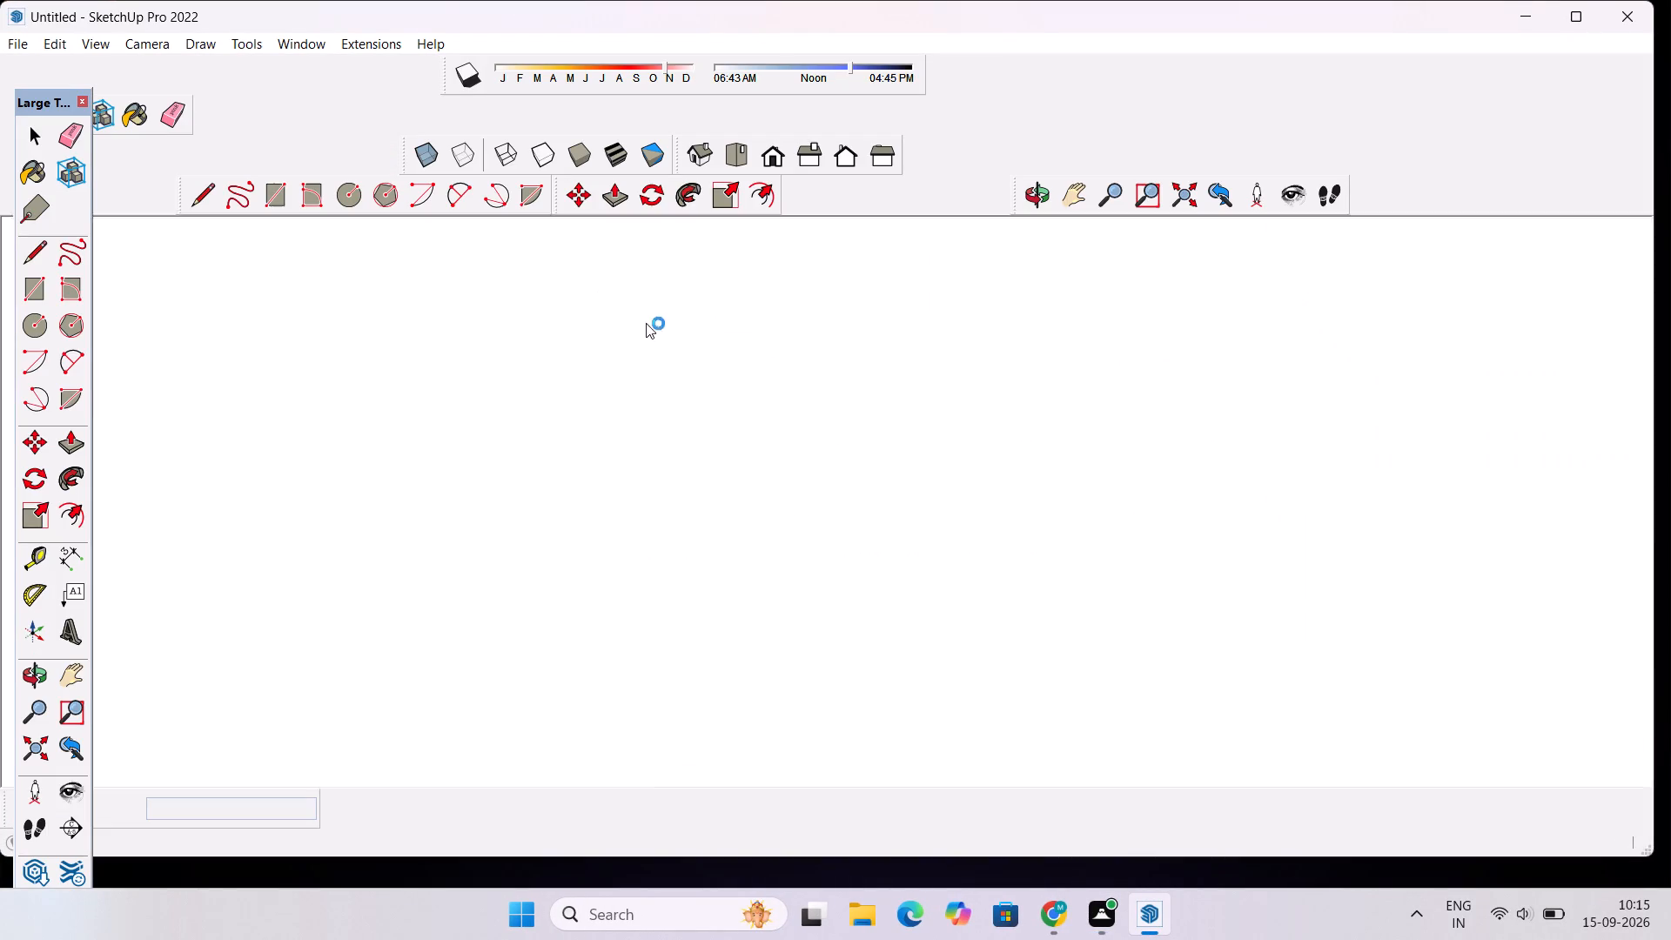
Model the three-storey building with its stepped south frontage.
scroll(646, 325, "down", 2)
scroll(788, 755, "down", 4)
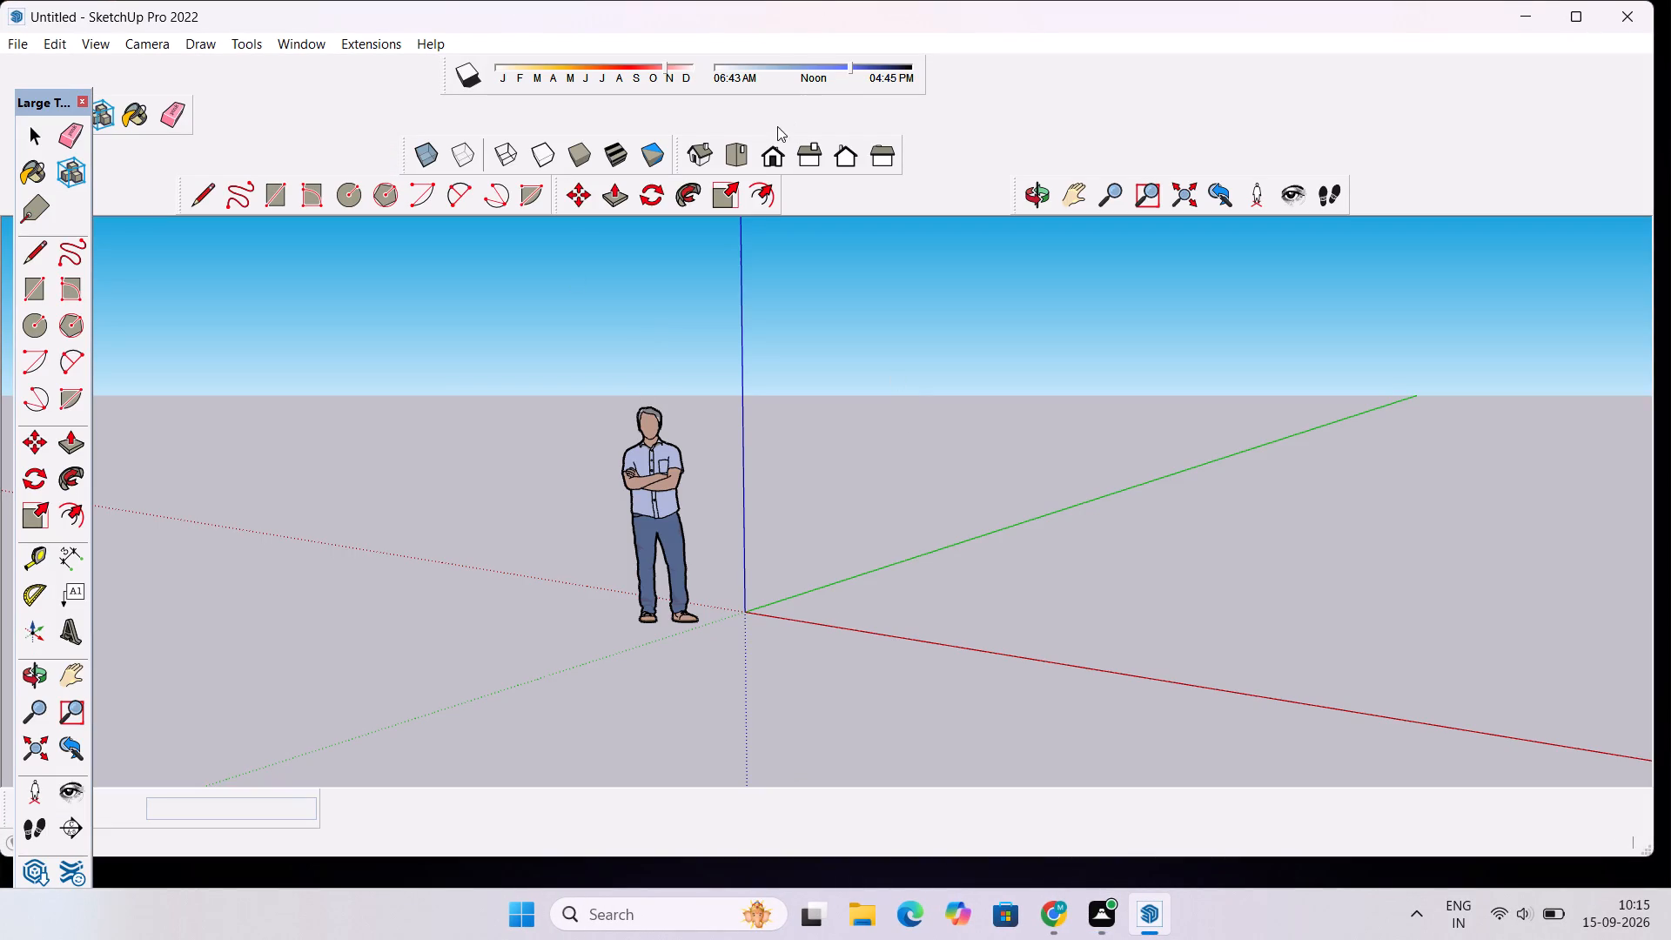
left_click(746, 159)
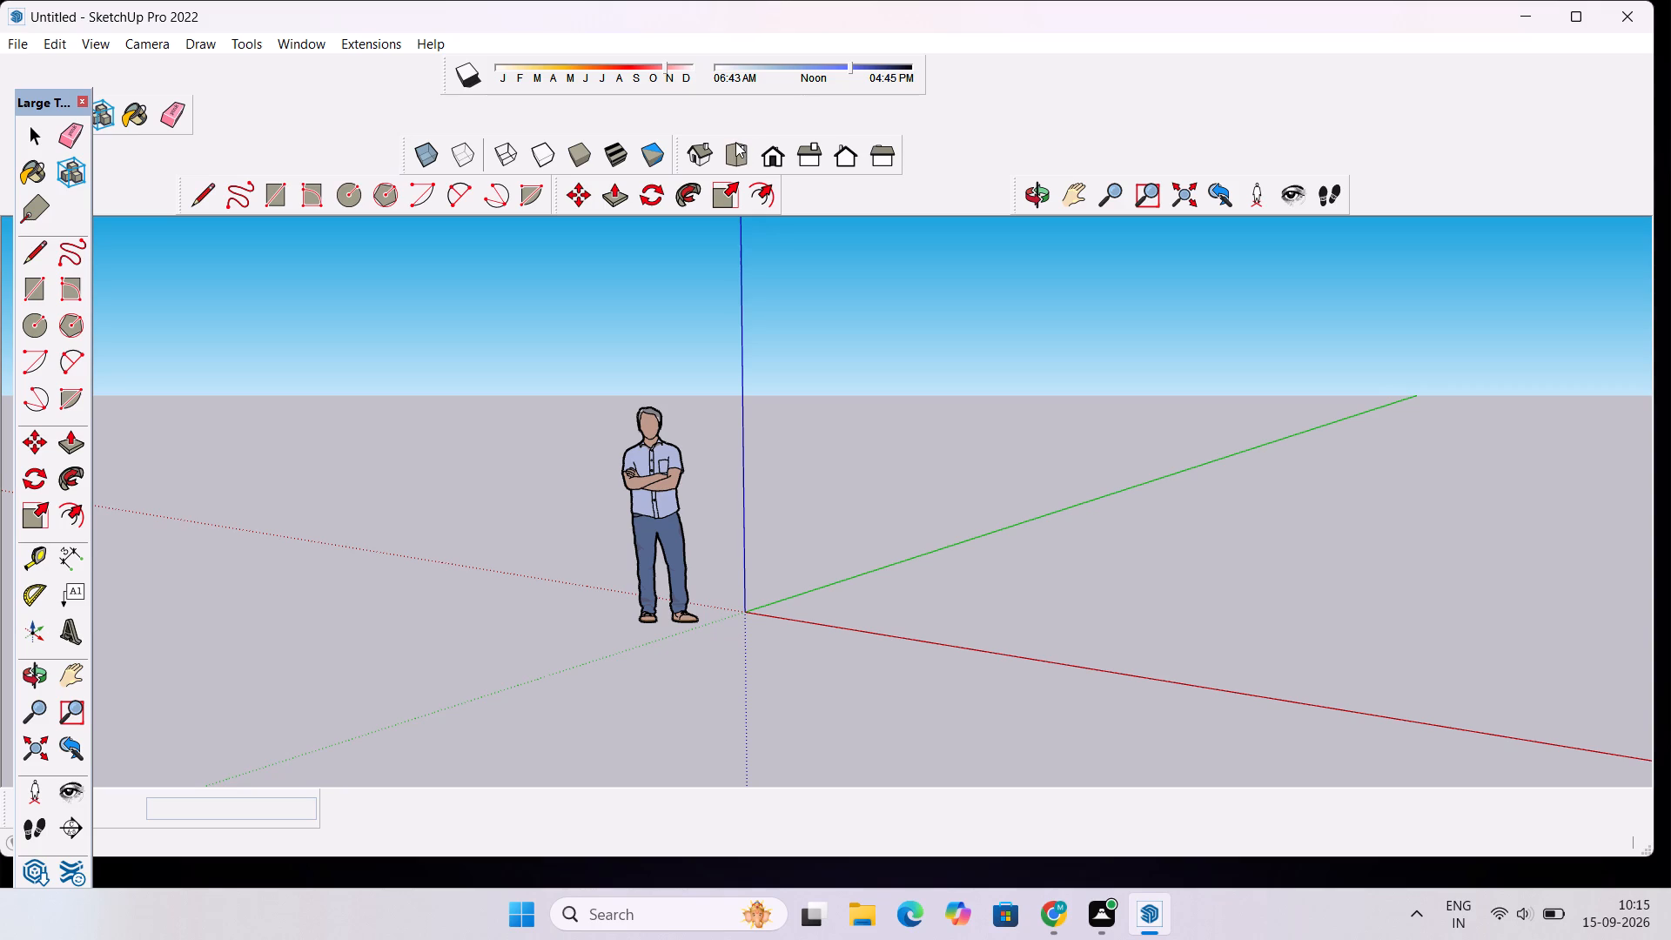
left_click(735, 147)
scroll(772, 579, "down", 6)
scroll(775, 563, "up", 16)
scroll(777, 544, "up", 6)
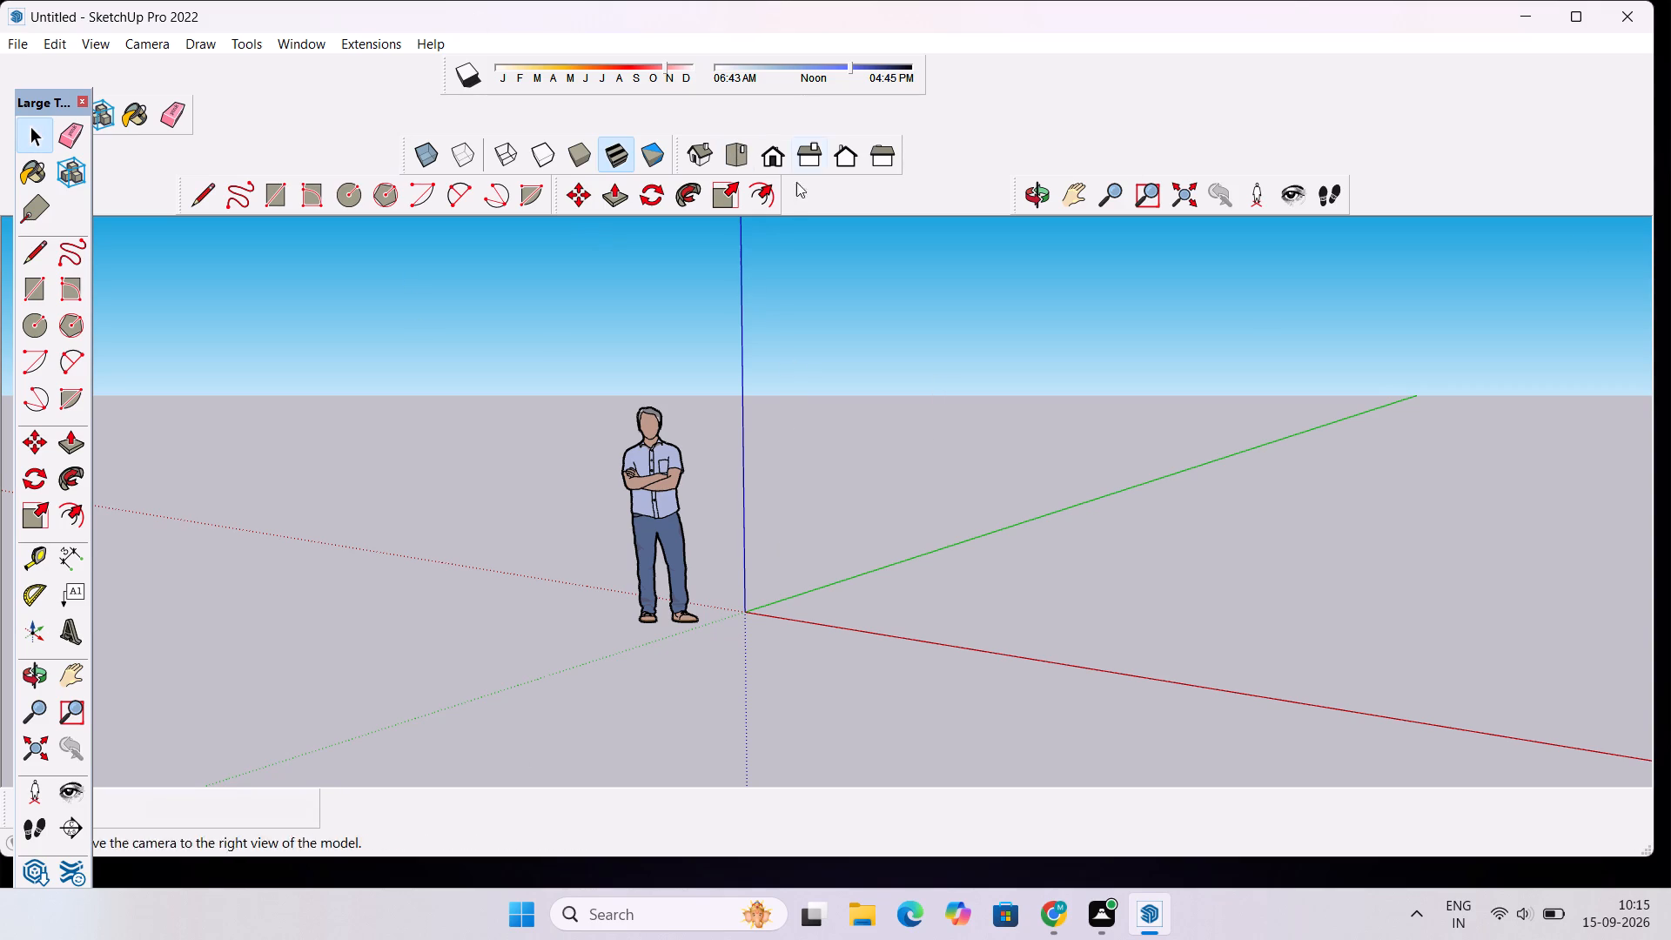
Switch to the top view and orbit around the axes origin to look over the ground plane.
left_click(728, 163)
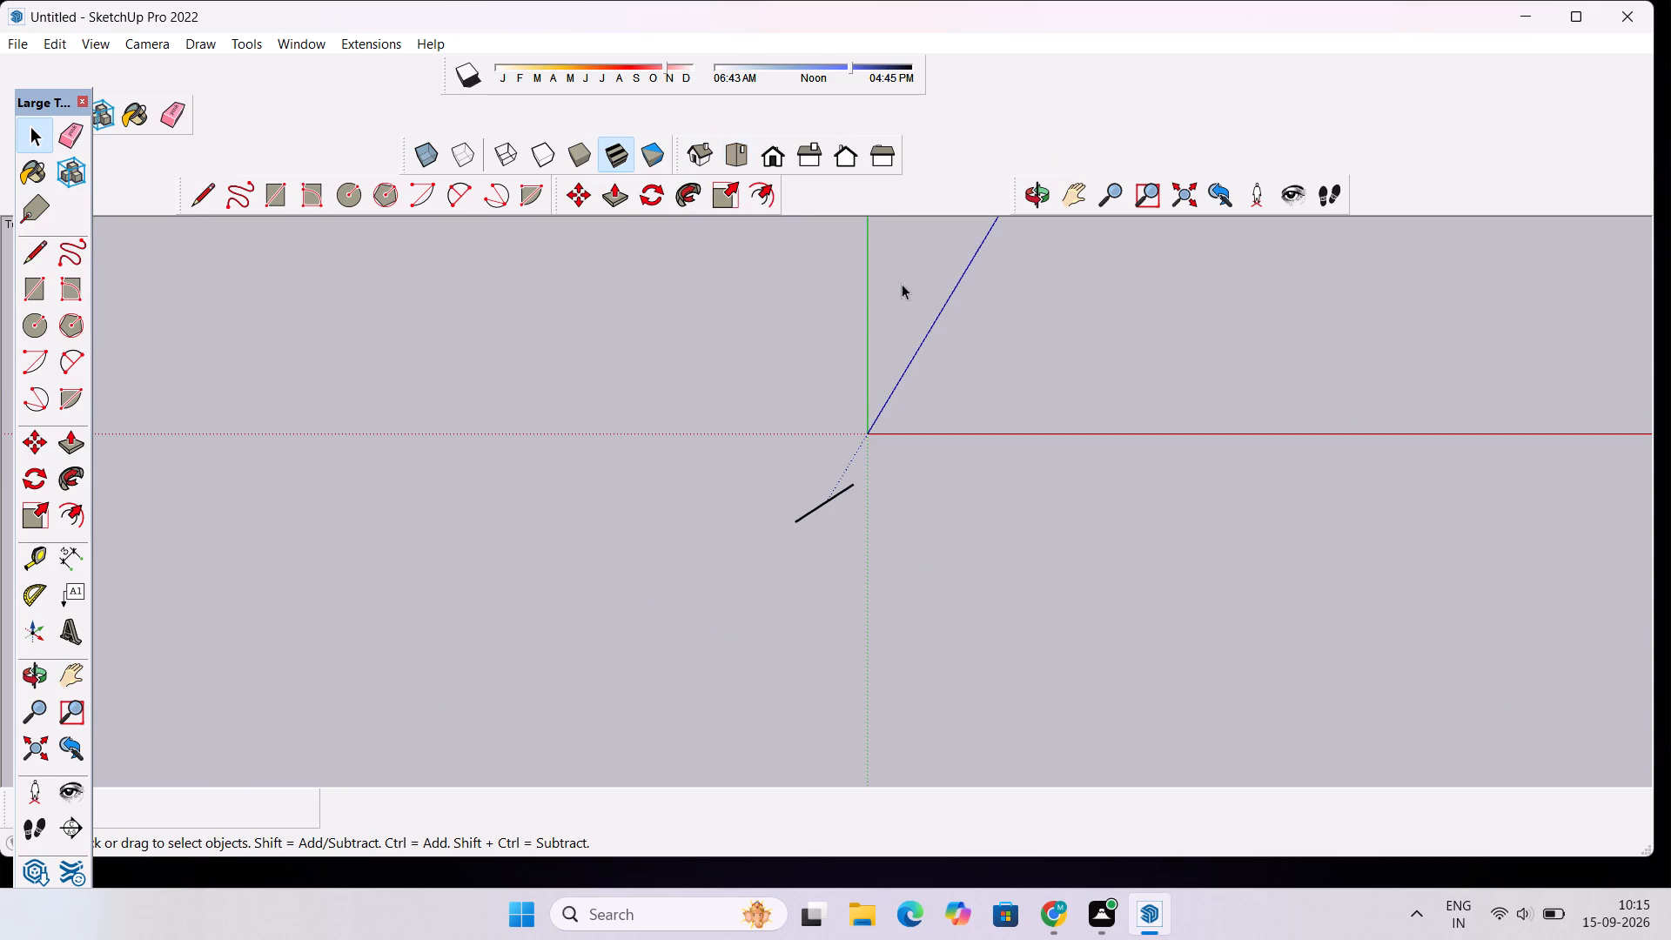
scroll(976, 299, "up", 10)
left_click_drag(1032, 188, 1032, 196)
left_click_drag(996, 391, 771, 466)
scroll(762, 446, "down", 5, "shift")
left_click_drag(768, 435, 580, 580, "shift")
scroll(555, 520, "down", 4)
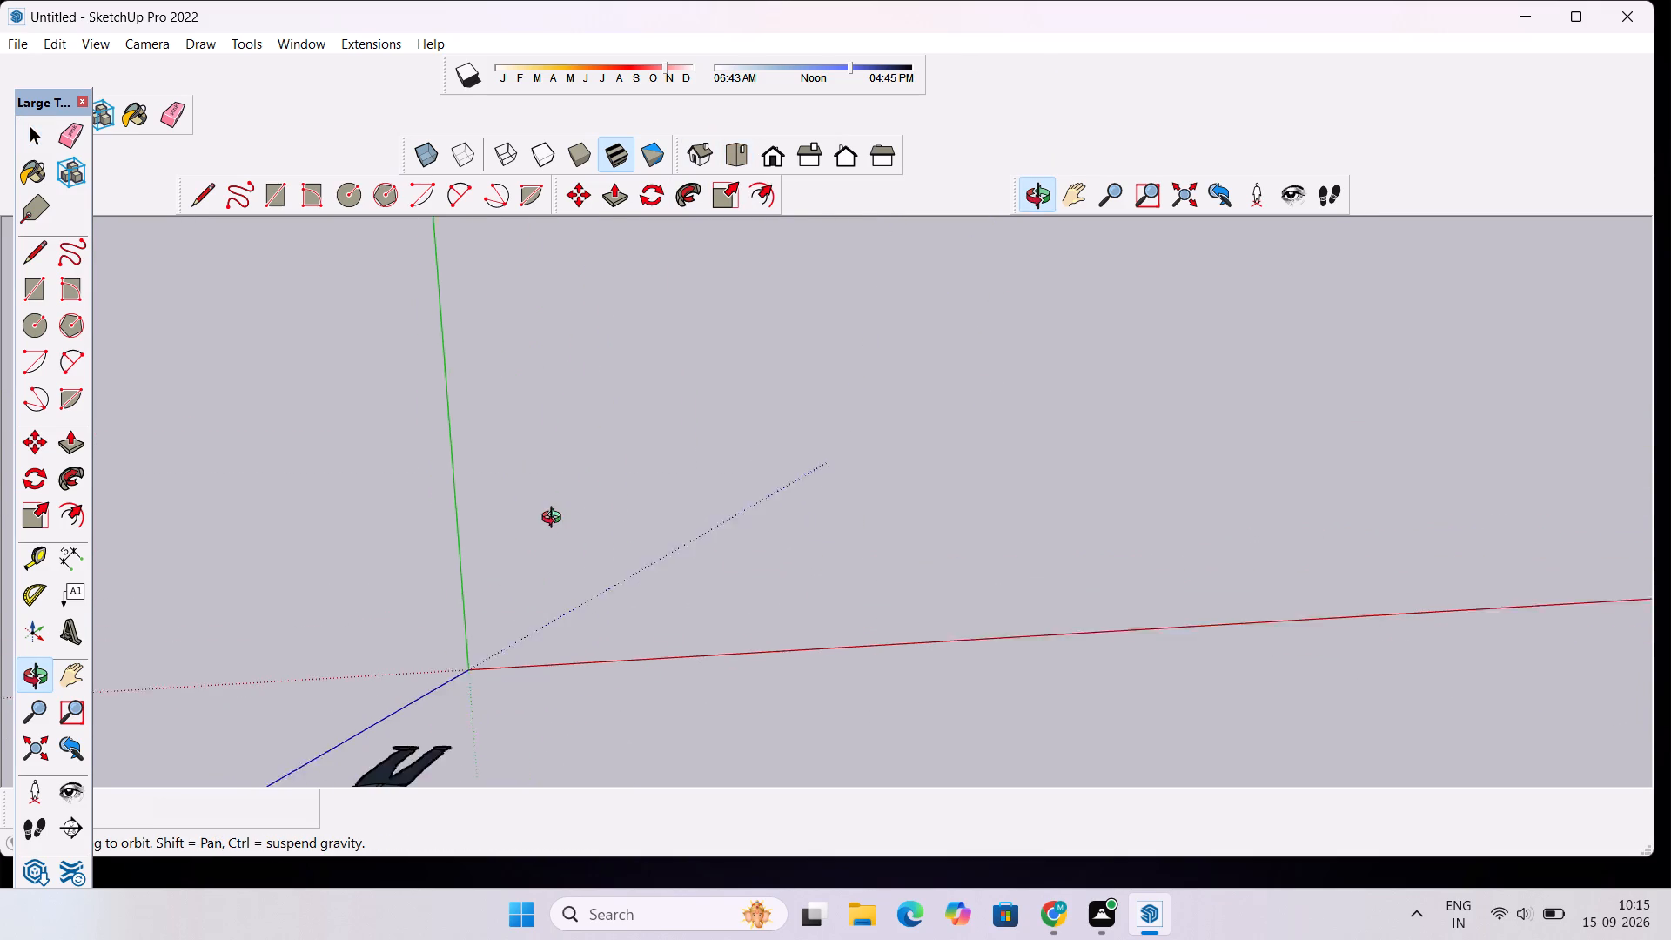
scroll(555, 520, "down", 2)
left_click_drag(538, 622, 554, 500)
scroll(548, 504, "up", 10, "shift")
left_click_drag(542, 542, 591, 576, "shift")
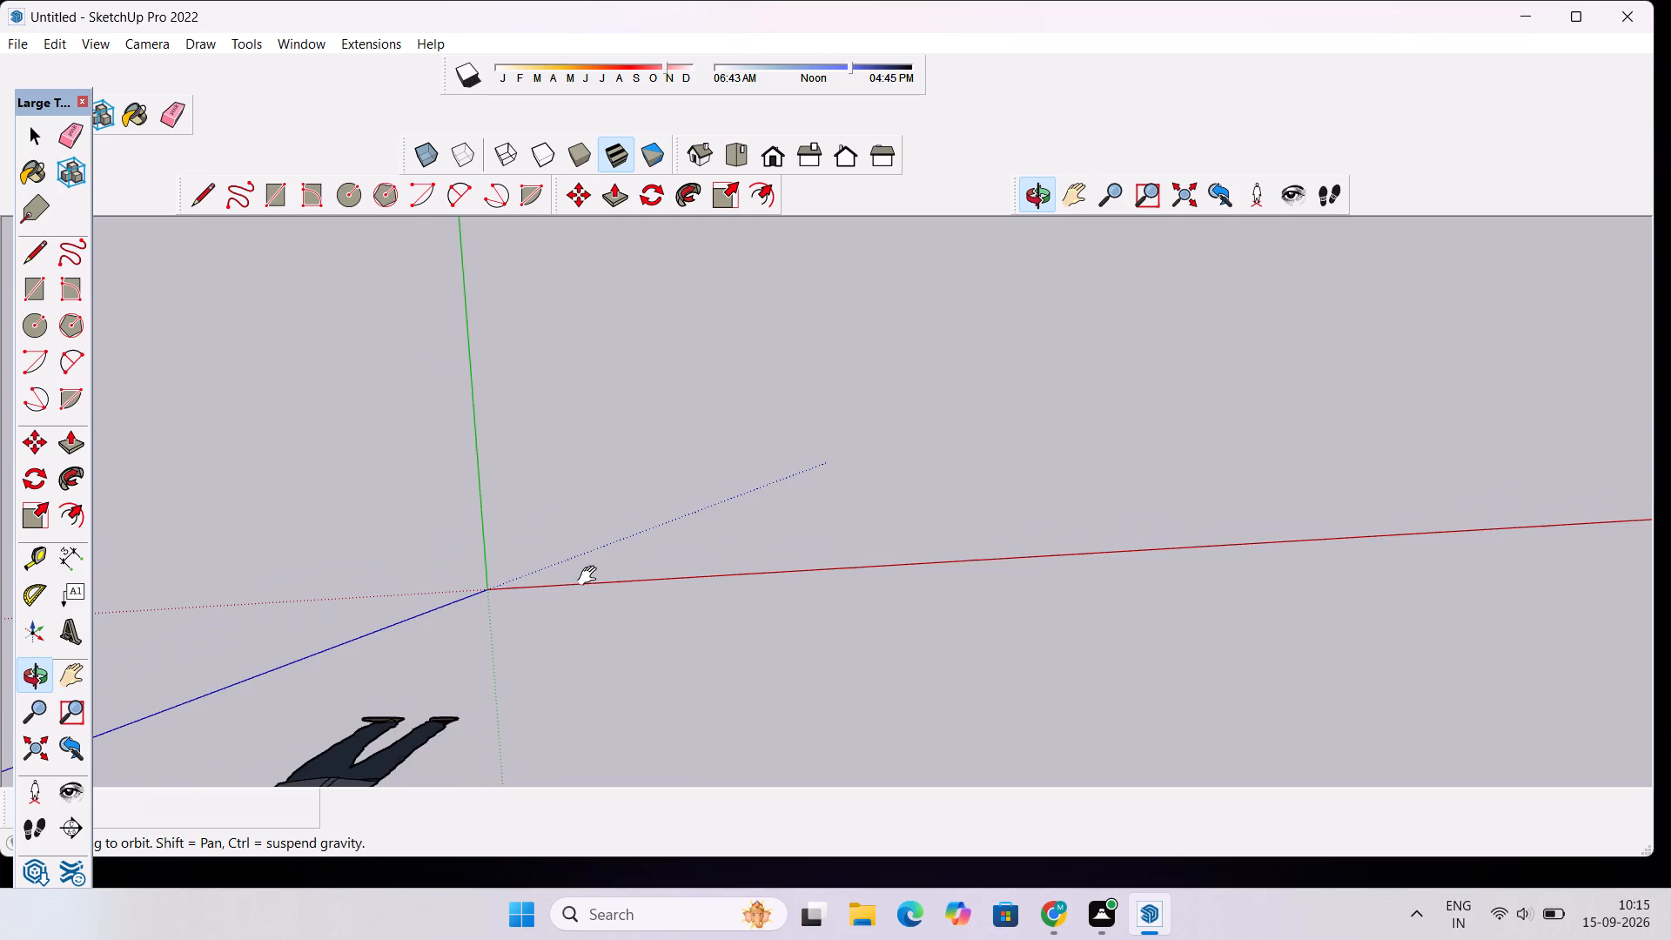
left_click_drag(591, 576, 592, 577, "shift")
scroll(594, 578, "up", 11, "shift")
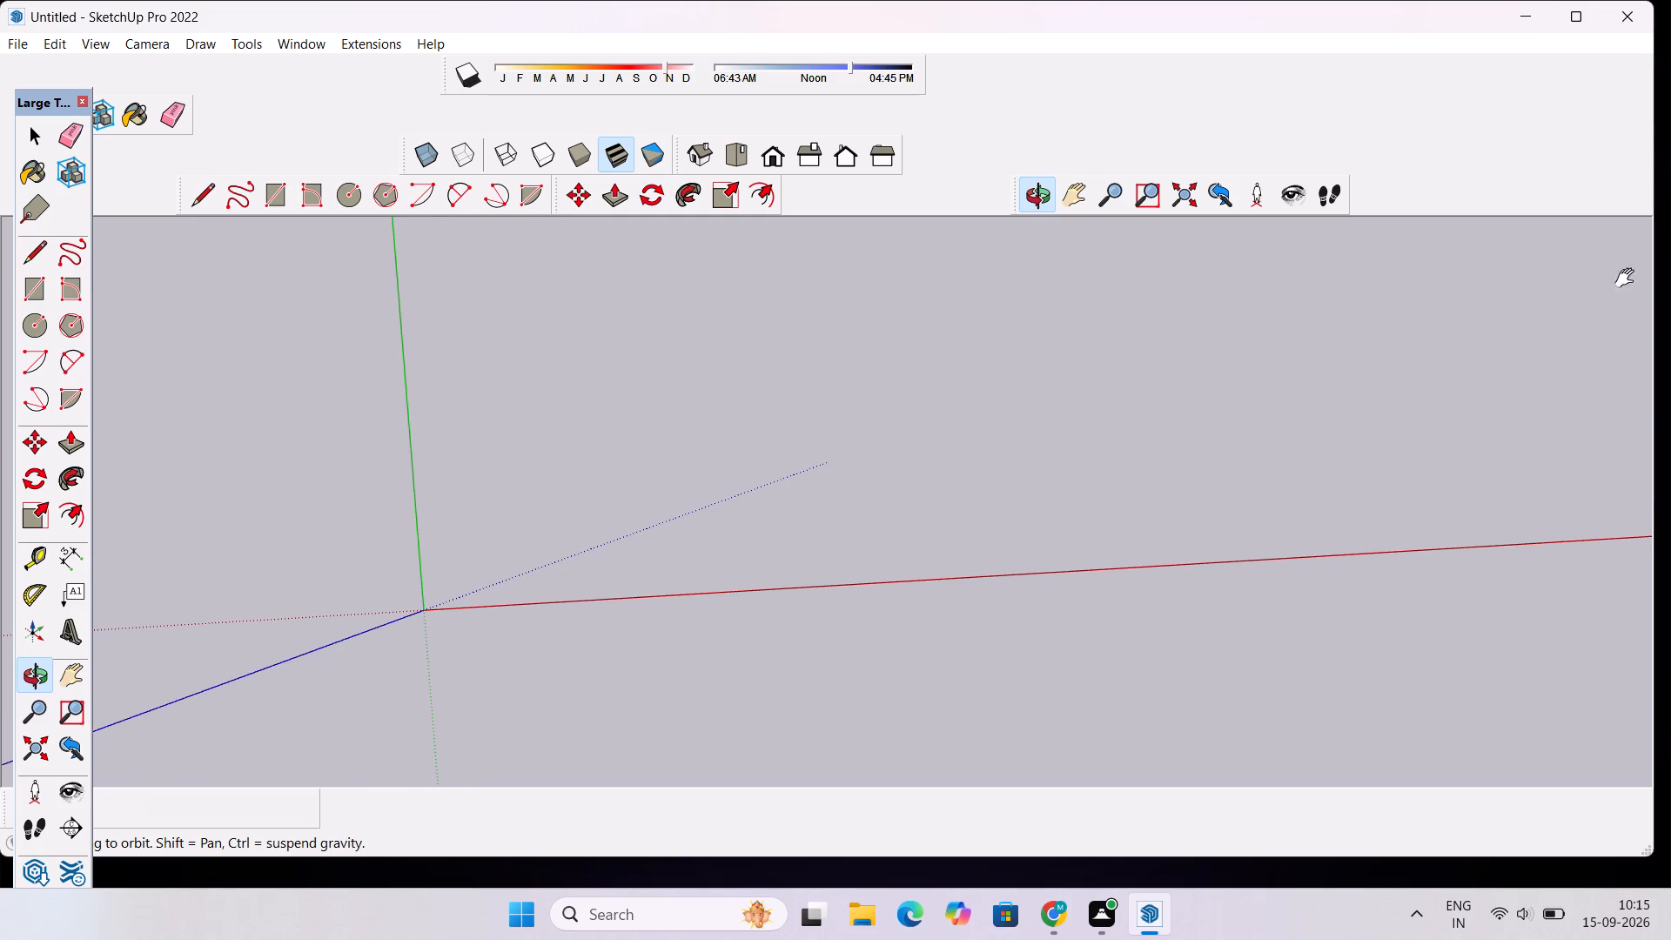
scroll(473, 586, "up", 4, "shift")
left_click_drag(473, 591, 476, 554, "shift")
scroll(476, 553, "up", 11, "shift")
left_click_drag(454, 555, 789, 505, "shift")
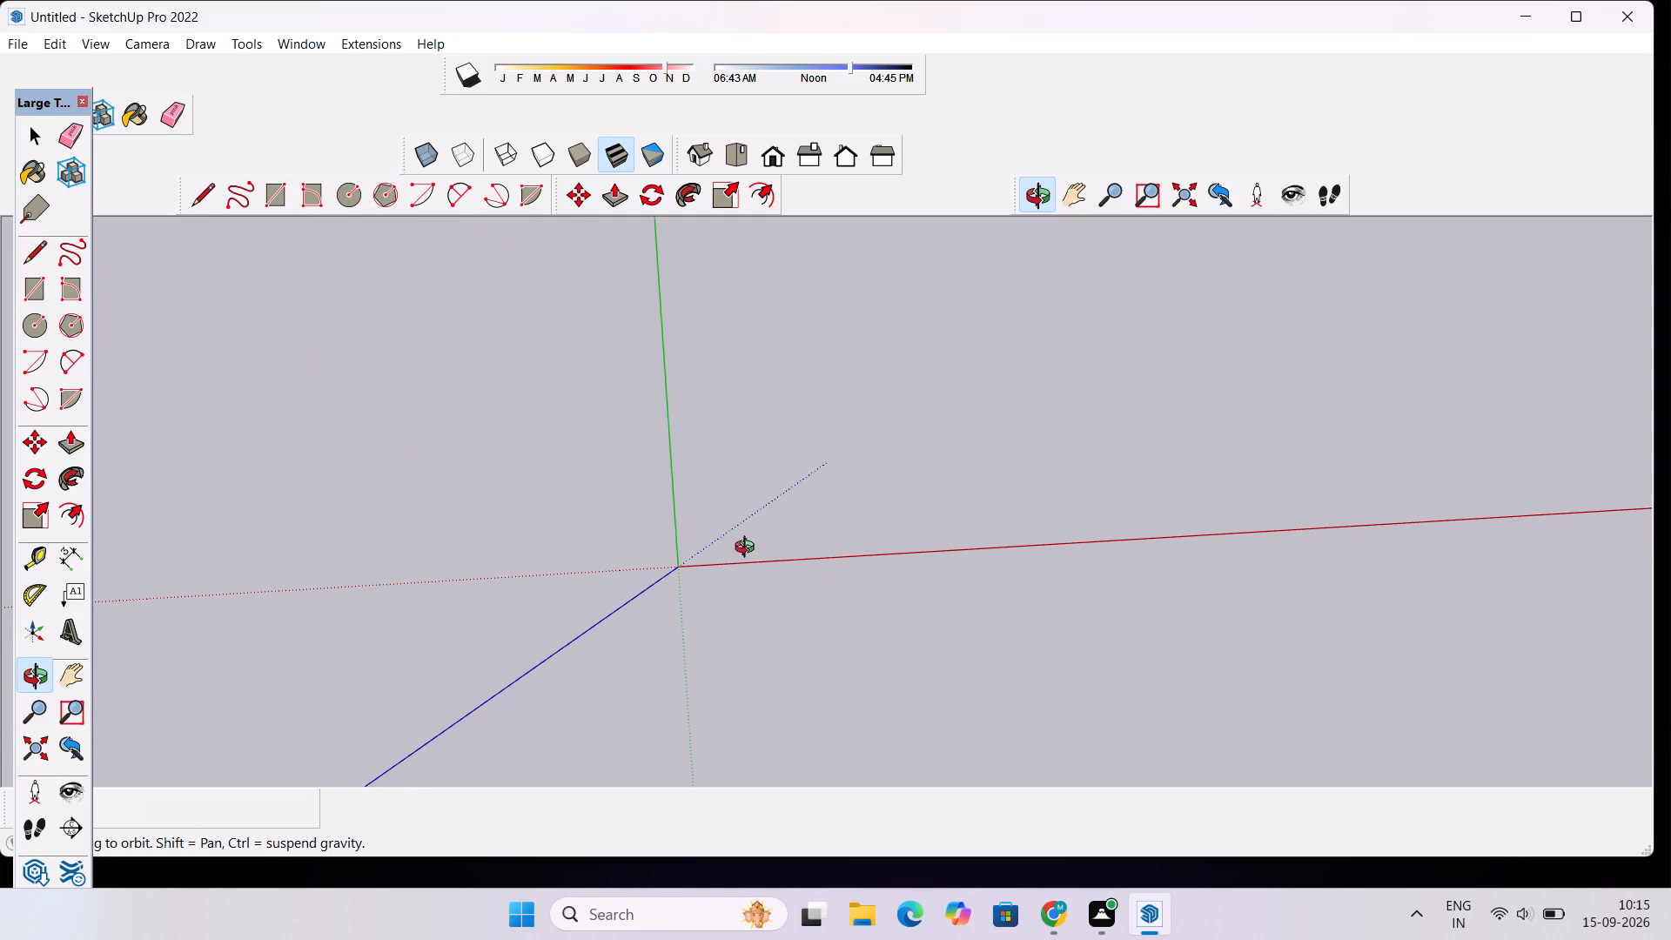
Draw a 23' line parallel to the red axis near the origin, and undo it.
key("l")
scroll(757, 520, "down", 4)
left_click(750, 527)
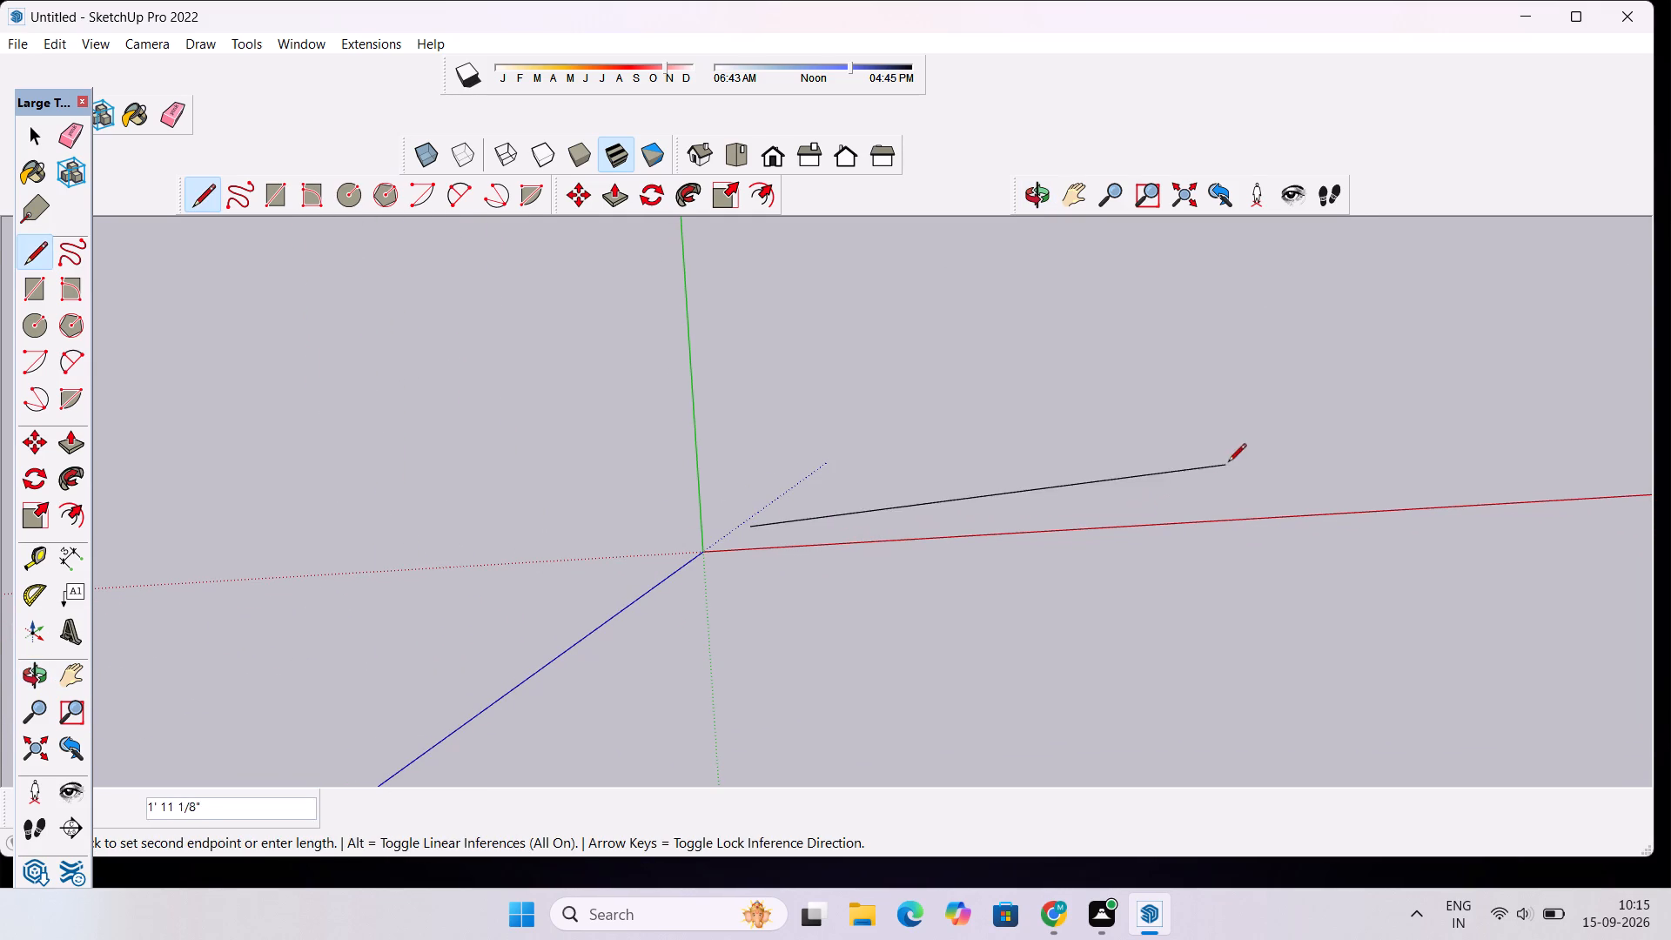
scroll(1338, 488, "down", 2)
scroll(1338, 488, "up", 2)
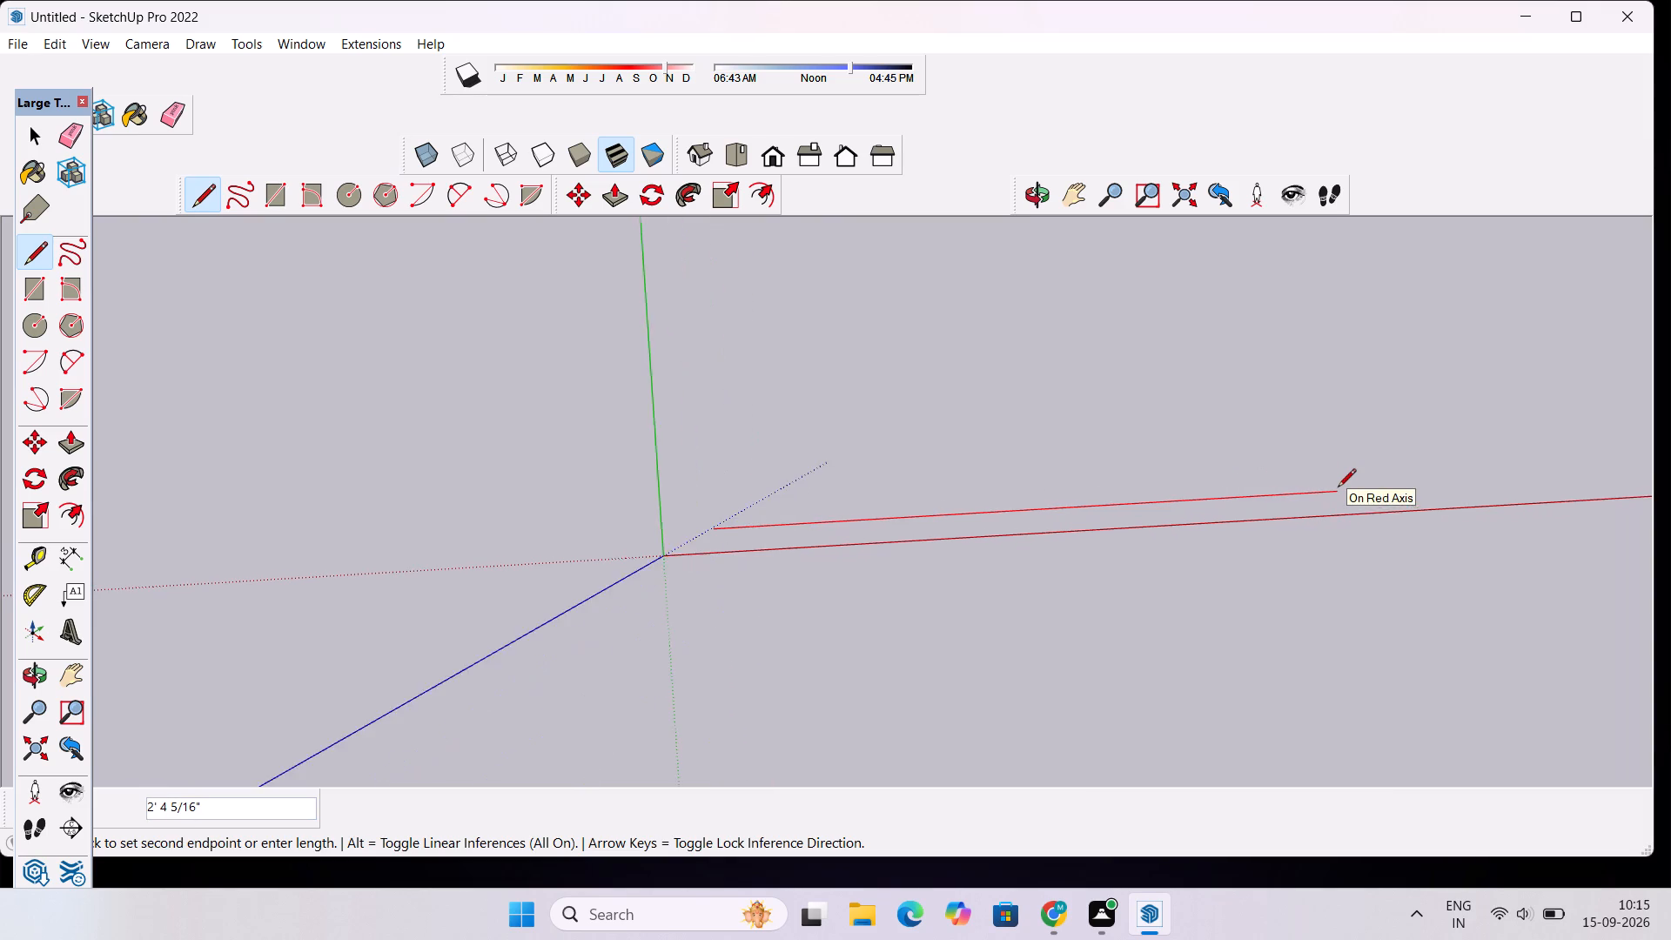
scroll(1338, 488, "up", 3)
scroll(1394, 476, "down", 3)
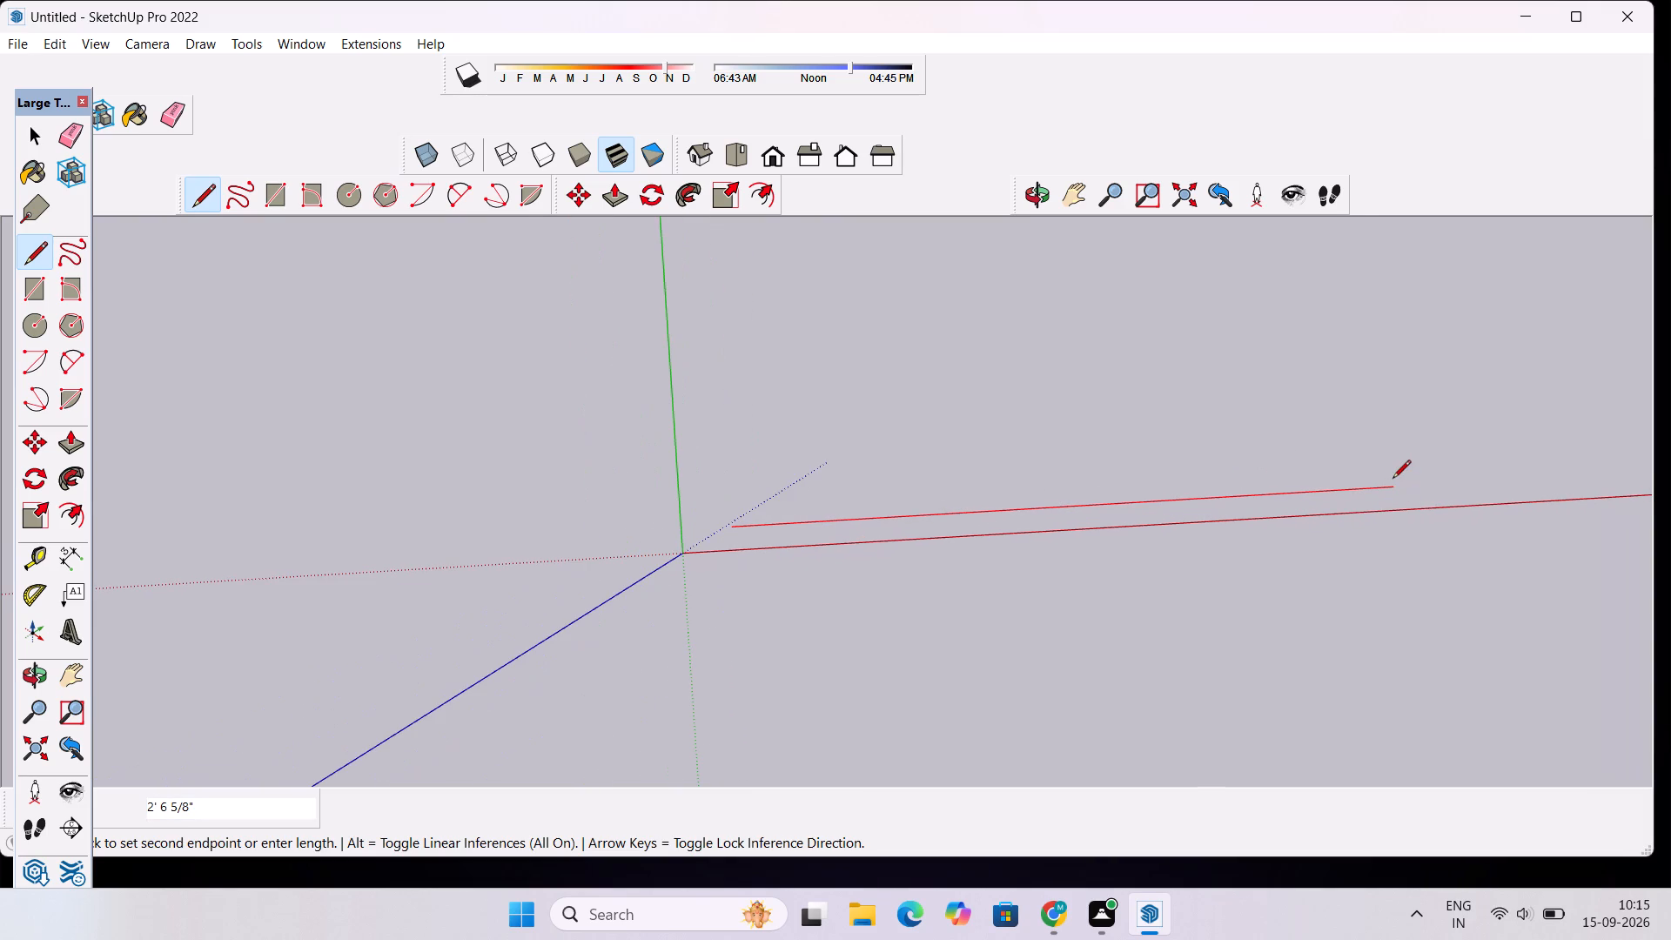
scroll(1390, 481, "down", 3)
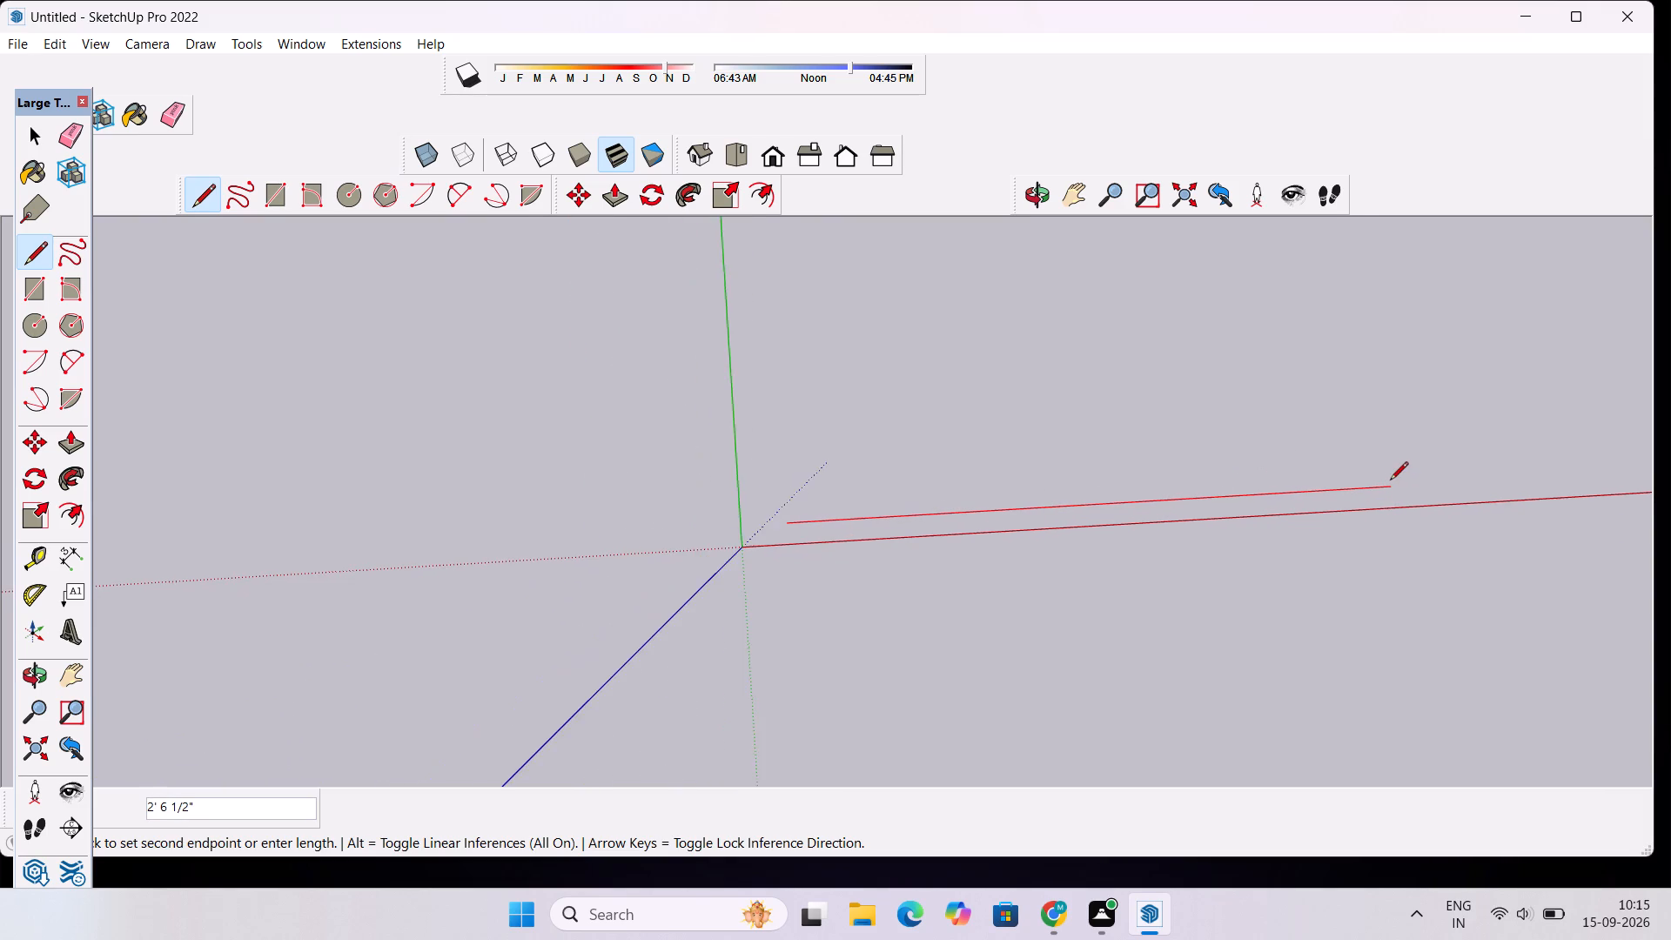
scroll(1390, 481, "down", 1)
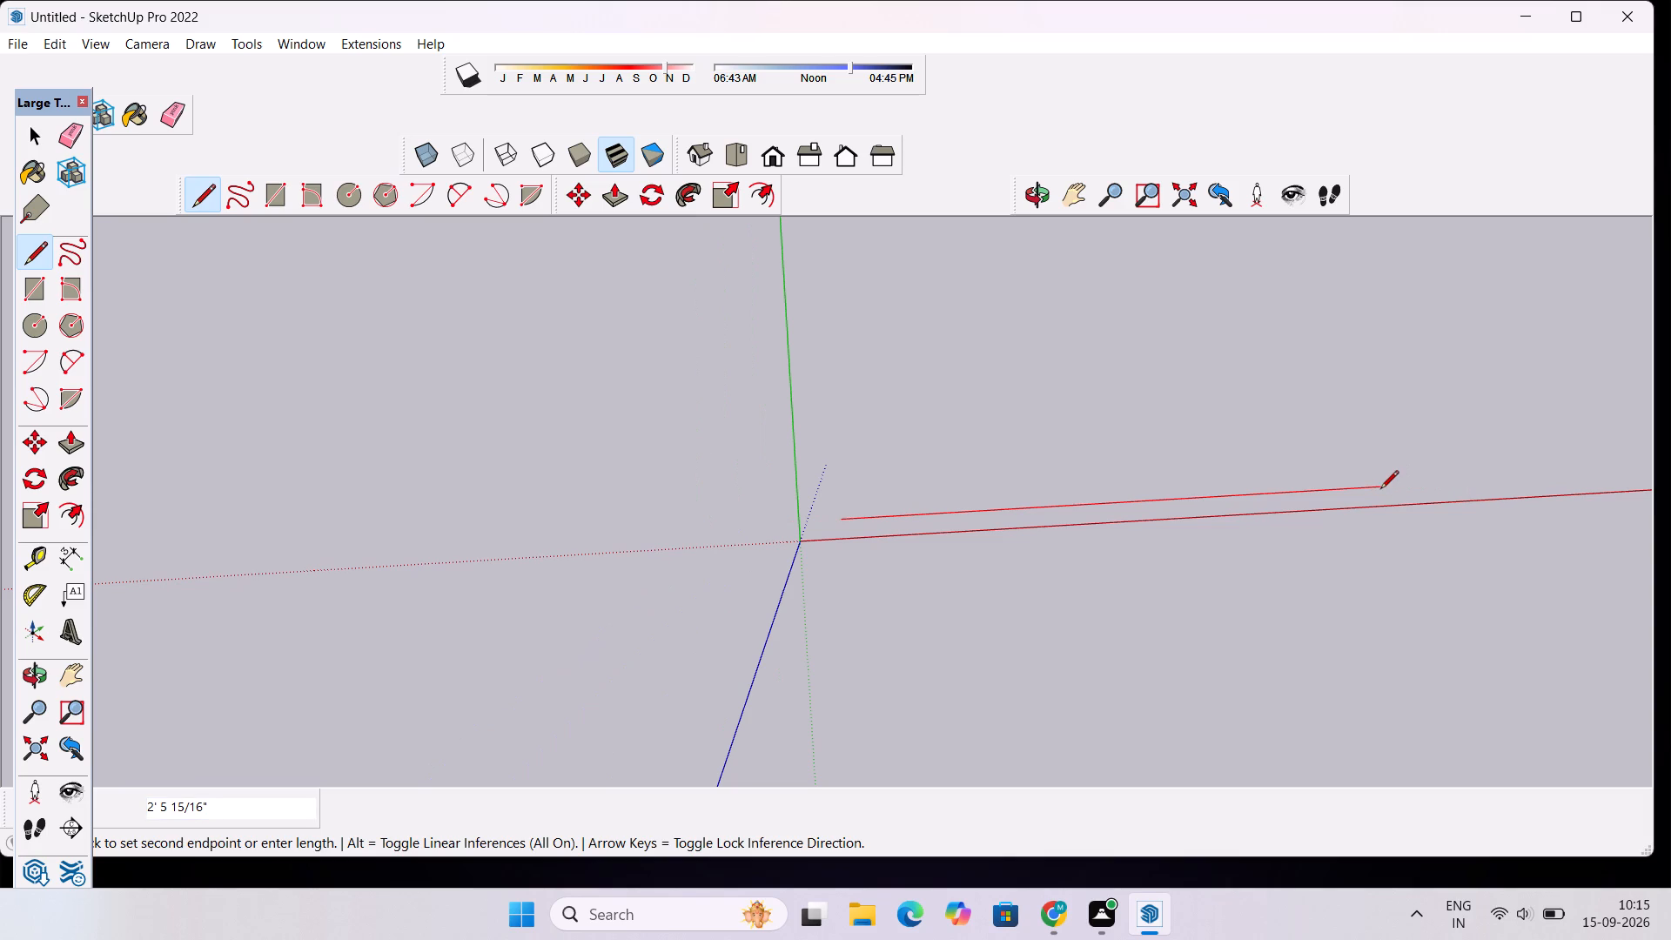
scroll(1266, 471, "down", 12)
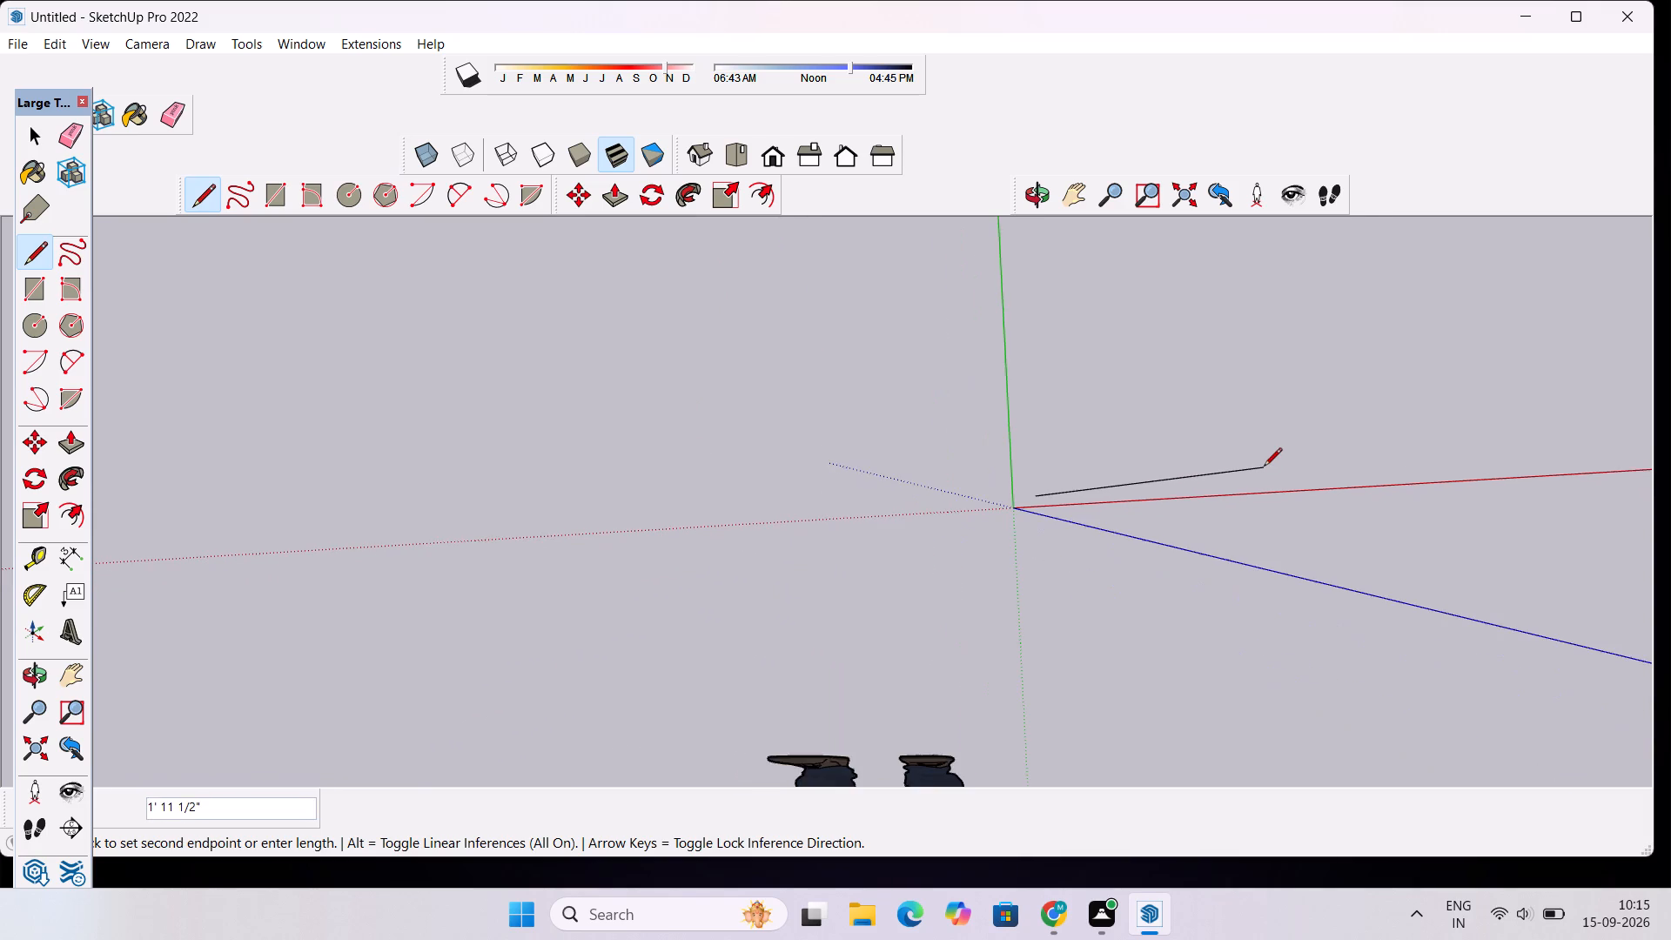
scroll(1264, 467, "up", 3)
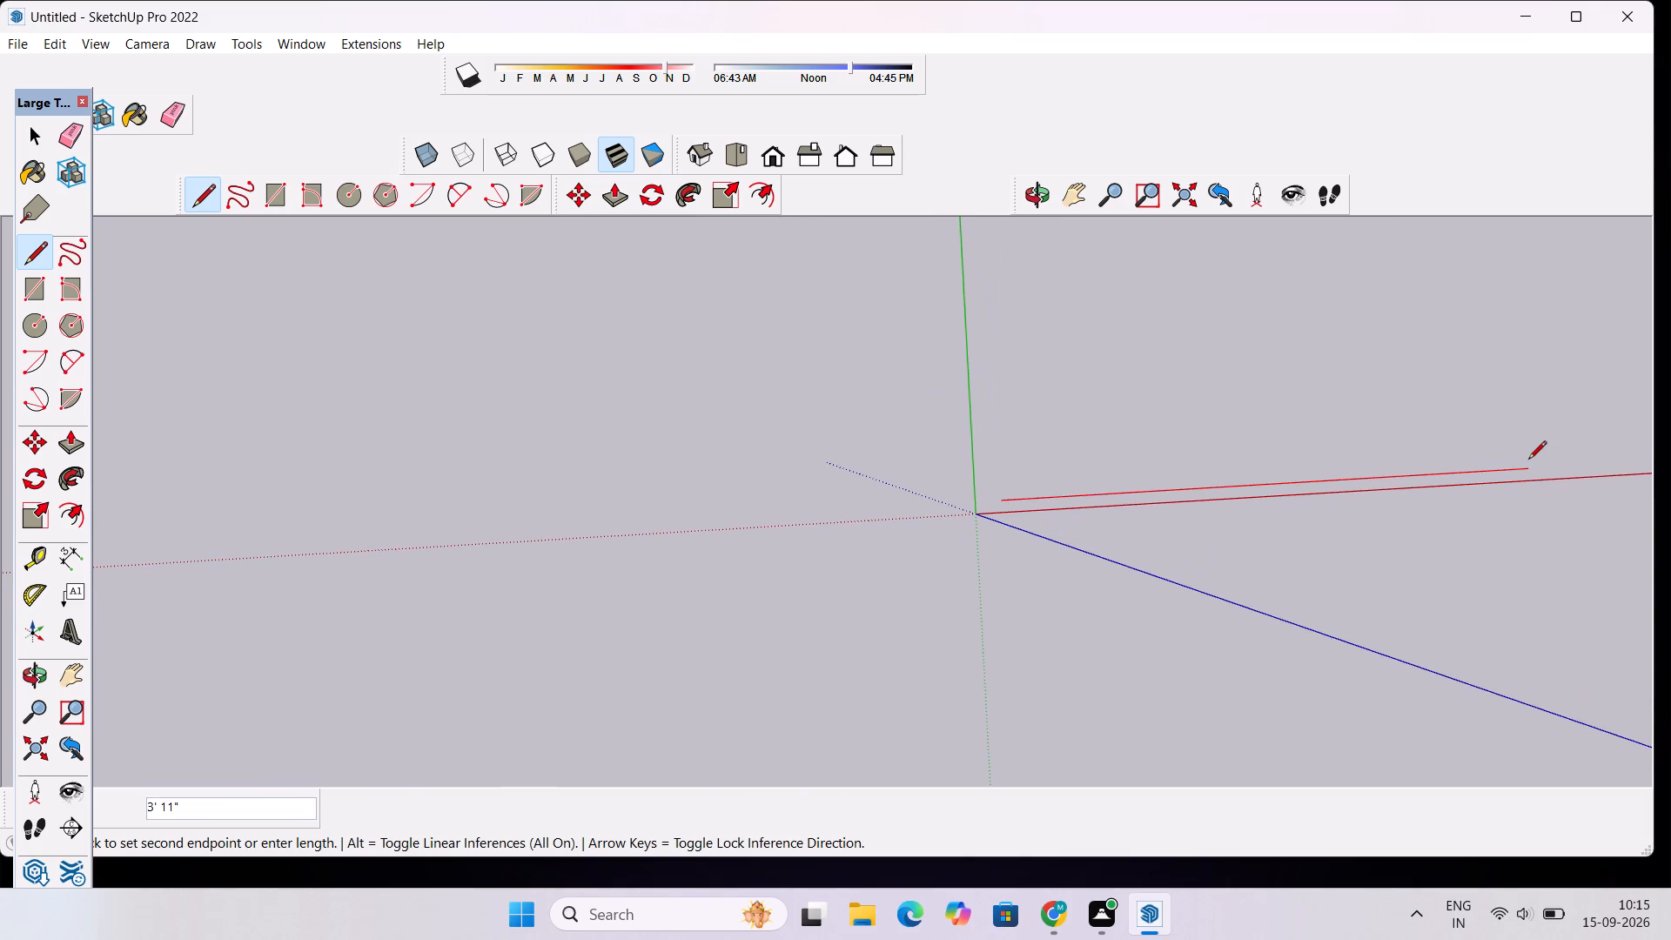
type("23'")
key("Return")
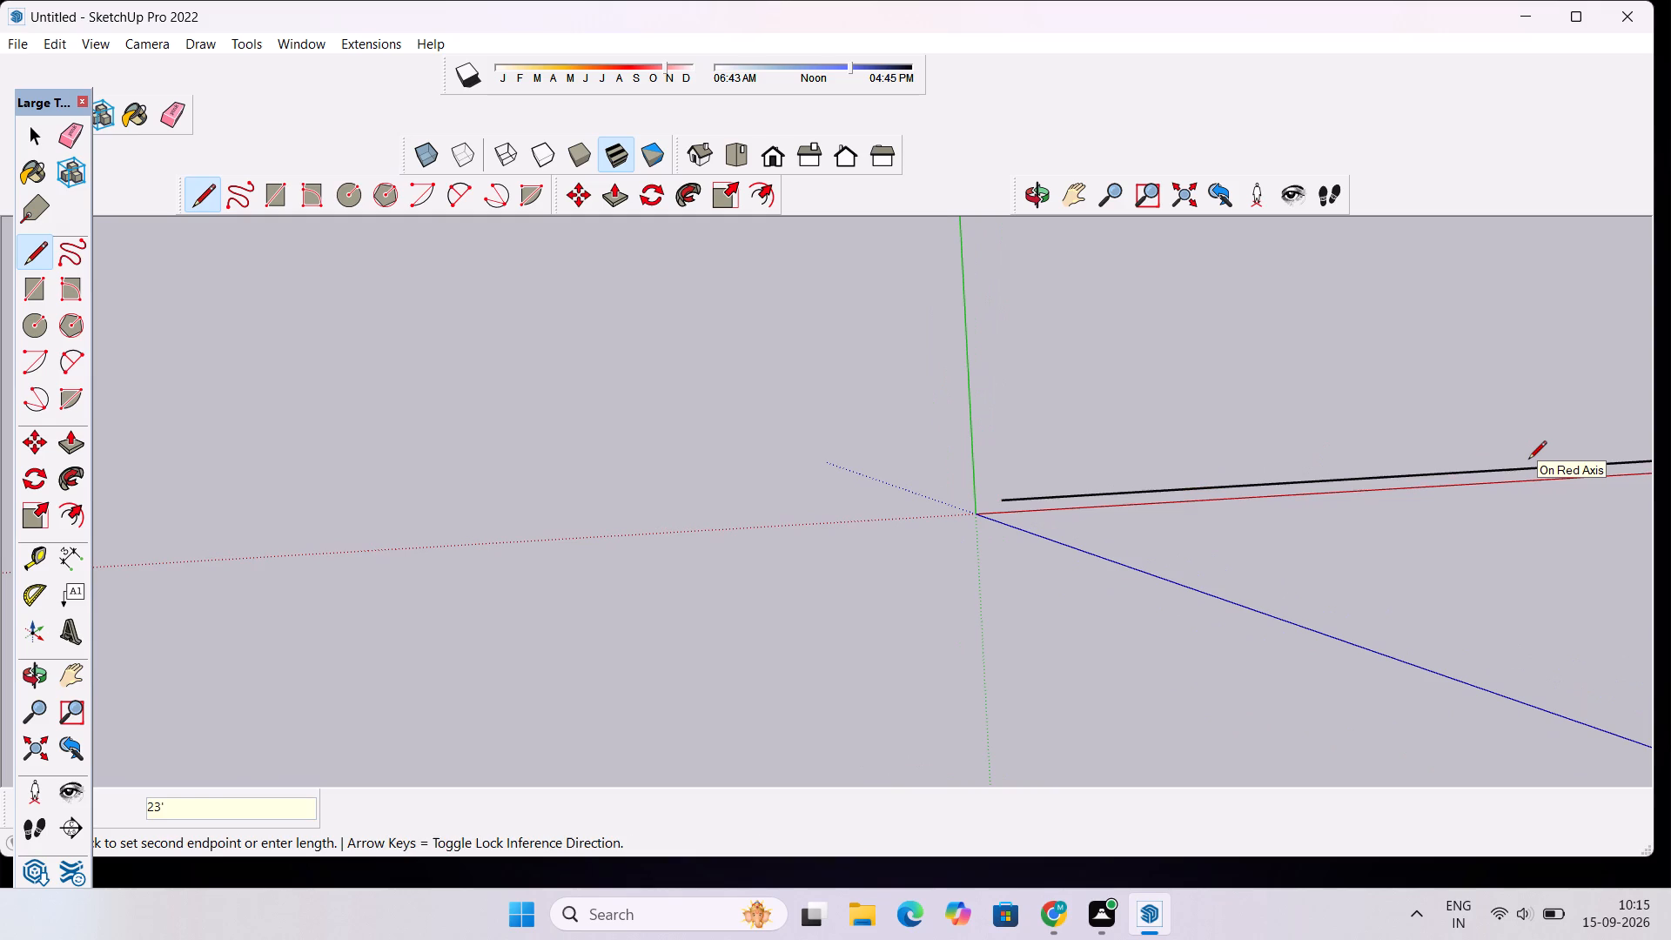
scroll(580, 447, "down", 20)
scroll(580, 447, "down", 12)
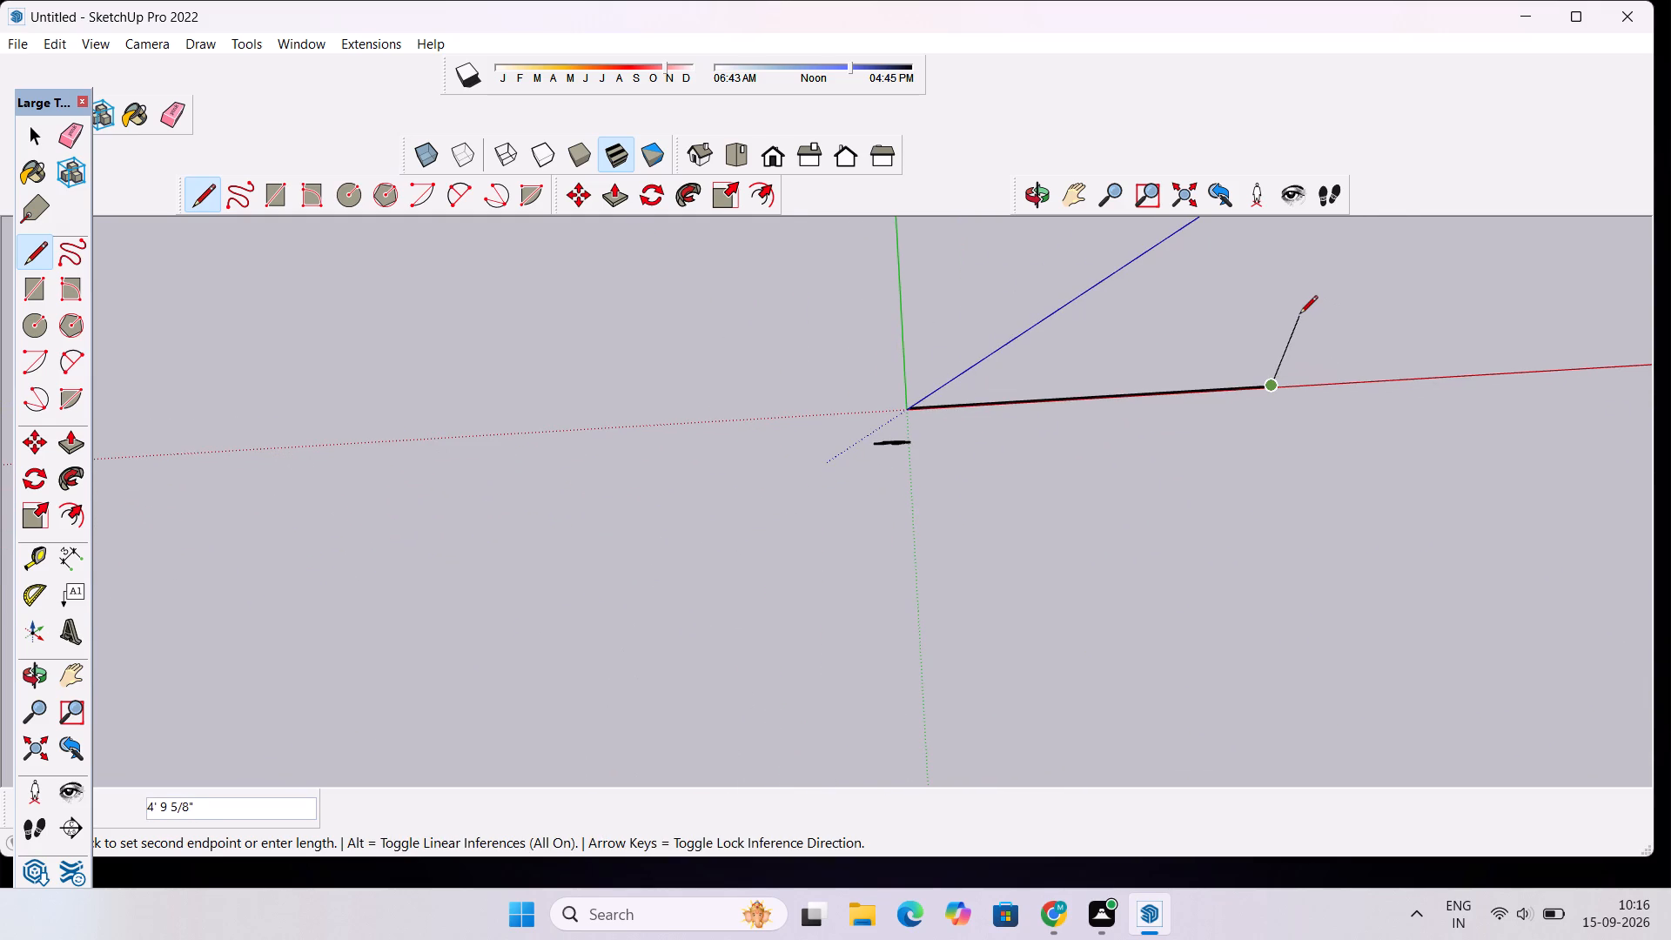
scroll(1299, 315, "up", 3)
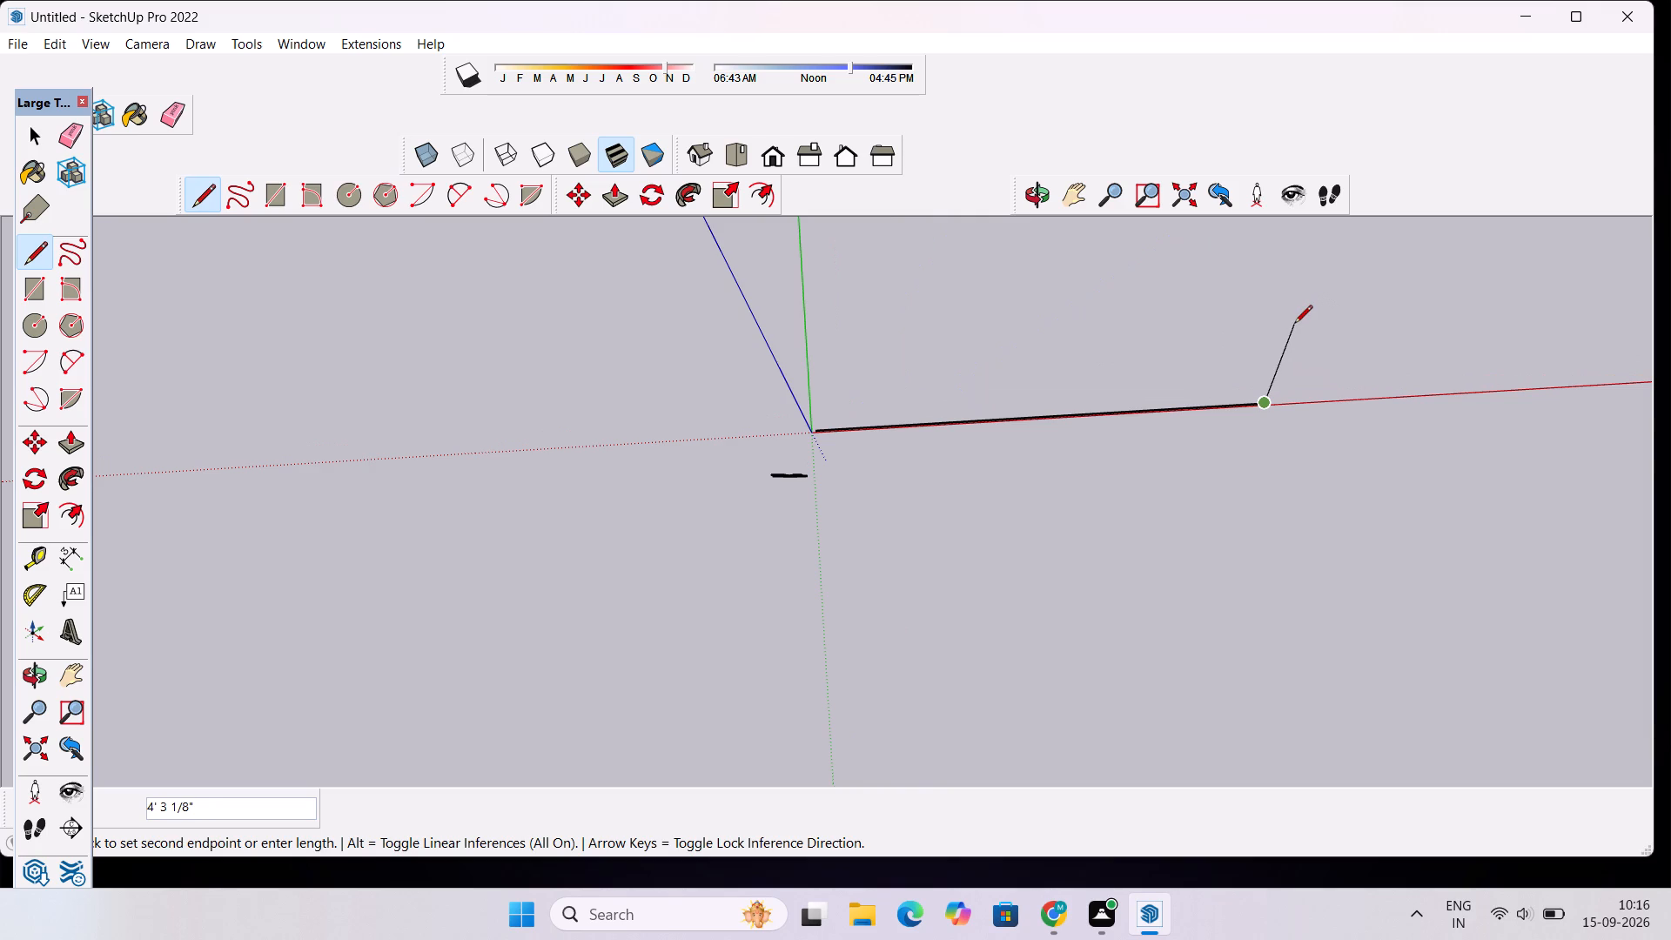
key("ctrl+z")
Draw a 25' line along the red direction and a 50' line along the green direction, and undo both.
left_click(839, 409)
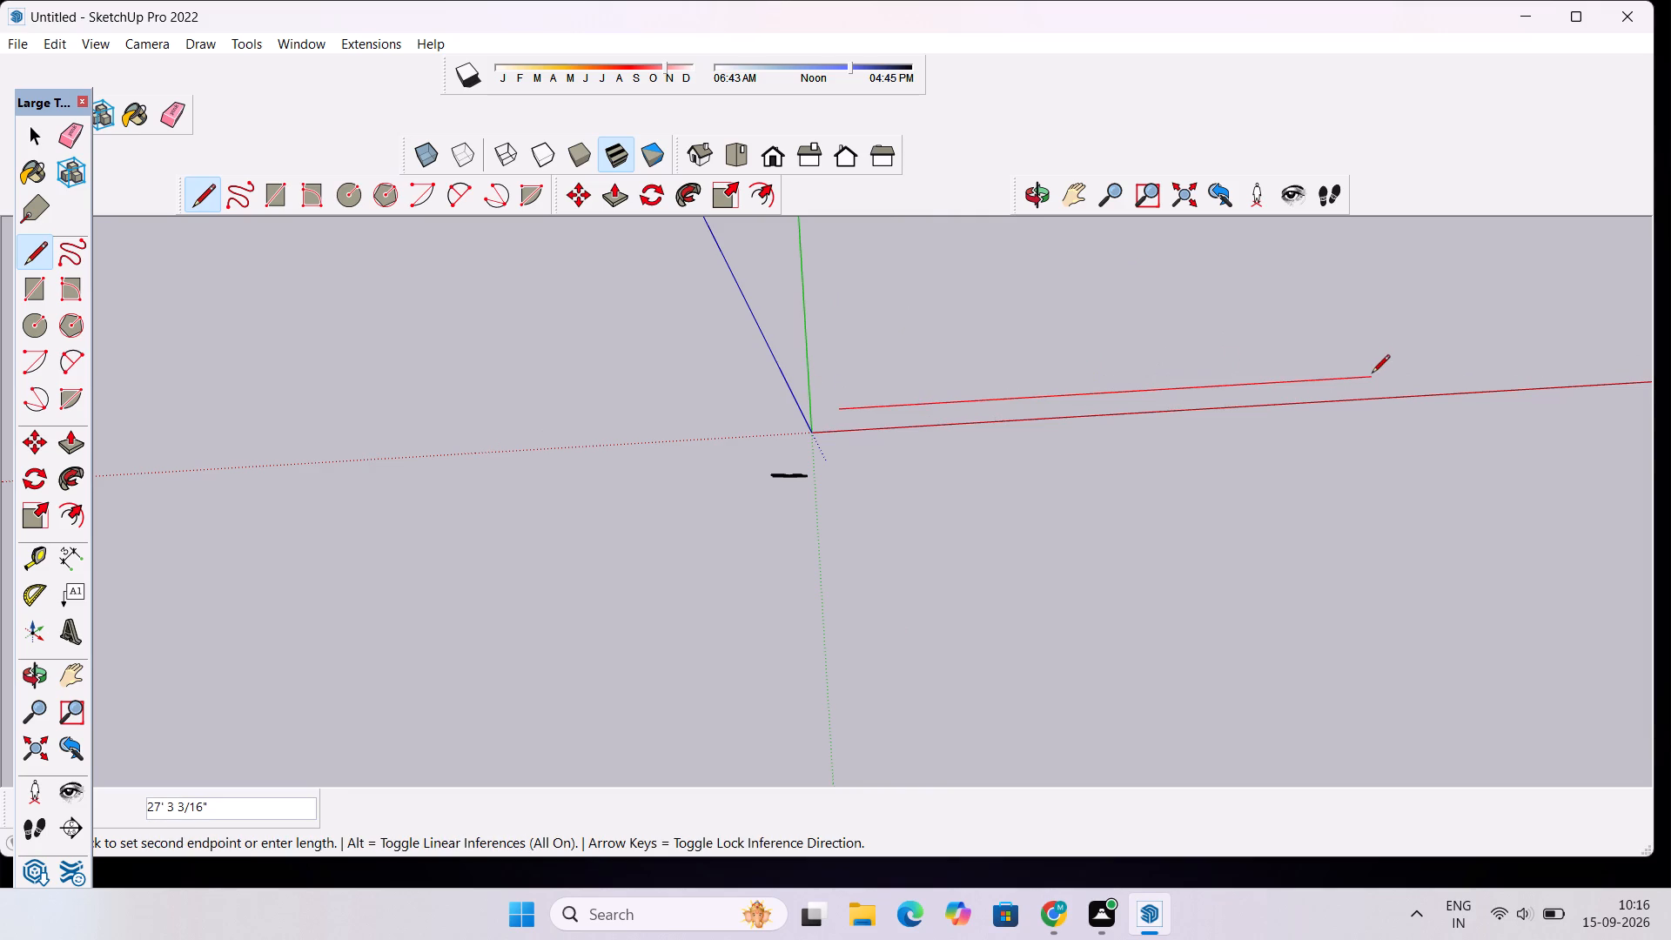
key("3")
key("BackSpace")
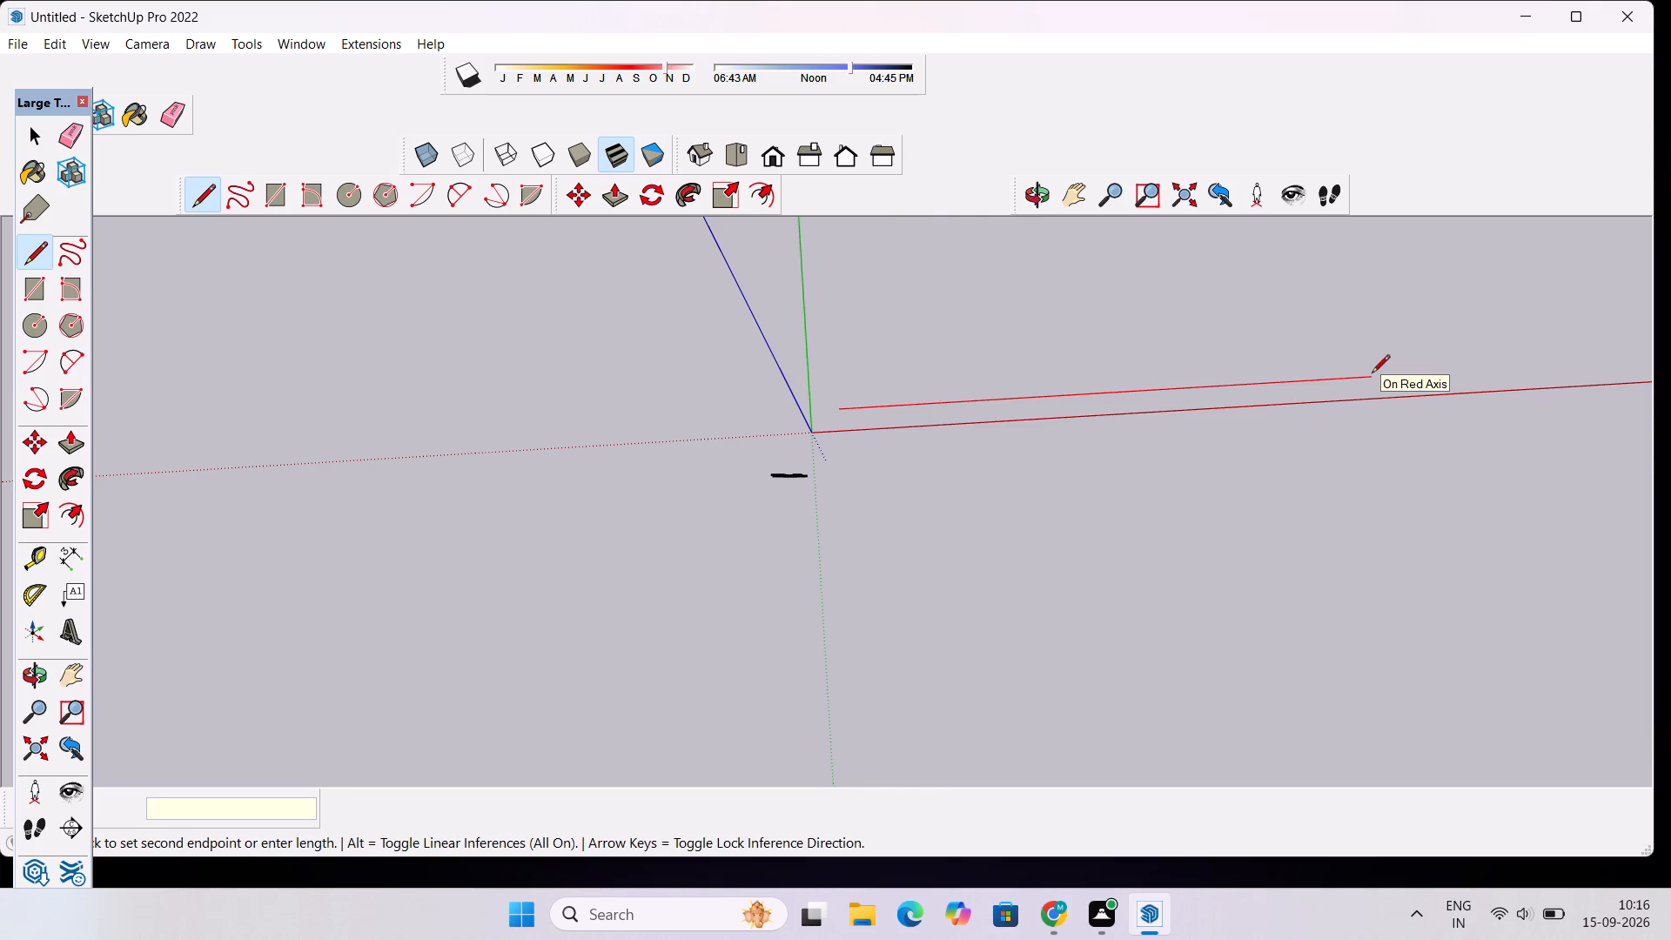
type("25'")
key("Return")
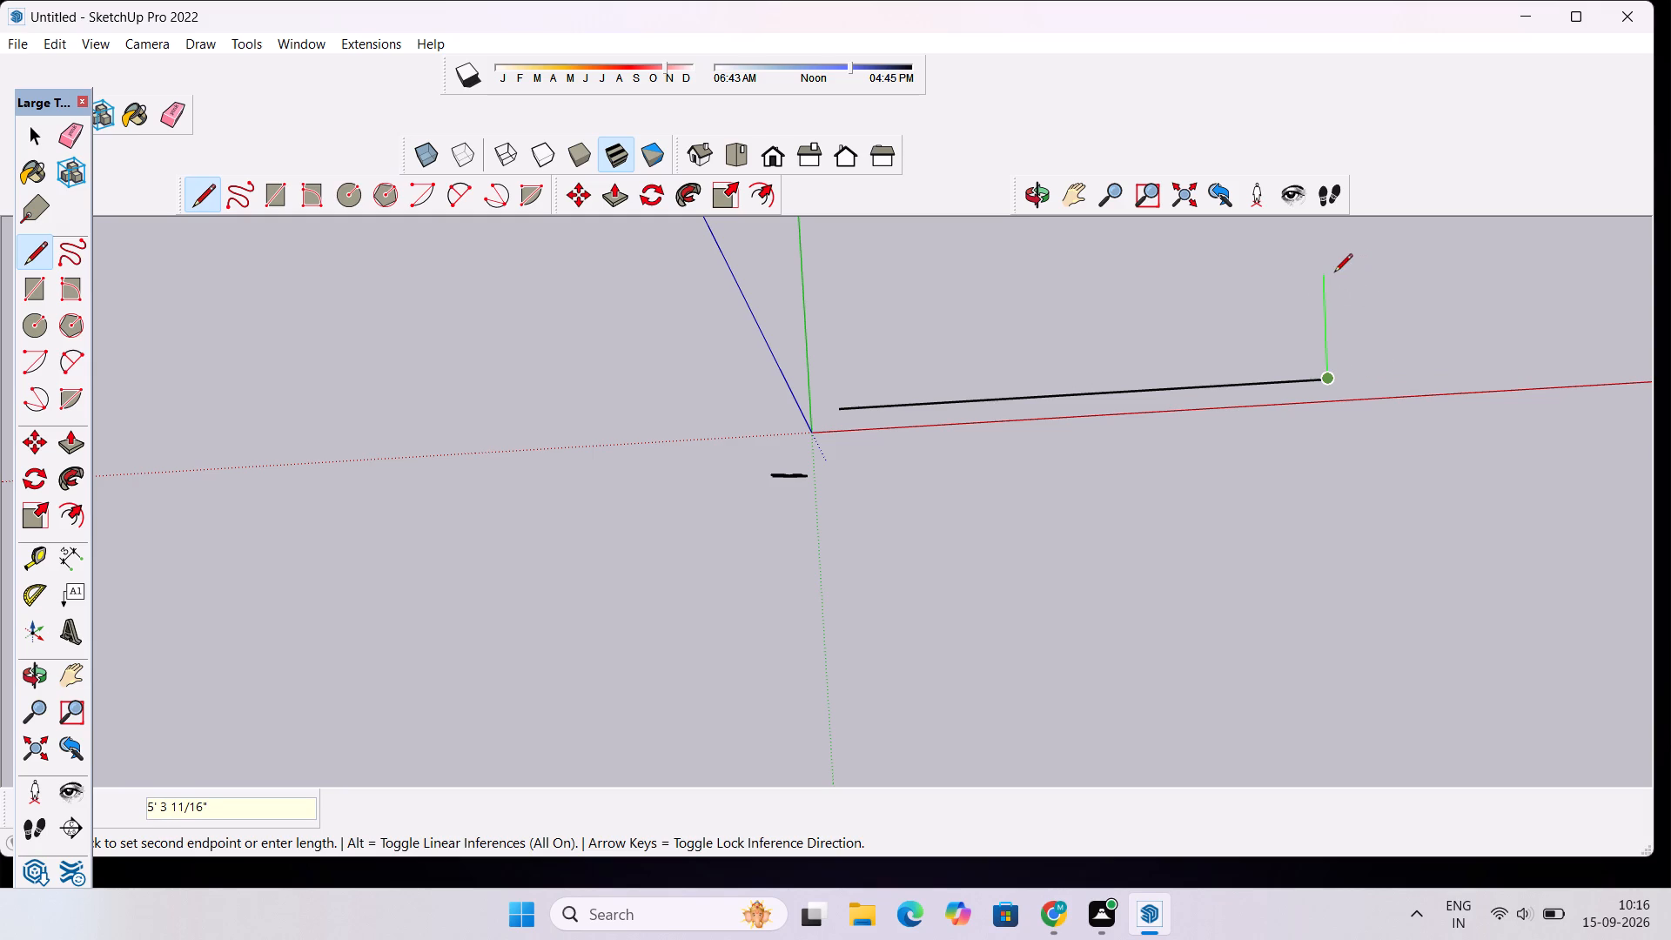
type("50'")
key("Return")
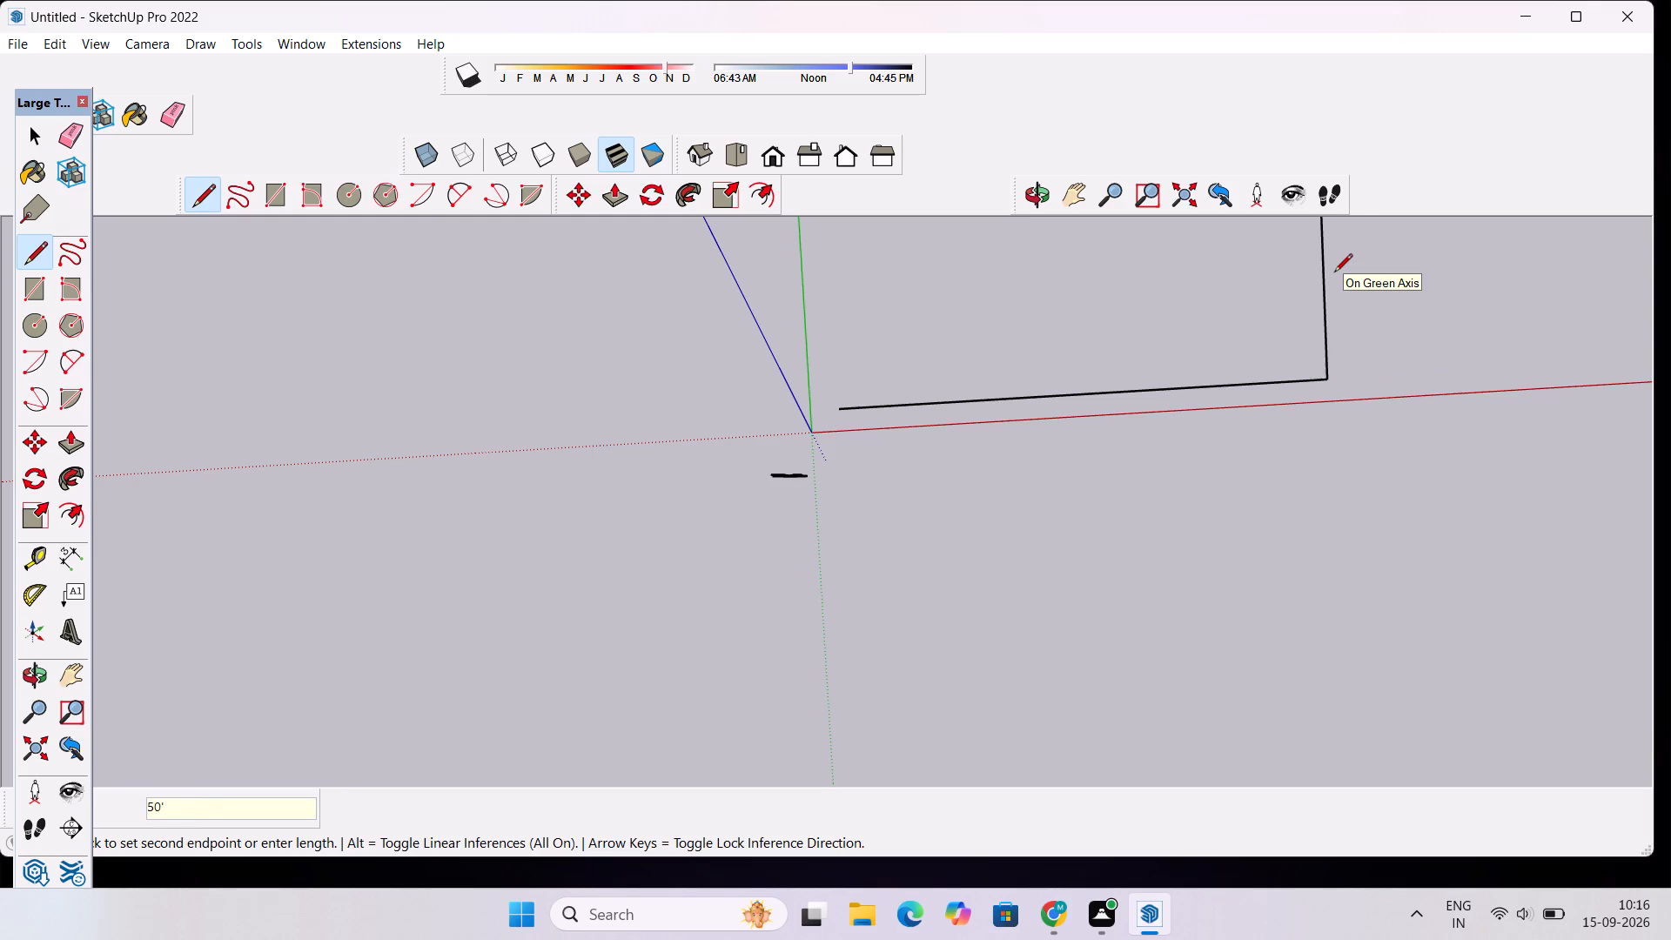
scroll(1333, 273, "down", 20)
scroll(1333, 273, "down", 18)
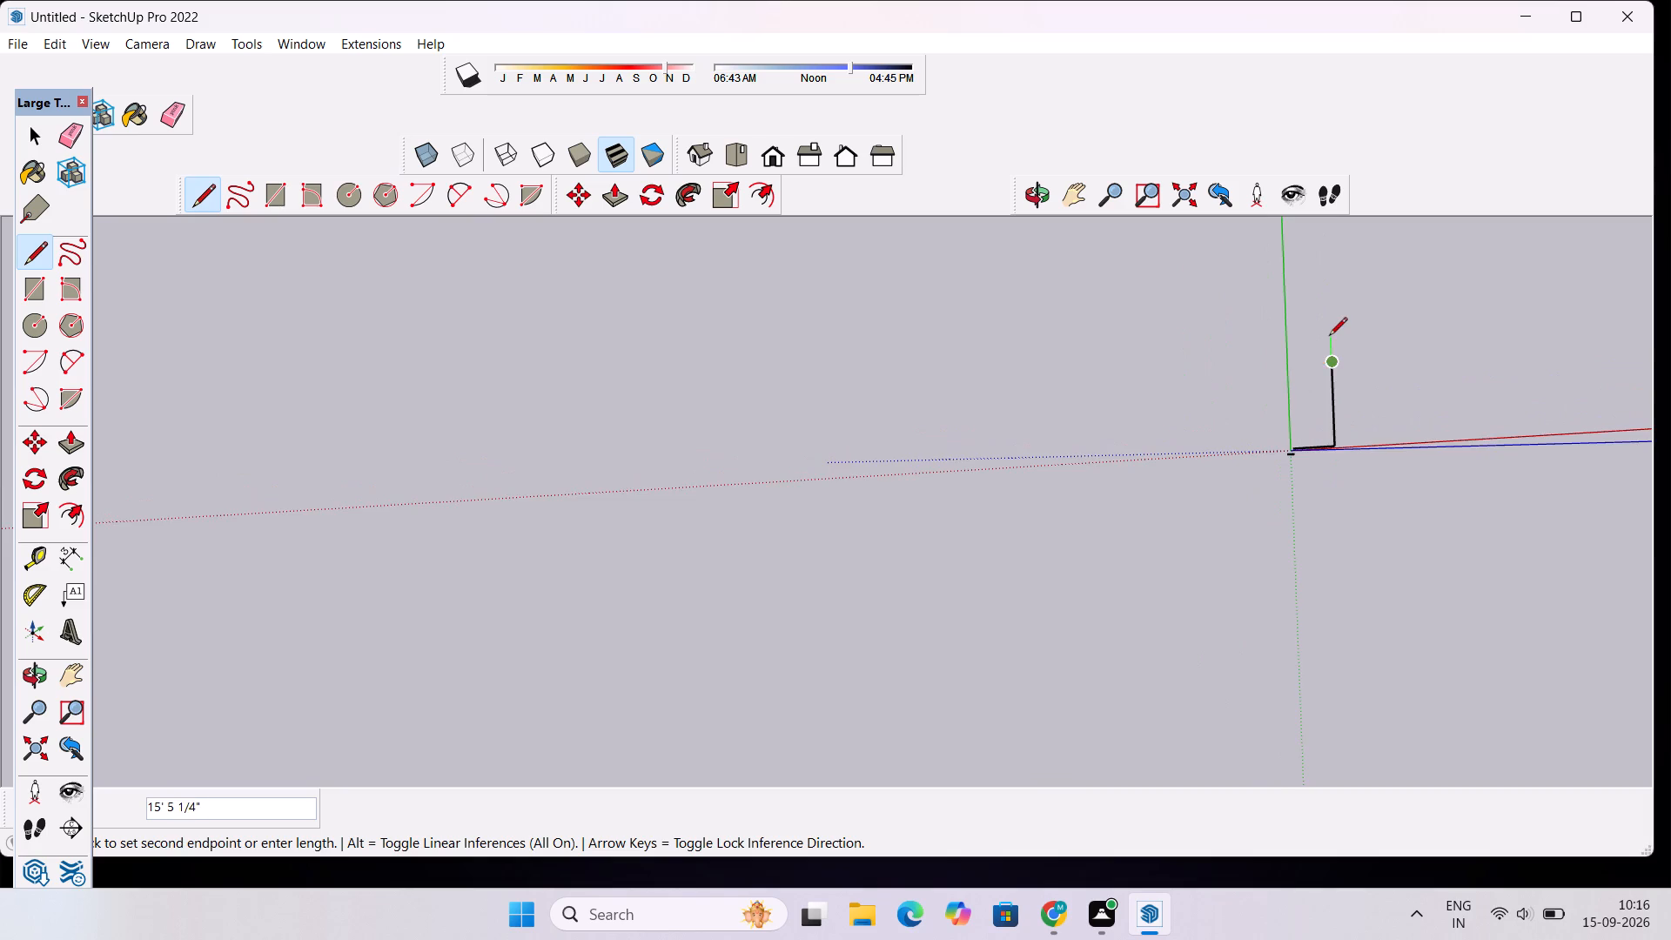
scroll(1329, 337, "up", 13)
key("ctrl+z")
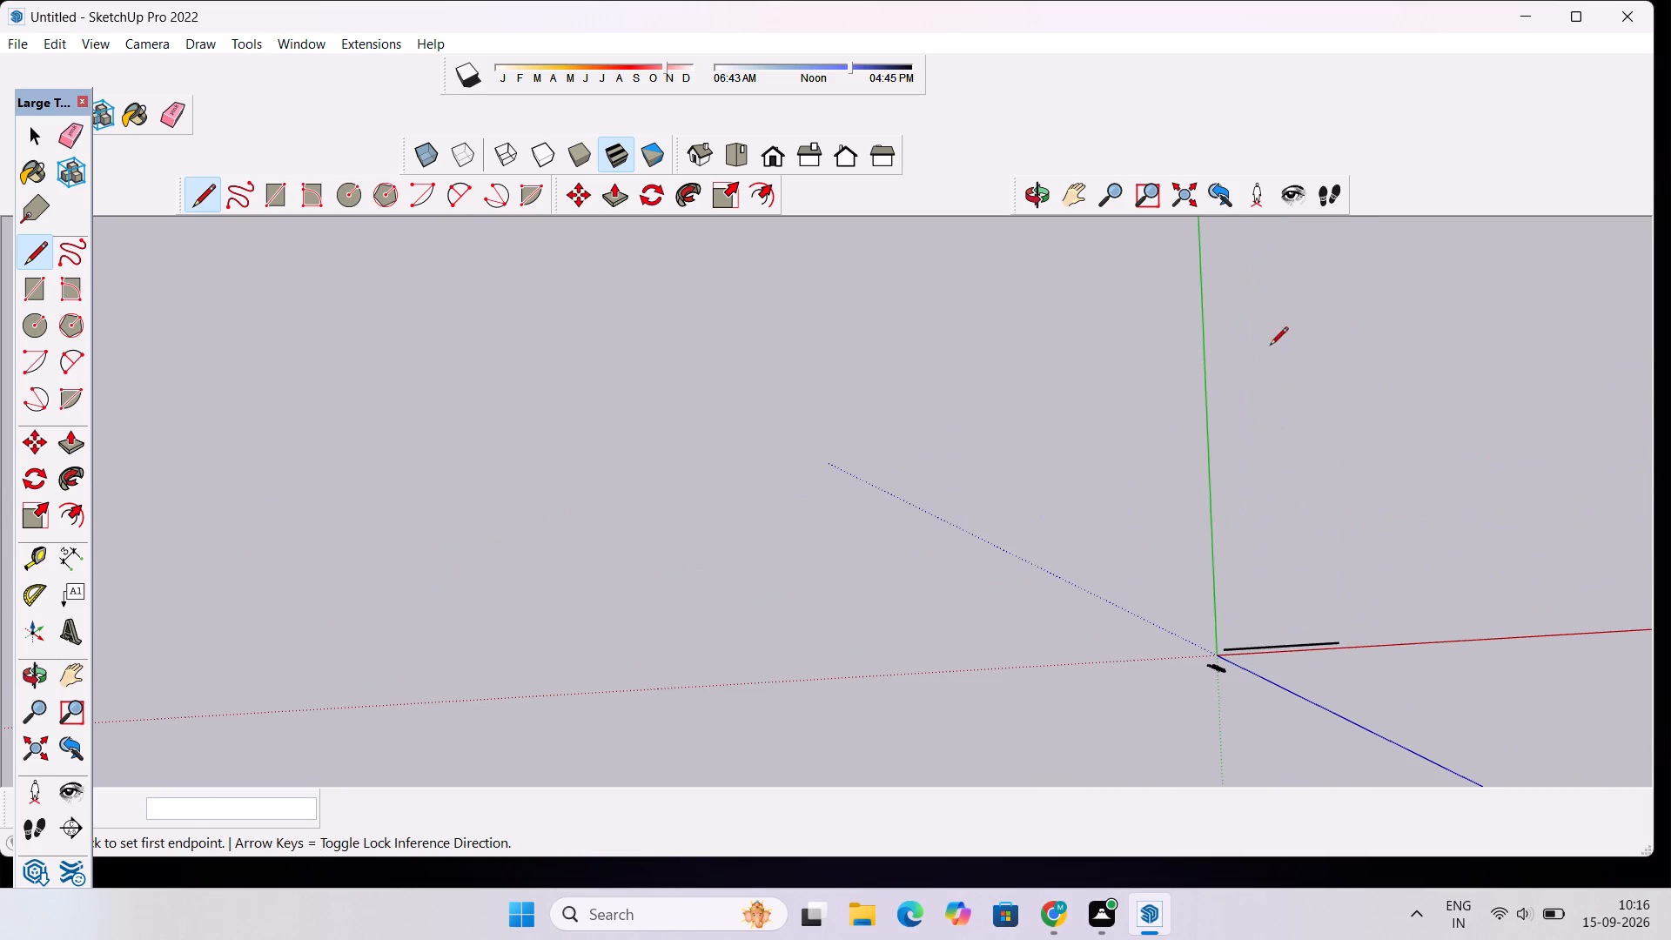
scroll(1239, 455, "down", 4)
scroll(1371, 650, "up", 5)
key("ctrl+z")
Draw a closed rectangular outline near the origin with lines, 30' along the red axis and 35' along the green axis.
scroll(1309, 616, "up", 6)
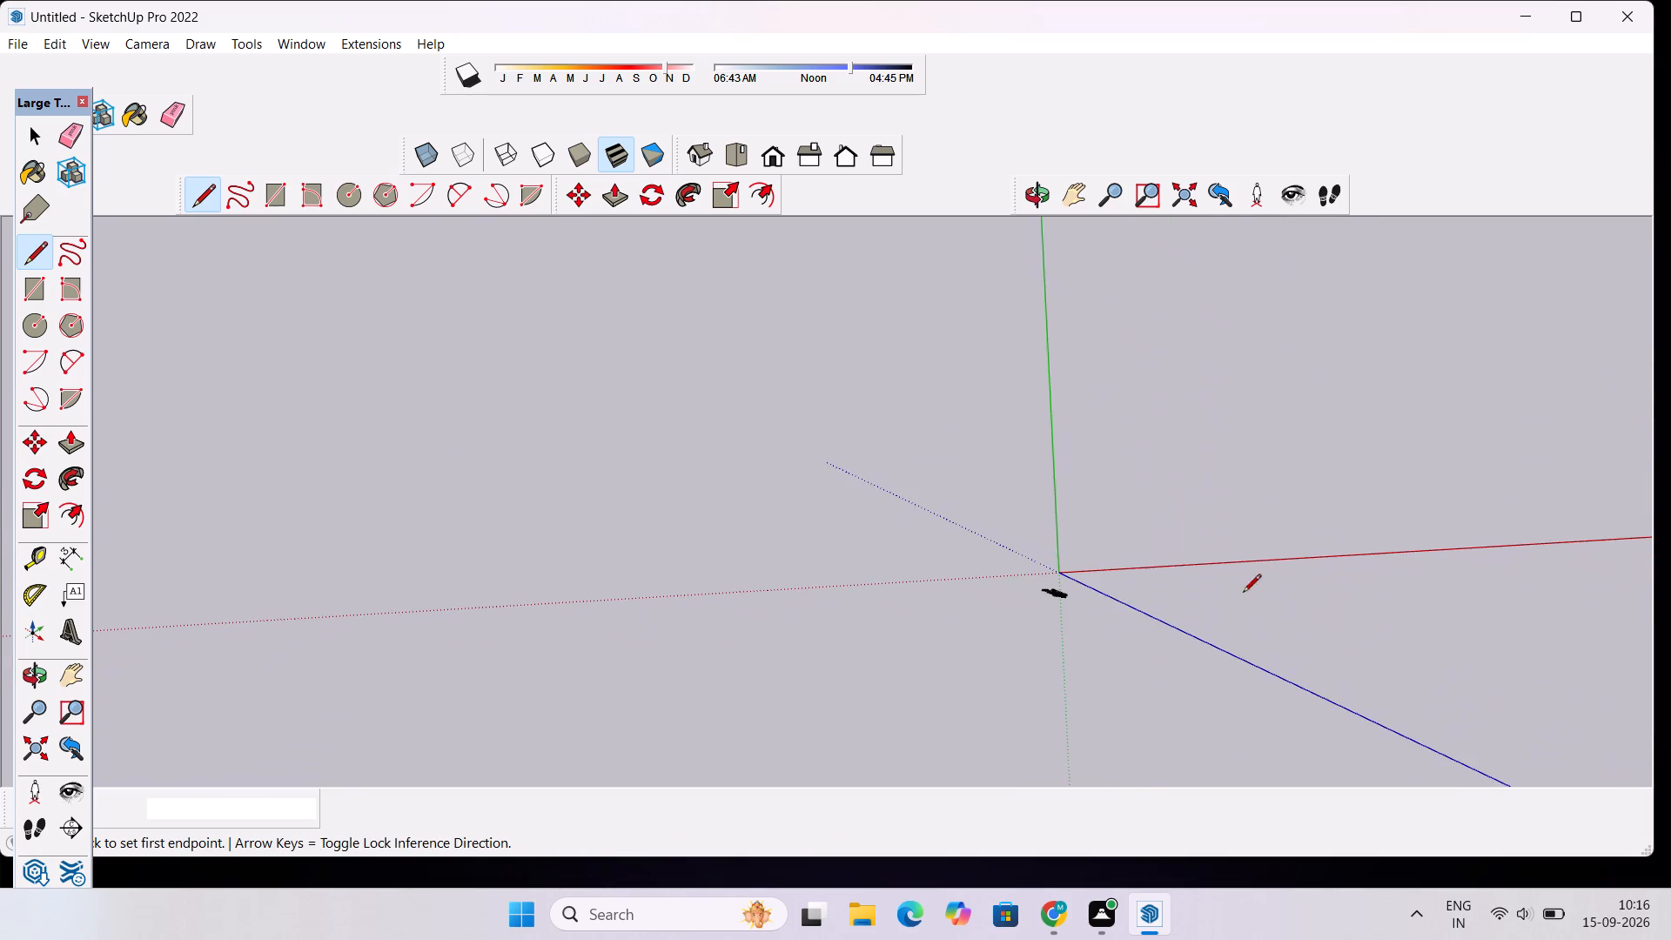
scroll(1112, 530, "up", 8)
left_click(1067, 580)
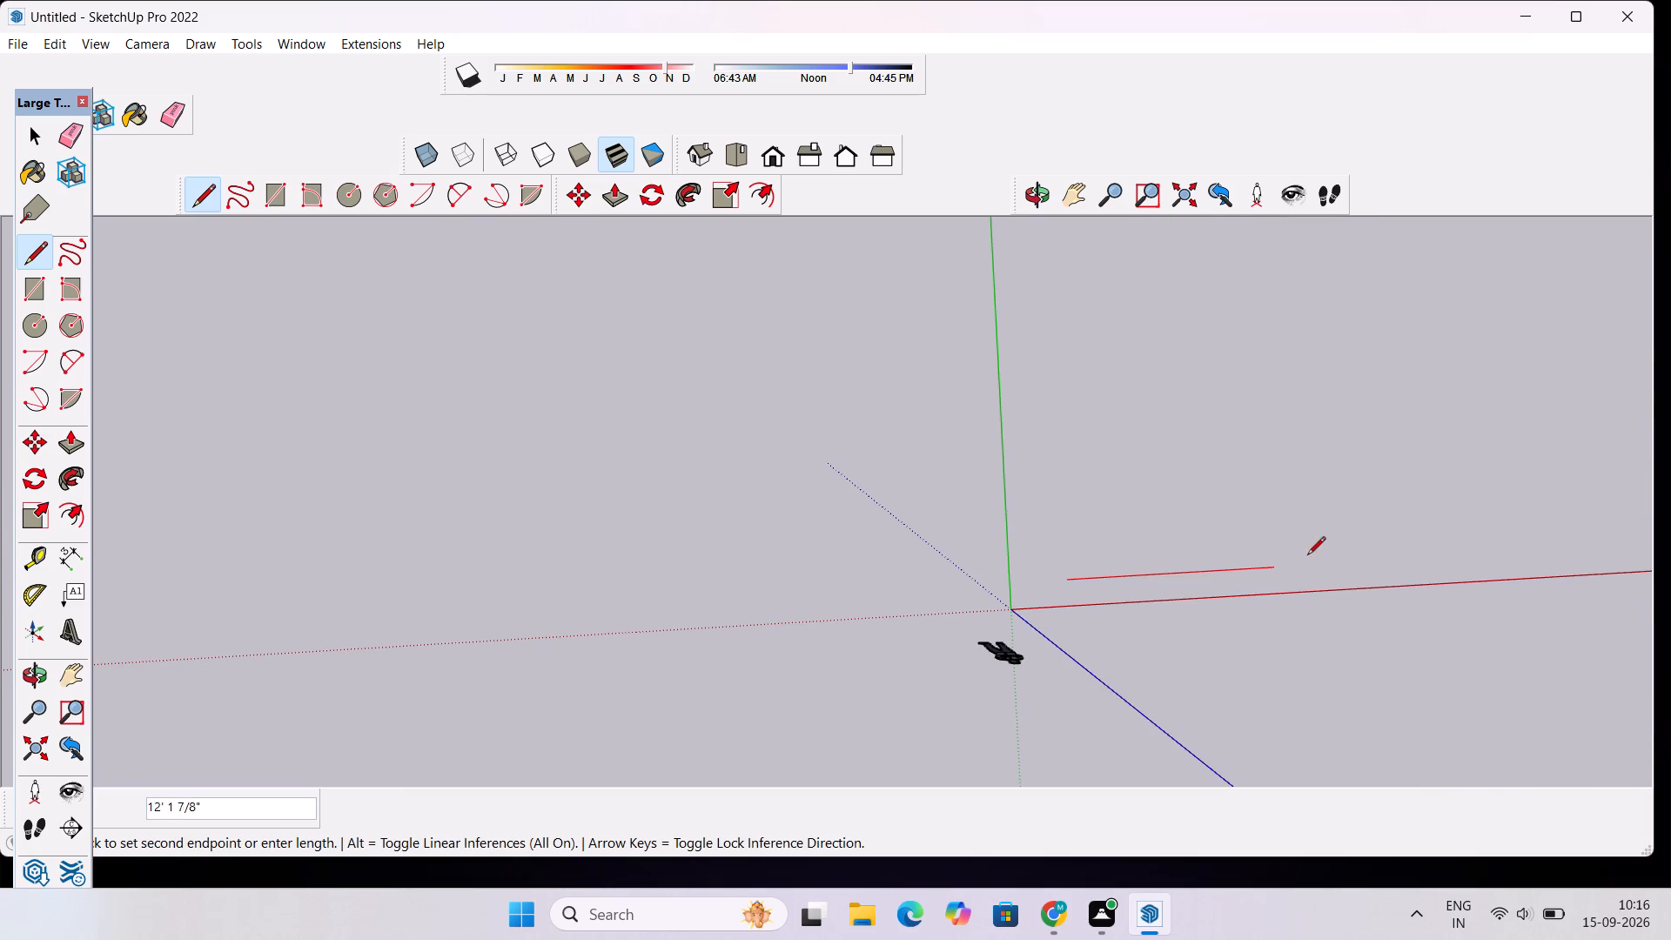
type("30'")
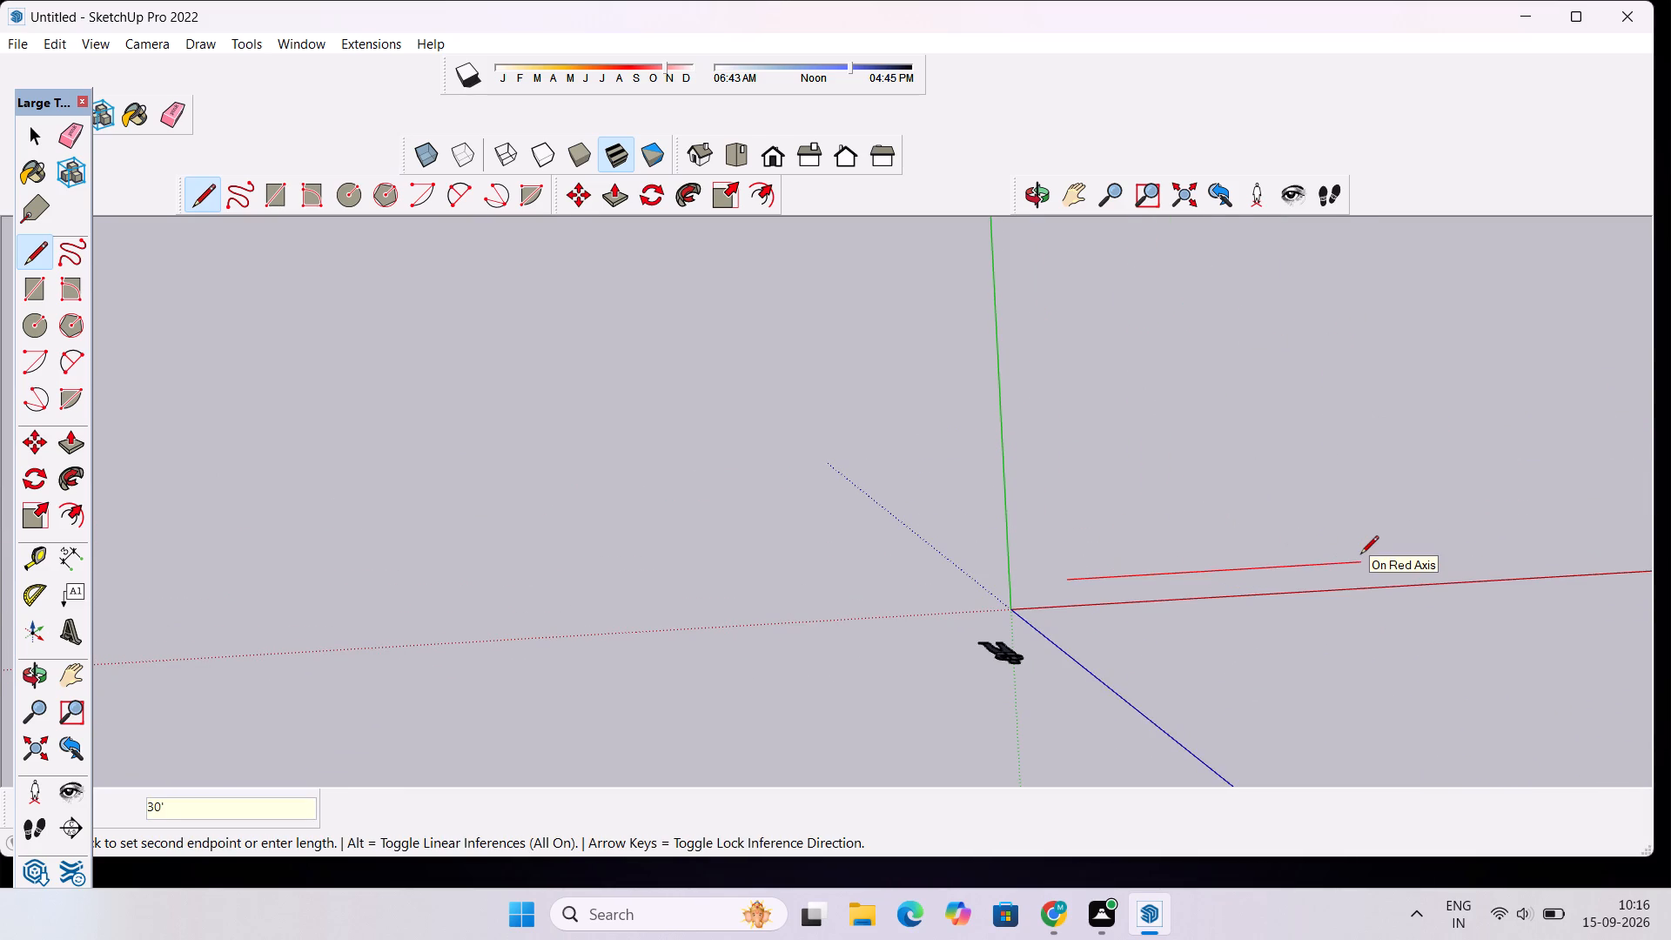
key("Return")
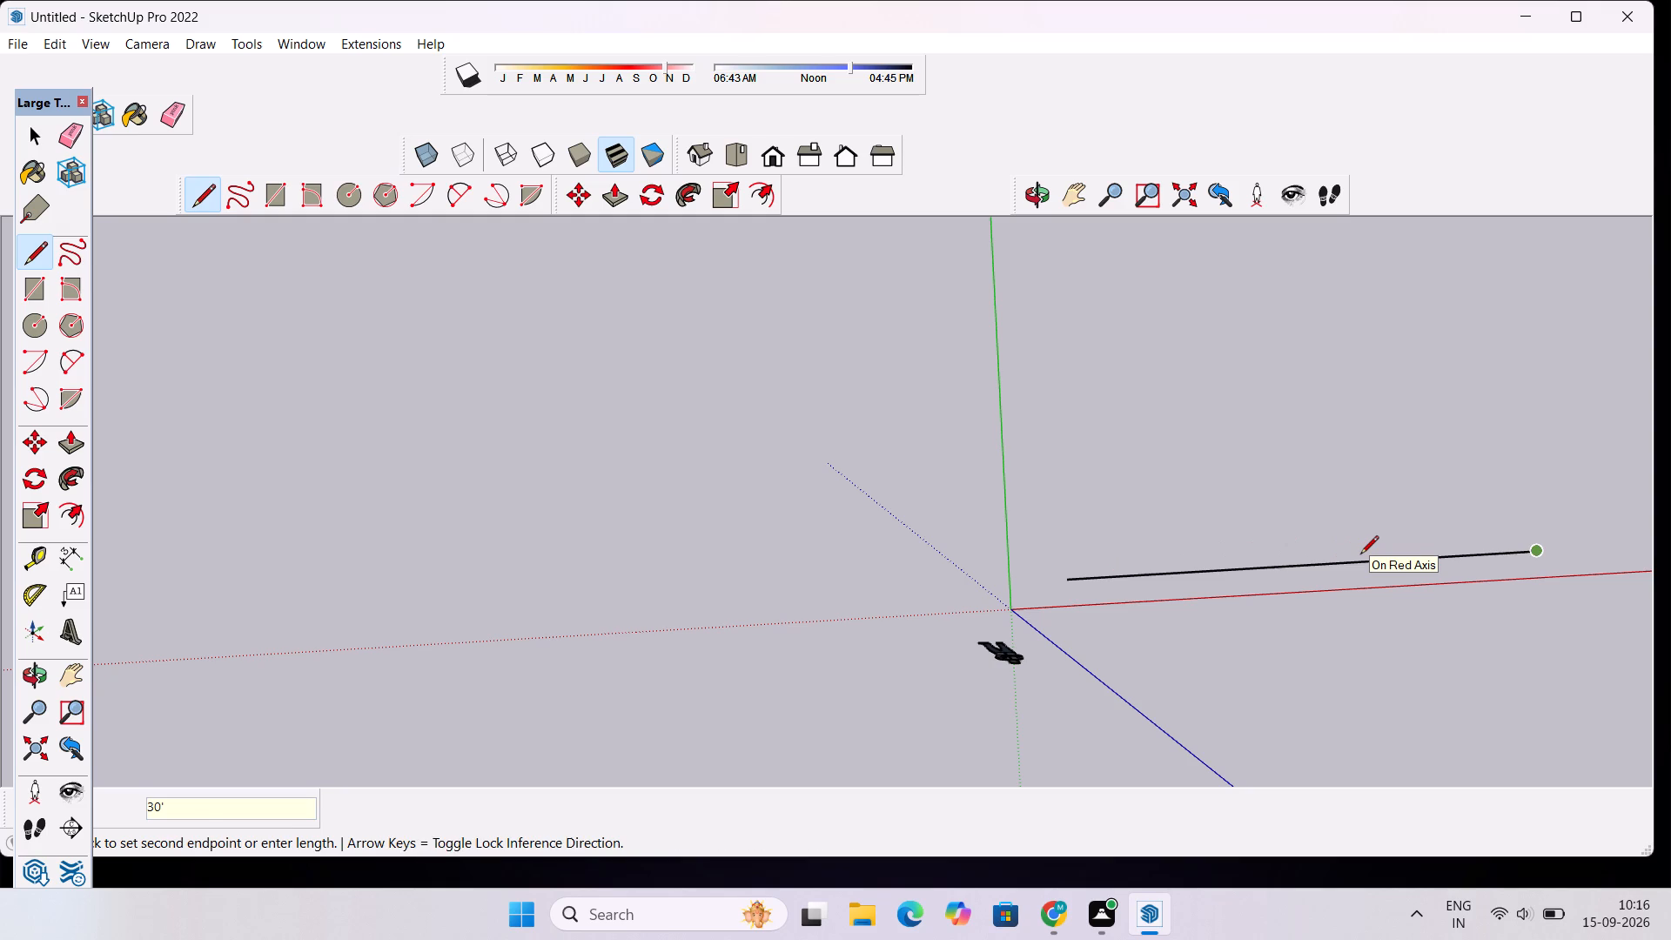
scroll(1359, 562, "down", 4)
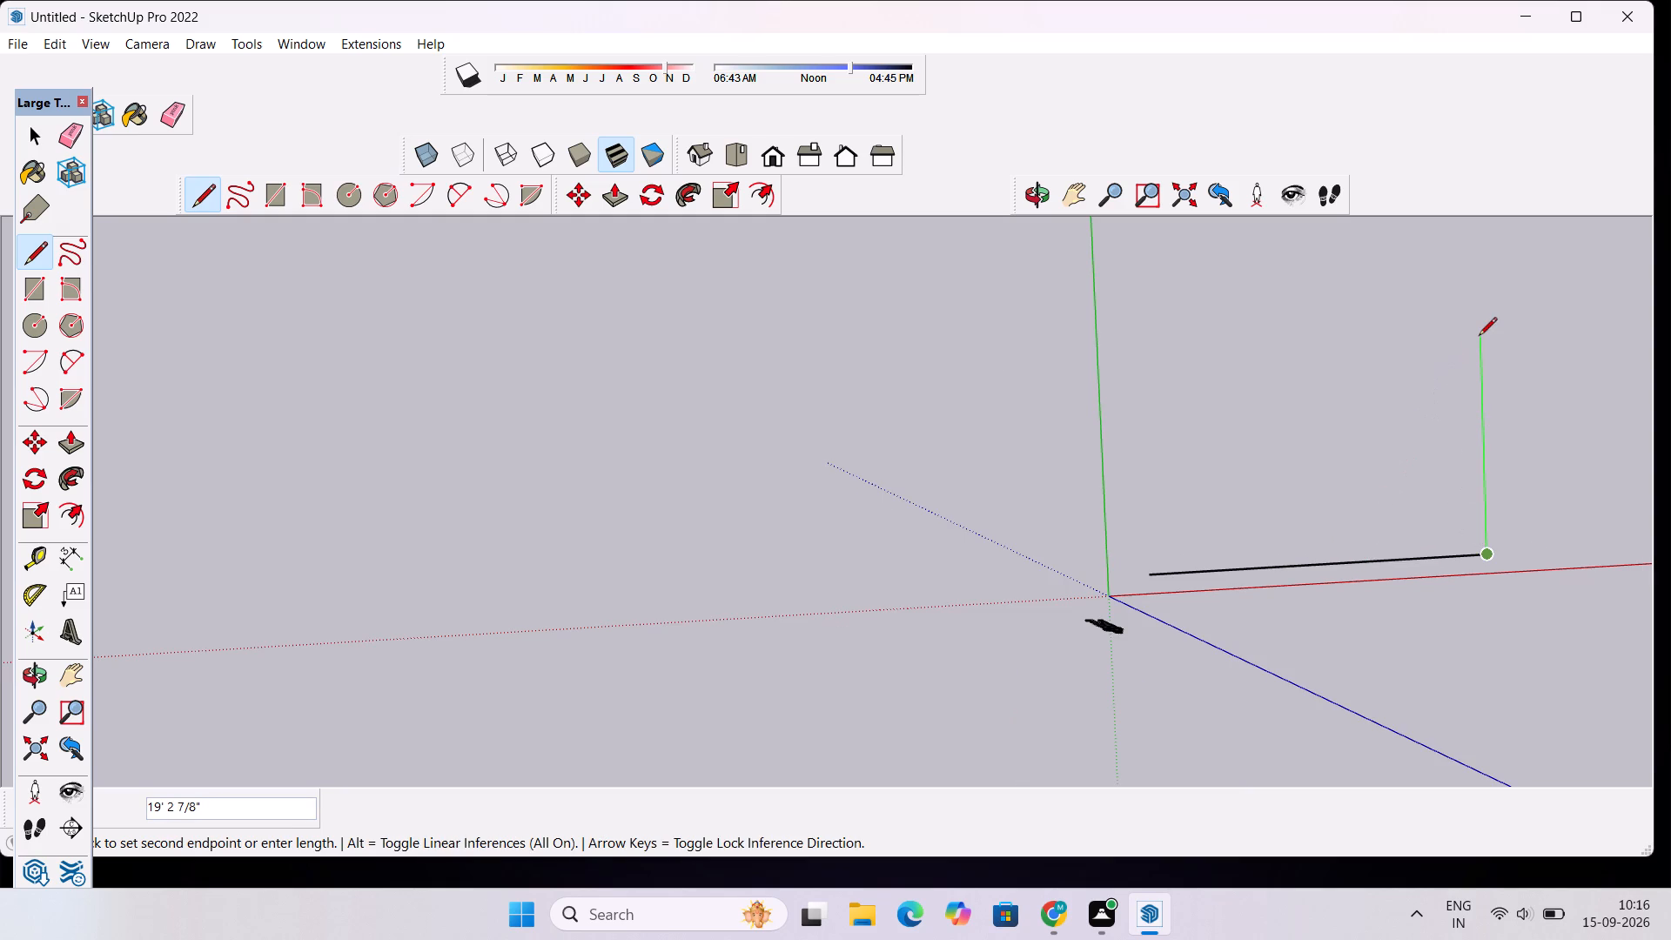
type("35'")
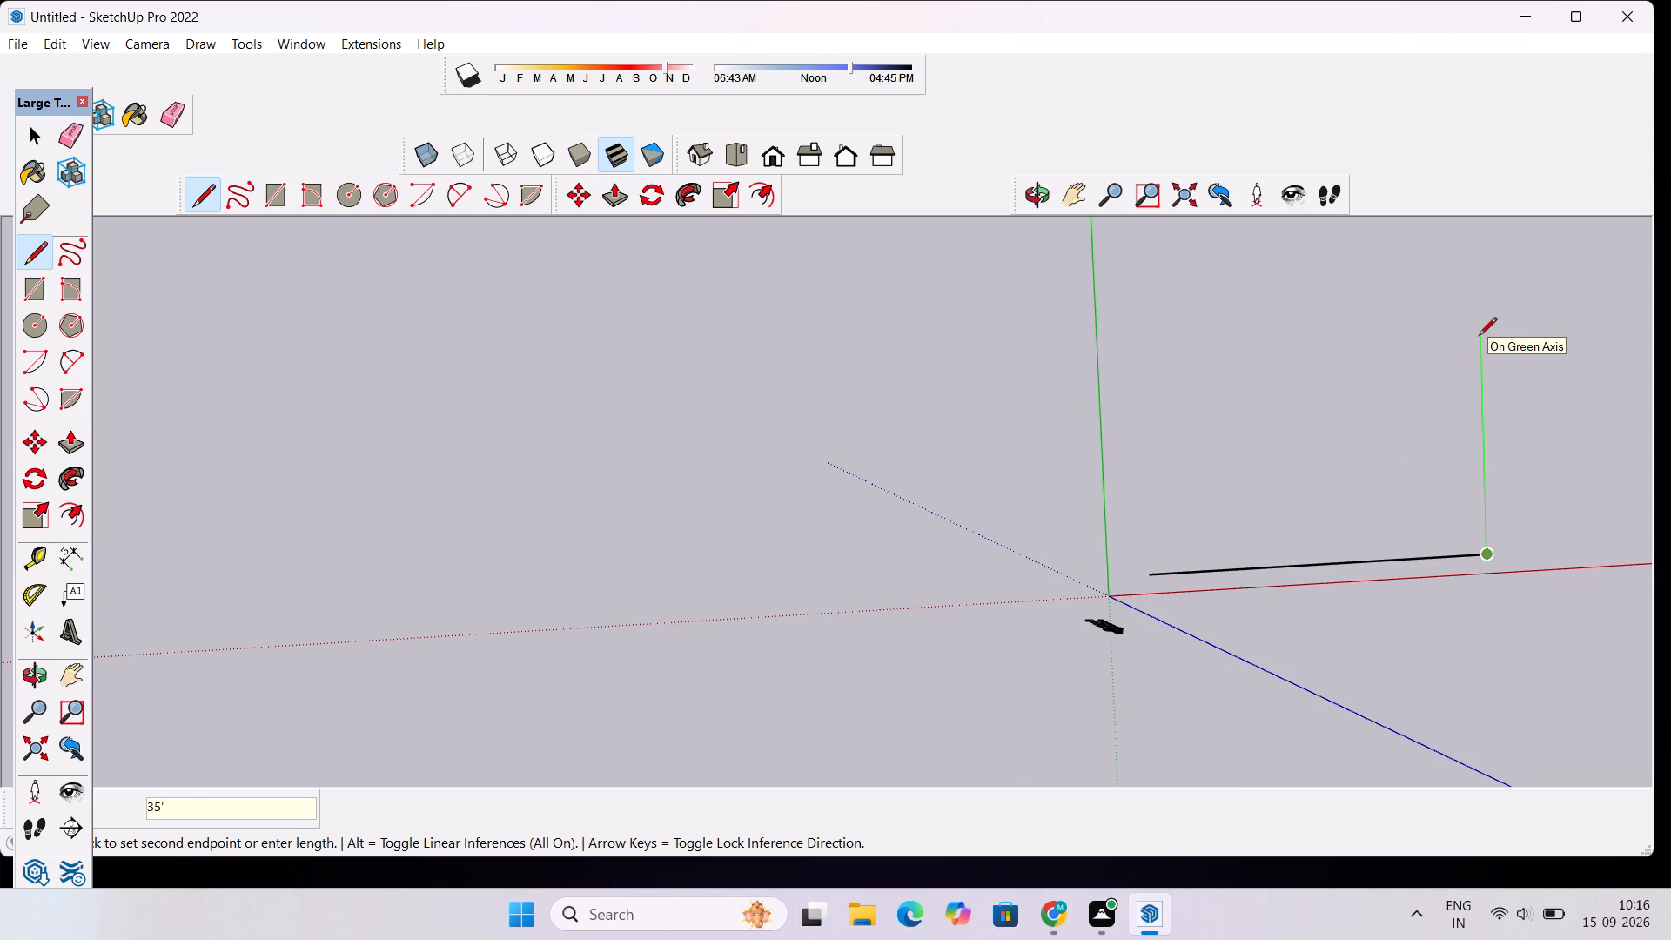
key("Return")
scroll(1473, 355, "down", 12)
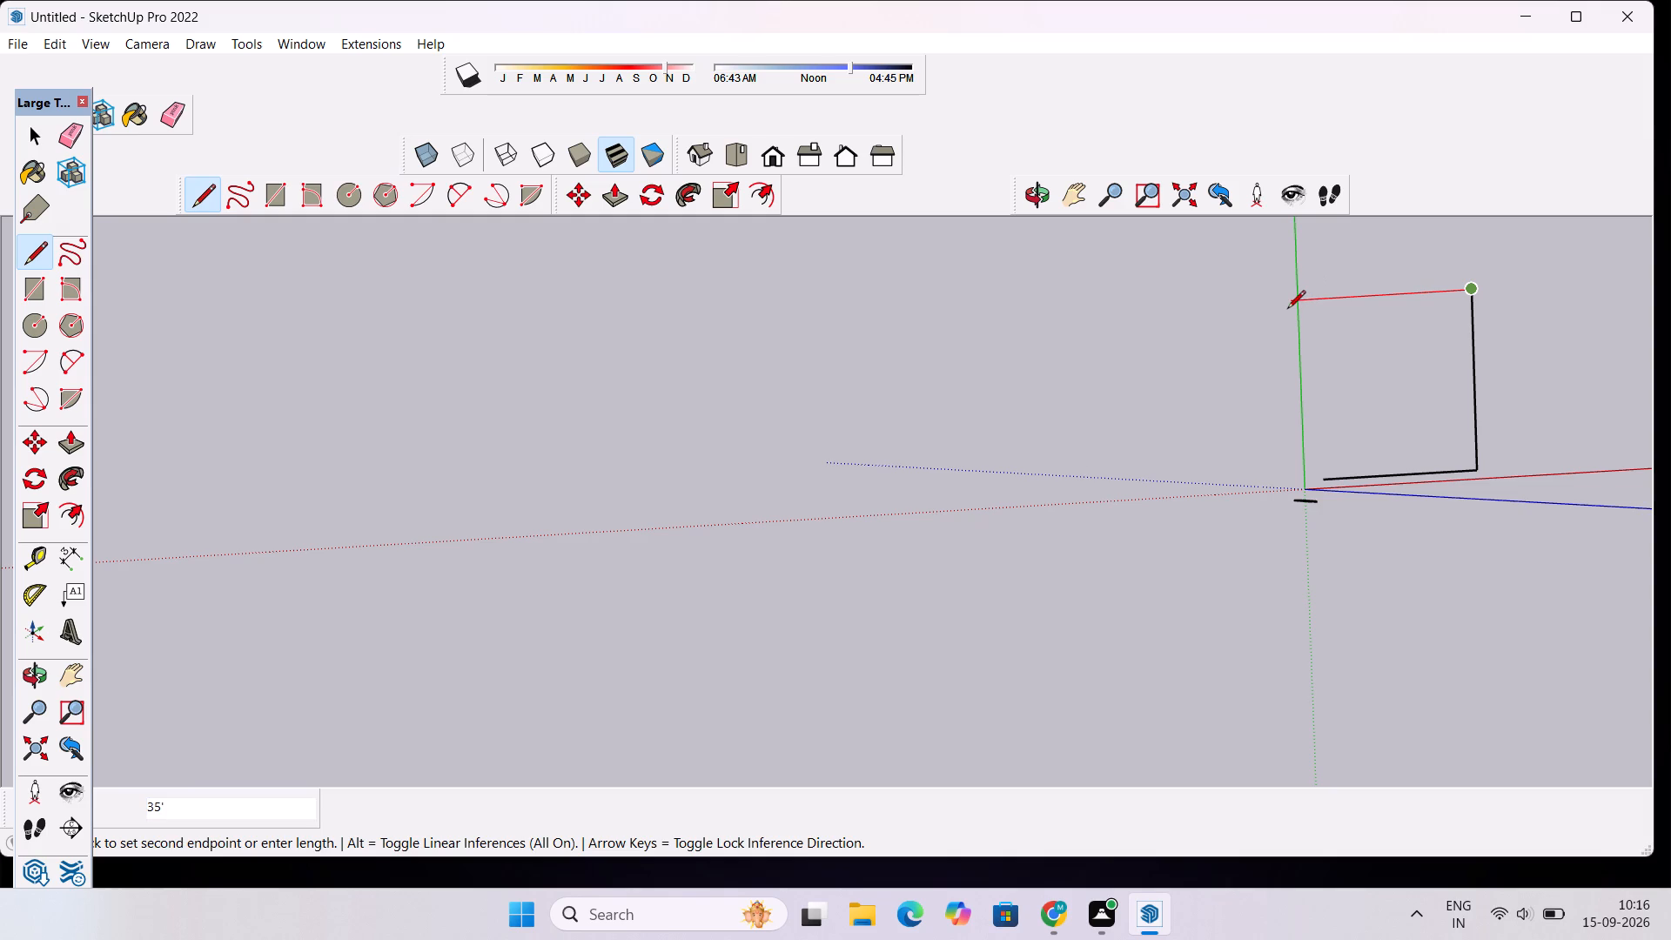
type("30")
key("apostrophe")
key("Return")
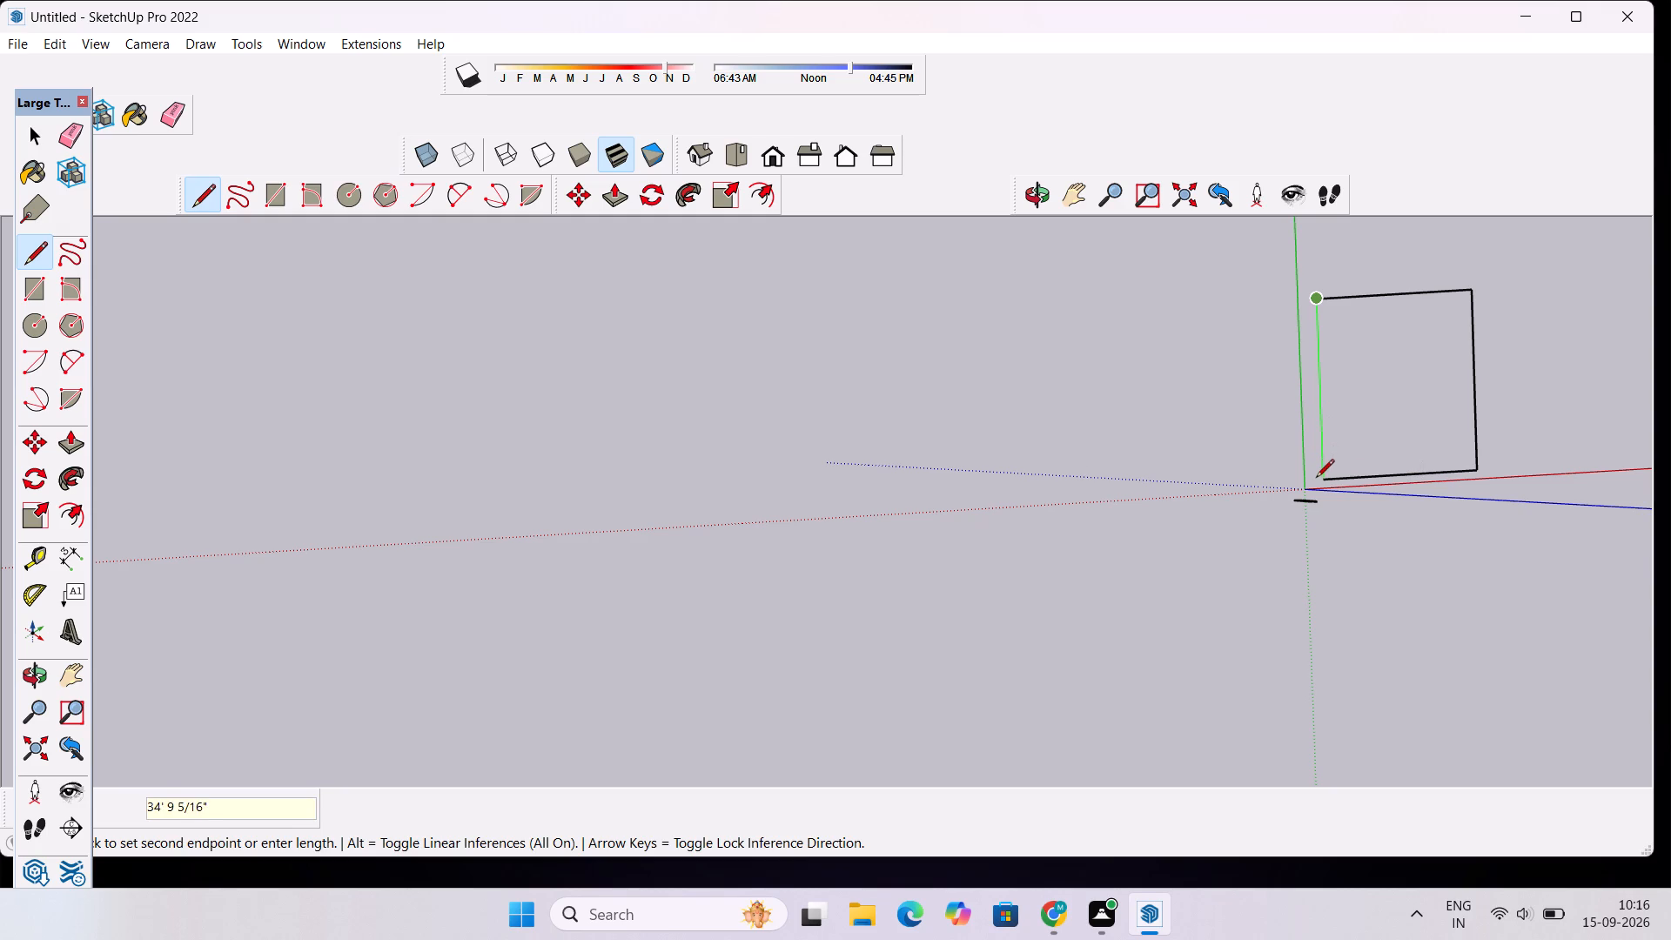
left_click(1323, 482)
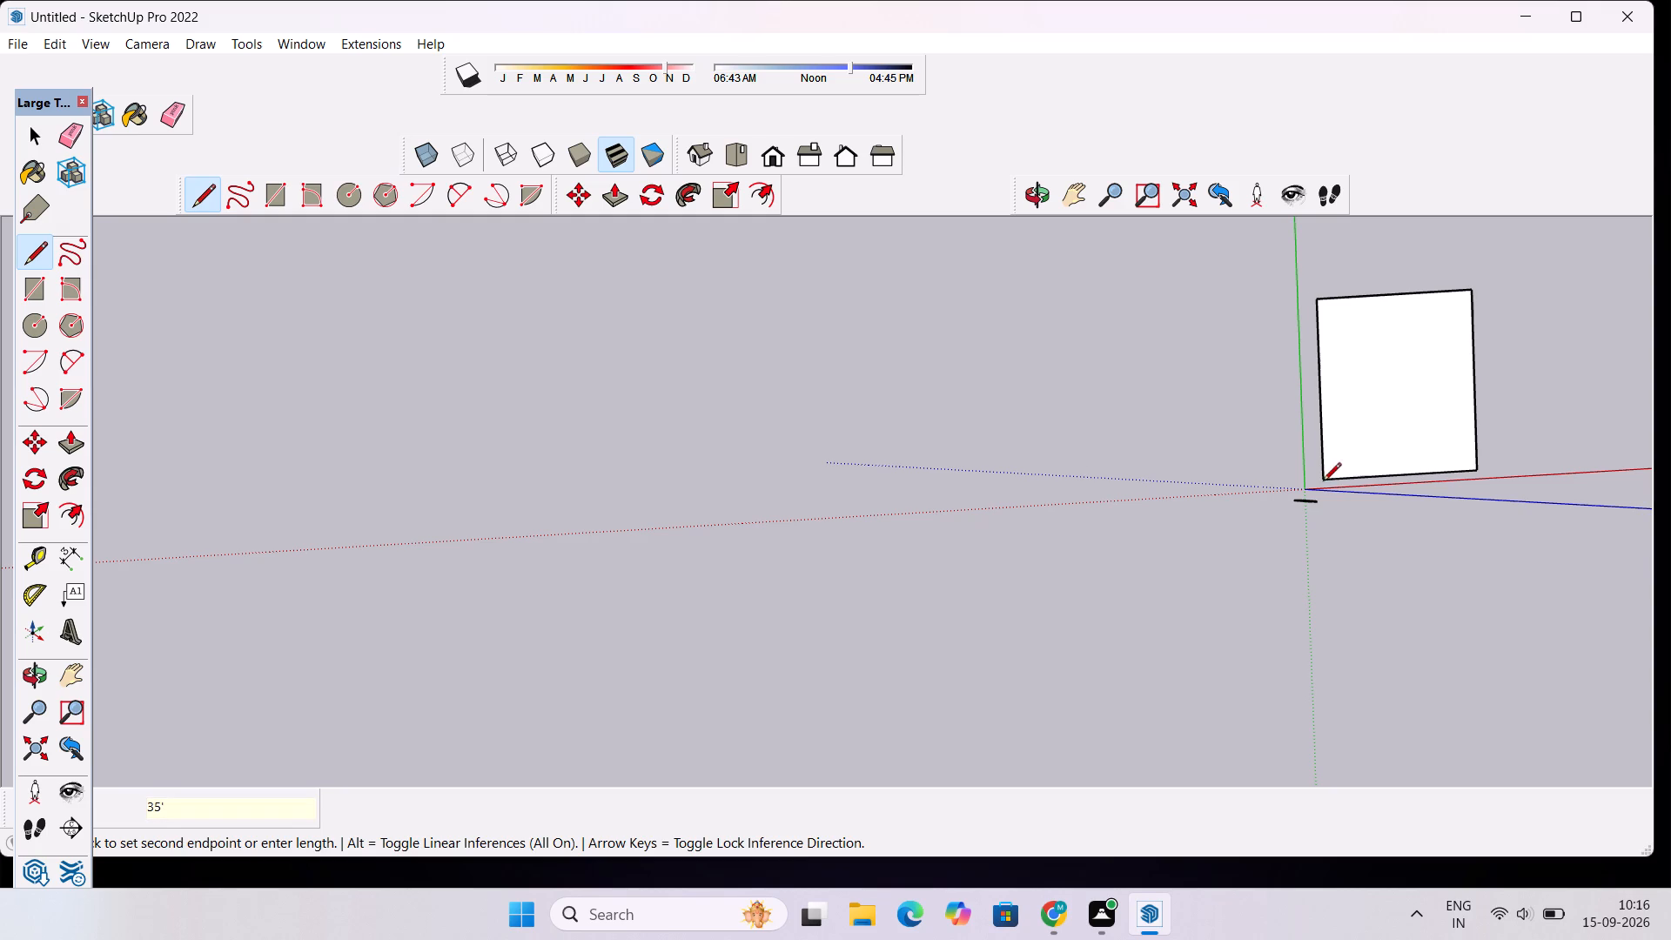
key("space")
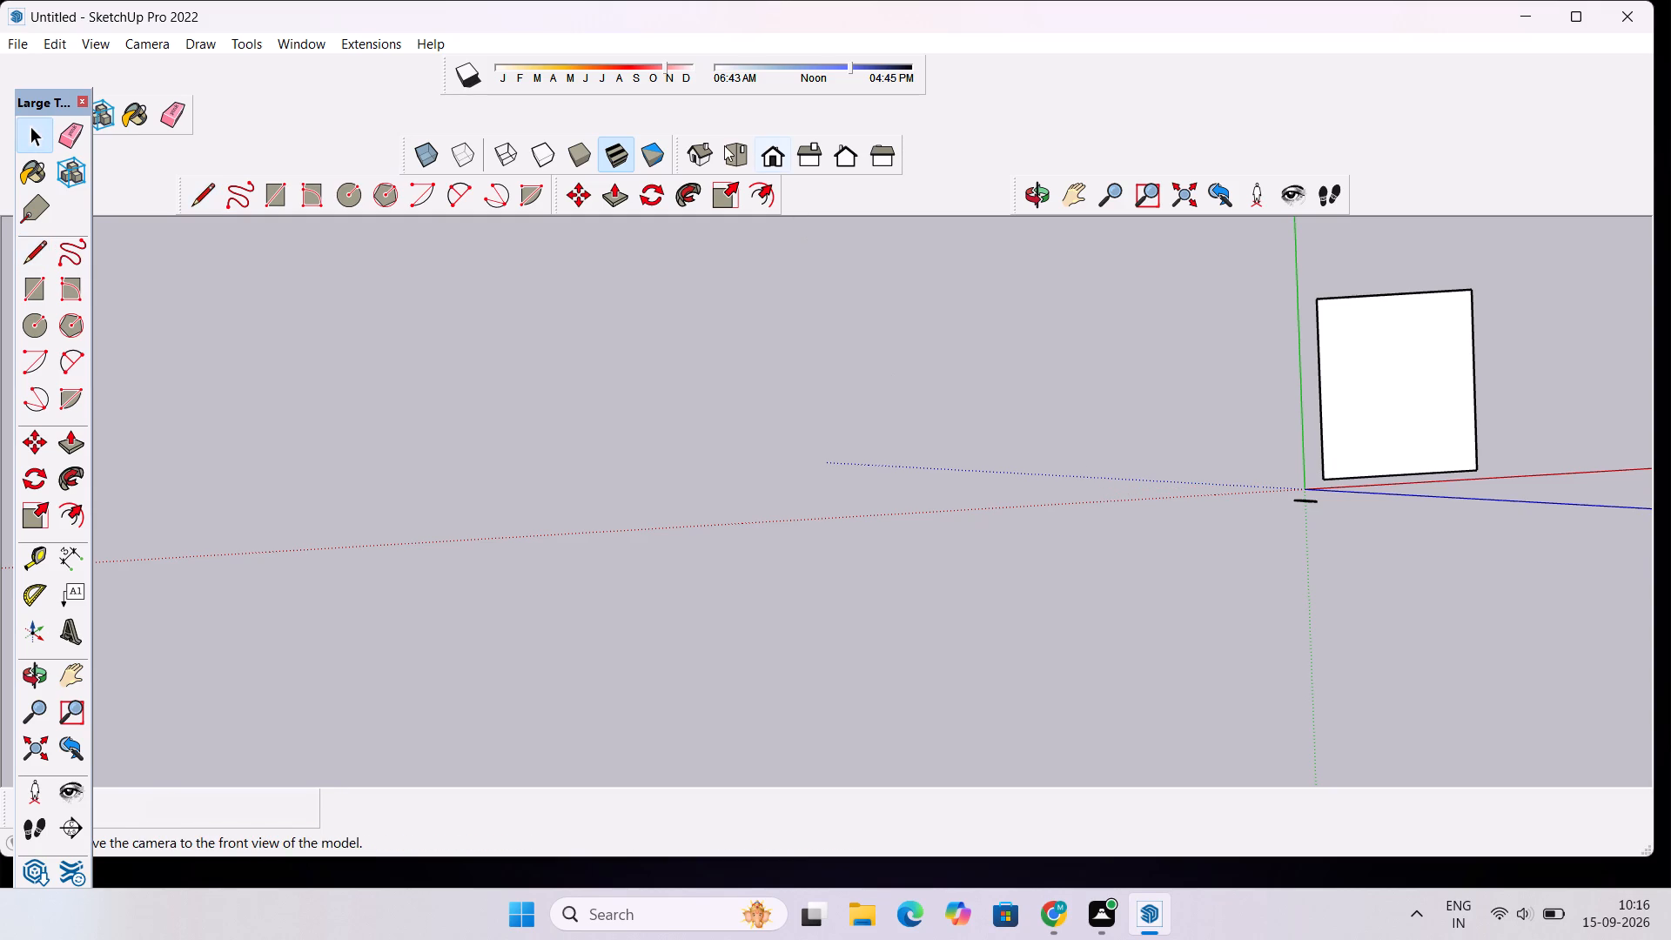
Switch to the top view and orbit around the rectangular face to examine it from several angles.
left_click(732, 151)
scroll(842, 534, "up", 10)
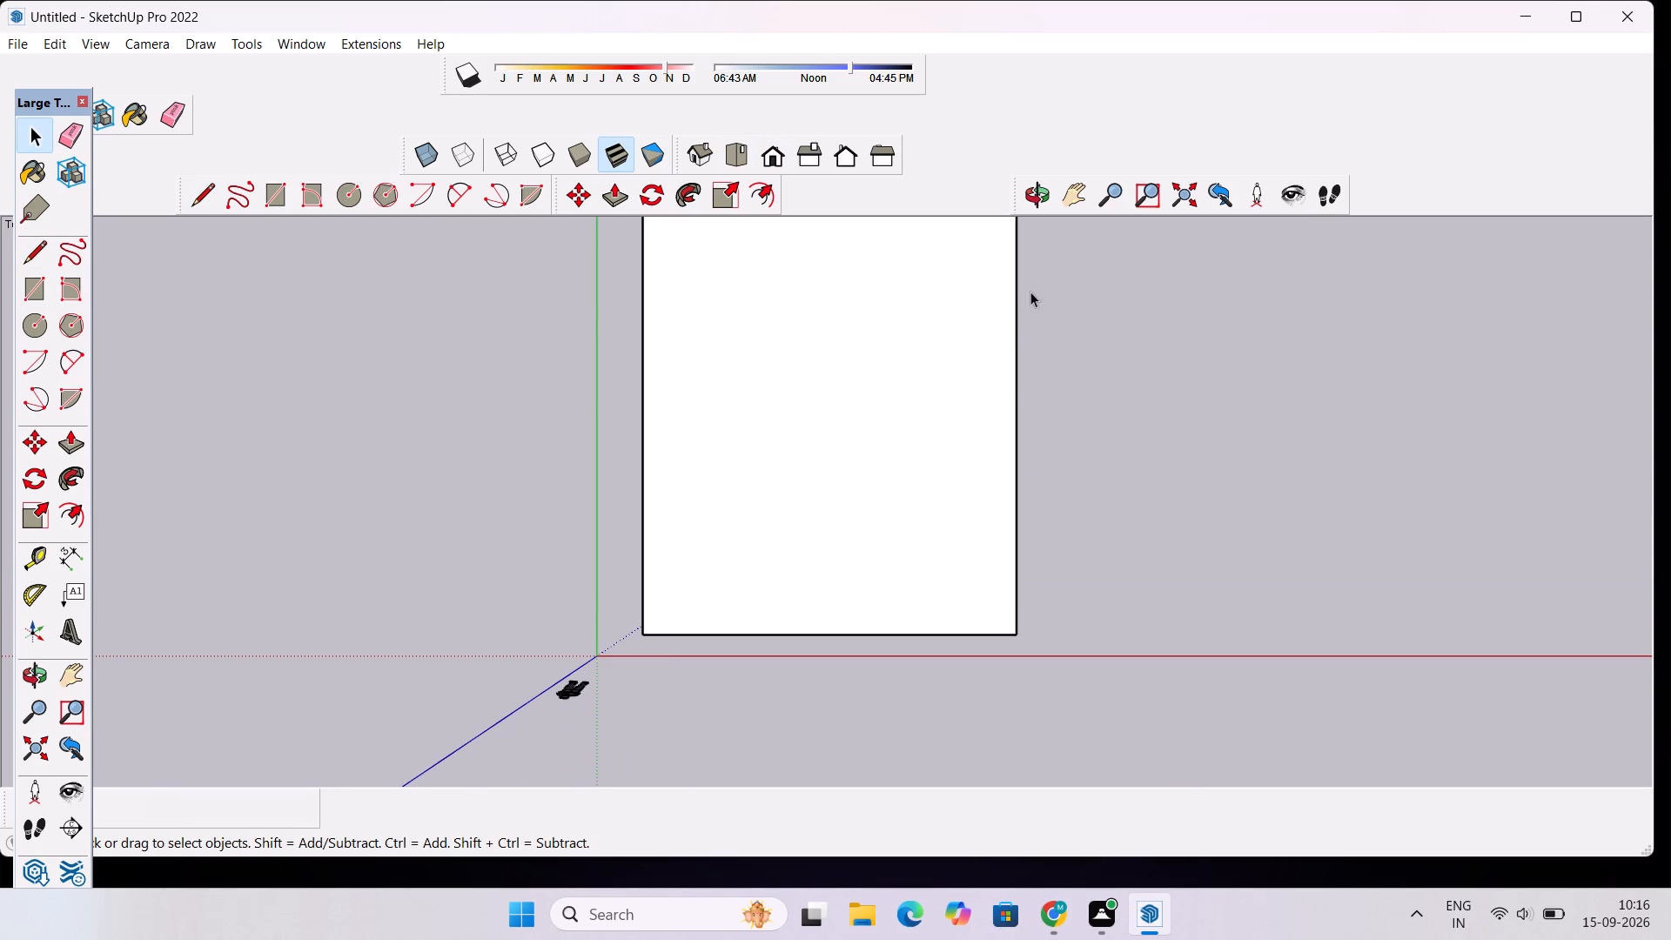
left_click(1035, 188)
left_click_drag(789, 614, 792, 483)
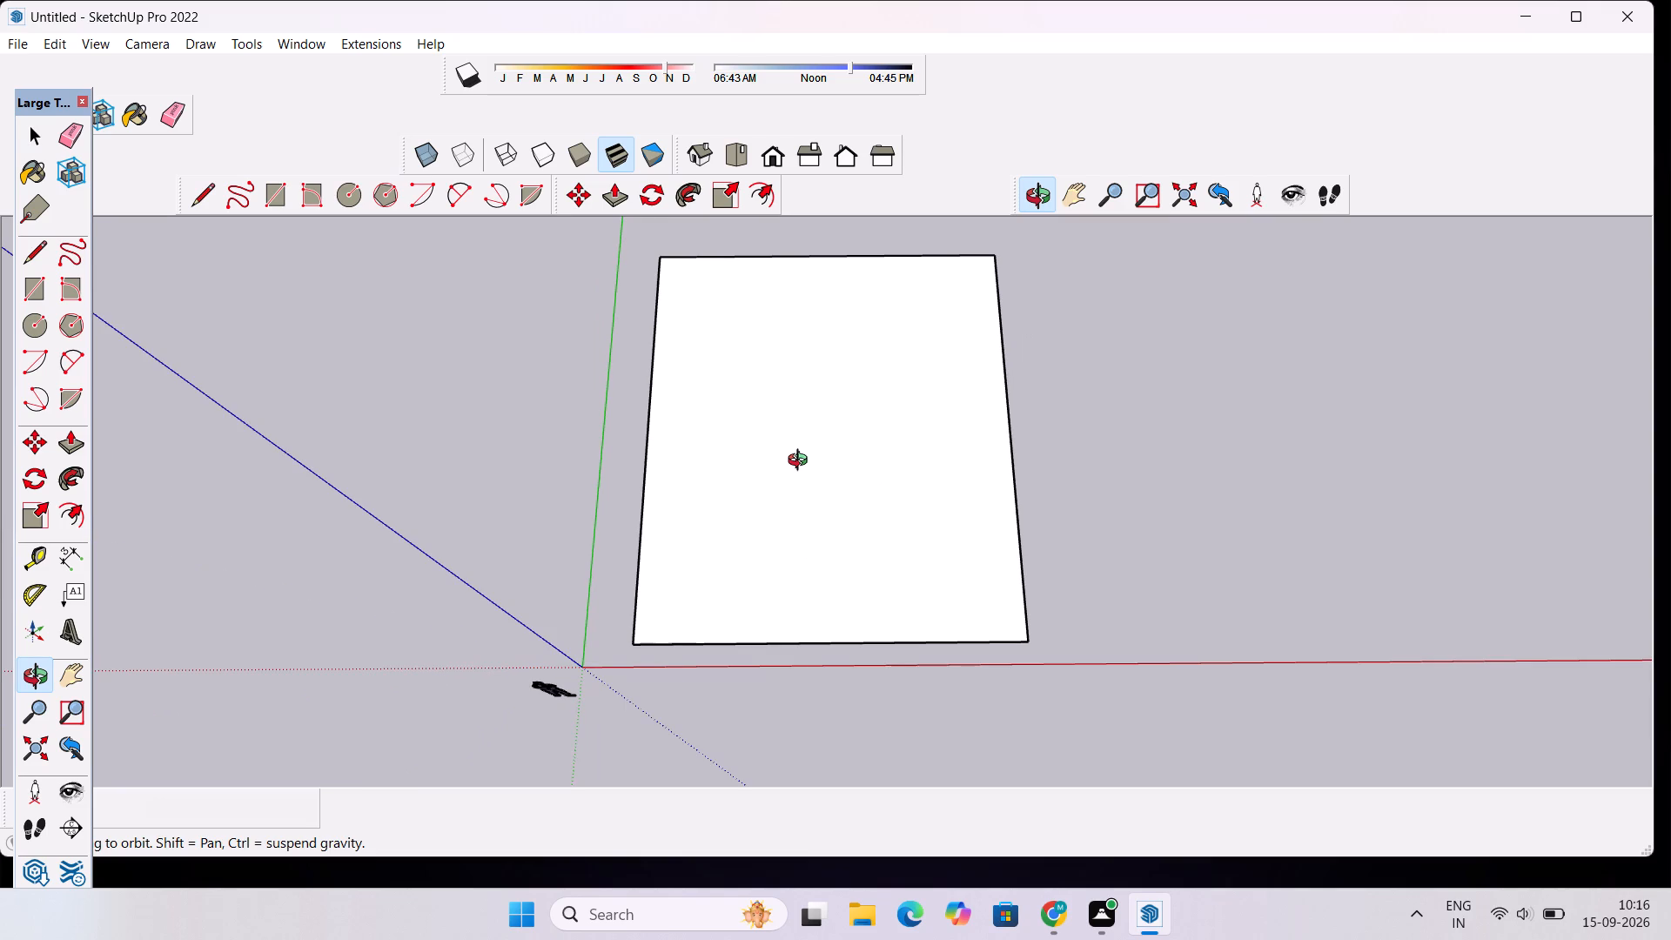
scroll(693, 522, "up", 1)
left_click_drag(713, 515, 714, 591, "shift")
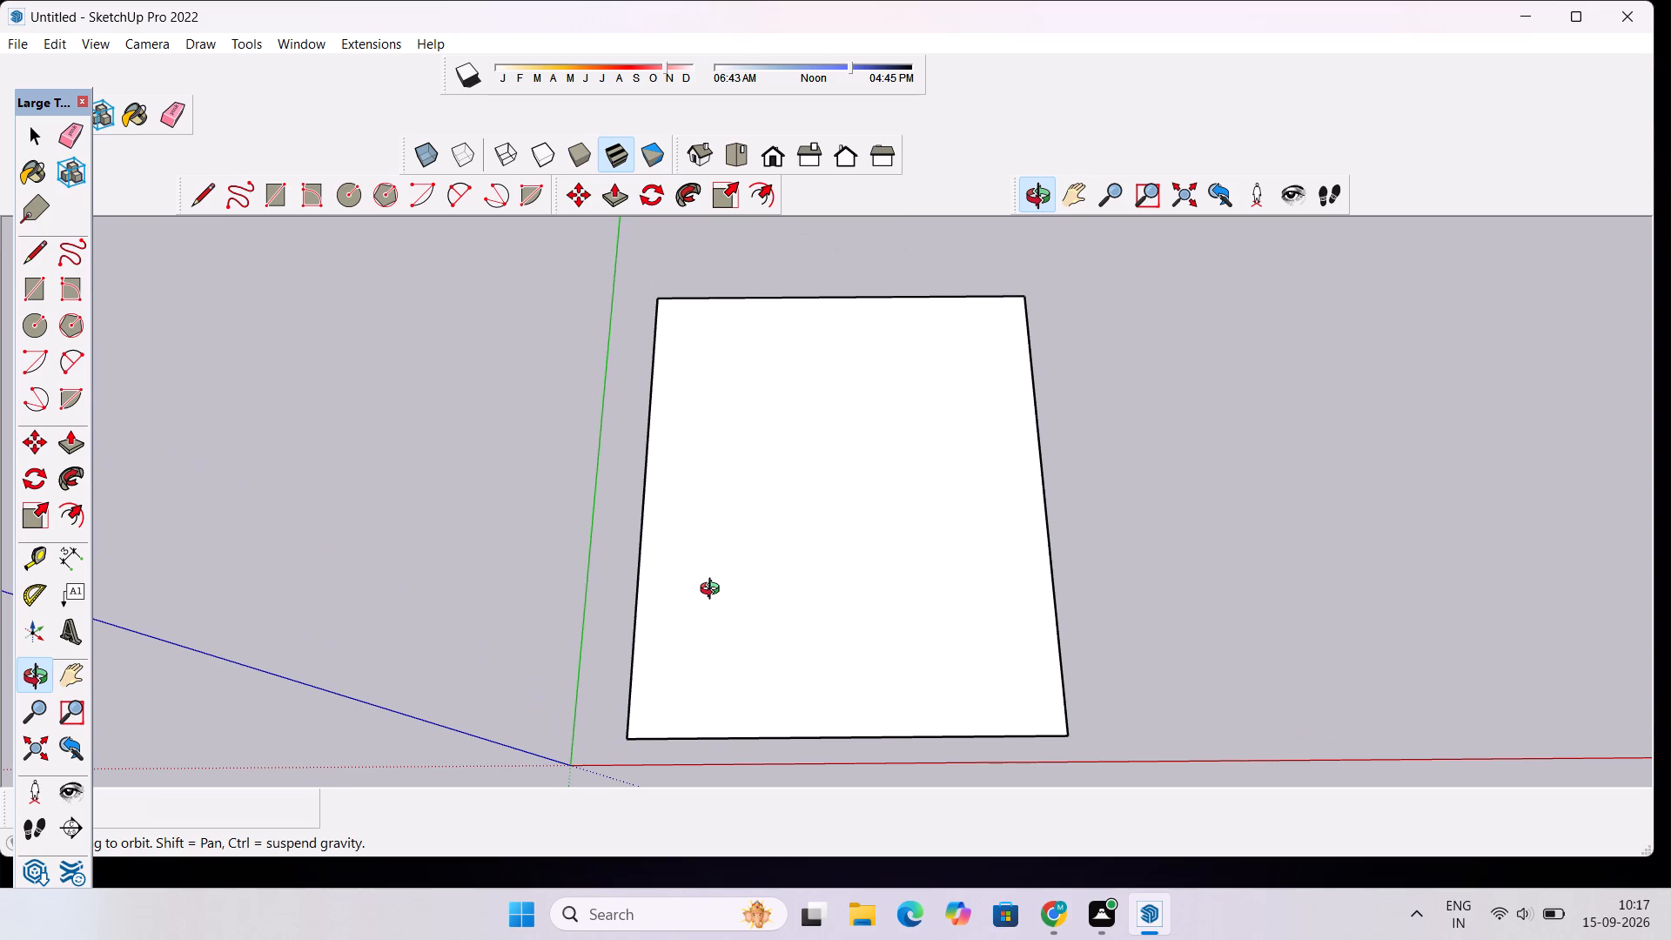
scroll(743, 588, "down", 4)
left_click_drag(779, 712, 779, 656)
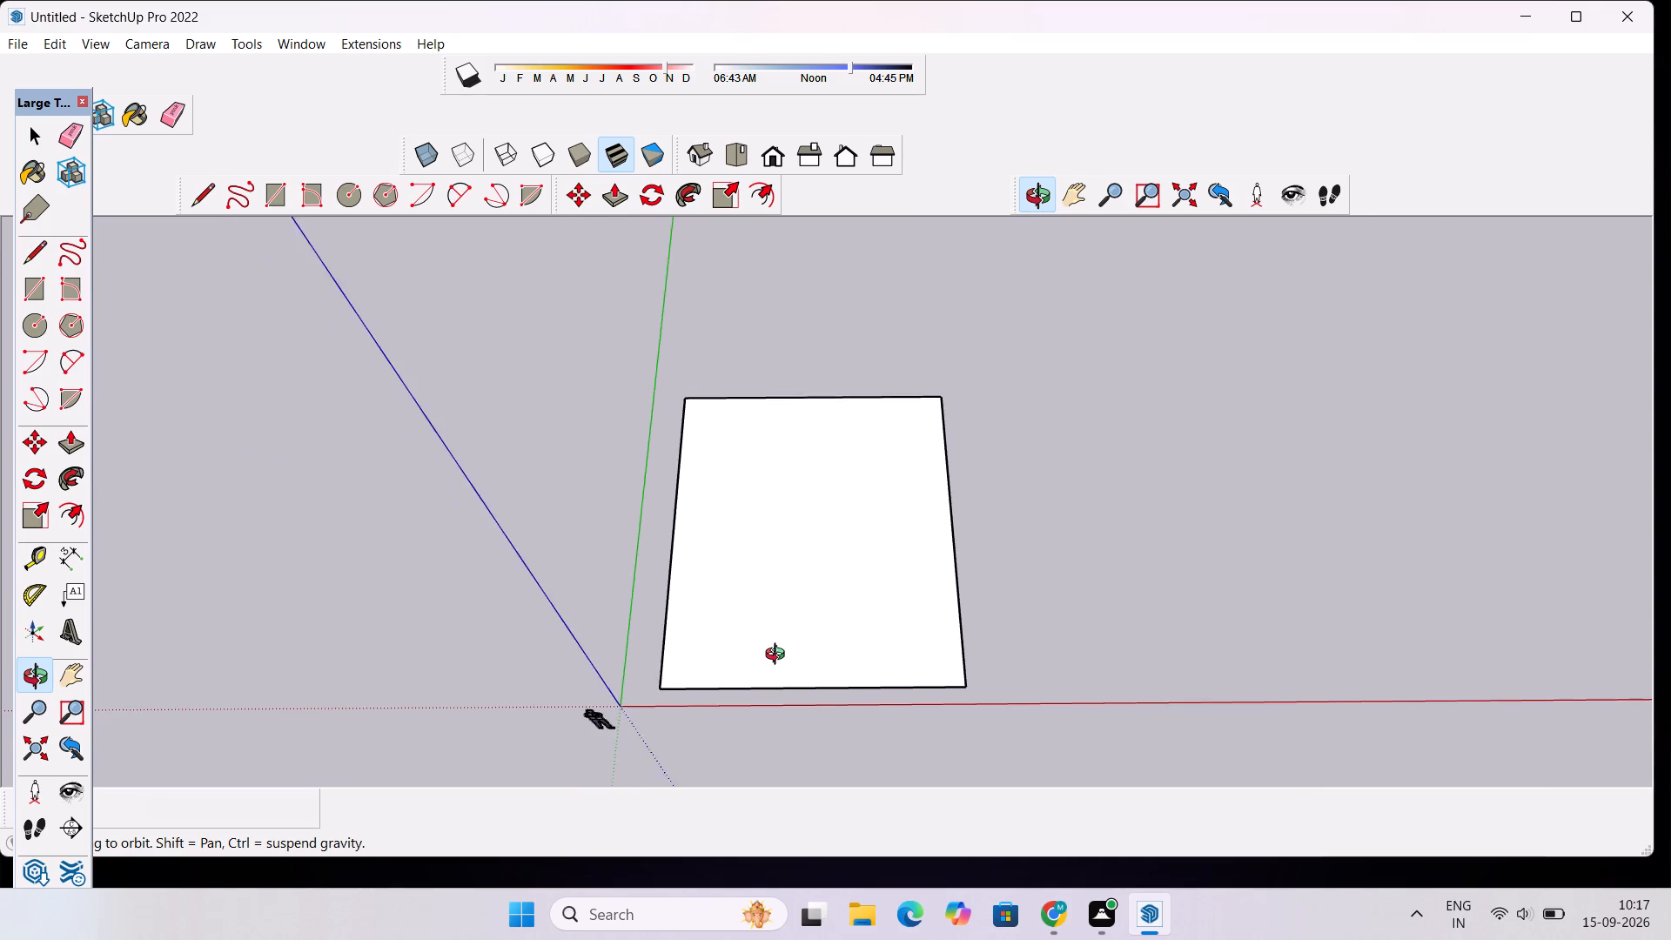
left_click_drag(779, 656, 779, 655)
scroll(780, 630, "up", 3)
left_click_drag(796, 593, 669, 588, "shift")
scroll(668, 588, "down", 6)
left_click_drag(668, 588, 816, 630)
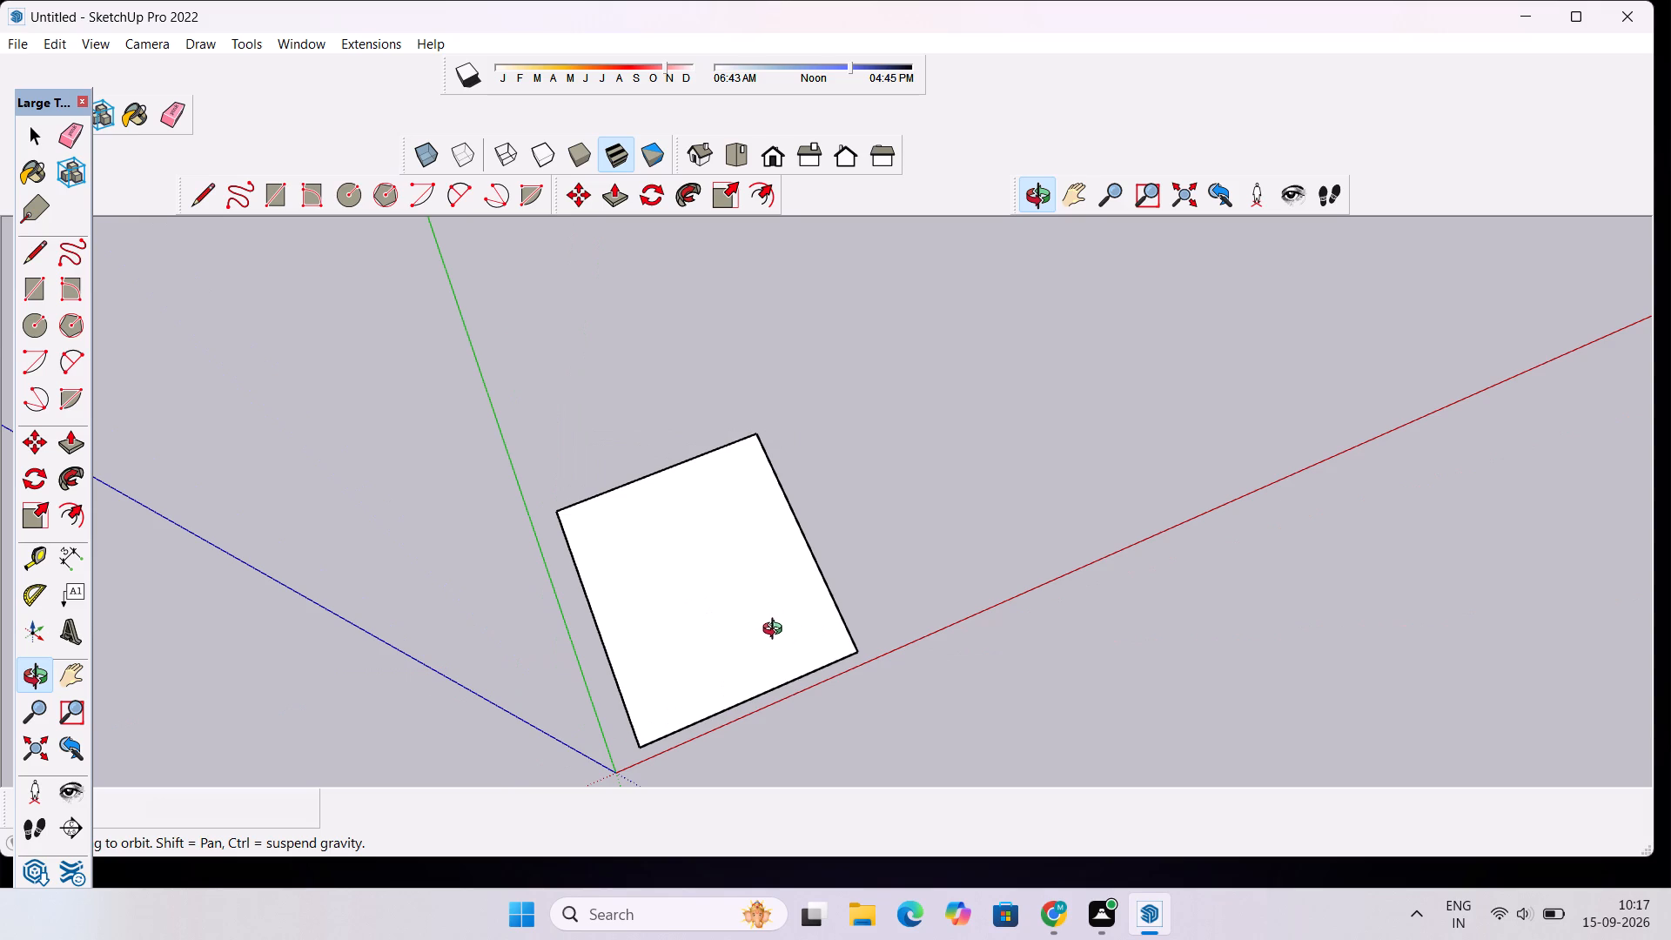
scroll(744, 591, "down", 3)
left_click_drag(815, 586, 720, 590)
scroll(636, 567, "up", 2)
left_click_drag(636, 567, 706, 600, "shift")
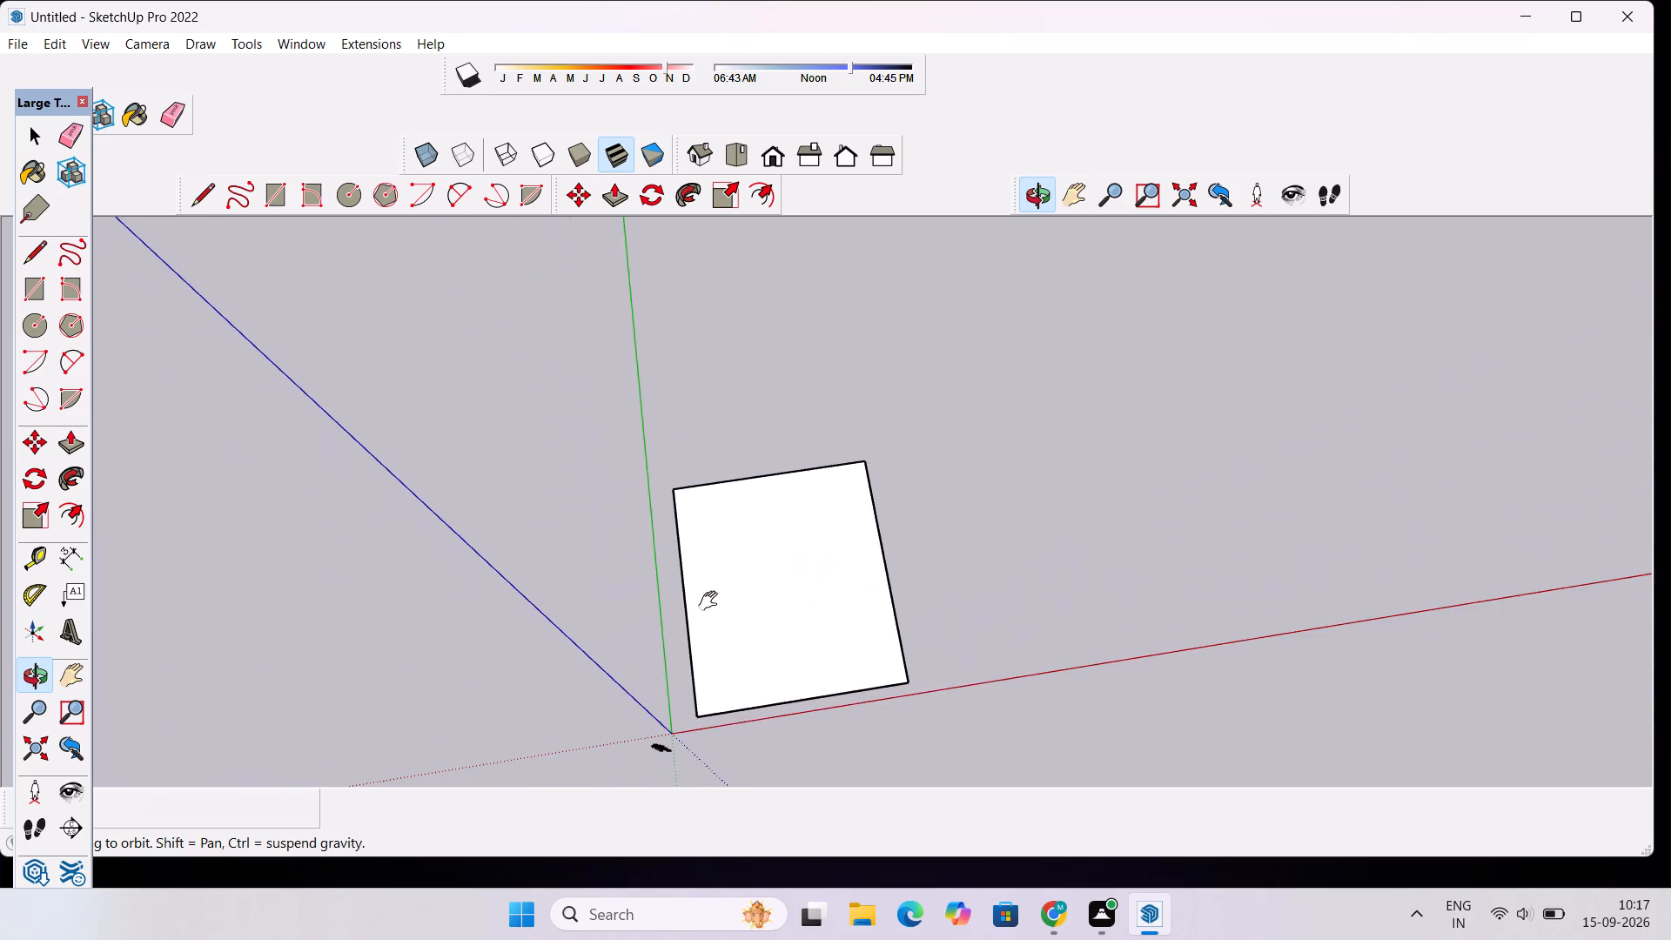
scroll(714, 601, "down", 4, "shift")
left_click_drag(782, 633, 692, 662, "shift")
scroll(680, 654, "up", 7, "shift")
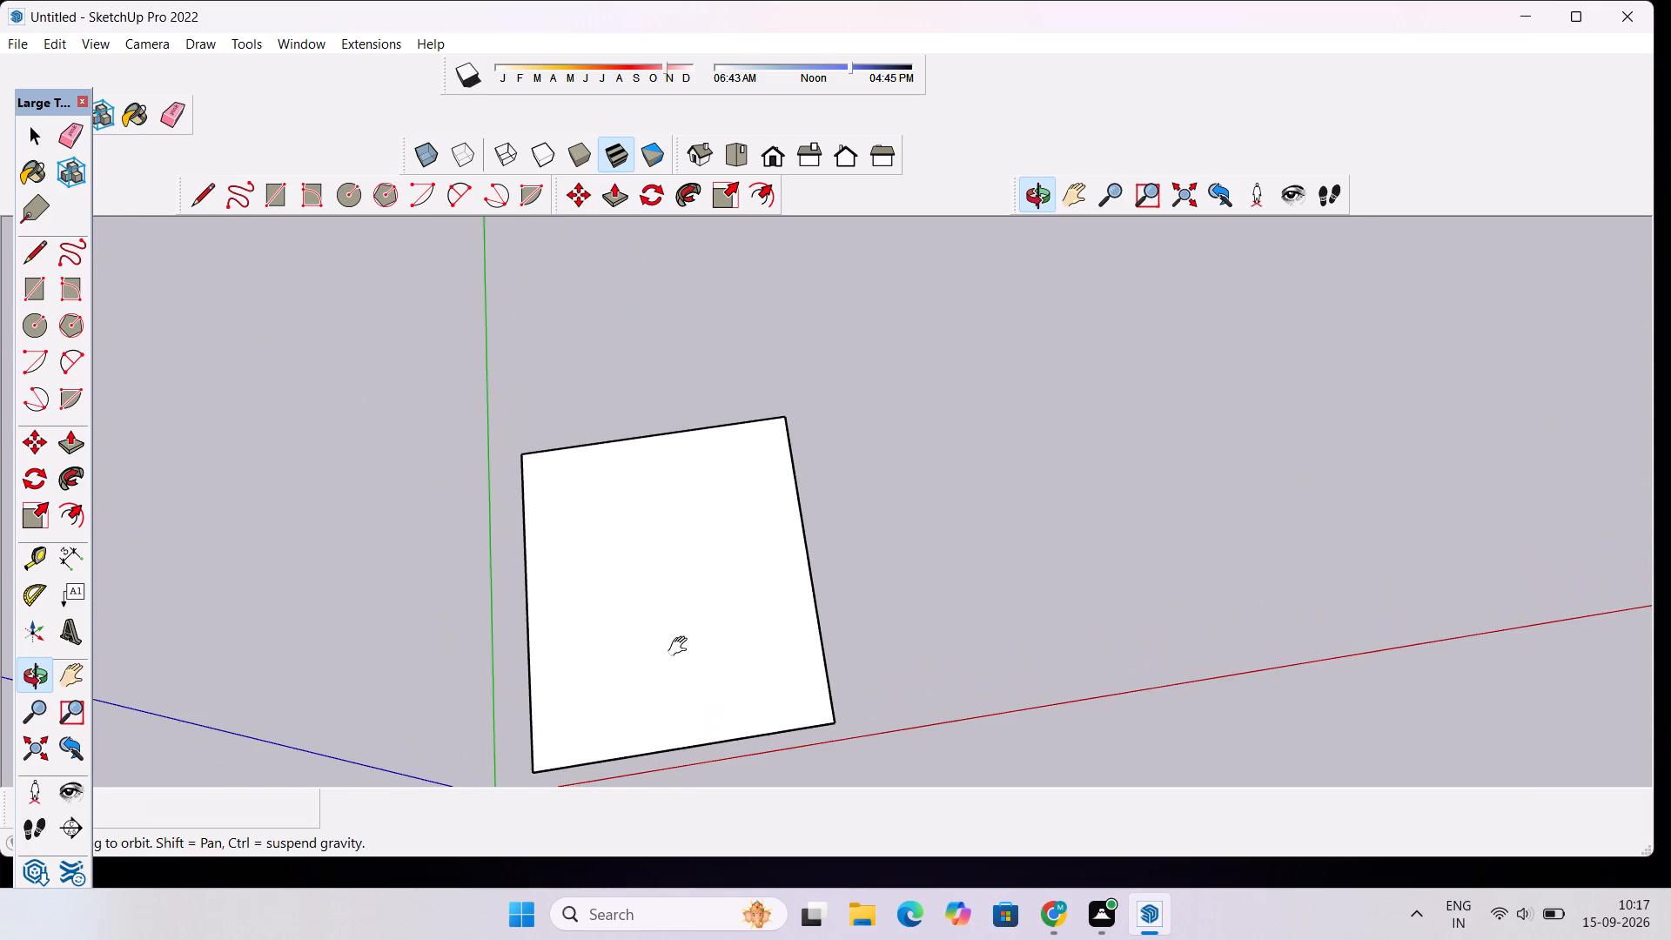
left_click_drag(665, 692, 665, 598, "shift")
scroll(665, 583, "down", 4)
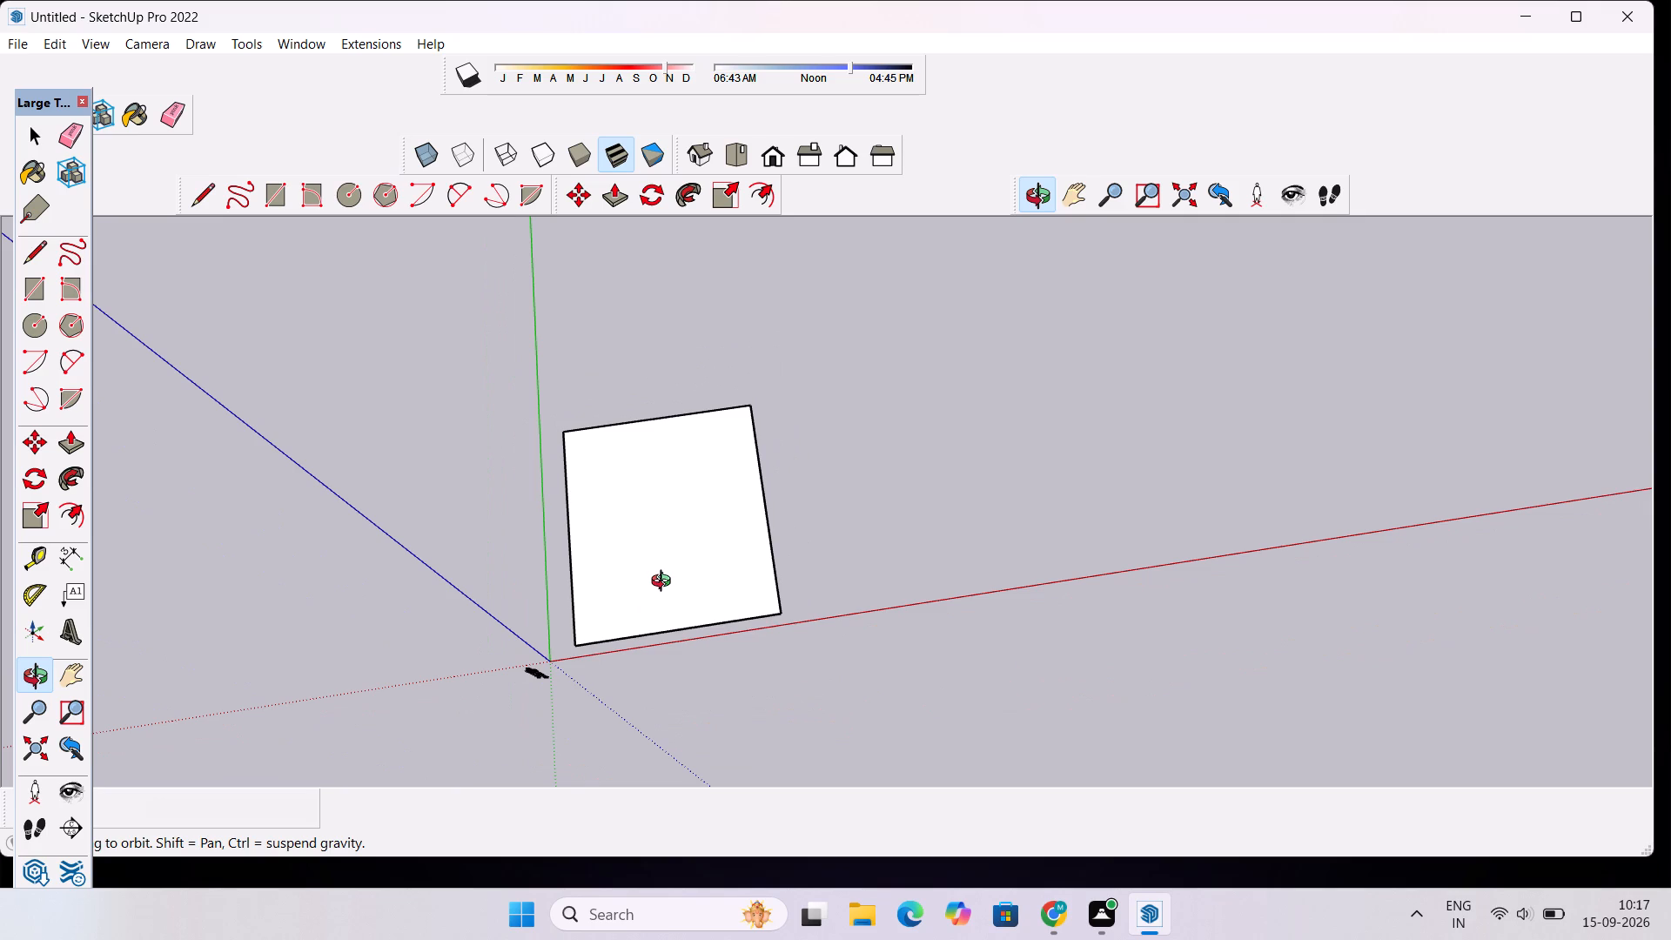
scroll(685, 594, "down", 1)
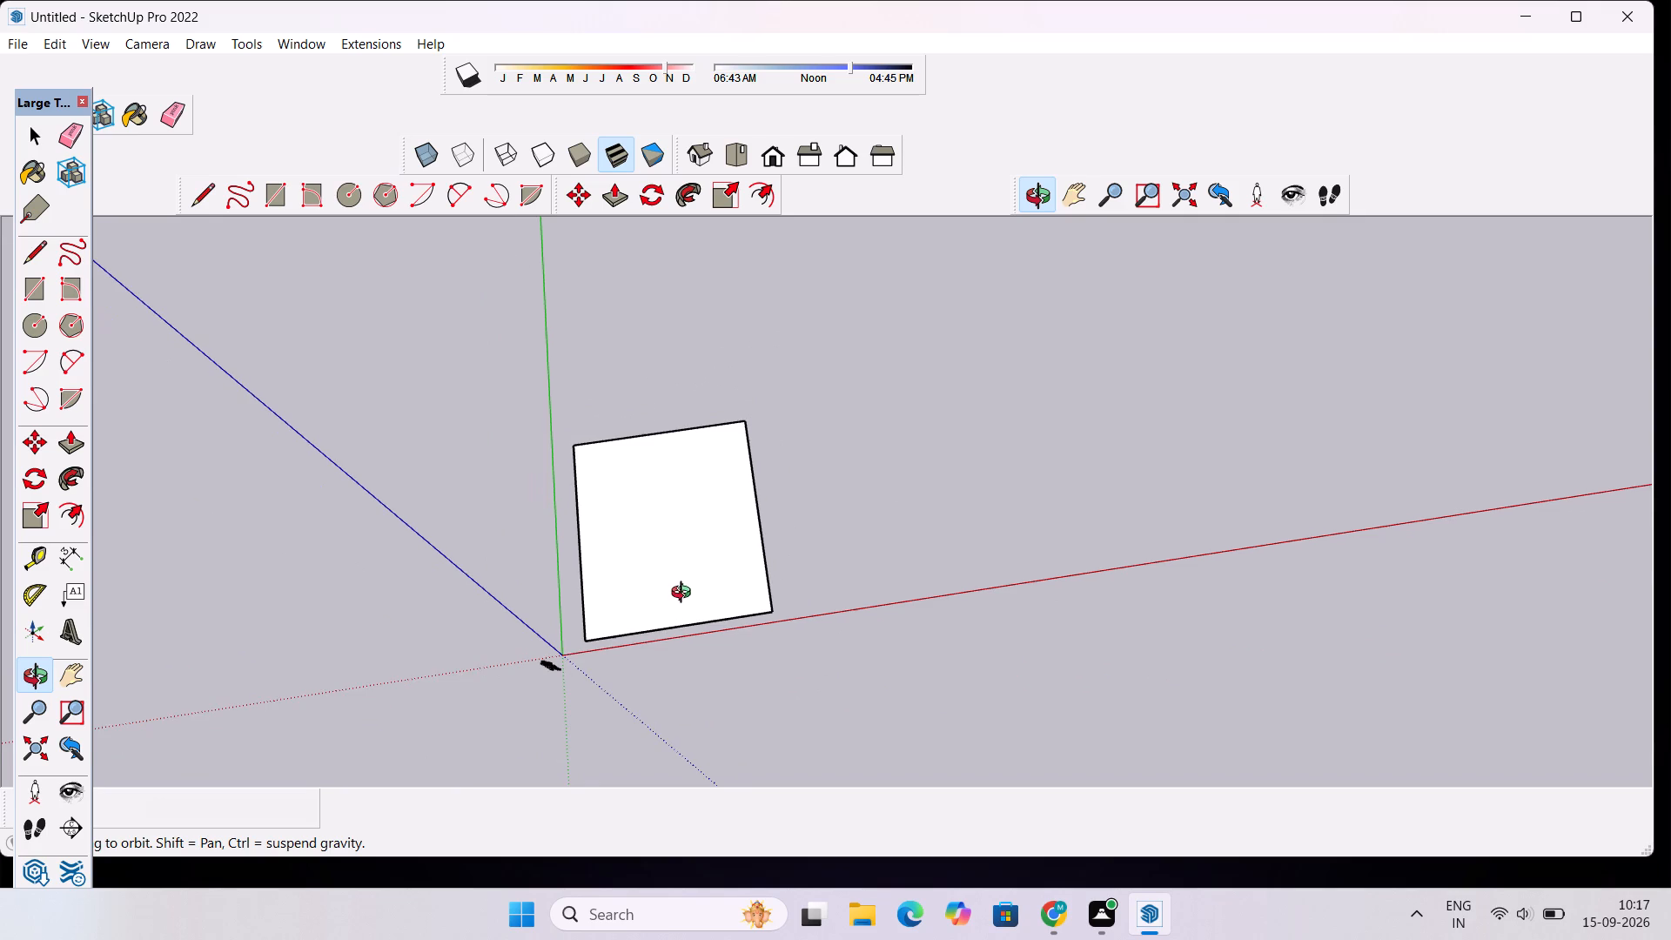
left_click_drag(706, 601, 667, 602)
scroll(632, 577, "up", 5)
left_click_drag(634, 569, 691, 605, "shift")
scroll(692, 606, "down", 4, "shift")
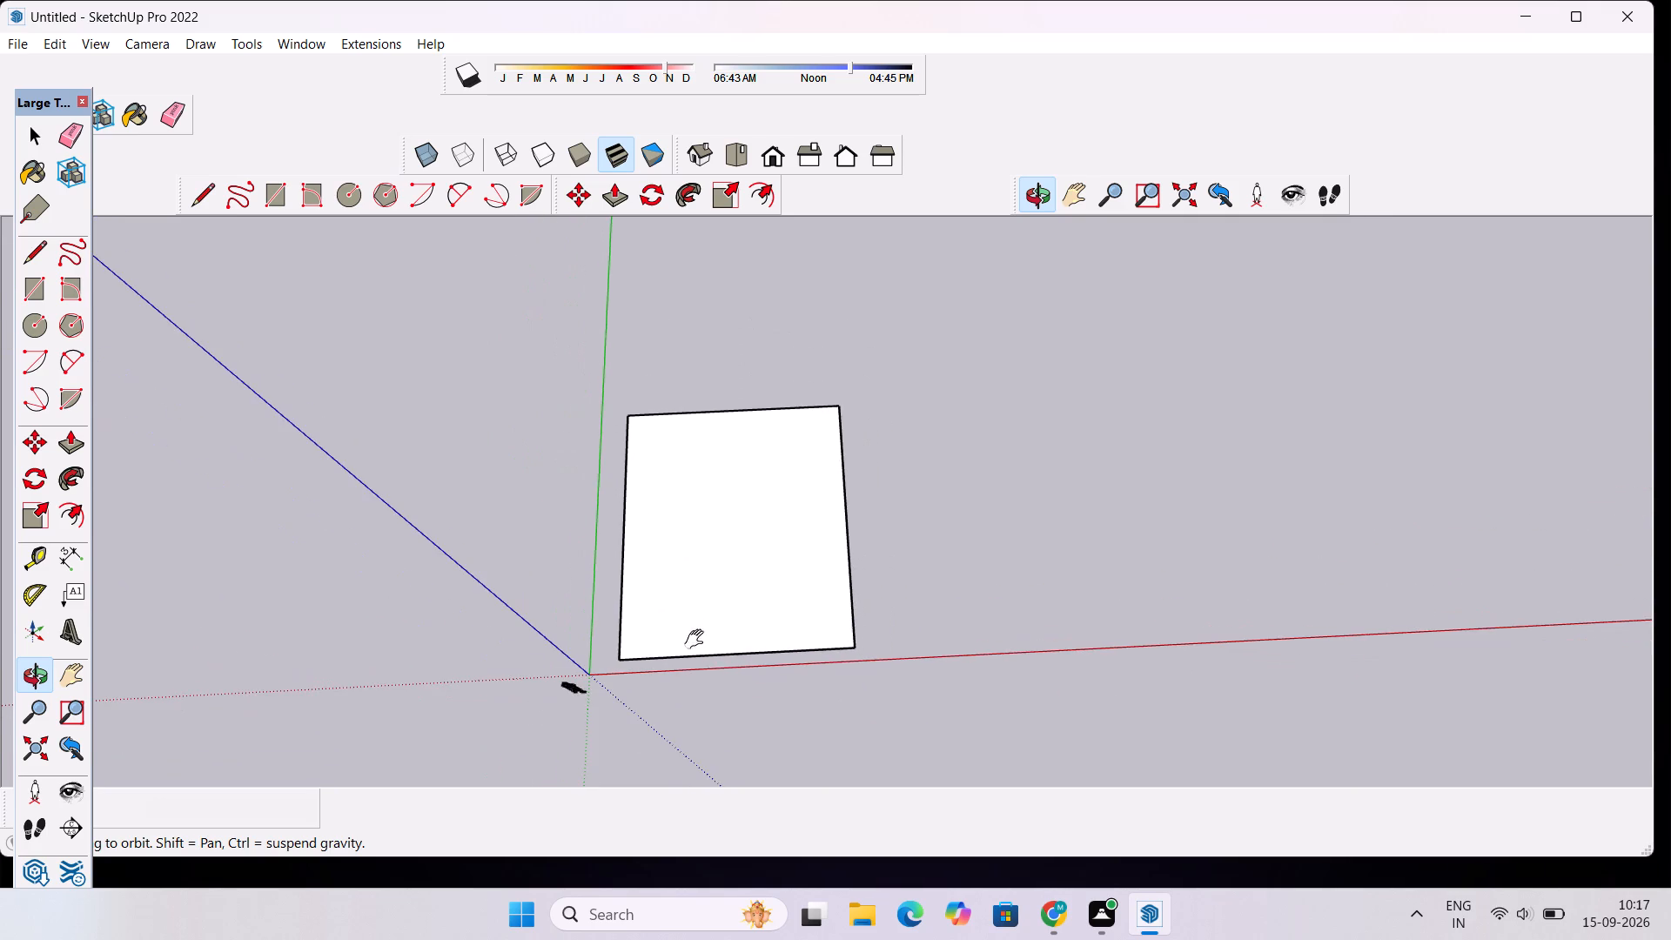
scroll(698, 637, "up", 12, "shift")
left_click_drag(717, 604, 674, 668, "shift")
scroll(666, 675, "down", 5, "shift")
left_click_drag(694, 648, 663, 728, "shift")
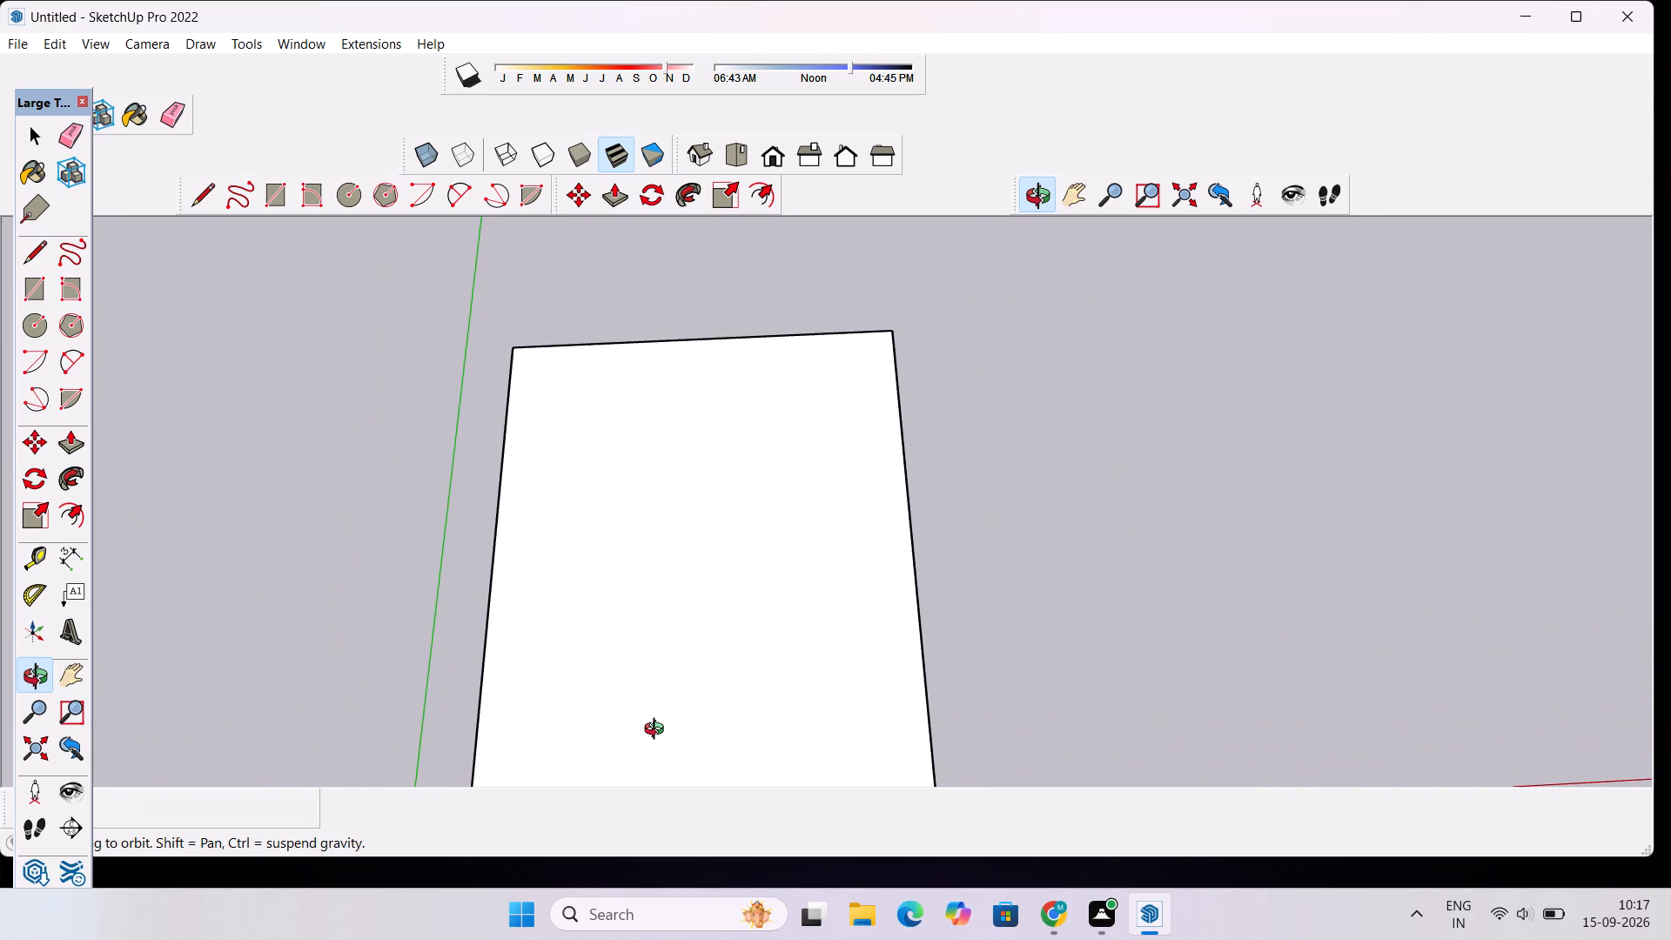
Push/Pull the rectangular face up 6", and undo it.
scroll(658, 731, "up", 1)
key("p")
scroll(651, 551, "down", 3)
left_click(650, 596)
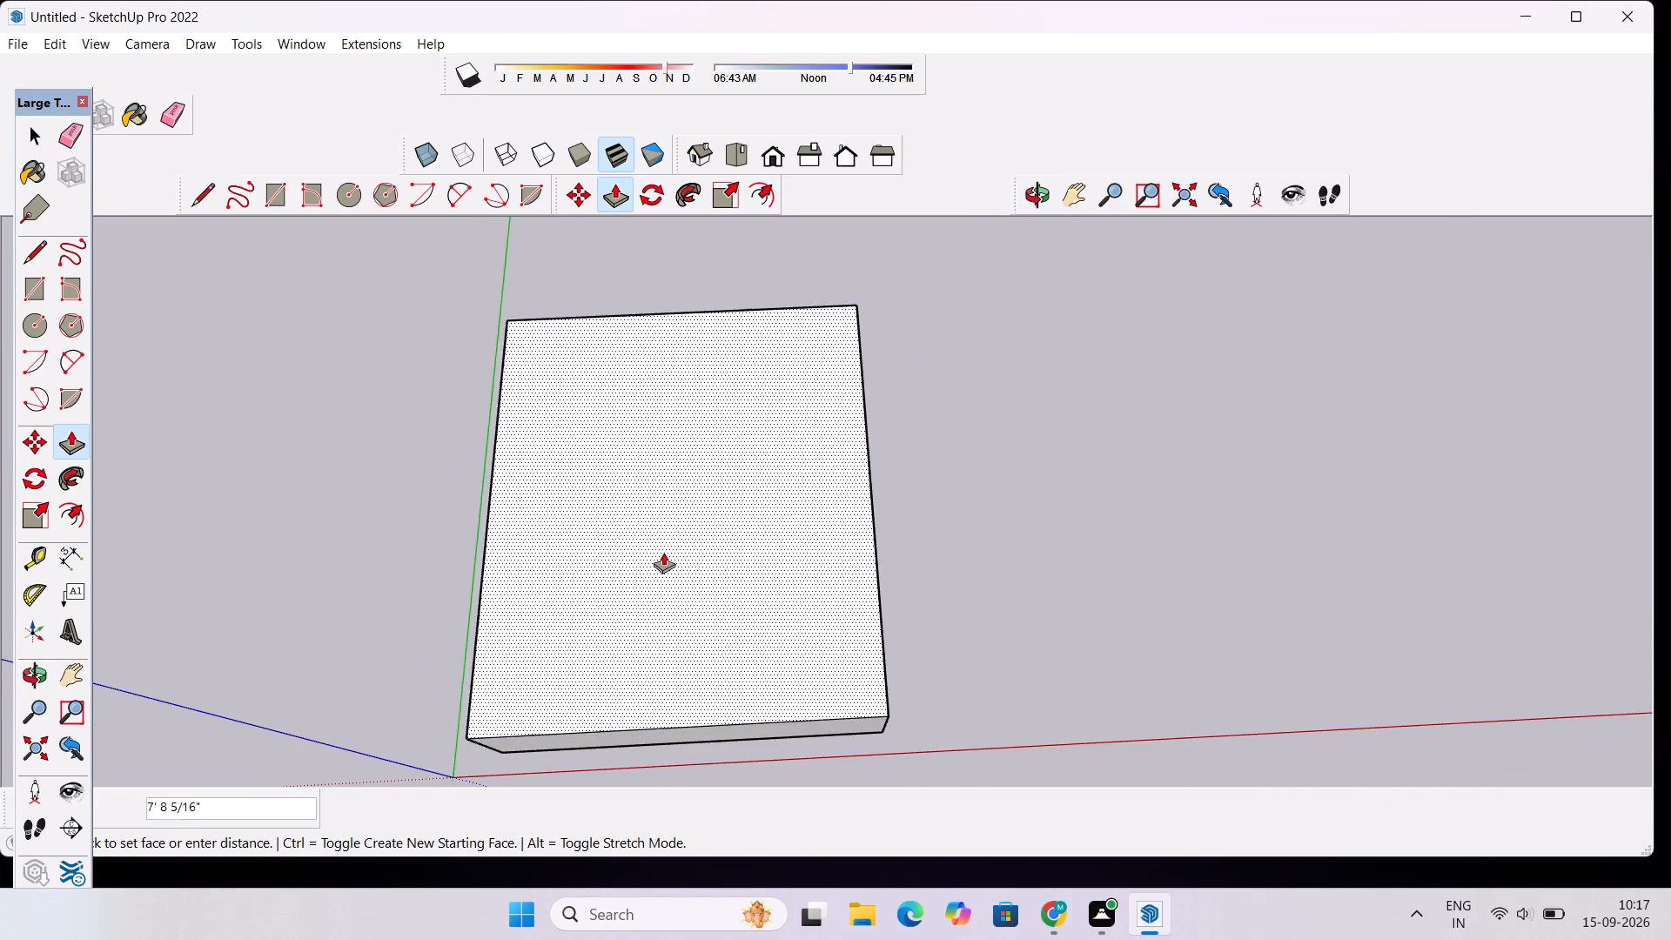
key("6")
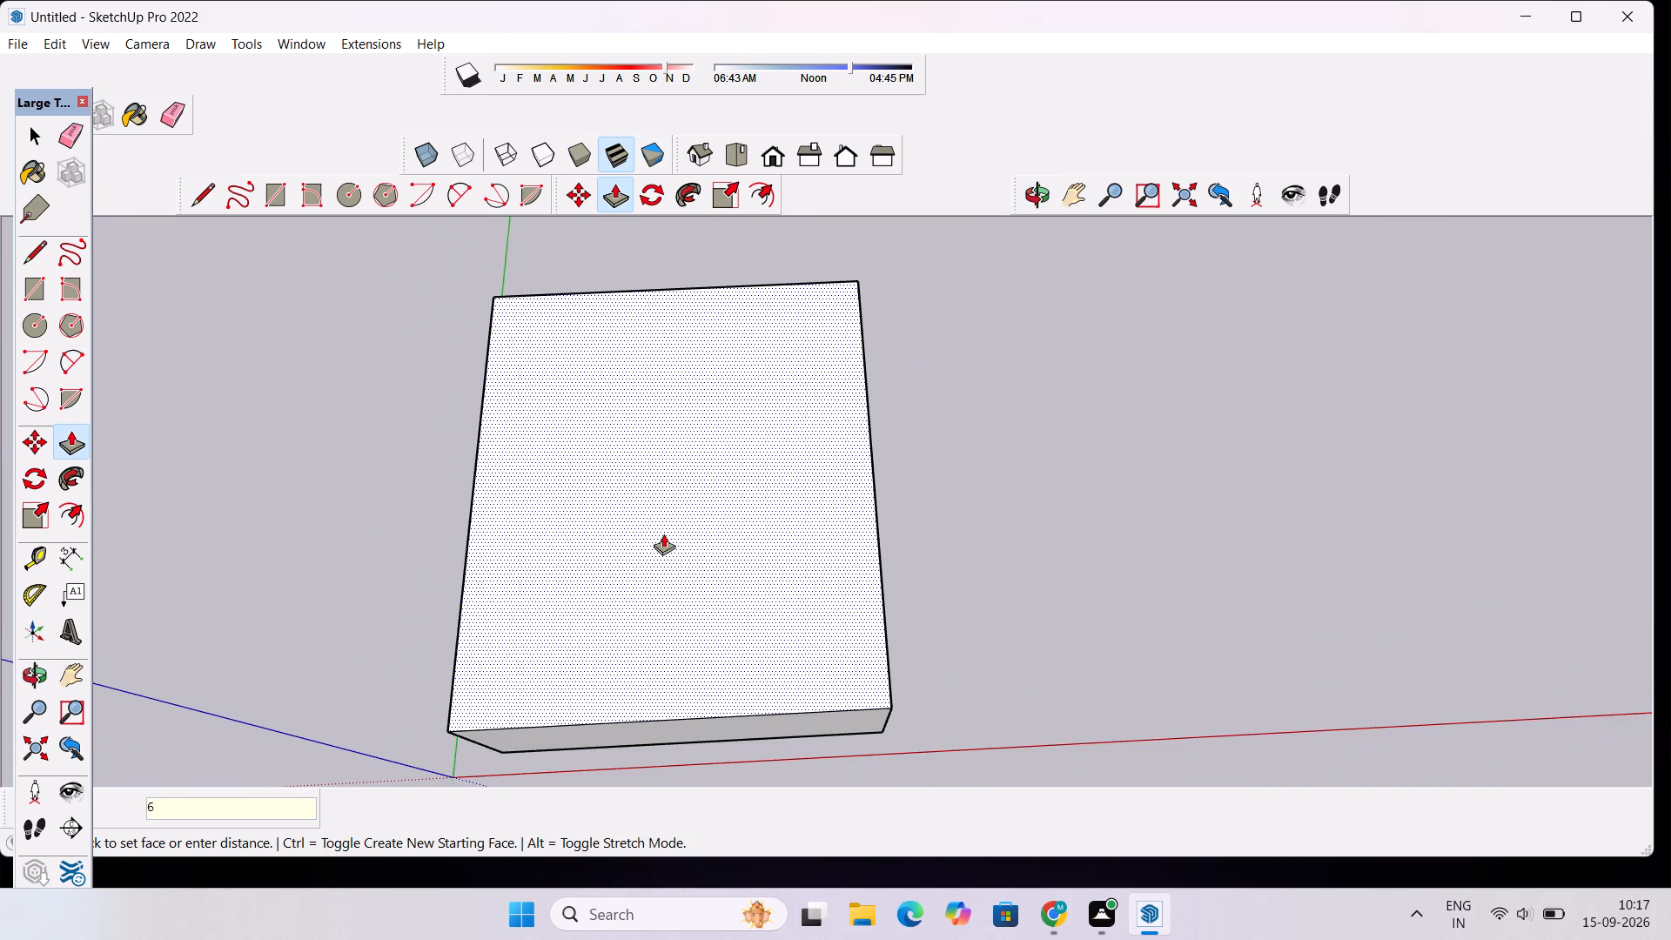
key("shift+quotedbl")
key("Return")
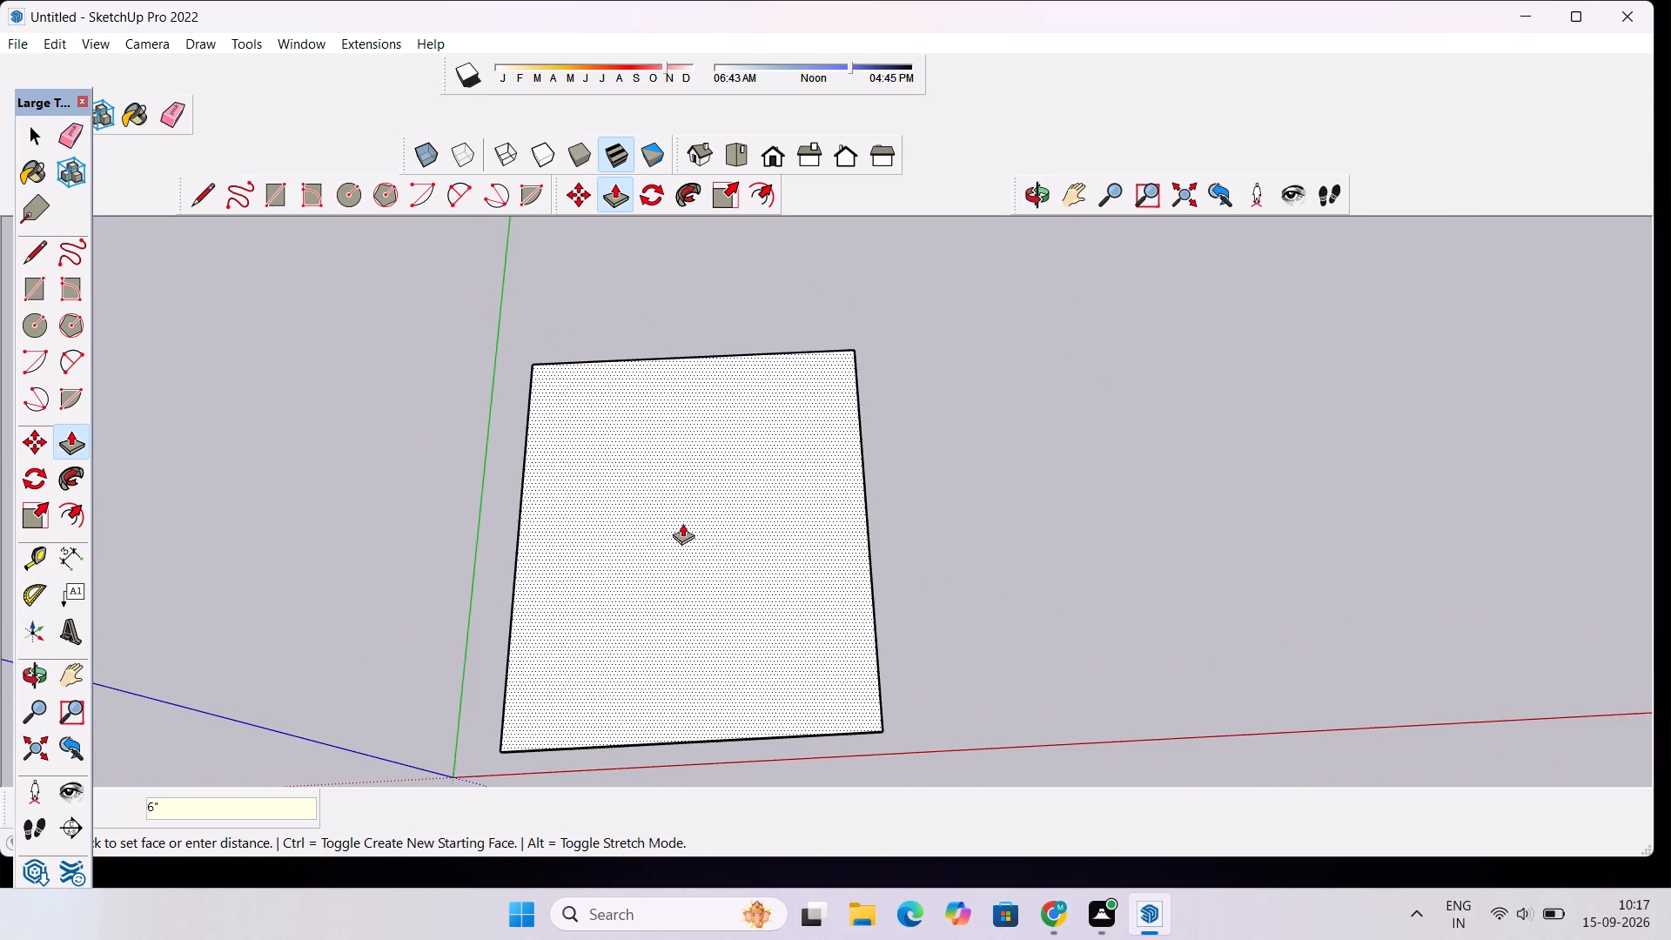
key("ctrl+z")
Push/Pull the rectangular face up 1' to form the base slab.
left_click(680, 567)
type("1'")
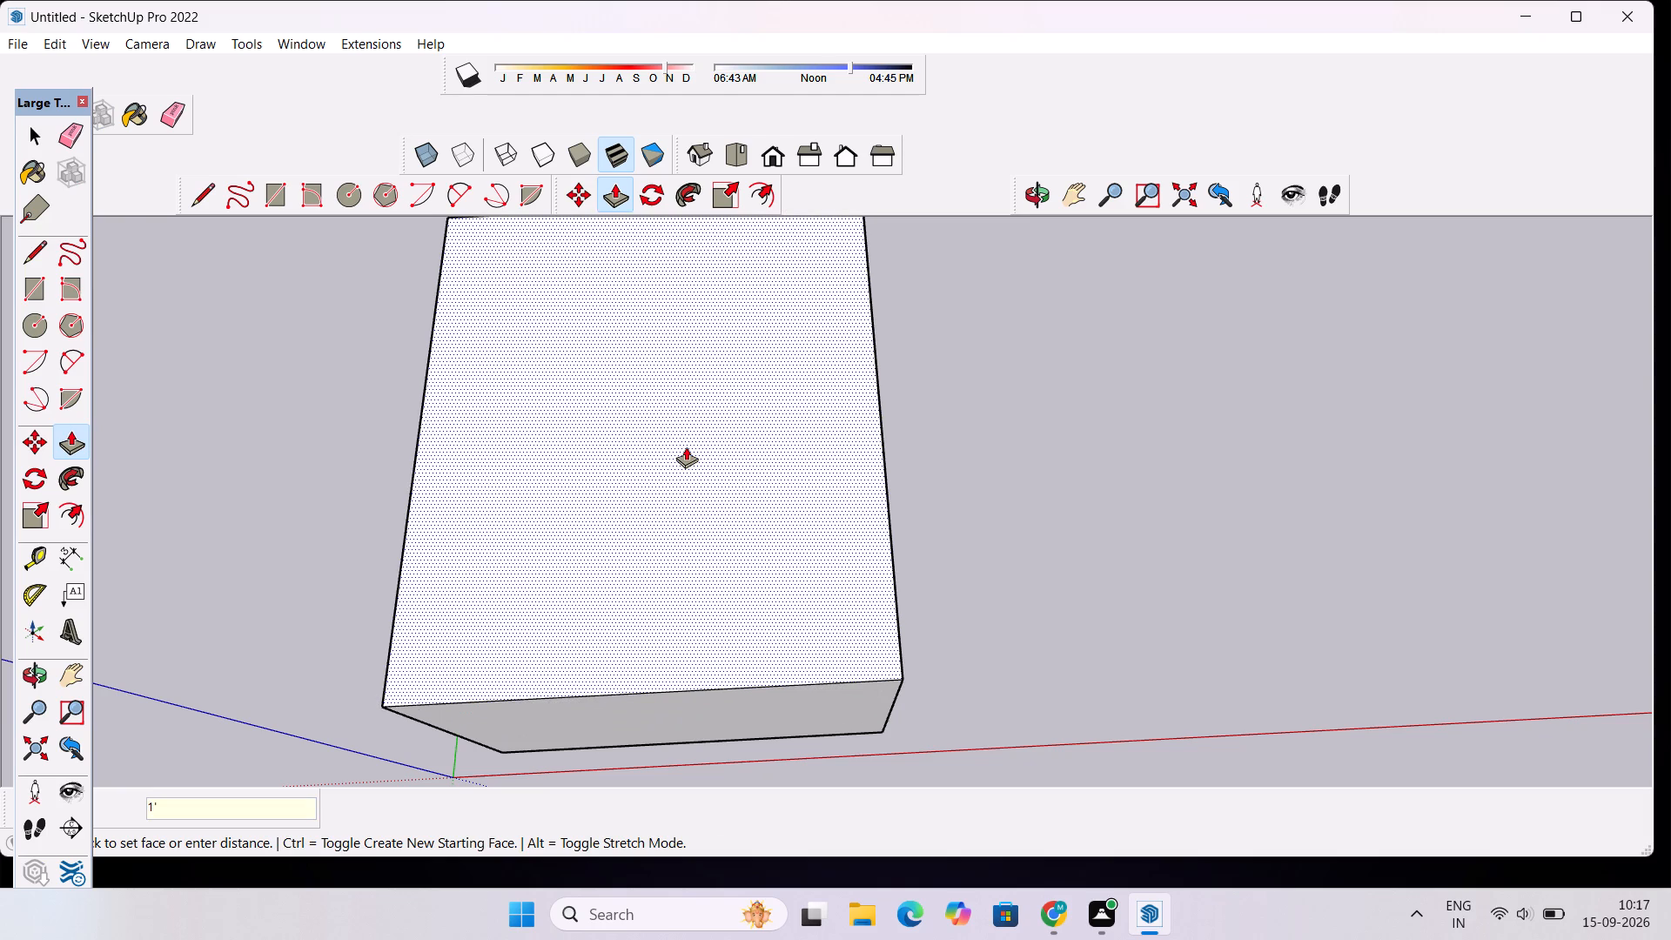
key("Return")
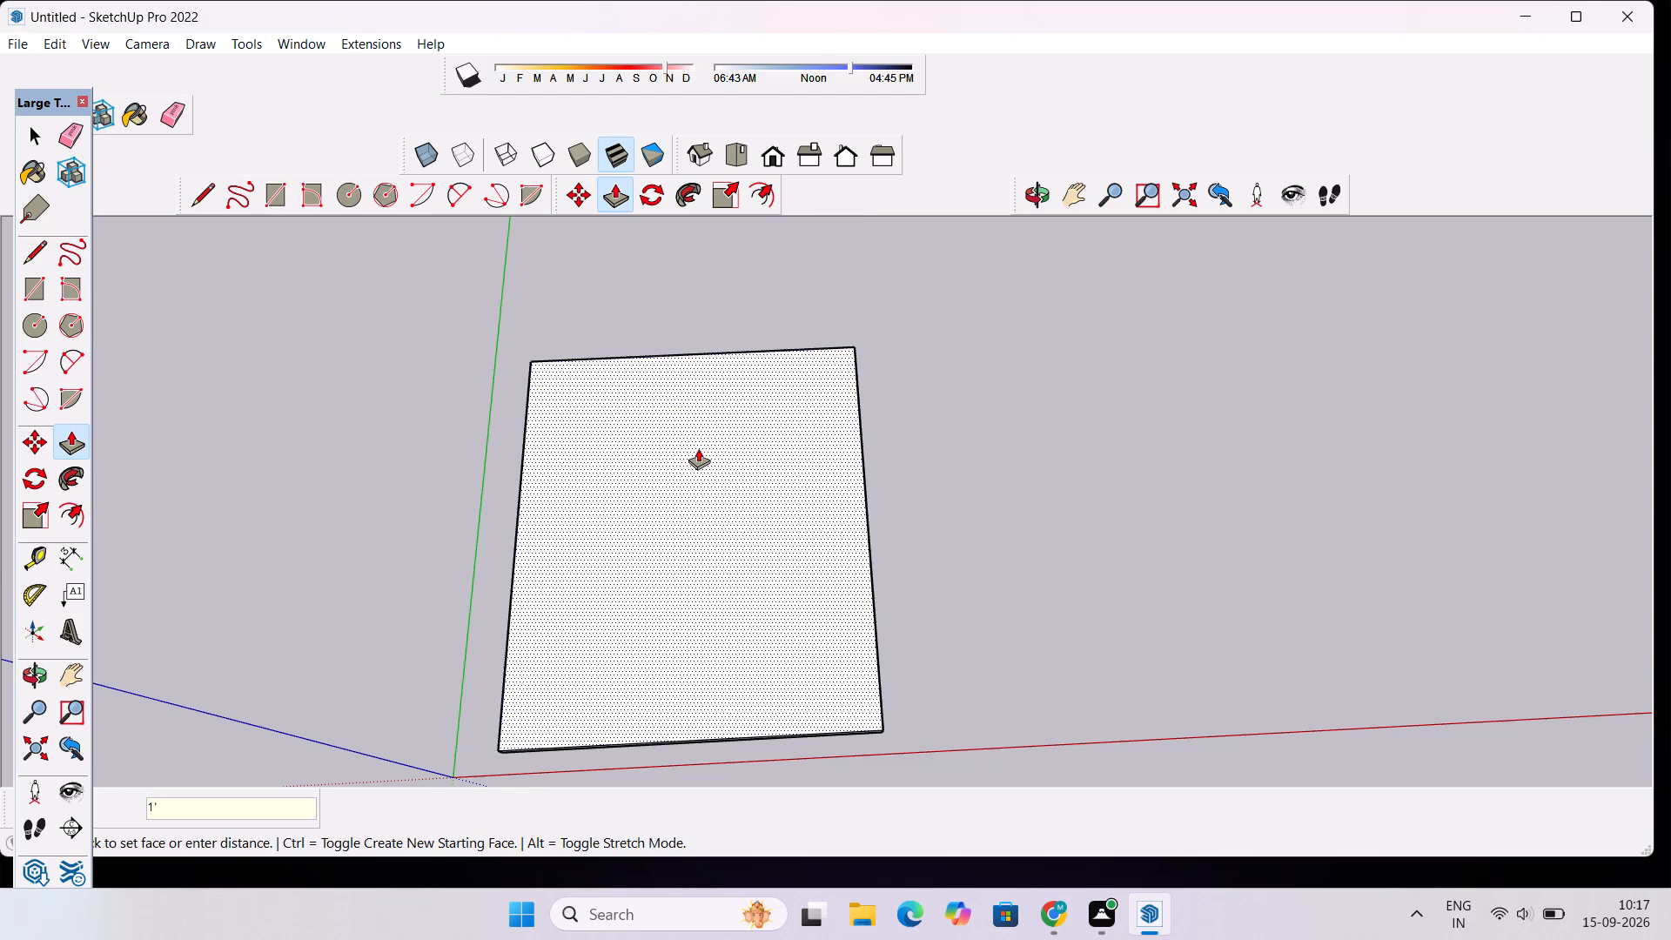
Orbit around the base slab to examine its top face and side faces.
scroll(698, 448, "down", 1)
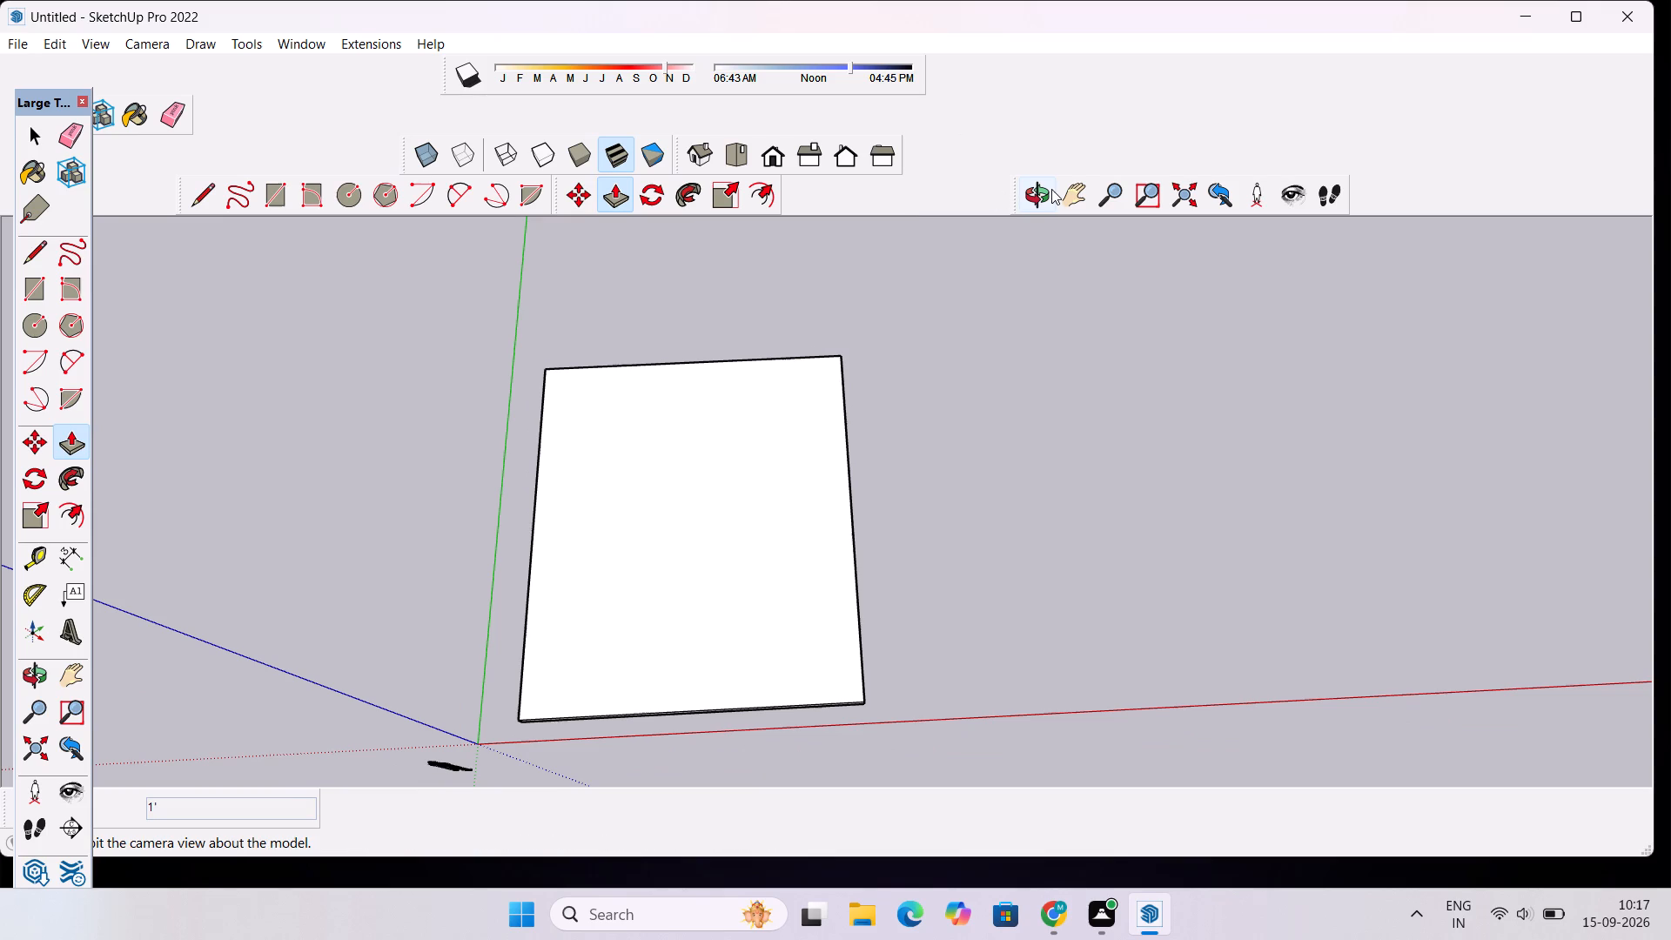
left_click(1048, 193)
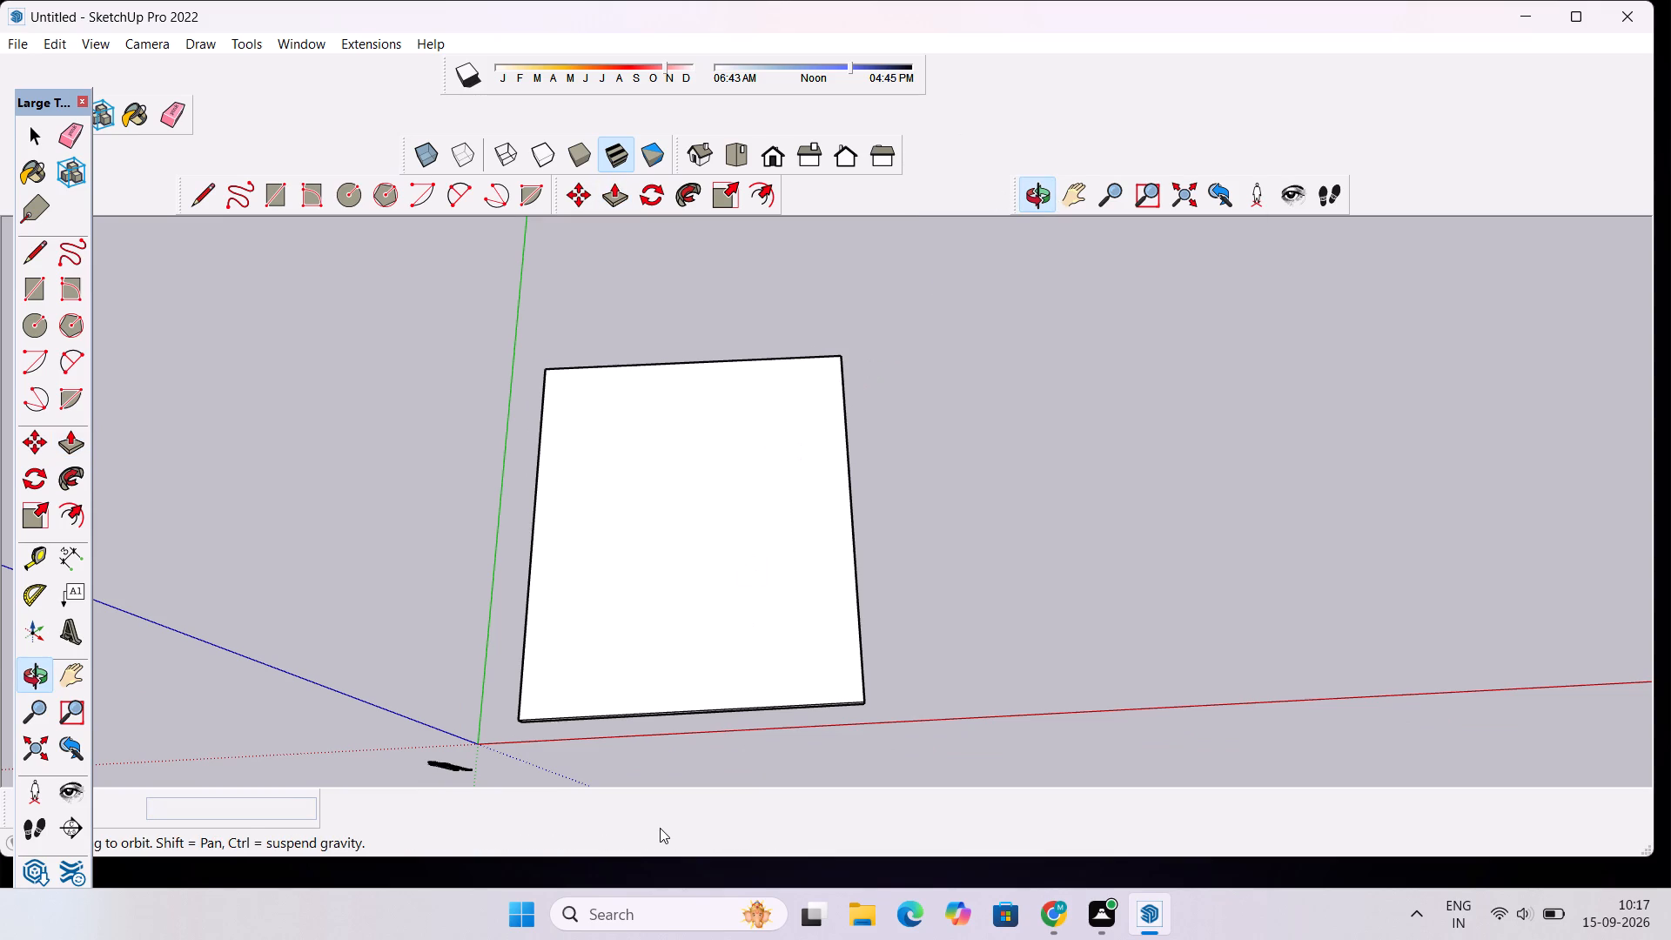
left_click_drag(660, 828, 647, 595)
scroll(644, 548, "down", 6)
left_click_drag(727, 723, 673, 472)
scroll(673, 469, "up", 7)
left_click_drag(719, 540, 625, 601)
left_click_drag(570, 572, 889, 545)
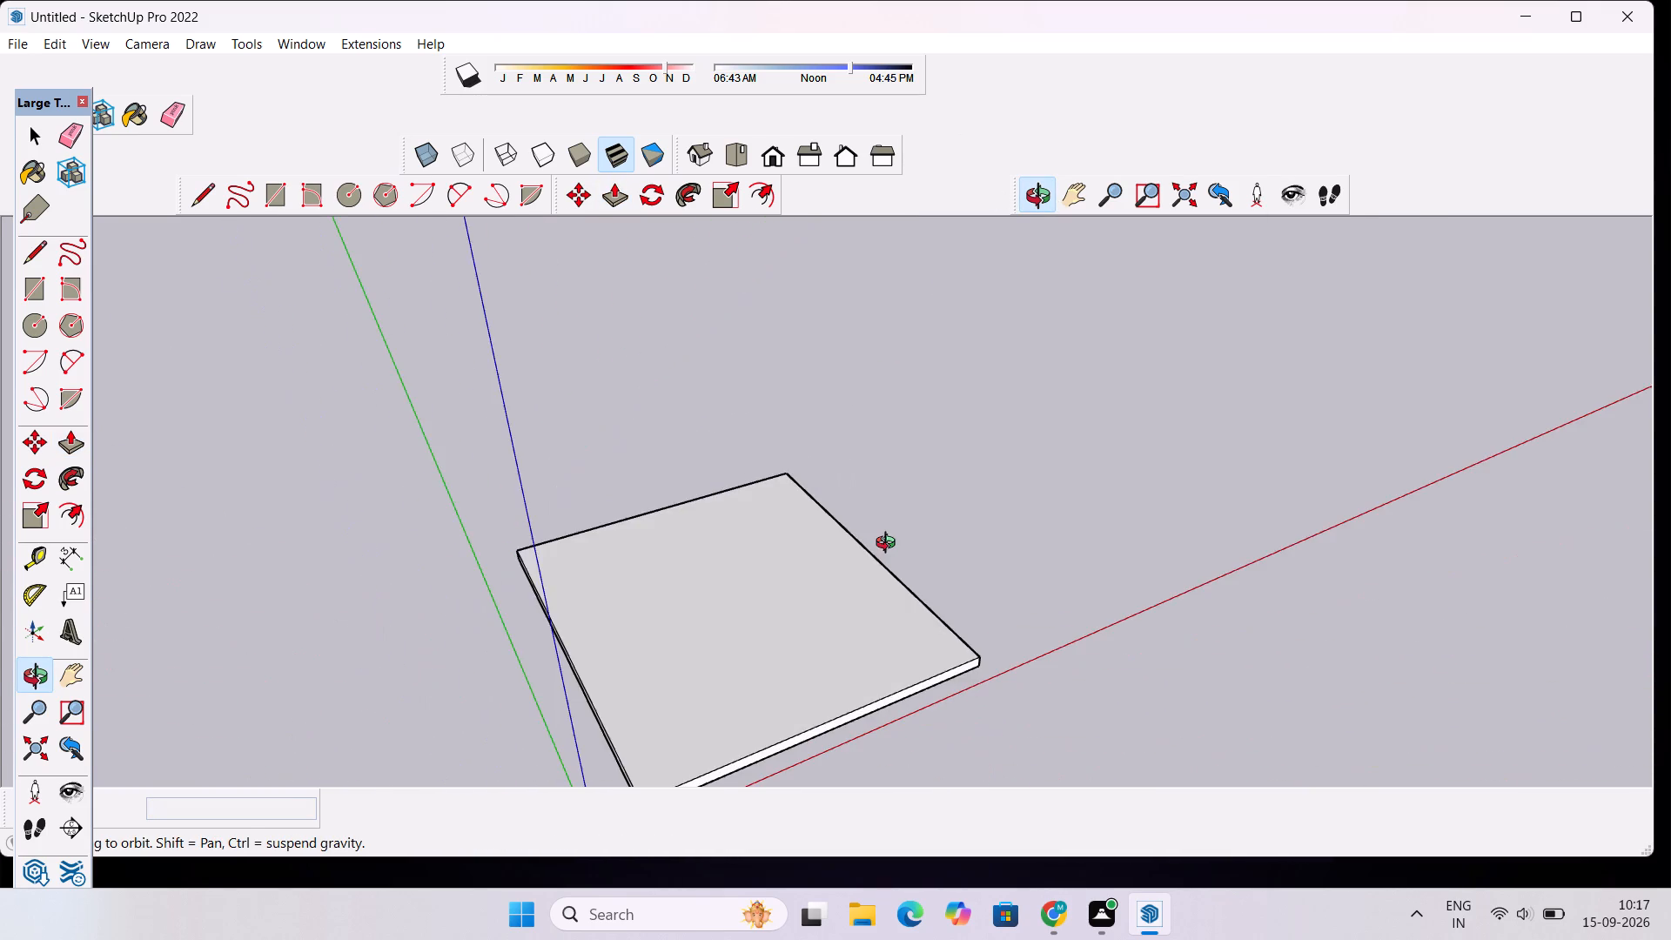
scroll(889, 544, "down", 5)
left_click_drag(782, 498, 425, 448)
scroll(439, 408, "down", 6)
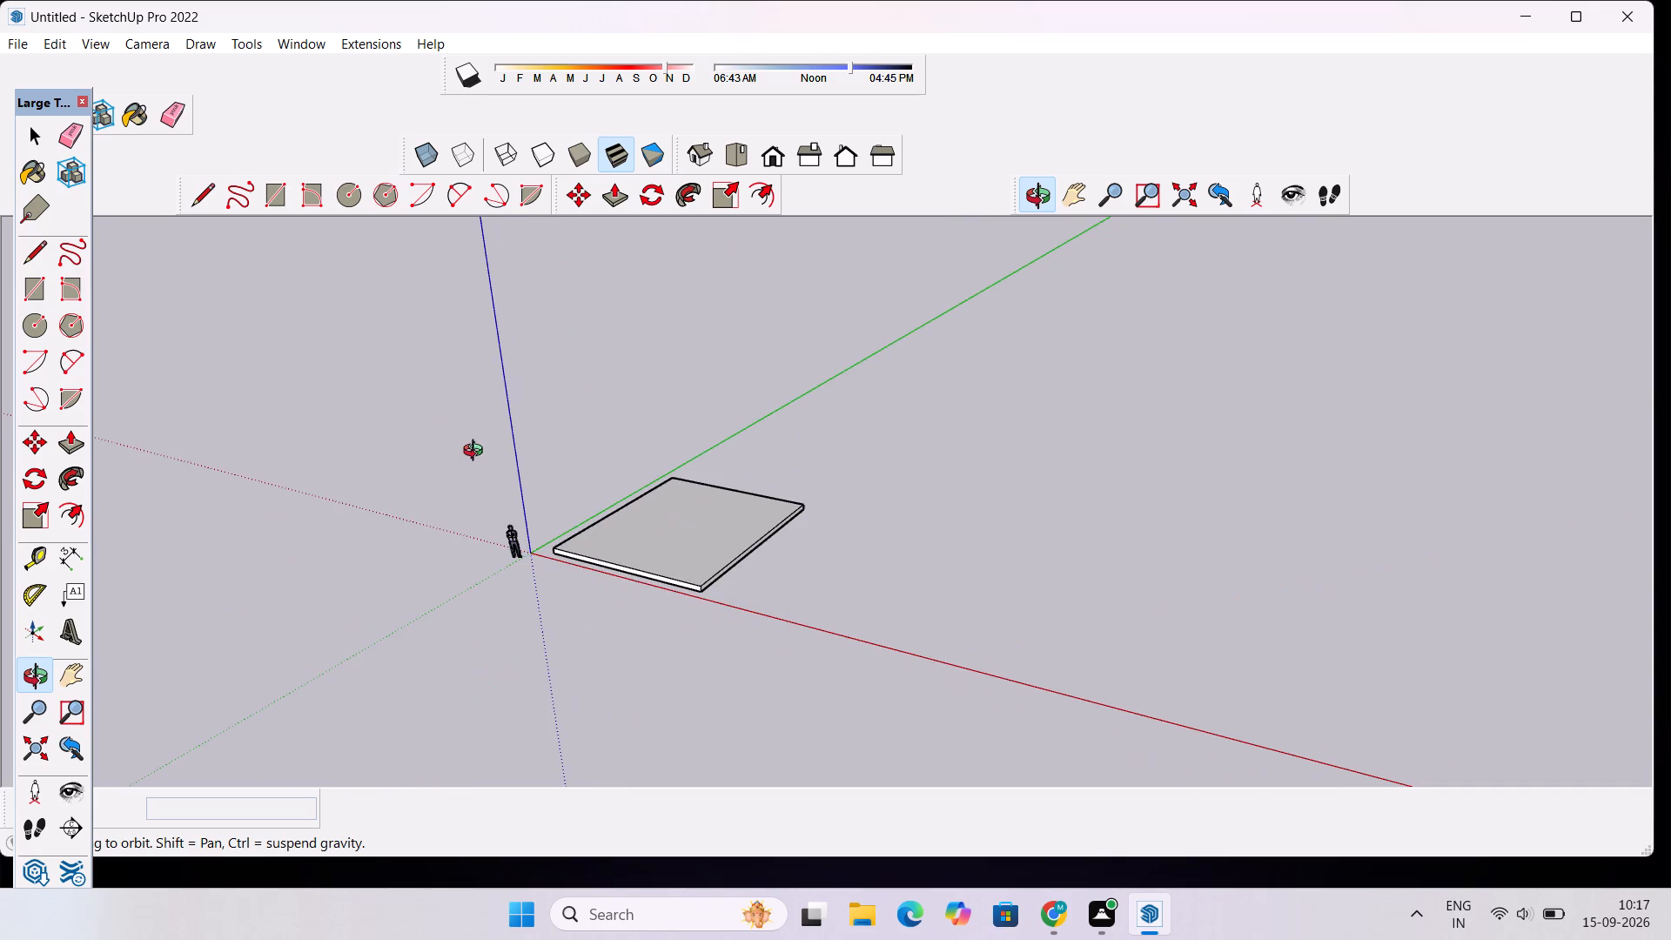
scroll(477, 453, "up", 4)
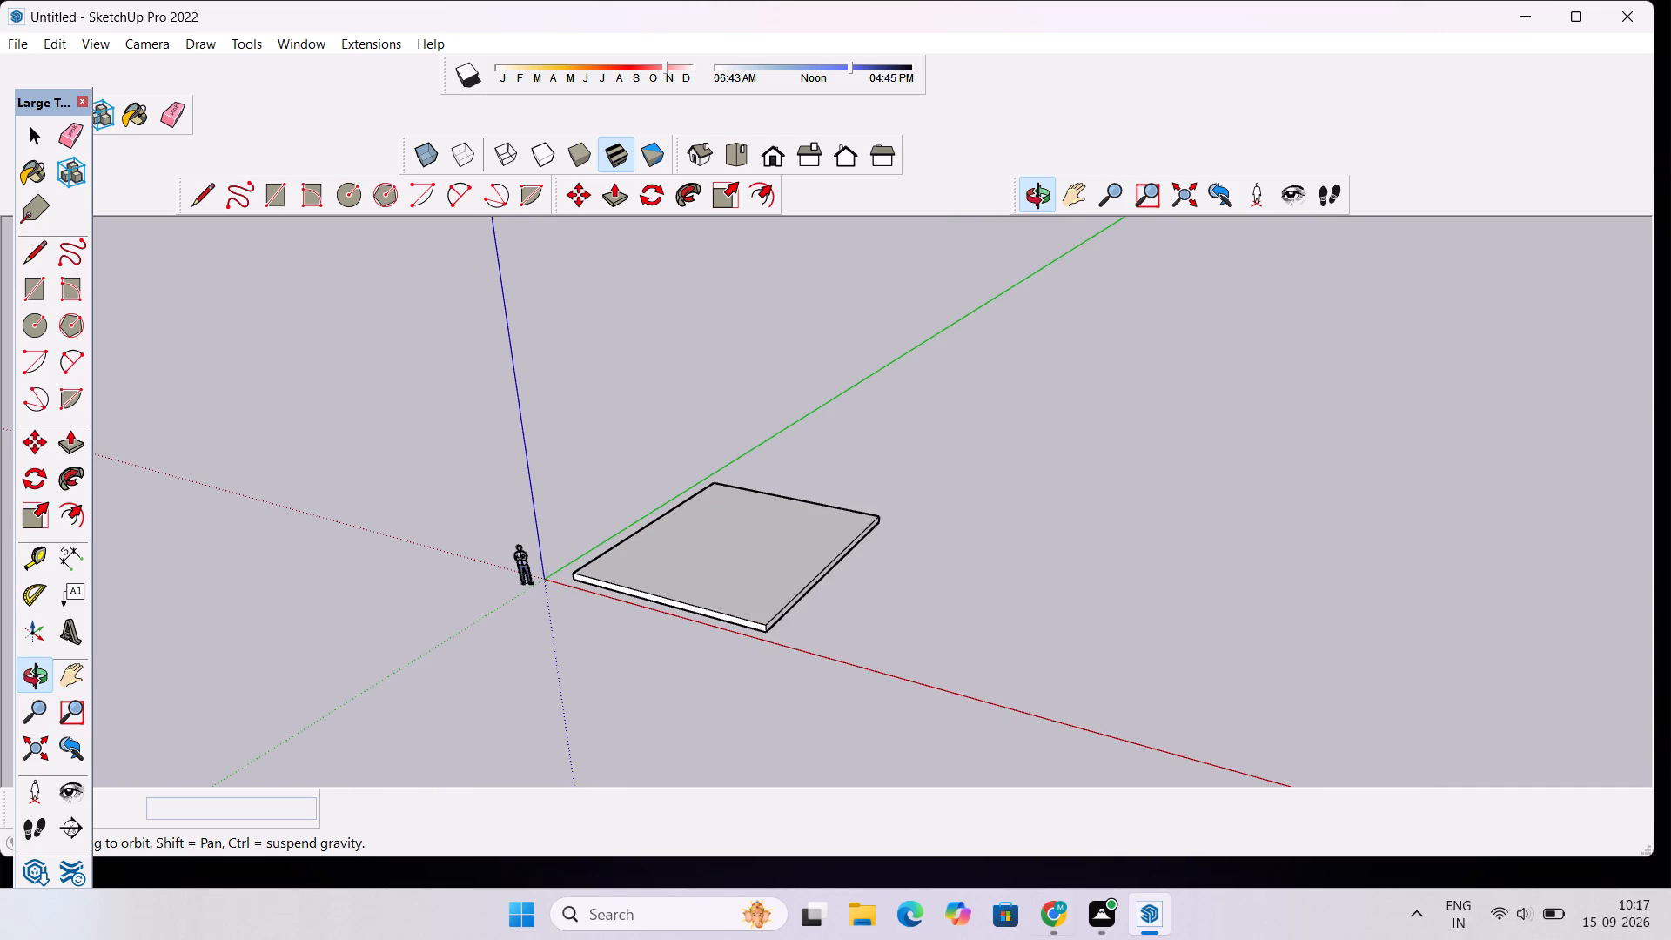
scroll(838, 637, "up", 5)
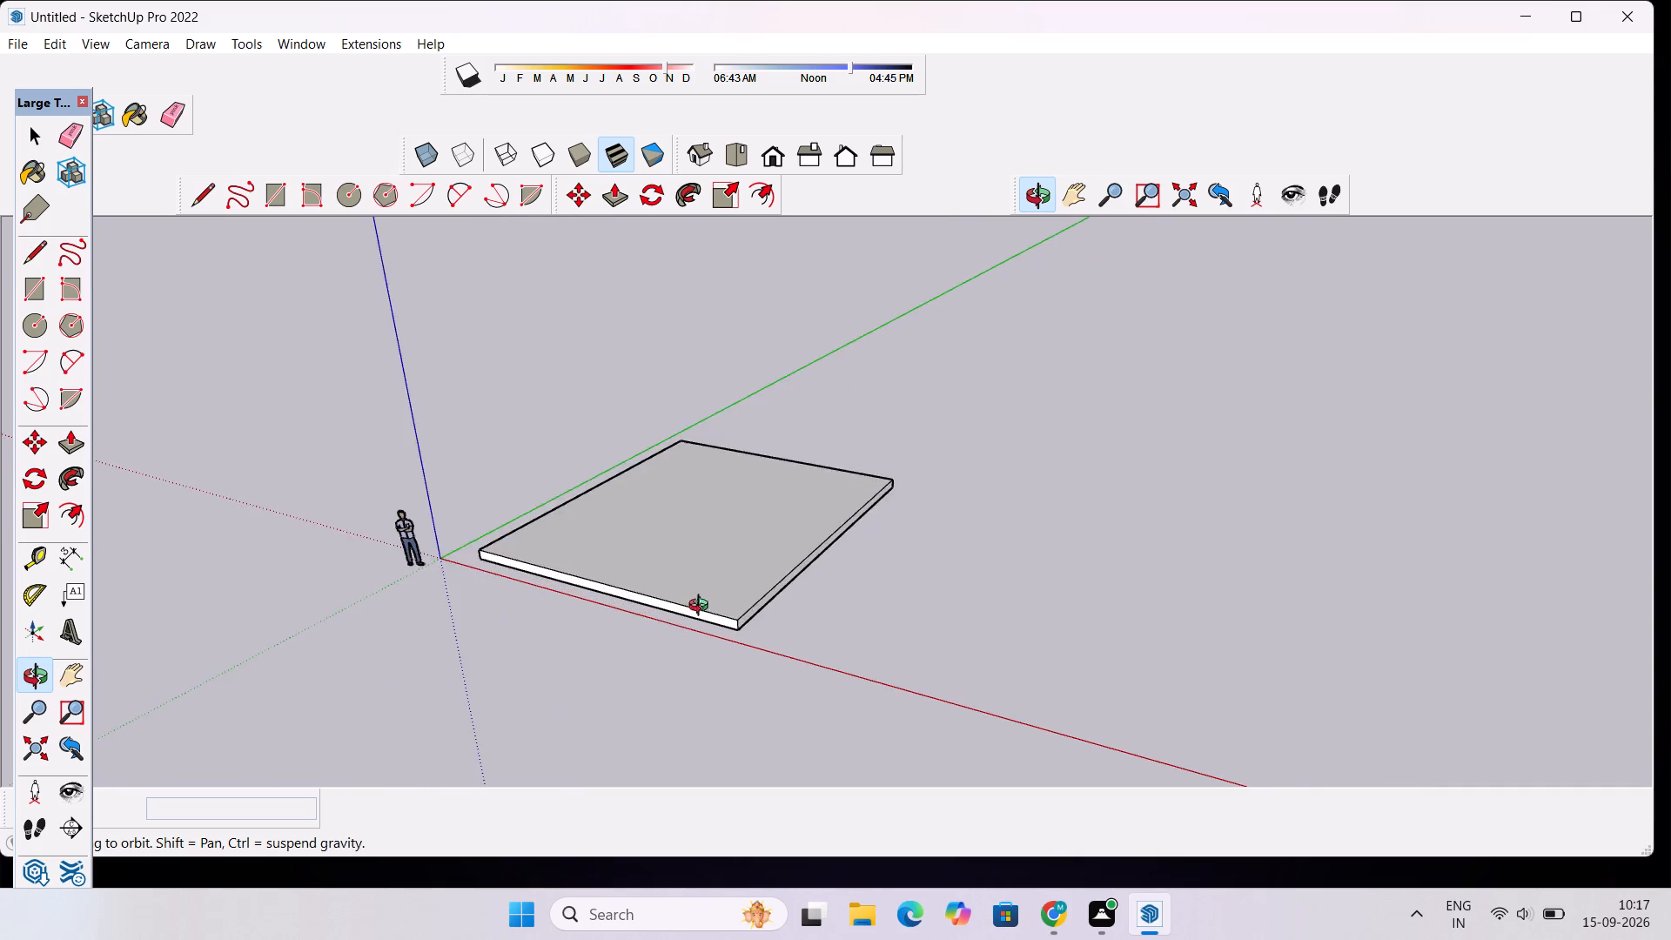
left_click_drag(628, 587, 645, 708)
scroll(633, 690, "down", 4)
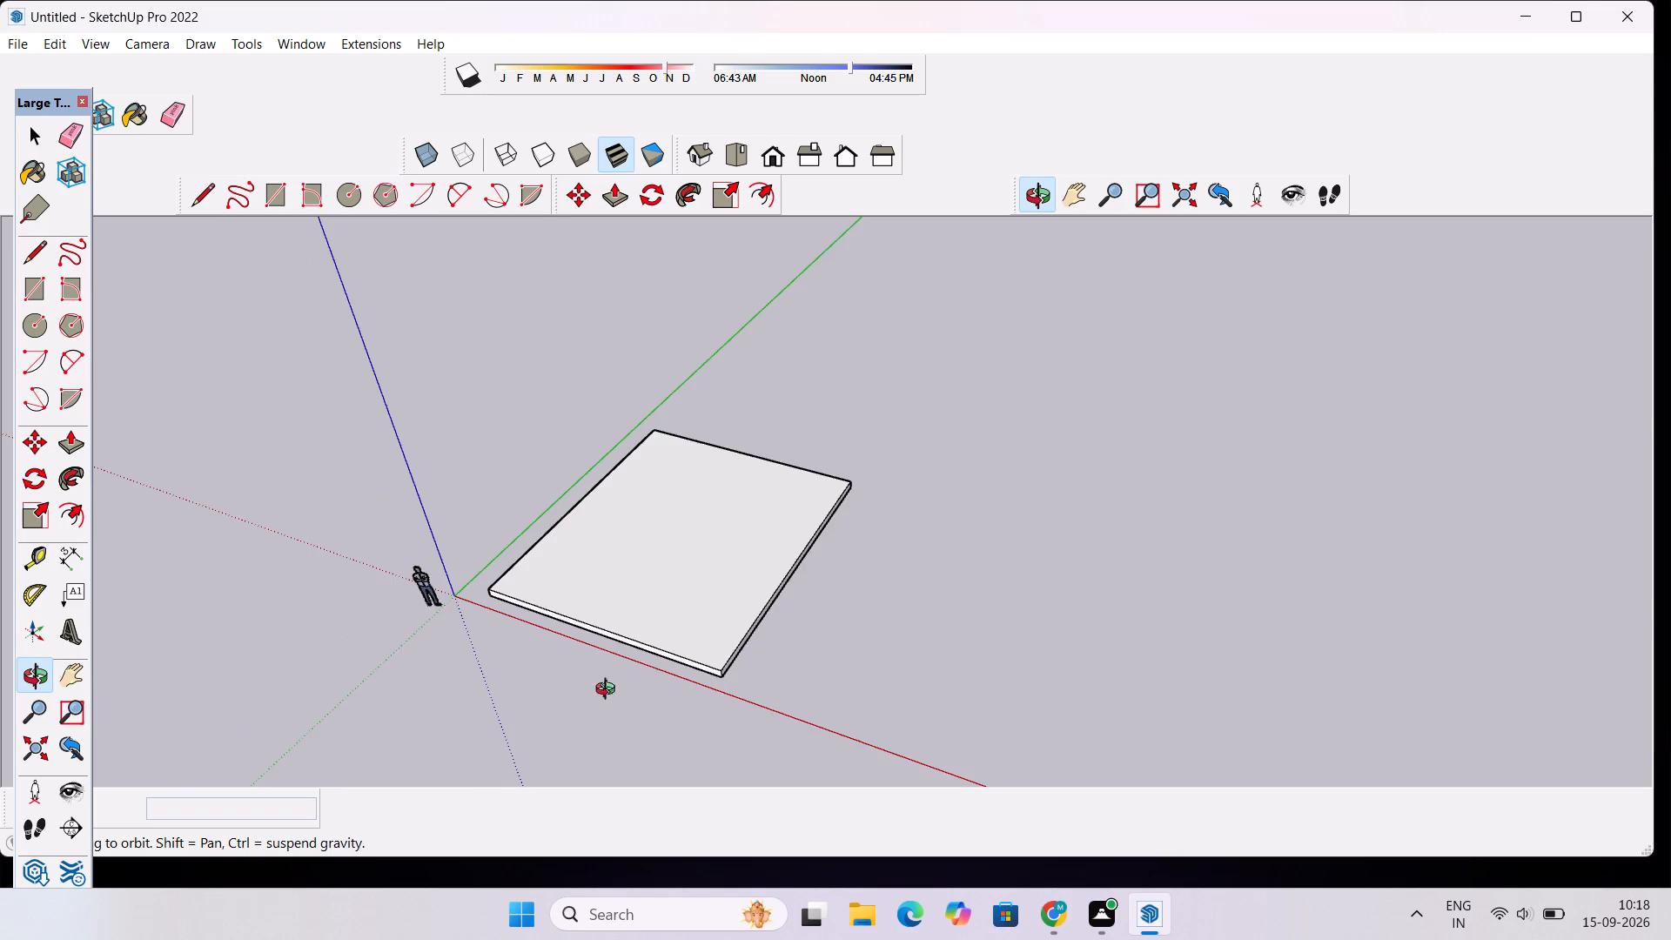
left_click_drag(574, 694, 927, 585)
scroll(914, 587, "up", 6)
left_click_drag(1004, 693, 869, 700)
scroll(784, 642, "up", 3)
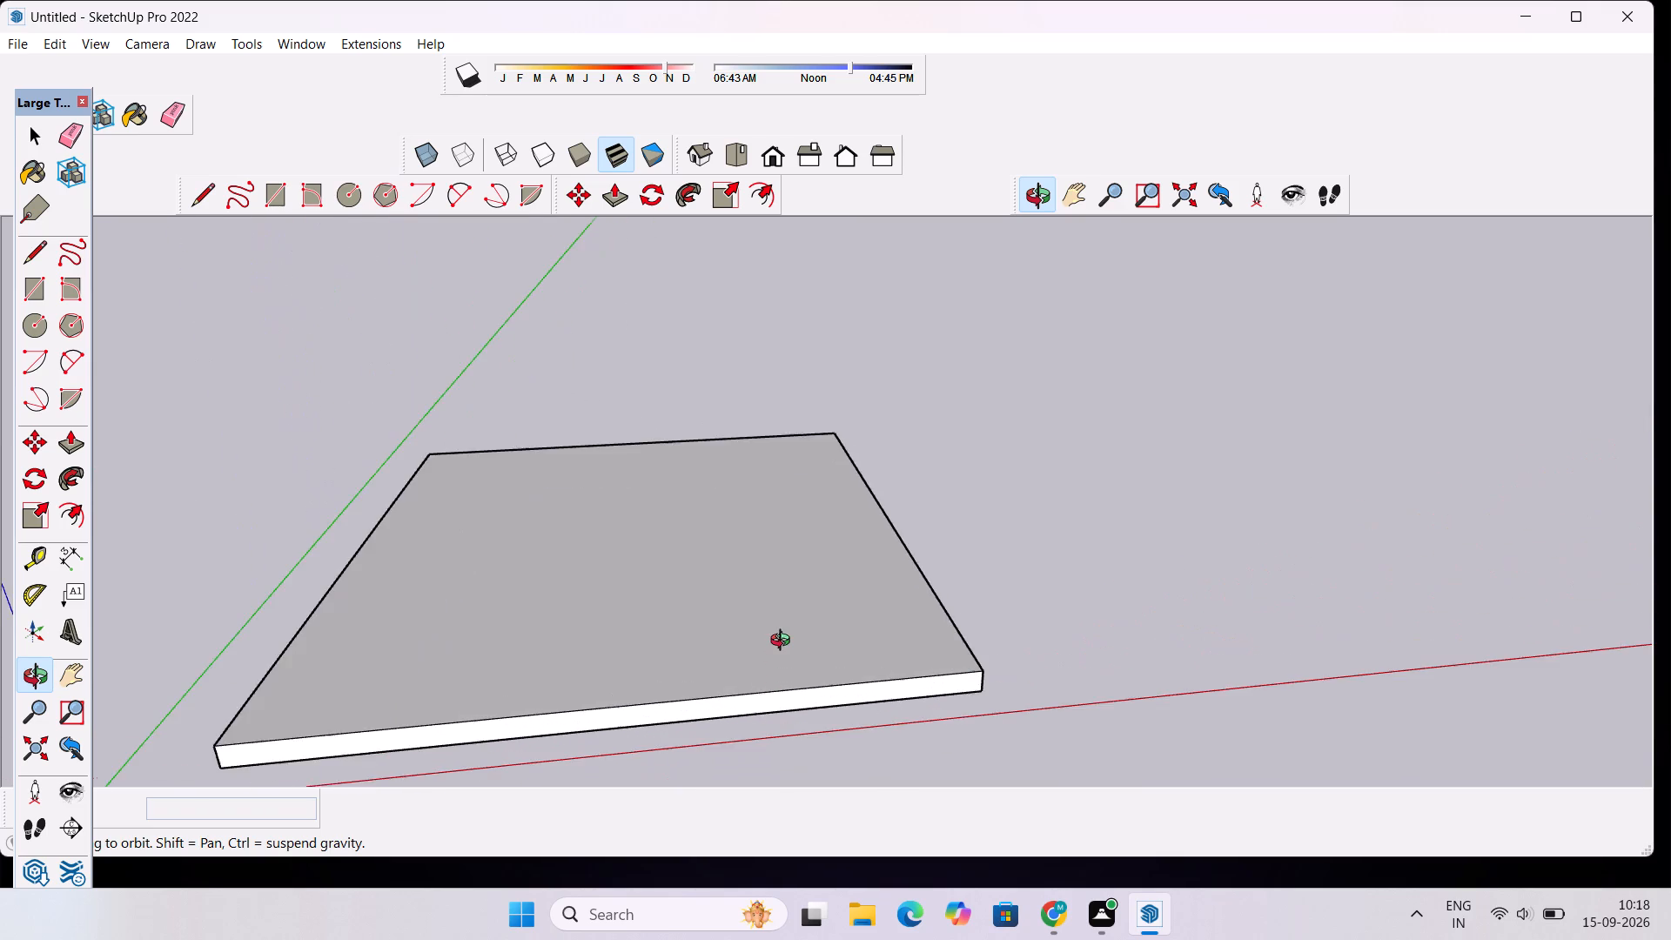
scroll(784, 642, "up", 2)
left_click_drag(782, 588, 715, 797)
scroll(699, 789, "down", 2)
left_click_drag(688, 726, 792, 571)
scroll(612, 755, "up", 2)
left_click_drag(629, 720, 643, 615)
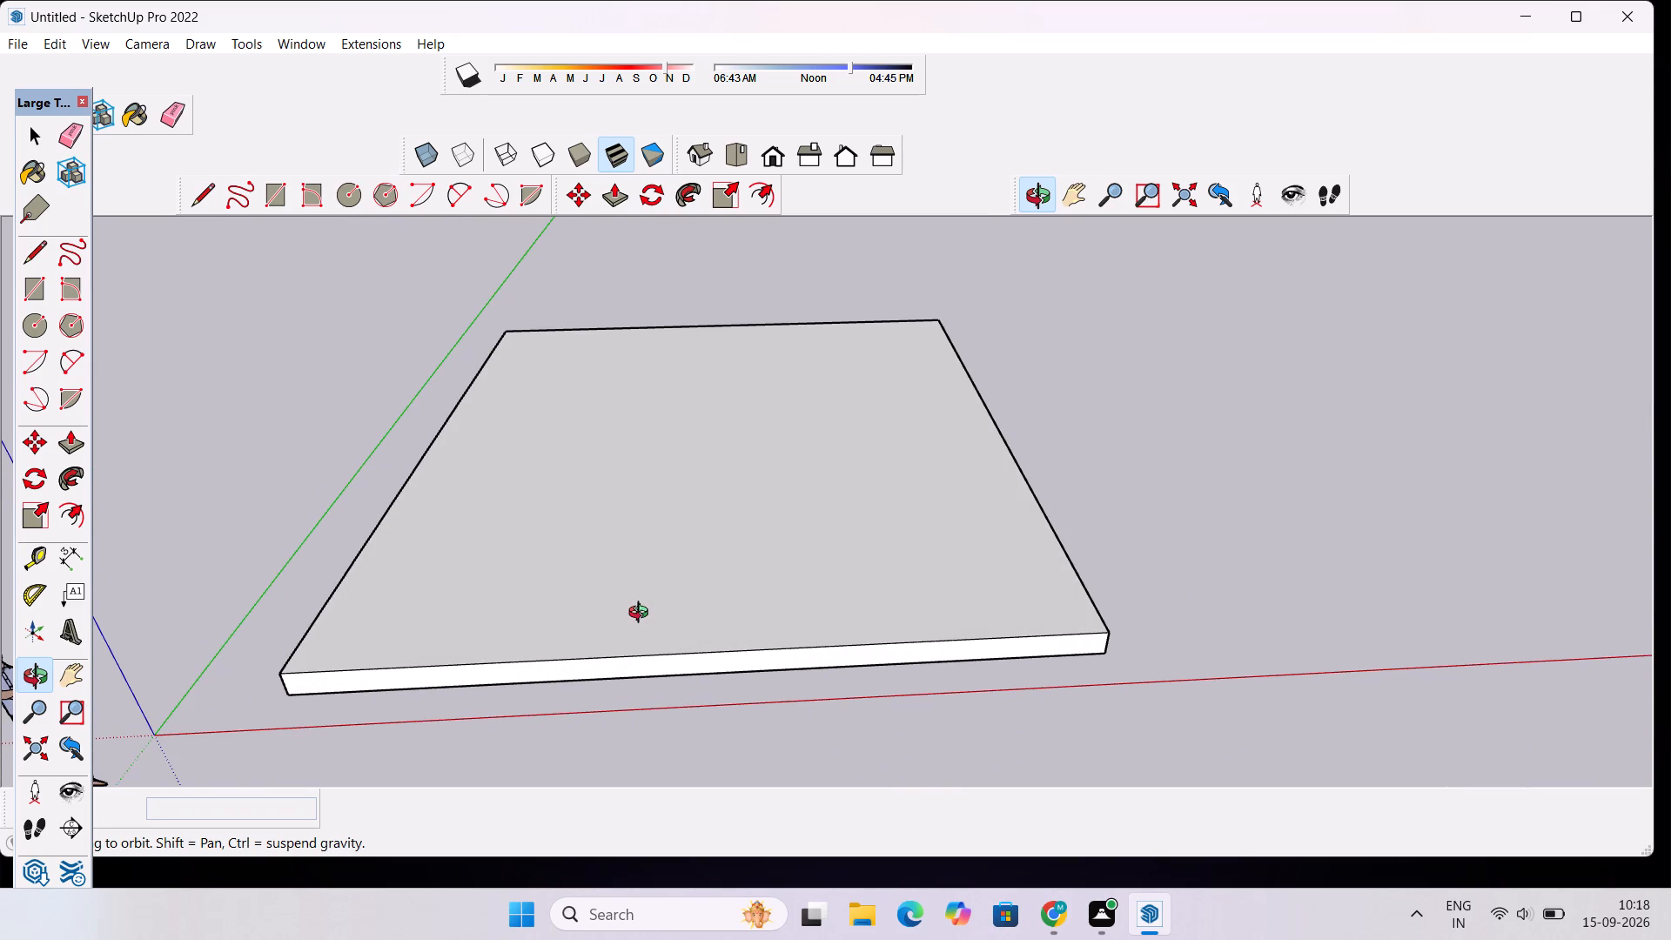
scroll(641, 603, "up", 4)
scroll(641, 602, "down", 9)
left_click_drag(654, 708, 668, 594)
scroll(654, 548, "up", 1)
scroll(654, 548, "down", 5)
Push/Pull the slab's long side face farthest from the origin outward 5' along the red axis.
left_click_drag(888, 516, 551, 551)
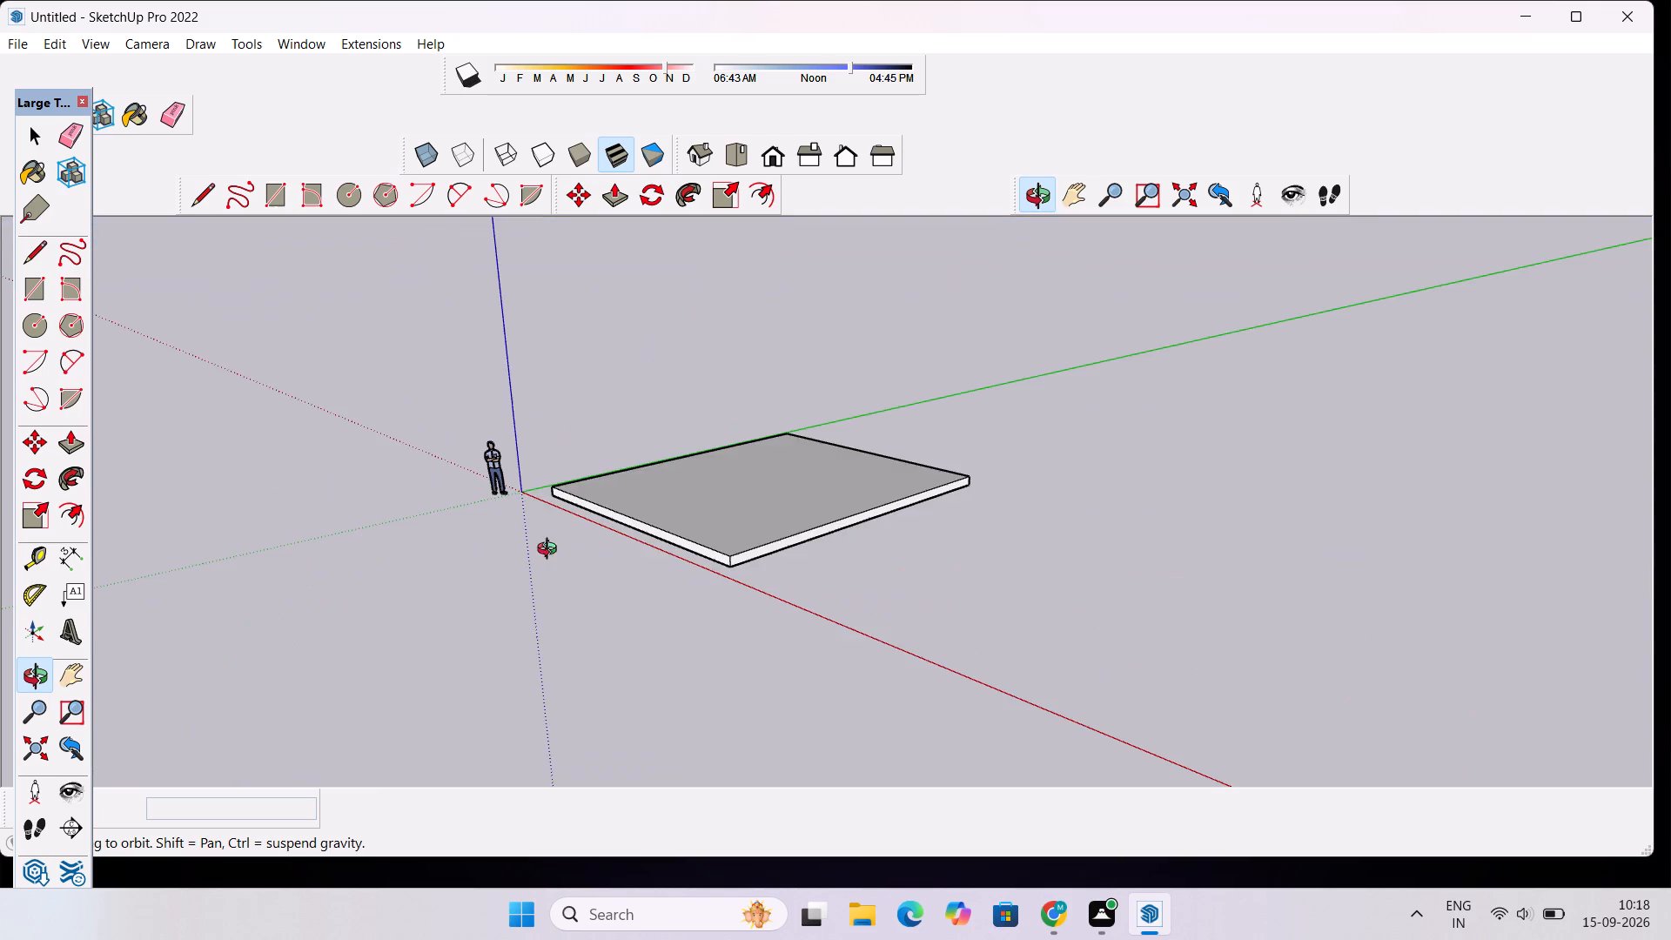
left_click_drag(551, 551, 547, 551)
scroll(772, 540, "up", 6)
left_click_drag(867, 549, 770, 551)
scroll(736, 536, "up", 9)
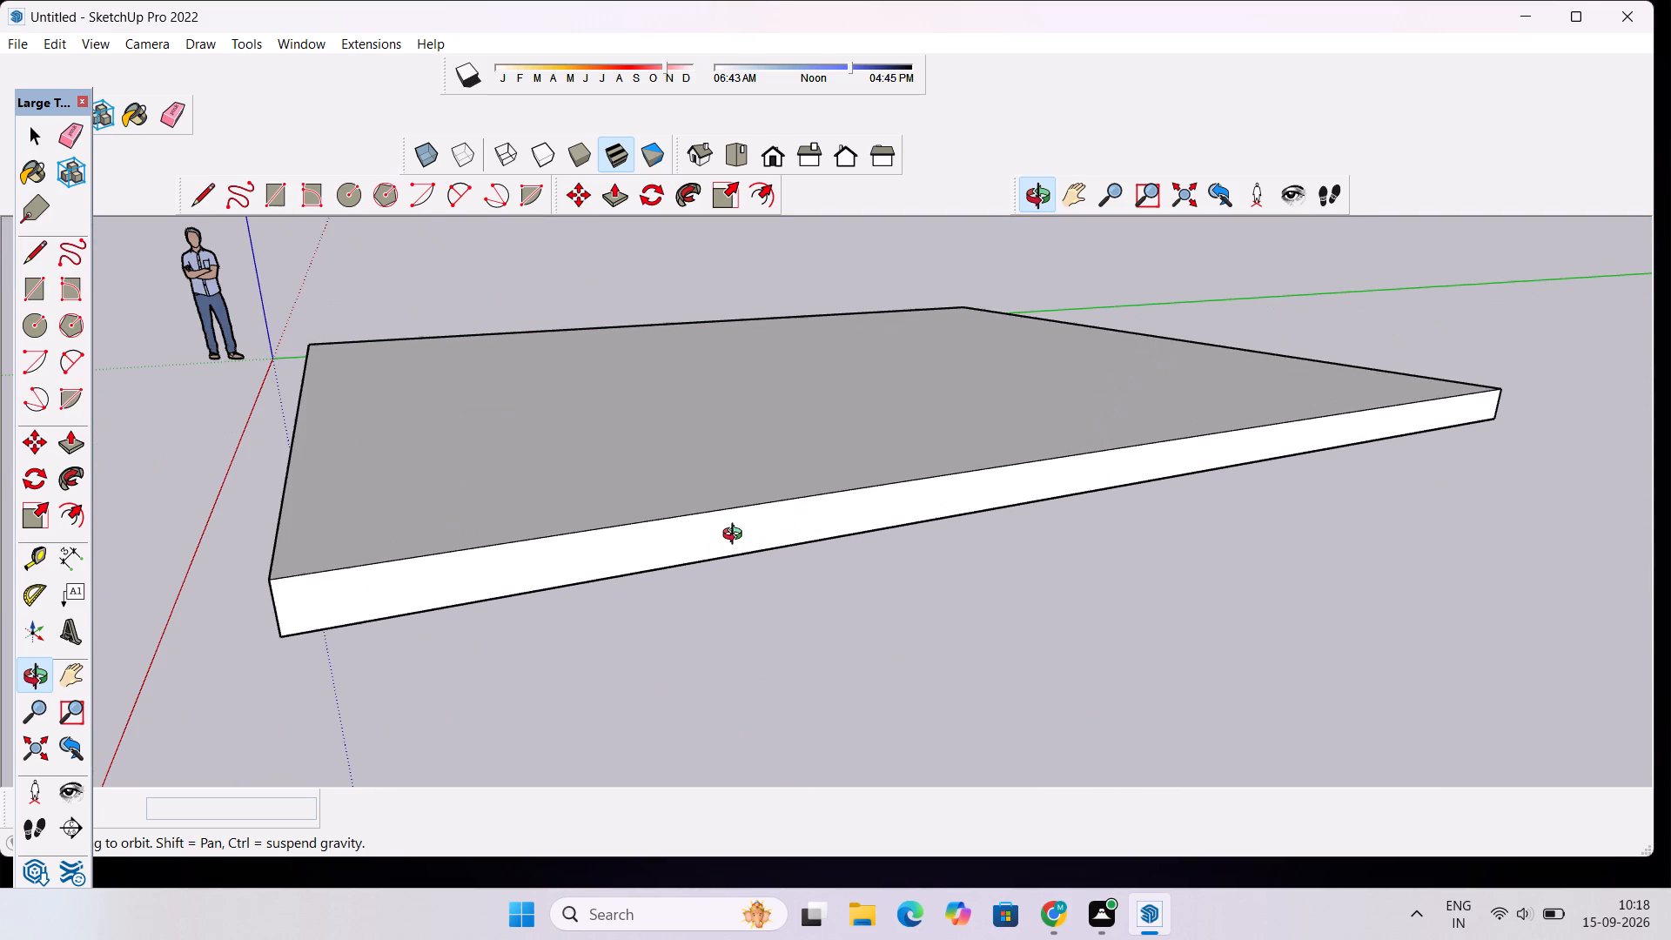
key("p")
left_click(736, 526)
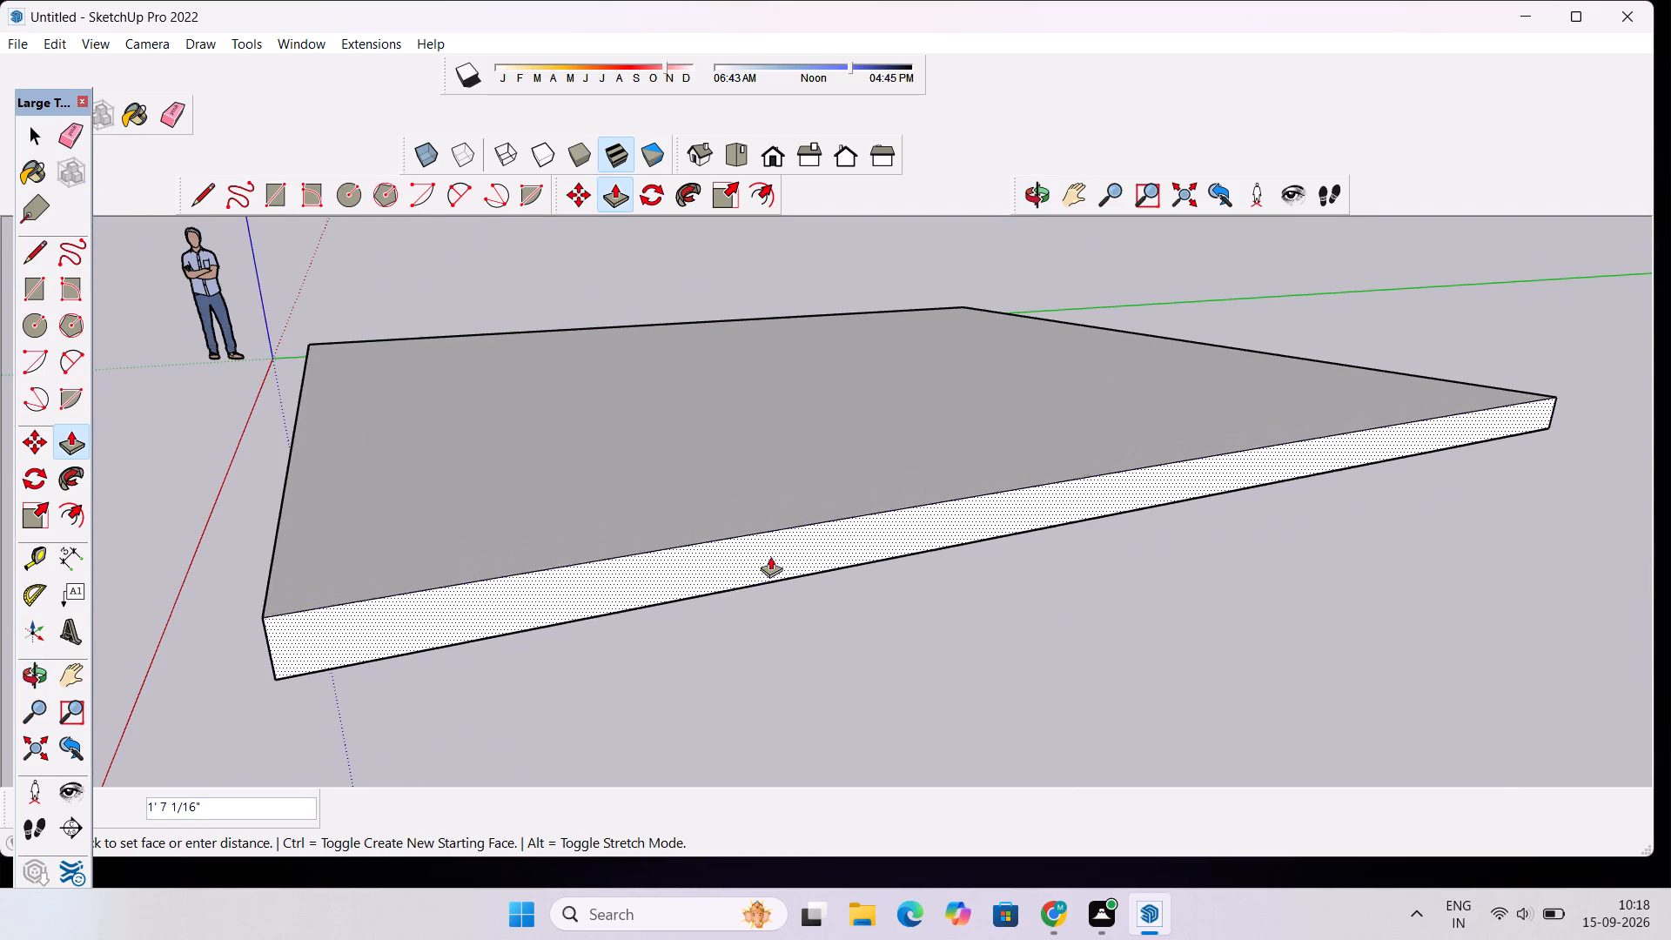
type("5'")
key("Return")
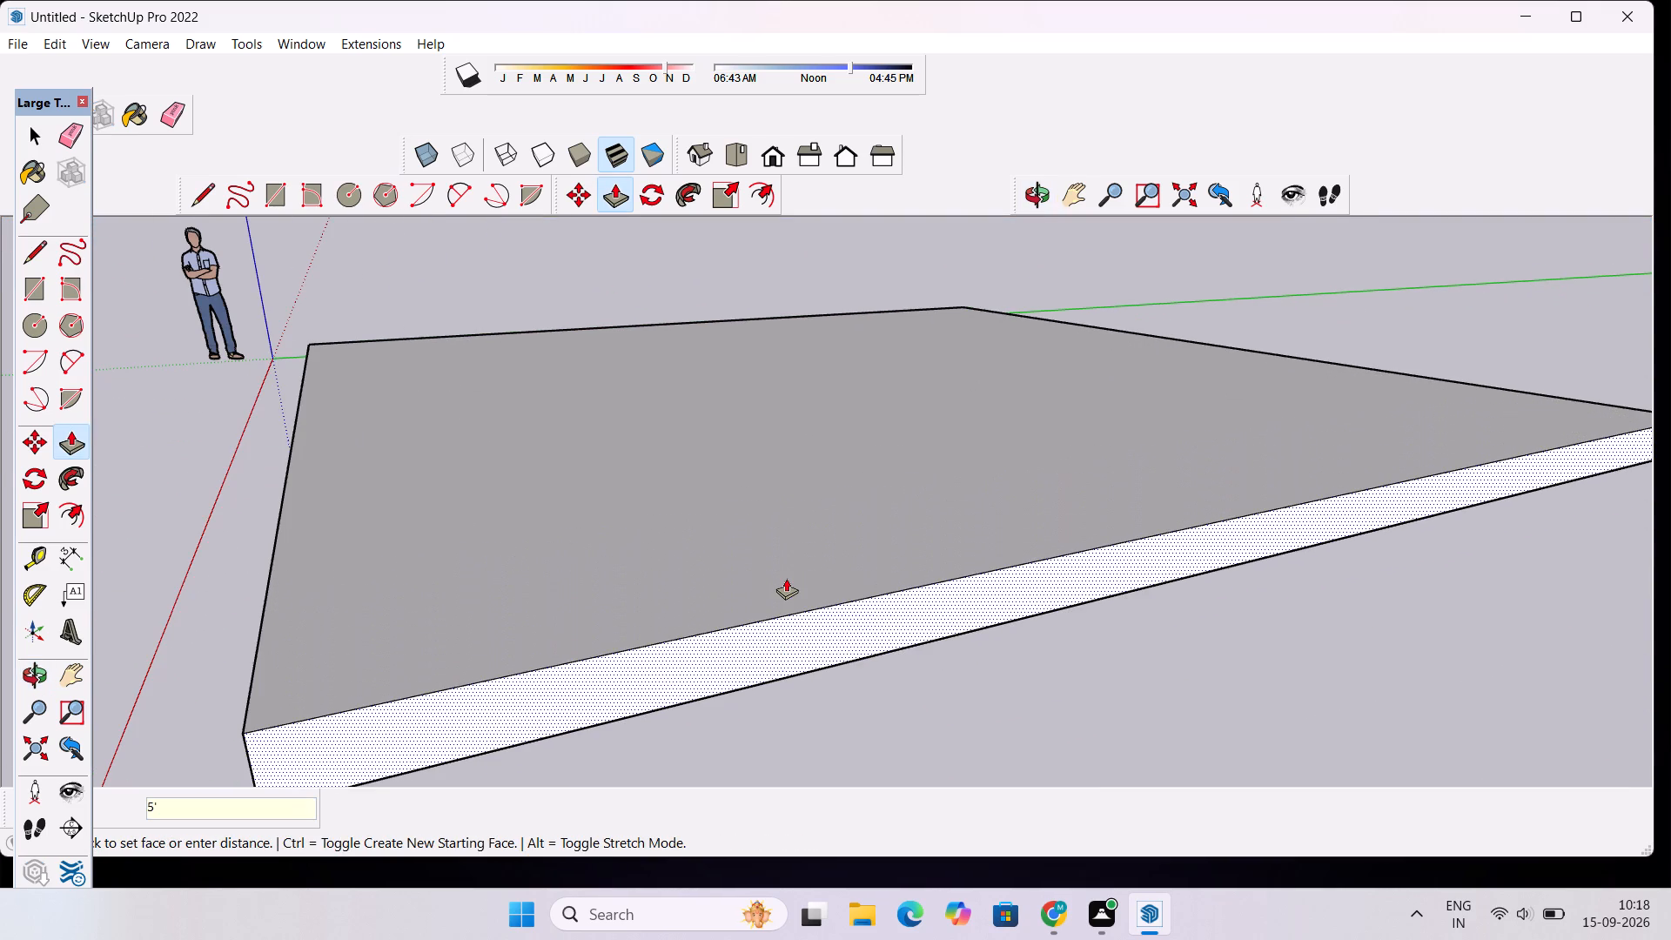
Orbit around the widened slab to examine its shape from the side and from above.
scroll(788, 575, "down", 10)
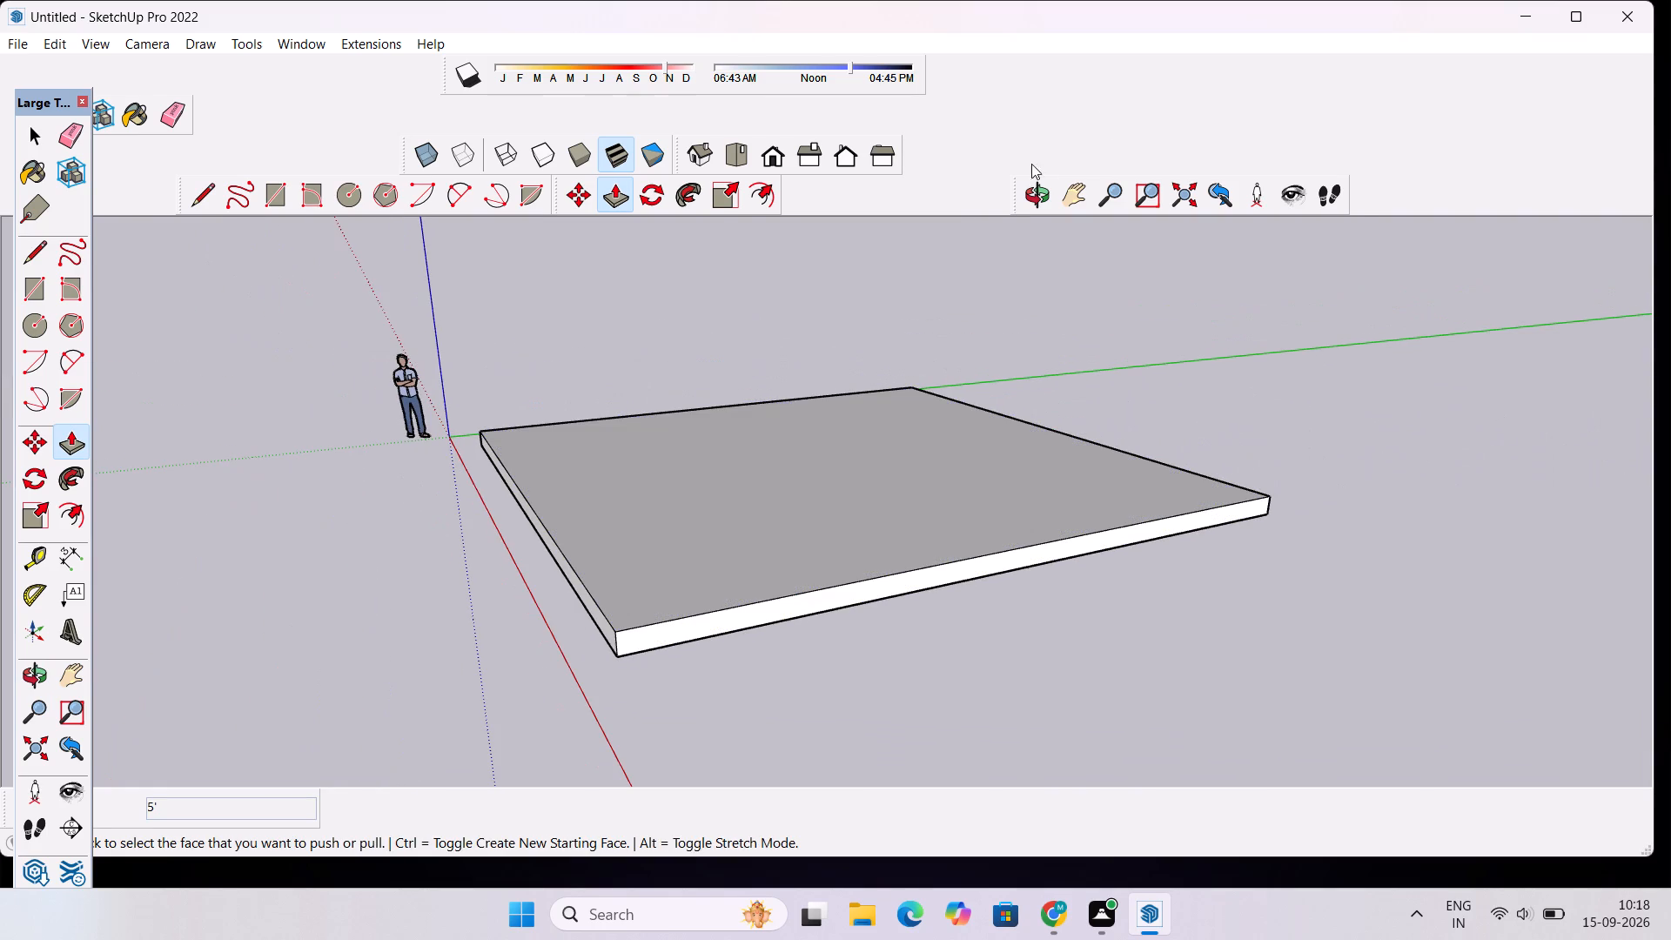
left_click(1031, 198)
left_click_drag(663, 514, 934, 514)
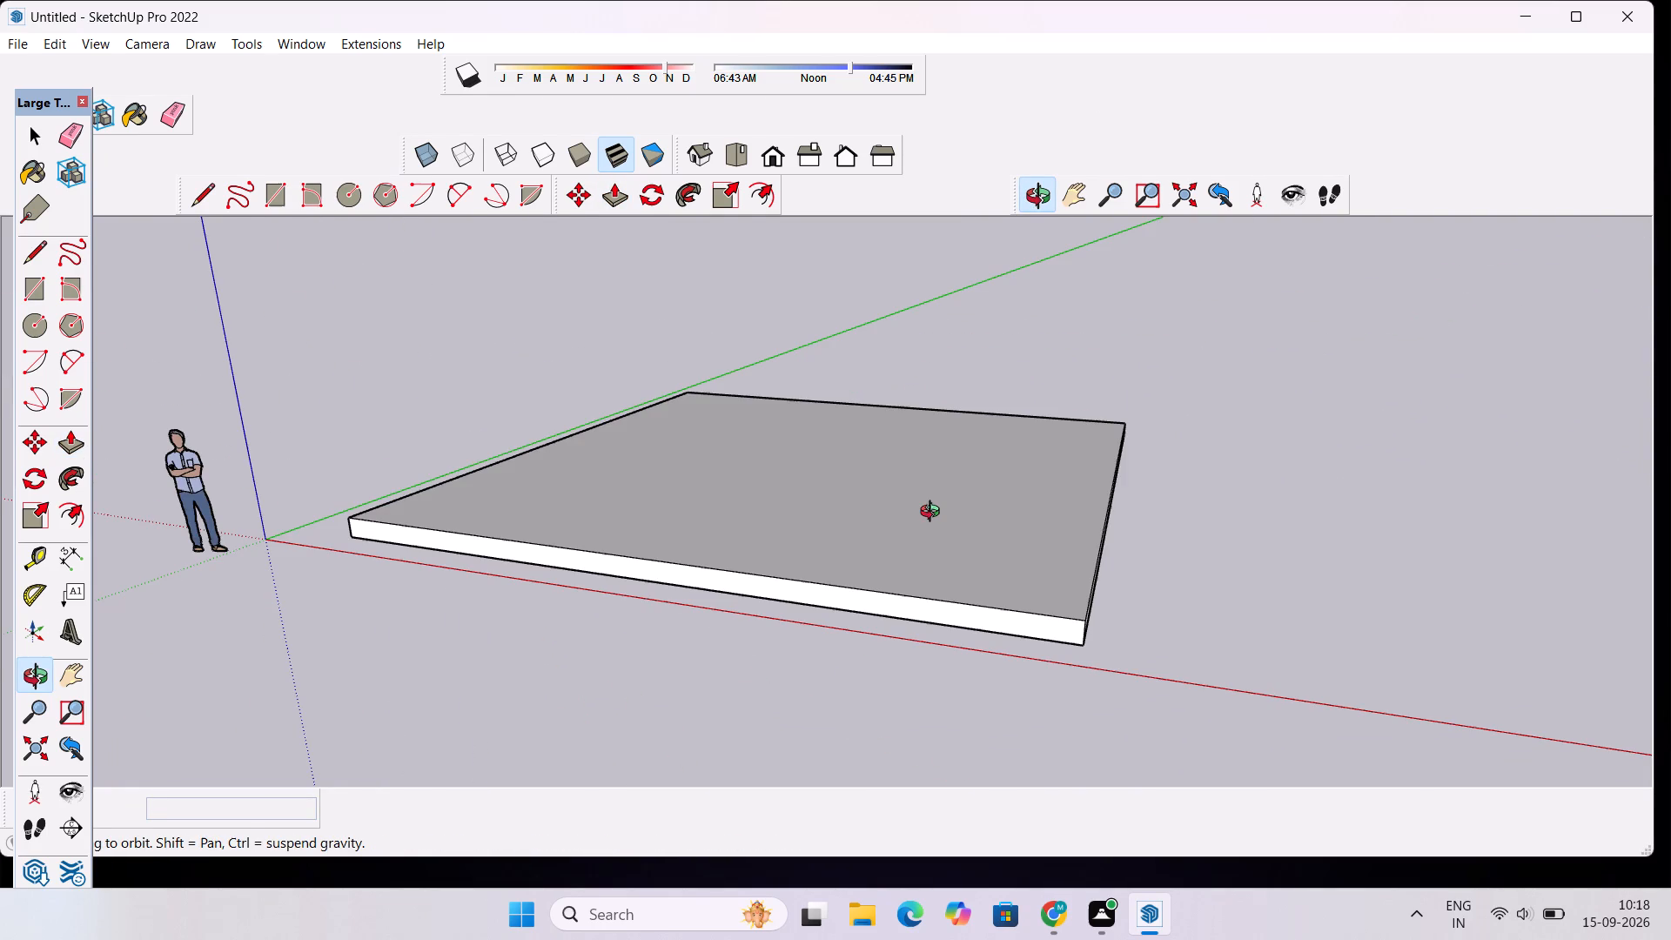
left_click_drag(747, 513, 815, 487)
scroll(815, 484, "down", 8)
left_click_drag(769, 540, 796, 688)
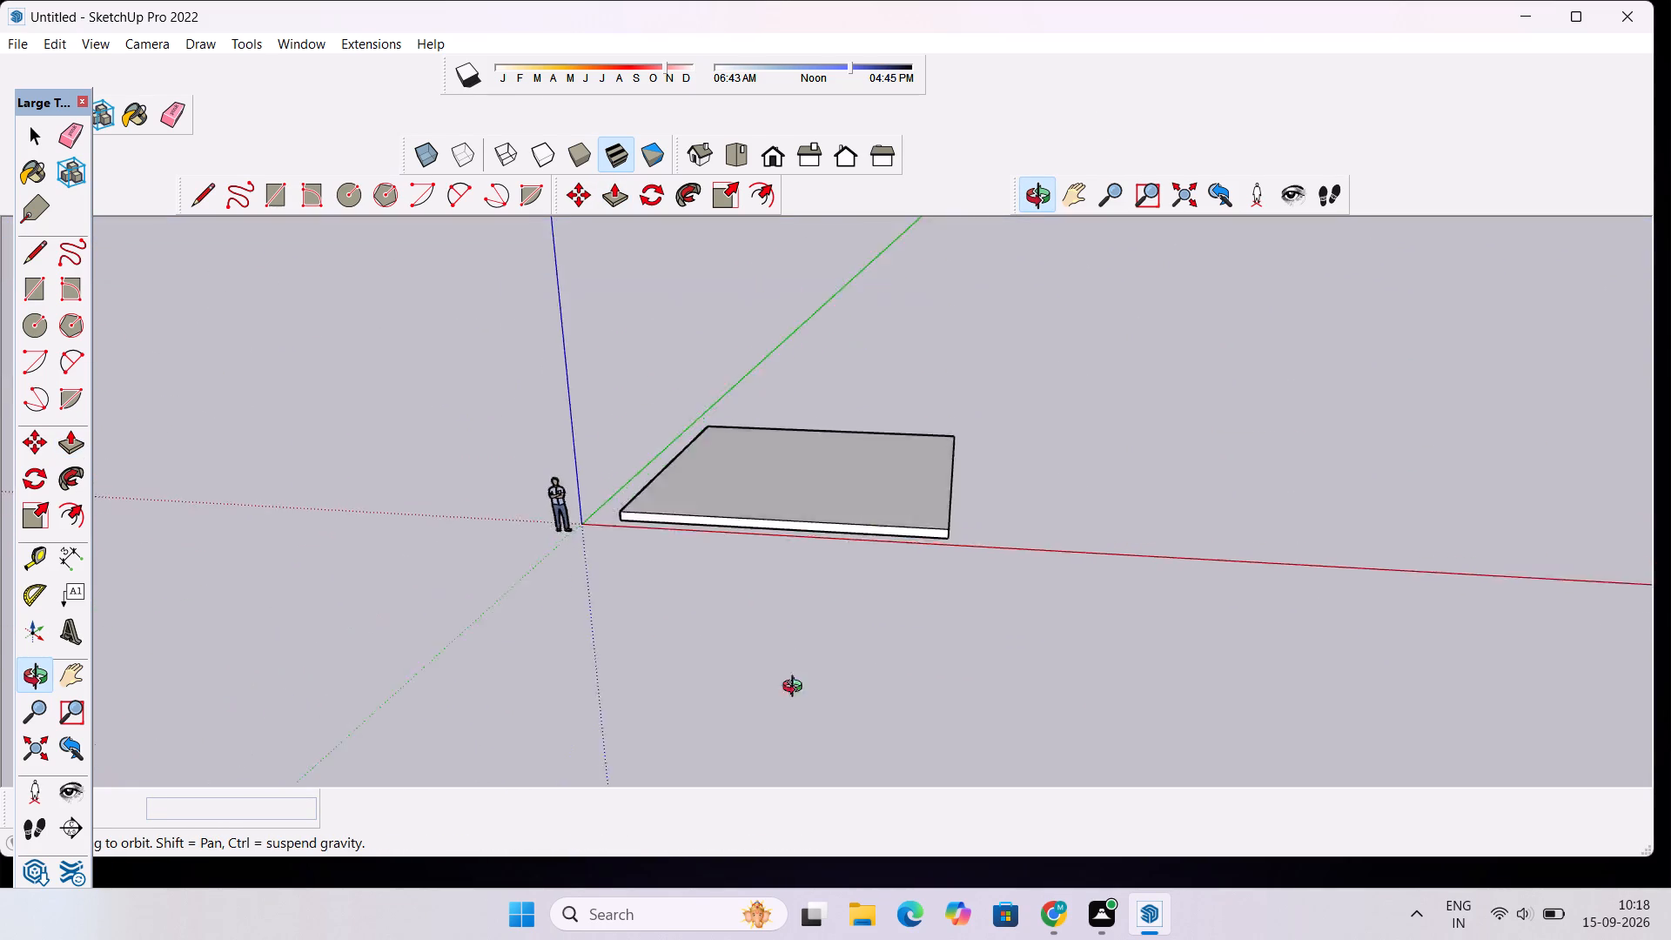
left_click_drag(796, 688, 818, 778)
scroll(843, 433, "up", 5)
scroll(842, 441, "down", 1)
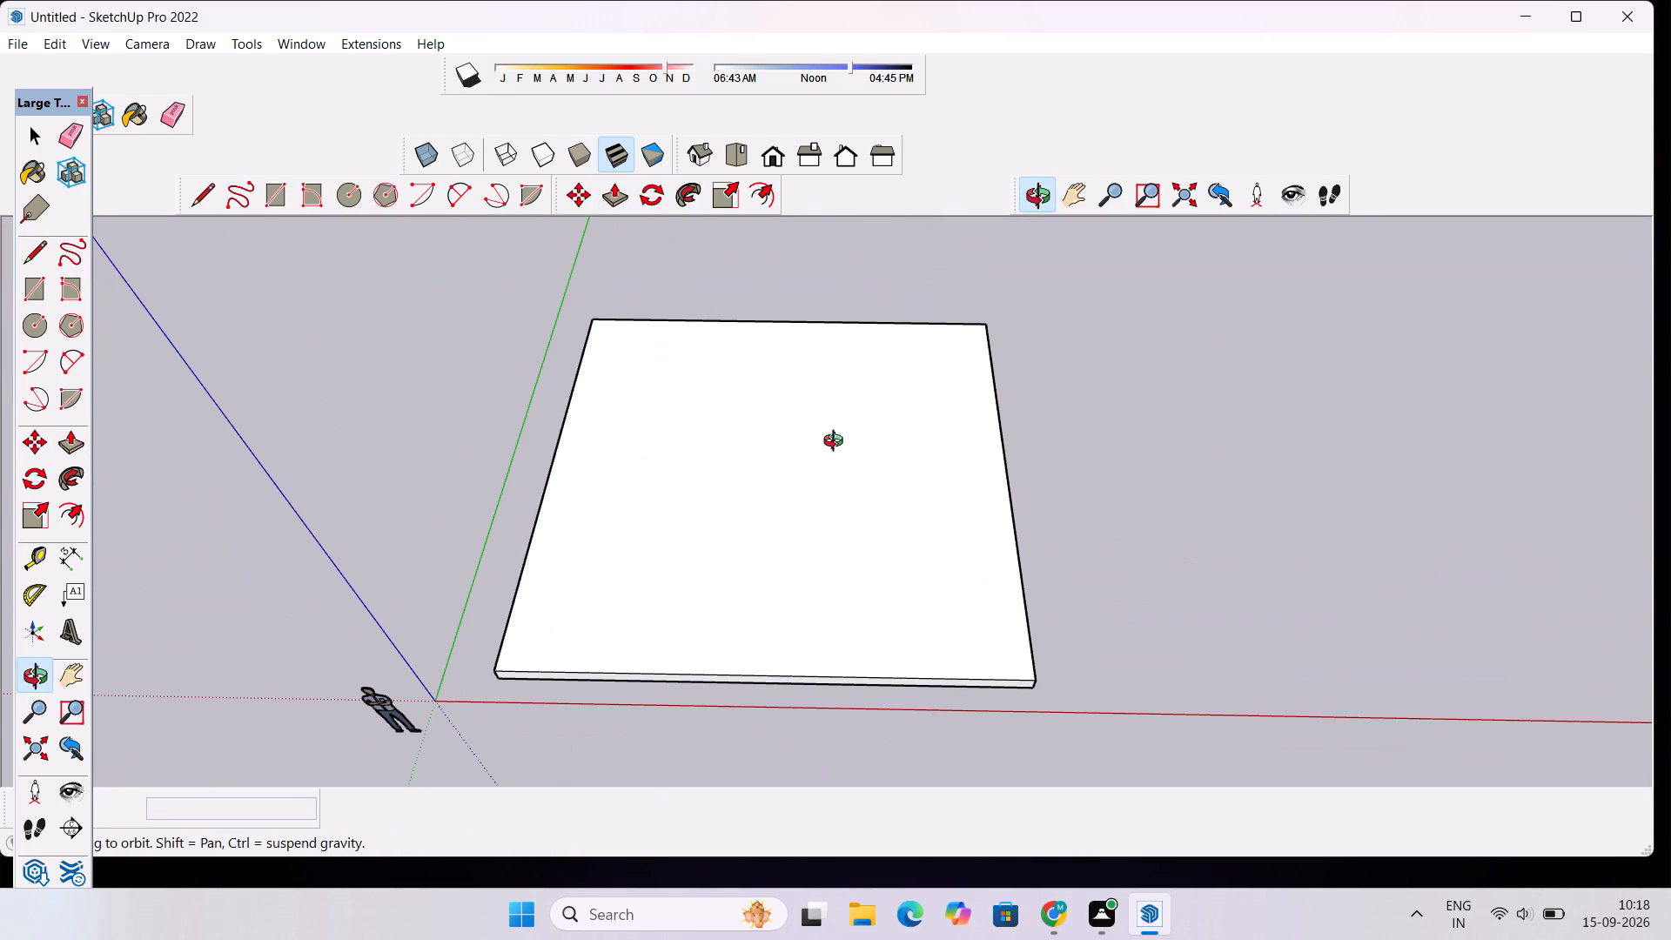
left_click_drag(837, 443, 770, 594, "shift")
left_click_drag(771, 539, 806, 313, "shift")
scroll(727, 468, "up", 1, "shift")
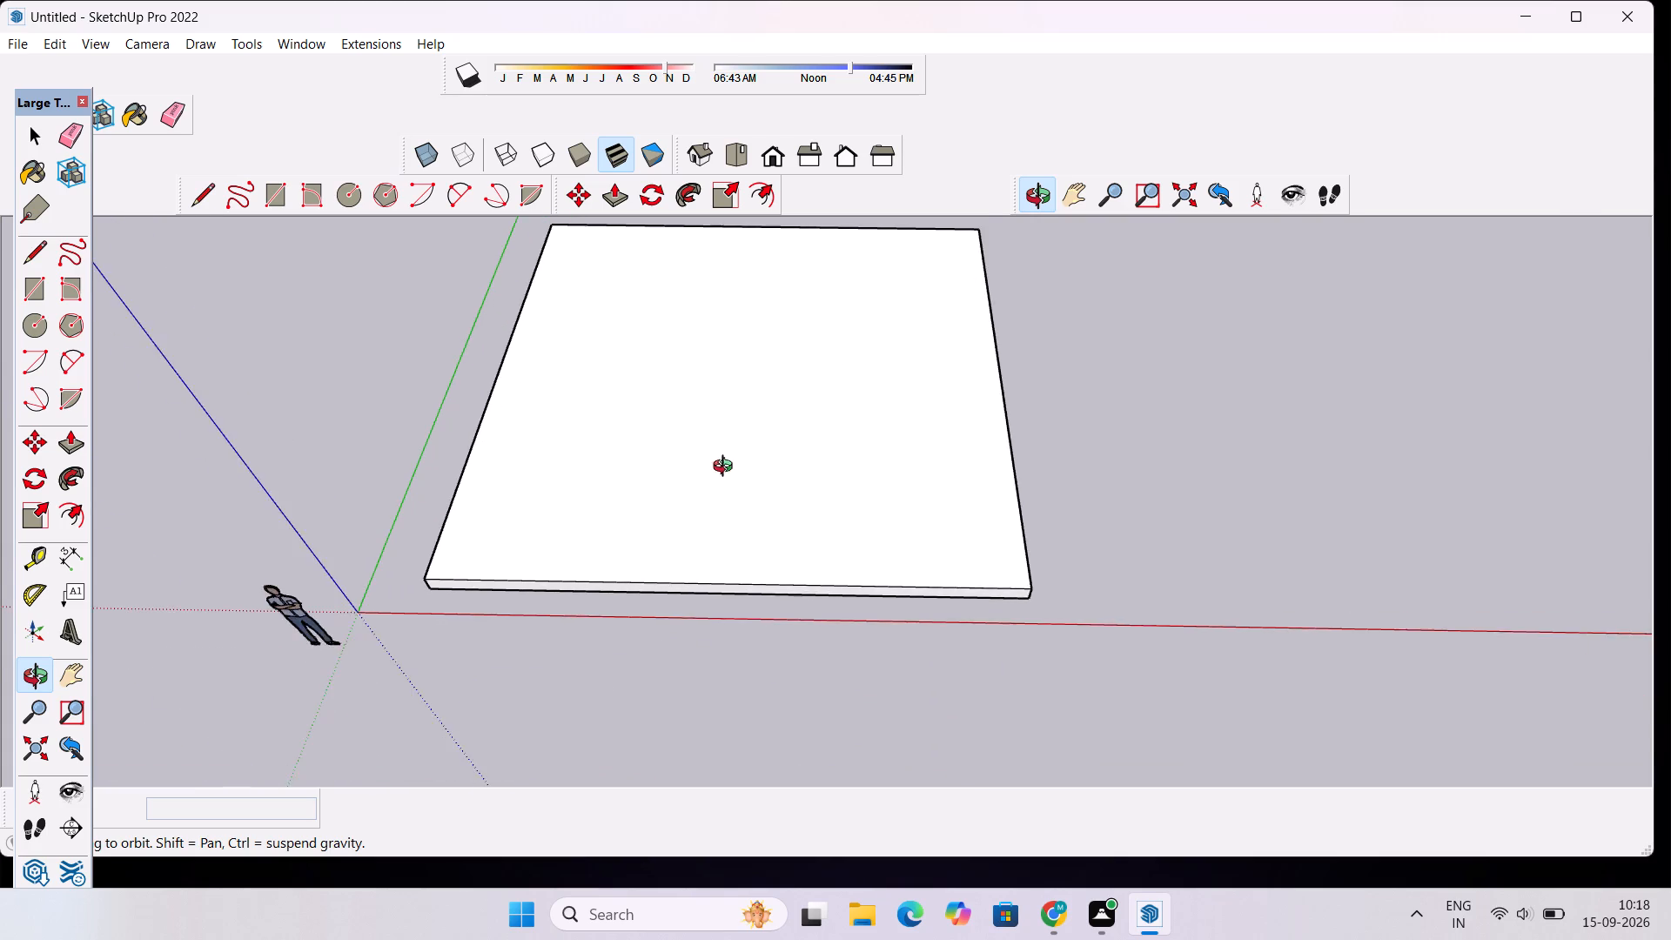
left_click_drag(726, 469, 701, 574)
Place a guide 1' inside the slab's top edge that runs alongside the green axis.
key("t")
scroll(545, 332, "down", 4)
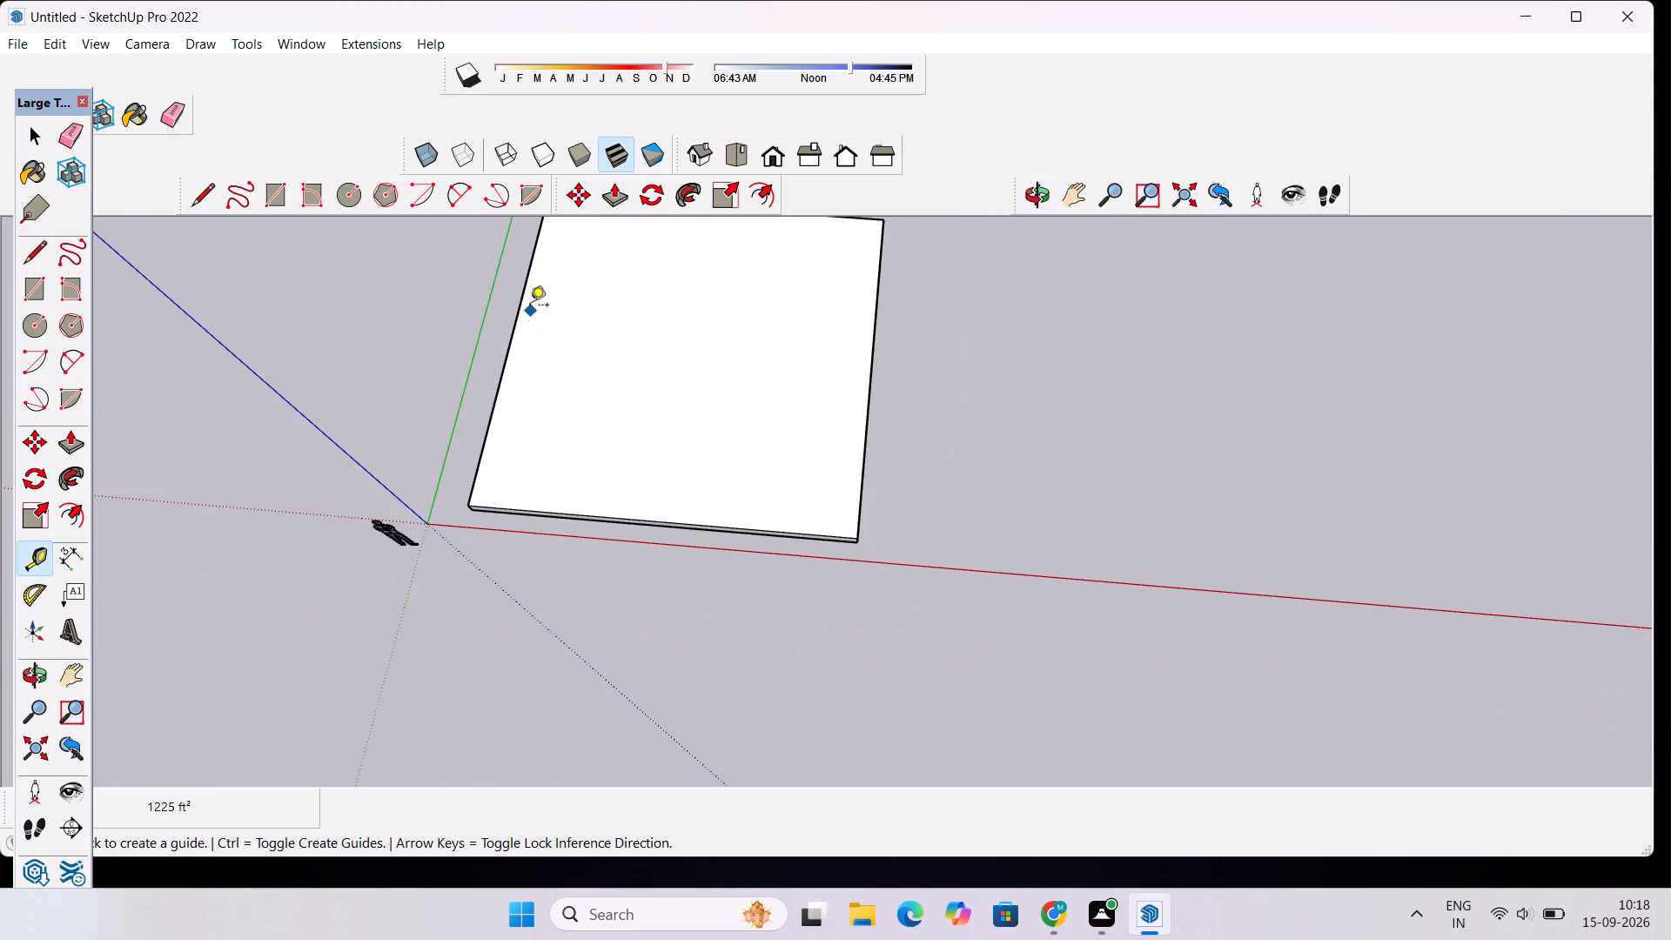
left_click(517, 323)
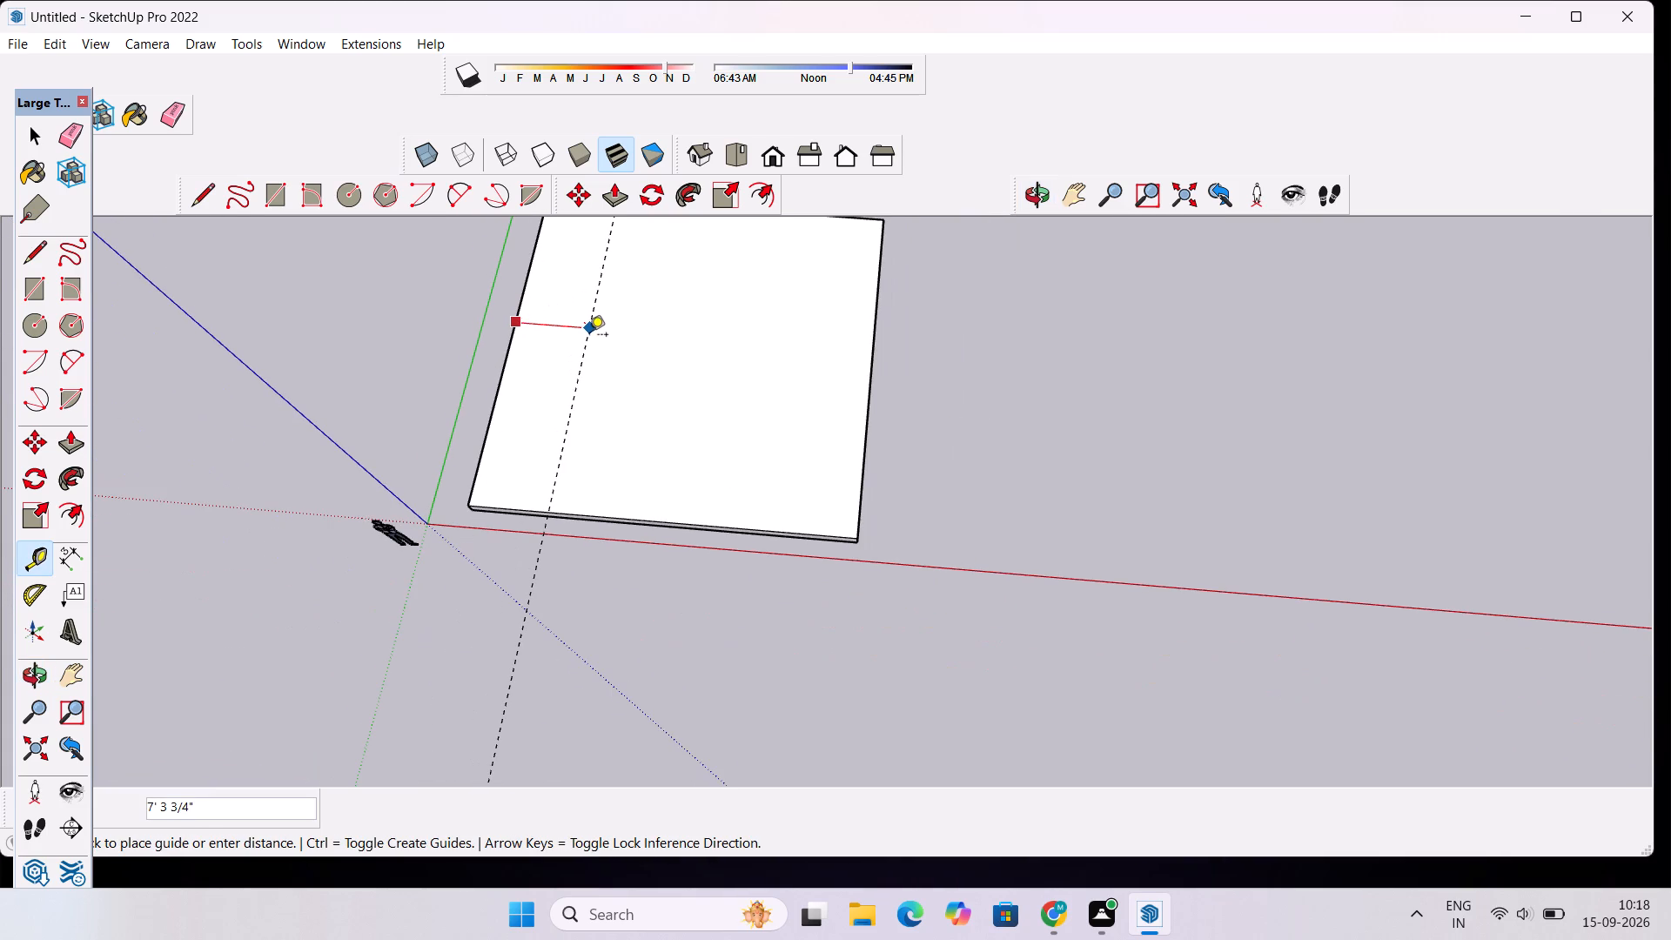
type("1'")
key("Return")
Place a guide 1' inside the slab's far top edge, the one opposite the red axis.
scroll(611, 368, "down", 10)
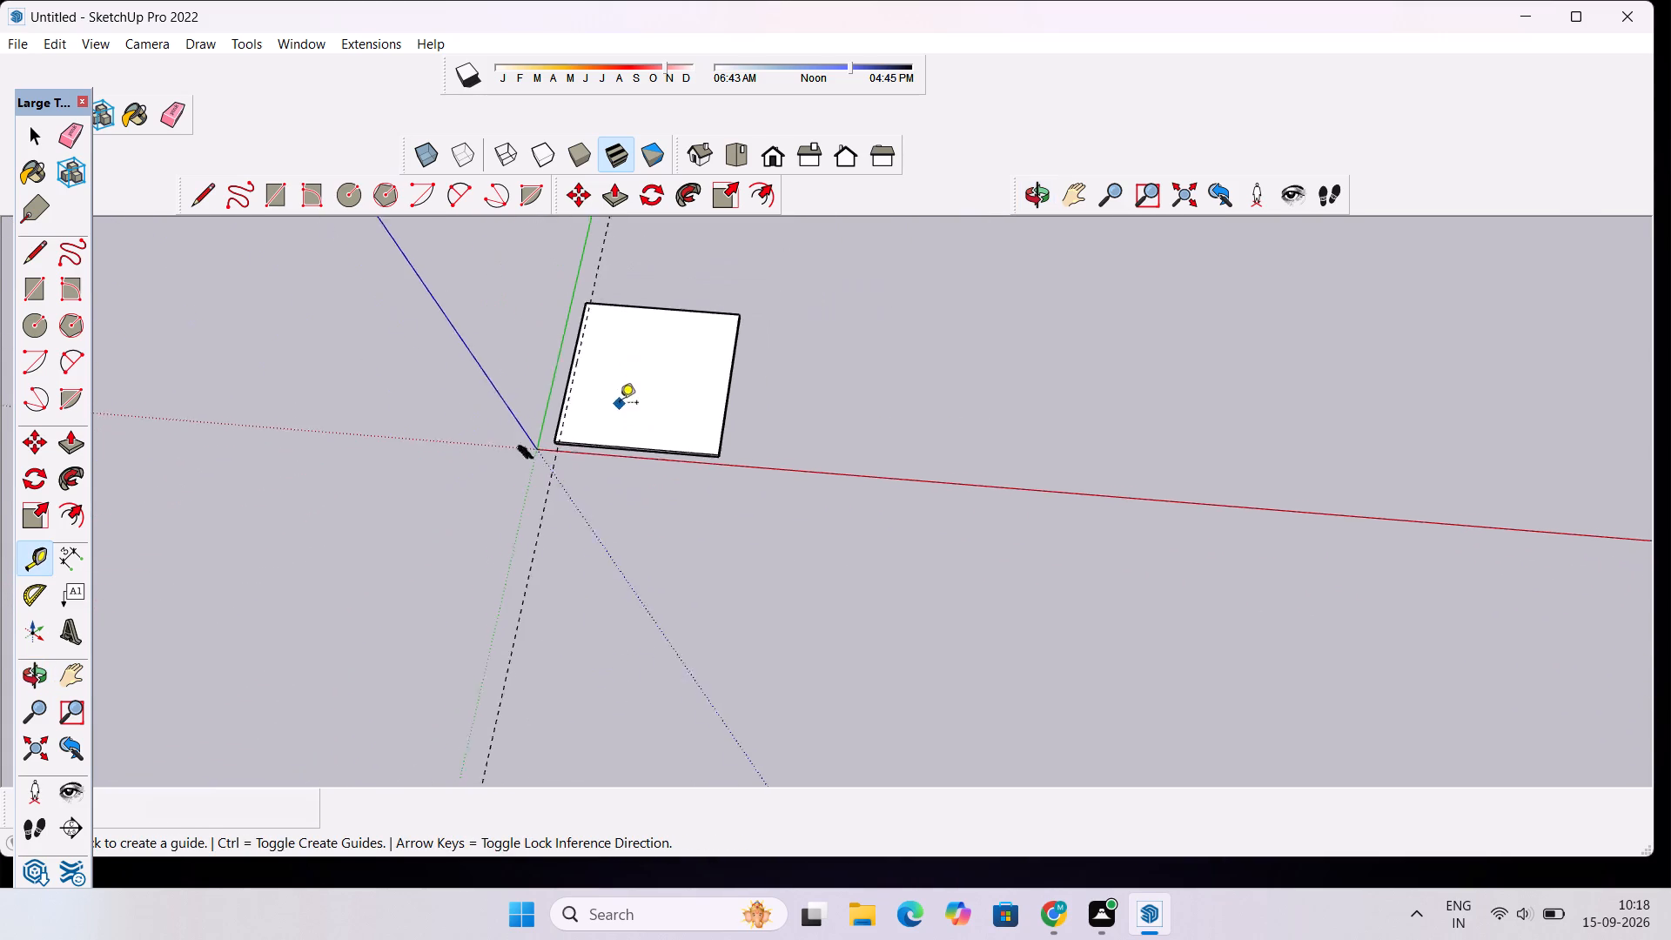
scroll(655, 285, "up", 13)
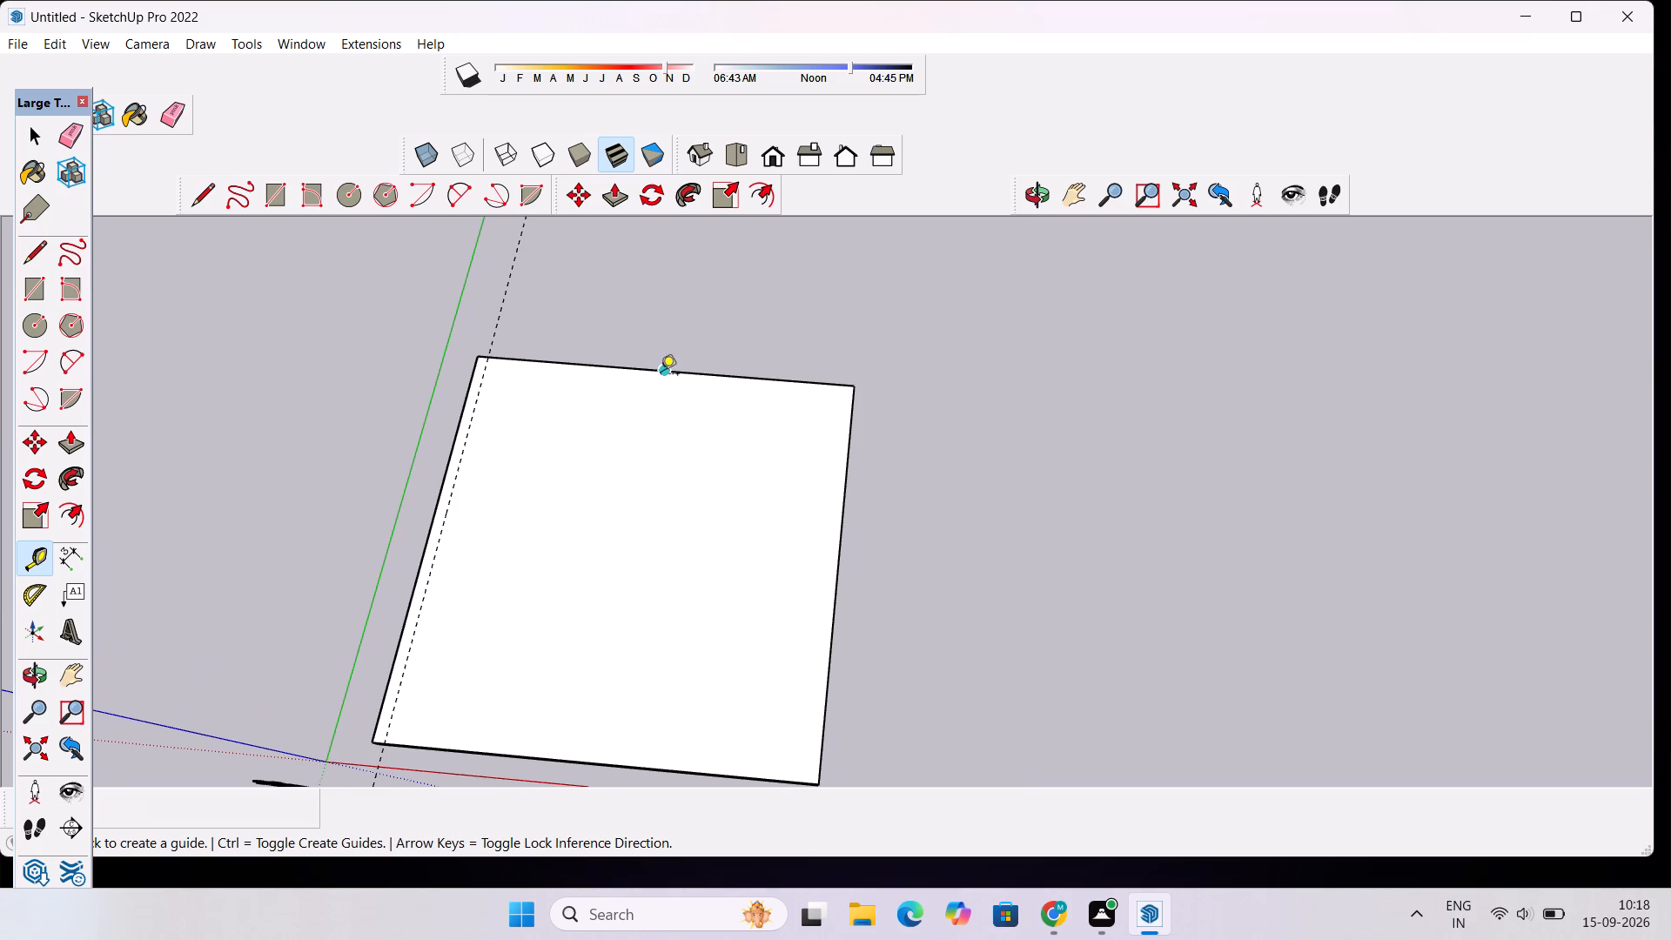
left_click(665, 373)
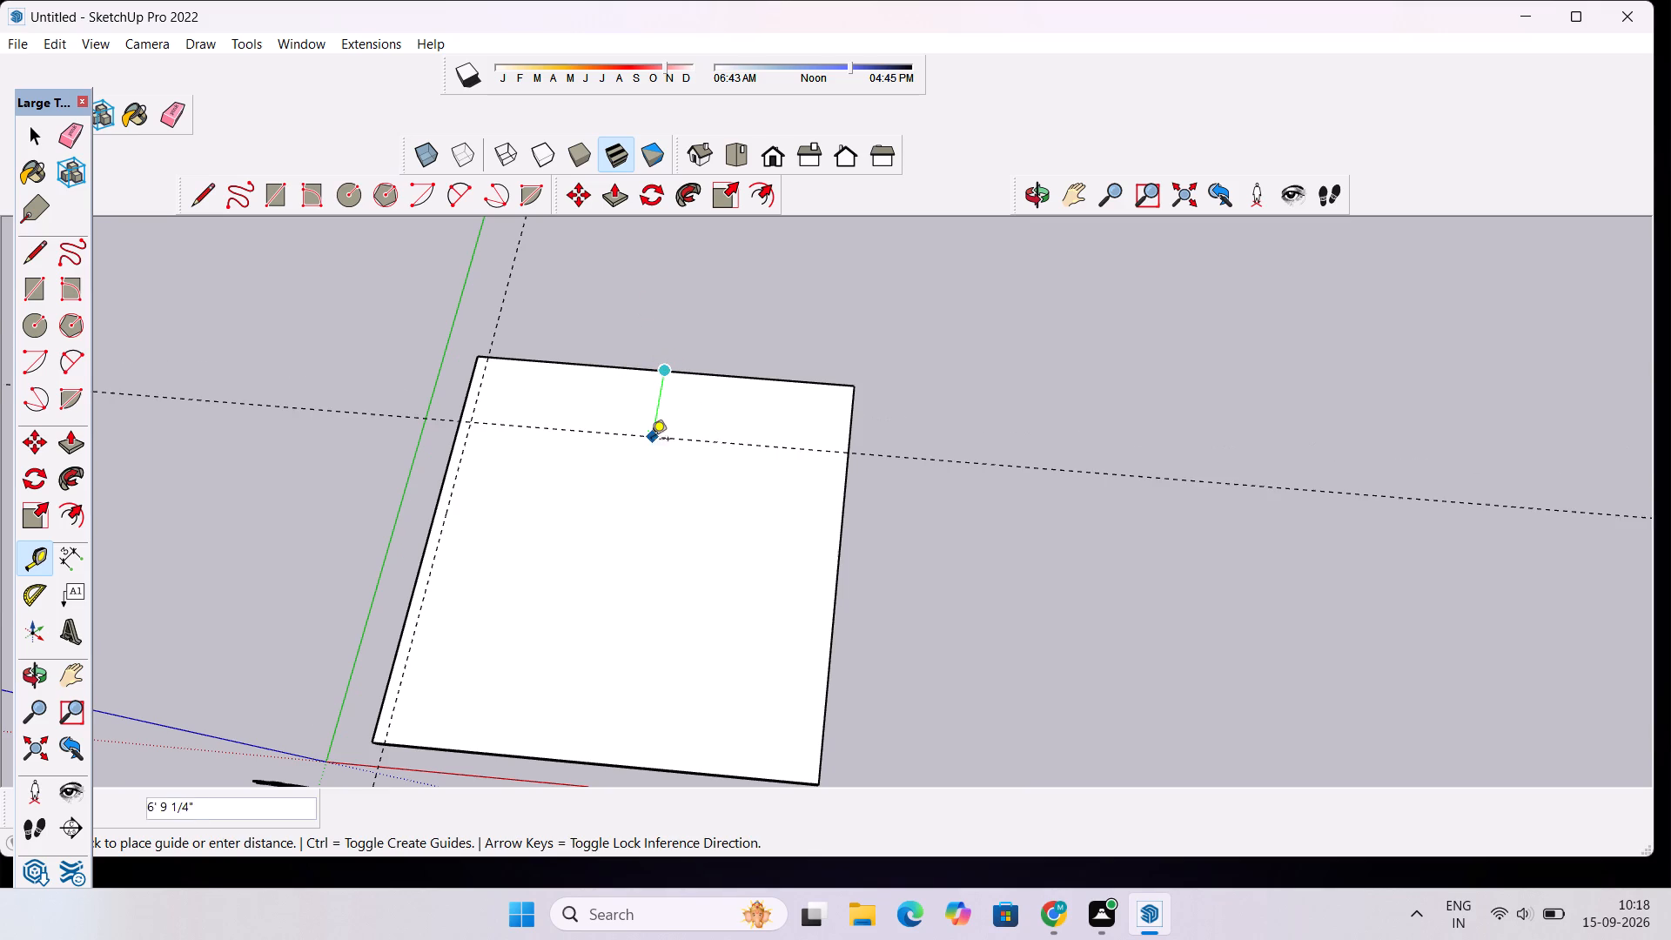
key("1")
key("apostrophe")
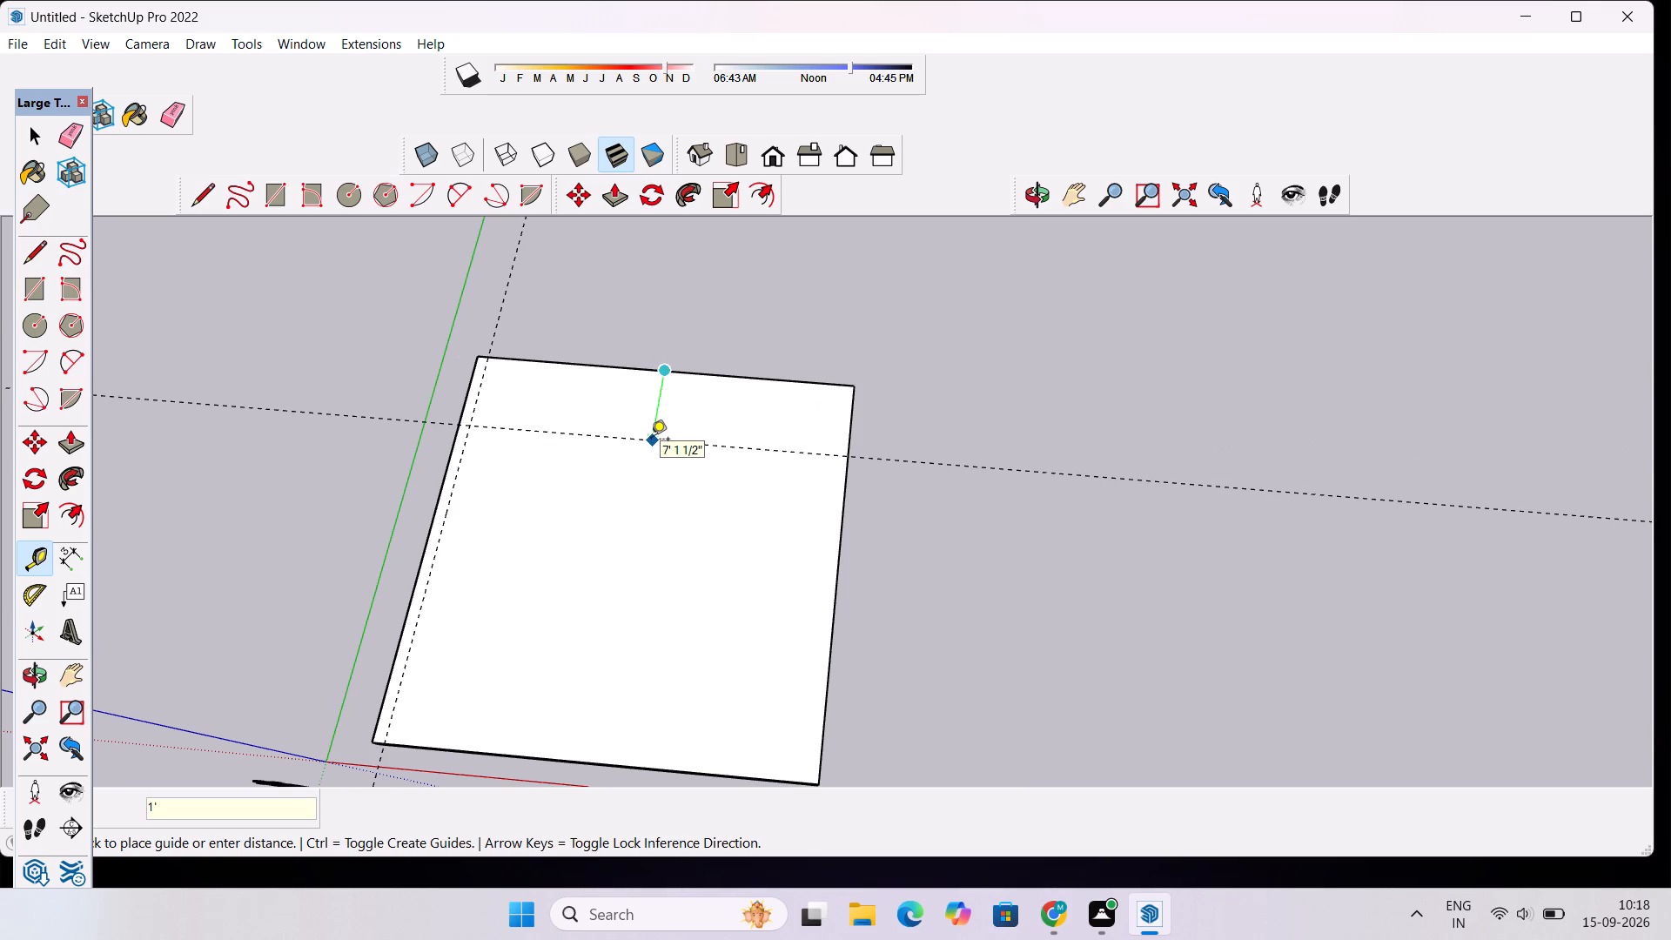
key("Return")
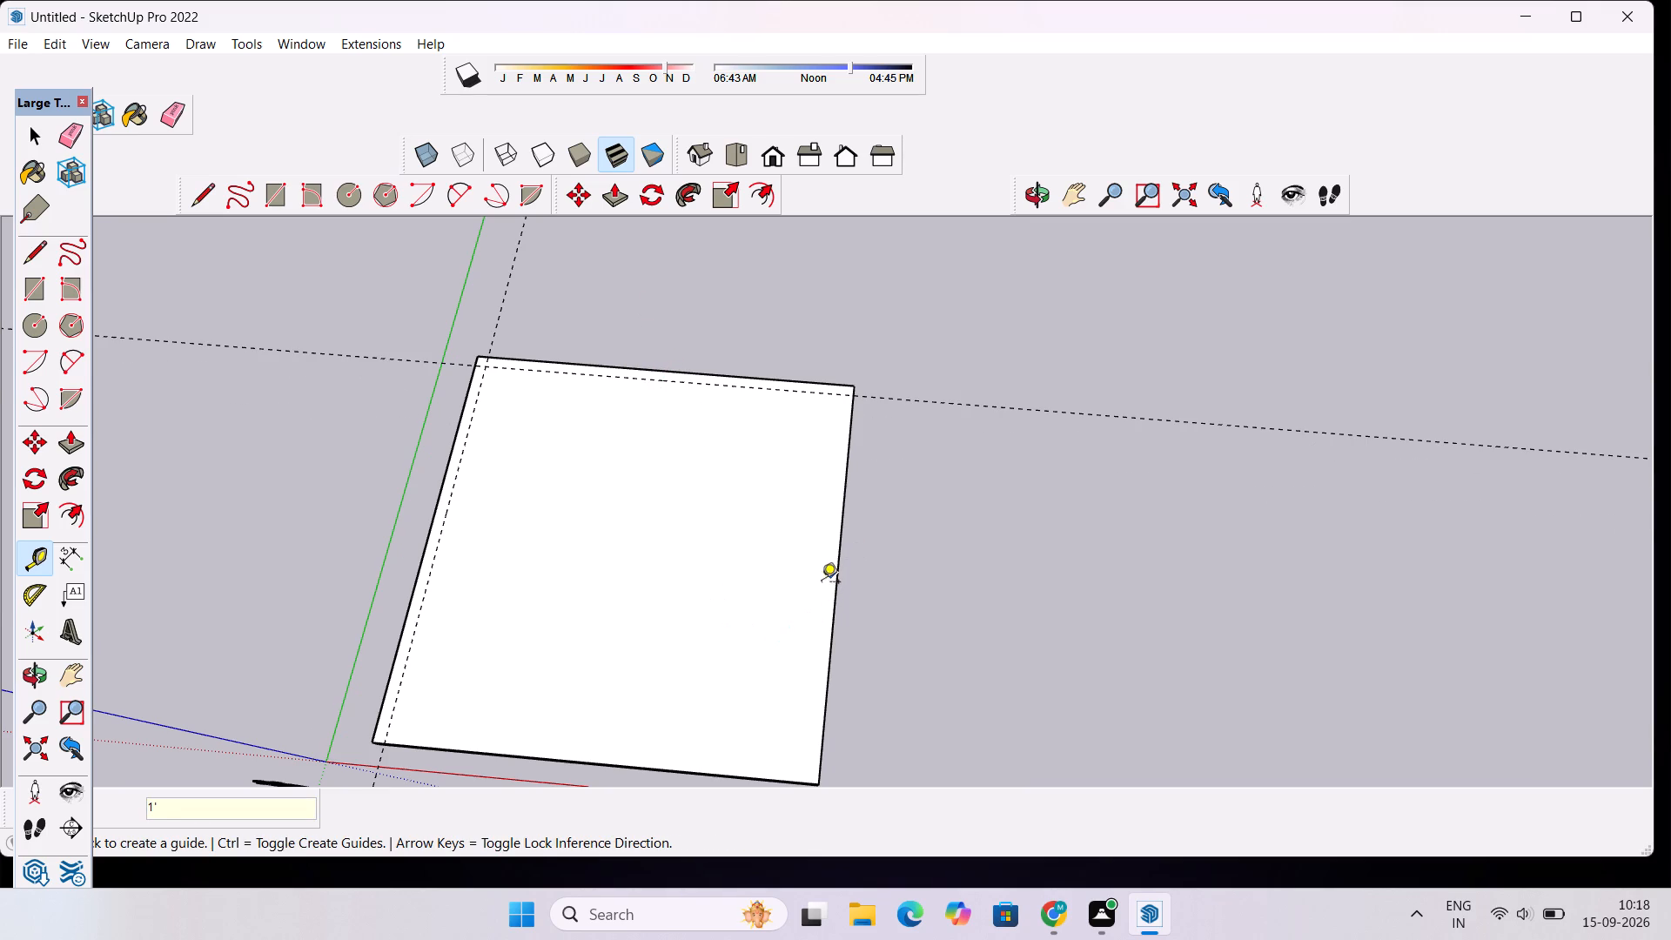
Place a guide 1' inside the slab's top edge farthest from the green axis.
left_click(839, 567)
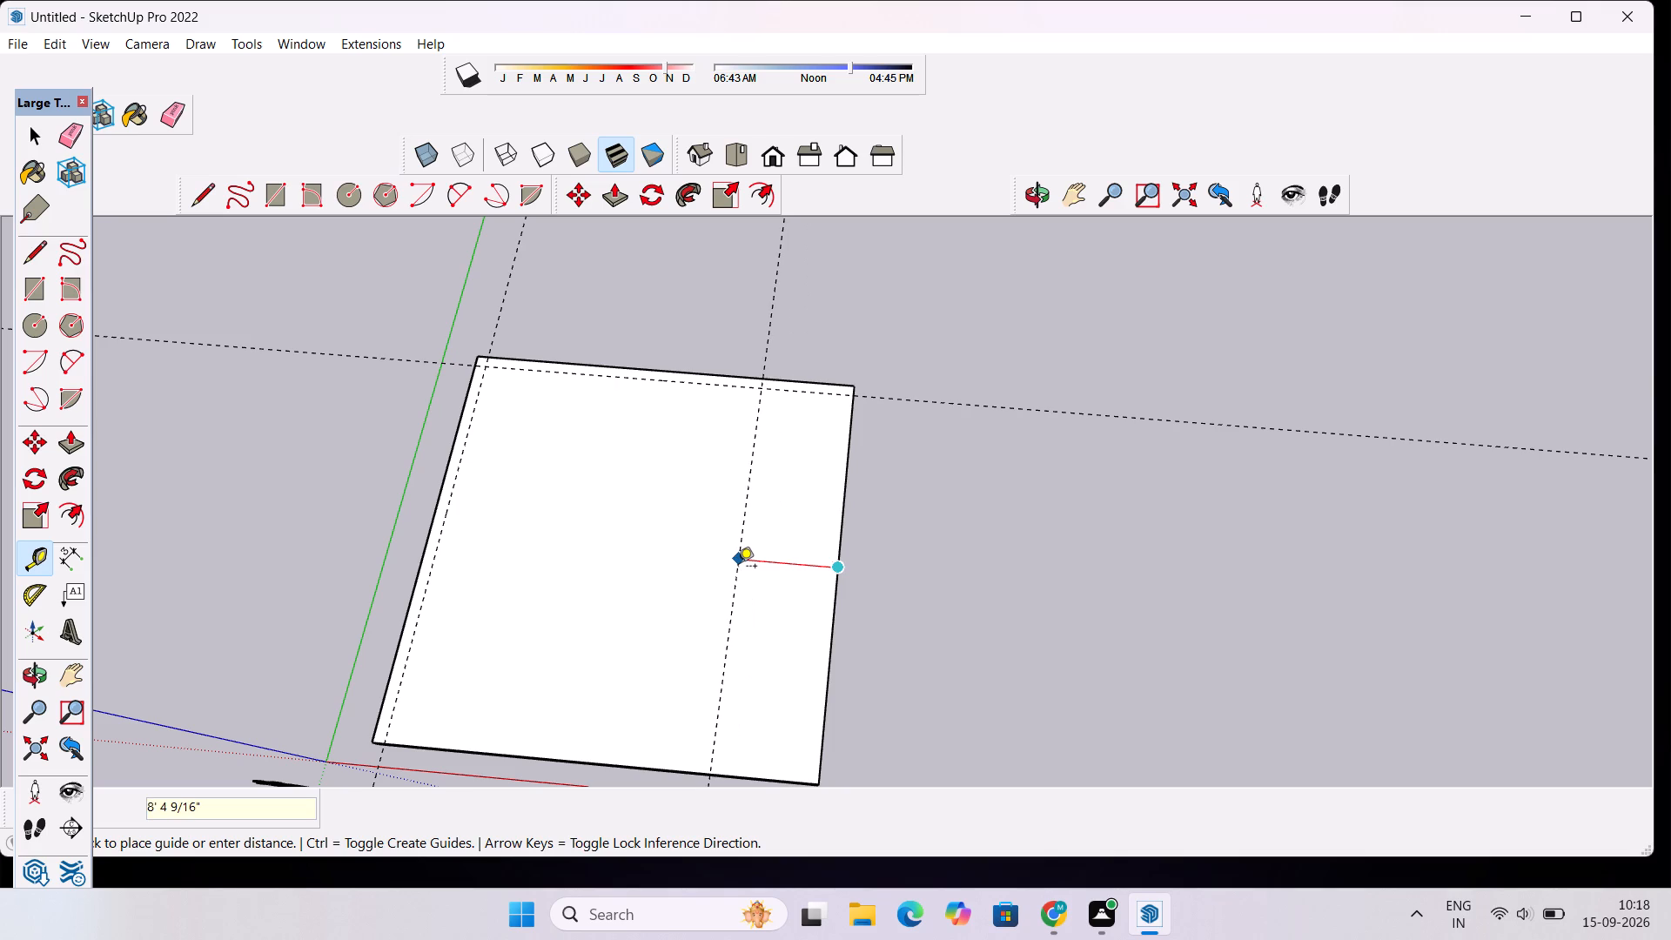
type("1'")
key("Return")
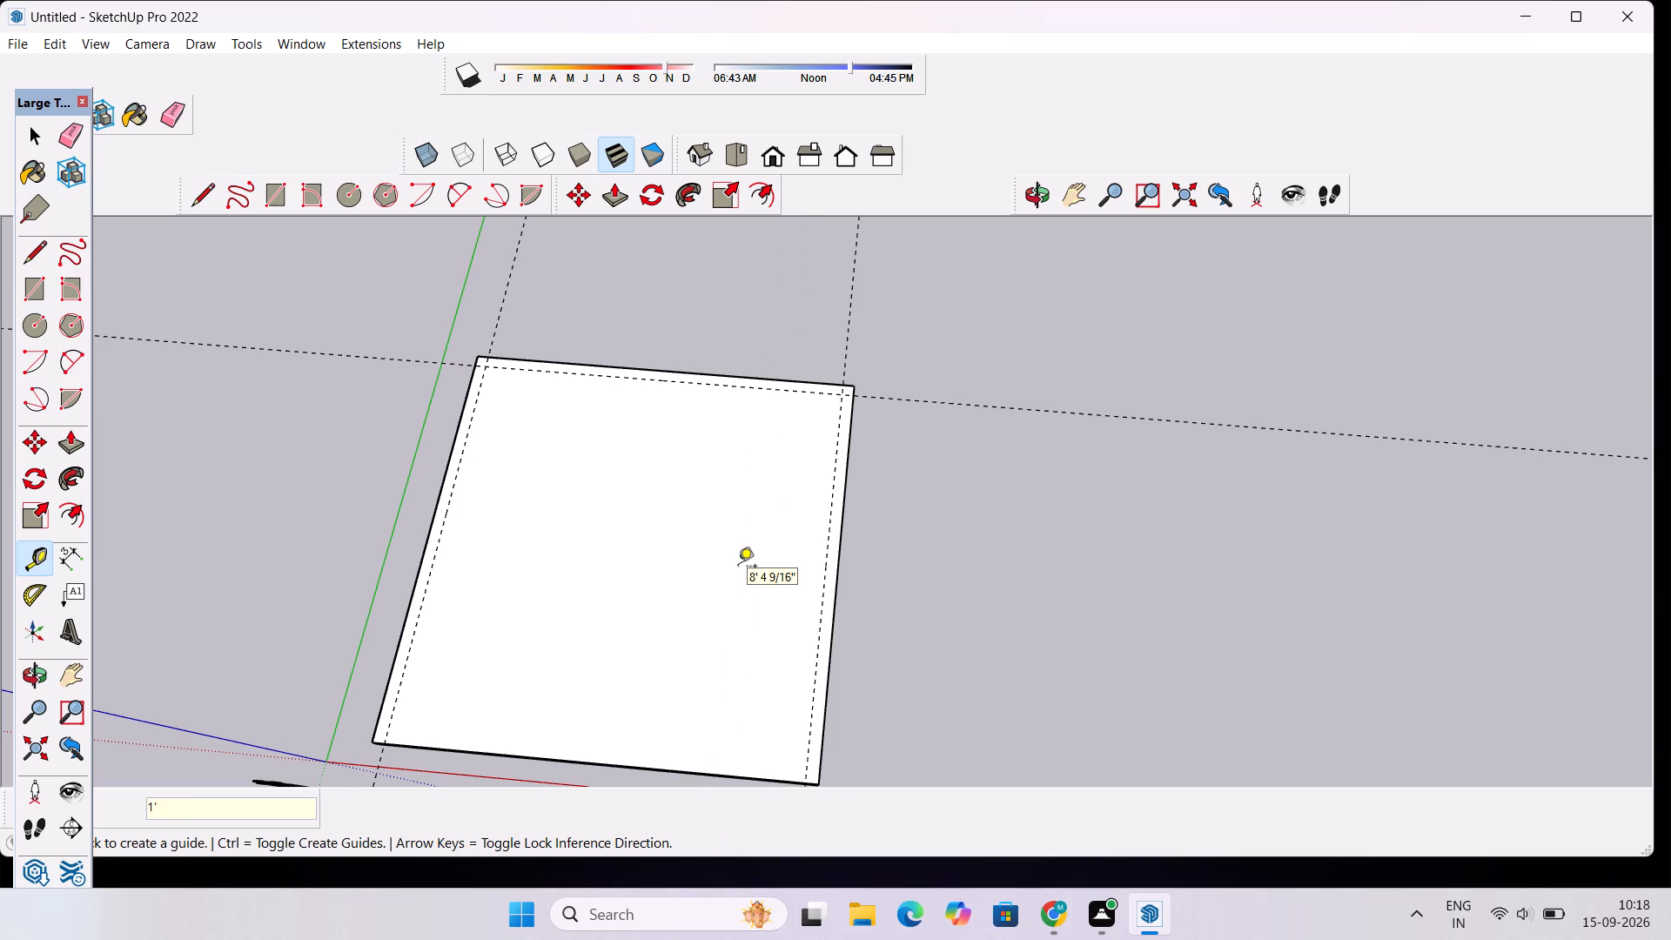
Place a guide 8' inward from the slab's top edge nearest the red axis.
scroll(711, 528, "down", 5)
scroll(609, 691, "up", 14)
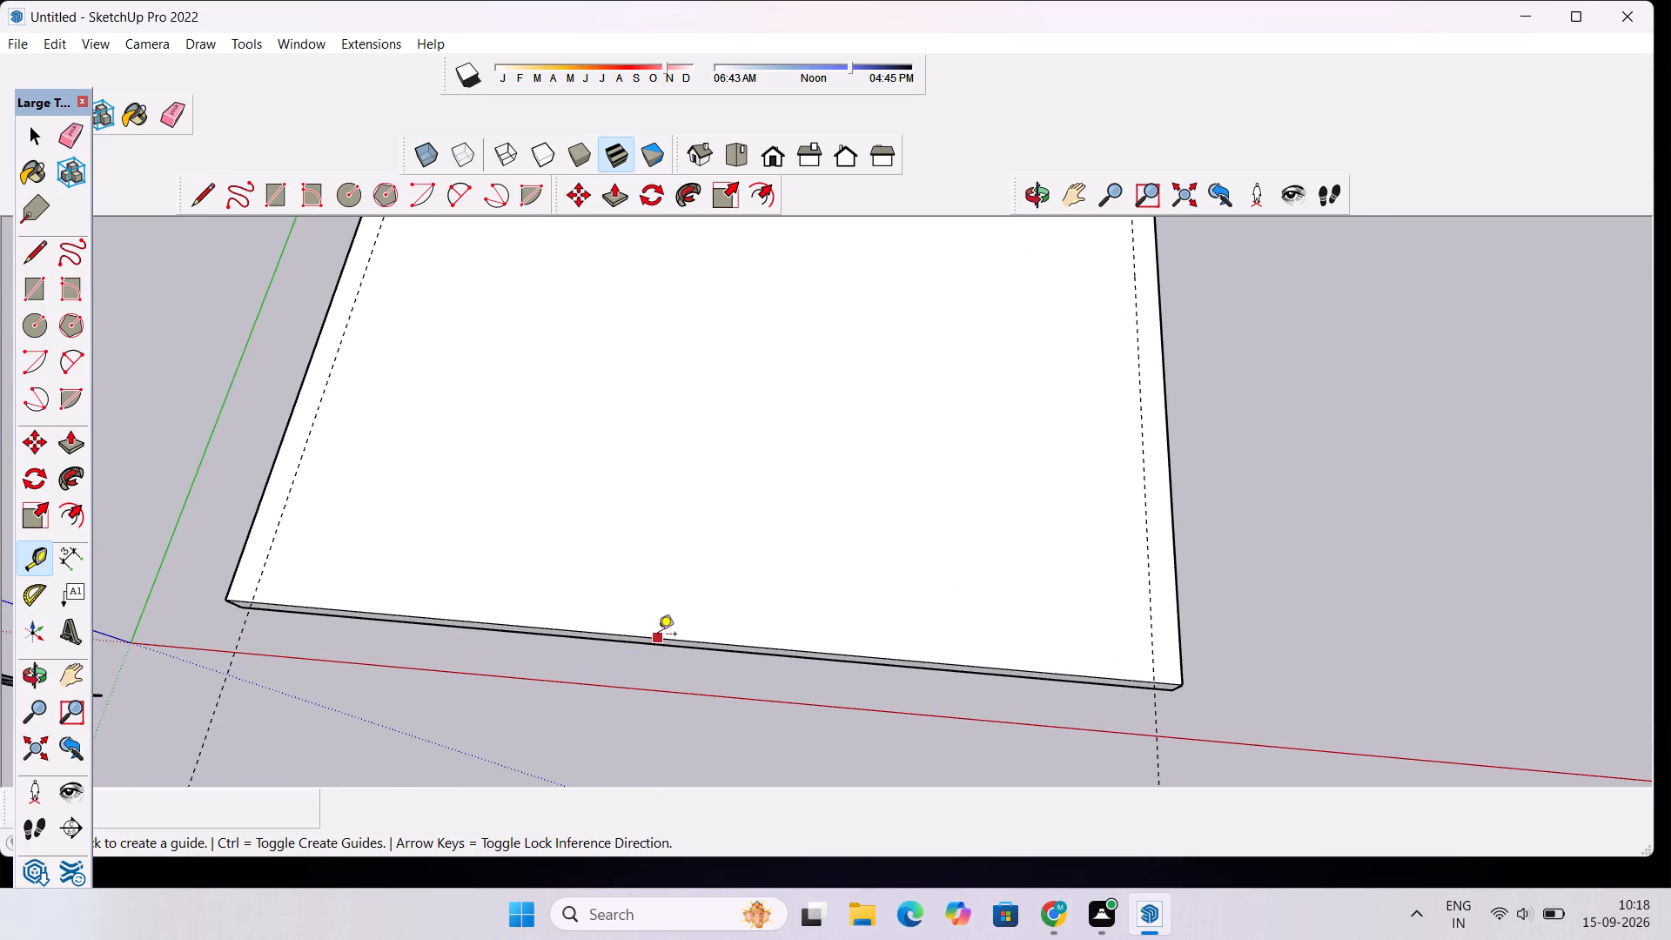
left_click(658, 635)
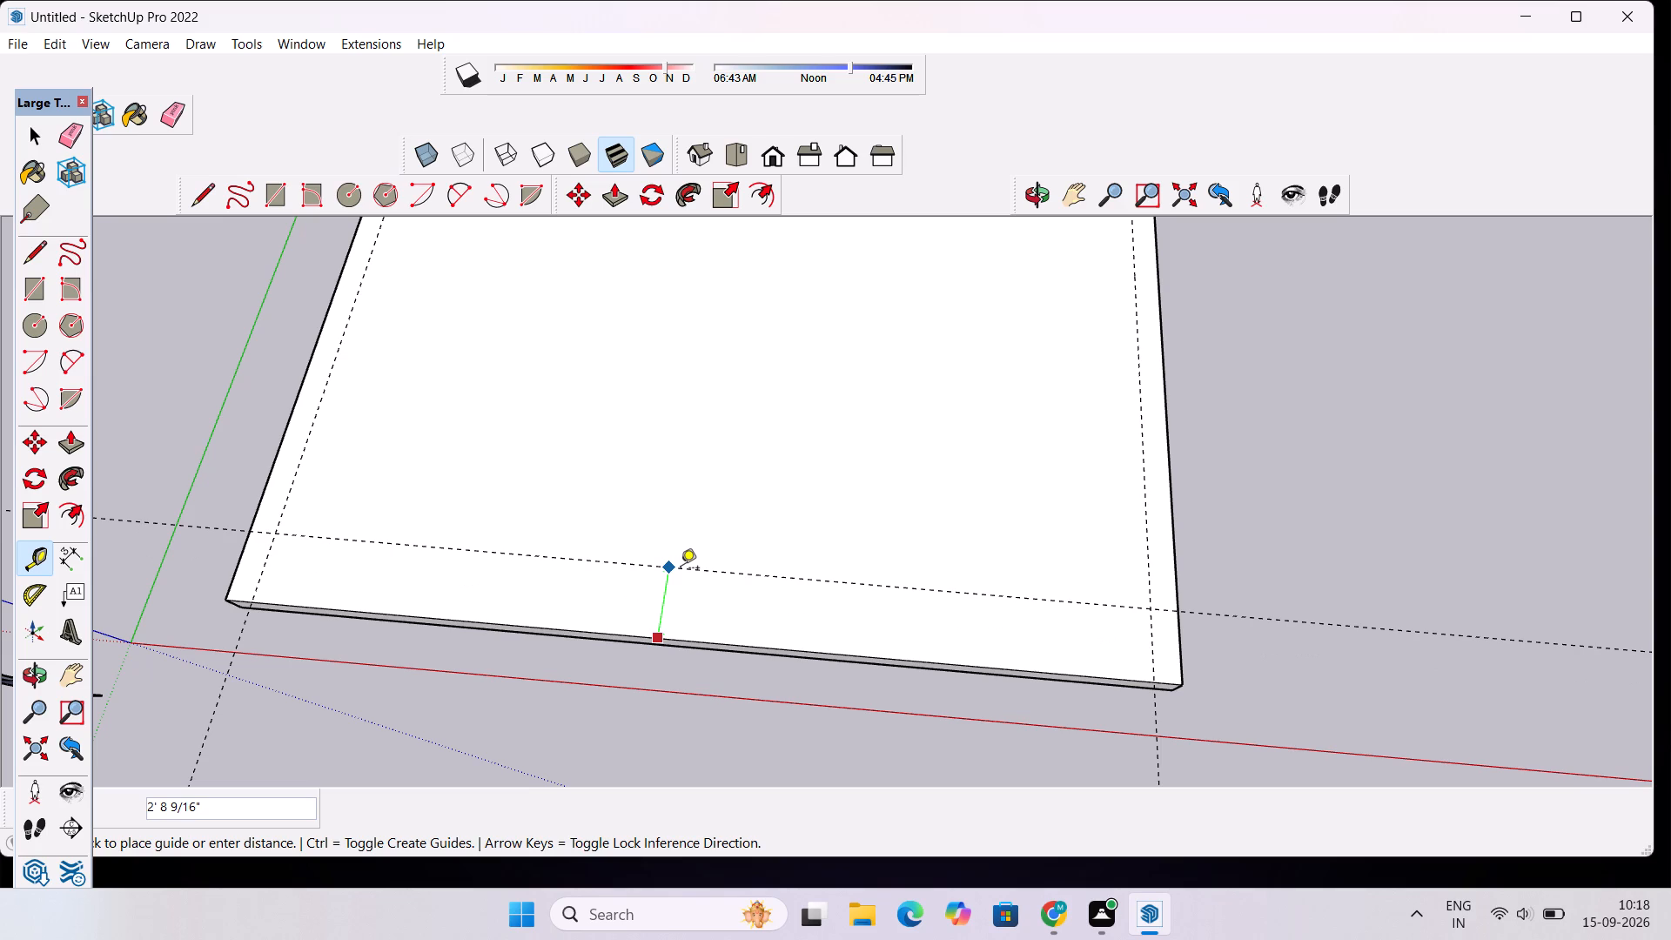
scroll(689, 534, "up", 4)
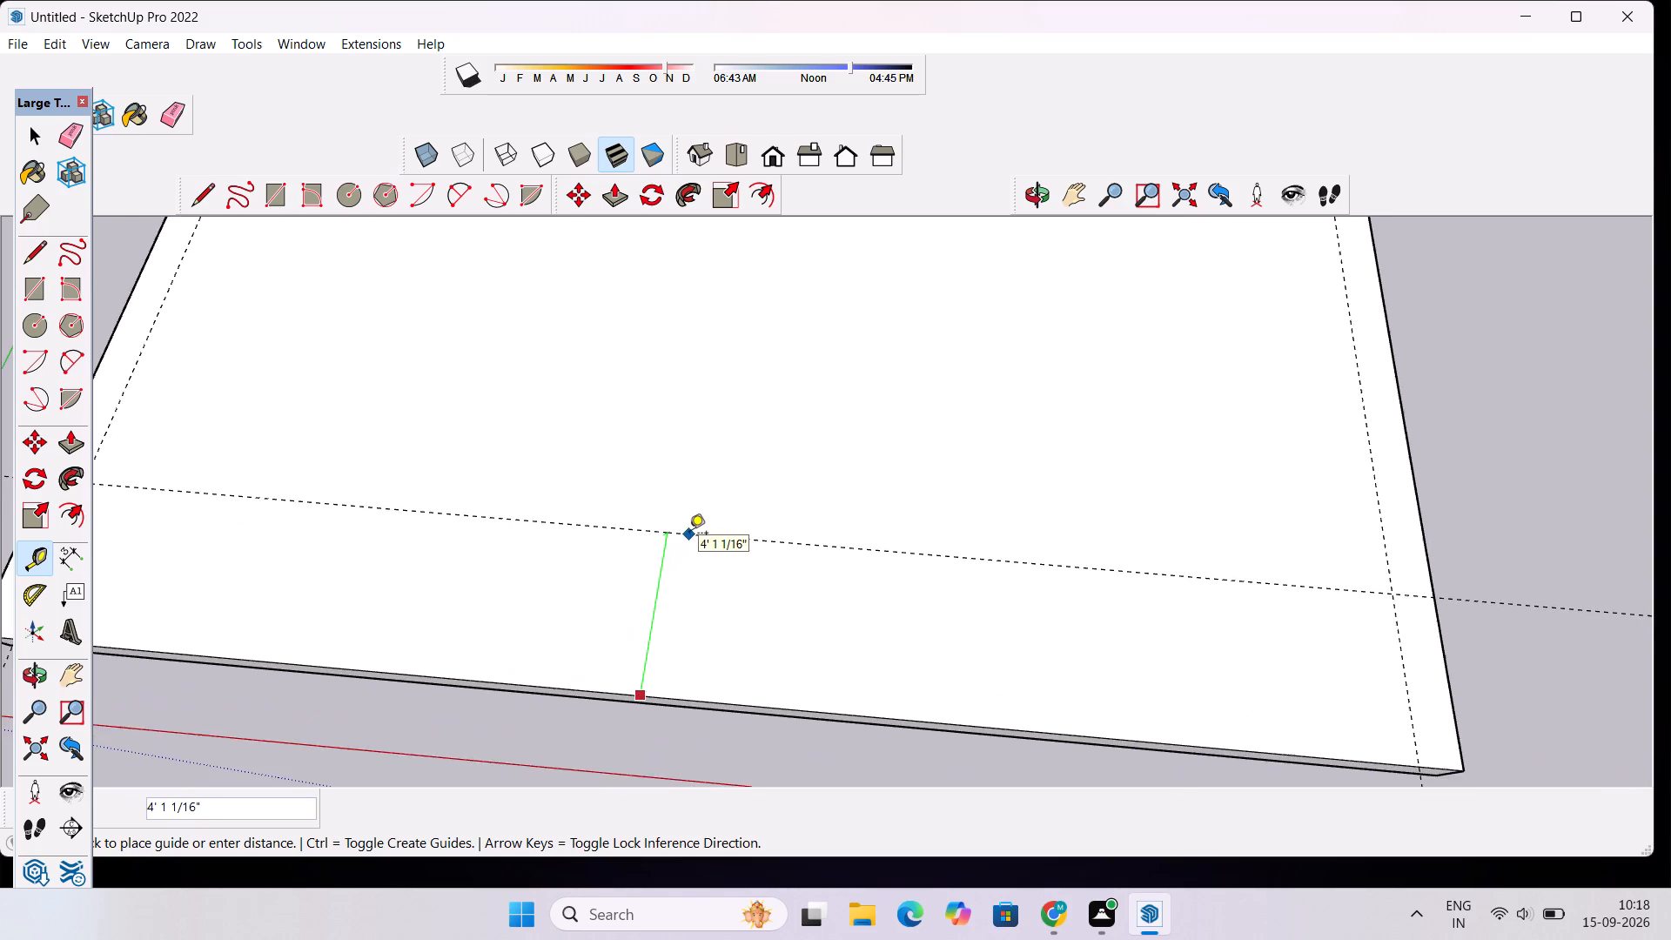
scroll(691, 531, "down", 11)
scroll(720, 430, "down", 4)
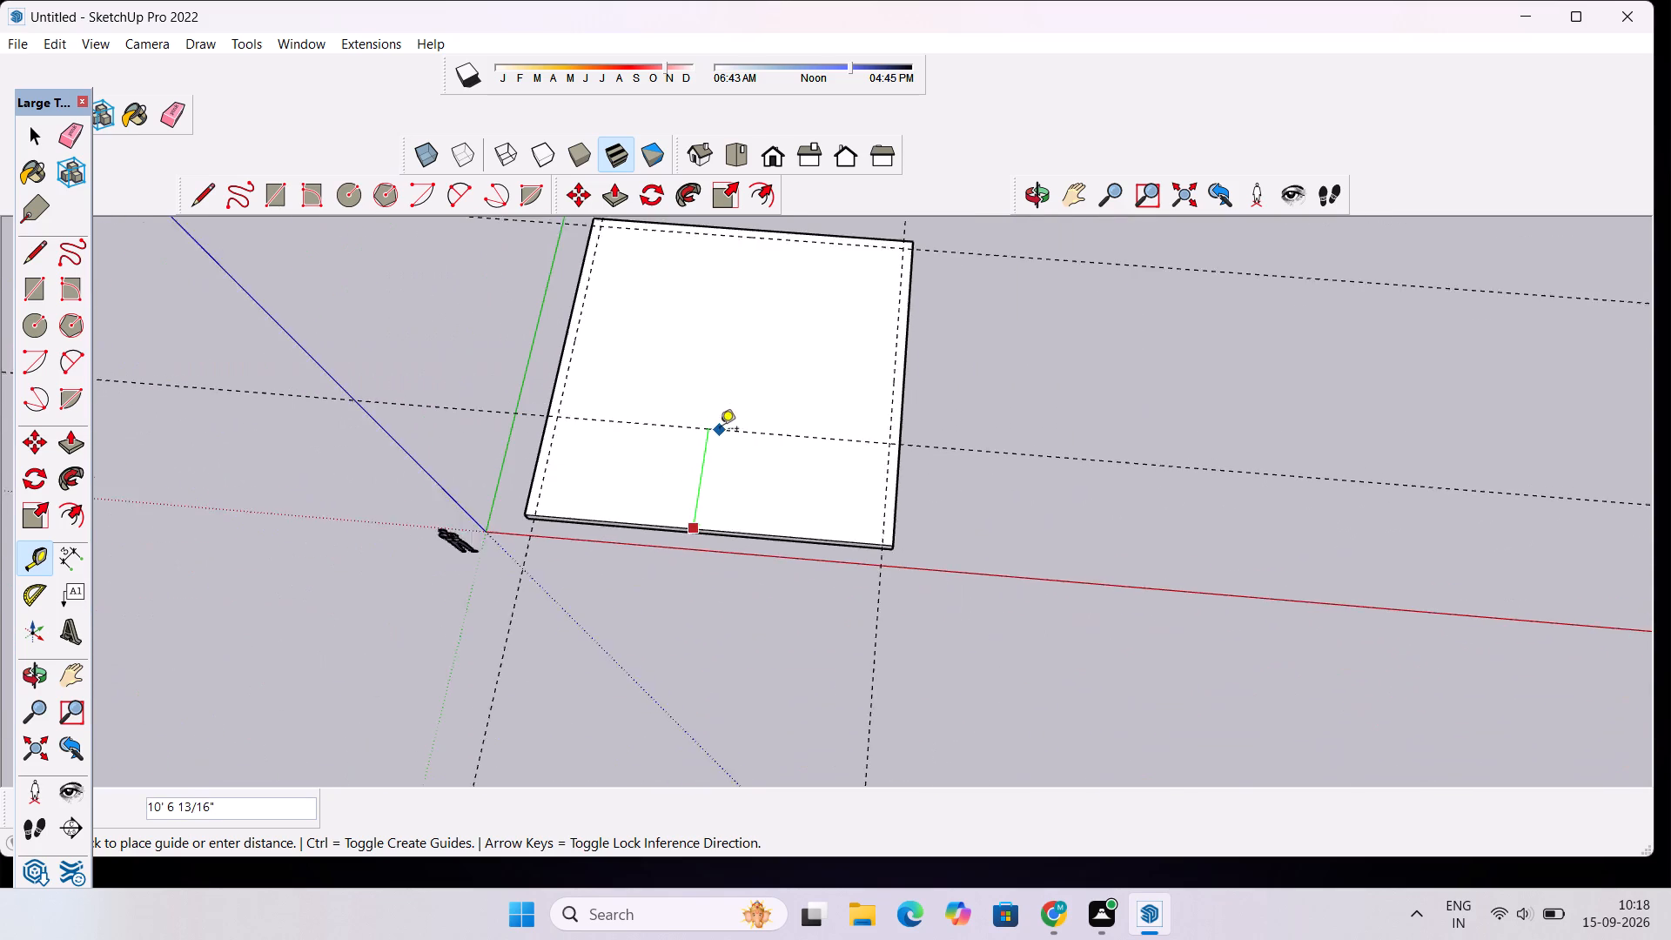
scroll(720, 430, "down", 1)
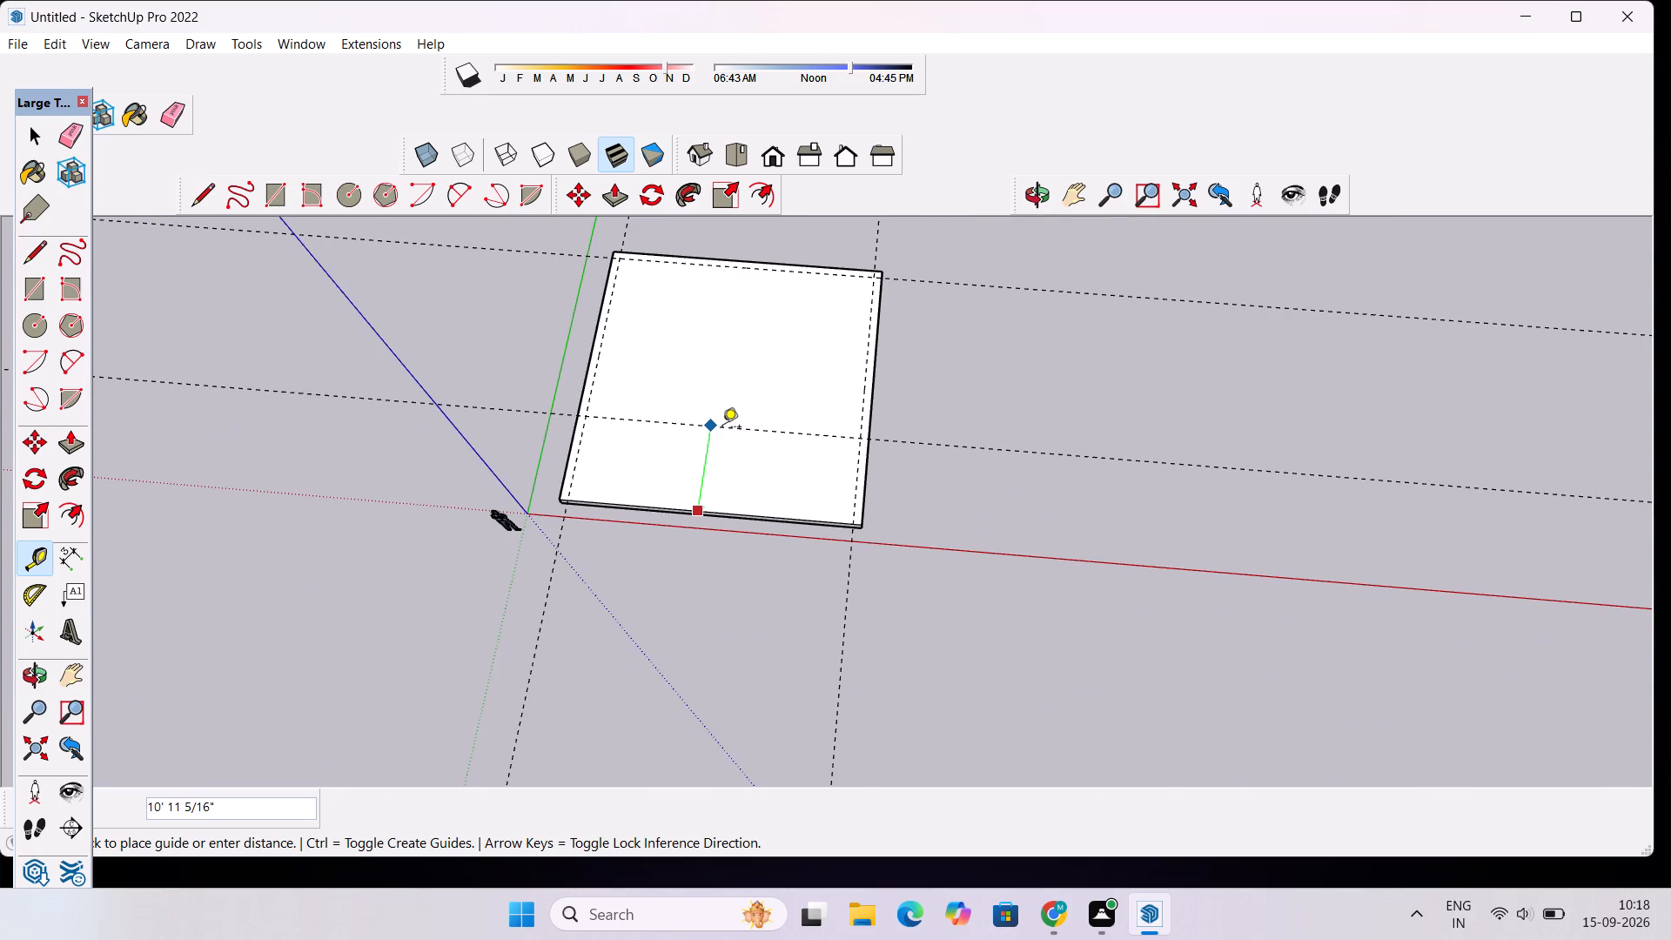
key("8")
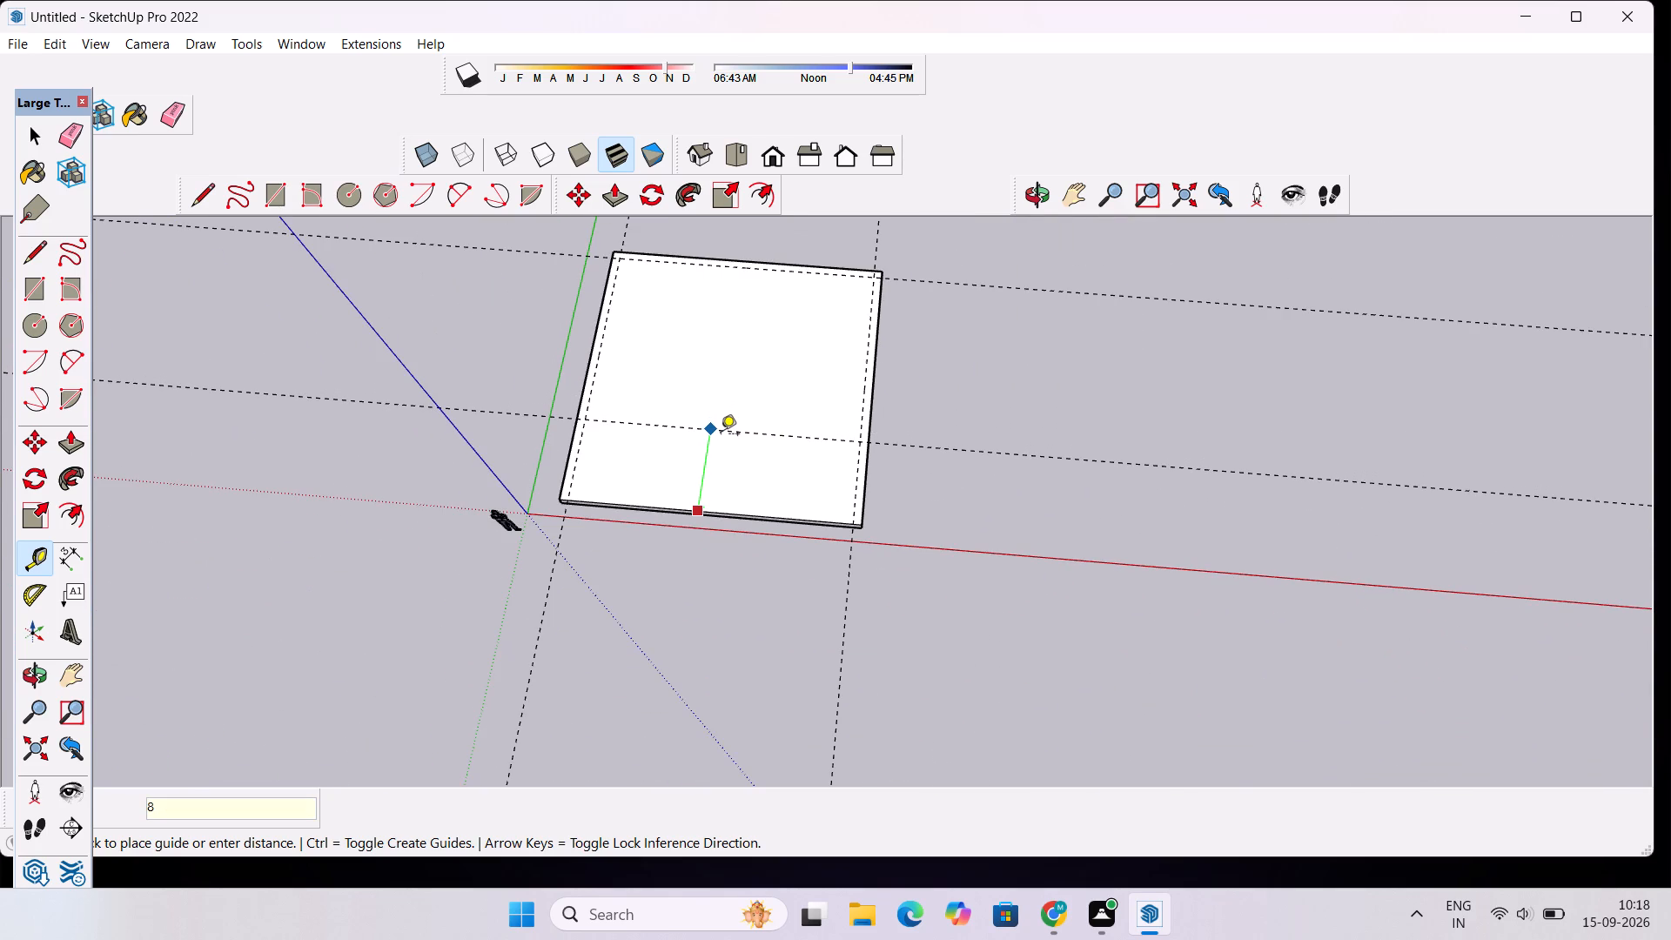
key("apostrophe")
key("Return")
Place a guide 9" beyond the 8' guide, on its side away from the red axis.
scroll(730, 445, "up", 4)
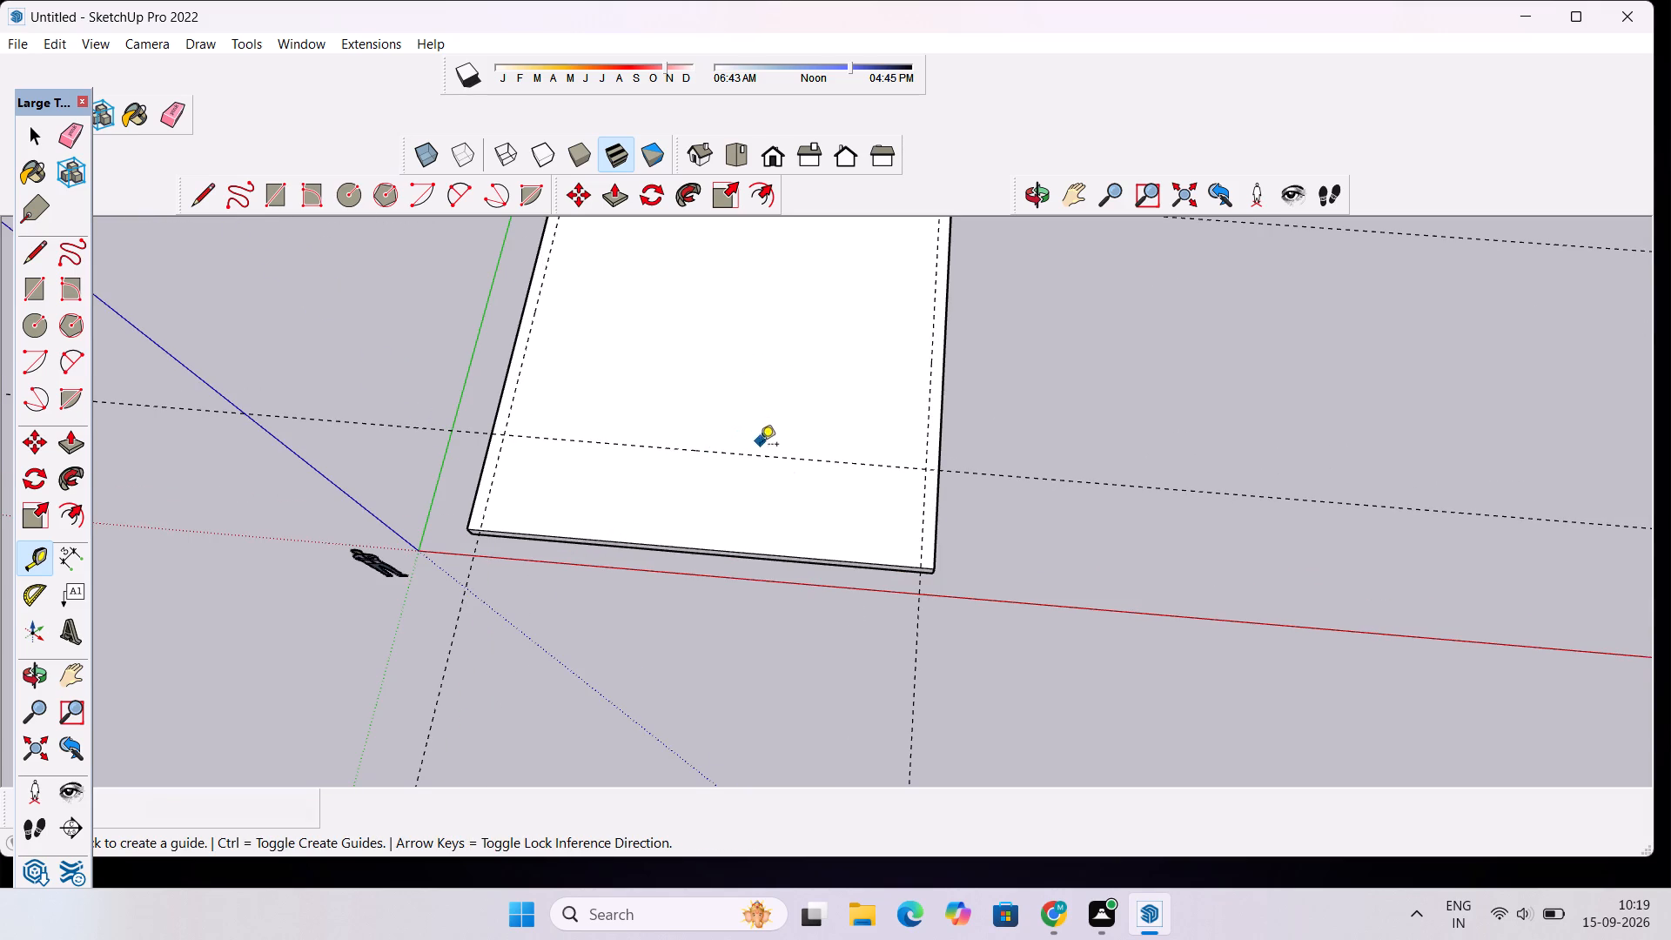
scroll(926, 515, "up", 1)
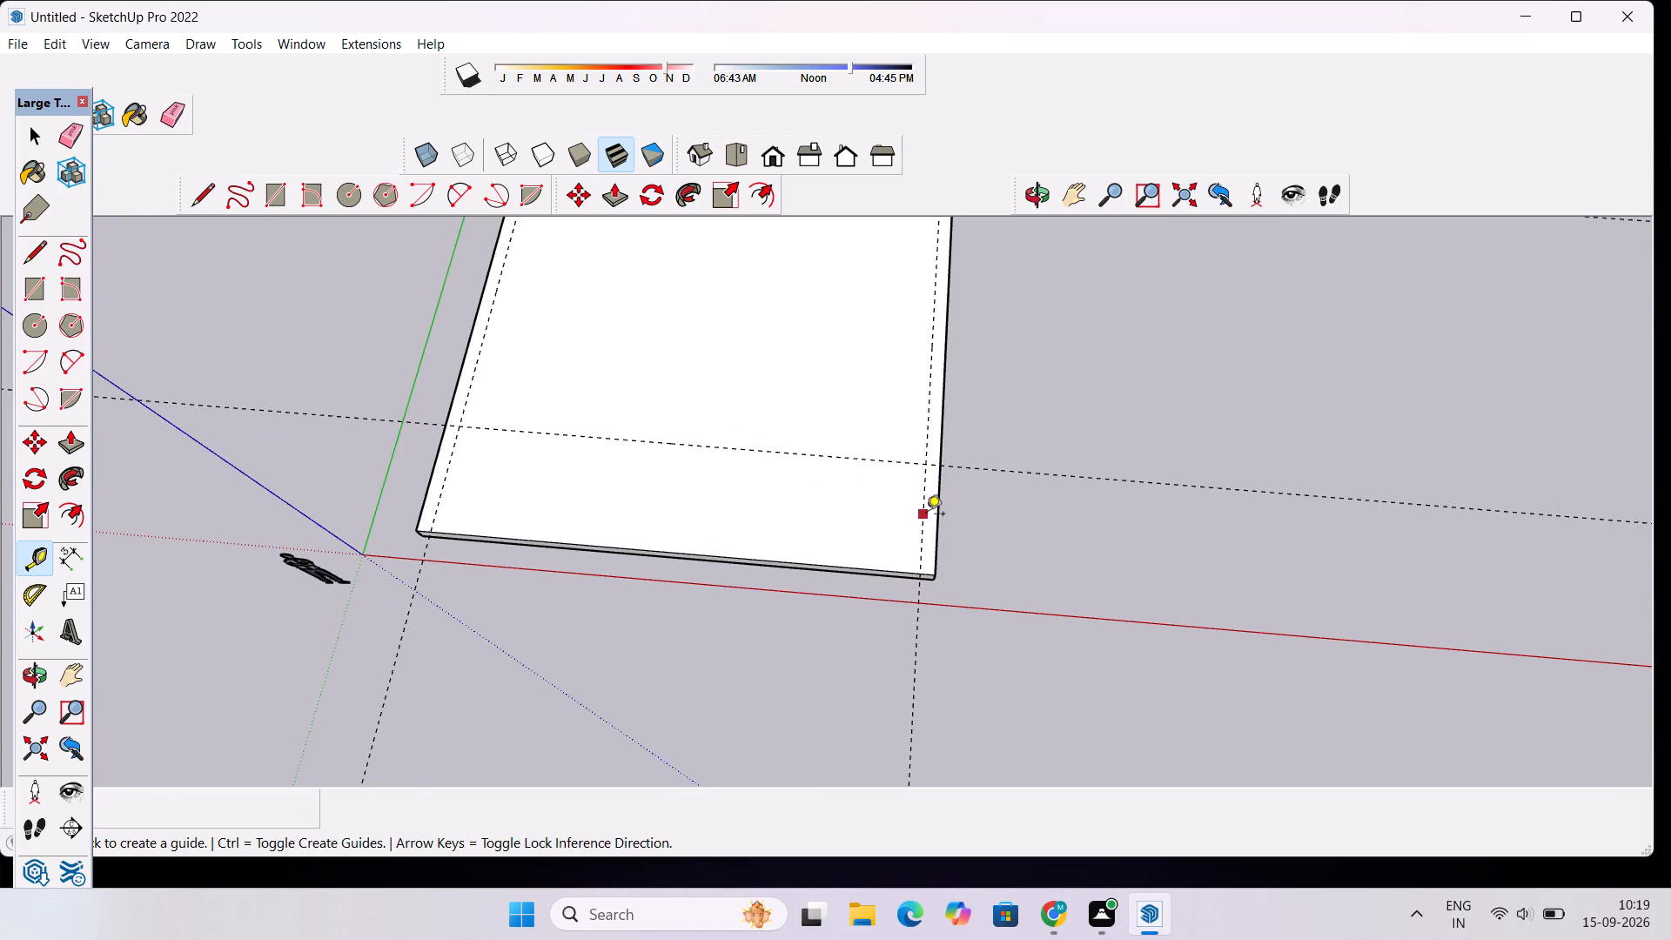
scroll(926, 515, "up", 3)
scroll(761, 433, "up", 5)
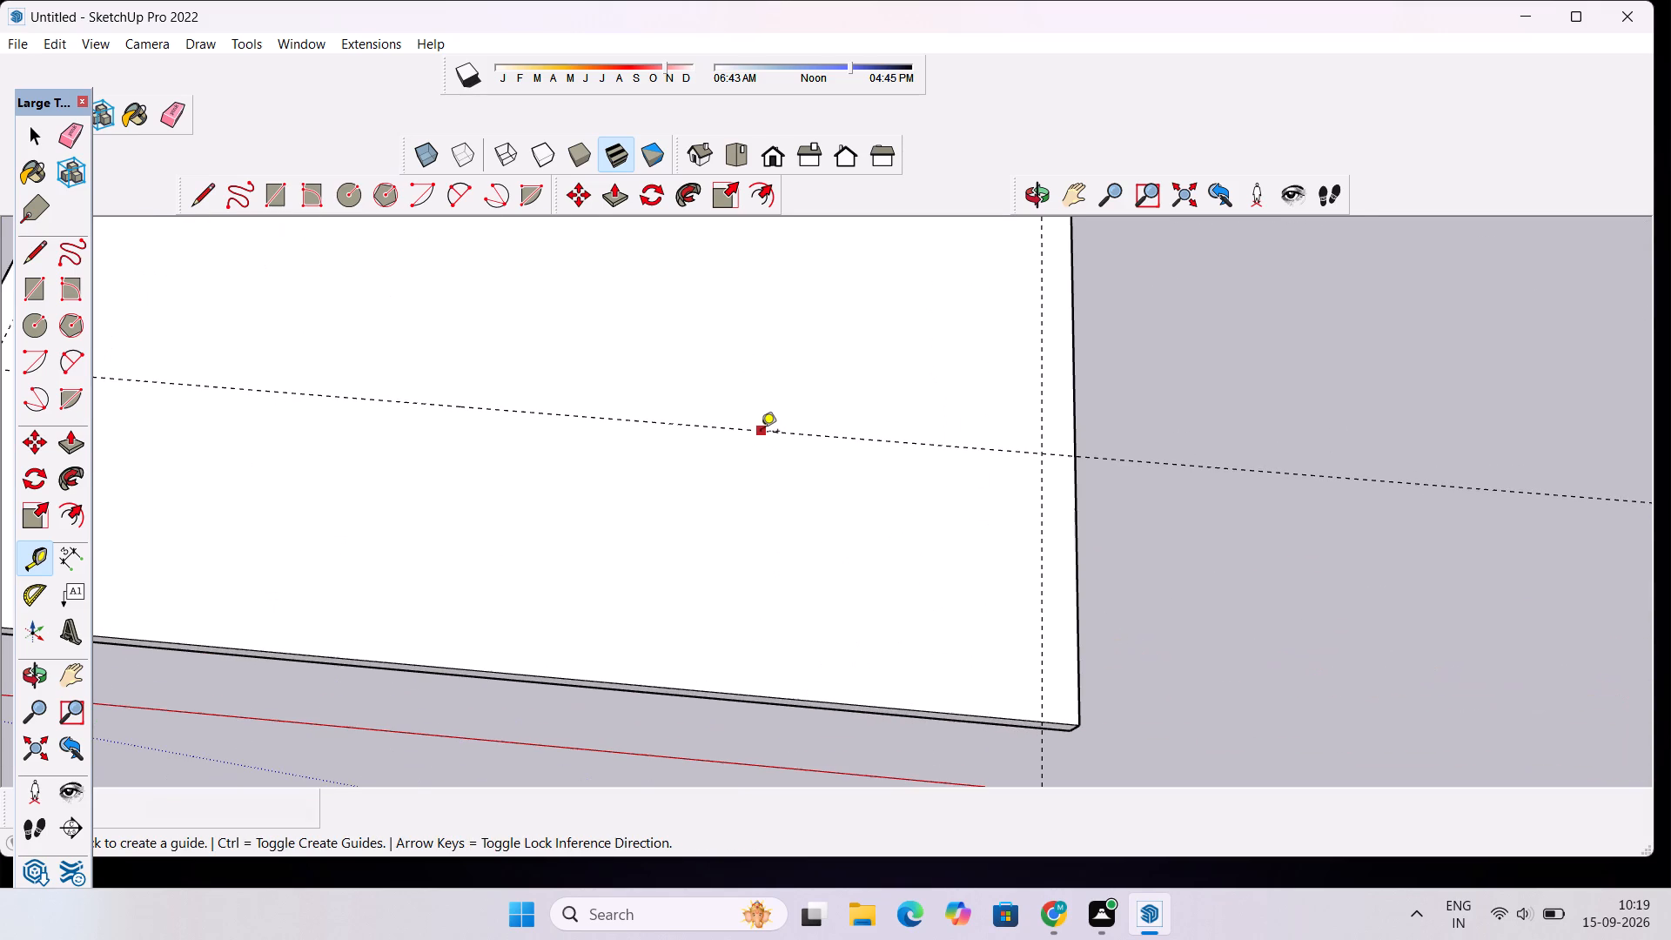
left_click(761, 433)
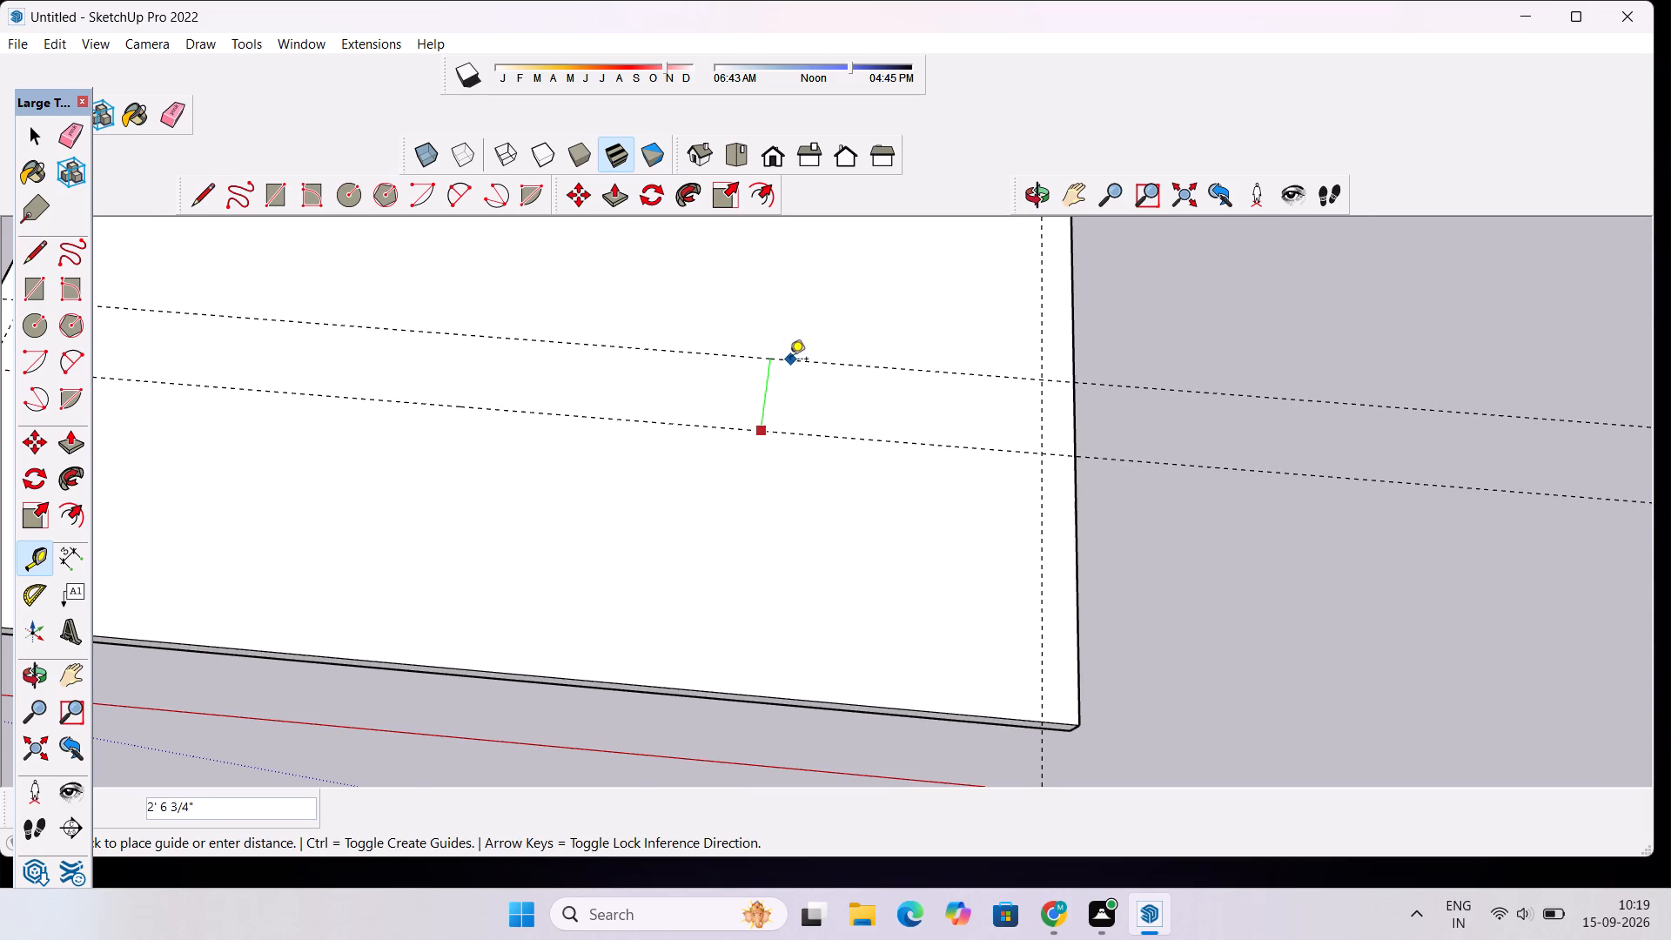
key("9")
key("shift+quotedbl")
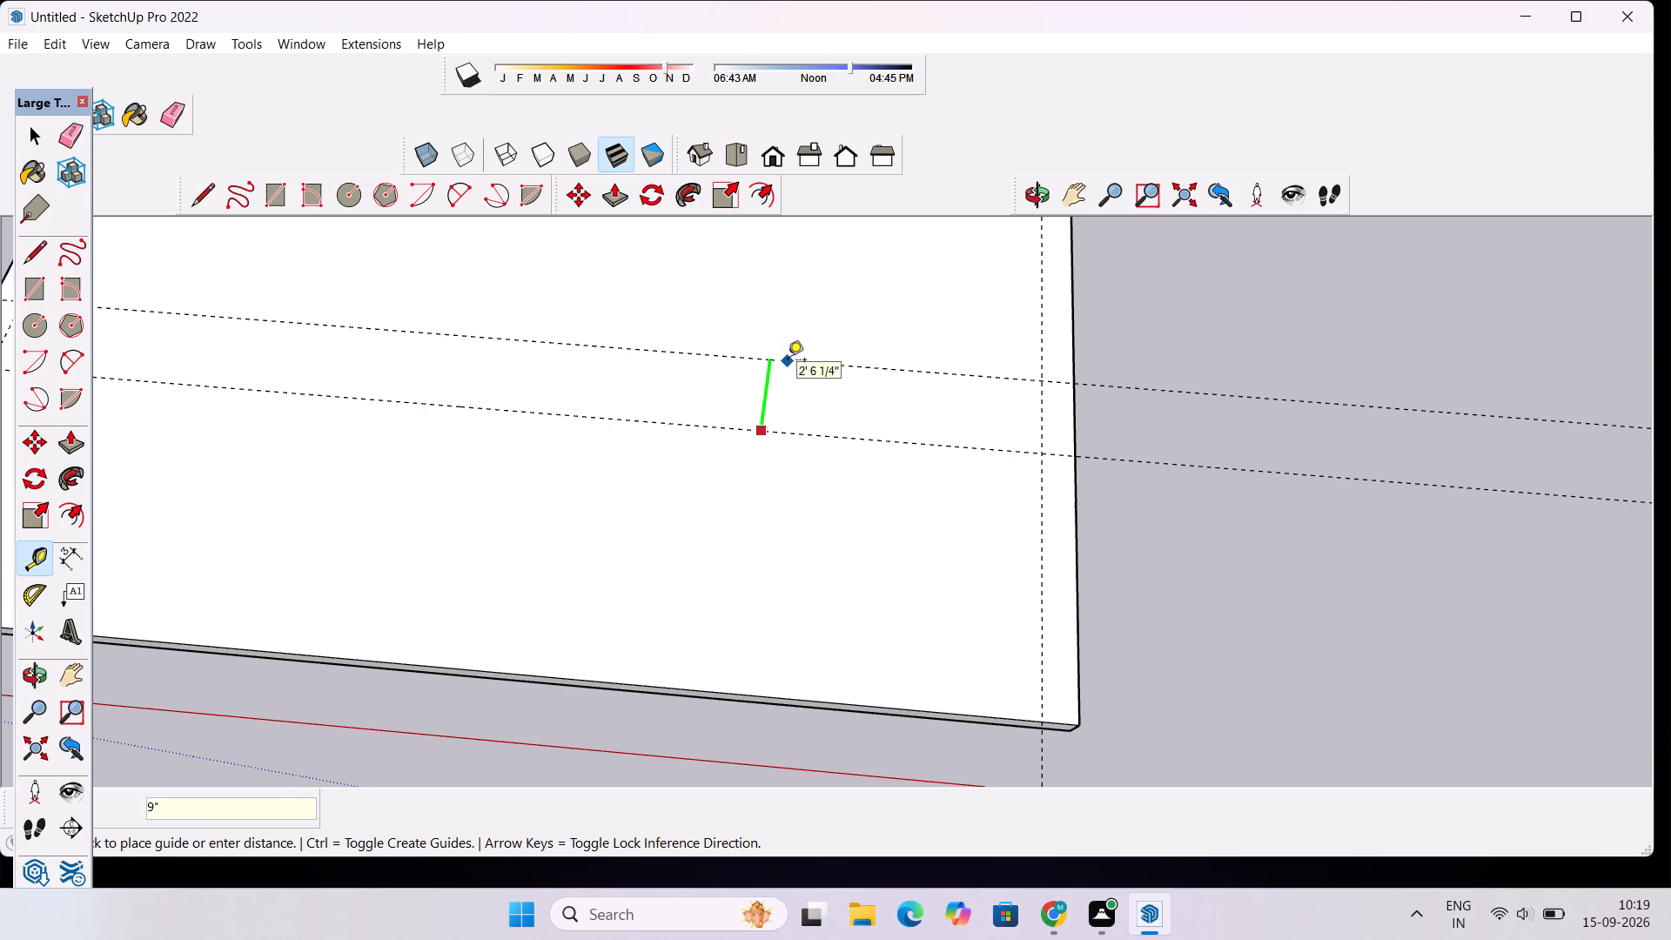
key("Return")
Draw a 33' by 26' rectangle on the slab between the three 1' edge guides and the 8' guide.
scroll(792, 386, "down", 9)
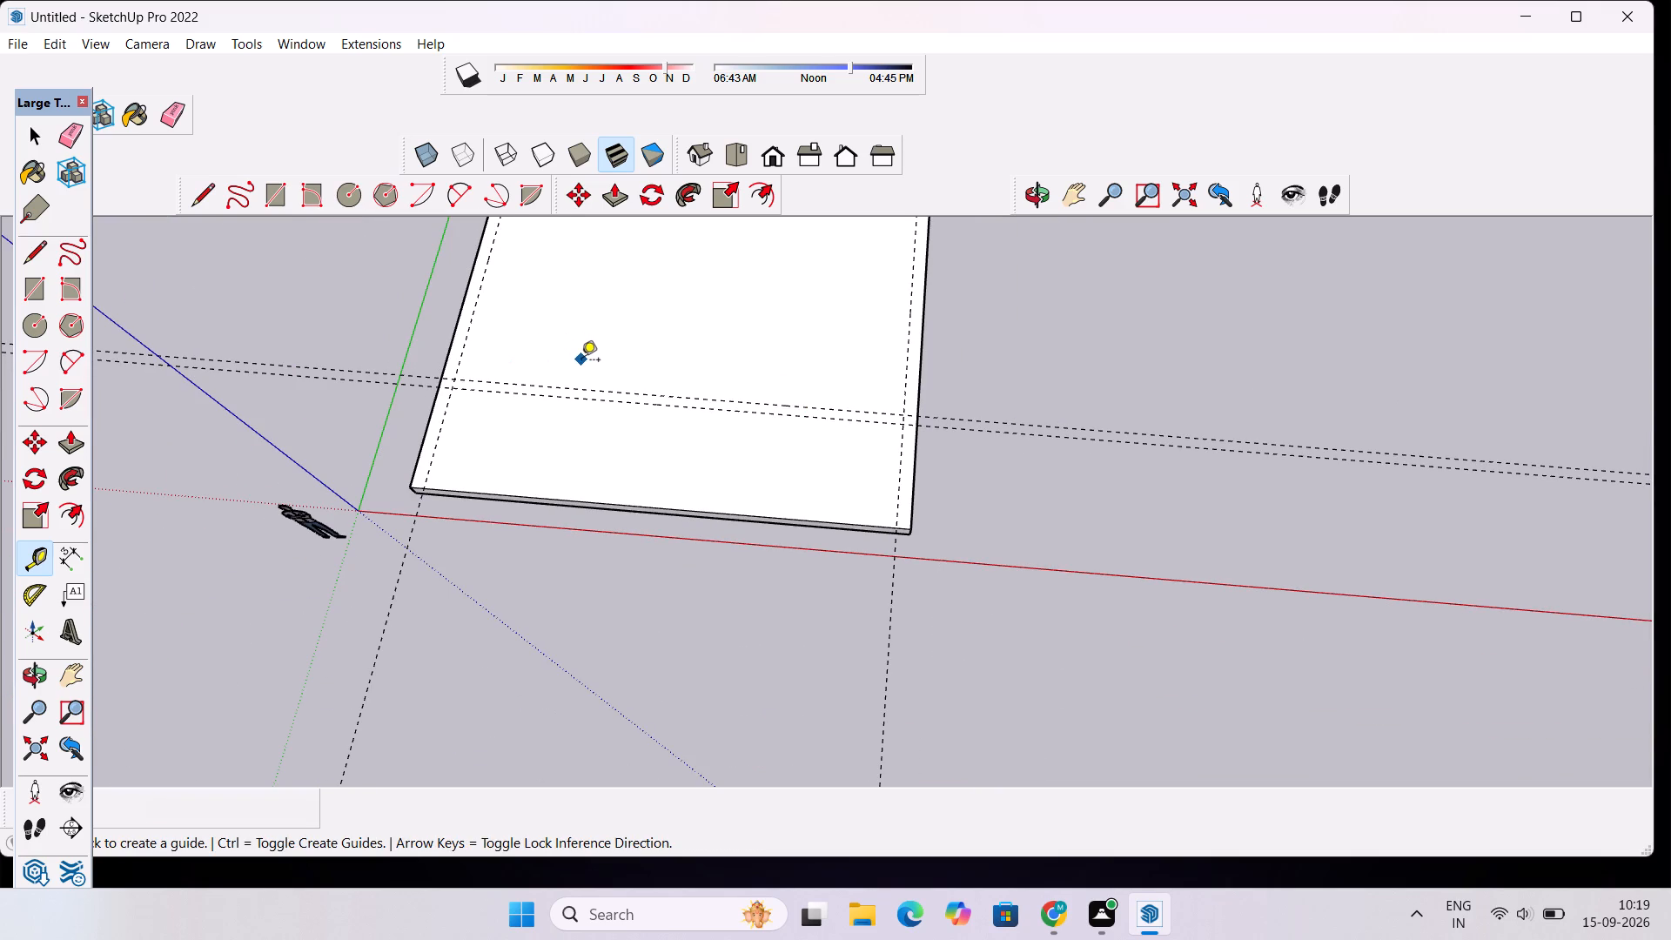
scroll(584, 366, "down", 1)
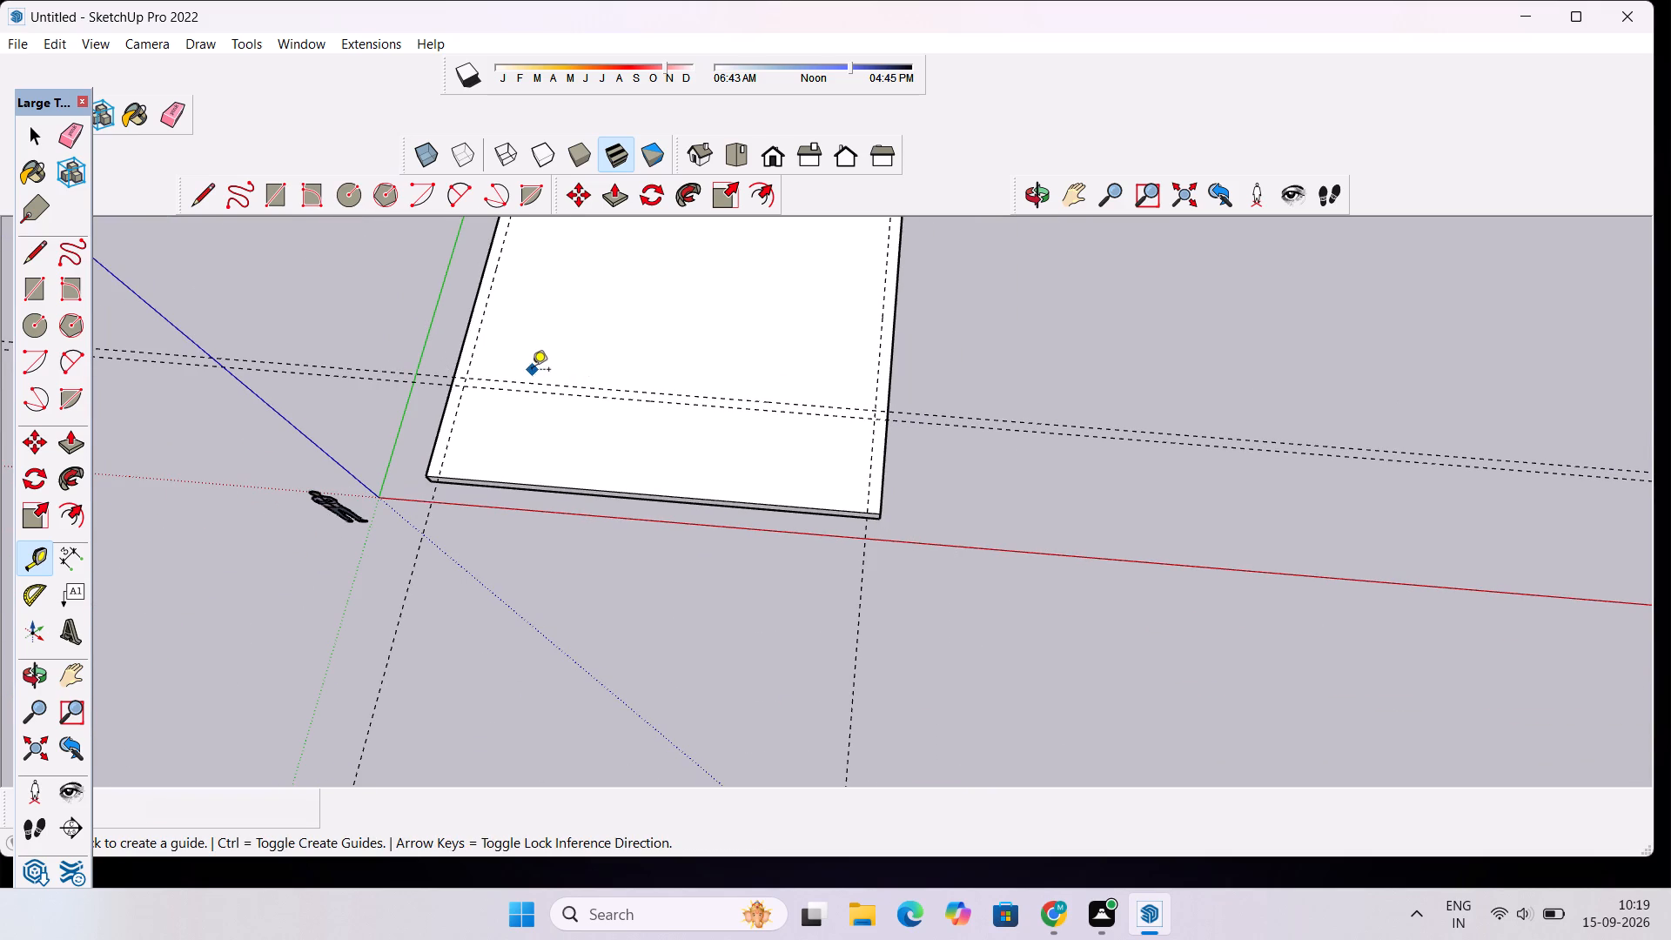
left_click(1036, 199)
left_click_drag(739, 384, 738, 434, "shift")
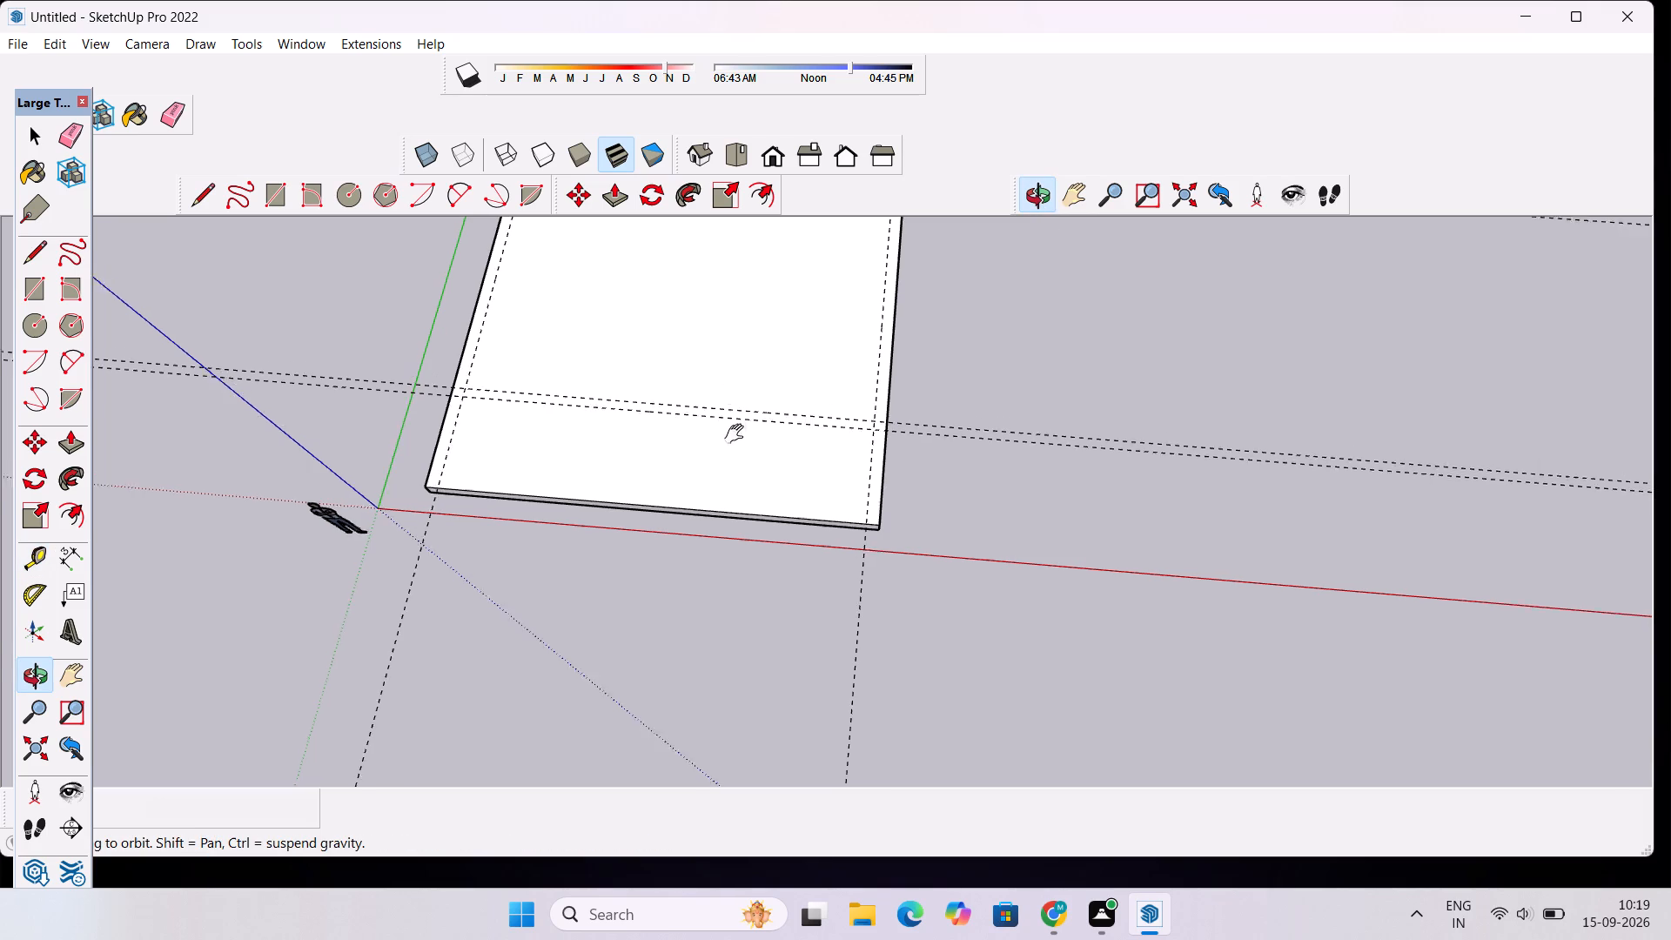
left_click_drag(738, 434, 738, 558, "shift")
scroll(640, 432, "down", 4)
left_click_drag(633, 434, 687, 521, "shift")
scroll(629, 540, "up", 5, "shift")
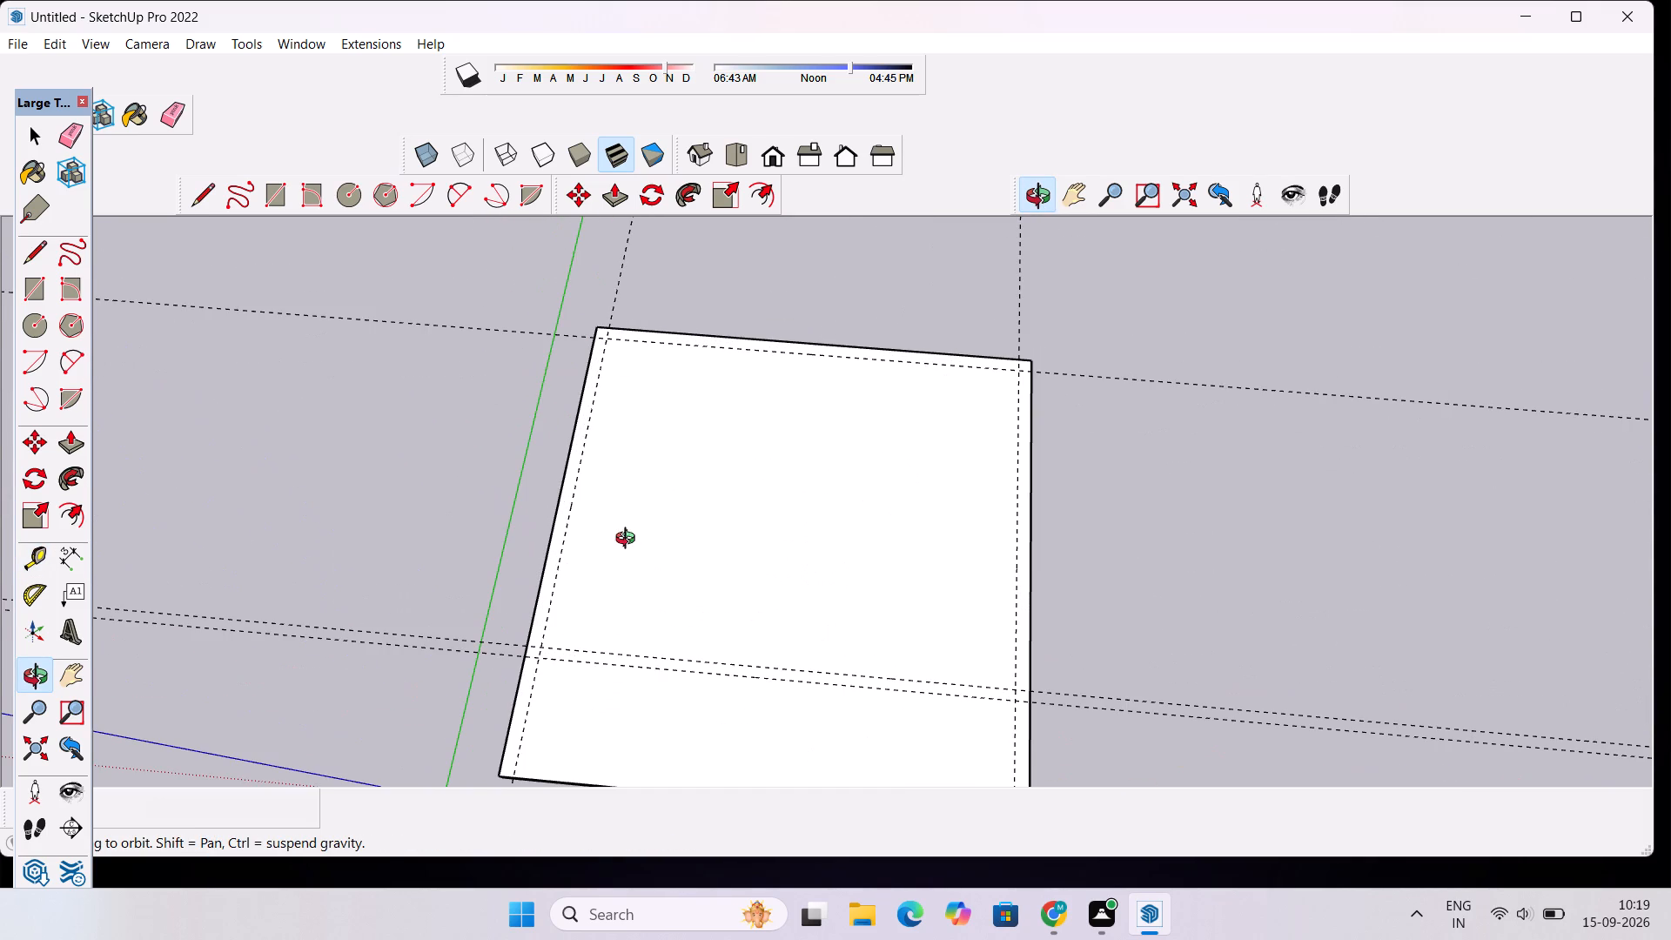
key("r")
scroll(645, 347, "up", 3)
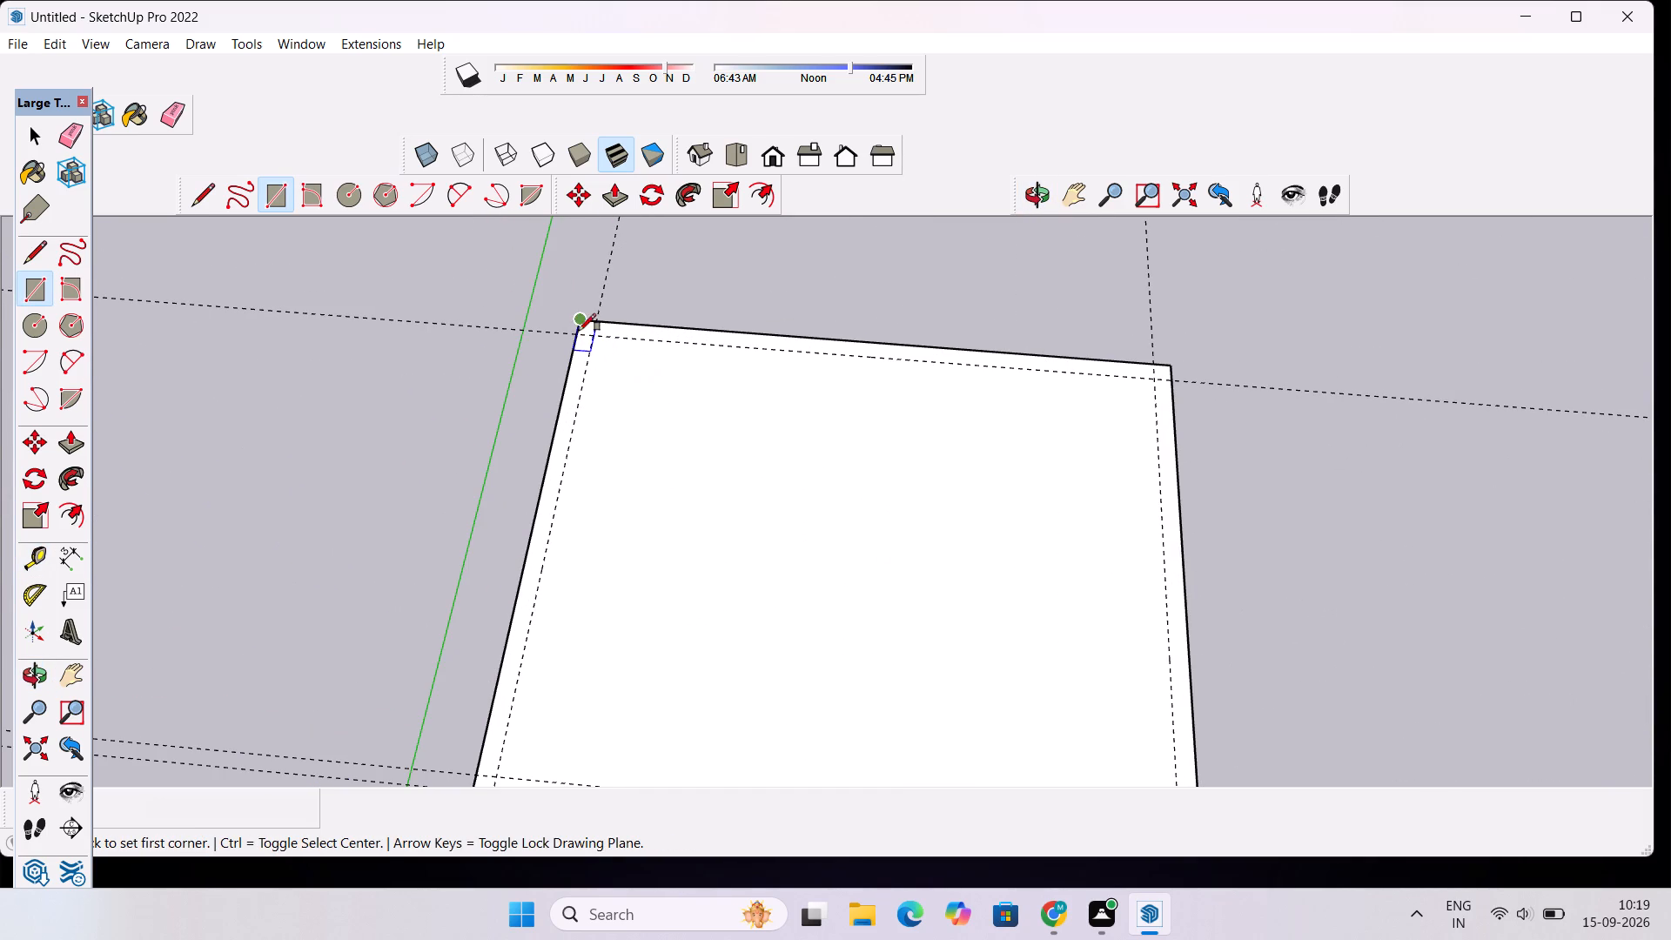
left_click(593, 332)
scroll(598, 317, "down", 9)
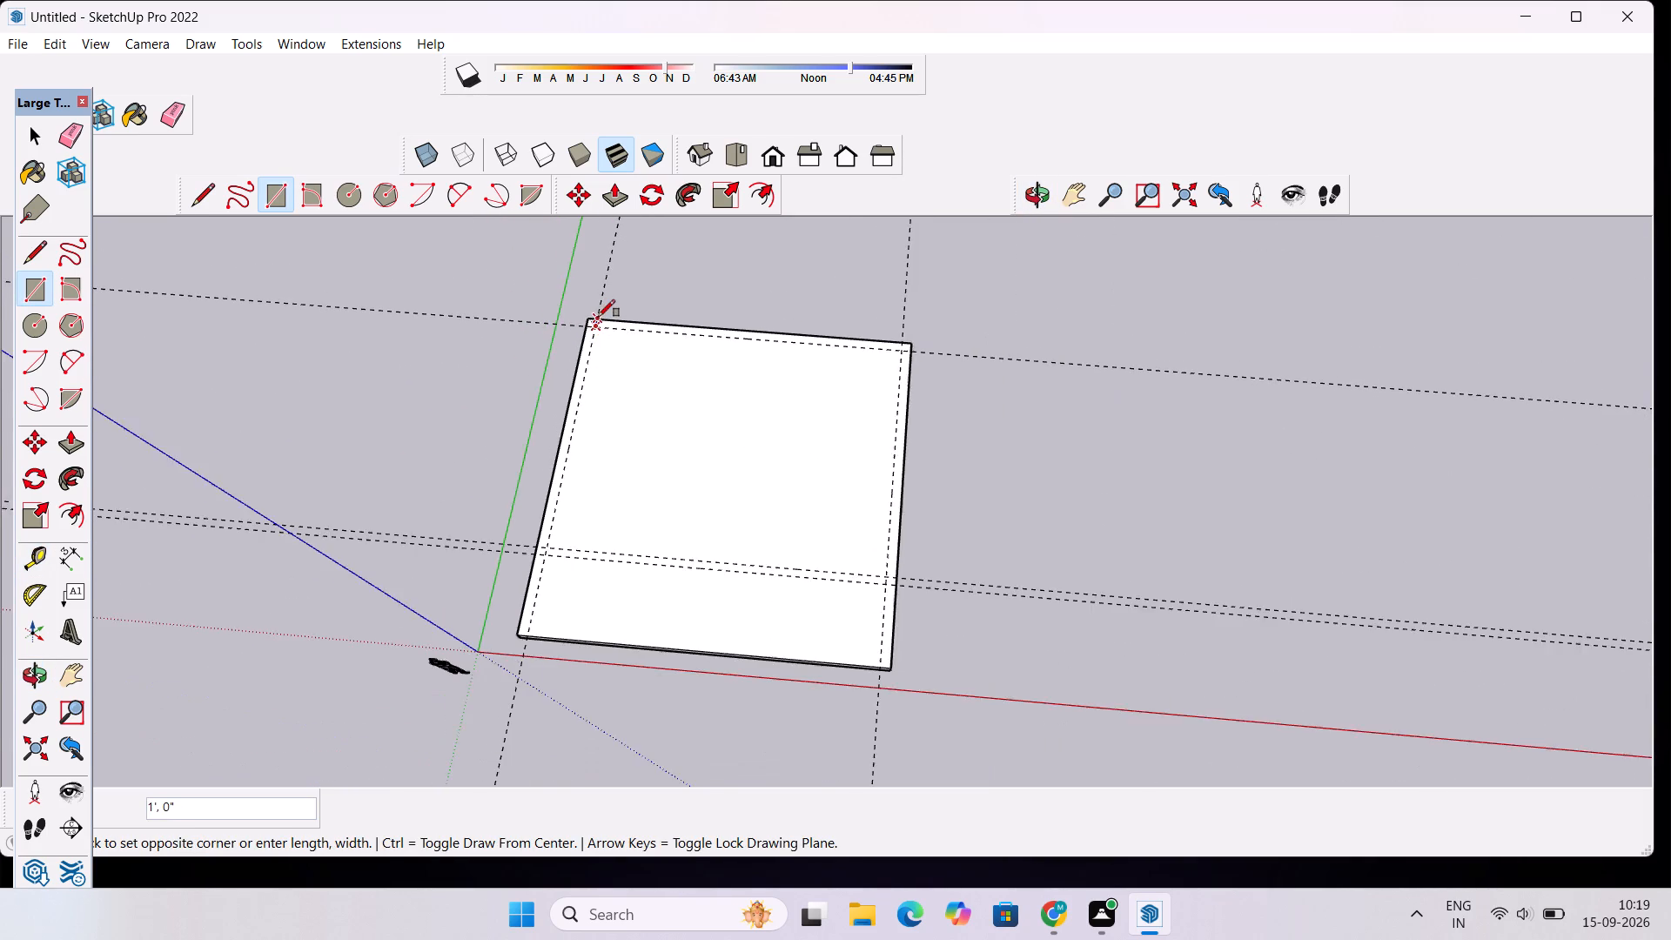
scroll(598, 317, "down", 4)
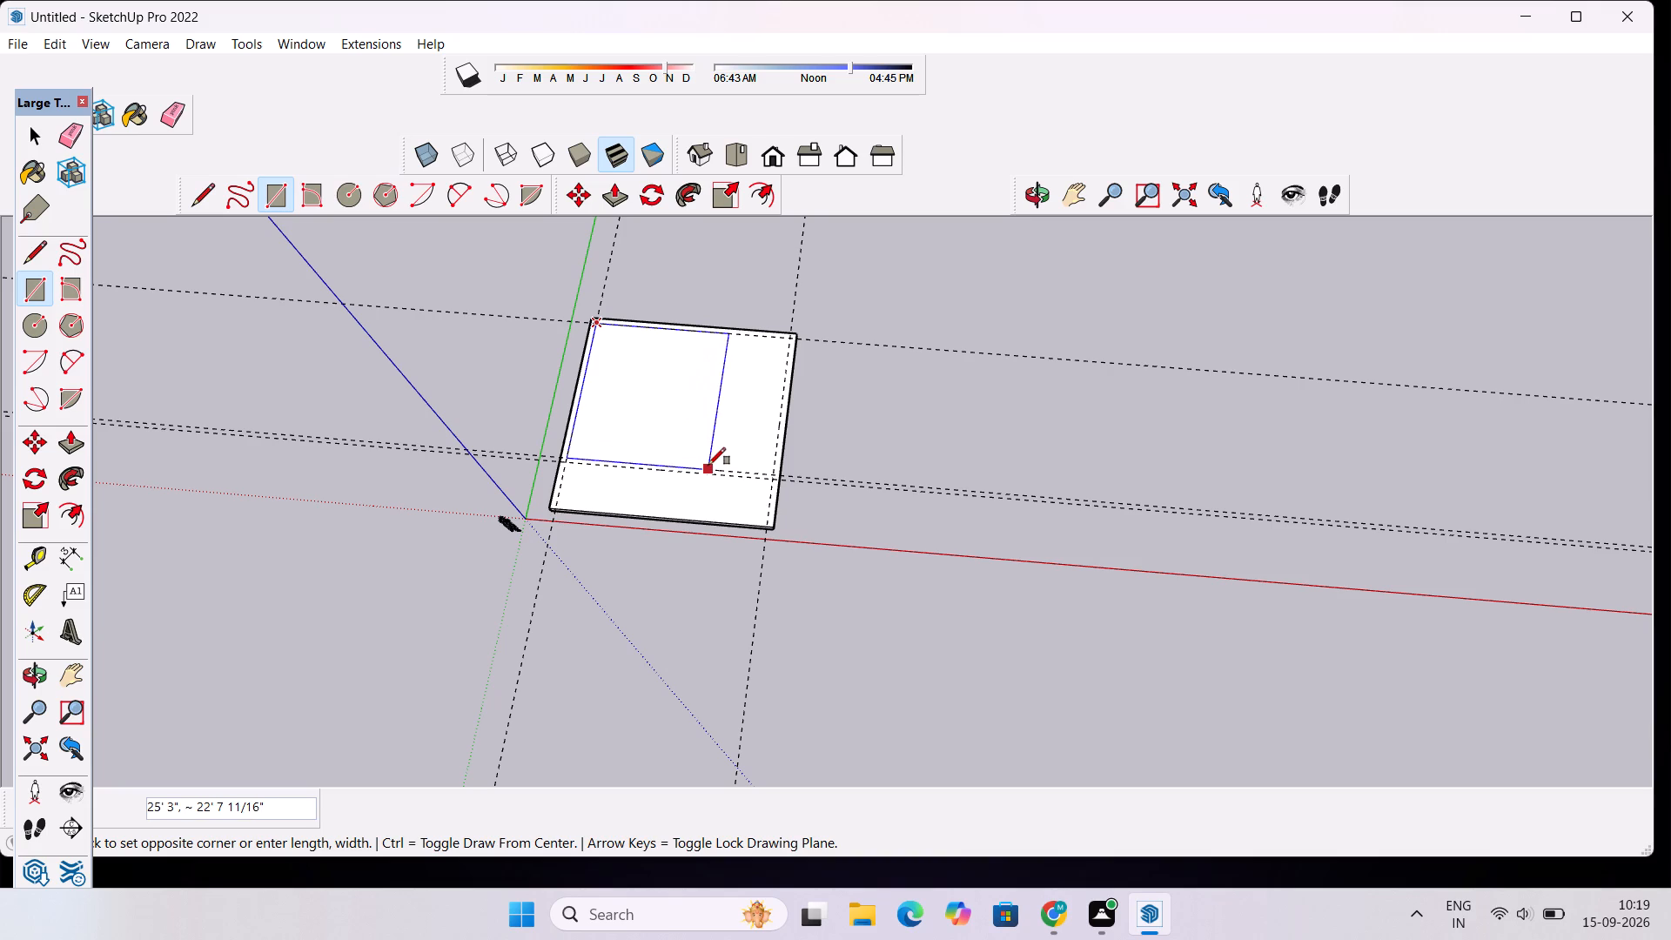
scroll(708, 465, "up", 9)
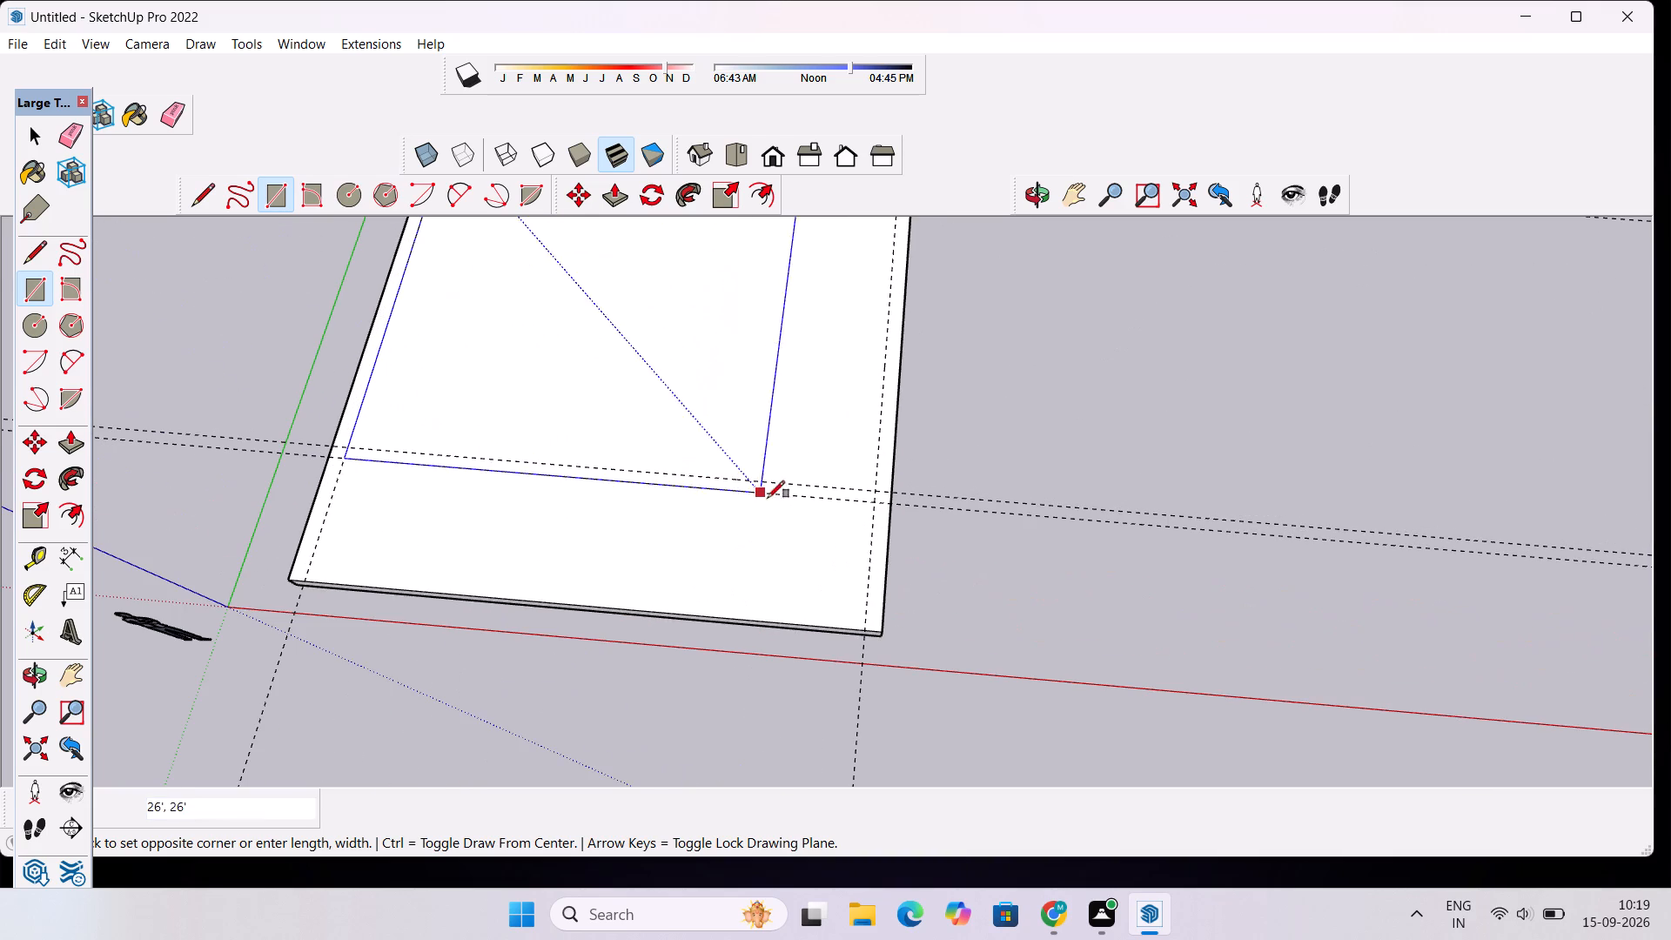
left_click(876, 504)
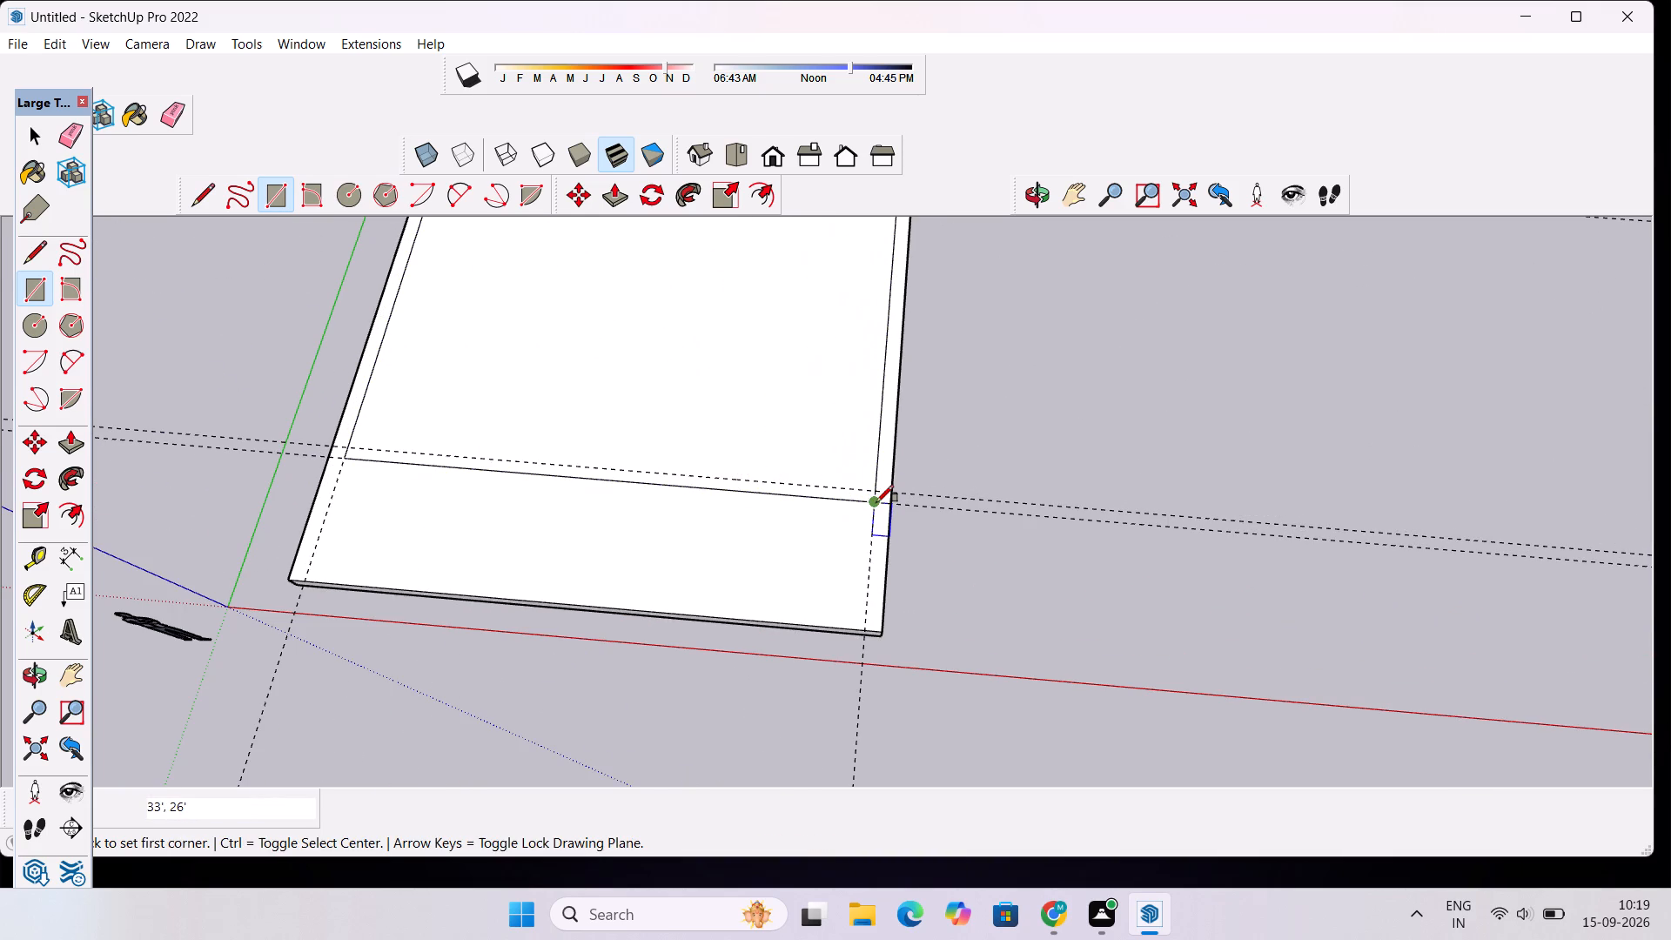
Draw a 1' line along the 8' guide from the rectangle's corner nearest the origin out to the slab edge.
scroll(876, 502, "up", 9)
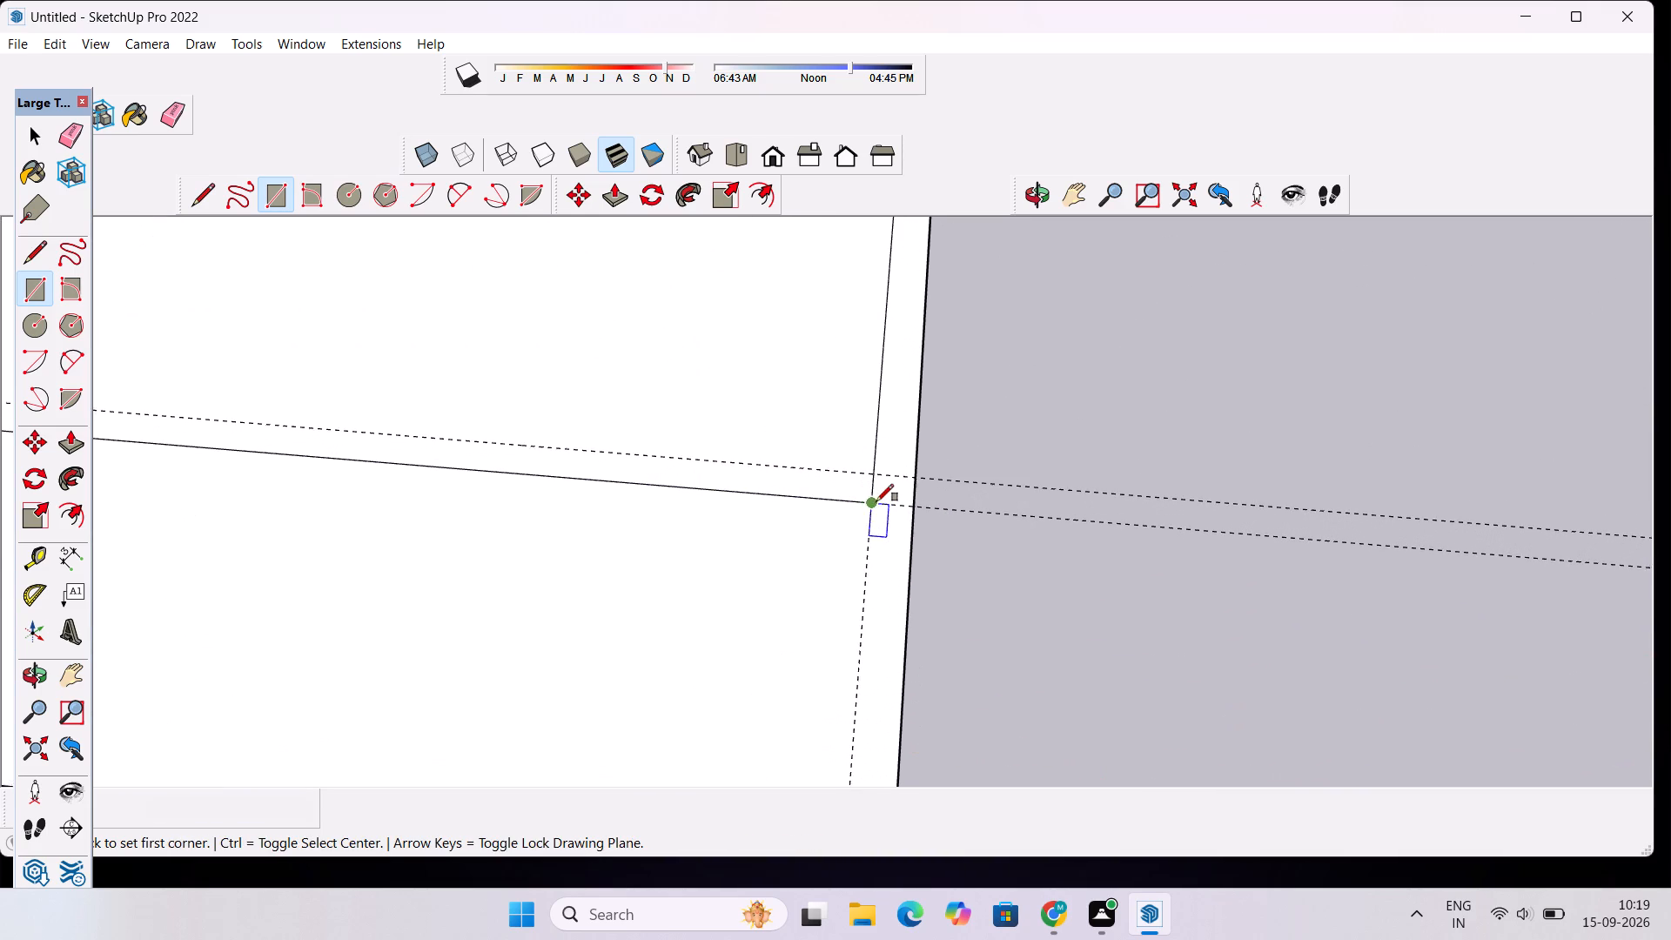
scroll(876, 501, "up", 1)
key("space")
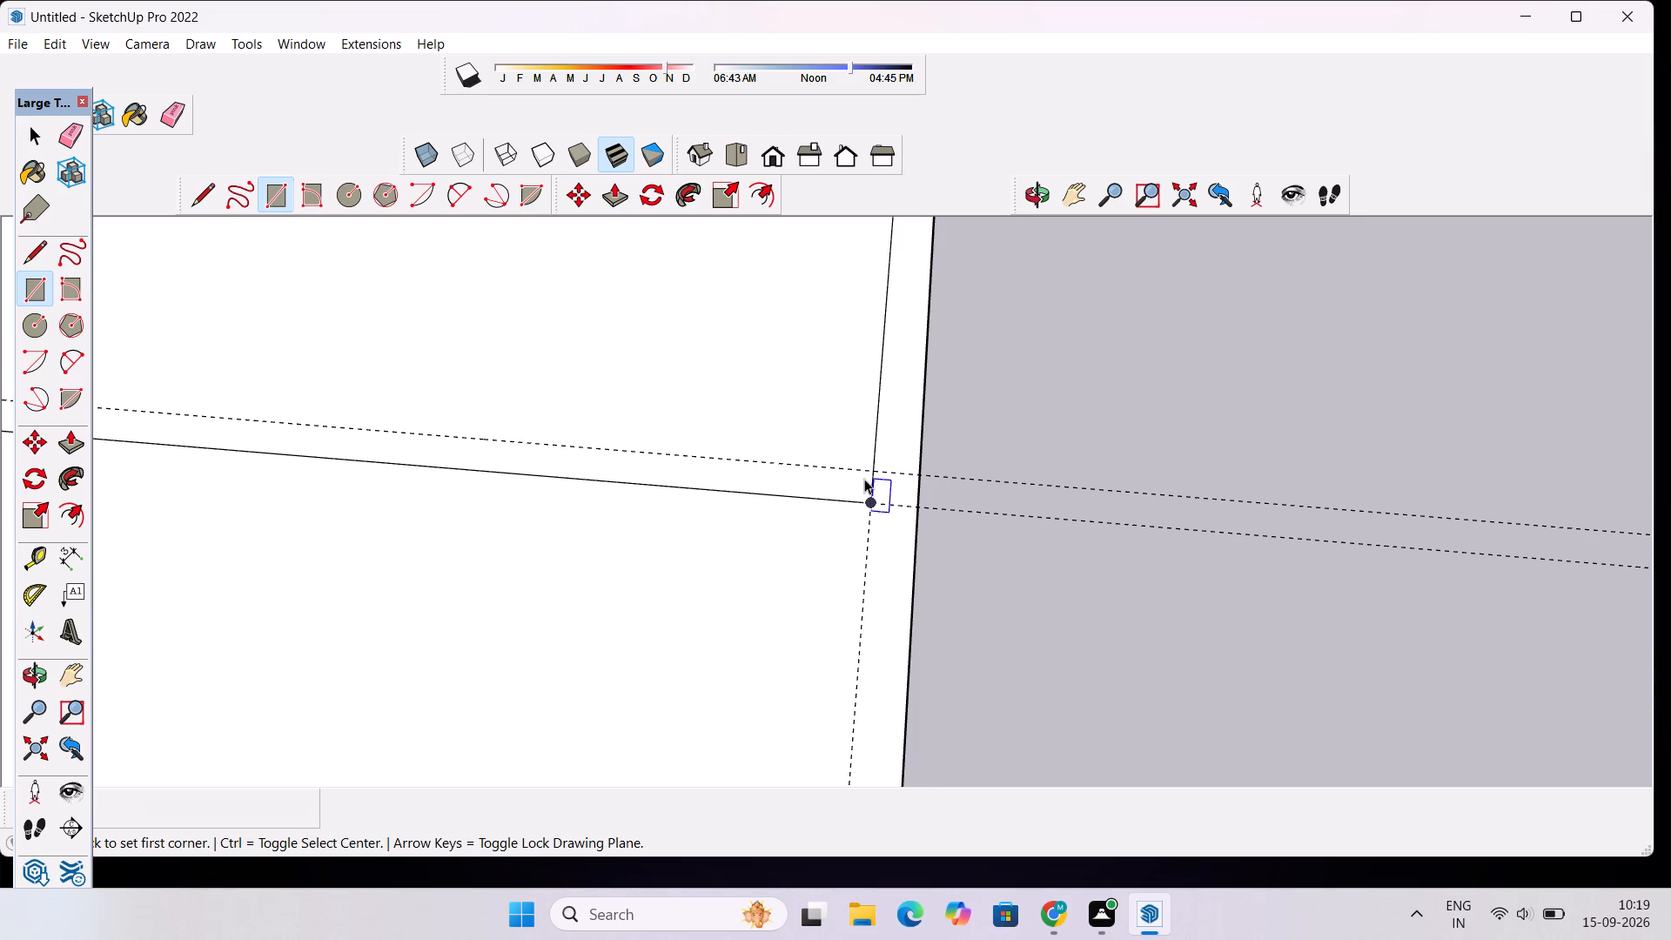
key("l")
scroll(864, 479, "down", 14)
scroll(931, 461, "up", 1)
scroll(942, 456, "down", 1)
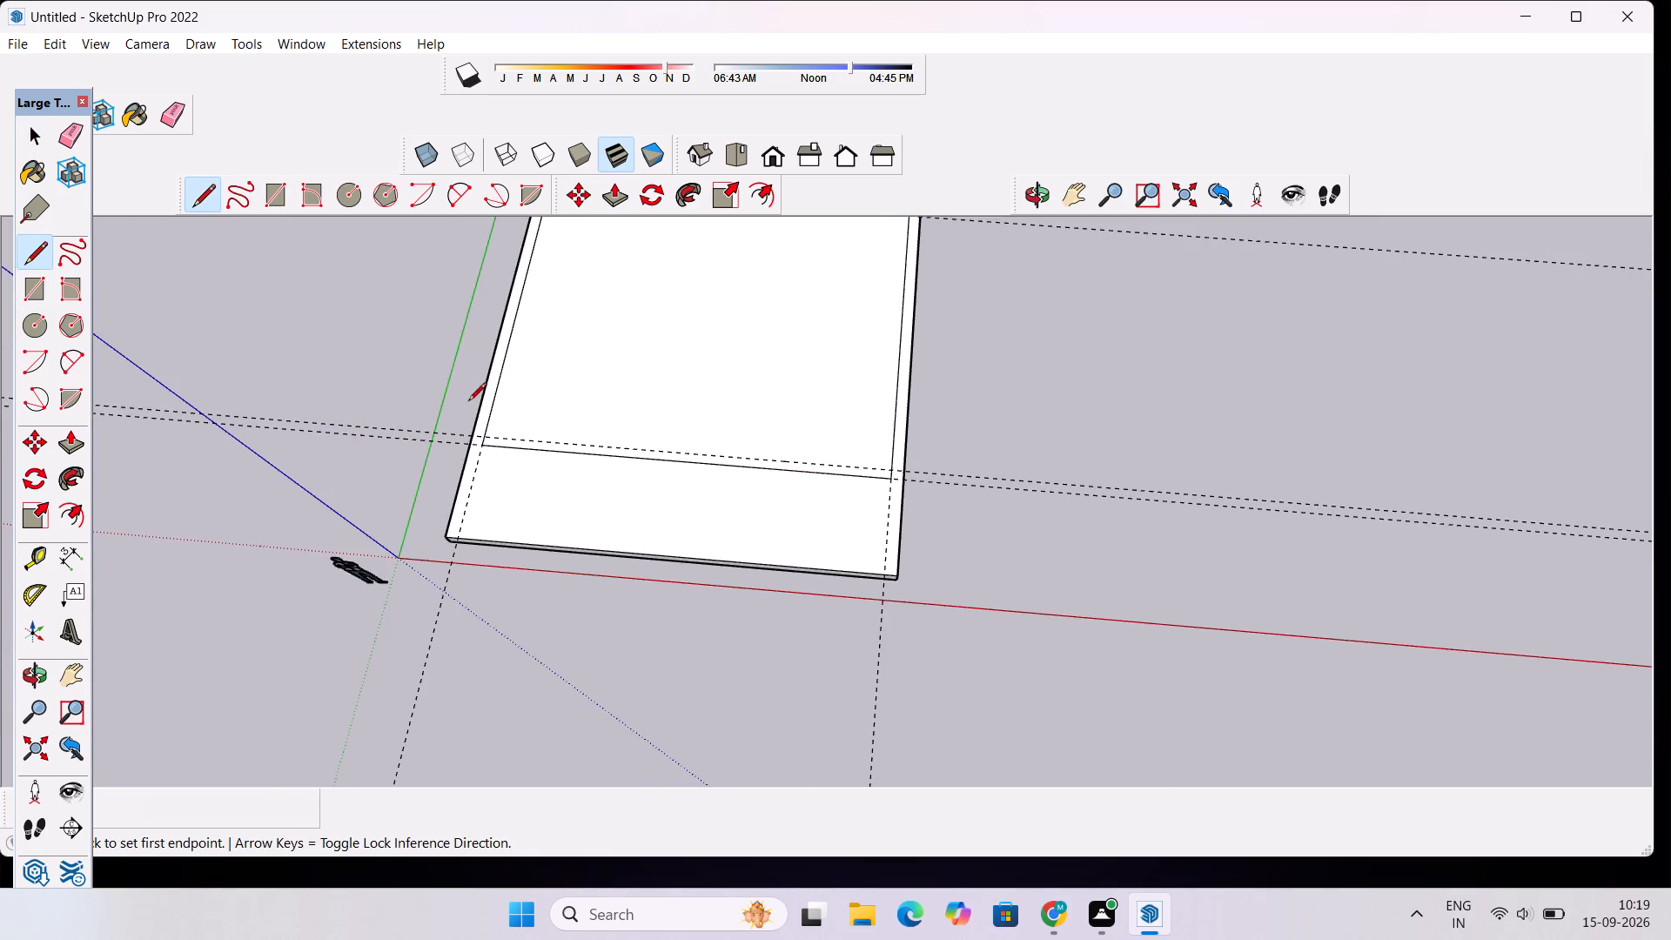
scroll(468, 402, "up", 10)
scroll(493, 496, "up", 5)
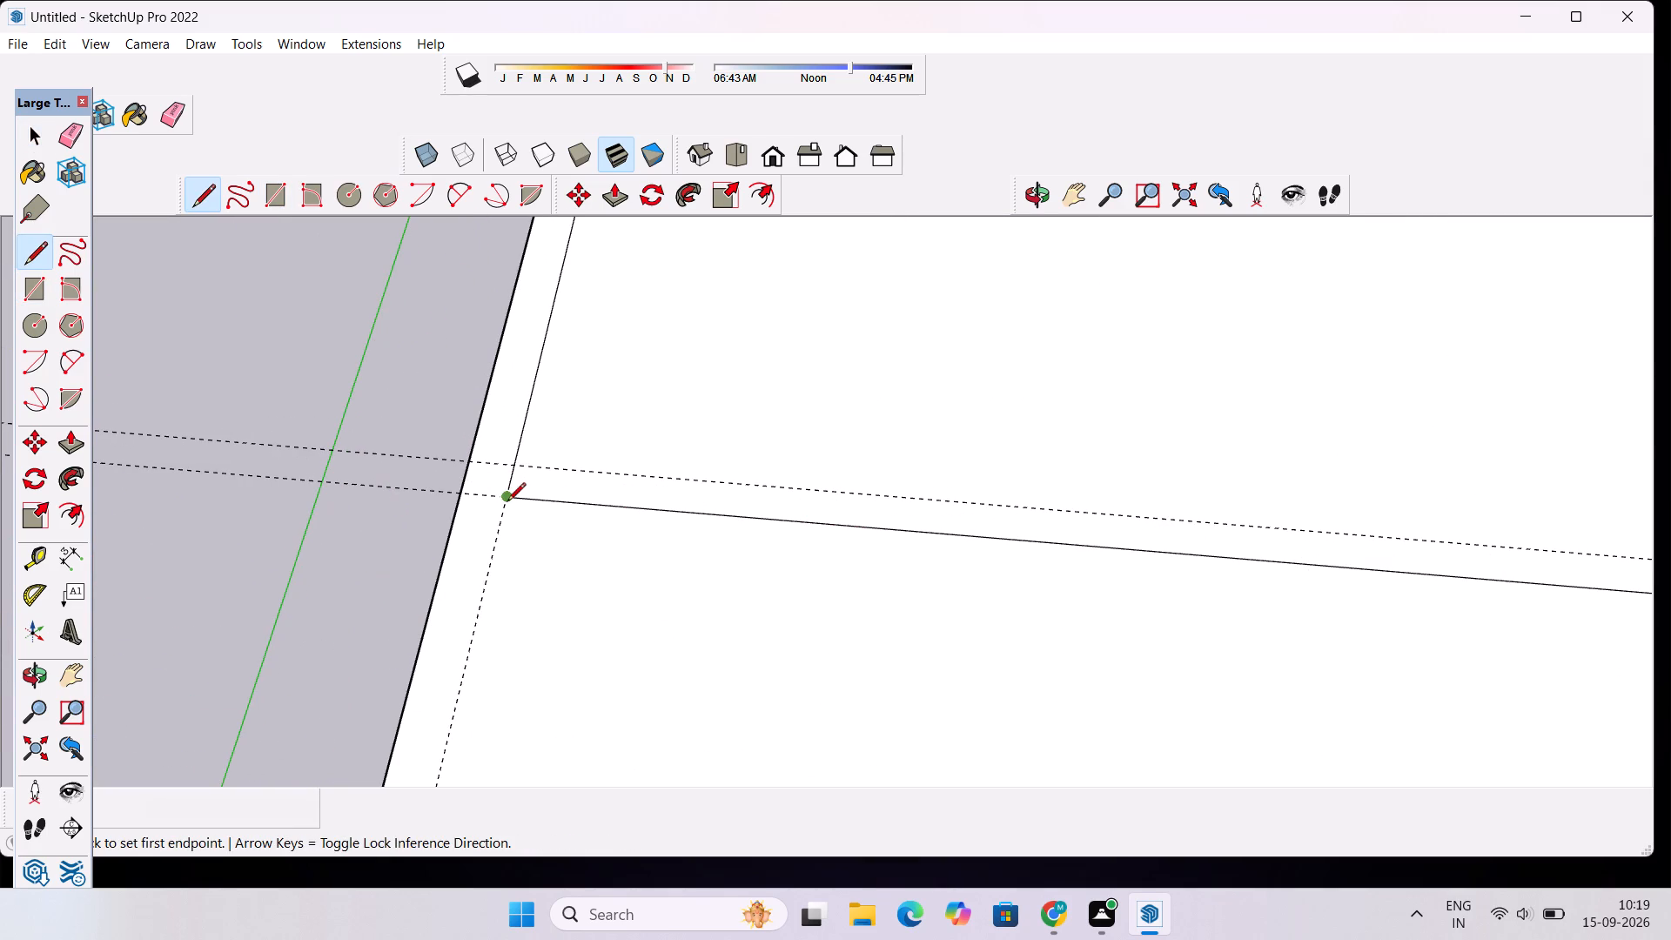
left_click(507, 502)
left_click(461, 496)
Draw a 35' line along the 9" offset guide across the full width of the slab.
left_click(471, 459)
scroll(541, 467, "down", 14)
scroll(1006, 504, "up", 7)
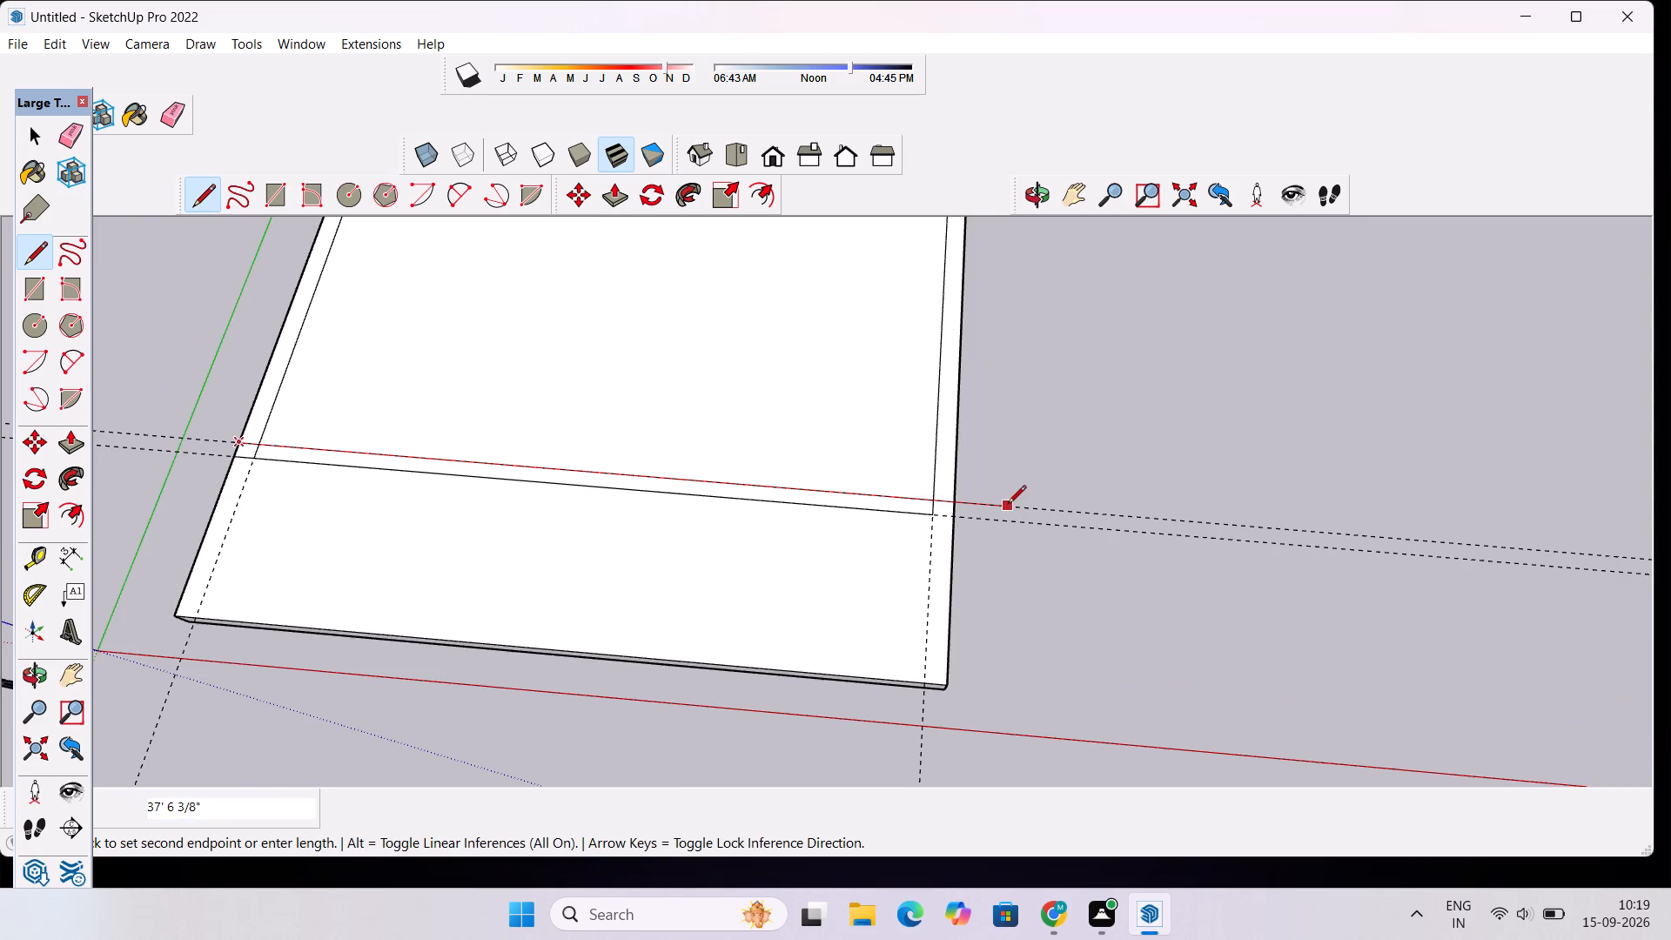
scroll(1008, 505, "up", 3)
left_click(927, 498)
Draw a line along the 8' guide from the rectangle's corner farthest from the origin out to the slab edge.
left_click(885, 525)
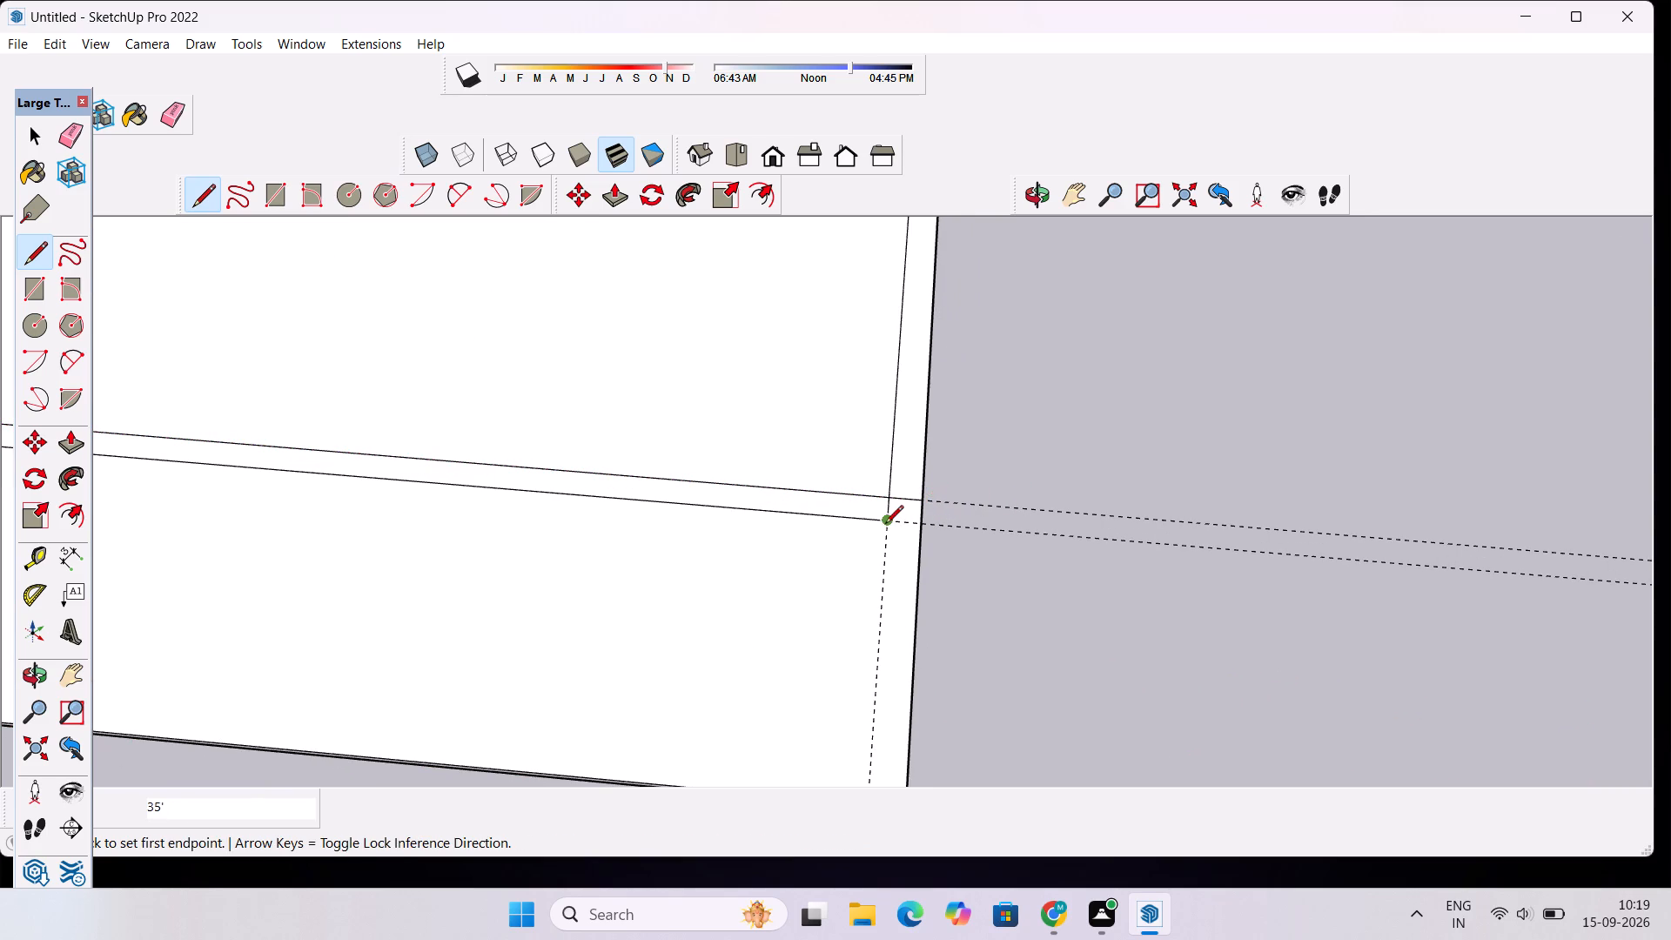
left_click(919, 527)
Draw an 8' line along each 1' side guide between the 8' line and the slab edge nearest the red axis.
scroll(813, 452, "down", 10)
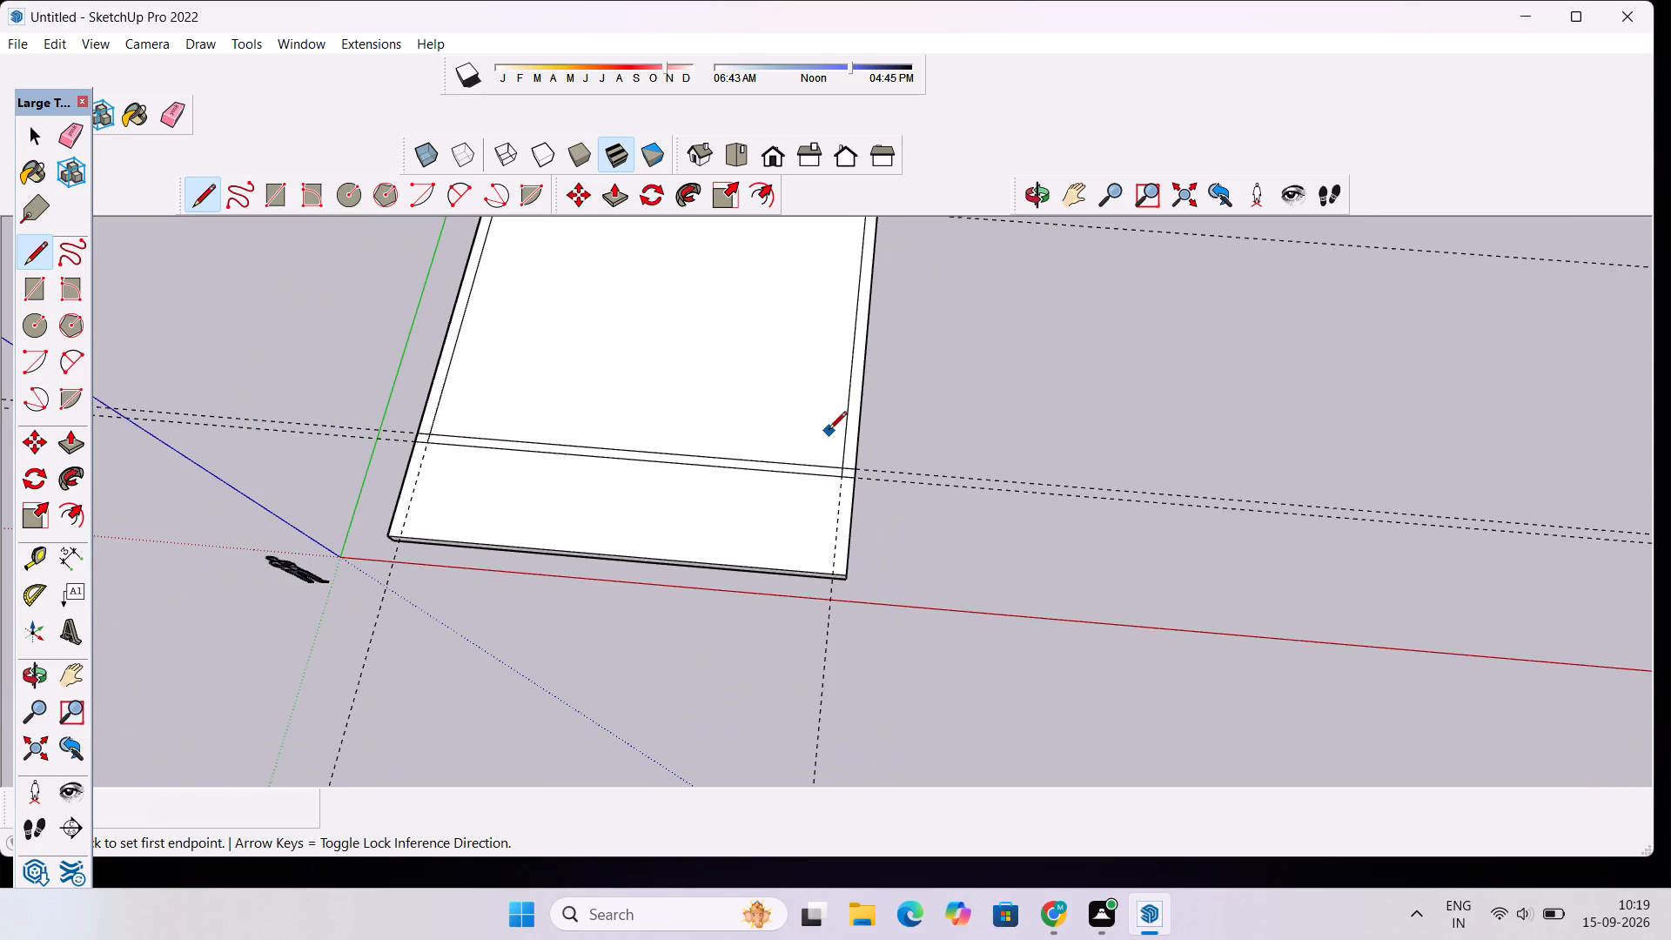
scroll(822, 439, "down", 2)
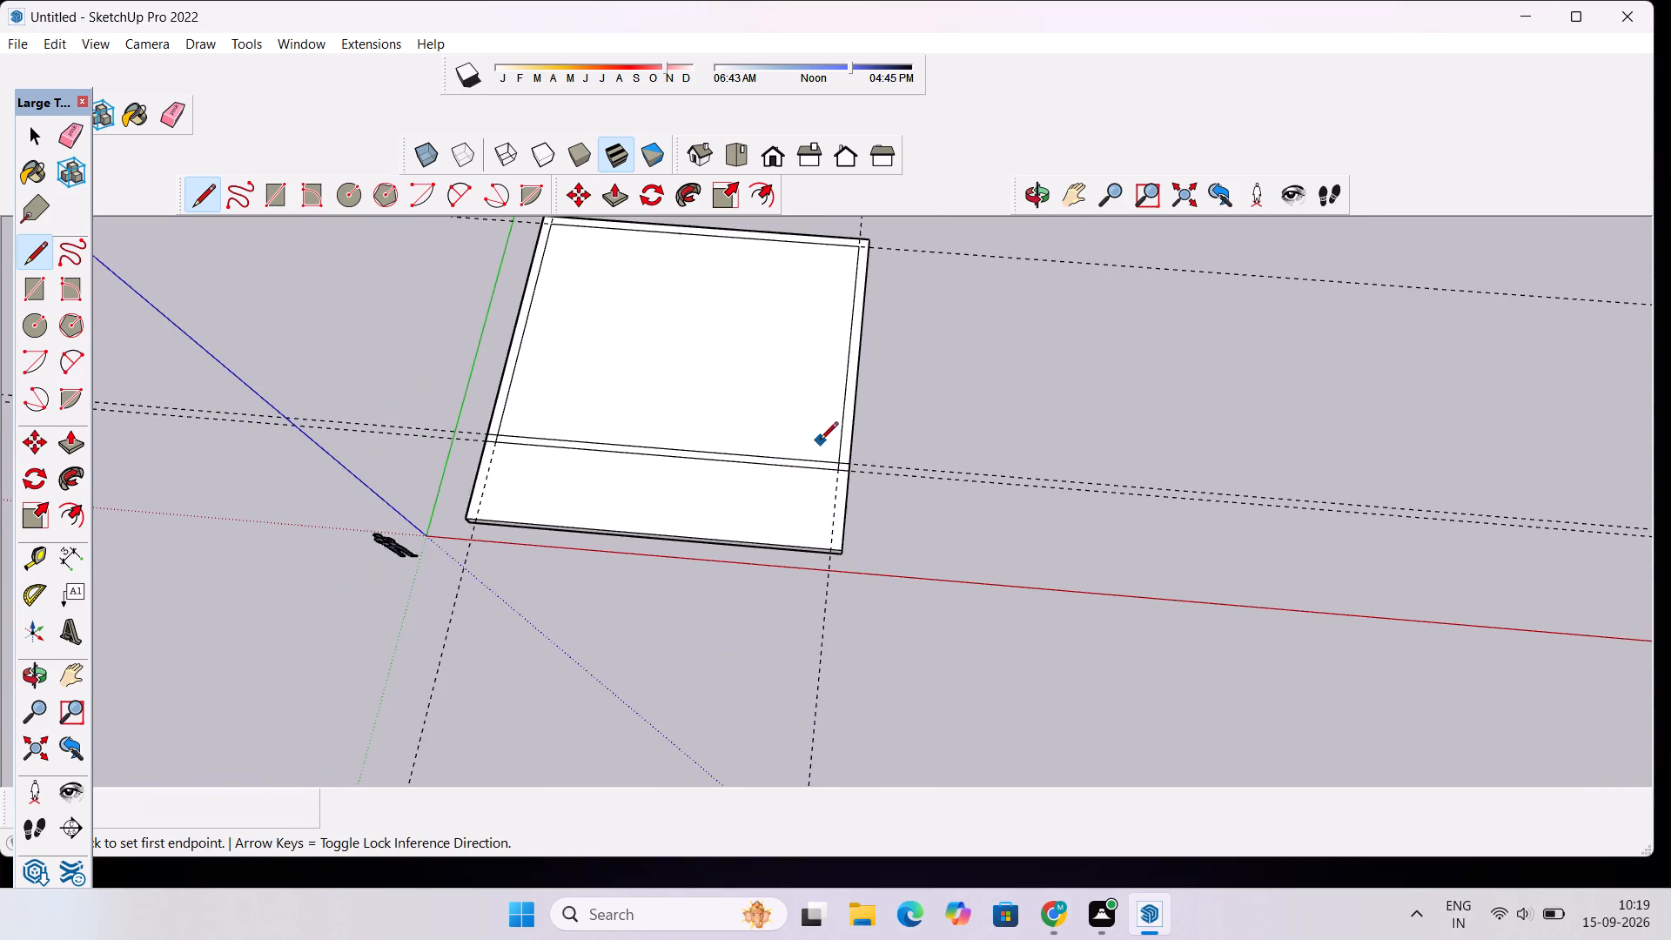
scroll(809, 534, "up", 13)
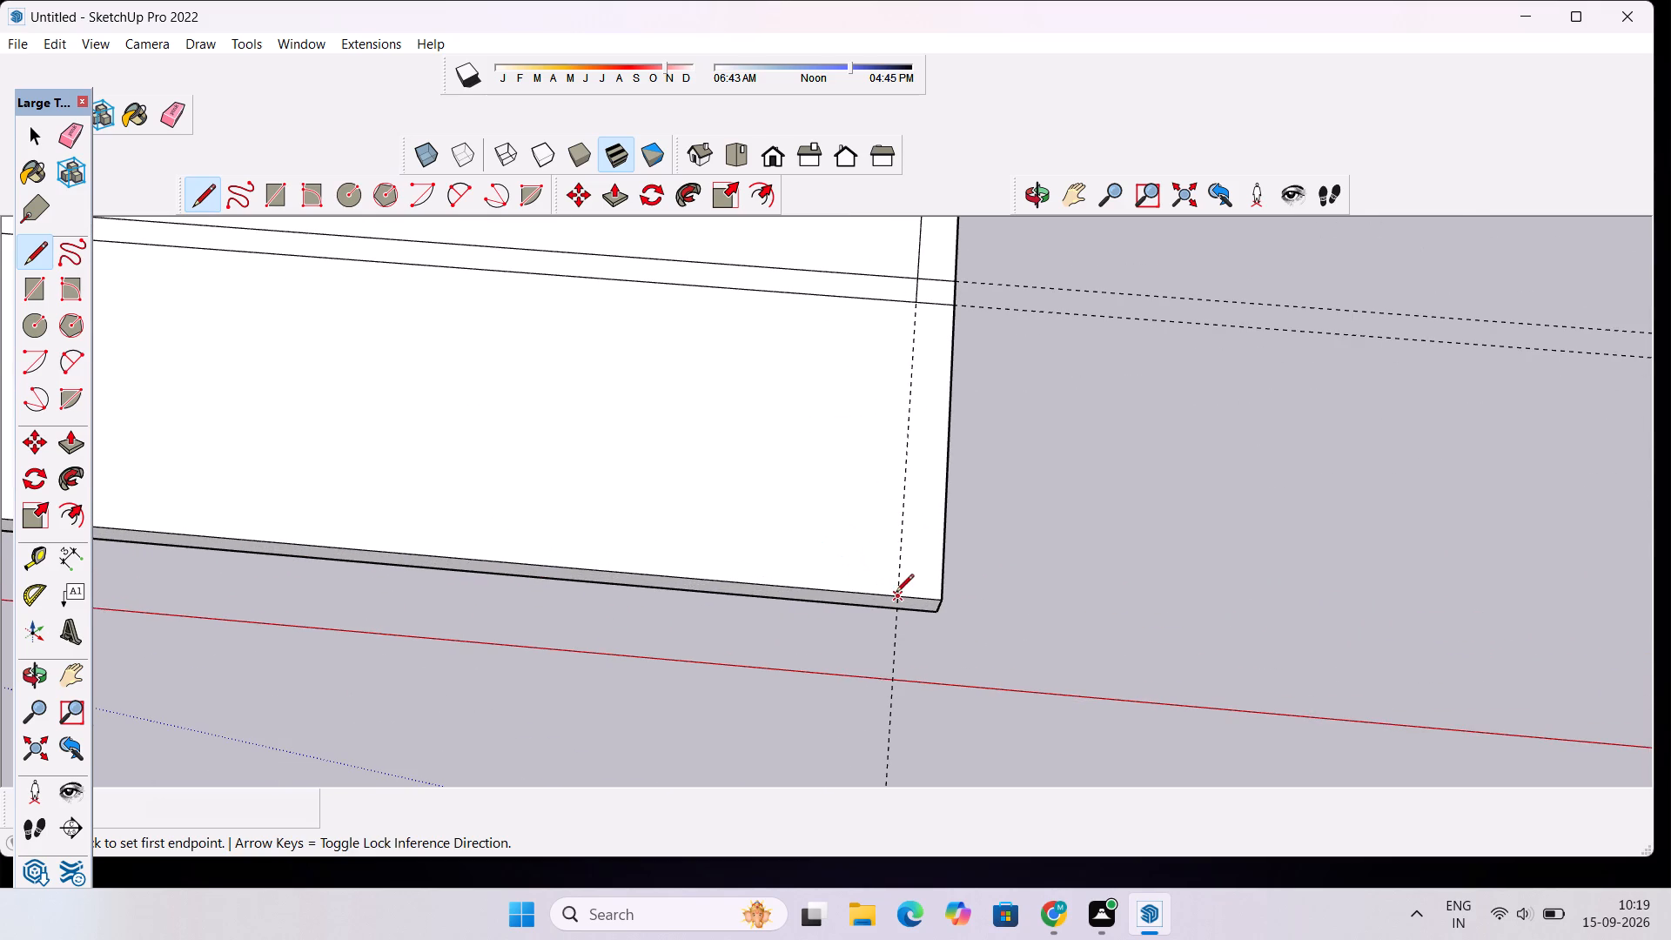
left_click(896, 594)
left_click(916, 303)
scroll(1068, 379, "down", 11)
scroll(542, 350, "up", 4)
scroll(442, 366, "up", 6)
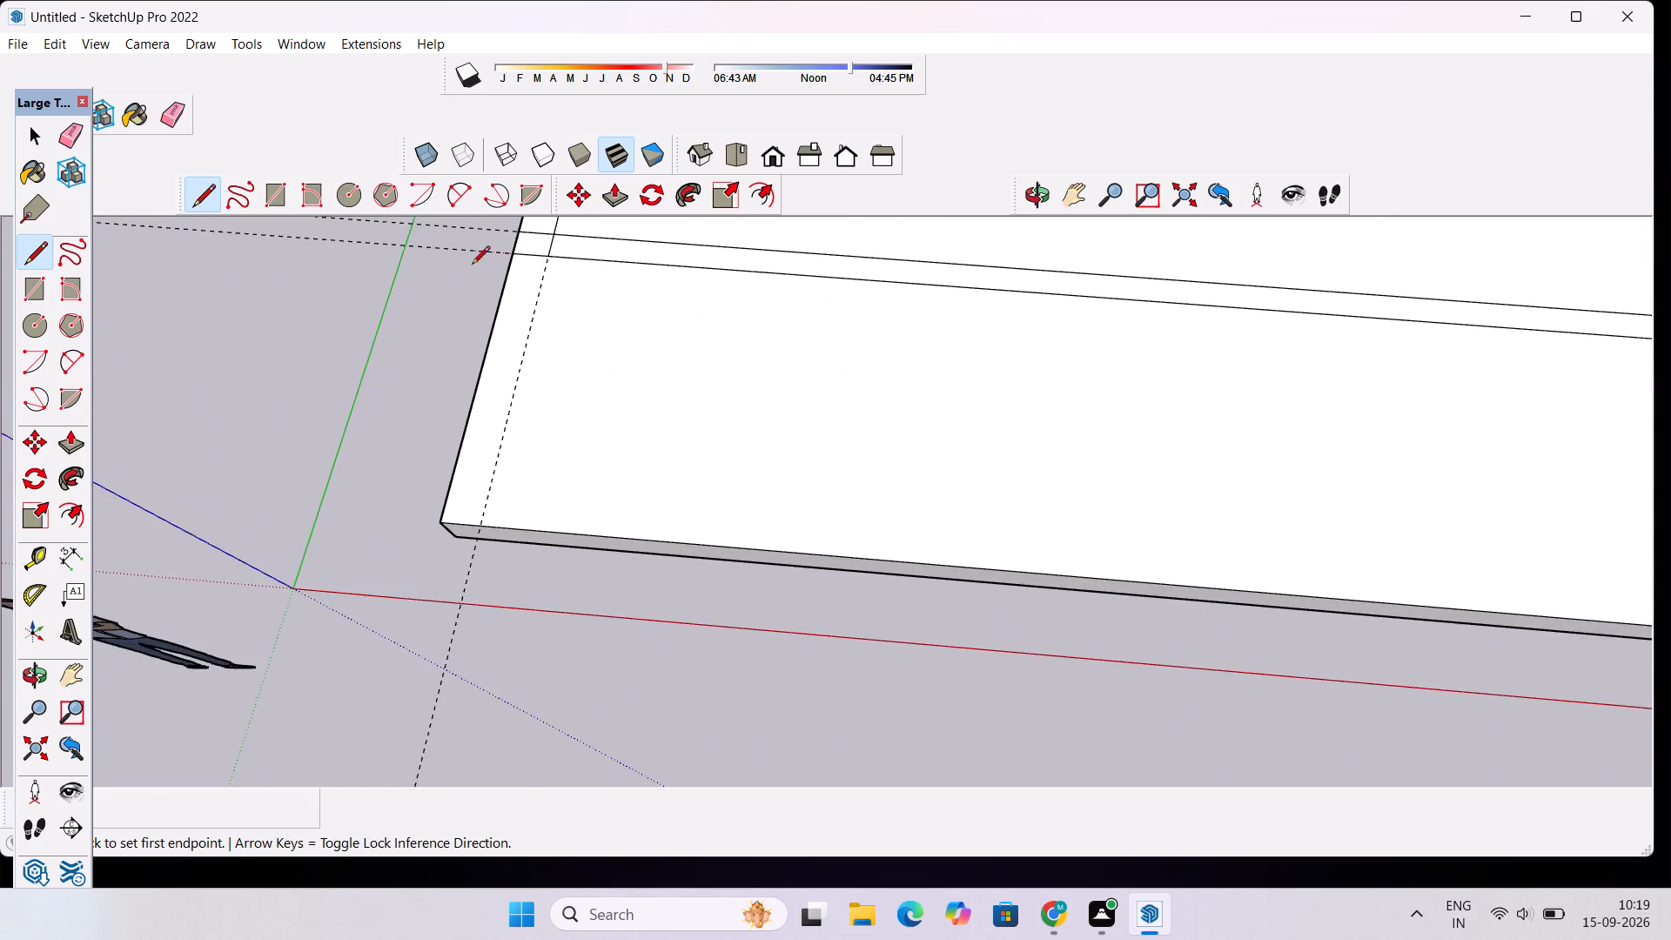
scroll(472, 265, "up", 7)
scroll(572, 255, "down", 3)
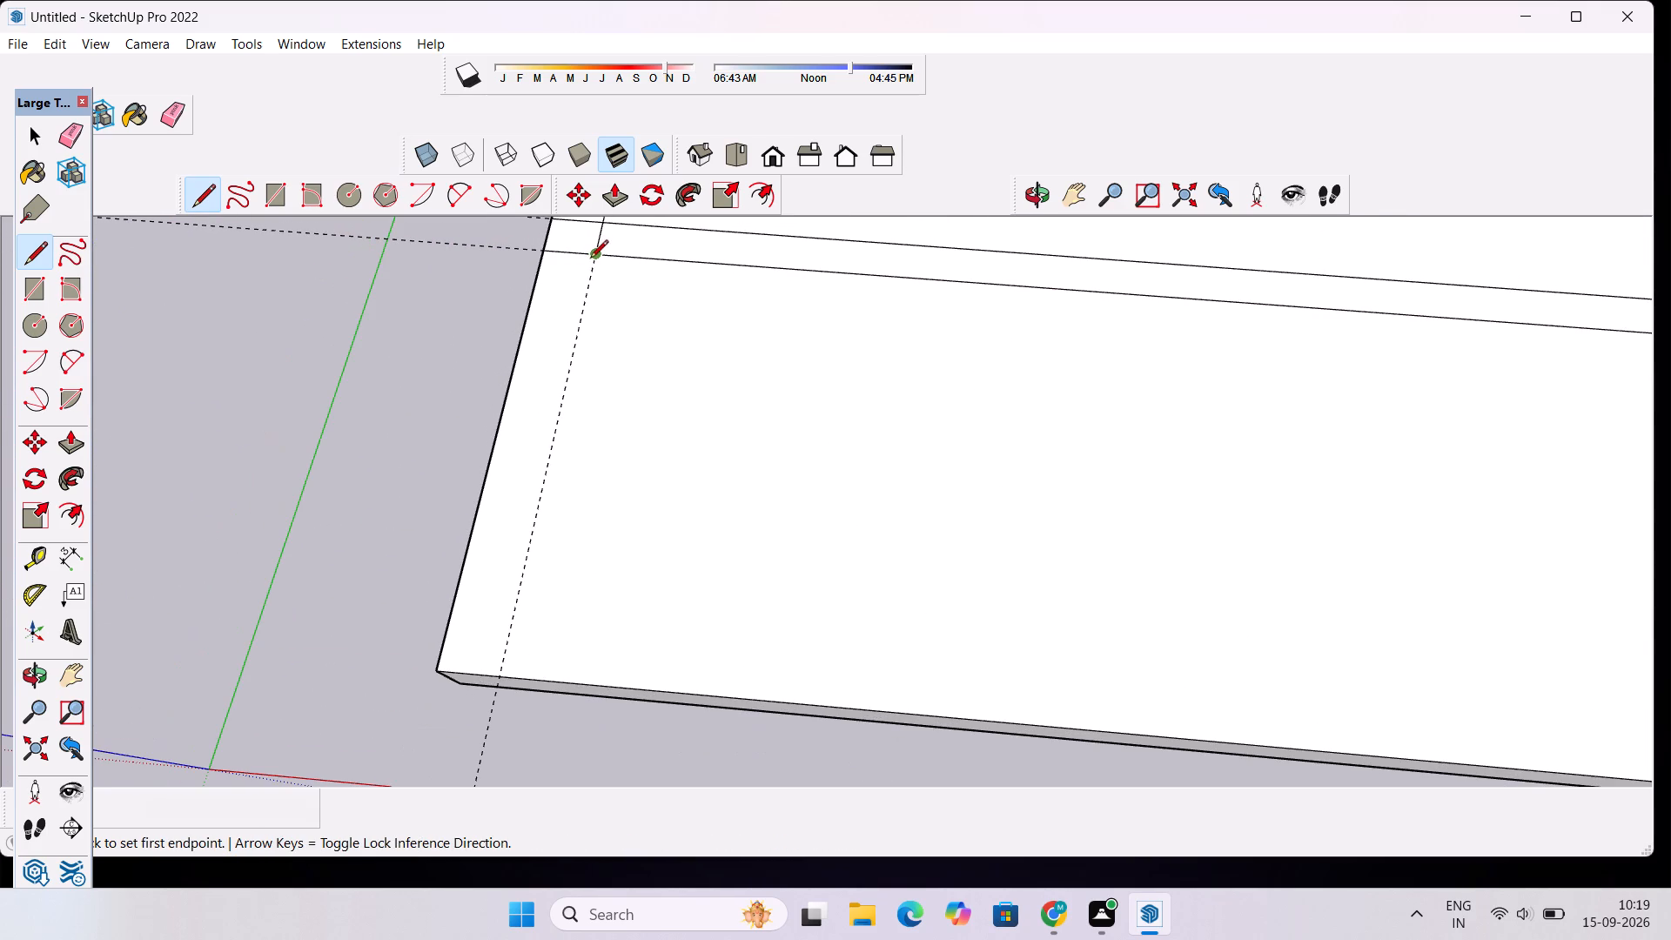
left_click(594, 254)
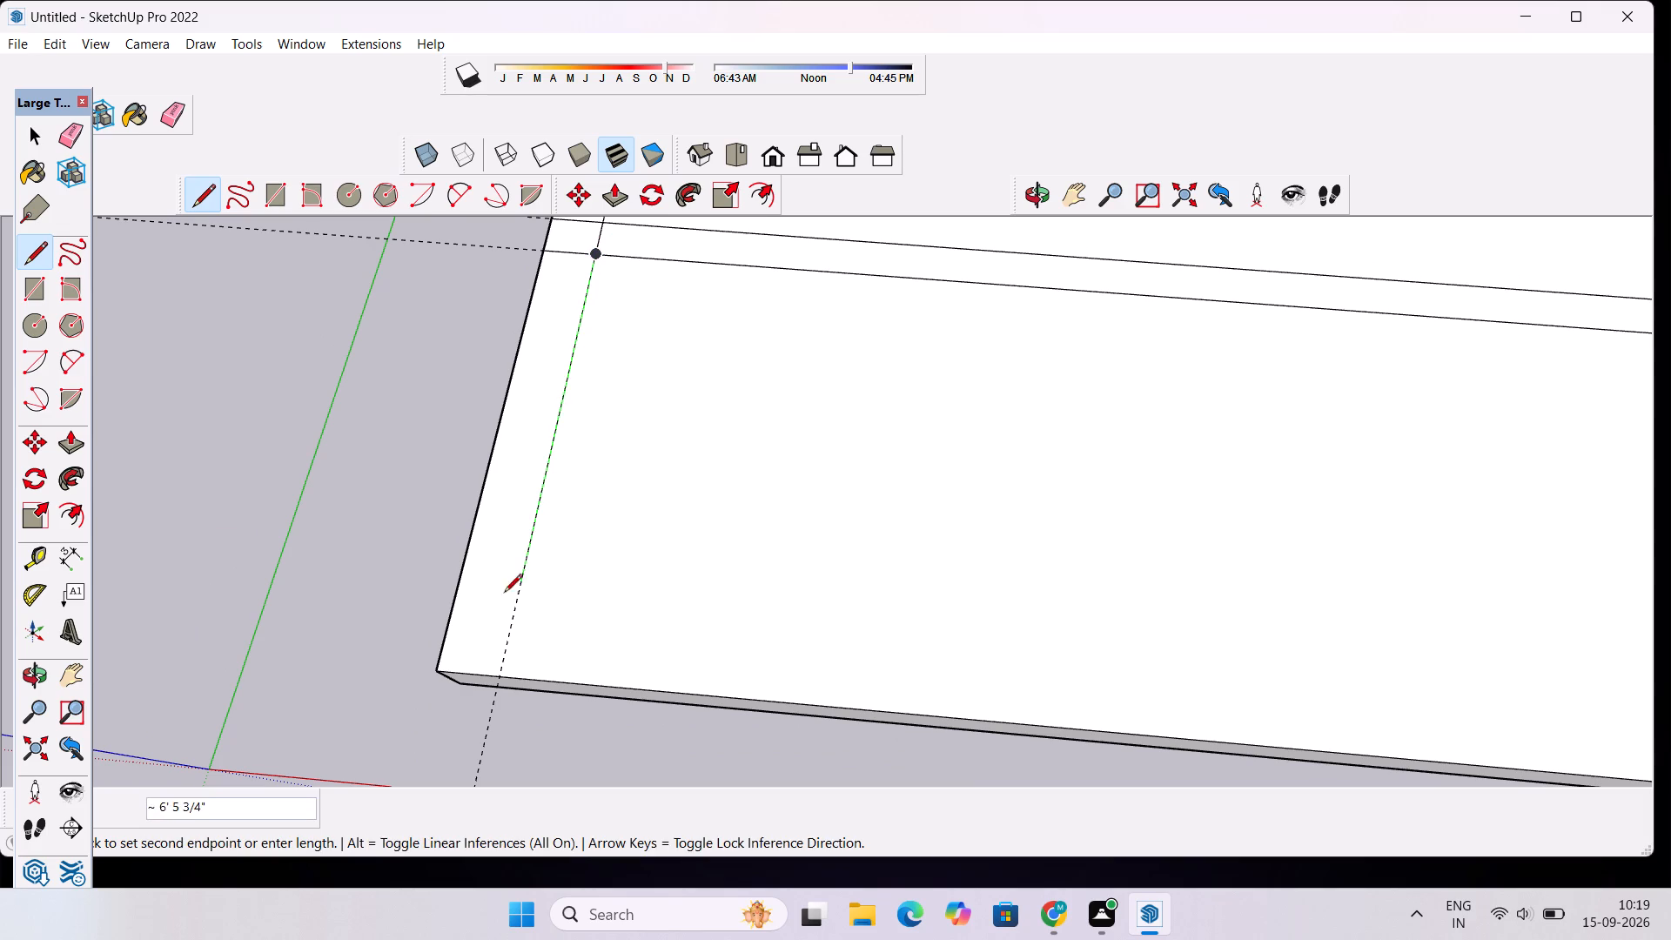
left_click(492, 683)
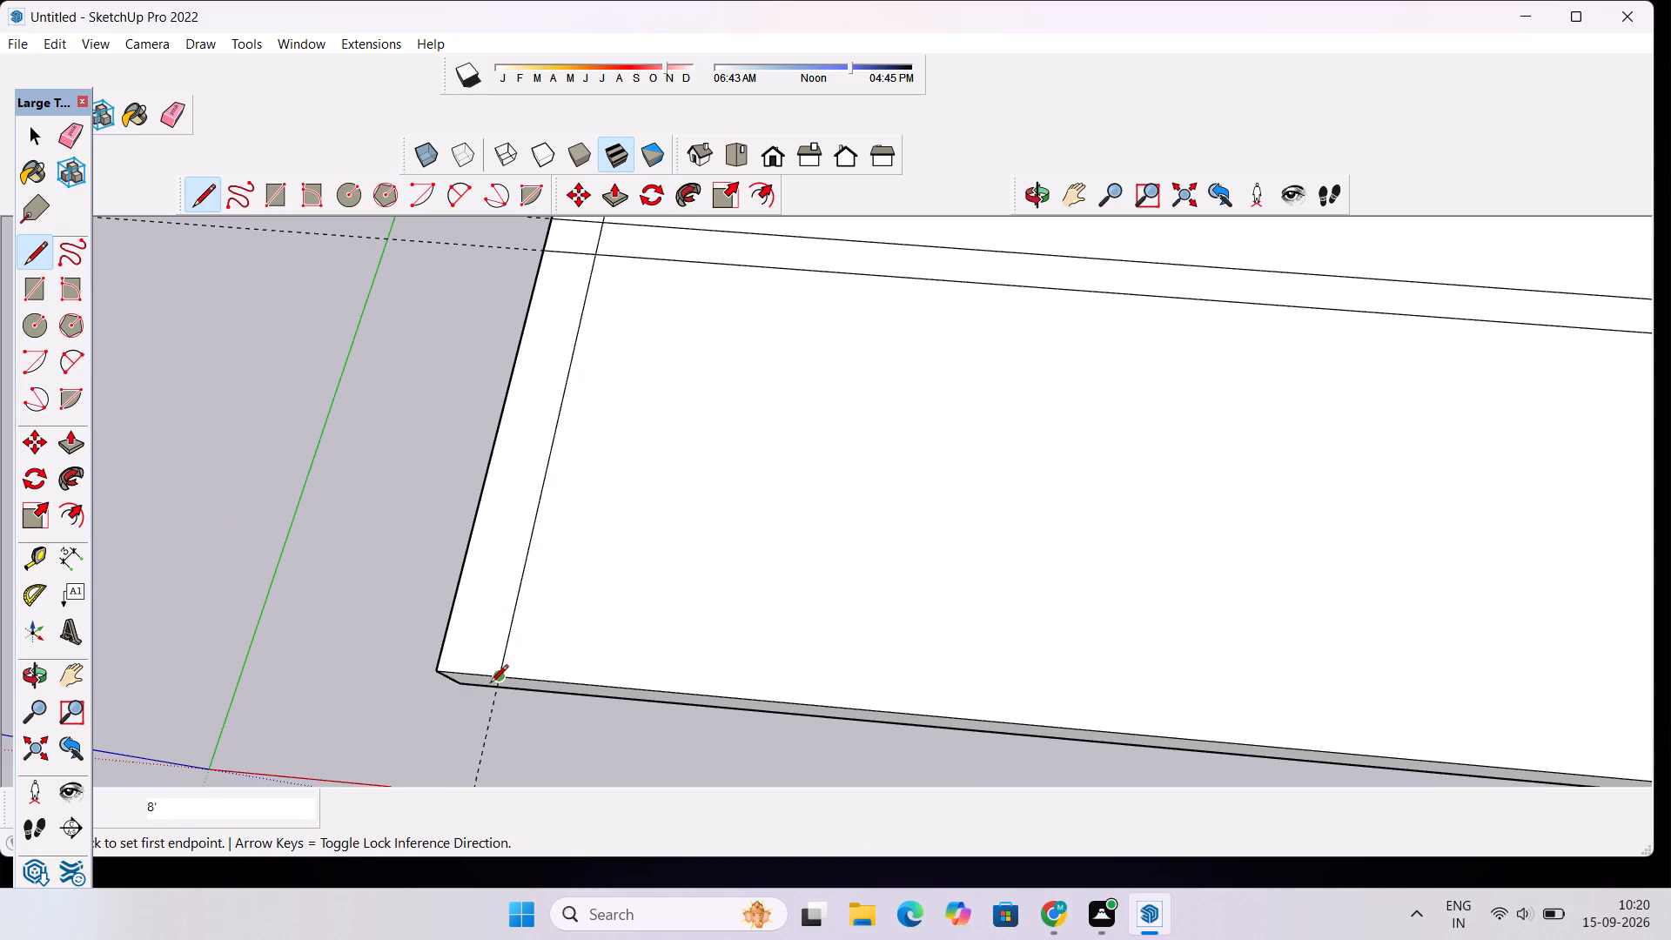
Erase the 8' guide, the 9" offset guide and both 1' side guides.
scroll(490, 684, "down", 7)
left_click(1030, 192)
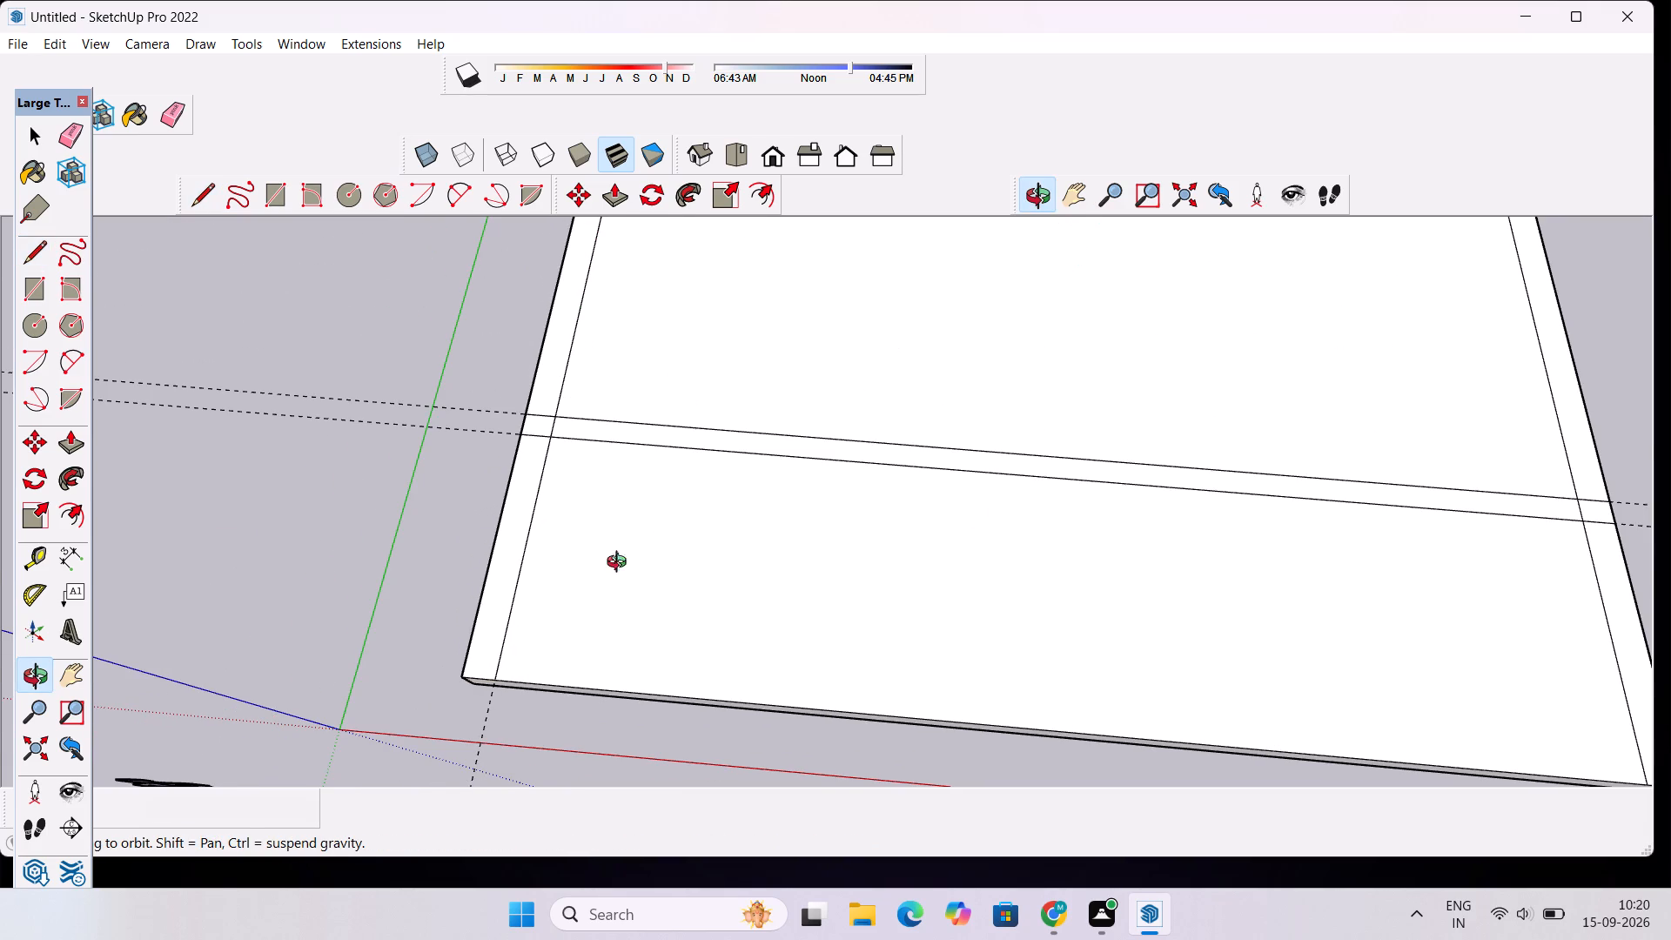
left_click_drag(621, 564, 661, 415)
scroll(657, 399, "up", 4)
scroll(657, 399, "down", 5)
left_click_drag(657, 399, 603, 585)
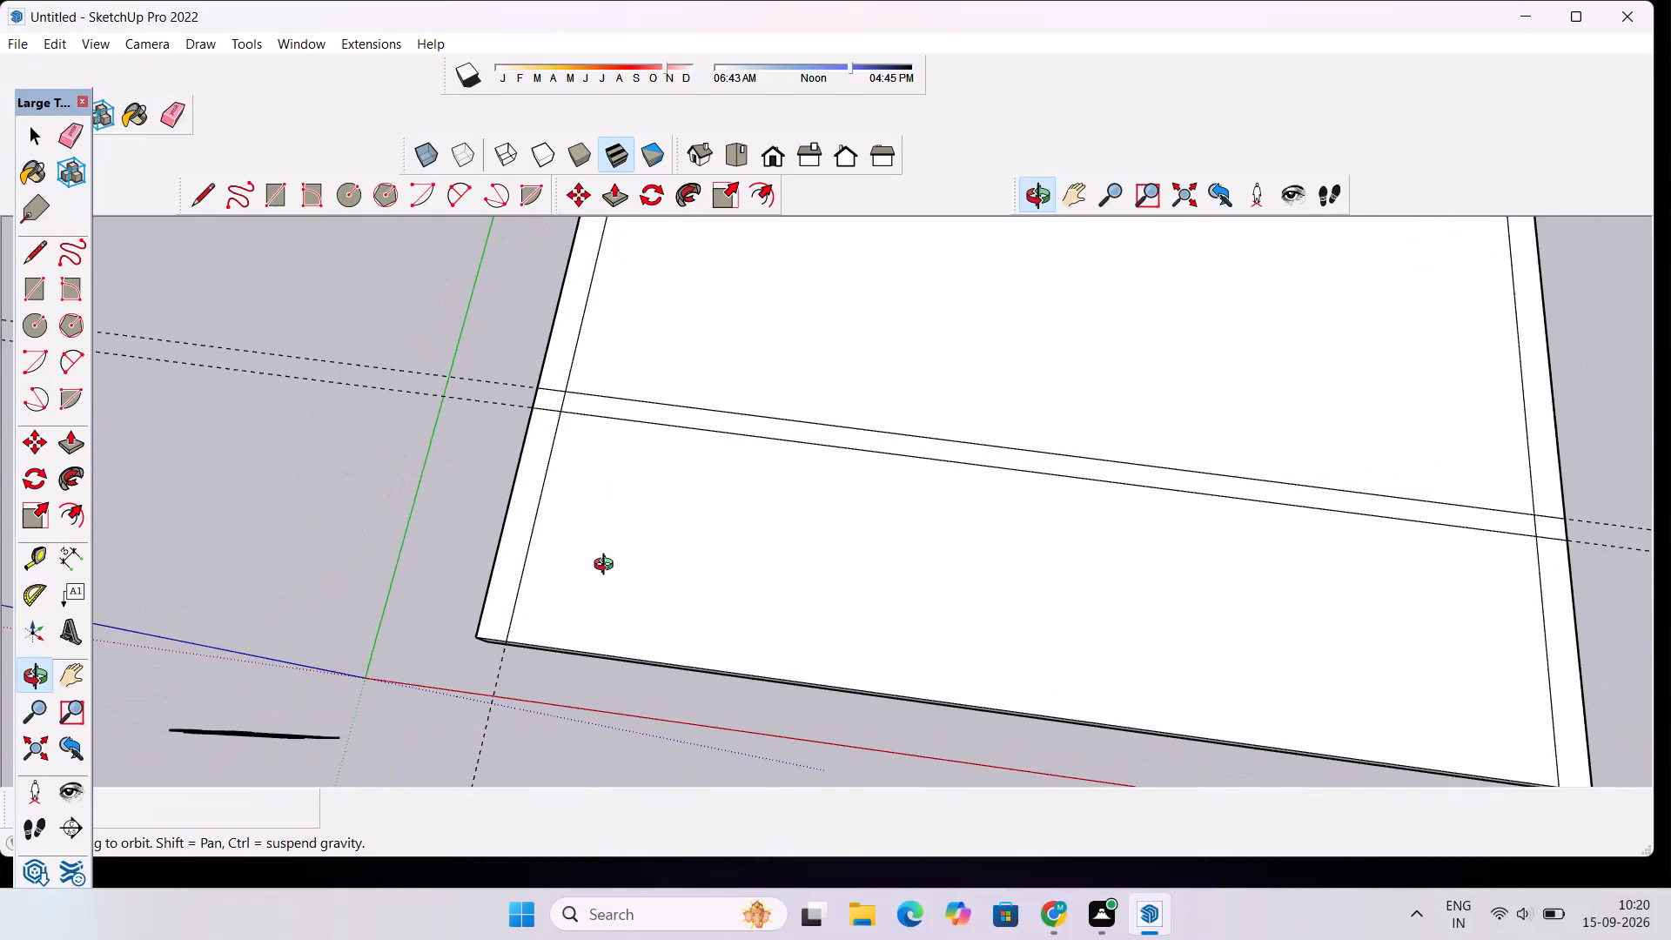
scroll(611, 559, "down", 3)
left_click_drag(540, 575, 642, 510)
scroll(644, 508, "down", 3)
left_click_drag(715, 507, 609, 545, "shift")
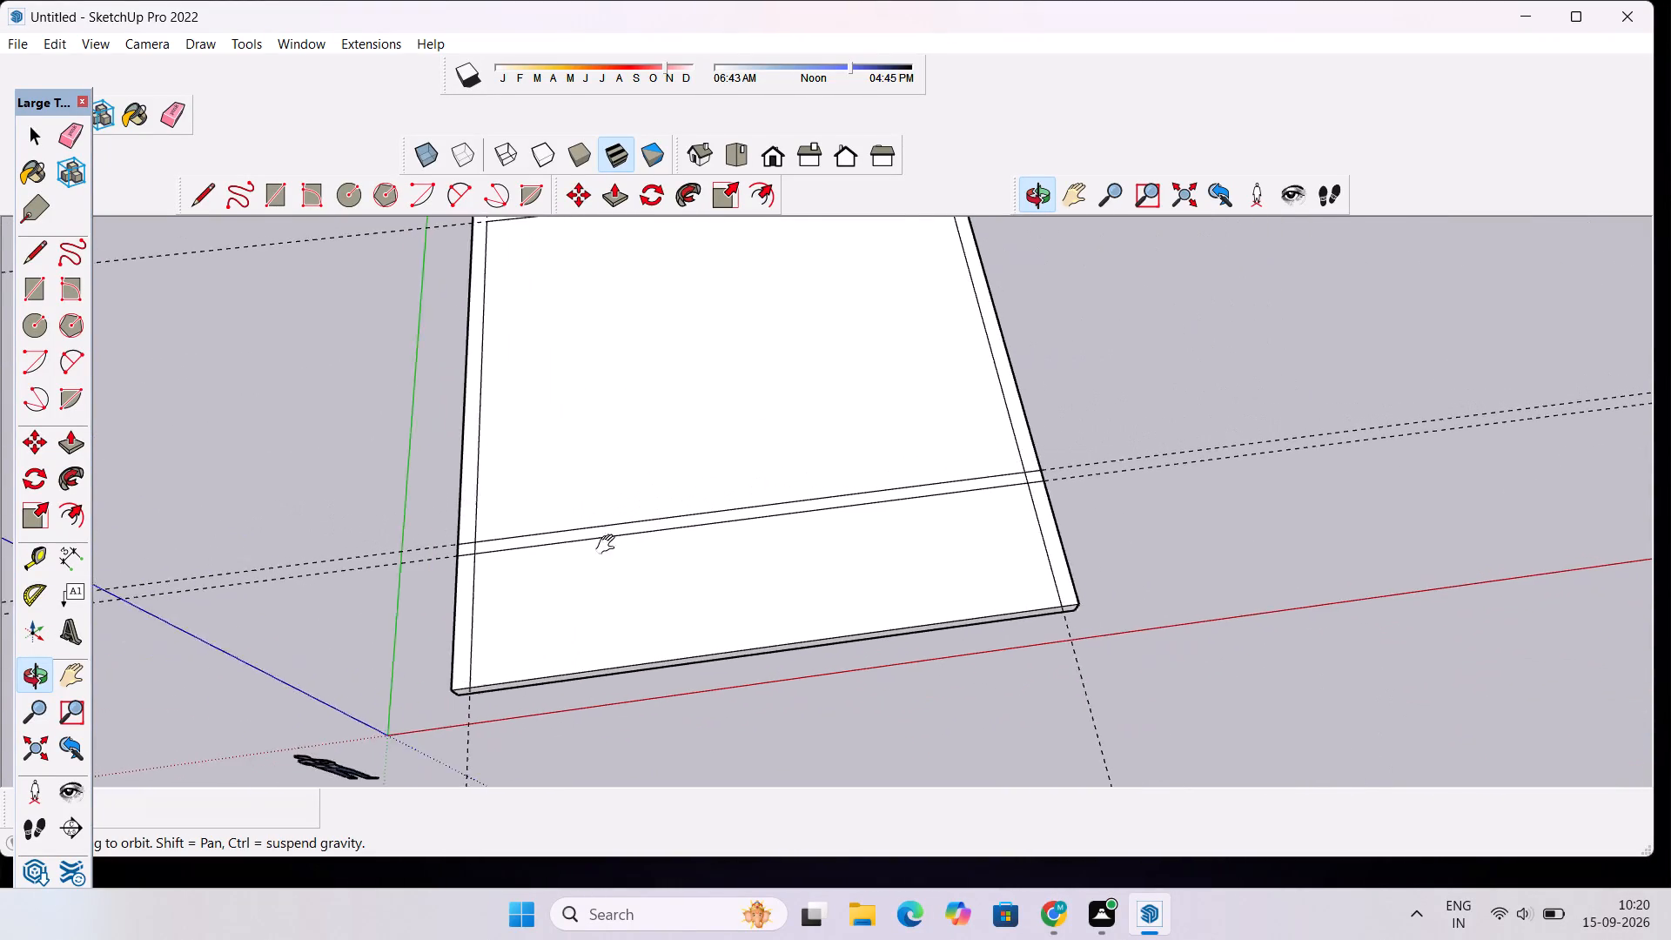
left_click_drag(609, 545, 548, 554, "shift")
scroll(536, 551, "down", 4)
left_click_drag(505, 715, 495, 565)
scroll(480, 546, "up", 4)
left_click_drag(527, 544, 511, 571)
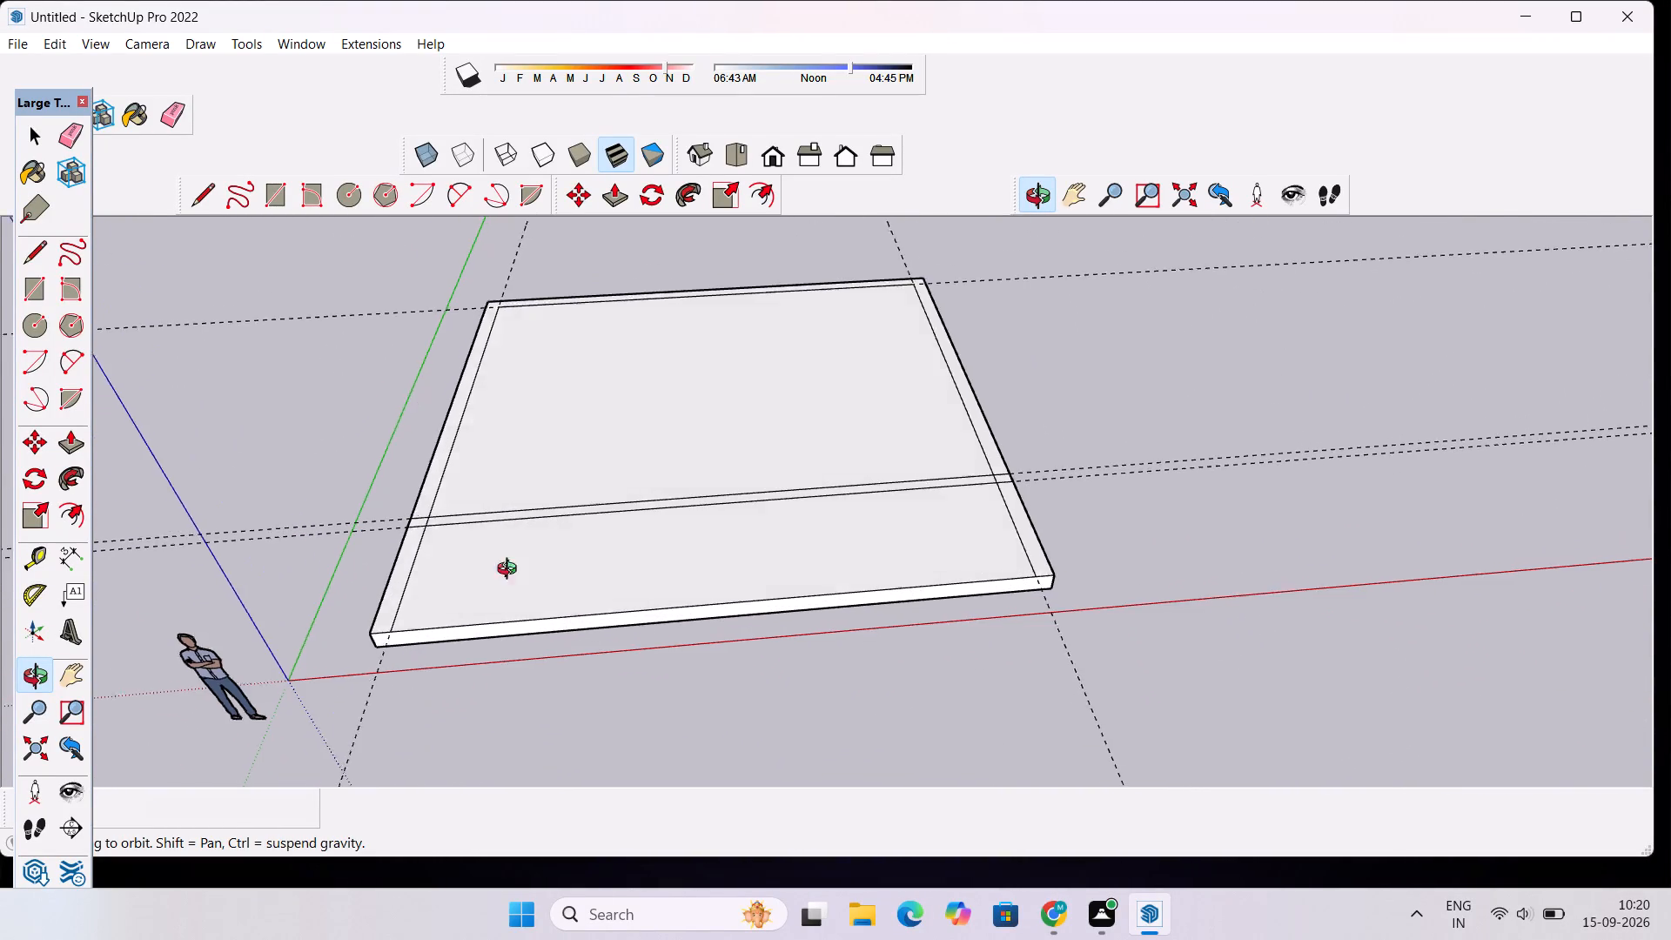
left_click_drag(511, 571, 463, 666)
key("e")
left_click_drag(250, 428, 249, 450)
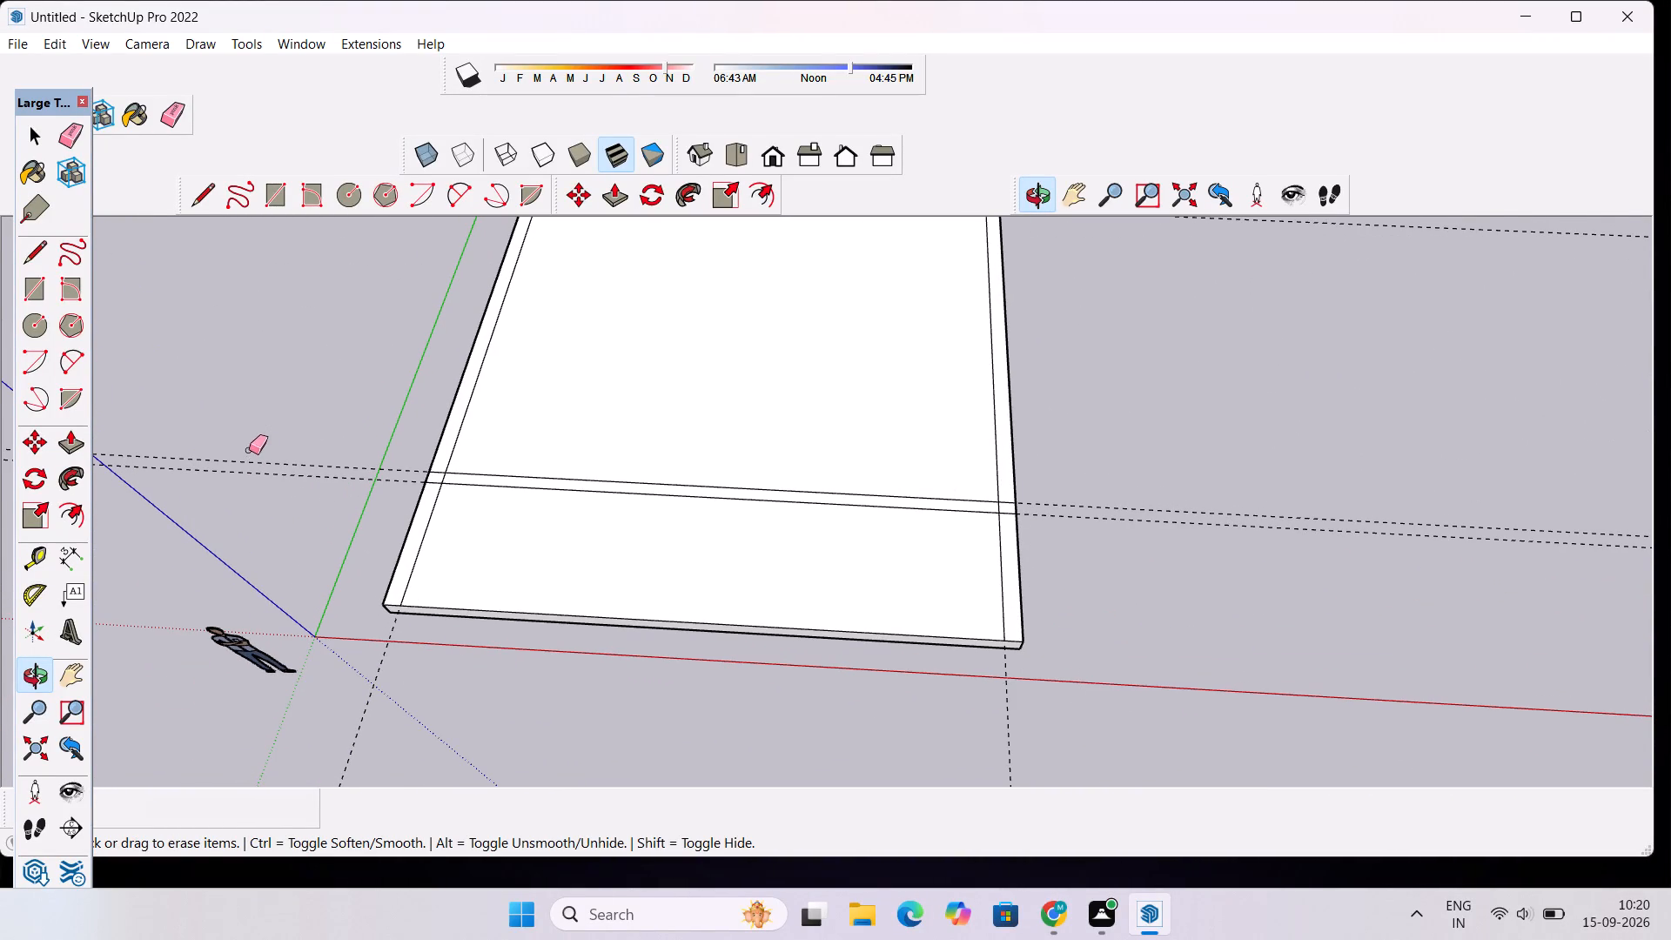
left_click_drag(249, 450, 249, 471)
left_click_drag(321, 671, 365, 707)
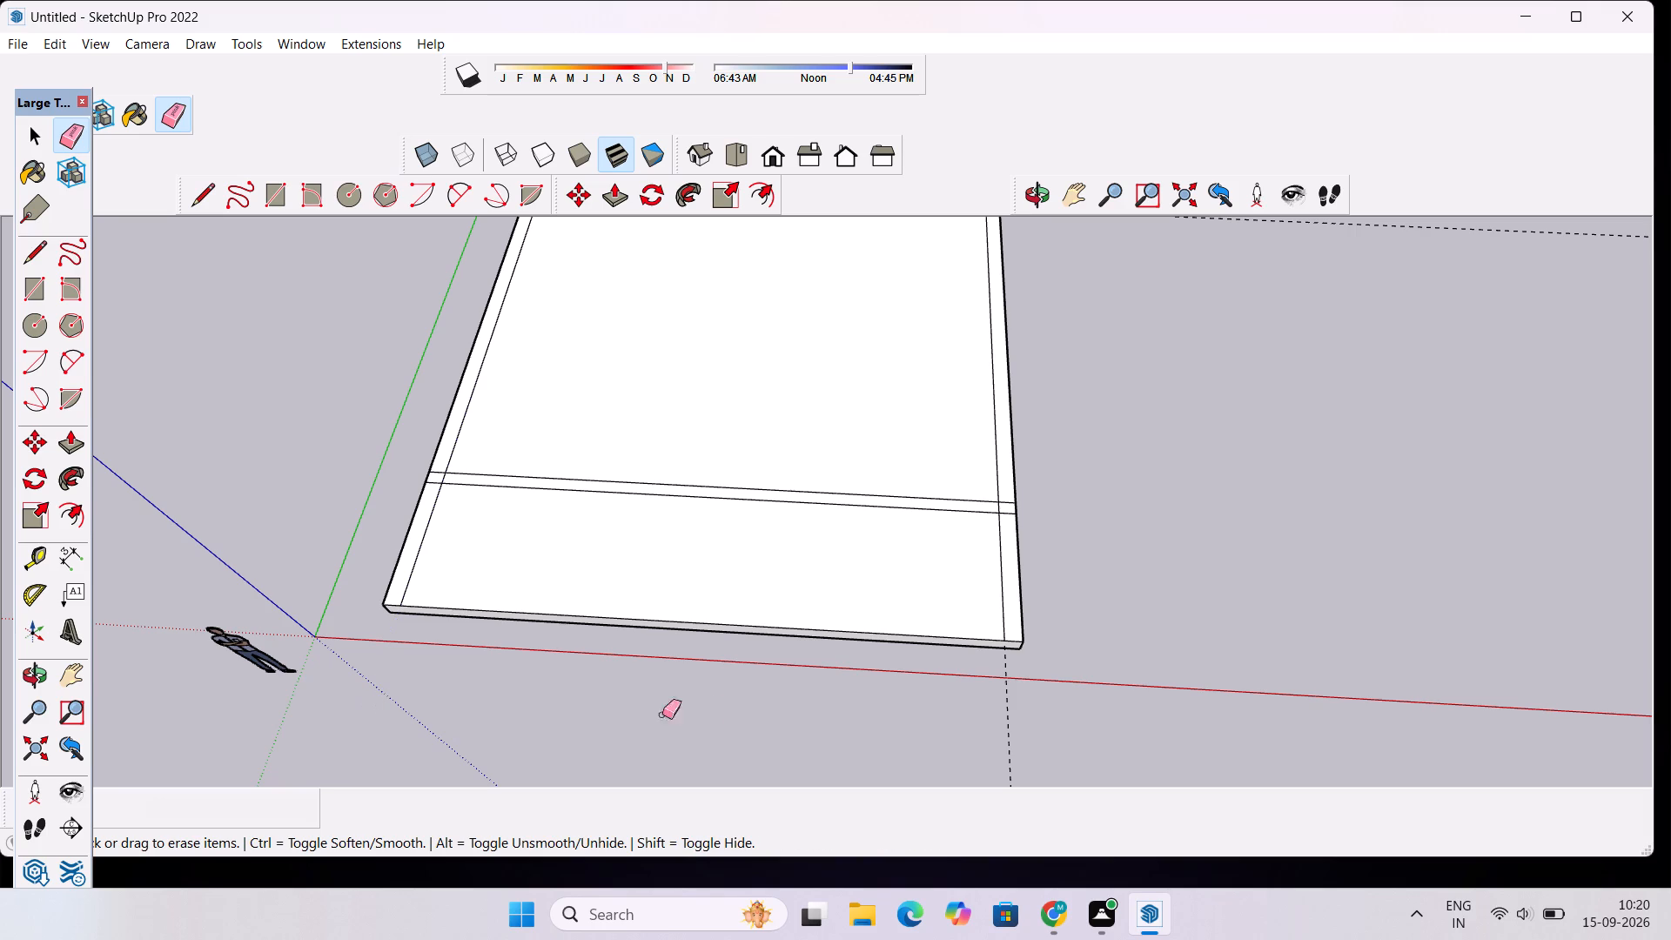
left_click_drag(983, 713, 1013, 713)
Erase the remaining guide along the slab edge farthest from the red axis.
scroll(1008, 505, "down", 5)
left_click(1042, 191)
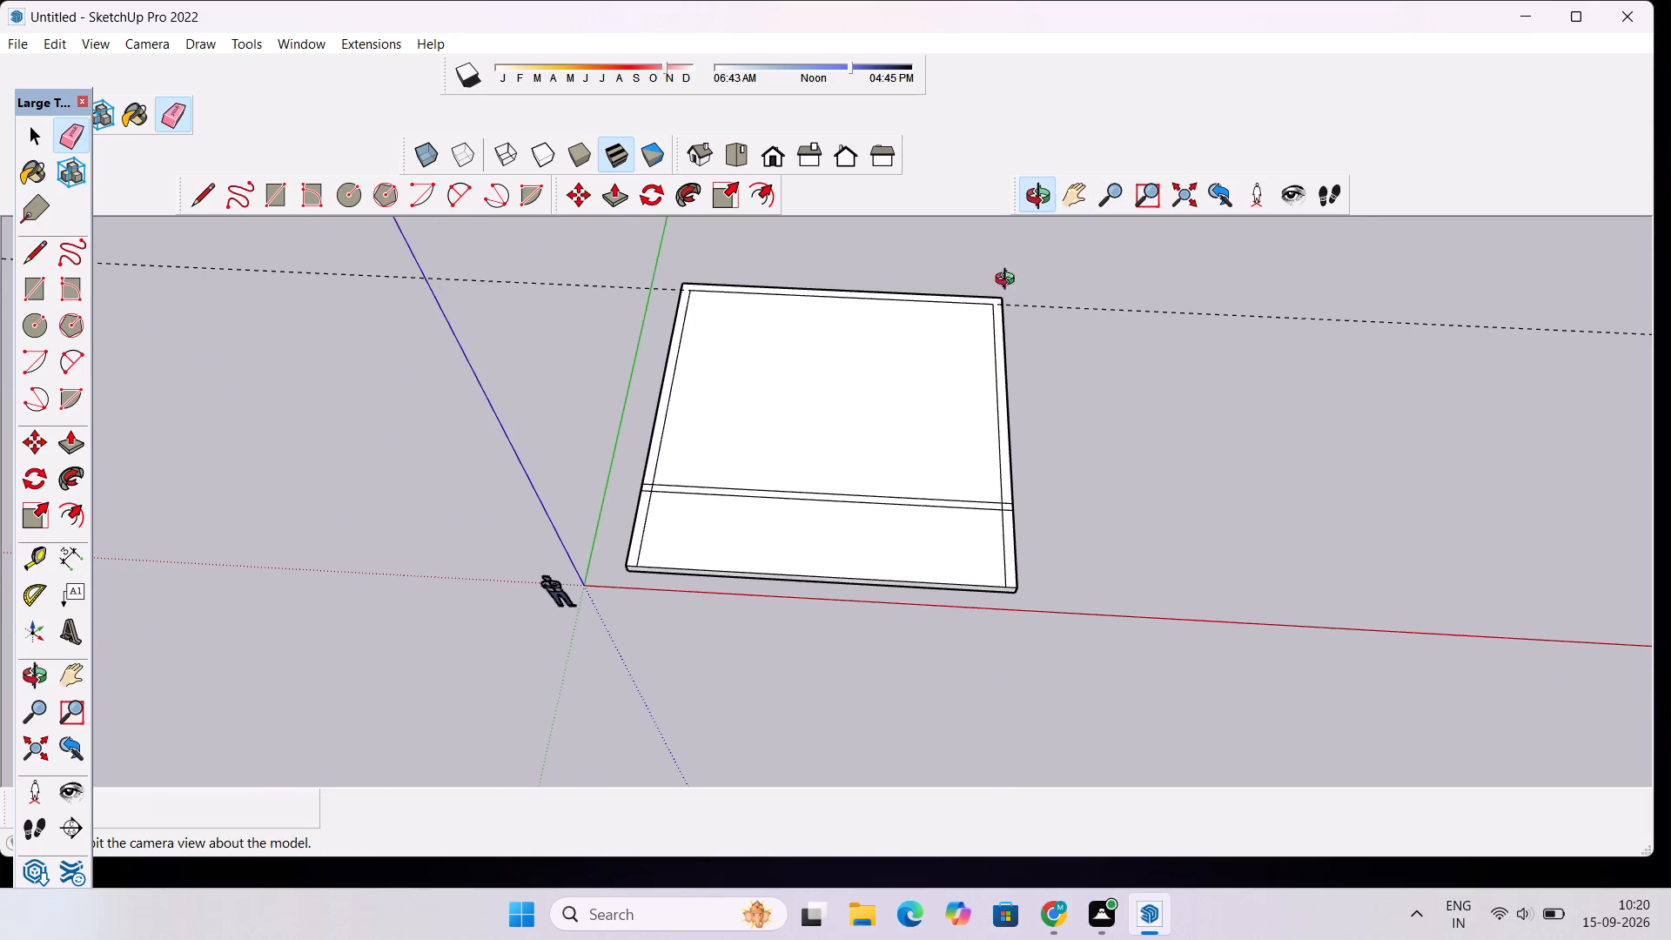
left_click_drag(756, 687, 768, 589)
scroll(753, 409, "up", 4)
scroll(714, 332, "up", 5)
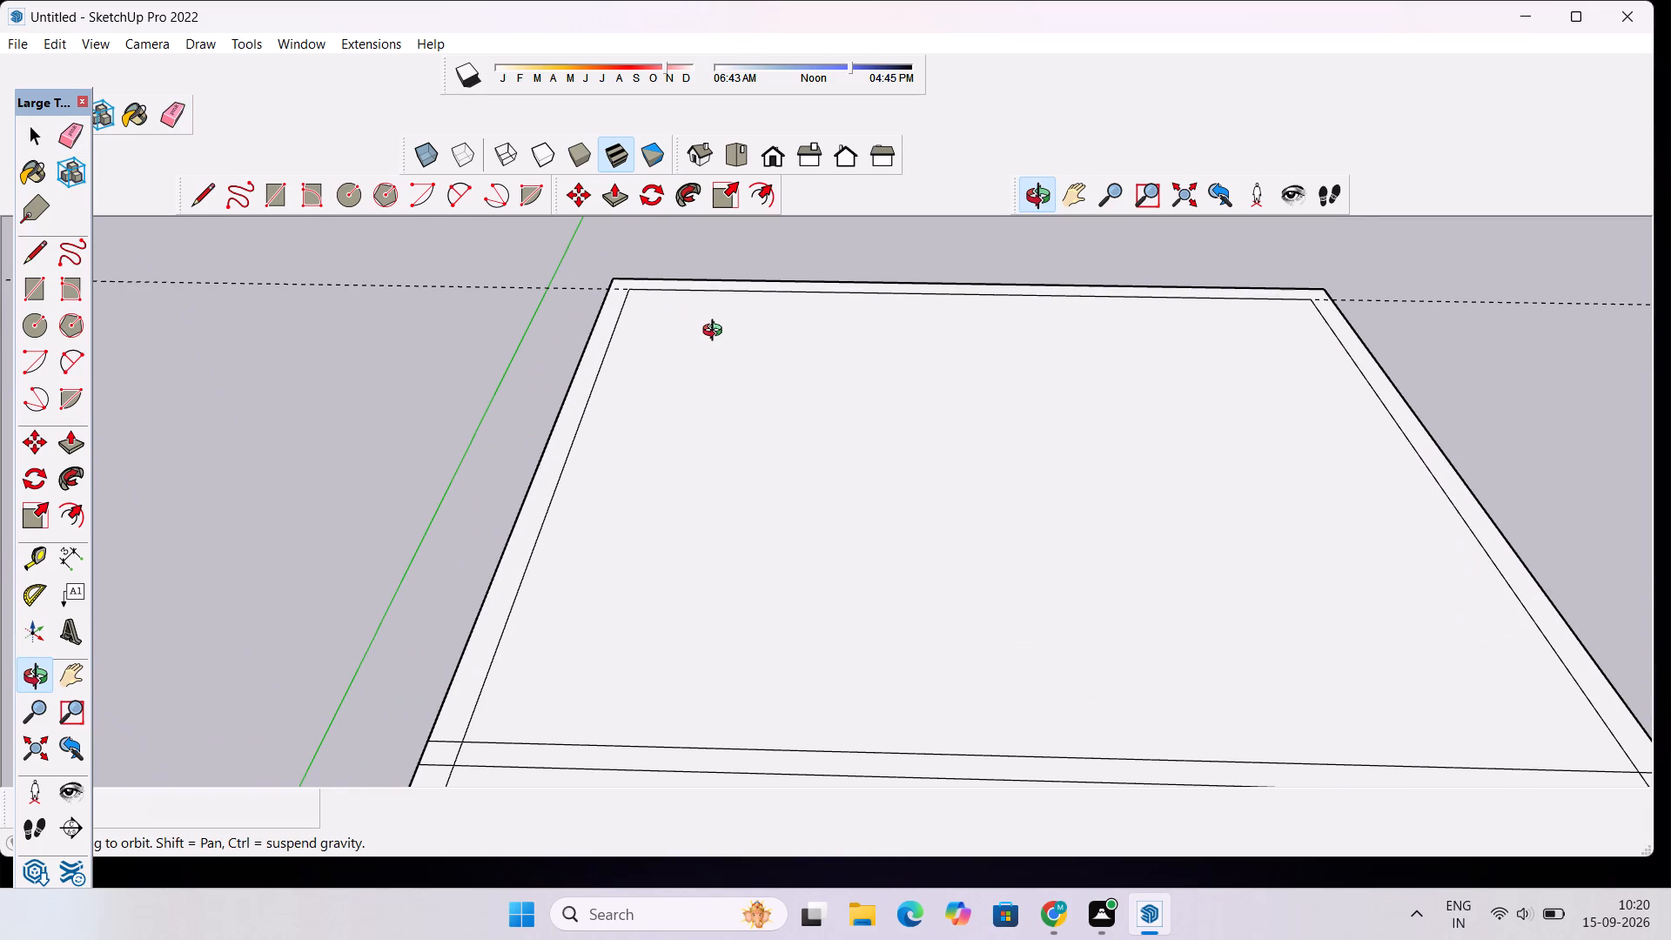
key("e")
left_click_drag(334, 258, 341, 287)
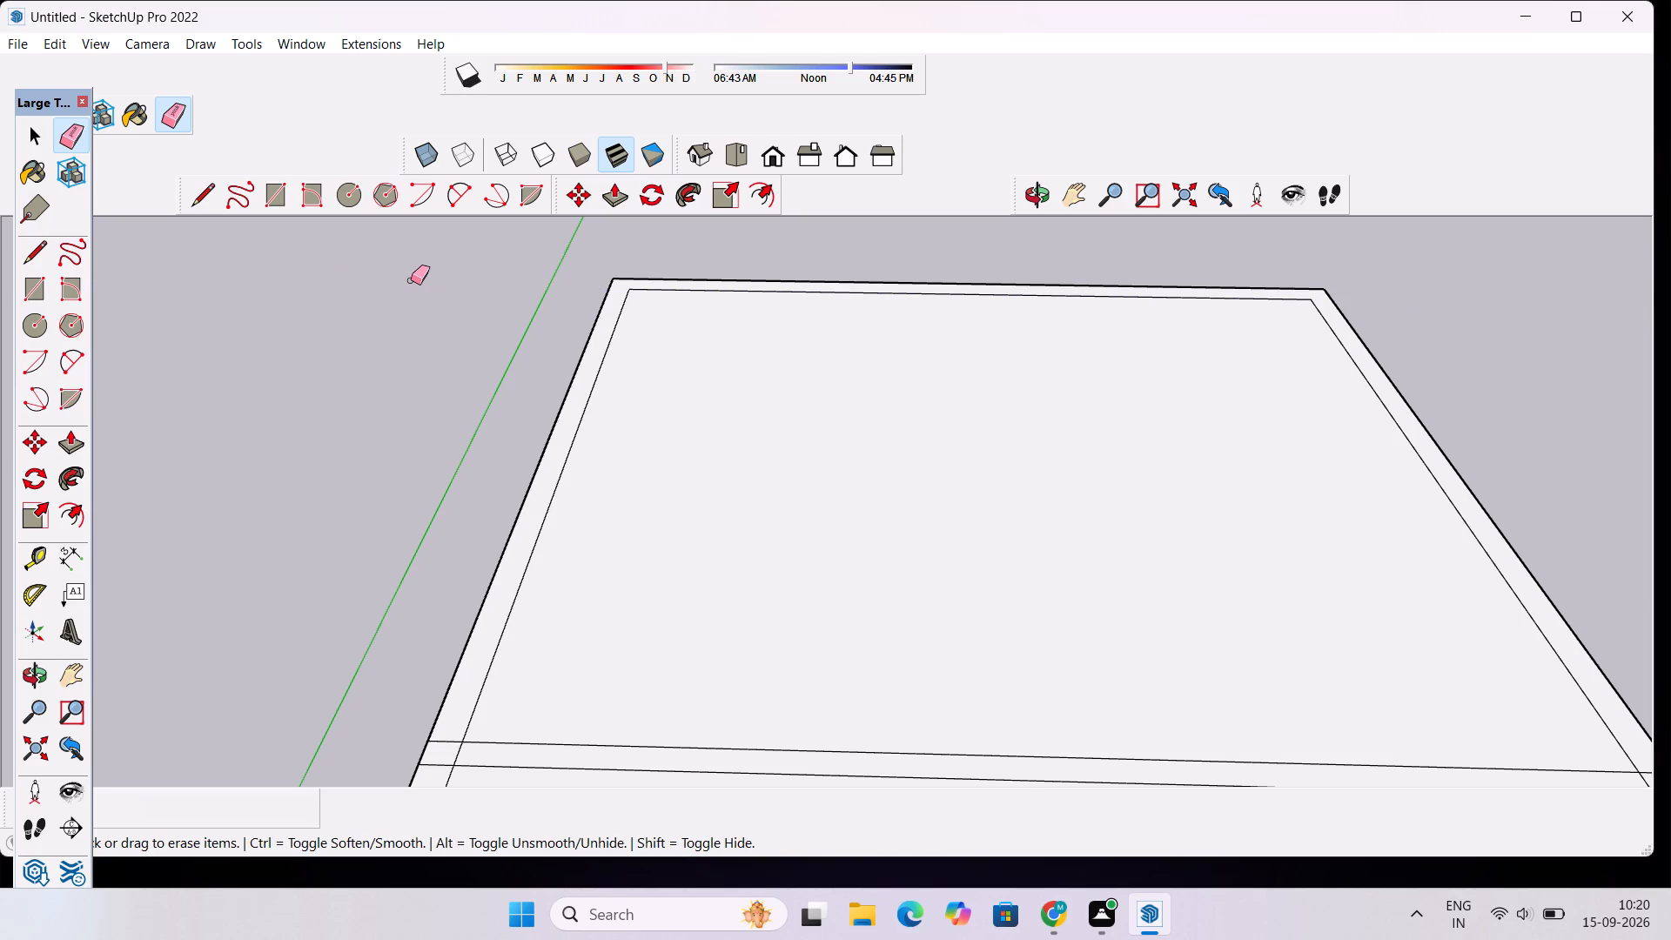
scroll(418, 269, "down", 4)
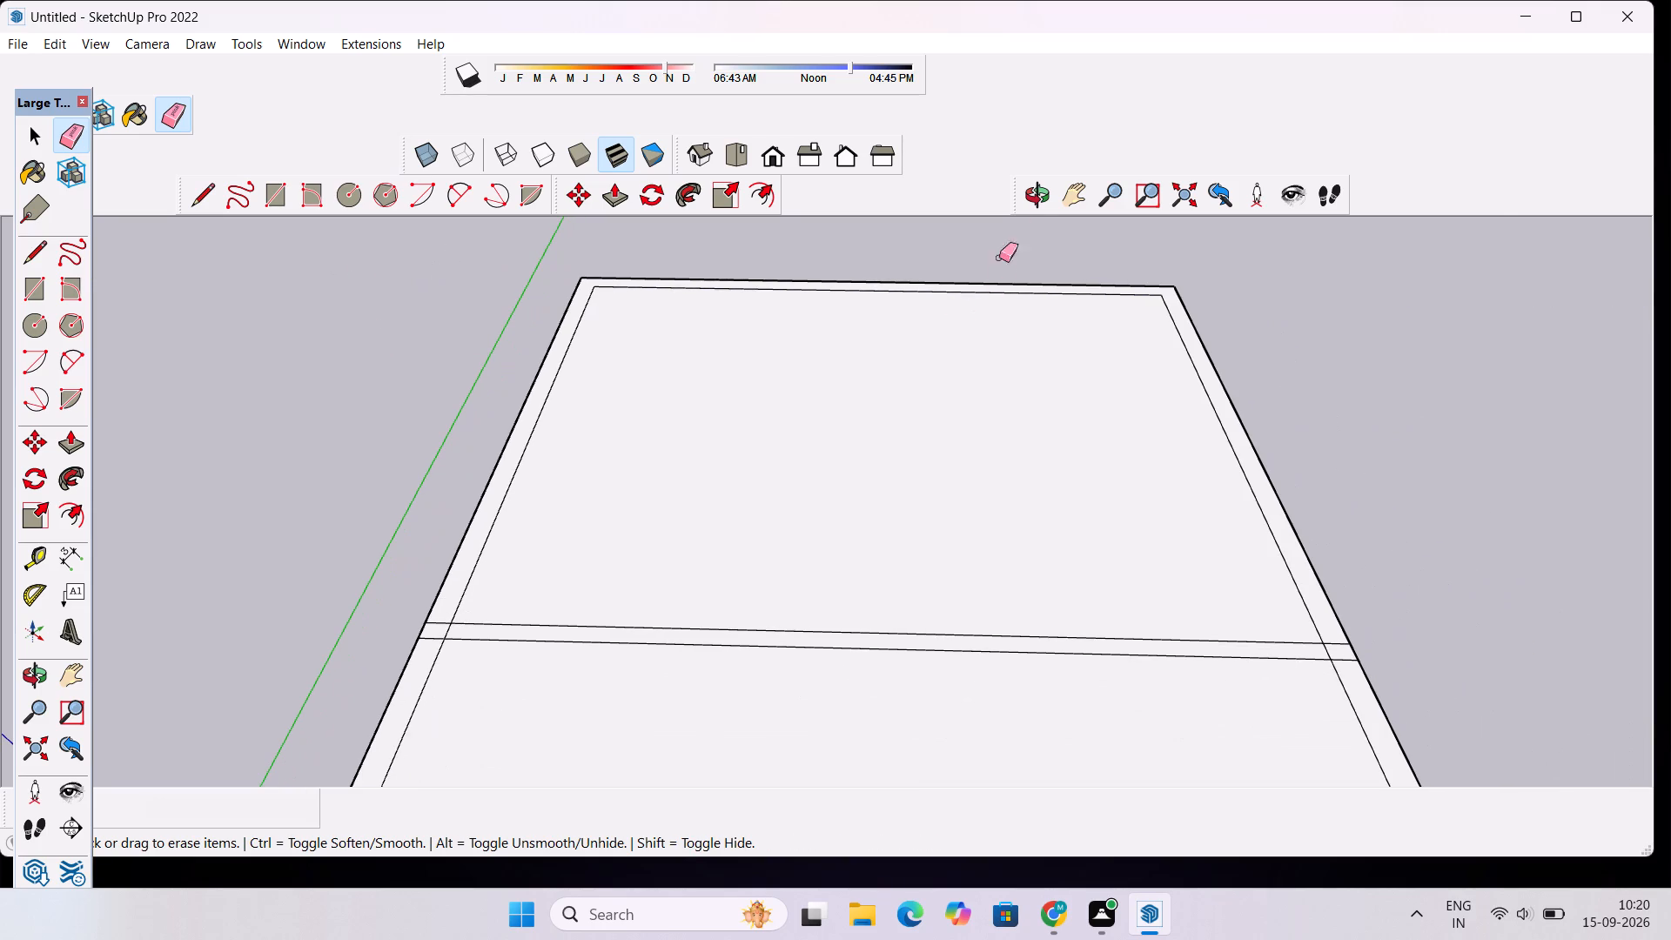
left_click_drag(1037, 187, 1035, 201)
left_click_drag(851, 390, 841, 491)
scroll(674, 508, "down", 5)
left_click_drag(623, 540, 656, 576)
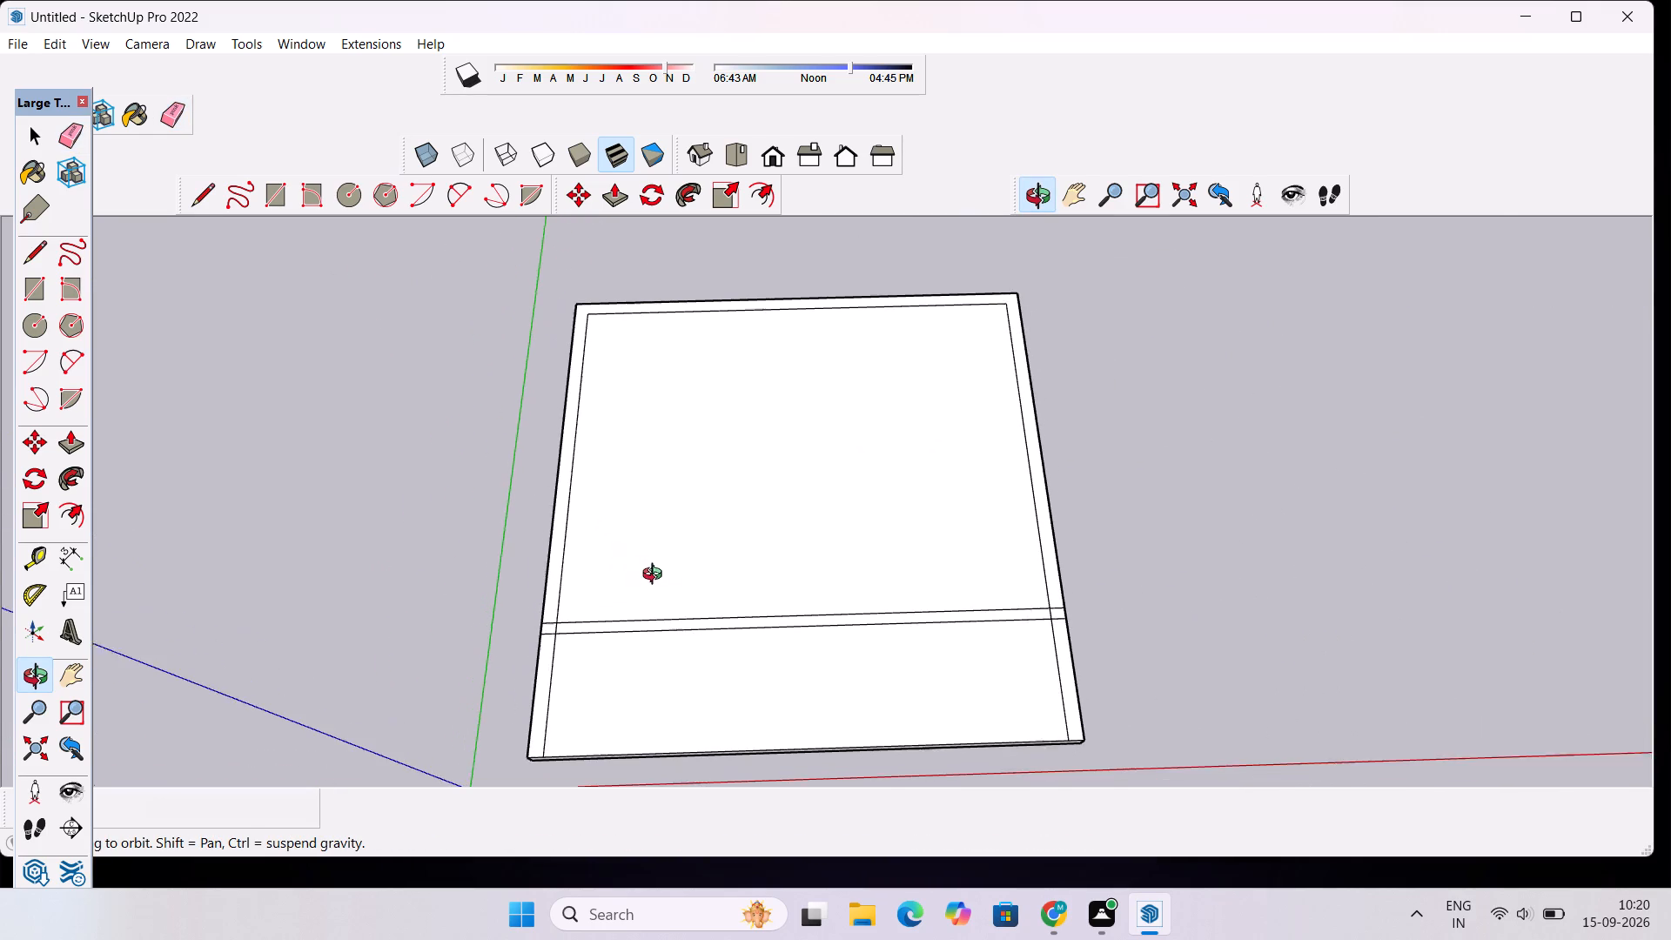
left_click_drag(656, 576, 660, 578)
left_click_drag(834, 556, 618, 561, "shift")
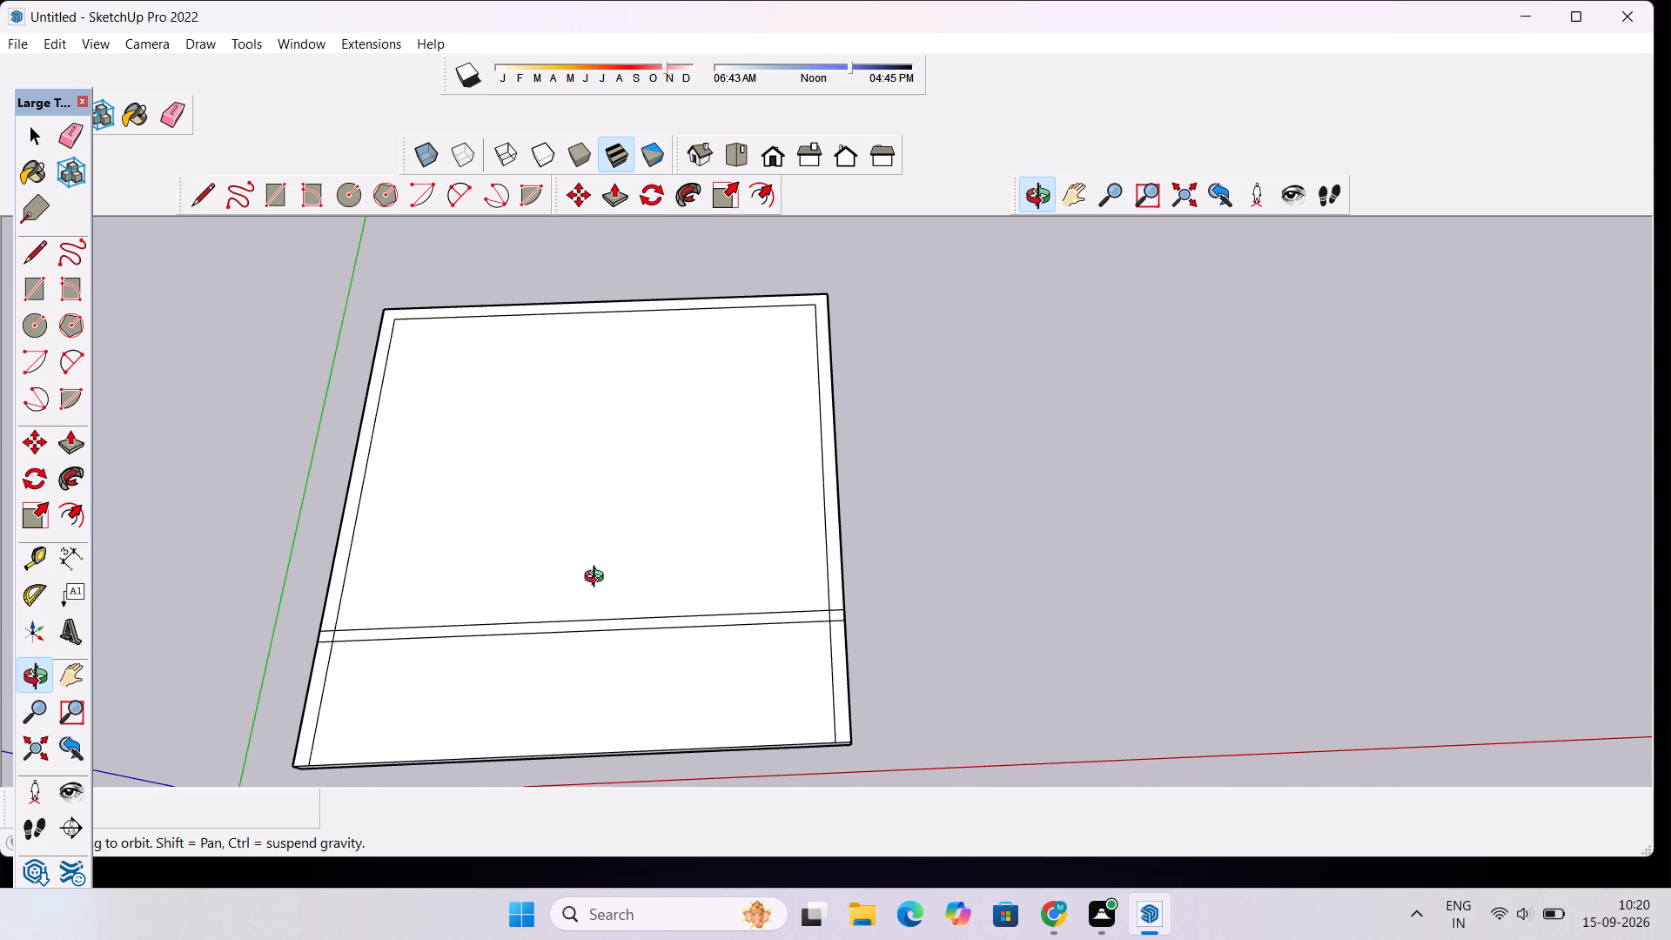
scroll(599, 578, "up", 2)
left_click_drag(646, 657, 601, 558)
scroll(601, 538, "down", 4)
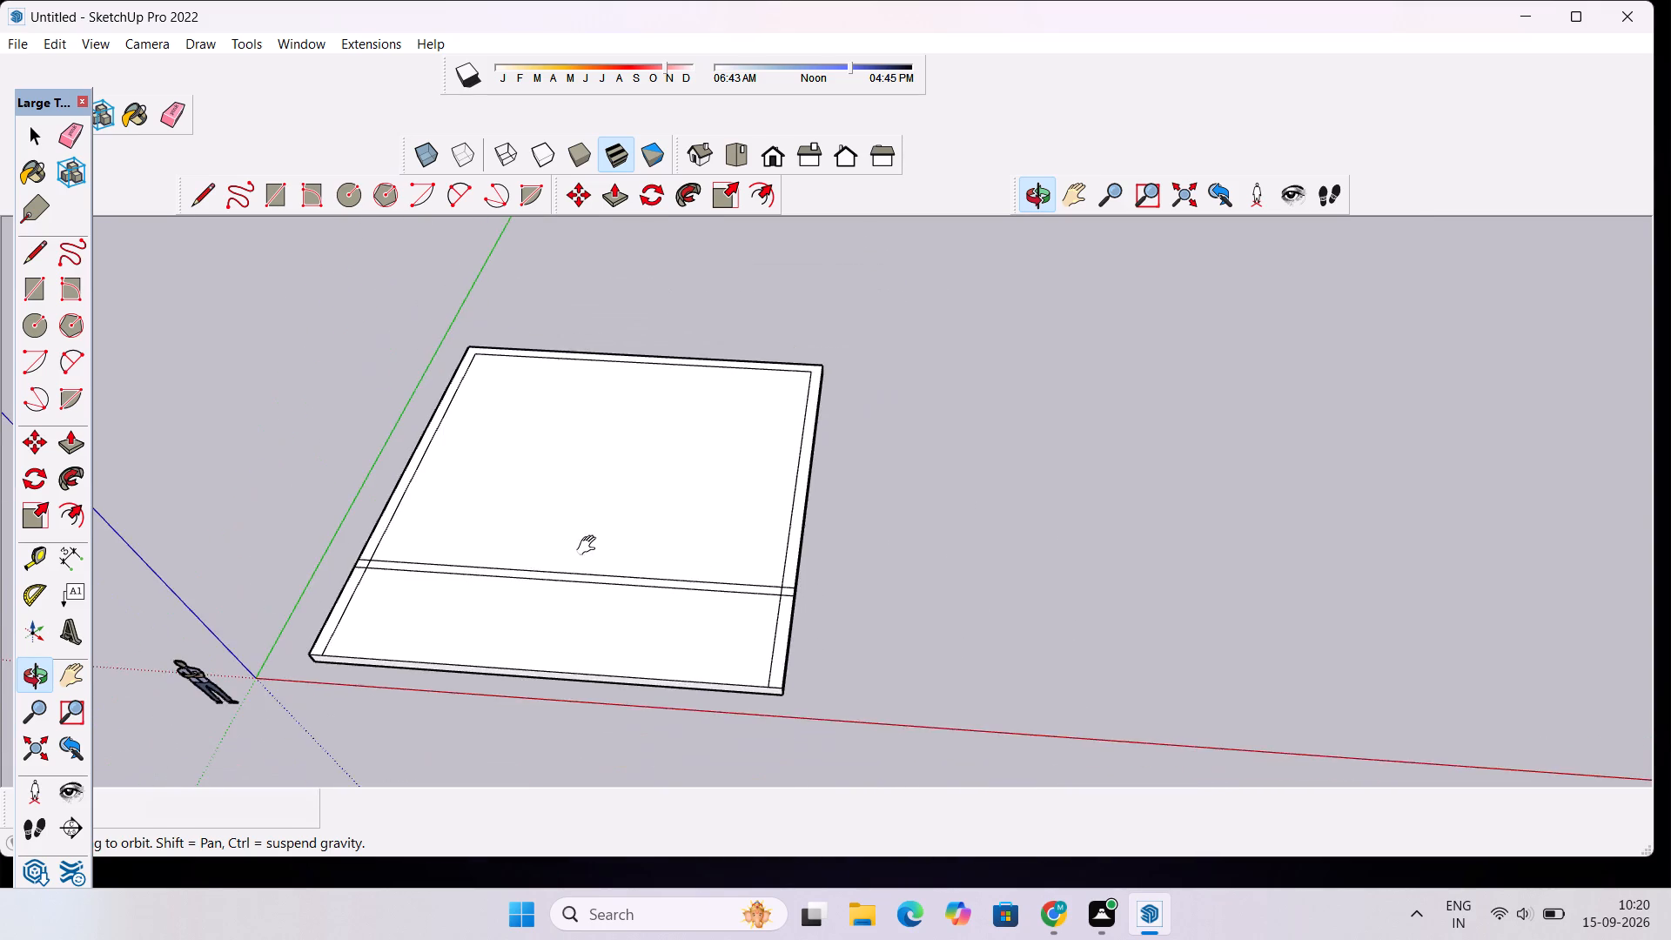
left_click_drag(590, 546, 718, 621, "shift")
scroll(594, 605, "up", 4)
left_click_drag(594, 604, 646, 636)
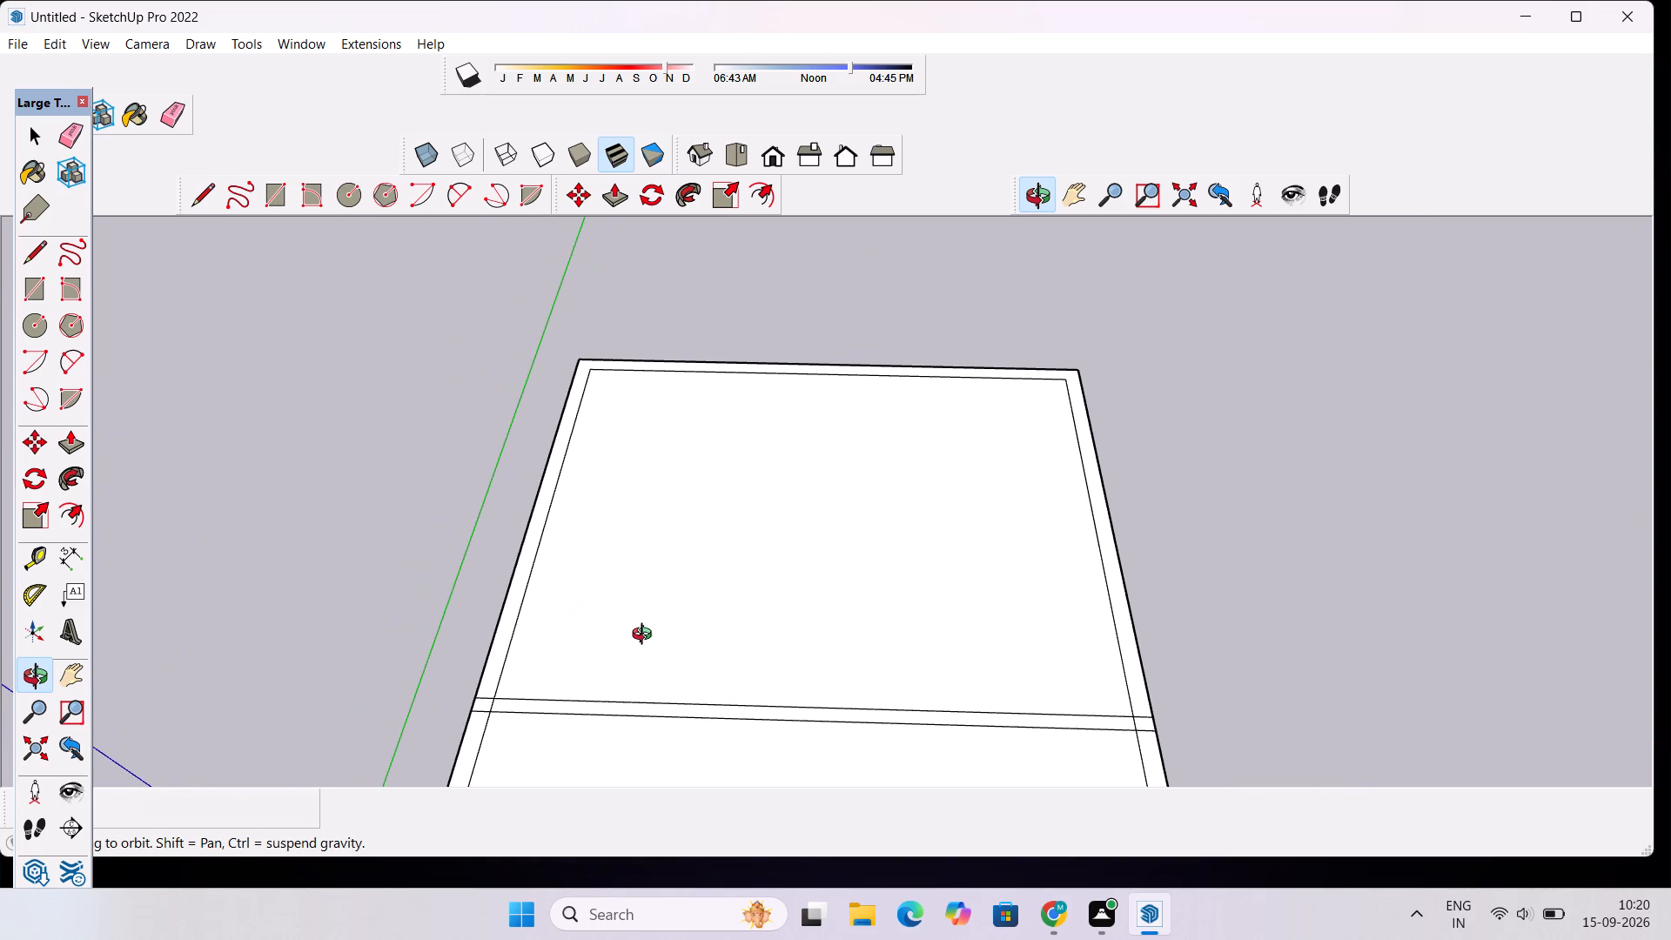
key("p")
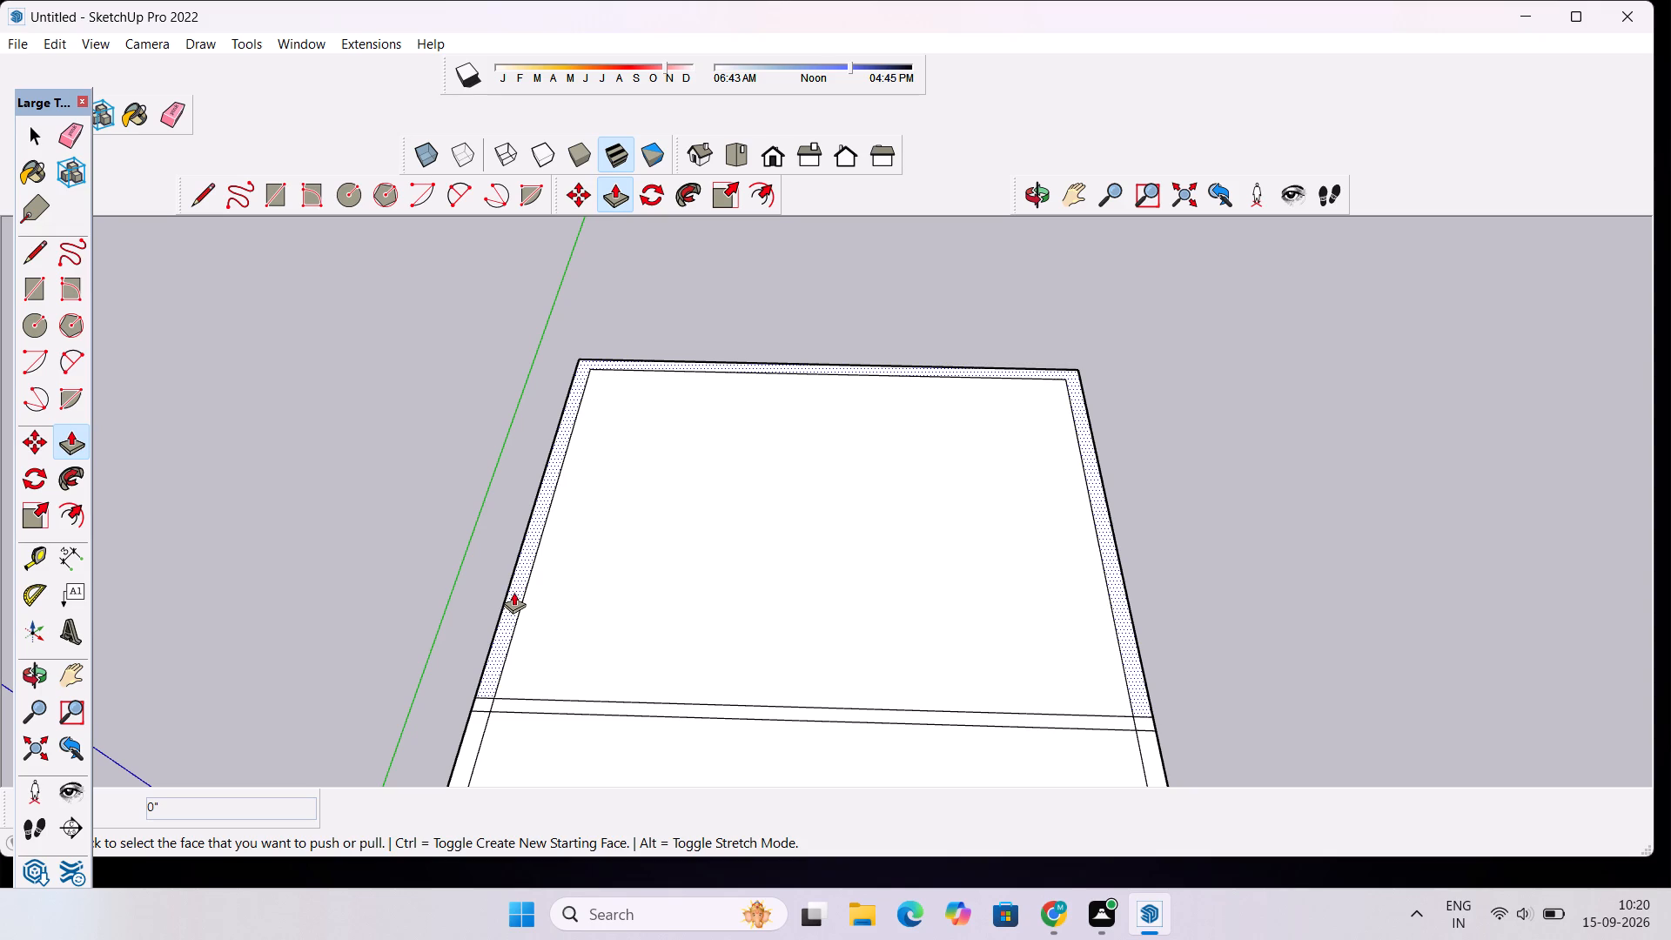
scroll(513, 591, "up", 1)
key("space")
Erase the short segments separating the side wall strips from the 9" cross strip at both corners, joining them into one wall outline.
type("e")
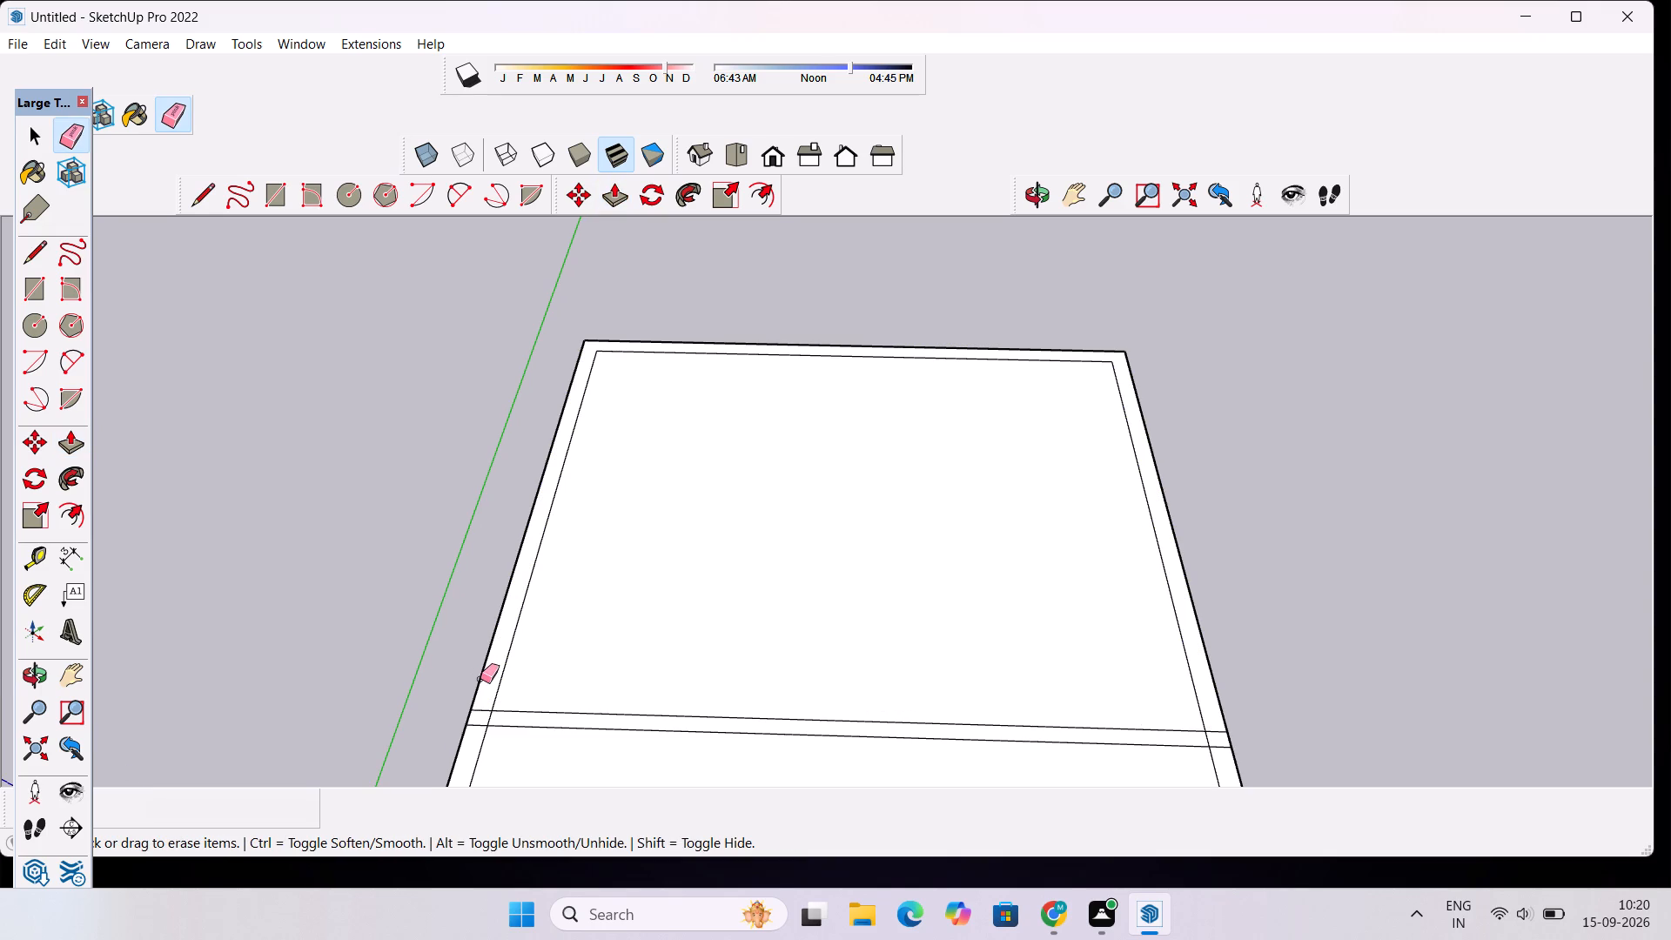
scroll(515, 735, "up", 7)
left_click_drag(458, 671, 457, 681)
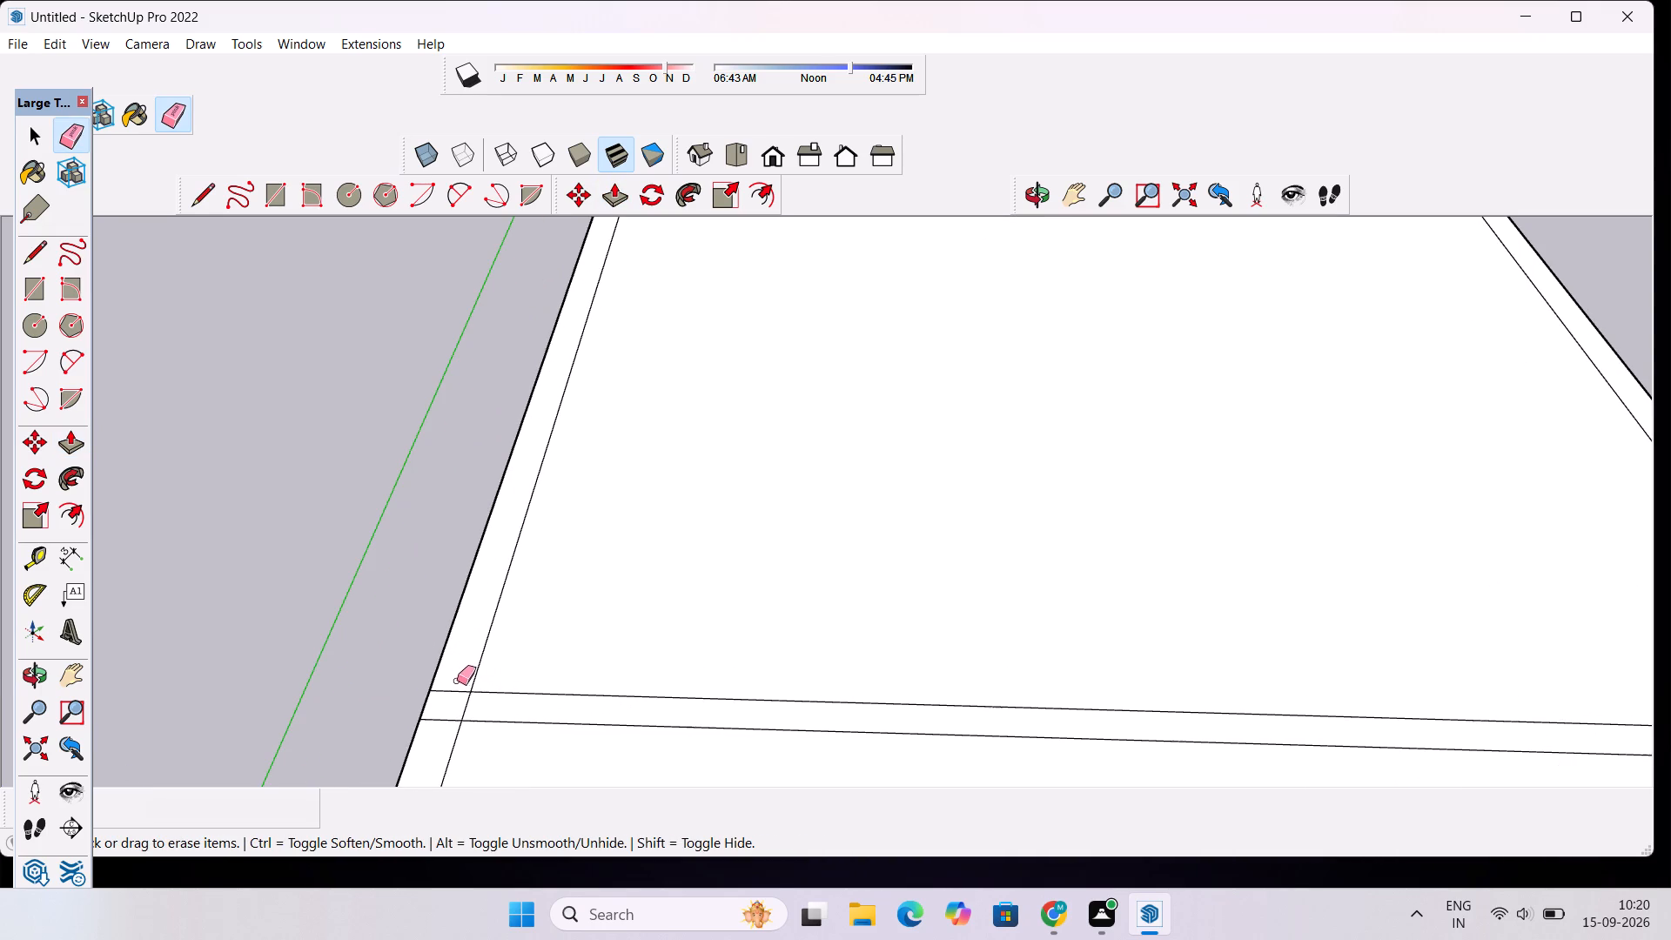
left_click_drag(457, 681, 453, 690)
left_click_drag(453, 693, 474, 708)
scroll(363, 612, "down", 9)
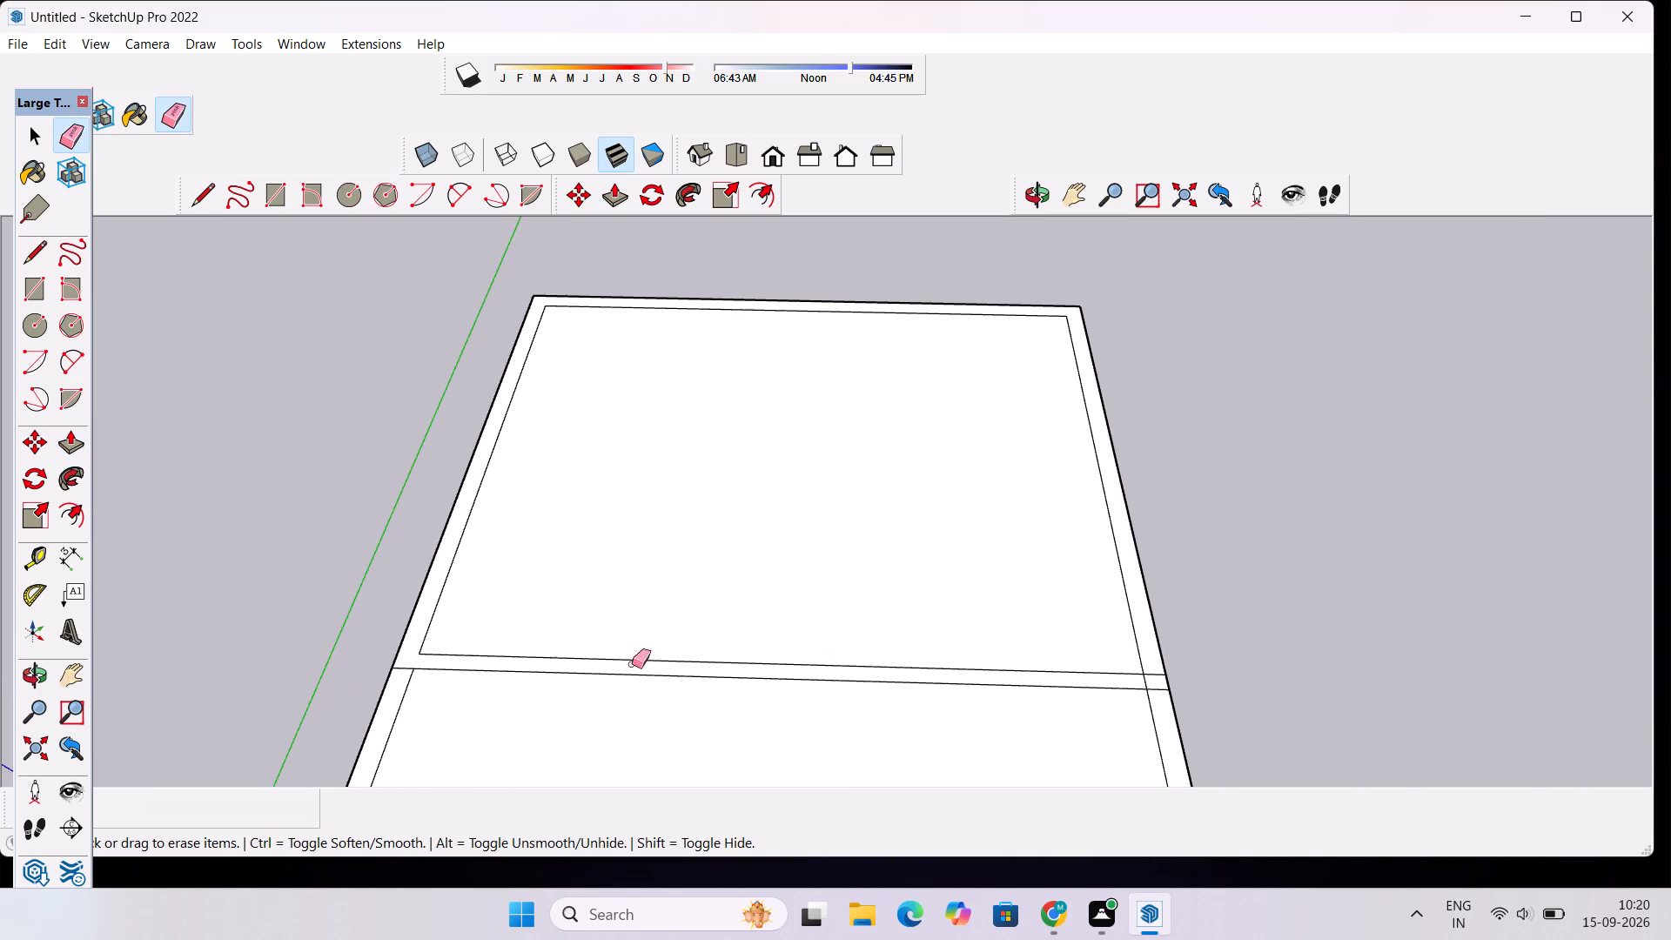
scroll(1184, 675, "up", 10)
left_click_drag(1131, 653, 1124, 689)
left_click_drag(1124, 689, 1077, 693)
scroll(1121, 686, "down", 5)
Push/Pull the continuous wall outline face up 27'.
key("space")
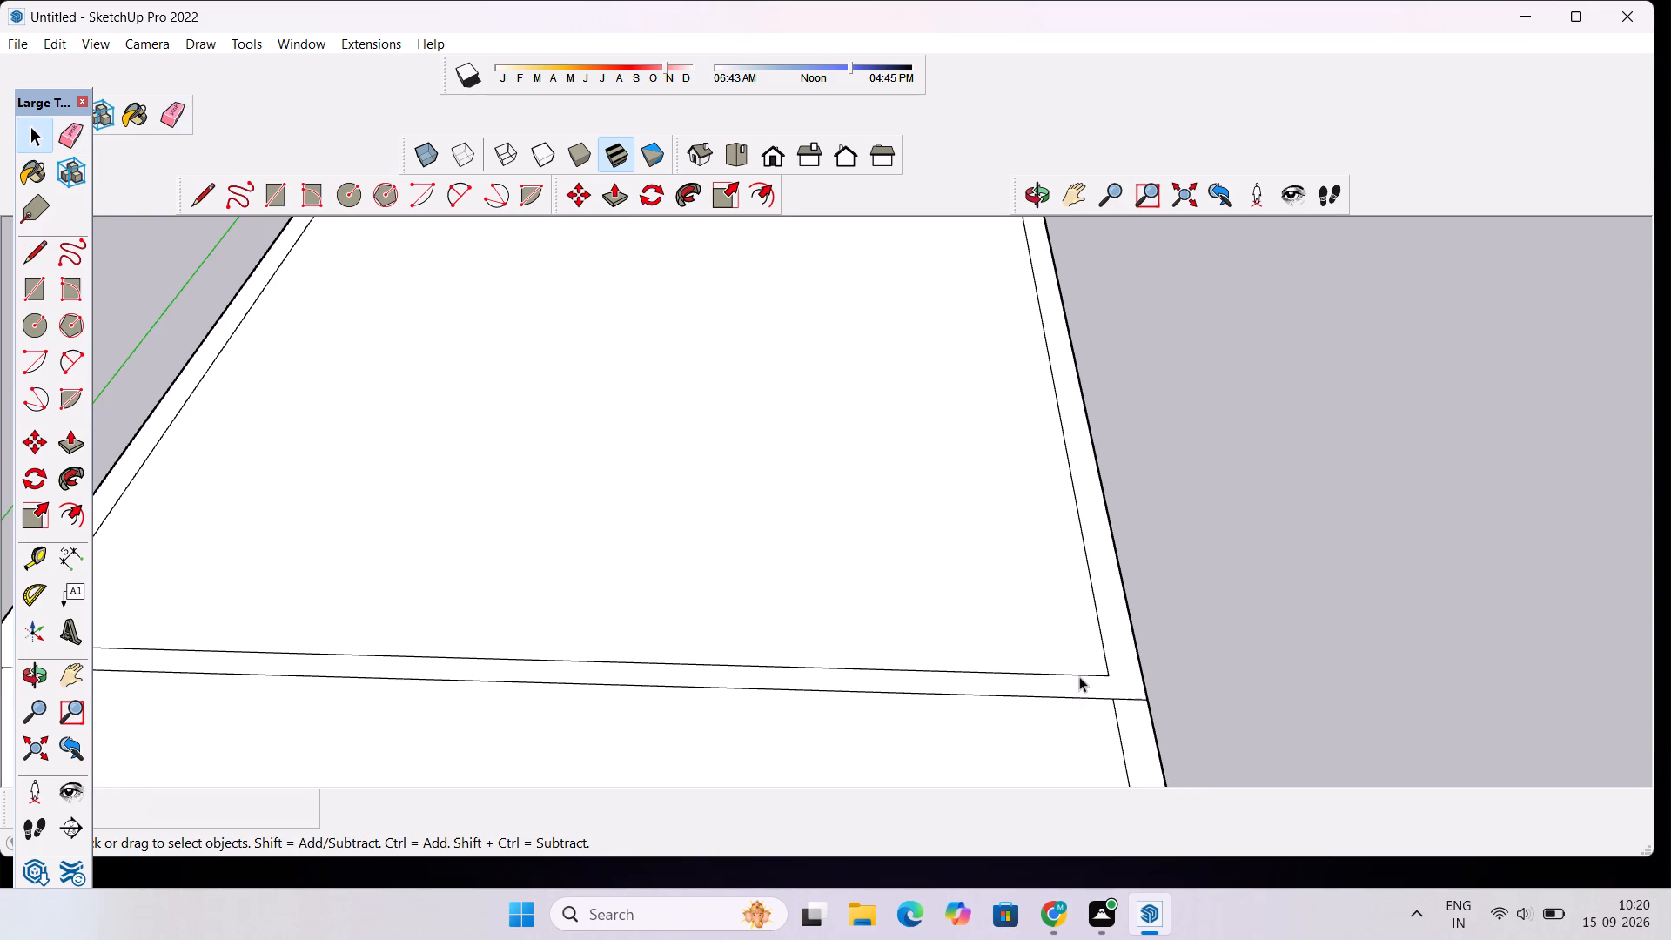
left_click(1121, 681)
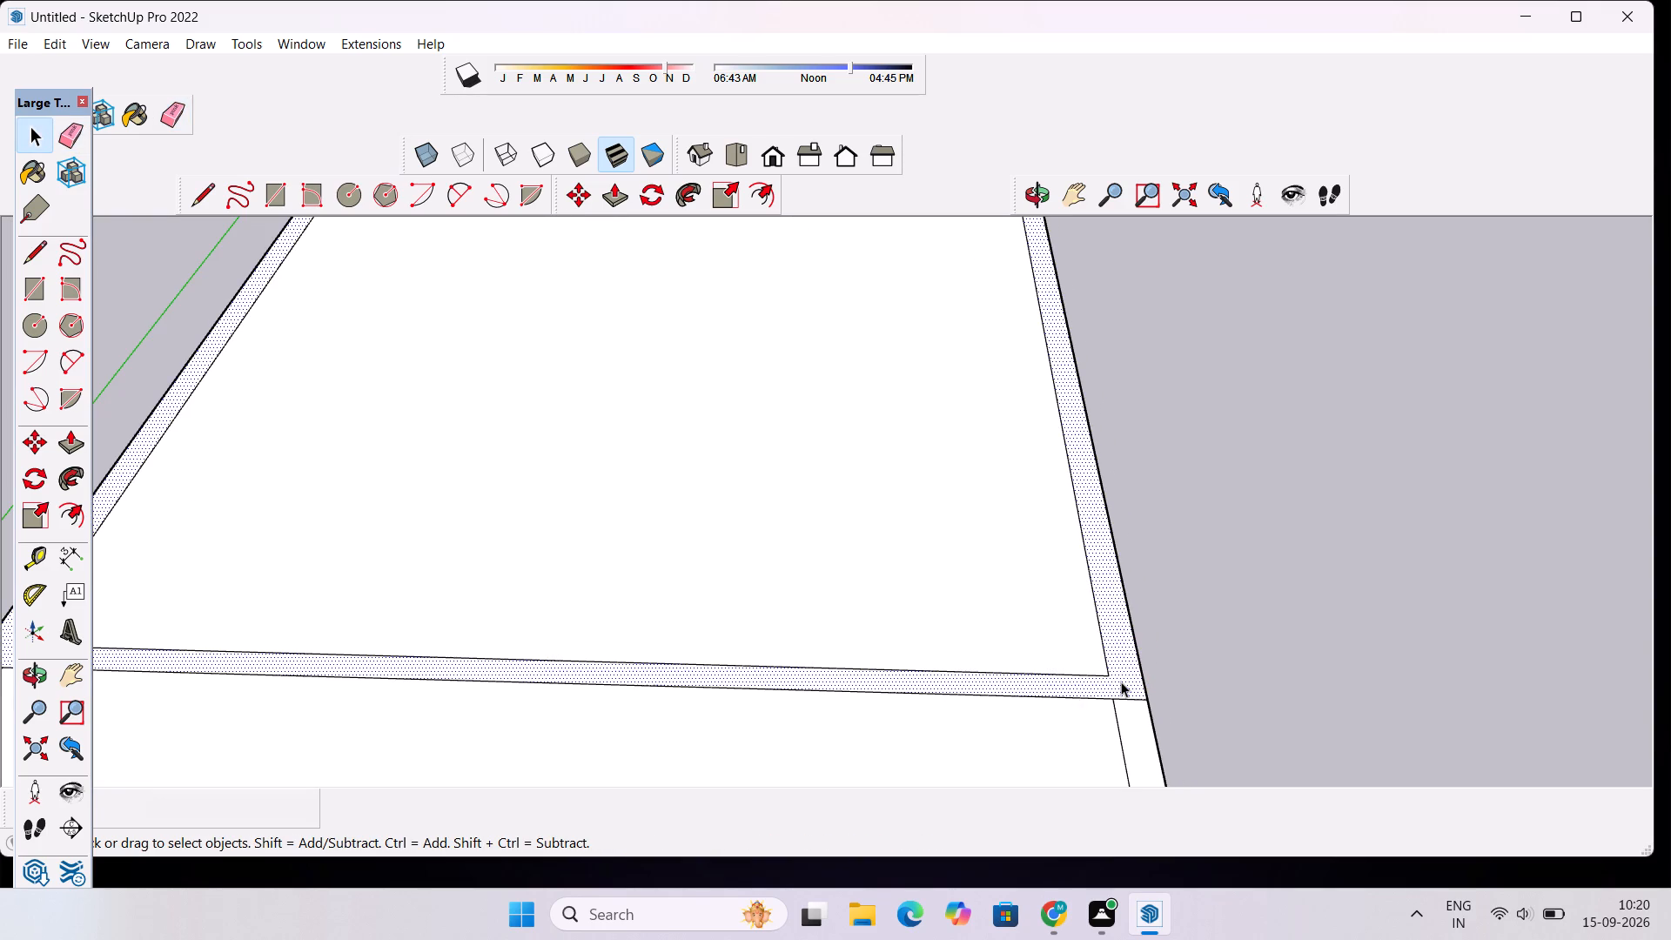
key("p")
left_click(1121, 682)
scroll(1129, 640, "down", 6)
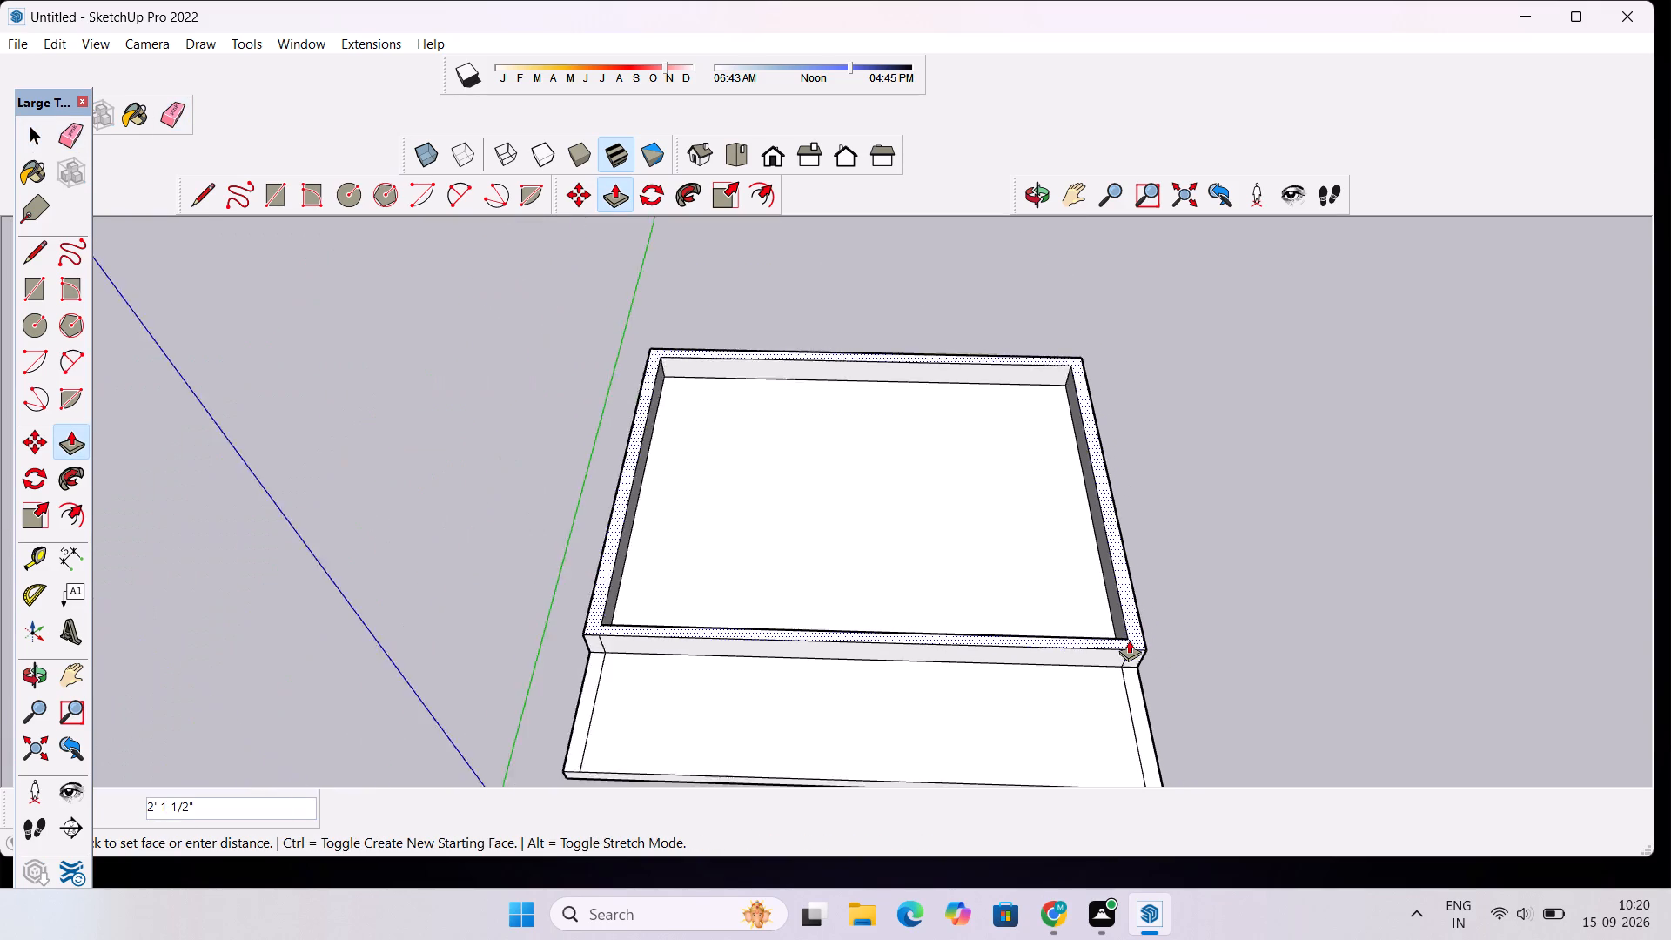
scroll(1129, 640, "down", 11)
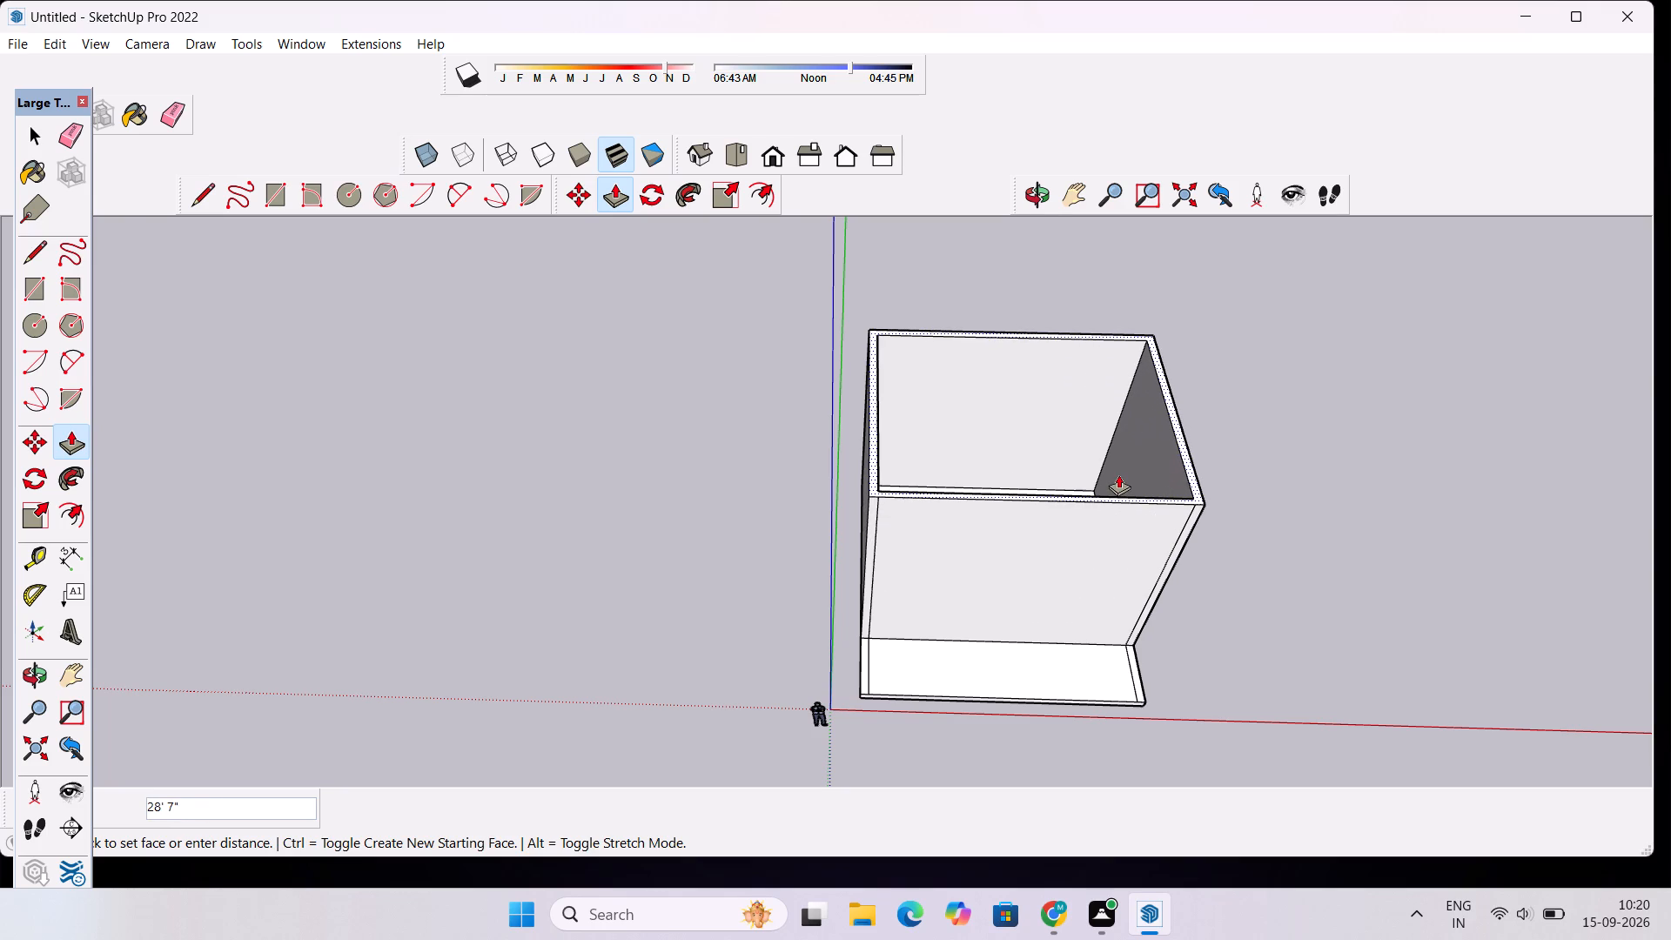
type("27")
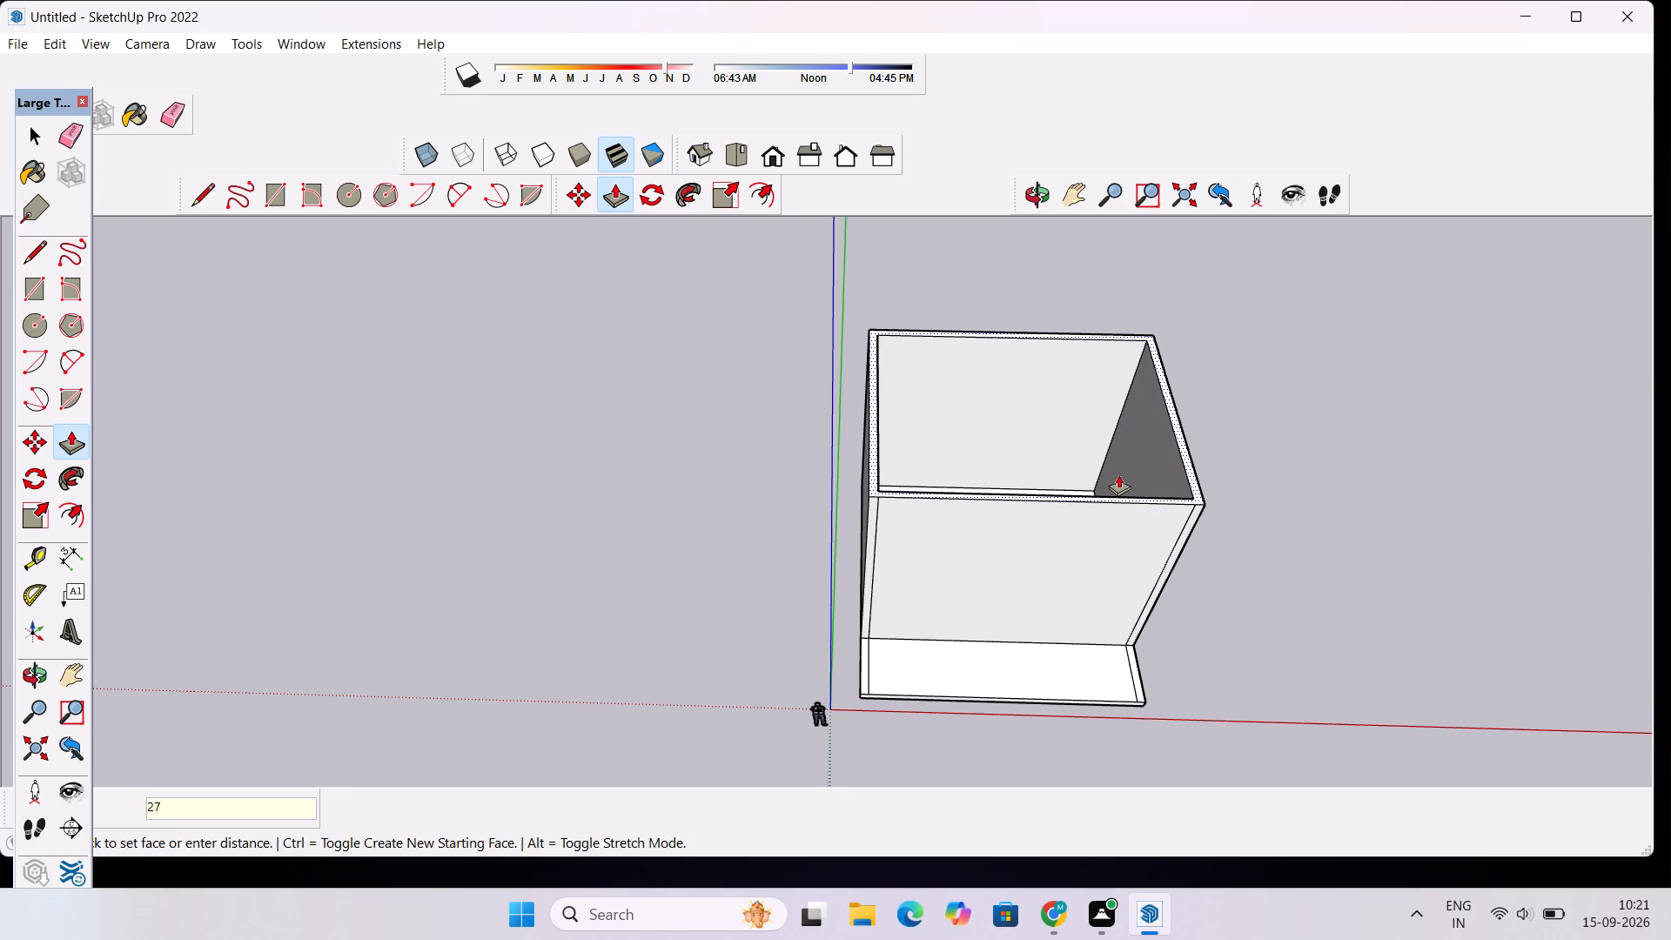
key("apostrophe")
key("Return")
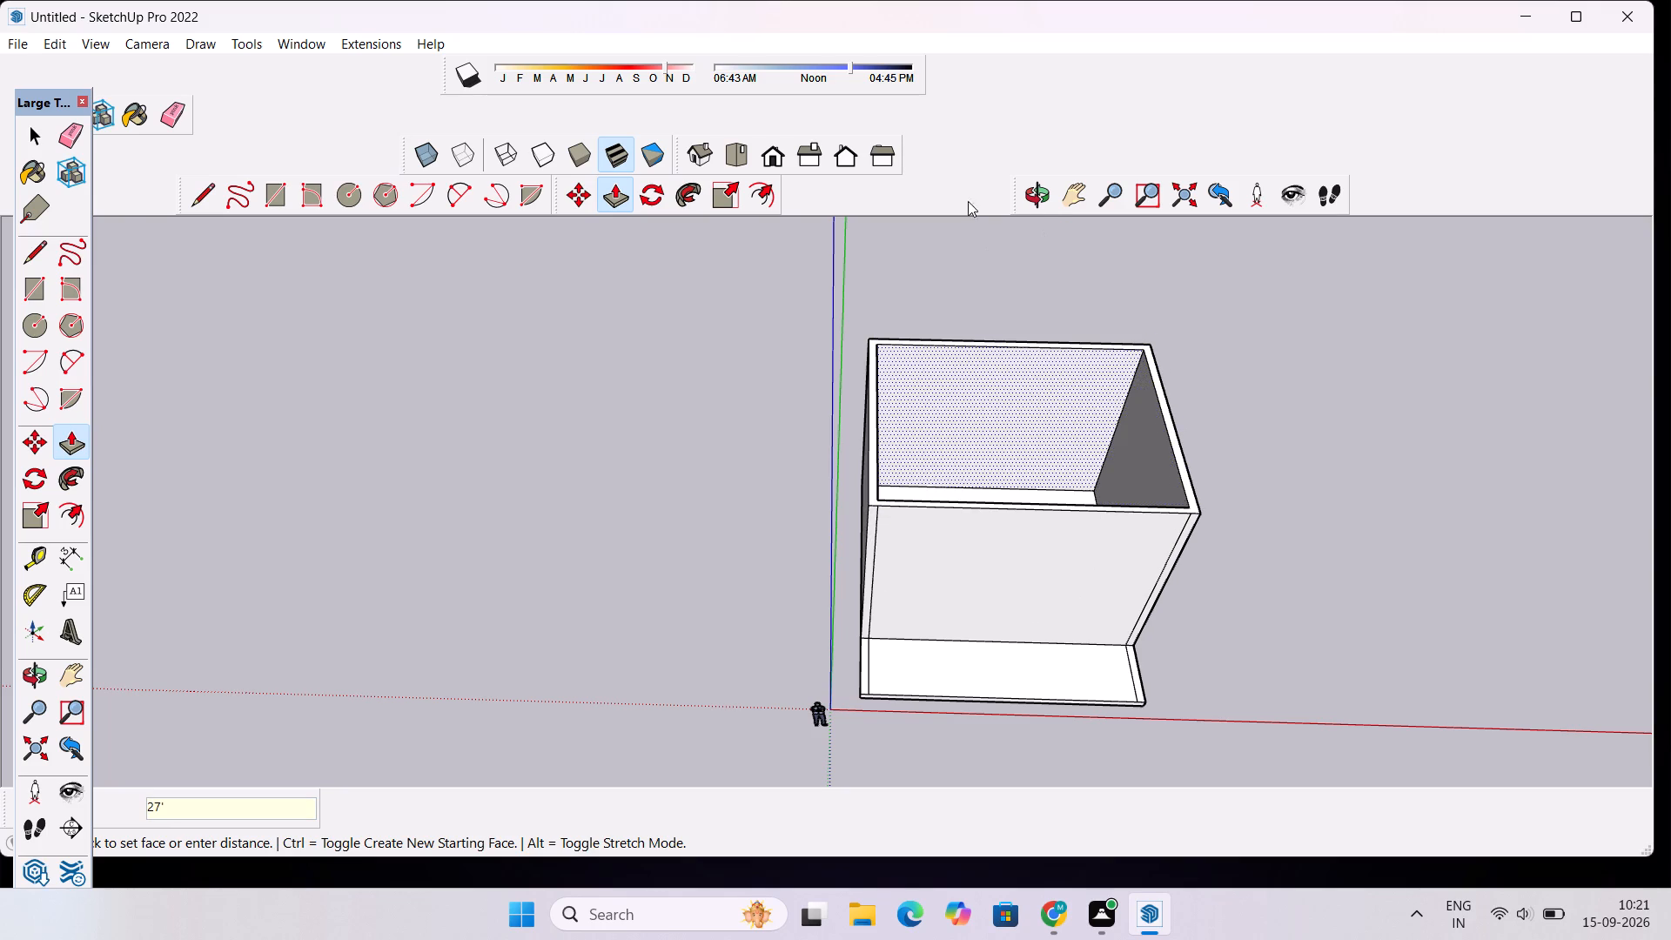
Examine the raised walls and the exposed slab strip beside the red axis from several angles.
left_click(1046, 194)
left_click_drag(1074, 419, 1057, 236)
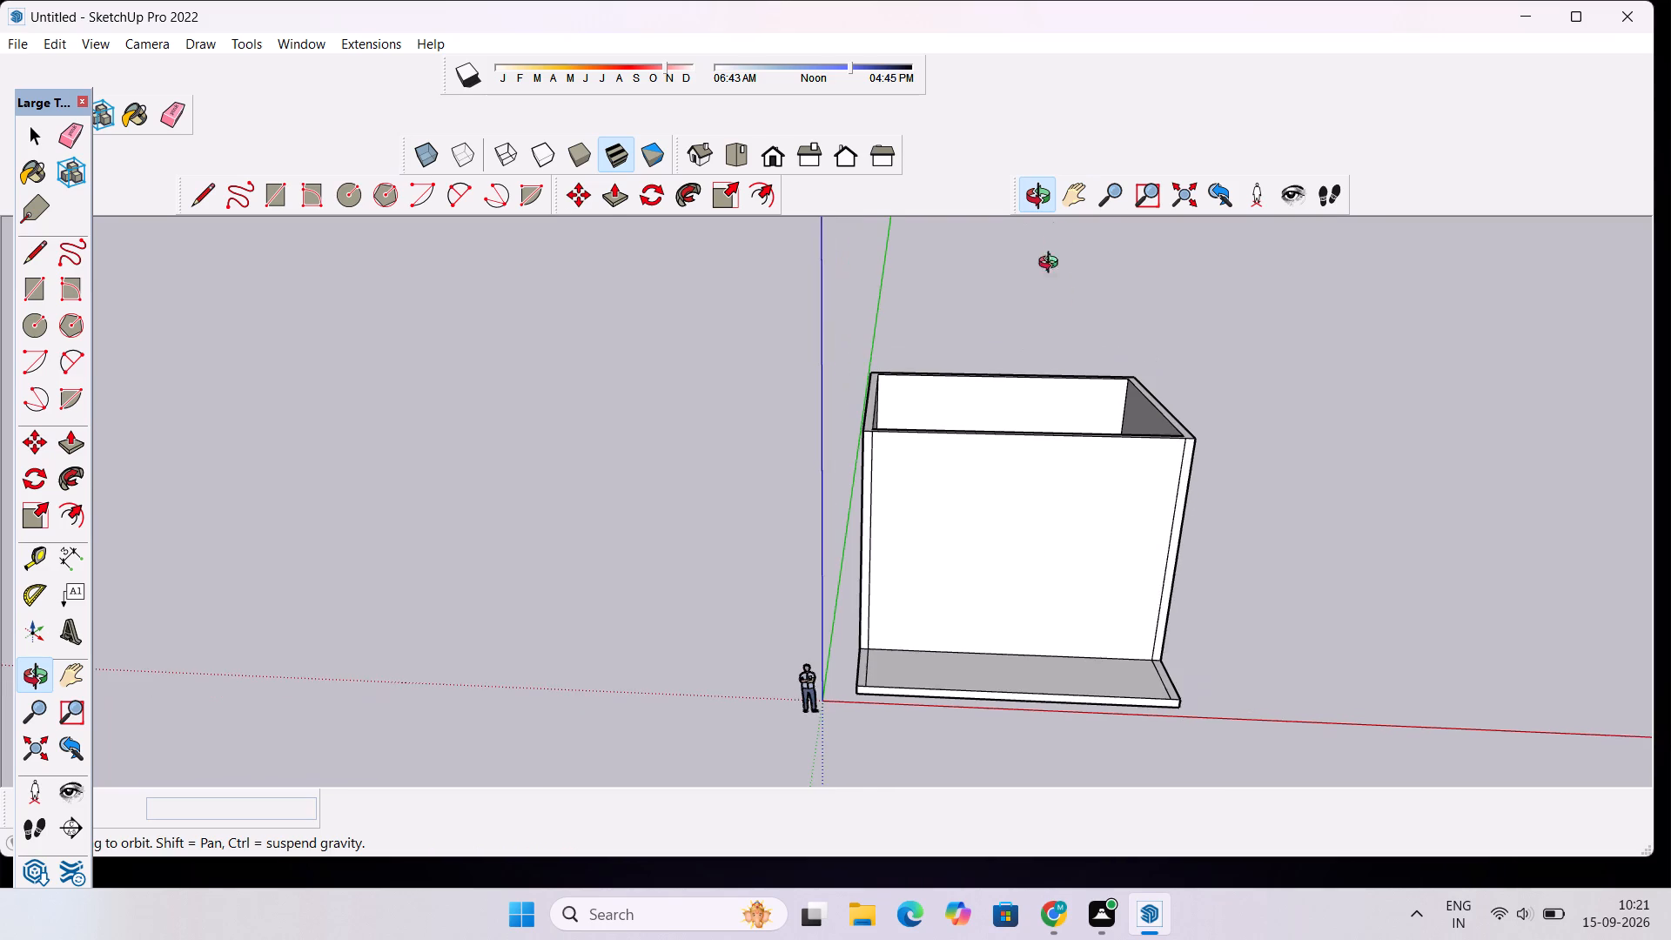
scroll(1010, 445, "down", 5)
left_click_drag(1075, 552, 1028, 443)
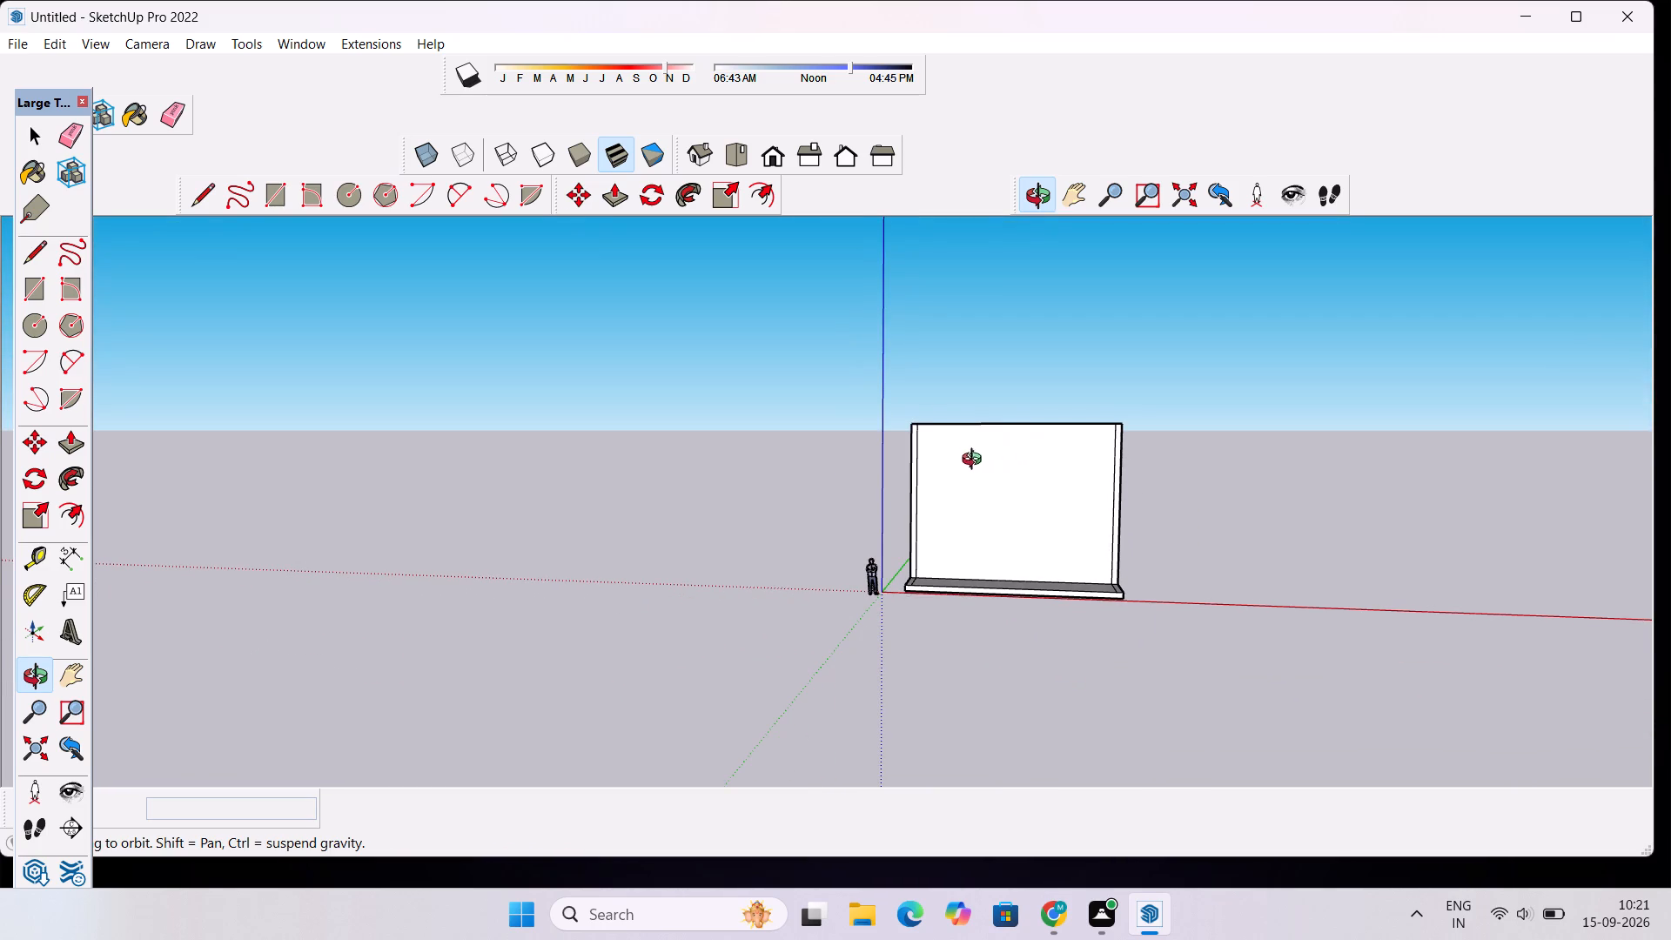
scroll(923, 468, "down", 2)
left_click_drag(921, 471, 1178, 533)
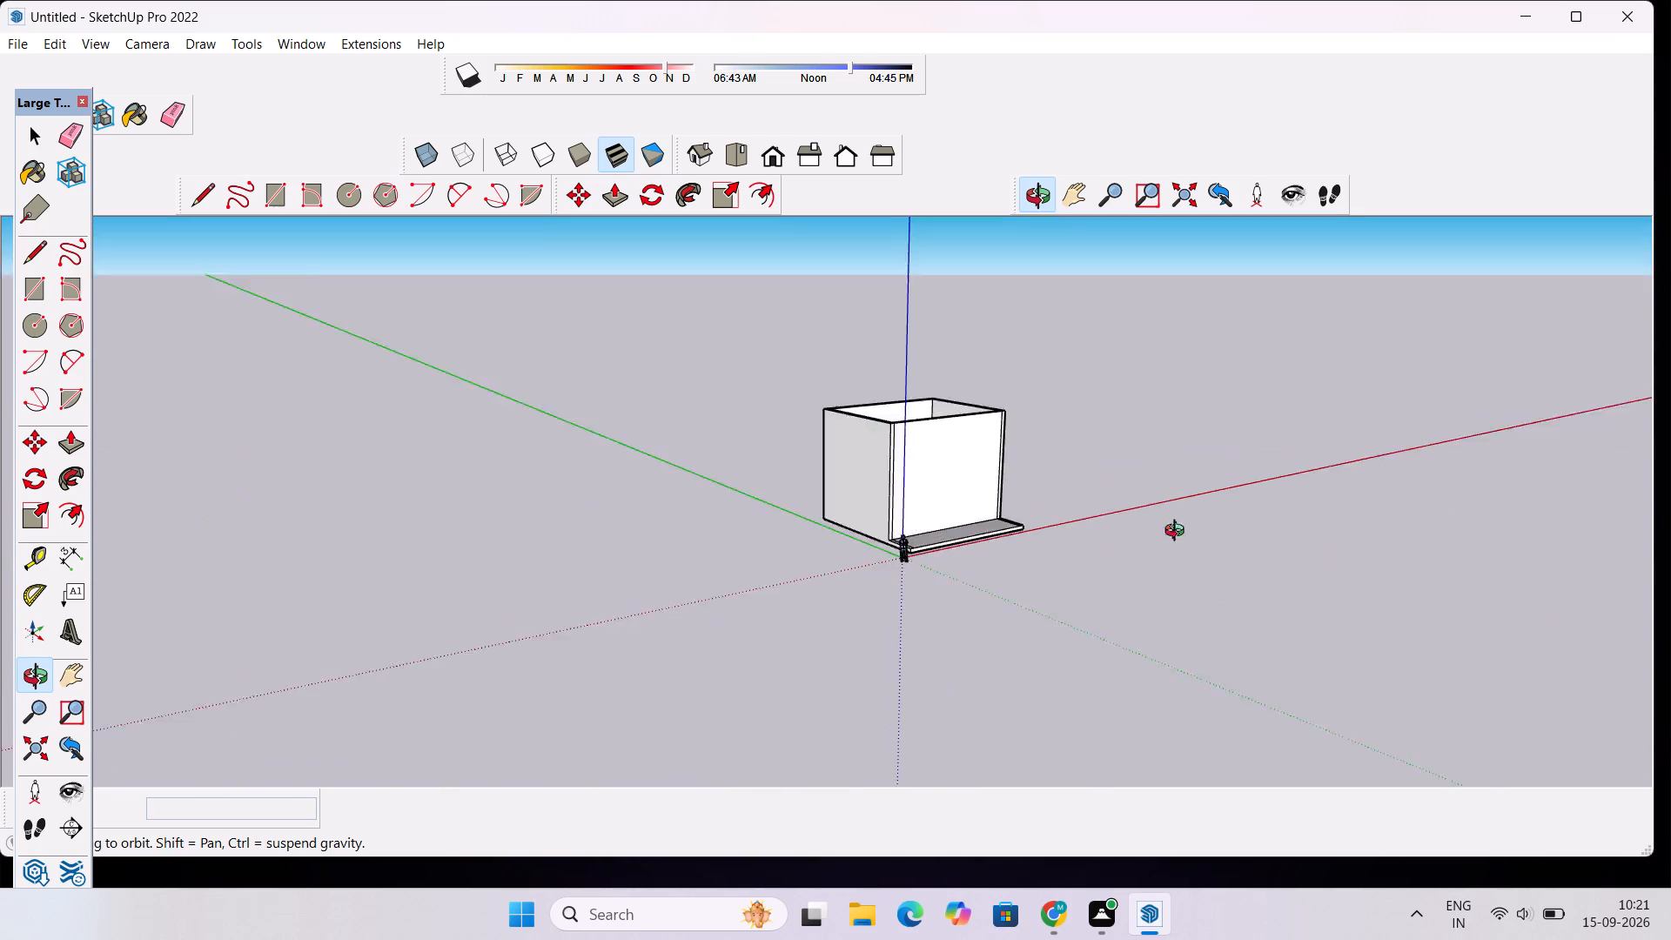
left_click_drag(1178, 533, 872, 624)
scroll(954, 573, "down", 4)
left_click_drag(952, 618, 1025, 458)
scroll(1001, 492, "up", 5)
left_click_drag(991, 531, 991, 612, "shift")
scroll(997, 567, "down", 3)
left_click_drag(997, 567, 993, 717)
scroll(1030, 662, "up", 5)
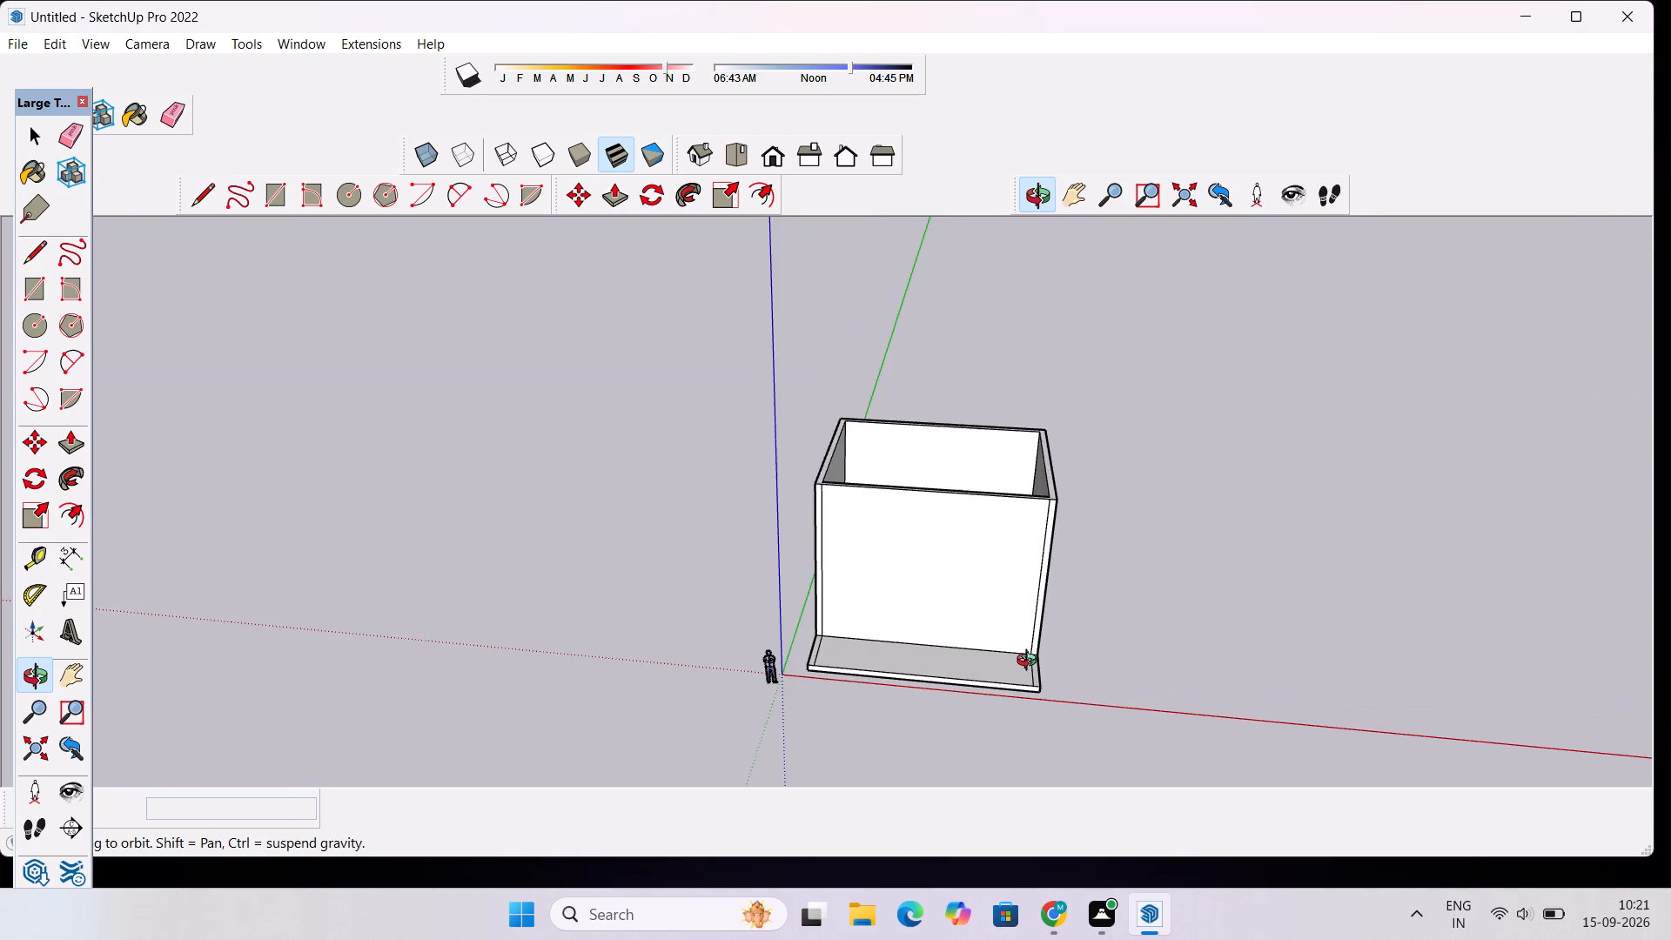
scroll(903, 671, "up", 3)
left_click_drag(890, 681, 1046, 566)
scroll(1059, 549, "up", 5)
left_click_drag(1111, 547, 990, 594, "shift")
scroll(989, 588, "down", 2)
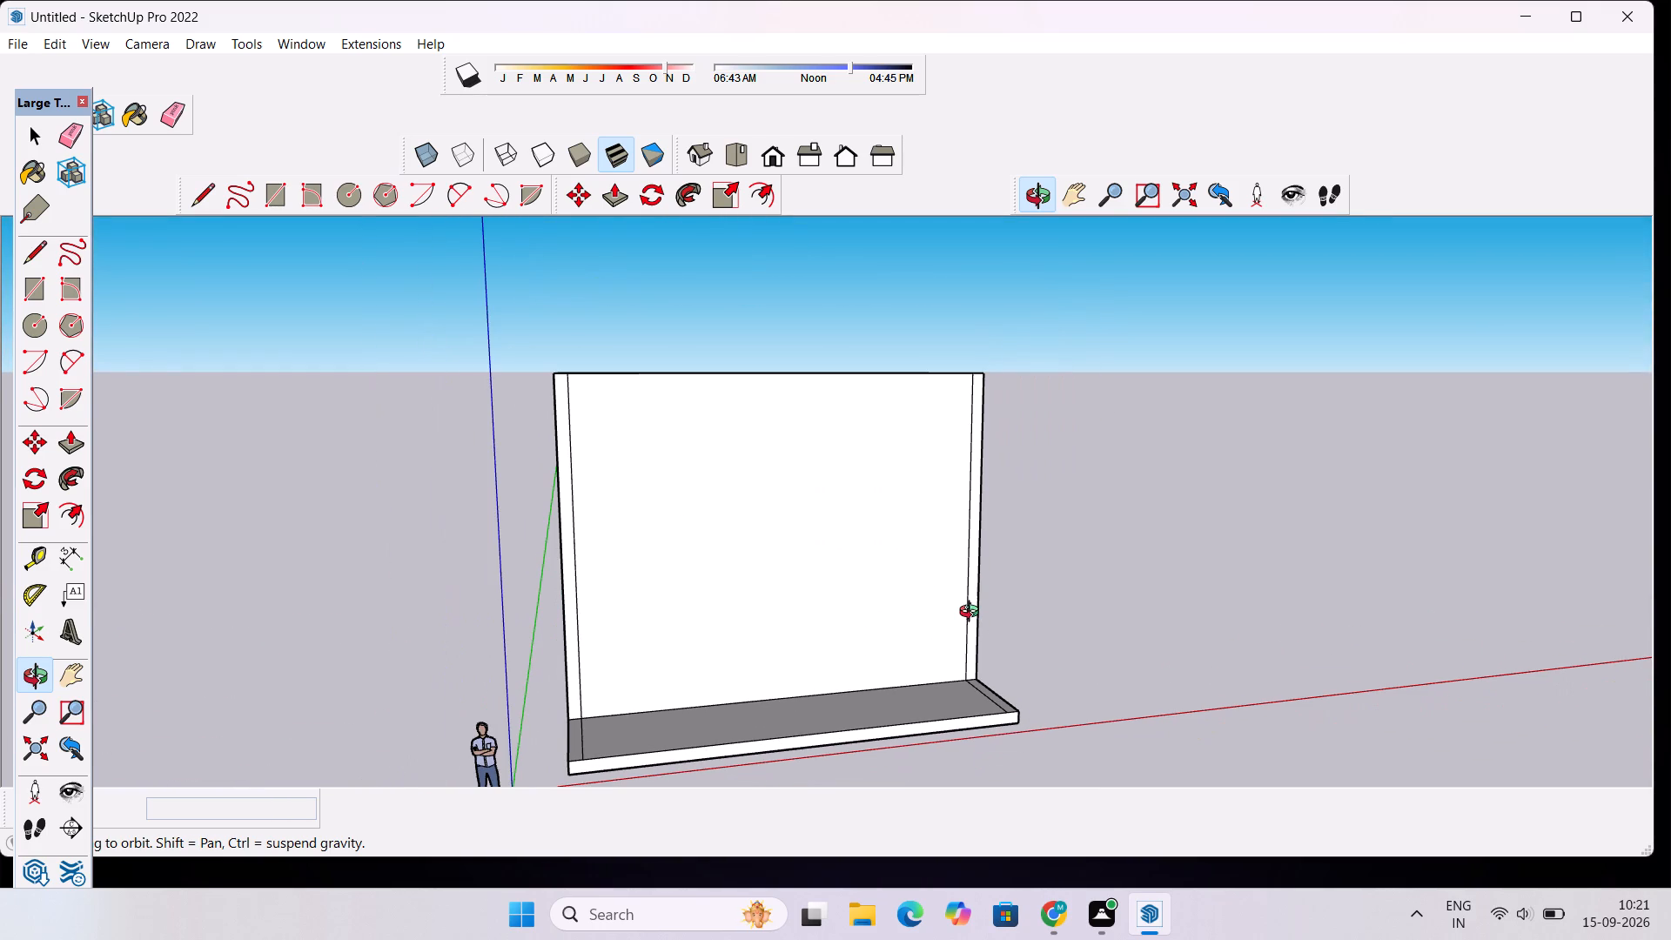
left_click_drag(964, 627, 946, 634, "shift")
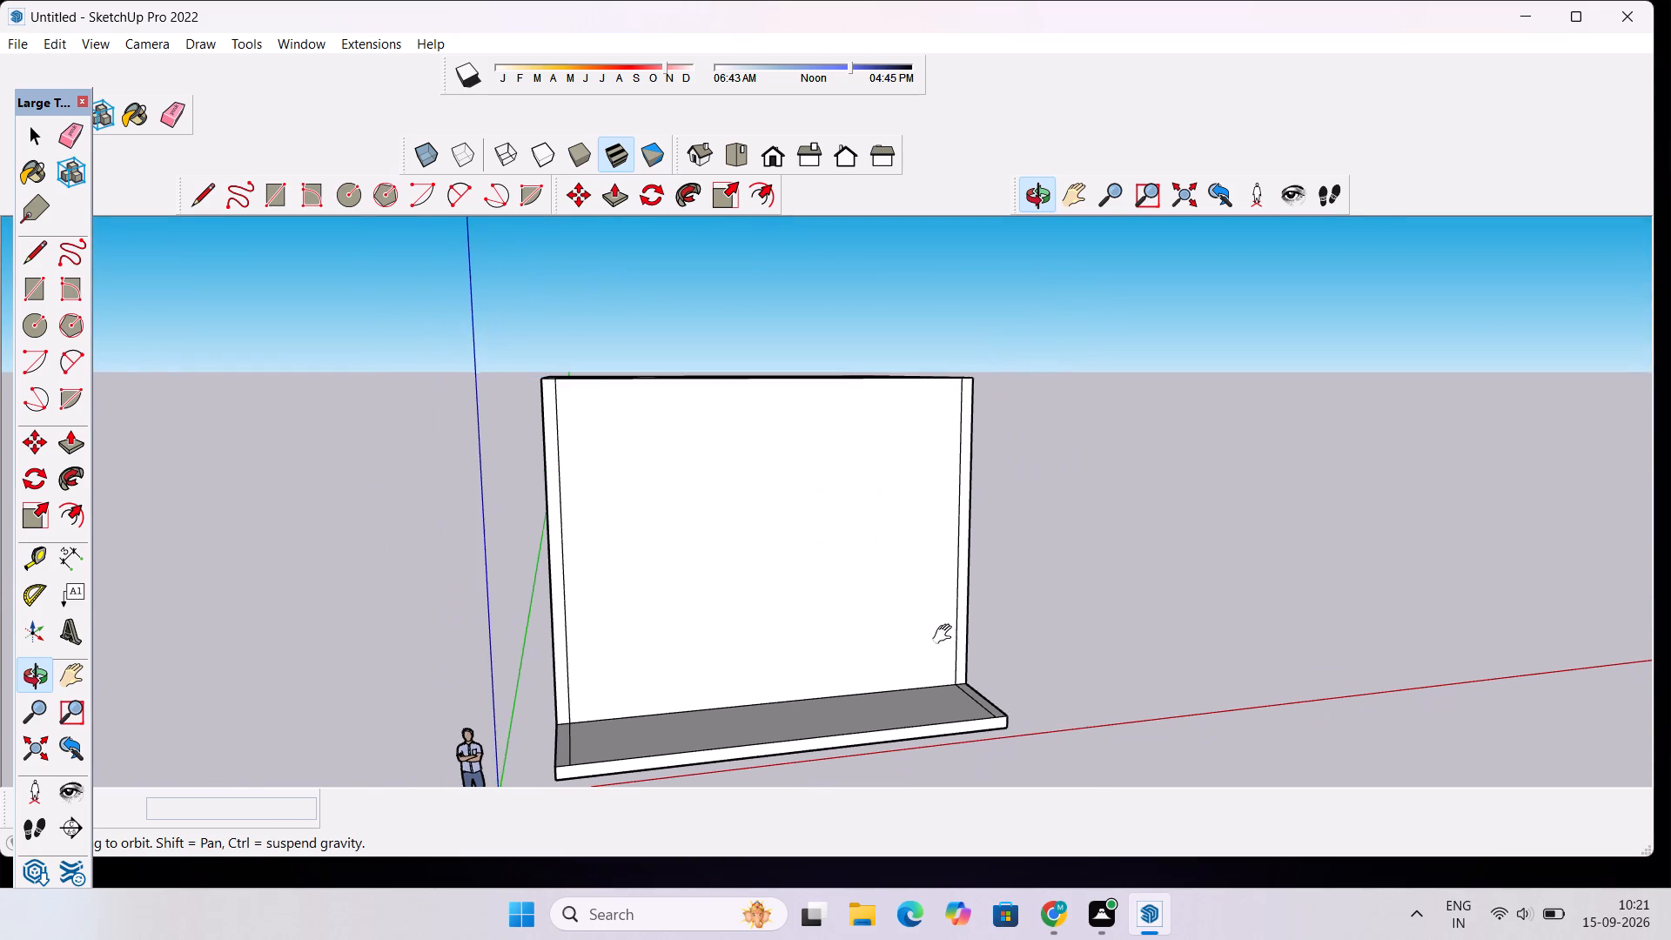
left_click_drag(946, 634, 926, 641, "shift")
scroll(919, 606, "down", 8)
left_click_drag(963, 628, 819, 699)
scroll(841, 588, "up", 5)
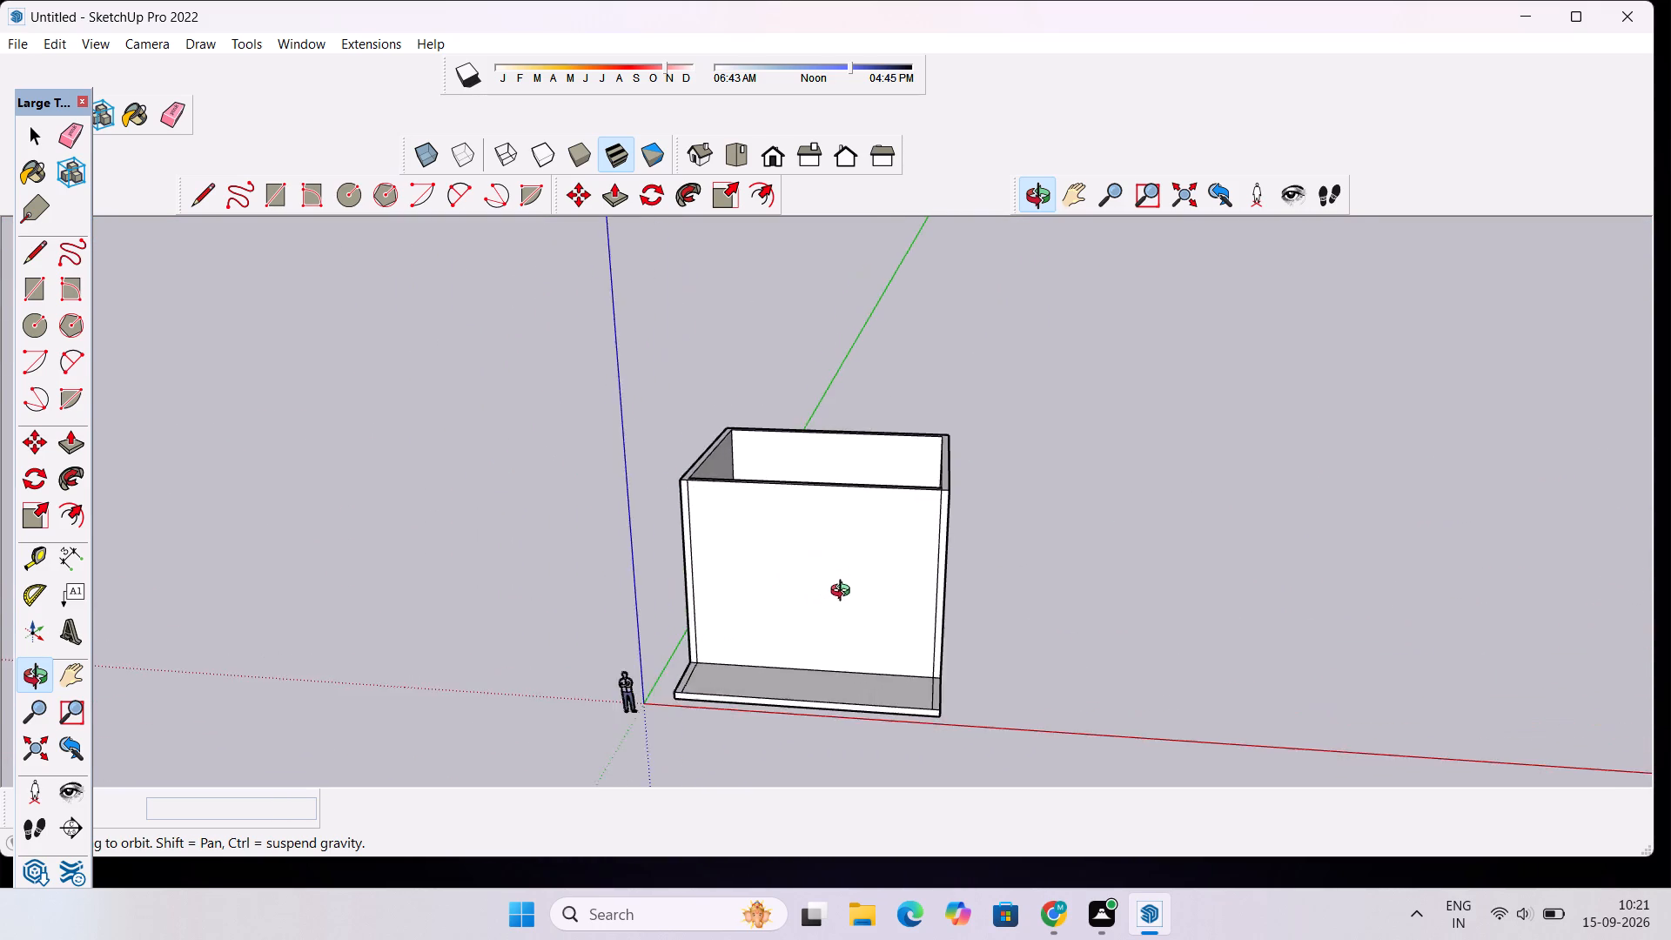
left_click_drag(844, 596, 974, 786)
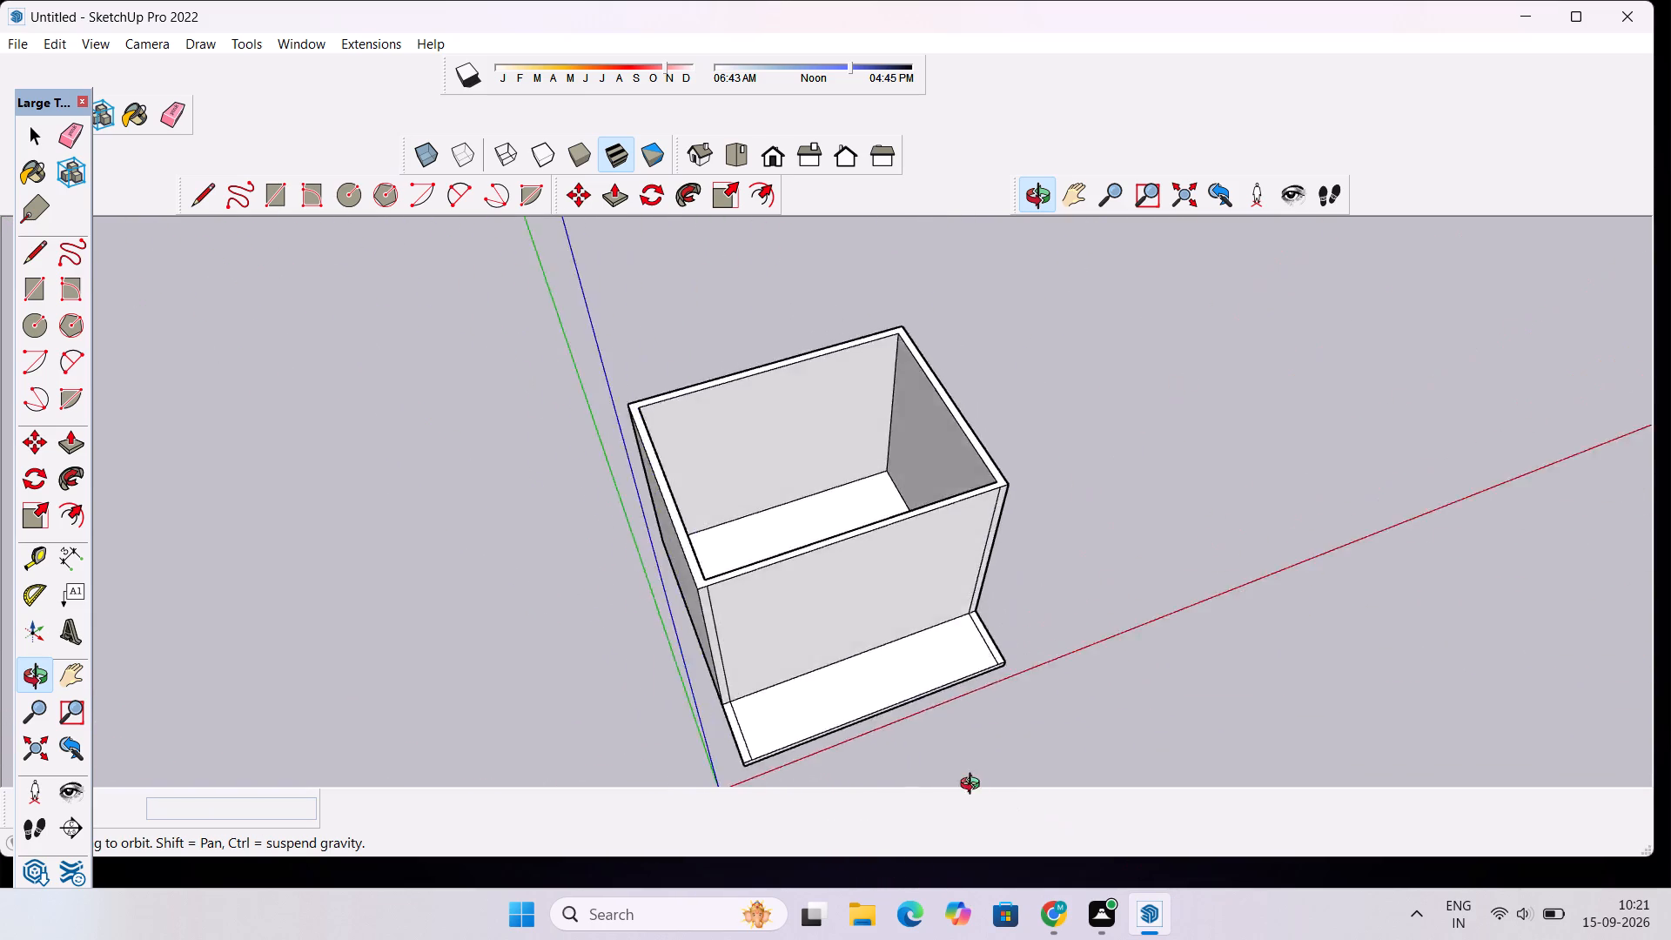
left_click_drag(974, 786, 847, 573)
scroll(847, 530, "down", 4)
left_click_drag(849, 517, 851, 666)
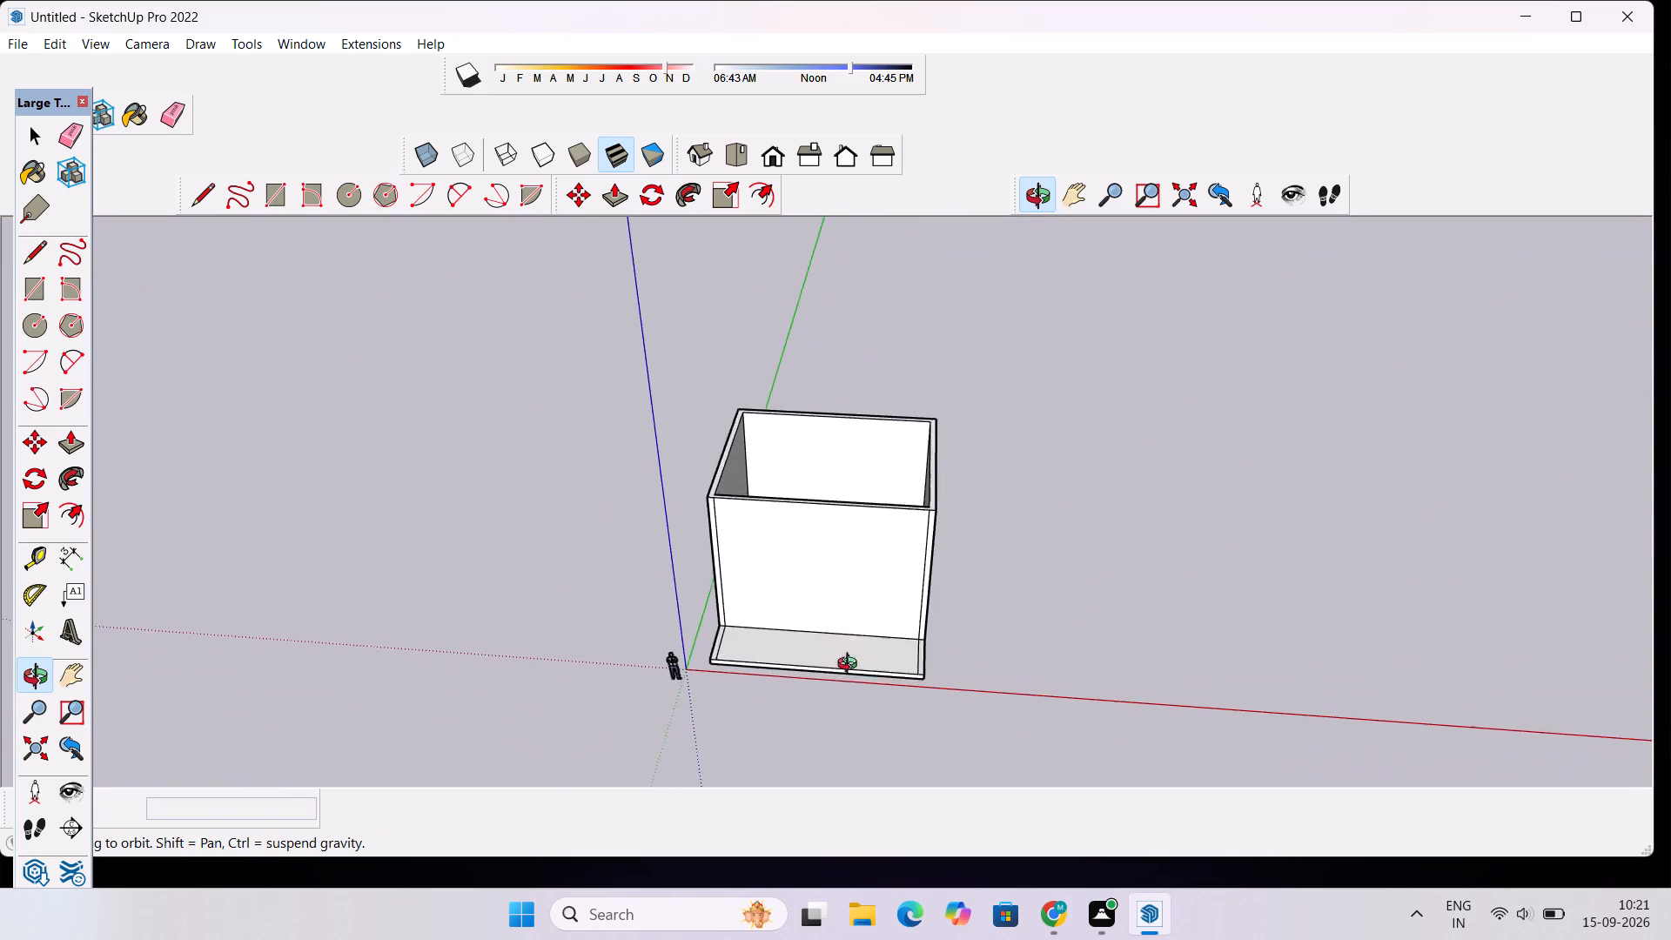
left_click_drag(851, 666, 869, 755)
scroll(858, 568, "up", 6)
left_click_drag(811, 525, 848, 717)
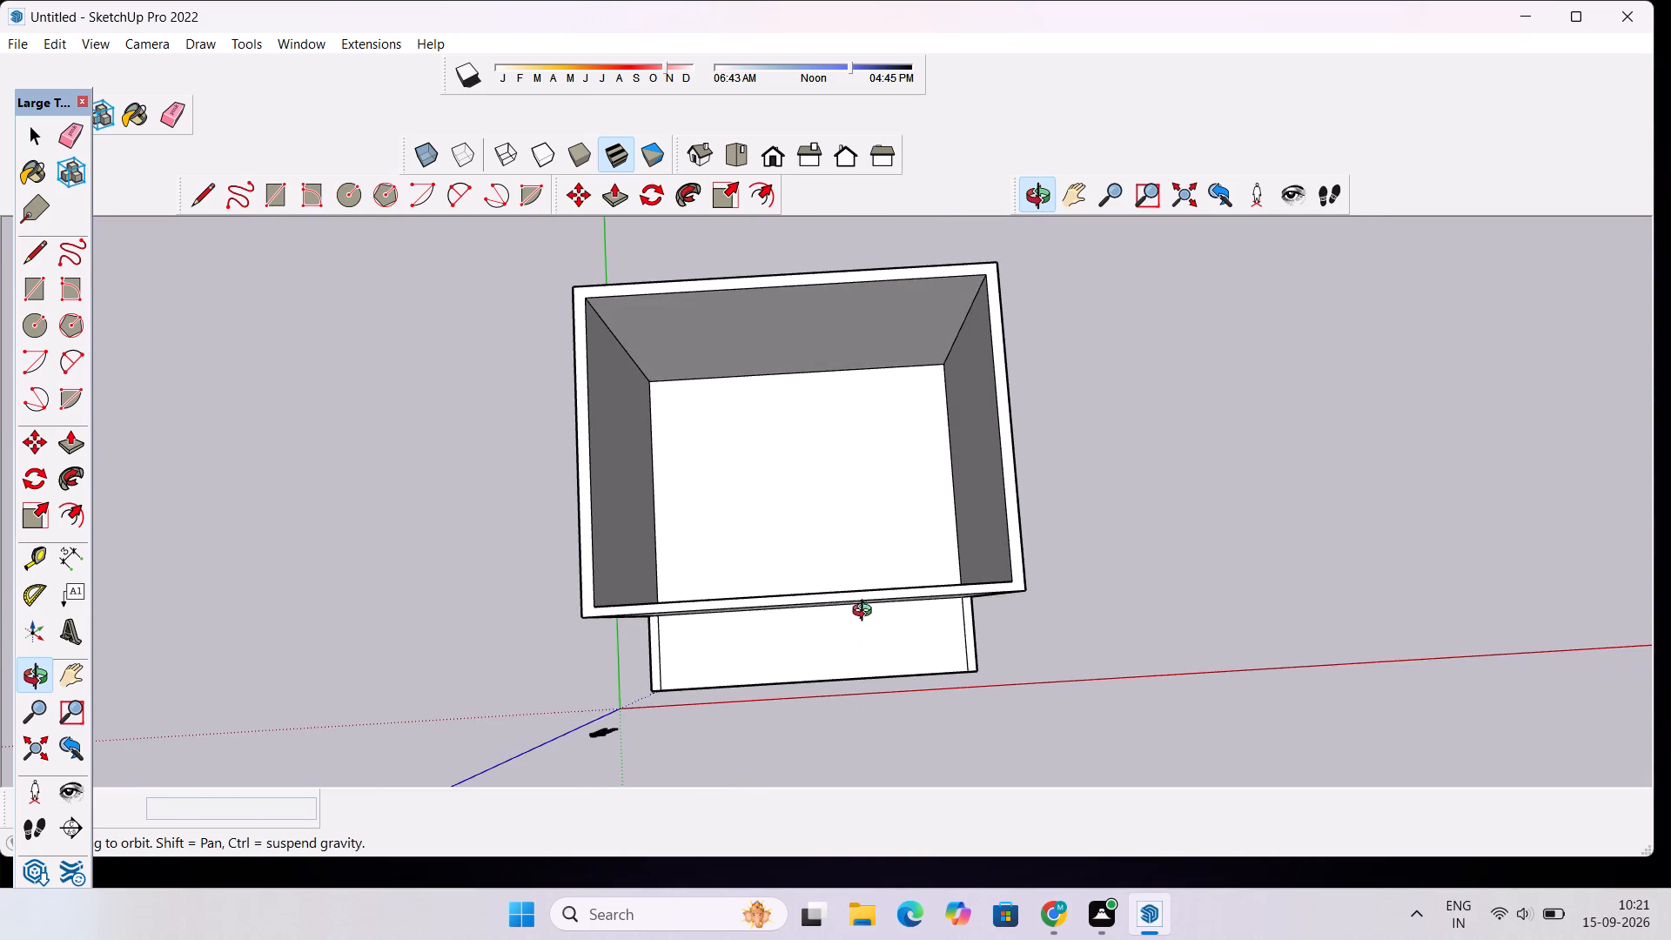
scroll(866, 614, "down", 2)
left_click_drag(873, 567, 828, 620, "shift")
left_click_drag(803, 668, 755, 385)
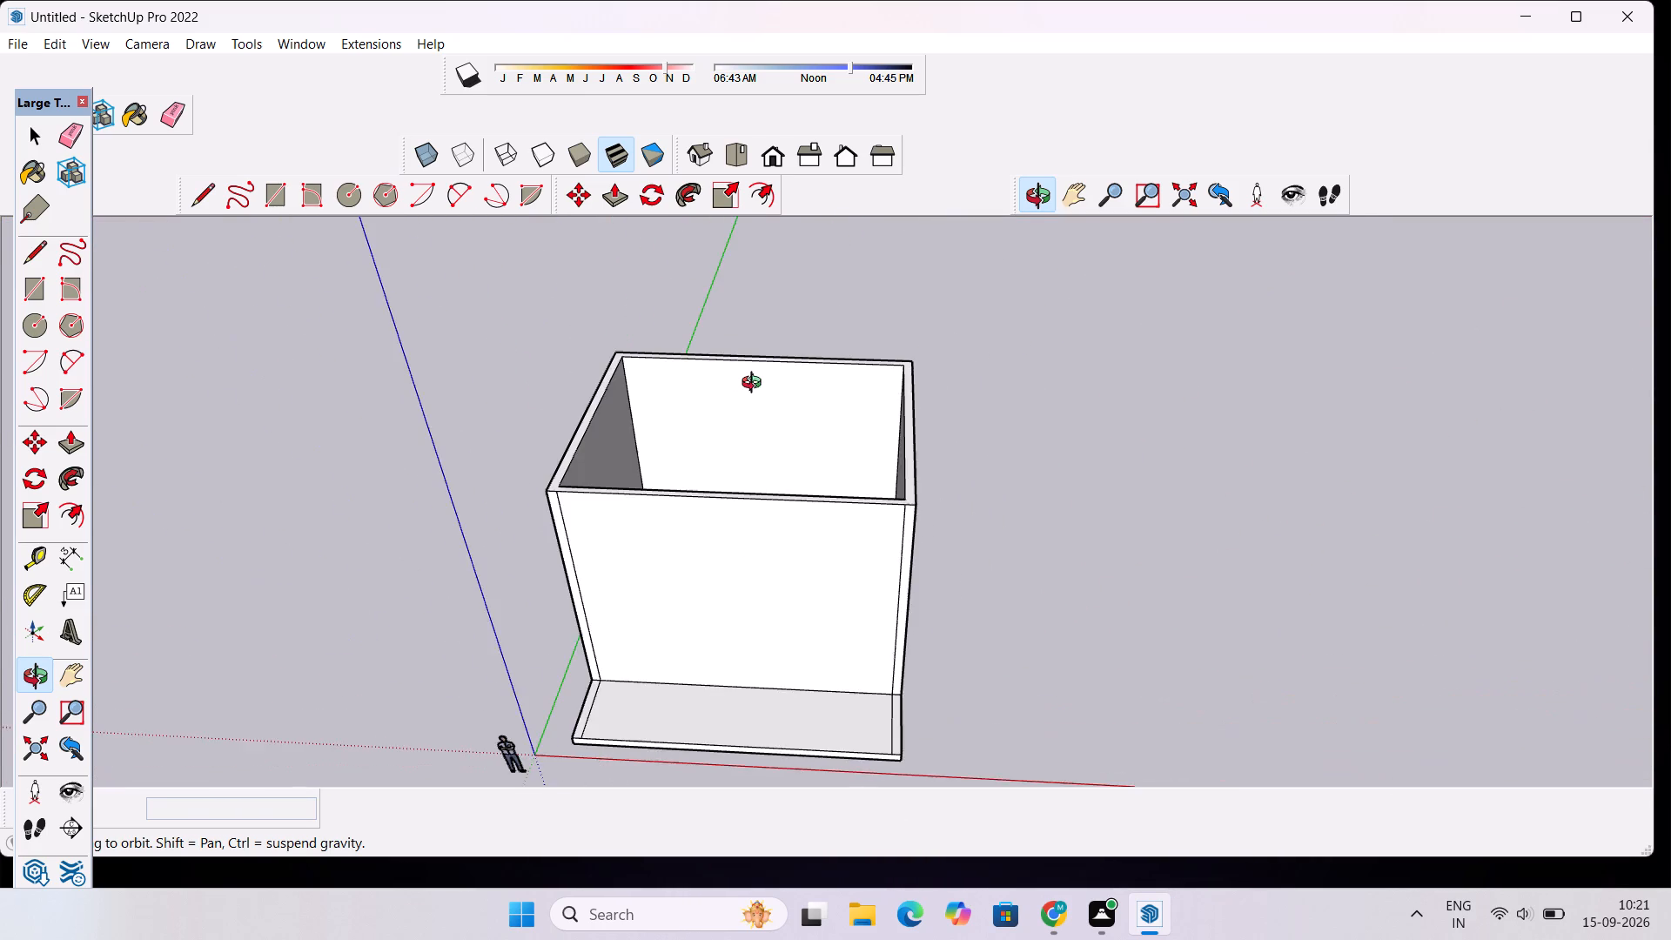
scroll(739, 394, "up", 4)
key("space")
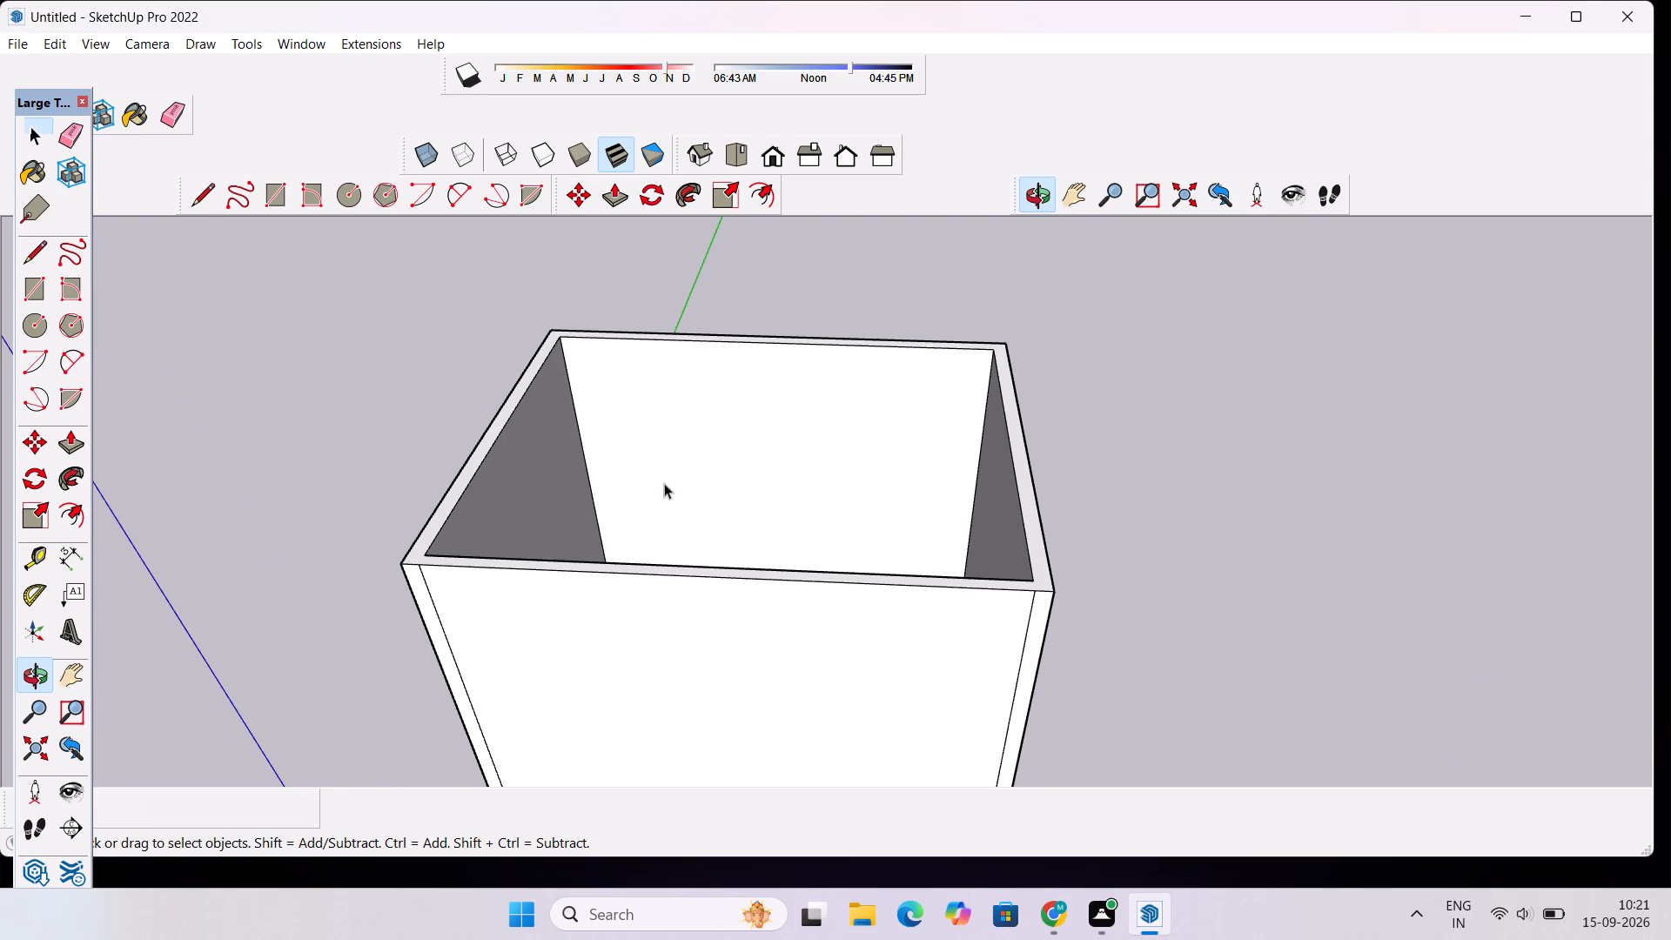
scroll(634, 505, "down", 8)
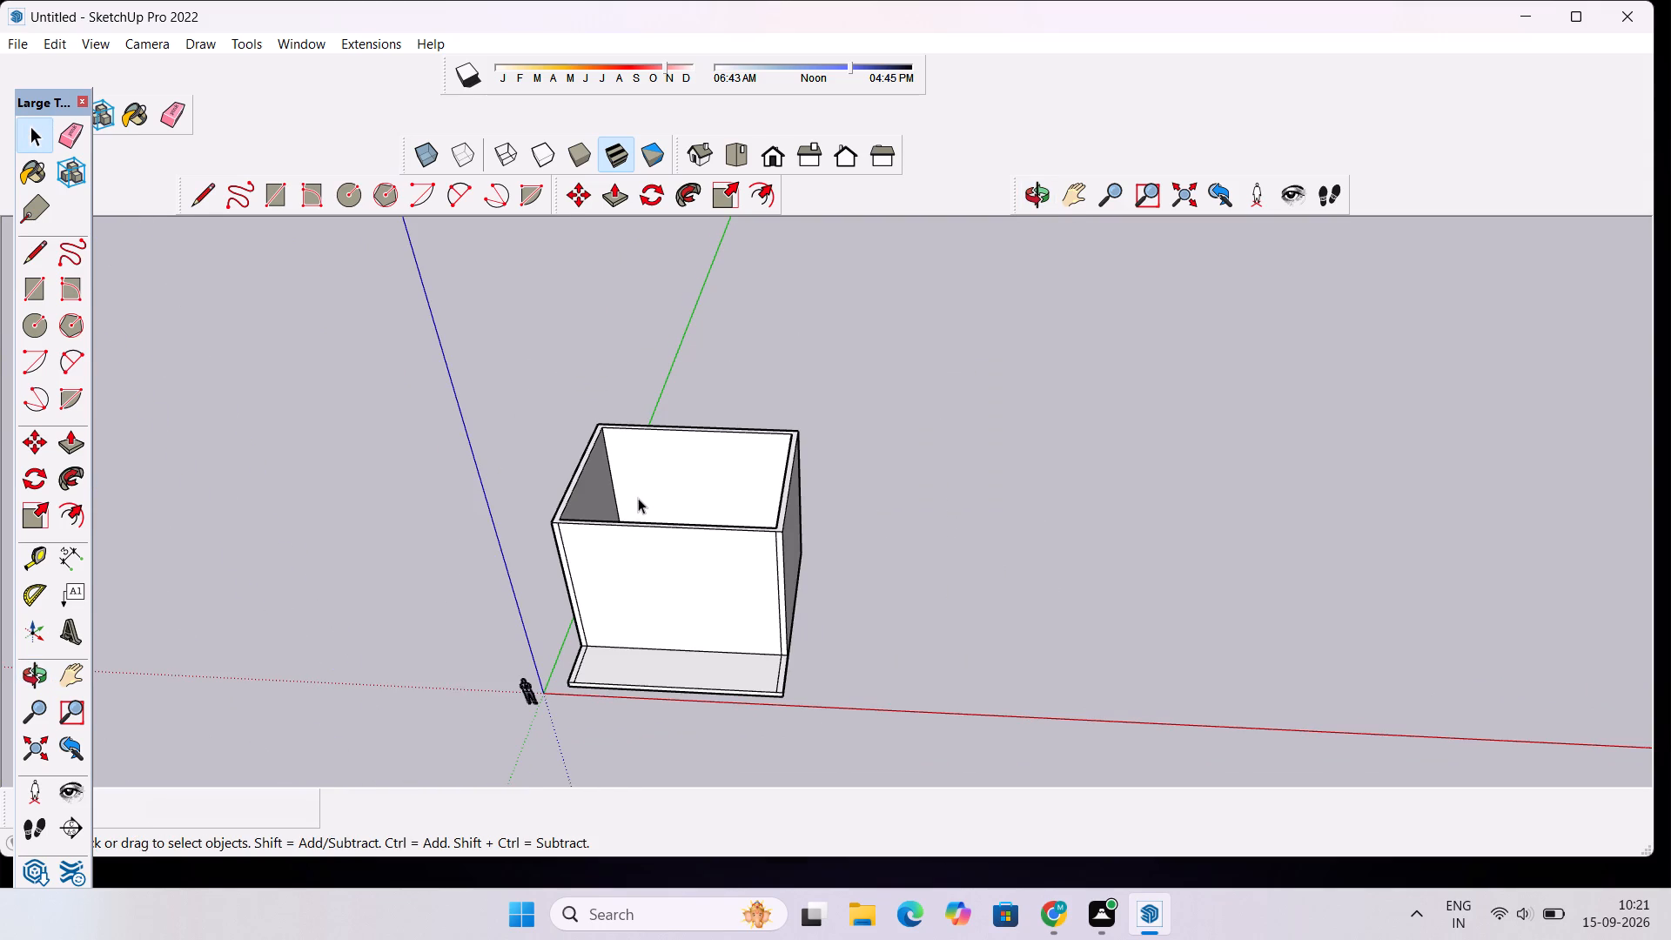
left_click(1041, 197)
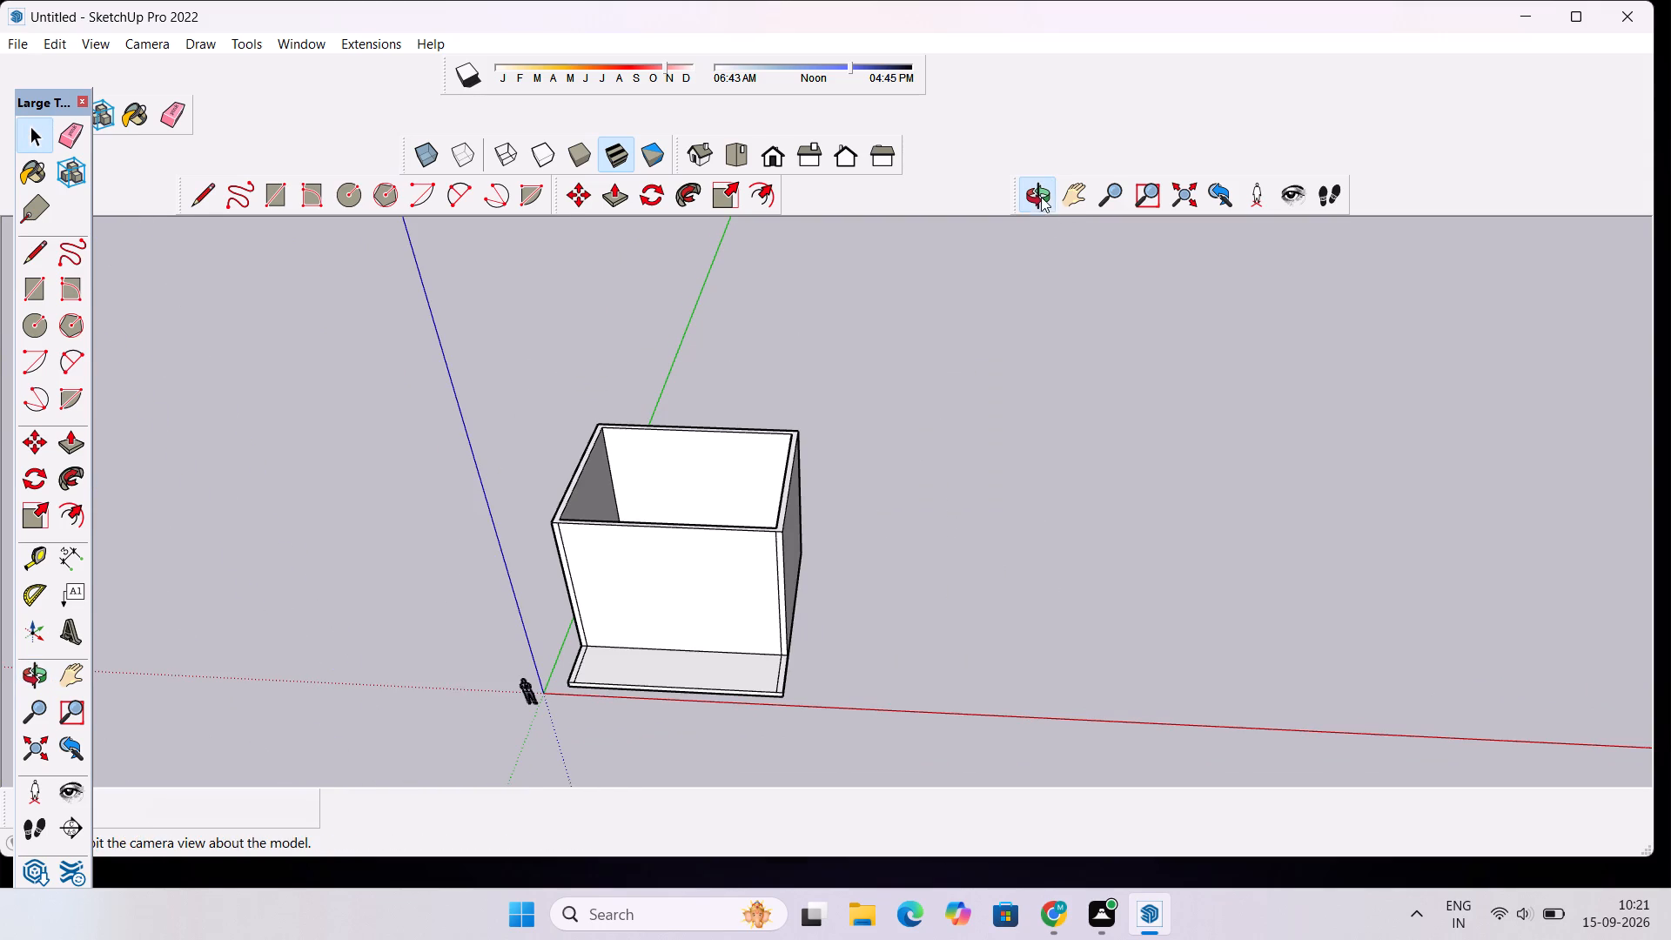
left_click_drag(927, 338, 921, 504)
scroll(529, 562, "up", 2)
scroll(560, 524, "down", 2)
left_click_drag(568, 520, 604, 528)
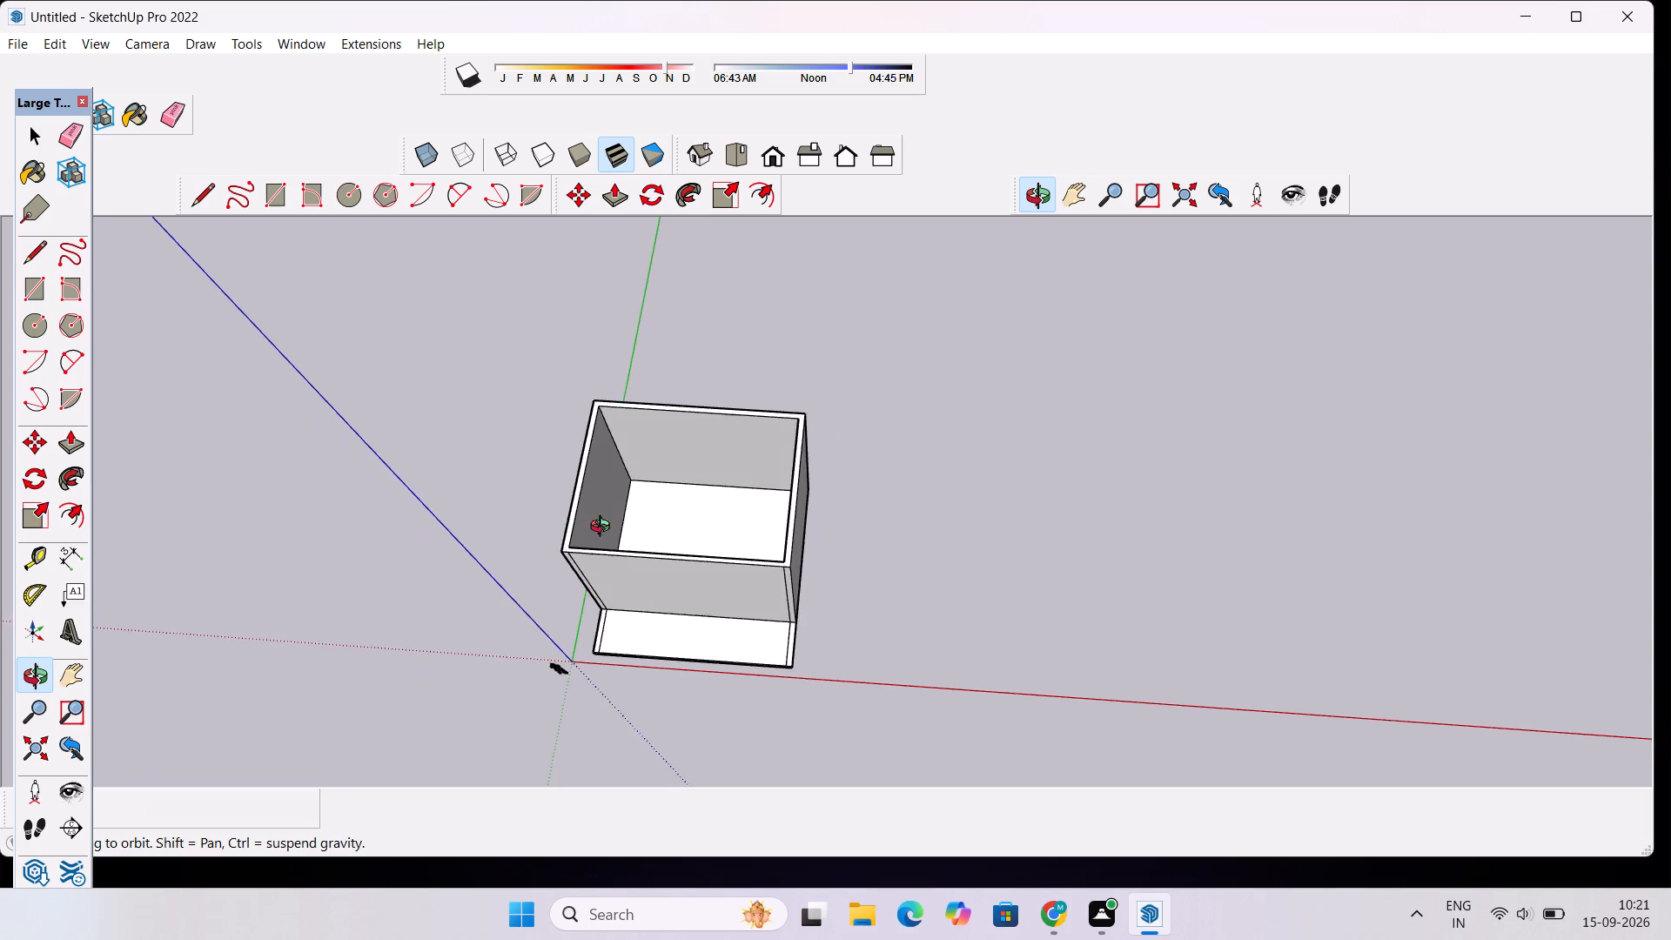
left_click_drag(604, 528, 705, 517)
scroll(716, 512, "down", 4)
left_click_drag(723, 651, 704, 623)
scroll(603, 571, "up", 9)
left_click_drag(670, 639, 658, 556, "shift")
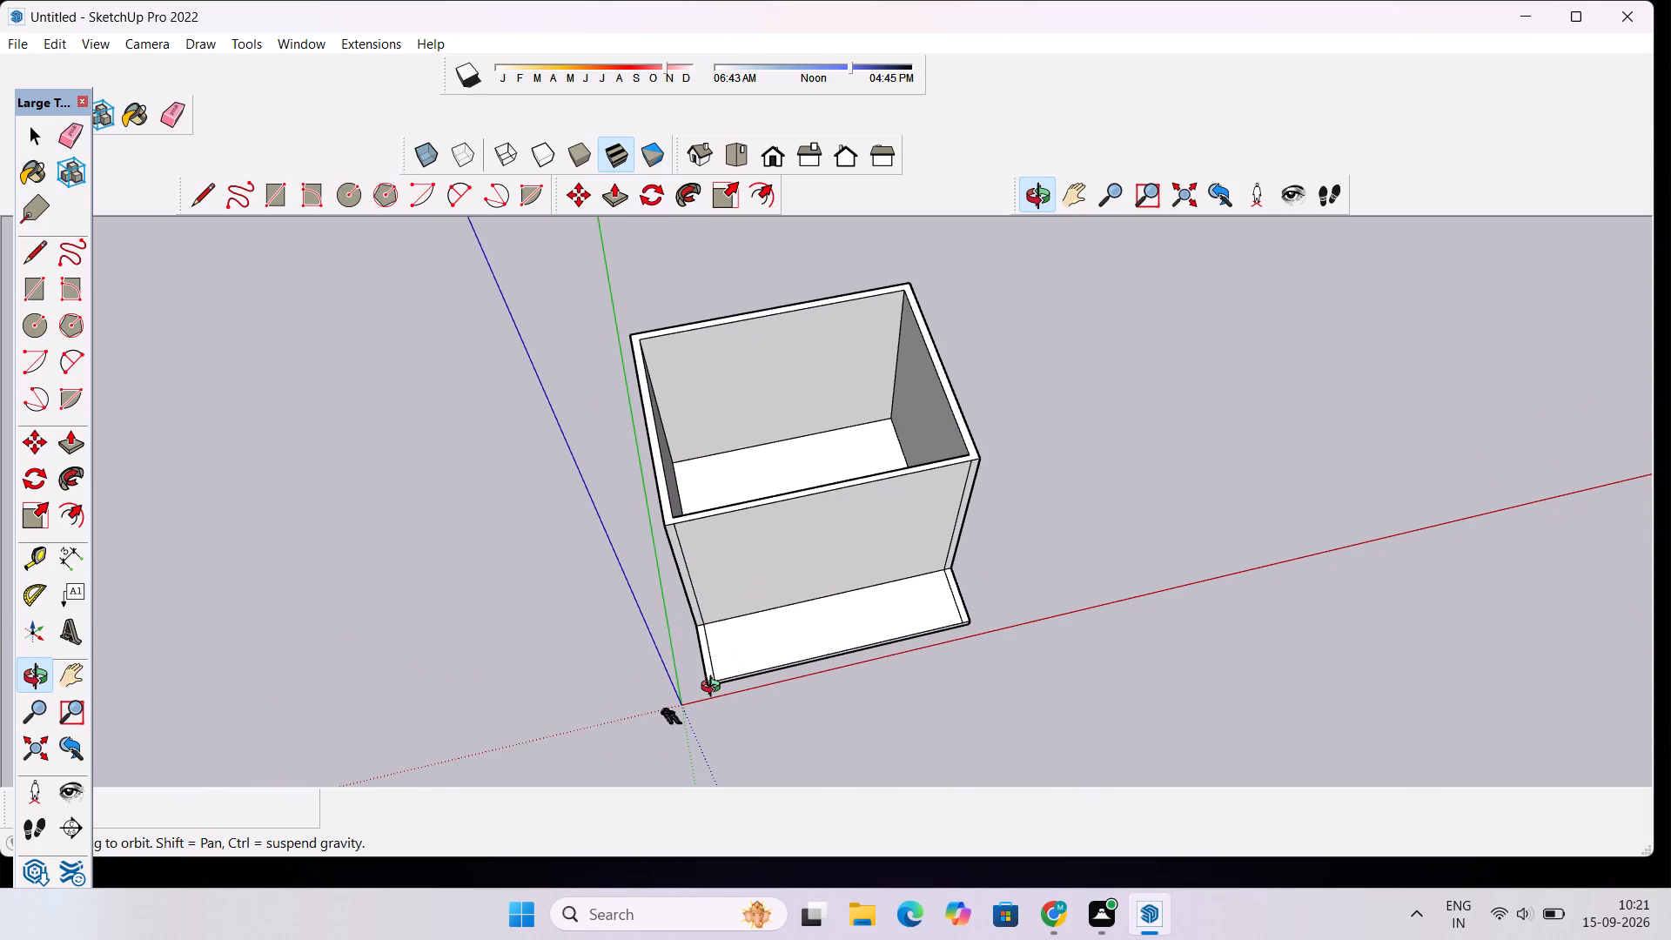
scroll(709, 503, "up", 3)
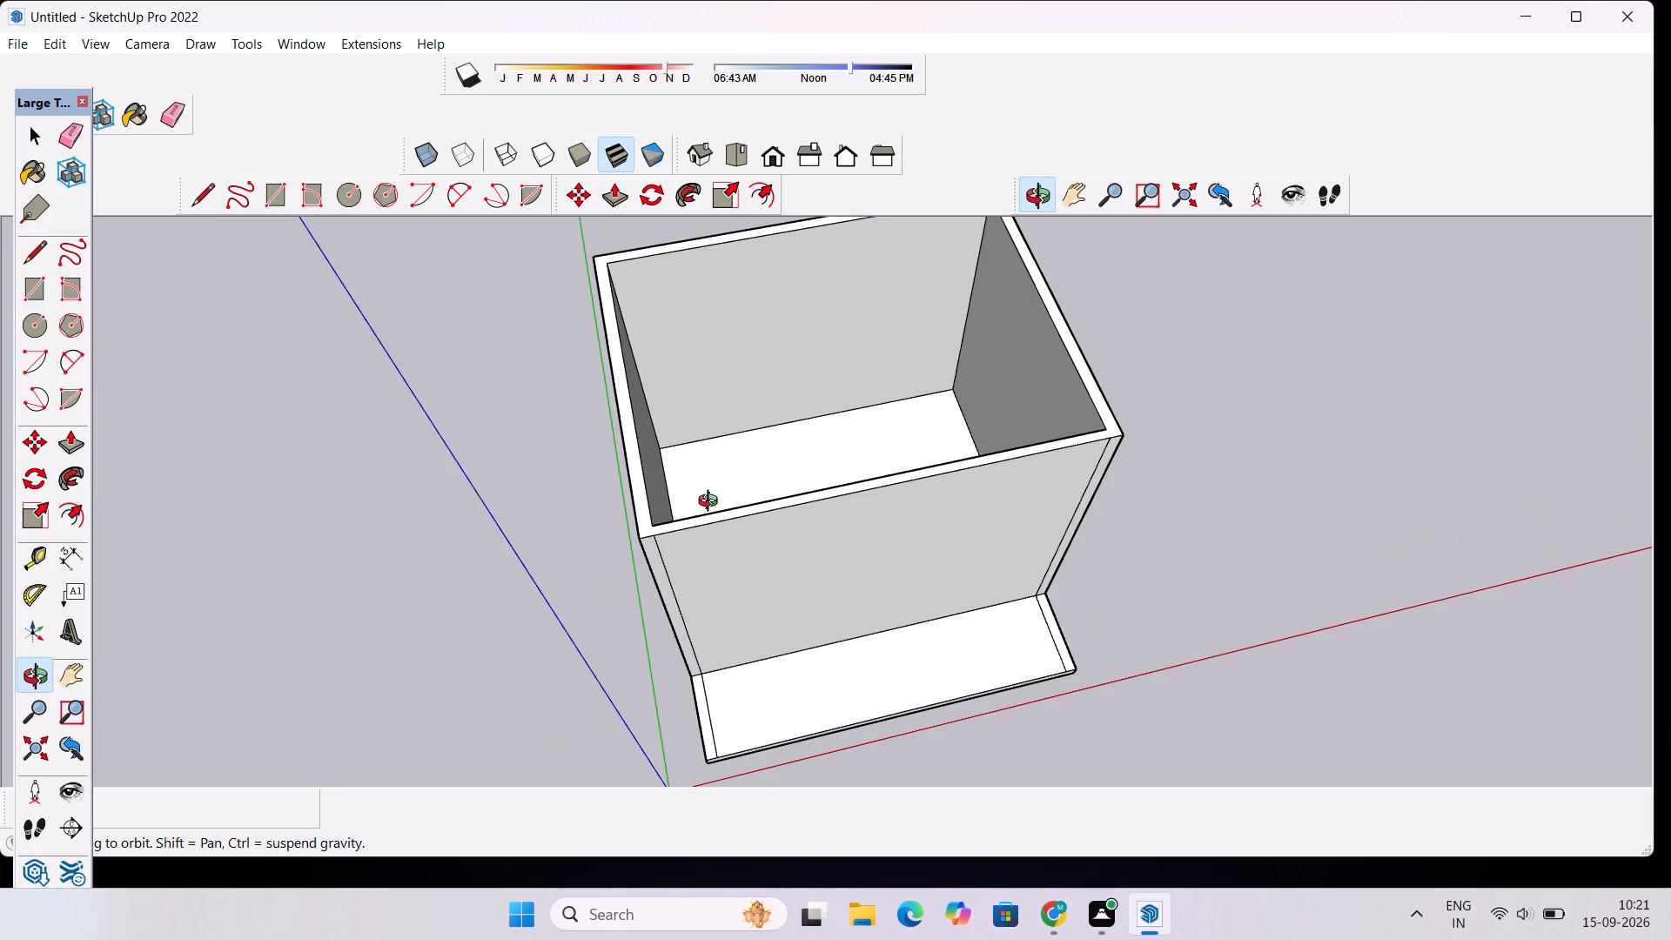
scroll(711, 514, "down", 2)
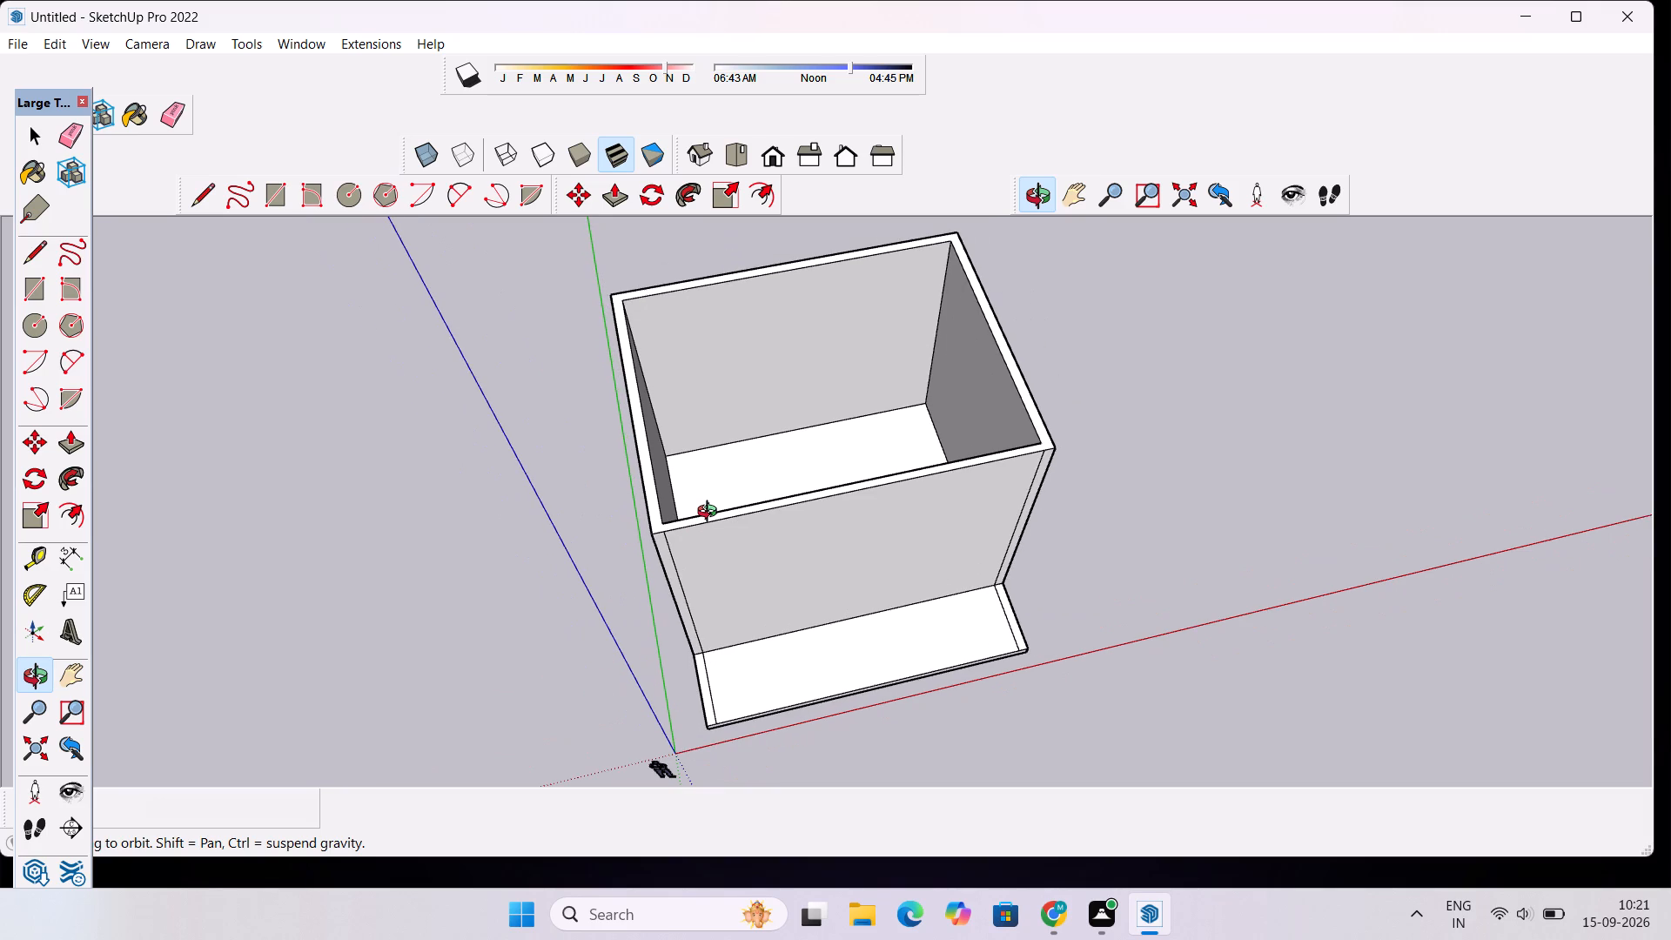
Copy all three segments of the slab's top edge nearest the red axis straight up about 27', level with the wall top.
left_click_drag(709, 574, 702, 539, "shift")
scroll(693, 508, "up", 4, "shift")
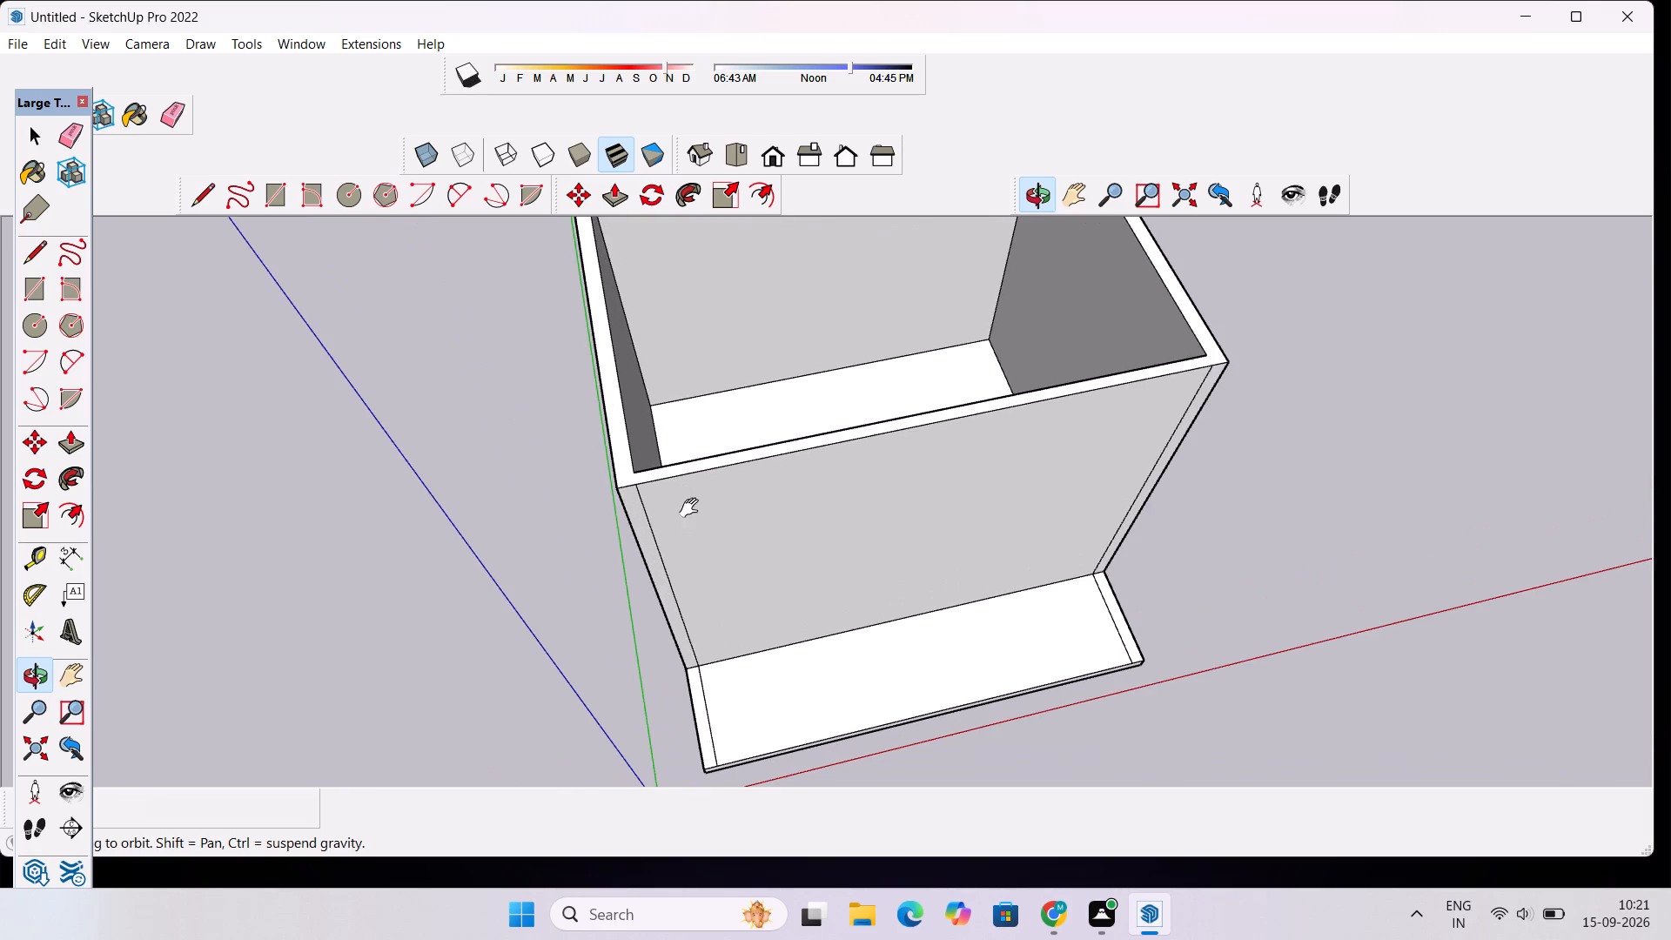
left_click_drag(760, 495, 695, 518, "shift")
left_click_drag(798, 695, 776, 557, "shift")
scroll(762, 614, "up", 3)
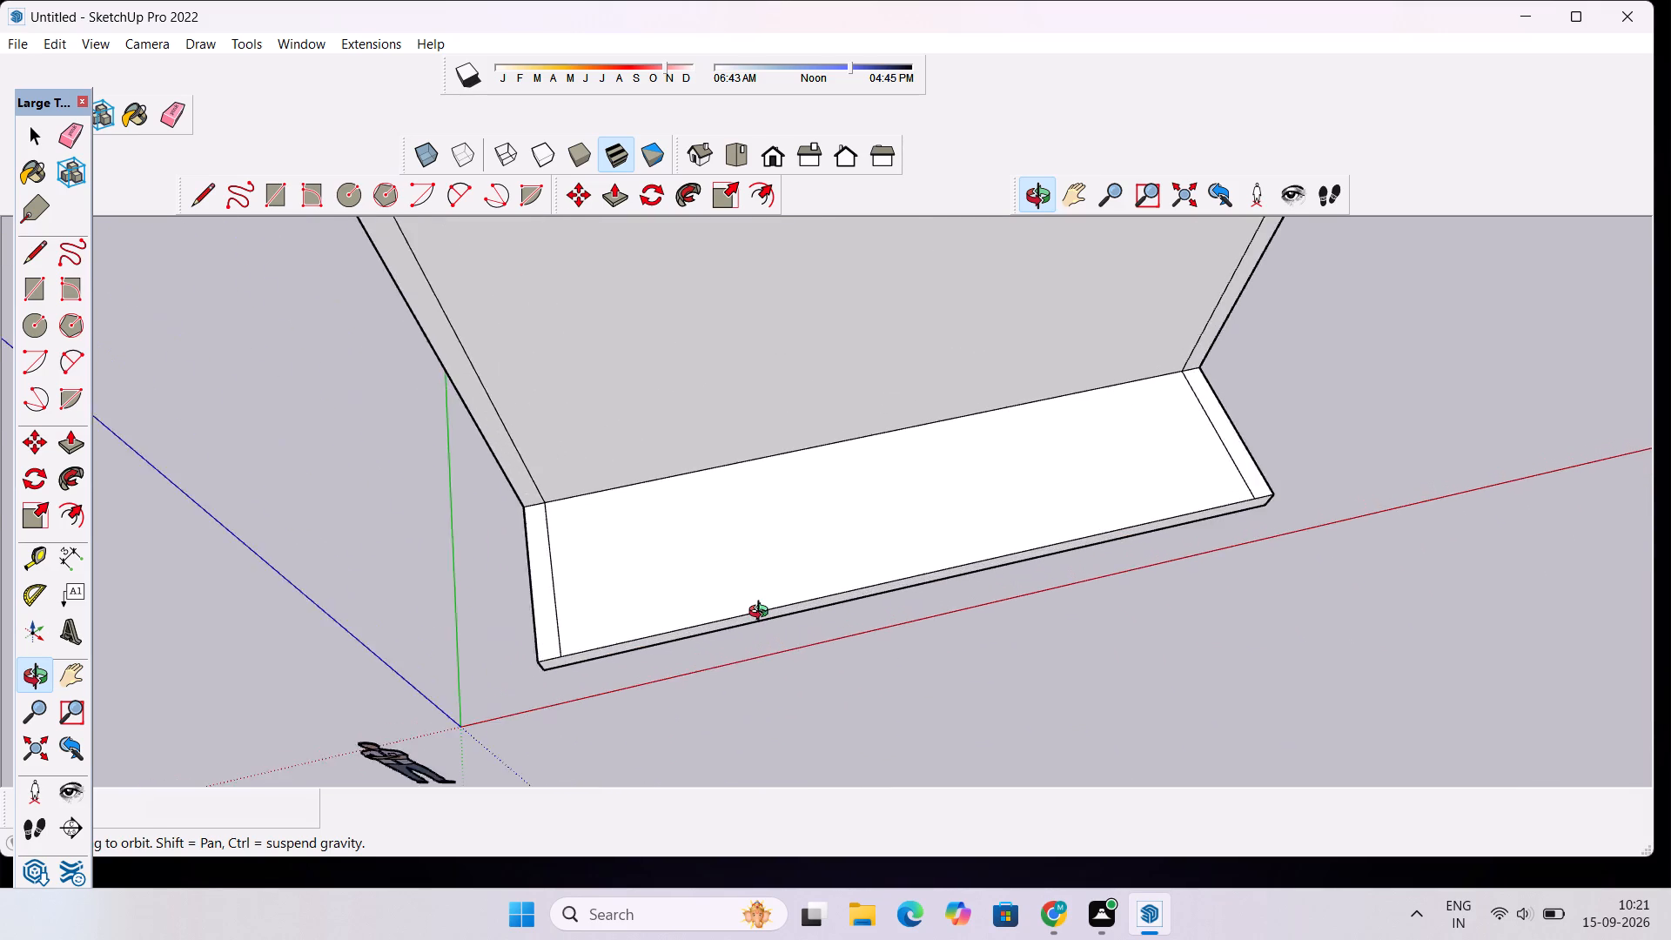
scroll(762, 614, "up", 4)
key("space")
left_click(767, 605)
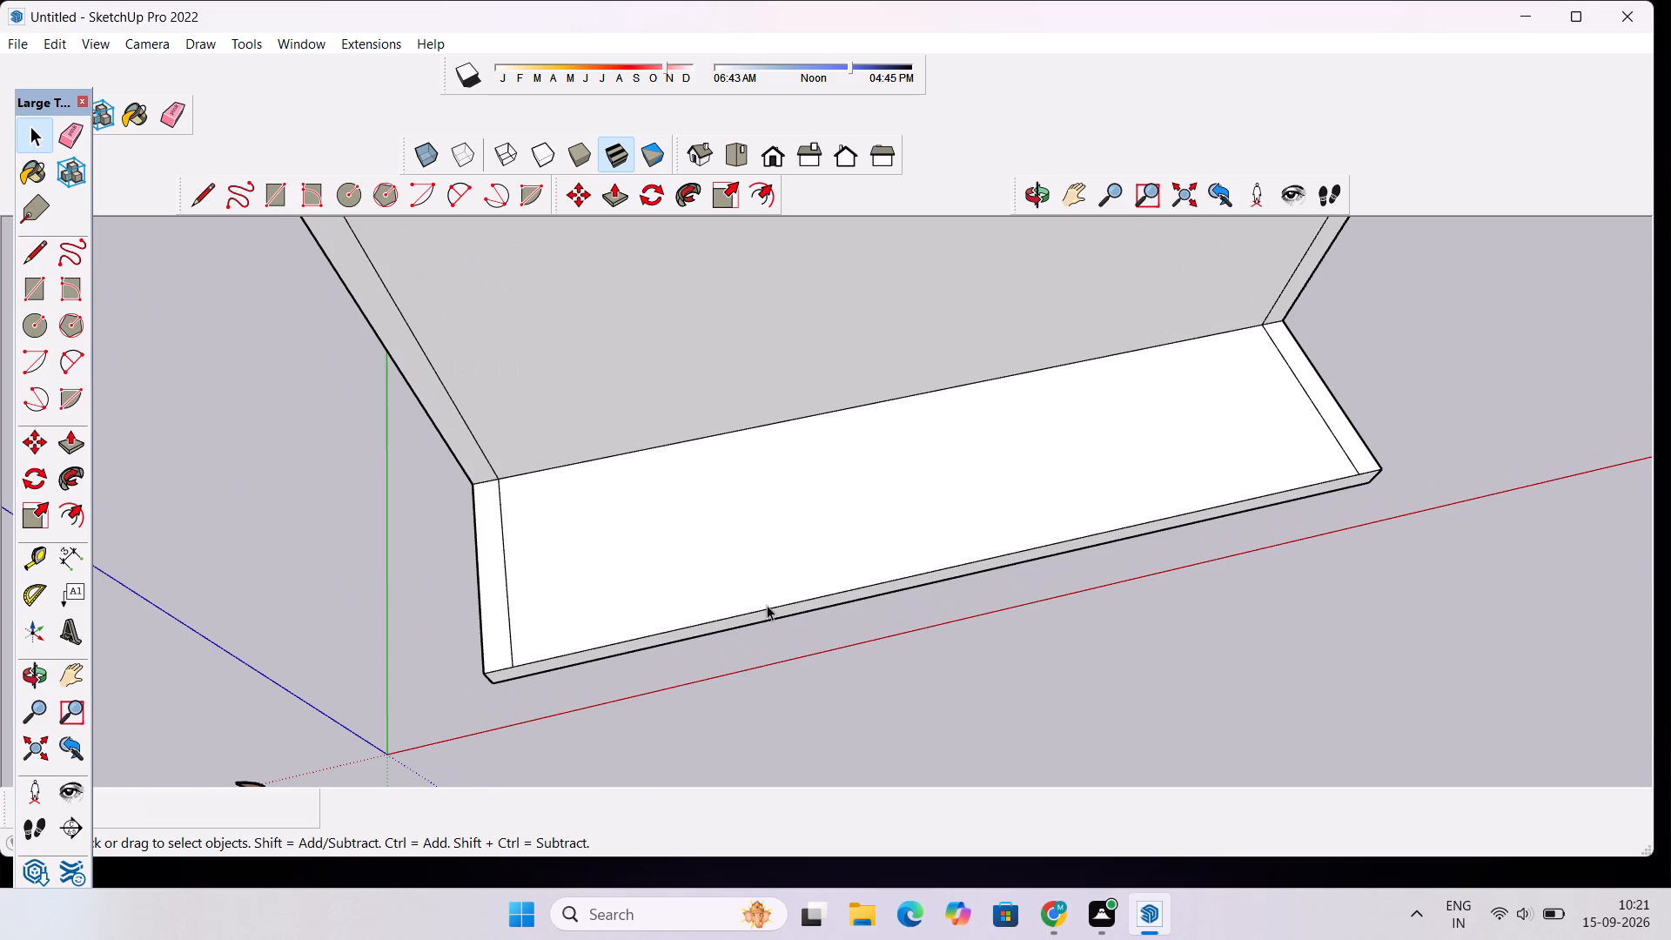
left_click(1211, 633)
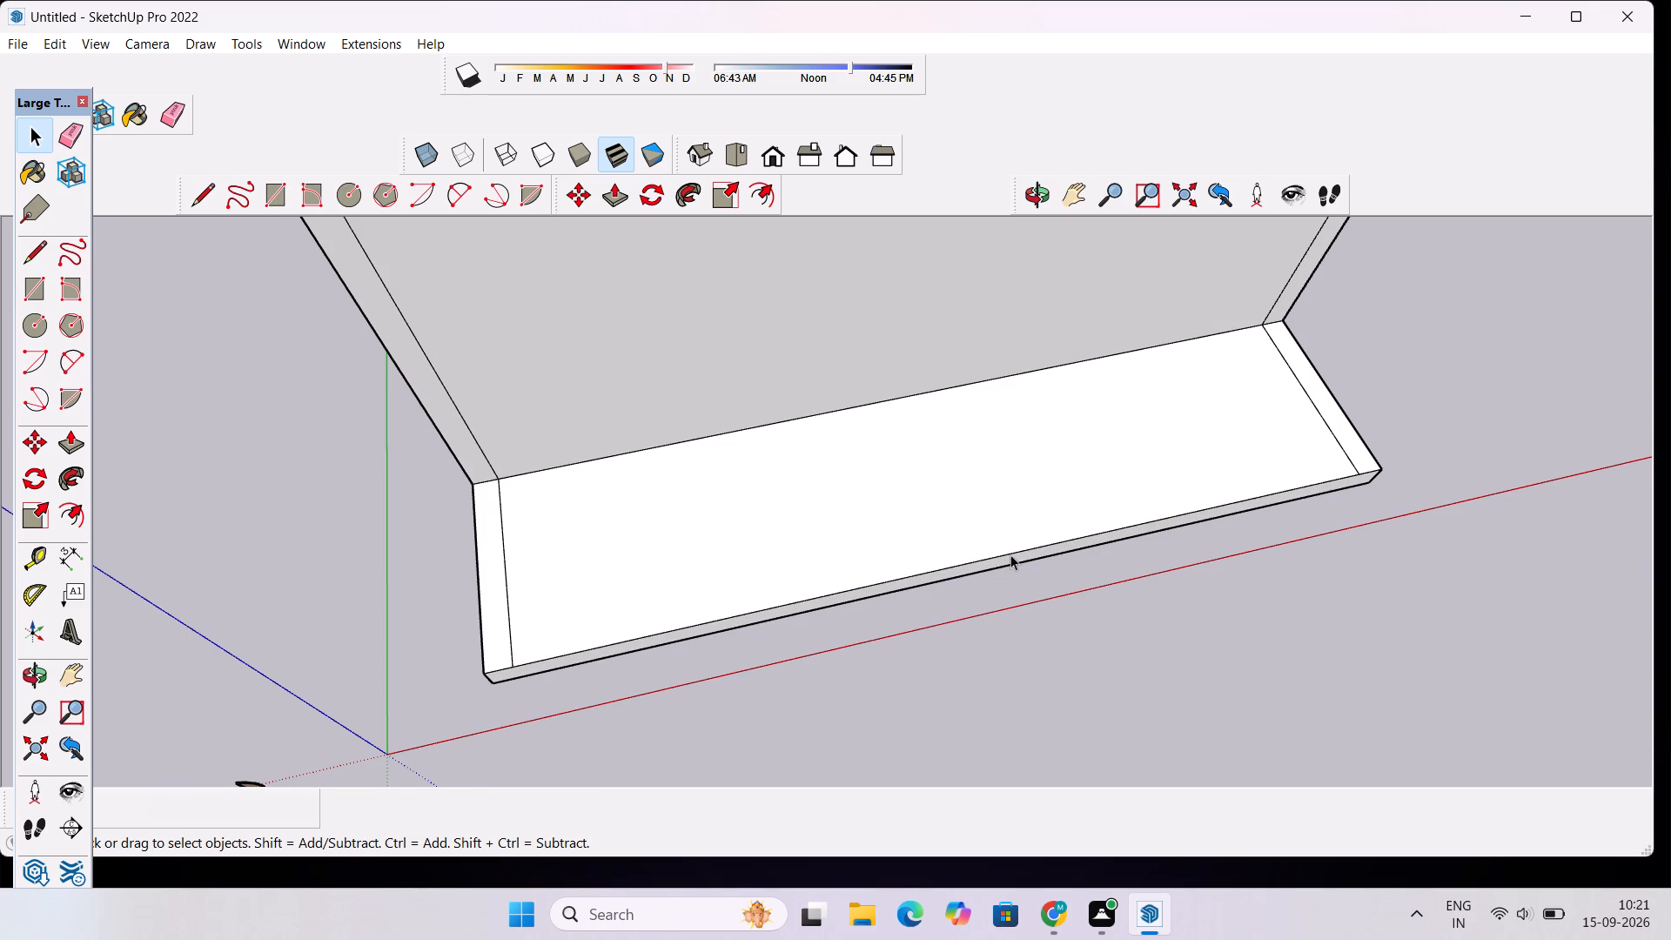
left_click(1010, 553)
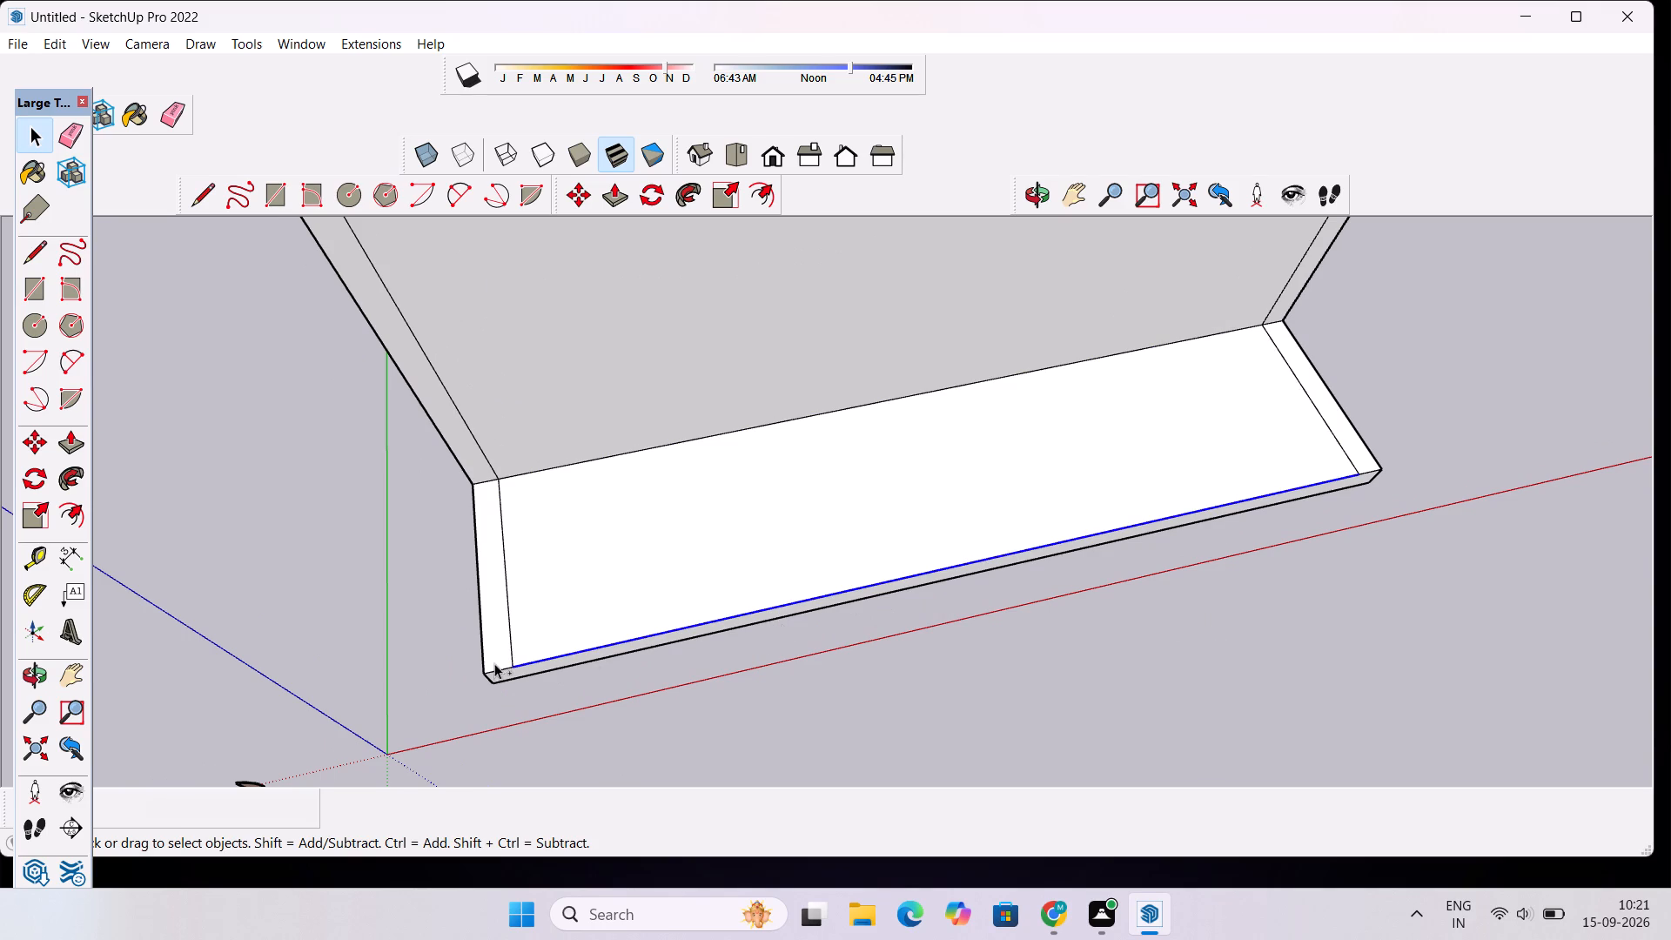
left_click(495, 668, "ctrl")
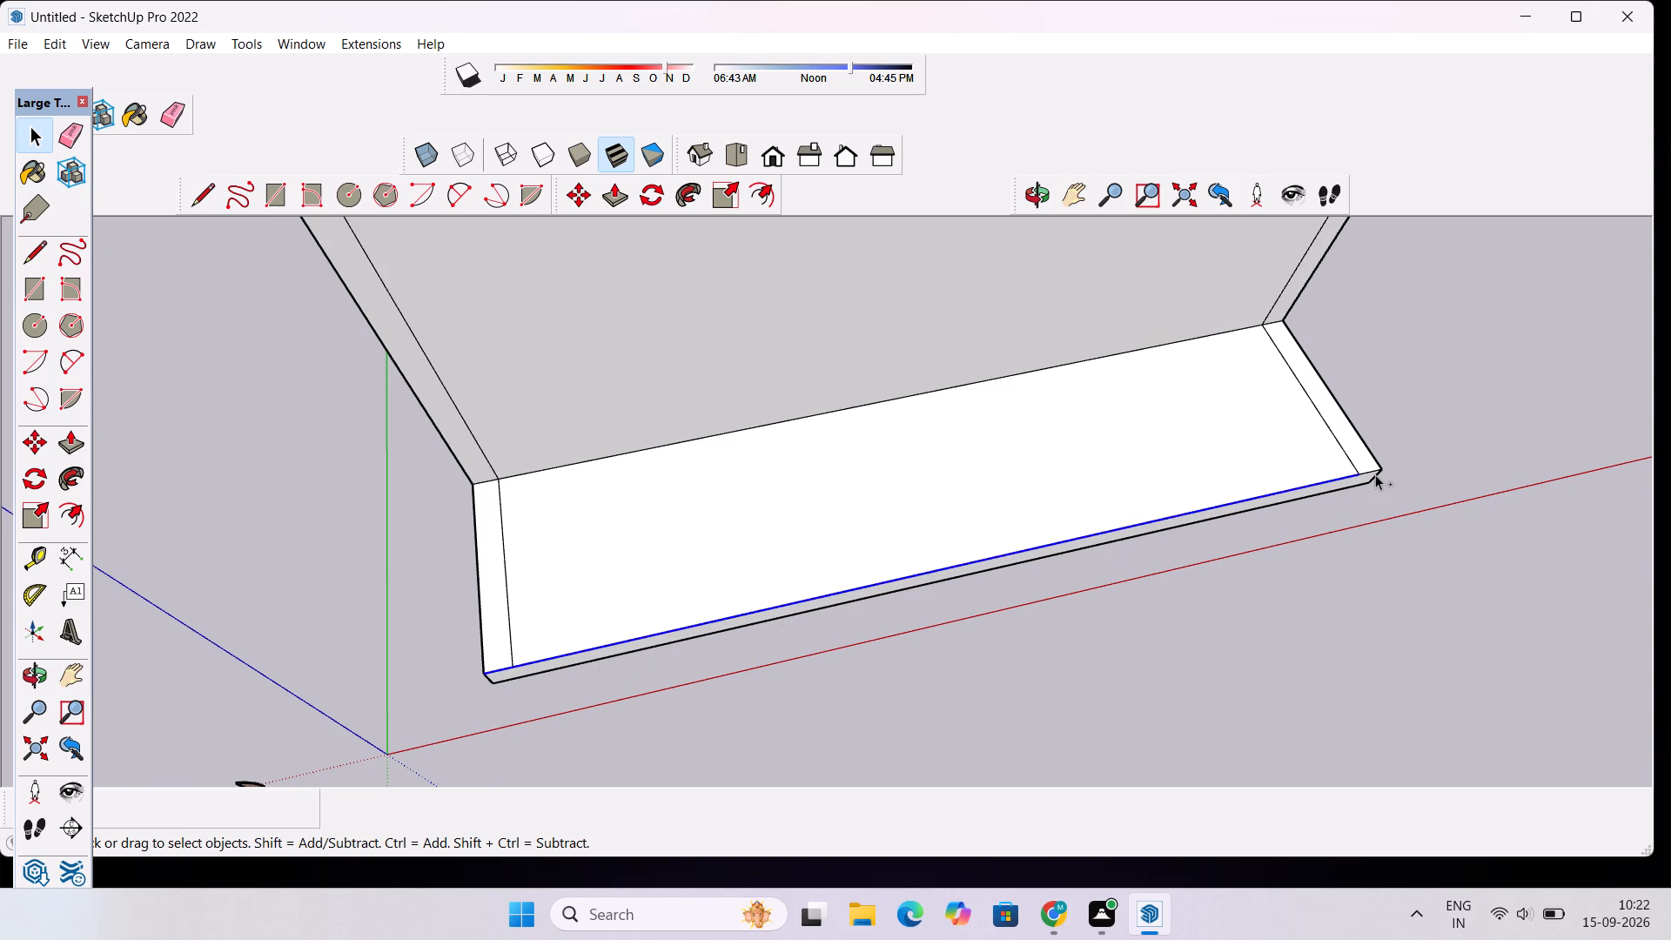
left_click(1376, 467, "ctrl")
key("m")
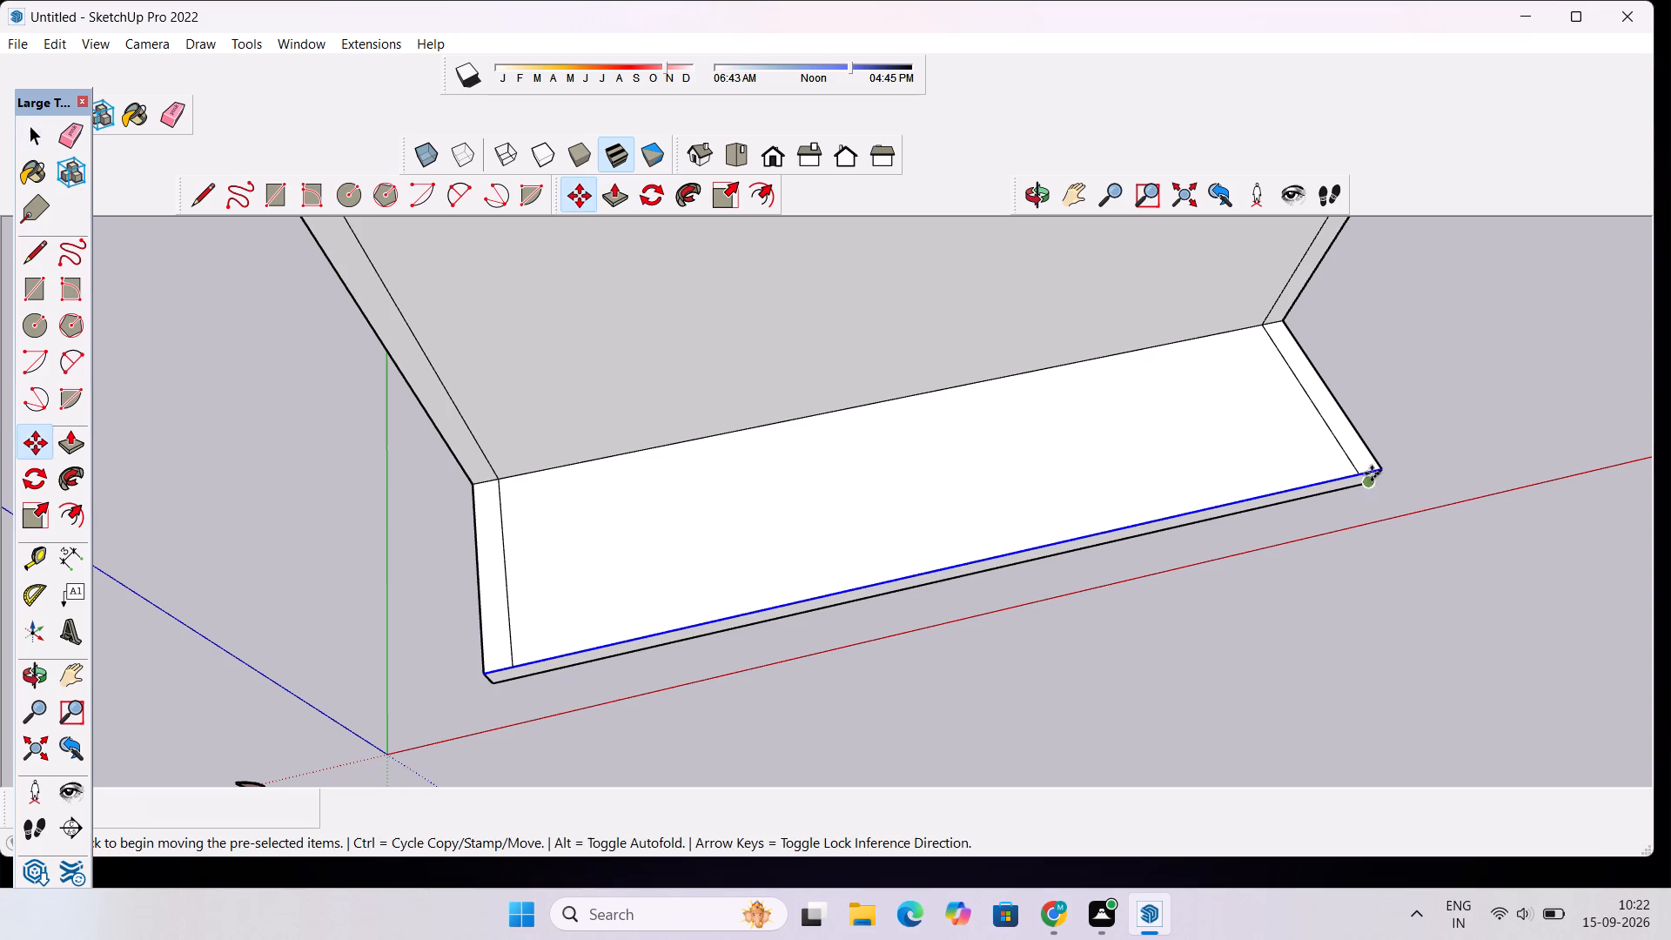
left_click(489, 672)
scroll(493, 621, "down", 7)
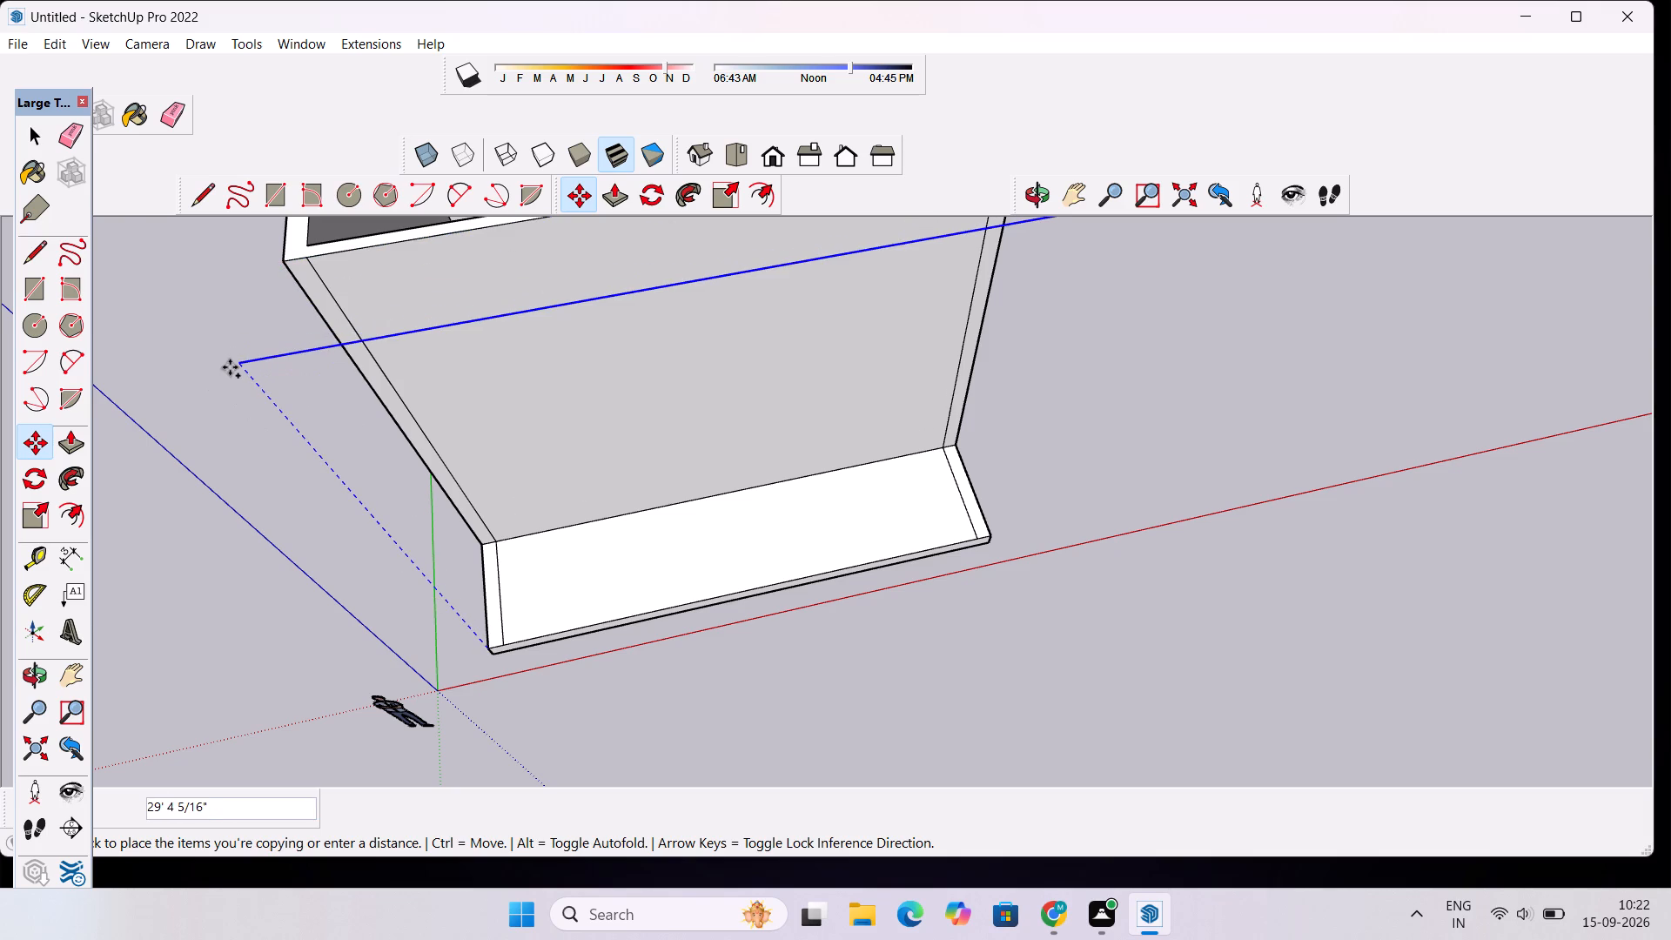
scroll(279, 376, "down", 5)
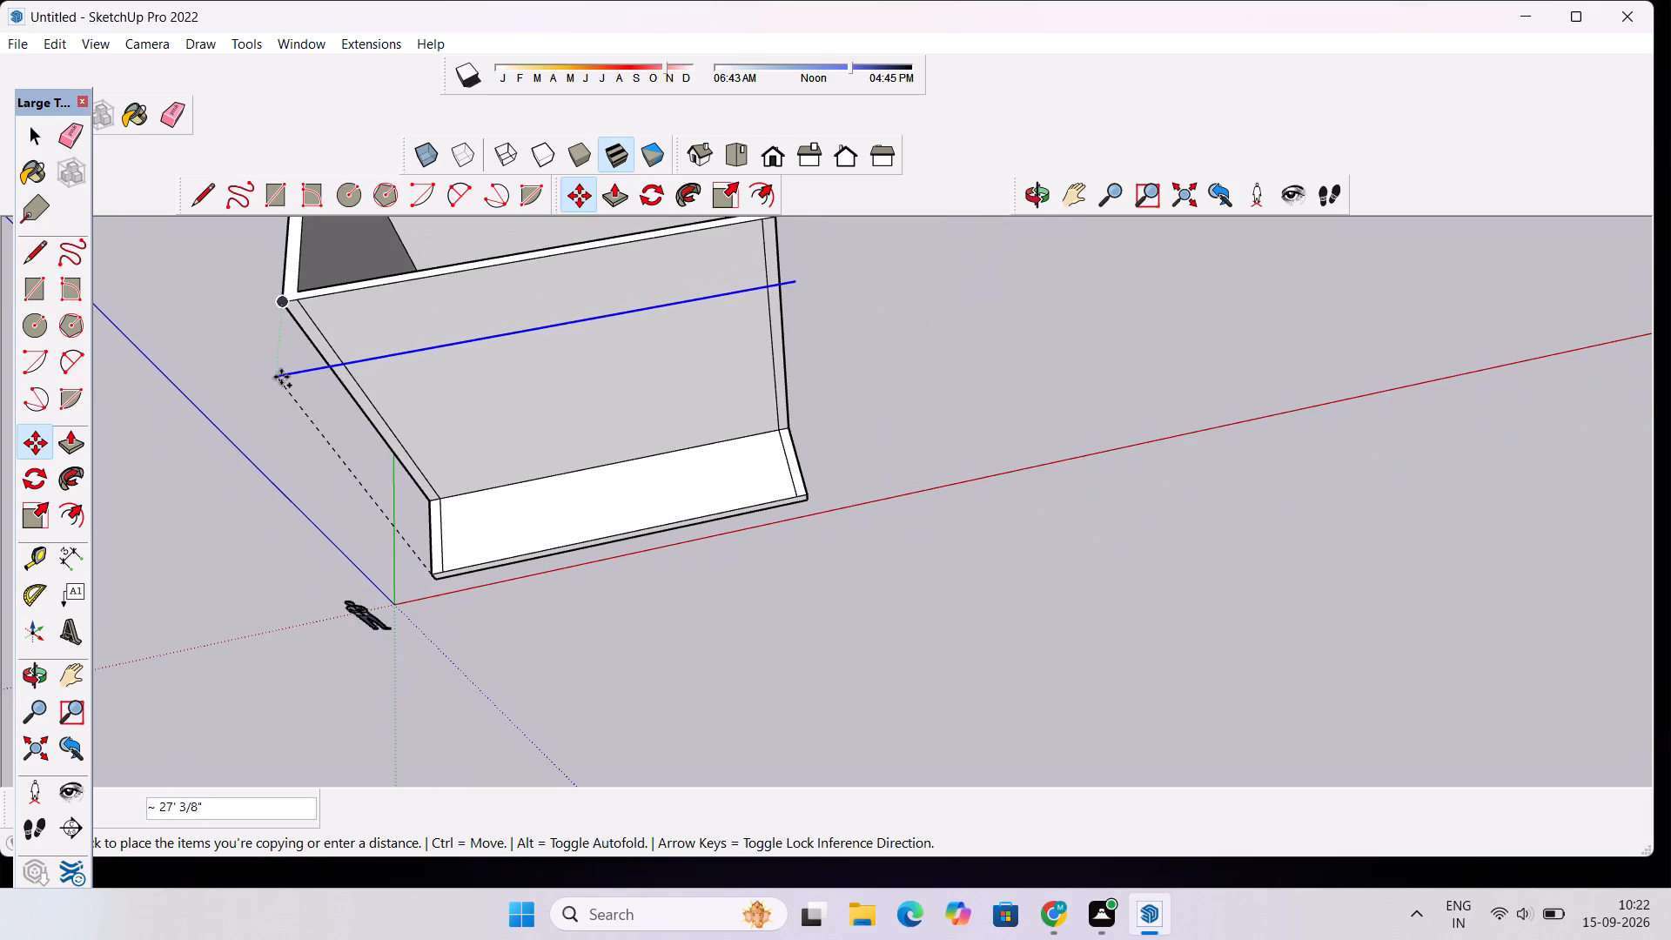
left_click(281, 377)
Draw a line about 6' 8" long from the outer wall-top corner nearest the origin to the near end of the copied edge.
left_click(1036, 206)
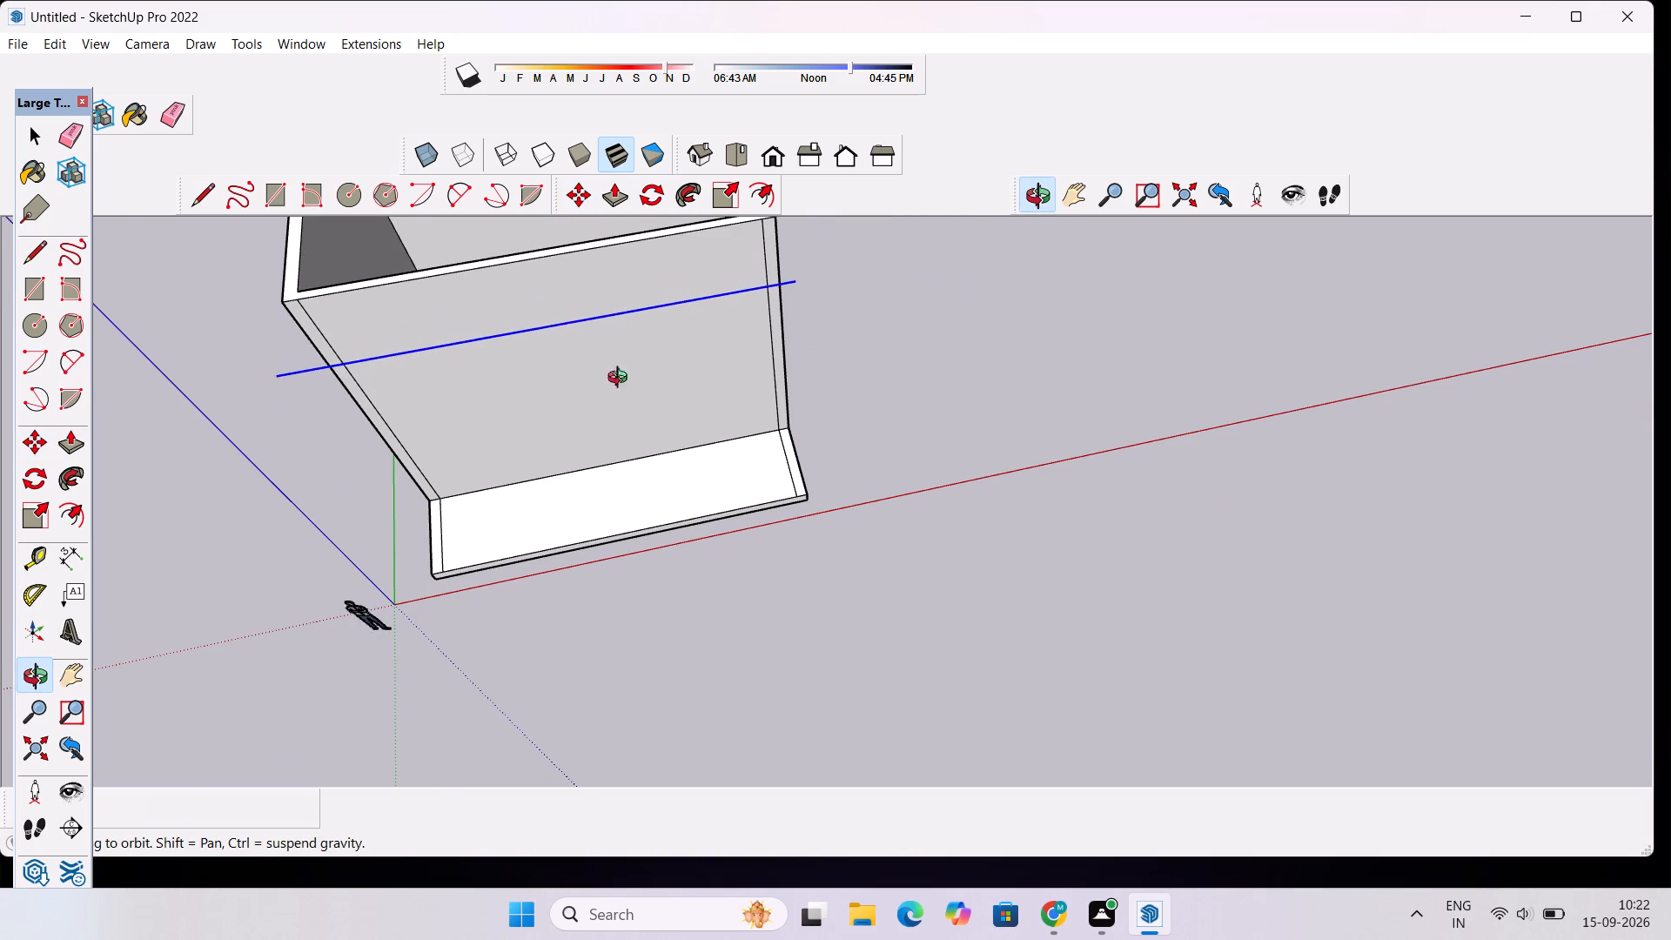
left_click_drag(621, 379, 1105, 211)
scroll(1015, 305, "down", 5)
left_click_drag(803, 406, 968, 412)
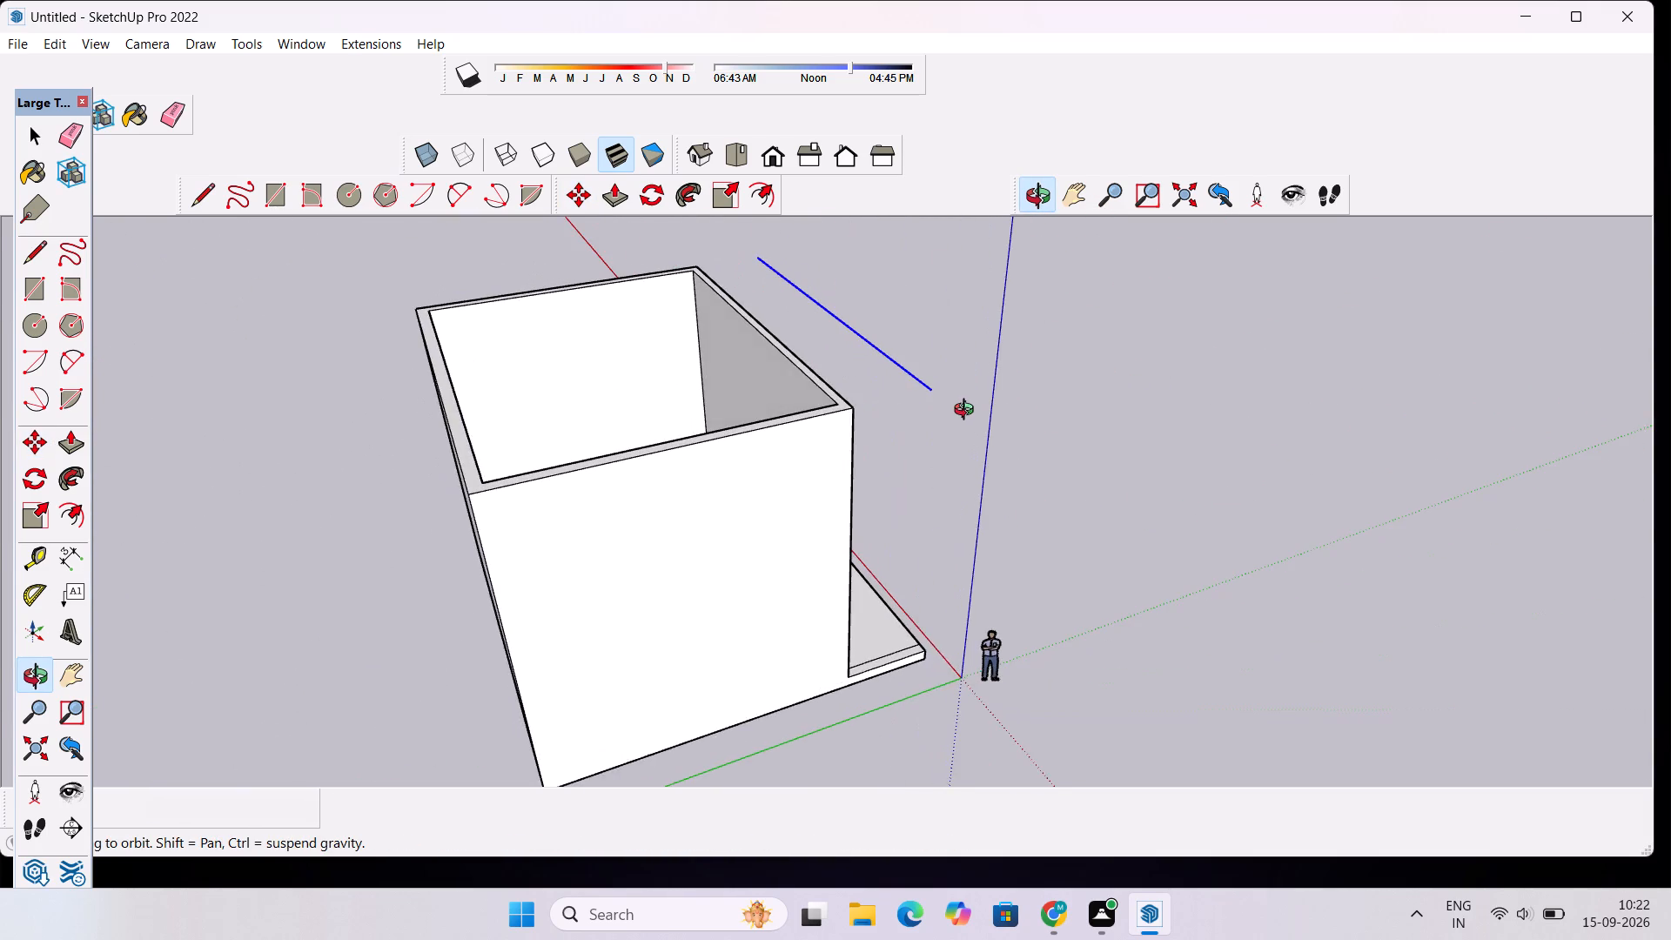
scroll(969, 412, "up", 5)
scroll(969, 412, "down", 1)
left_click_drag(969, 408, 895, 462, "shift")
scroll(782, 480, "up", 4, "shift")
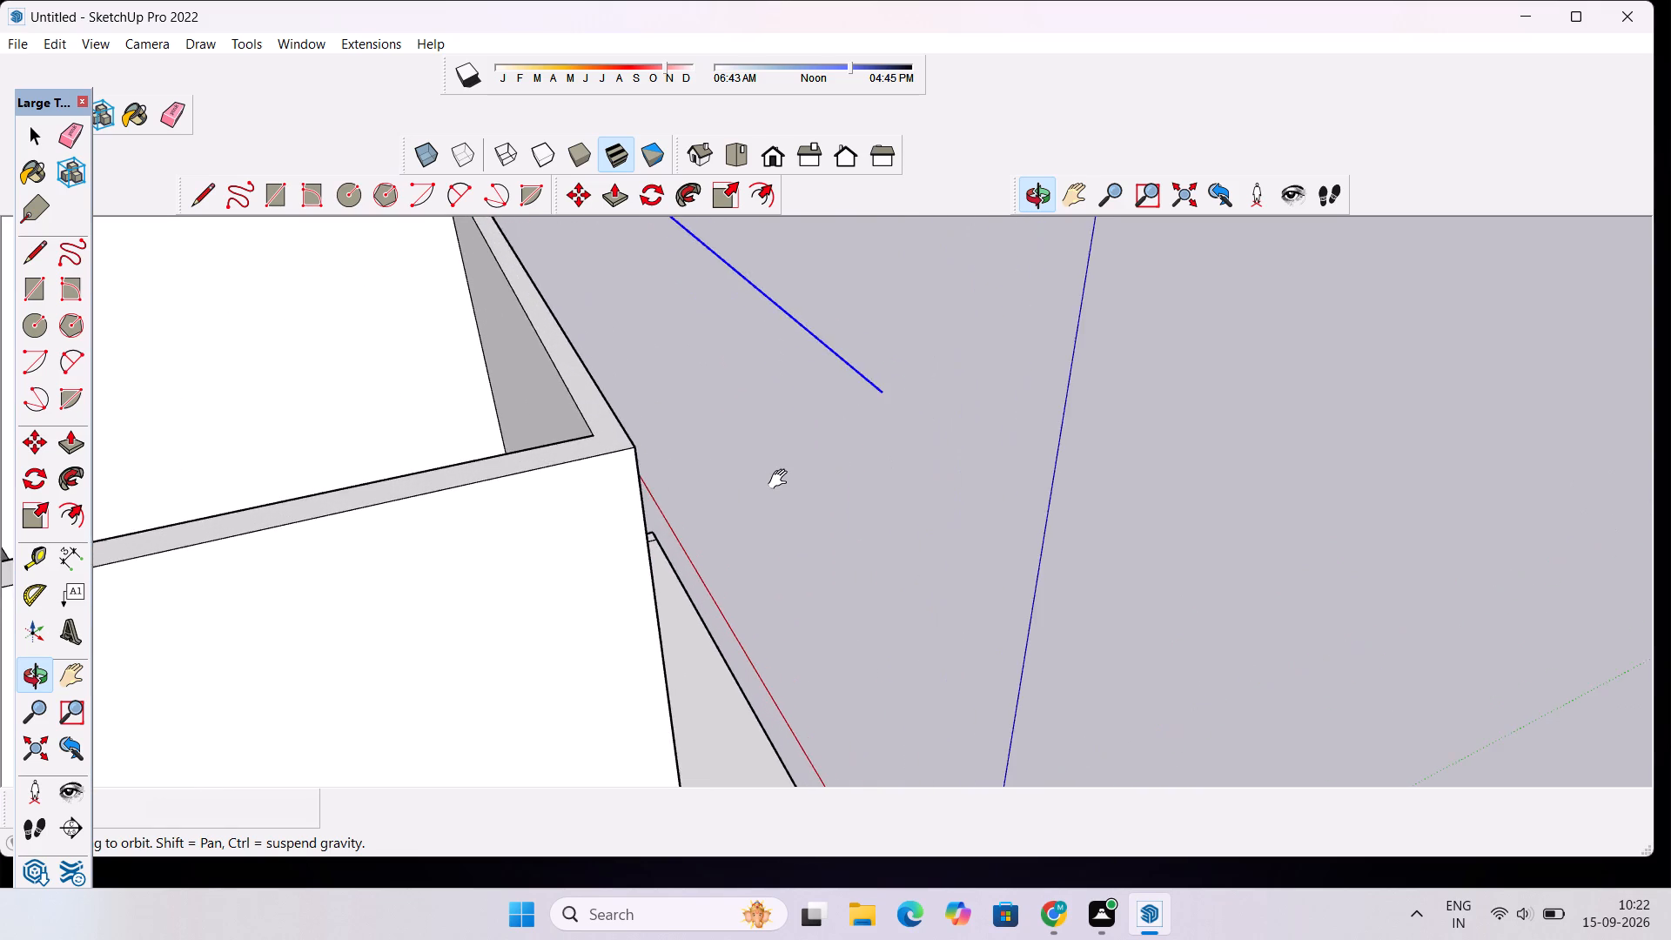
left_click_drag(768, 480, 767, 518, "shift")
key("l")
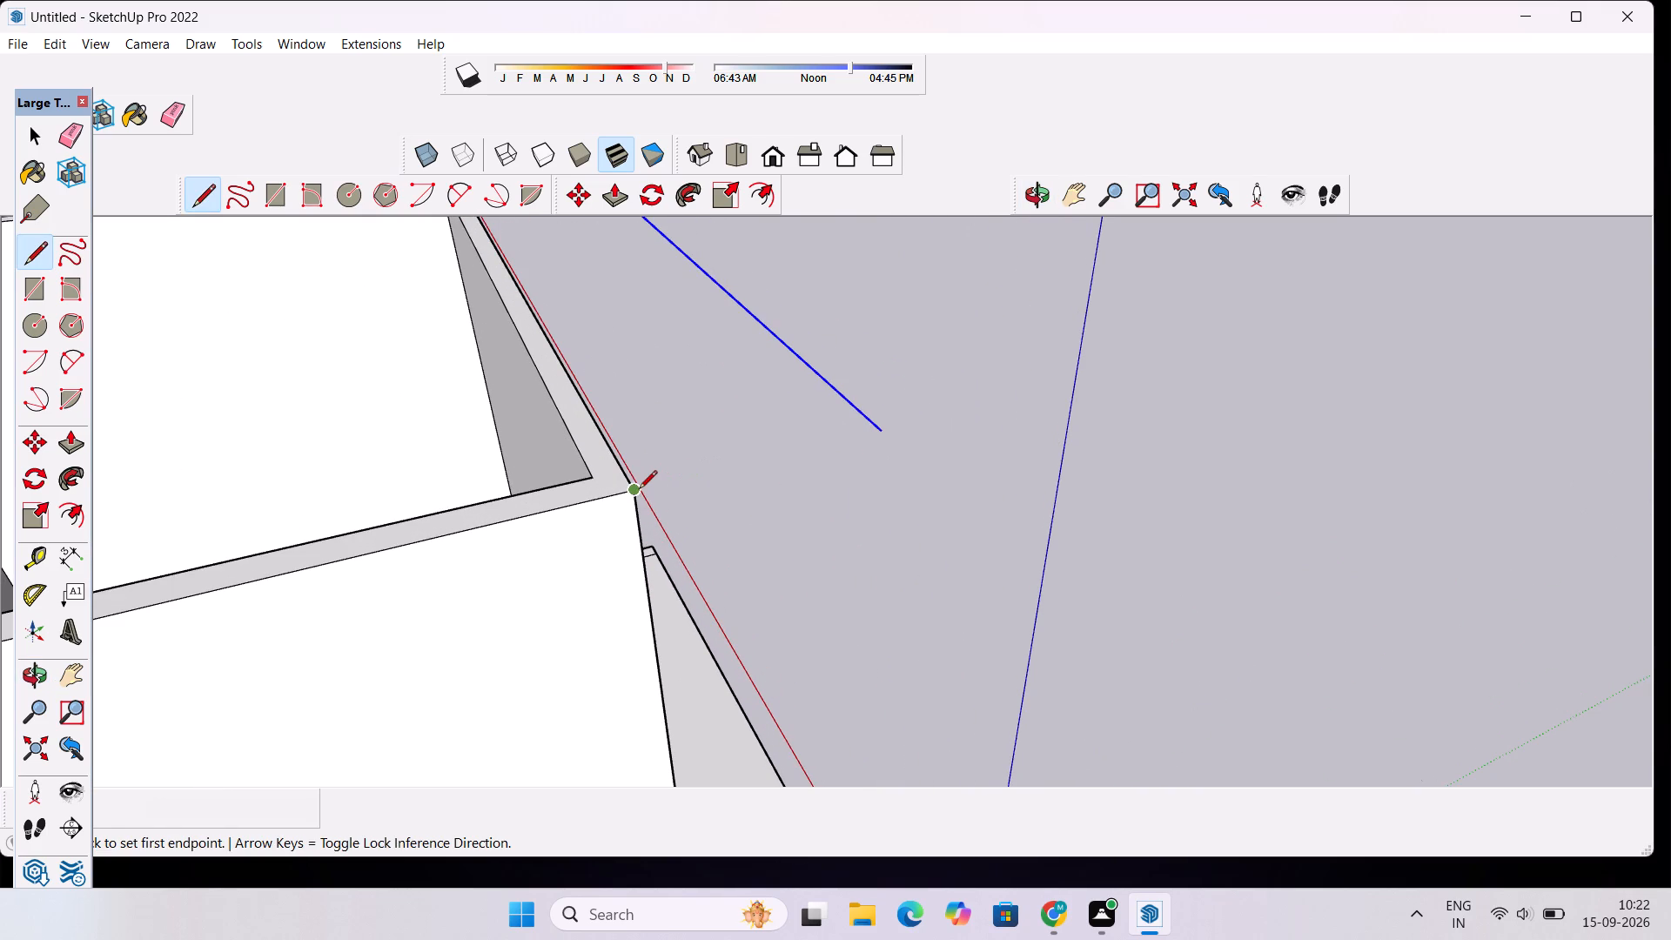
left_click(638, 489)
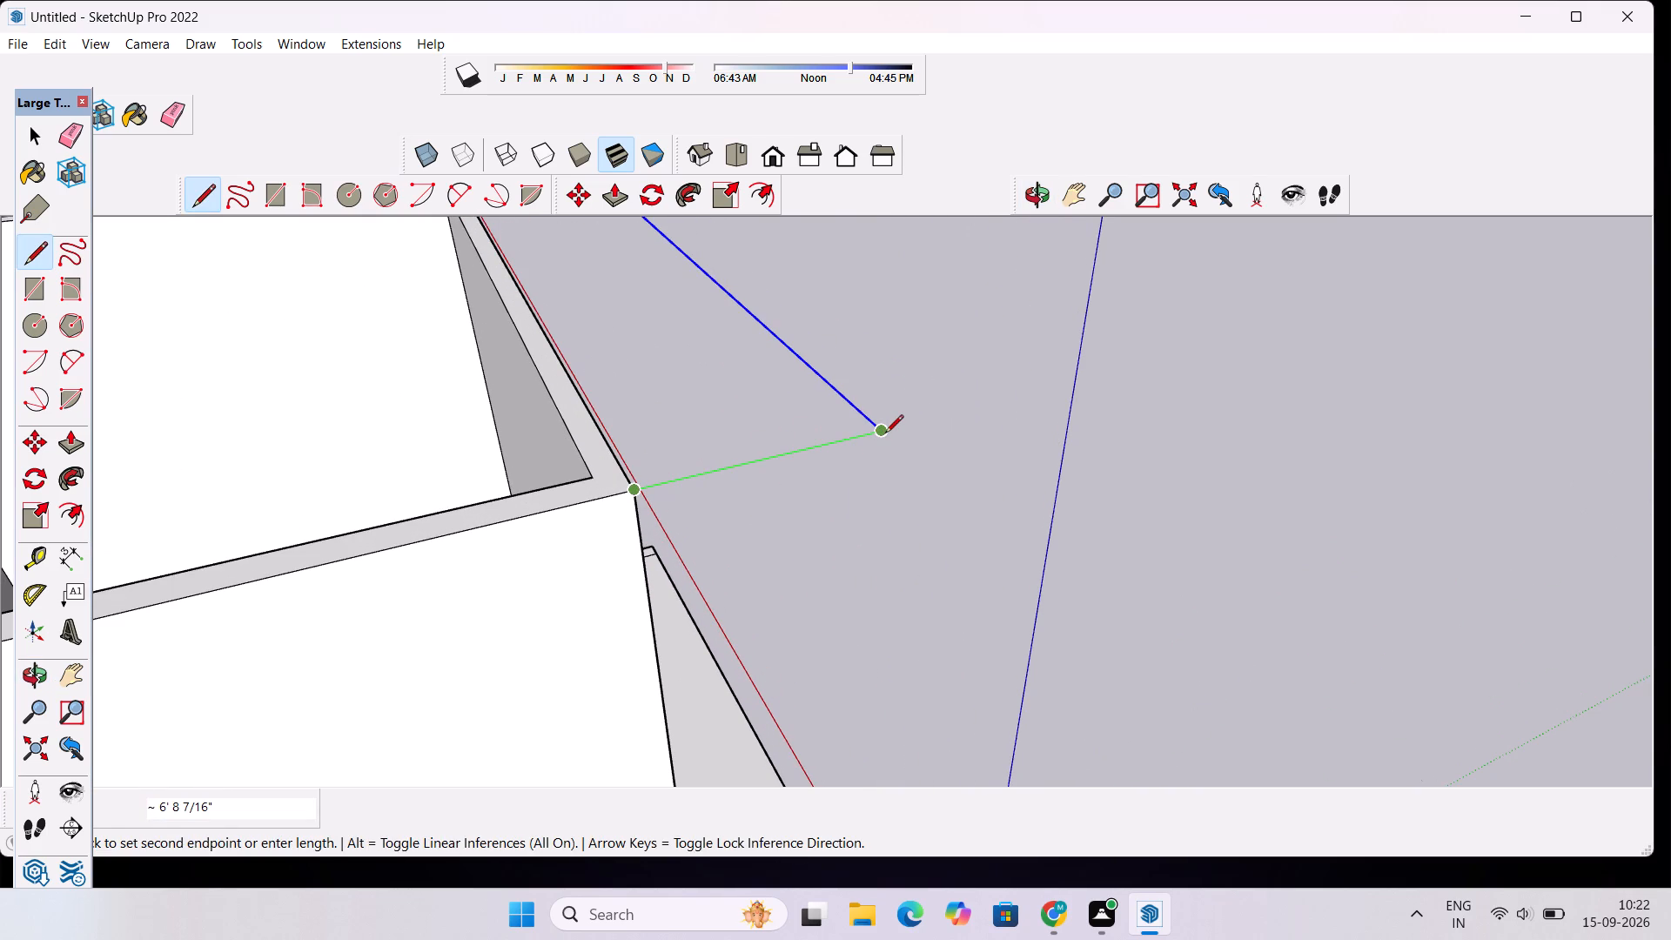
left_click(885, 434)
key("space")
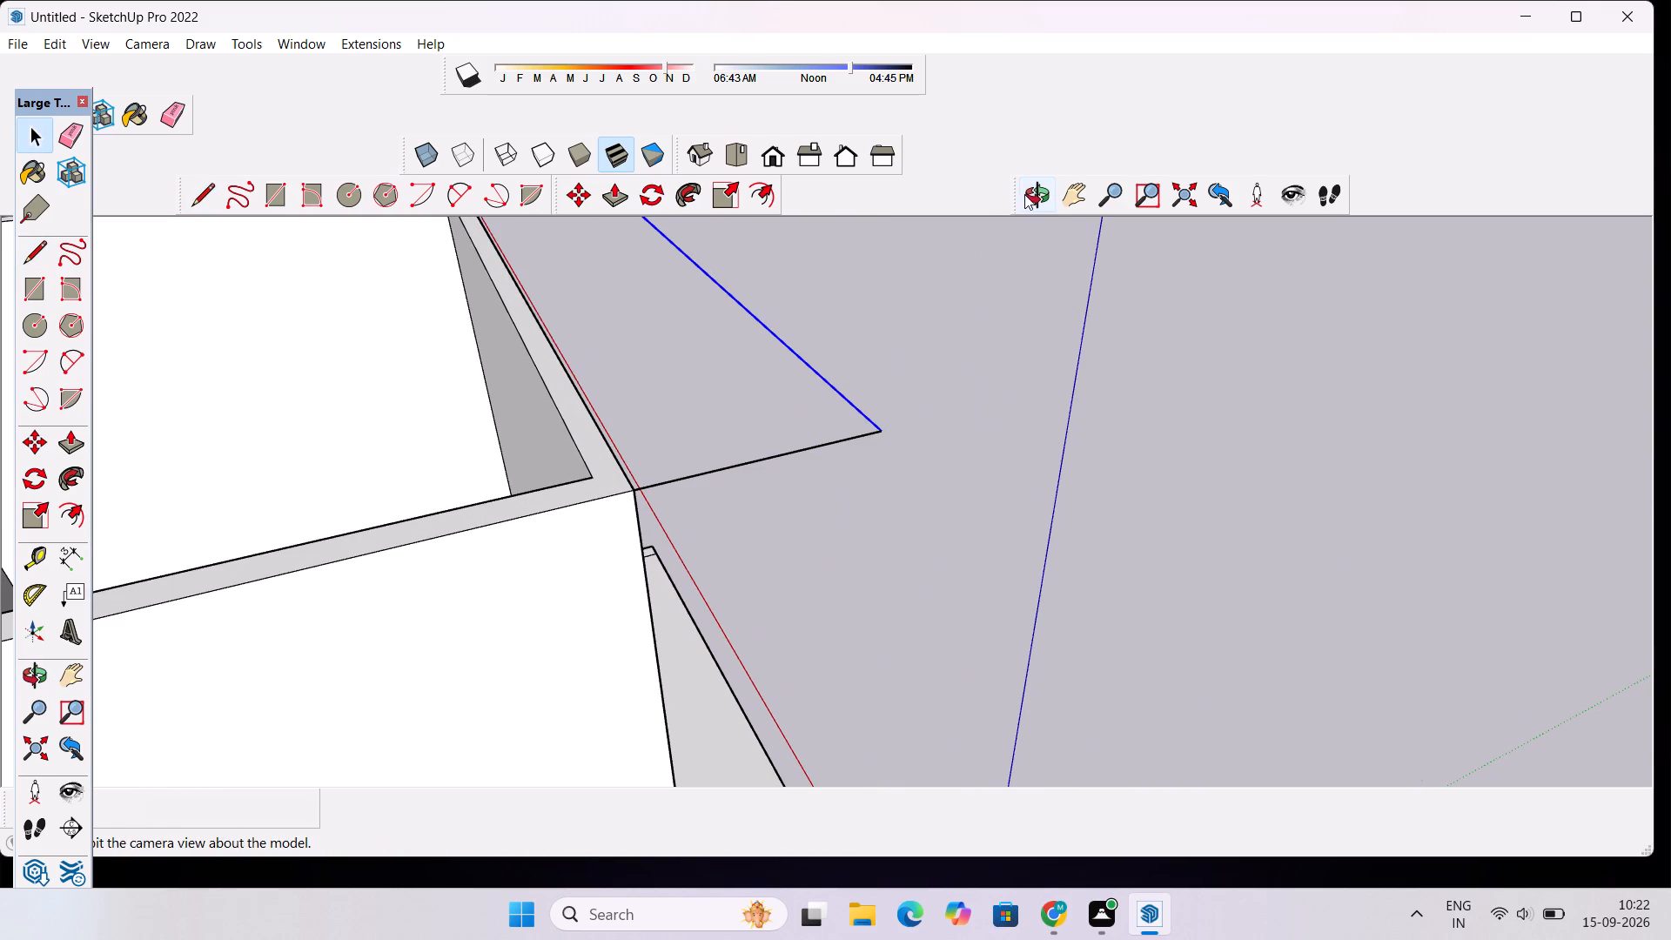
Draw a line about 6' 8" long from the other front outer wall-top corner to the far end of the copied edge.
left_click(1026, 193)
left_click_drag(1111, 462, 830, 544)
scroll(681, 532, "down", 5)
left_click_drag(909, 496, 311, 594)
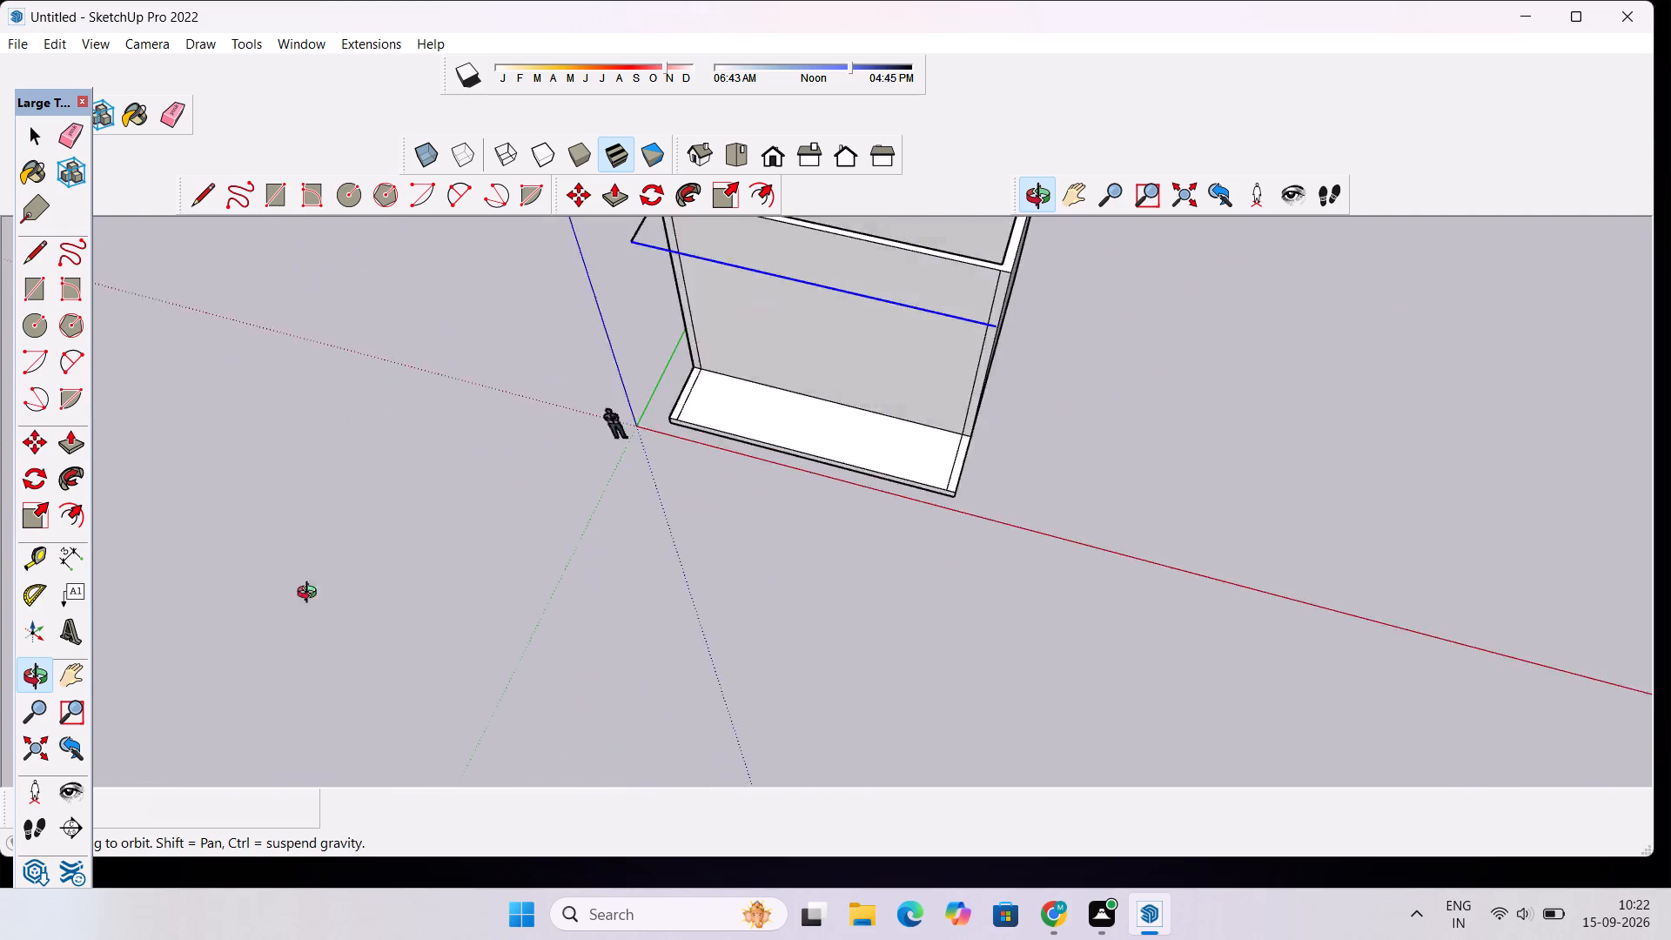
left_click_drag(311, 594, 273, 594)
scroll(607, 323, "up", 1)
left_click_drag(600, 354, 789, 426)
scroll(826, 321, "down", 3)
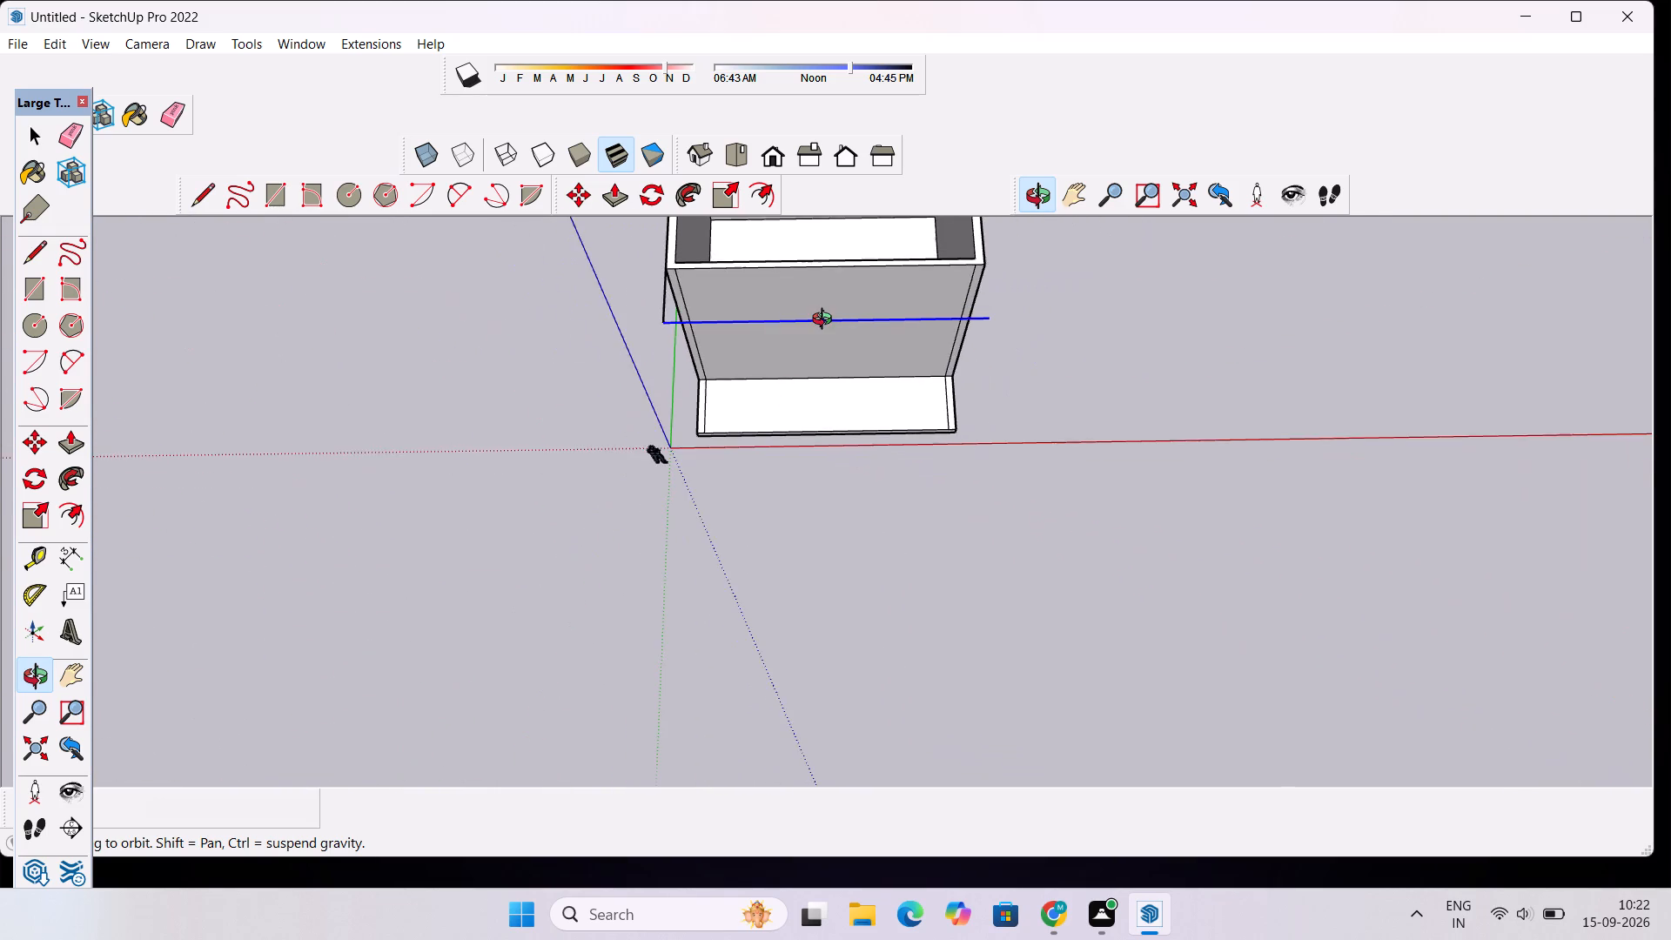
left_click_drag(826, 321, 624, 541, "shift")
scroll(762, 528, "up", 10, "shift")
left_click_drag(870, 540, 827, 574, "shift")
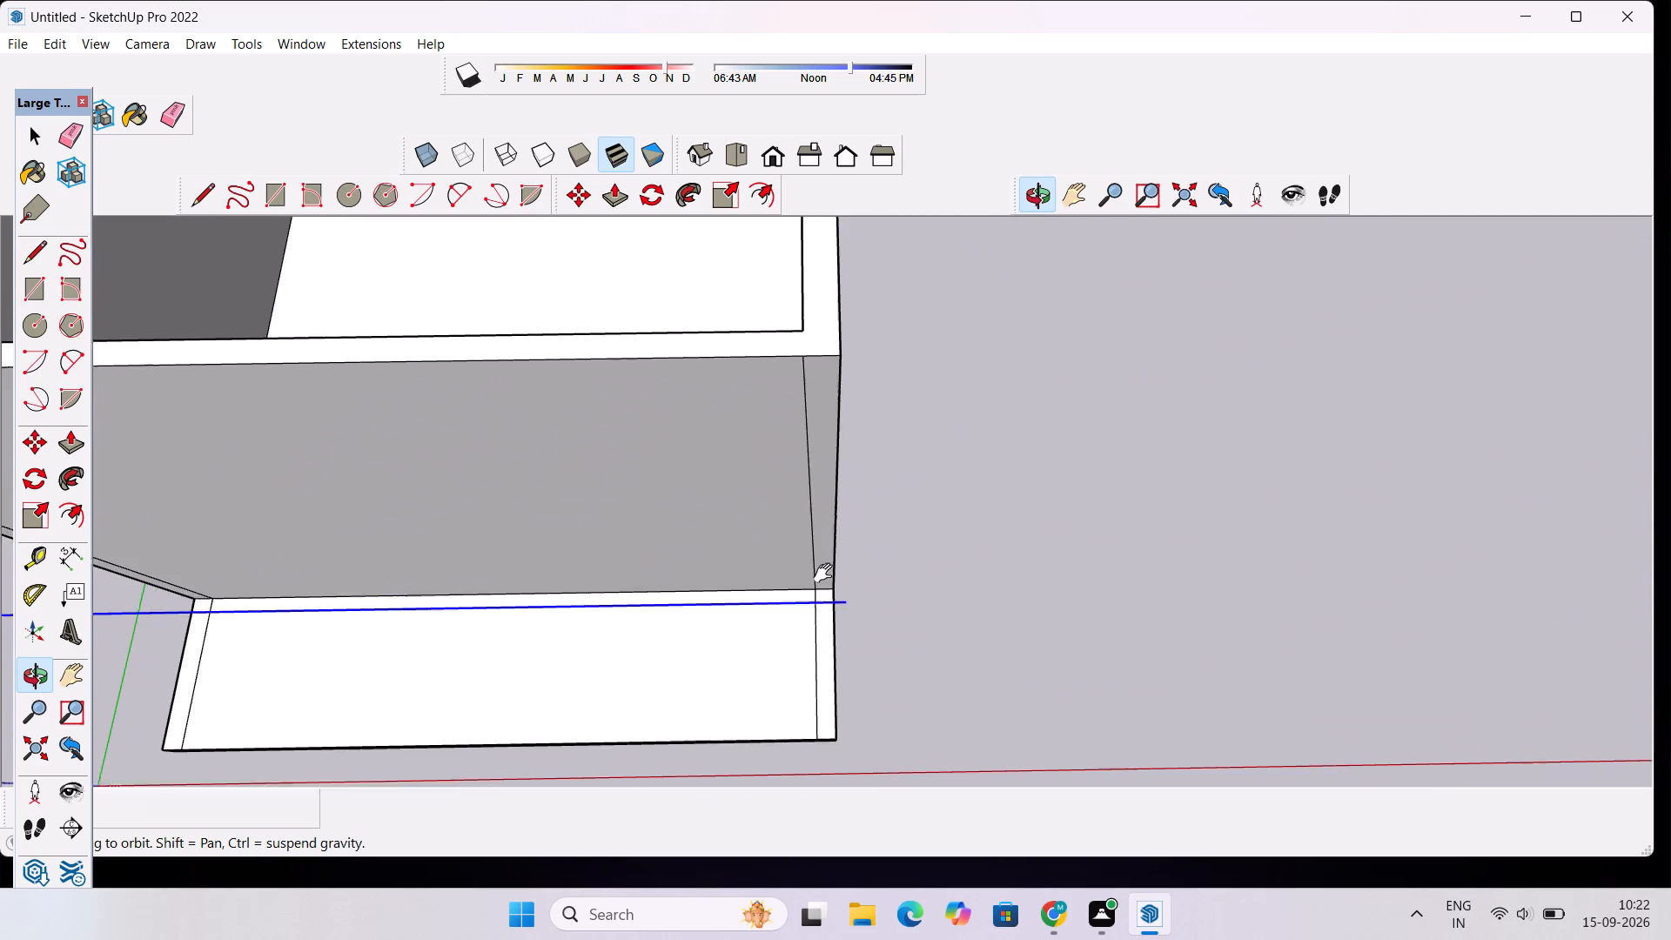
left_click_drag(827, 574, 825, 575, "shift")
key("l")
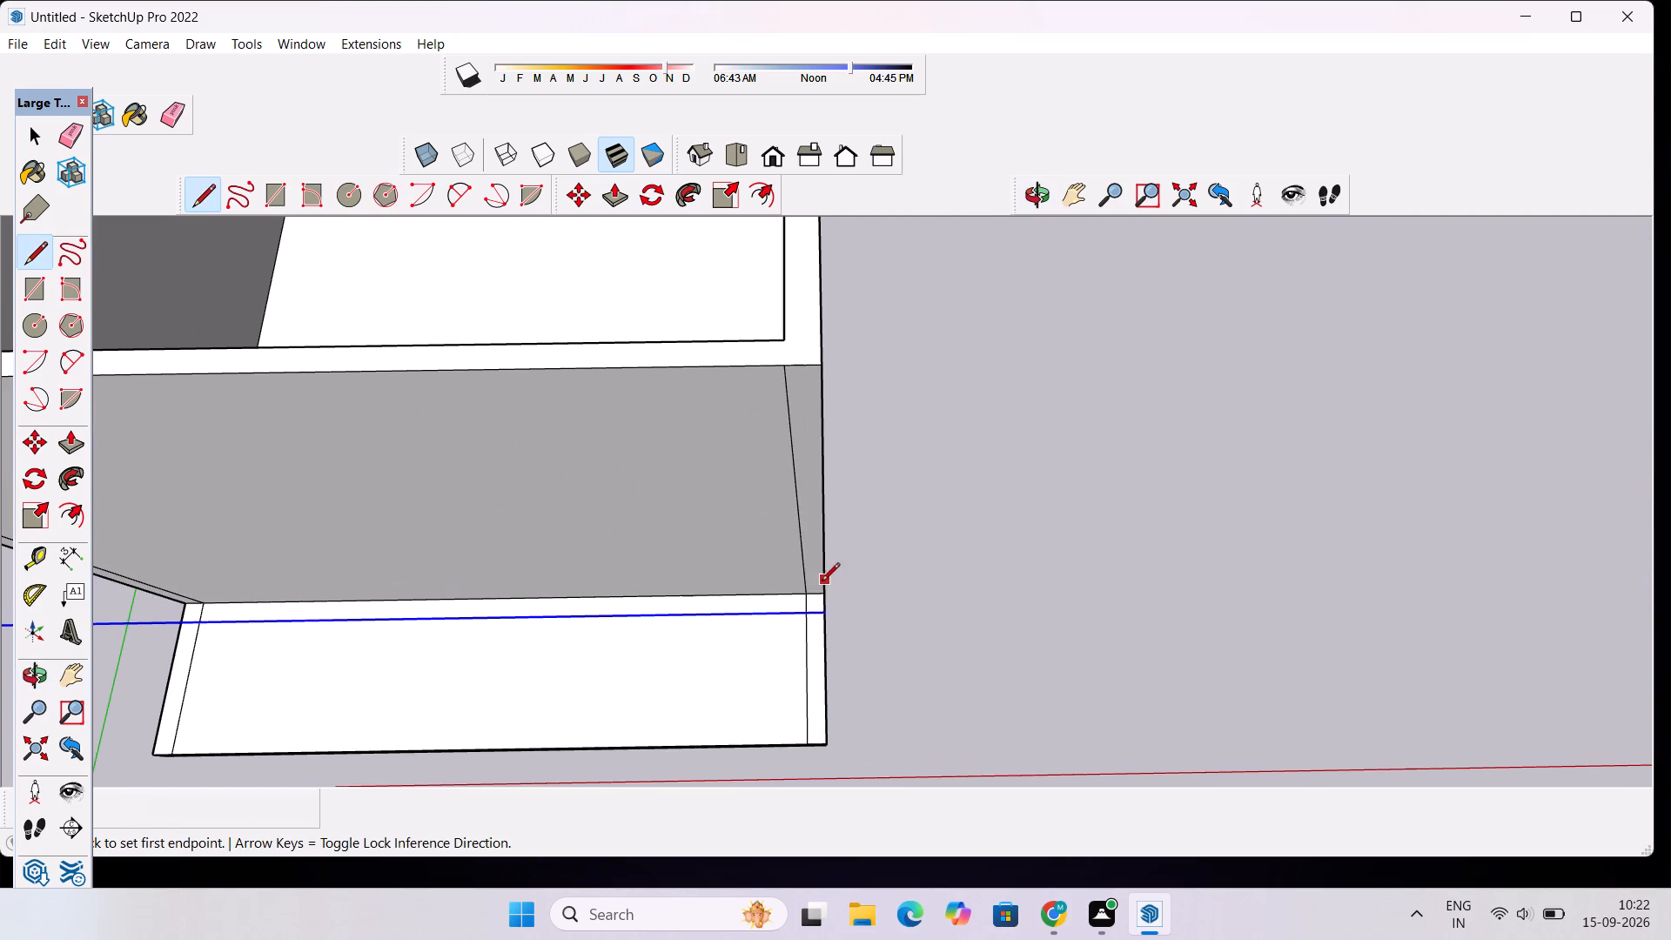
left_click(817, 369)
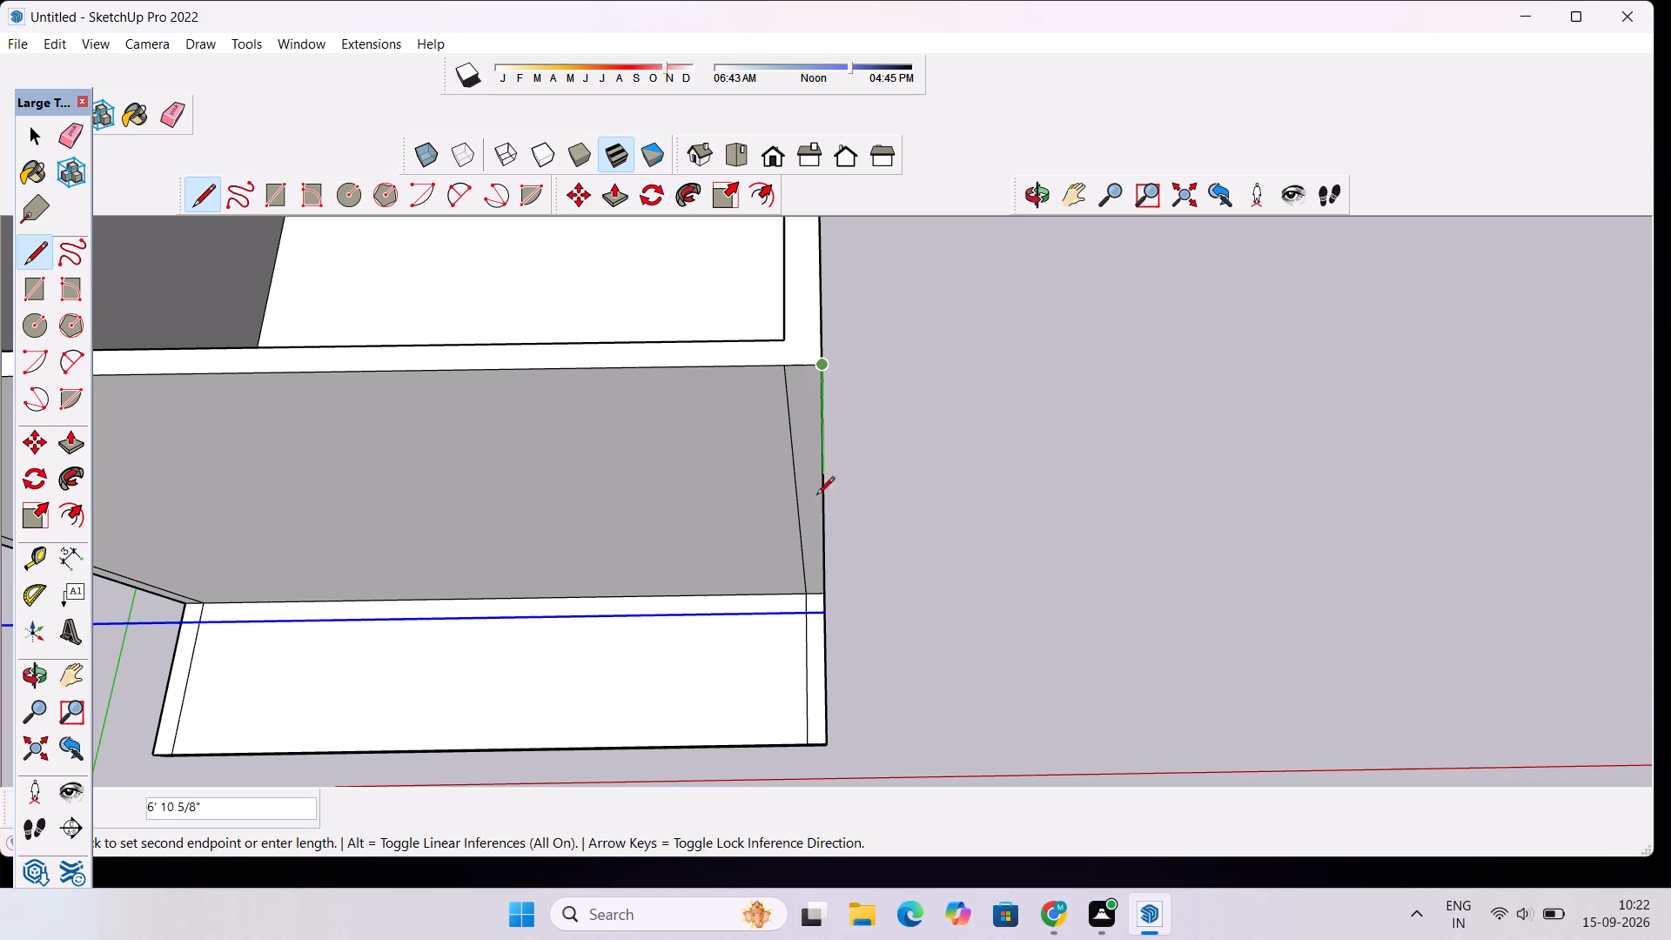
scroll(834, 614, "up", 5)
left_click(834, 614)
key("space")
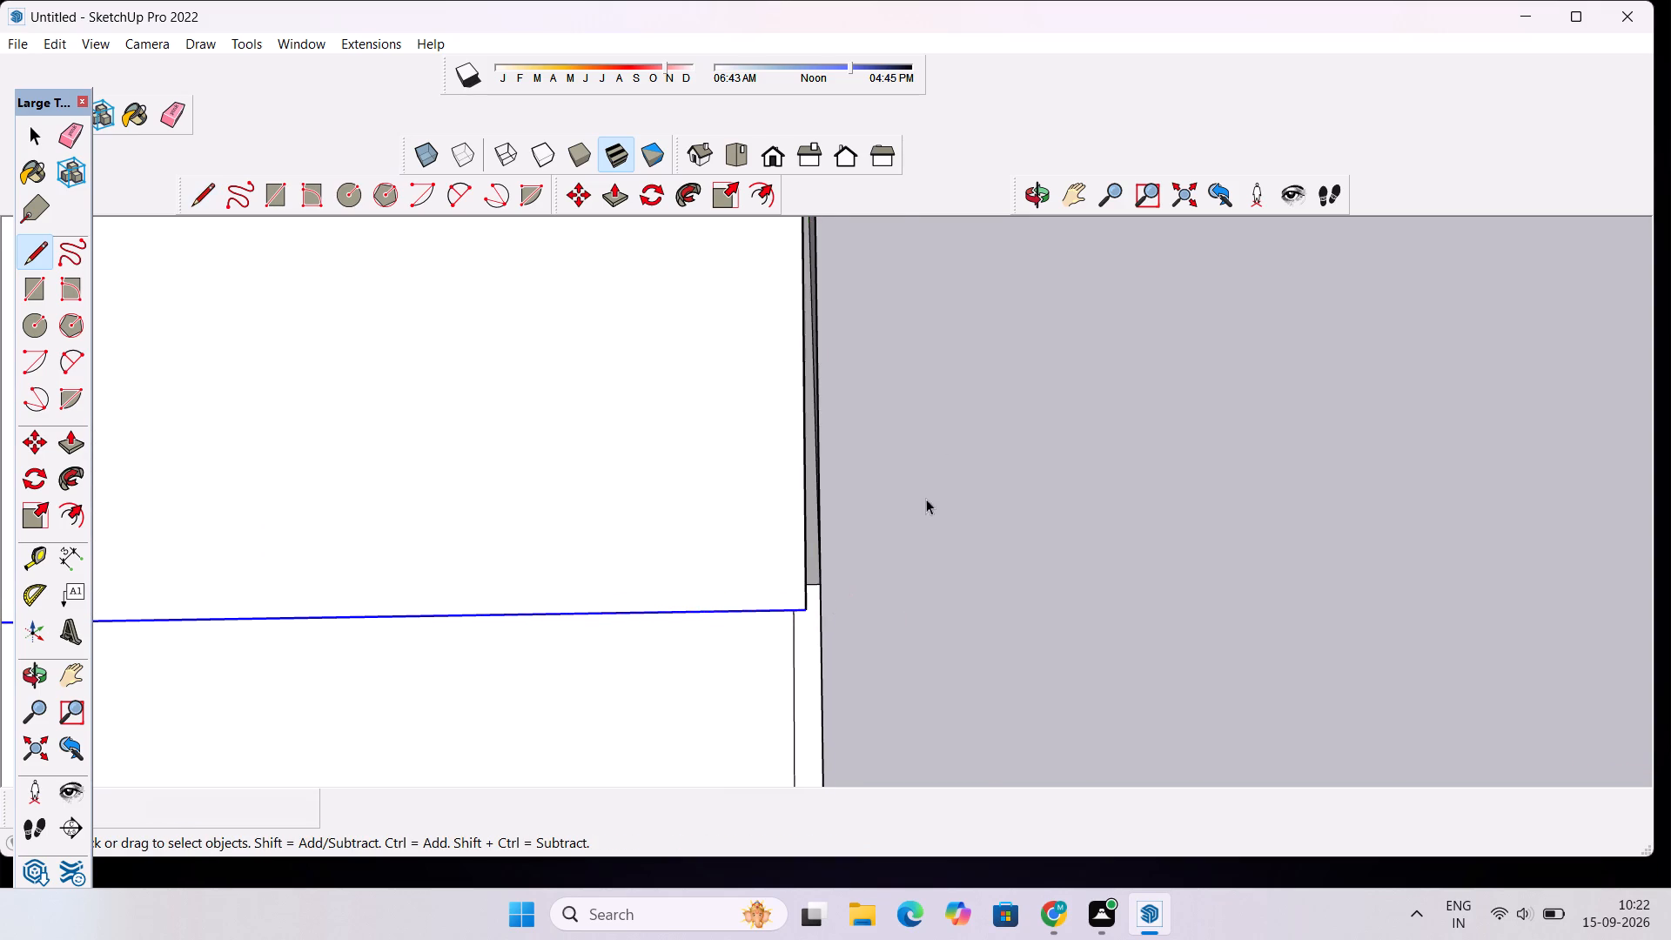
Examine the overhang face above the exposed slab strip from above, the side and below.
scroll(954, 441, "down", 12)
left_click(1044, 195)
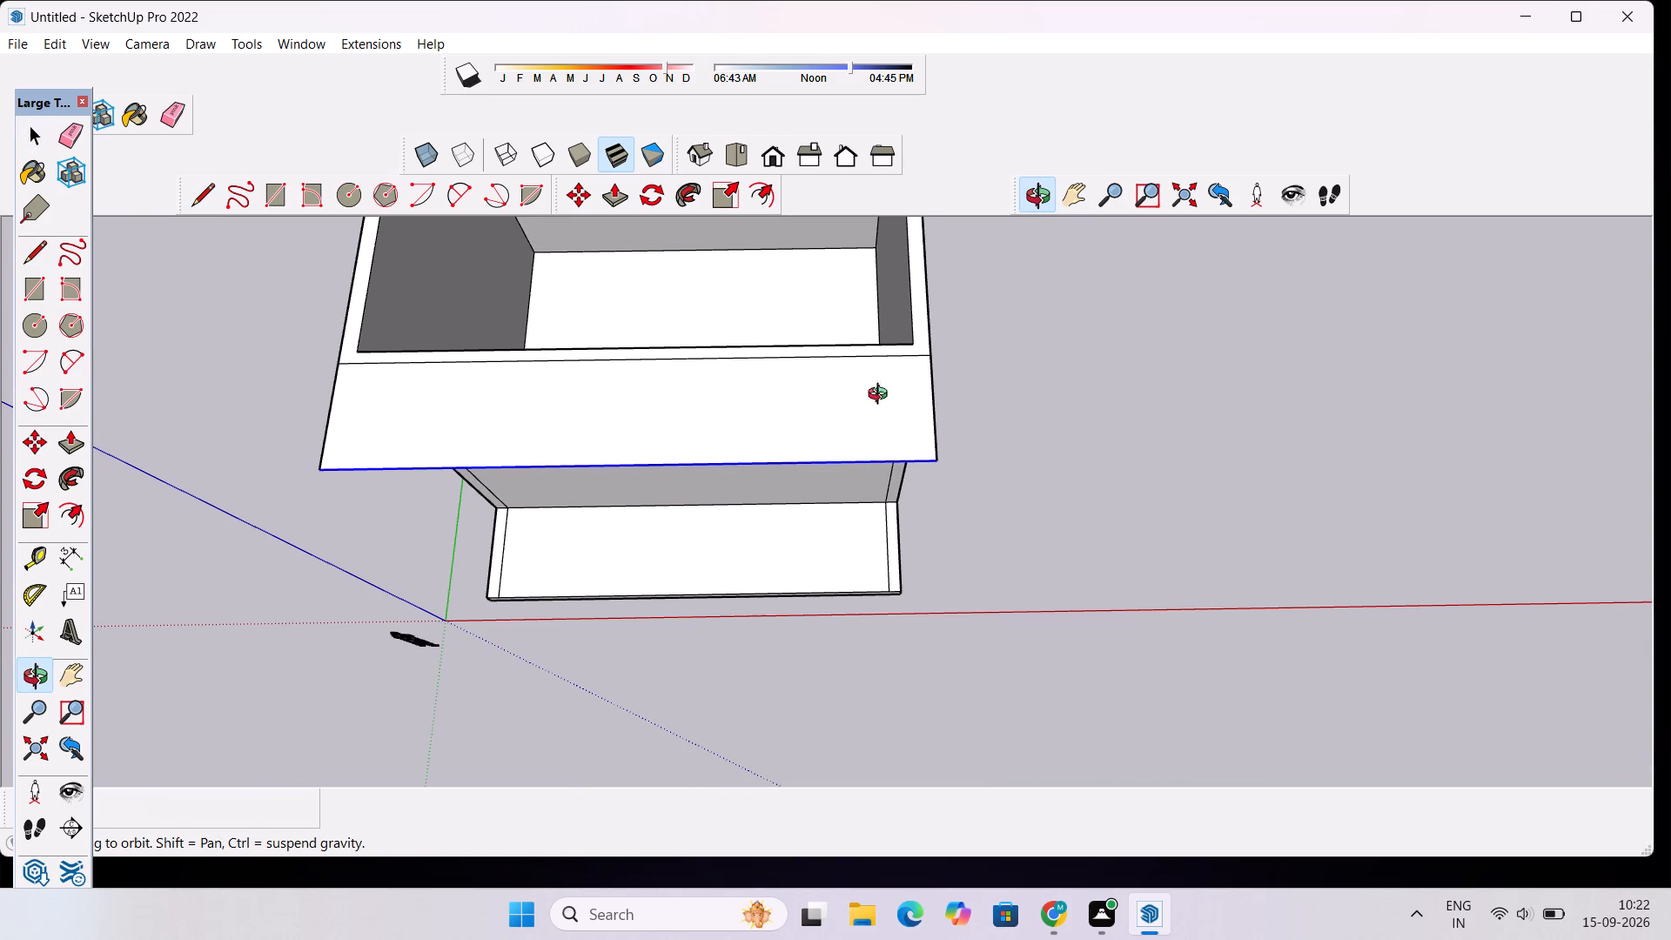
left_click_drag(701, 447, 1367, 265)
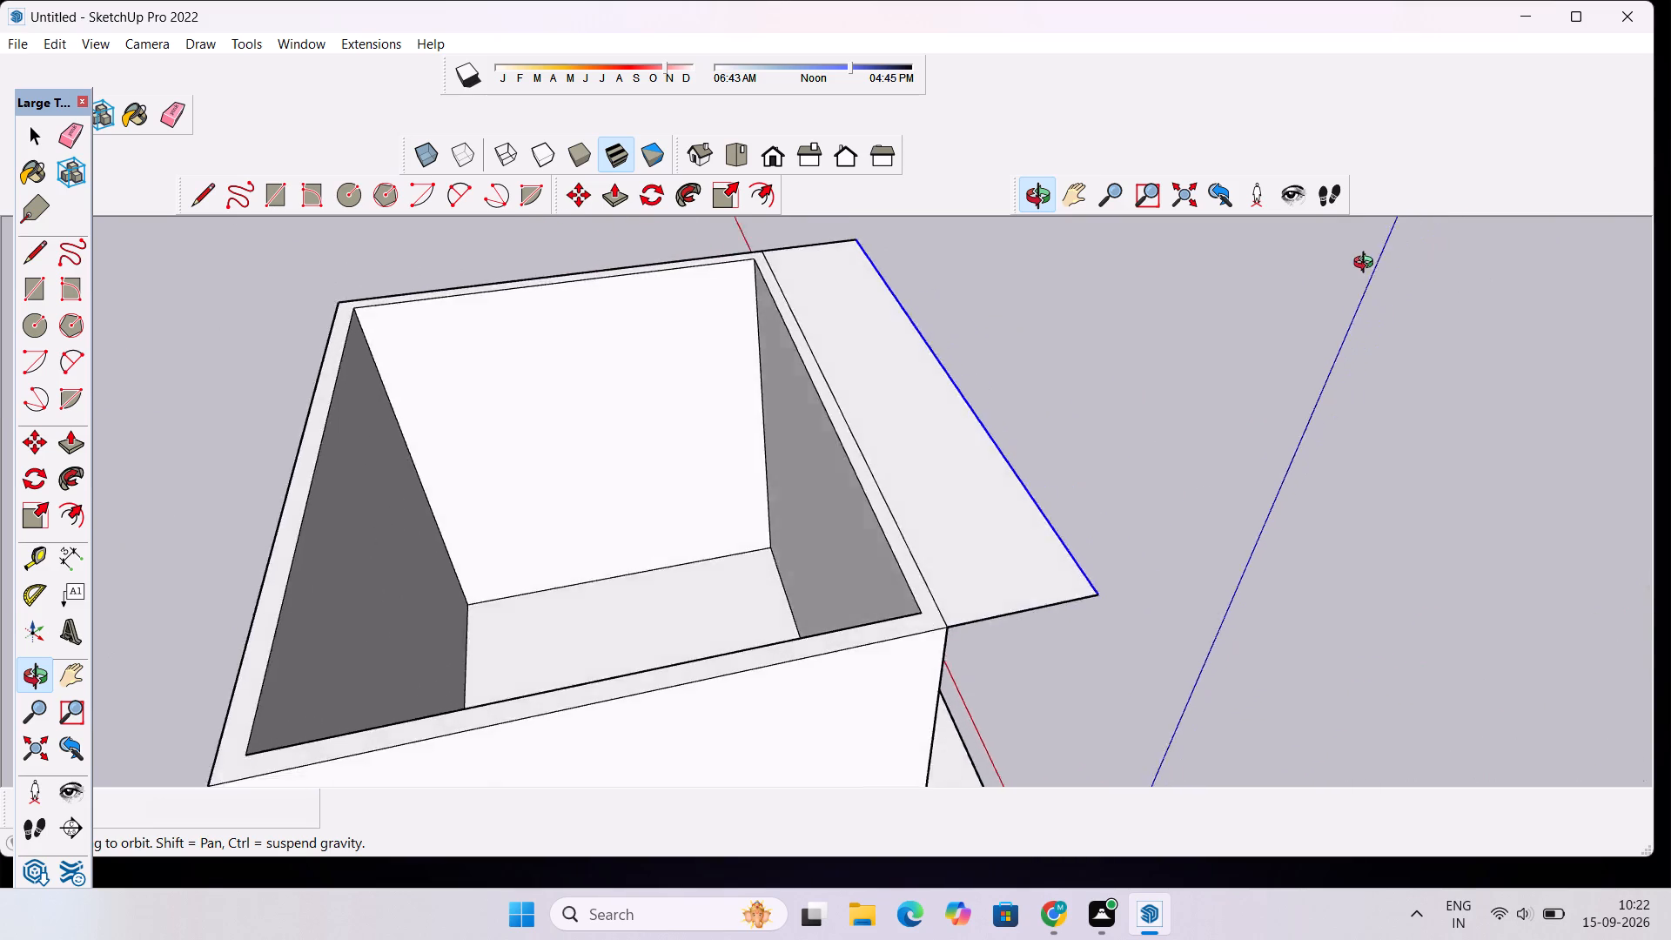
left_click_drag(1367, 265, 1096, 198)
scroll(1034, 486, "down", 3)
left_click_drag(790, 401, 866, 500, "shift")
left_click_drag(908, 671, 739, 460)
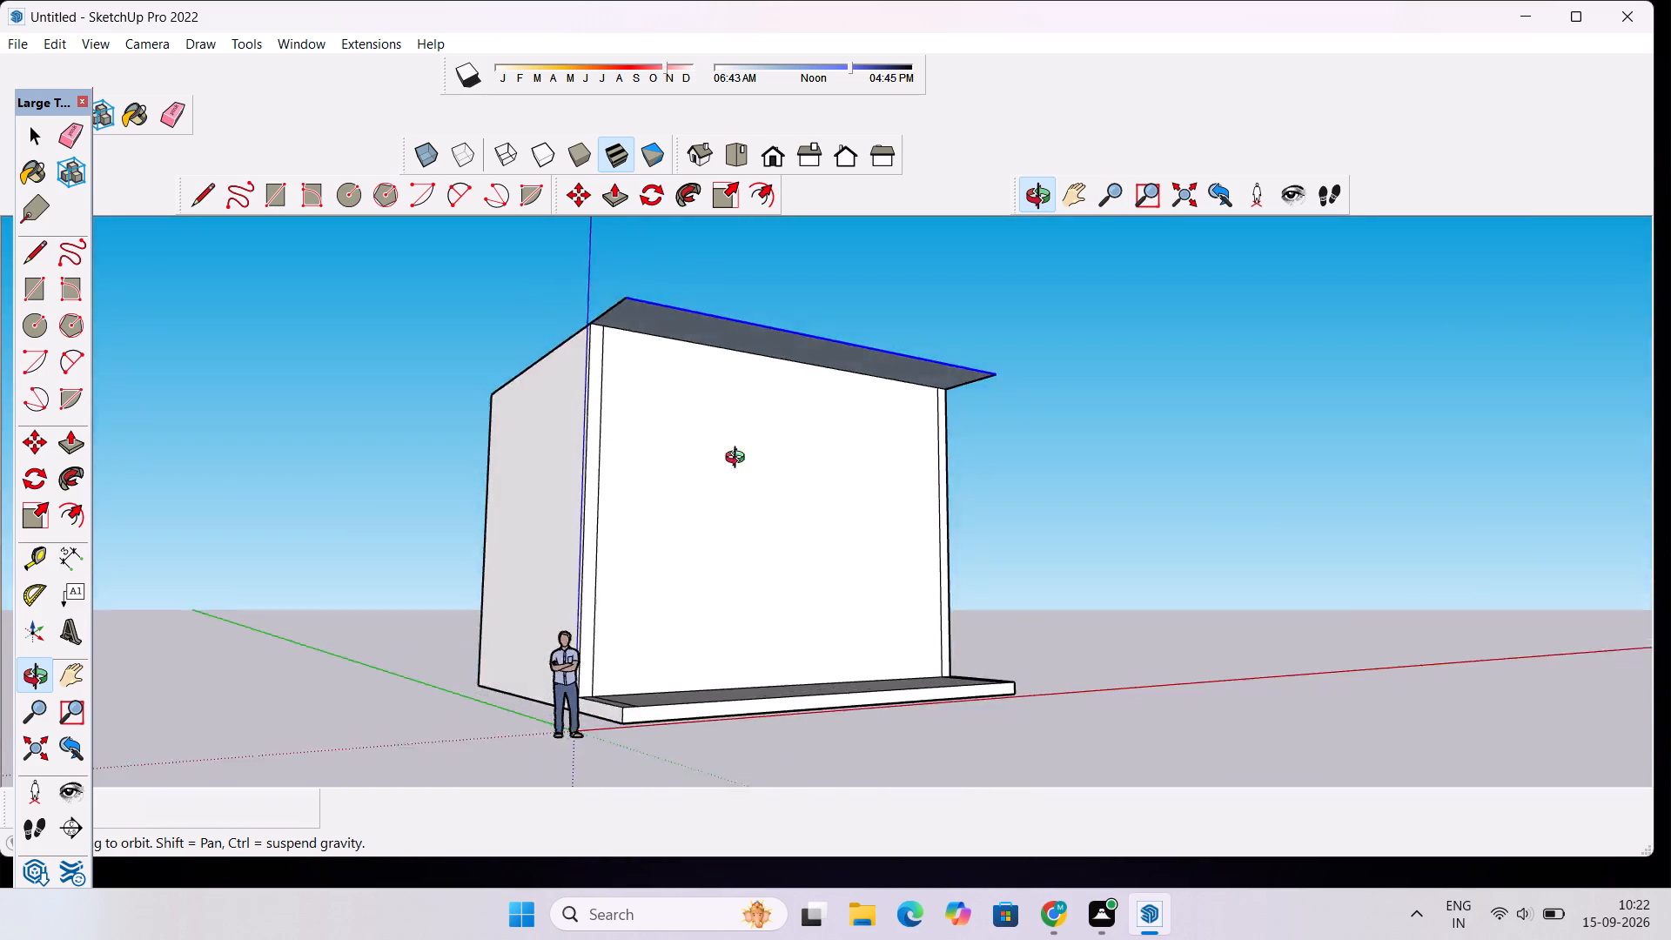
left_click_drag(739, 460, 654, 742)
scroll(674, 646, "down", 6)
left_click_drag(769, 530, 743, 707)
scroll(677, 587, "up", 2)
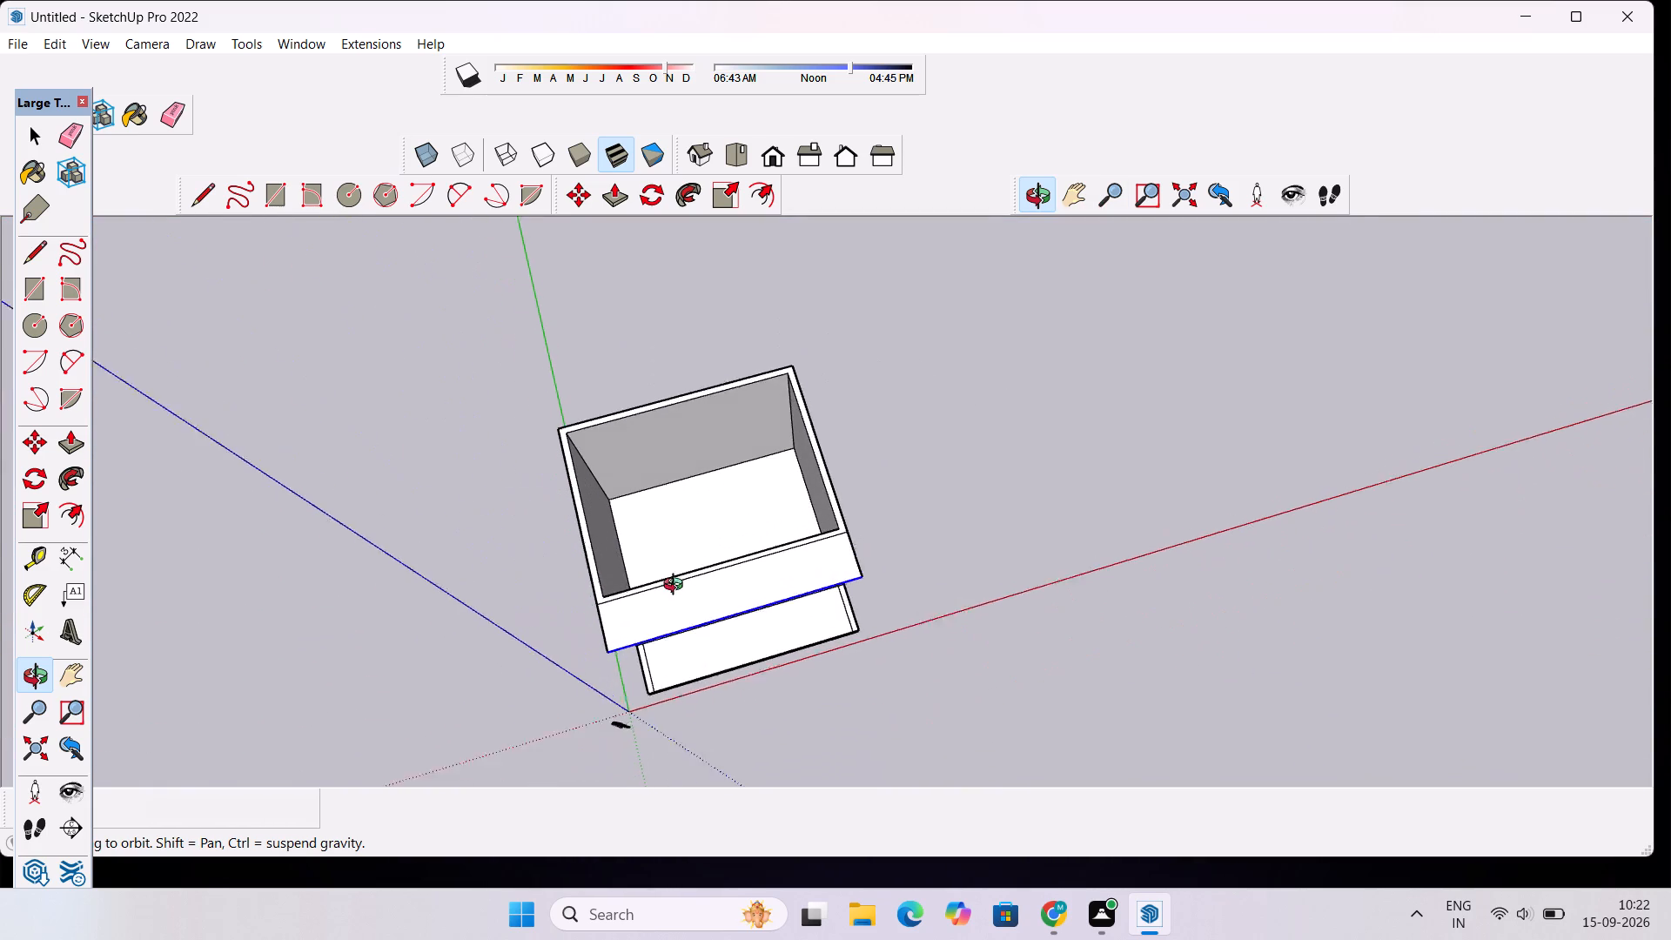
scroll(677, 587, "up", 8)
left_click_drag(738, 675, 595, 625, "shift")
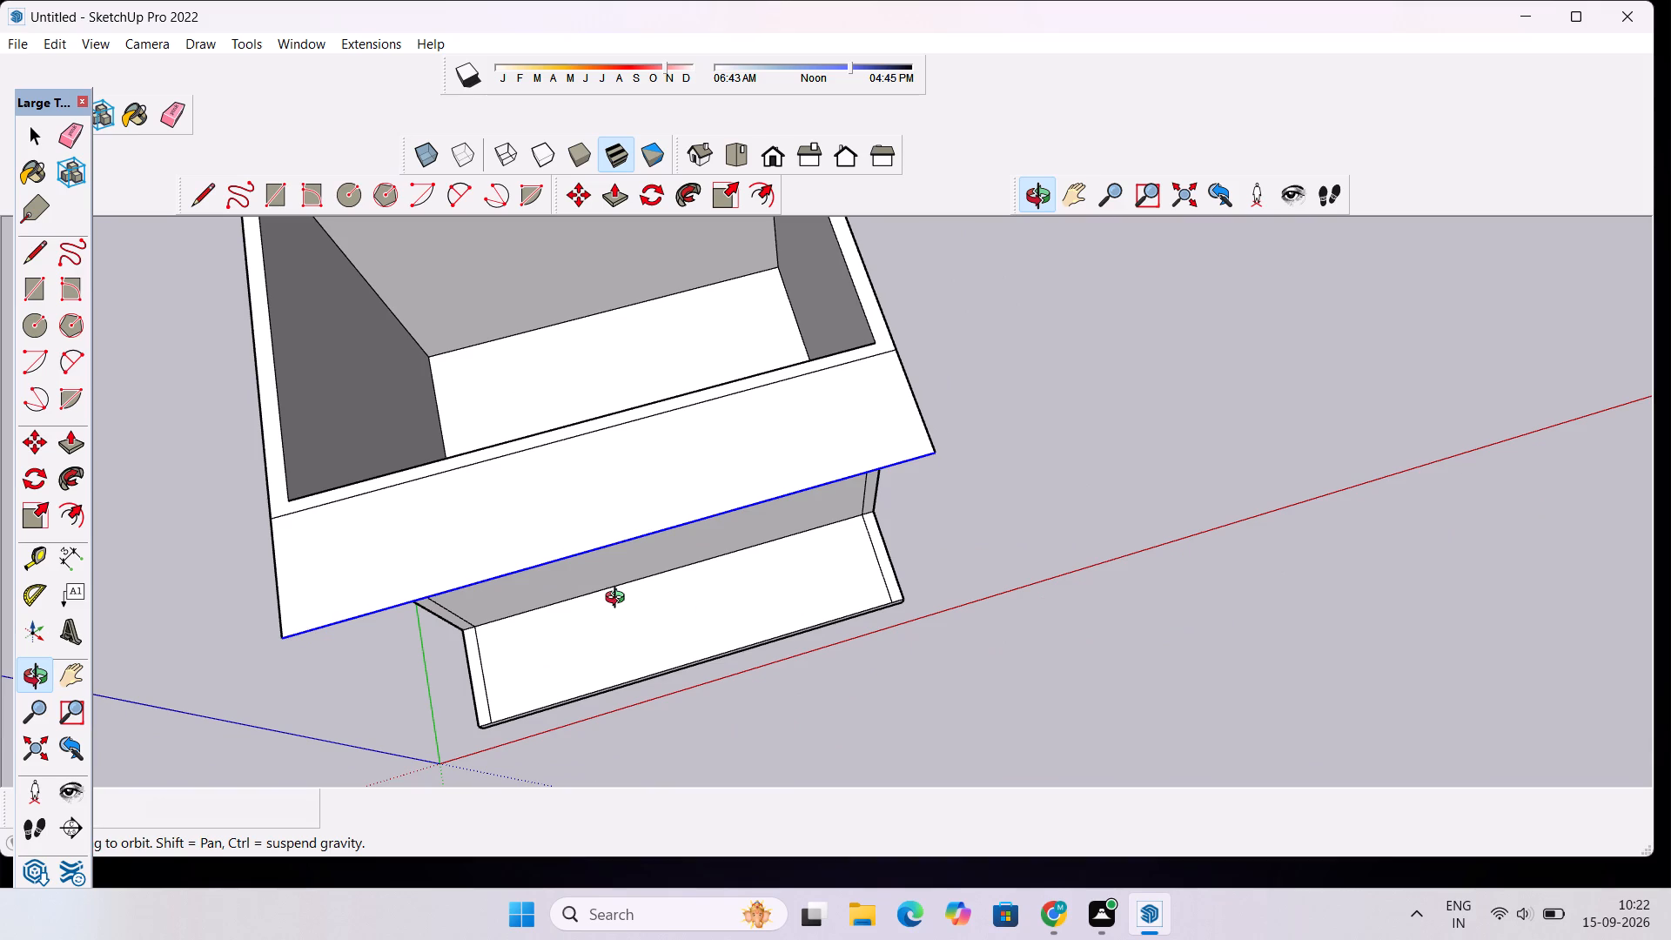
left_click_drag(348, 541, 556, 500, "shift")
scroll(549, 534, "up", 1)
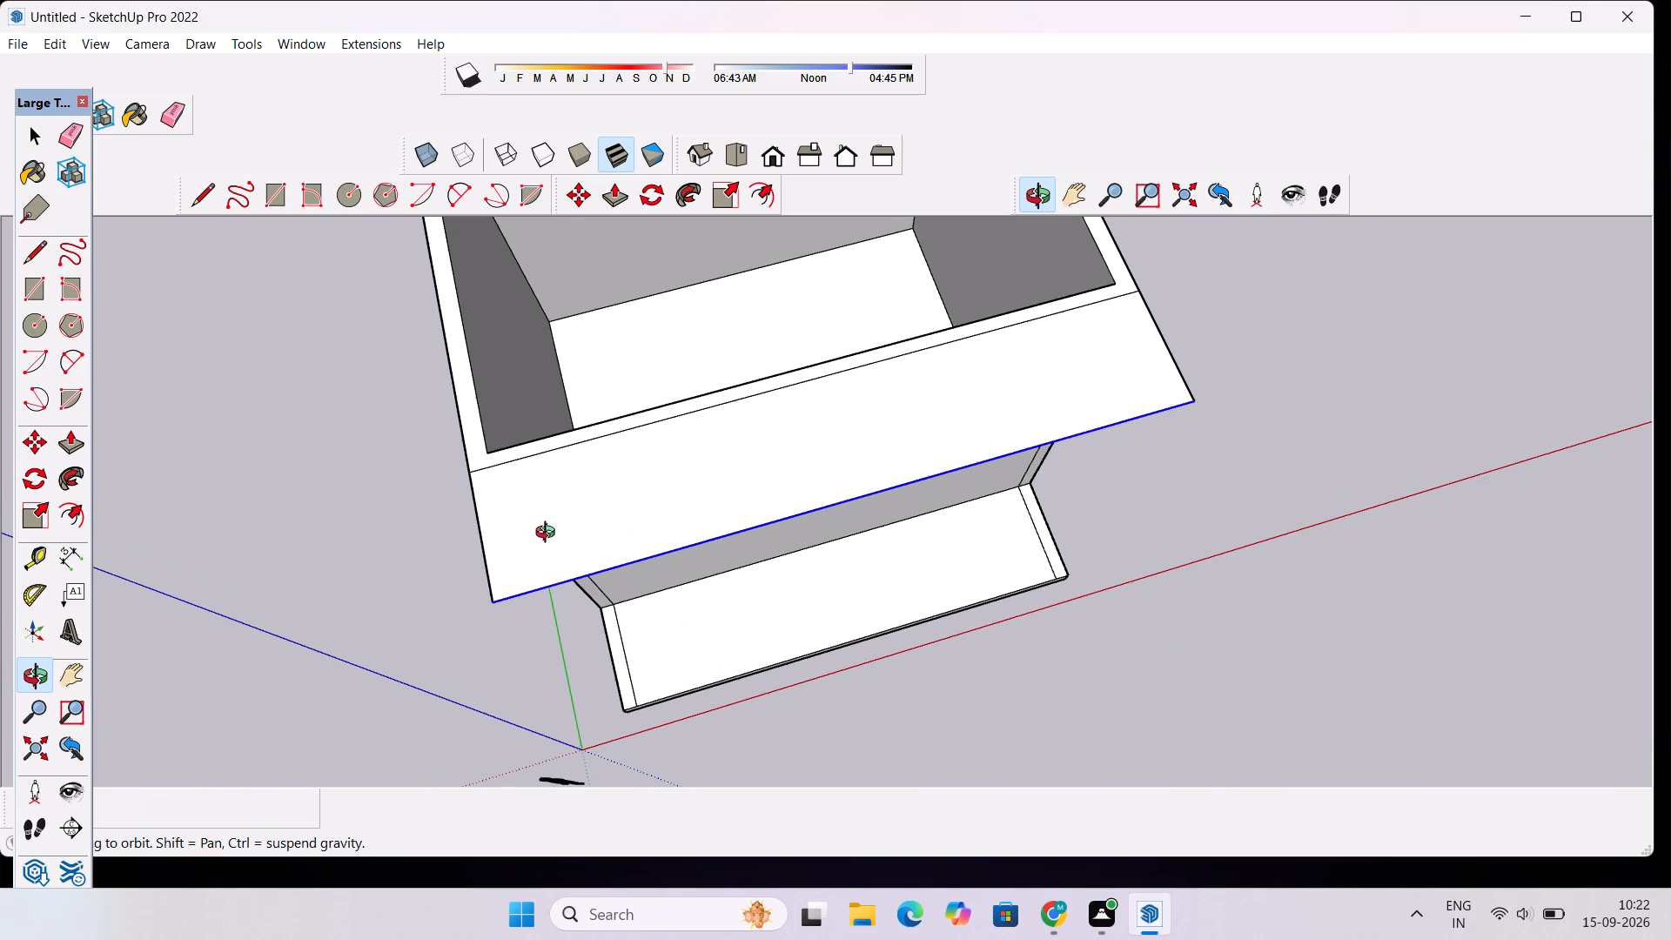
Copy the overhang's complete rectangular outline along the red axis into the empty space beside the building.
key("space")
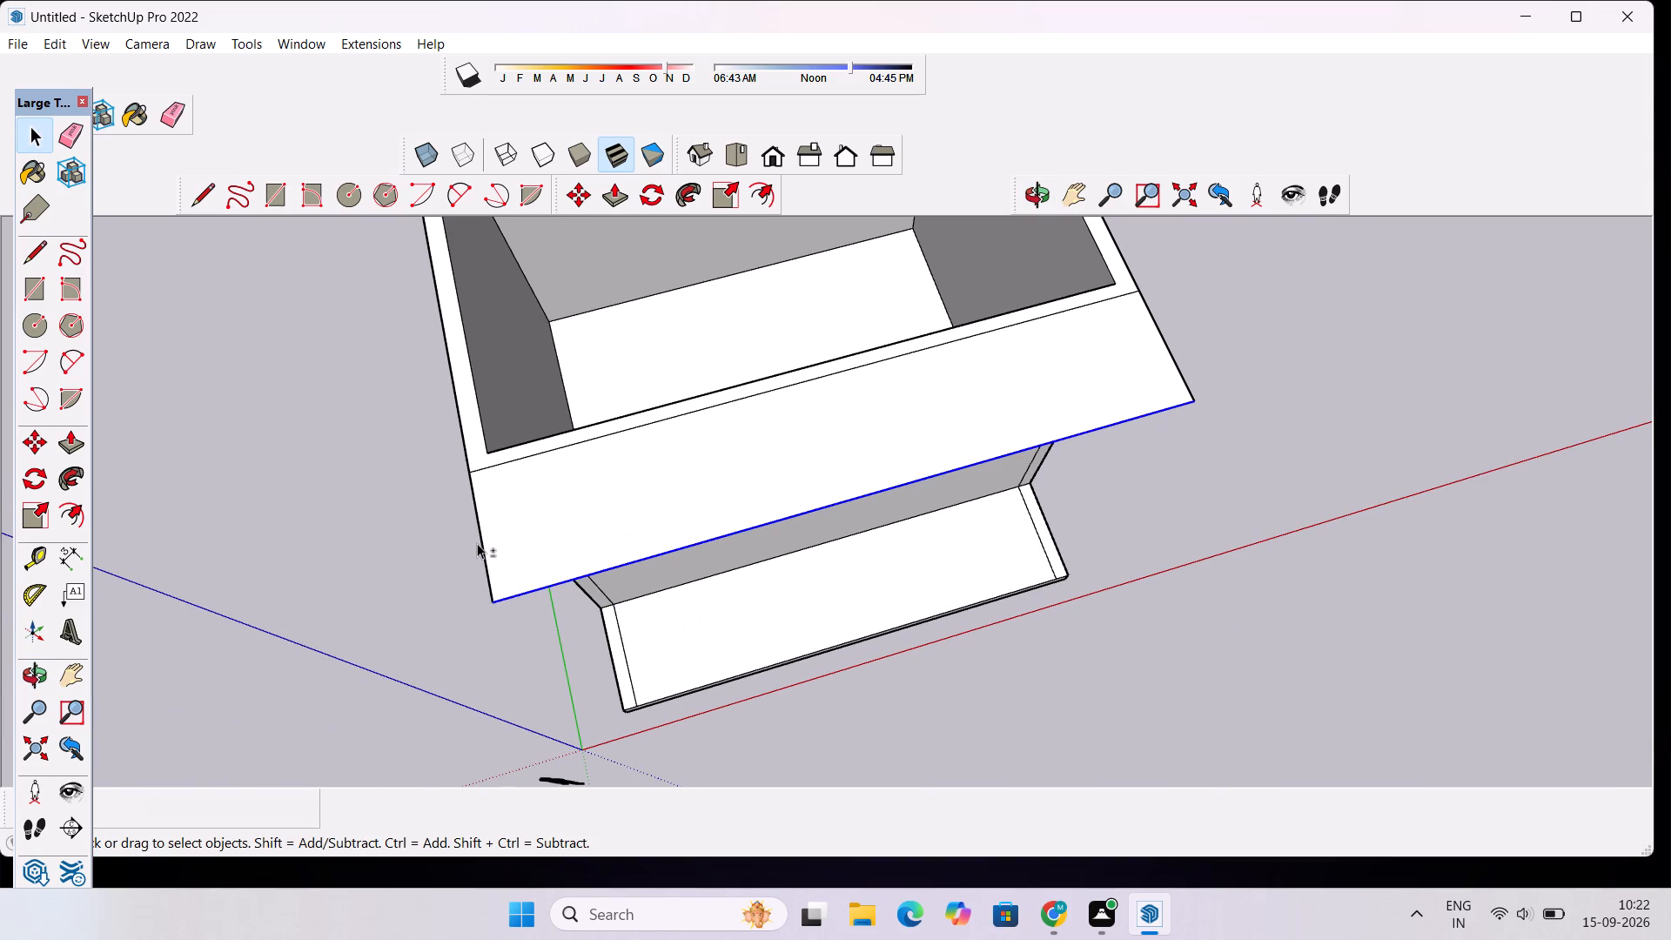
left_click(479, 547, "shift")
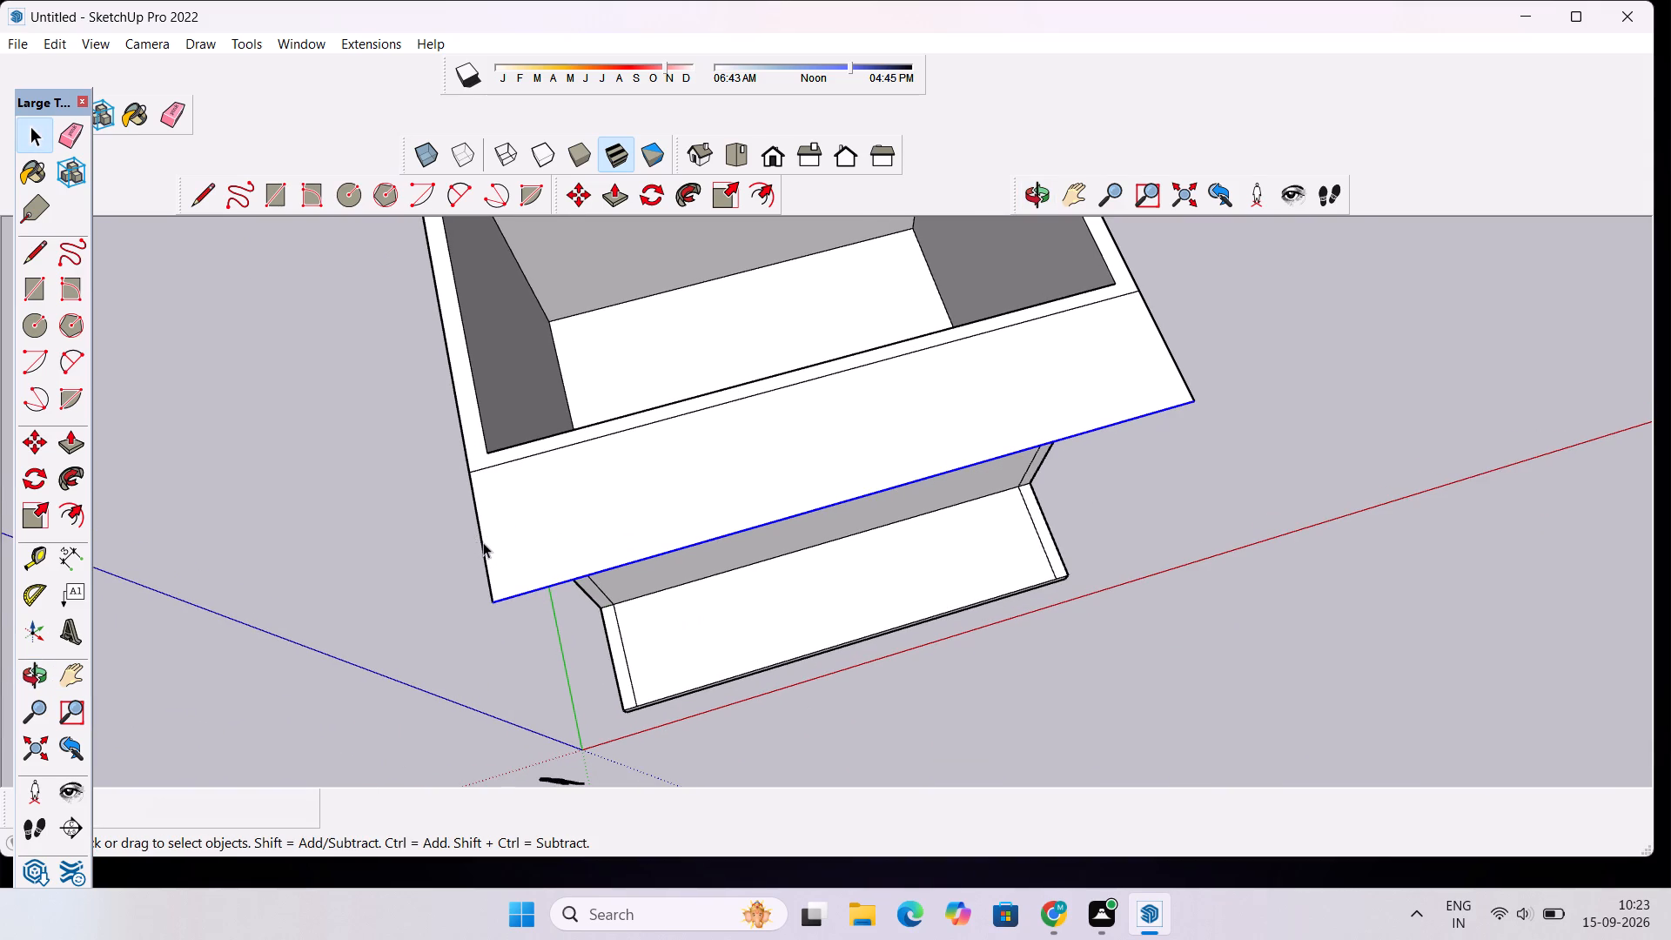
left_click(480, 524, "shift")
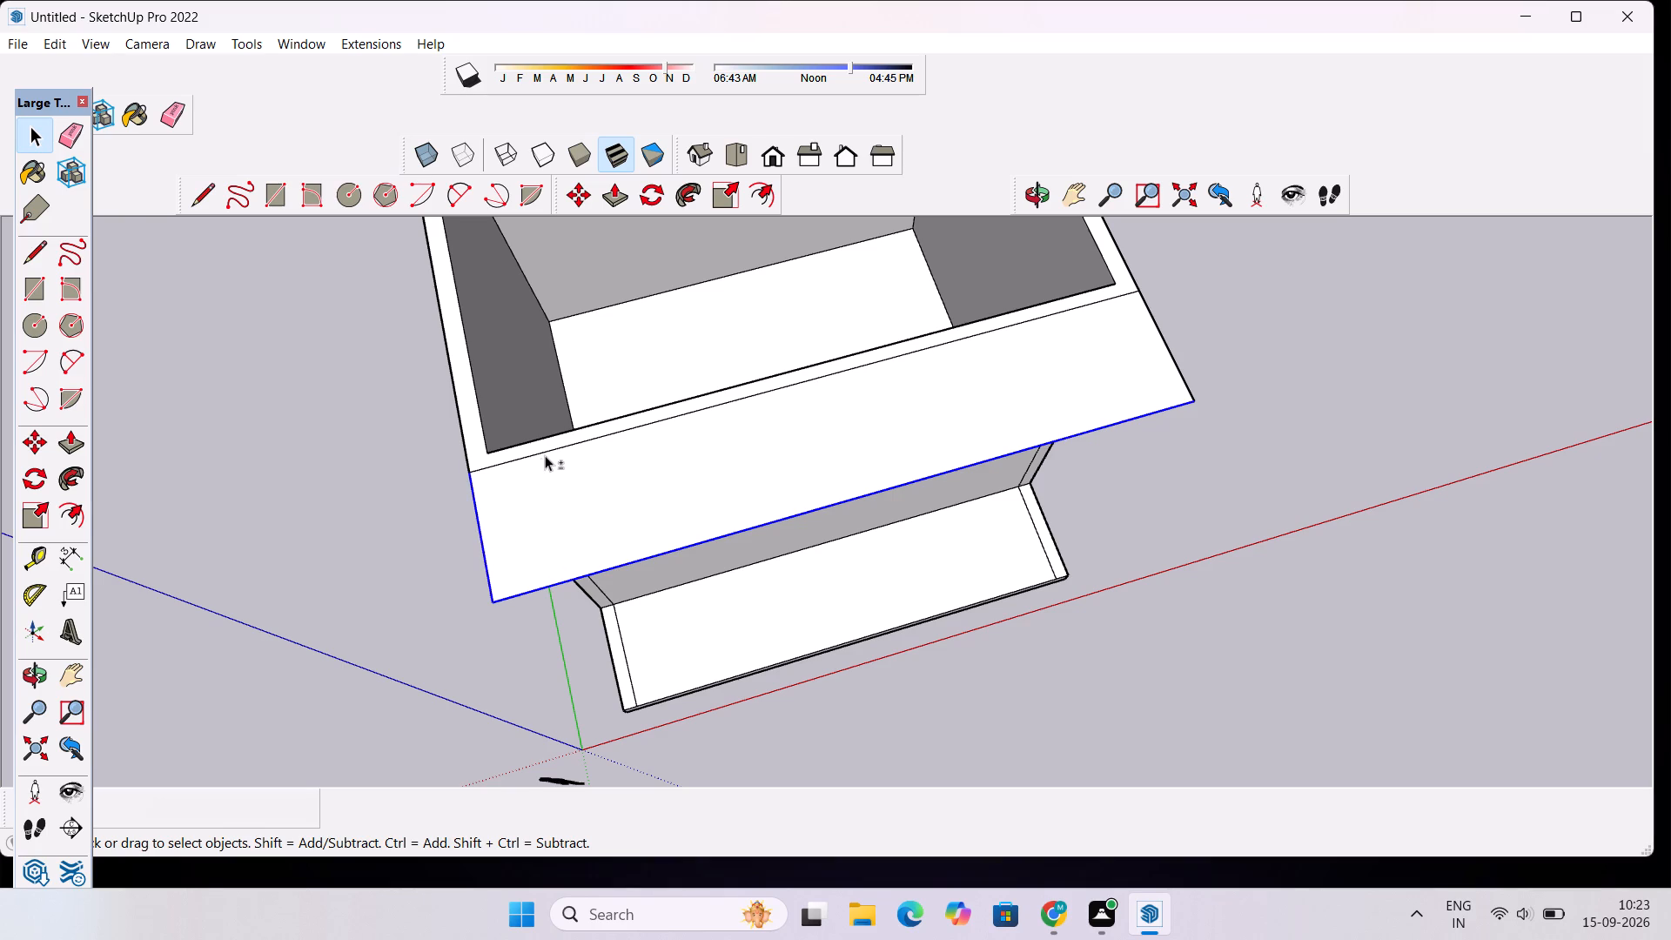
left_click(548, 449, "shift")
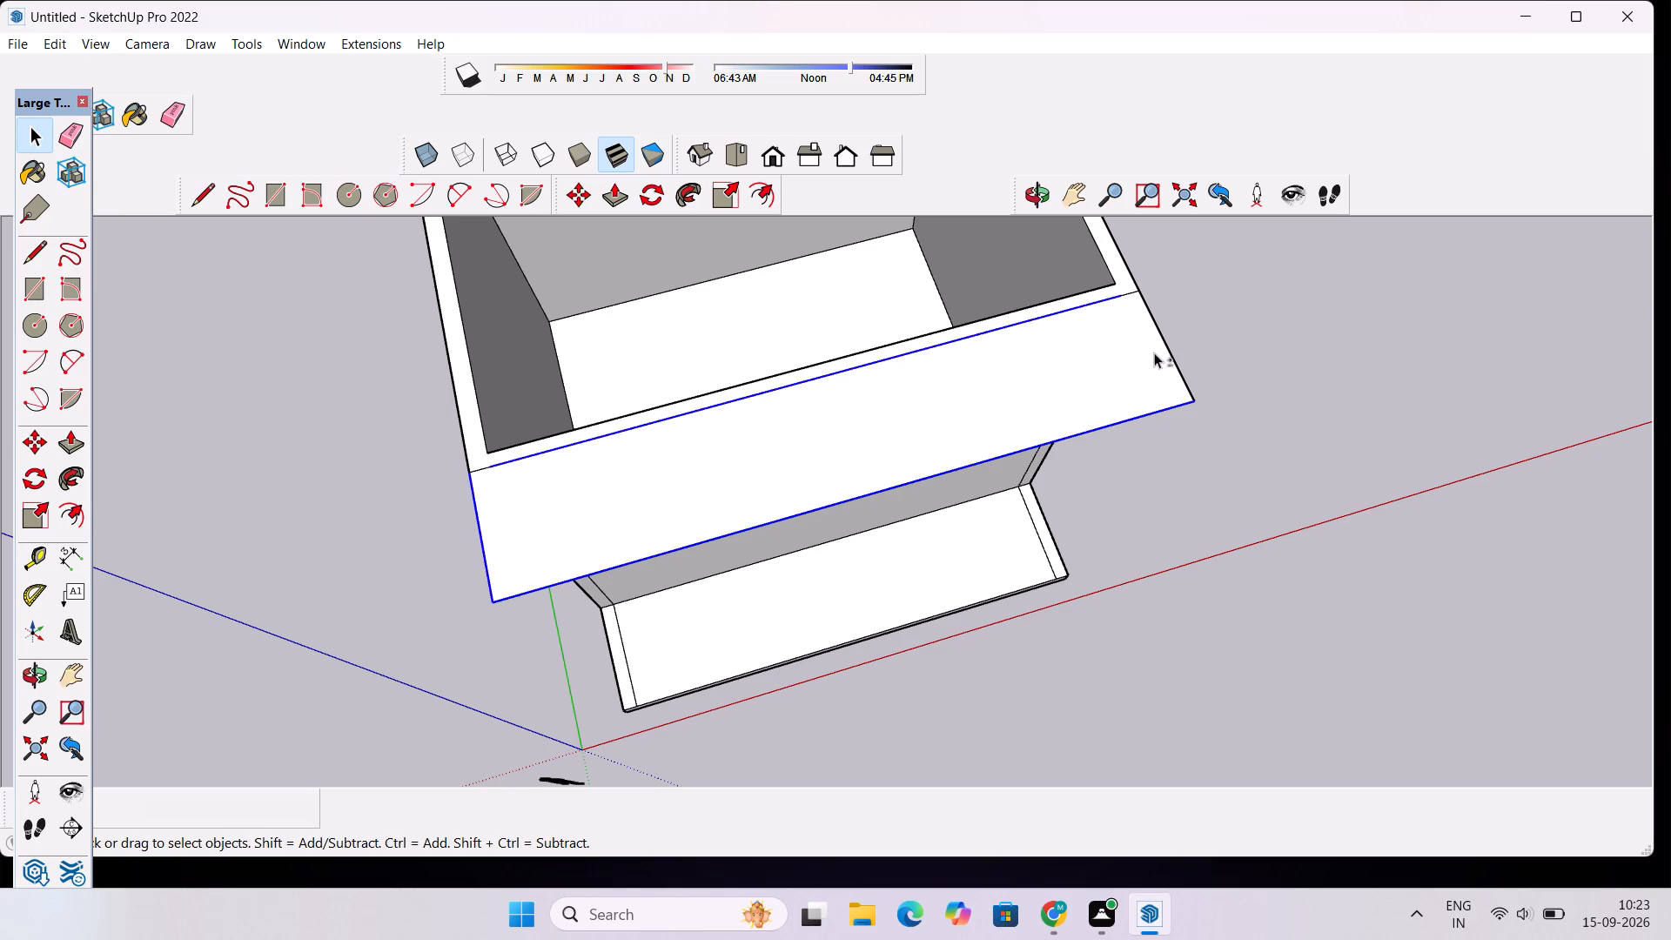
left_click(1168, 340, "shift")
left_click(1135, 292, "shift")
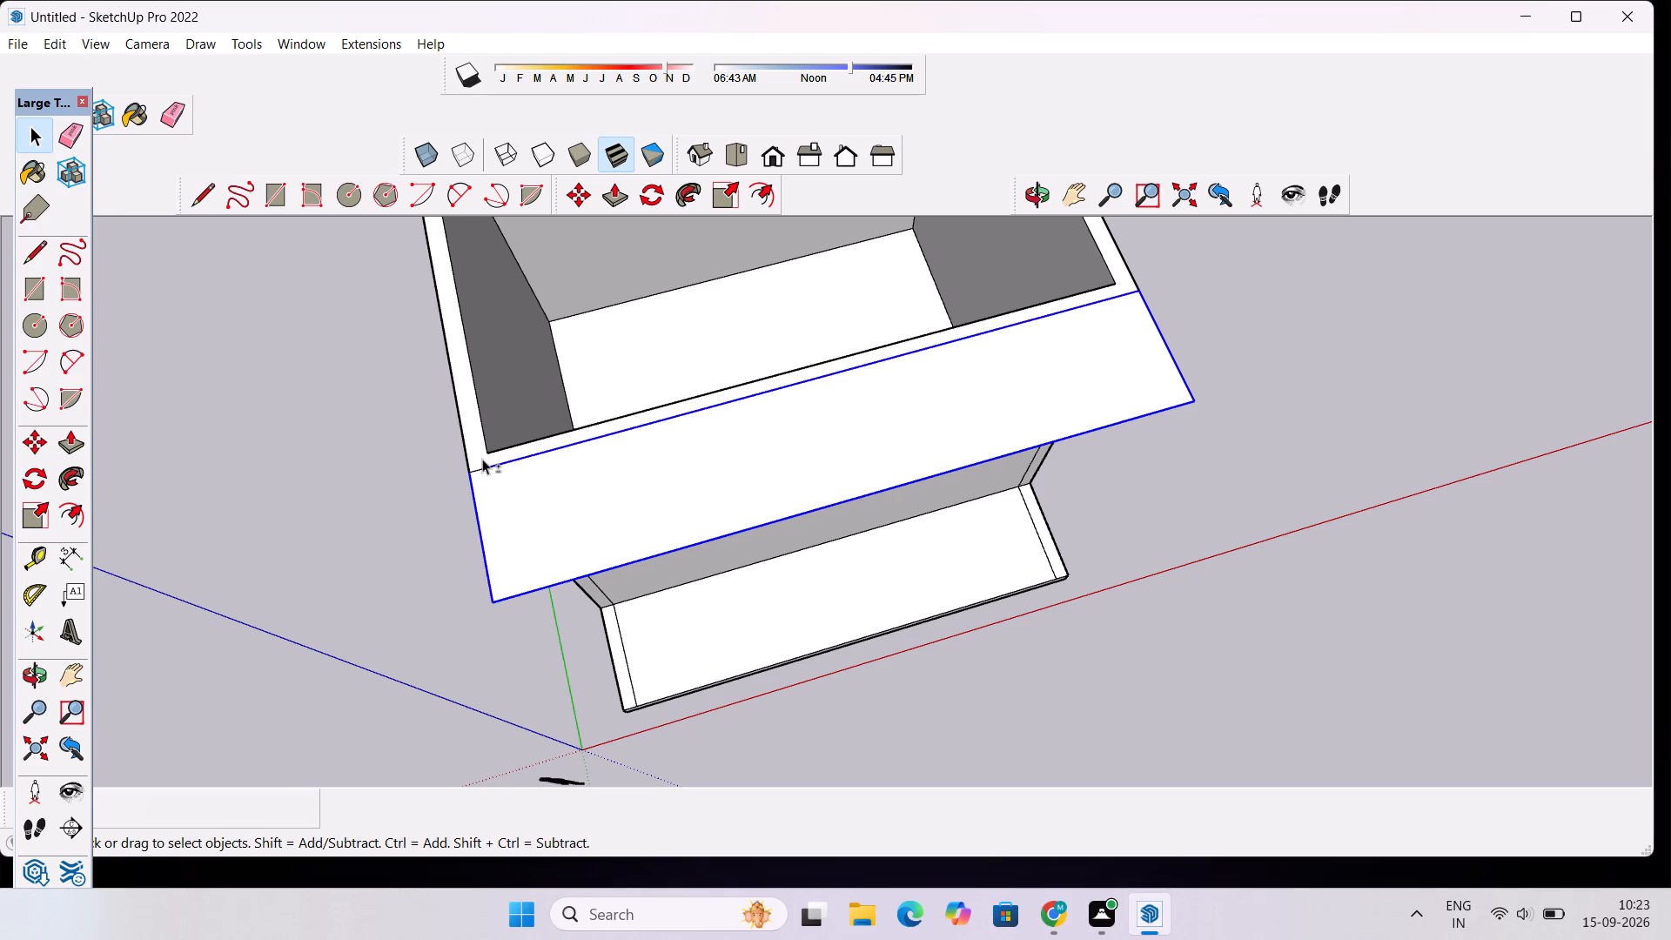
left_click(477, 467, "shift")
scroll(426, 464, "down", 3)
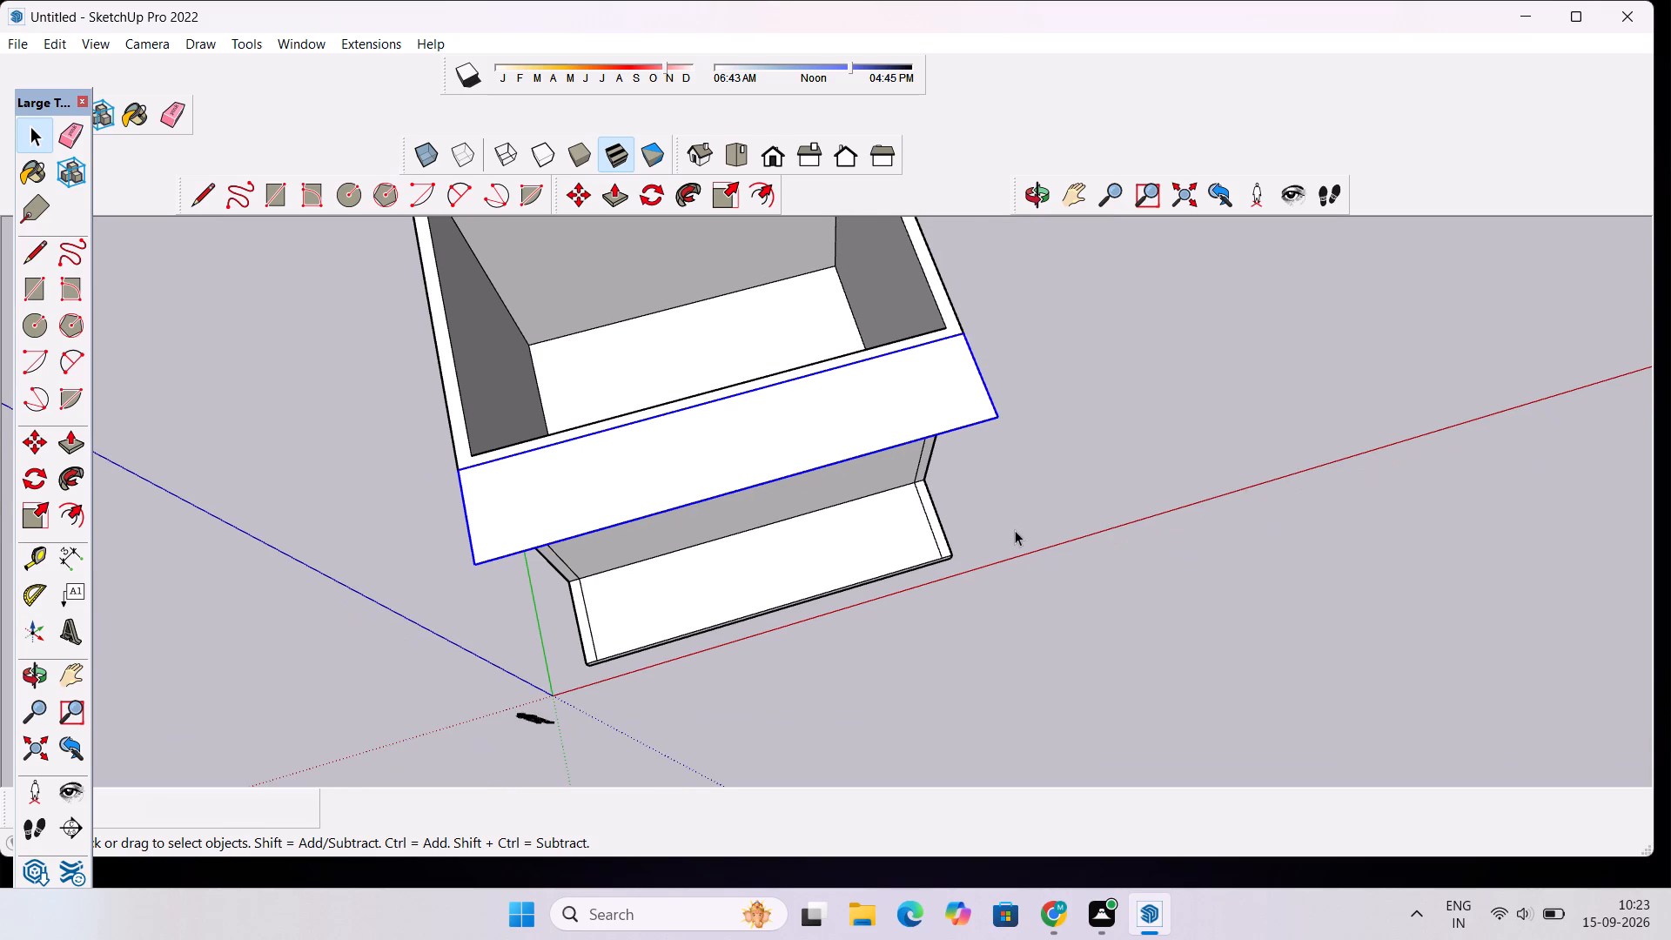
key("m")
scroll(1018, 509, "up", 1)
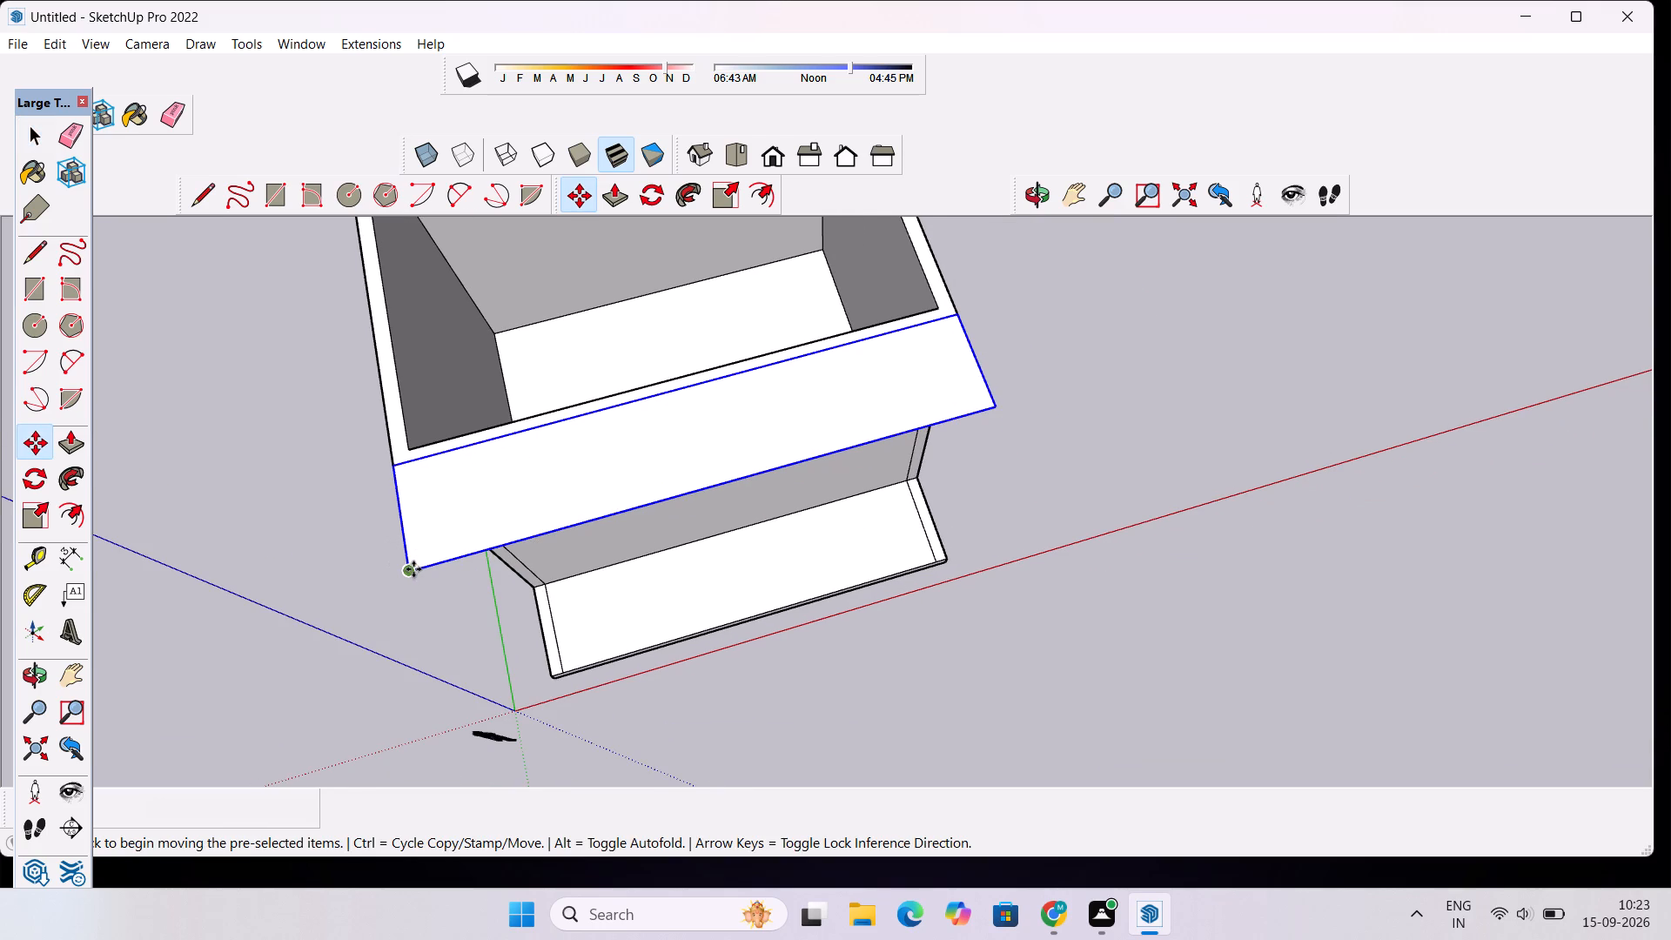
left_click(413, 569)
scroll(498, 562, "down", 8)
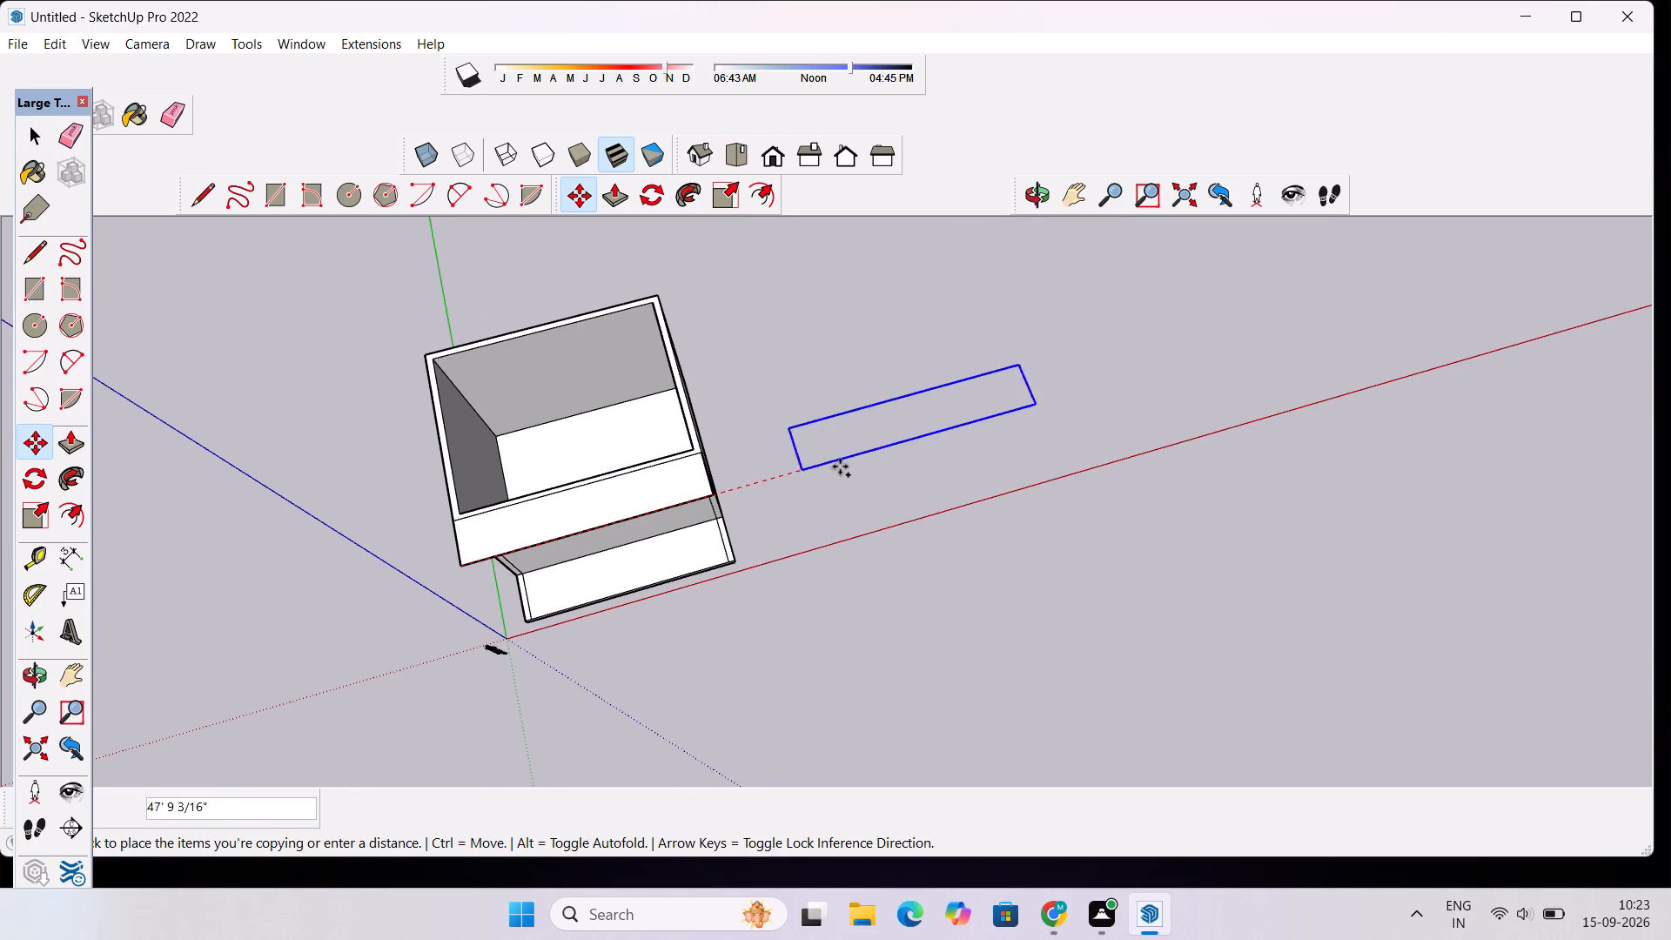
left_click(856, 460)
key("space")
Erase the original overhang outline at the wall top, including its short leftover end segments, keeping the shared wall edge.
scroll(464, 527, "up", 5)
key("e")
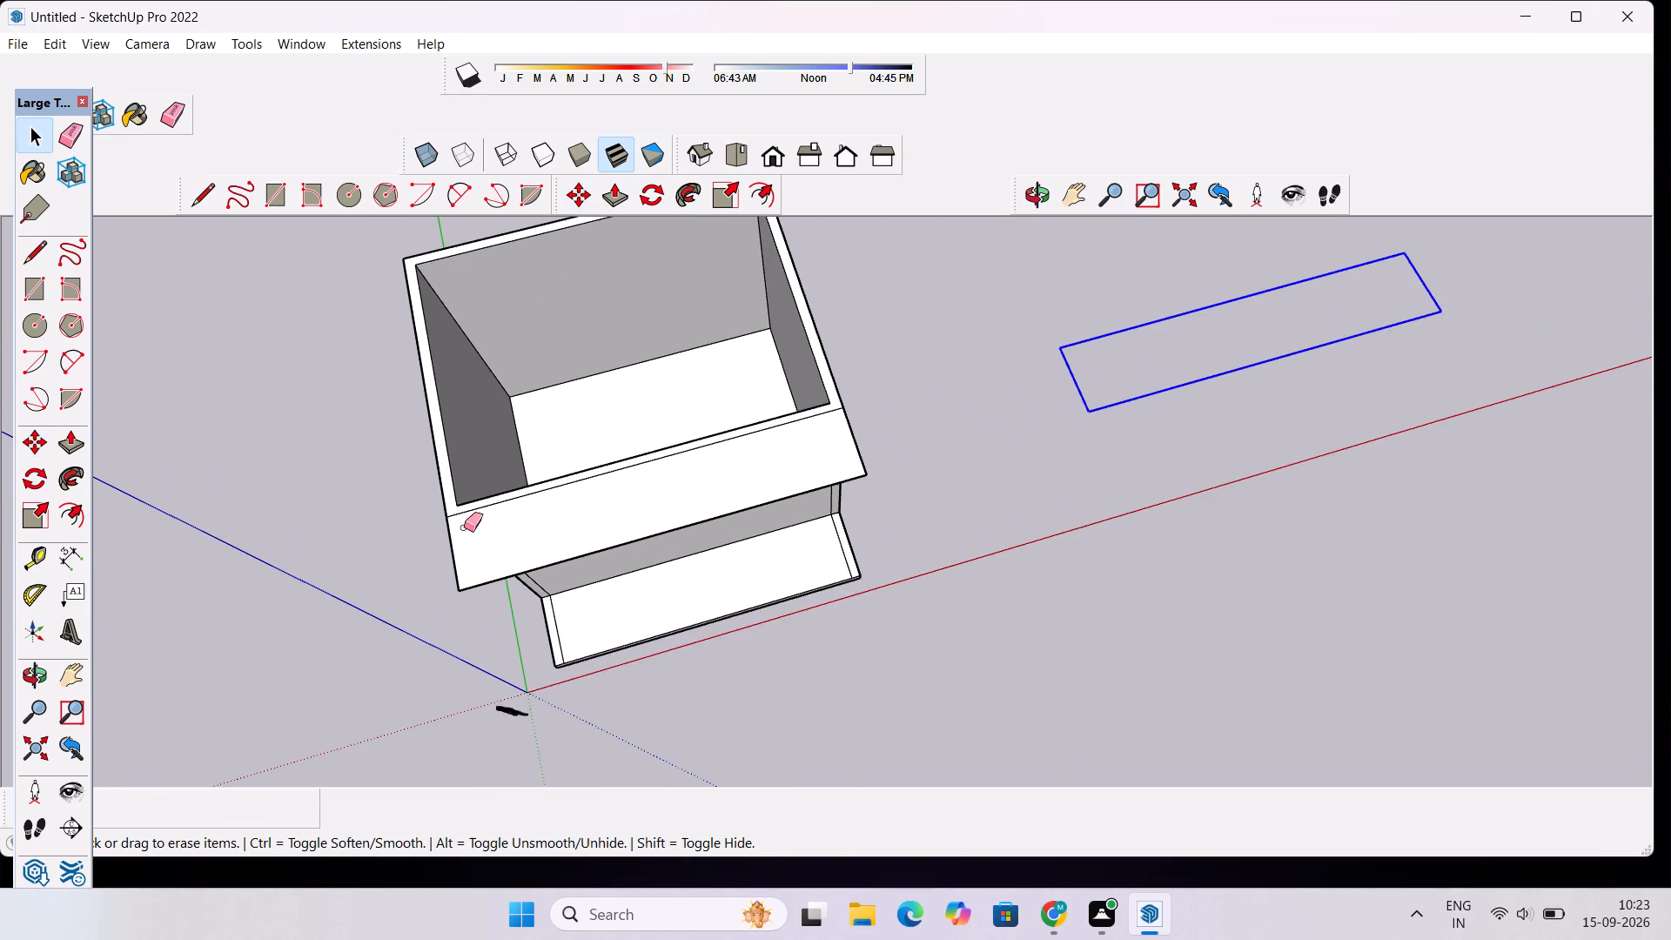
scroll(466, 545, "up", 2)
left_click_drag(437, 553, 481, 601)
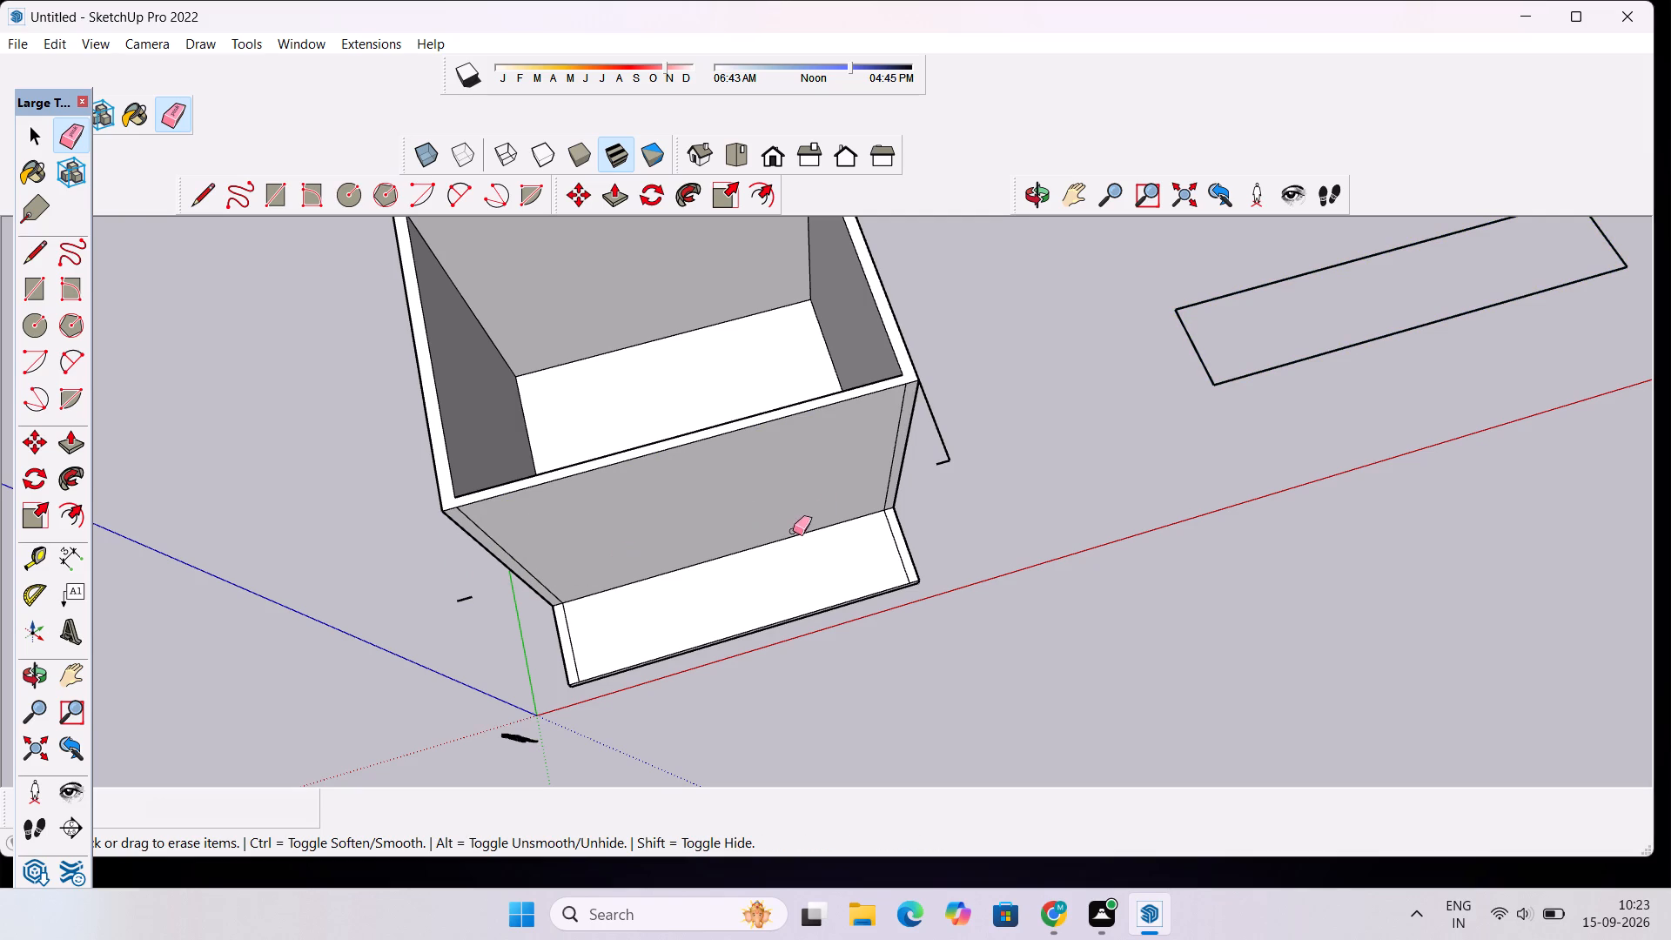
left_click_drag(966, 429, 942, 467)
left_click_drag(413, 581, 471, 601)
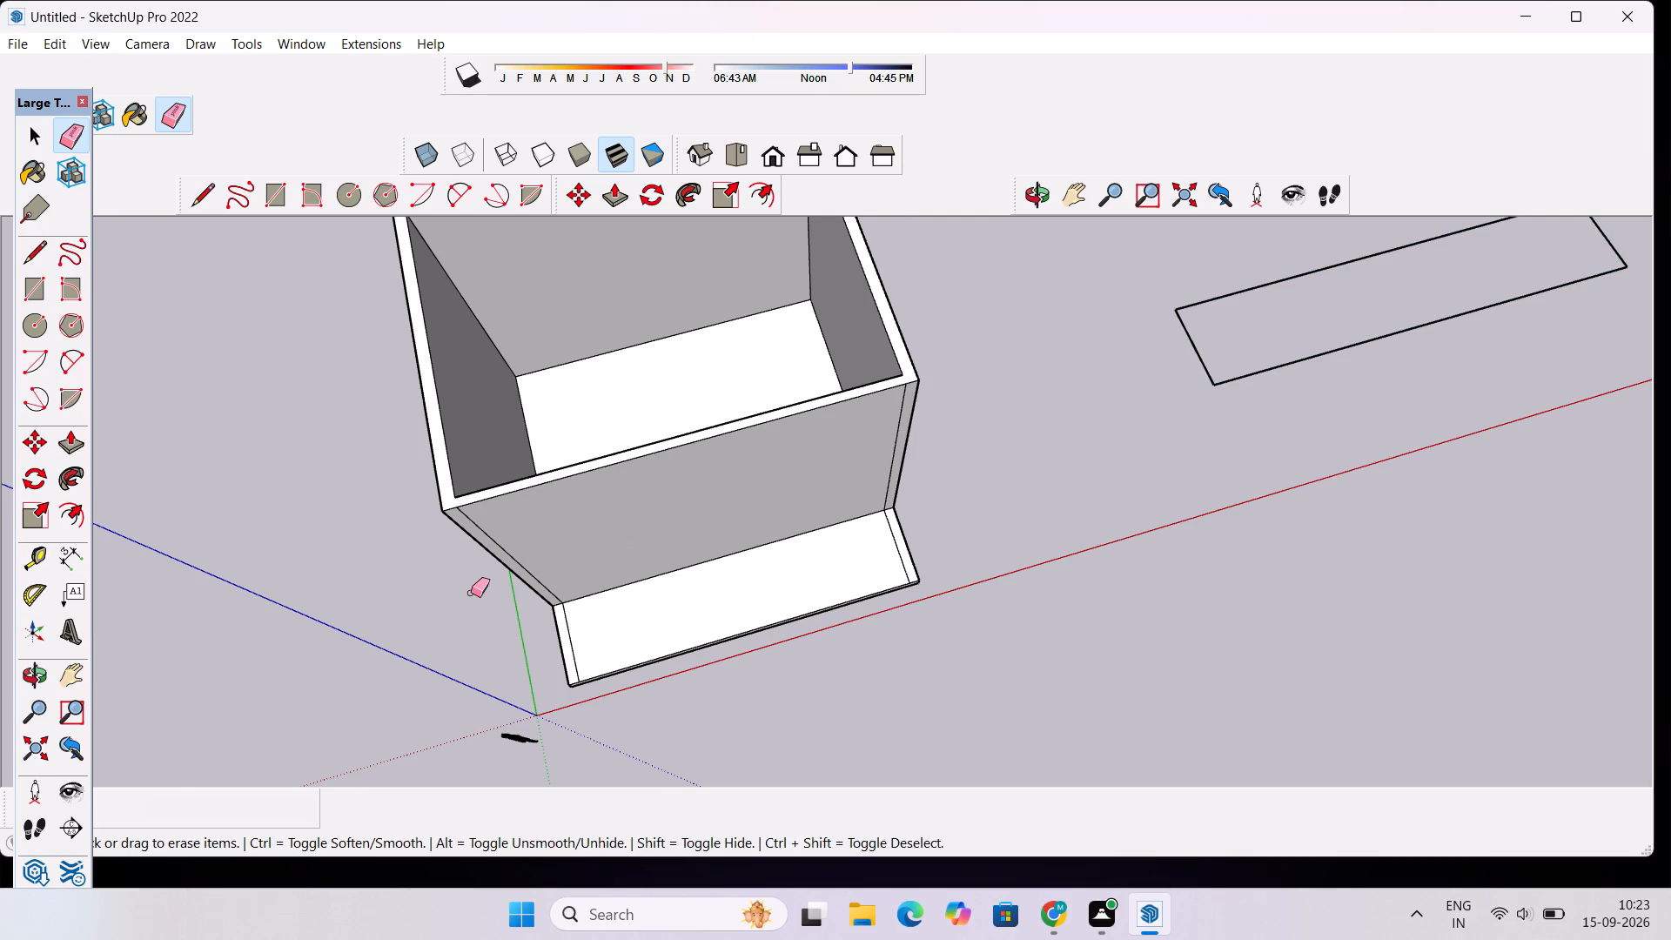
scroll(471, 593, "down", 5)
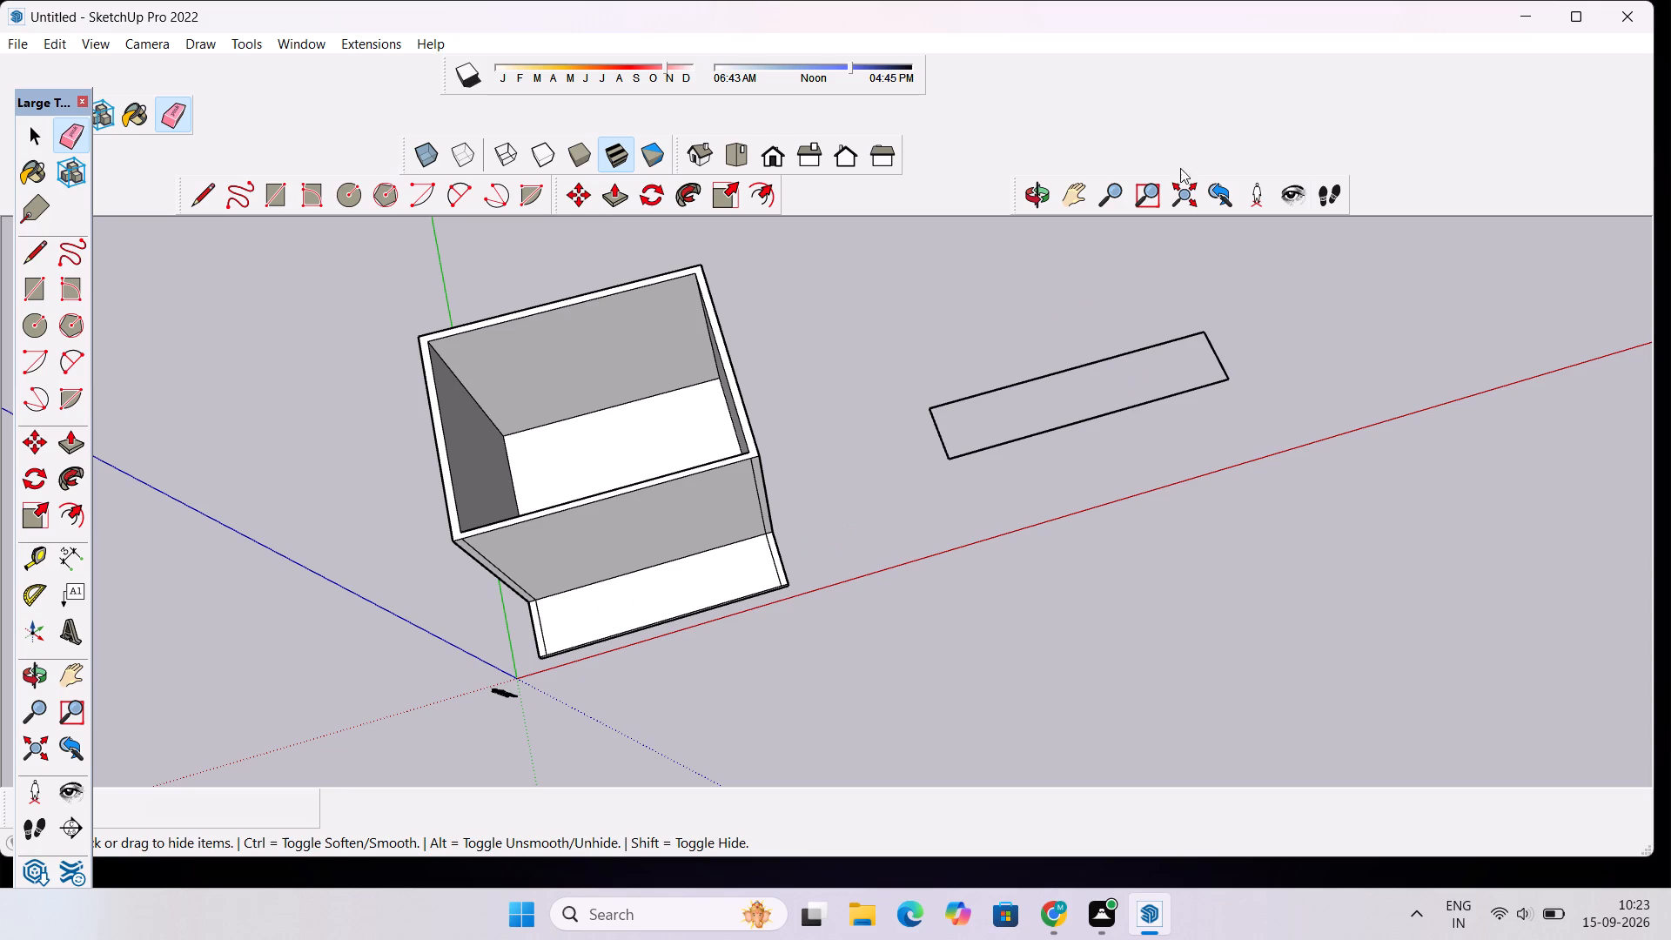
Examine the open wall top and the copied rectangle beside the building.
left_click_drag(1031, 192, 1033, 205)
left_click_drag(911, 367, 971, 544, "shift")
scroll(513, 728, "up", 3, "shift")
left_click_drag(513, 716, 493, 602, "shift")
scroll(548, 547, "up", 4, "shift")
left_click_drag(654, 599, 588, 631, "shift")
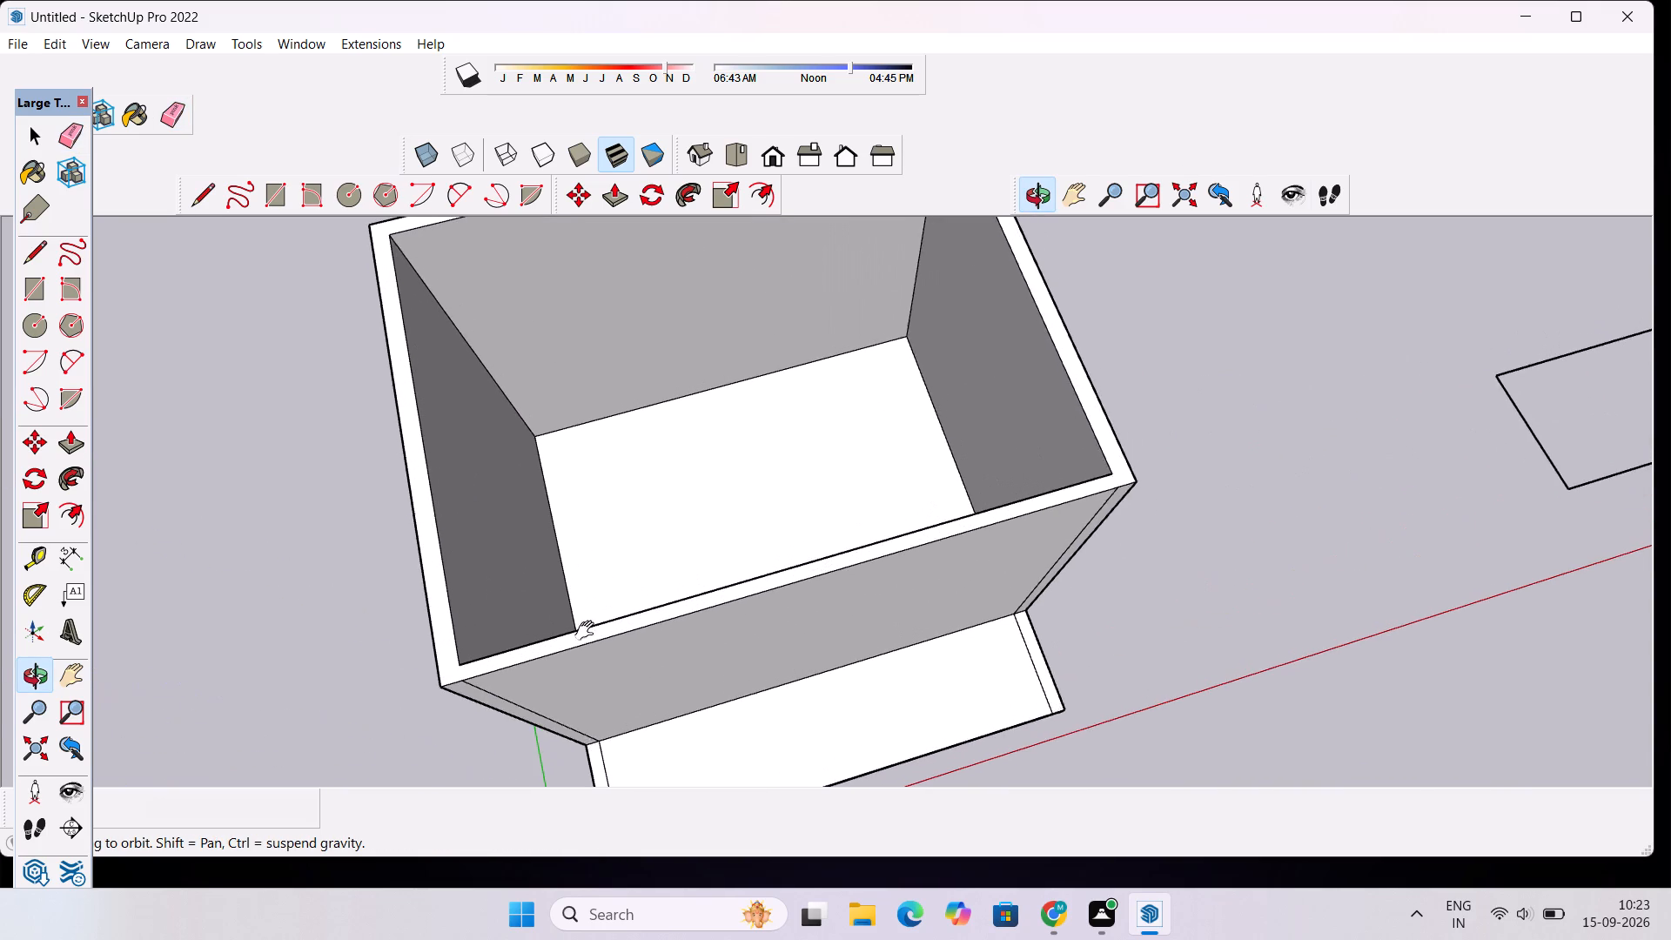
left_click_drag(588, 631, 574, 633, "shift")
scroll(569, 616, "down", 5, "shift")
left_click_drag(625, 640, 575, 663, "shift")
key("space")
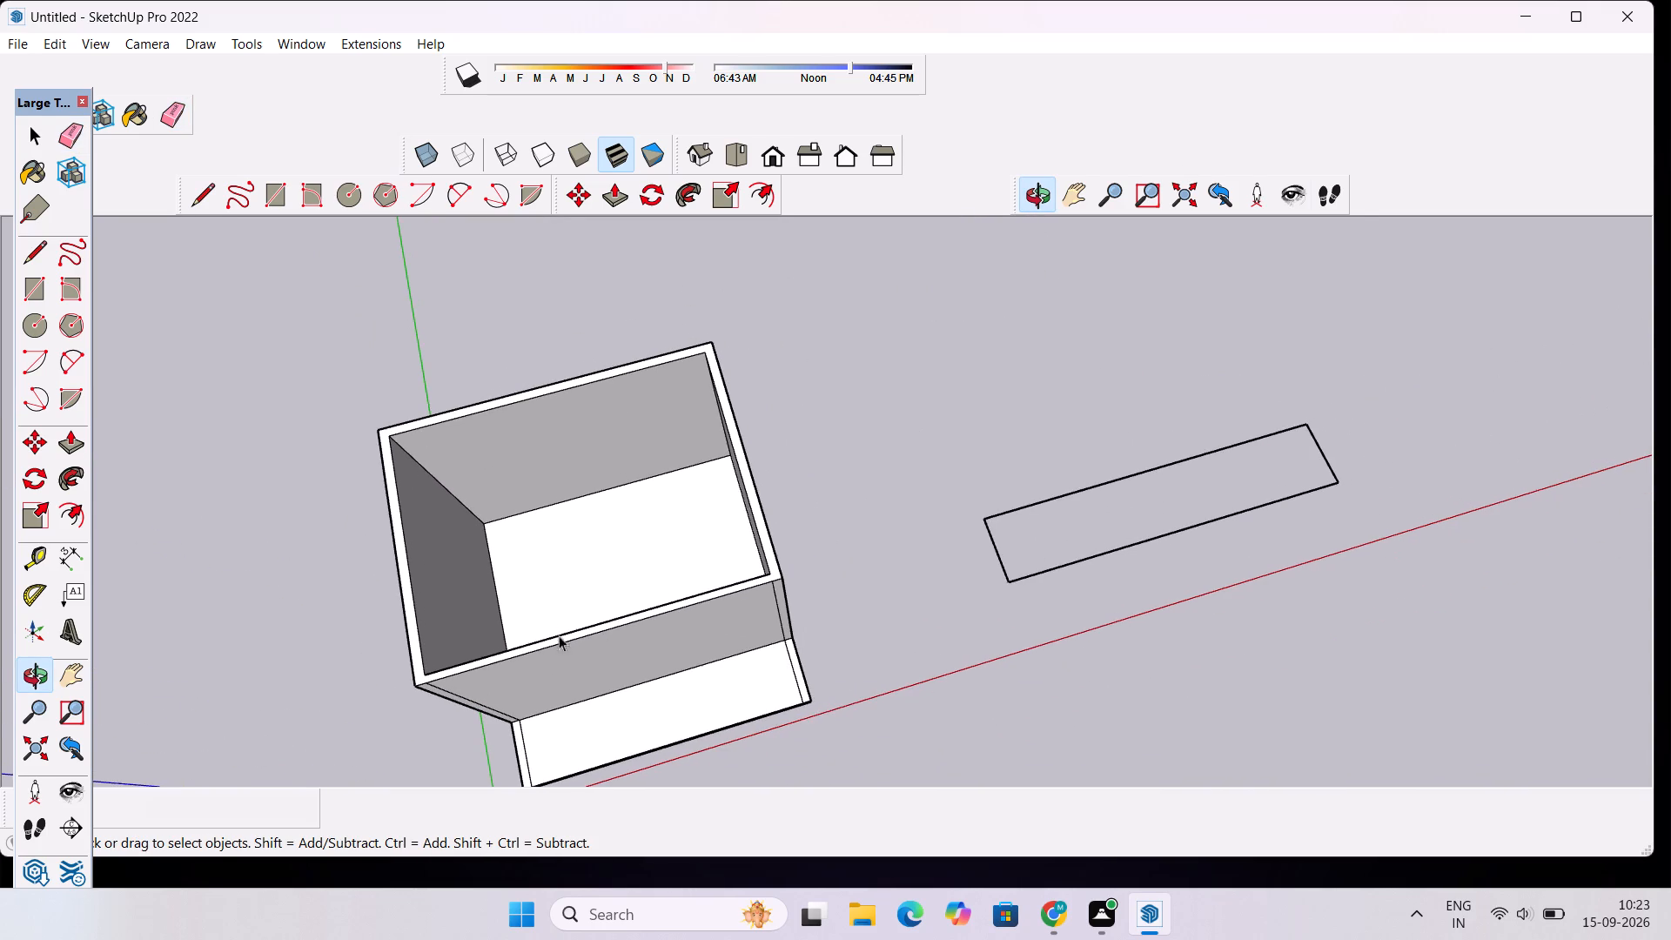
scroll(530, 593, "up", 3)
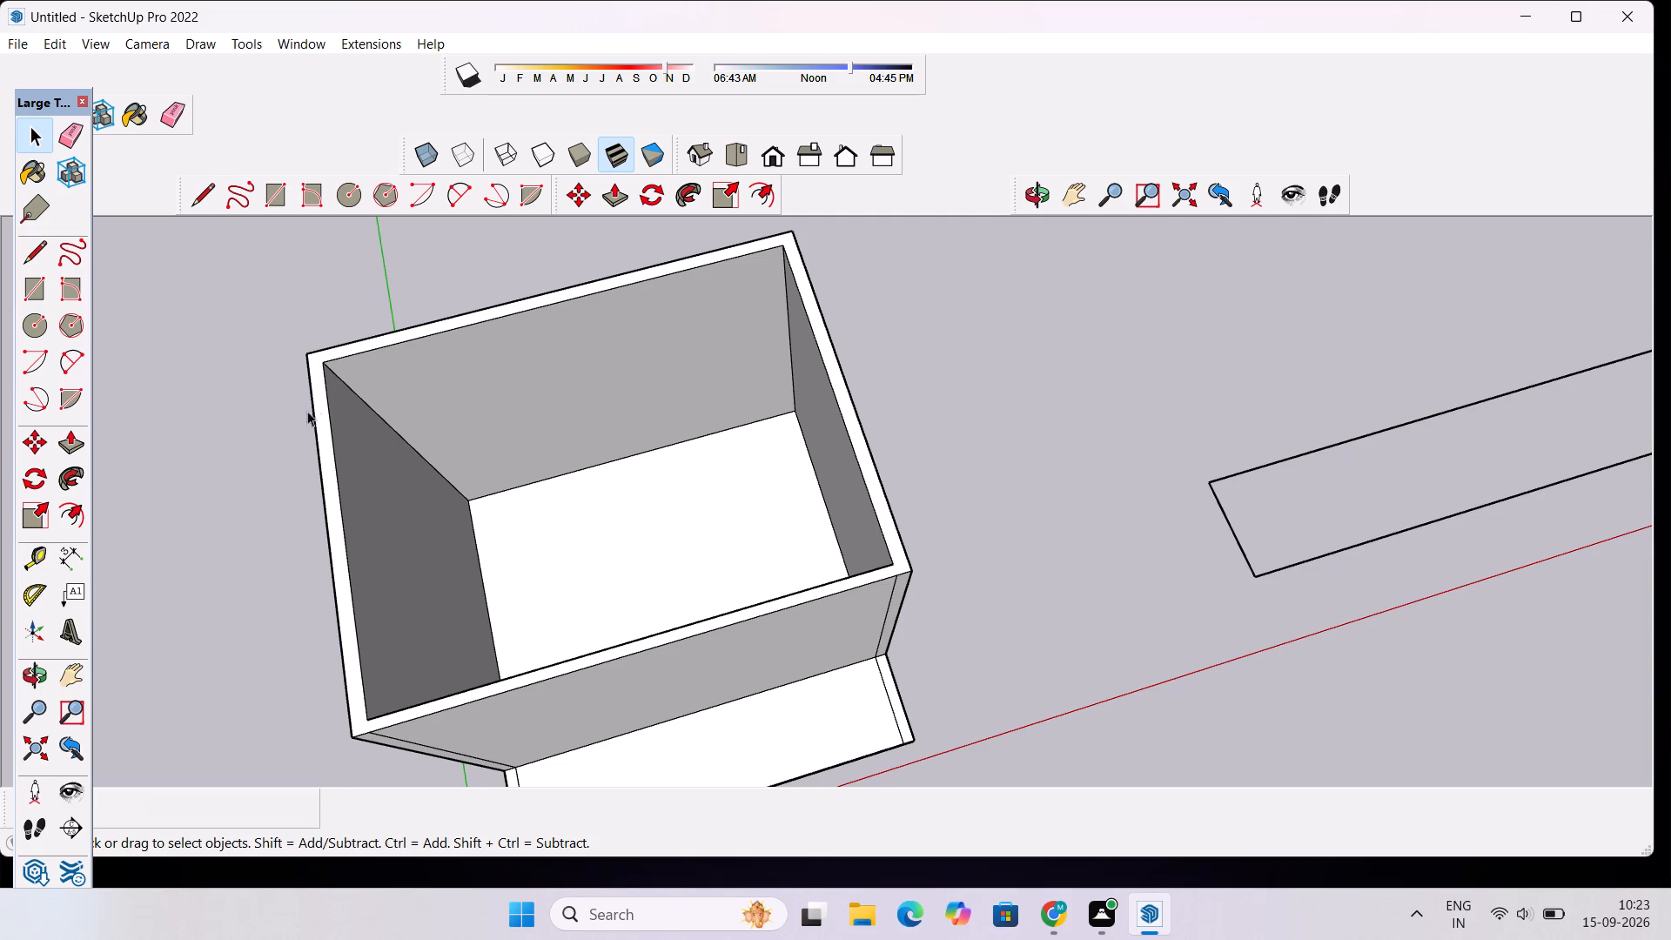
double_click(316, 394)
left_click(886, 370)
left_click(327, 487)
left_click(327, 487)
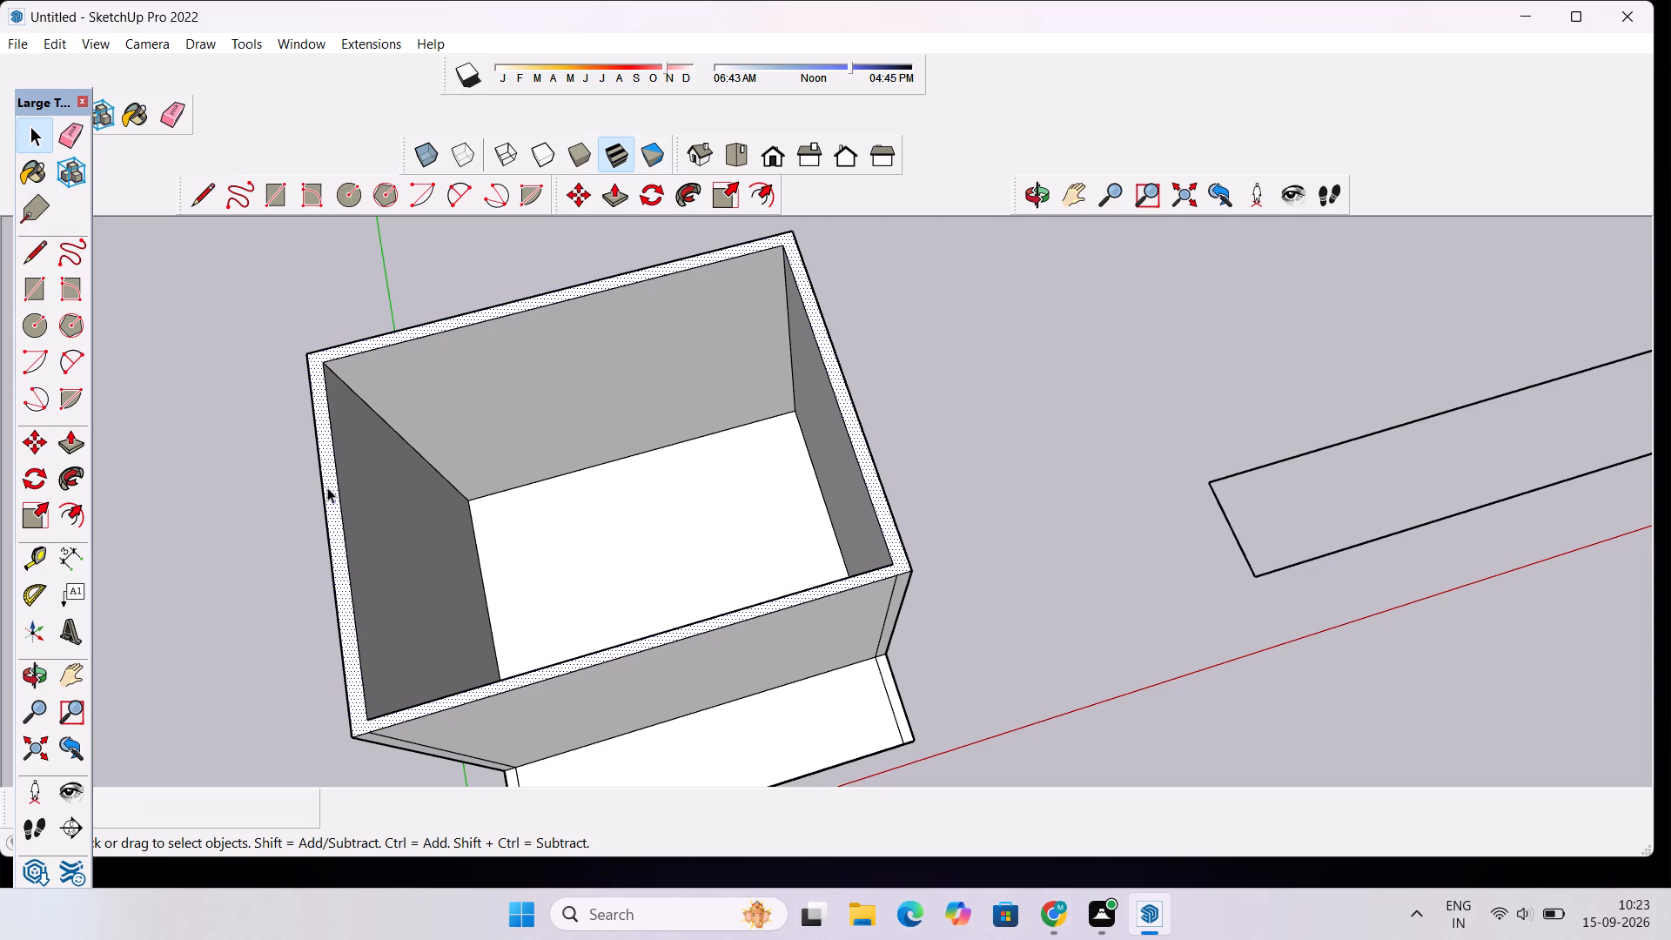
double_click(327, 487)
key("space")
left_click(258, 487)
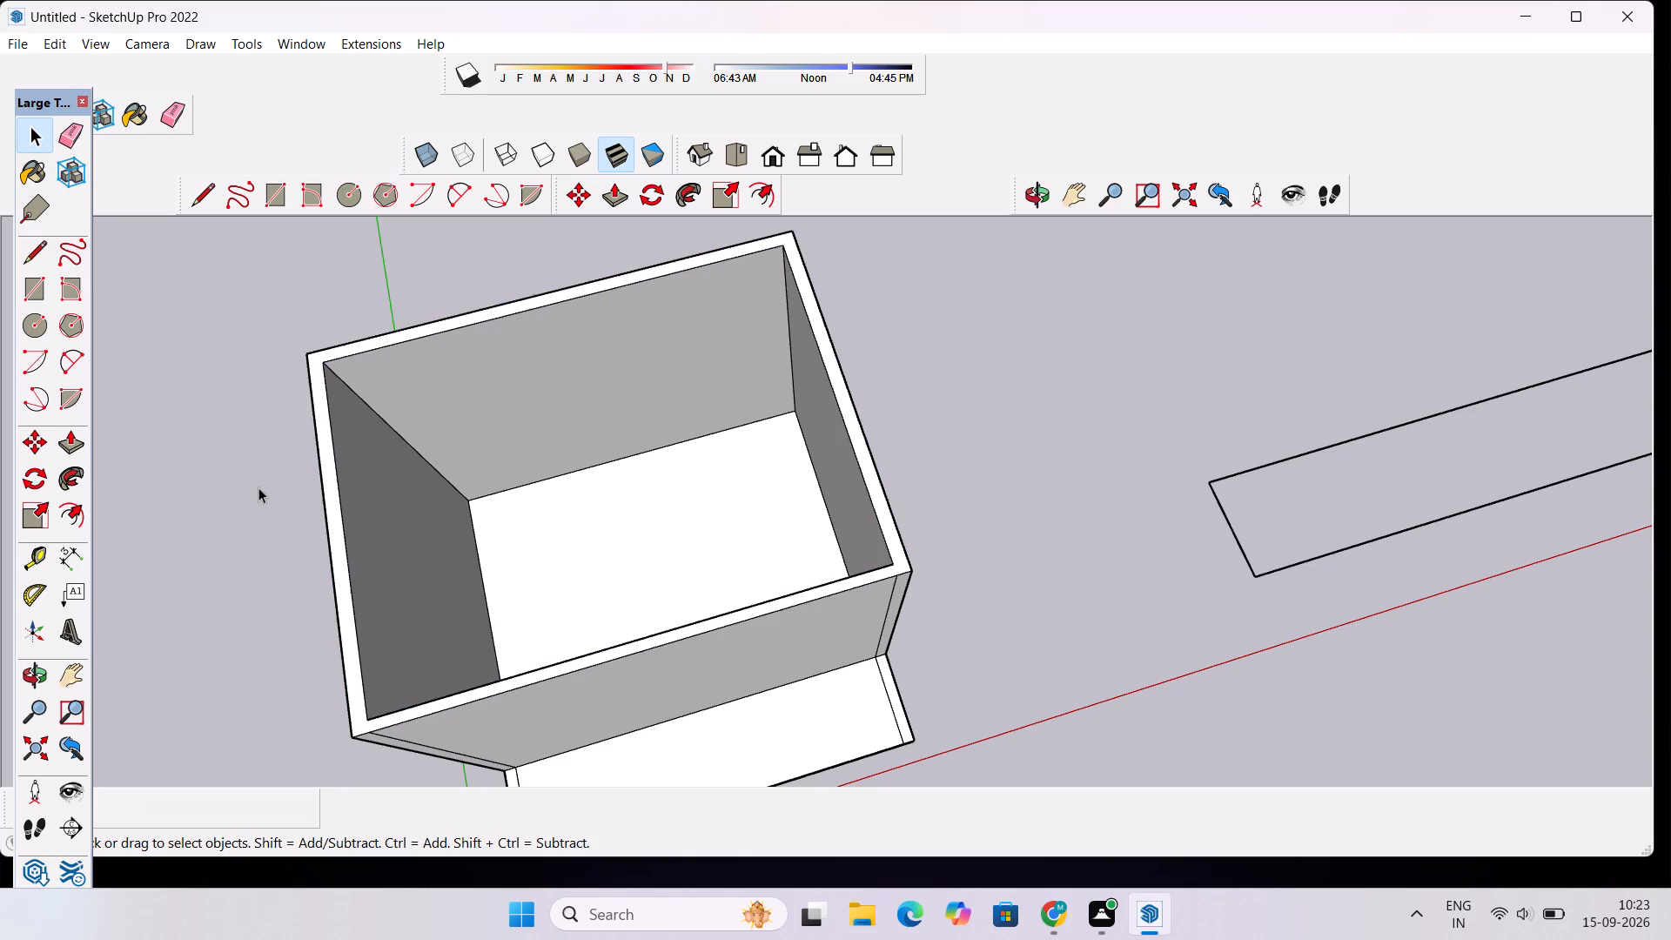
Copy the complete outer wall-top outline, including its short end segments, 55' 6 7/16" along the red axis to adjoin the copied overhang rectangle.
scroll(310, 544, "up", 3)
left_click(335, 533)
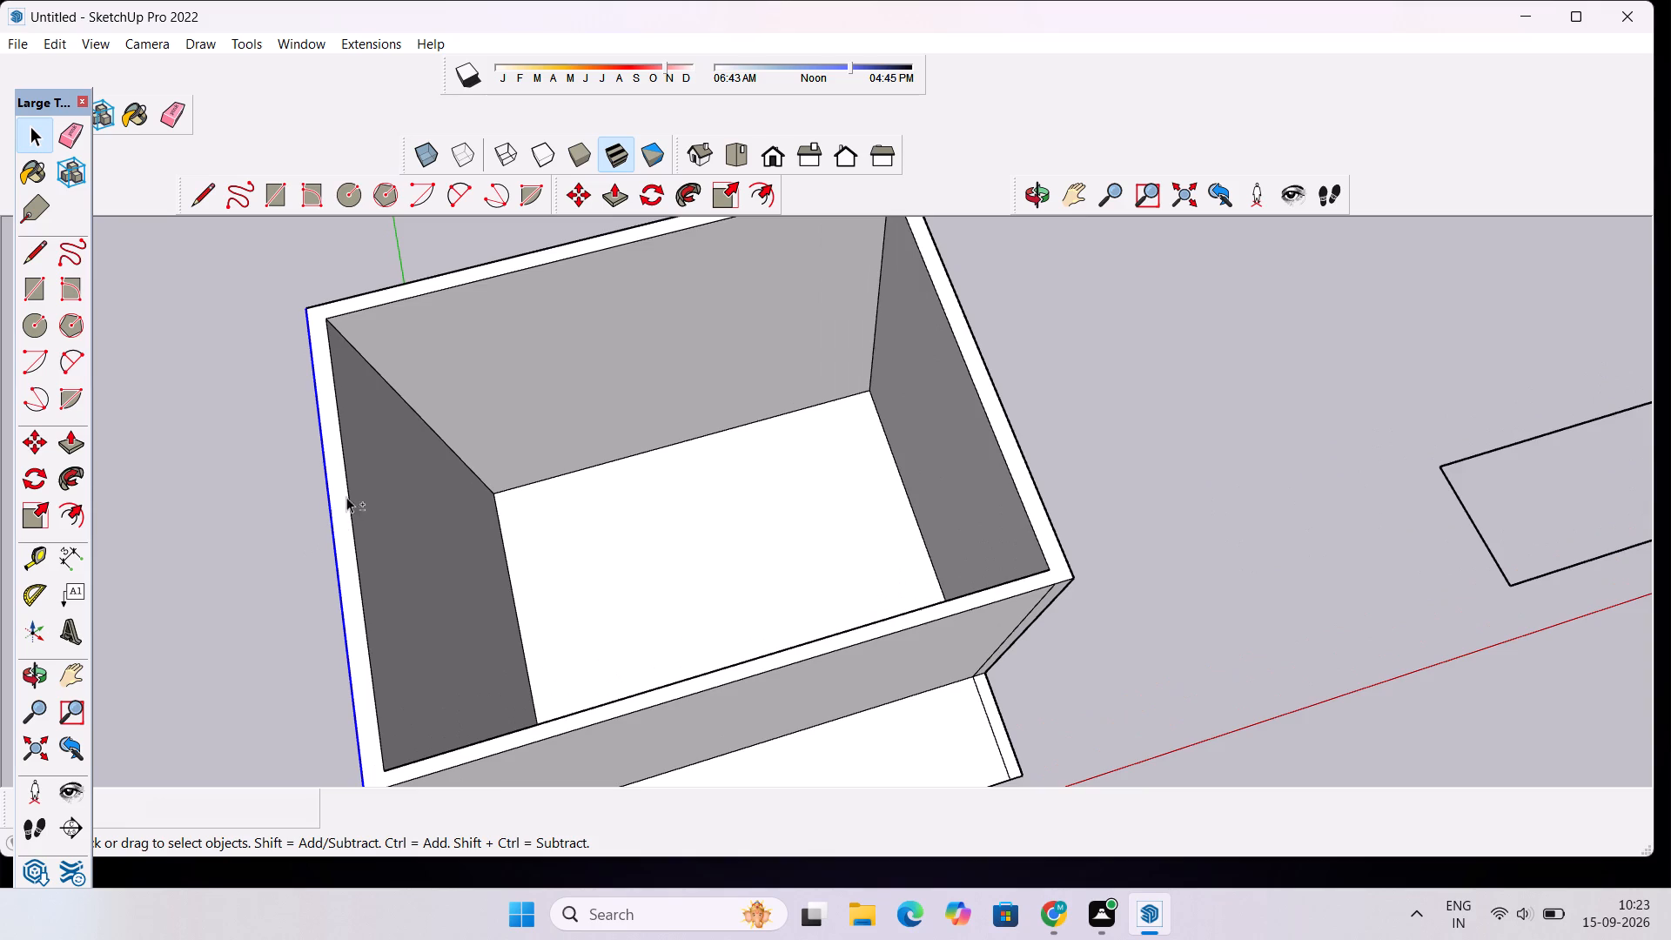
scroll(367, 442, "down", 7, "shift")
scroll(425, 620, "up", 3, "shift")
left_click(441, 586, "shift")
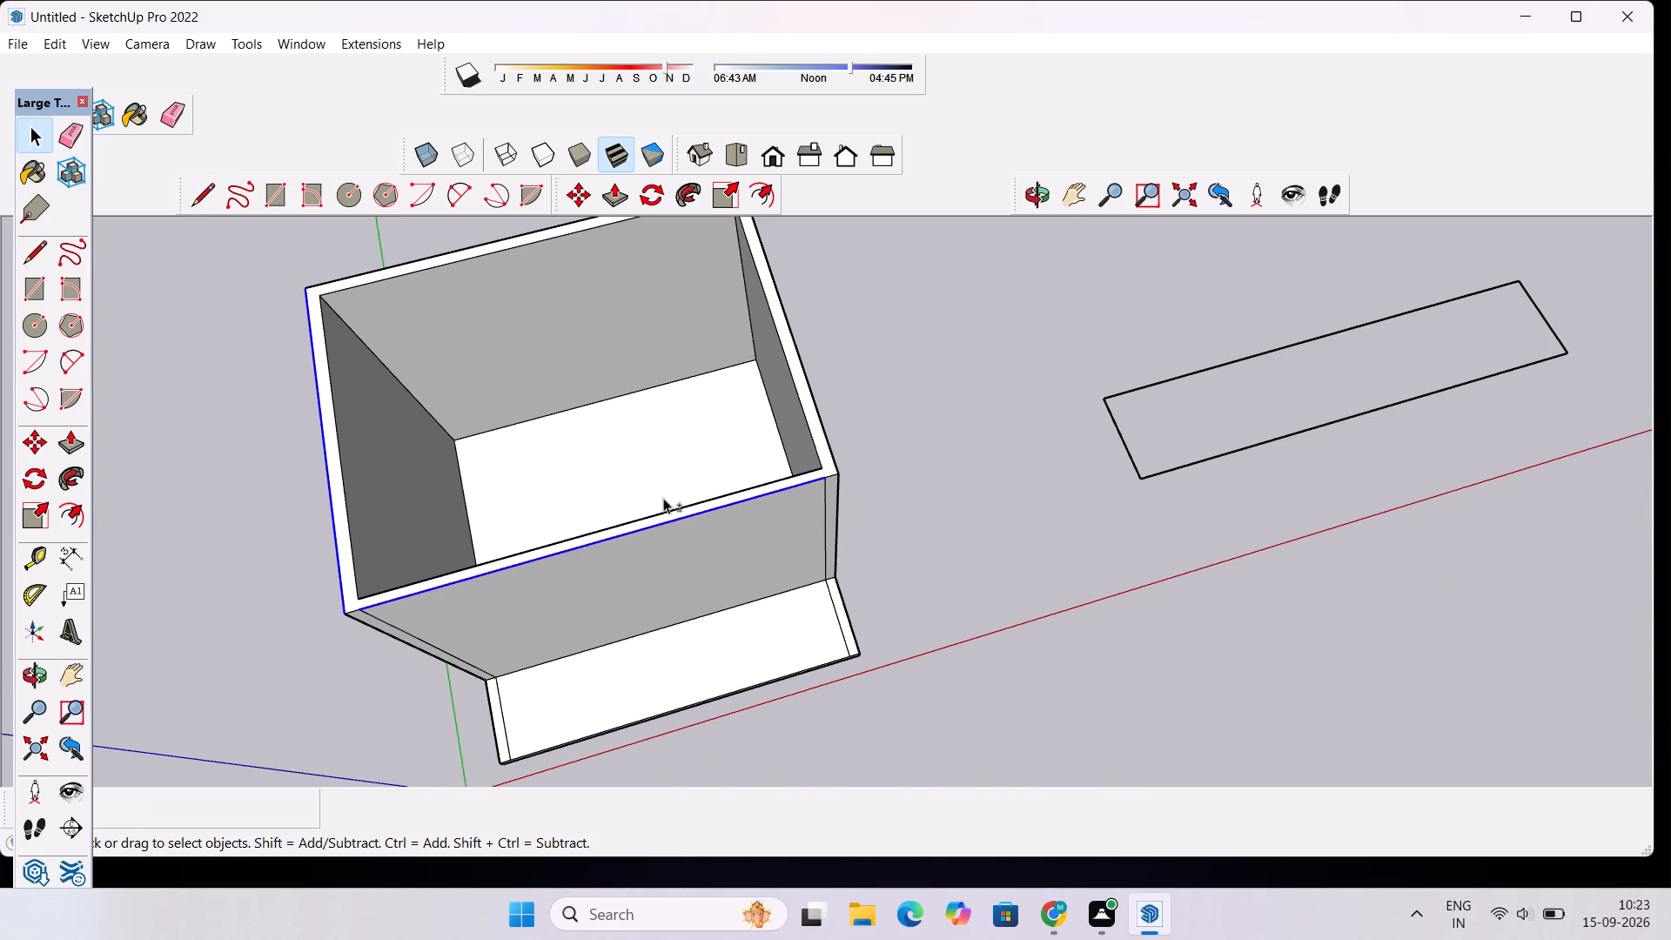
left_click(825, 429, "shift")
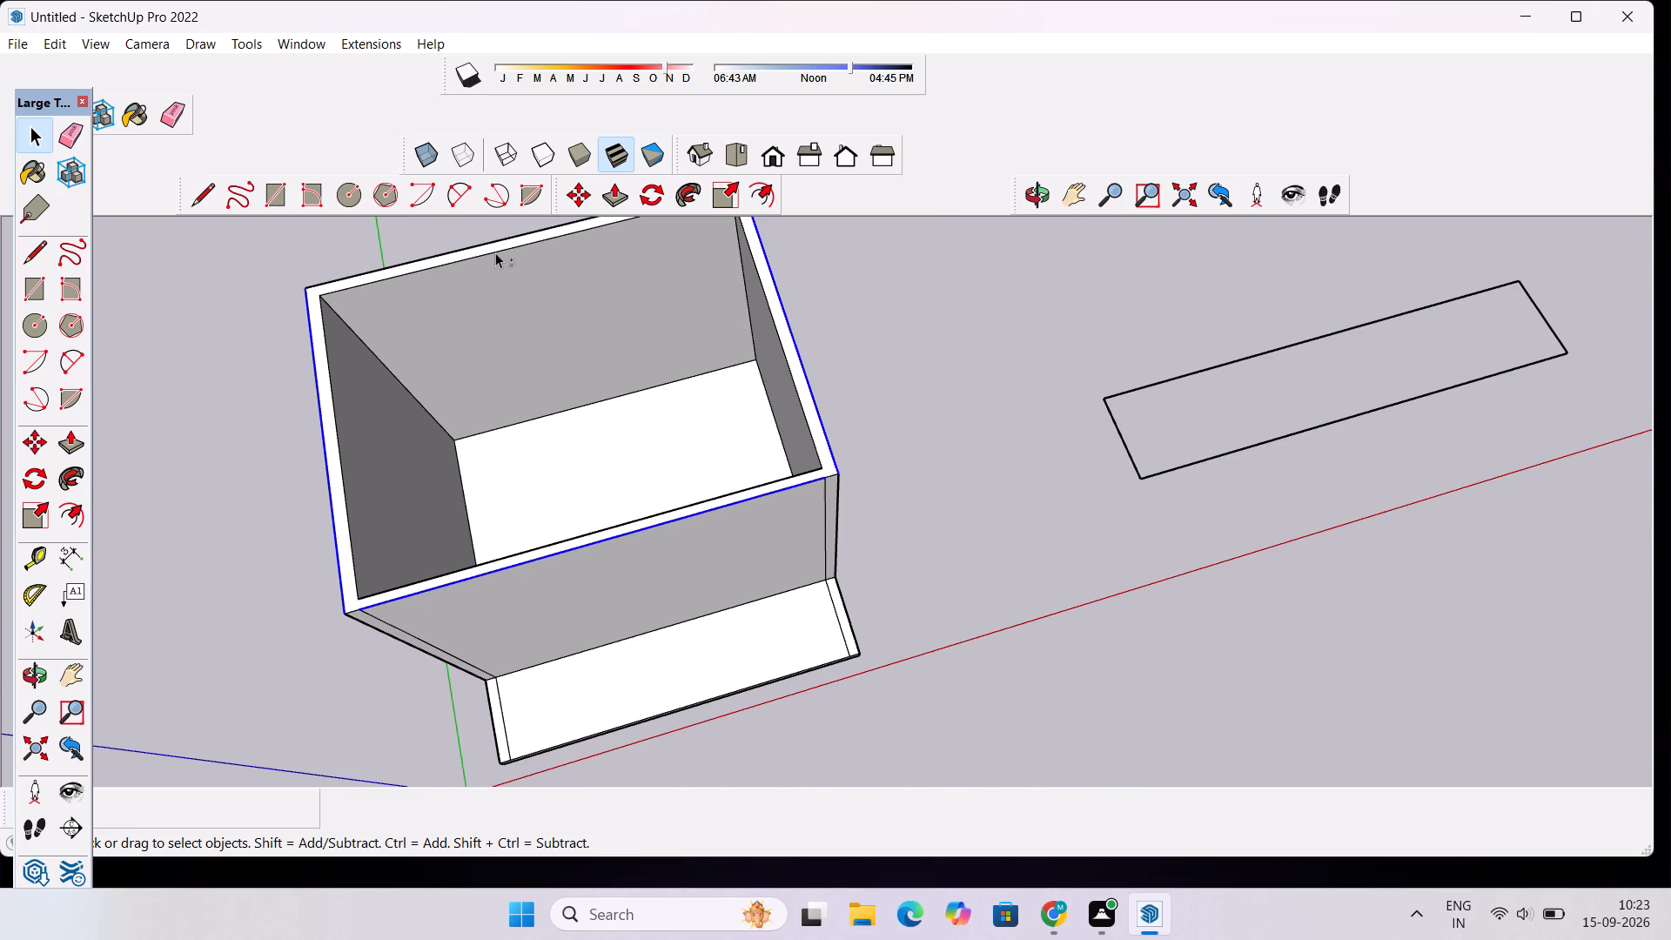
left_click(495, 243, "shift")
scroll(456, 424, "down", 4, "shift")
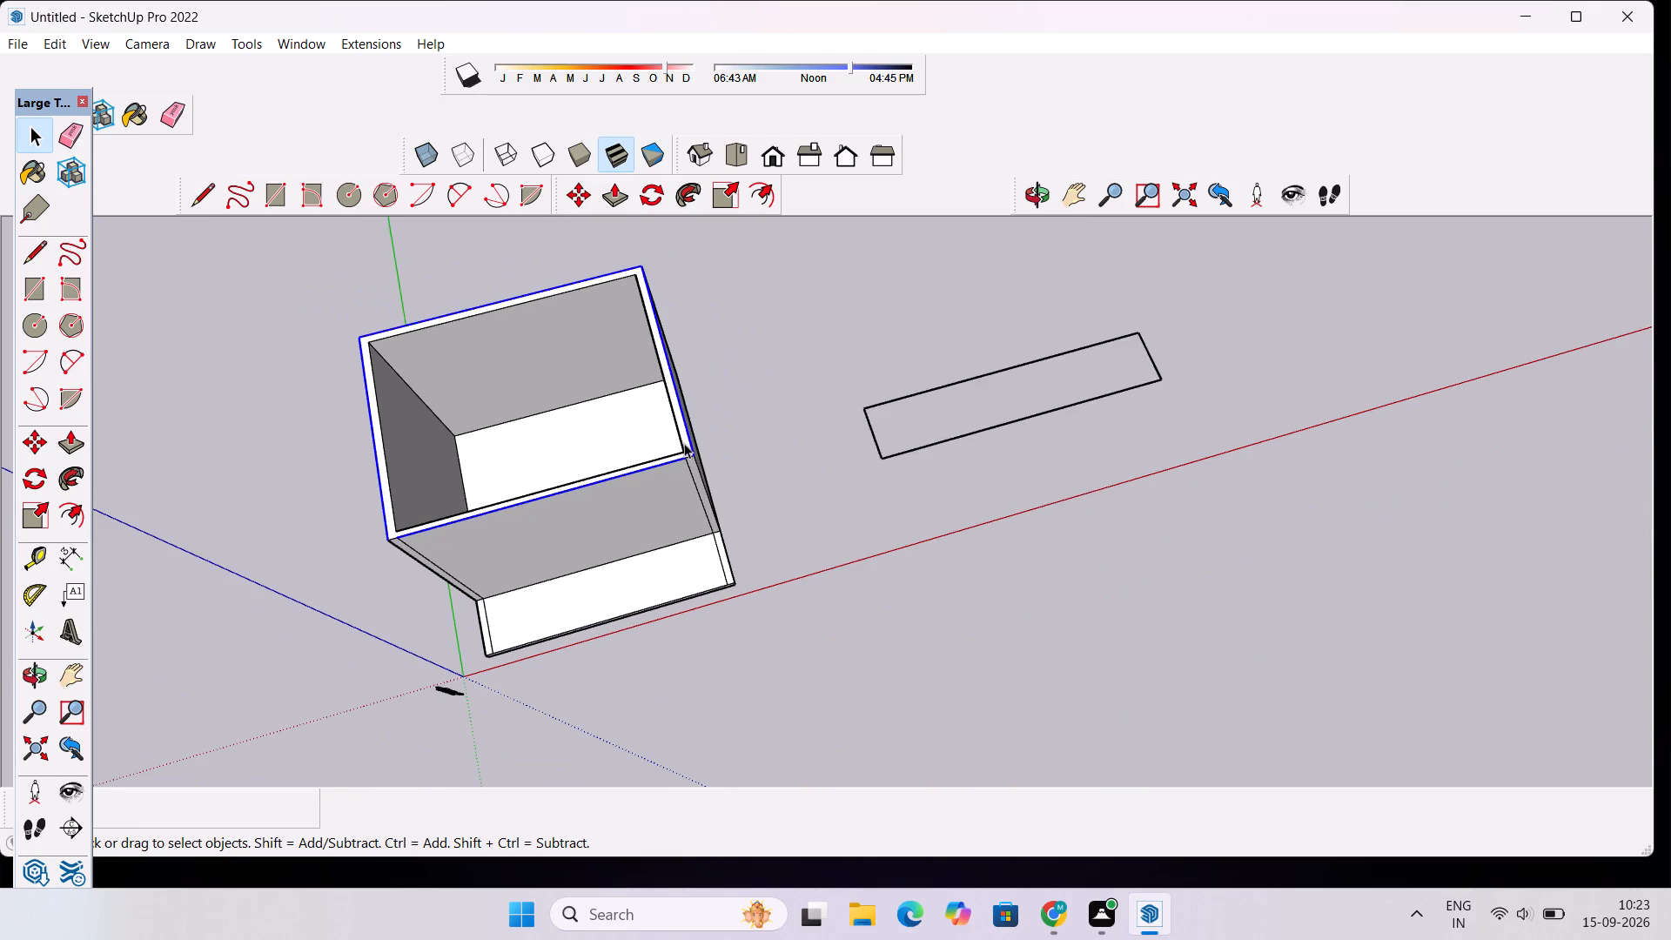
scroll(684, 444, "down", 1)
scroll(835, 476, "up", 4)
scroll(604, 448, "up", 1)
key("m")
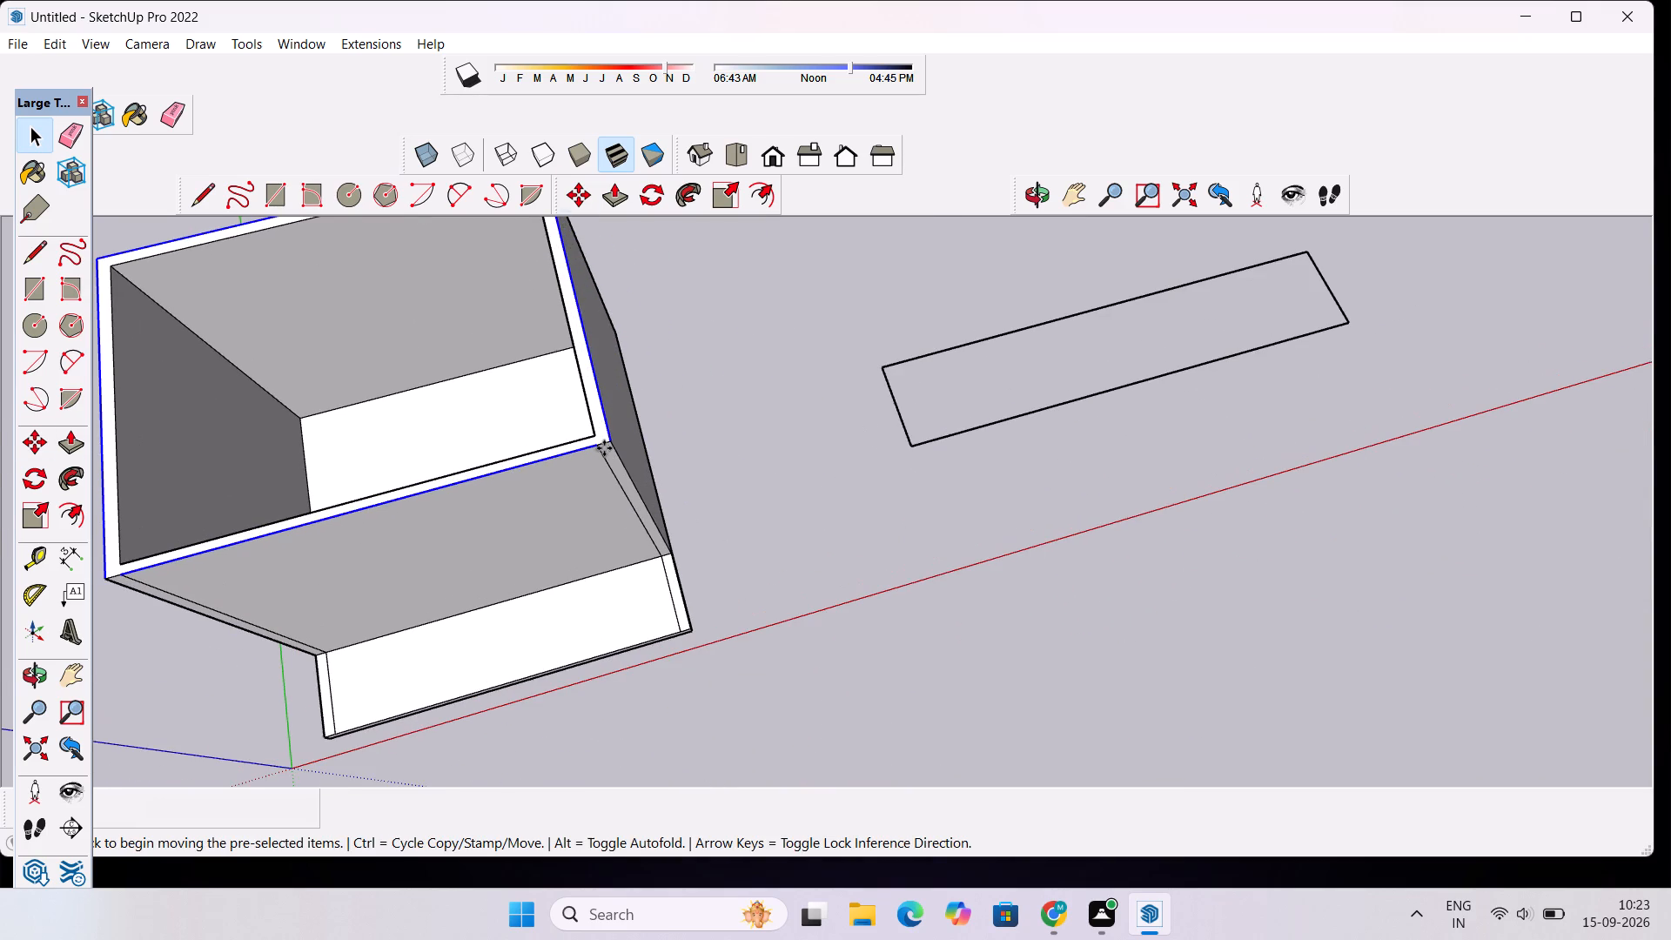
scroll(605, 447, "down", 2)
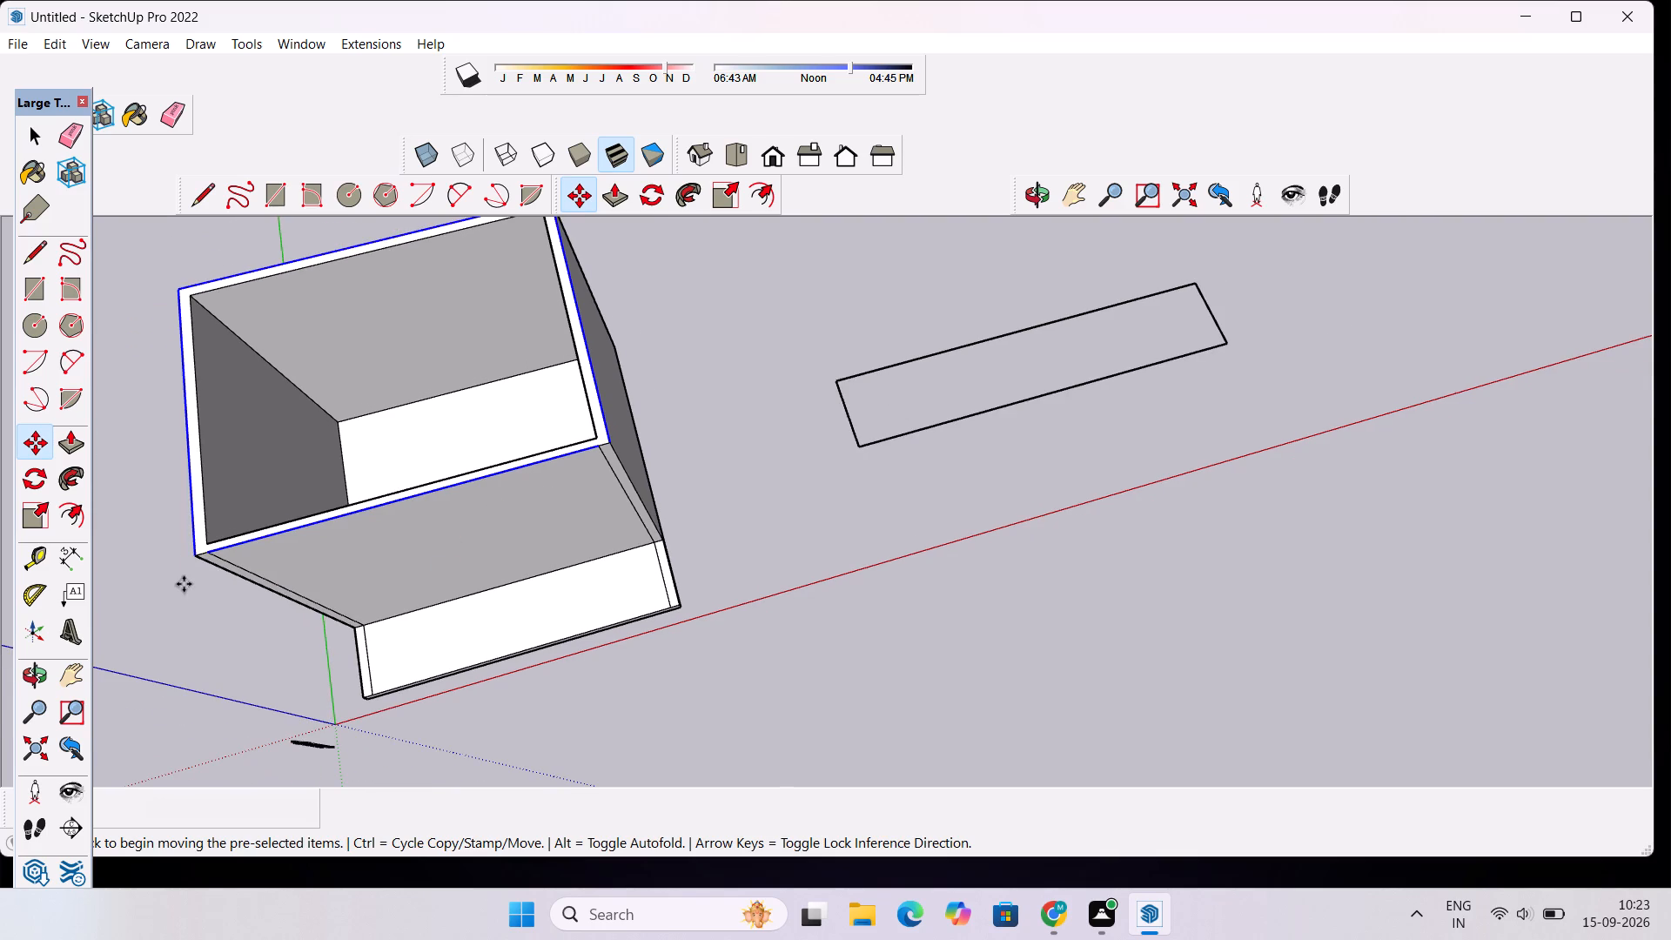
scroll(184, 584, "up", 6)
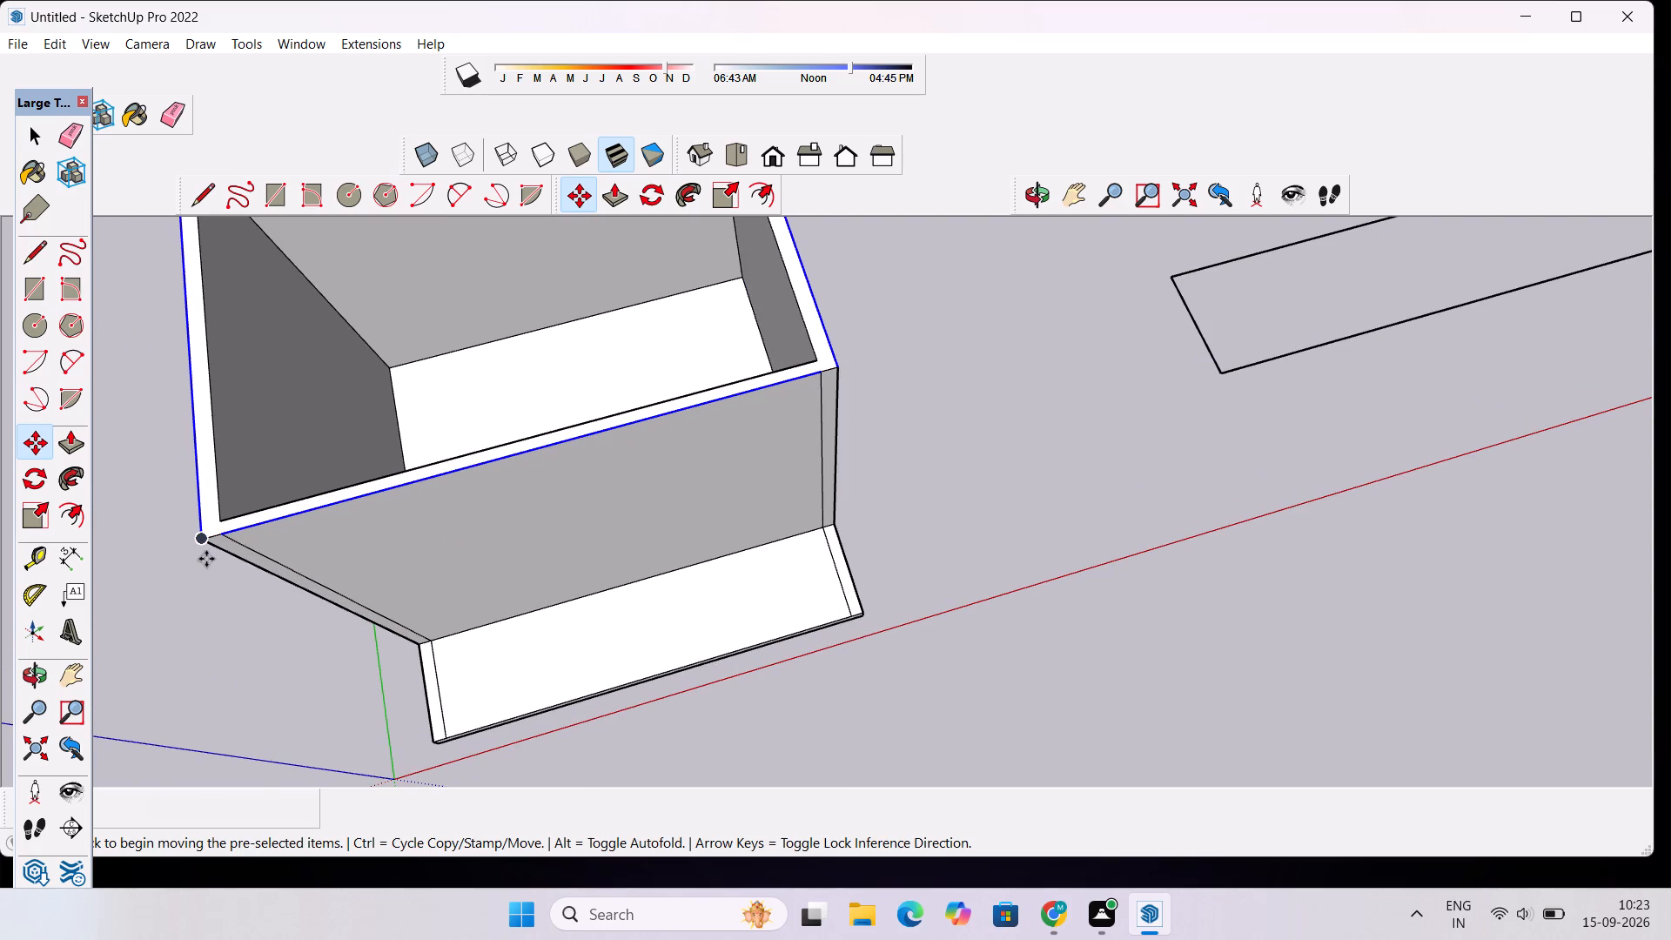
scroll(206, 555, "up", 1)
key("space")
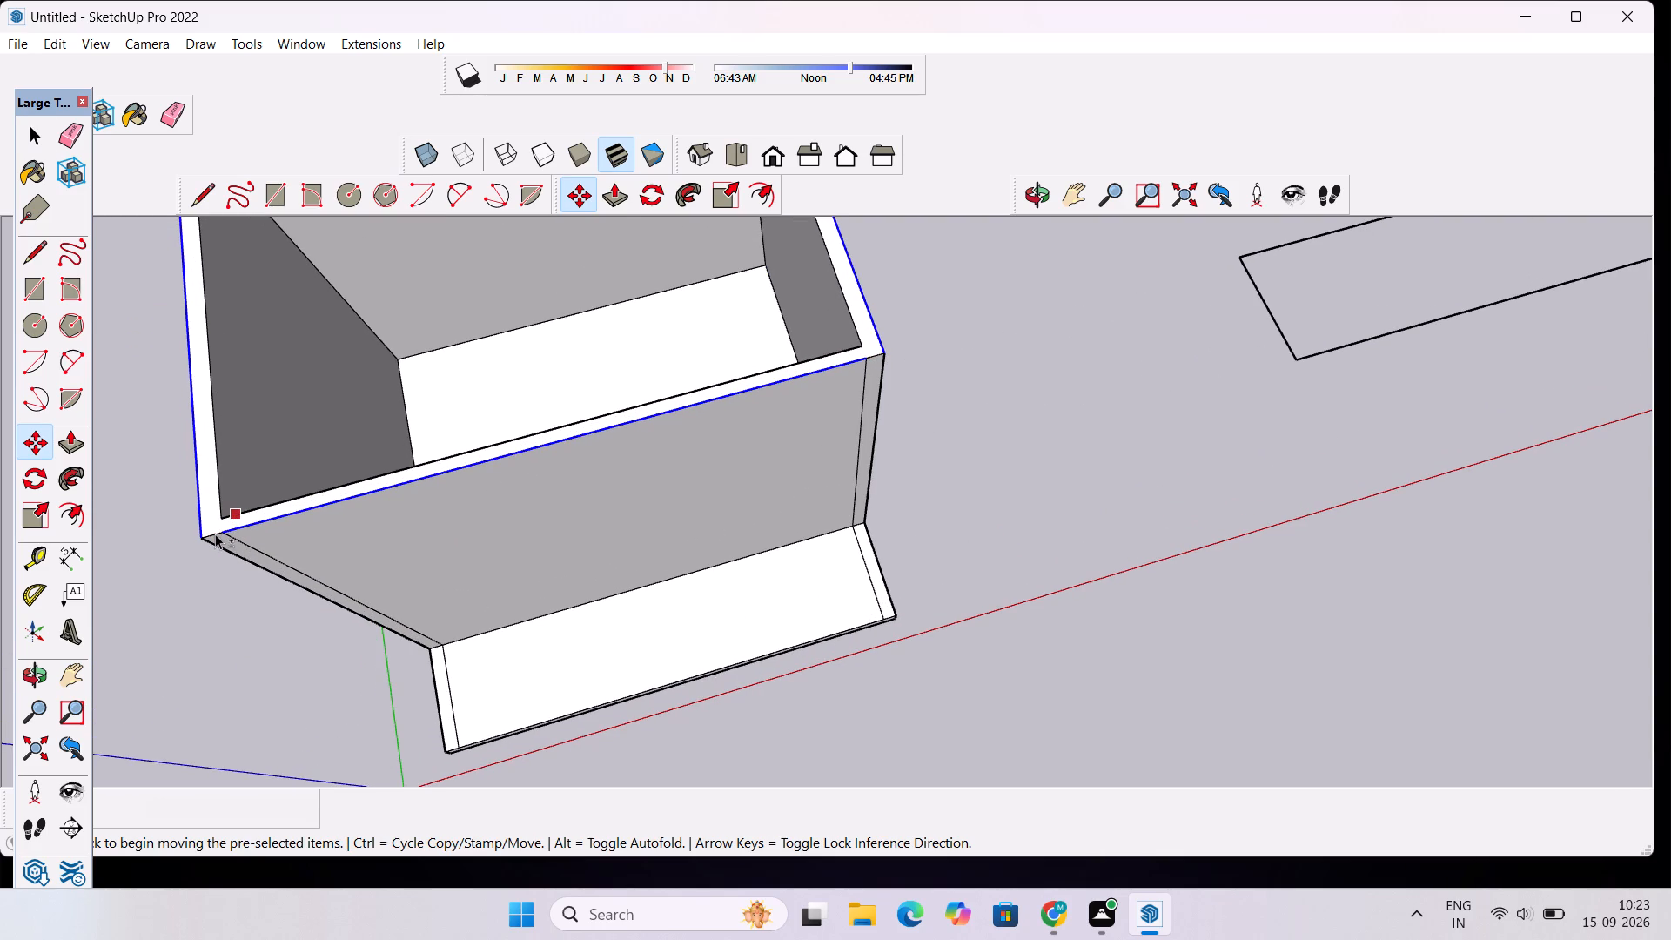
left_click(215, 534, "shift")
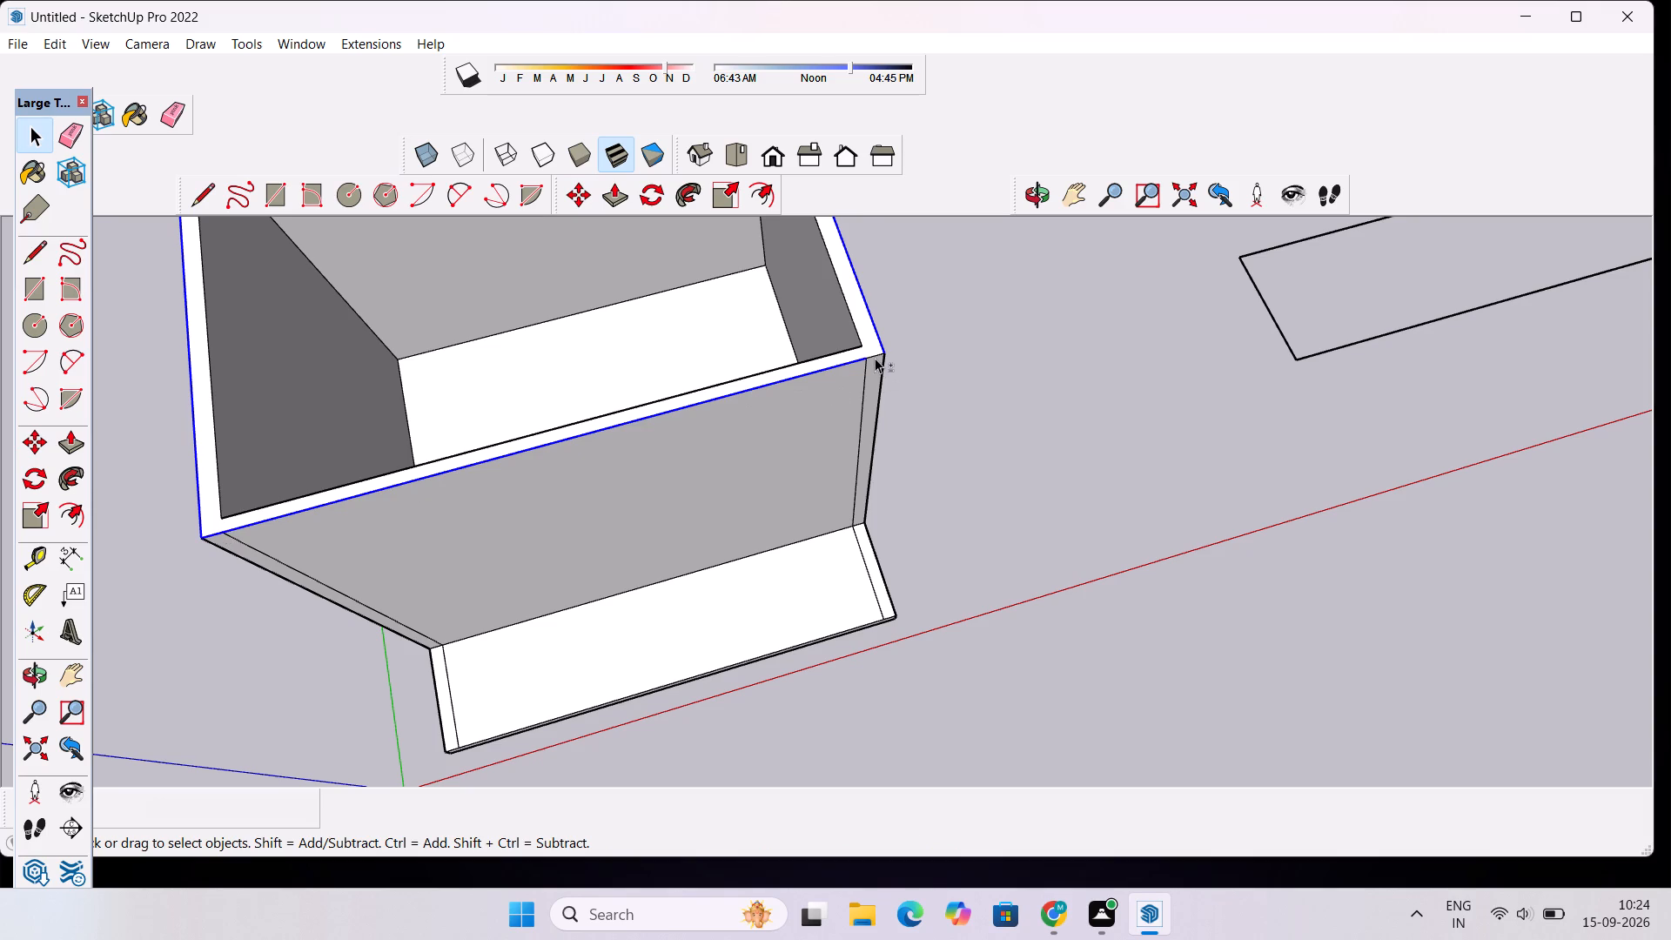
left_click(875, 358, "shift")
scroll(723, 540, "down", 6, "shift")
scroll(619, 282, "up", 5)
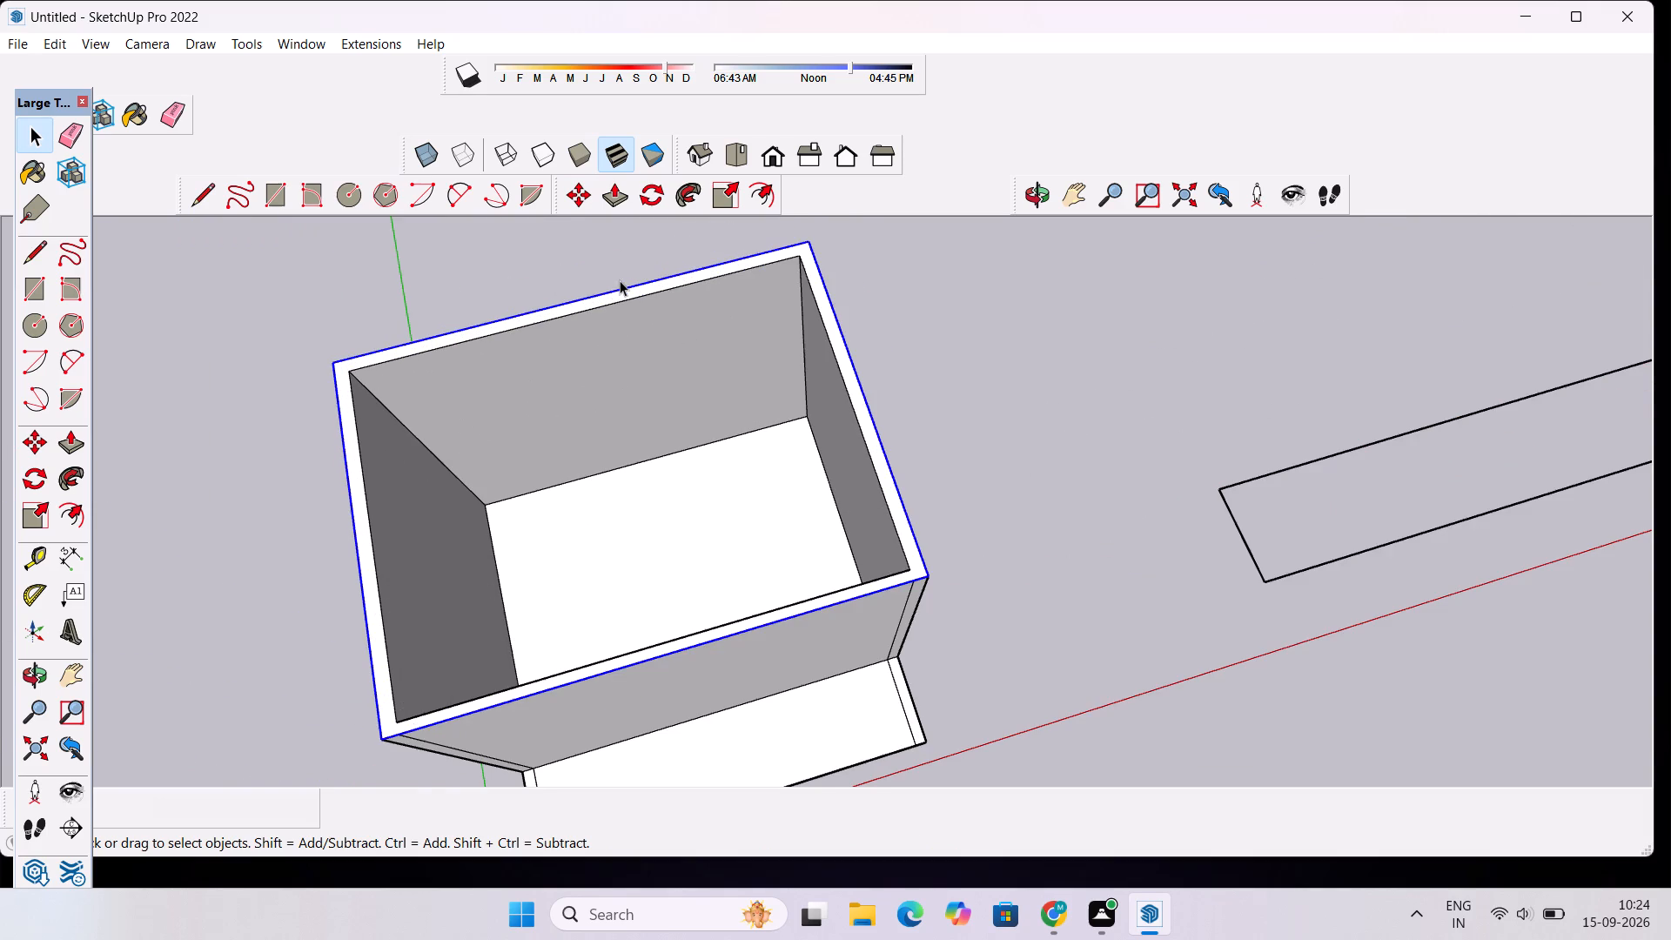
scroll(621, 279, "down", 6)
scroll(616, 381, "down", 3)
scroll(561, 491, "up", 8)
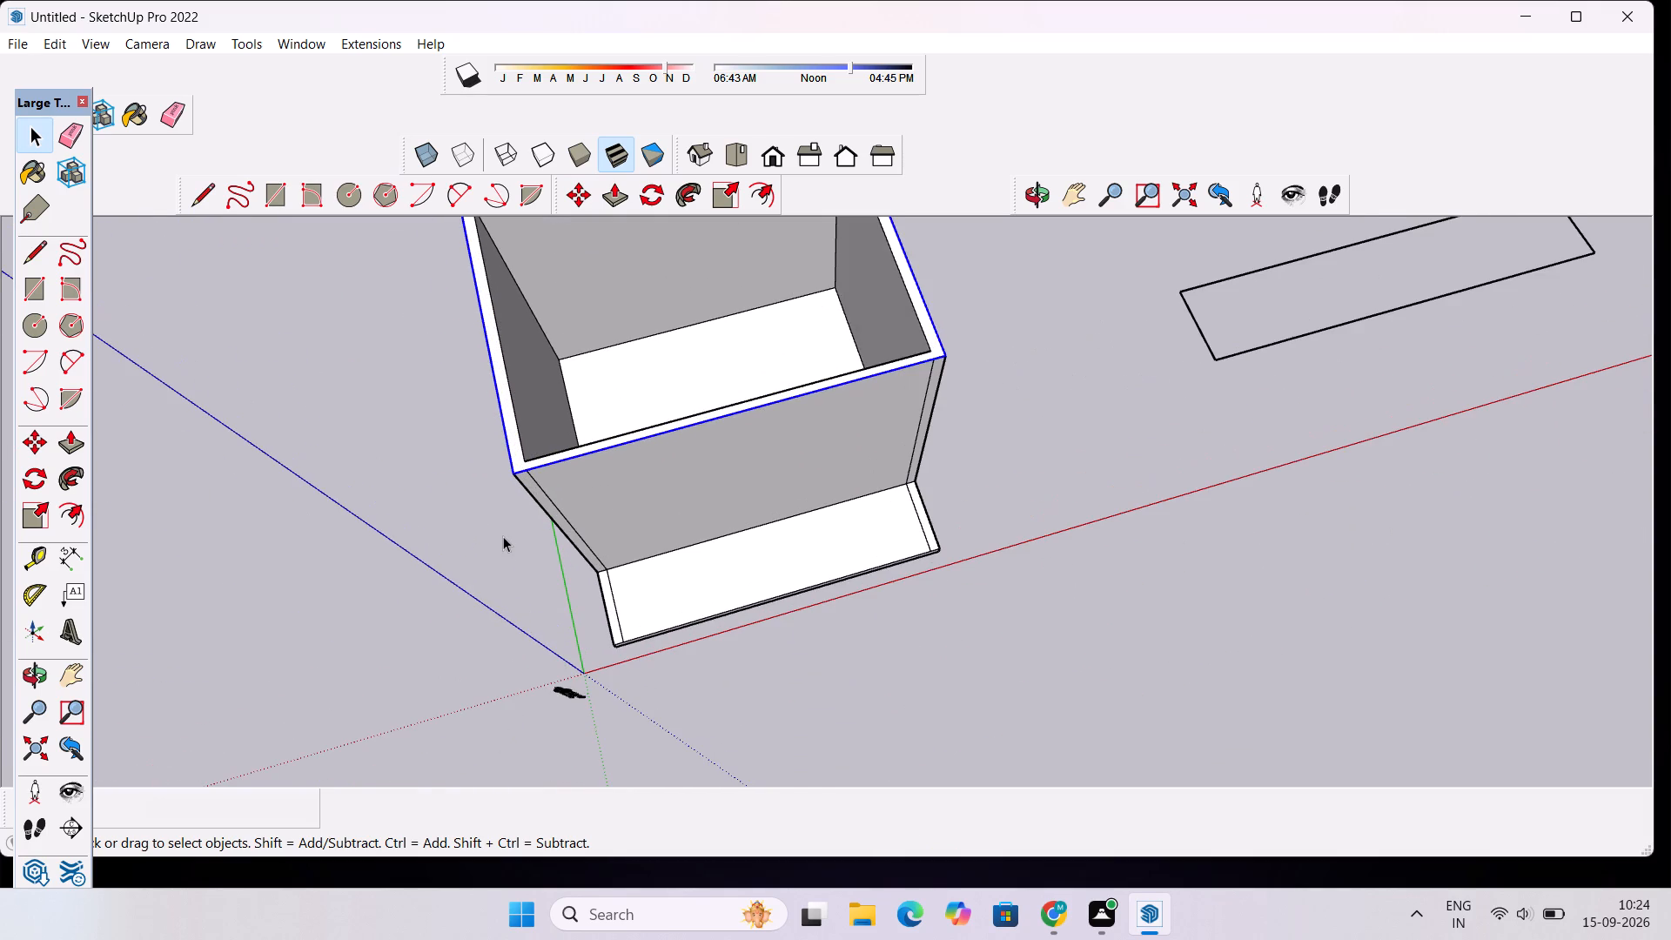
key("m")
scroll(503, 521, "up", 5)
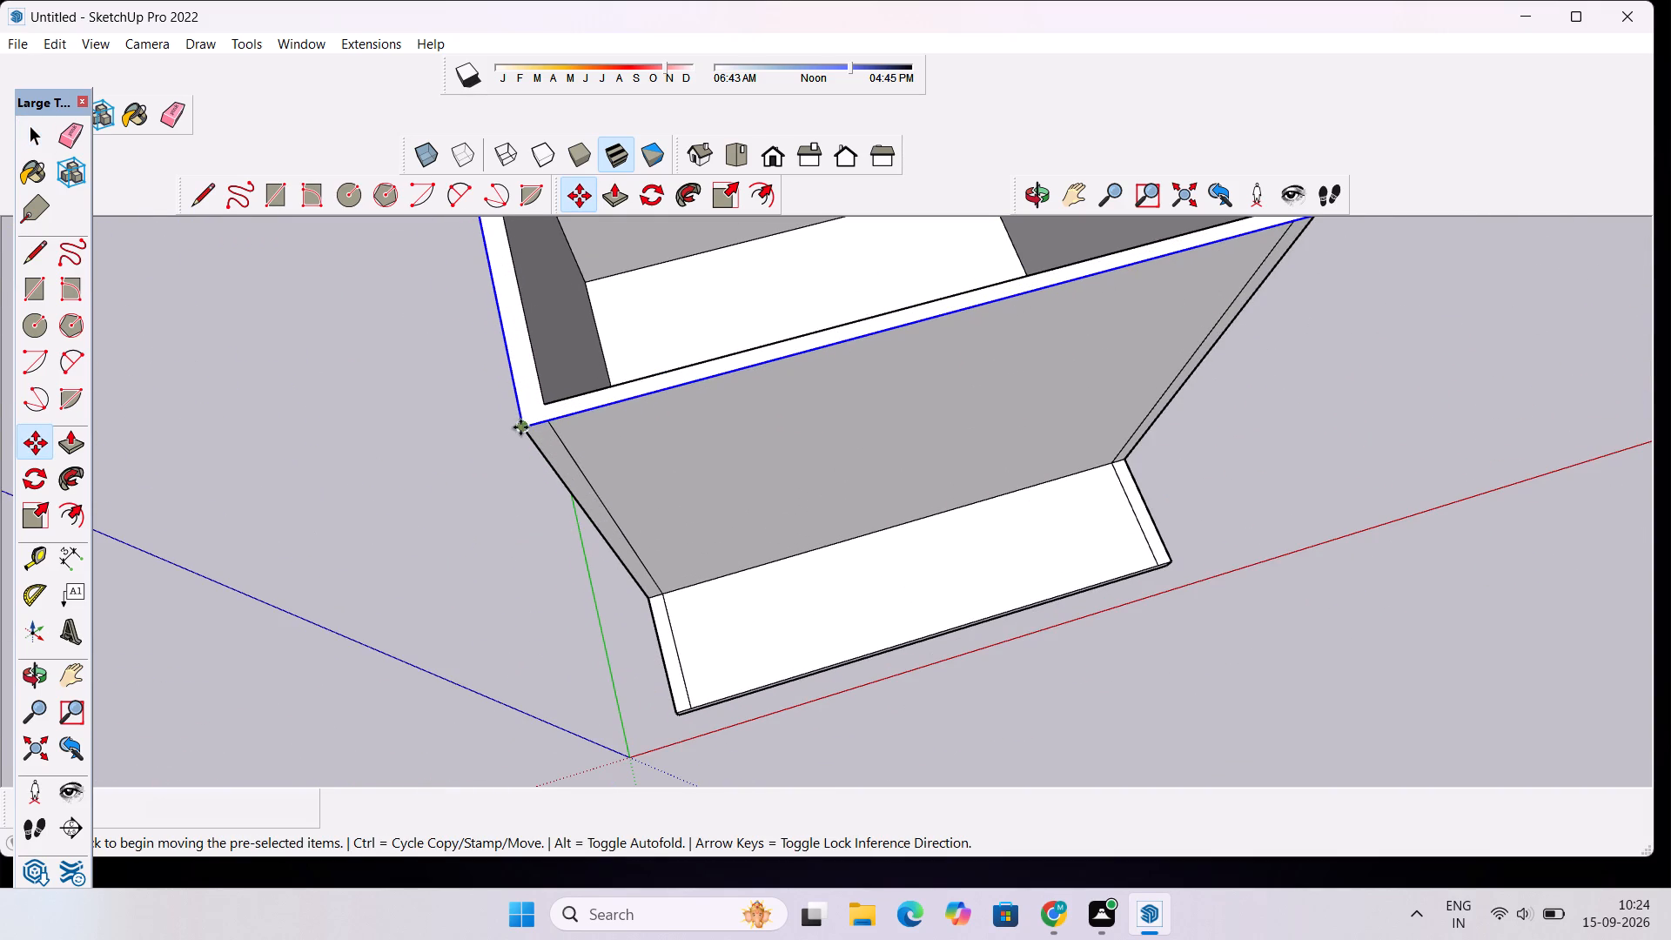
left_click(521, 426)
scroll(598, 401, "down", 14)
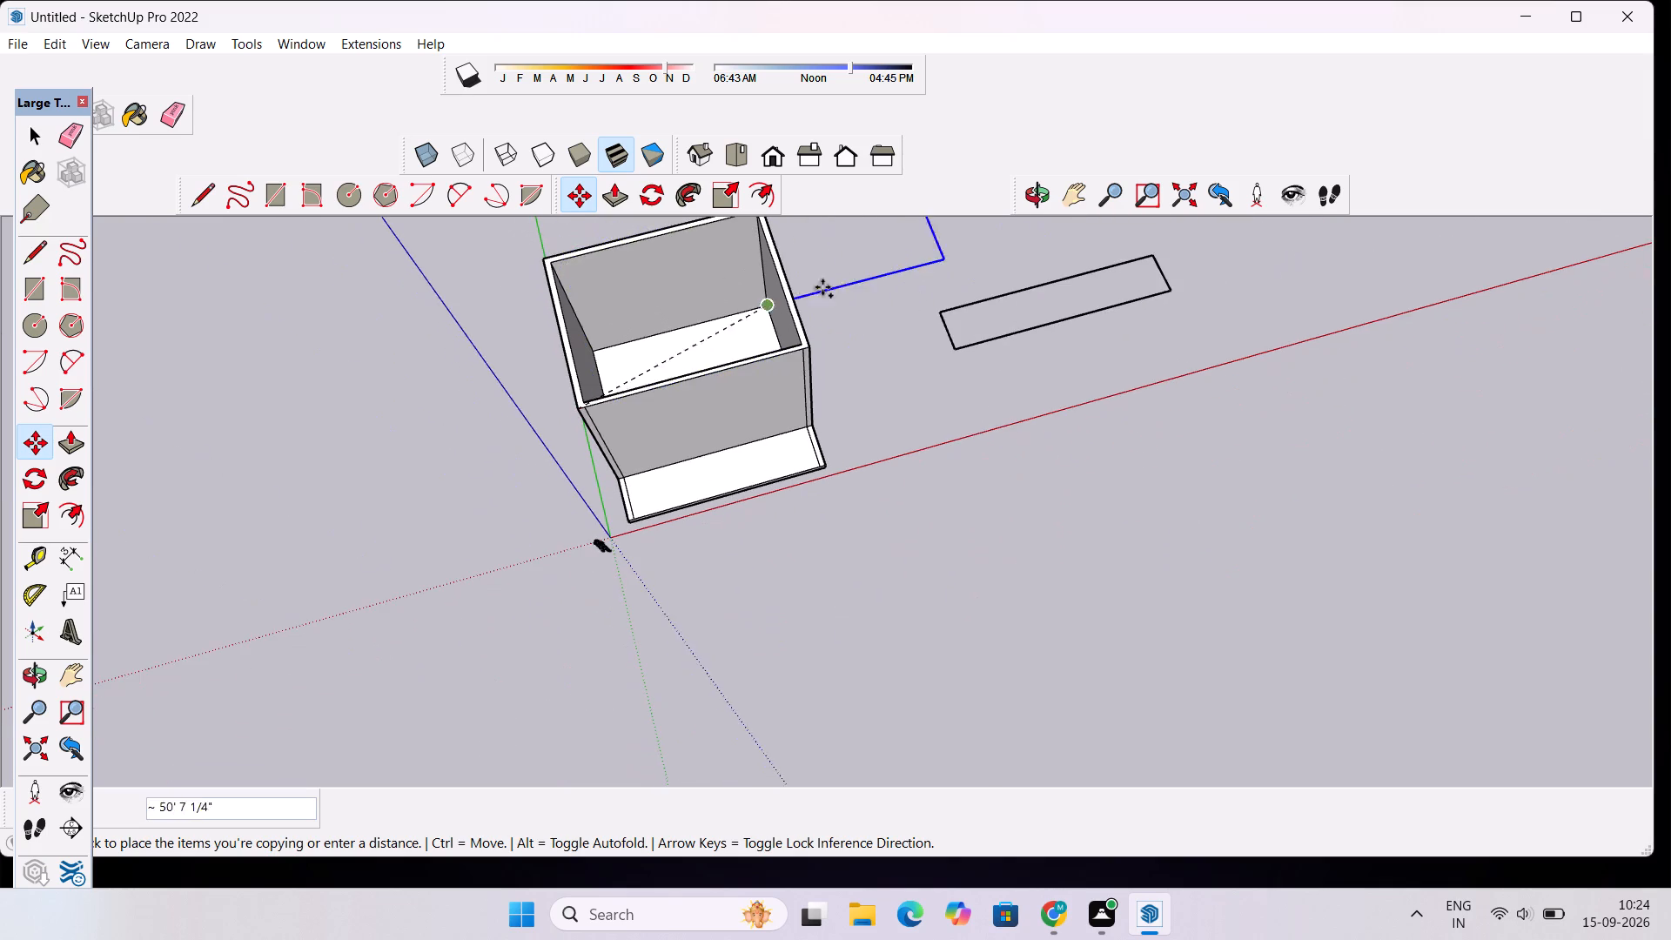
scroll(858, 286, "up", 9)
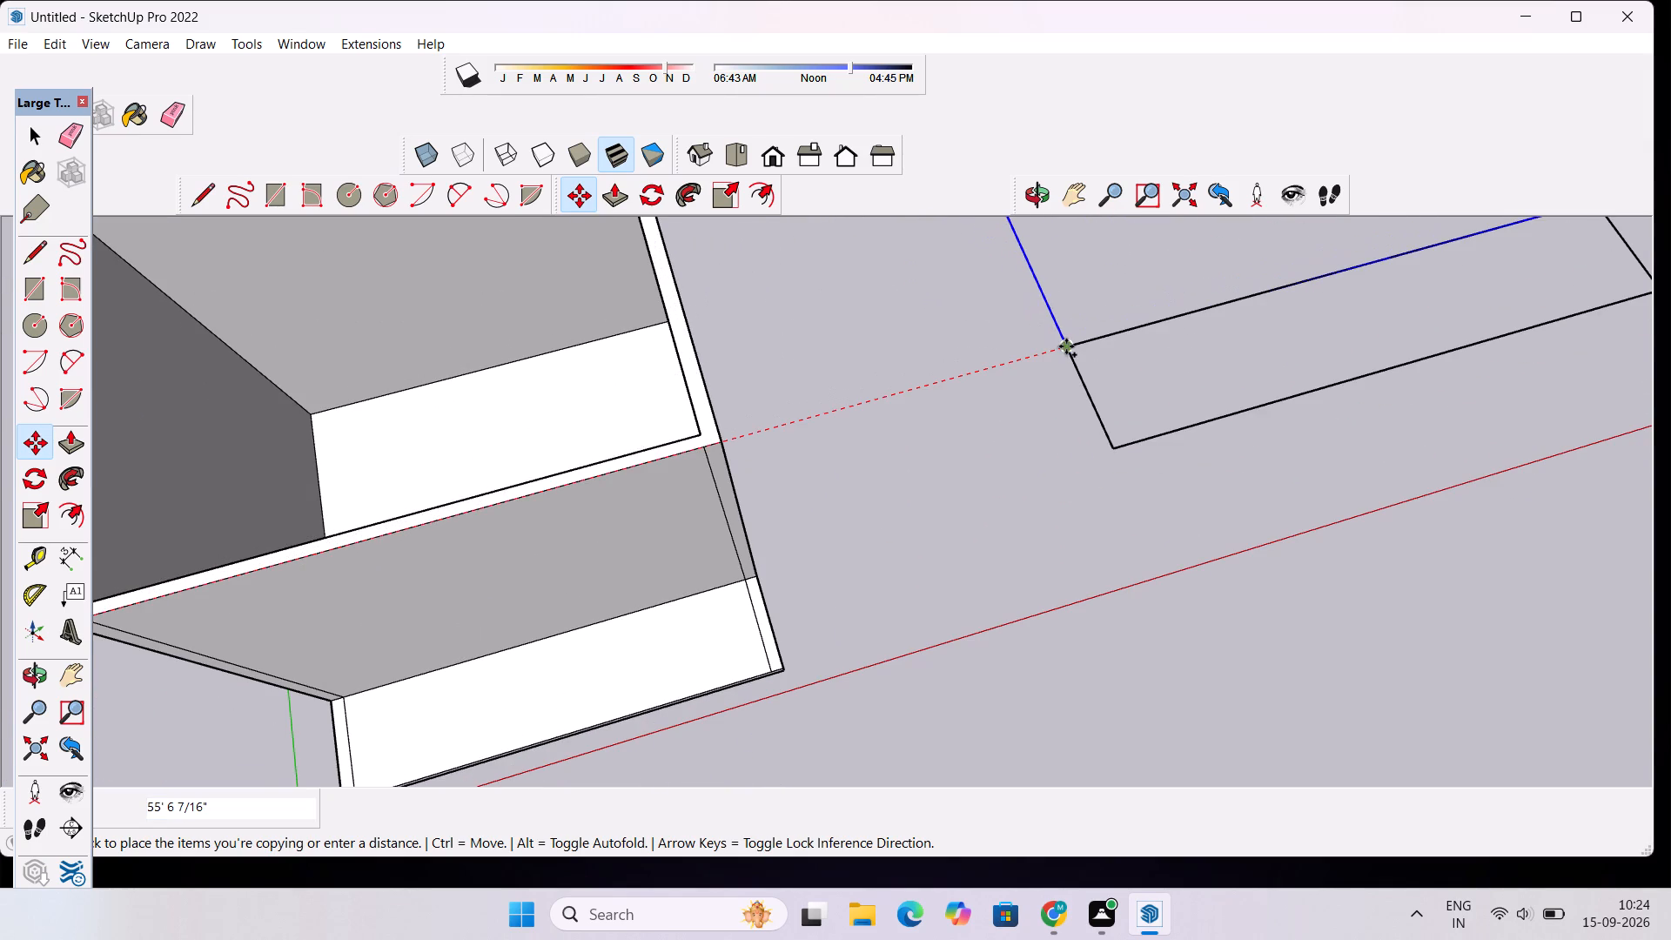
left_click(1069, 346)
Trace short line segments over the side edges of both copied outlines to fill the large outline and the overhang strip with faces.
scroll(584, 378, "down", 7)
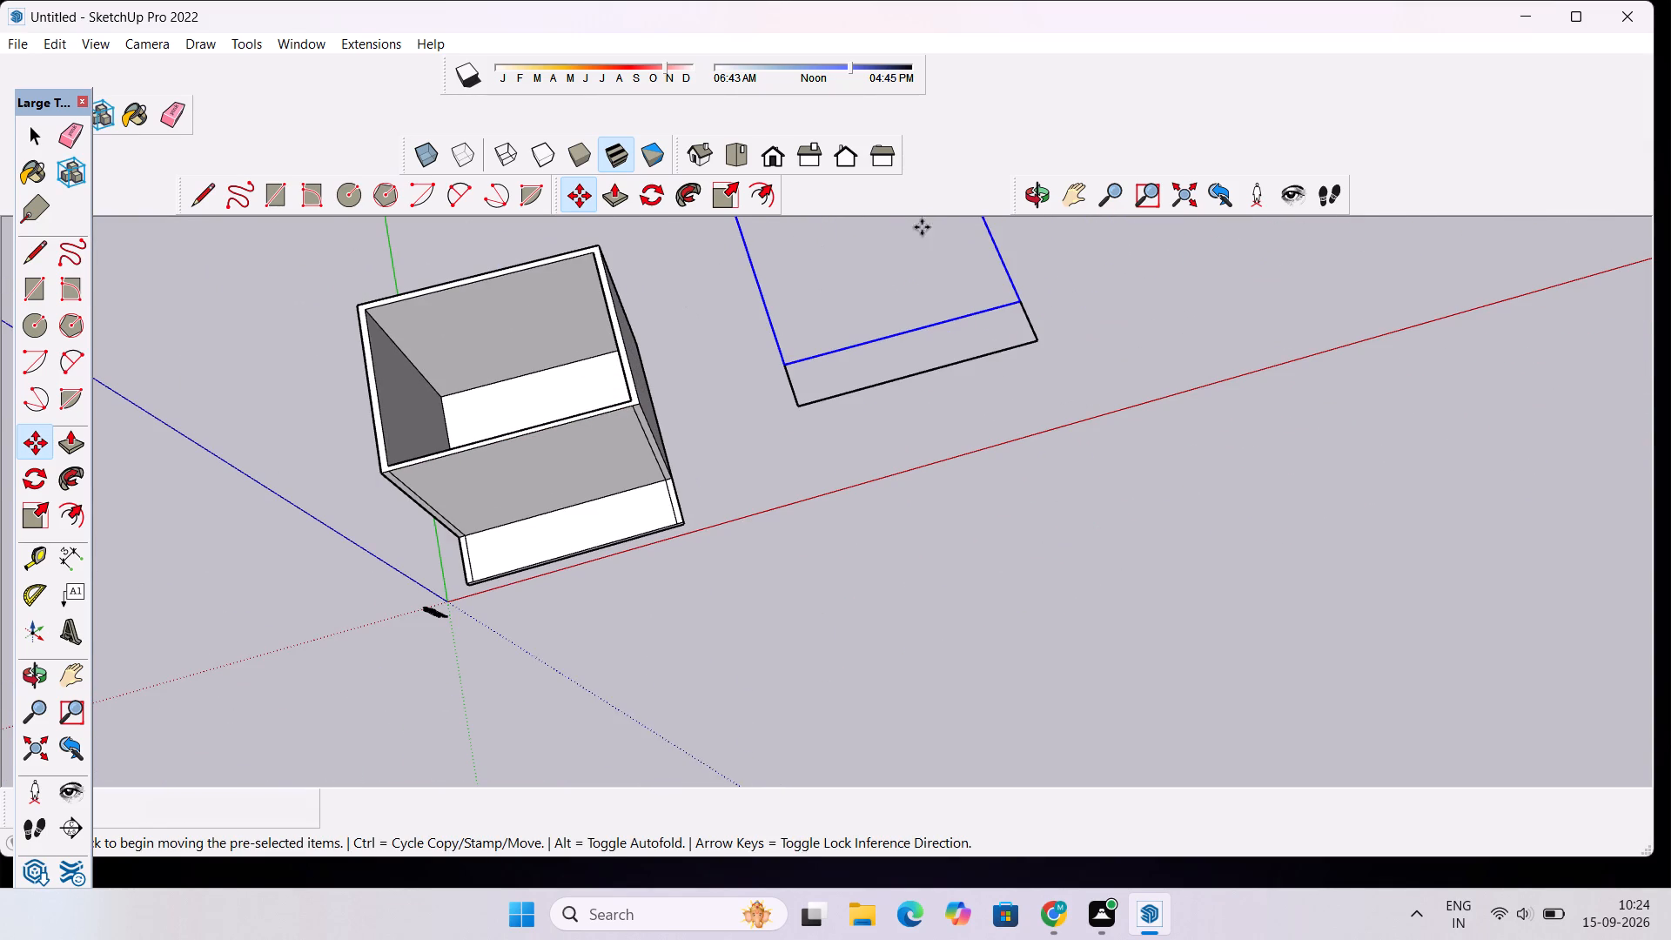
left_click(1028, 200)
left_click_drag(901, 520, 889, 292)
scroll(867, 359, "up", 3)
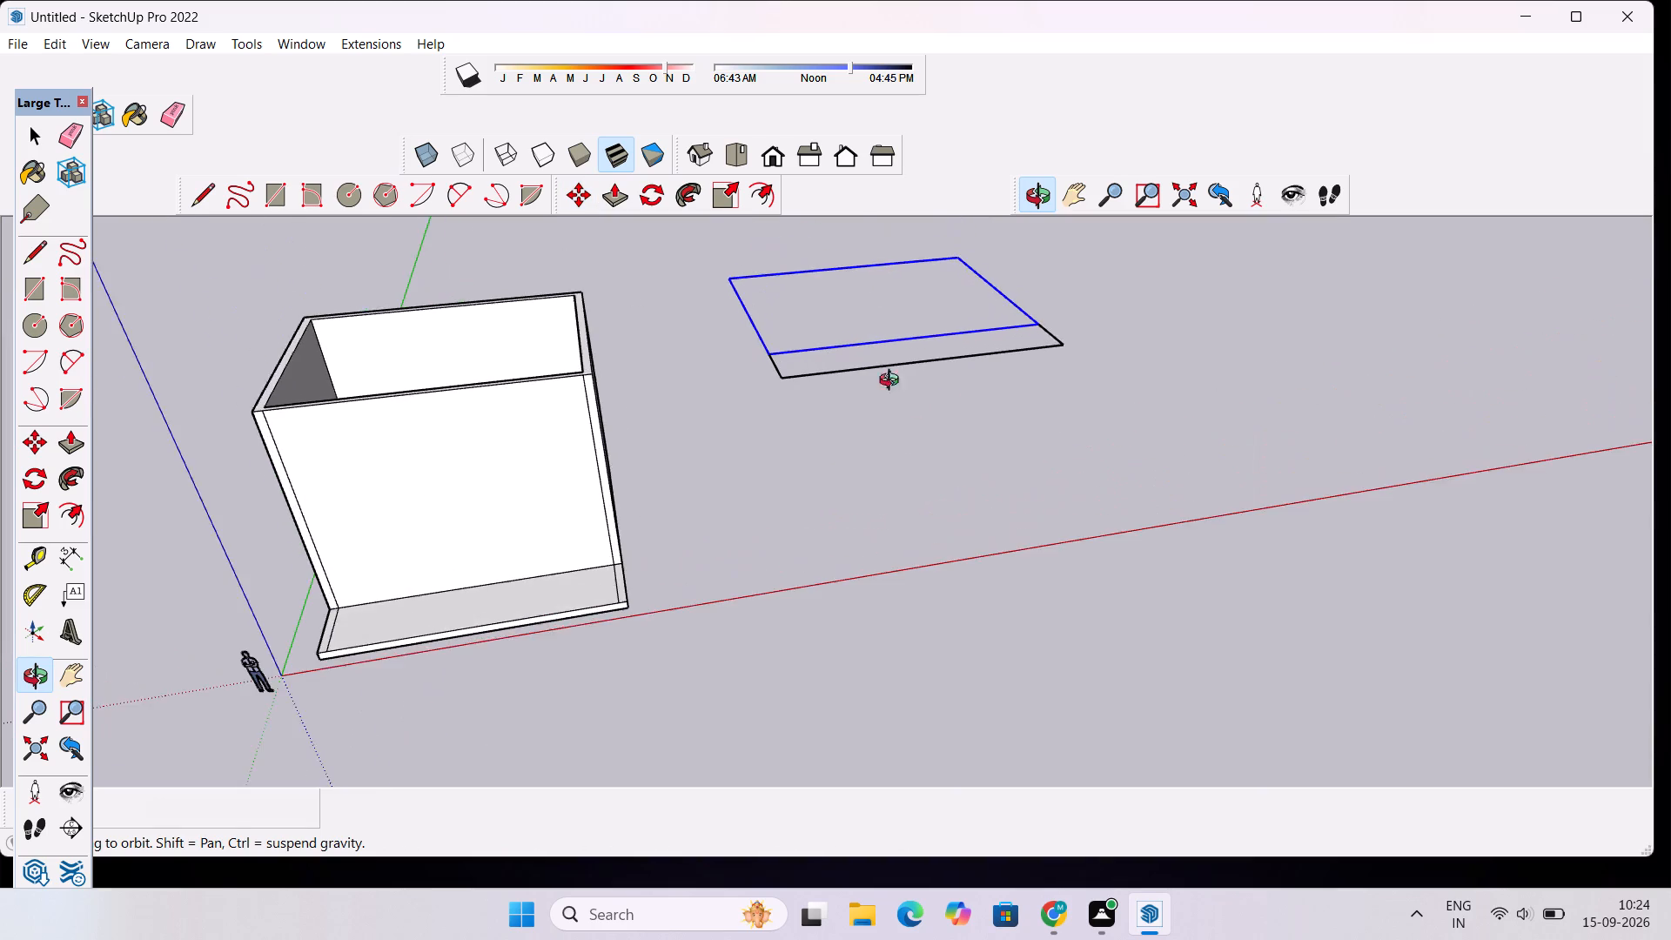
left_click_drag(953, 404, 815, 522)
scroll(815, 520, "down", 3)
left_click_drag(794, 529, 854, 754)
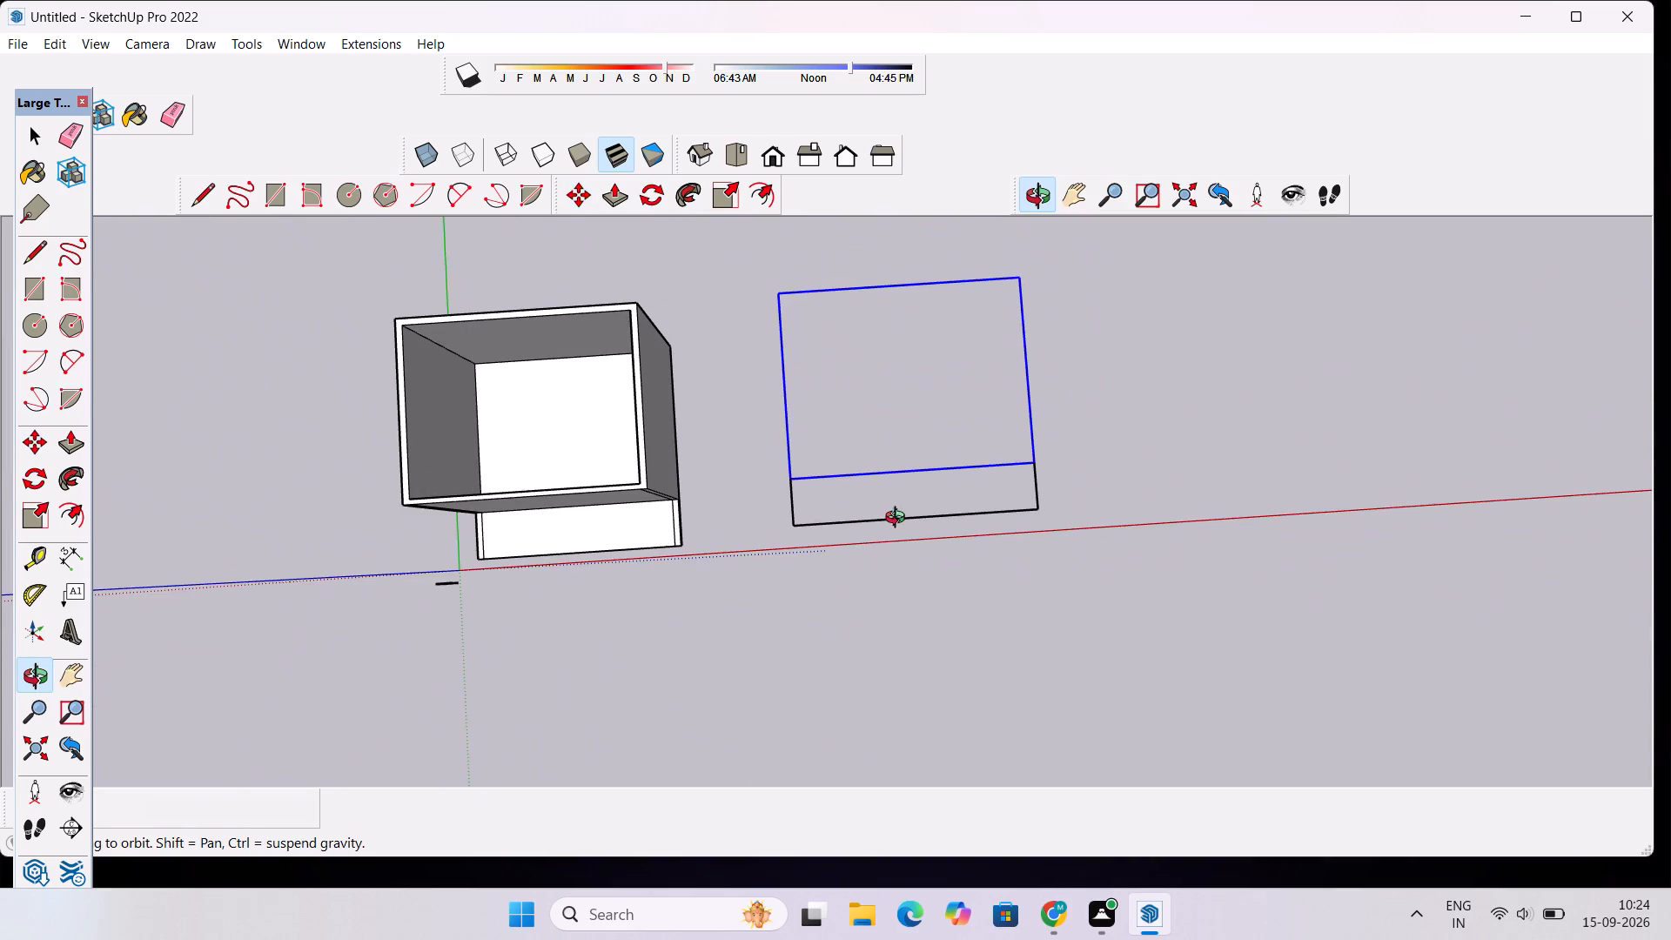
left_click_drag(899, 518, 770, 640, "shift")
scroll(755, 597, "up", 4, "shift")
key("space")
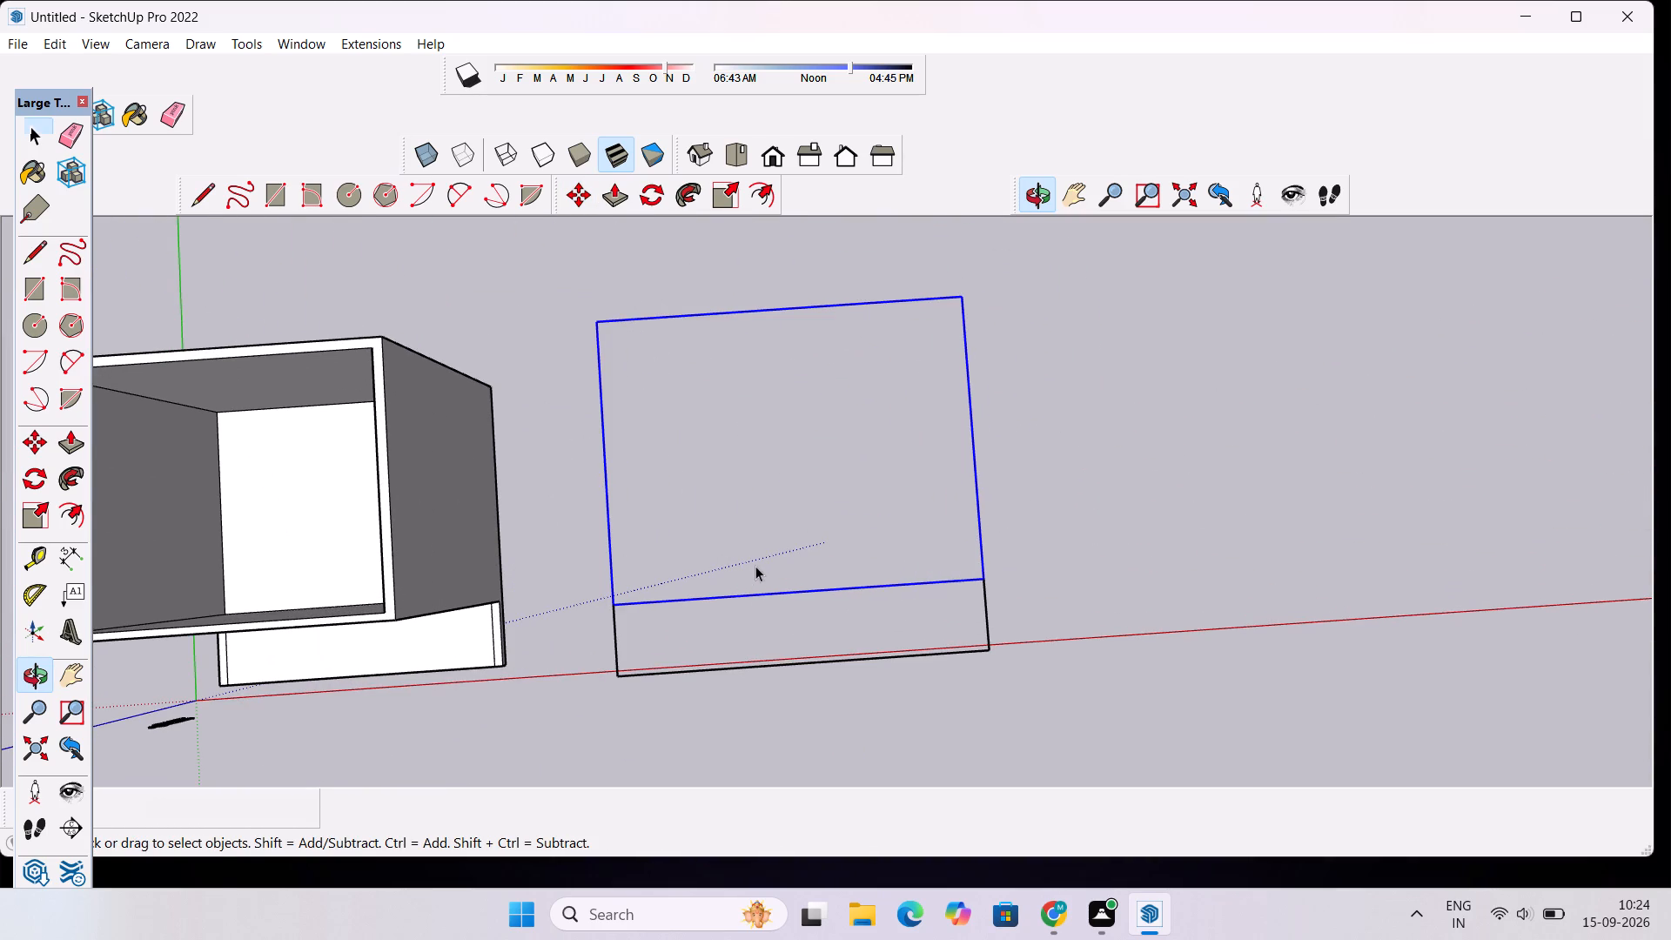
left_click(198, 193)
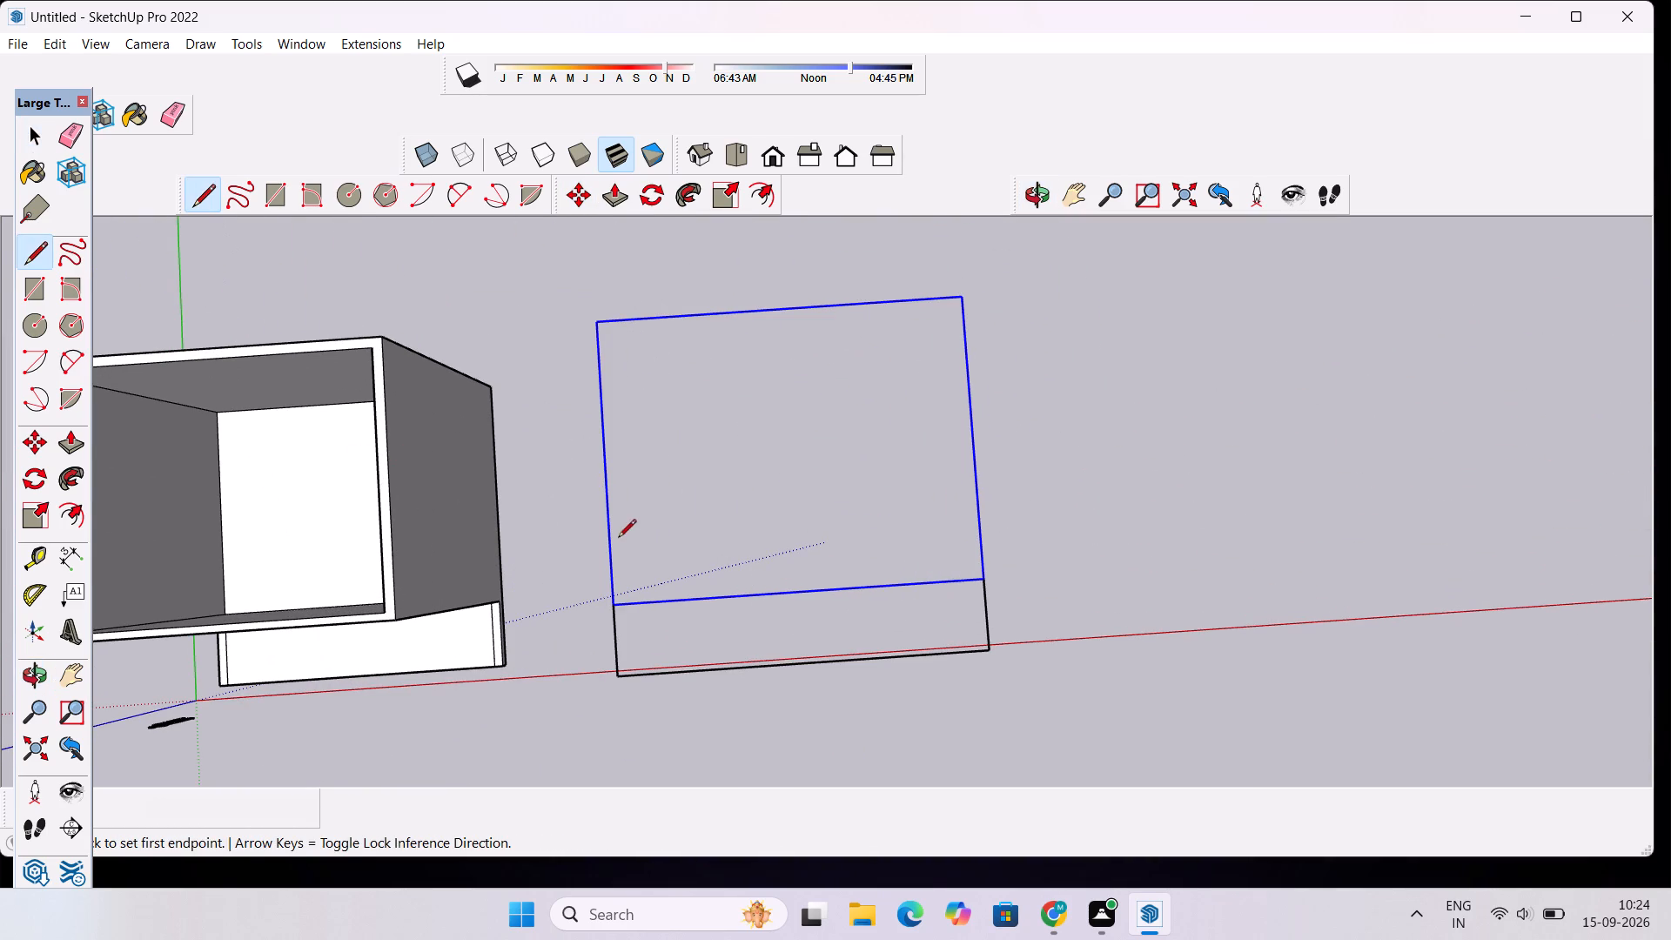
left_click(616, 603)
left_click(616, 565)
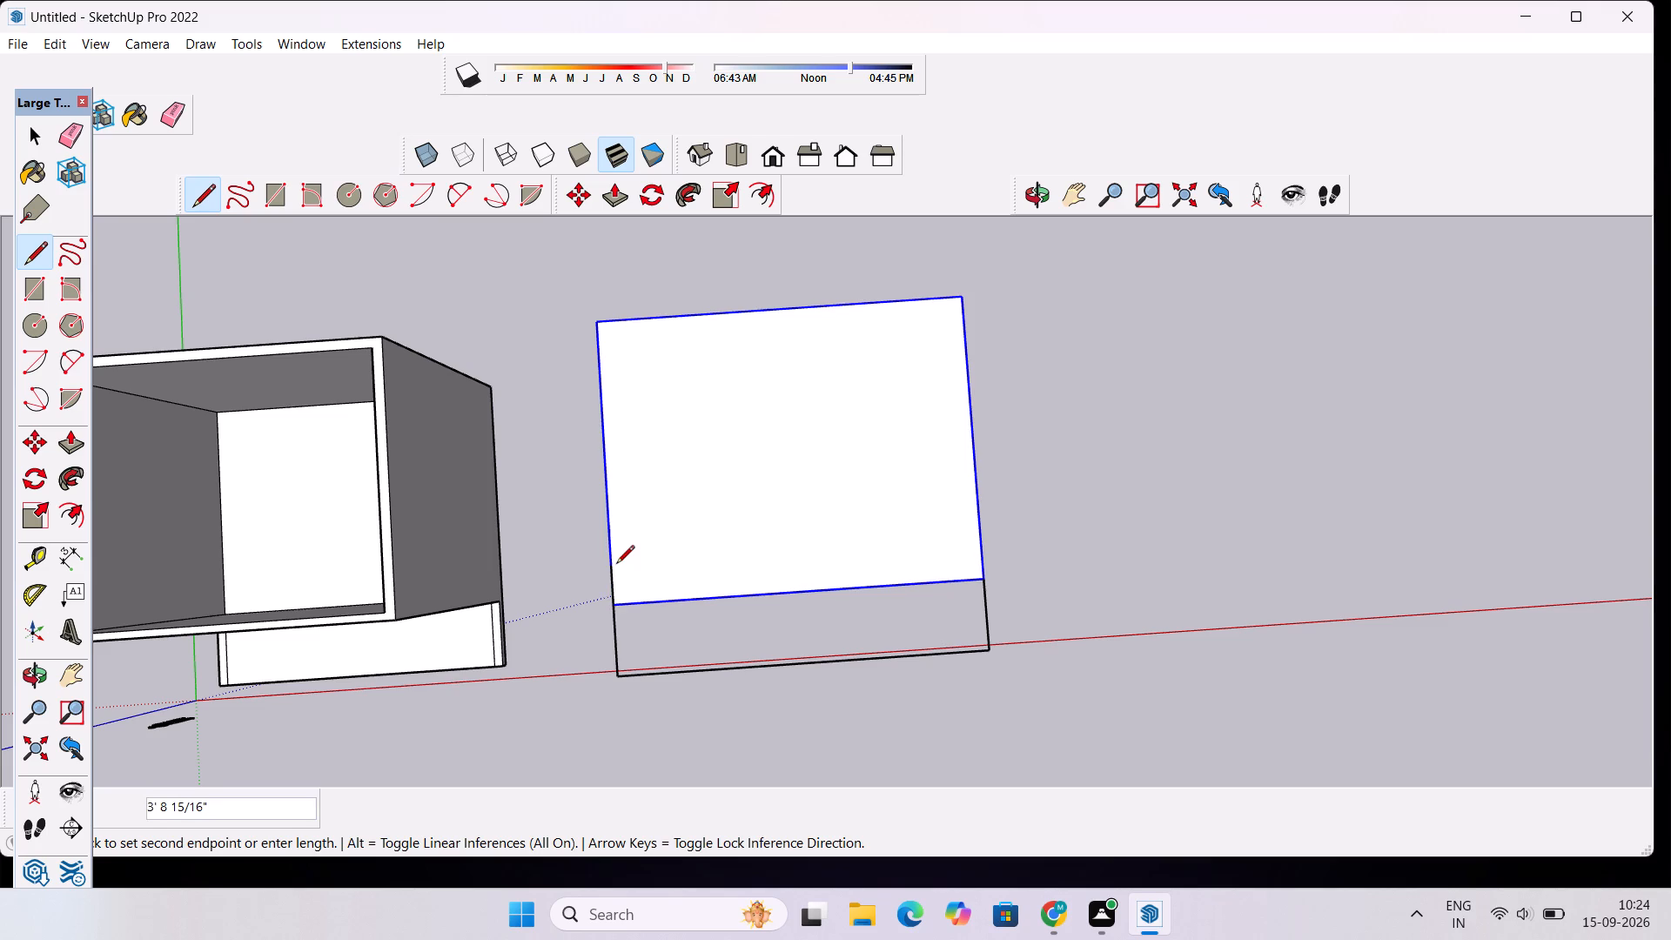
left_click(616, 608)
left_click(616, 634)
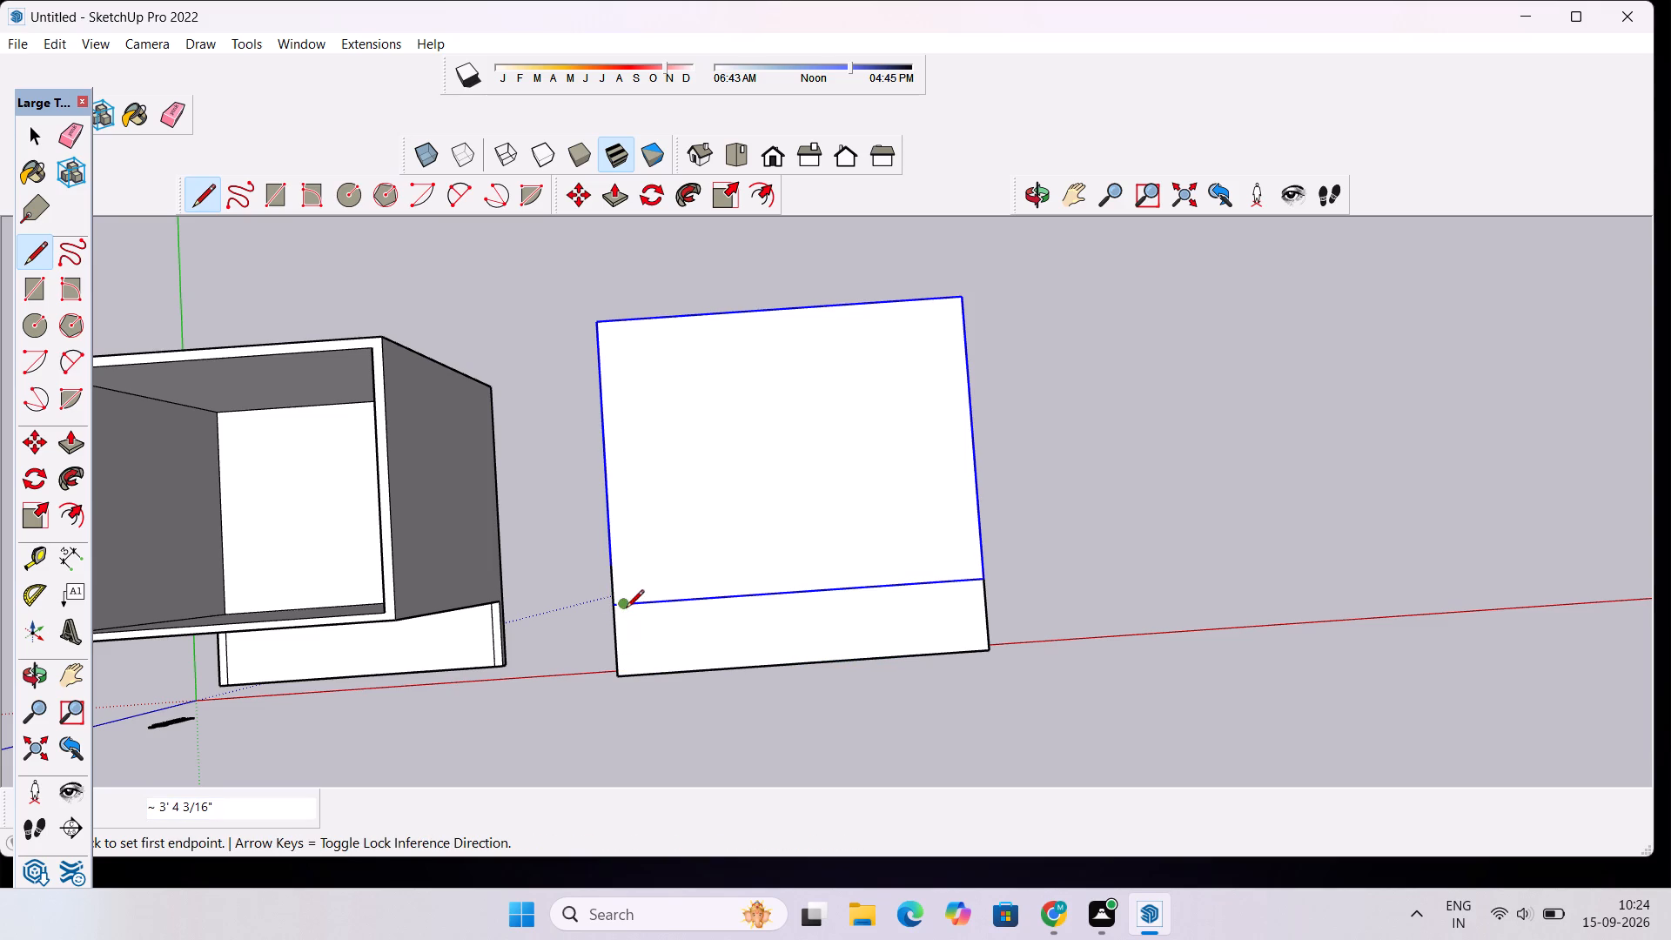
Erase the dividing line between the two copied faces, including its short leftover end segments, to merge them into one face.
key("space")
left_click(1103, 511)
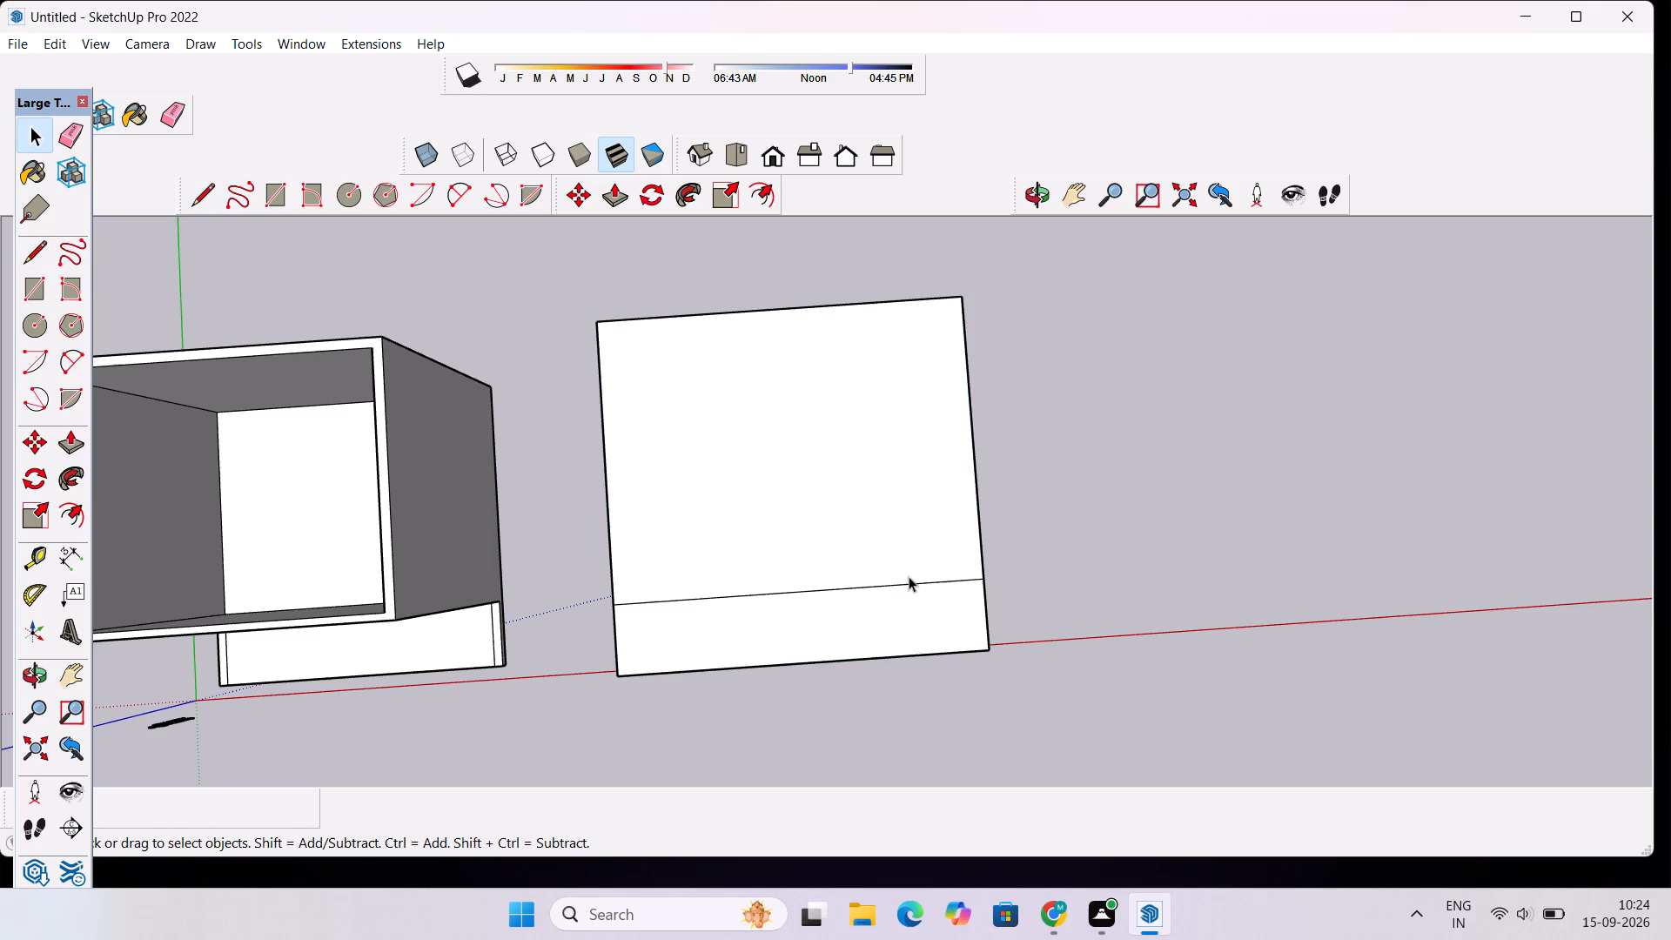
left_click(184, 117)
left_click_drag(692, 555, 706, 601)
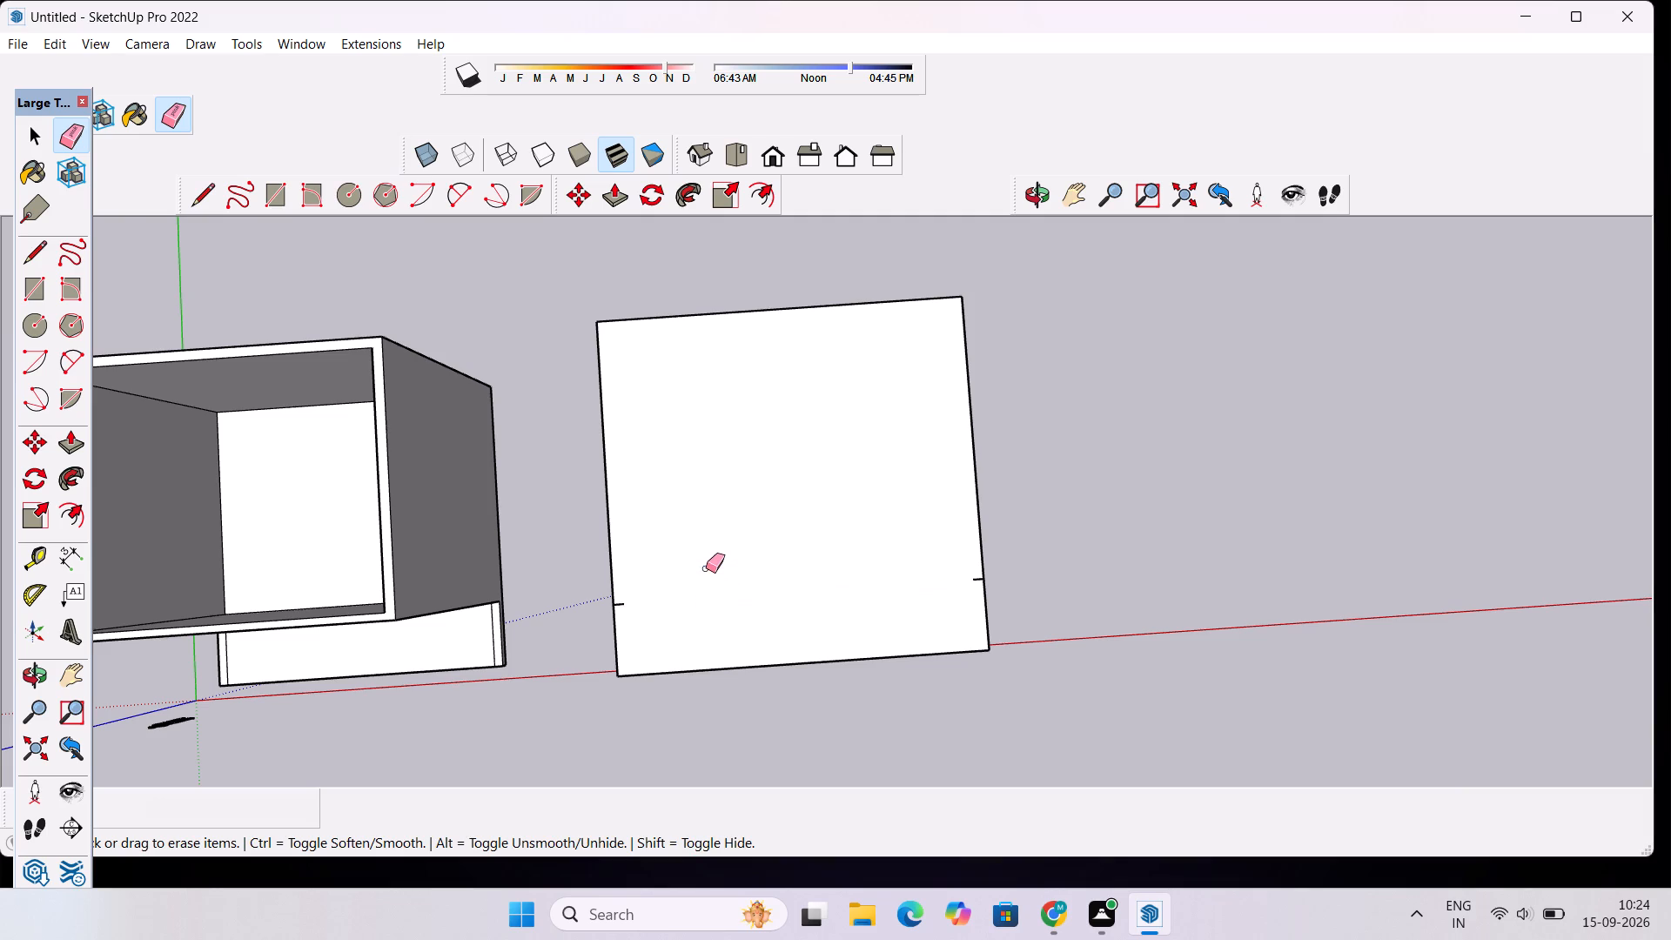
scroll(933, 627, "up", 9)
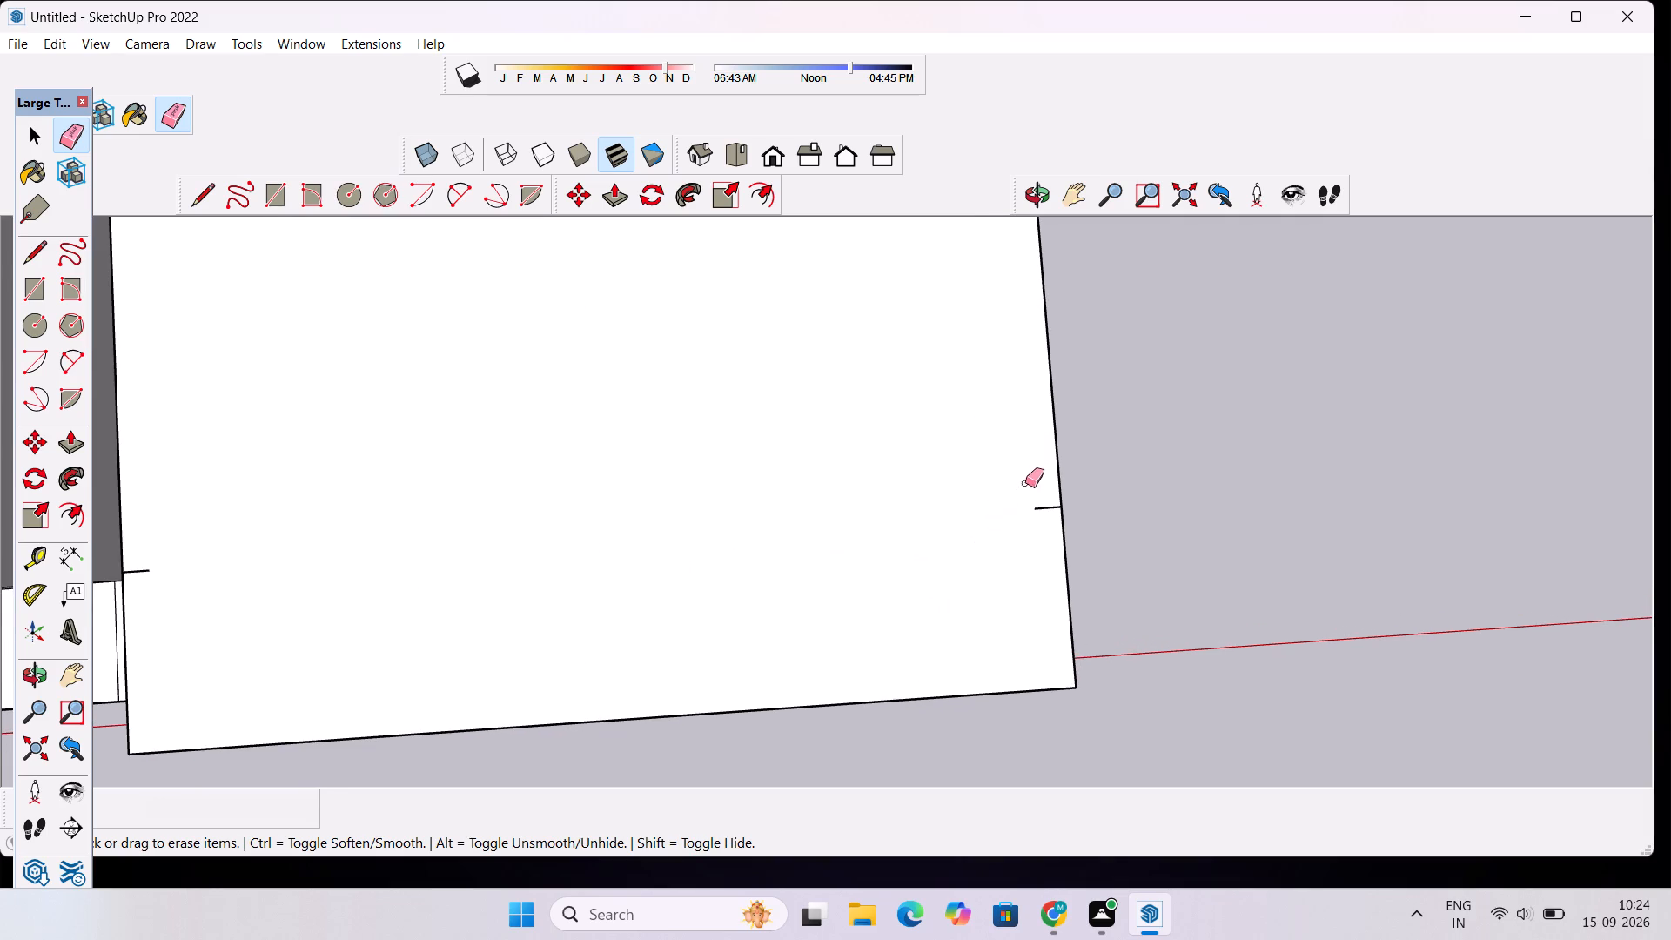
left_click_drag(1031, 492, 1038, 515)
scroll(753, 533, "down", 6)
scroll(393, 561, "up", 3)
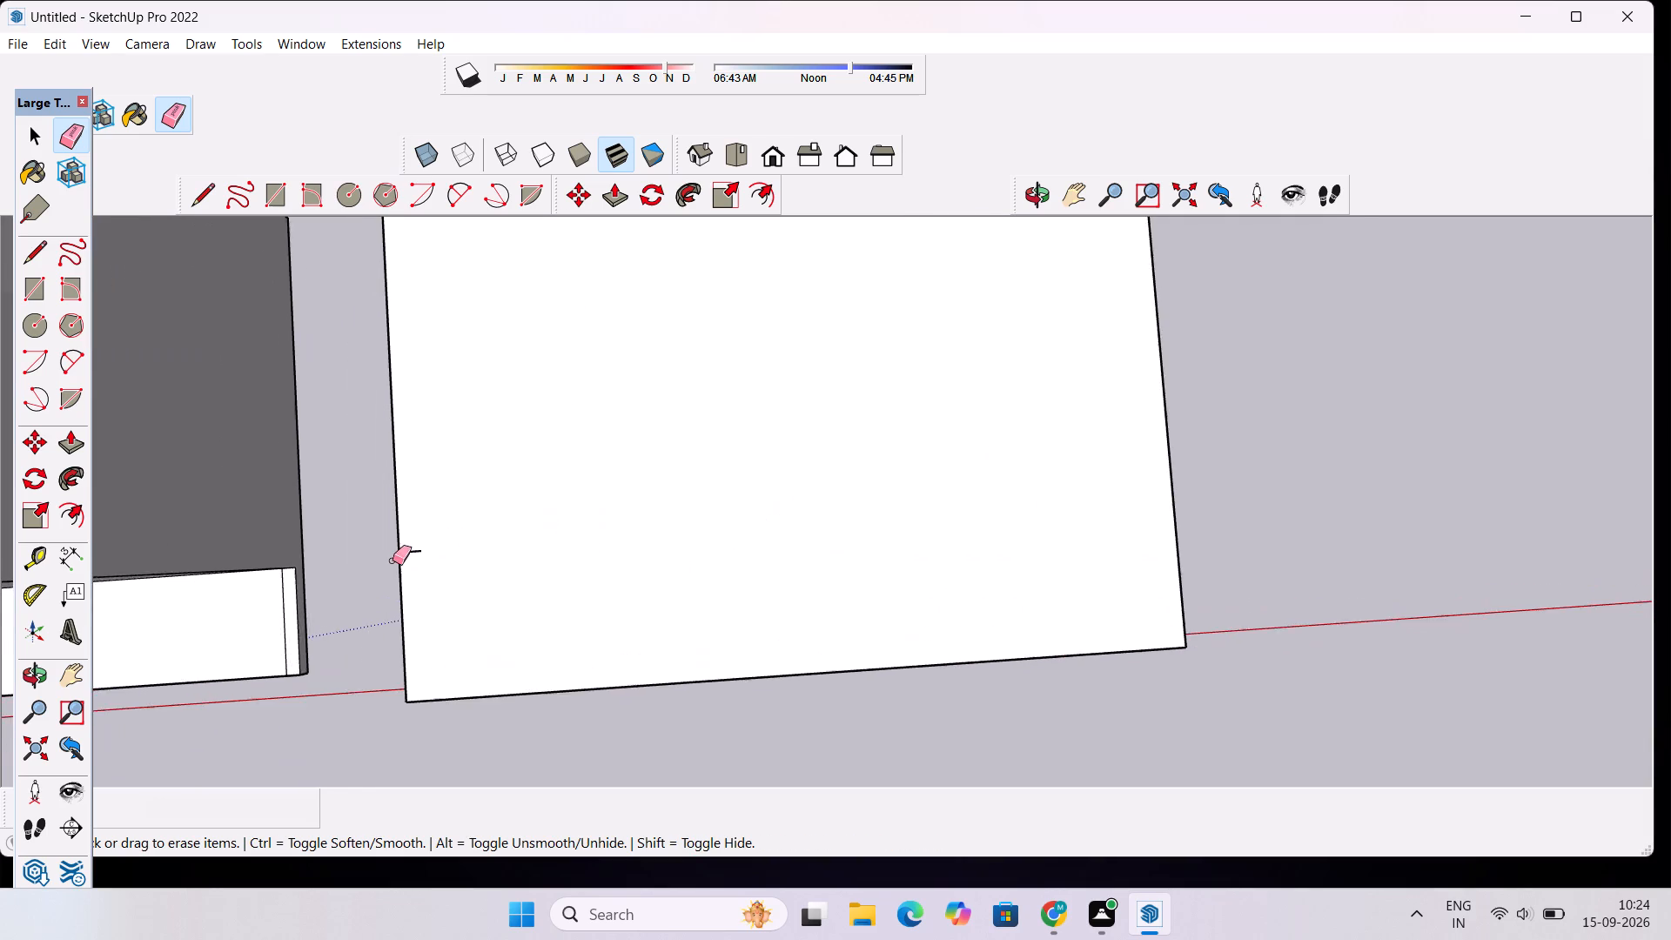
scroll(393, 561, "up", 7)
left_click_drag(436, 487, 444, 548)
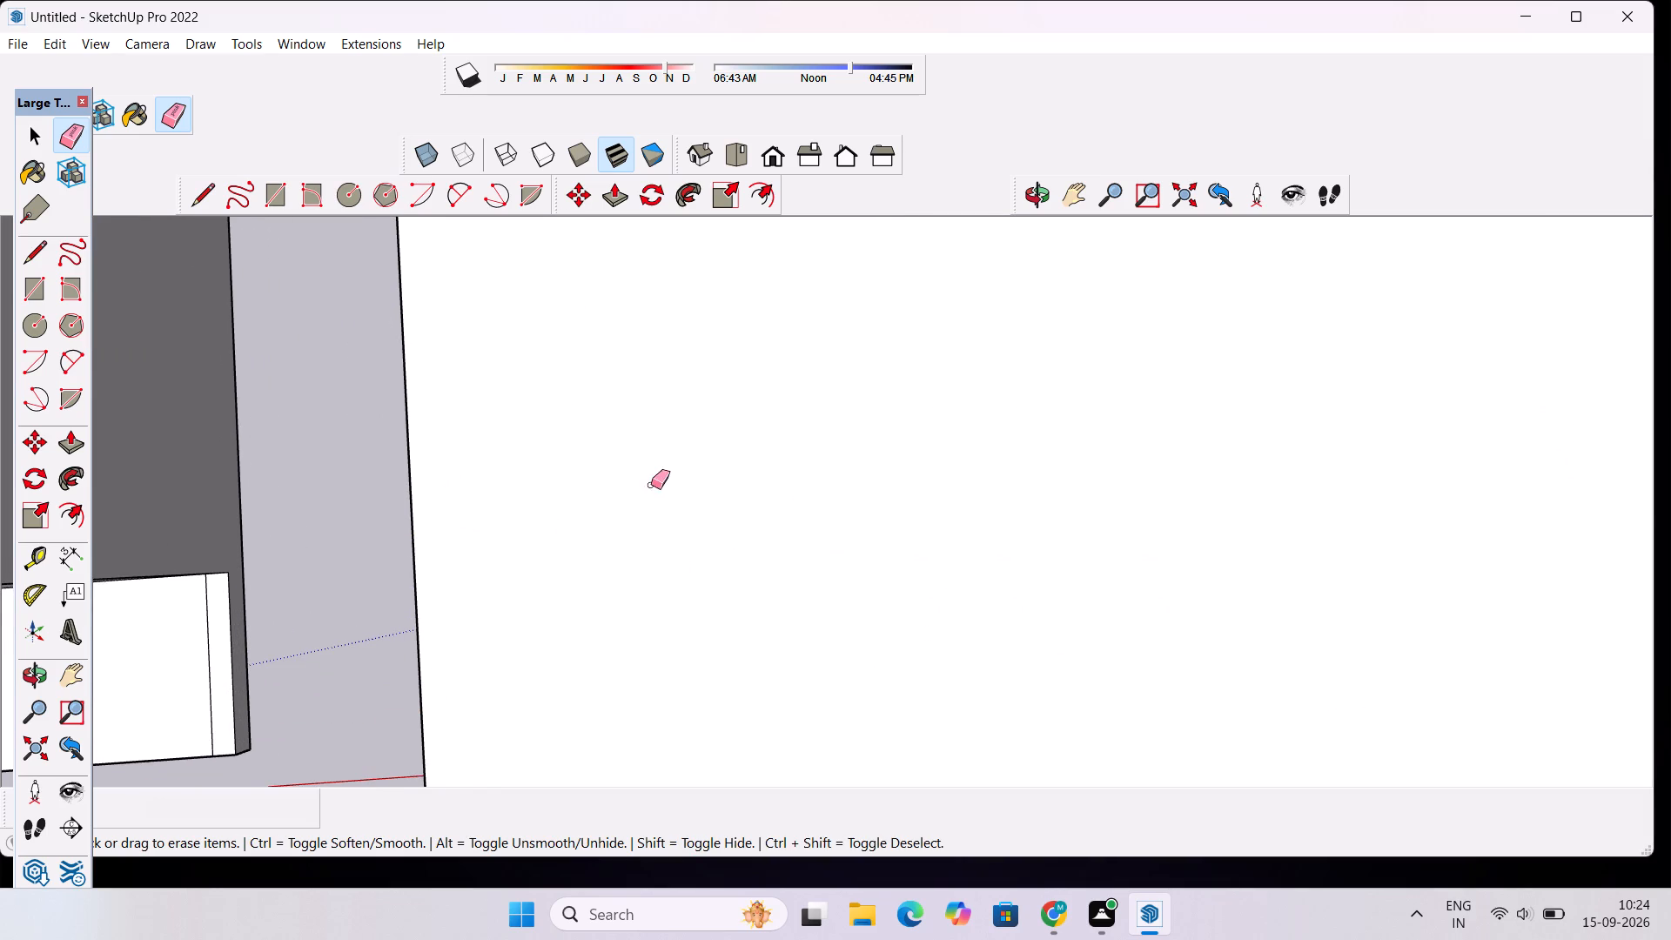
Examine the merged face beside the building from low and high angles.
scroll(657, 485, "down", 3)
left_click(1029, 204)
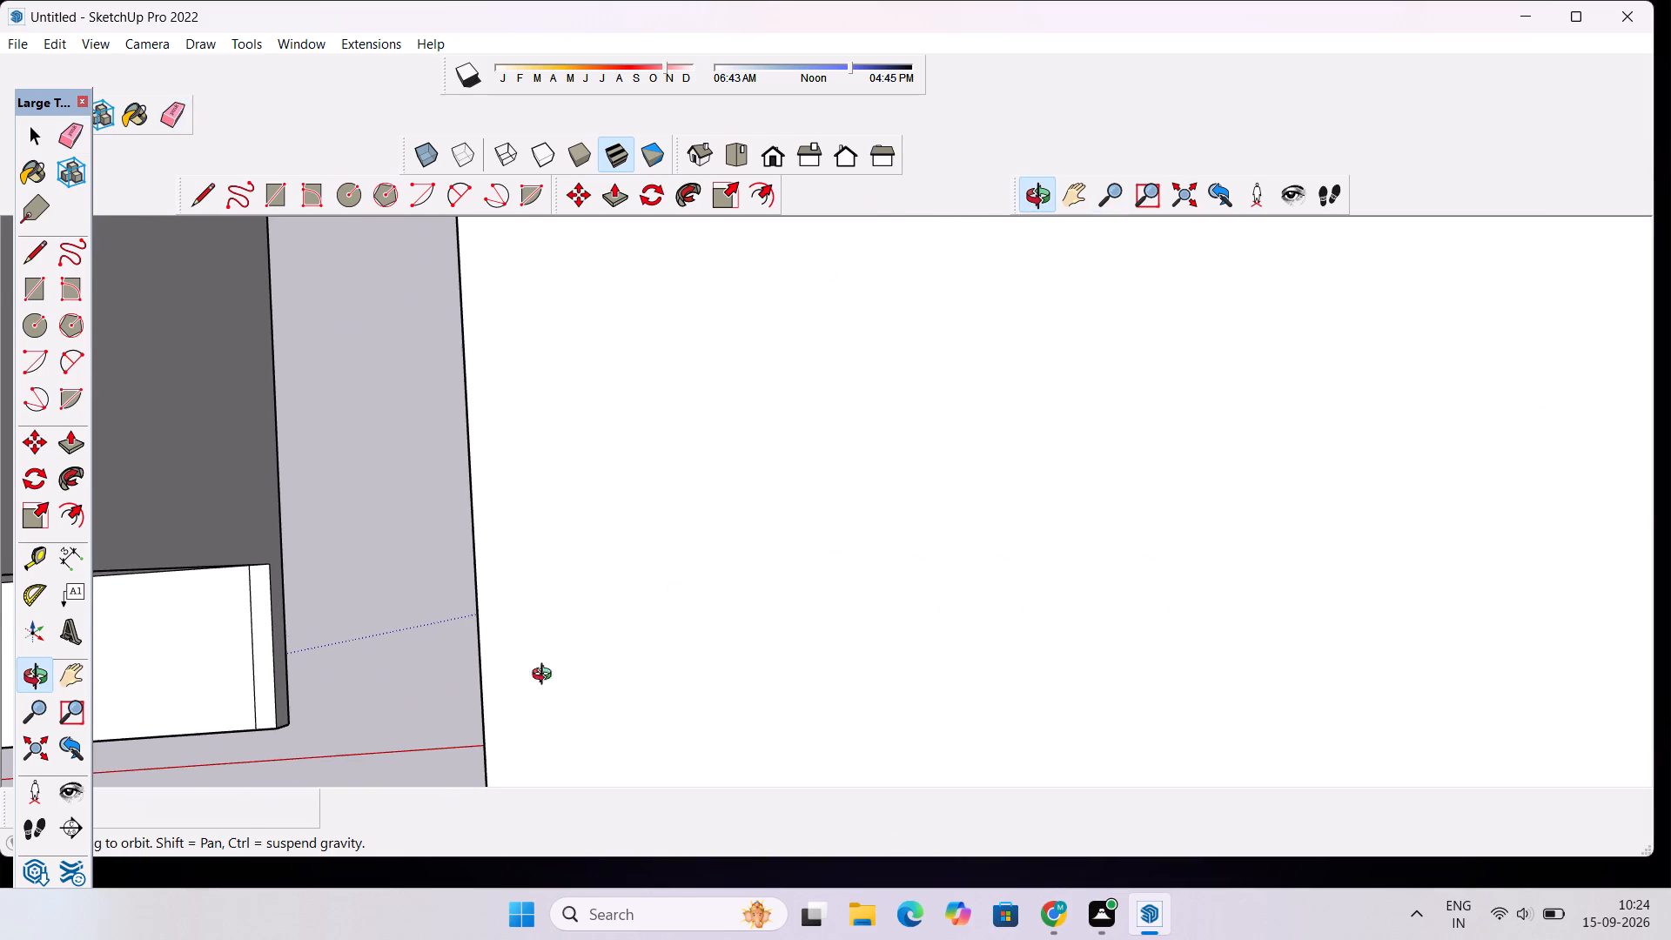
left_click_drag(526, 697, 652, 479)
scroll(654, 472, "down", 8)
left_click_drag(744, 674, 654, 470)
scroll(638, 493, "down", 7)
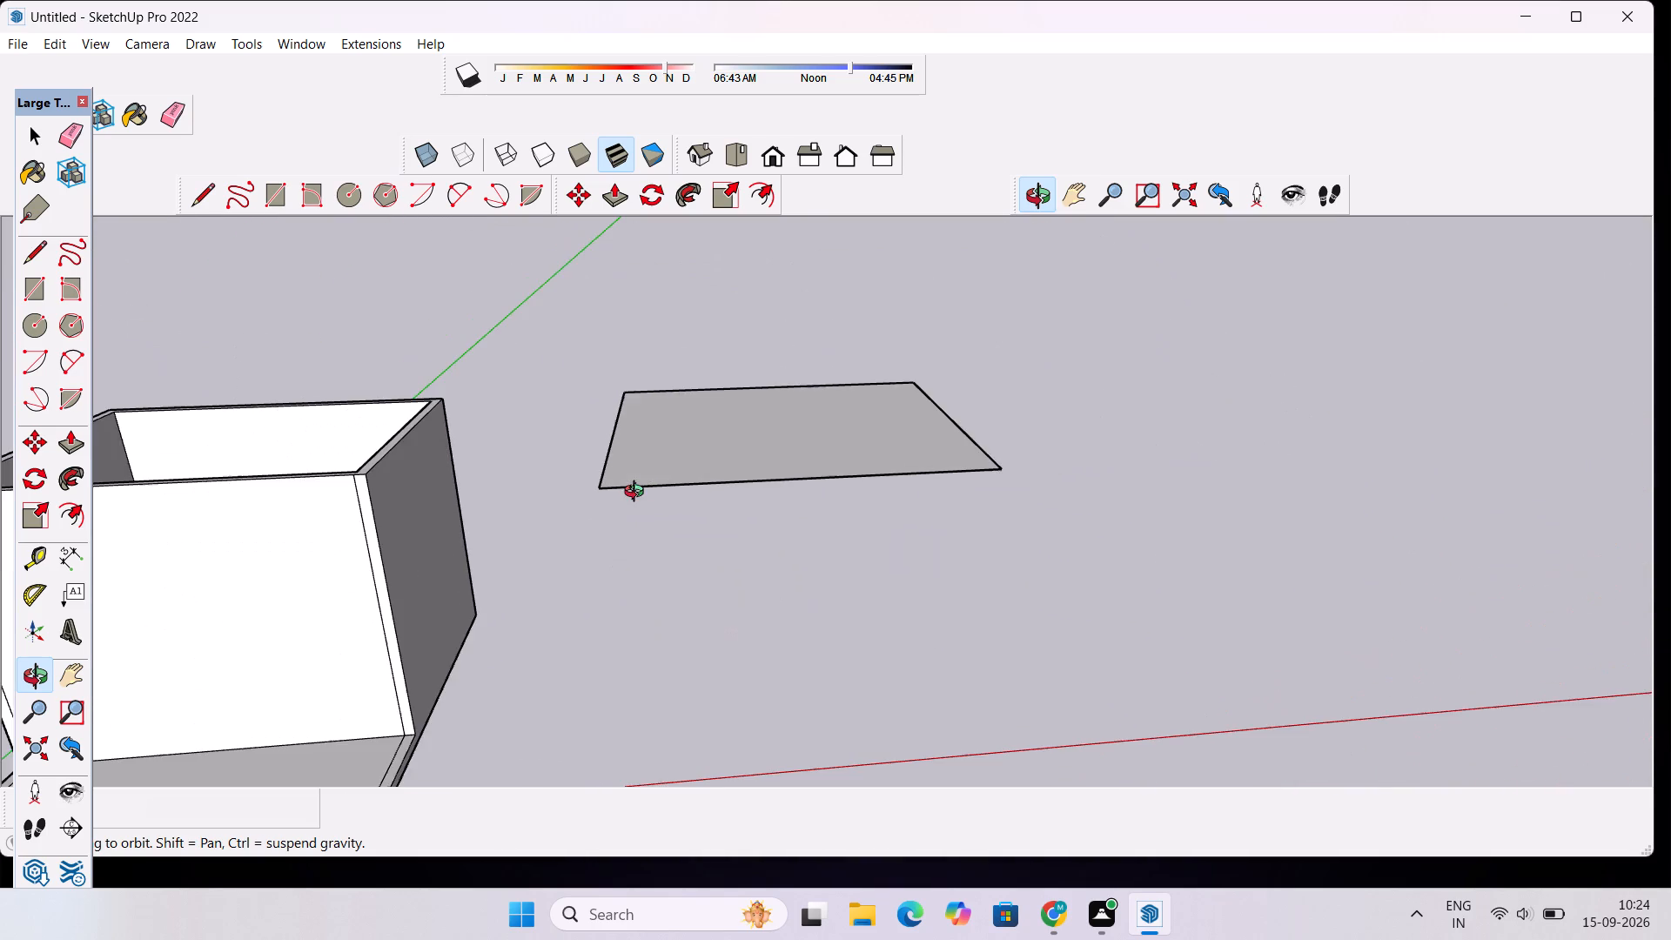
left_click_drag(737, 399, 722, 547)
scroll(664, 484, "down", 4)
left_click_drag(649, 479, 650, 480, "shift")
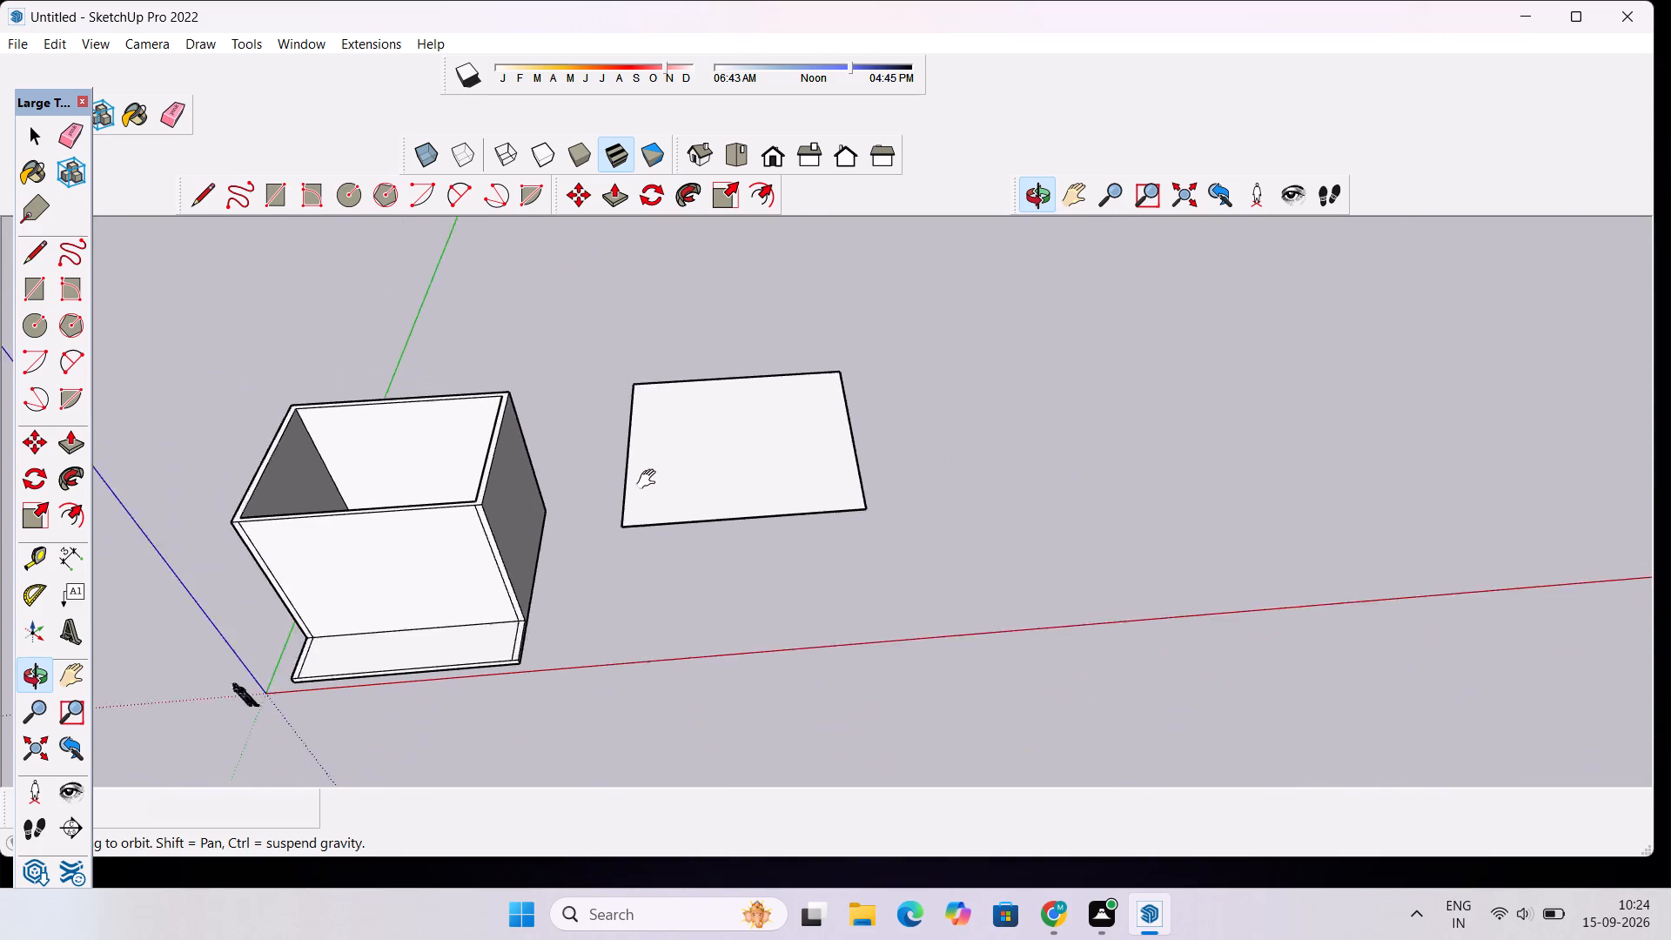
left_click_drag(650, 480, 789, 487, "shift")
scroll(789, 487, "up", 4, "shift")
left_click_drag(929, 512, 827, 571, "shift")
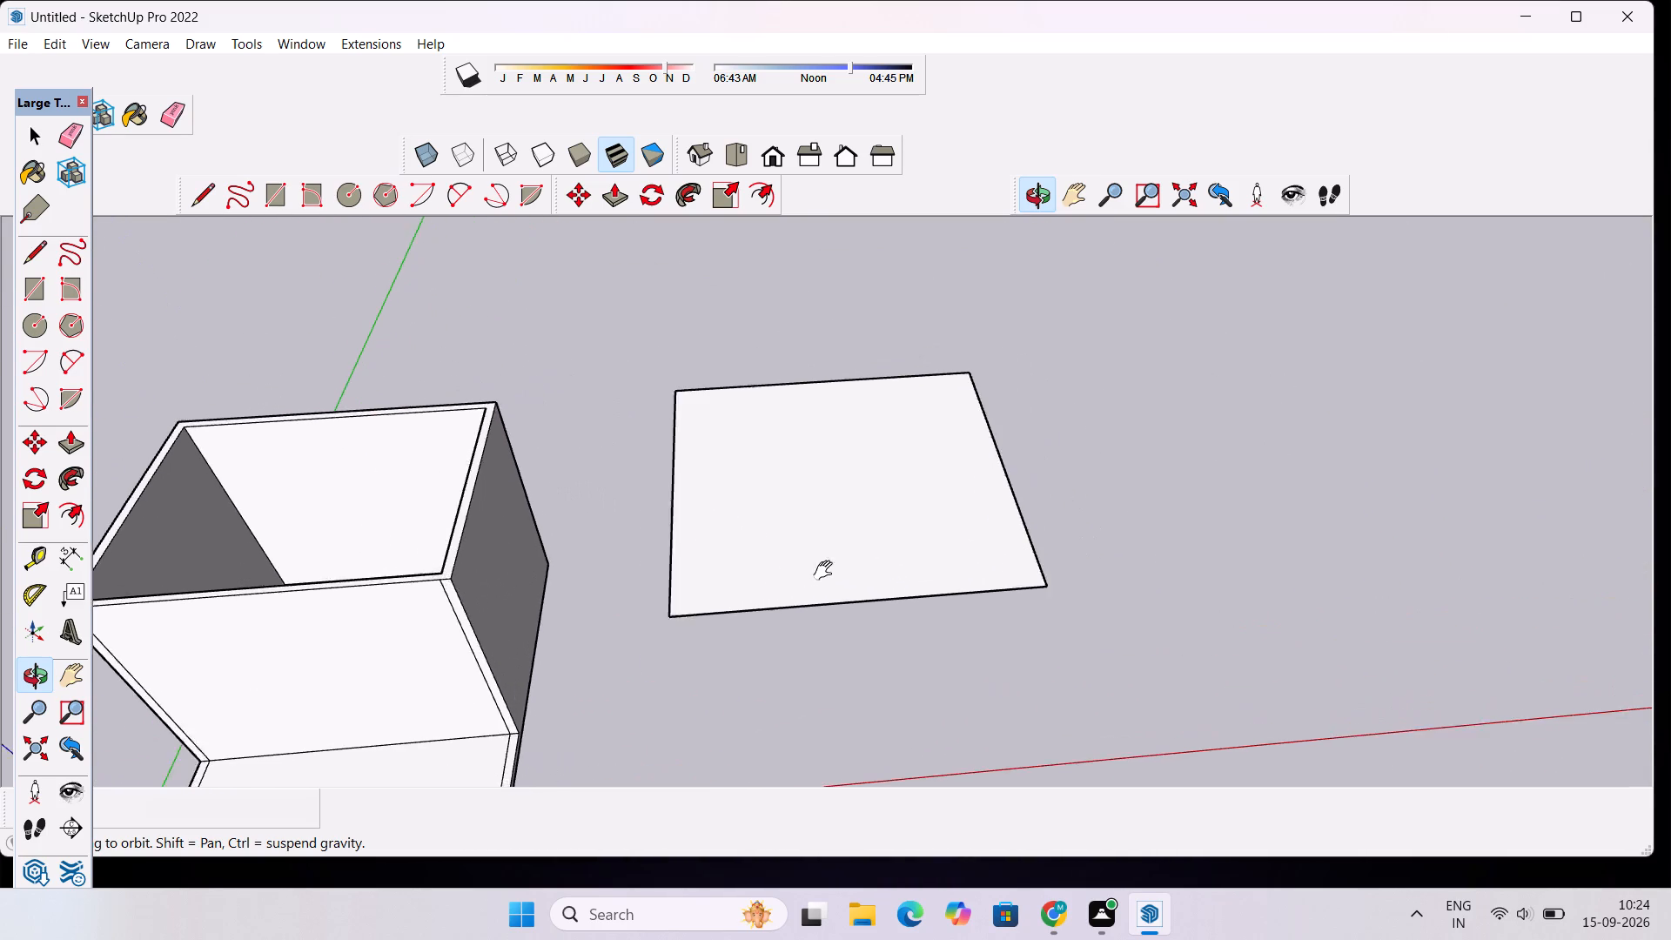
left_click_drag(827, 571, 816, 575, "shift")
scroll(718, 576, "down", 6)
left_click_drag(802, 706, 702, 742)
scroll(697, 544, "up", 4)
left_click_drag(660, 639, 784, 612)
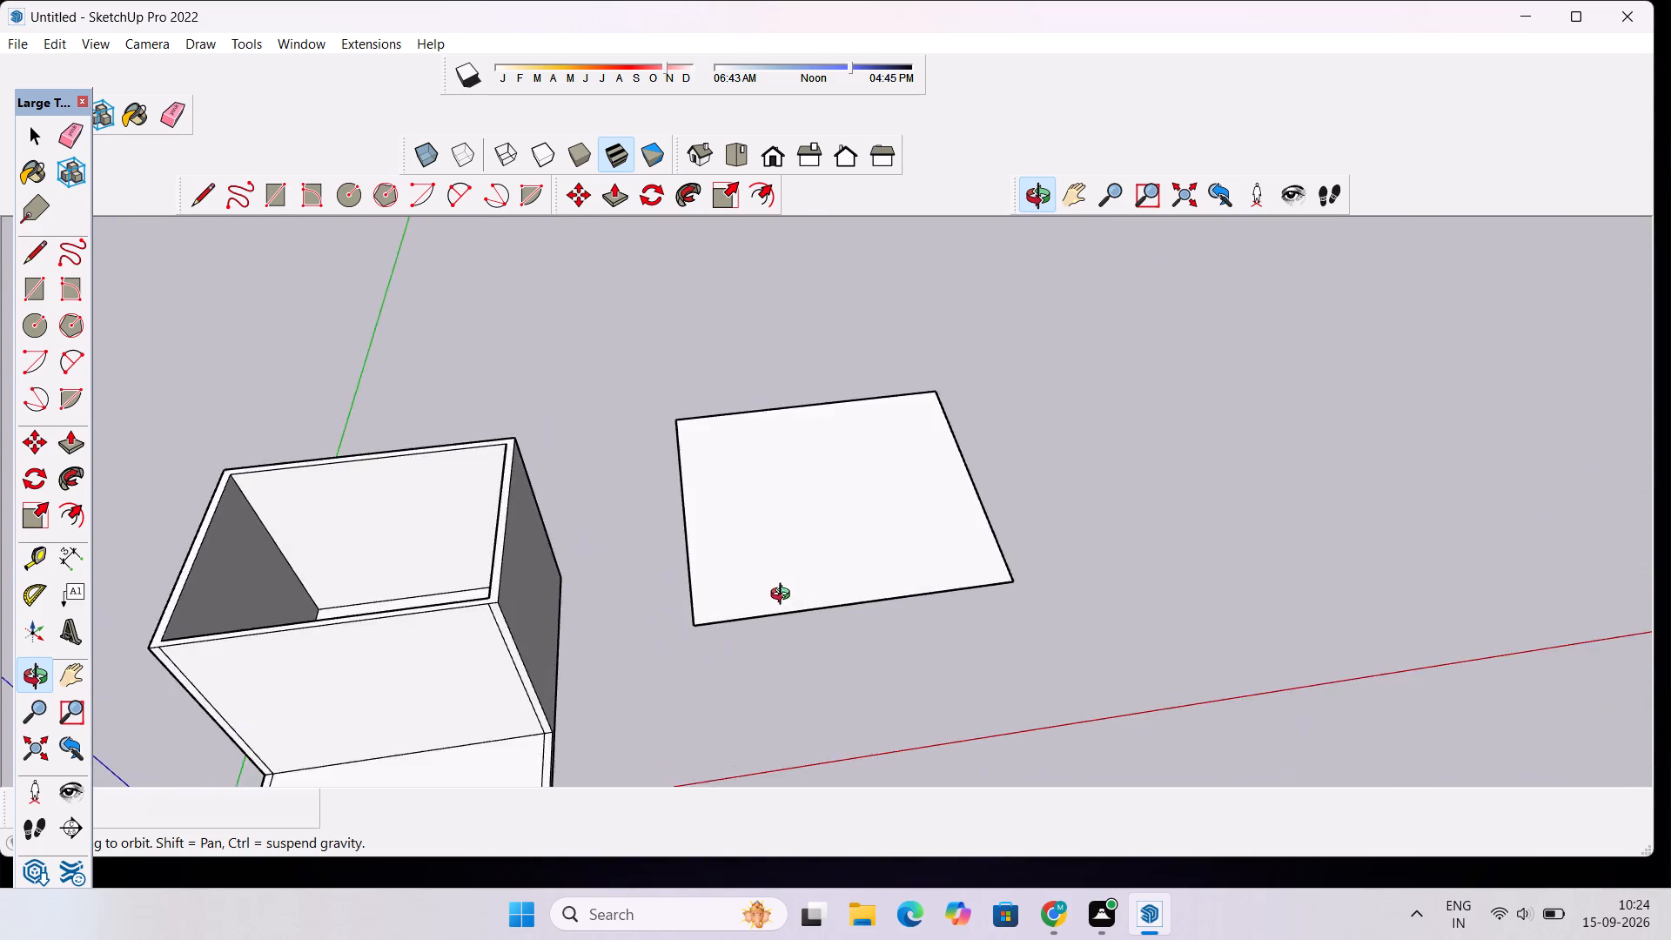
scroll(784, 593, "up", 1)
scroll(784, 593, "down", 3)
left_click_drag(784, 586, 777, 630, "shift")
Push/Pull the merged face beside the building to a thickness of 6".
key("space")
left_click(776, 579)
key("p")
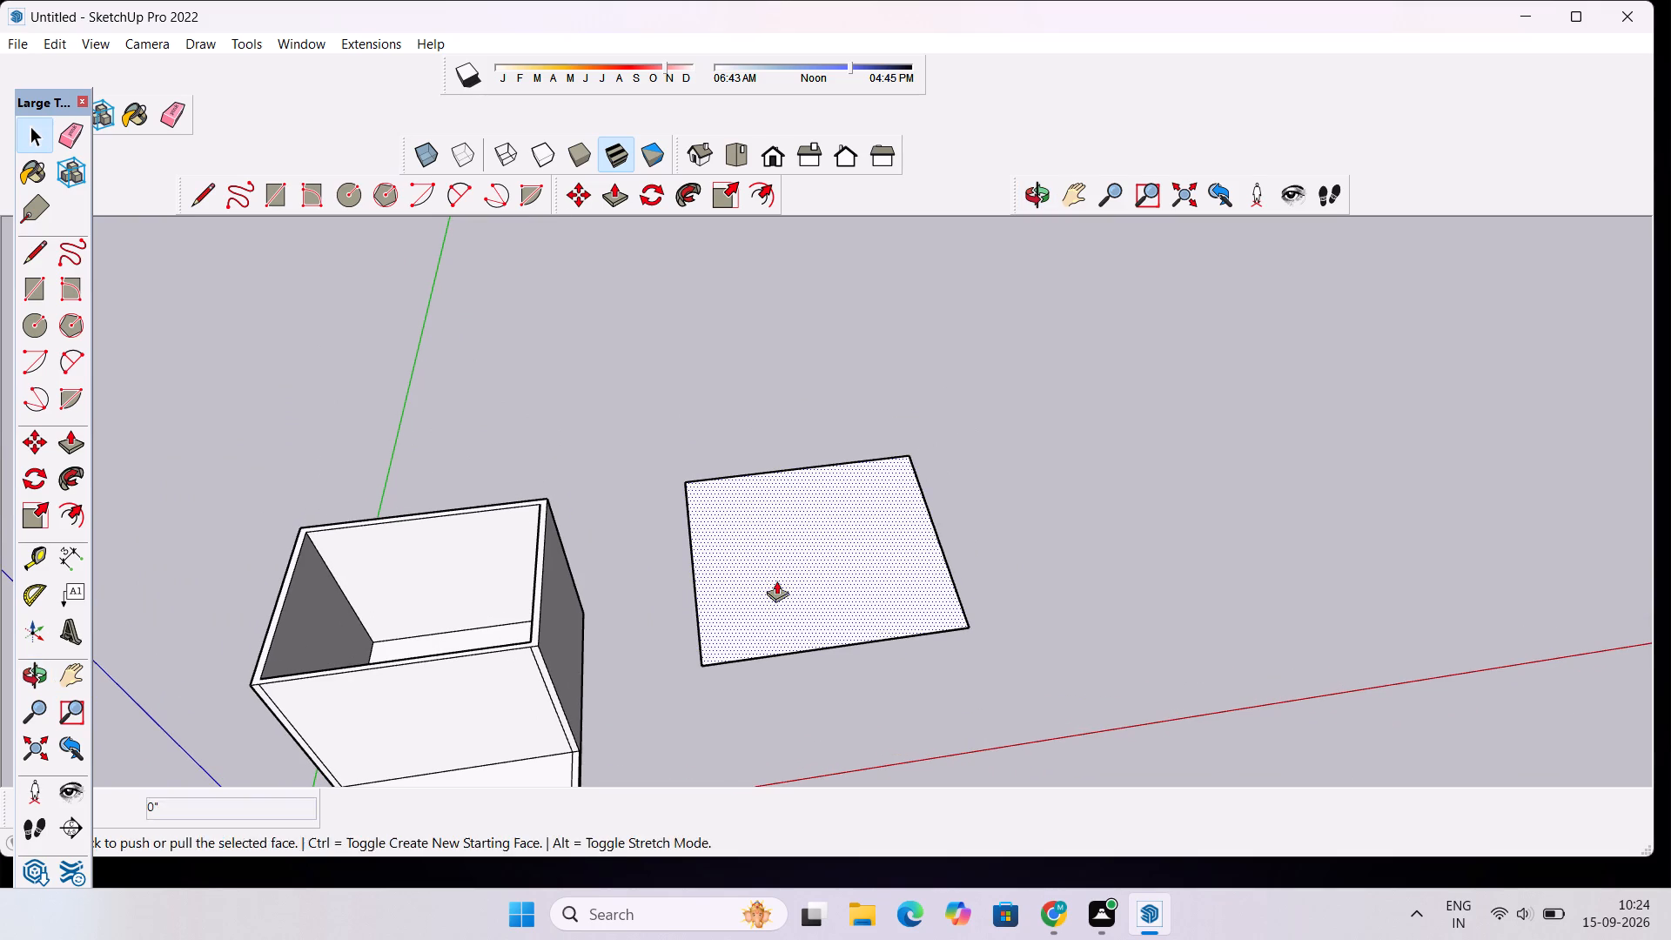
left_click(776, 585)
type("6\"")
key("Return")
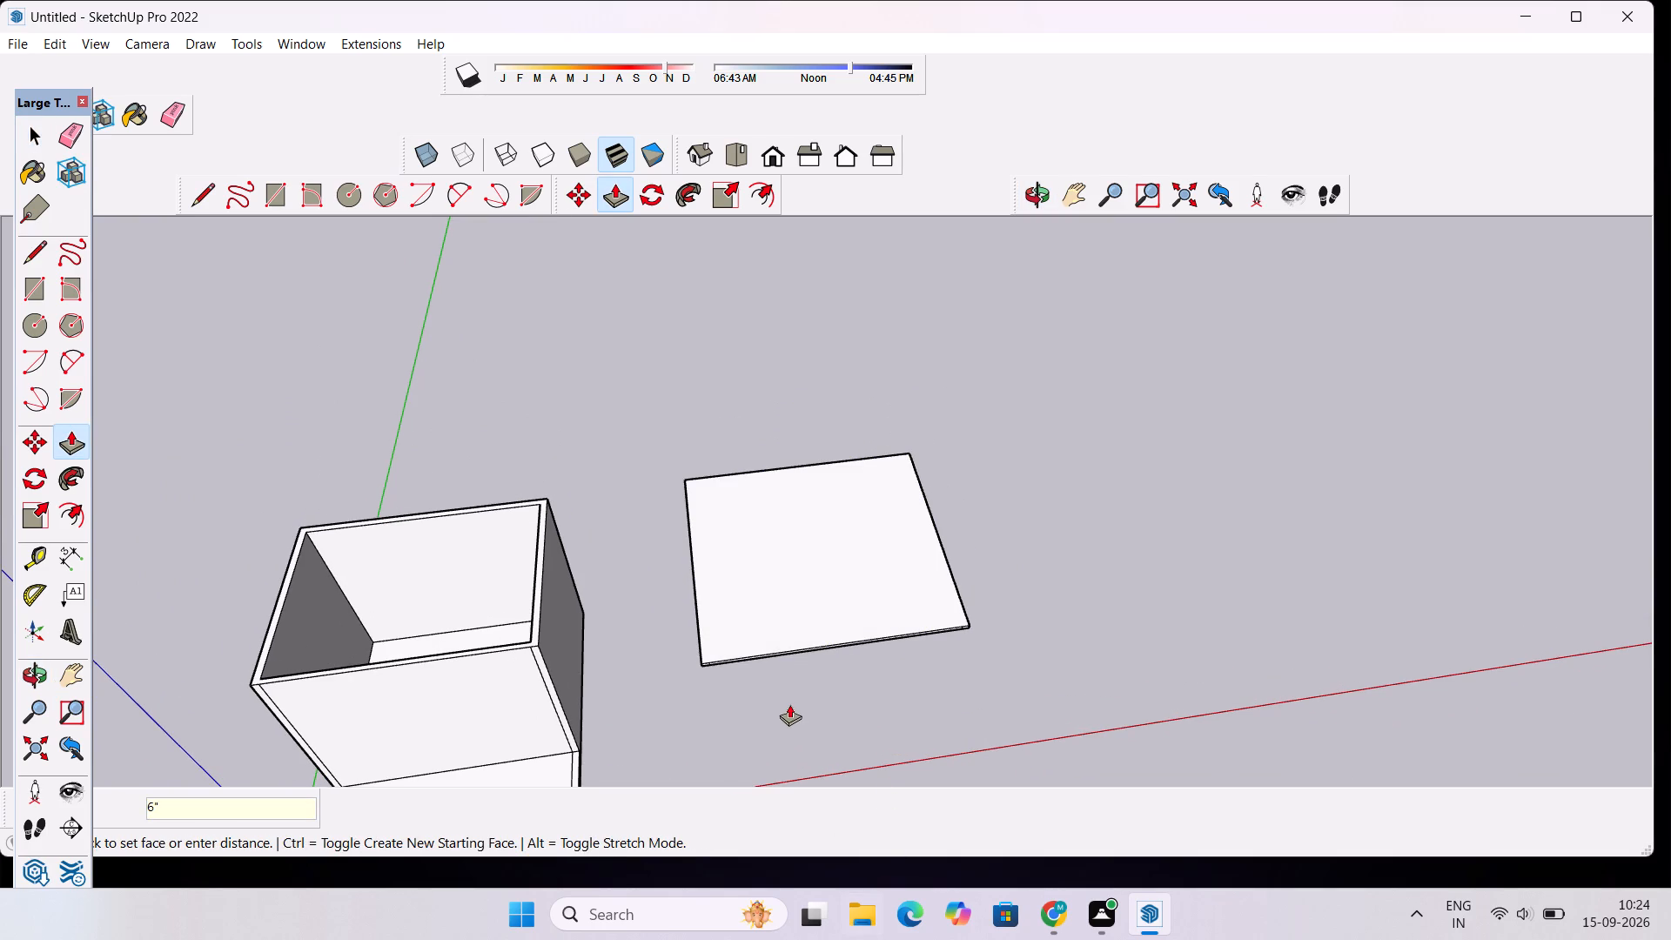
Erase the two short leftover edges near the ends of the separate roof slab's front side.
scroll(789, 704, "up", 9)
scroll(661, 656, "up", 1)
key("e")
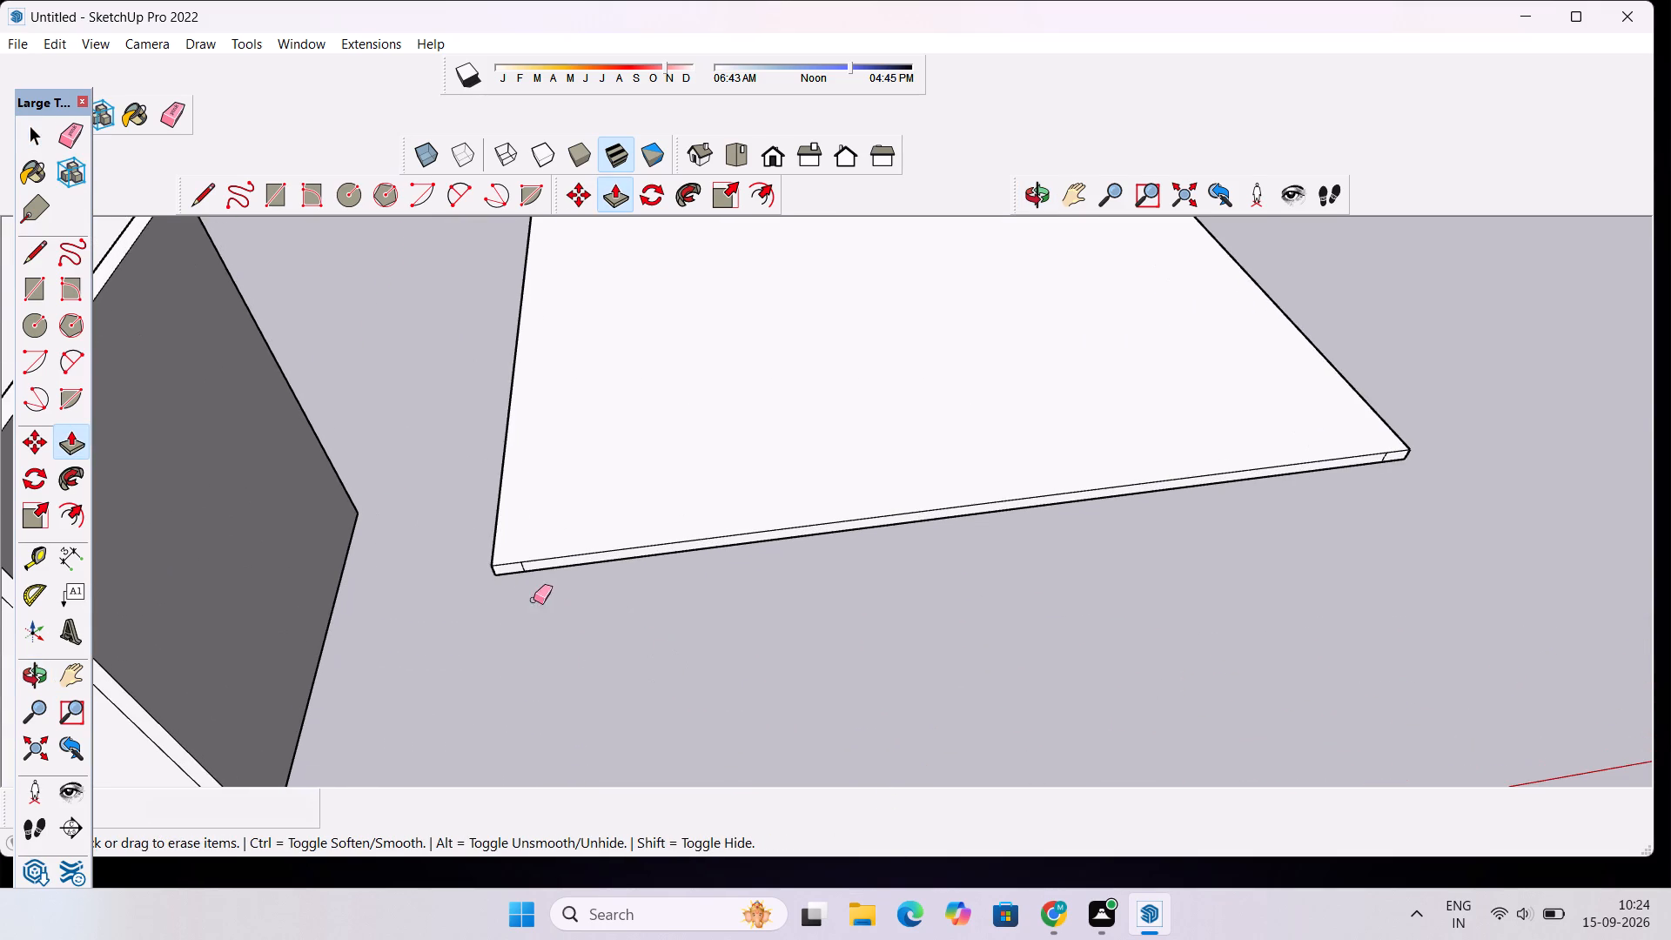
scroll(527, 573, "up", 8)
left_click(517, 562)
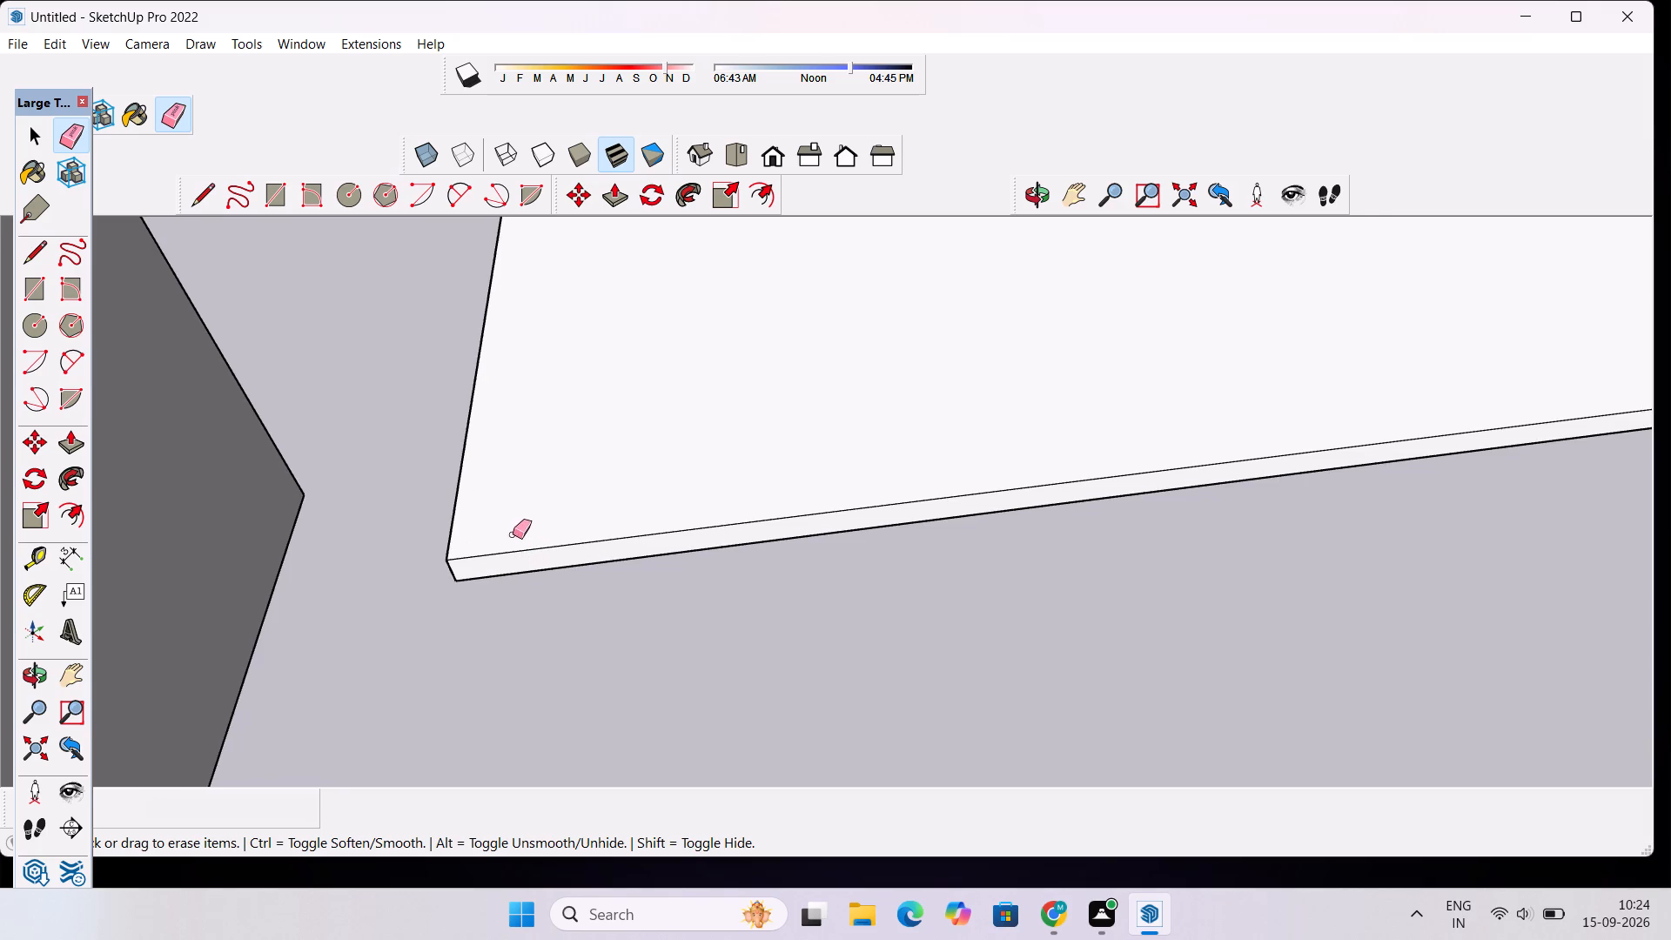
scroll(510, 532, "down", 6)
scroll(1607, 407, "up", 10)
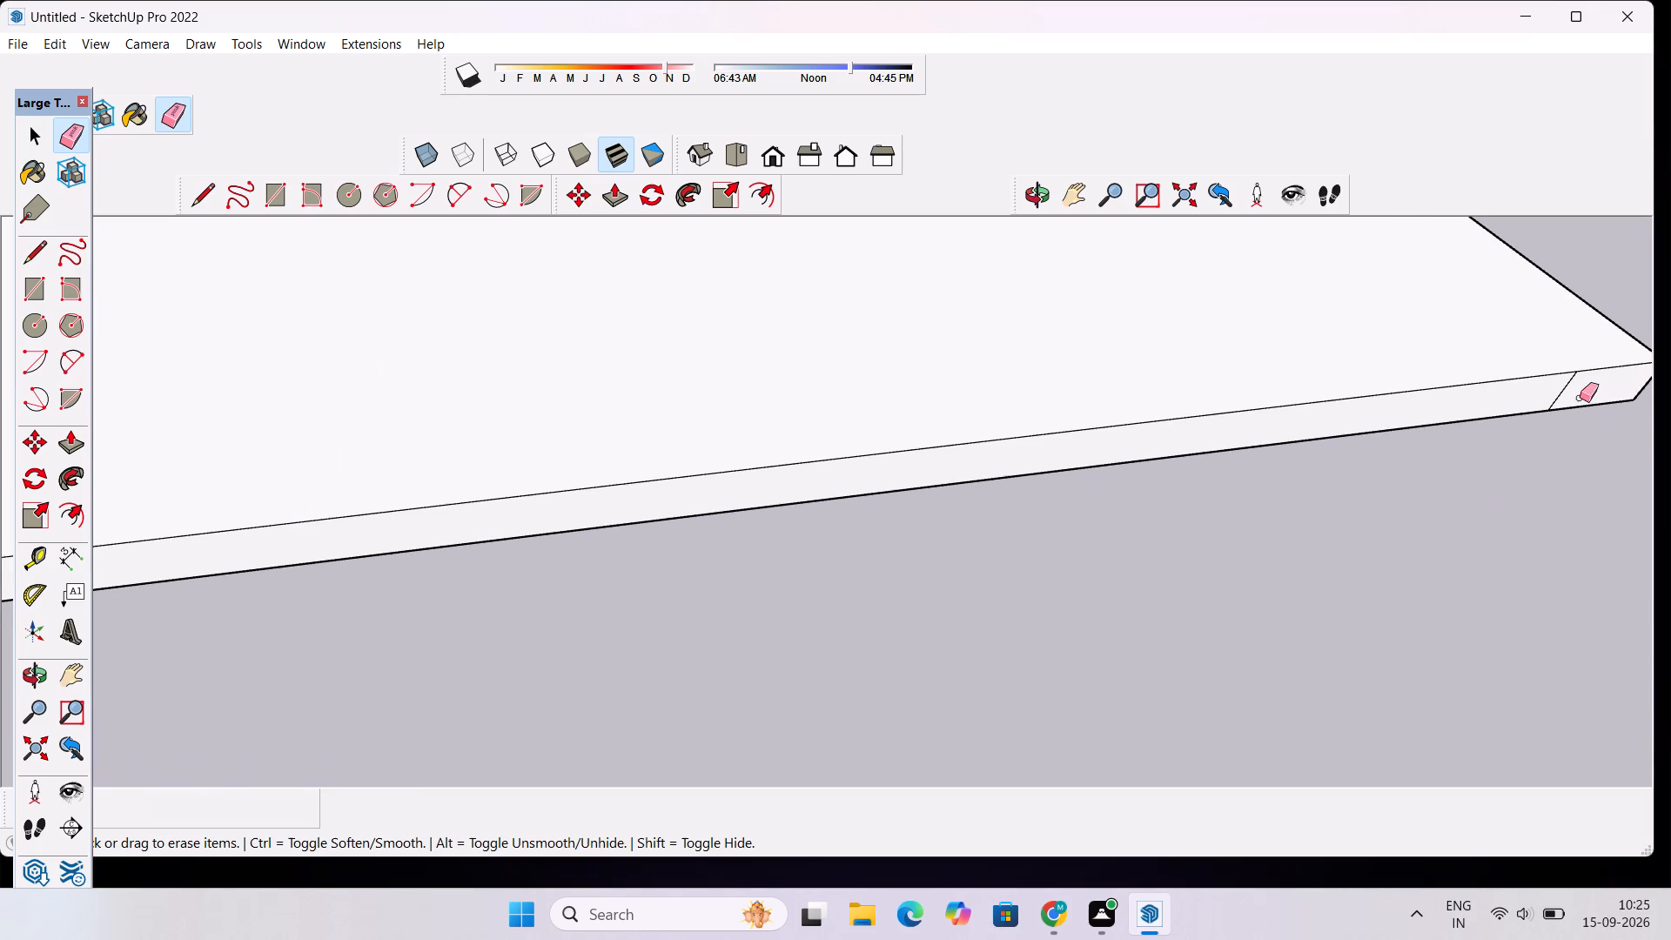
left_click(1556, 396)
Examine the separate roof slab and the open-topped building from low, high and opposite angles.
left_click(1031, 198)
left_click_drag(1095, 419, 418, 498)
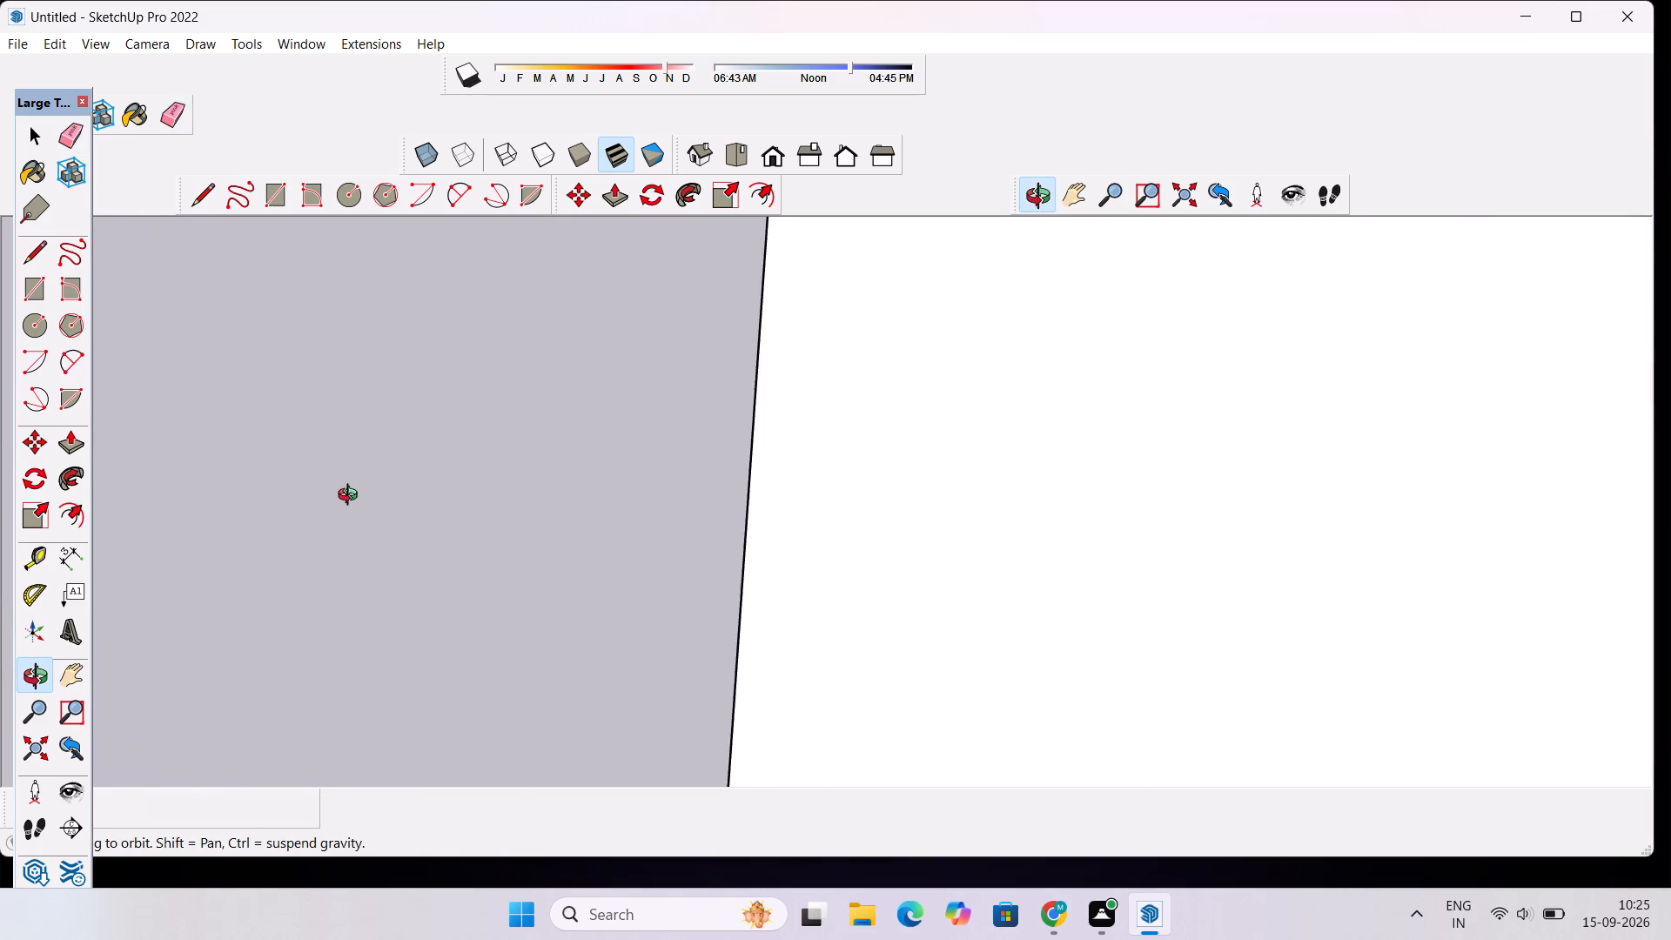
scroll(352, 497, "down", 9)
scroll(357, 514, "up", 4)
left_click_drag(397, 531, 944, 240)
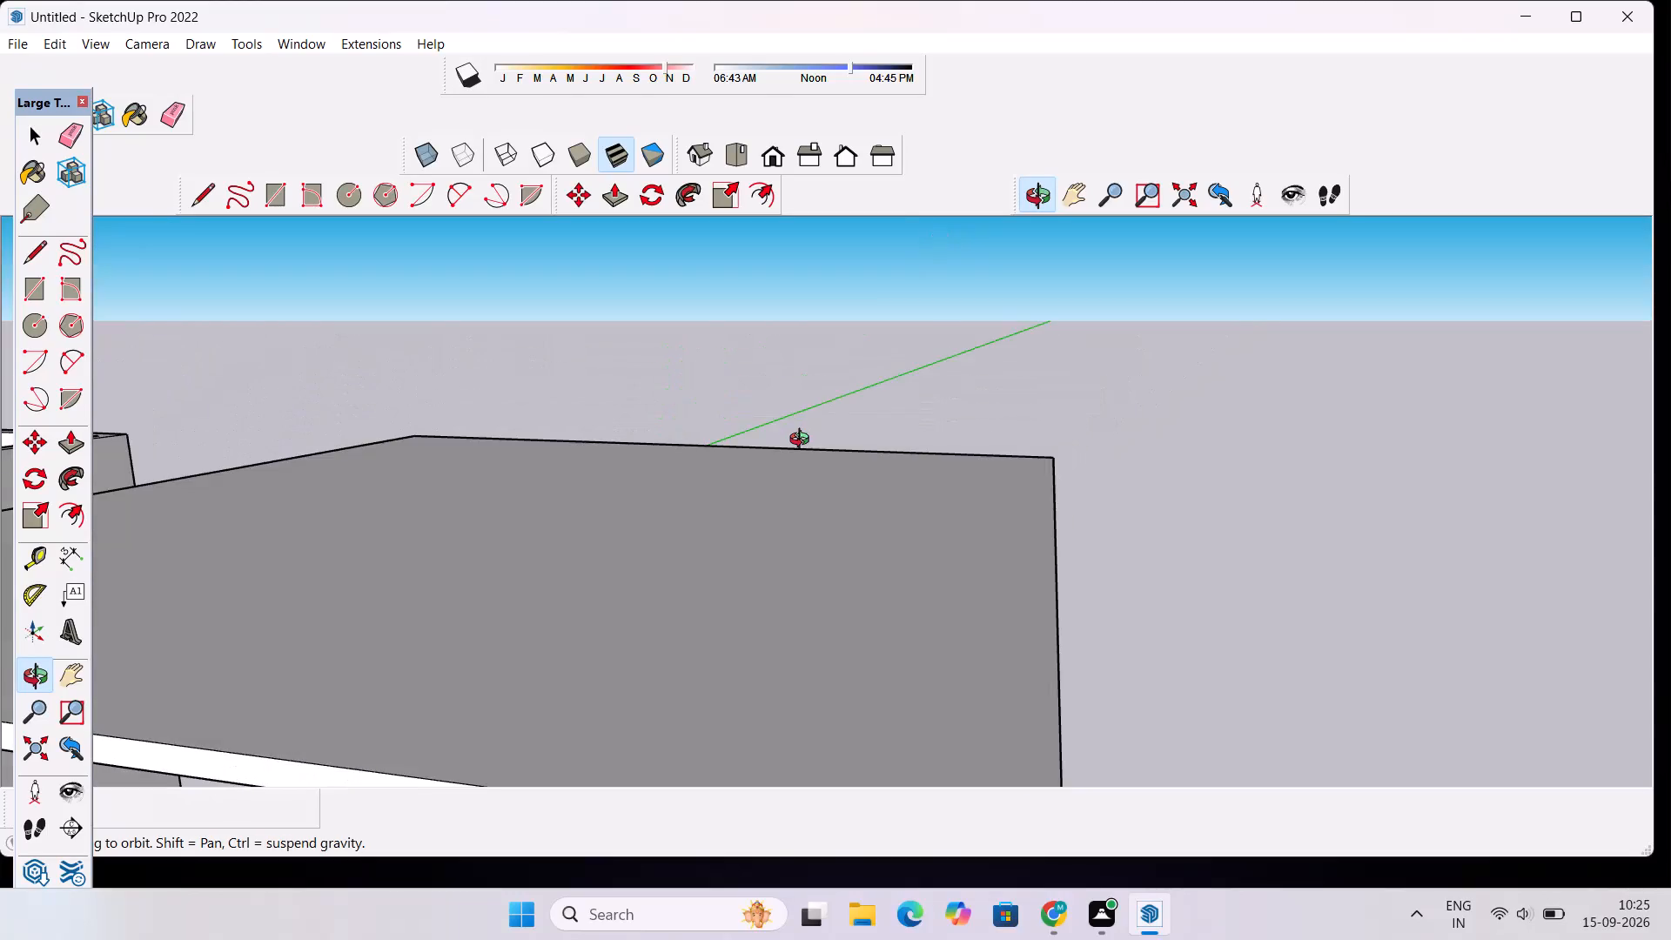
scroll(803, 441, "down", 5)
scroll(1070, 519, "up", 6)
left_click_drag(910, 559, 430, 587)
left_click_drag(1348, 507, 1254, 544)
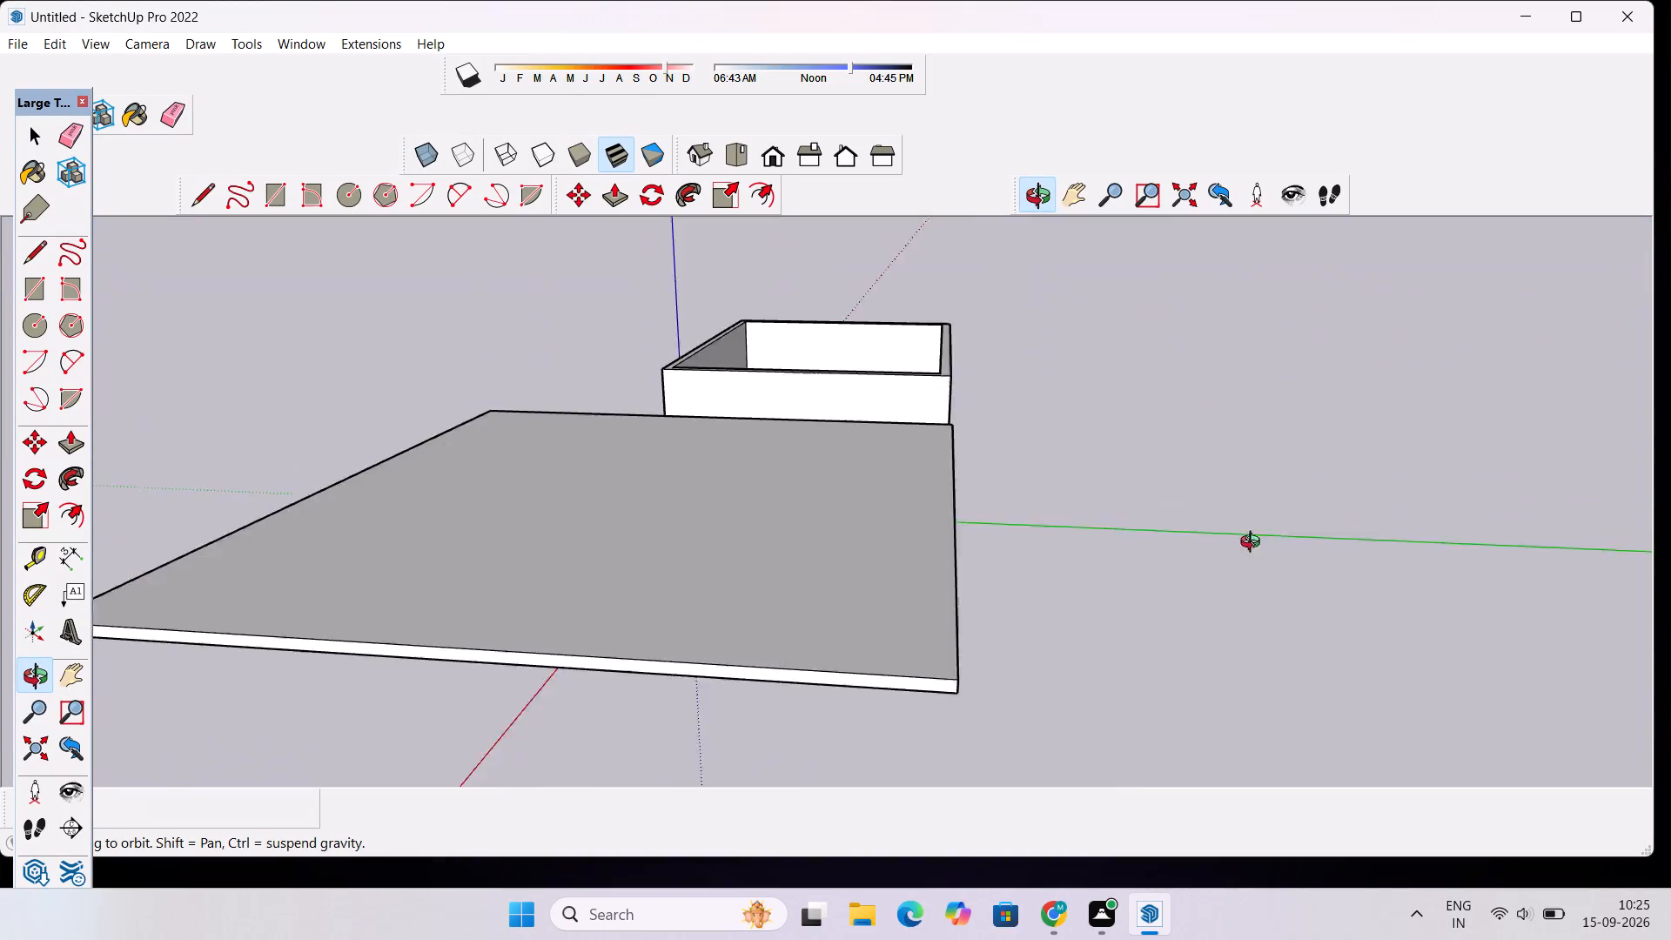
left_click_drag(1254, 544, 1099, 549)
left_click_drag(1005, 539, 1152, 476)
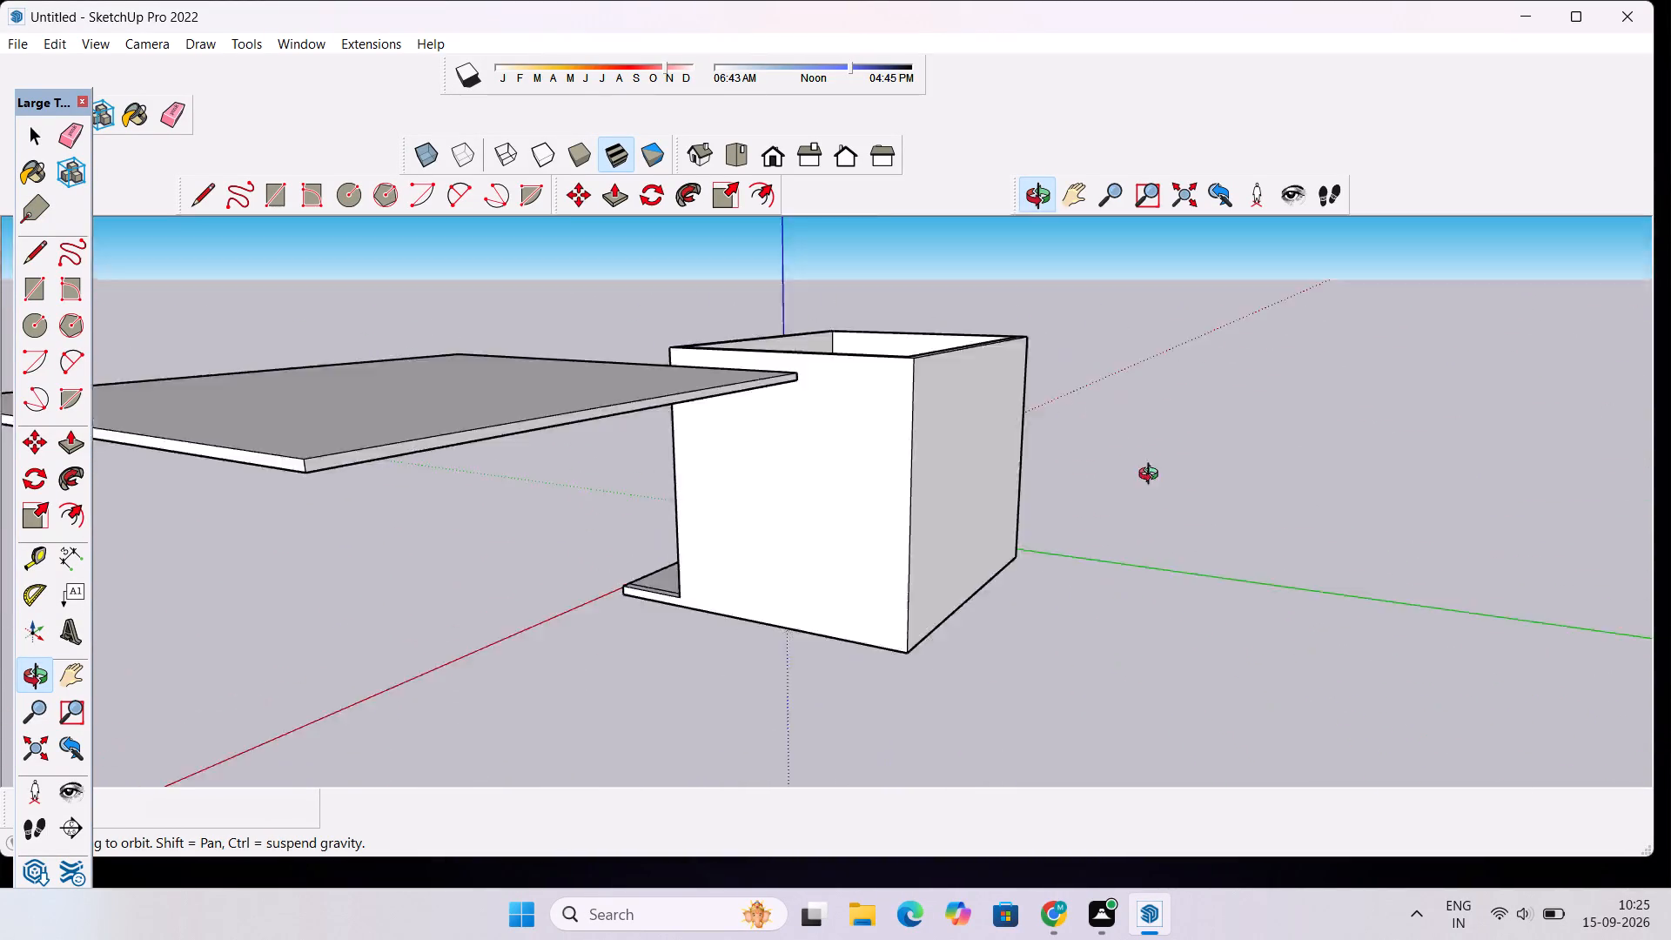
left_click_drag(1152, 476, 1670, 225)
left_click_drag(1670, 267, 1670, 481)
left_click_drag(1114, 466, 1140, 702)
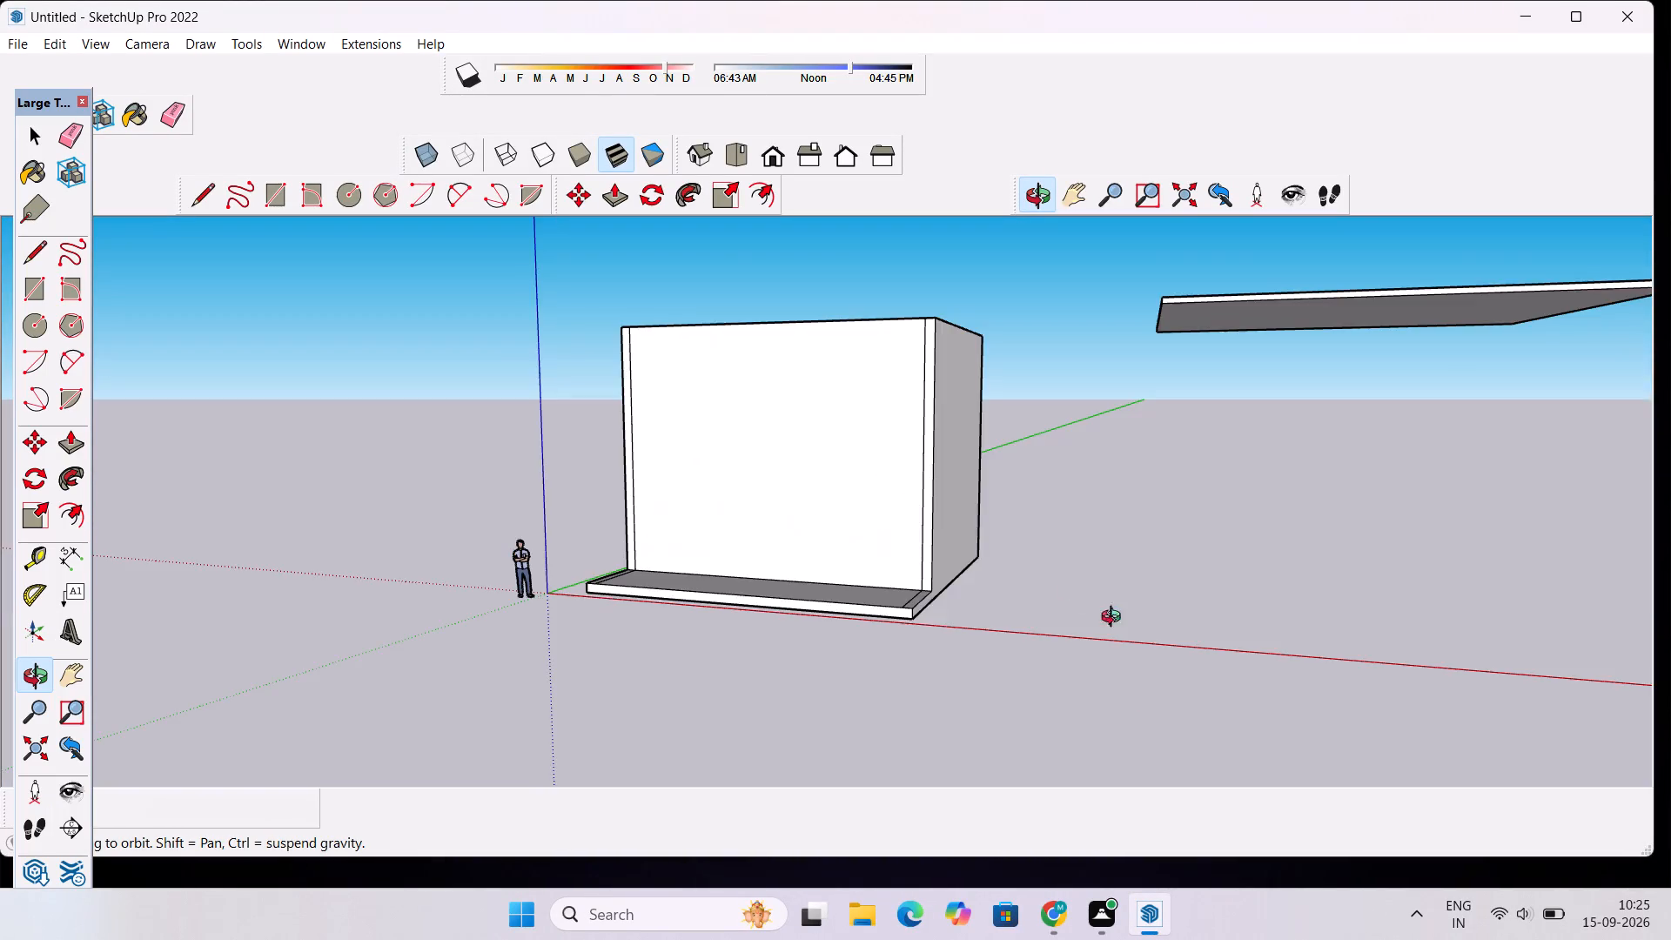
scroll(1057, 572, "down", 6)
left_click_drag(1016, 557, 1153, 723)
scroll(1111, 480, "up", 4)
left_click_drag(1122, 527, 1143, 623)
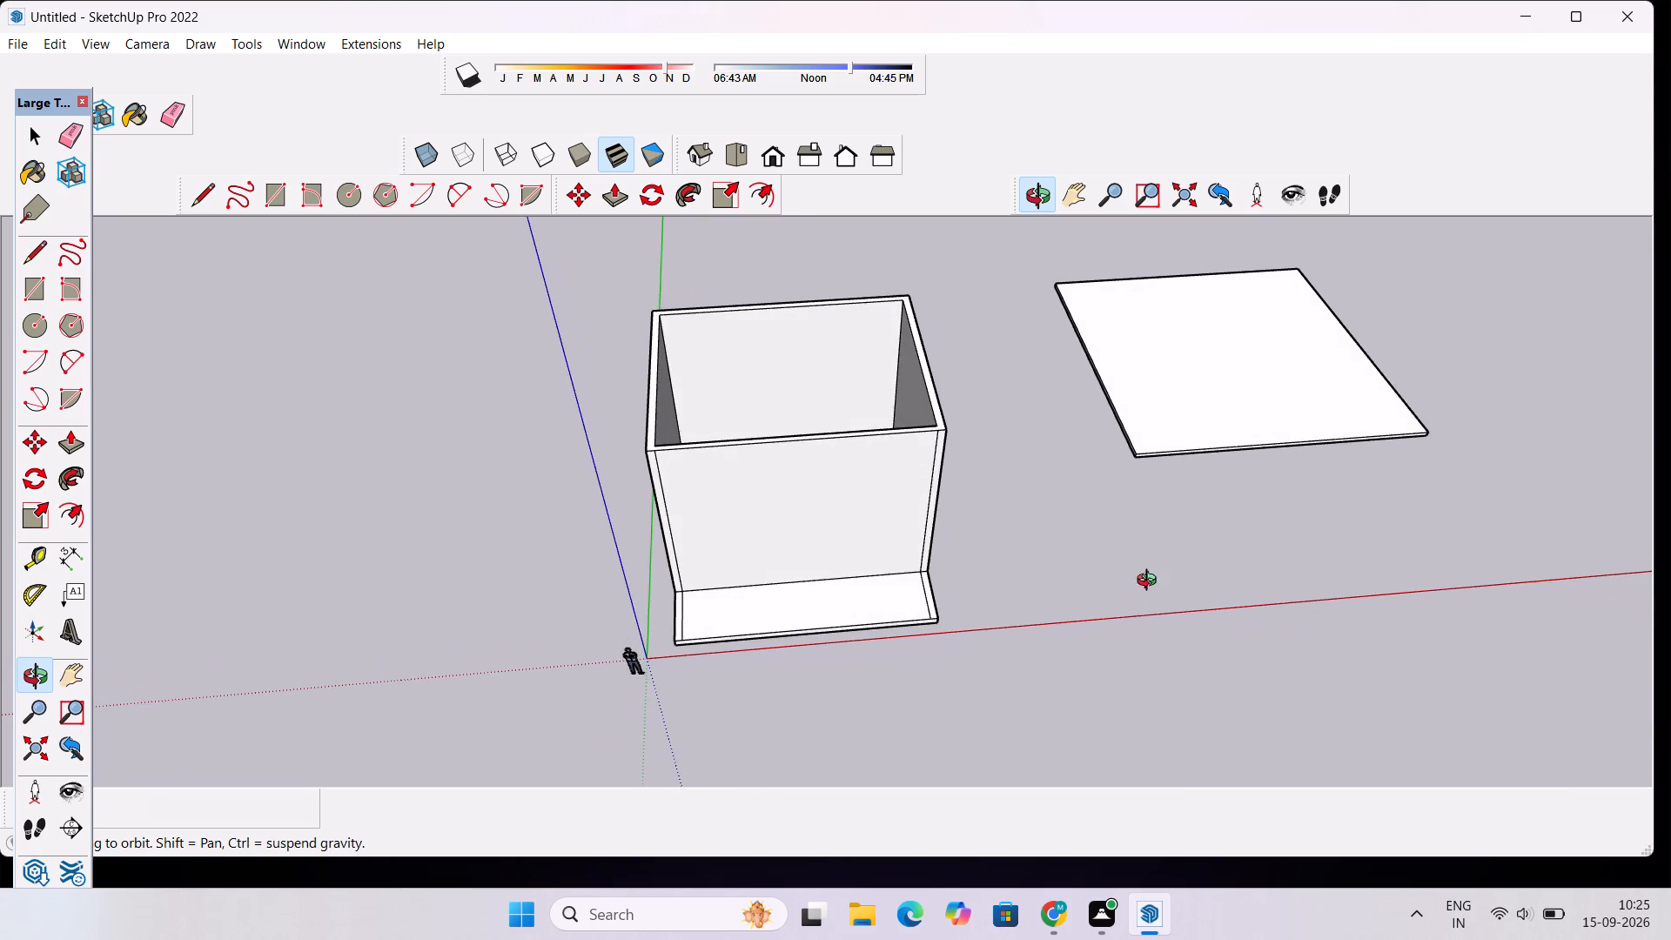
left_click_drag(1152, 573, 1014, 577)
Select all connected geometry of the separate roof slab and make it a group.
key("space")
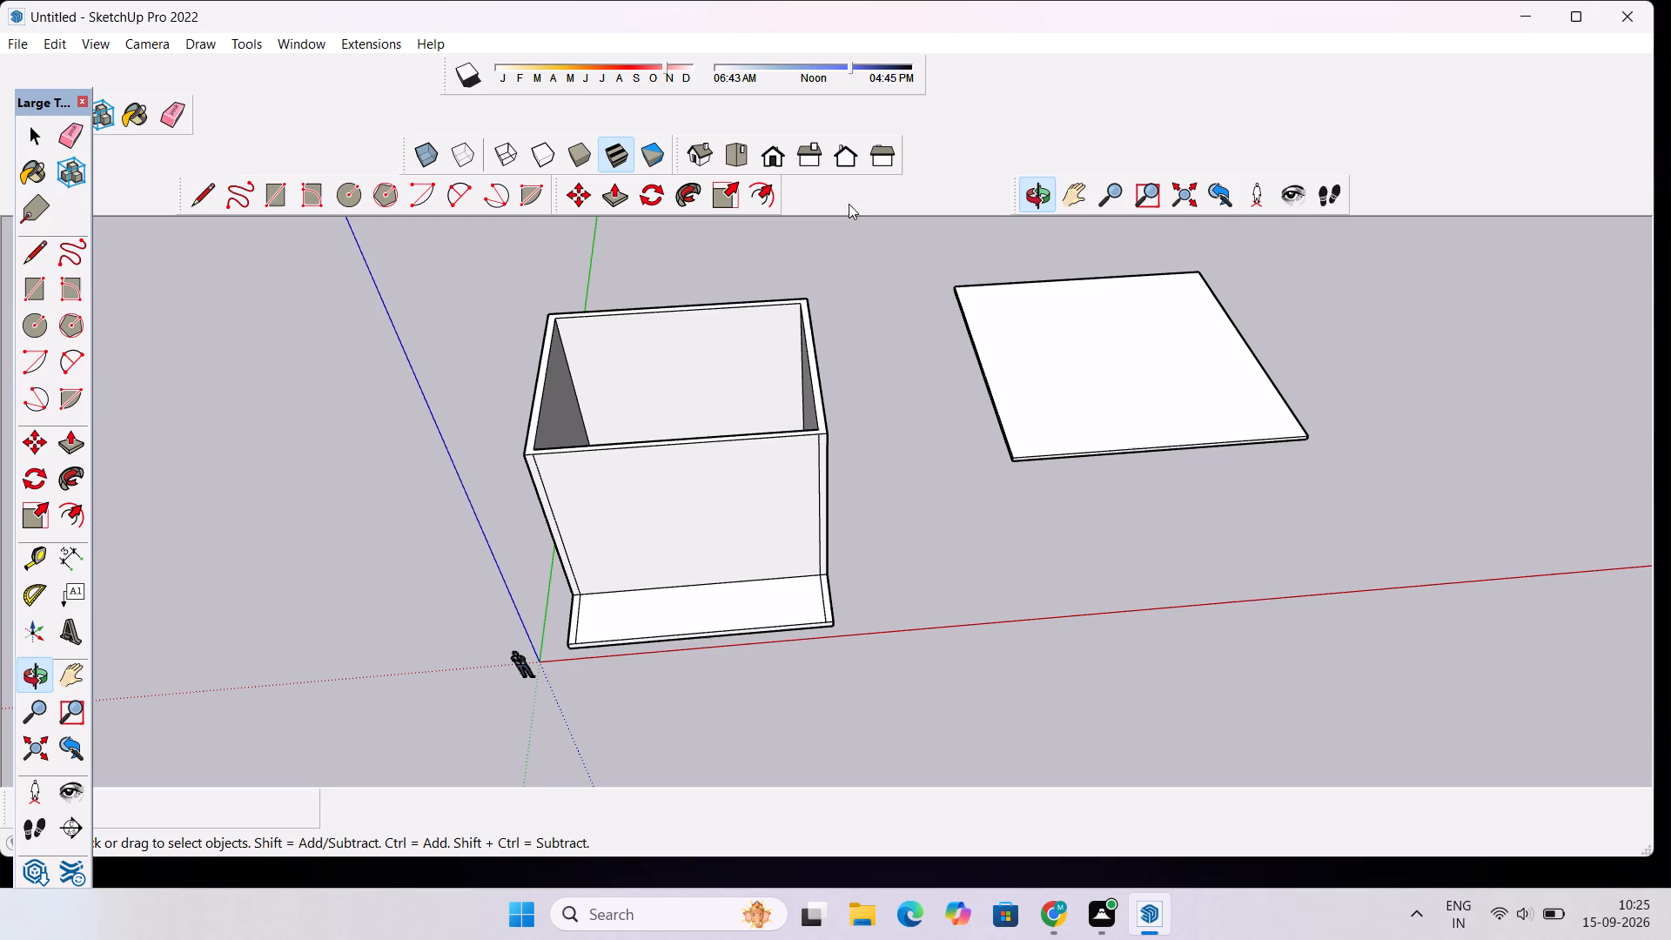
triple_click(1081, 438)
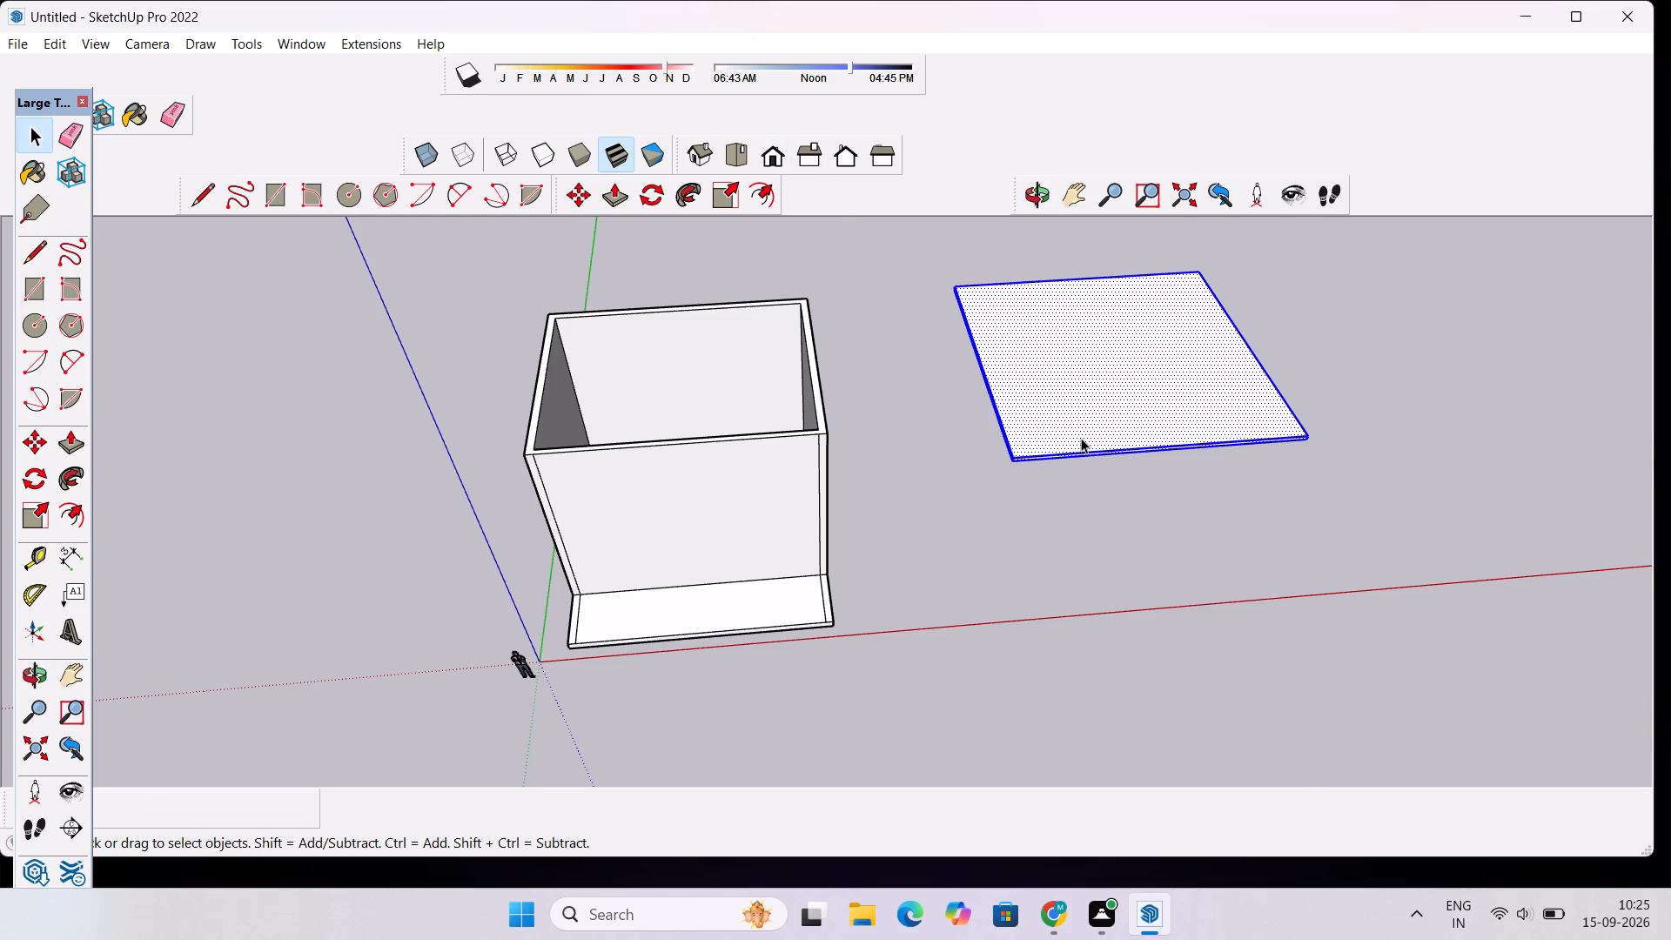
right_click(1081, 438)
left_click(1198, 621)
Copy the grouped roof slab by its lower front corner to open space between the original slab and the building.
scroll(976, 432, "up", 6)
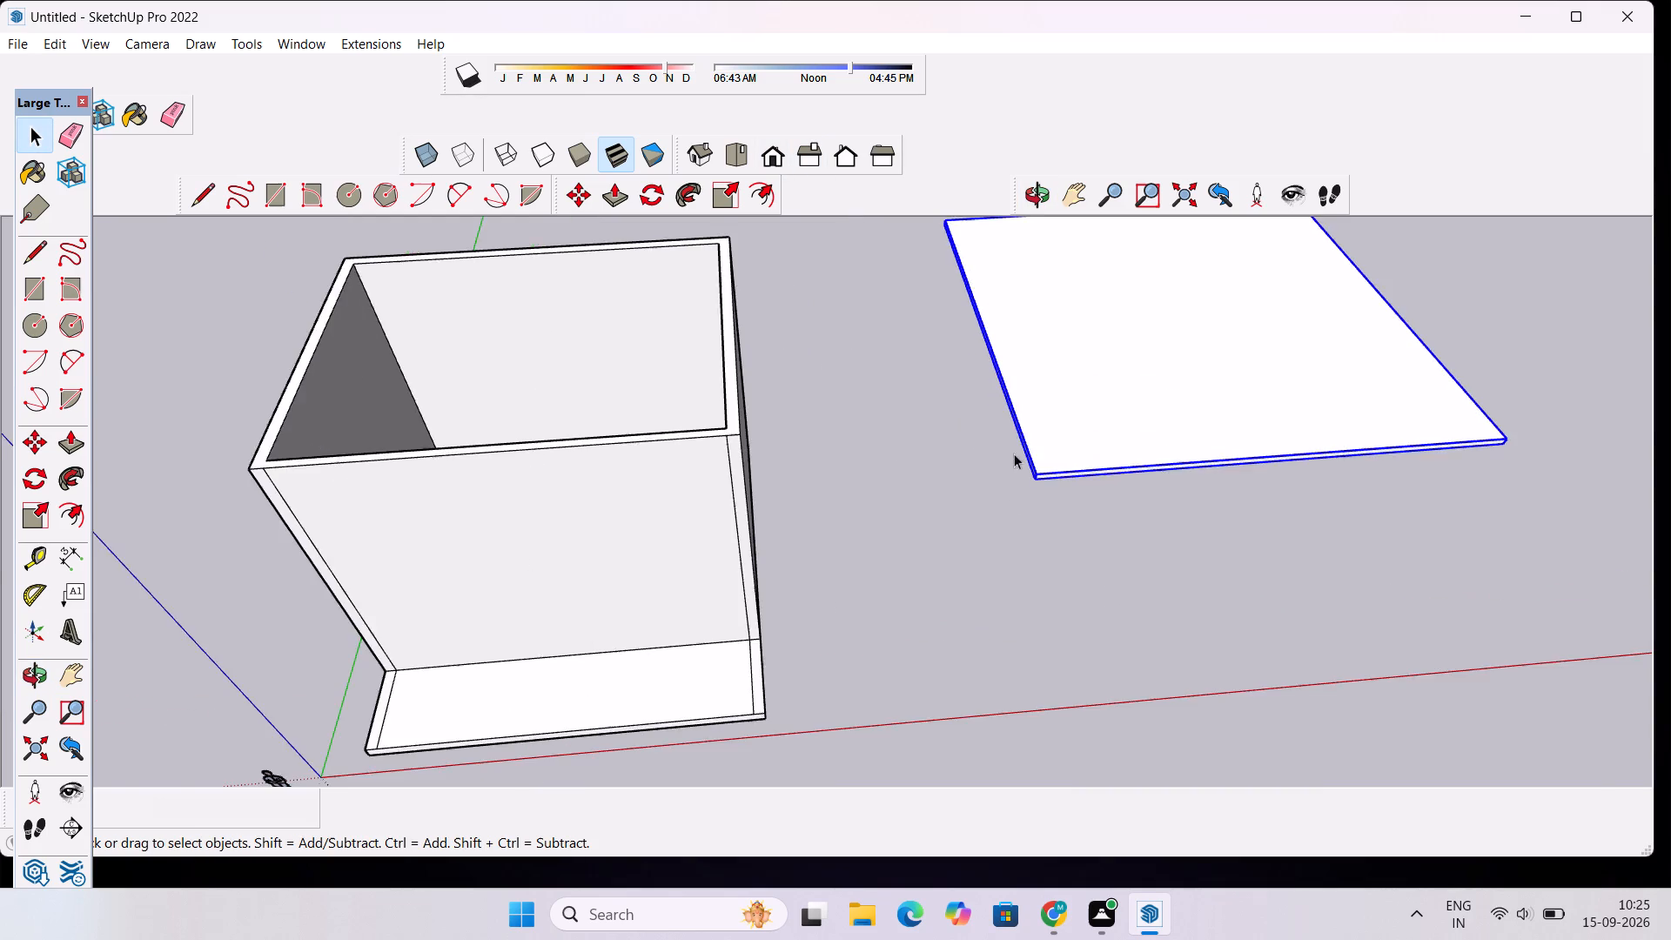
scroll(1017, 472, "up", 3)
key("m")
scroll(1042, 538, "up", 4)
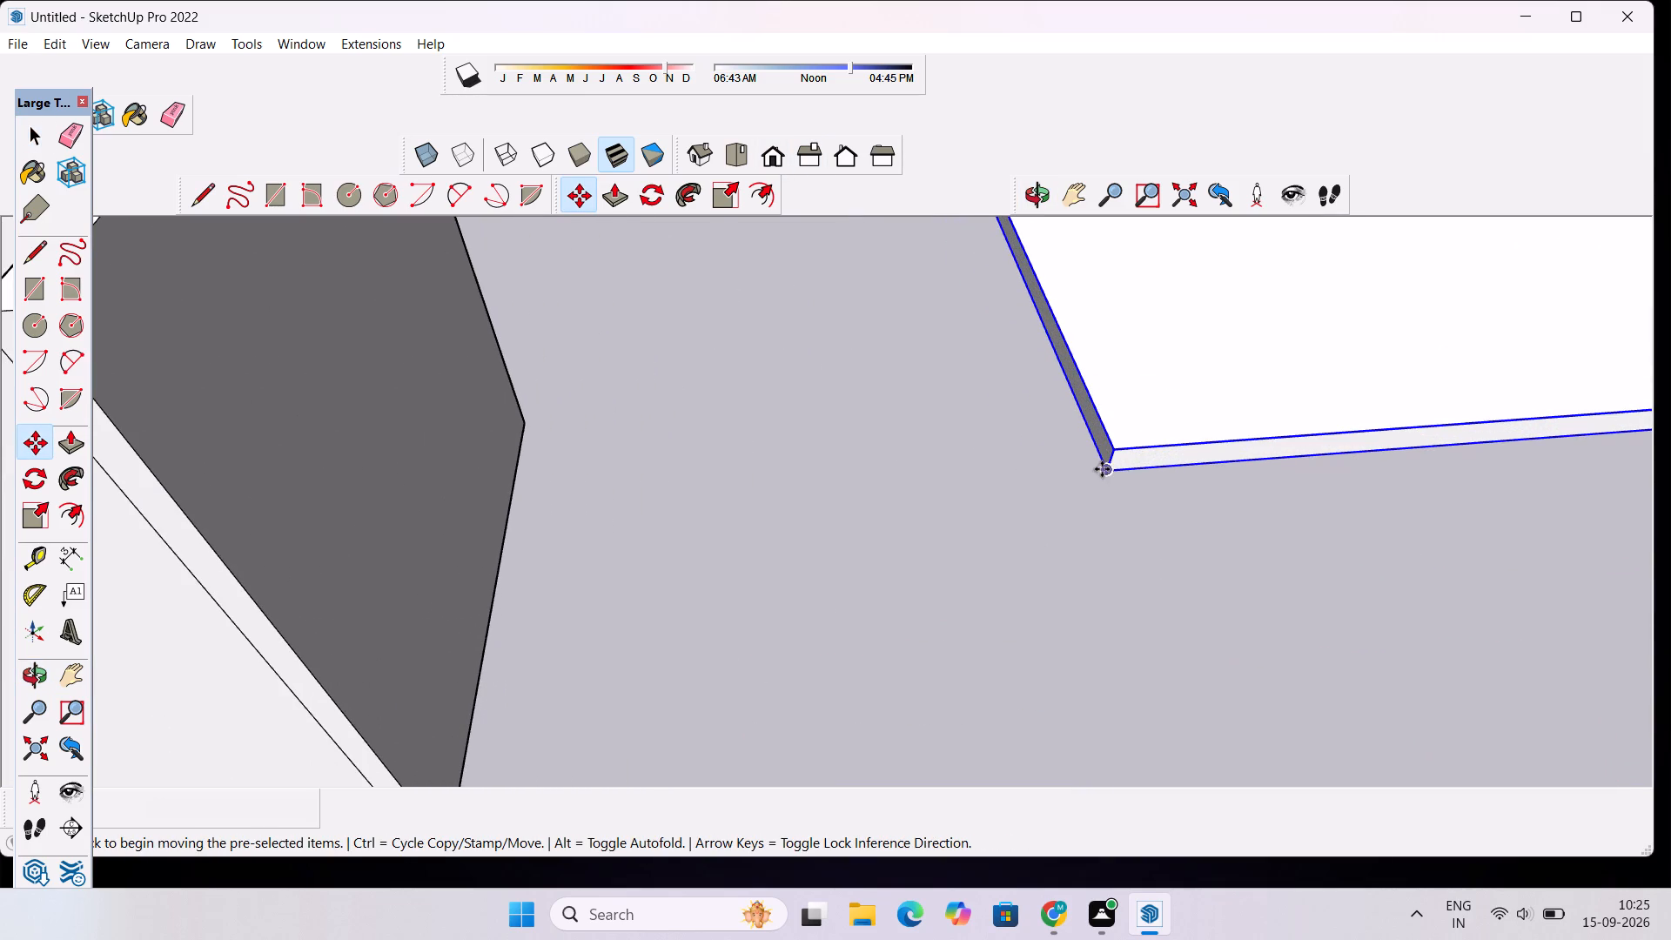
left_click(1109, 468)
scroll(1019, 505, "down", 12)
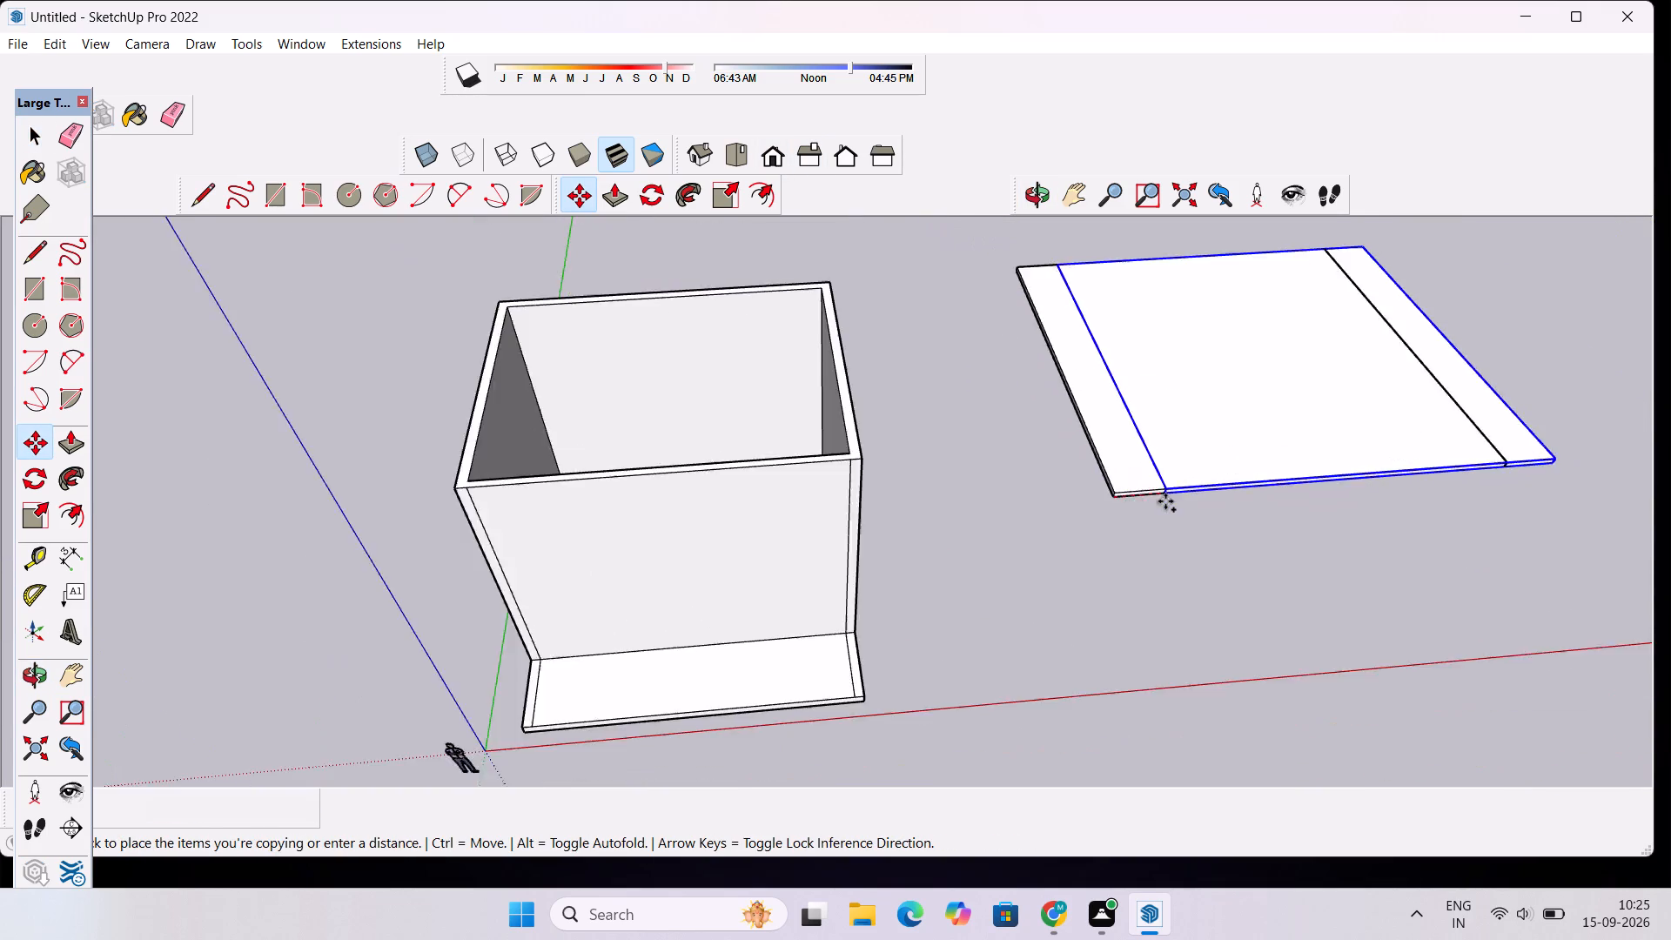
scroll(1165, 501, "down", 3)
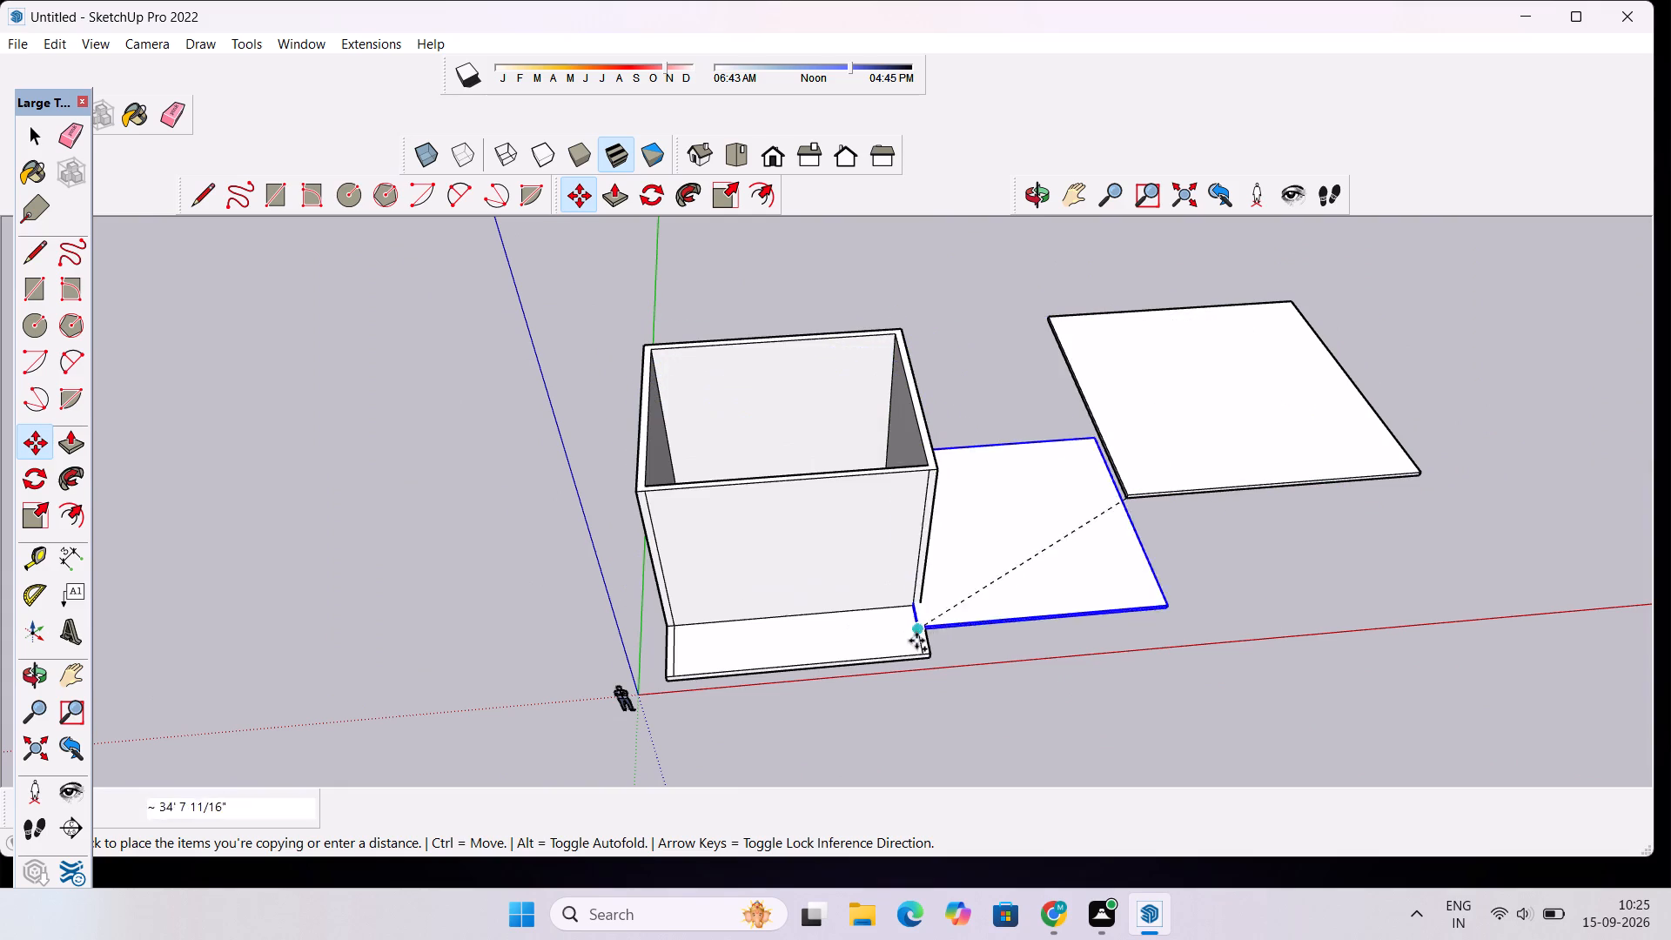
left_click(1084, 744)
Move the copied slab by its bottom rear corner onto the matching outer rear corner of the building's wall tops.
scroll(1017, 520, "up", 9)
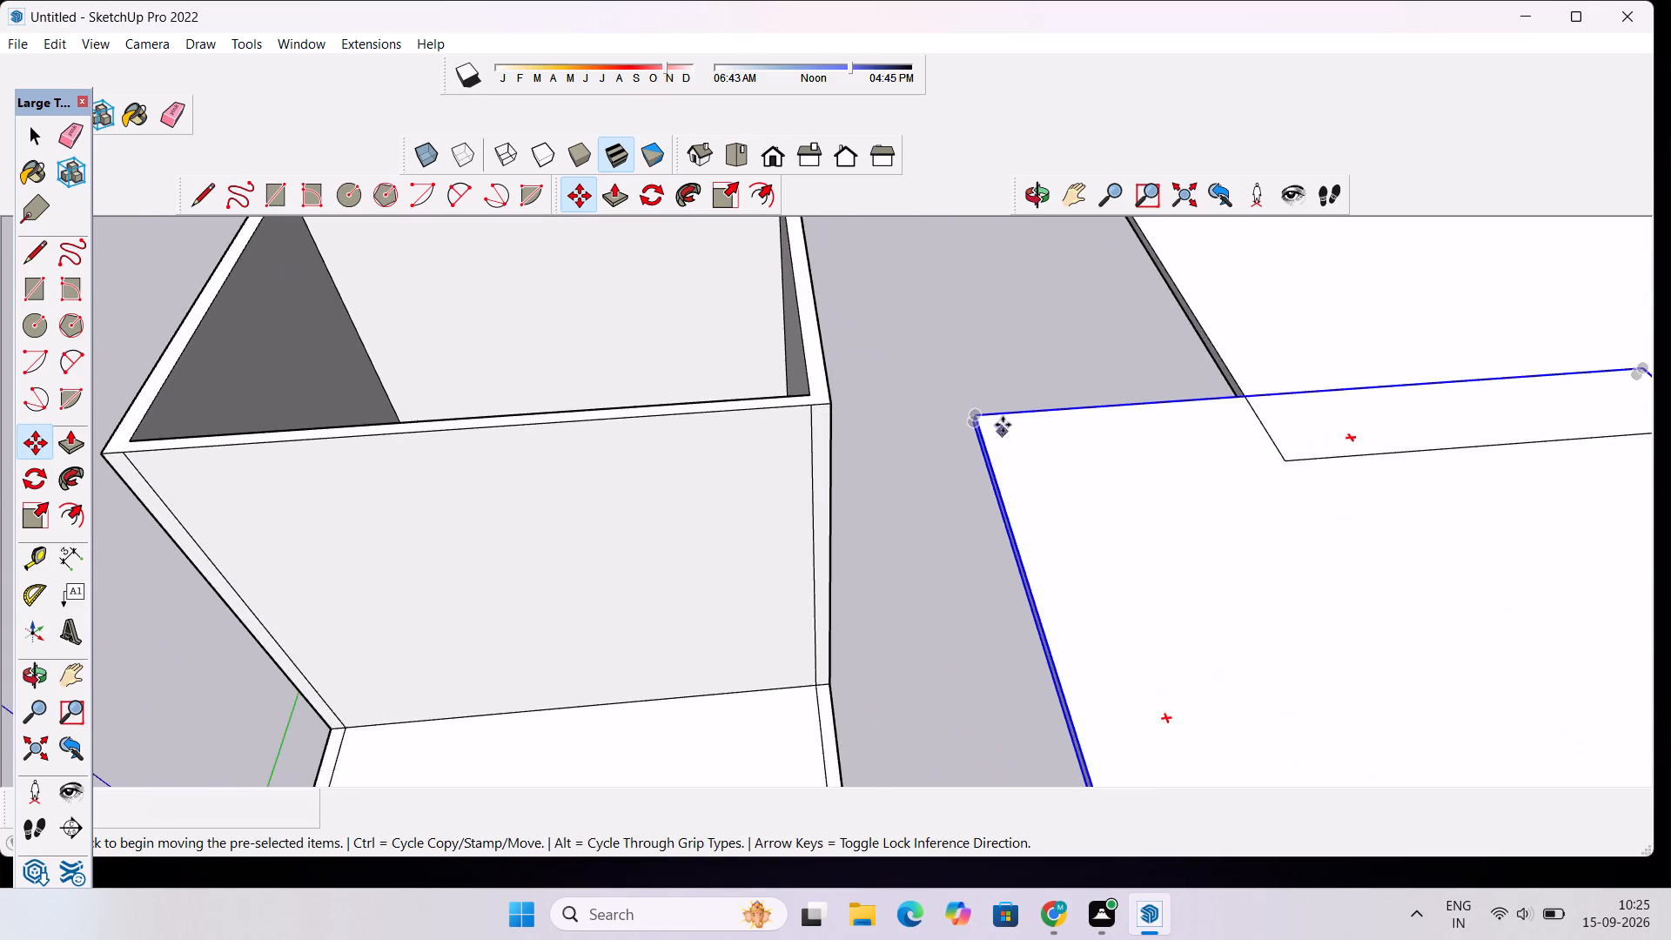
scroll(999, 422, "up", 12)
scroll(1211, 360, "down", 1)
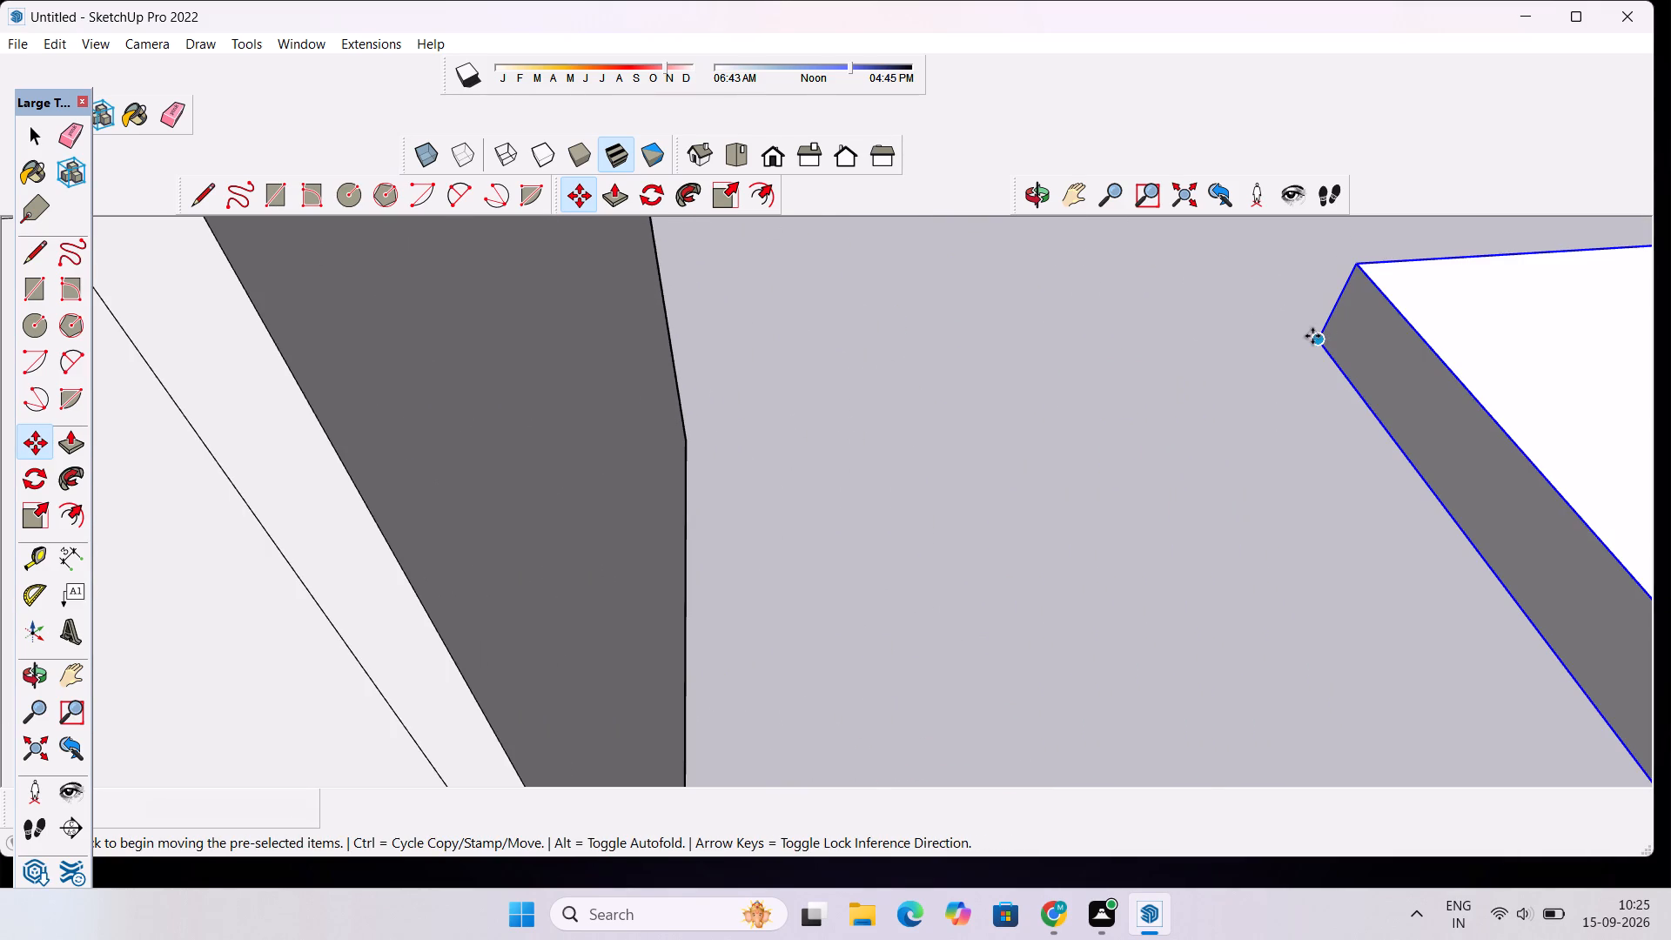
left_click(1317, 337)
scroll(1266, 365, "down", 9)
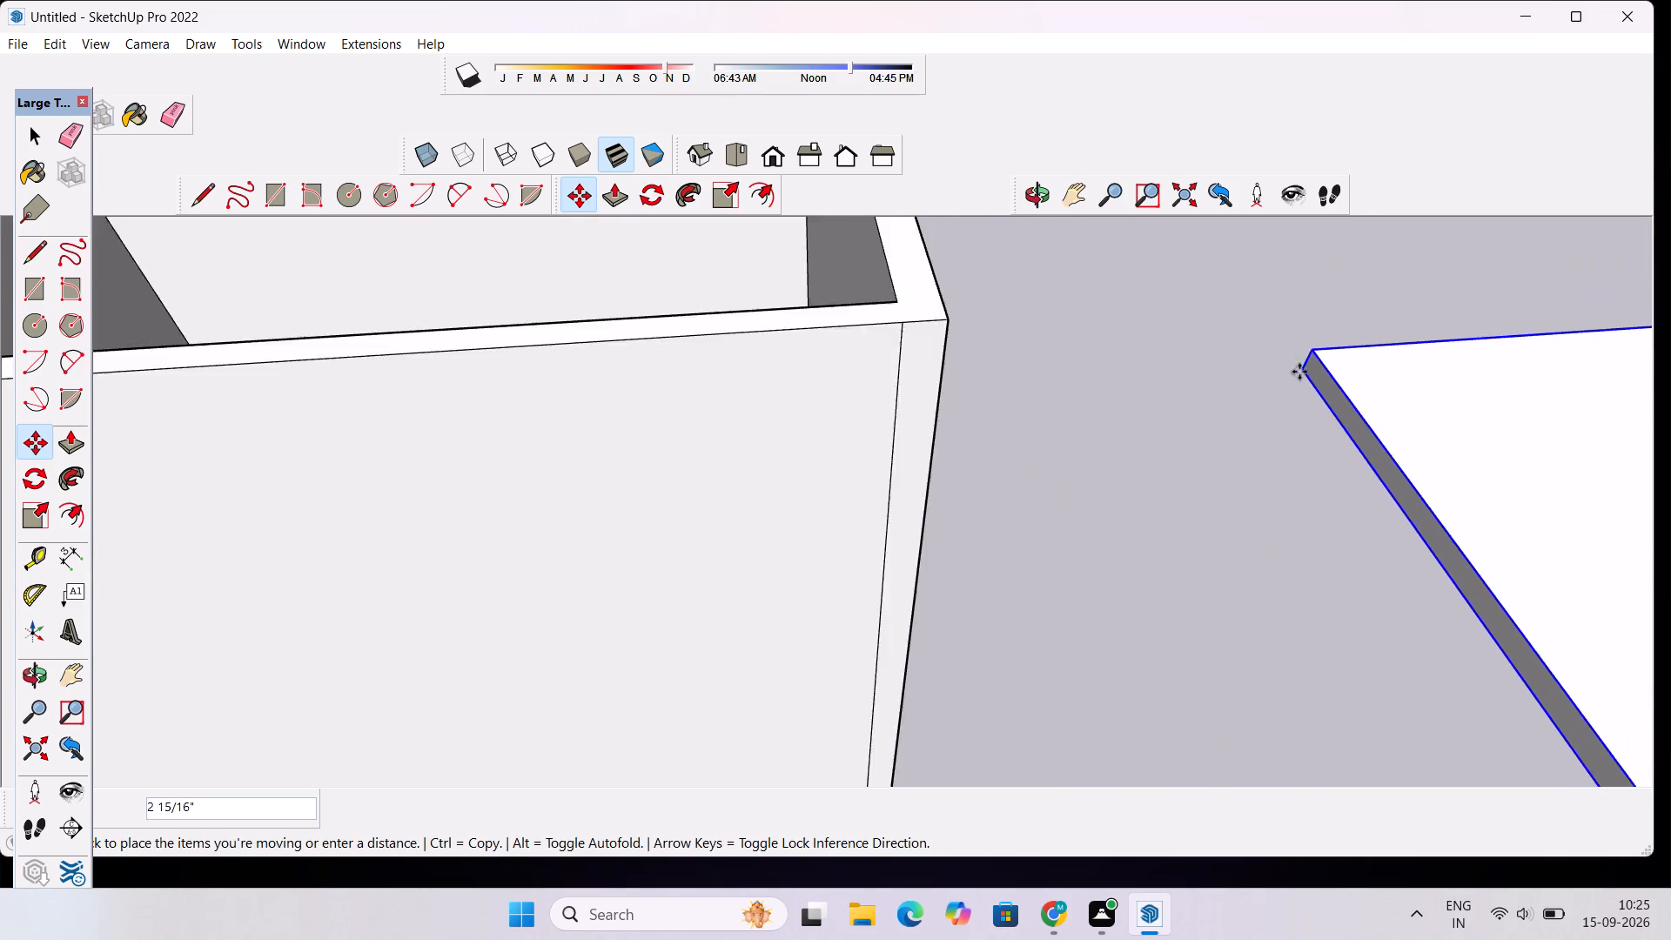
scroll(1299, 372, "down", 13)
scroll(1018, 314, "down", 10)
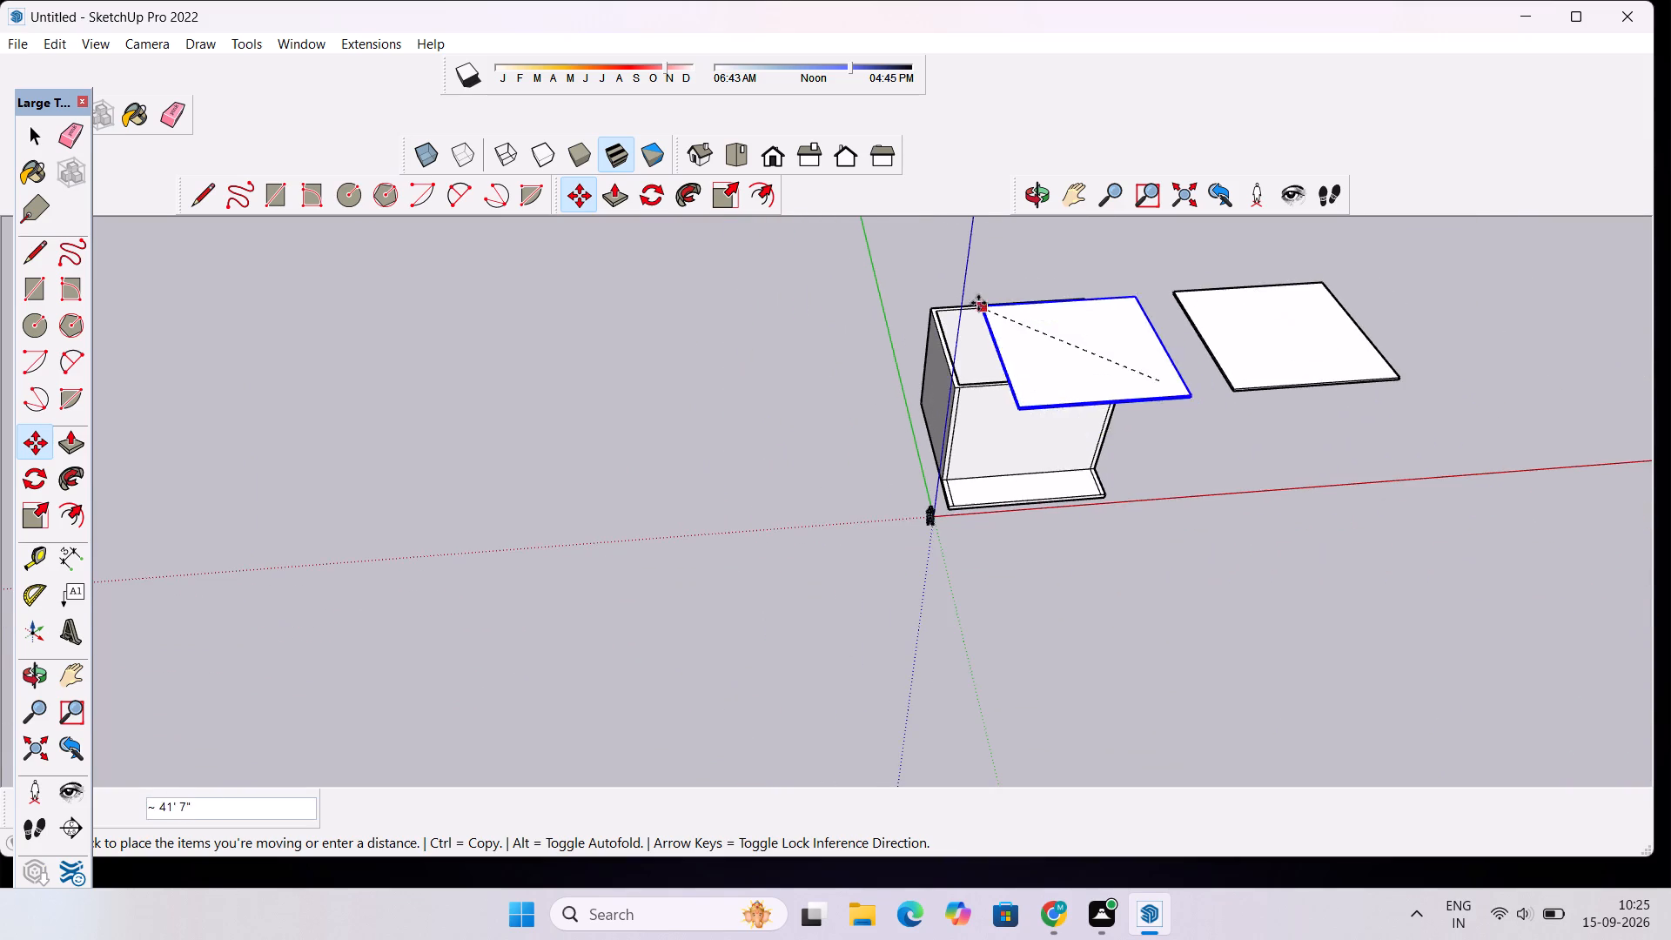
scroll(931, 303, "up", 17)
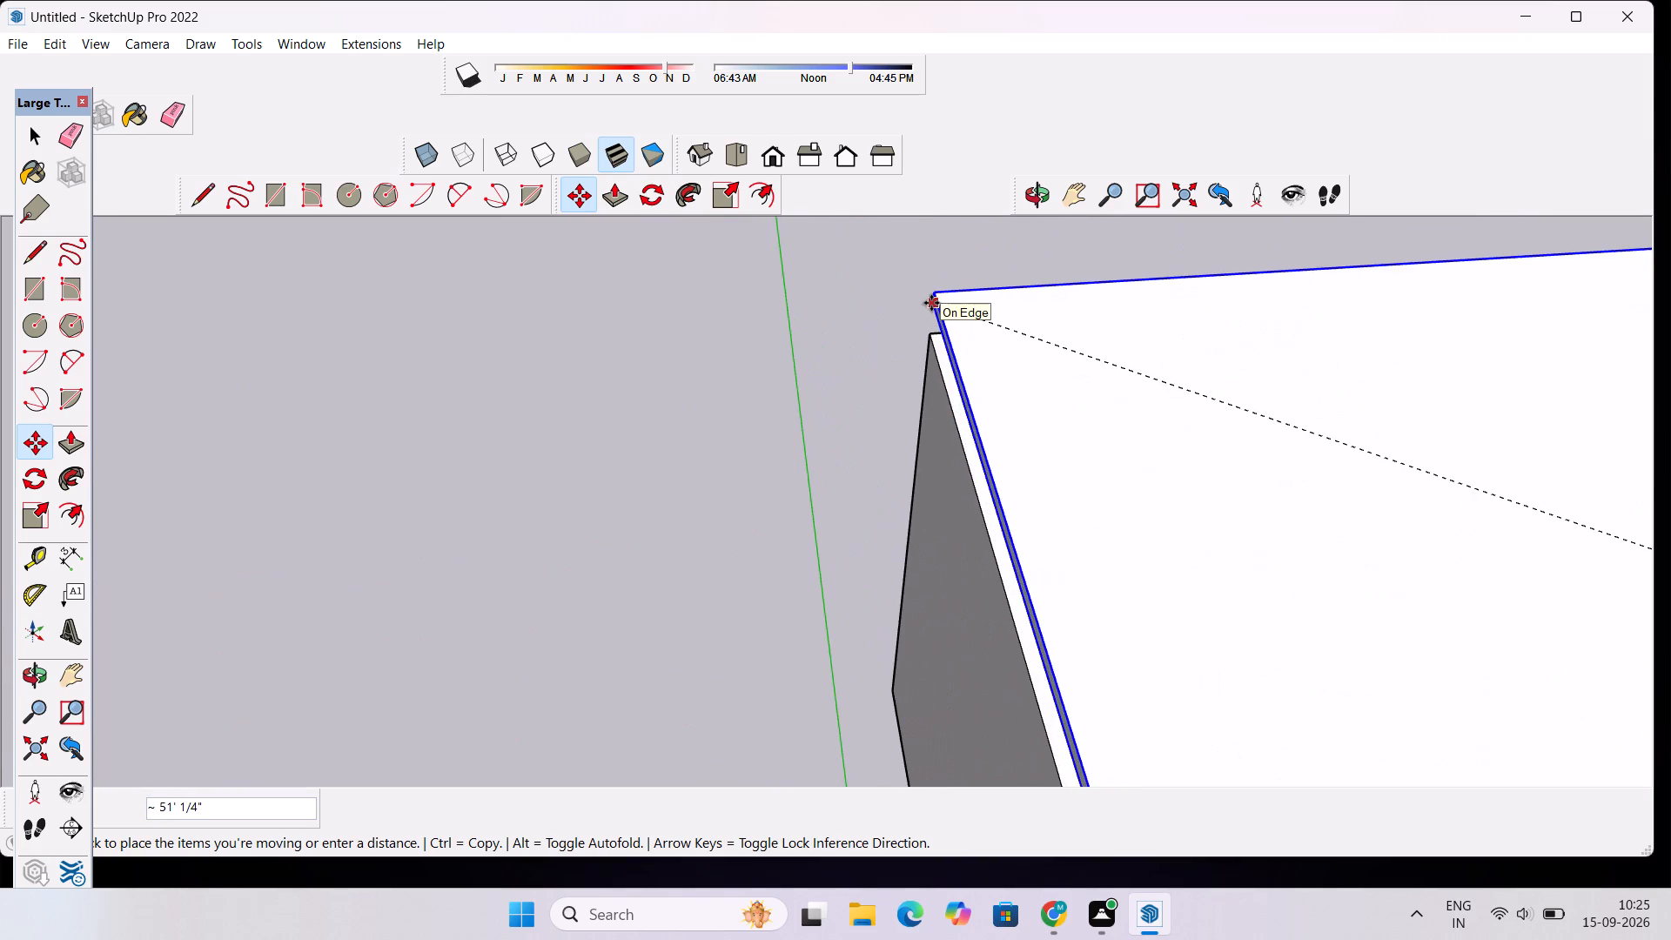
scroll(931, 303, "up", 5)
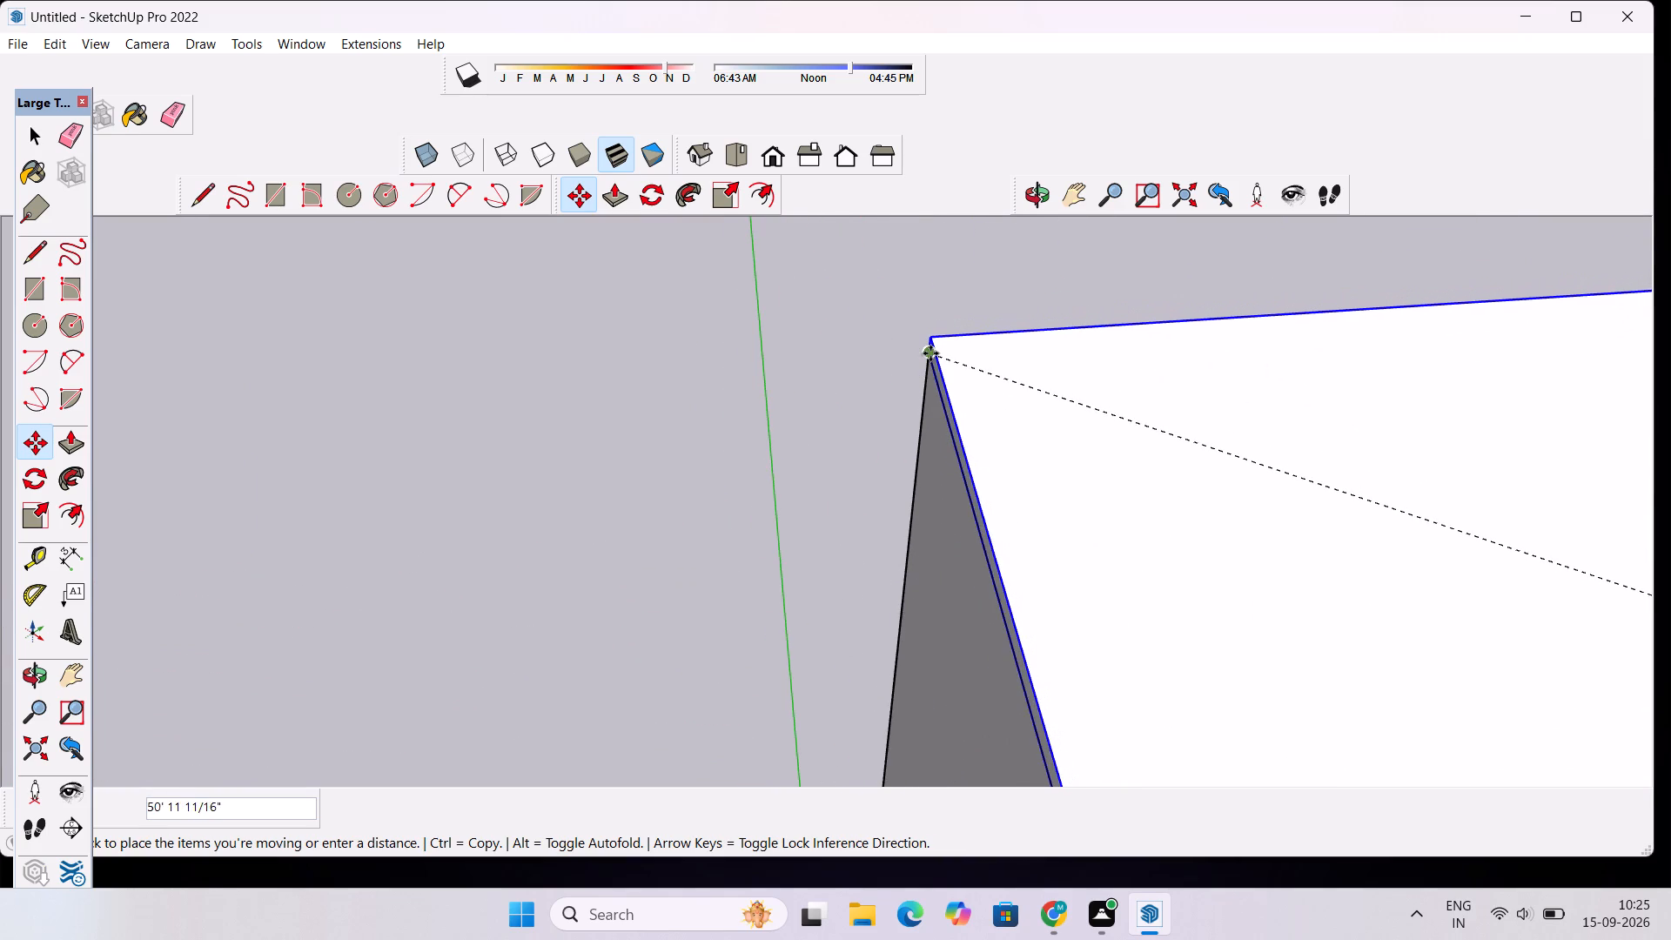
scroll(930, 353, "up", 14)
left_click(929, 352)
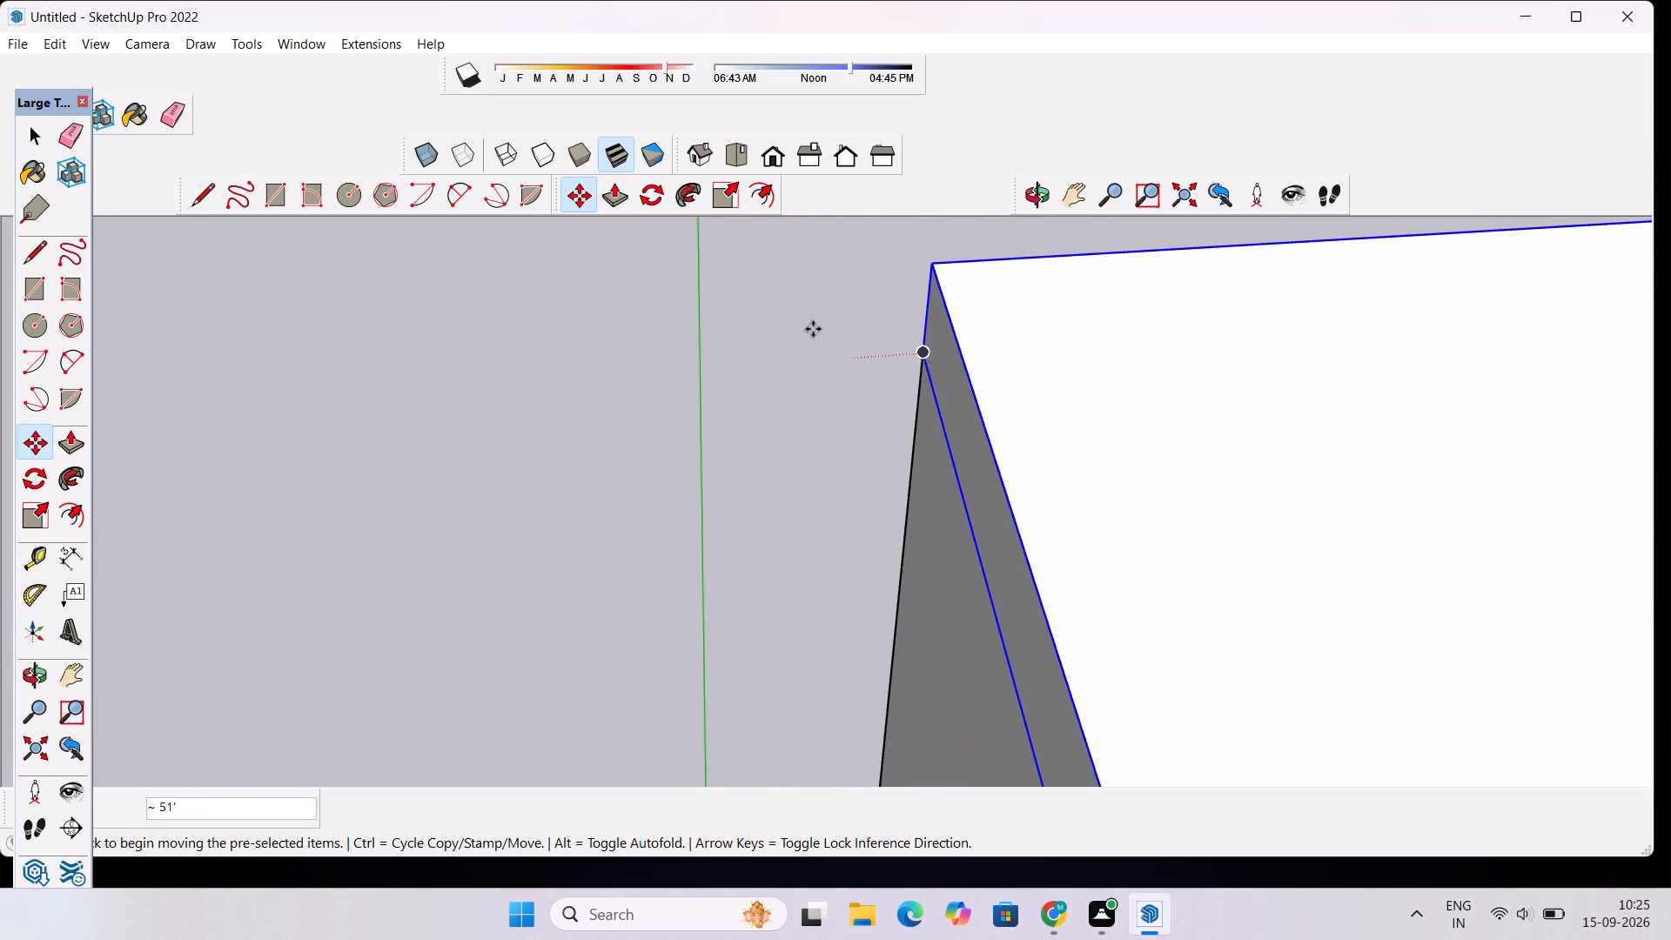
Examine how the placed roof slab sits on the walls and overhangs the front, from several sides and heights.
scroll(811, 329, "down", 7)
scroll(806, 317, "down", 16)
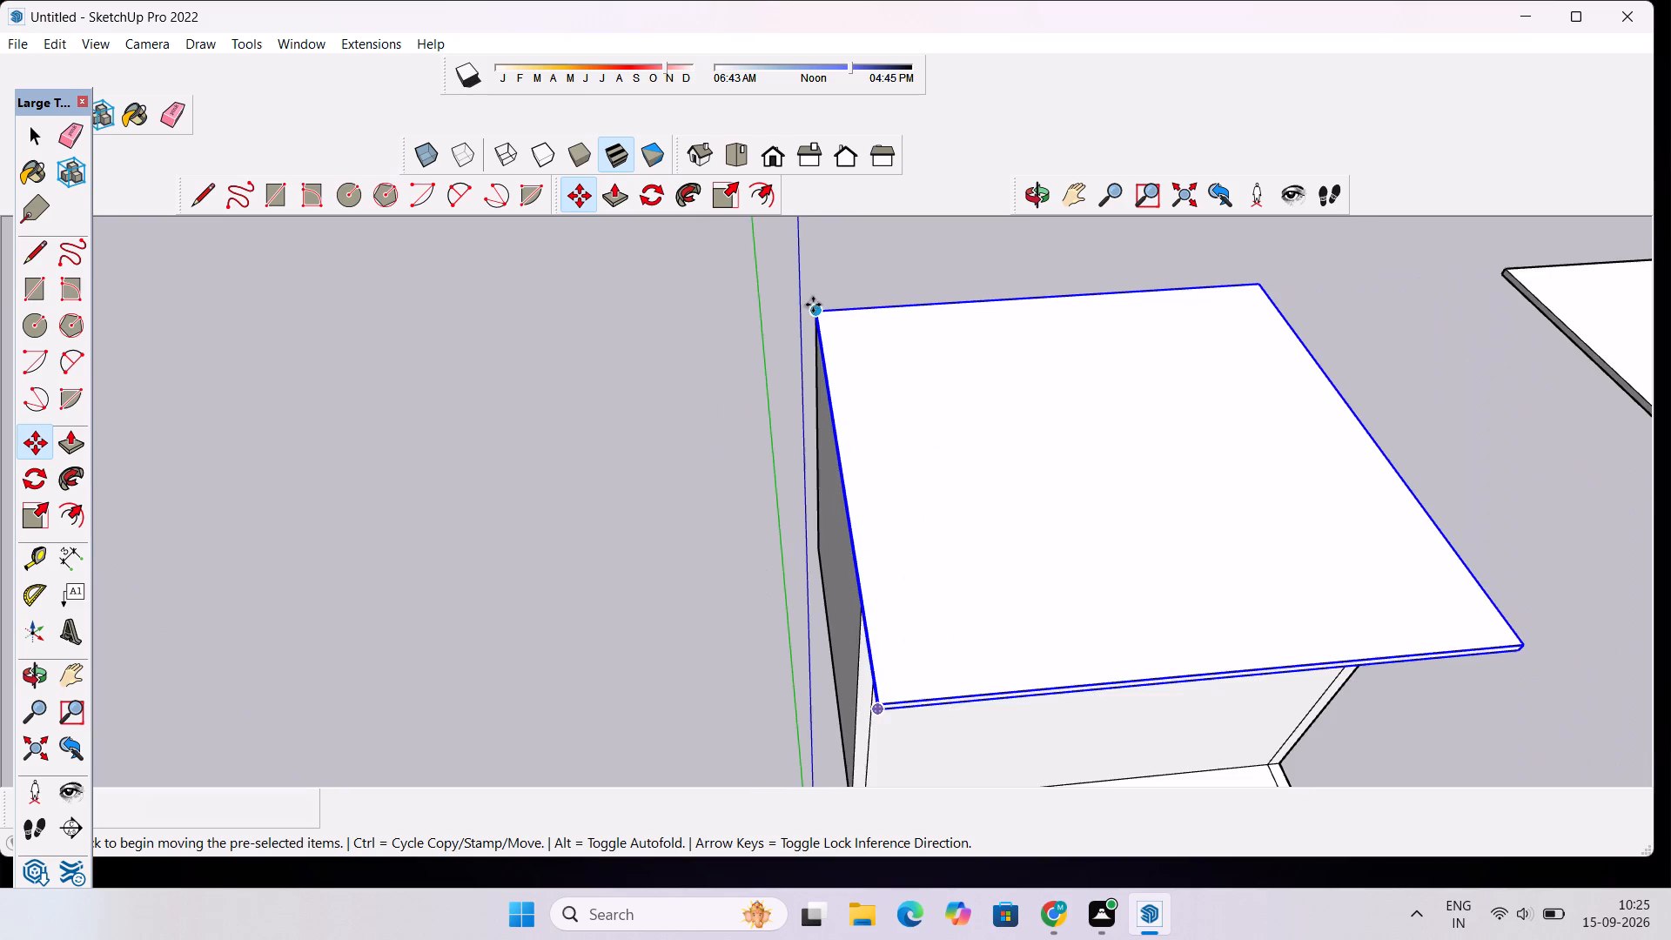
scroll(810, 322, "down", 11)
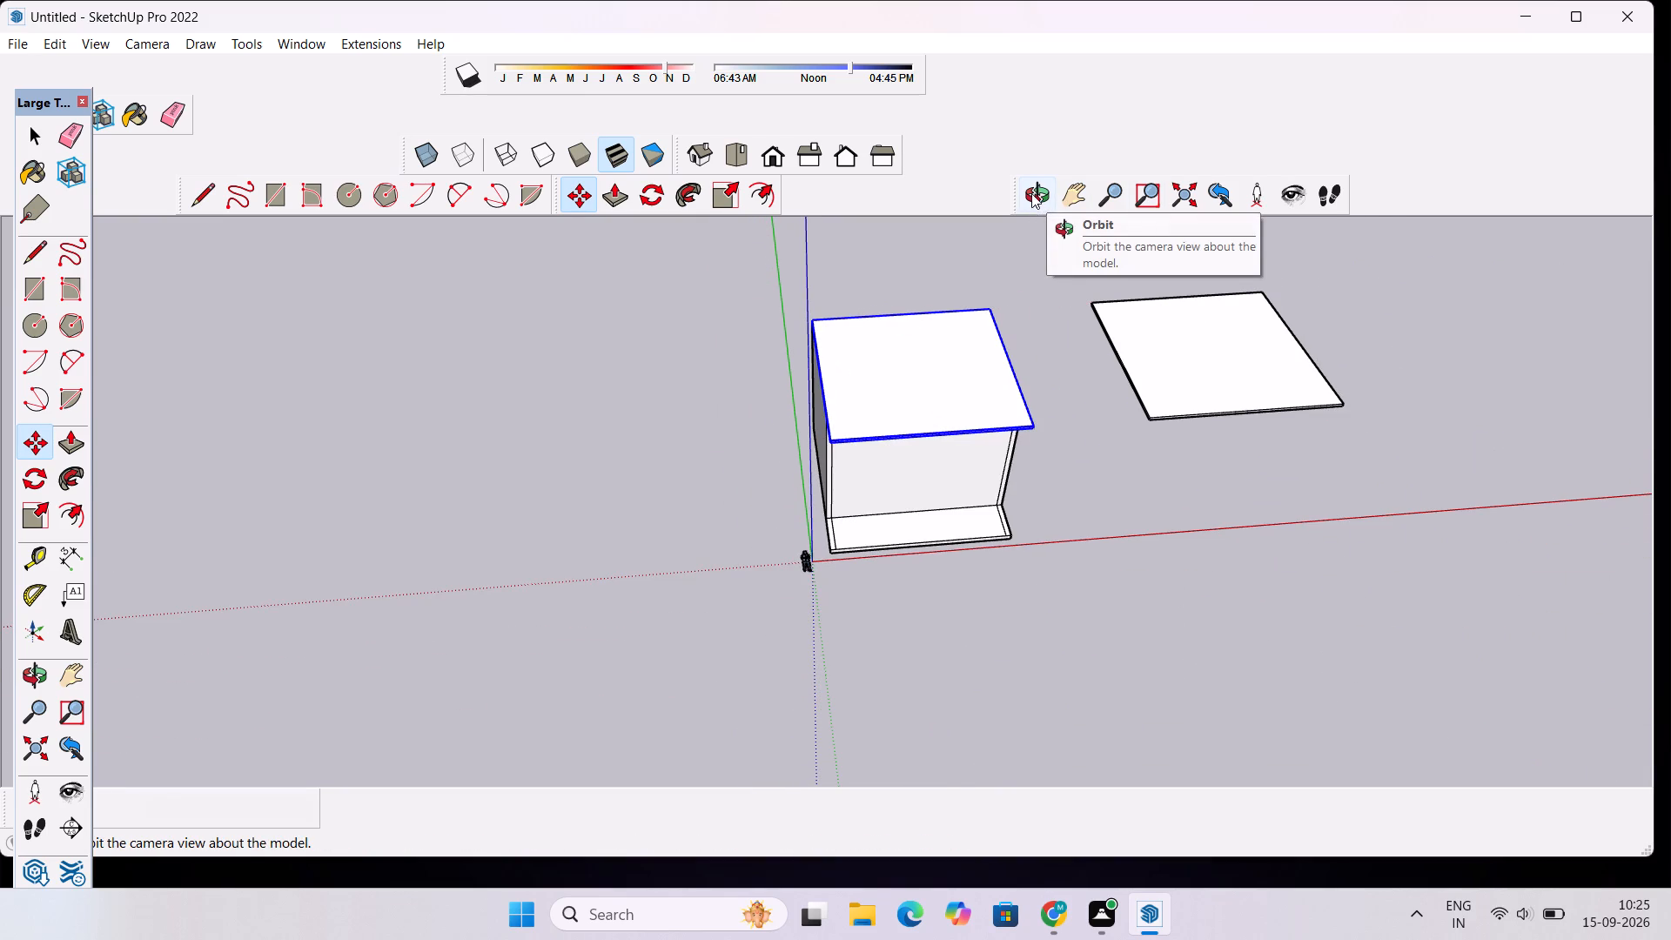
left_click(1031, 193)
left_click_drag(997, 523, 946, 359)
scroll(802, 301, "up", 5)
left_click_drag(827, 522, 1562, 473)
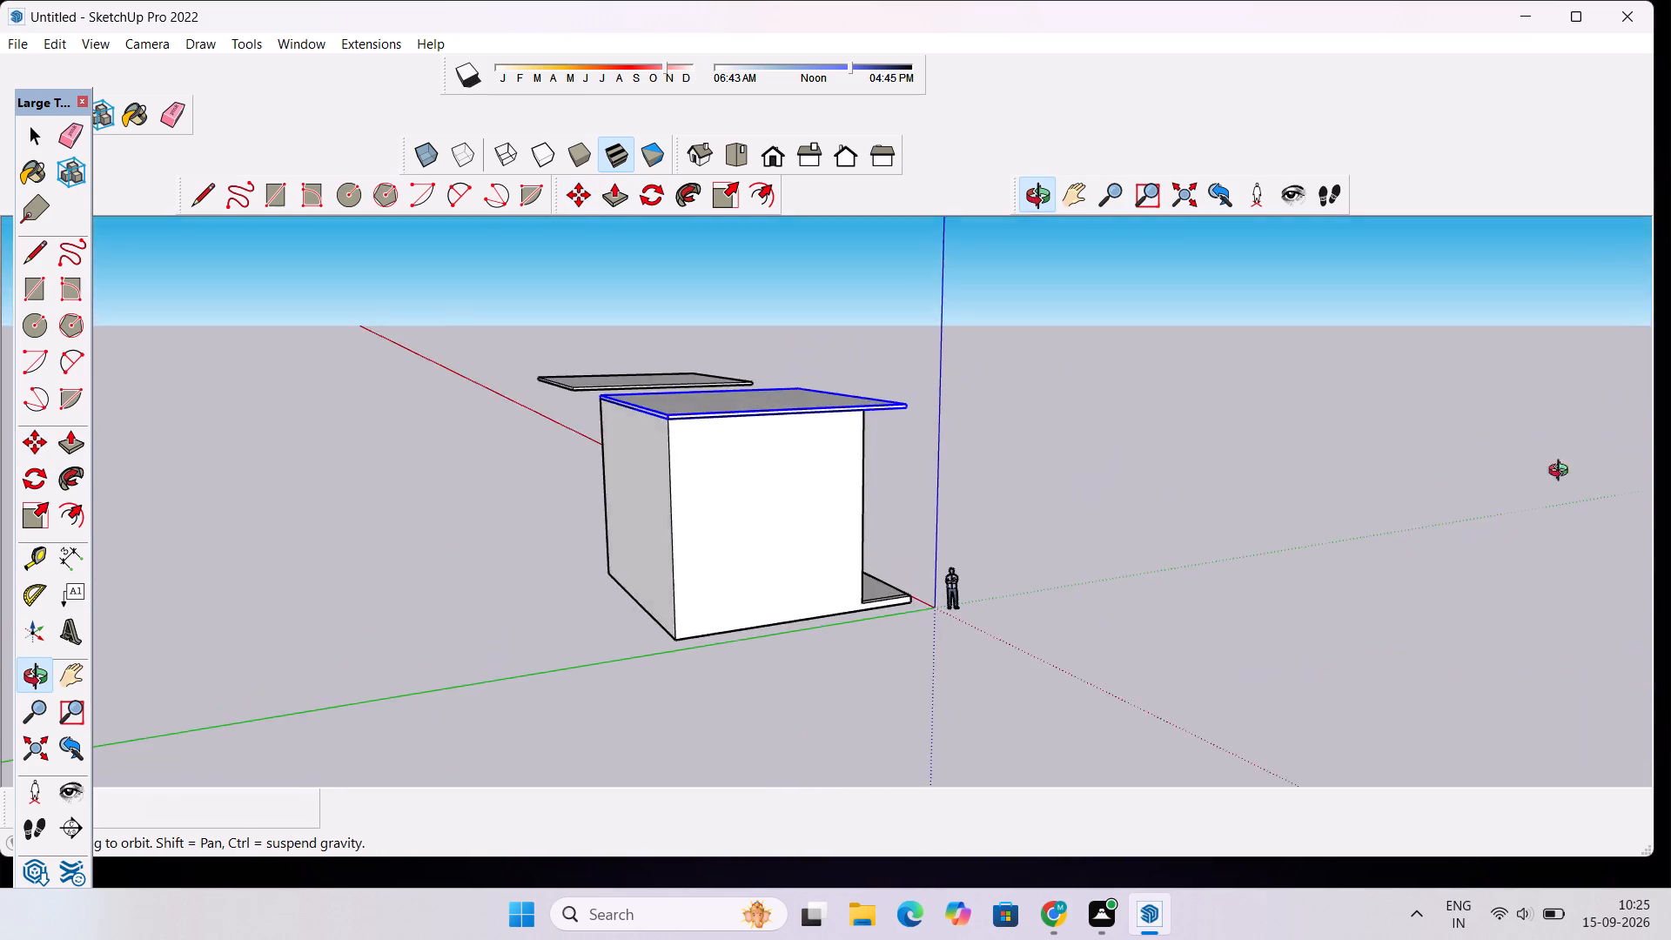
left_click_drag(1562, 473, 513, 473)
scroll(574, 469, "down", 4)
left_click_drag(579, 474, 935, 470)
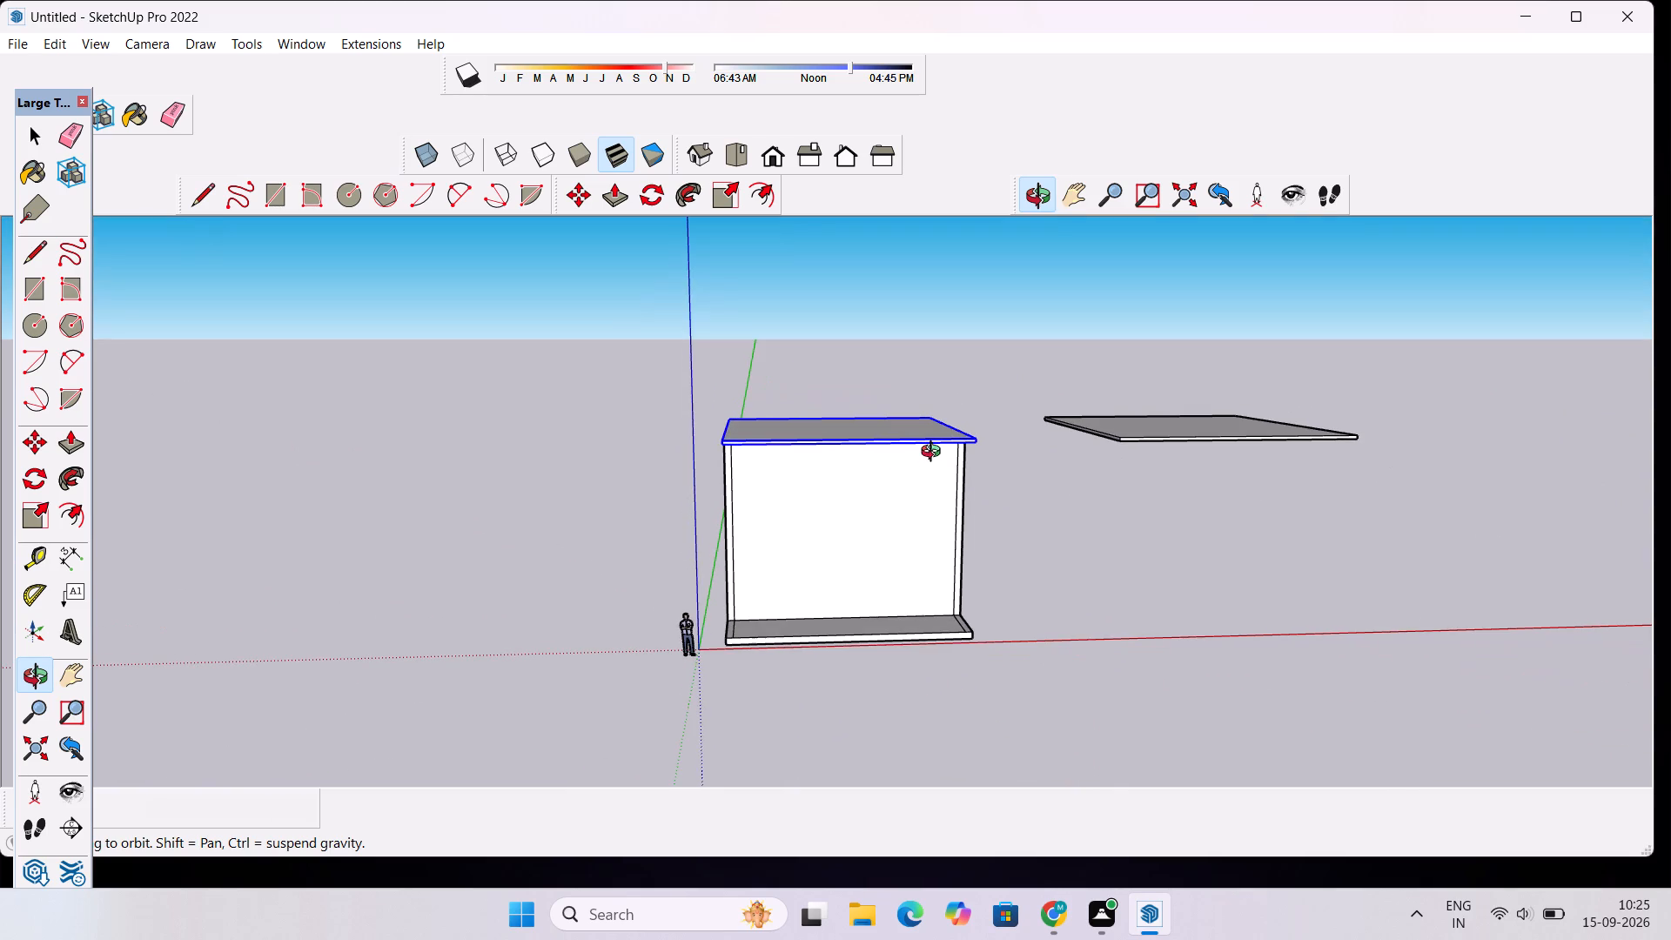
left_click_drag(935, 453, 773, 478, "shift")
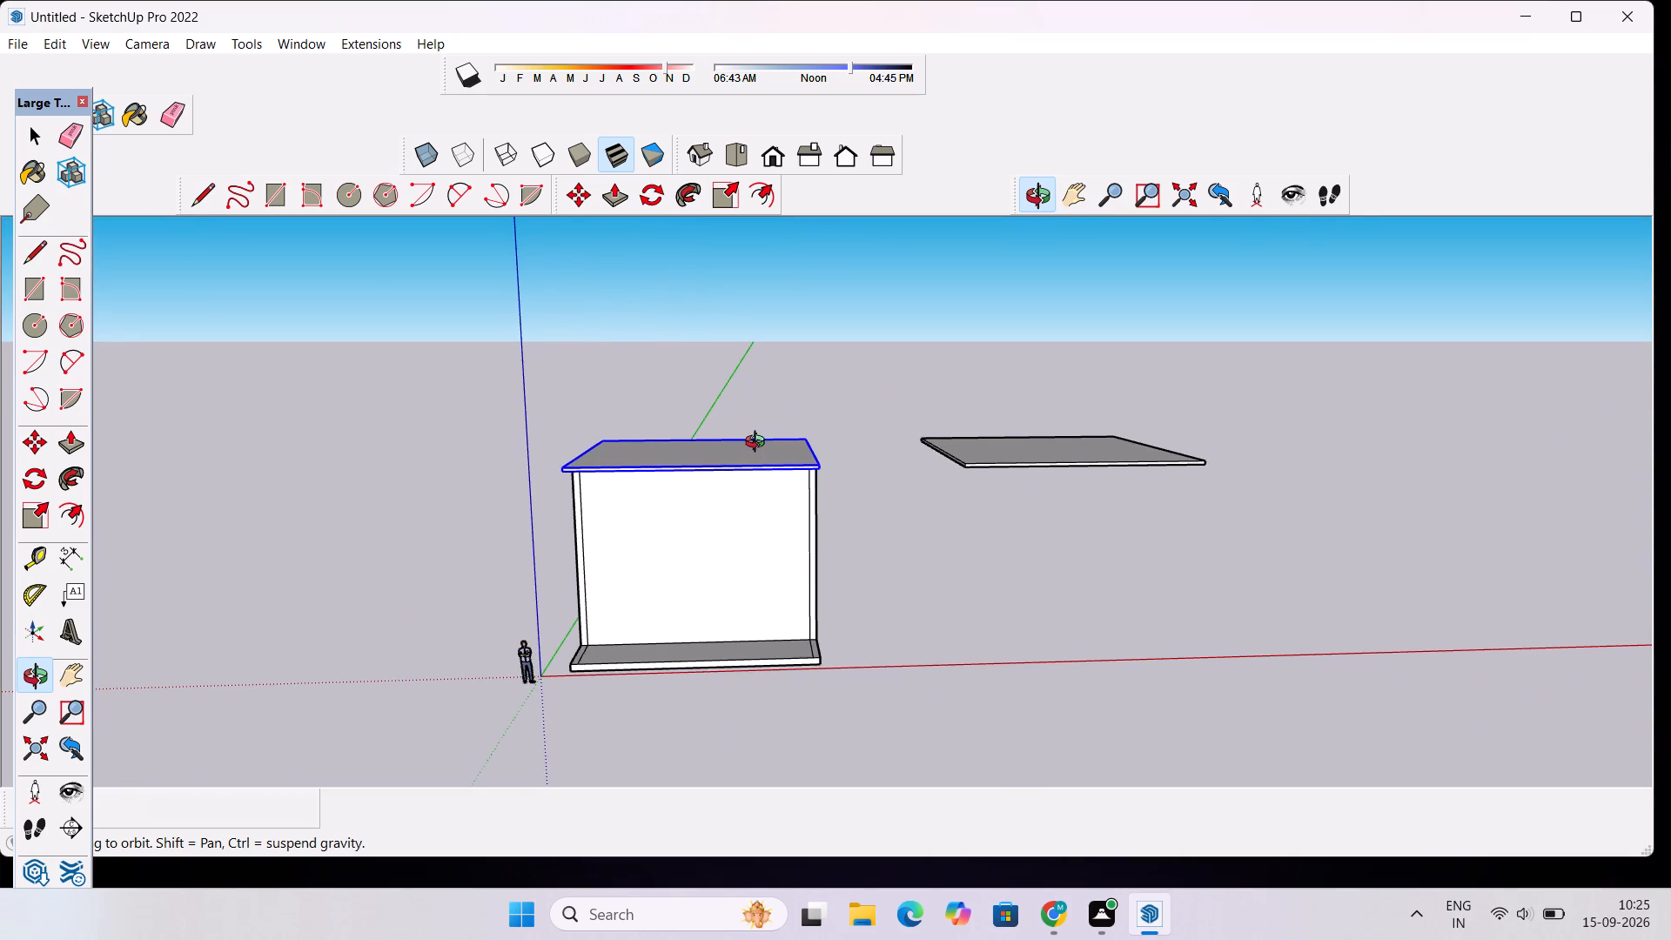
scroll(713, 500, "up", 4)
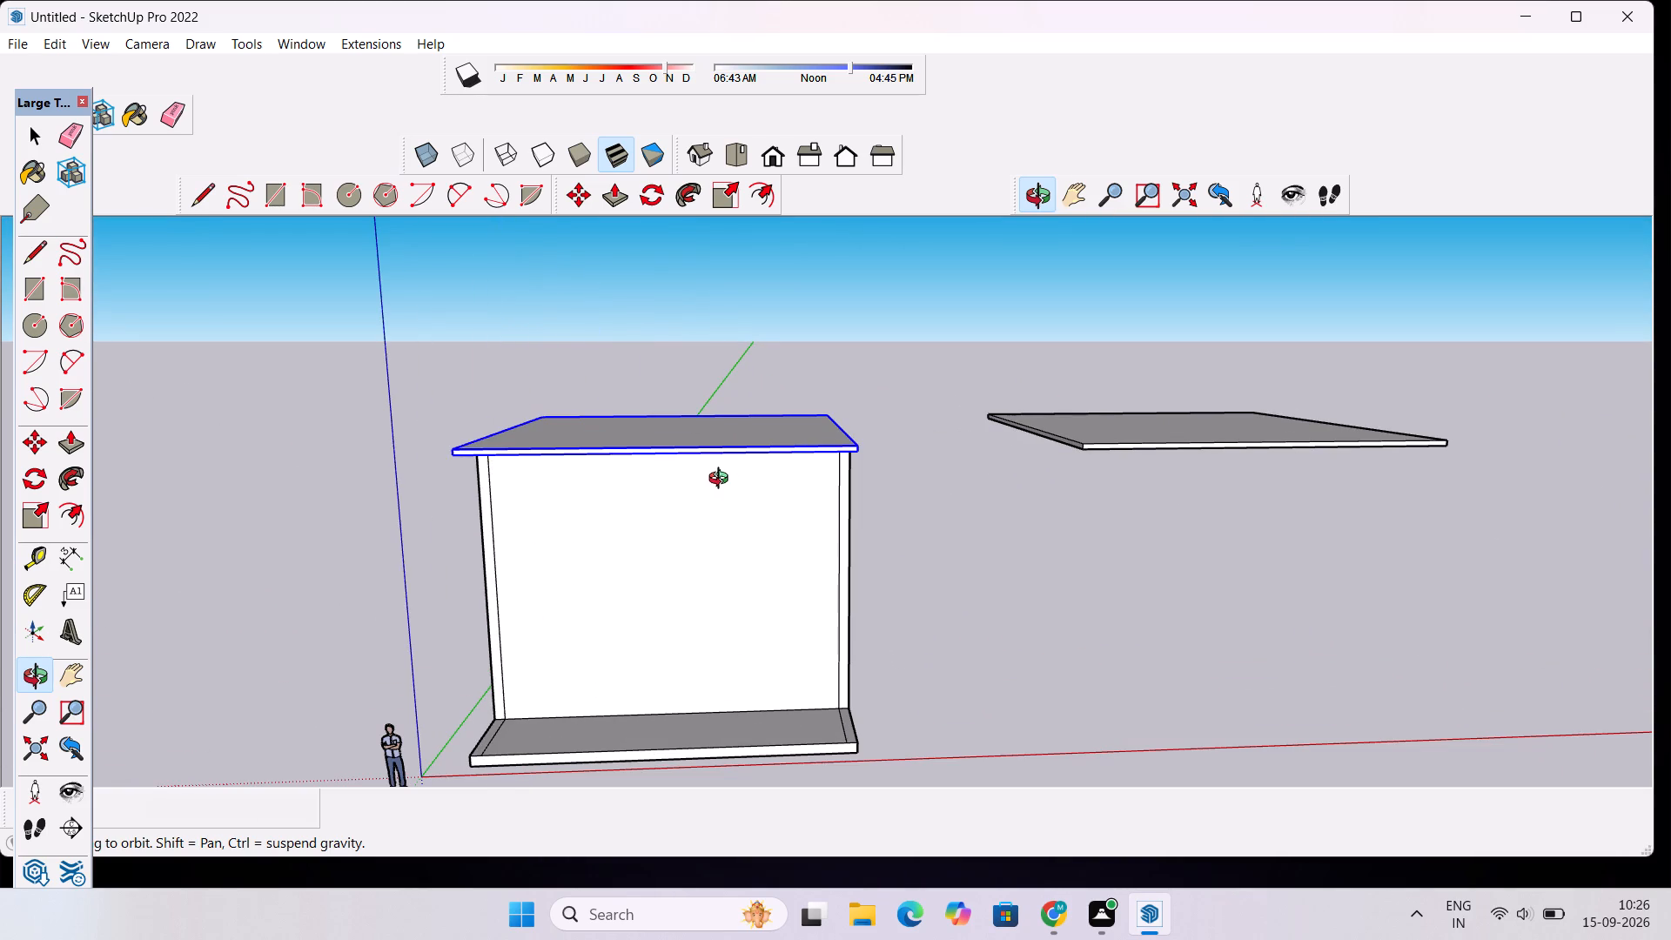
left_click_drag(707, 495, 678, 460)
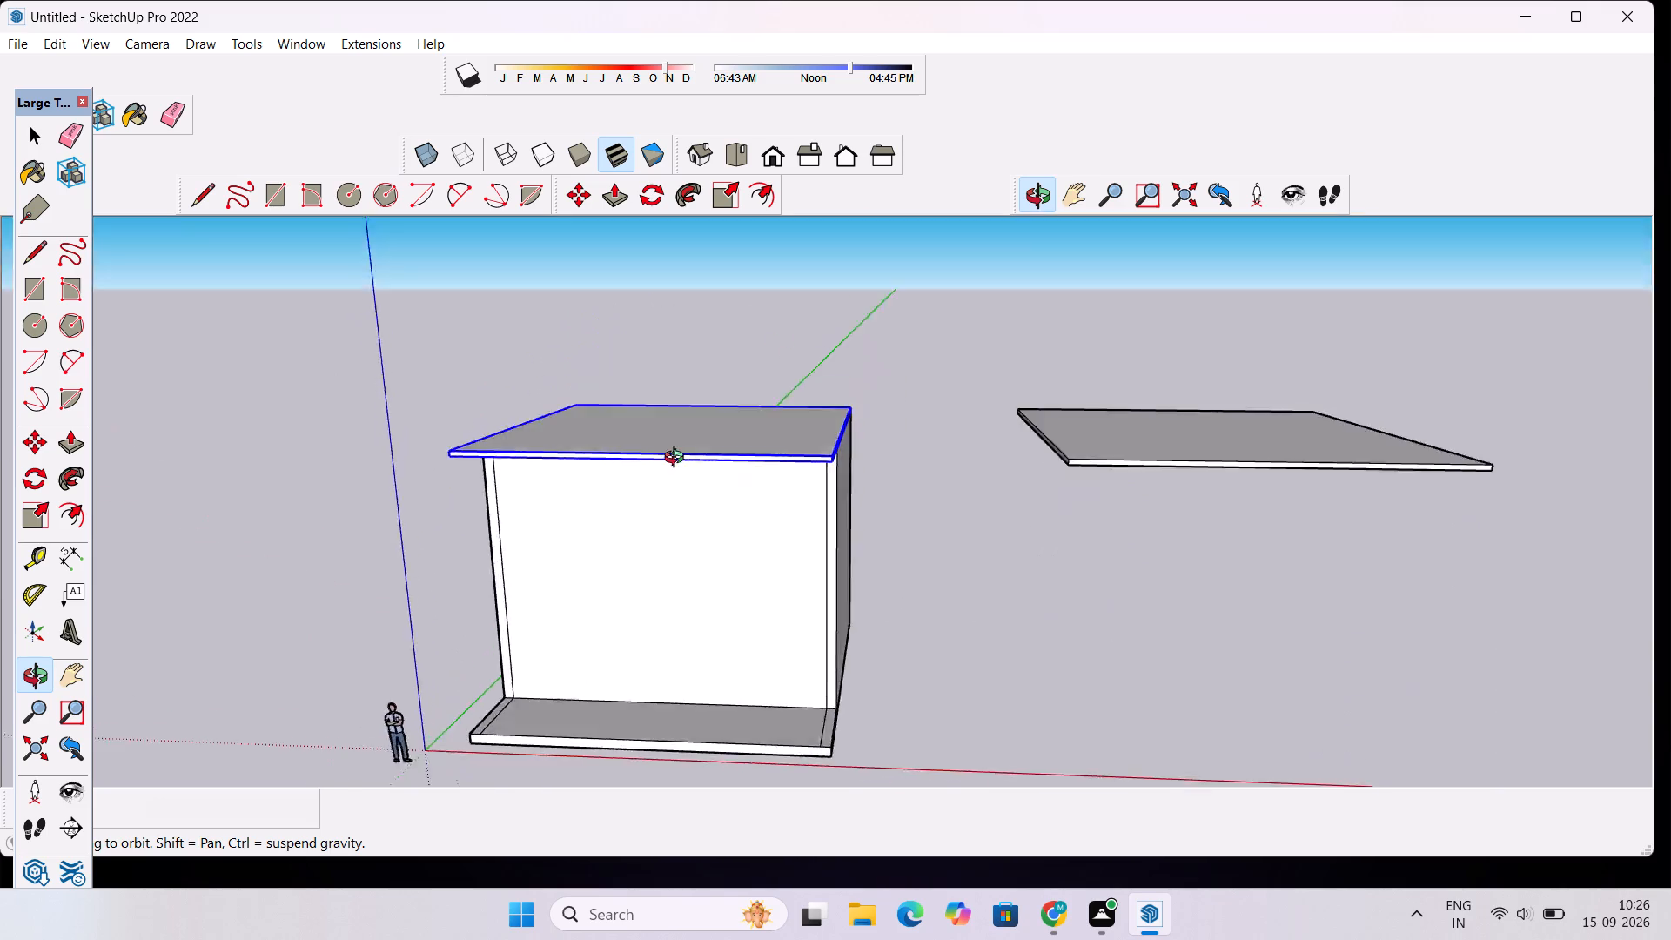
left_click_drag(678, 460, 685, 442)
scroll(685, 442, "down", 6)
left_click_drag(685, 450, 694, 695)
scroll(699, 453, "up", 5)
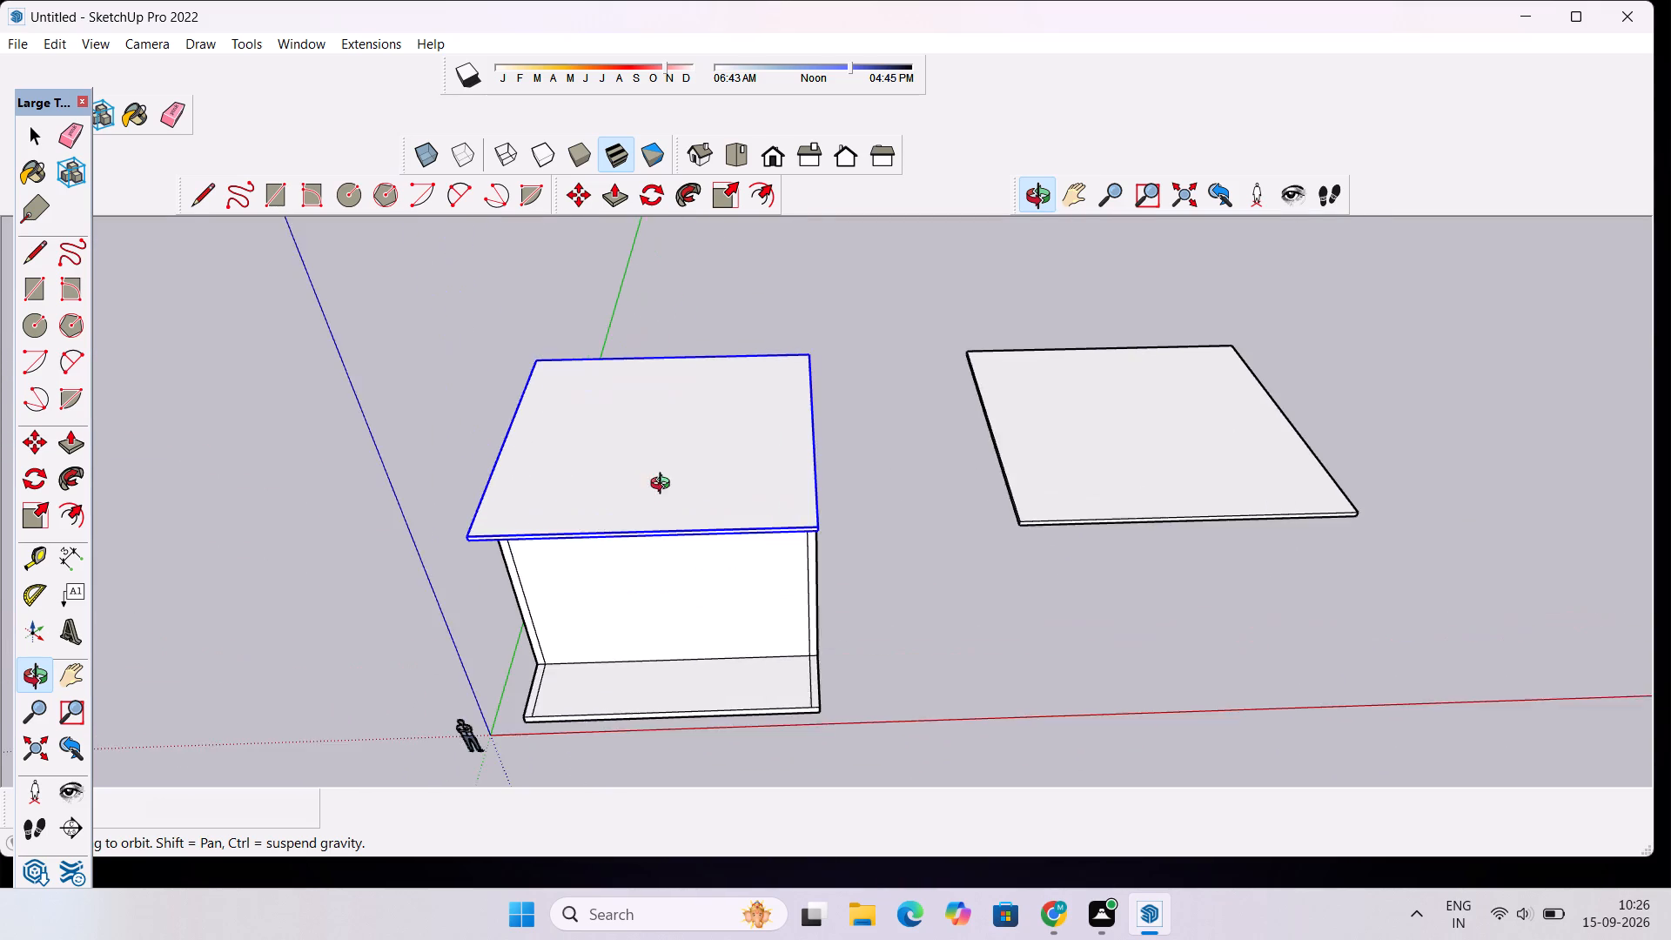
left_click_drag(664, 492, 675, 614)
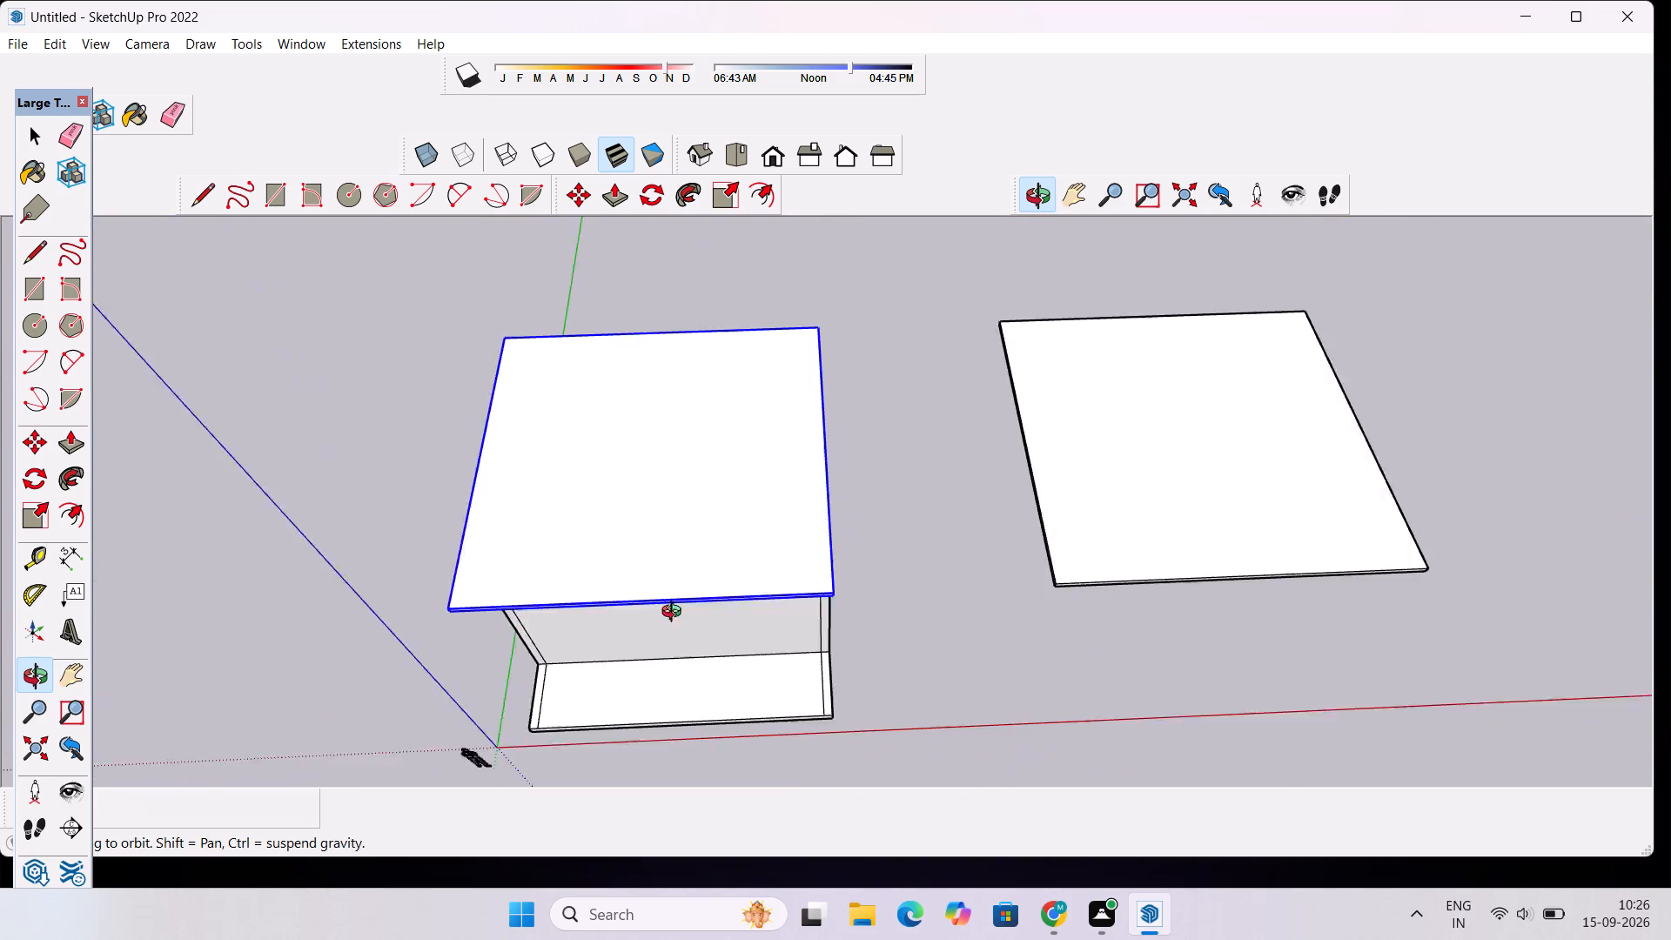
left_click_drag(675, 614, 692, 415)
scroll(682, 453, "down", 4)
left_click_drag(723, 533, 645, 344)
scroll(637, 354, "up", 5)
left_click_drag(636, 371, 791, 606)
left_click_drag(807, 622, 693, 462, "shift")
Explode the group of the roof slab placed on the building.
key("space")
left_click(661, 368)
right_click(661, 368)
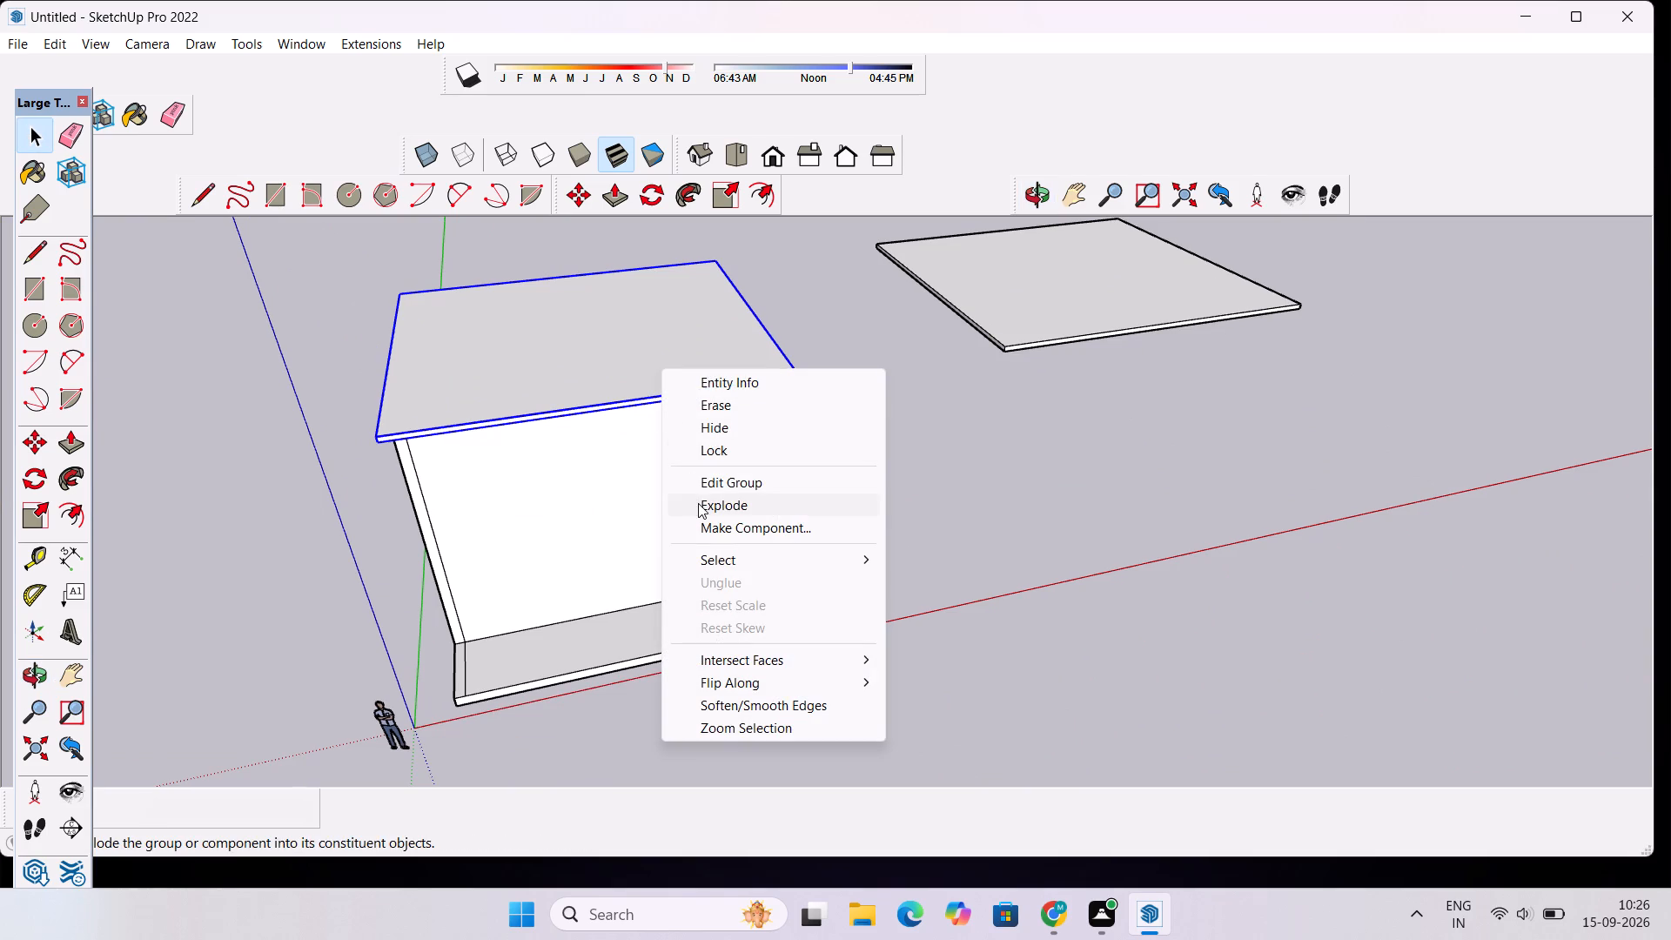
left_click(698, 503)
Examine the roof slab on the building from the front, side and above, including its overhang.
left_click(1025, 210)
left_click_drag(980, 458, 761, 368)
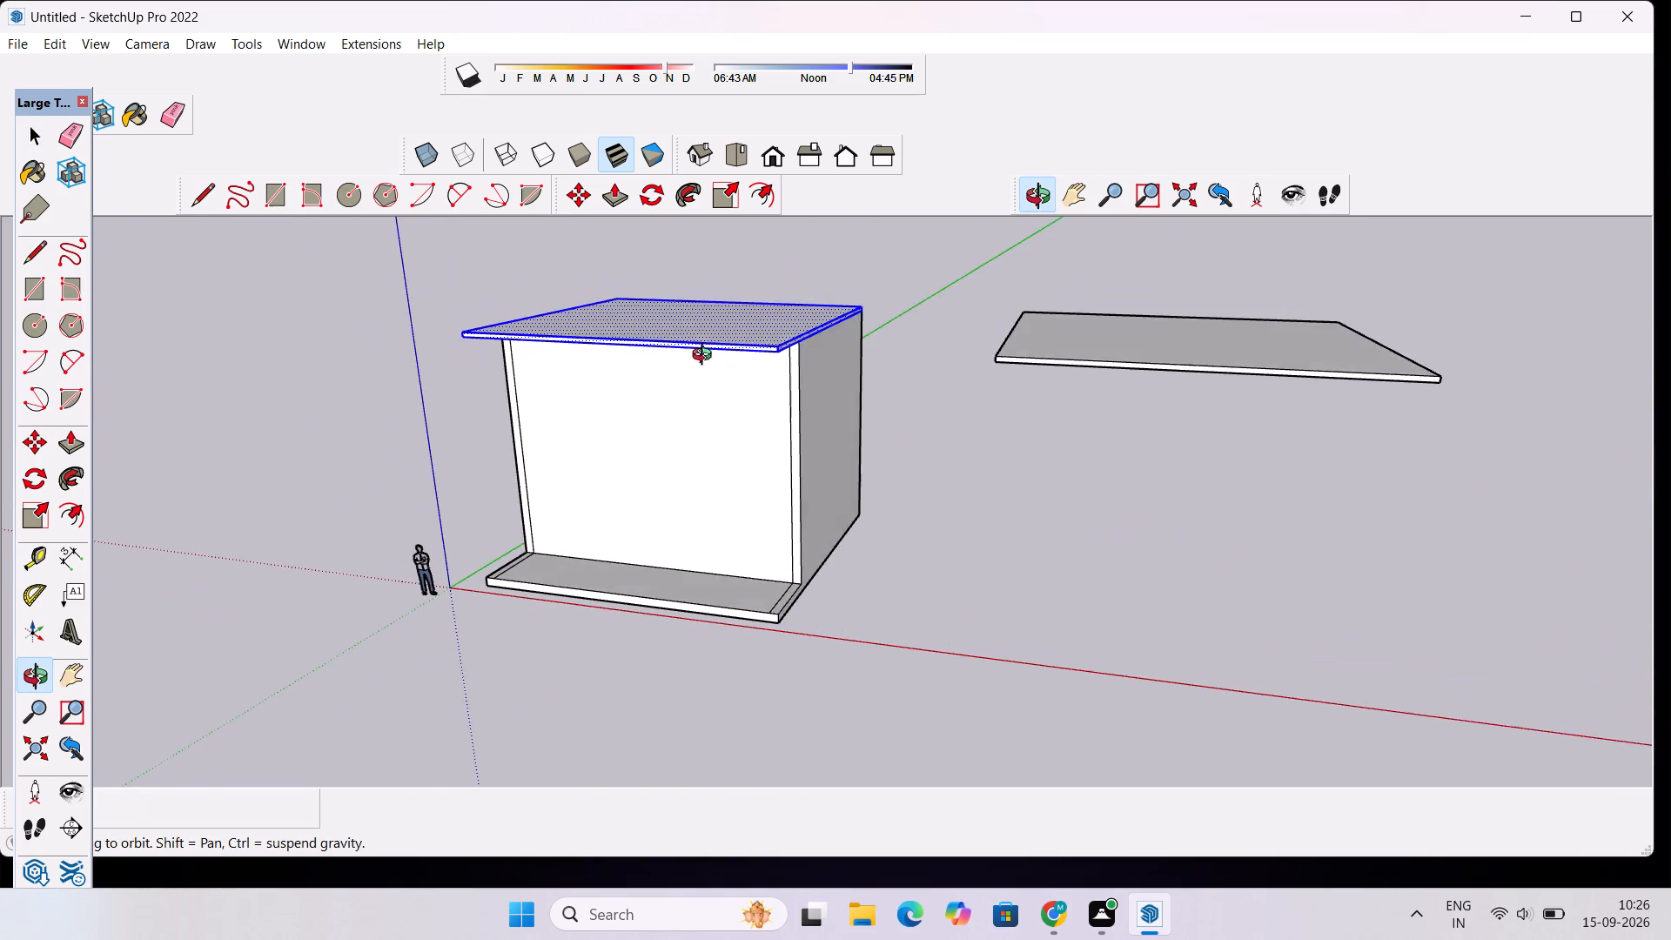
scroll(630, 367, "up", 4)
left_click_drag(598, 425, 849, 211)
left_click_drag(954, 263, 648, 596)
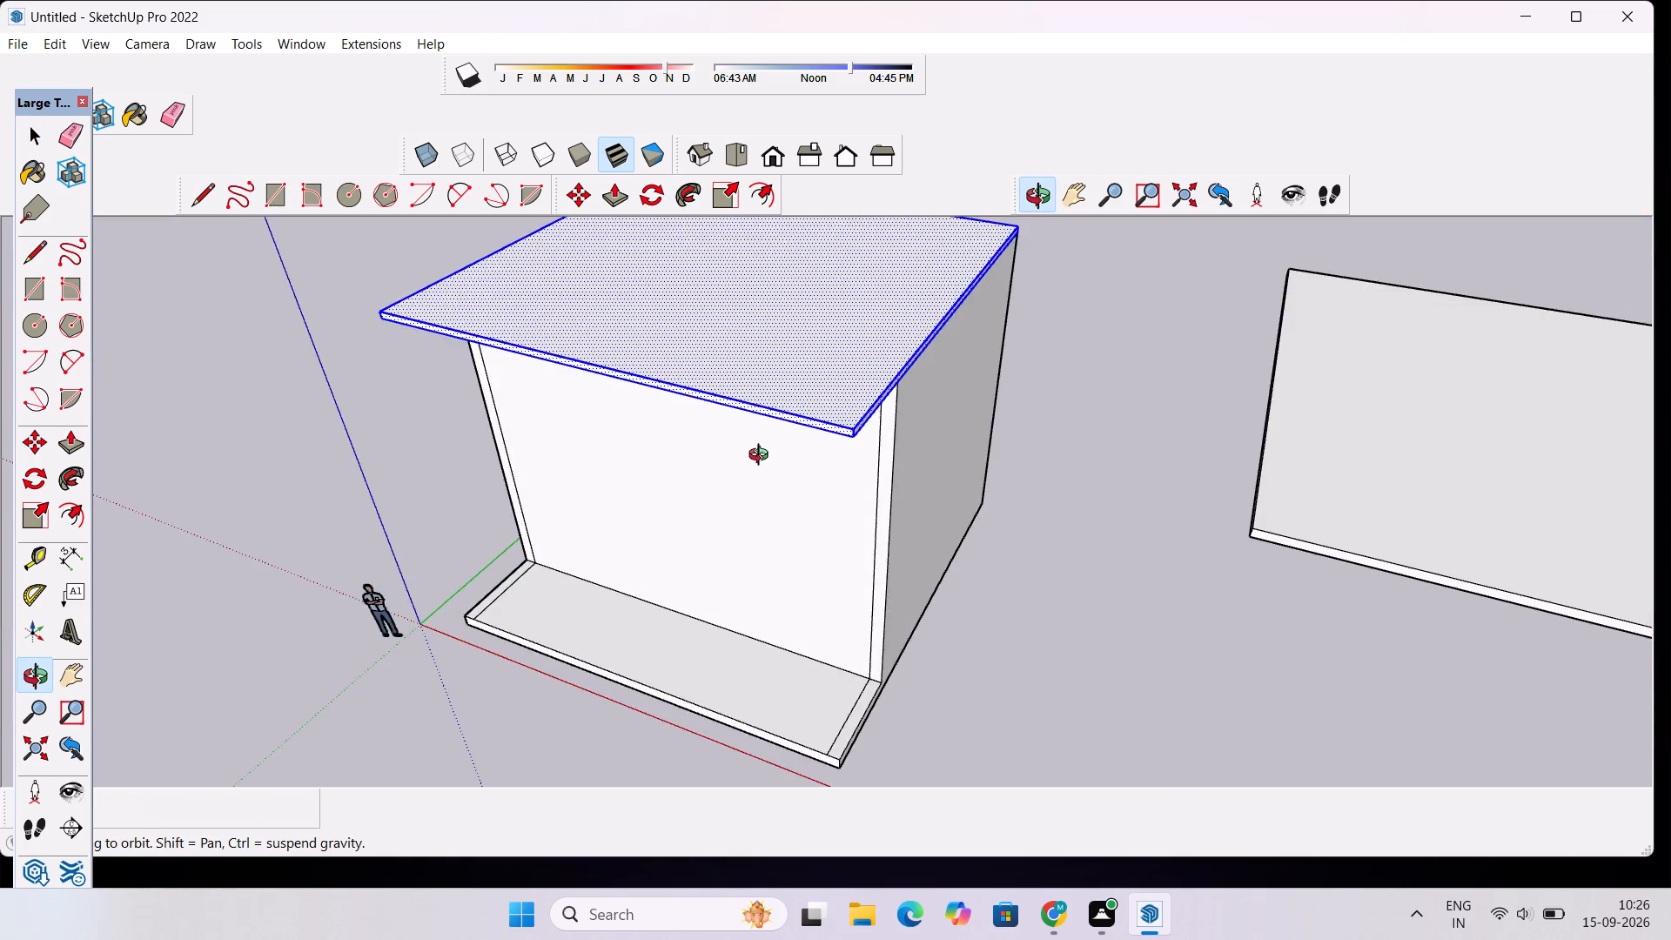
scroll(762, 456, "down", 5)
left_click_drag(874, 460, 876, 715)
left_click_drag(809, 635, 816, 693, "shift")
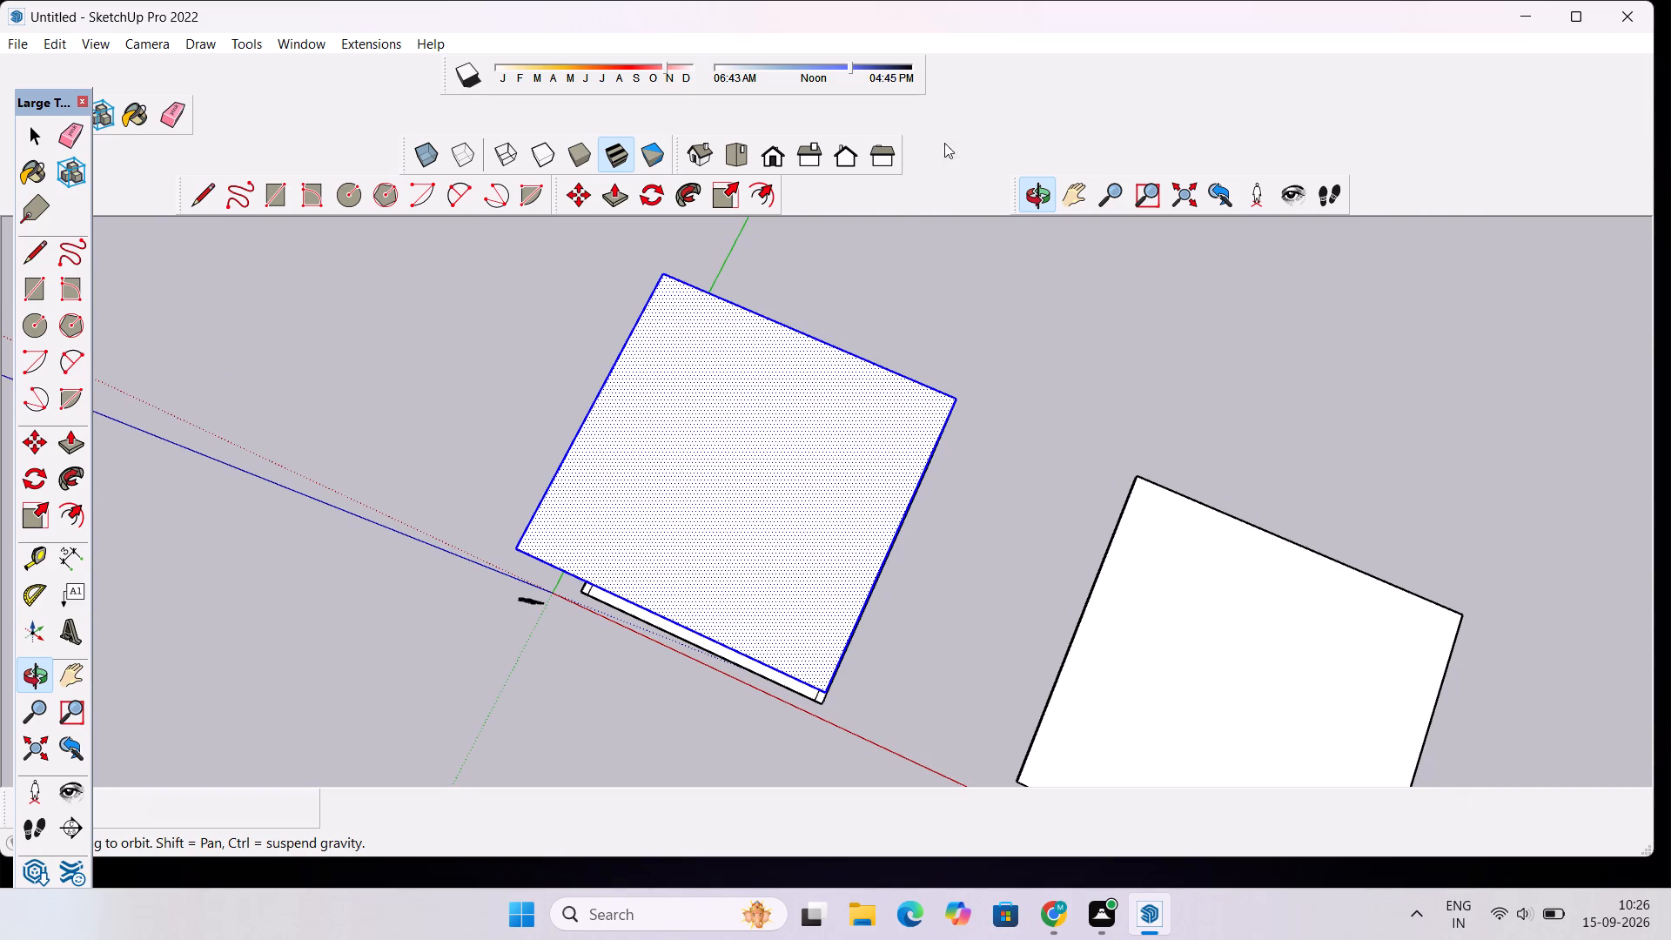
left_click(779, 164)
left_click_drag(728, 368, 743, 510)
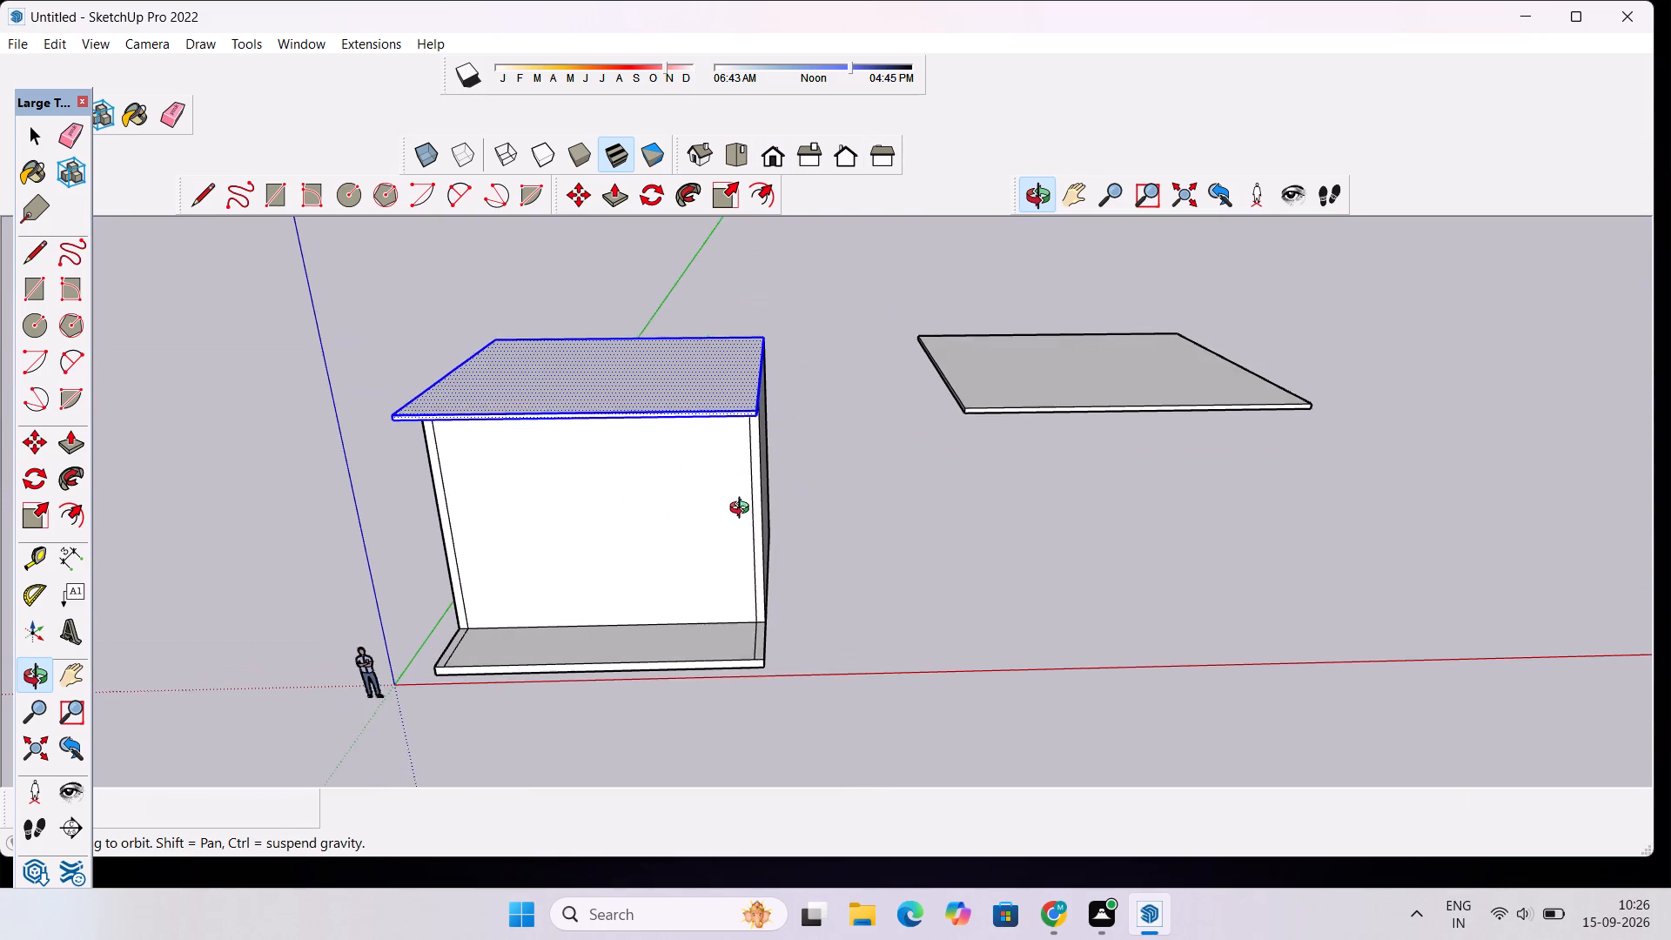
left_click_drag(743, 510, 743, 516)
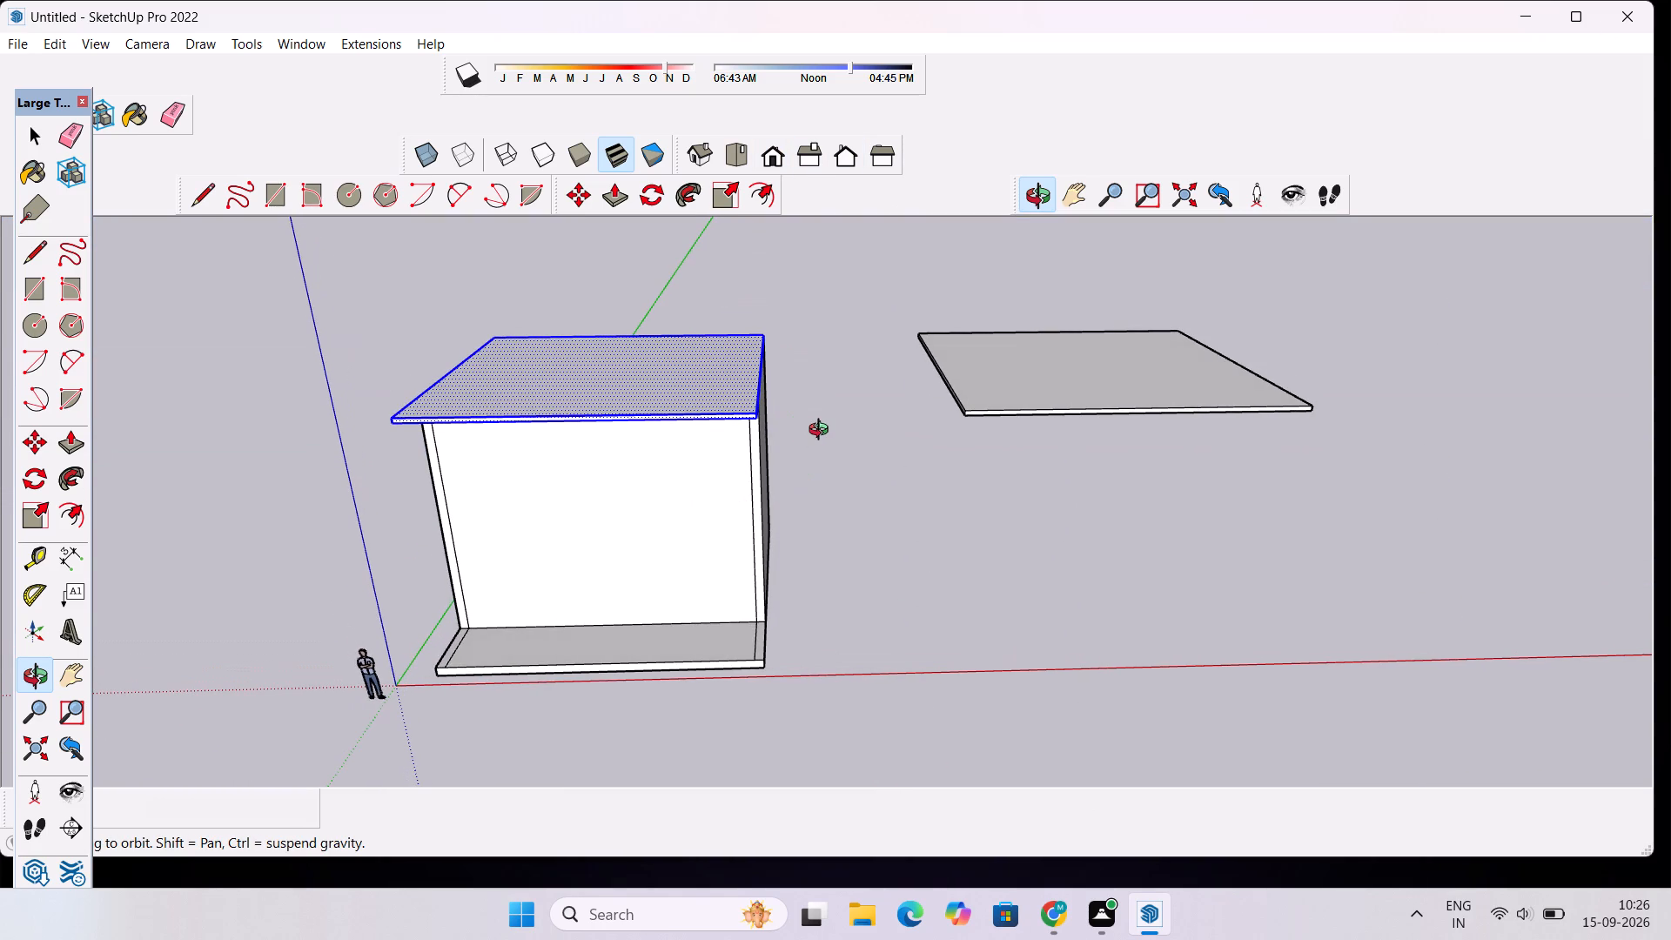
scroll(834, 404, "up", 3)
scroll(604, 467, "down", 3)
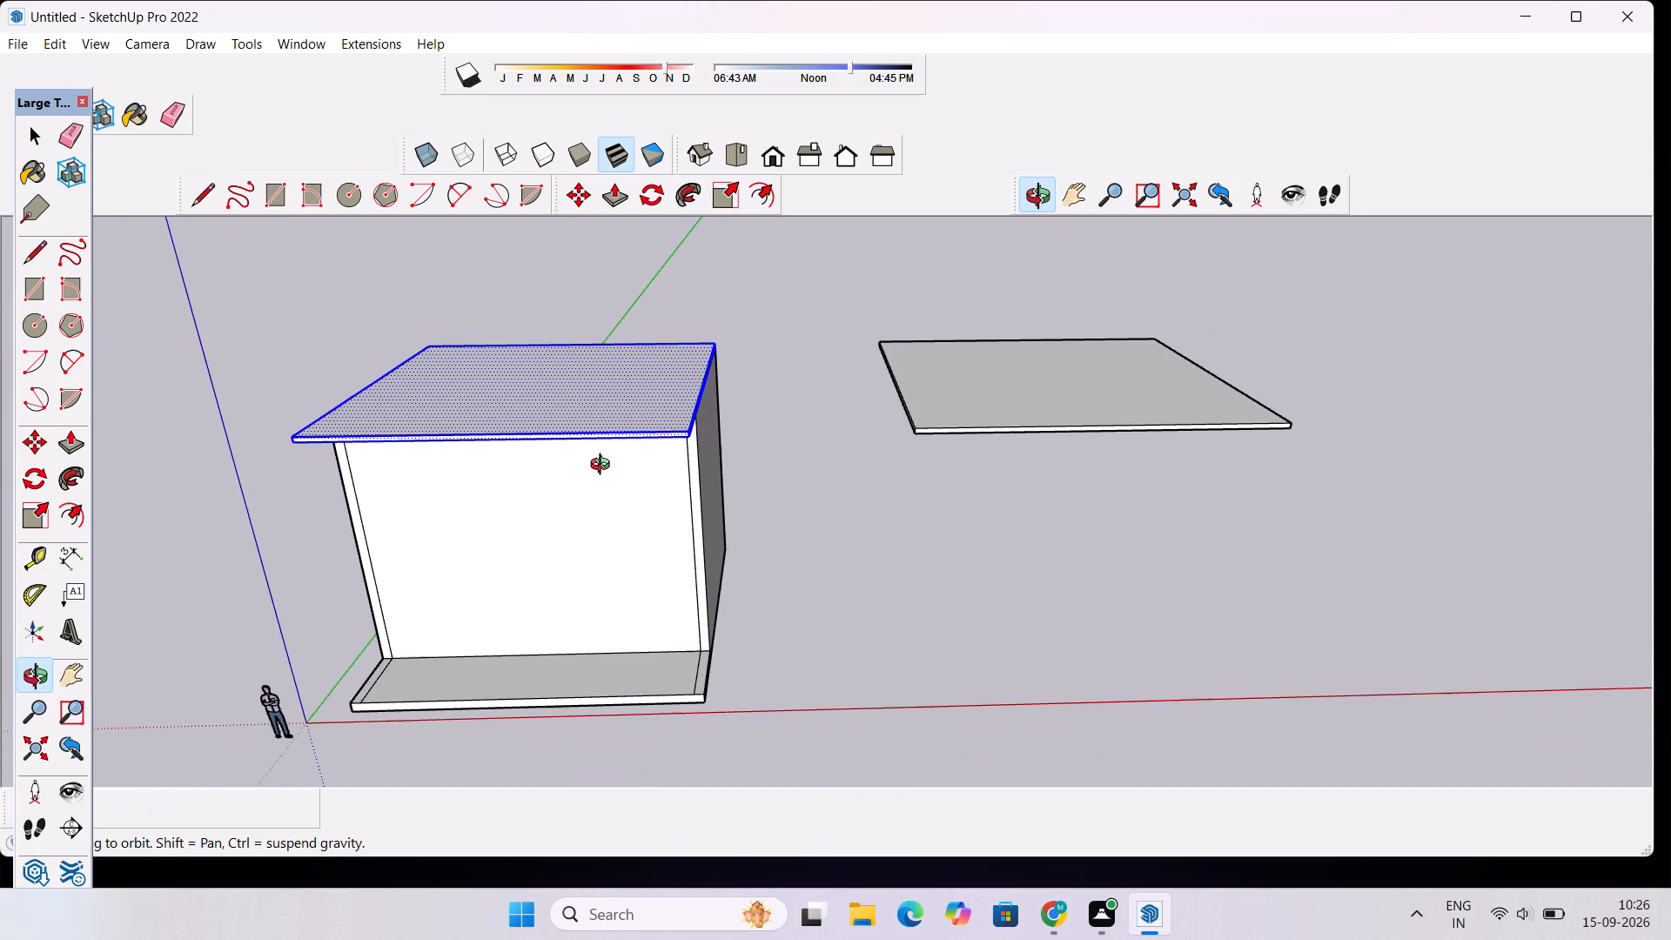
left_click_drag(548, 470, 1038, 327)
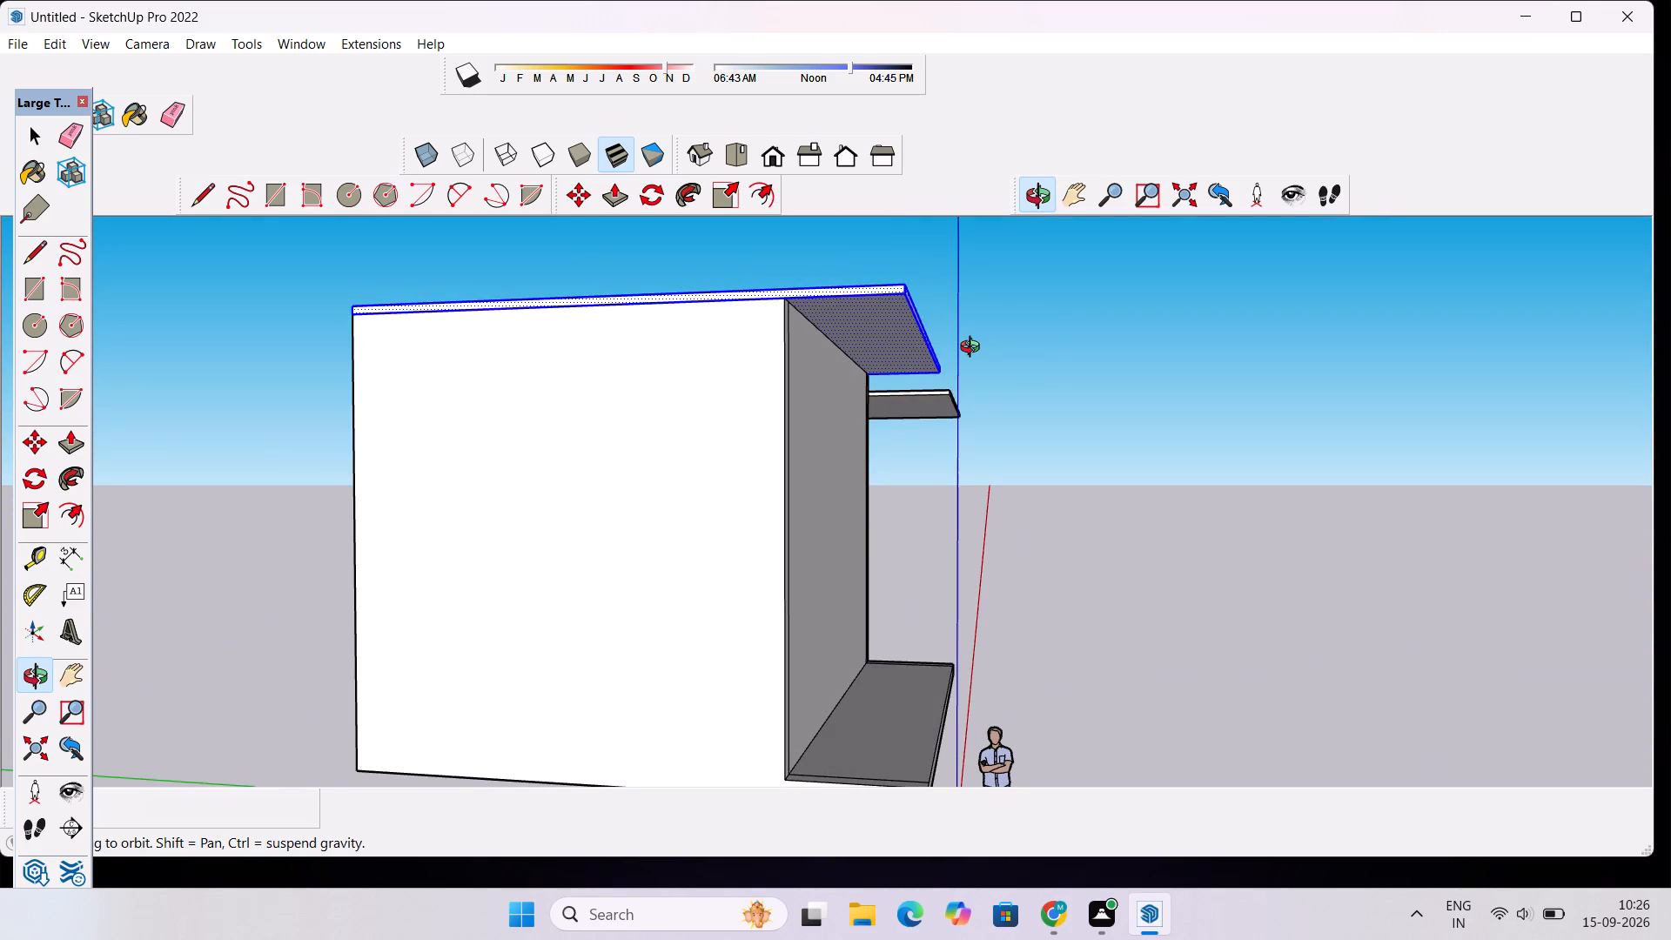
scroll(977, 337, "down", 3)
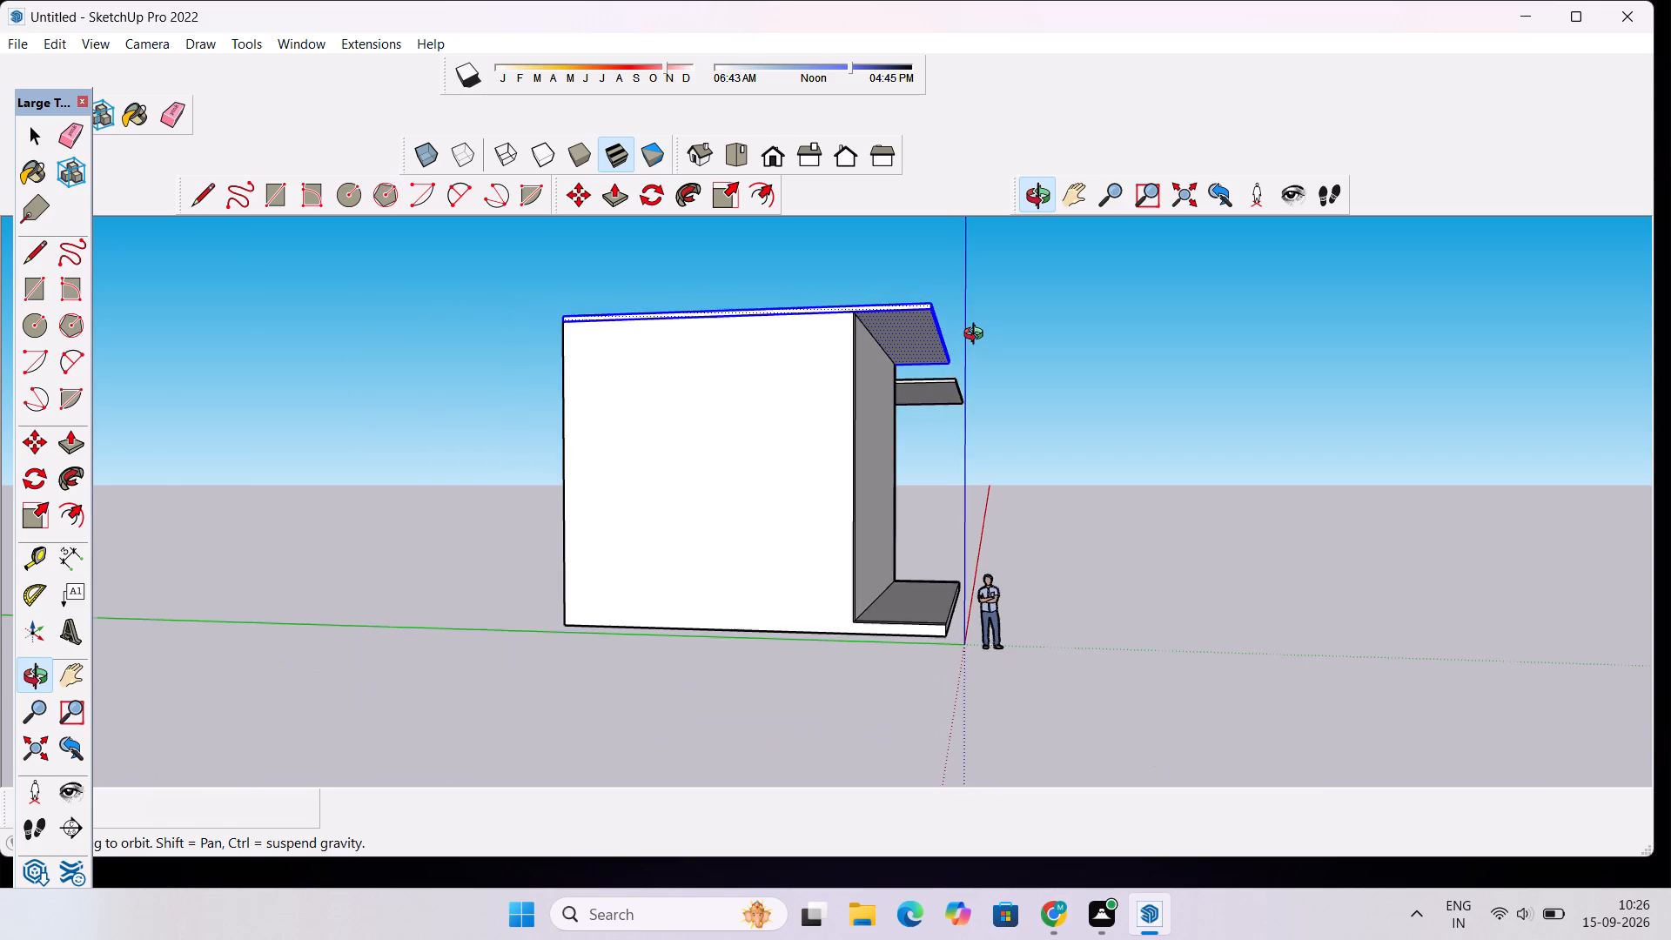
left_click_drag(980, 353, 503, 614)
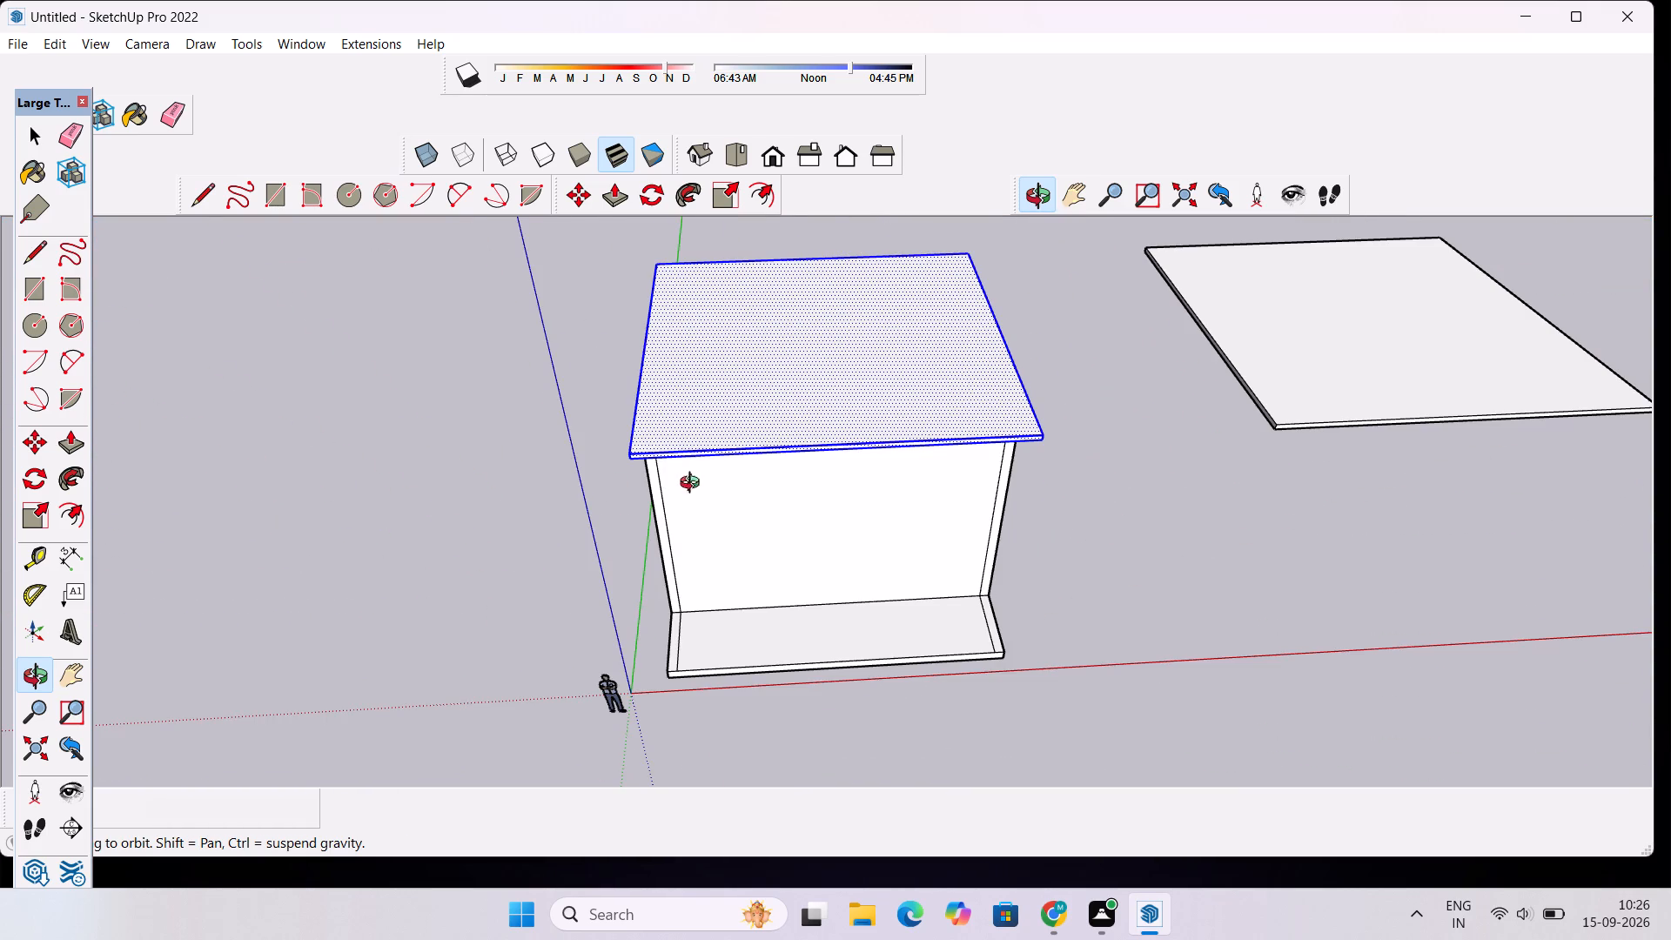
left_click_drag(735, 488, 628, 551)
scroll(630, 537, "down", 1)
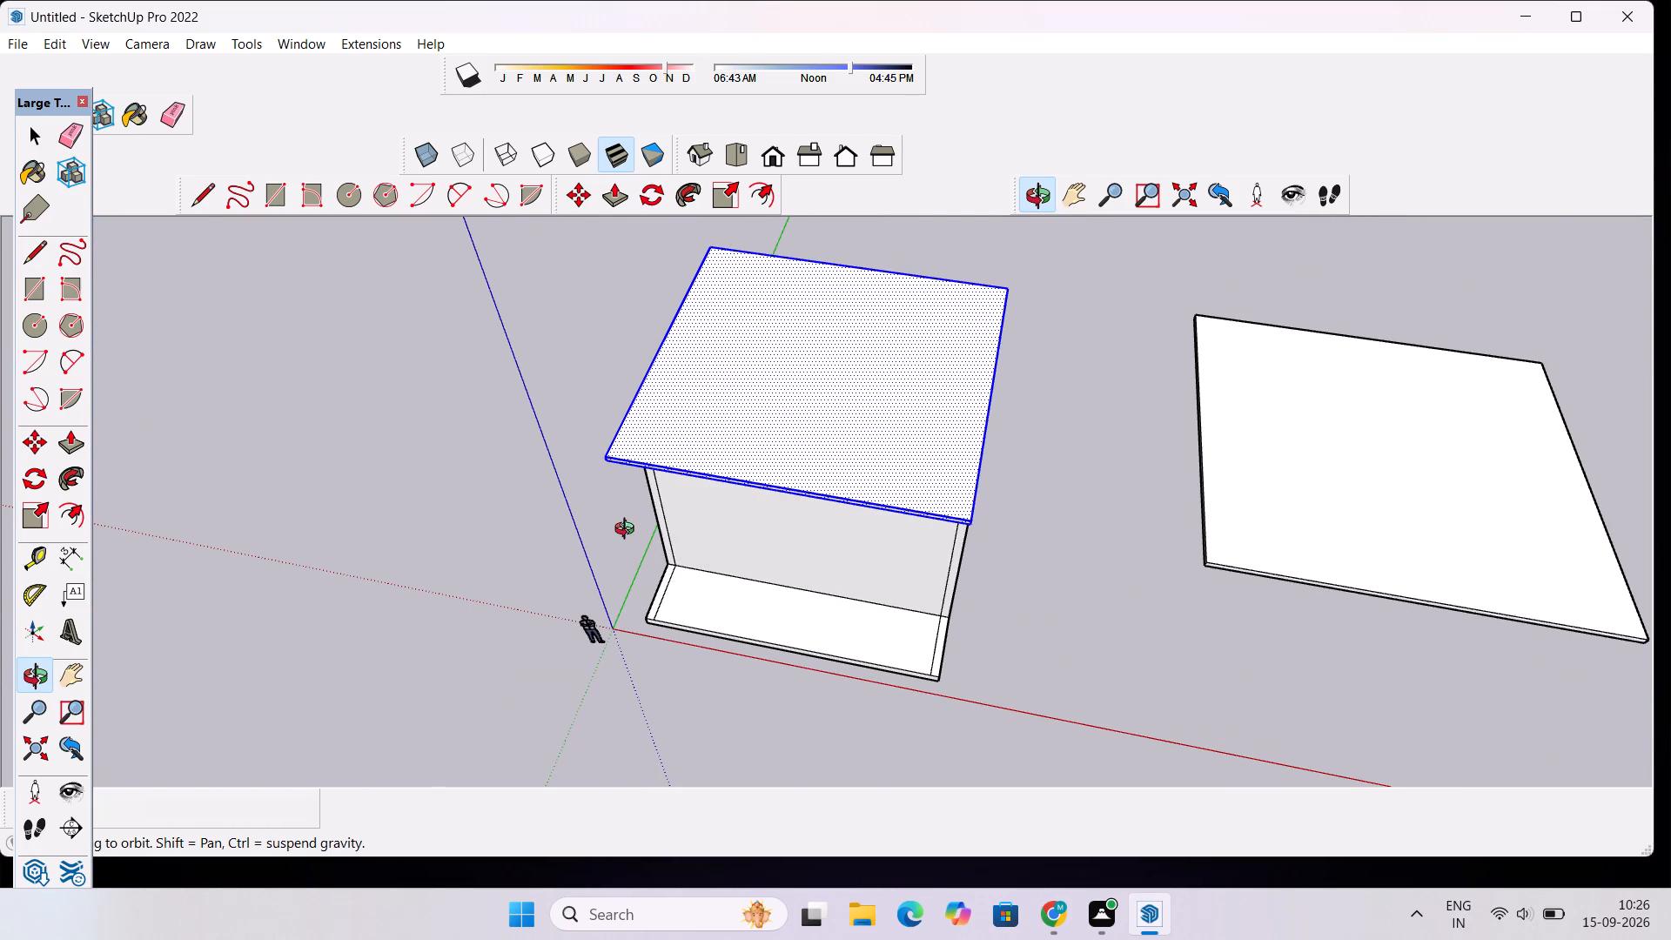
left_click_drag(628, 527, 629, 594, "shift")
scroll(630, 575, "up", 4)
left_click_drag(630, 574, 748, 586)
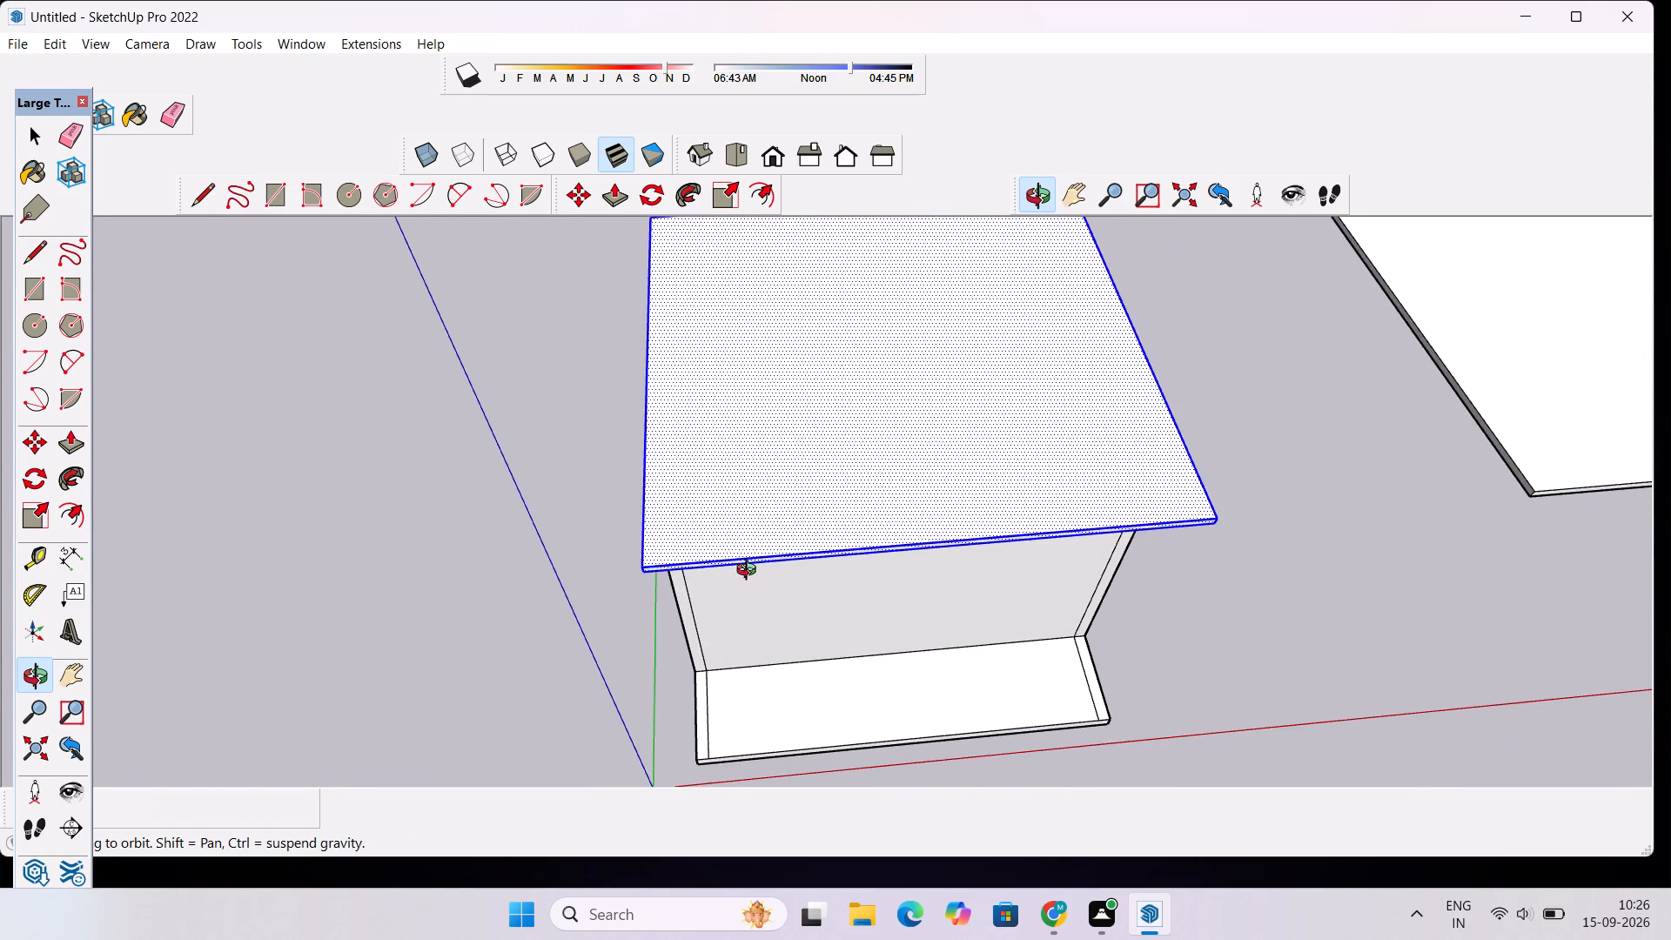
scroll(752, 566, "down", 3)
left_click_drag(813, 511, 674, 609, "shift")
Place guides 1' inside the left, rear and right edges of the building's roof slab top with the Tape Measure tool.
key("t")
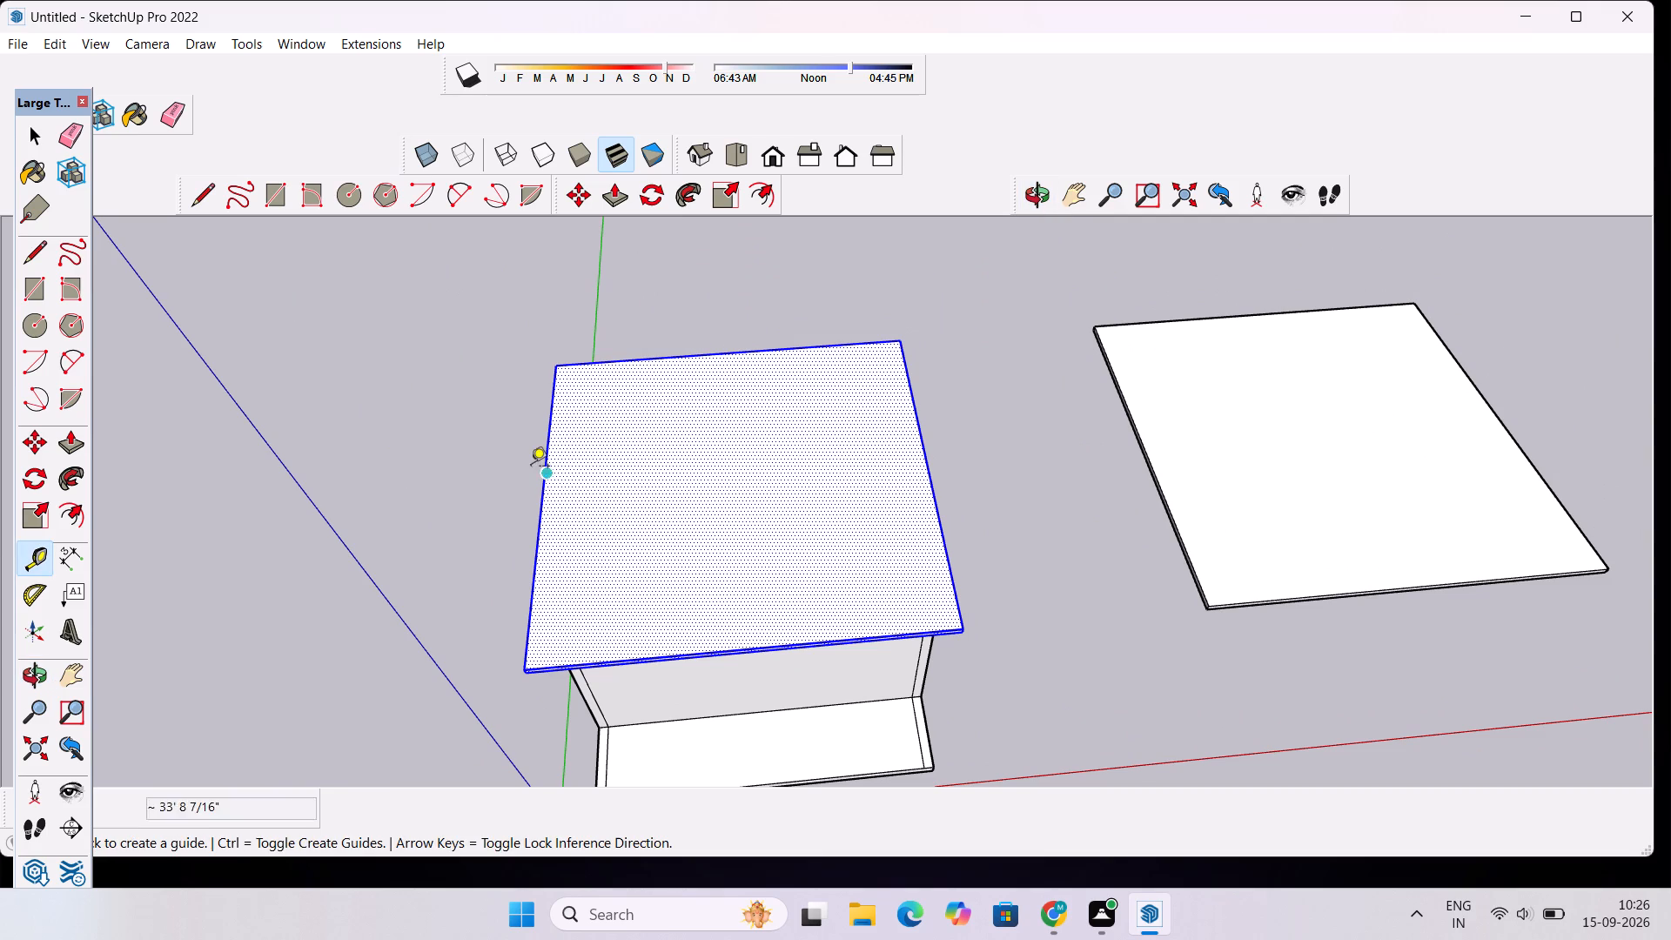
key("space")
left_click(473, 391)
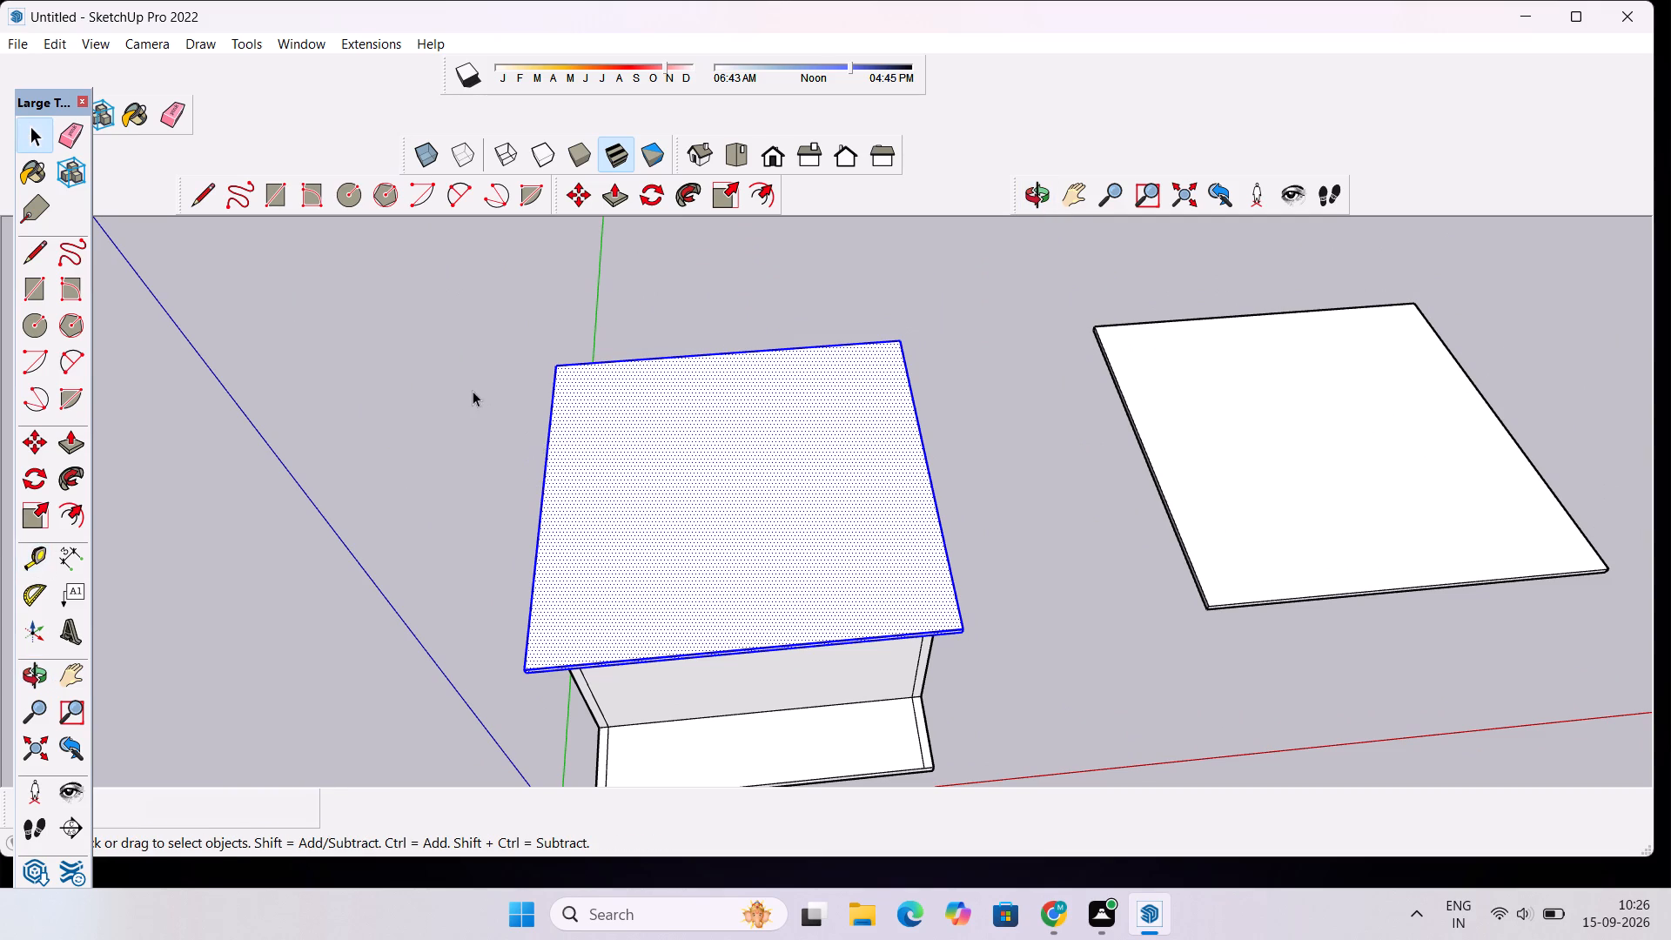
key("t")
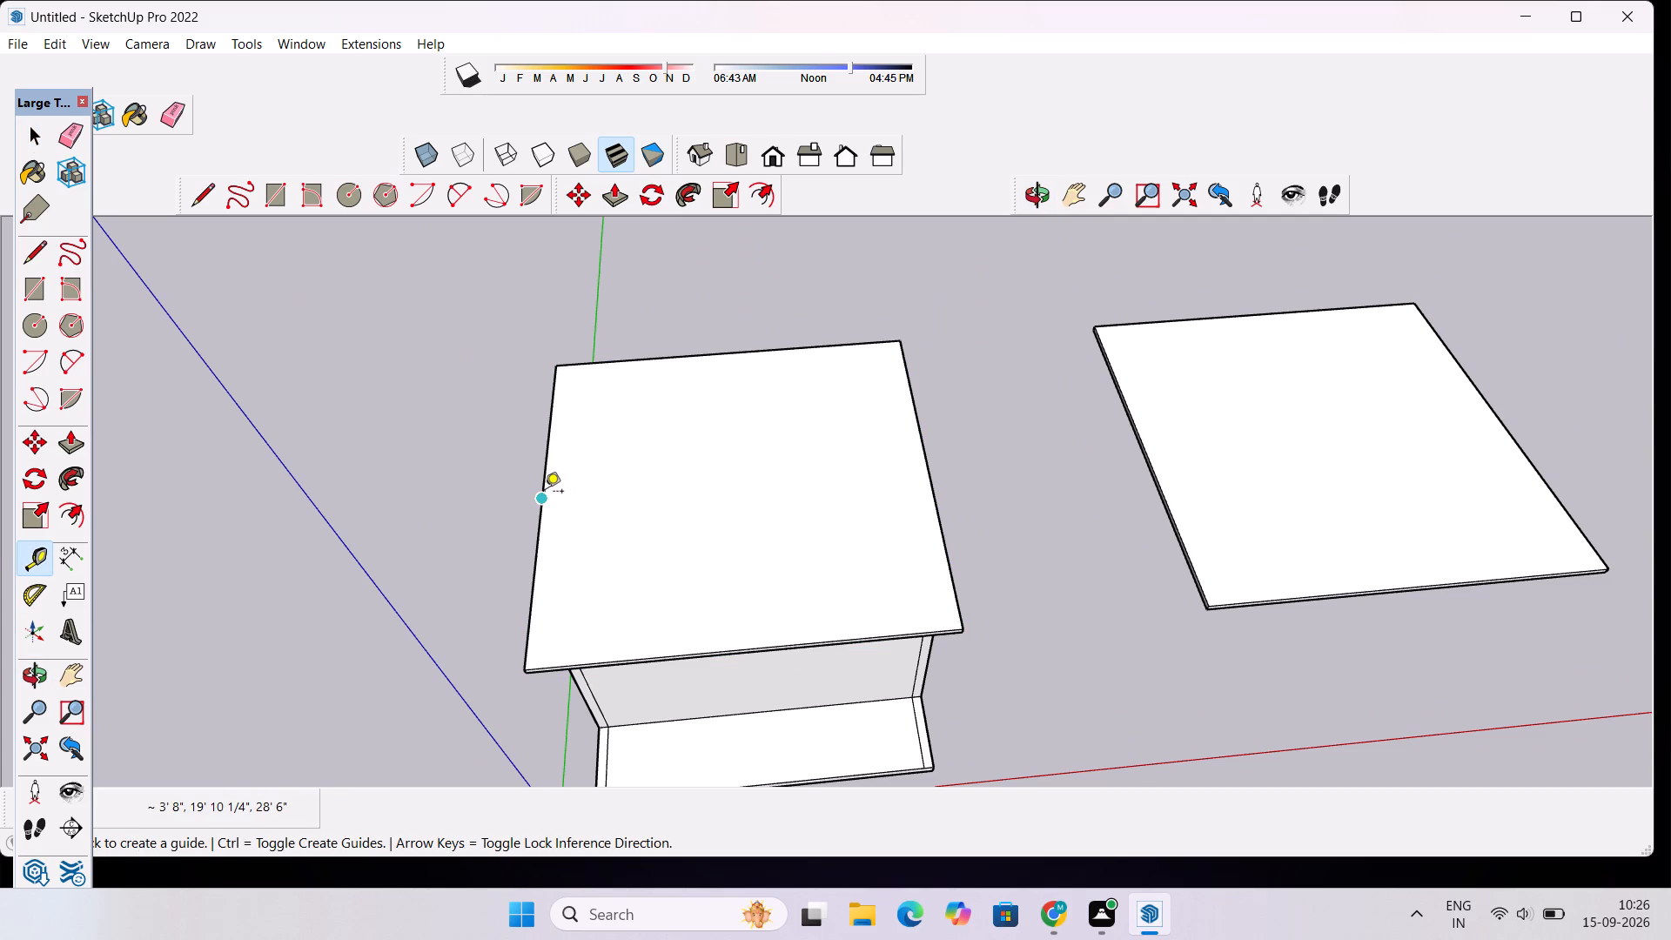
left_click(545, 497)
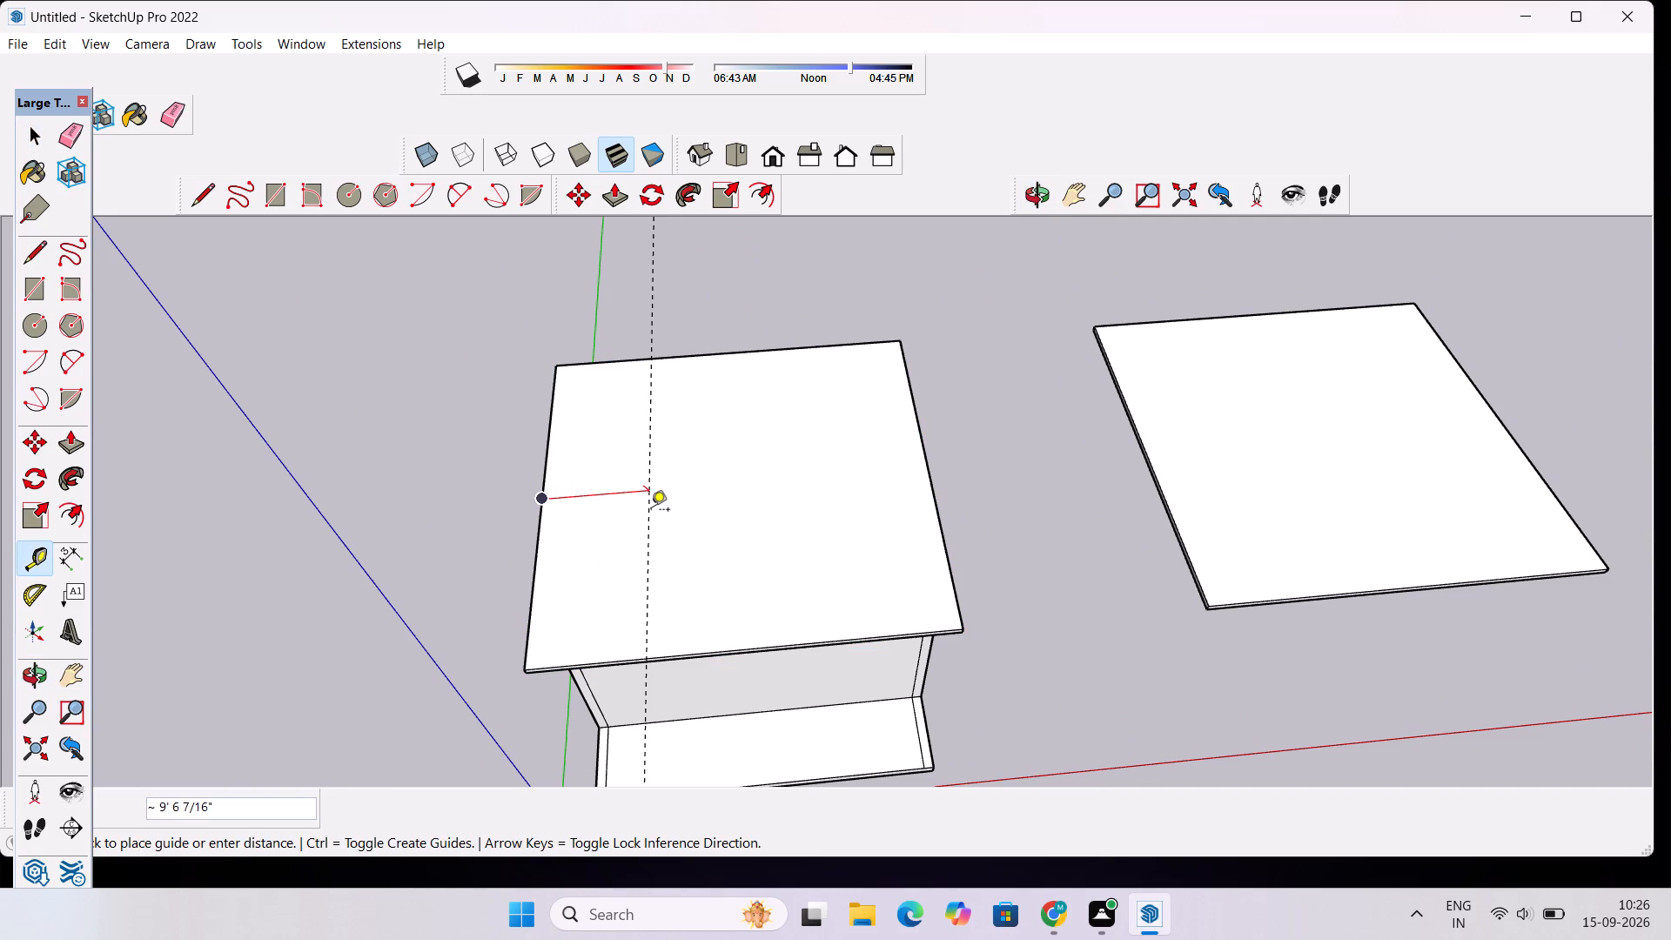
type("1'")
key("Return")
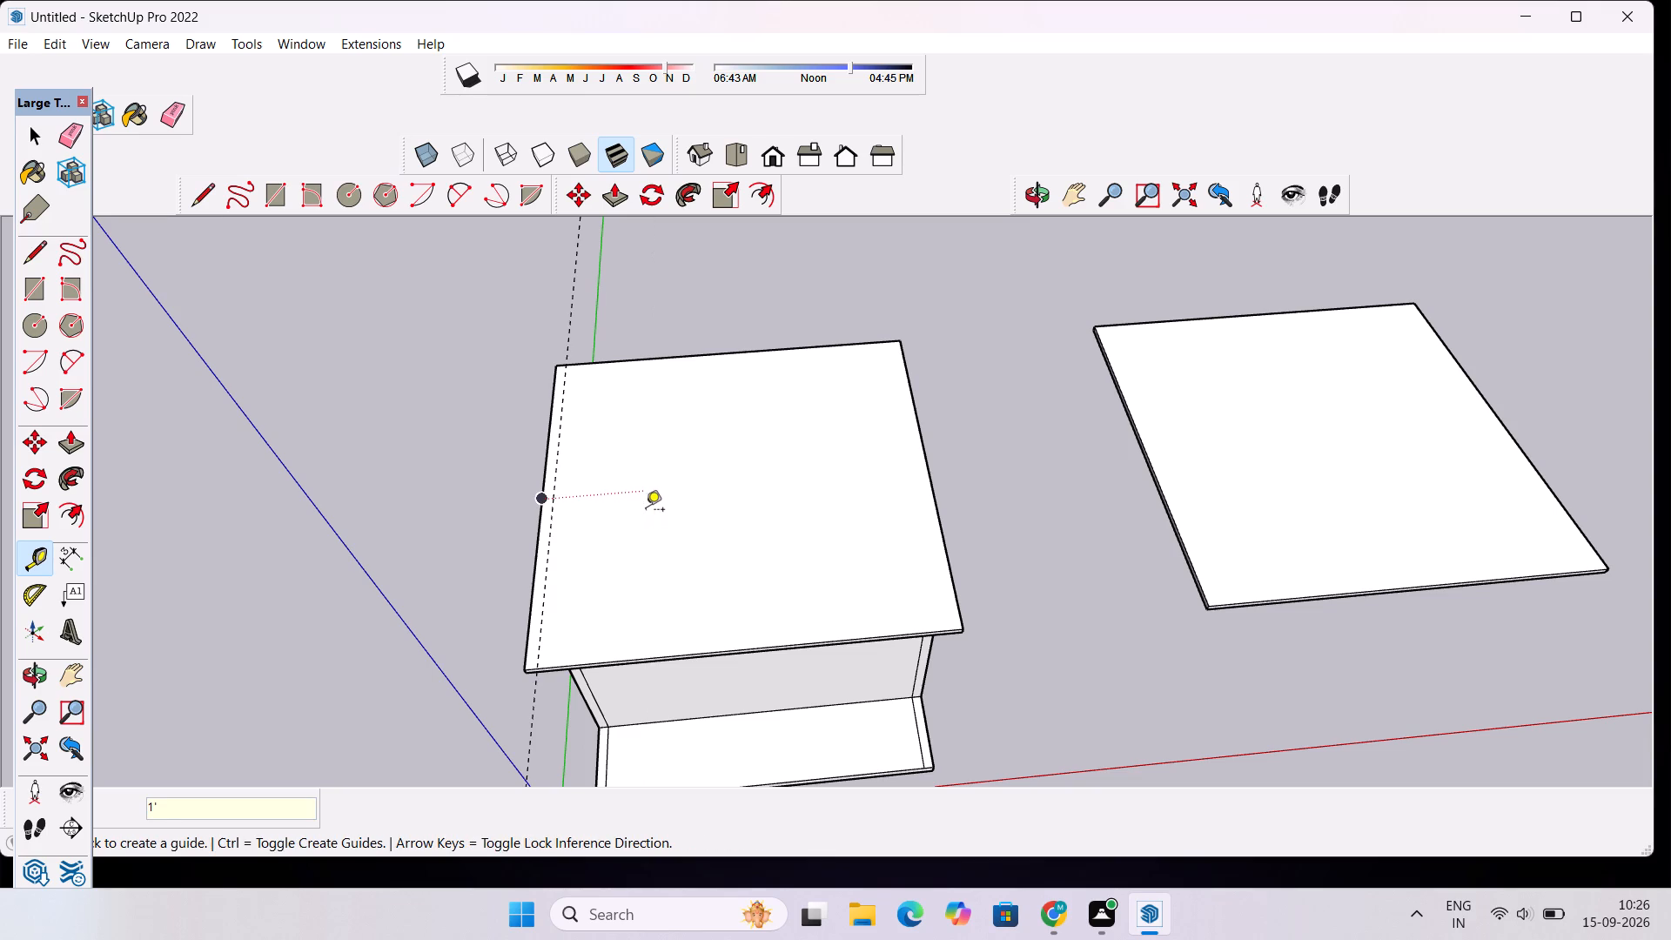
left_click(727, 355)
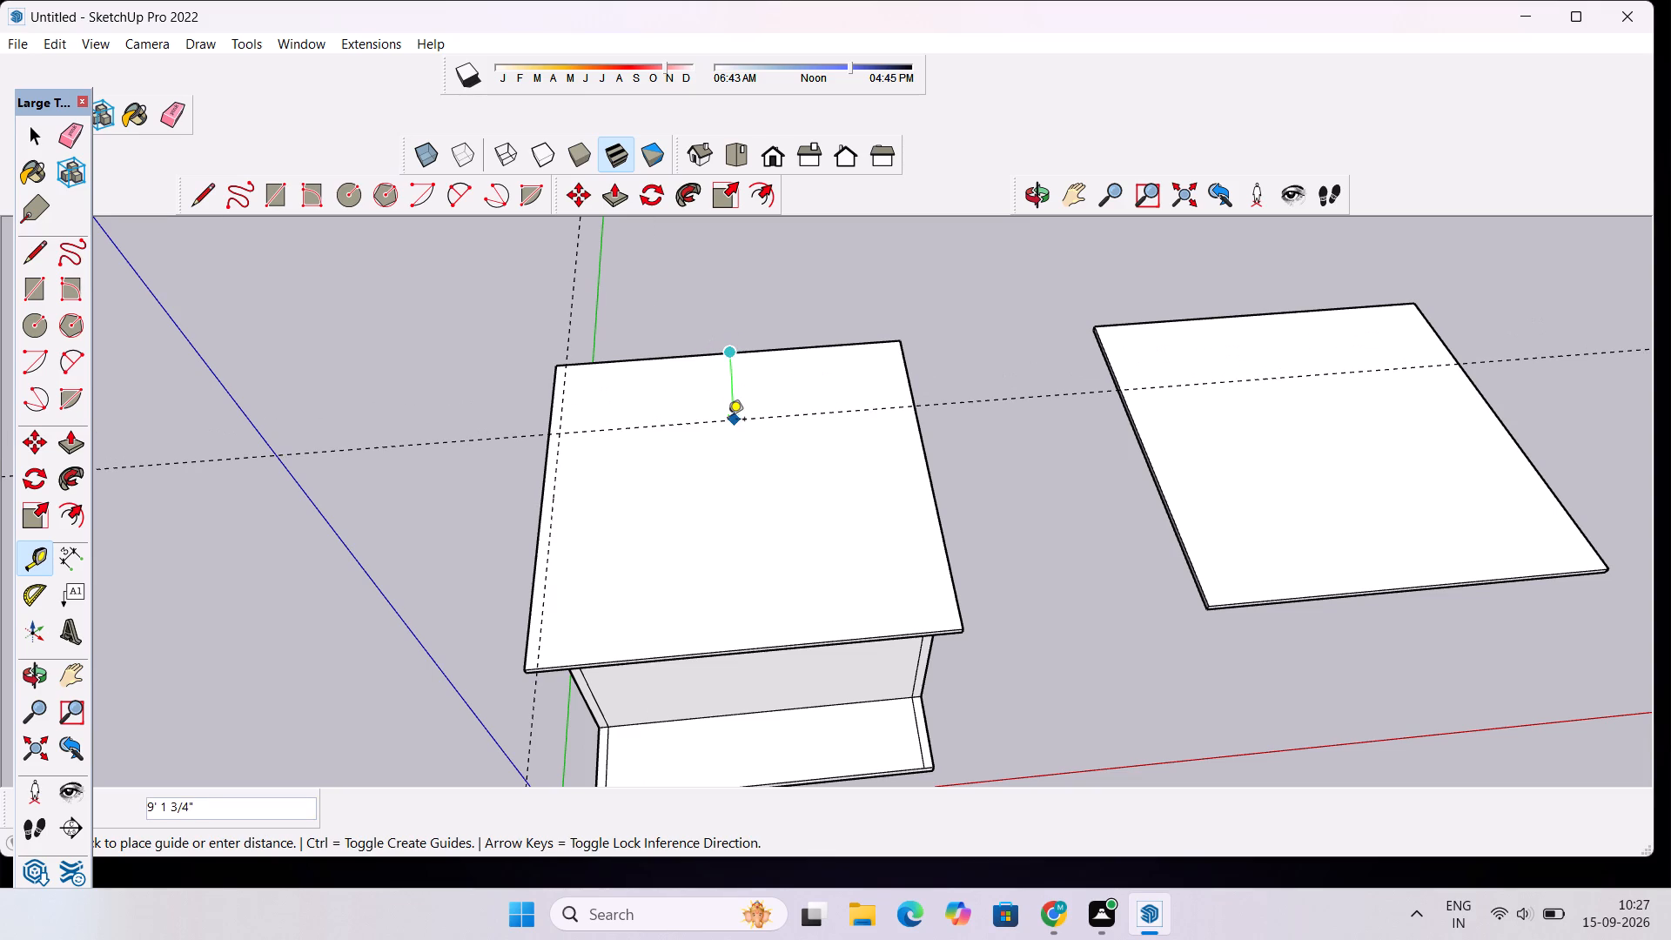
type("1'")
key("Return")
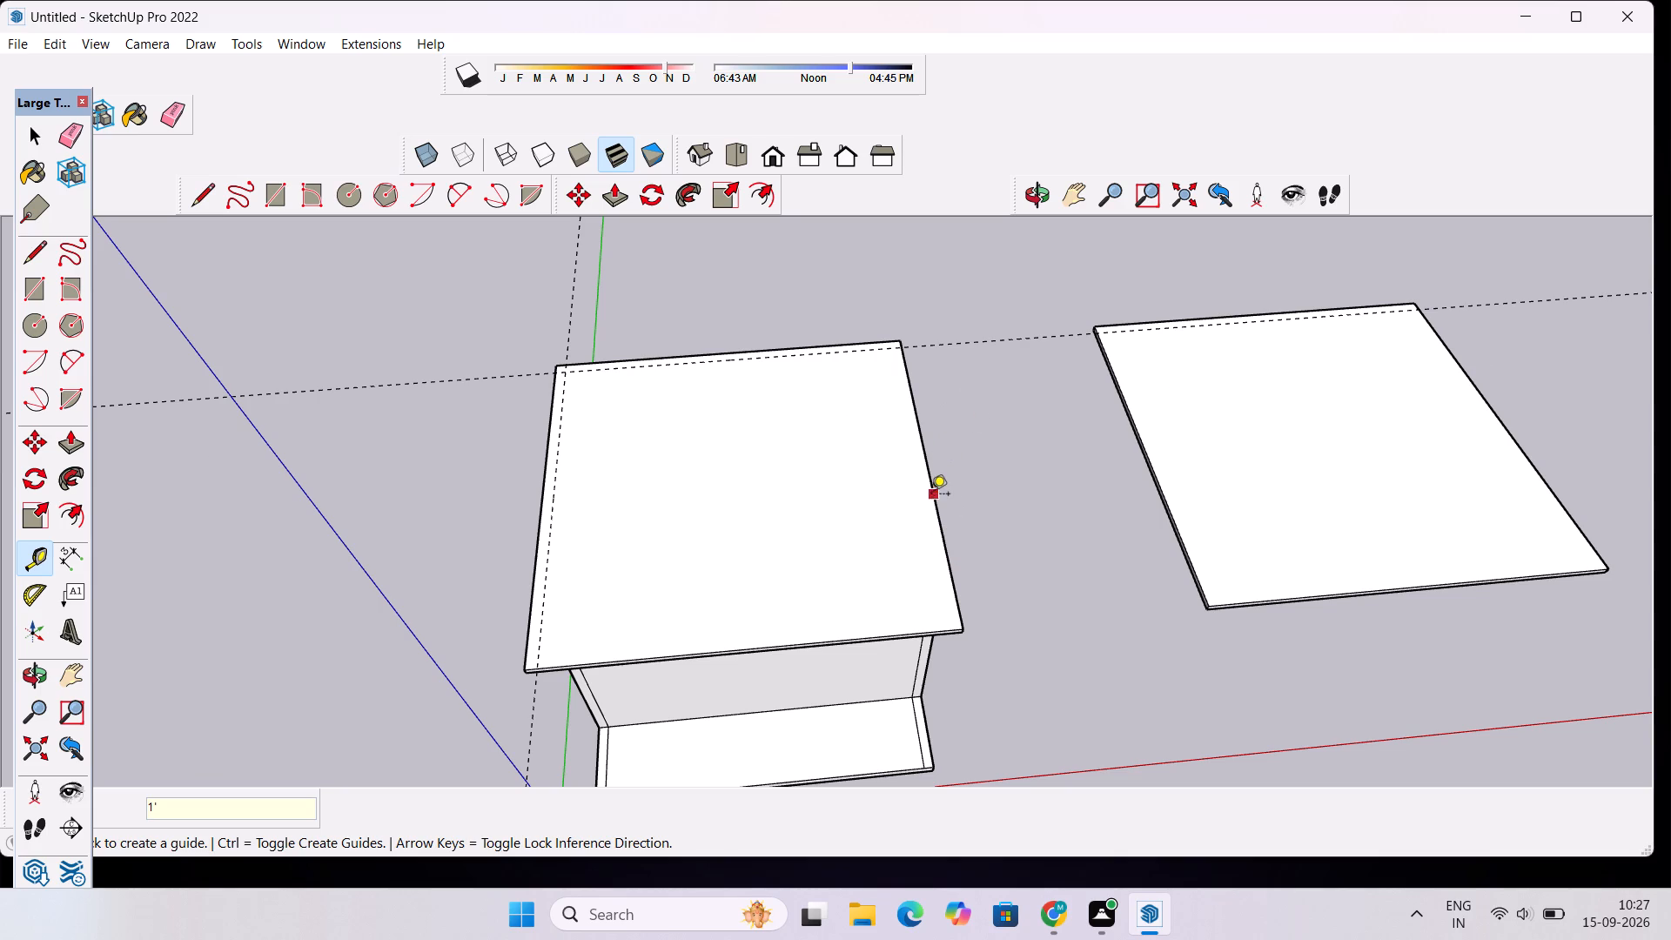
left_click(927, 470)
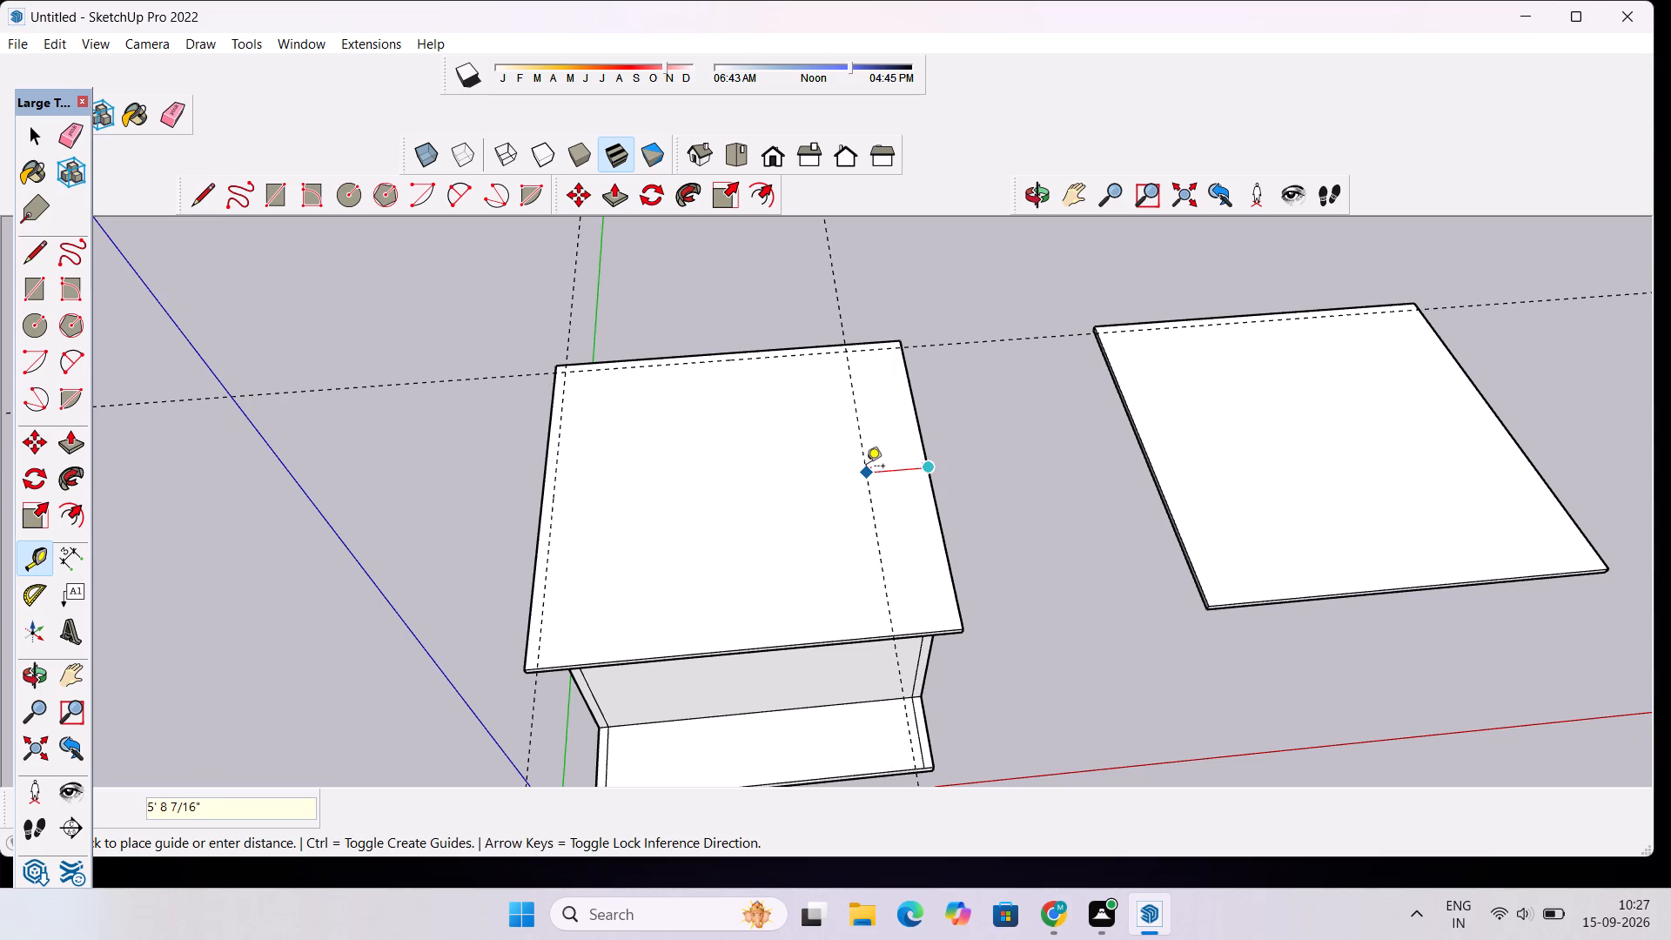
type("1'")
key("Return")
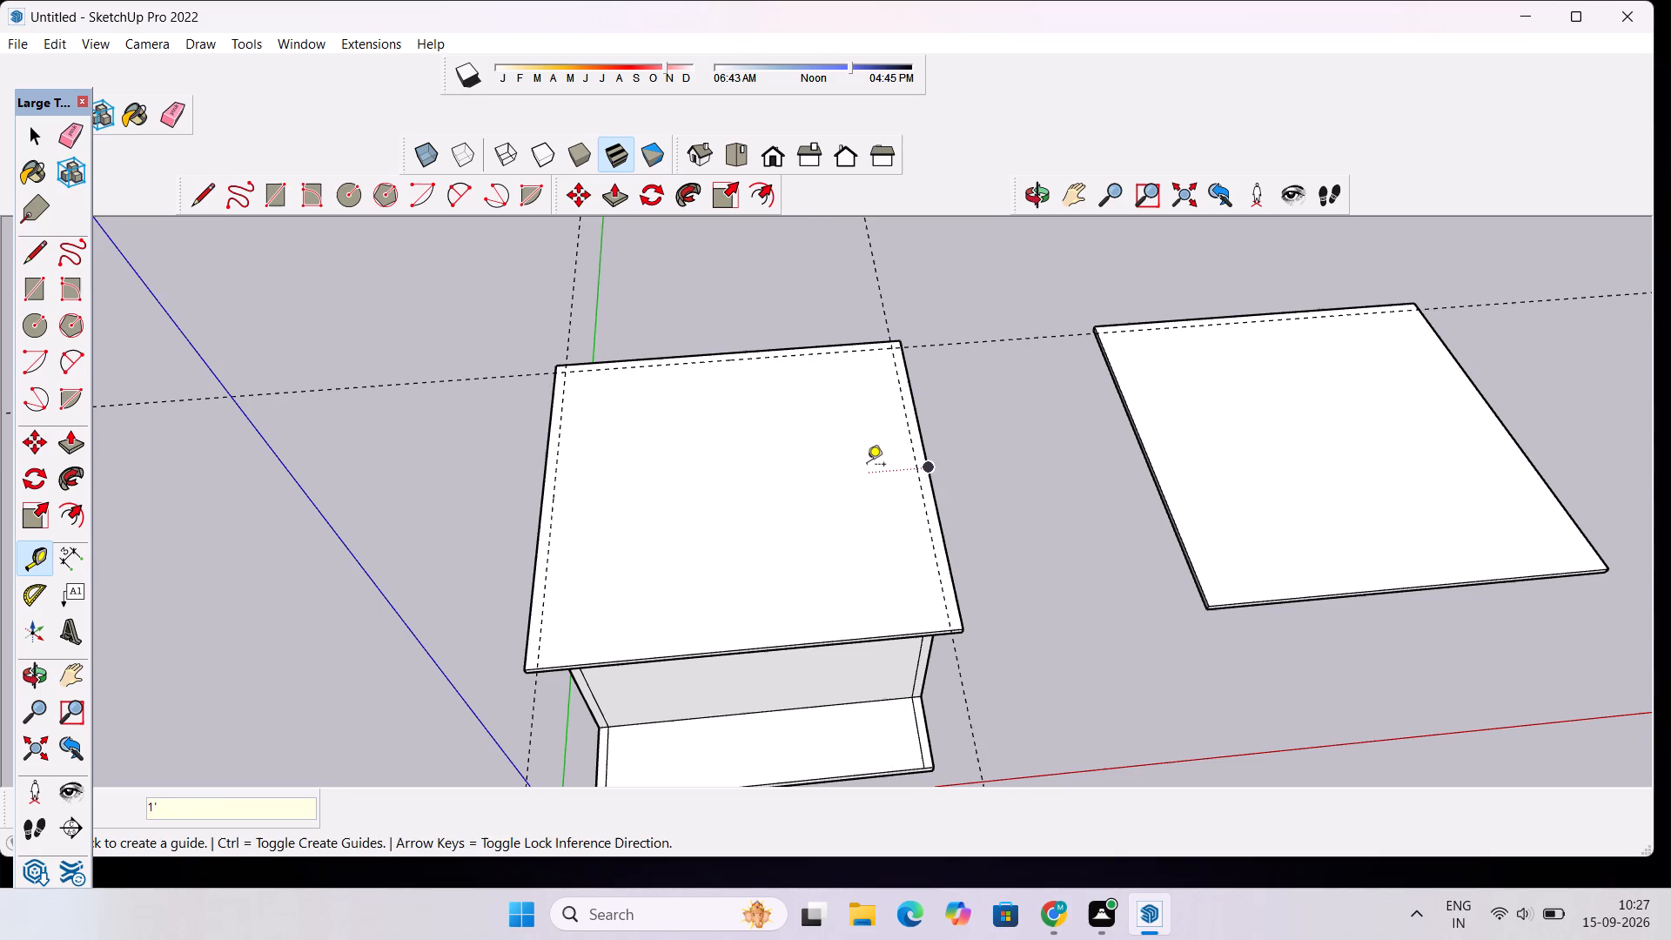
key("space")
Draw a line about 32' 8" long on the roof top along the left guide, from the front edge to the rear guide.
key("l")
scroll(539, 364, "up", 1)
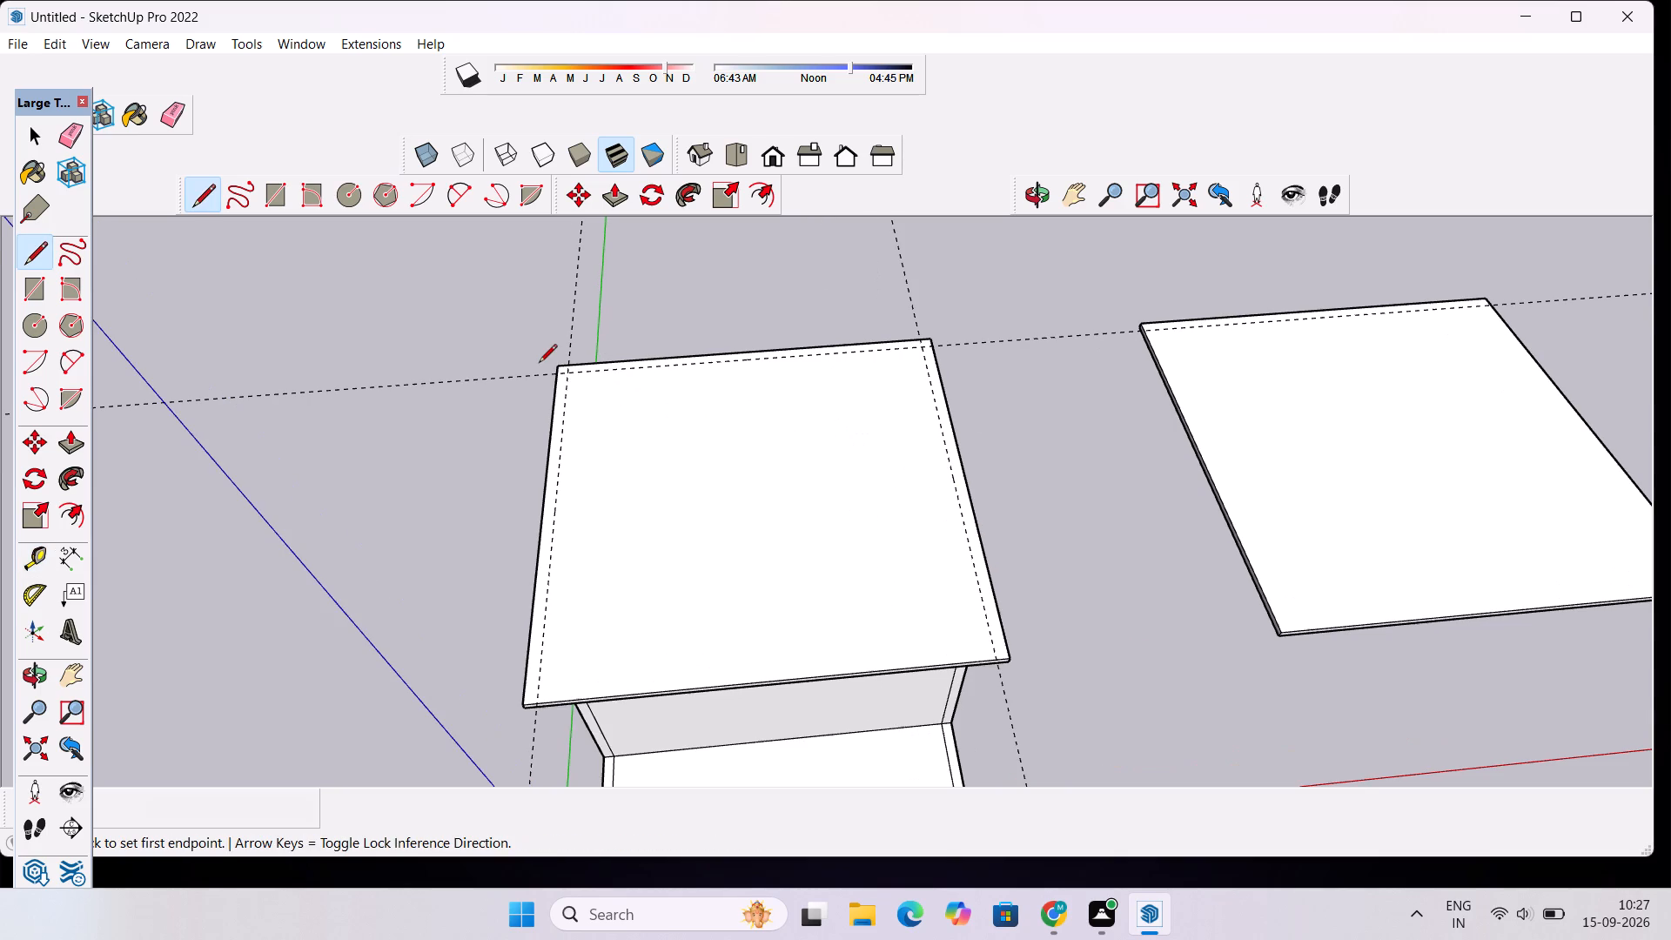
scroll(621, 561, "up", 1)
scroll(630, 483, "down", 4)
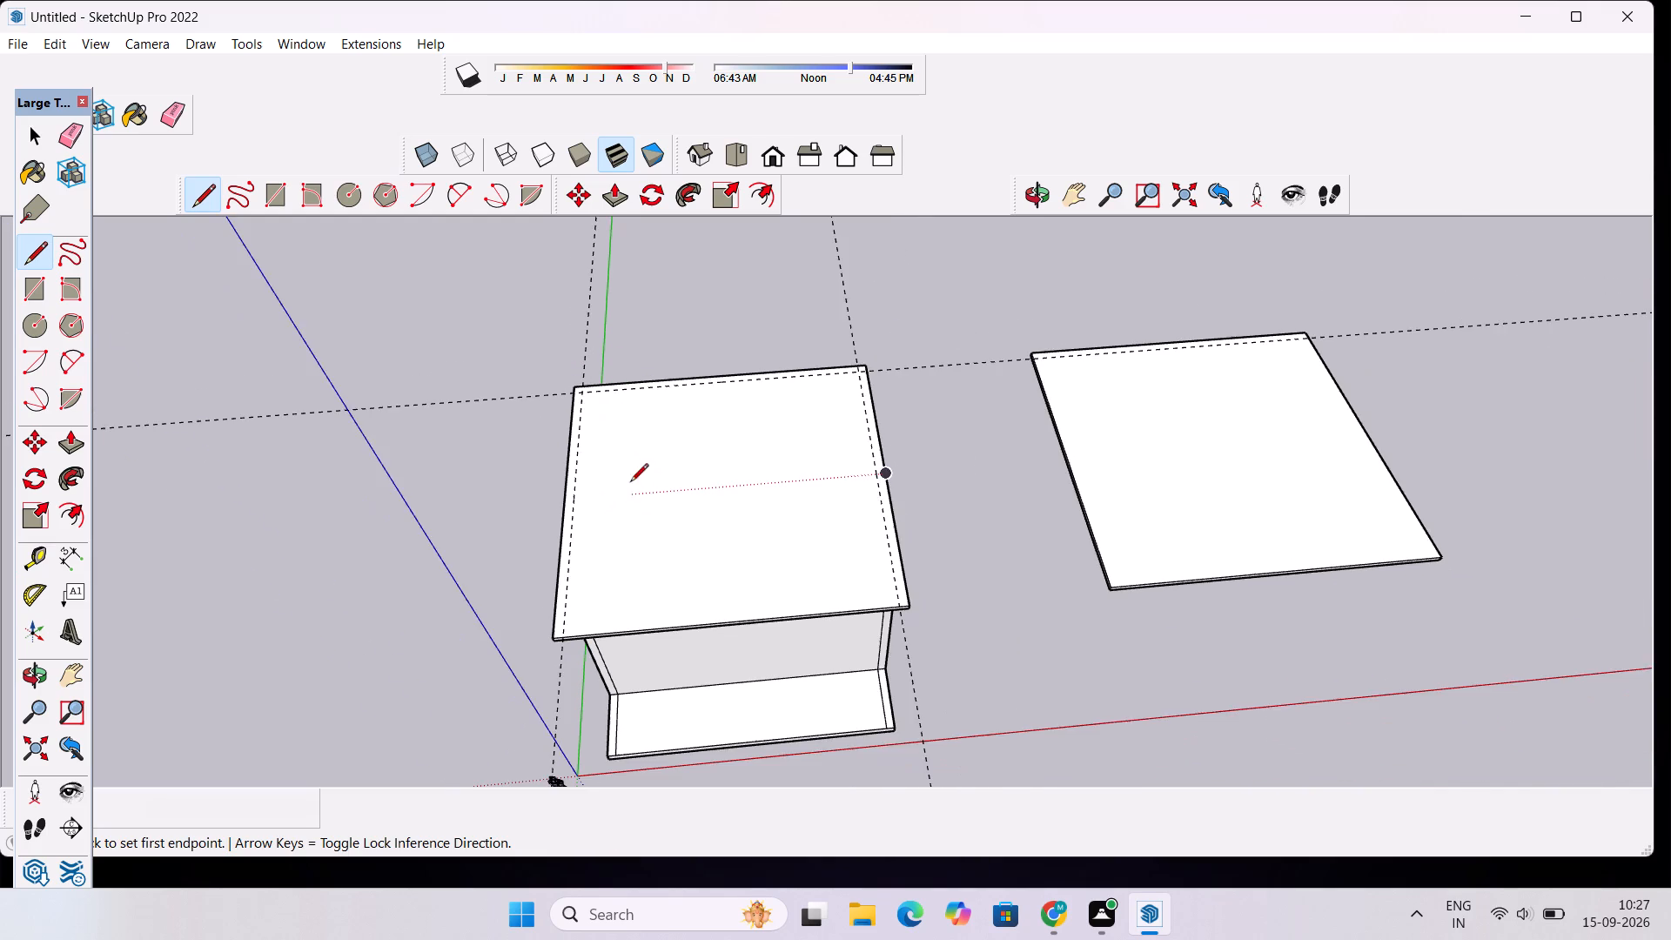
scroll(623, 498, "down", 3)
scroll(579, 618, "up", 13)
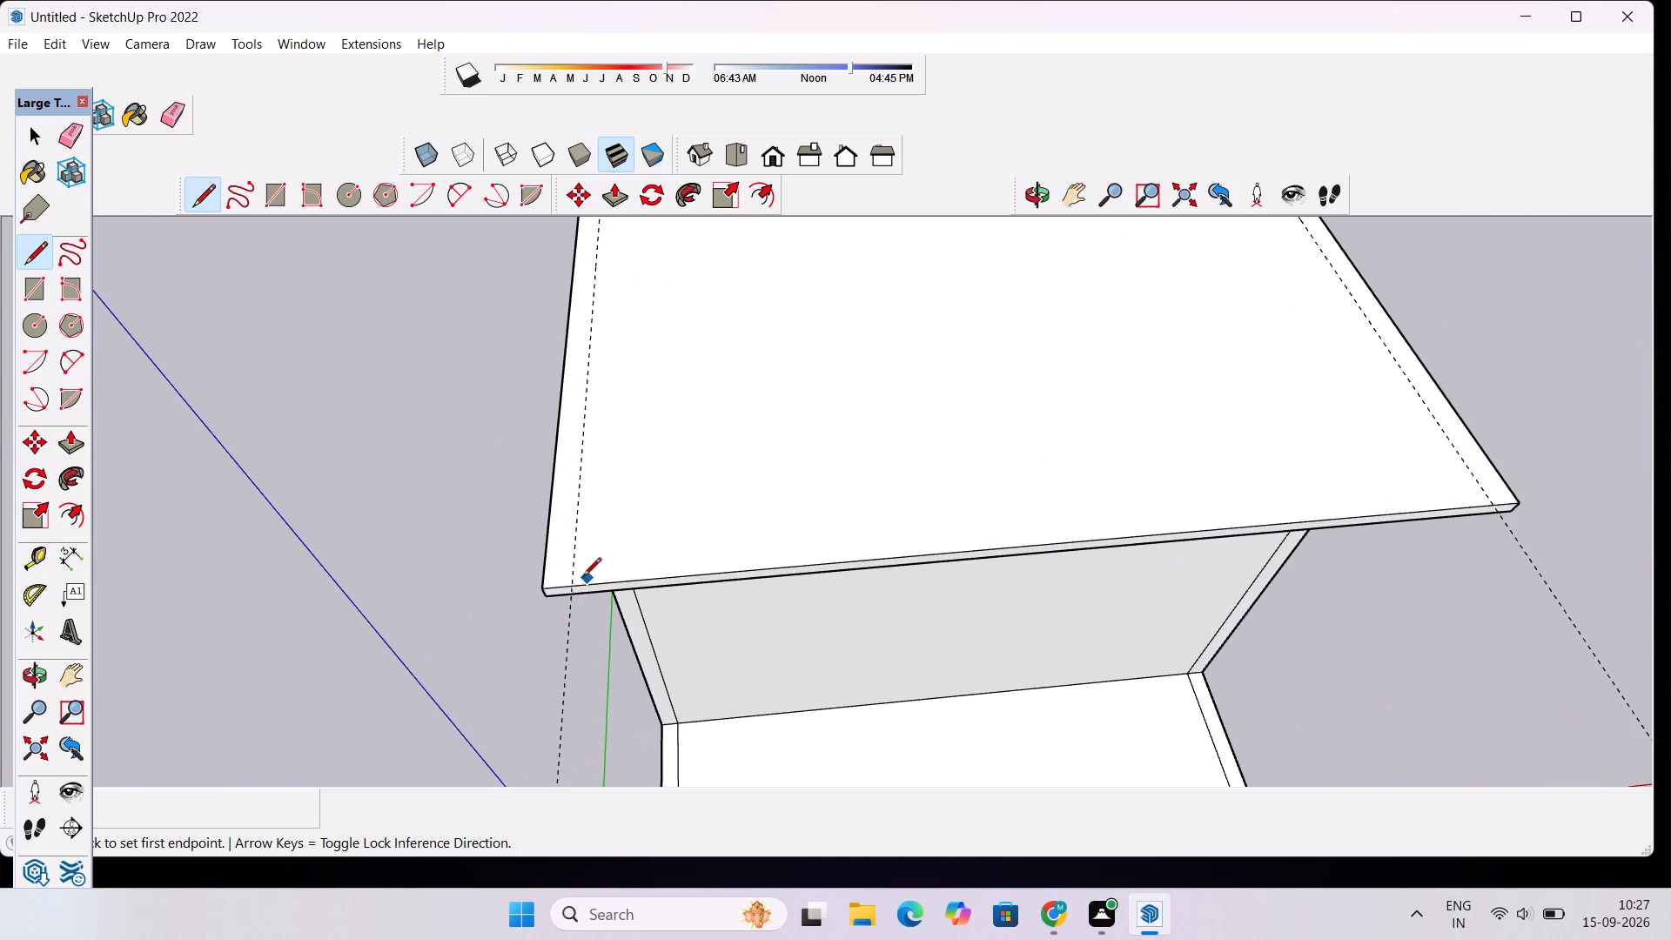
left_click(575, 586)
scroll(596, 506, "down", 4)
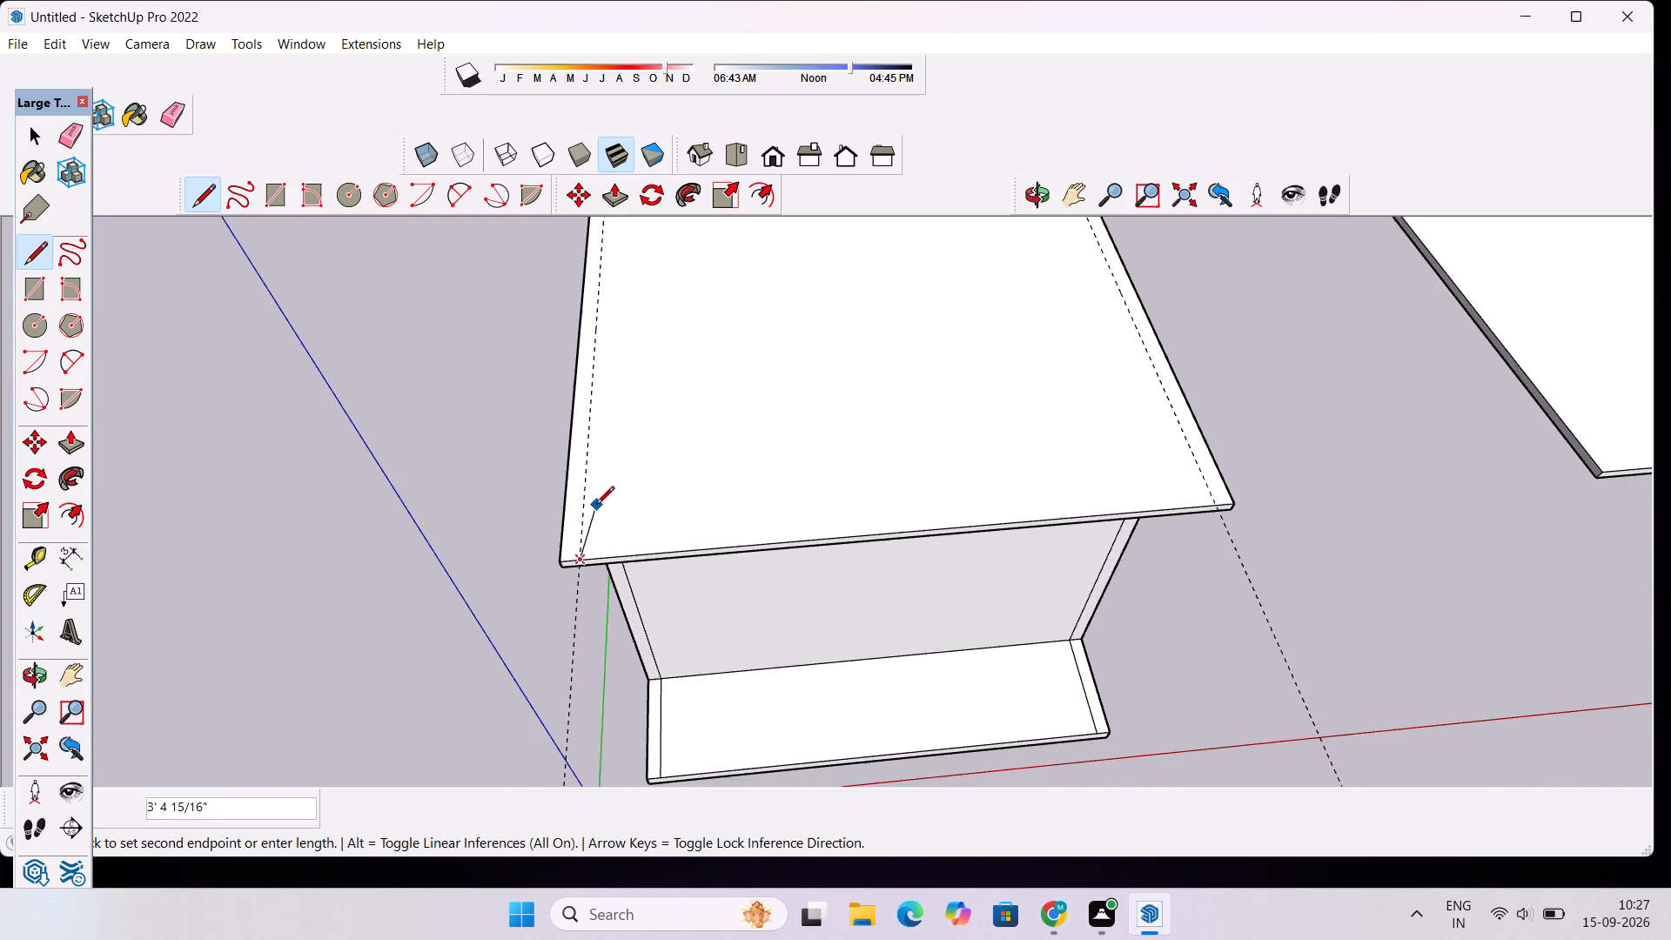
scroll(596, 506, "down", 6)
scroll(605, 269, "up", 4)
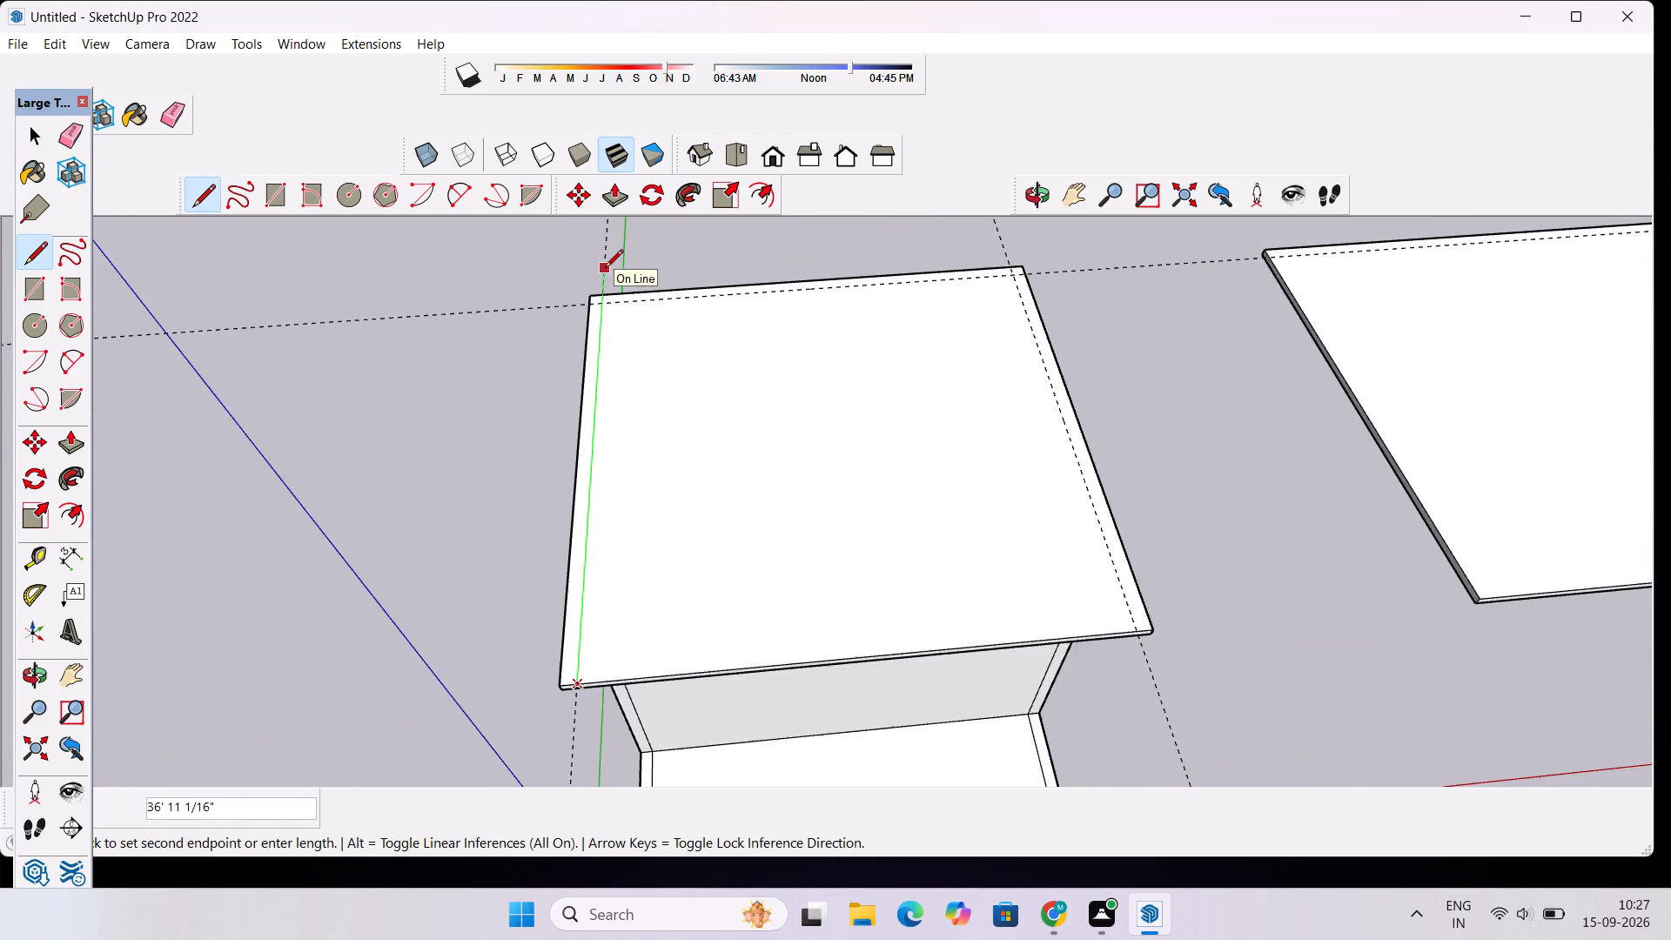
scroll(605, 269, "up", 4)
left_click(601, 316)
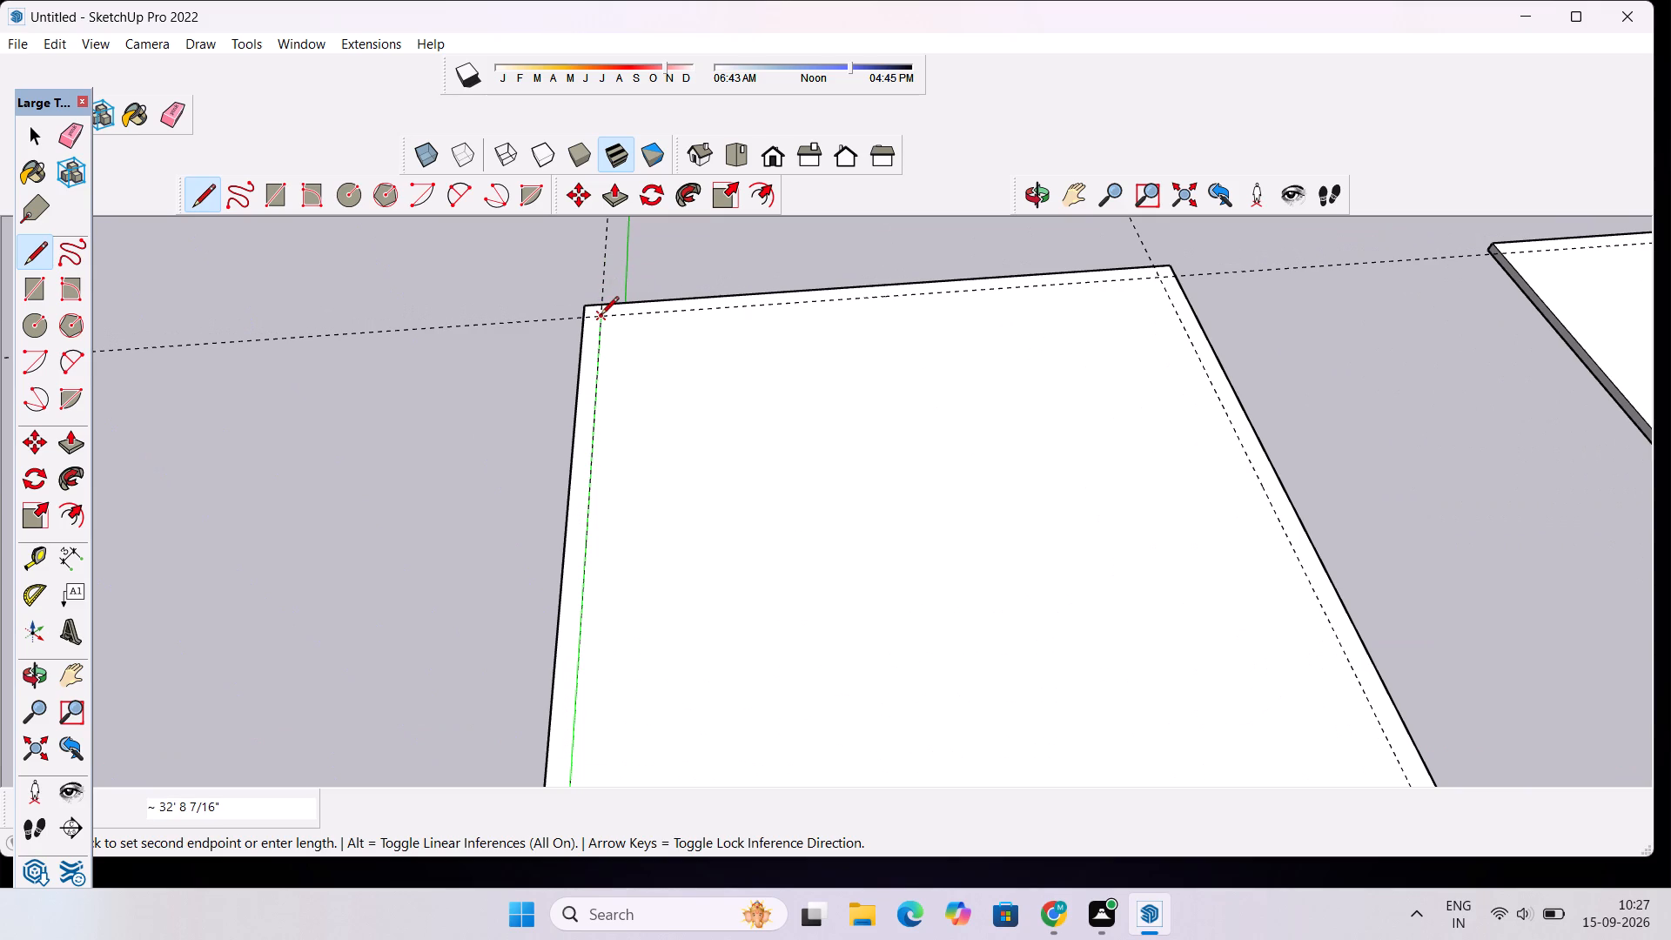
Continue the line 33' along the rear guide to its intersection with the right guide.
scroll(714, 295, "down", 5)
scroll(996, 278, "up", 2)
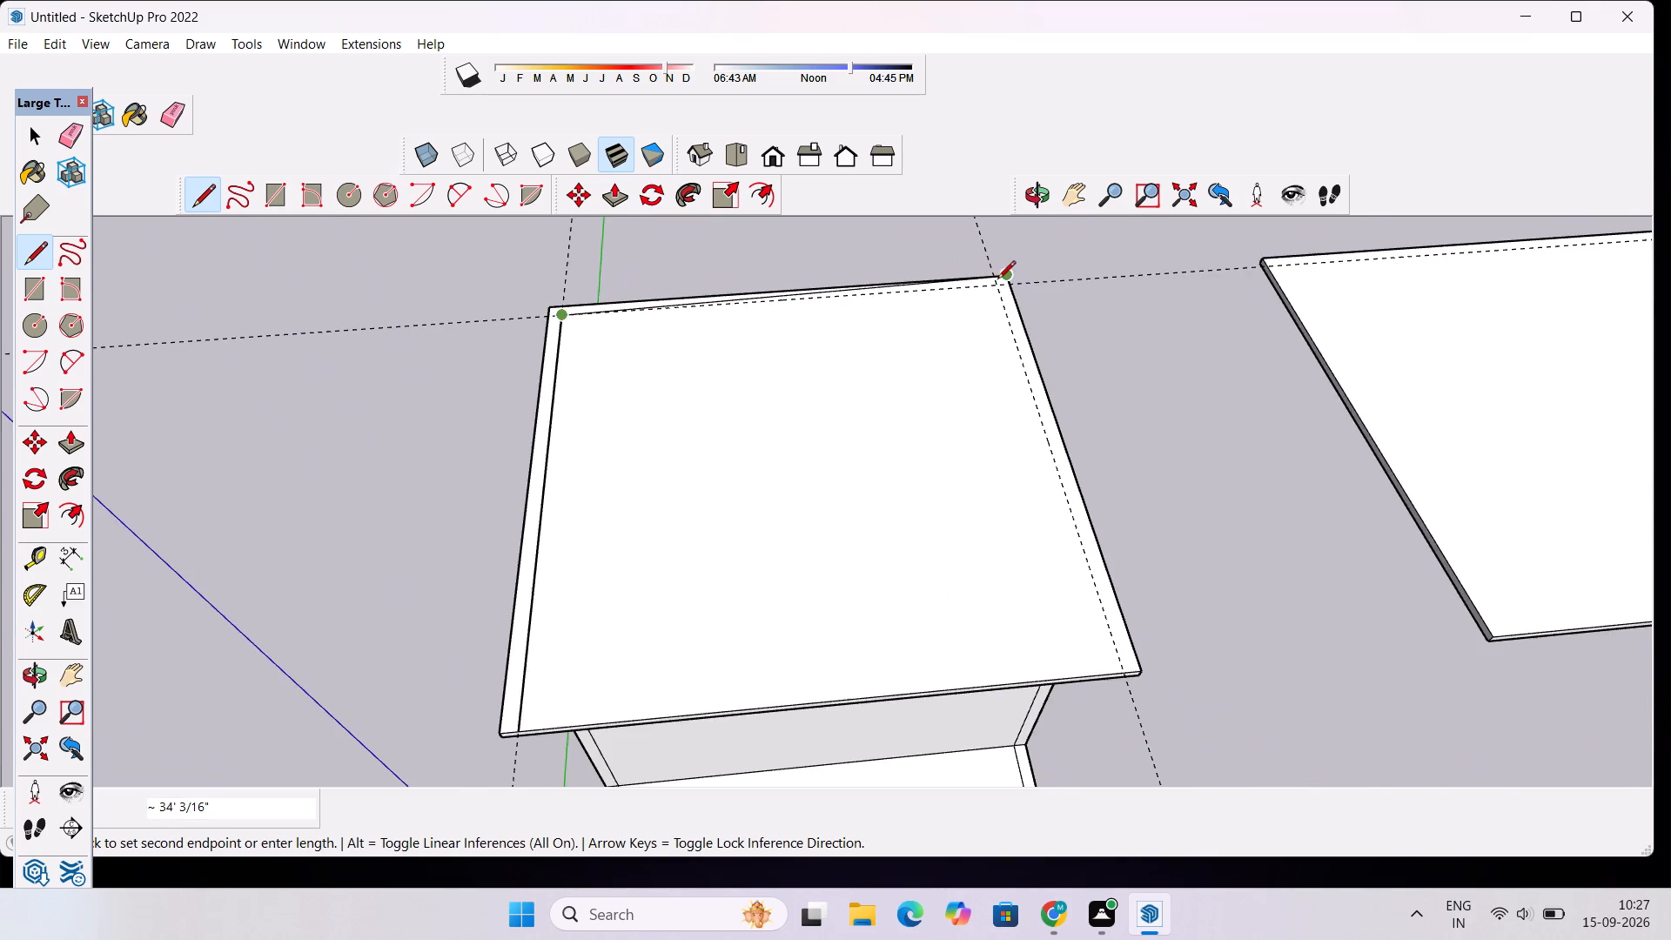
scroll(997, 280, "up", 11)
left_click(990, 299)
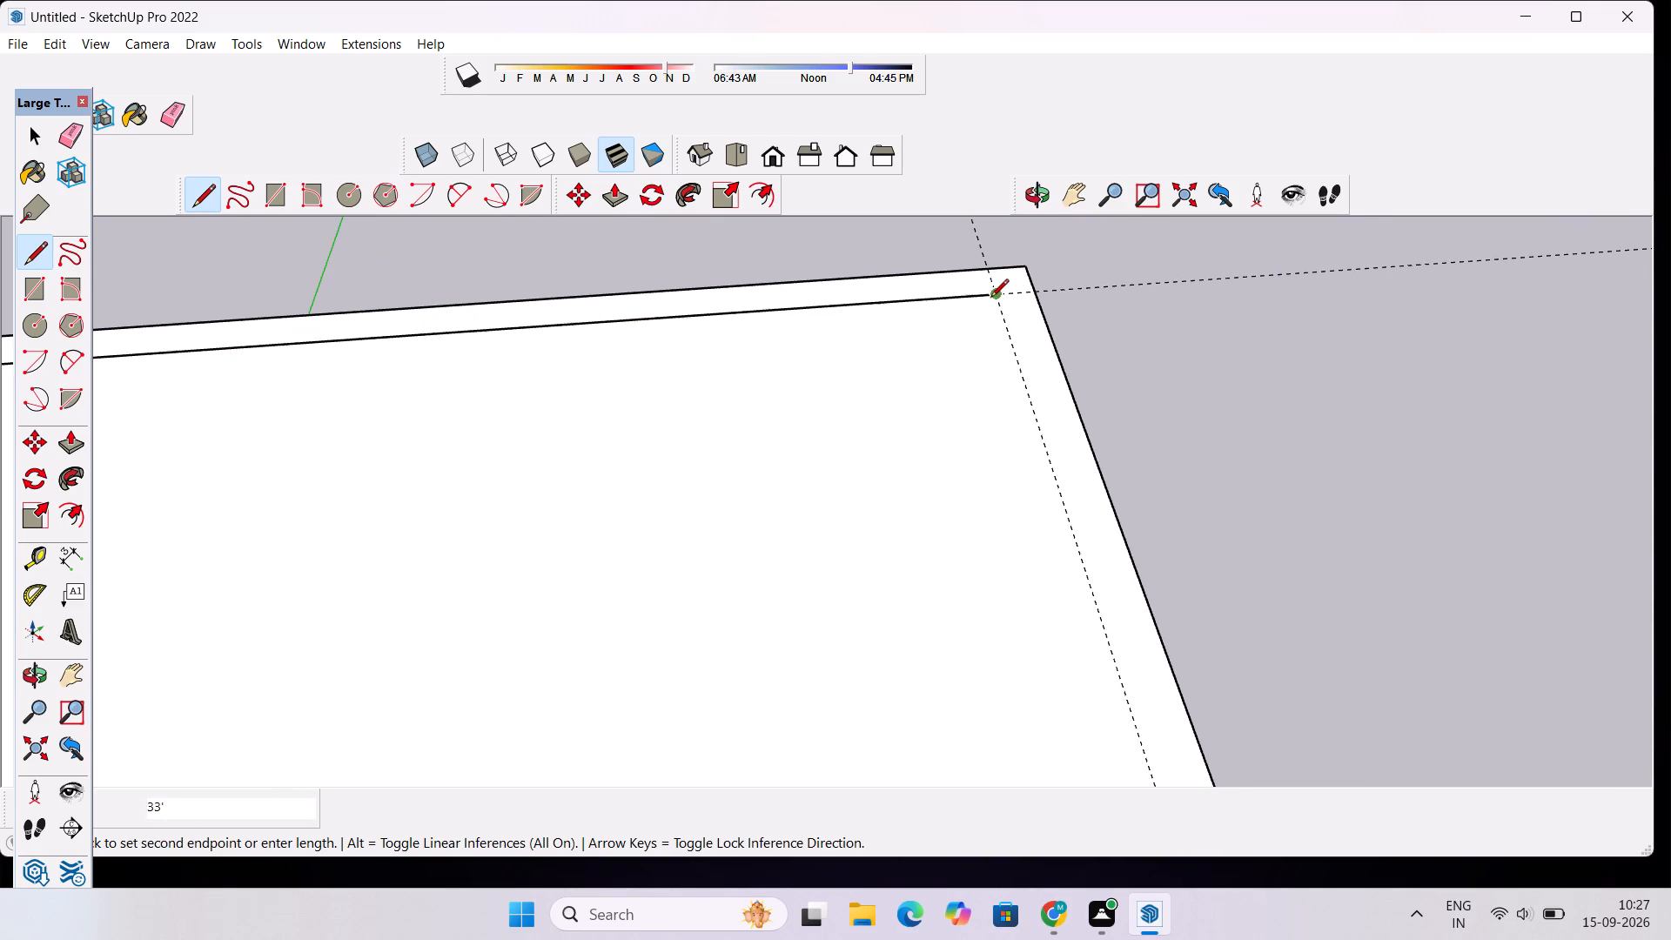
Continue the line about 32' 8" along the right guide to the roof slab's front edge.
scroll(938, 276, "down", 20)
scroll(938, 276, "down", 3)
scroll(983, 439, "up", 3)
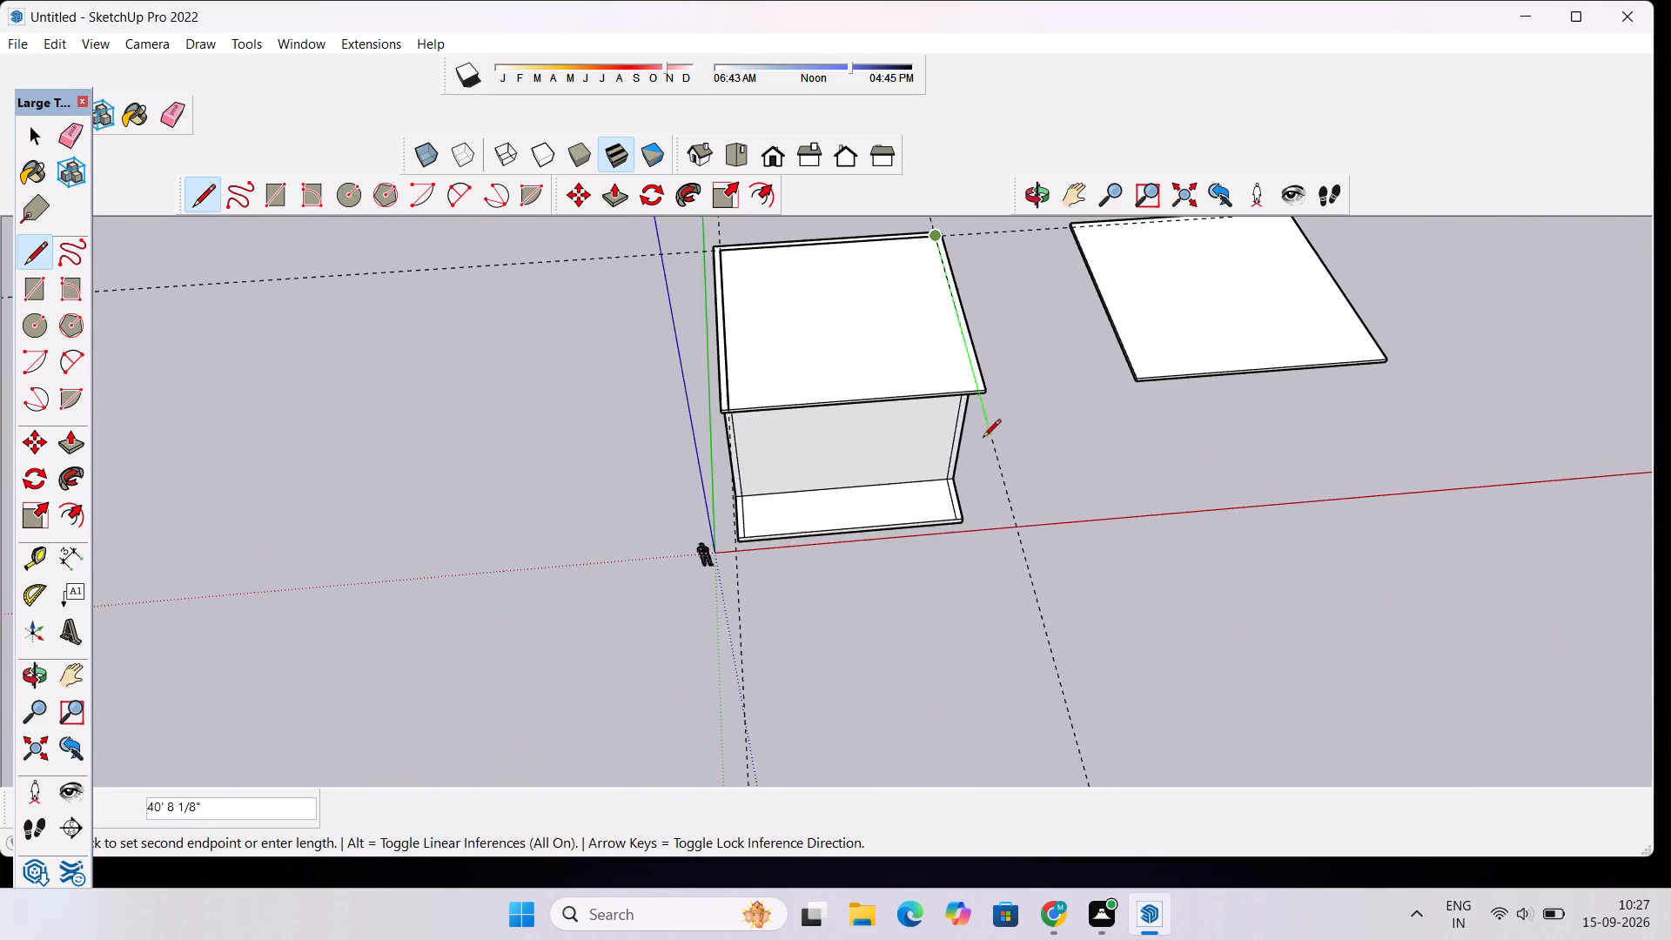
scroll(990, 390, "up", 14)
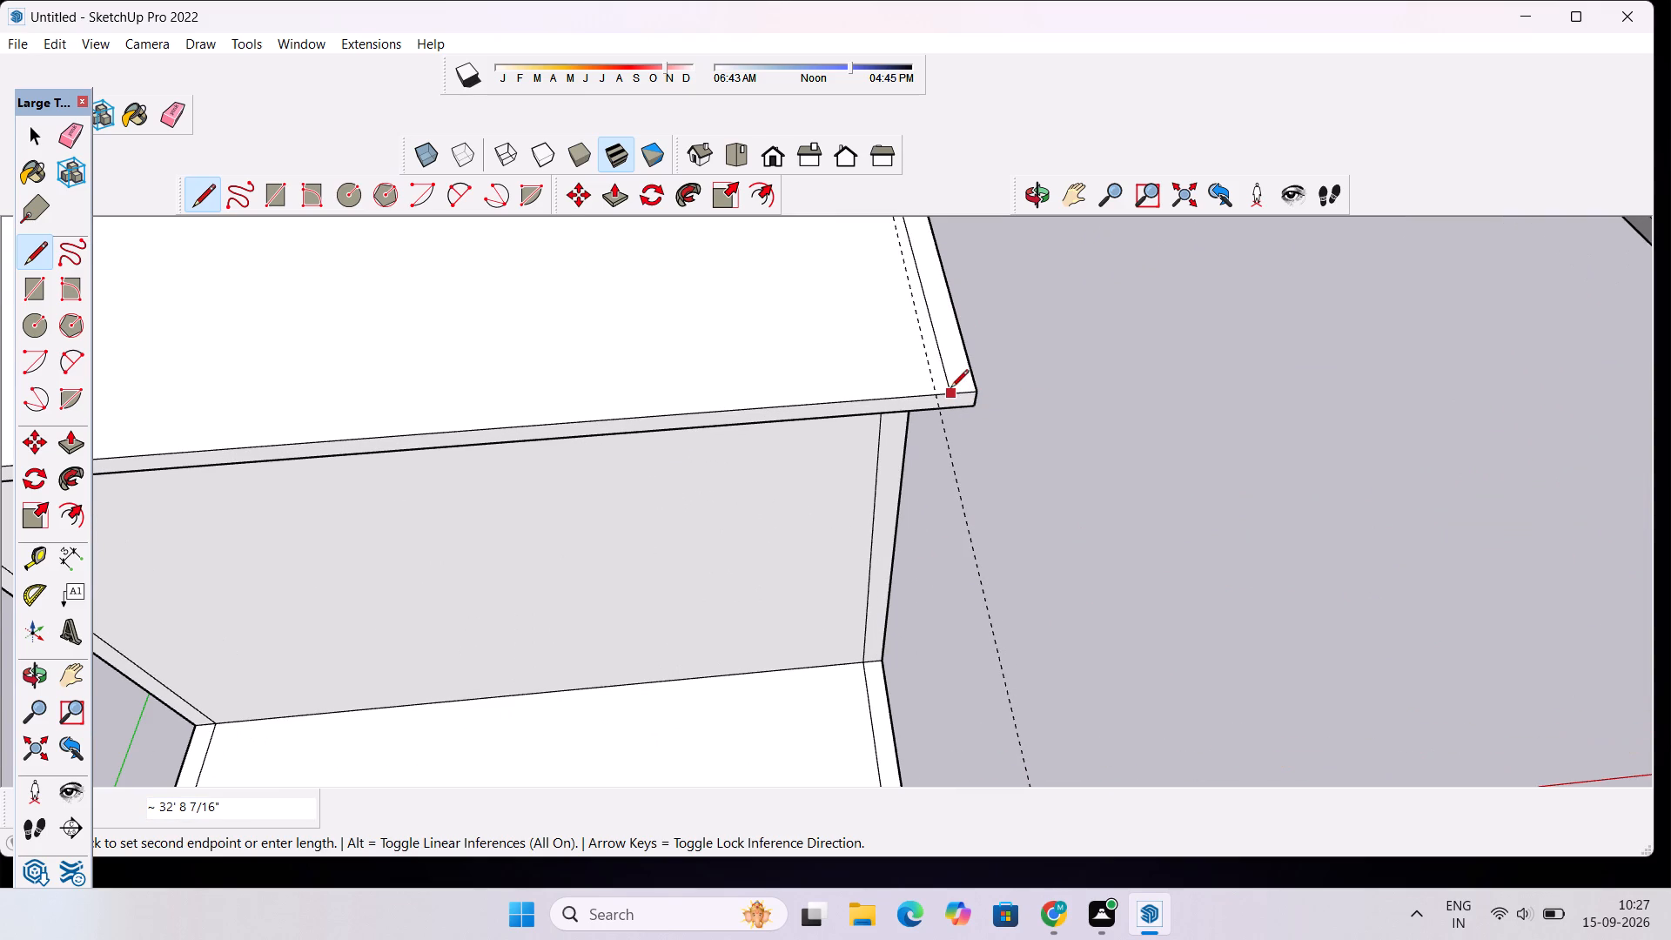
left_click(932, 393)
scroll(932, 393, "down", 5)
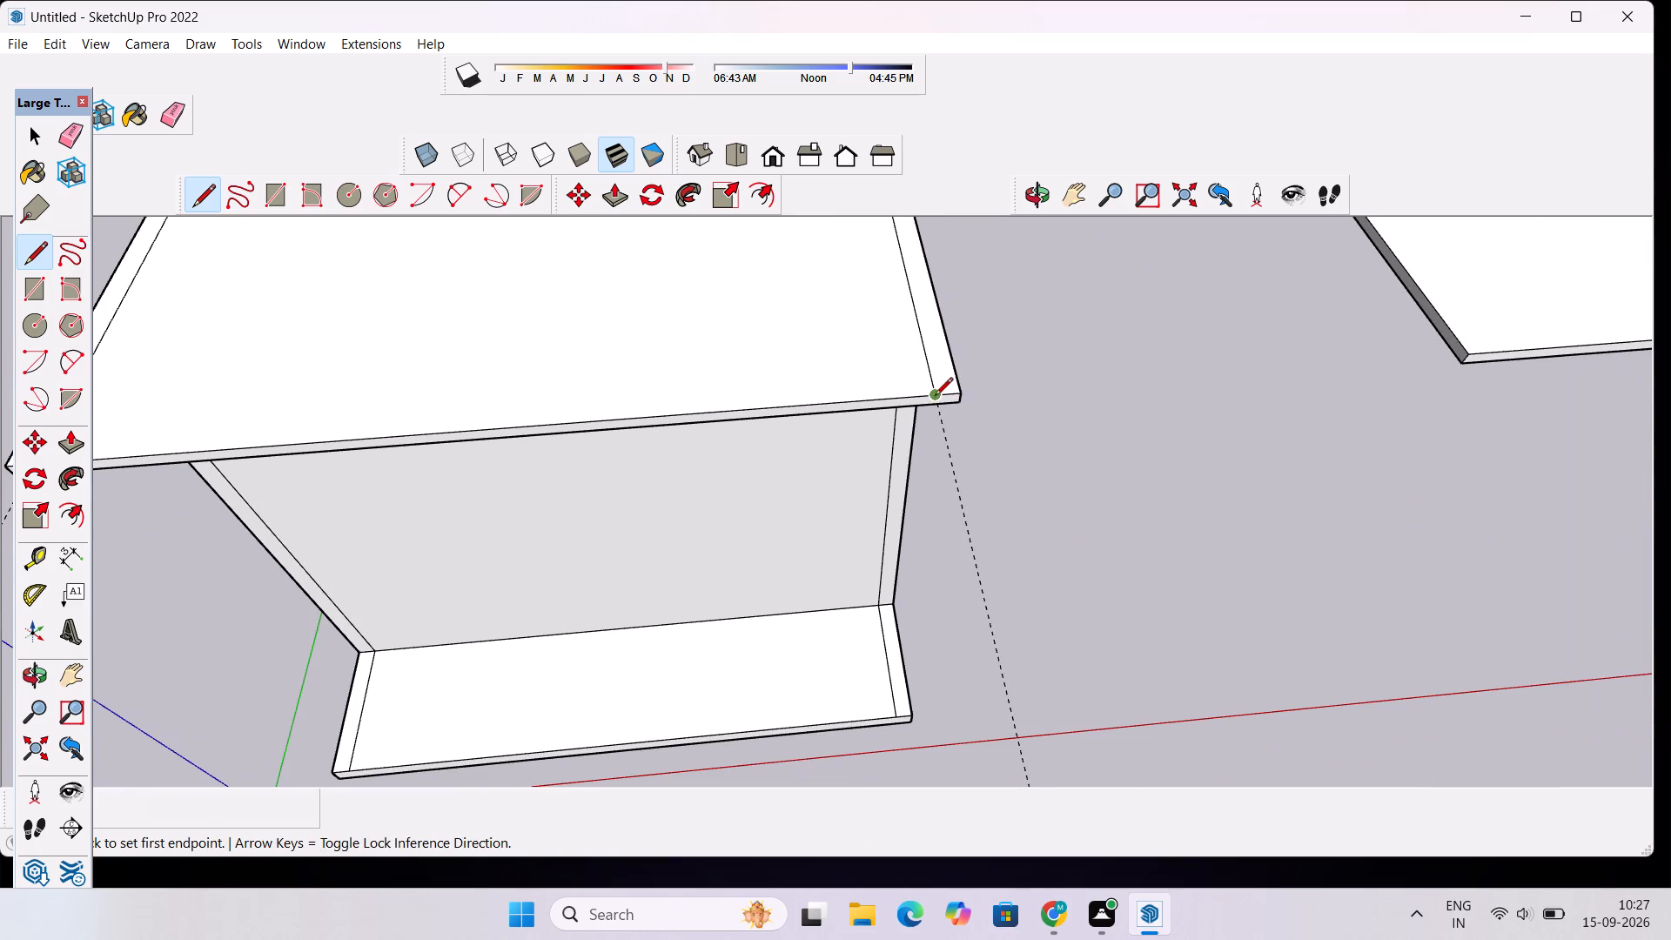
key("space")
Erase the three guides running along the left, rear and right sides of the building's roof slab.
left_click(1037, 202)
left_click_drag(989, 478, 980, 348)
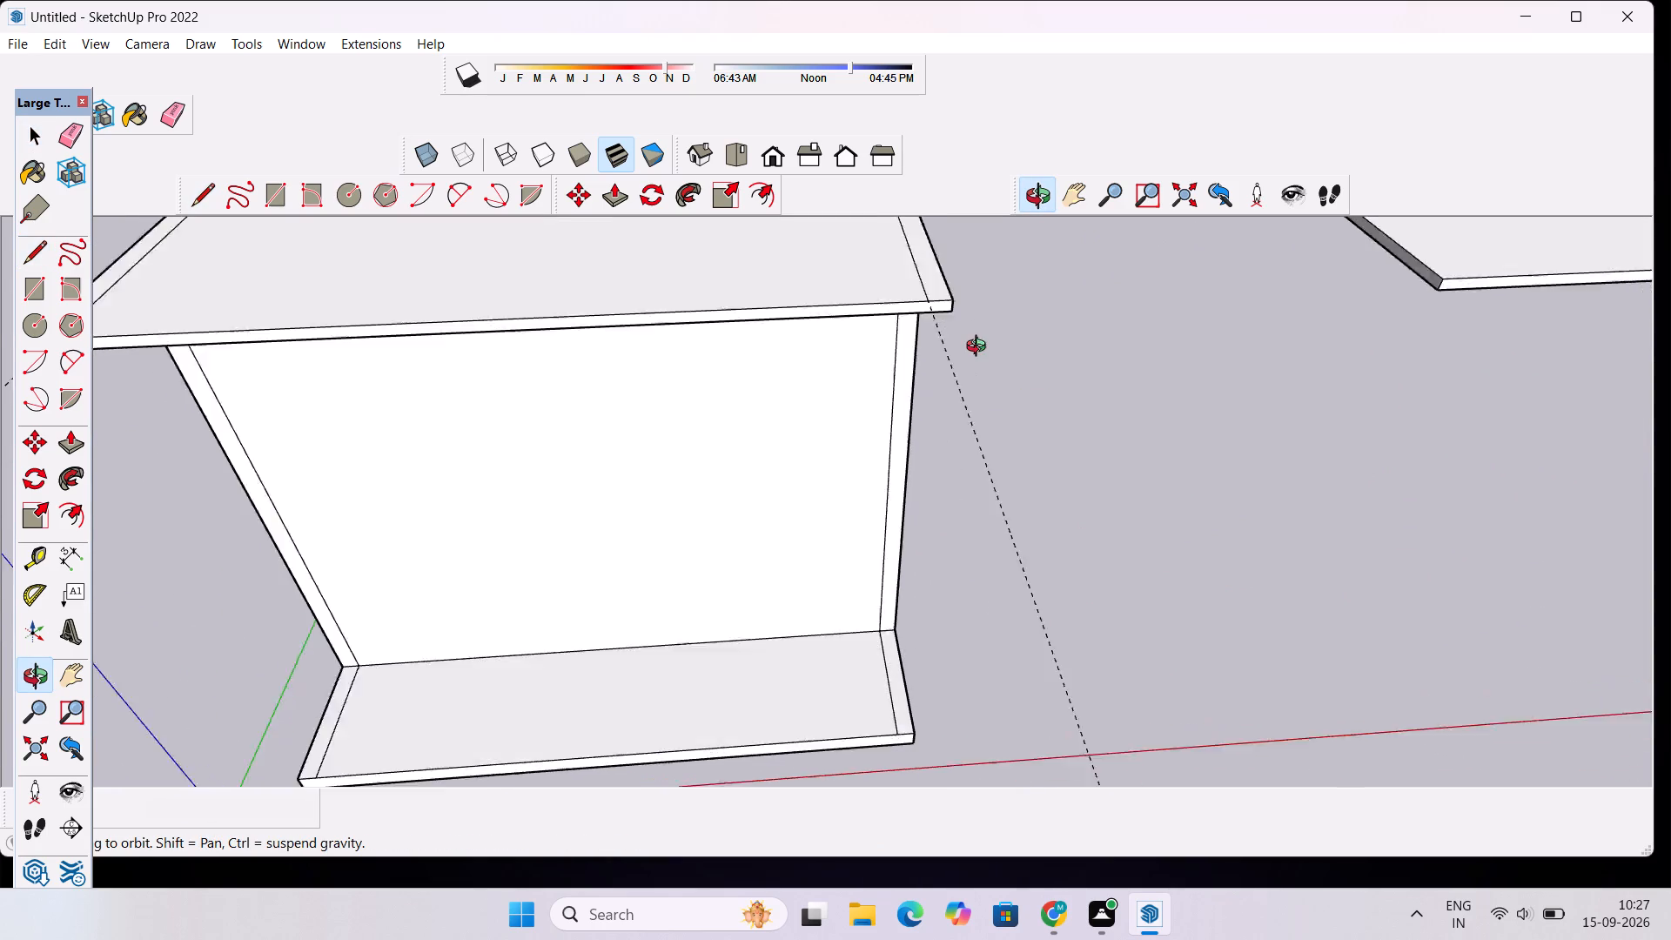
left_click_drag(980, 348, 980, 326)
scroll(980, 325, "down", 13)
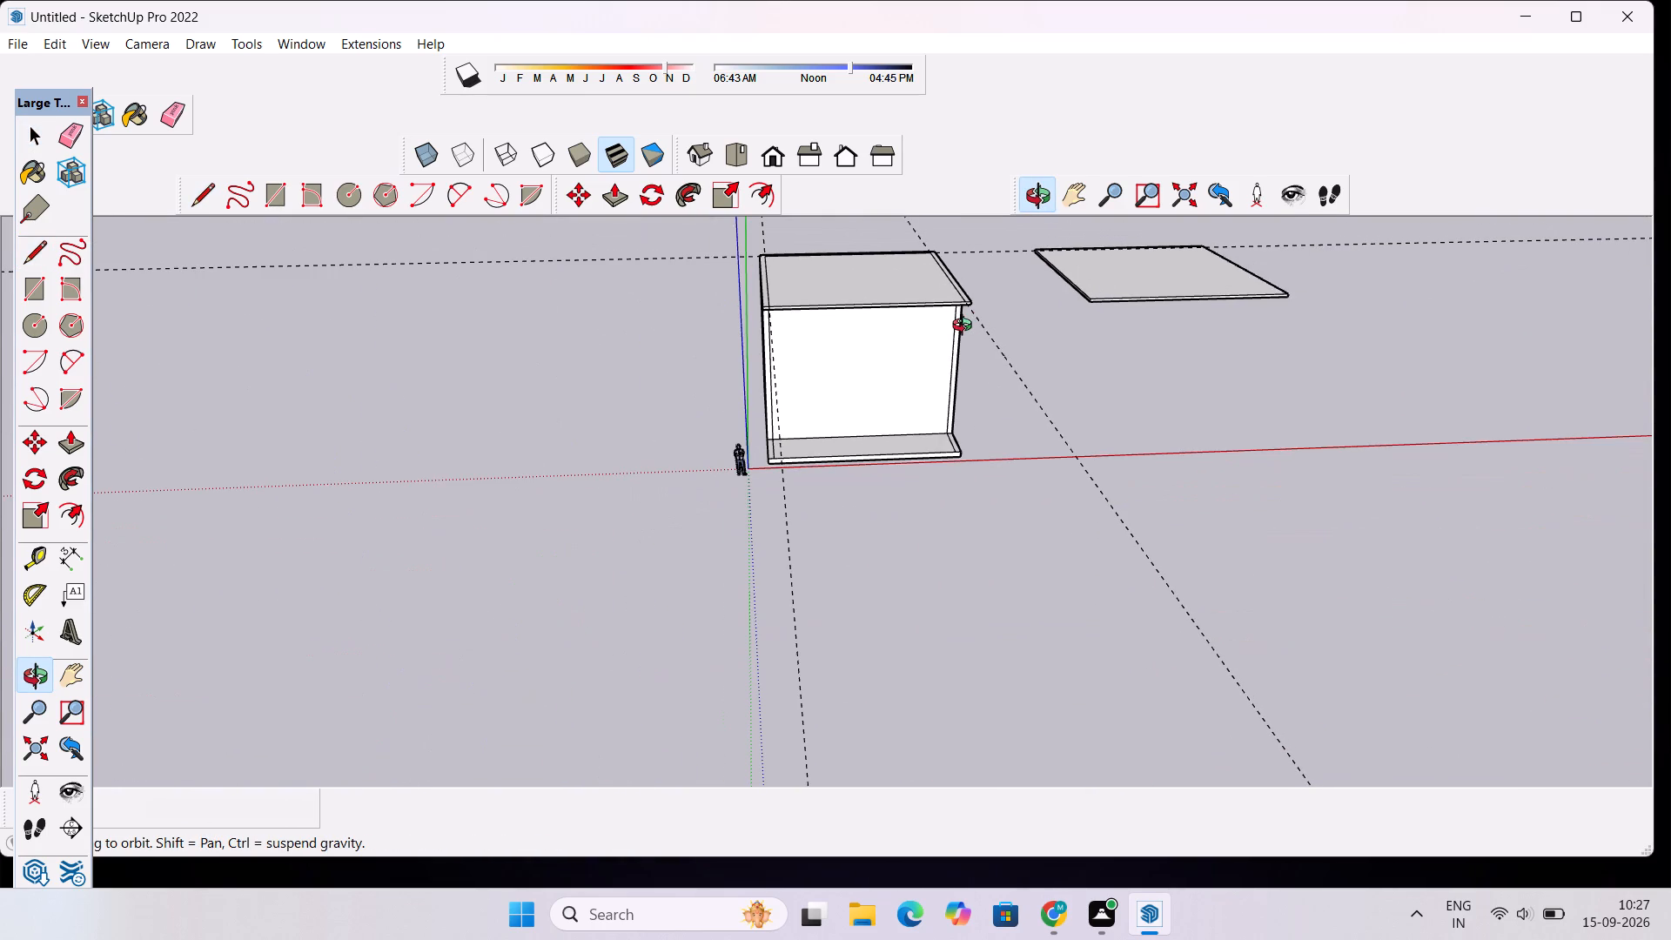
left_click_drag(966, 322, 923, 485, "shift")
scroll(923, 453, "down", 6)
left_click_drag(923, 393, 924, 627)
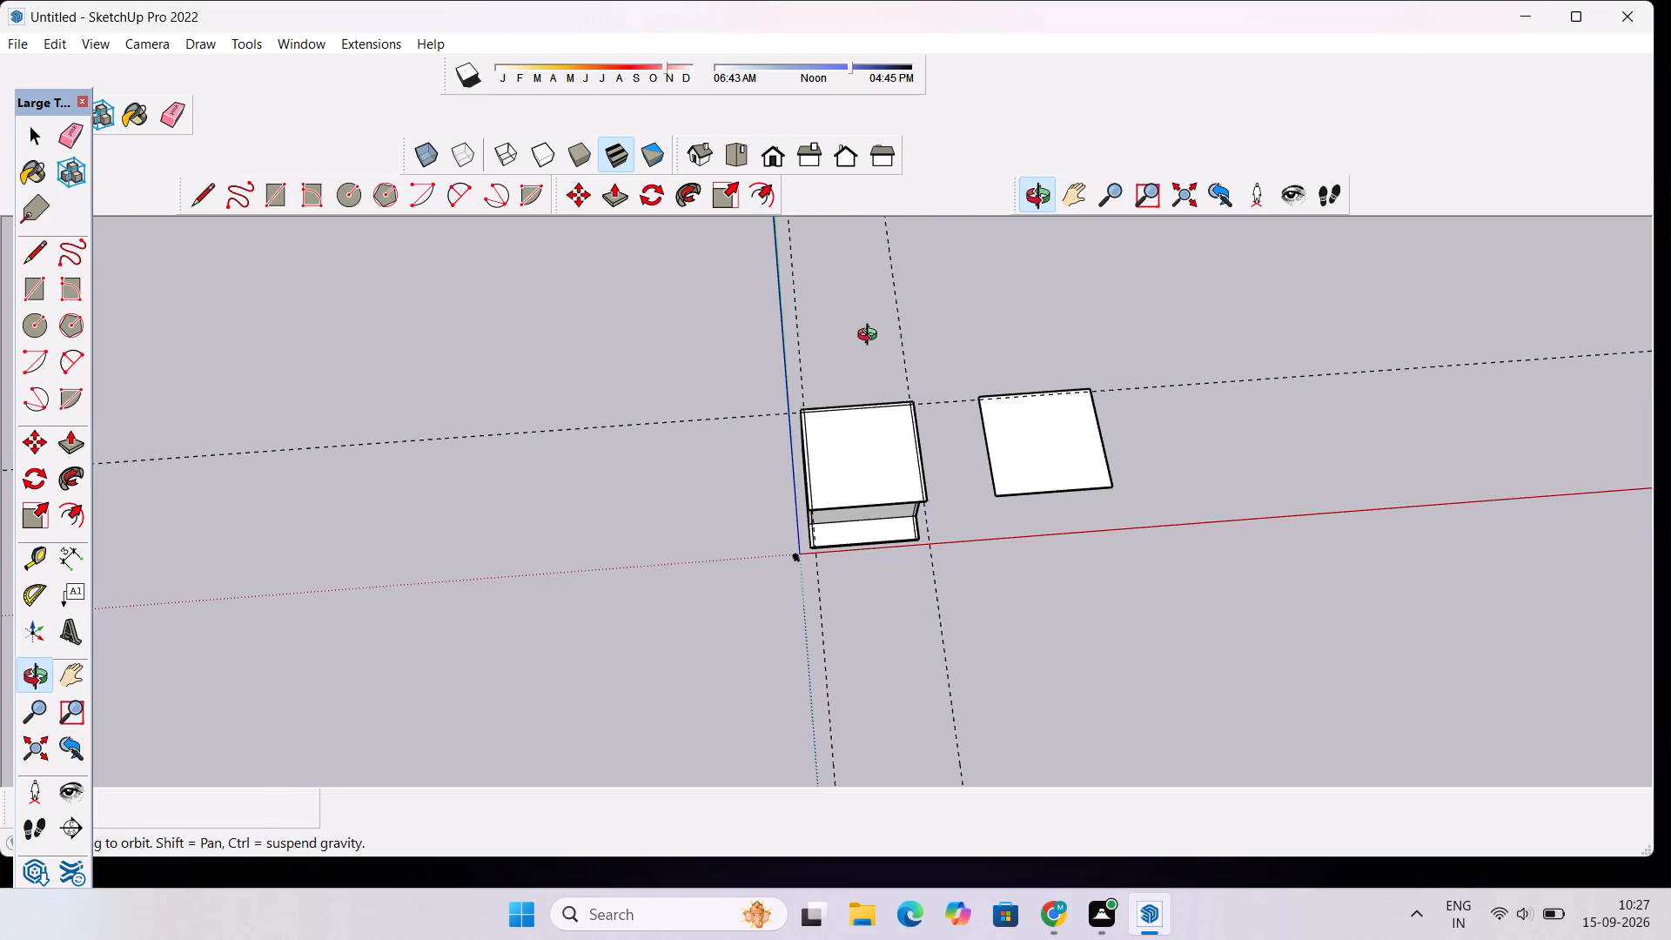
scroll(865, 334, "up", 7)
key("e")
left_click_drag(987, 337, 905, 382)
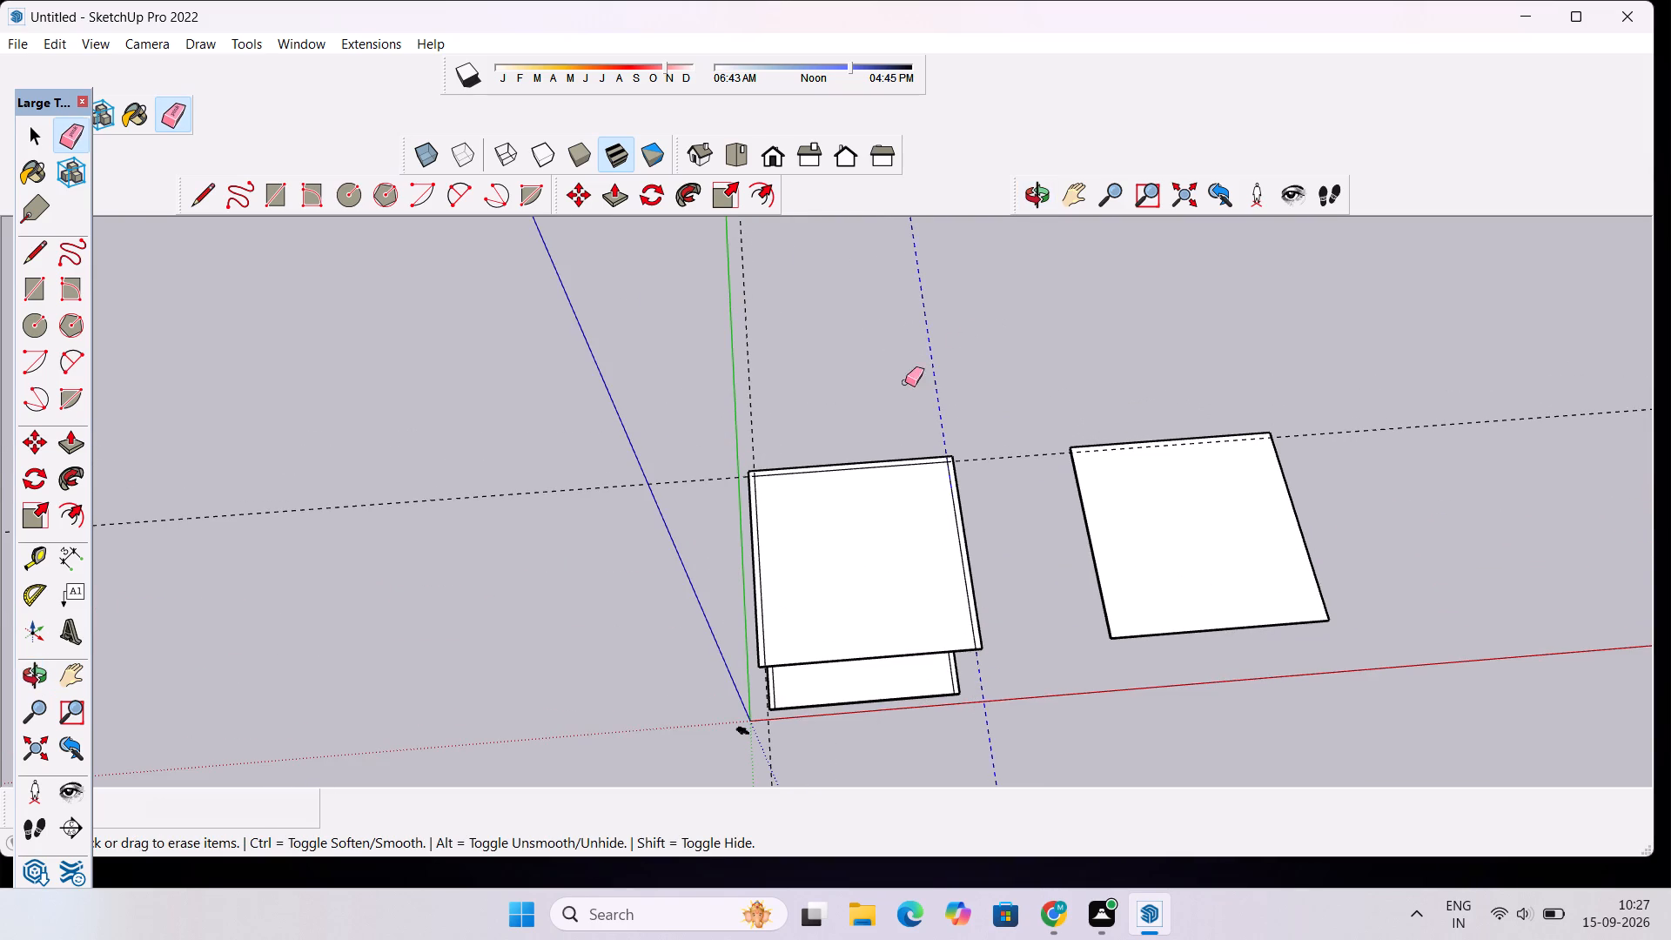
left_click_drag(905, 382, 889, 391)
left_click_drag(706, 407, 706, 492)
left_click_drag(727, 424, 736, 414)
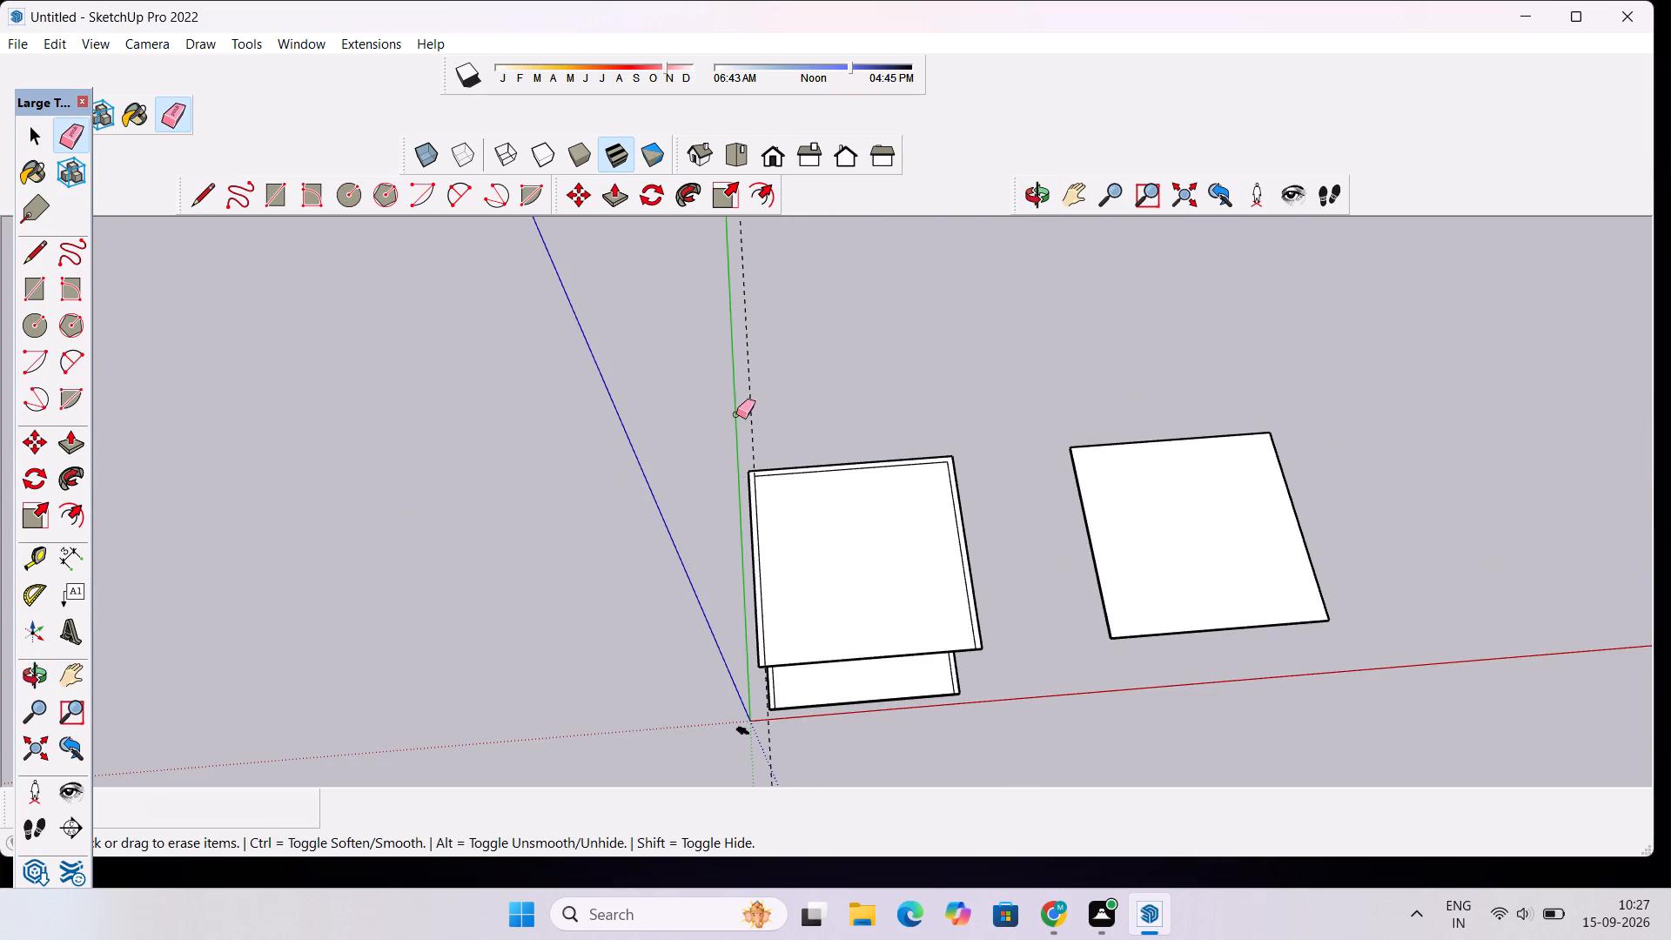
left_click_drag(736, 414, 751, 404)
scroll(755, 386, "down", 2)
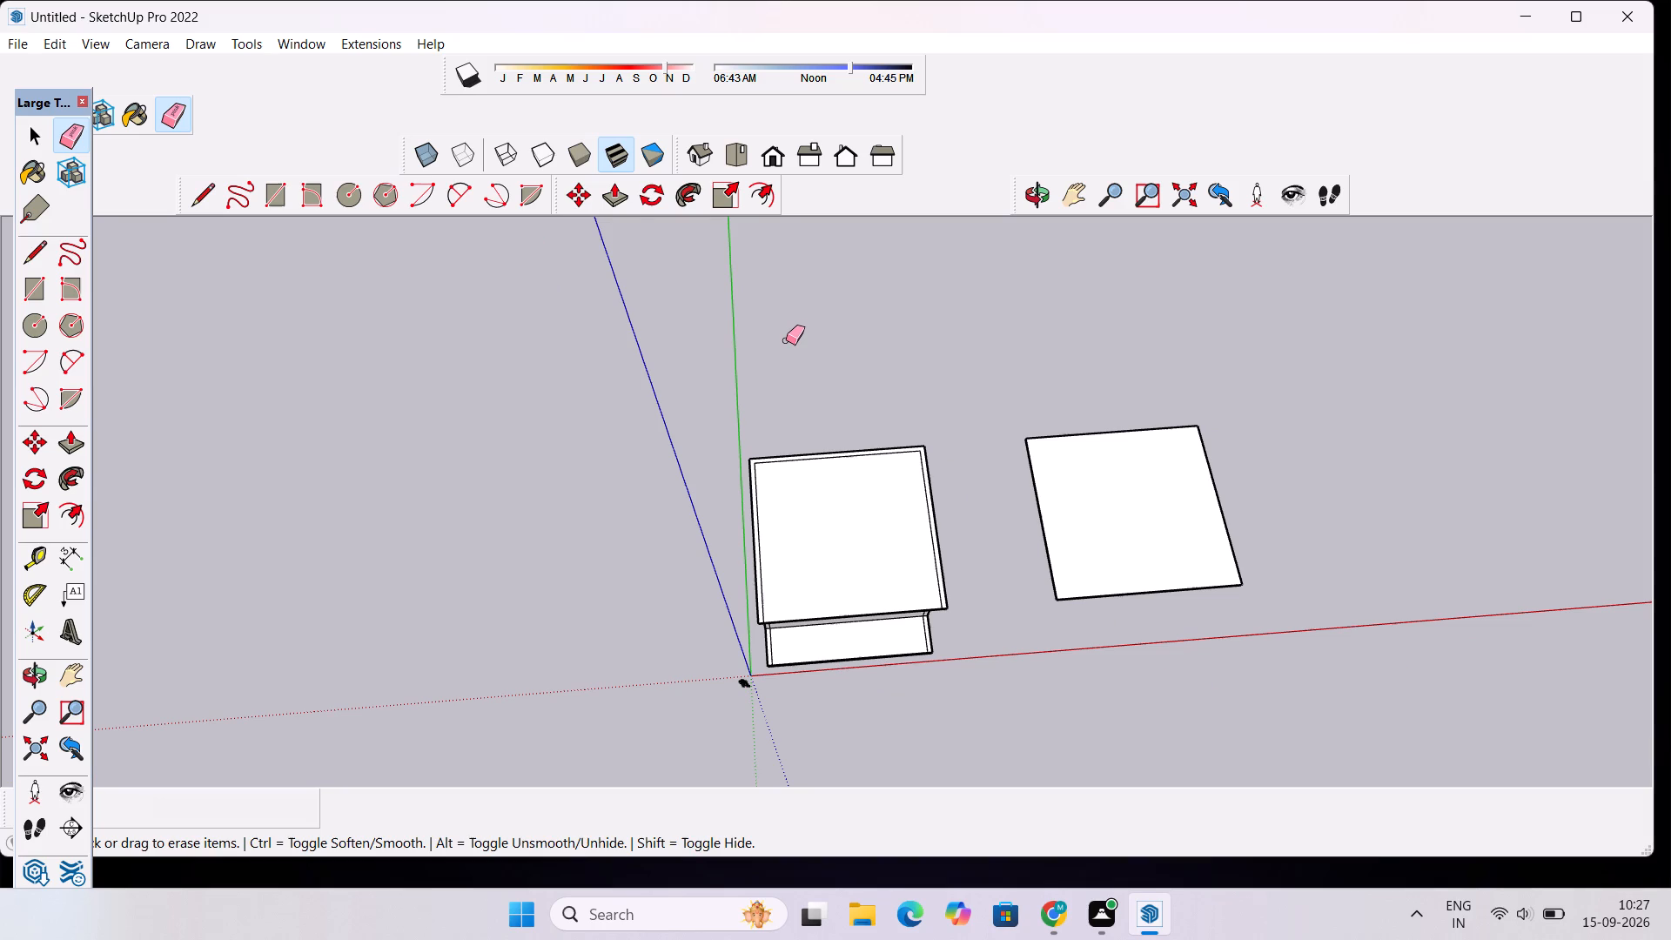
scroll(787, 341, "down", 1)
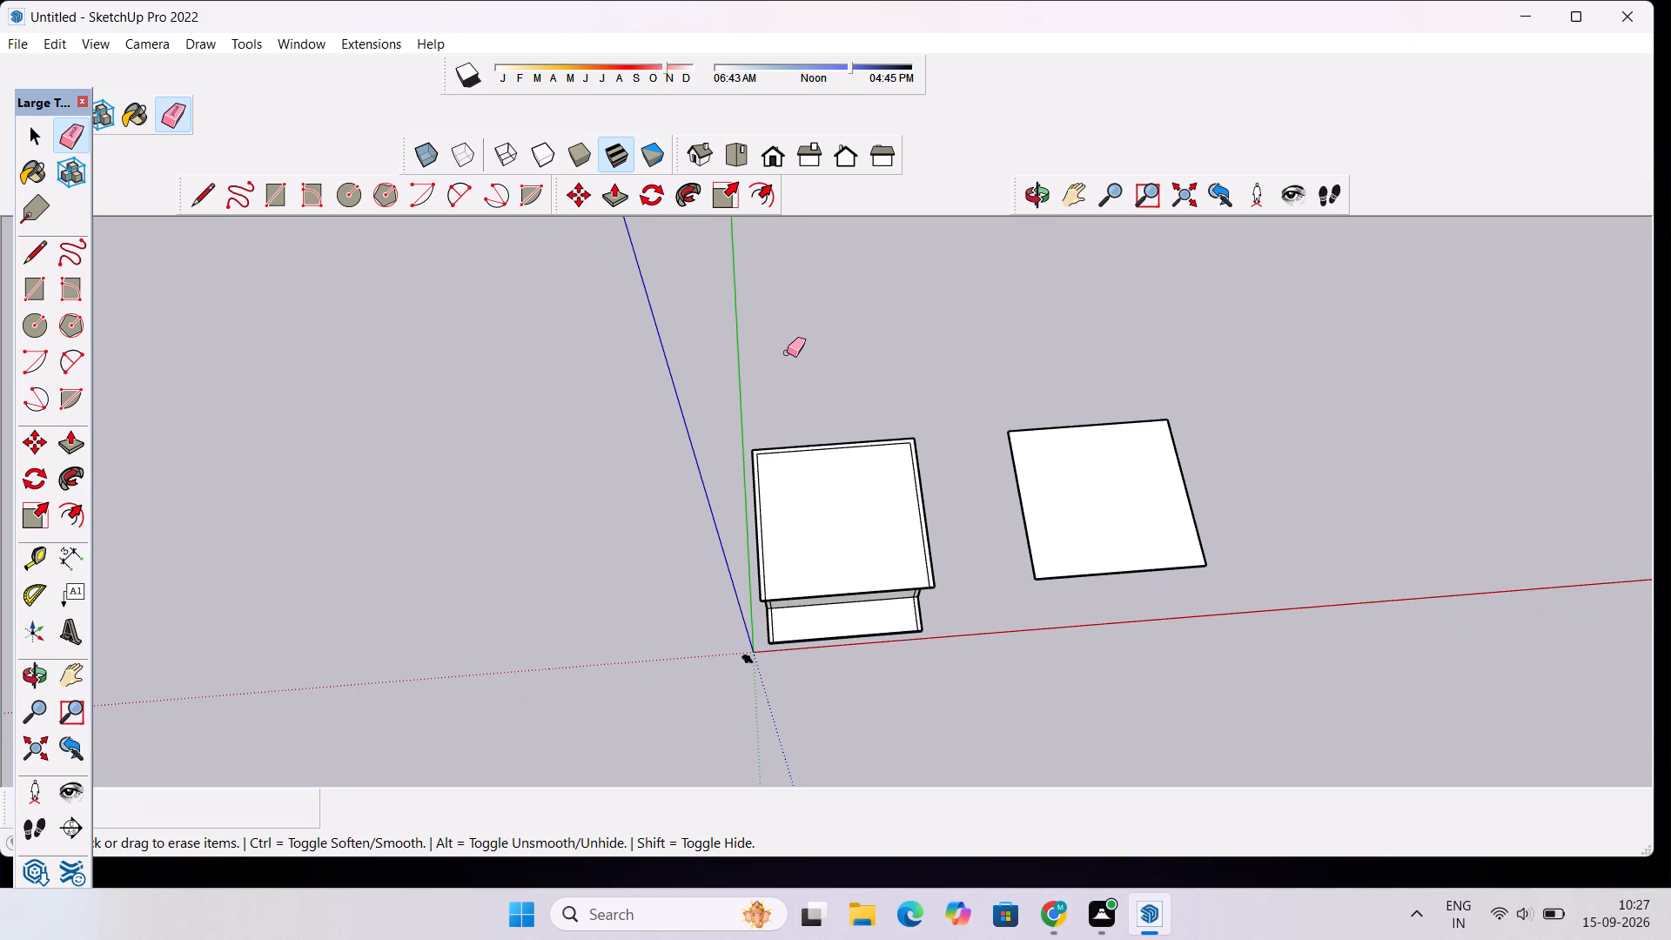
Examine the building's walls, overhanging roof slab and three-sided border, and the separate slab beside it, from all around.
key("space")
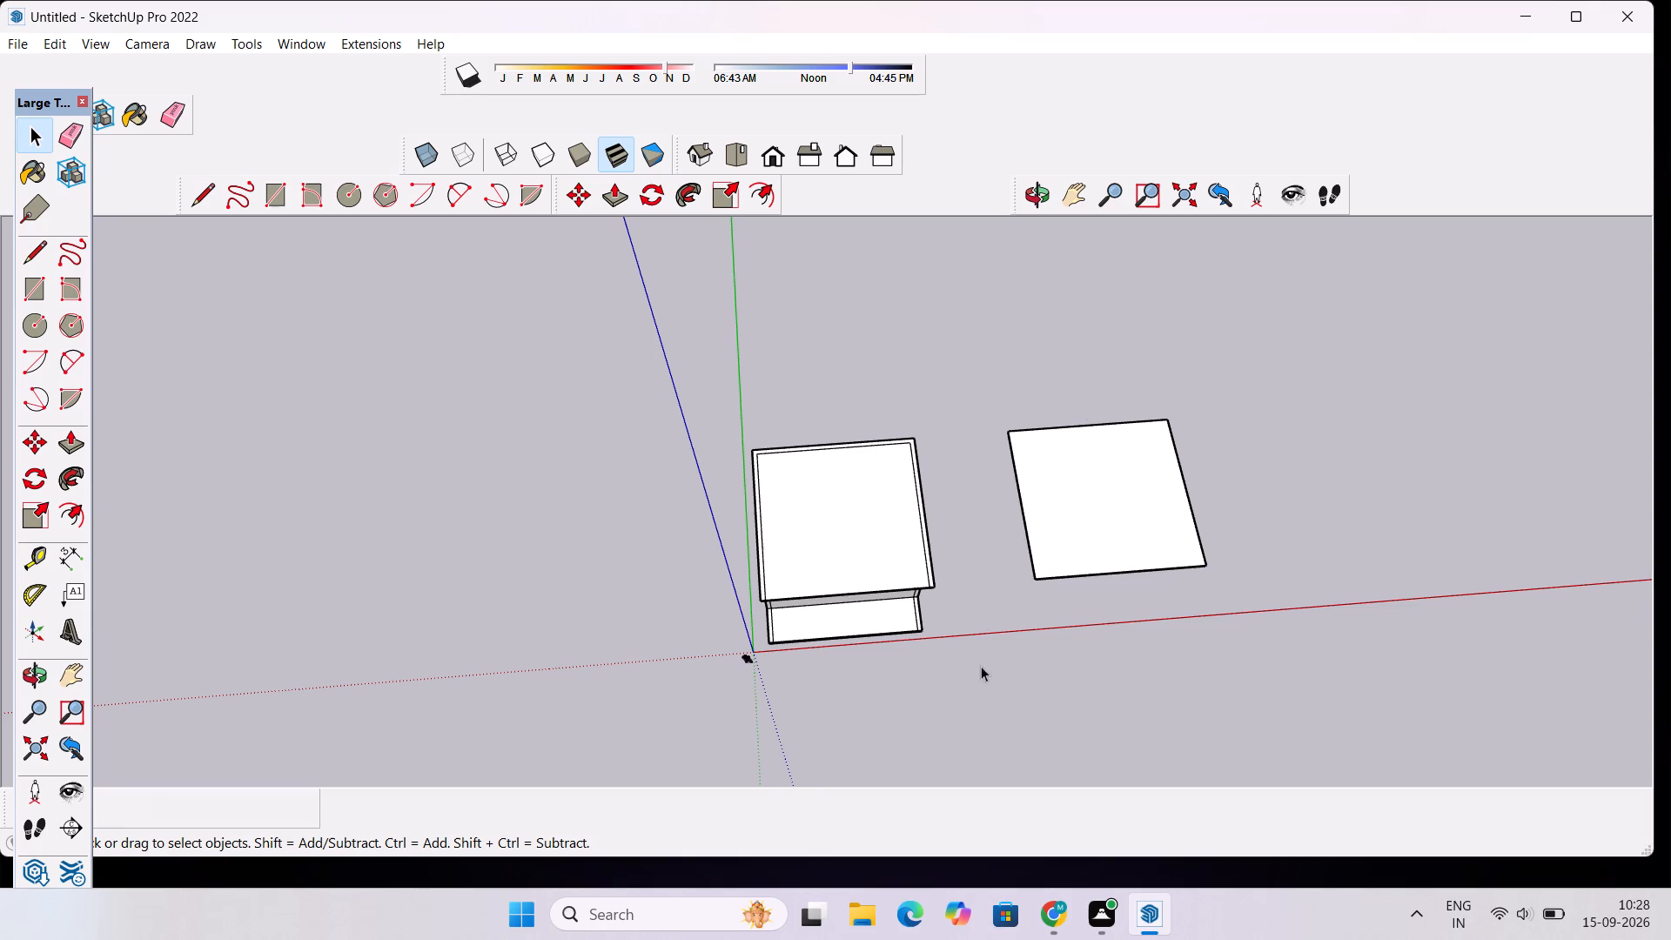
scroll(876, 379, "up", 1)
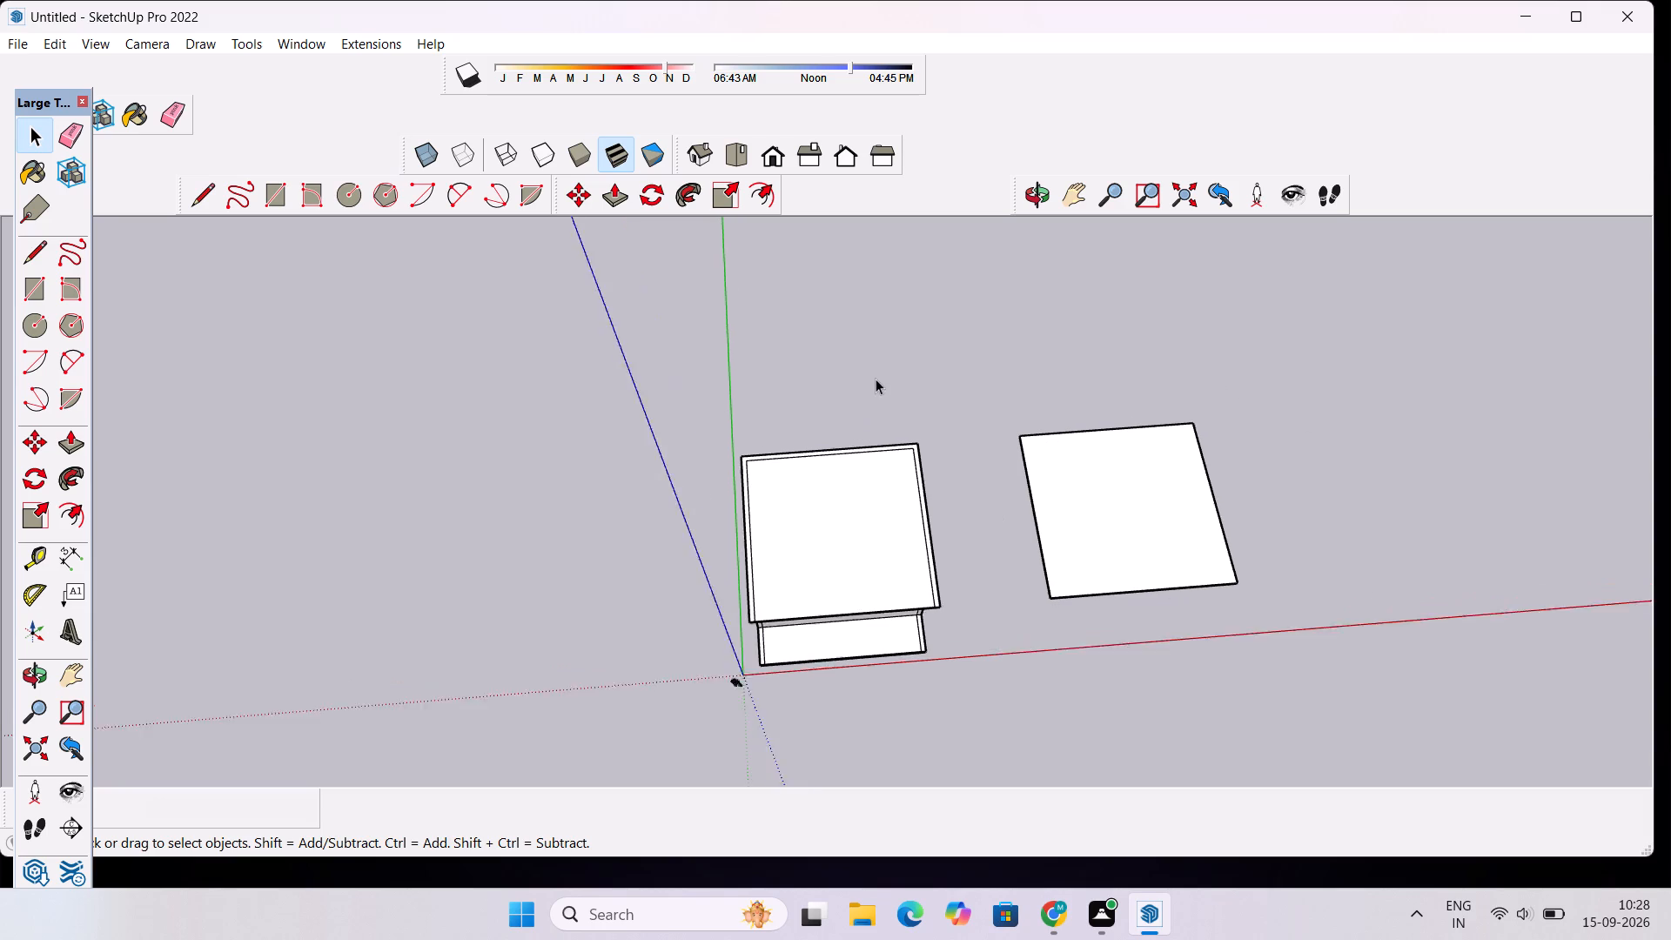
scroll(876, 379, "up", 1)
left_click(1027, 192)
left_click_drag(1064, 390, 916, 417, "shift")
scroll(854, 434, "down", 4)
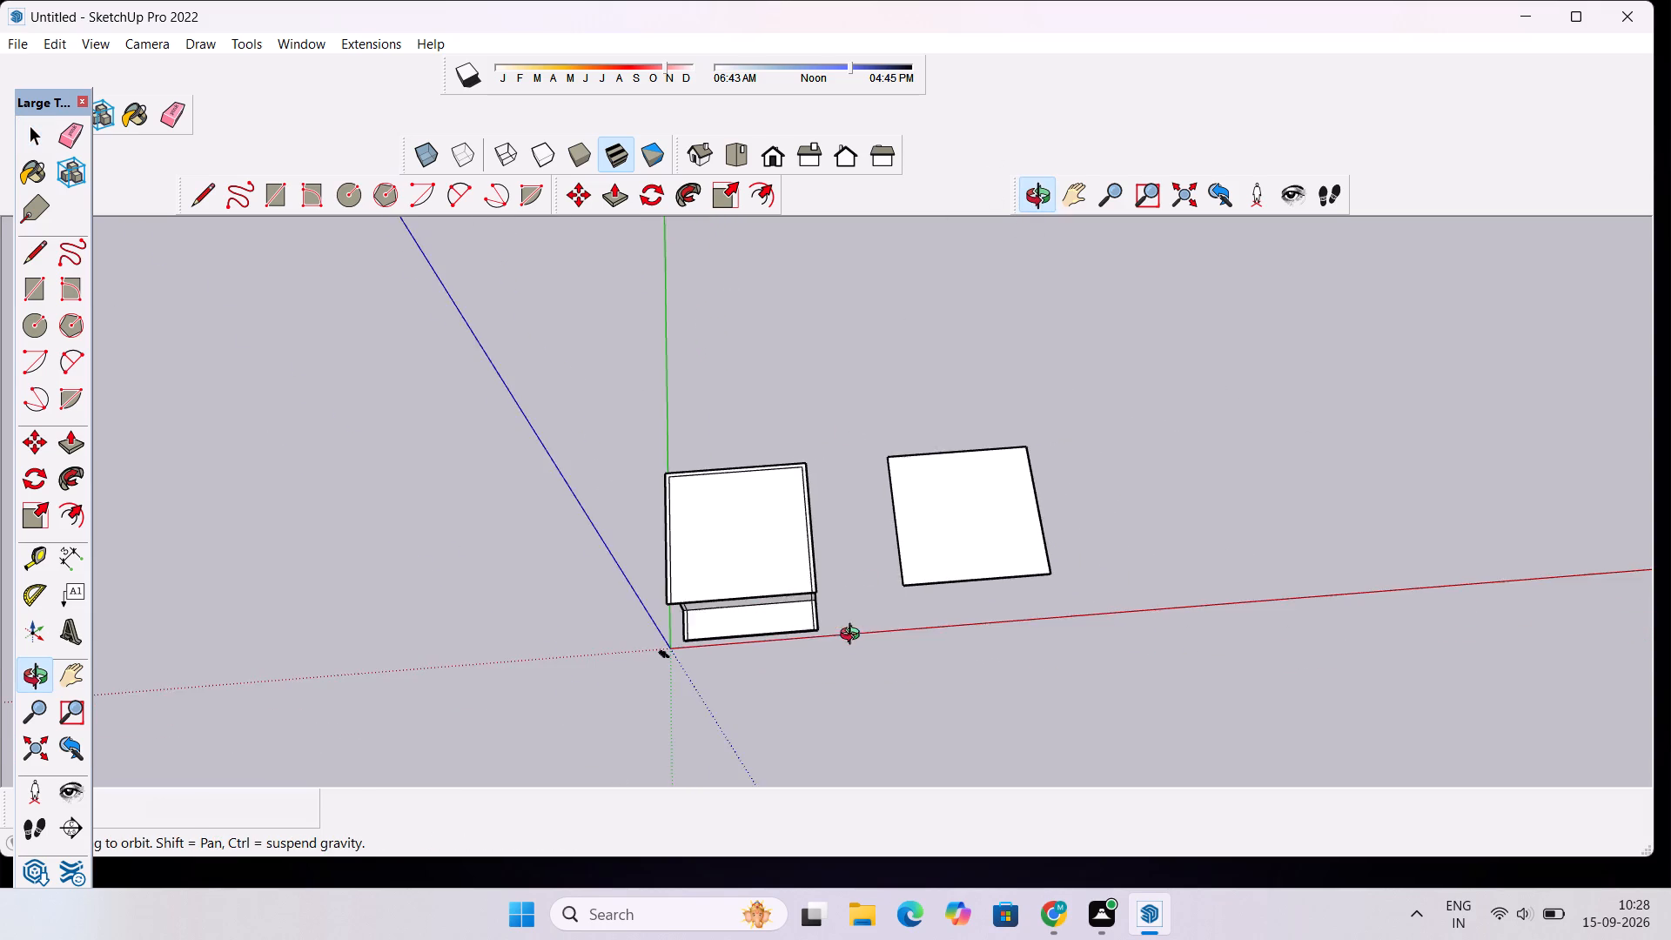
left_click_drag(847, 645, 846, 399)
scroll(839, 452, "down", 3)
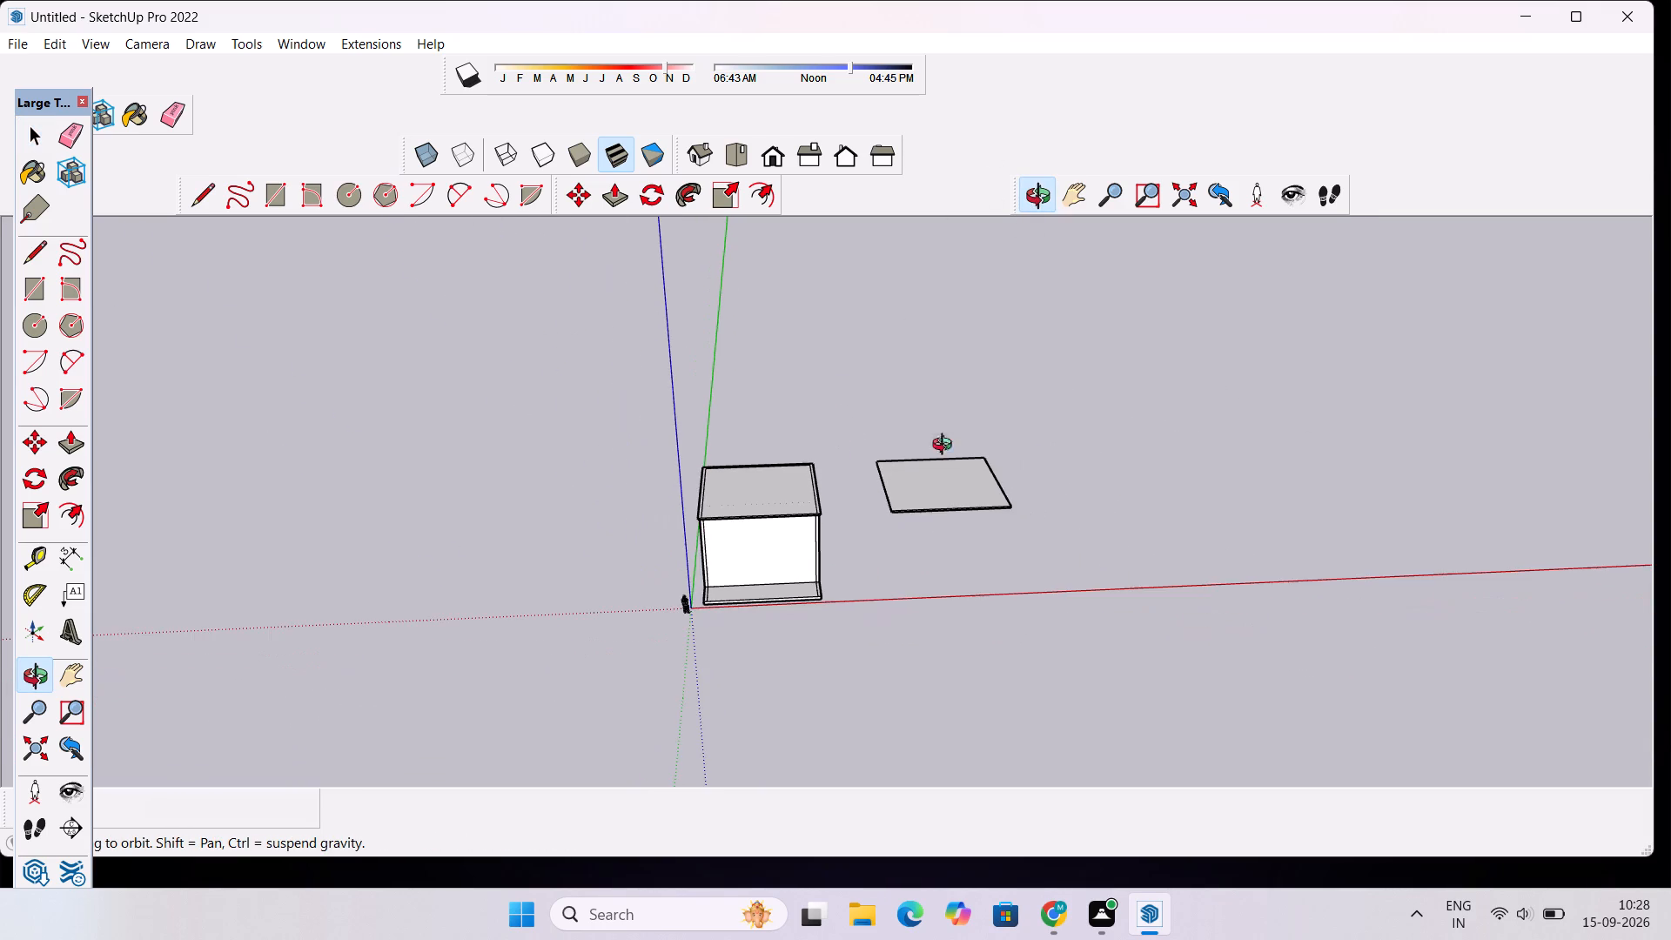
left_click_drag(1131, 446, 996, 439)
scroll(916, 455, "up", 1)
left_click_drag(848, 453, 1024, 395)
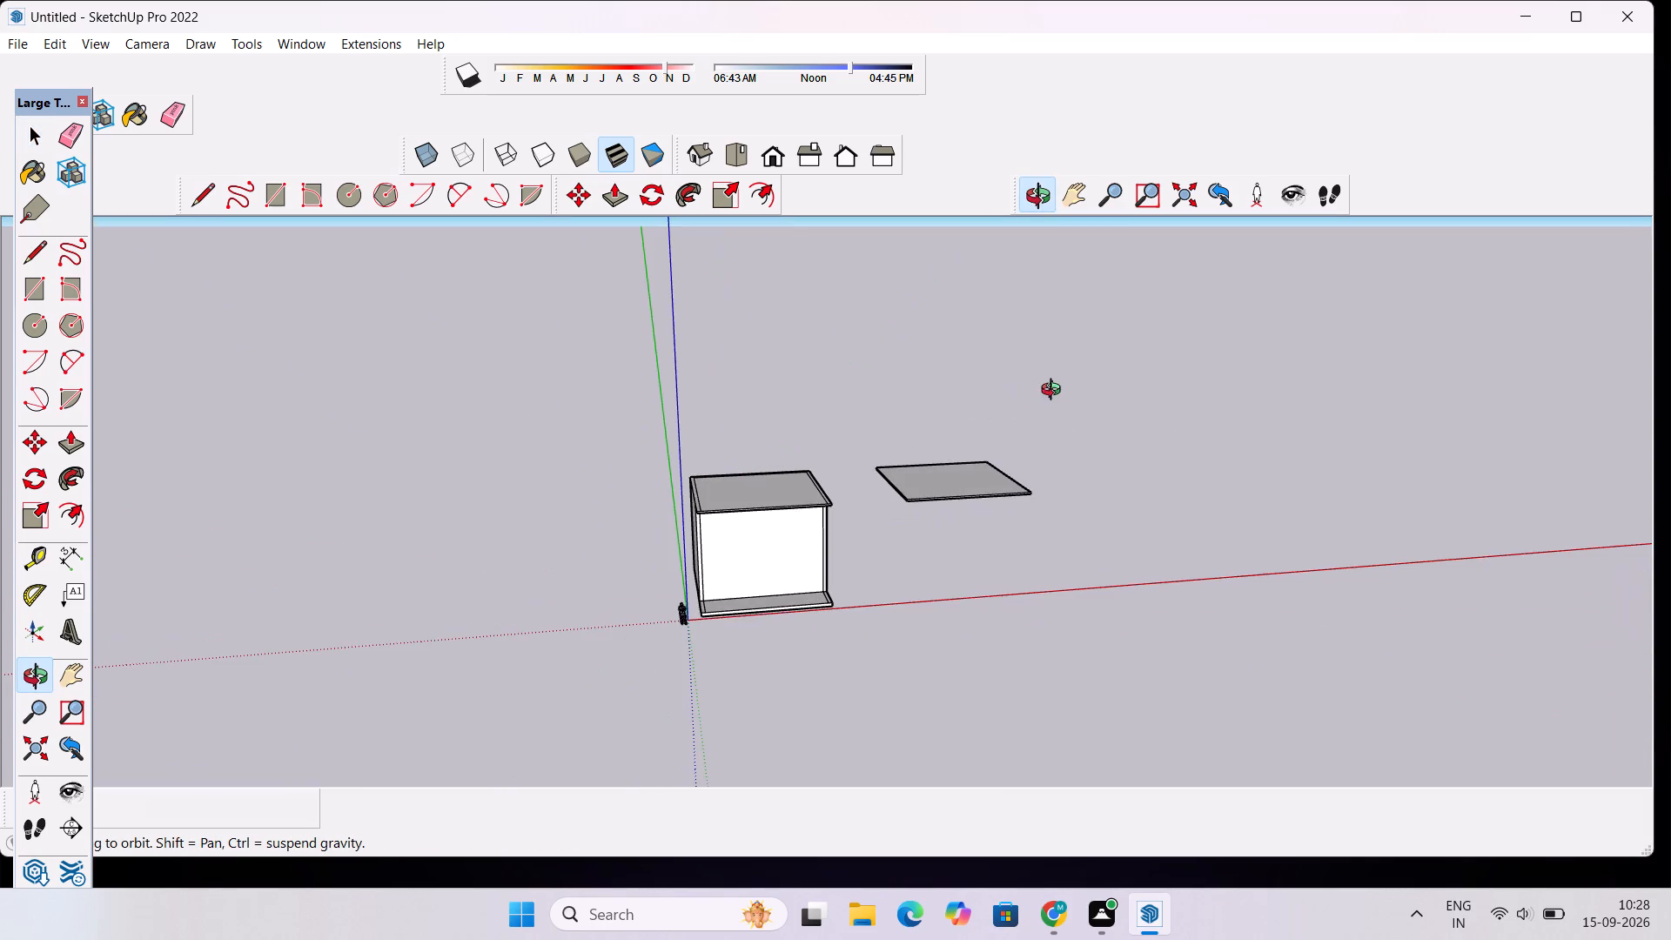
left_click_drag(1118, 427, 864, 594)
left_click_drag(715, 549, 1024, 528)
scroll(1044, 520, "up", 4)
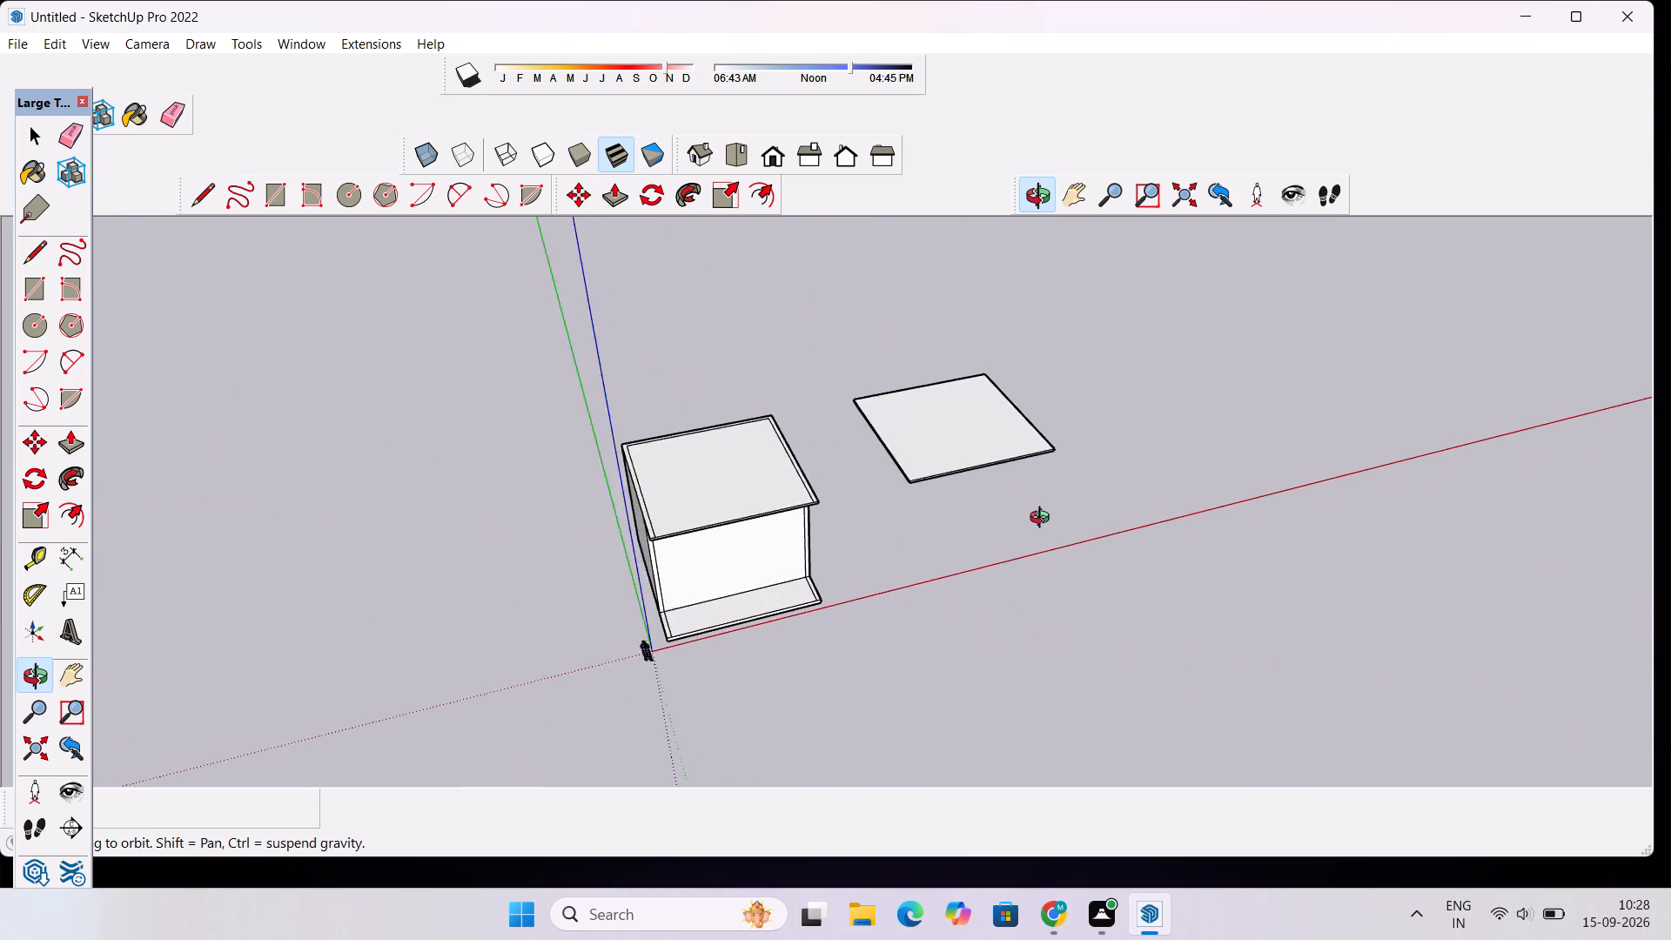
scroll(1044, 520, "up", 2)
left_click_drag(643, 557, 708, 525)
scroll(670, 485, "down", 5)
left_click_drag(759, 632, 668, 367)
scroll(638, 421, "up", 5)
left_click_drag(613, 481, 1436, 530)
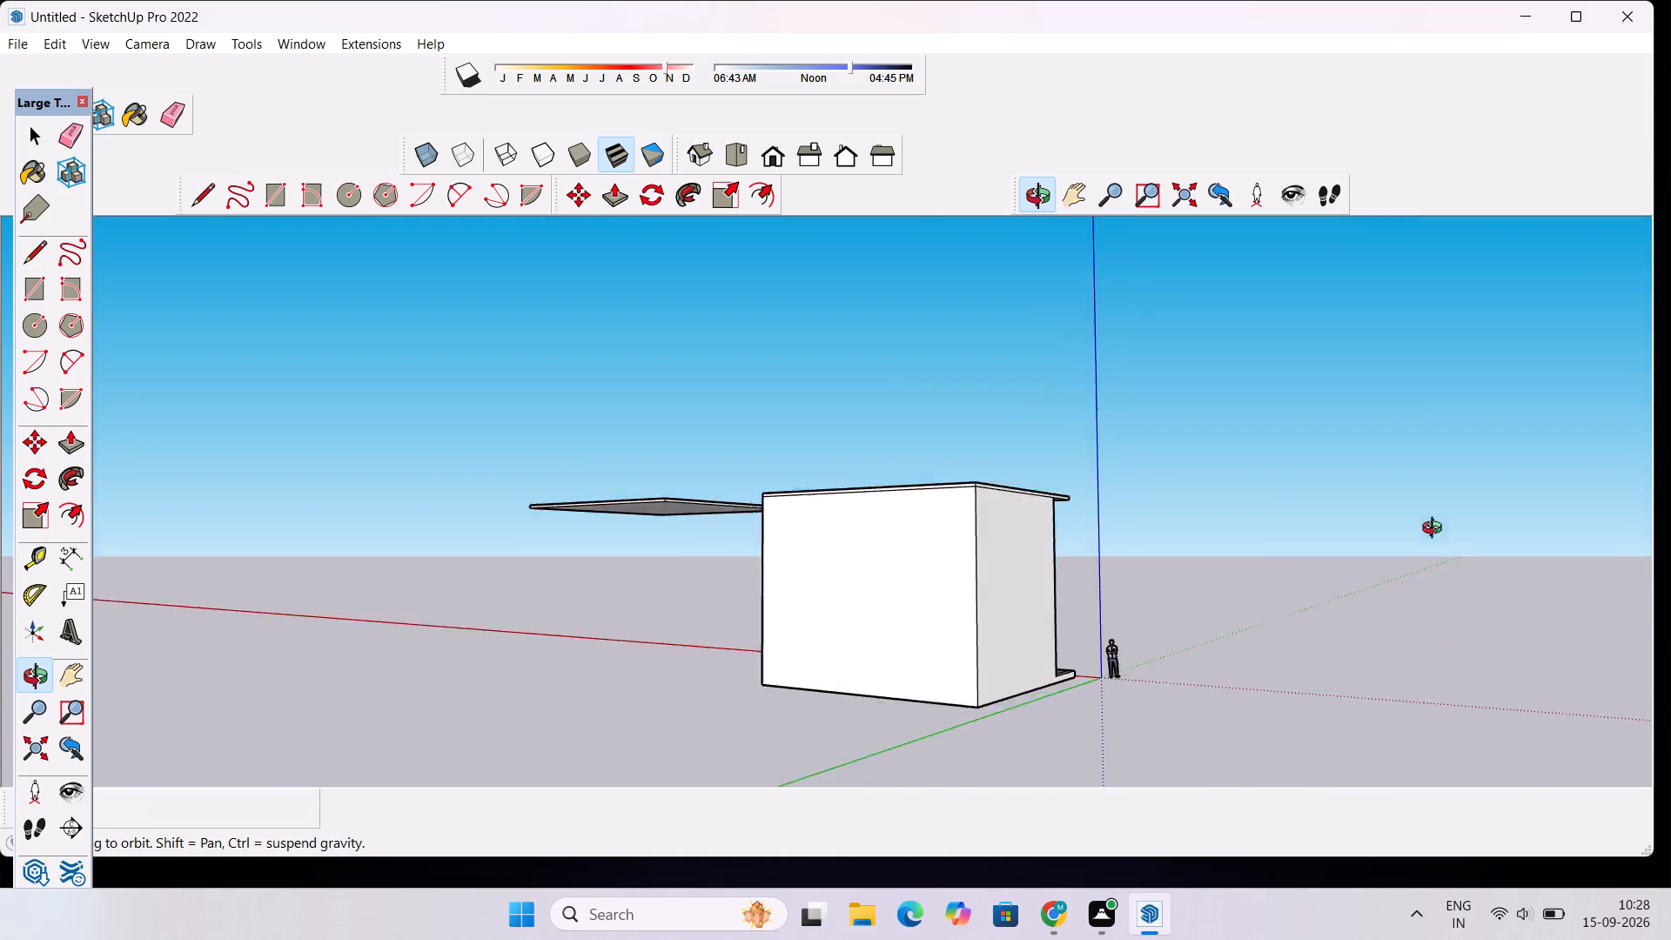
left_click_drag(1436, 530, 719, 540)
scroll(646, 509, "up", 6)
left_click_drag(916, 522, 815, 557)
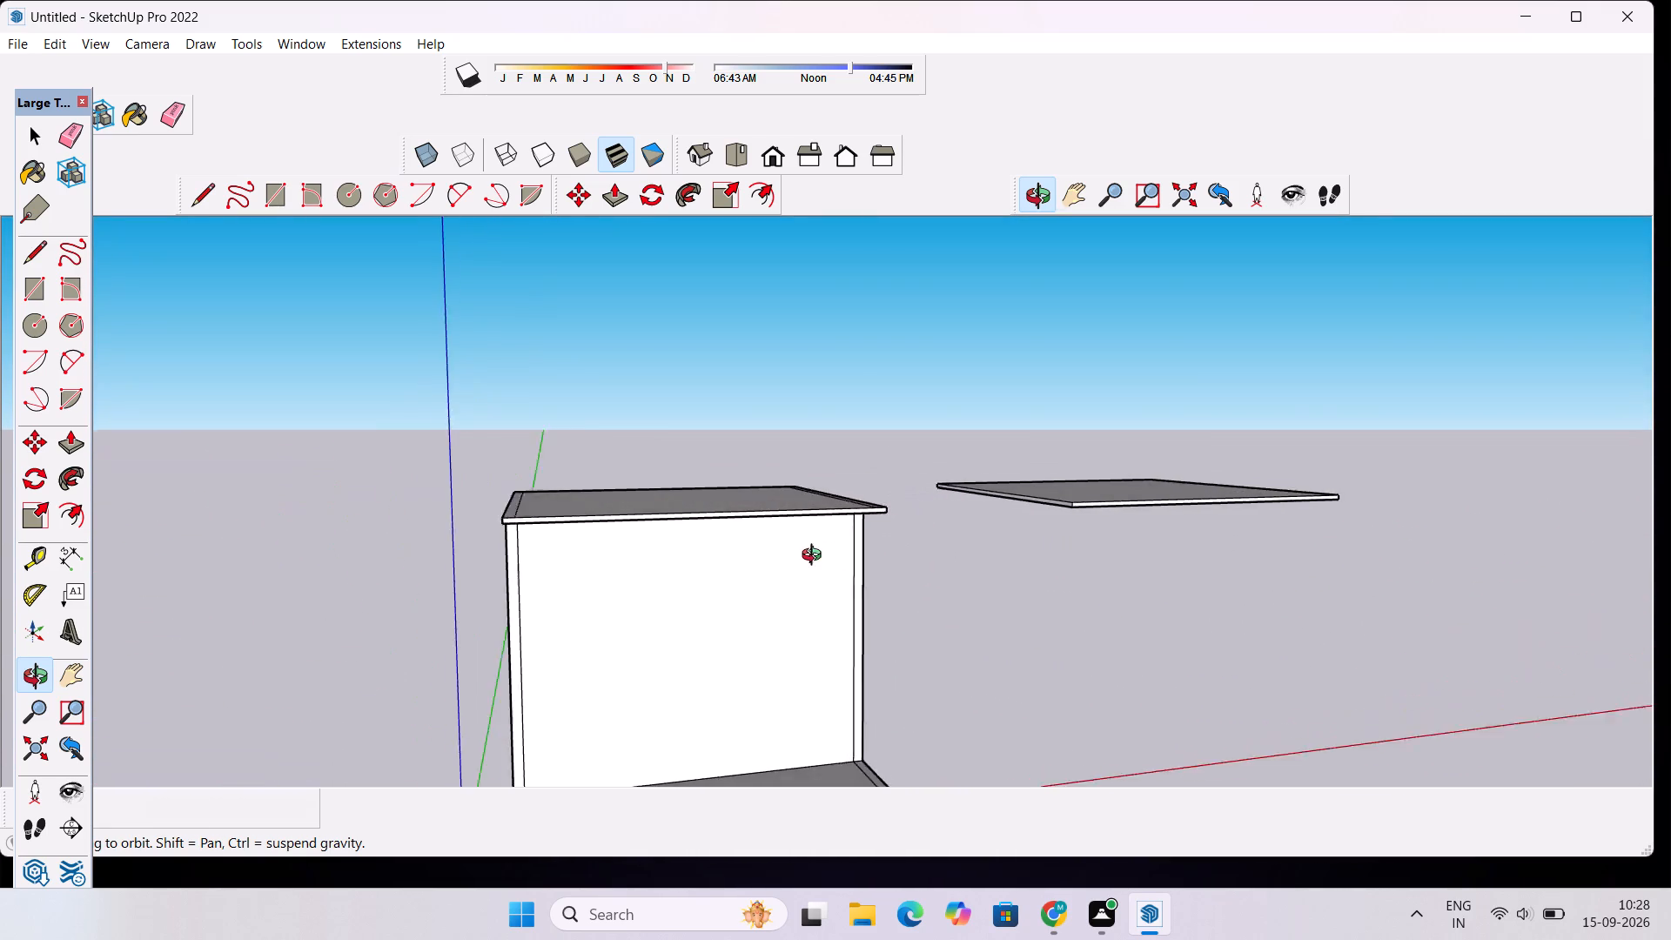
left_click_drag(815, 557, 766, 557)
scroll(782, 505, "down", 5)
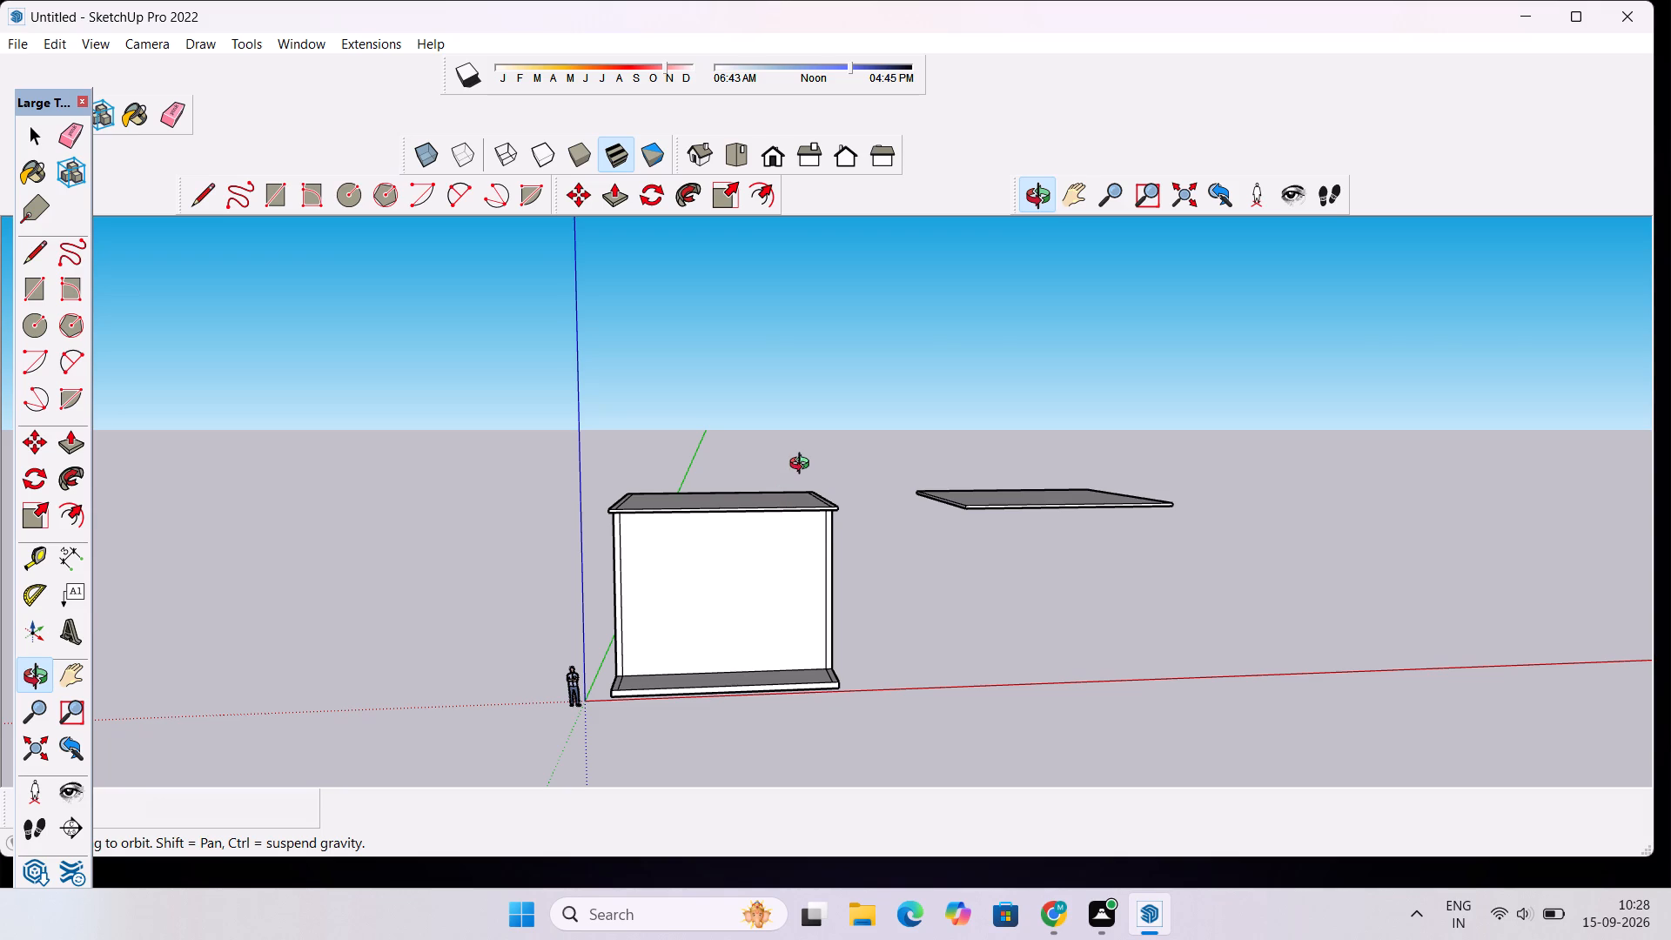
scroll(803, 466, "up", 1)
left_click_drag(808, 451, 989, 511)
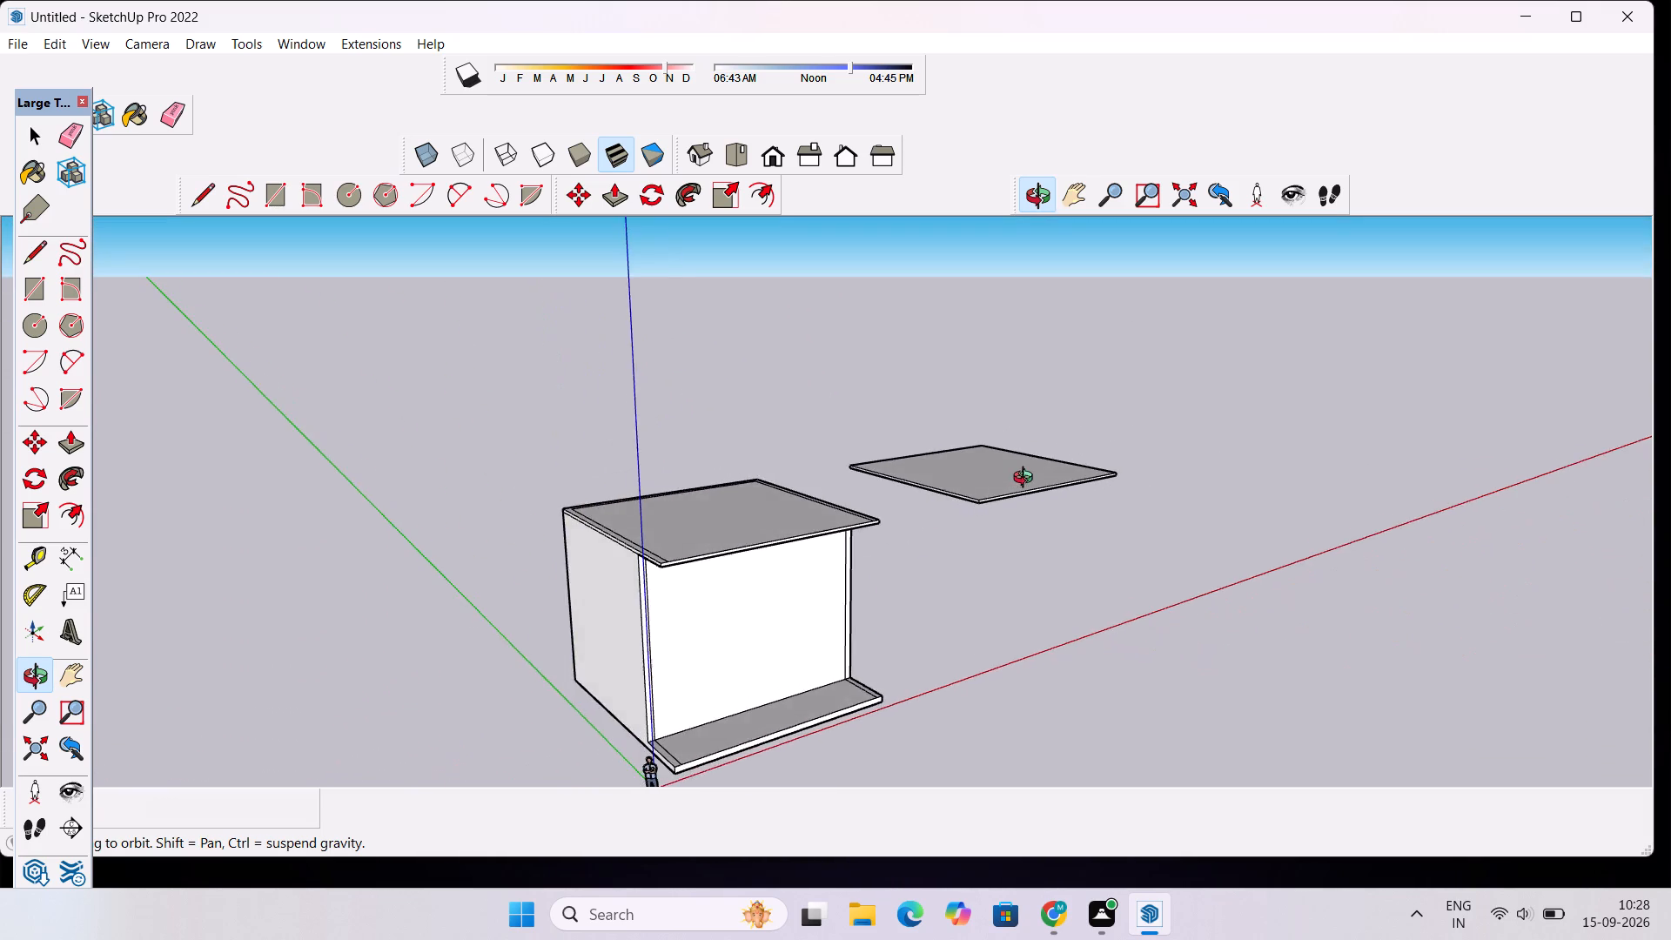
scroll(1027, 480, "down", 6)
left_click_drag(1157, 551, 892, 587)
scroll(839, 460, "up", 10)
left_click_drag(831, 507, 847, 657)
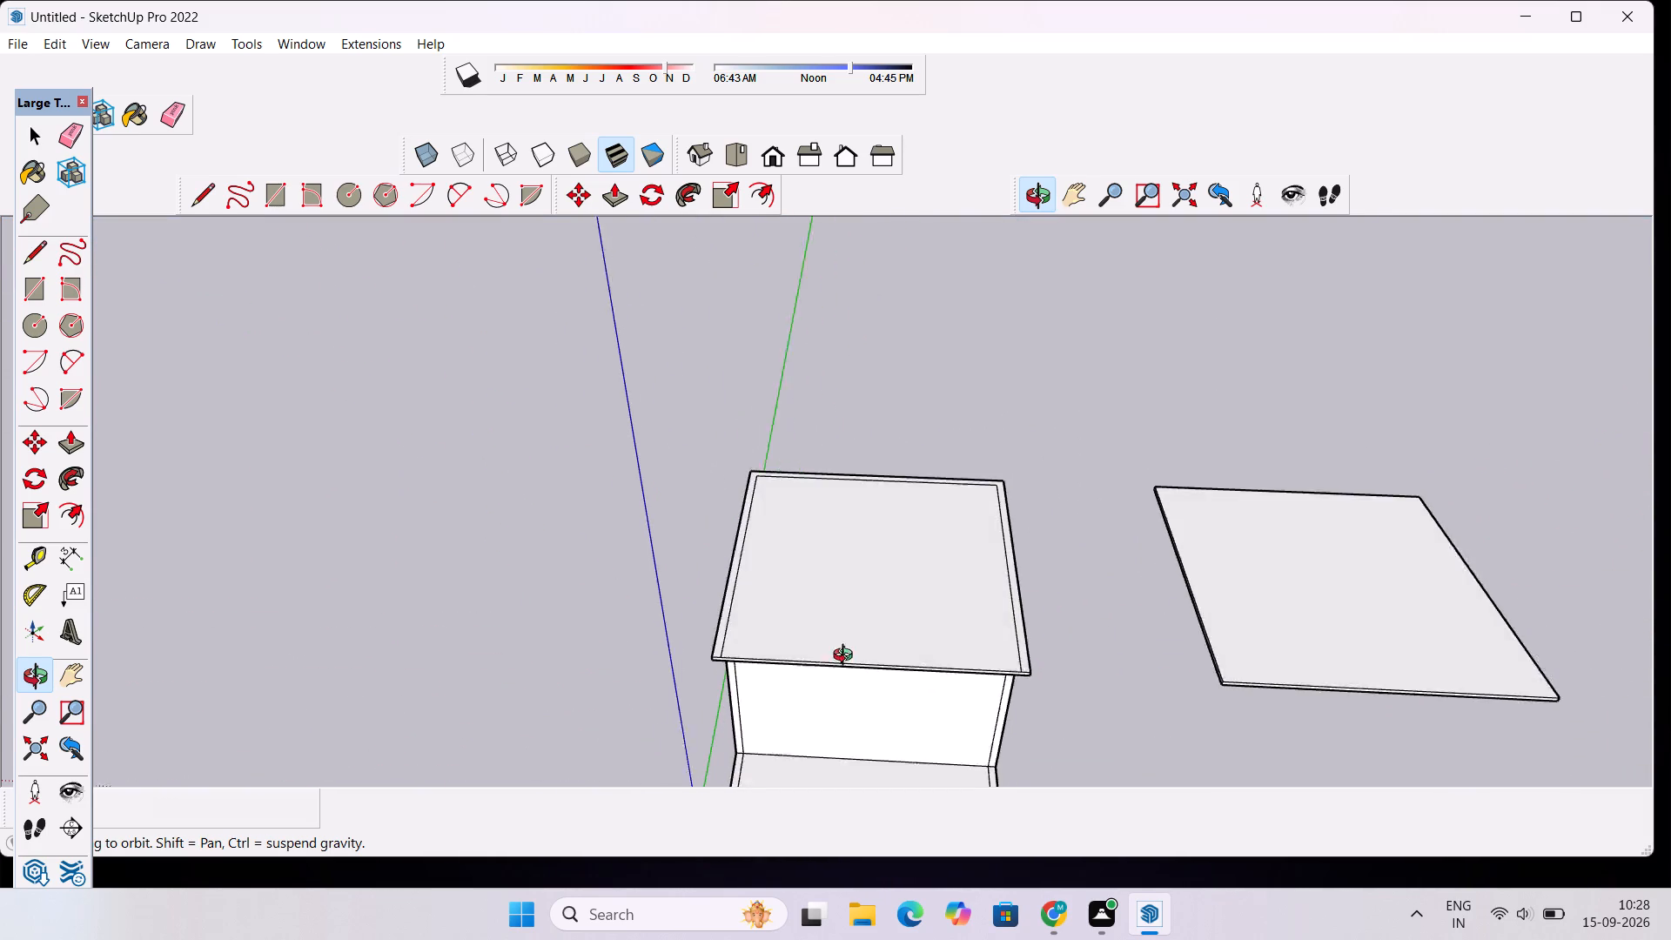
left_click_drag(847, 657, 851, 690)
scroll(836, 629, "up", 2)
left_click_drag(836, 629, 853, 647, "shift")
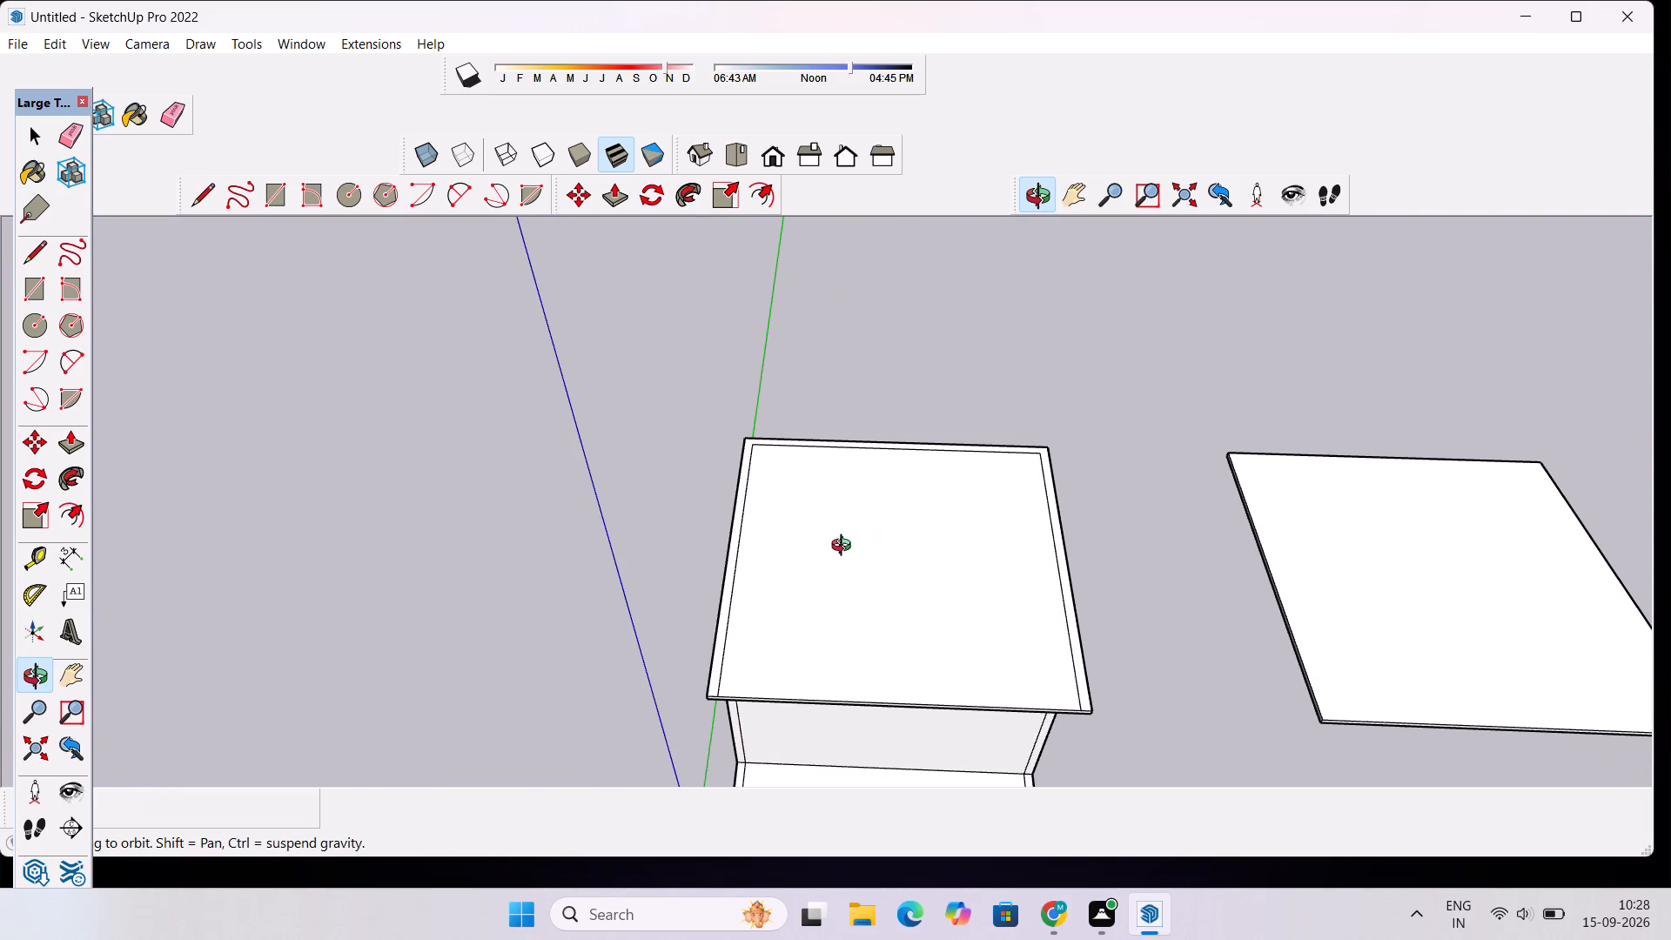
left_click_drag(831, 554, 893, 564)
scroll(933, 544, "down", 2)
scroll(953, 520, "up", 5)
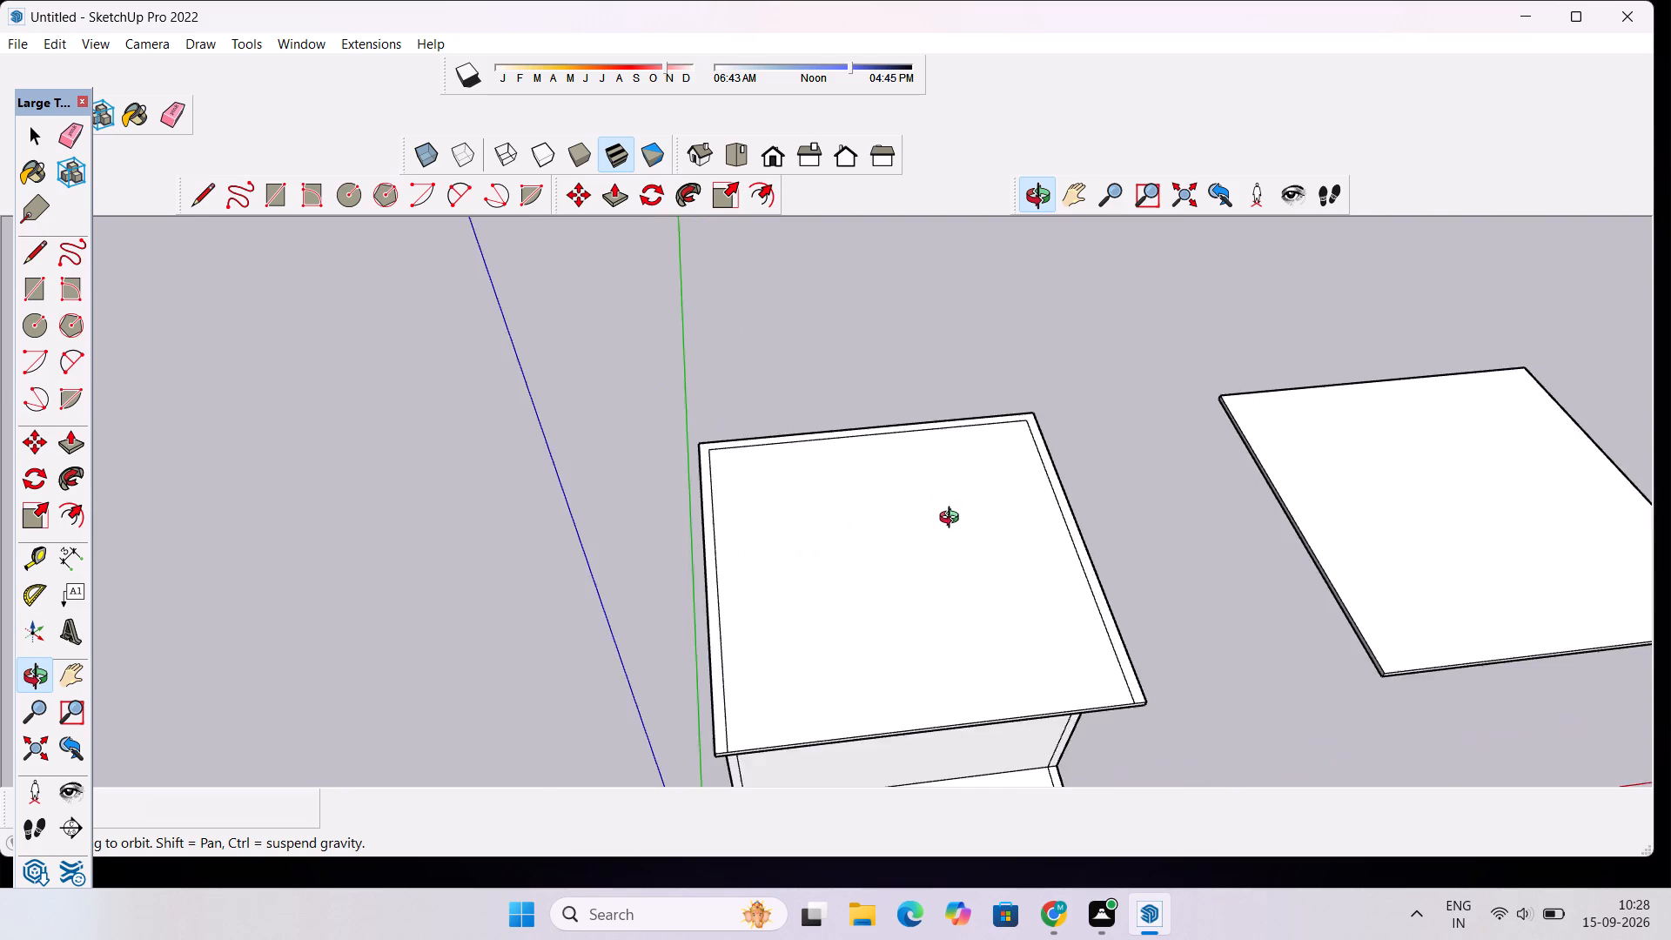
scroll(953, 520, "up", 3)
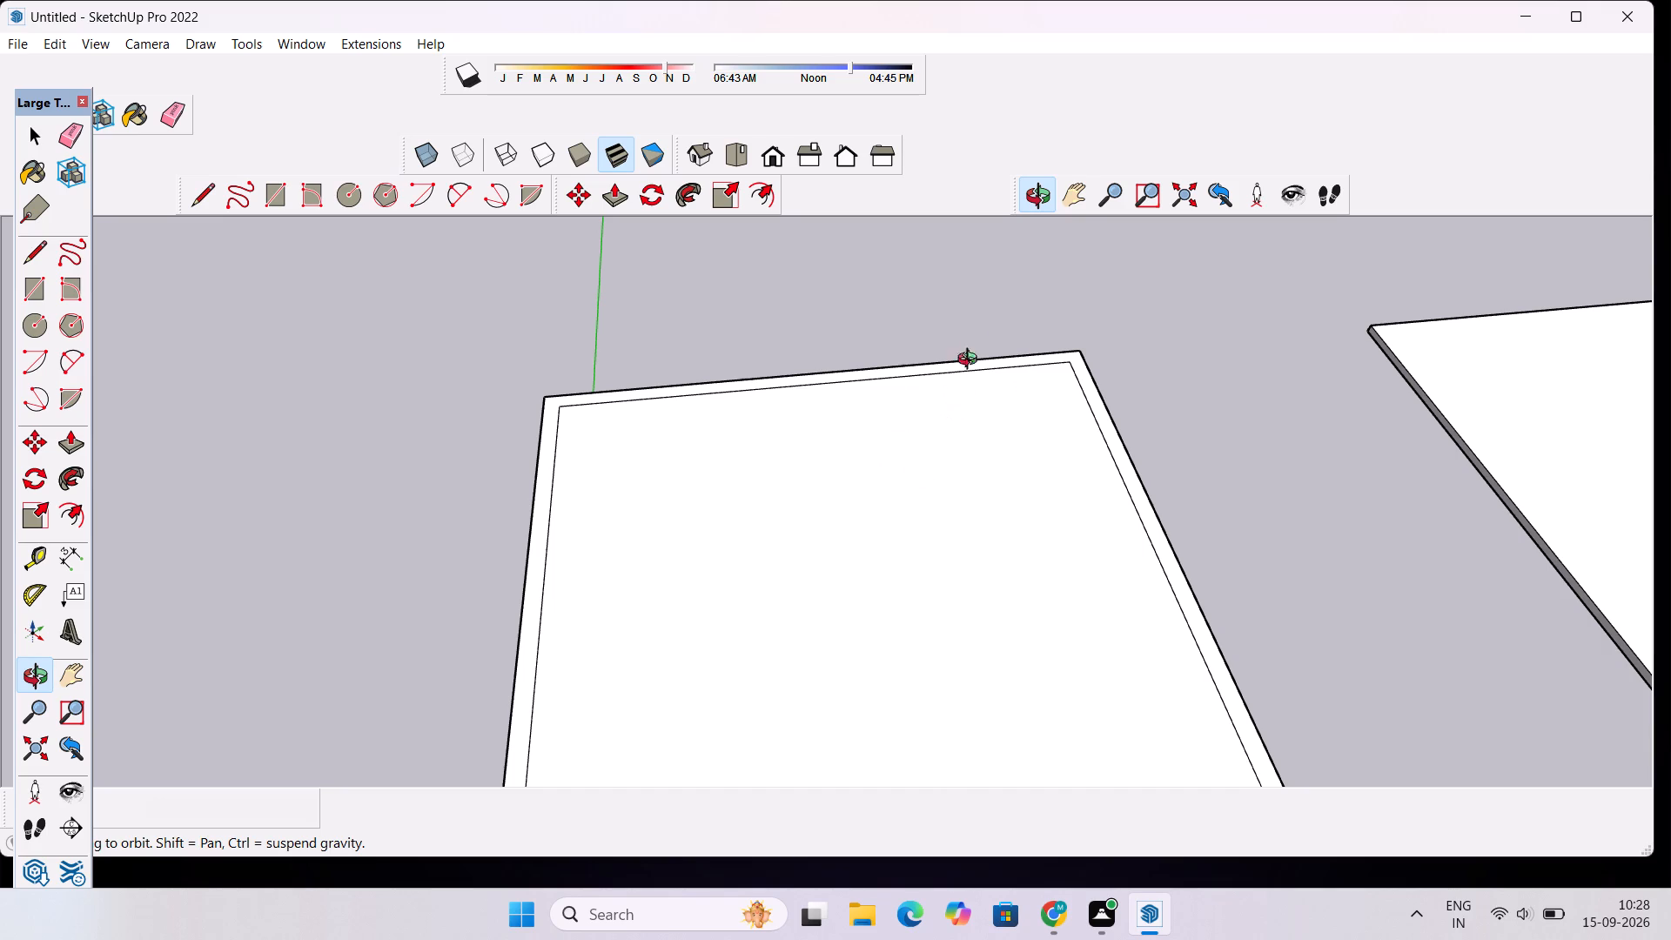
scroll(968, 328, "down", 3)
scroll(944, 426, "up", 3)
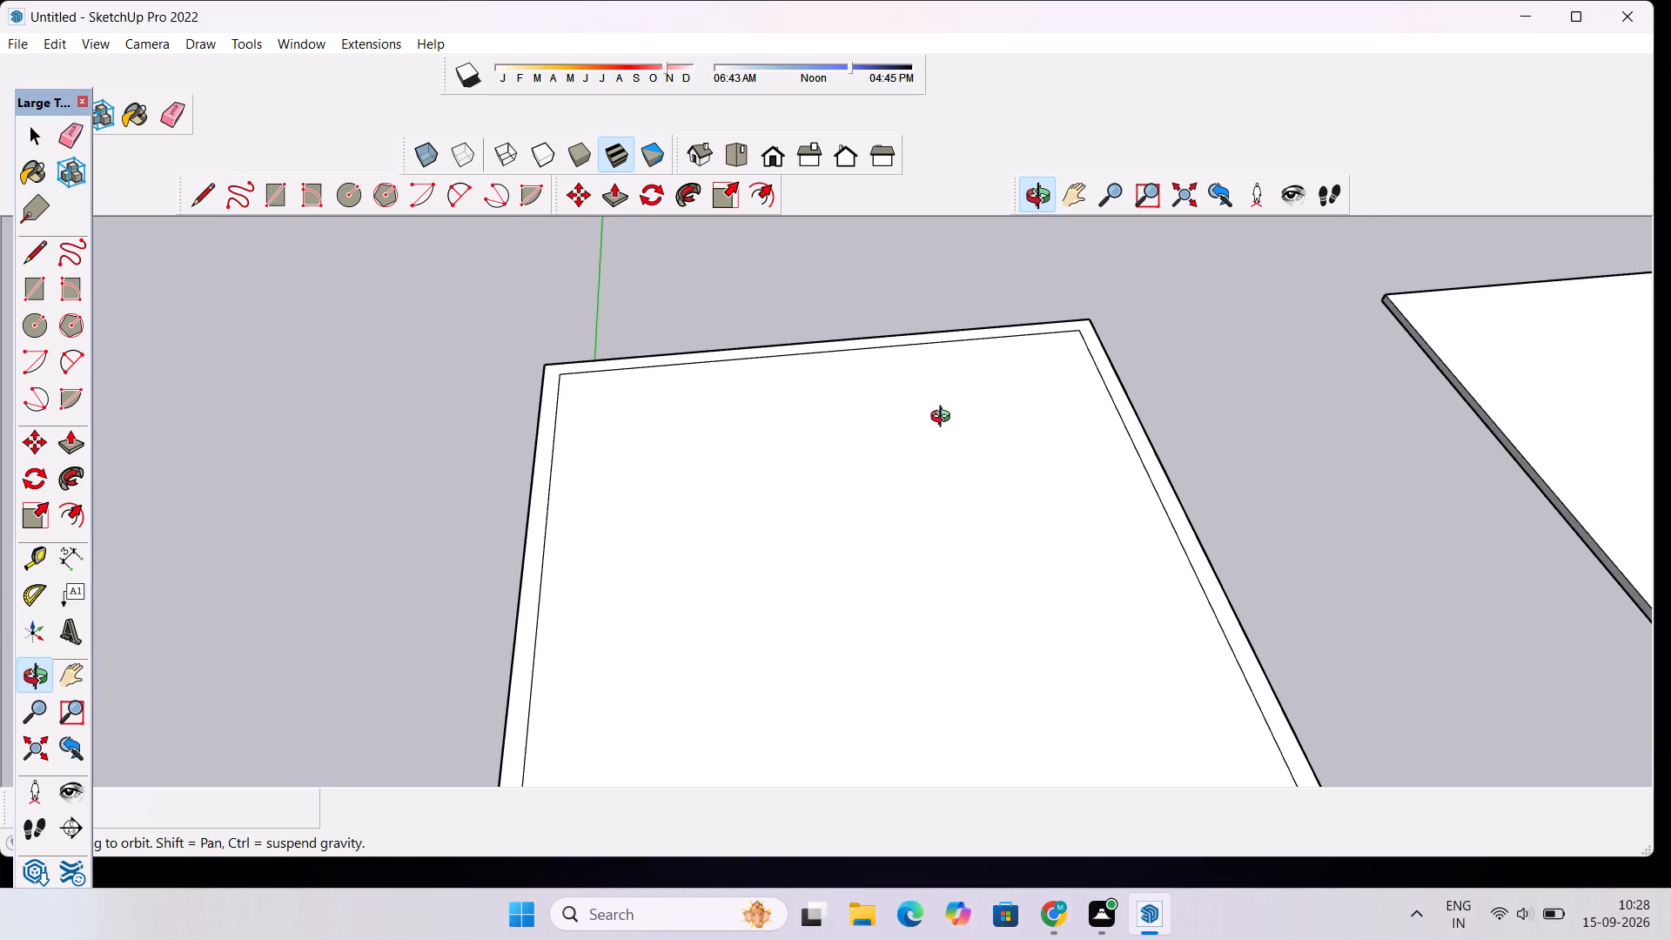
scroll(943, 411, "up", 2)
scroll(950, 318, "down", 7)
left_click_drag(975, 387, 957, 398, "shift")
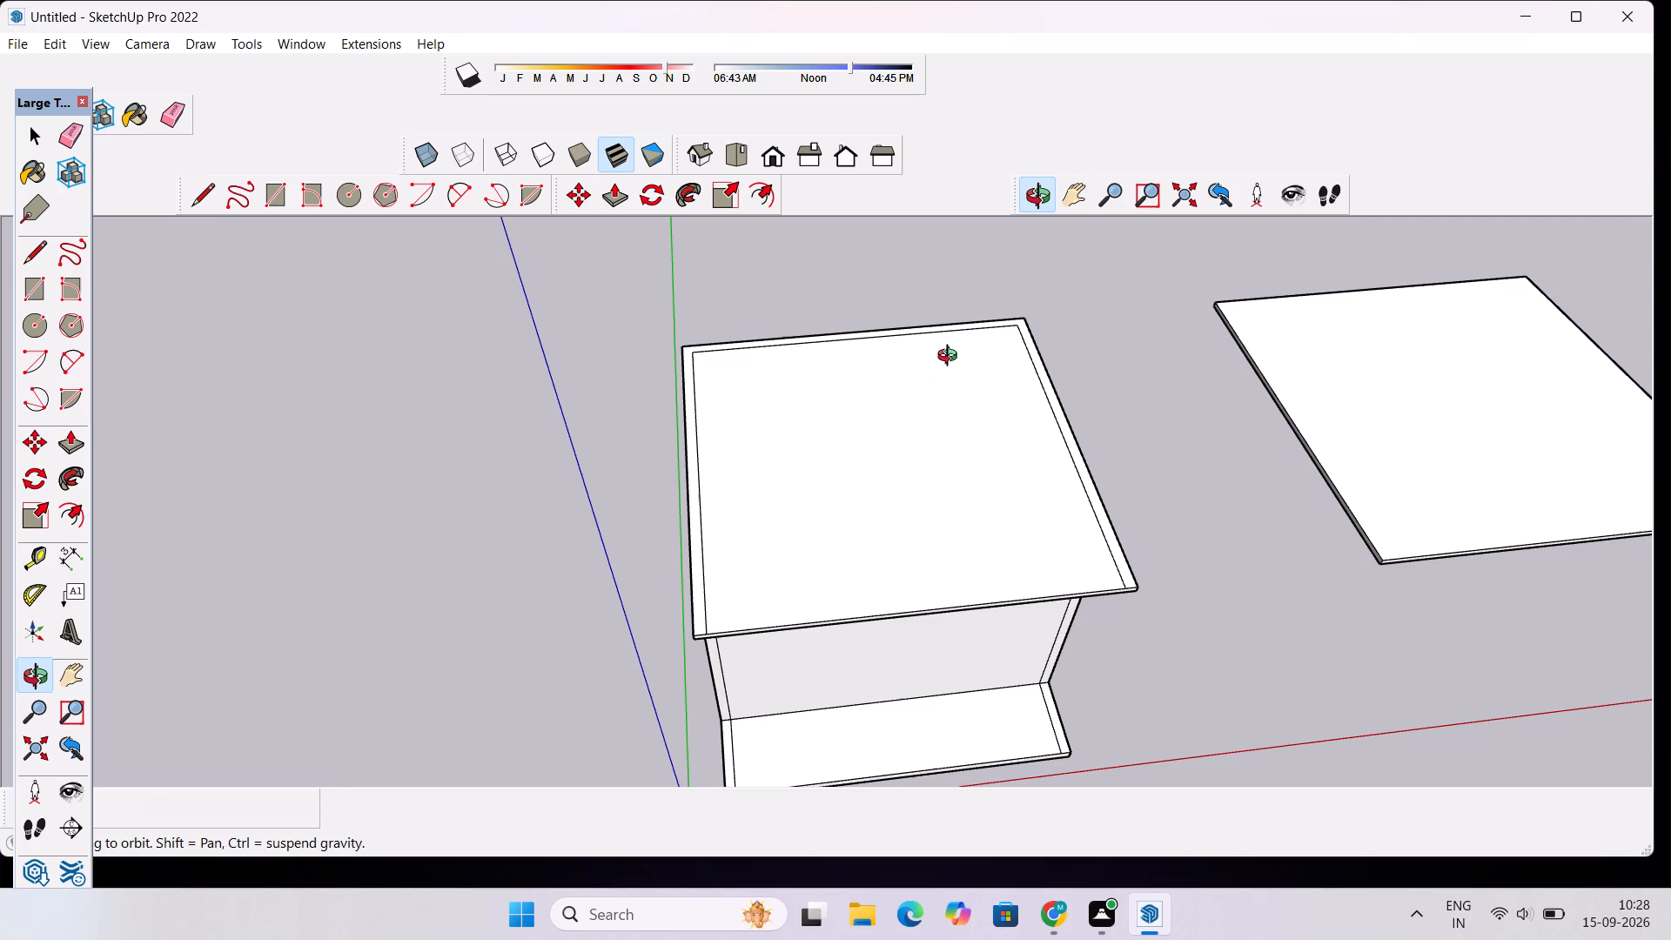
scroll(951, 358, "up", 2)
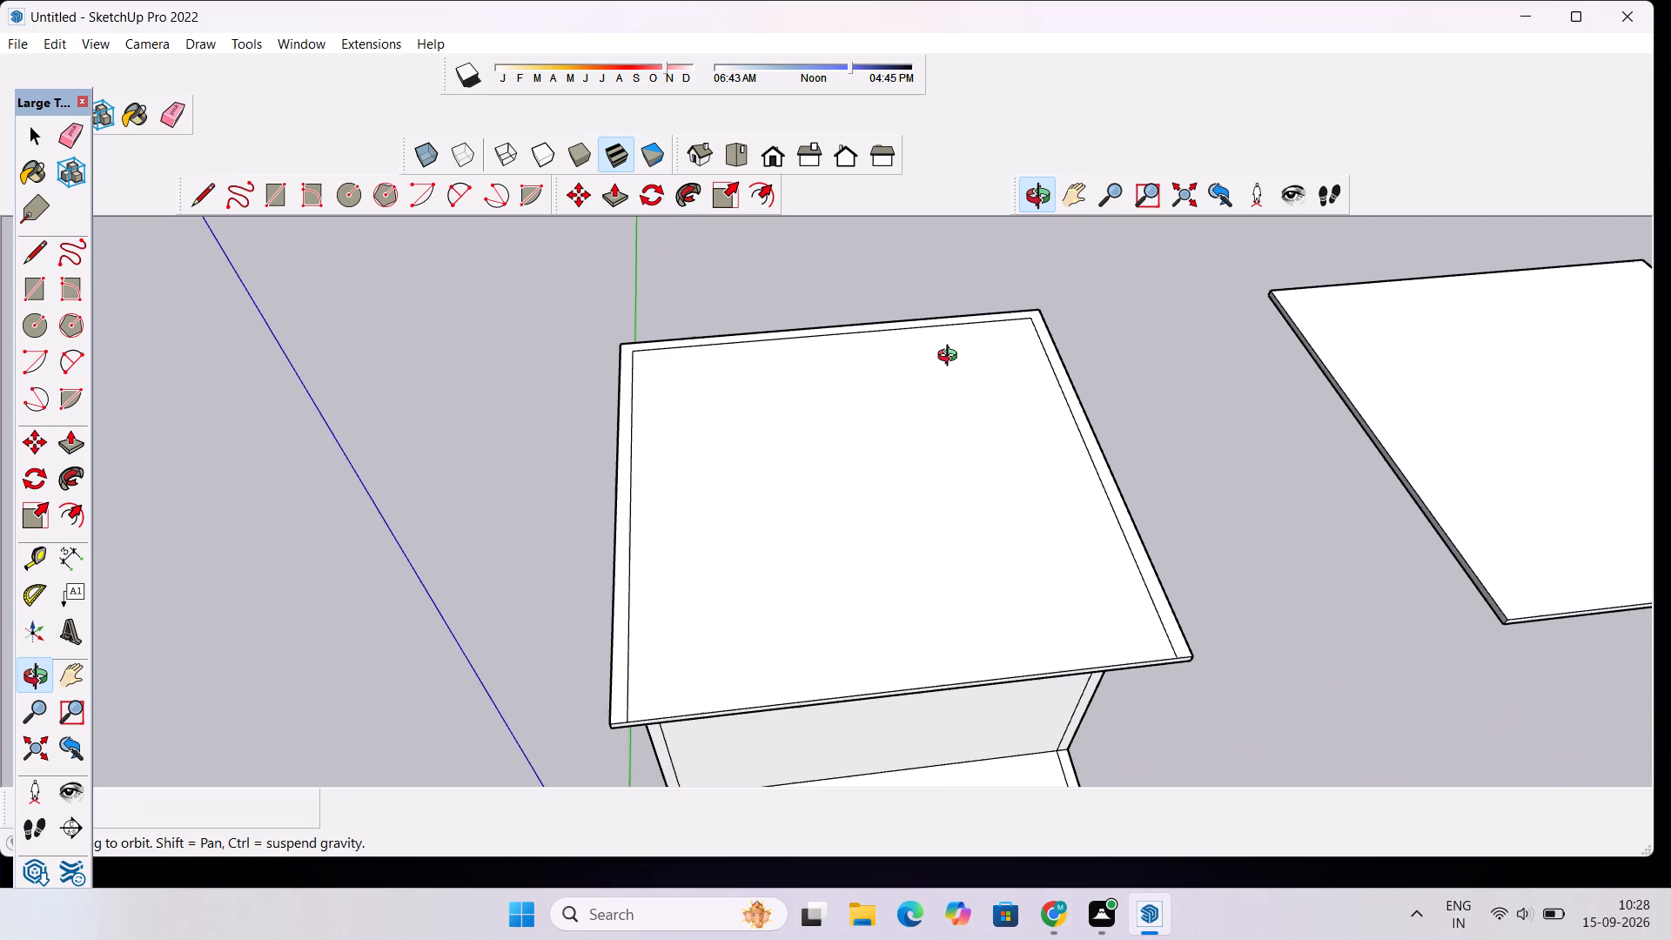
left_click_drag(963, 348, 897, 373, "shift")
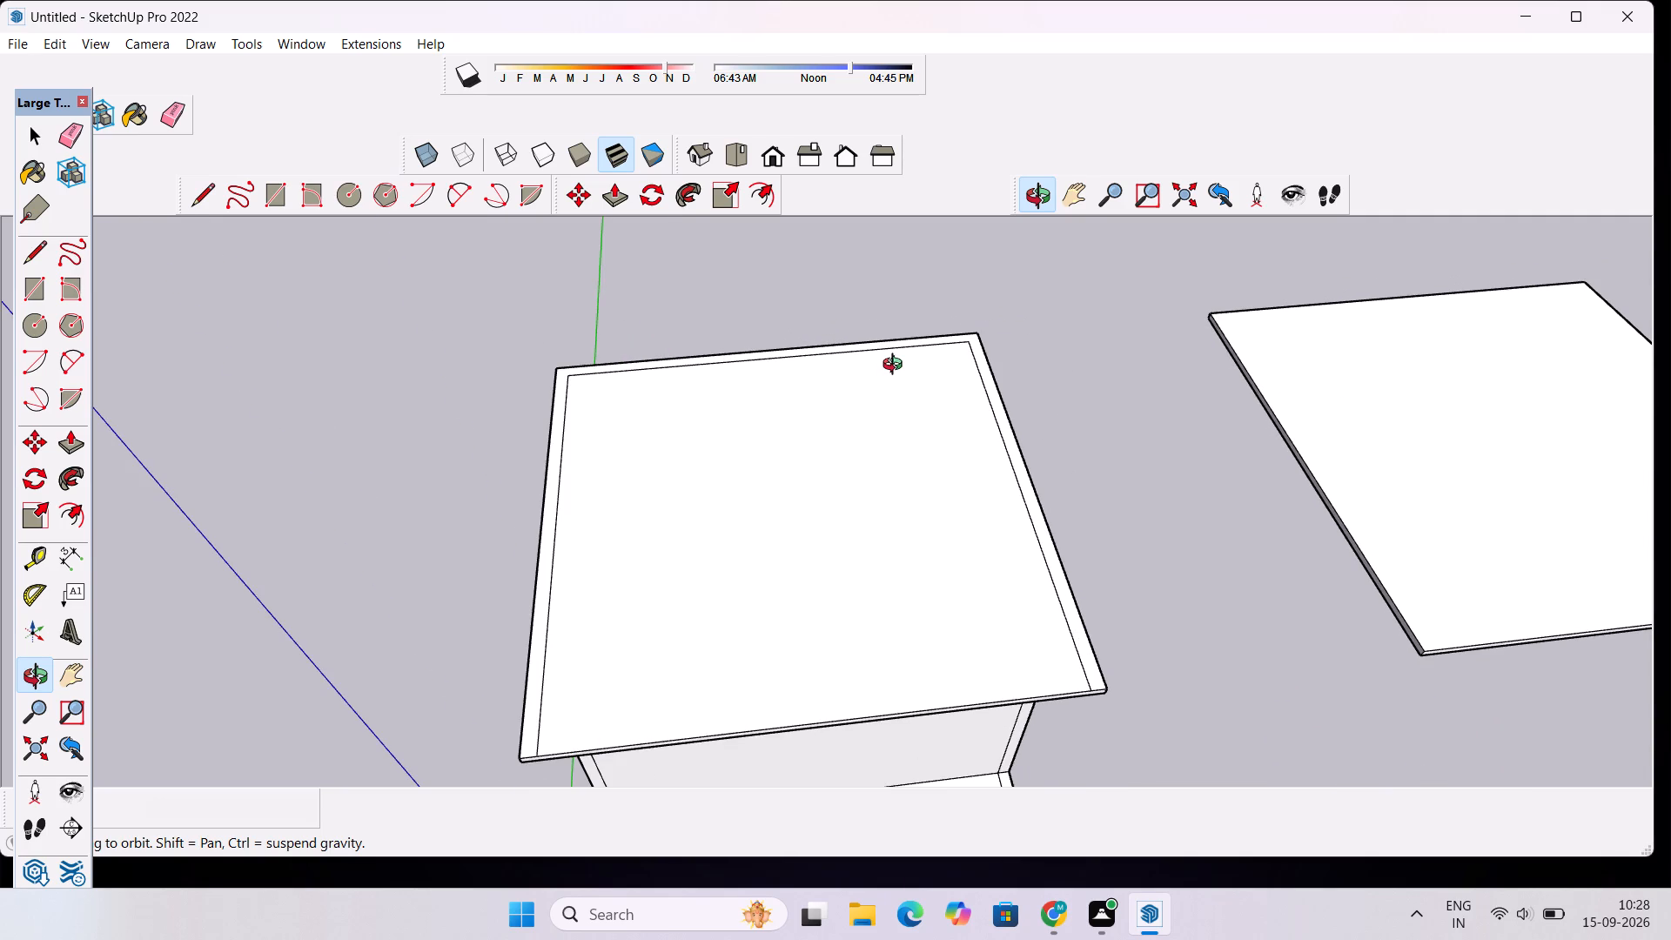
scroll(896, 366, "down", 2)
left_click_drag(898, 360, 910, 396, "shift")
scroll(920, 300, "down", 6)
left_click_drag(1031, 563, 1010, 584)
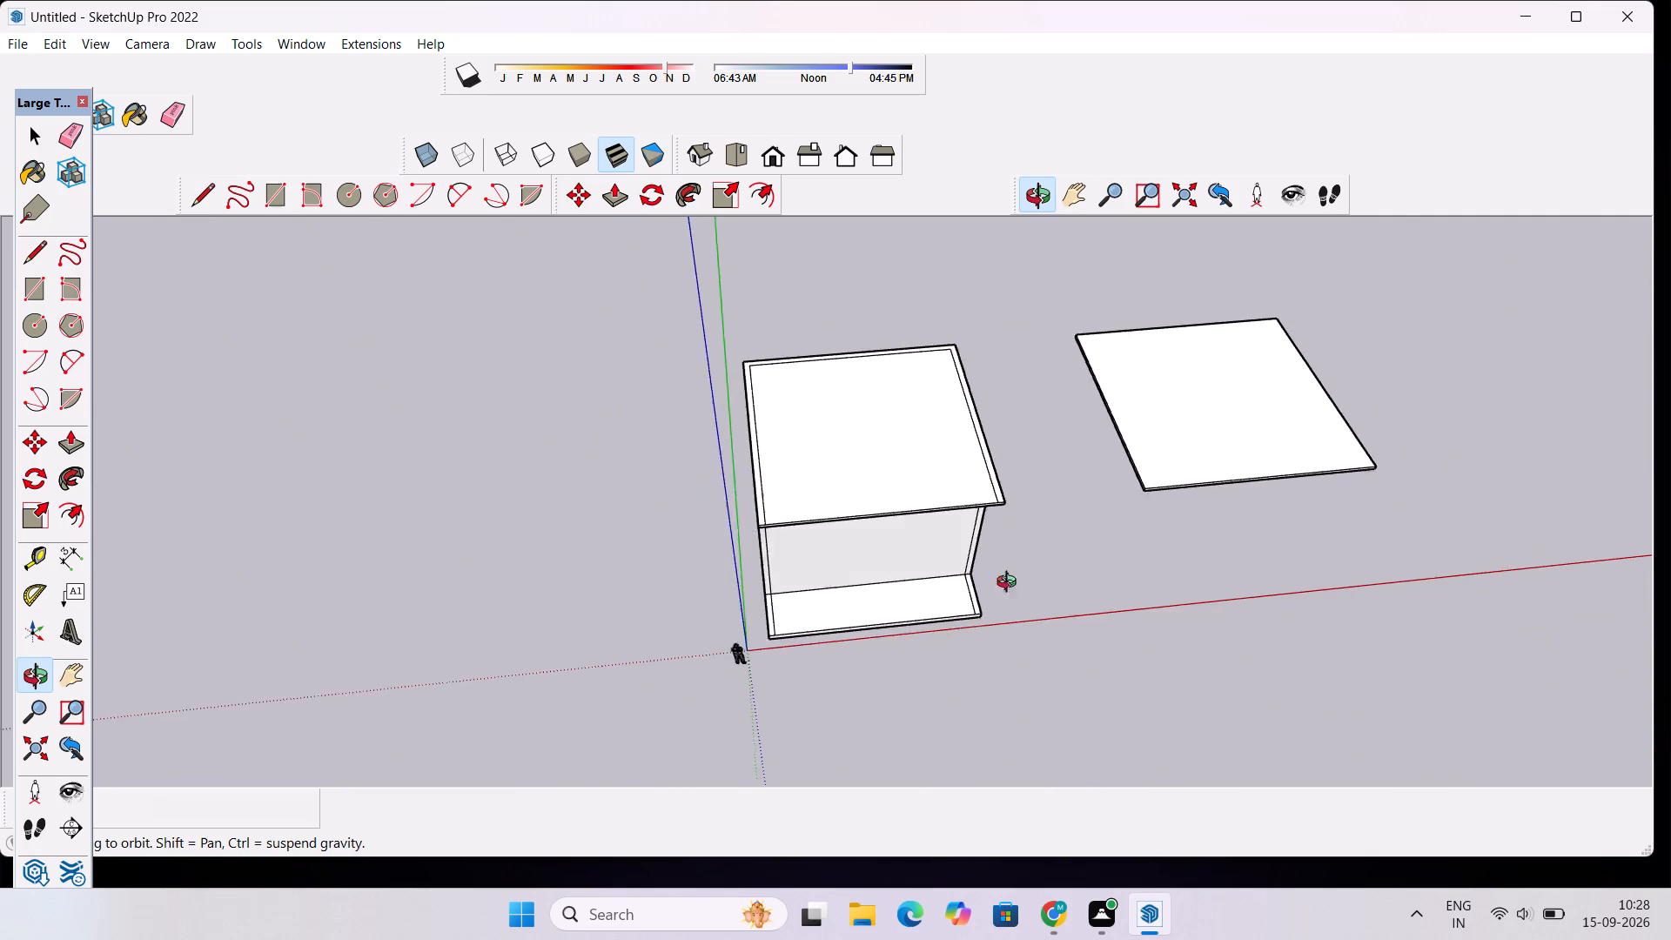
left_click_drag(1010, 584, 883, 243)
scroll(854, 360, "up", 5)
left_click_drag(801, 423, 1394, 514)
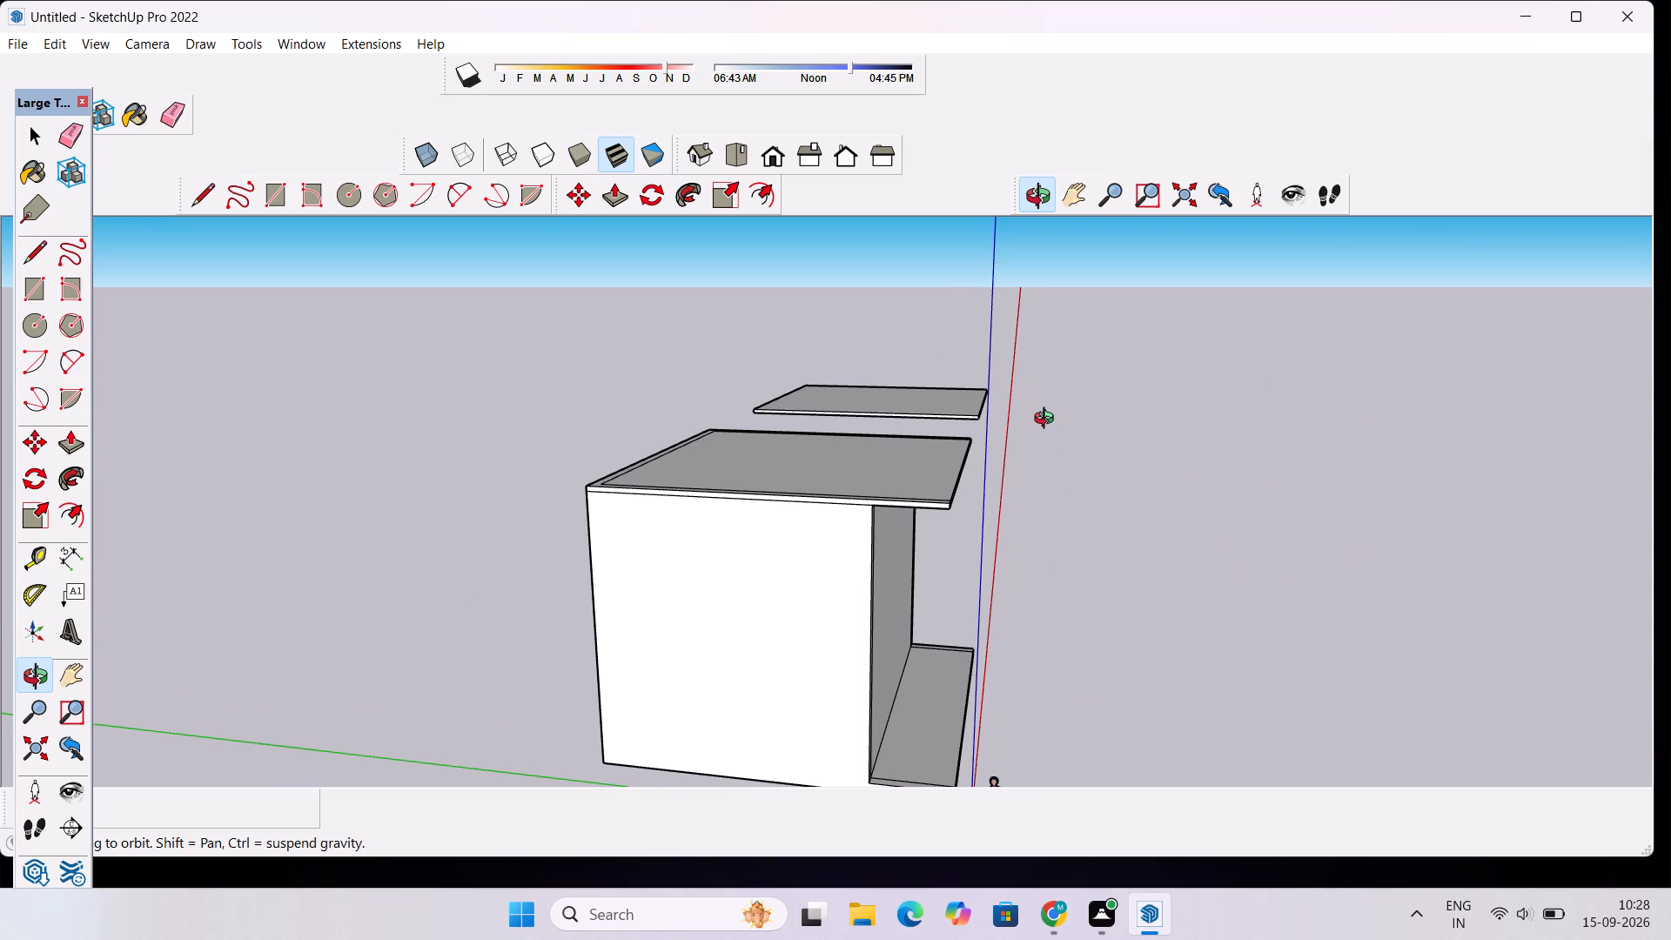
scroll(1048, 420, "down", 3)
scroll(1048, 420, "up", 5)
left_click_drag(1097, 418, 694, 644)
scroll(767, 377, "up", 1)
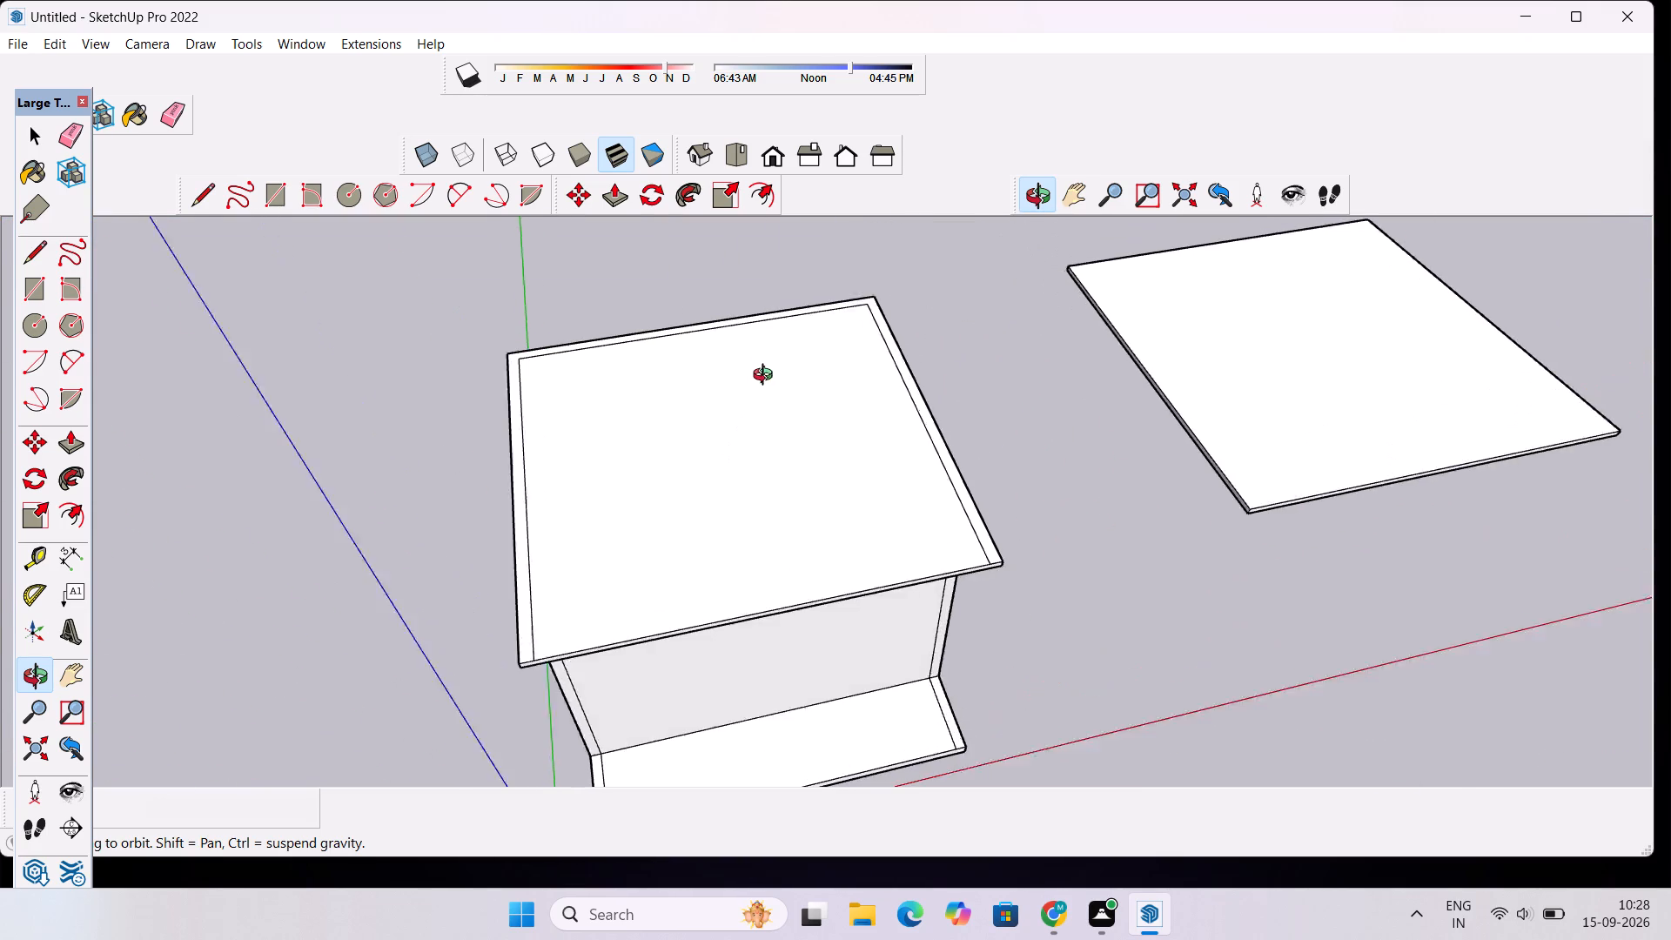
scroll(767, 377, "up", 3)
left_click_drag(1070, 529, 854, 525)
scroll(813, 490, "down", 3)
scroll(749, 460, "up", 3)
left_click_drag(749, 459, 849, 470, "shift")
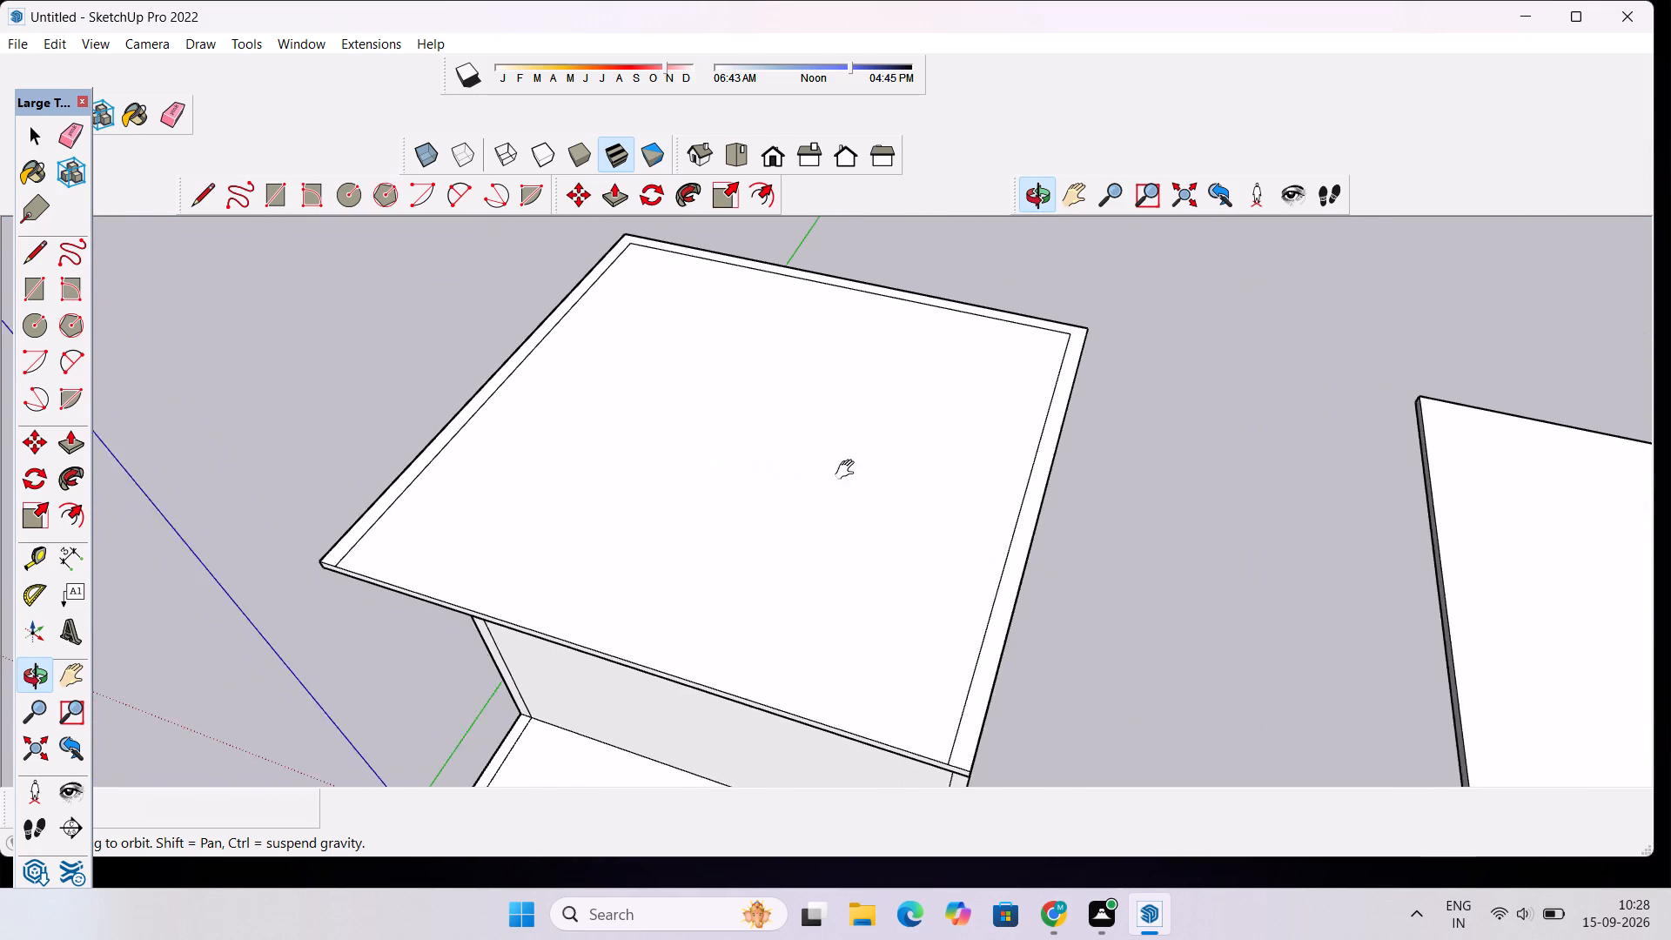
left_click_drag(849, 470, 870, 473, "shift")
scroll(874, 473, "up", 5)
scroll(874, 473, "down", 11)
left_click_drag(774, 578, 938, 415)
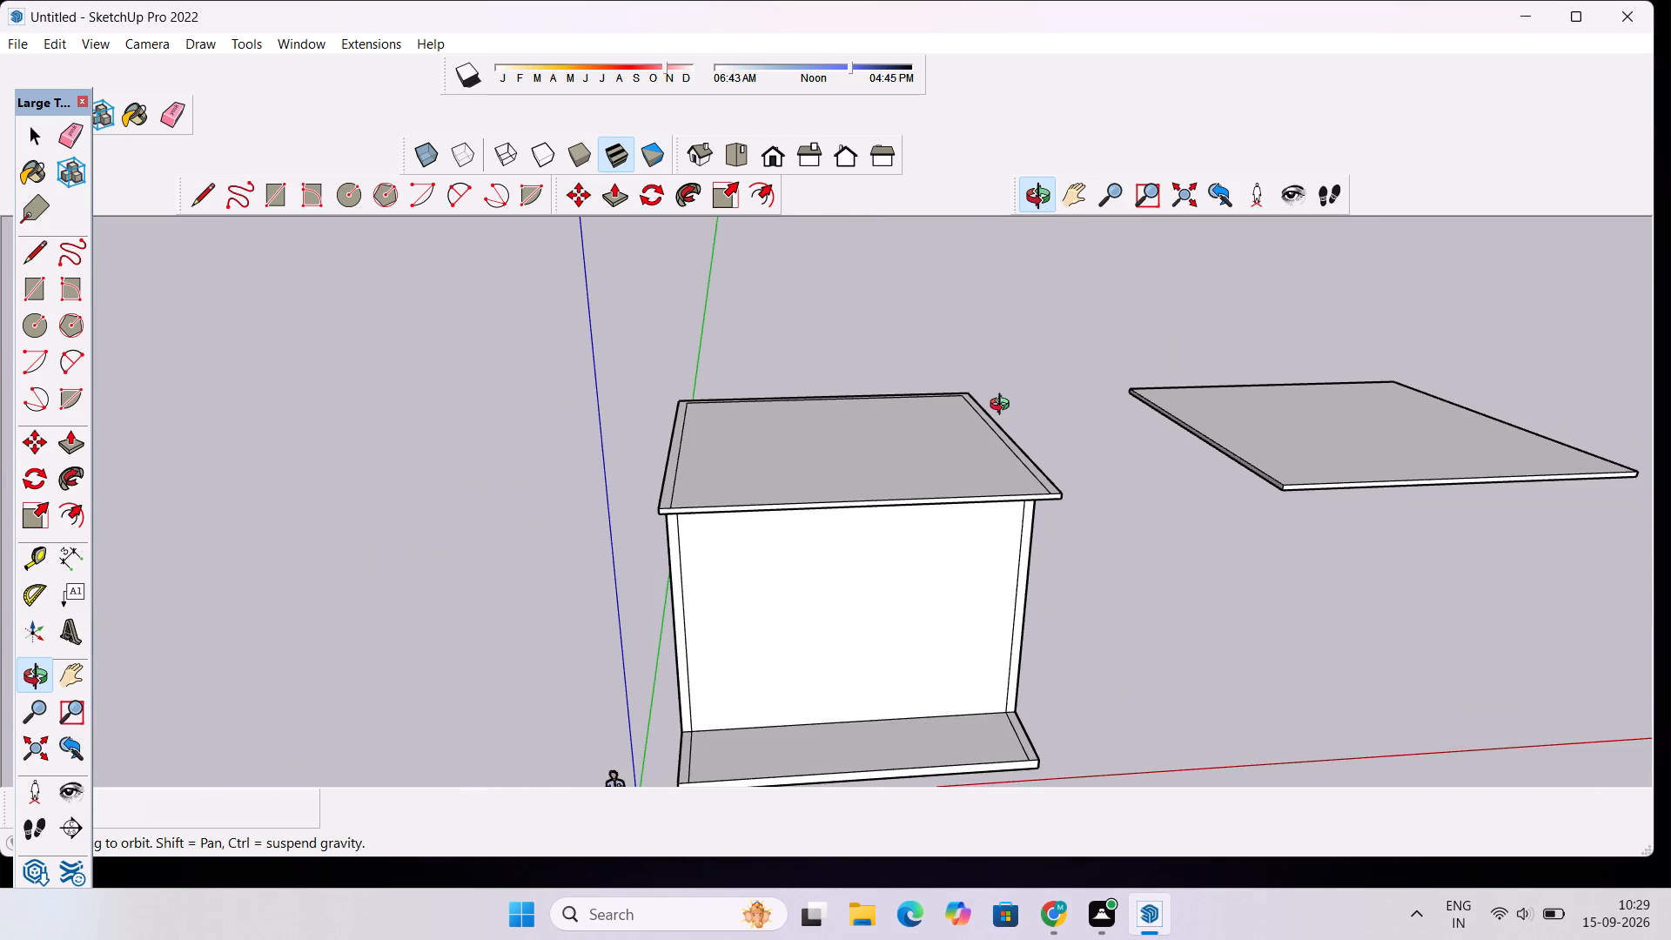
left_click_drag(987, 416, 940, 663)
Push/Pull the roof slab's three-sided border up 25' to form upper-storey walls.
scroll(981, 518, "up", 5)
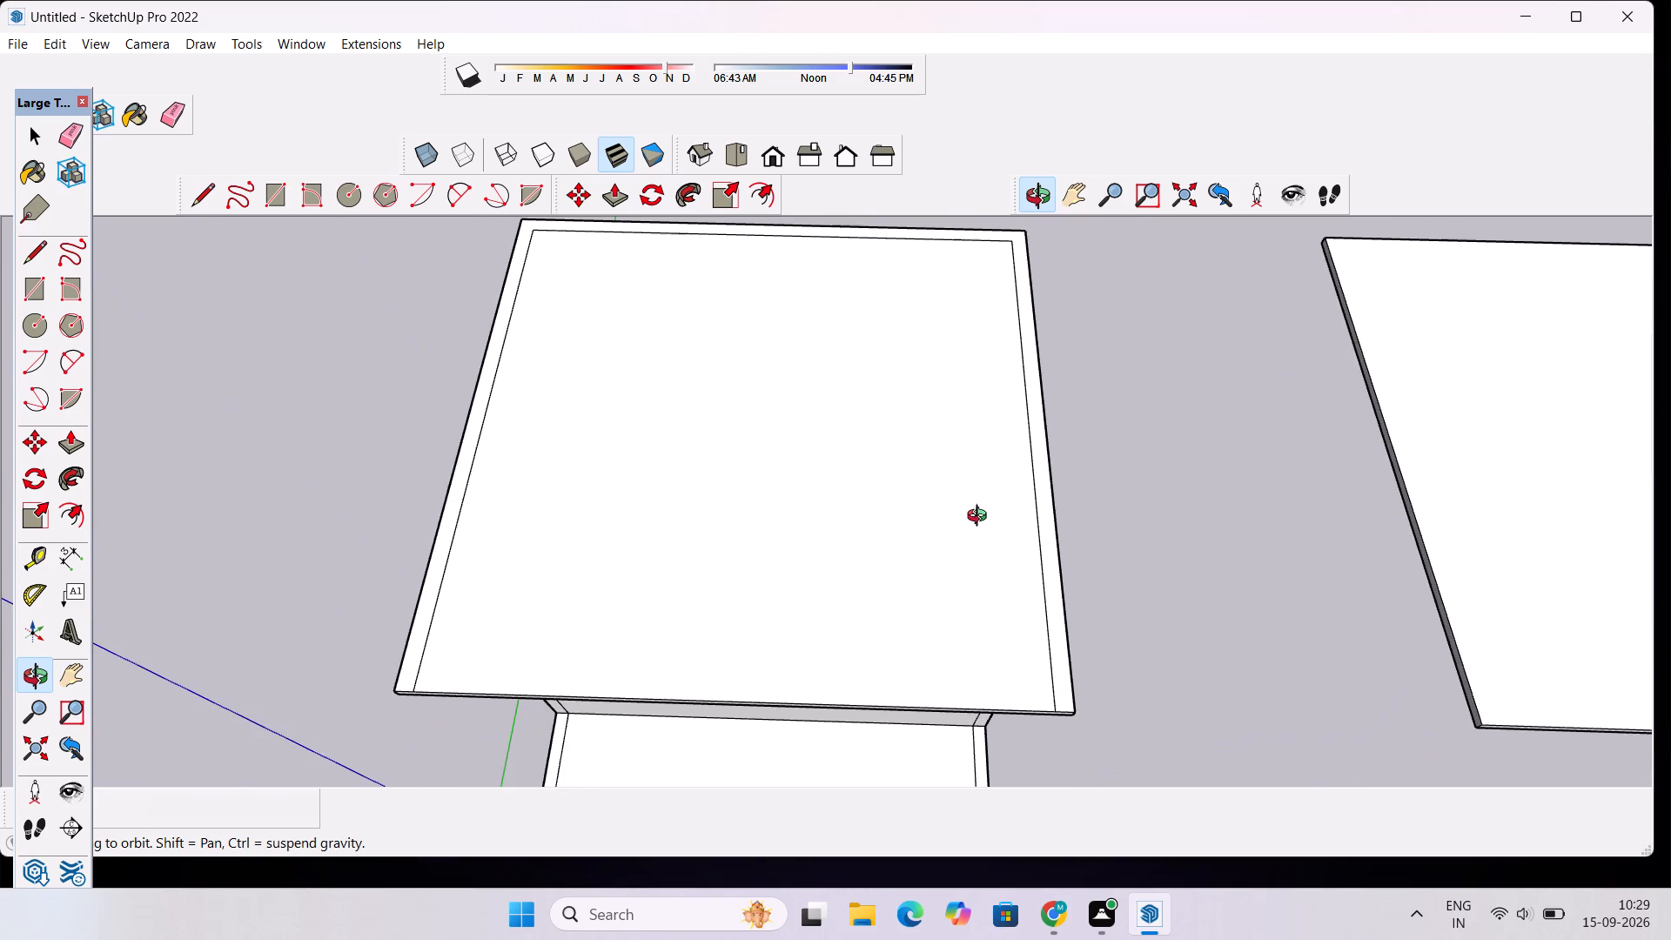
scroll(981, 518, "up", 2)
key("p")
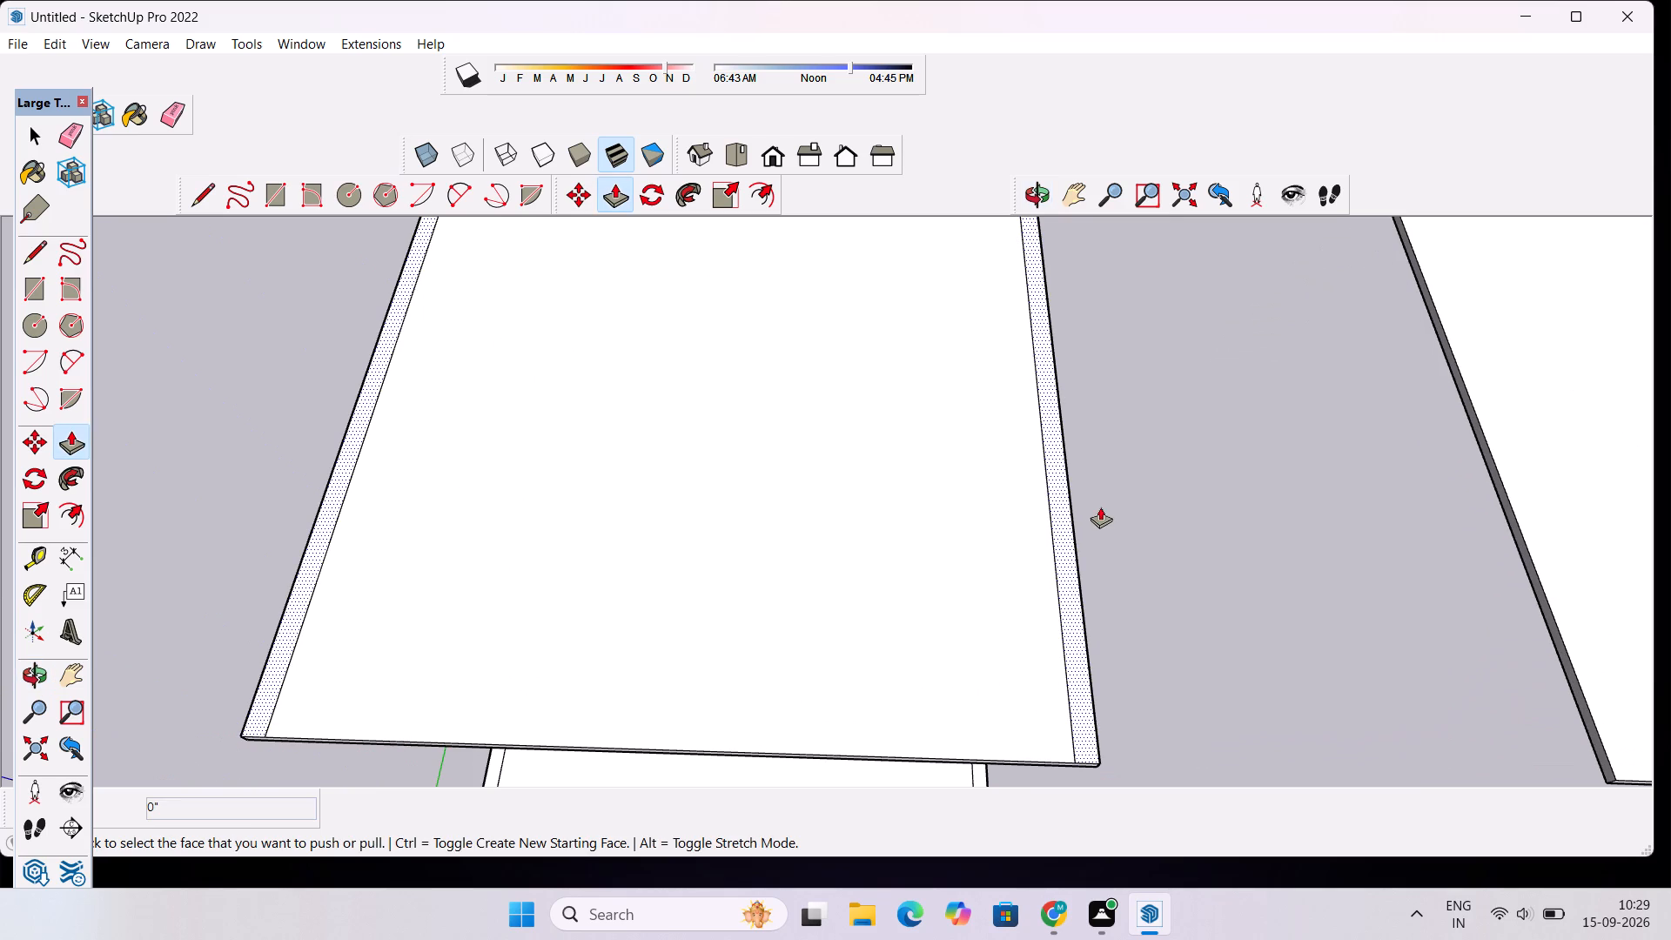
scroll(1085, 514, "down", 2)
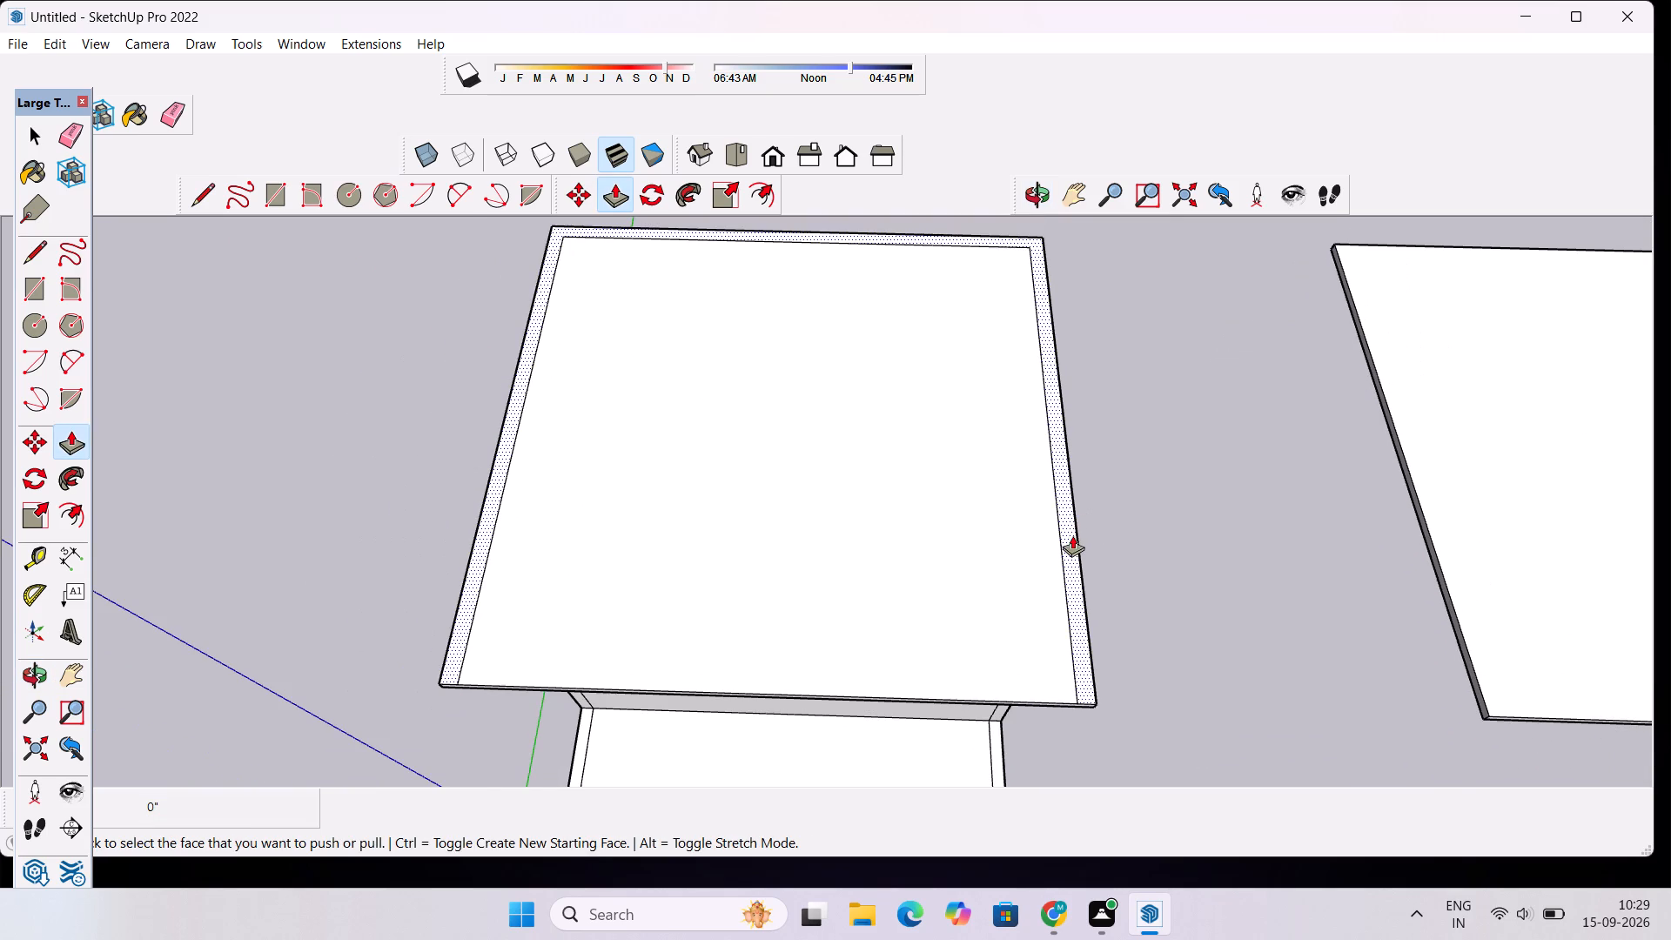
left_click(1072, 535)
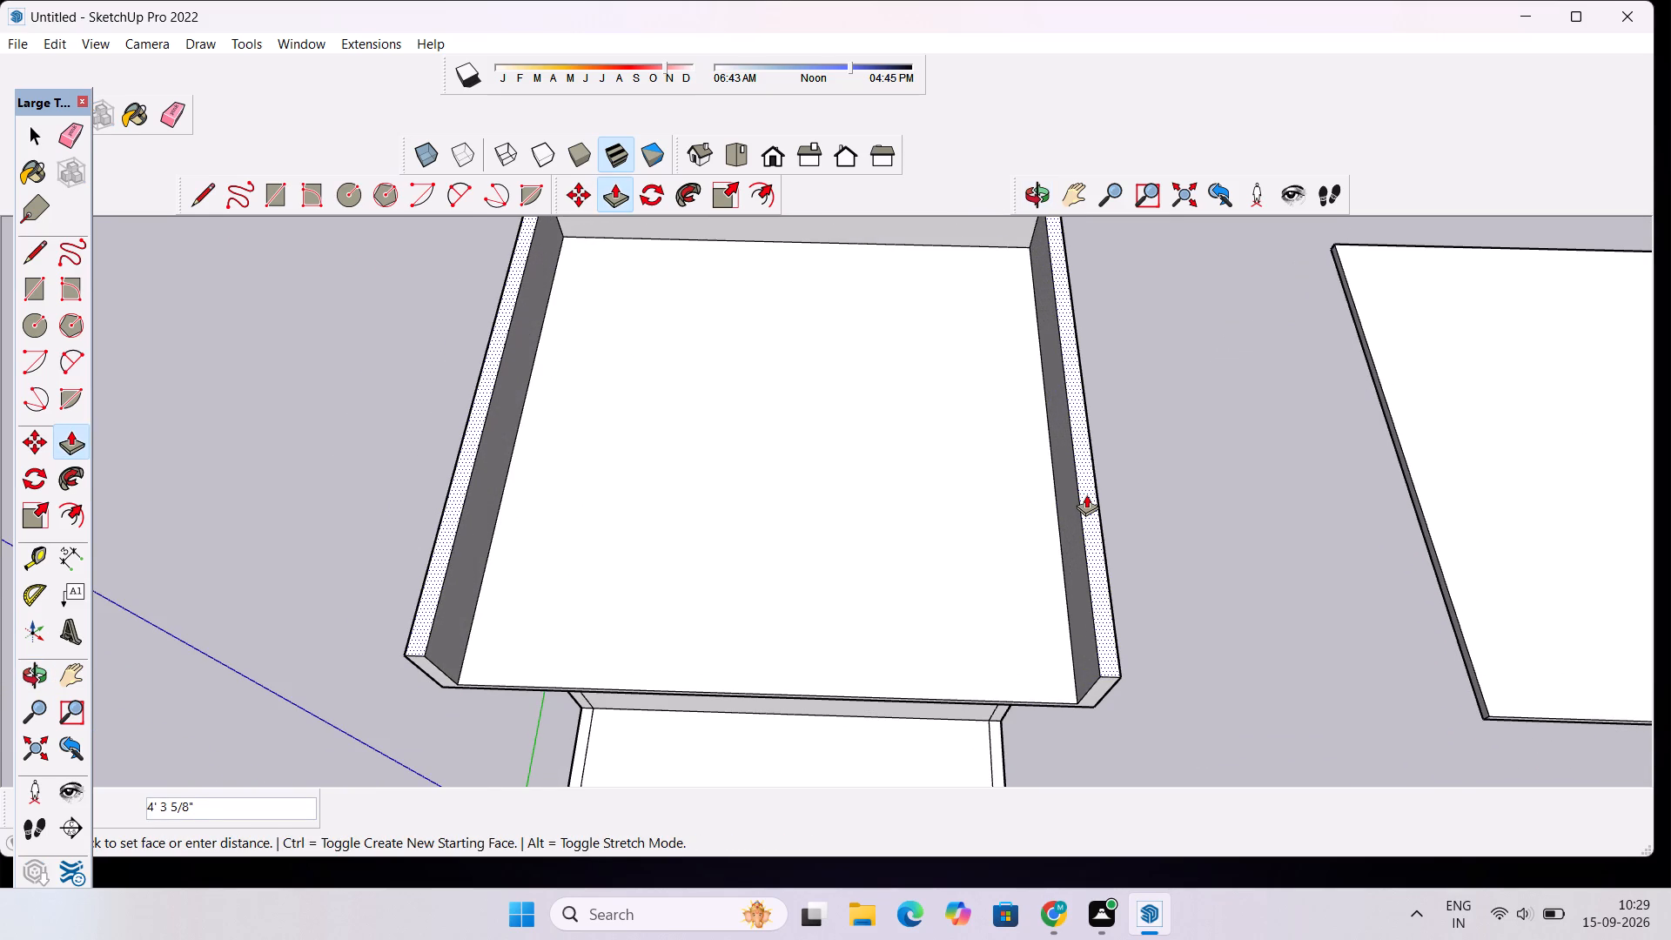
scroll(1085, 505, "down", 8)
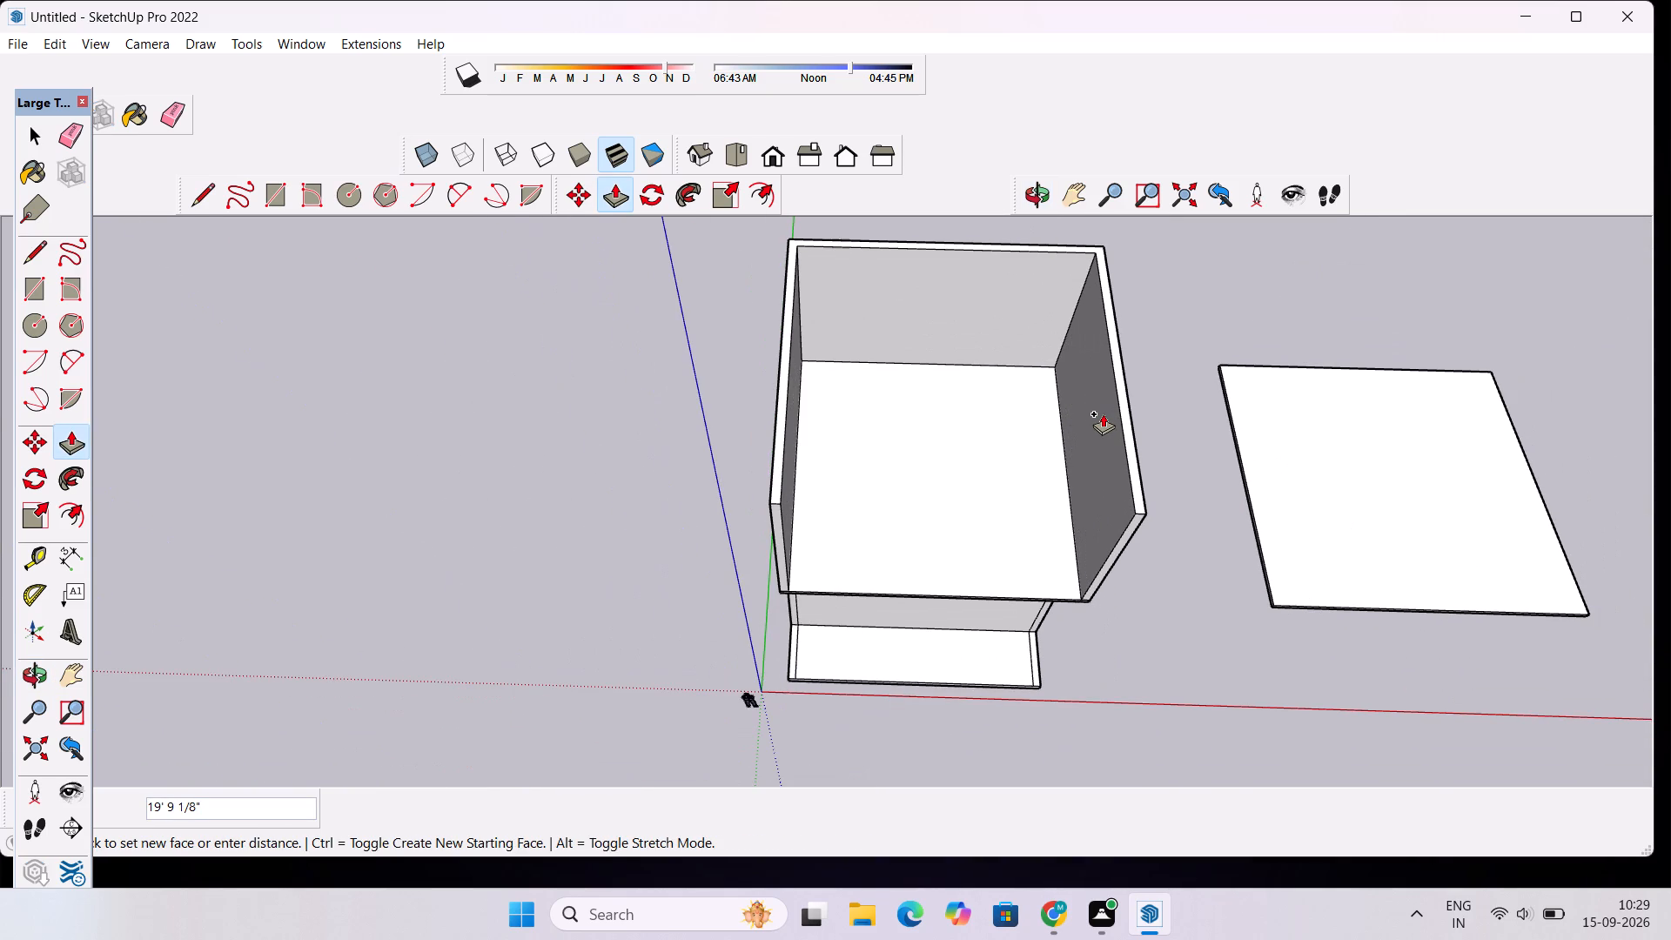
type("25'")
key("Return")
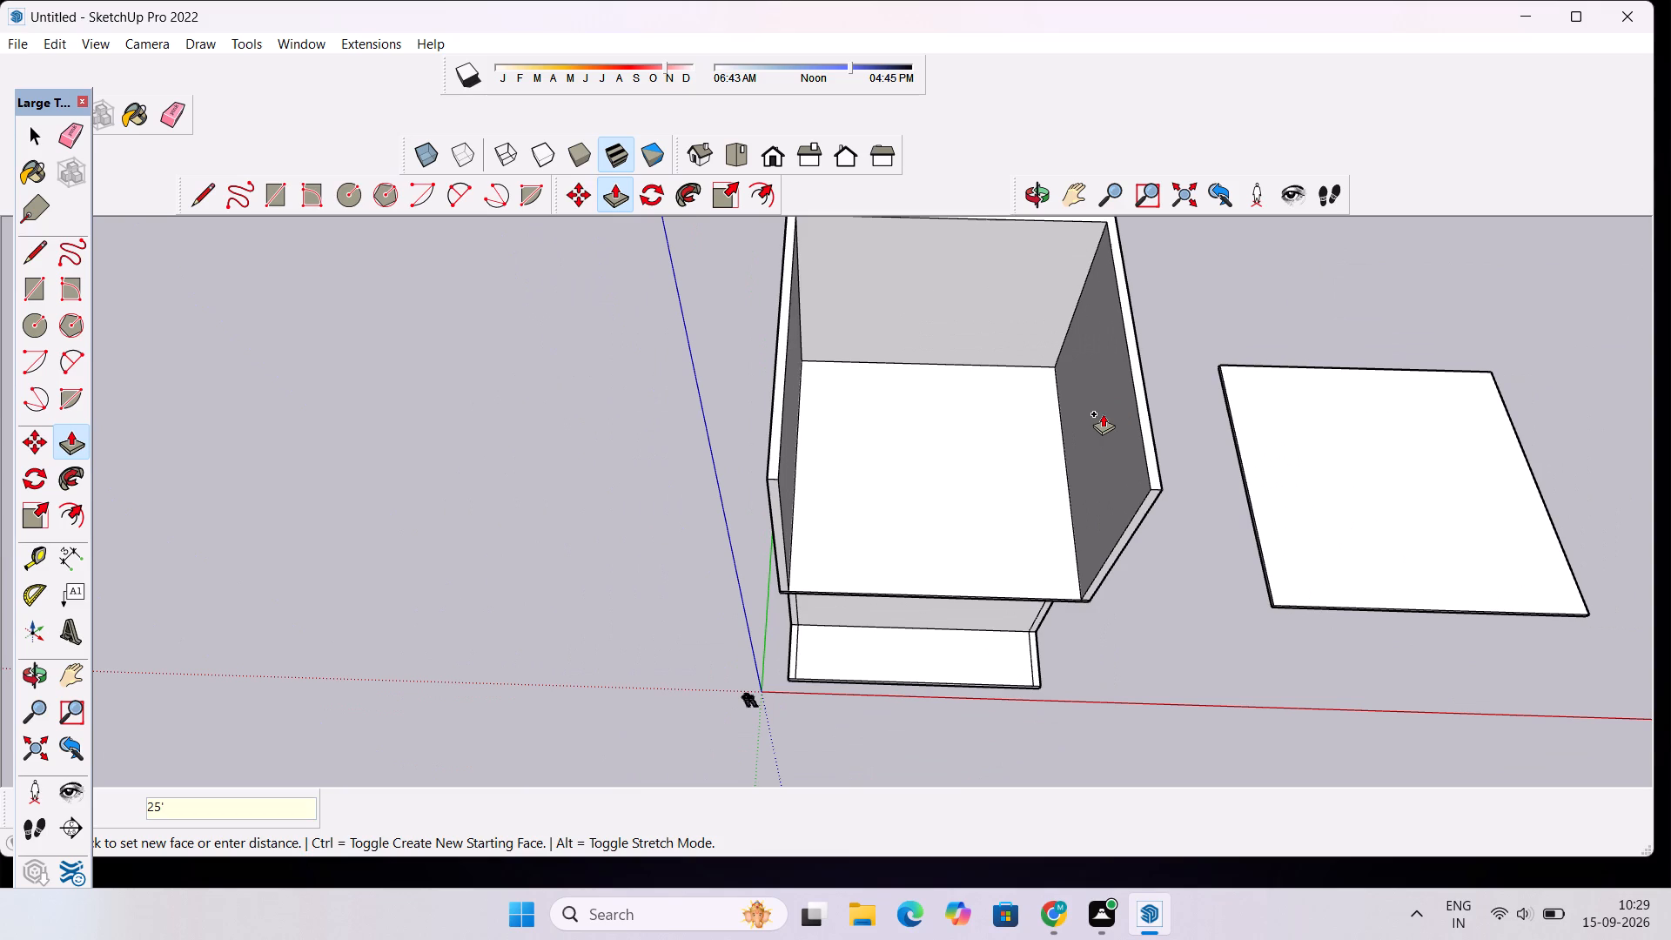
Examine the raised upper-storey walls above the building from the front and from an angle.
left_click(1028, 189)
left_click_drag(937, 526, 978, 322)
scroll(964, 366, "down", 10)
left_click_drag(1018, 455, 1008, 290)
scroll(1006, 297, "up", 4)
left_click_drag(1006, 297, 1005, 299)
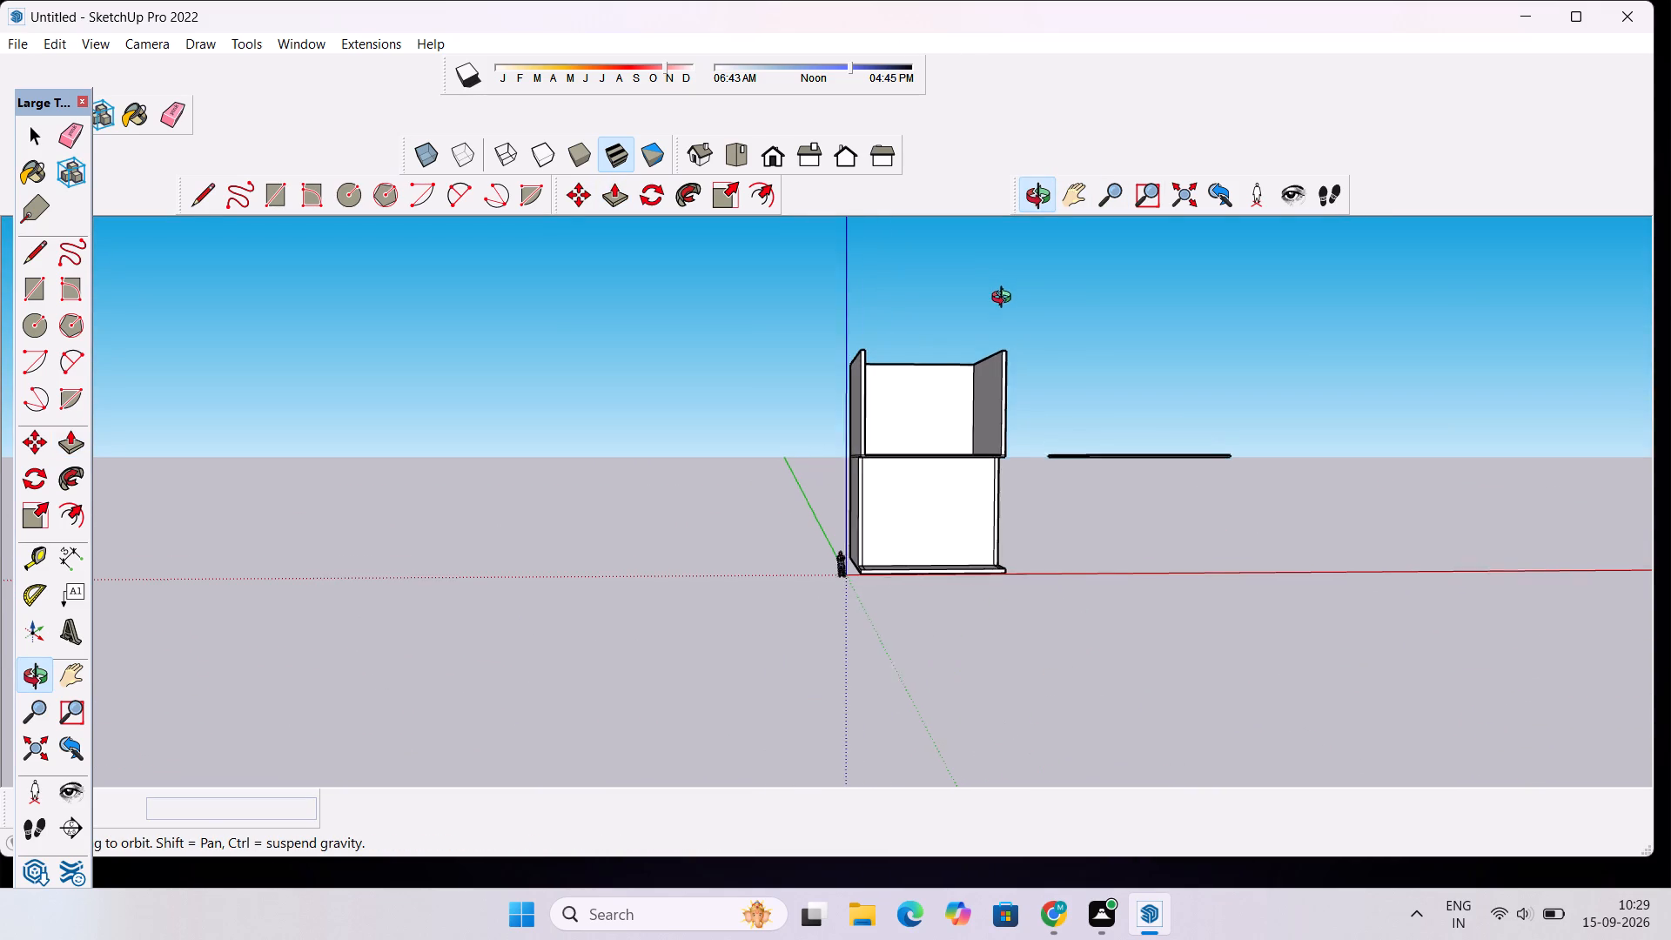
left_click_drag(1005, 299, 1004, 372)
left_click_drag(1259, 402, 1285, 461)
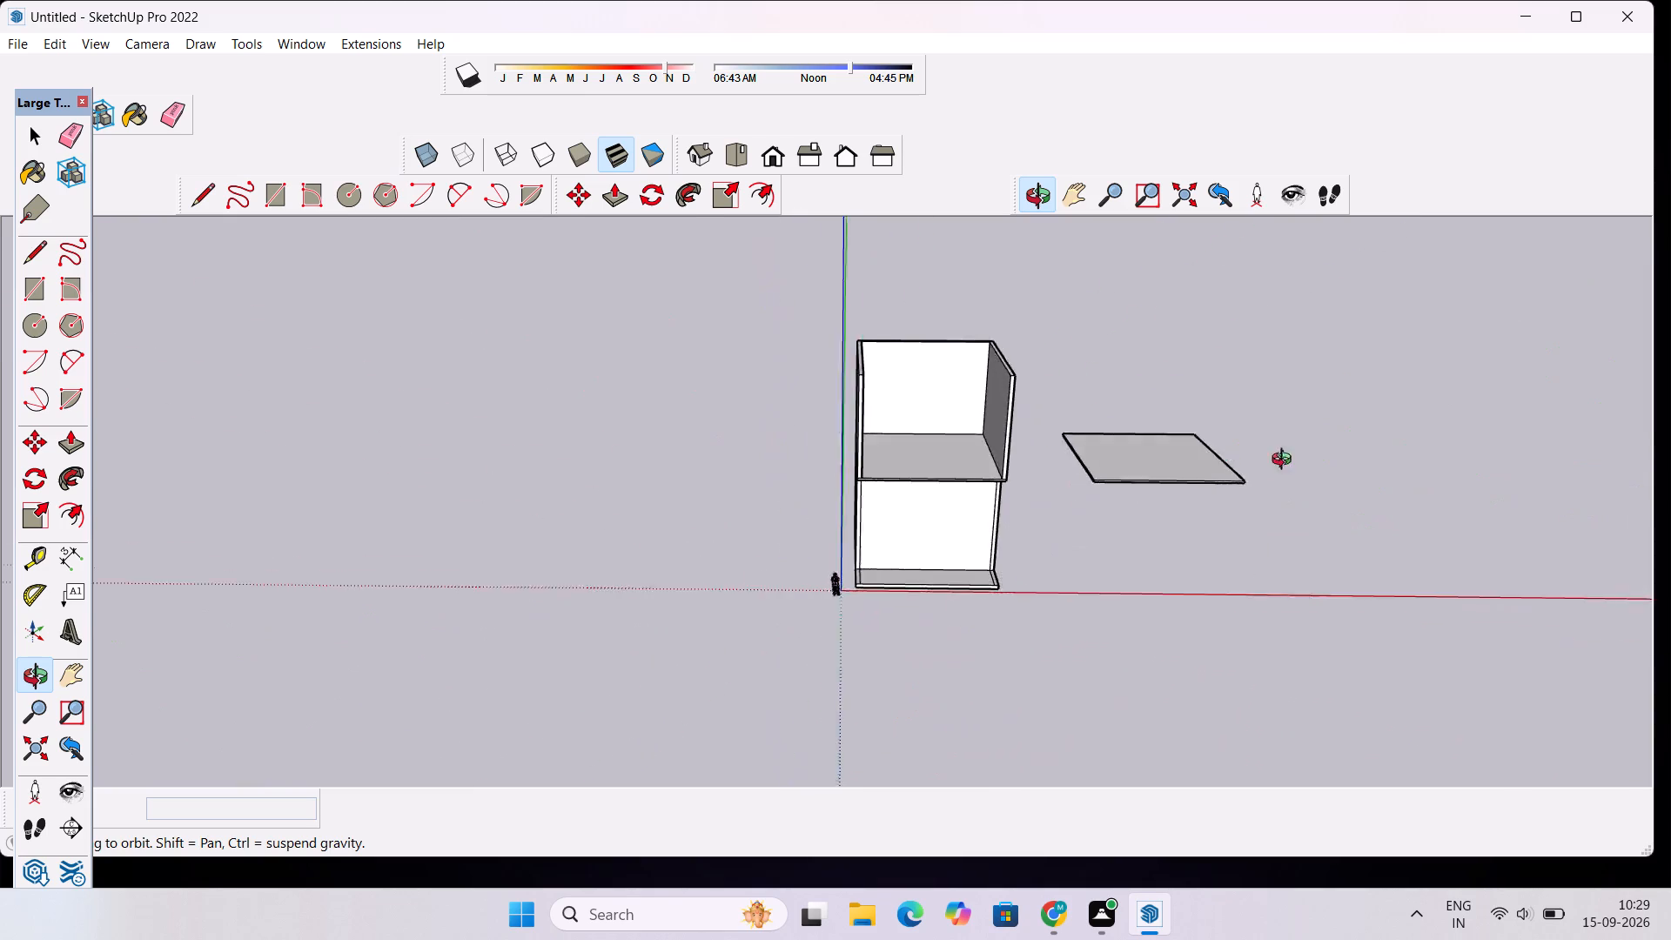
left_click_drag(1285, 461, 1384, 450)
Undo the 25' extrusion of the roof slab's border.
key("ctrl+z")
Examine the building's roof slab and its three-sided border from above and from the front.
scroll(1018, 392, "up", 2)
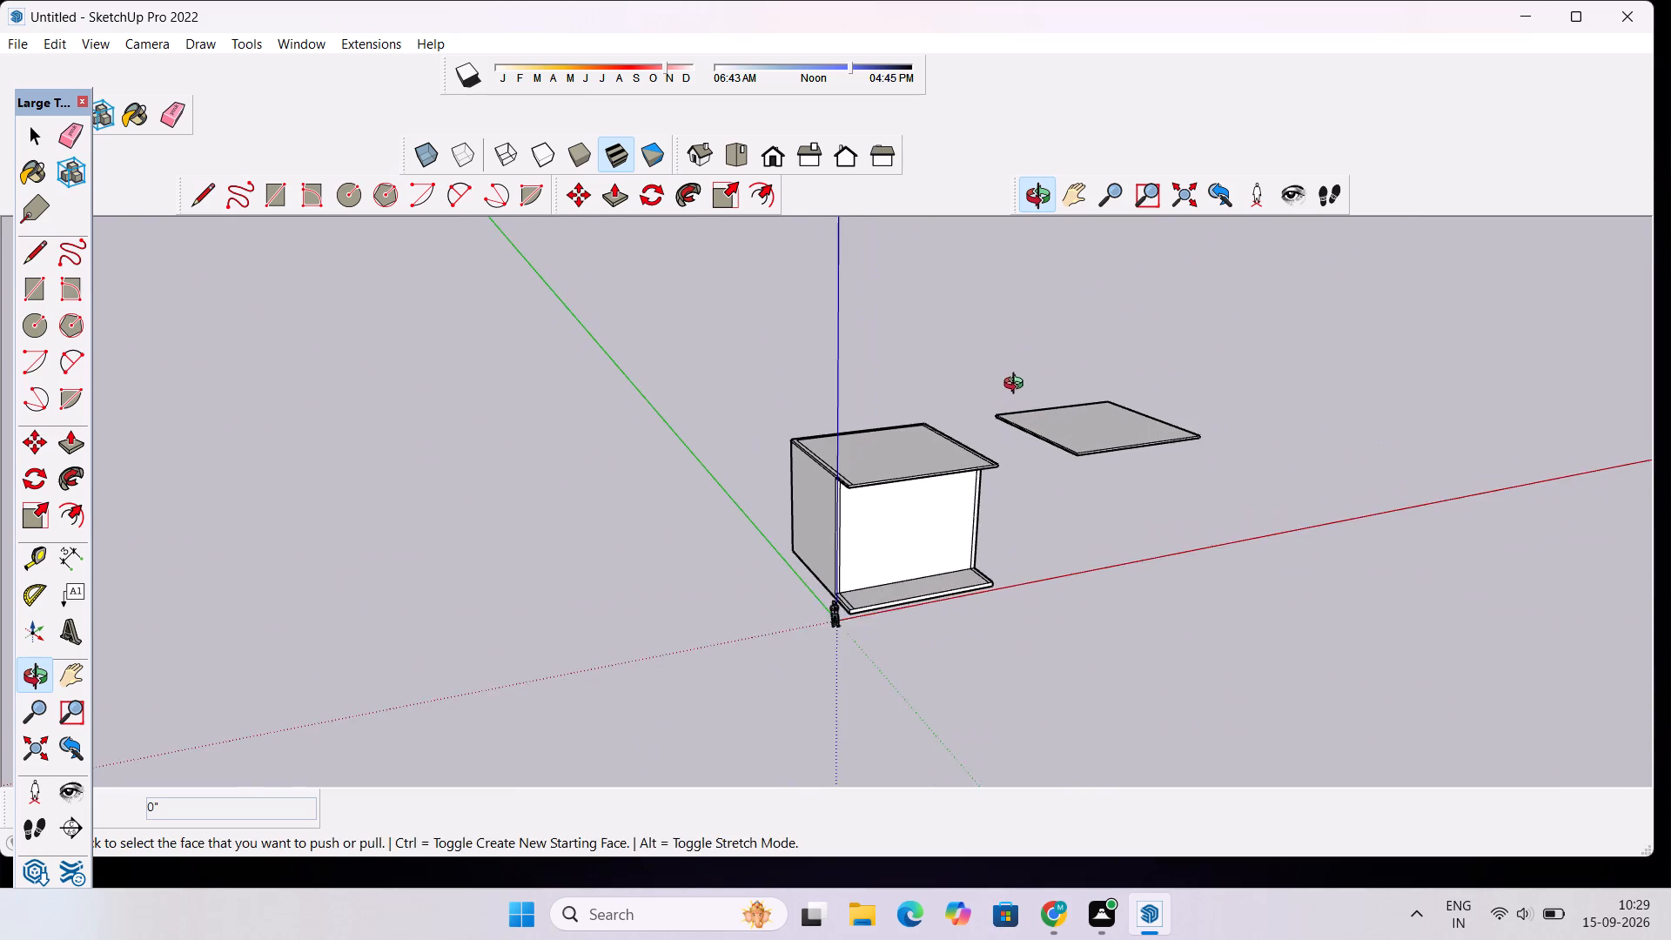
scroll(1017, 386, "up", 1)
left_click(1042, 198)
left_click_drag(1012, 330, 970, 475)
scroll(963, 470, "up", 4)
left_click_drag(964, 466, 940, 628)
scroll(961, 530, "down", 2)
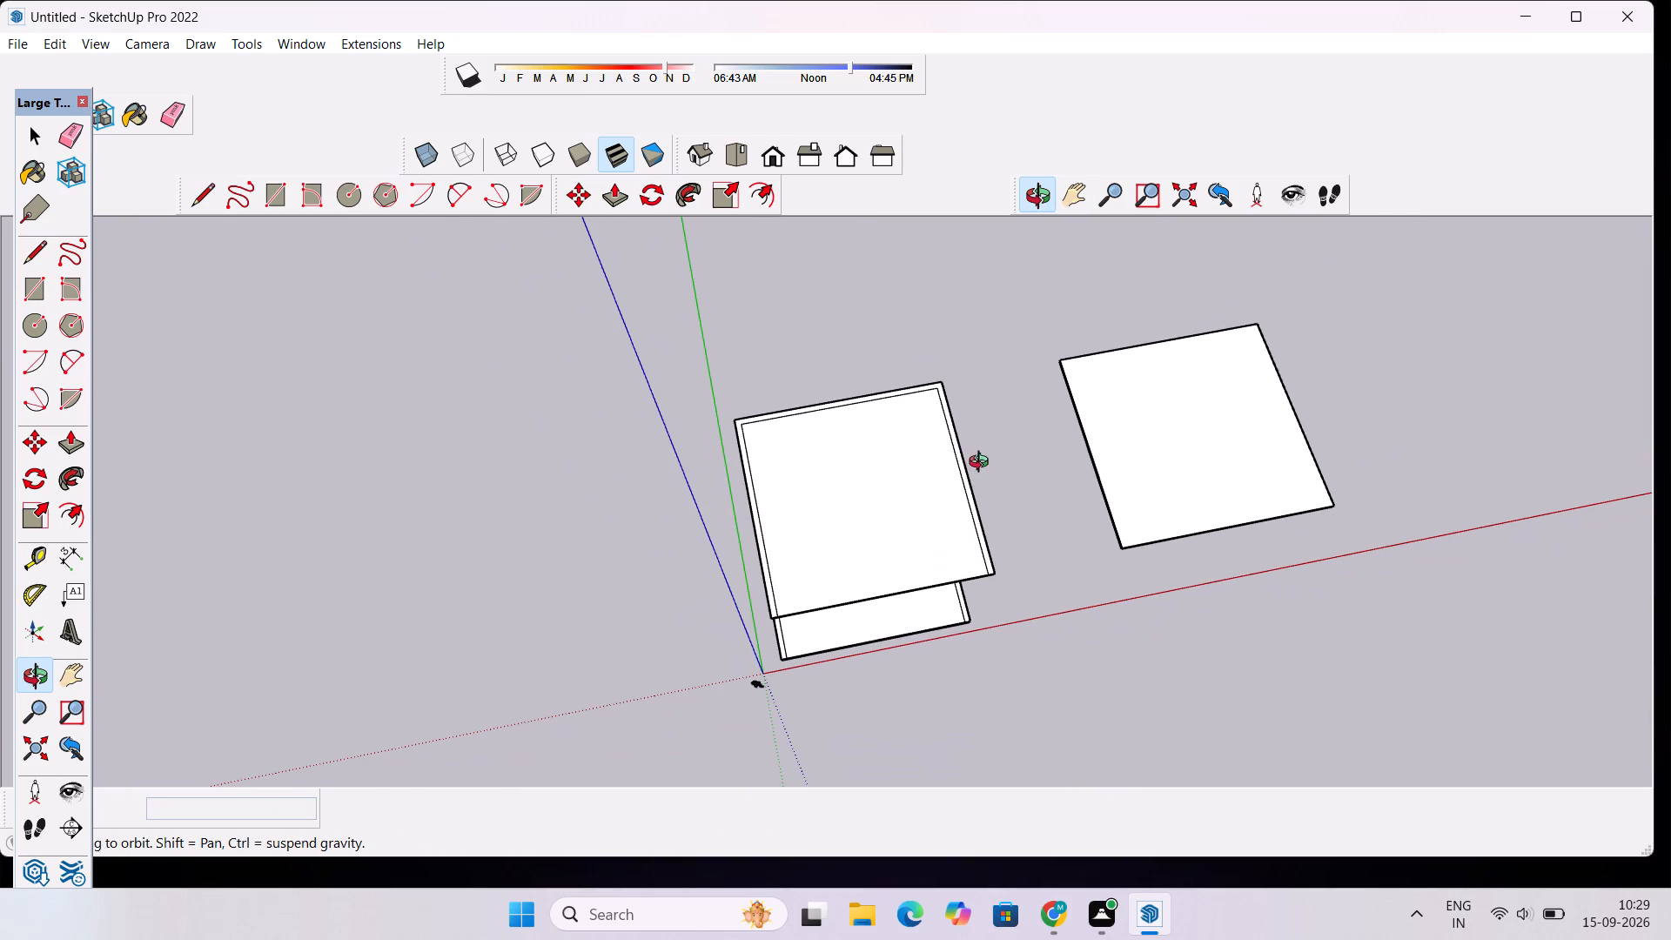
left_click_drag(987, 449, 968, 580)
left_click_drag(982, 577, 878, 552)
scroll(785, 569, "up", 1)
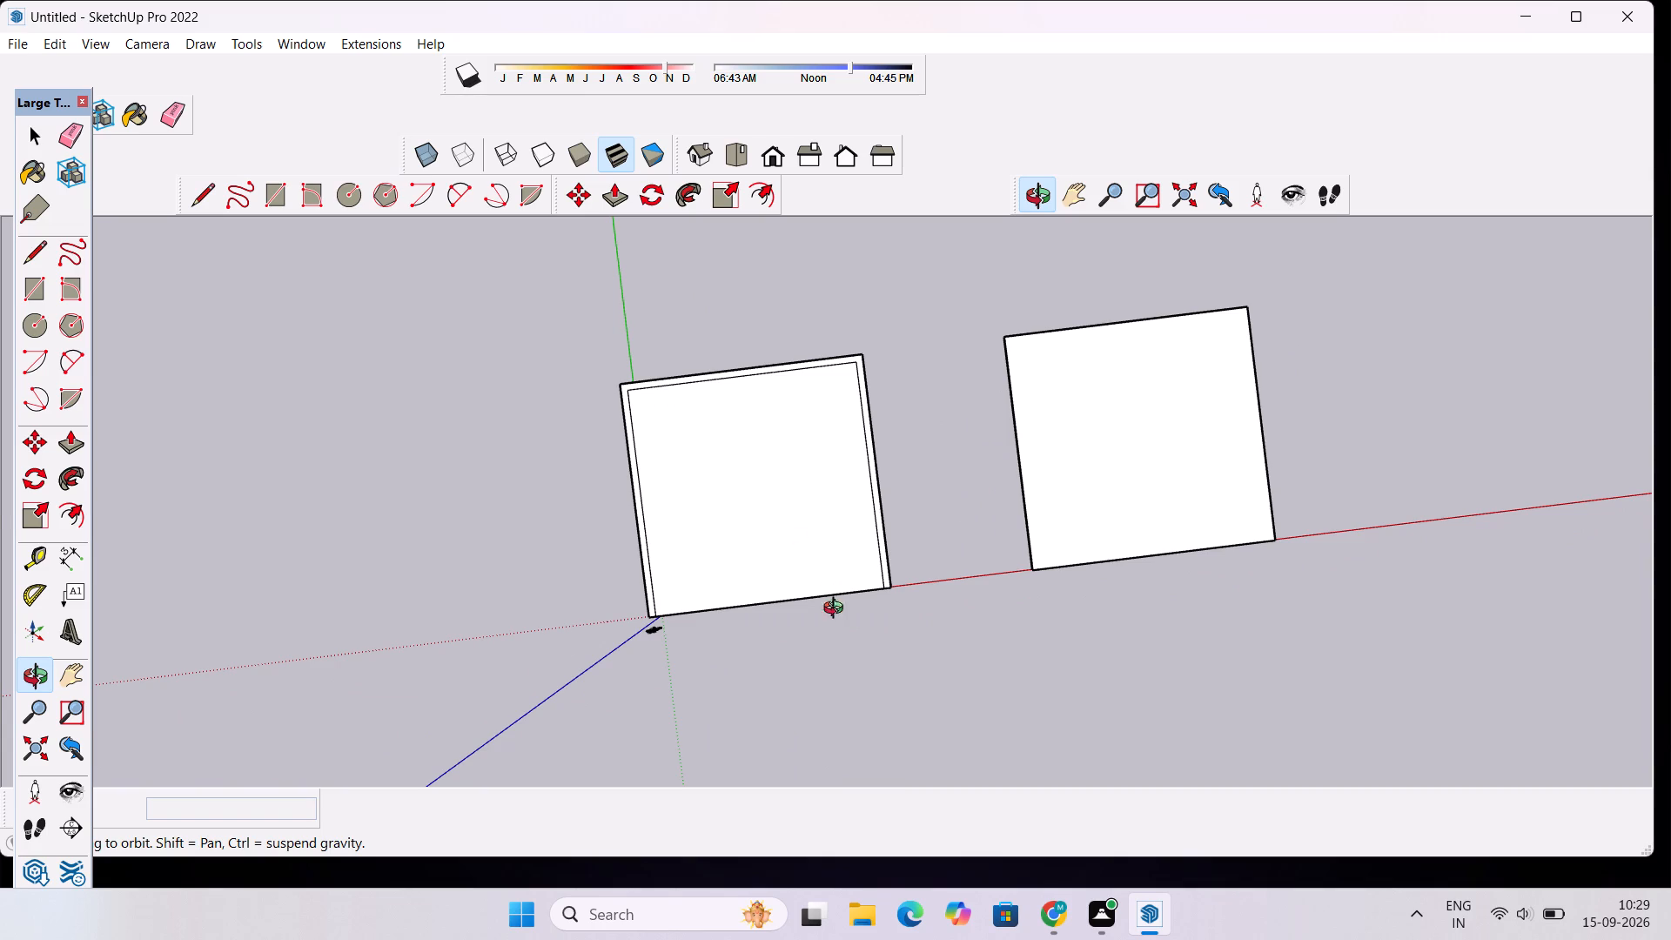
left_click_drag(837, 631, 815, 462)
scroll(785, 485, "up", 4)
left_click_drag(775, 547, 775, 595)
scroll(787, 559, "up", 5)
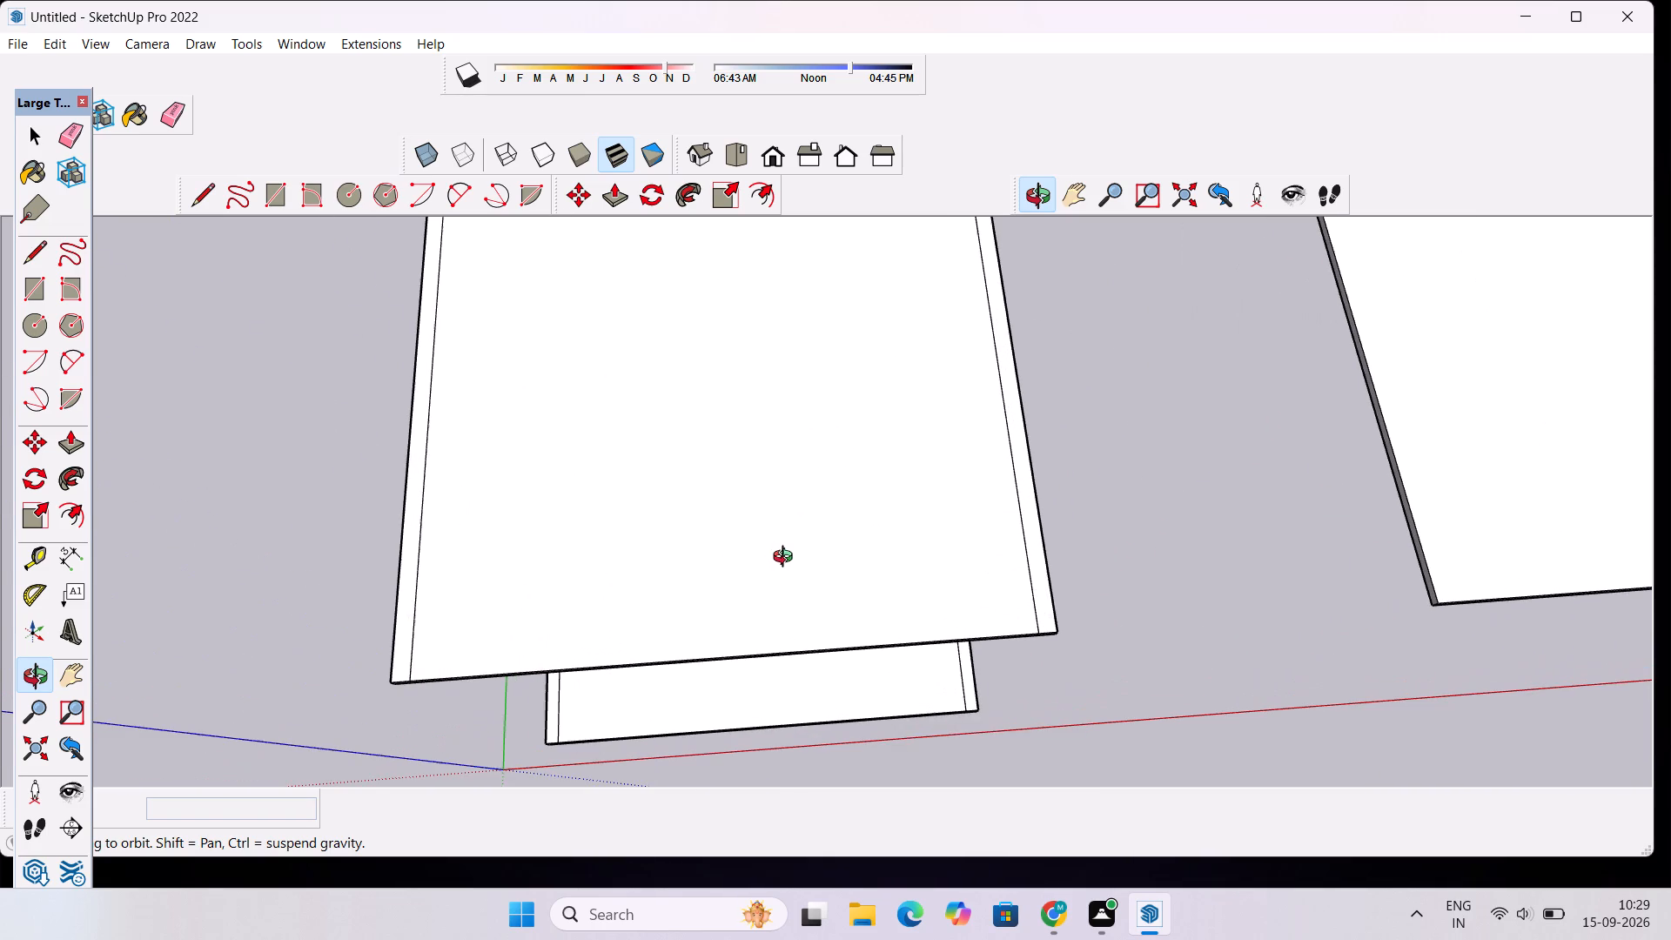
Place a guide 8' back from the front edge of the building's roof slab with the Tape Measure.
key("t")
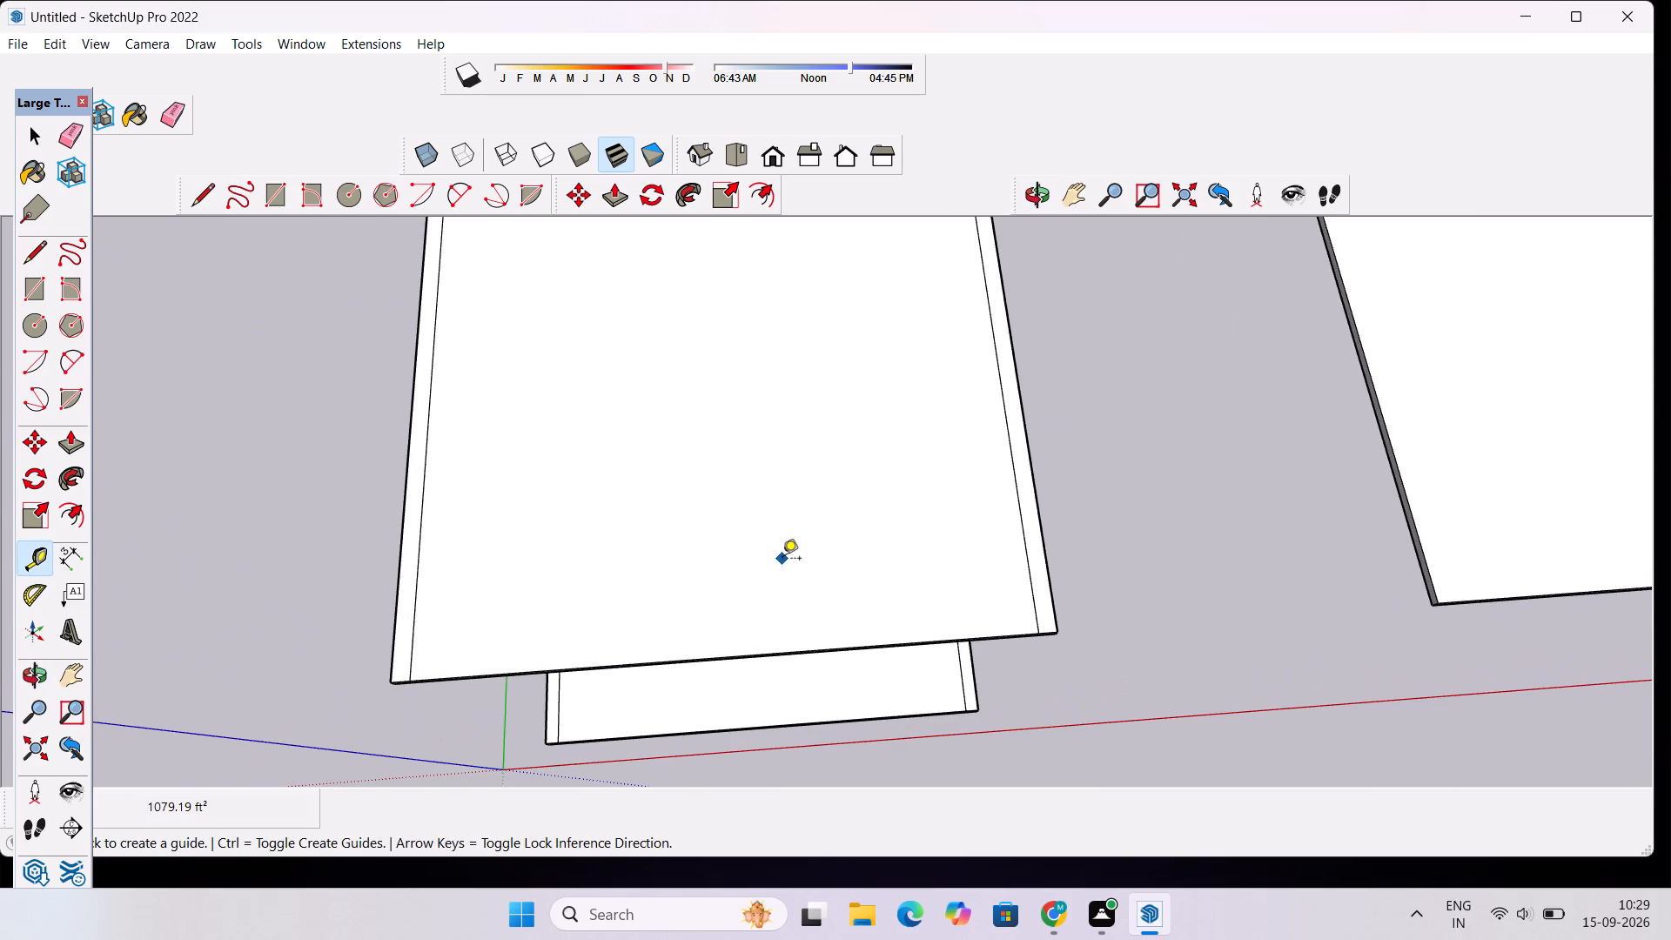
scroll(776, 573, "up", 5)
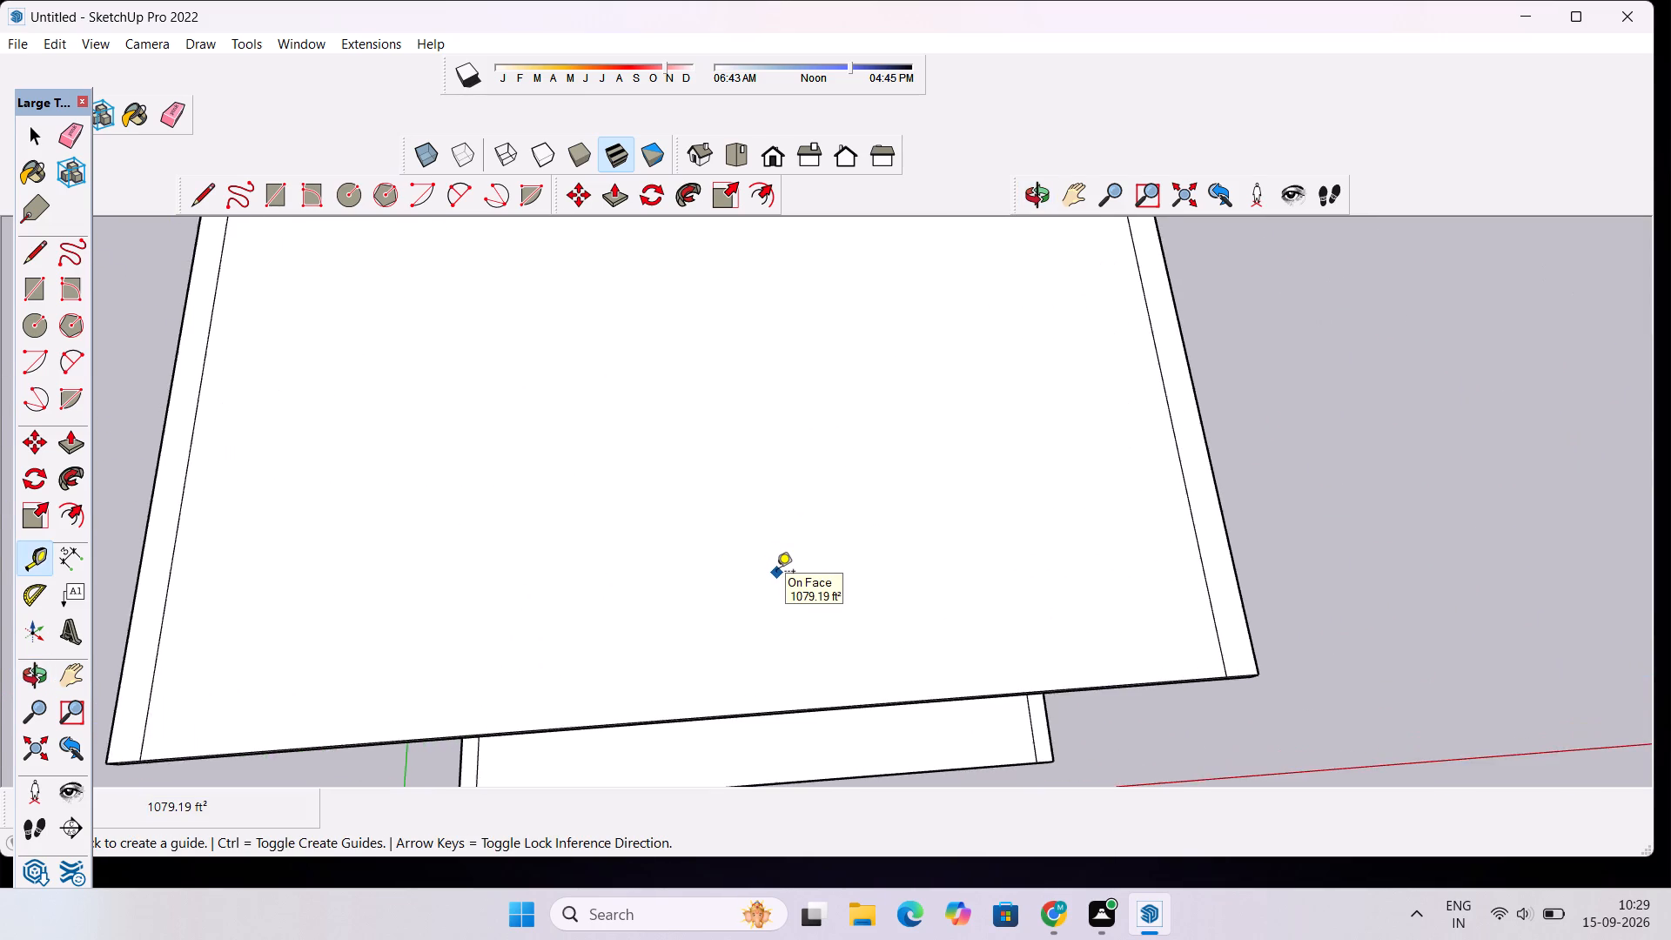
scroll(776, 569, "down", 6)
scroll(737, 660, "up", 5)
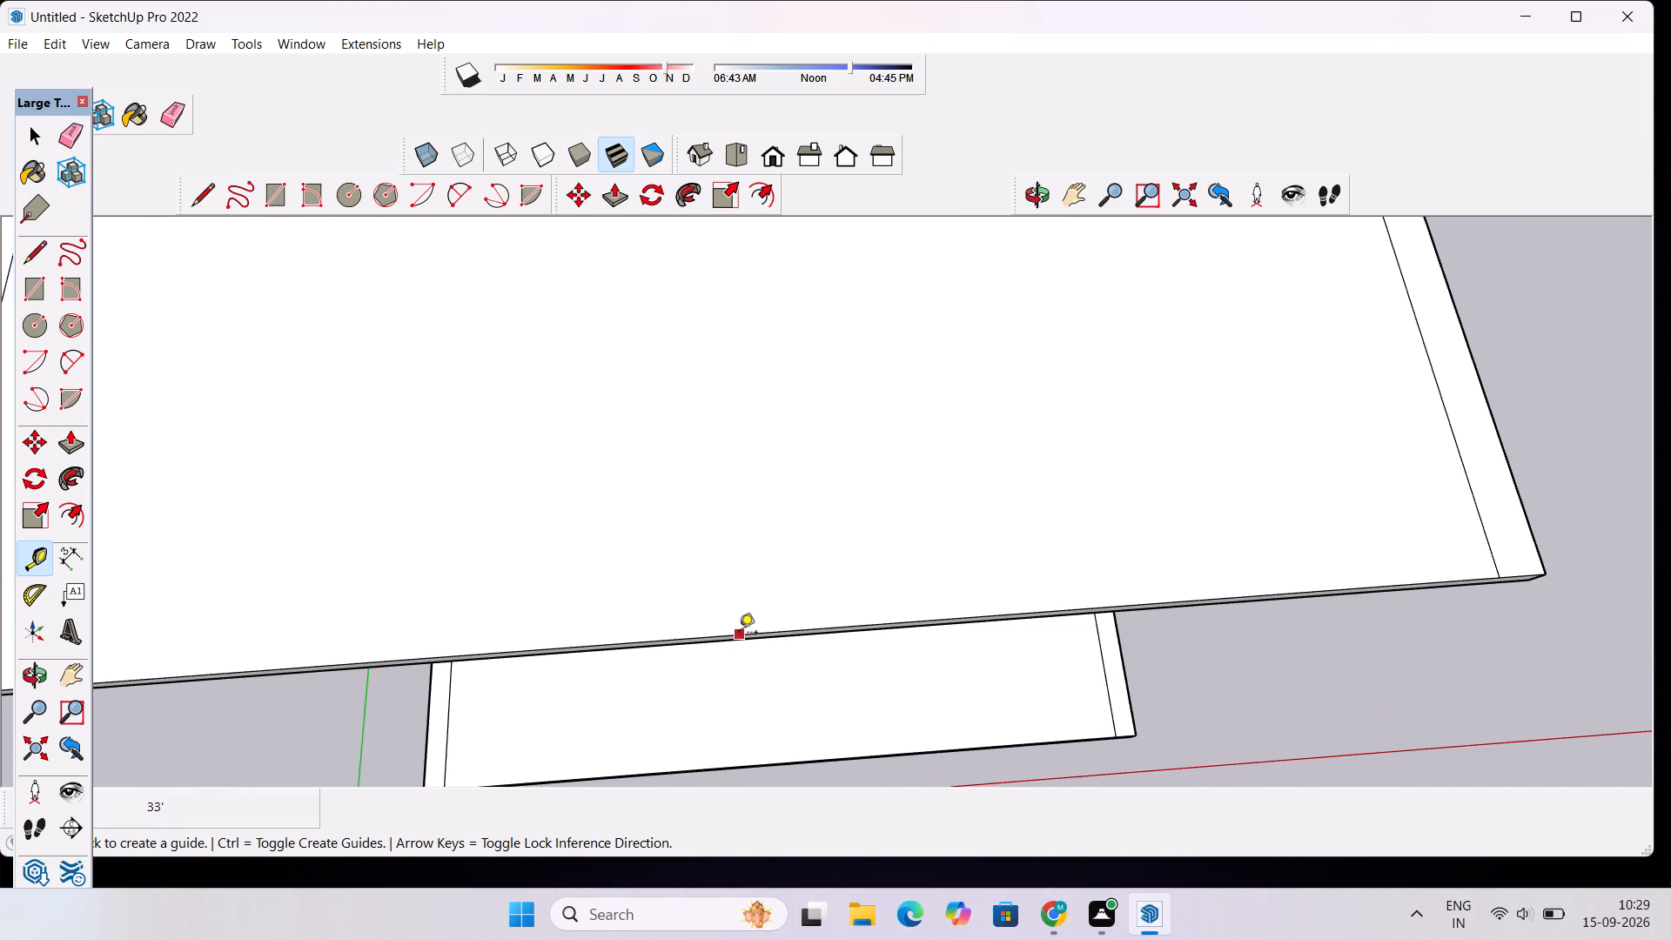
left_click(739, 634)
scroll(763, 502, "down", 7)
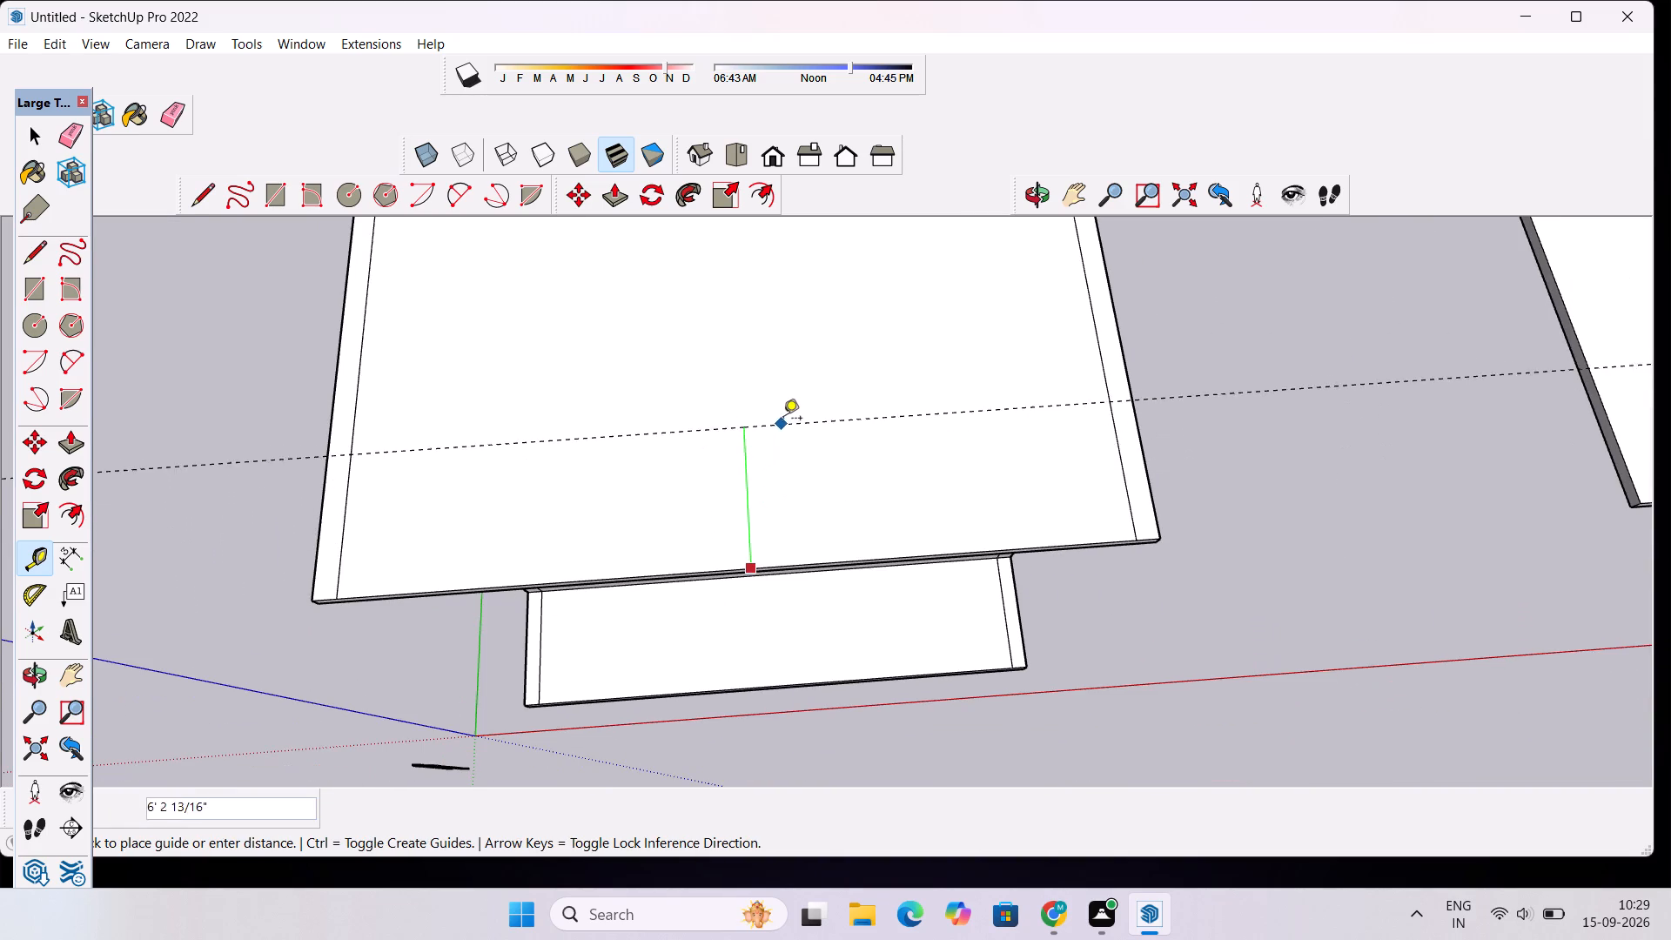
scroll(783, 410, "up", 4)
type("8'")
key("Return")
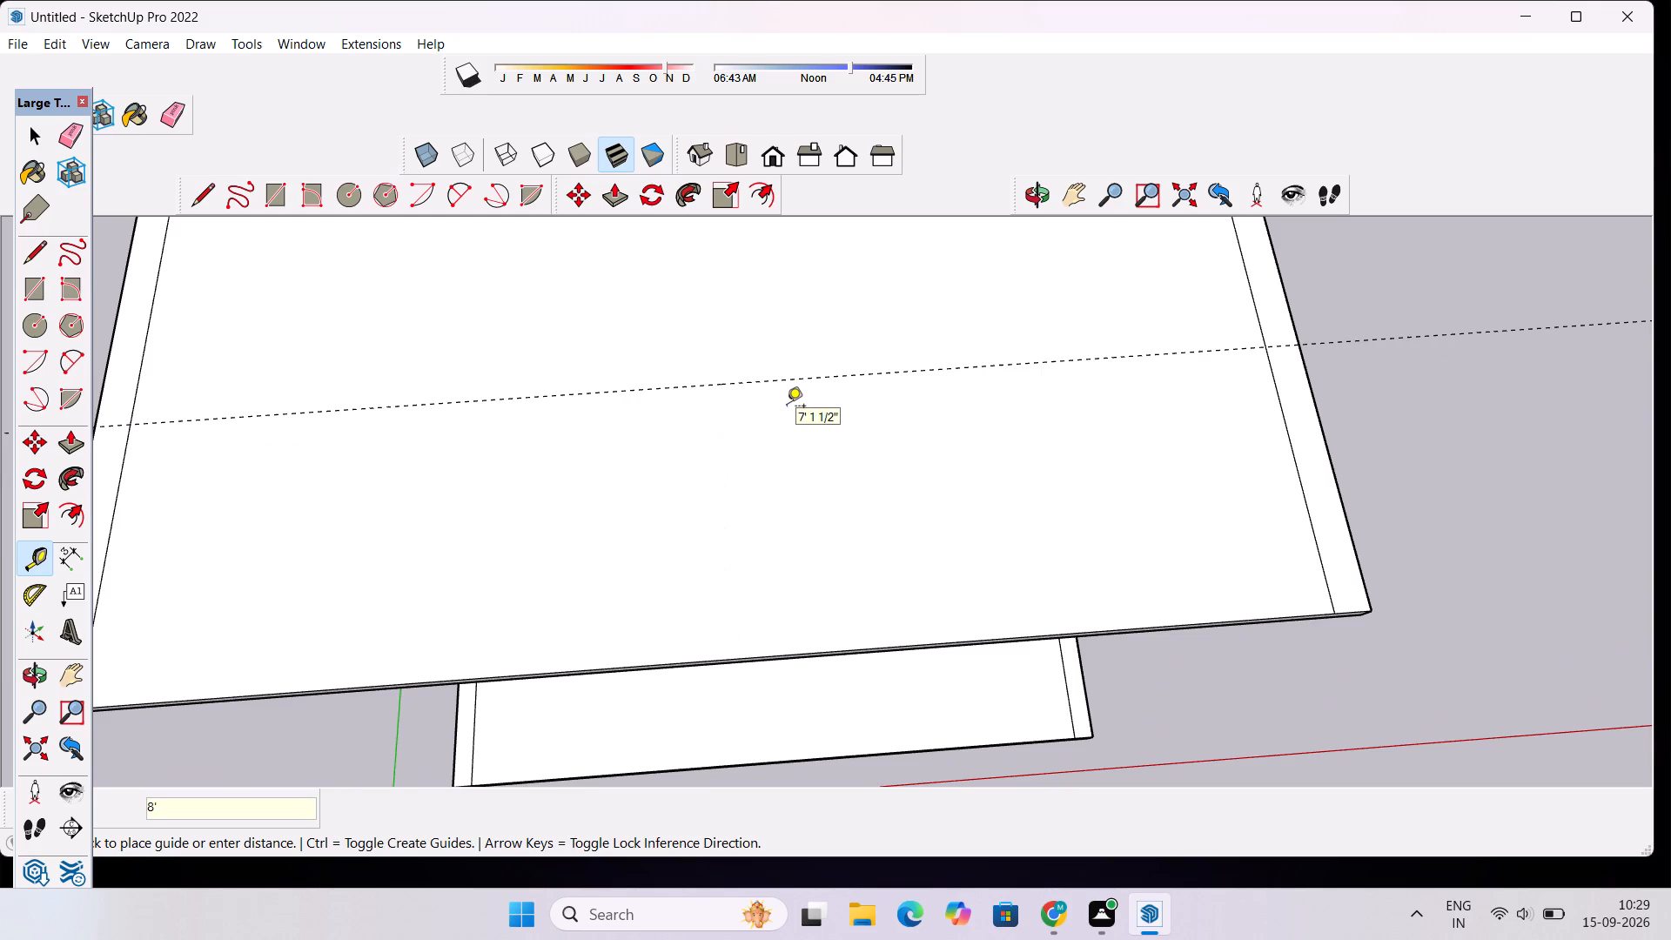
Place a second parallel guide 9" behind the 8' guide on the roof slab.
scroll(799, 393, "down", 5)
scroll(842, 312, "up", 6)
left_click(865, 422)
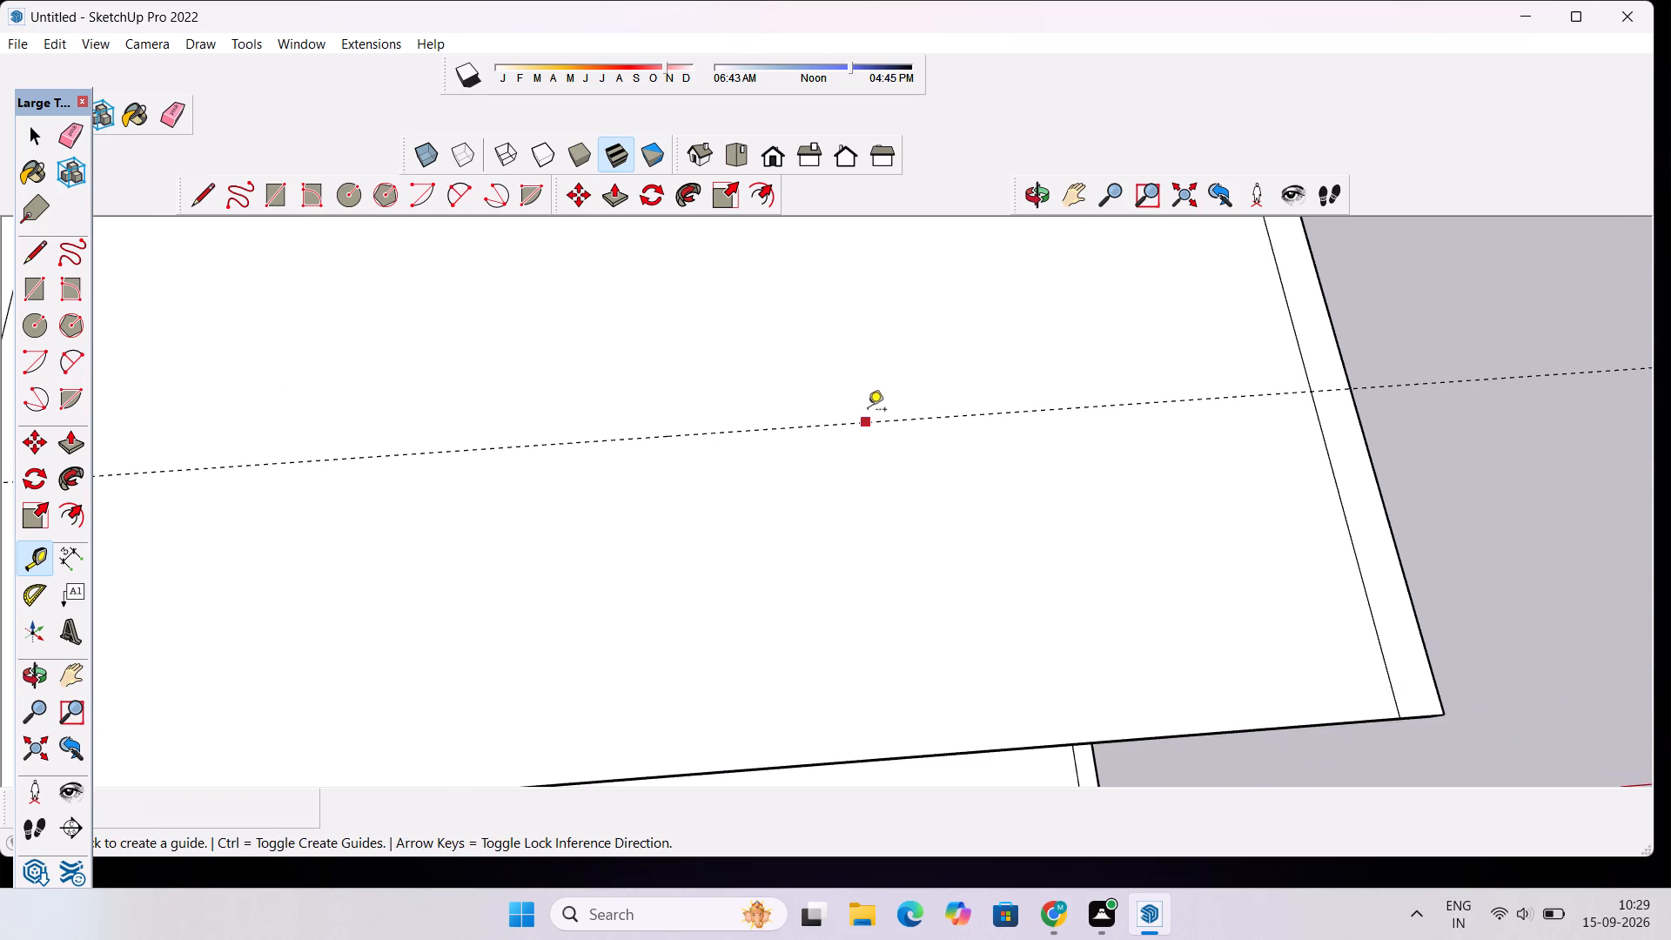
key("9")
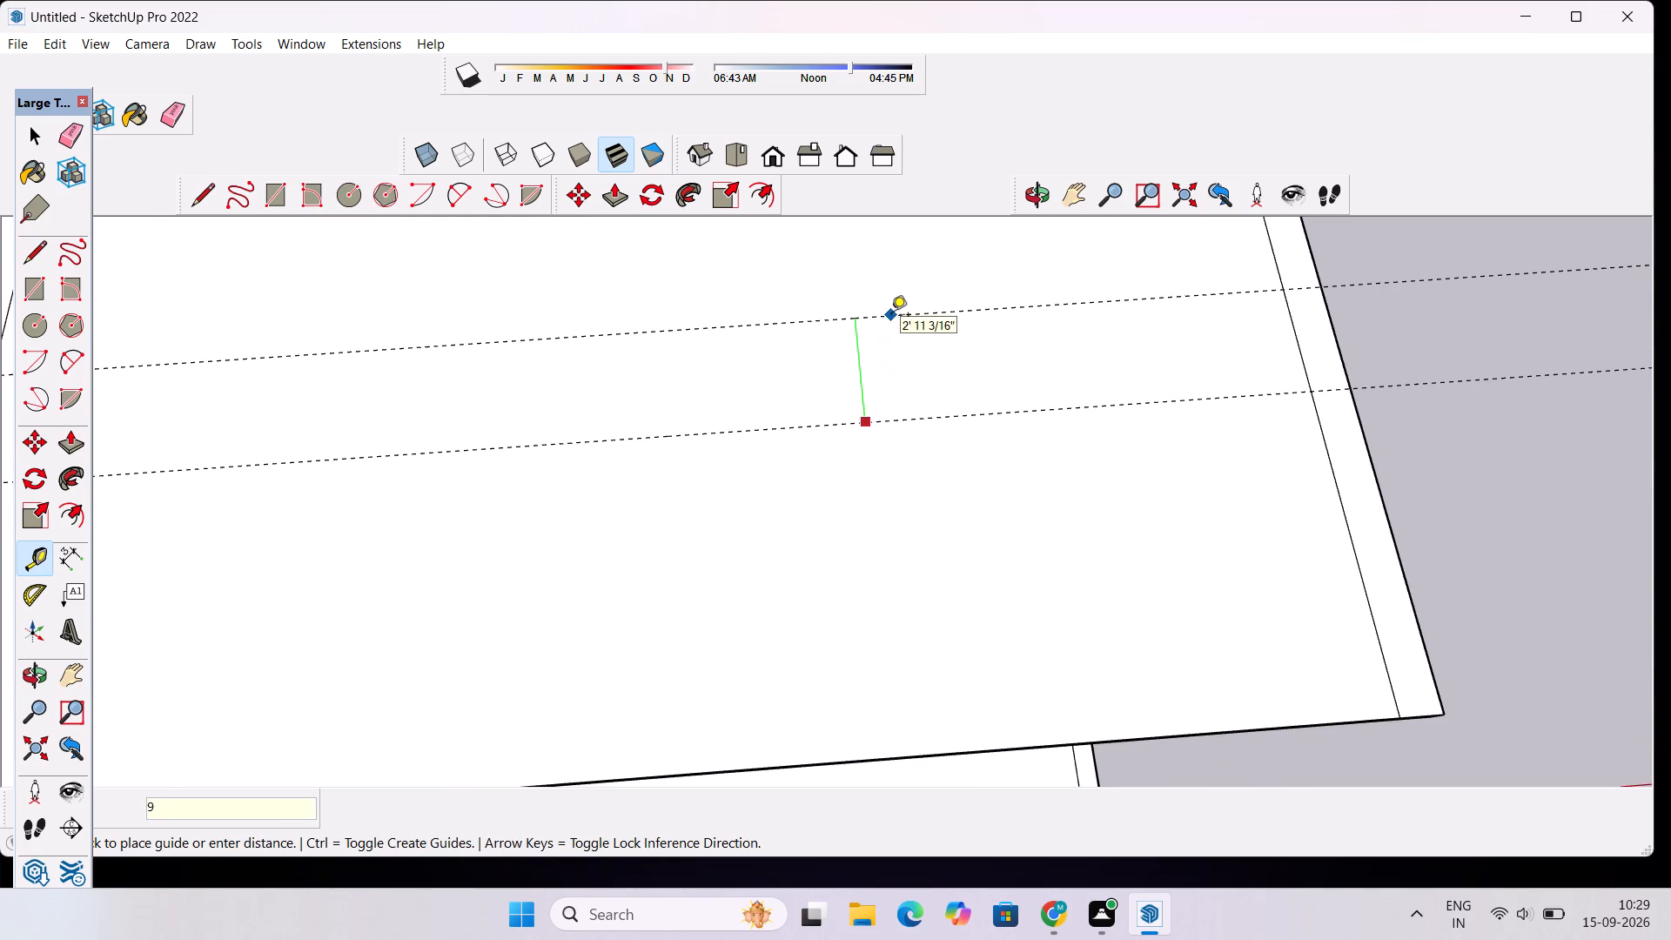
key("Return")
key("apostrophe")
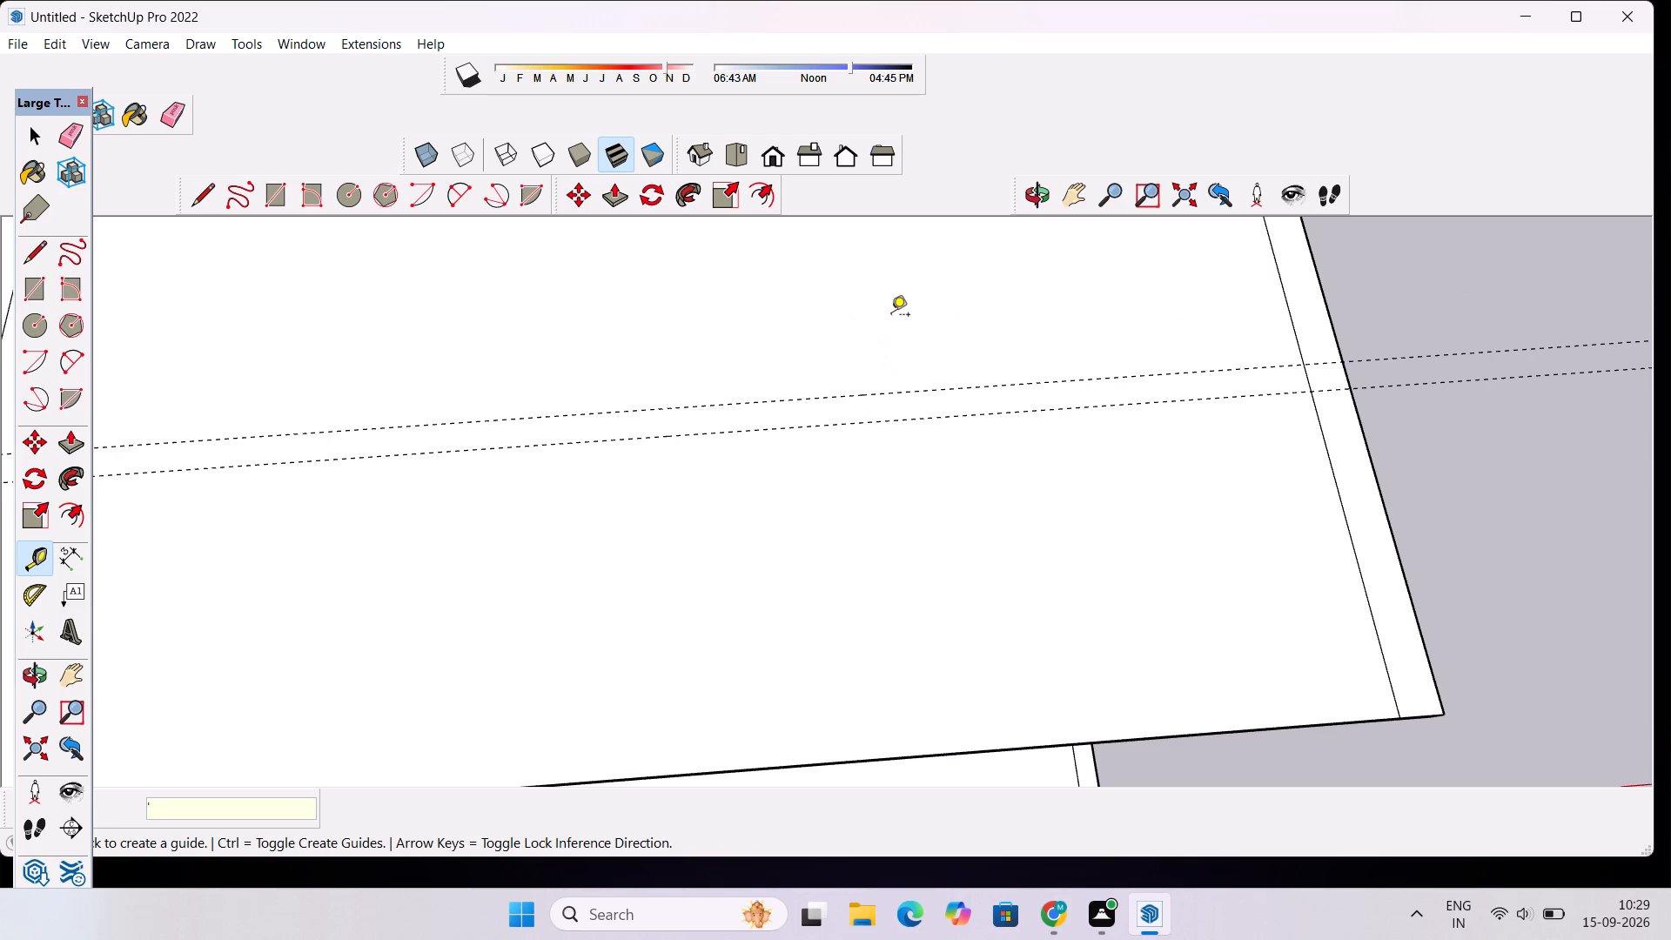
key("BackSpace")
key("9")
key("shift+quotedbl")
key("Return")
Draw a 35' line along the front guide from the roof slab's left edge to its right edge.
scroll(869, 332, "down", 9)
scroll(562, 339, "up", 2)
scroll(573, 331, "down", 2)
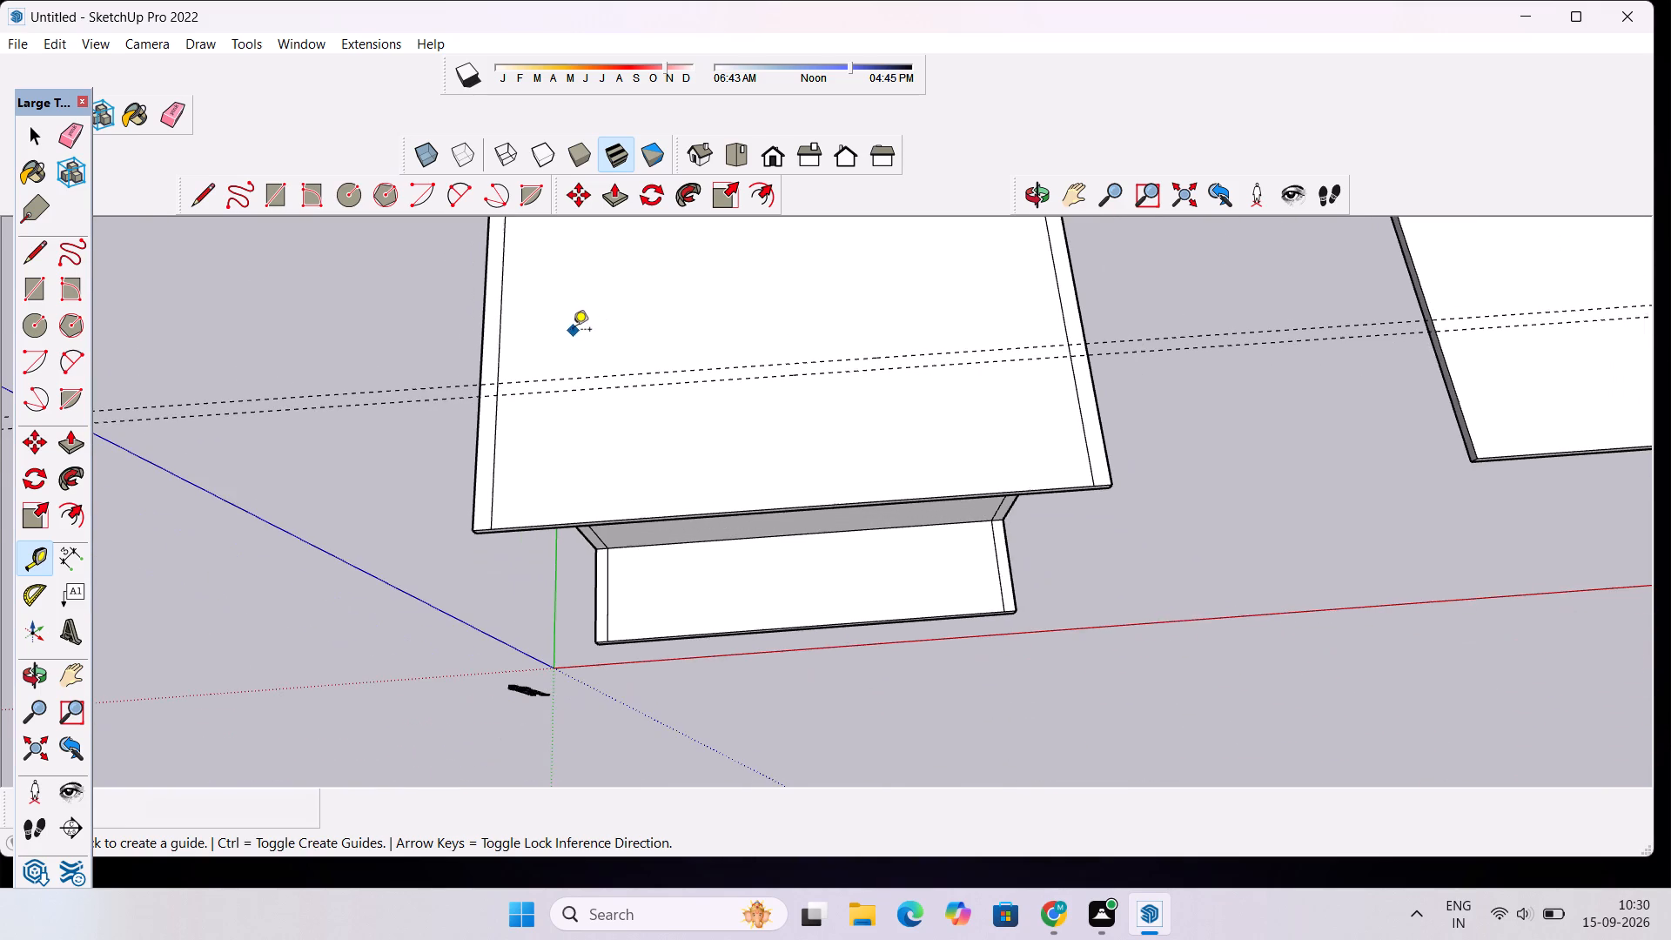
scroll(443, 358, "up", 4)
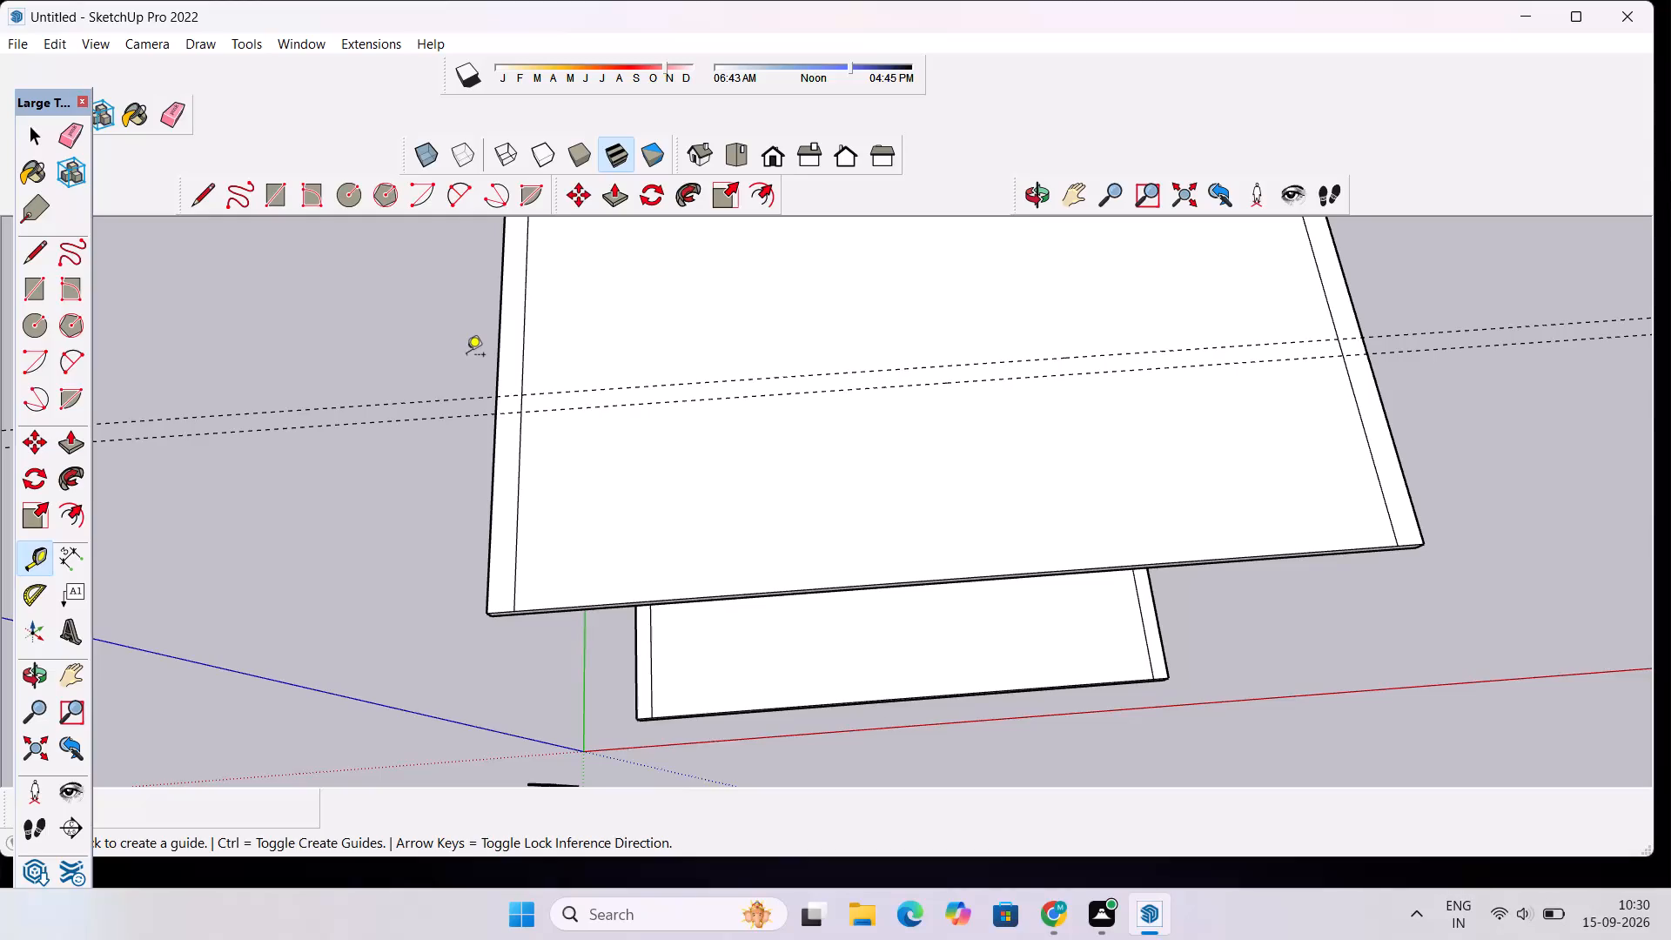
key("l")
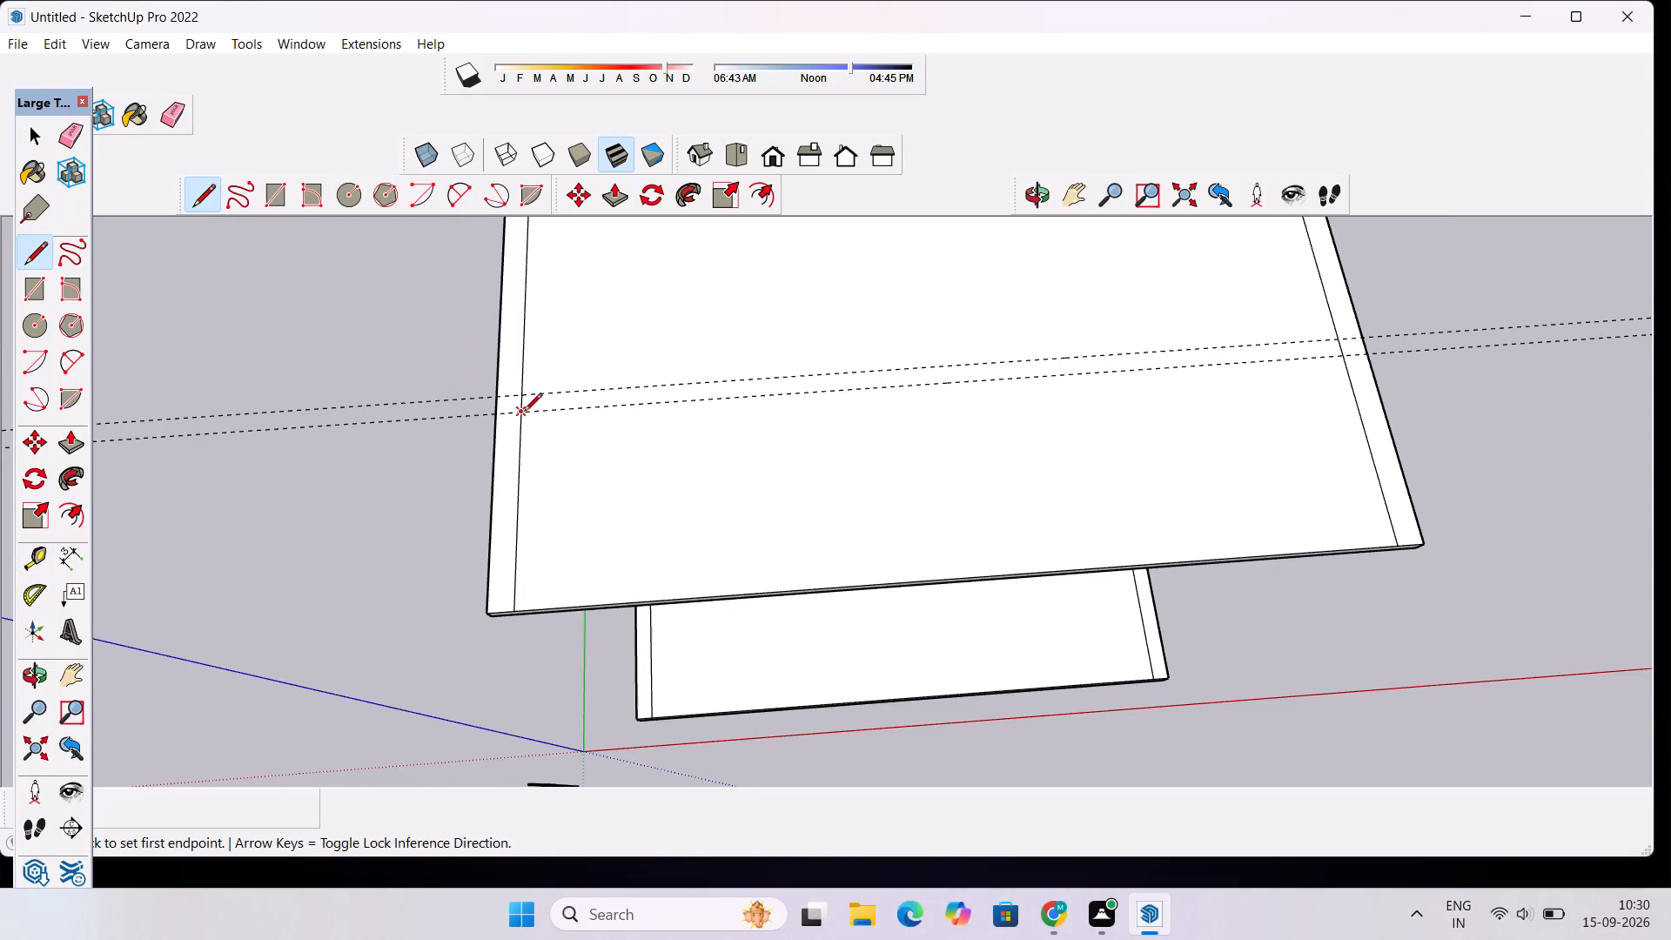
scroll(524, 413, "up", 1)
scroll(514, 399, "down", 3)
scroll(581, 319, "up", 4)
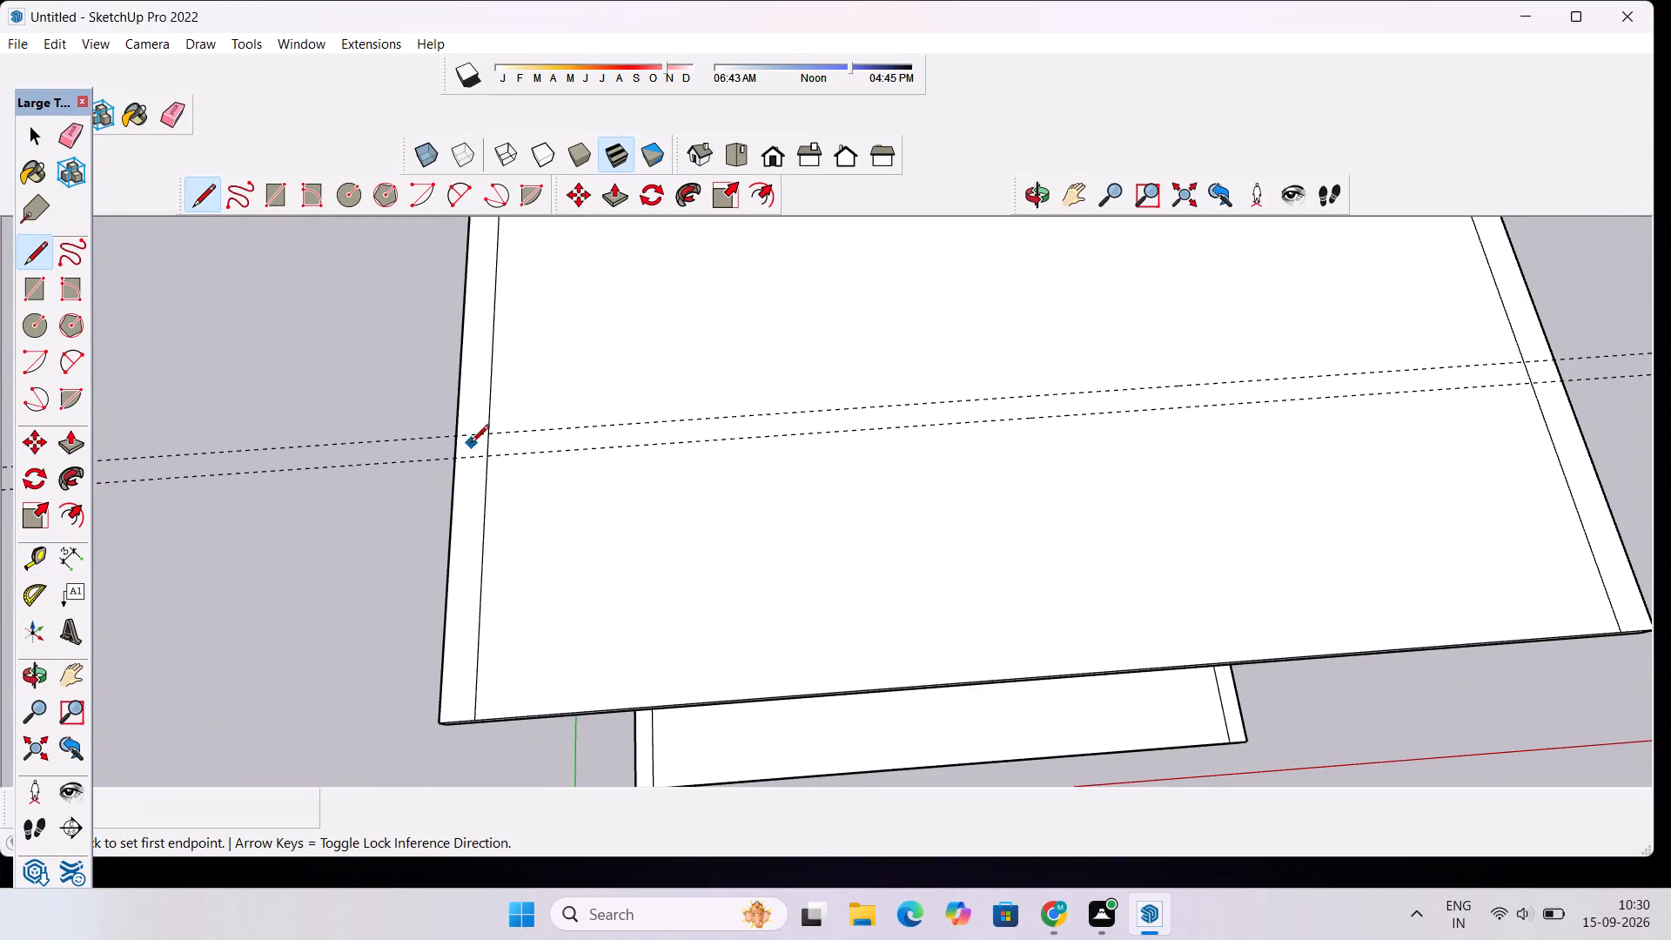
left_click(455, 460)
scroll(574, 422, "down", 9)
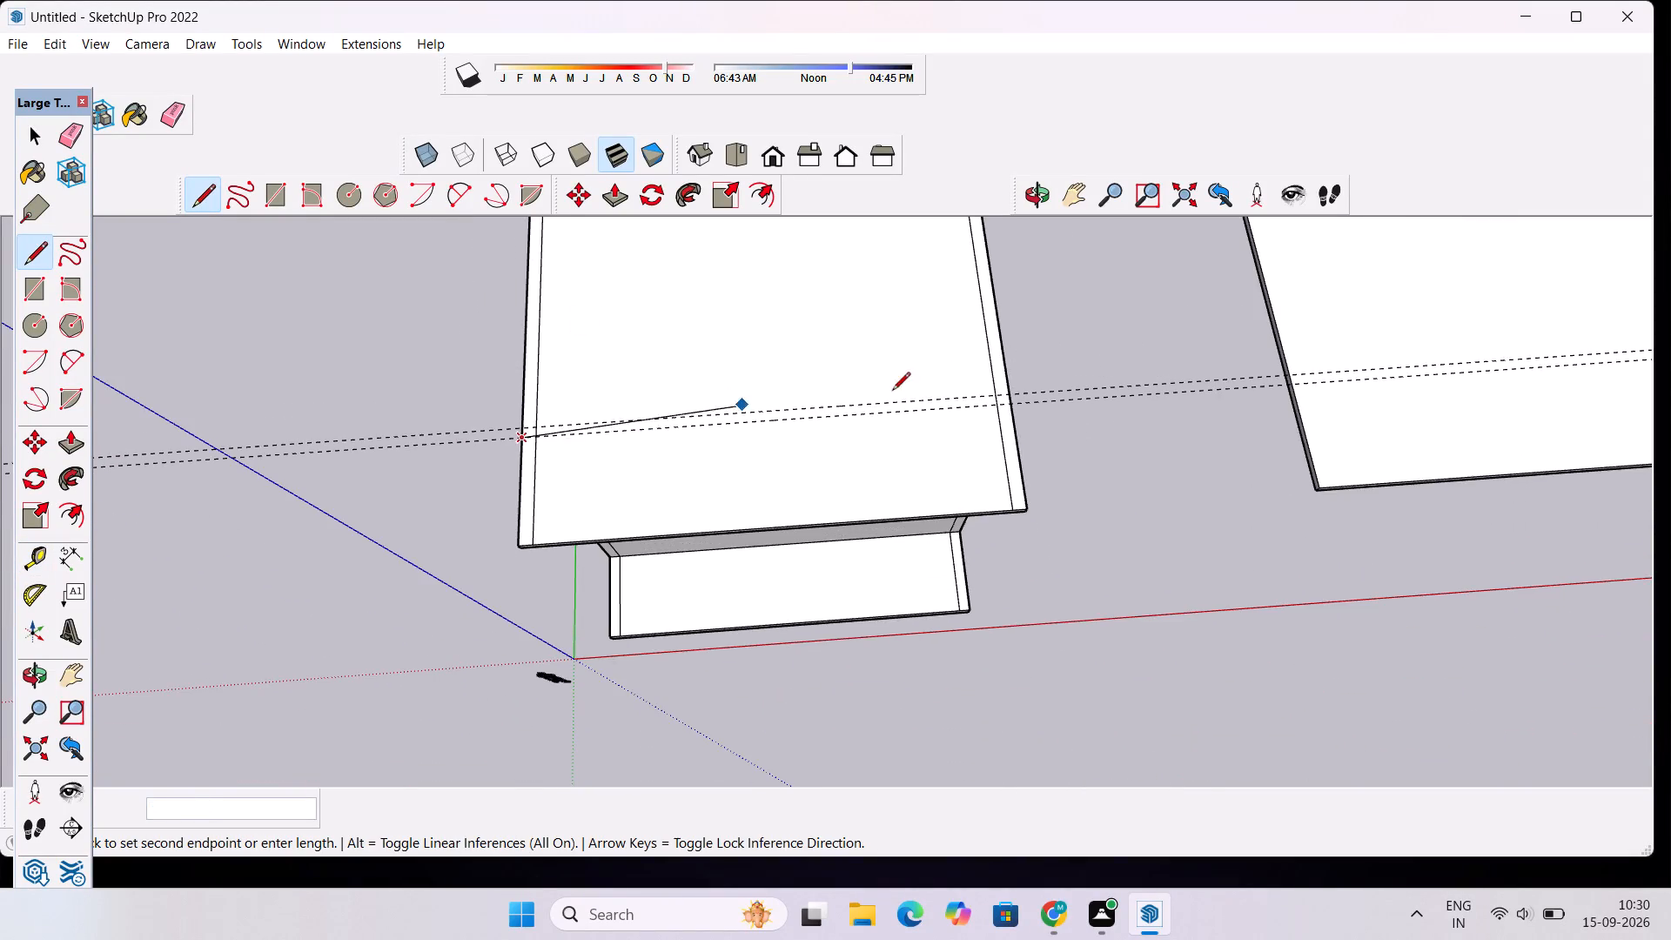
scroll(994, 390, "up", 7)
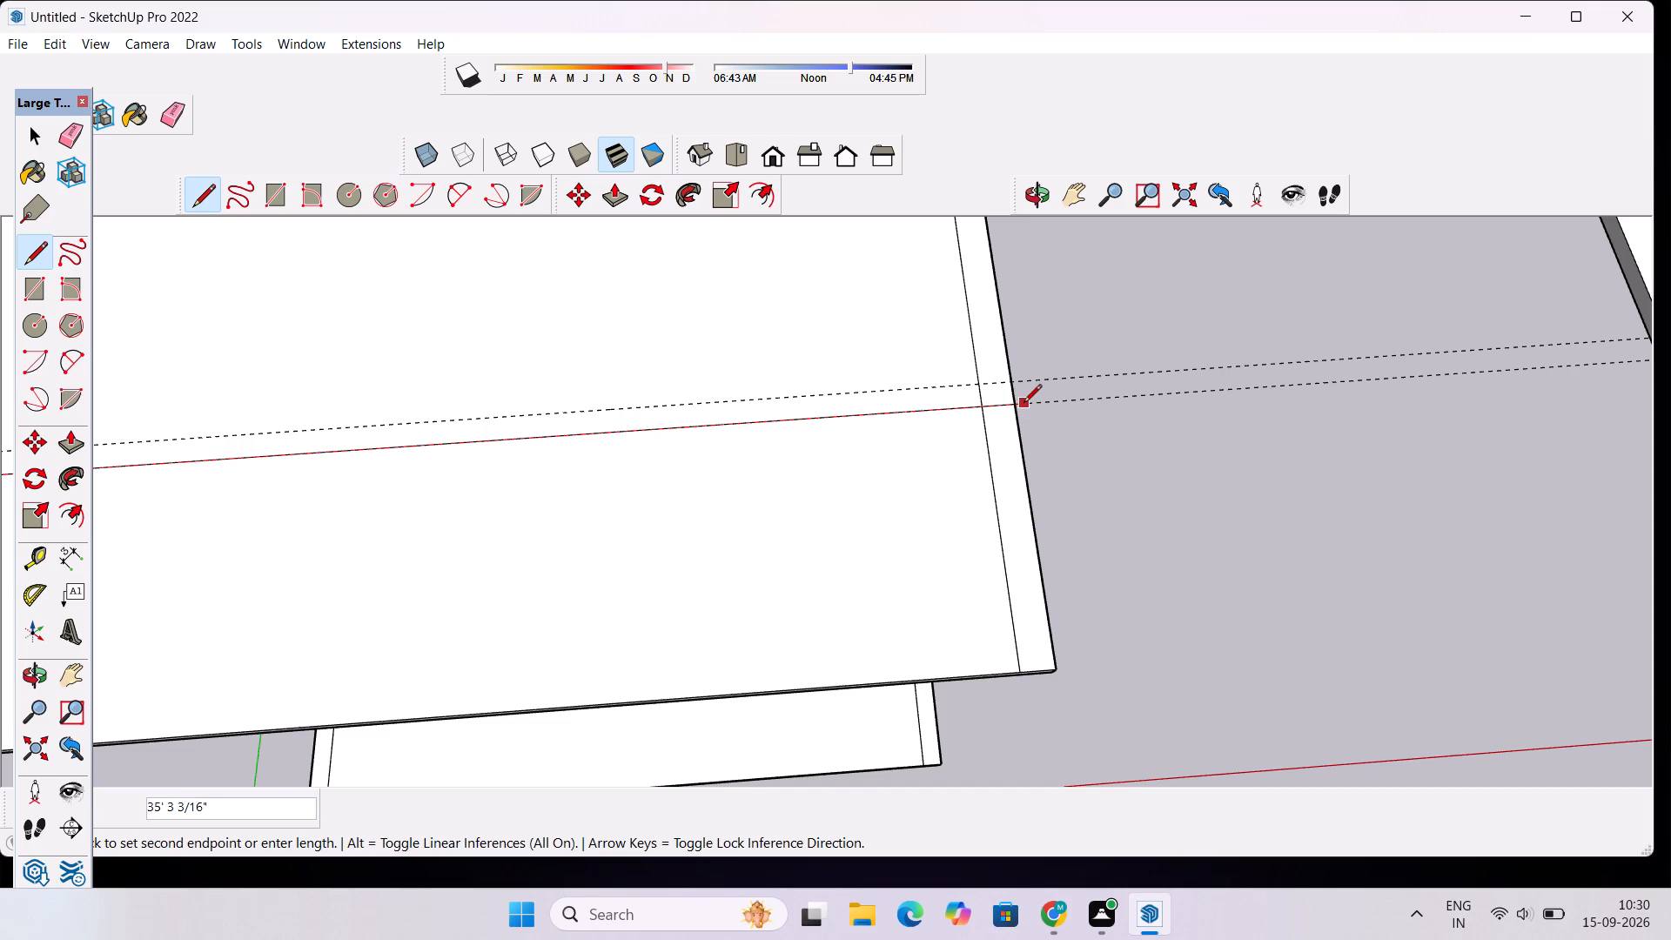
scroll(1014, 404, "up", 2)
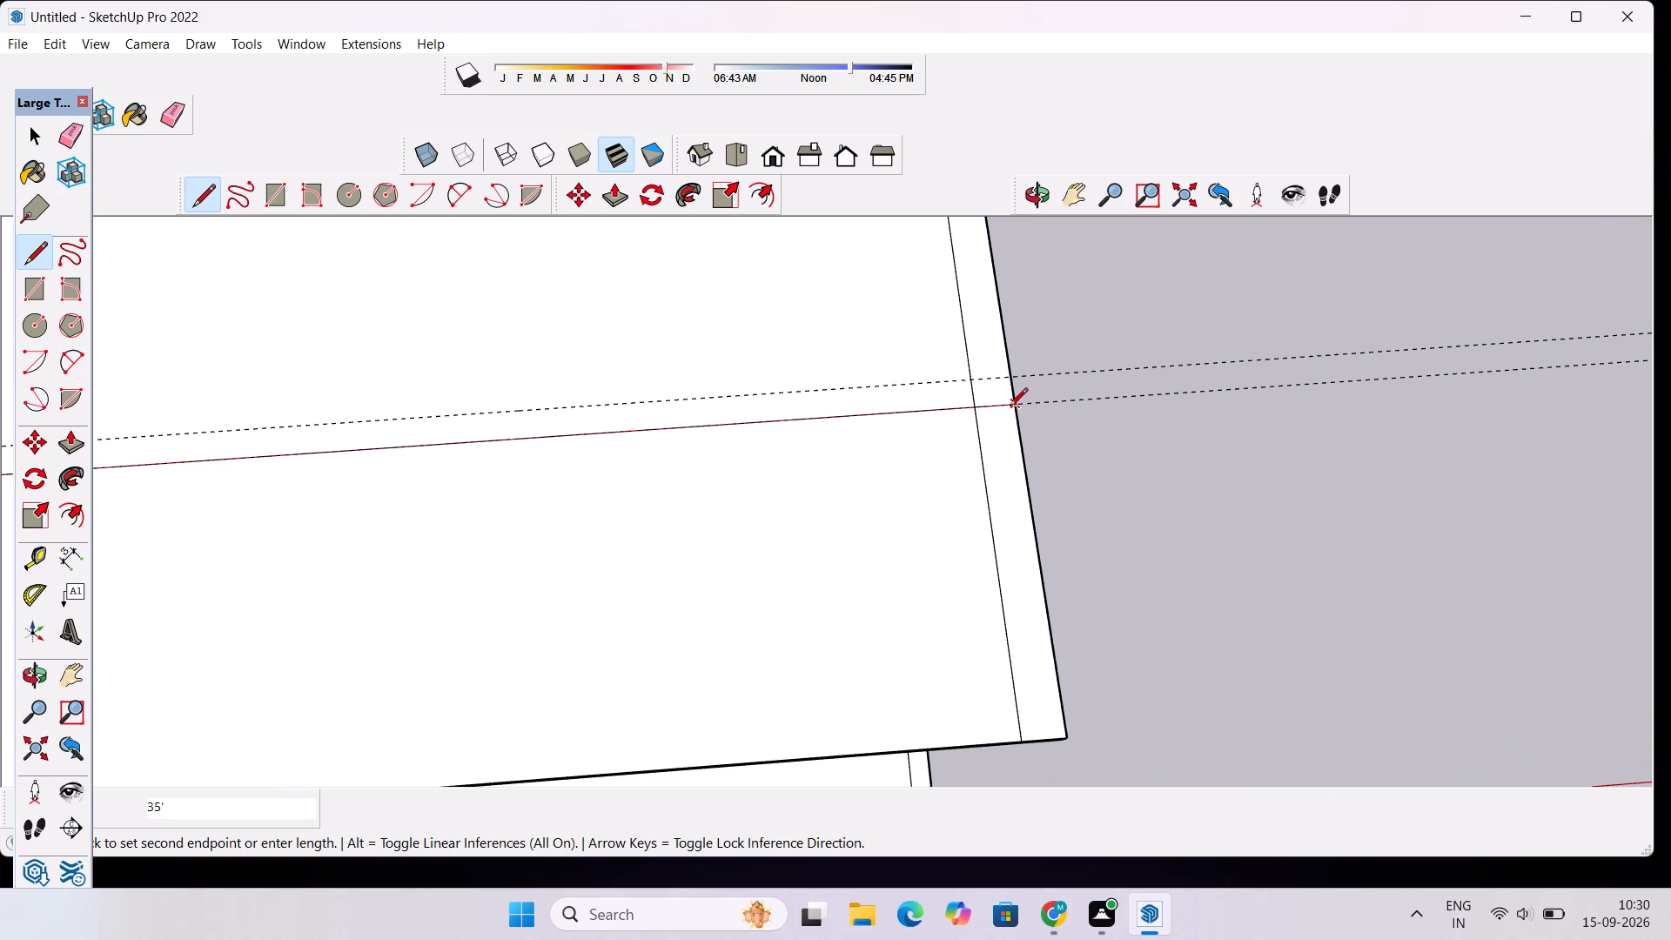
left_click(1010, 407)
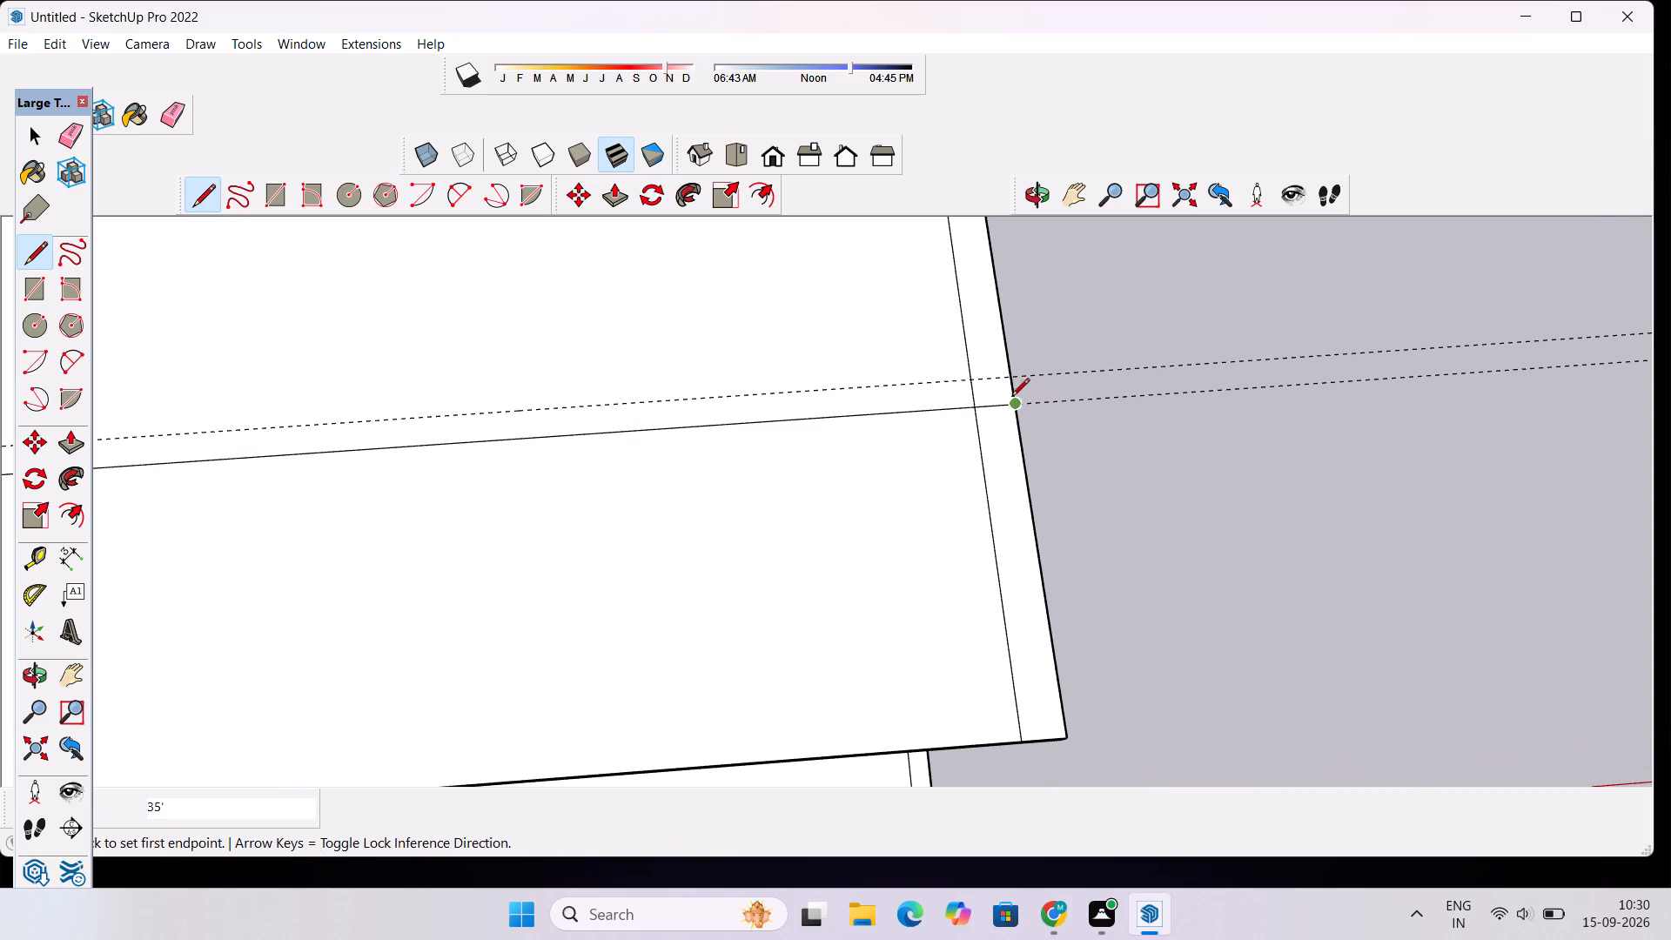
Draw a 35' line along the rear guide on the roof slab, from its right edge to its left edge.
scroll(1022, 384, "down", 3)
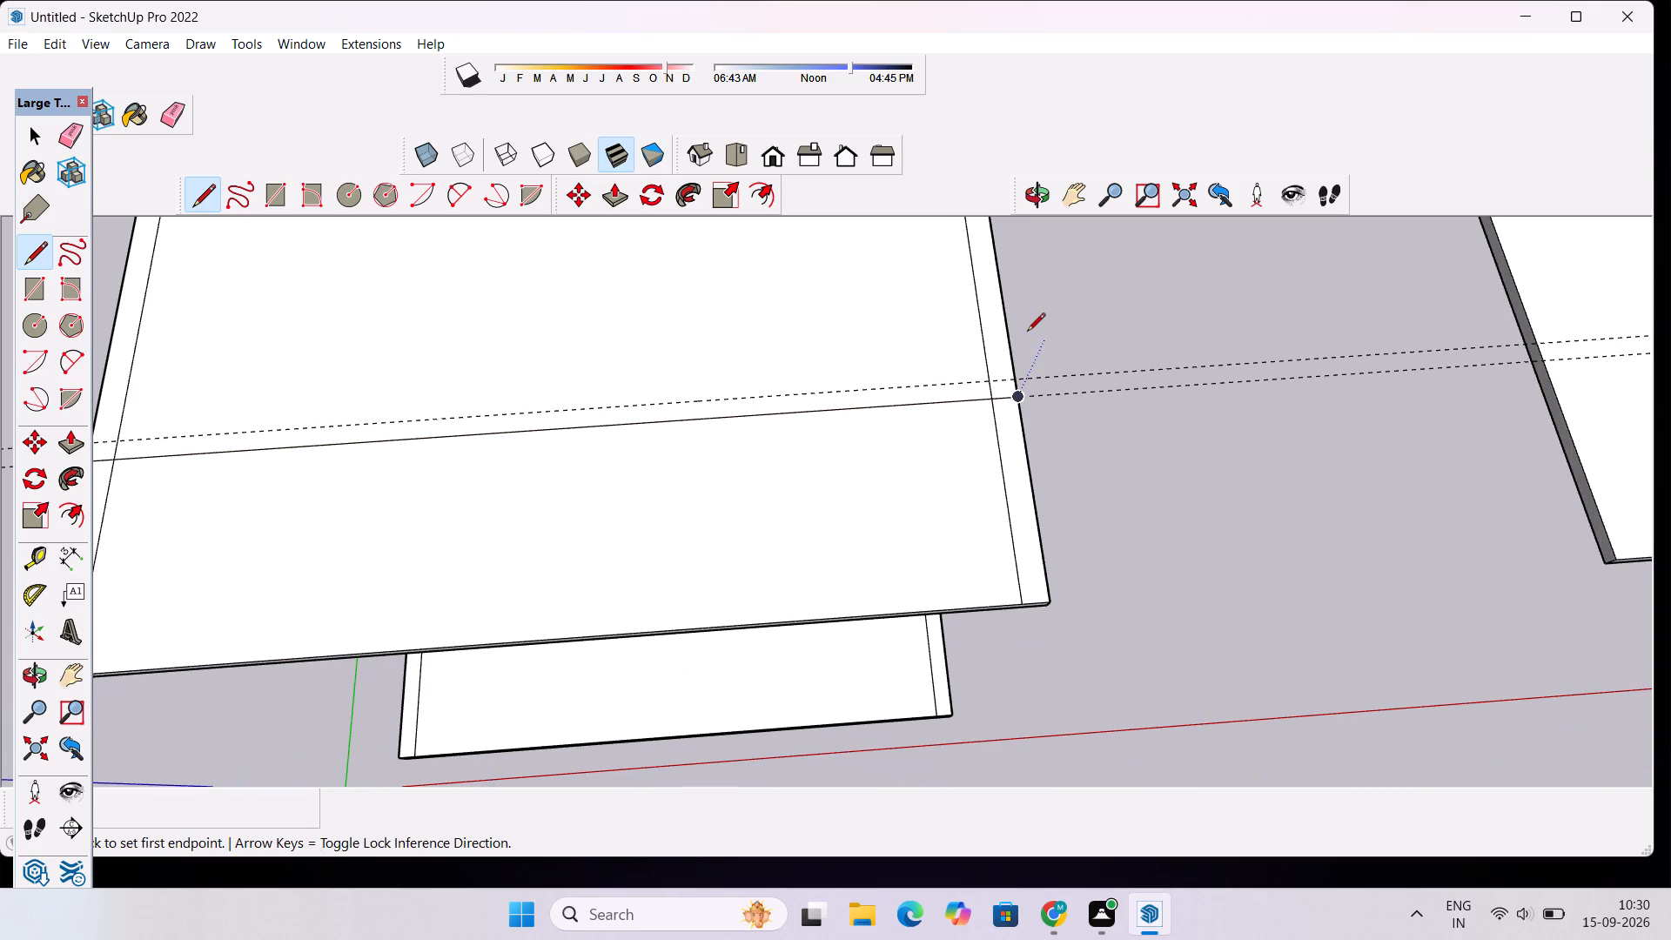
scroll(1026, 347, "up", 4)
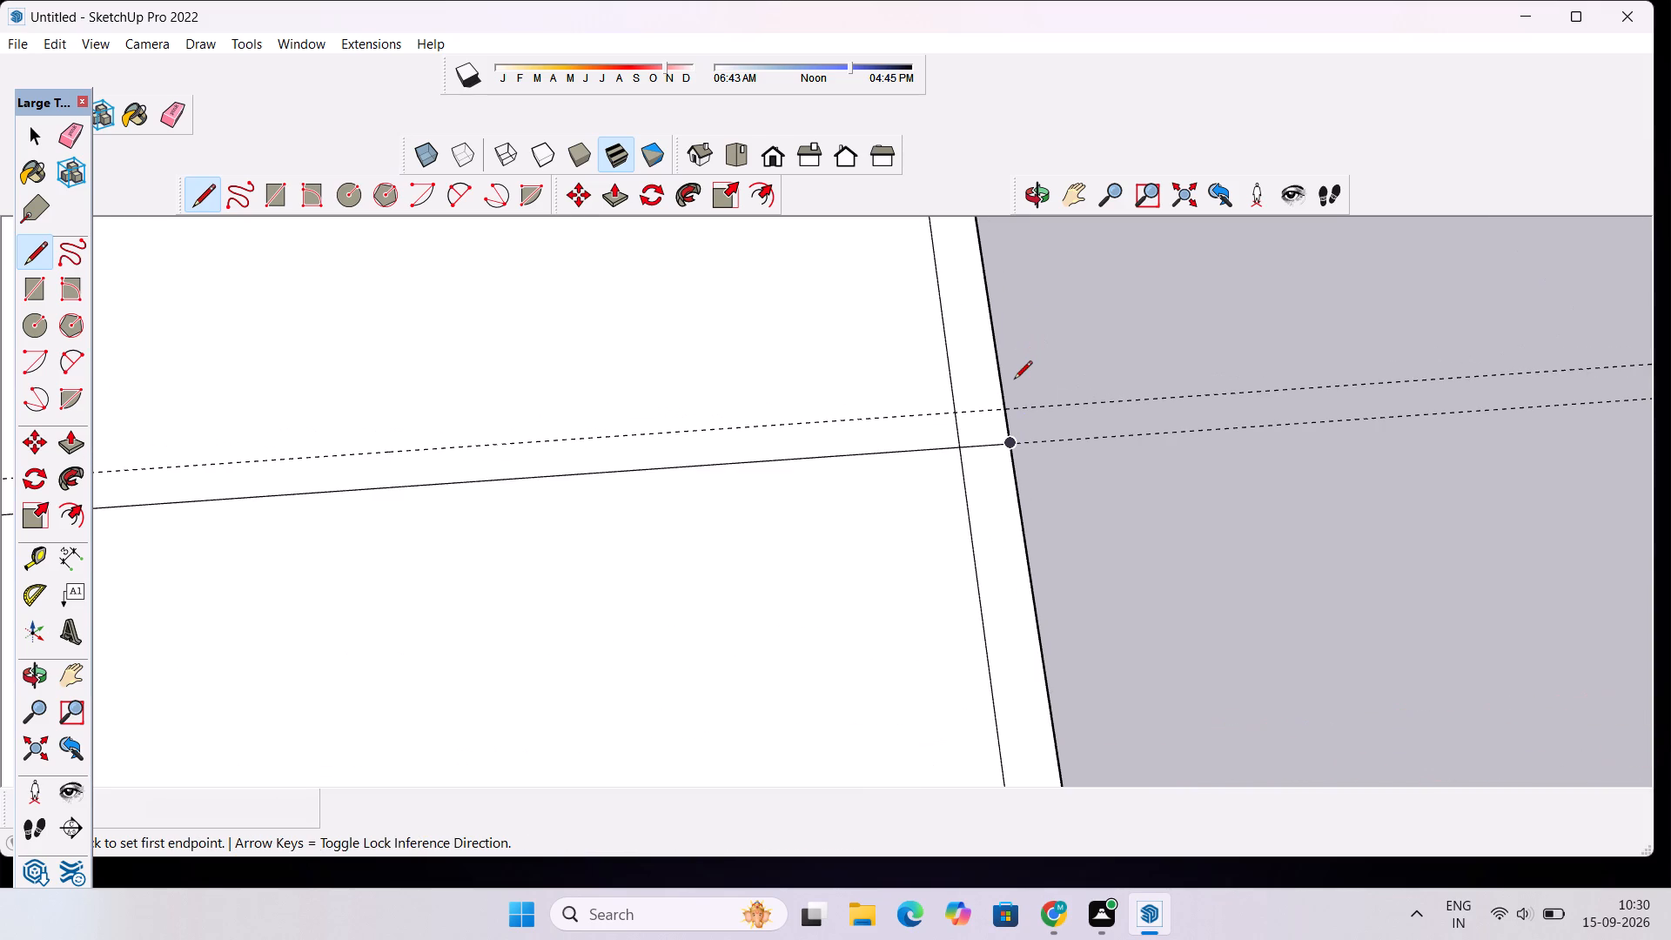
scroll(1072, 371, "down", 2)
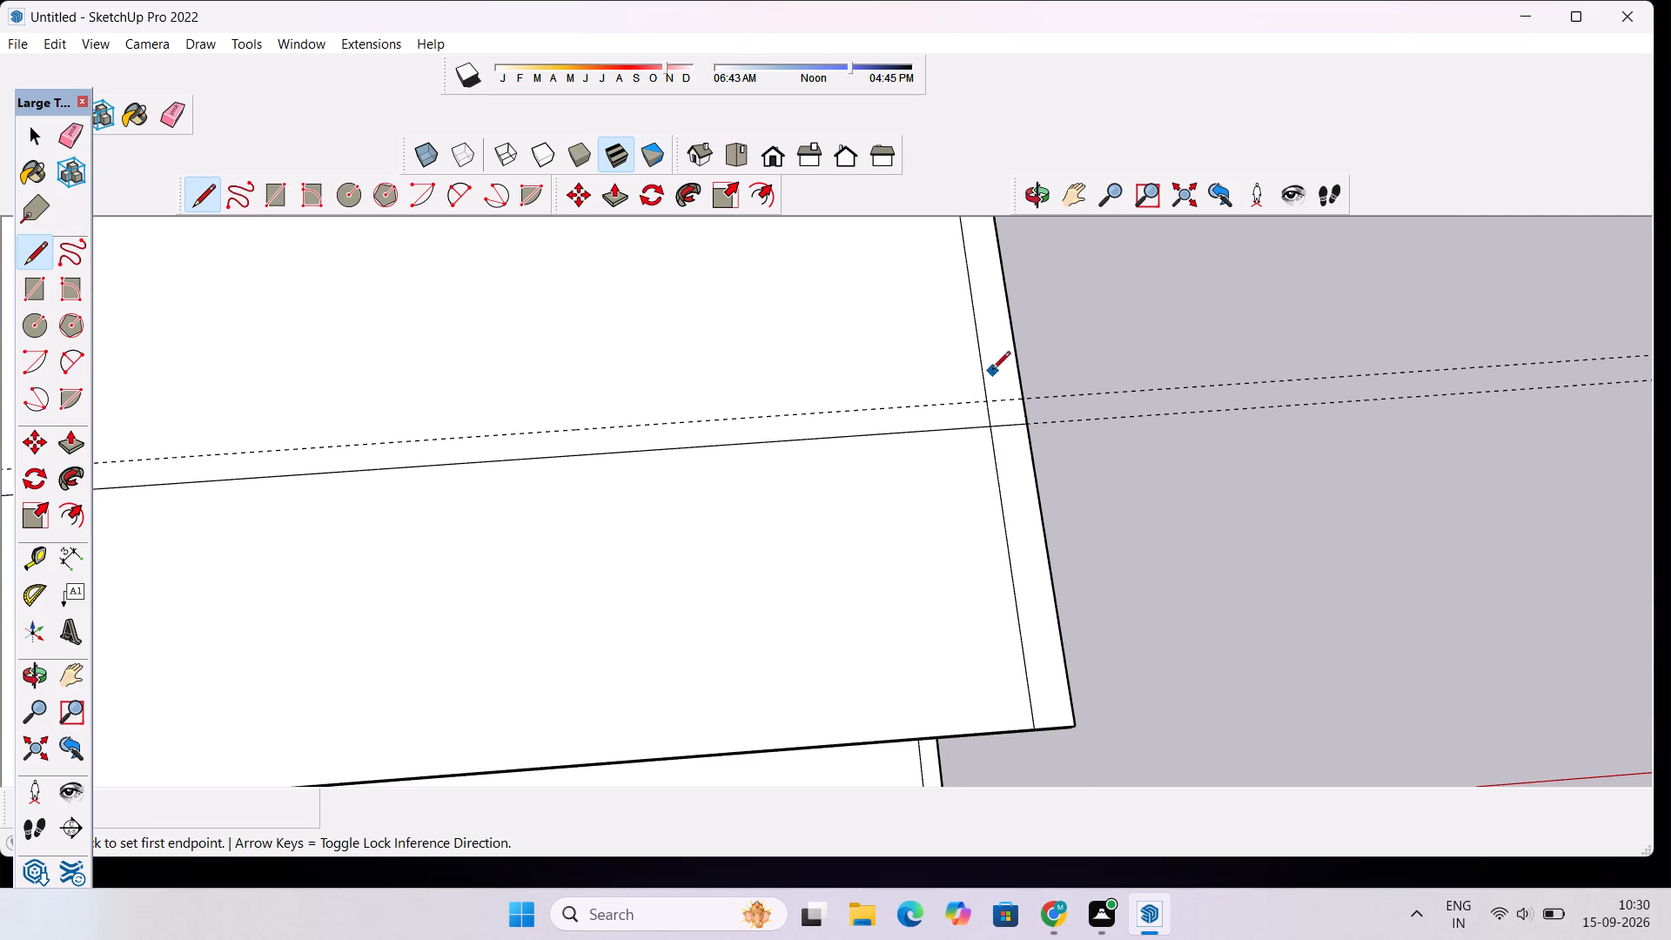
scroll(966, 319, "up", 4)
left_click(1054, 439)
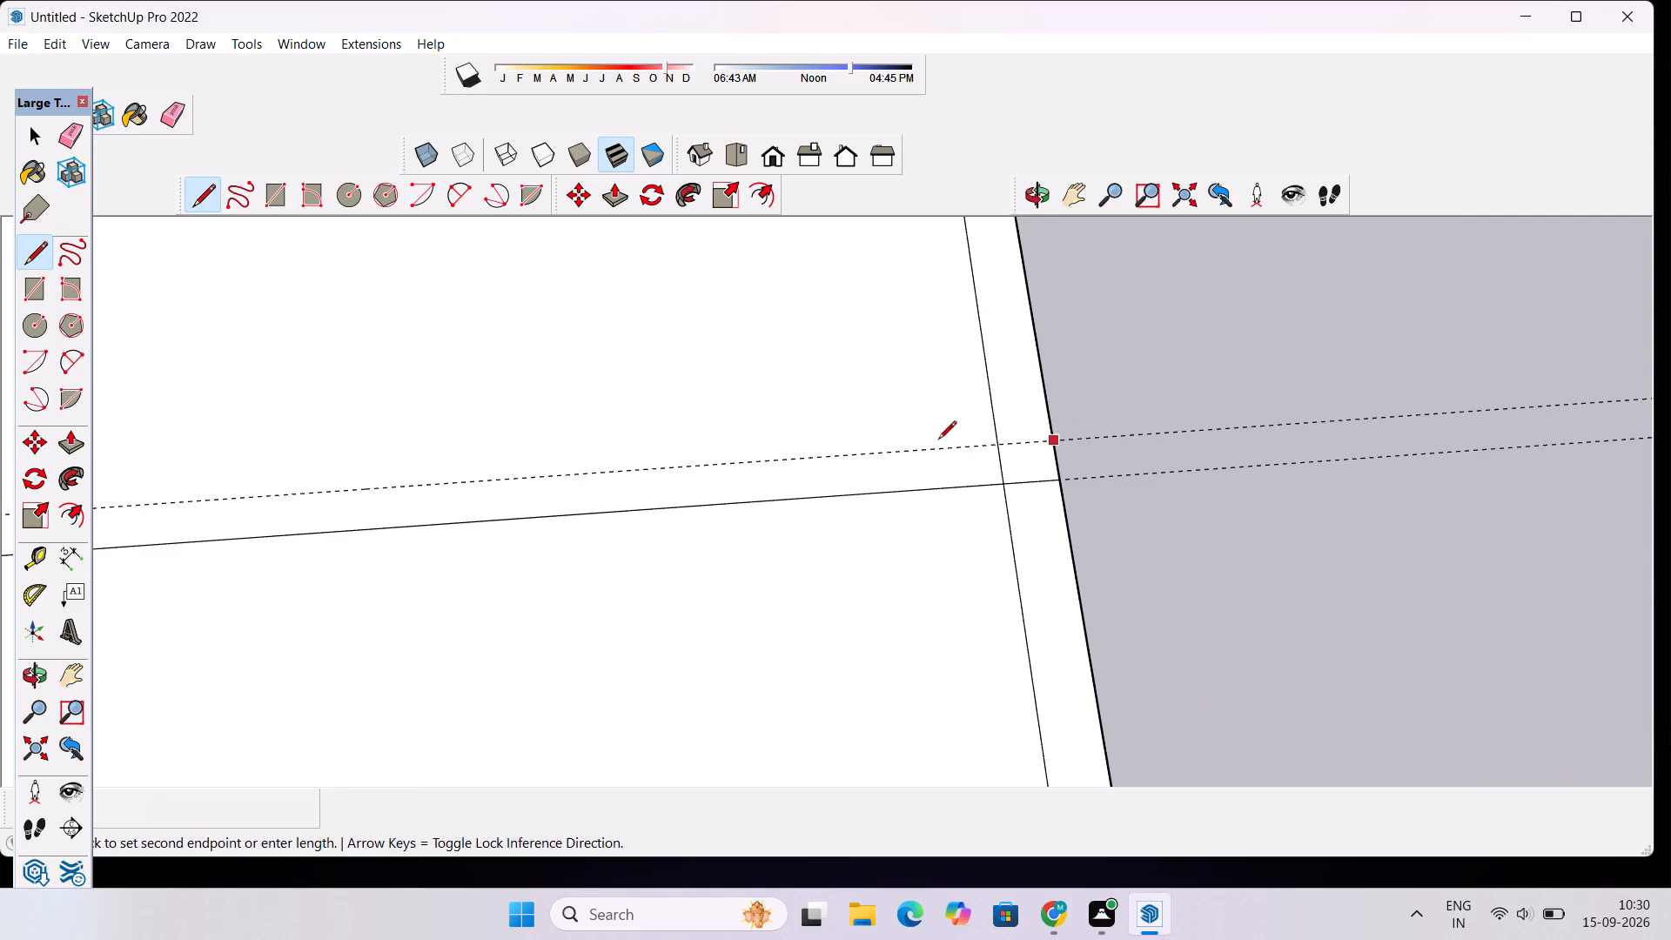
scroll(875, 432, "down", 10)
scroll(193, 487, "up", 7)
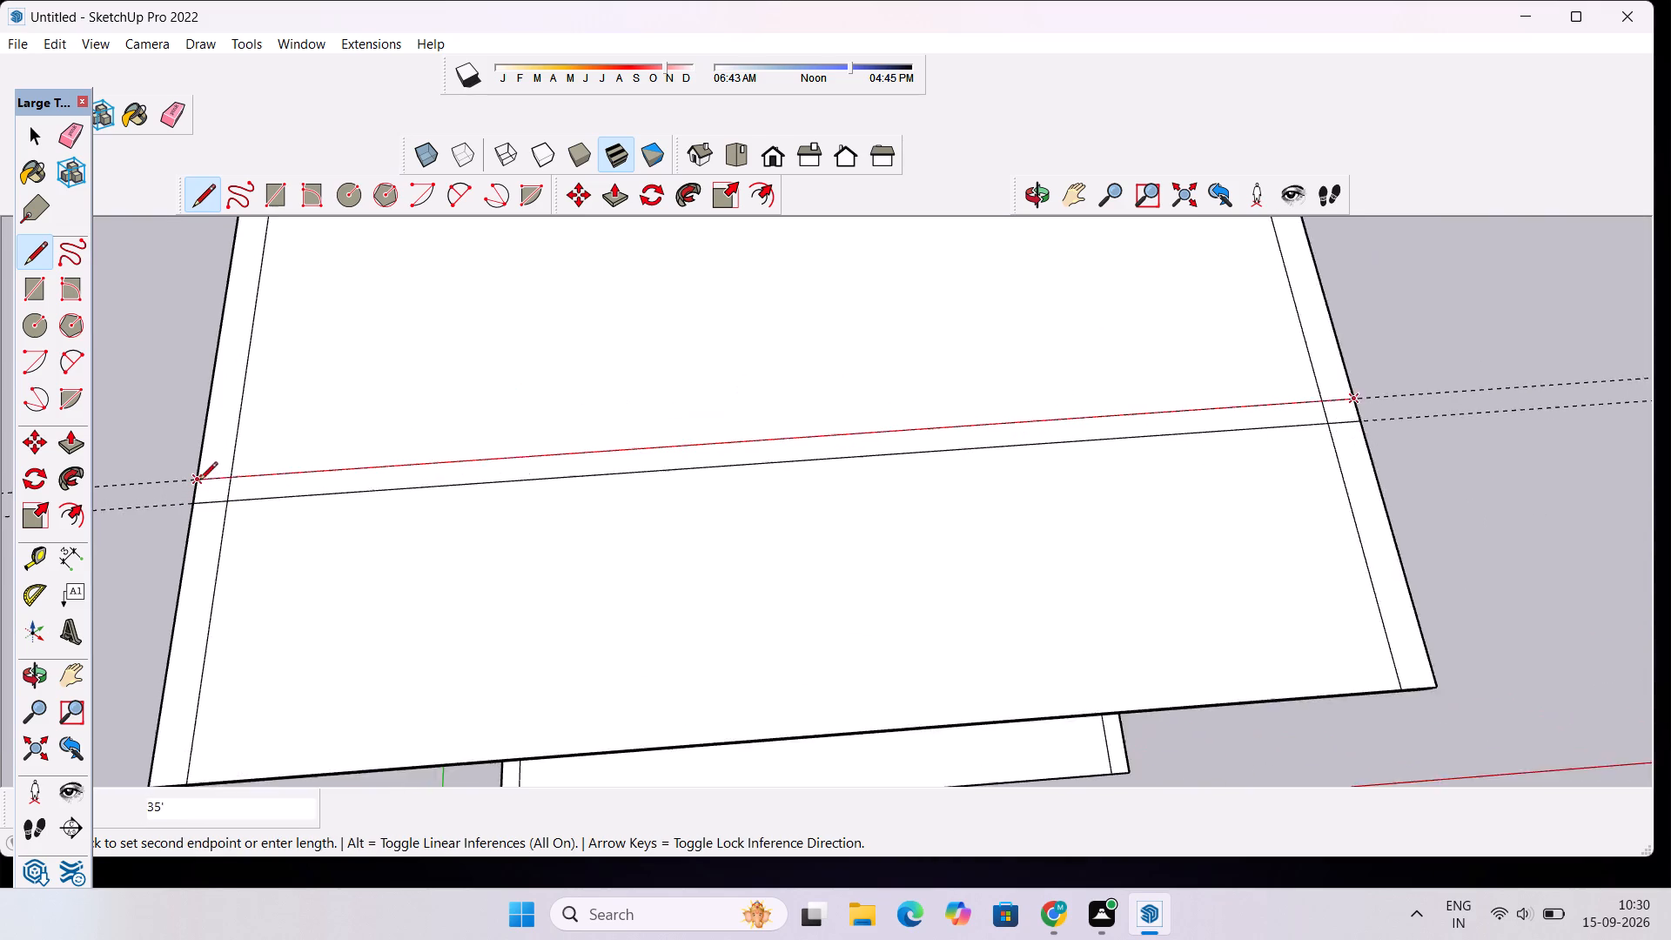
scroll(199, 481, "up", 3)
left_click(192, 479)
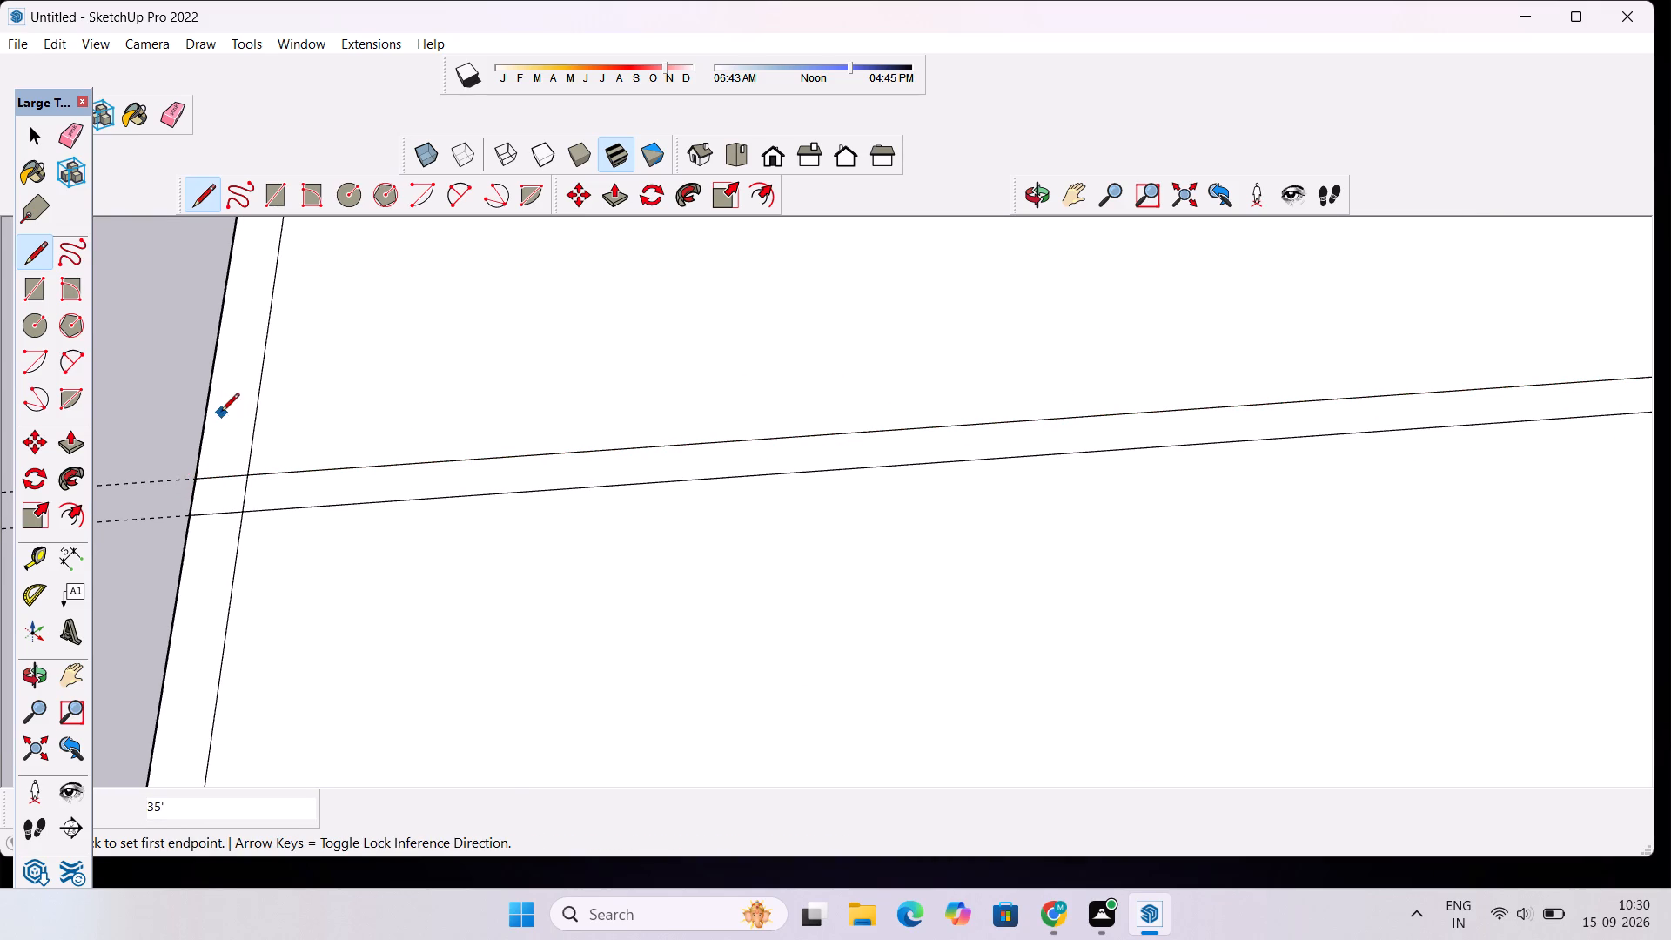
scroll(267, 522, "down", 3)
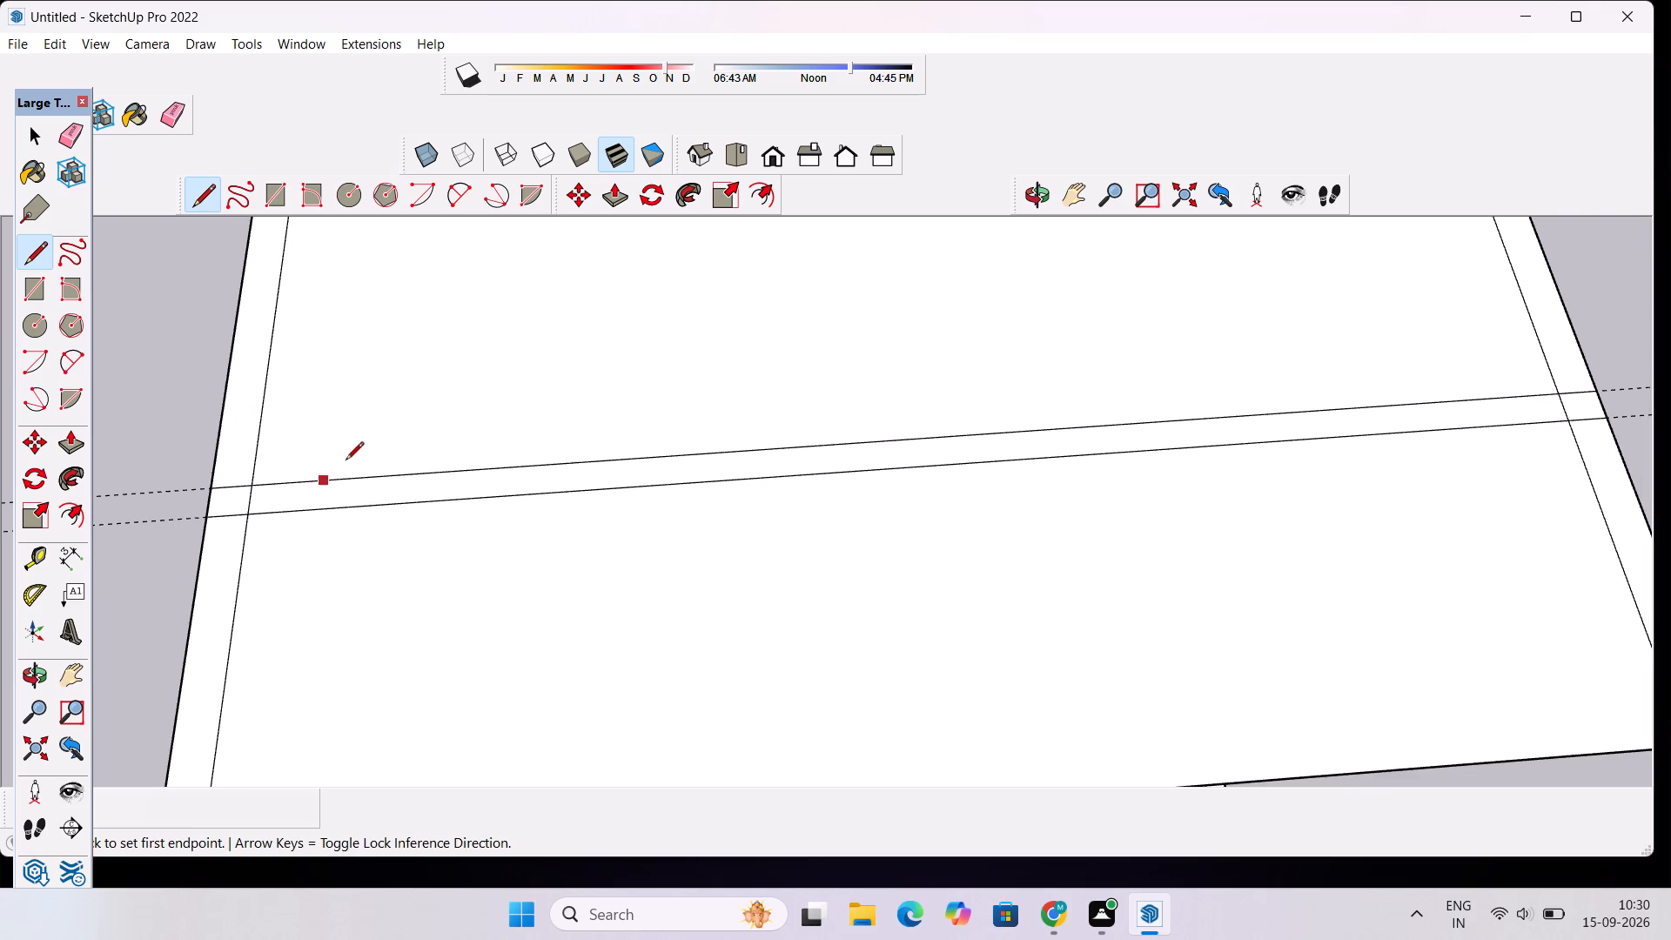
key("space")
Erase the two parallel guides crossing the roof slab.
scroll(380, 440, "down", 8)
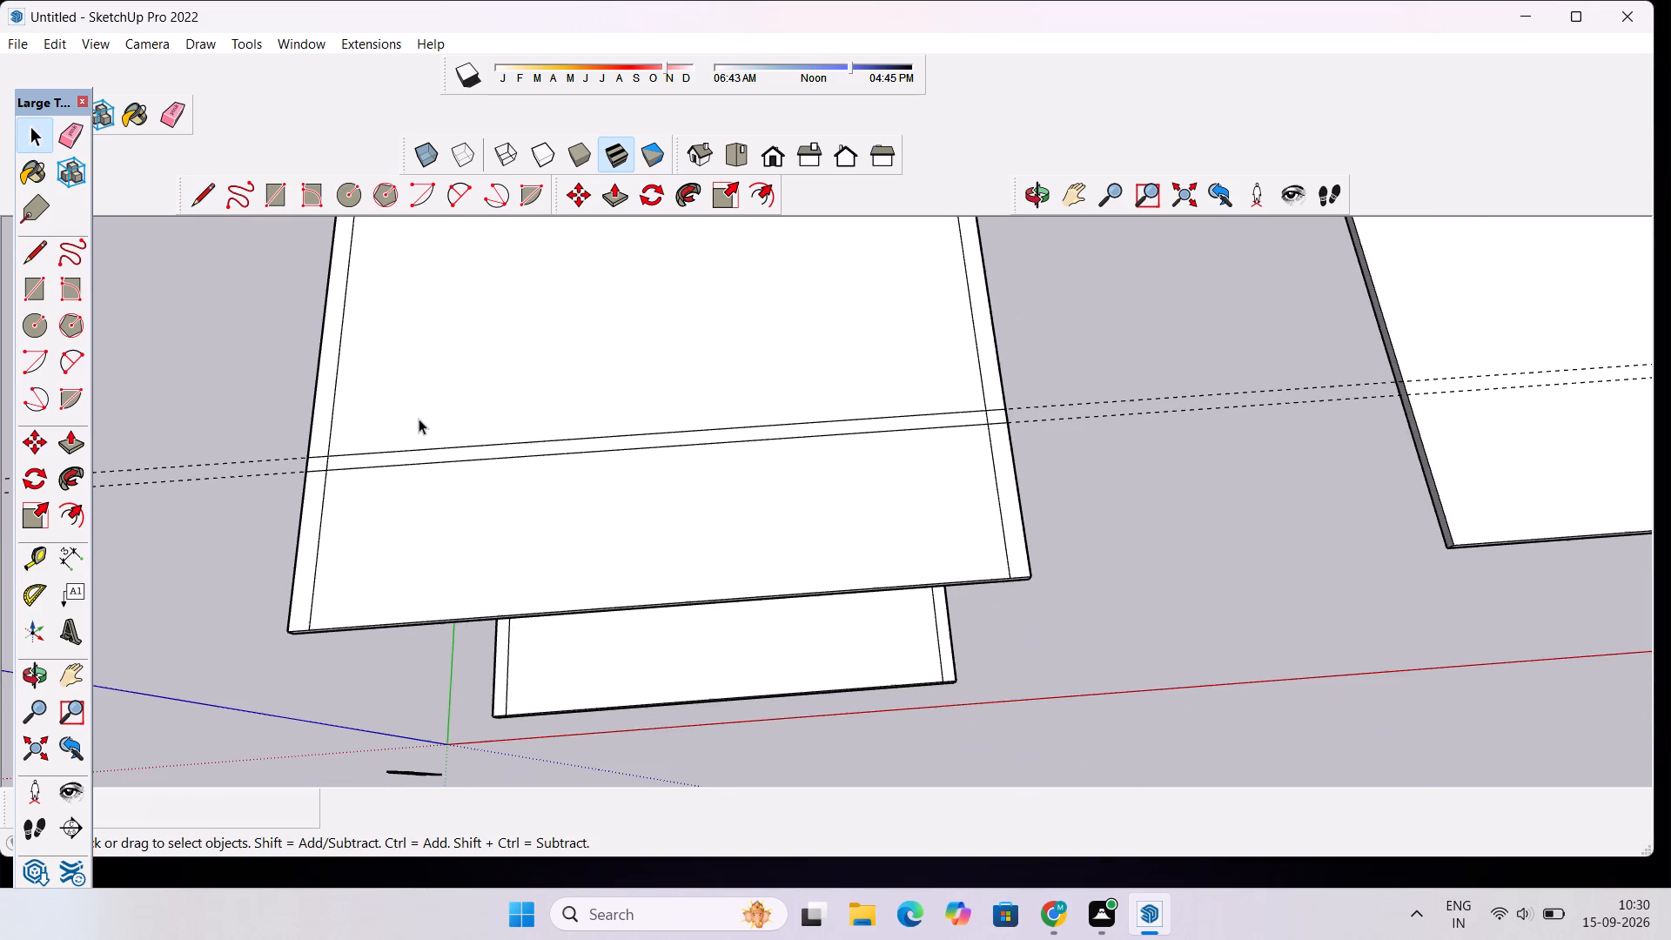
key("e")
left_click_drag(246, 433, 242, 486)
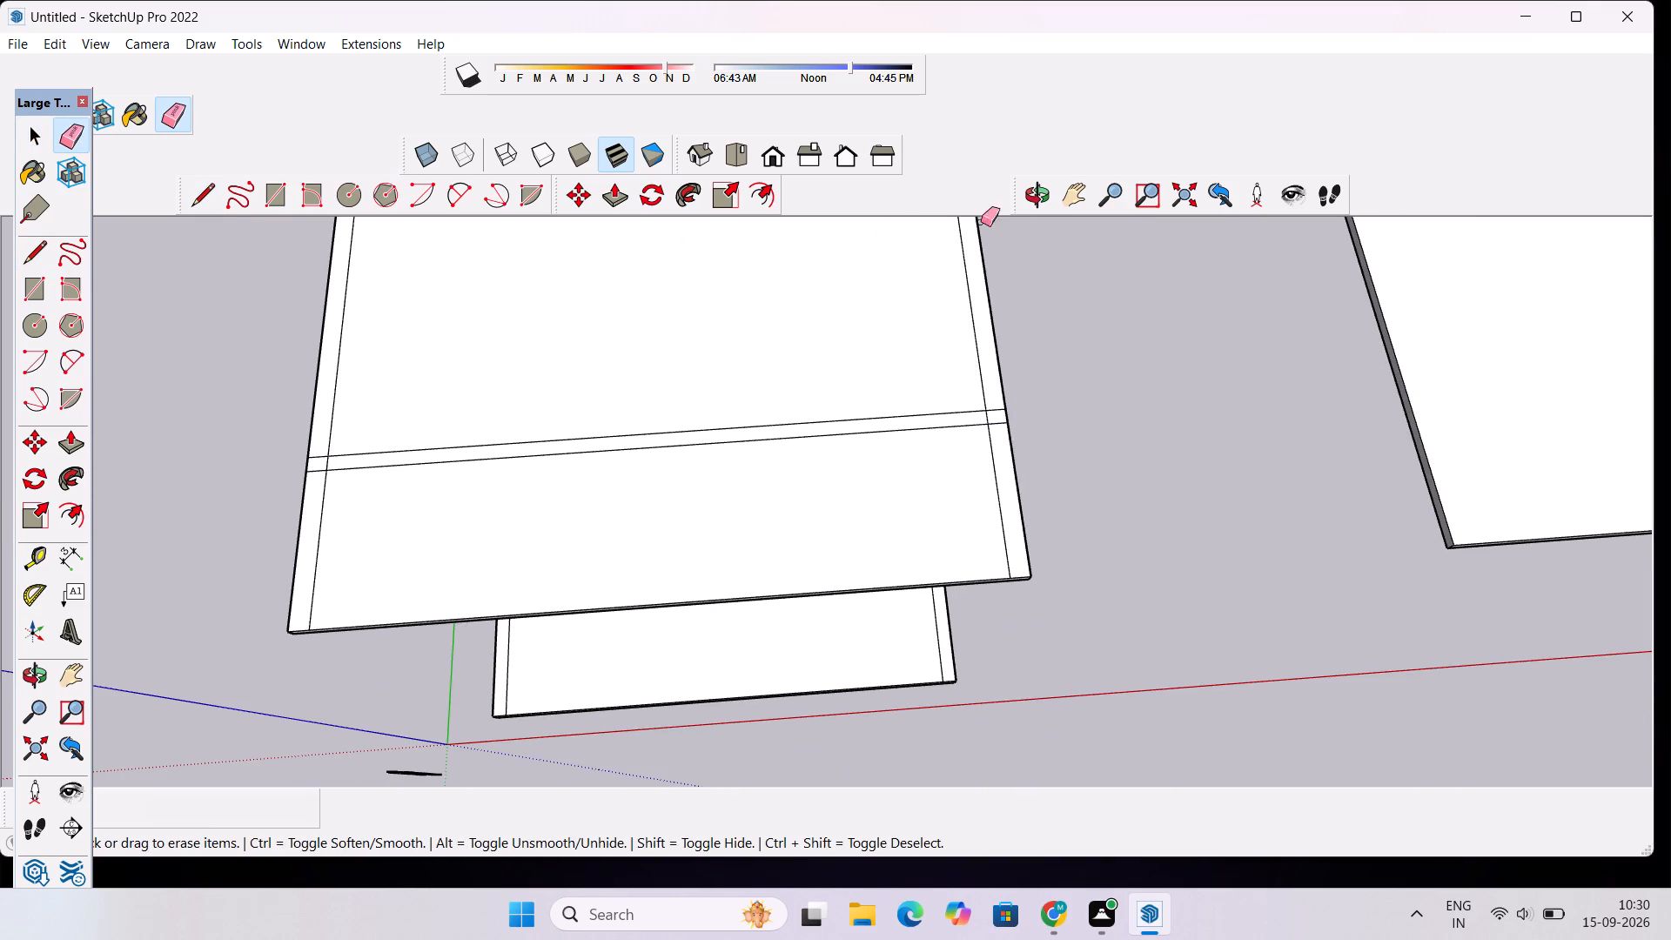
Examine the roof slab and its two parallel cross lines from the front and from above.
left_click(1025, 191)
left_click_drag(900, 491, 938, 305)
scroll(959, 344, "down", 4)
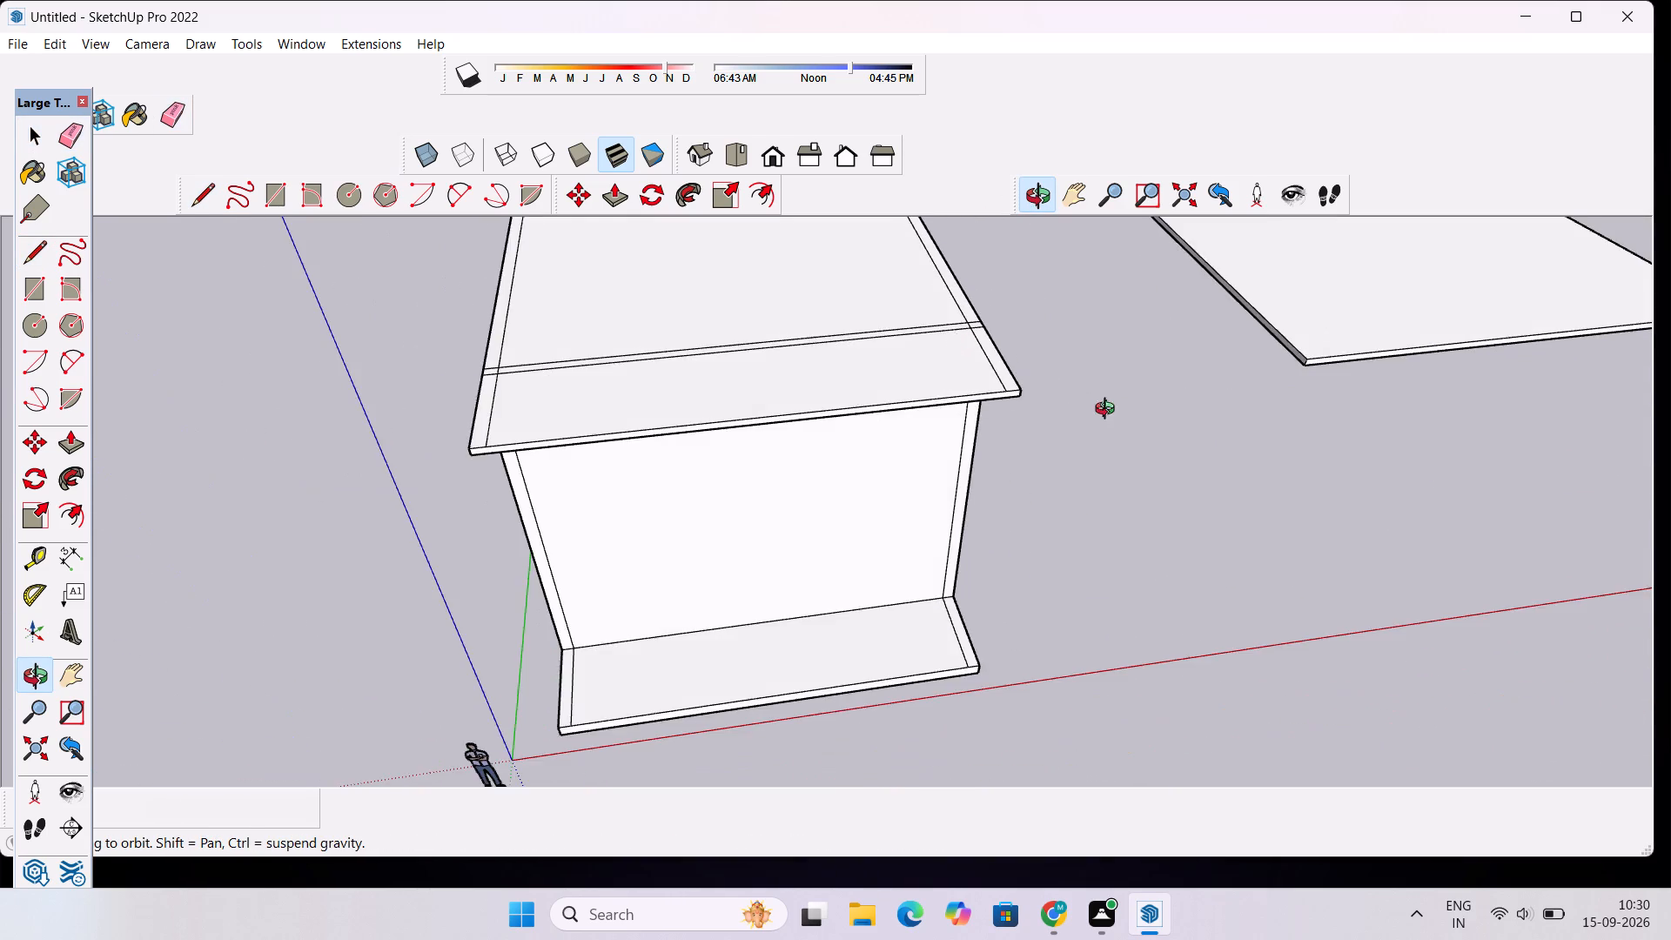
left_click_drag(1109, 414, 873, 427)
scroll(619, 351, "up", 3)
left_click_drag(623, 356, 790, 498)
scroll(764, 446, "down", 5)
left_click_drag(744, 473, 1001, 650)
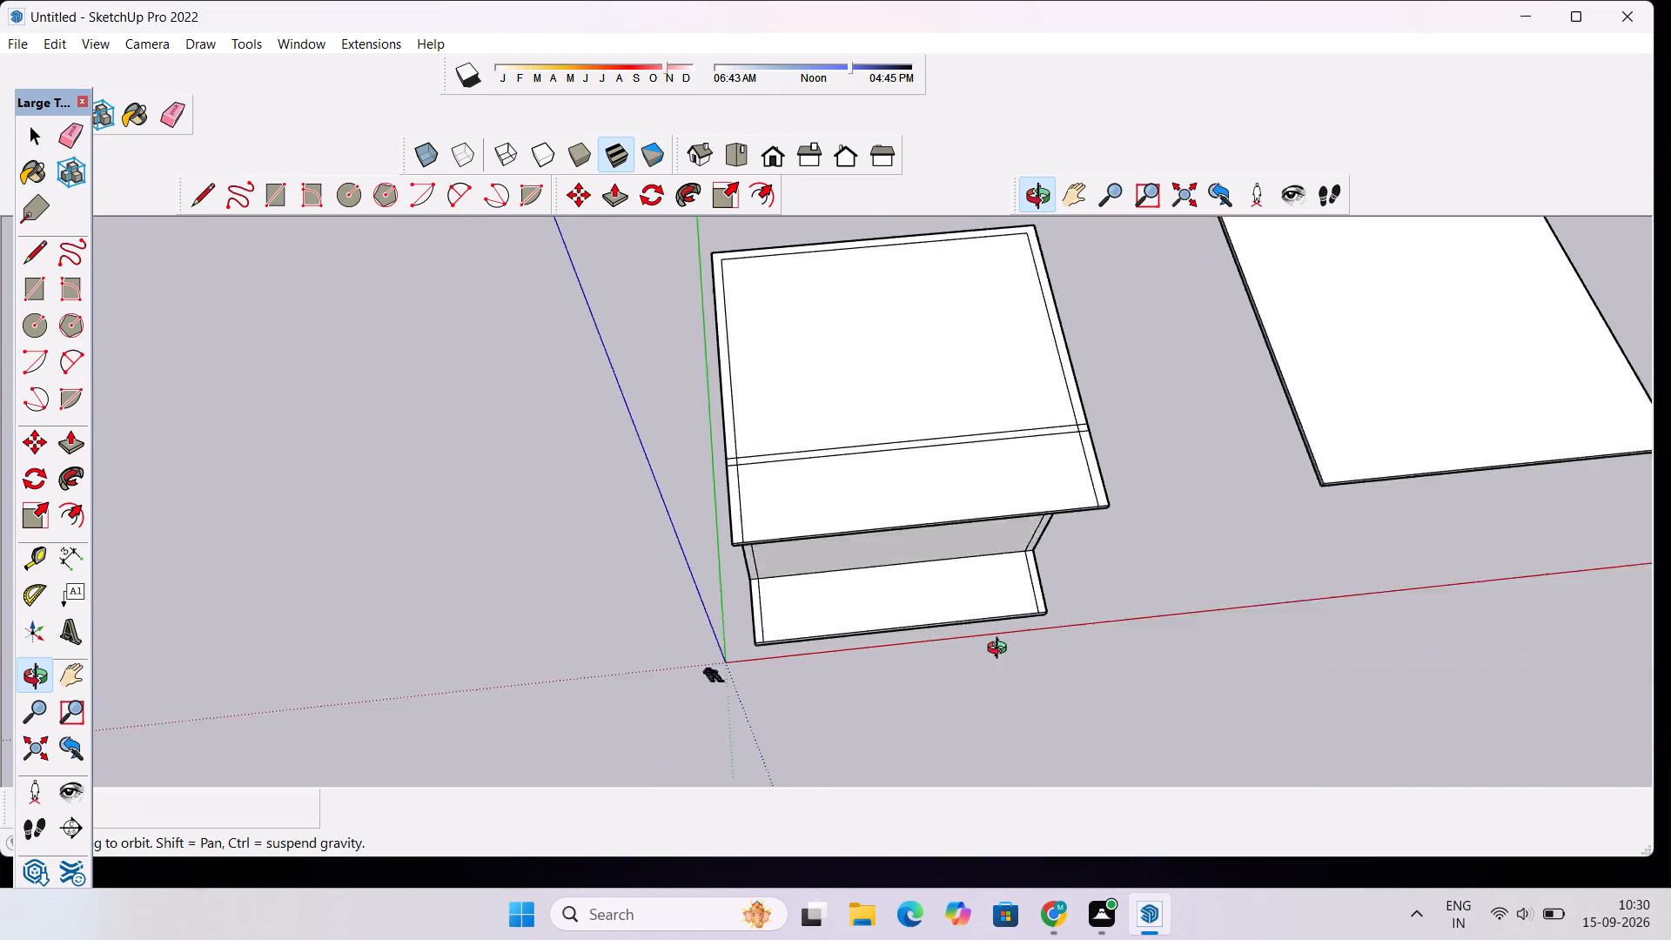
left_click_drag(1001, 650, 1012, 657)
scroll(674, 375, "up", 5)
left_click_drag(873, 503, 700, 519, "shift")
scroll(679, 456, "down", 3)
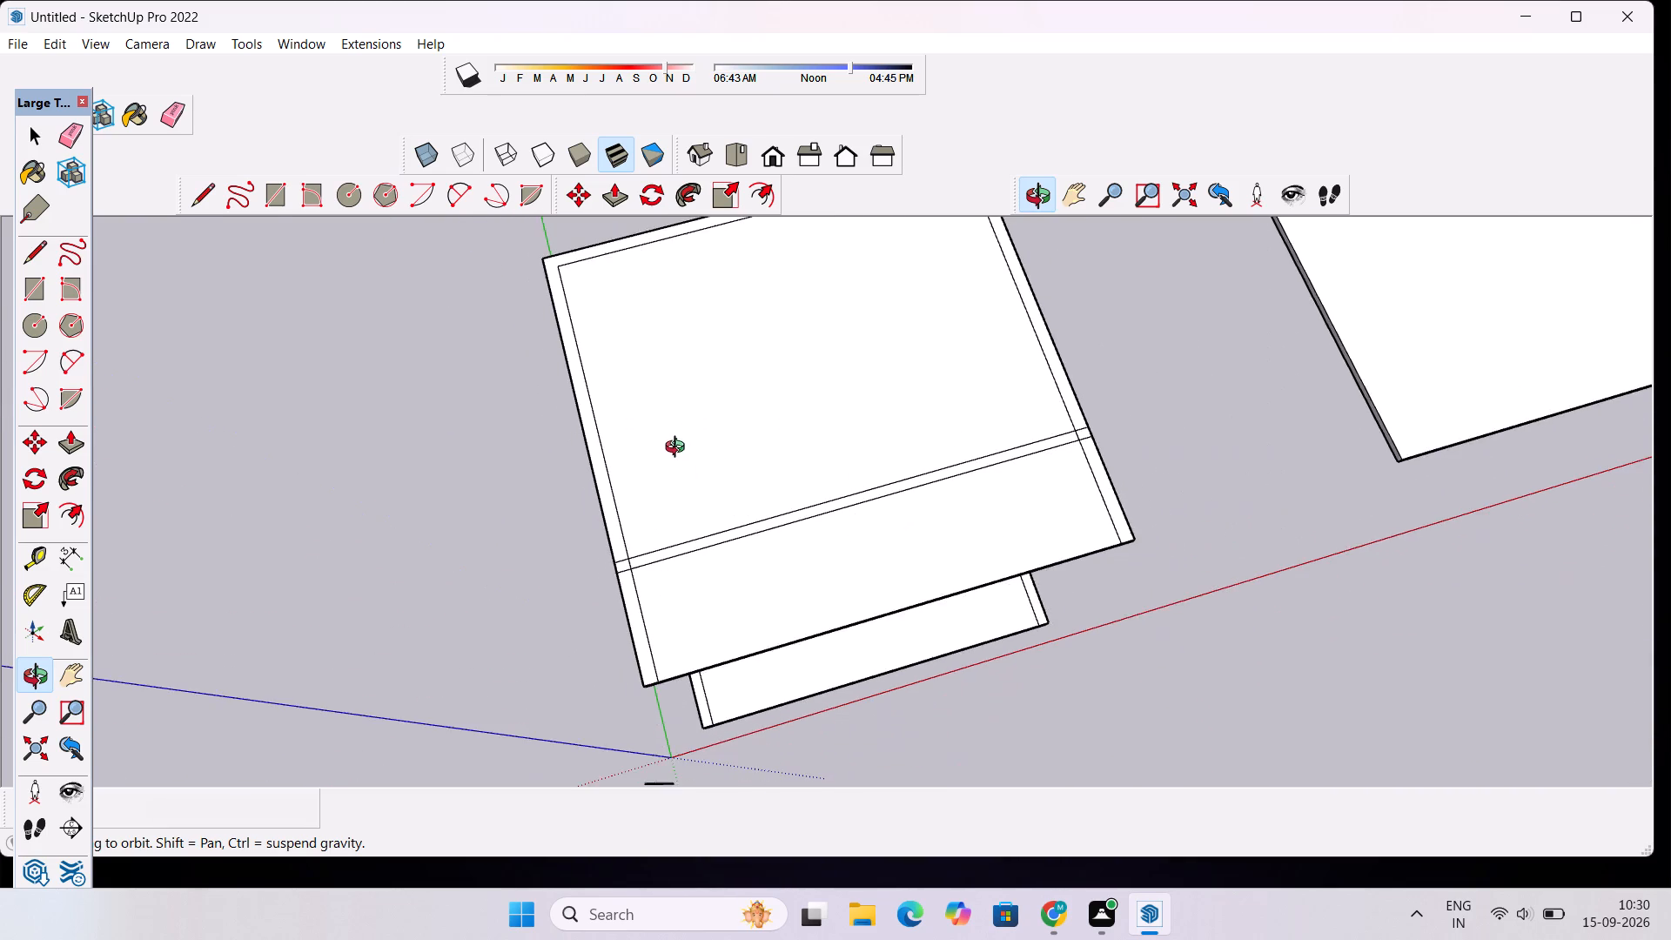
Erase the rear cross line's end stubs and the short border segments between the two cross lines at both side borders.
left_click_drag(843, 520, 733, 531)
scroll(647, 493, "up", 4)
left_click_drag(621, 544, 701, 516)
scroll(711, 490, "up", 3)
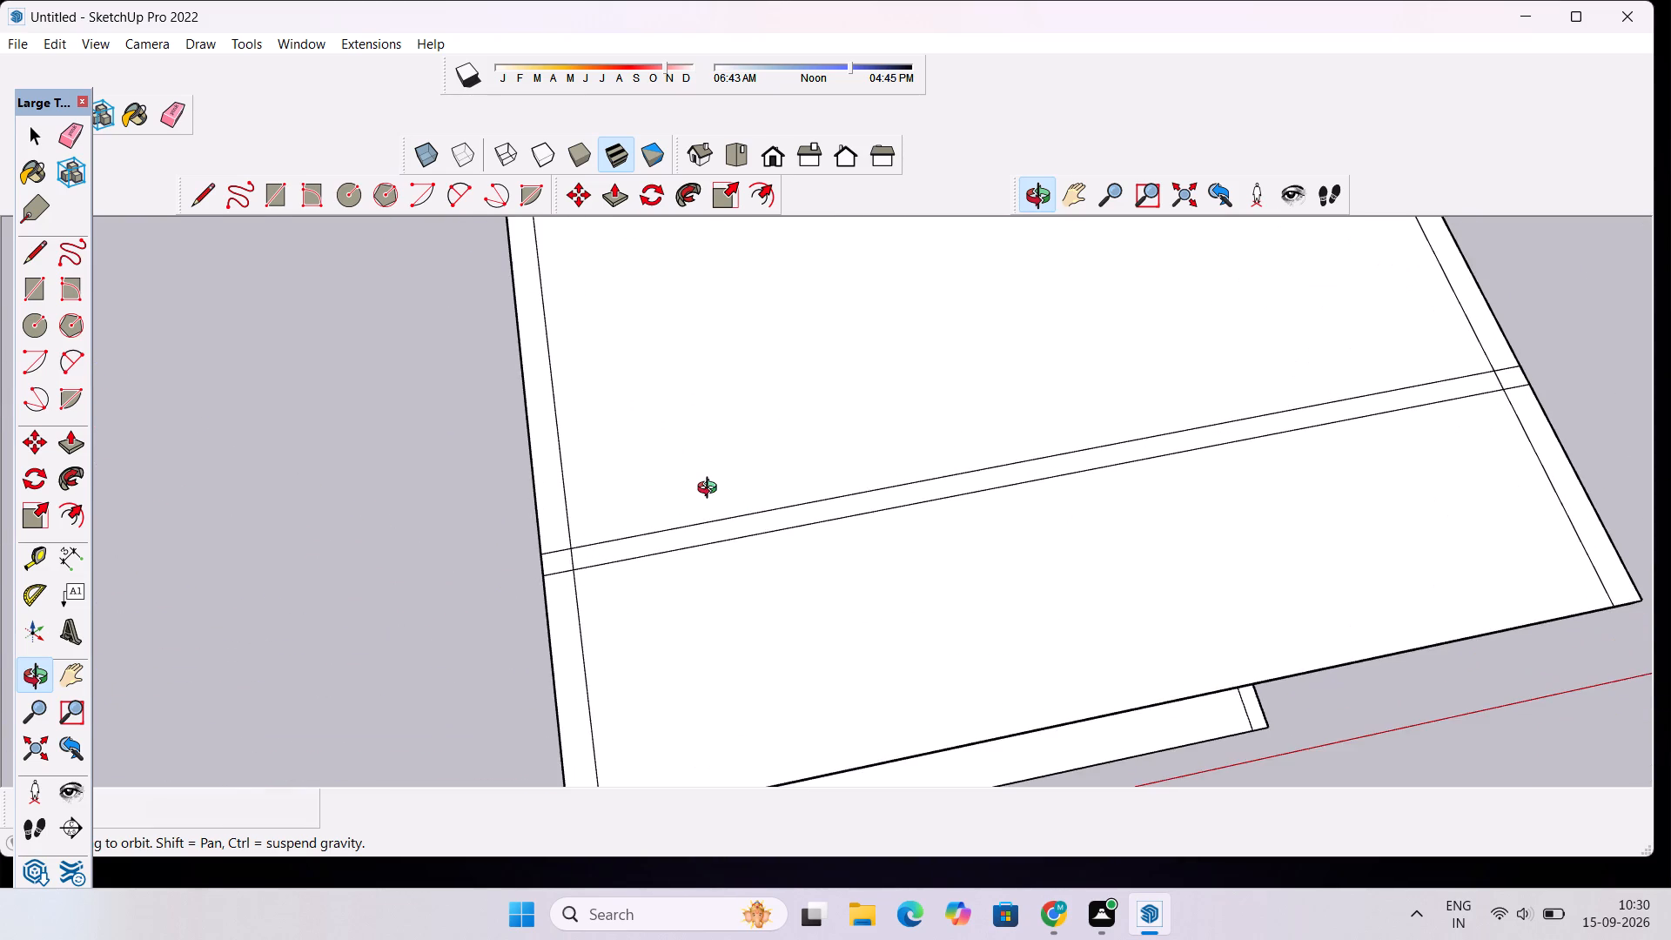
left_click_drag(705, 500, 691, 530, "shift")
key("e")
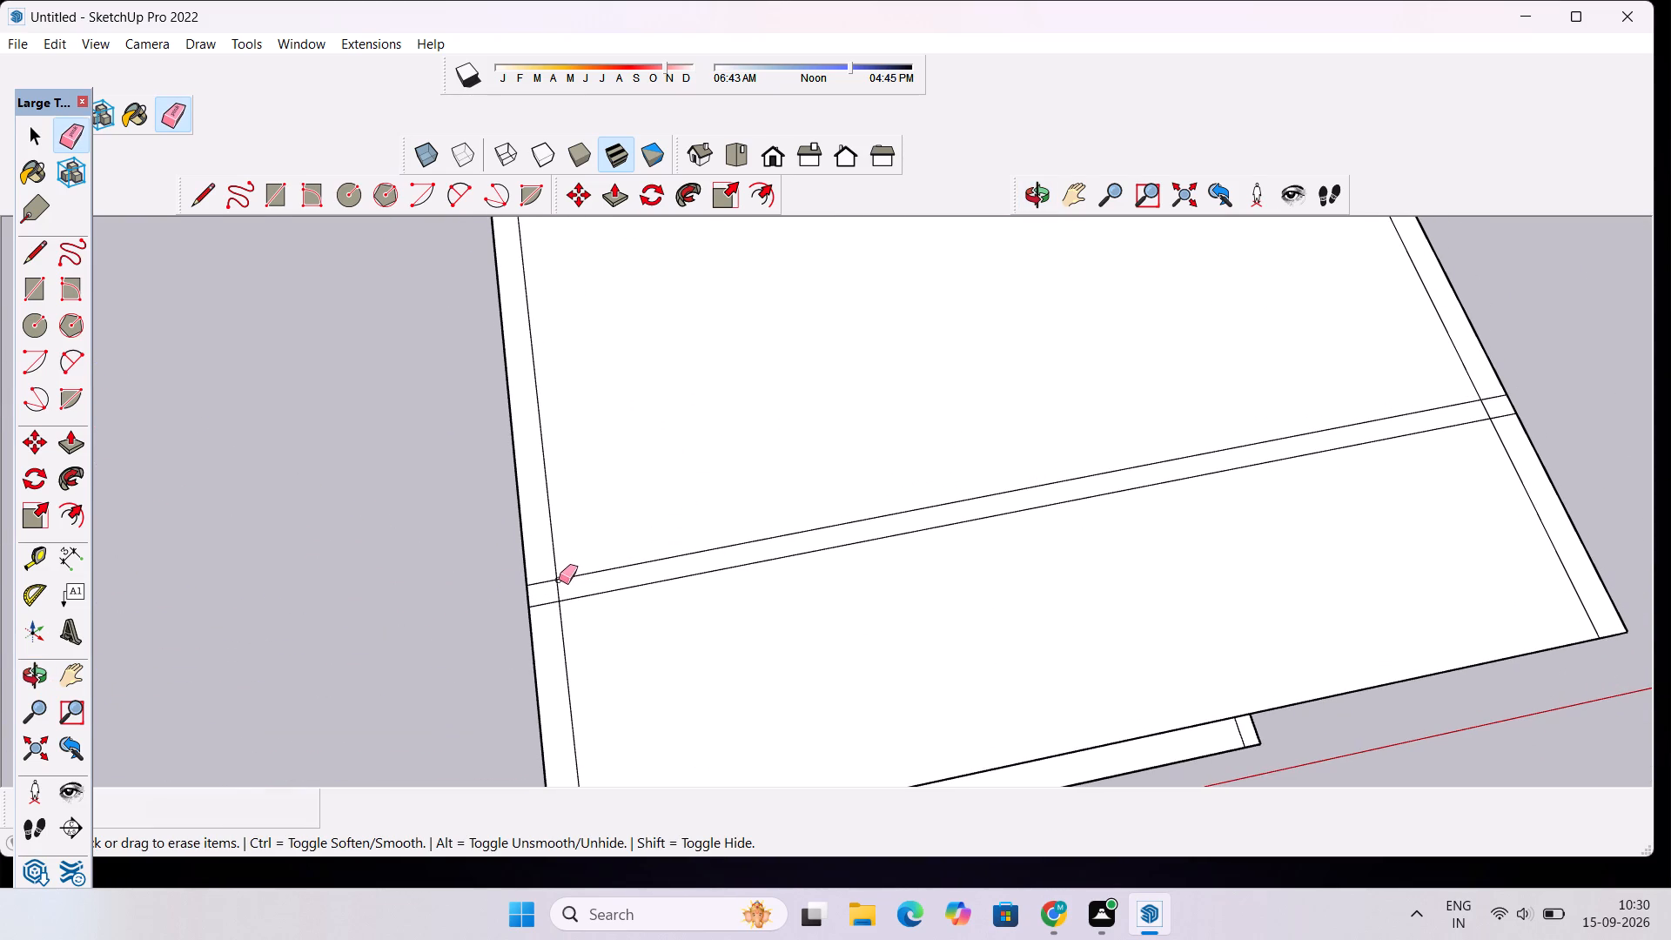
scroll(540, 587, "up", 2)
left_click_drag(541, 567, 541, 582)
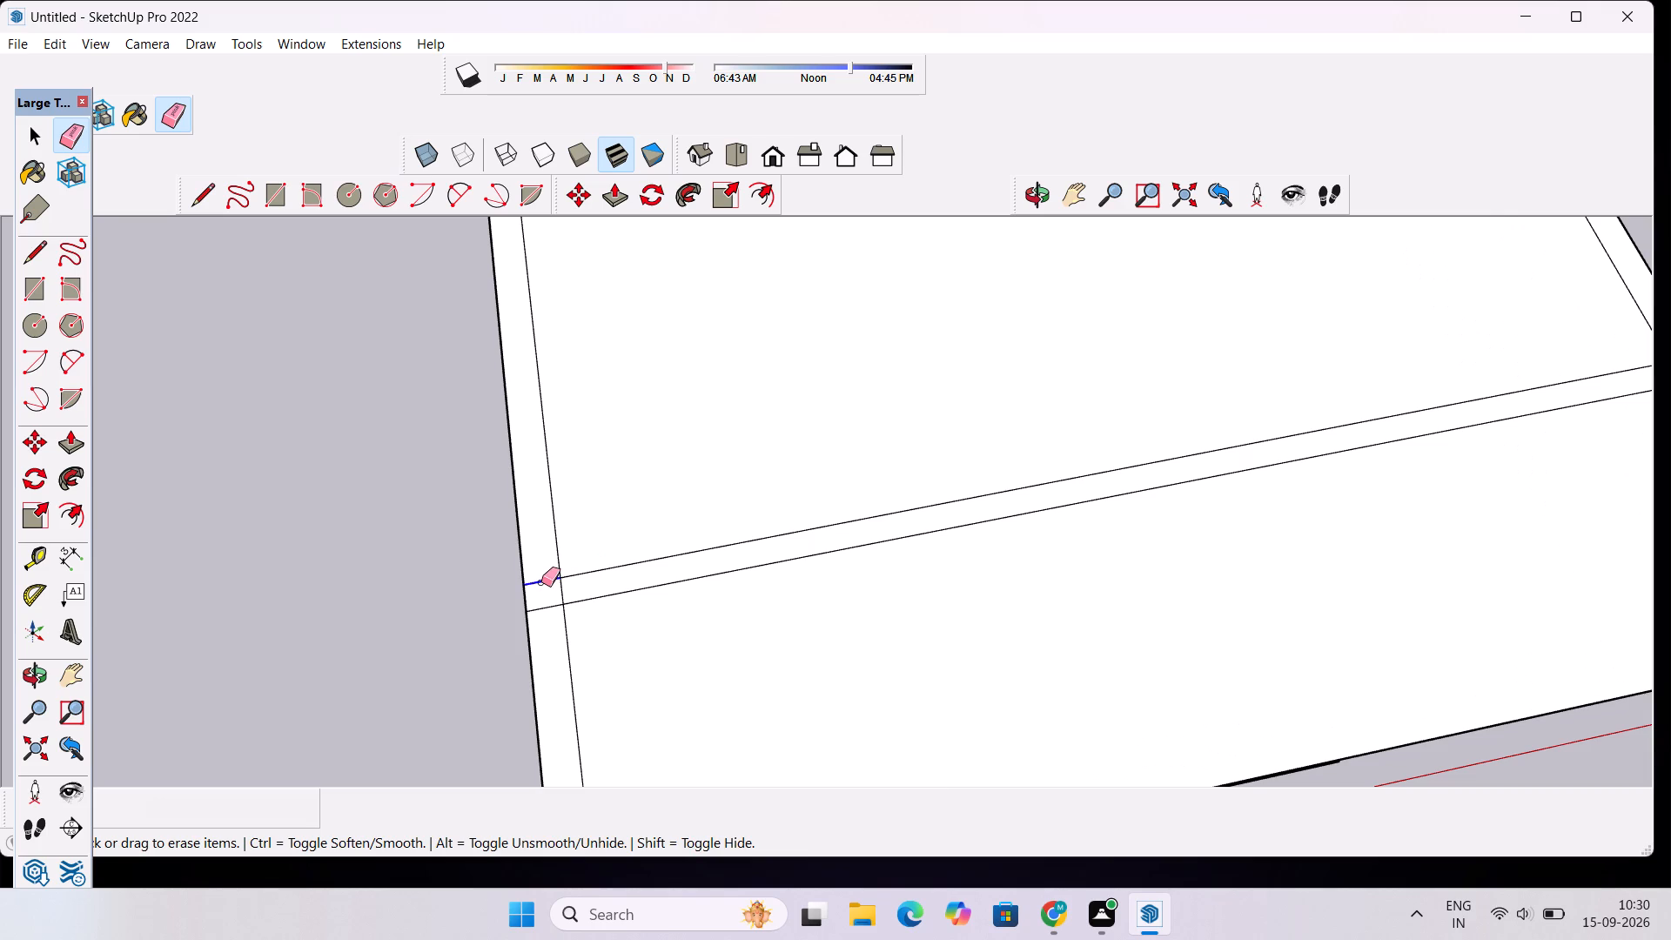
left_click_drag(541, 582, 558, 585)
left_click(558, 585)
scroll(499, 545, "down", 9)
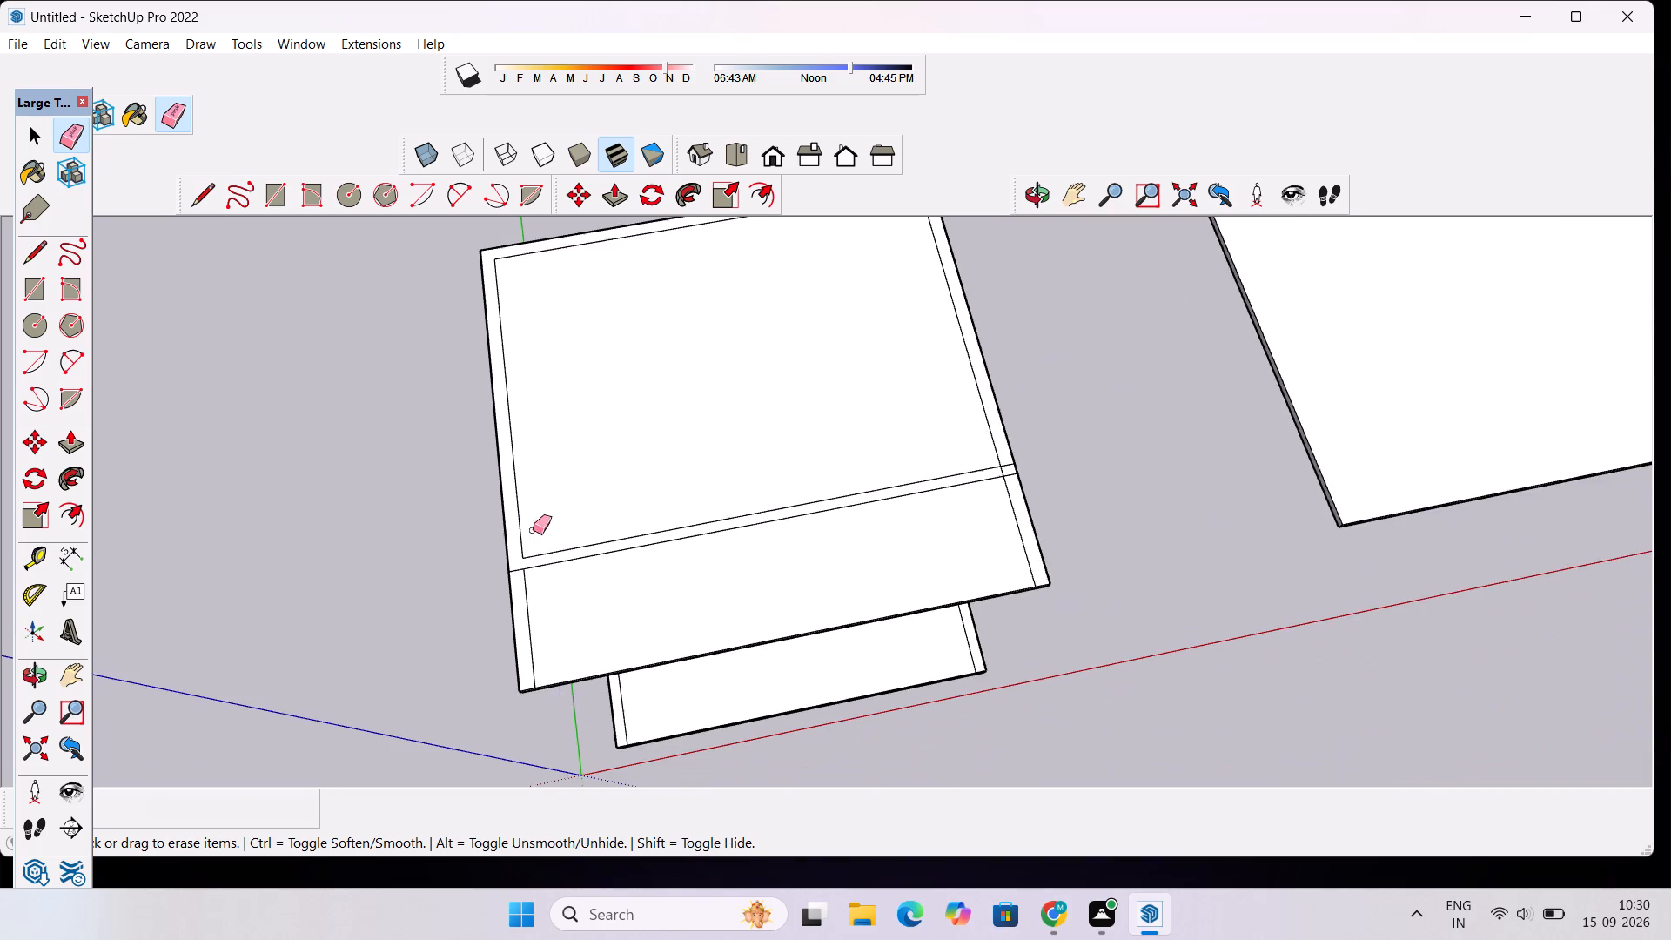
scroll(1134, 414, "up", 7)
scroll(897, 492, "up", 3)
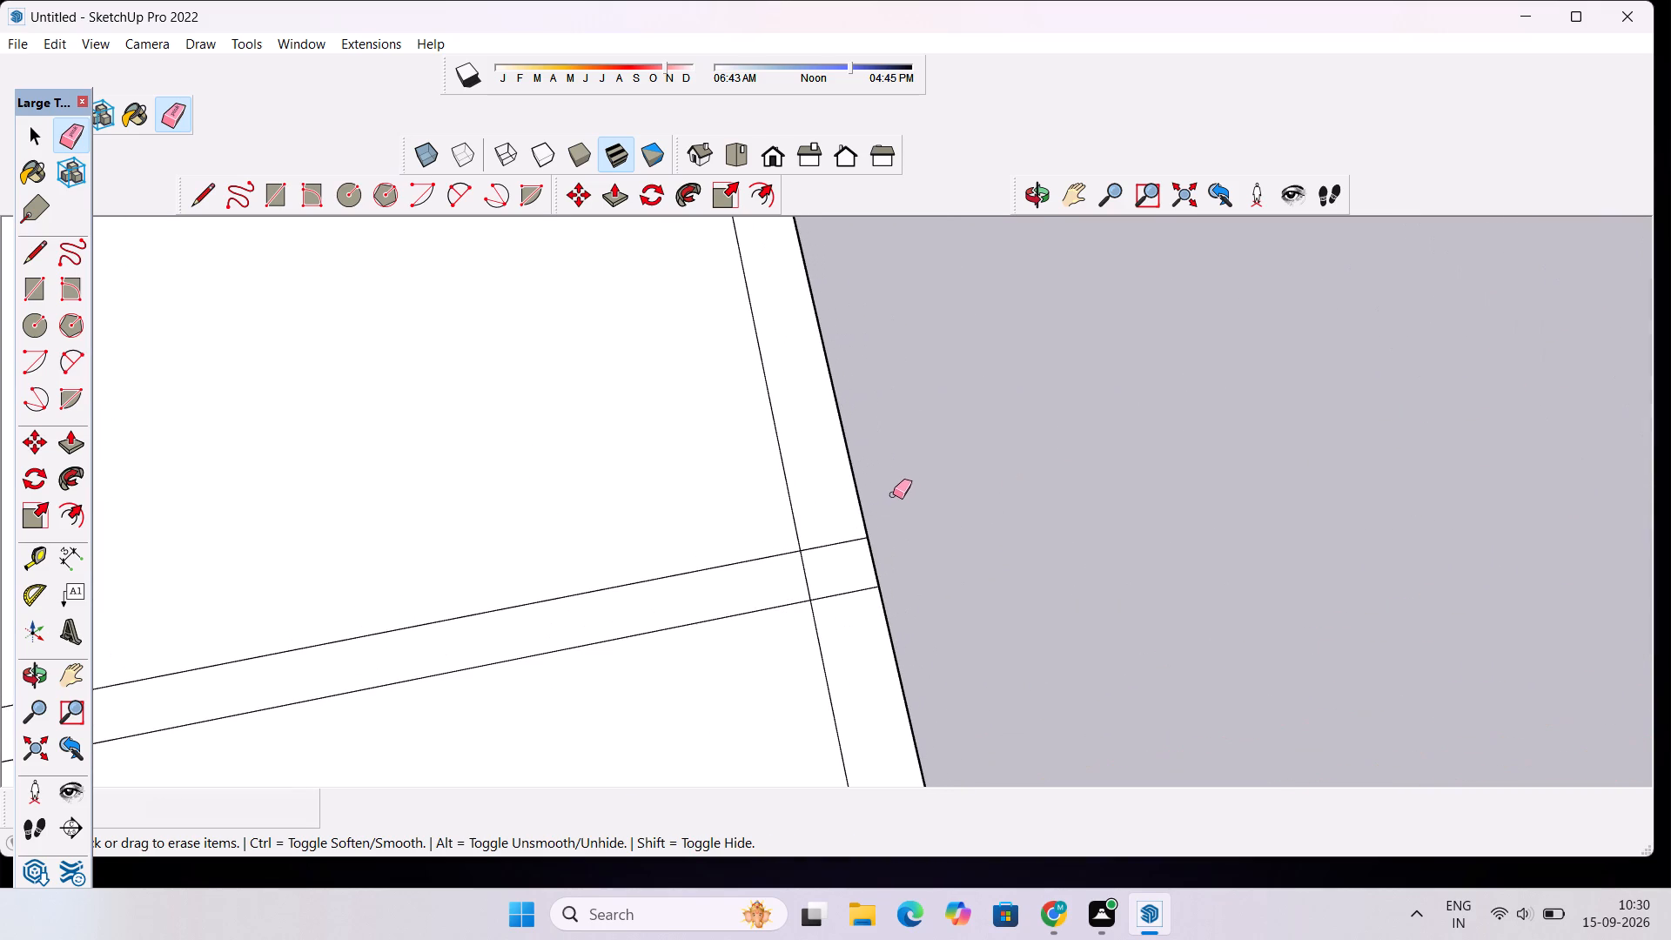
left_click_drag(820, 523, 784, 584)
Examine the closed border outline on the roof slab from the front and from above.
scroll(890, 490, "down", 5)
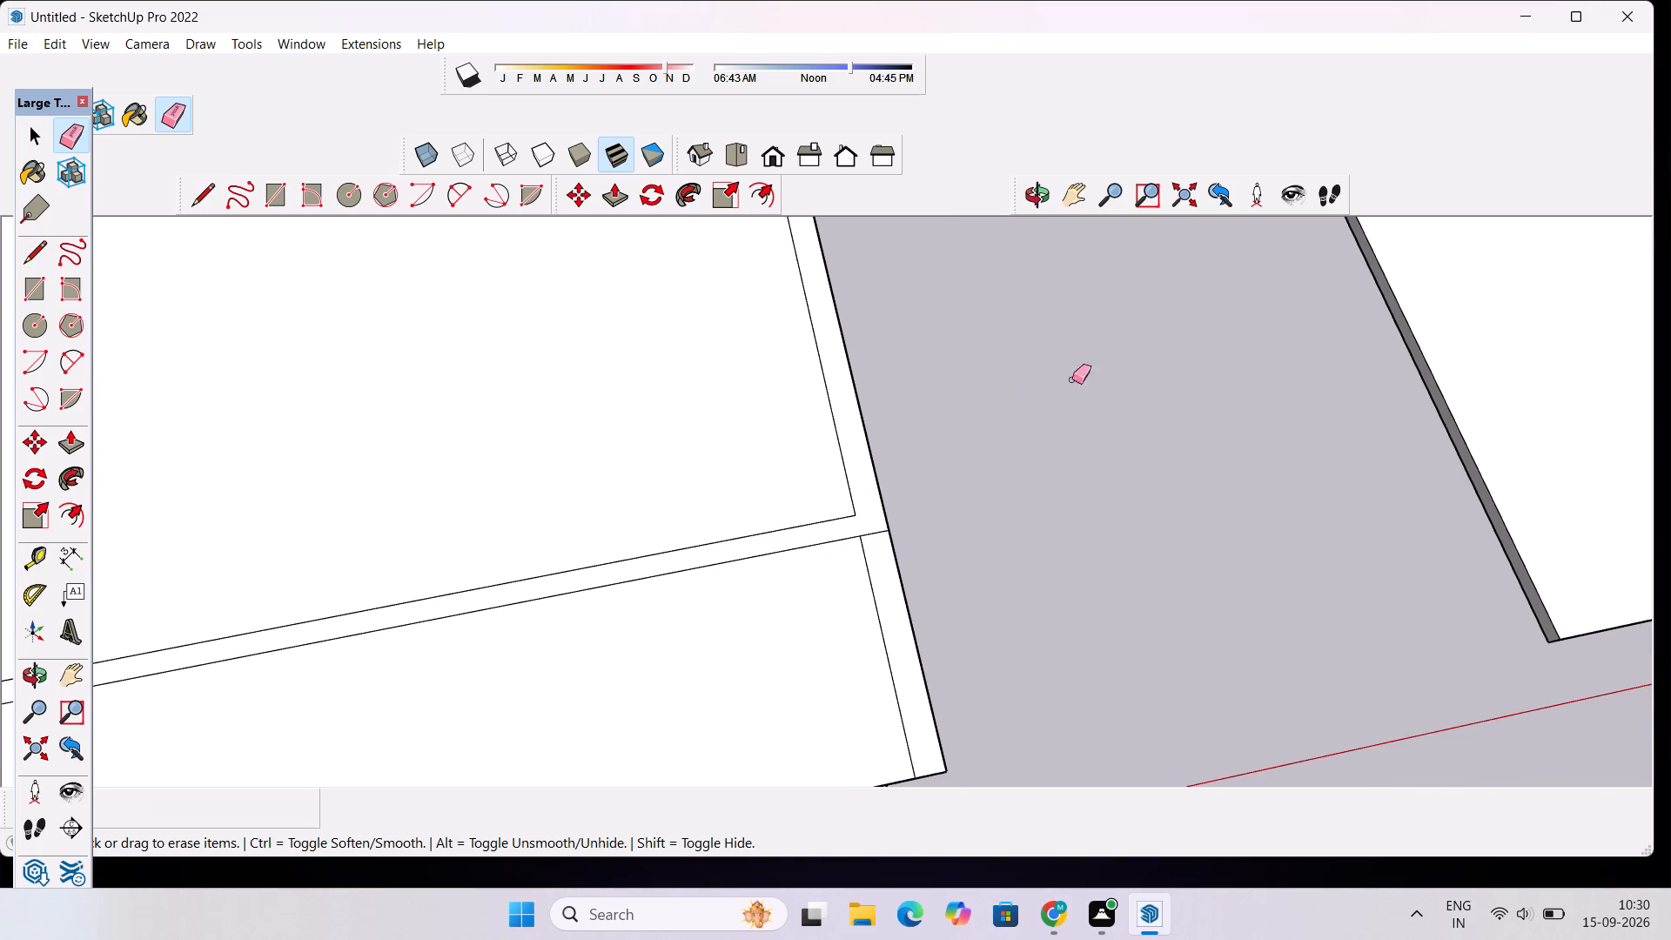
left_click(1024, 199)
left_click_drag(980, 608, 829, 456)
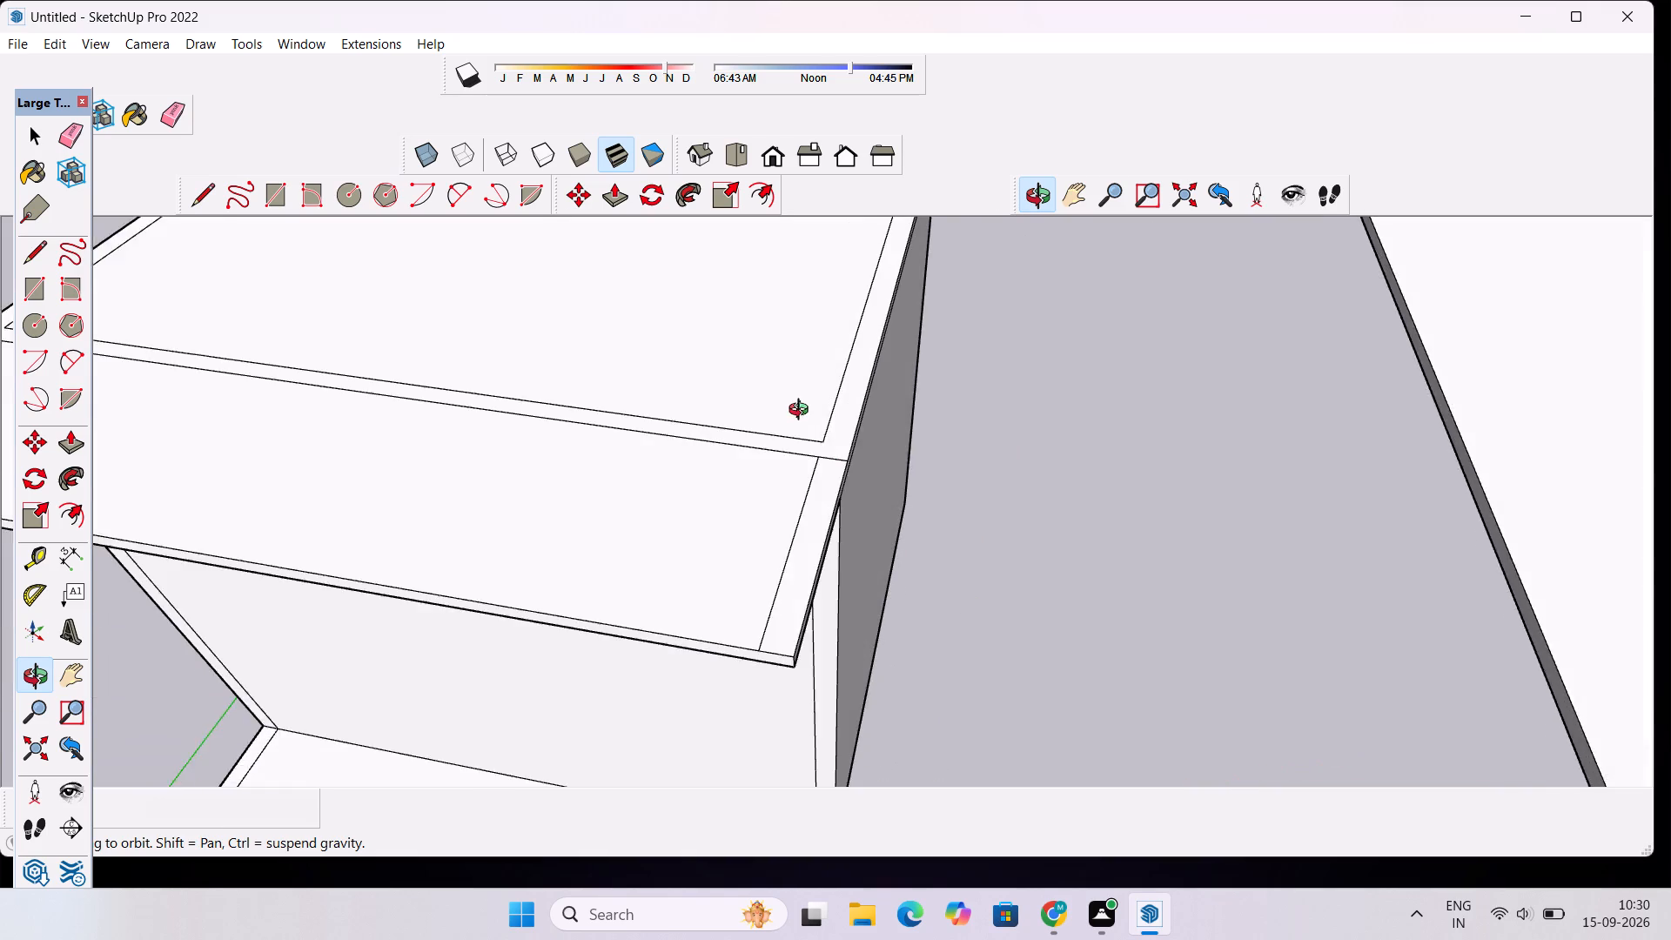
scroll(802, 414, "down", 5)
left_click_drag(720, 602, 789, 477)
left_click_drag(789, 477, 805, 627)
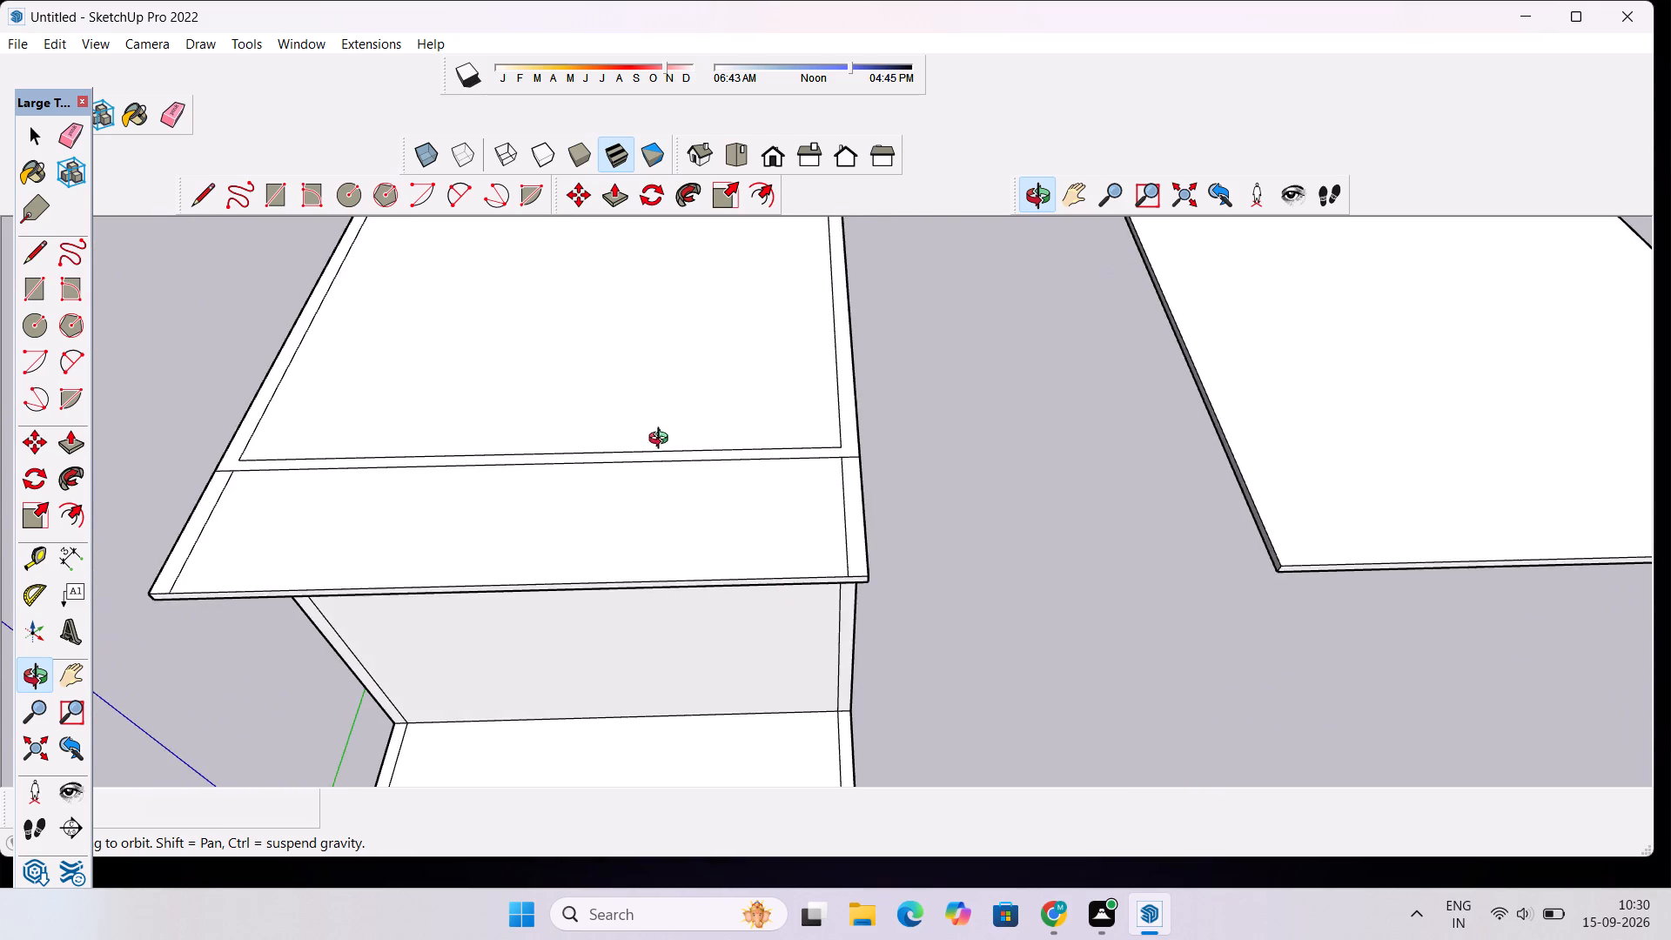
scroll(663, 440, "down", 5)
left_click_drag(665, 428, 819, 611, "shift")
scroll(677, 601, "up", 3)
left_click_drag(682, 603, 761, 551, "shift")
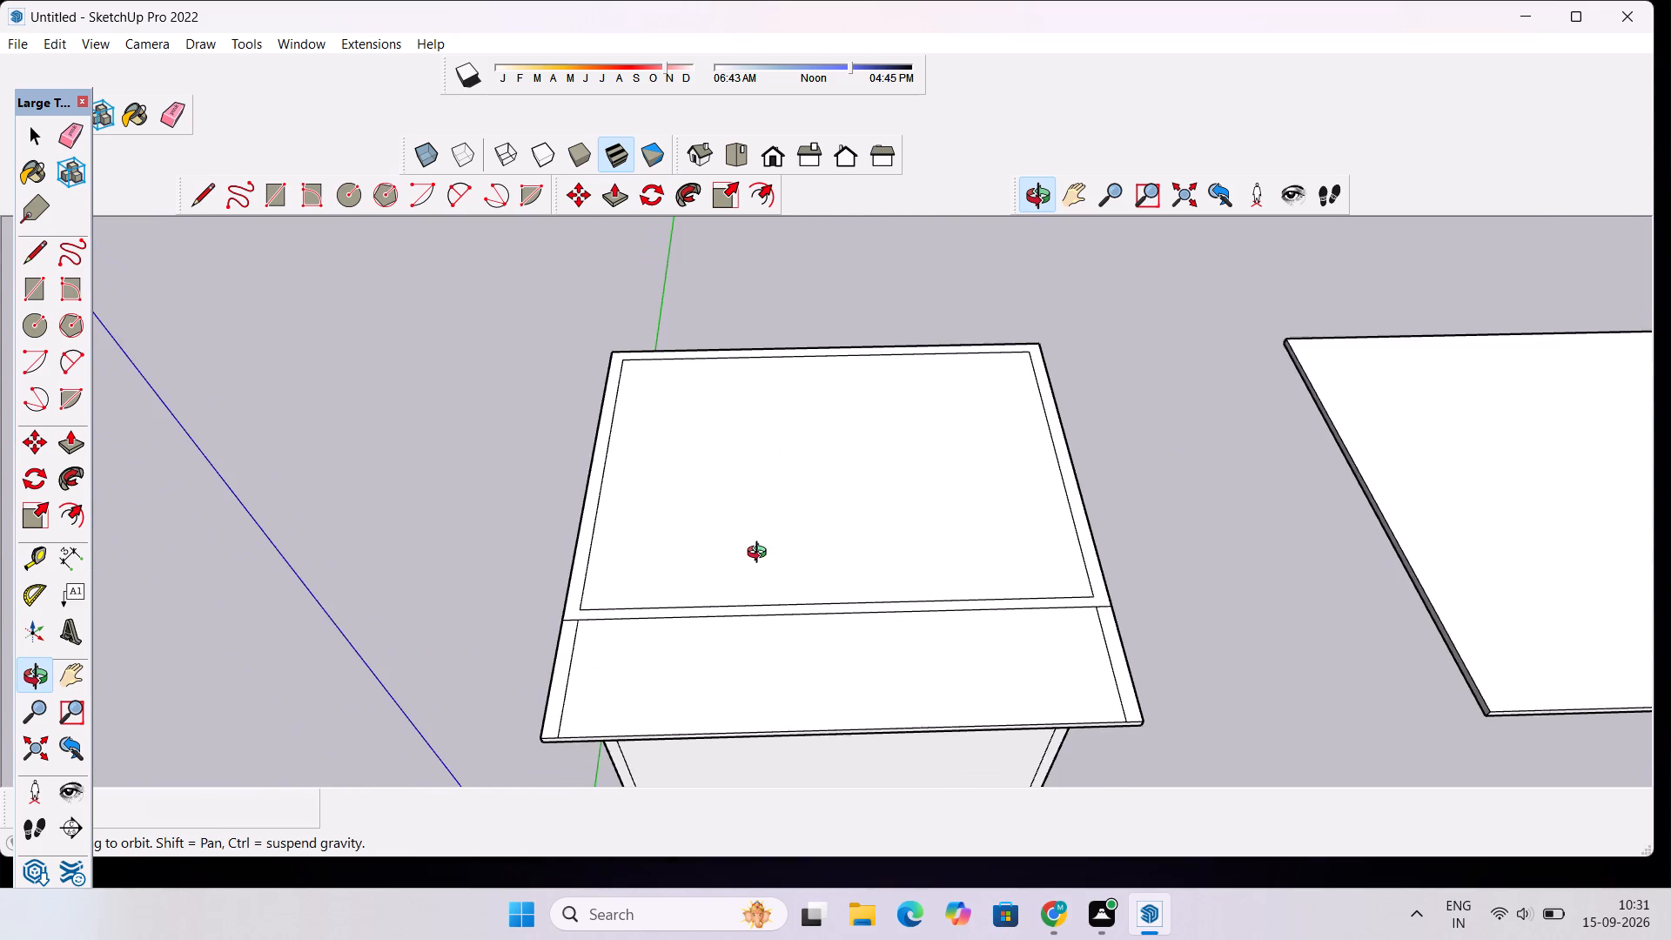
scroll(761, 554, "up", 1)
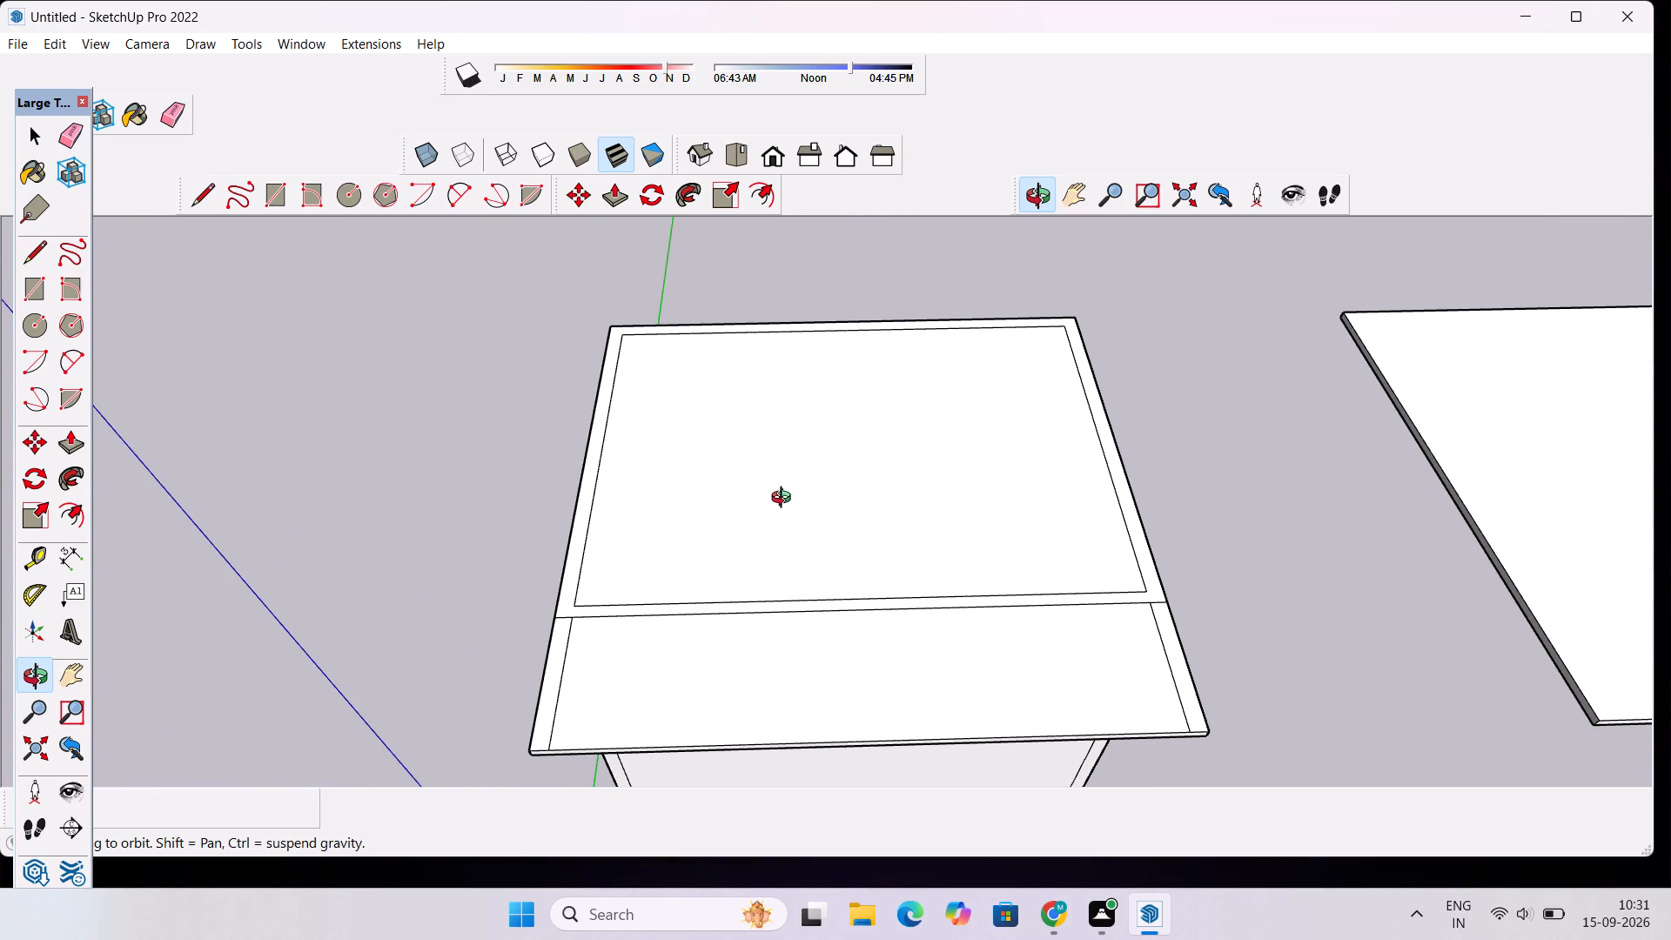
left_click_drag(790, 491, 734, 530, "shift")
left_click_drag(738, 614, 740, 562, "shift")
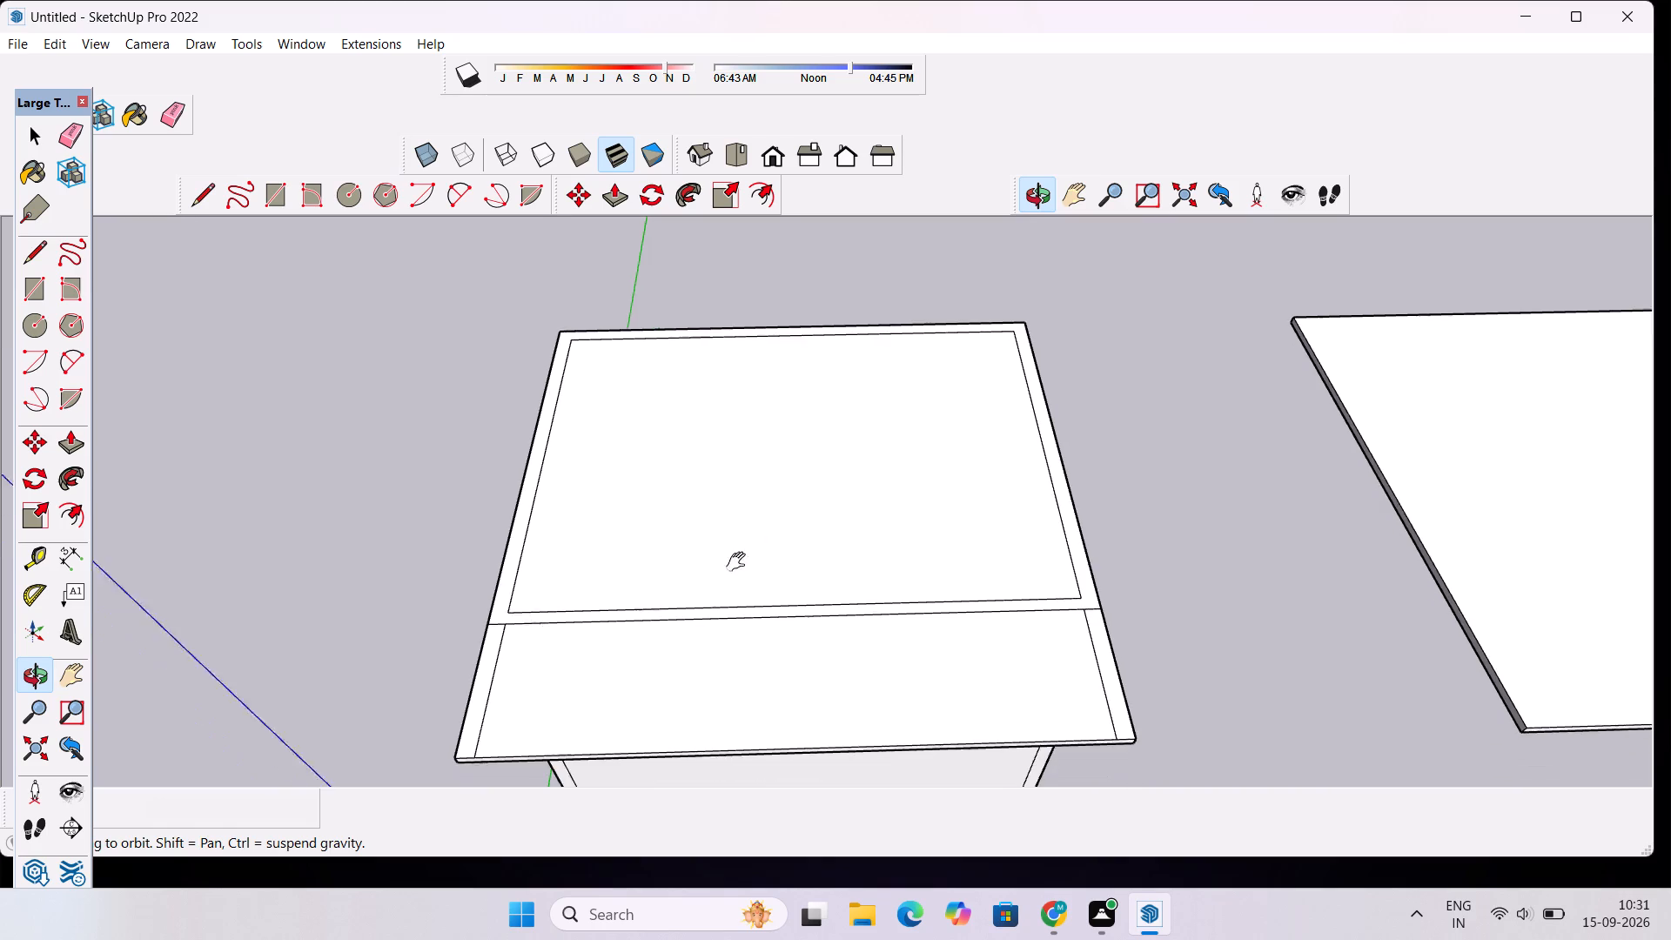
left_click_drag(740, 562, 748, 531, "shift")
left_click_drag(779, 423, 779, 473)
scroll(779, 471, "up", 2)
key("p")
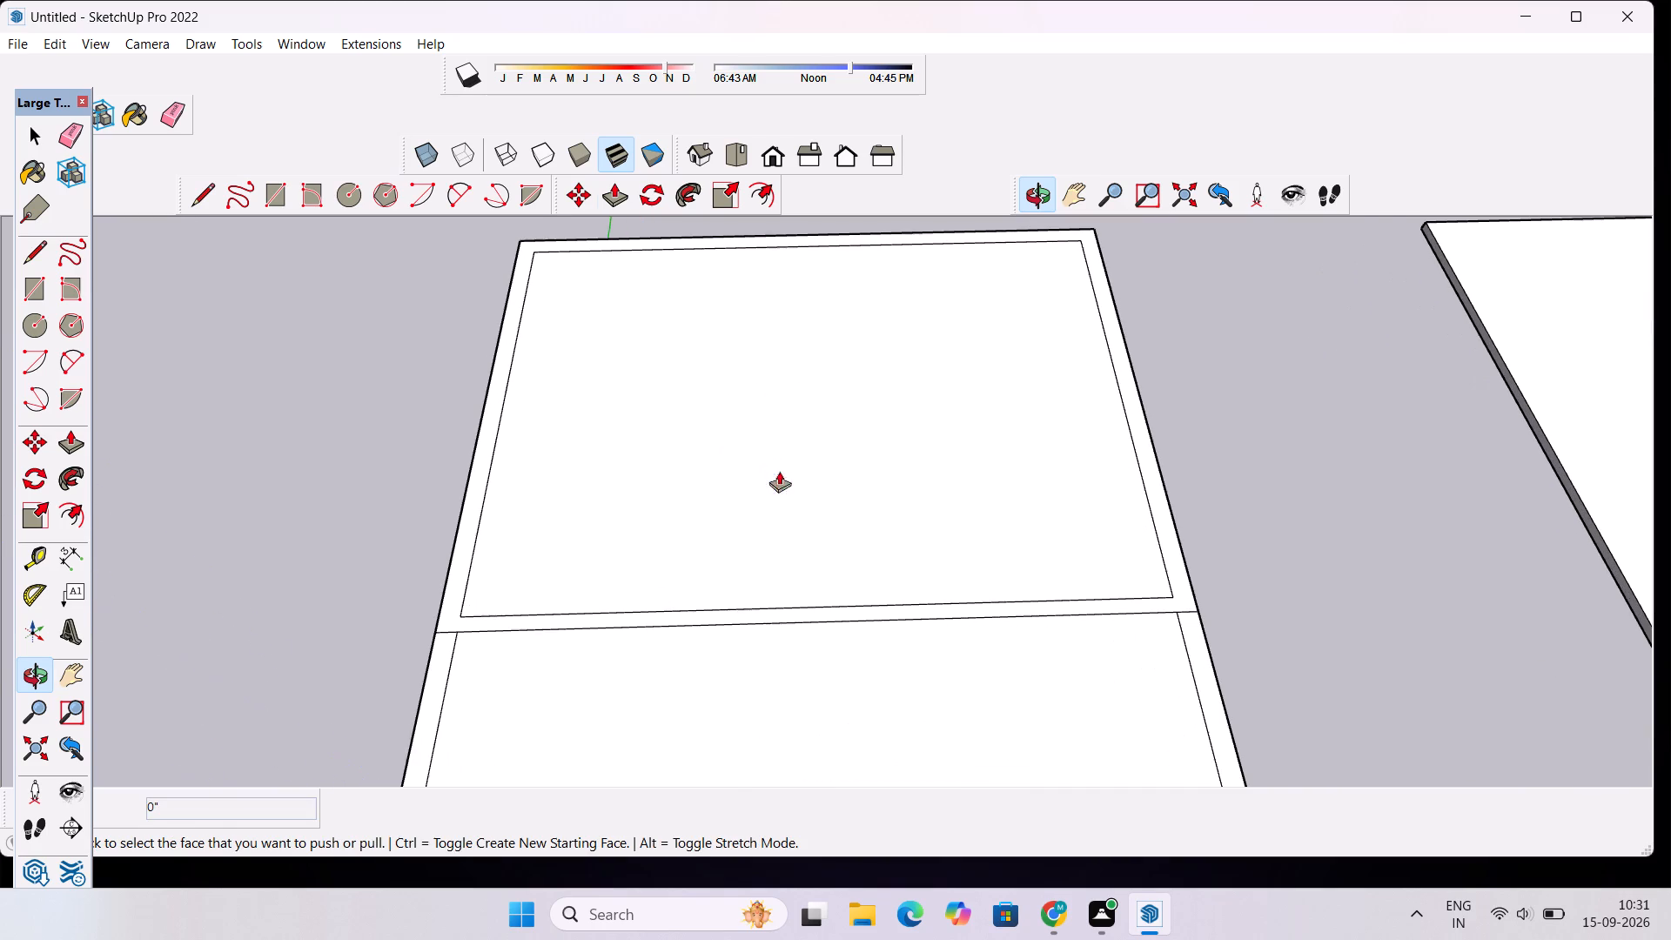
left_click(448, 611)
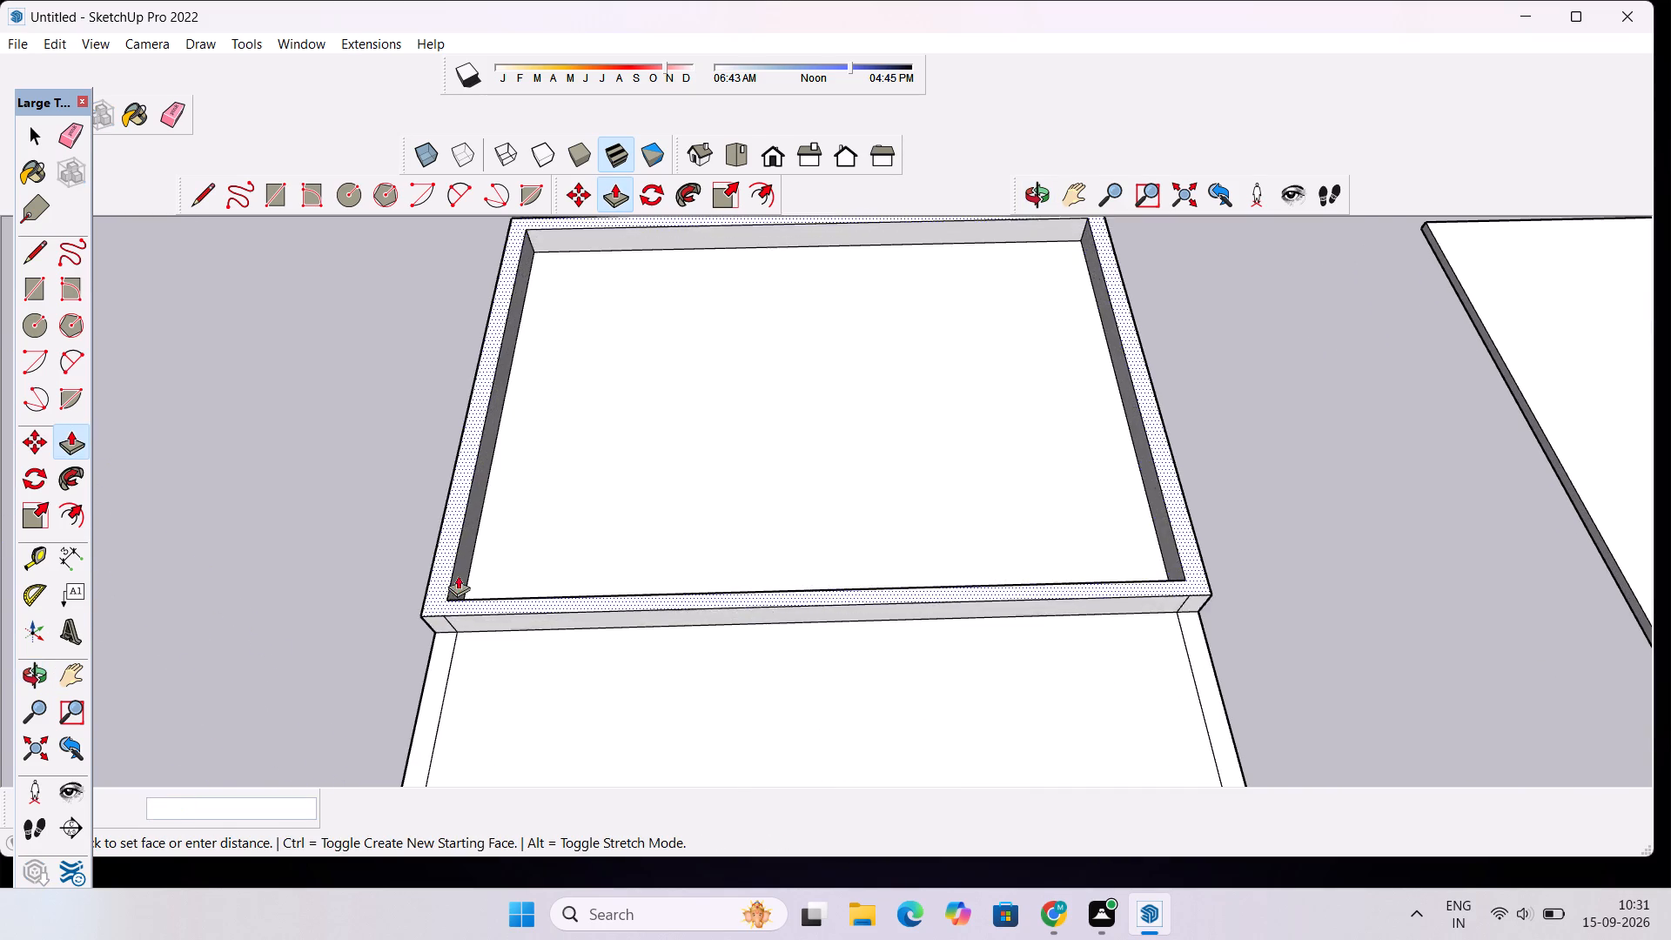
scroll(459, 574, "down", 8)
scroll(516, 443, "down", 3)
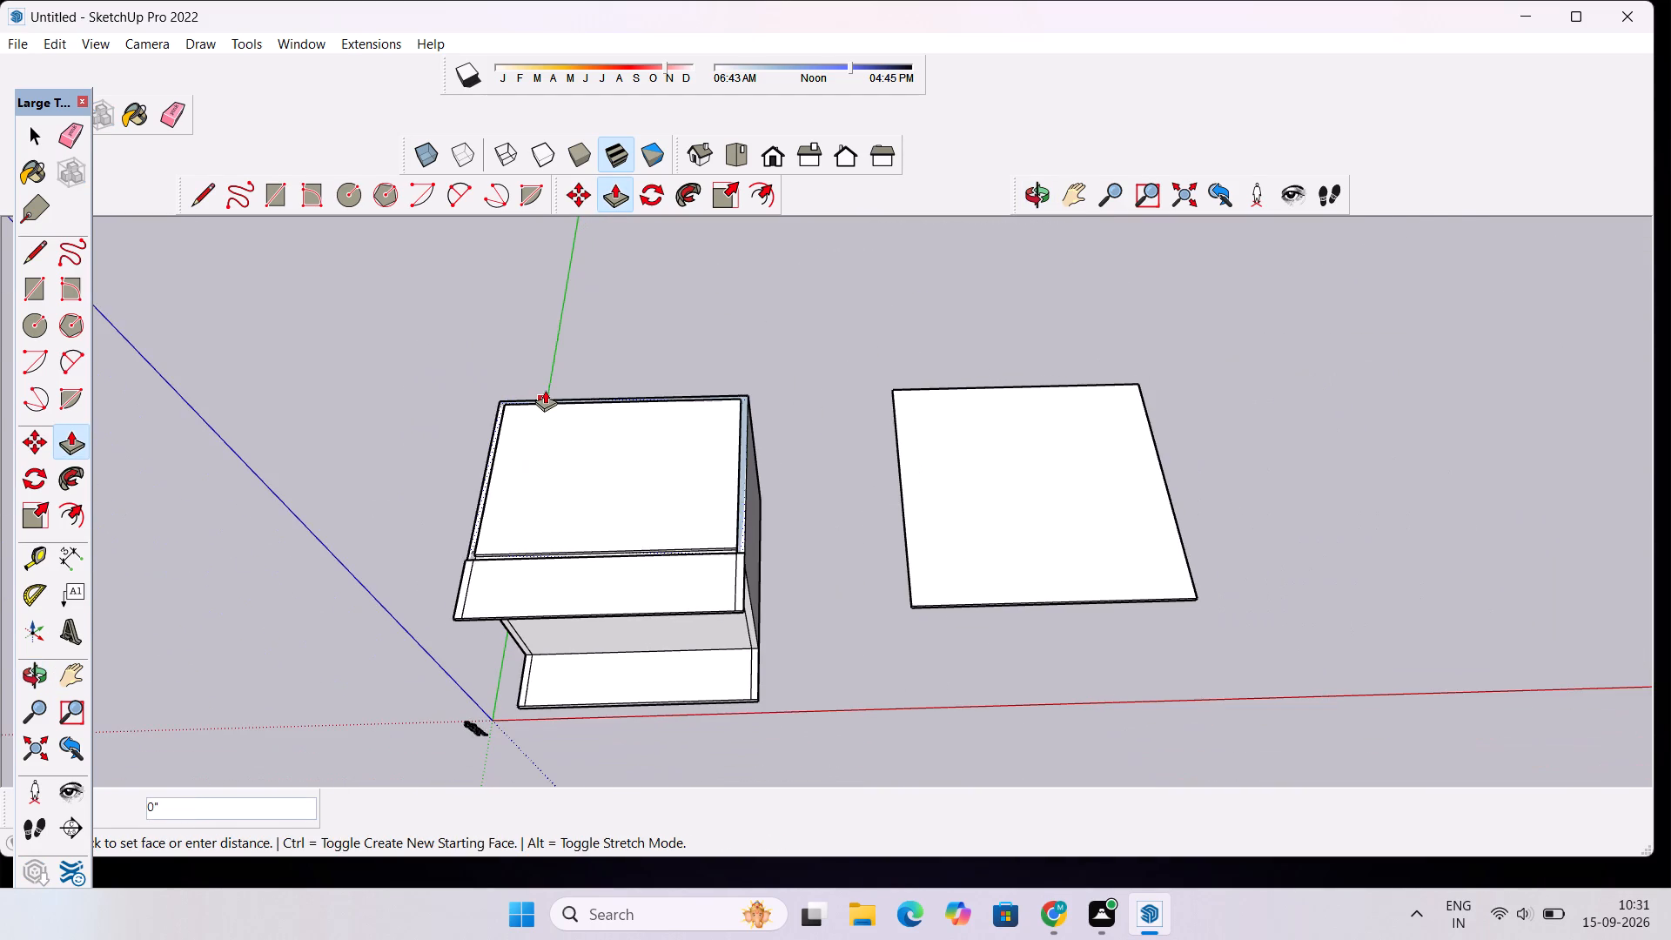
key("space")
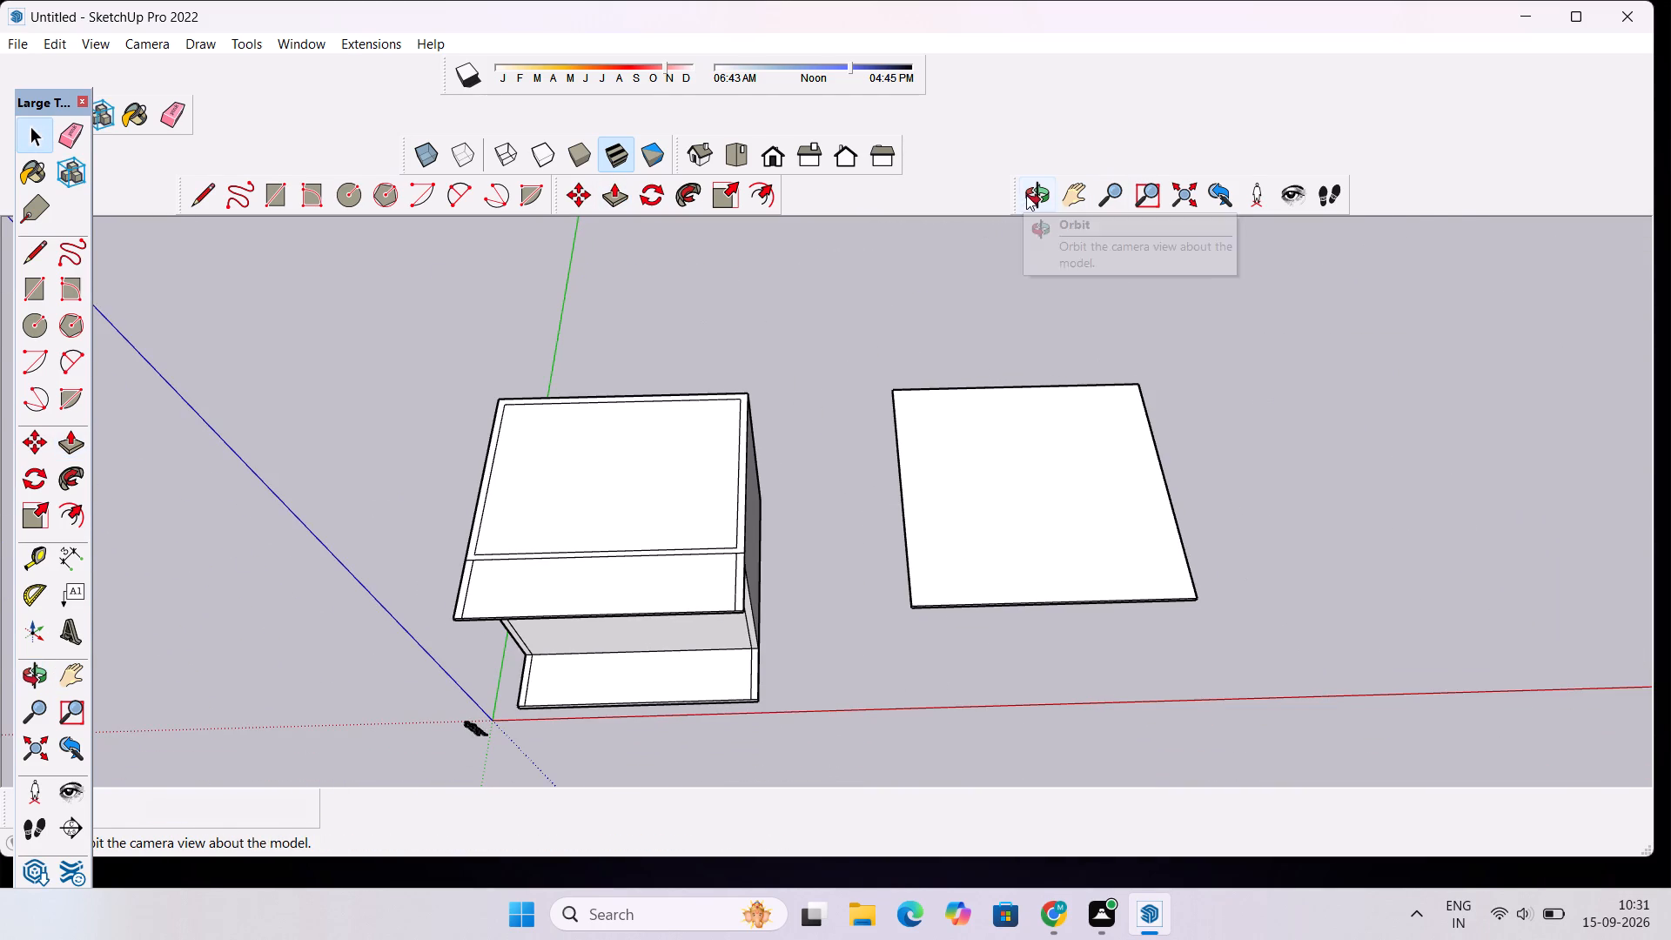
Measure the height of the building's side wall at its front corner, from floor slab to roof slab, with the Dimension tool.
left_click(1026, 195)
left_click_drag(955, 470, 765, 209)
scroll(774, 434, "up", 4)
left_click_drag(876, 527, 731, 542)
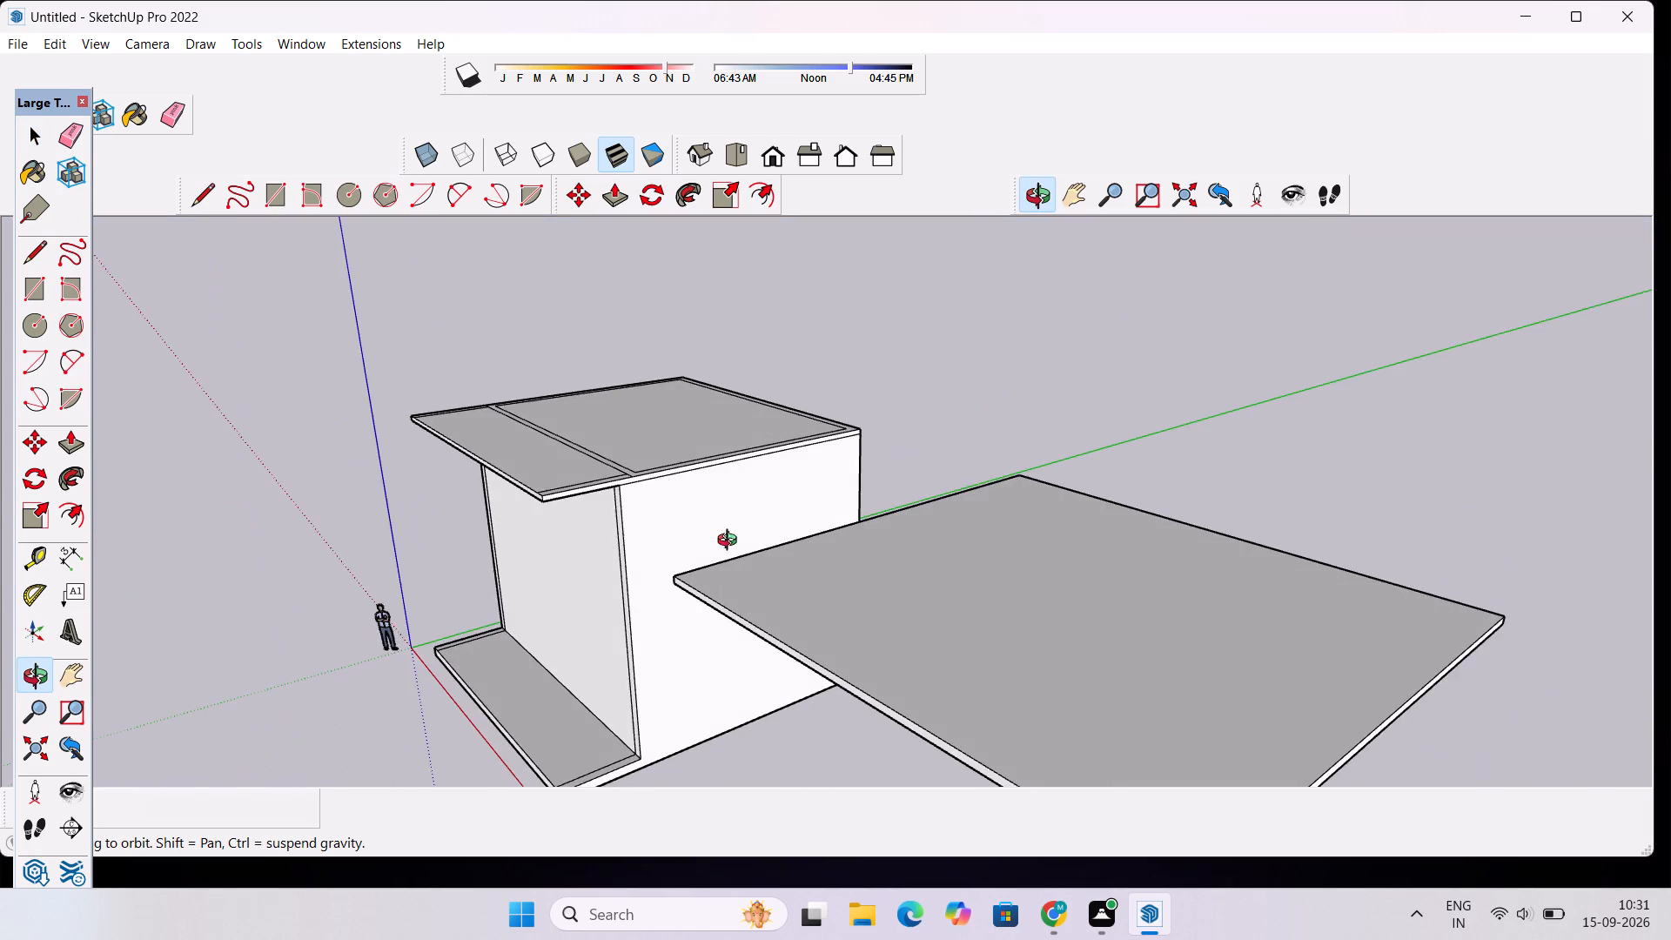
left_click_drag(731, 542, 728, 537)
scroll(650, 484, "down", 2)
left_click_drag(614, 548, 862, 480, "shift")
scroll(832, 574, "up", 4)
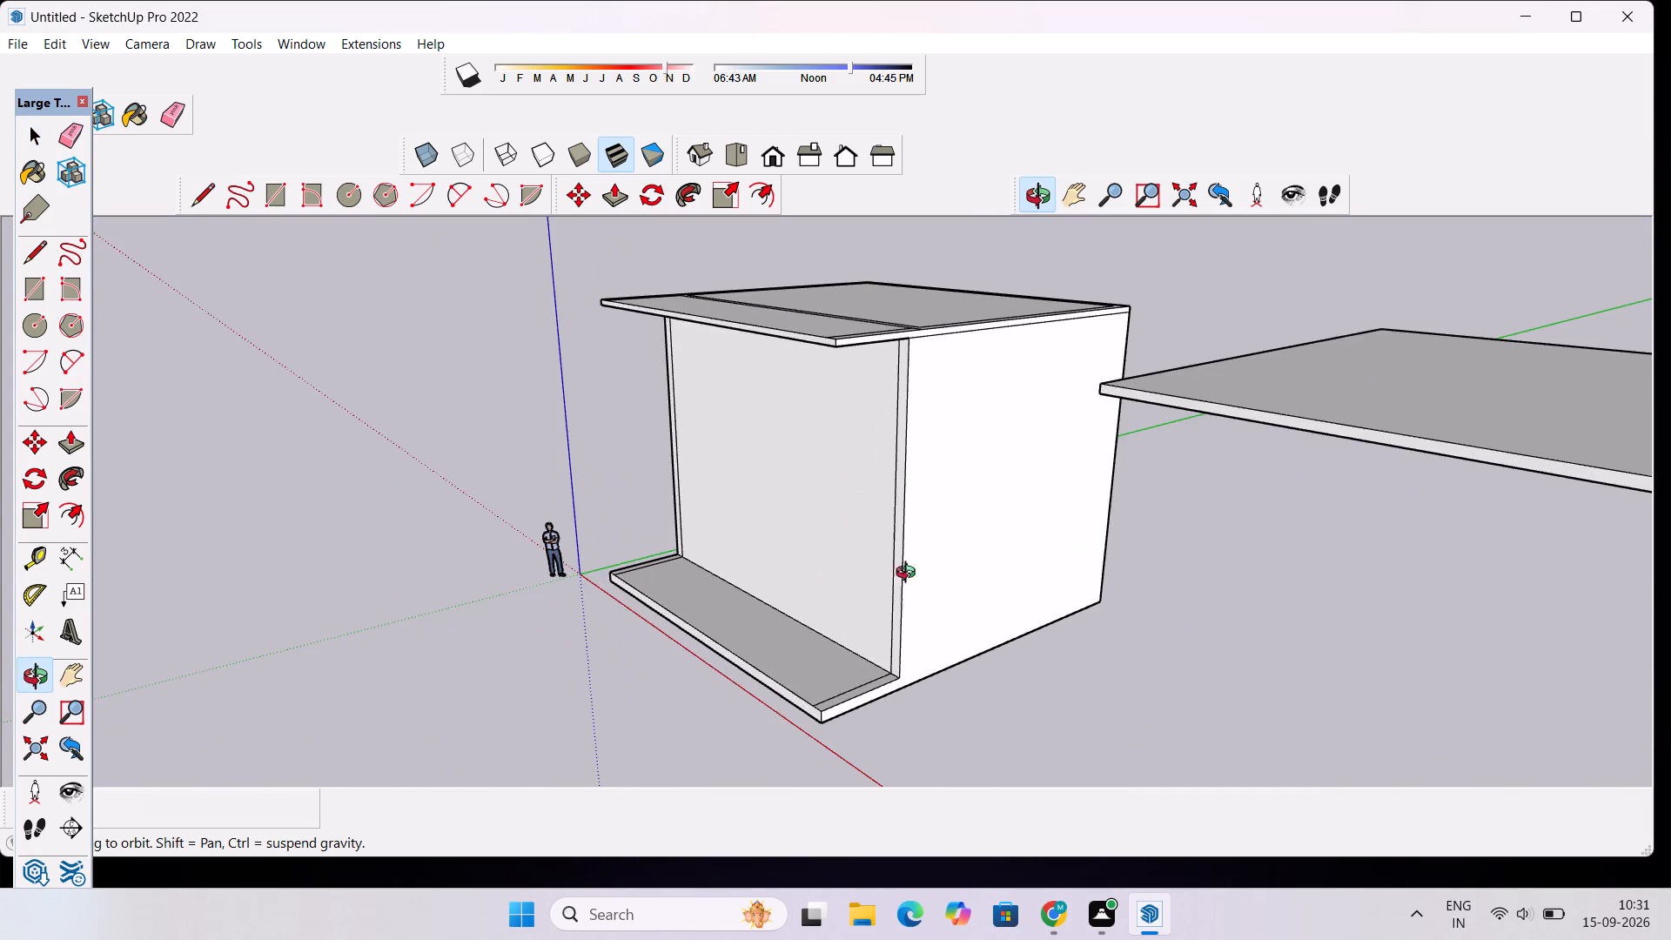
scroll(886, 641, "up", 4)
left_click_drag(982, 675, 928, 688)
scroll(891, 699, "up", 1)
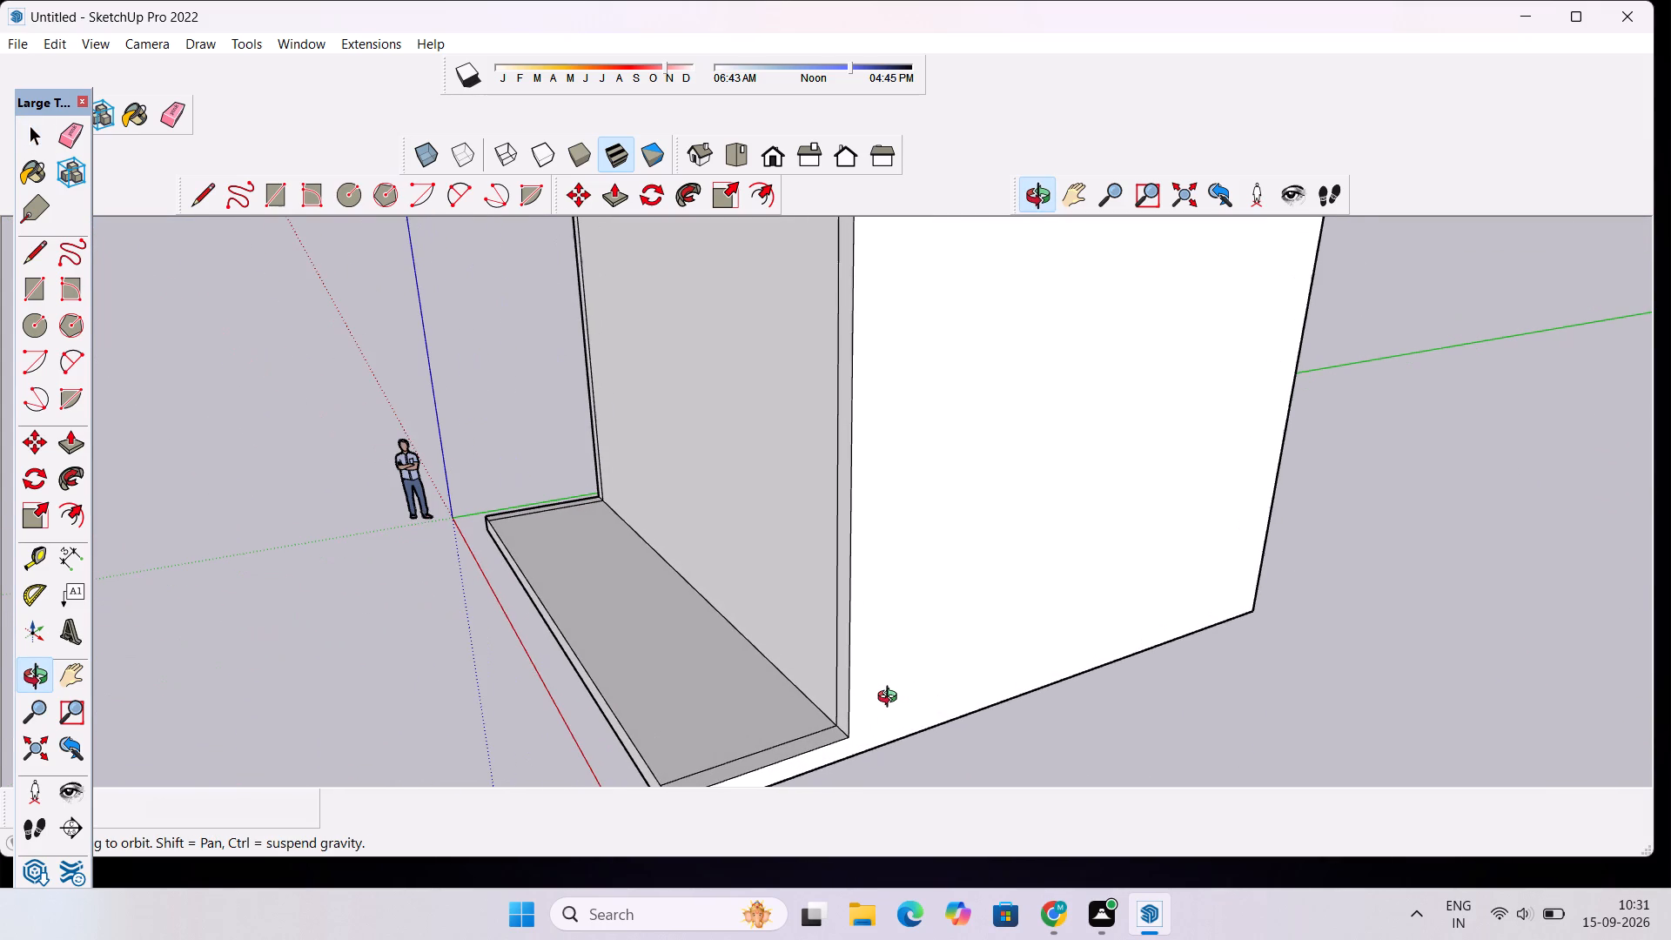
scroll(891, 699, "down", 1)
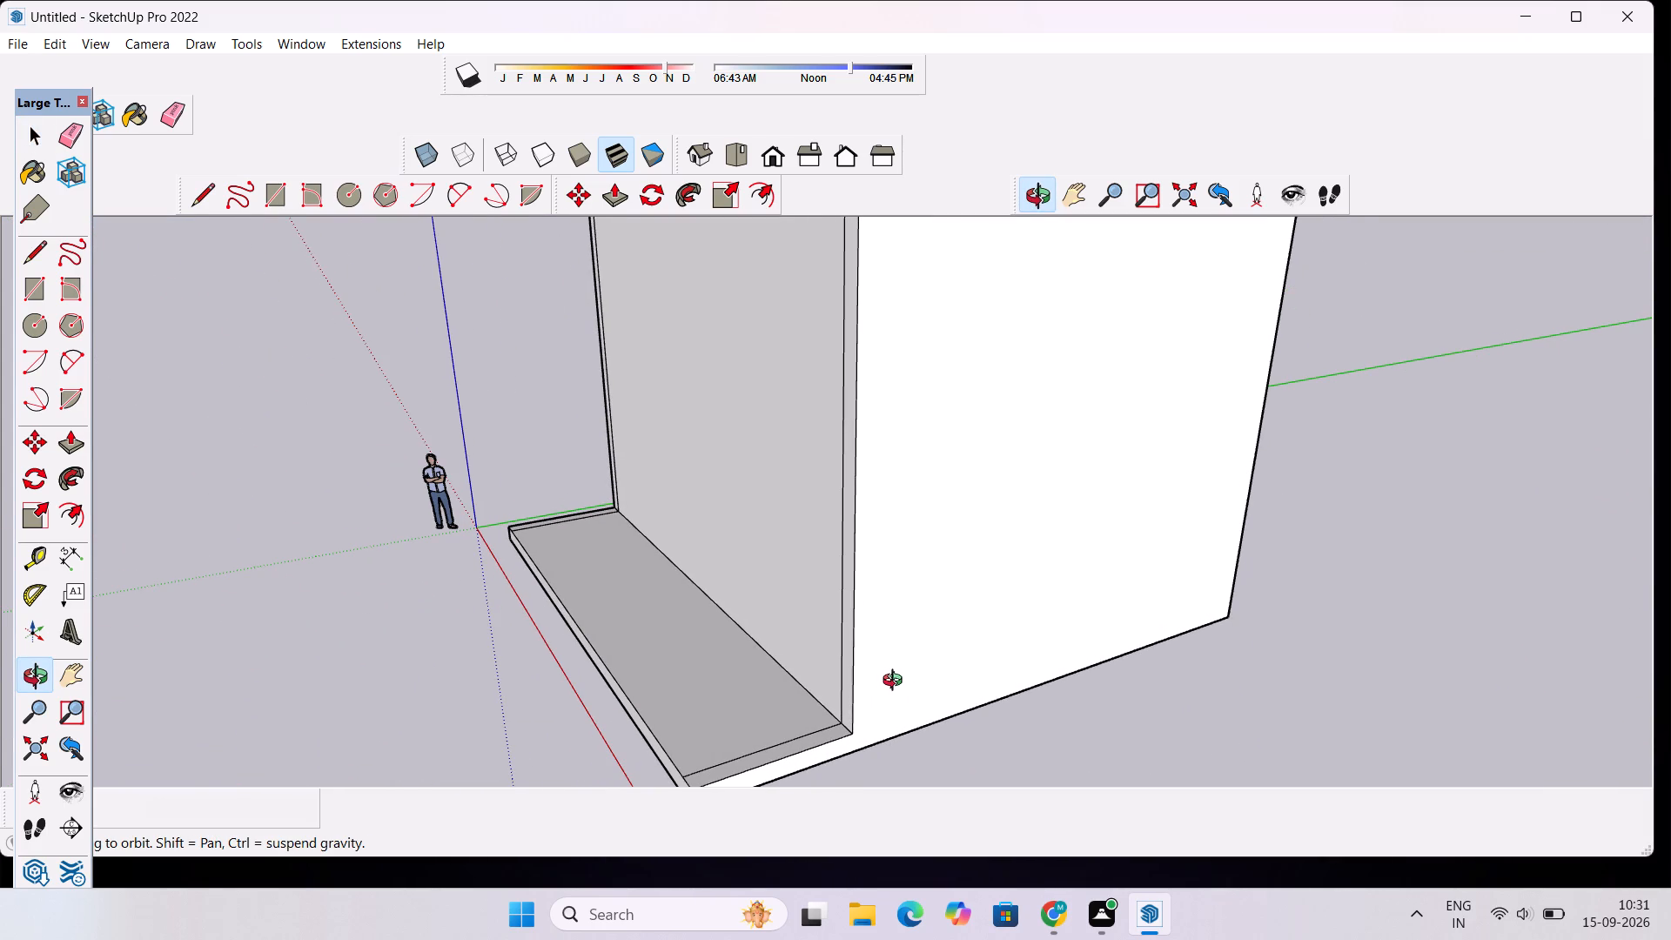
left_click(85, 566)
scroll(835, 589, "down", 3)
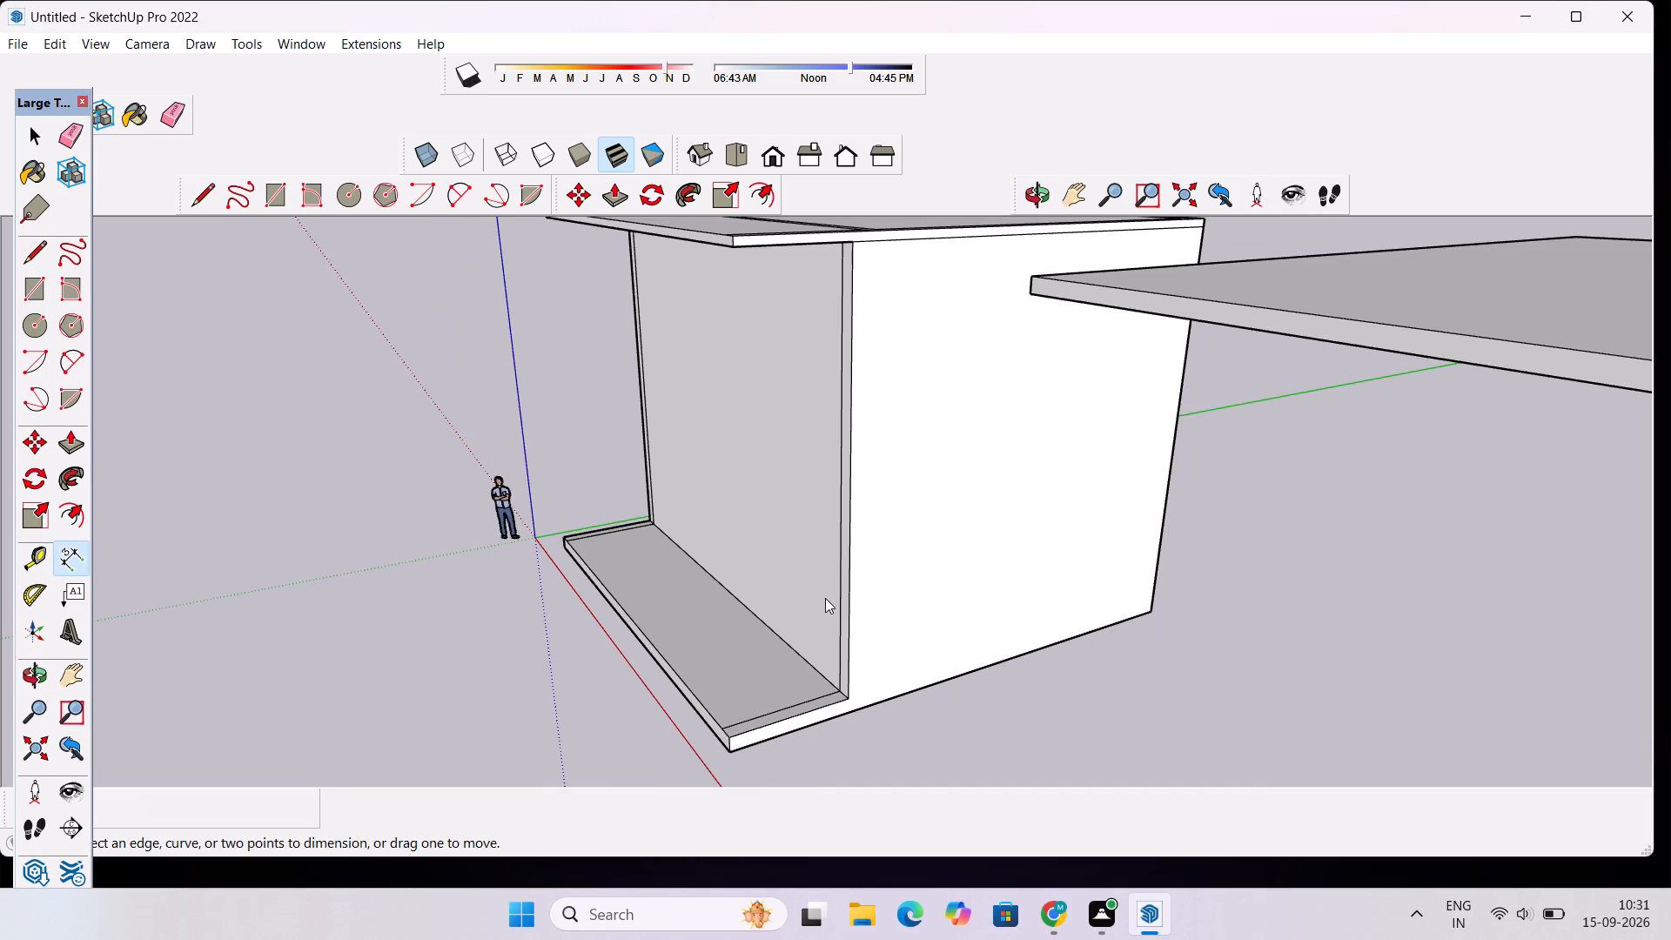
left_click(848, 698)
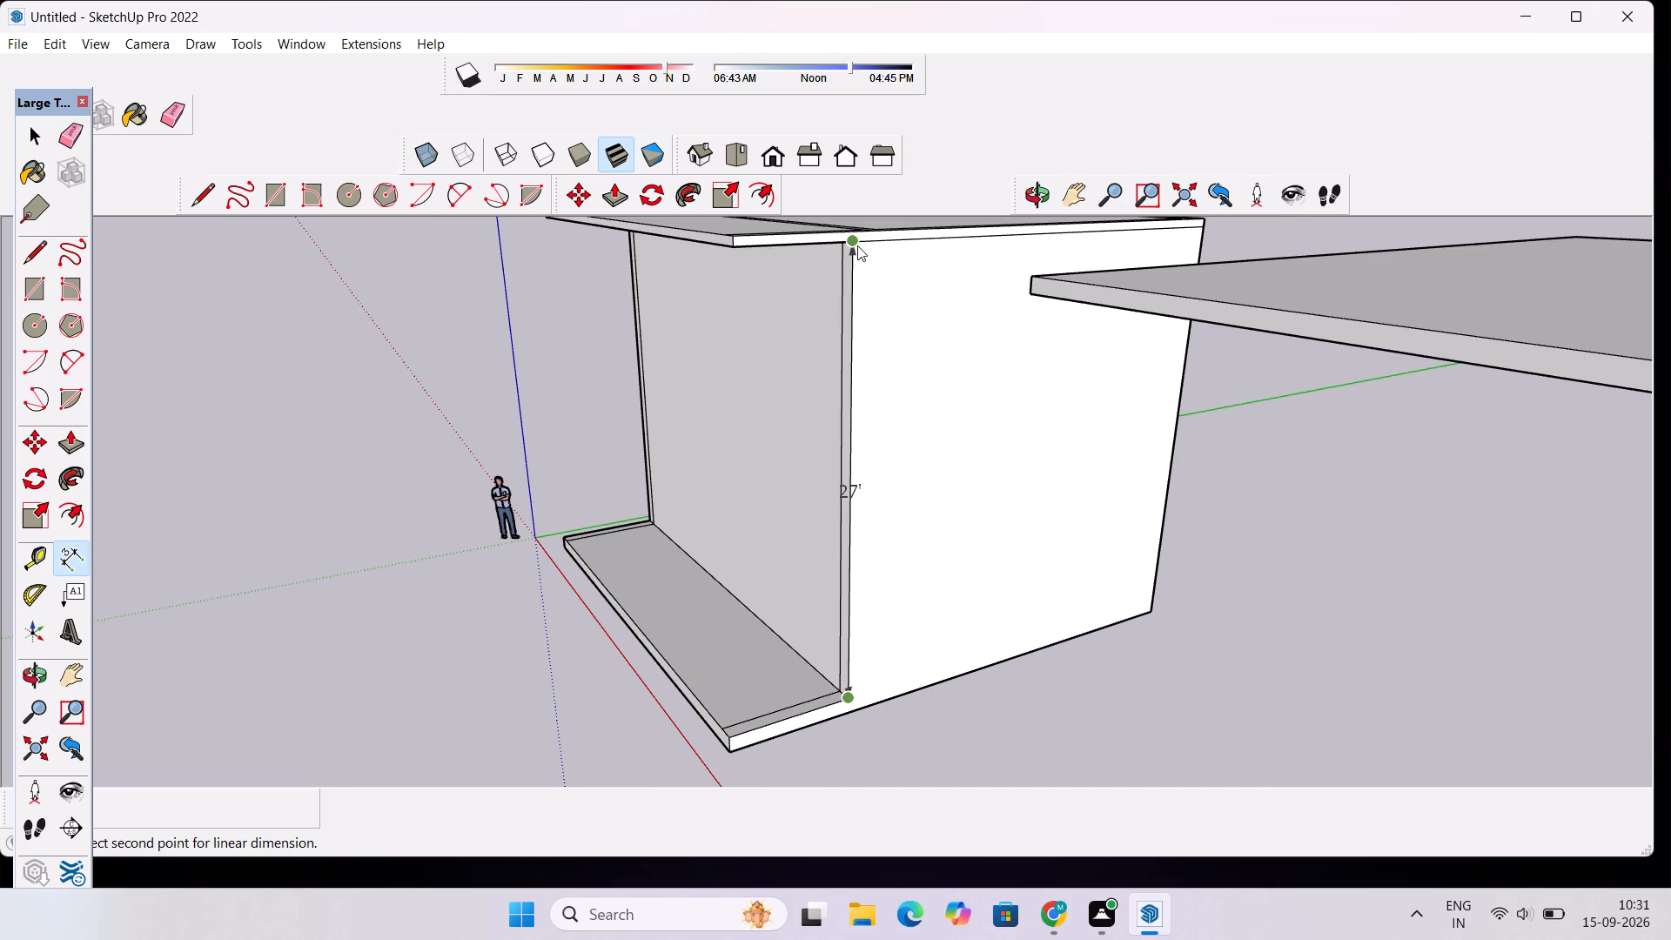
key("space")
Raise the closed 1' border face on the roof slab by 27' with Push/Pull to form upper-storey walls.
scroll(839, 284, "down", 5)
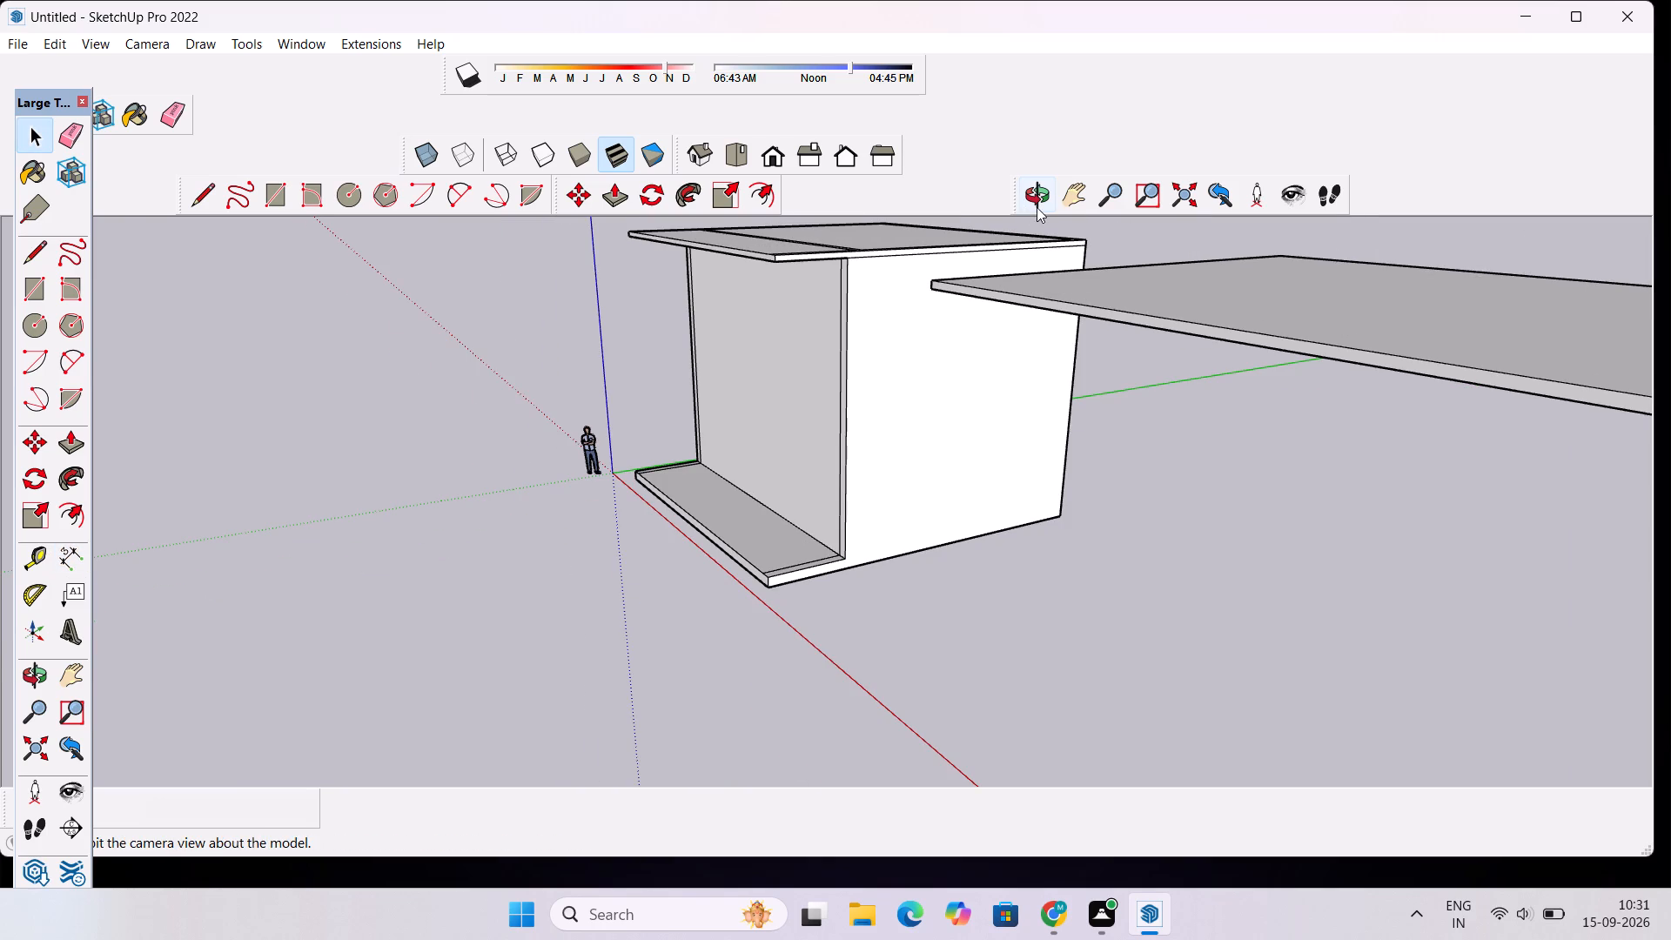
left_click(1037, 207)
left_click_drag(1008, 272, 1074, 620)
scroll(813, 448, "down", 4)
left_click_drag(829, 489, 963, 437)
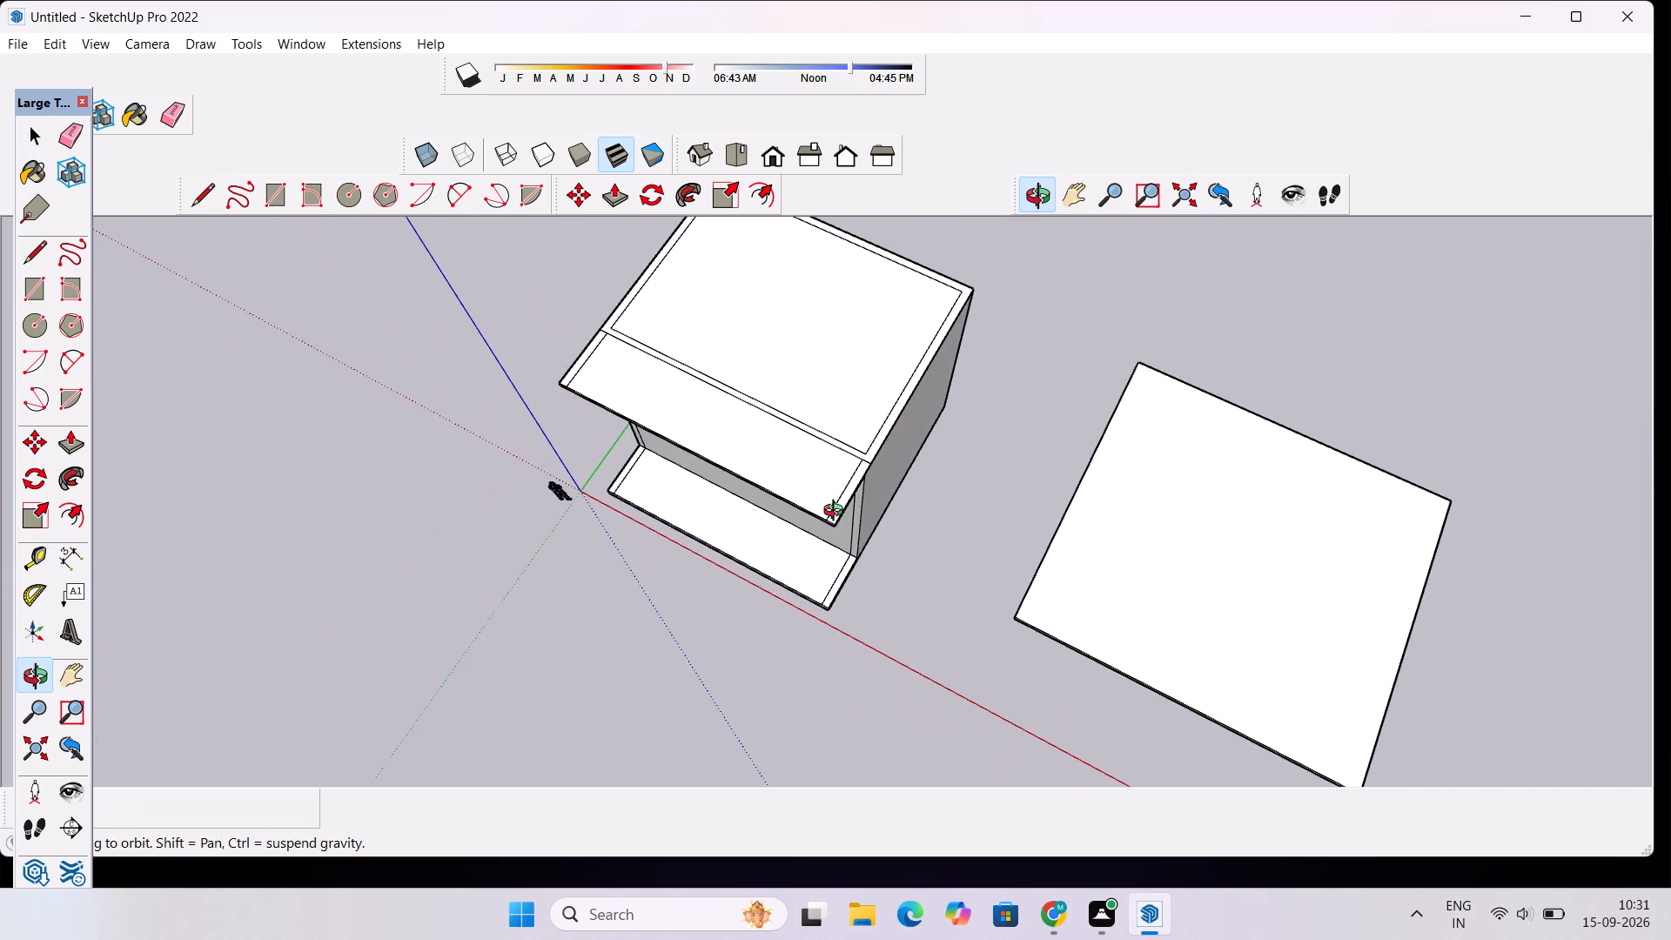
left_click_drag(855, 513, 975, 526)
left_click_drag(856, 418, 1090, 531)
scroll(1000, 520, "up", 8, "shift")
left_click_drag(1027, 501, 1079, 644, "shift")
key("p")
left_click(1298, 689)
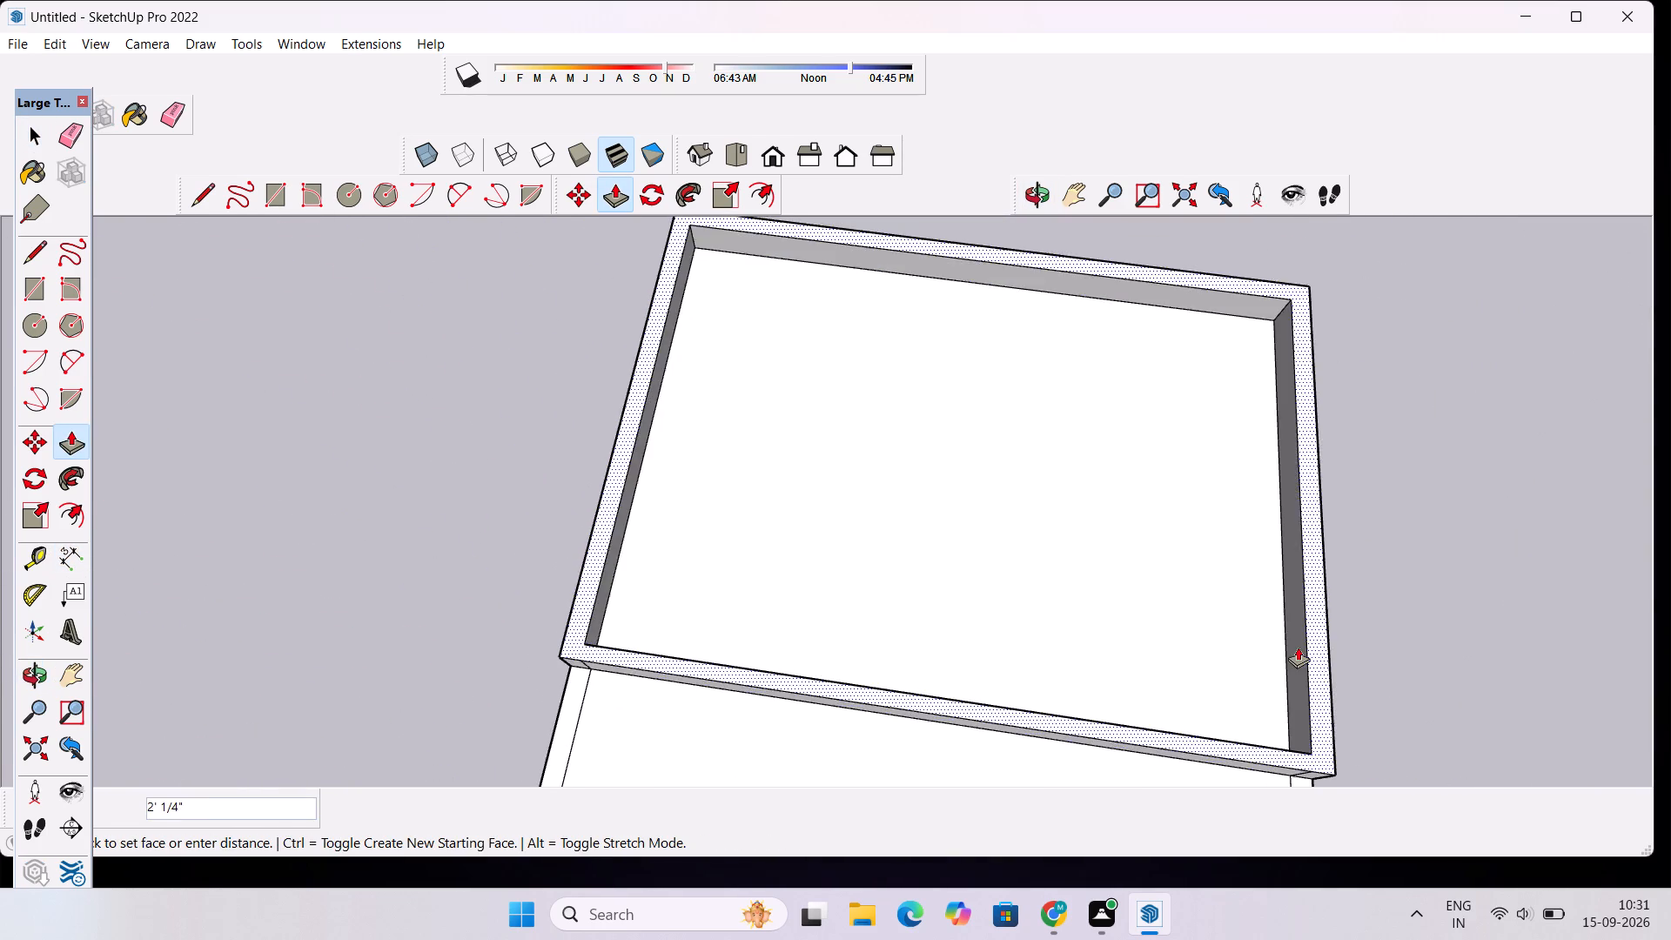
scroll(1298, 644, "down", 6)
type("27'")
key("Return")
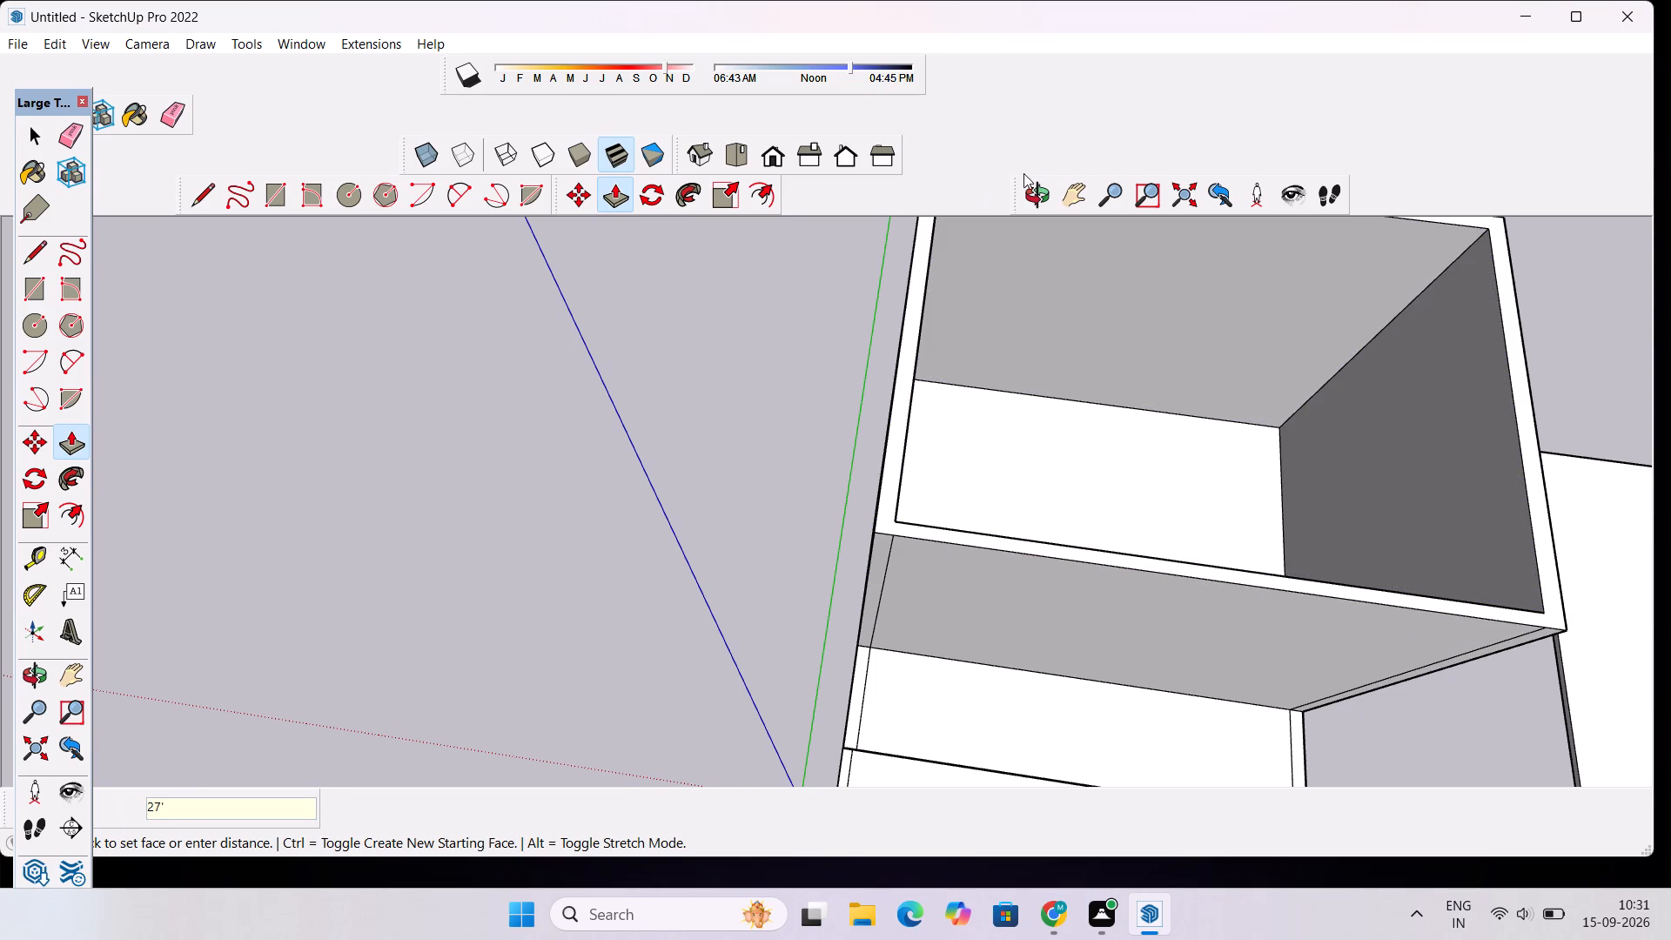
Examine the two-storey building from the front and from above, comparing the upper walls with the lower storey.
left_click(1025, 196)
left_click_drag(927, 564, 1021, 368)
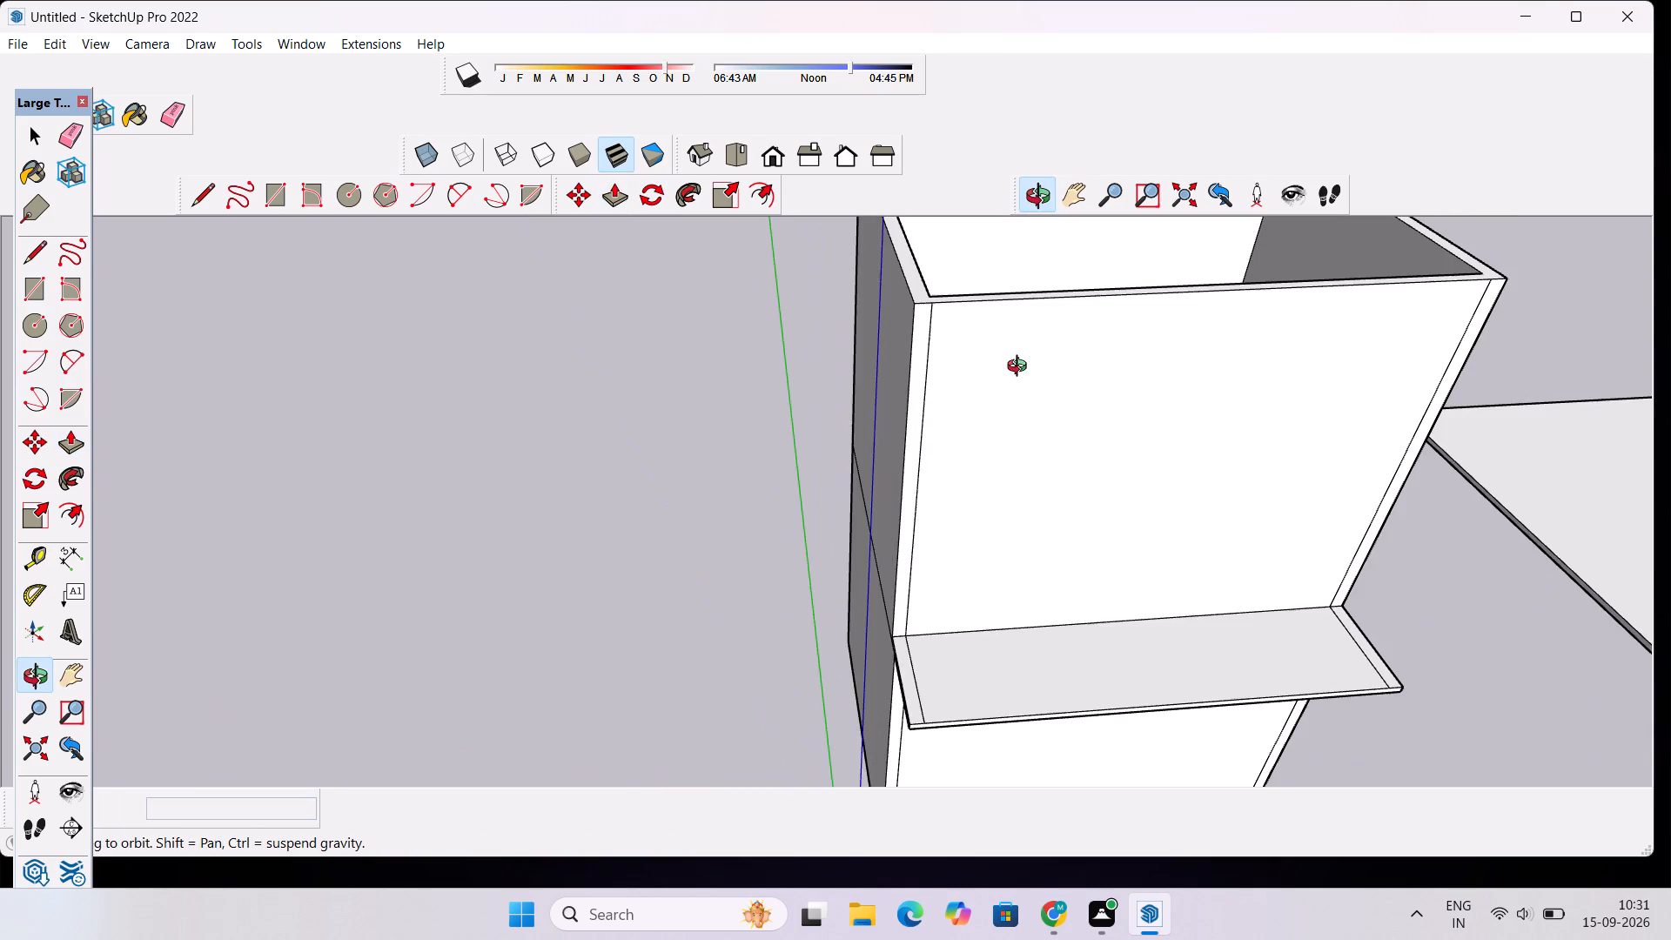
scroll(1021, 366, "down", 2)
left_click_drag(1113, 398, 876, 432)
scroll(843, 382, "down", 7)
left_click_drag(886, 519, 885, 292)
scroll(885, 292, "down", 3)
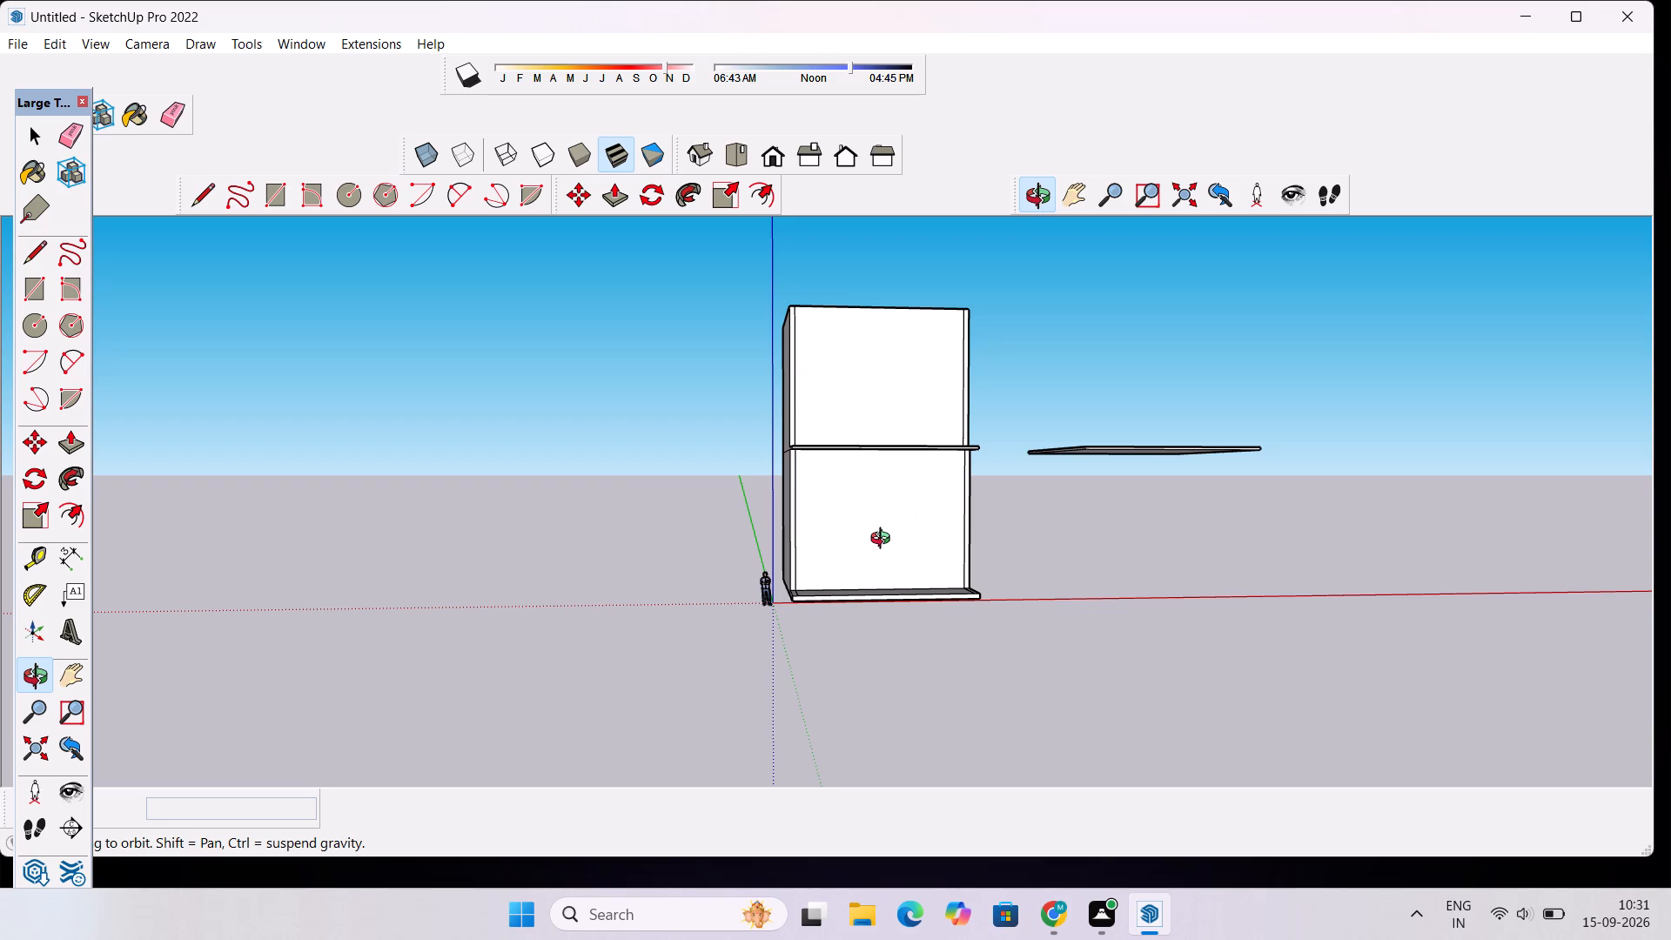
scroll(883, 586, "down", 3)
left_click_drag(933, 453, 899, 516)
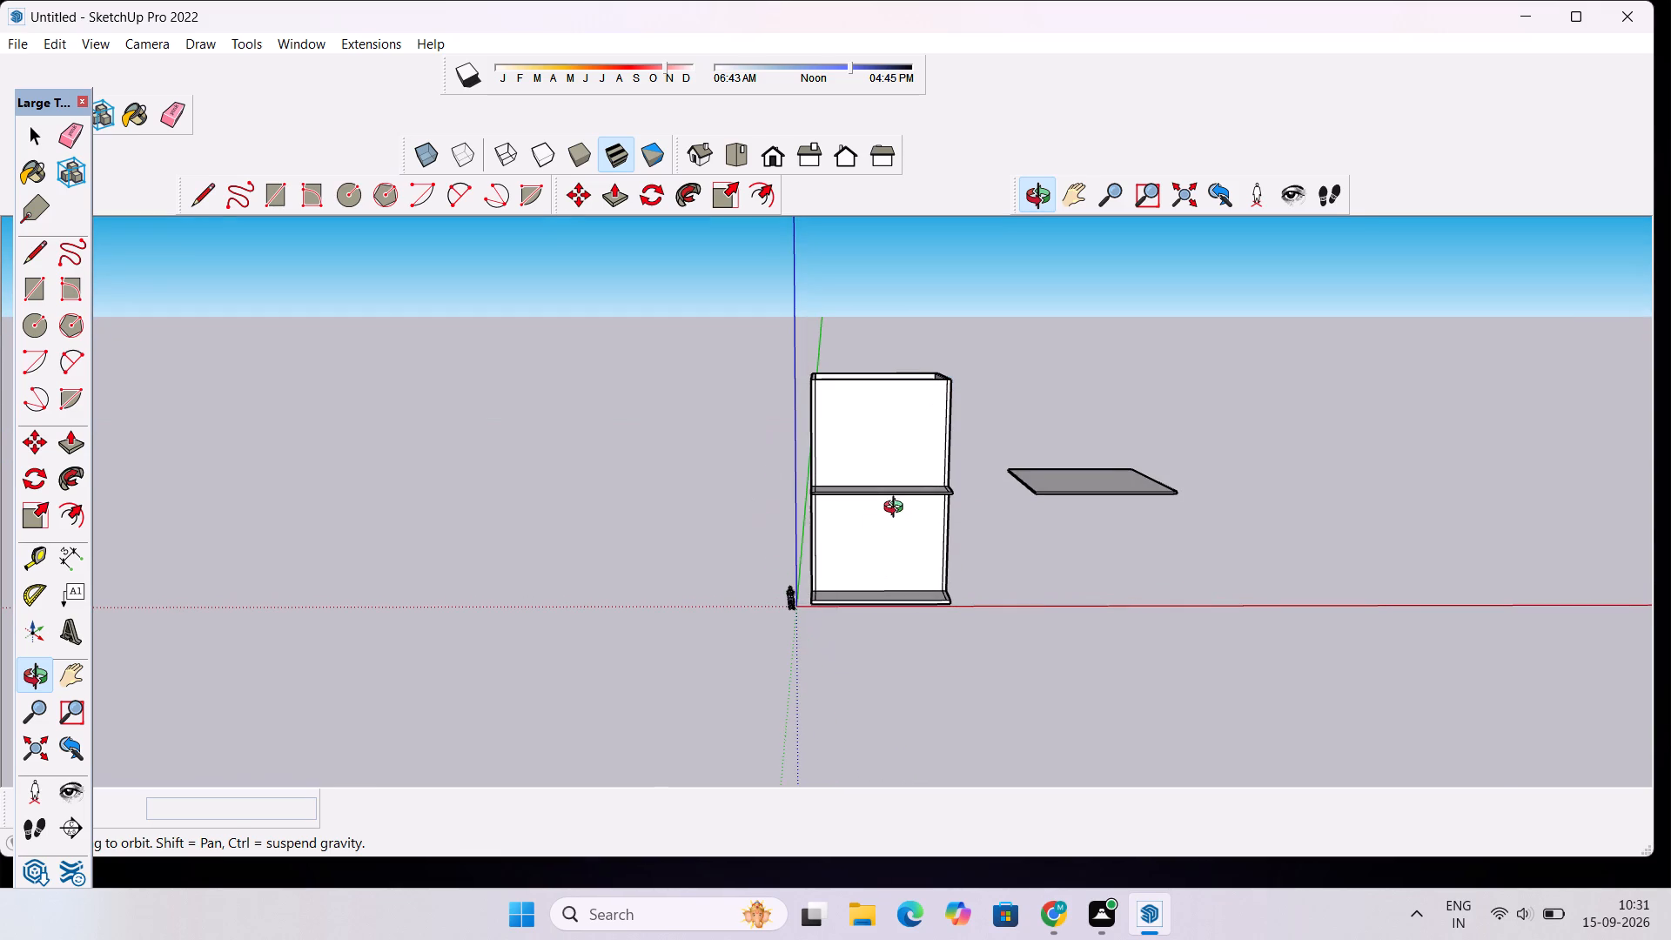
scroll(896, 503, "up", 3)
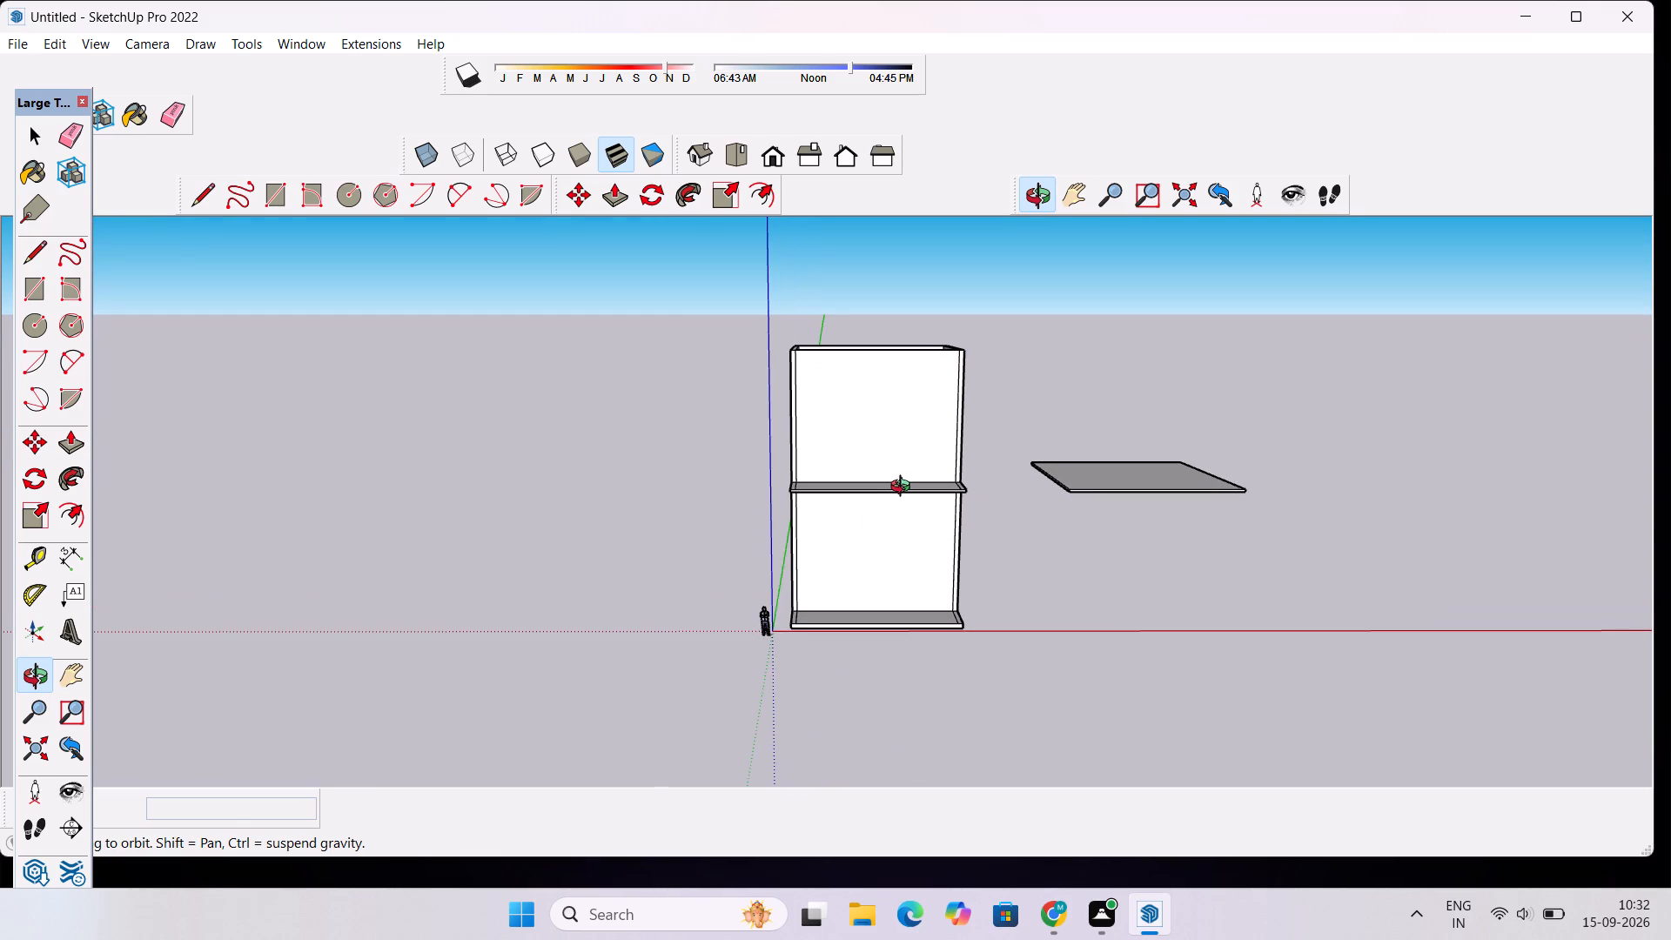
scroll(904, 488, "down", 3)
left_click_drag(910, 477, 904, 606)
scroll(935, 403, "up", 9)
left_click_drag(916, 577, 1048, 633)
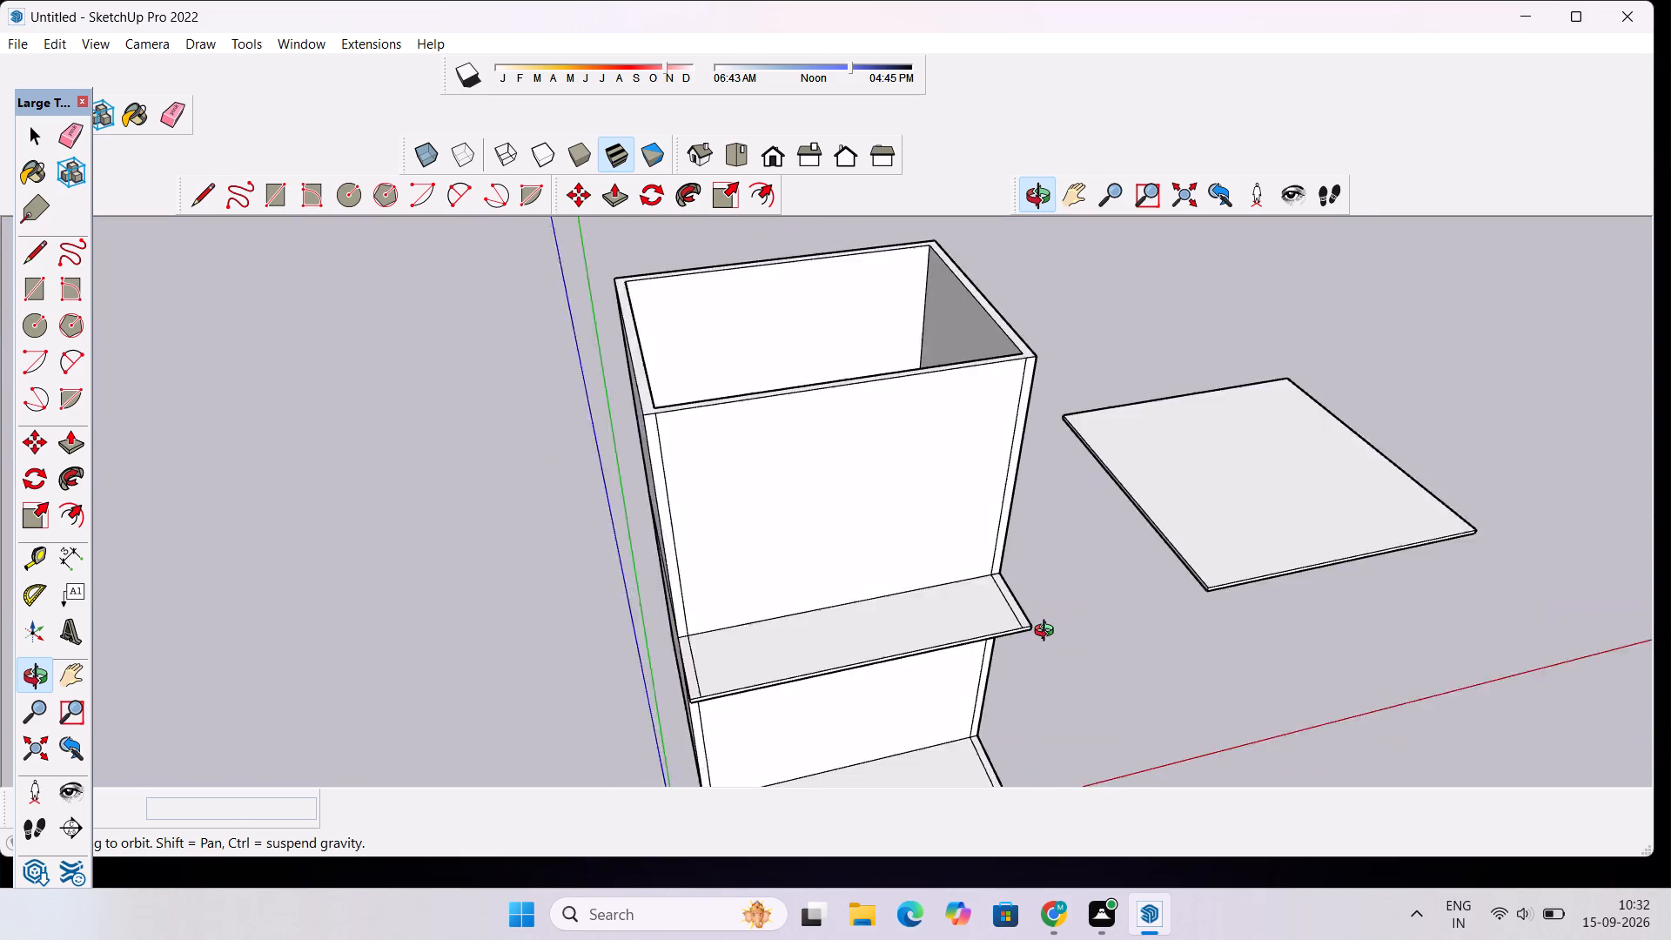
left_click_drag(1048, 633, 1053, 633)
scroll(1064, 614, "down", 2)
left_click_drag(1064, 603, 959, 633, "shift")
scroll(918, 610, "up", 2)
left_click_drag(964, 545, 795, 558)
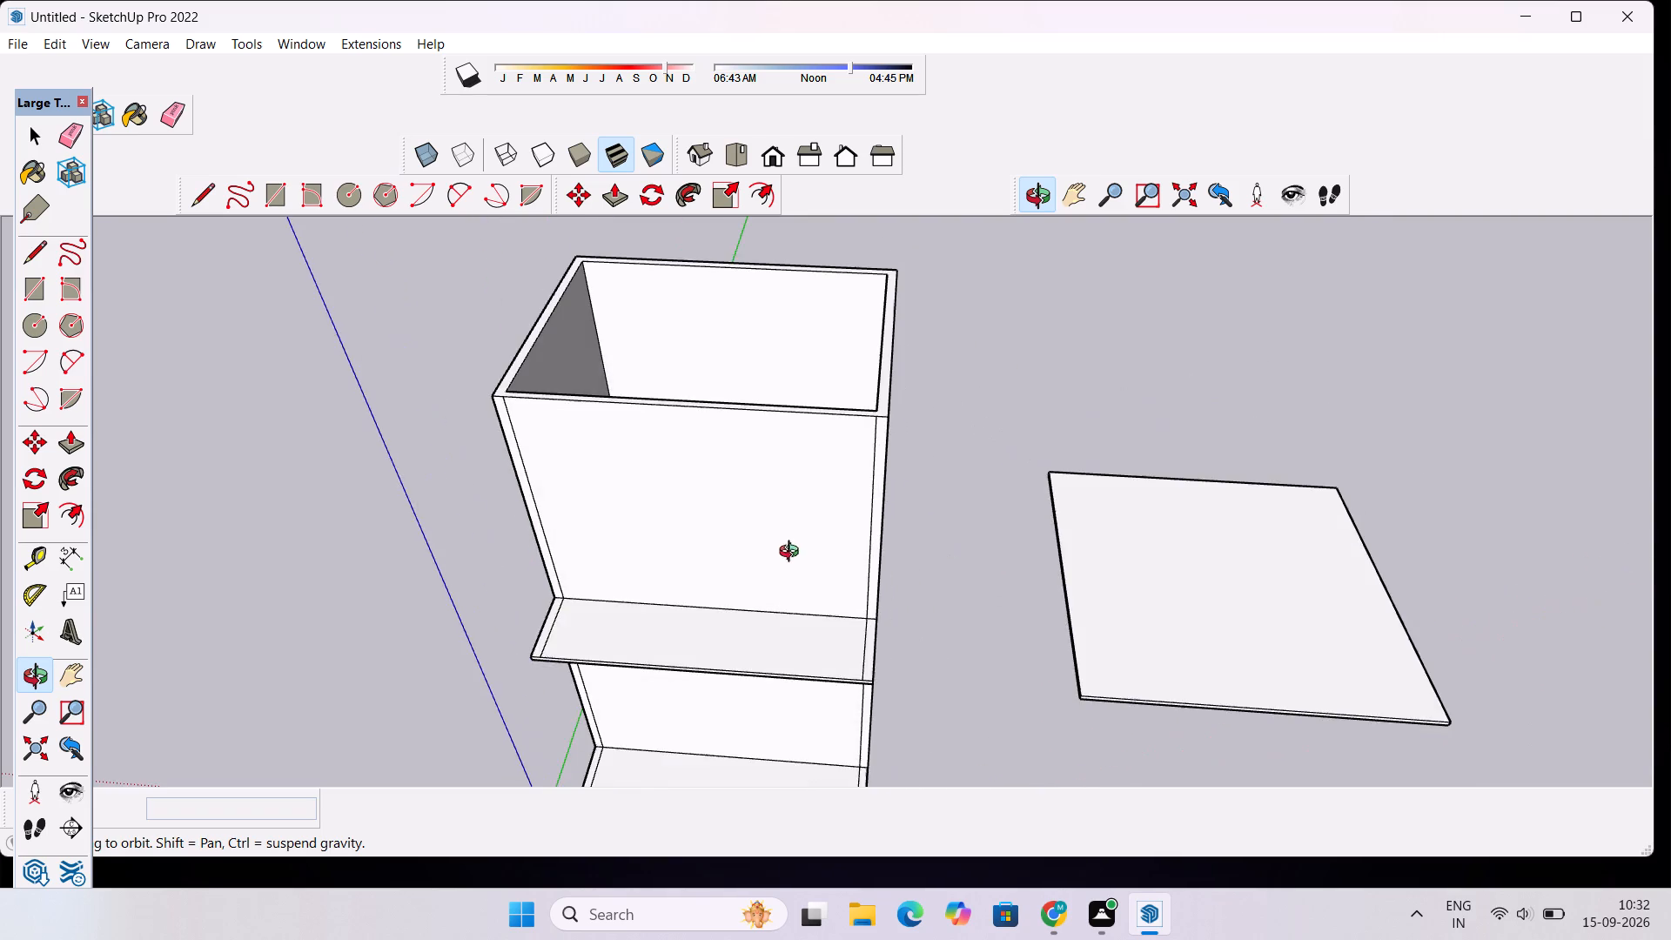
scroll(823, 451, "up", 4)
left_click_drag(806, 495, 889, 705)
scroll(905, 545, "up", 1)
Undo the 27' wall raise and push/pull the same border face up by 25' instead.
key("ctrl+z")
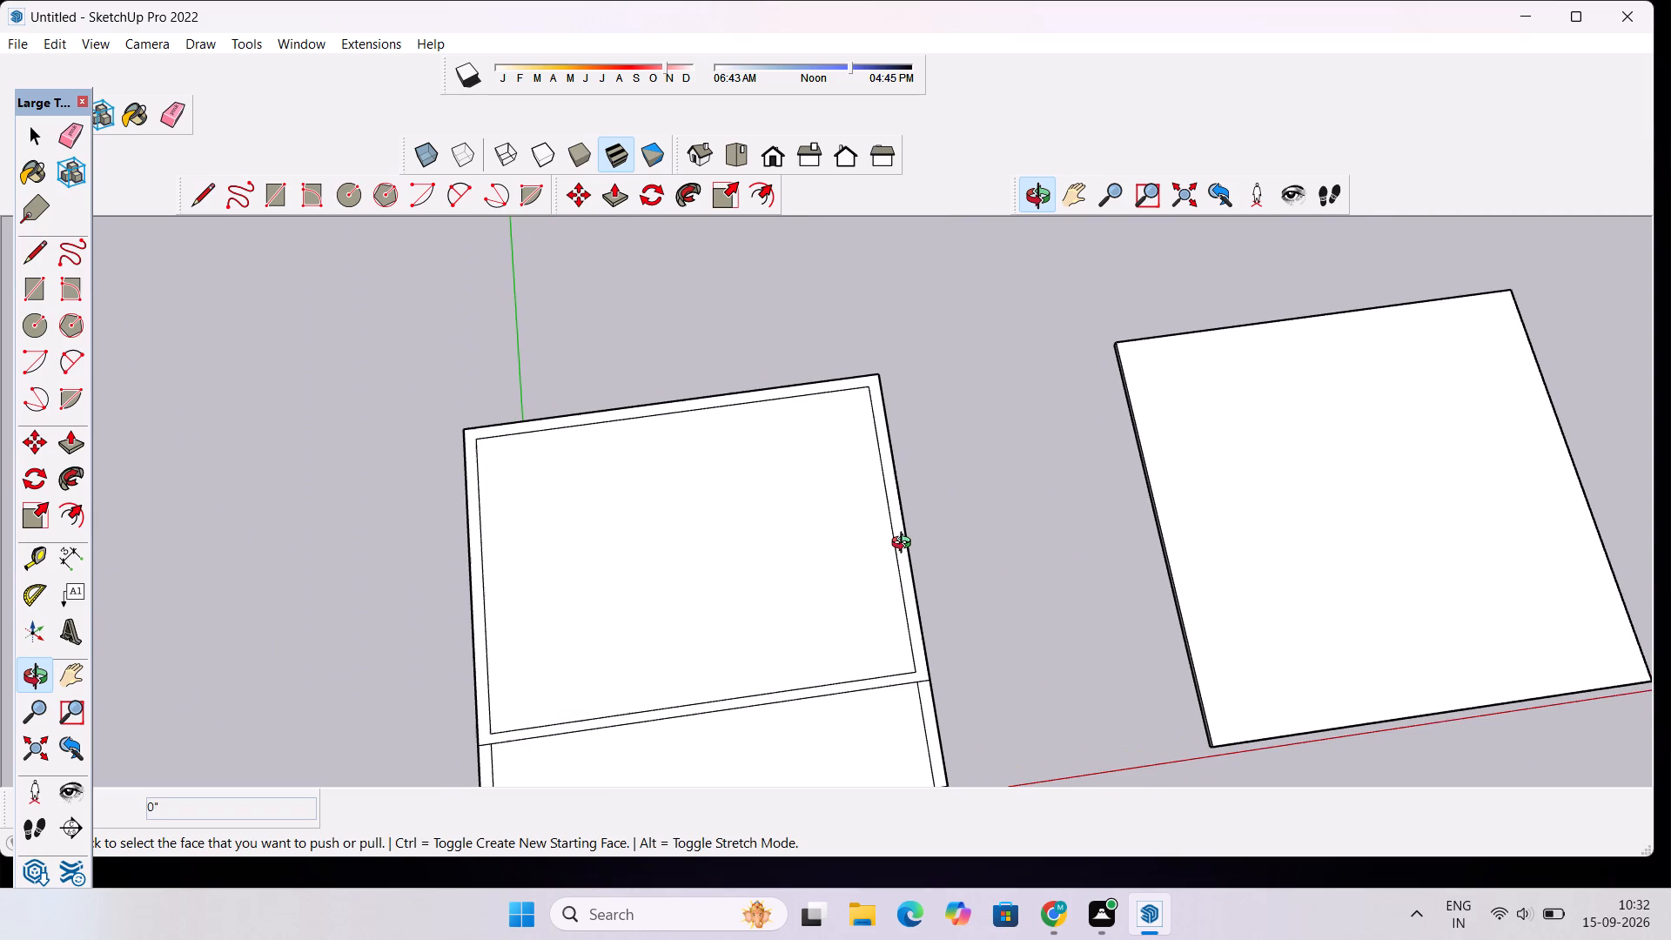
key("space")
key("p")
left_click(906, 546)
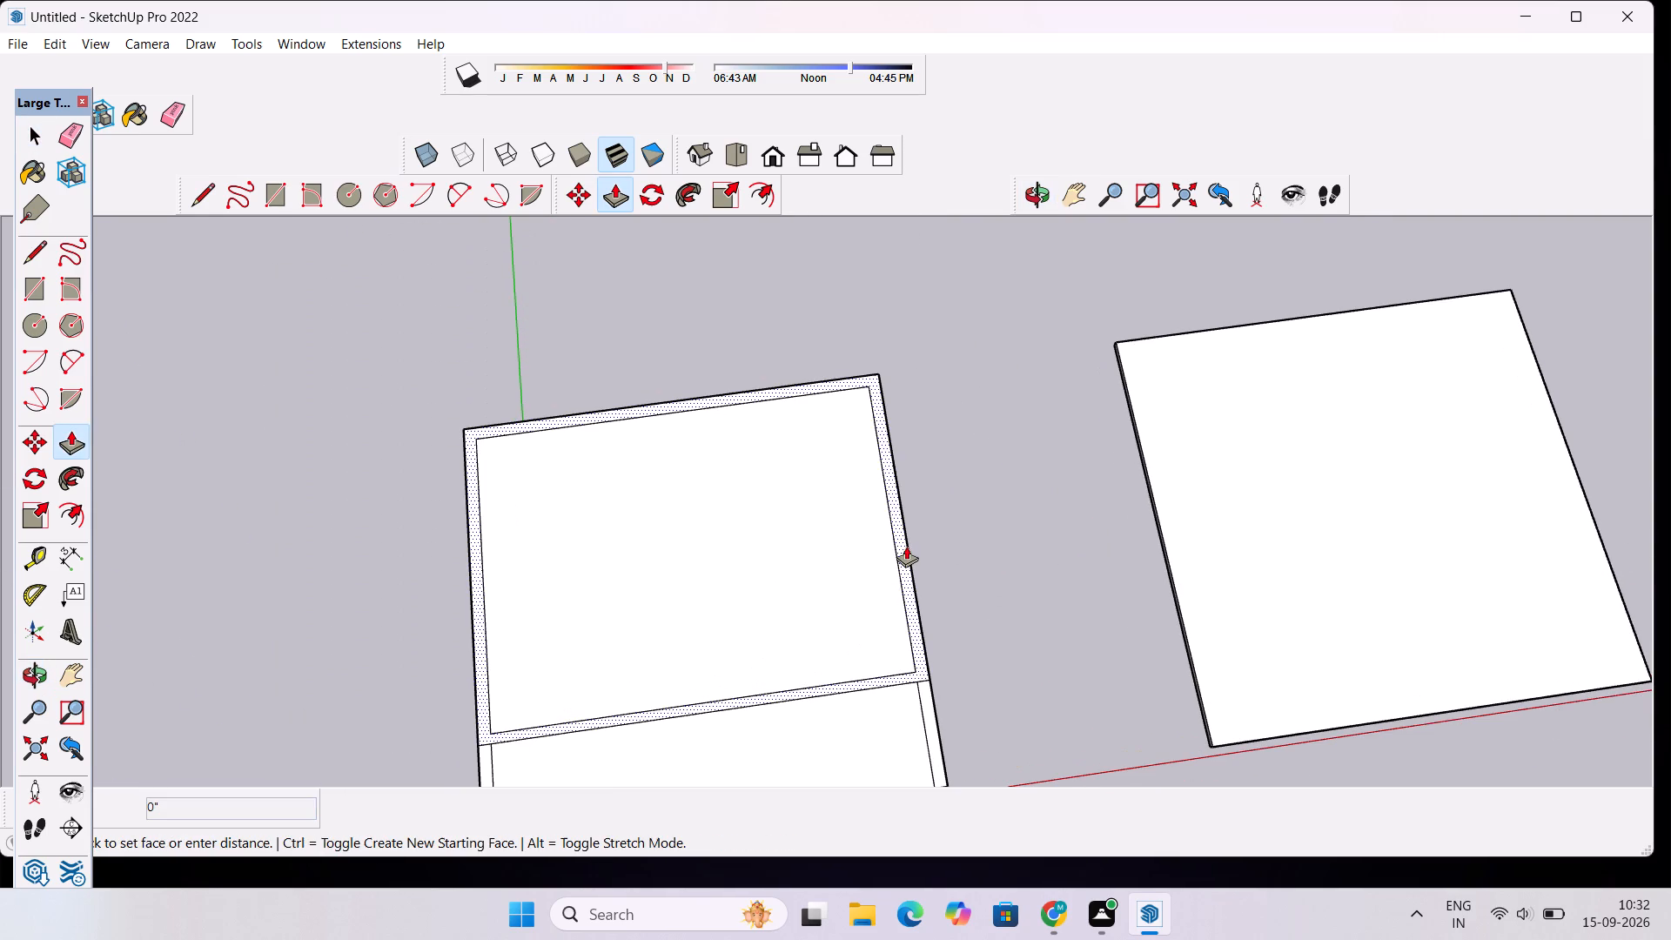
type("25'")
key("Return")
Examine the upper and lower storeys from above and from ground level at the front.
left_click(1040, 206)
left_click_drag(923, 574, 918, 567)
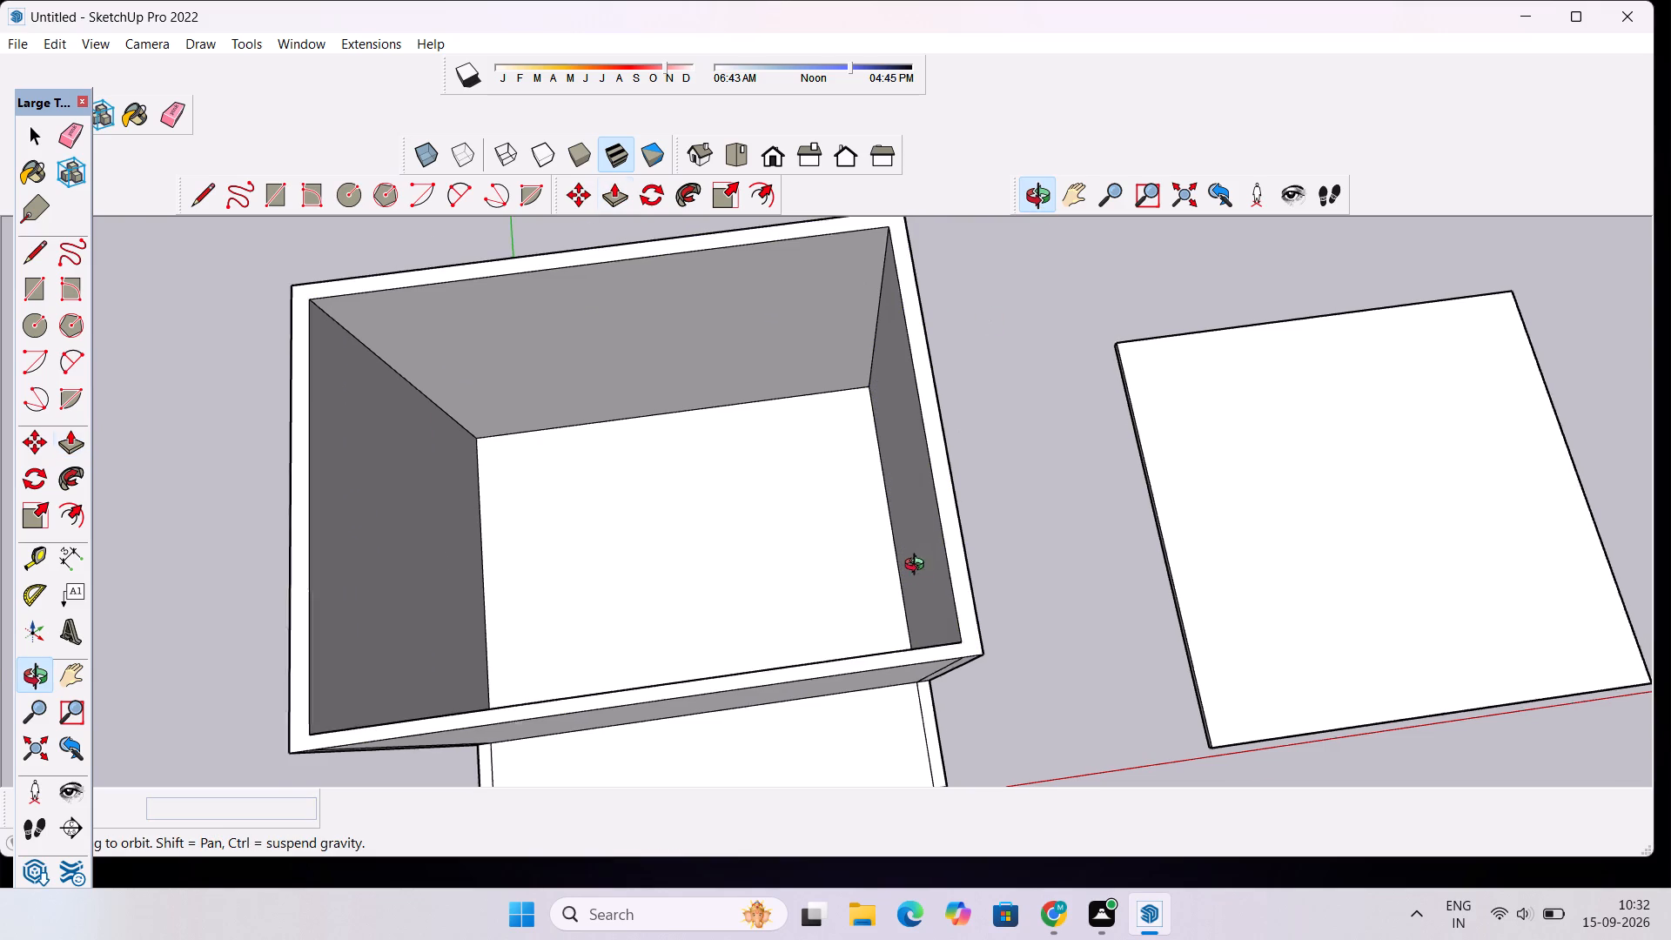
left_click_drag(918, 567, 877, 352)
scroll(875, 330, "down", 5)
left_click_drag(830, 606, 840, 504)
scroll(840, 504, "down", 6)
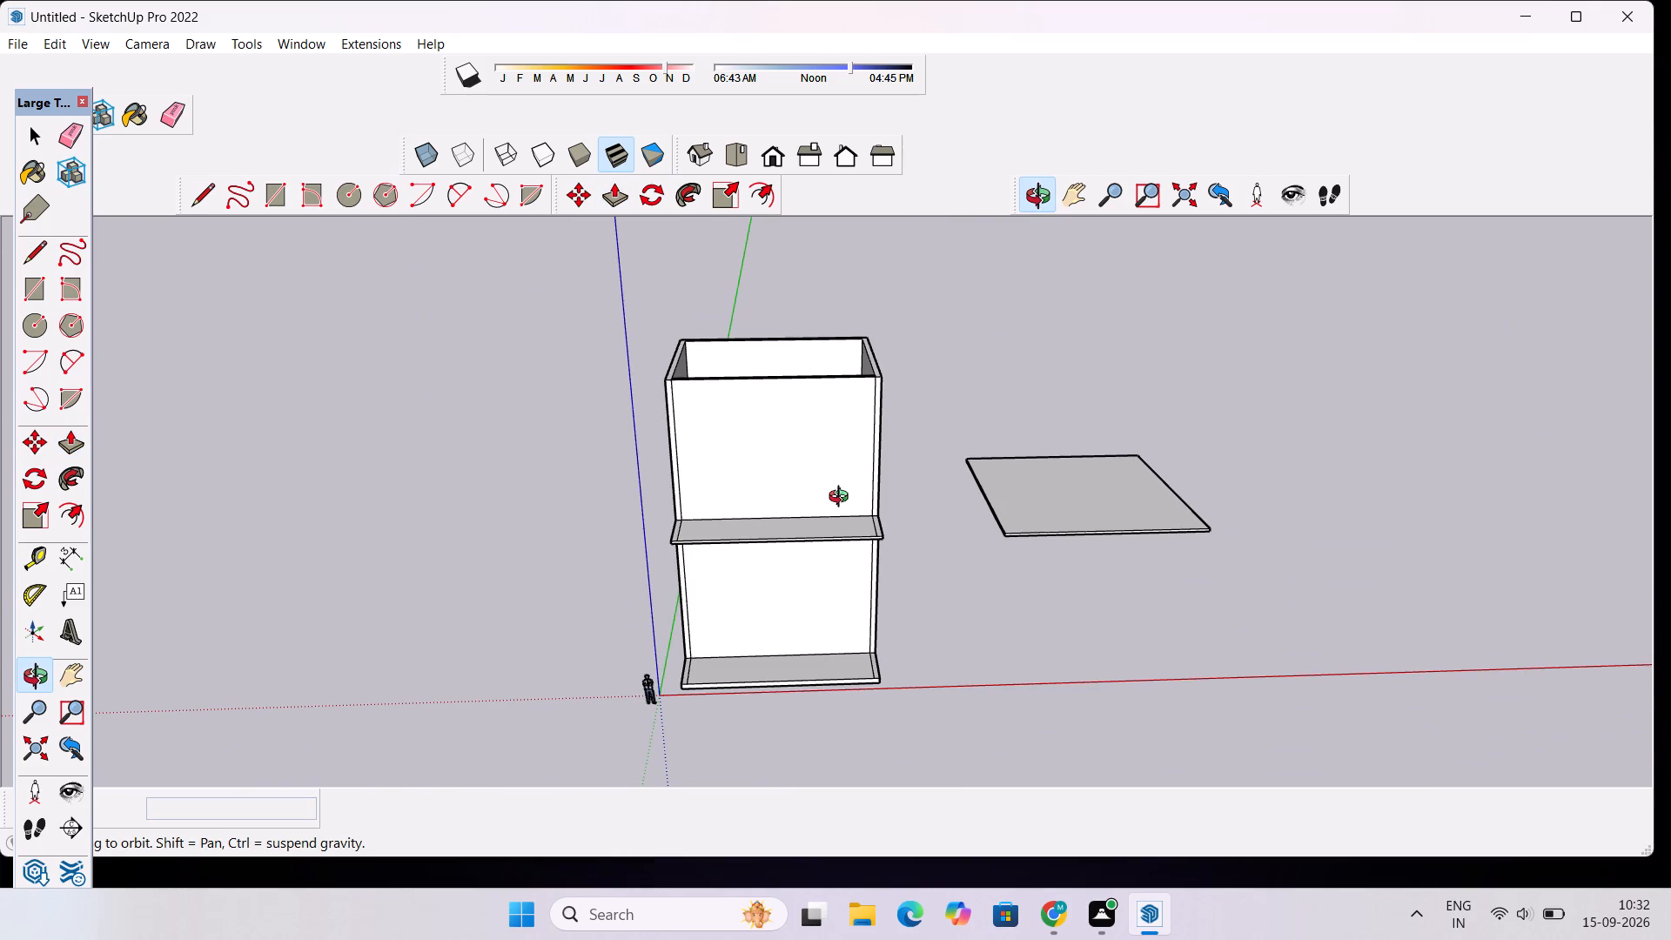
scroll(855, 481, "up", 2)
scroll(855, 481, "down", 2)
left_click_drag(902, 545, 853, 382)
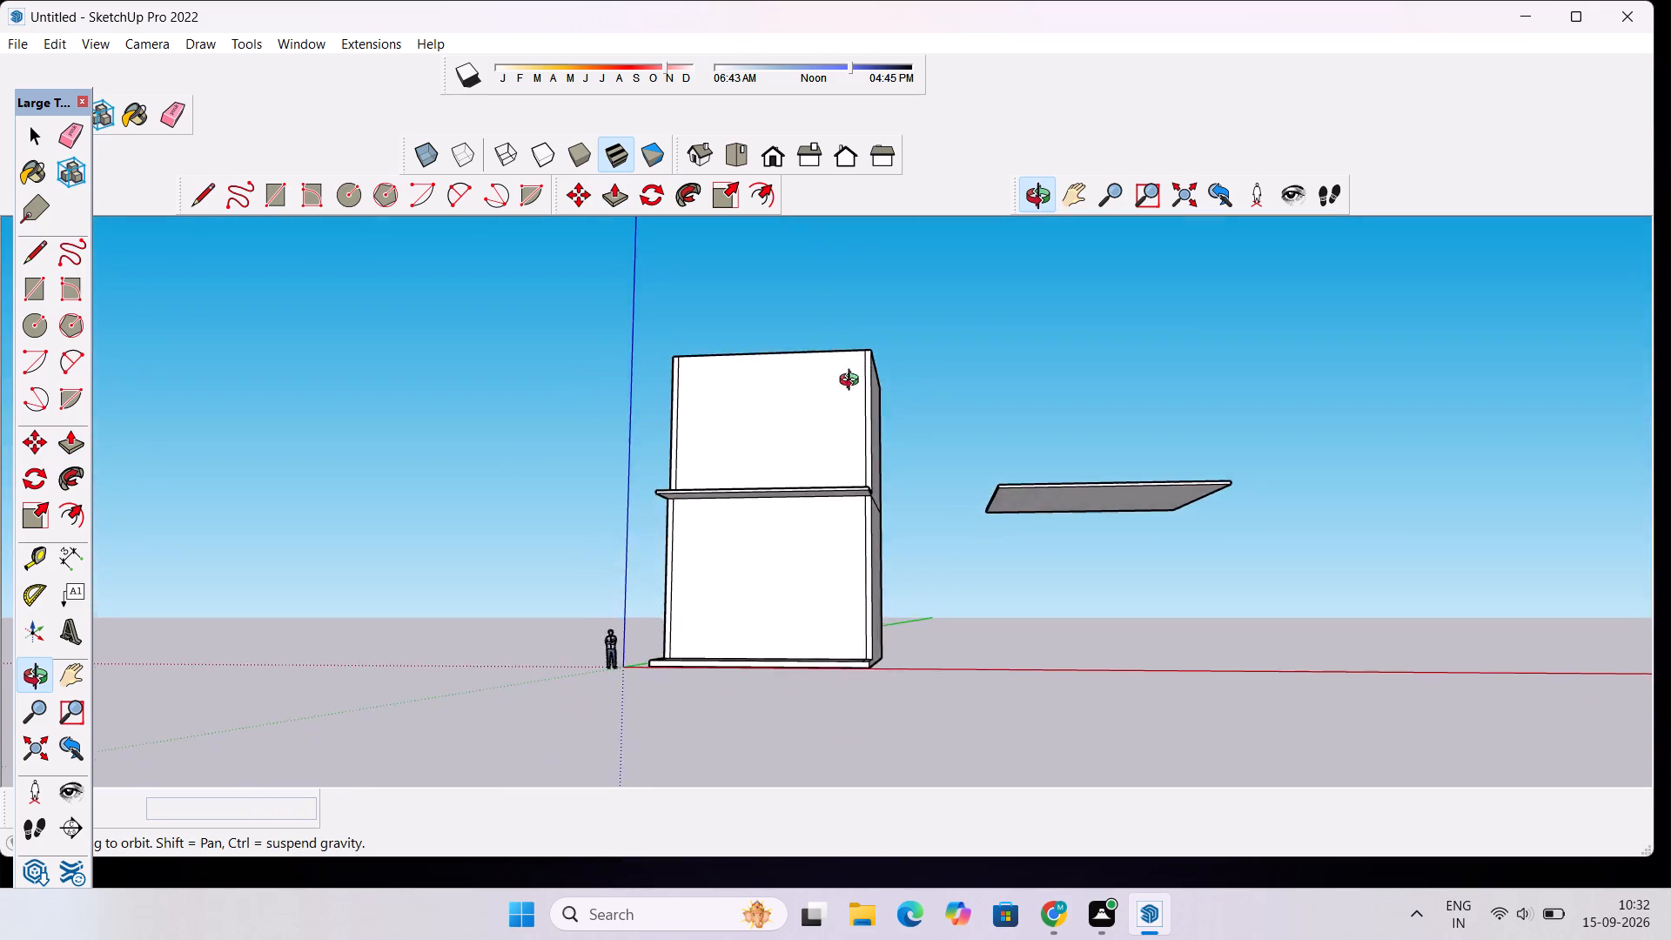
left_click_drag(853, 382, 868, 452)
Undo the upper-storey walls, border outline and guides, back to a plain roof slab resting on the lower walls.
key("ctrl+z")
key("ctrl+z")
key("ctrl+z")
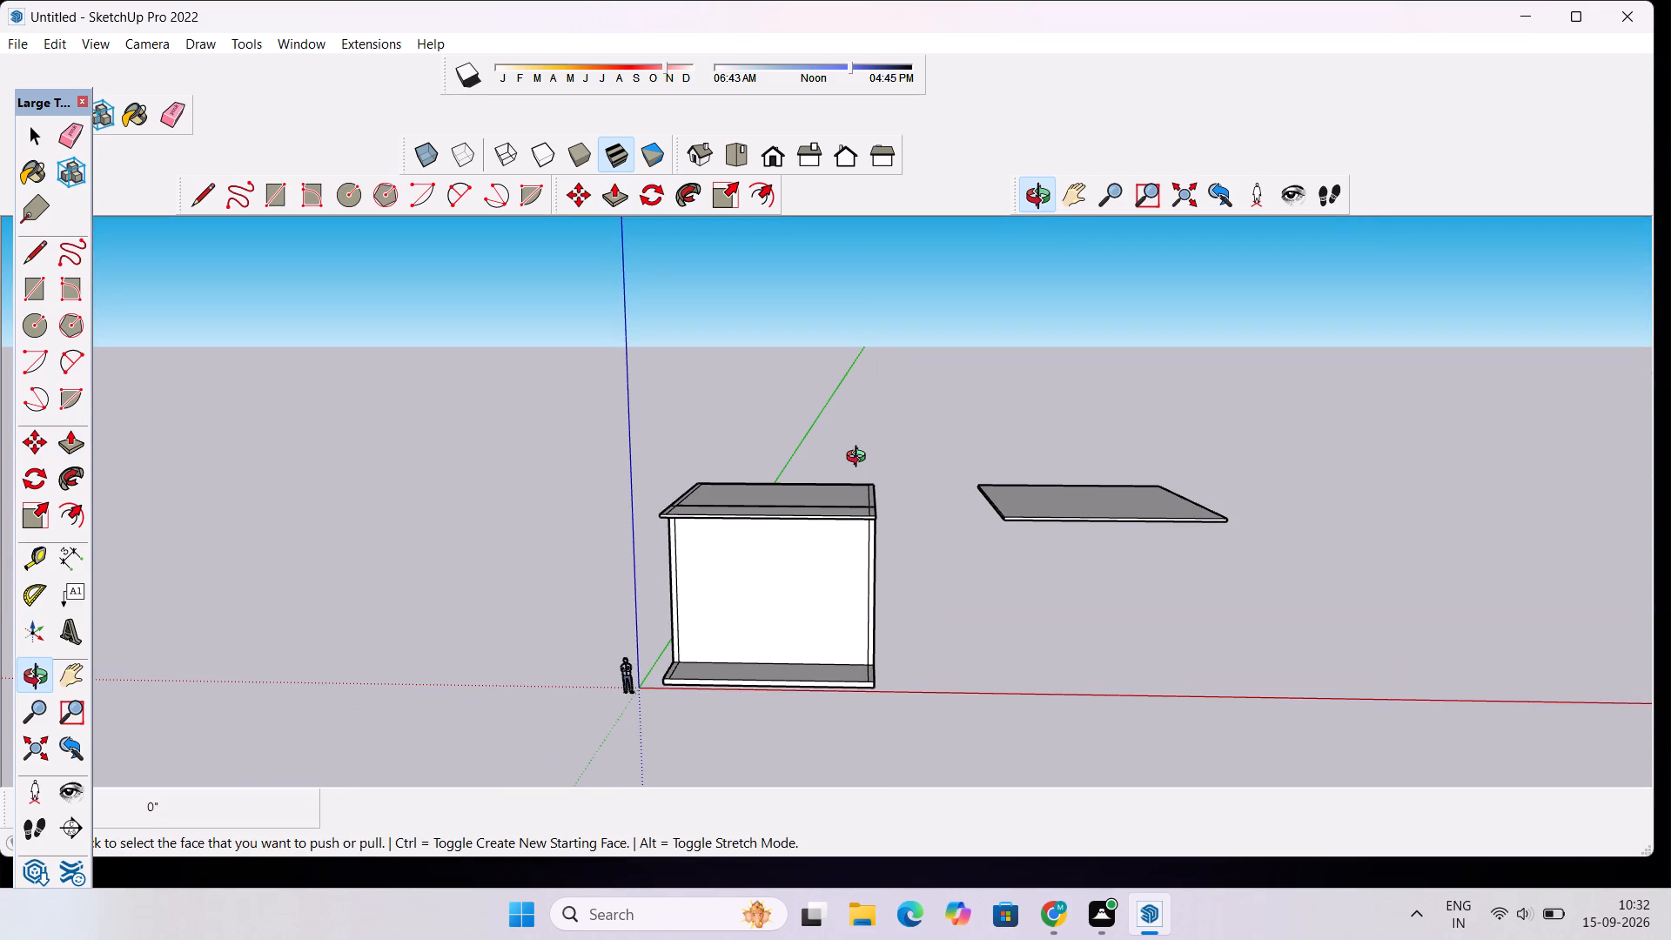
key("ctrl+z")
key("ctrl+z")
key("ctrl+z")
key("ctrl+z")
key("ctrl+z")
key("ctrl+z")
key("ctrl+z")
key("ctrl+z")
key("ctrl+z")
key("ctrl+z")
key("ctrl+z")
key("ctrl+z")
key("ctrl+z")
key("ctrl+z")
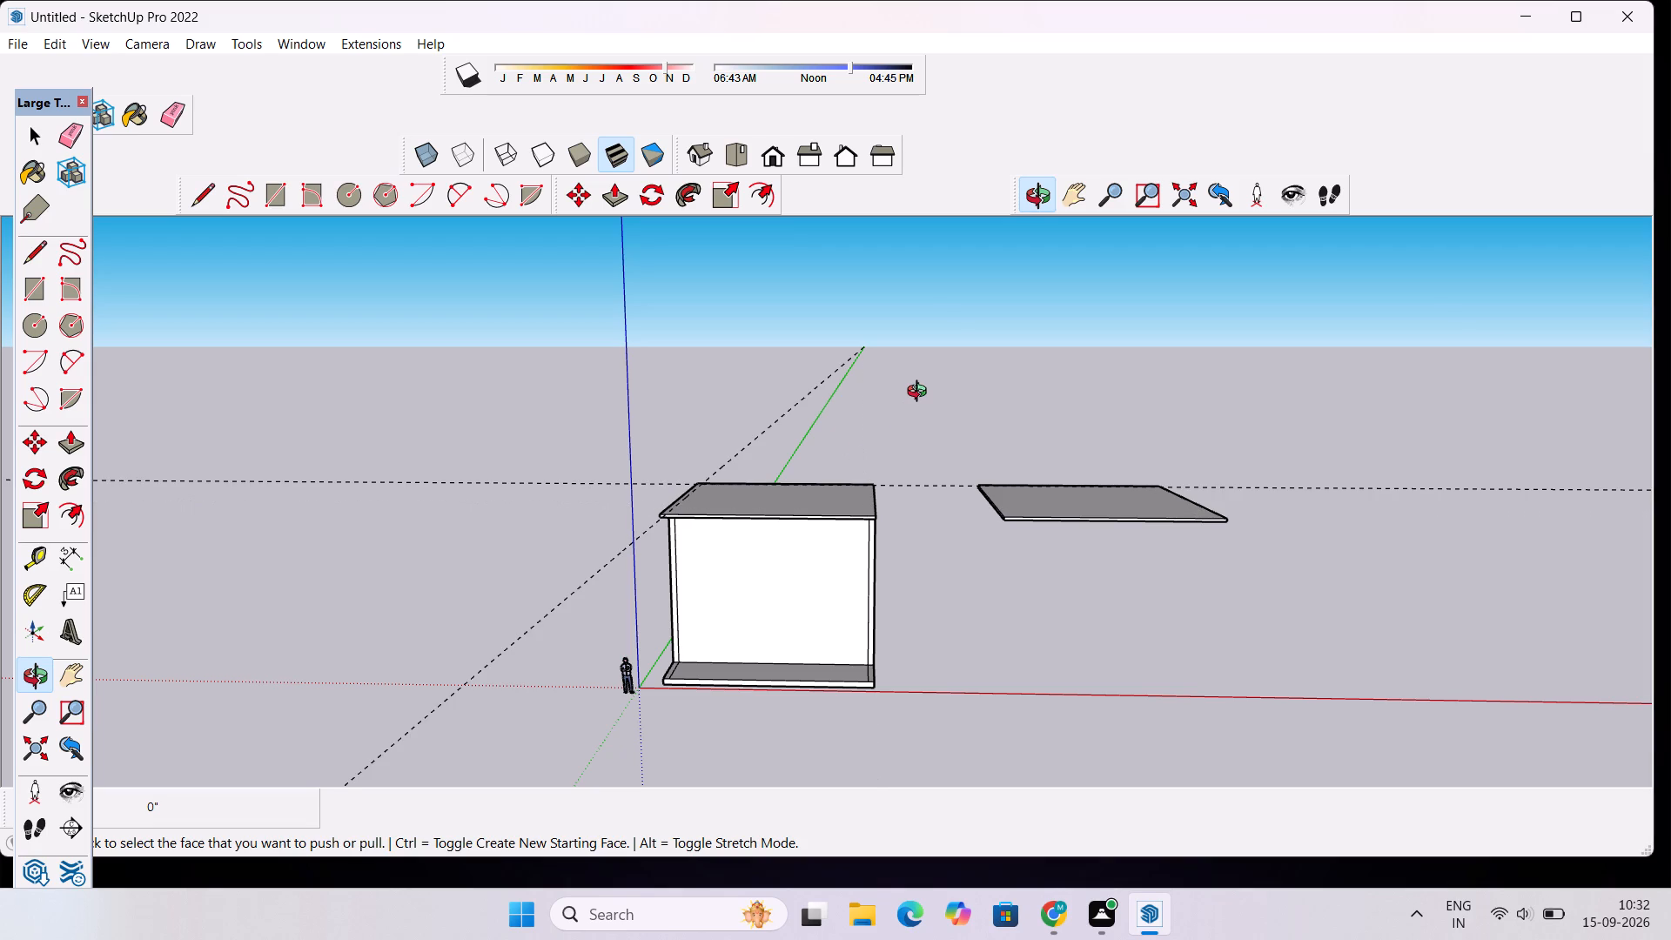
key("ctrl+z")
key("ctrl+z")
key("ctrl+z")
key("ctrl+z")
key("ctrl+z")
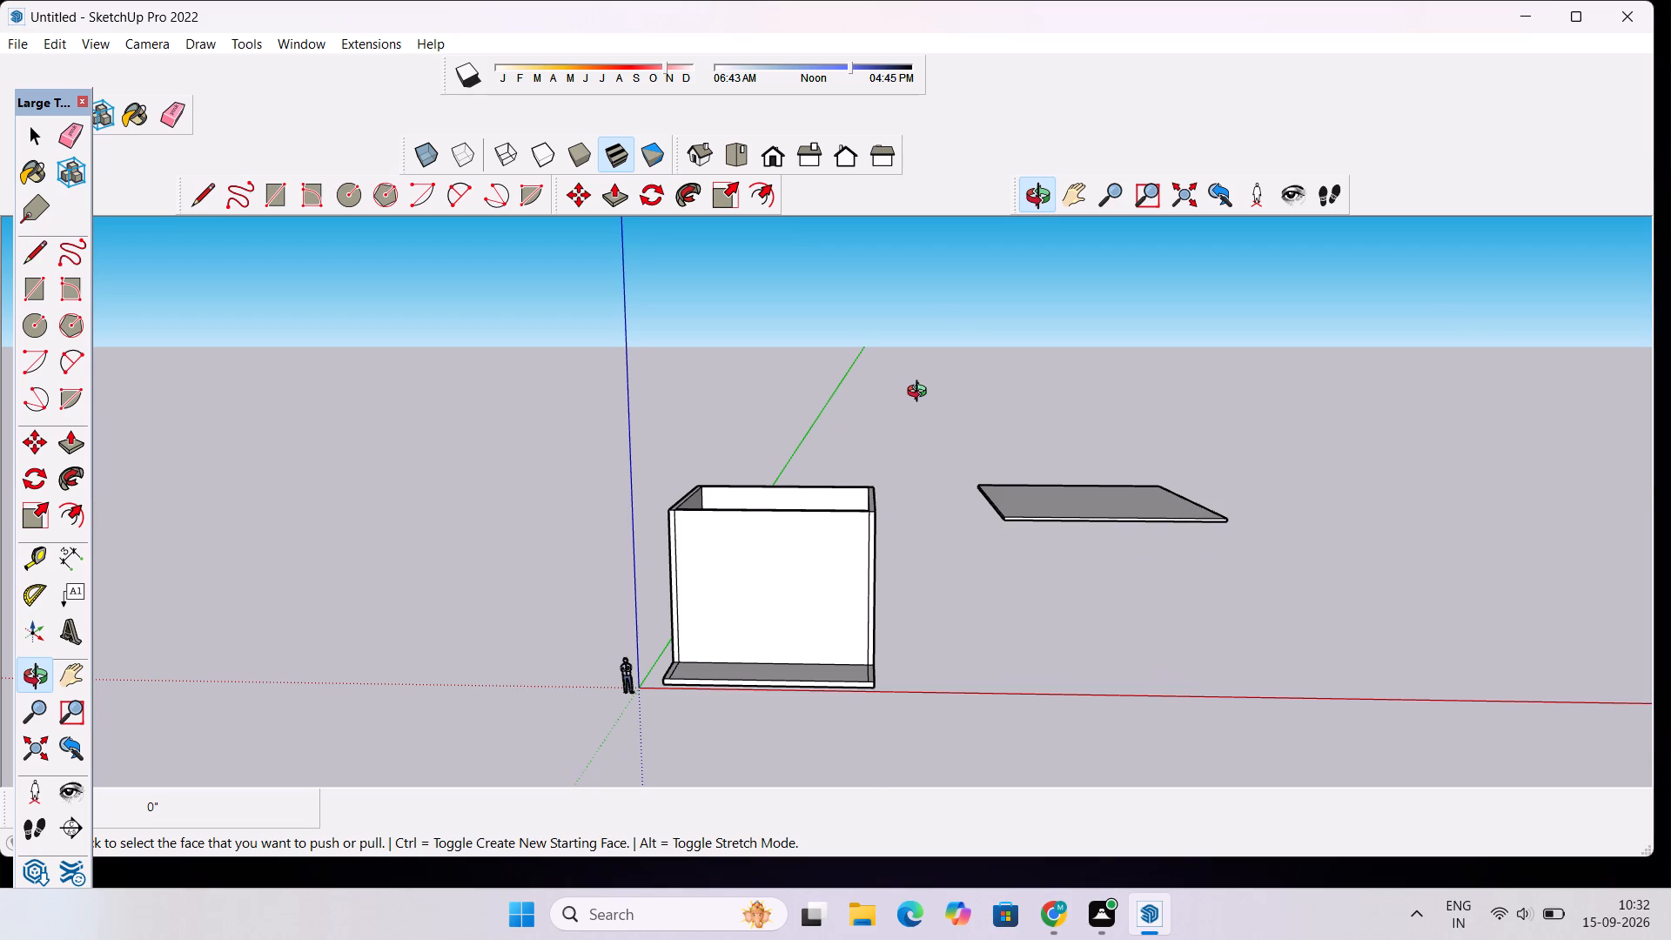
key("ctrl+y")
key("ctrl+y")
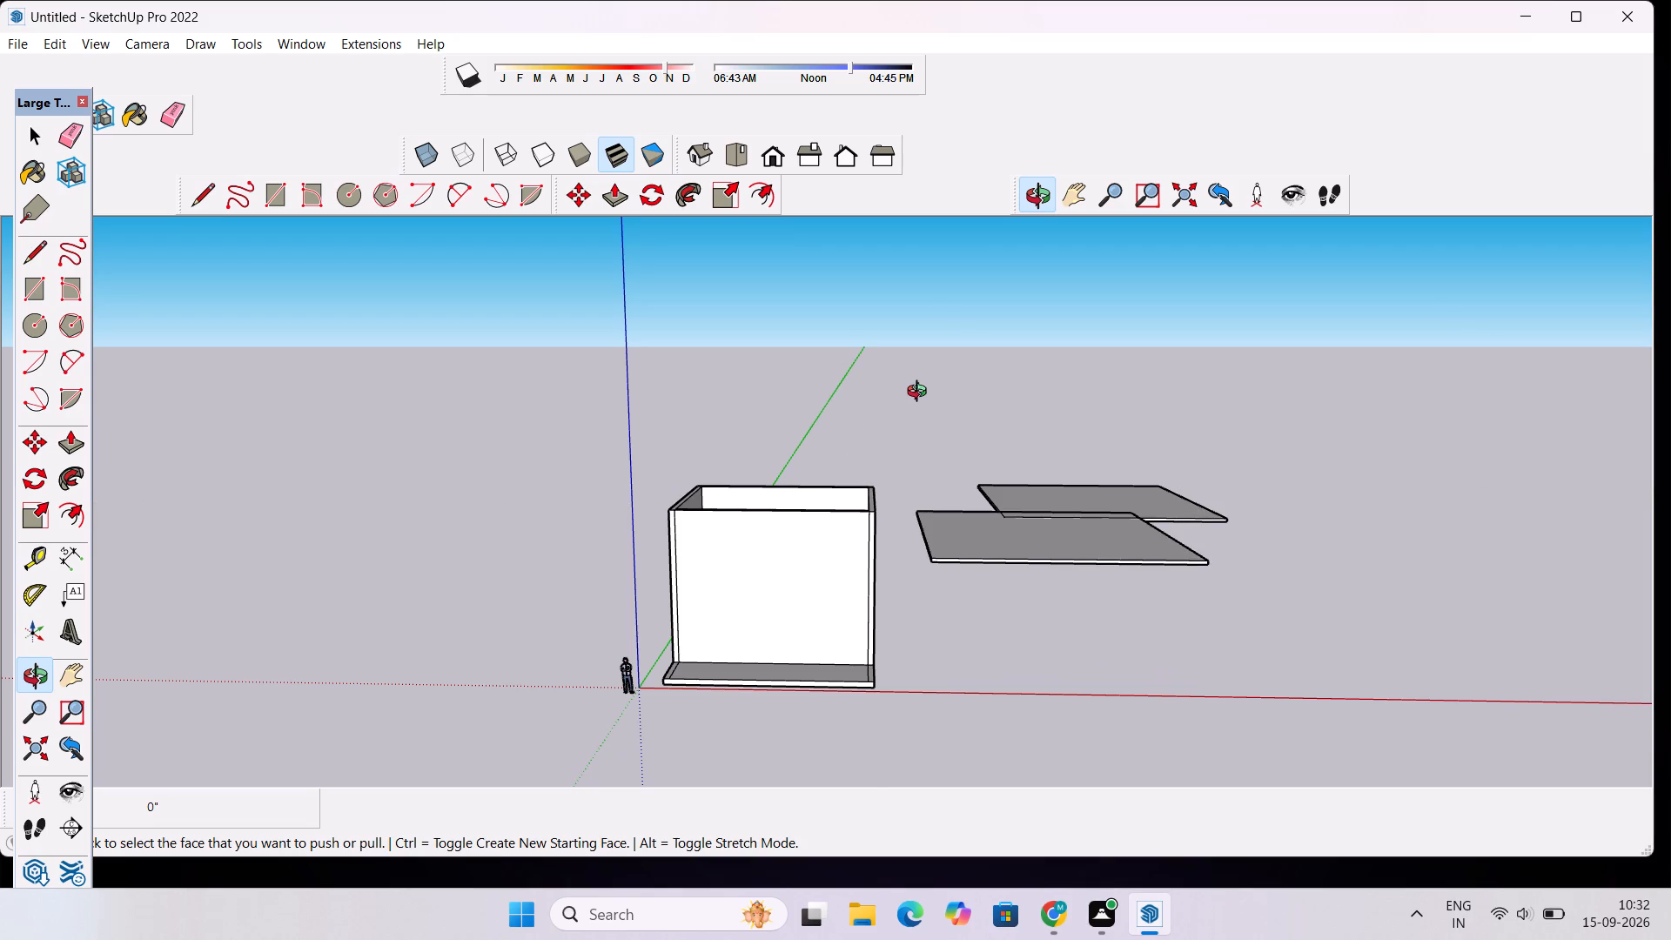
Move the roof slab off the building along the red axis by about 190' 10", beyond the spare slab.
left_click(1030, 191)
left_click_drag(968, 473, 990, 807)
scroll(901, 594, "up", 5)
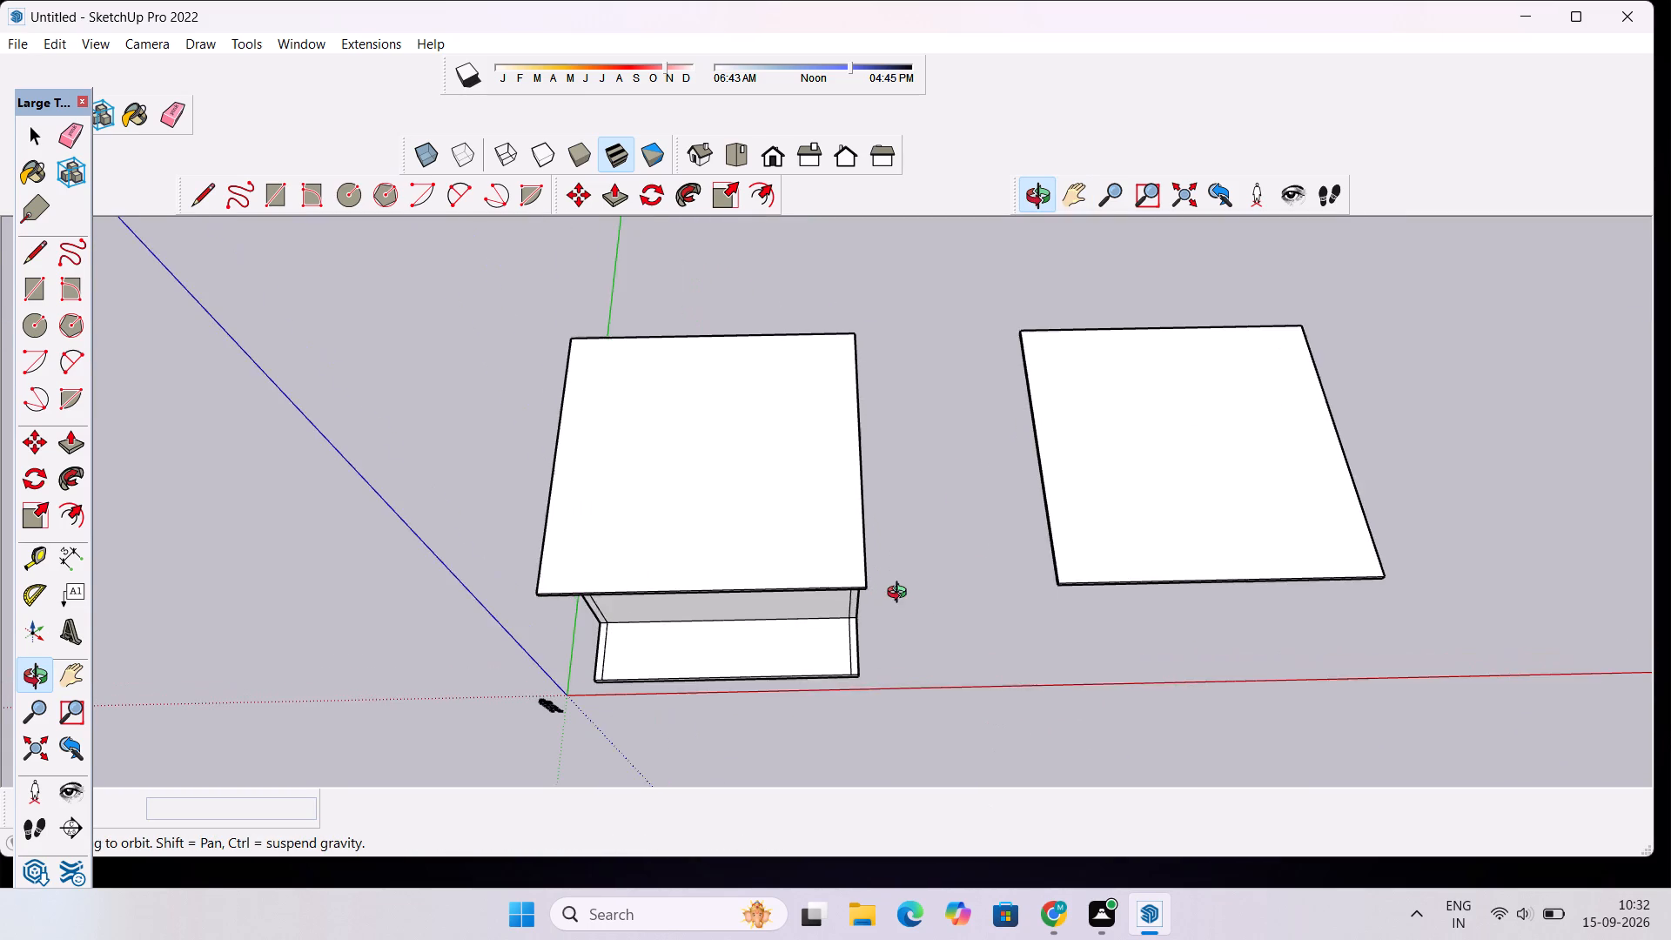
left_click_drag(900, 605, 900, 633)
key("space")
left_click(796, 556)
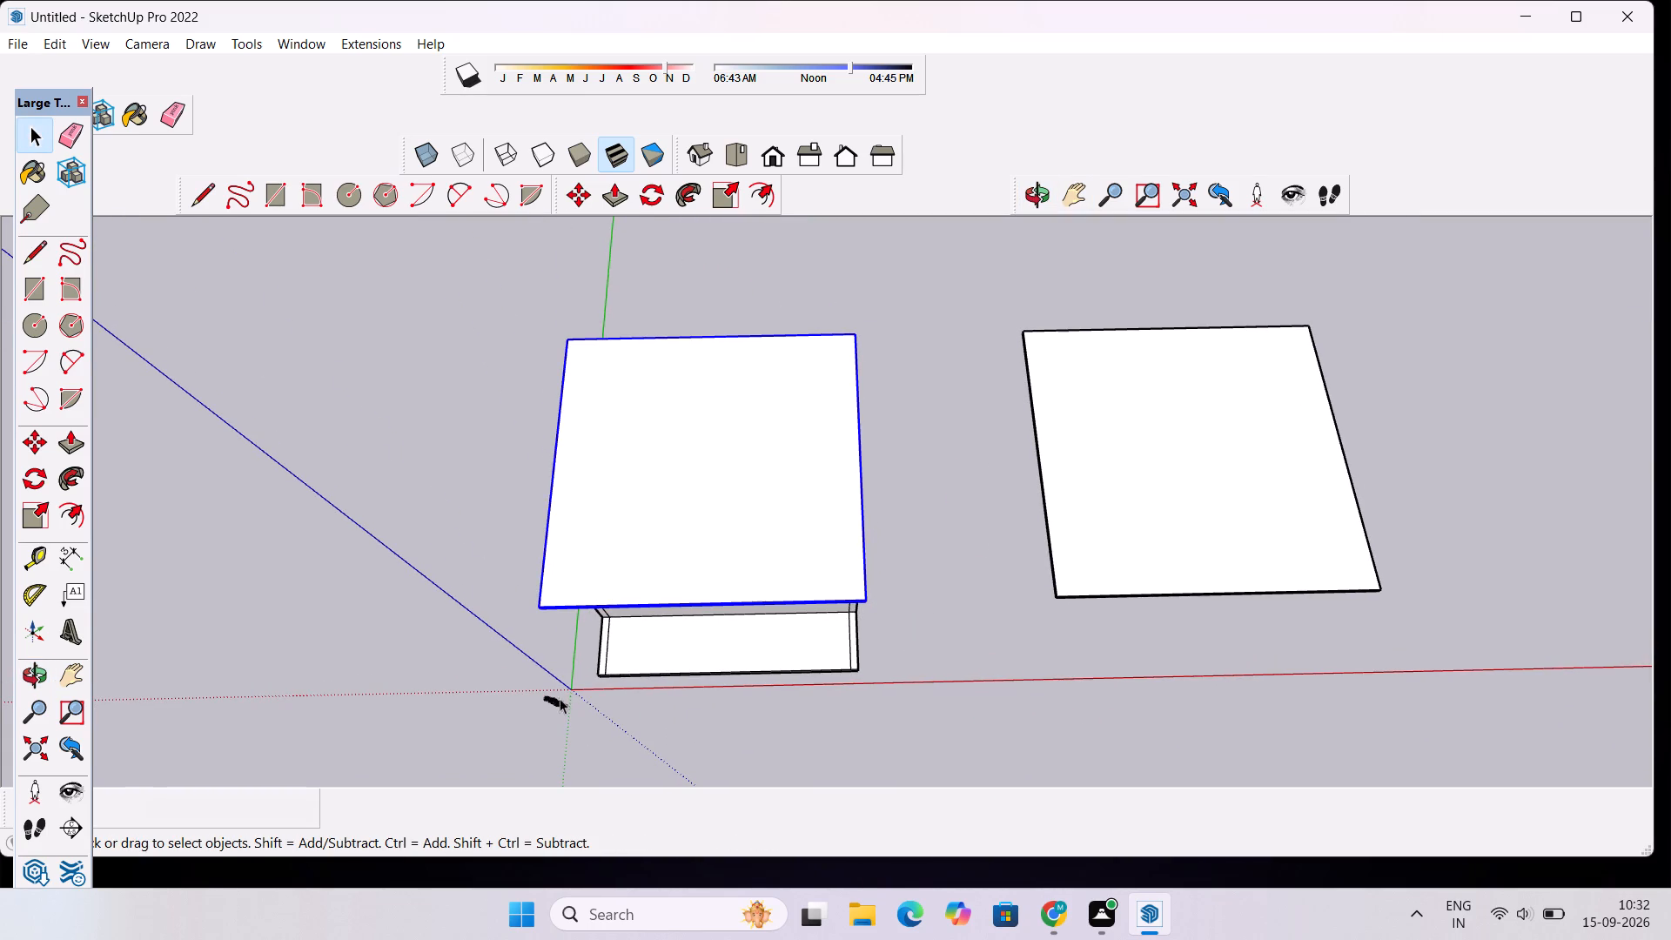
scroll(969, 694, "up", 6)
key("m")
scroll(866, 675, "up", 2)
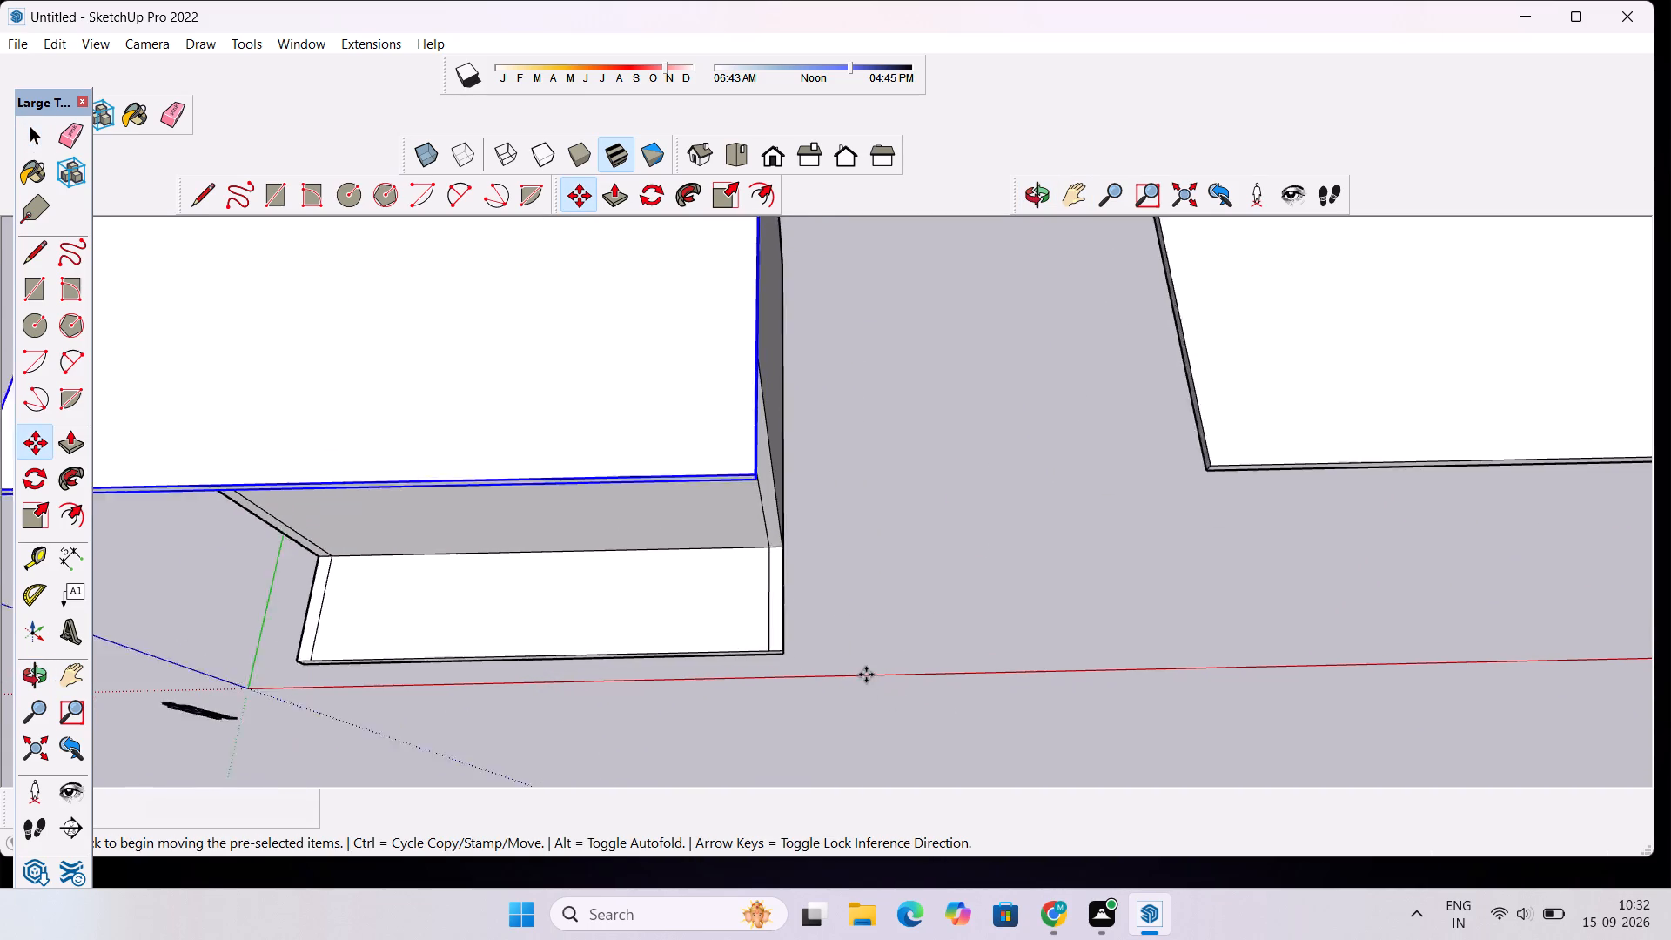
scroll(866, 675, "up", 2)
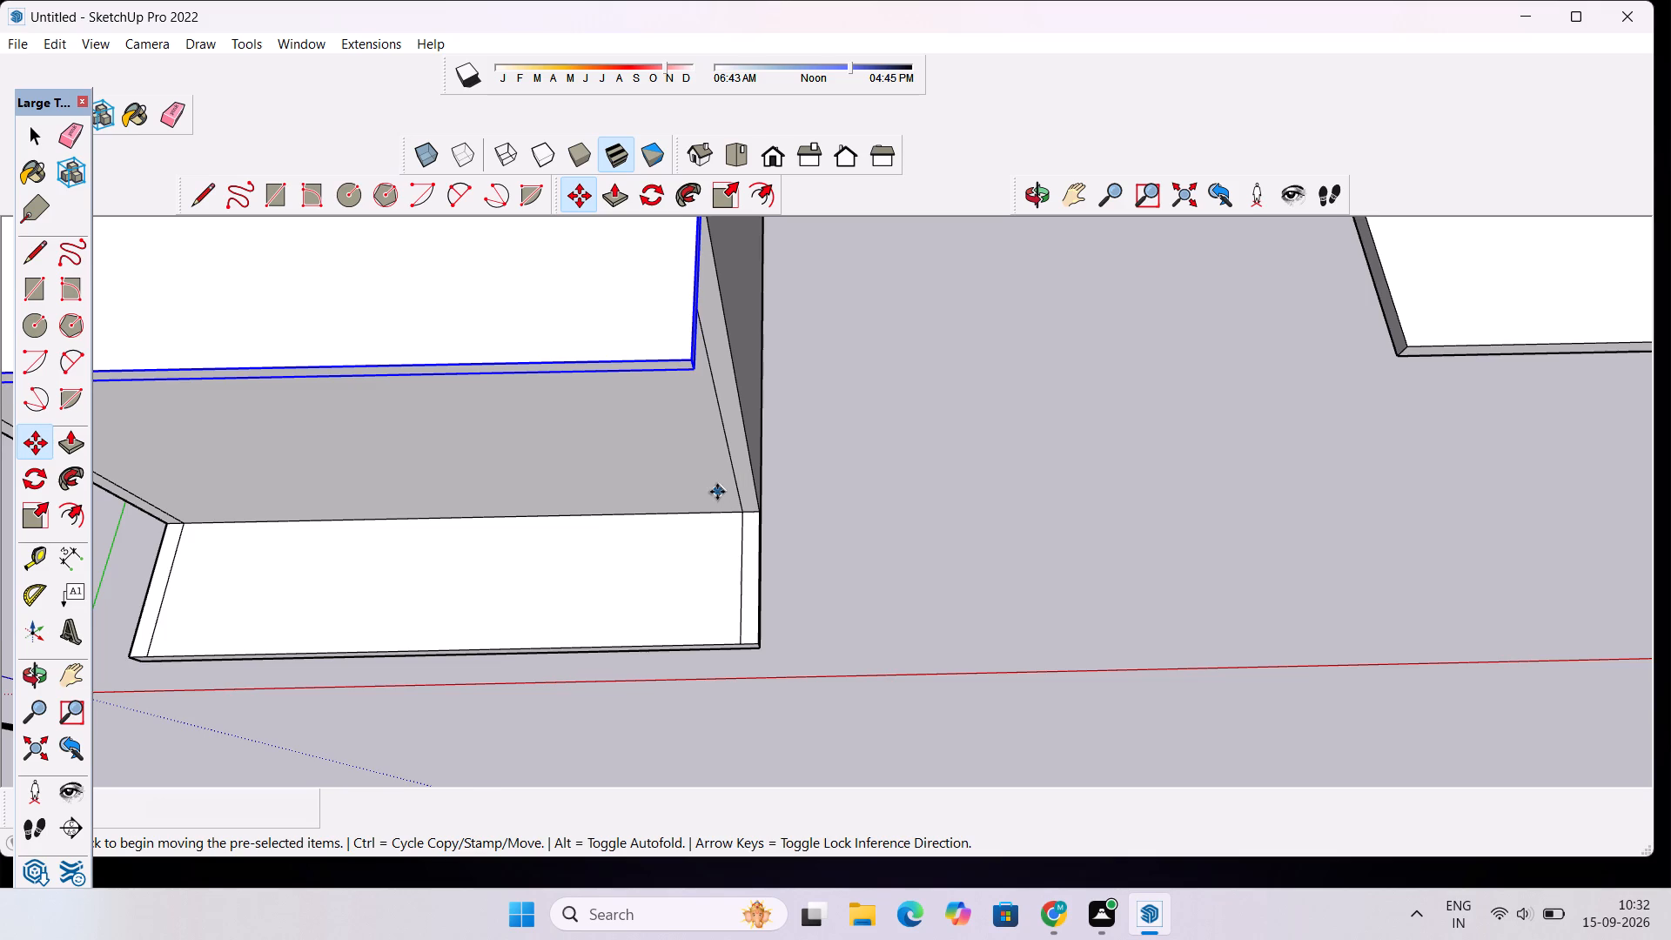
scroll(717, 492, "down", 1)
scroll(735, 469, "up", 2)
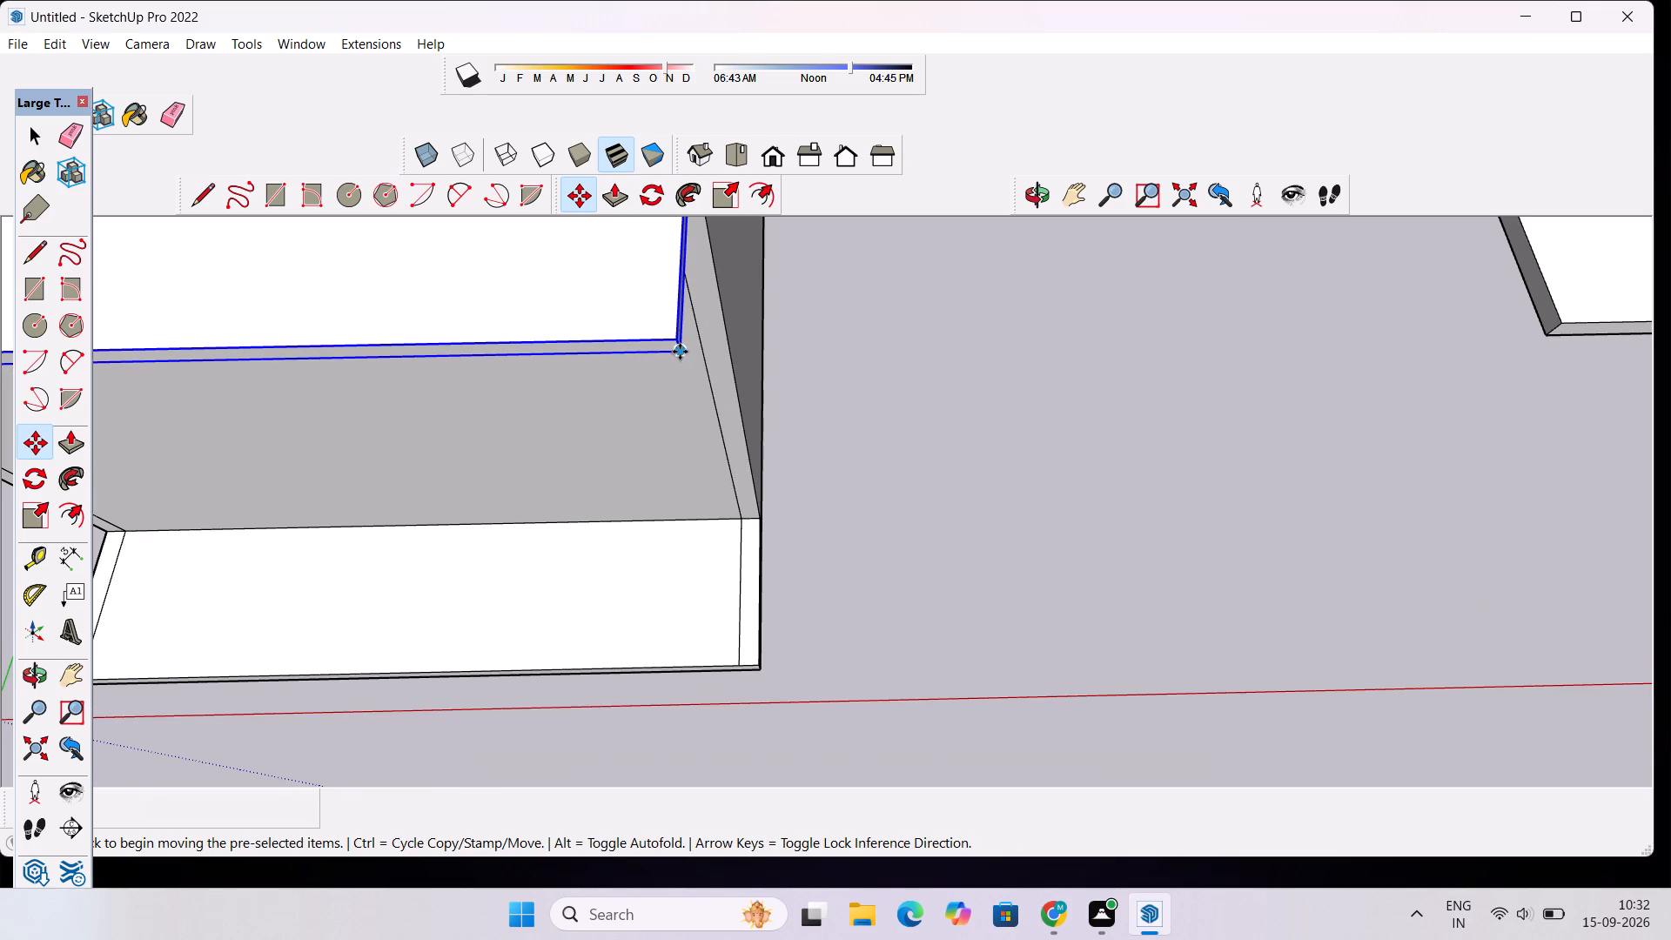
left_click(680, 352)
scroll(744, 356, "down", 7)
scroll(1070, 346, "down", 10)
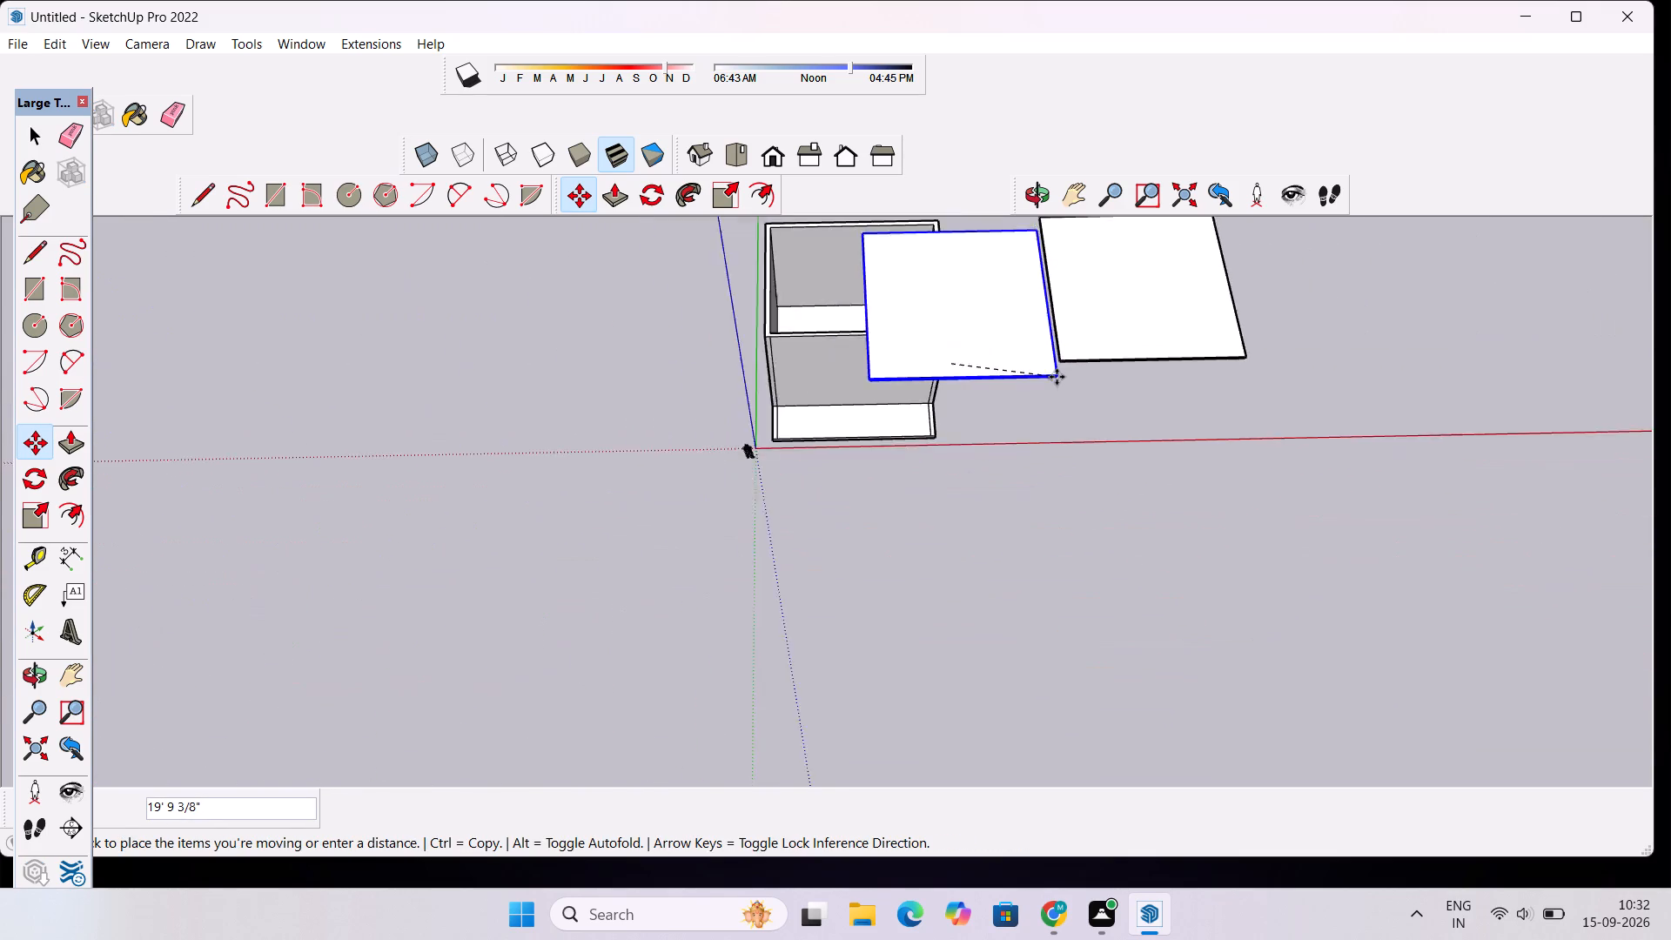
scroll(1057, 377, "down", 16)
scroll(1343, 330, "up", 5)
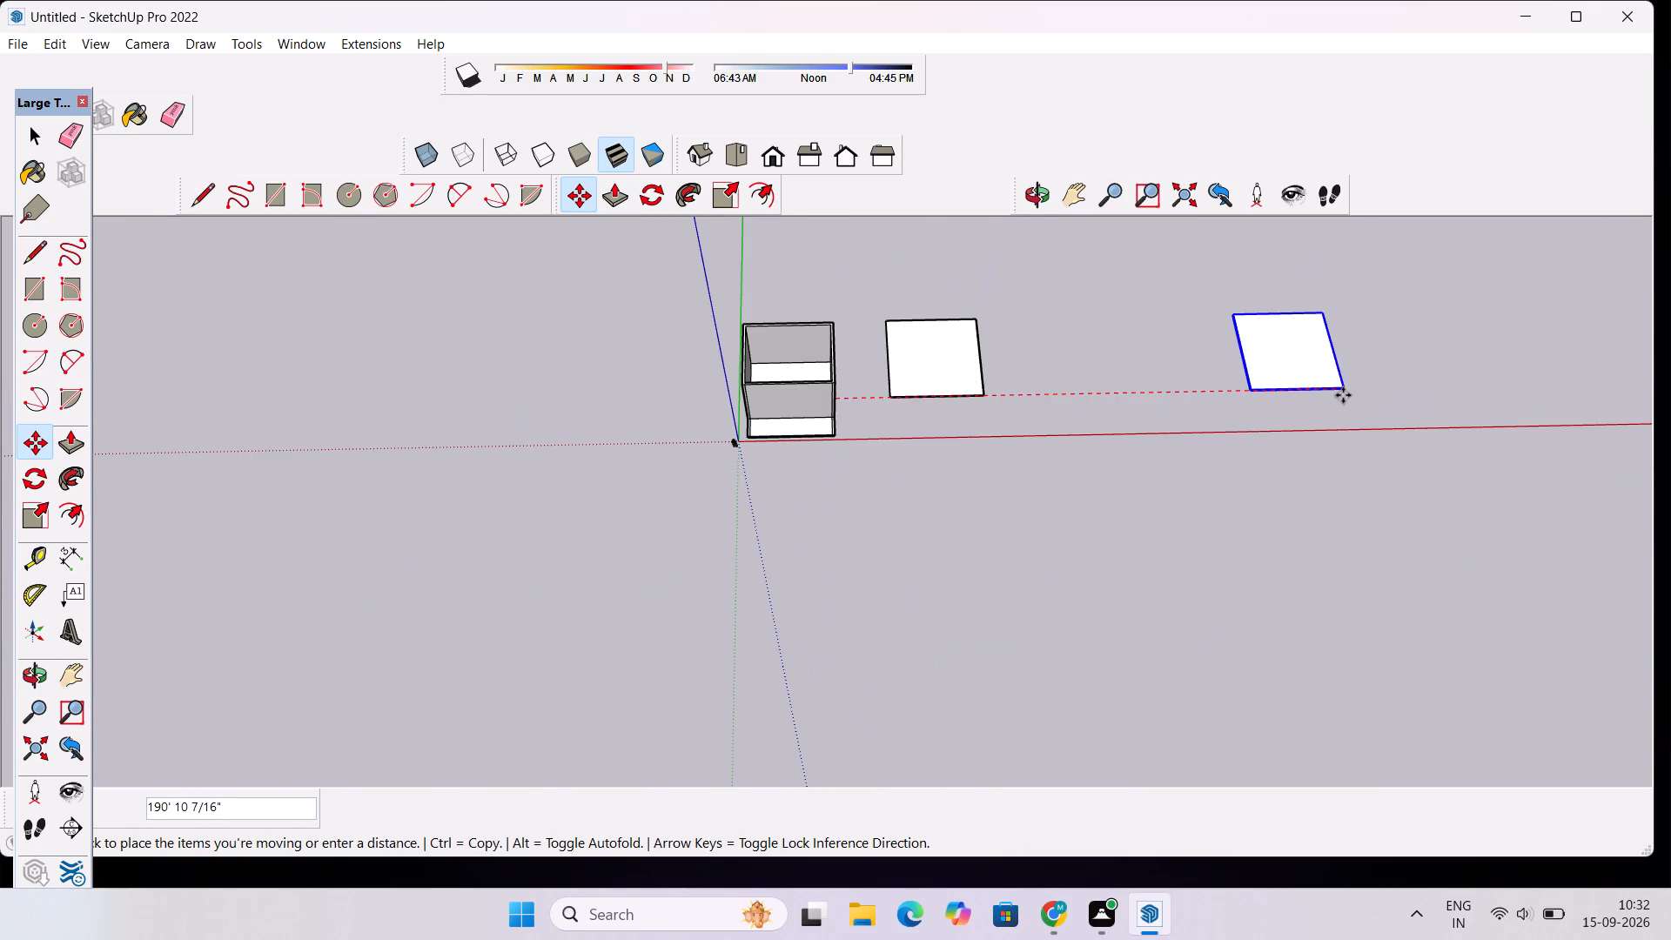
left_click(1343, 395)
scroll(780, 315, "up", 2)
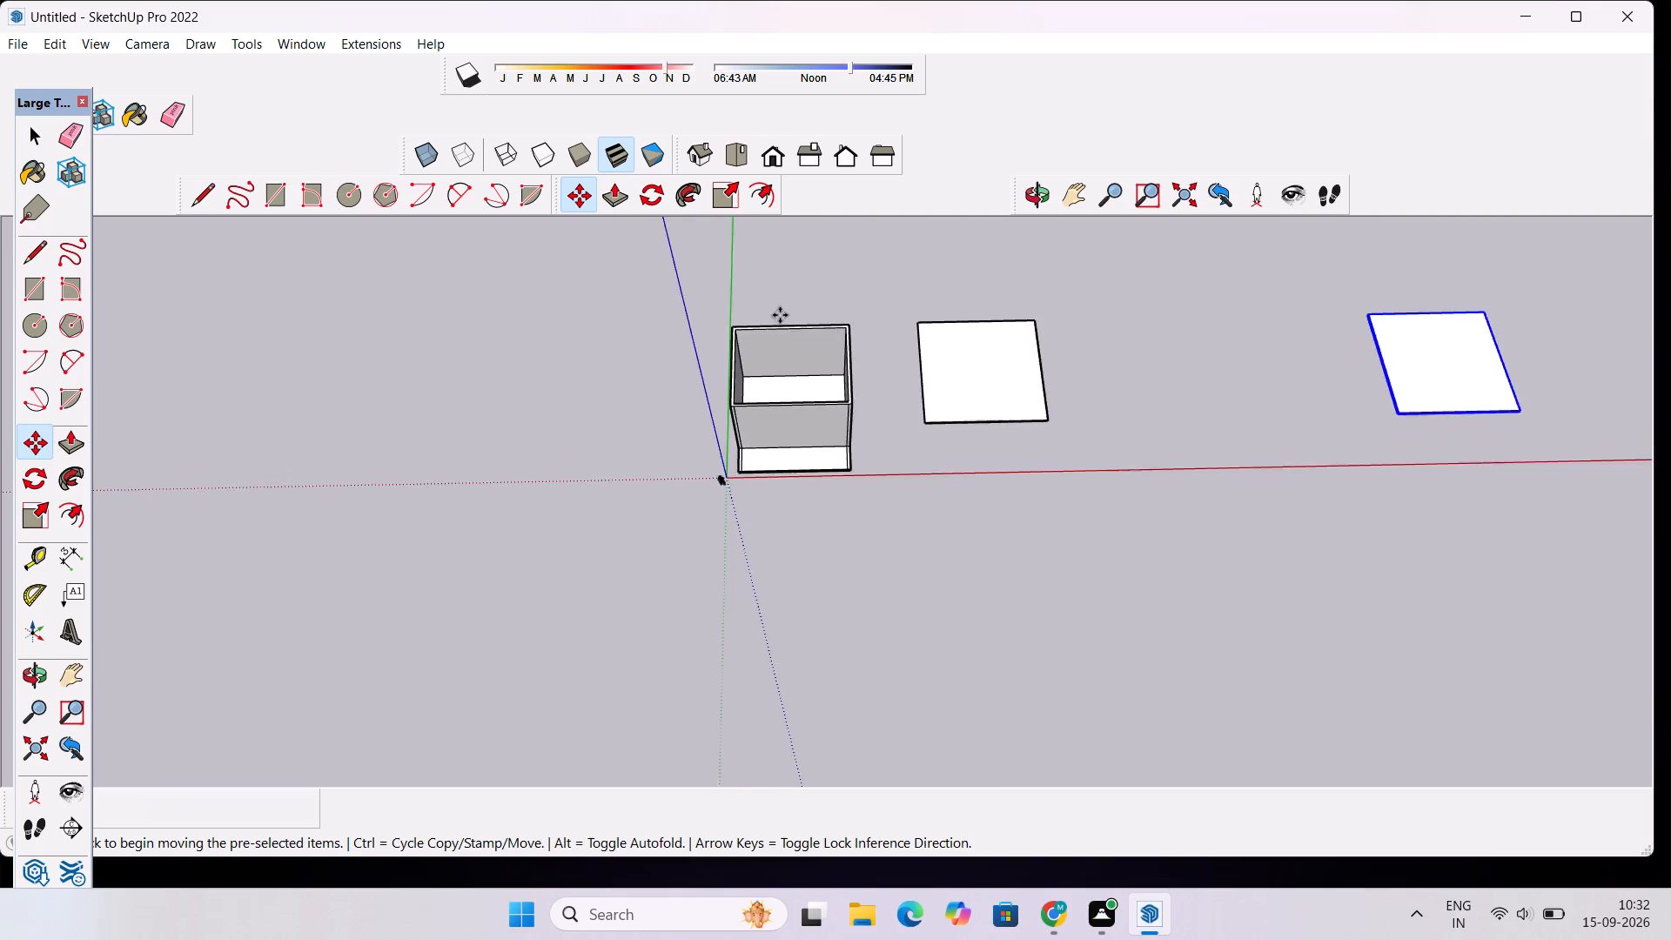
scroll(780, 315, "up", 10)
key("space")
Examine the open-topped building's walls, interior and front floor strip from the front and from above.
scroll(708, 263, "down", 6)
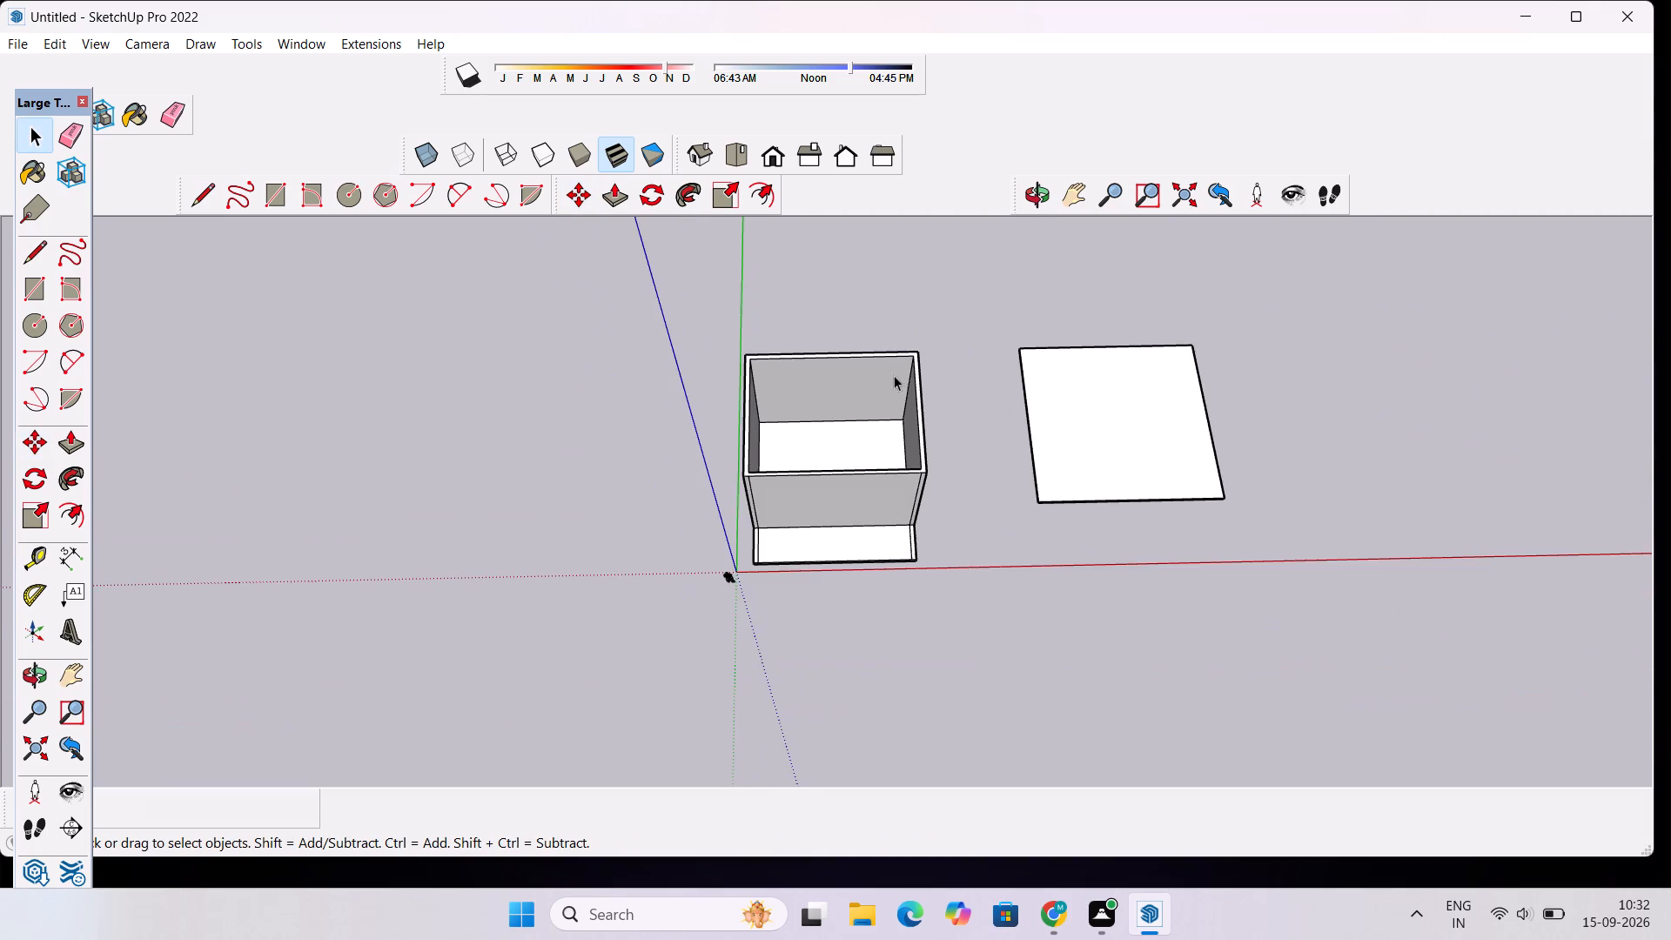
scroll(990, 427, "up", 4)
left_click(1040, 191)
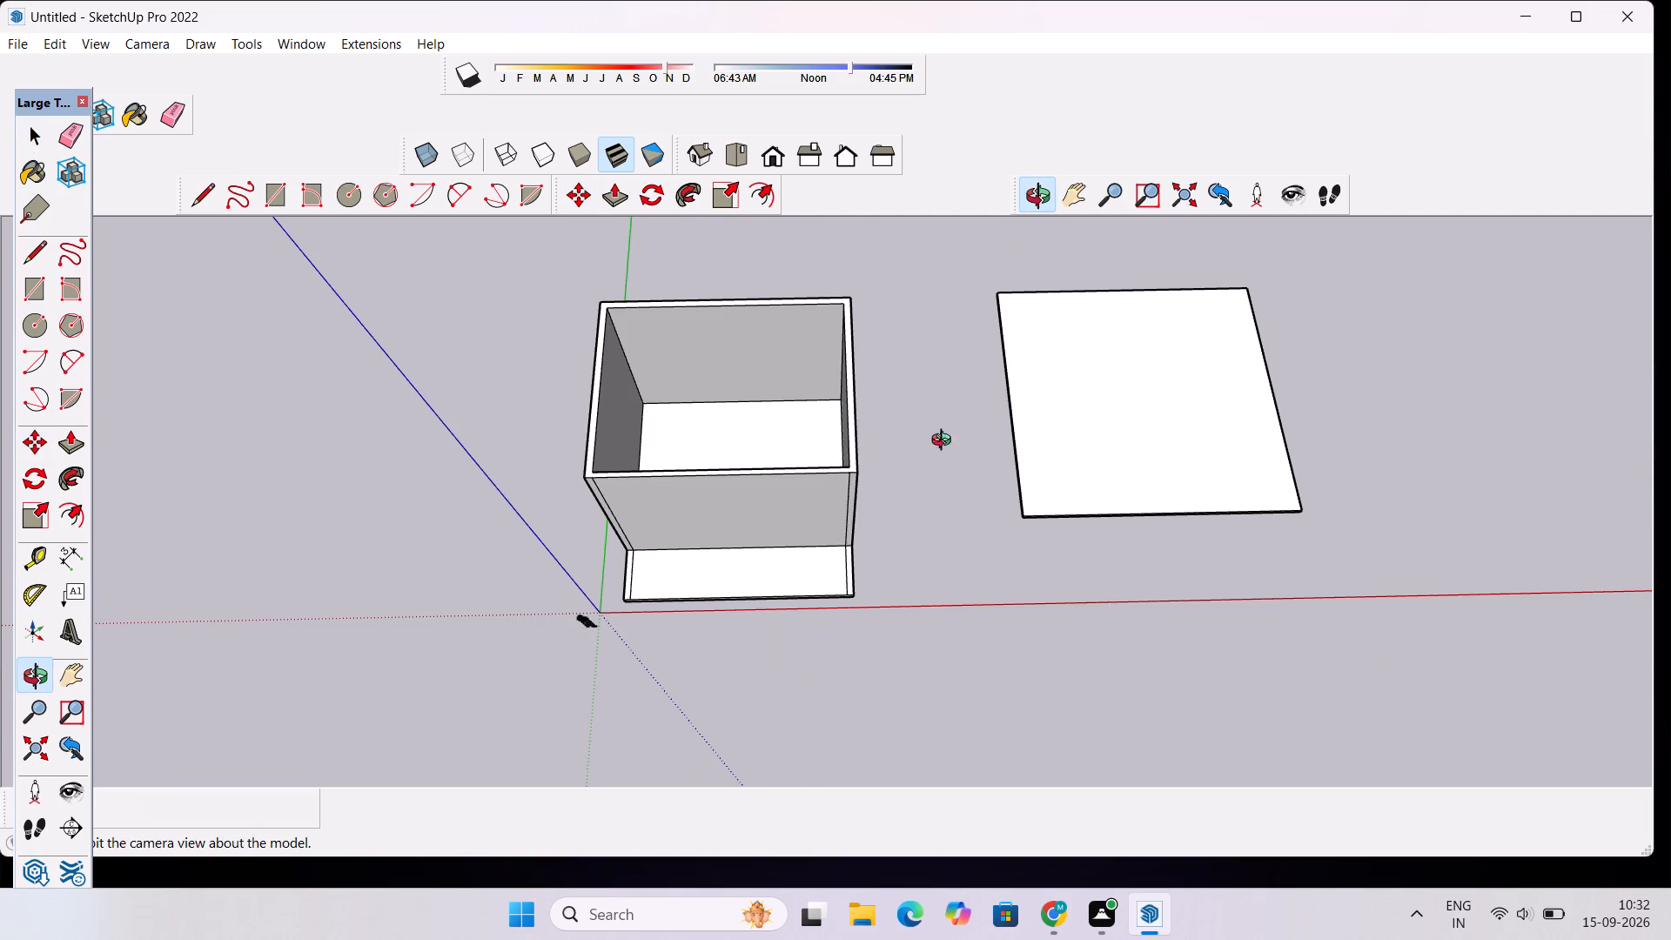
left_click_drag(903, 552, 916, 320)
scroll(817, 372, "up", 3)
left_click_drag(818, 374, 882, 441)
scroll(882, 441, "down", 4)
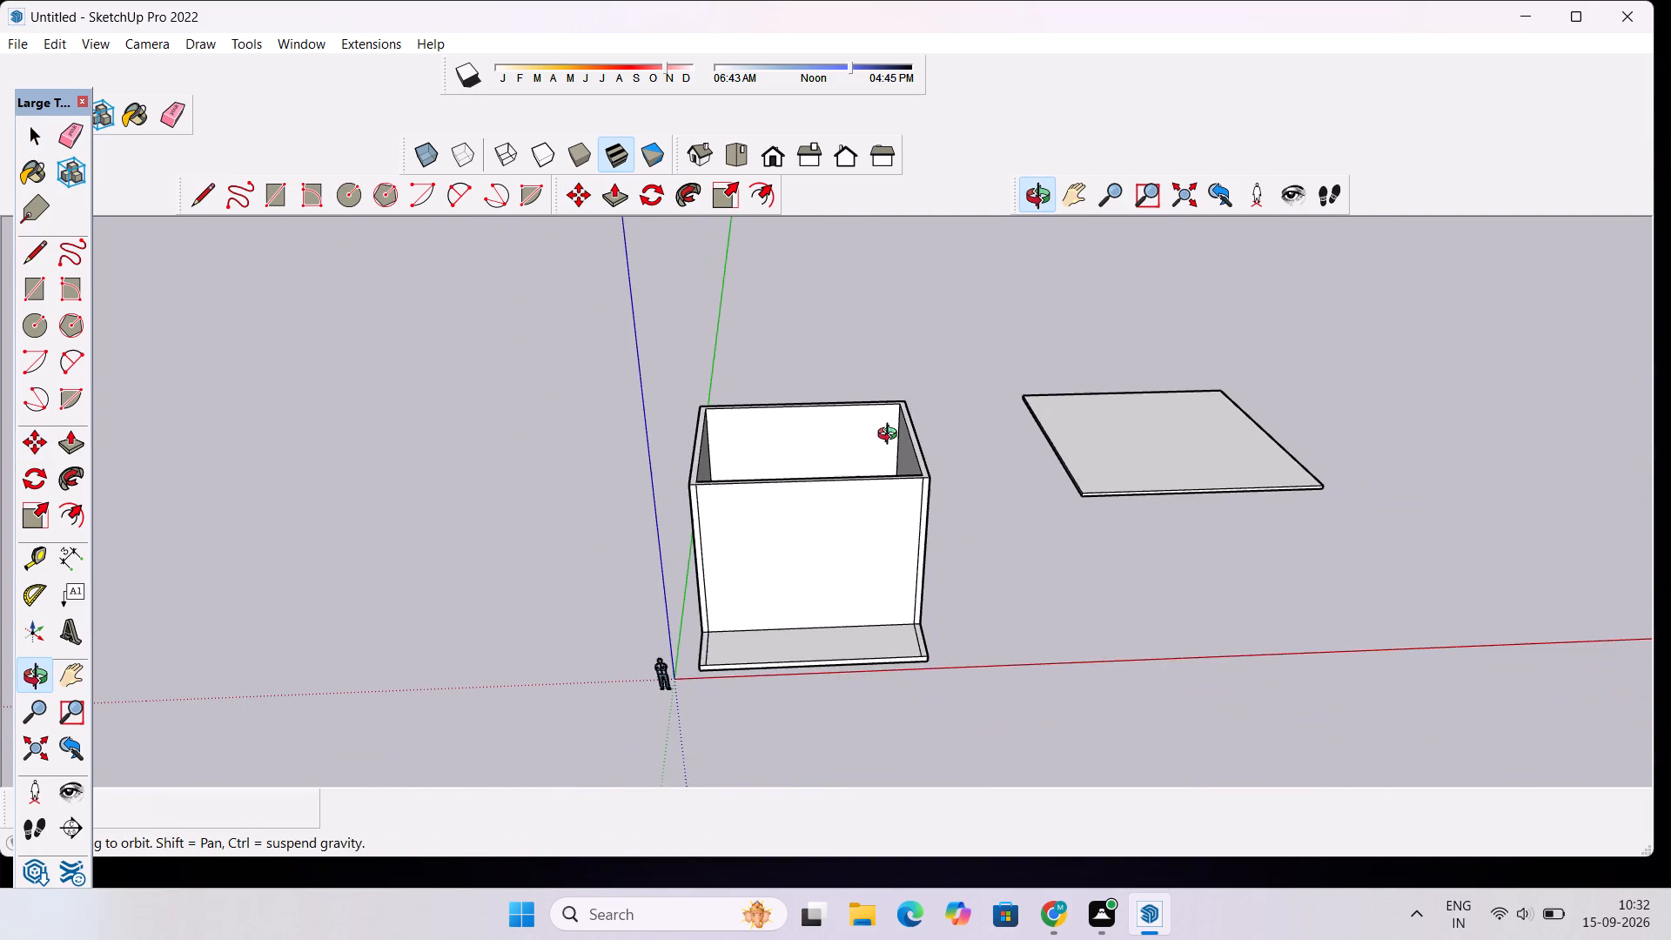
scroll(889, 488, "up", 1)
left_click_drag(803, 481, 900, 455, "shift")
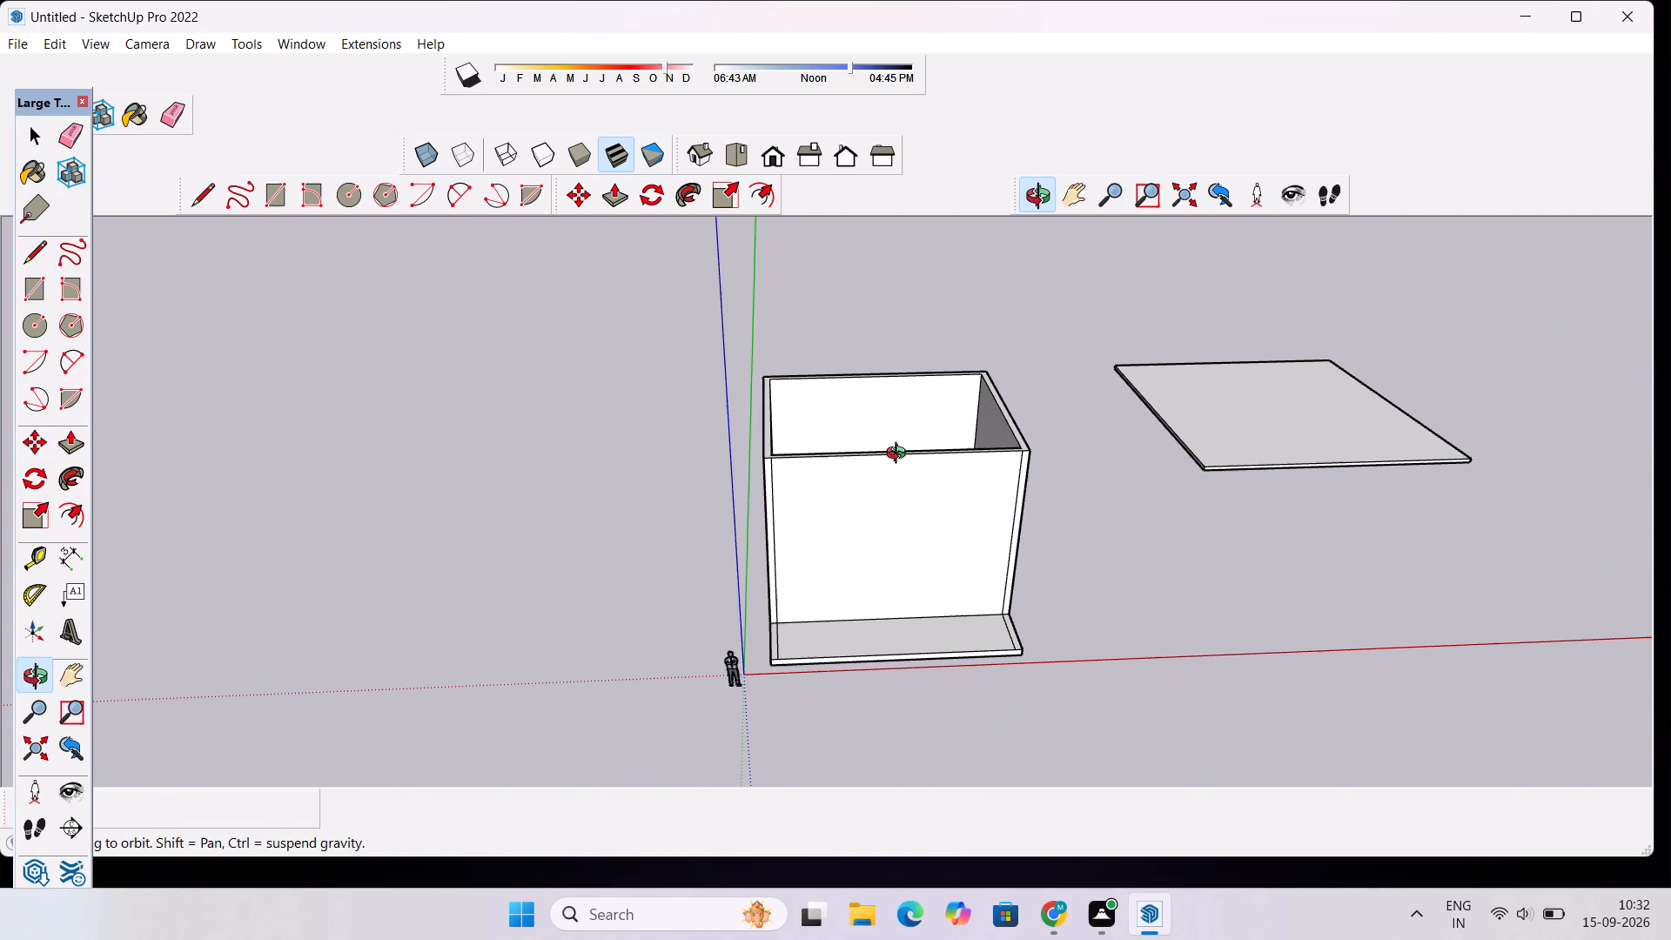
scroll(900, 455, "up", 1)
left_click_drag(910, 440, 876, 554)
scroll(915, 429, "up", 3)
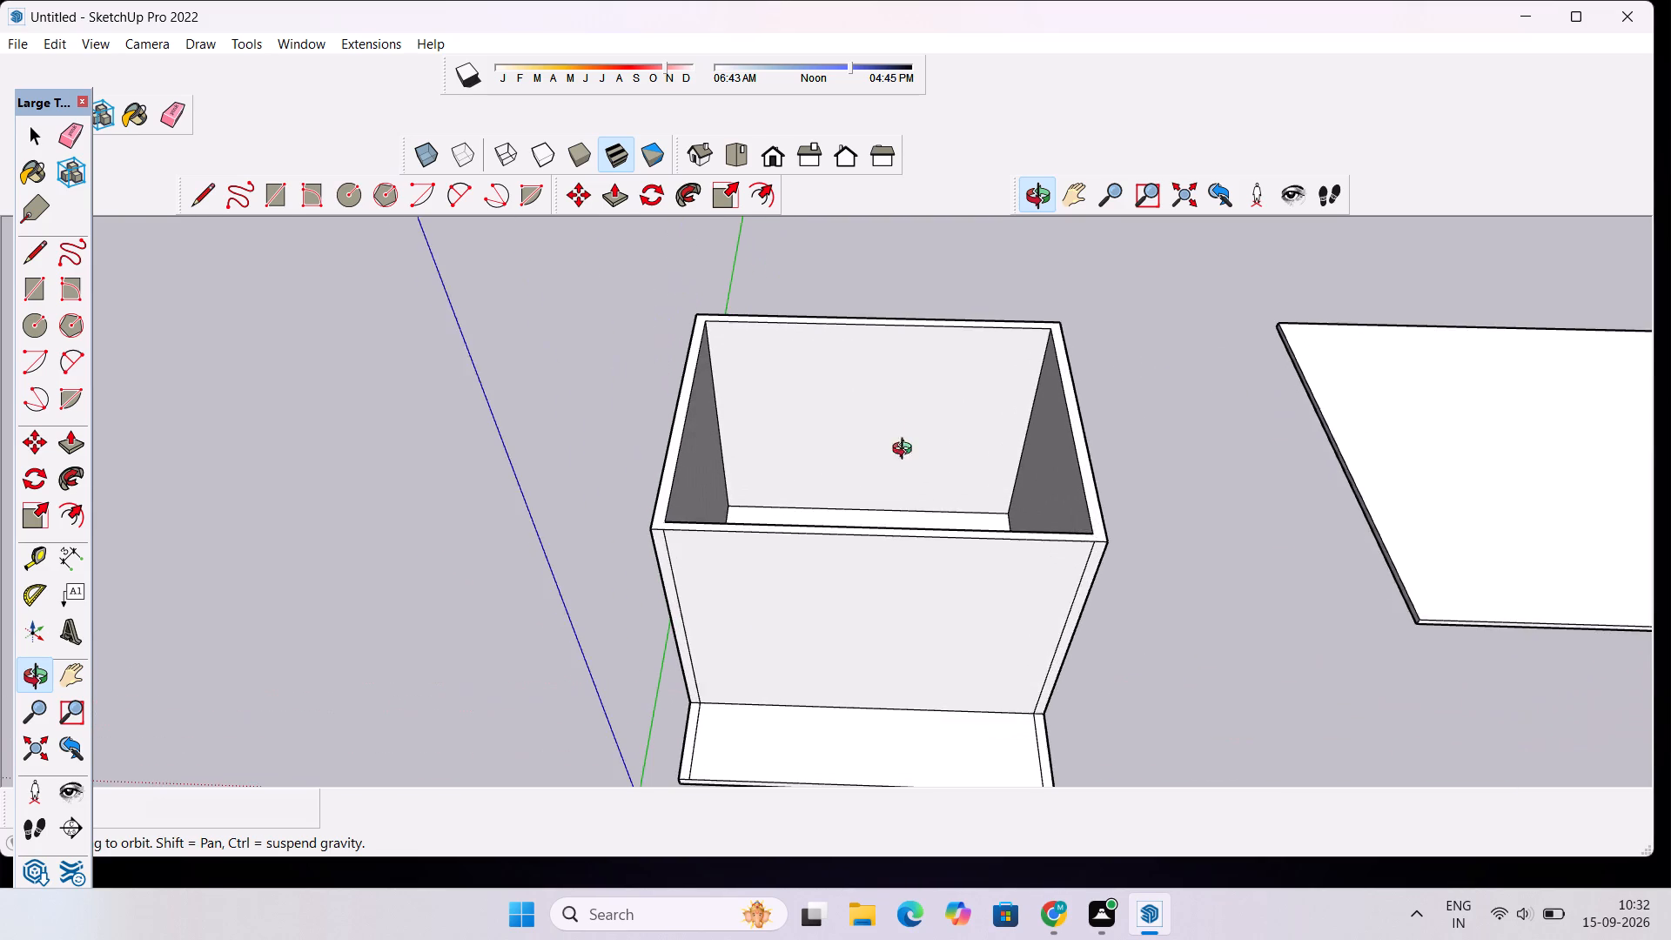
left_click_drag(906, 451, 887, 522)
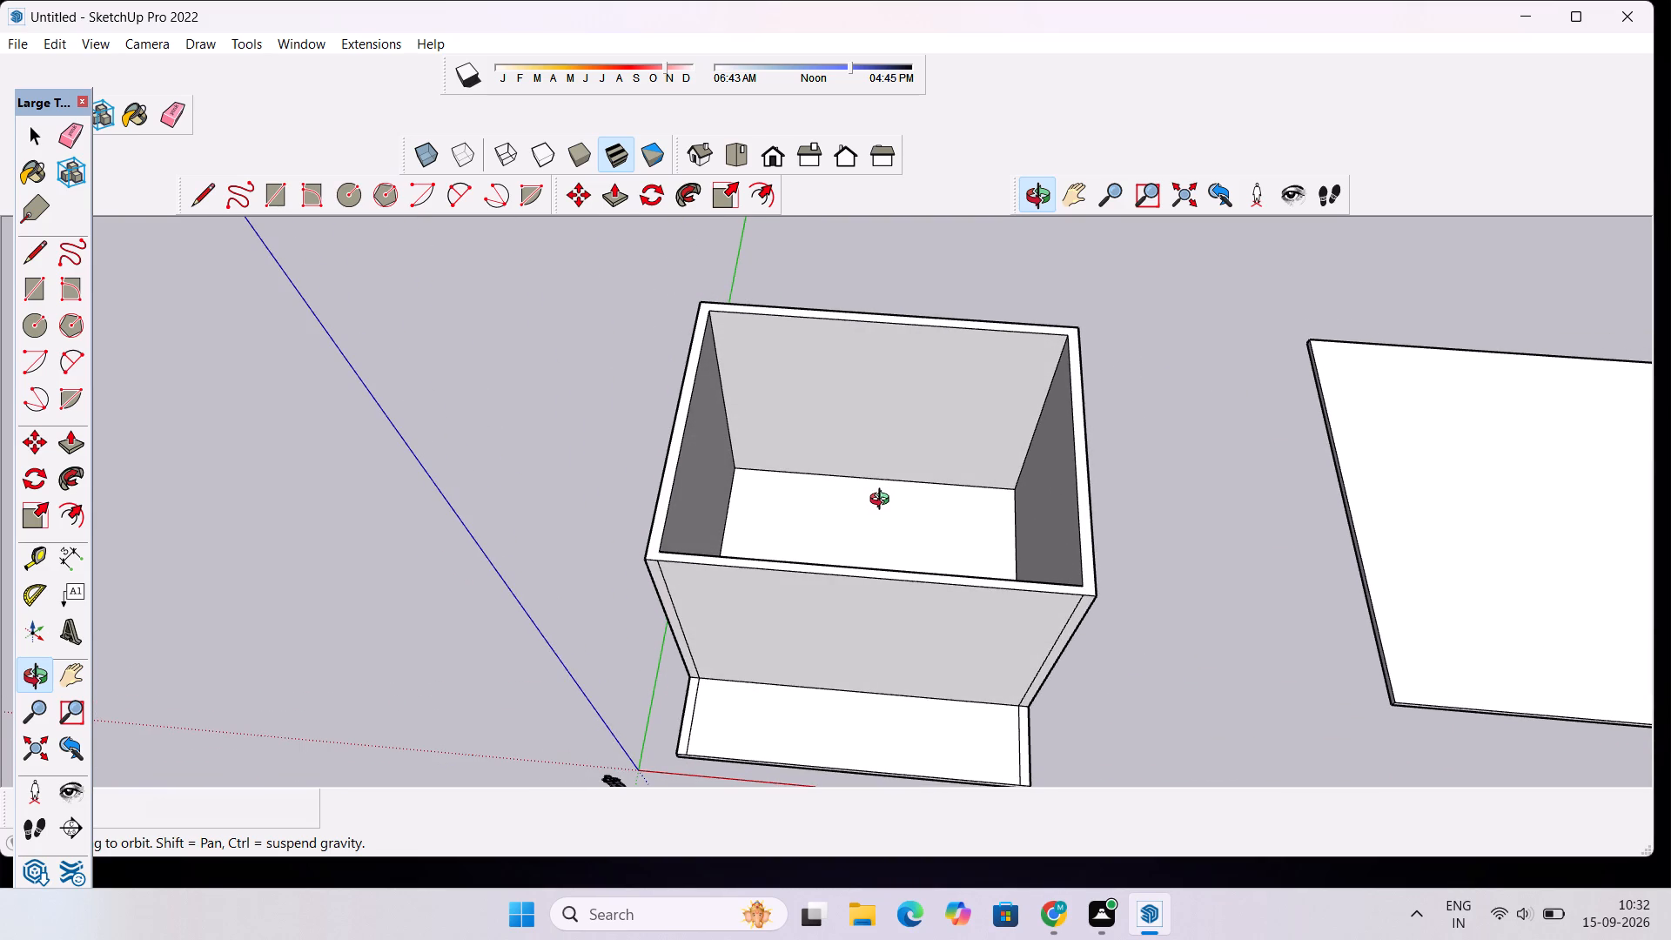
left_click_drag(869, 560, 882, 526)
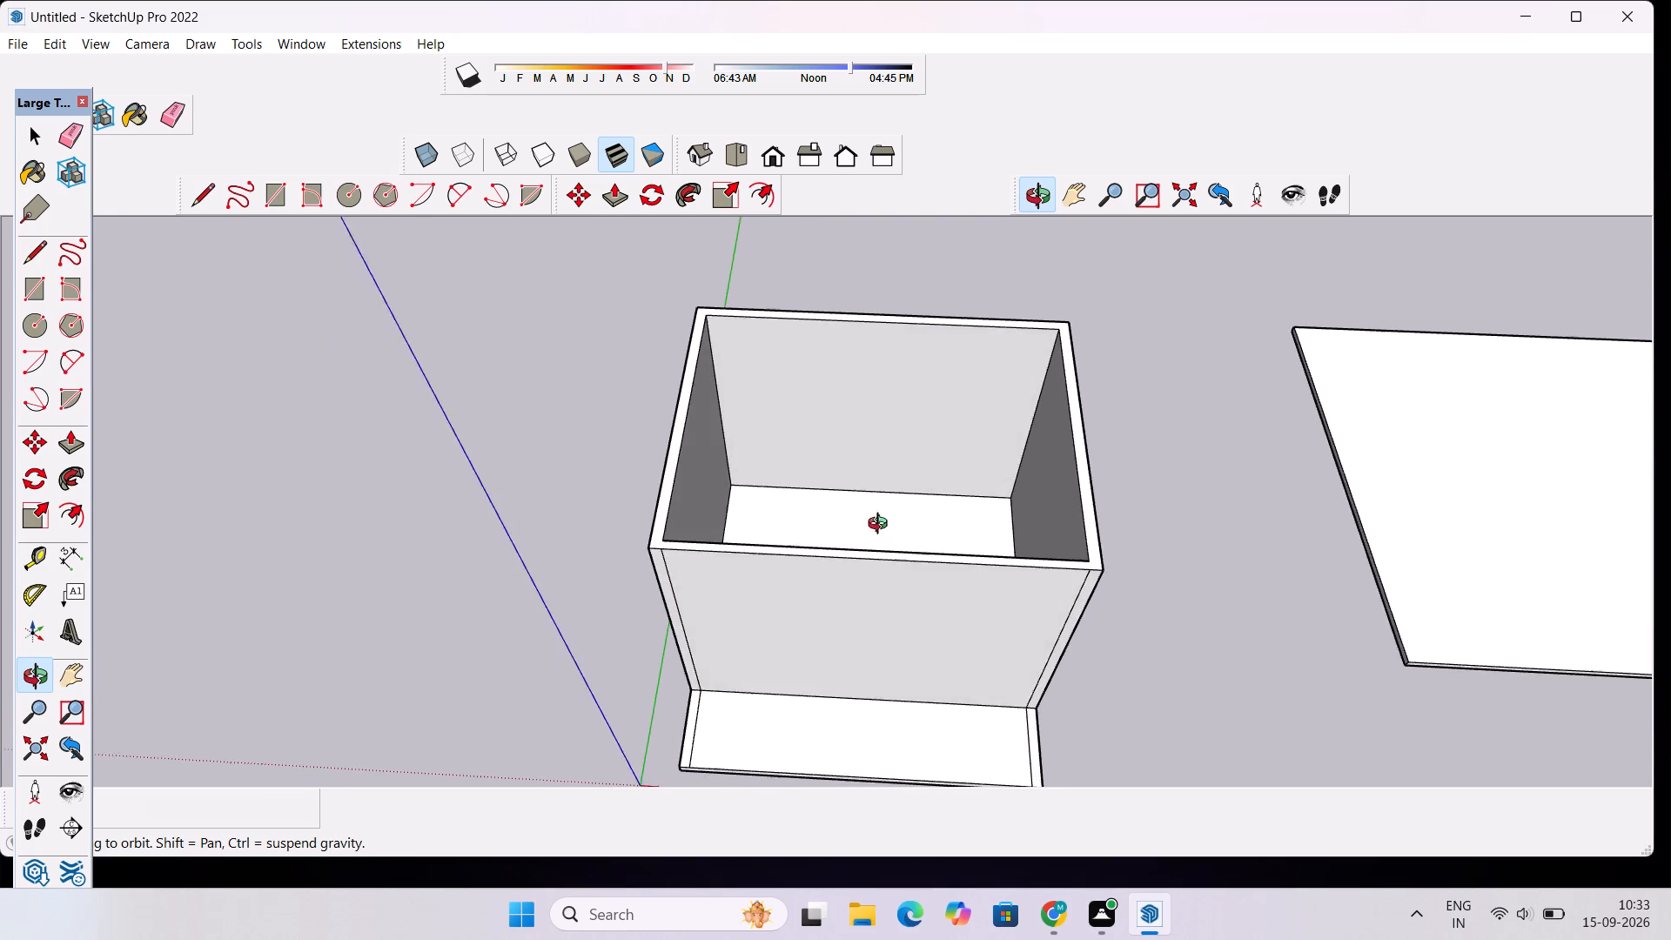
Examine the open-topped building's walls, interior and front floor strip from above and from the front.
left_click_drag(882, 526, 882, 525)
scroll(887, 492, "up", 4)
left_click_drag(861, 594, 950, 548)
scroll(950, 534, "down", 4)
left_click_drag(987, 497, 877, 591, "shift")
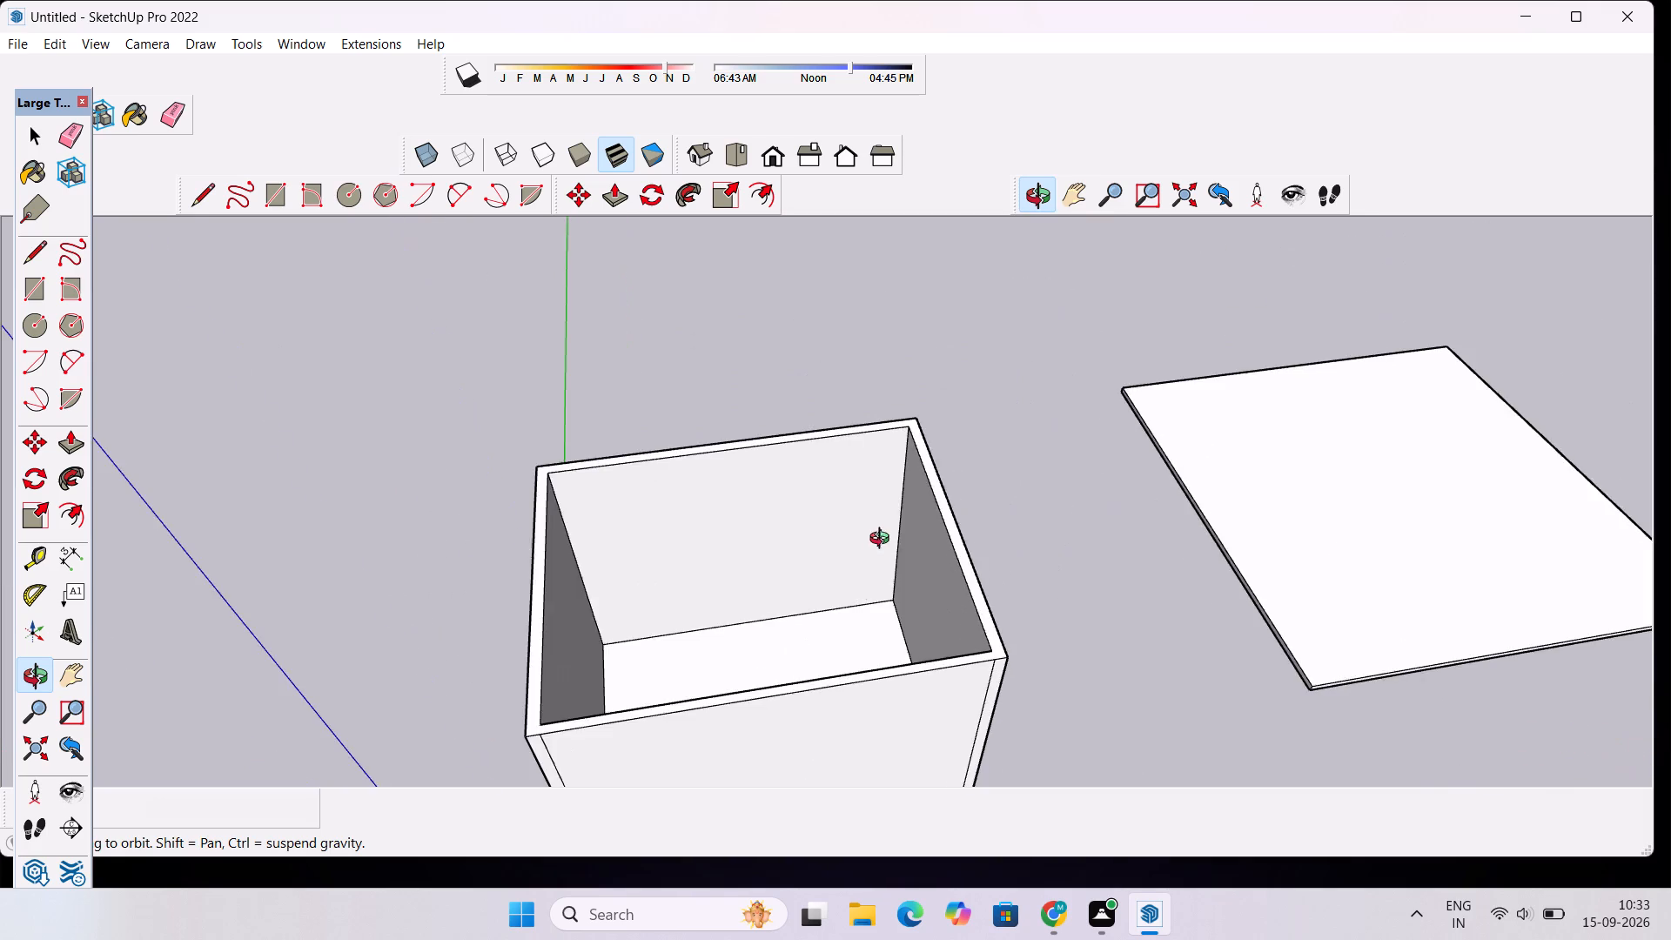
scroll(883, 537, "down", 9)
left_click_drag(894, 541, 815, 773)
scroll(872, 486, "up", 5)
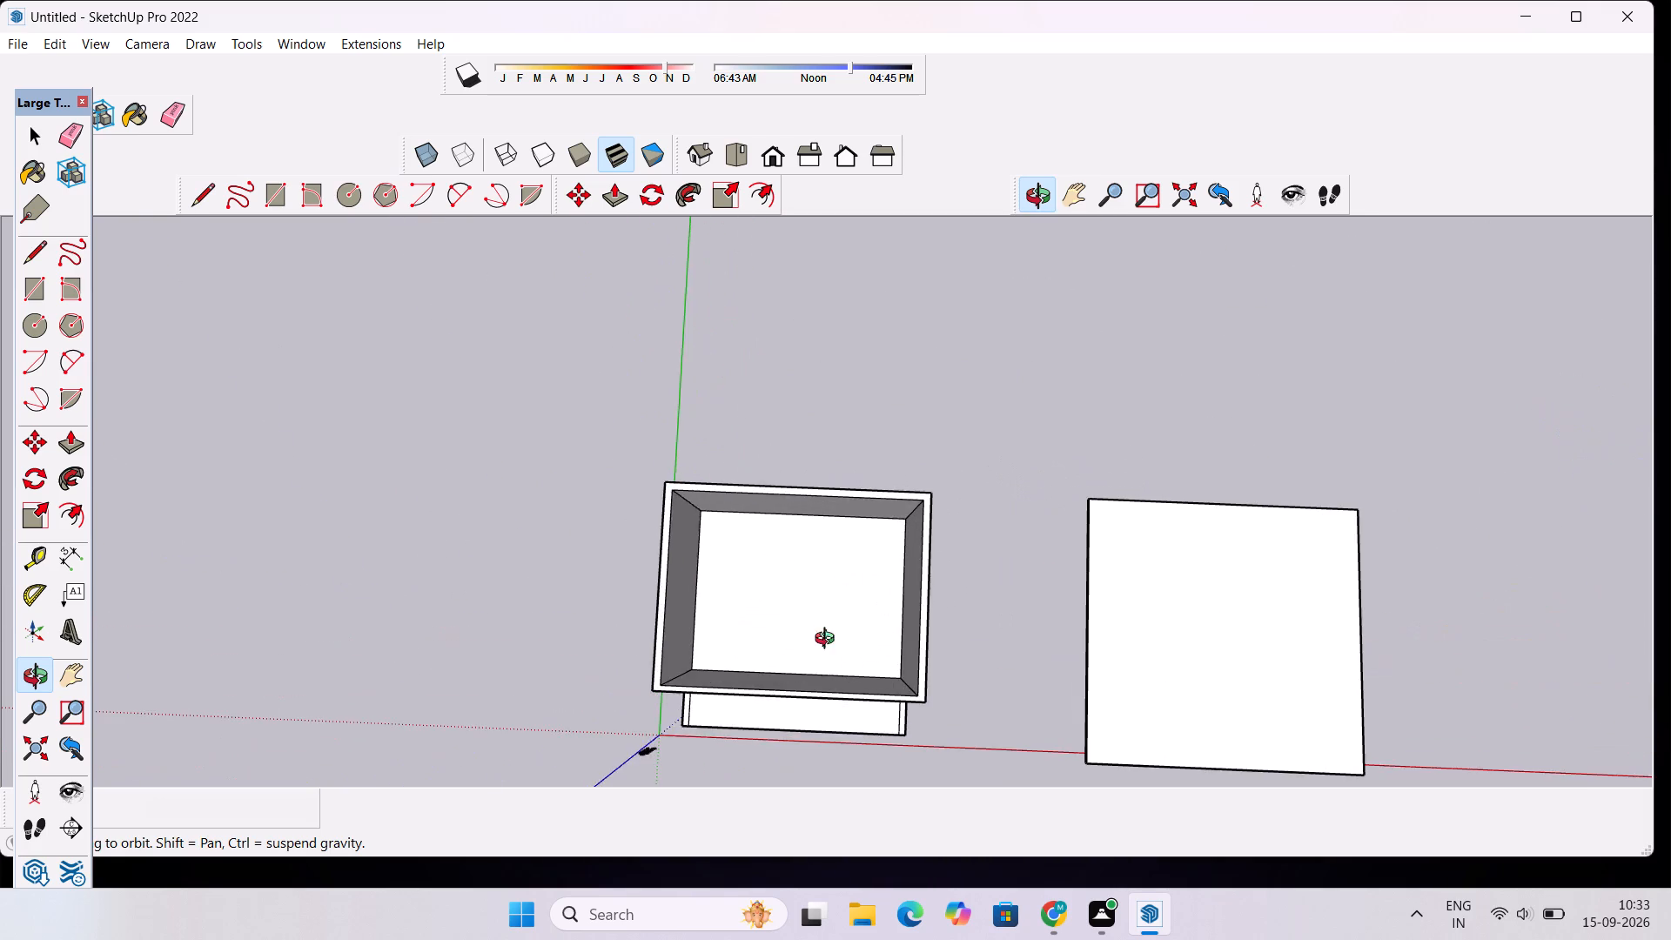
left_click_drag(829, 641, 920, 373)
scroll(886, 467, "up", 3)
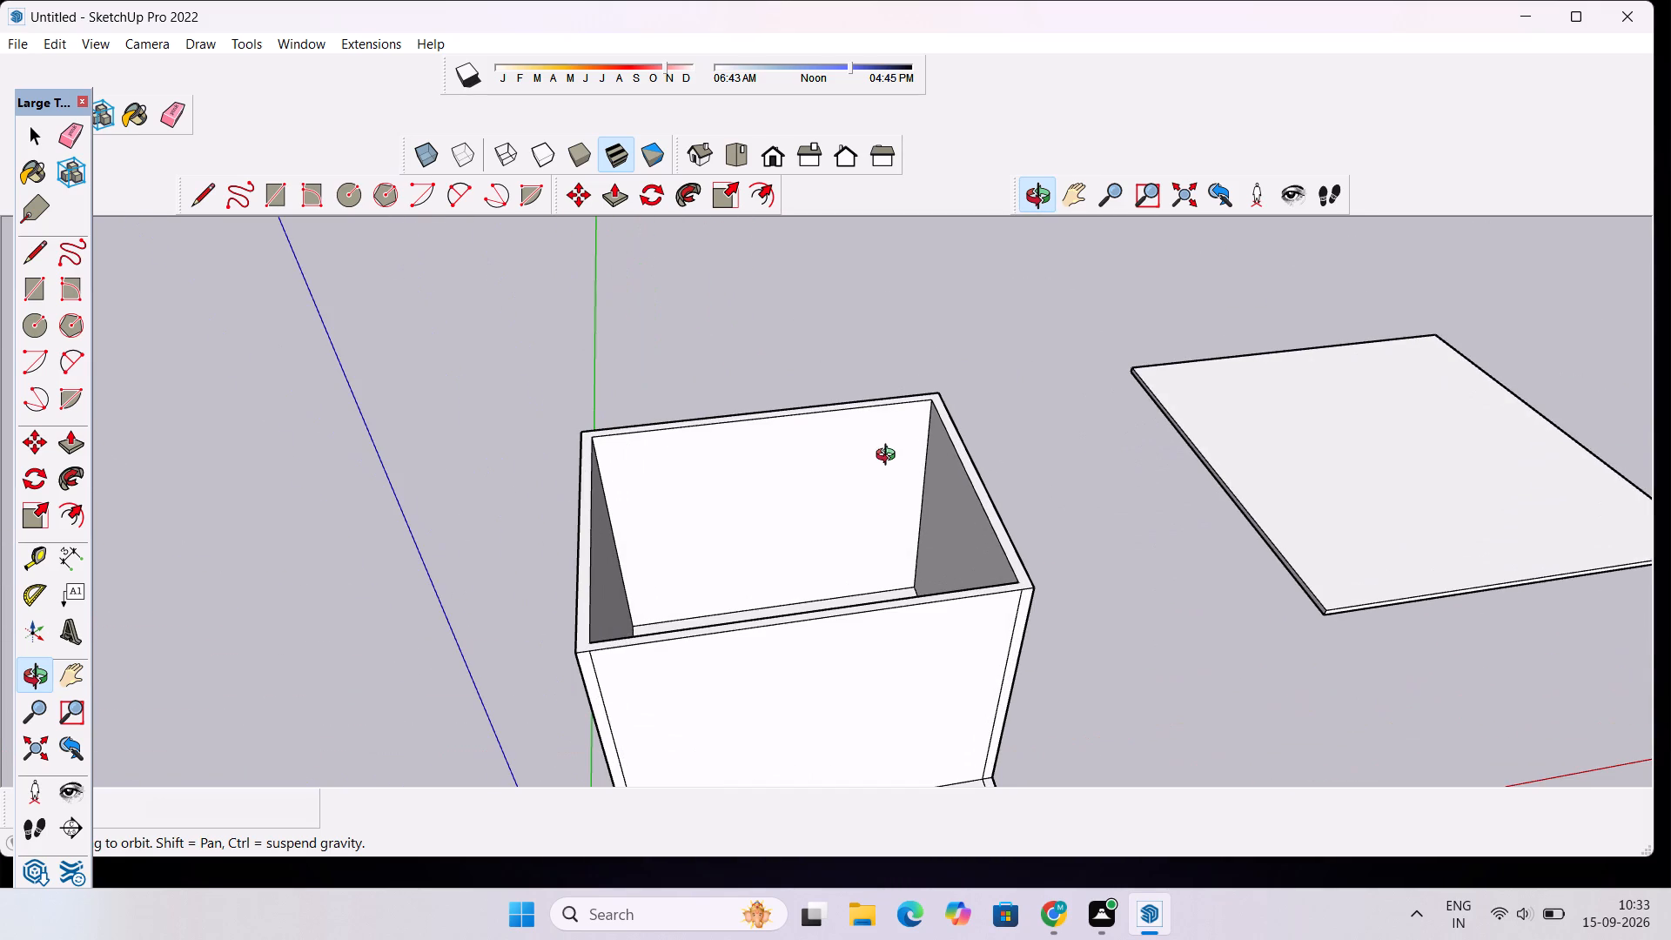
left_click_drag(877, 569, 885, 508)
scroll(892, 532, "up", 4)
left_click_drag(982, 577, 970, 577)
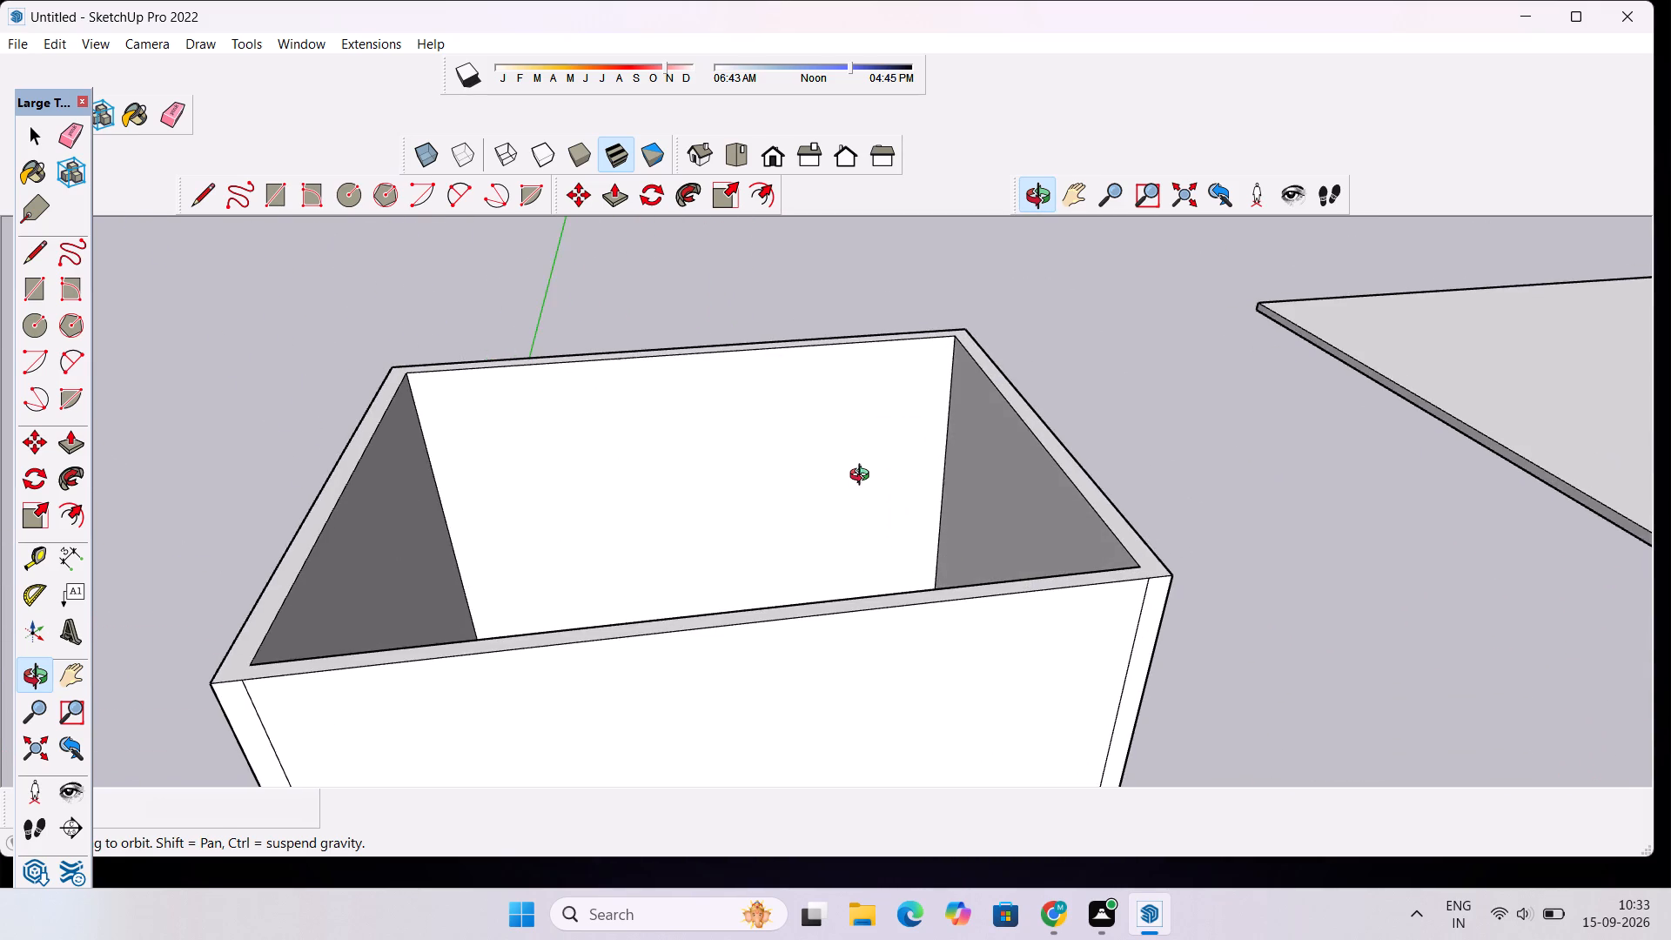
scroll(863, 464, "down", 5)
left_click_drag(896, 546, 856, 720)
scroll(911, 559, "down", 6)
left_click_drag(916, 558, 894, 639)
scroll(931, 559, "up", 2)
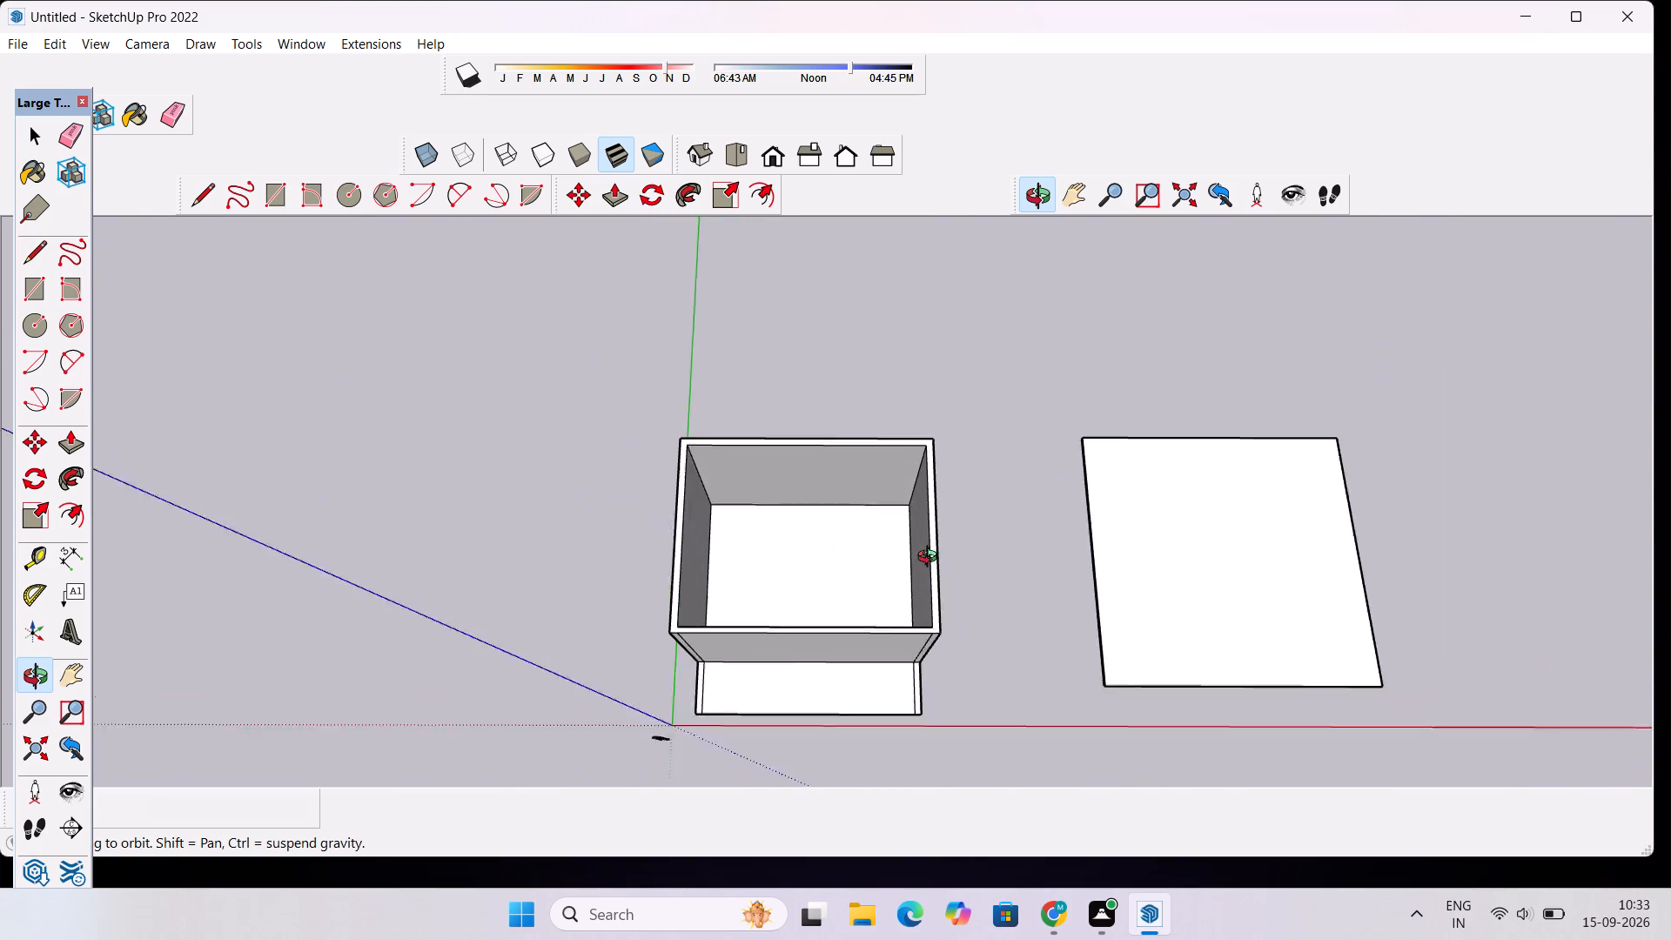
scroll(931, 559, "up", 8)
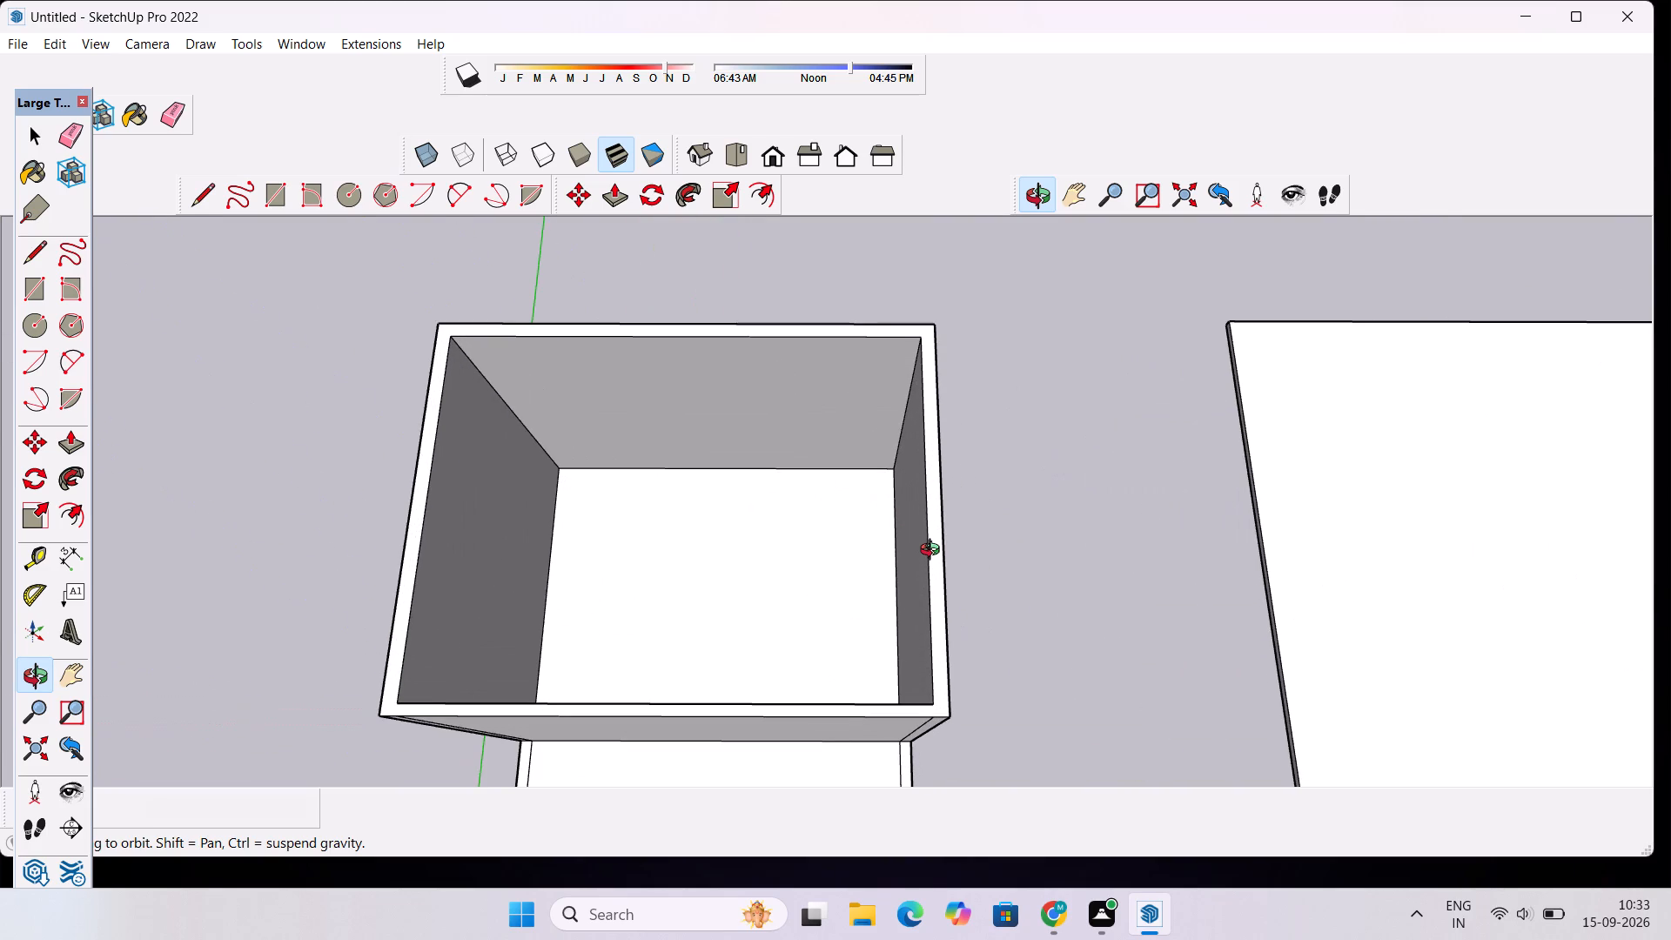
scroll(937, 460, "down", 5)
left_click_drag(889, 648, 888, 503)
scroll(888, 498, "down", 2)
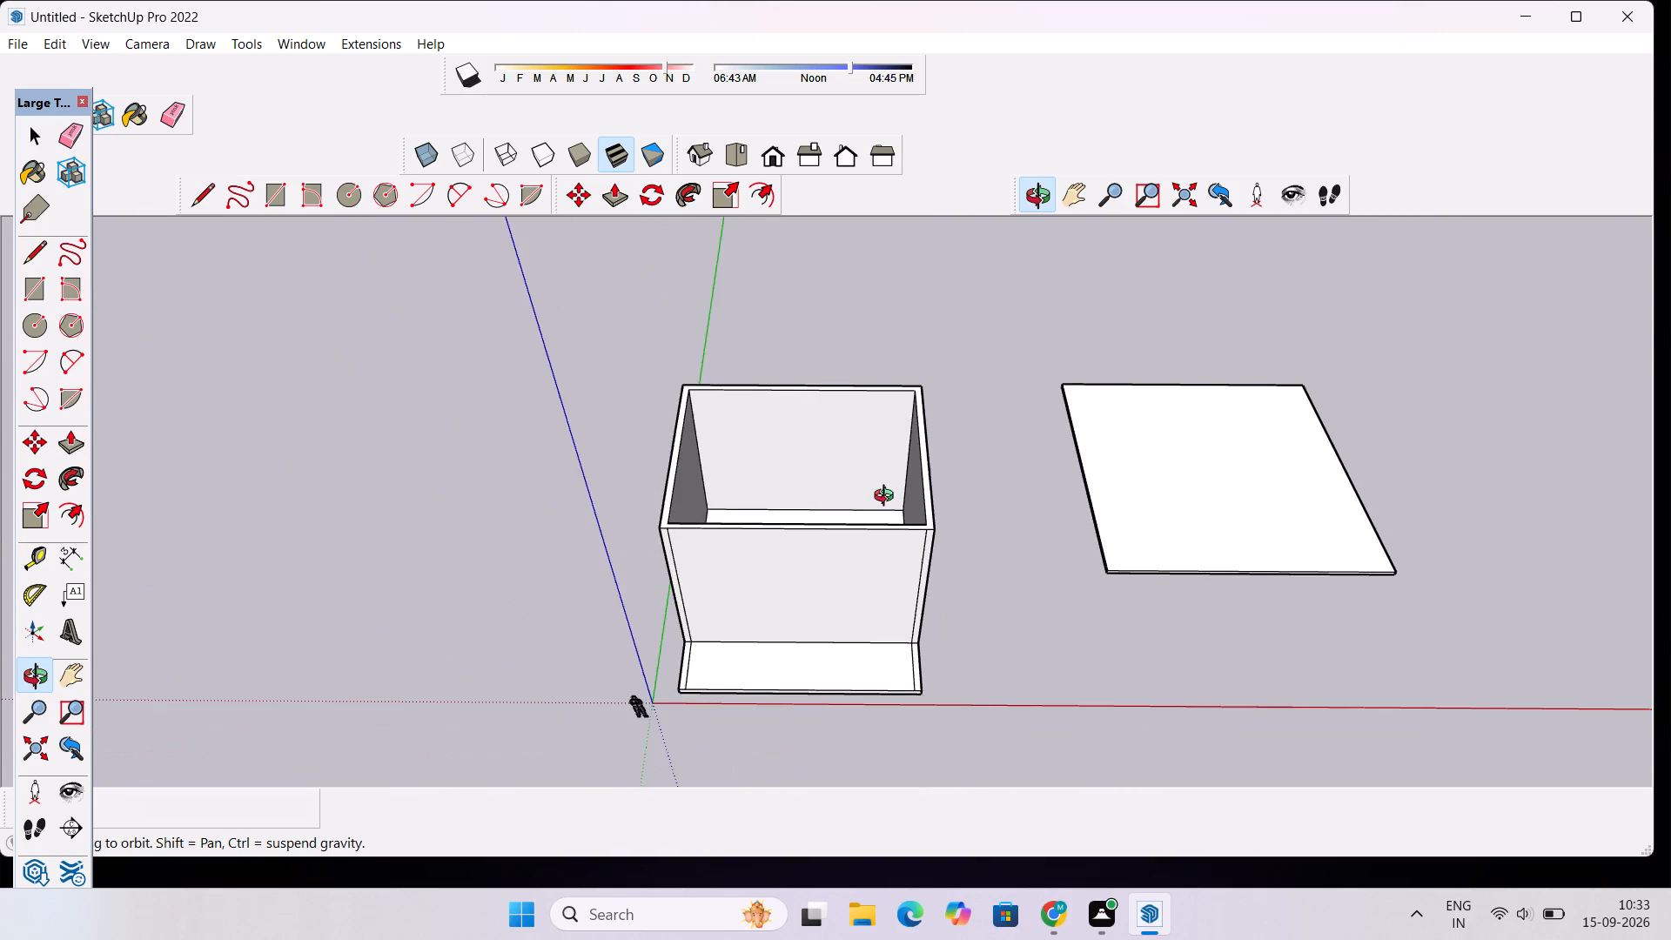
left_click_drag(871, 601, 874, 518)
scroll(875, 501, "up", 3)
left_click_drag(875, 501, 874, 655)
scroll(928, 494, "up", 1)
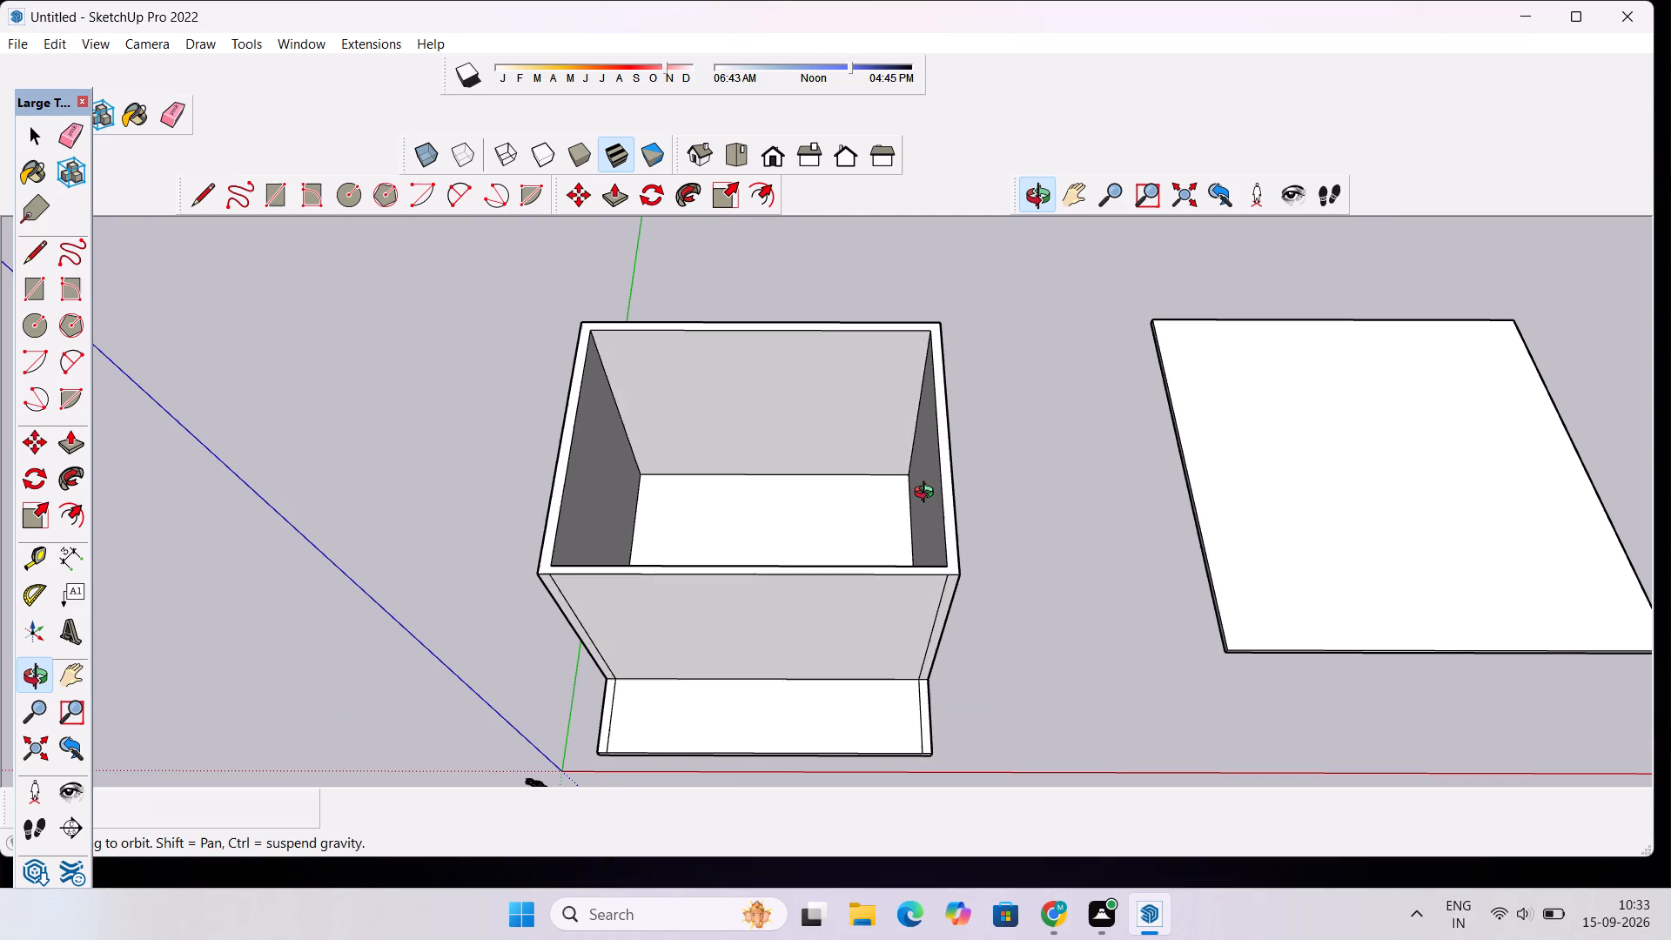
scroll(928, 494, "up", 1)
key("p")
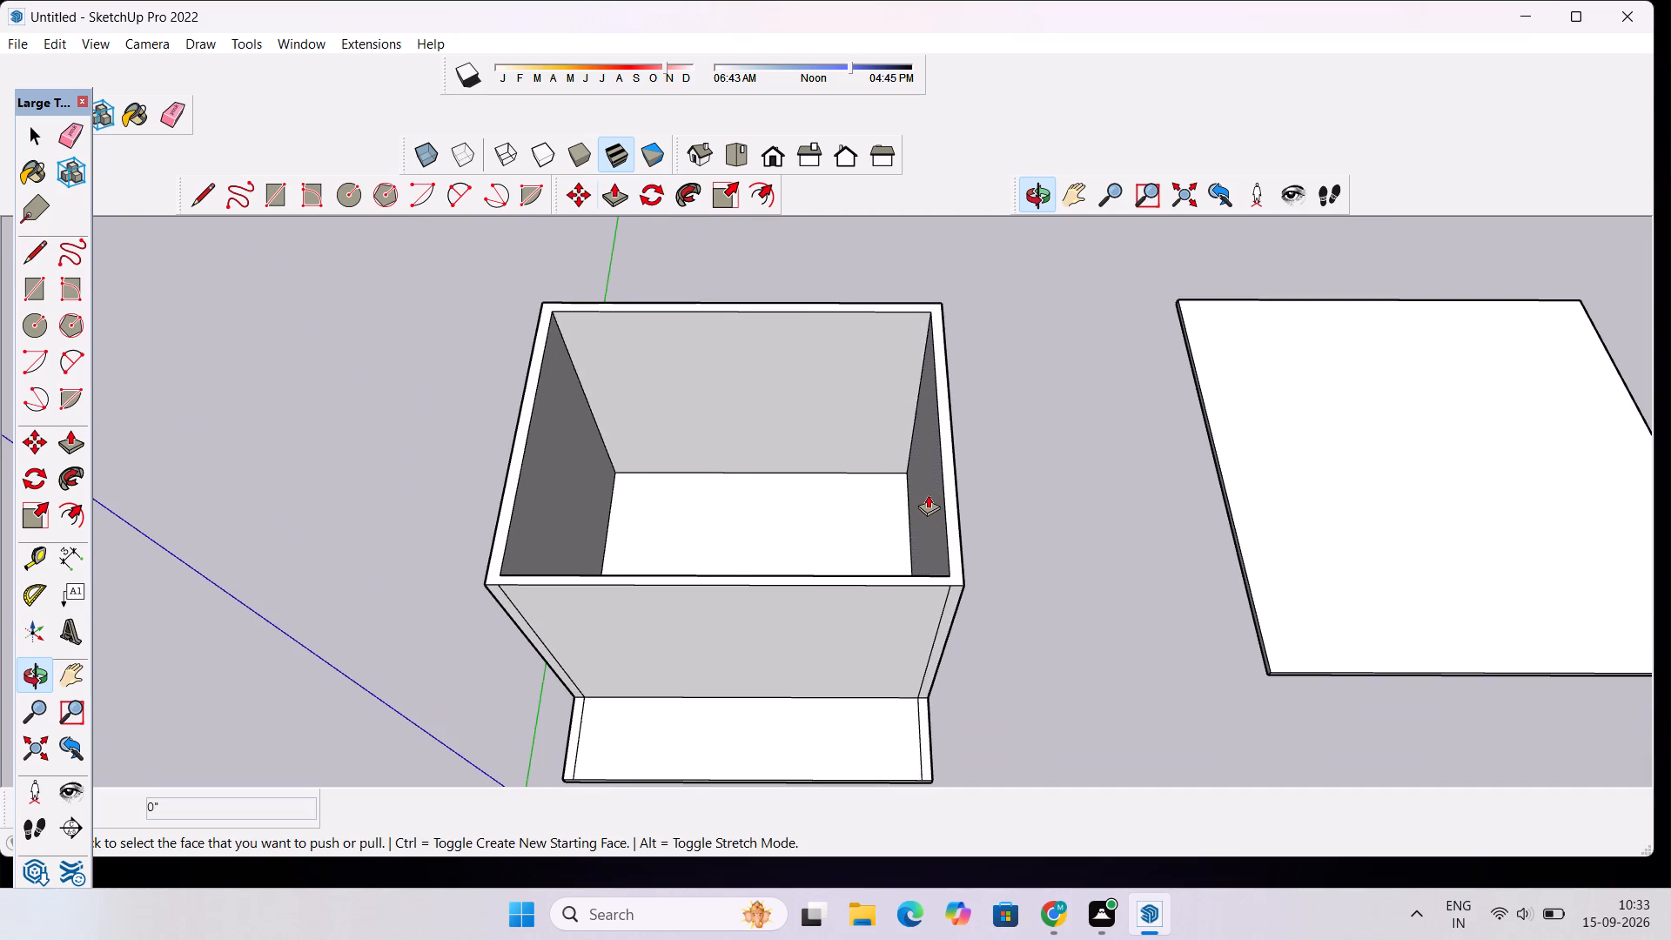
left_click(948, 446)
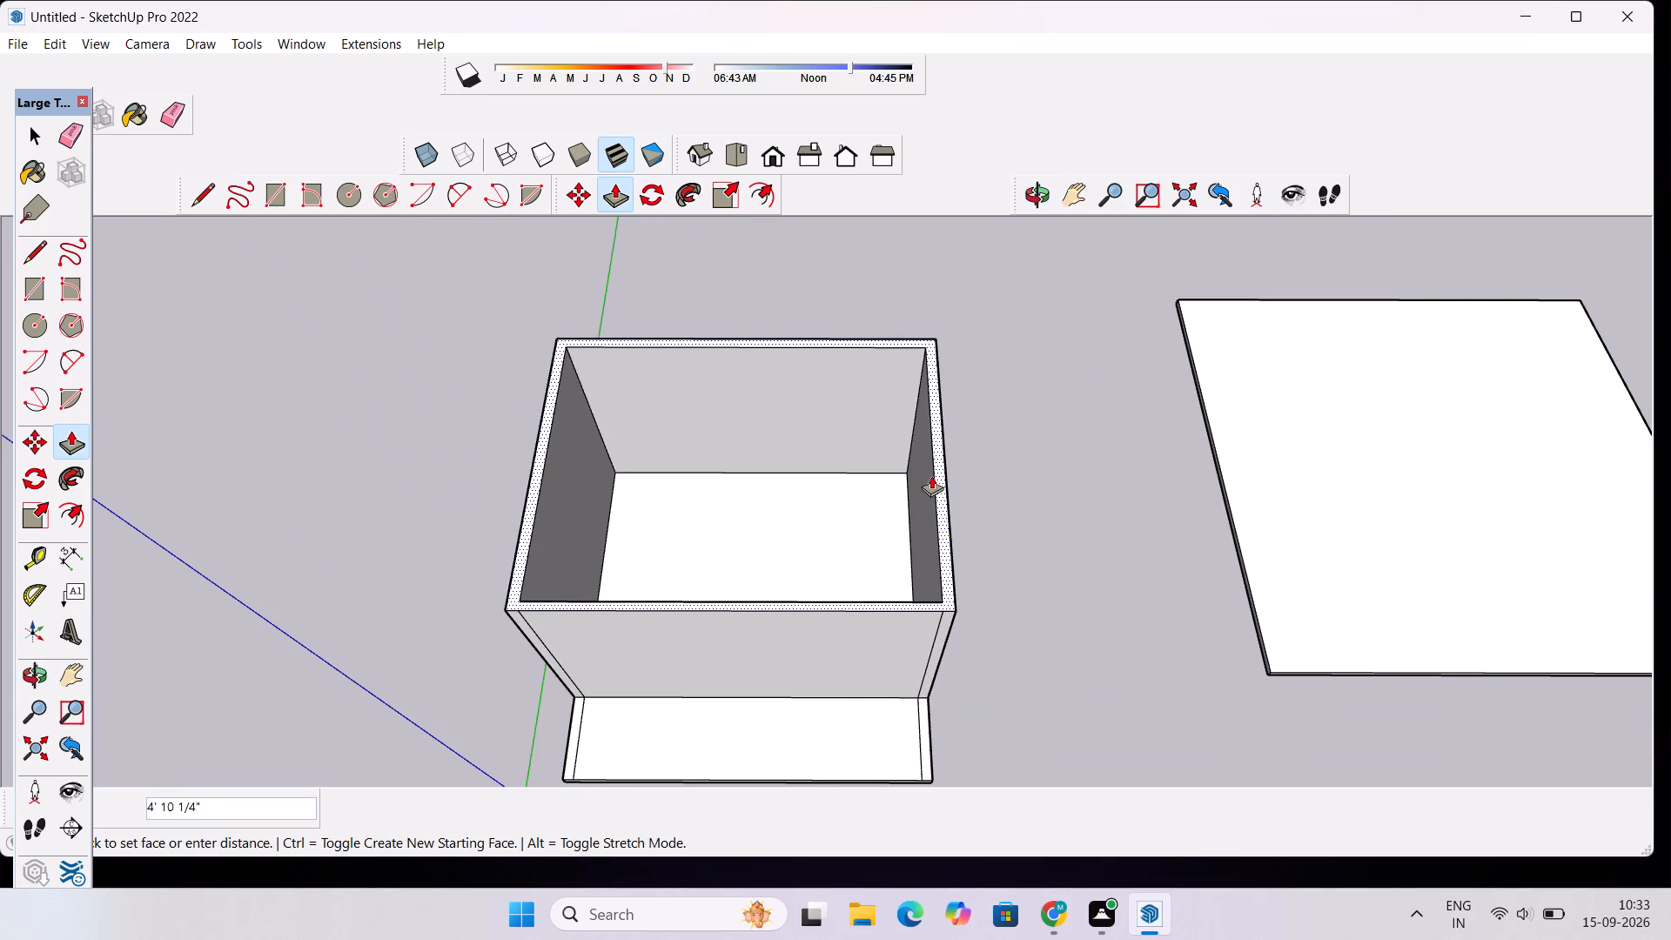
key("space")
Push the top face of the building's walls down by 3'.
left_click(1023, 201)
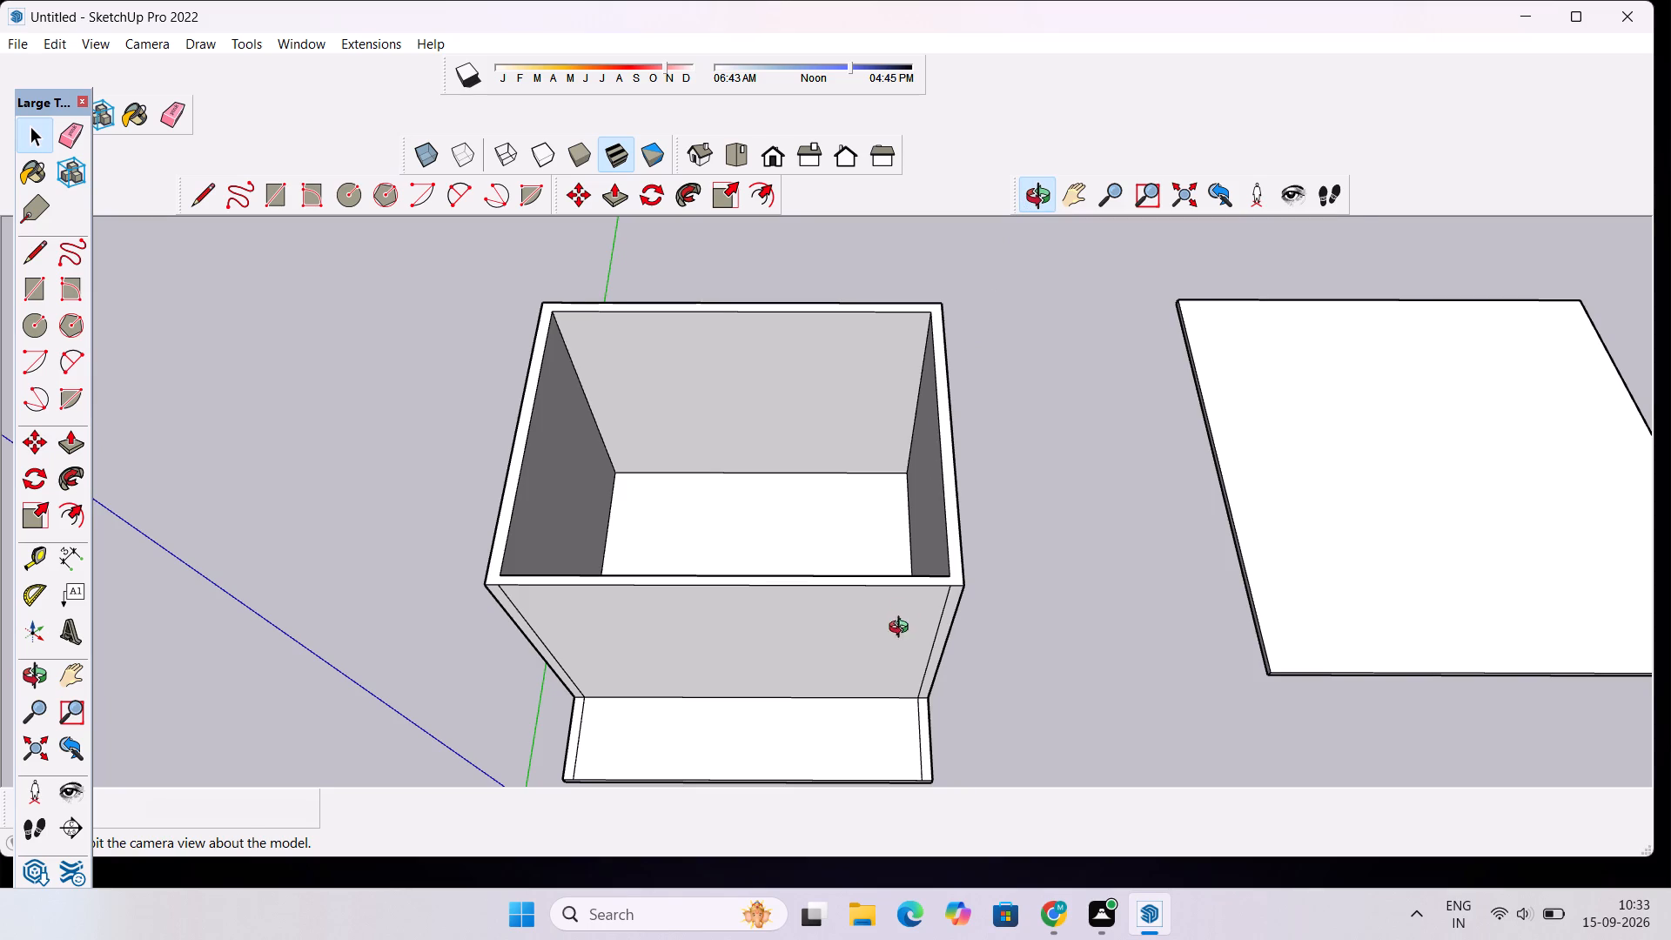
left_click_drag(903, 629, 914, 418)
scroll(914, 385, "down", 5)
scroll(808, 388, "up", 5)
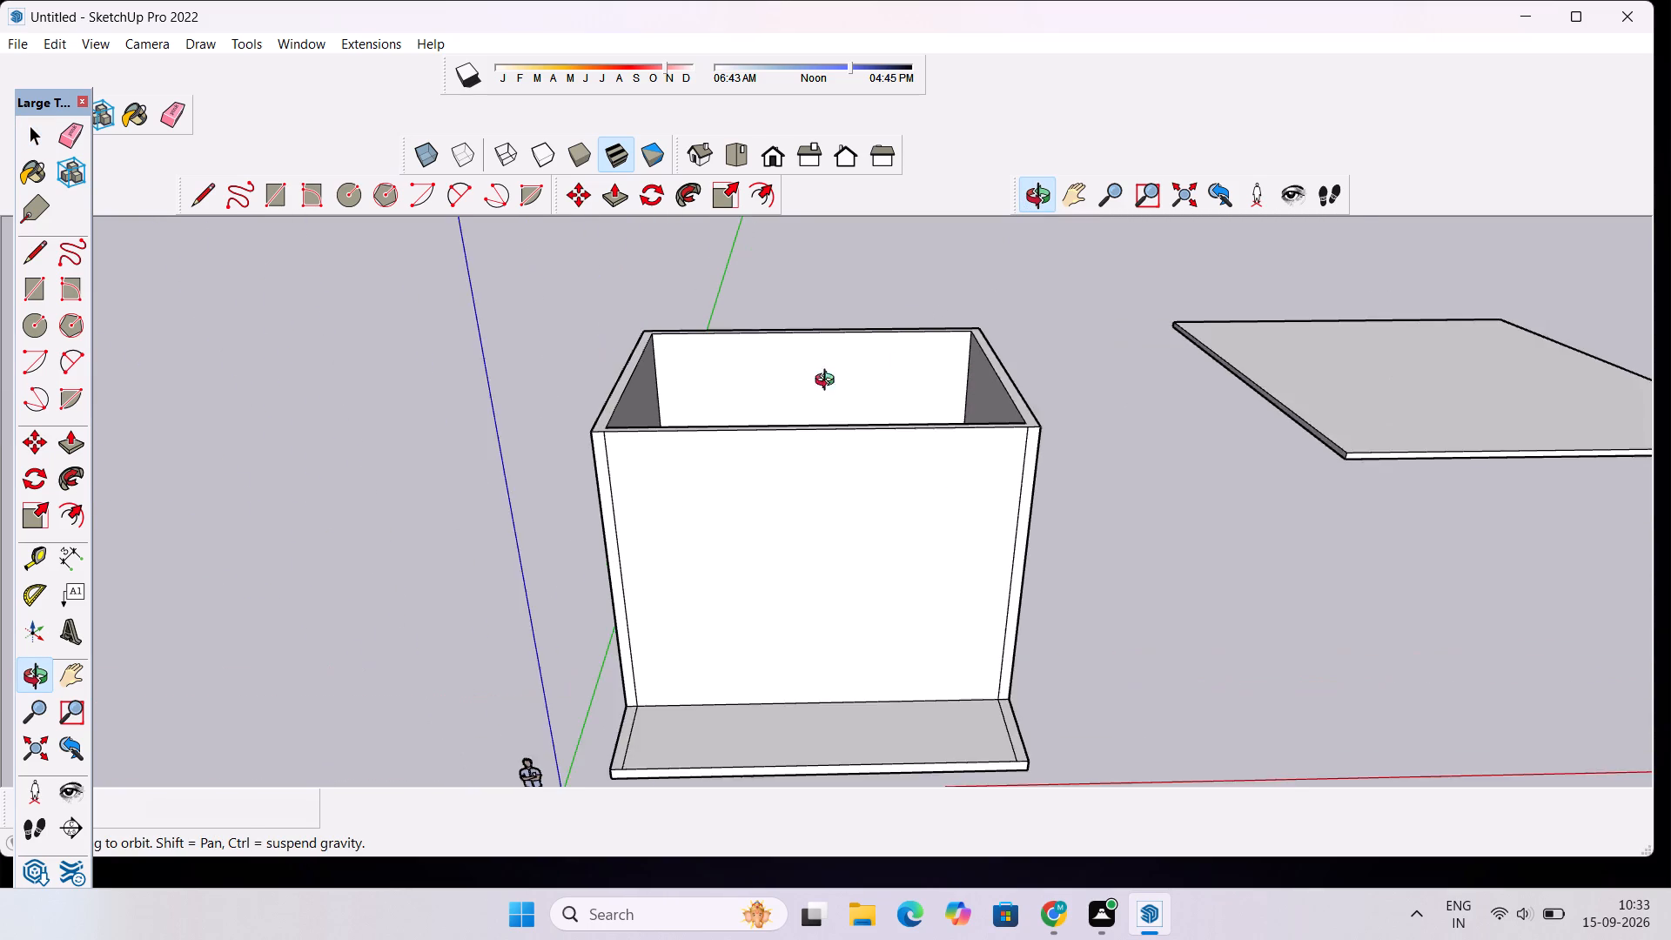
left_click_drag(887, 391, 879, 475)
scroll(876, 488, "up", 2)
key("p")
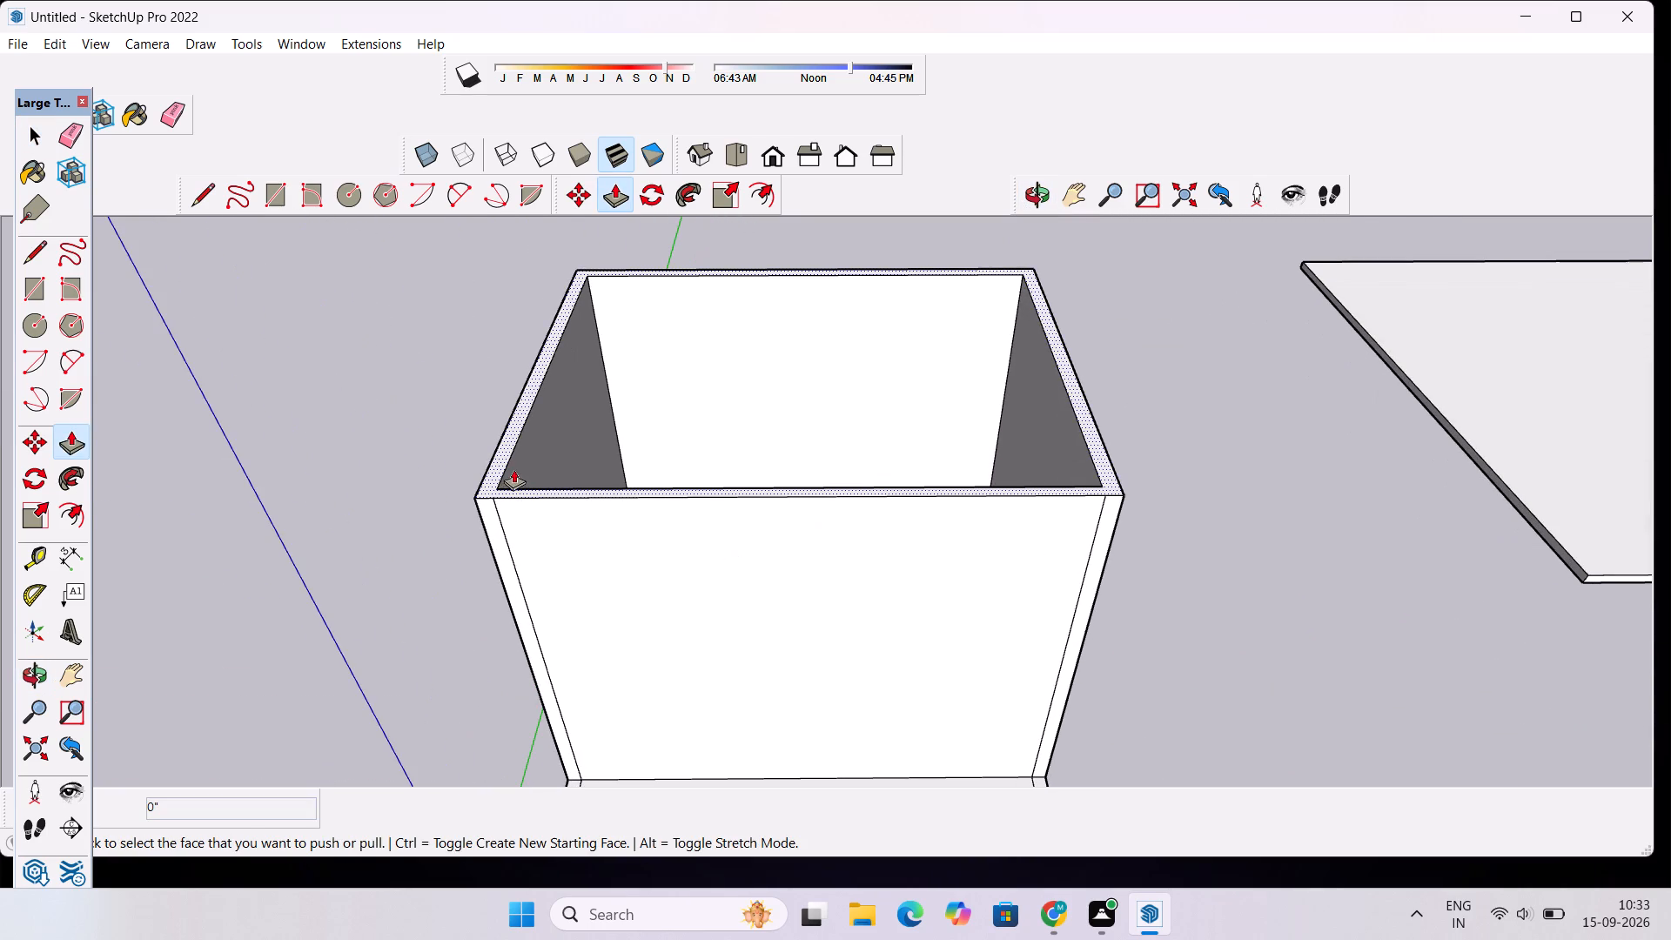
left_click(489, 486)
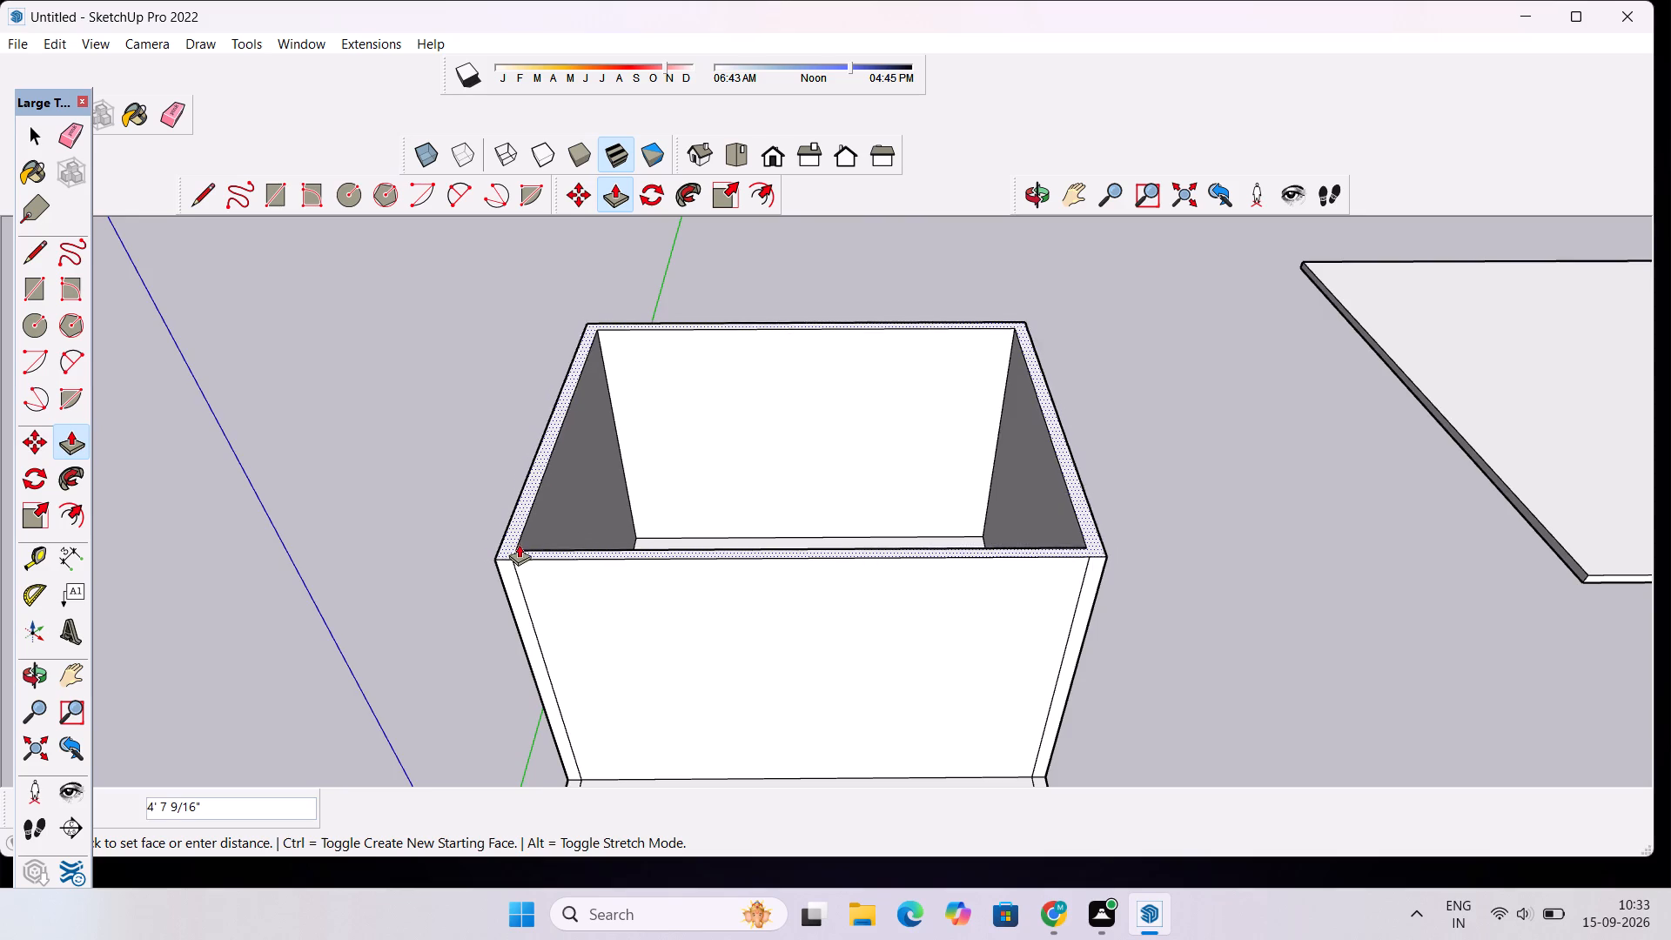
scroll(523, 540, "down", 3)
type("3'")
key("Return")
Examine the lowered building and the two loose roof slabs from the front and from above.
left_click(1034, 189)
left_click_drag(793, 635, 811, 528)
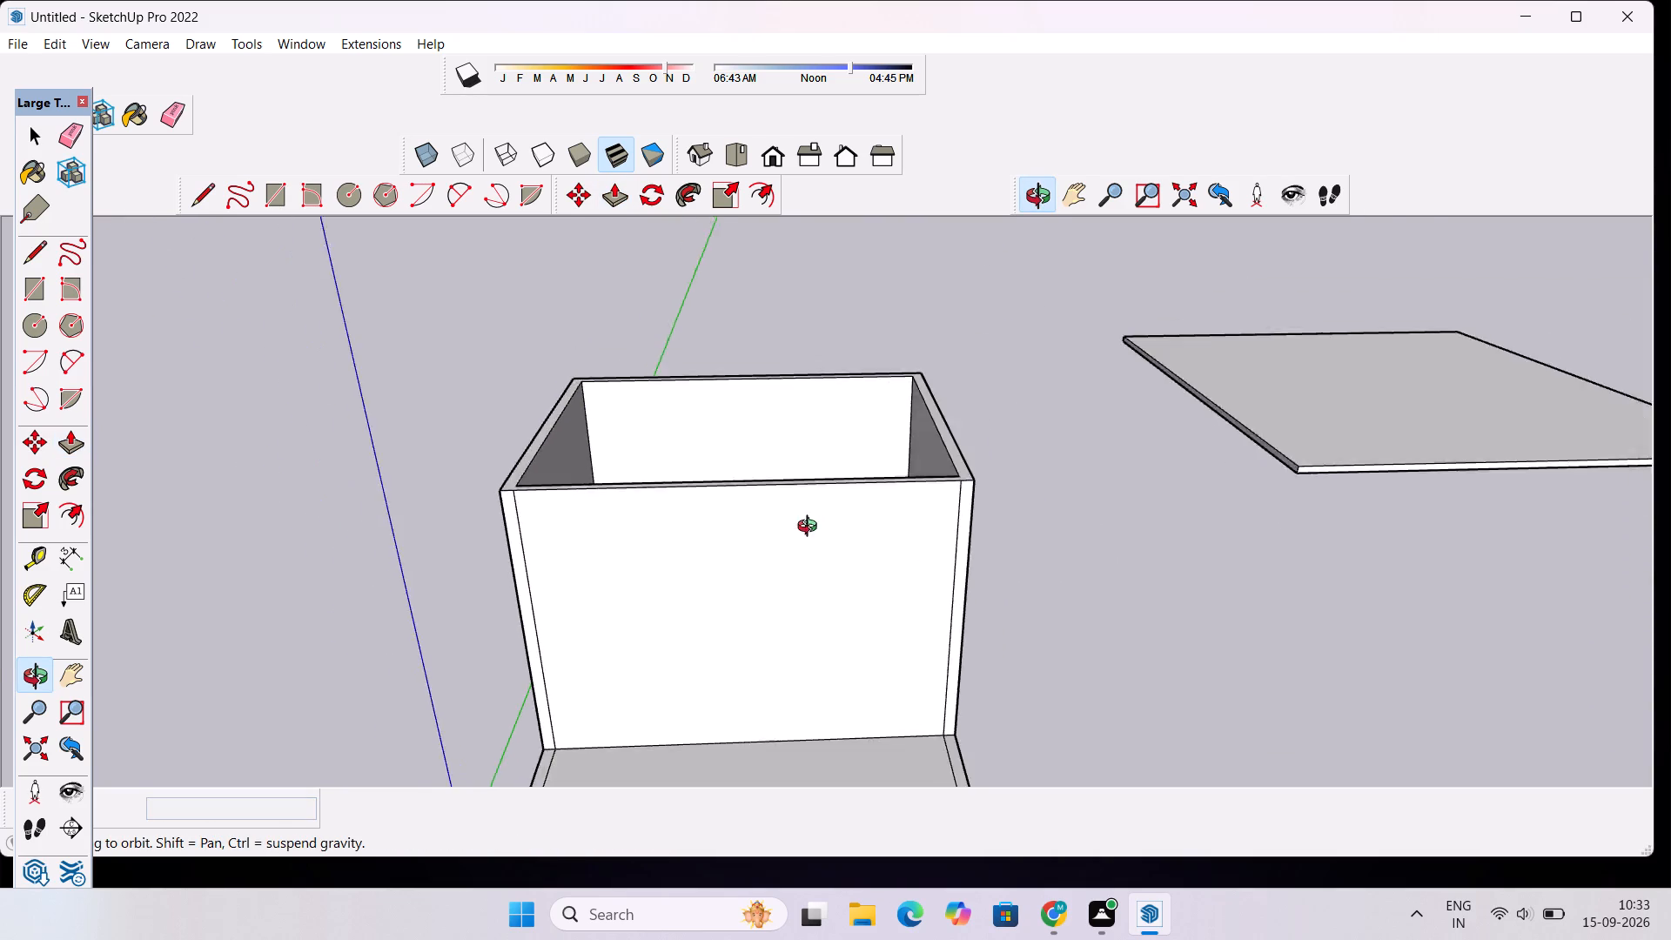
left_click_drag(811, 528, 813, 497)
scroll(815, 471, "down", 9)
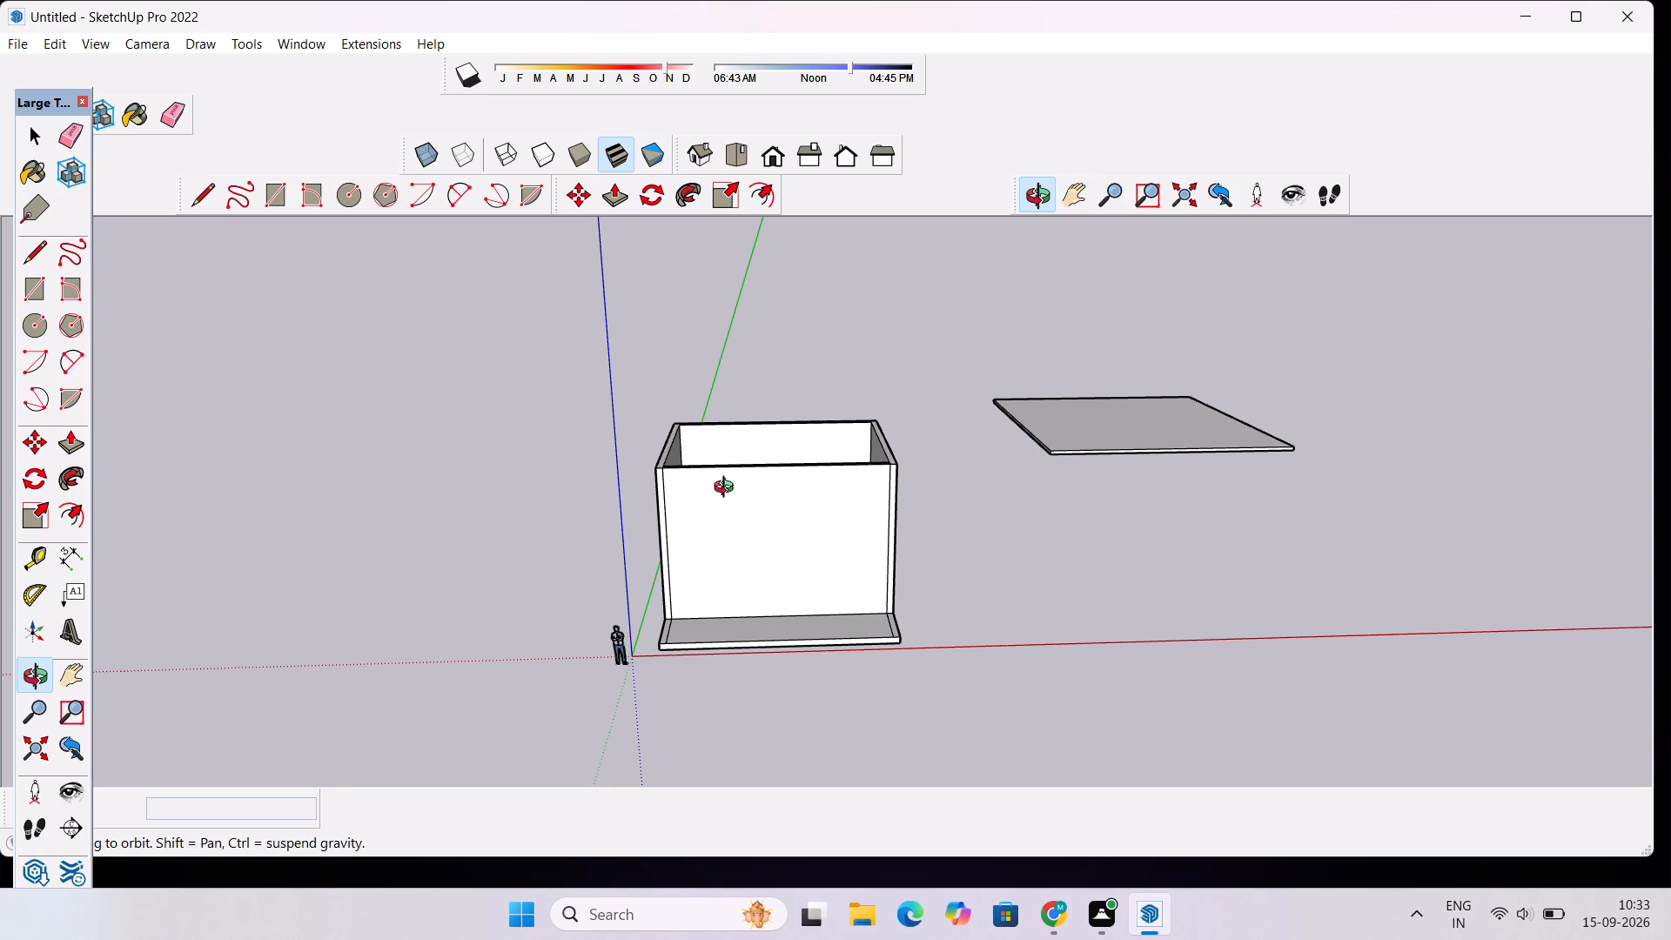
scroll(718, 507, "down", 2)
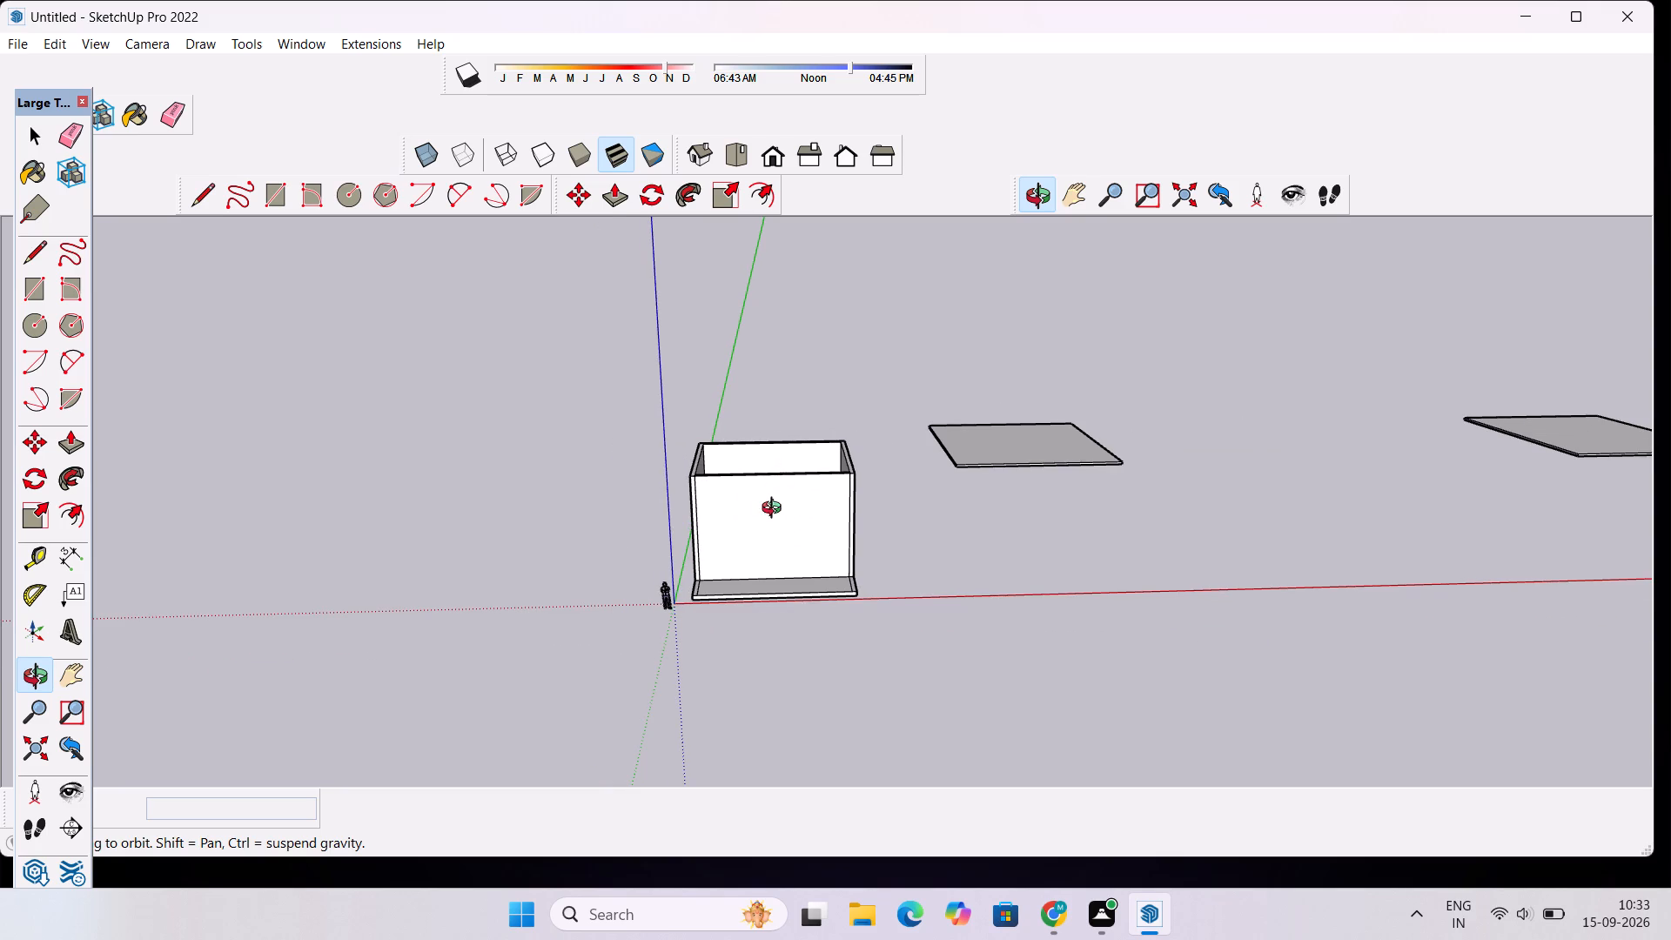
left_click_drag(775, 510, 758, 663)
scroll(882, 407, "up", 5)
left_click_drag(869, 491, 618, 490, "shift")
scroll(613, 468, "down", 5, "shift")
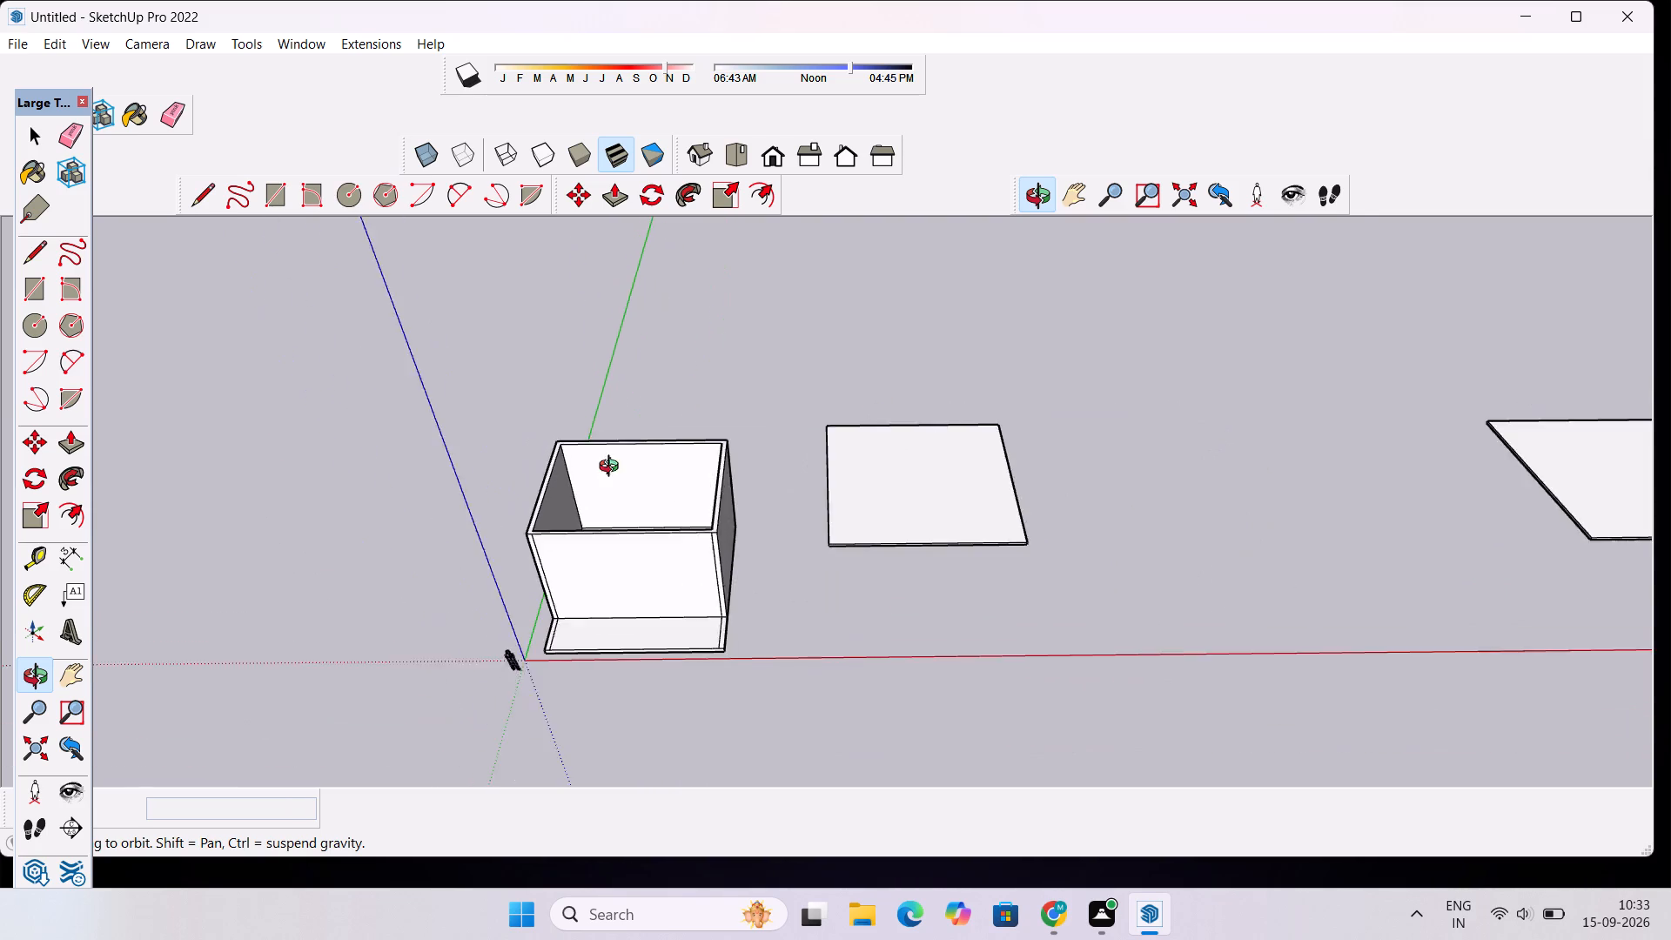
scroll(613, 468, "down", 4, "shift")
left_click_drag(869, 489, 648, 552, "shift")
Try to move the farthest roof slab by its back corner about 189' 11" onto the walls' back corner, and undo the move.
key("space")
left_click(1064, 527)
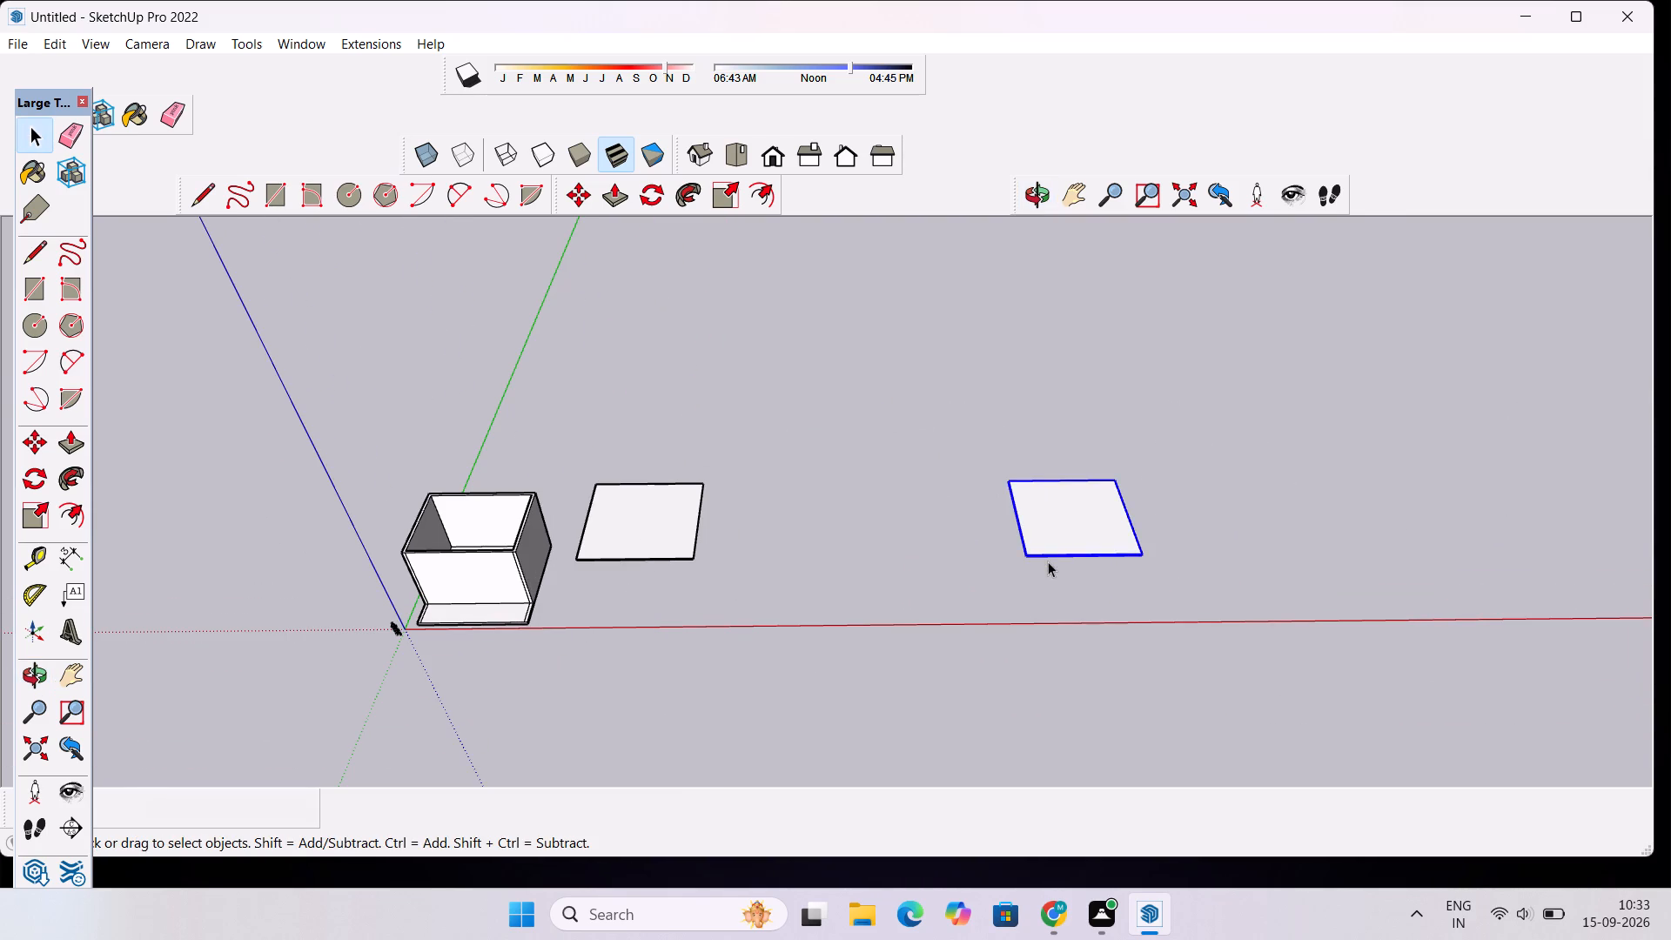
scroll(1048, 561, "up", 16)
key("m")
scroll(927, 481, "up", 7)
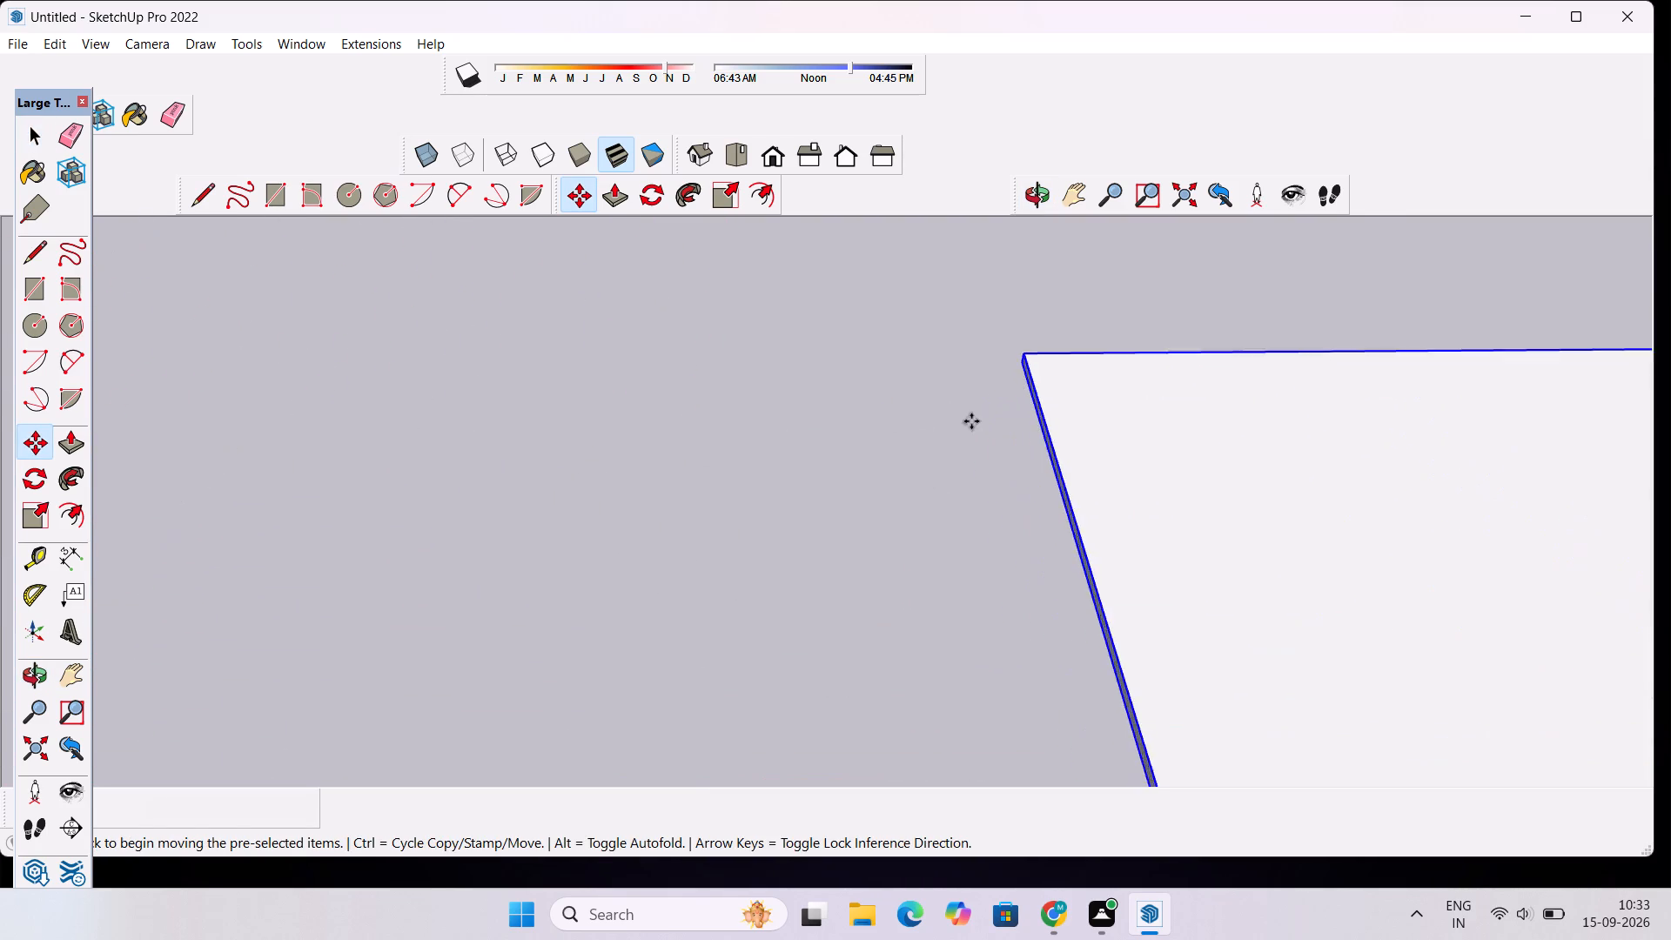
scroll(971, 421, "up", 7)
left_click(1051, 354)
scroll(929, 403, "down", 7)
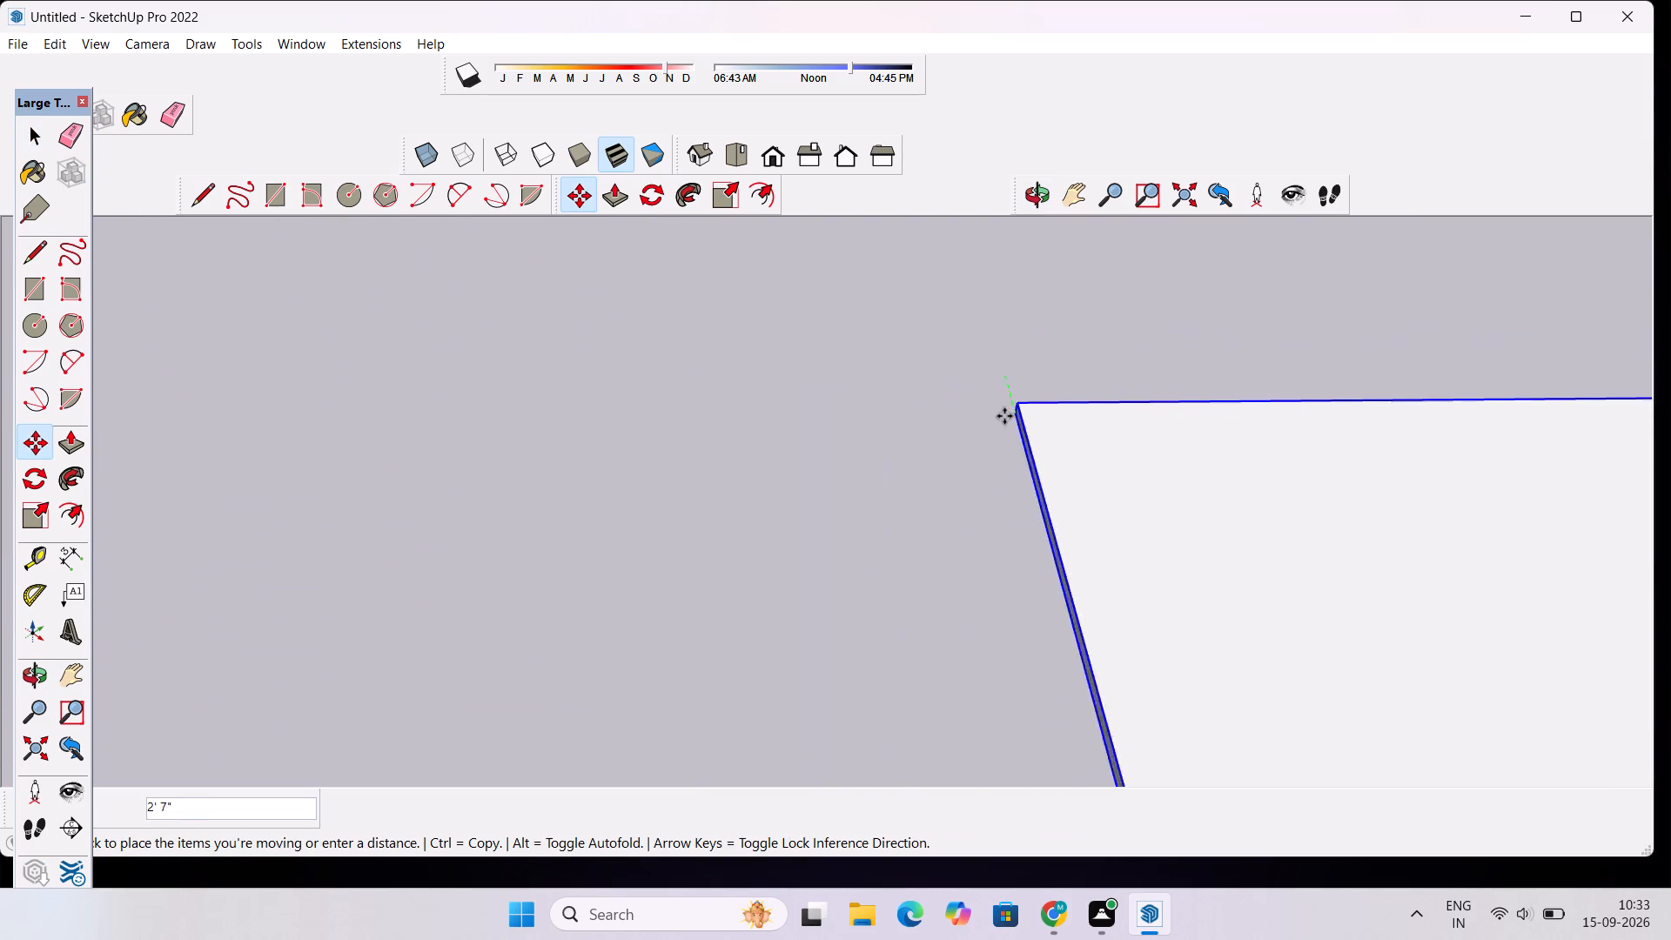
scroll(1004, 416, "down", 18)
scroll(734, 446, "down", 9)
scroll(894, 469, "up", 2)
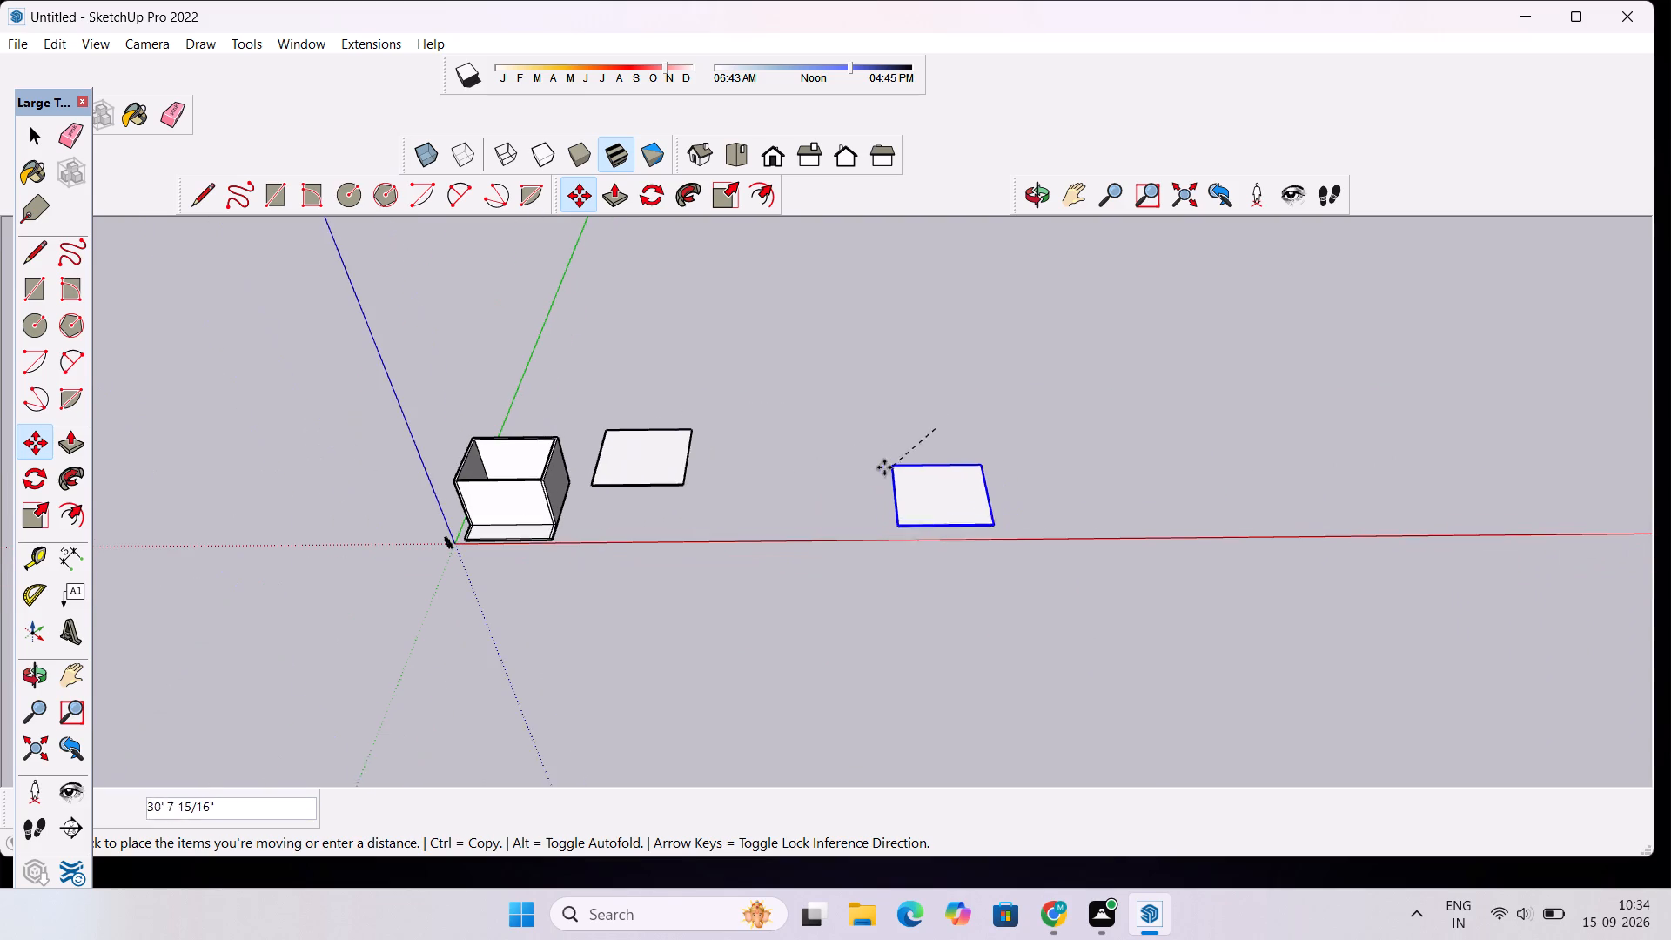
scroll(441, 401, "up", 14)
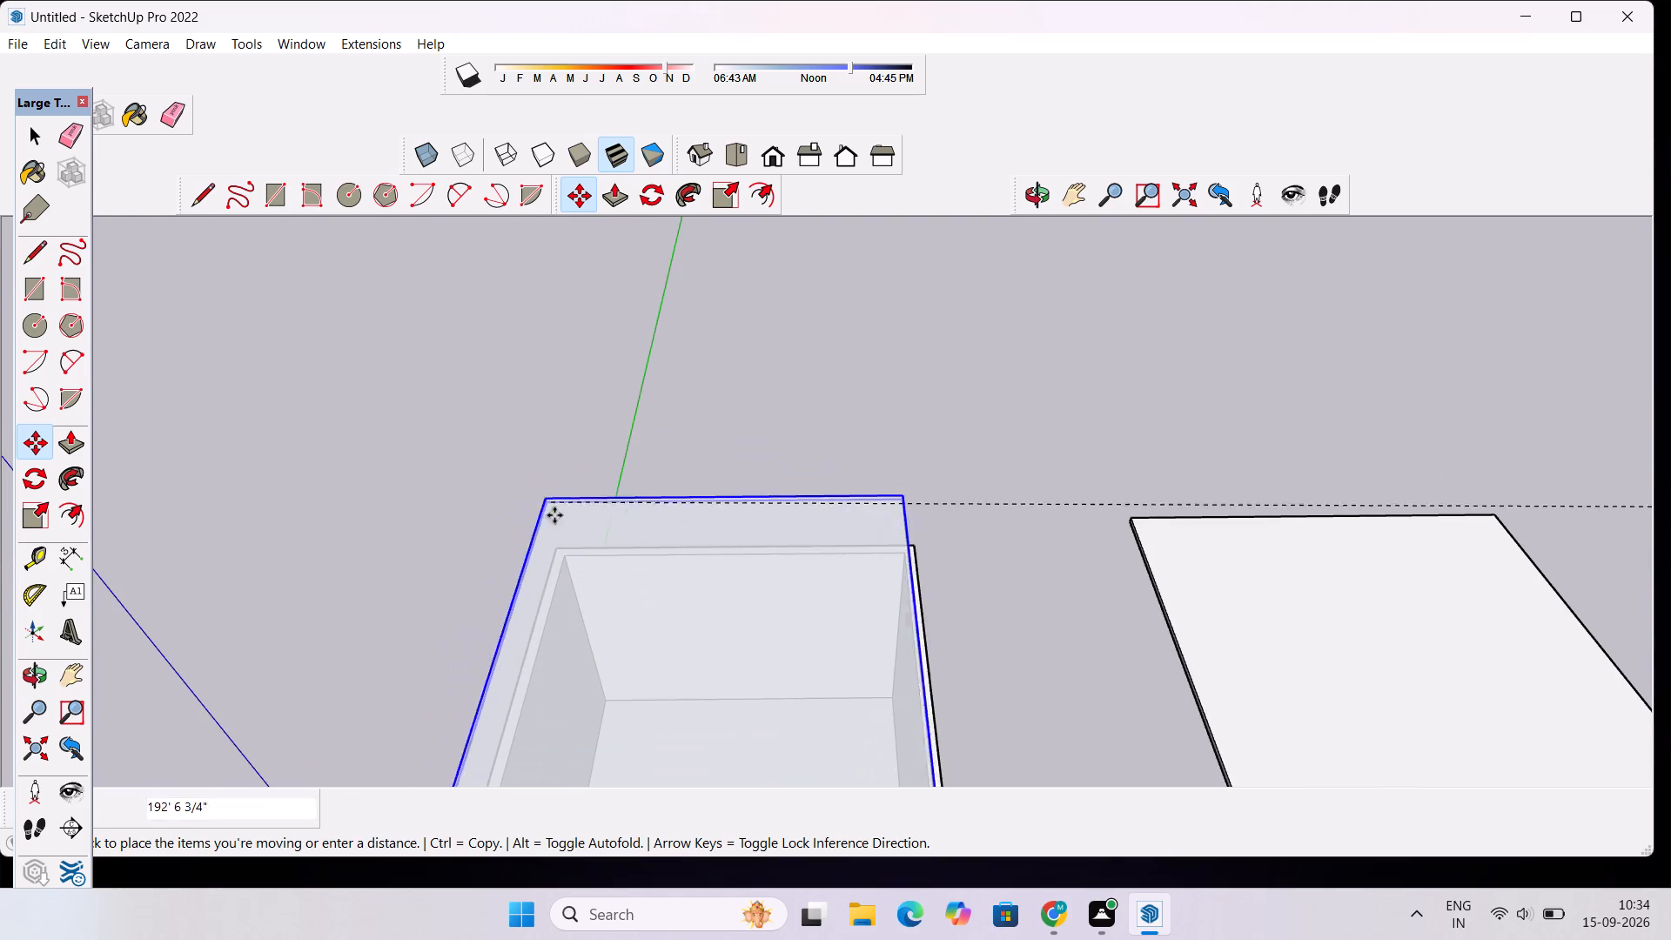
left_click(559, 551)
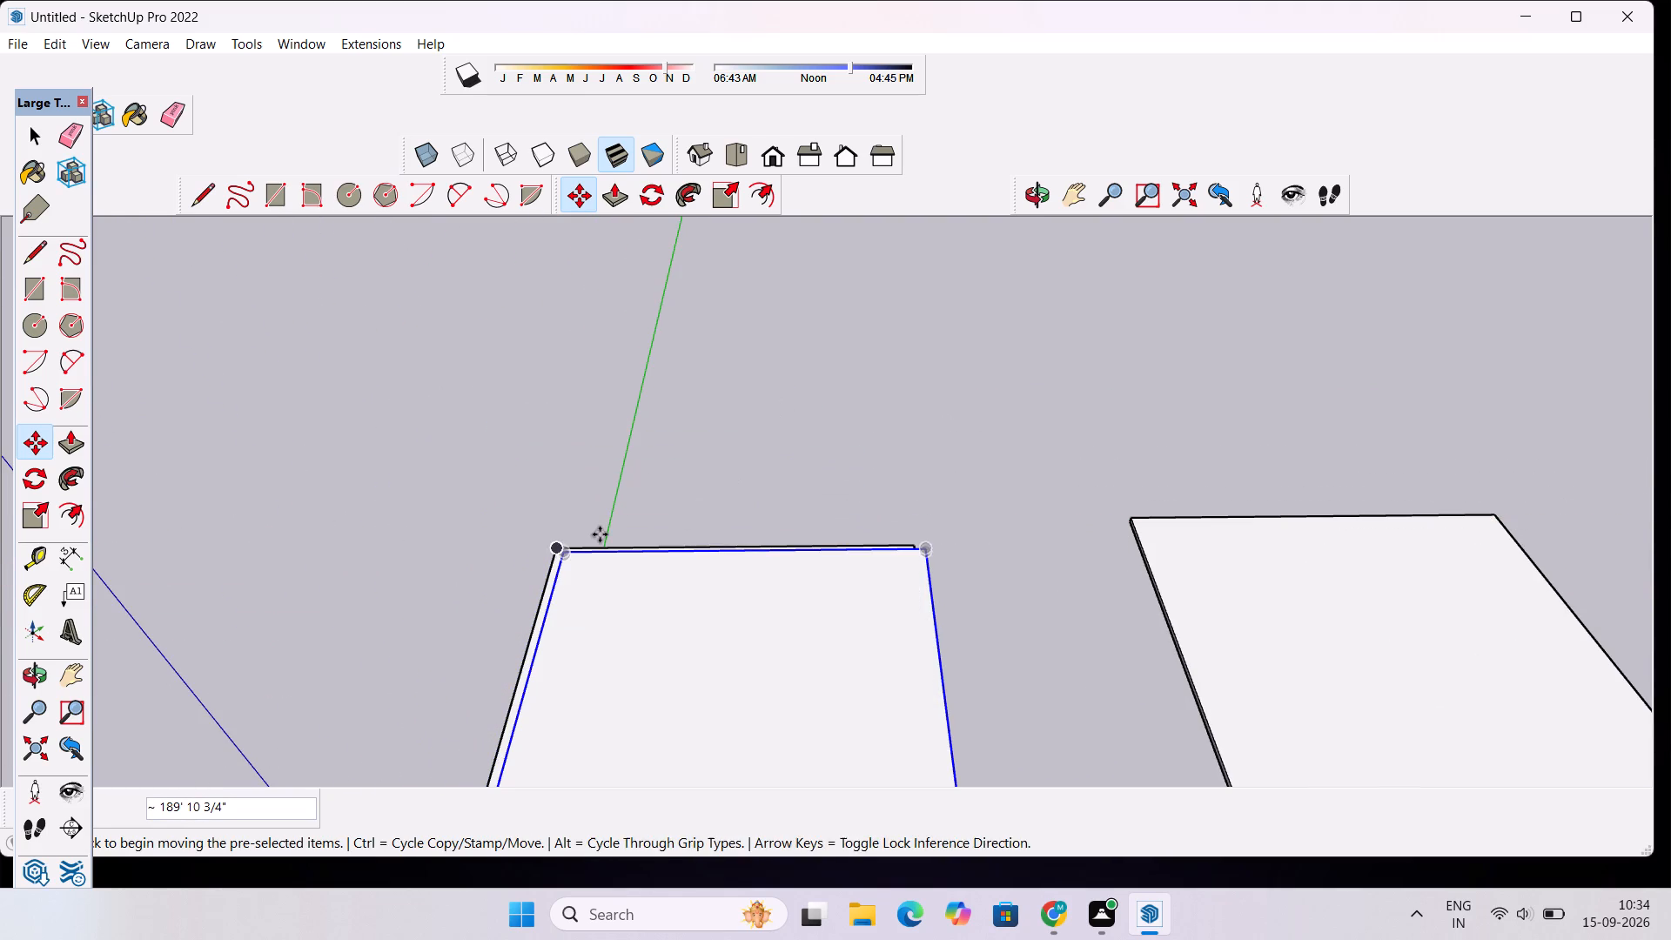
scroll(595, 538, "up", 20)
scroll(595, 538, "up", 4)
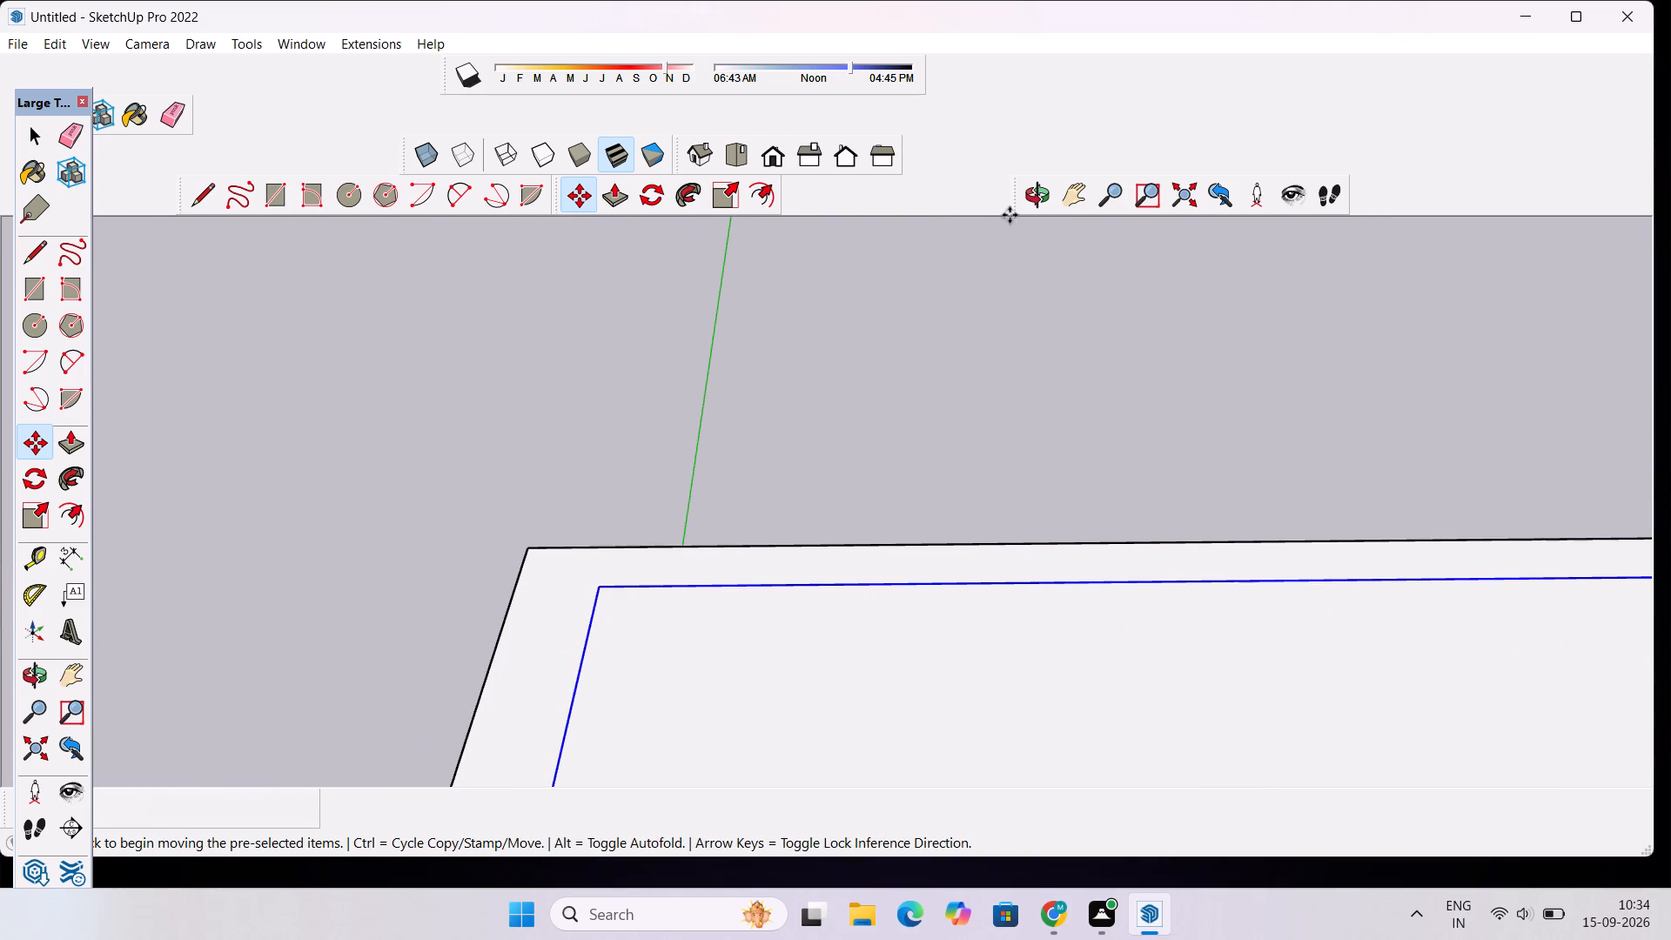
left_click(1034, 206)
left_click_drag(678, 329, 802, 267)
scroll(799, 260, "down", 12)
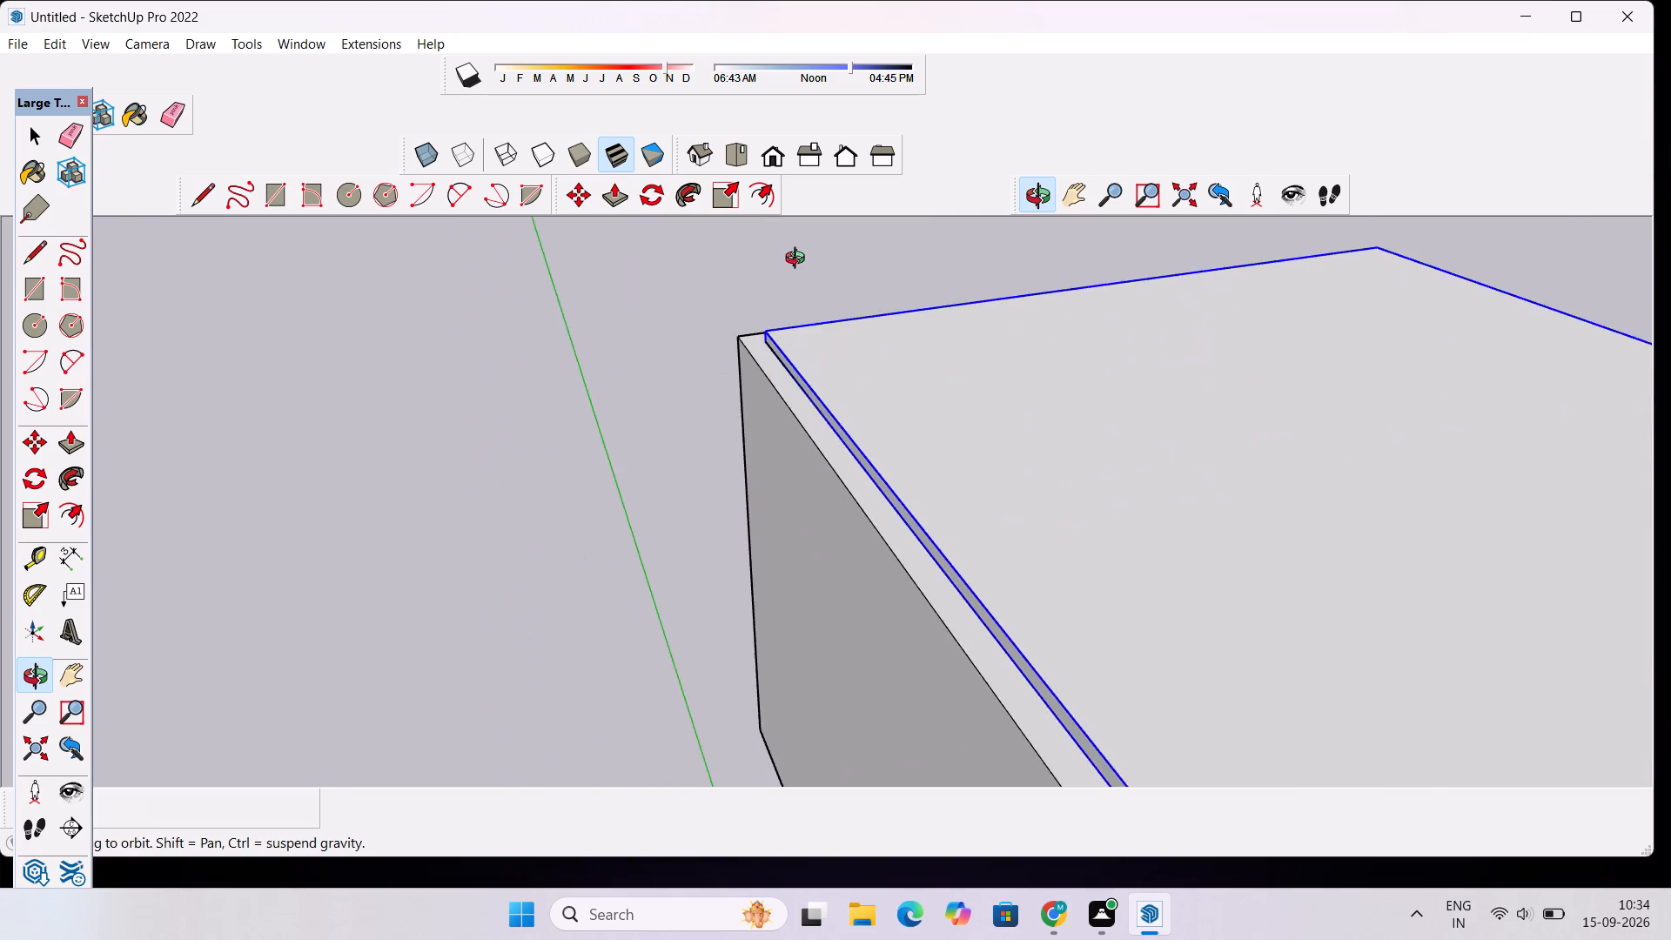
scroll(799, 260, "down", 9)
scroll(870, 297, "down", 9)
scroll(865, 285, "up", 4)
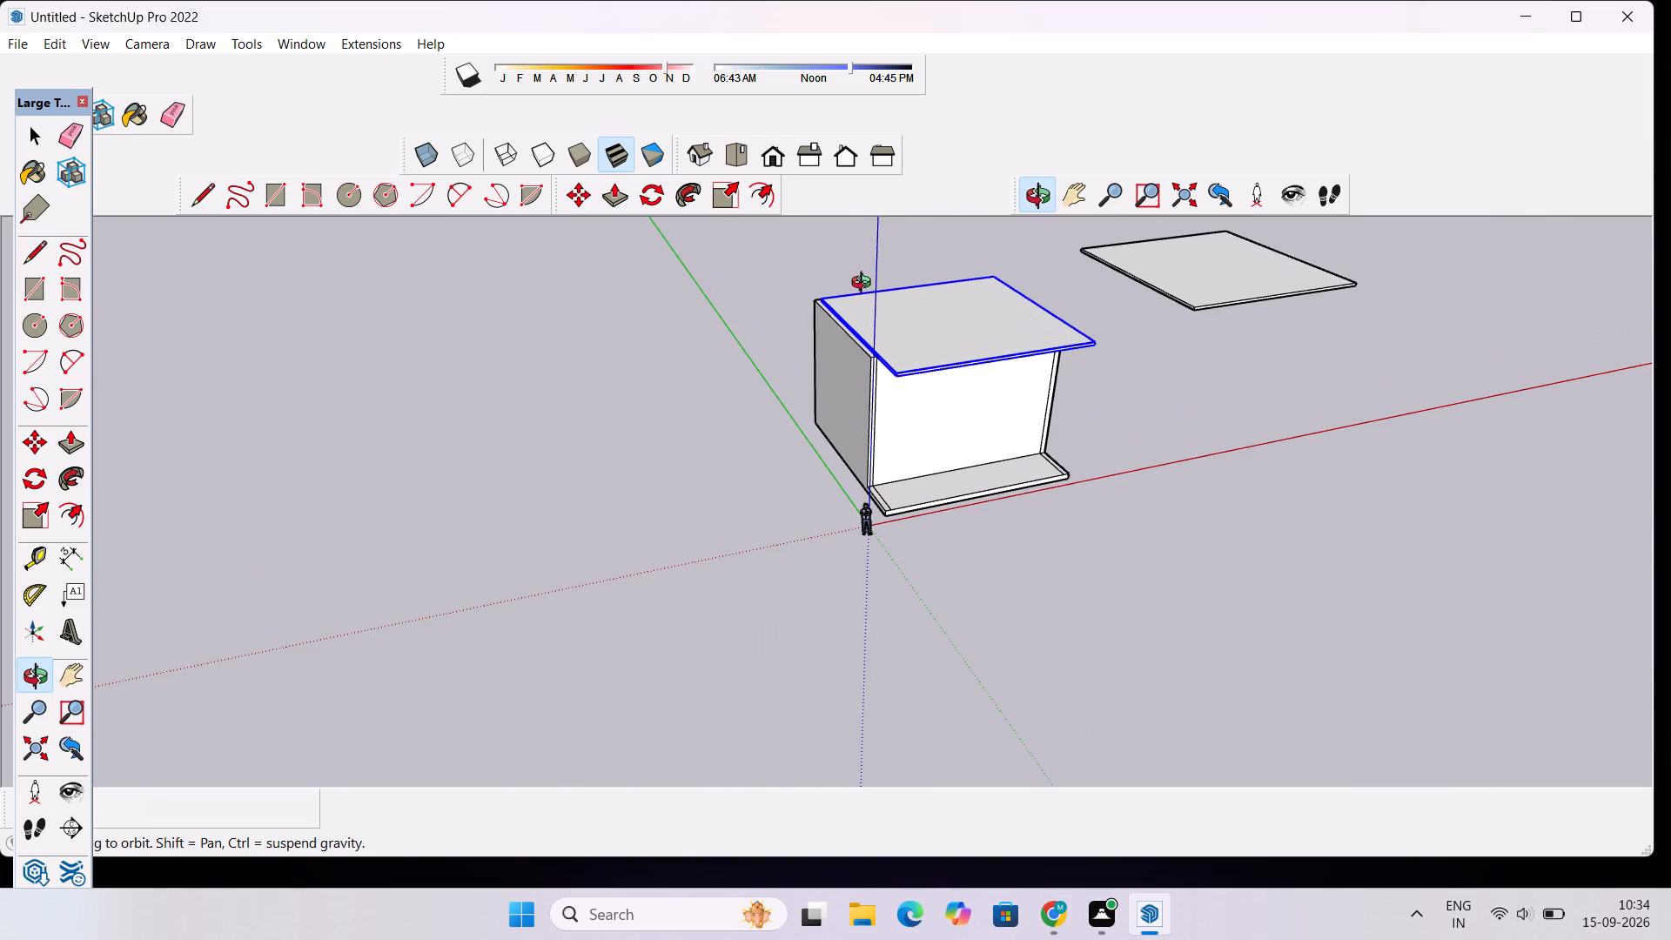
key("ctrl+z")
Copy the farthest roof slab by its lower back corner about 190' 11" onto the top outer back corner of the walls.
scroll(839, 407, "down", 9)
scroll(1282, 277, "up", 10)
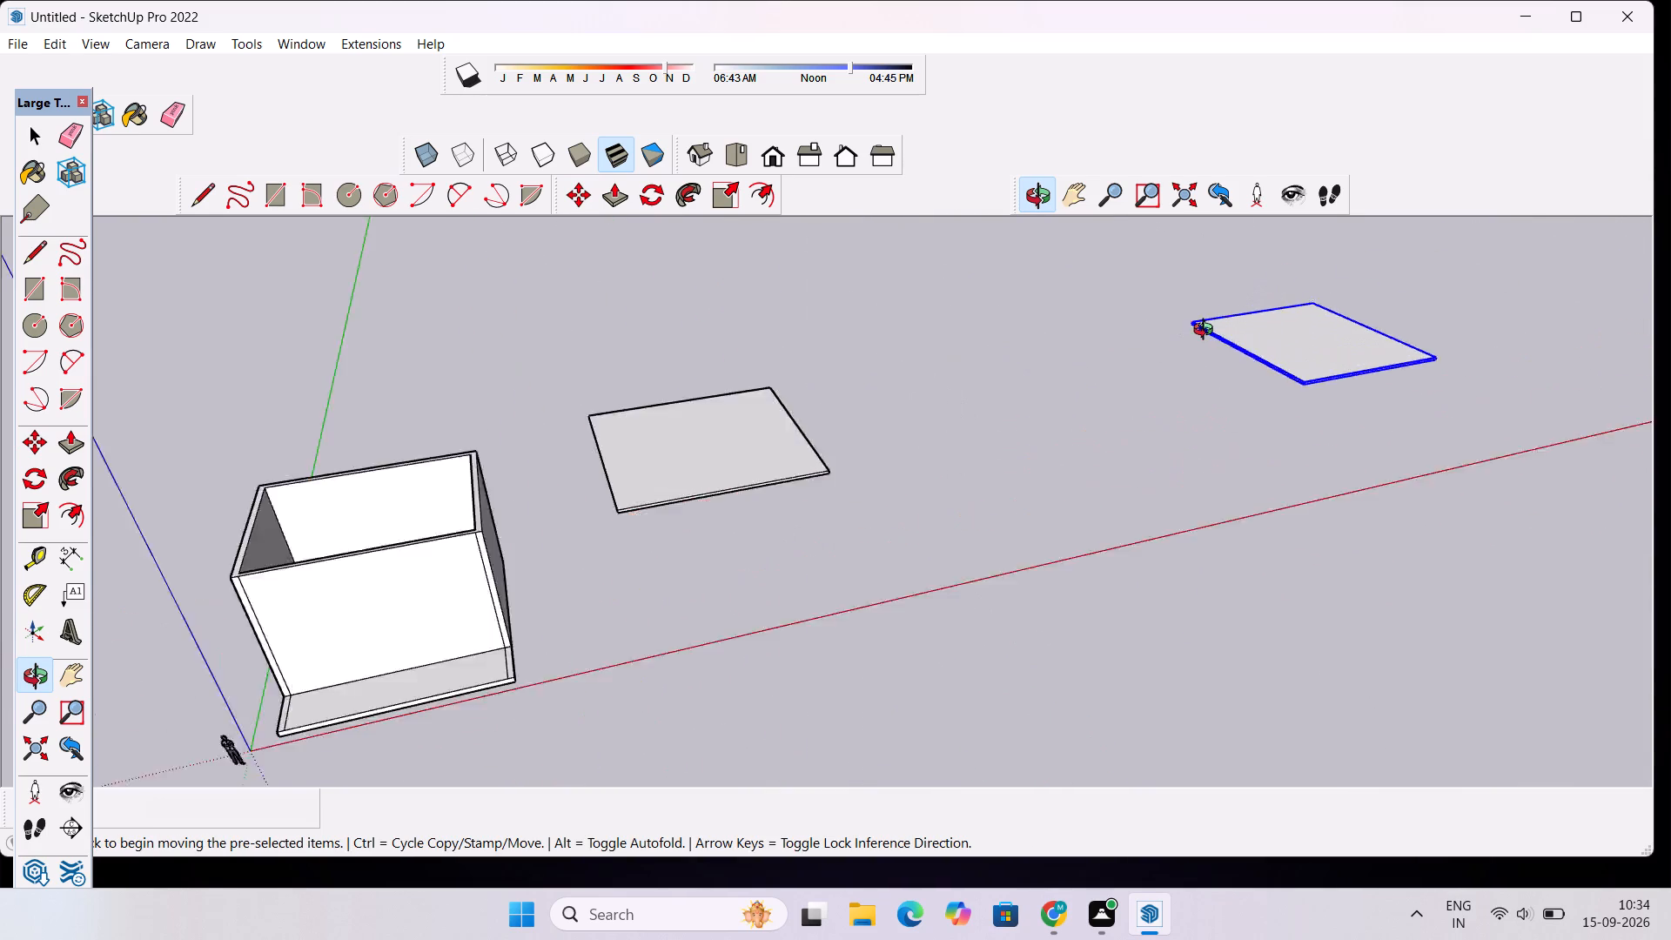
scroll(1207, 332, "up", 14)
key("m")
scroll(1211, 319, "up", 11)
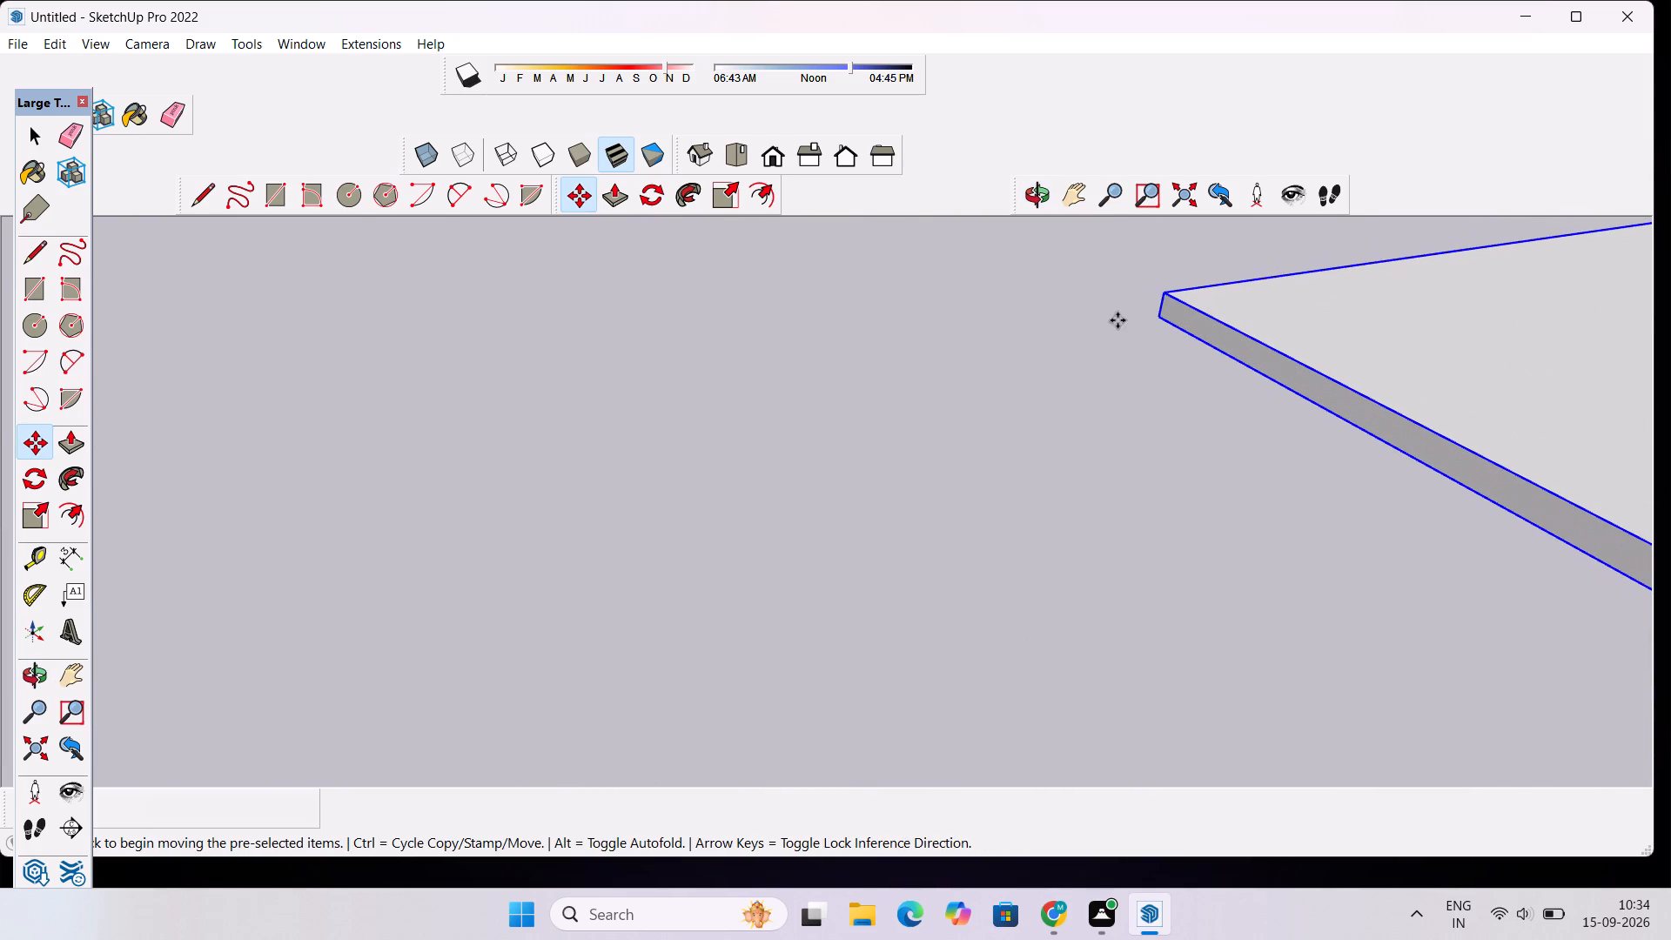
left_click(1161, 317)
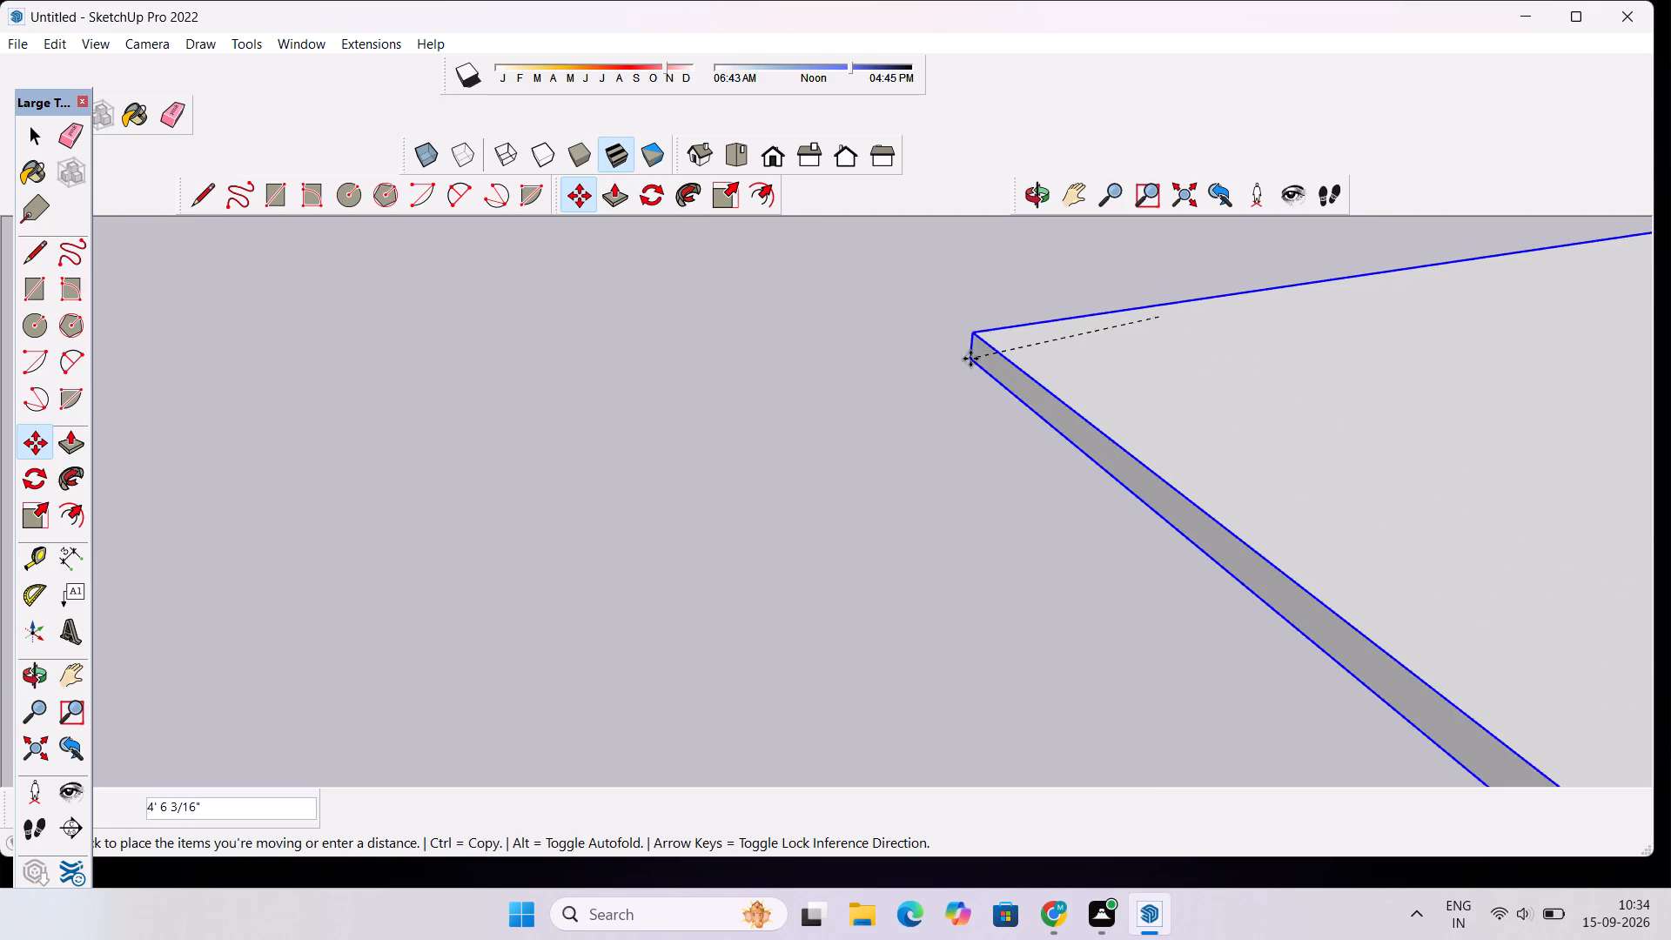
scroll(950, 369, "down", 13)
scroll(1014, 394, "up", 1)
scroll(1025, 386, "down", 15)
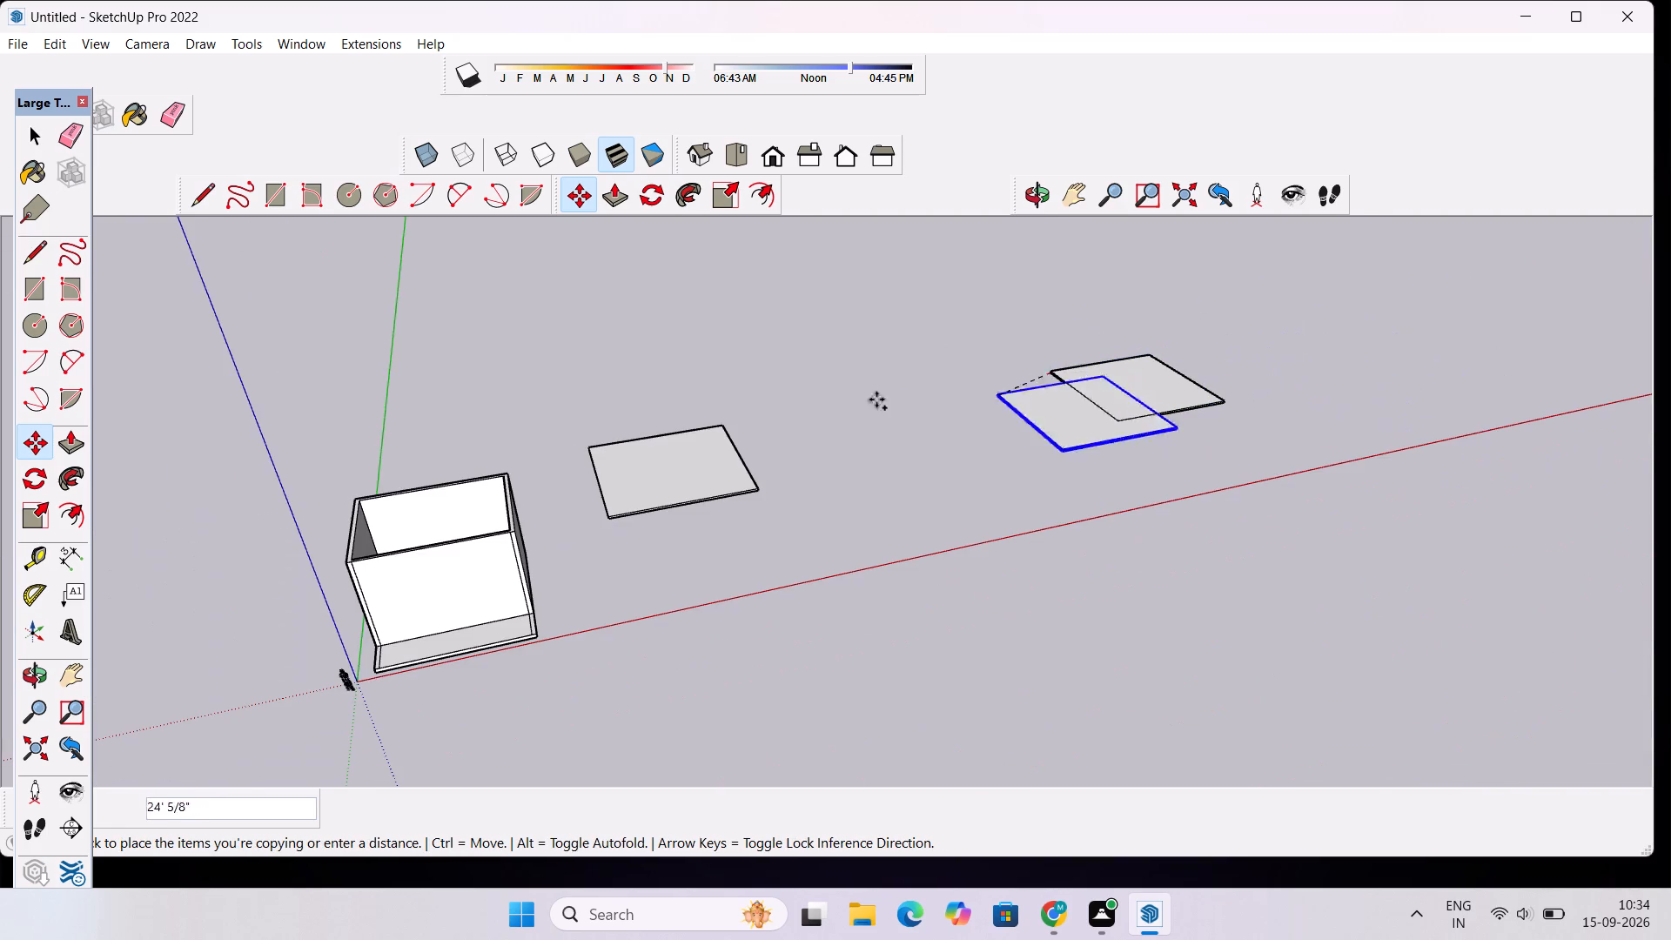
scroll(355, 470, "up", 20)
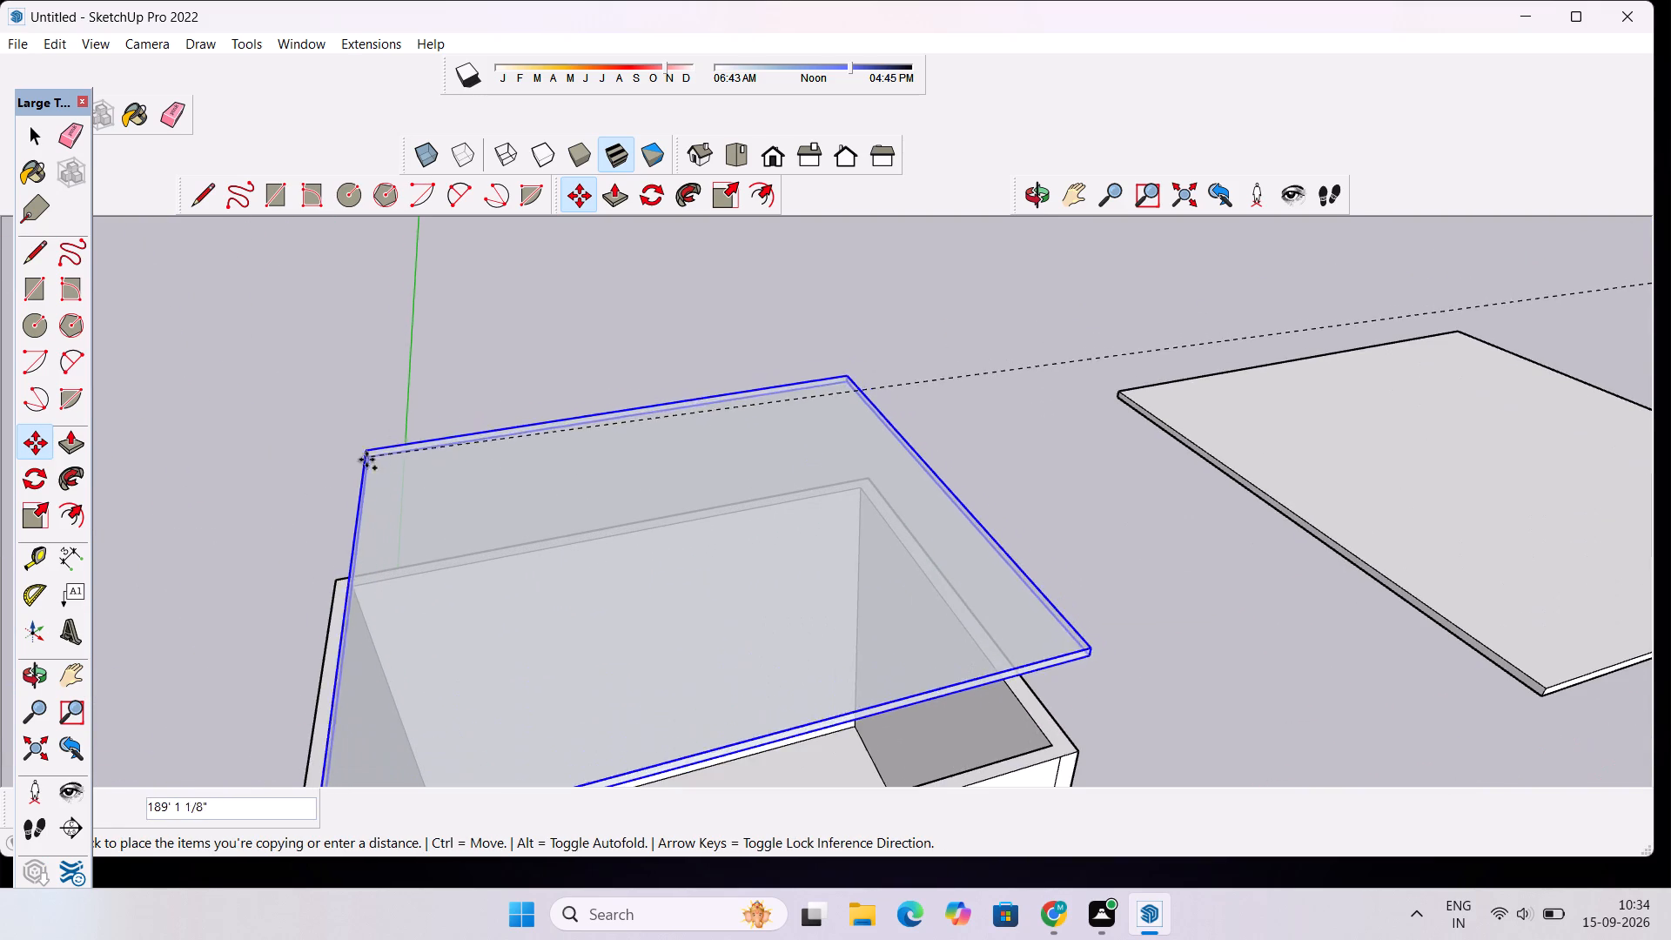
scroll(339, 577, "up", 10)
left_click(332, 587)
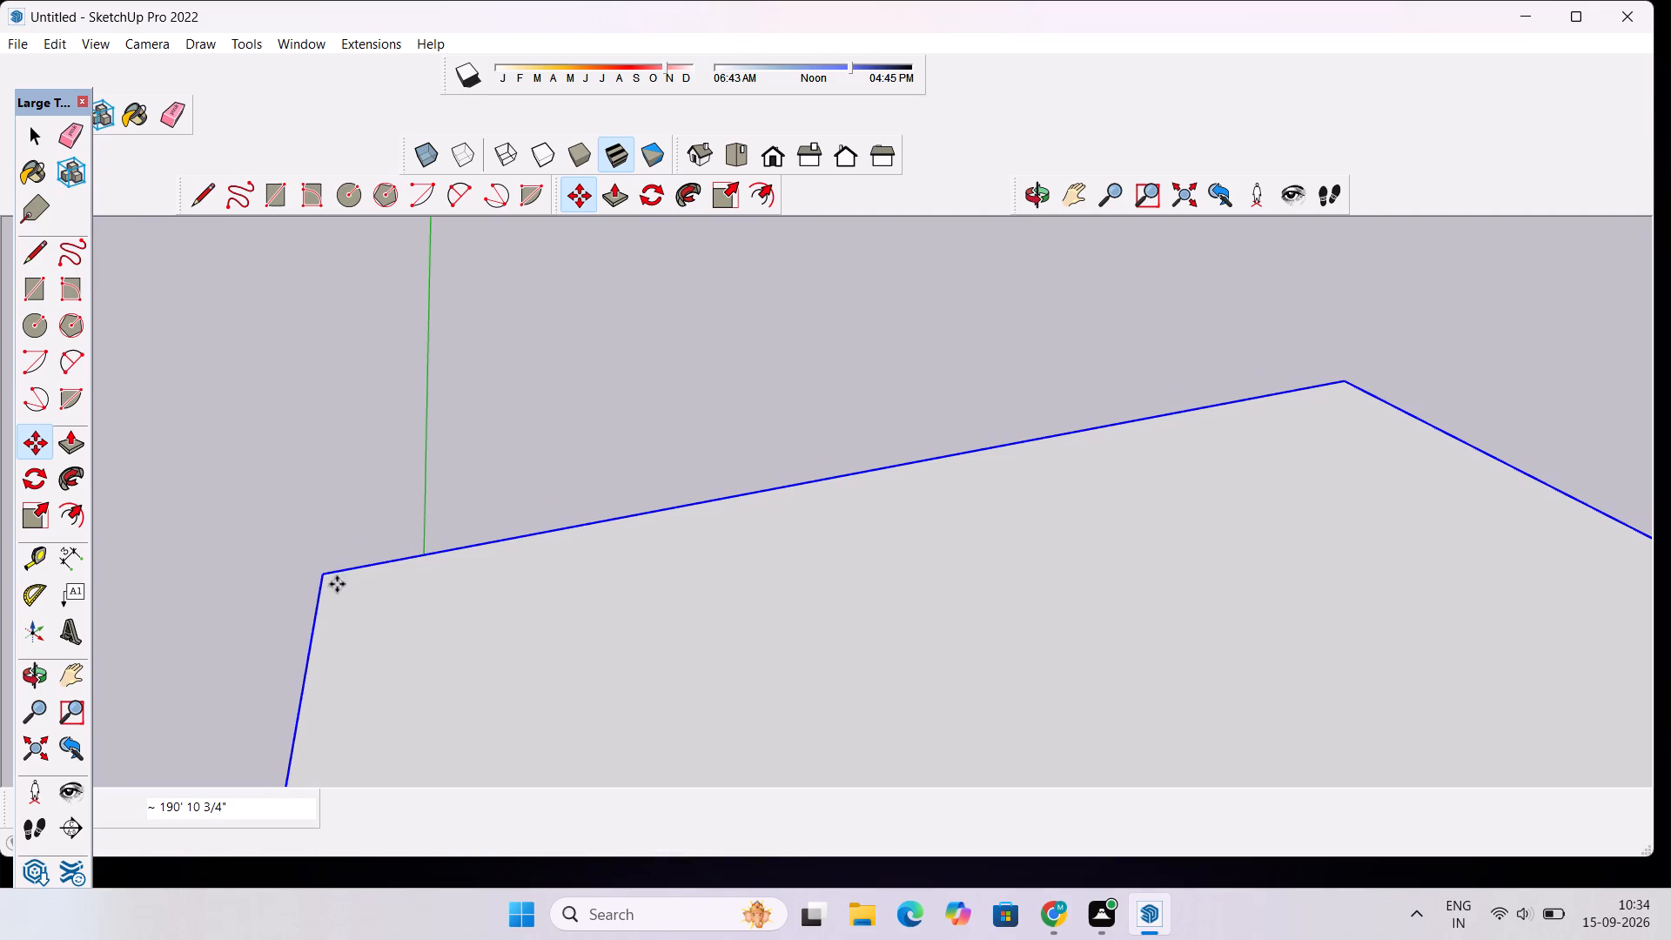
Examine how the copied roof slab sits on the walls and overhangs the front, viewed from the side.
left_click_drag(1031, 197, 1022, 208)
left_click_drag(694, 466, 839, 440)
scroll(866, 395, "down", 3)
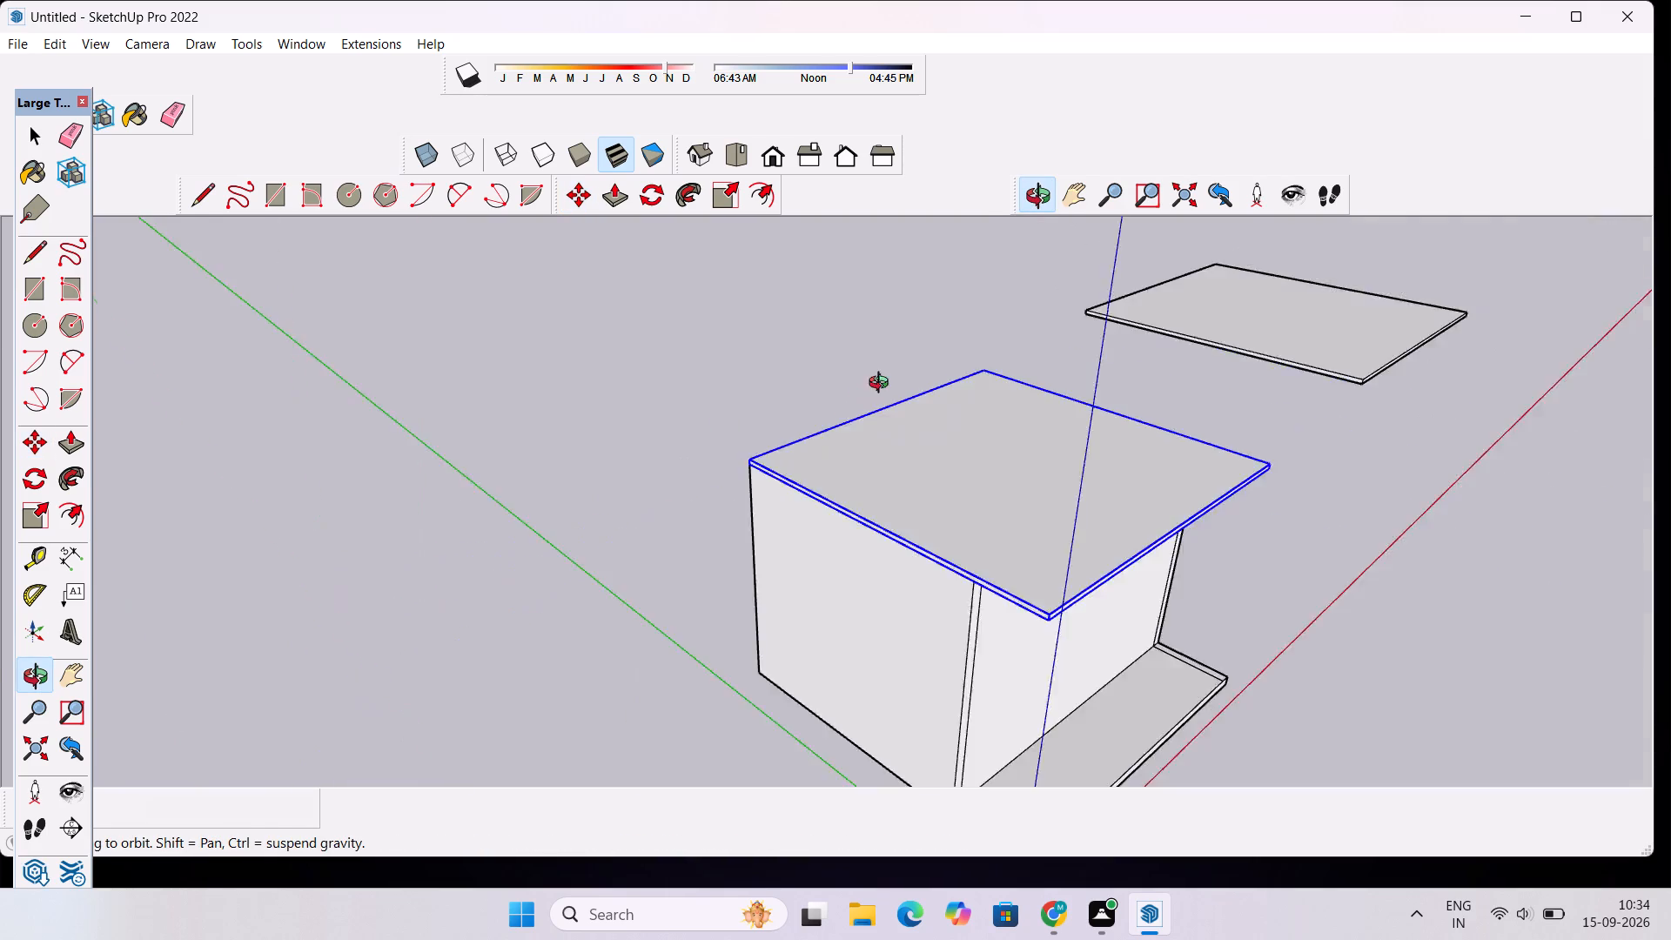
scroll(882, 385, "down", 7)
left_click_drag(819, 547, 986, 473)
scroll(992, 465, "up", 3)
scroll(992, 465, "down", 3)
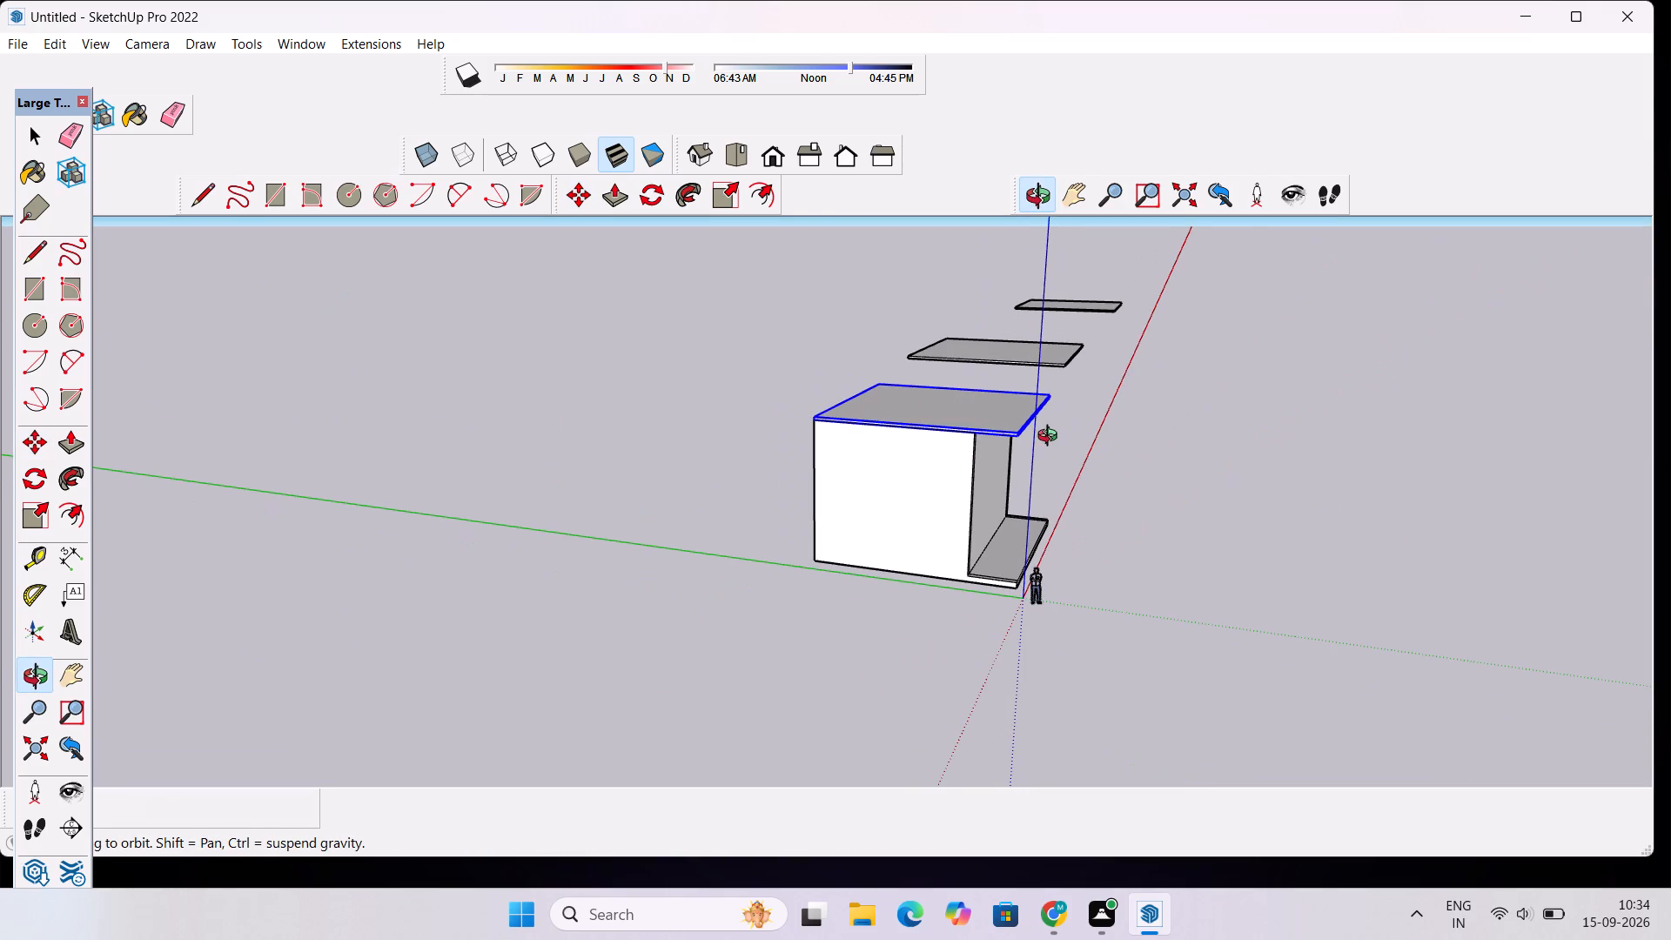
Explode the copied roof slab group resting on top of the walls.
left_click_drag(1051, 438, 859, 500, "shift")
scroll(858, 500, "up", 5, "shift")
left_click_drag(1018, 511, 552, 668)
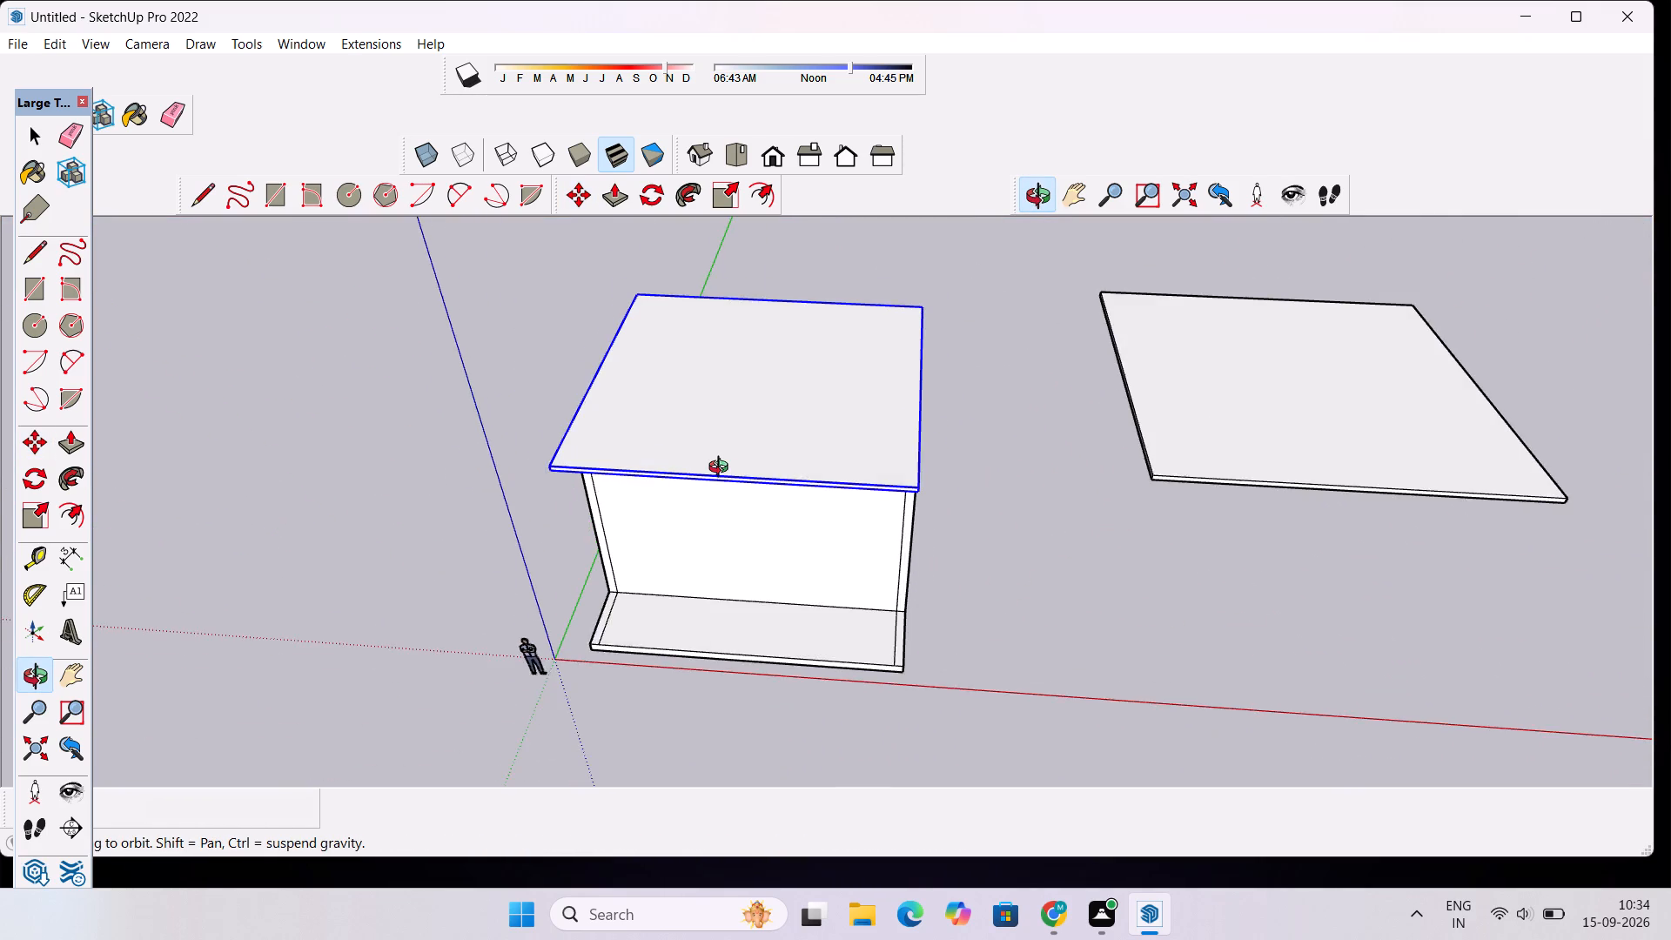
scroll(722, 469, "up", 4)
left_click_drag(722, 469, 725, 520)
key("space")
right_click(728, 505)
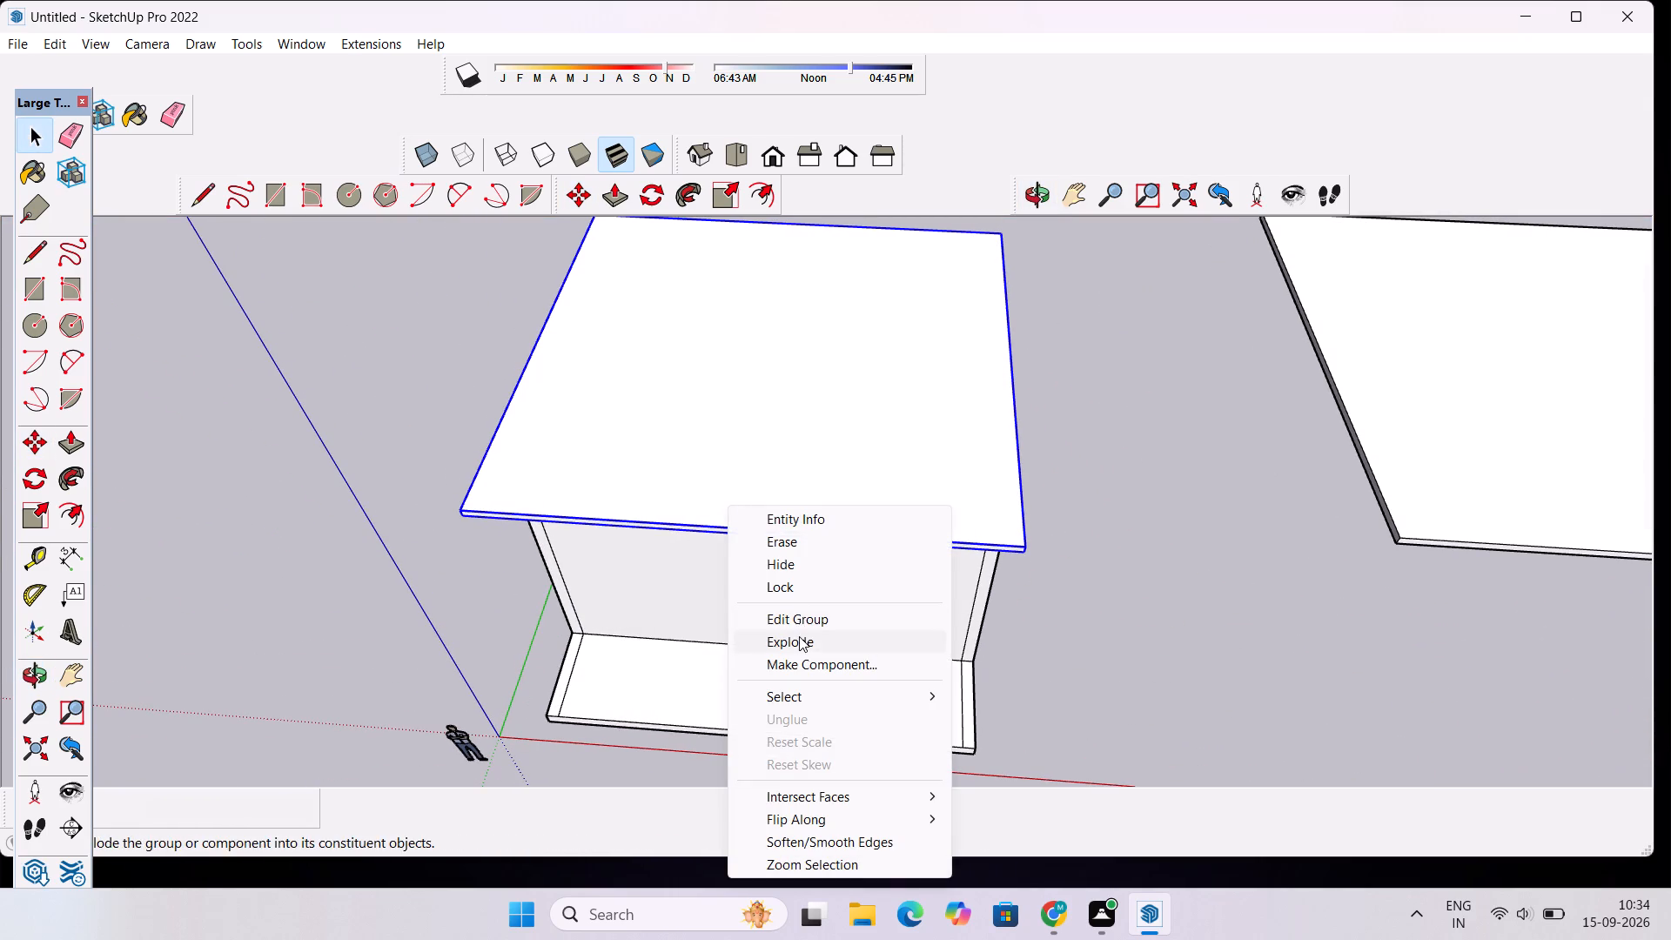
left_click(799, 638)
Examine the exploded roof slab and its overhang on the walls from the front and above, and clear the selection.
left_click(1027, 207)
left_click_drag(751, 572, 885, 360)
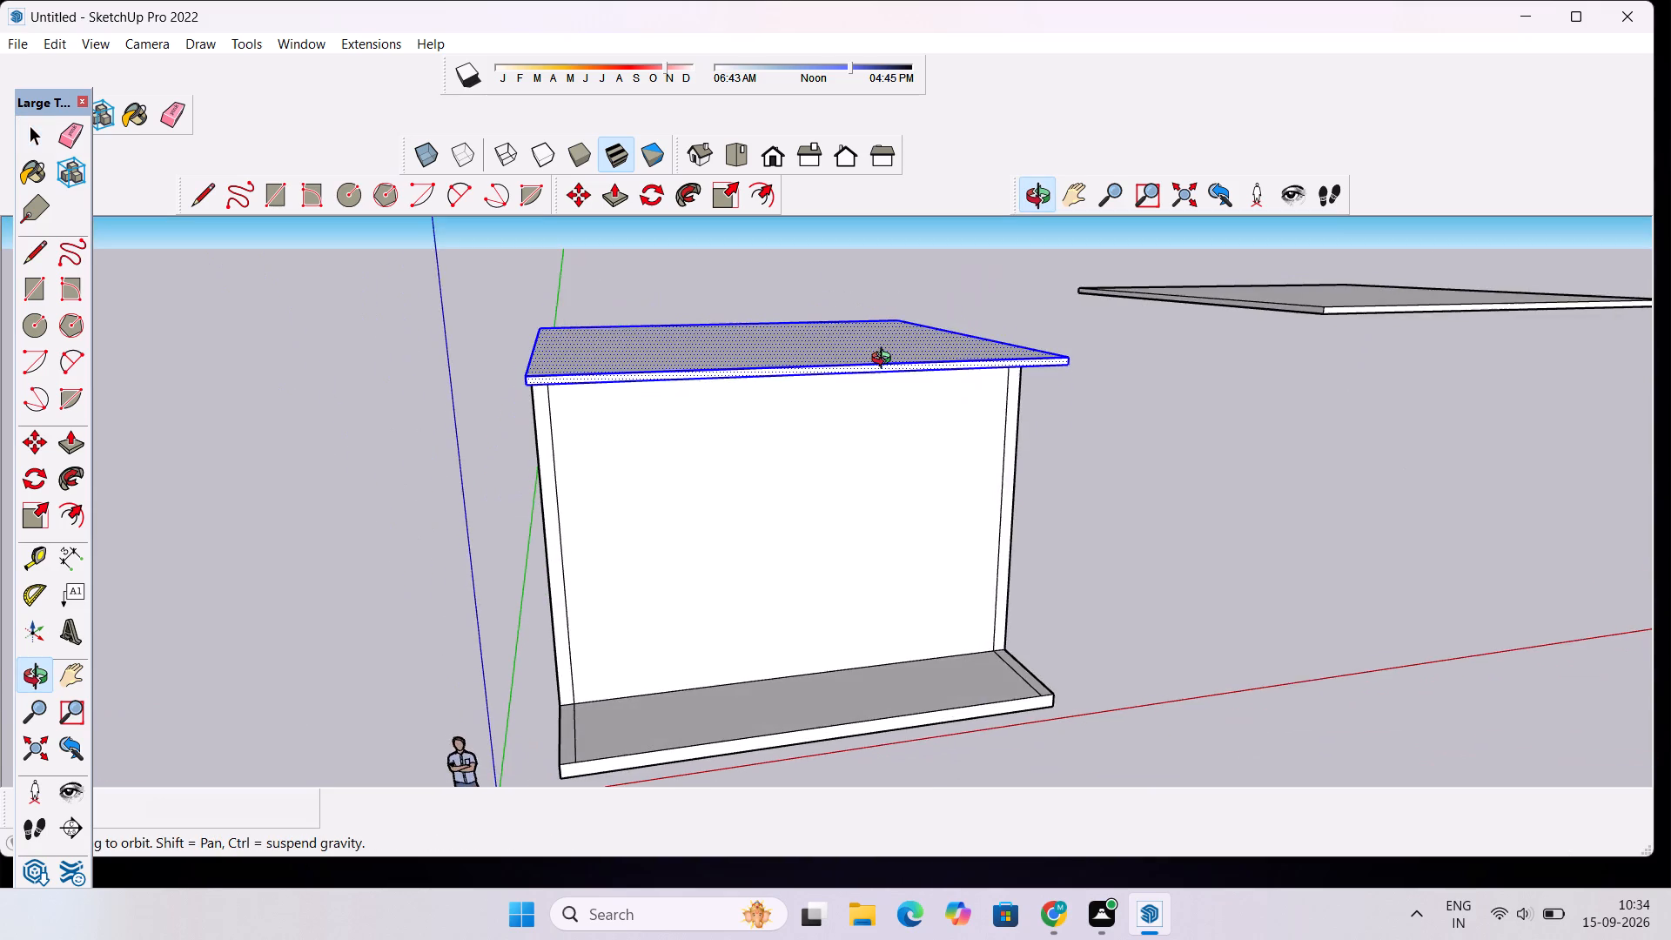
scroll(884, 362, "down", 3)
left_click_drag(883, 366, 878, 499, "shift")
scroll(873, 489, "up", 3)
left_click_drag(940, 459, 714, 569)
scroll(757, 457, "down", 5)
left_click_drag(753, 463, 948, 373)
scroll(927, 403, "up", 5)
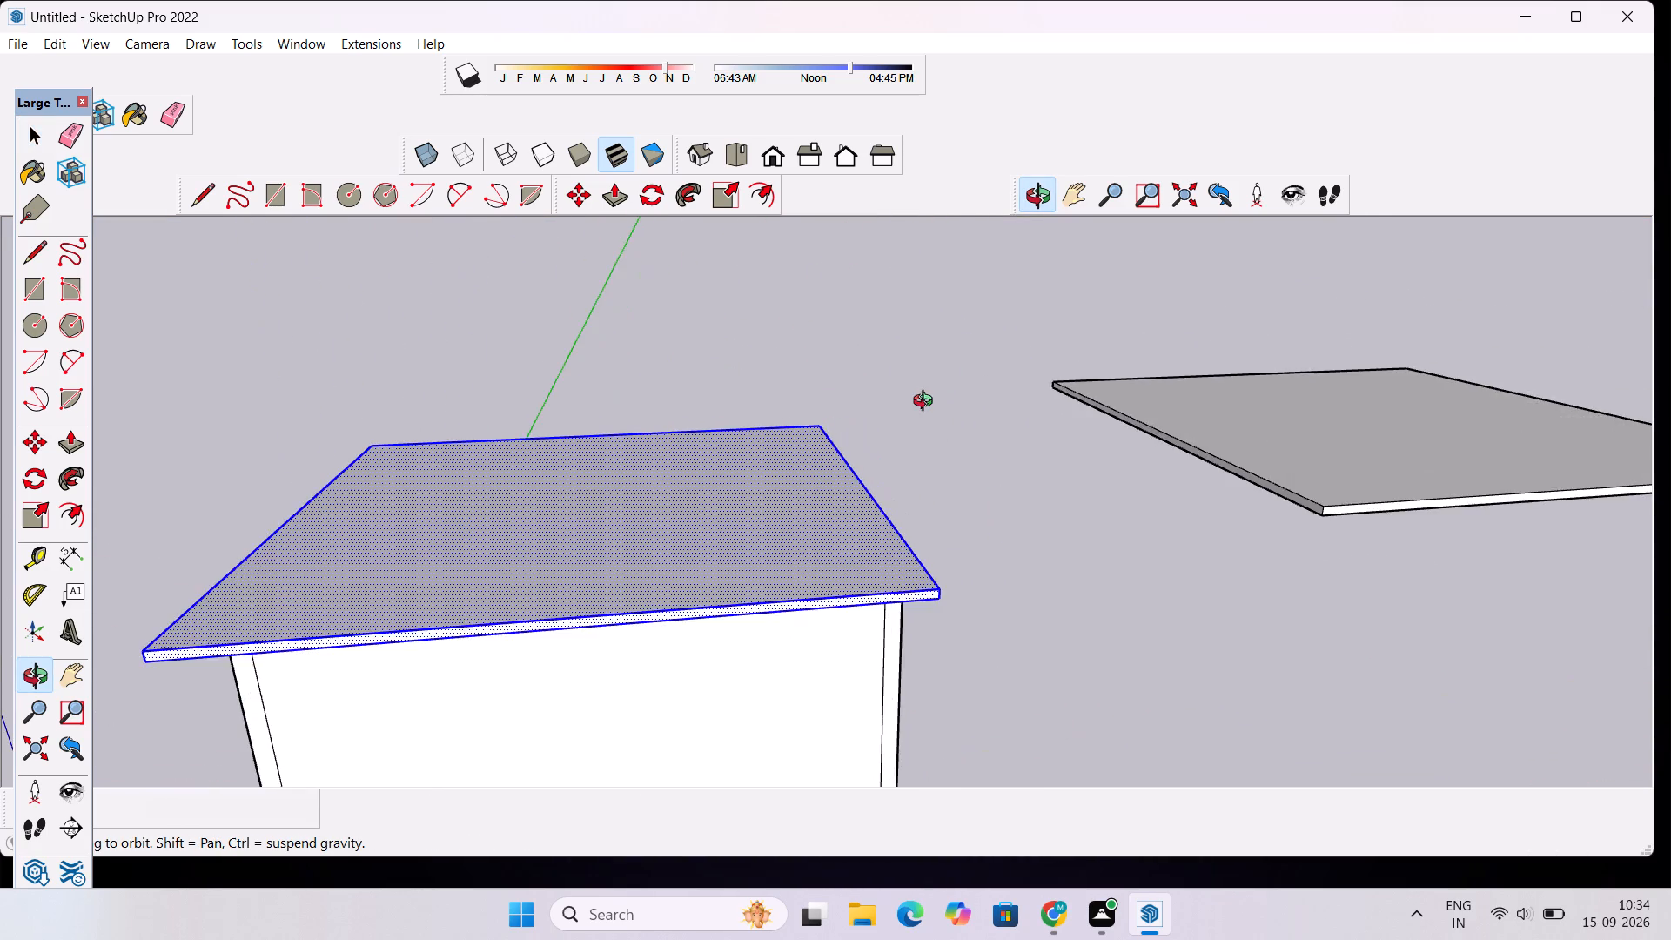
left_click_drag(927, 408, 868, 527)
scroll(864, 522, "down", 5)
left_click_drag(793, 566, 814, 471, "shift")
key("space")
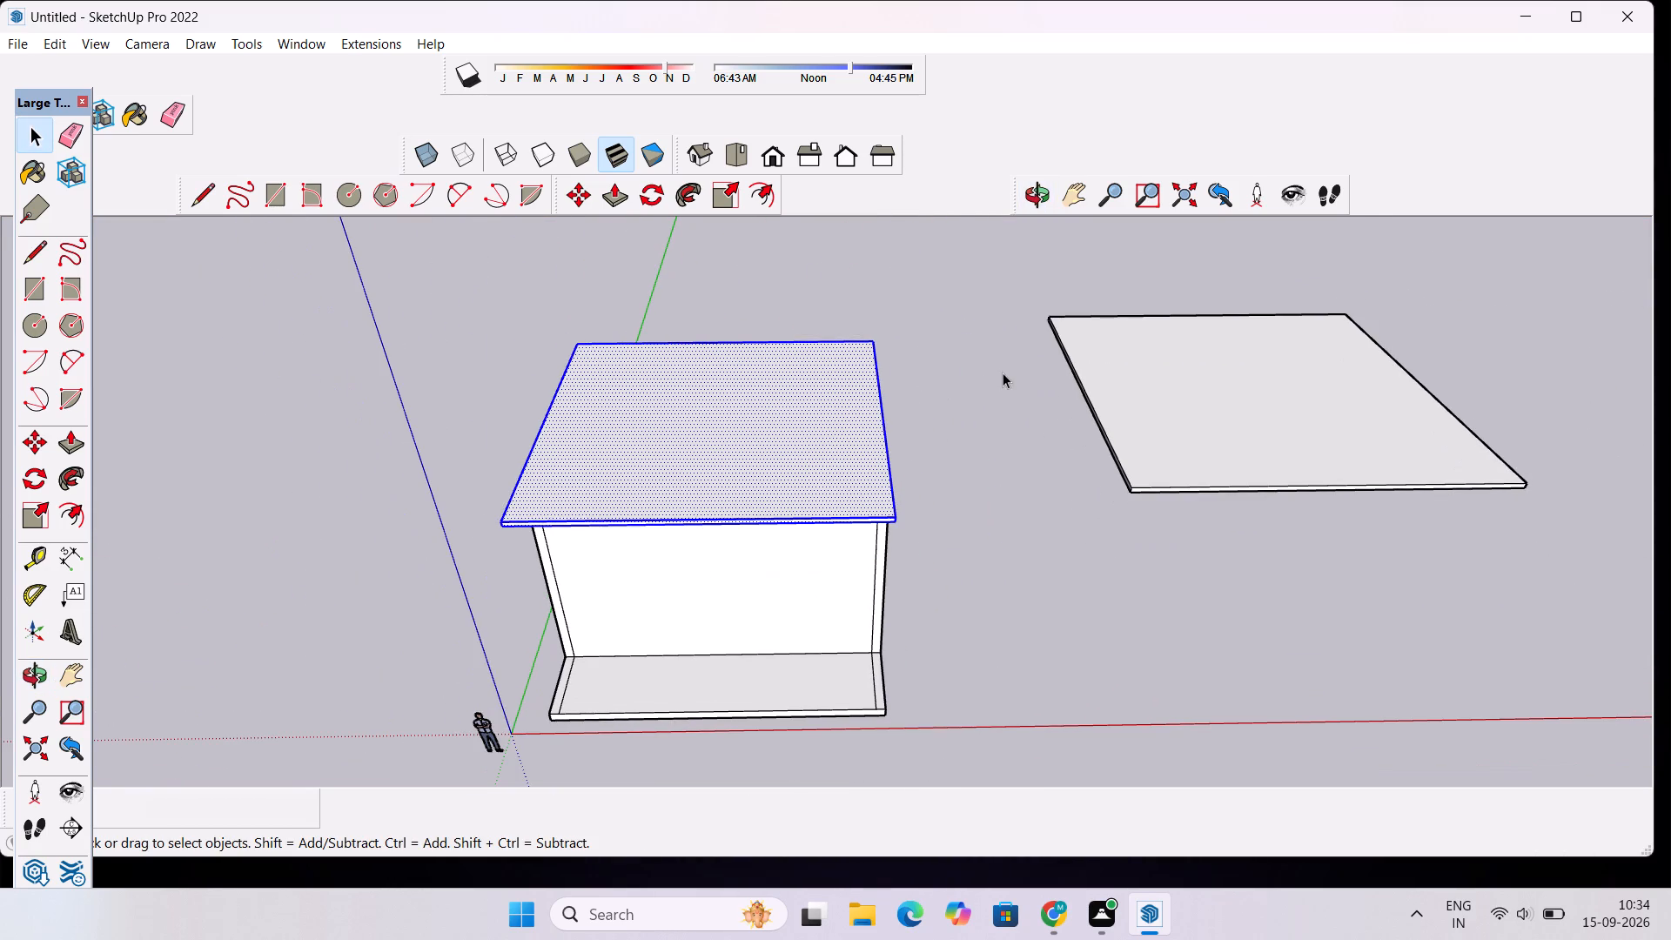
left_click(1003, 373)
Place a guide 1' inward from the left edge of the roof slab's top face.
scroll(856, 451, "up", 5)
key("t")
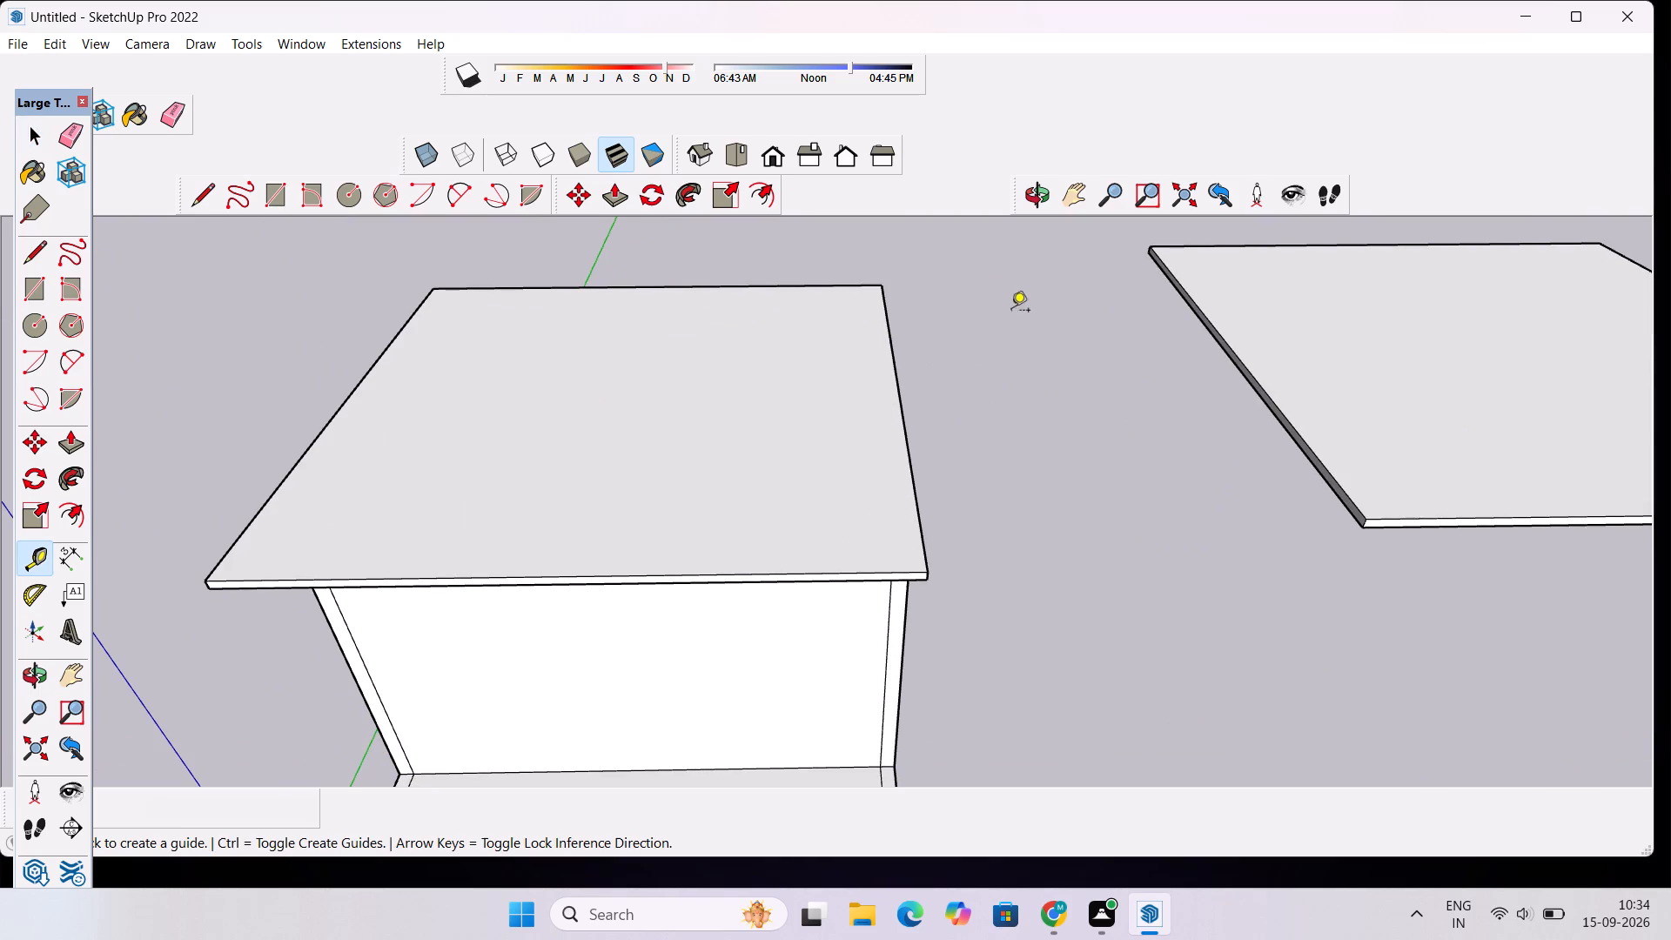
left_click(349, 399)
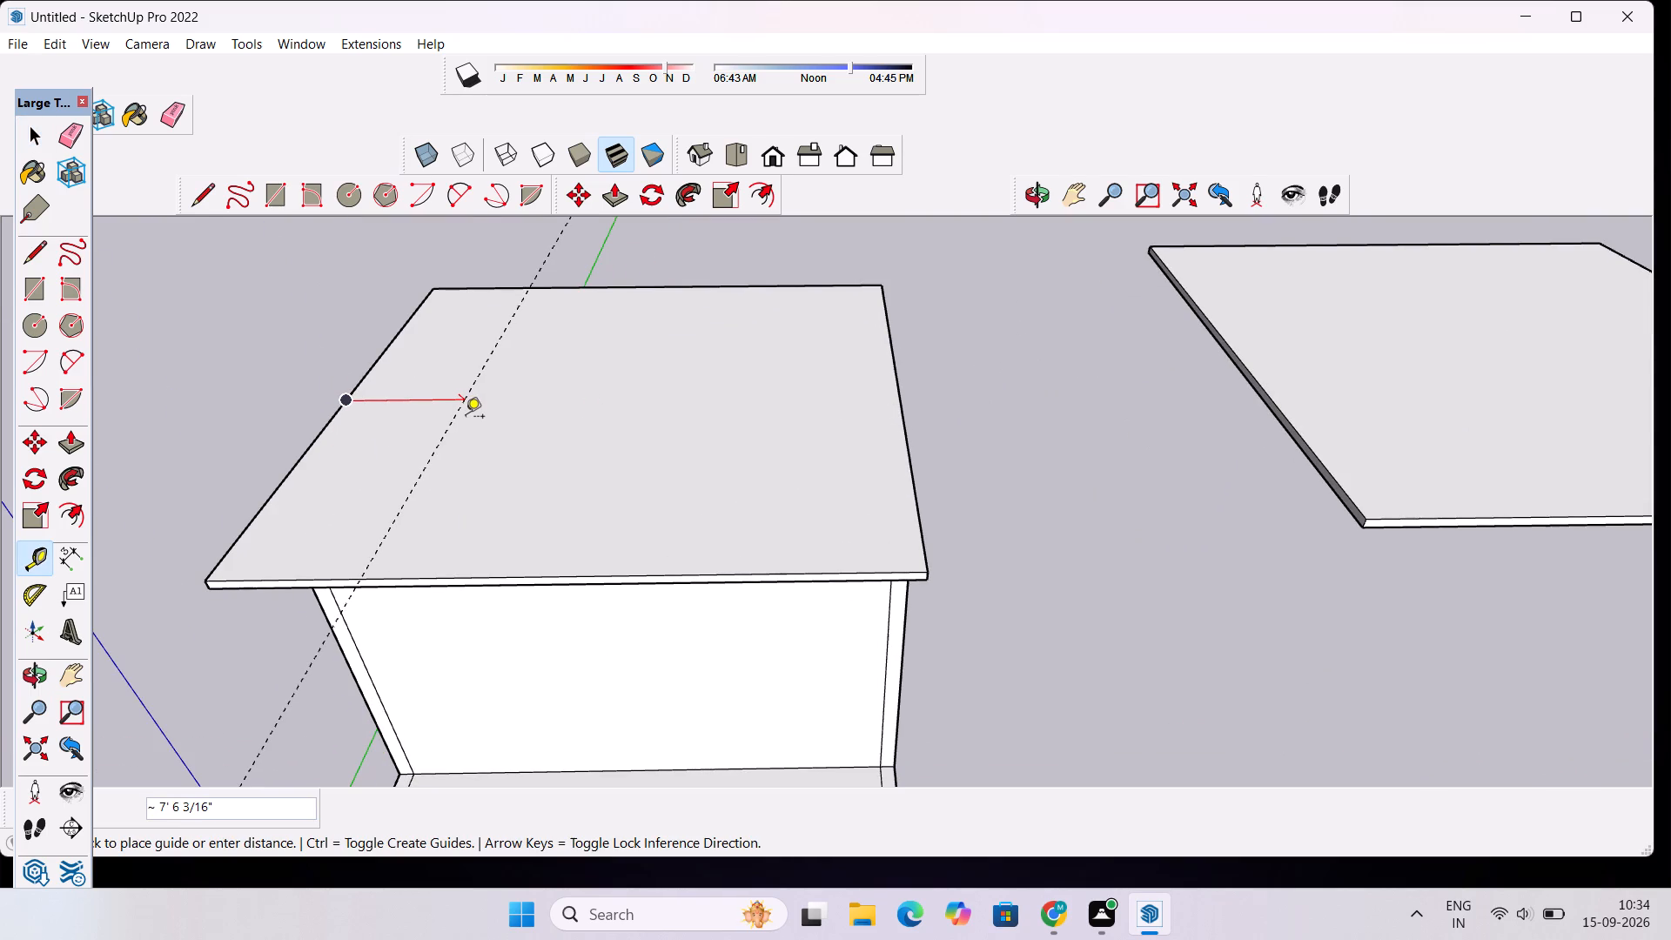
type("1'")
key("Return")
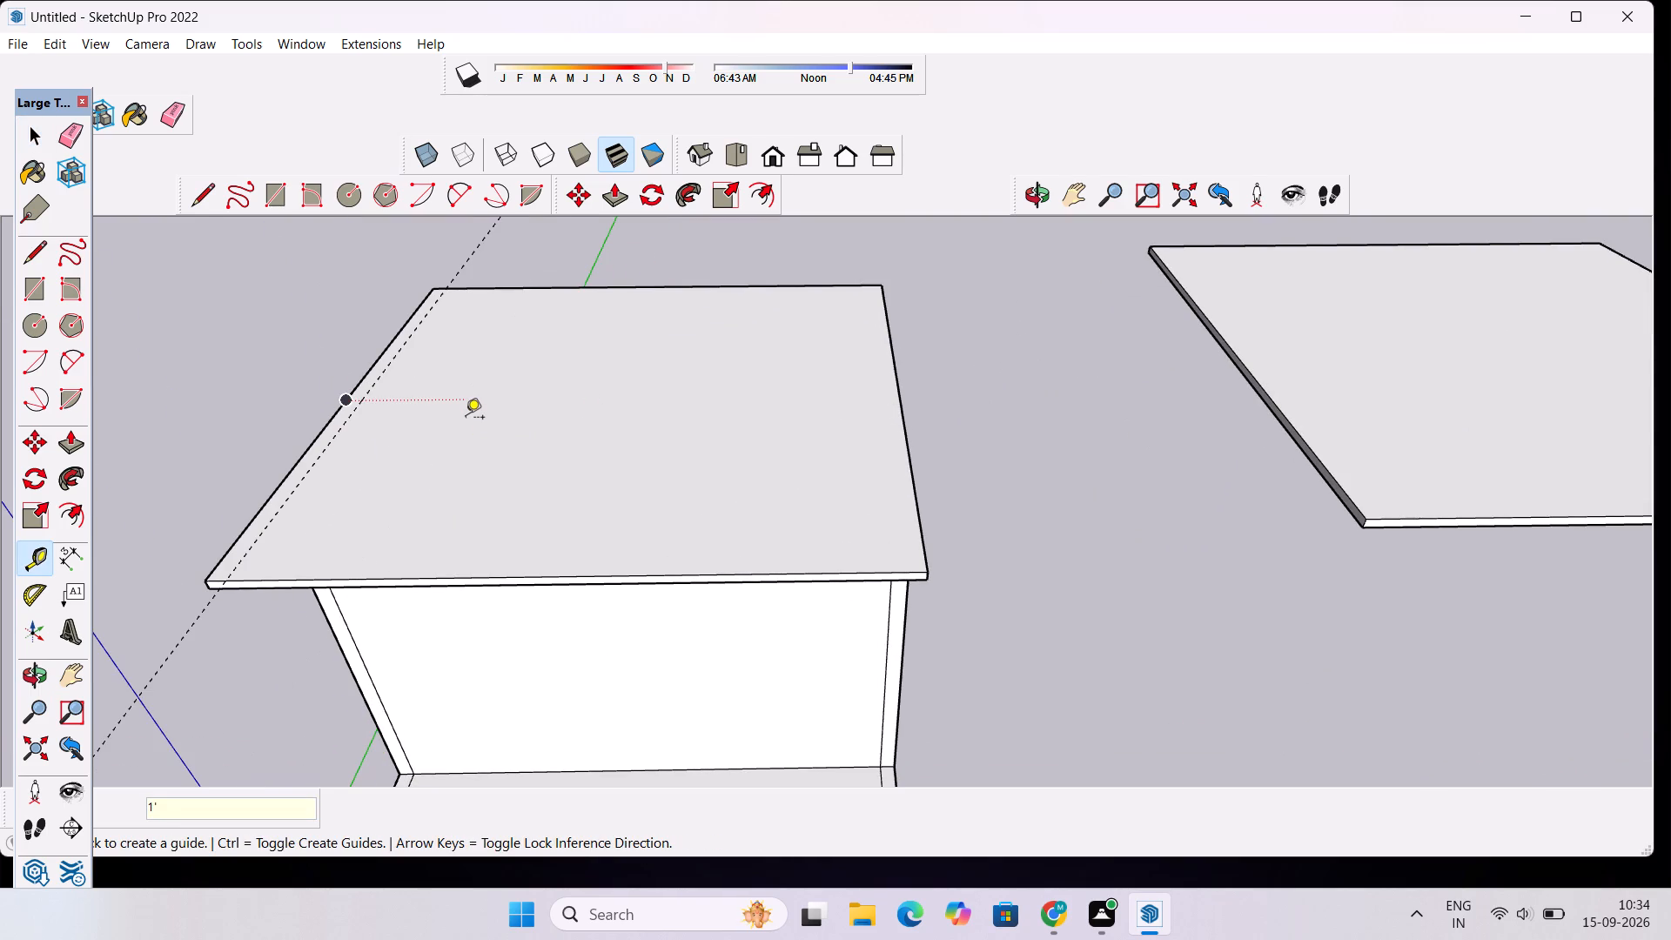
Place a guide 1' inward from the back edge of the roof slab's top face.
scroll(466, 431, "down", 1)
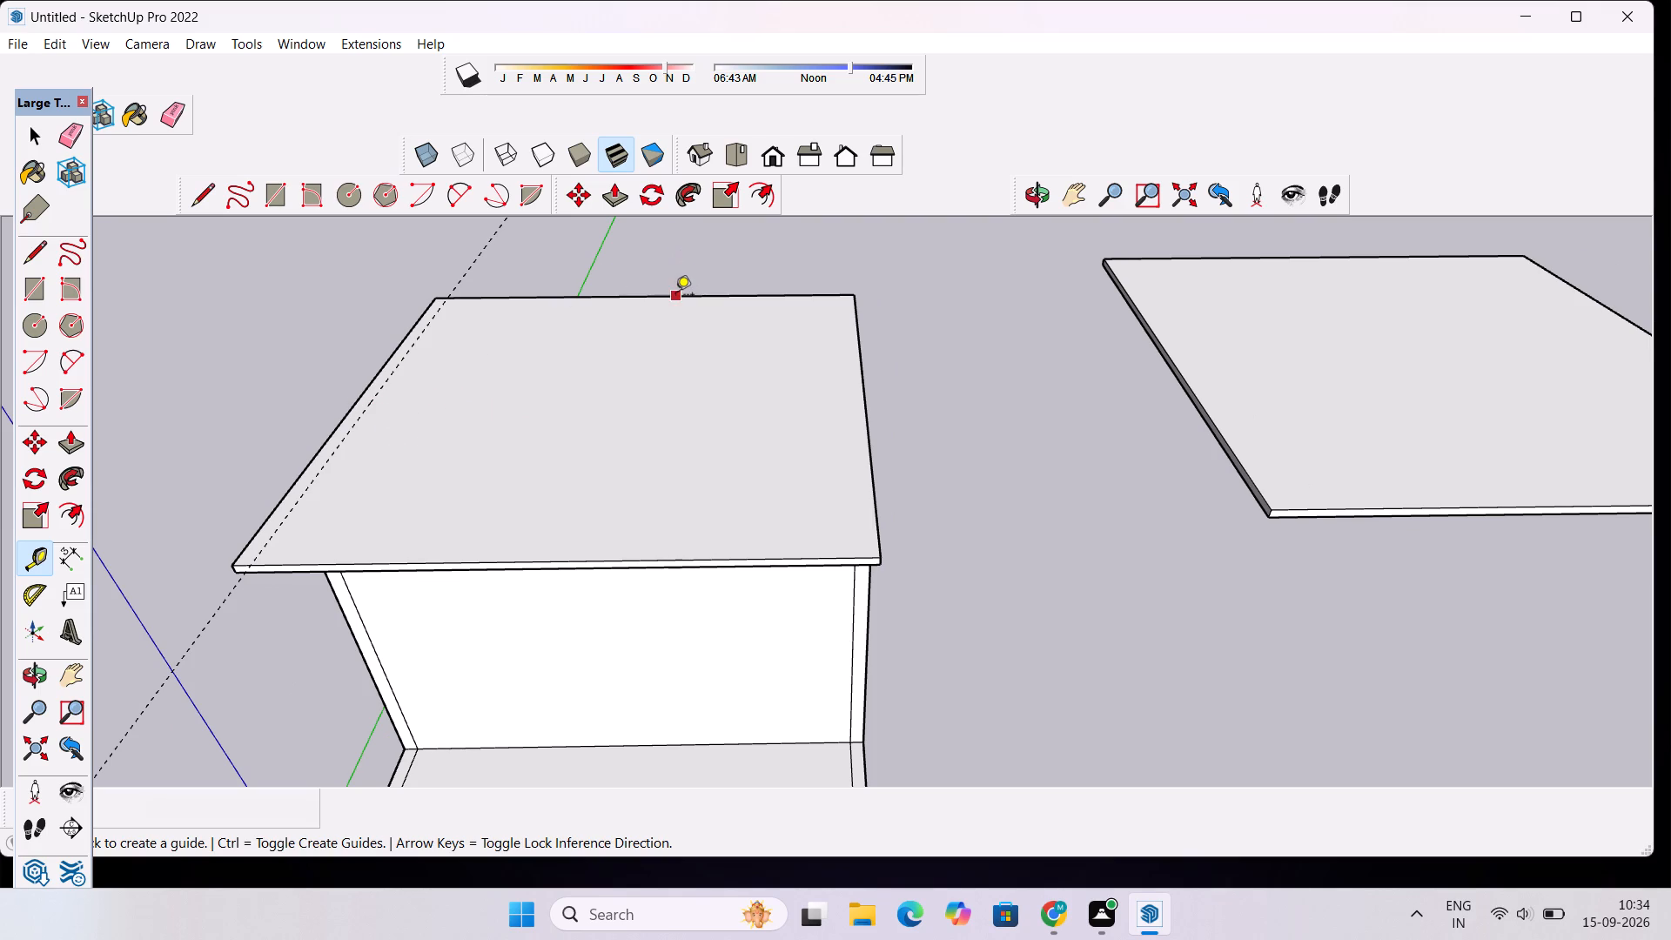
scroll(670, 231, "up", 2)
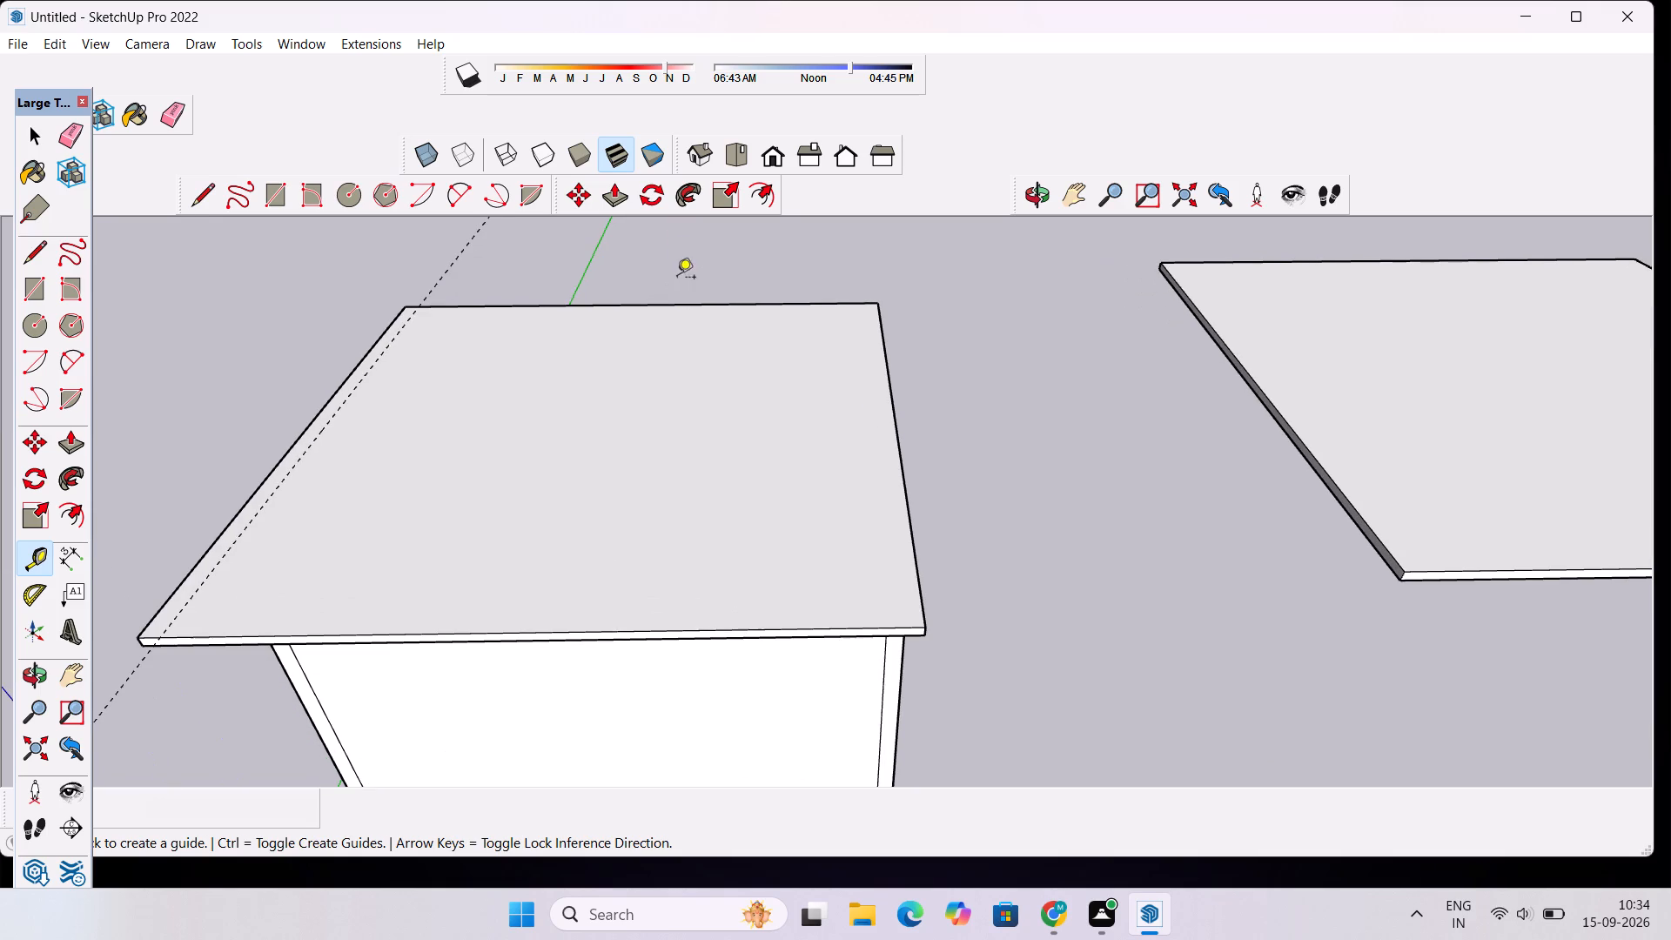
scroll(674, 300, "up", 1)
scroll(674, 300, "down", 1)
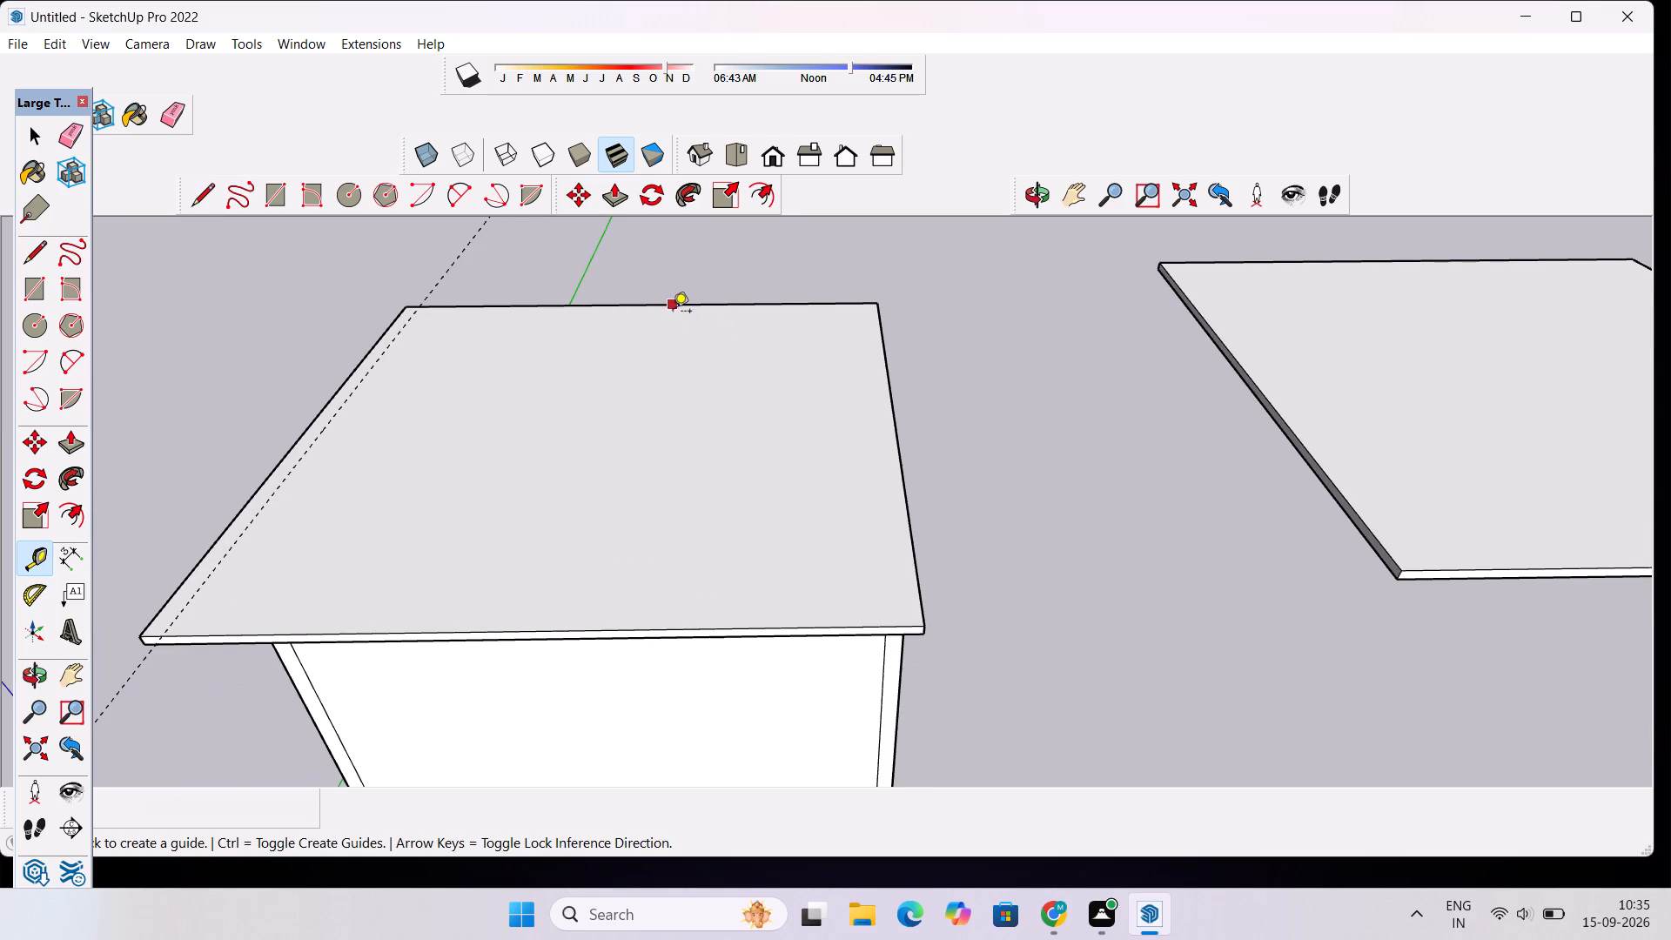
scroll(620, 310, "up", 6)
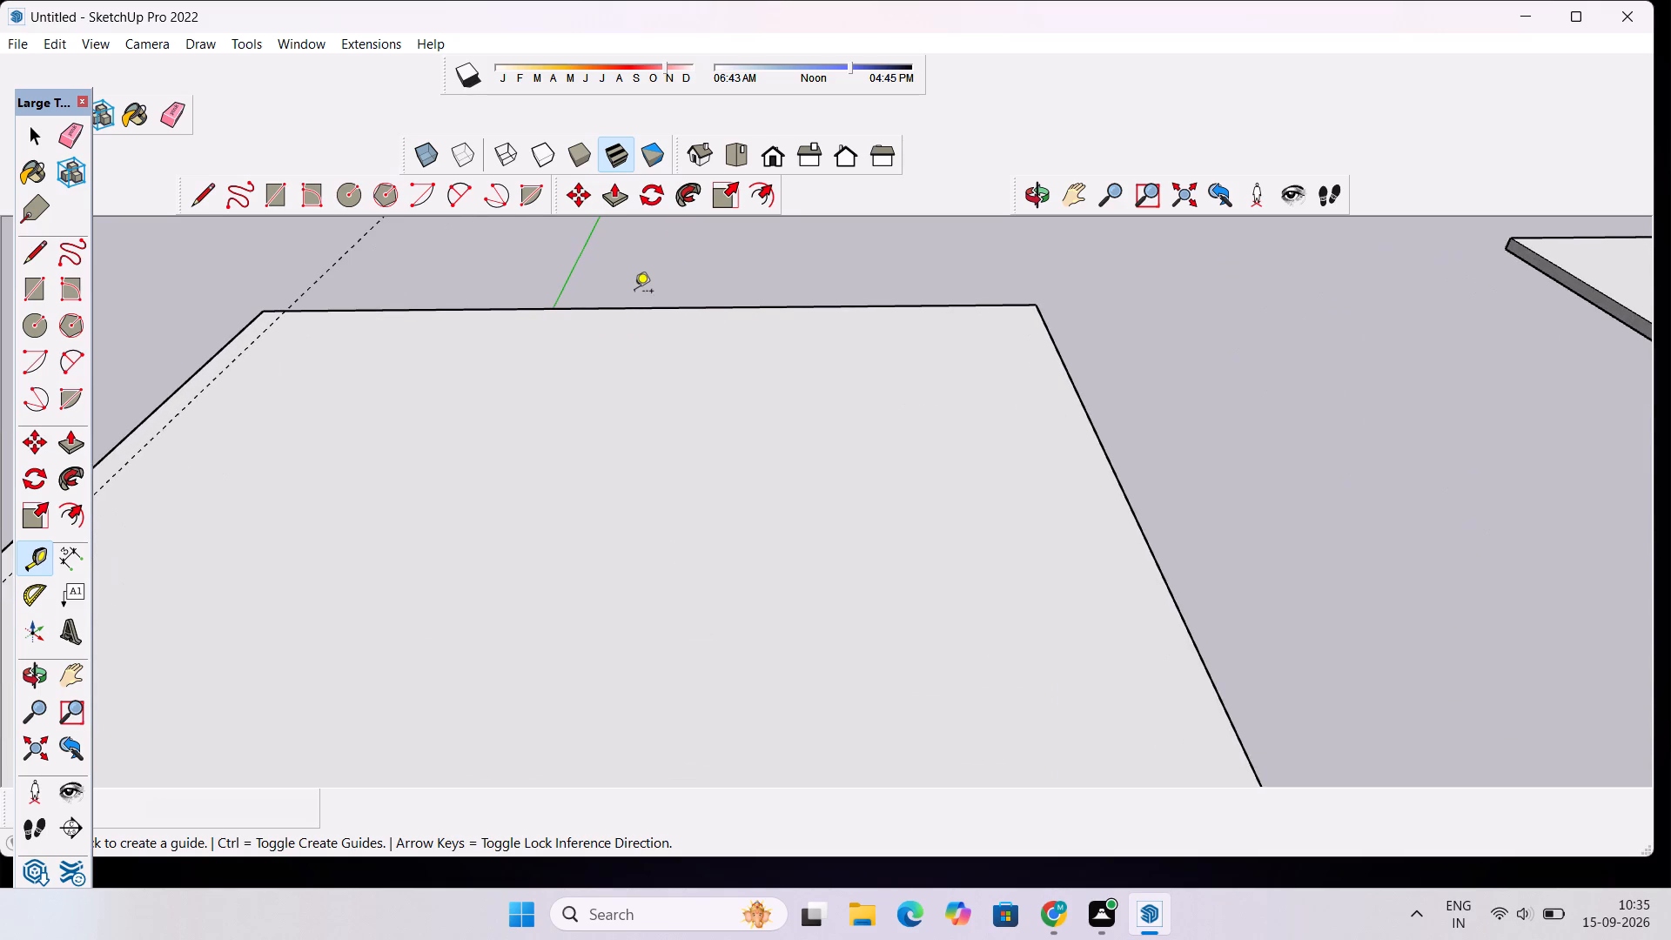
left_click(575, 305)
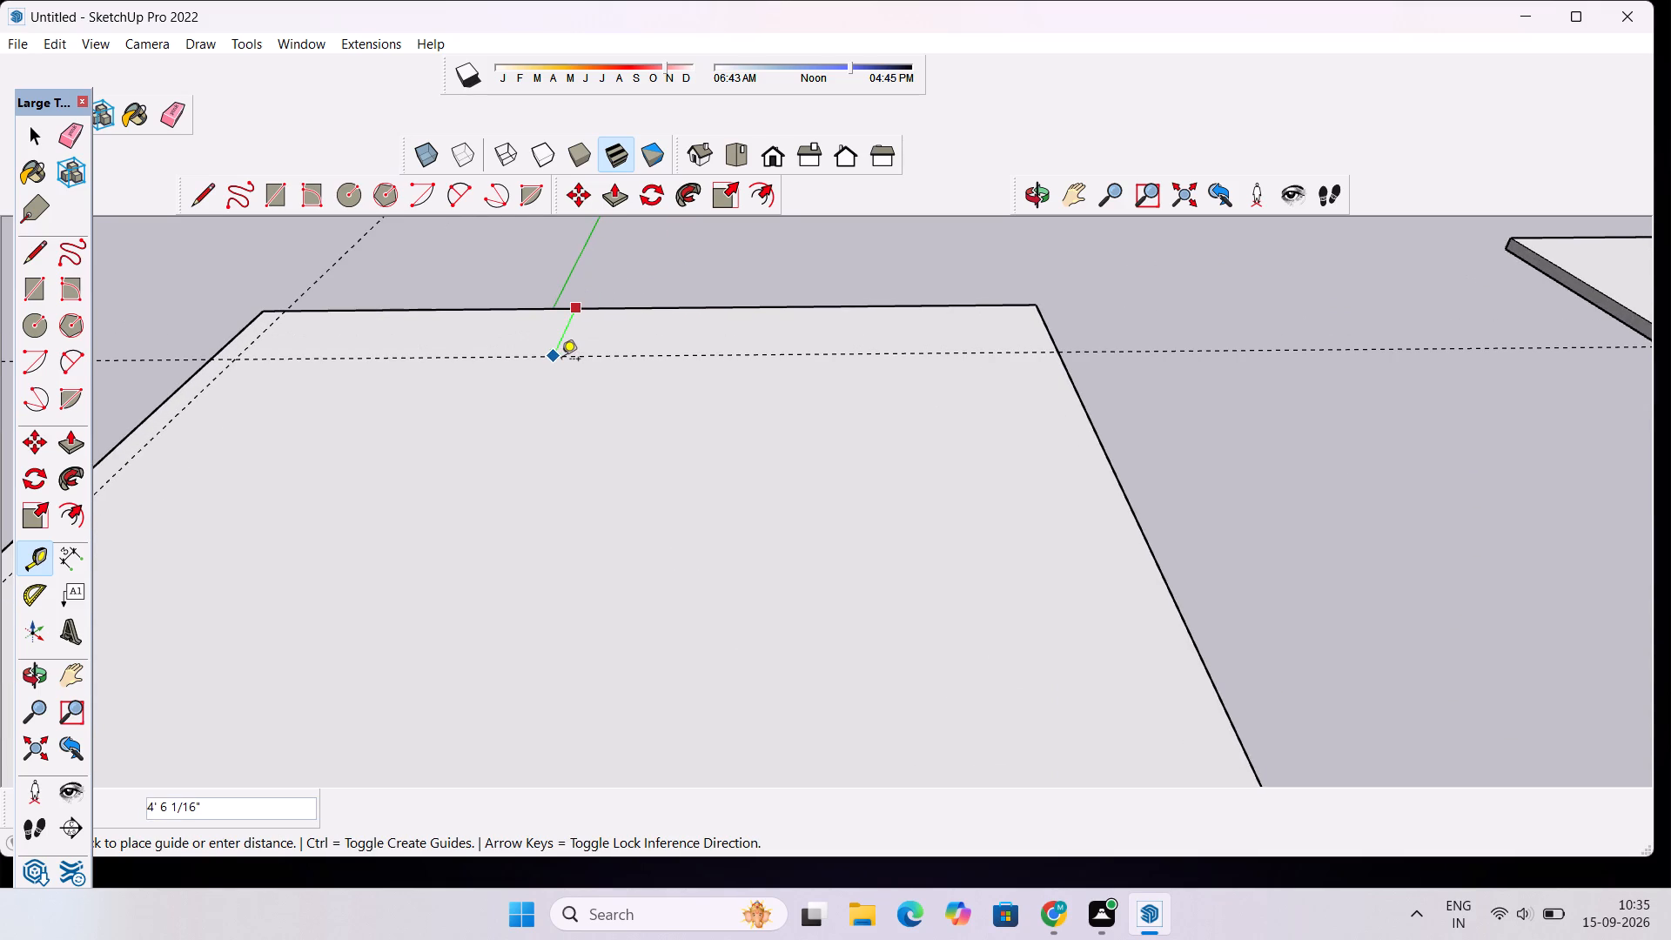
type("1'")
key("Return")
Place a guide 1' inward from the right edge of the roof slab's top face.
scroll(568, 380, "down", 2)
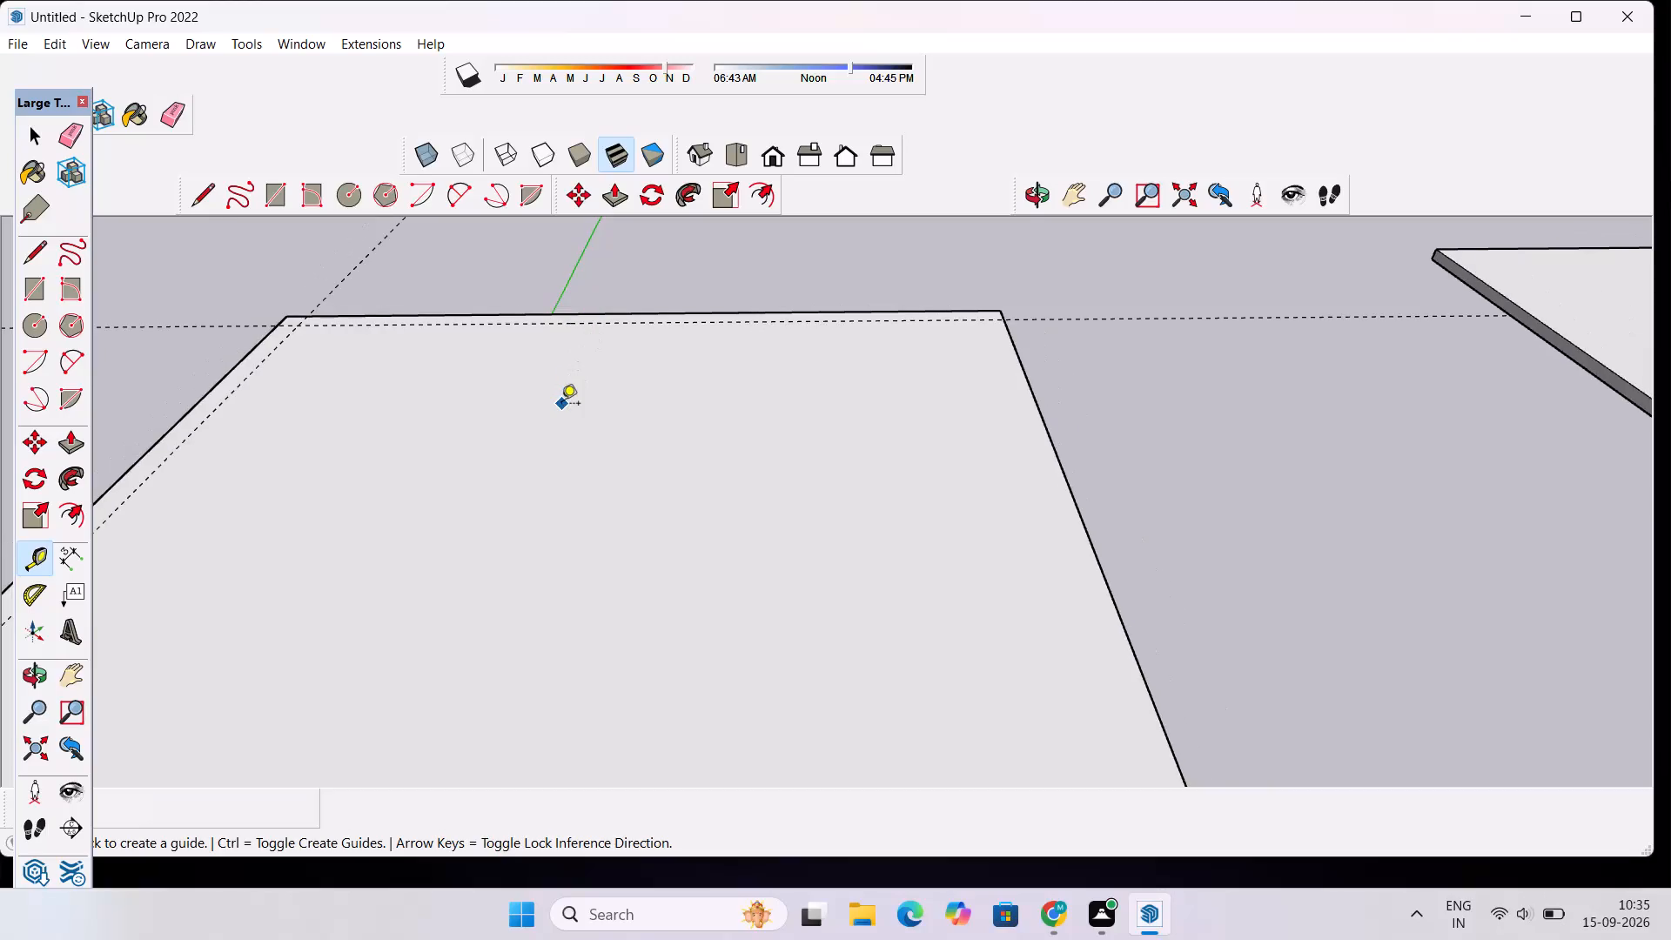
scroll(561, 406, "down", 3)
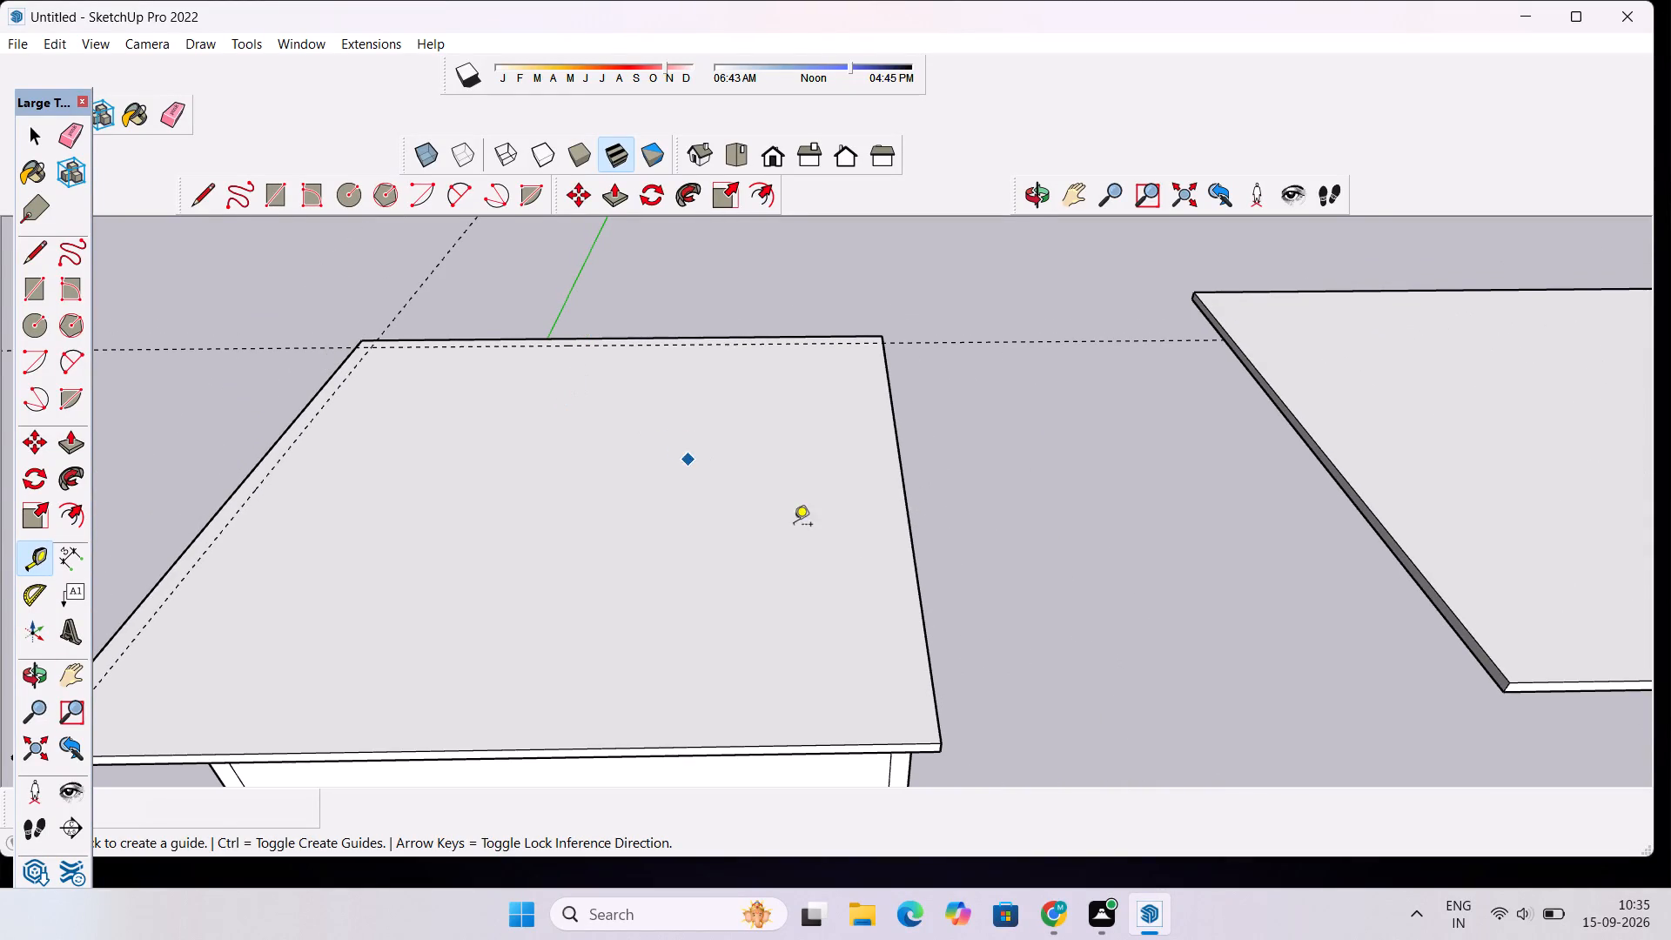
scroll(886, 543, "up", 3)
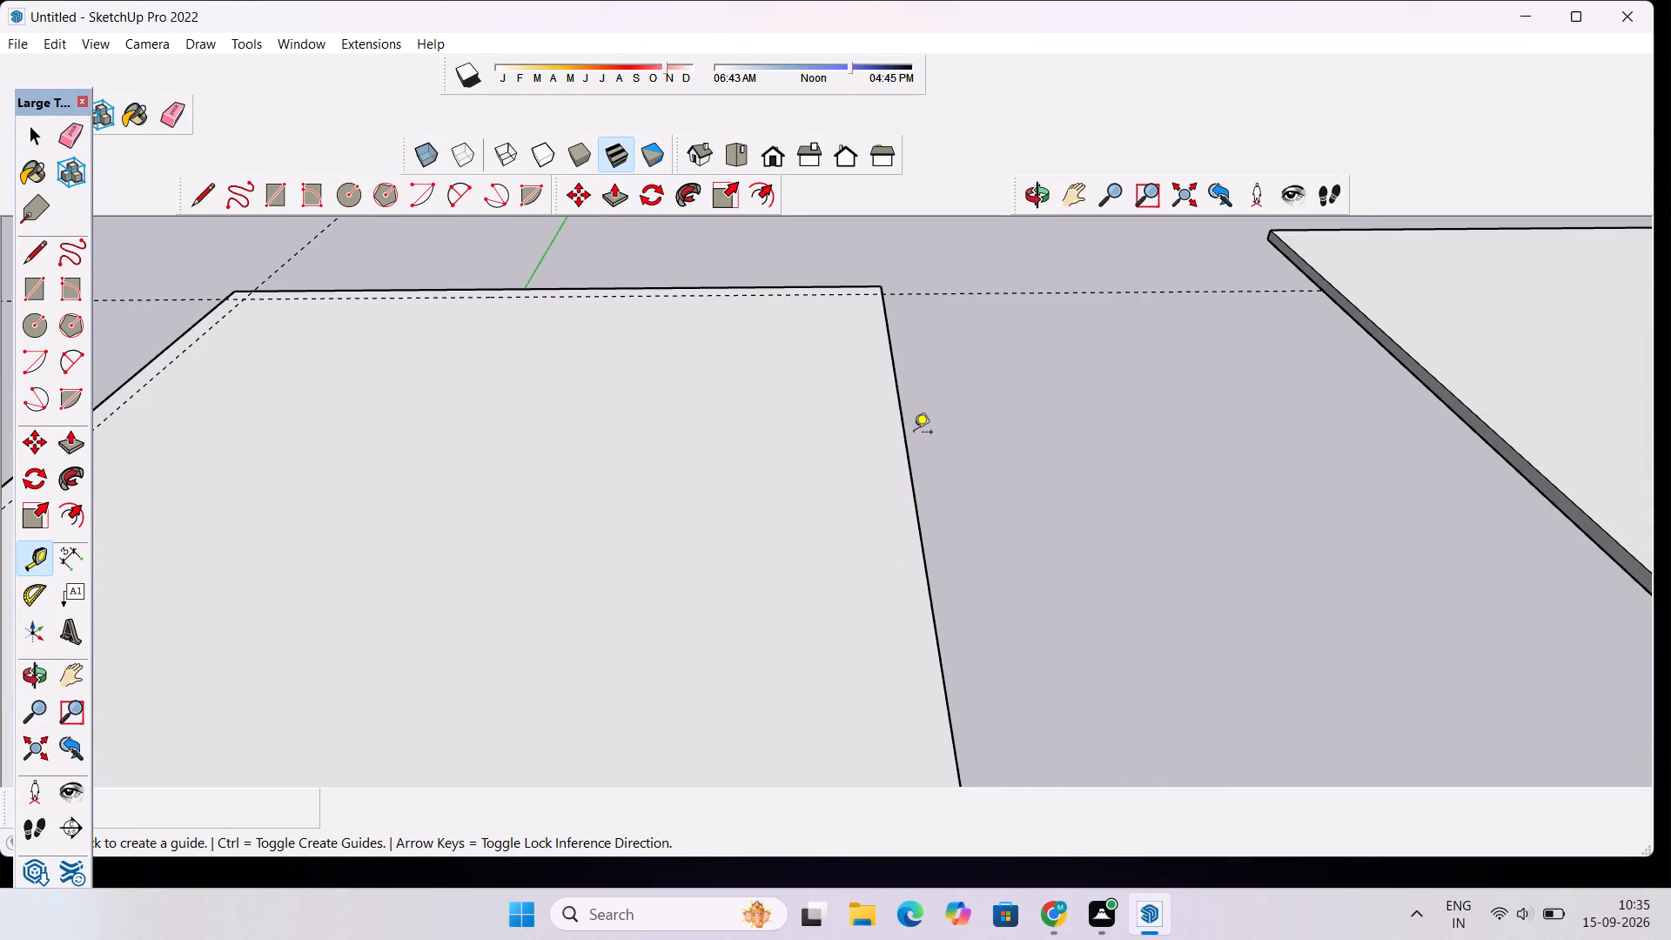
left_click_drag(904, 422, 873, 424)
type("1'")
key("Return")
Start a guide parallel to the front edge of the roof slab, offset inward across its top face.
scroll(762, 444, "down", 8)
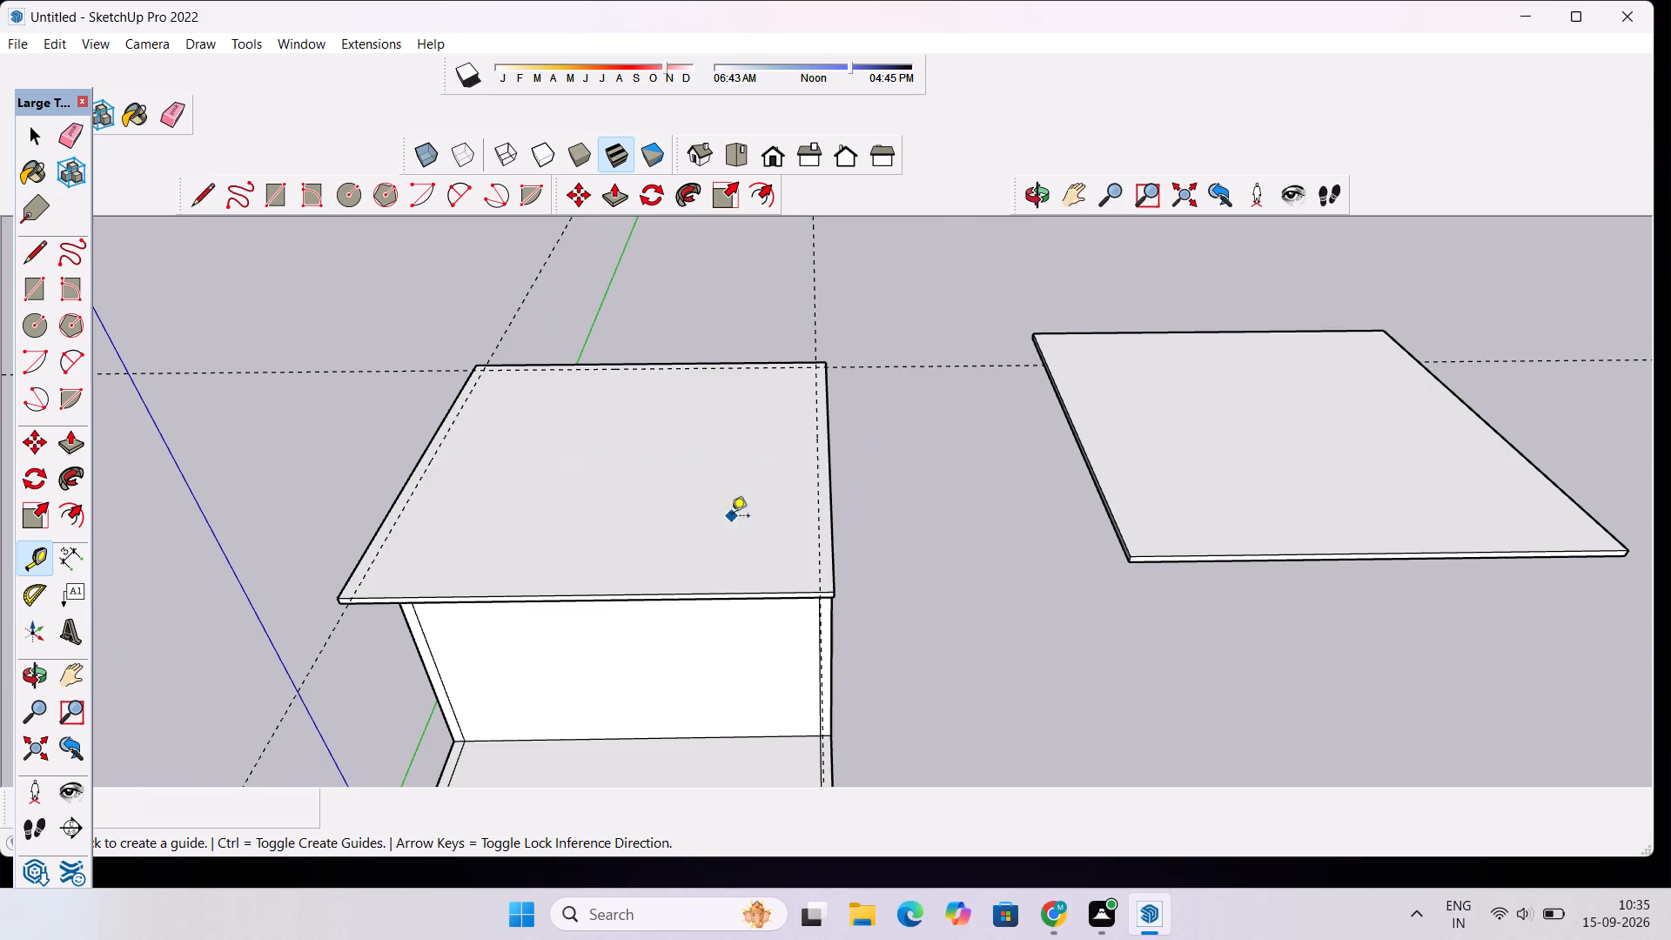
scroll(681, 540, "down", 3)
scroll(513, 582, "up", 4)
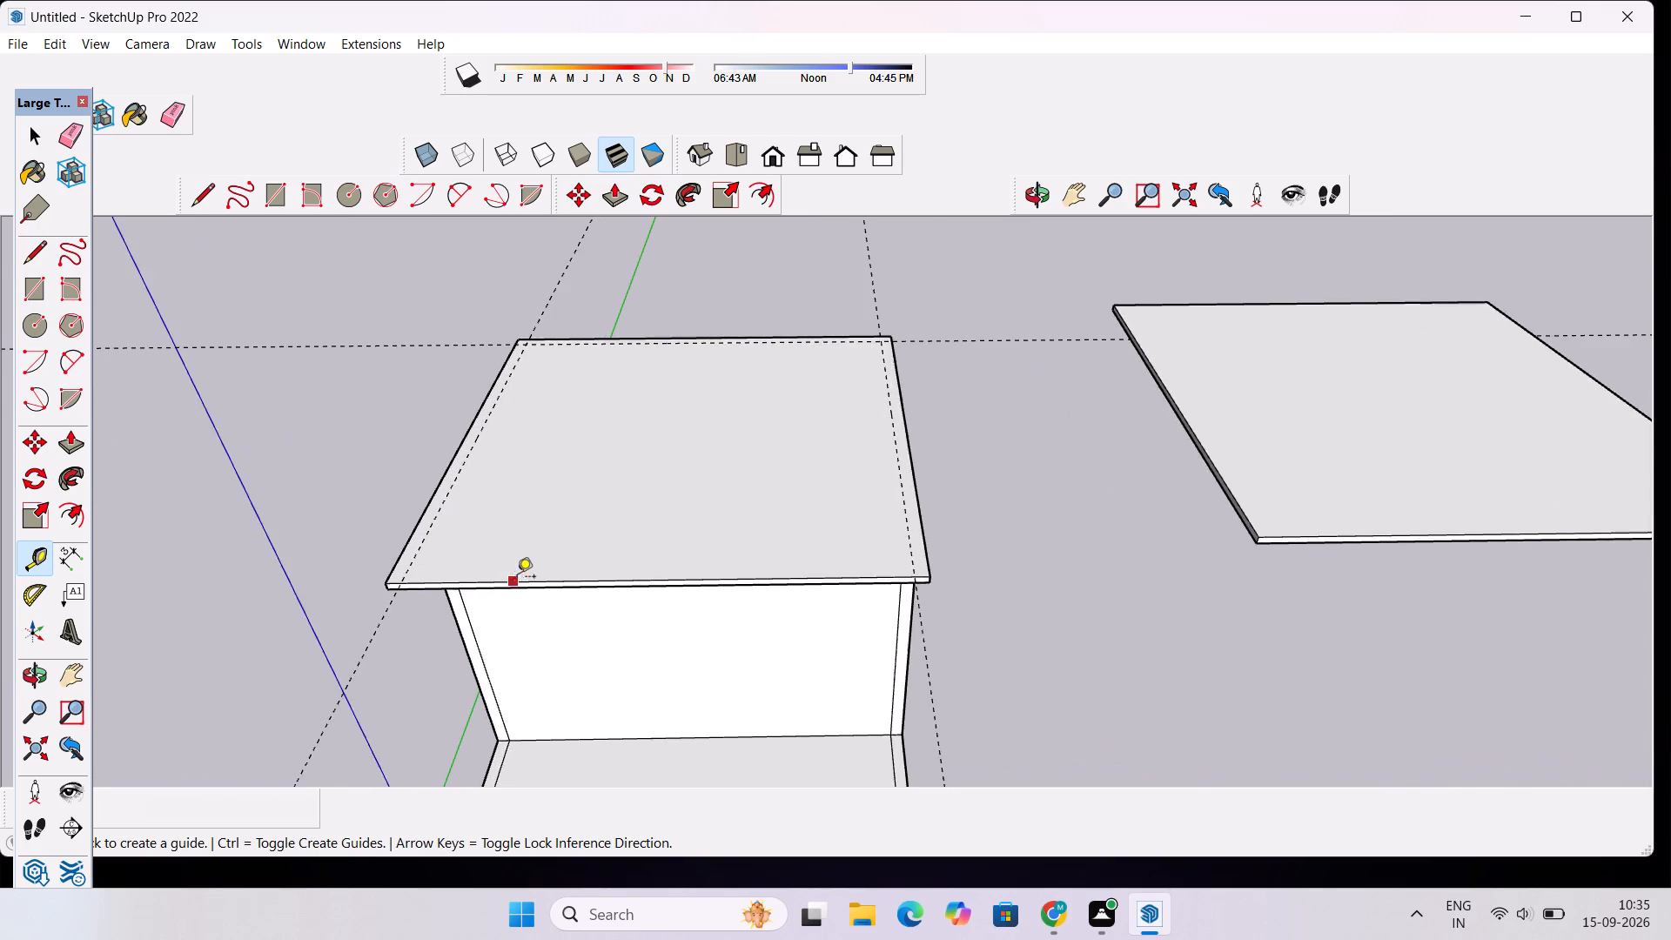
scroll(524, 571, "up", 3)
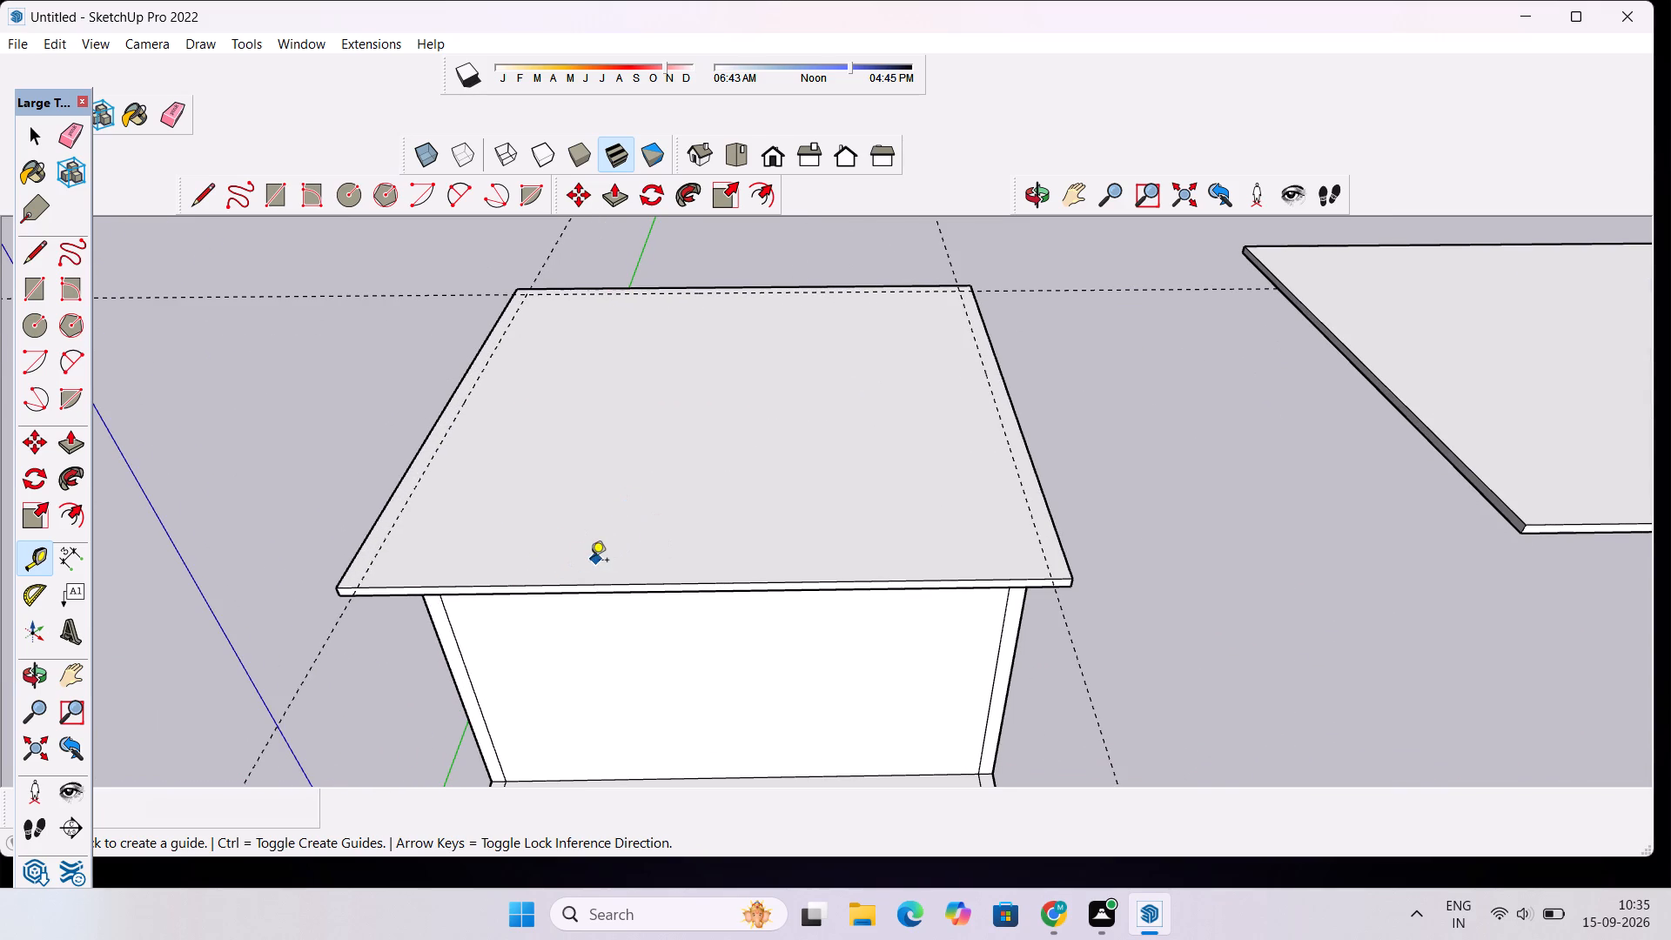
scroll(596, 573, "down", 1)
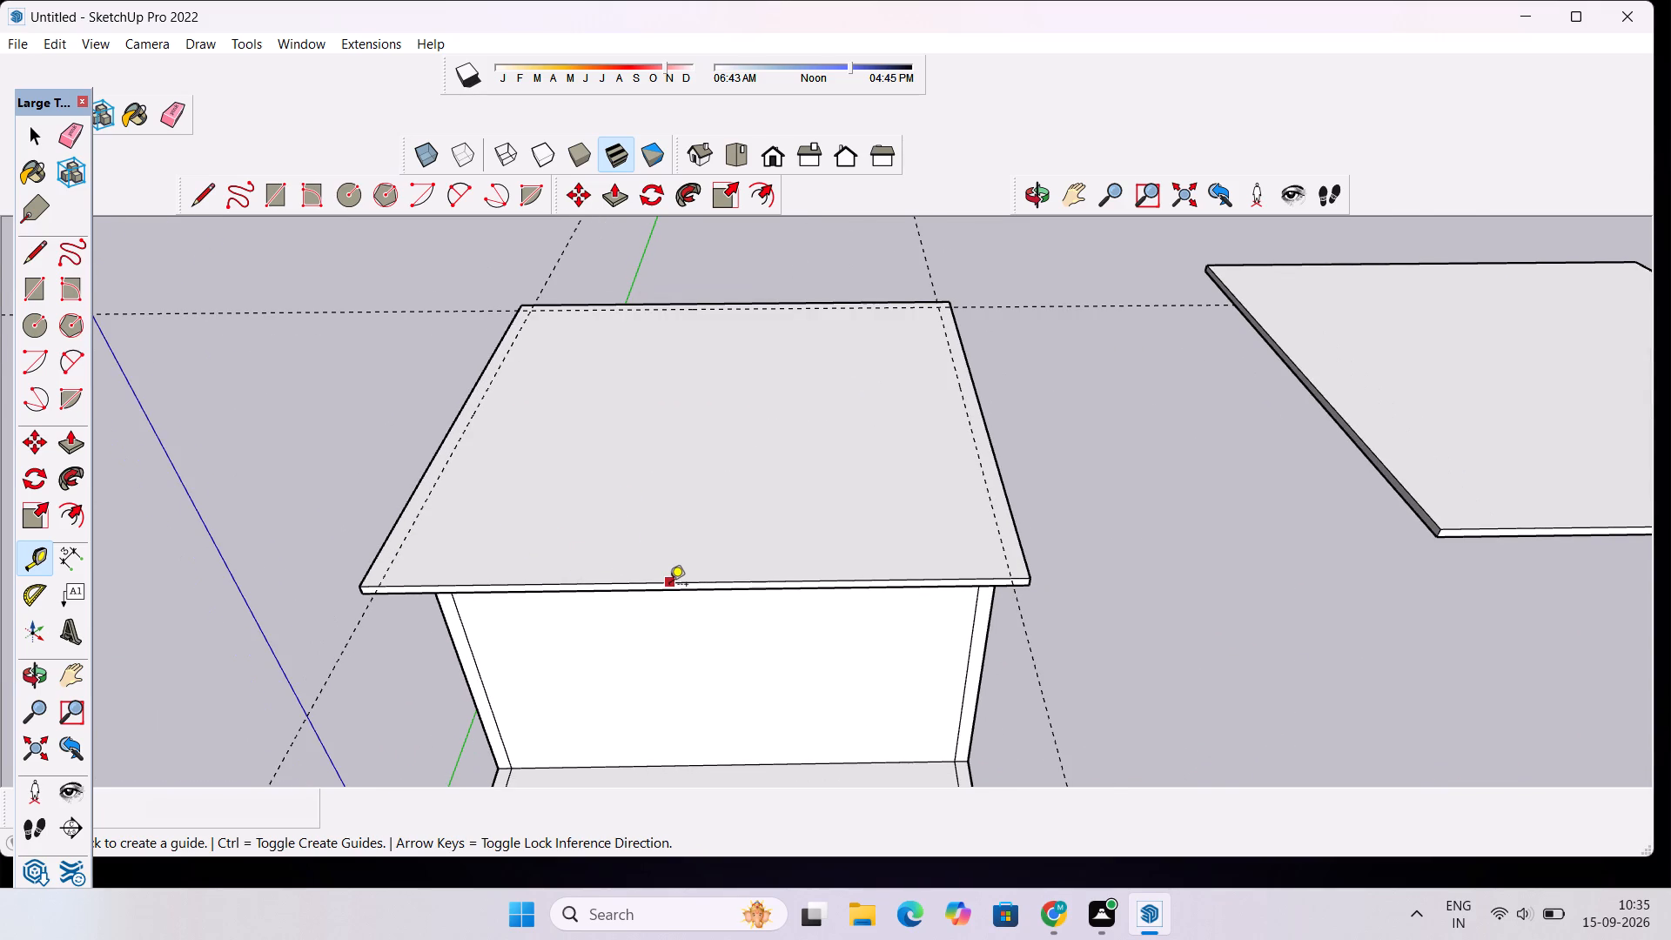
scroll(669, 586, "up", 4)
left_click(676, 576)
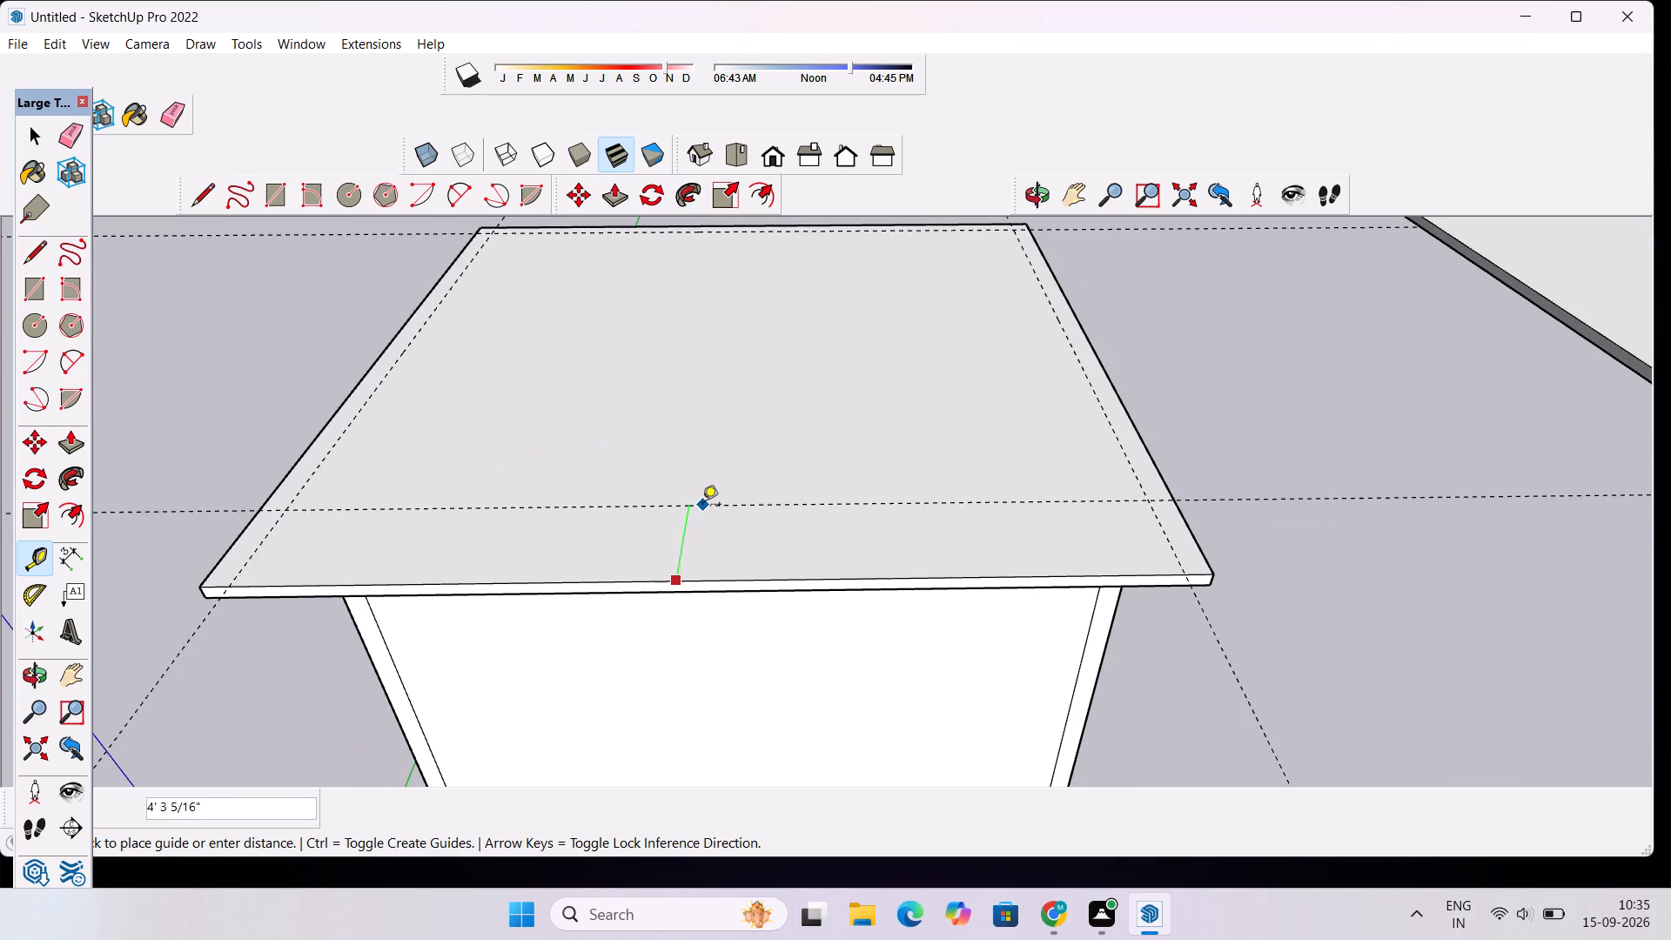
scroll(702, 506, "up", 7)
scroll(721, 405, "down", 11)
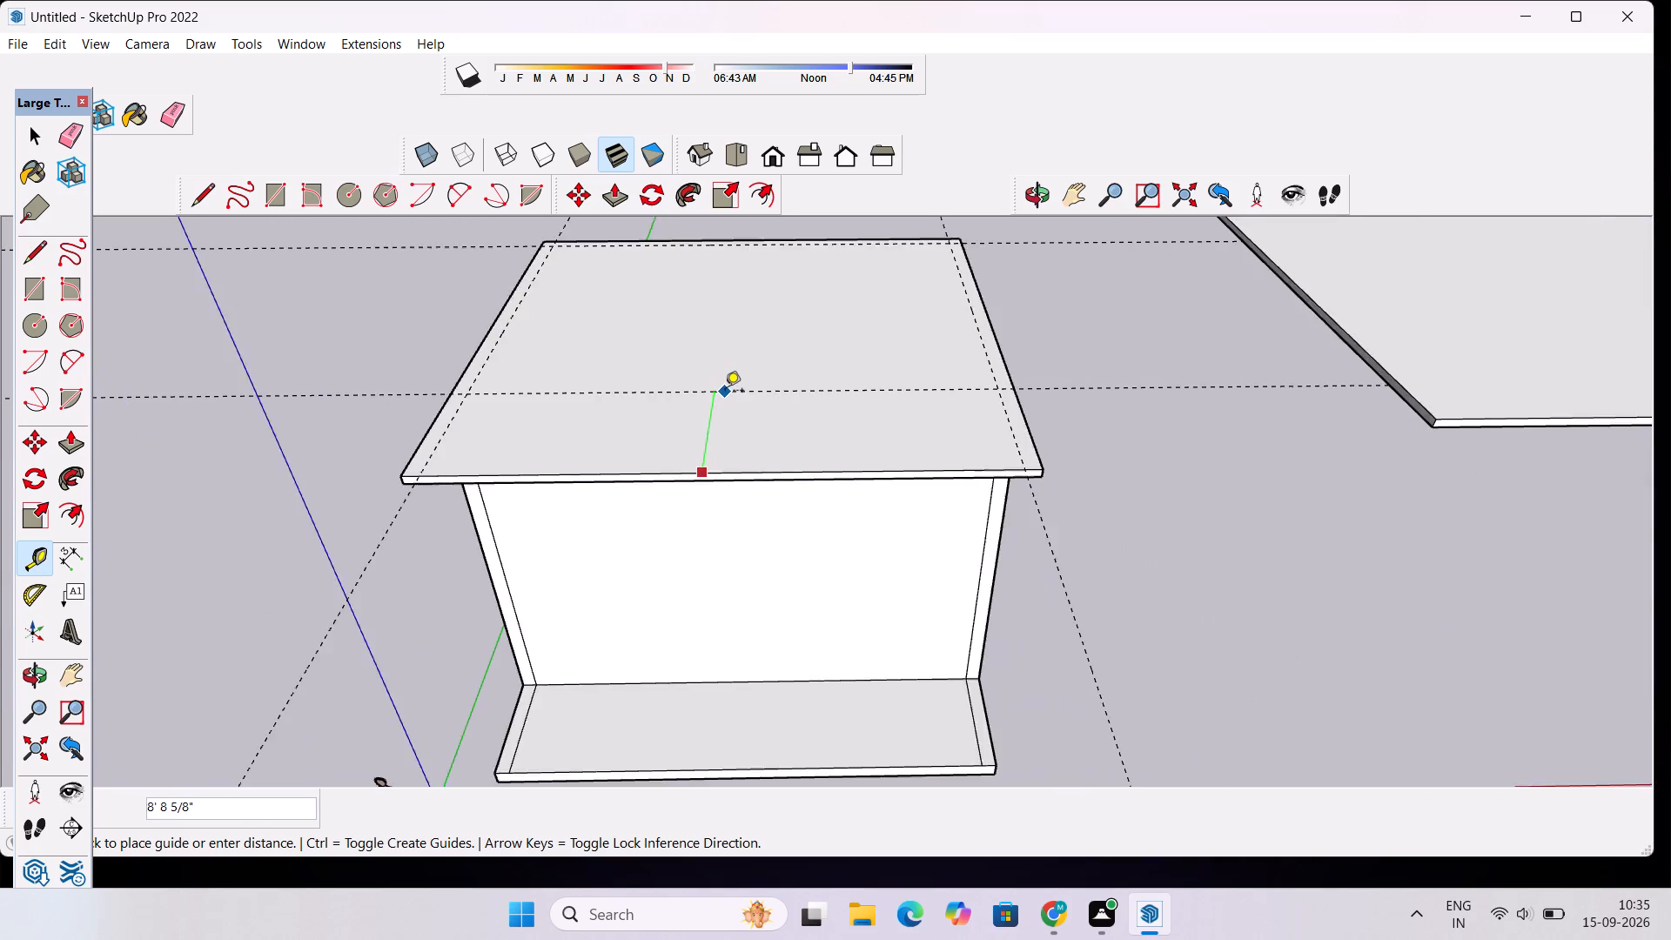
Place the guide 8' inward from the front edge of the roof slab's top face.
scroll(725, 392, "down", 2)
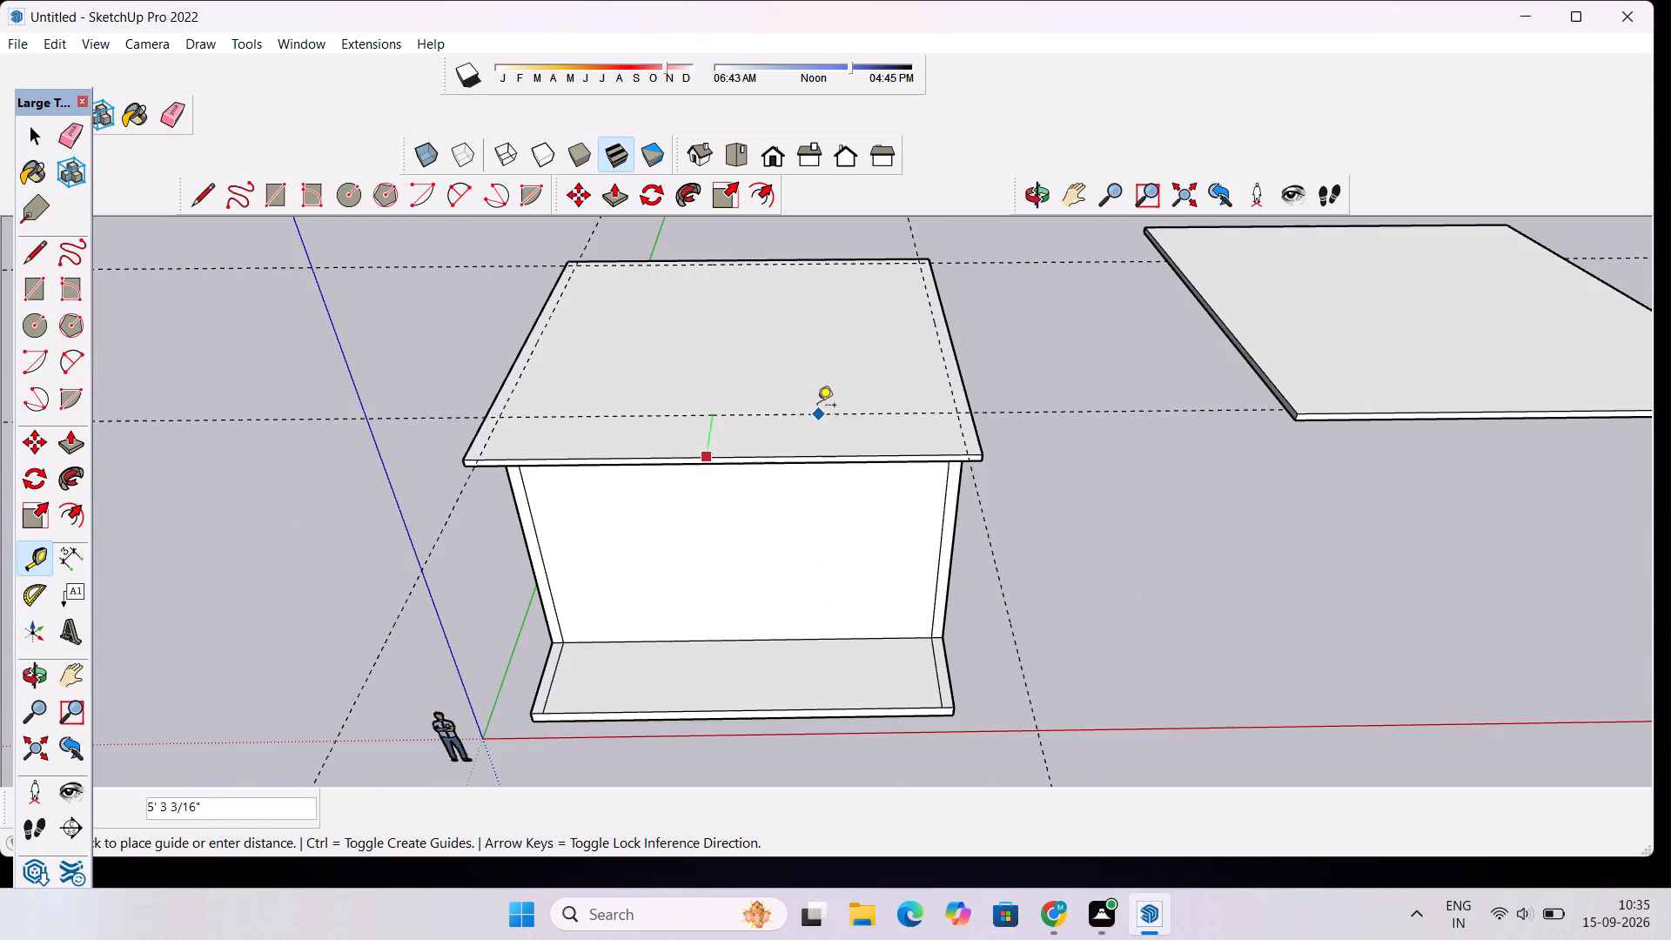
scroll(815, 402, "up", 4)
type("8'")
key("Return")
Place a second guide 9" behind the 8' front guide, towards the back of the slab.
scroll(805, 490, "down", 3)
scroll(867, 418, "up", 9)
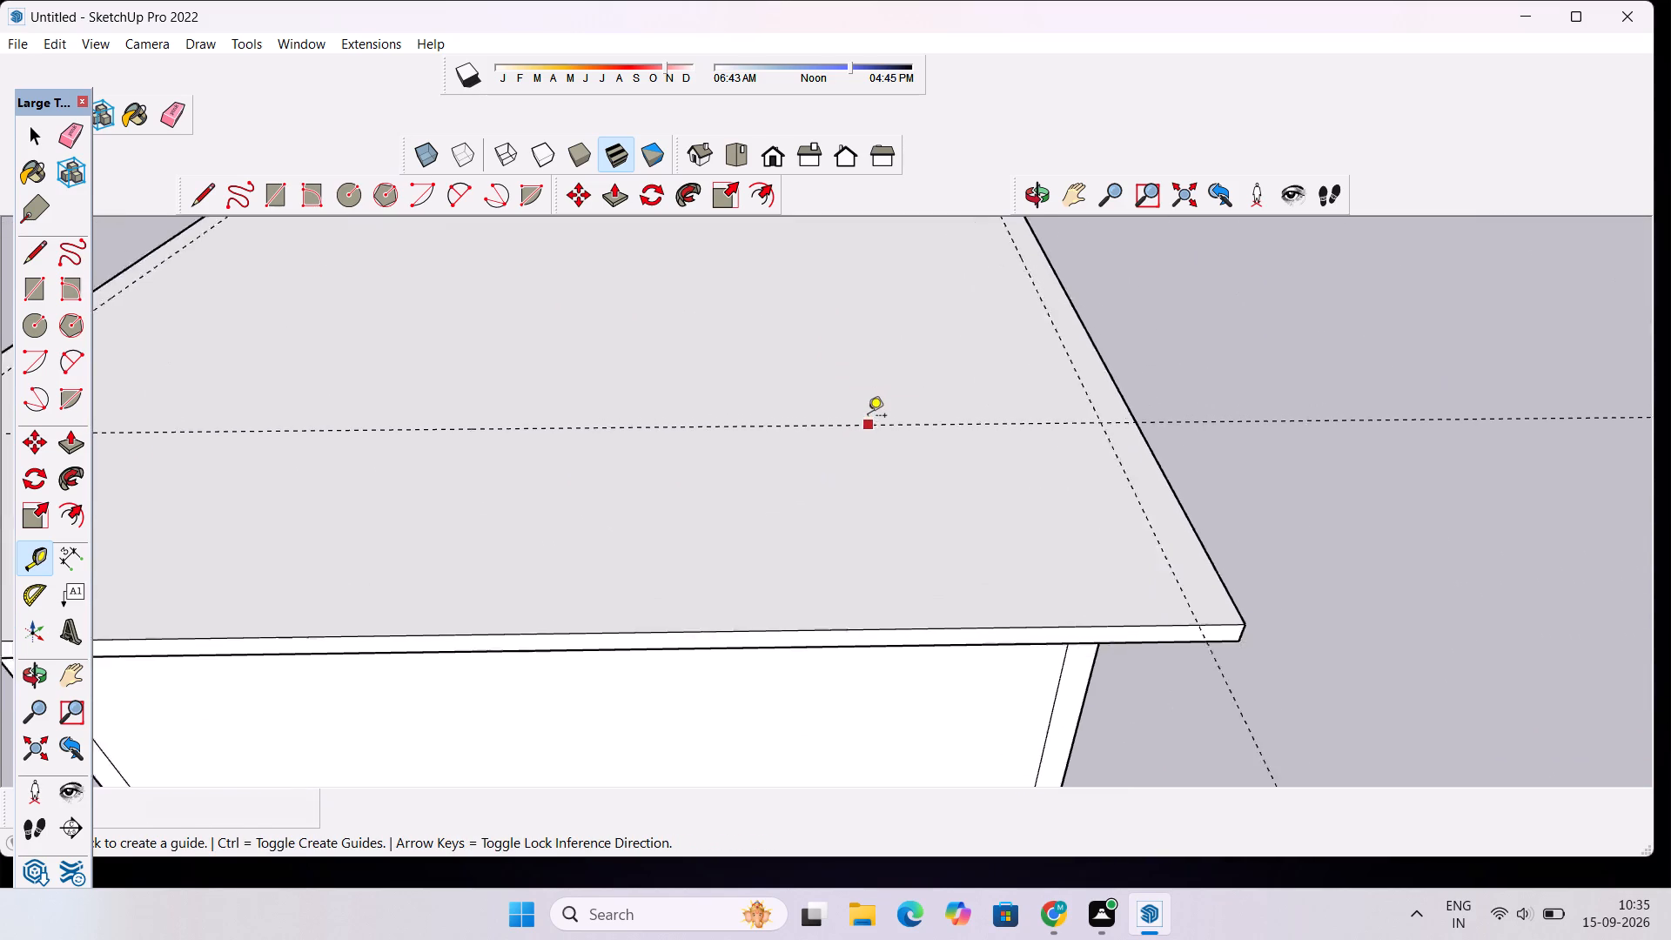
left_click(869, 428)
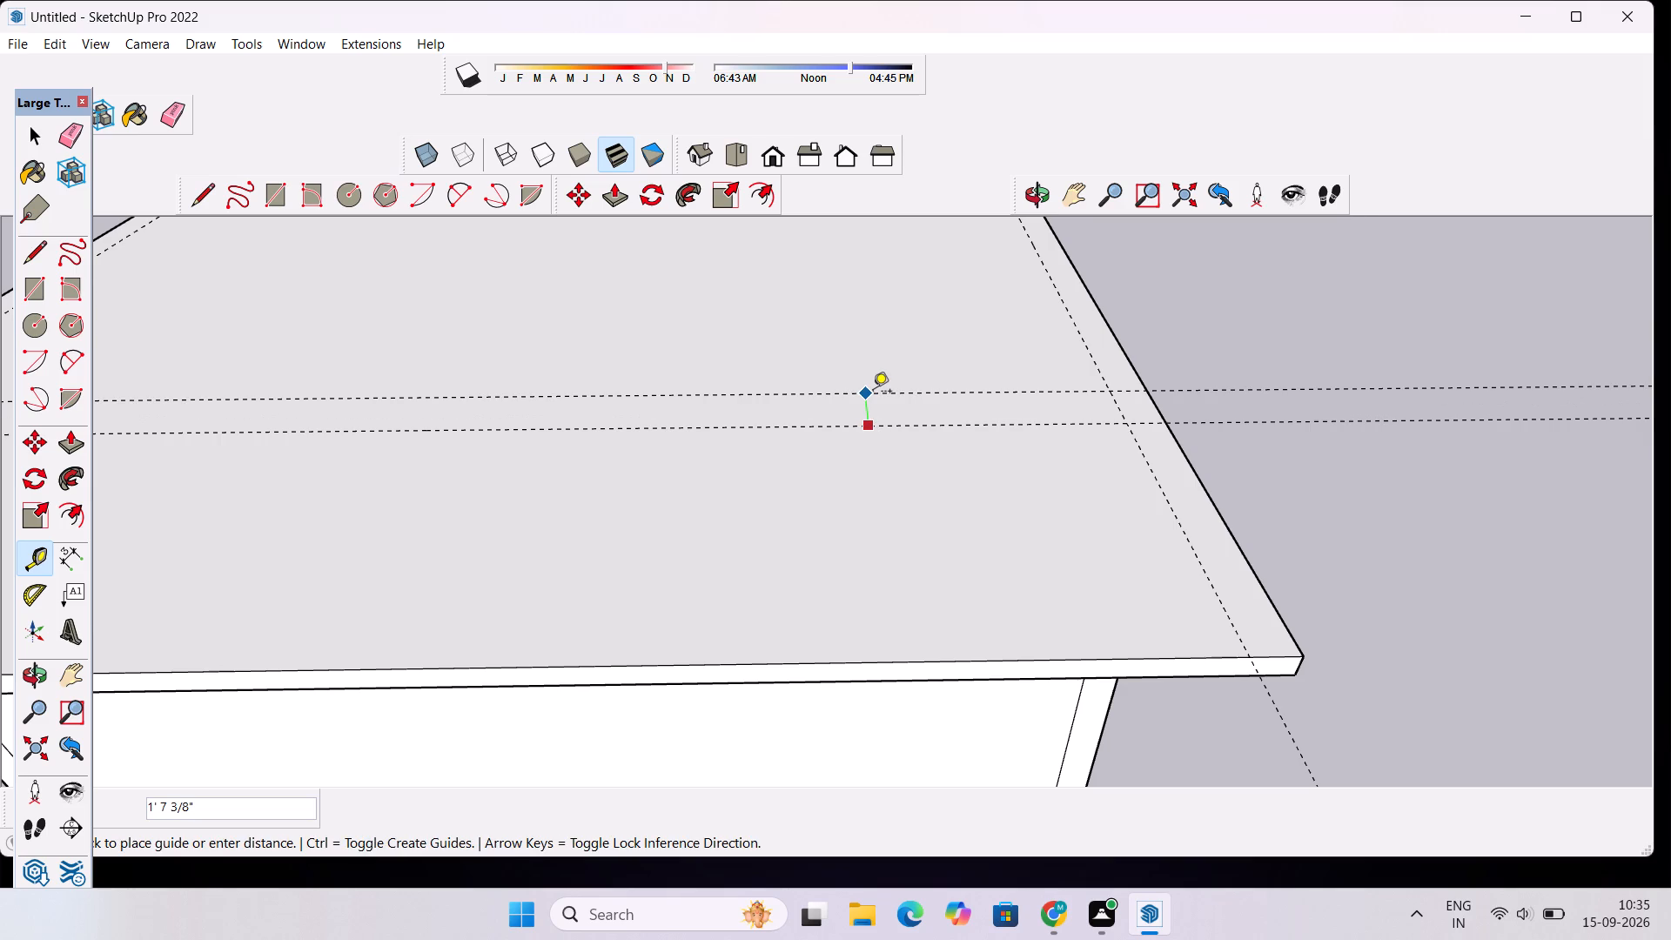
type("9\"")
key("Return")
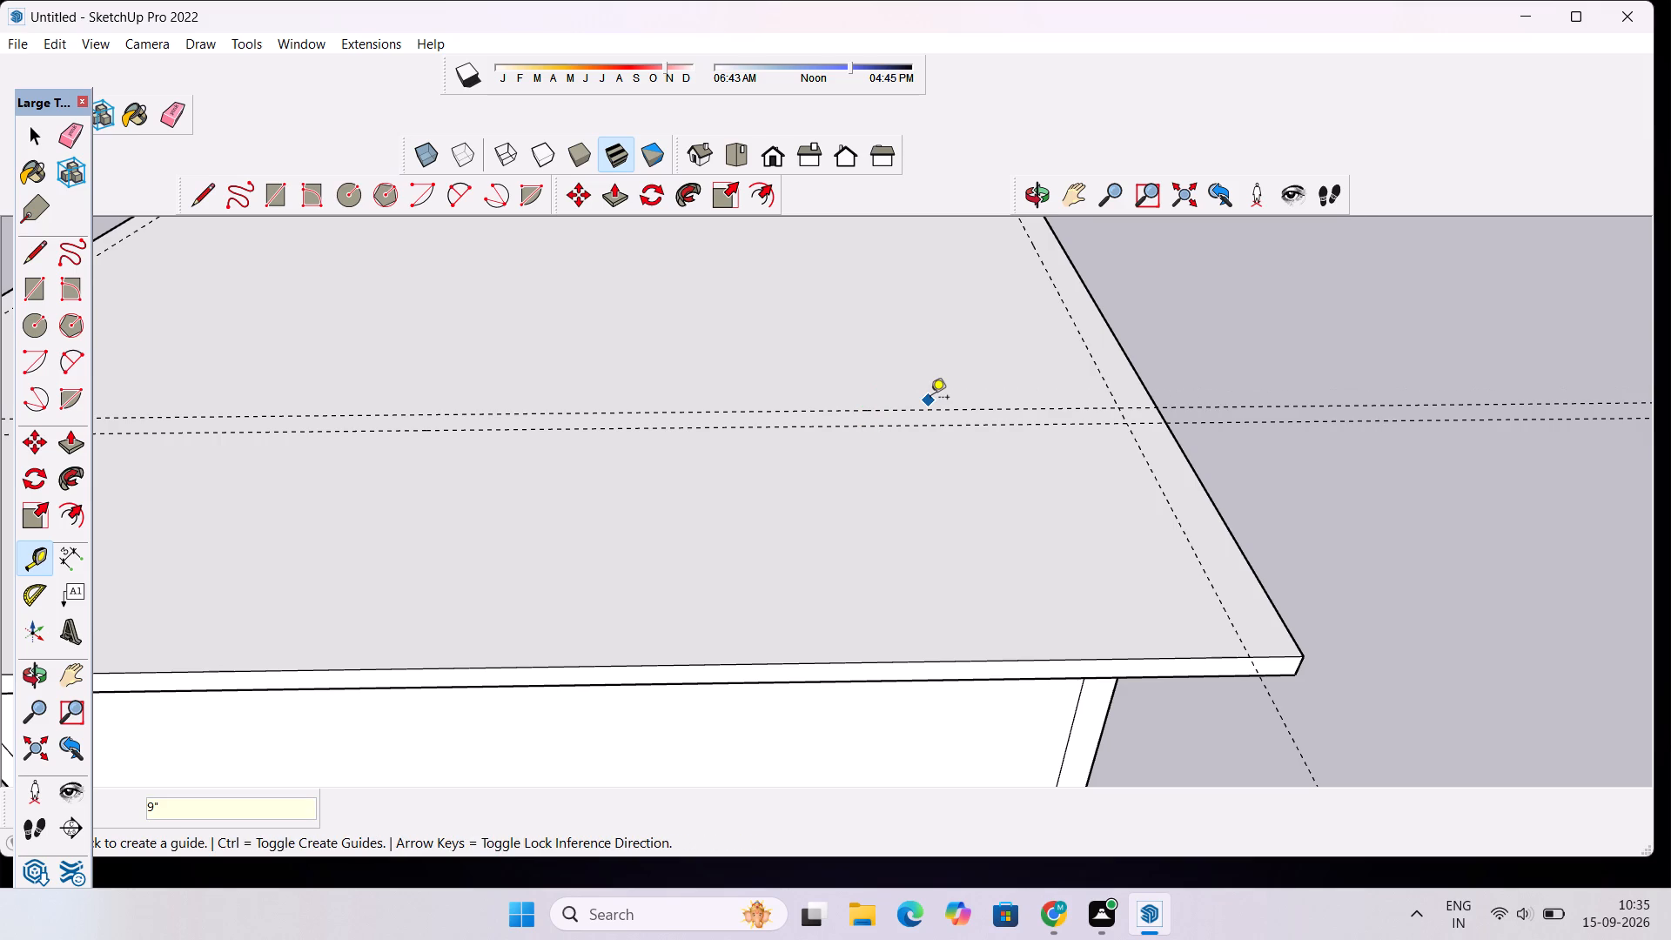
Draw a rectangle 33' by about 24' 8" on the slab from the back-left guide intersection to the right end of the 8' front guide.
scroll(904, 436, "down", 10)
scroll(487, 233, "up", 6)
key("r")
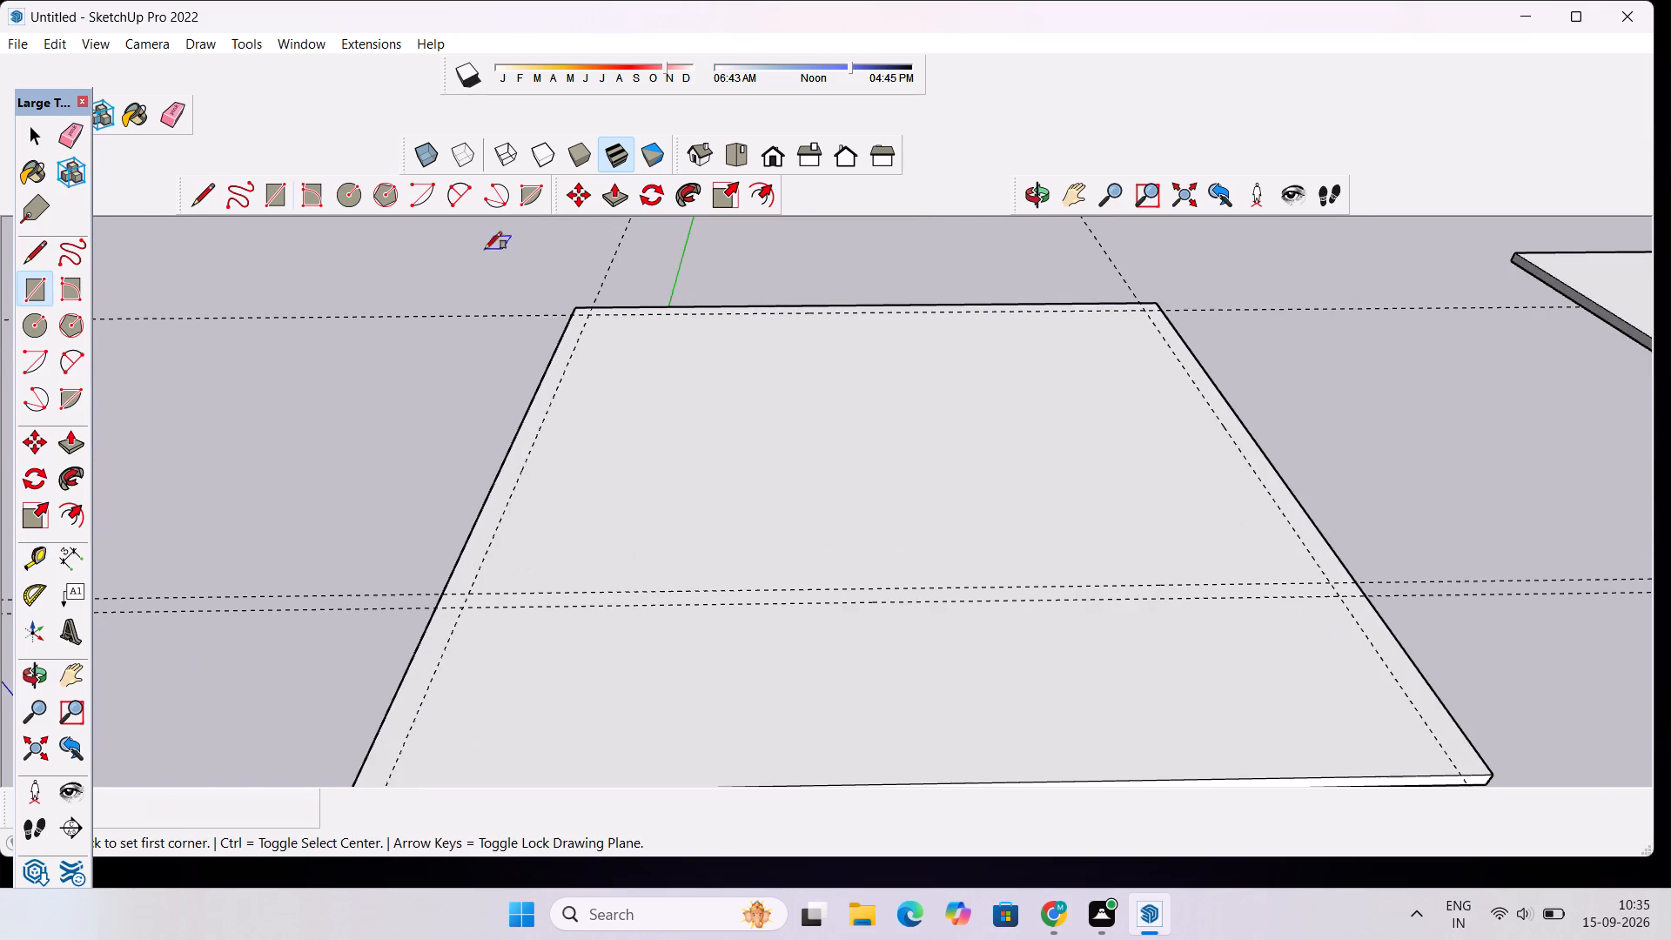
scroll(519, 306, "up", 3)
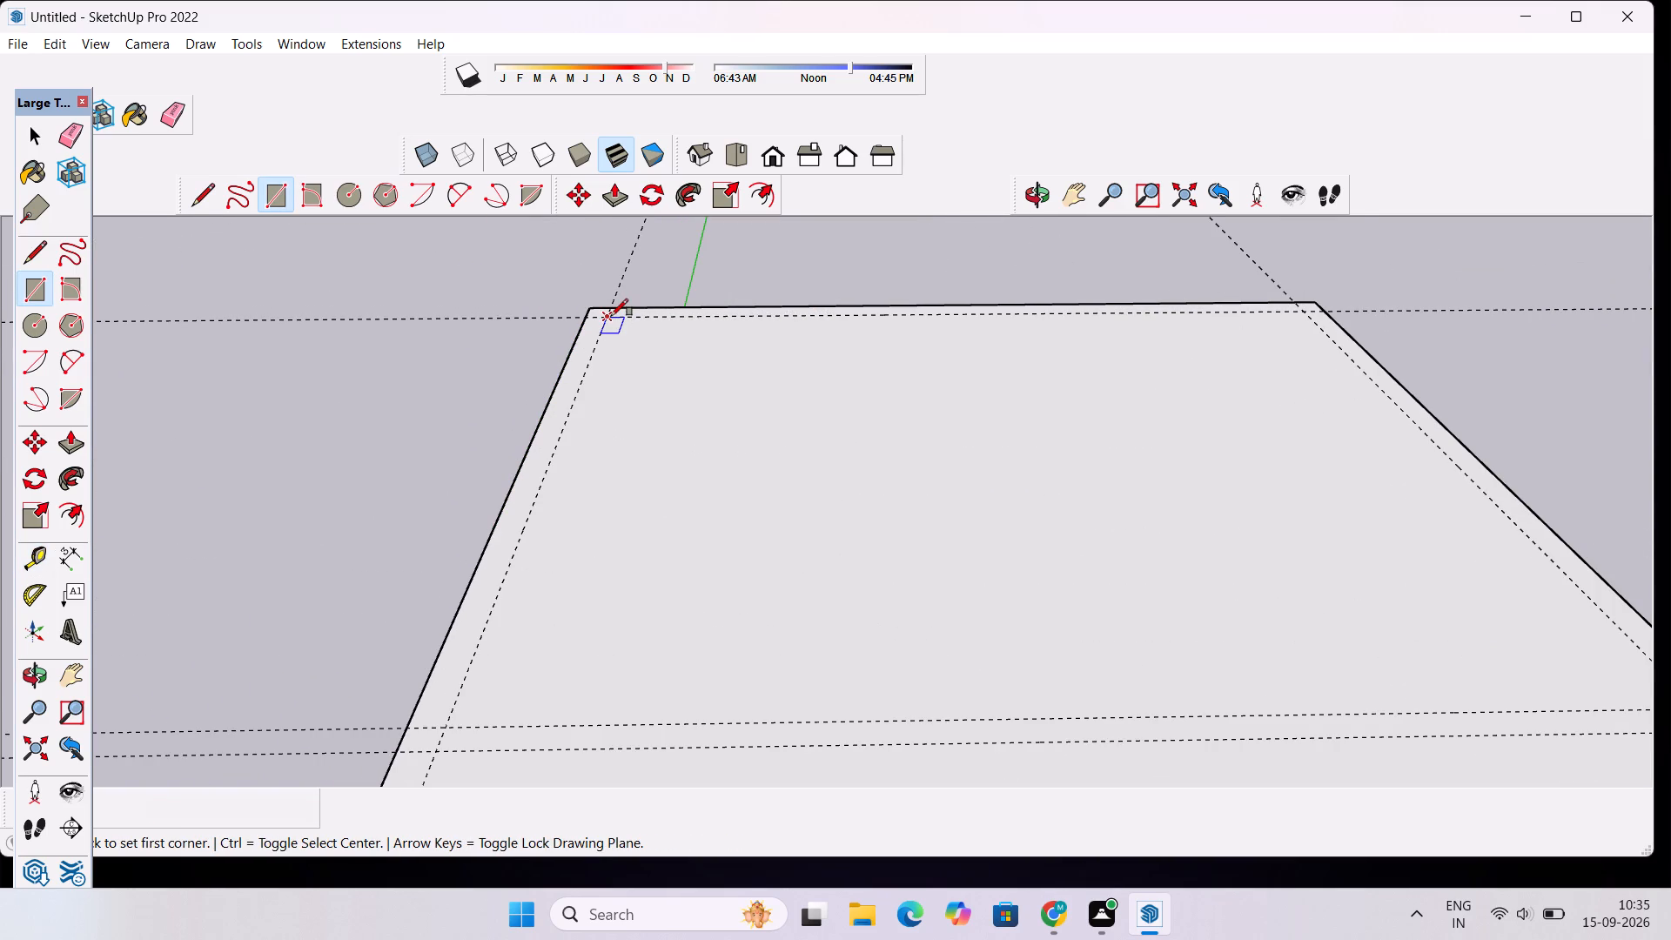
left_click(610, 317)
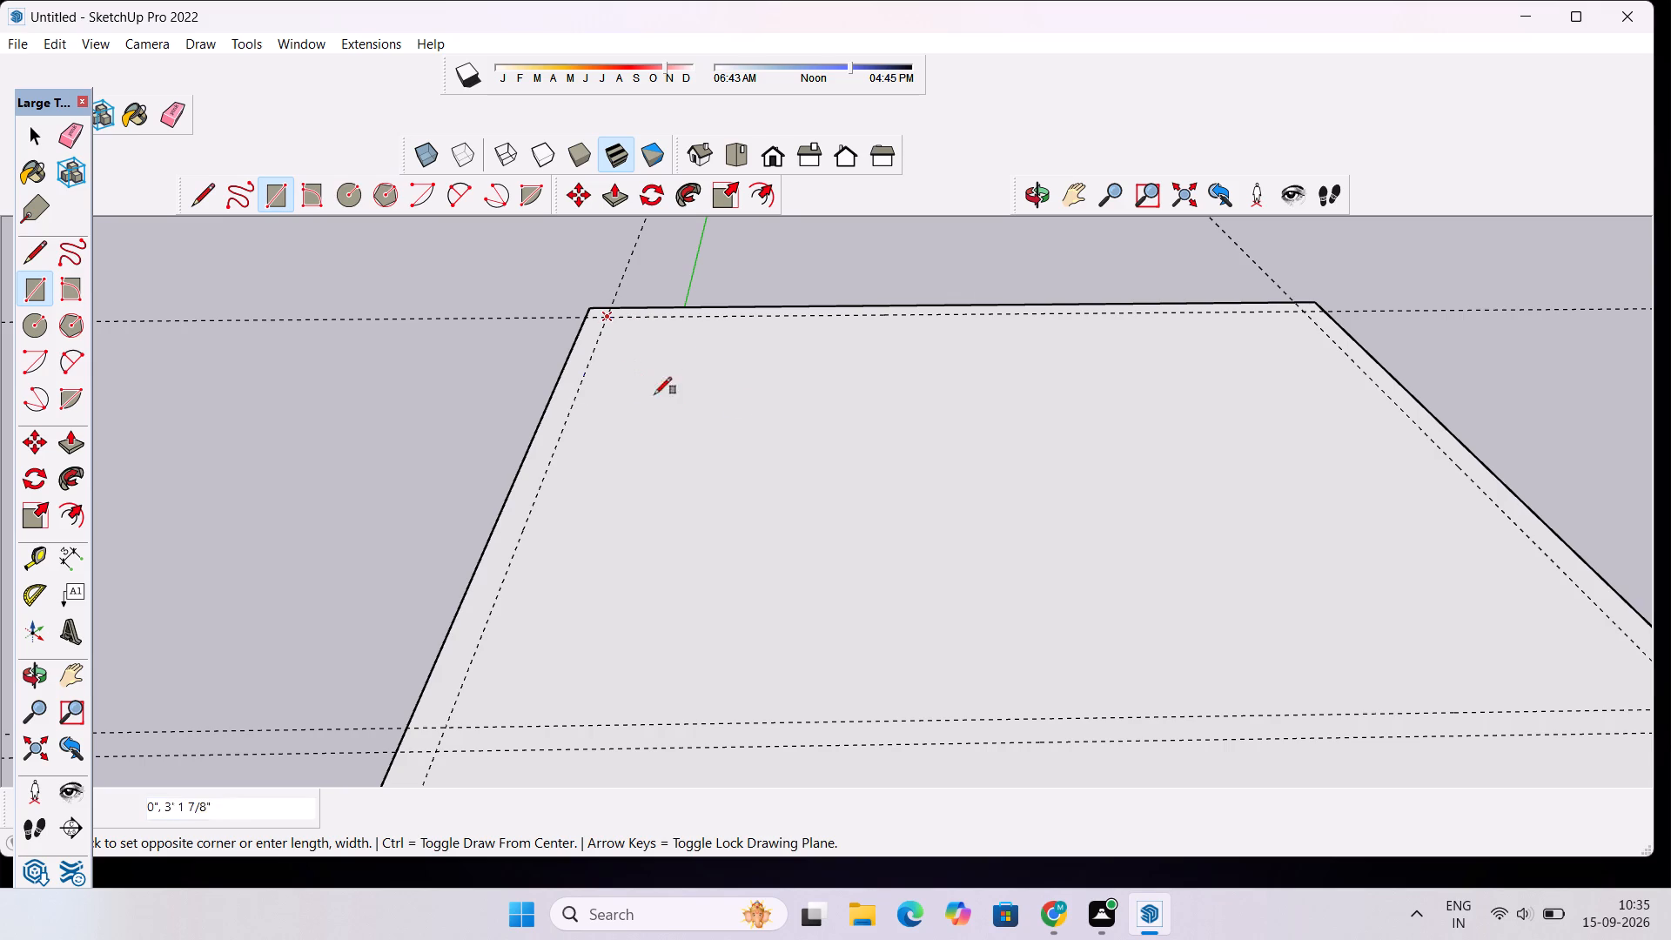
scroll(804, 465, "down", 4)
scroll(880, 481, "up", 3)
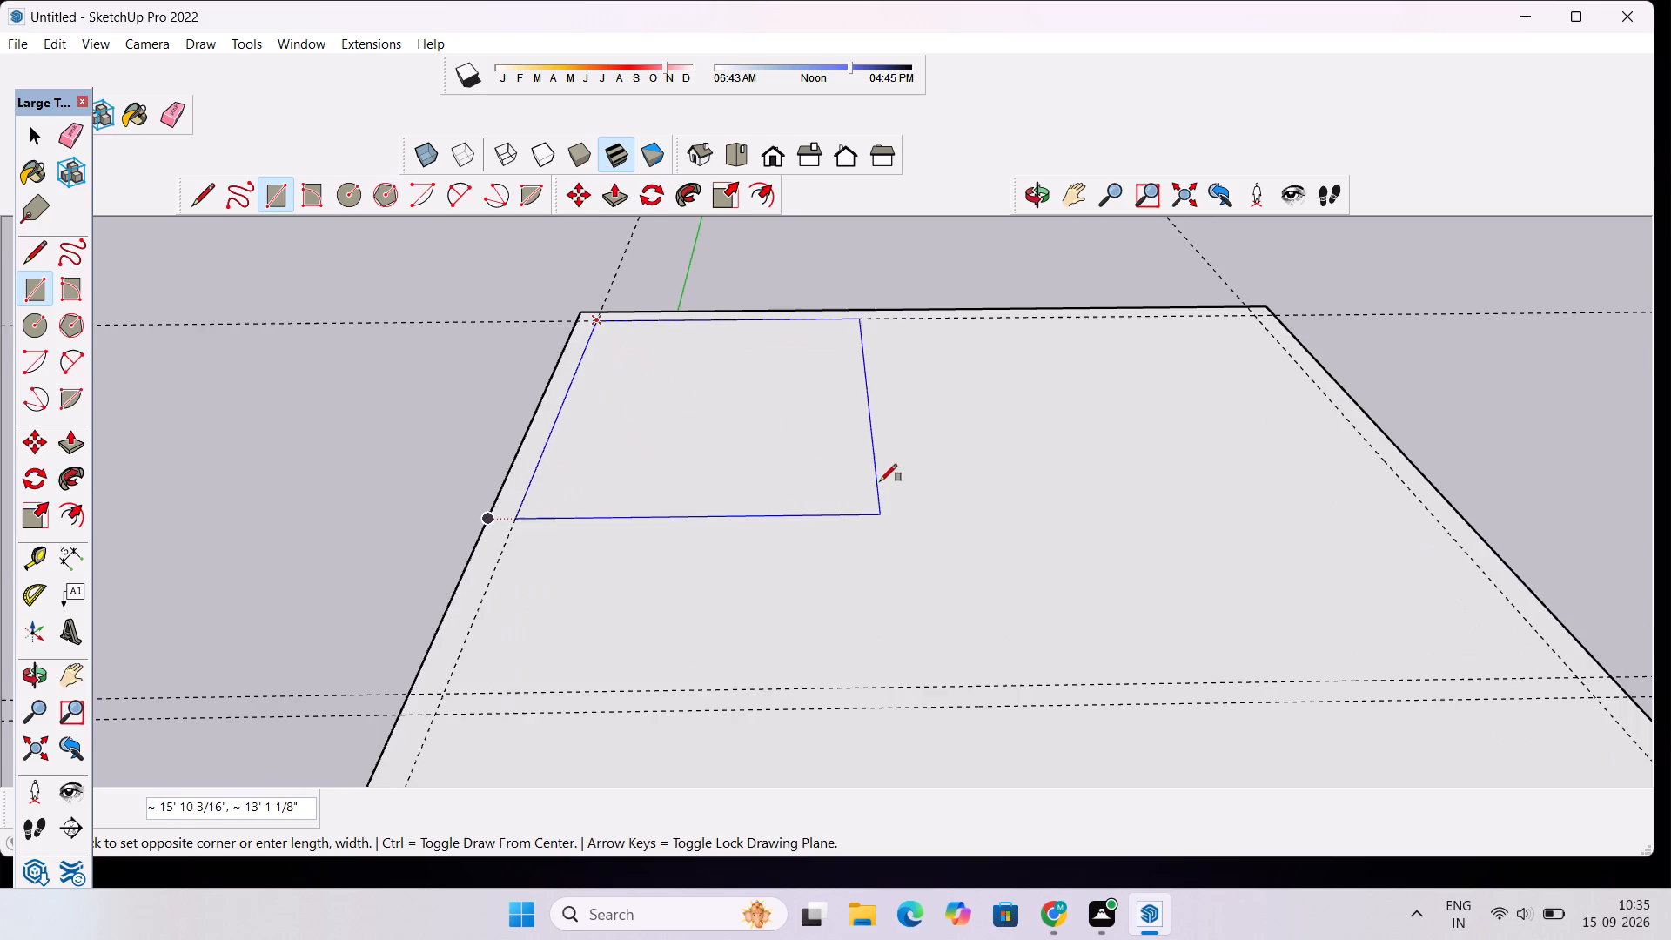
scroll(630, 380, "down", 8)
scroll(829, 492, "up", 2)
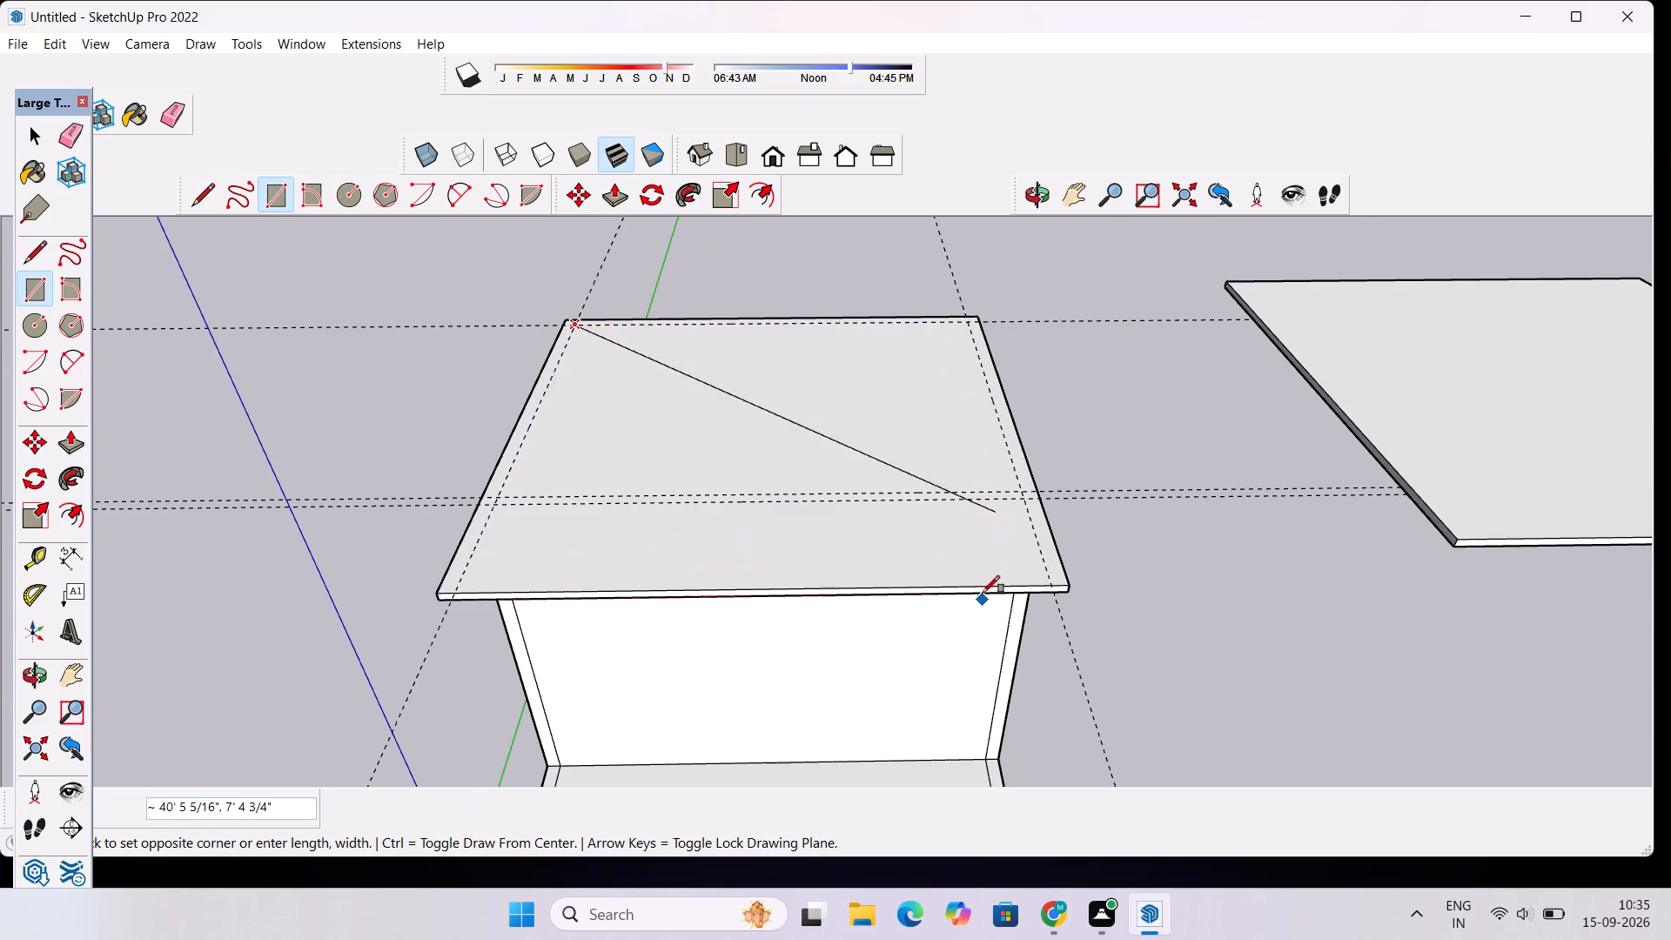
scroll(990, 587, "up", 1)
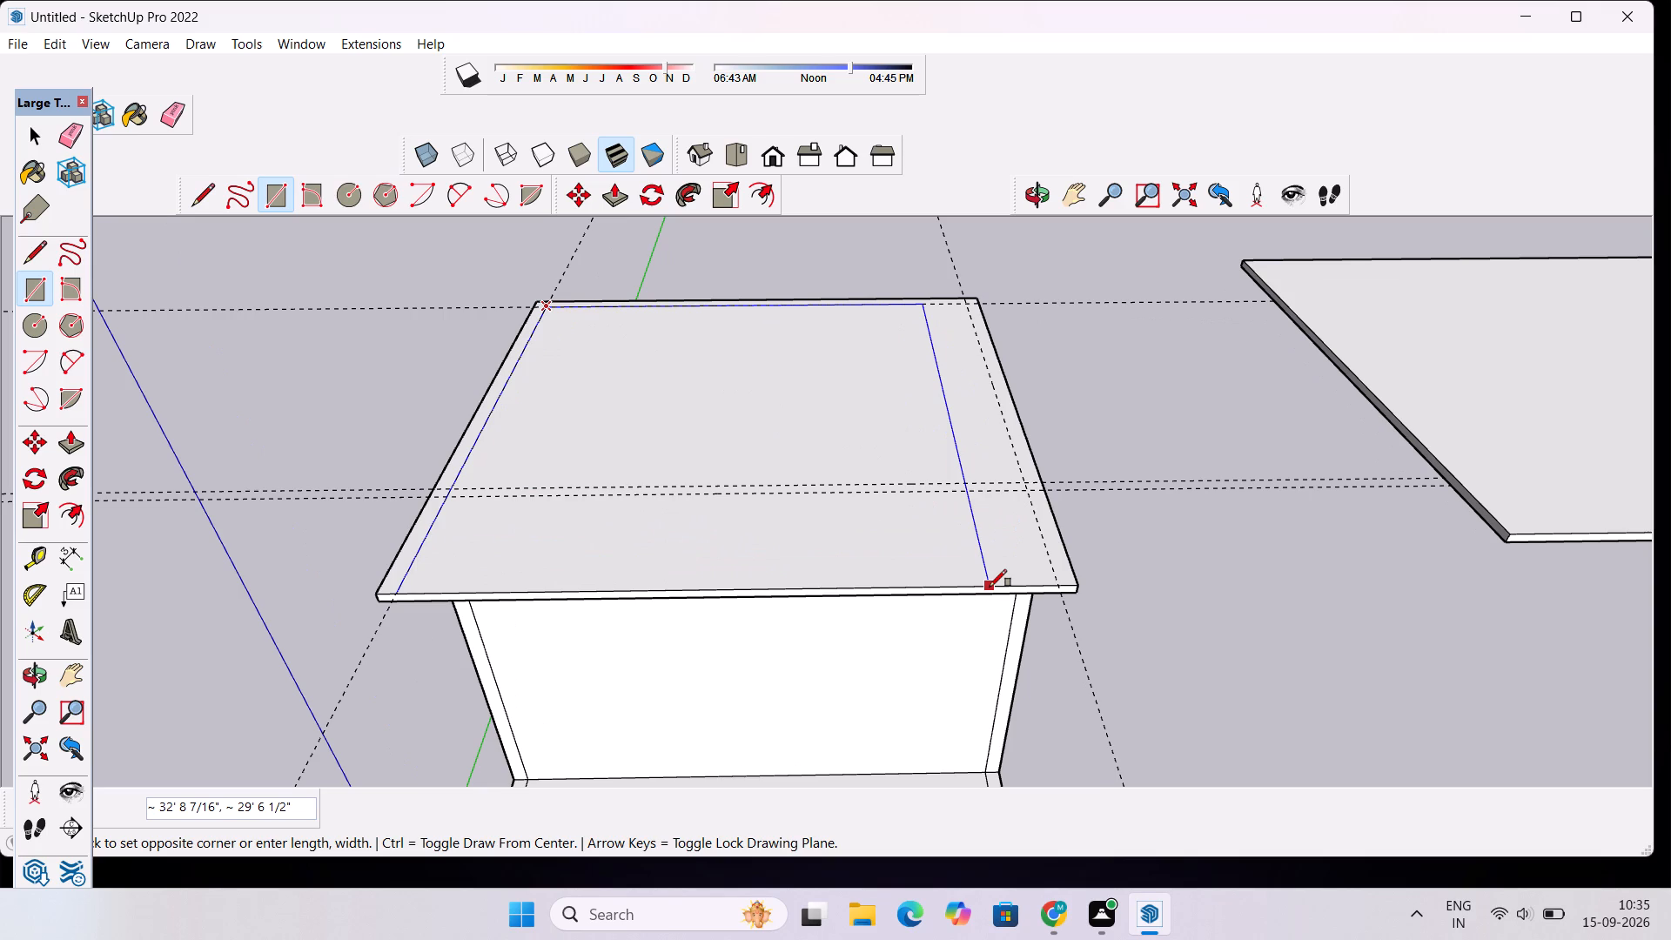
scroll(1004, 548, "up", 3)
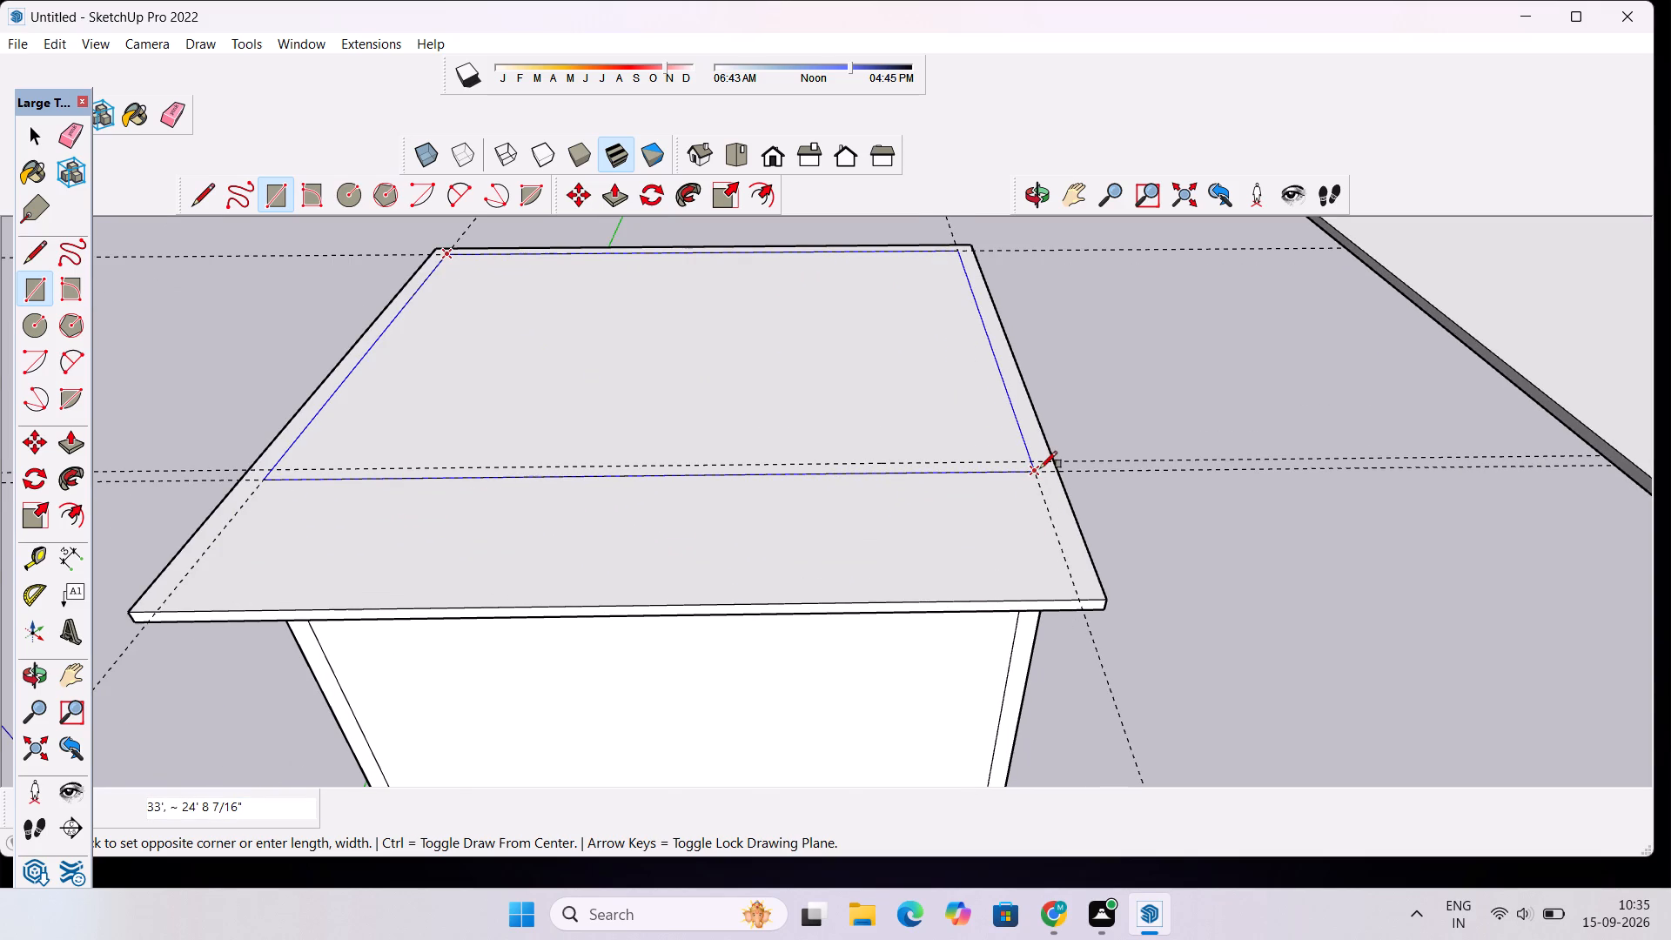
scroll(1039, 476, "up", 3)
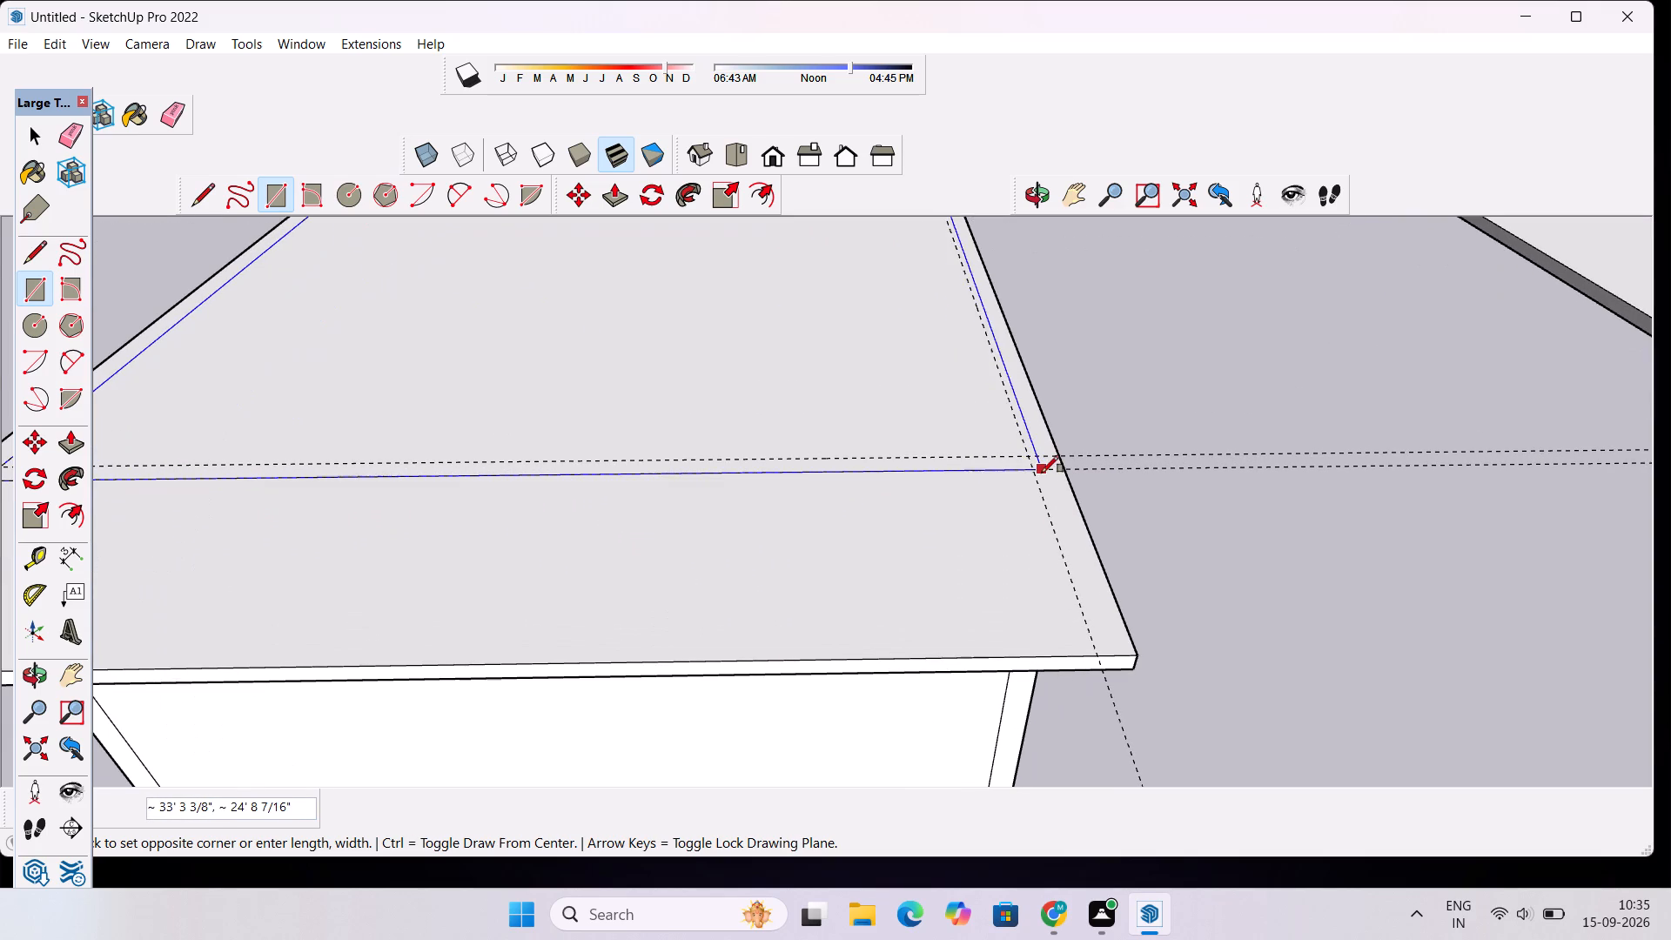
scroll(1044, 471, "up", 4)
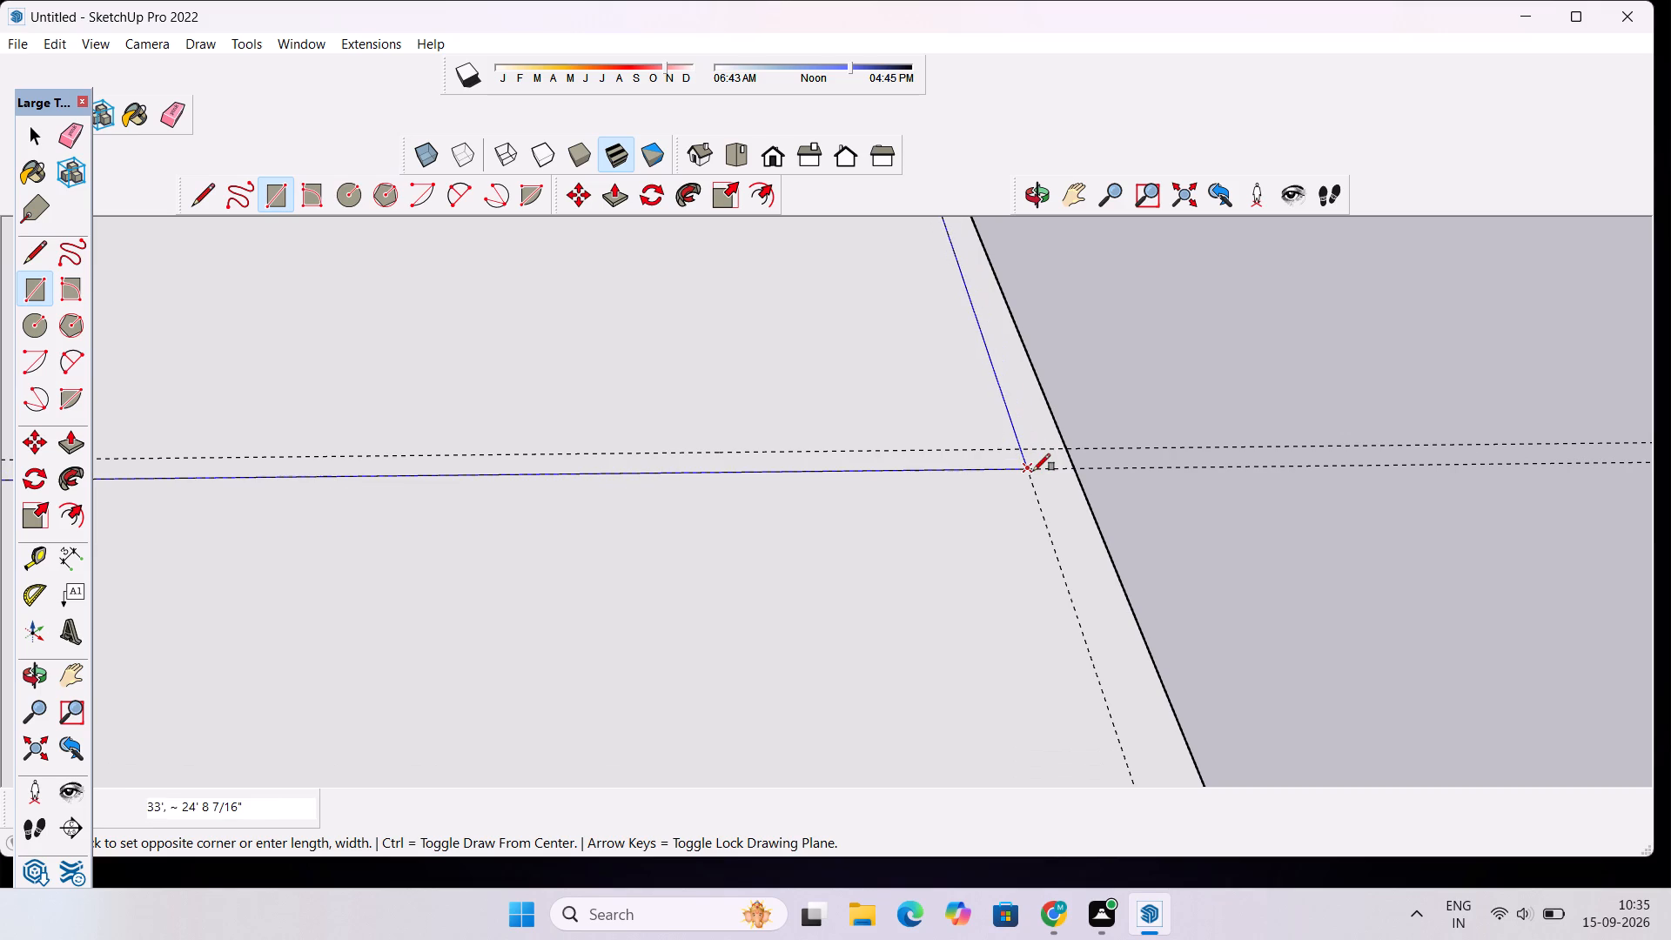
left_click(1033, 470)
Draw a 9" by 35' rectangular strip between the two parallel front guides, spanning the slab's full width.
scroll(956, 507, "down", 12)
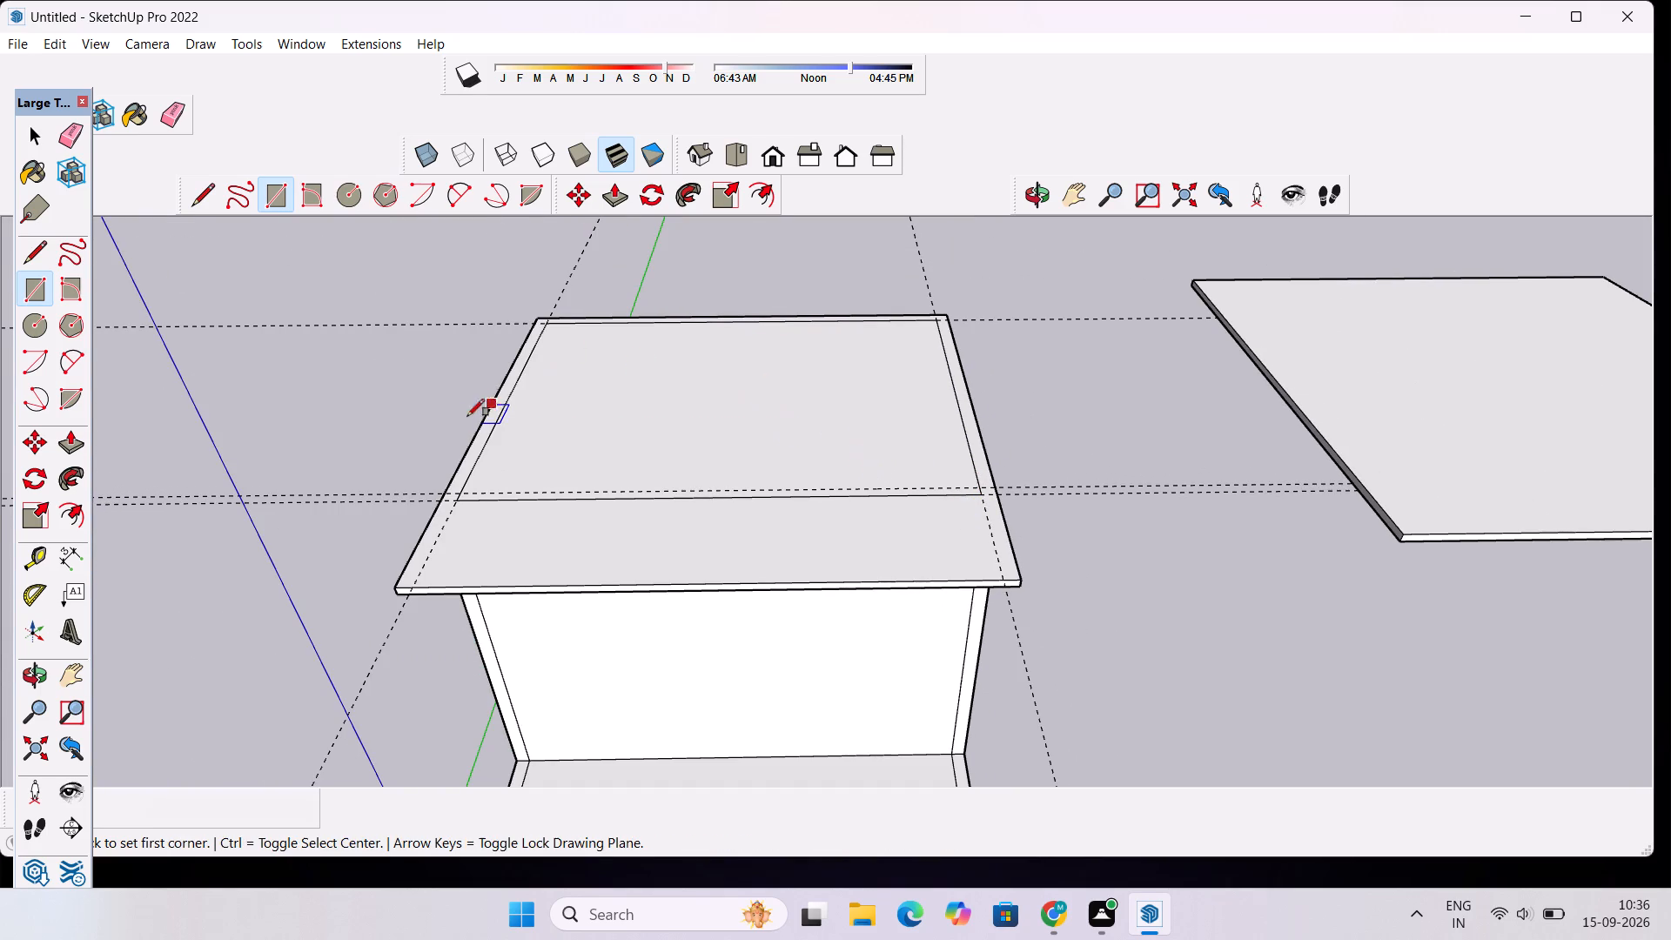
scroll(417, 484, "up", 7)
key("space")
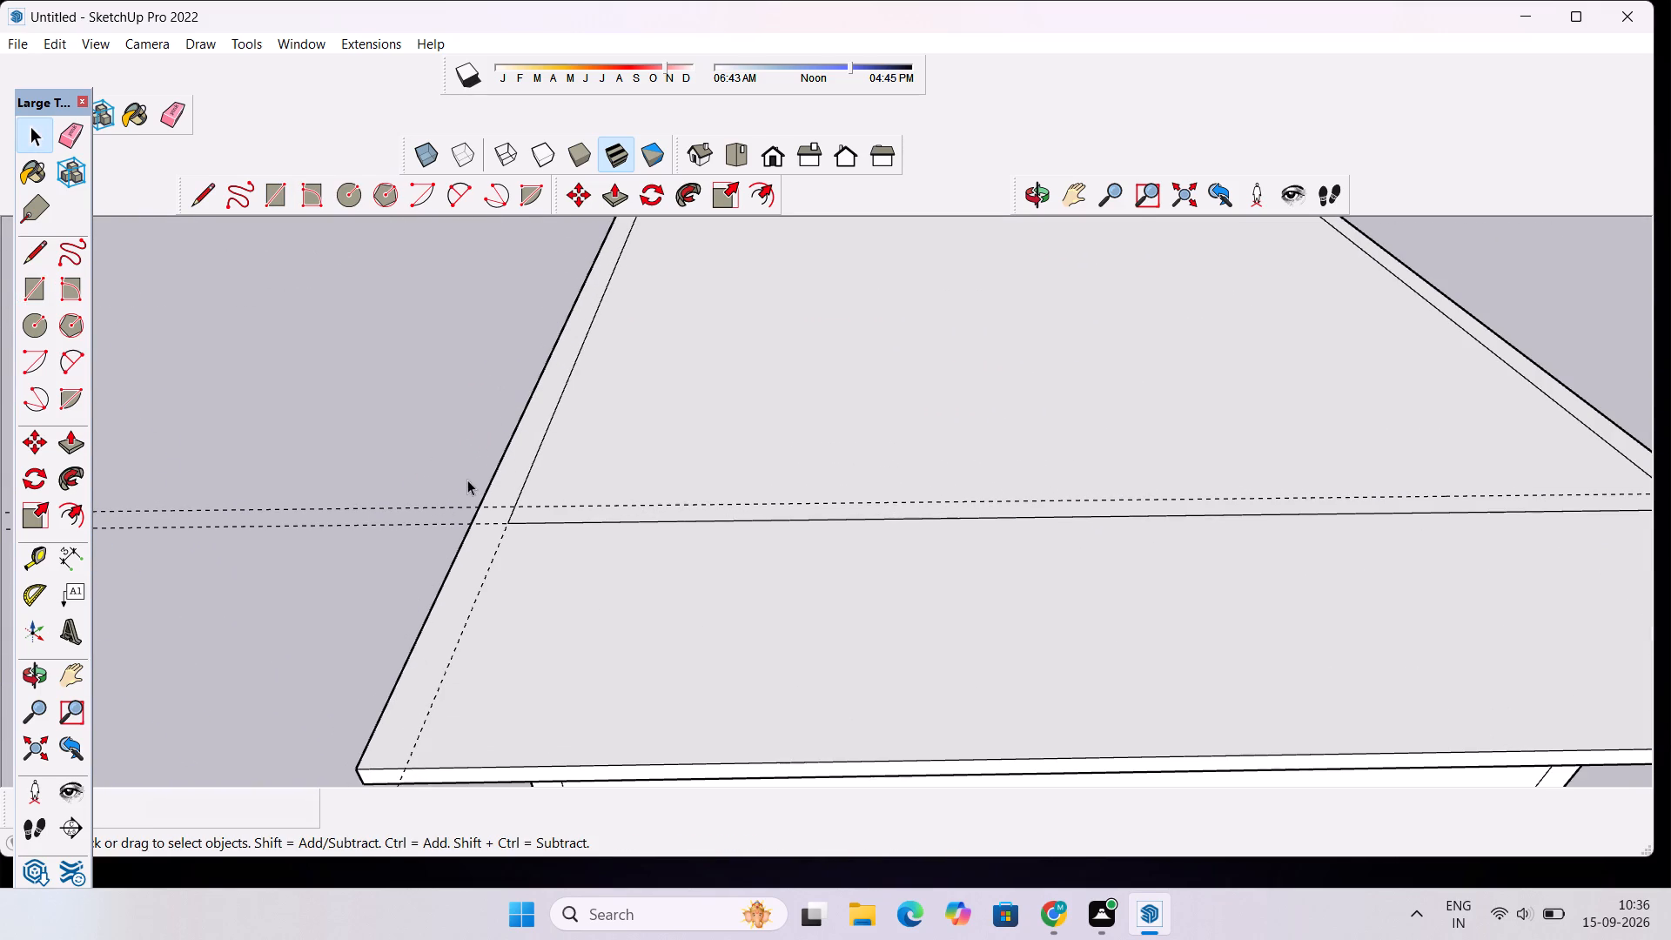
scroll(467, 480, "down", 1)
key("r")
scroll(483, 501, "up", 3)
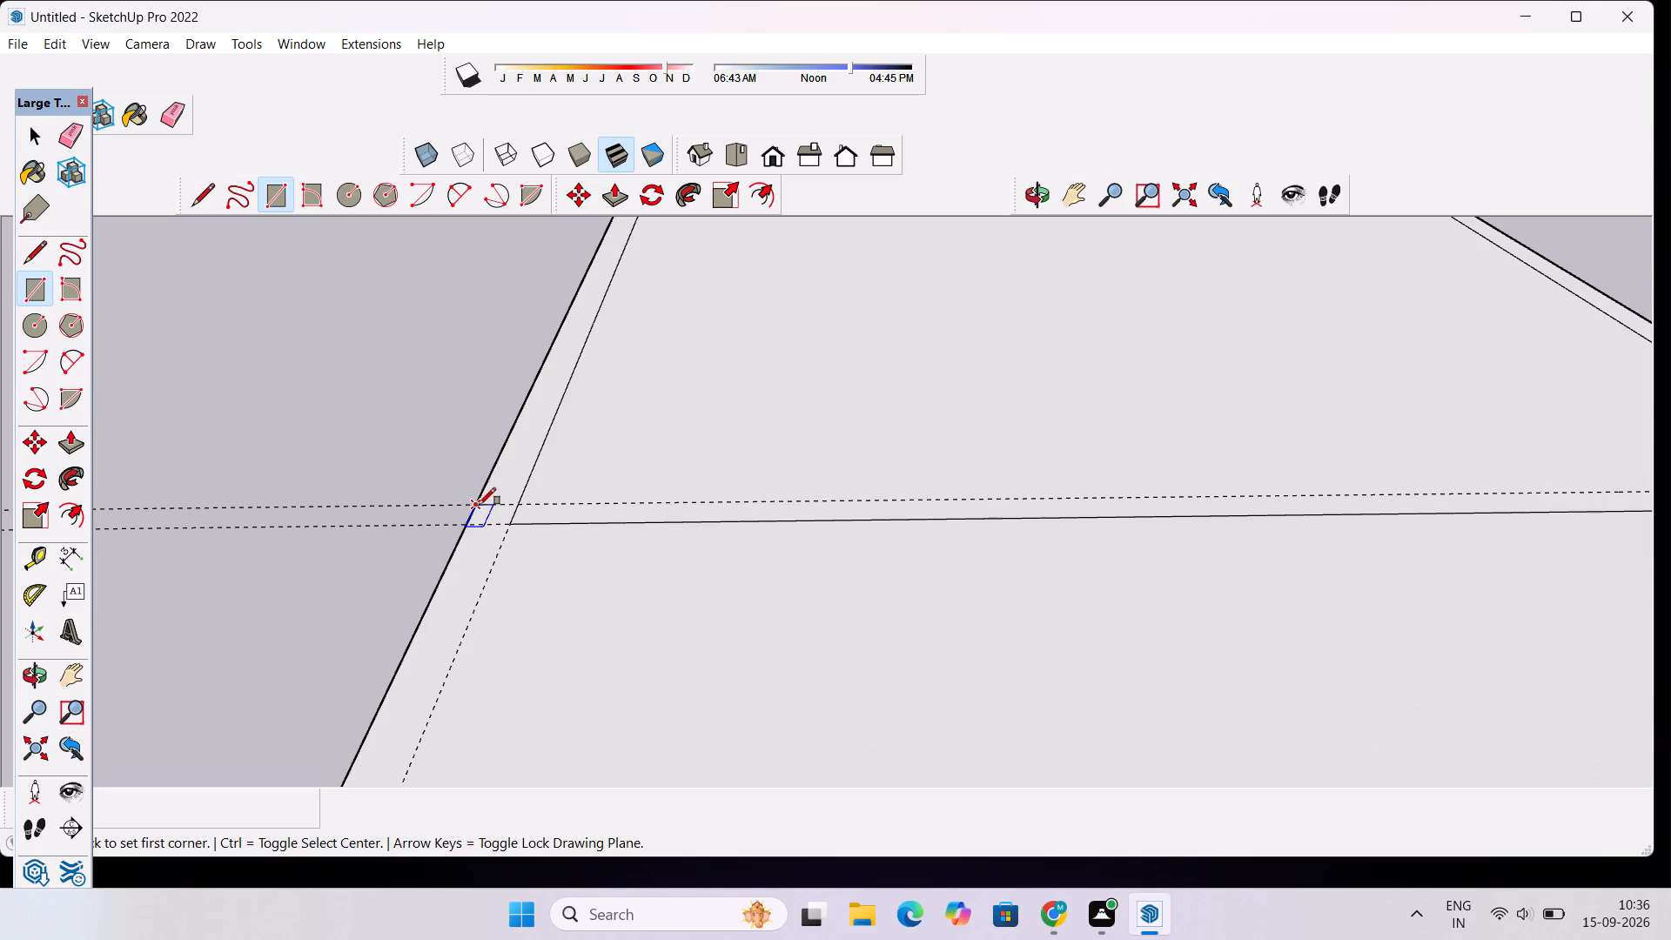
left_click(474, 505)
scroll(527, 493, "down", 13)
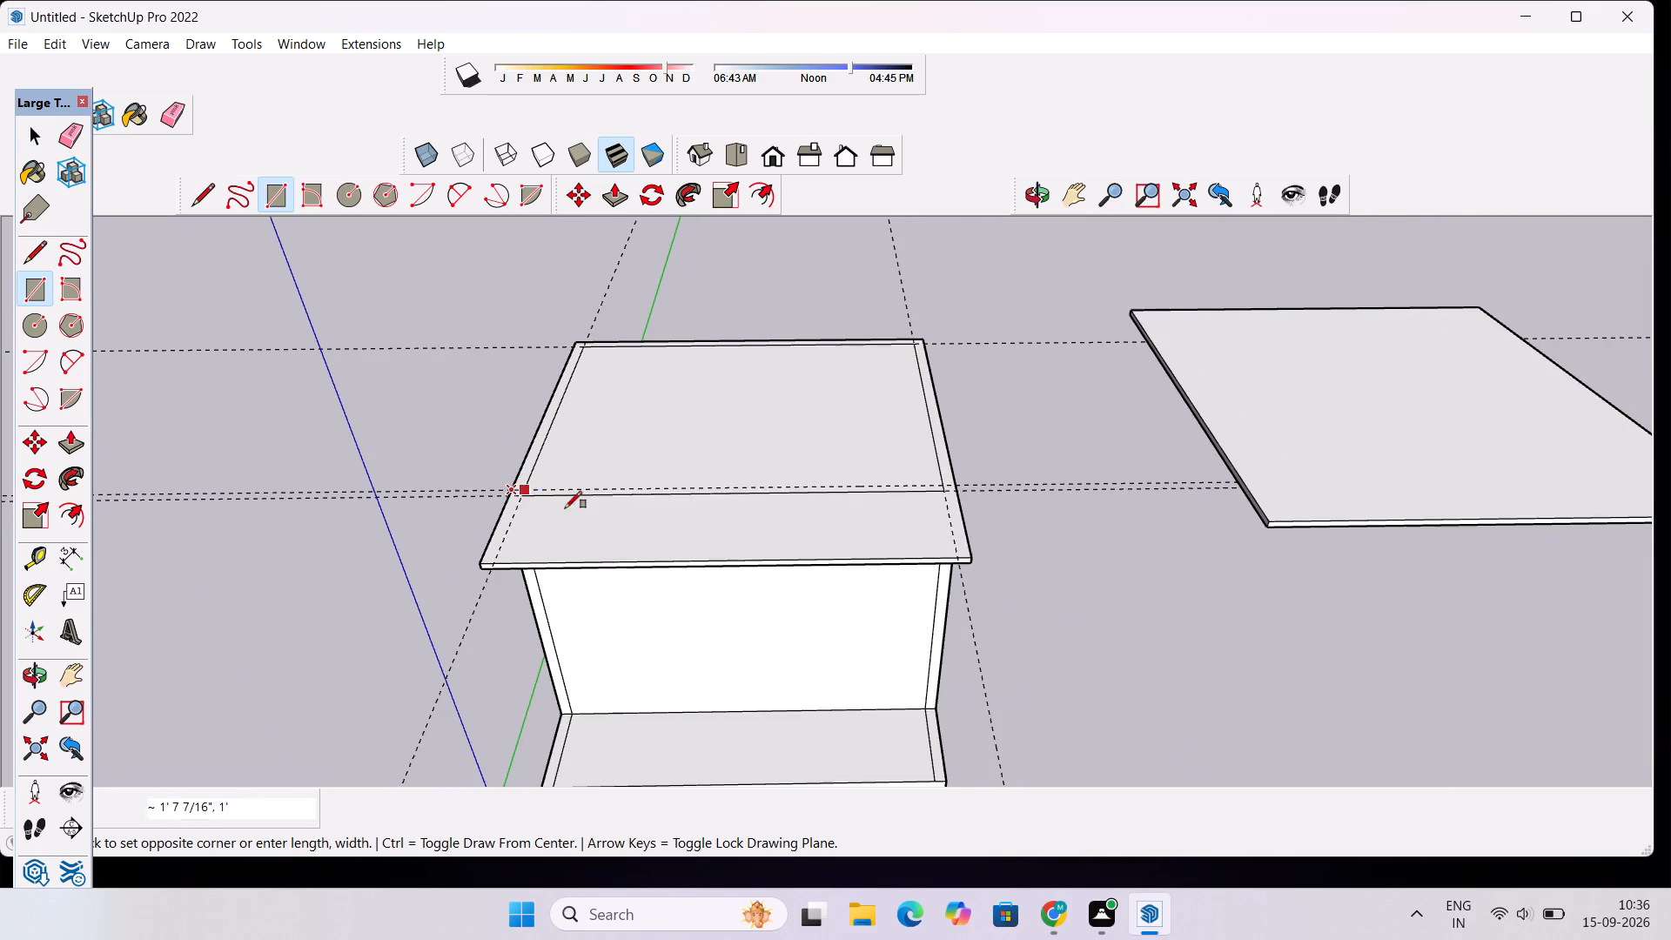
scroll(970, 495, "up", 12)
scroll(900, 451, "down", 4)
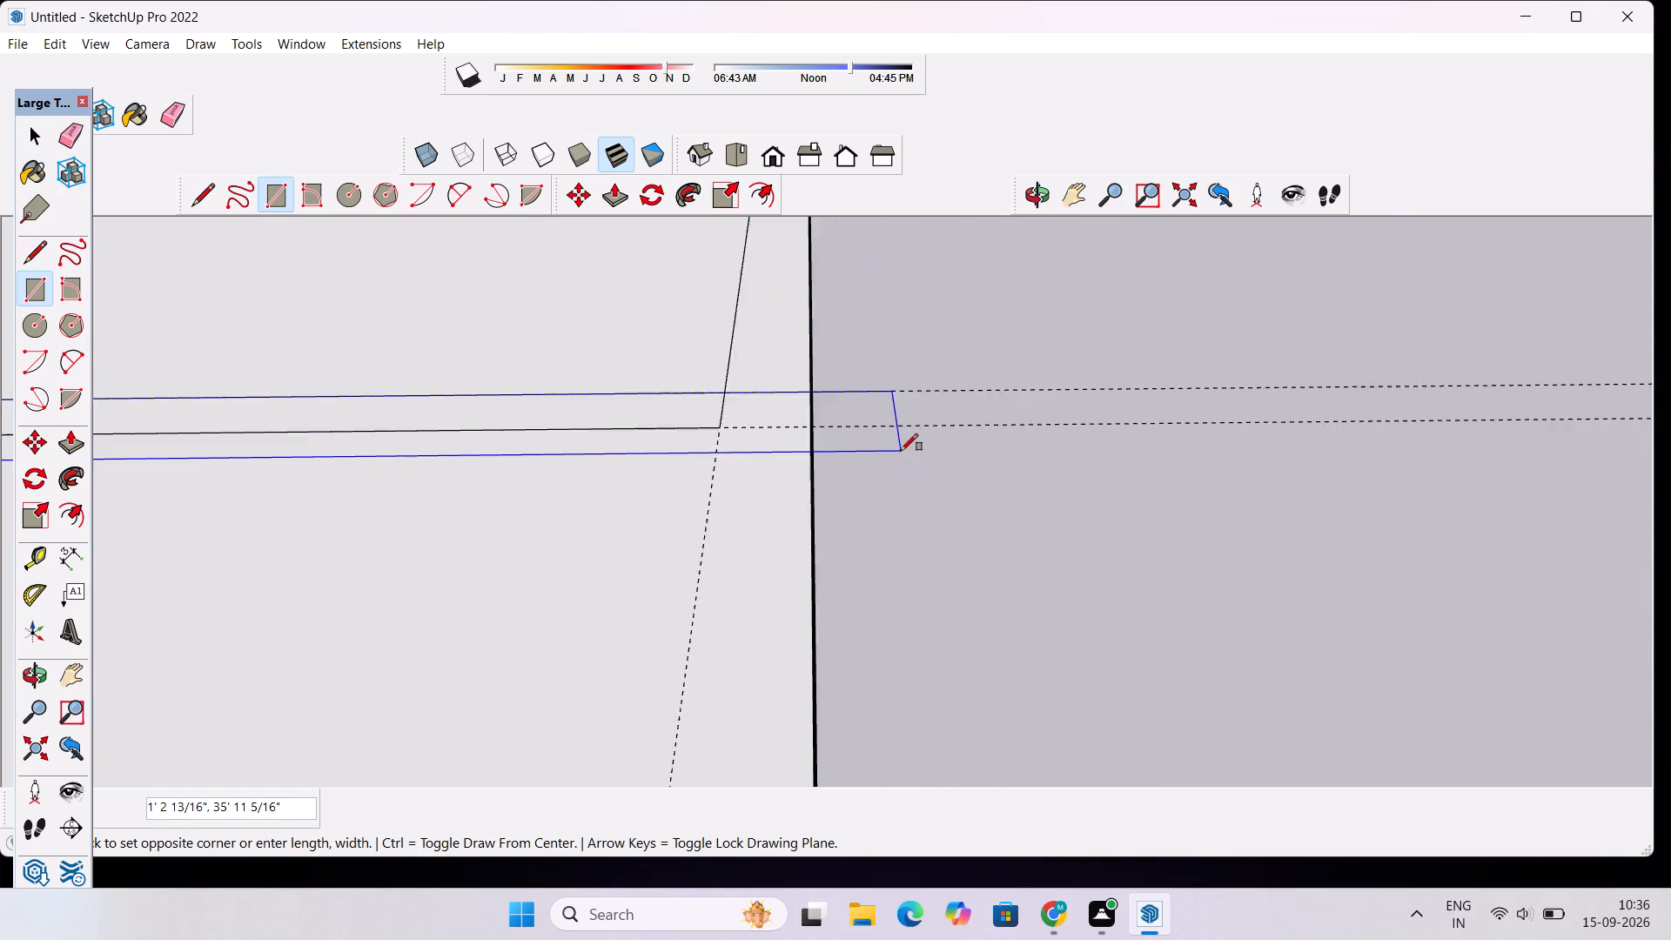
scroll(901, 451, "down", 1)
left_click(852, 439)
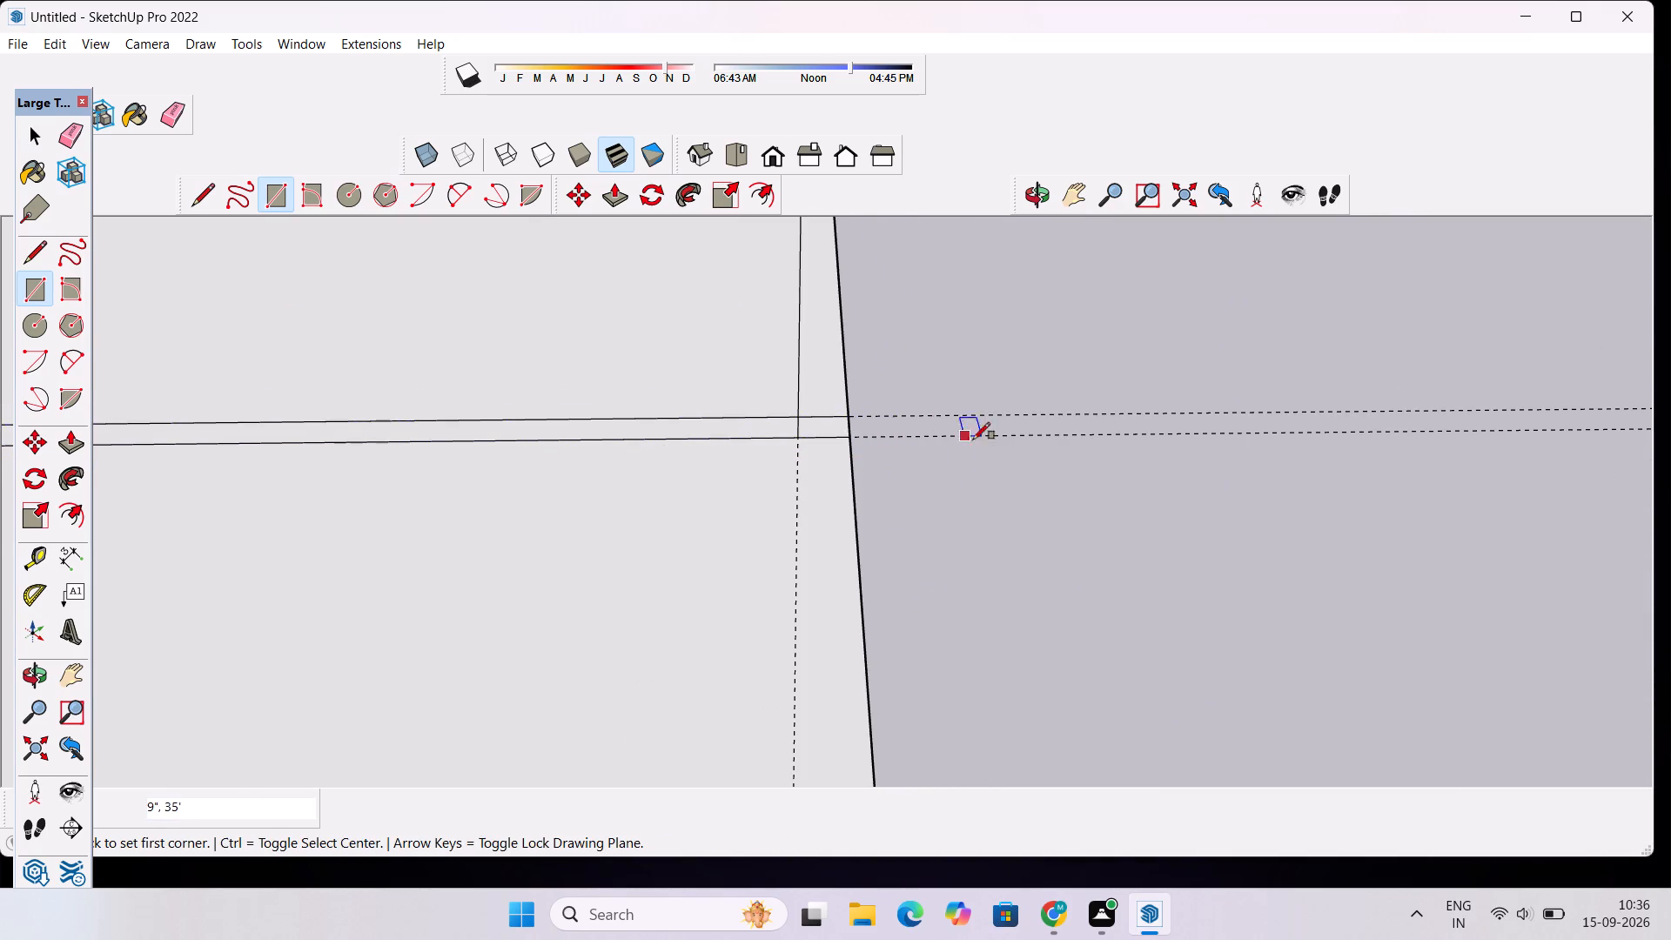
Draw a line along the left inset guide from the slab's front edge to the 9" strip.
scroll(986, 466, "down", 10)
scroll(610, 495, "up", 4)
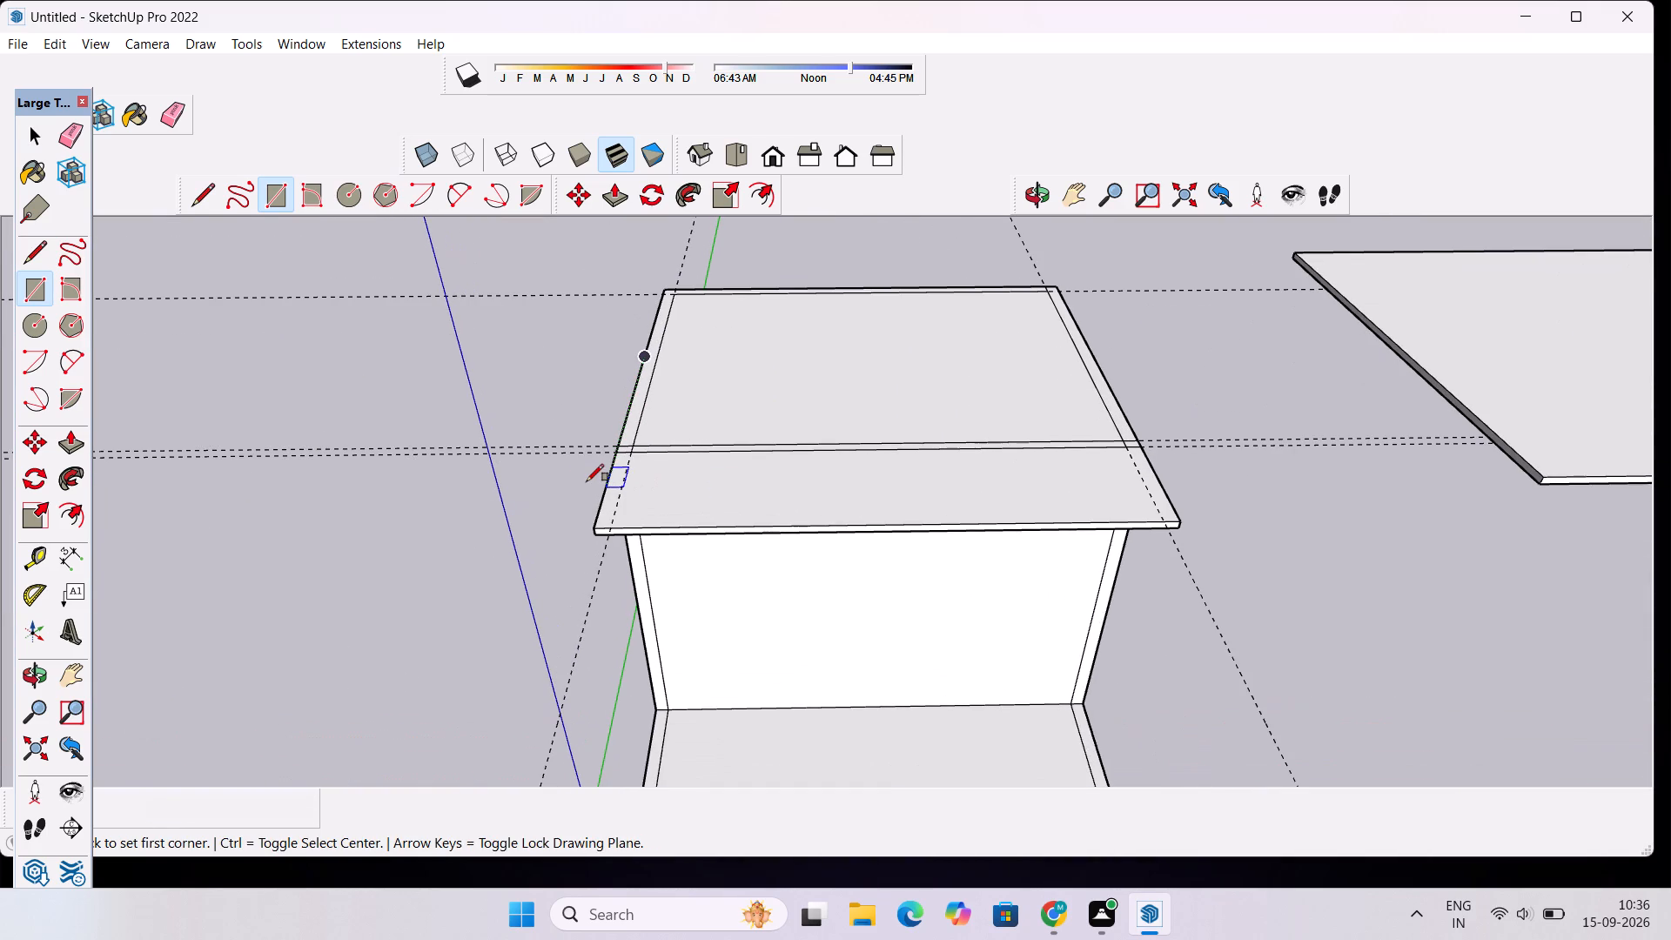
key("l")
scroll(595, 520, "up", 7)
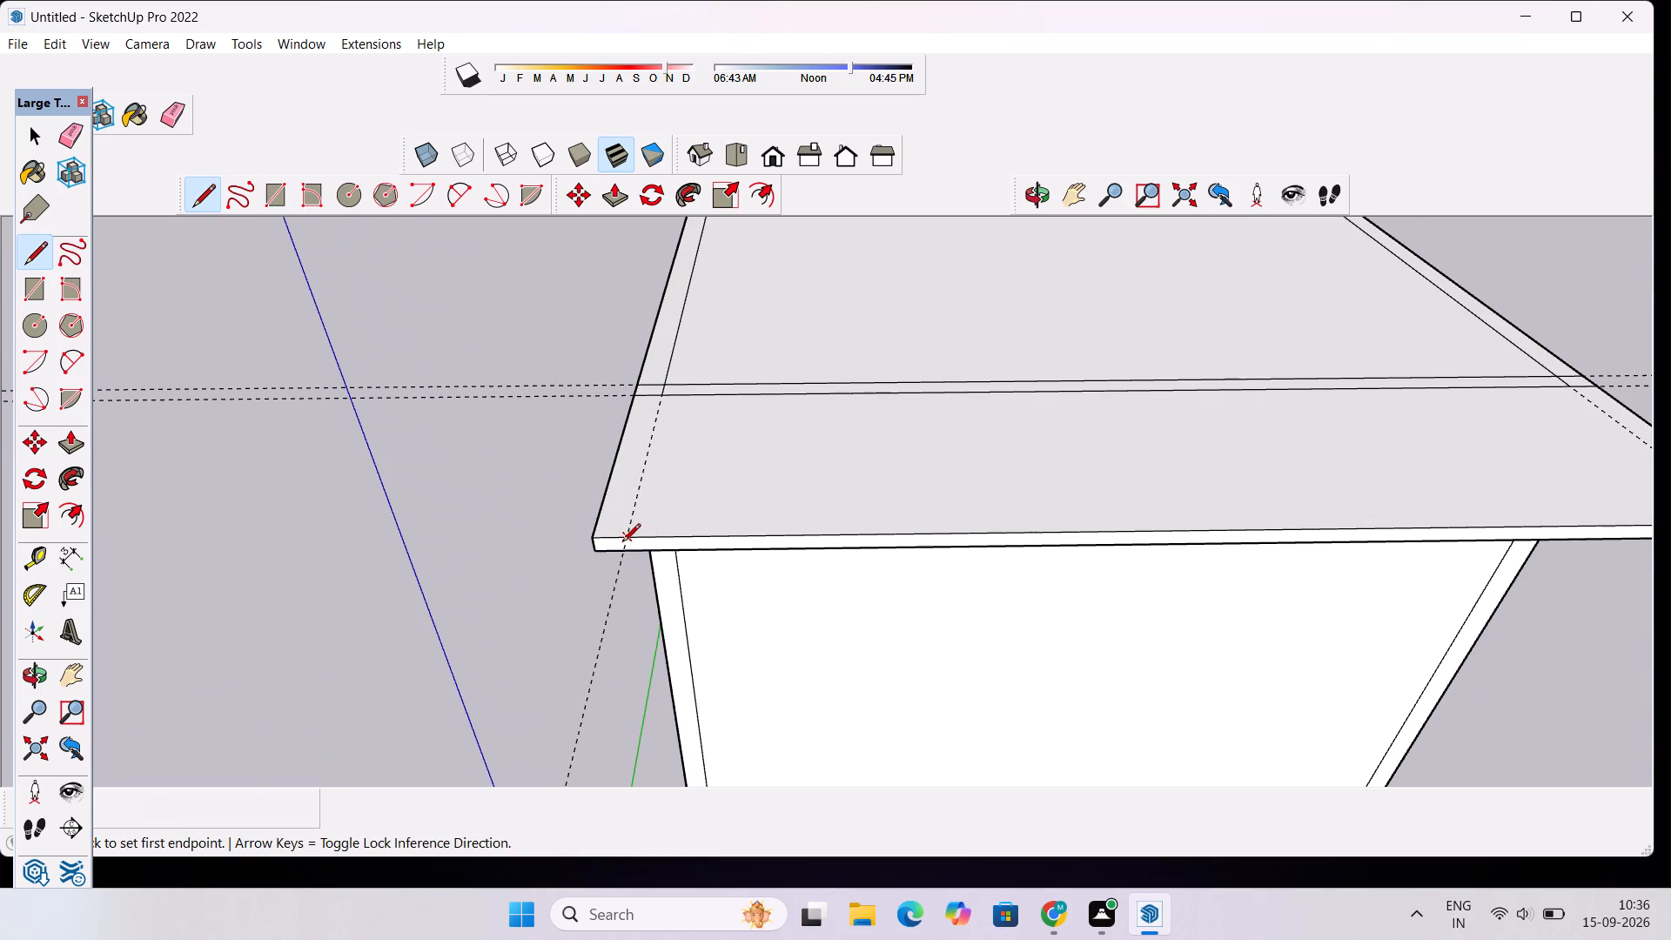
left_click(623, 543)
left_click(666, 395)
Draw a line along the right inset guide from the slab's front edge to the 9" strip.
scroll(594, 389, "down", 2)
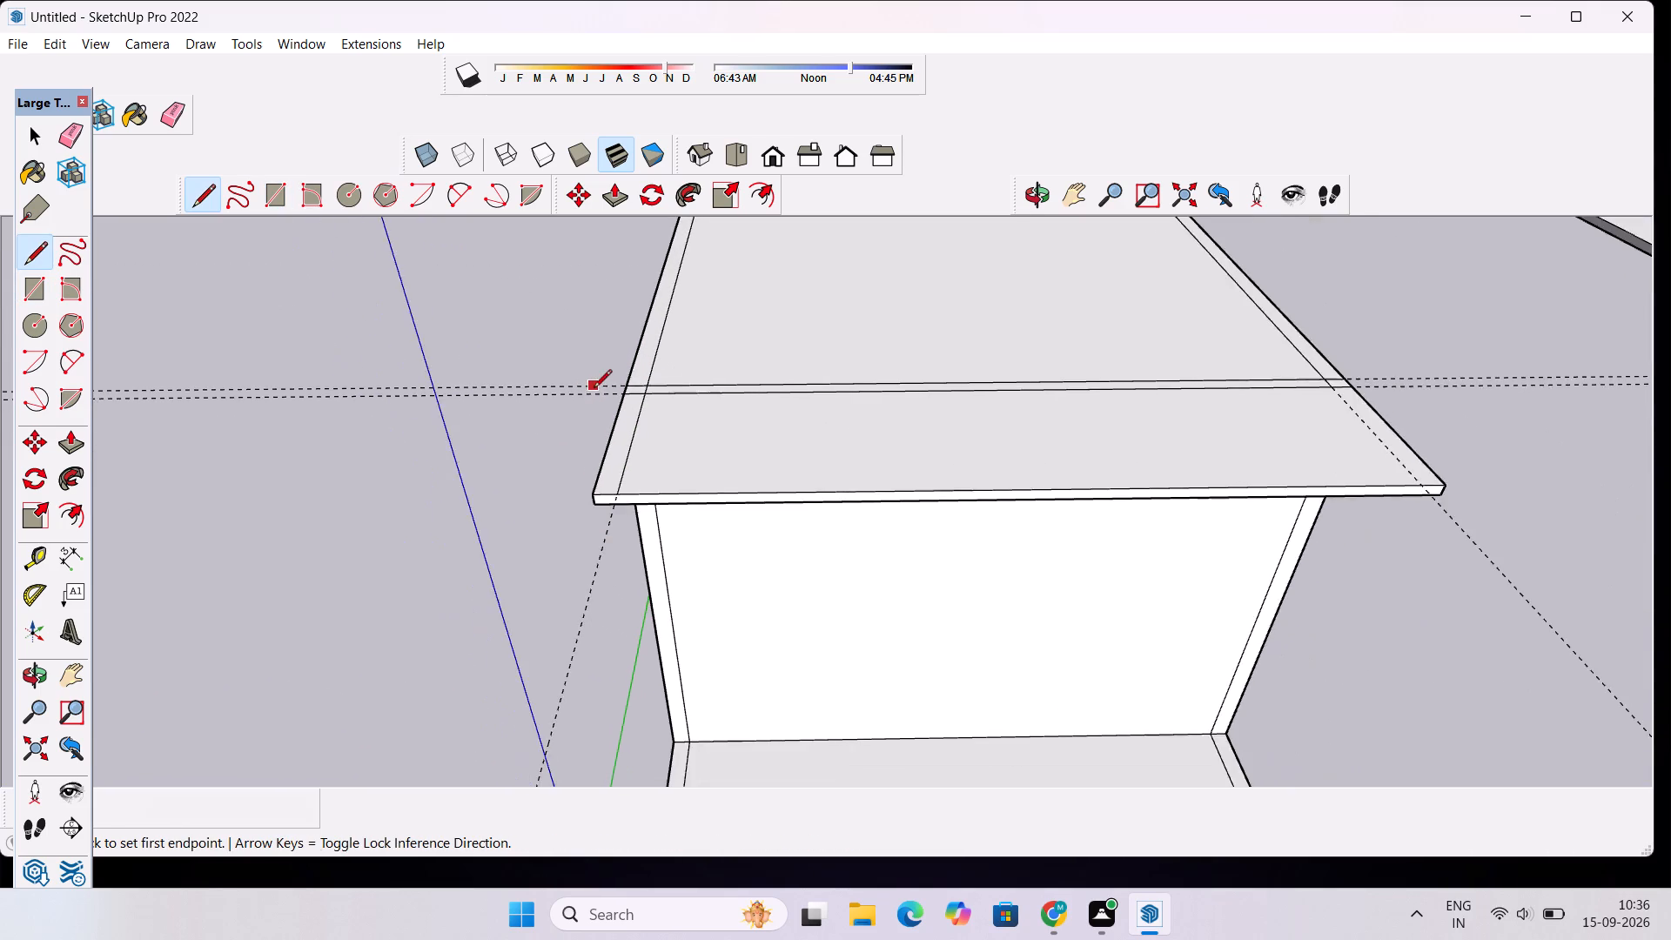
scroll(594, 389, "down", 6)
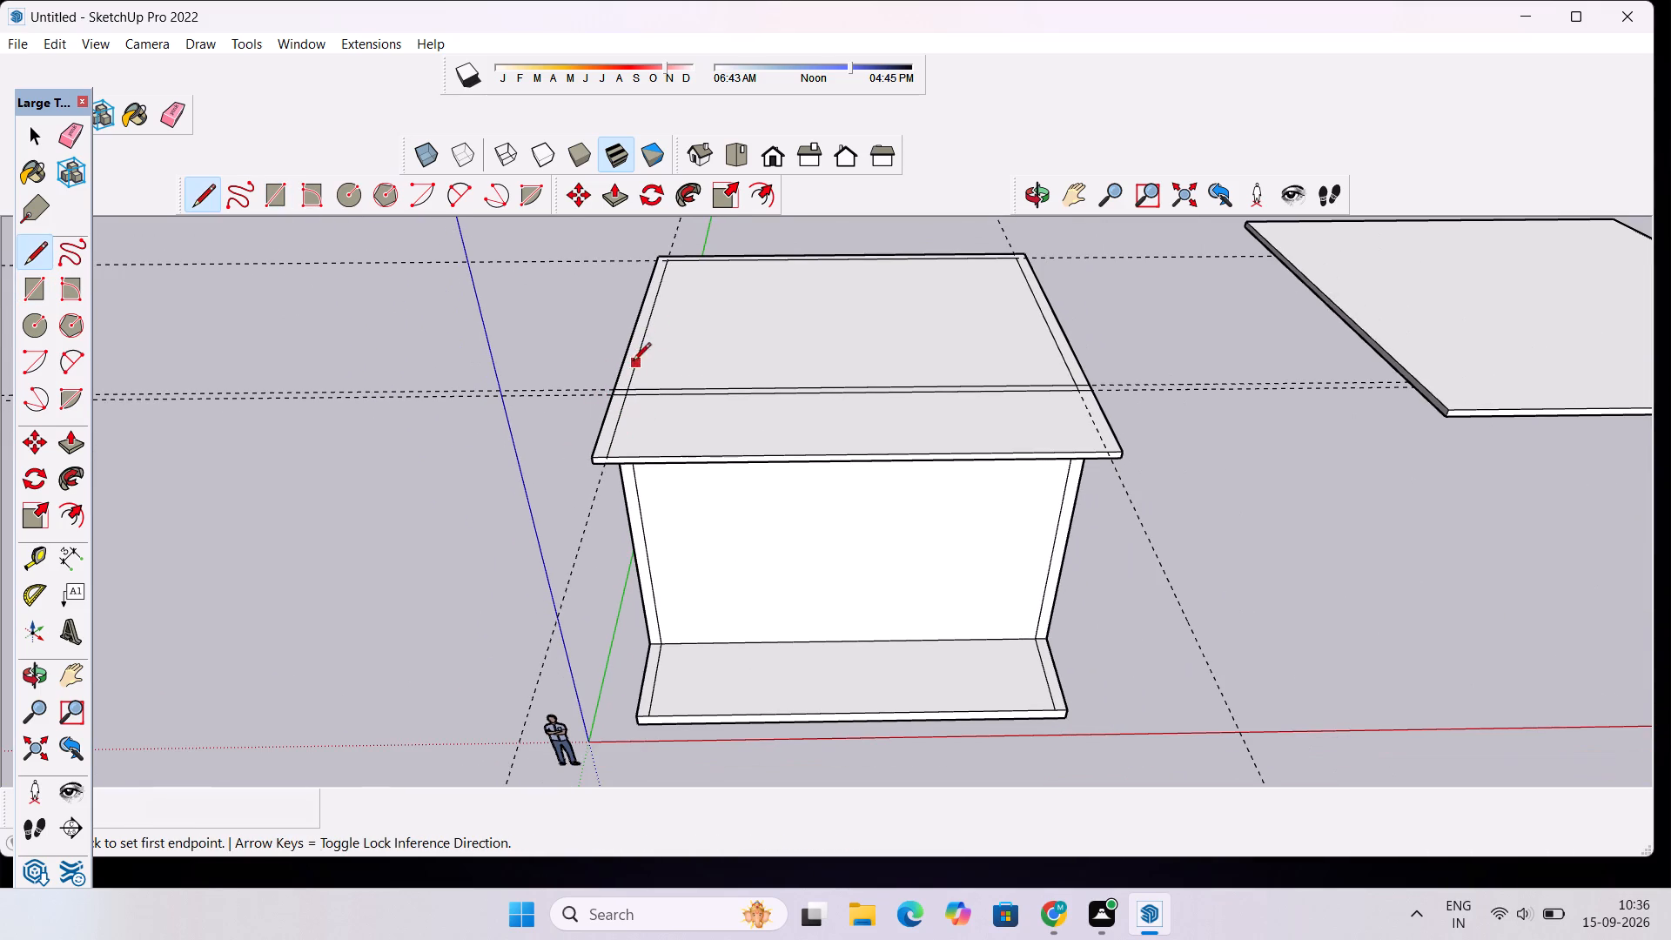
scroll(1138, 433, "up", 4)
scroll(1072, 460, "up", 3)
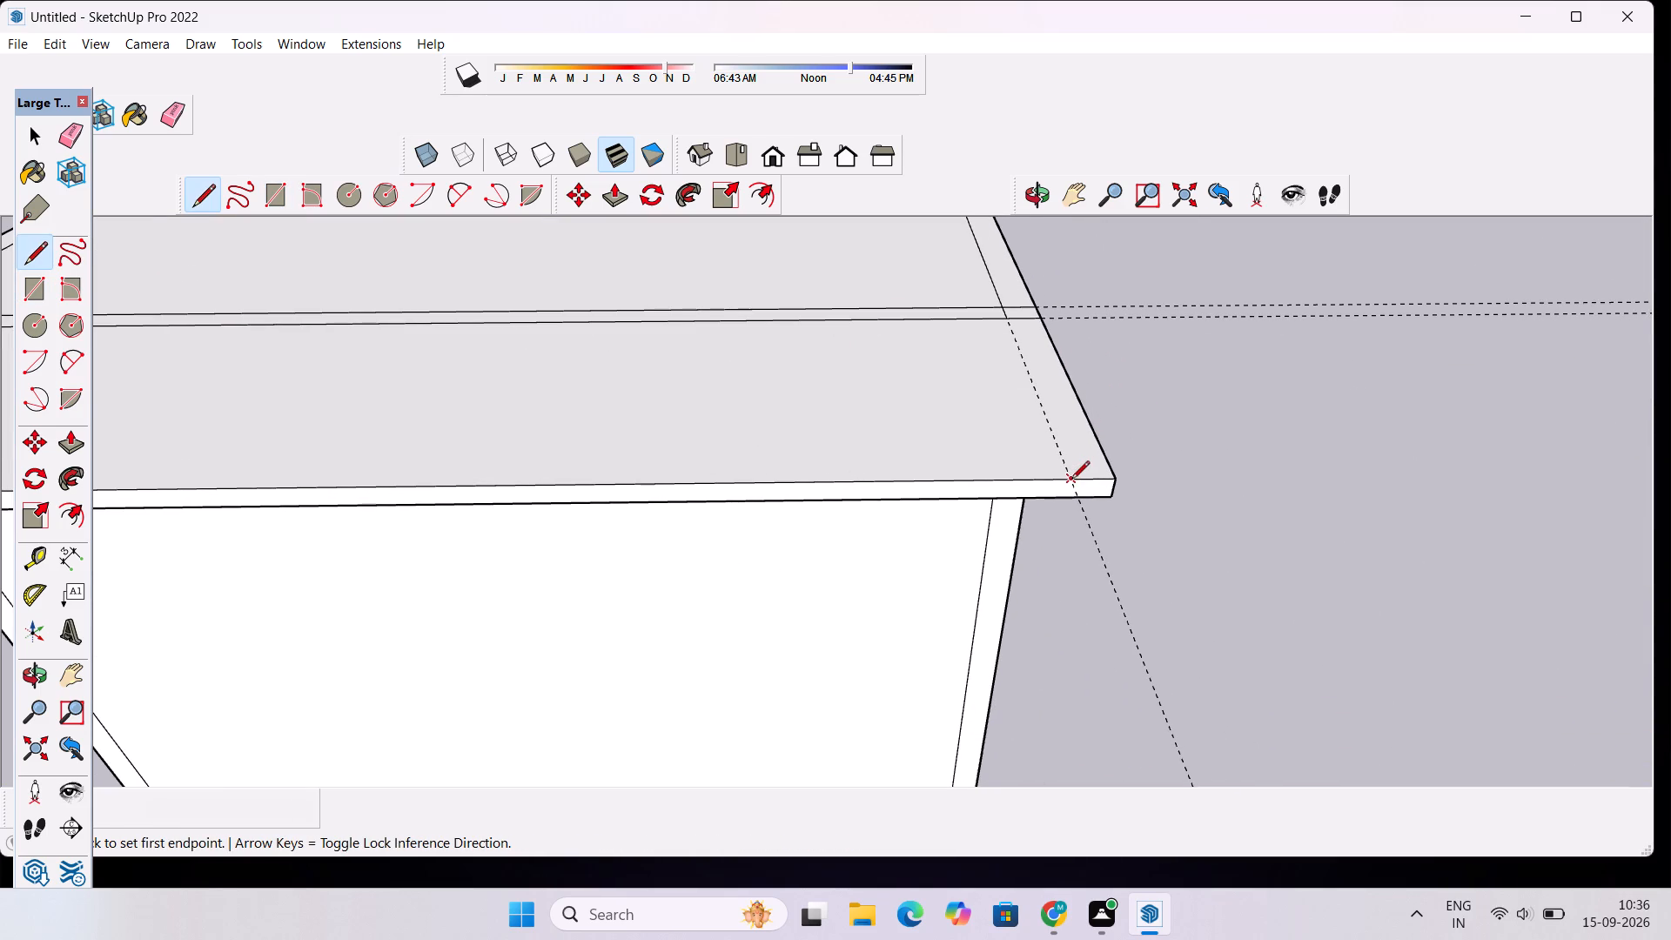
left_click(1071, 481)
left_click(1002, 323)
Erase the three guides running parallel to the roof slab's front and back edges.
scroll(659, 312, "down", 2)
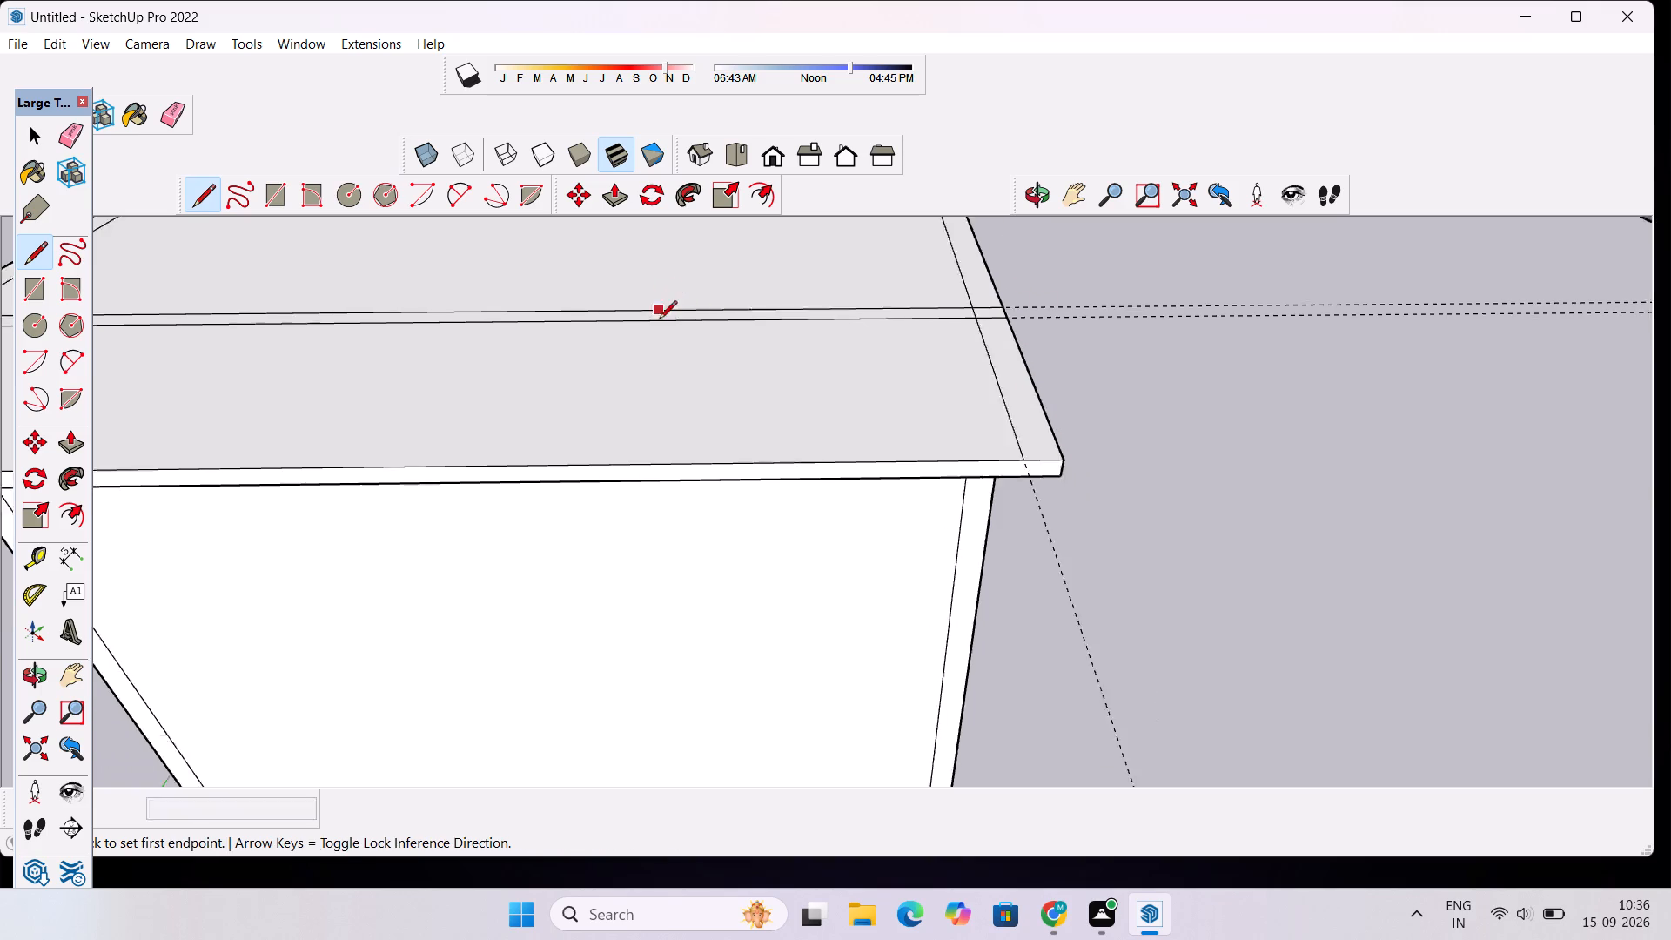
scroll(659, 320, "down", 5)
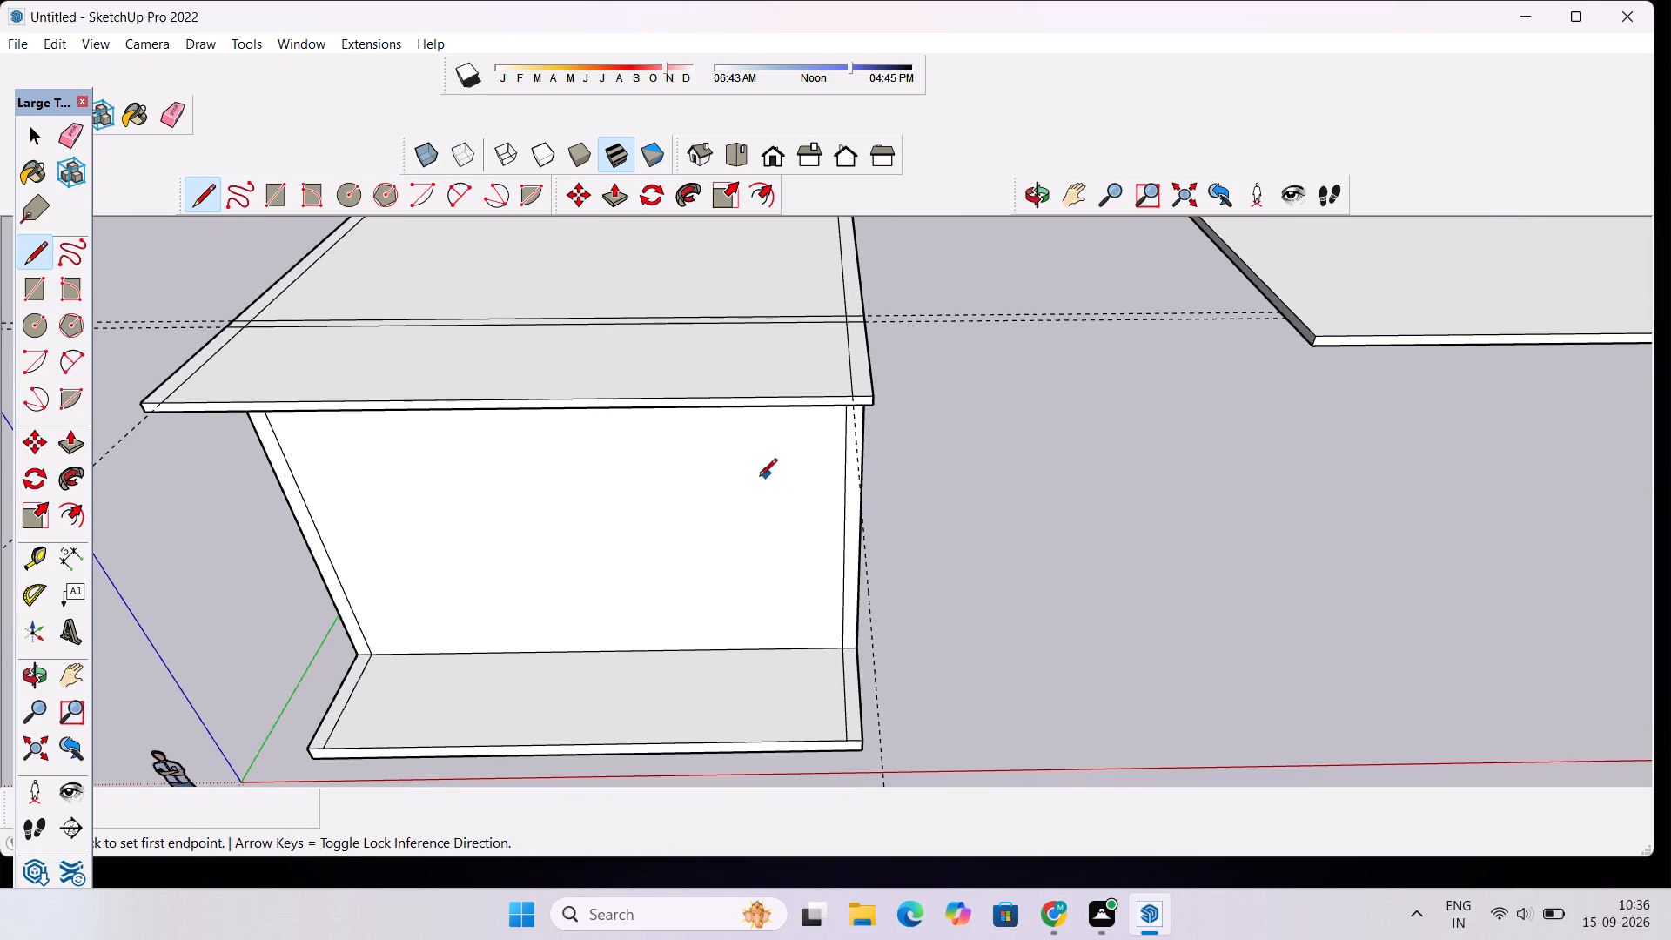
scroll(753, 481, "down", 5)
scroll(494, 242, "up", 9)
key("space")
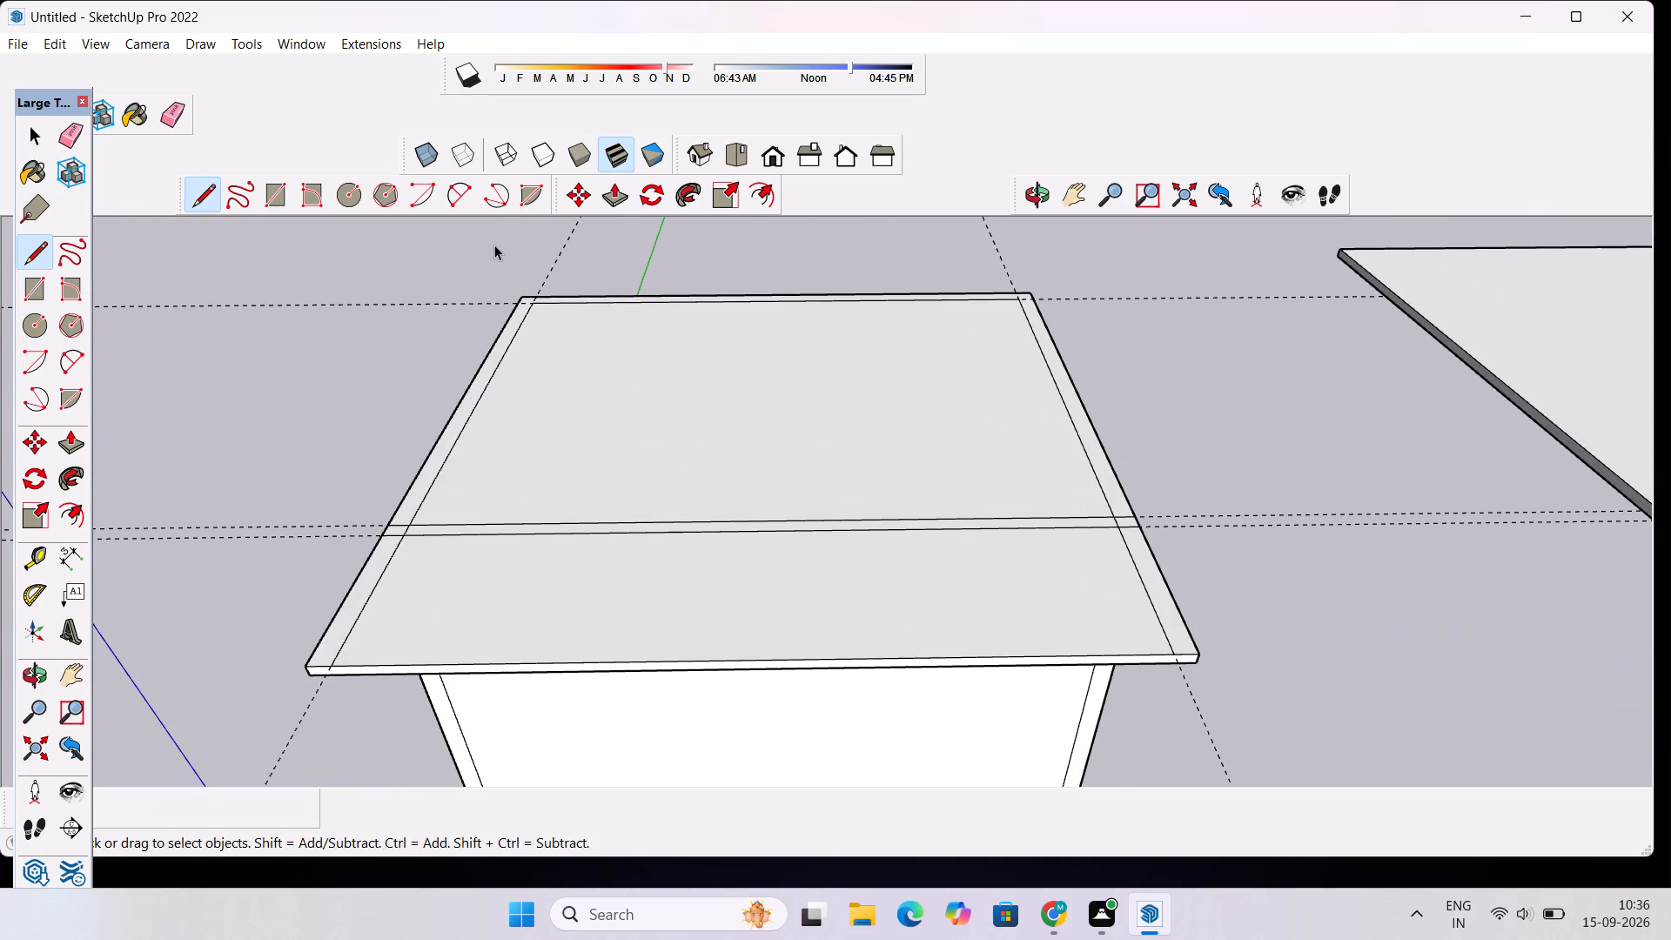
key("e")
left_click_drag(466, 258, 315, 550)
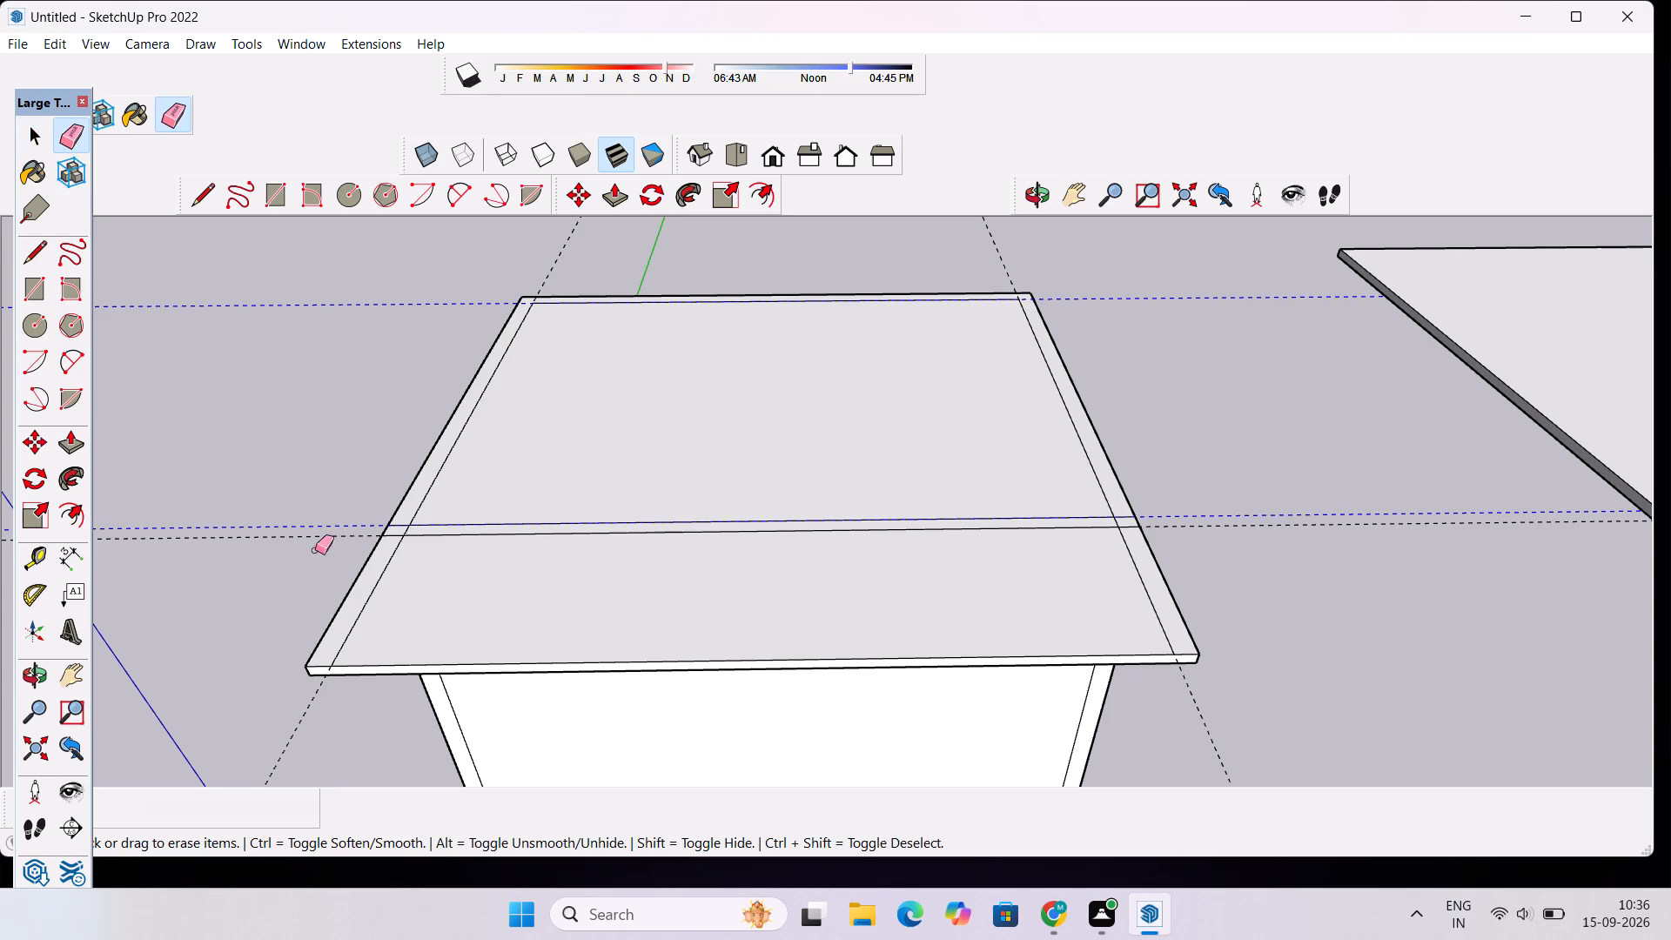
left_click_drag(315, 550, 336, 508)
Erase the two remaining guides along the left and right sides of the roof slab, keeping the drawn inset lines.
left_click_drag(529, 245, 1112, 302)
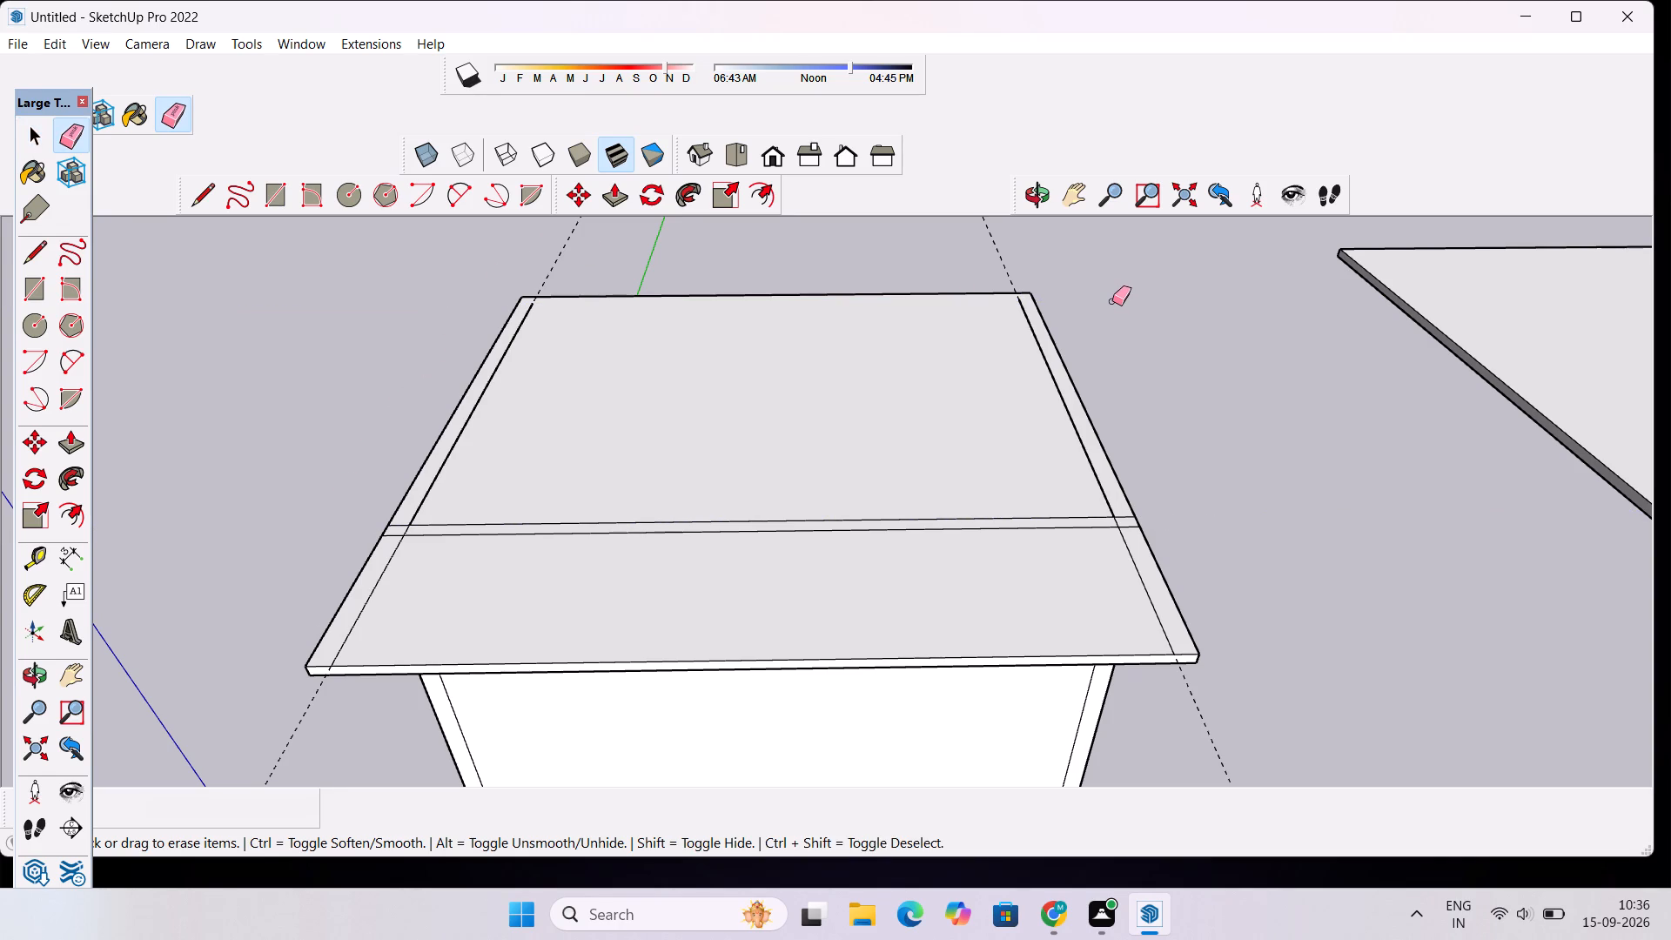
key("ctrl+z")
left_click_drag(1030, 253, 978, 265)
left_click(550, 260)
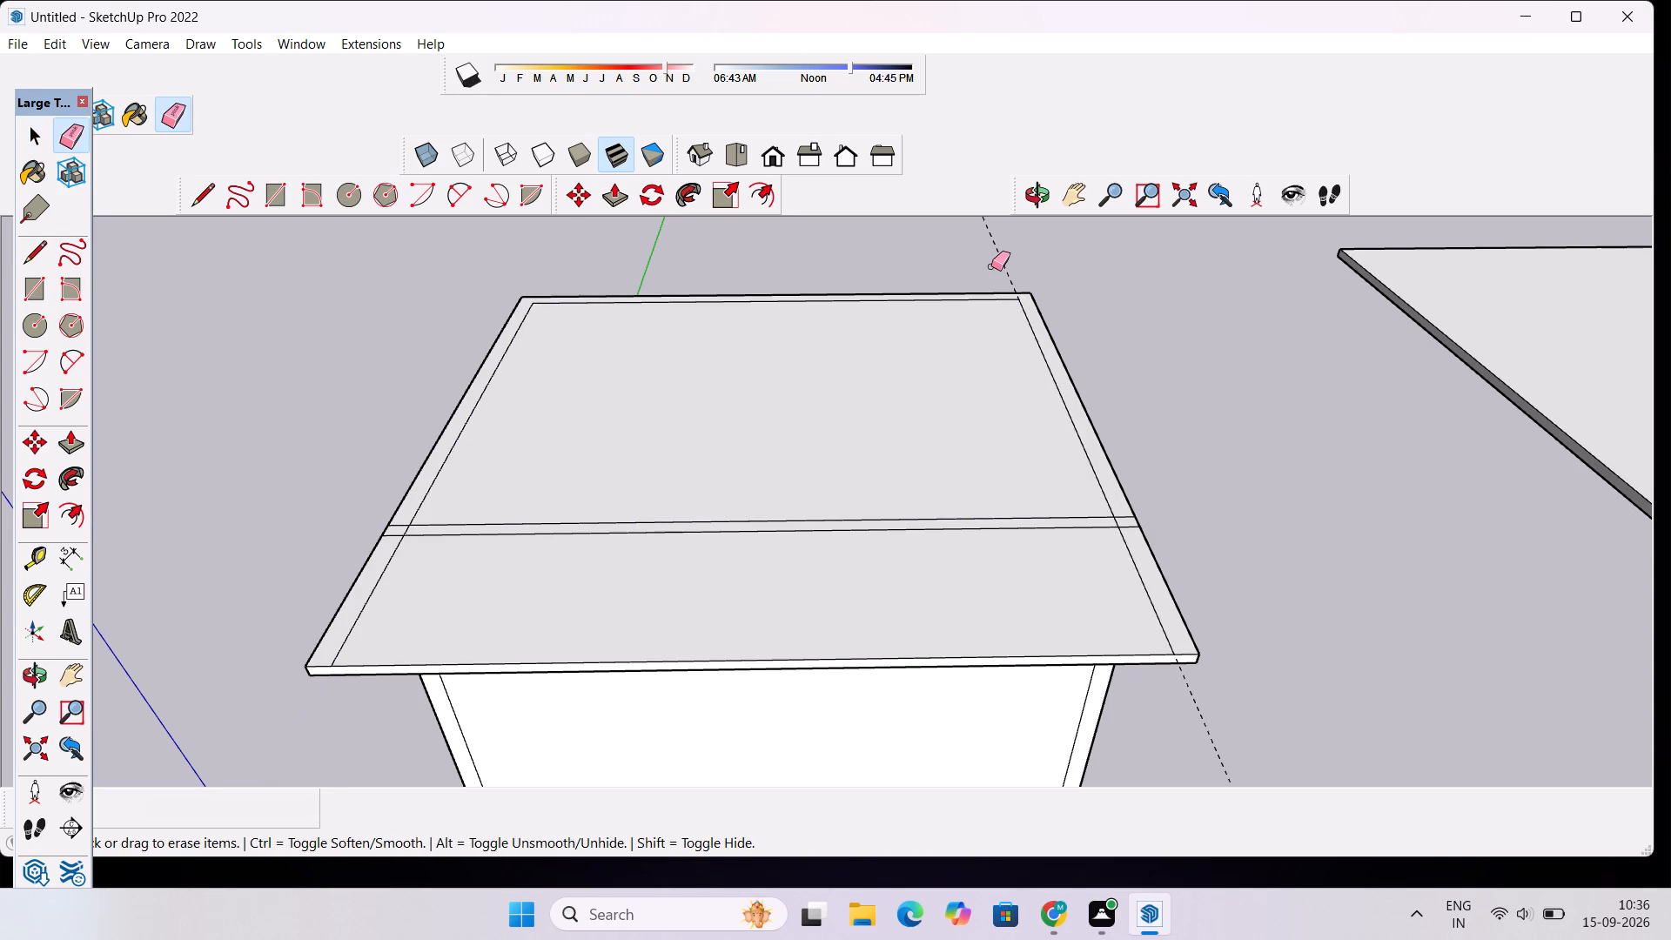
left_click_drag(991, 266, 1002, 253)
Erase the strip's rear line stub beyond the left inset line and the short inset-line segment crossing the 9" strip.
scroll(992, 293, "down", 6)
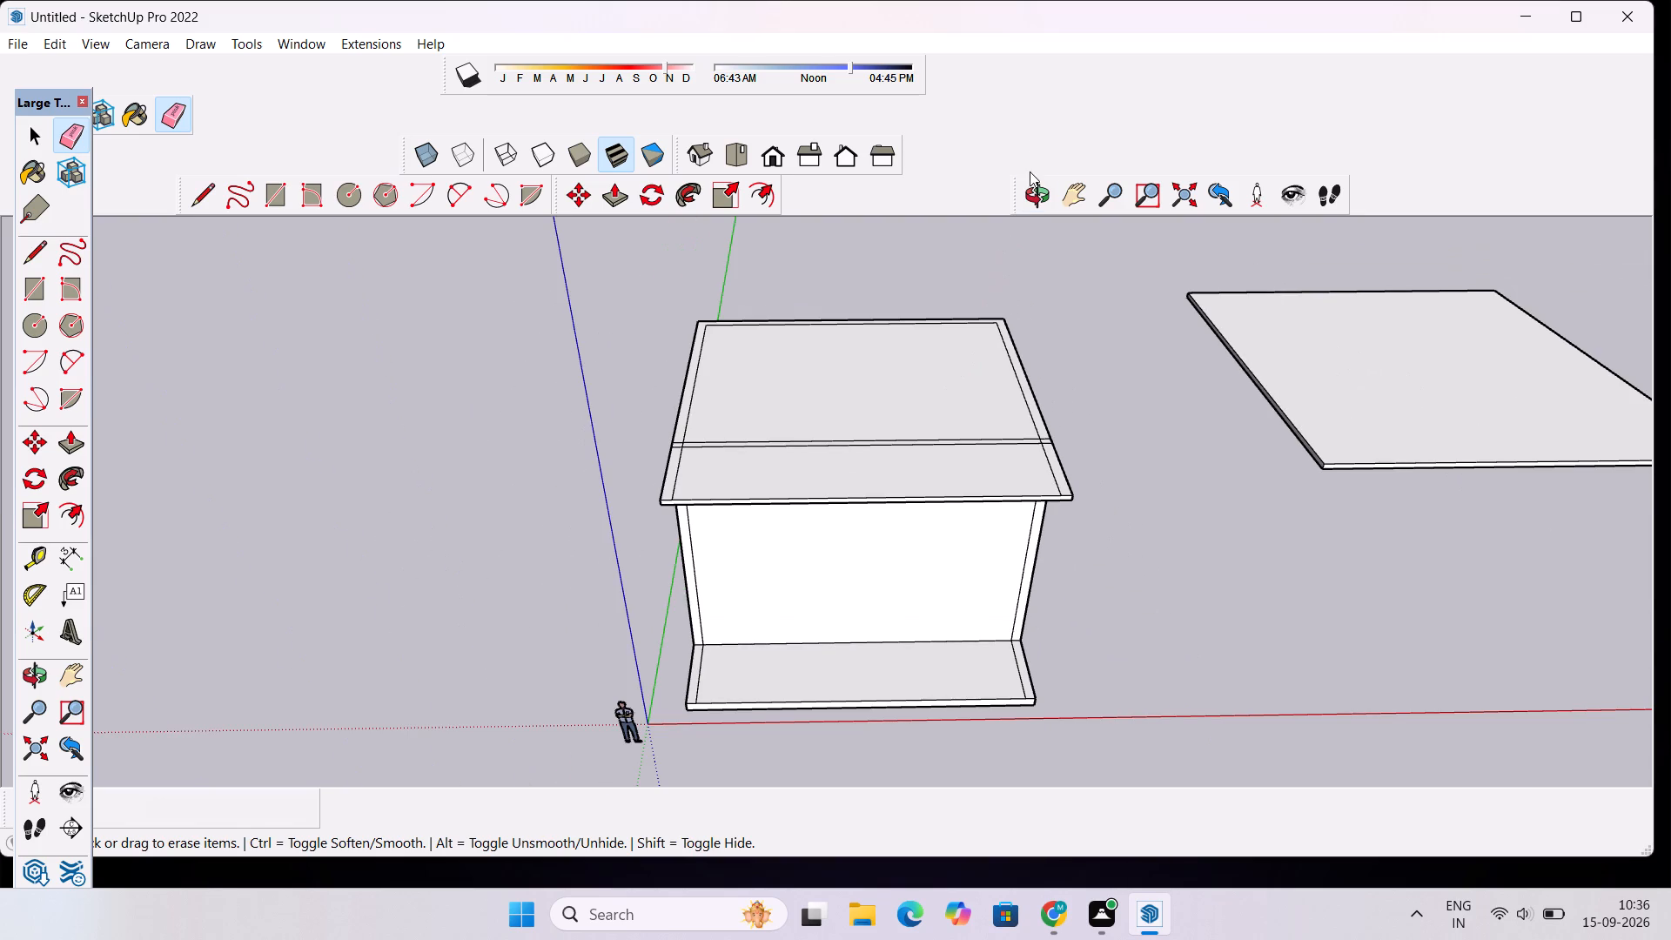
left_click(1029, 202)
left_click_drag(925, 442, 918, 295)
scroll(924, 306, "up", 6)
left_click_drag(868, 436, 895, 552)
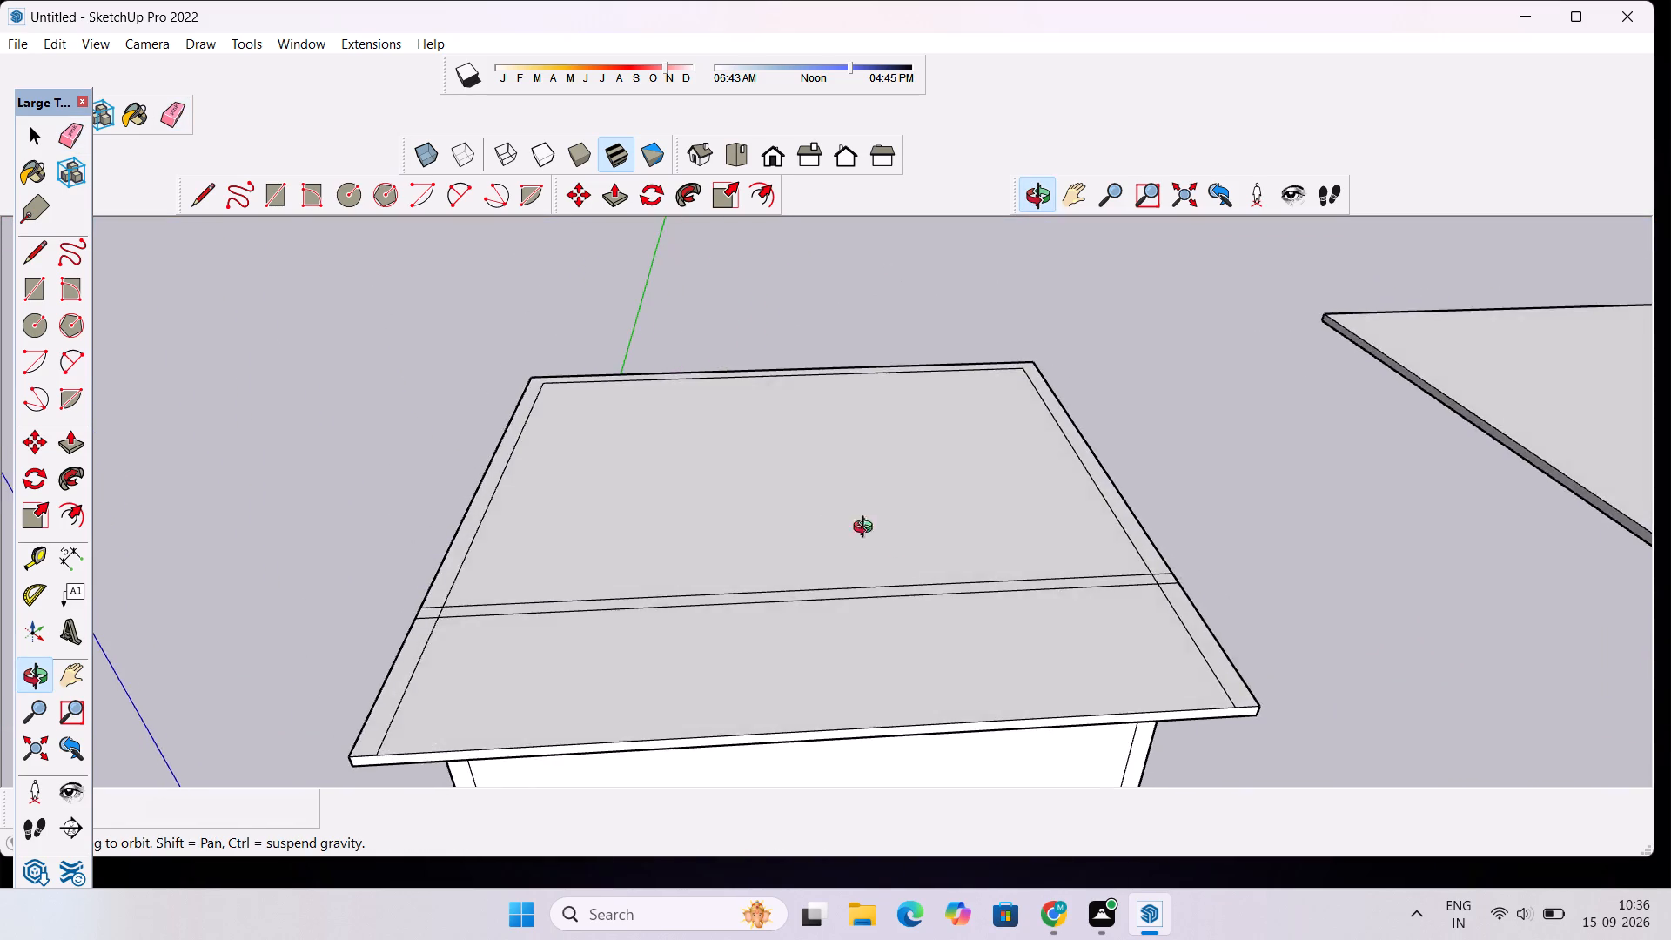
scroll(831, 509, "down", 5)
left_click_drag(800, 537, 805, 648)
scroll(631, 637, "up", 7)
key("e")
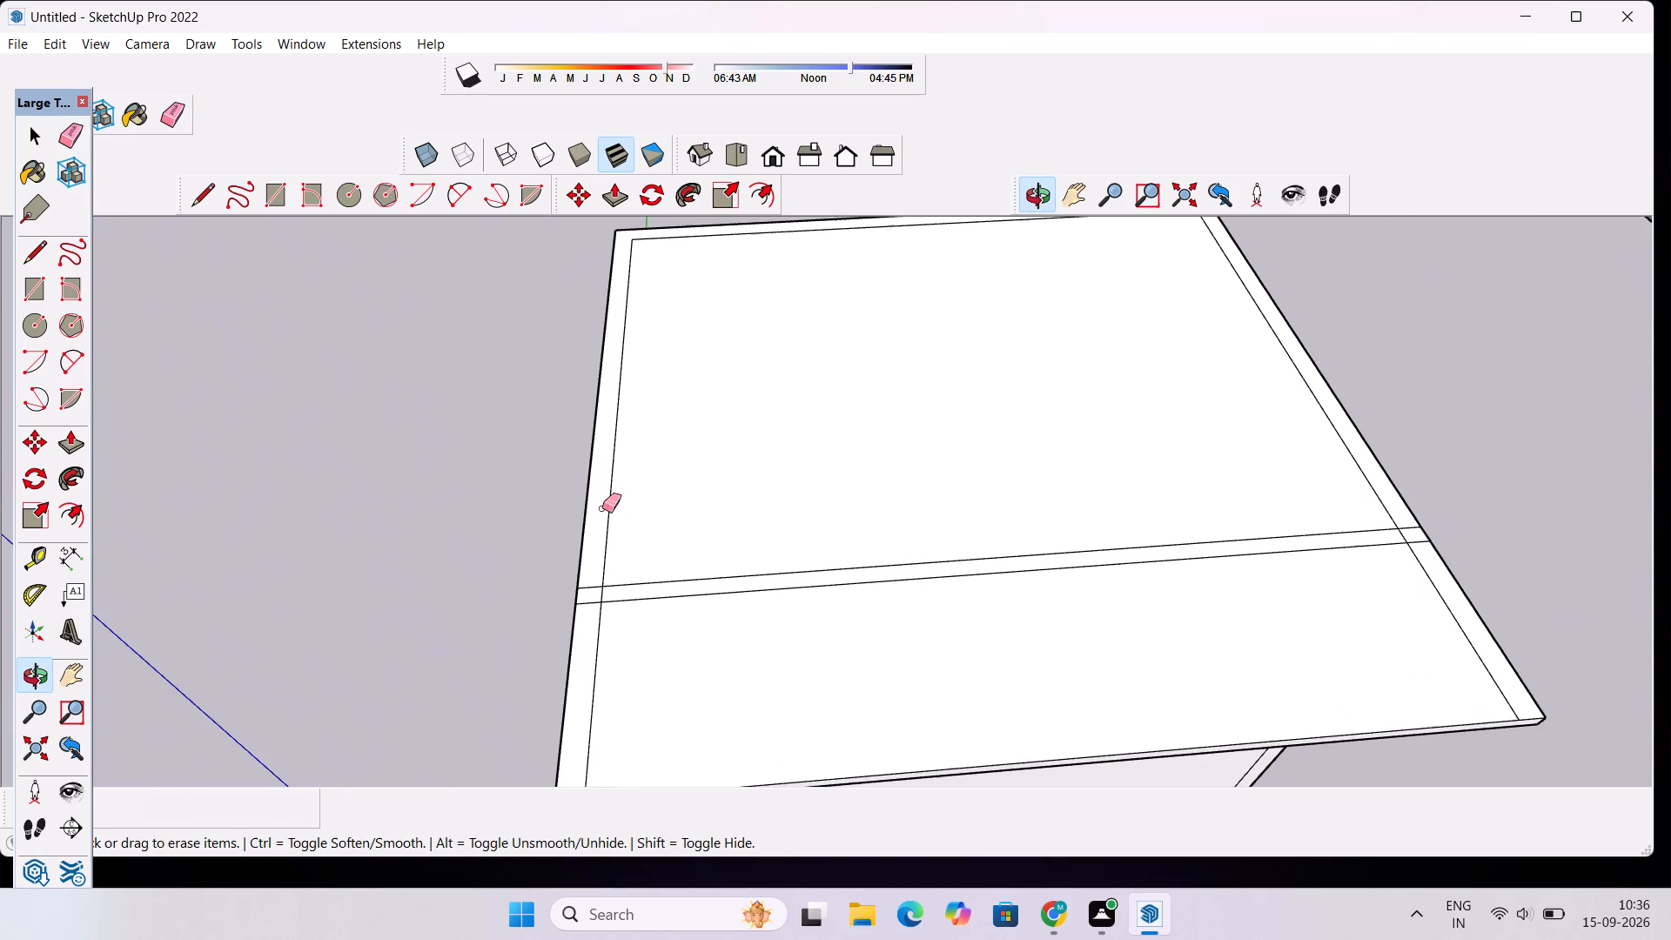
scroll(582, 566, "up", 6)
left_click_drag(595, 585, 595, 619)
left_click_drag(595, 619, 621, 628)
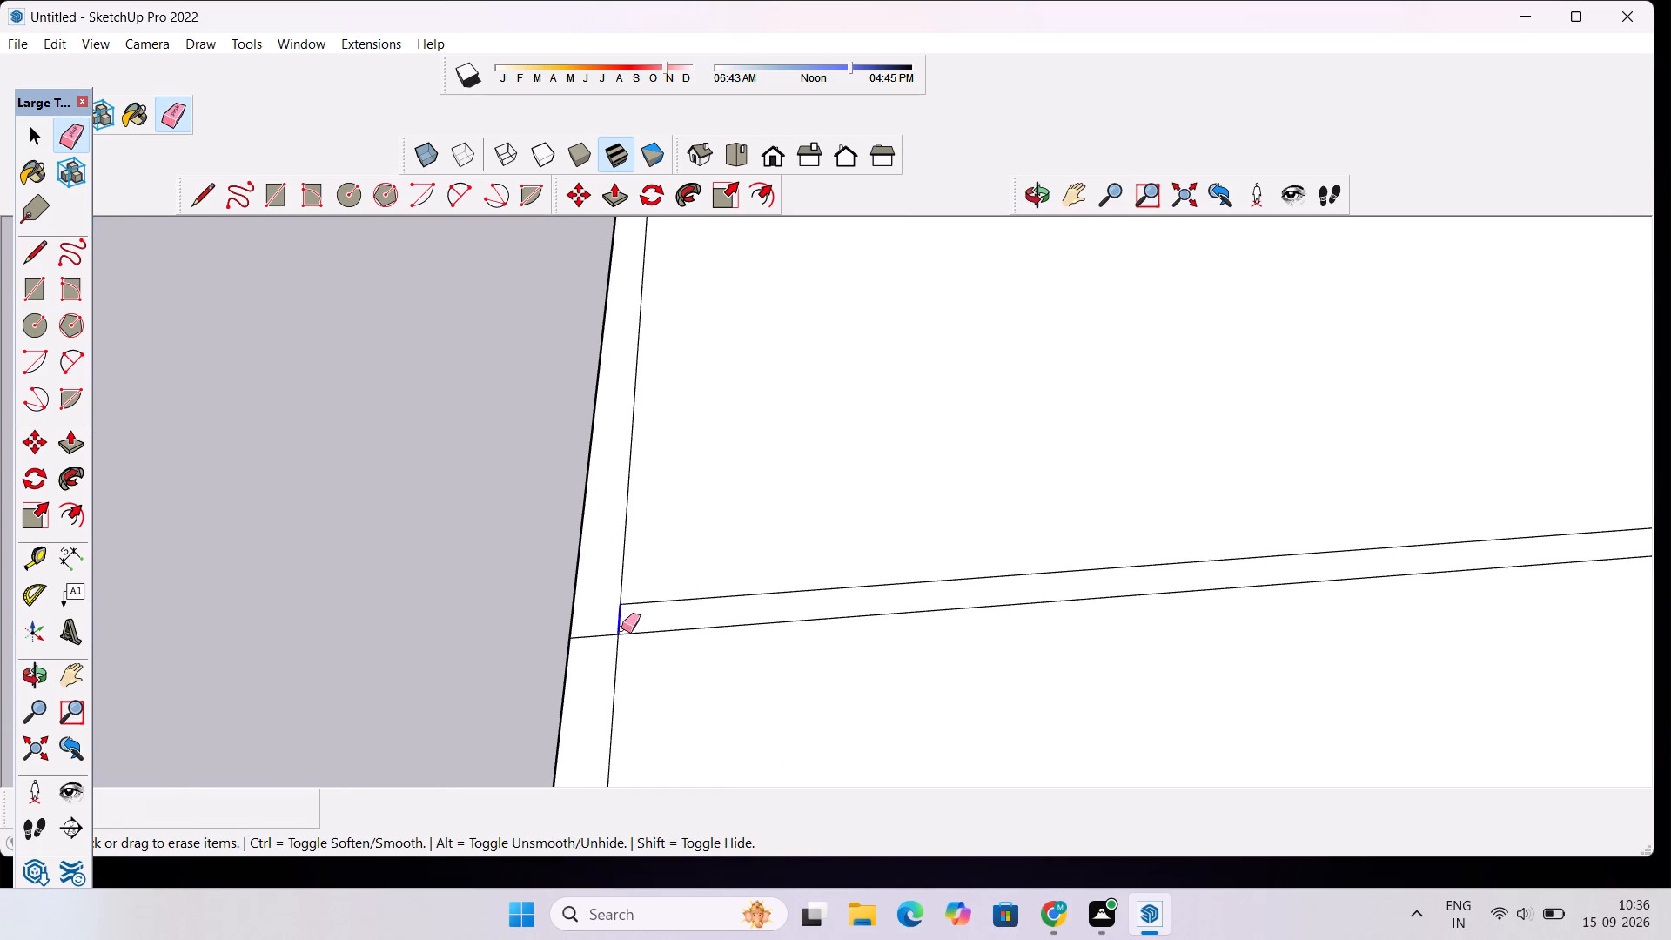
left_click_drag(621, 628, 642, 622)
Erase the strip's rear line stub beyond the right inset line and the inset-line segment crossing the 9" strip.
scroll(382, 567, "down", 10)
scroll(1102, 522, "up", 6)
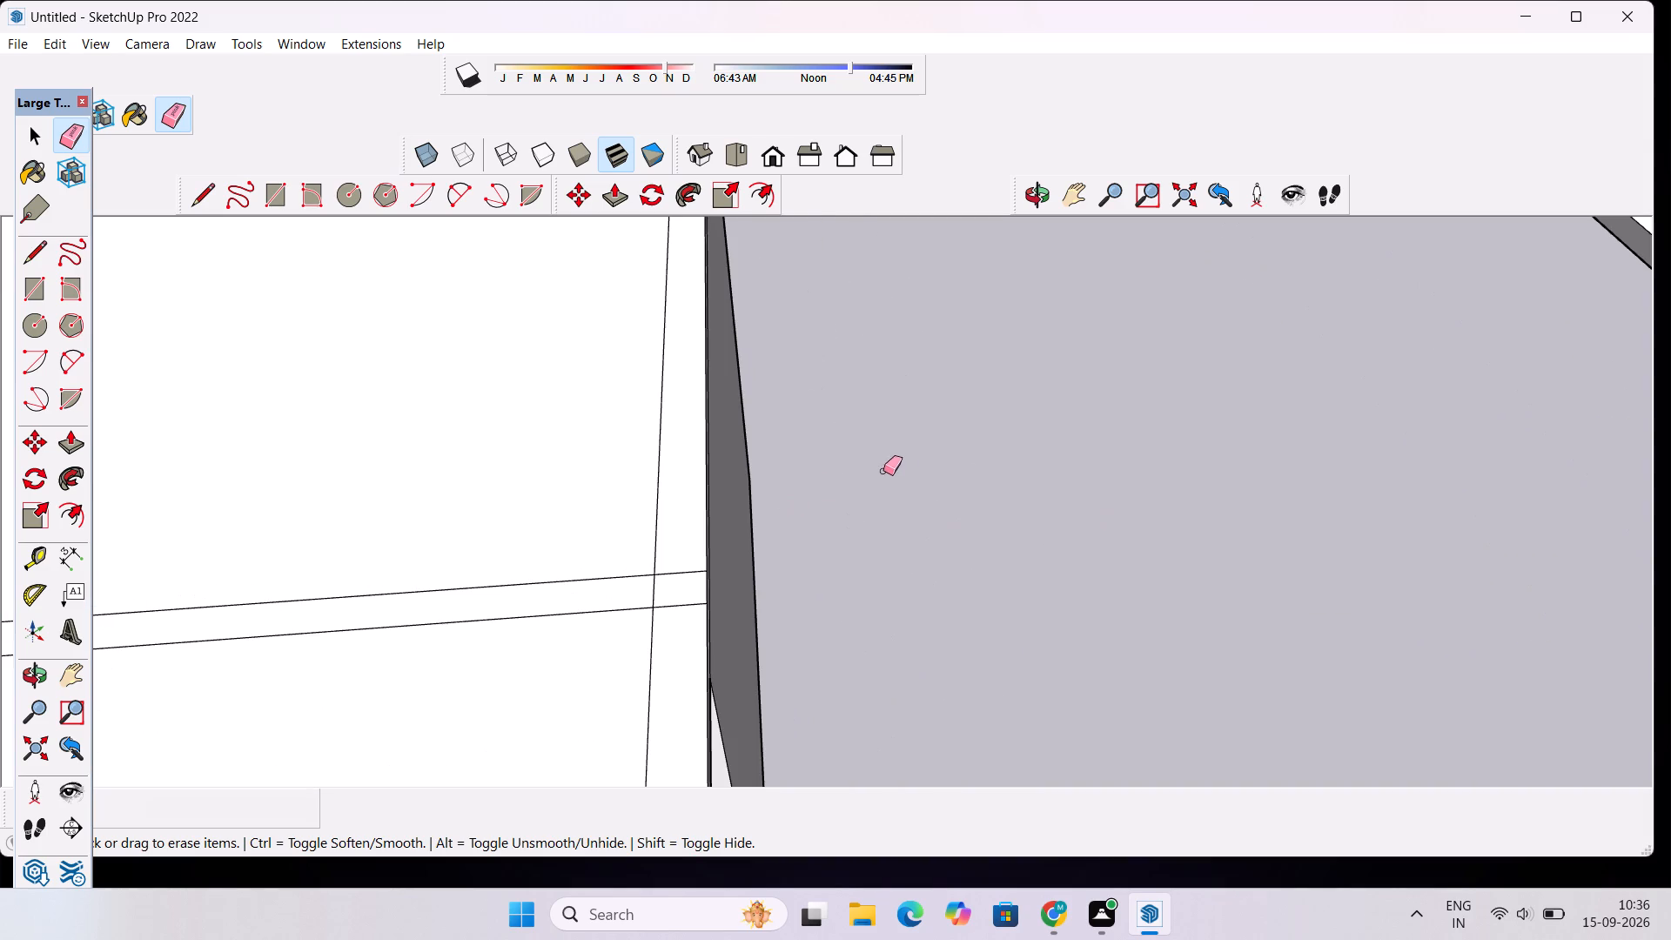
scroll(757, 541, "down", 4)
scroll(667, 553, "up", 4)
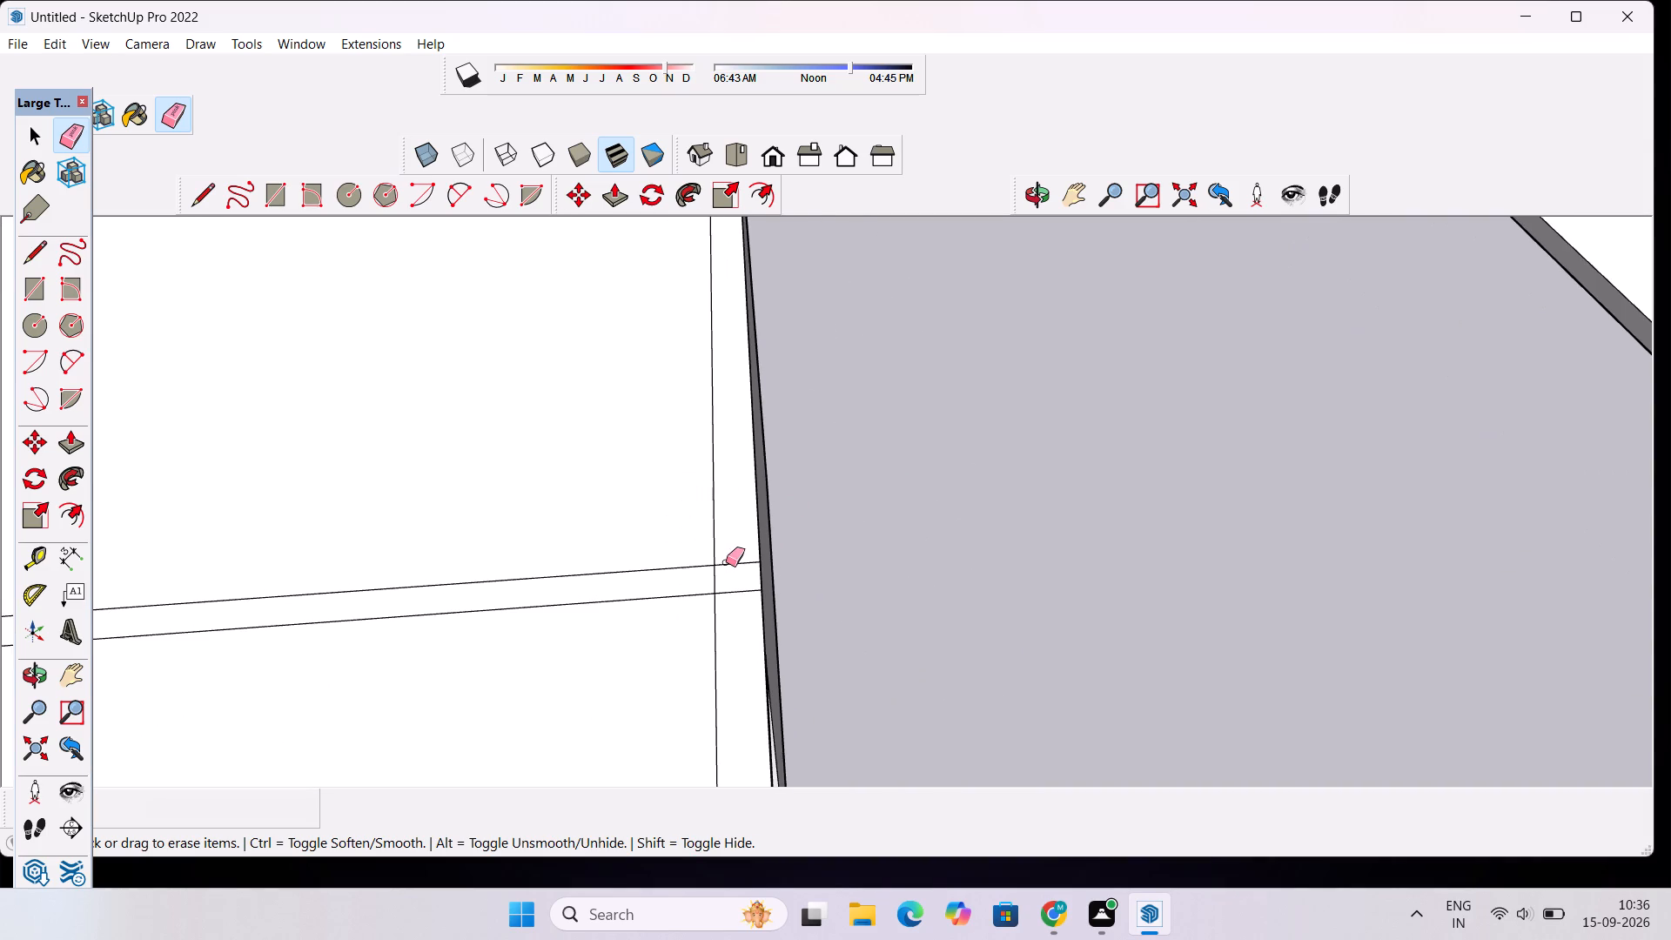
left_click_drag(728, 558, 723, 570)
left_click(713, 574)
scroll(842, 532, "down", 6)
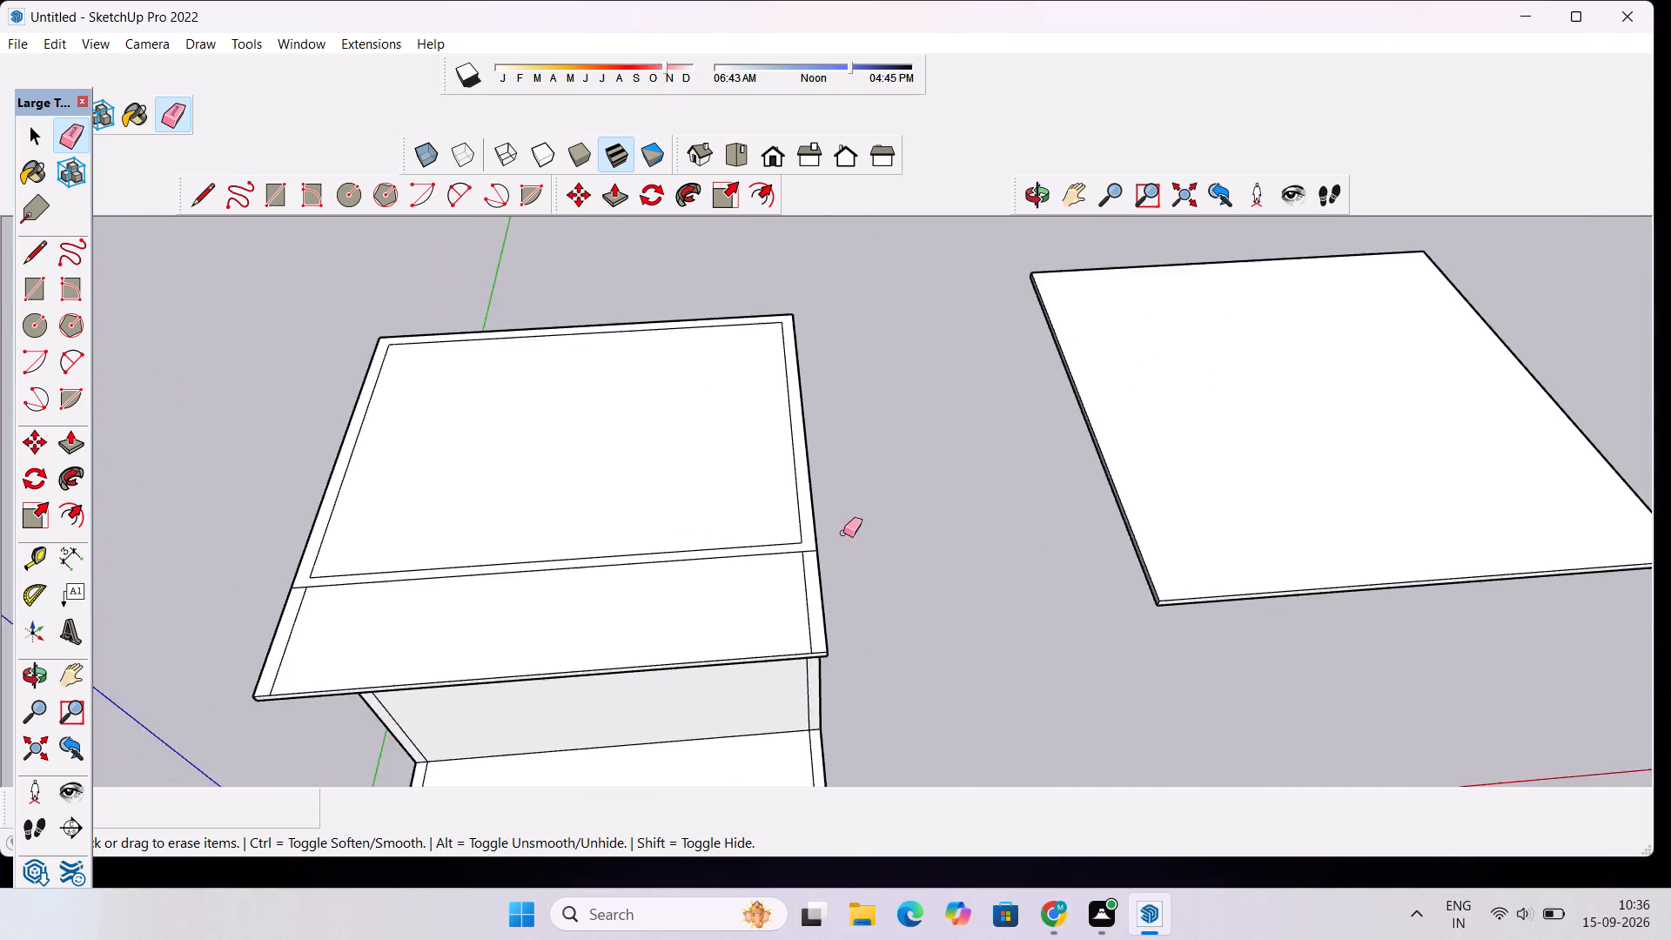
Examine the cleaned-up wall outline on the roof slab and the storey below from the front, sides and above.
scroll(843, 533, "down", 4)
left_click(1040, 194)
left_click_drag(865, 687, 852, 527)
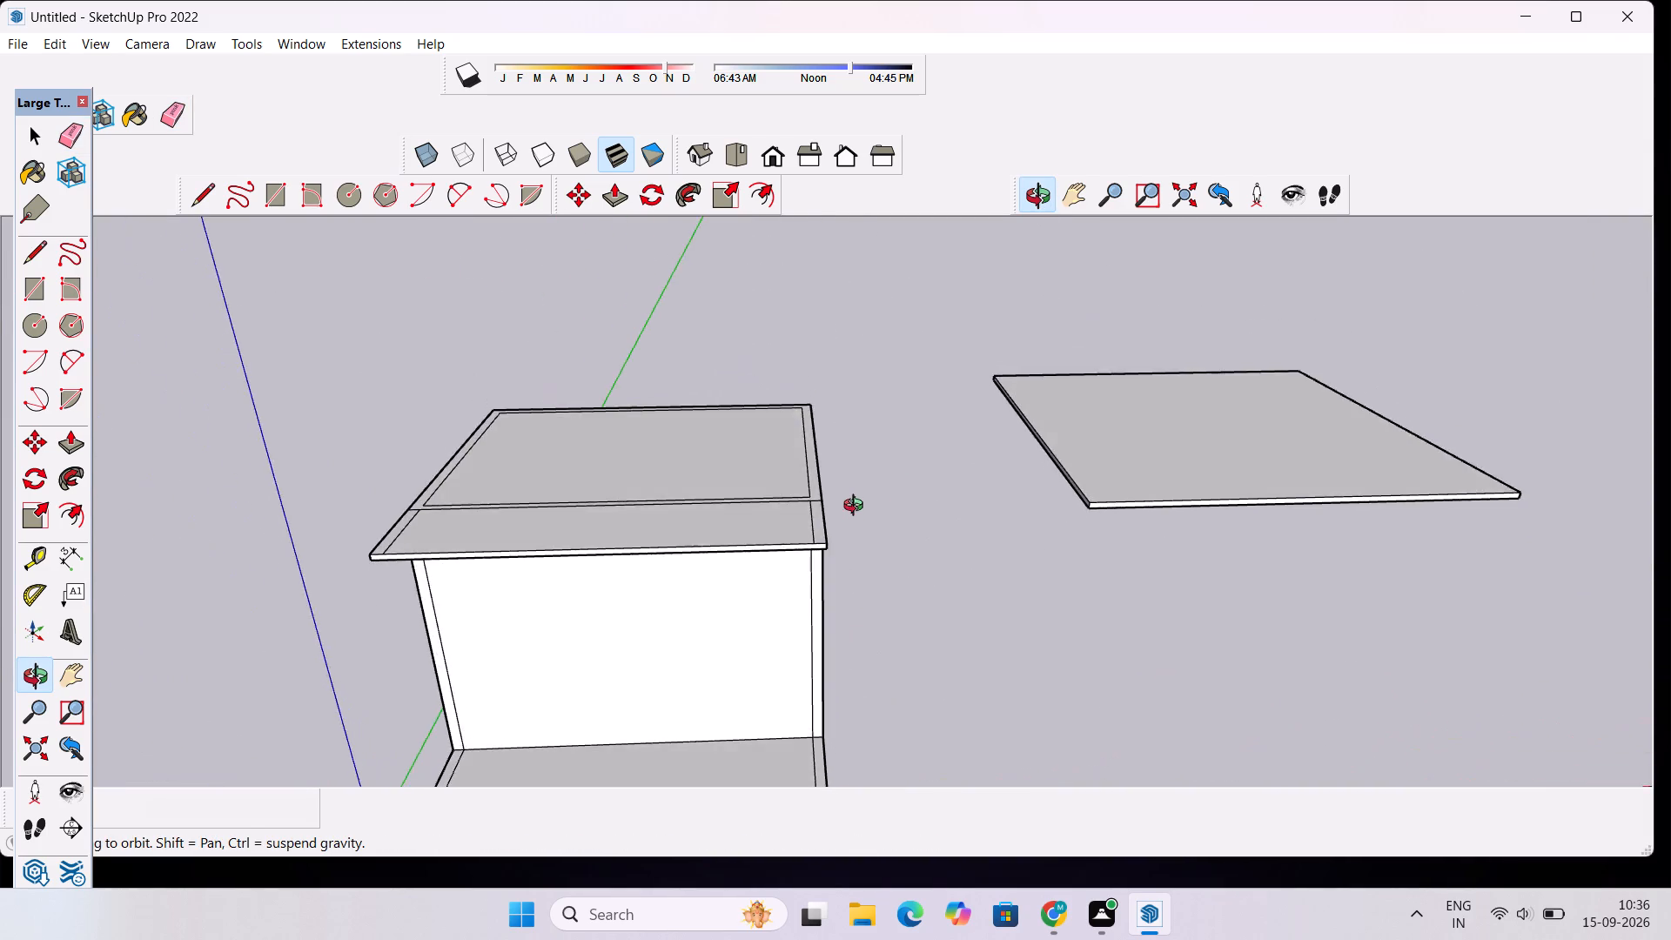
scroll(857, 507, "down", 5)
left_click_drag(733, 520, 999, 526, "shift")
scroll(991, 537, "up", 4)
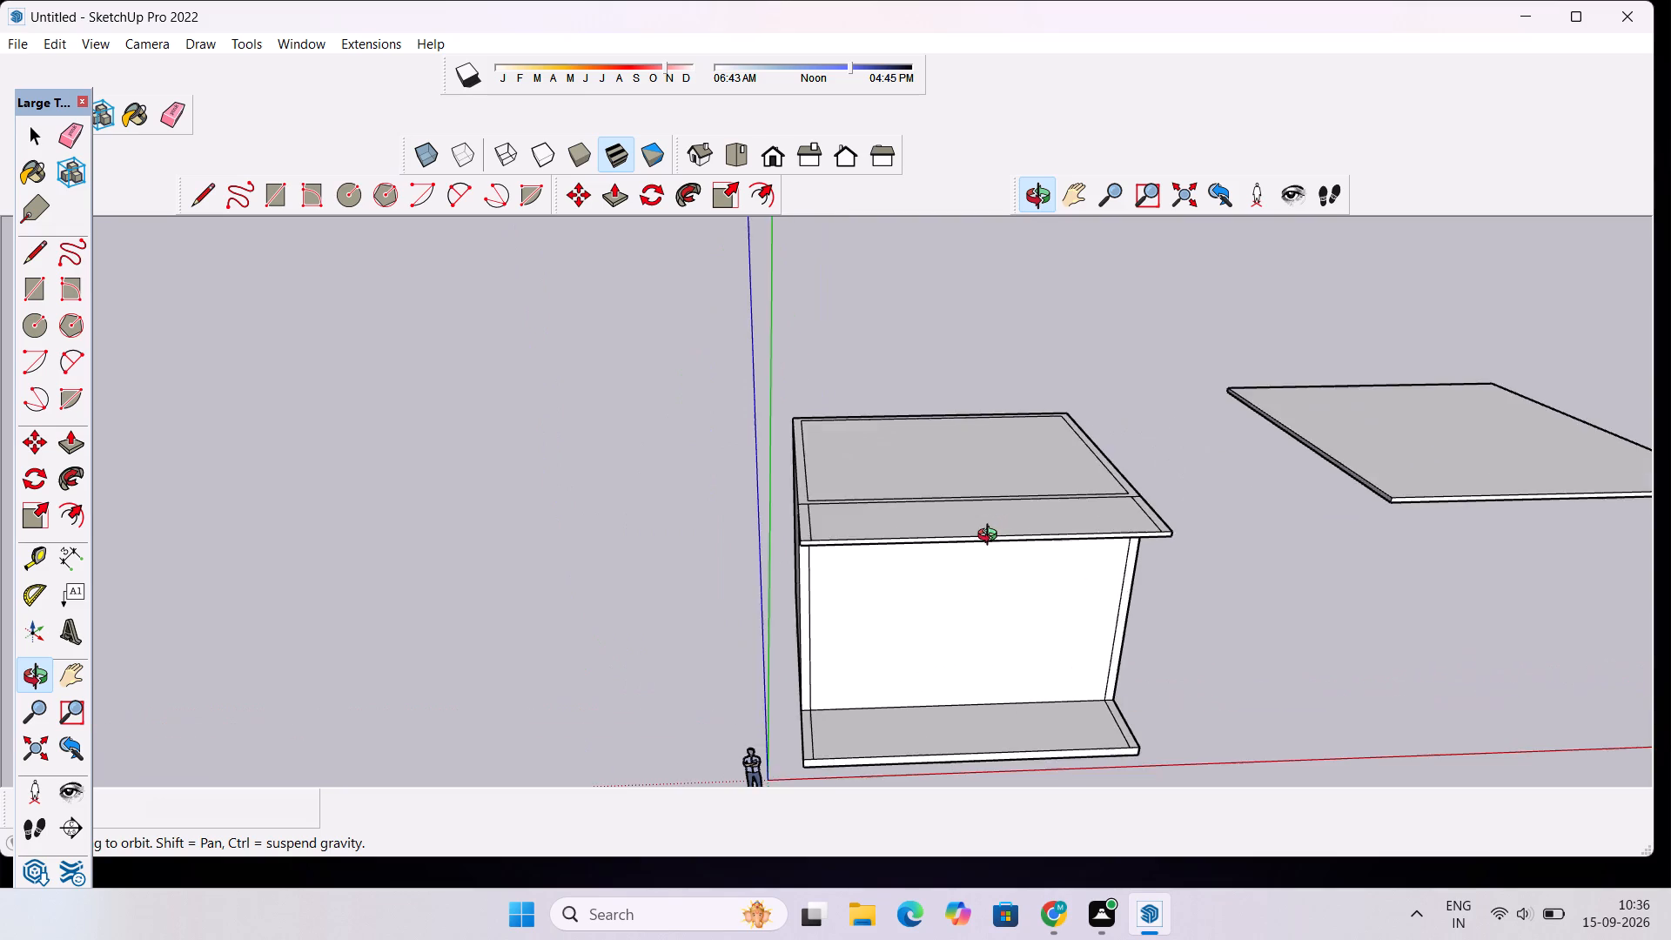
left_click_drag(1003, 507, 961, 741)
scroll(1118, 557, "down", 4)
left_click_drag(1204, 526, 895, 485, "shift")
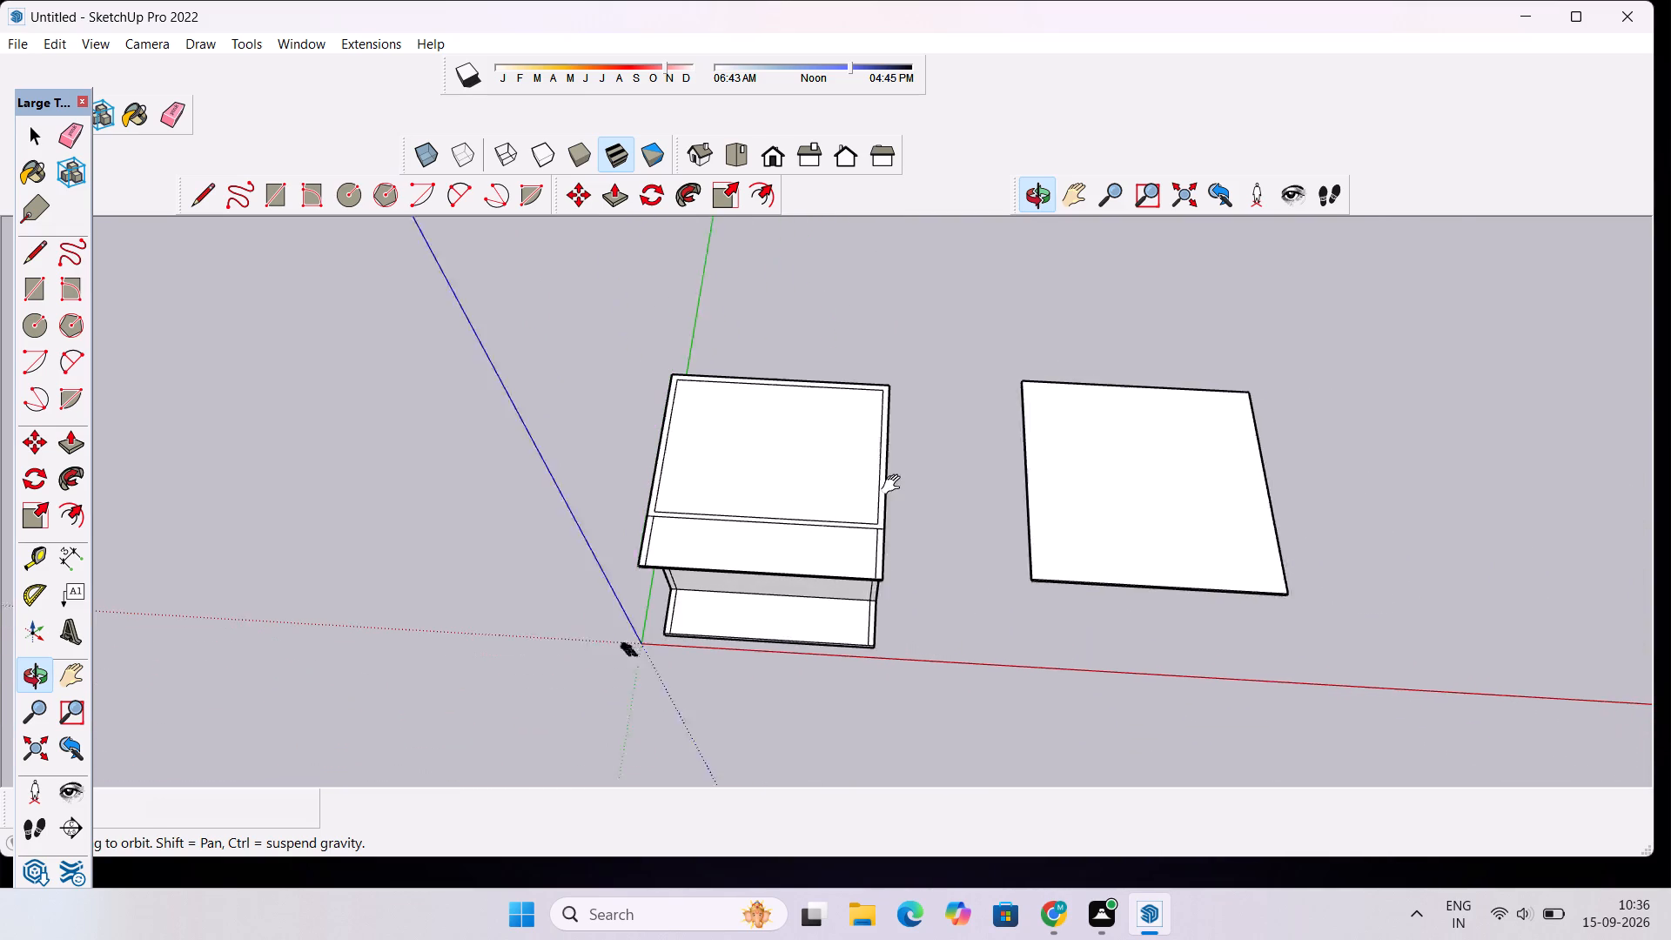
left_click_drag(895, 485, 802, 480, "shift")
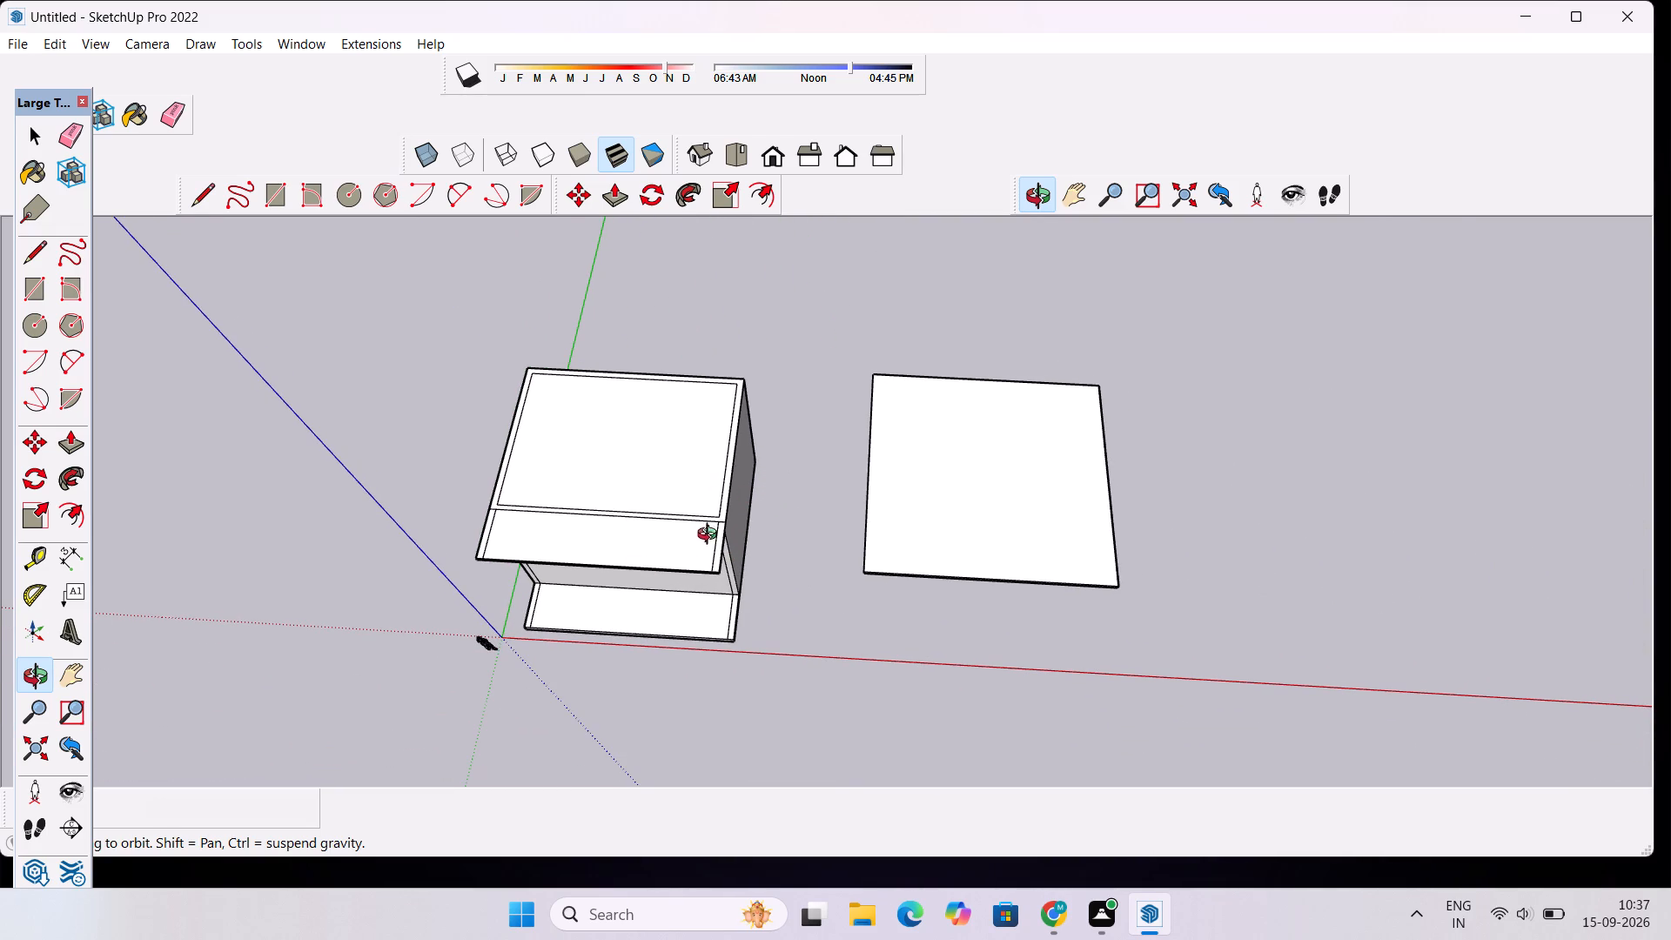
scroll(708, 515, "down", 2)
left_click_drag(635, 629, 737, 424)
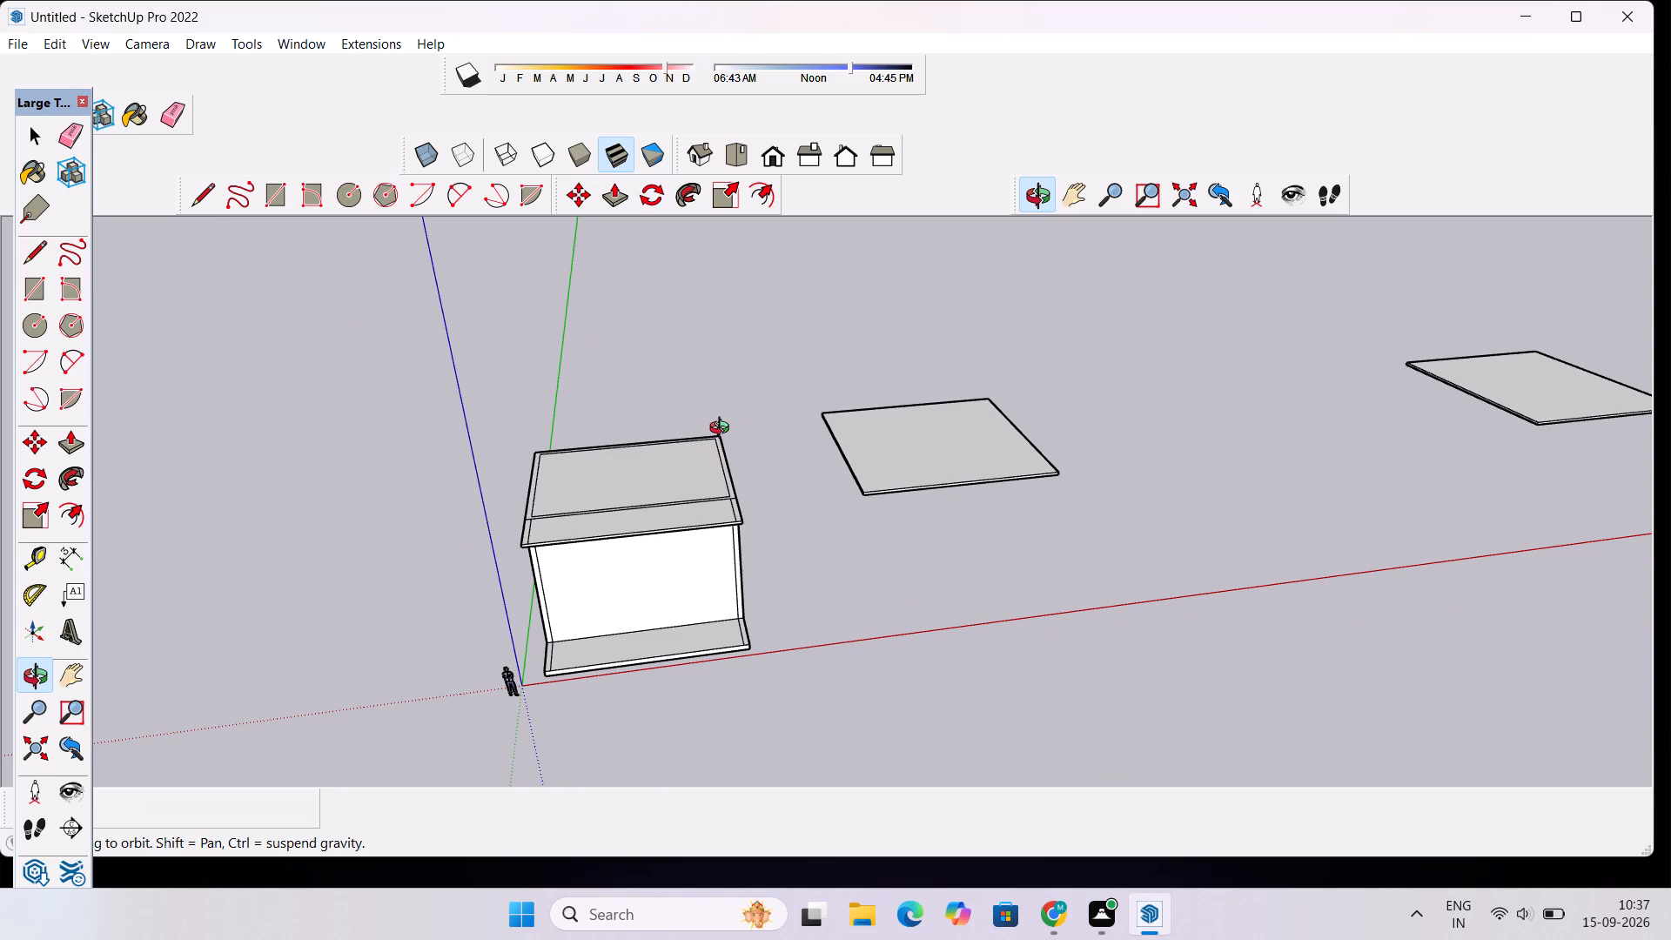
scroll(723, 430, "up", 2)
scroll(723, 427, "down", 2)
left_click_drag(708, 463, 674, 518)
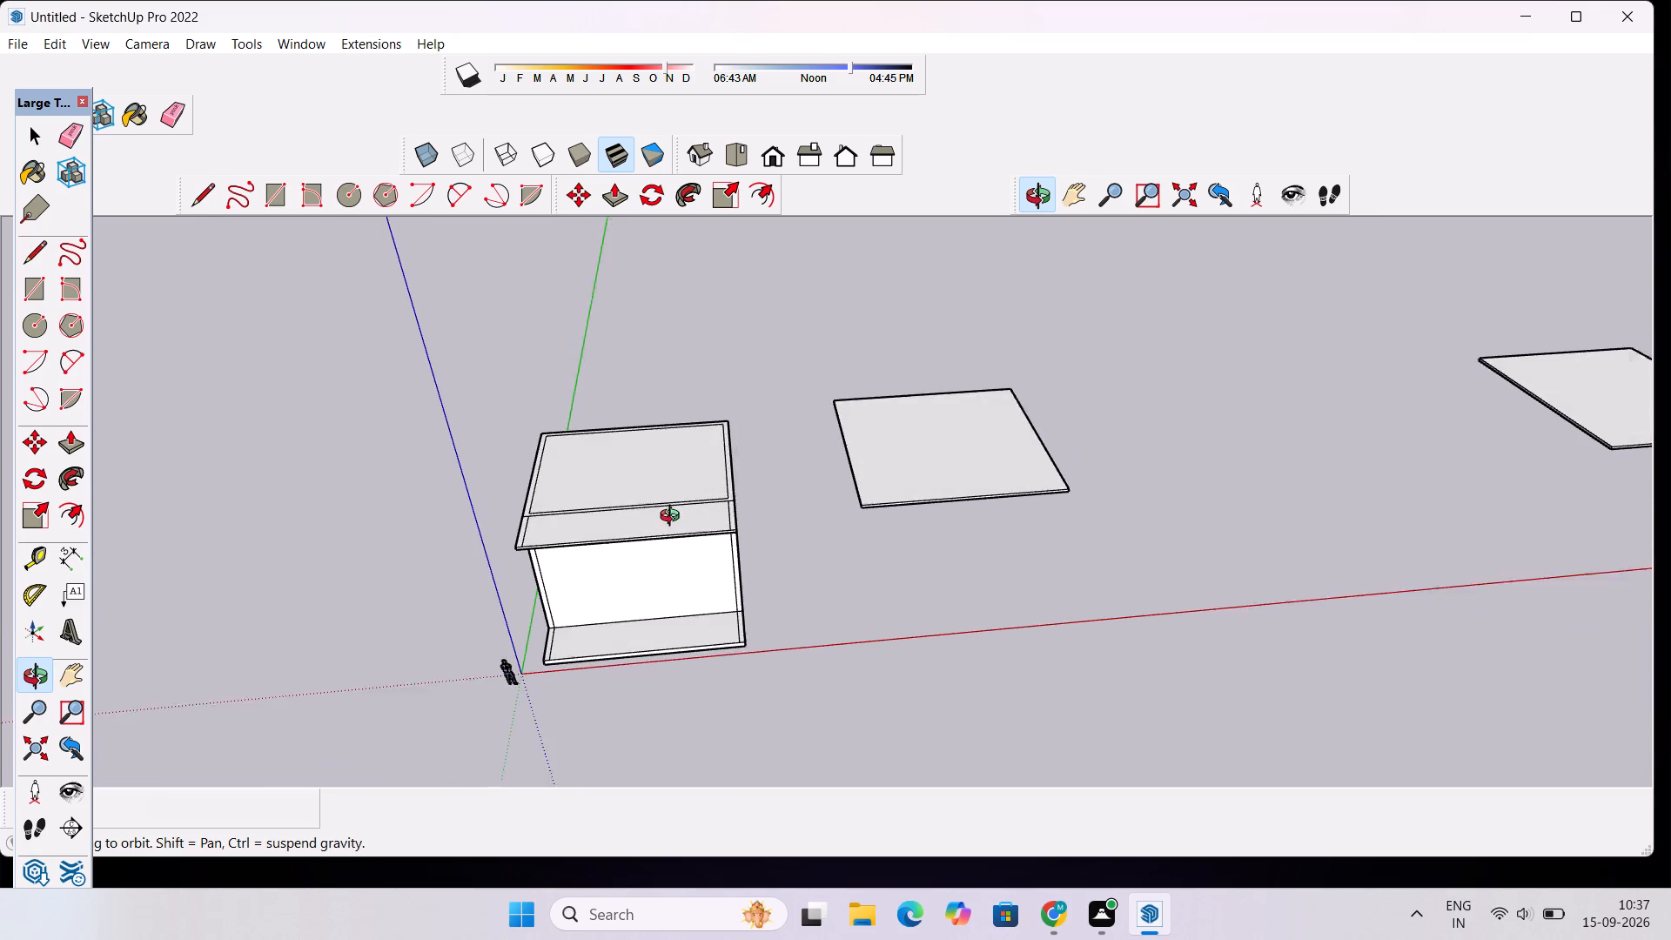
left_click_drag(674, 518, 668, 525)
scroll(662, 512, "up", 4)
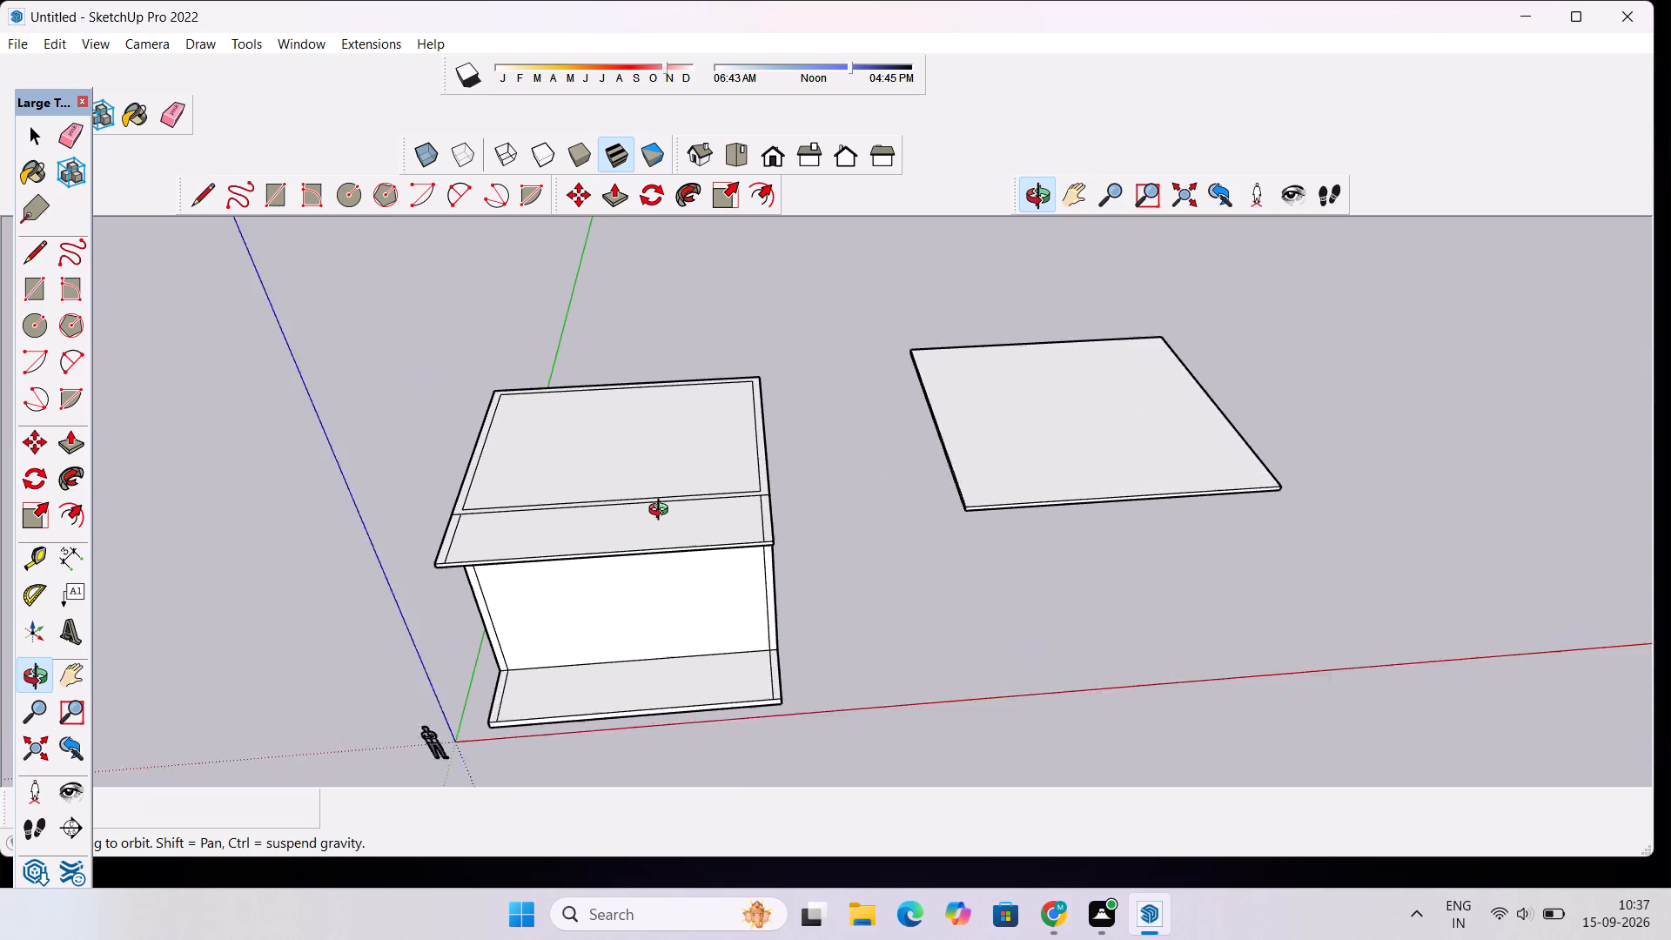
scroll(662, 512, "up", 1)
scroll(744, 498, "up", 3)
left_click_drag(778, 540, 681, 548)
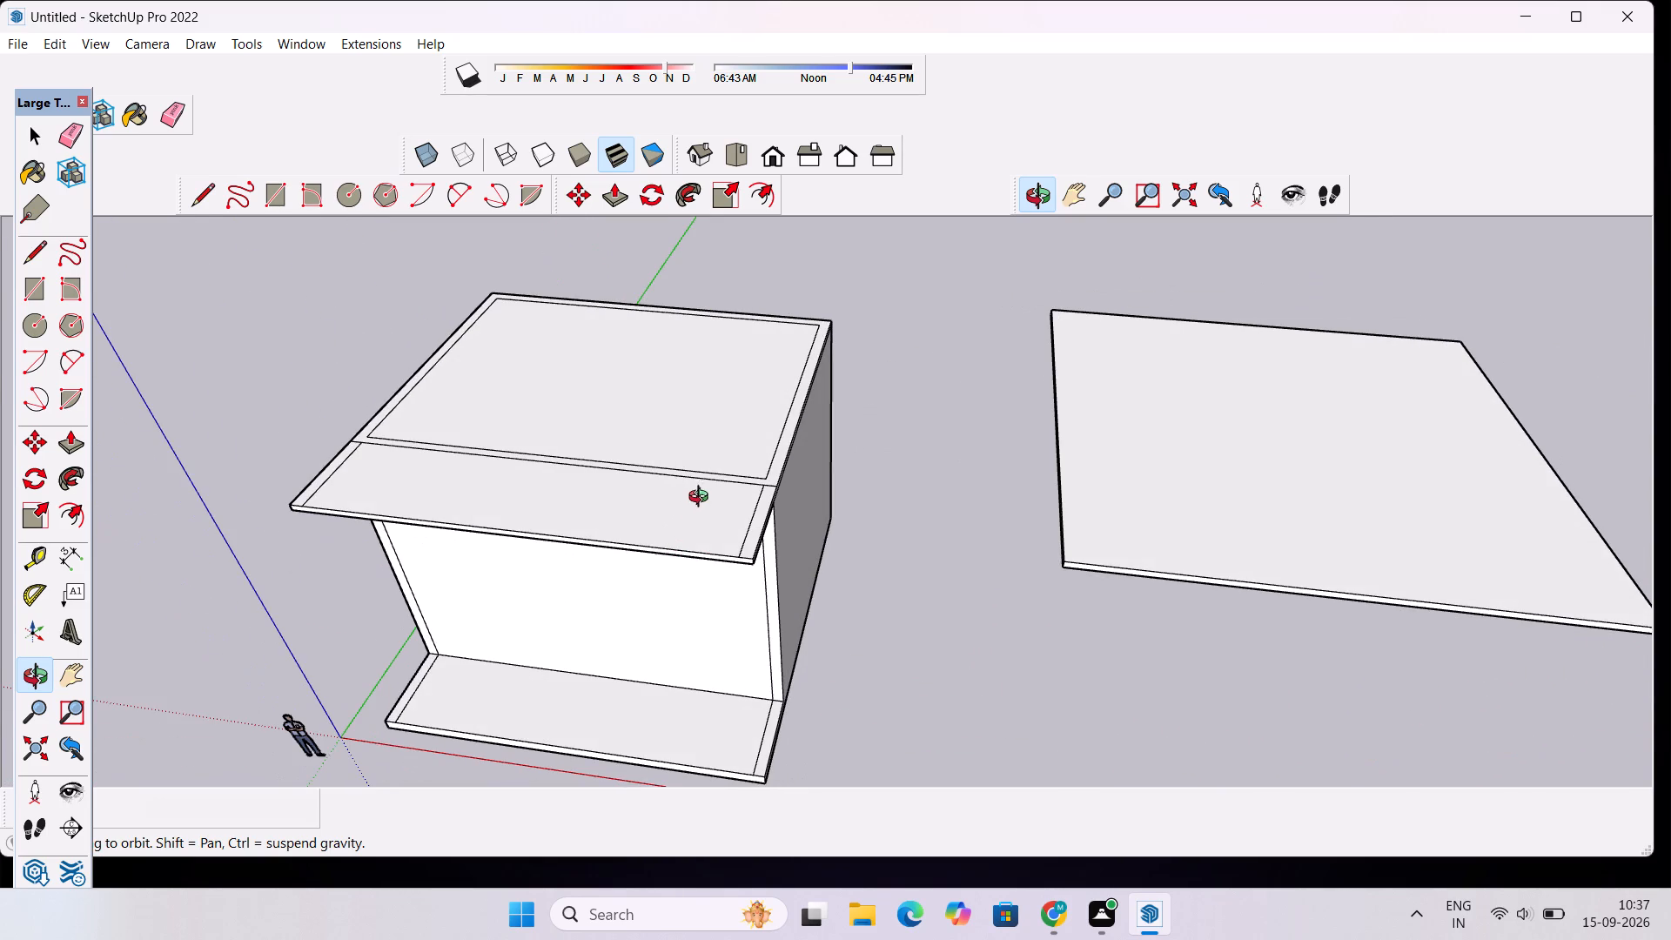
scroll(703, 497, "down", 3)
left_click_drag(570, 507, 785, 495)
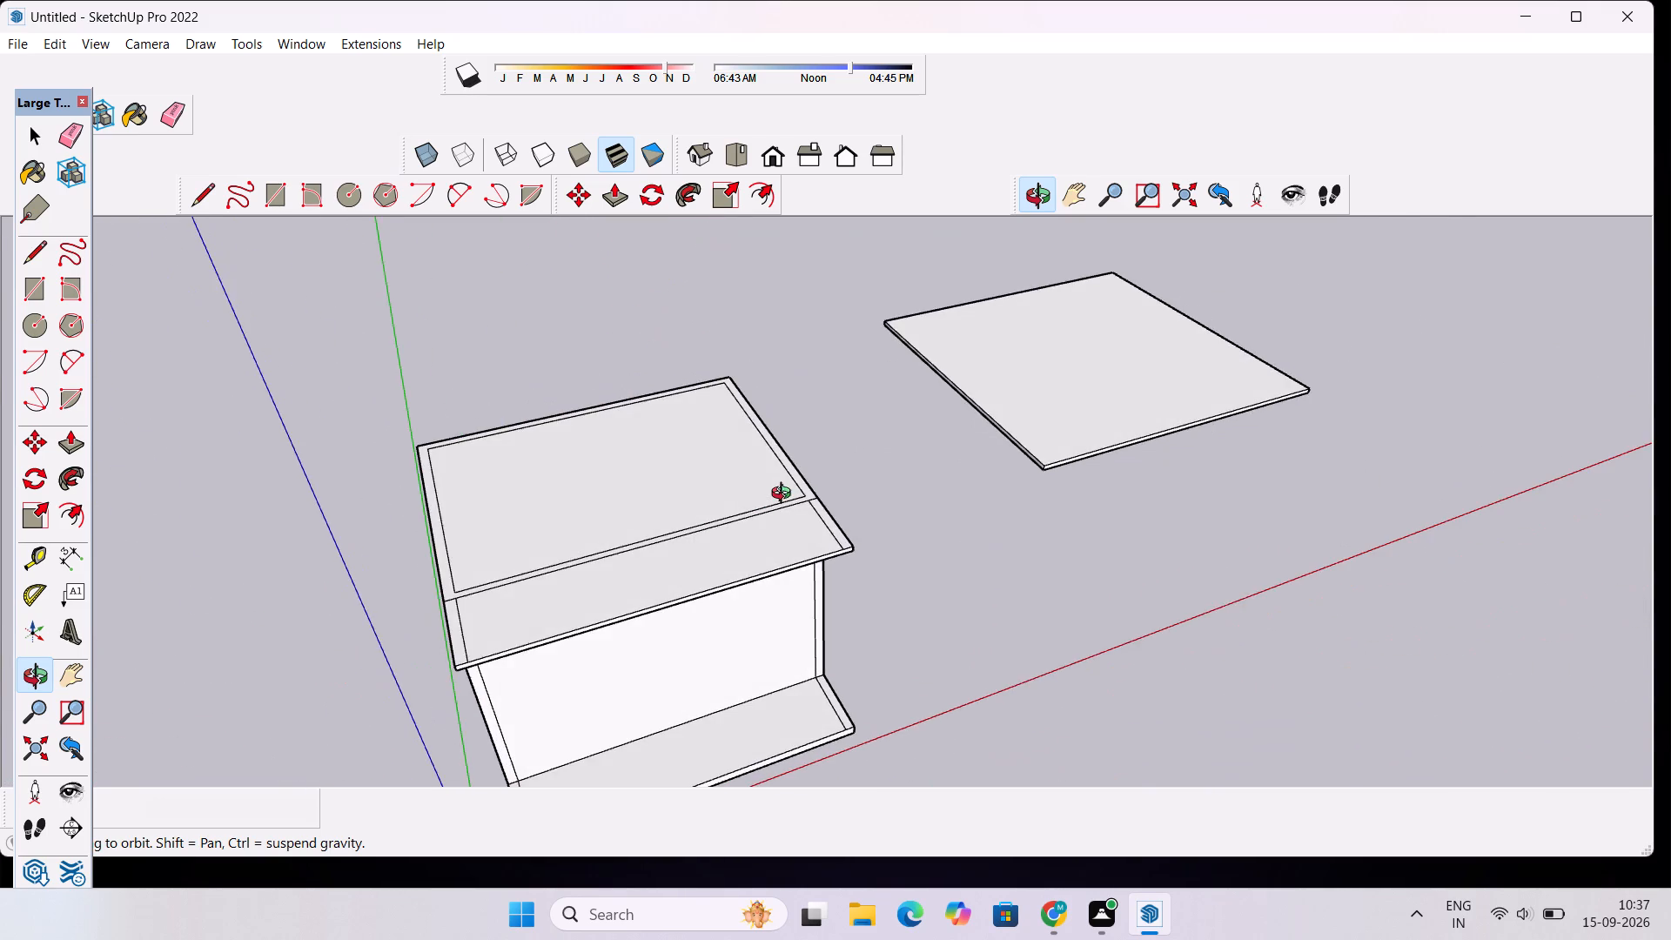
scroll(785, 496, "down", 4)
left_click_drag(844, 525, 722, 558)
scroll(708, 540, "up", 3)
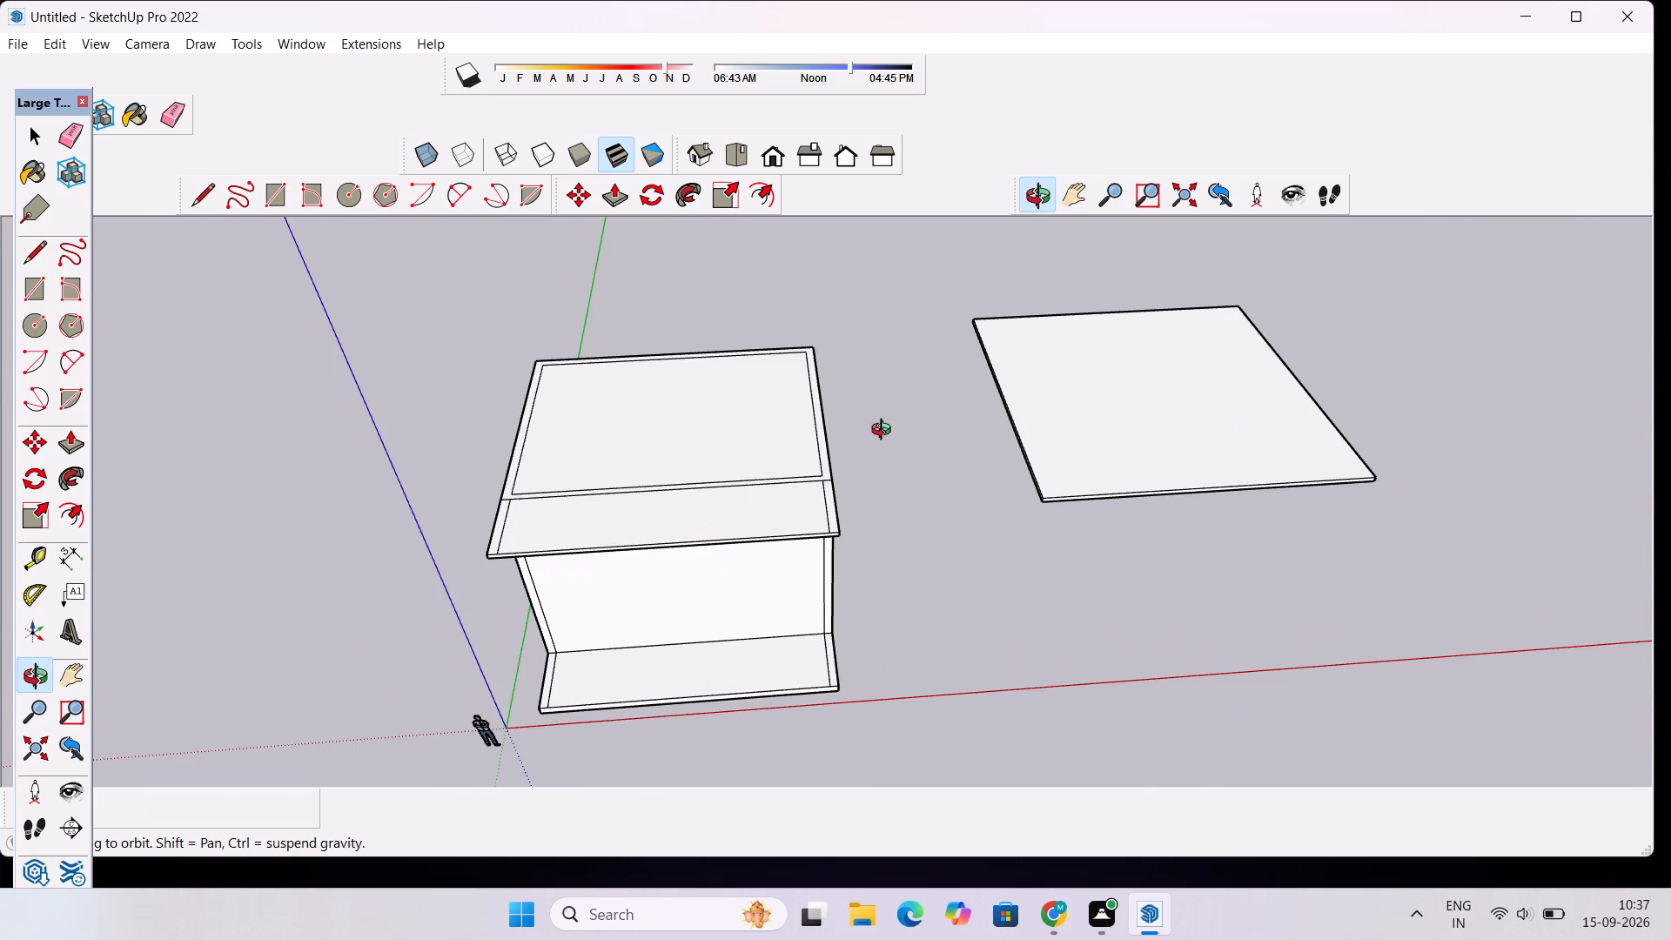
left_click_drag(896, 527, 712, 440)
scroll(711, 440, "up", 5)
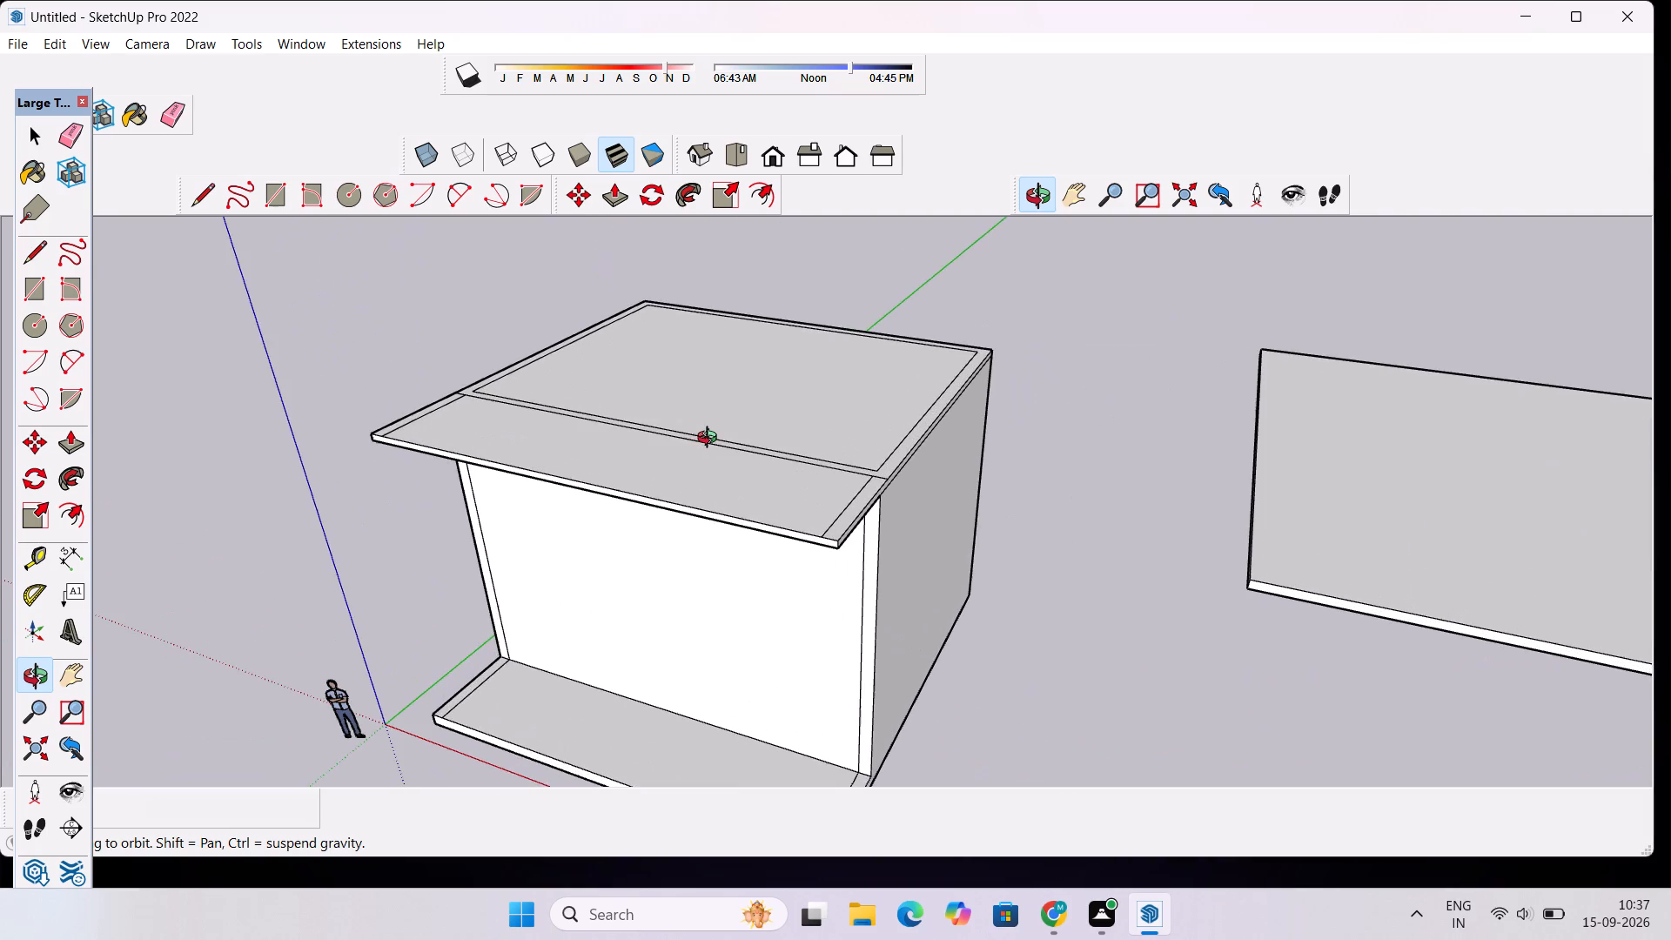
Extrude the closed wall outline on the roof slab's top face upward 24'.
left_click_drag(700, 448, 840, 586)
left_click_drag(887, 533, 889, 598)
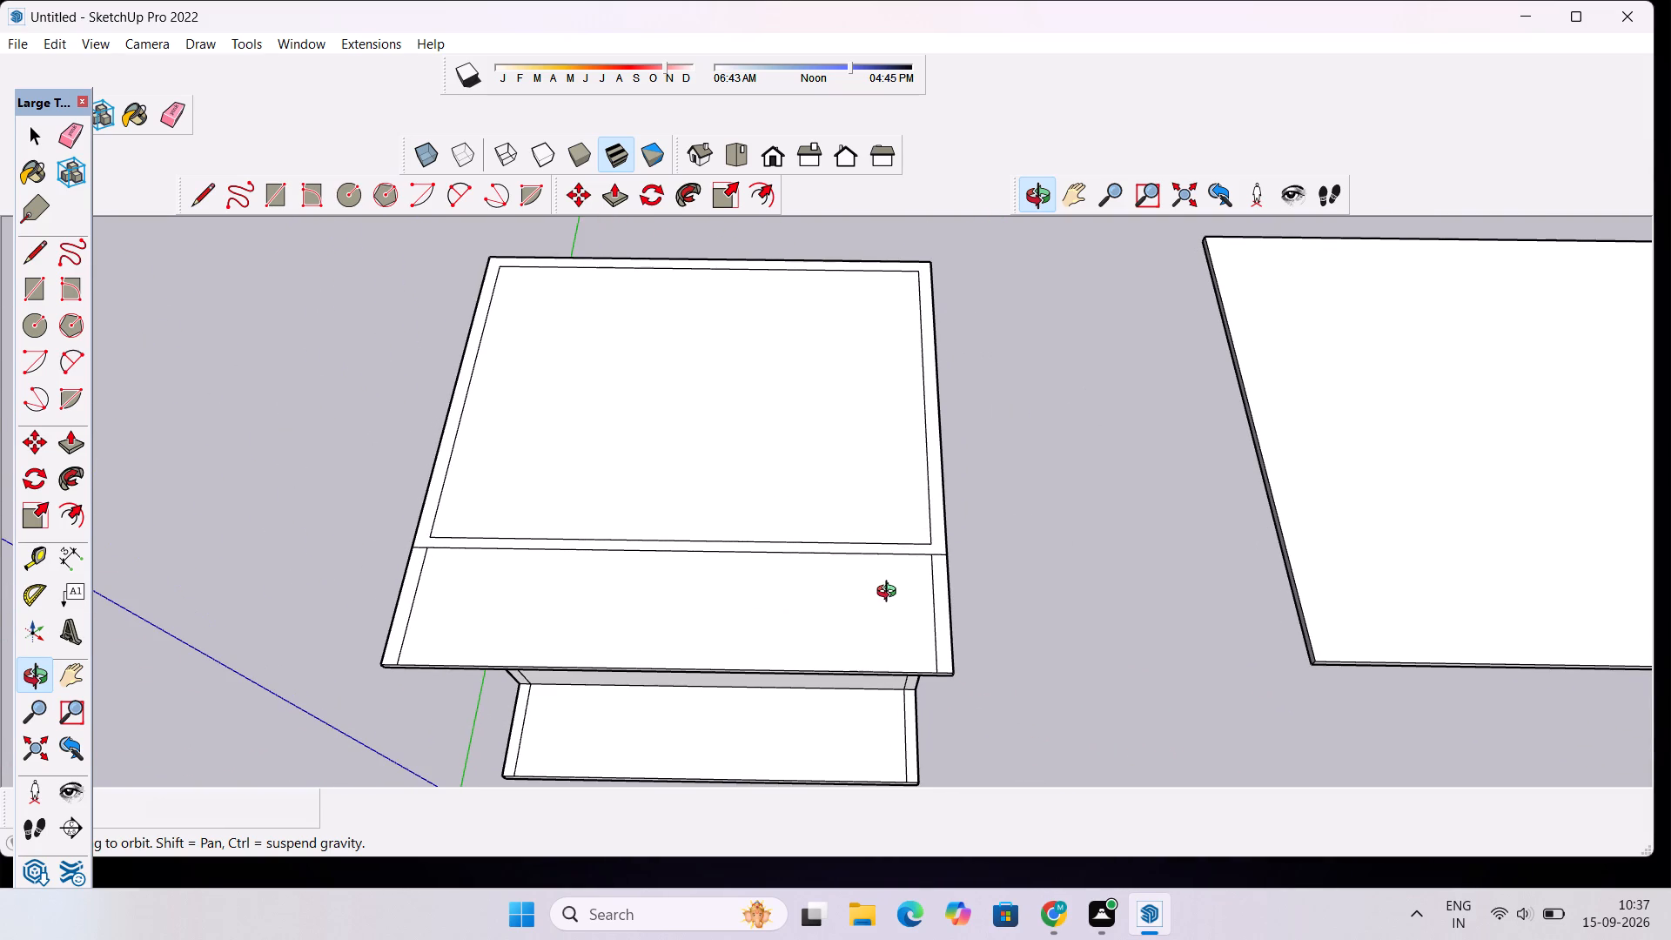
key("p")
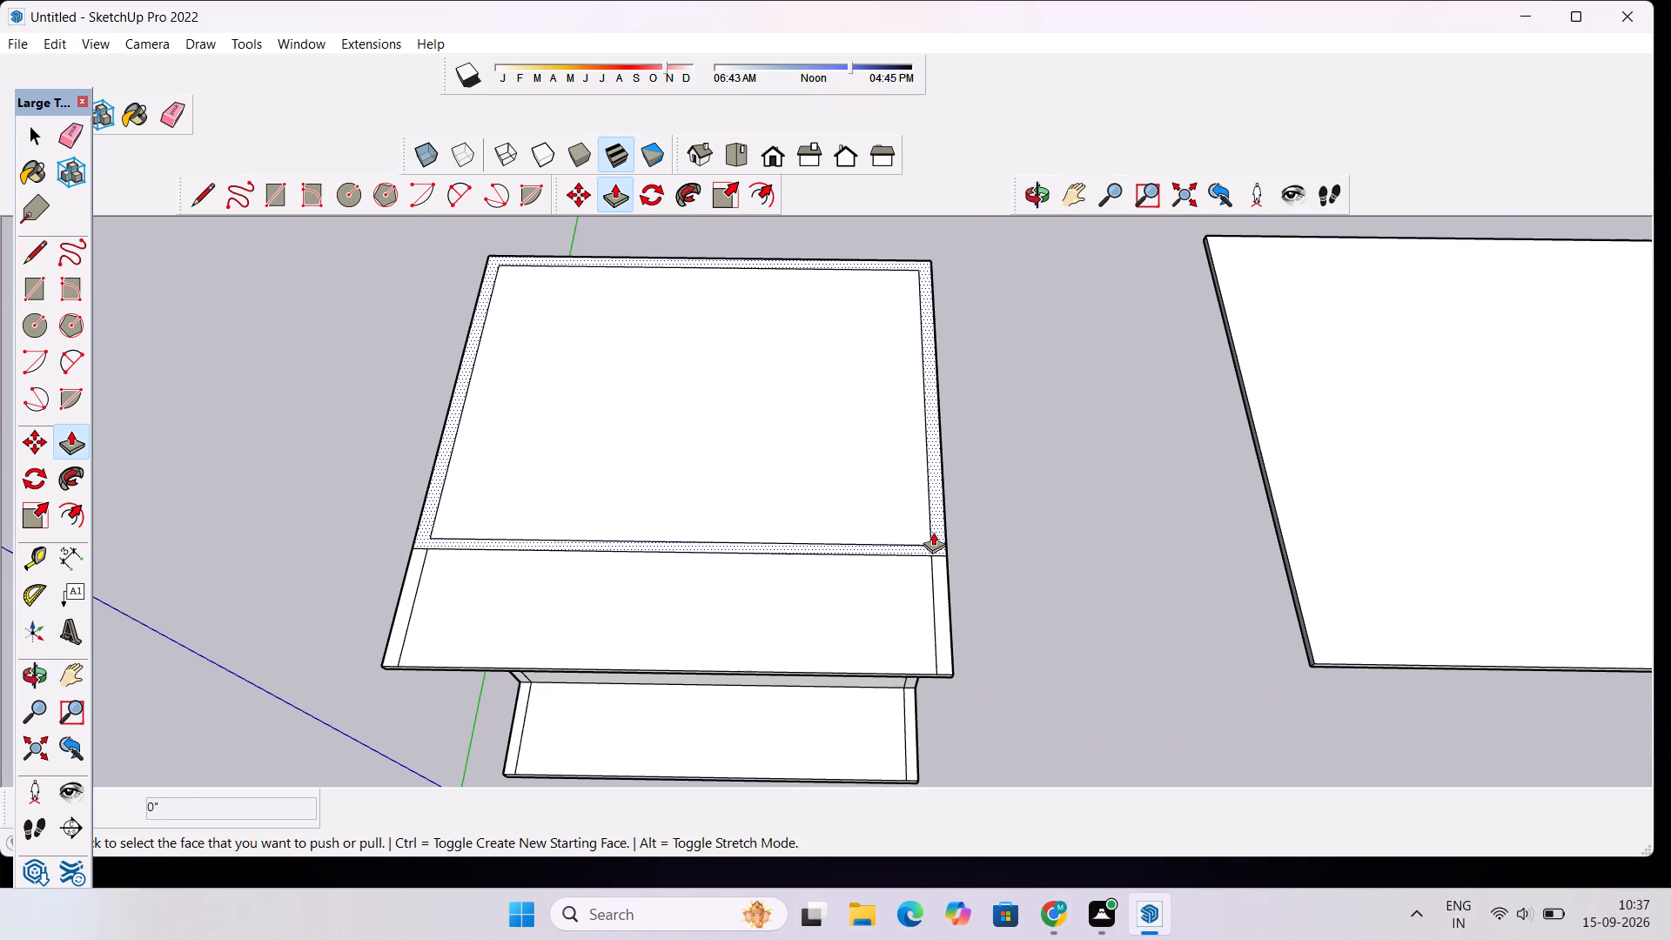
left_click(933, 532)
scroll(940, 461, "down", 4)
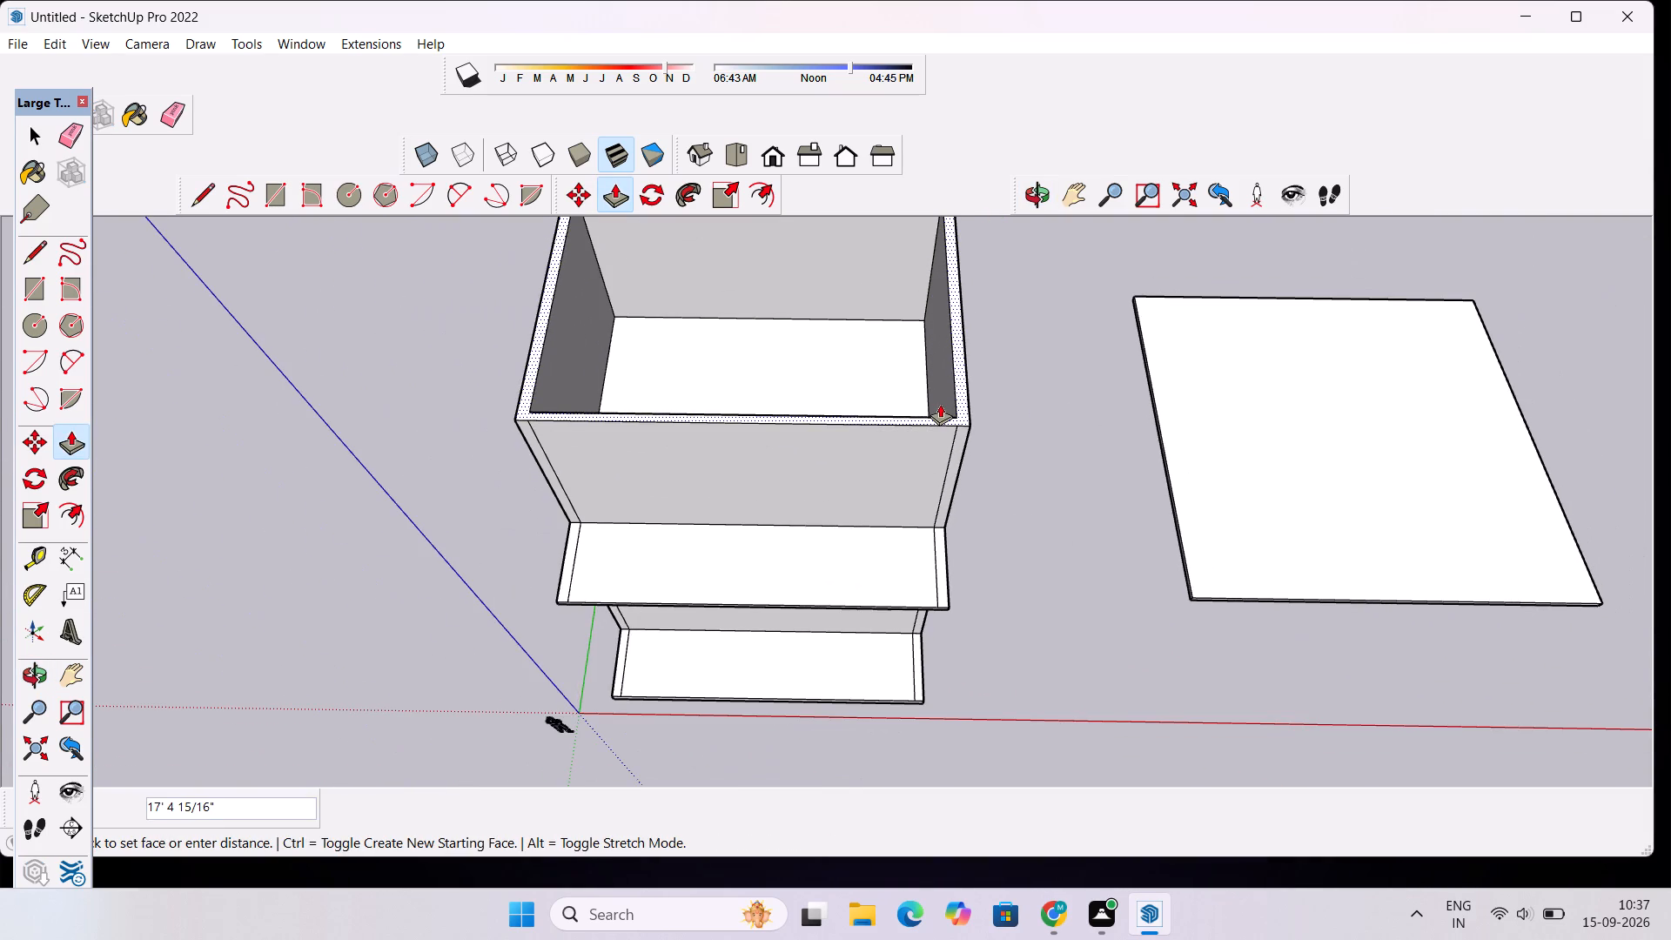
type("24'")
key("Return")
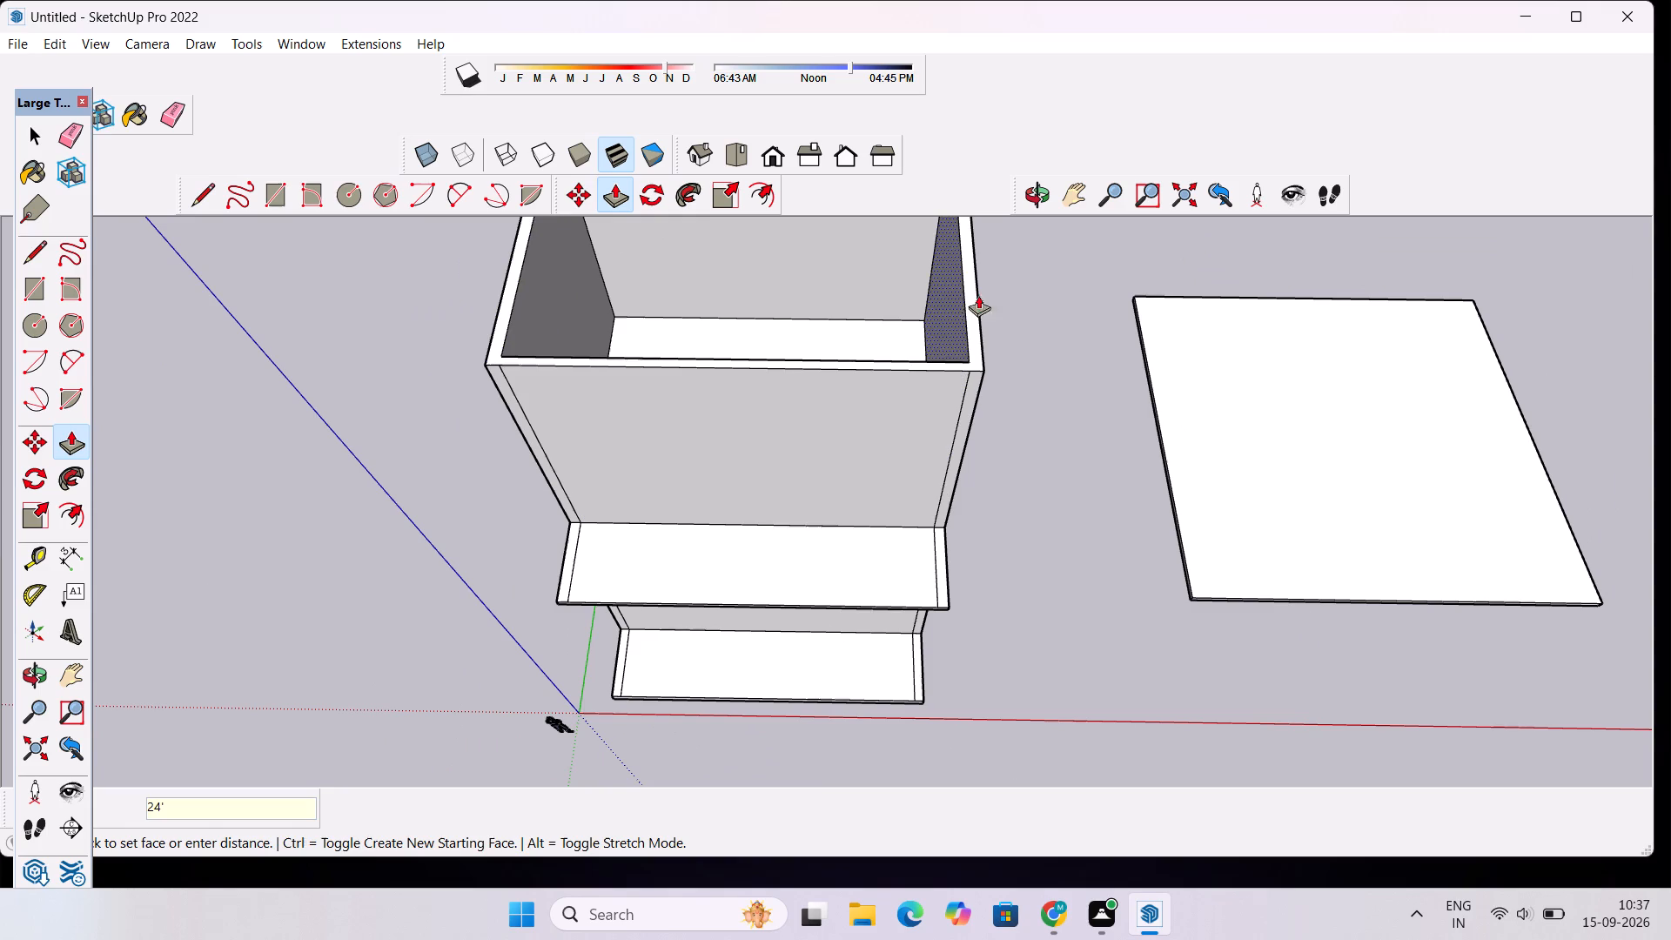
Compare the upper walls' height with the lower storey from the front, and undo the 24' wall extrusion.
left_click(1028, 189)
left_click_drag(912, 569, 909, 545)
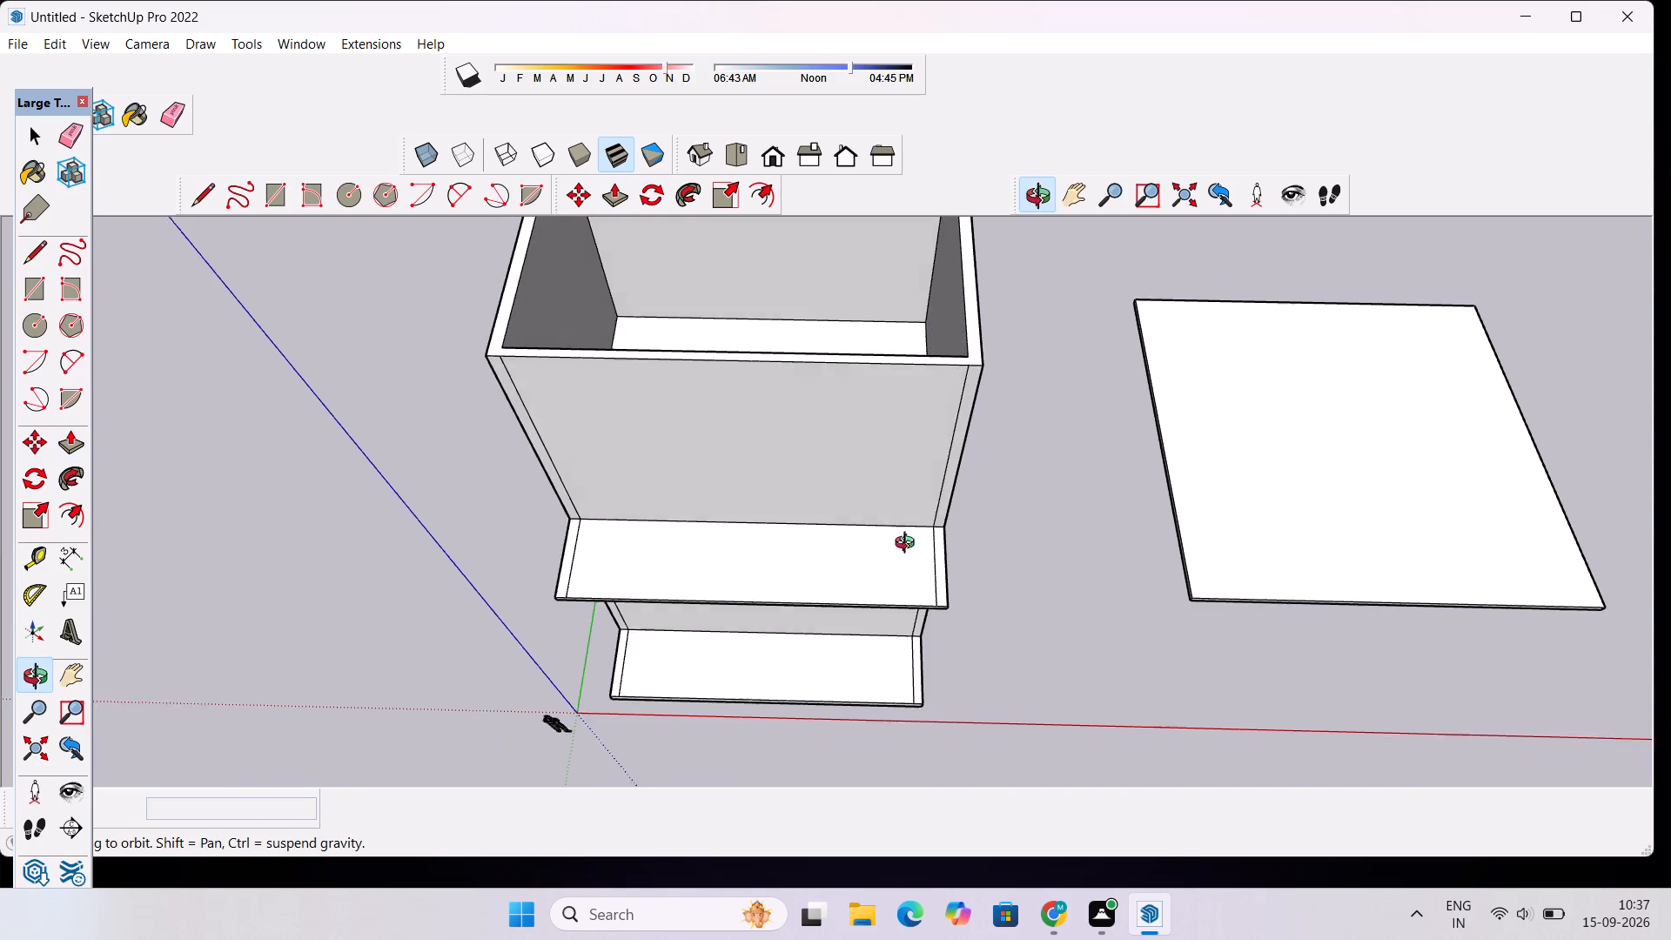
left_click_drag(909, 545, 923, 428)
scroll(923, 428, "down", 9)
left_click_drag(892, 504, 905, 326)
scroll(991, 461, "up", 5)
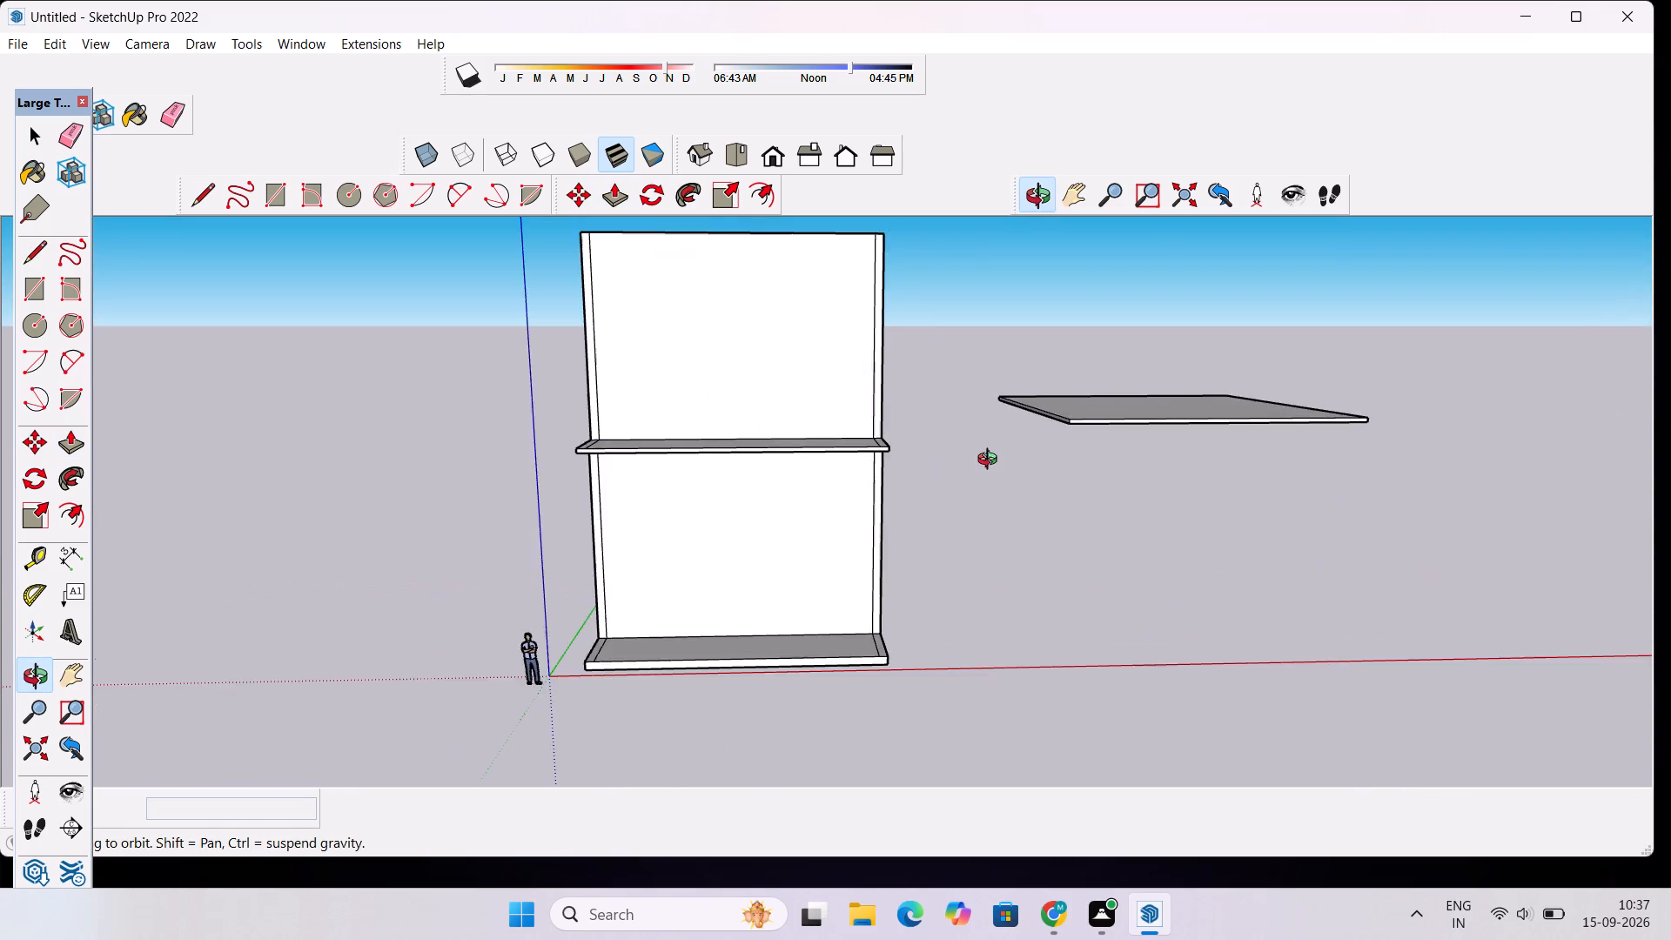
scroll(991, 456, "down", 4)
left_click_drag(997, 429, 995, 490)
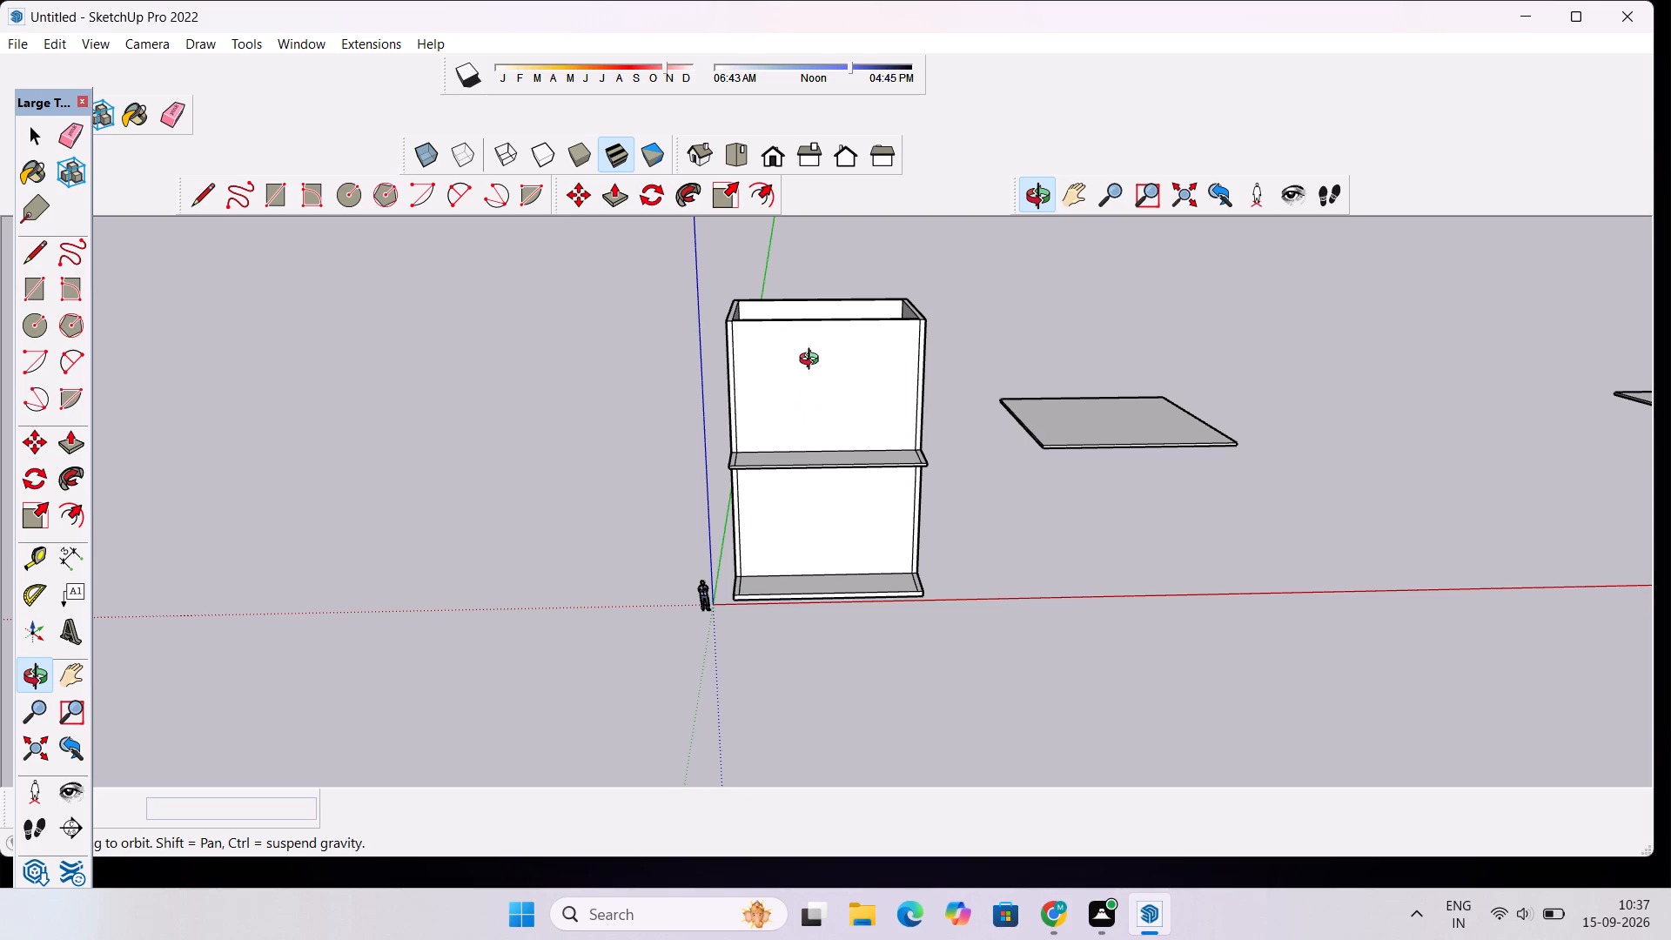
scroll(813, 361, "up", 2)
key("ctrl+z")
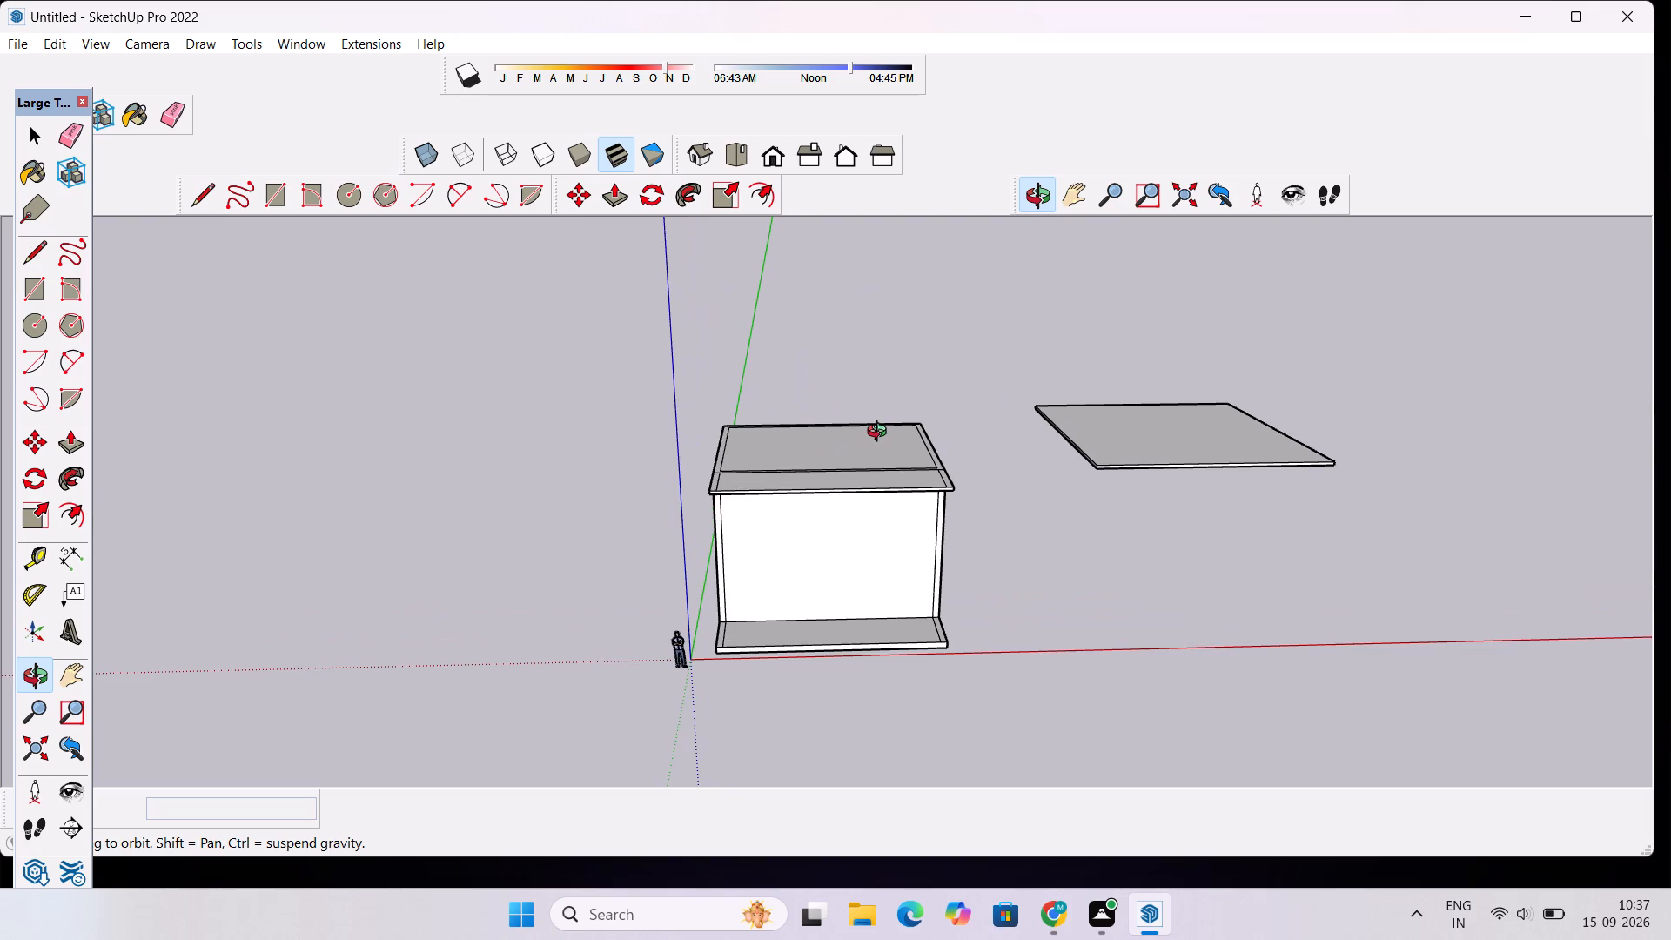
Extrude the closed wall outline on the roof slab's top face upward 22'.
left_click_drag(881, 433, 867, 553)
scroll(869, 532, "up", 5)
left_click_drag(923, 502, 915, 597)
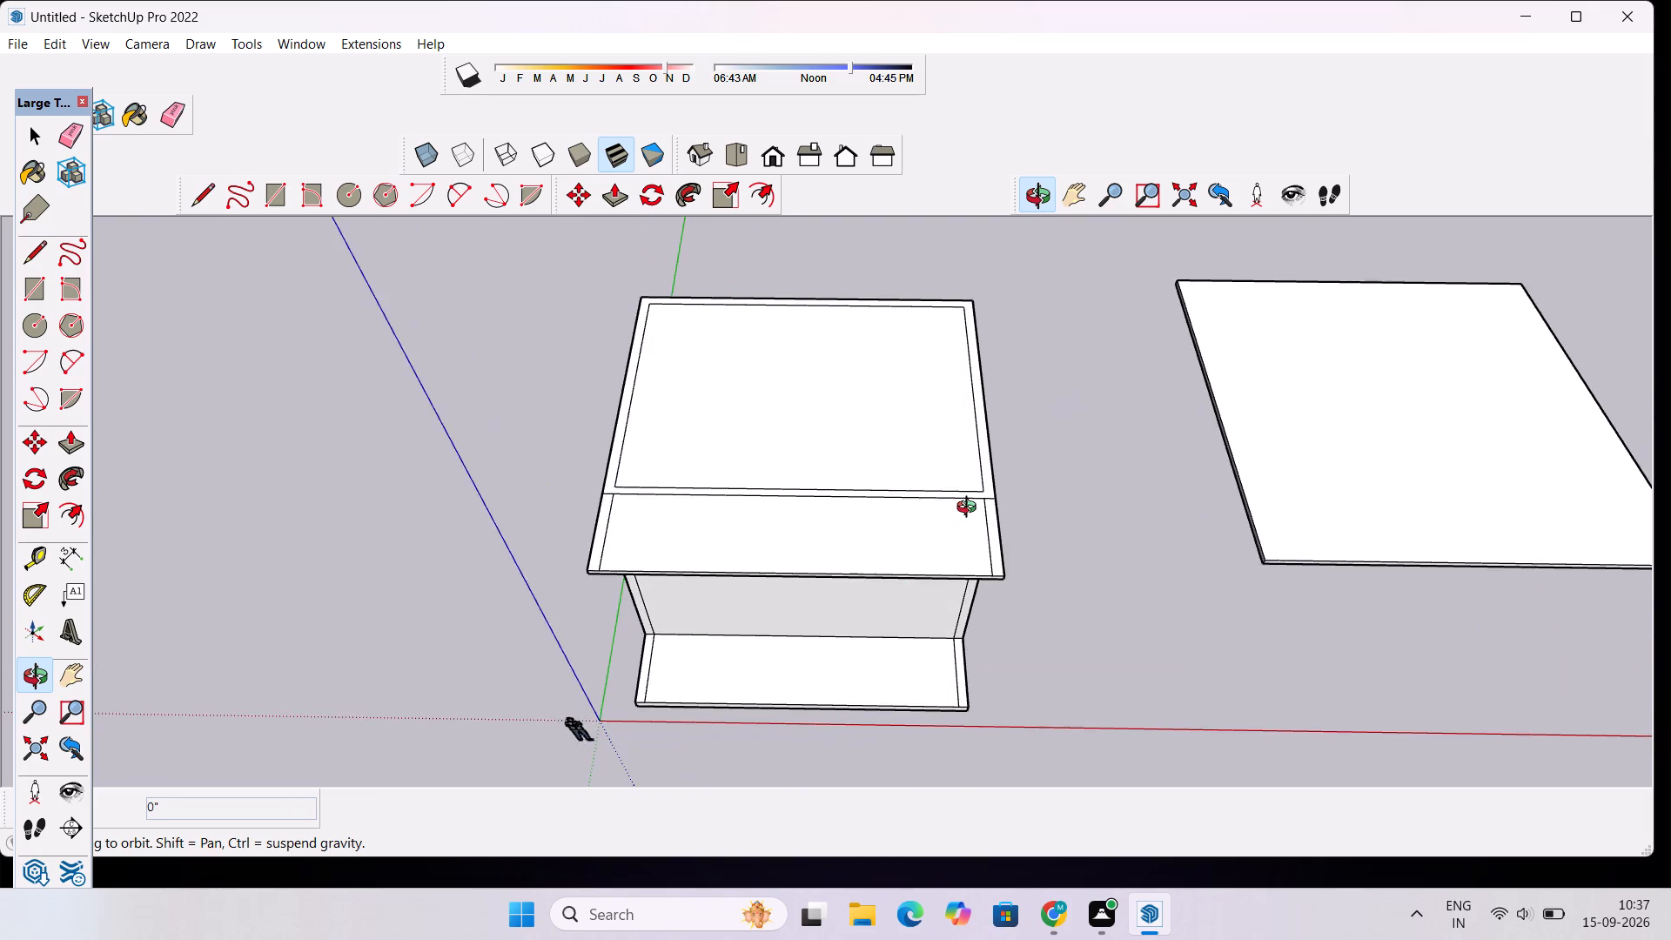
scroll(973, 502, "up", 5)
key("p")
left_click(1007, 483)
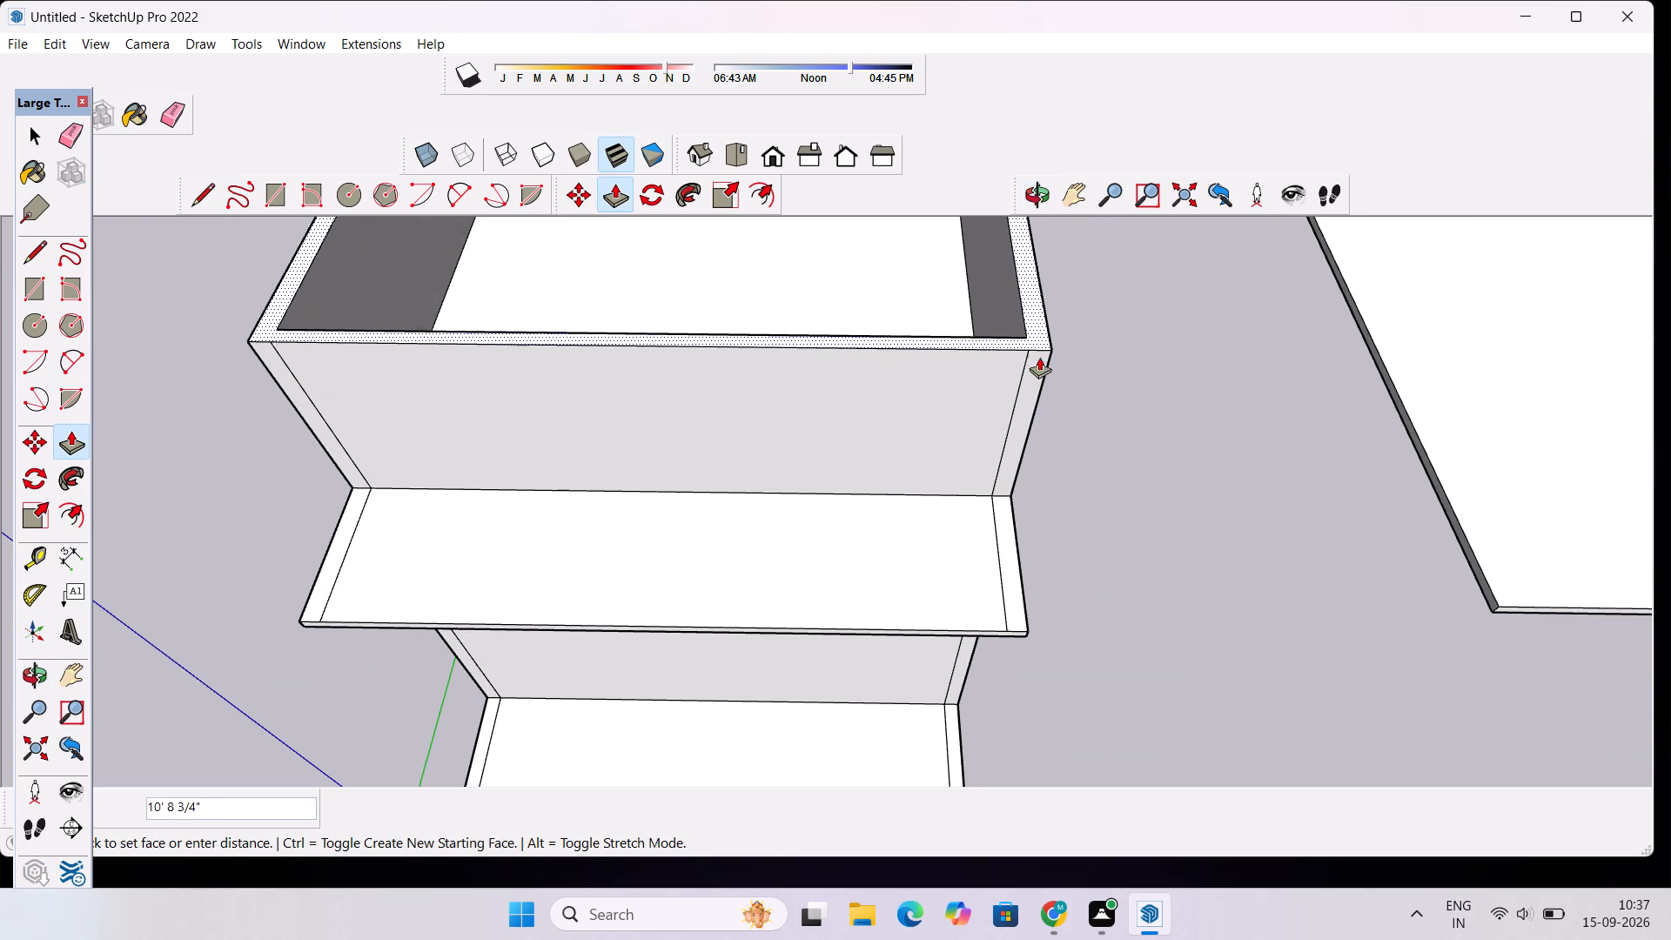
type("22'")
key("Return")
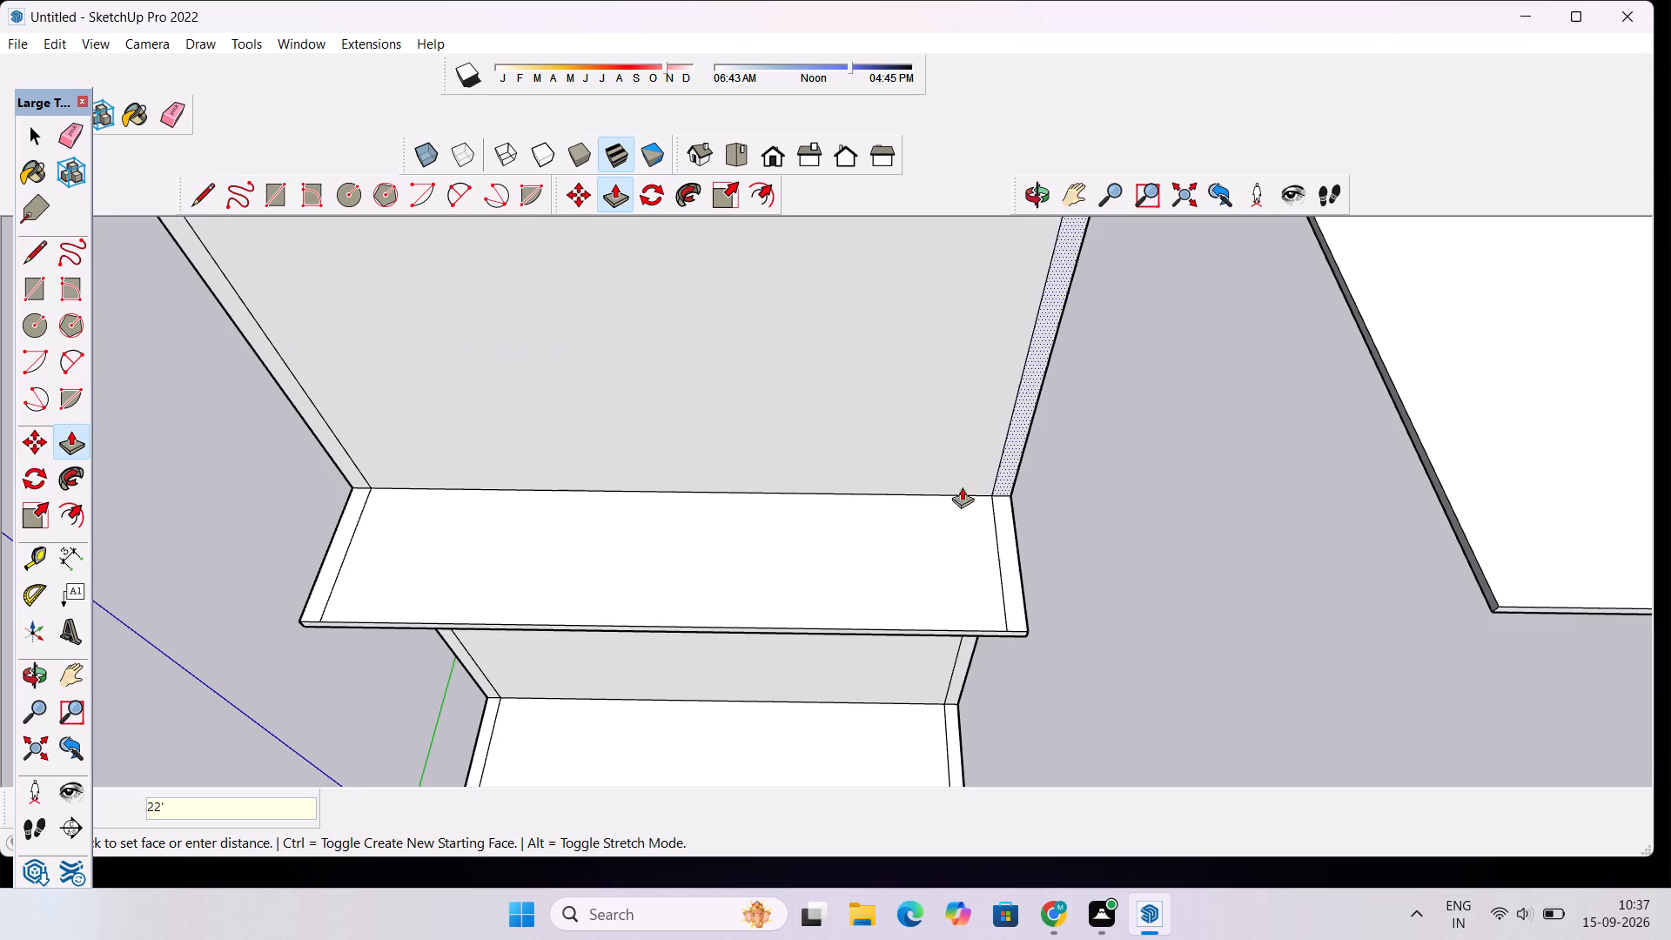
Examine the two-storey building's proportions and the open top of its upper walls from several angles.
scroll(935, 558, "down", 4)
left_click(1033, 191)
left_click_drag(869, 634, 896, 456)
scroll(896, 441, "down", 10)
scroll(916, 372, "up", 4)
left_click_drag(915, 372, 871, 445, "shift")
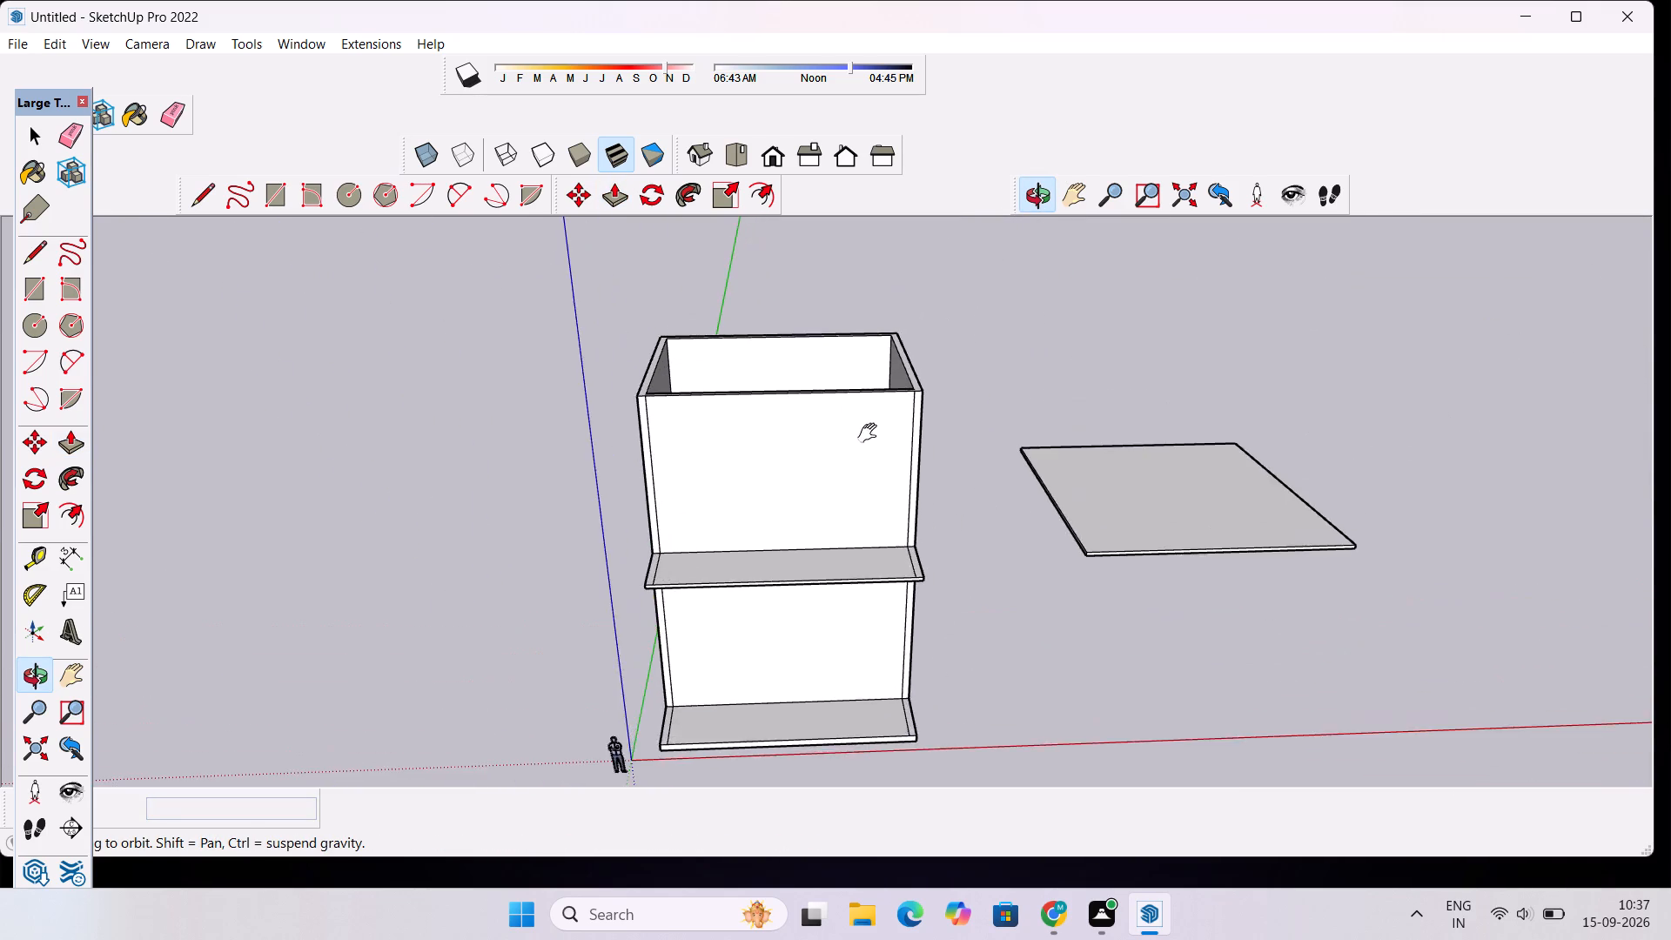
scroll(874, 426, "down", 5)
left_click_drag(934, 614, 829, 523)
scroll(829, 519, "up", 1)
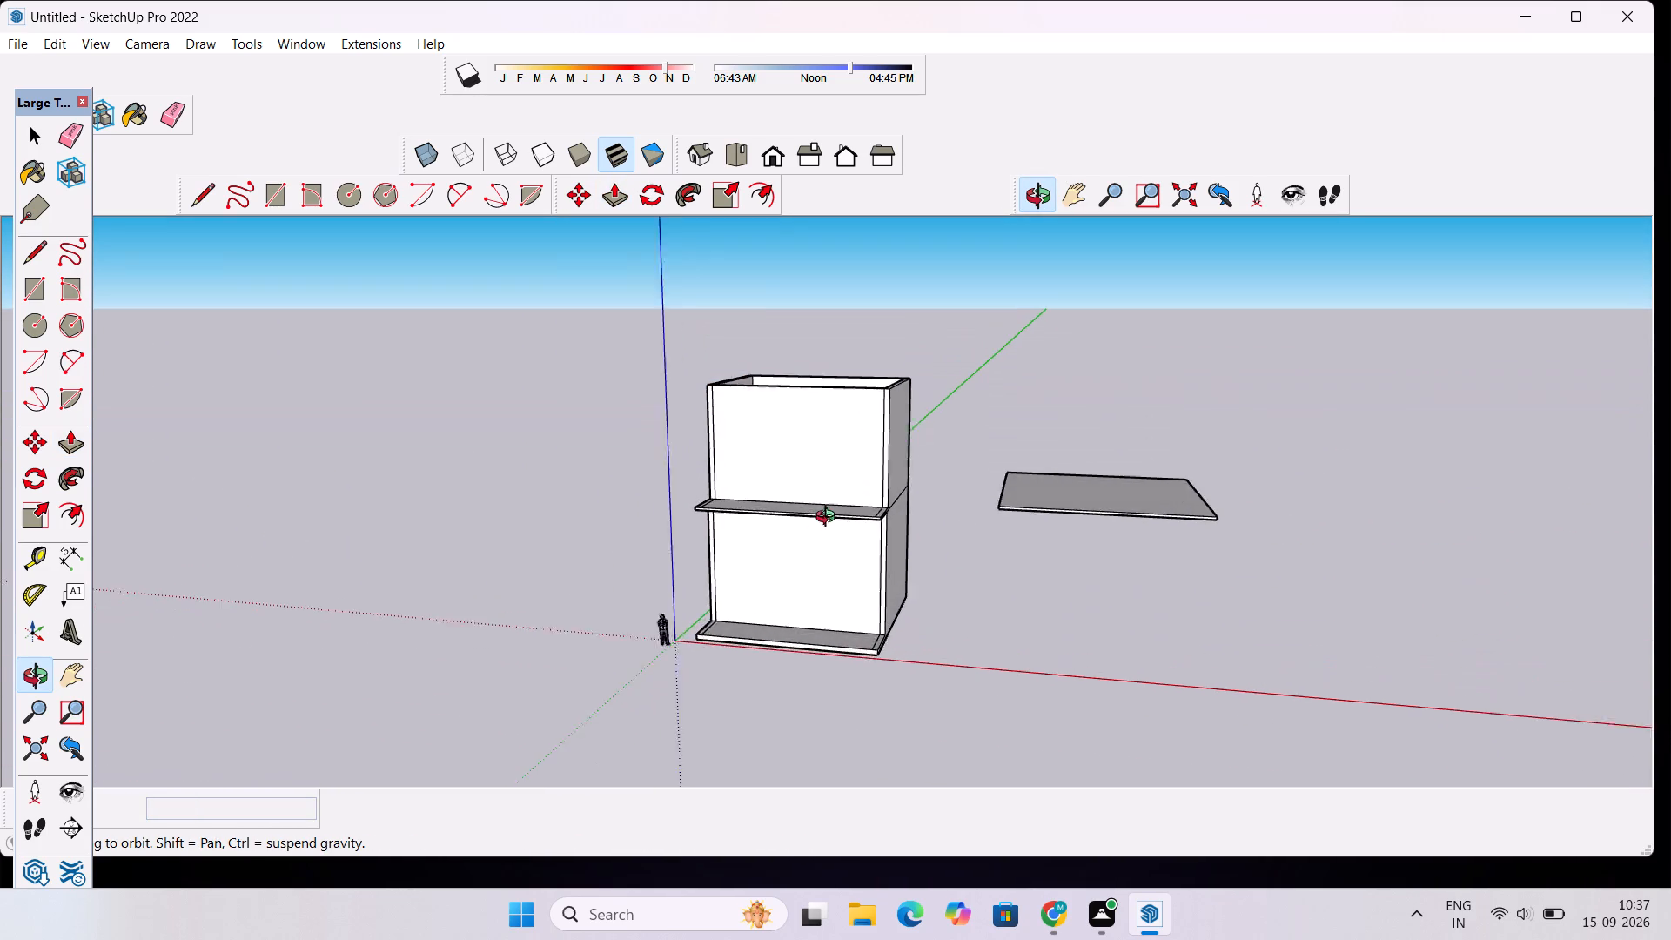
scroll(829, 519, "up", 3)
left_click_drag(822, 522, 997, 738)
scroll(856, 478, "up", 3)
scroll(856, 478, "down", 2)
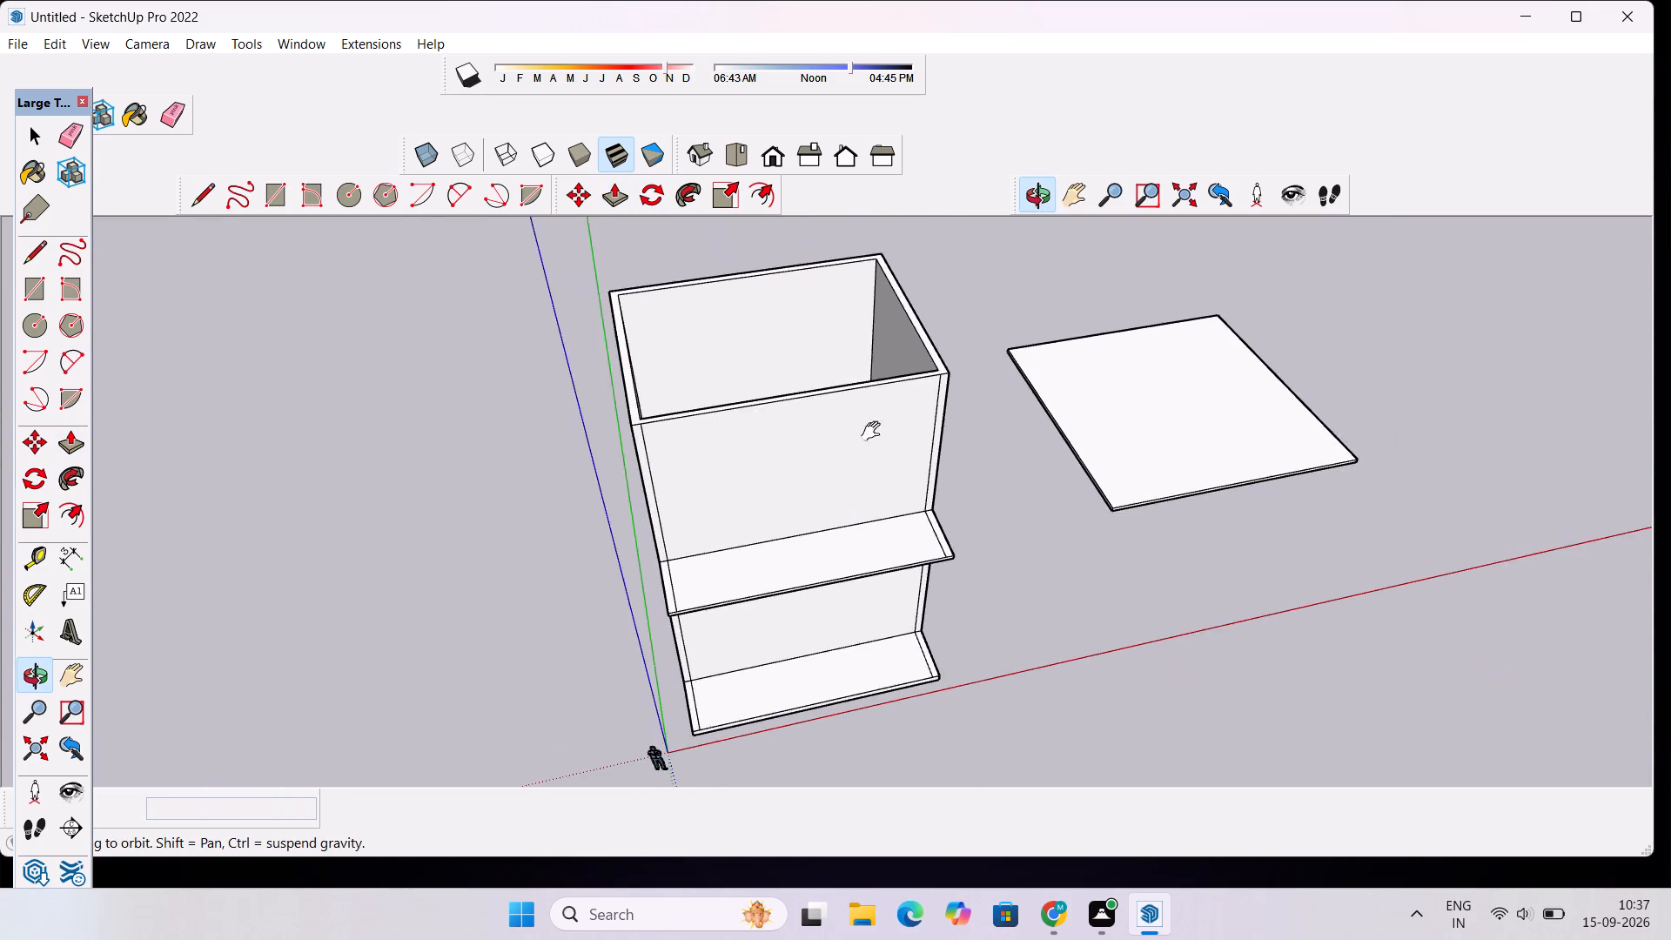
Copy the separate slab onto the upper walls, placing its bottom rear-left corner on the walls' outer rear-left top corner.
left_click_drag(875, 432, 842, 567, "shift")
scroll(857, 547, "up", 3, "shift")
left_click_drag(783, 543, 1055, 562)
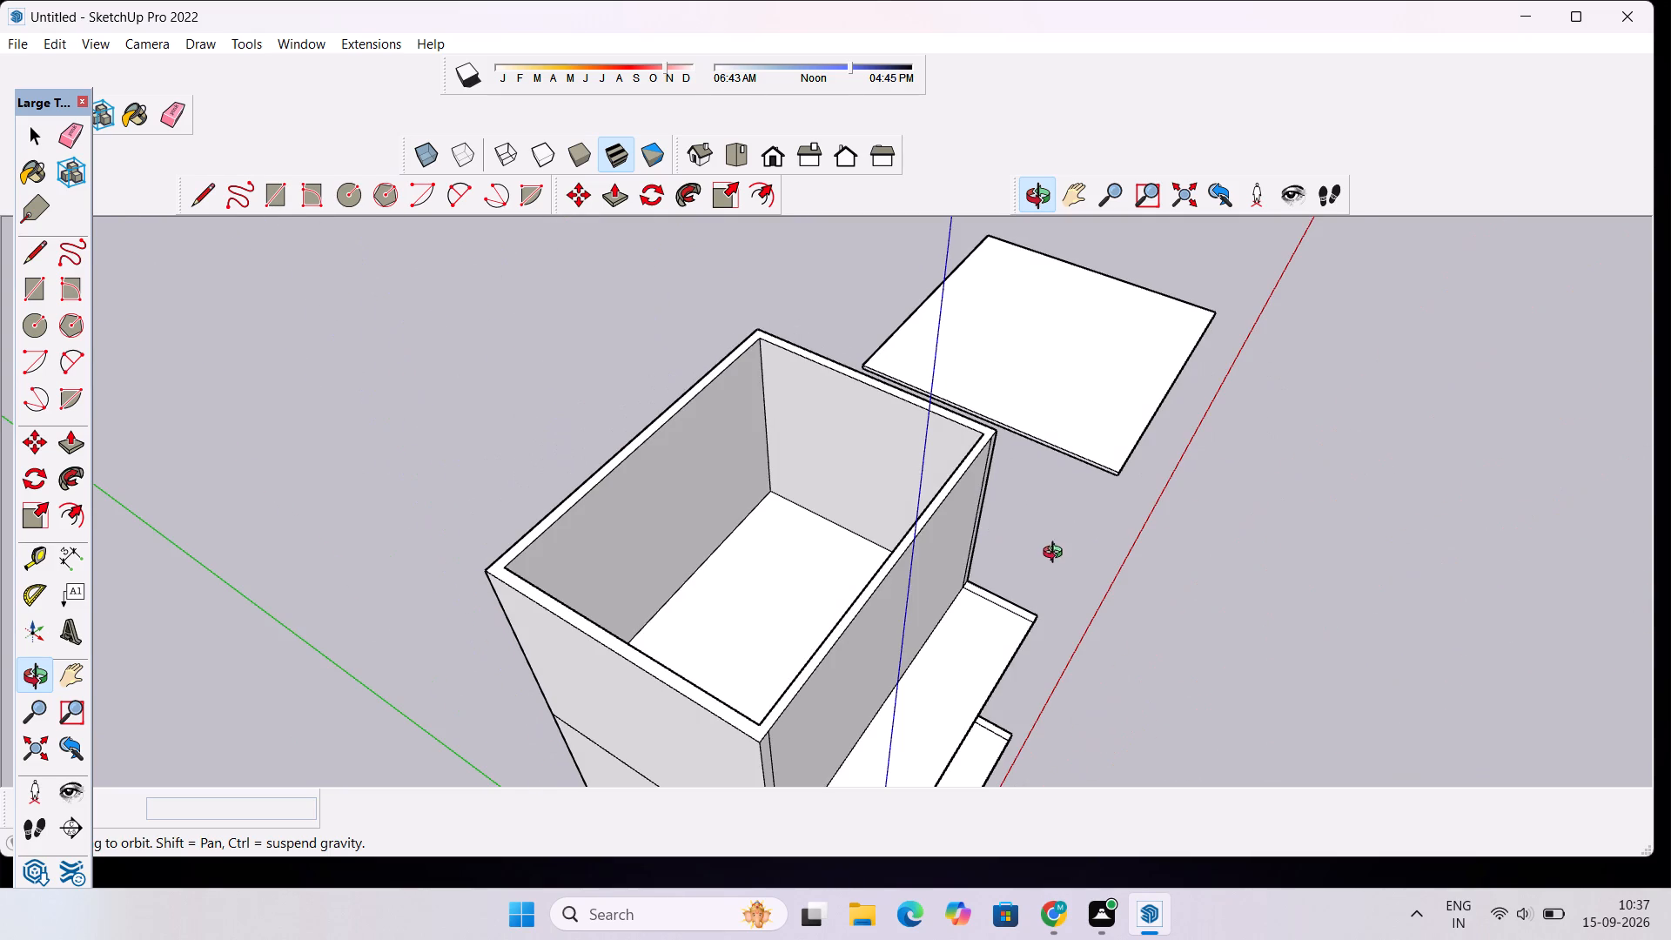
left_click_drag(903, 529, 849, 658, "shift")
key("space")
left_click(924, 451)
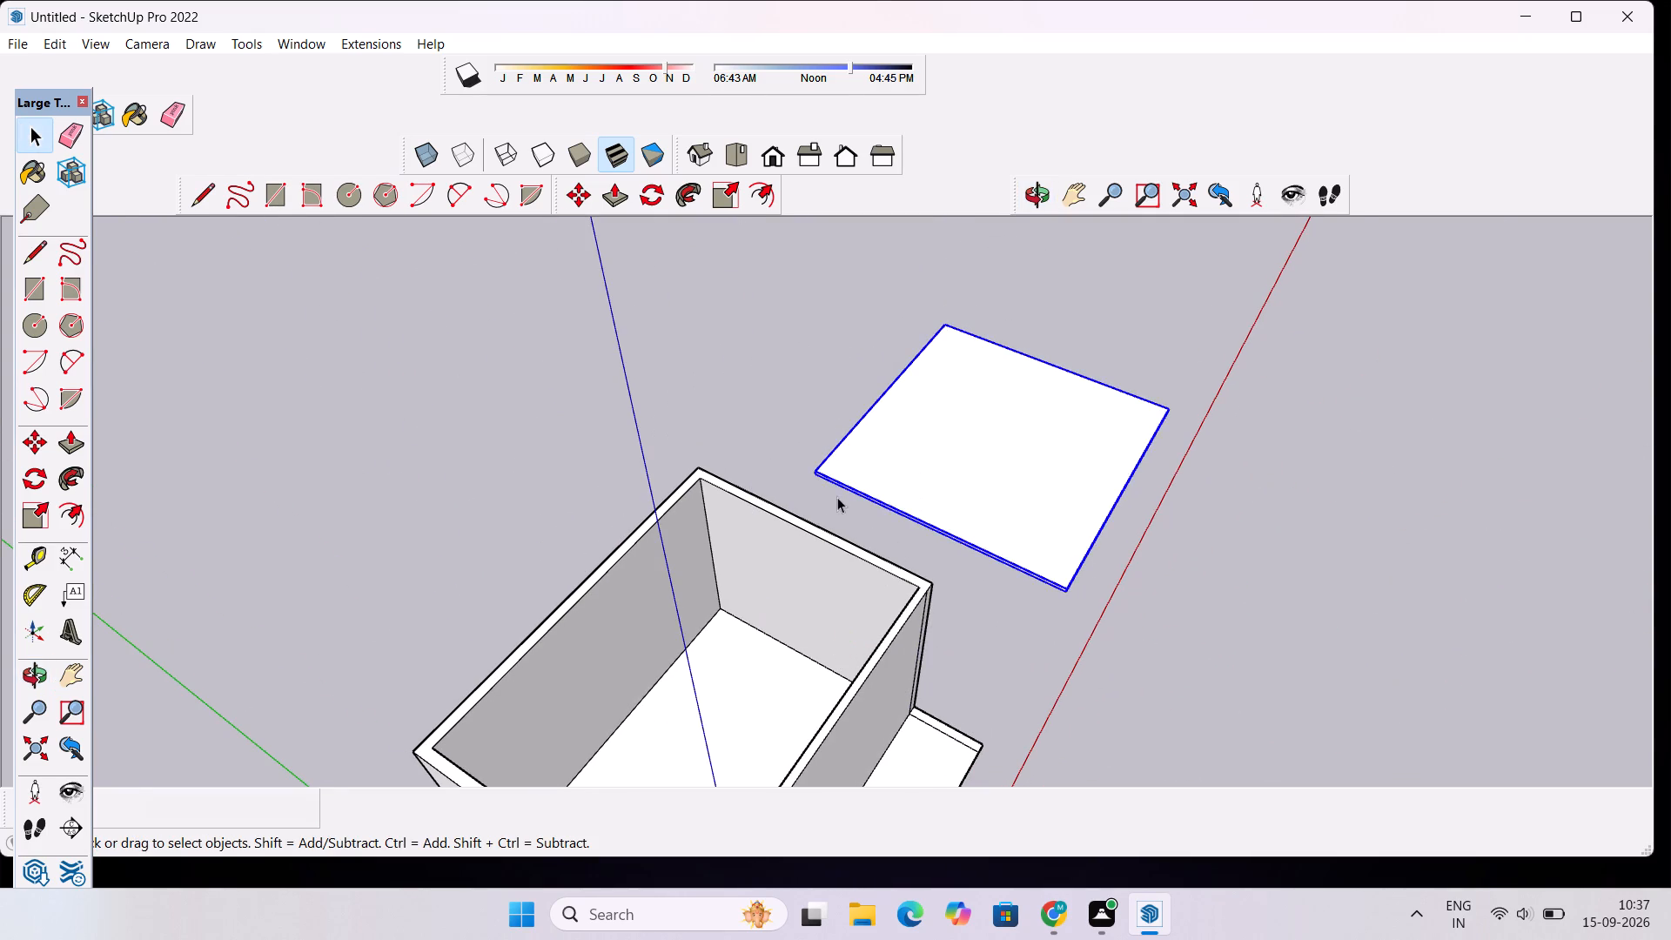
scroll(836, 494, "up", 8)
key("m")
scroll(768, 462, "up", 4)
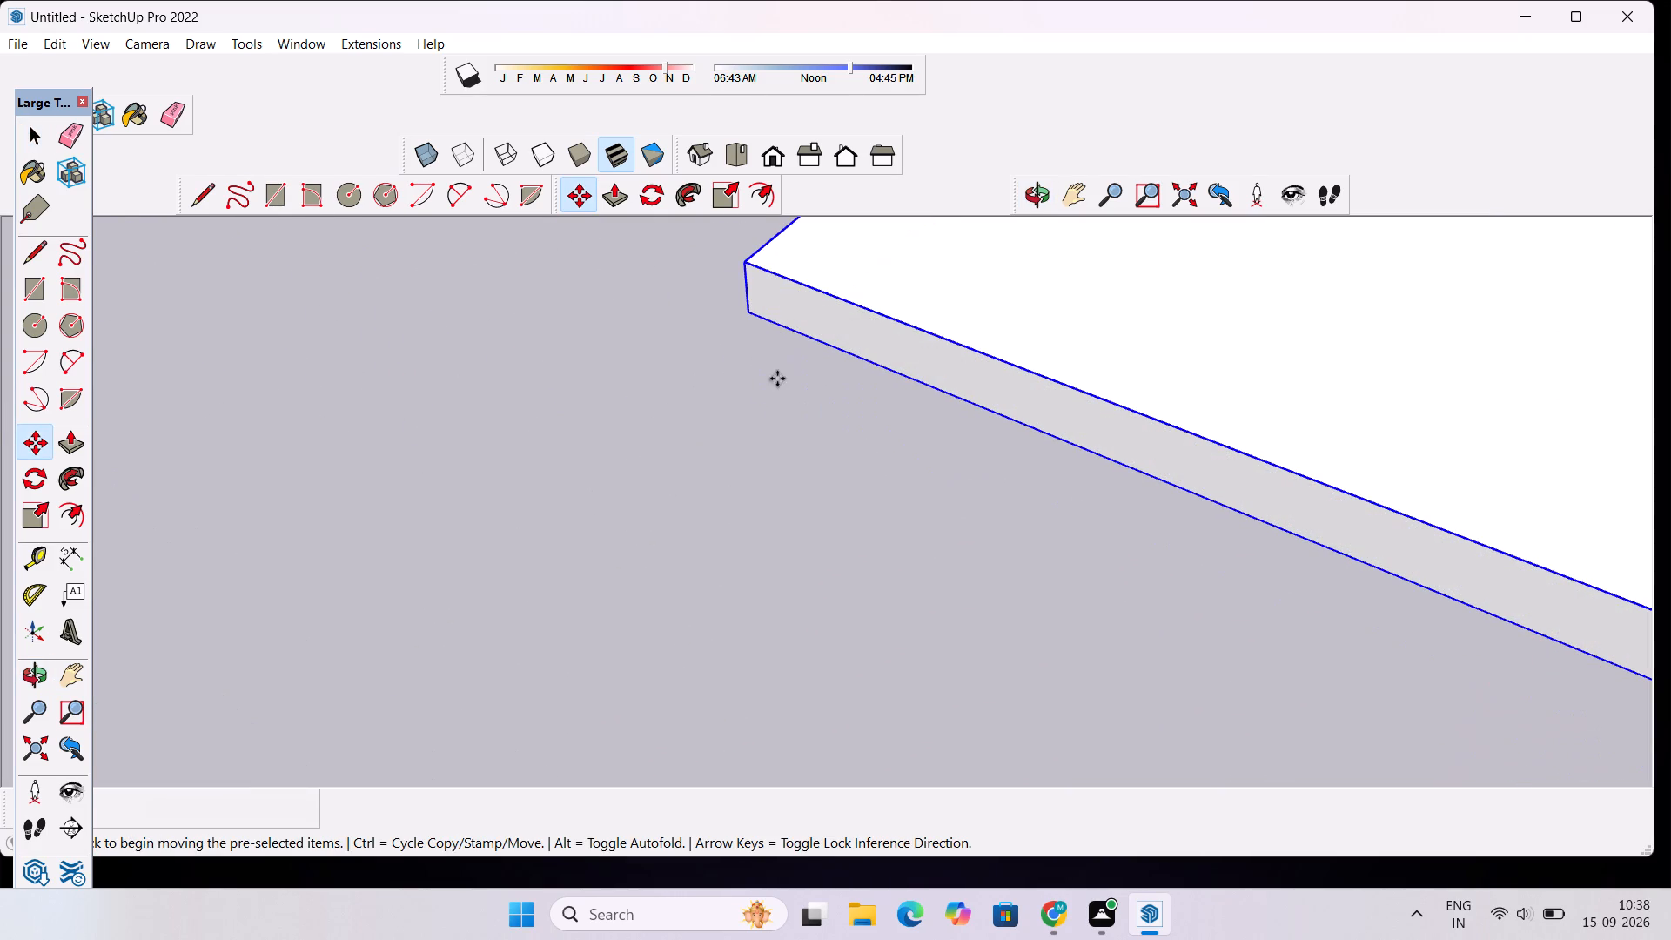
left_click(746, 312)
scroll(784, 373, "down", 14)
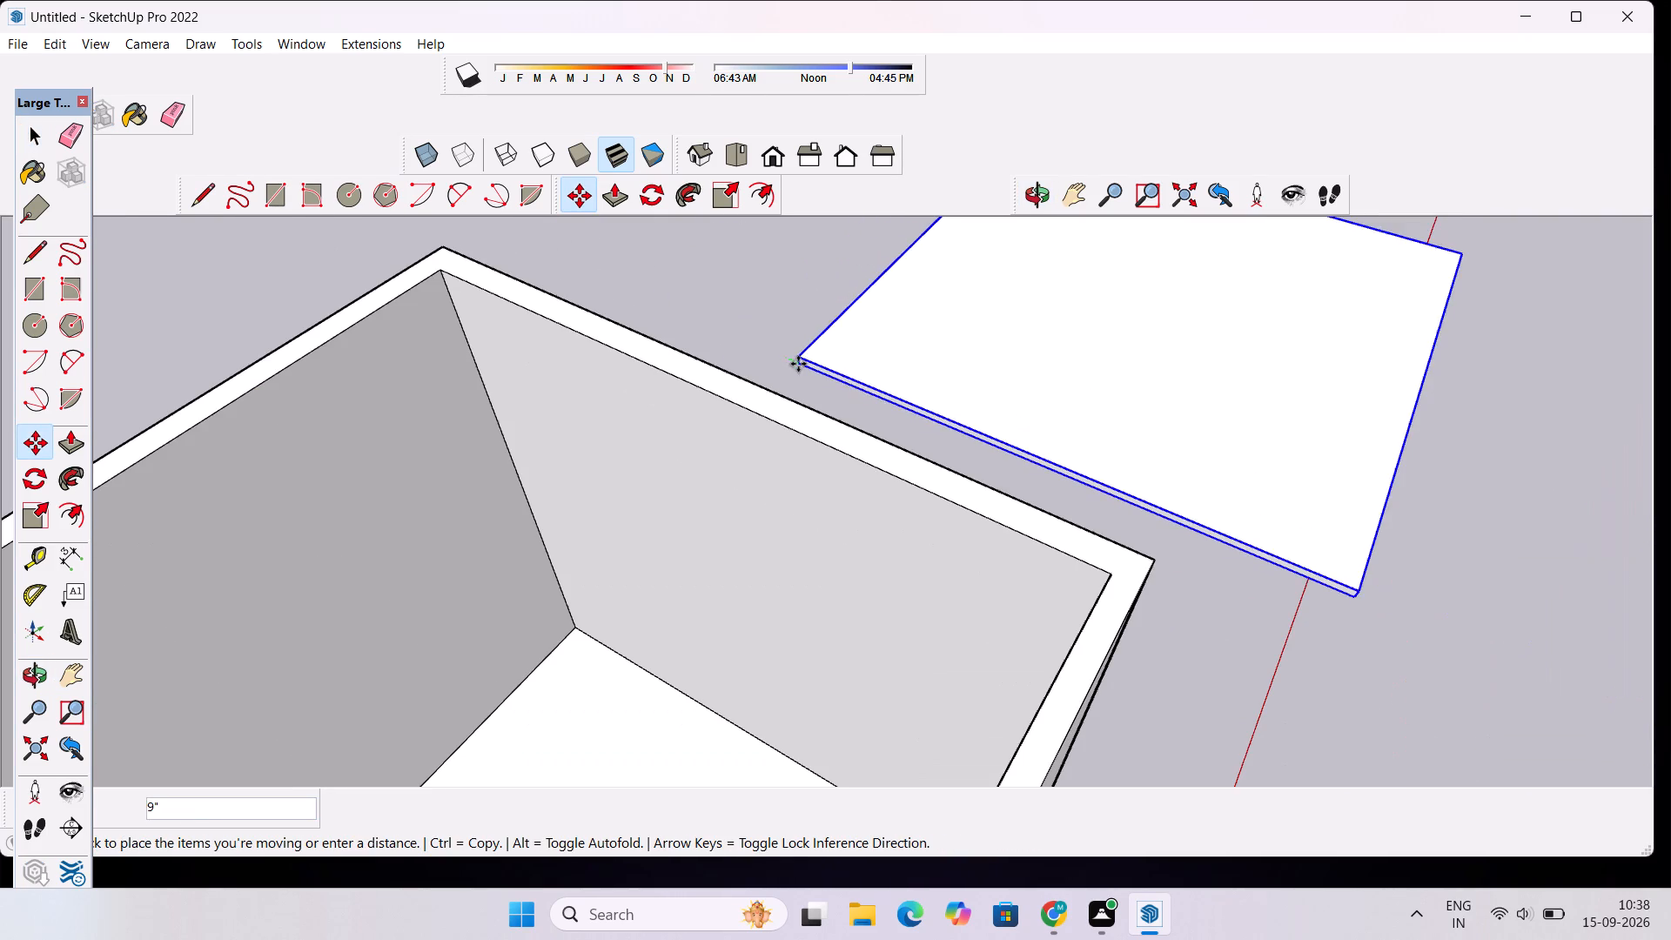
scroll(696, 379, "down", 9)
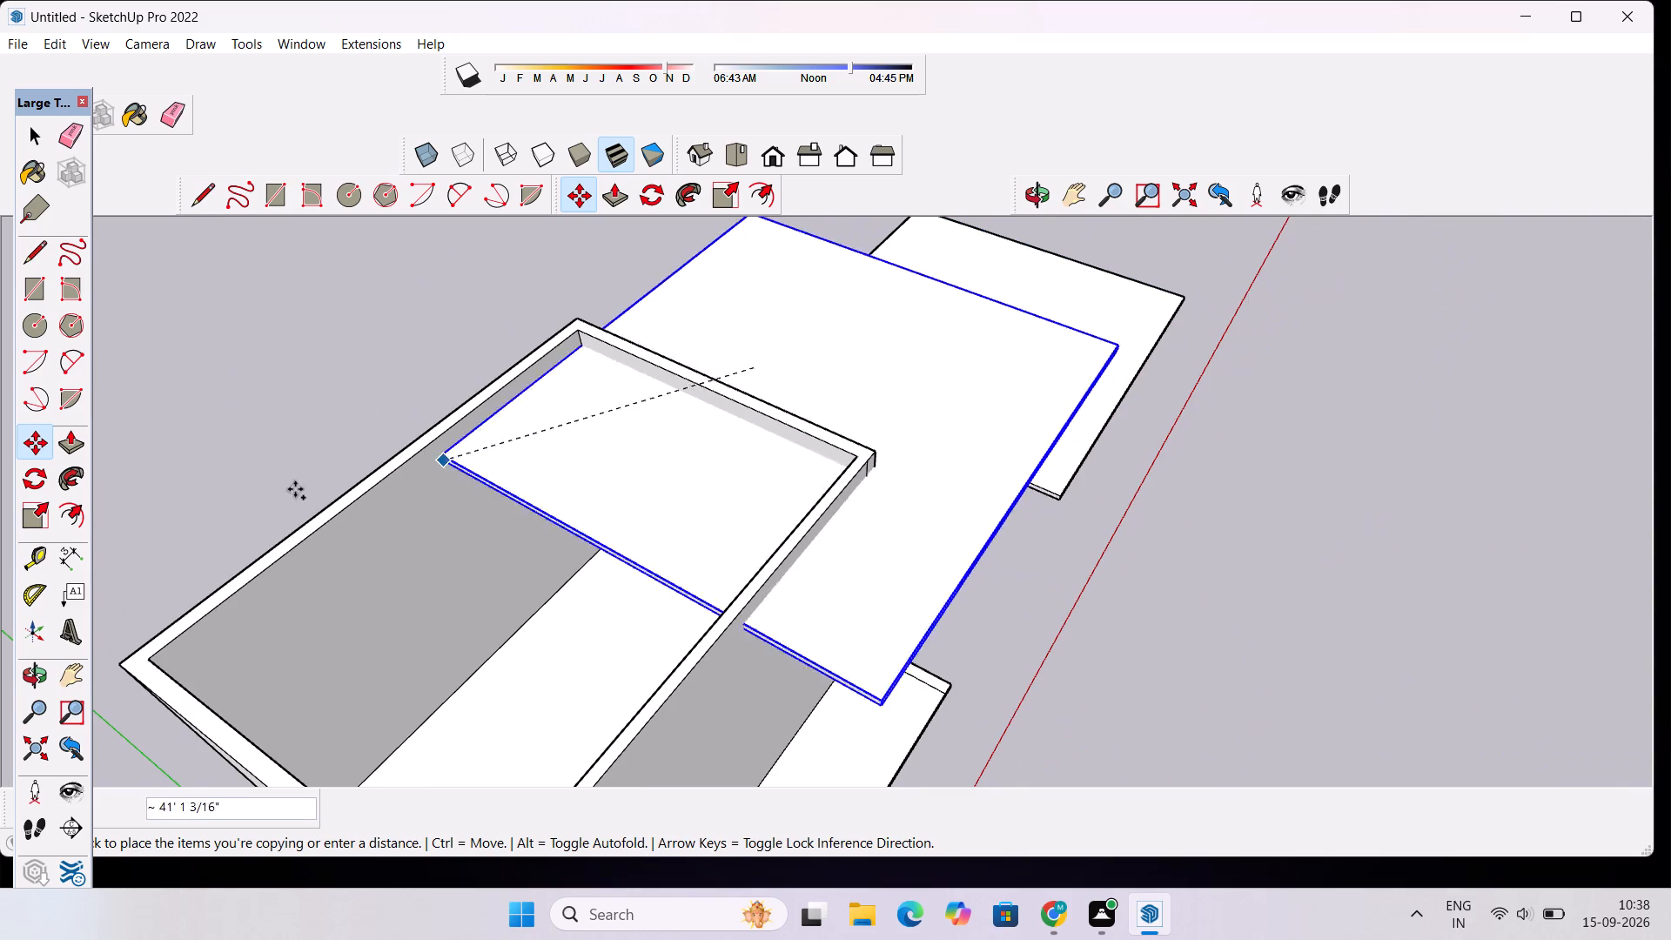
scroll(116, 644, "up", 2)
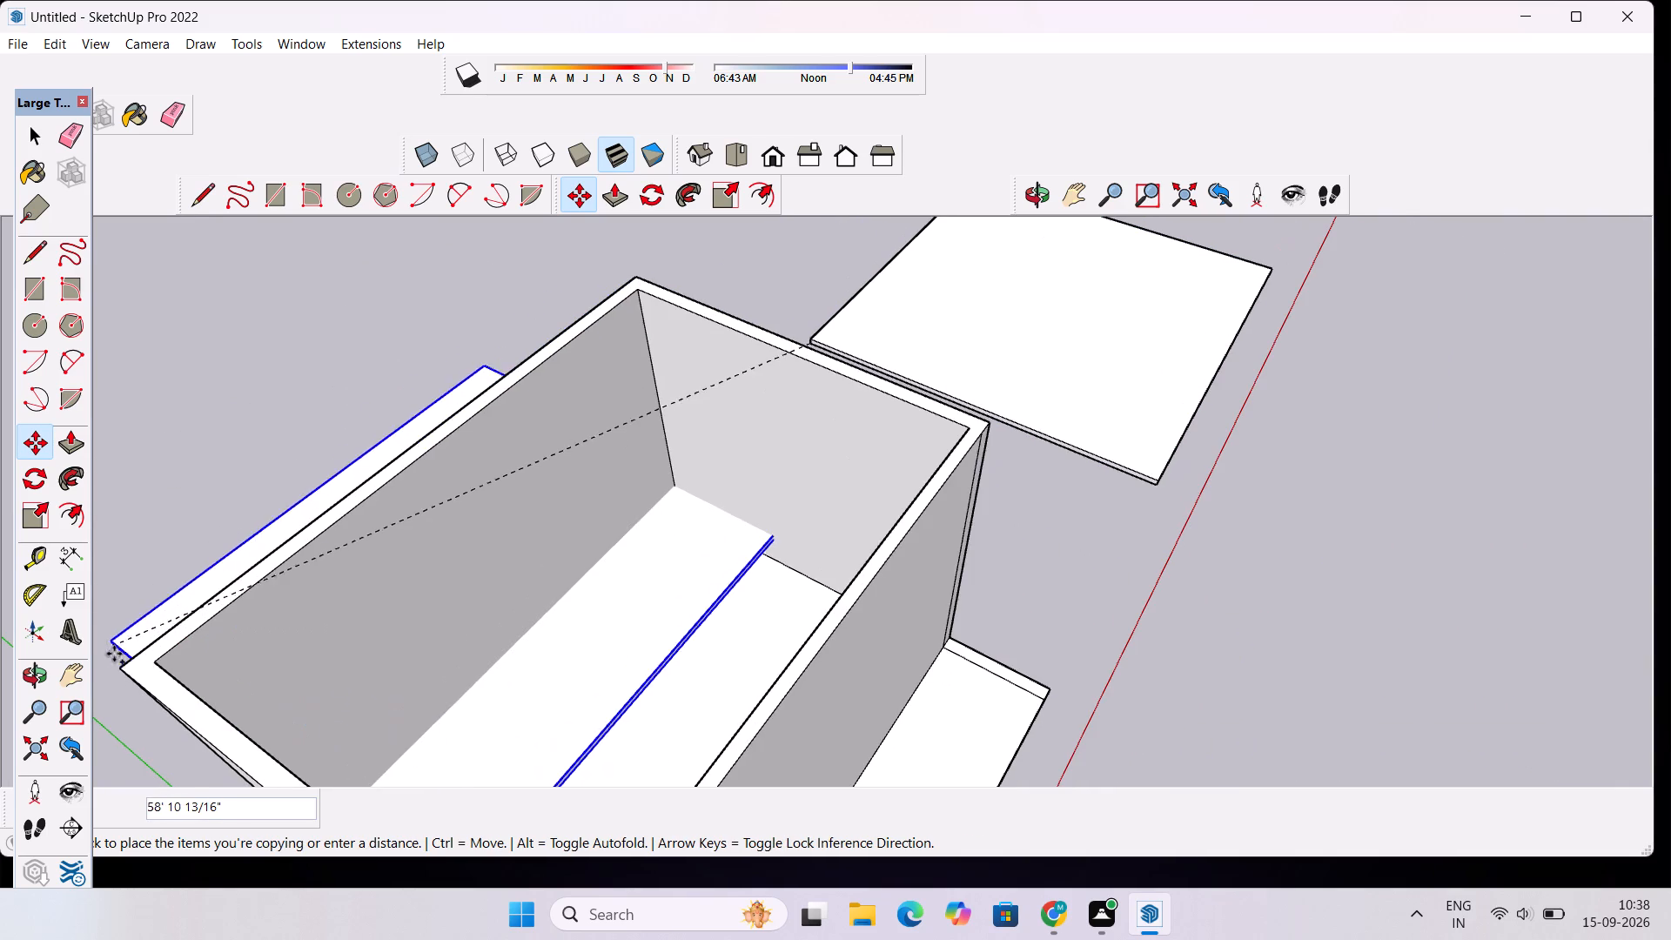
left_click(129, 669)
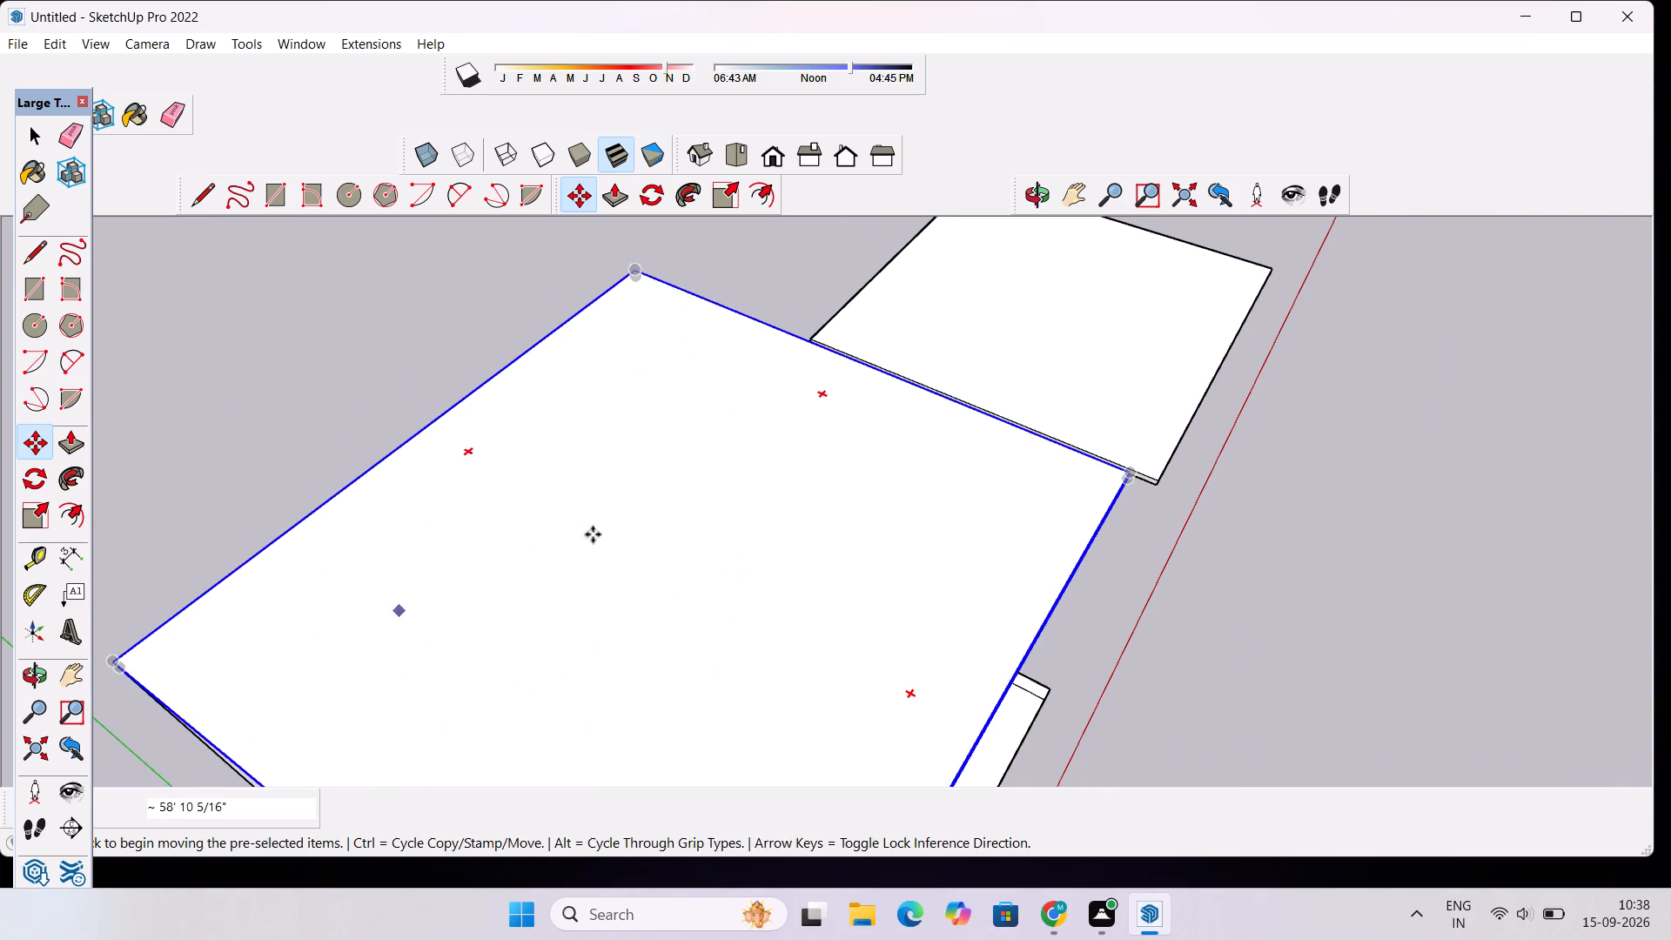
Examine the two-storey building with its upper roof slab from the front, above and eye level, comparing storey heights and overhangs.
left_click(1033, 203)
left_click_drag(950, 558, 786, 444)
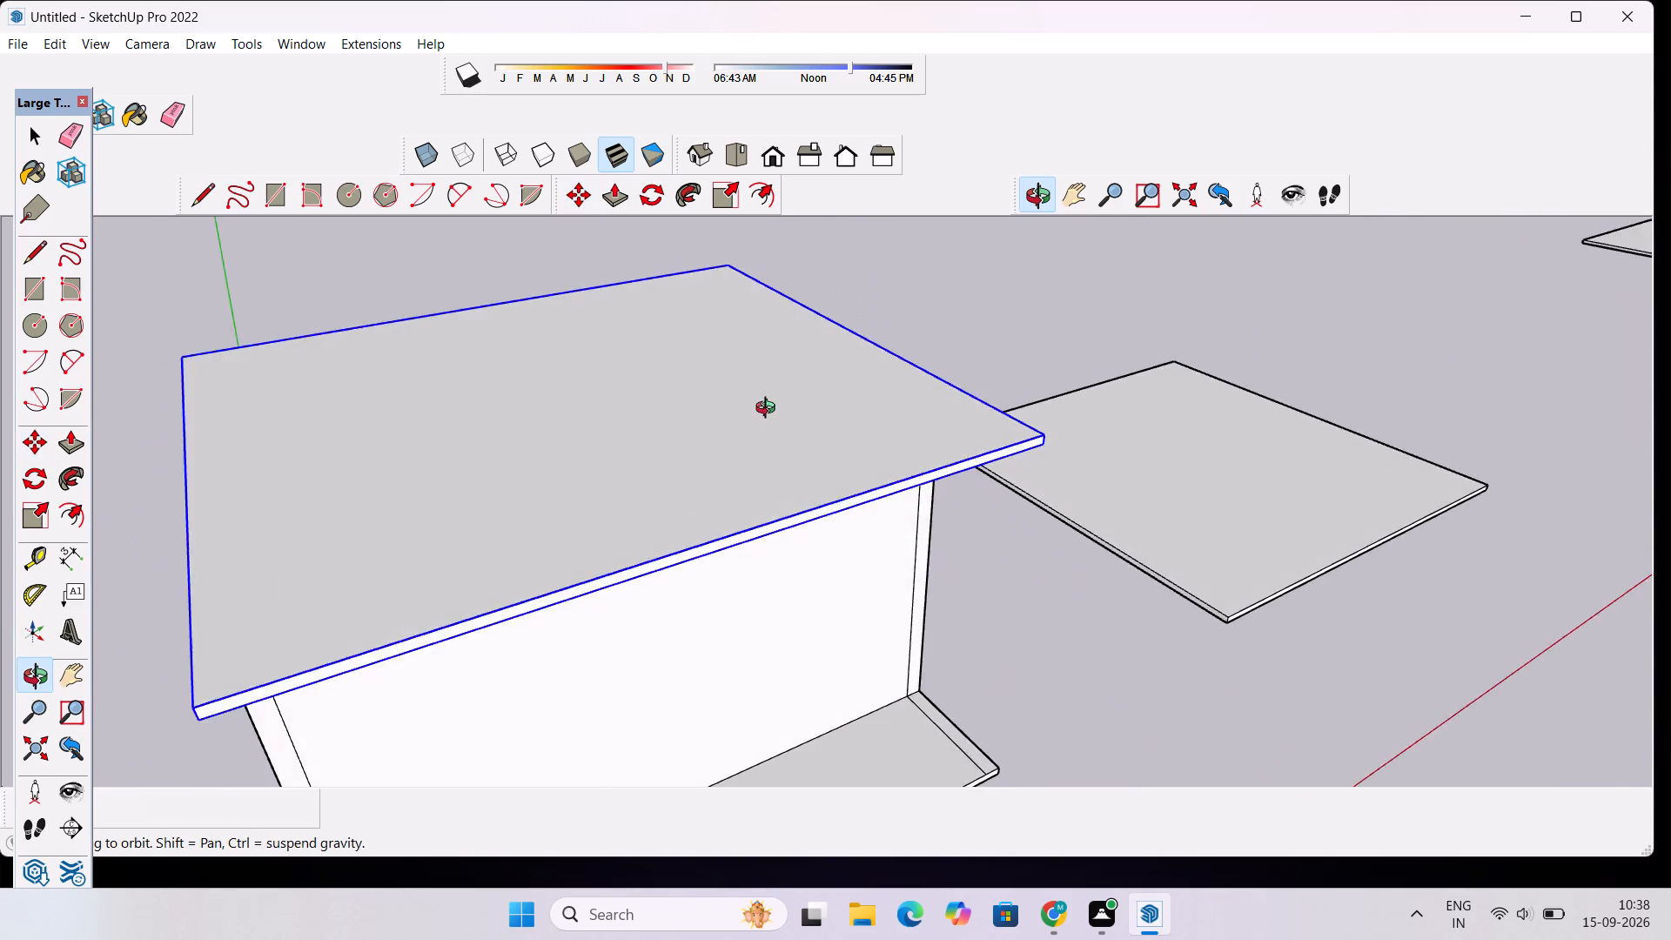
scroll(769, 410, "down", 5)
left_click_drag(811, 517, 818, 499)
scroll(824, 475, "down", 3)
left_click_drag(1086, 492, 695, 488)
scroll(641, 446, "up", 5)
left_click_drag(642, 503, 822, 401)
scroll(822, 394, "down", 9)
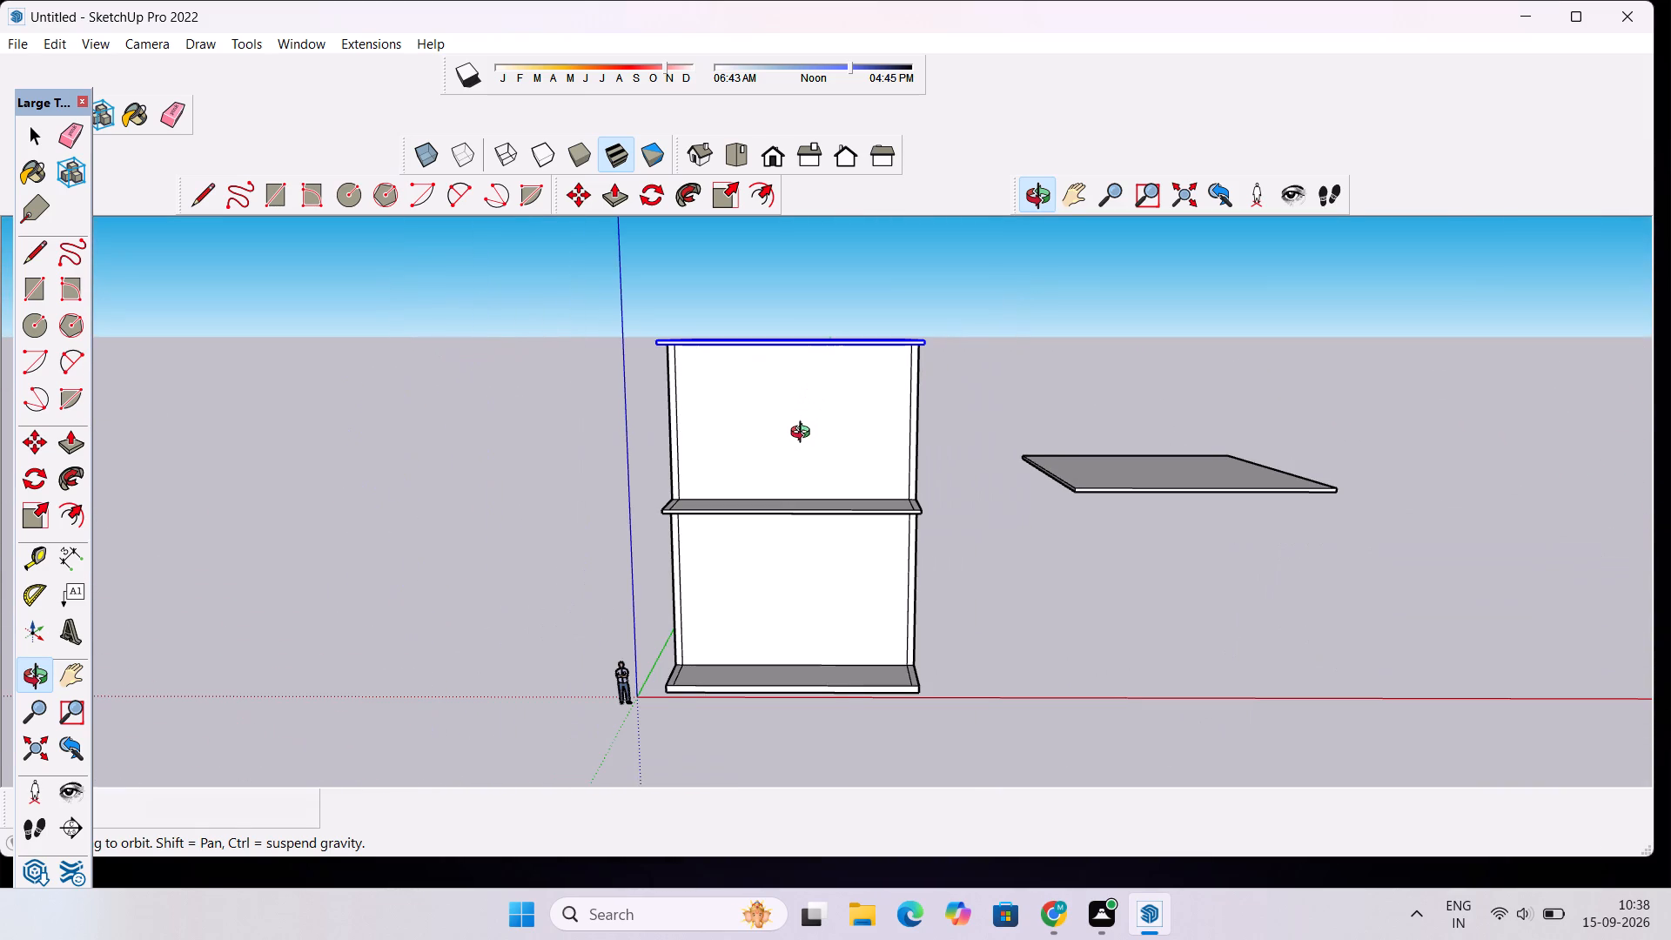
left_click_drag(805, 436, 796, 461)
scroll(799, 442, "up", 9)
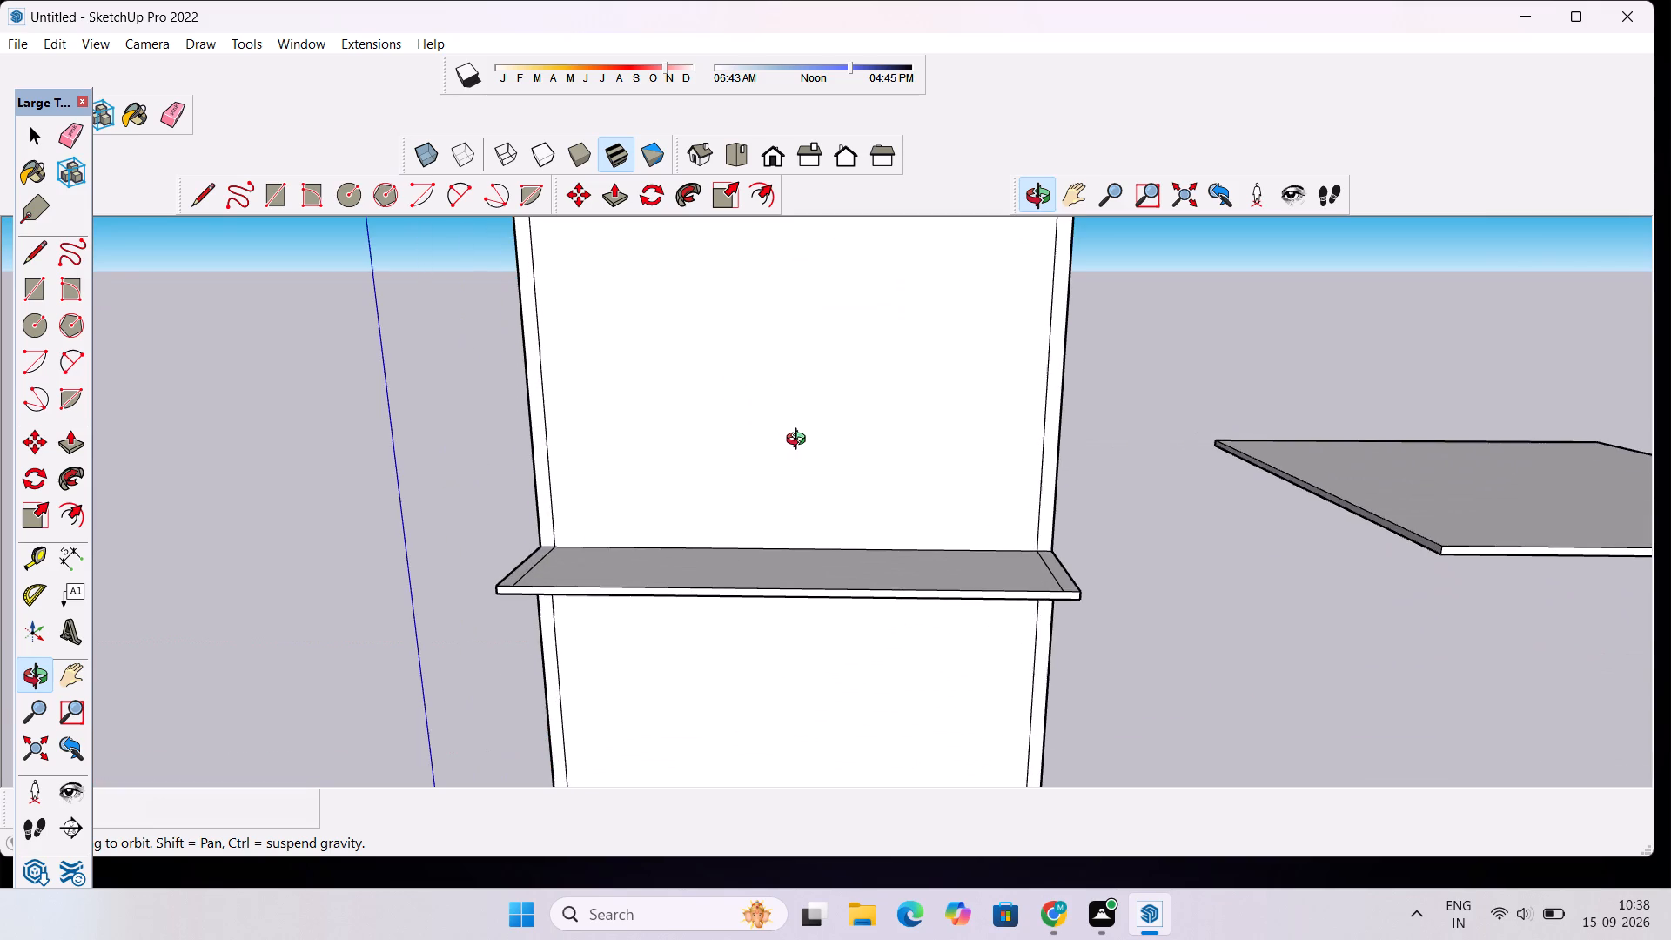
scroll(800, 441, "down", 7)
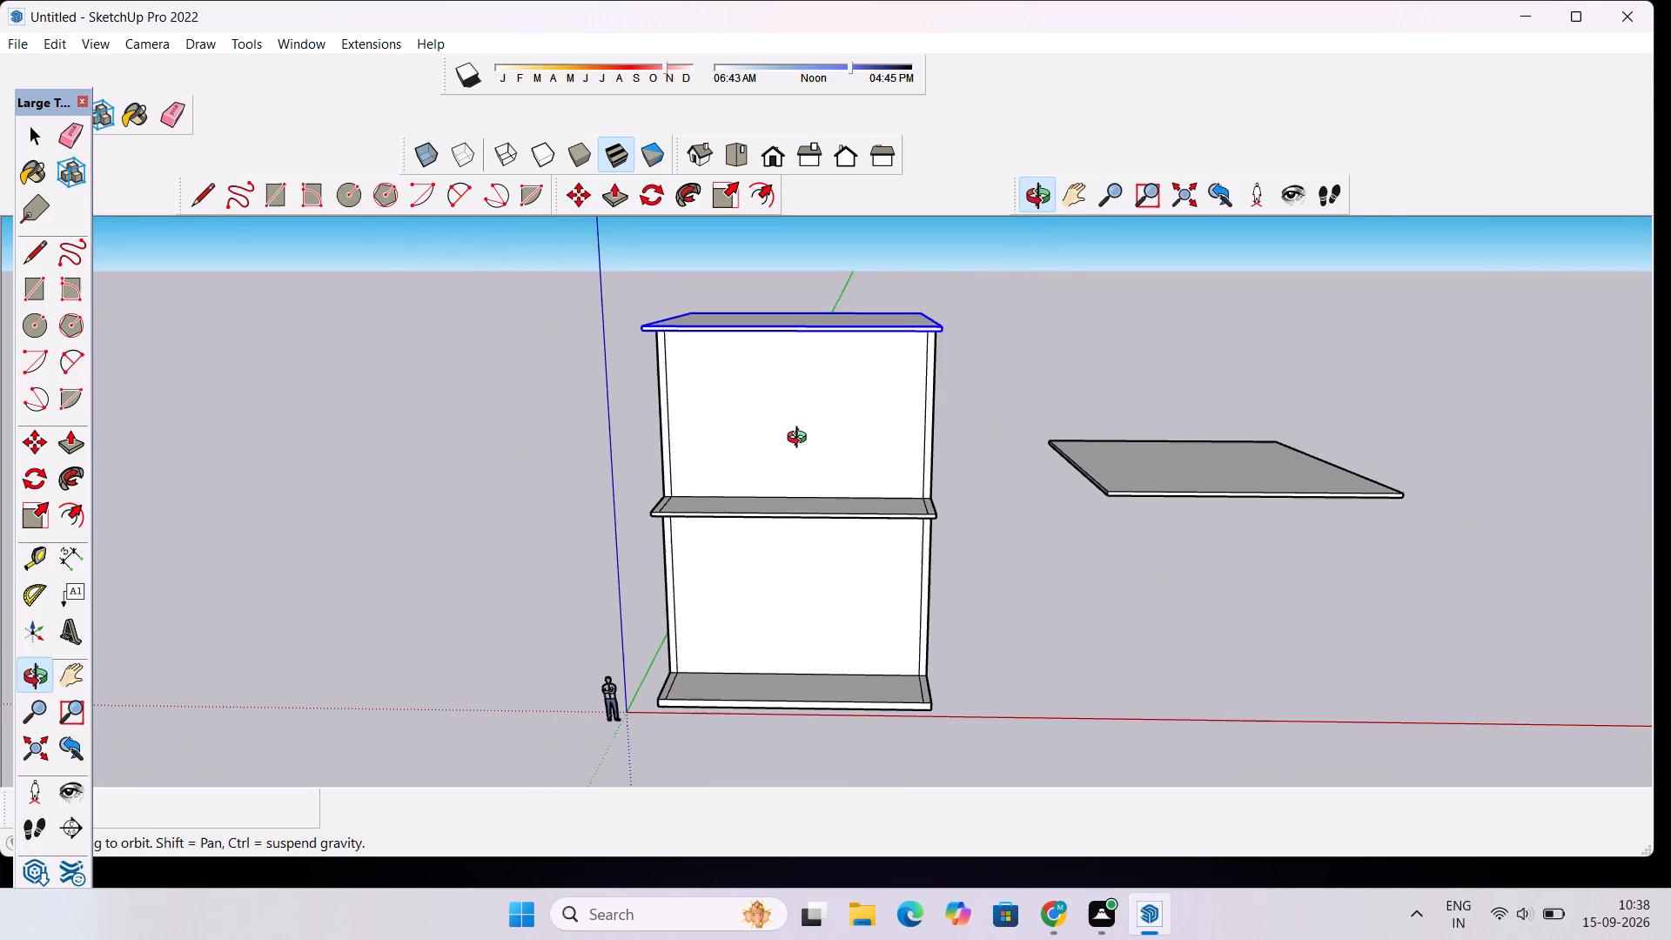
scroll(801, 440, "down", 5)
left_click_drag(809, 429, 809, 447)
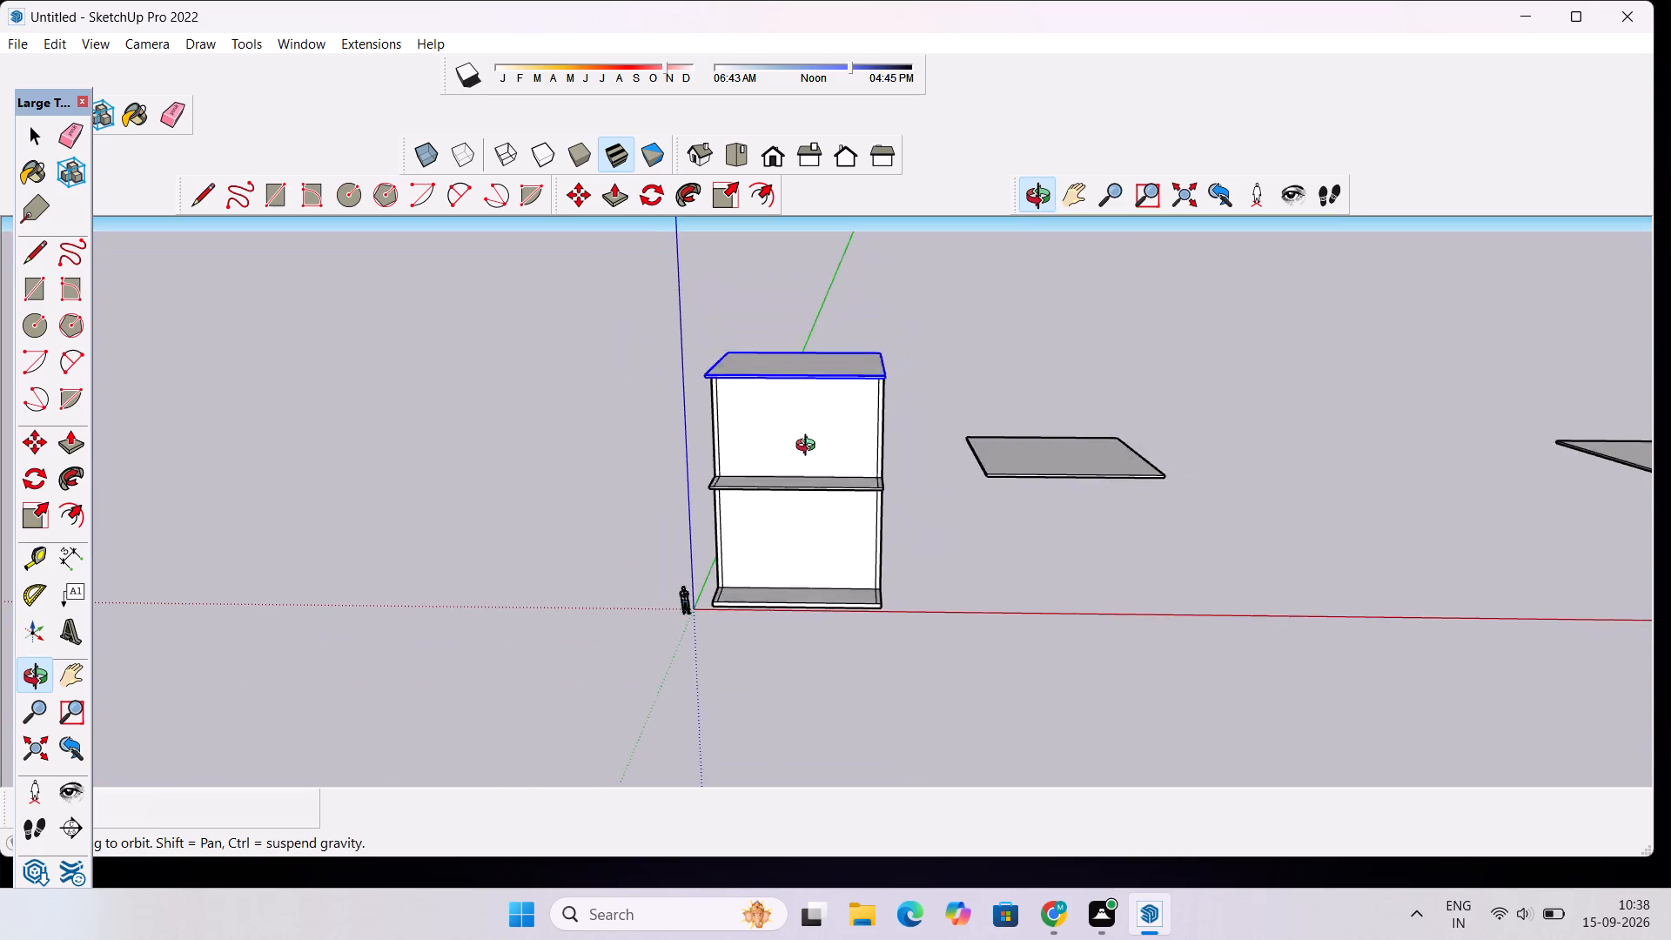
left_click_drag(809, 447, 809, 518)
scroll(806, 455, "up", 8)
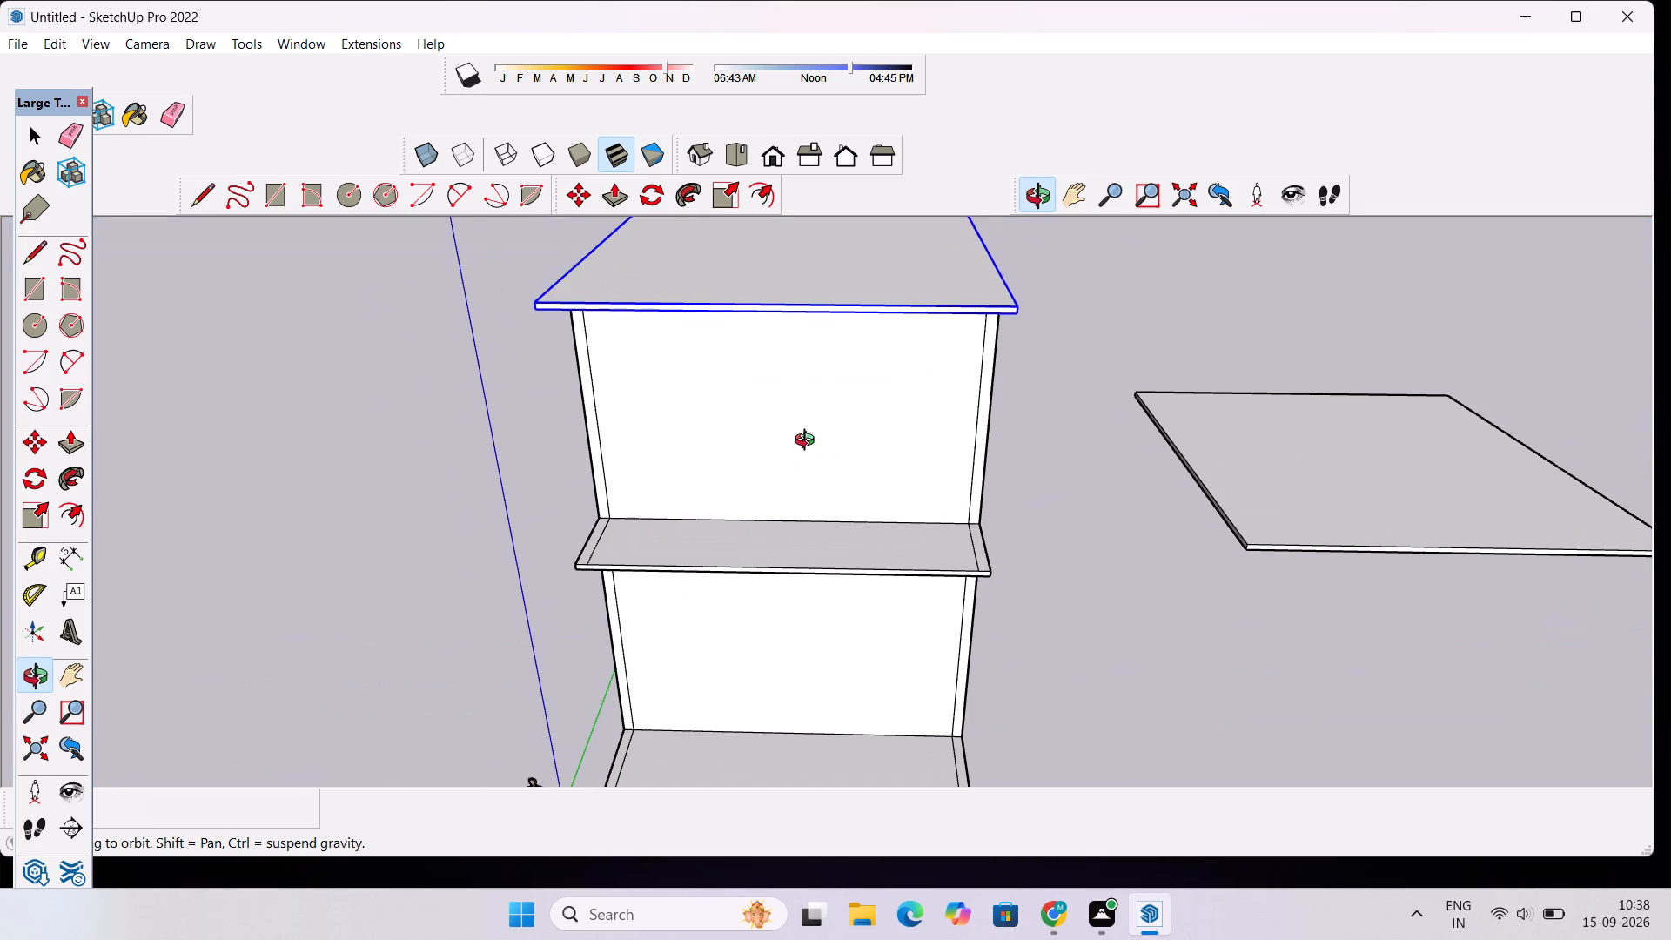
scroll(795, 467, "down", 3)
left_click_drag(752, 567, 750, 406)
scroll(754, 383, "up", 1)
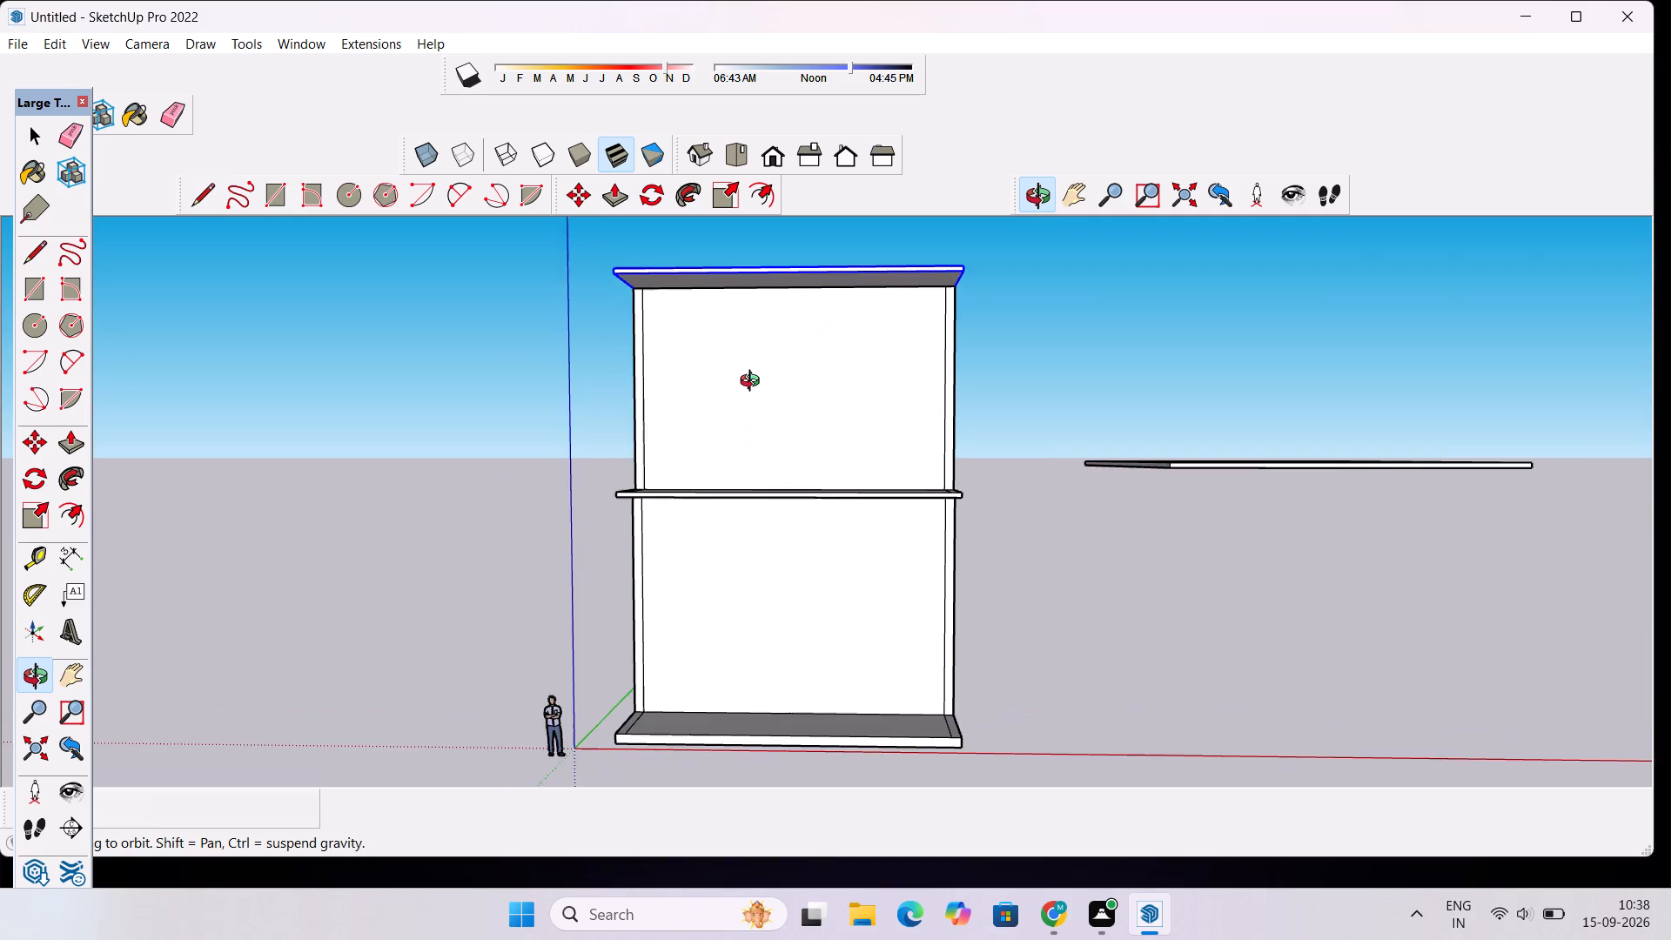
left_click_drag(754, 383, 754, 500)
scroll(762, 468, "down", 3)
left_click_drag(763, 455, 779, 504, "shift")
Undo the upper roof slab, upper walls, guides and lower roof slab, going back to the open-topped lower storey.
key("ctrl+z")
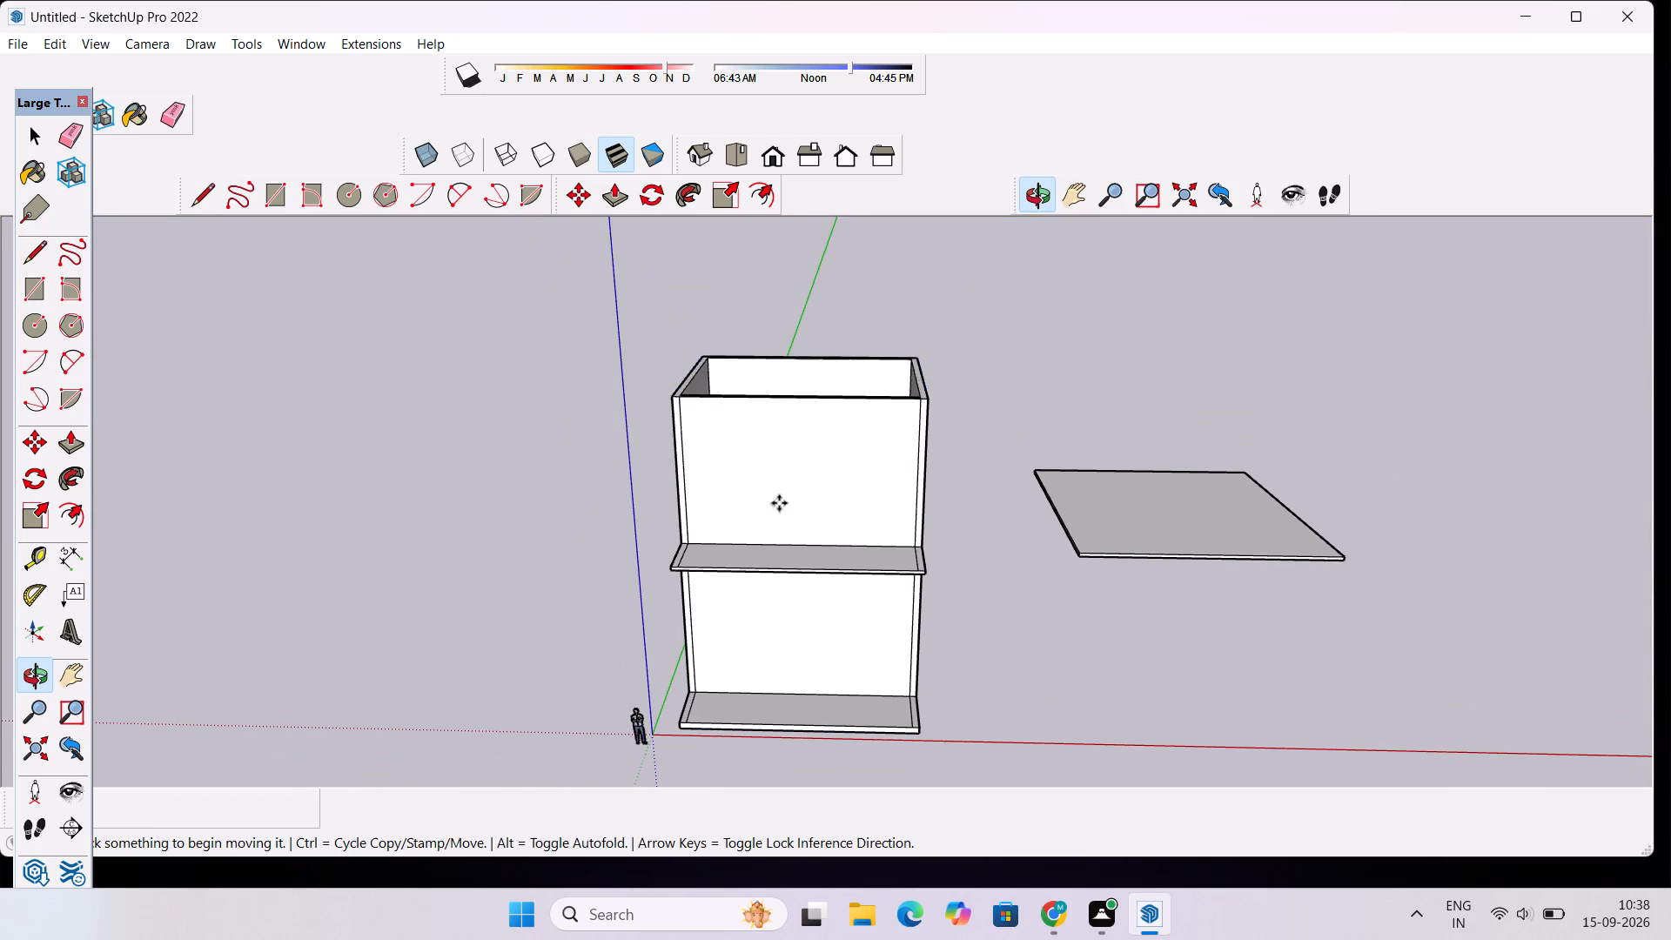
key("ctrl+z")
key("ctrl+z")
key("ctrl+z")
key("ctrl+z")
key("ctrl+z")
key("ctrl+z")
key("ctrl+z")
key("ctrl+z")
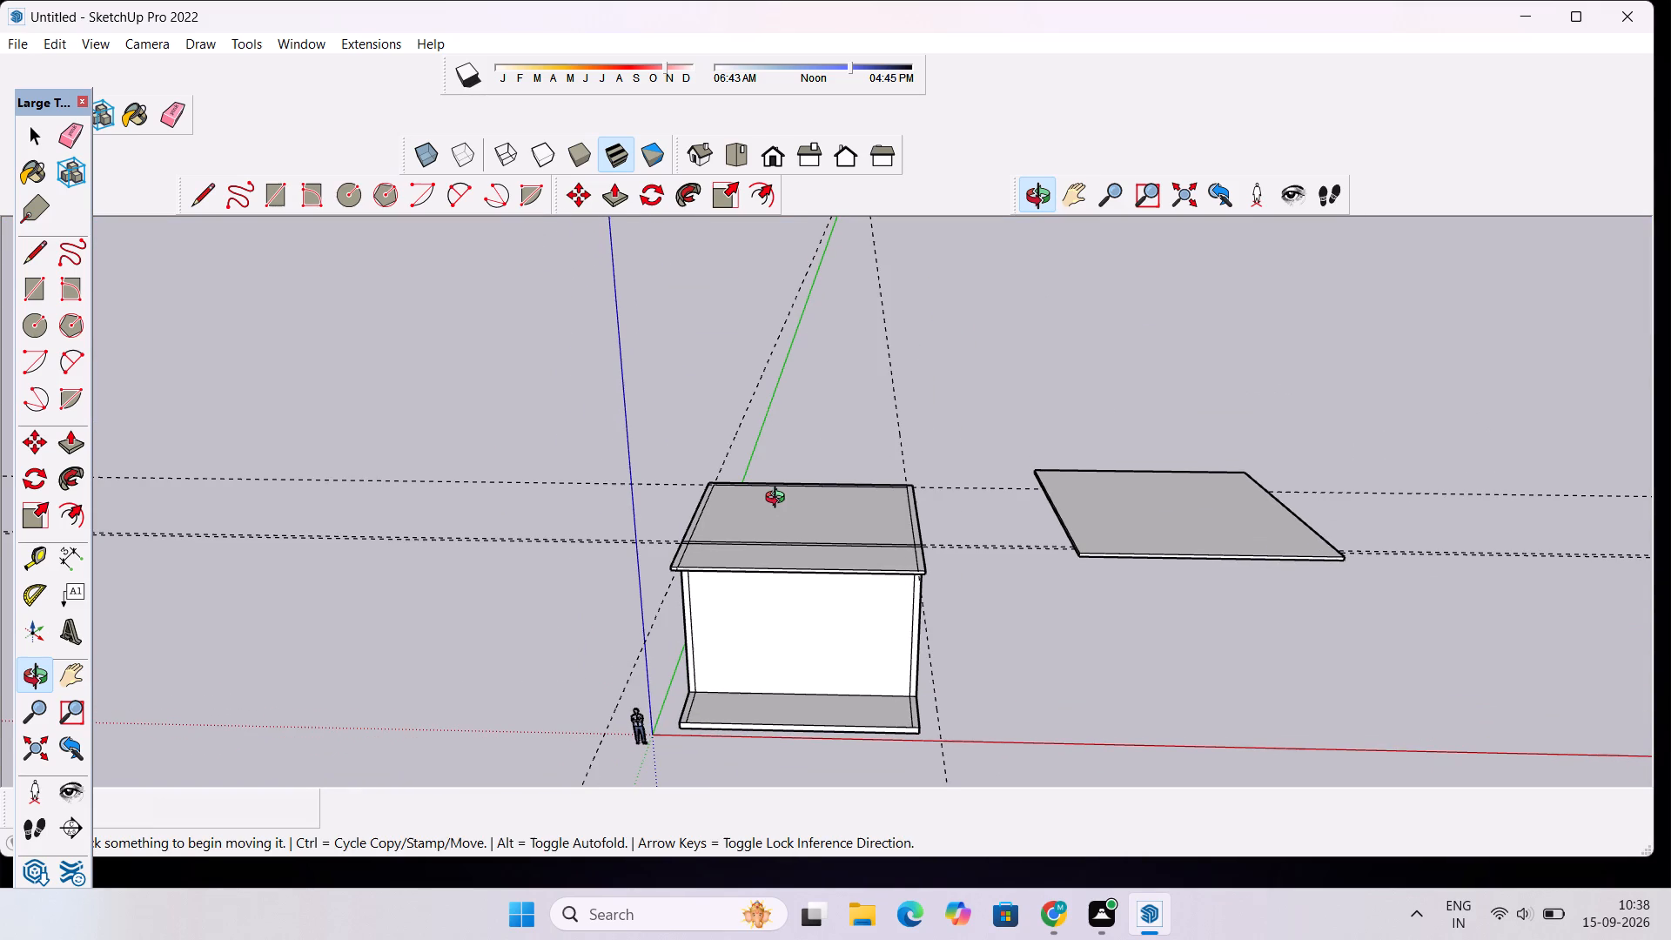
key("ctrl+z")
key("ctrl+z")
key("ctrl+z")
key("ctrl+z")
key("ctrl+z")
key("ctrl+z")
key("ctrl+z")
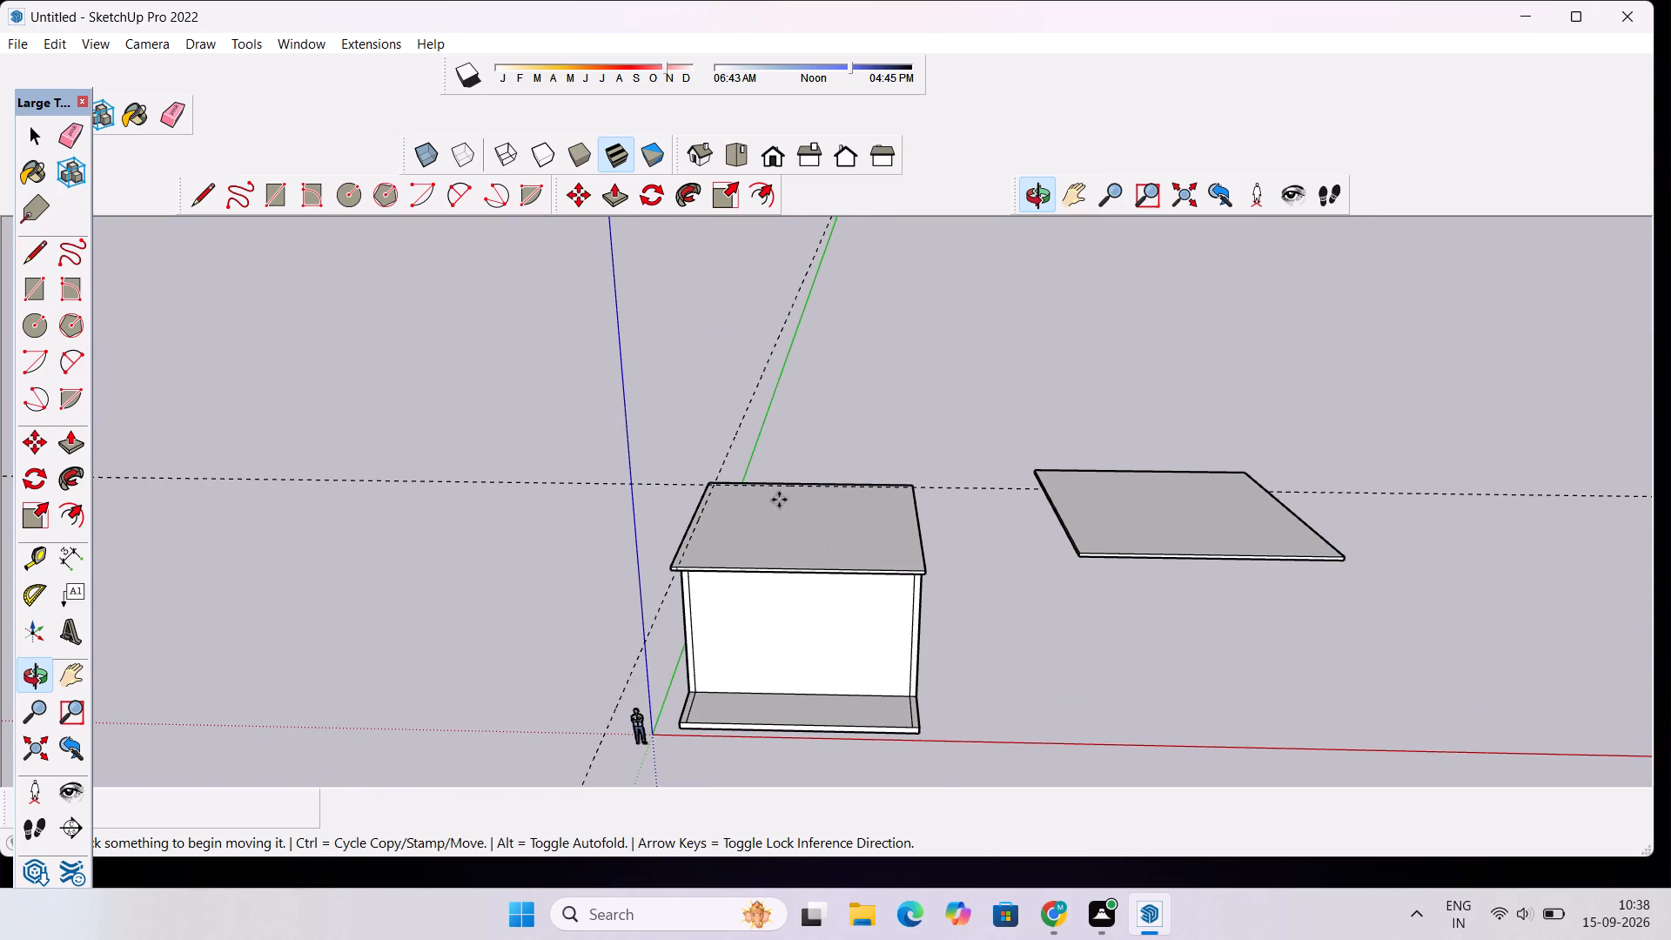
key("ctrl+z")
key("ctrl+z")
key("ctrl+z")
key("ctrl+z")
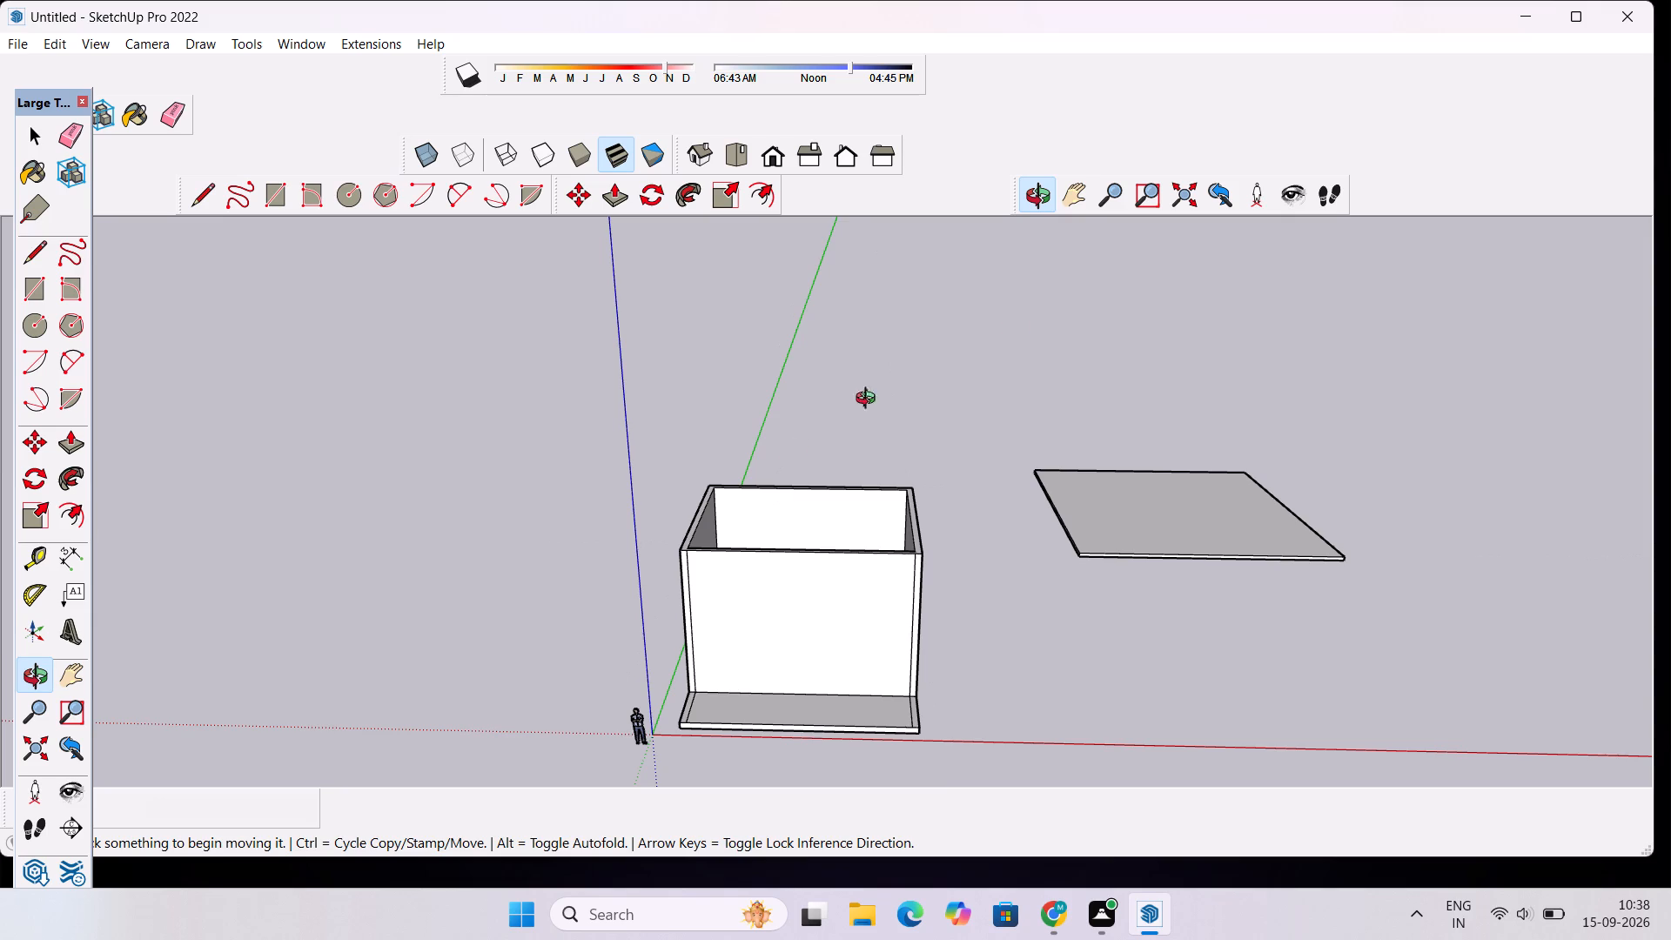
Push the top face of the lower storey's walls down 5'.
scroll(914, 491, "down", 4)
left_click_drag(909, 495, 905, 723)
scroll(869, 480, "up", 5)
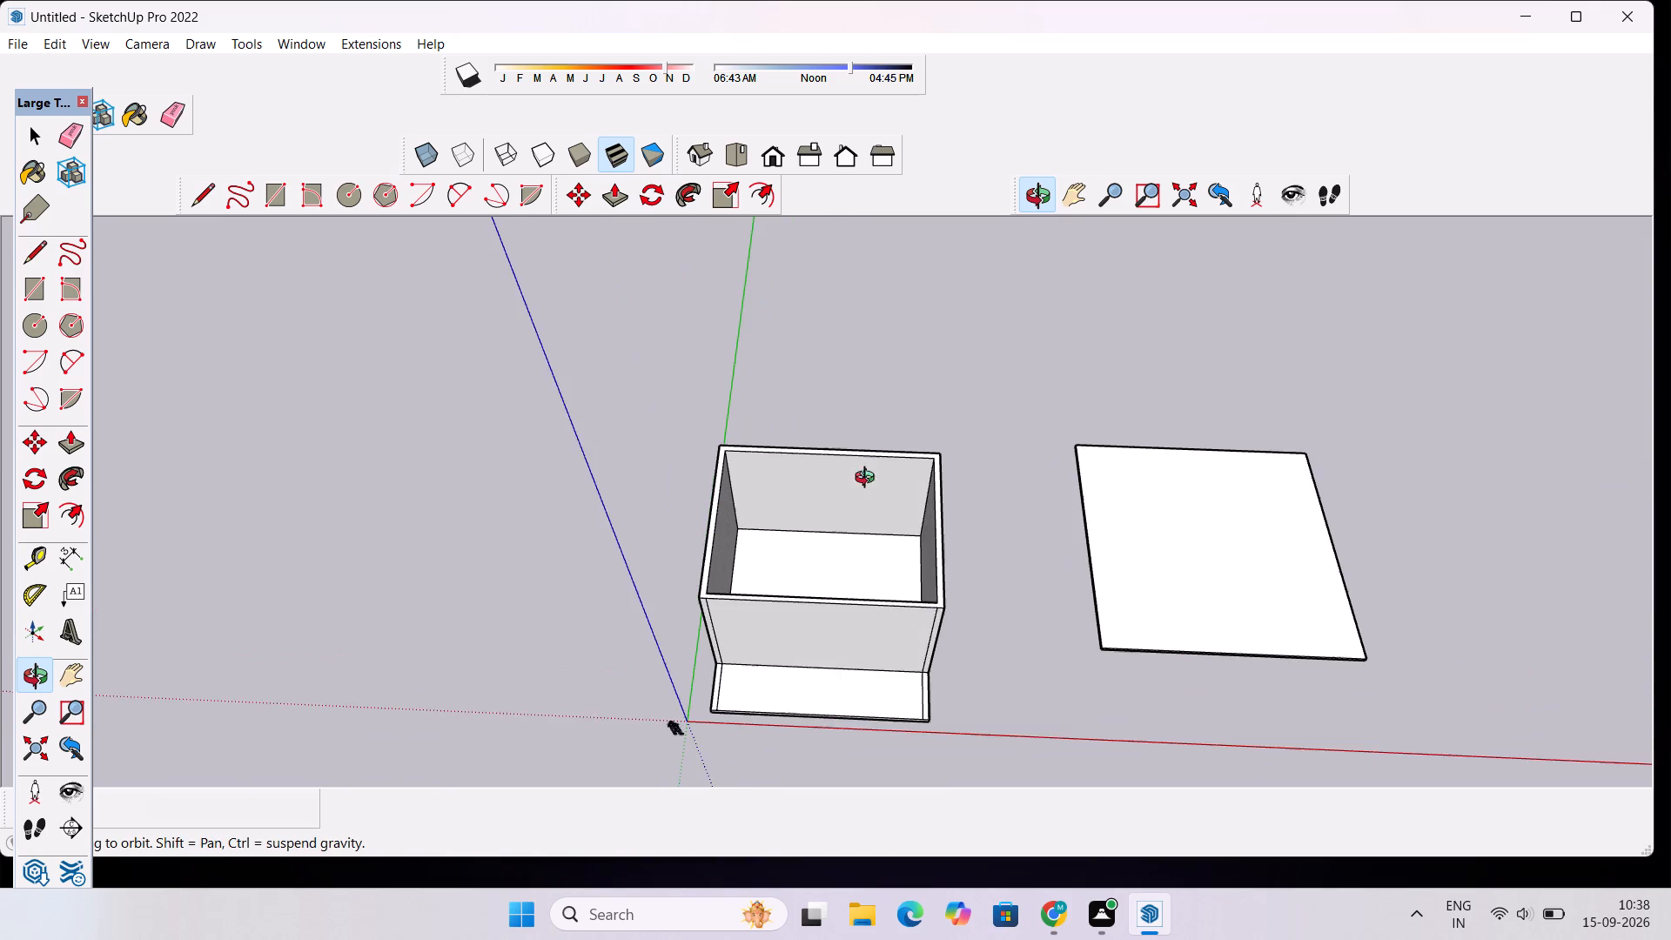
left_click_drag(864, 665, 892, 442)
scroll(882, 473, "up", 6)
scroll(902, 491, "down", 5)
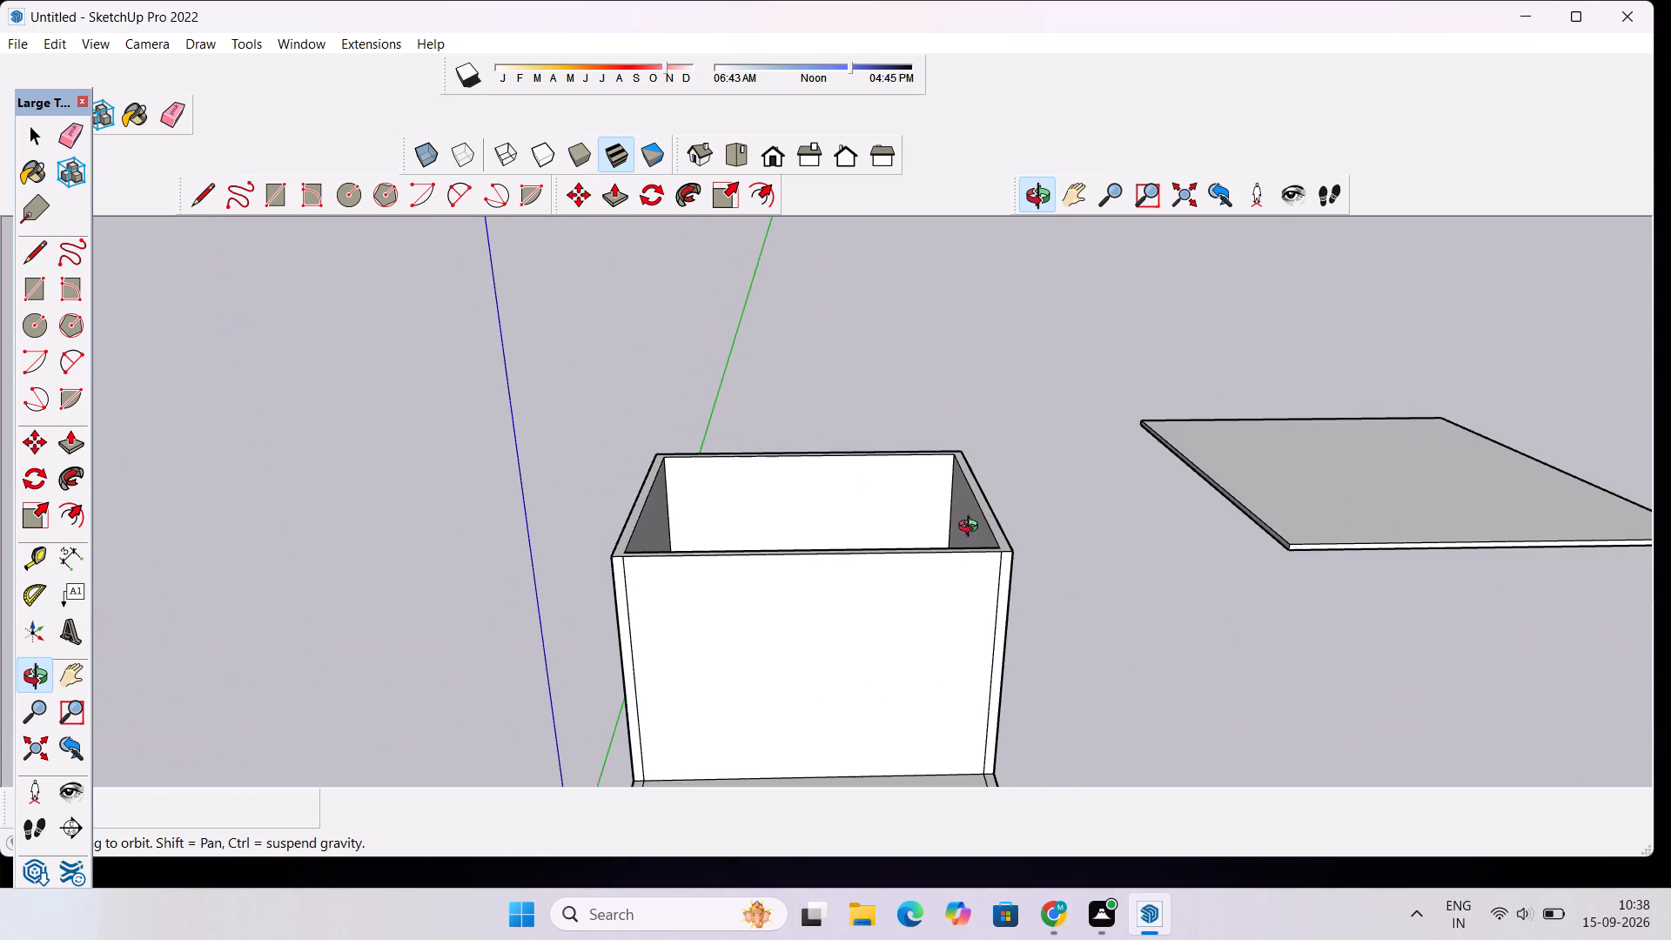
left_click_drag(936, 537, 973, 813)
scroll(974, 575, "up", 4)
left_click_drag(975, 573, 824, 574, "shift")
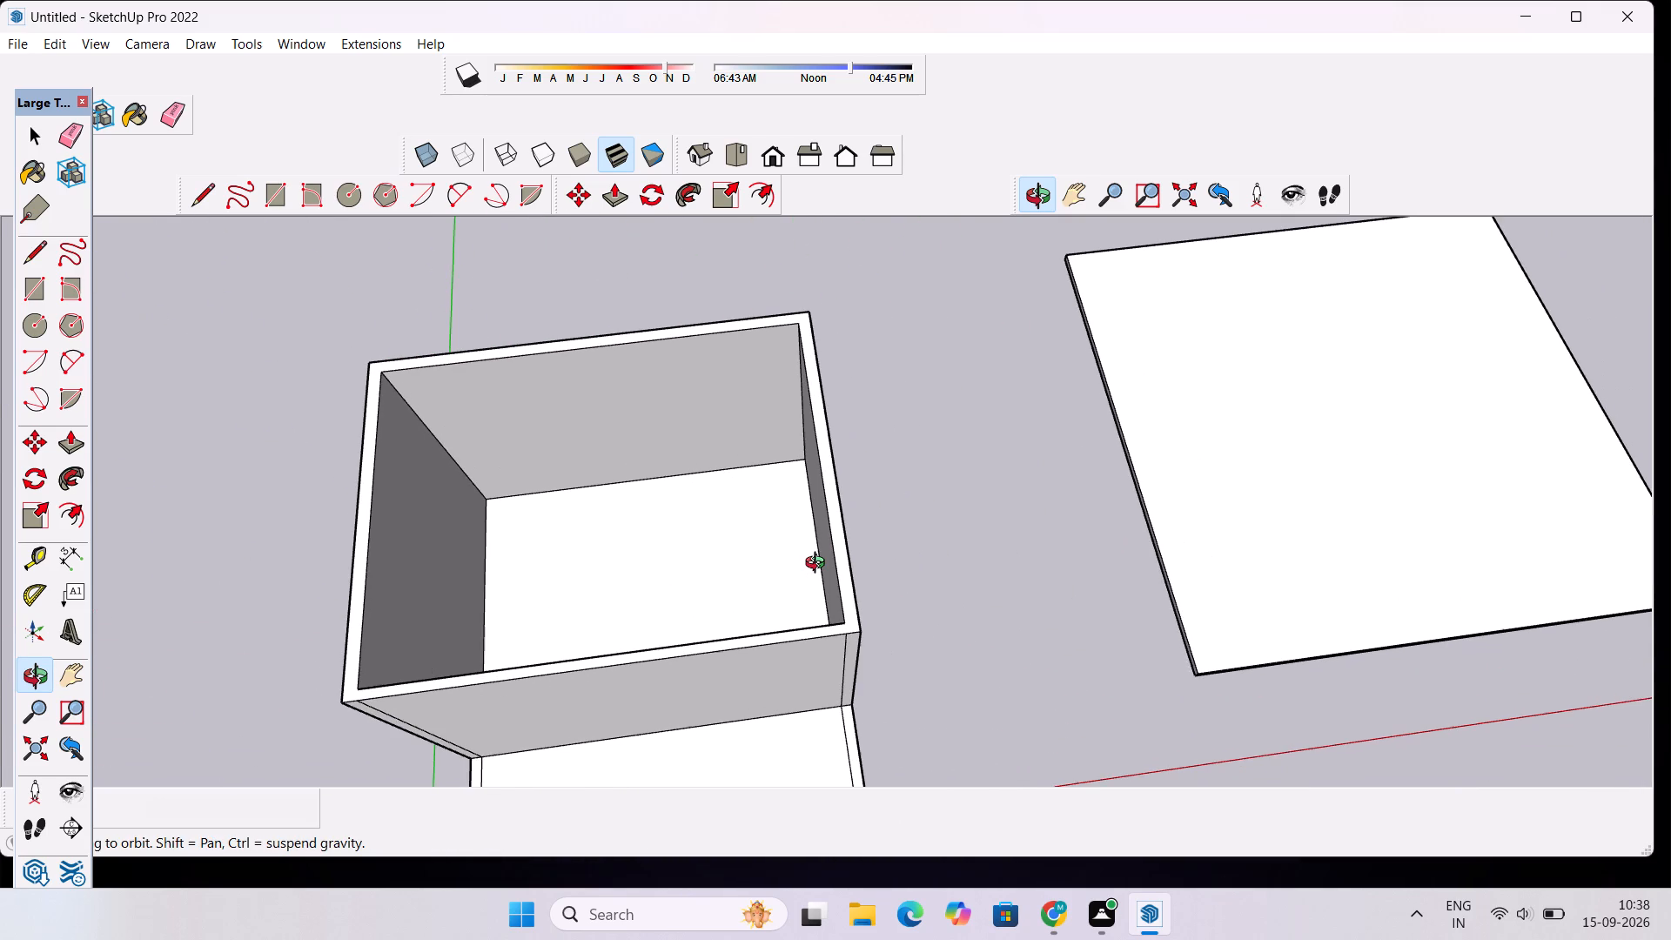
key("p")
left_click(835, 588)
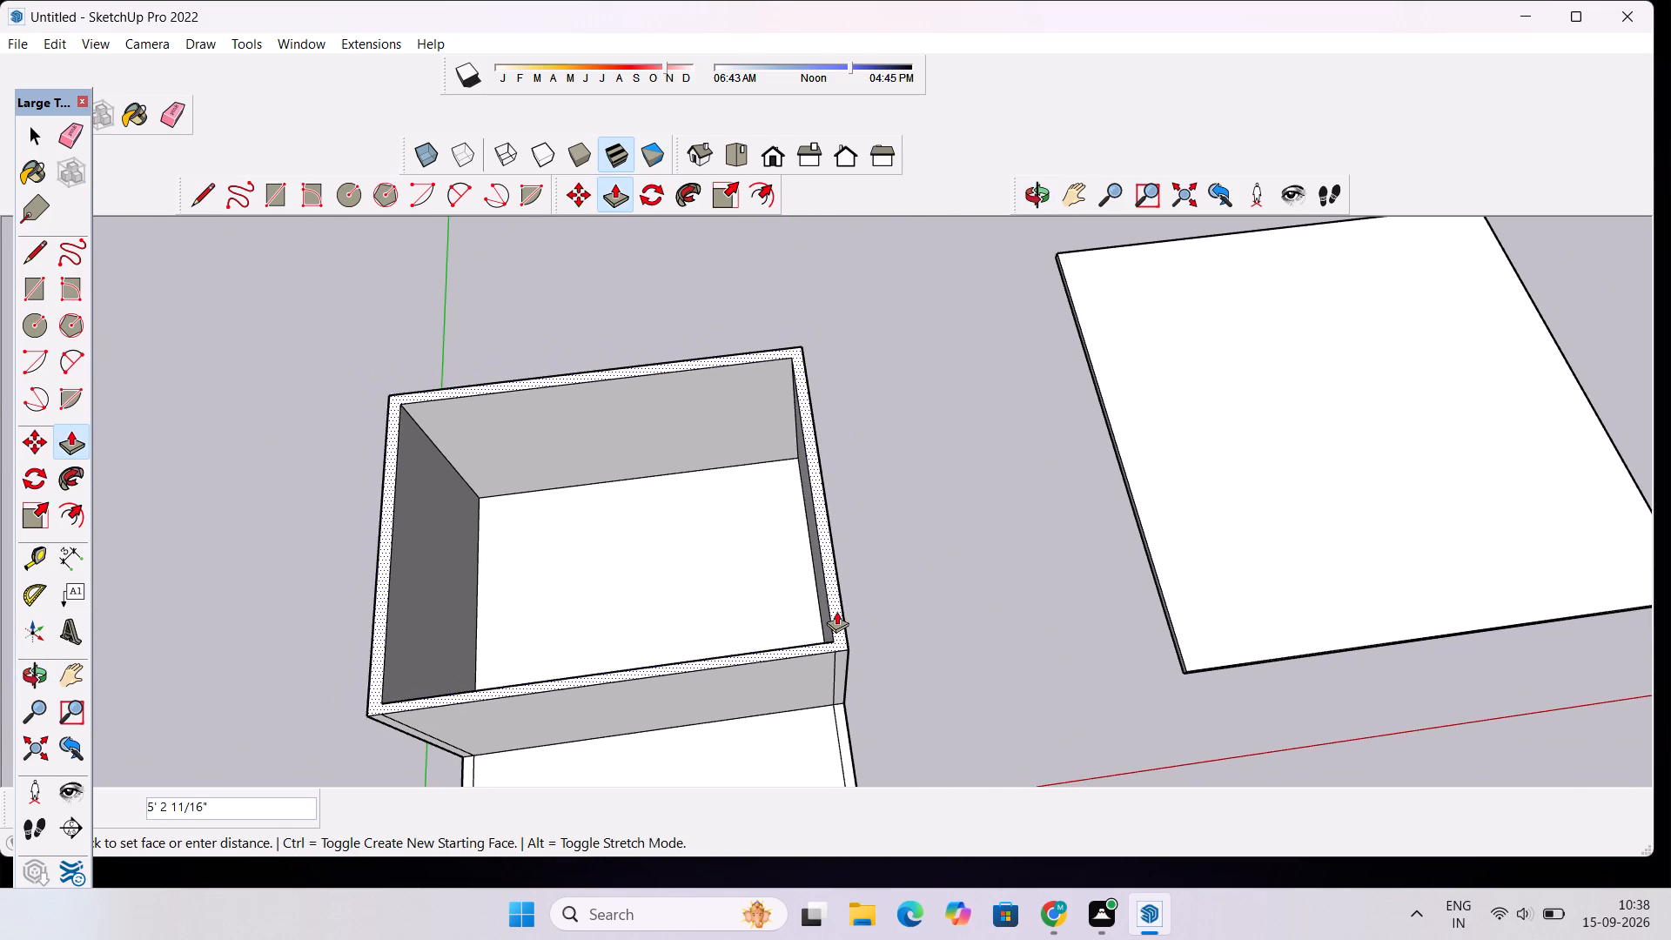
type("5'")
key("Return")
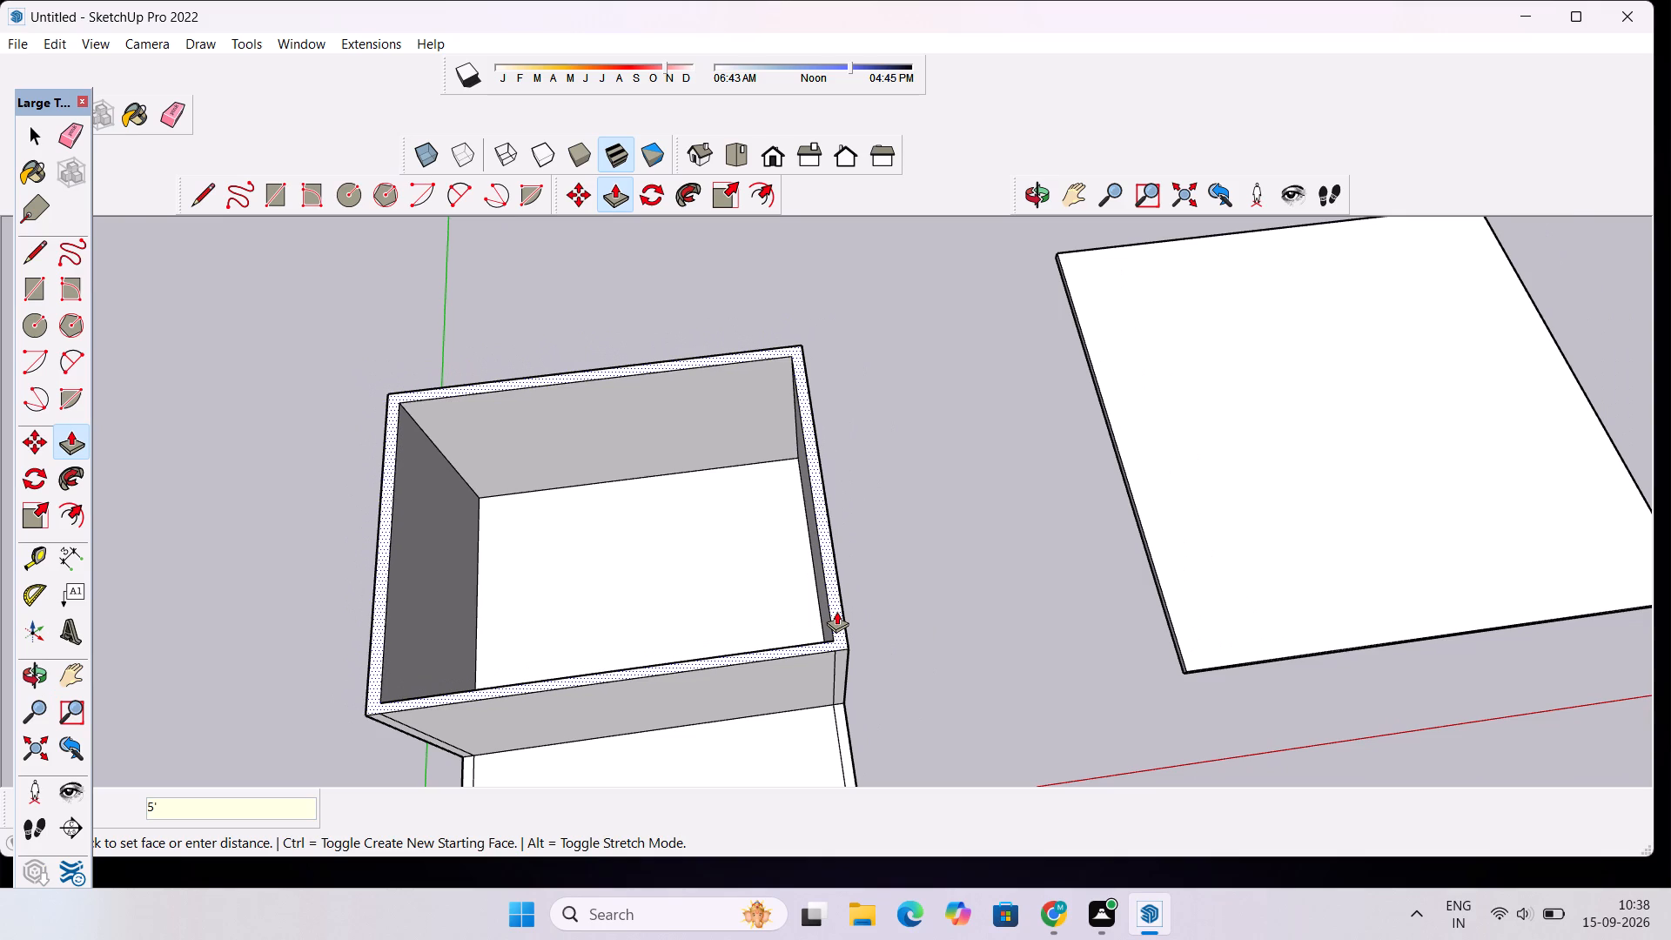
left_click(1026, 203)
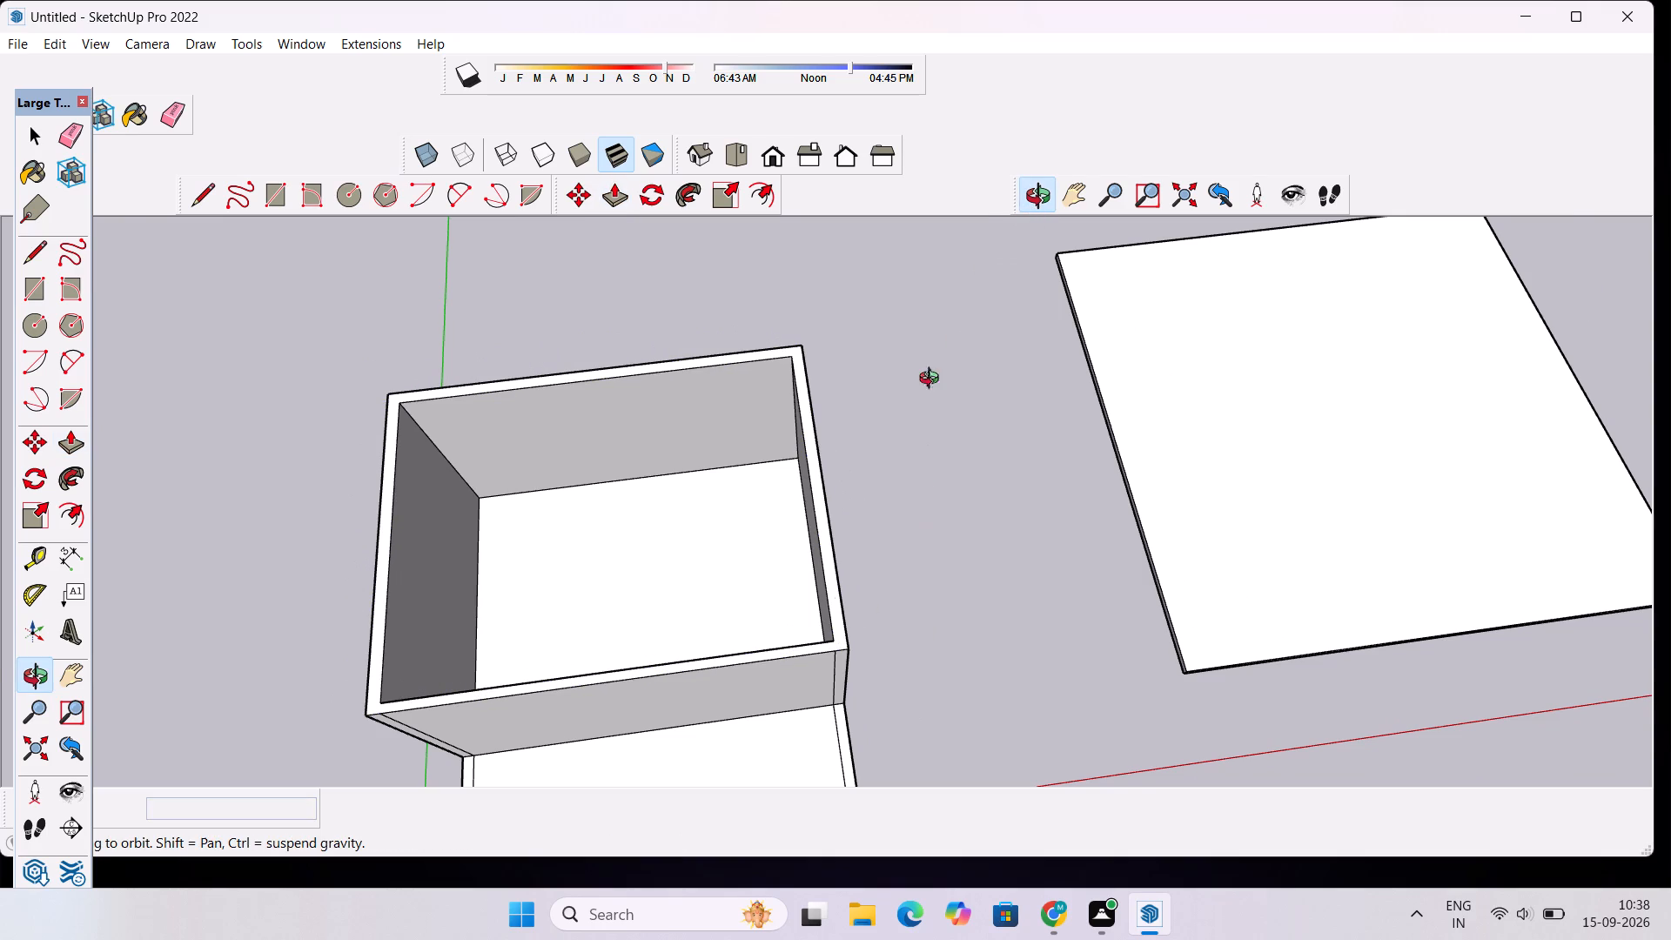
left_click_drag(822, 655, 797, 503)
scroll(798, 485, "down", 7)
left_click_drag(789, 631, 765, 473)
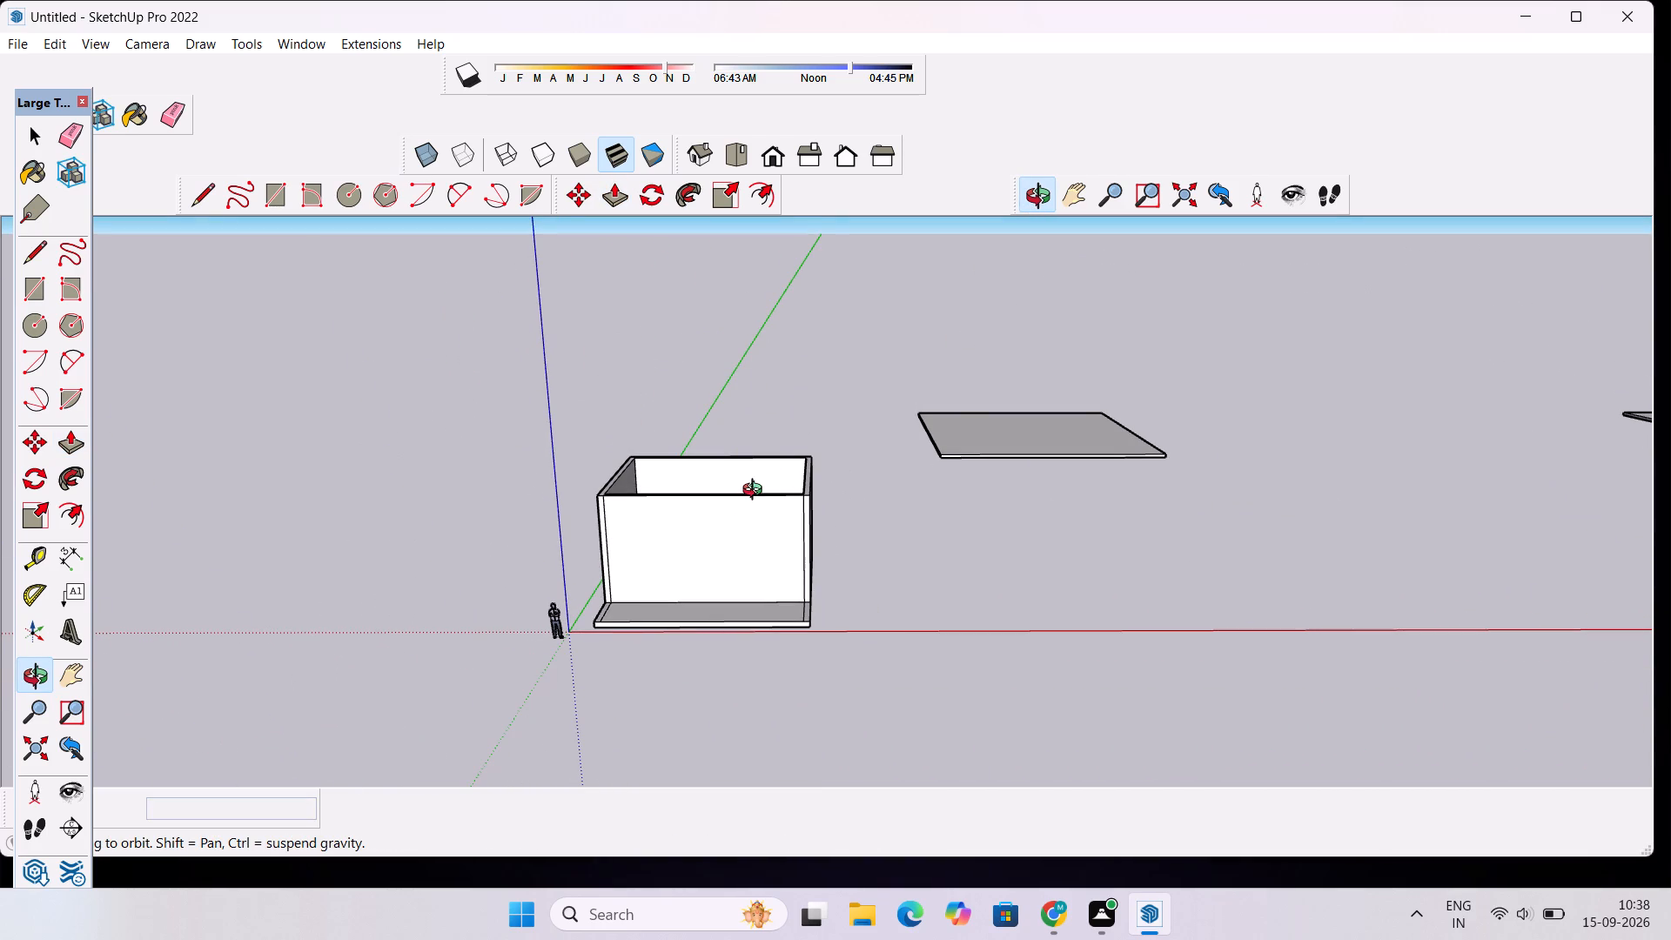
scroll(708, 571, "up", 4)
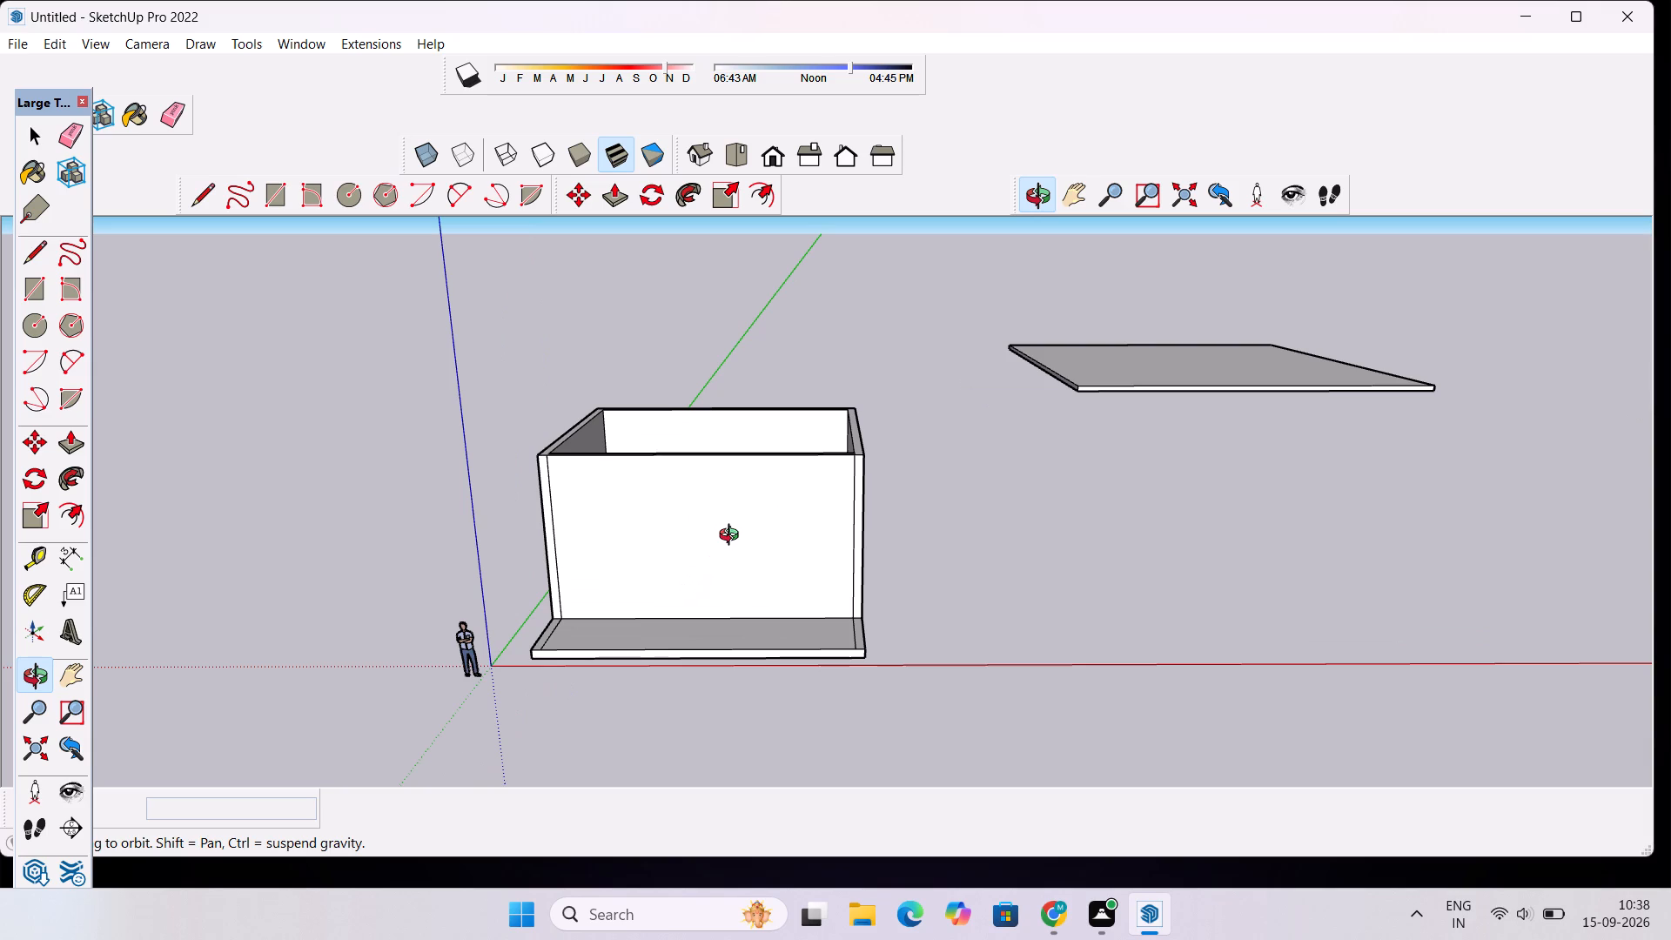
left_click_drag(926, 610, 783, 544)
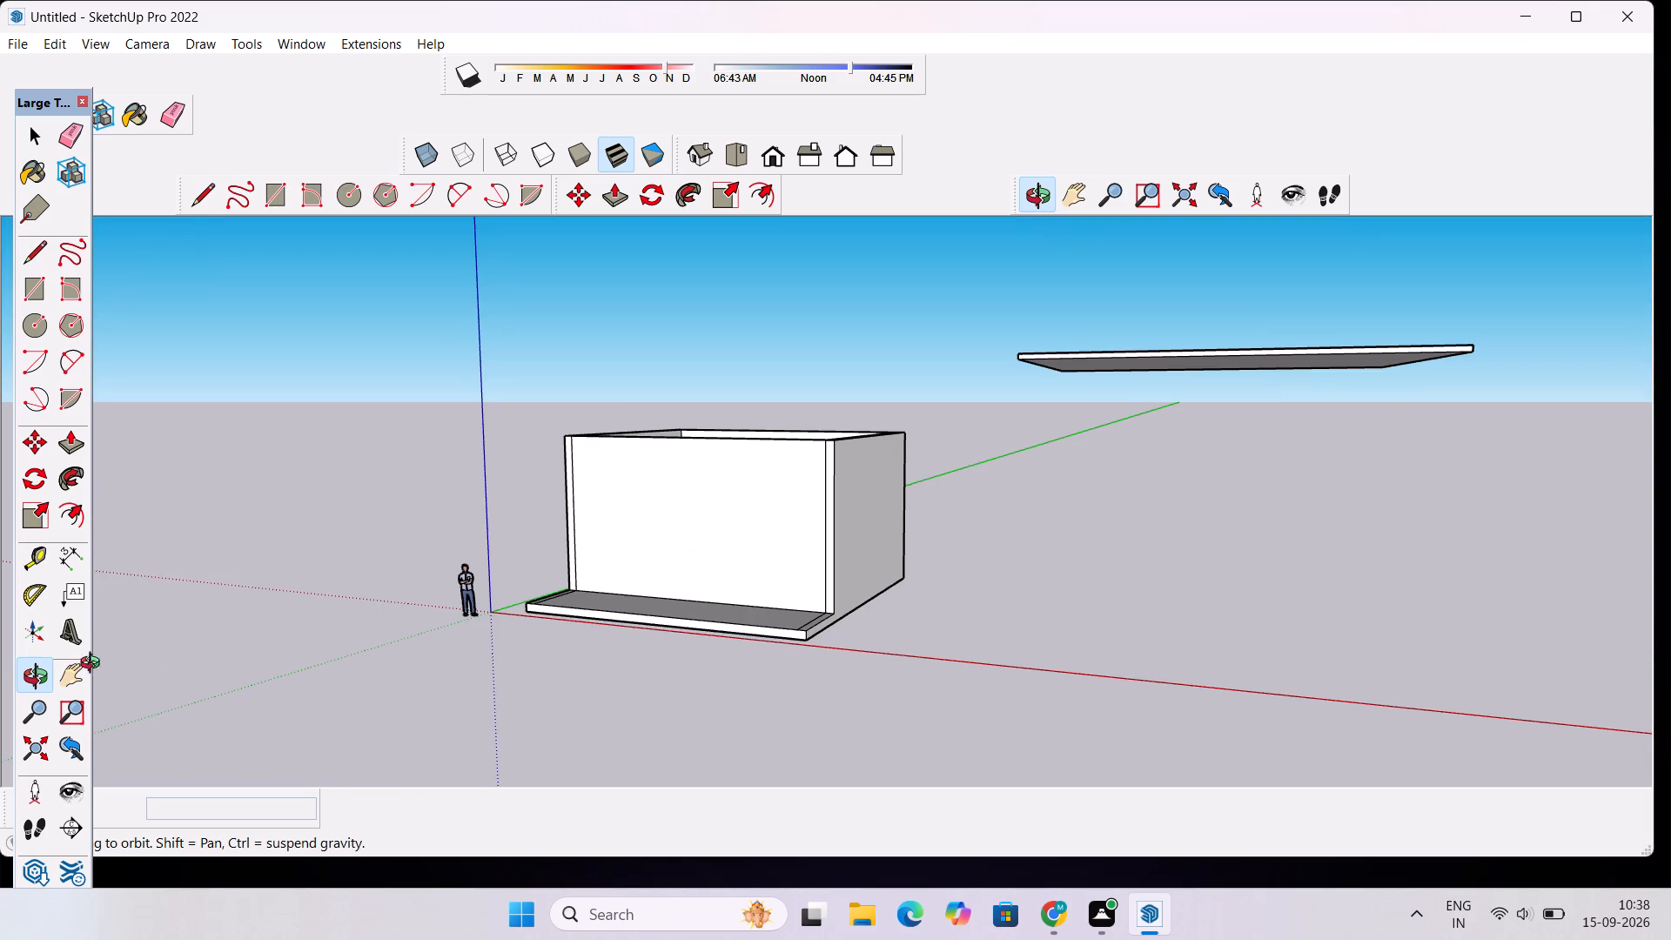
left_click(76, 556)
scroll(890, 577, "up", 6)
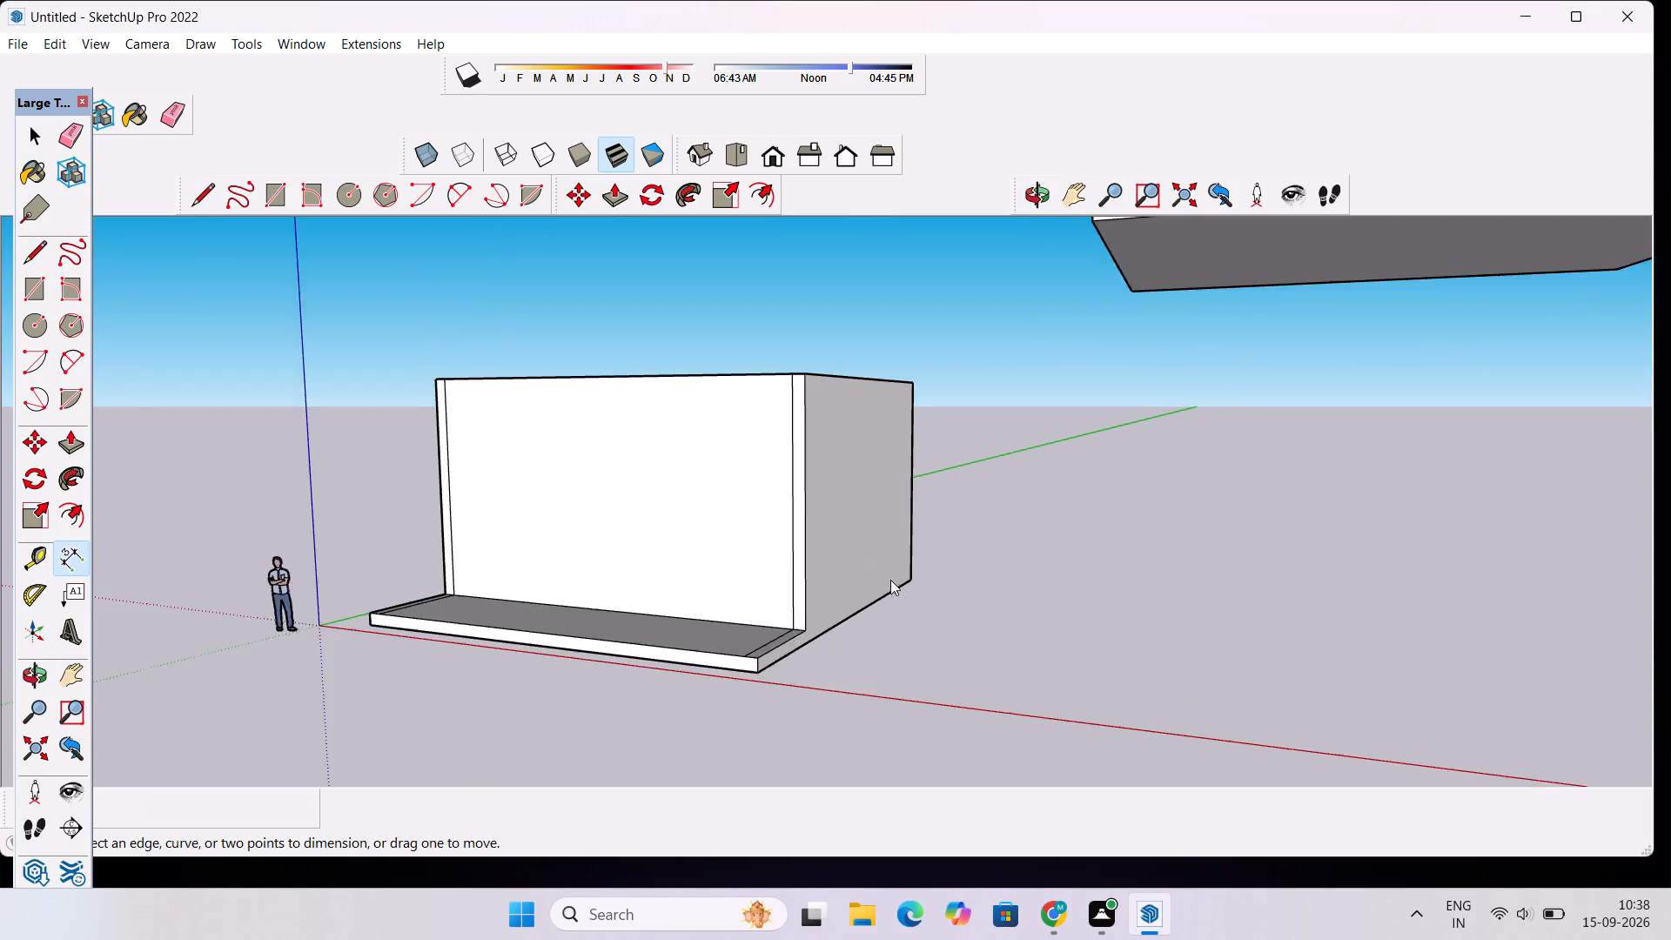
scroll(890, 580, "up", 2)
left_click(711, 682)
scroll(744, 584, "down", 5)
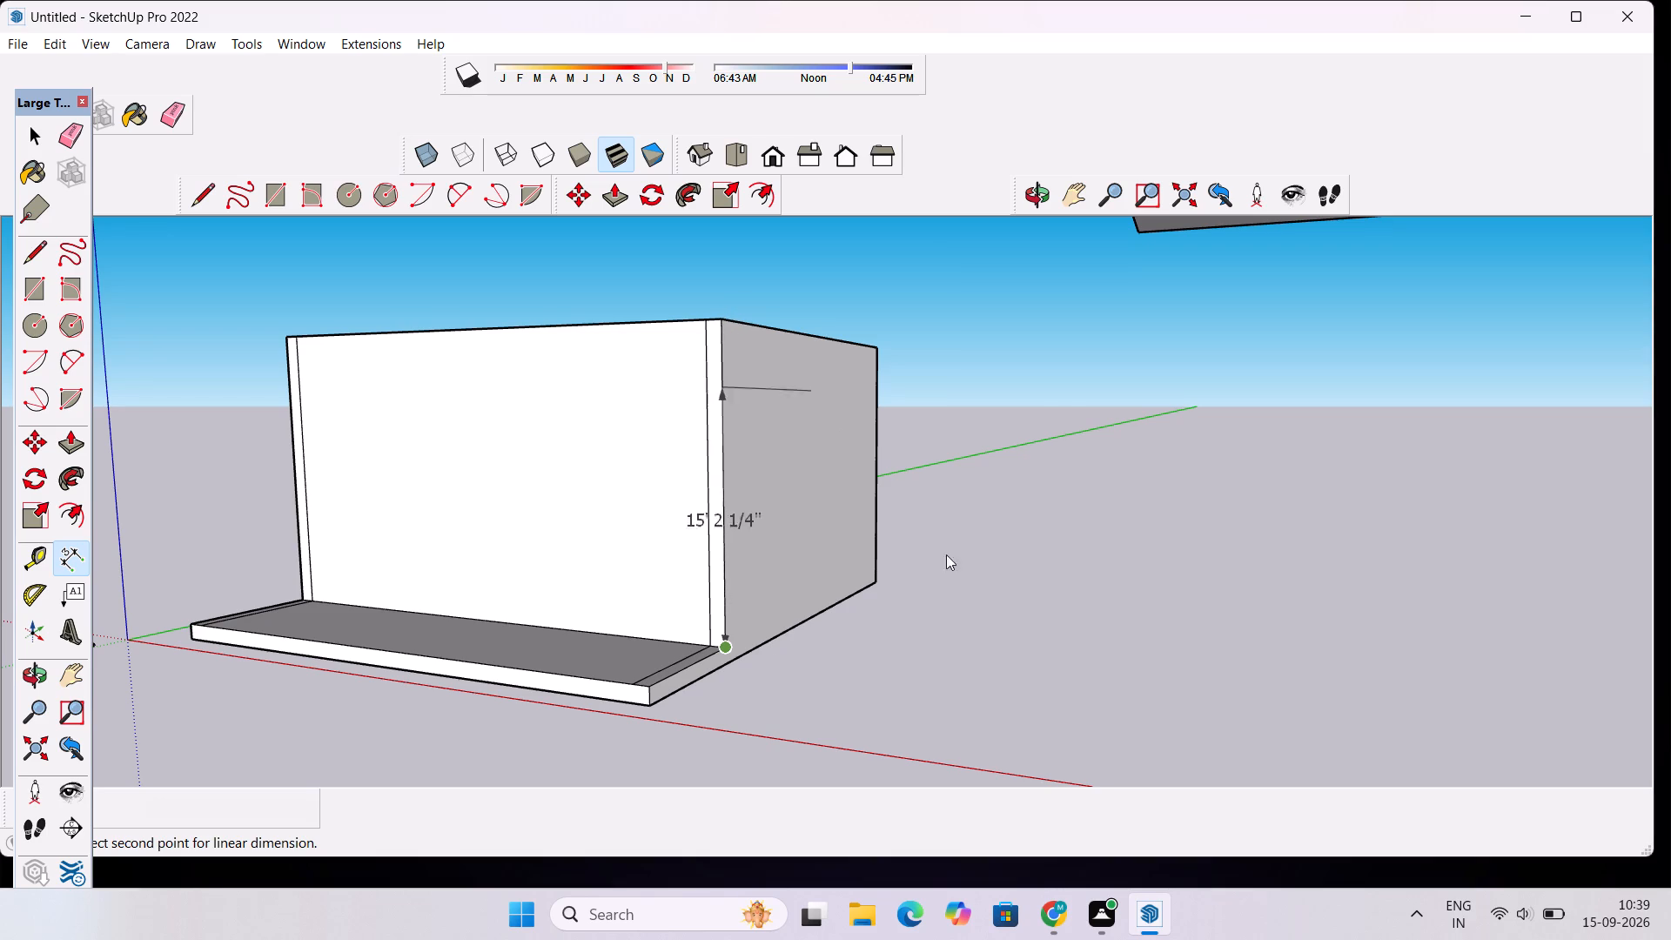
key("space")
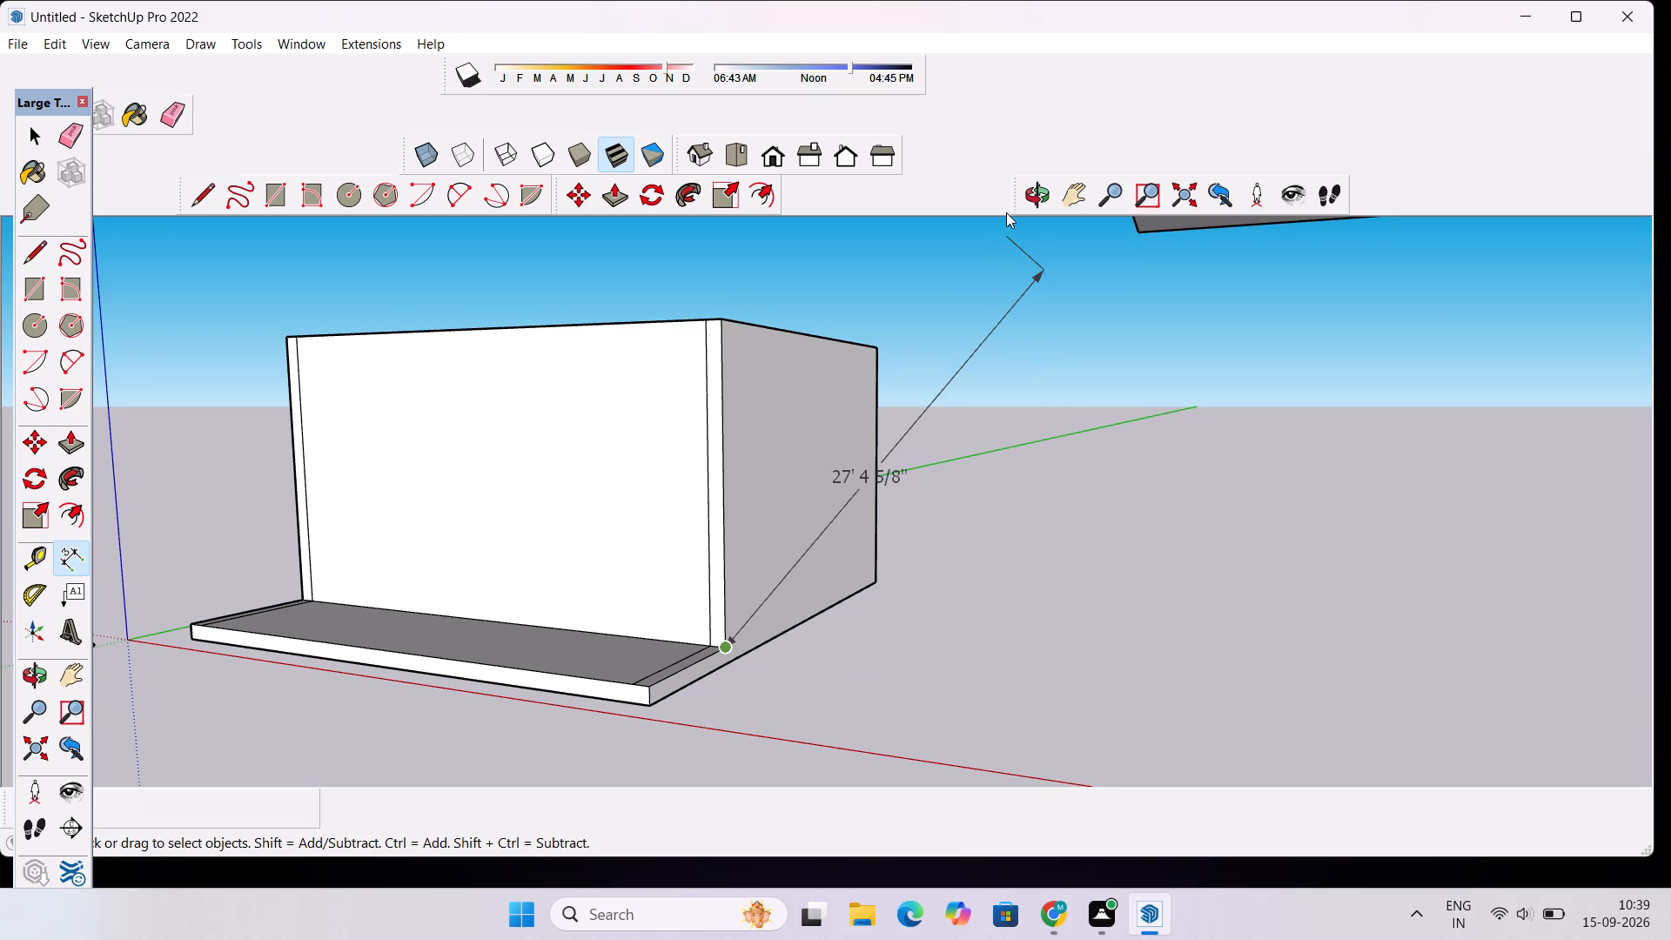
Copy the farthest separate slab onto the lowered walls, placing its bottom rear-left corner on the walls' outer rear-left top corner.
left_click(1038, 195)
left_click_drag(721, 376, 962, 549)
scroll(957, 556, "down", 7)
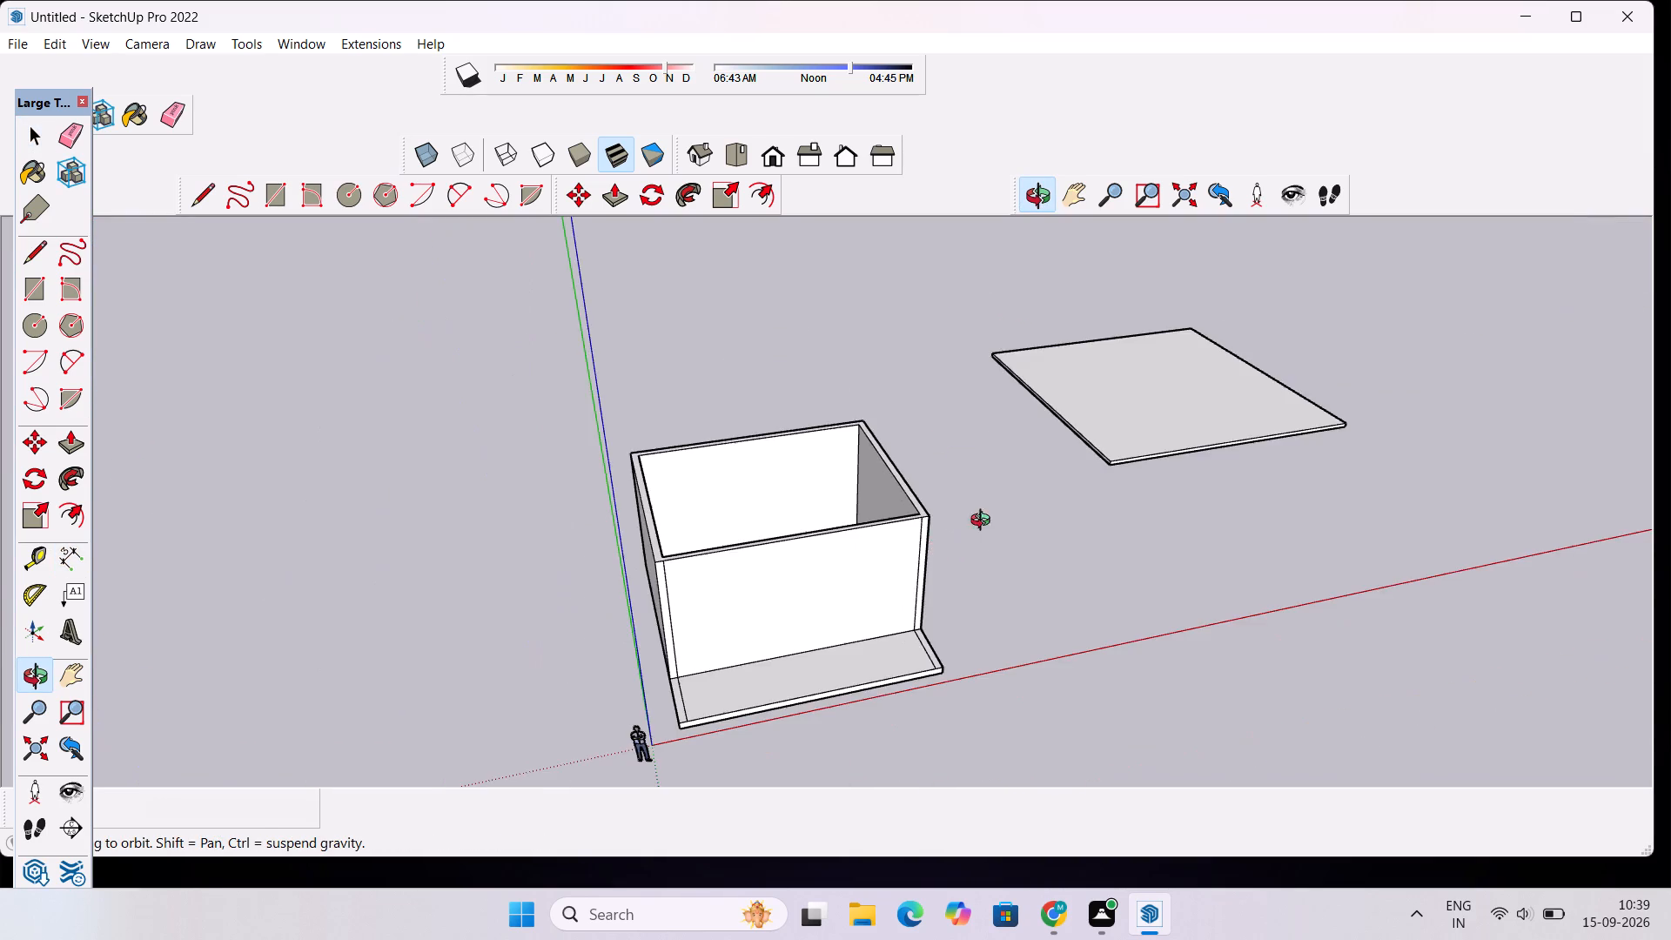
left_click_drag(1053, 554, 1003, 647)
scroll(974, 597, "down", 6)
left_click_drag(989, 581, 775, 598)
scroll(852, 570, "up", 4, "shift")
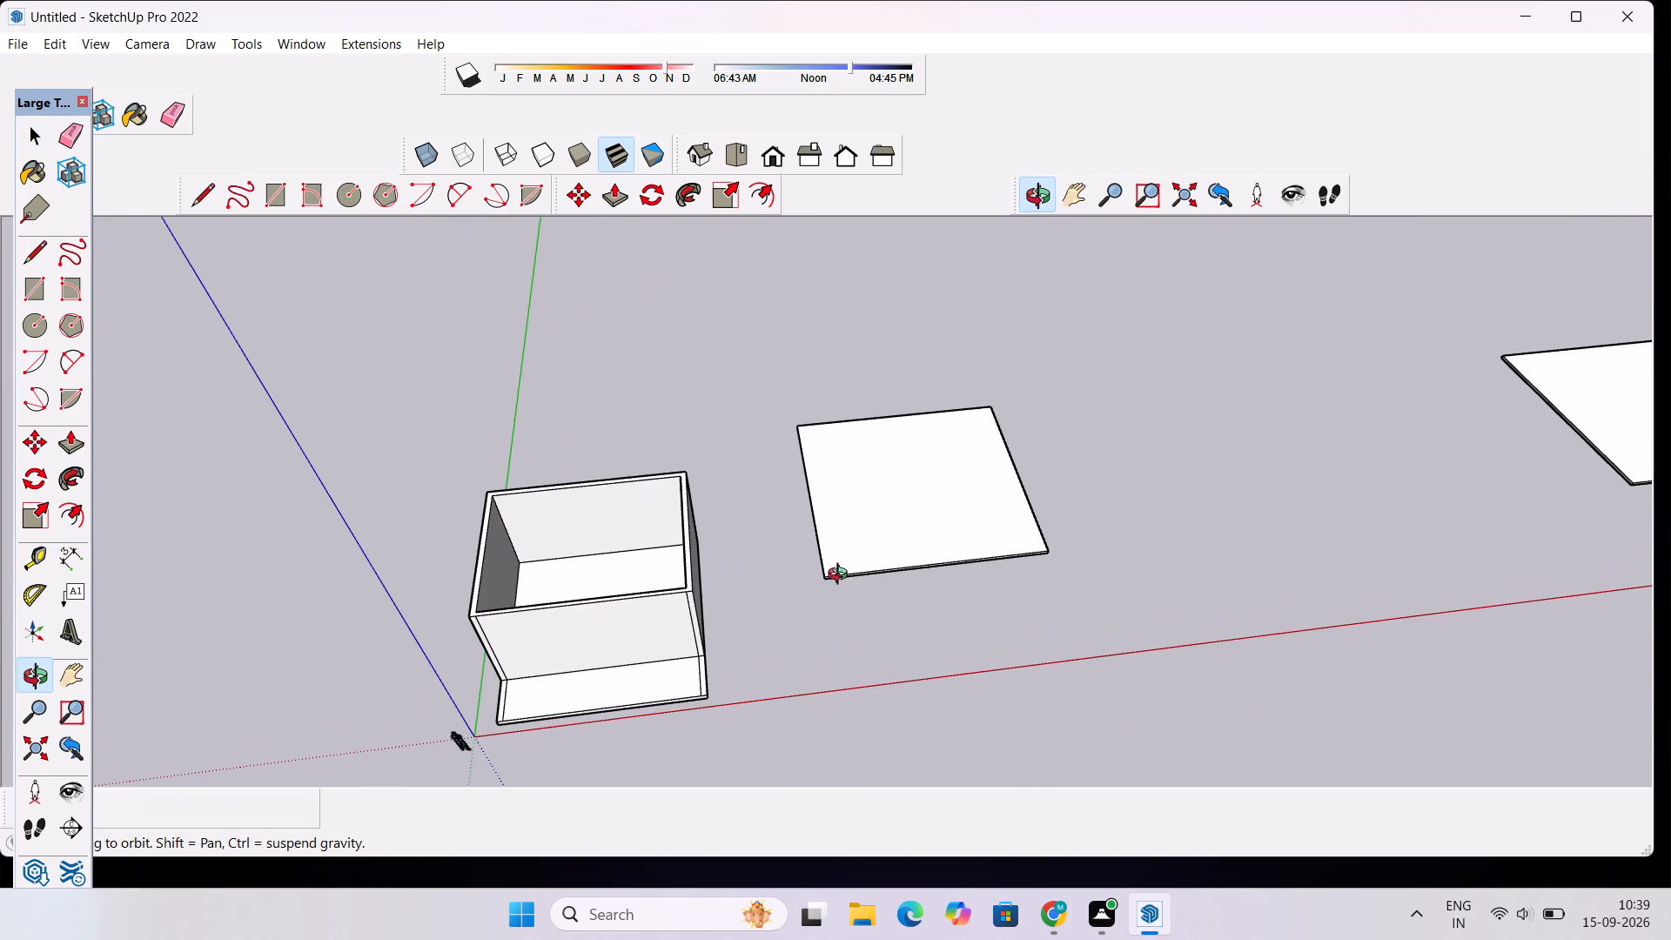
key("space")
scroll(994, 579, "down", 5)
scroll(1436, 446, "up", 5)
left_click(1335, 468)
scroll(1205, 447, "up", 9)
key("m")
scroll(1286, 442, "up", 9)
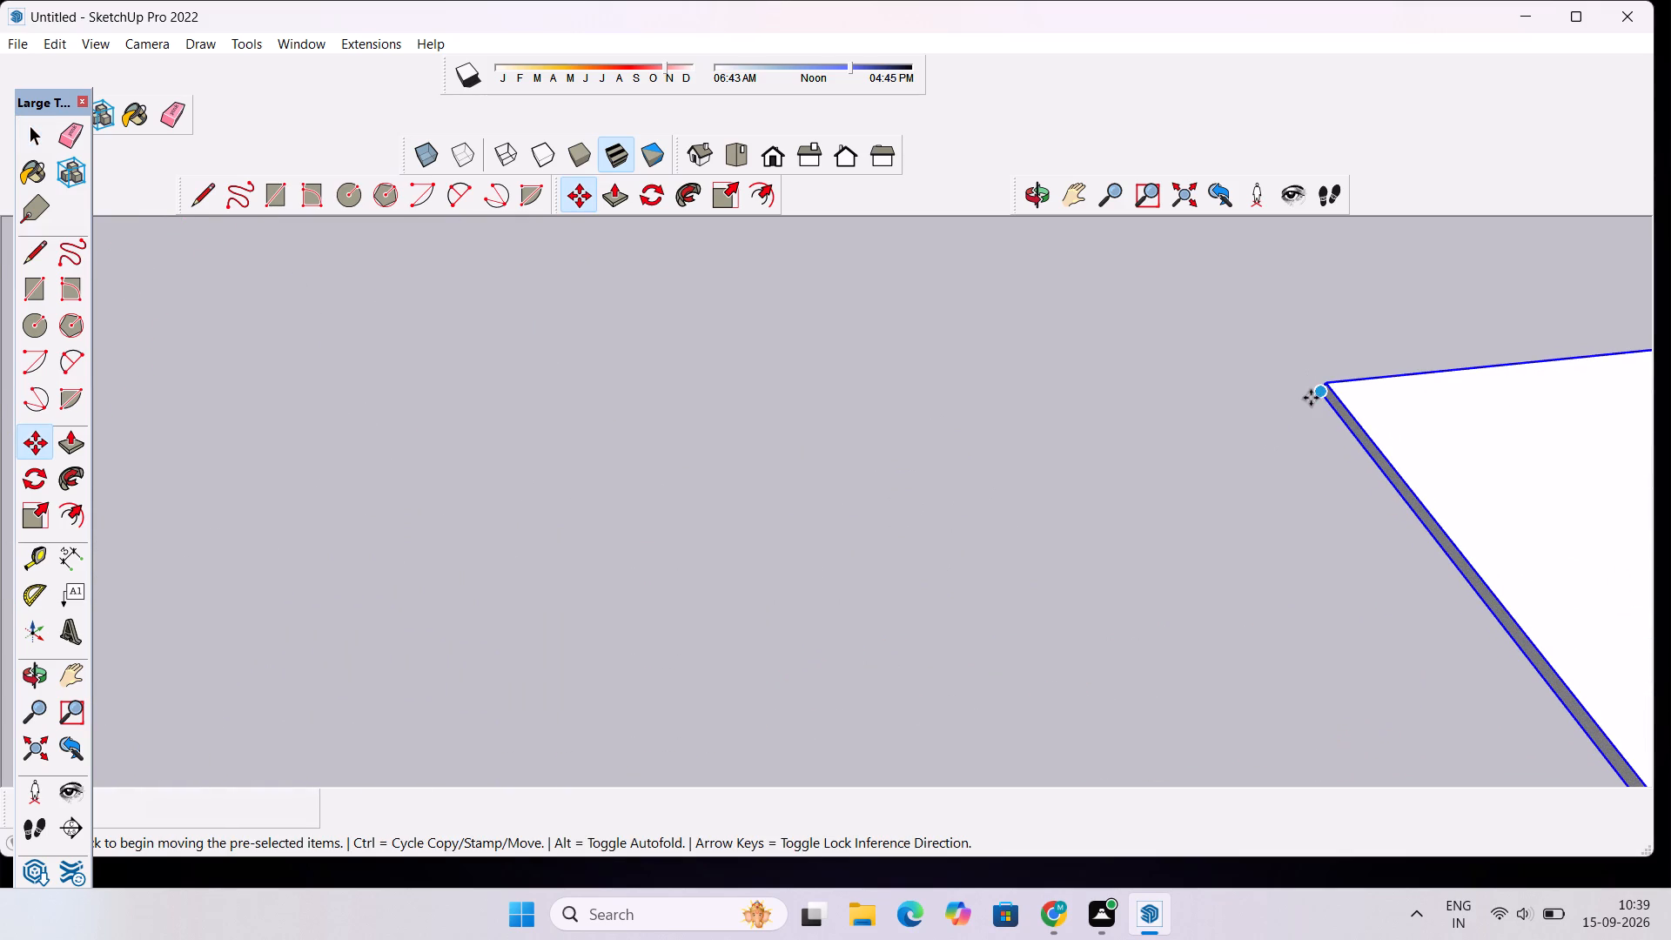
scroll(1315, 408, "up", 5)
left_click(1330, 376)
scroll(1267, 396, "down", 4)
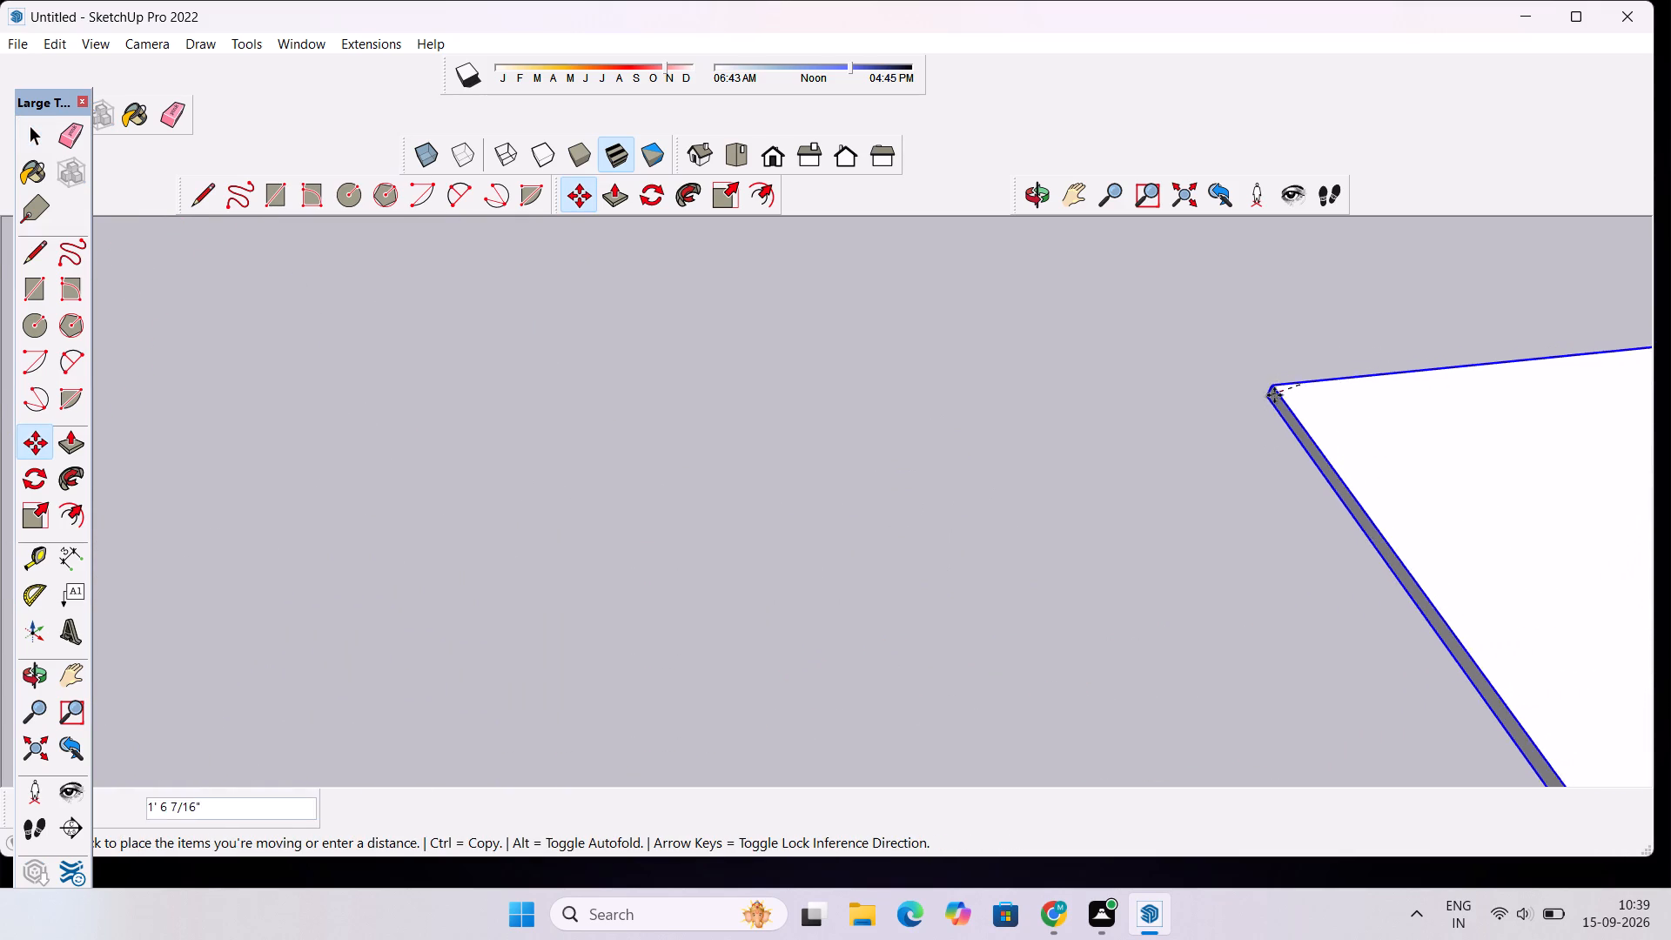
scroll(1274, 395, "down", 13)
scroll(1023, 399, "down", 11)
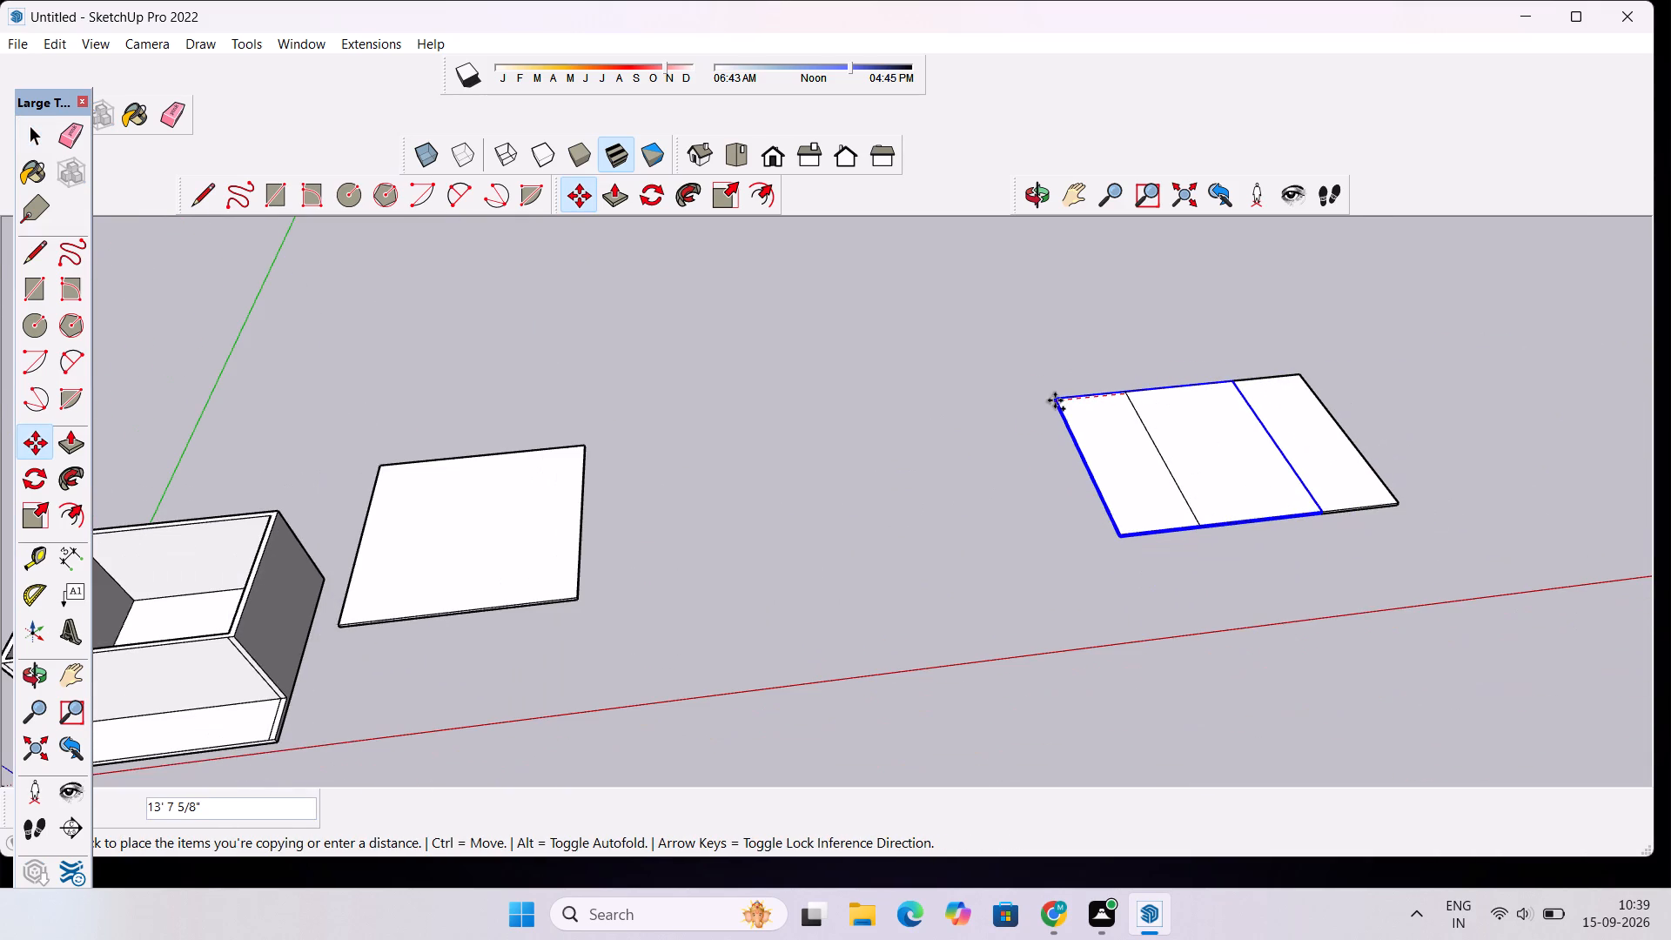
scroll(1248, 486, "down", 2)
scroll(1032, 516, "down", 3)
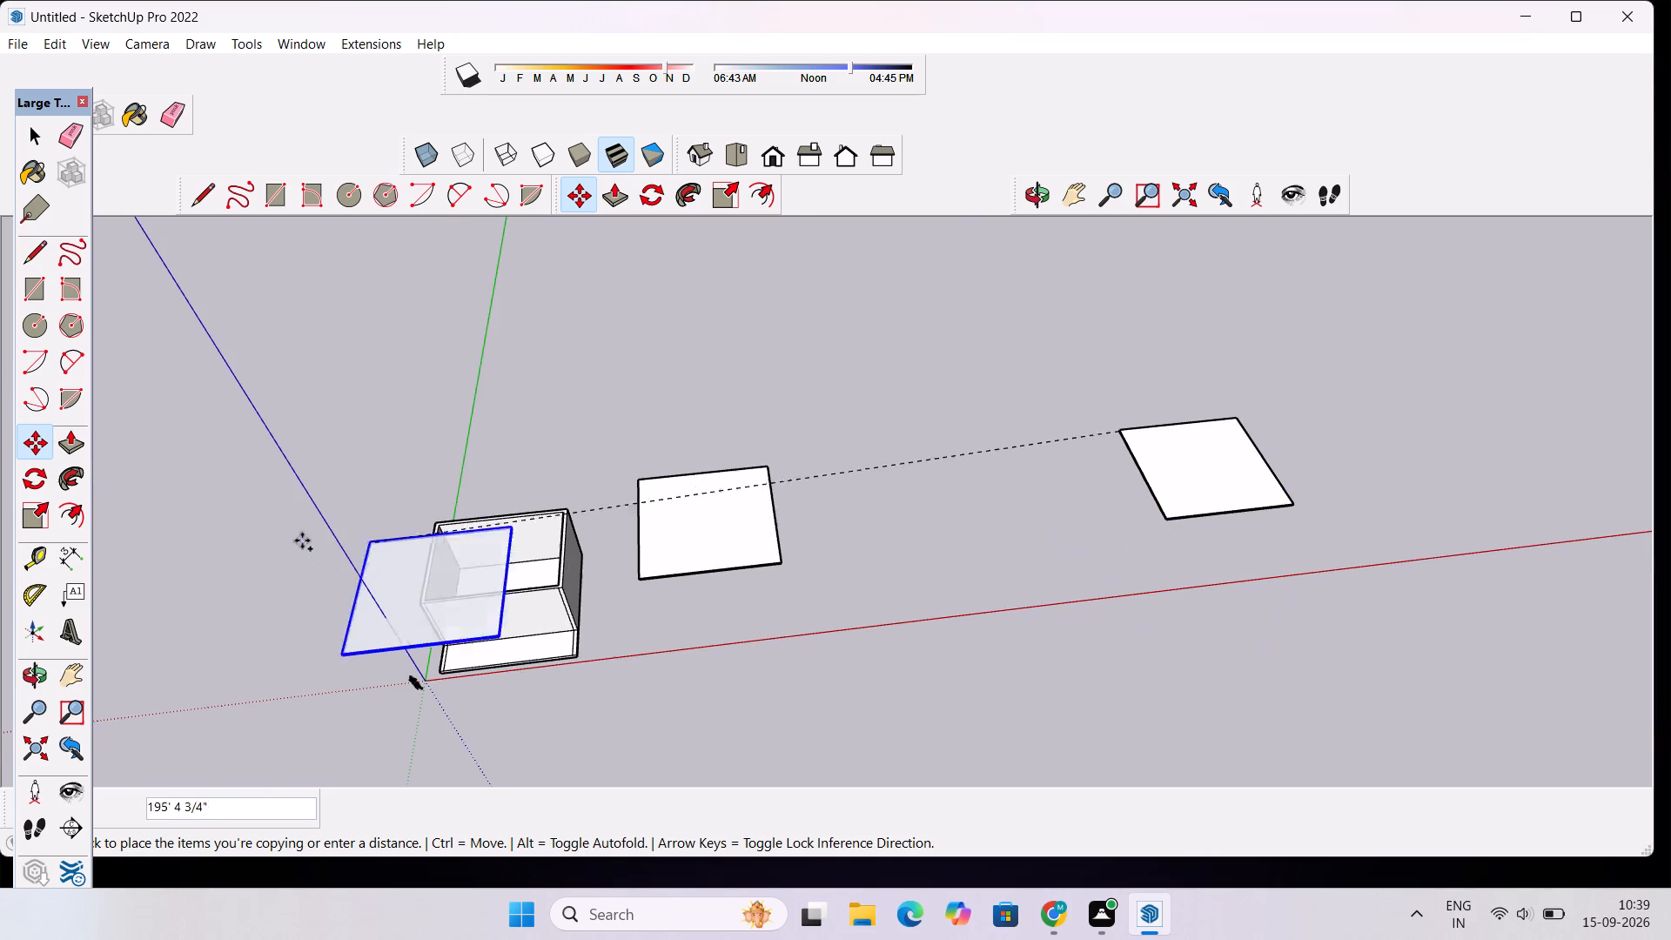
scroll(306, 529, "up", 9)
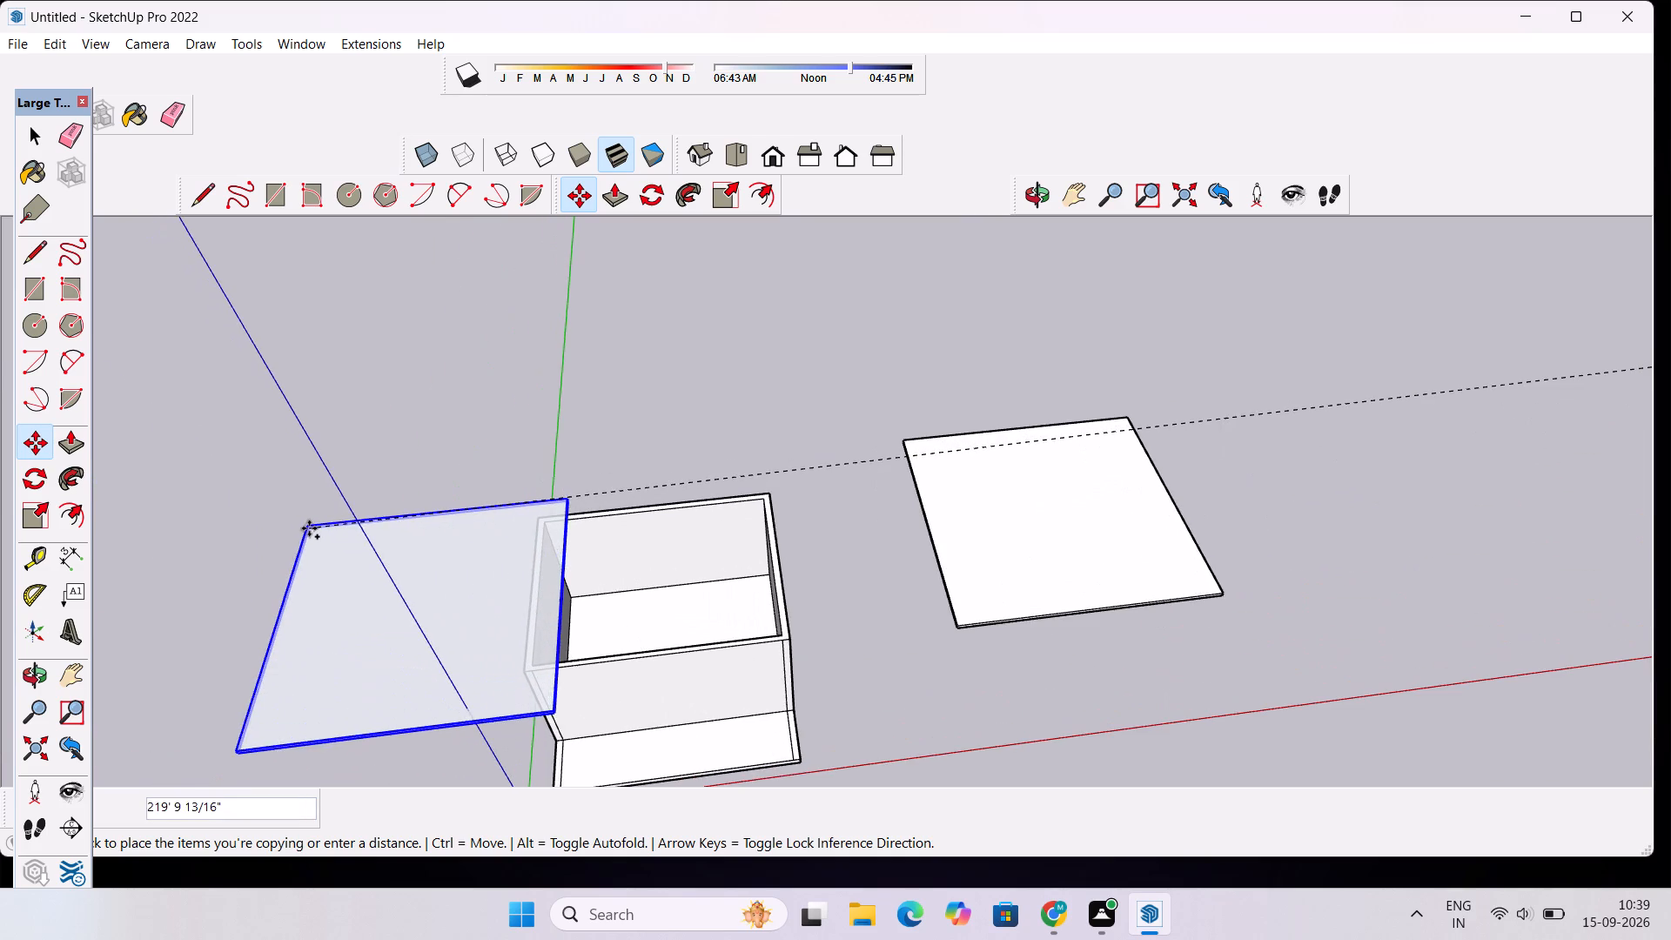
scroll(497, 565, "up", 19)
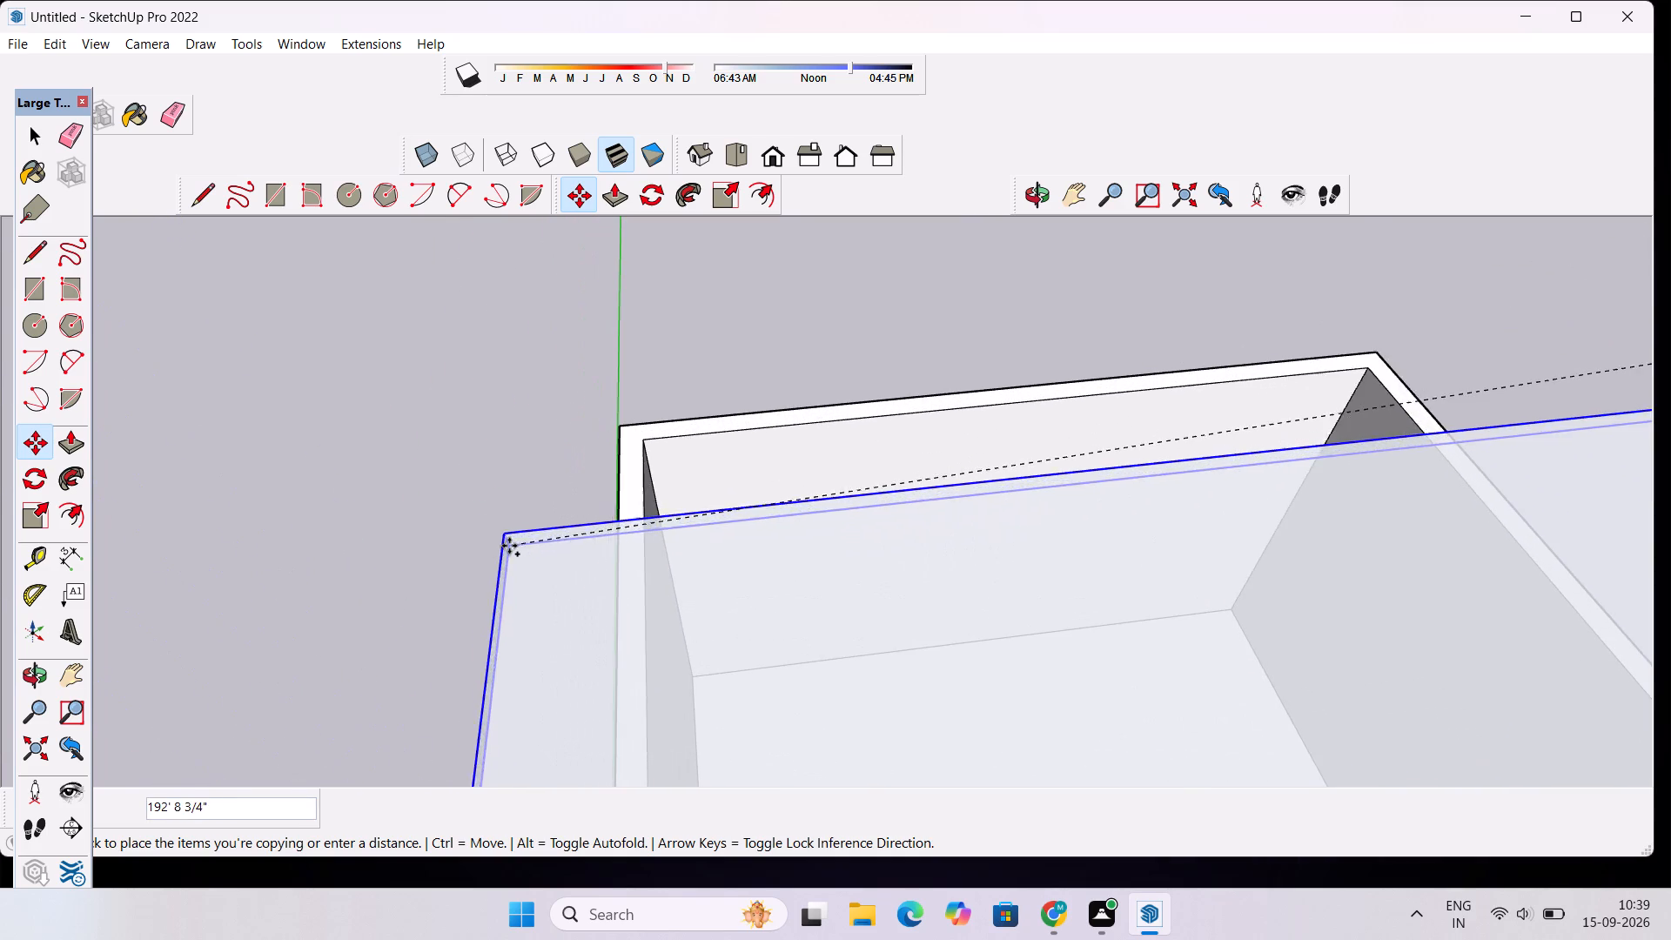
left_click(616, 429)
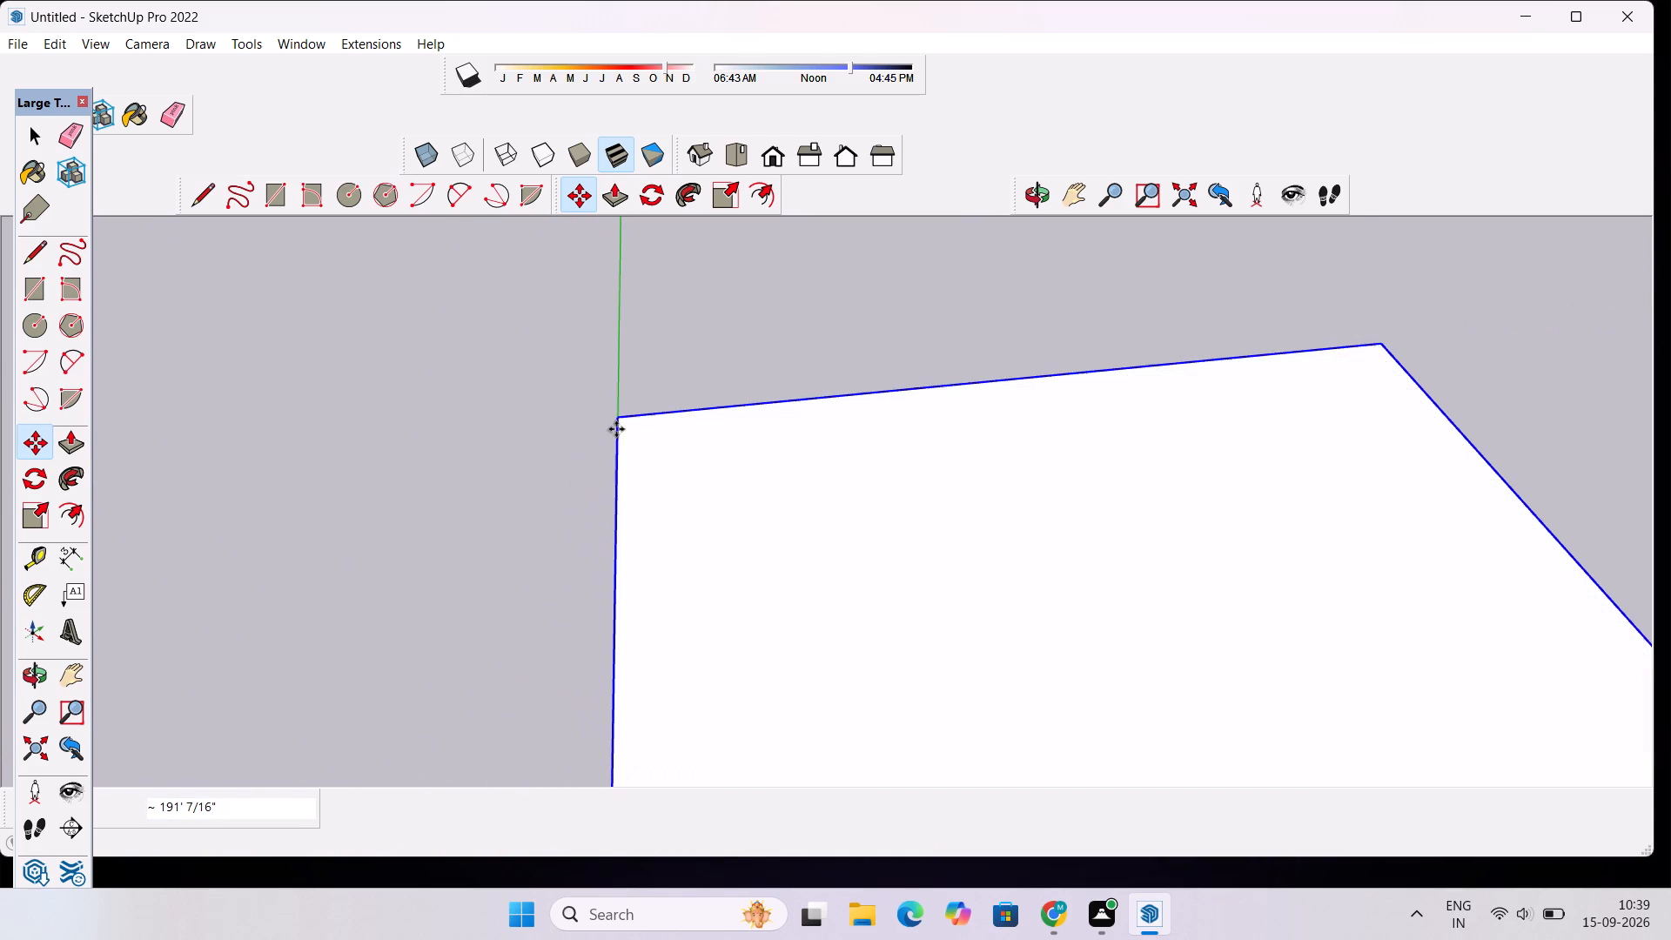
Explode the copied roof slab on top of the lower storey's walls.
left_click(1042, 202)
left_click_drag(701, 482, 931, 401)
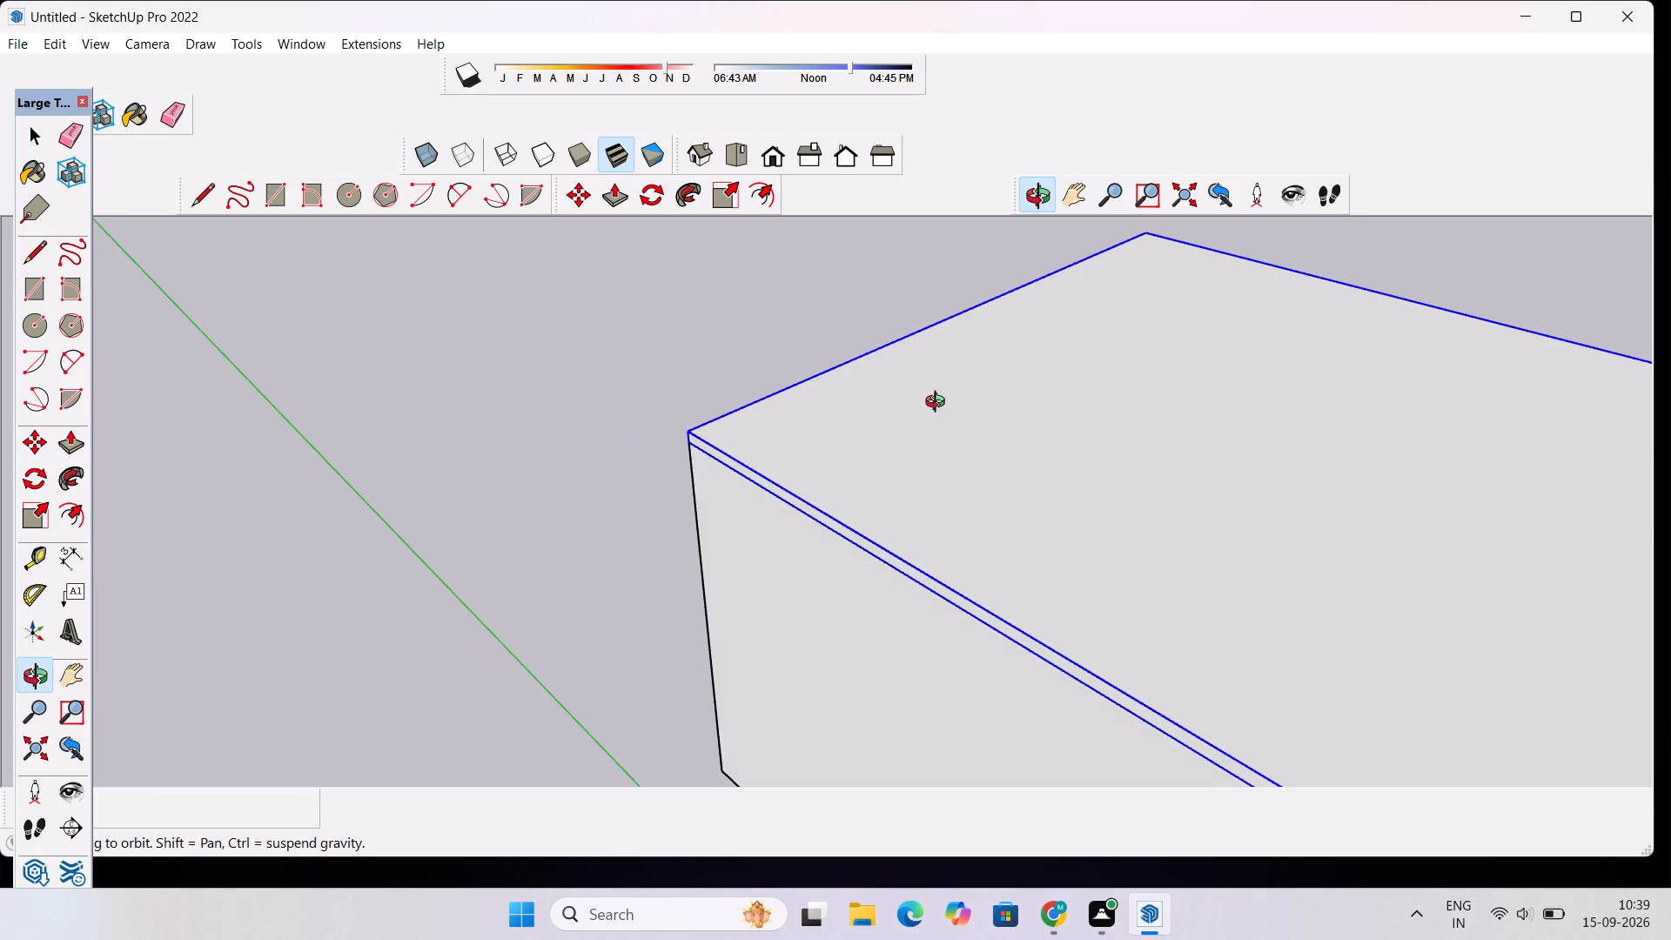
scroll(943, 395, "down", 9)
left_click_drag(1210, 550, 929, 523)
scroll(885, 516, "down", 5)
left_click_drag(960, 492, 762, 444)
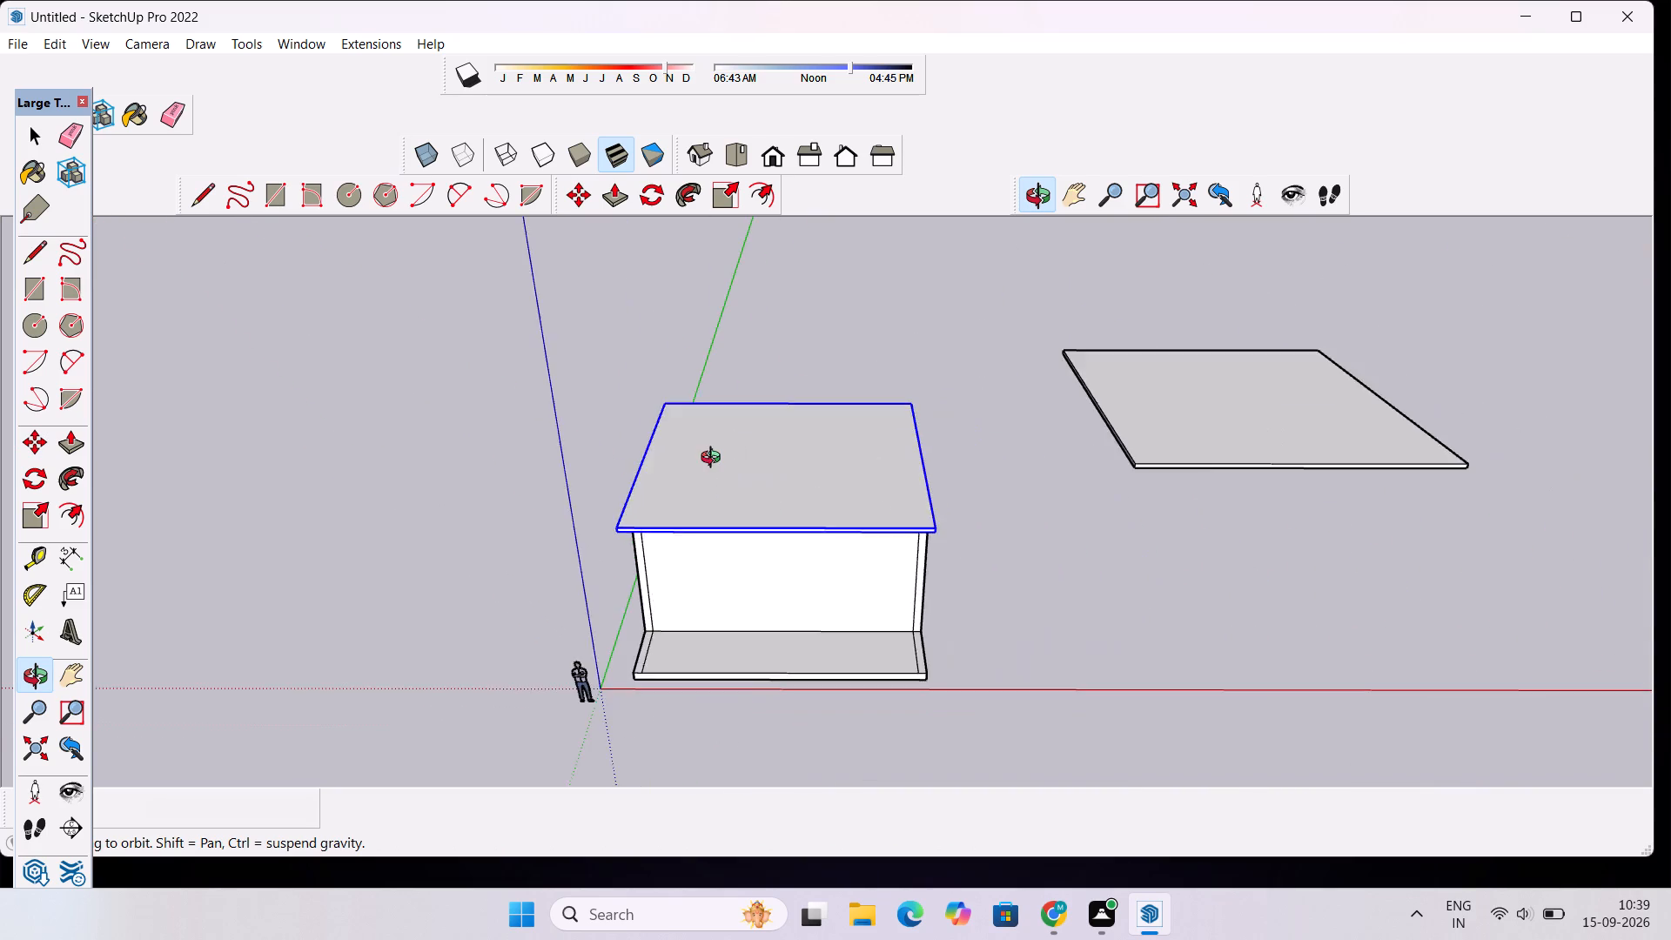
scroll(715, 461, "up", 5)
left_click_drag(1078, 593, 923, 694)
scroll(869, 594, "down", 4)
left_click_drag(732, 573, 939, 586)
left_click_drag(936, 570, 758, 540)
key("space")
right_click(754, 530)
left_click(814, 295)
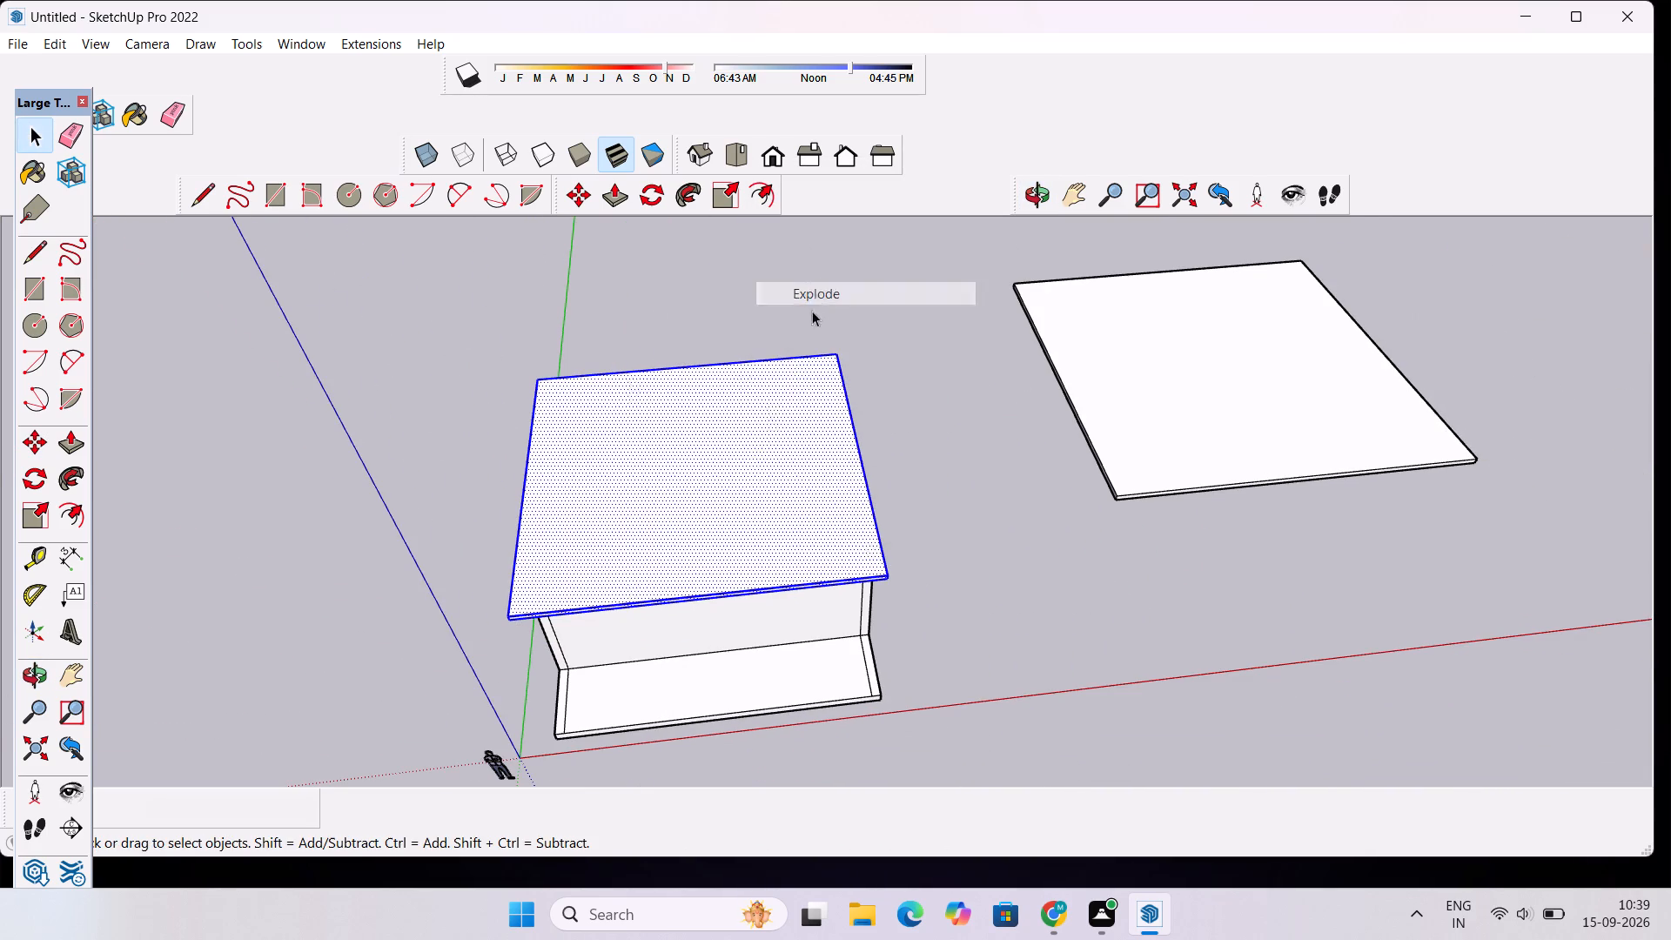
Place a guide on the roof slab's top face, 1' in from its left edge.
left_click(916, 323)
left_click(1028, 202)
left_click_drag(956, 441, 948, 304)
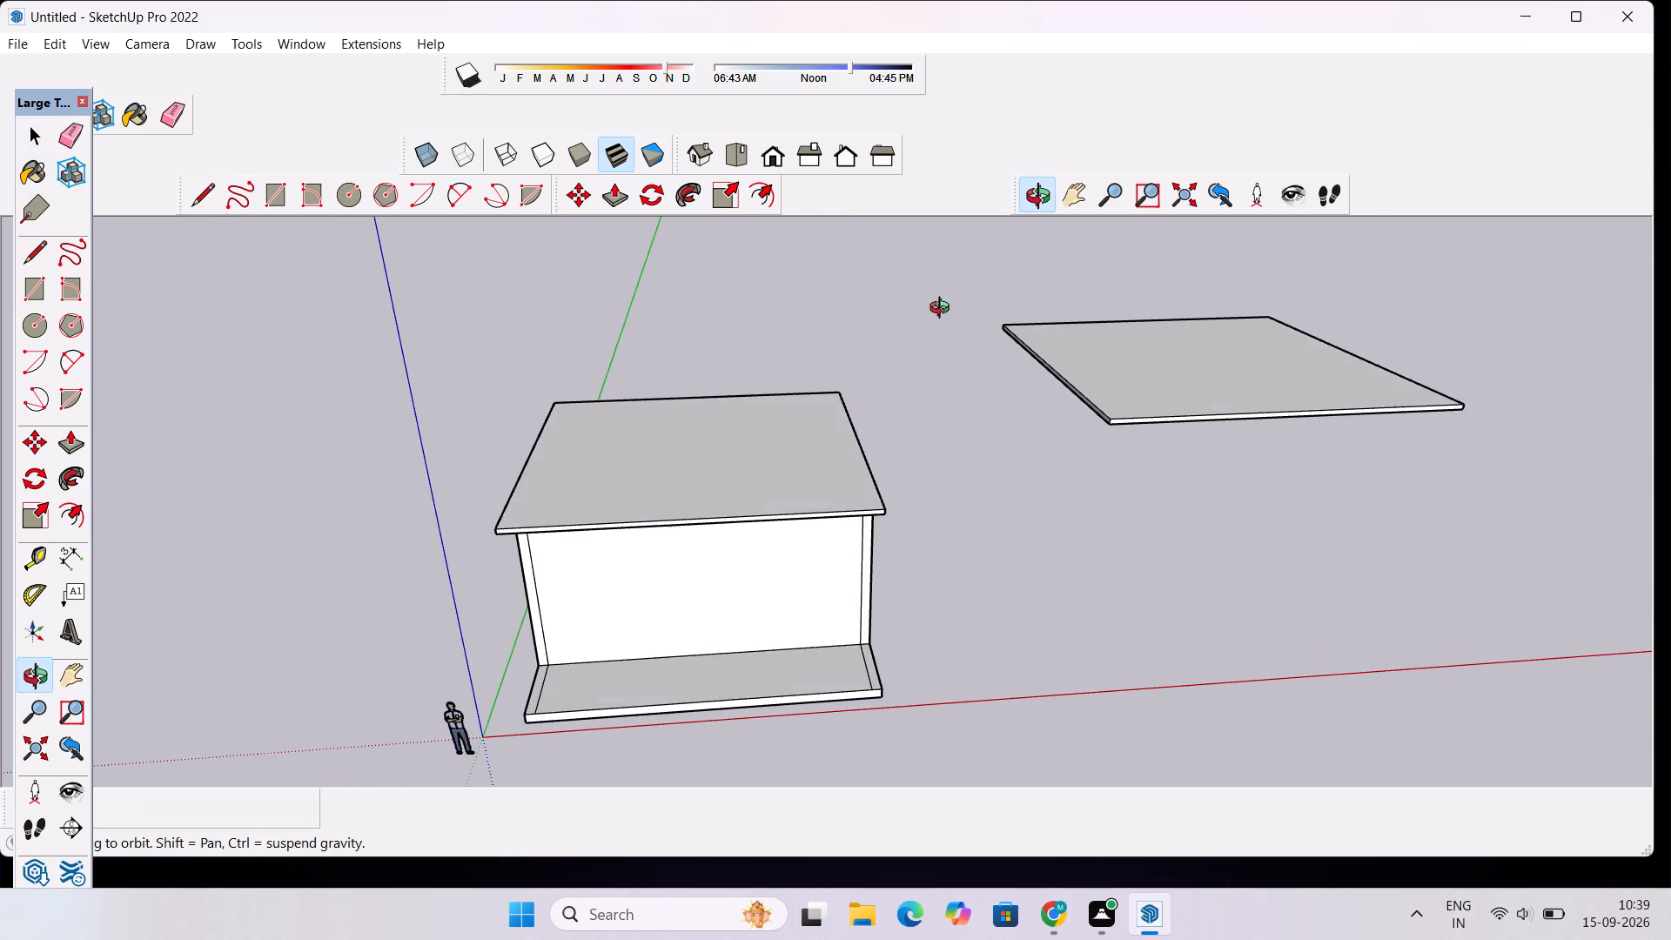
scroll(934, 323, "up", 1)
left_click_drag(927, 335, 883, 403)
scroll(792, 500, "down", 3)
left_click_drag(788, 513, 811, 611)
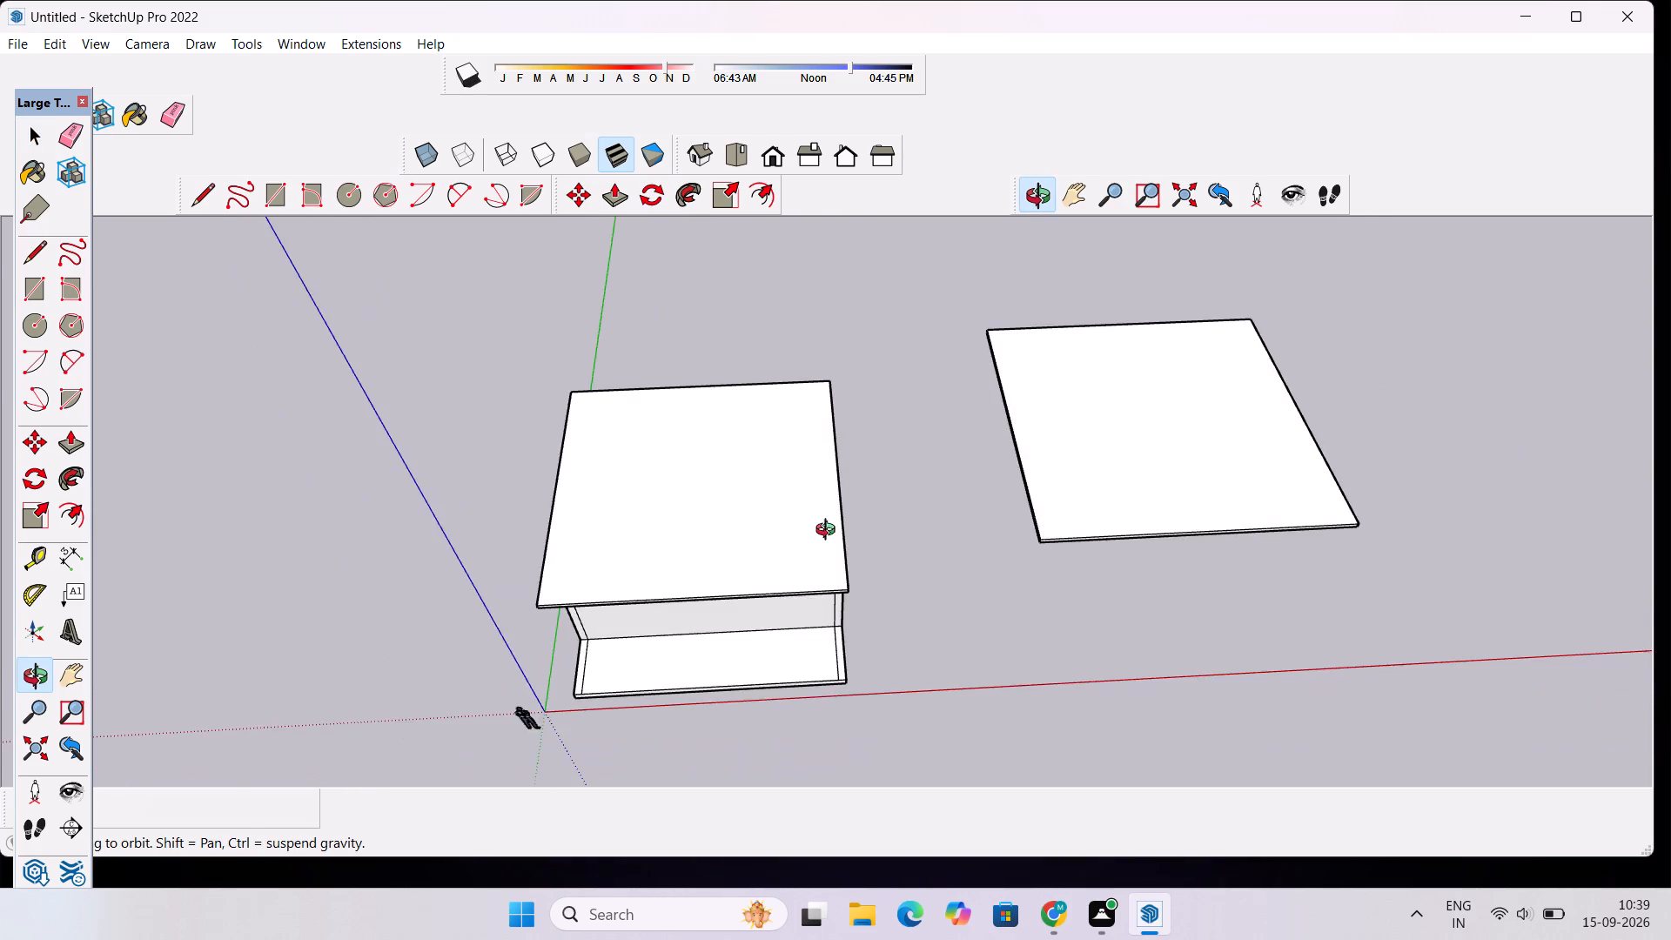
scroll(829, 532, "up", 4)
left_click_drag(827, 570, 819, 584)
scroll(705, 544, "up", 3)
left_click_drag(698, 589, 714, 556)
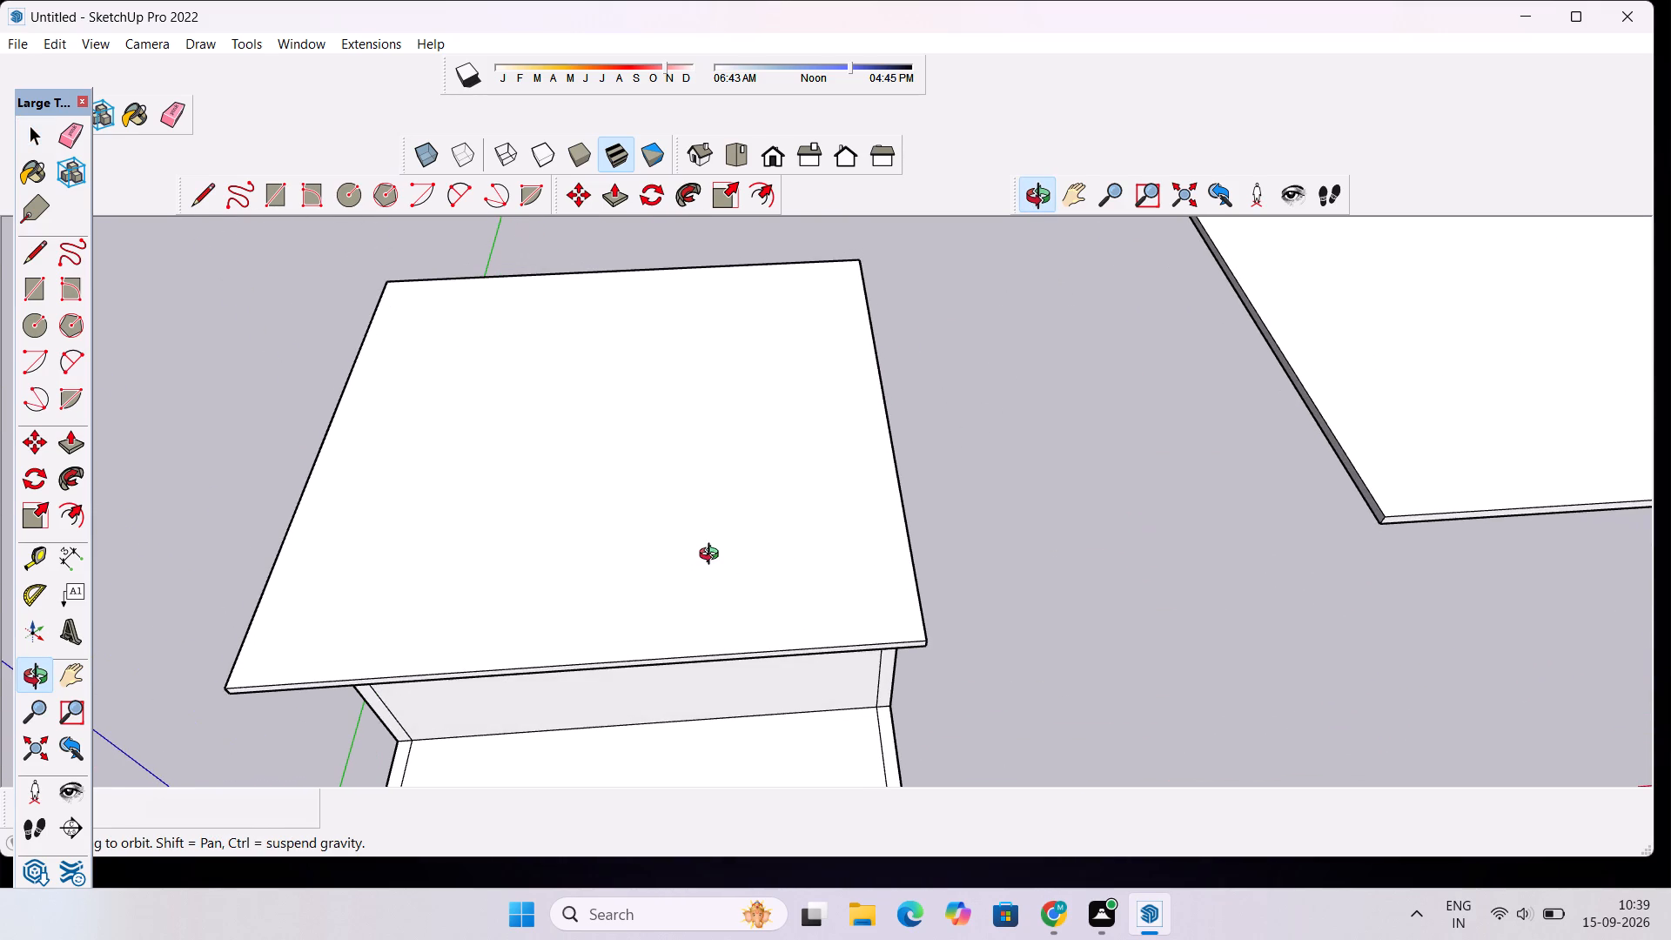
key("t")
scroll(729, 541, "down", 5)
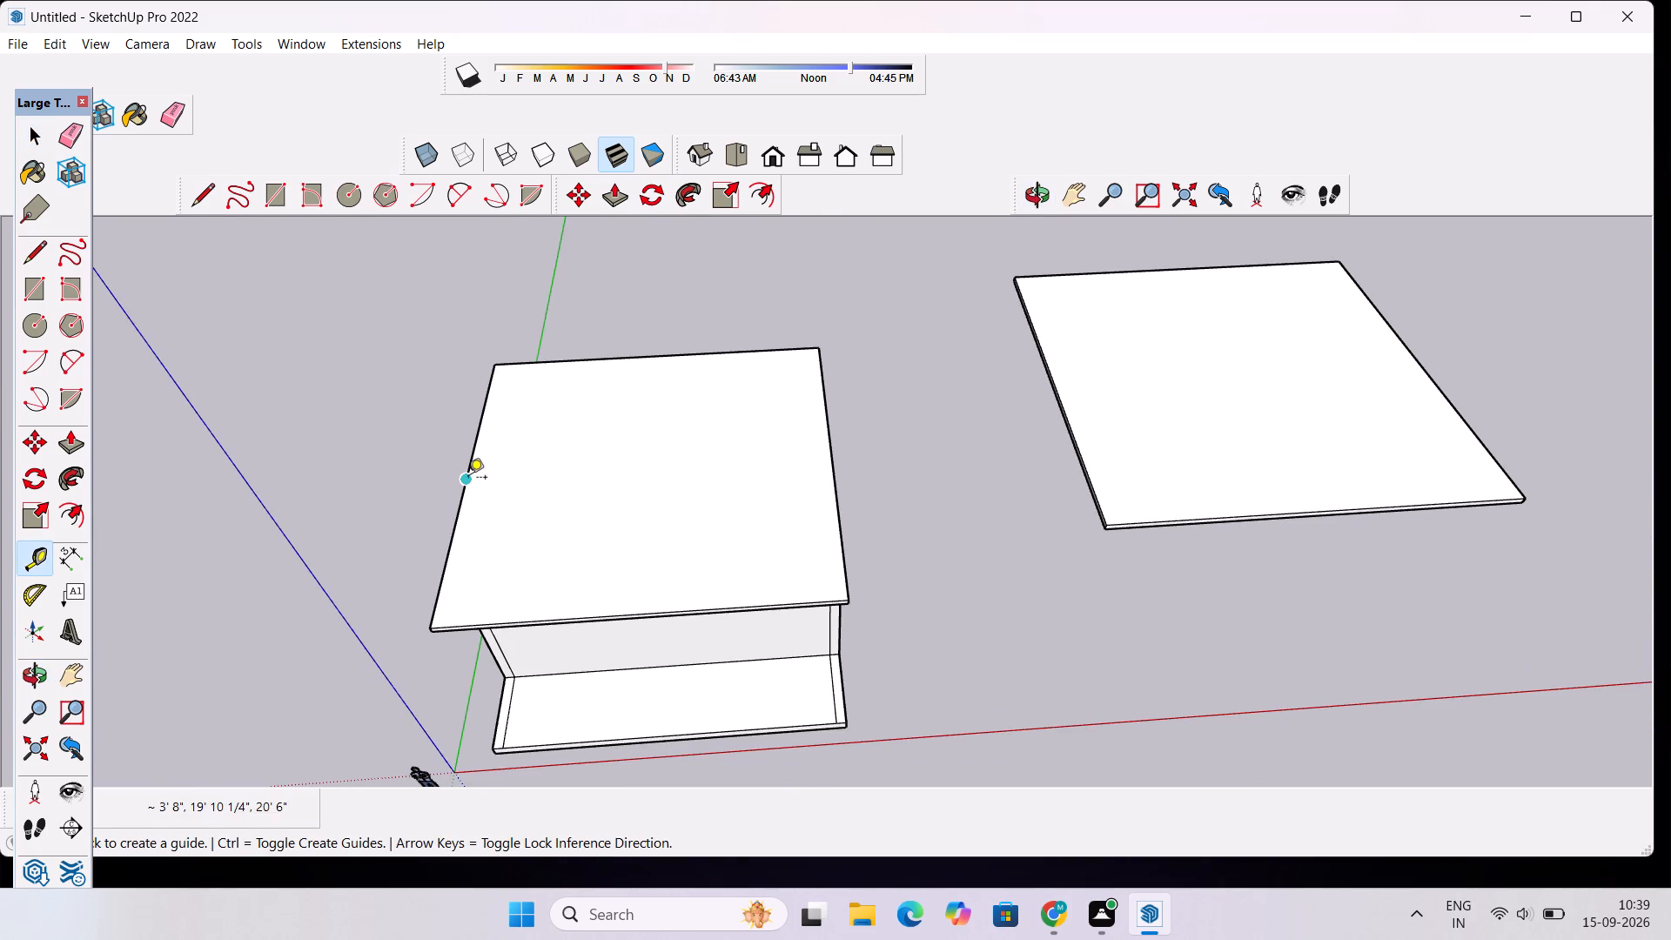
left_click(468, 479)
type("1'")
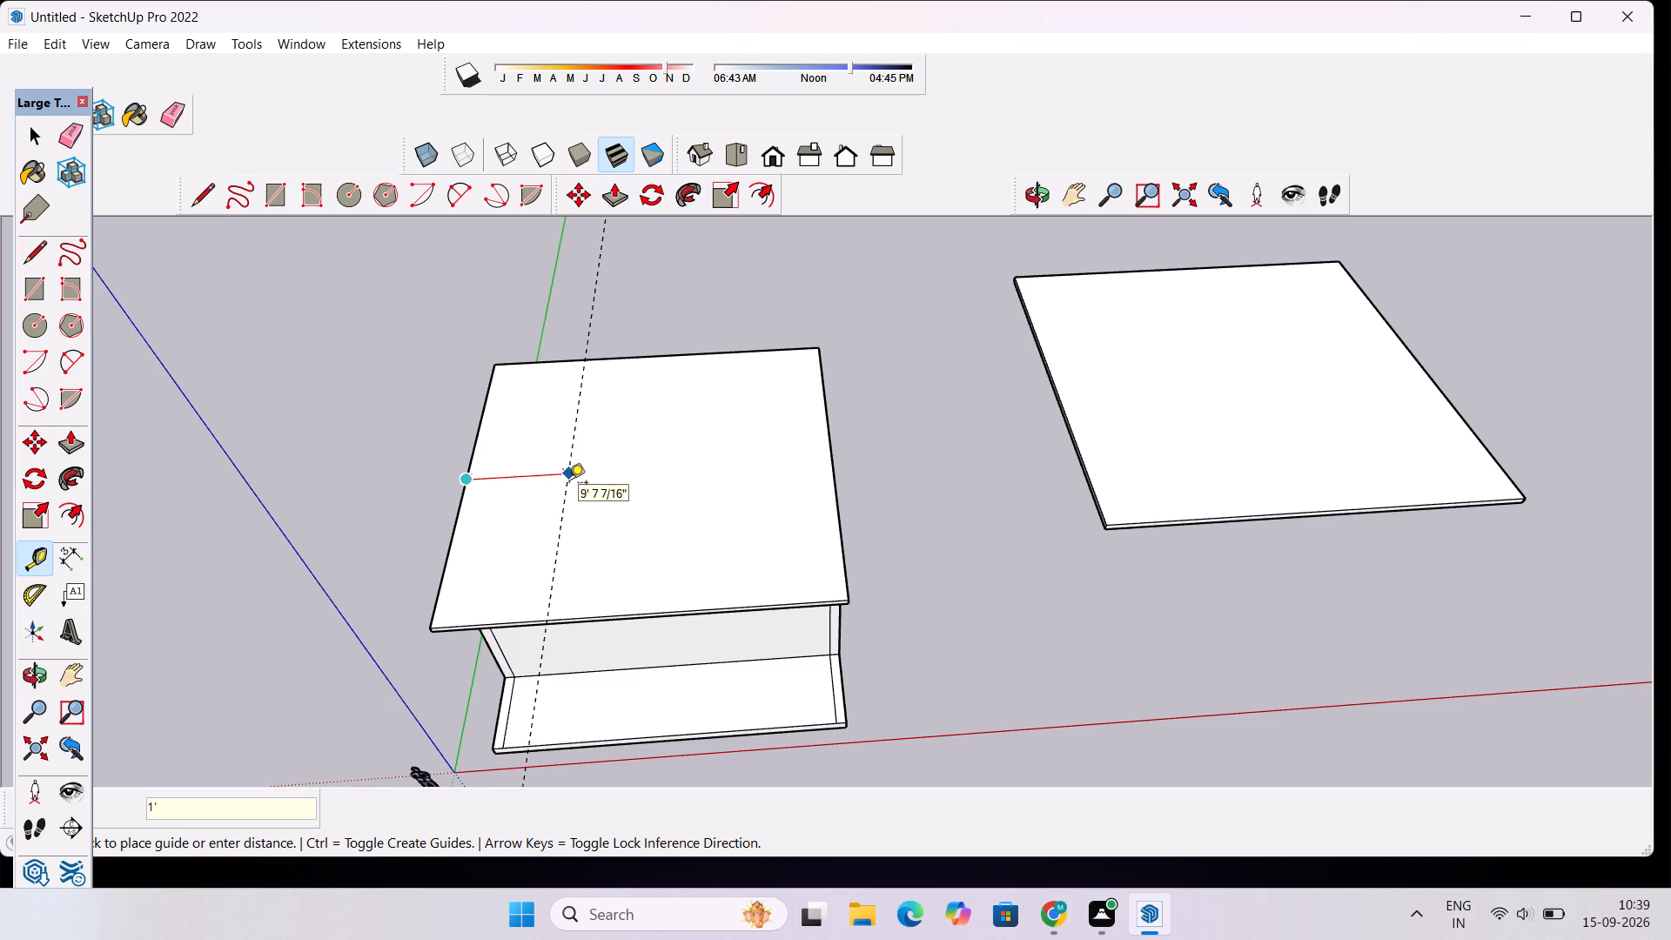
key("Return")
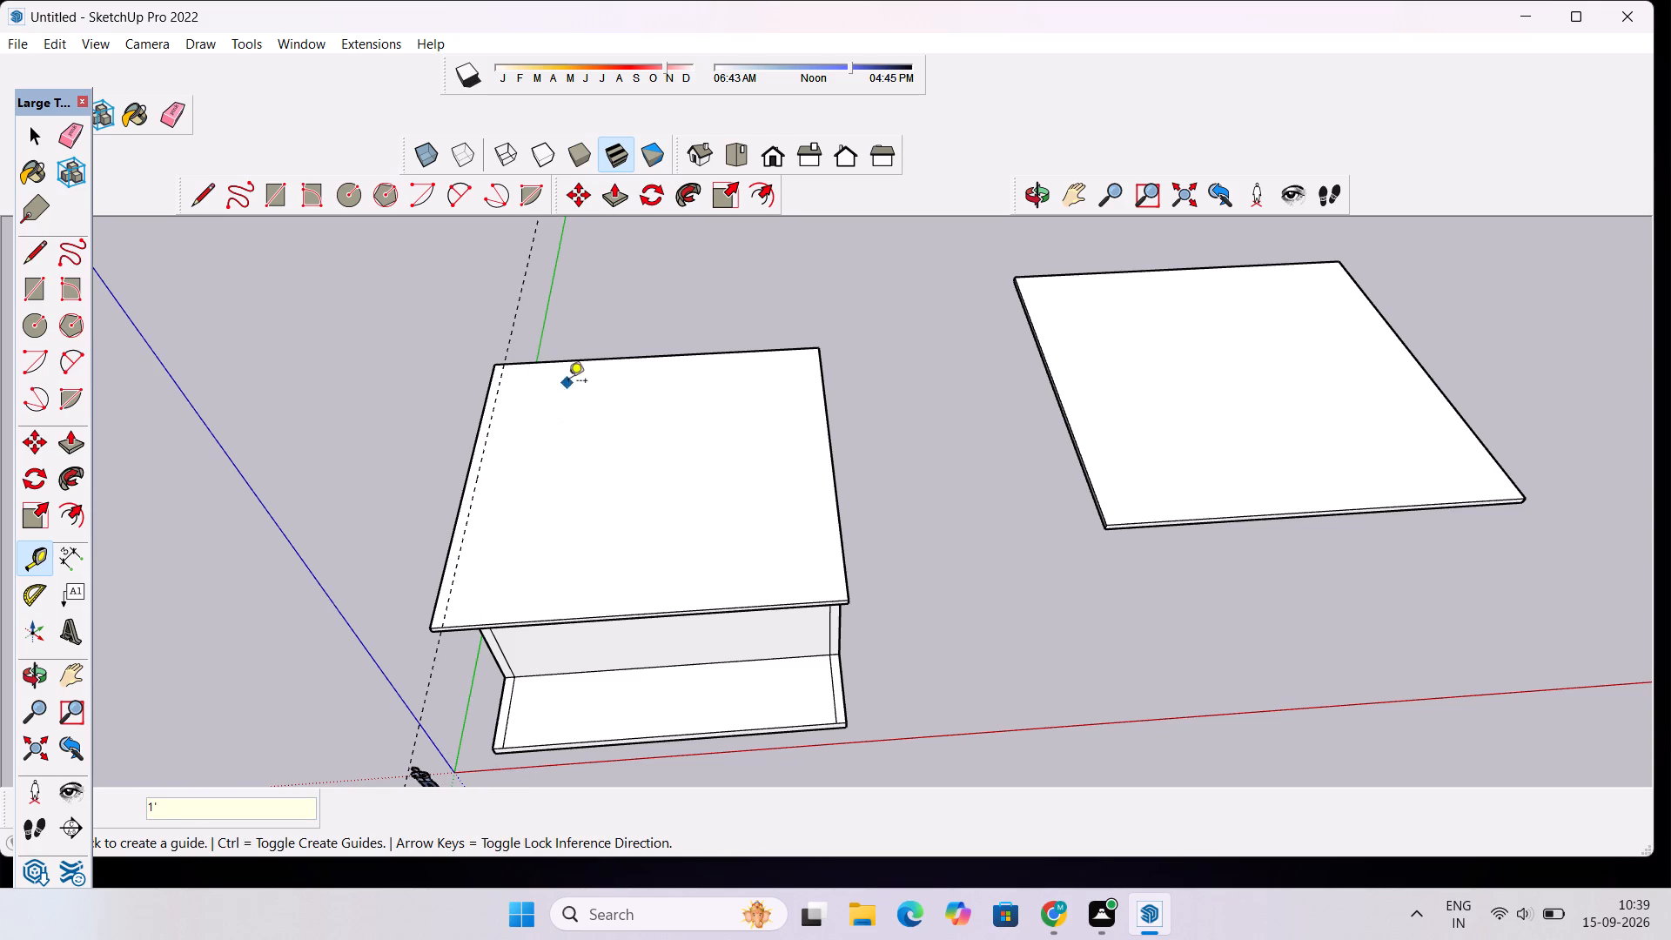
Place guides on the roof slab's top face 1' in from its rear edge and 1' in from its right edge.
scroll(630, 366, "up", 1)
left_click(641, 361)
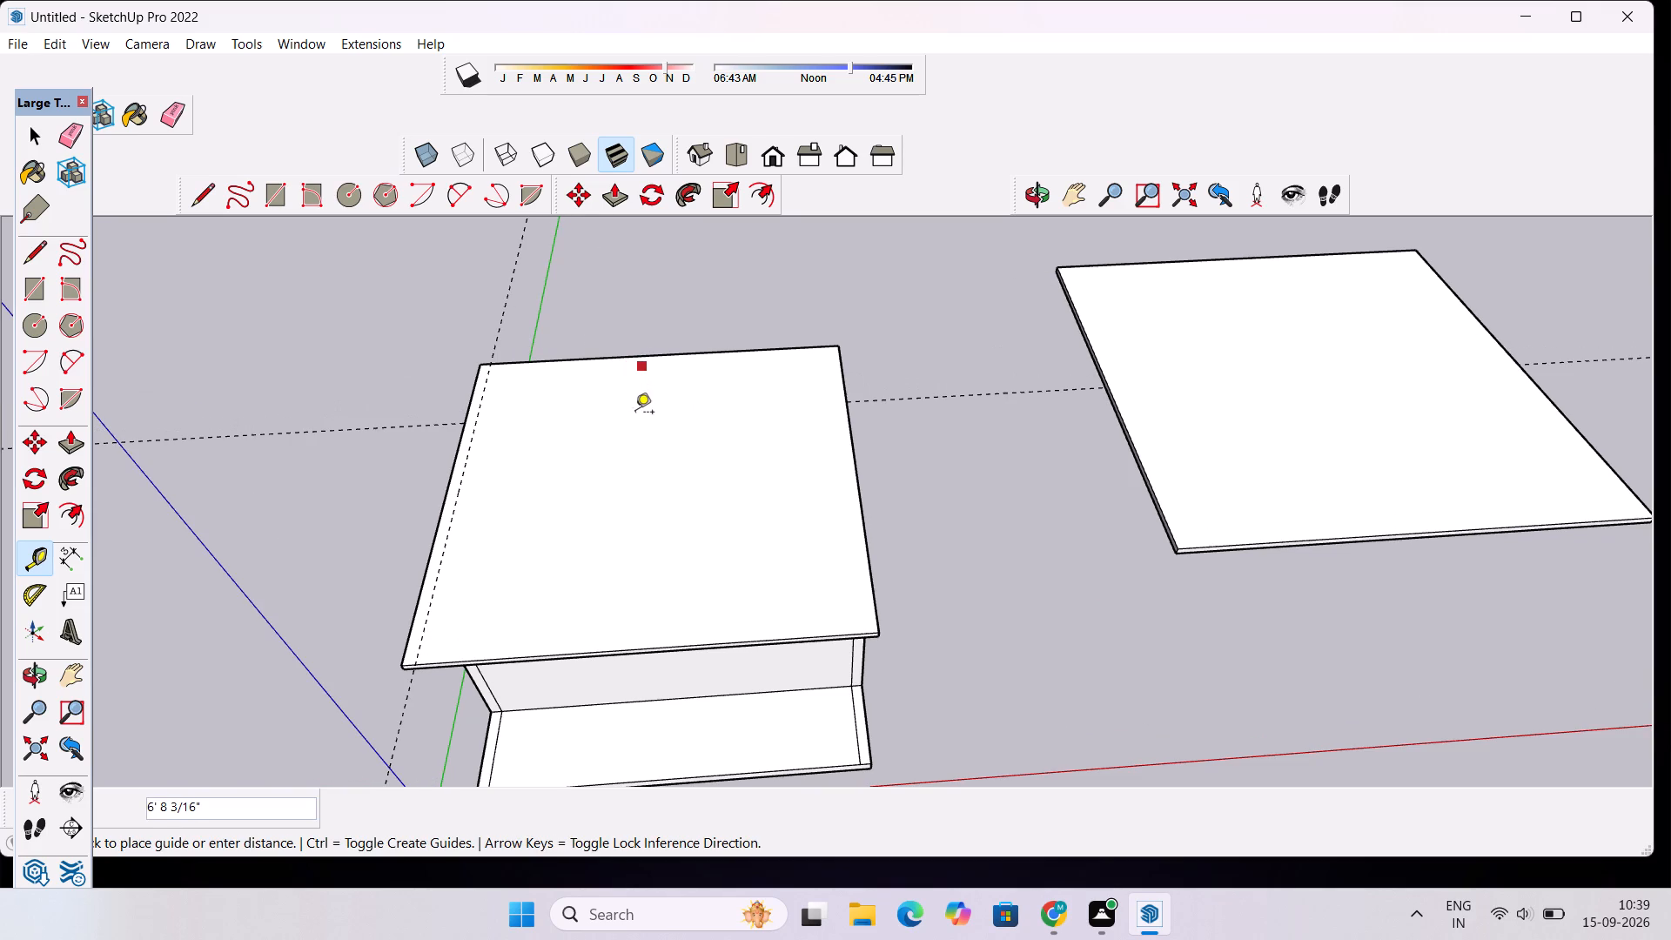
key("space")
scroll(652, 360, "up", 3)
key("t")
scroll(653, 359, "up", 3)
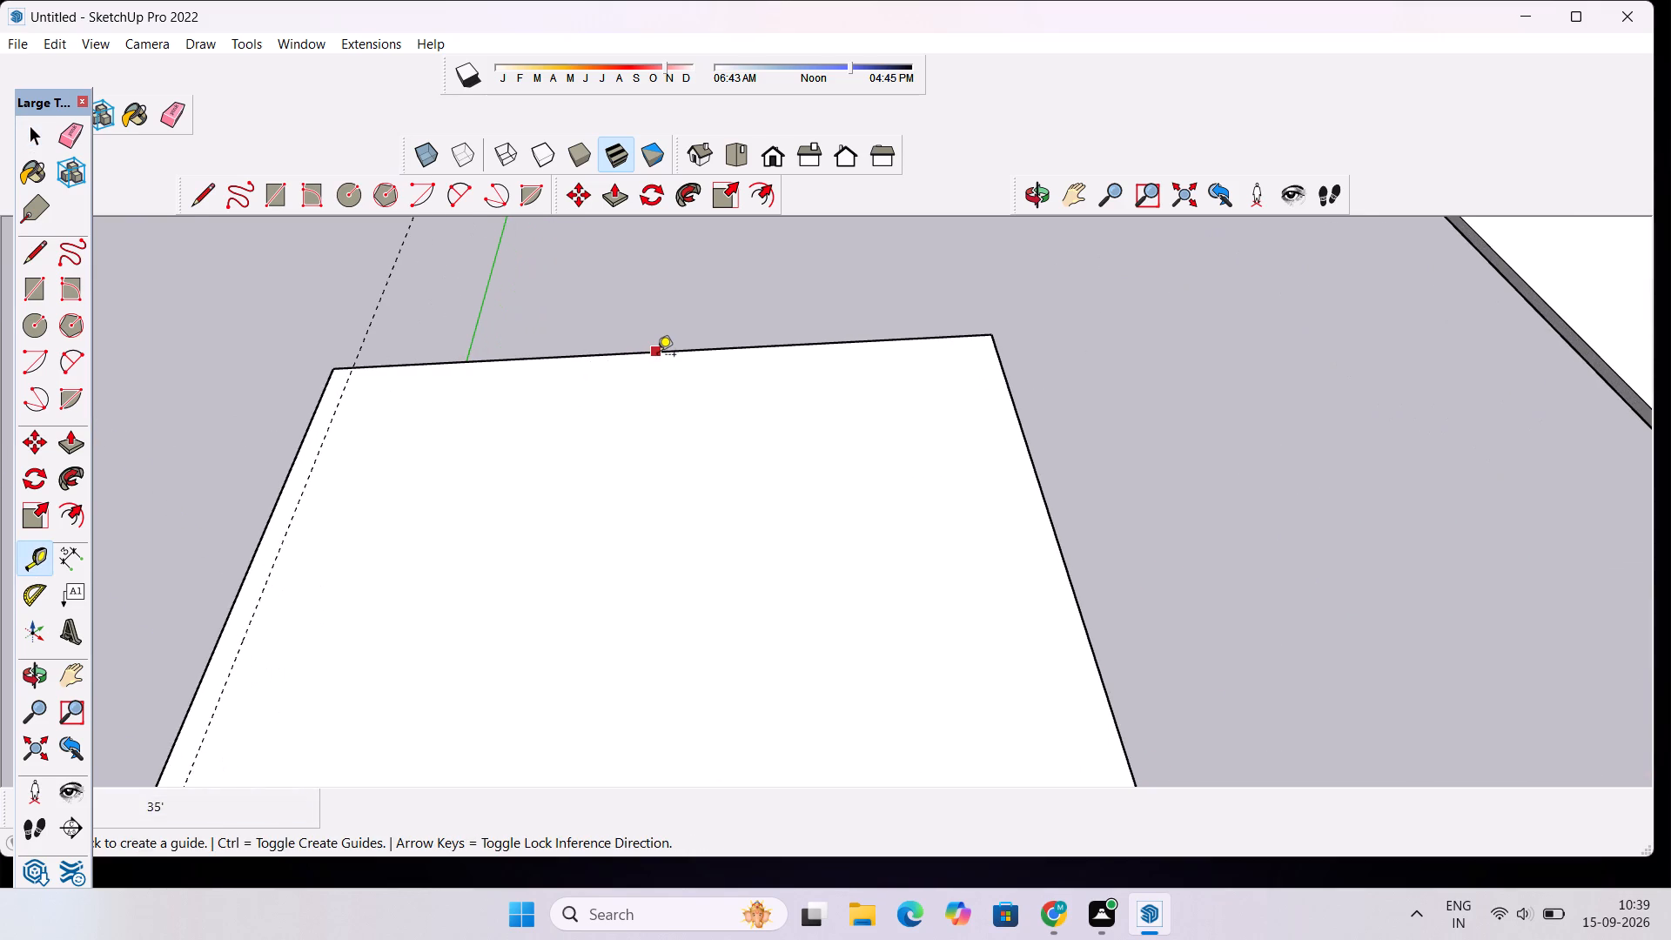
left_click(668, 356)
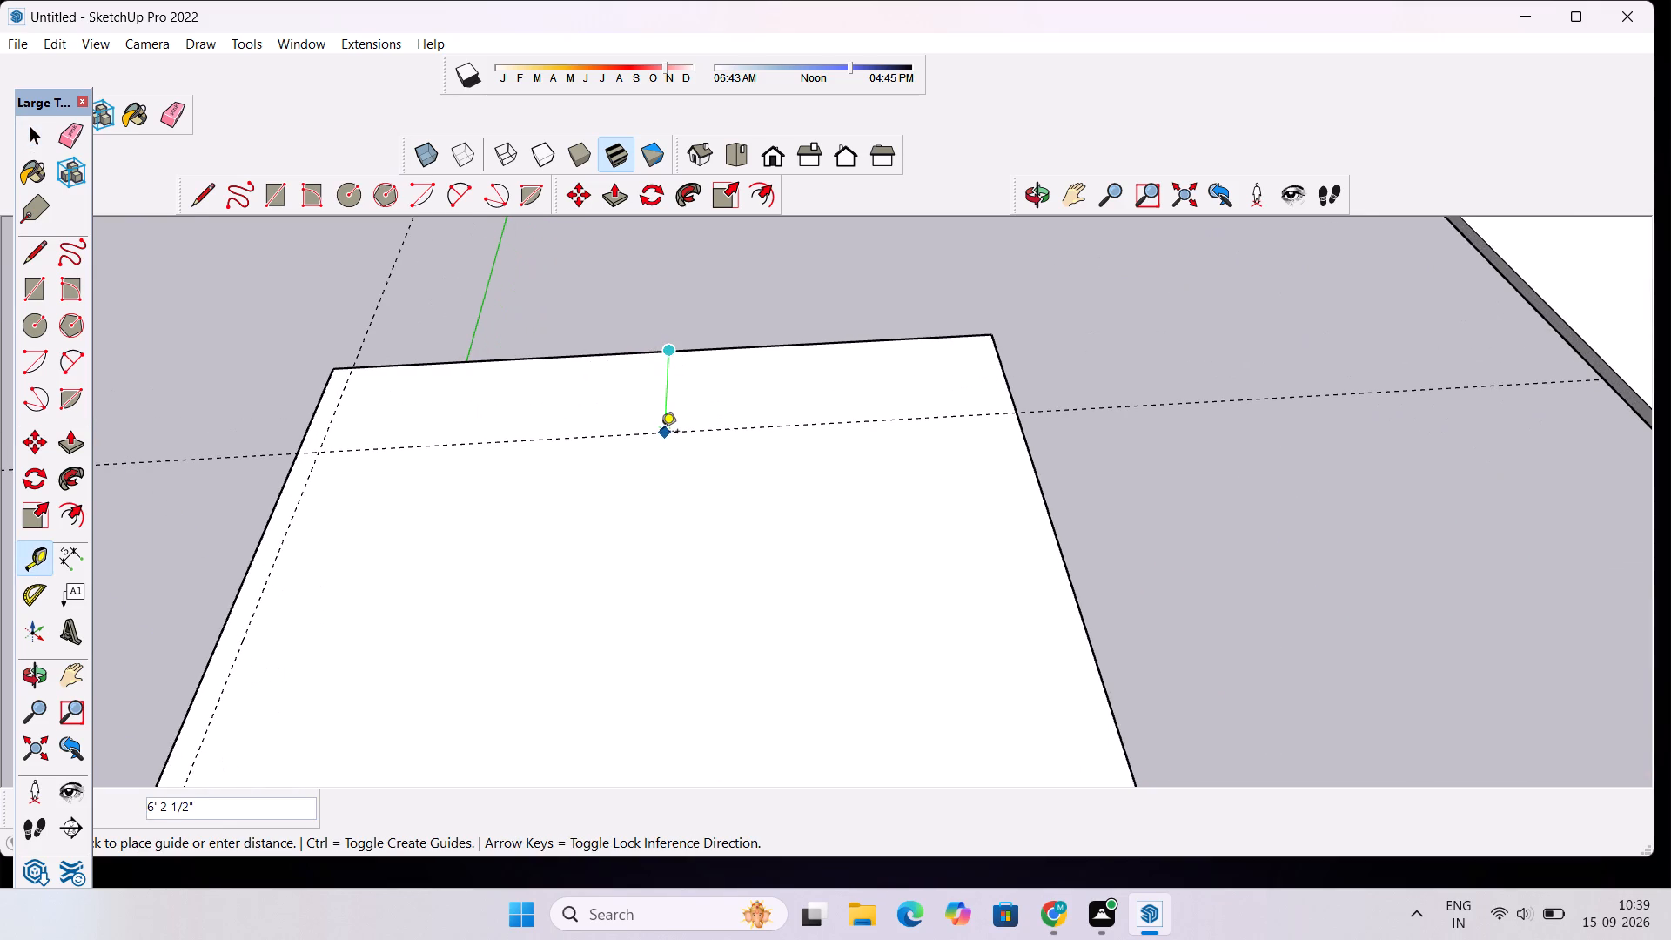
type("1'")
key("Return")
scroll(673, 410, "down", 8)
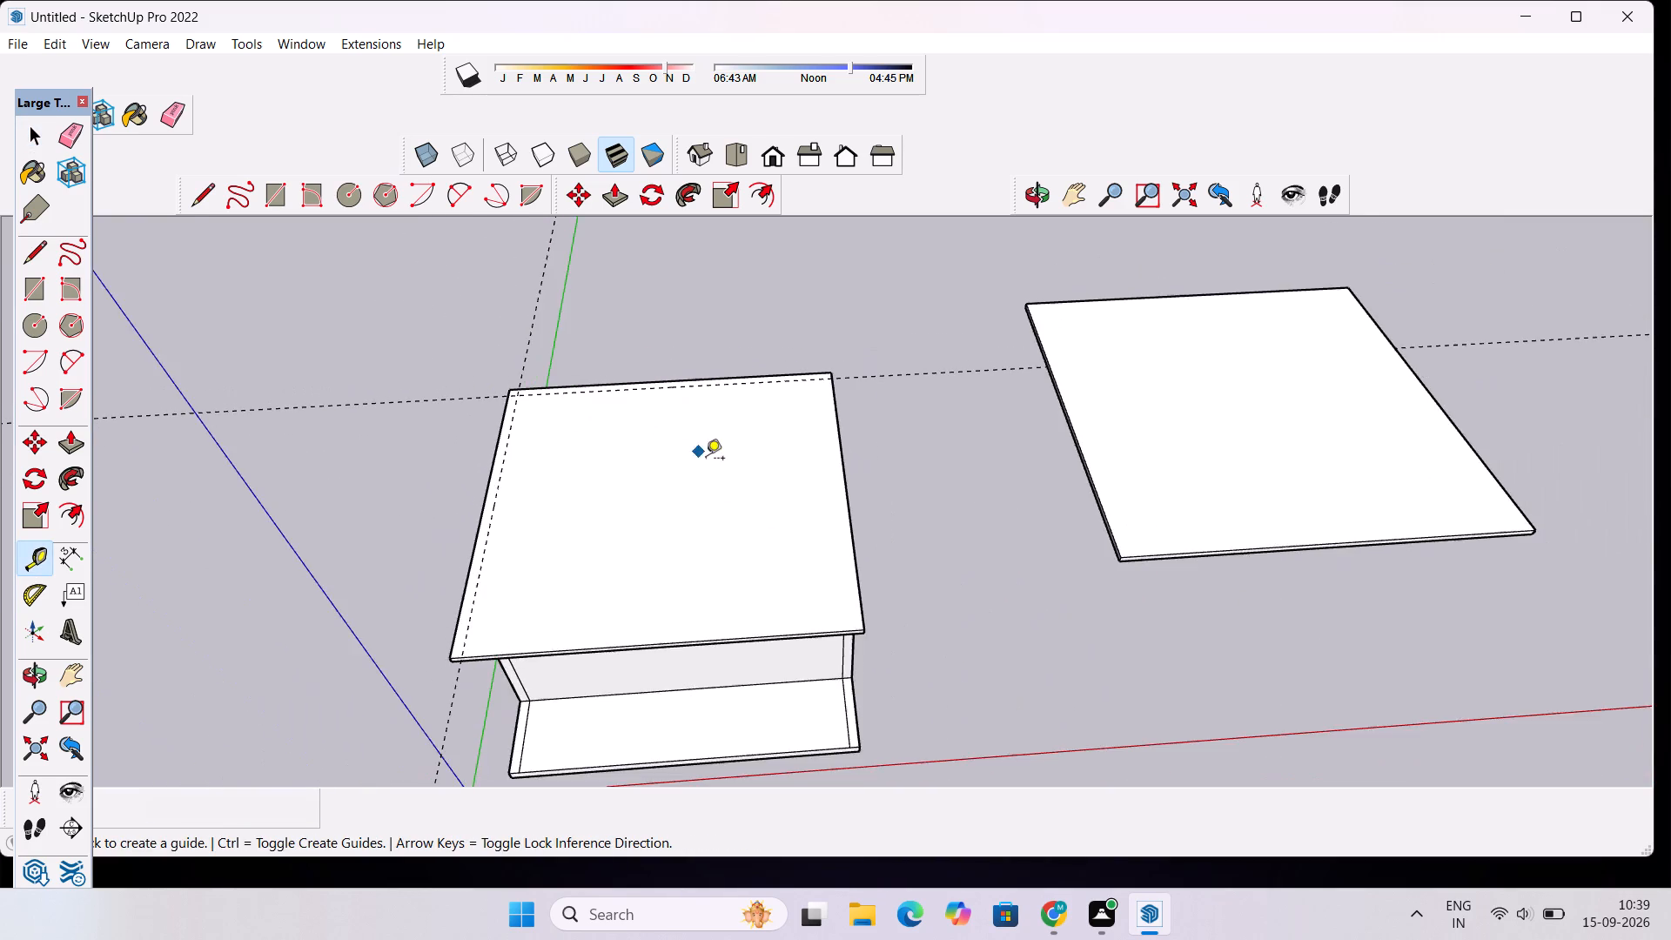
scroll(789, 529, "up", 7)
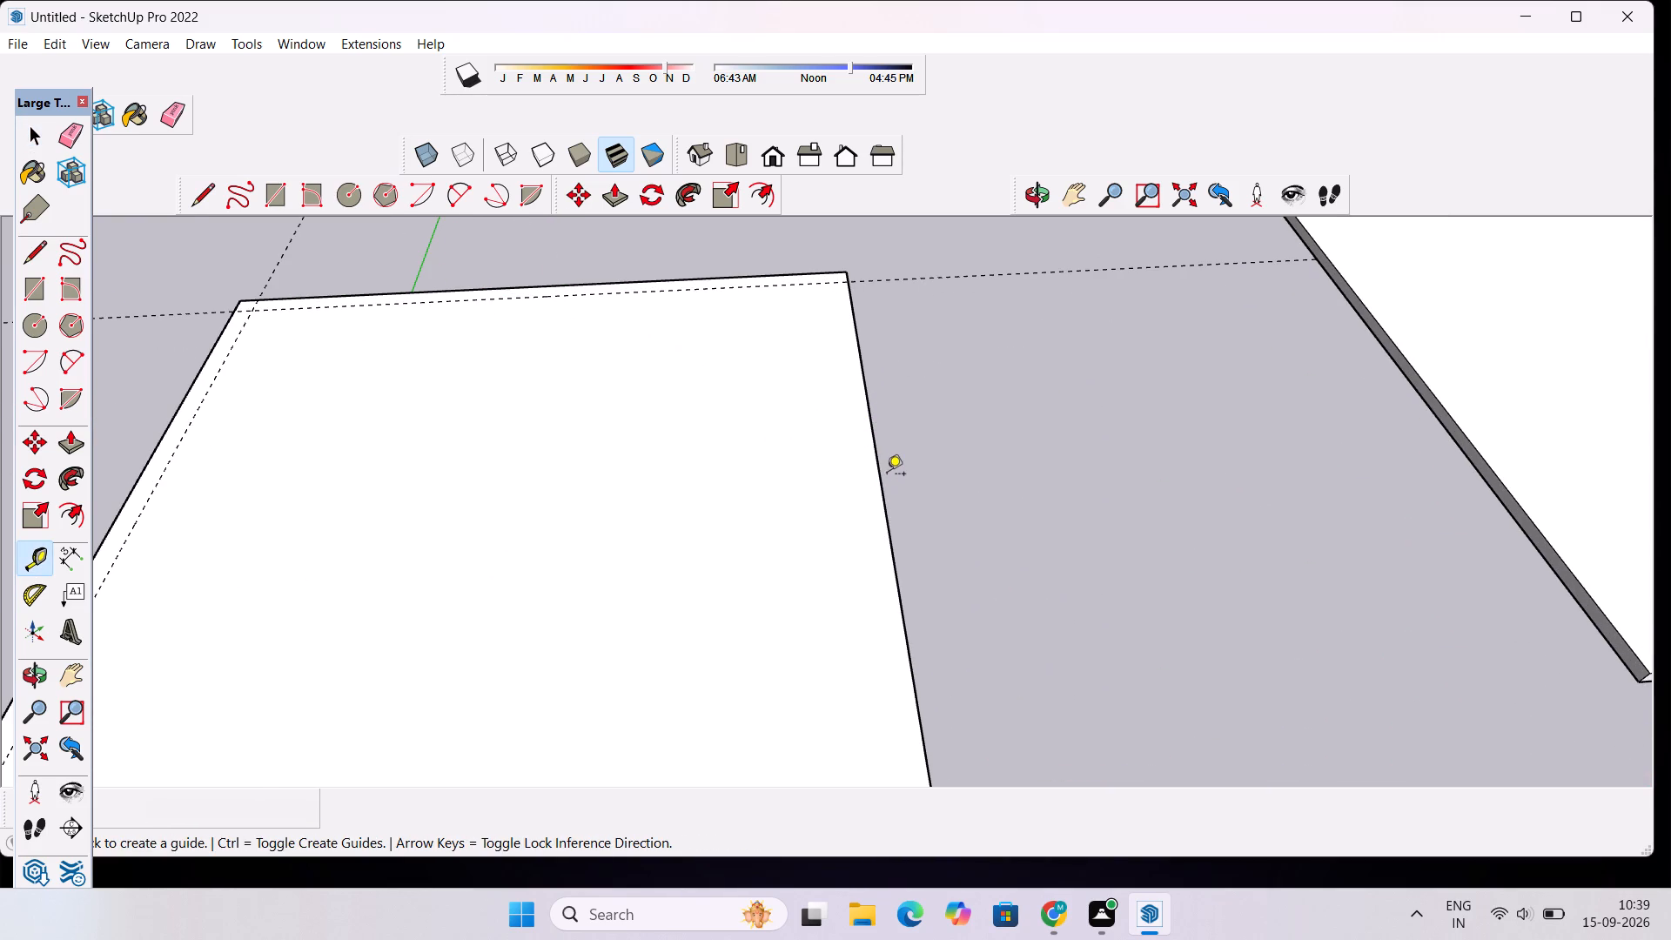
left_click(883, 483)
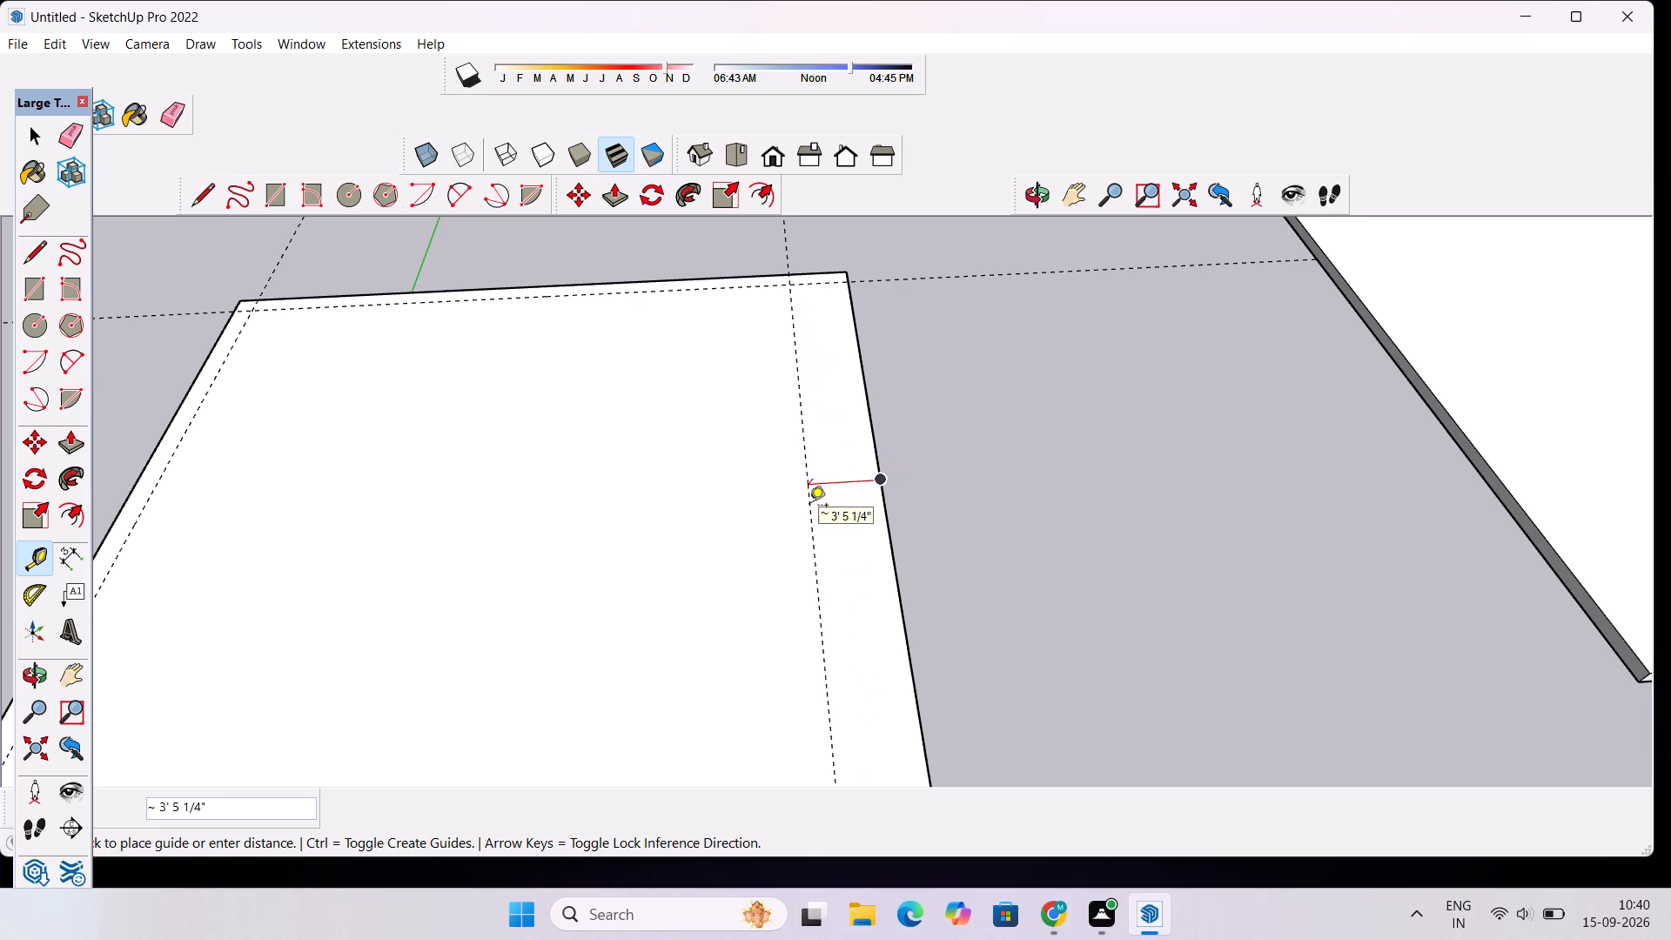
type("1'")
key("Return")
Place a guide across the roof slab's top face, 8' in from its front edge.
scroll(822, 479, "down", 9)
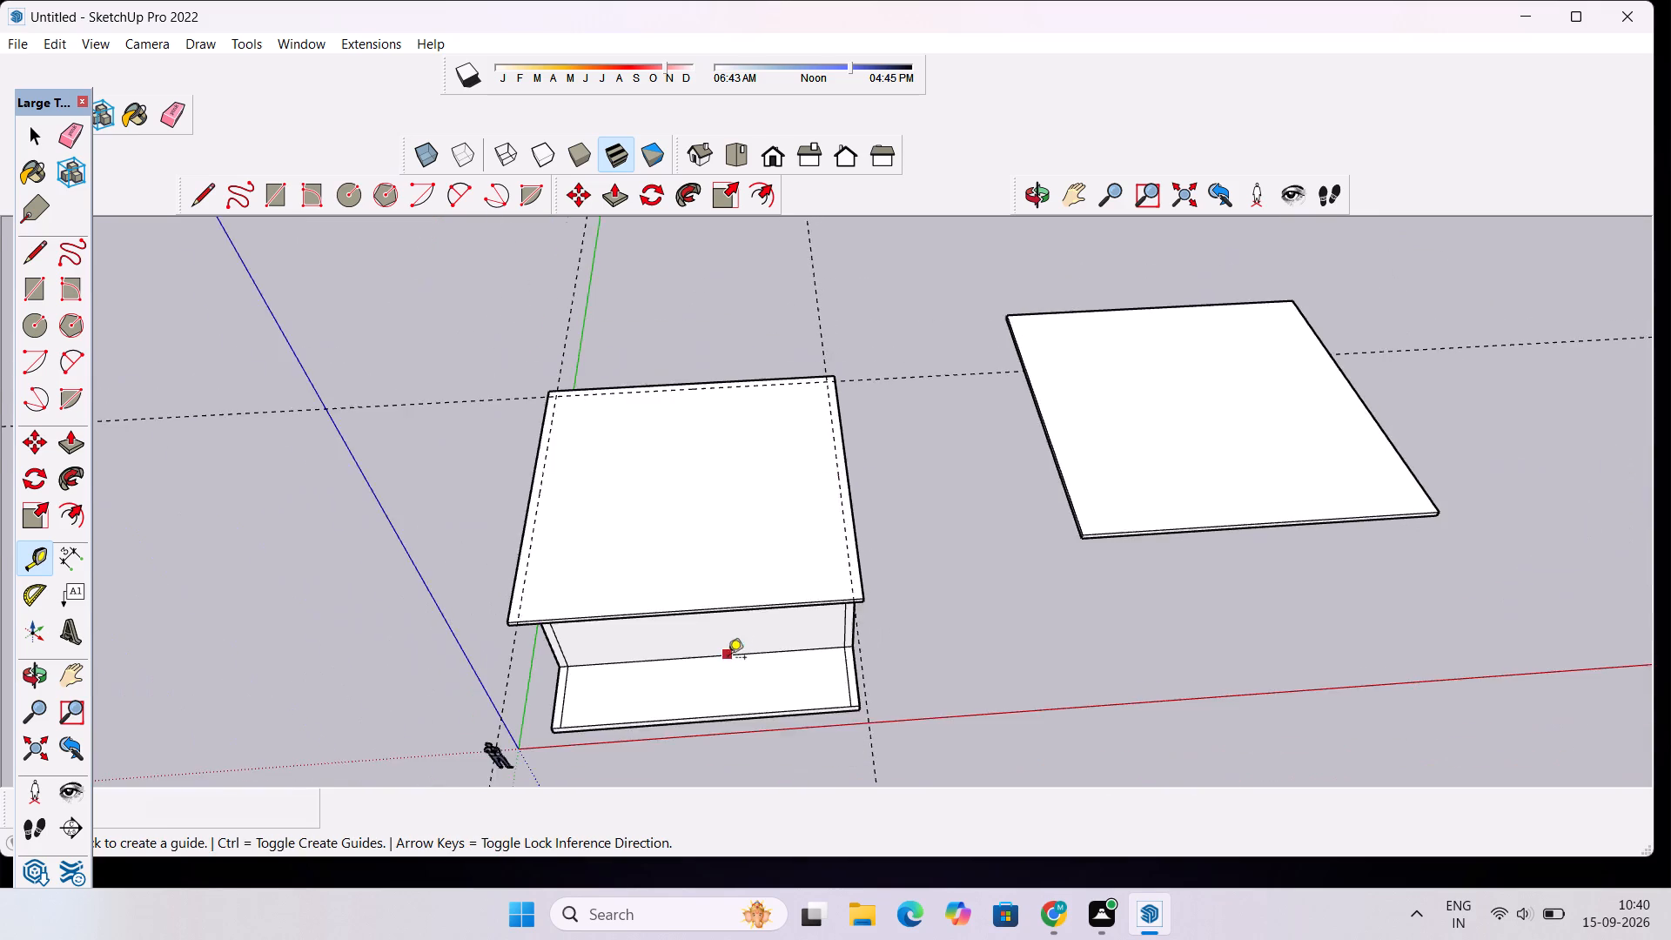
scroll(728, 659, "up", 6)
left_click(662, 548)
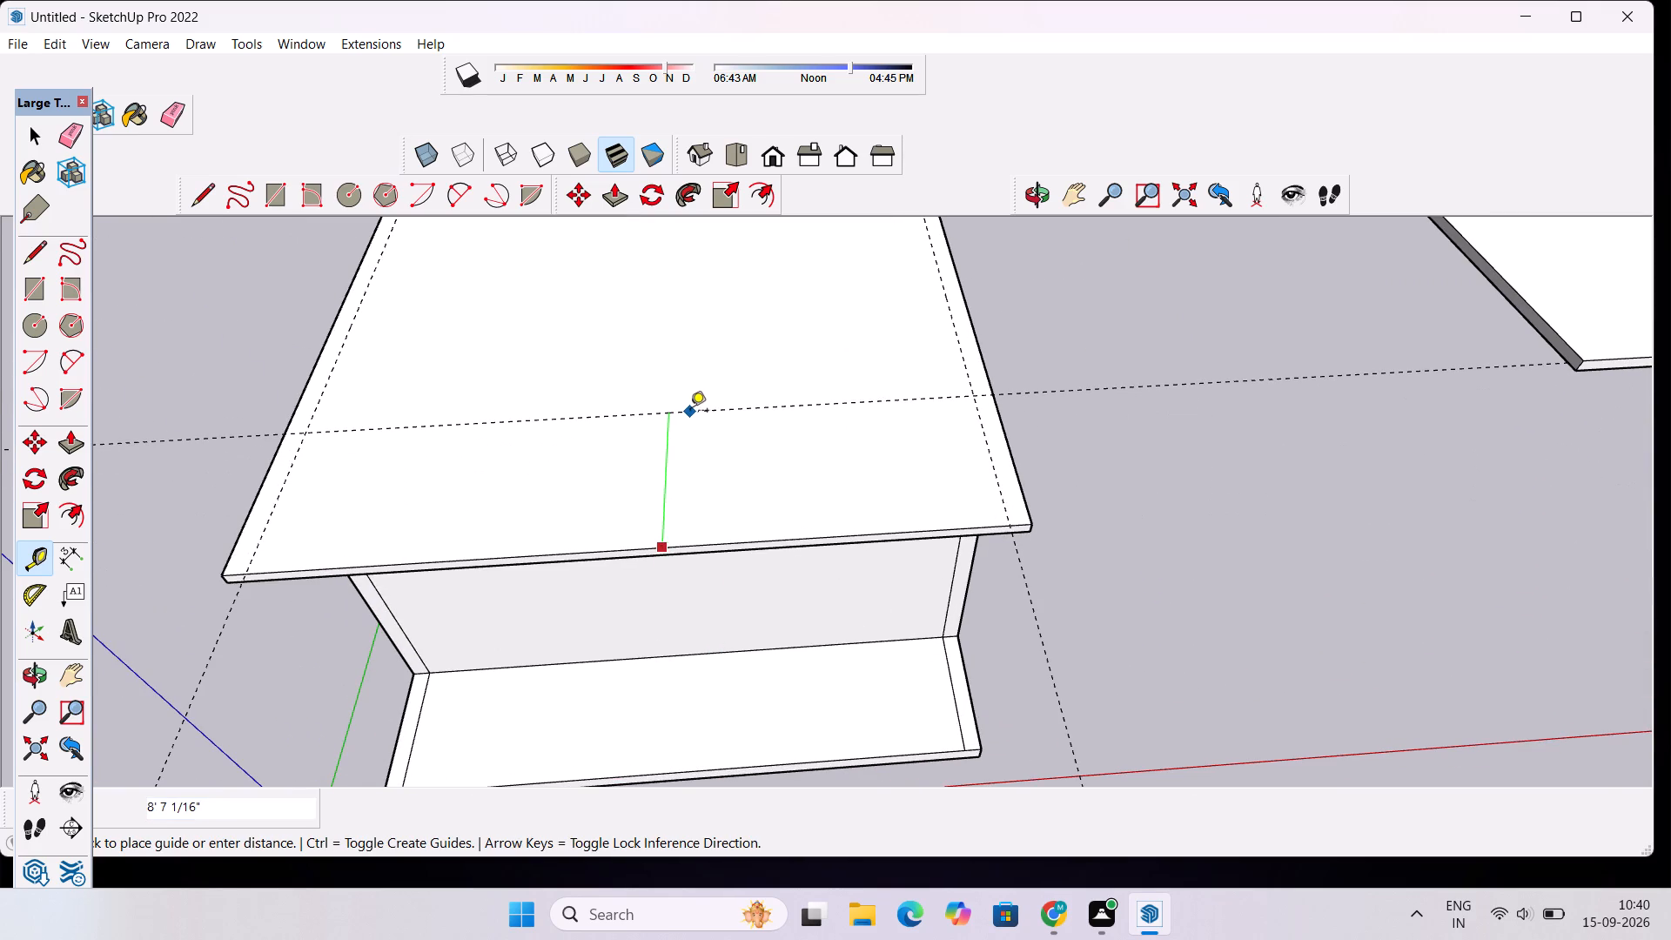
type("8'")
key("Return")
scroll(681, 456, "down", 1)
scroll(665, 393, "up", 4)
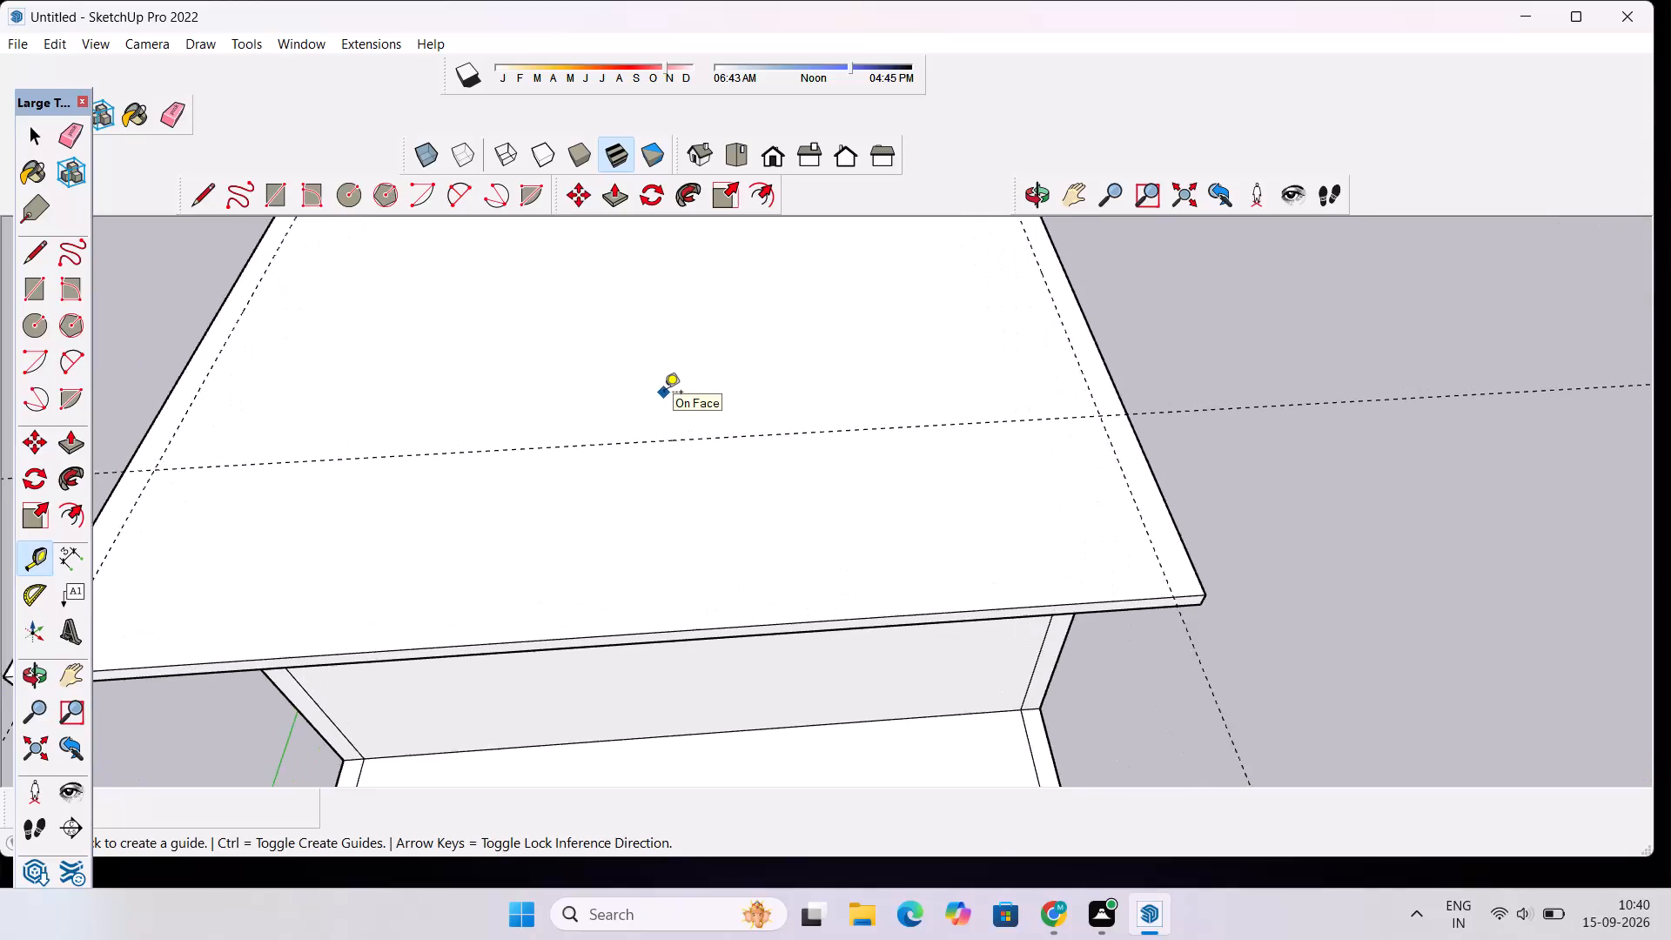
Place a parallel guide 9" behind the 8' guide on the roof slab.
scroll(664, 393, "up", 1)
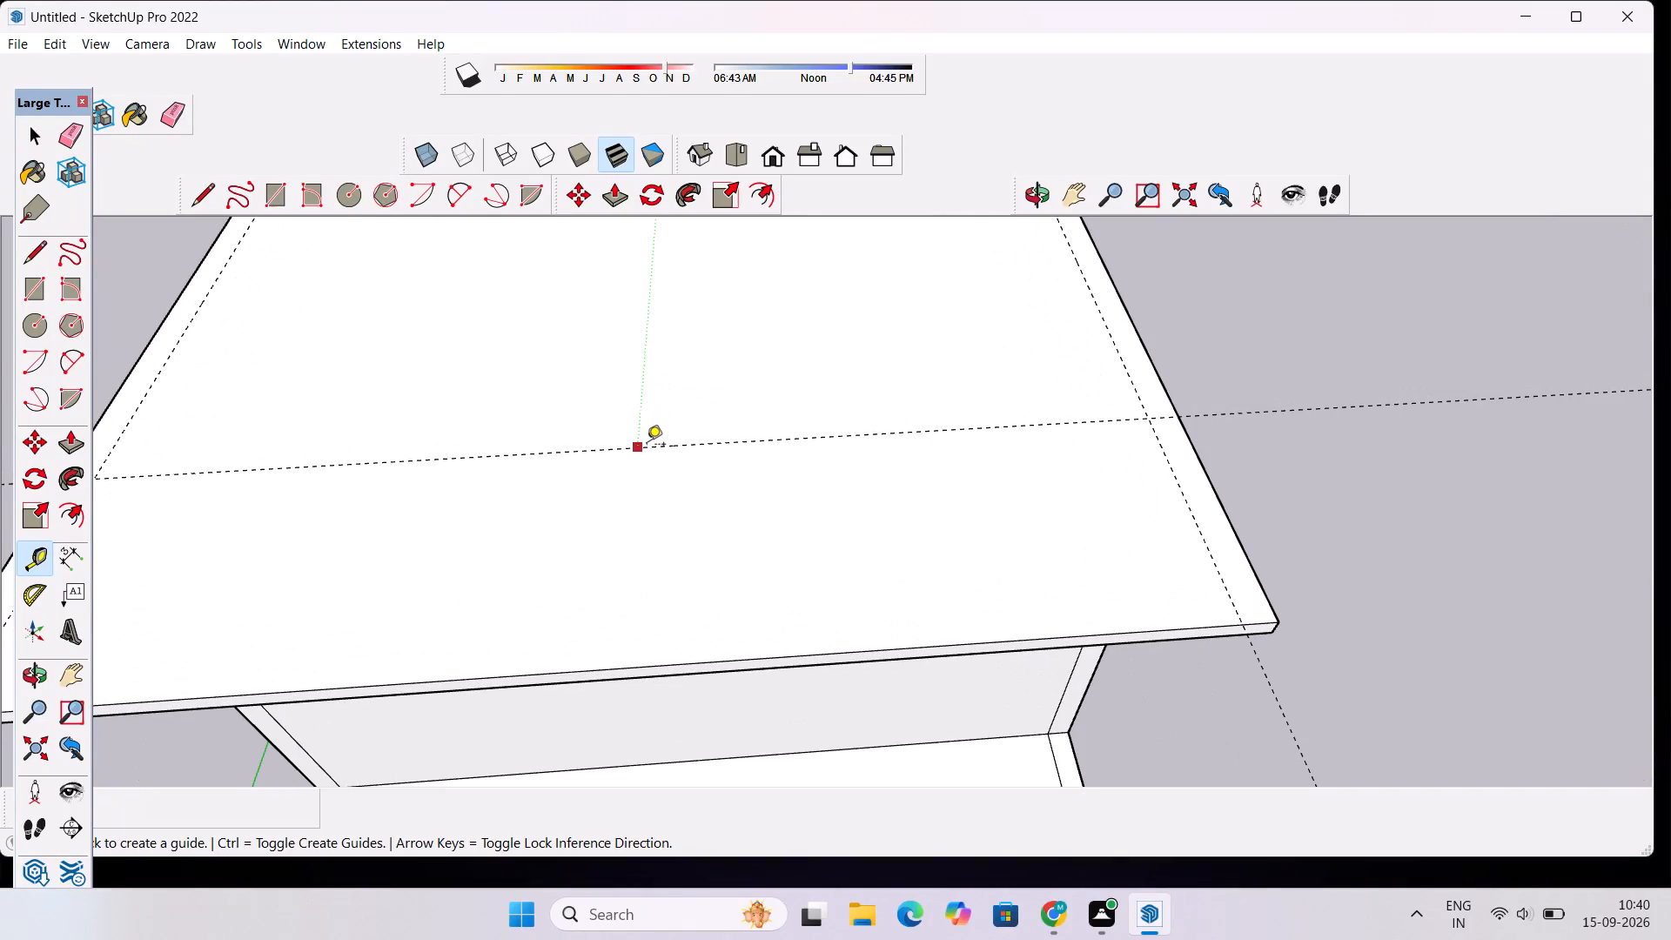
left_click(647, 446)
key("space")
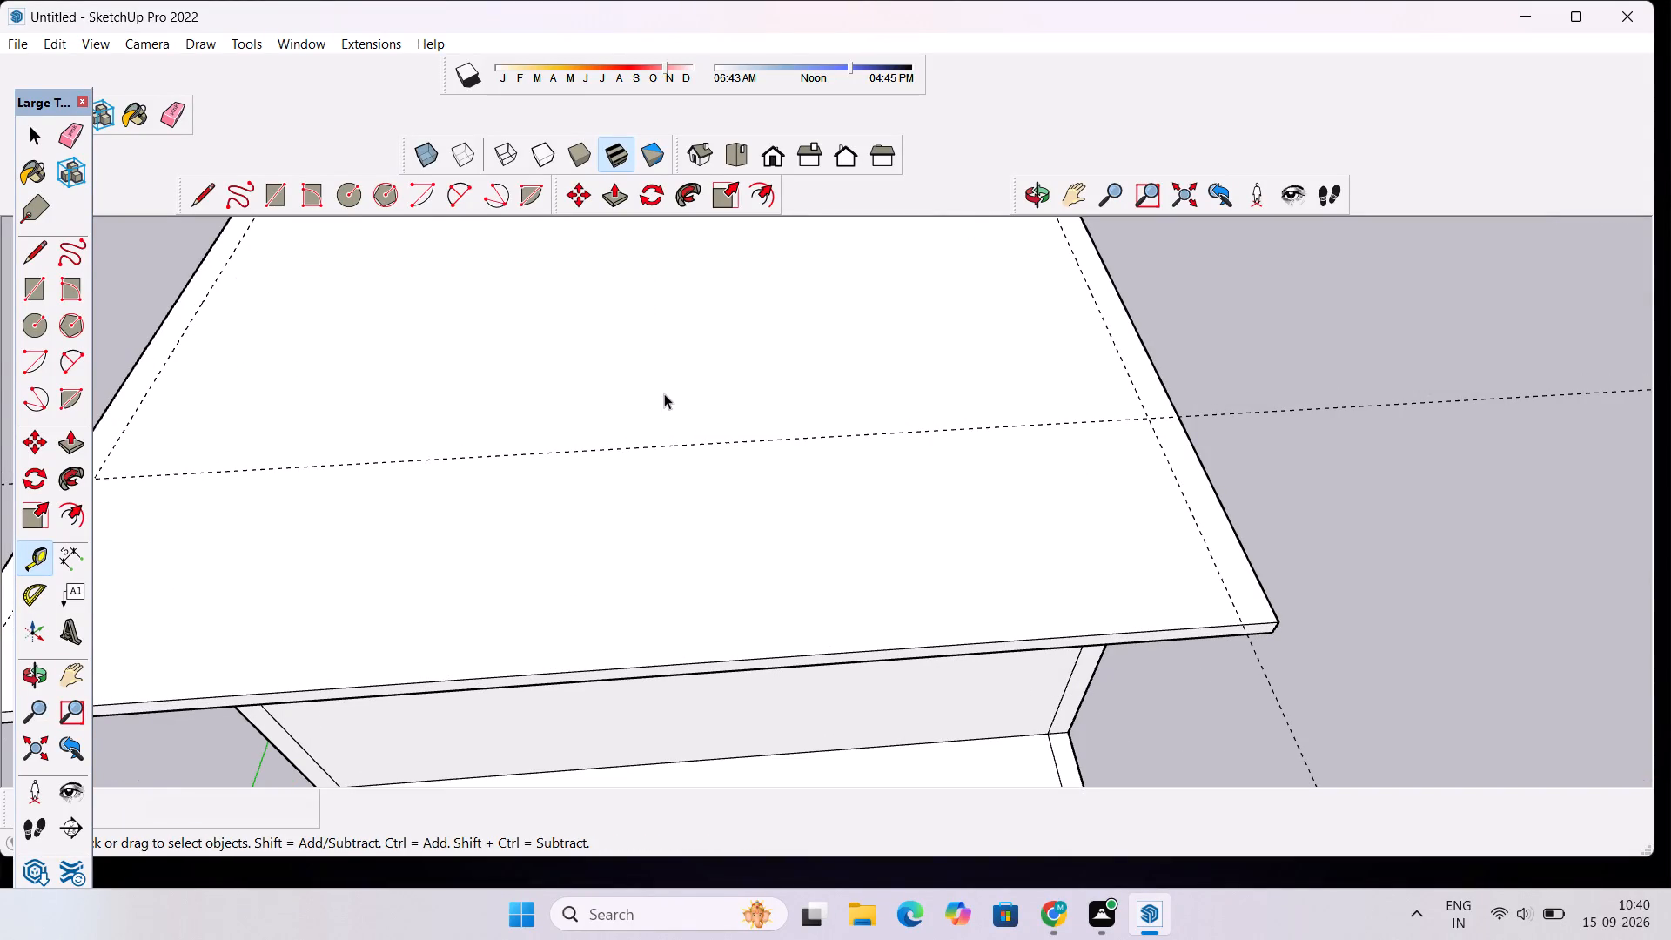
key("t")
scroll(495, 382, "up", 1)
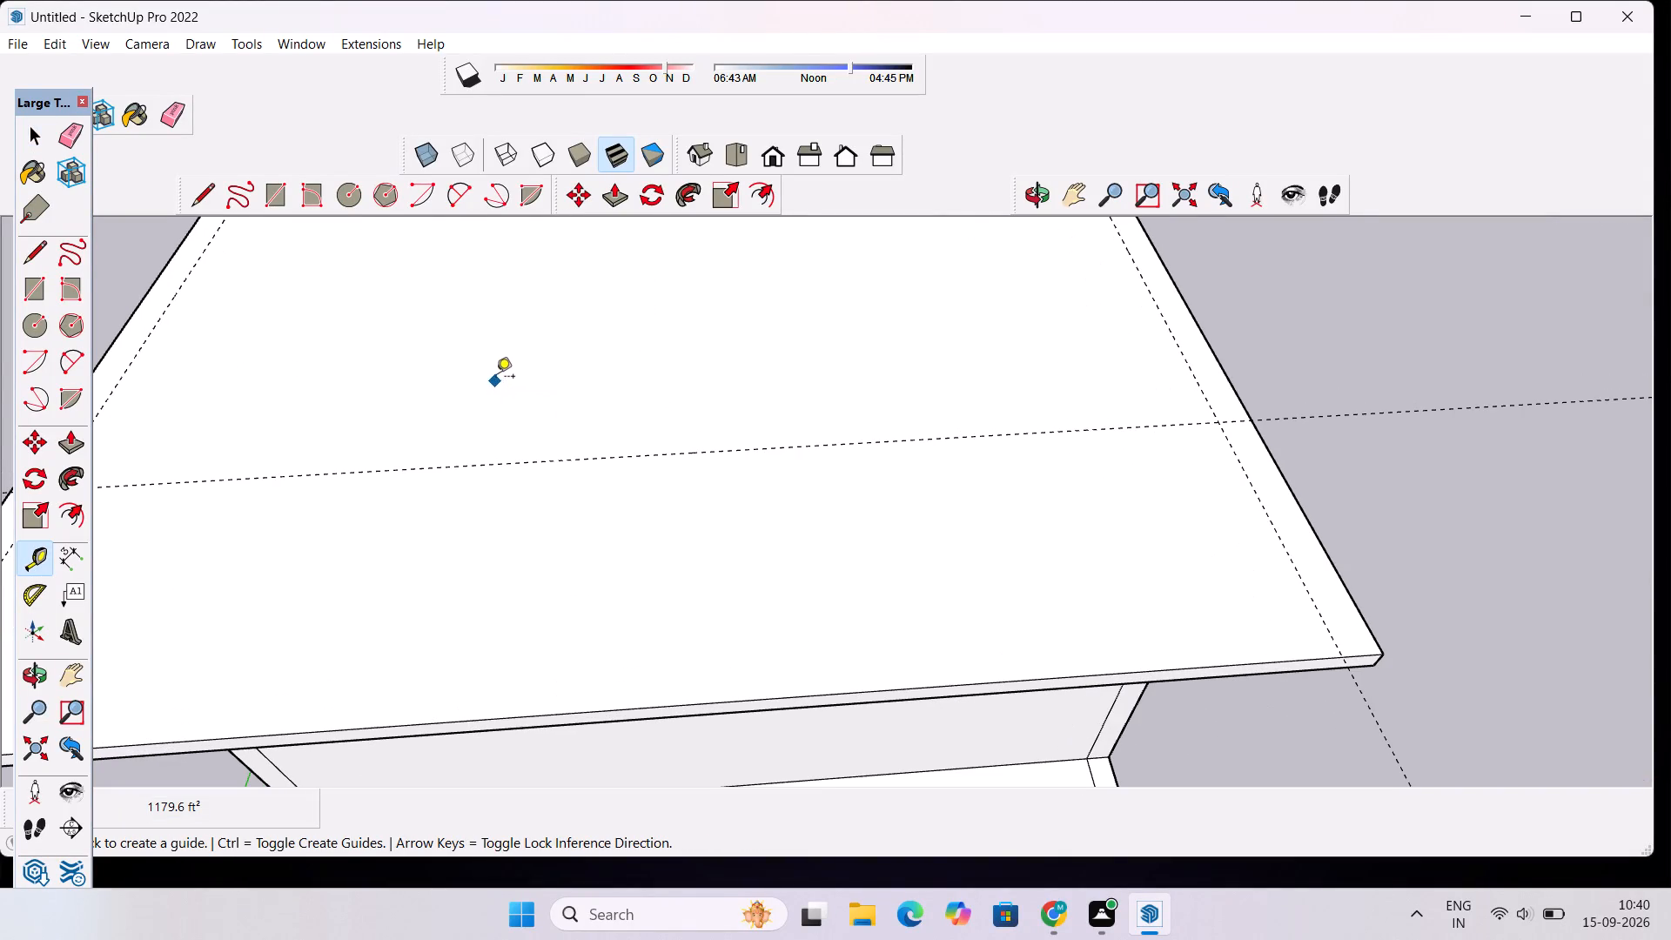
scroll(500, 373, "up", 2)
left_click(485, 481)
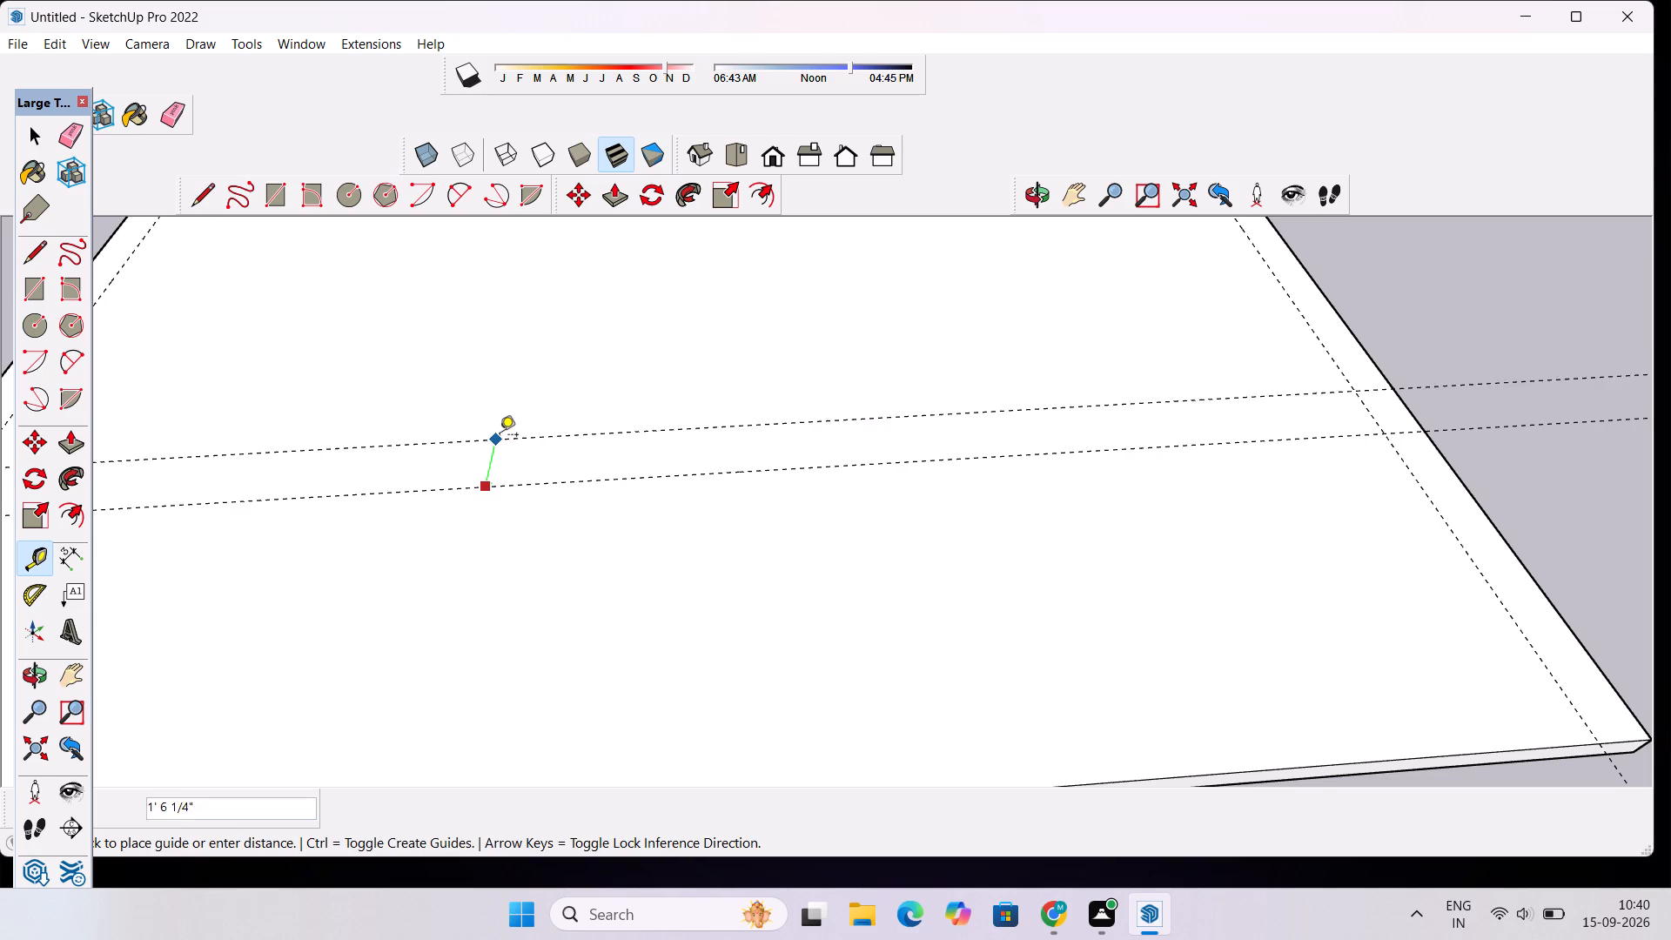
type("9\"")
key("Return")
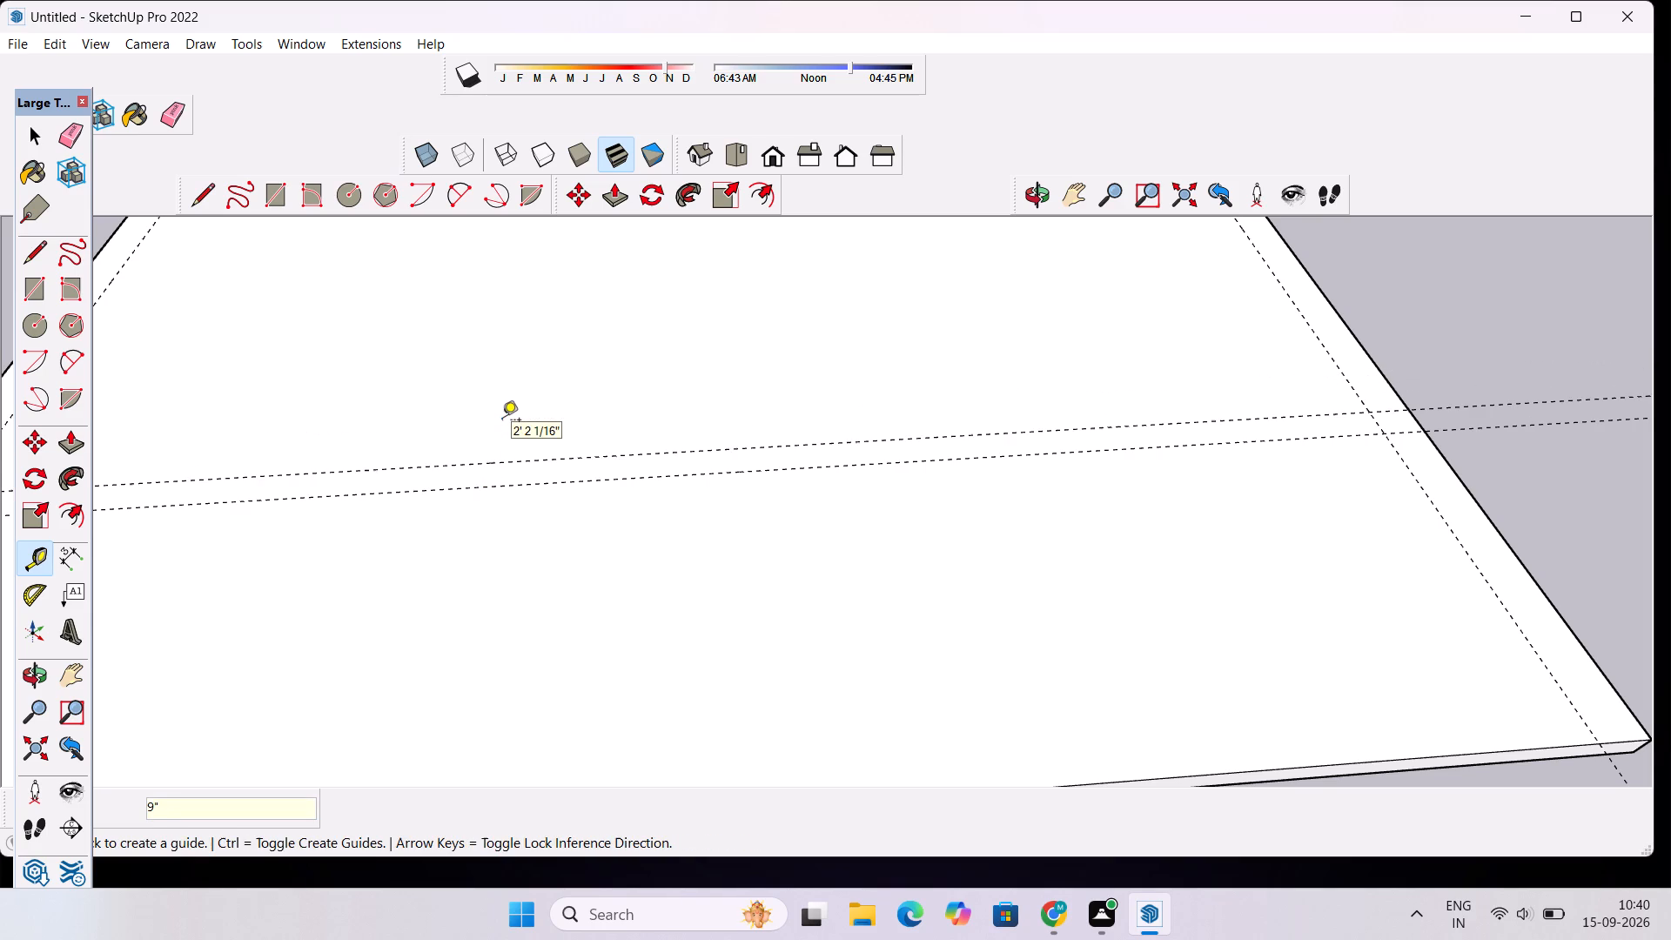
Draw a rectangle on the slab from the rear-left guide intersection to where the right guide meets the 8' front guide, about 33' by 24' 8".
scroll(560, 480, "down", 10)
scroll(394, 247, "up", 2)
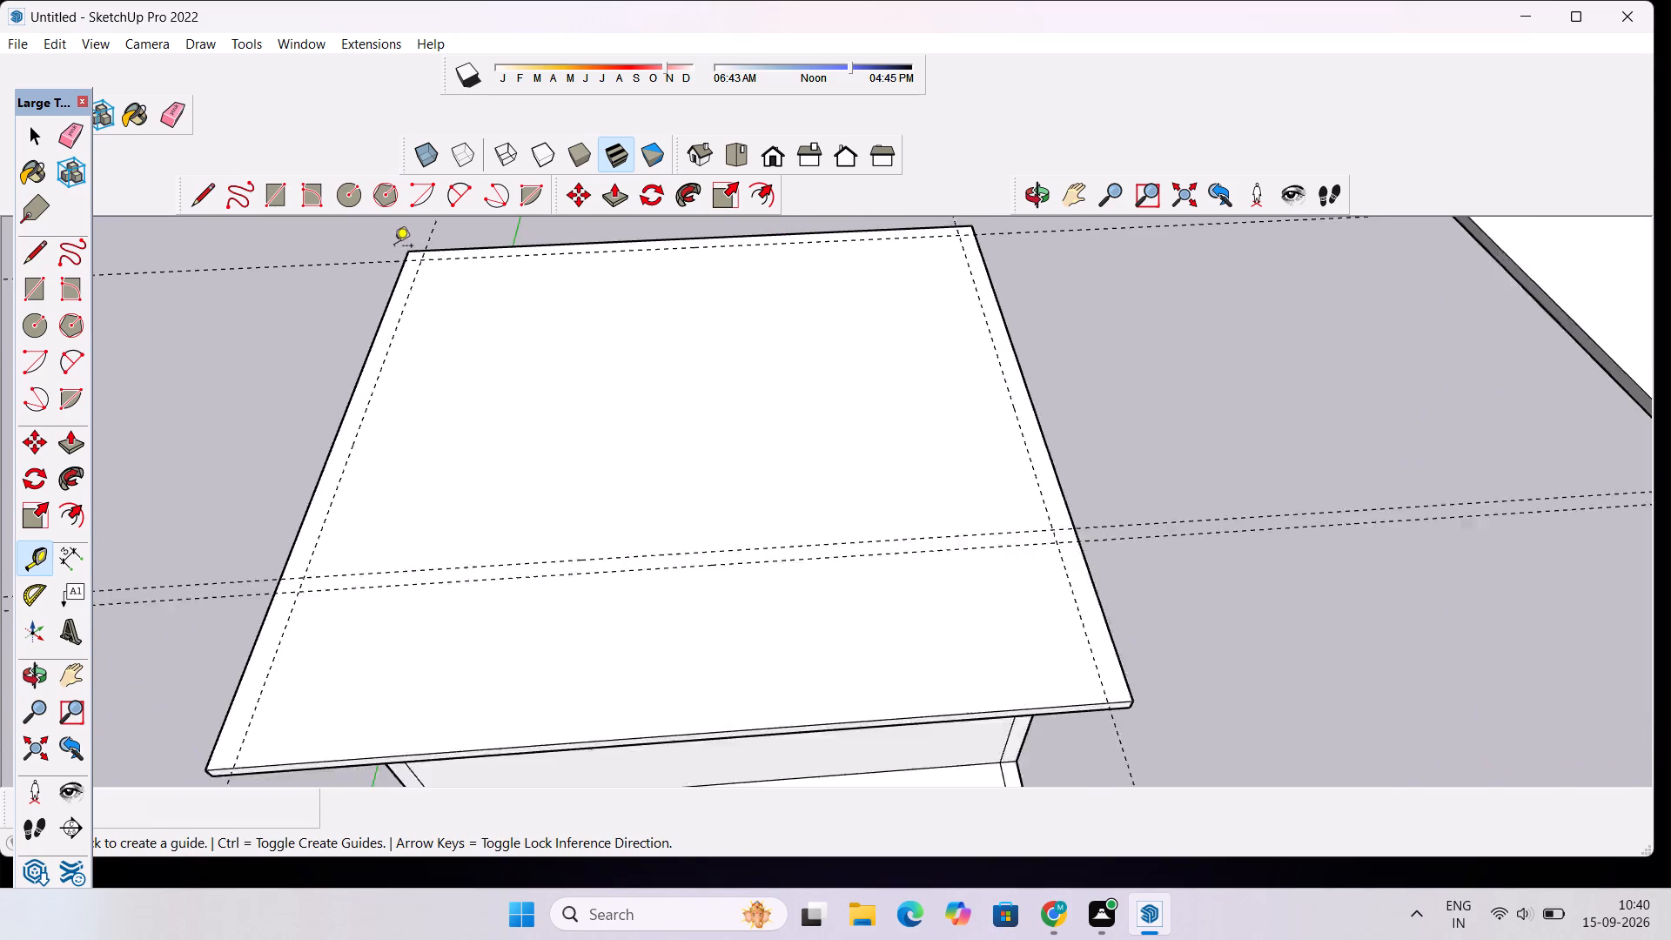
scroll(394, 247, "up", 8)
key("r")
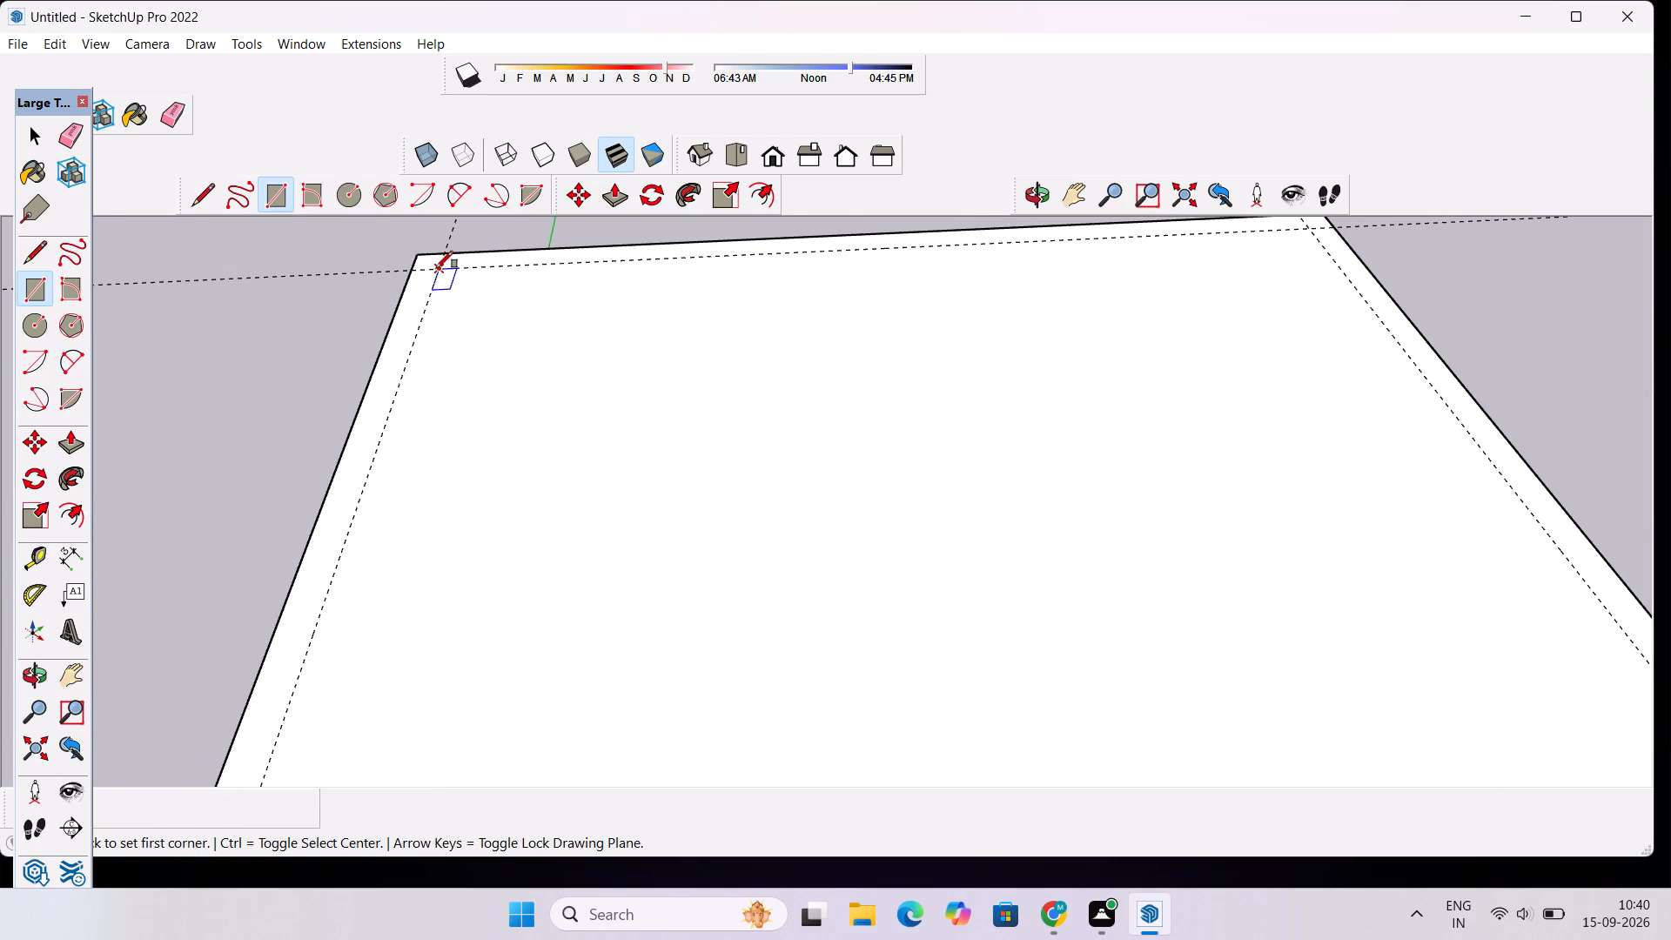
left_click(436, 272)
scroll(460, 285, "down", 7)
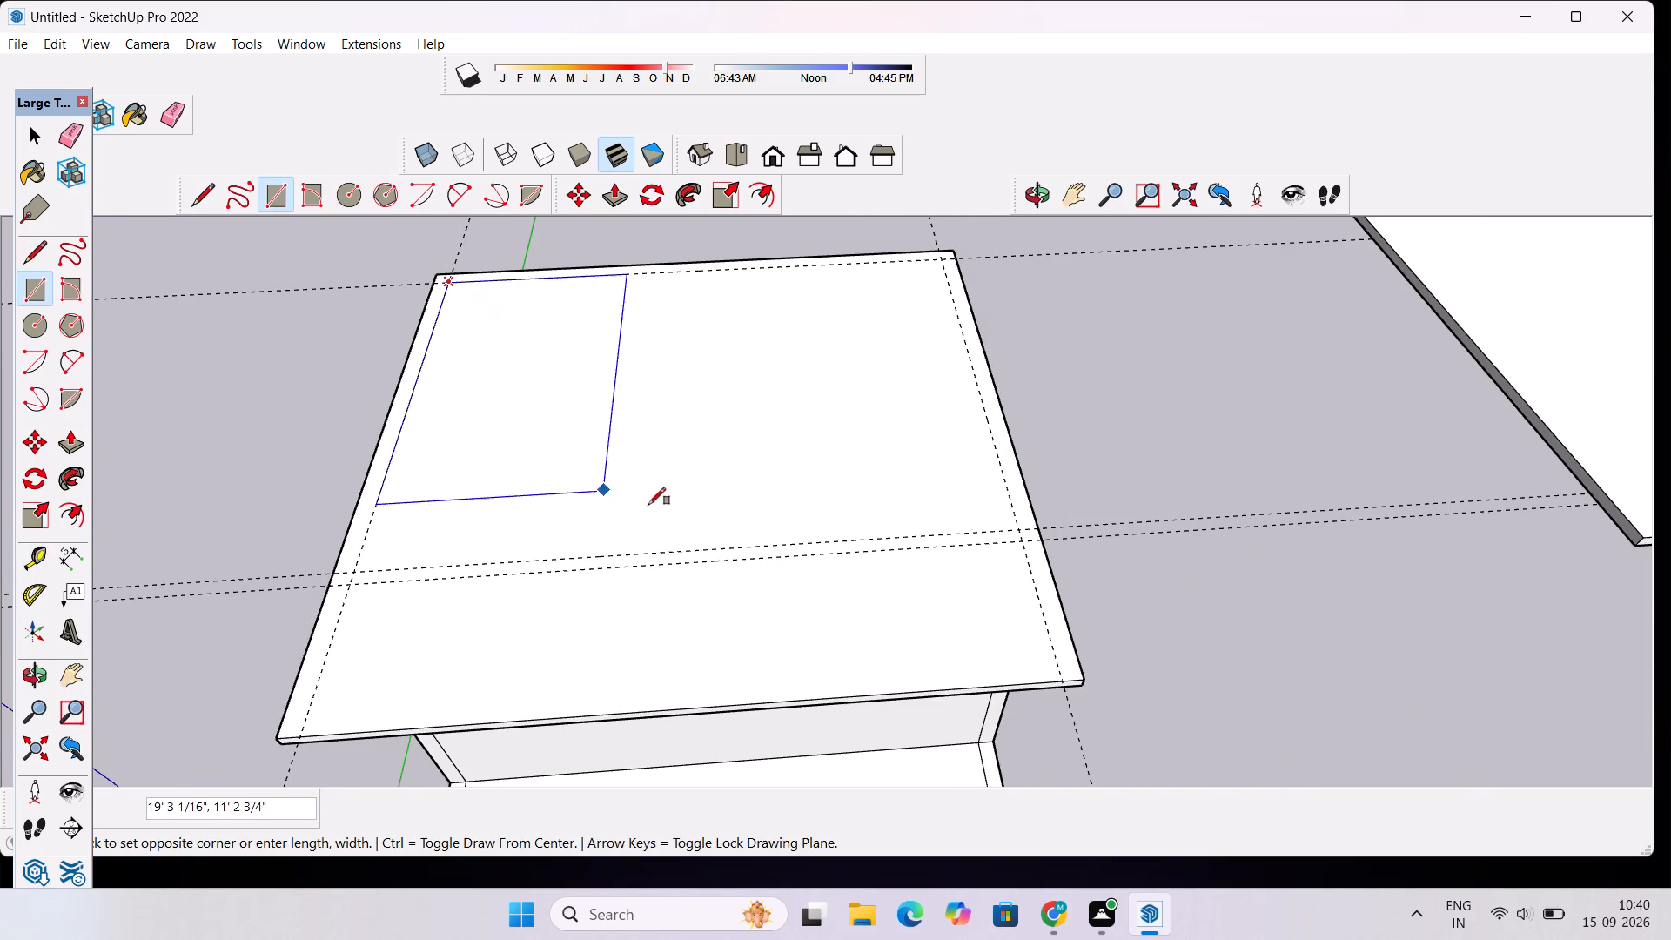
scroll(906, 547, "up", 4)
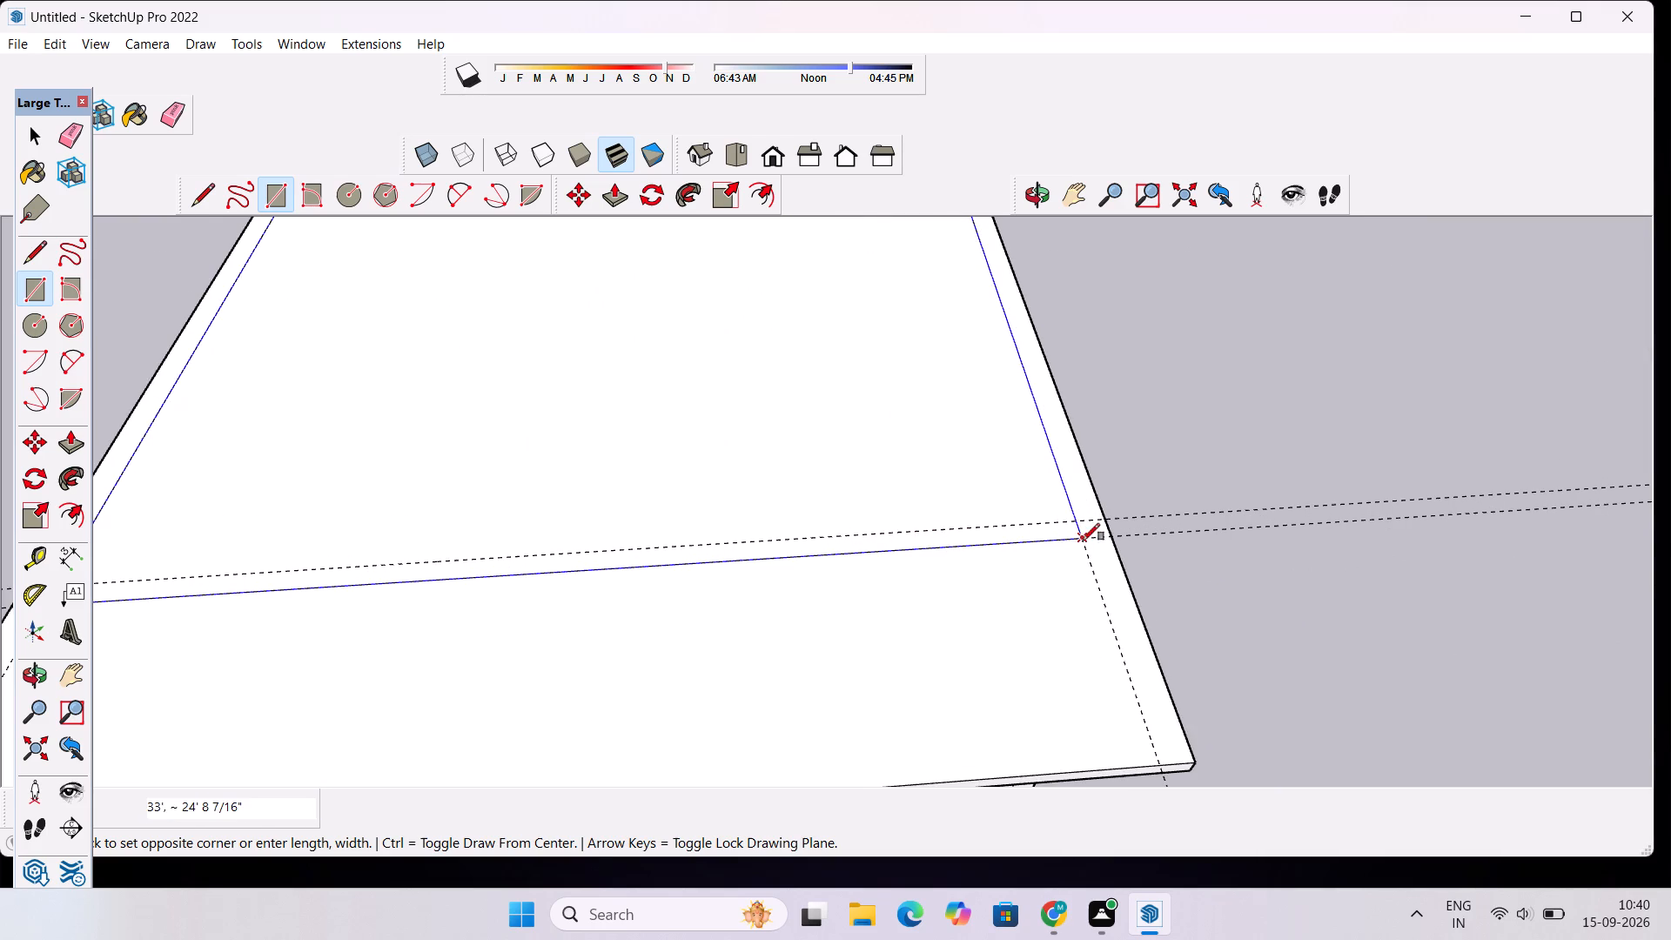
left_click(1084, 540)
Draw a 9" by 35' rectangle between the two cross guides, from the slab's left edge to its right edge.
scroll(634, 528, "down", 9)
scroll(372, 534, "up", 9)
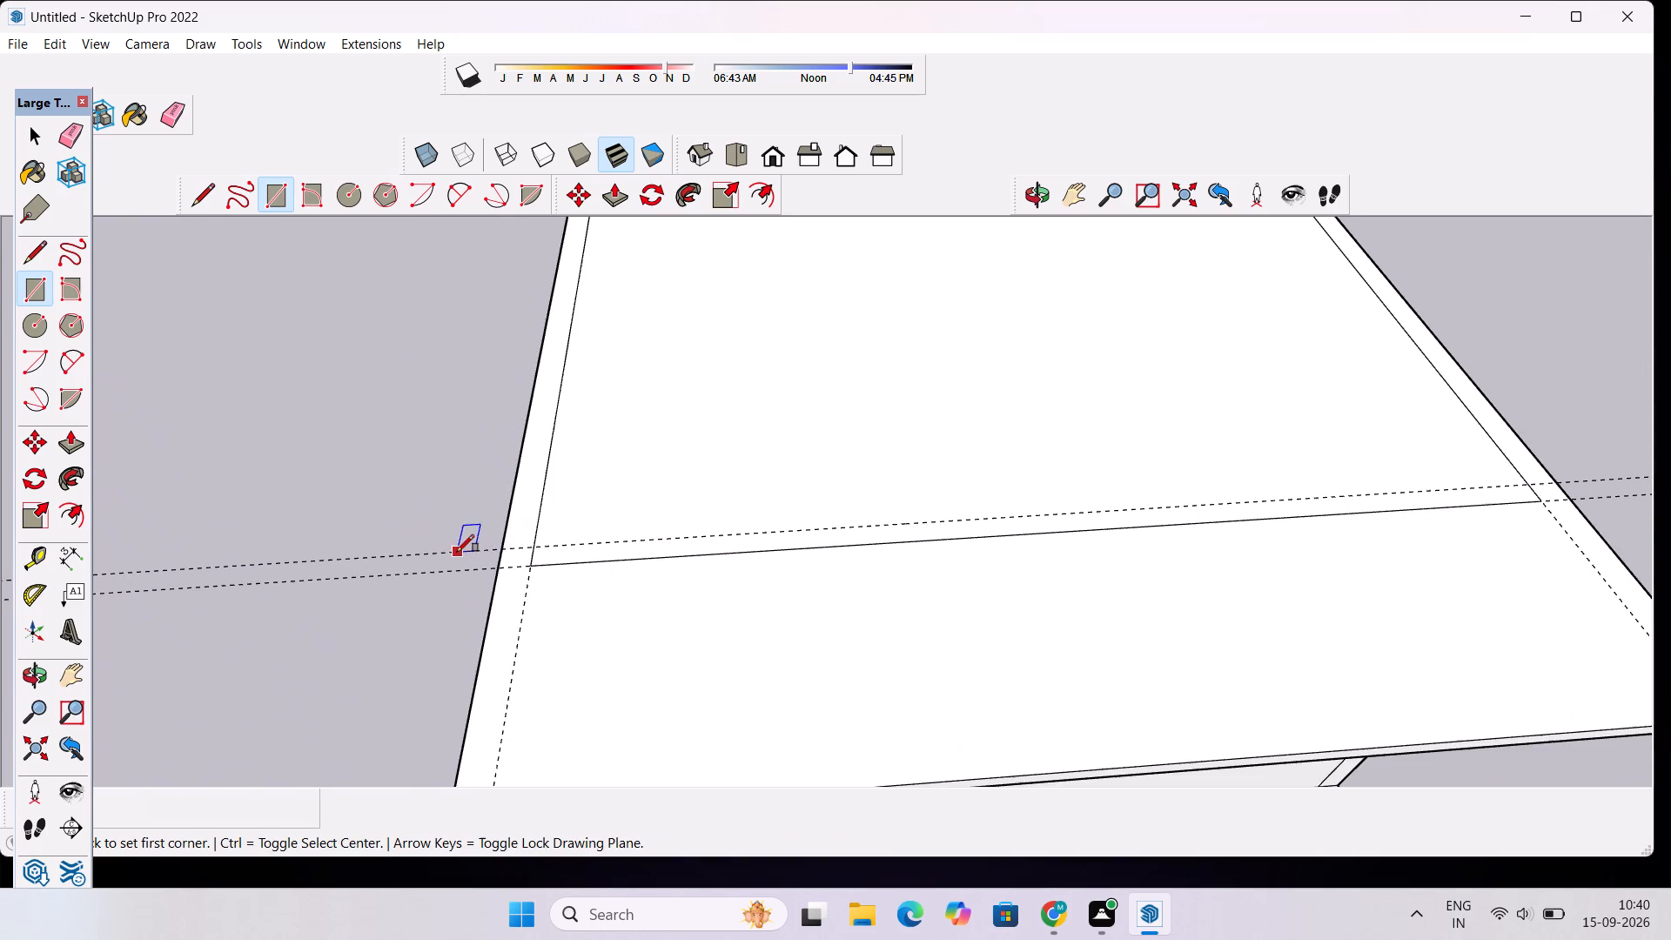
left_click(498, 550)
scroll(603, 555, "down", 2)
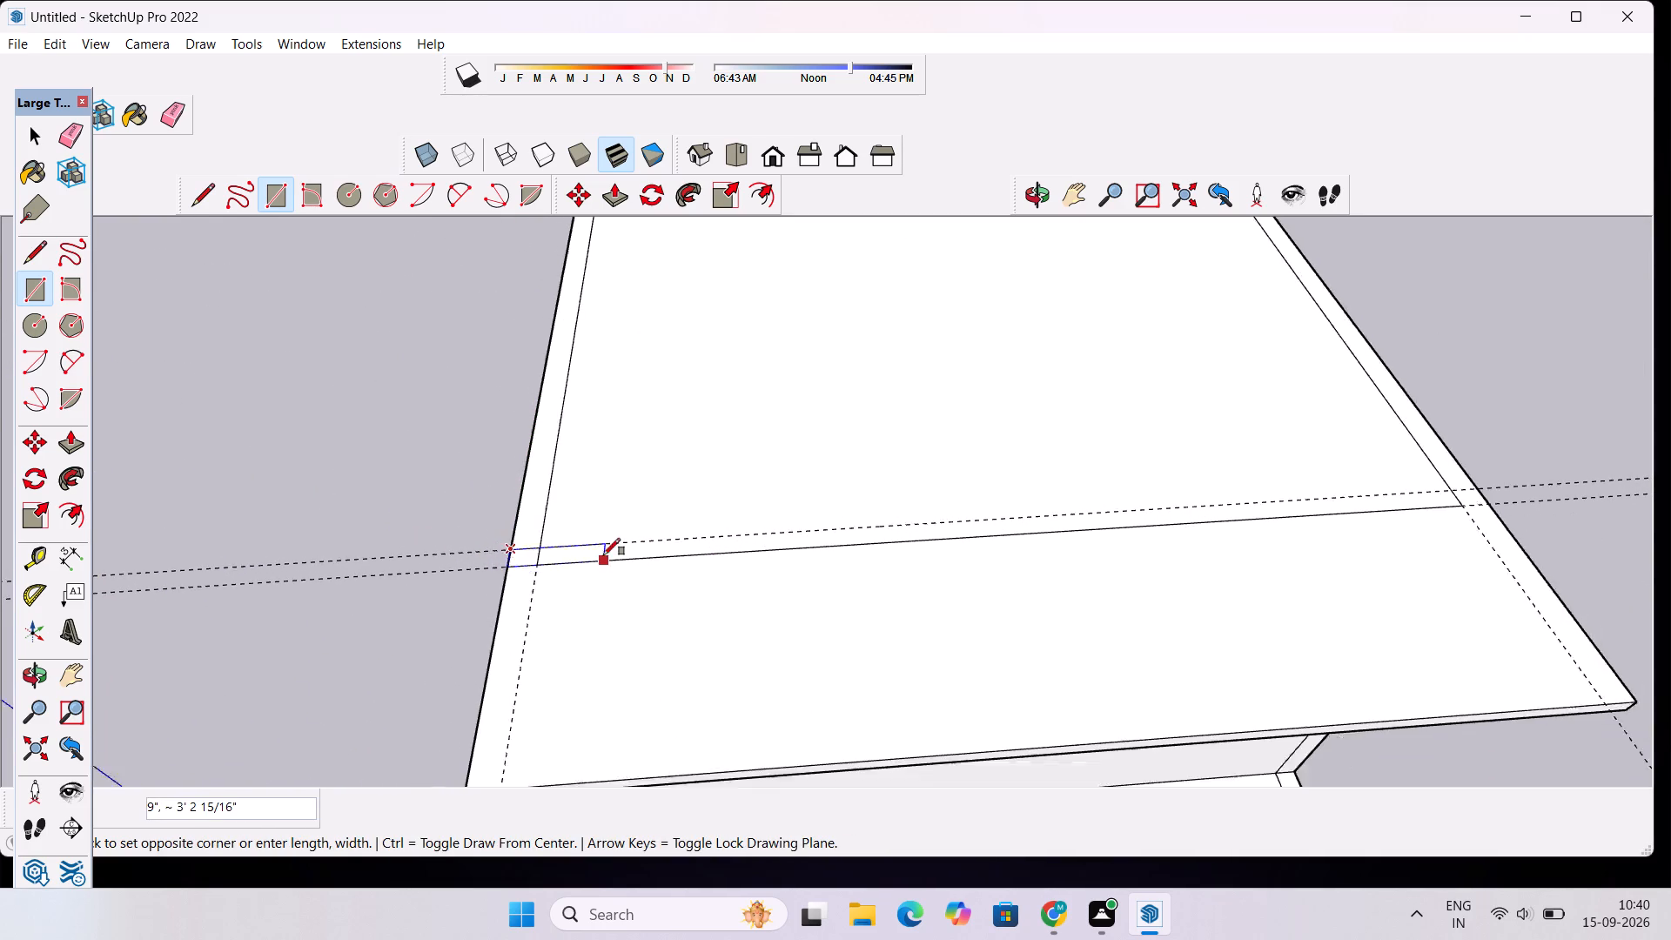
scroll(603, 555, "down", 7)
scroll(1043, 522, "up", 7)
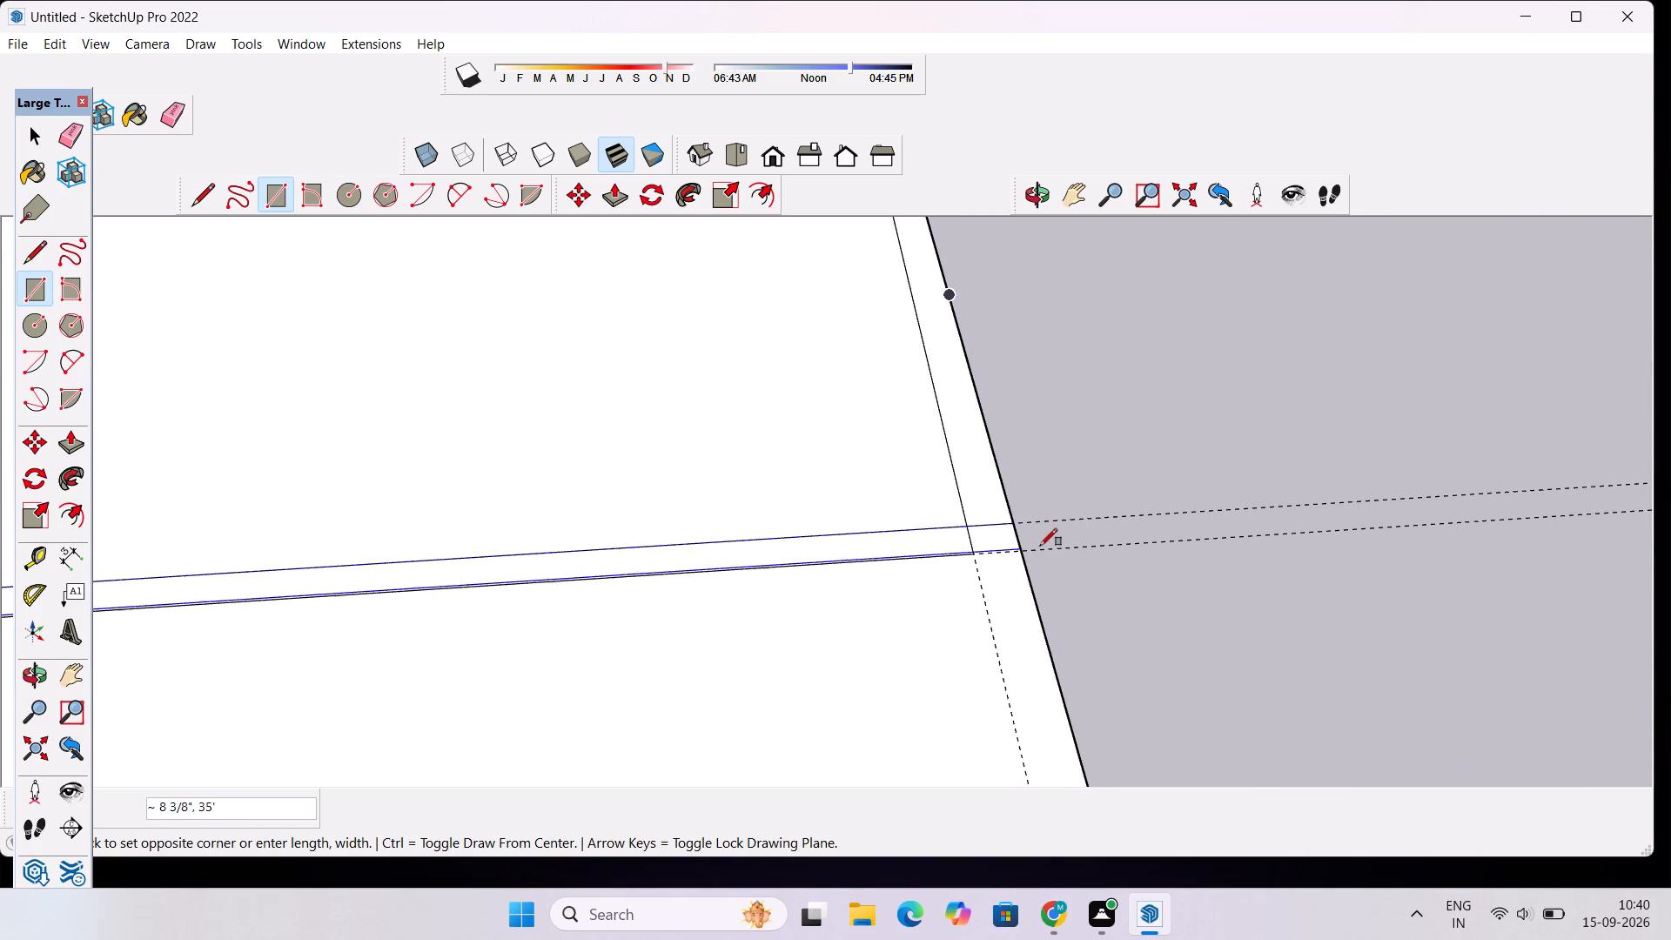
left_click(1021, 553)
key("space")
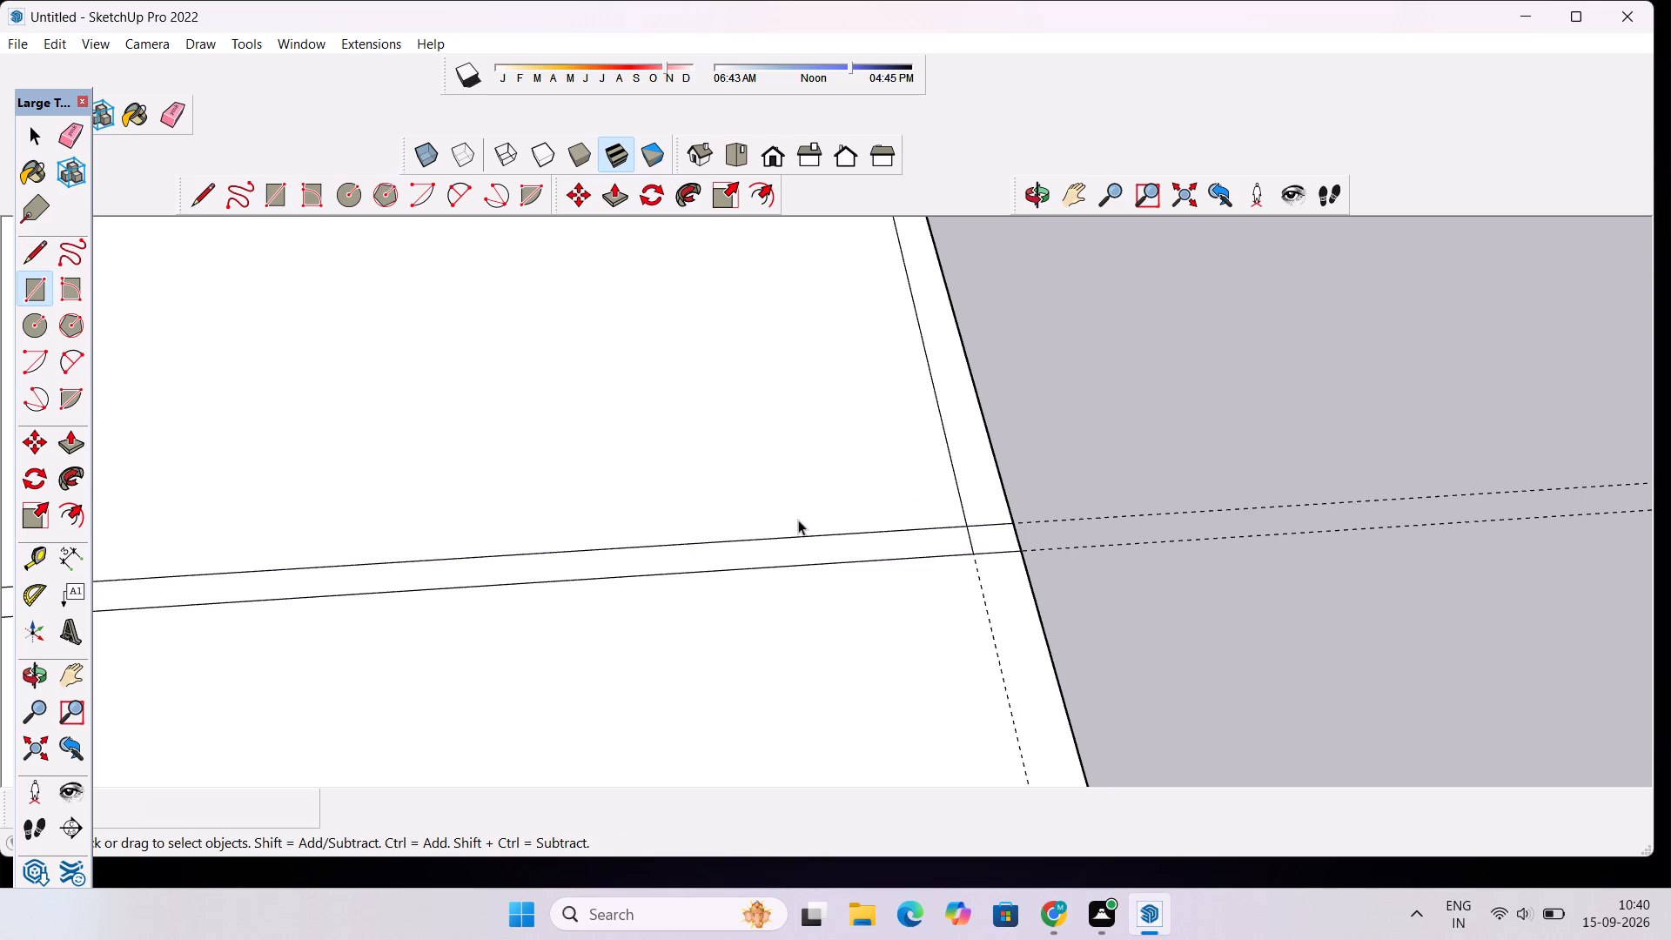
Draw 8' lines along the right and left guides, connecting the cross strip's front line to the slab's front edge.
key("l")
scroll(782, 512, "down", 8)
scroll(889, 672, "up", 4)
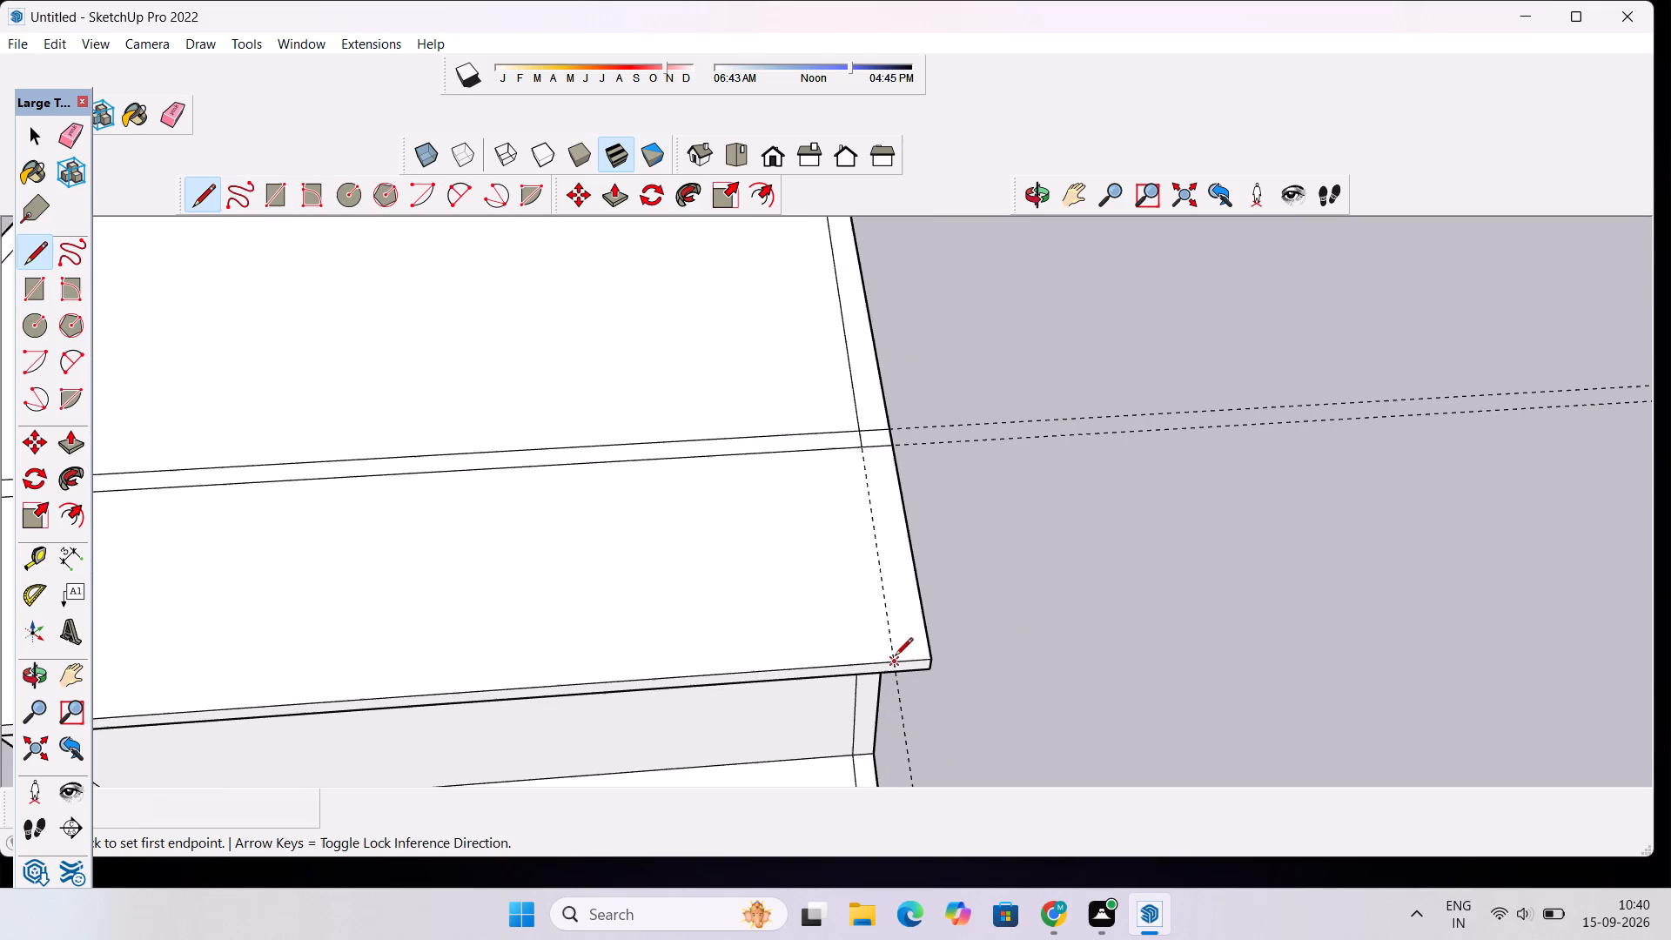
left_click(895, 659)
left_click(865, 451)
scroll(976, 398, "down", 8)
scroll(461, 528, "up", 4)
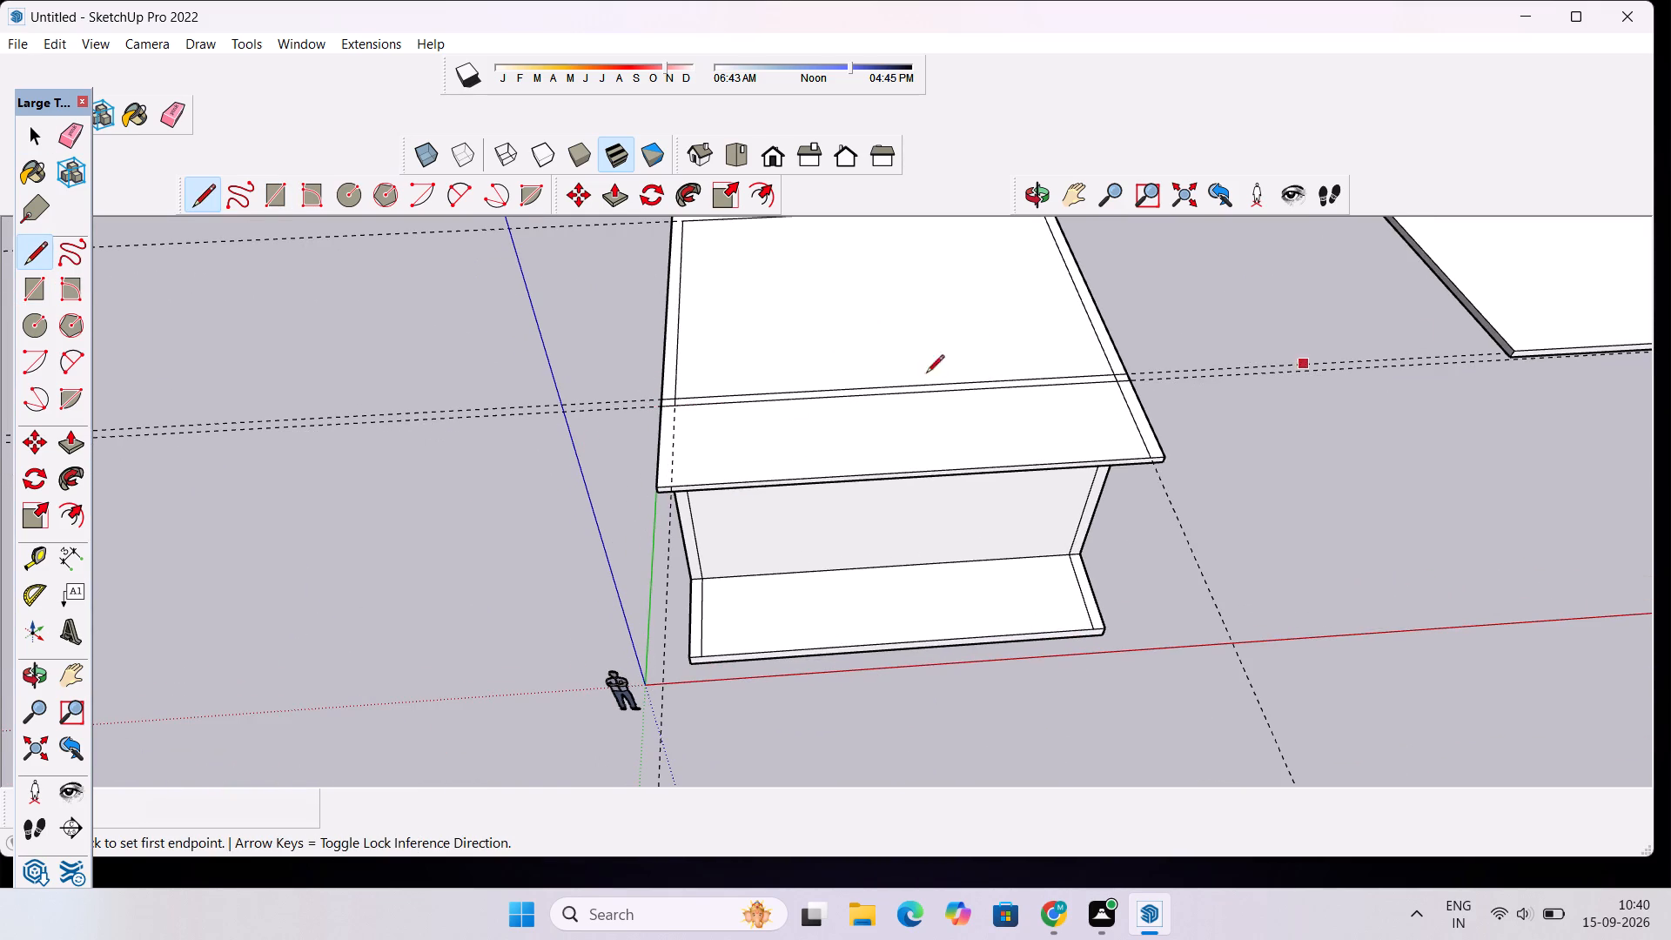
scroll(826, 374, "up", 5)
scroll(589, 449, "up", 4)
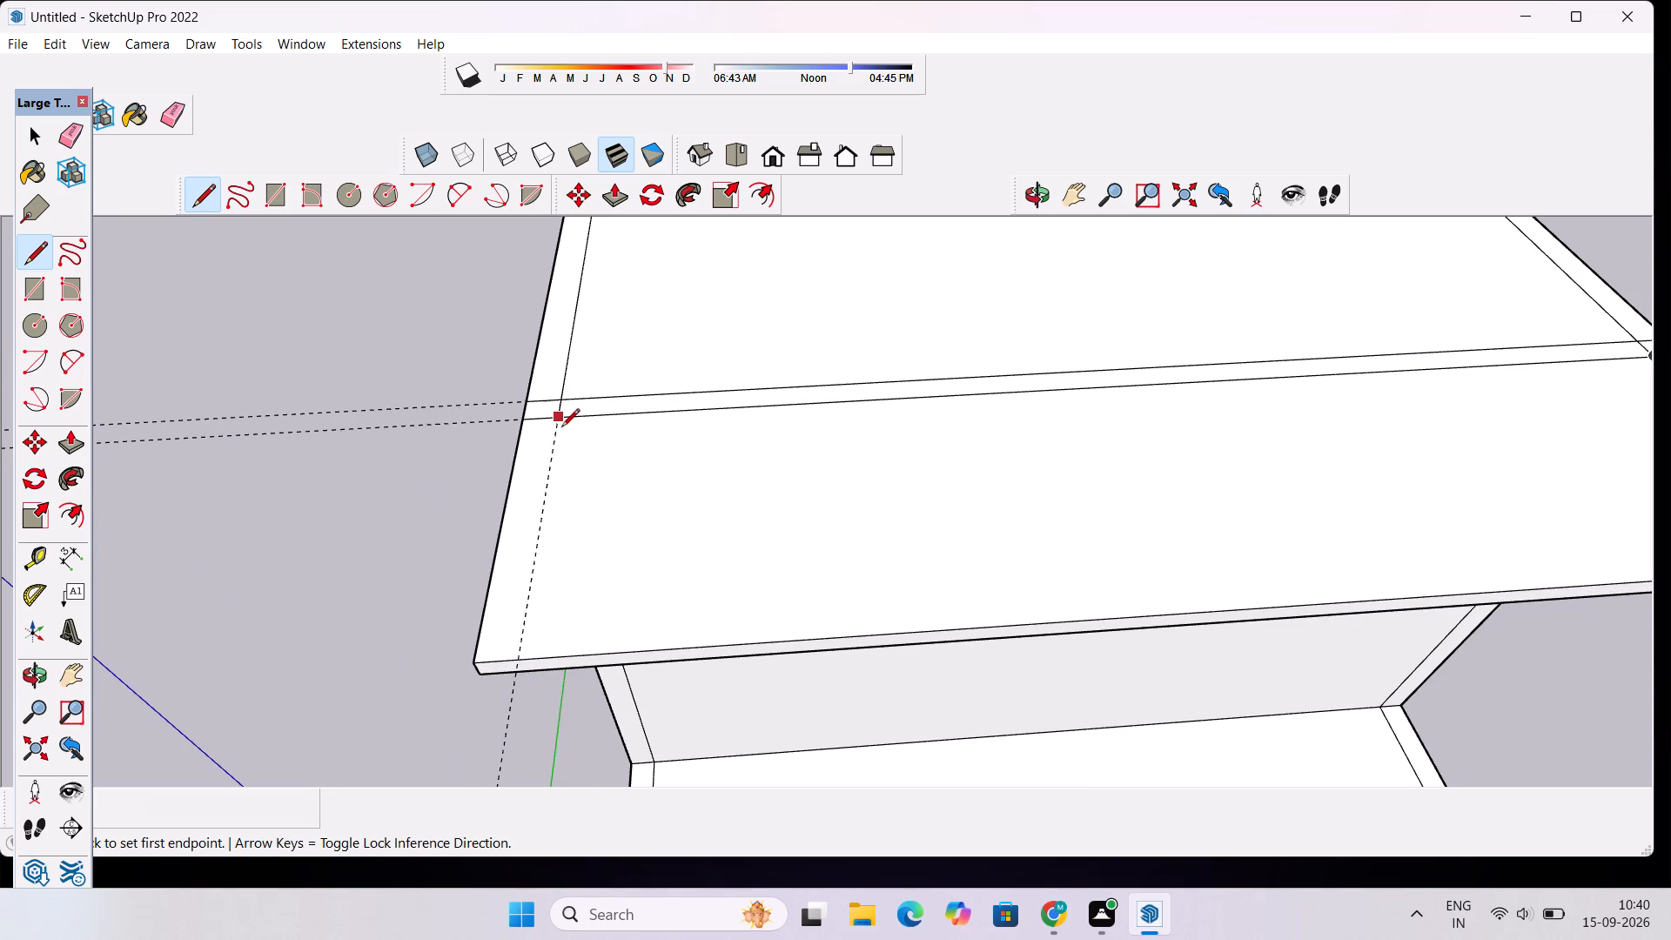
left_click(558, 420)
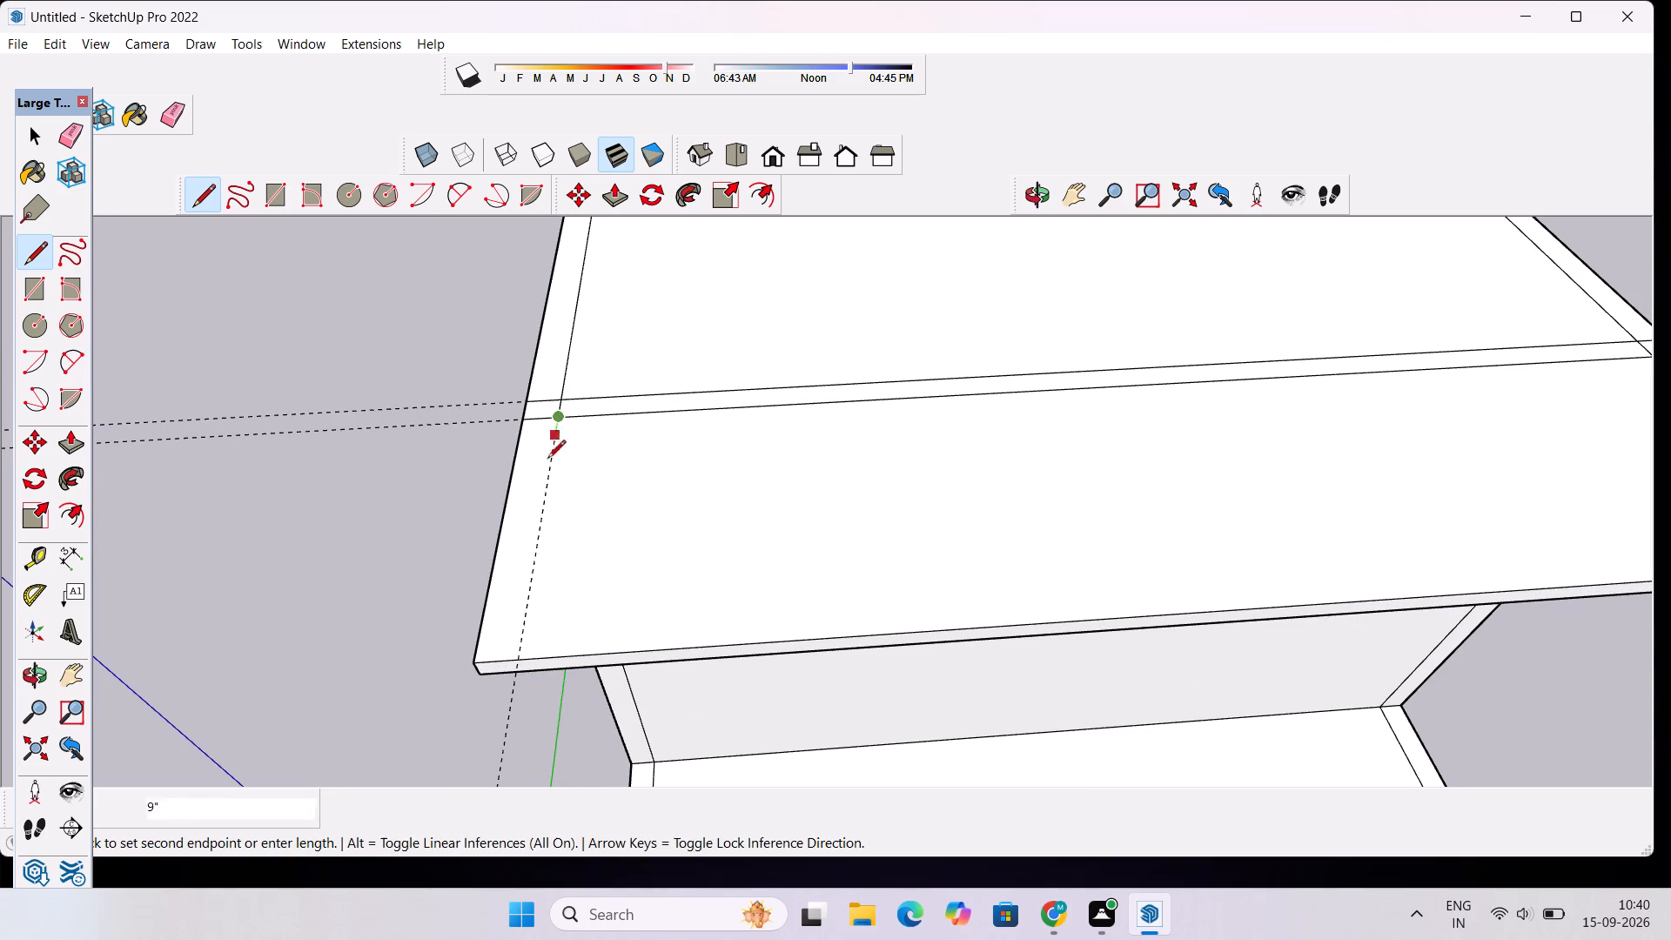
left_click(515, 657)
scroll(351, 641, "down", 7)
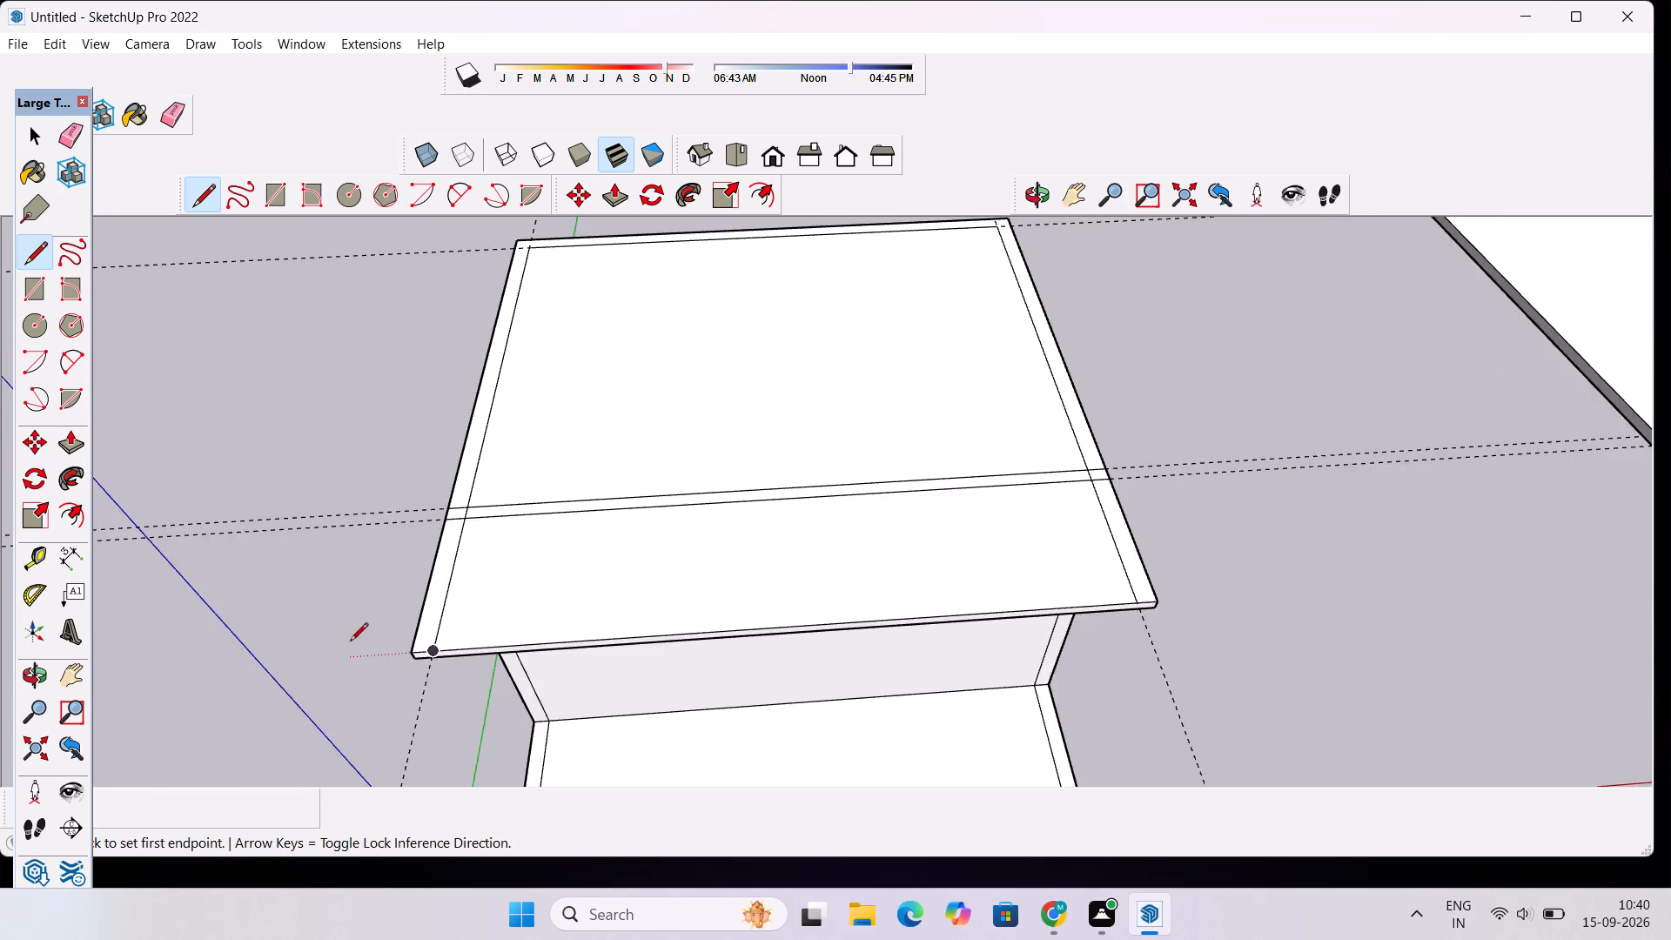
Erase the remaining dashed construction guides around and across the roof slab.
scroll(350, 642, "down", 3)
left_click(1037, 193)
left_click_drag(1027, 293, 973, 433, "shift")
scroll(952, 445, "down", 1)
scroll(893, 456, "up", 3)
key("e")
left_click_drag(762, 376, 896, 454)
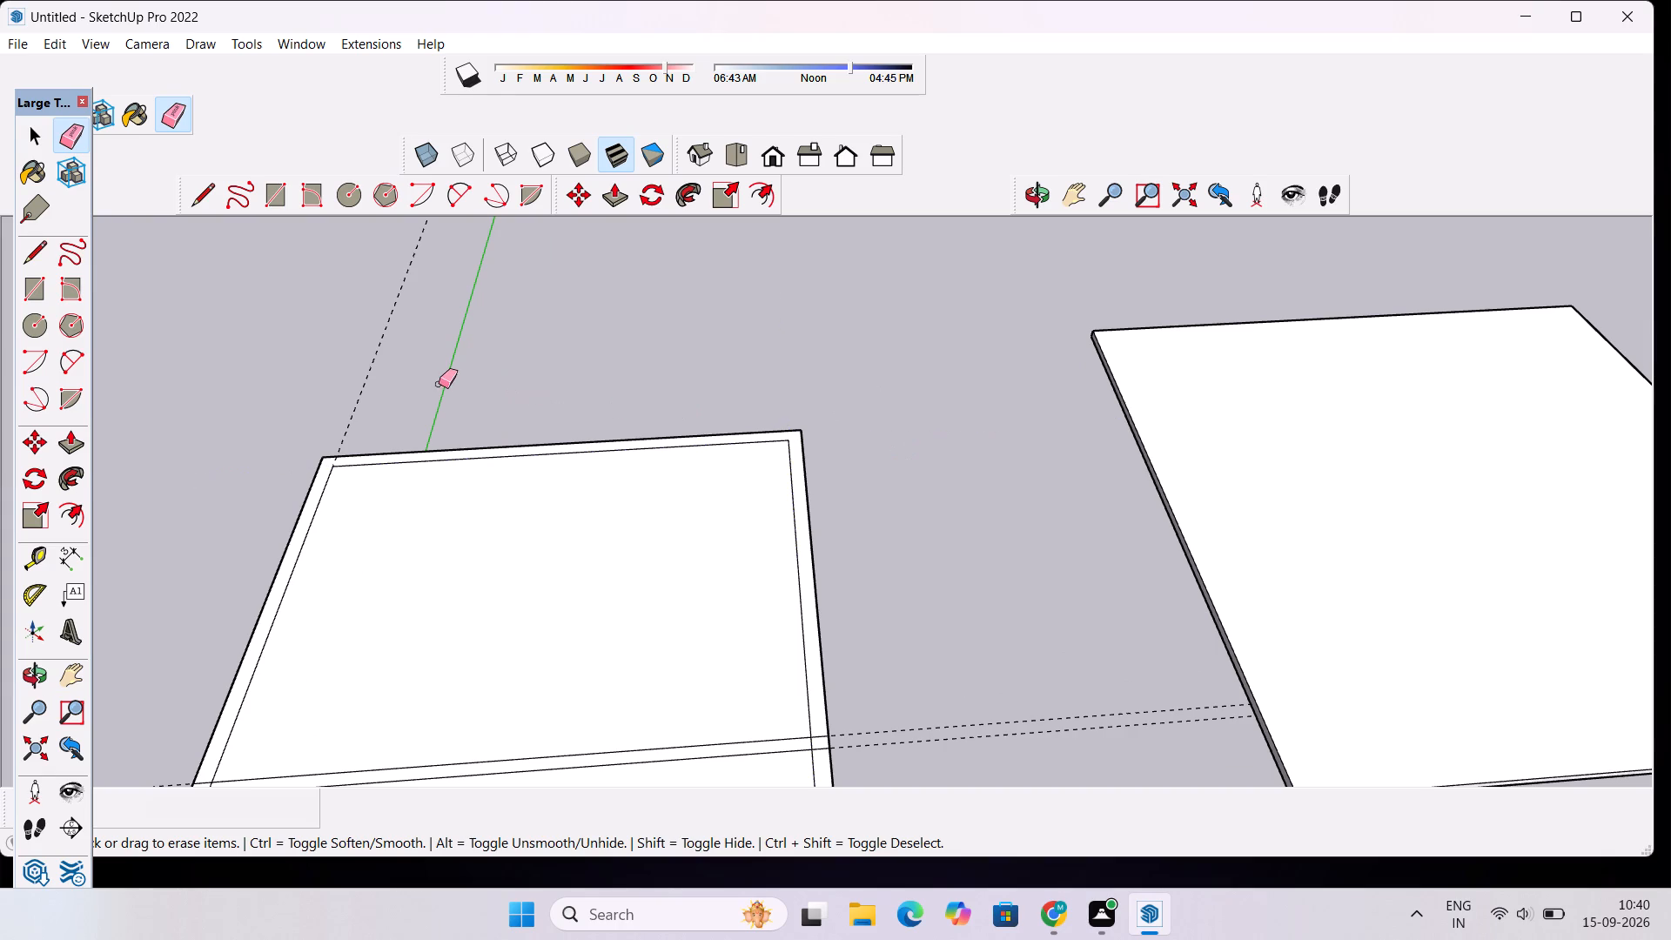
left_click_drag(347, 369, 406, 381)
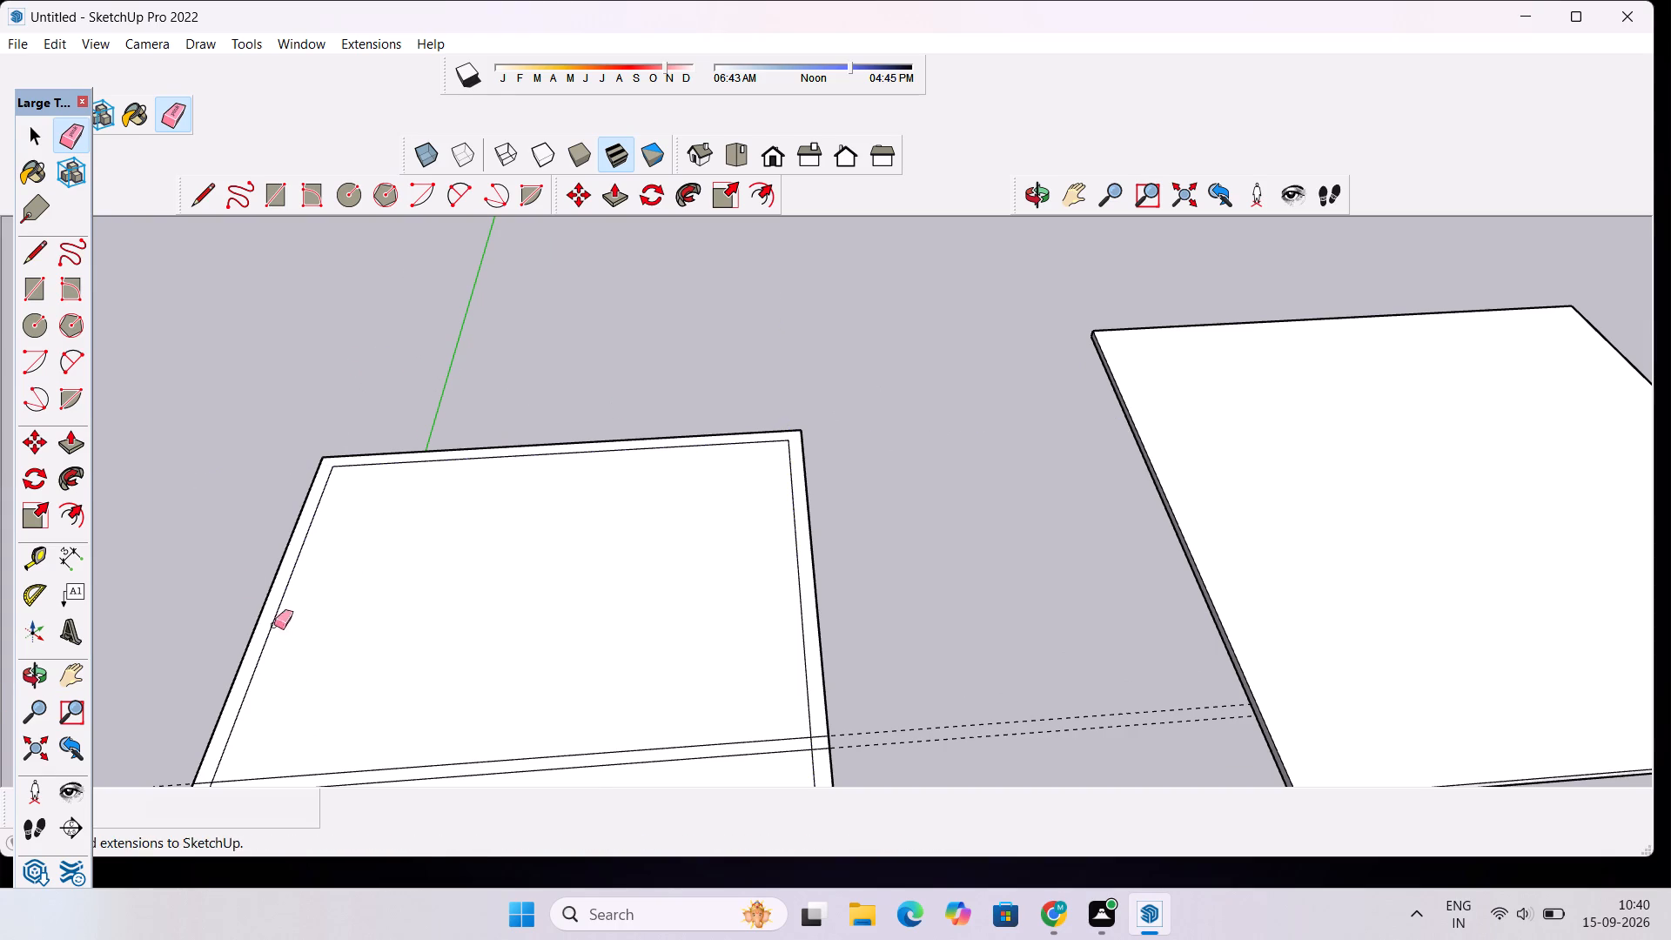
scroll(186, 552, "down", 6)
left_click_drag(607, 648, 619, 681)
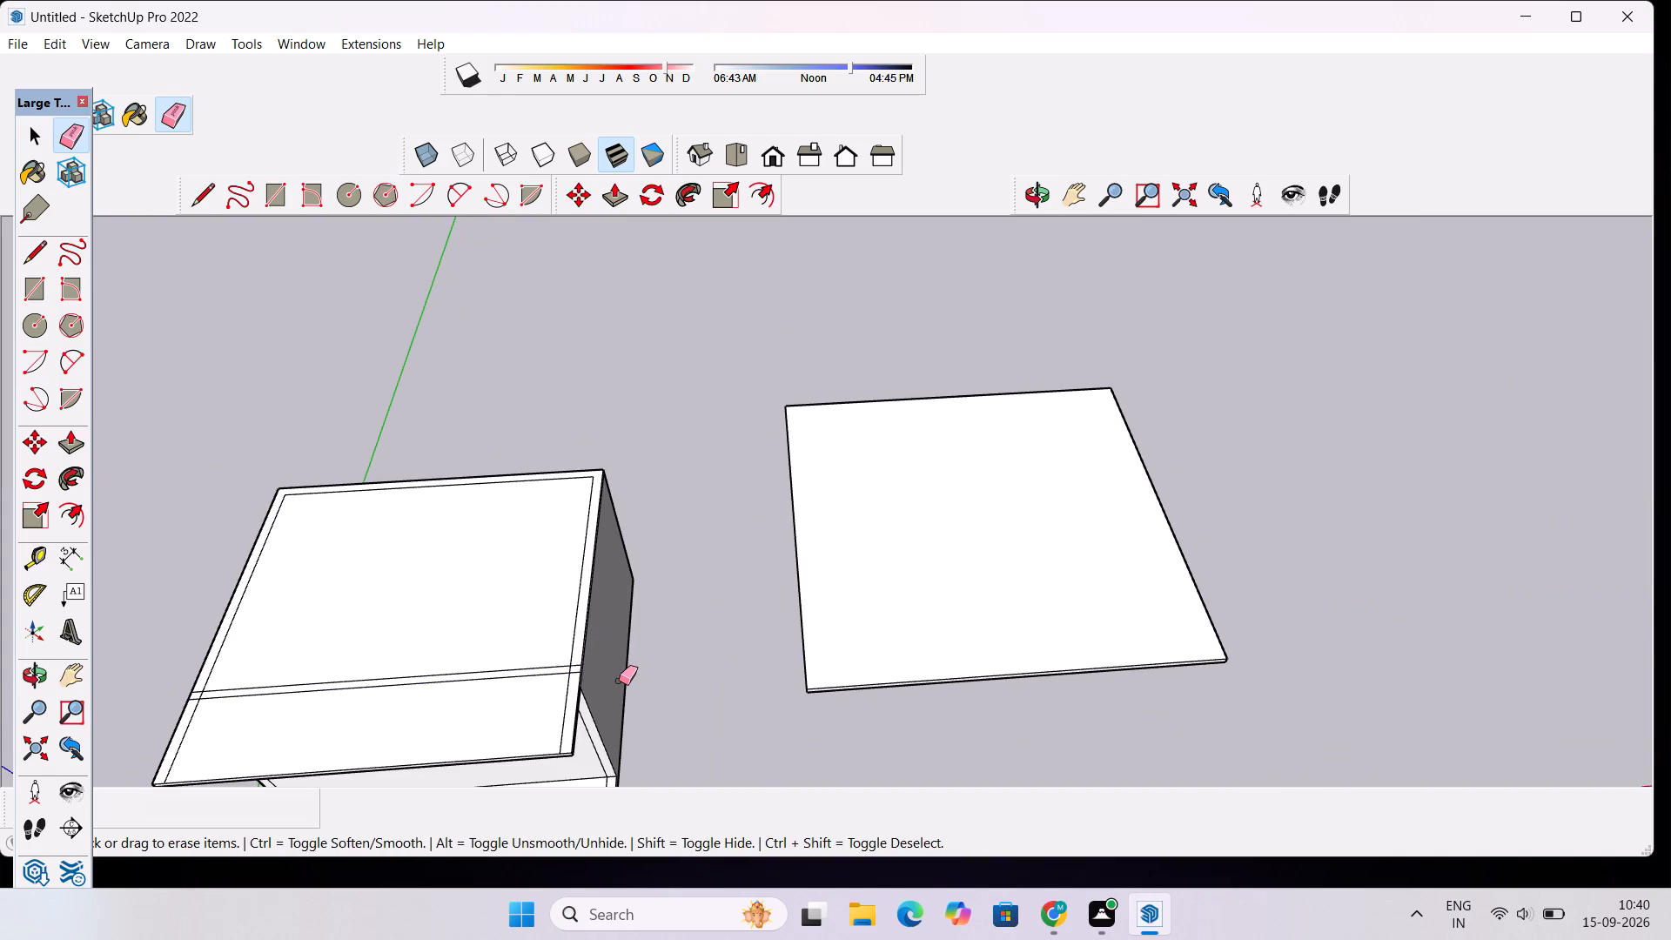
Erase the stray line segments at both ends of the 9" cross strip so it joins the side strips as one wall outline.
scroll(218, 623, "up", 7)
scroll(106, 606, "down", 6)
scroll(133, 711, "up", 2)
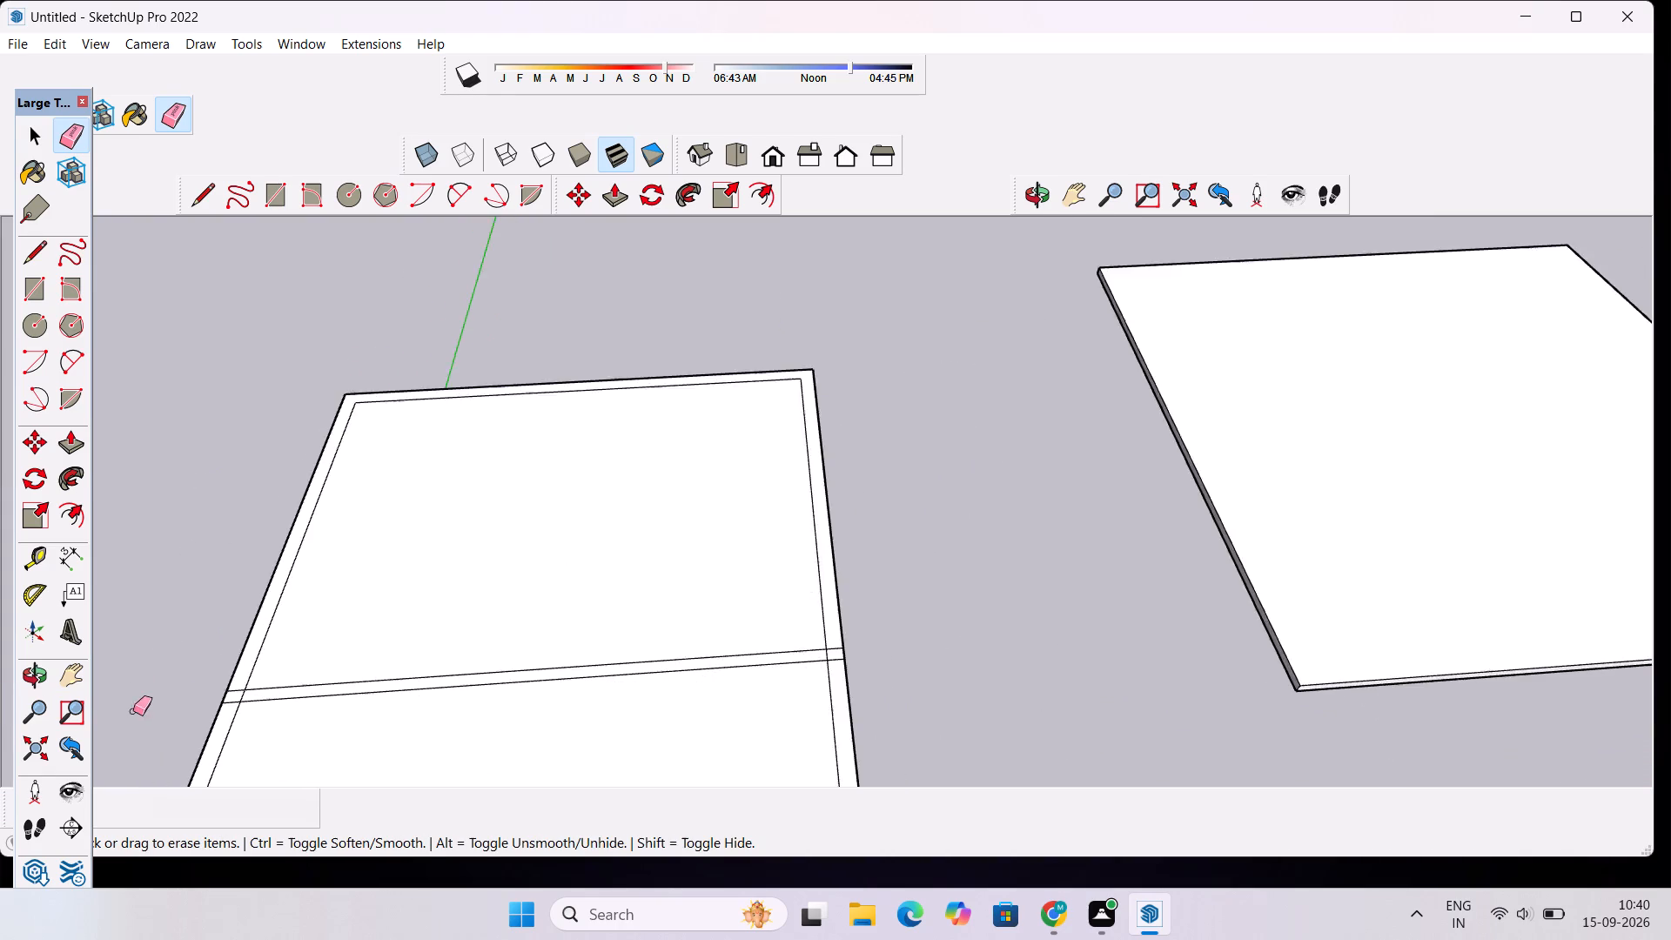
scroll(133, 711, "up", 16)
key("e")
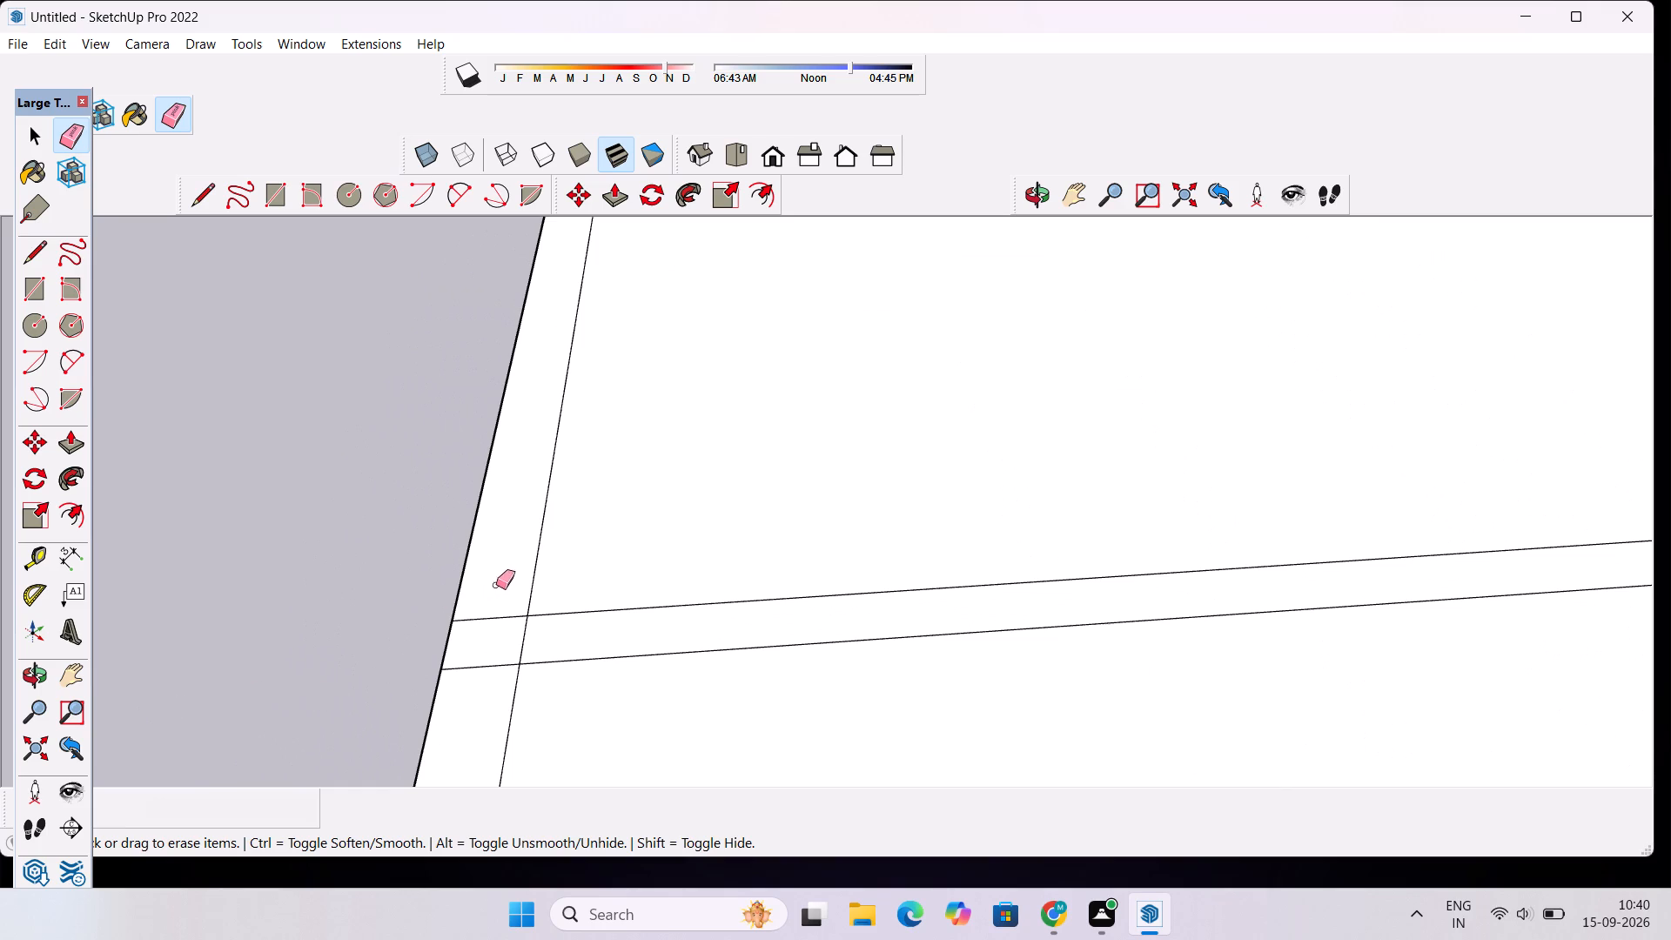
left_click_drag(497, 584, 530, 646)
scroll(257, 587, "down", 10)
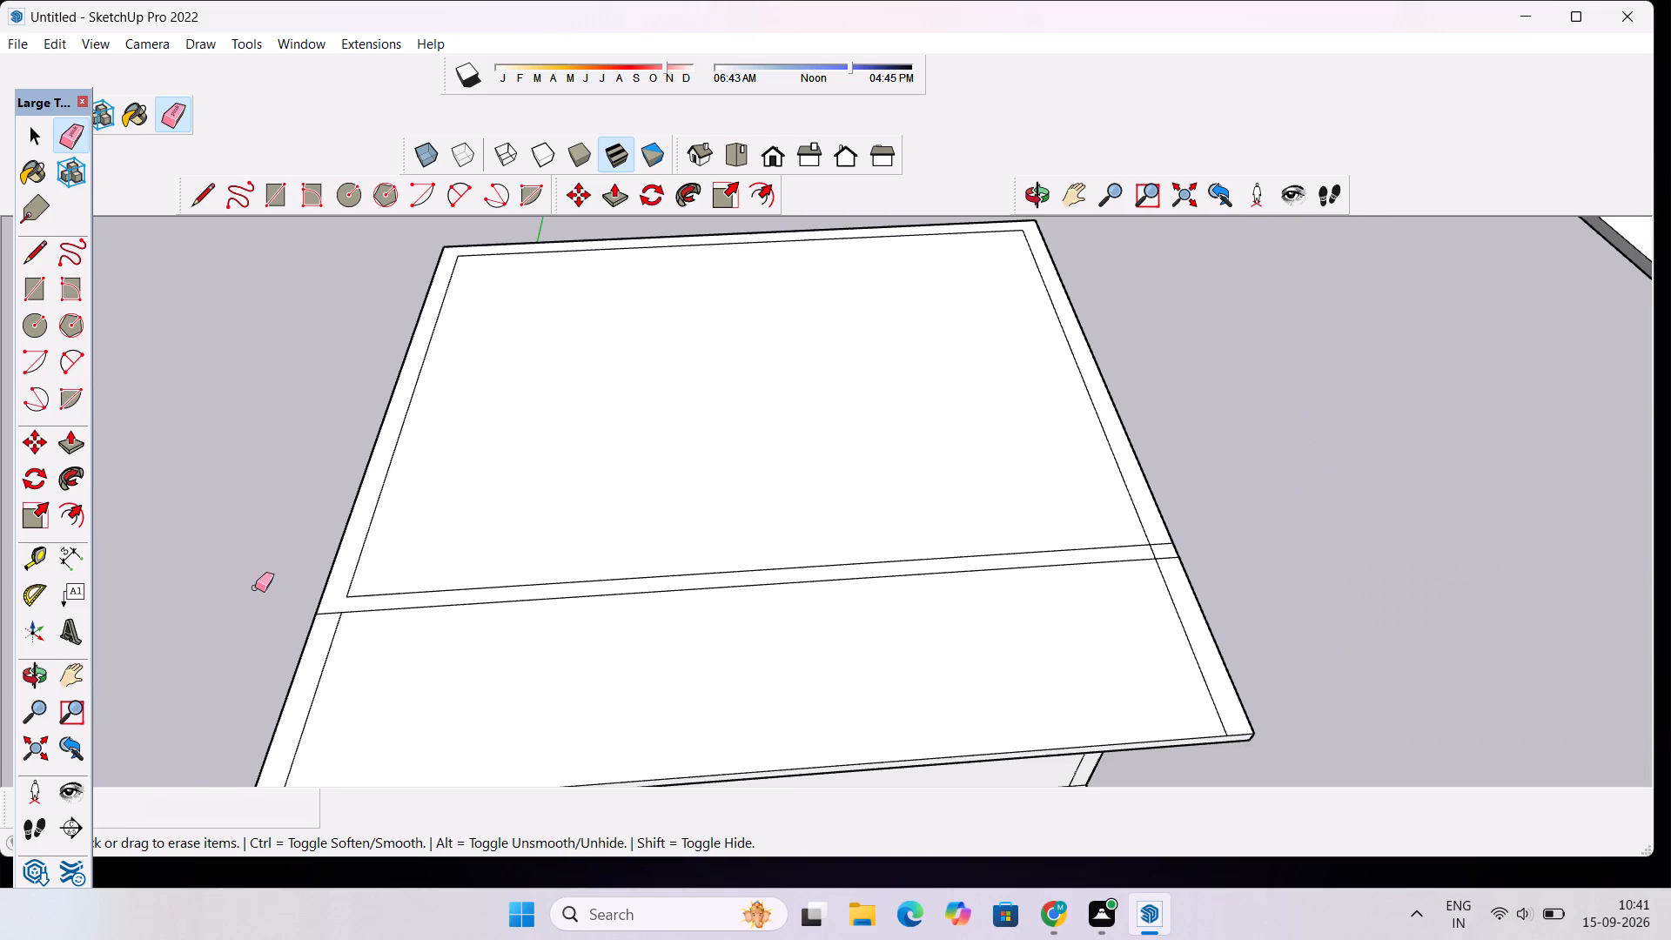
scroll(255, 586, "down", 2)
scroll(1062, 519, "up", 7)
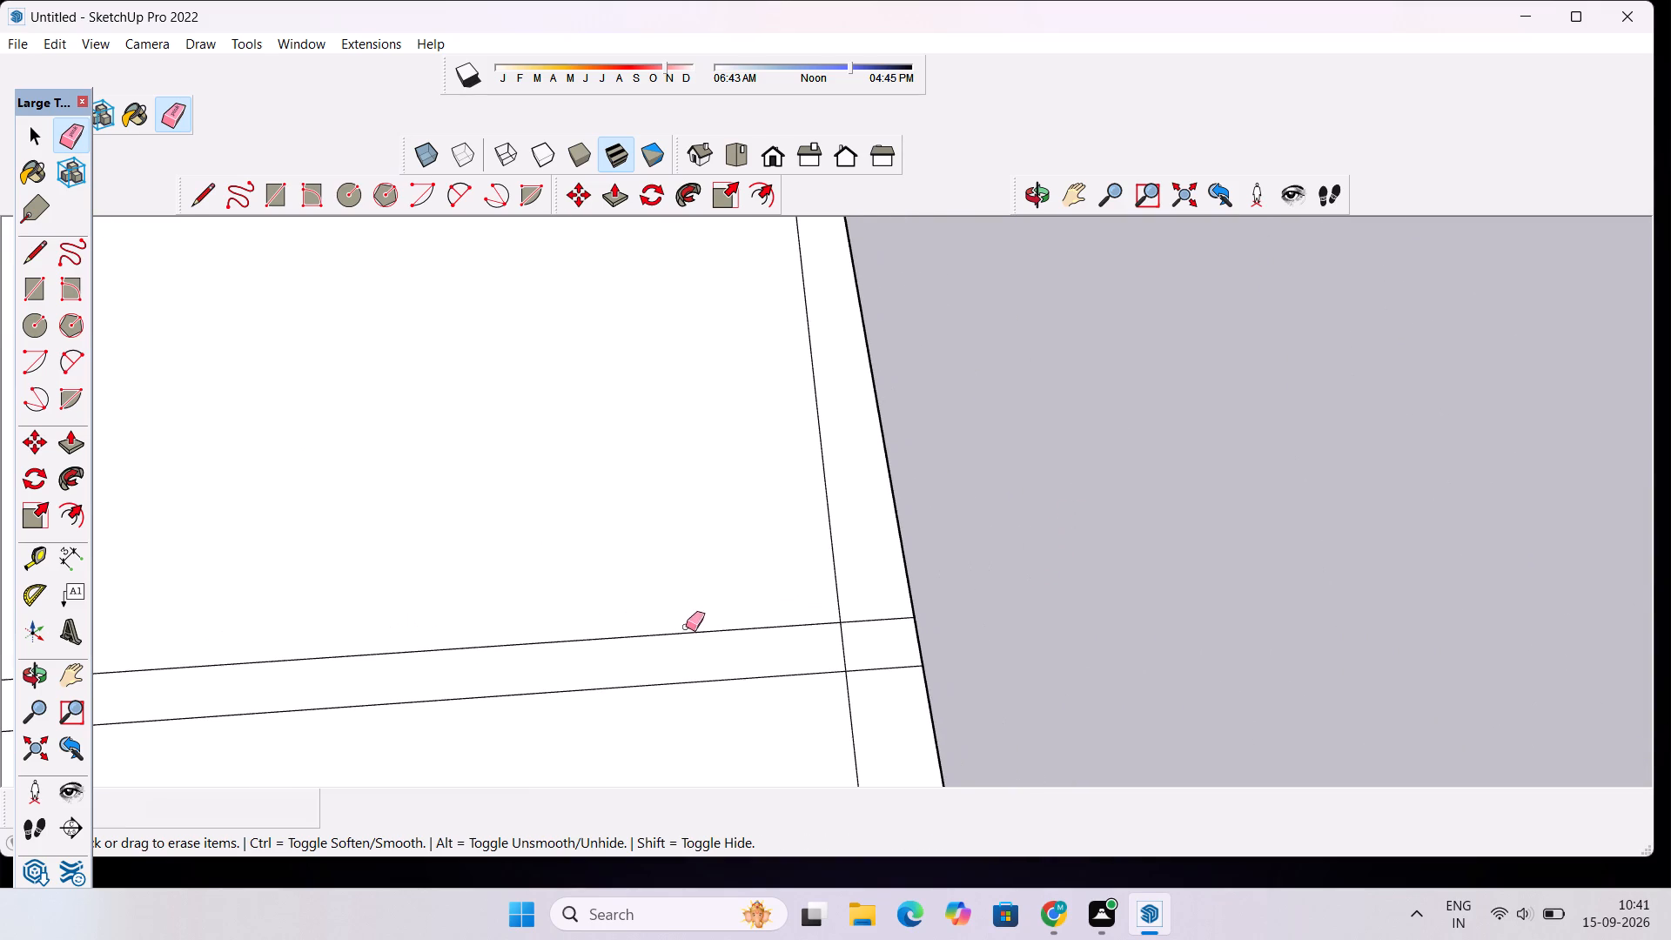
left_click_drag(794, 605, 691, 681)
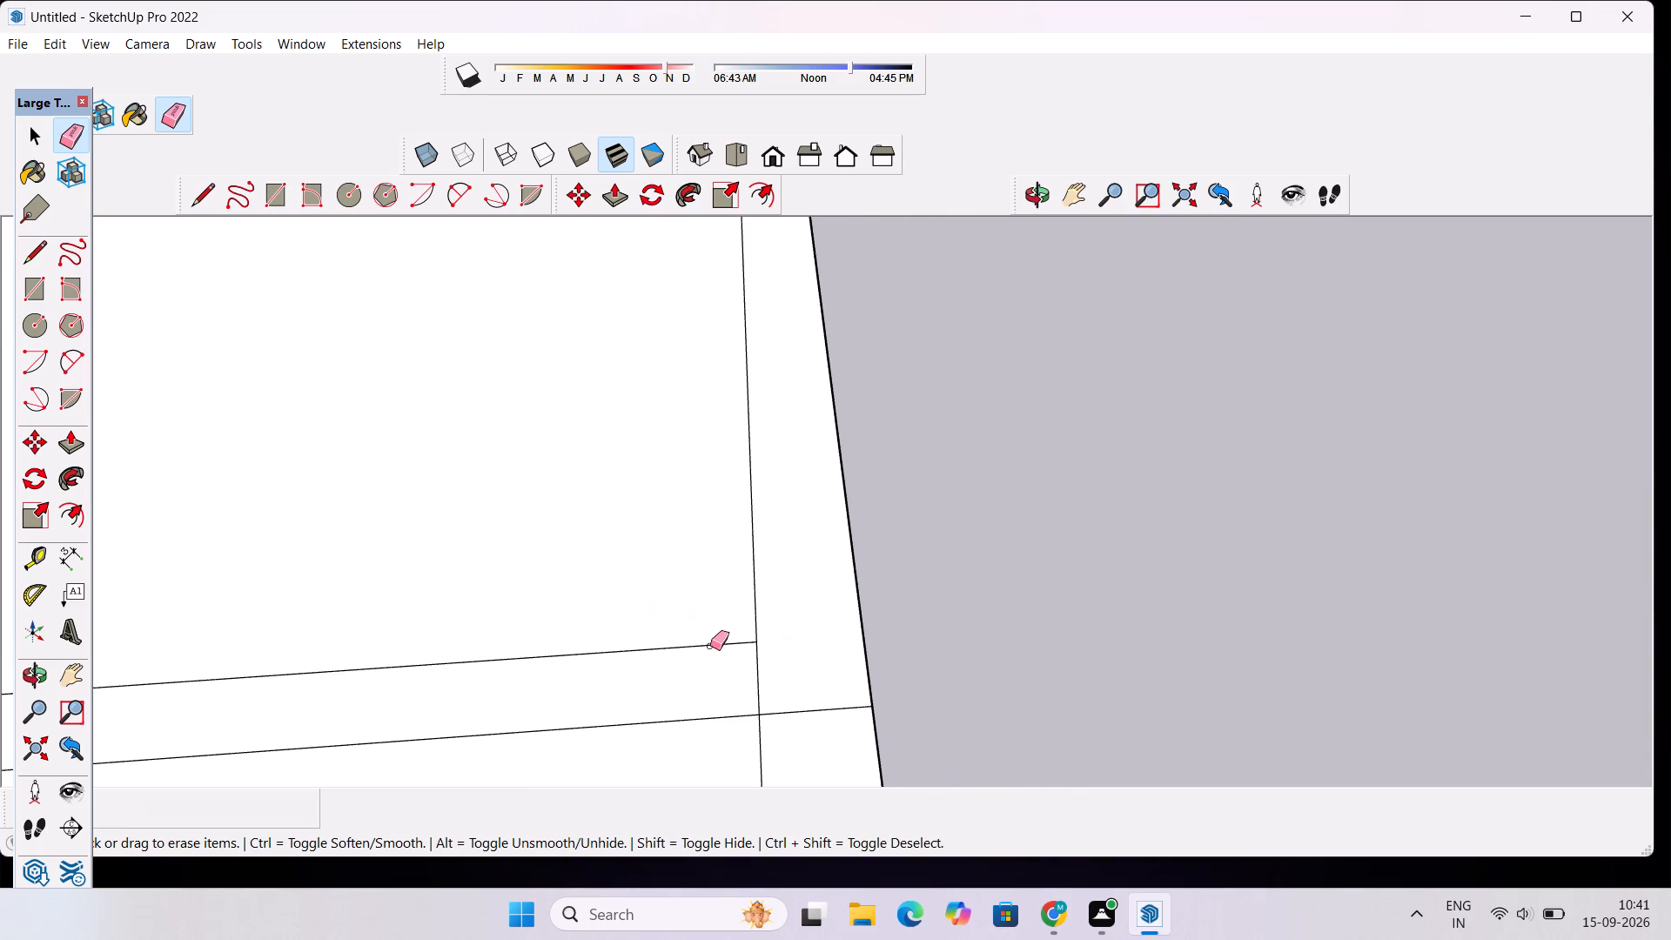
left_click_drag(720, 676, 779, 663)
scroll(781, 663, "down", 16)
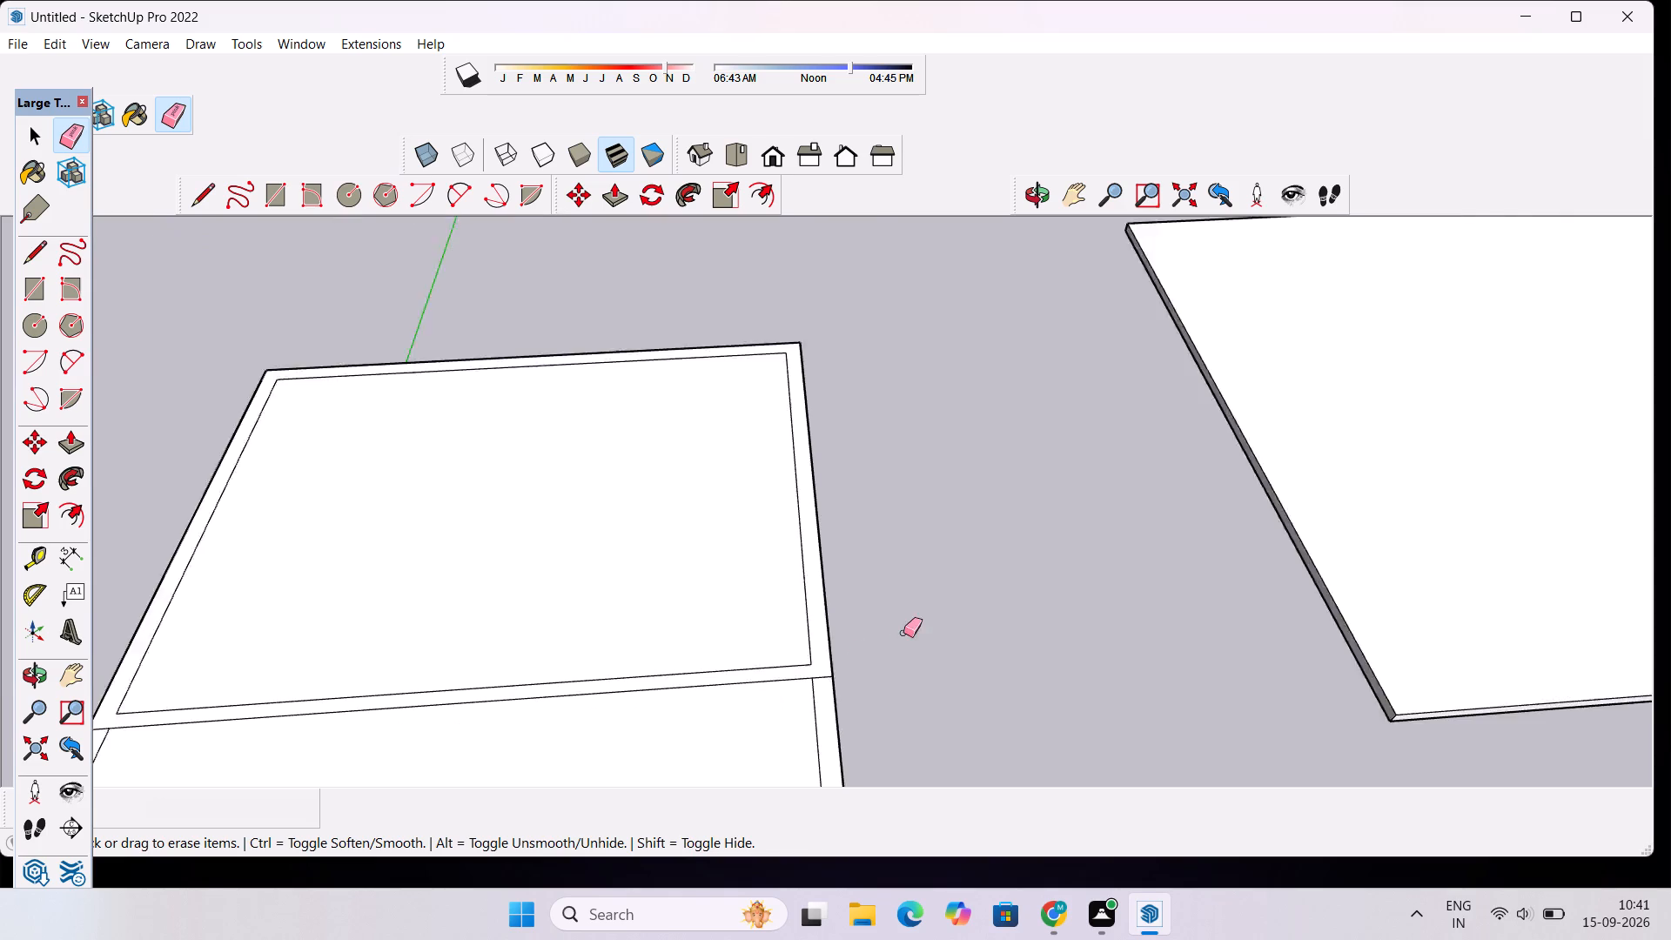
Examine the cleaned-up wall outline on the roof slab from several angles.
scroll(903, 633, "down", 3)
left_click(1044, 202)
left_click_drag(789, 578, 789, 581)
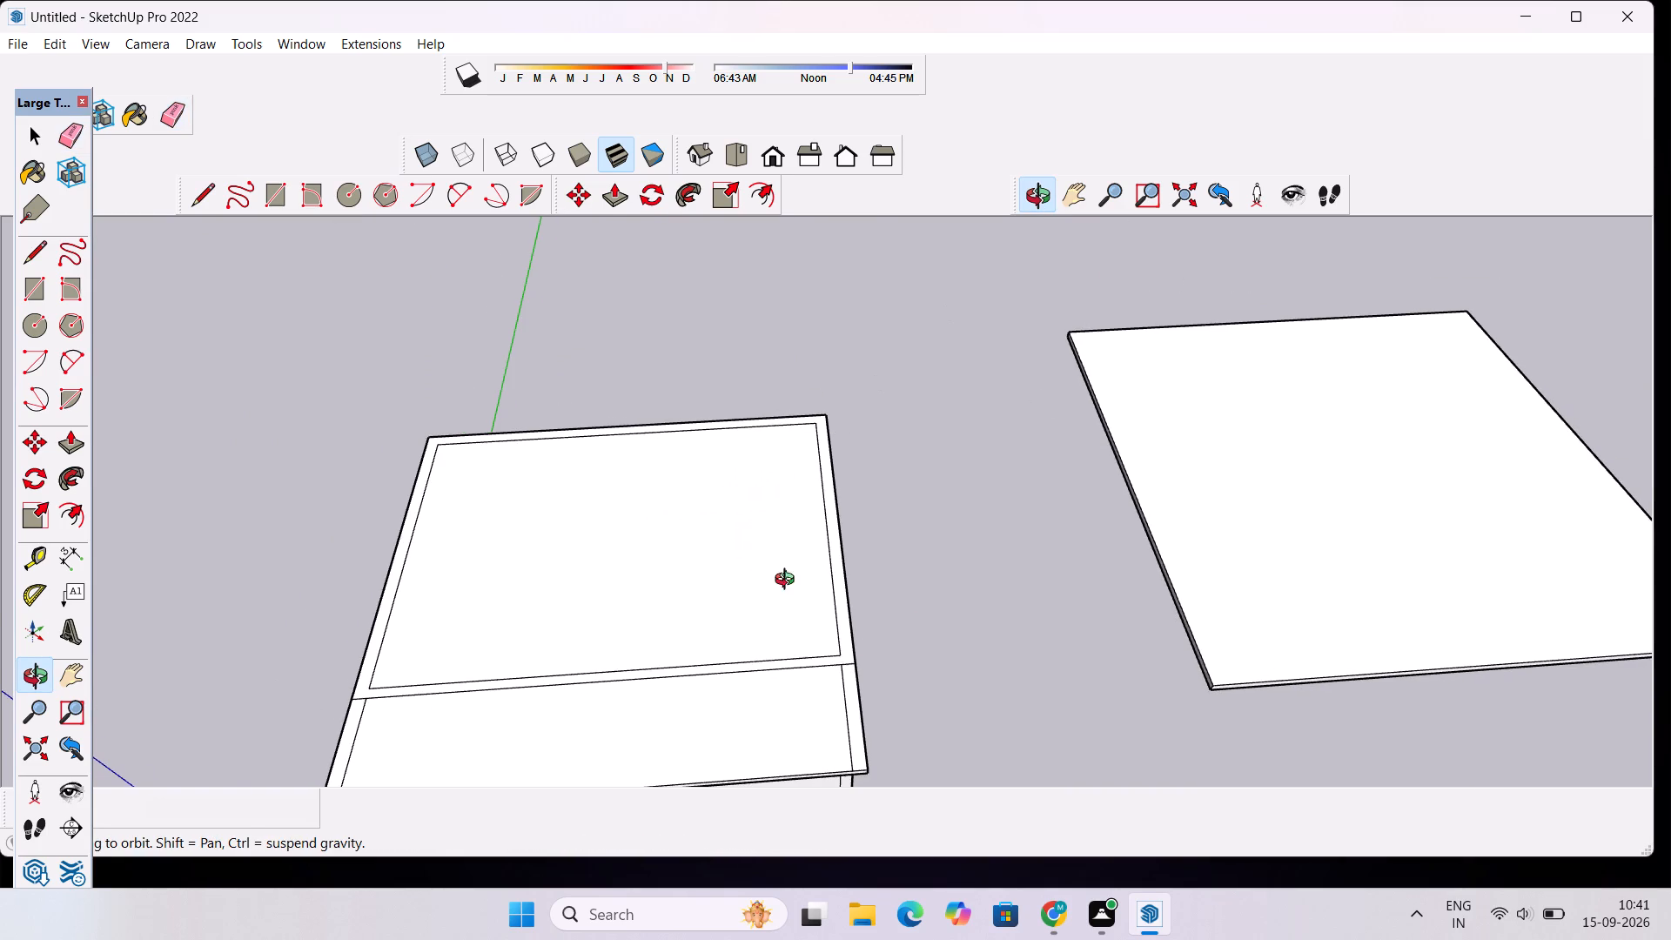
left_click_drag(789, 581, 713, 493)
scroll(610, 532, "down", 2)
left_click_drag(499, 554, 694, 551)
scroll(700, 551, "up", 4)
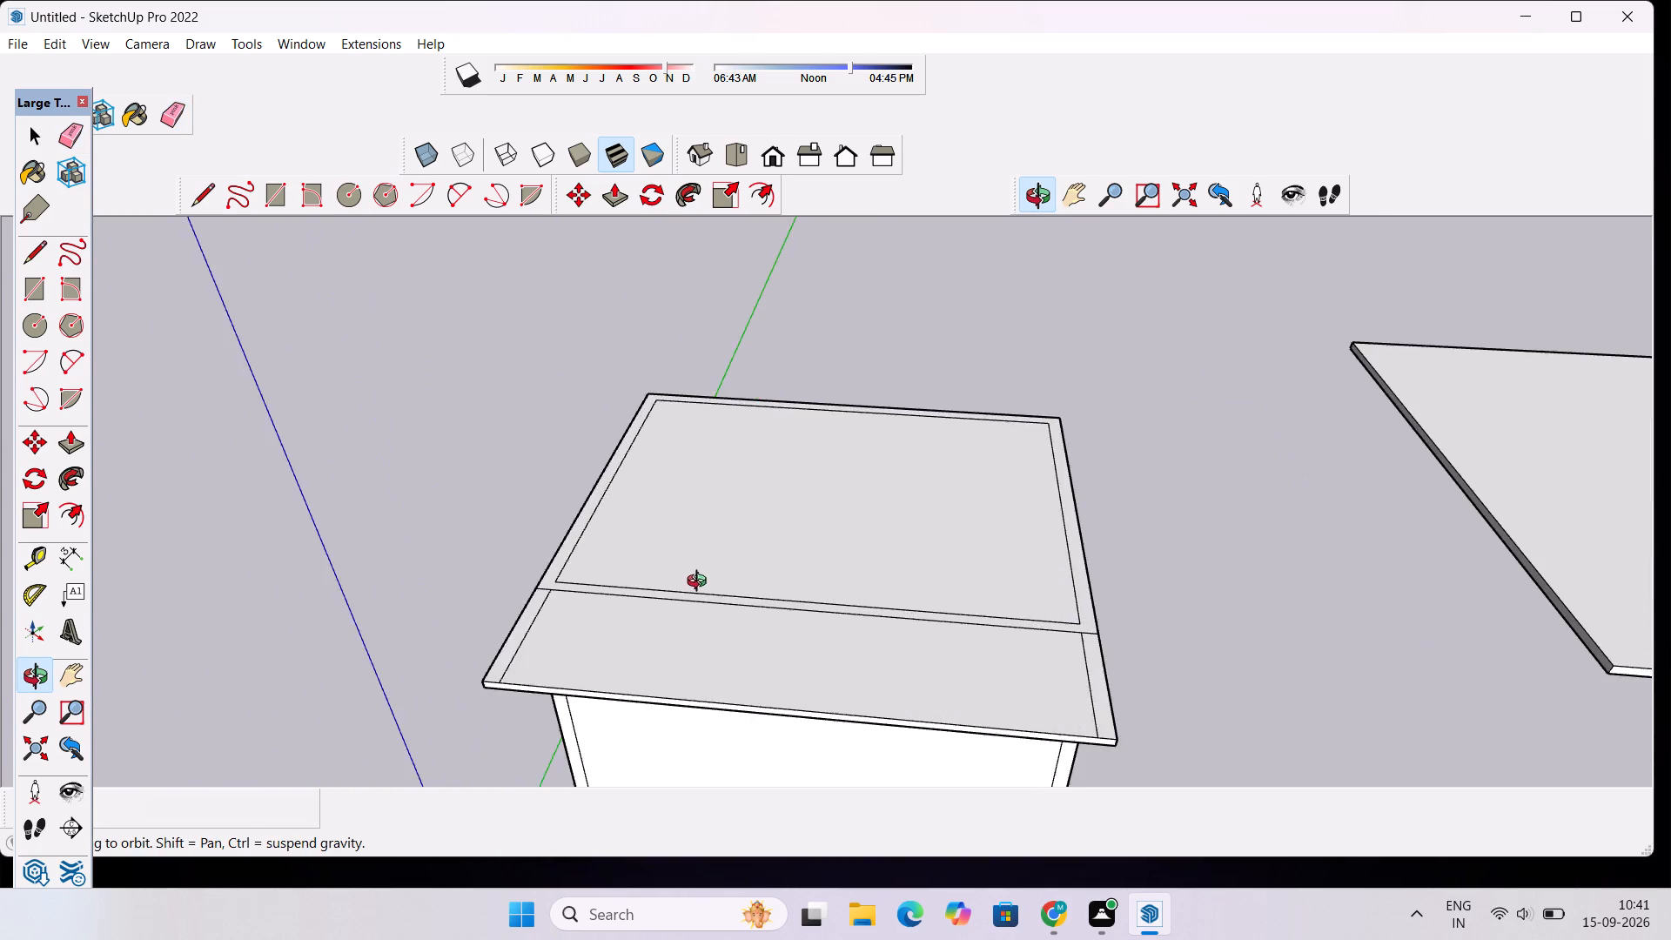
left_click_drag(708, 607, 756, 669)
scroll(783, 601, "down", 4)
left_click_drag(835, 566, 749, 577, "shift")
scroll(622, 587, "up", 5, "shift")
scroll(652, 554, "down", 4)
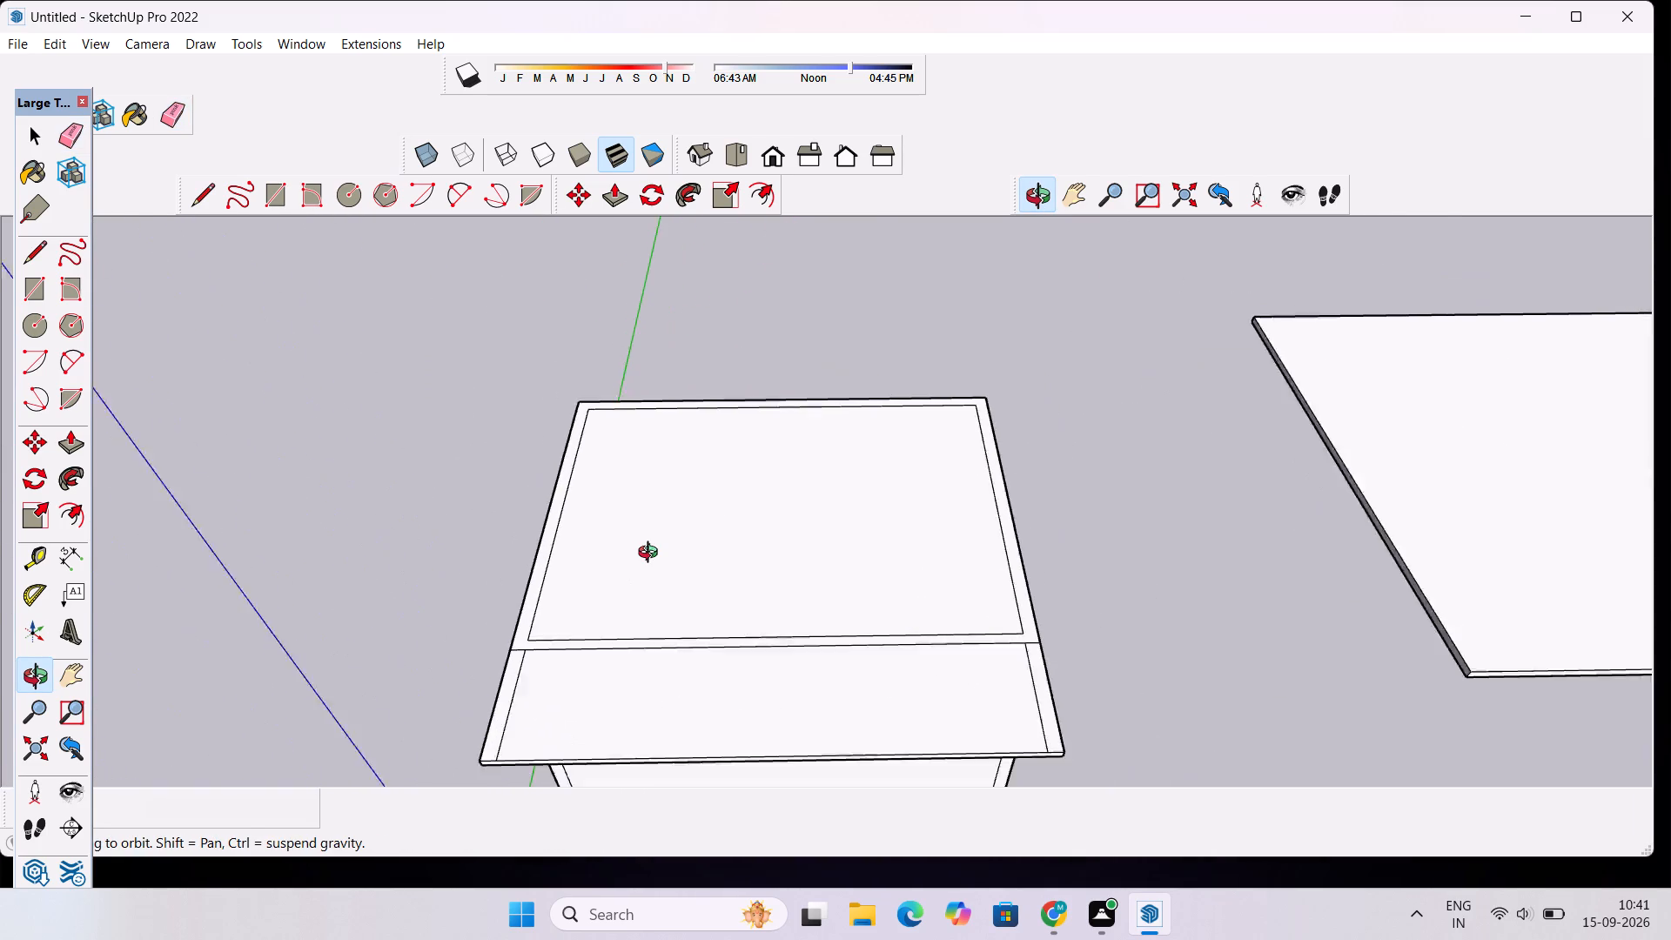
scroll(652, 554, "down", 1)
left_click_drag(659, 596, 684, 705)
scroll(740, 592, "up", 4)
left_click_drag(968, 665, 943, 700)
scroll(754, 567, "down", 4)
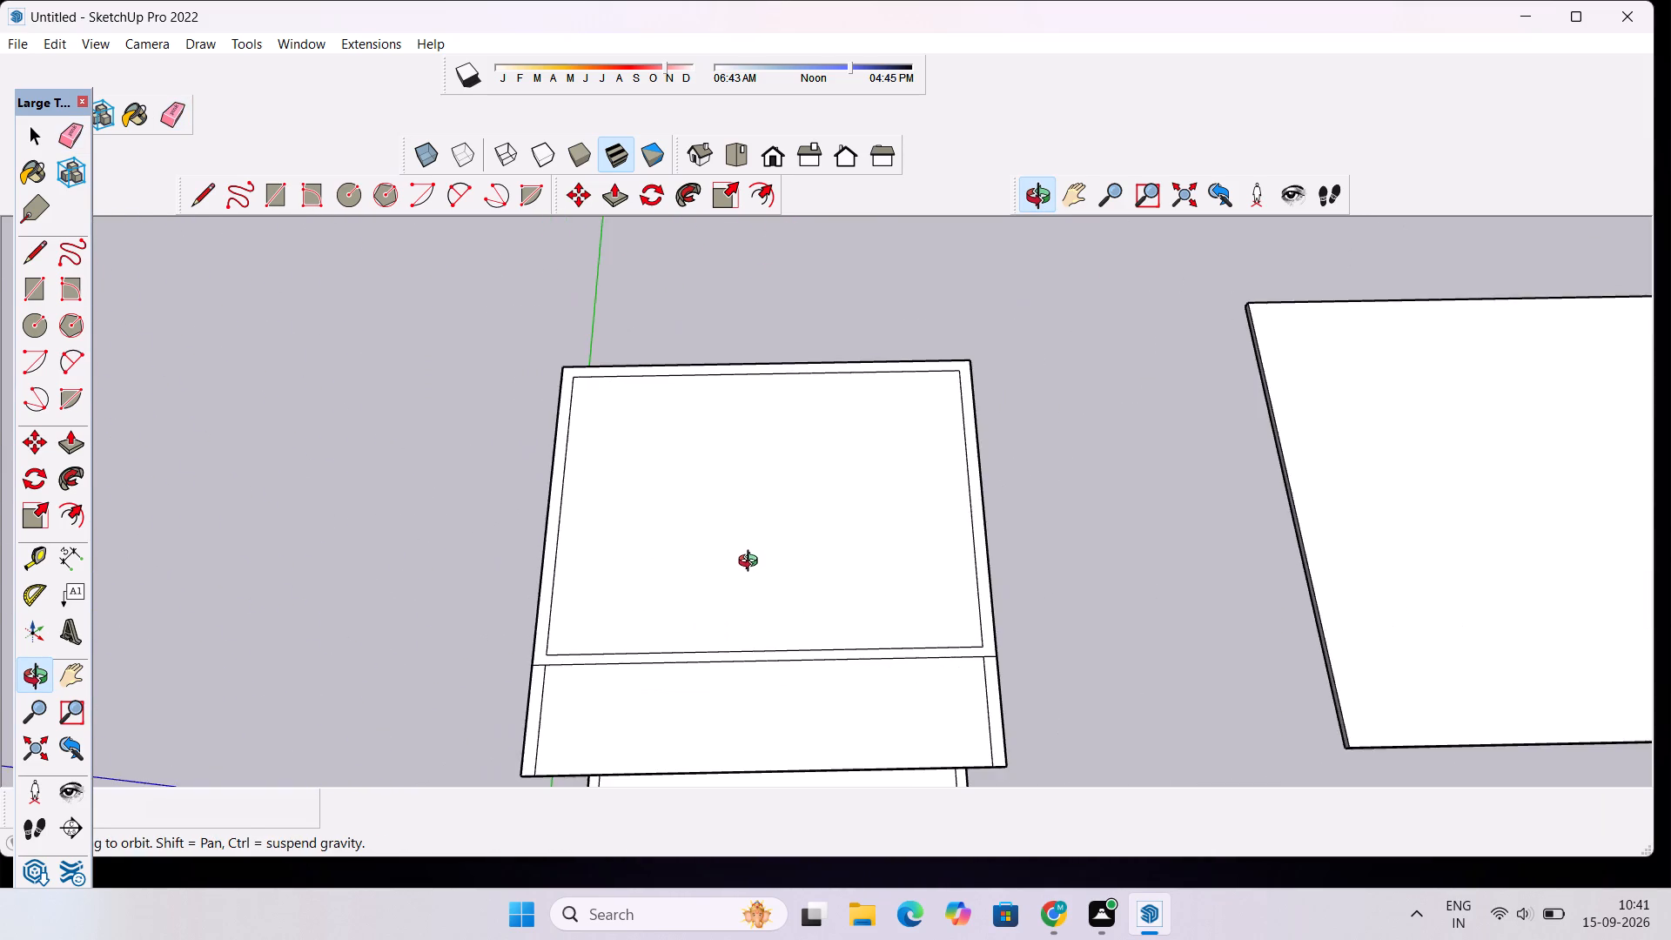
left_click_drag(752, 563, 675, 615, "shift")
left_click_drag(669, 598, 664, 546, "shift")
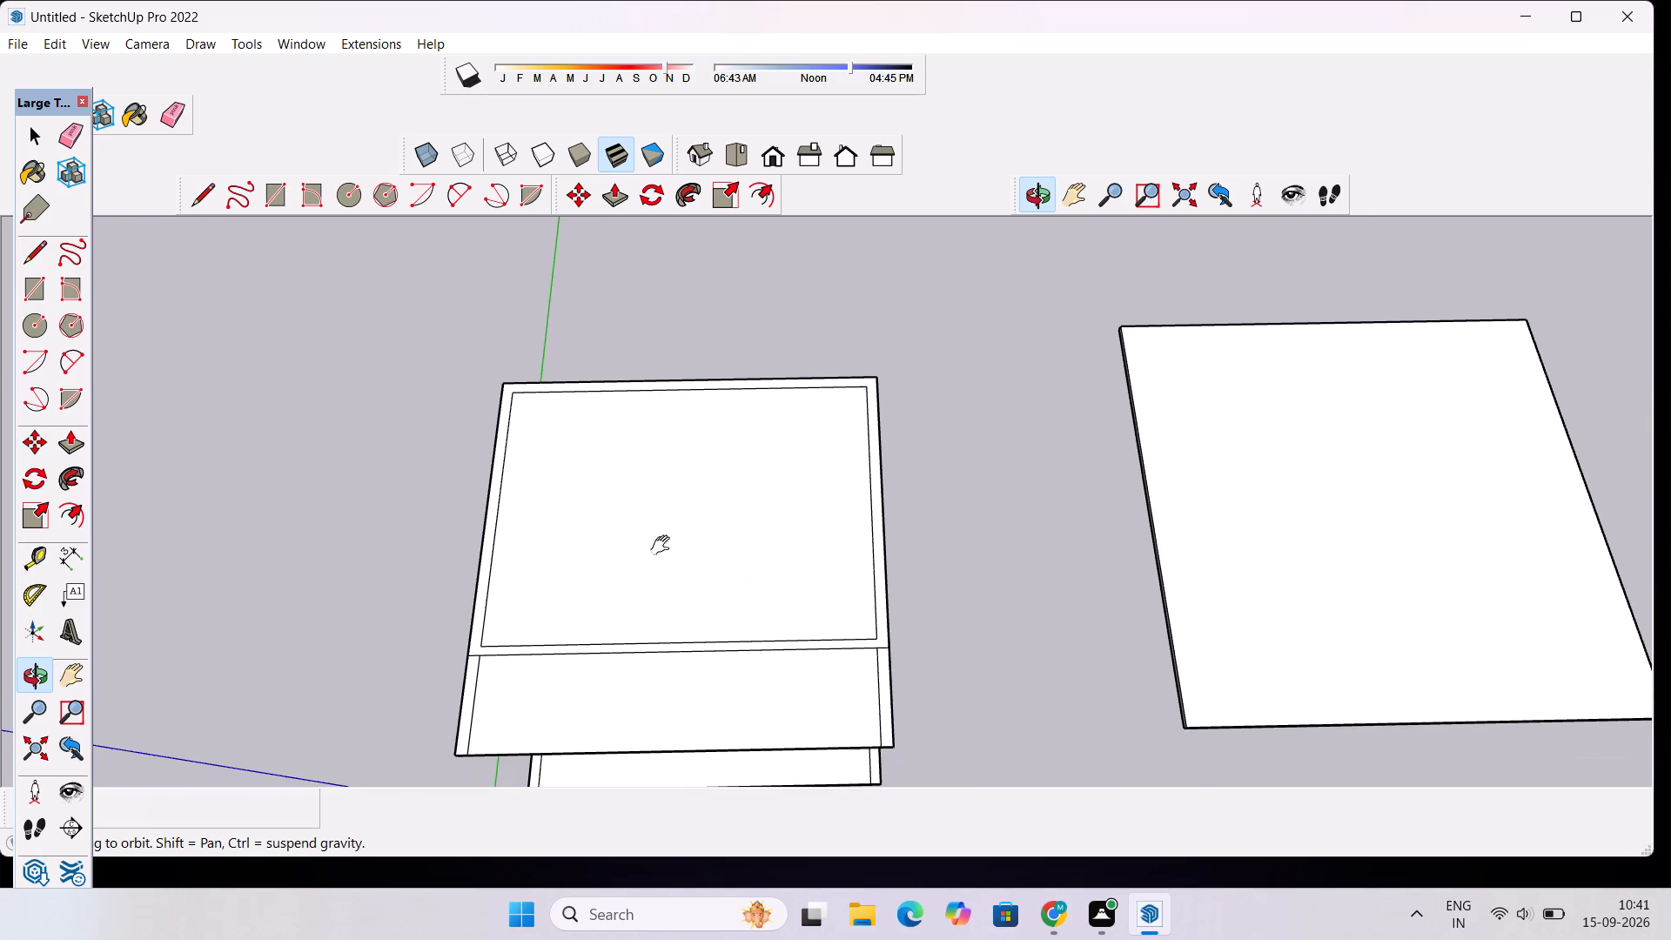
Push/Pull the ring-shaped wall outline on the roof slab up 19' to form the upper-storey walls.
key("space")
type("p")
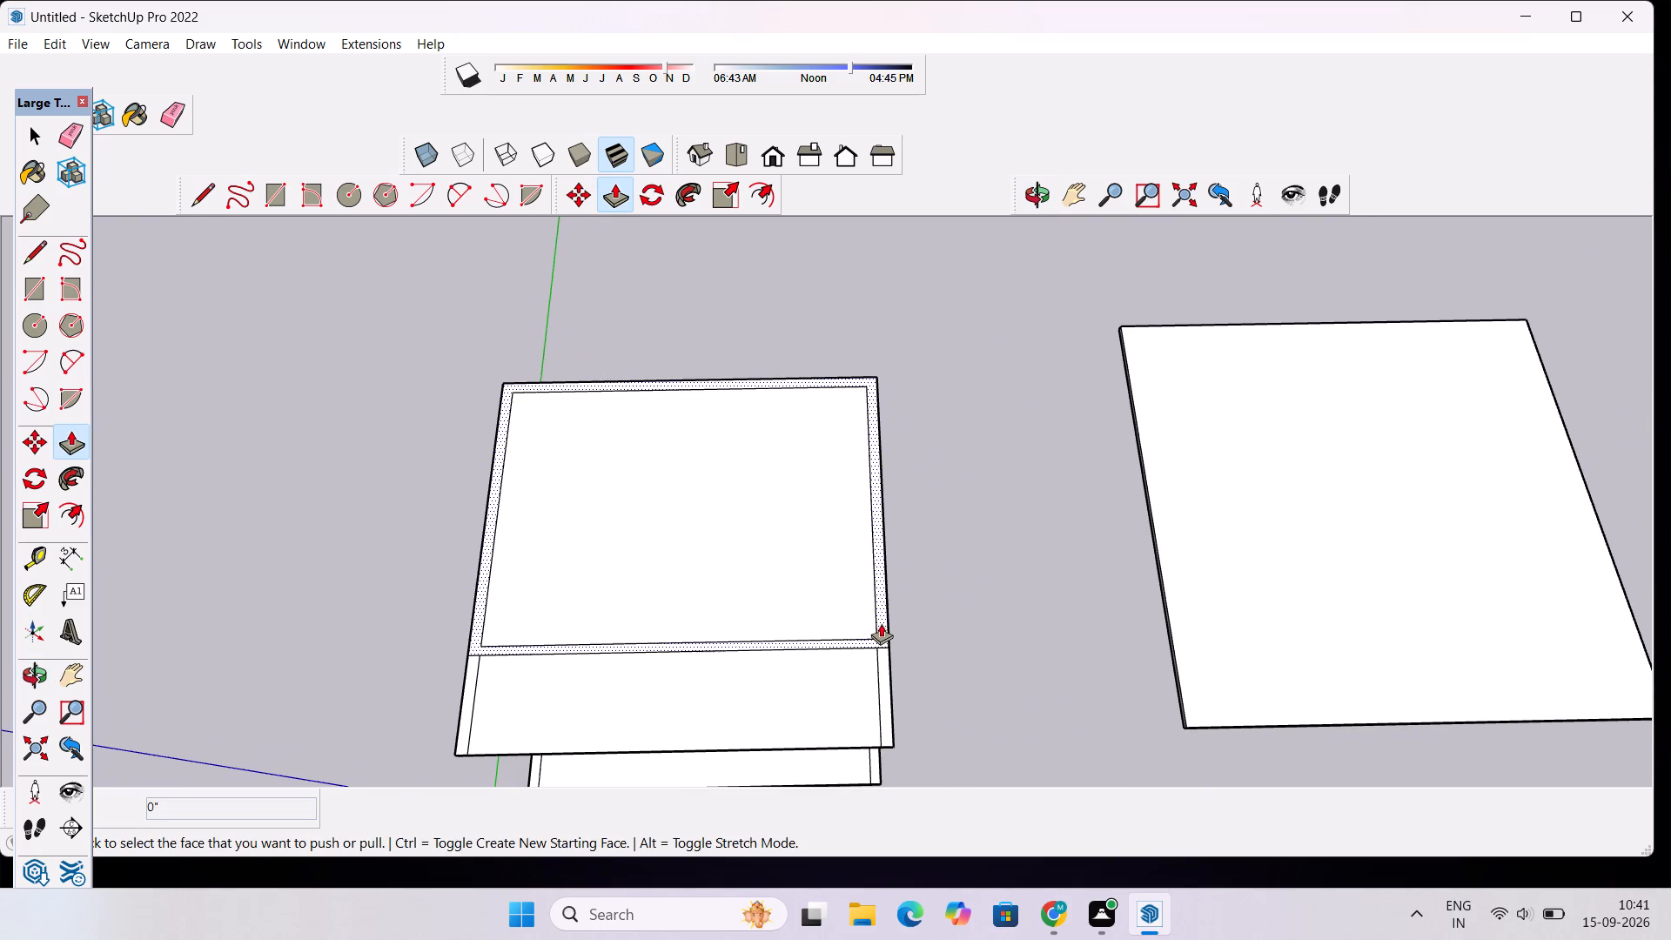
left_click(881, 626)
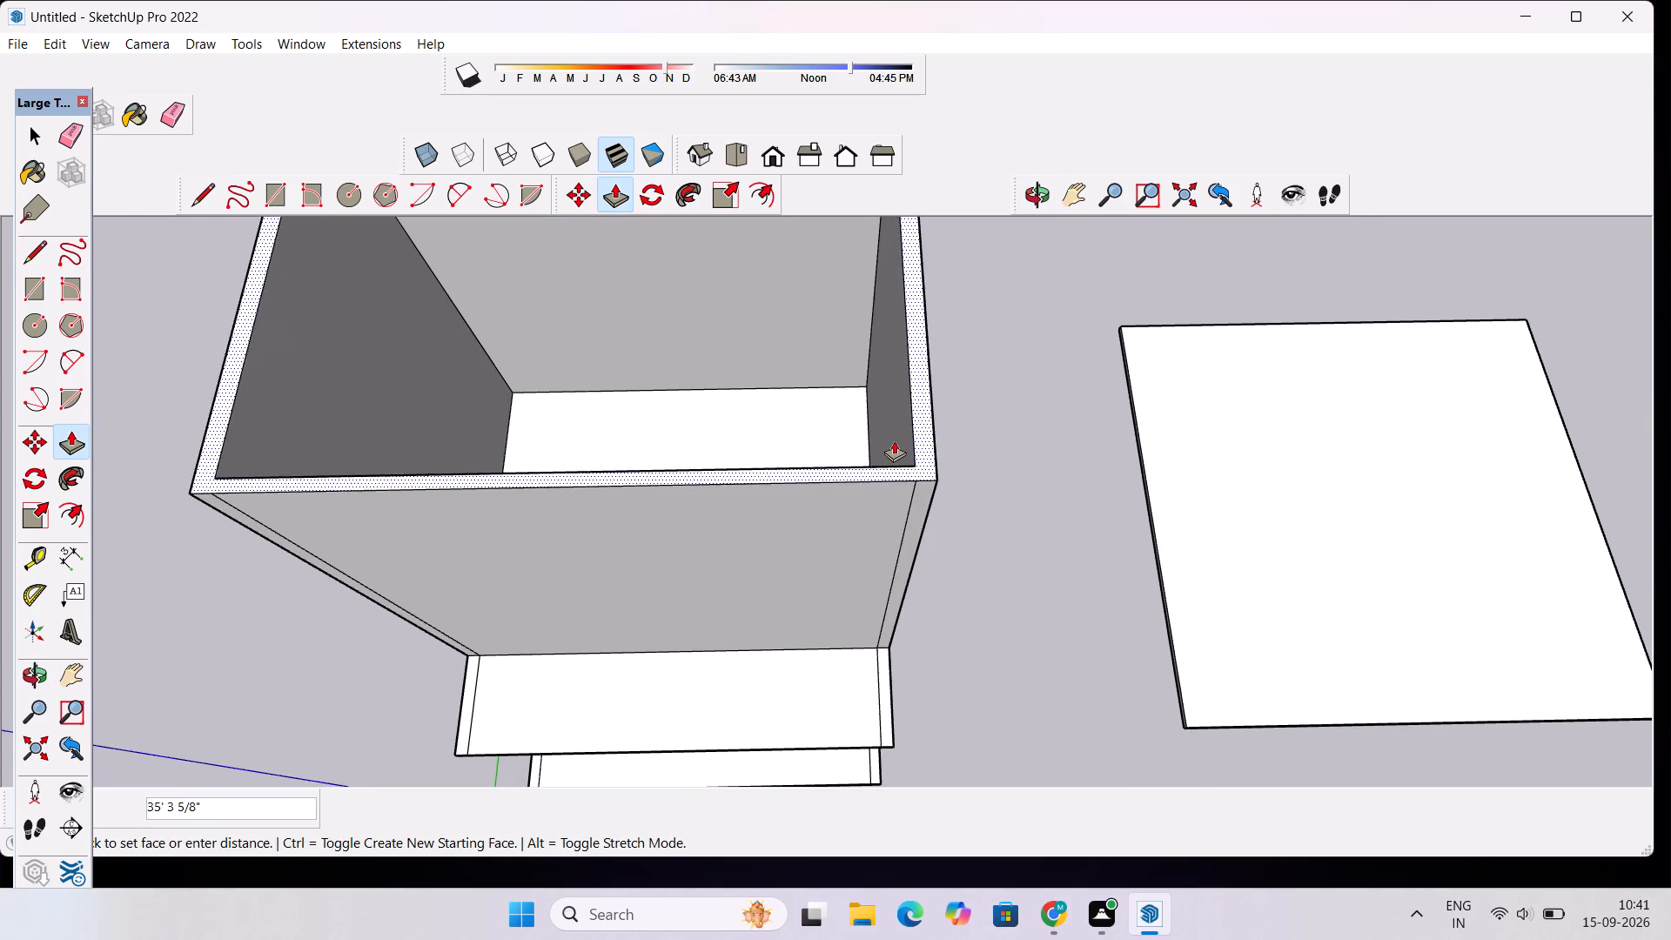
scroll(894, 440, "down", 4)
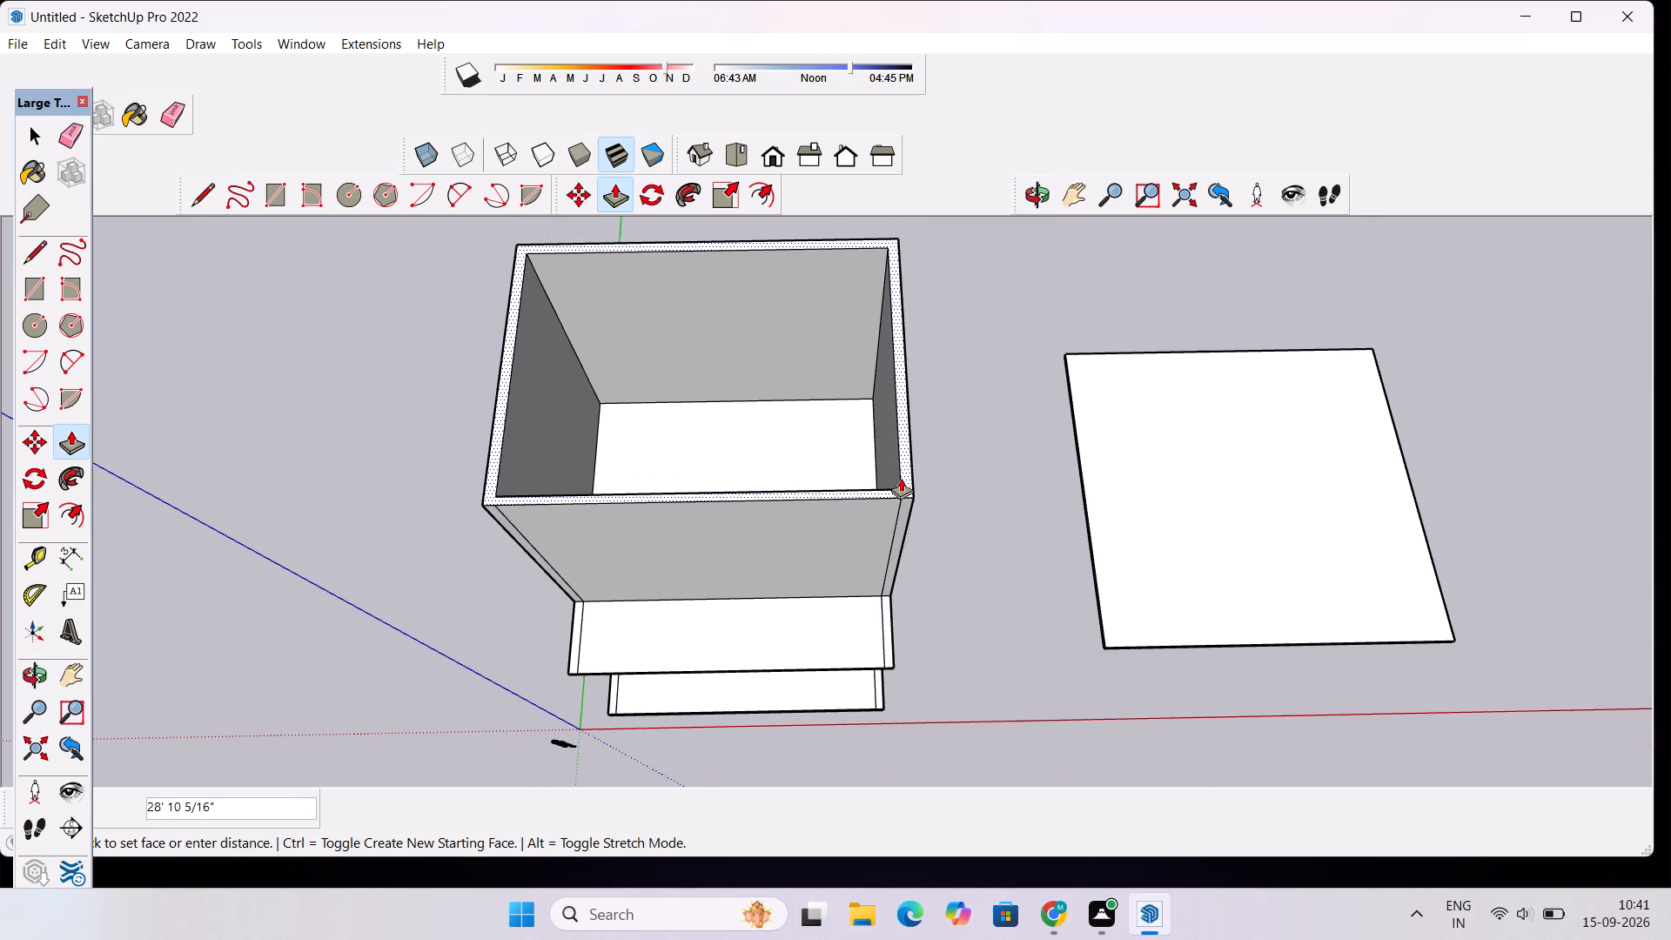
type("19'")
key("Return")
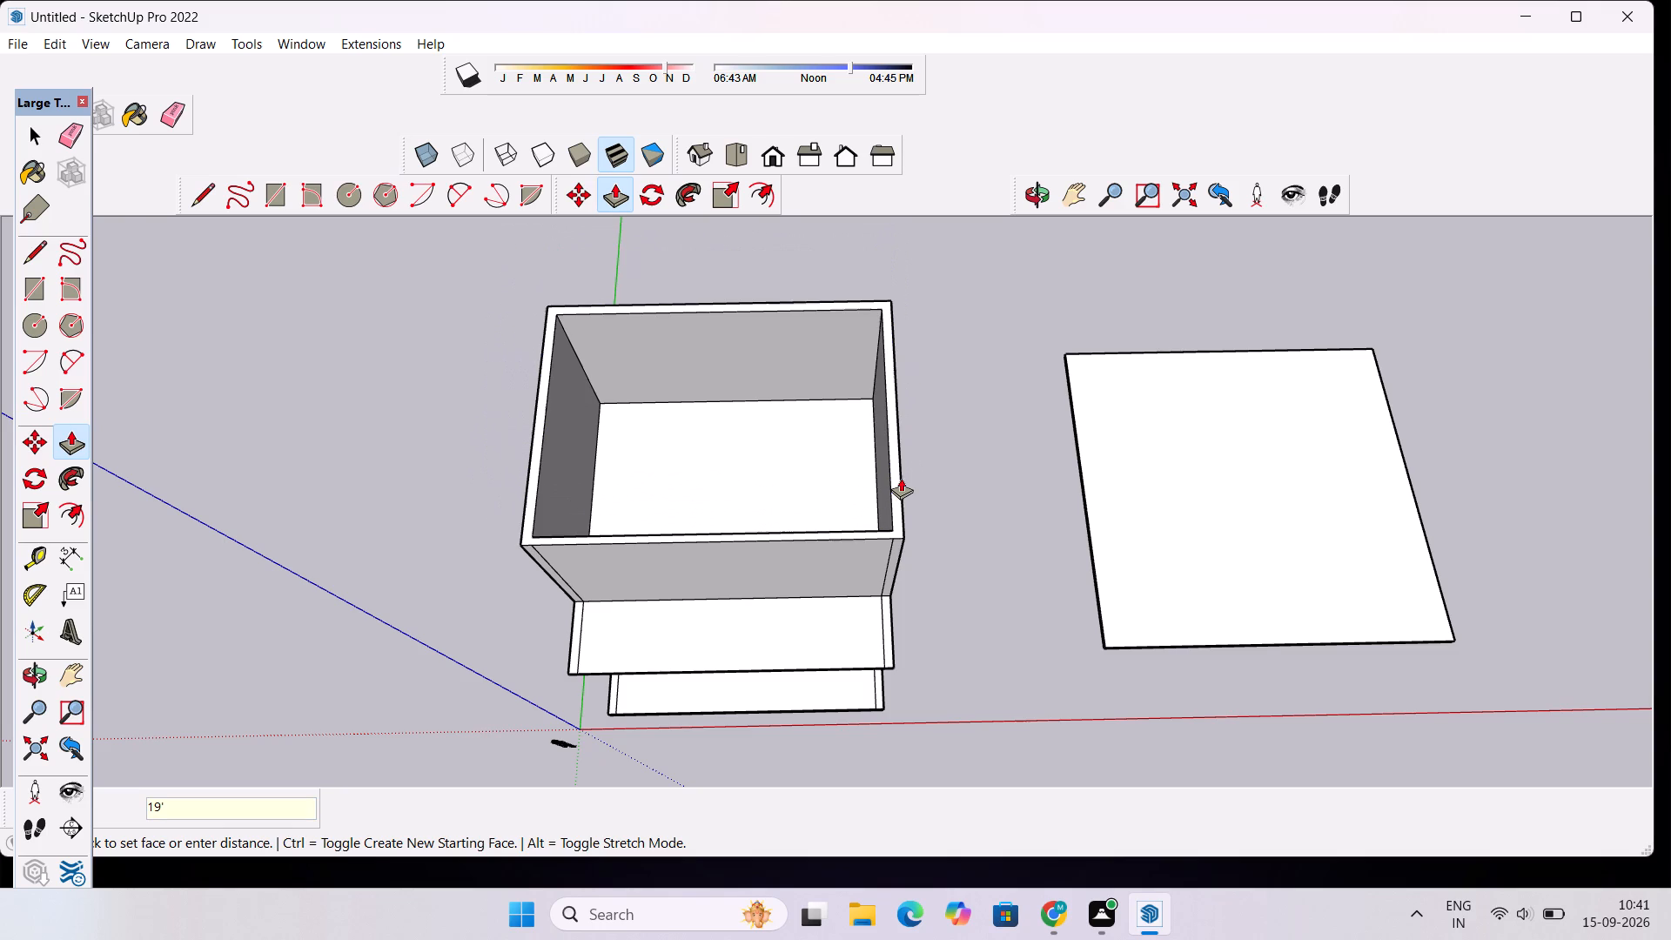
Examine the two stacked storeys and the projecting slabs from the front and side.
left_click(1030, 191)
left_click_drag(962, 765, 941, 561)
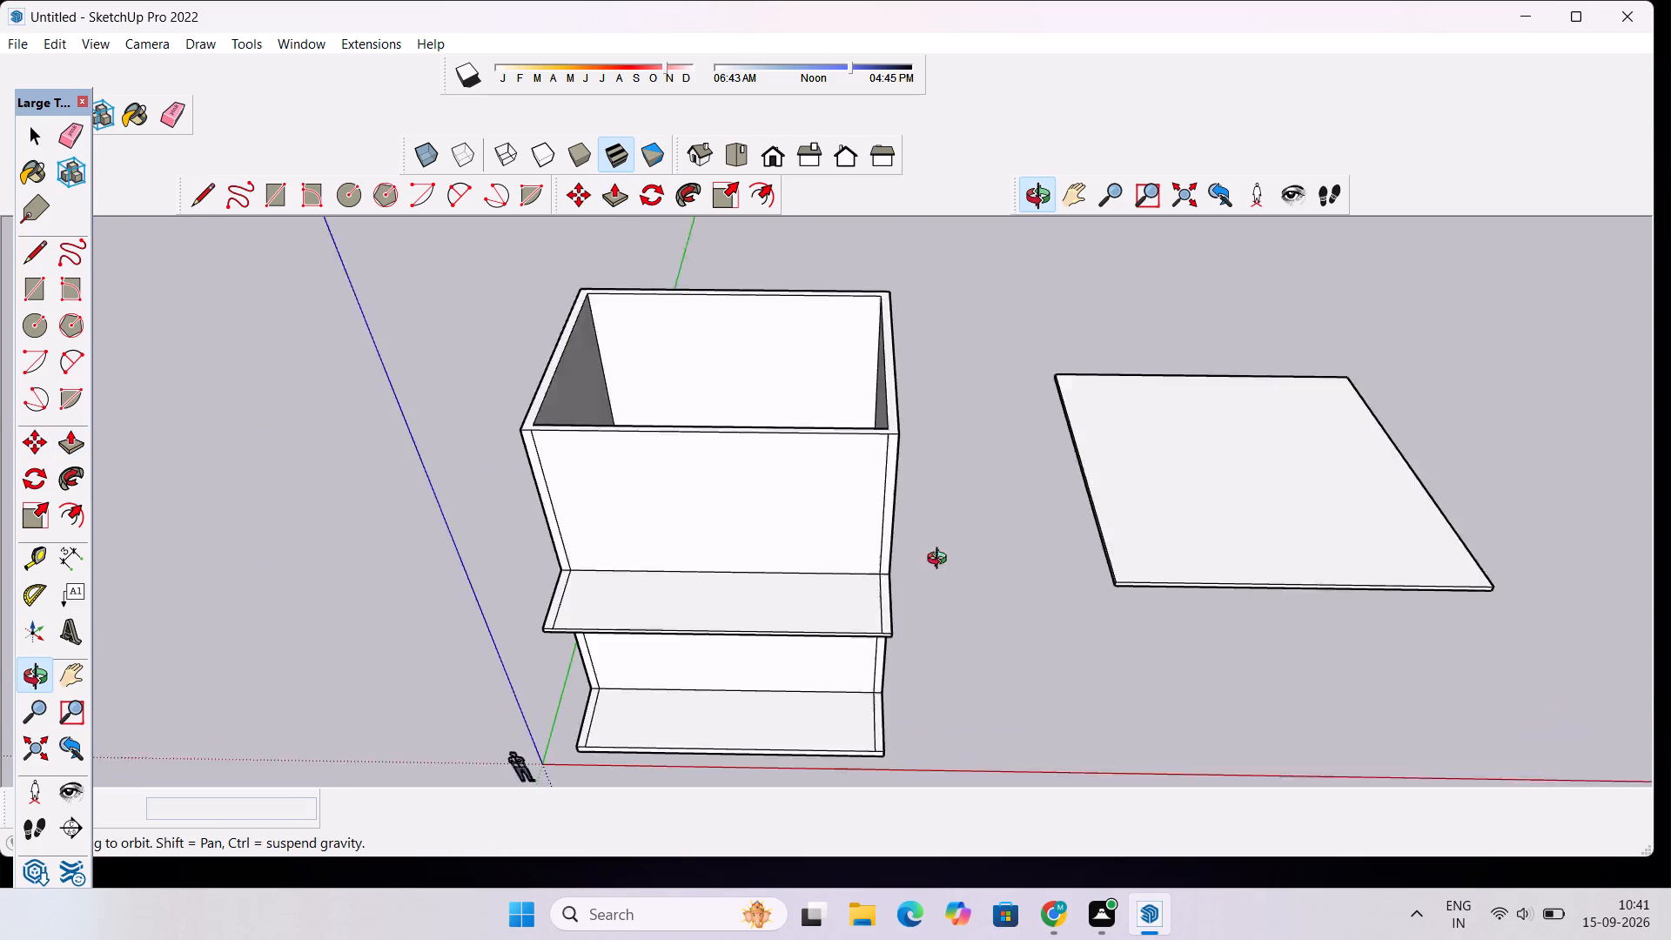
left_click_drag(941, 561, 936, 547)
scroll(913, 541, "down", 6)
left_click_drag(868, 664, 860, 519)
scroll(844, 481, "up", 5)
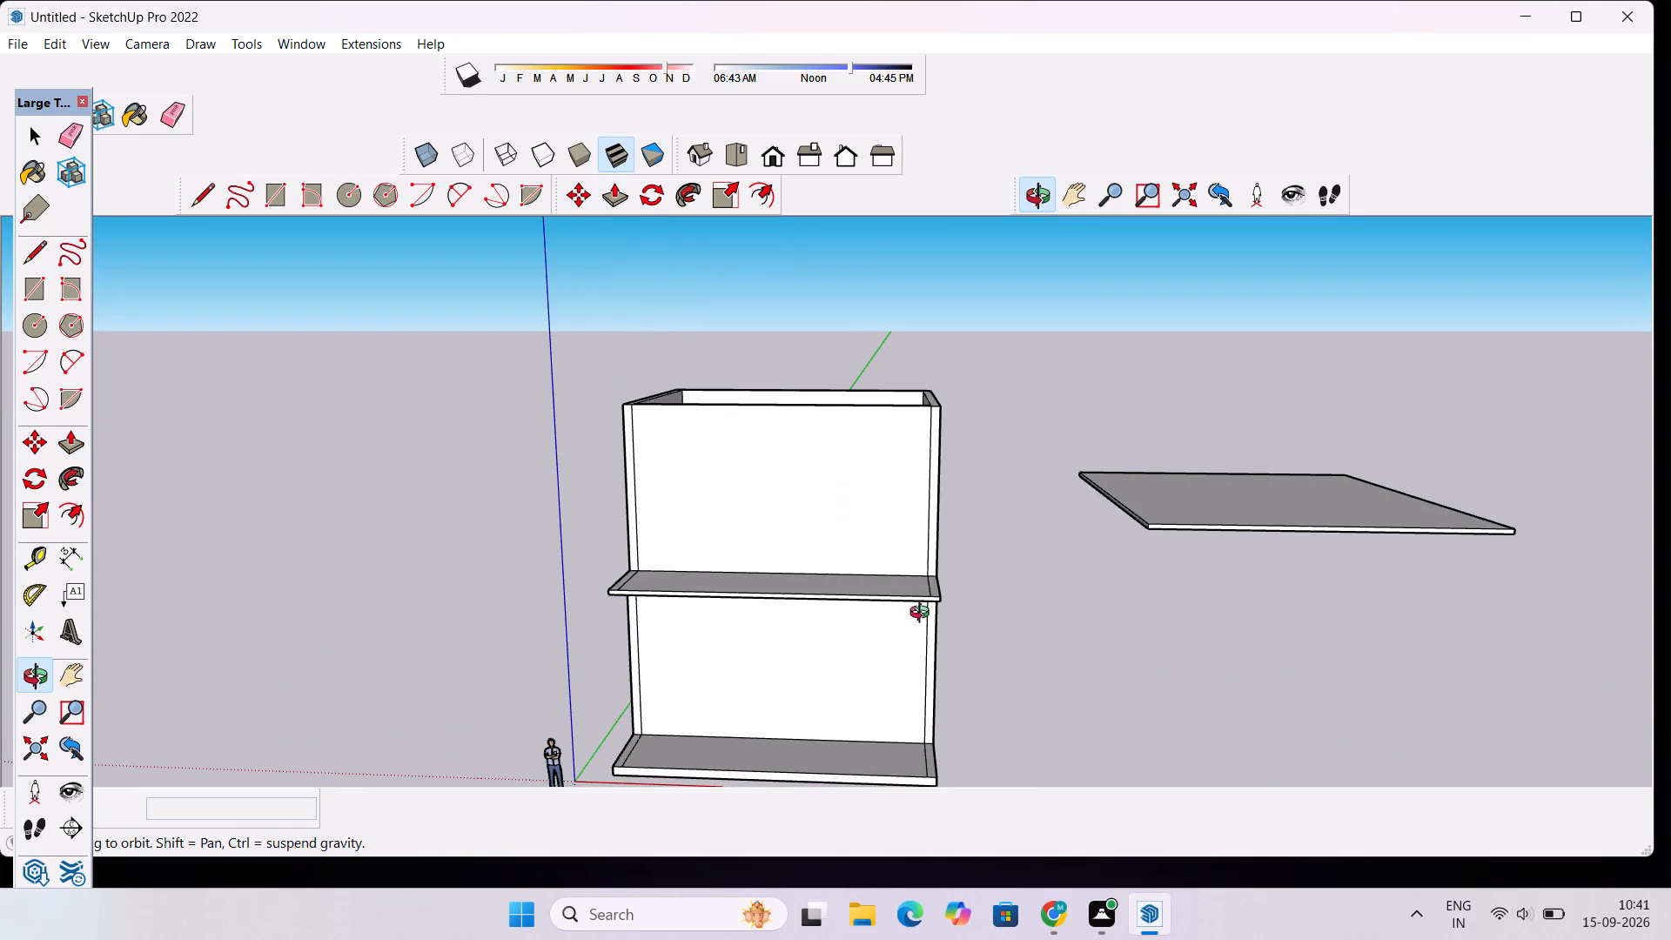
left_click_drag(1050, 724, 825, 648)
scroll(943, 654, "up", 4)
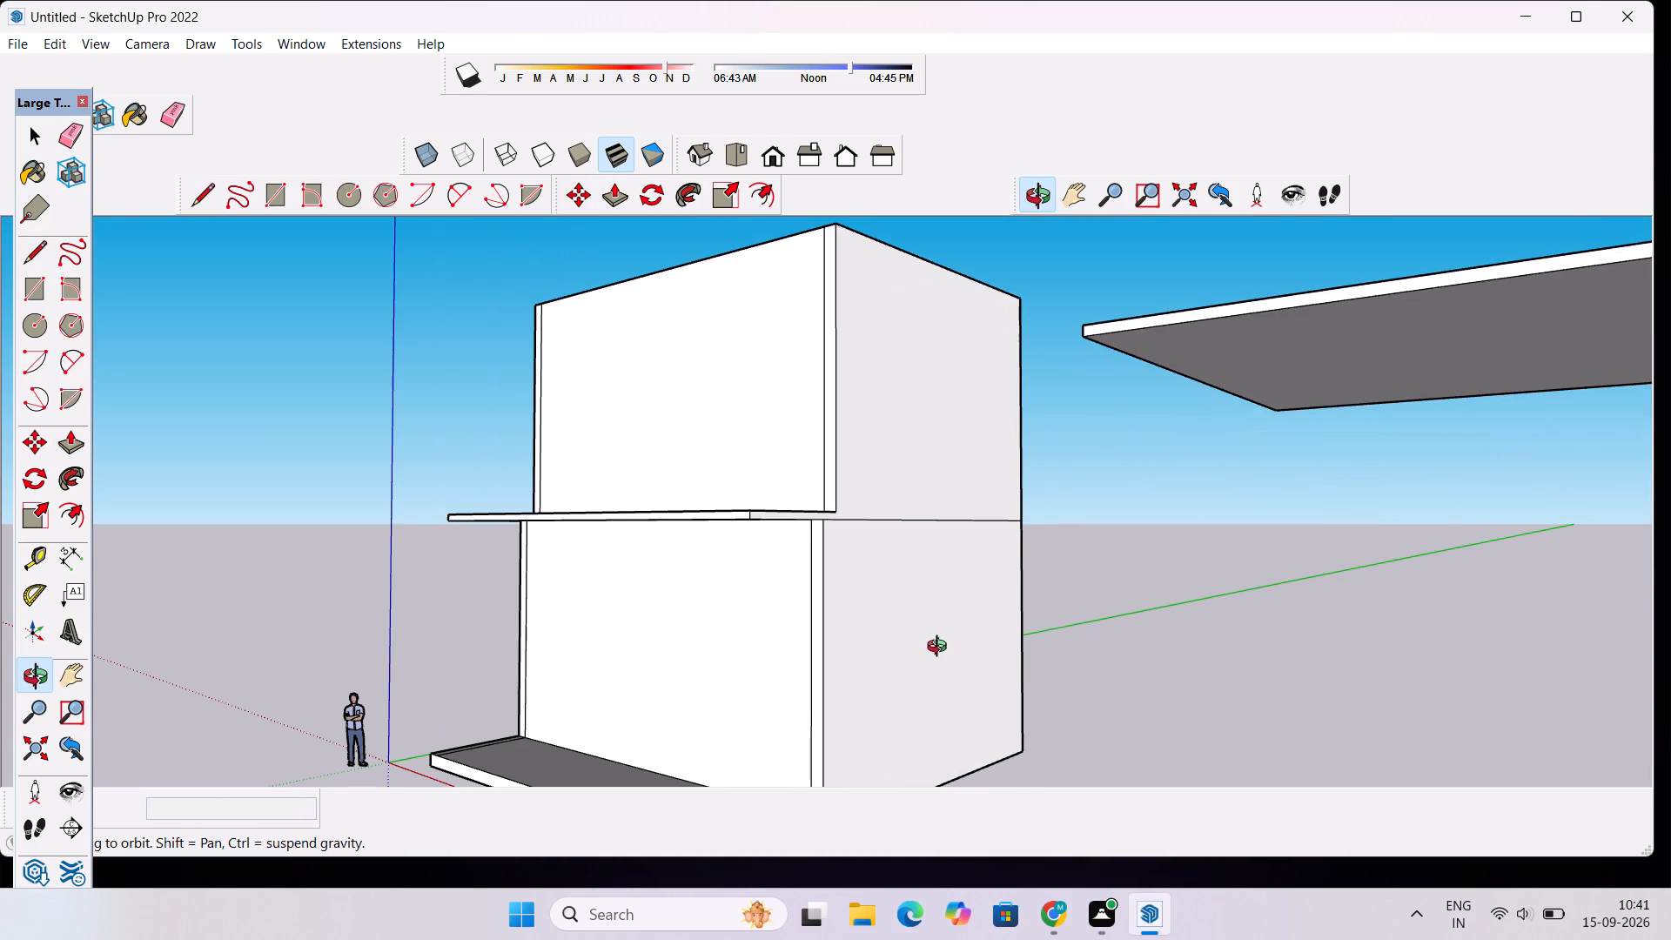
left_click_drag(882, 641, 767, 633)
left_click_drag(764, 629, 808, 750)
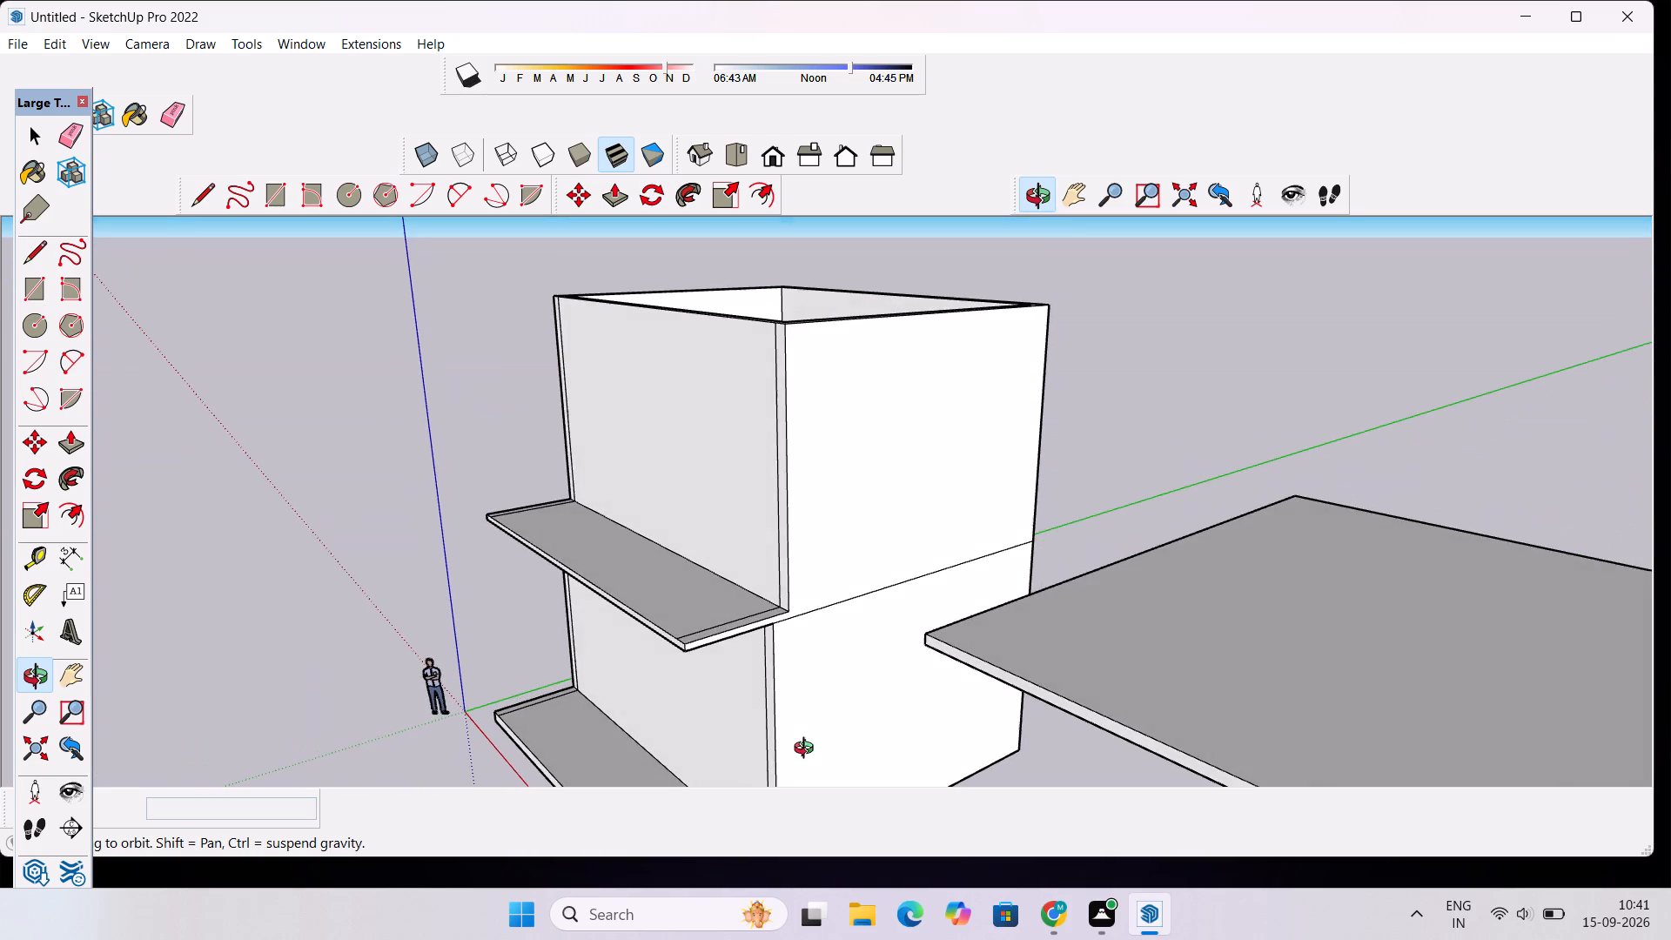
left_click_drag(808, 750, 761, 655)
scroll(756, 623, "down", 8)
left_click_drag(762, 621, 768, 674)
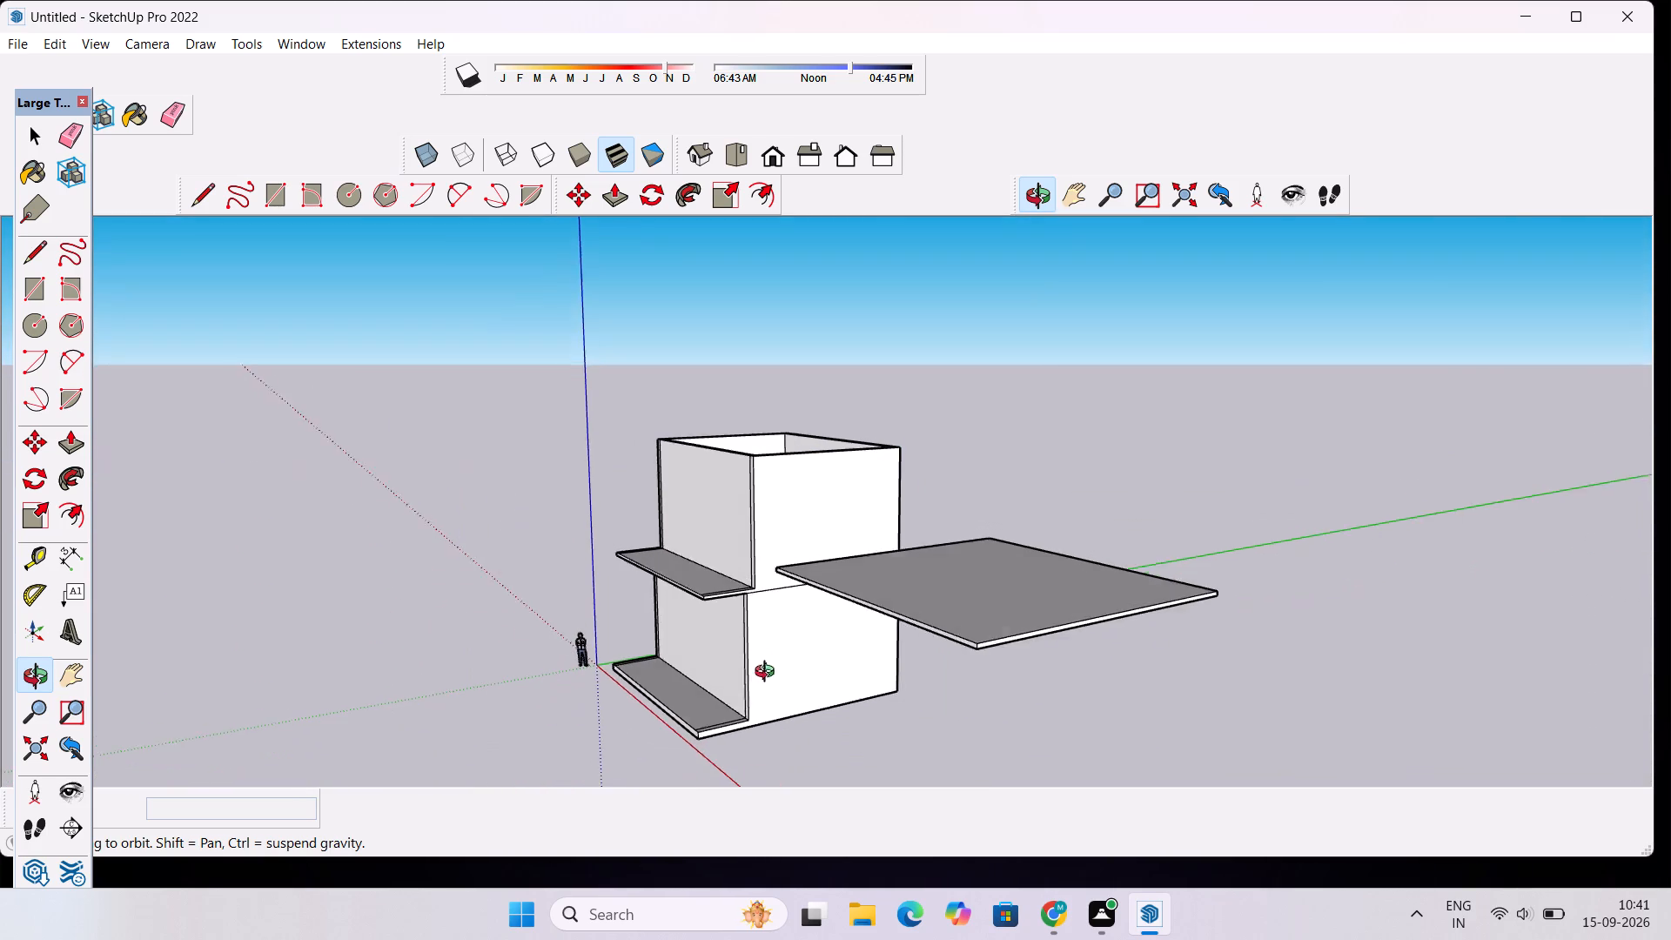
left_click_drag(768, 674, 769, 676)
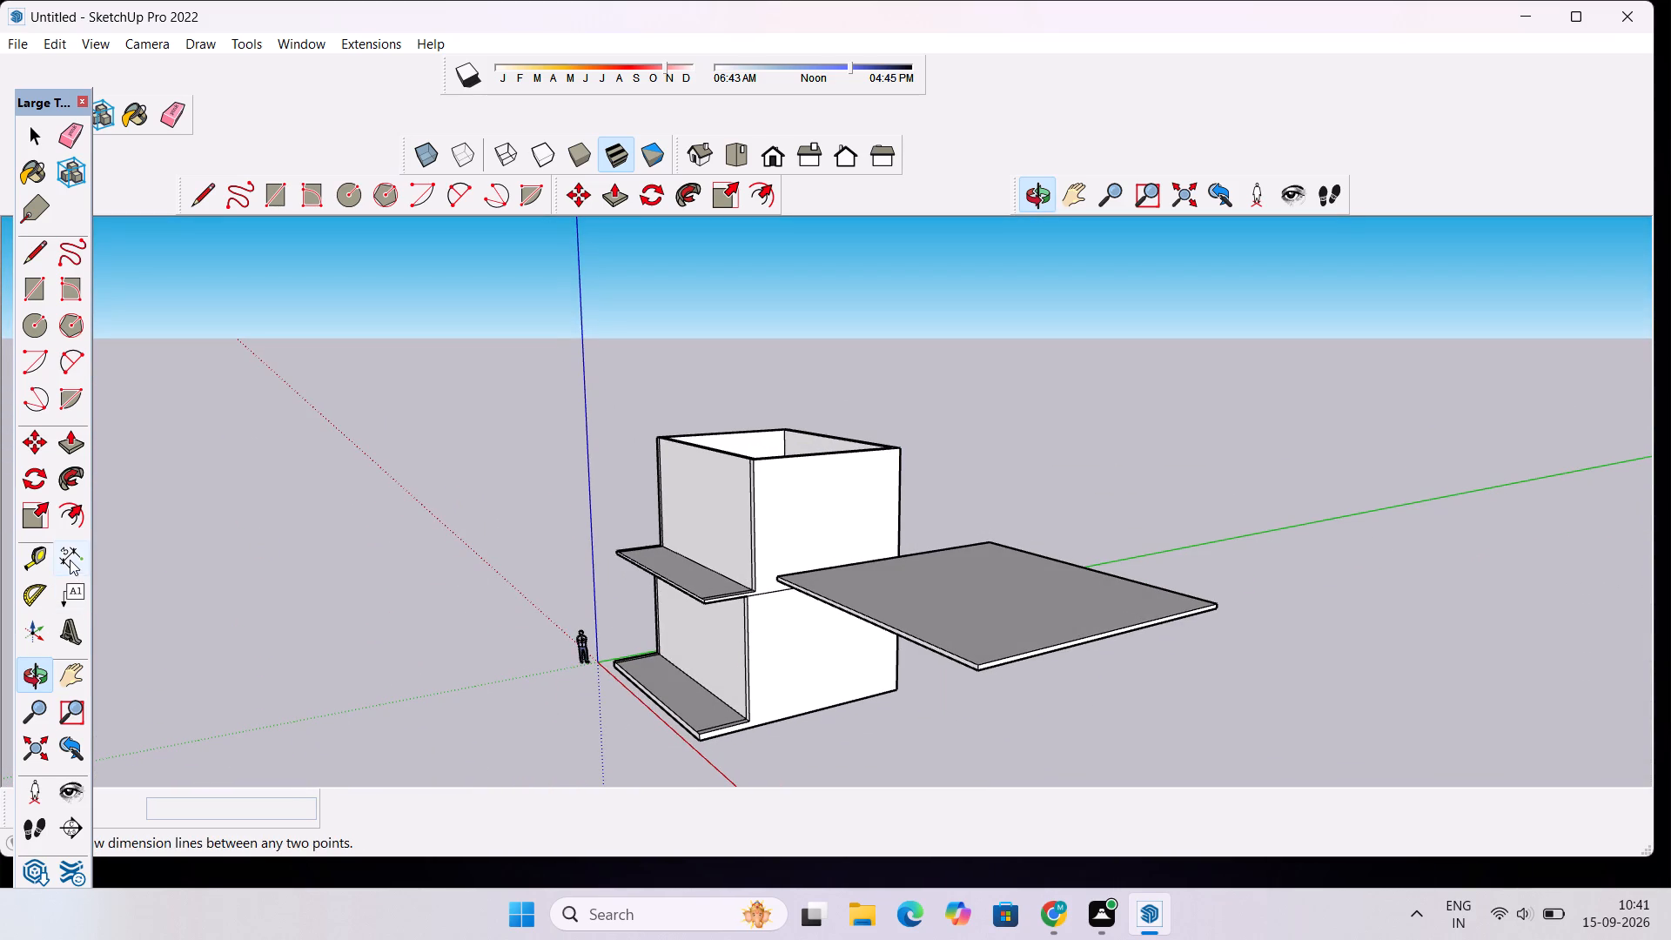
Measure the ground-storey wall's height at its front corner, from the base slab to the roof slab, using the Dimension tool.
left_click(70, 560)
scroll(788, 699, "up", 8)
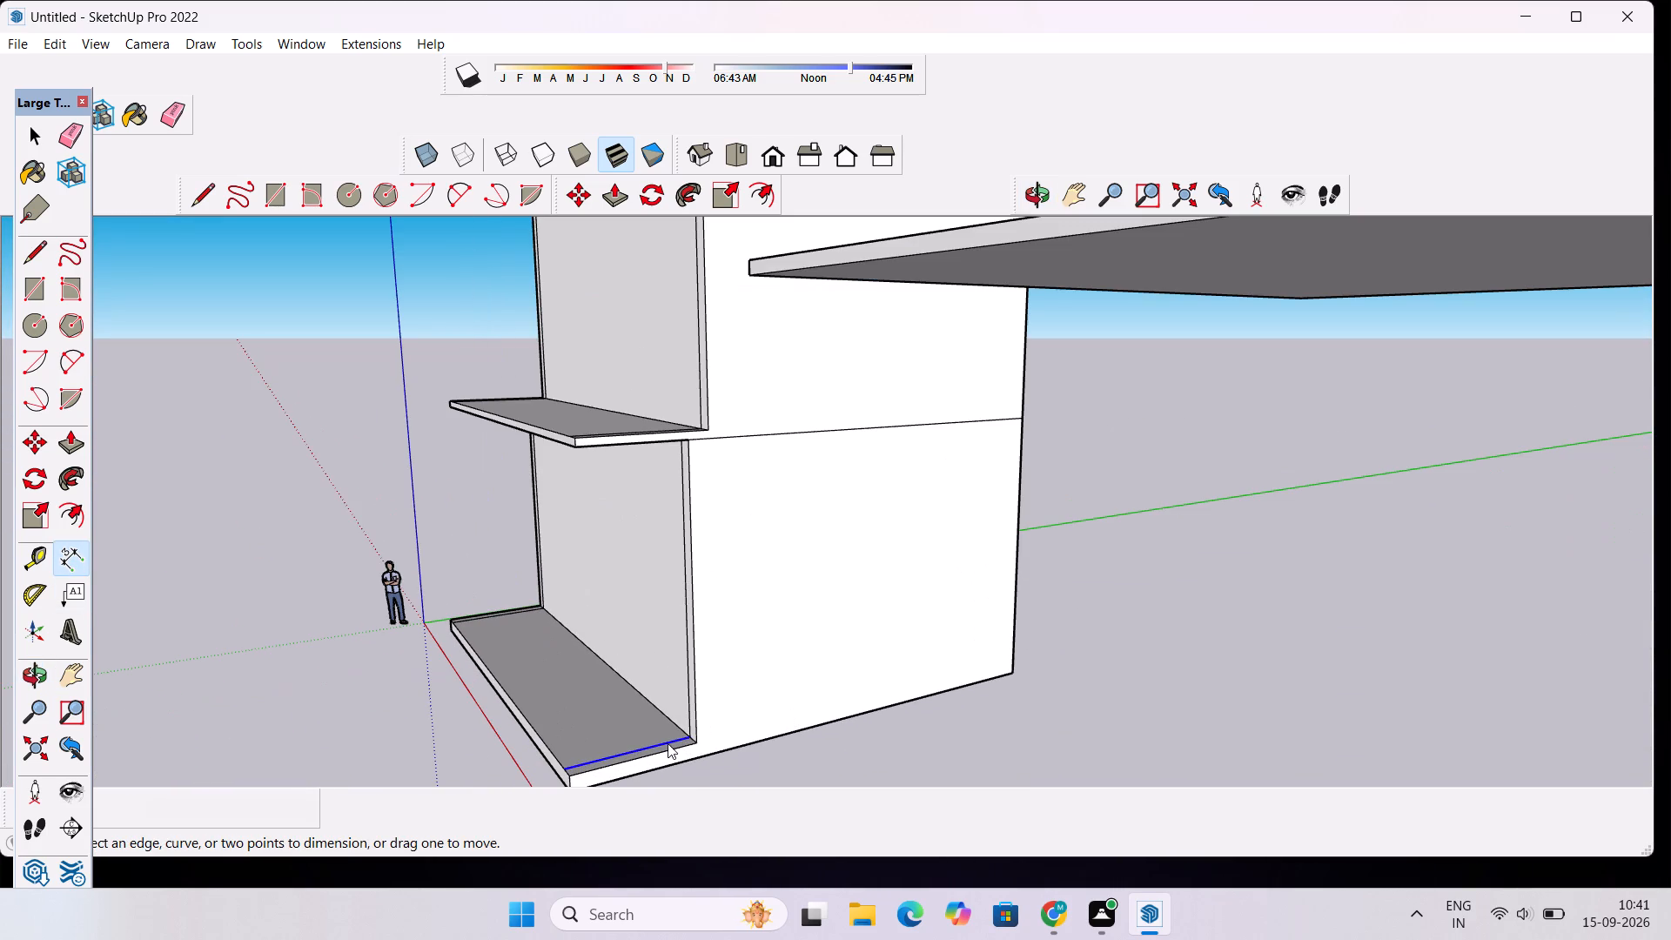
left_click(695, 741)
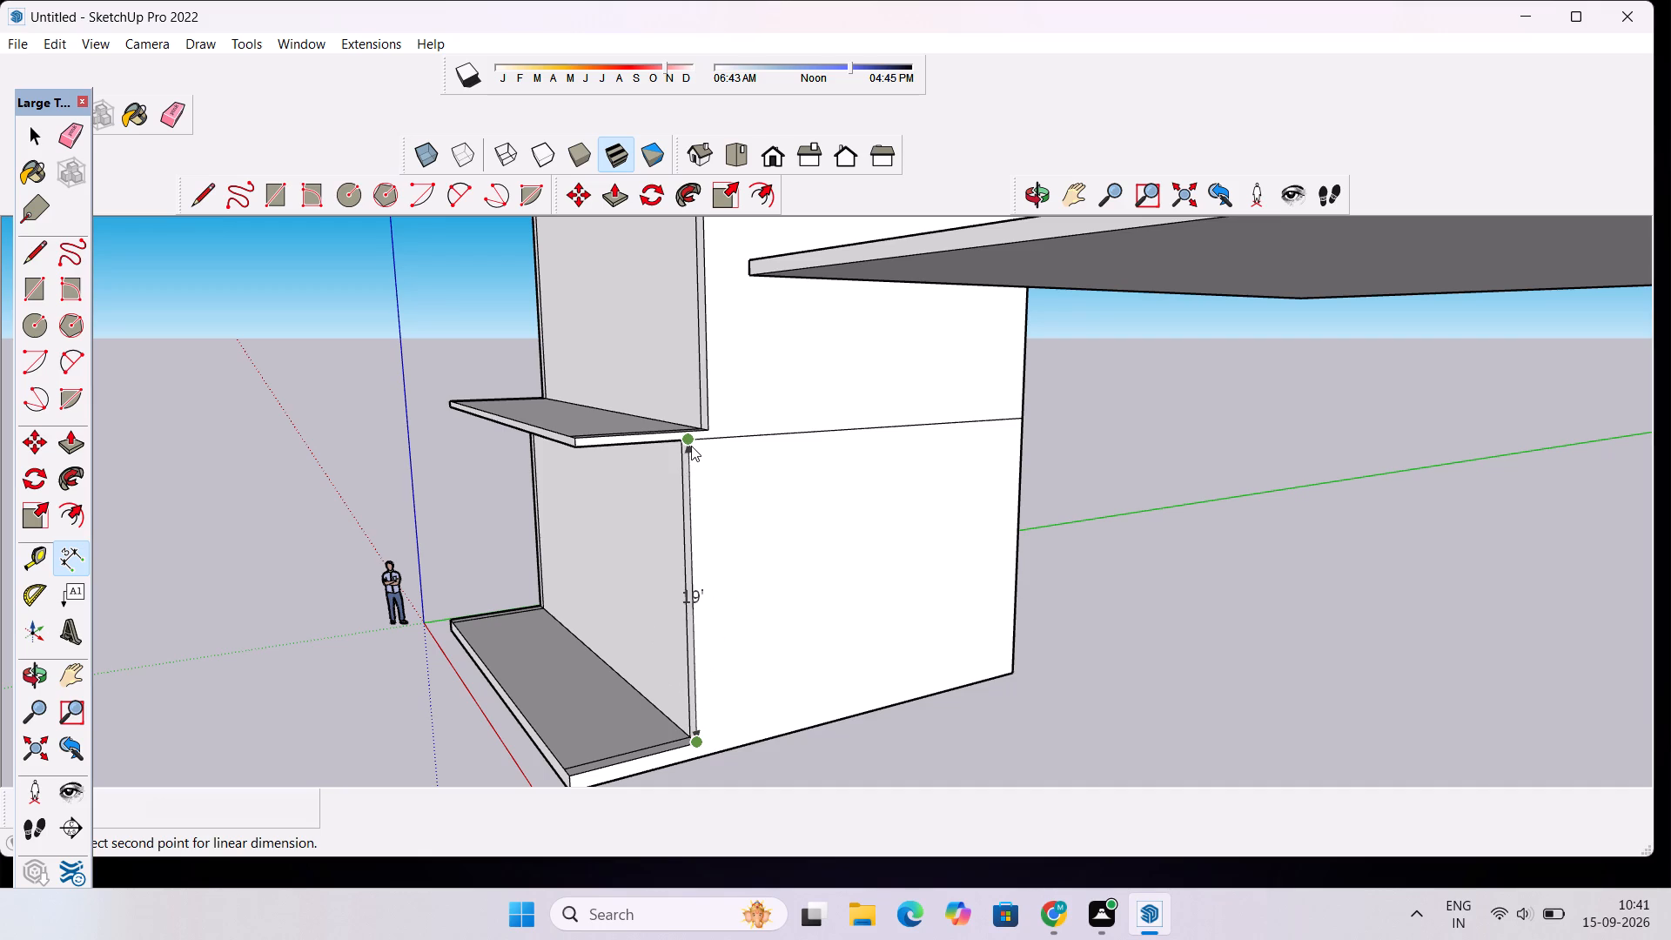
key("space")
scroll(719, 547, "down", 5)
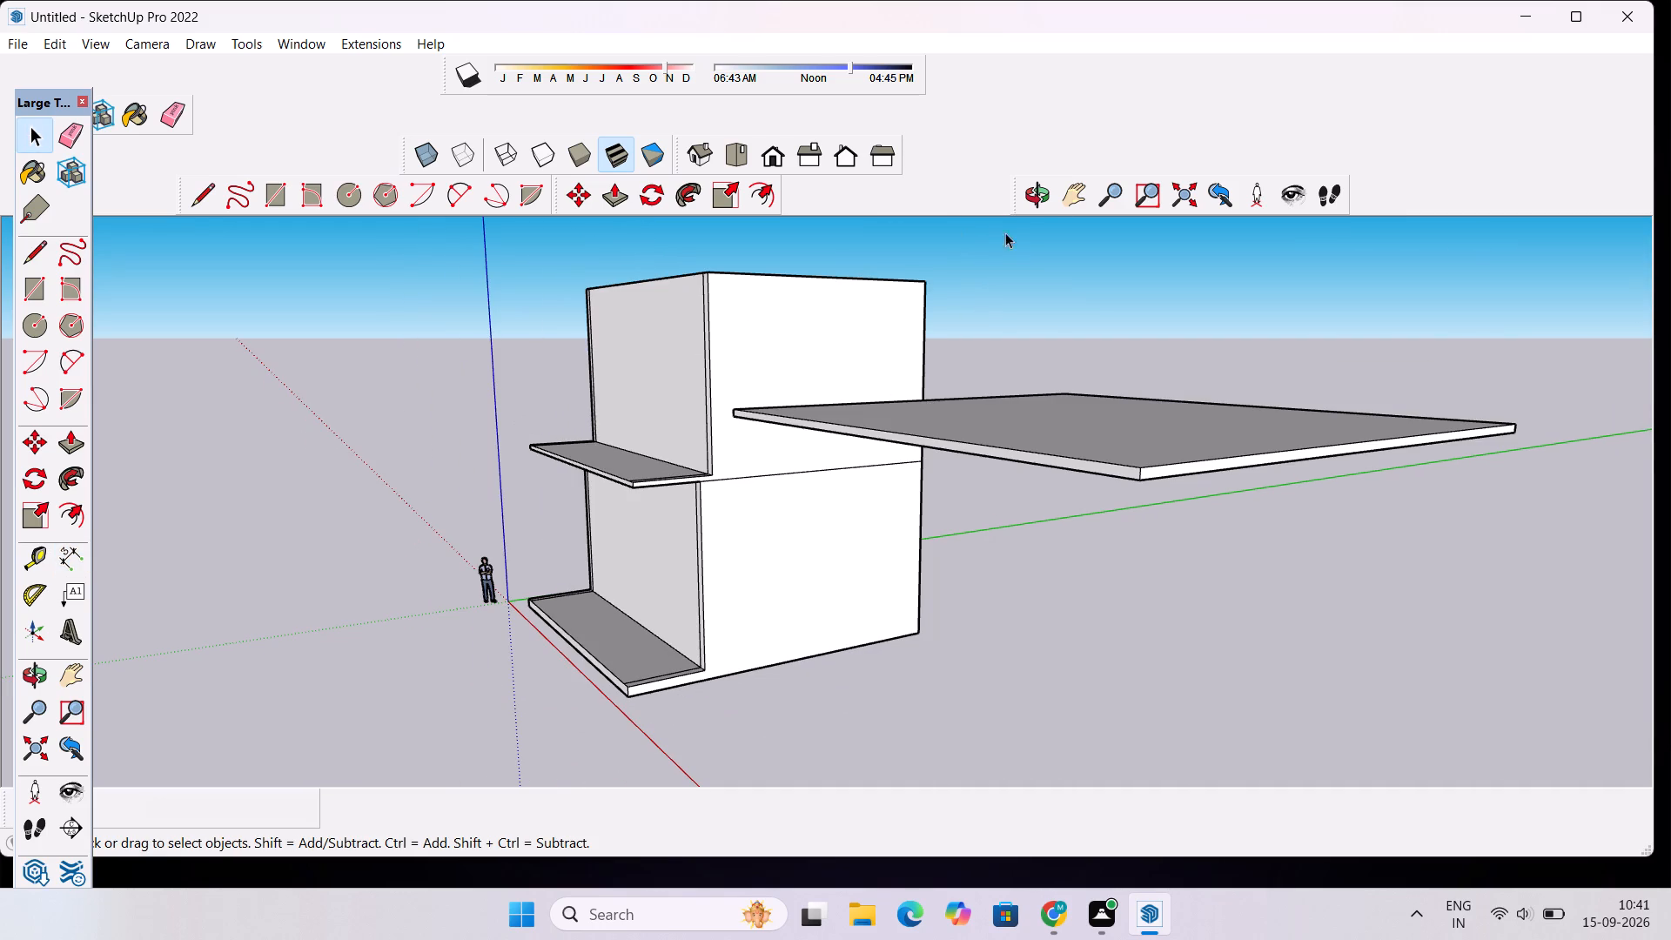
Examine the open top of the upper storey and the spare slabs lying beside the building.
left_click(1038, 204)
left_click_drag(768, 353, 1126, 472)
scroll(710, 440, "down", 4)
left_click_drag(713, 451, 740, 543)
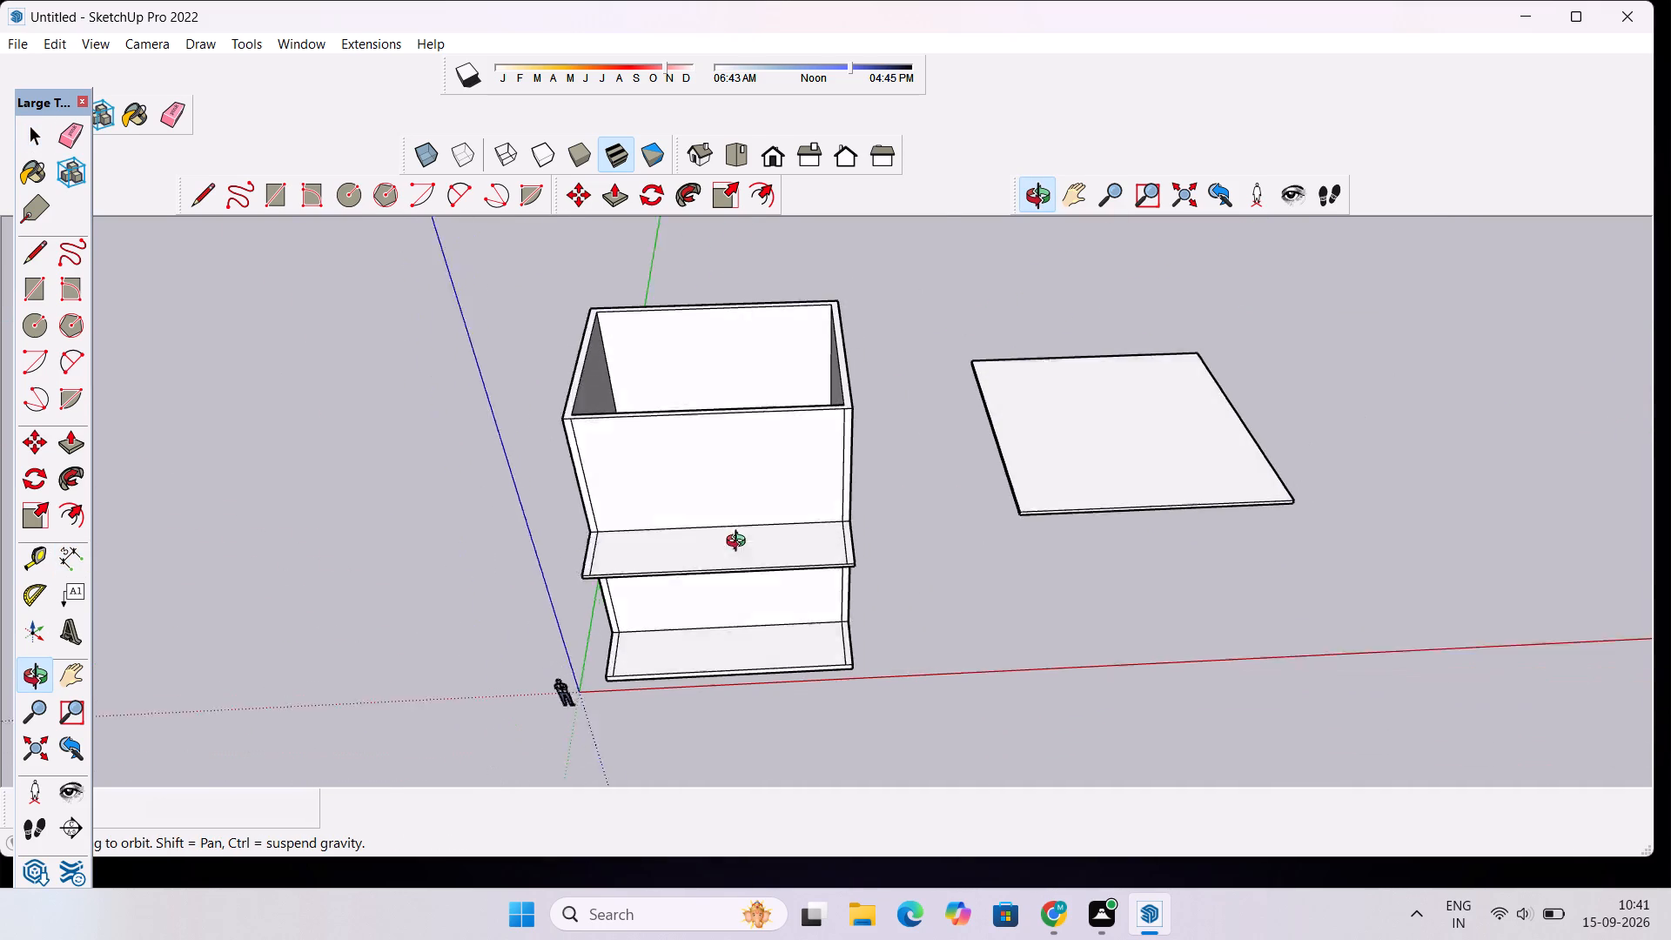
left_click_drag(740, 543, 762, 601)
left_click_drag(801, 504, 727, 593, "shift")
scroll(835, 541, "down", 8)
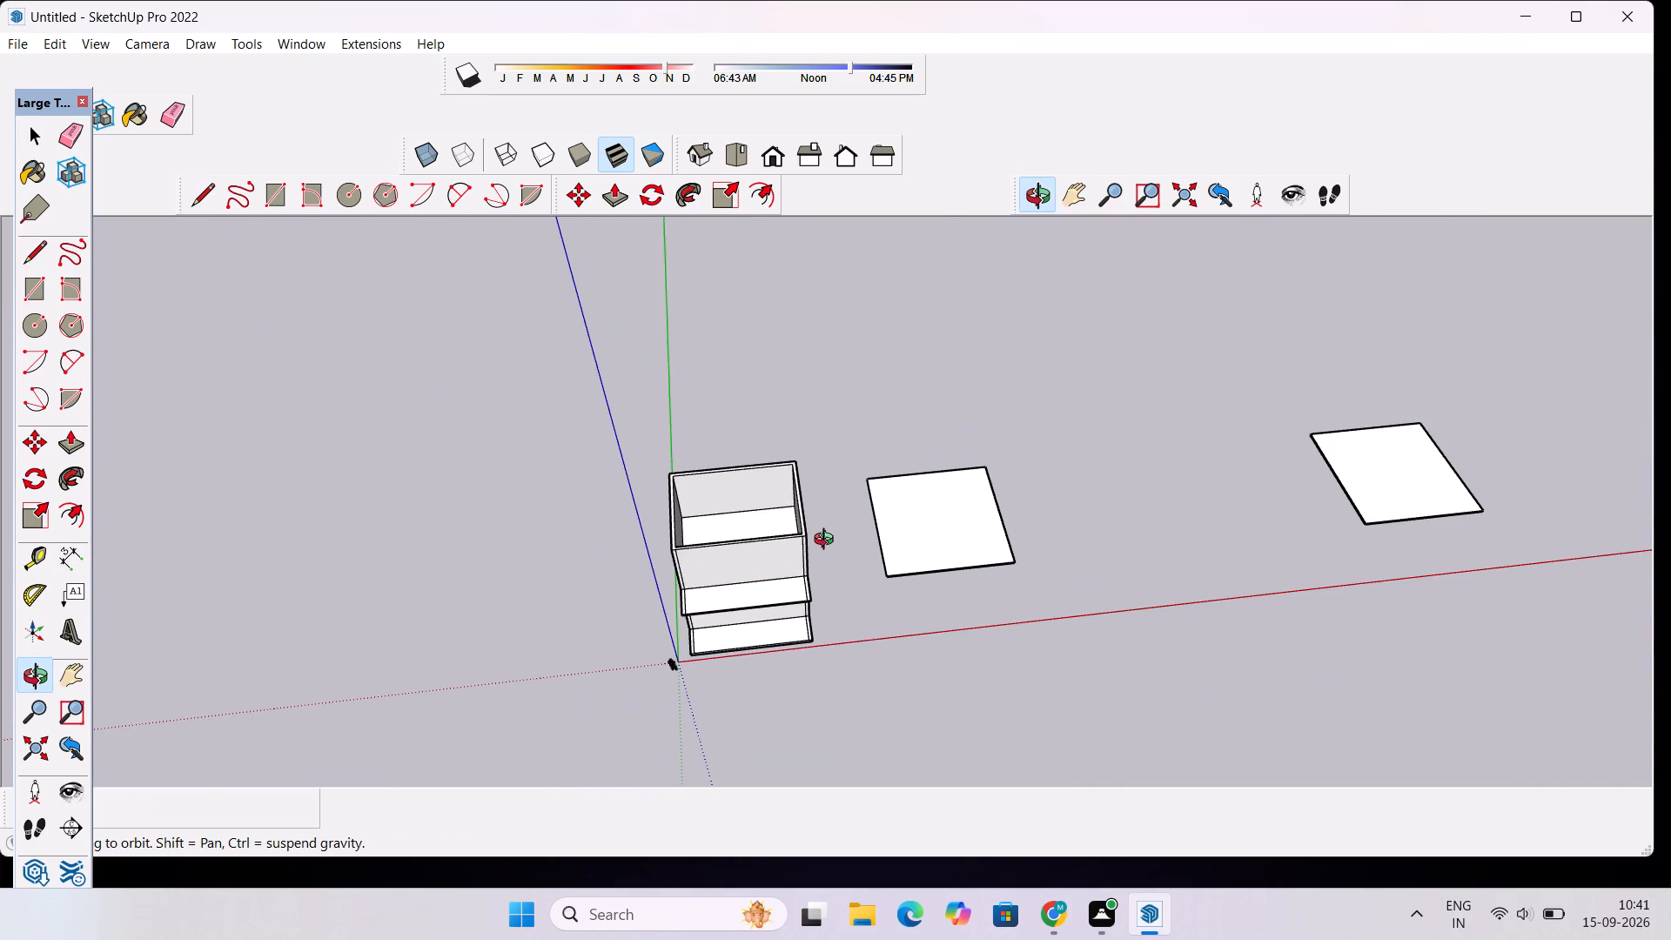
scroll(708, 517, "up", 3)
left_click_drag(735, 556, 823, 507)
left_click_drag(793, 585, 804, 507)
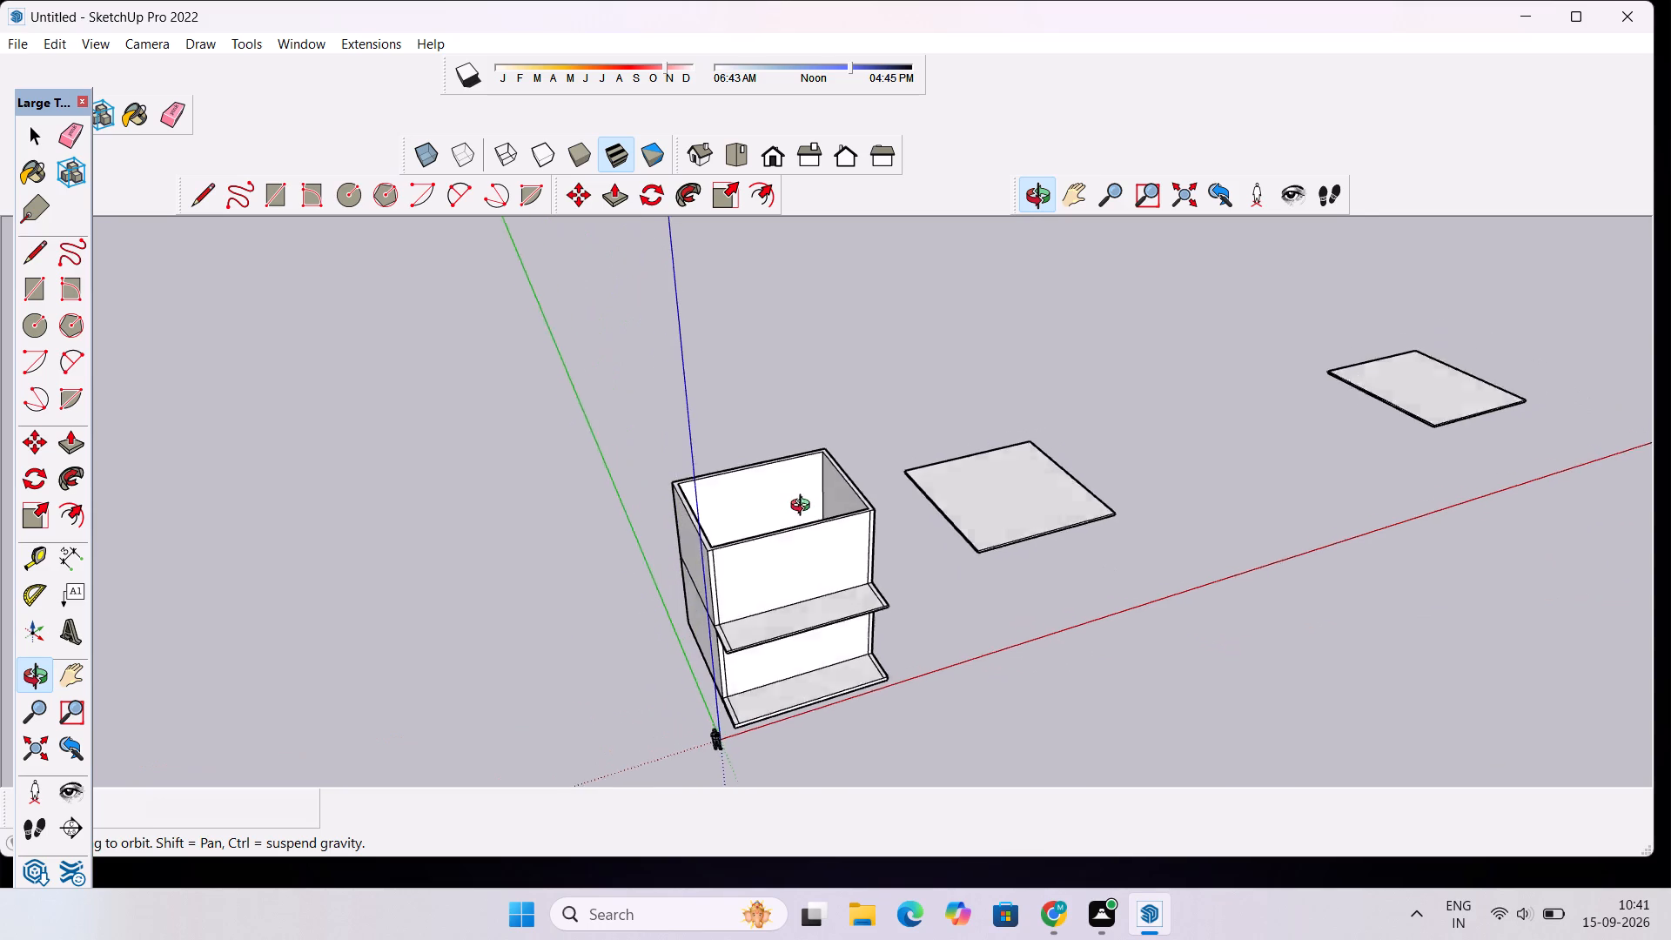
left_click_drag(804, 507, 804, 502)
left_click_drag(809, 495, 669, 604, "shift")
scroll(1002, 543, "up", 4, "shift")
left_click_drag(963, 545, 1038, 551, "shift")
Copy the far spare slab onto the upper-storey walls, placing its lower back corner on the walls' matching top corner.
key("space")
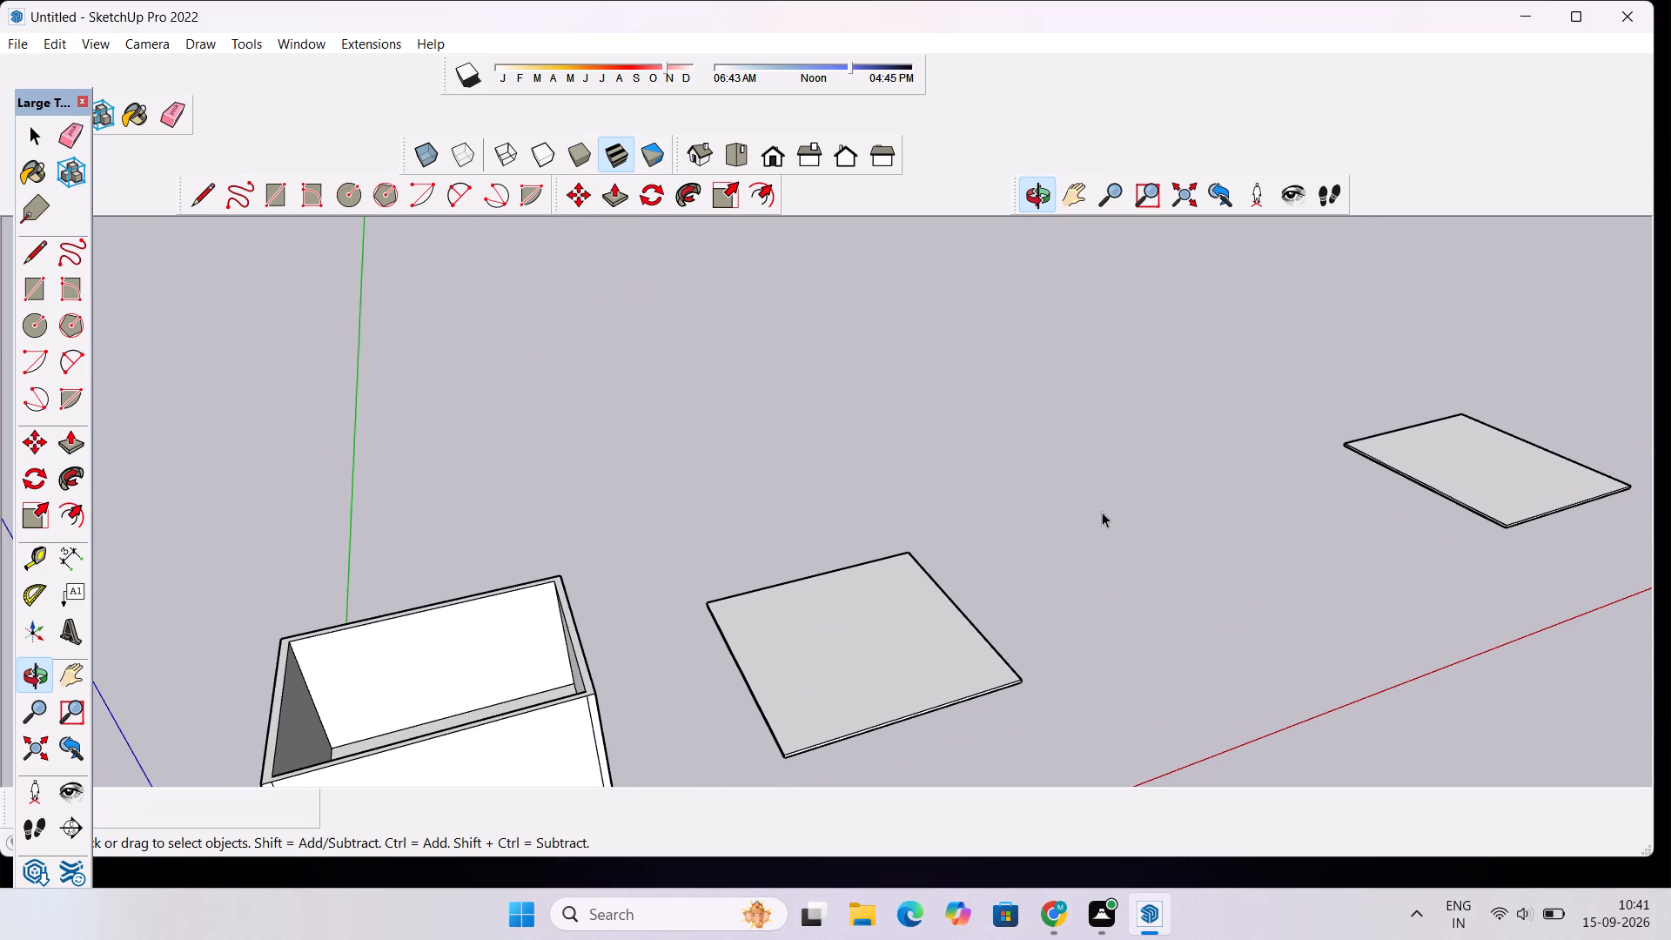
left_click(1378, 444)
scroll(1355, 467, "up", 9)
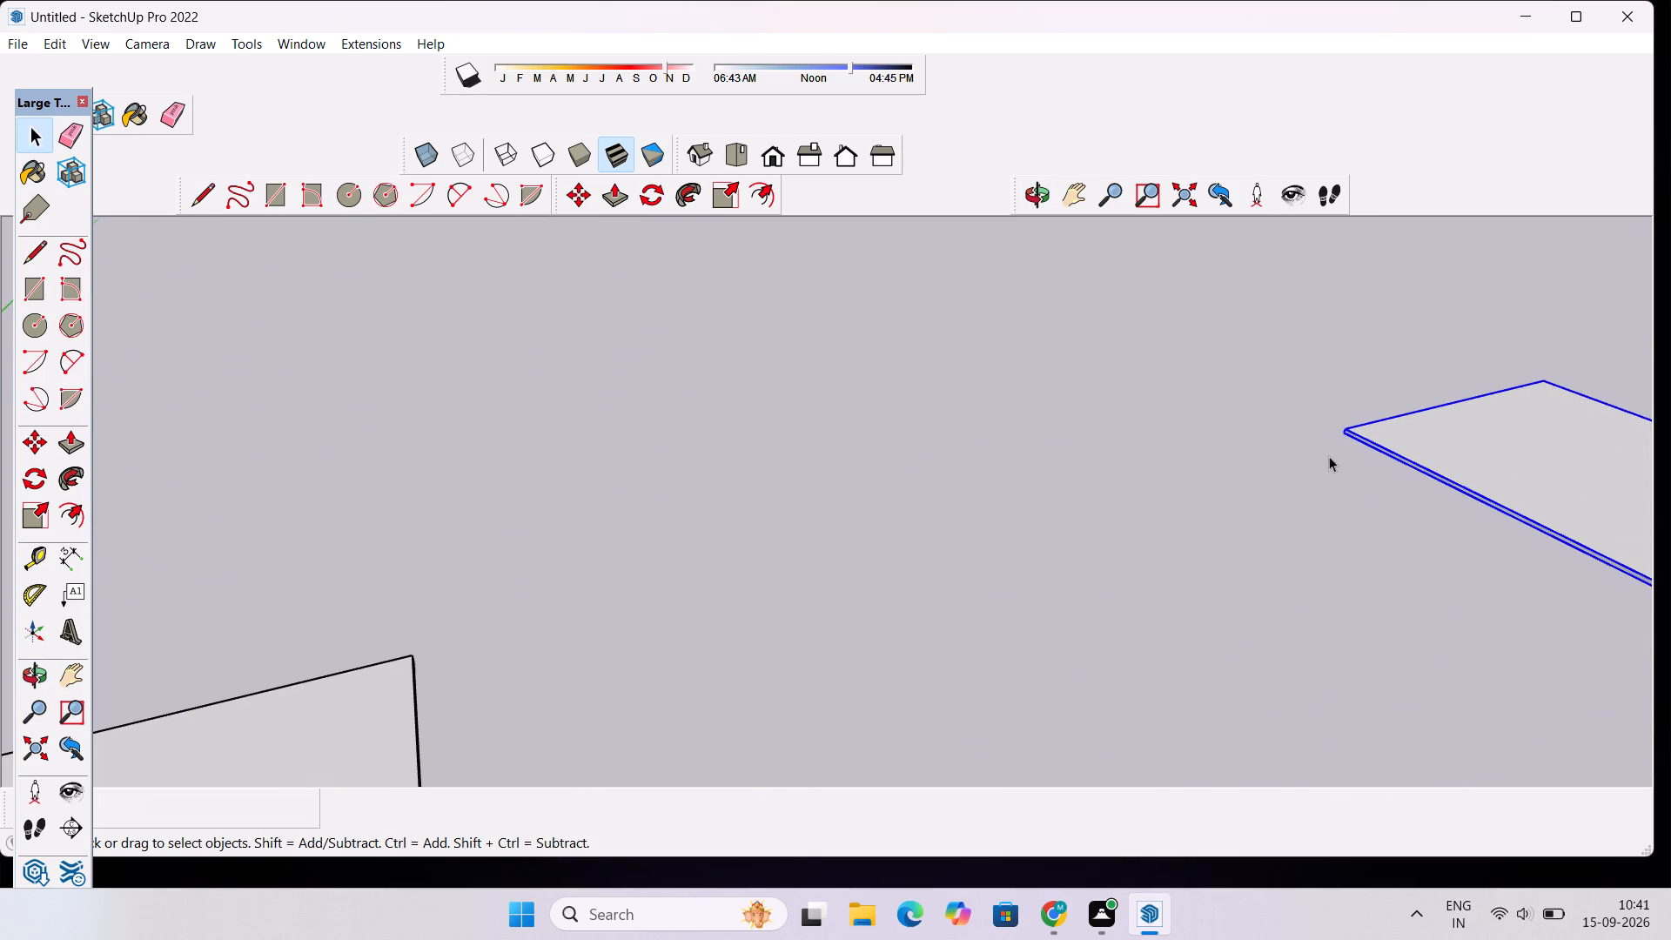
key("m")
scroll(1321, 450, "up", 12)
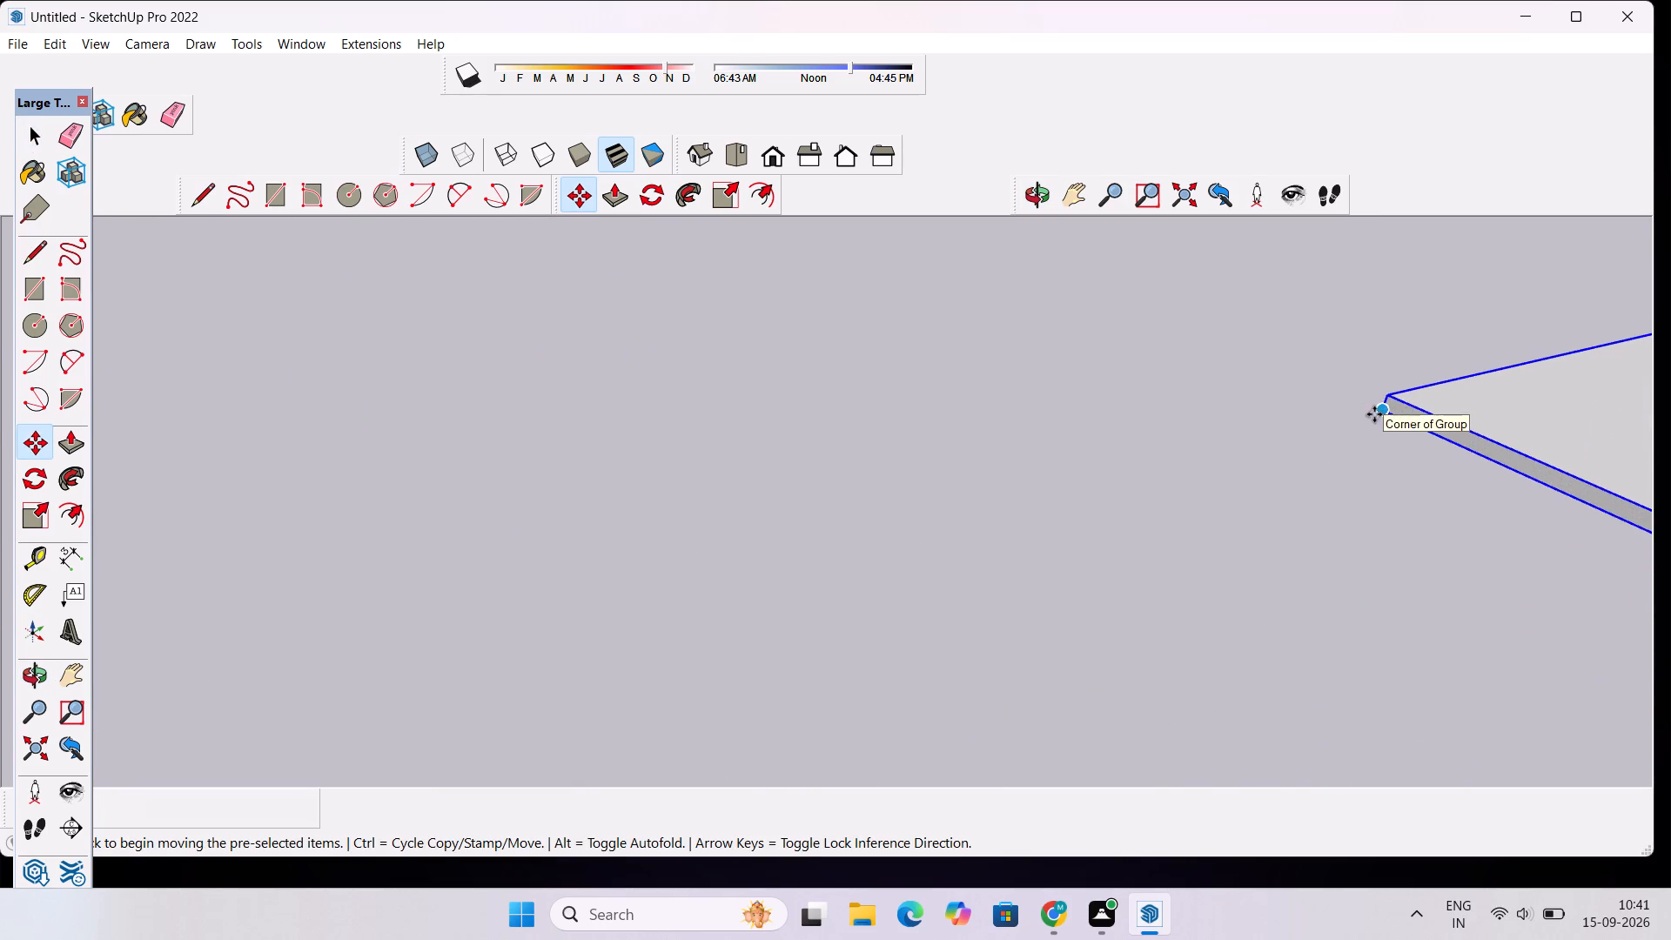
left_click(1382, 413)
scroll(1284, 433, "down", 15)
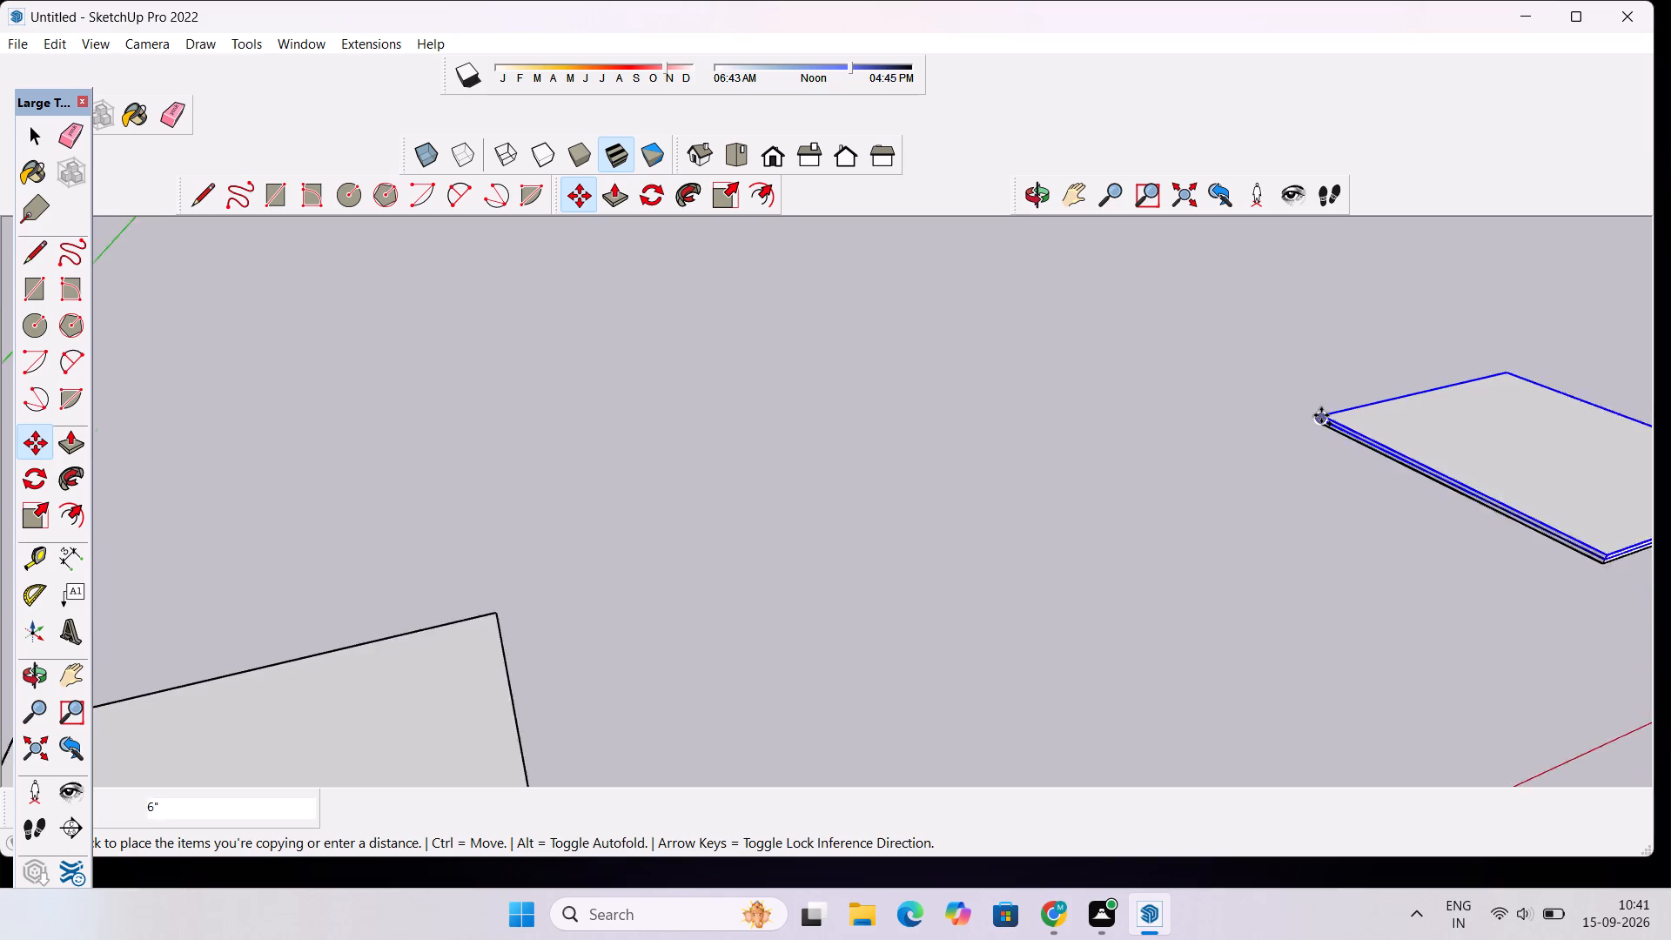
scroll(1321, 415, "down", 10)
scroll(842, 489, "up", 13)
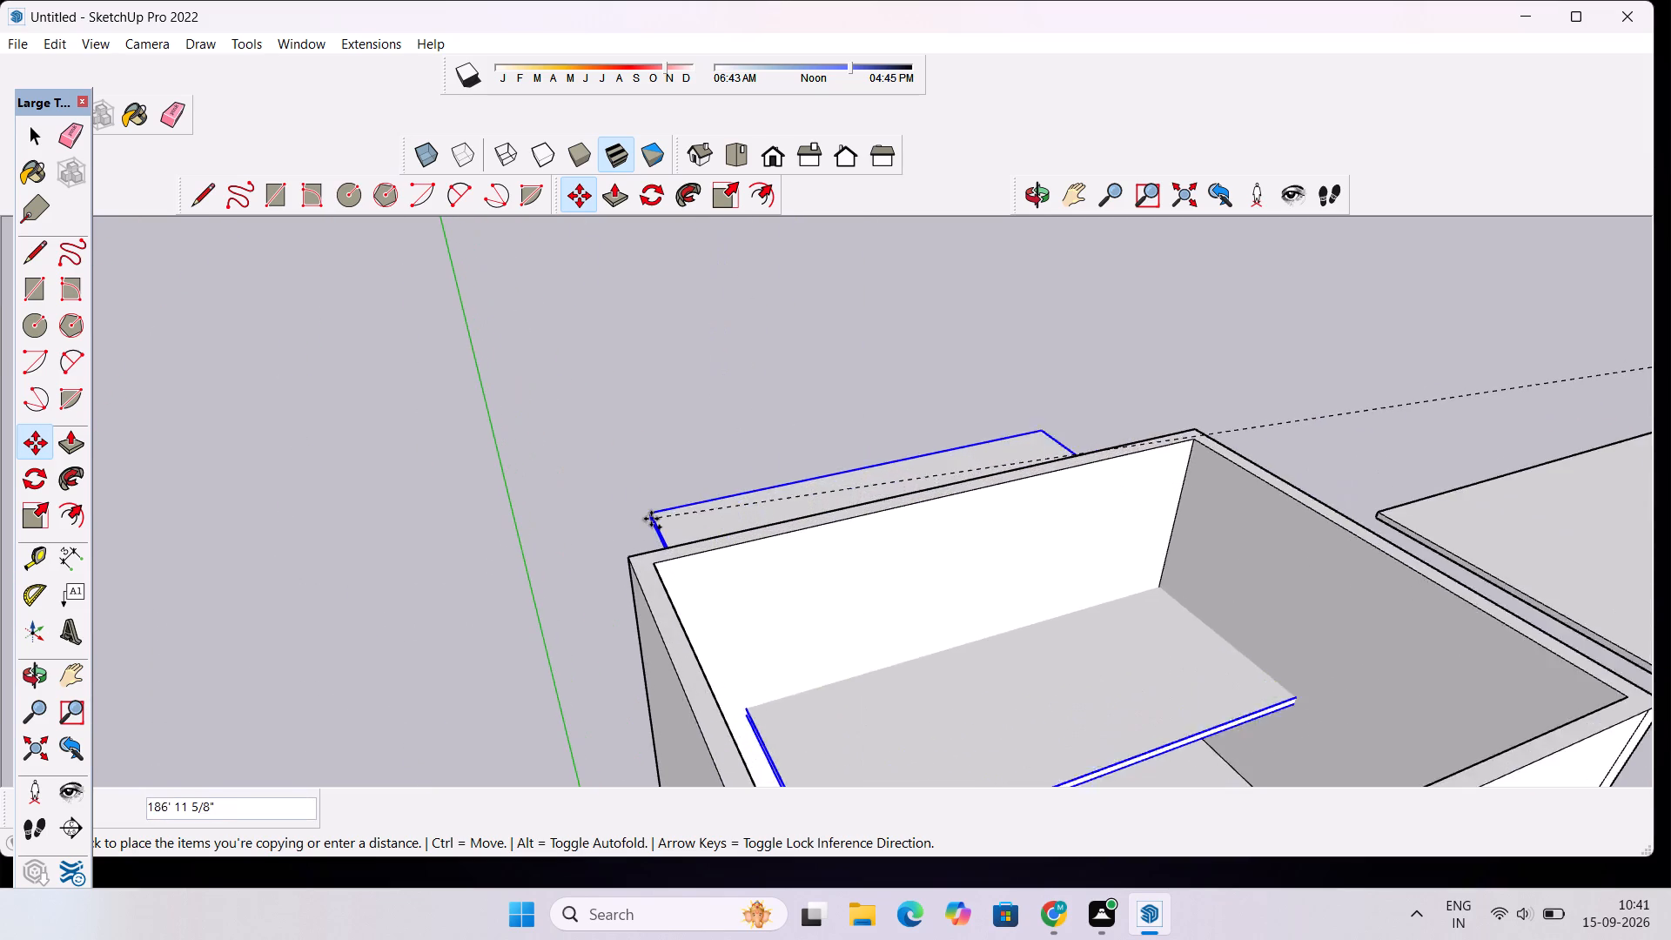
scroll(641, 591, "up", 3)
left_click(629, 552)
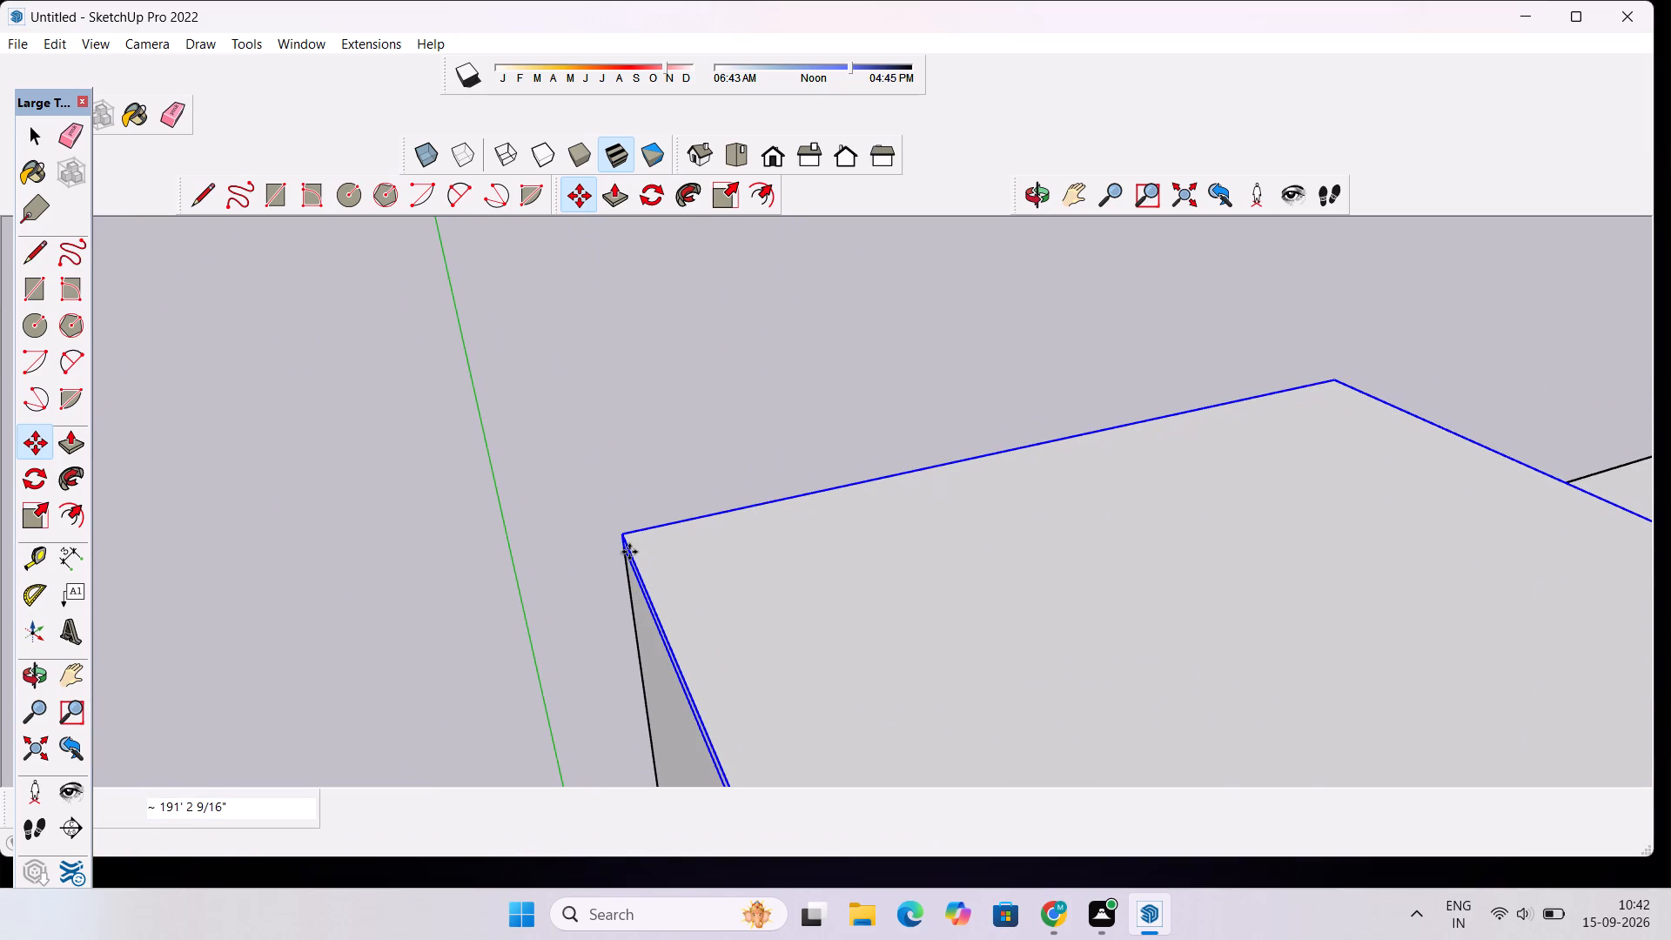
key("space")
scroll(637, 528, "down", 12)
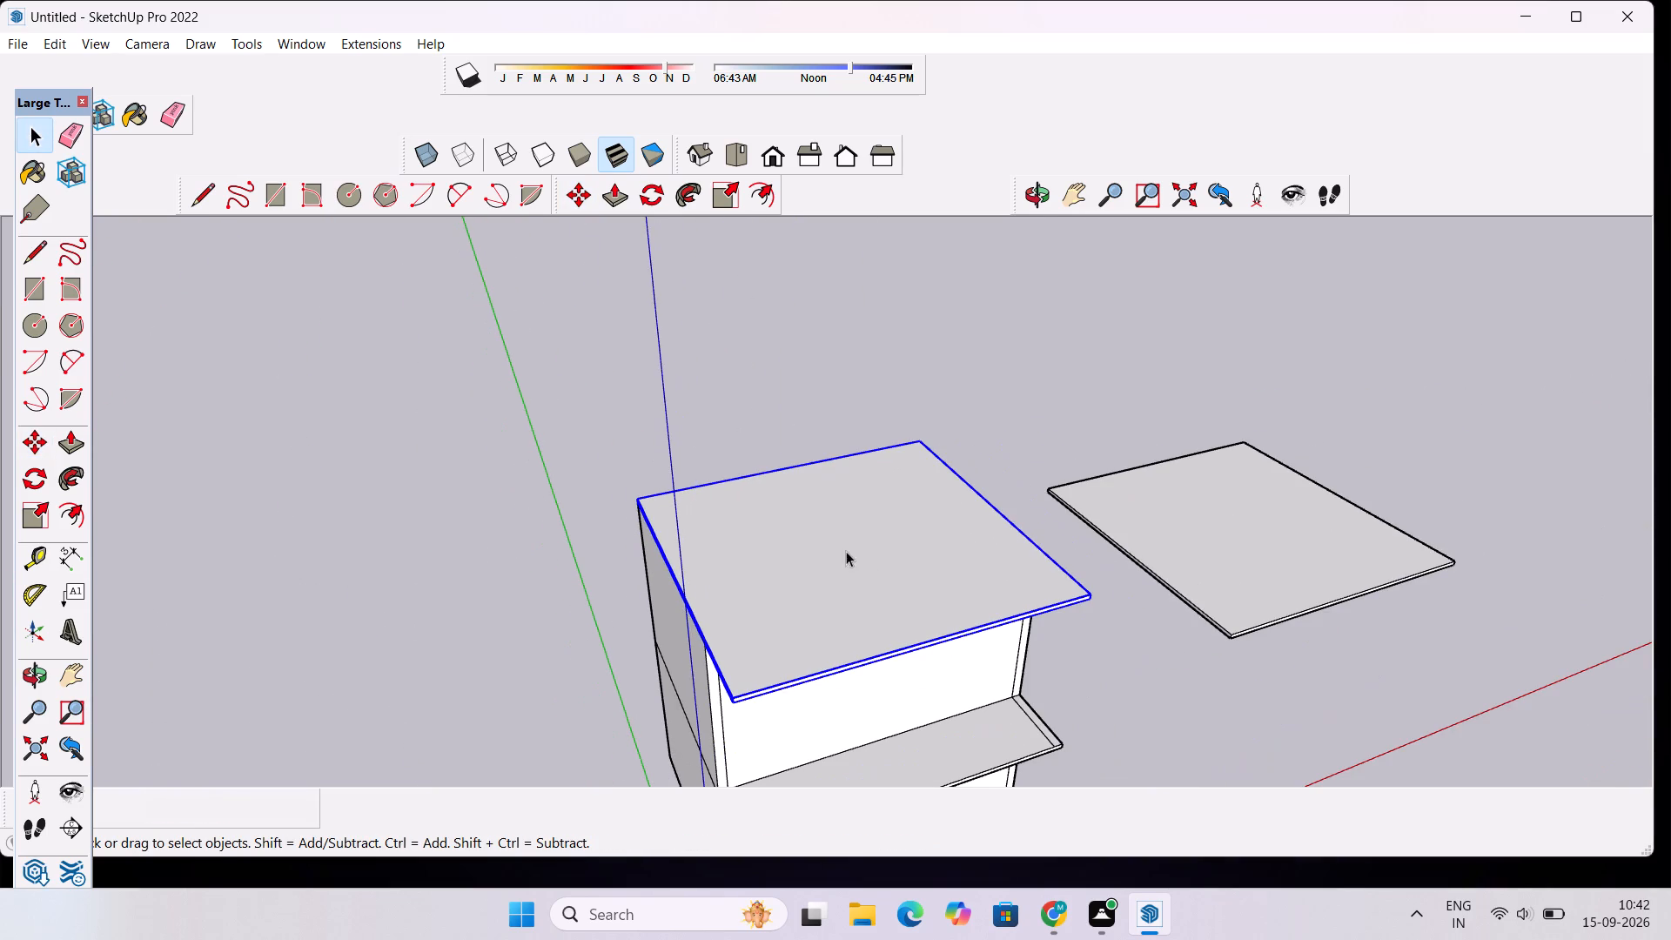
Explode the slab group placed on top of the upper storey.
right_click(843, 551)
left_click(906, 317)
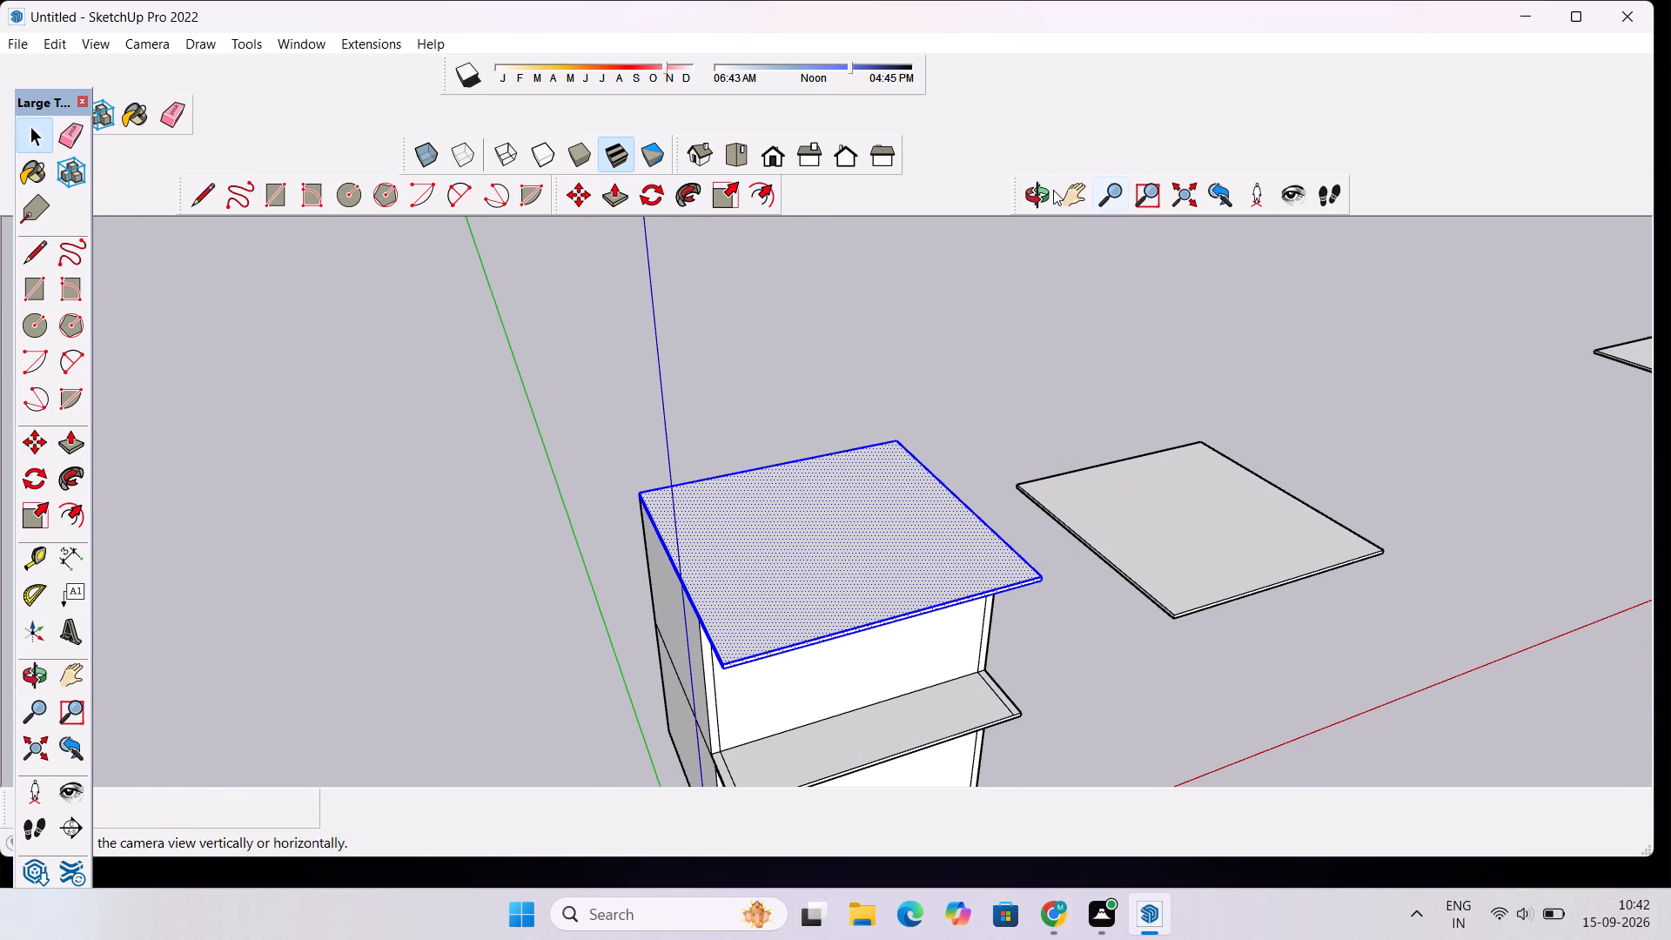
Examine the capped two-storey building and its projecting slabs from the front, side and above.
left_click(1039, 190)
left_click_drag(999, 574, 798, 488)
scroll(763, 500, "down", 3)
left_click_drag(748, 670, 837, 586)
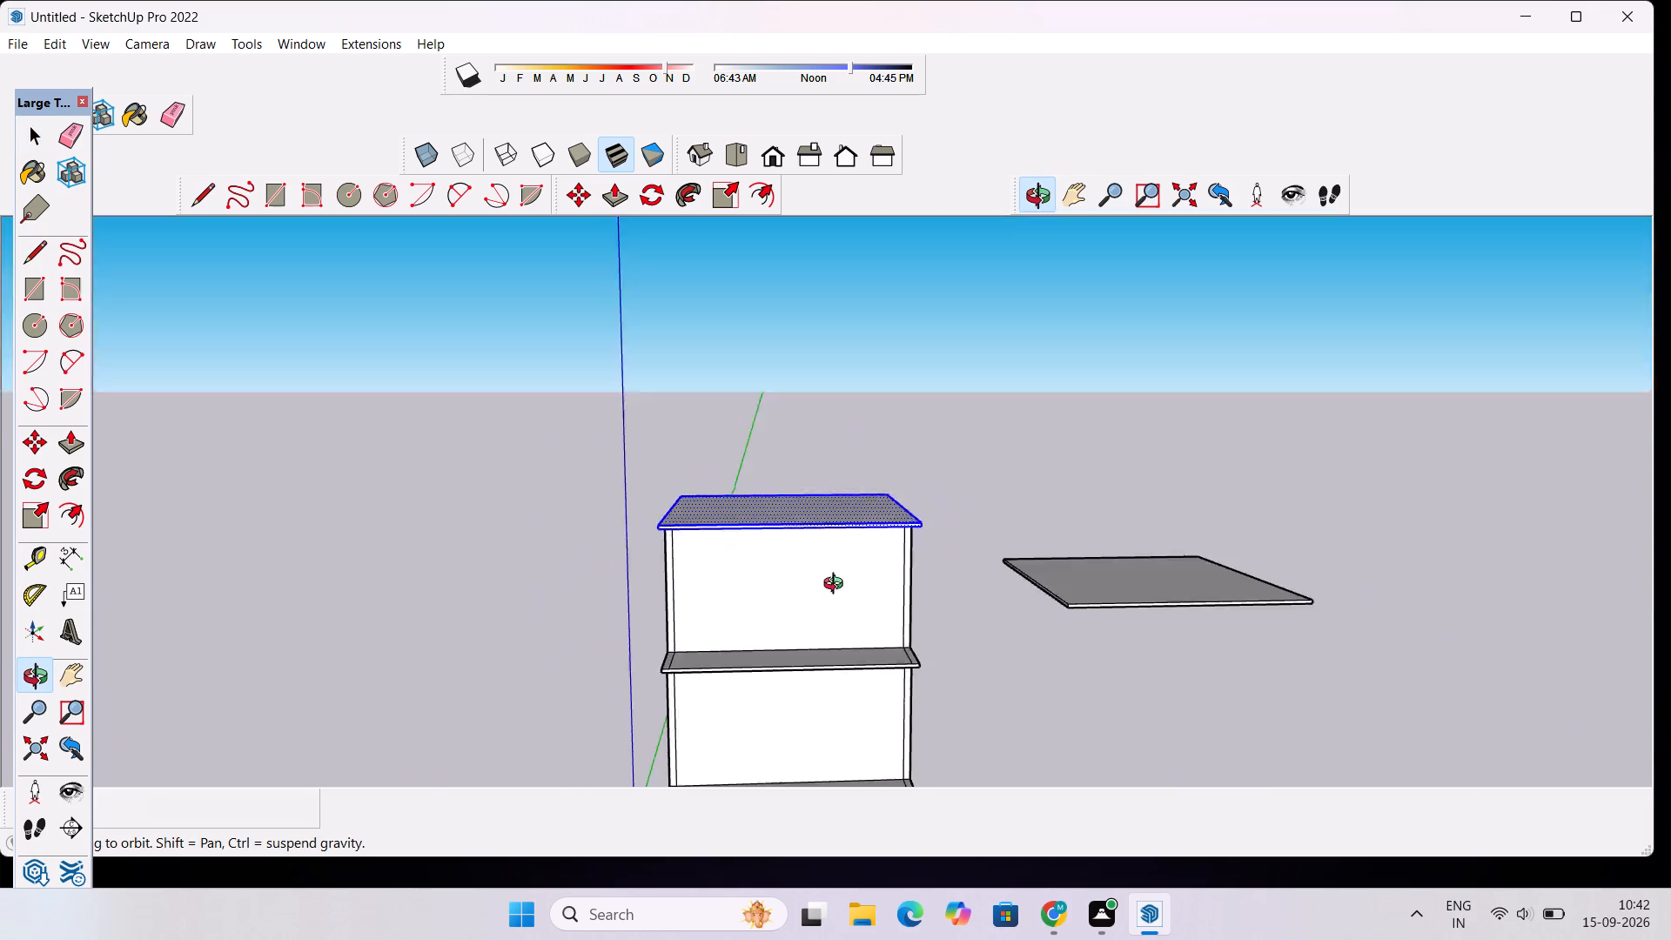
left_click_drag(837, 586, 841, 561)
left_click_drag(830, 574, 809, 629)
key("space")
left_click(878, 417)
scroll(801, 485, "down", 3)
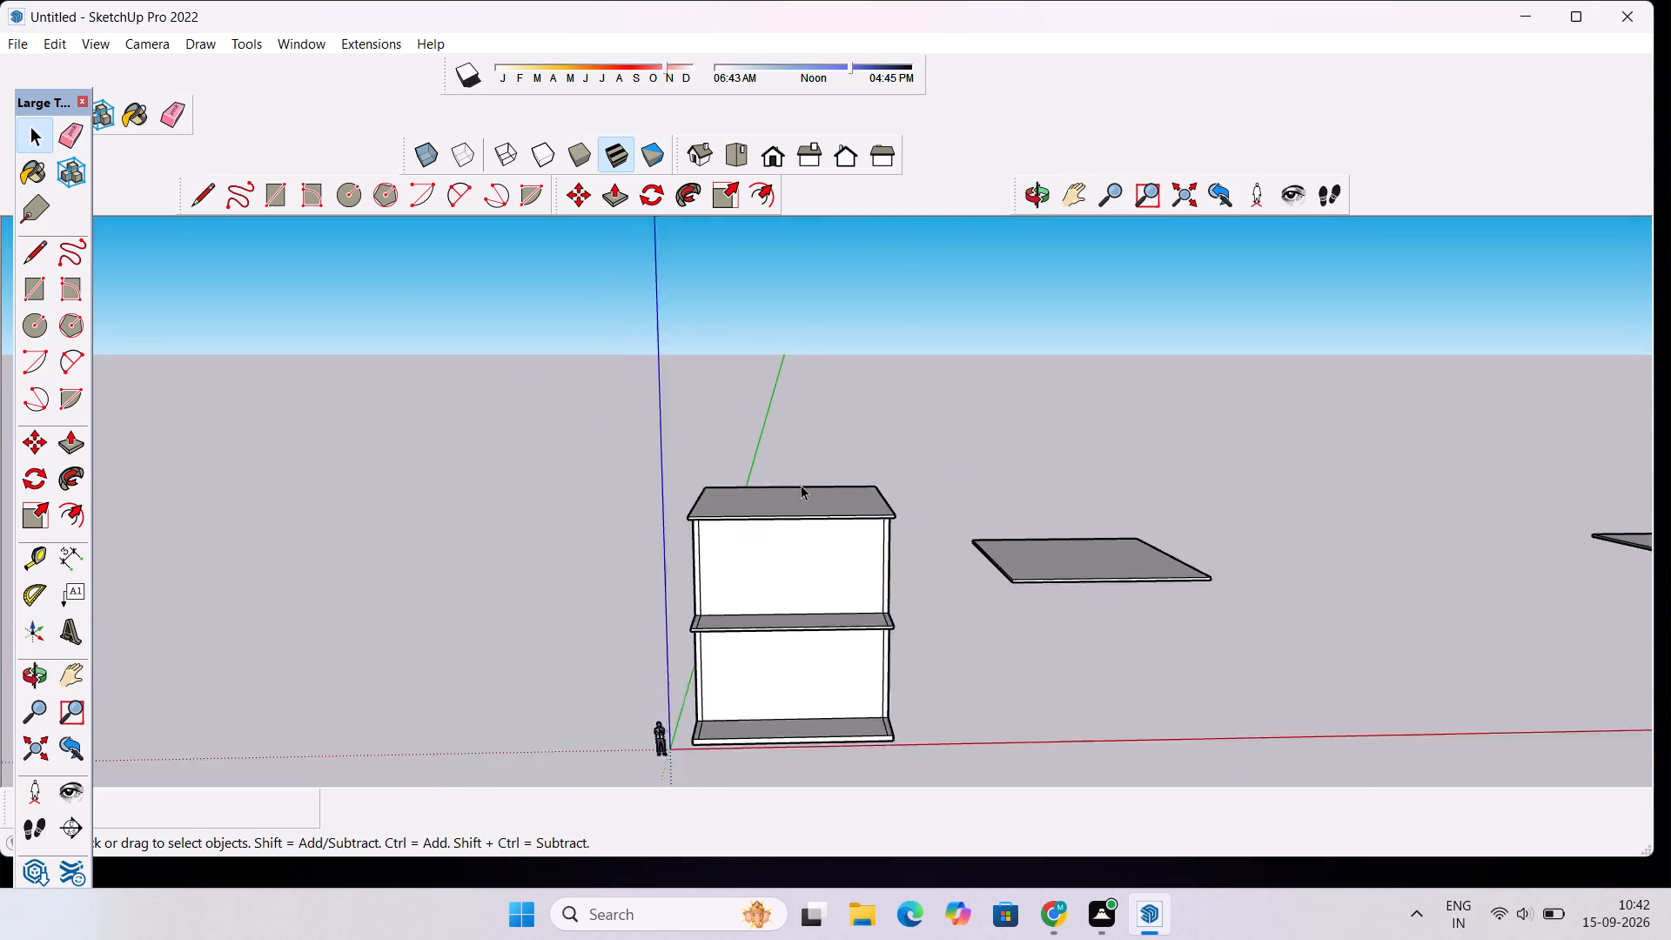
scroll(801, 485, "down", 2)
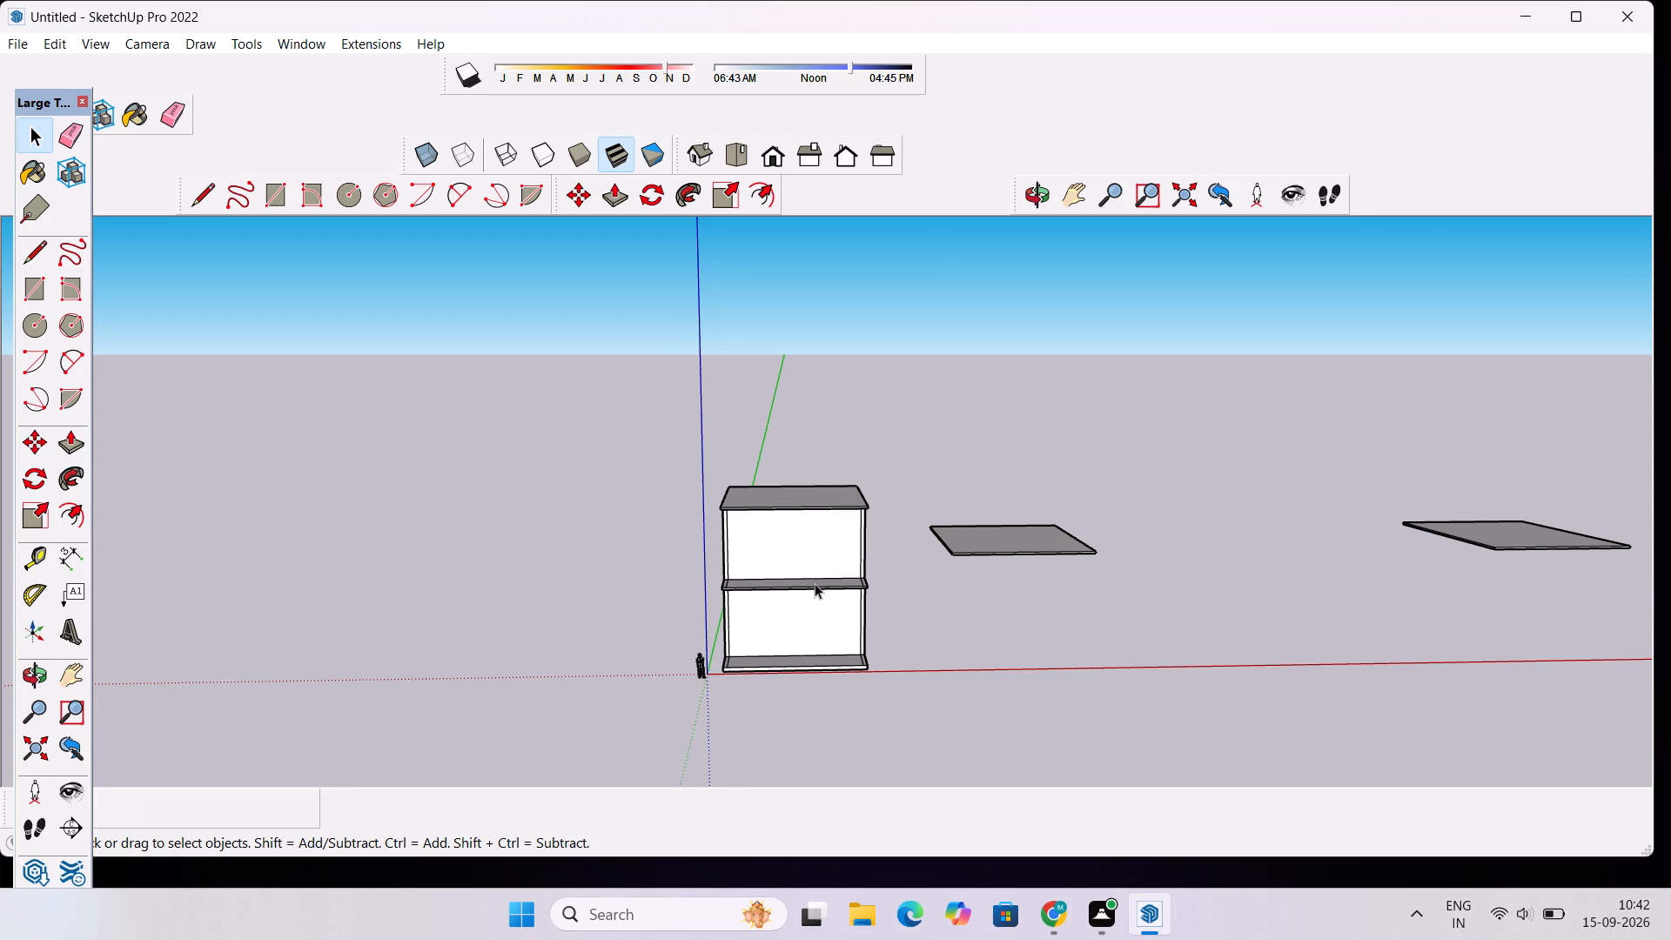
left_click(1034, 207)
scroll(822, 704, "up", 3)
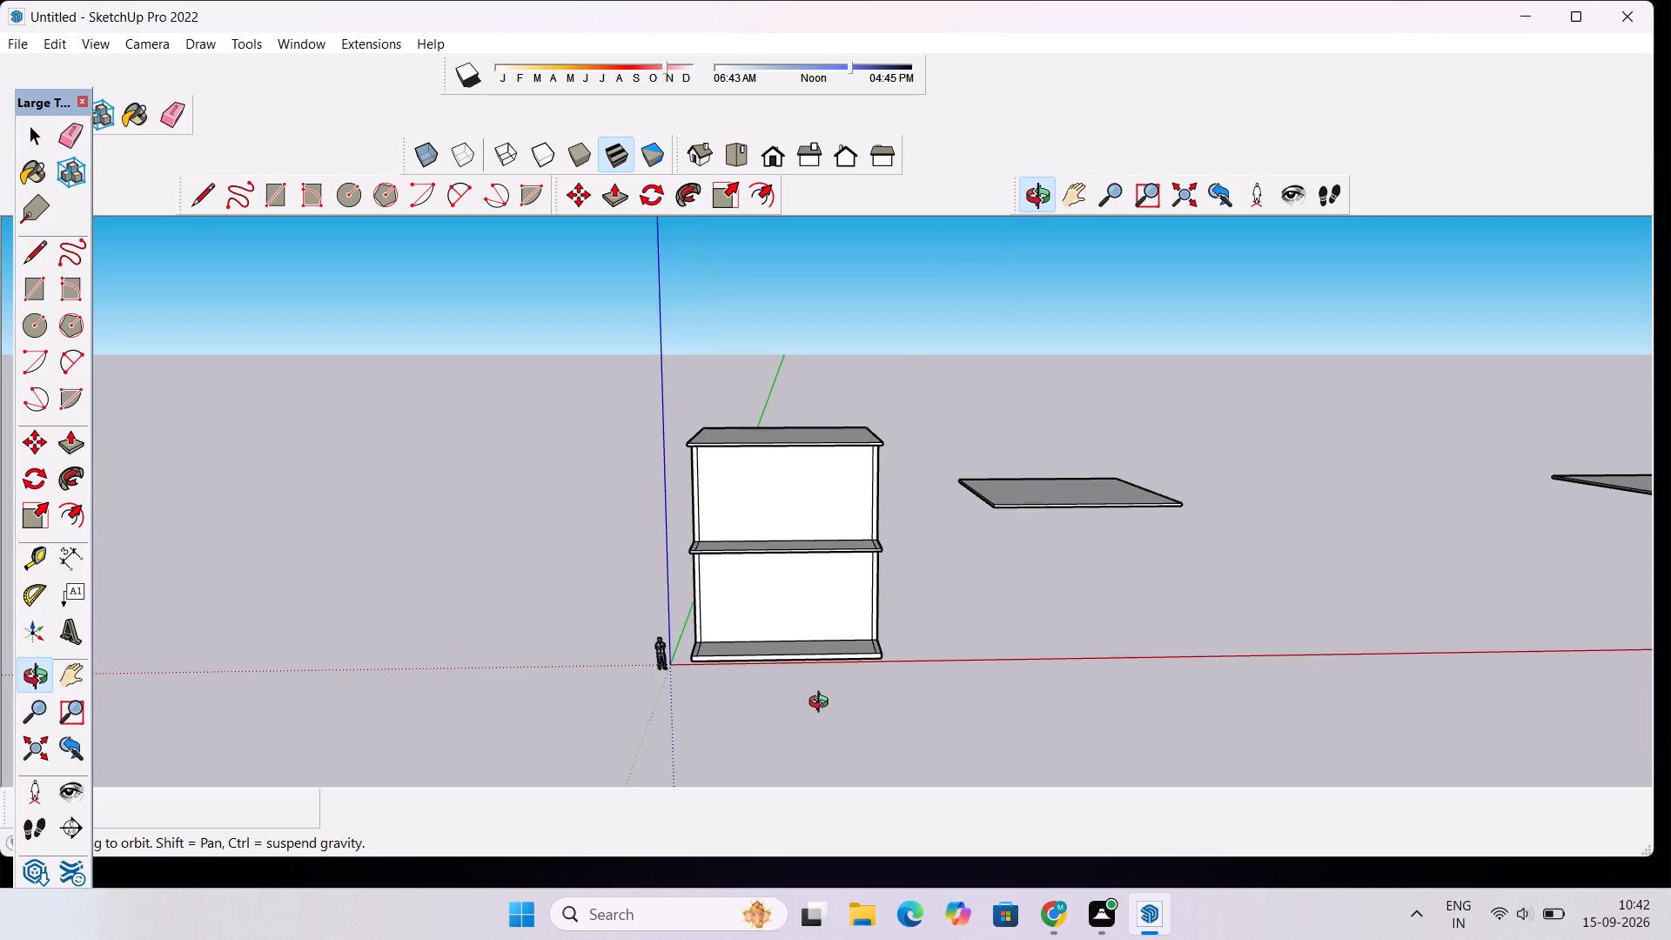
scroll(822, 704, "up", 1)
left_click_drag(1136, 591, 750, 665)
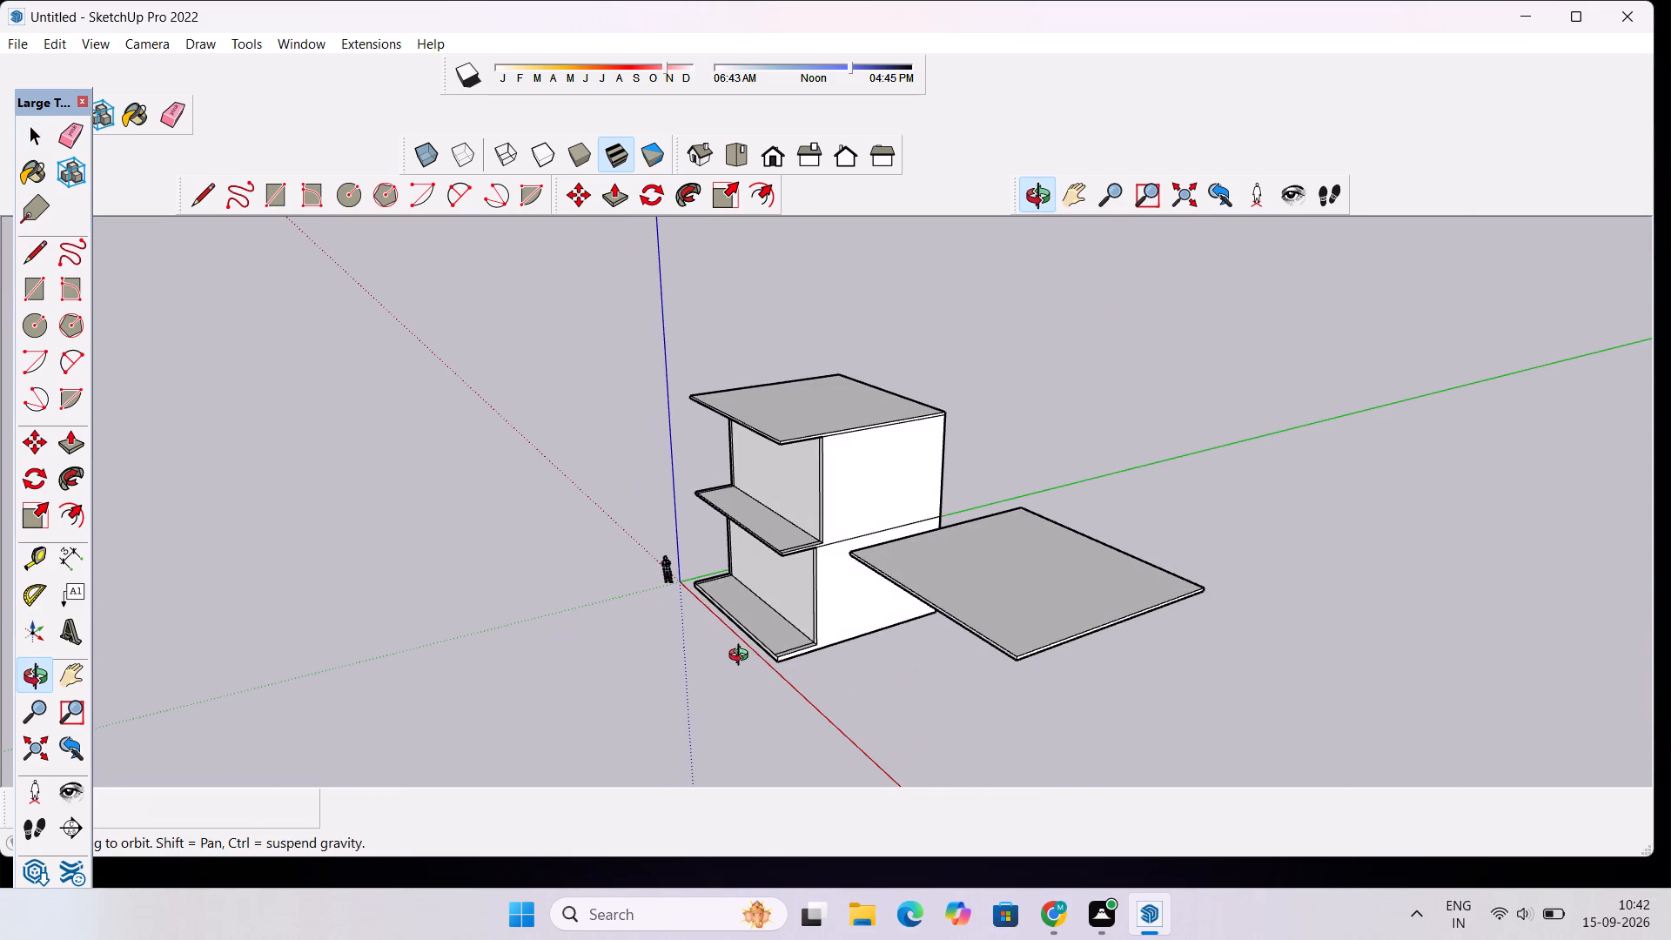
scroll(752, 619, "up", 5)
left_click_drag(752, 619, 829, 681)
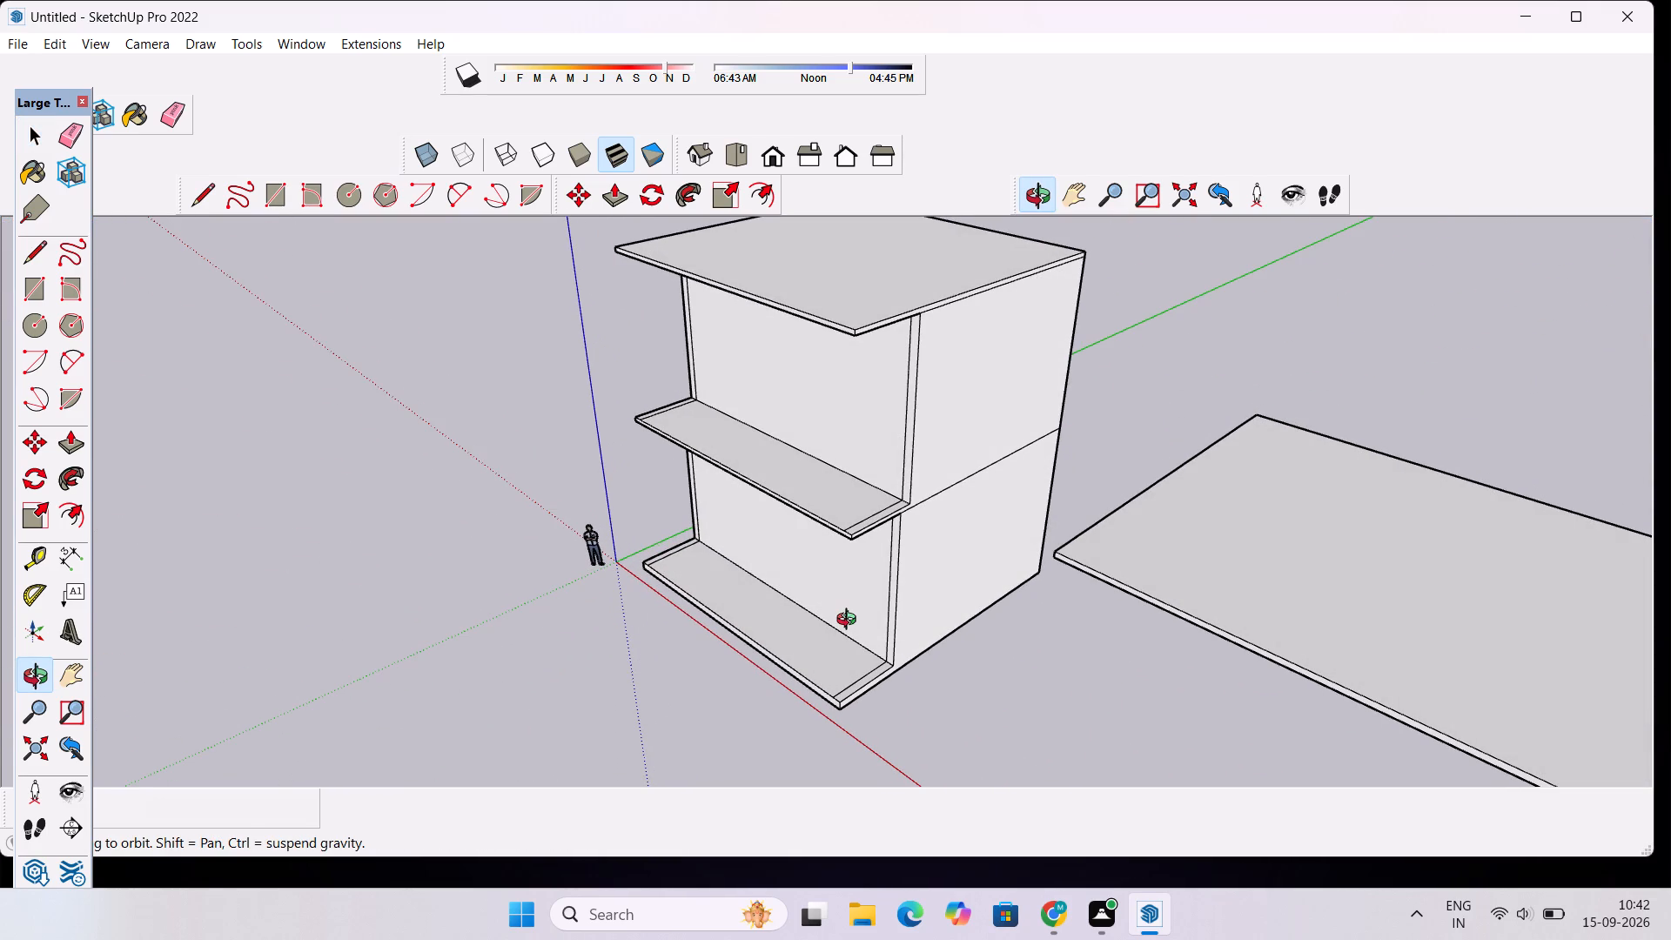
scroll(852, 609, "up", 2)
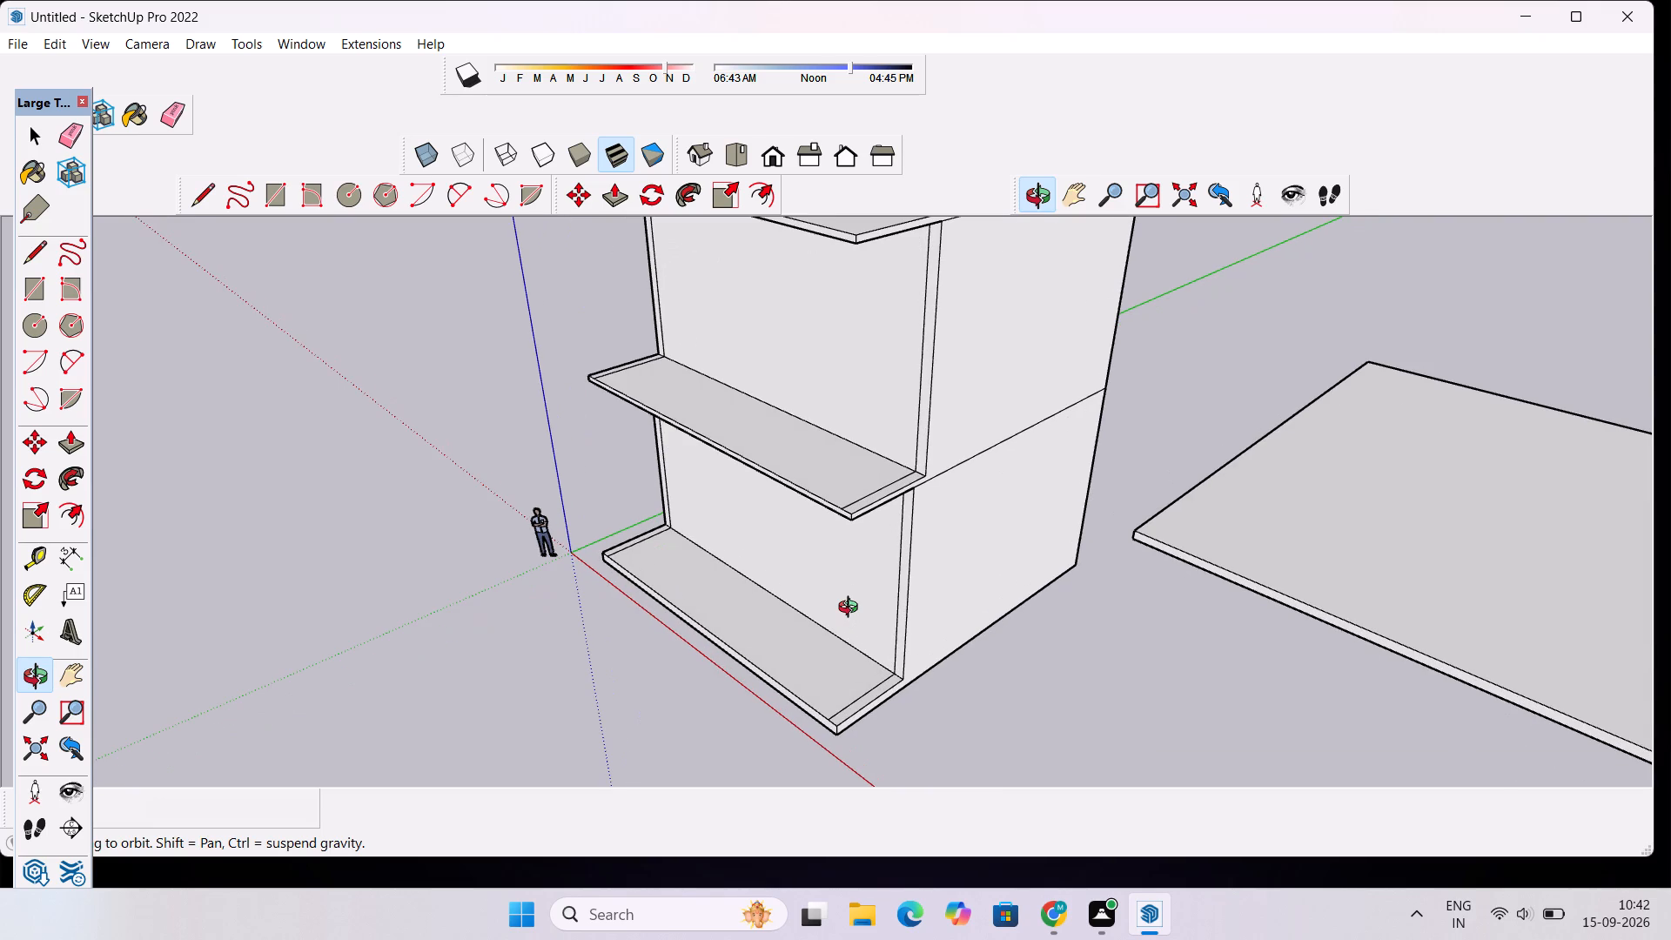
scroll(829, 609, "down", 1)
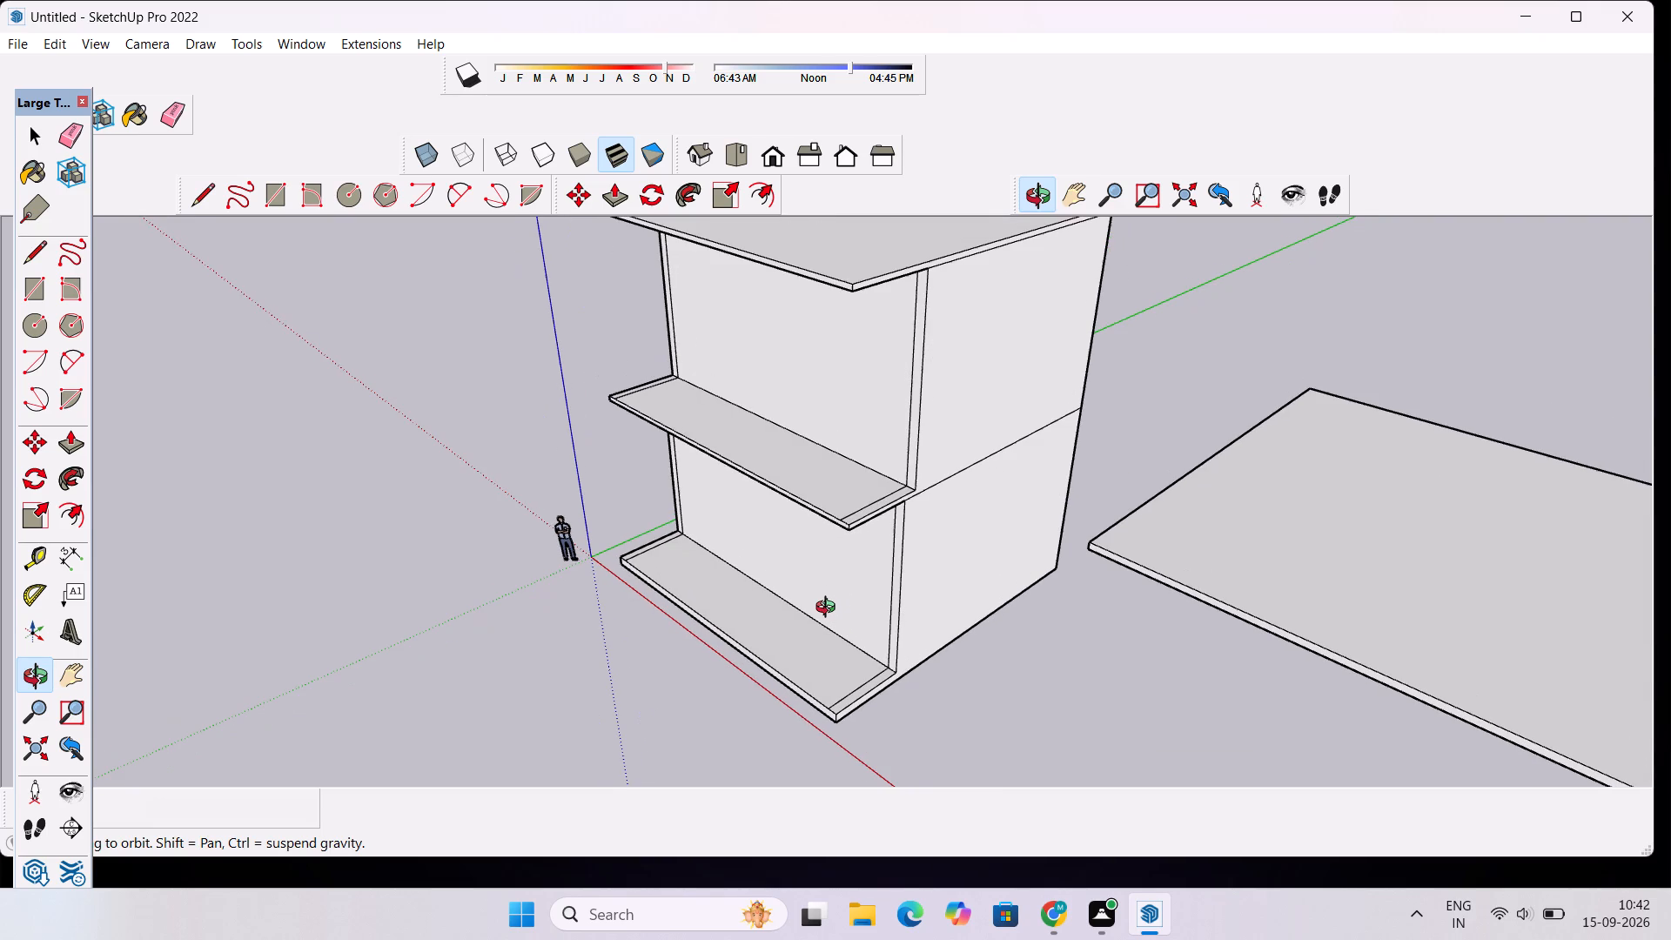
scroll(829, 609, "down", 3)
left_click_drag(811, 567, 869, 713)
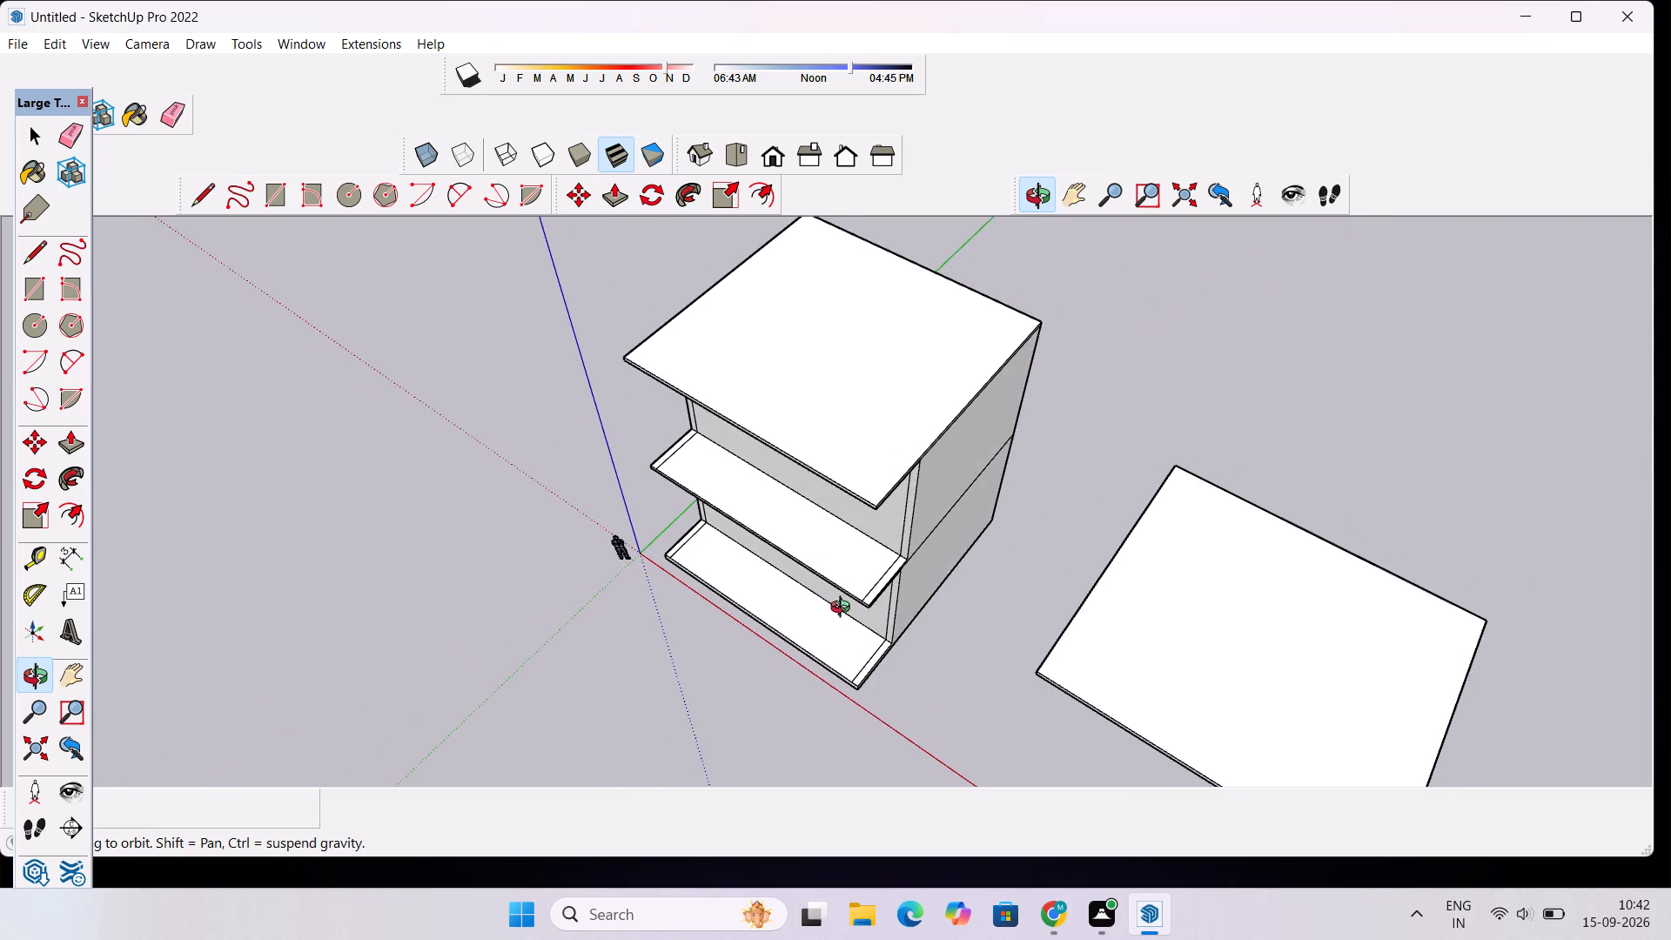
scroll(775, 485, "up", 4)
left_click_drag(782, 502, 877, 487)
Undo the top slab's explode, its copy and the extrusion of the upper-storey walls.
key("ctrl+z")
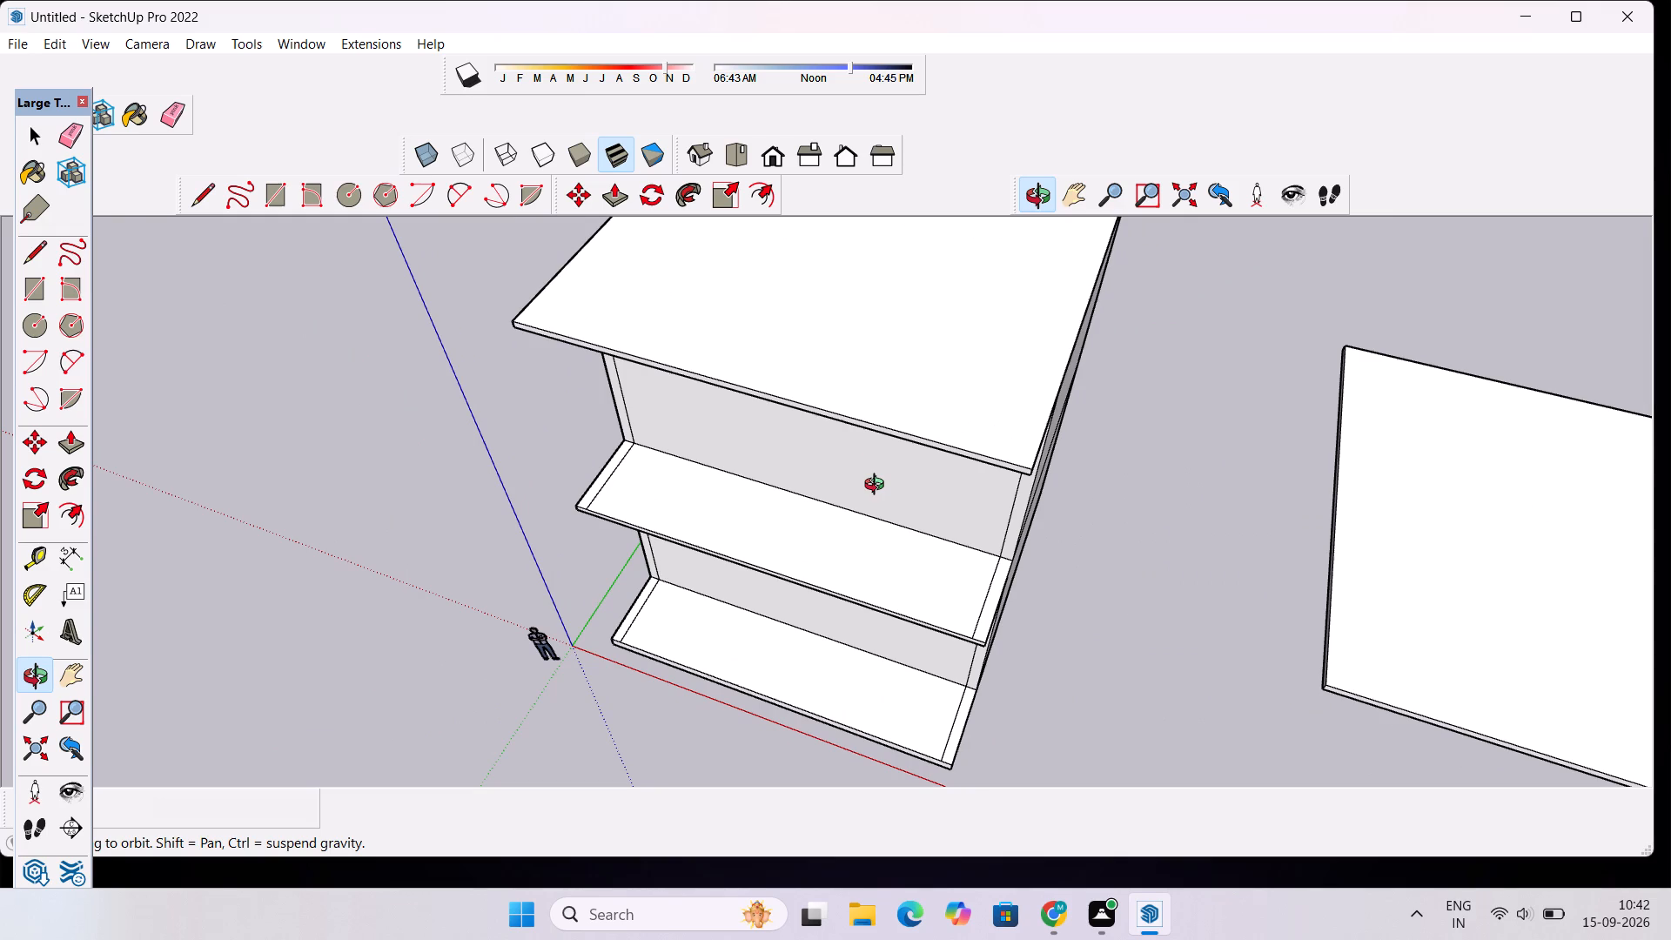
key("ctrl+z")
key("ctrl+z")
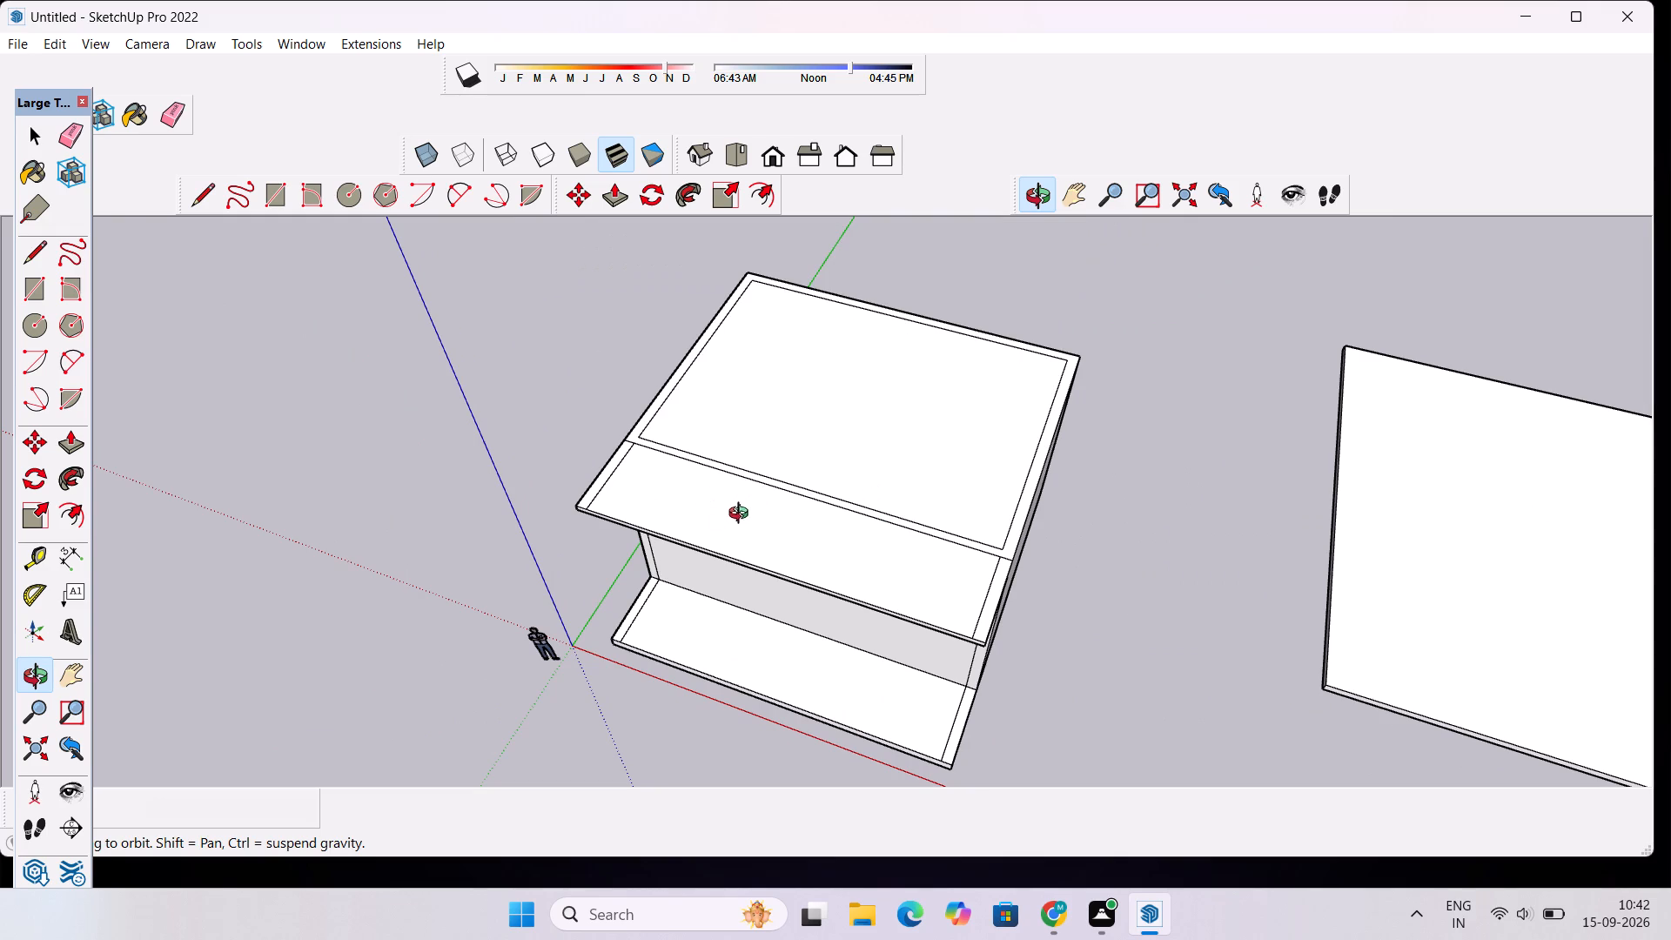
Place a guide on the overhanging slab 12' in from the inner outline line on the side nearest the origin.
left_click_drag(690, 576, 763, 521)
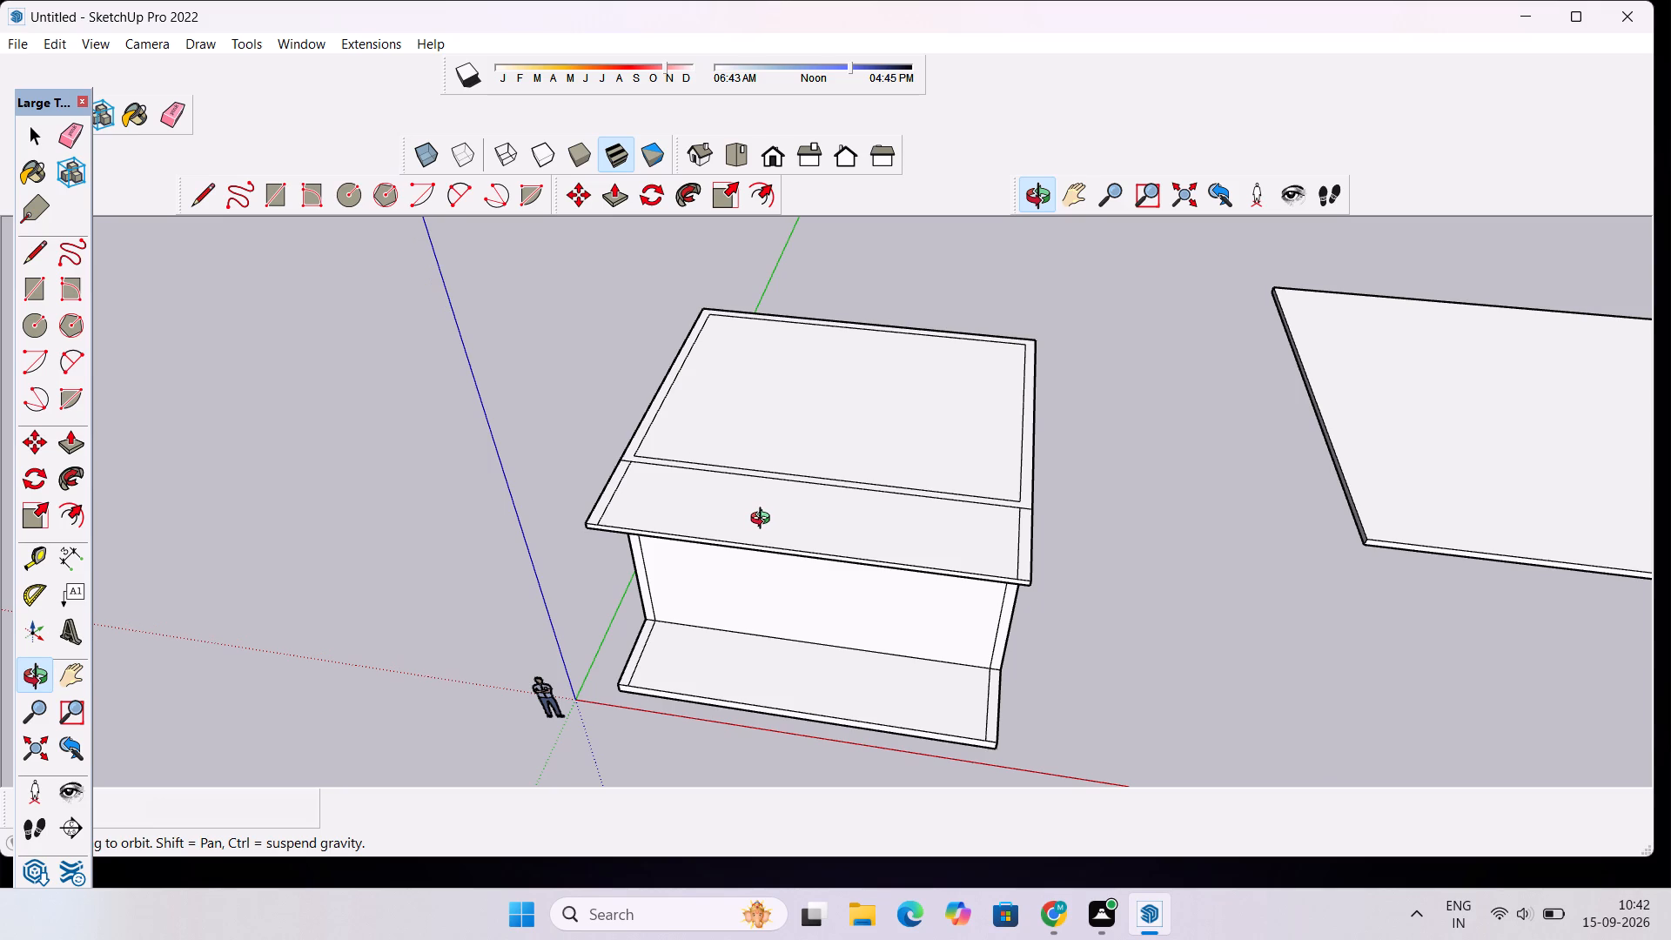
scroll(765, 520, "up", 3)
left_click_drag(784, 553, 856, 580)
scroll(847, 568, "down", 2)
left_click_drag(842, 561, 832, 626, "shift")
scroll(774, 645, "up", 3, "shift")
left_click_drag(774, 645, 748, 655, "shift")
key("t")
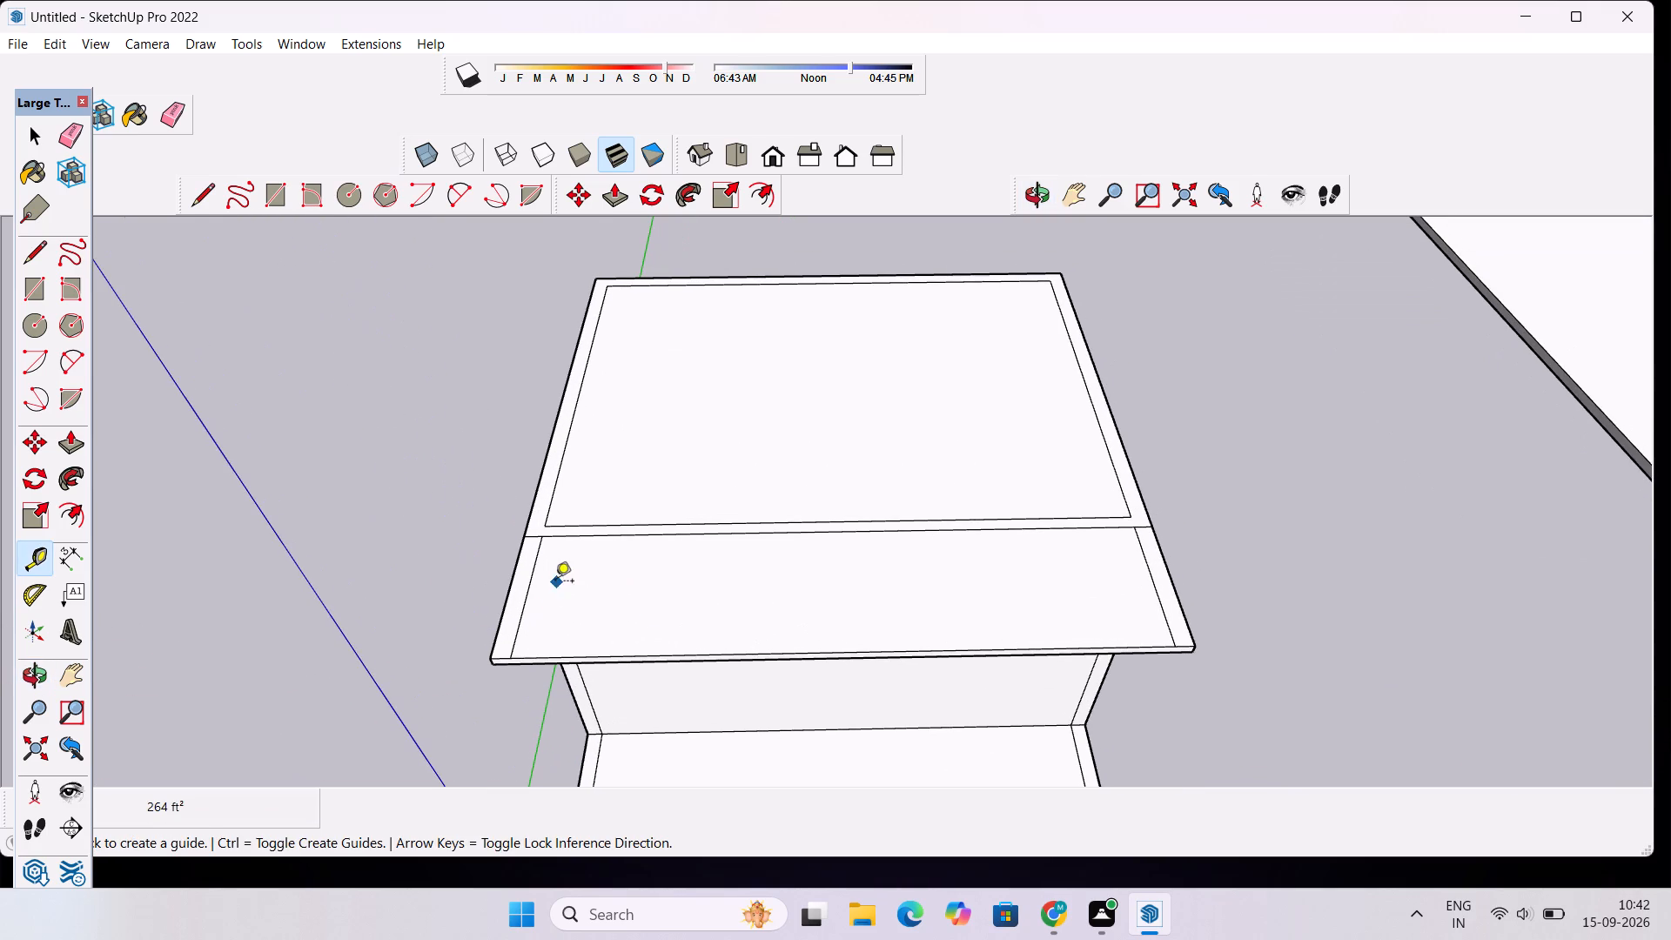
left_click(527, 587)
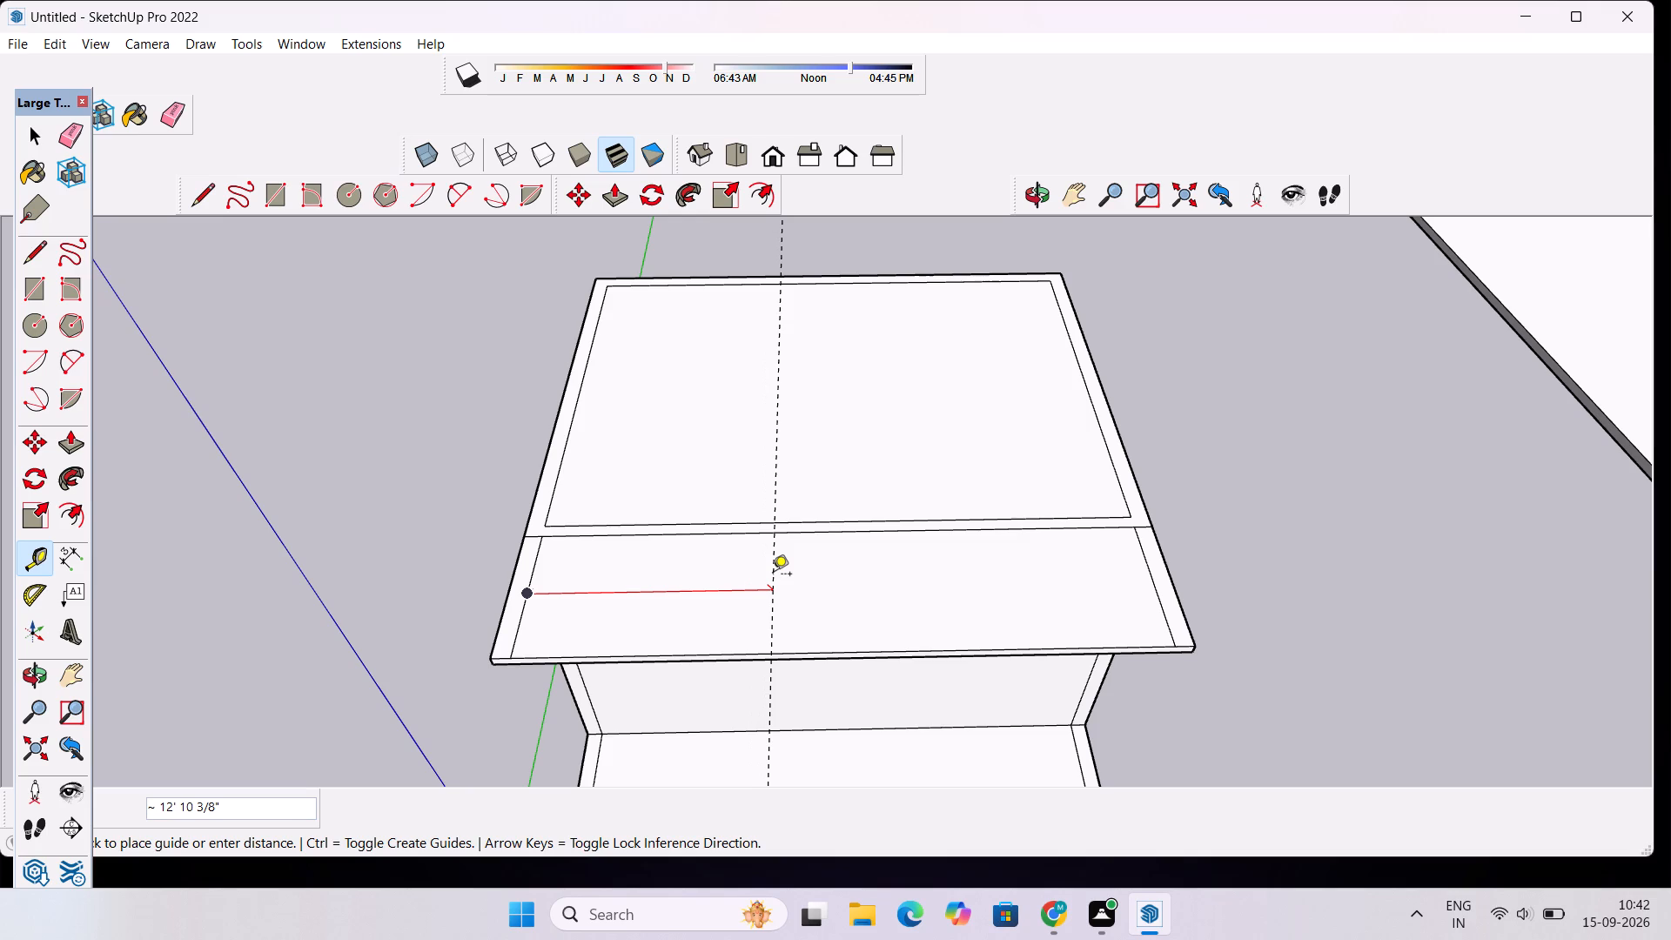
type("12'")
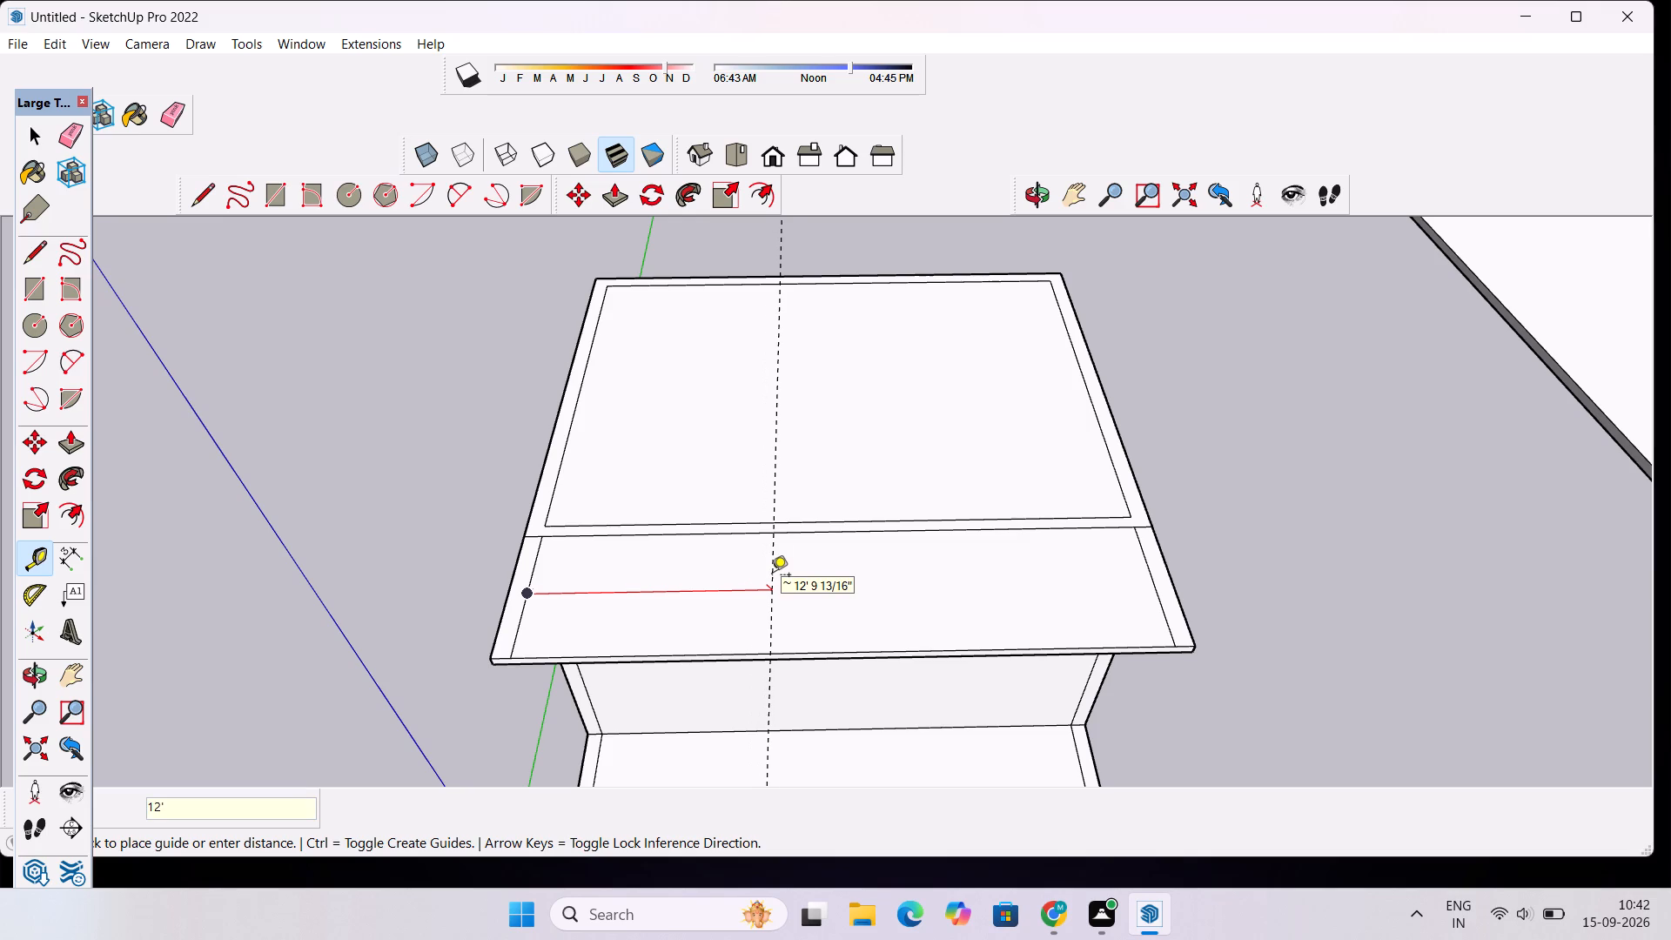
key("Return")
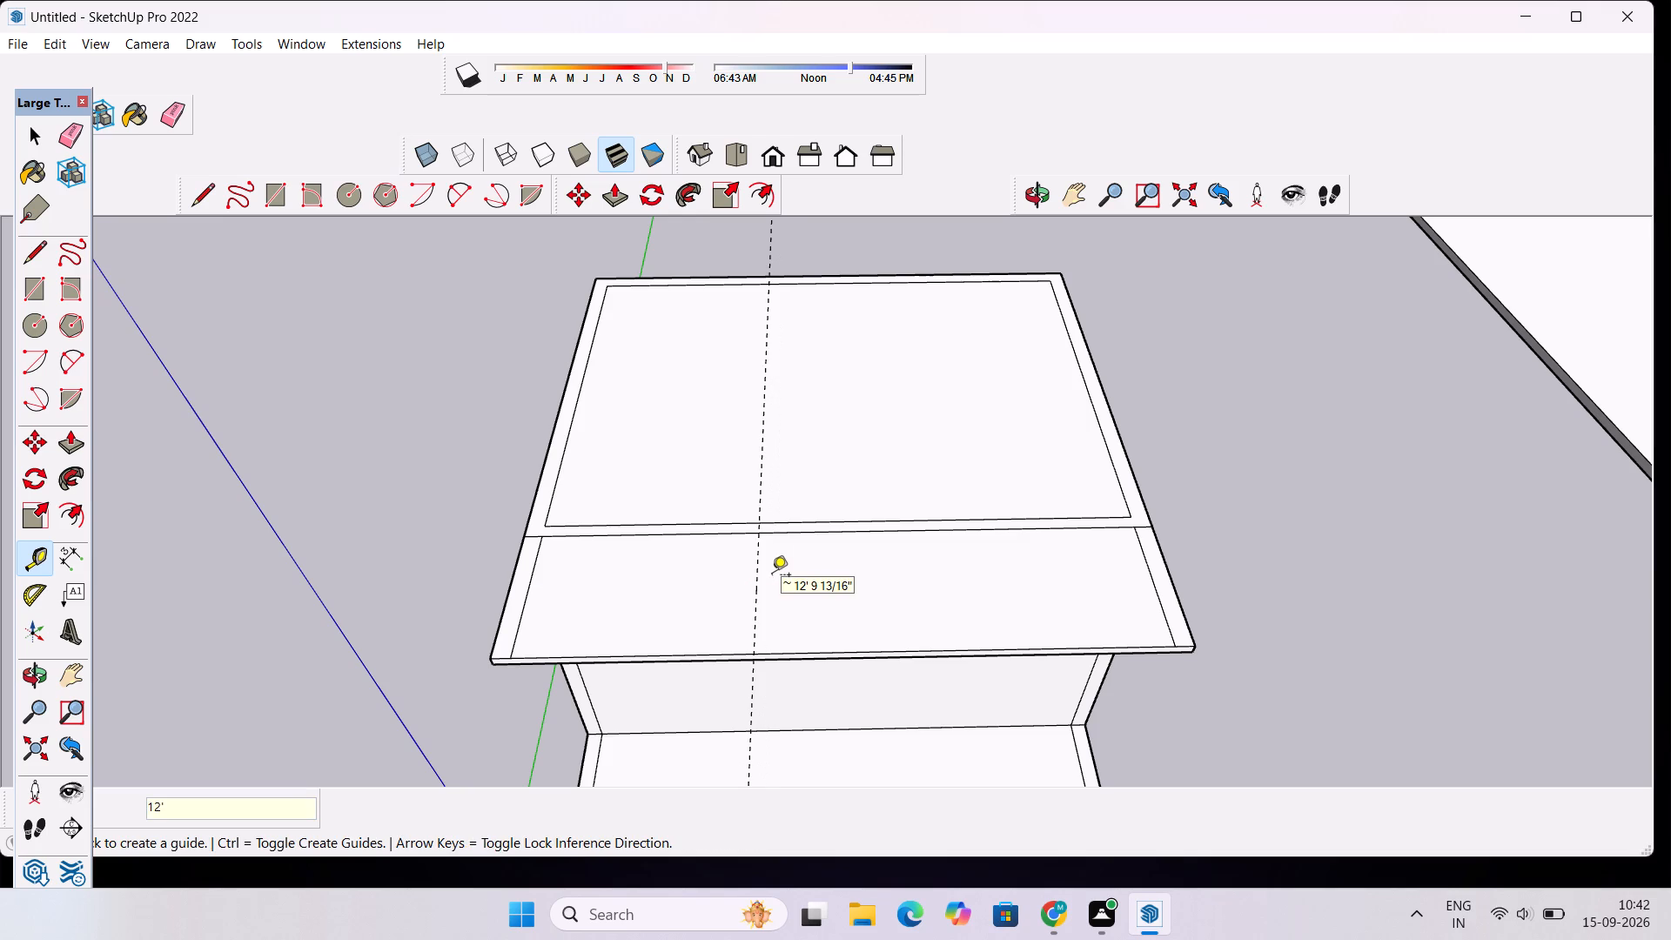
Place a second parallel guide 1' from the first one, on the side away from the origin.
left_click(762, 457)
type("1'")
key("Return")
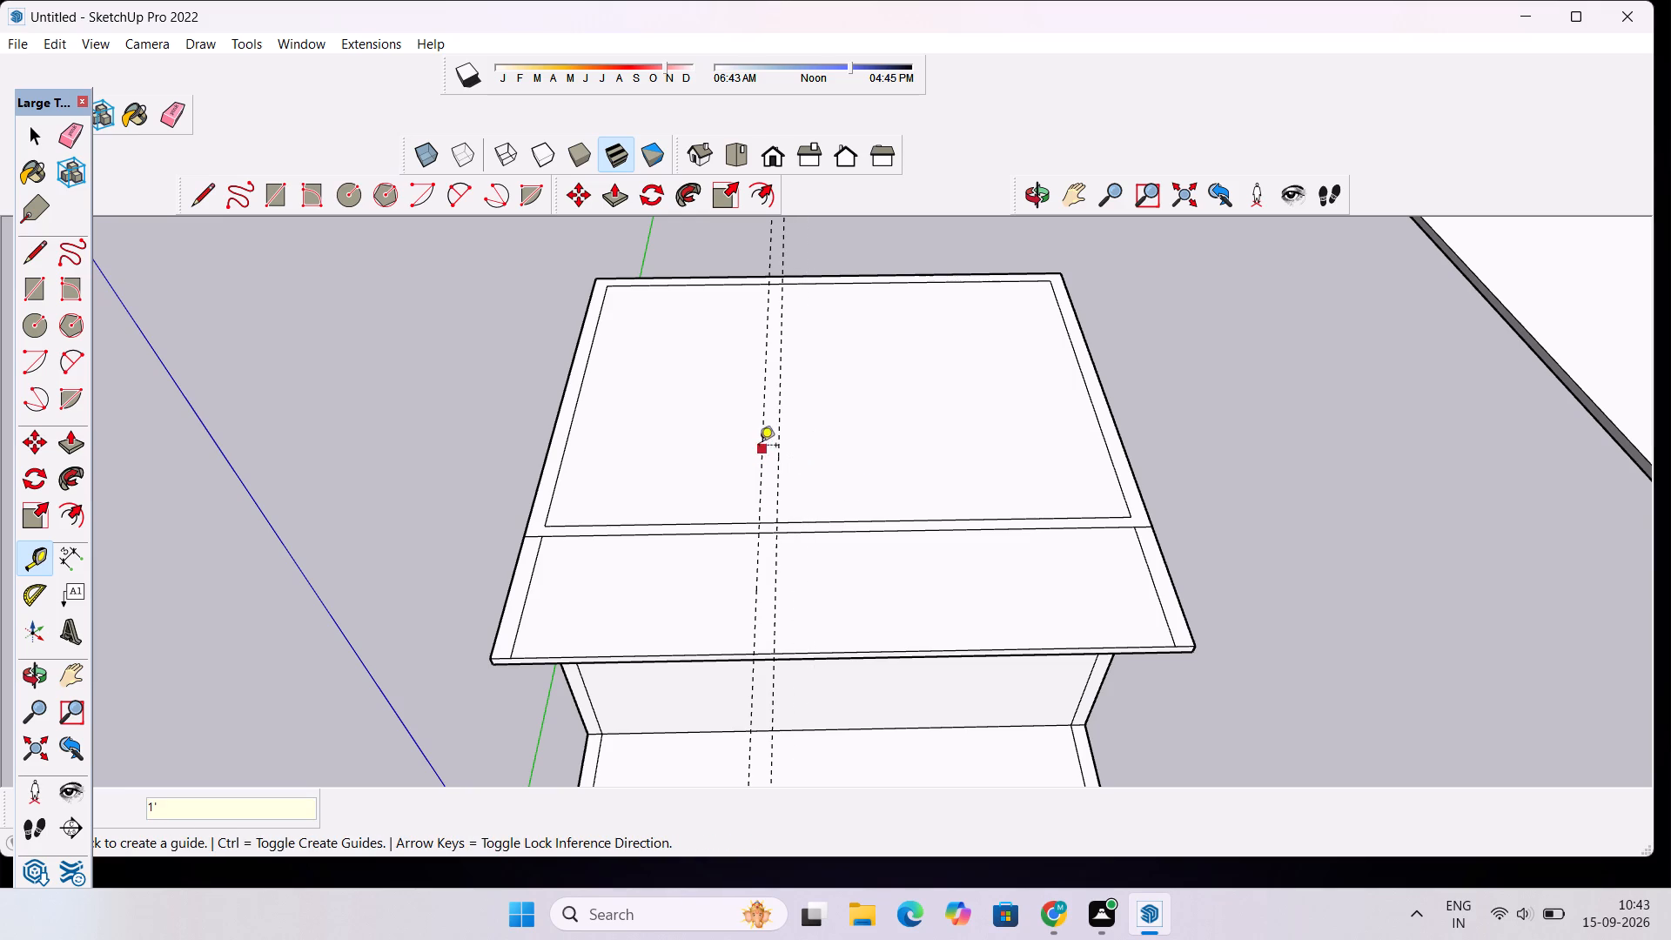
scroll(756, 426, "up", 5)
key("space")
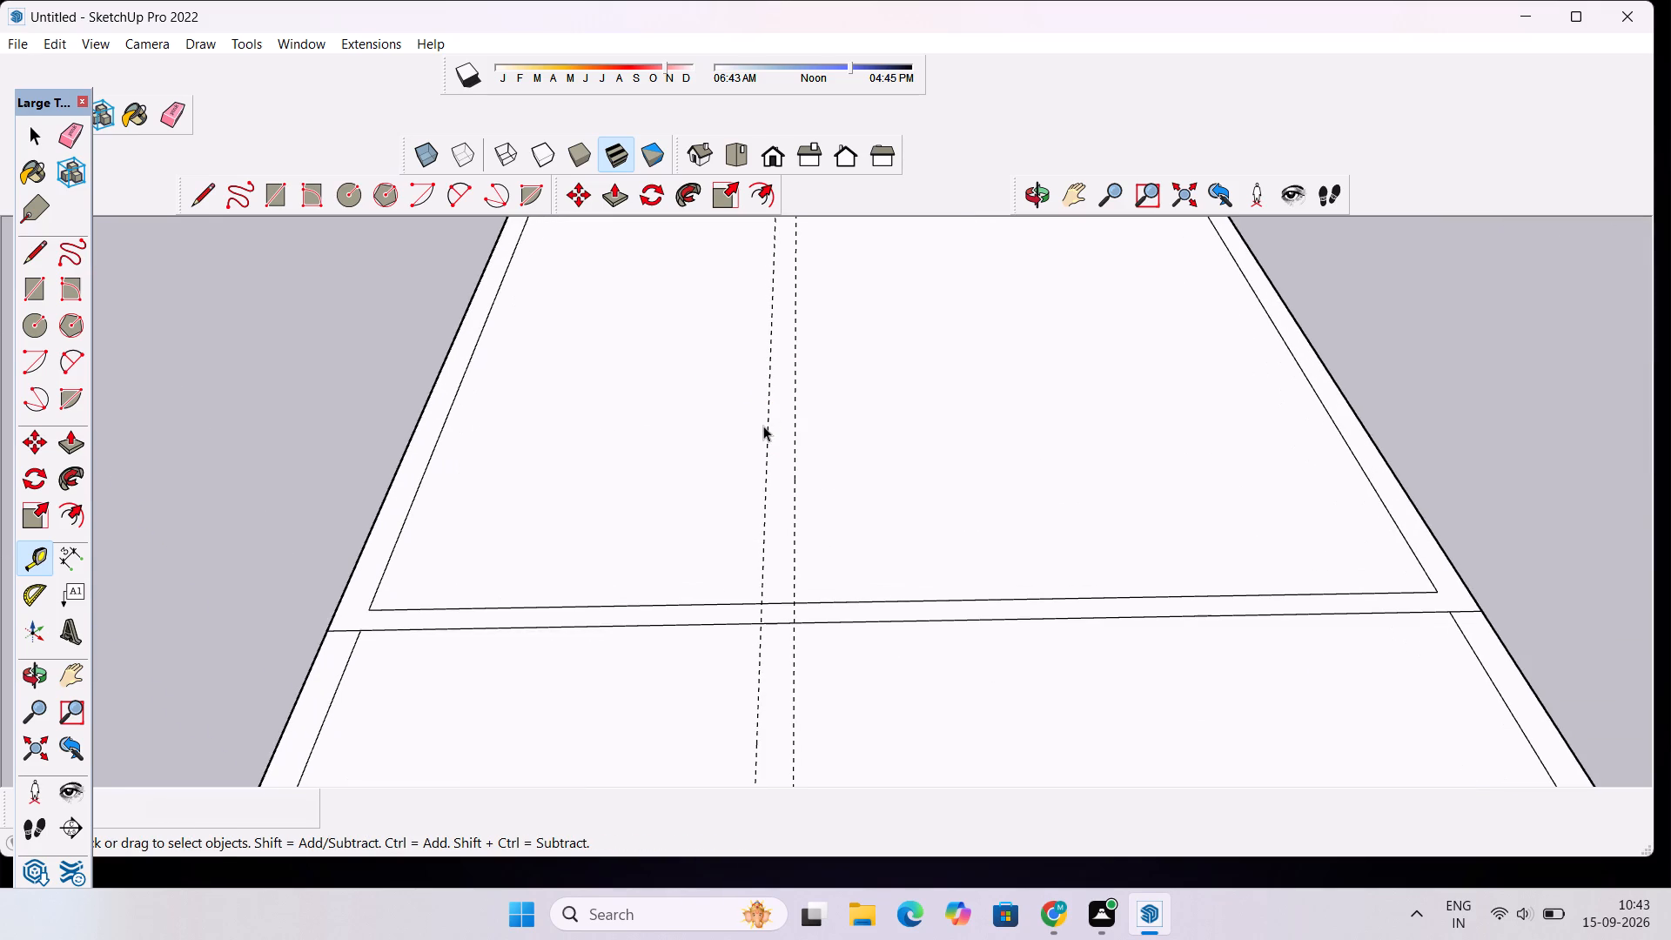
Draw two lines along the guides, each about 8' 9" long, from the slab's front inner line to the wall outline's inner line.
key("l")
scroll(772, 393, "down", 1)
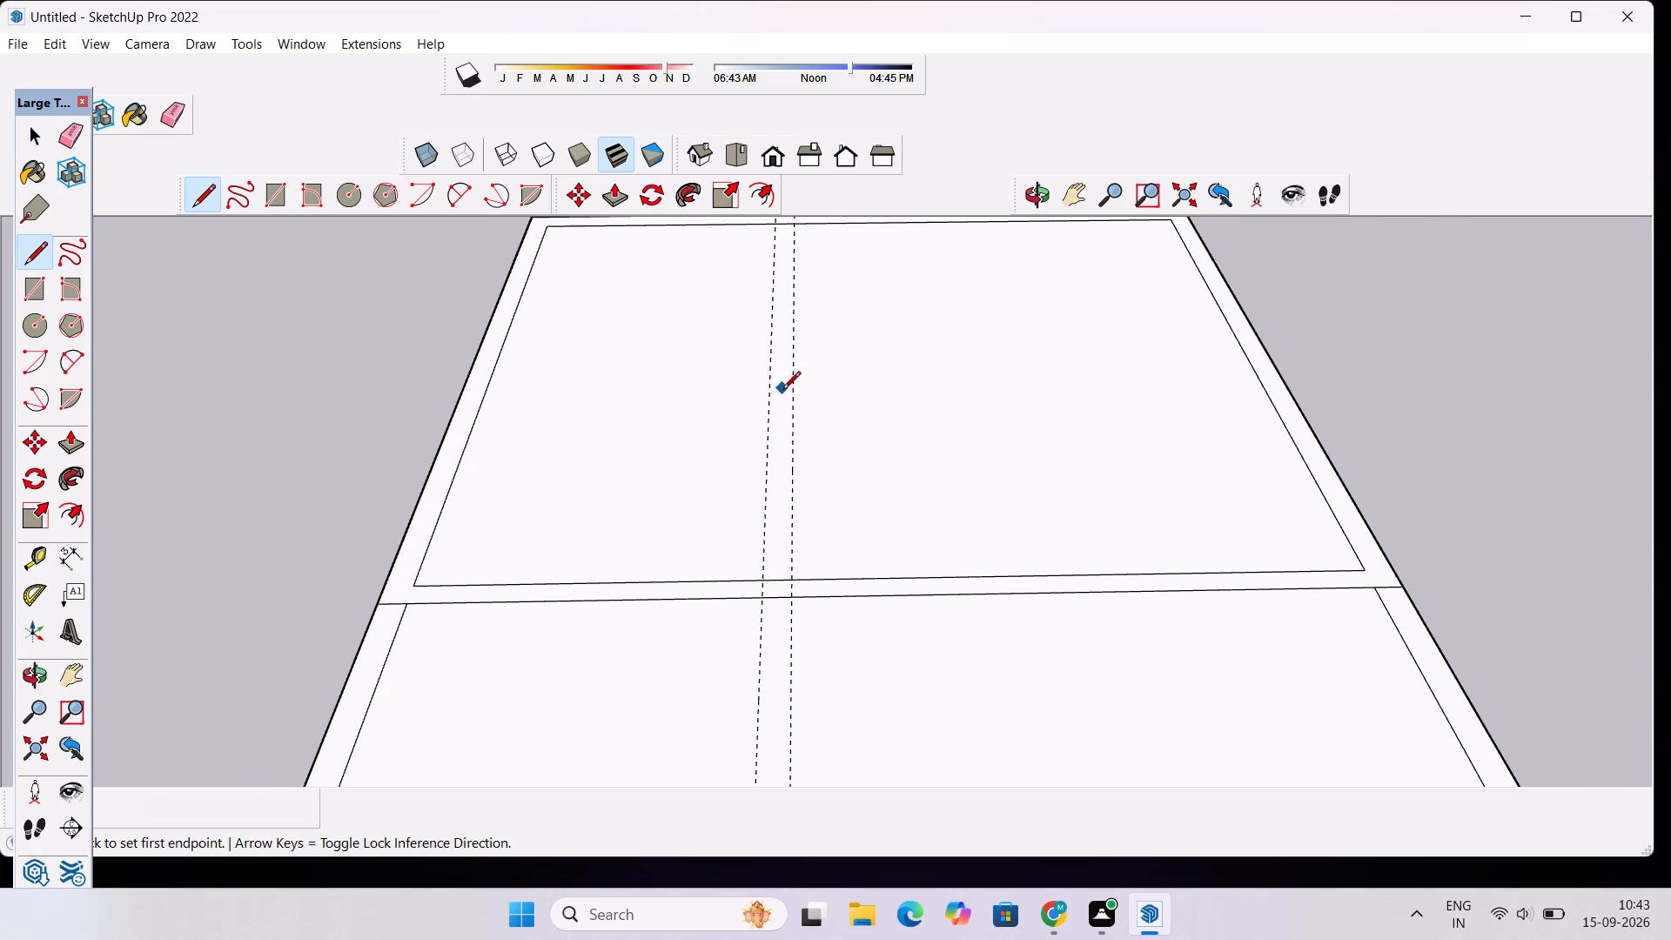
scroll(786, 427, "down", 4)
scroll(763, 670, "up", 5)
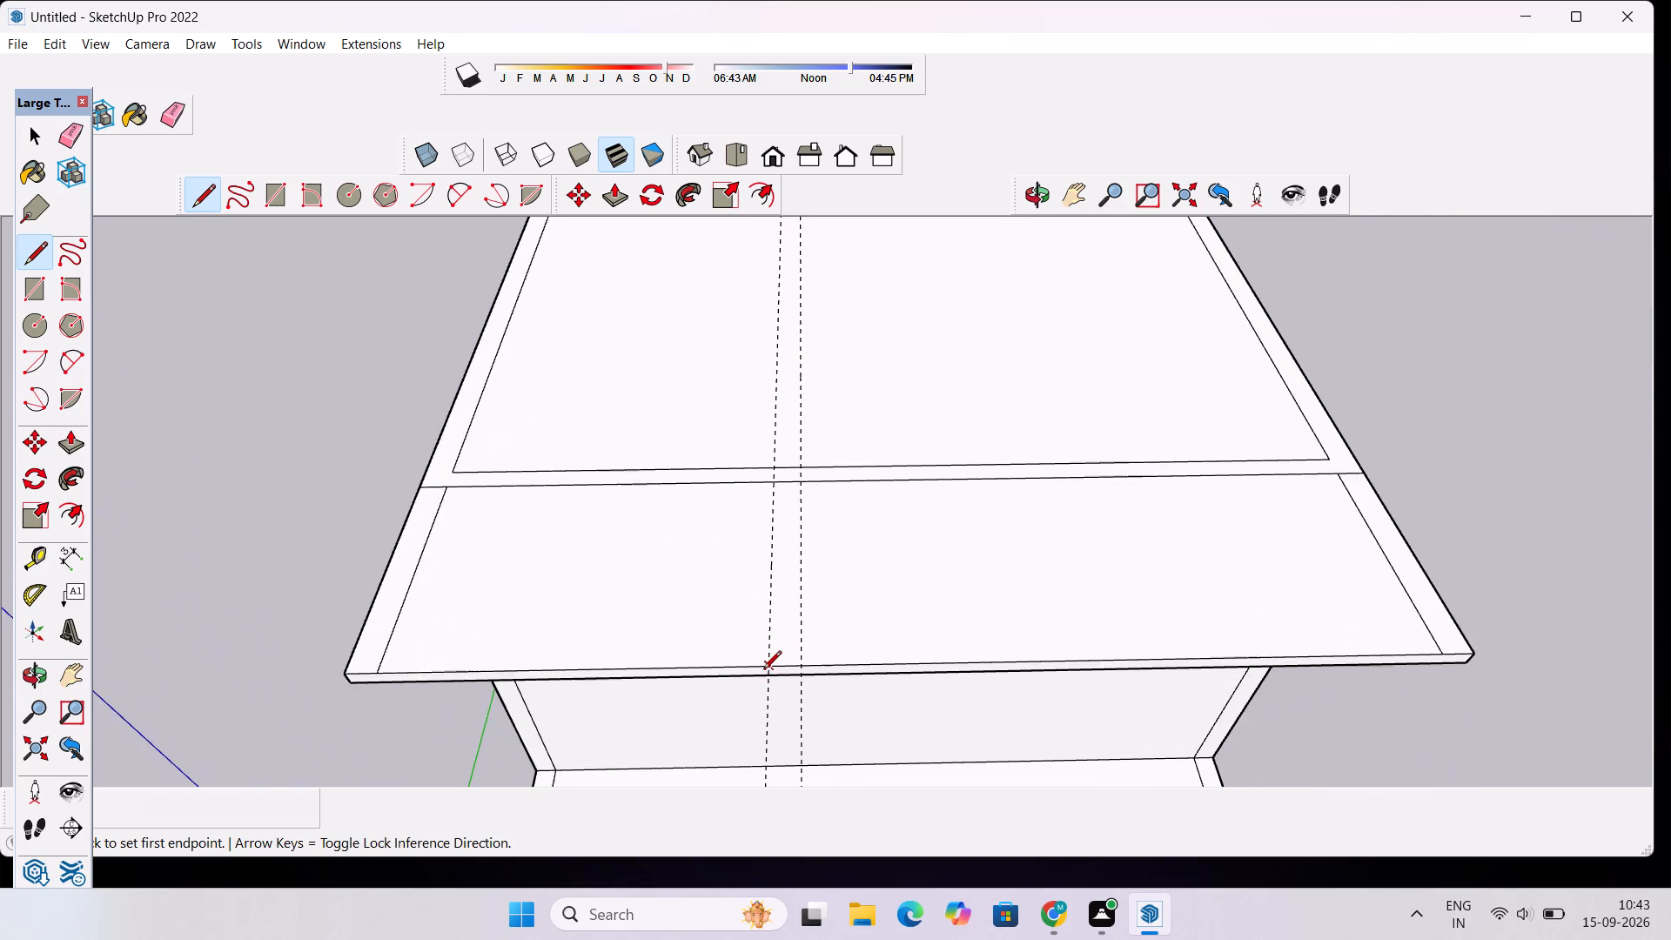
scroll(763, 670, "up", 3)
left_click(772, 661)
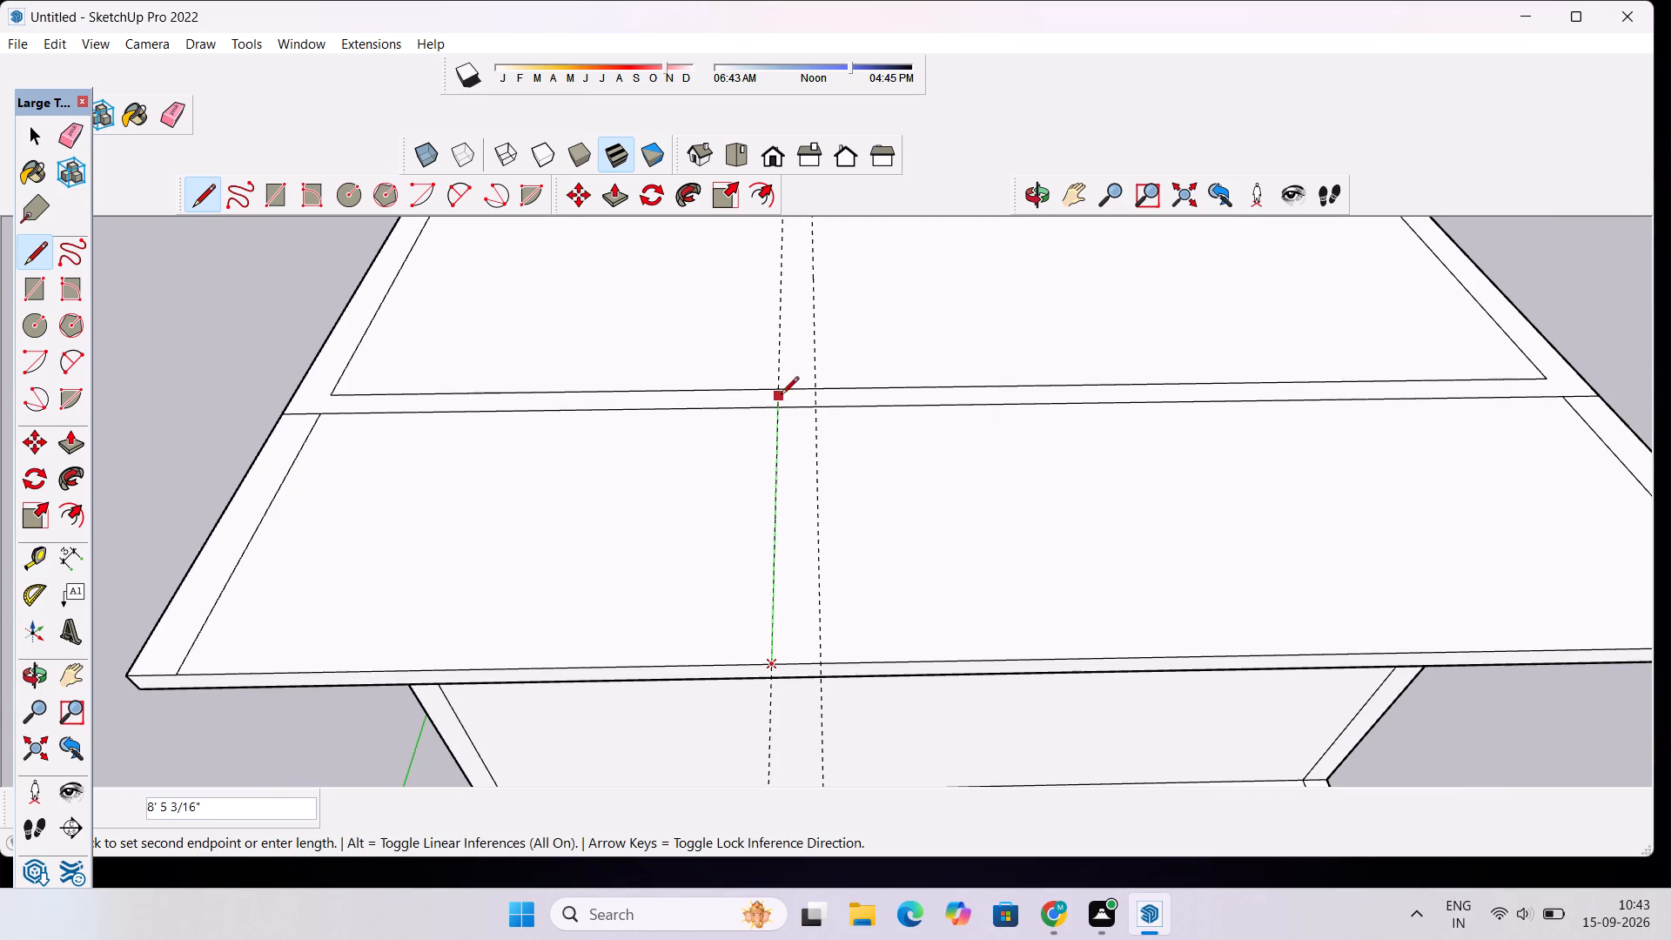
left_click(780, 390)
left_click(822, 664)
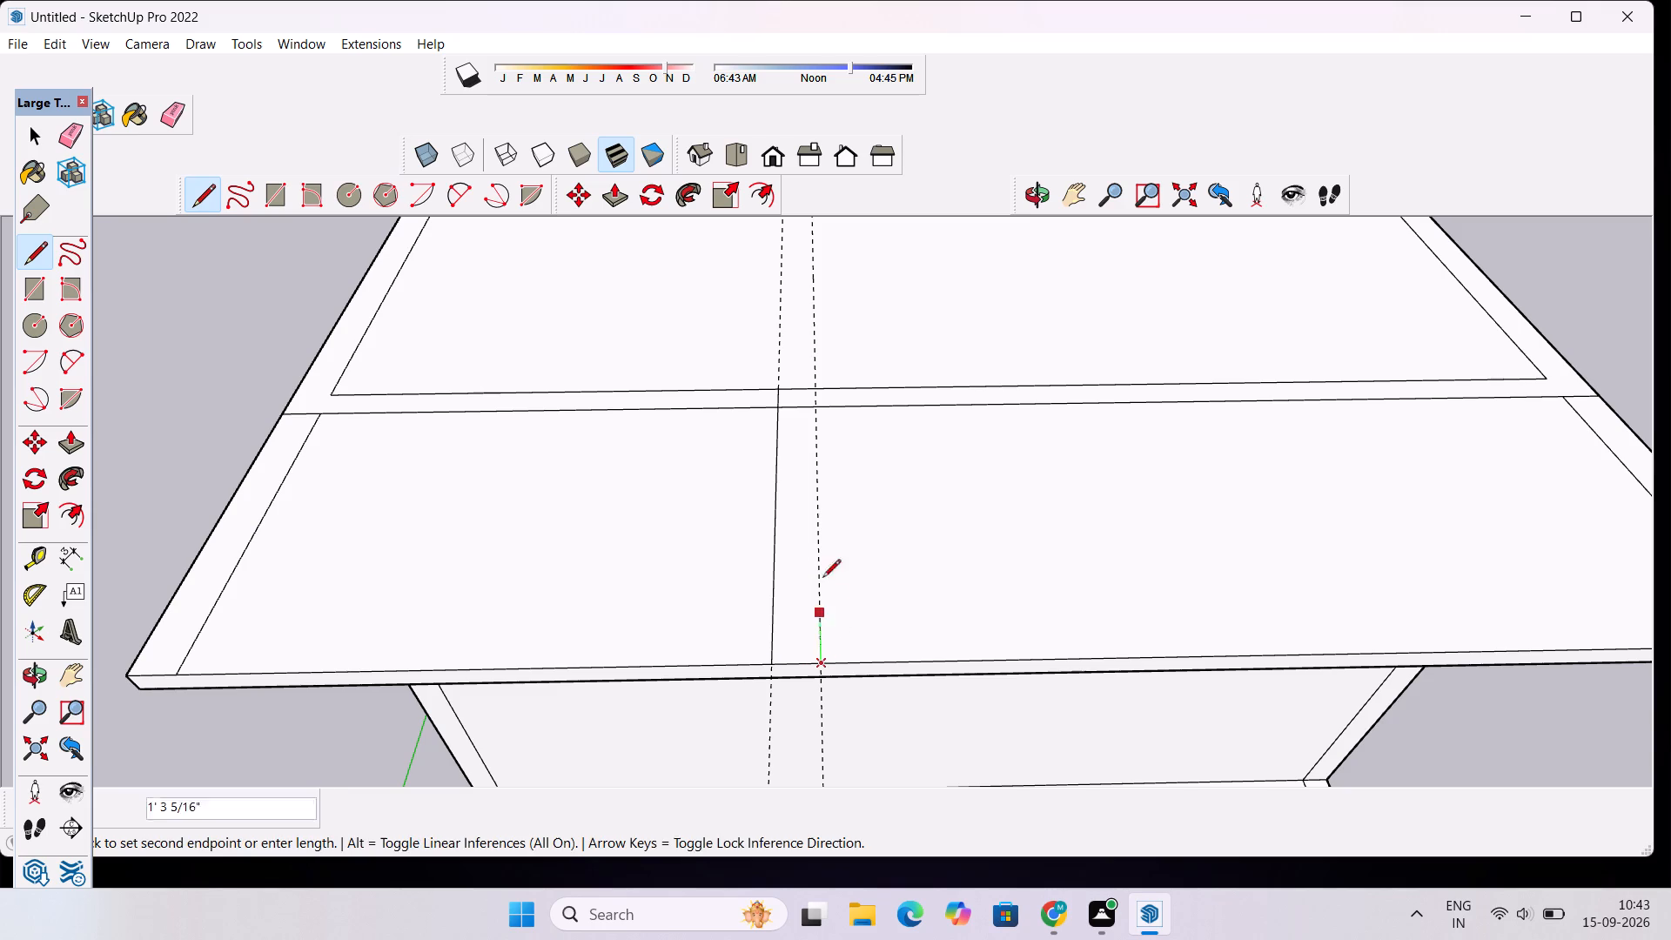
left_click(816, 390)
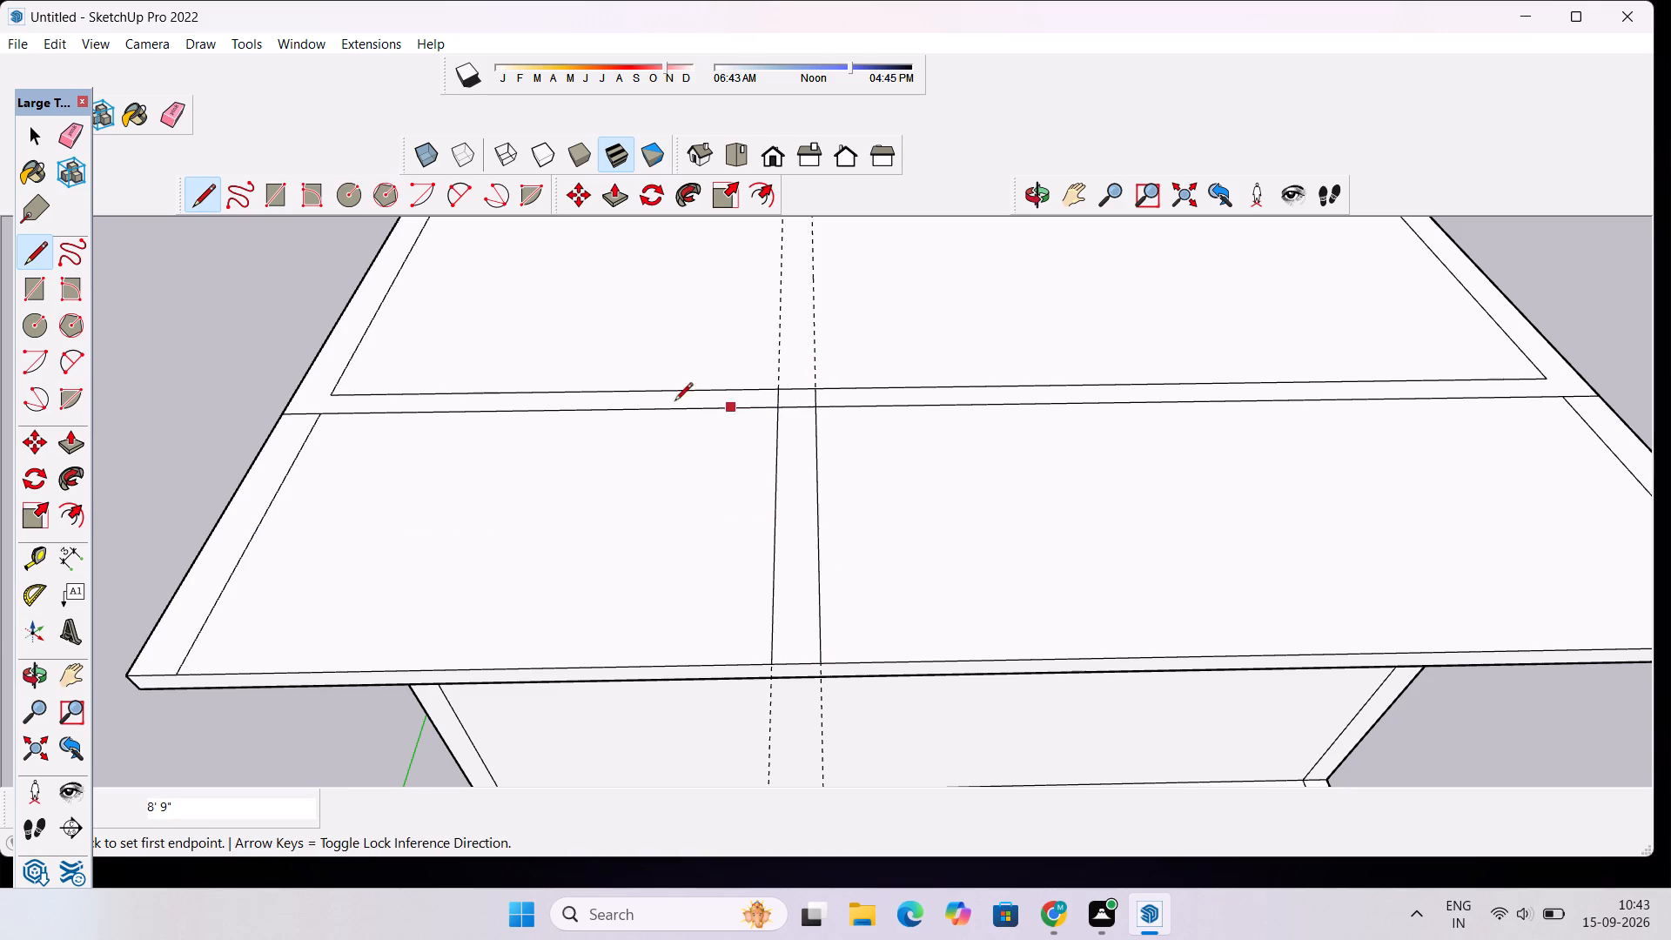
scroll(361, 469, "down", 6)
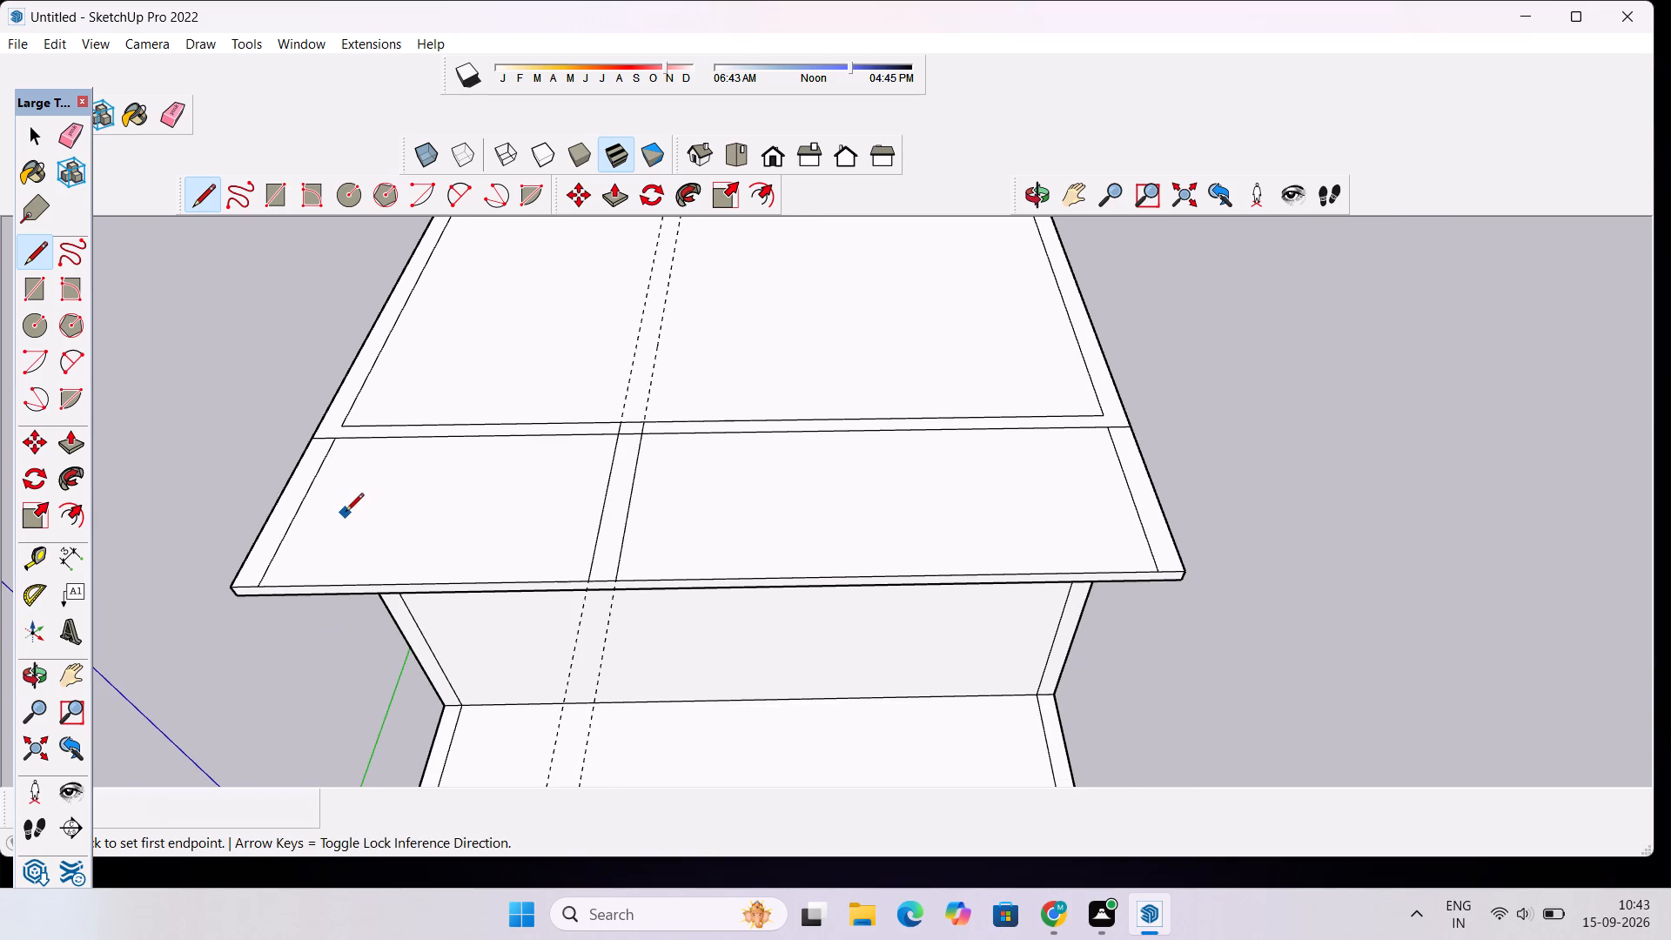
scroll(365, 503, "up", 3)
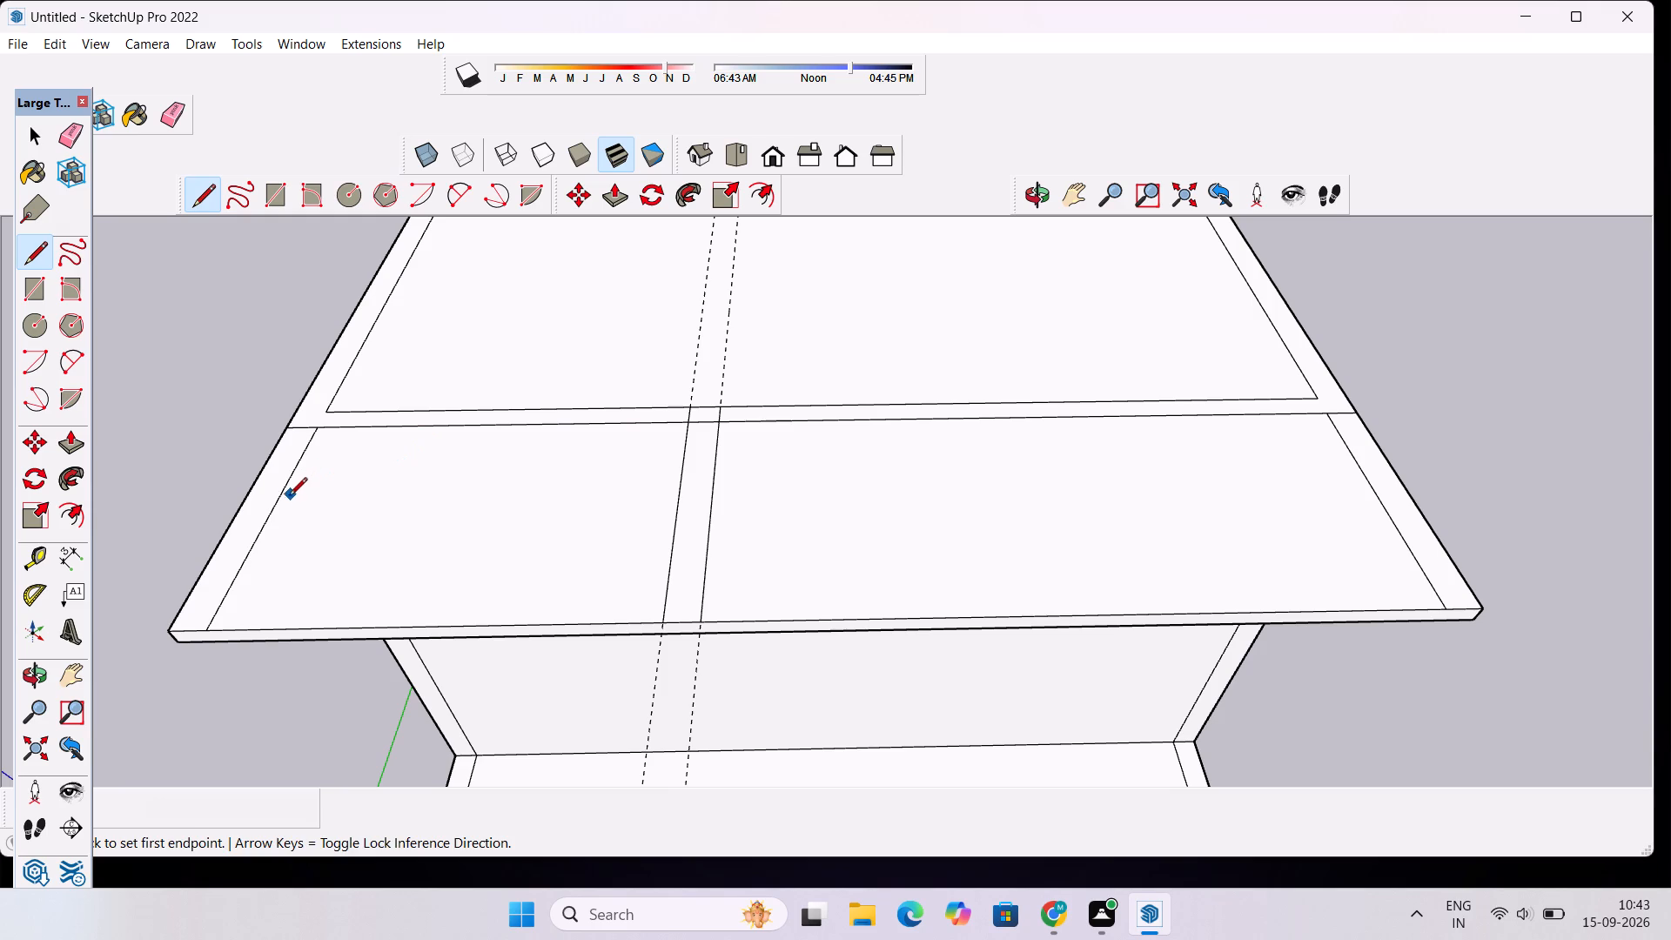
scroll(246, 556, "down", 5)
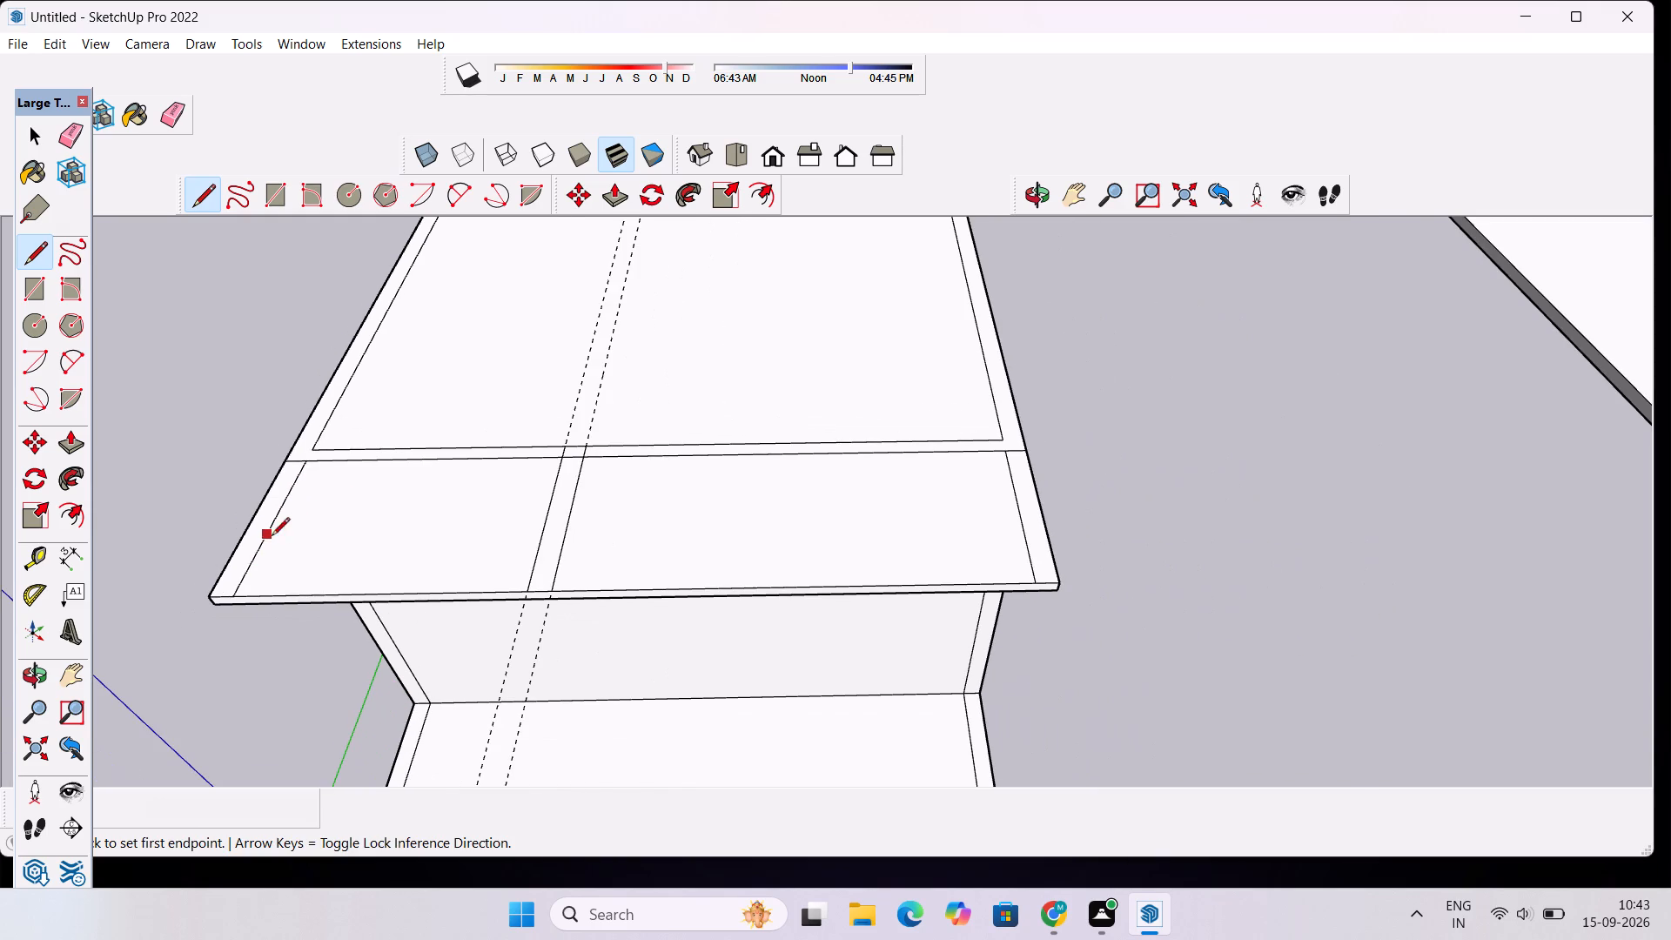
Erase the two parallel construction guides crossing the overhanging slab.
key("space")
type("e")
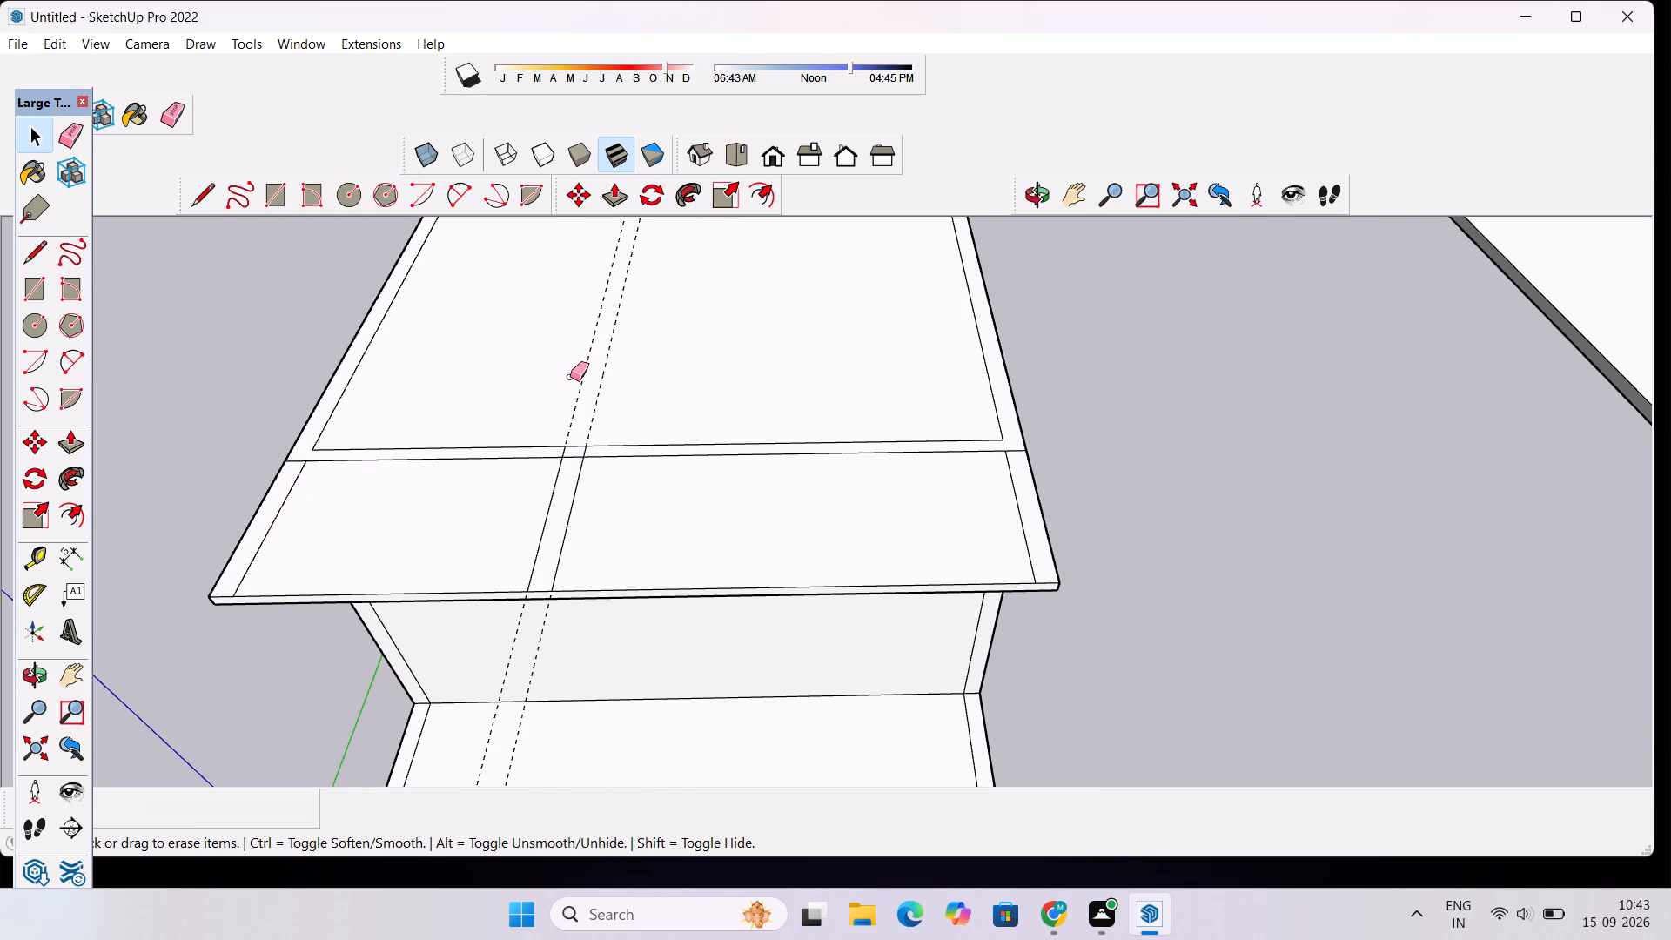
left_click_drag(570, 377, 605, 388)
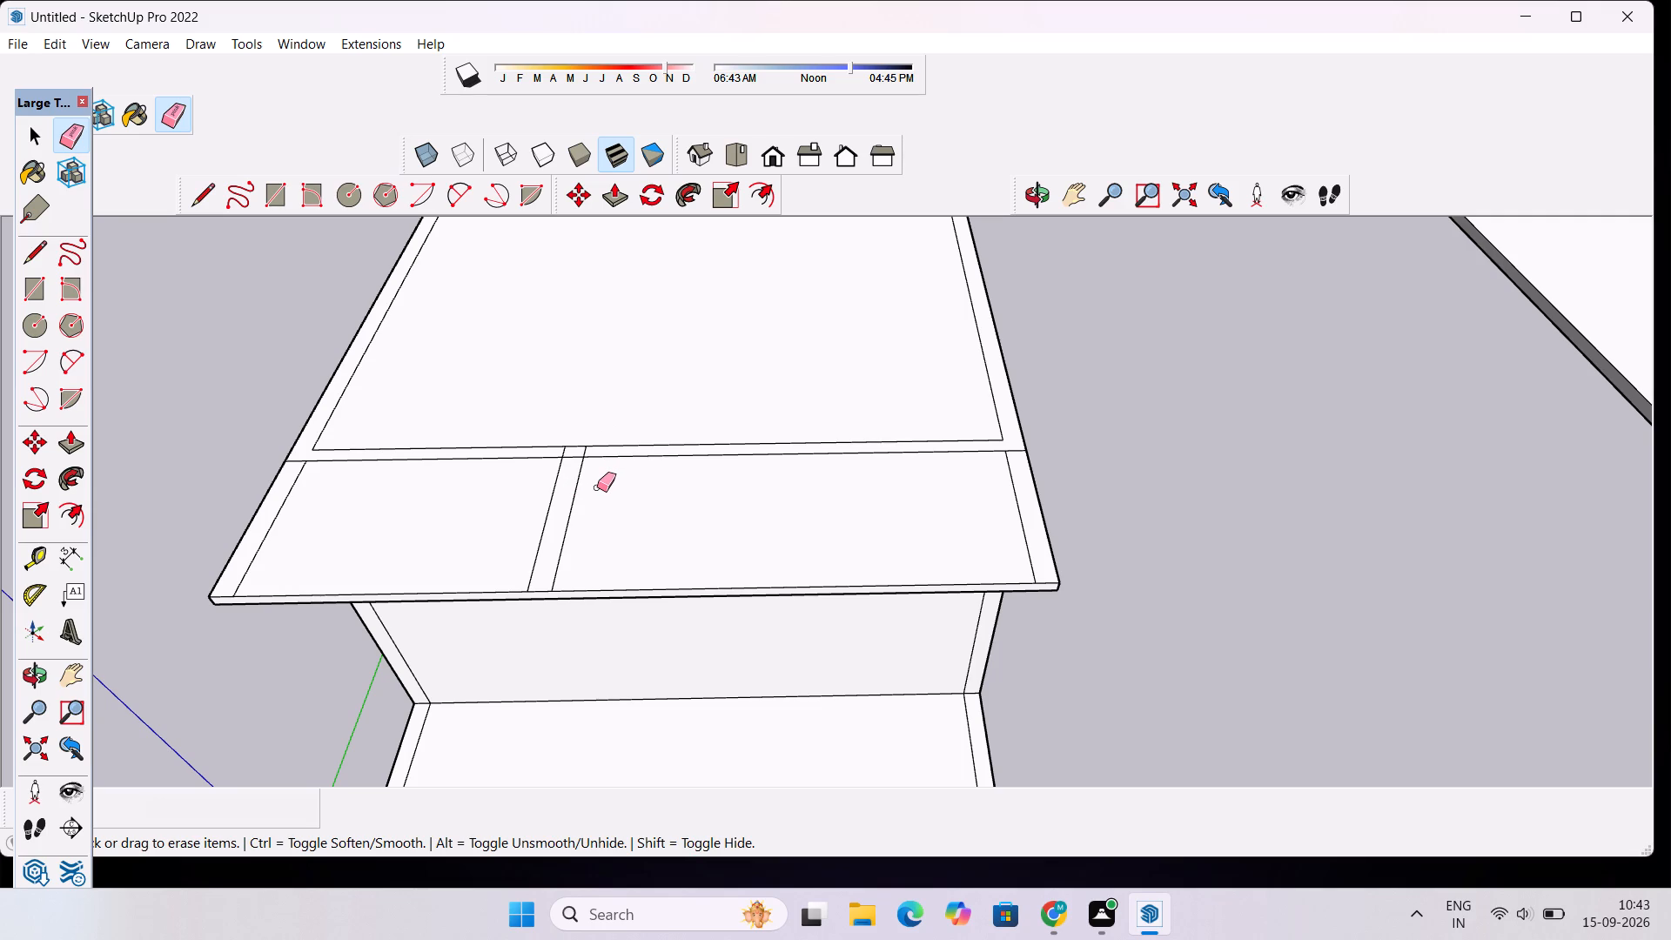
Erase the first partition line's stub across the existing wall strip and the strip's line segment between the two partition lines.
scroll(514, 421, "up", 6)
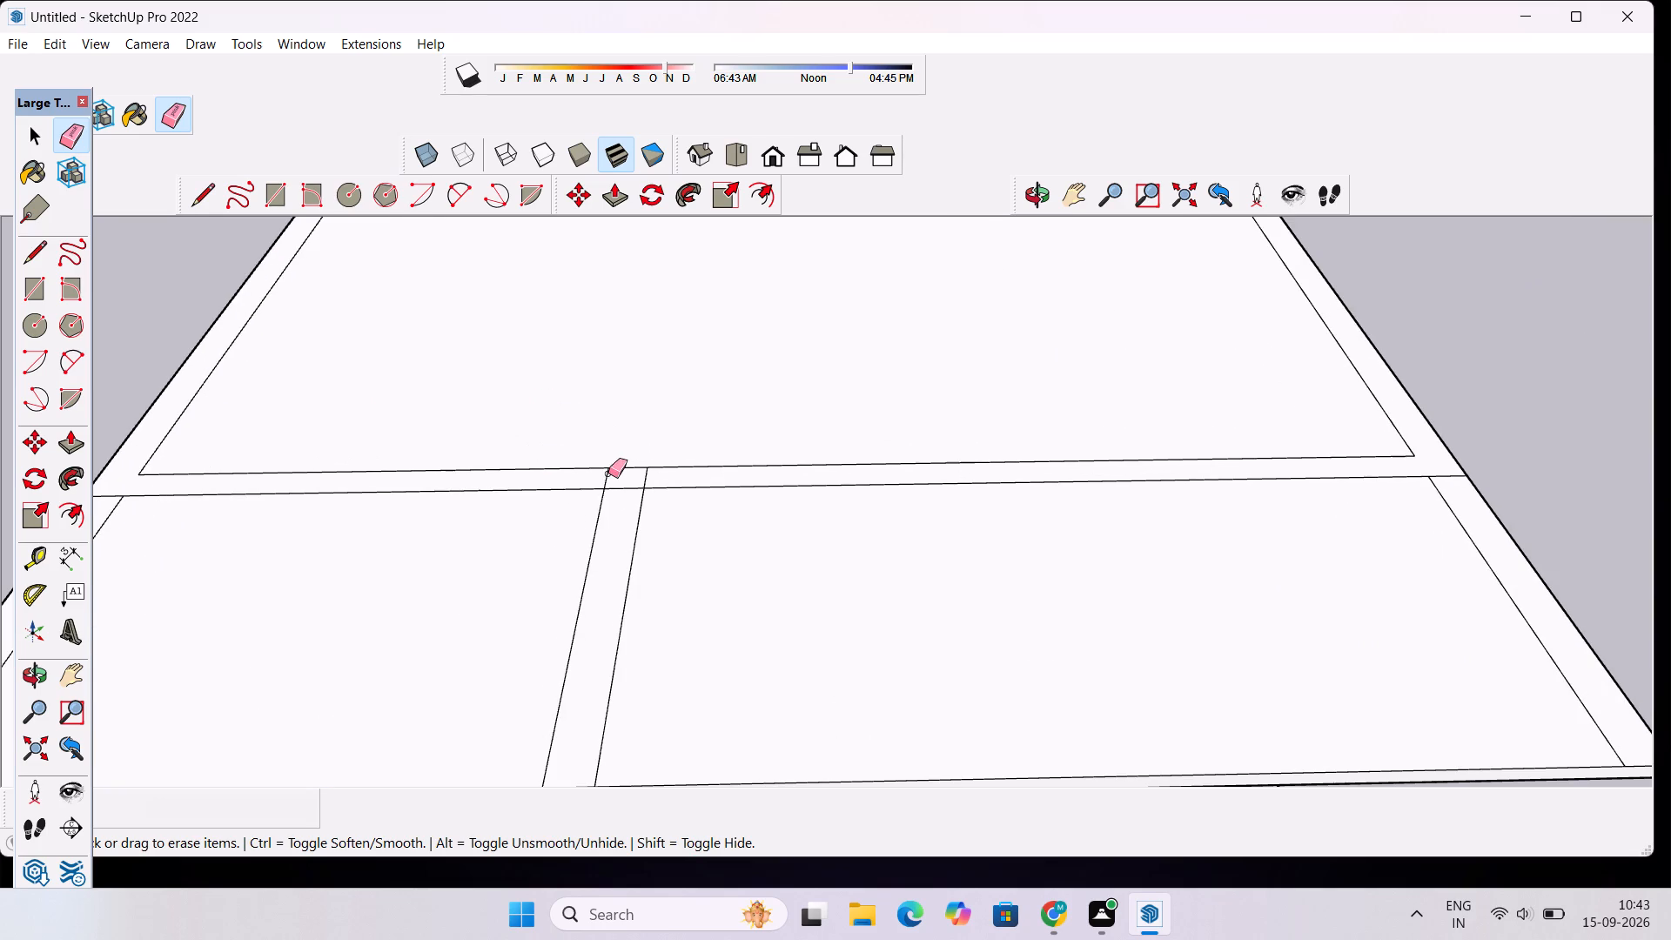
left_click(608, 472)
left_click(627, 491)
left_click_drag(627, 485, 627, 486)
left_click_drag(627, 486, 627, 499)
key("space")
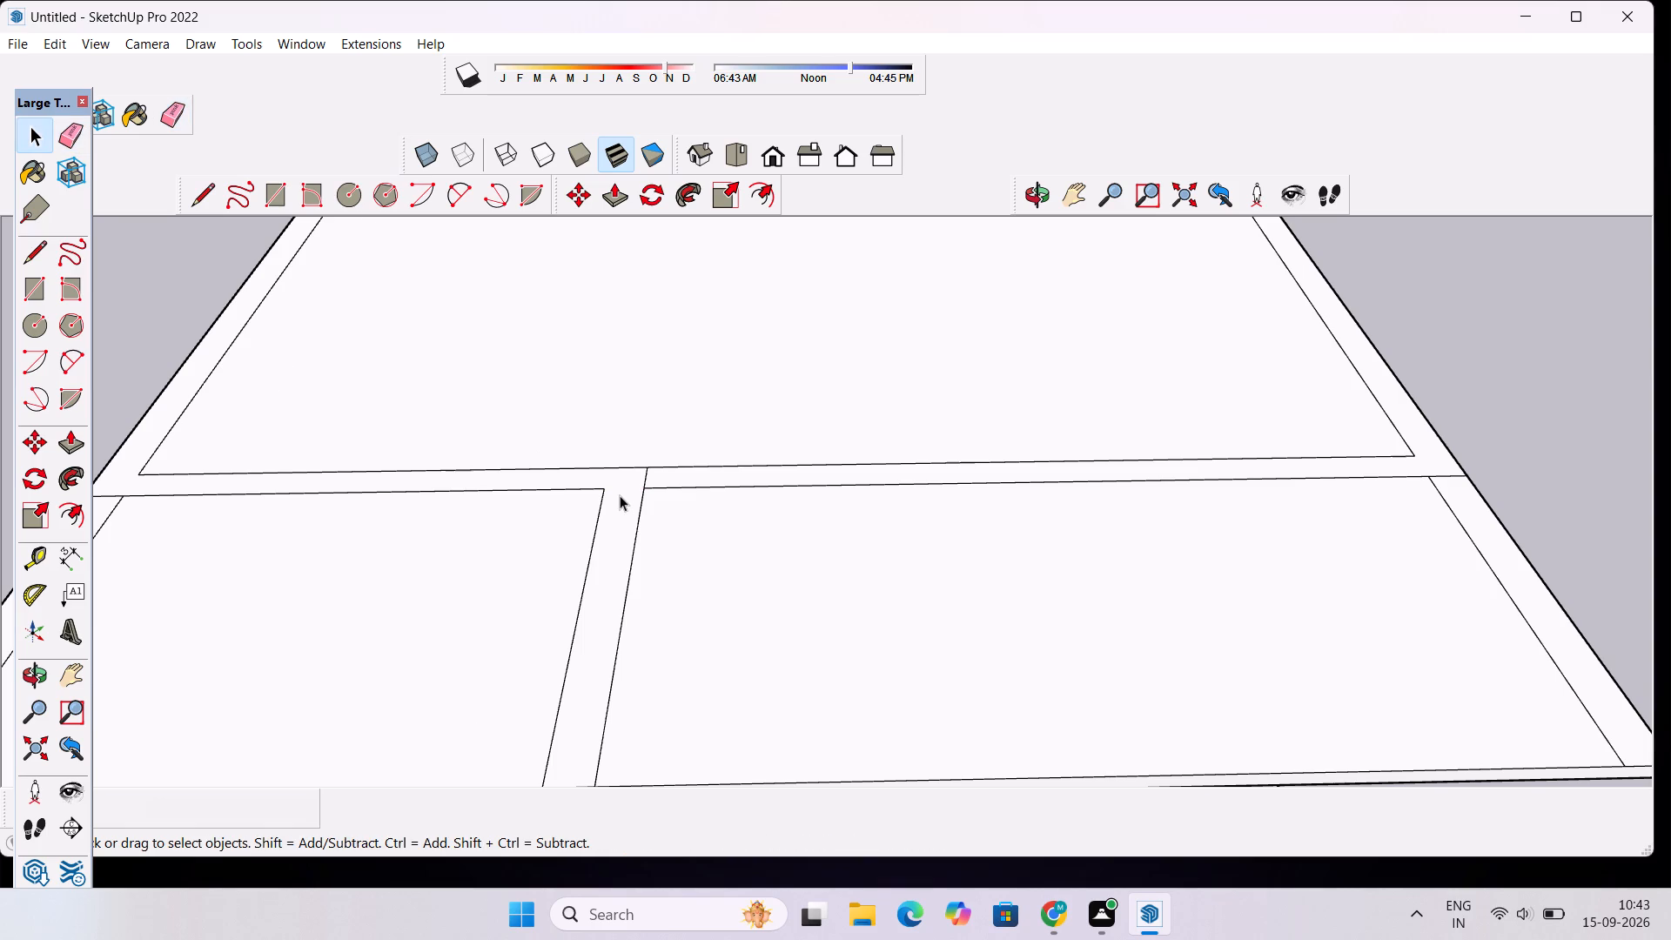
Place a guide 9" in from the overhanging slab's front edge.
scroll(620, 495, "down", 6)
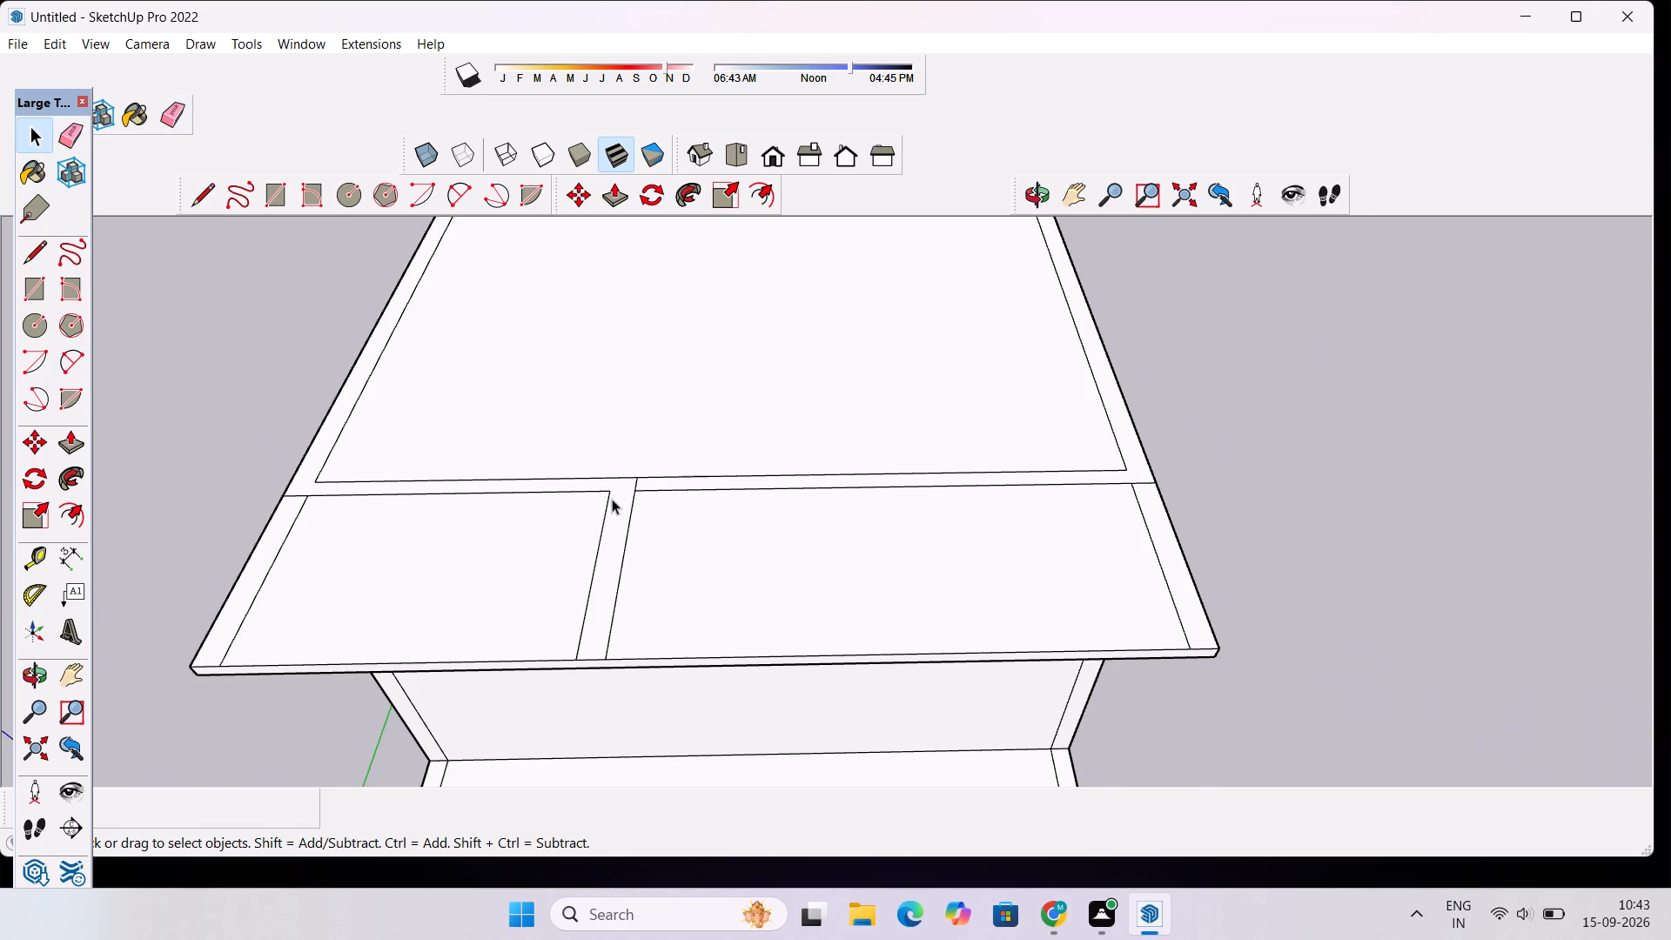
scroll(414, 487, "up", 1)
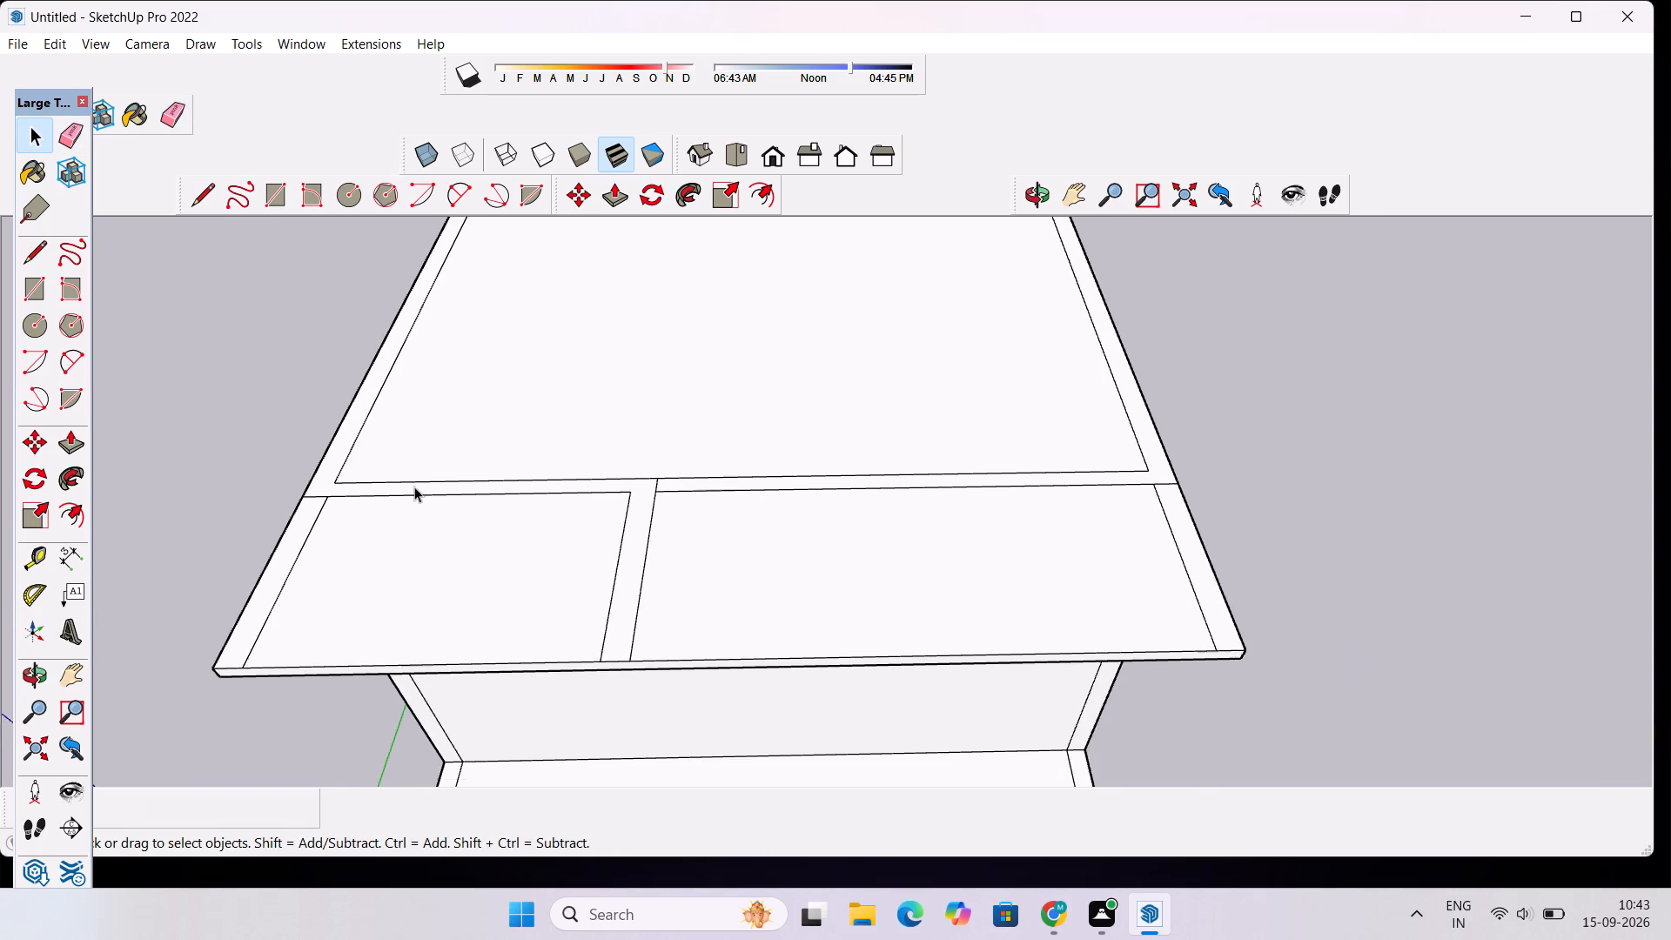
scroll(414, 487, "up", 1)
key("t")
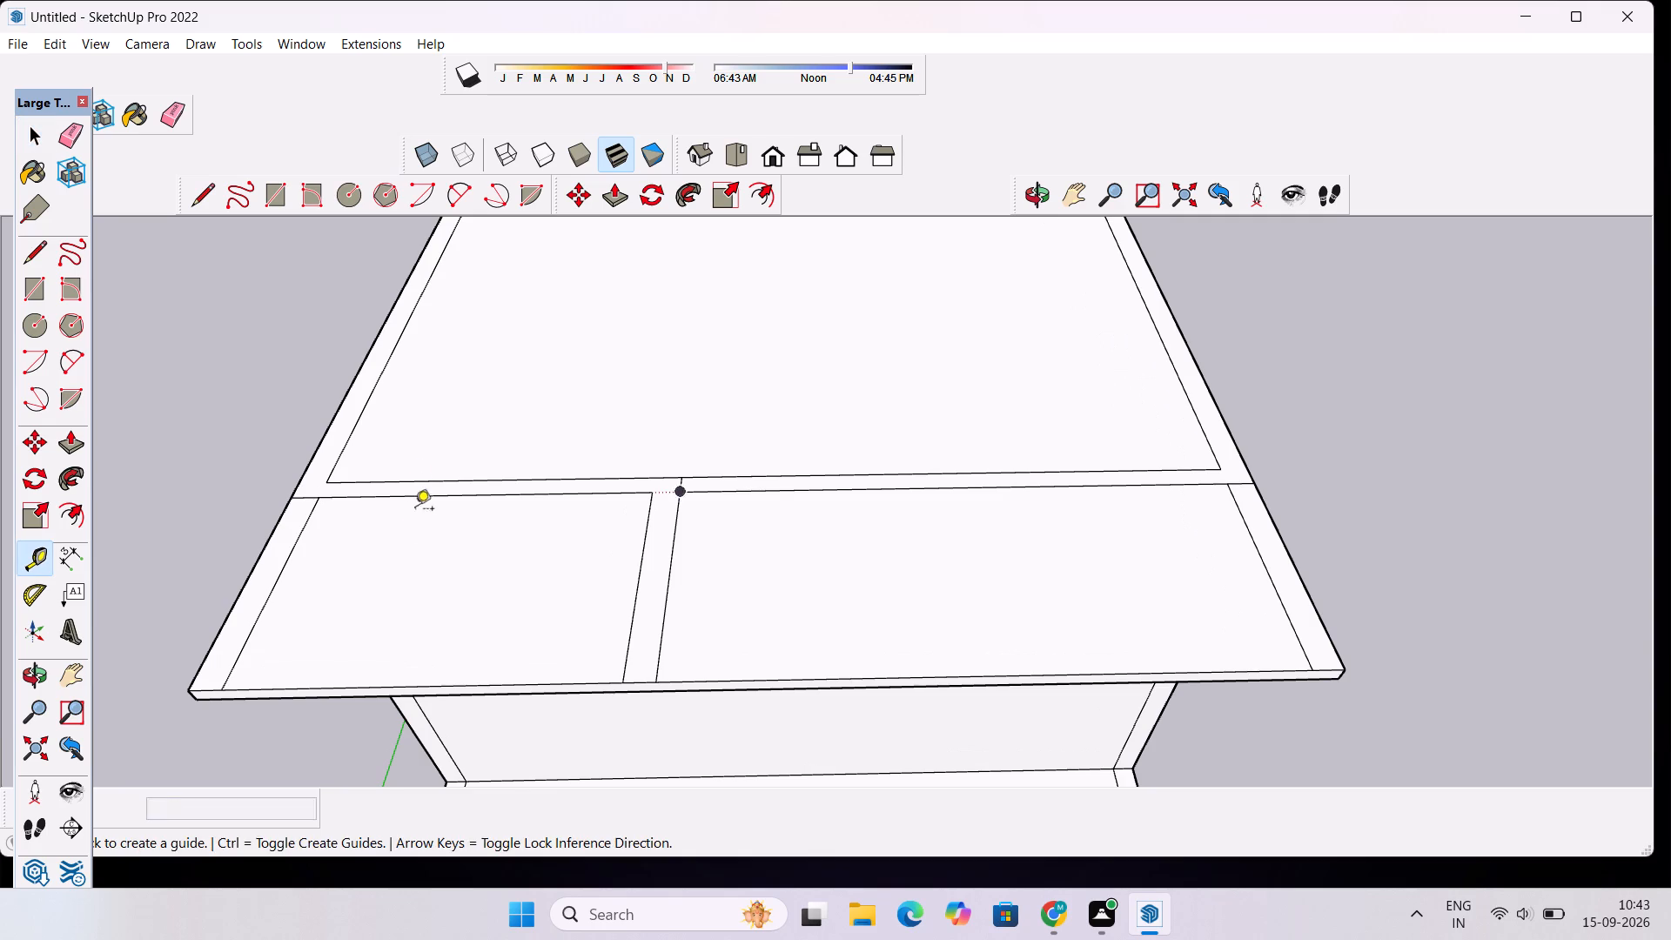
left_click(421, 688)
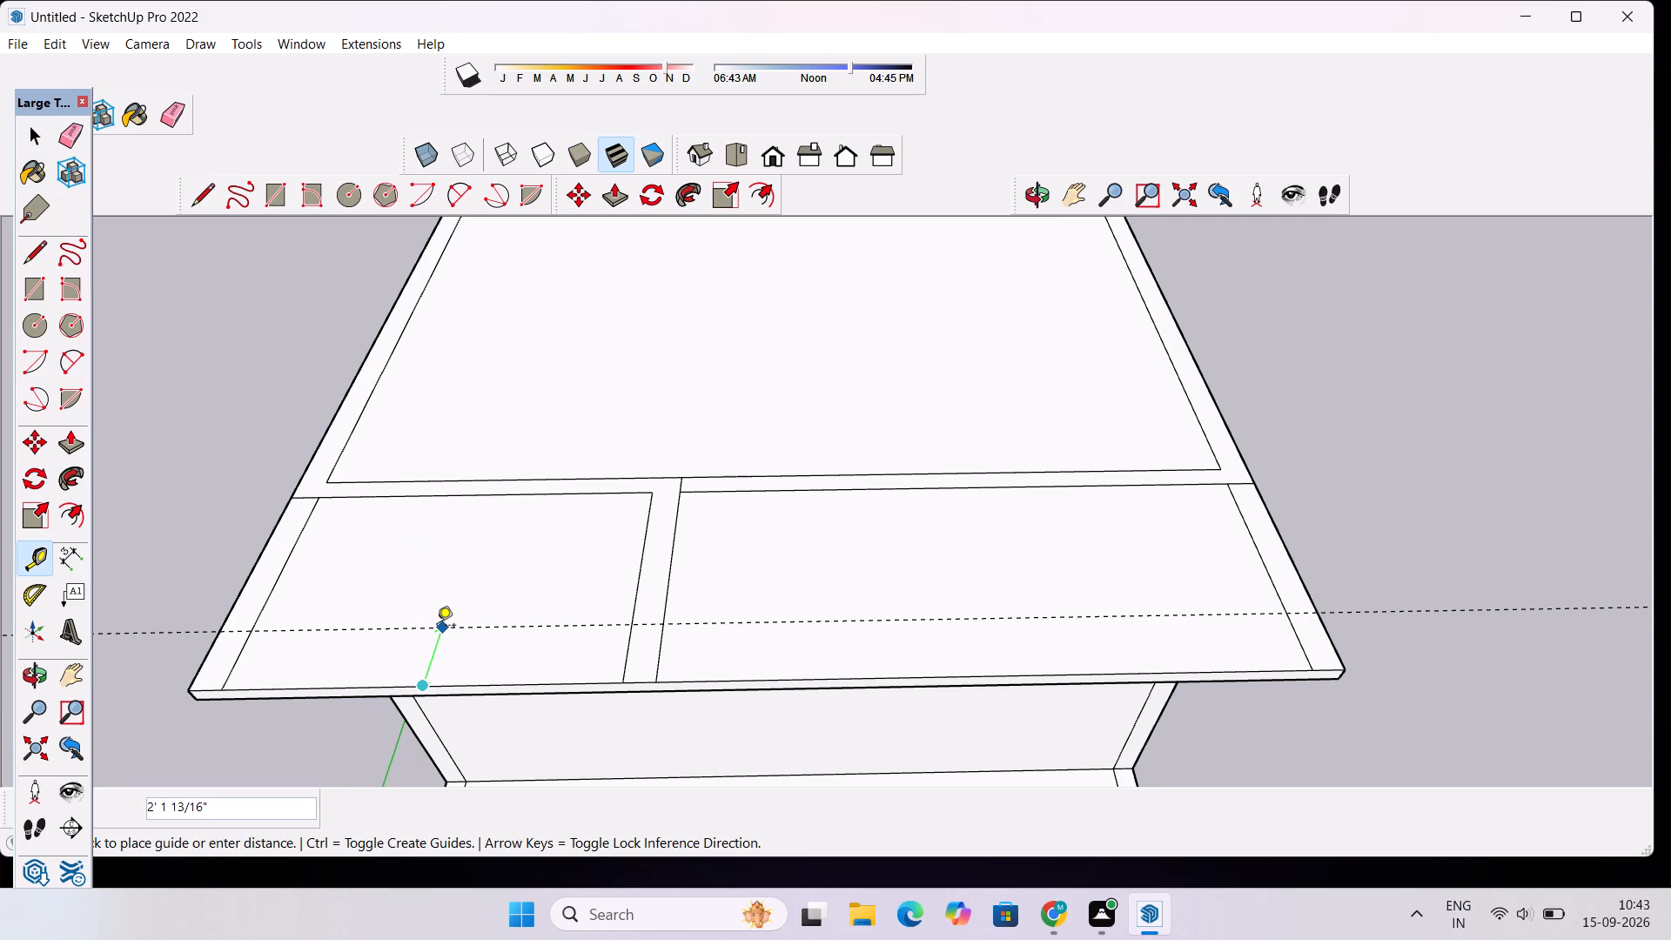
type("9\"")
key("Return")
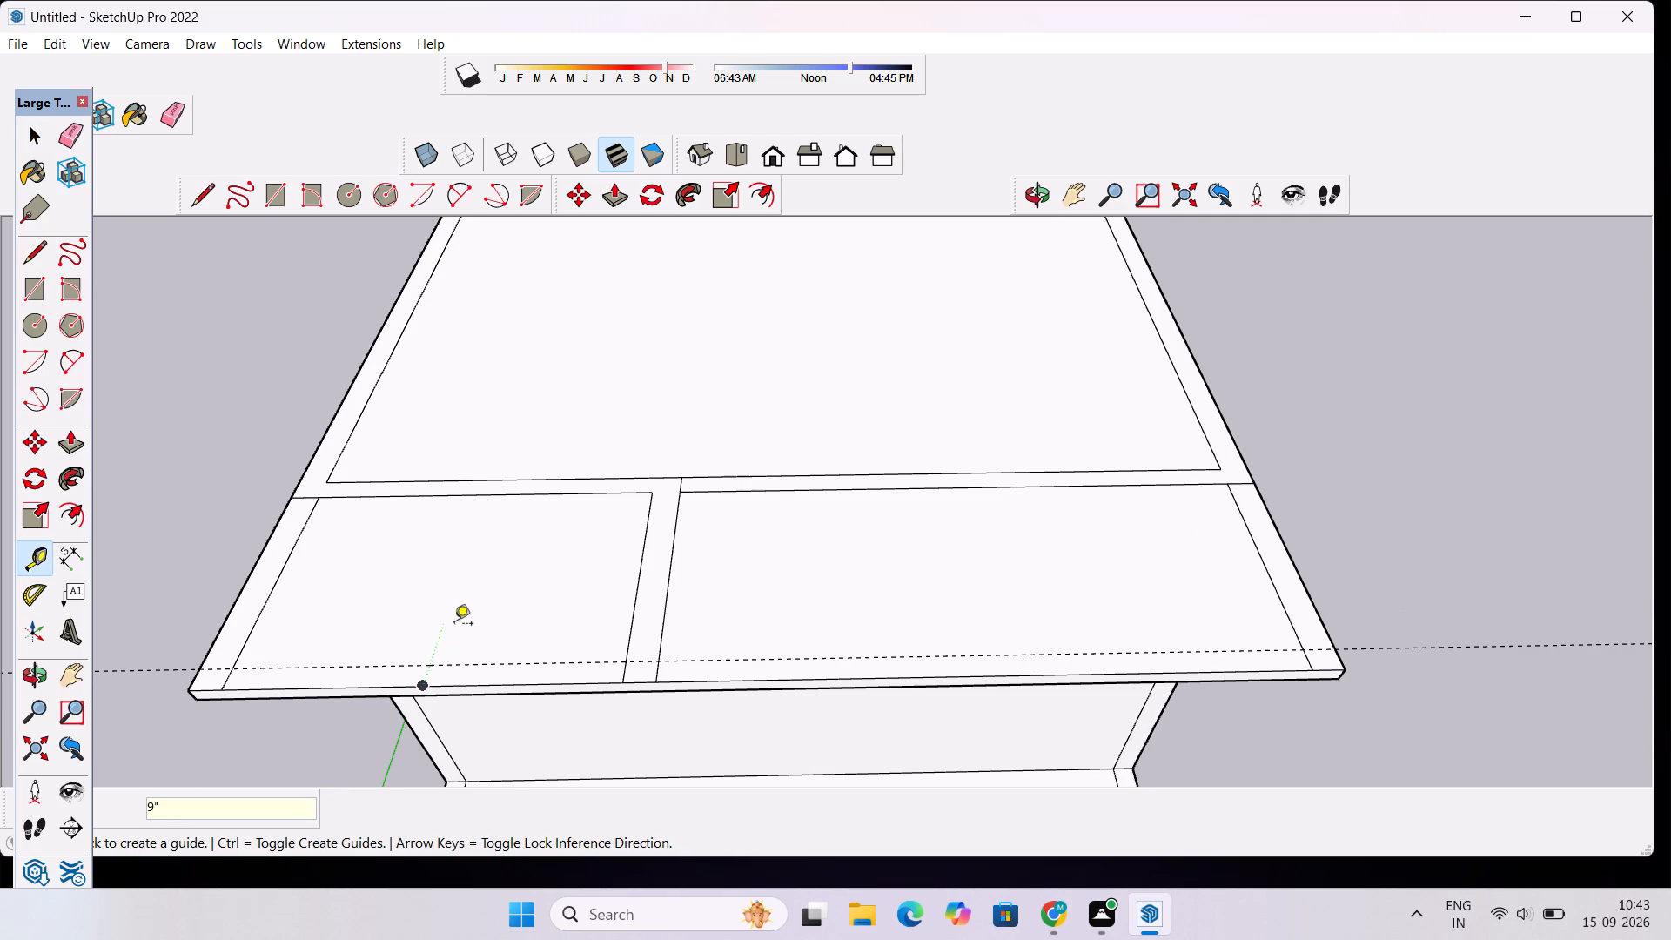
Draw a 12' line along the guide from the inner side wall line nearest the origin to the nearer partition line.
key("l")
scroll(288, 663, "up", 1)
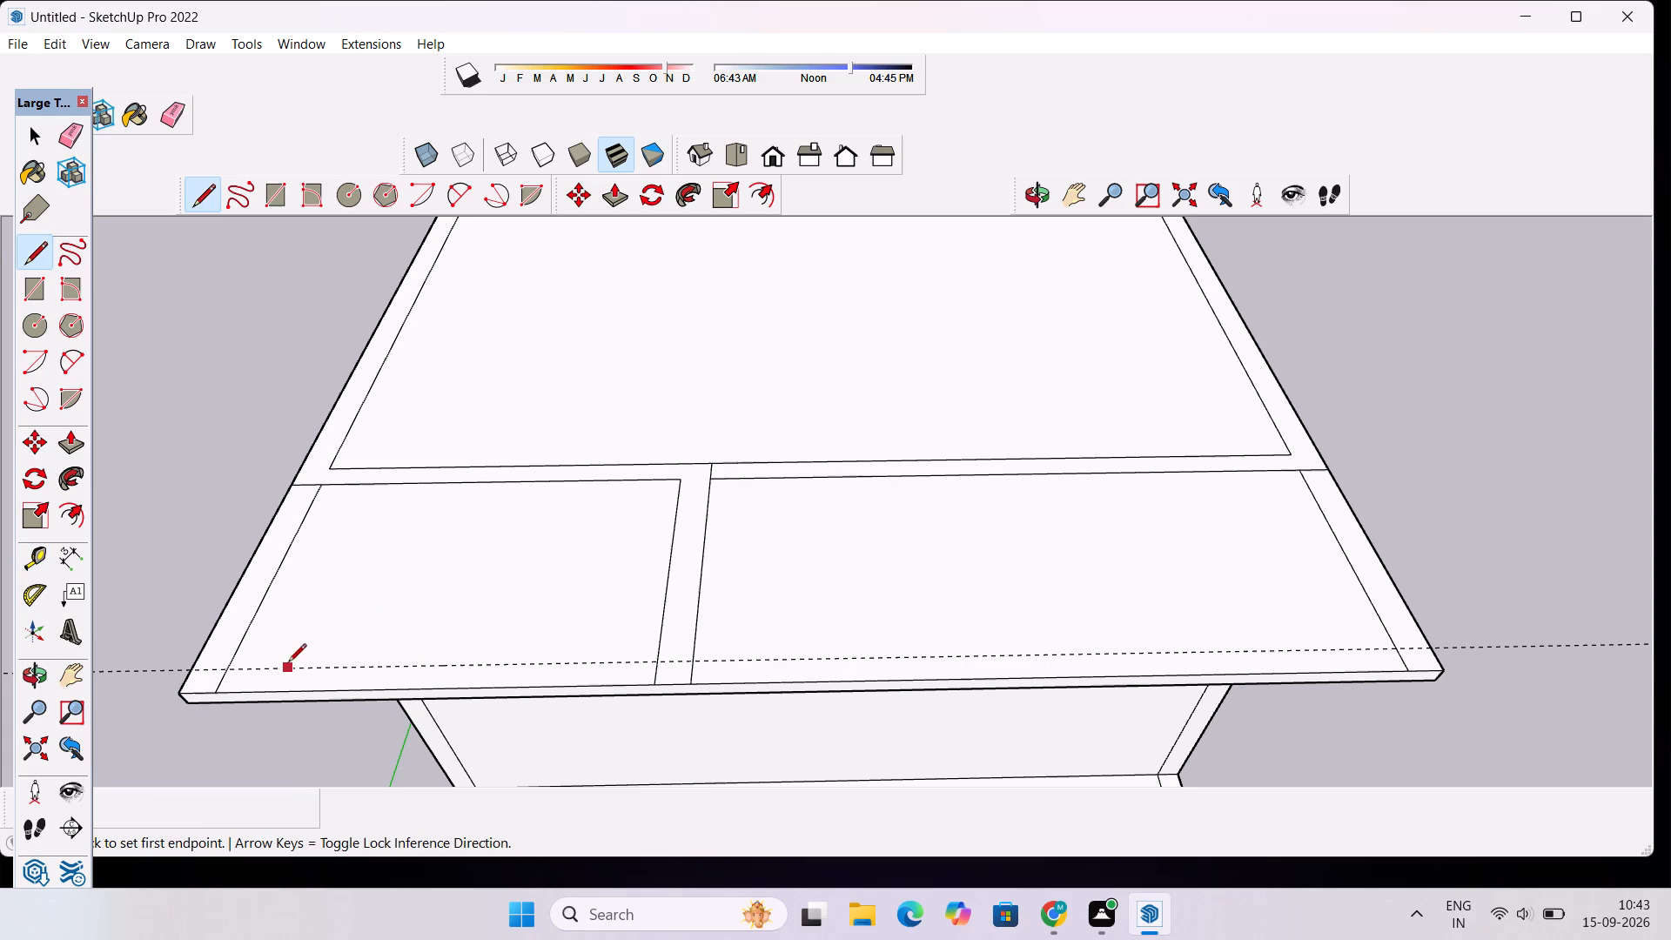
left_click(224, 675)
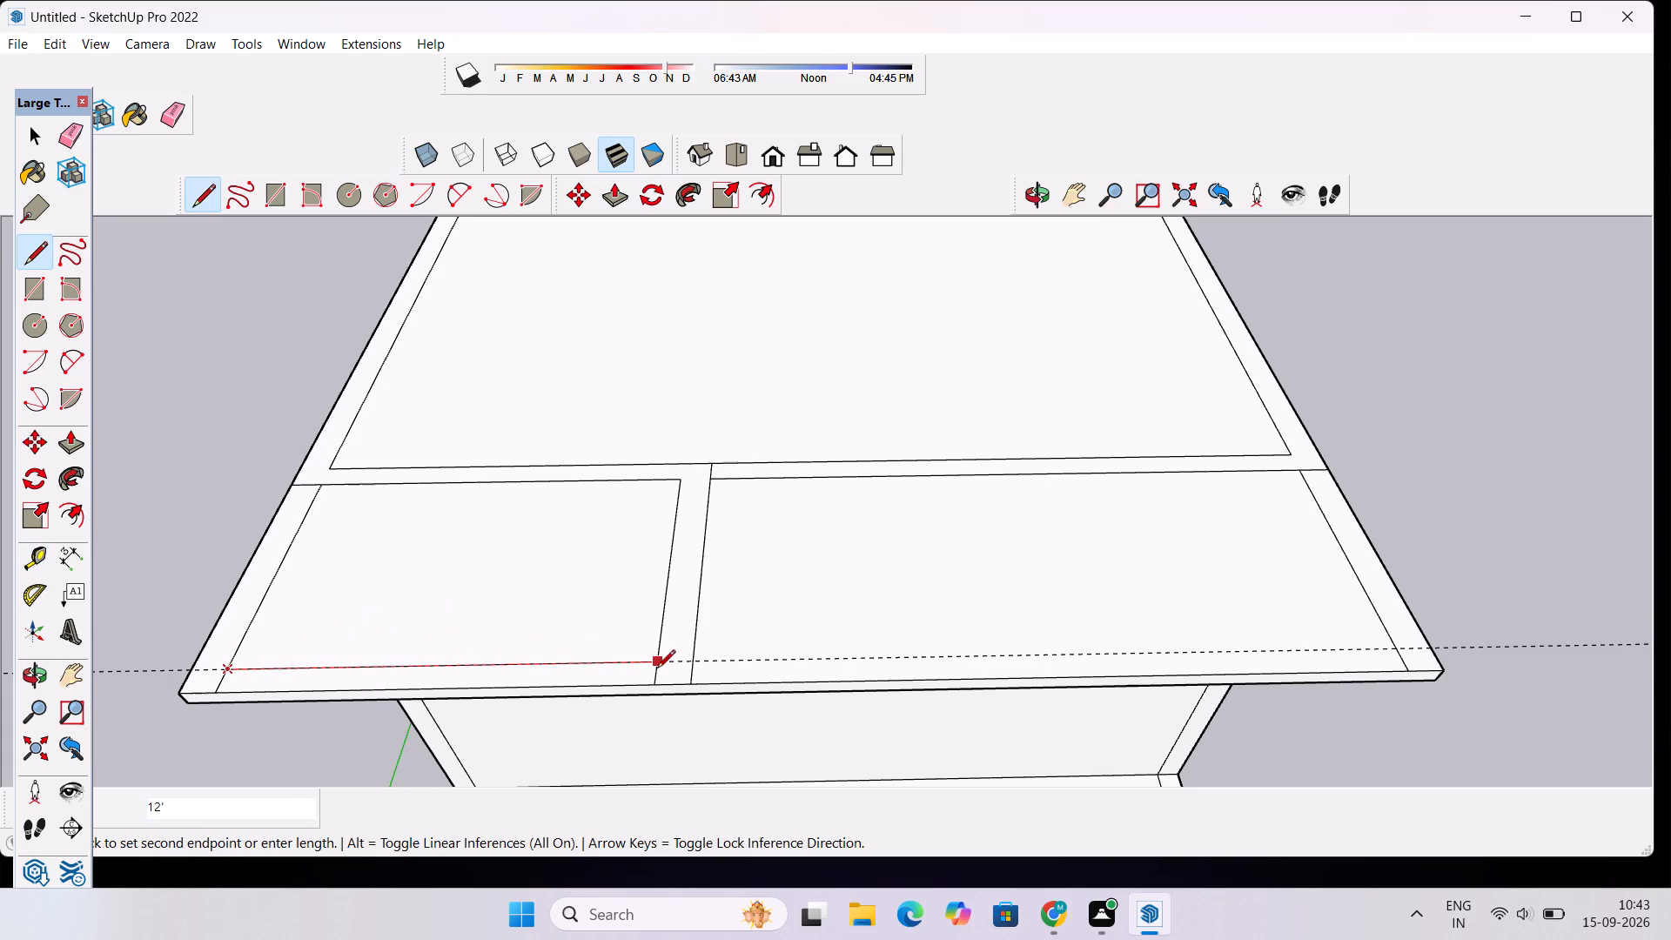
left_click(657, 669)
key("space")
Erase the 9" guide and the leftover line stubs crossing the wall strips around the small front room.
scroll(573, 663, "down", 2)
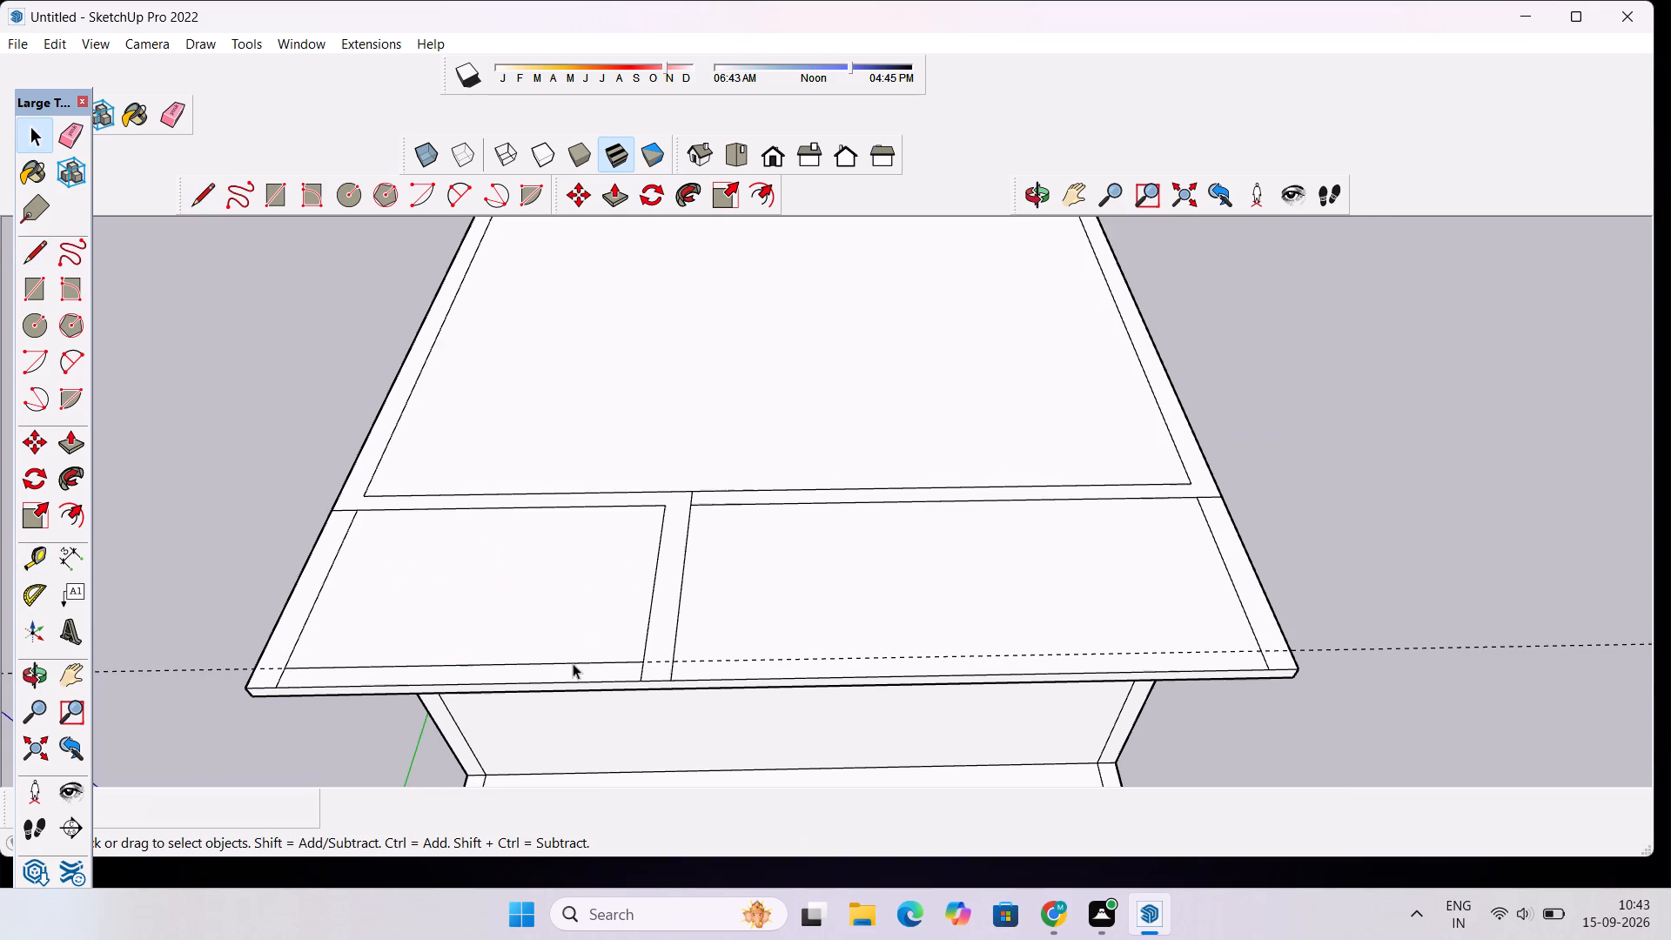
scroll(582, 639, "down", 5)
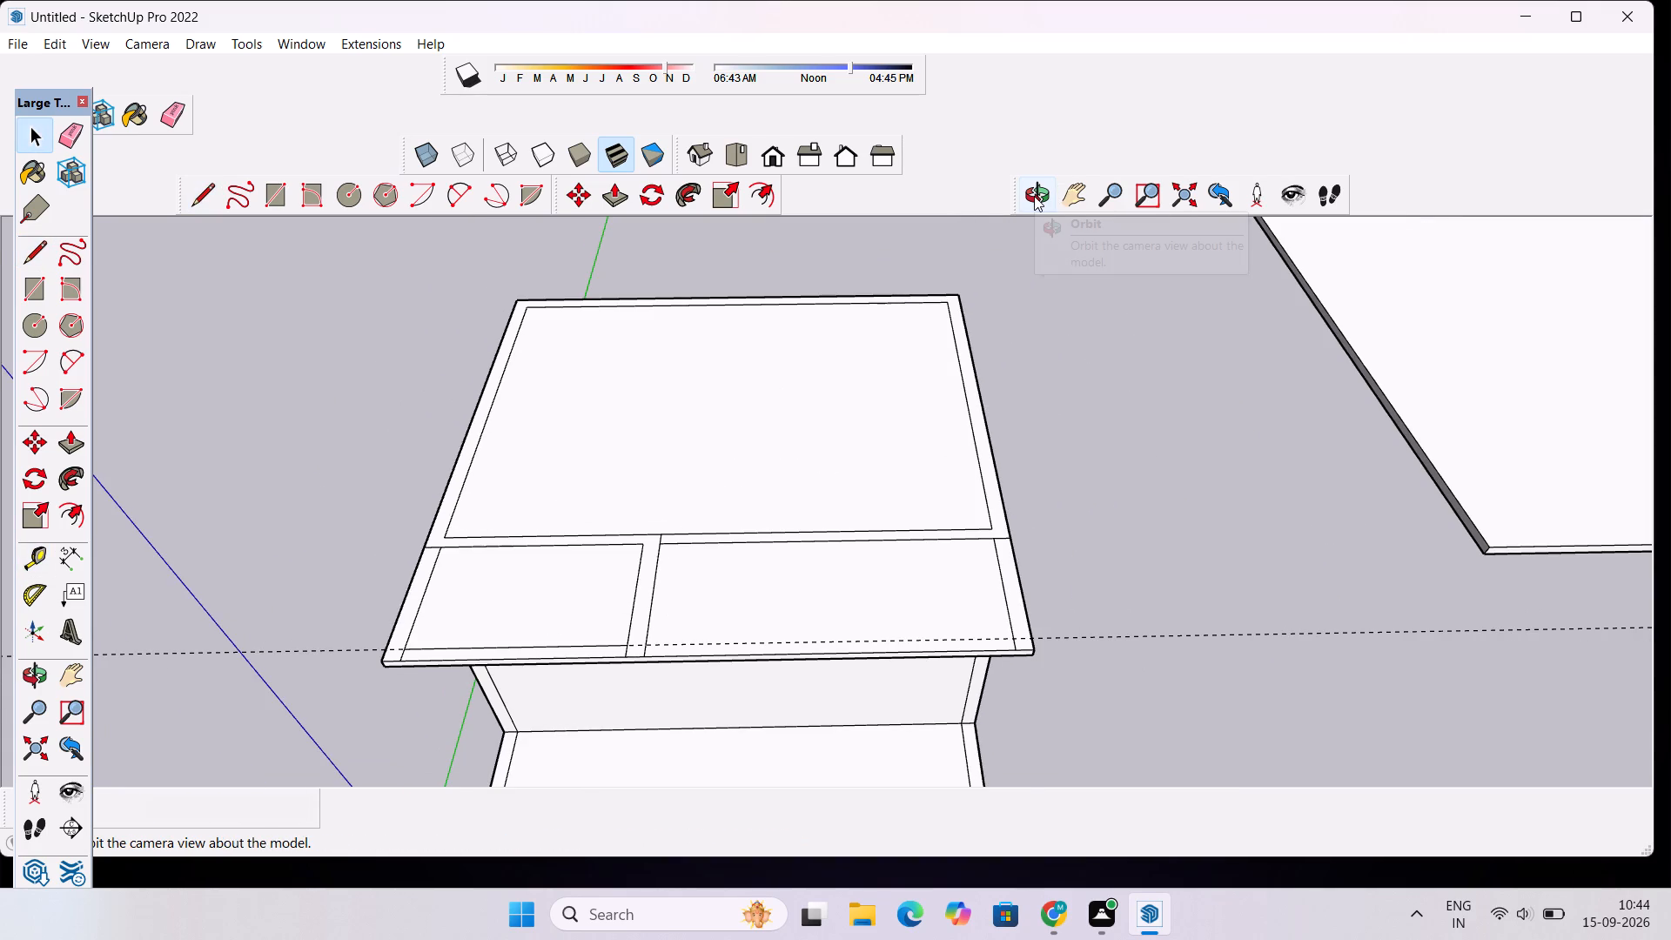
left_click(1030, 198)
left_click_drag(840, 695, 840, 421)
scroll(829, 373, "down", 5)
left_click_drag(822, 456, 824, 641)
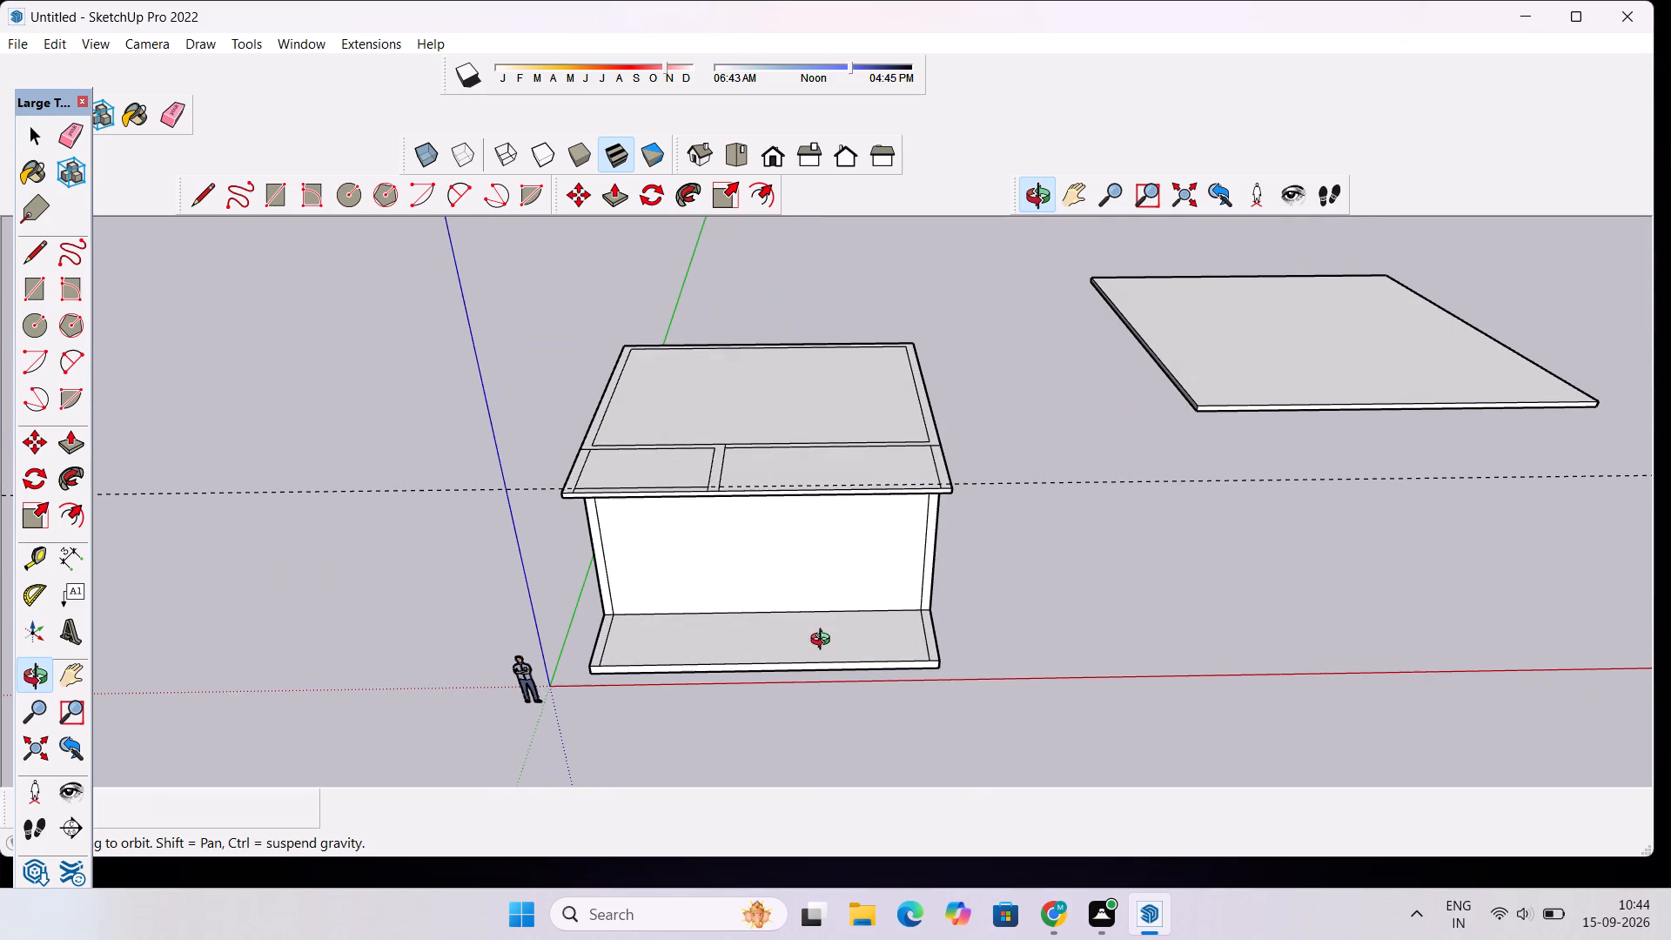
scroll(721, 528, "up", 4)
left_click_drag(731, 576, 739, 615)
scroll(667, 569, "up", 4)
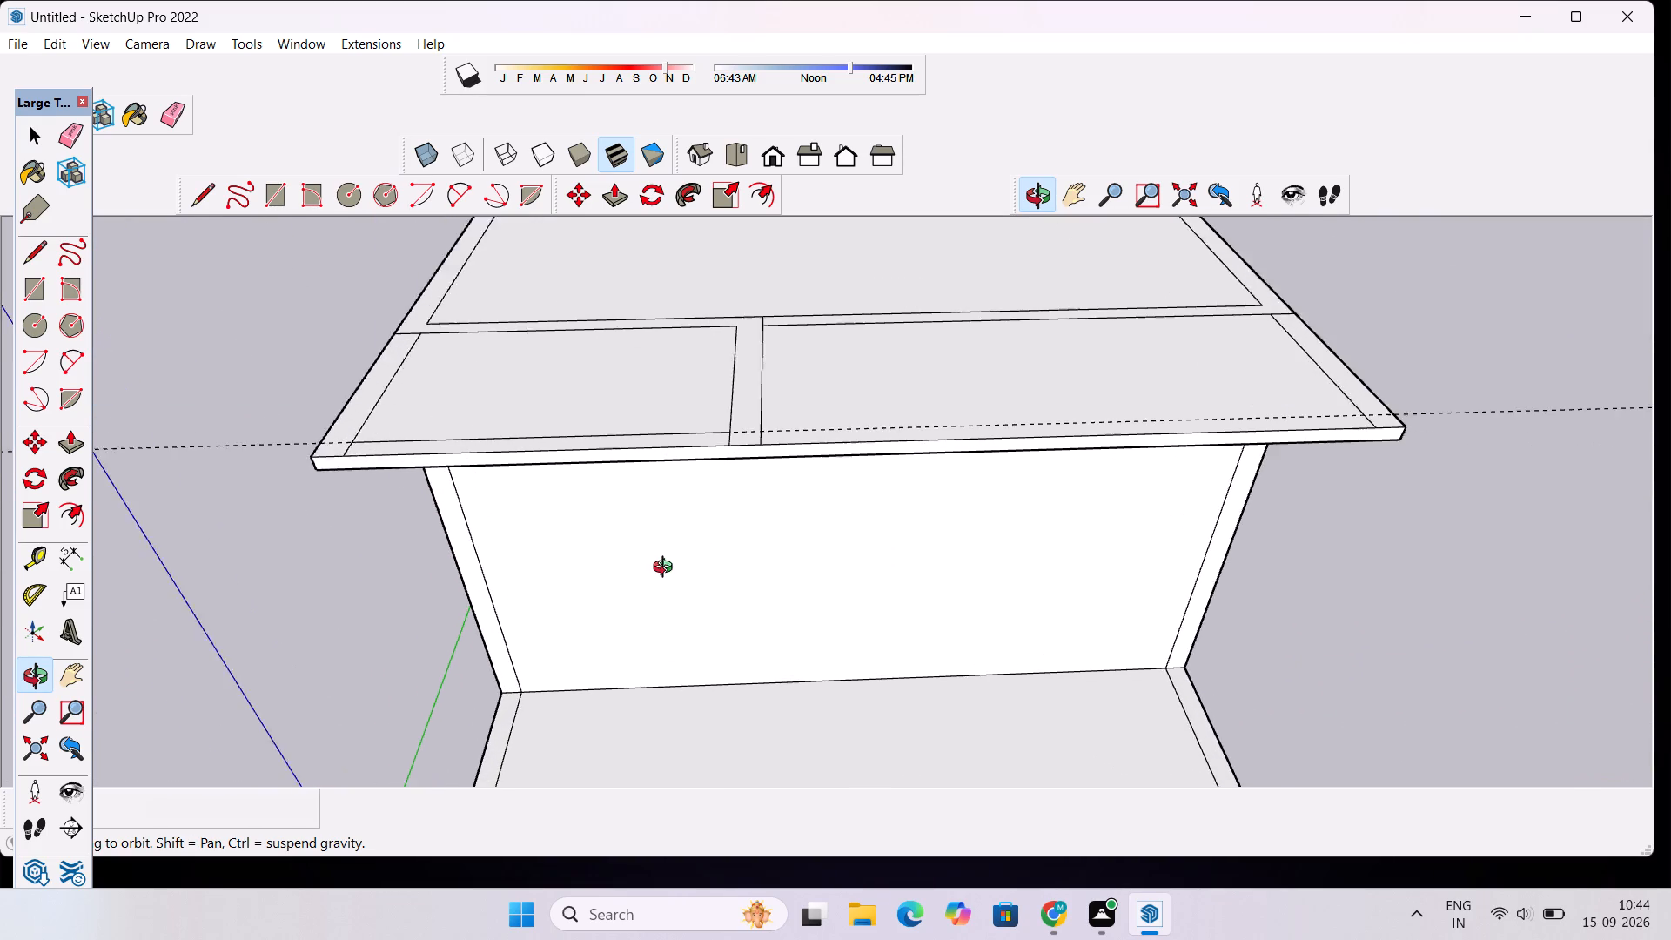
scroll(667, 569, "up", 1)
scroll(667, 569, "down", 2)
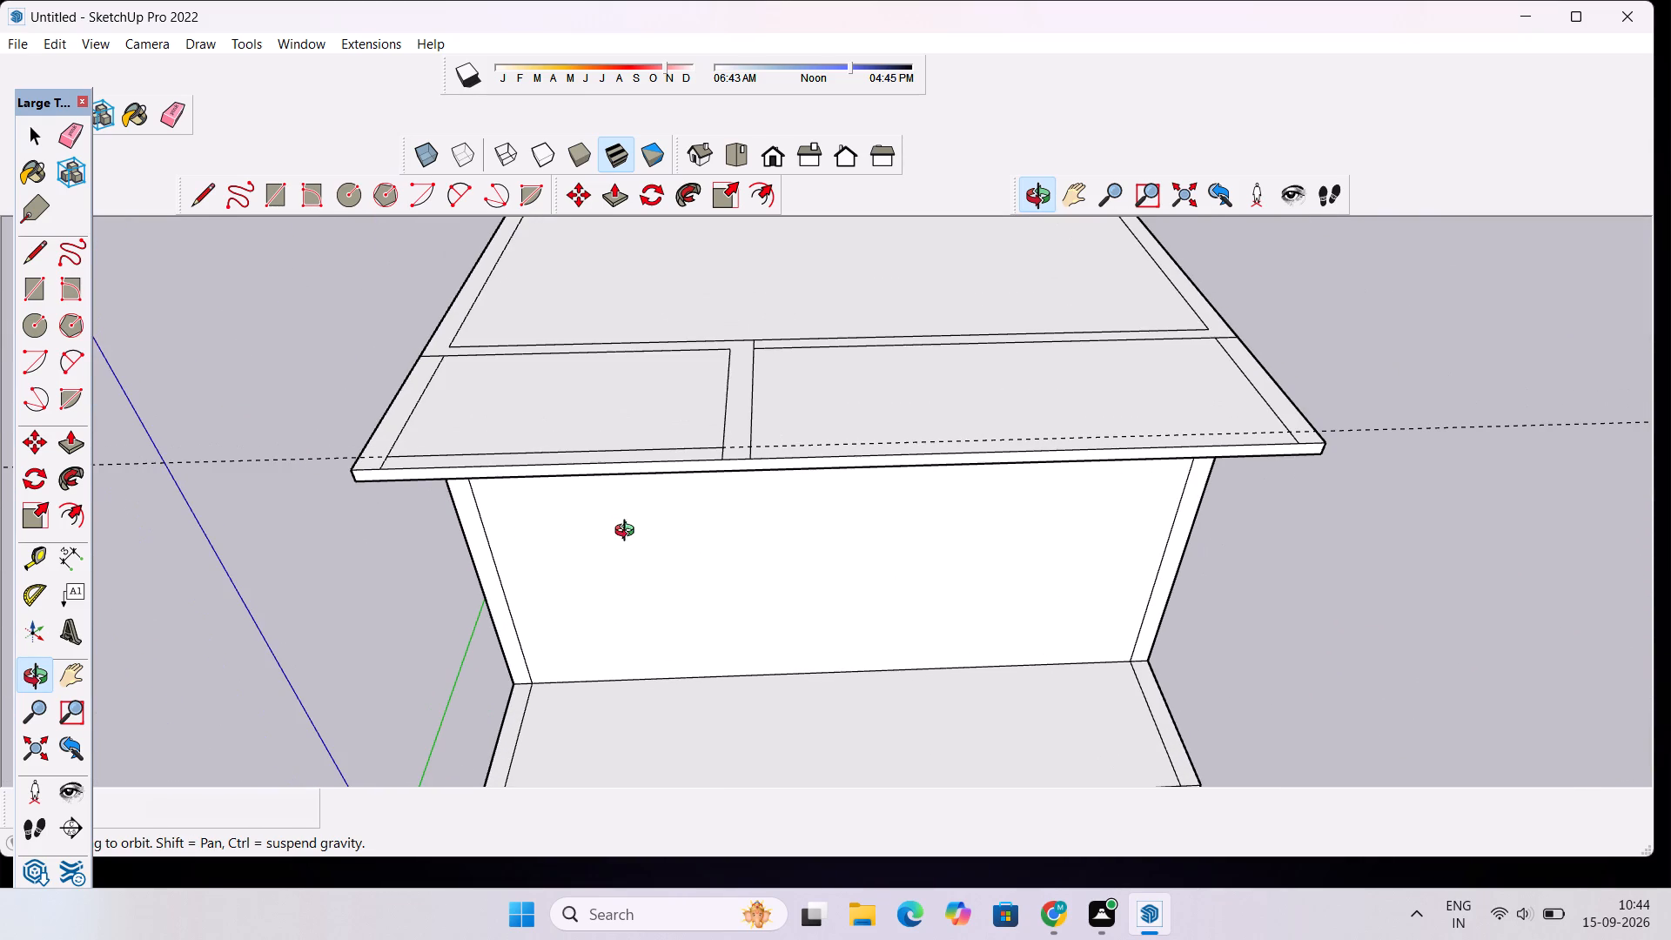
left_click_drag(627, 516, 627, 585)
key("e")
left_click_drag(321, 483, 317, 529)
scroll(393, 497, "up", 4)
left_click_drag(373, 541, 379, 544)
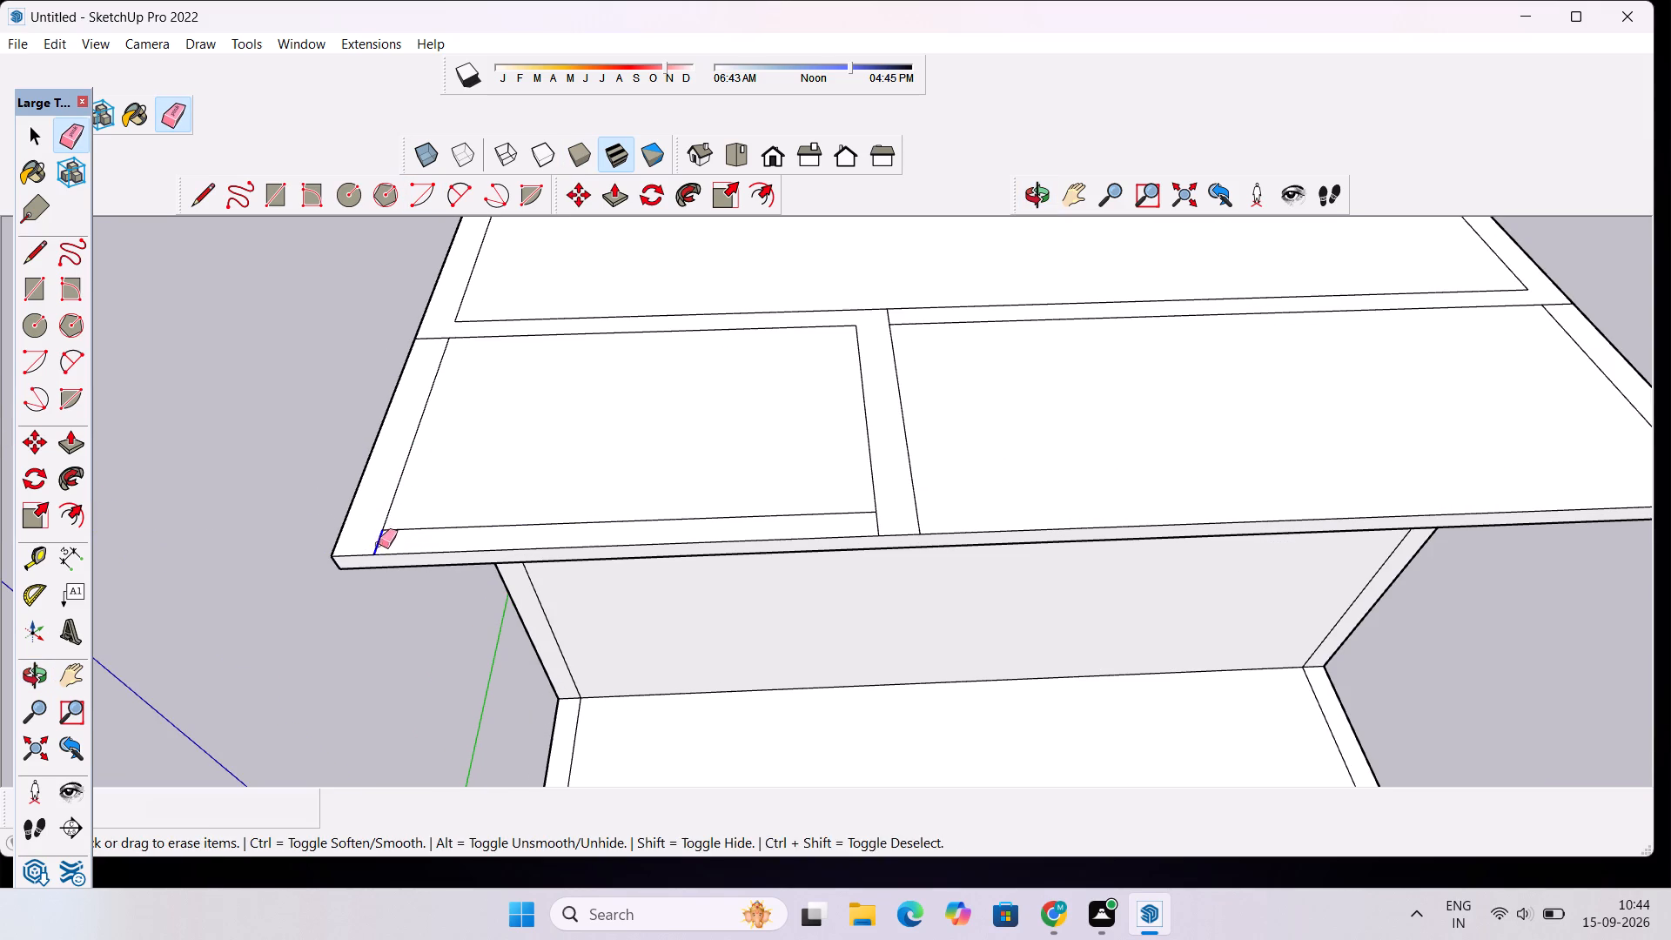
left_click_drag(379, 544, 387, 544)
left_click_drag(882, 519, 827, 527)
scroll(642, 463, "down", 1)
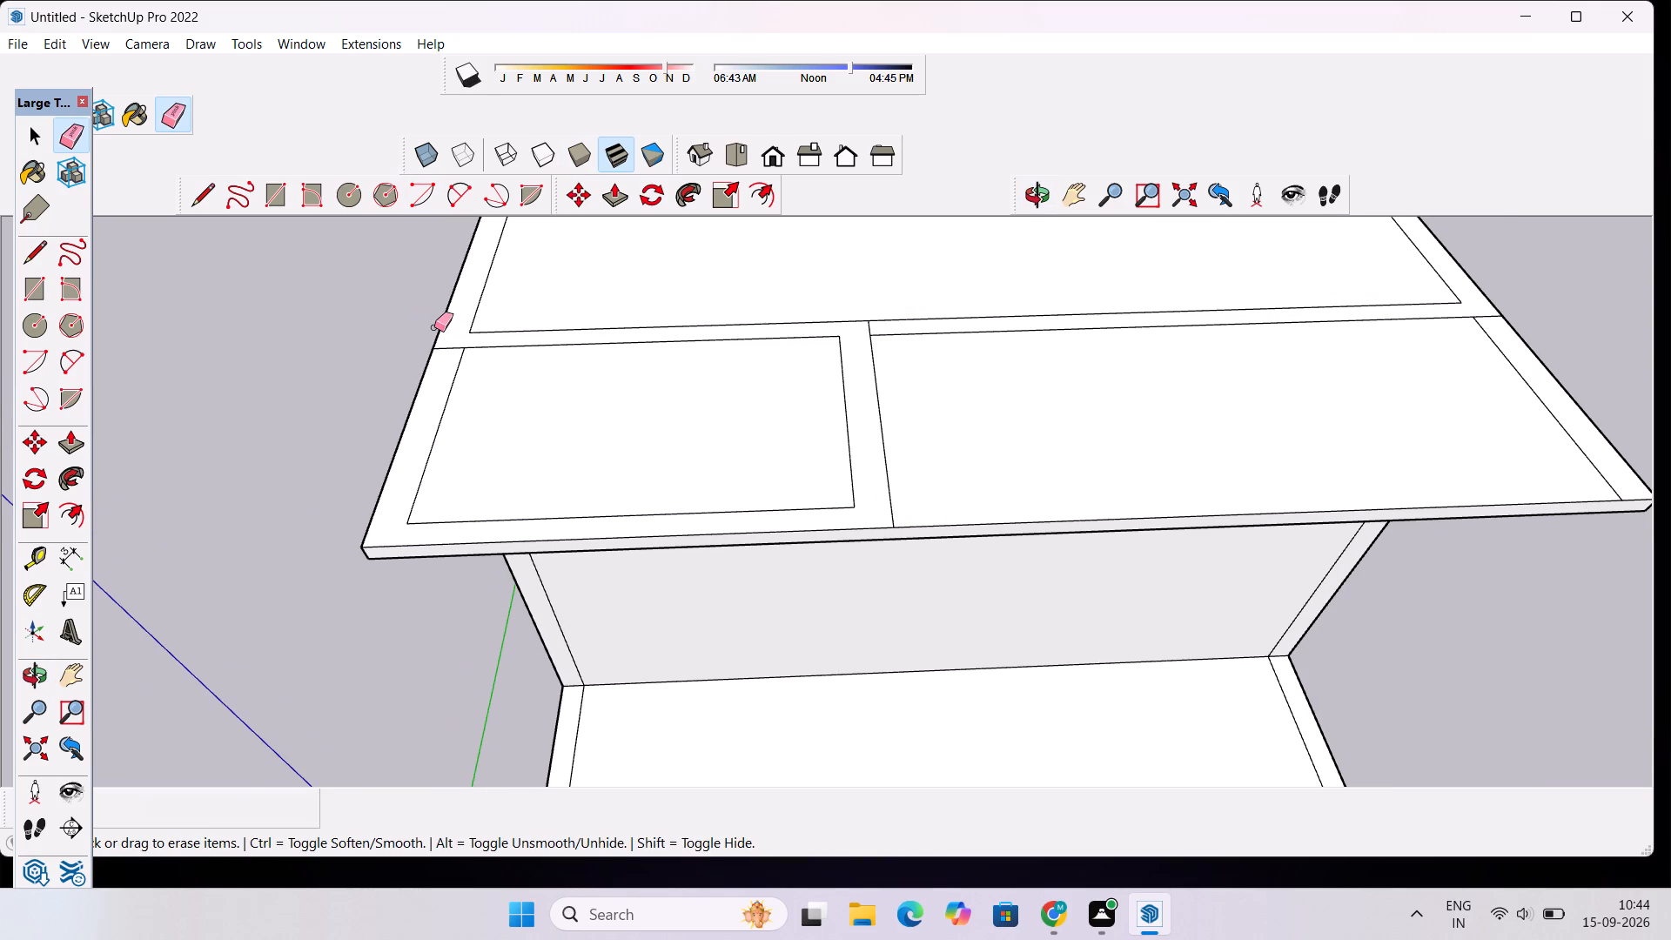
left_click_drag(444, 344, 444, 354)
Examine the reworked wall outline on the overhanging slab from several angles.
left_click(1029, 191)
left_click_drag(926, 514, 904, 382)
scroll(862, 359, "down", 4)
left_click_drag(846, 370, 830, 547)
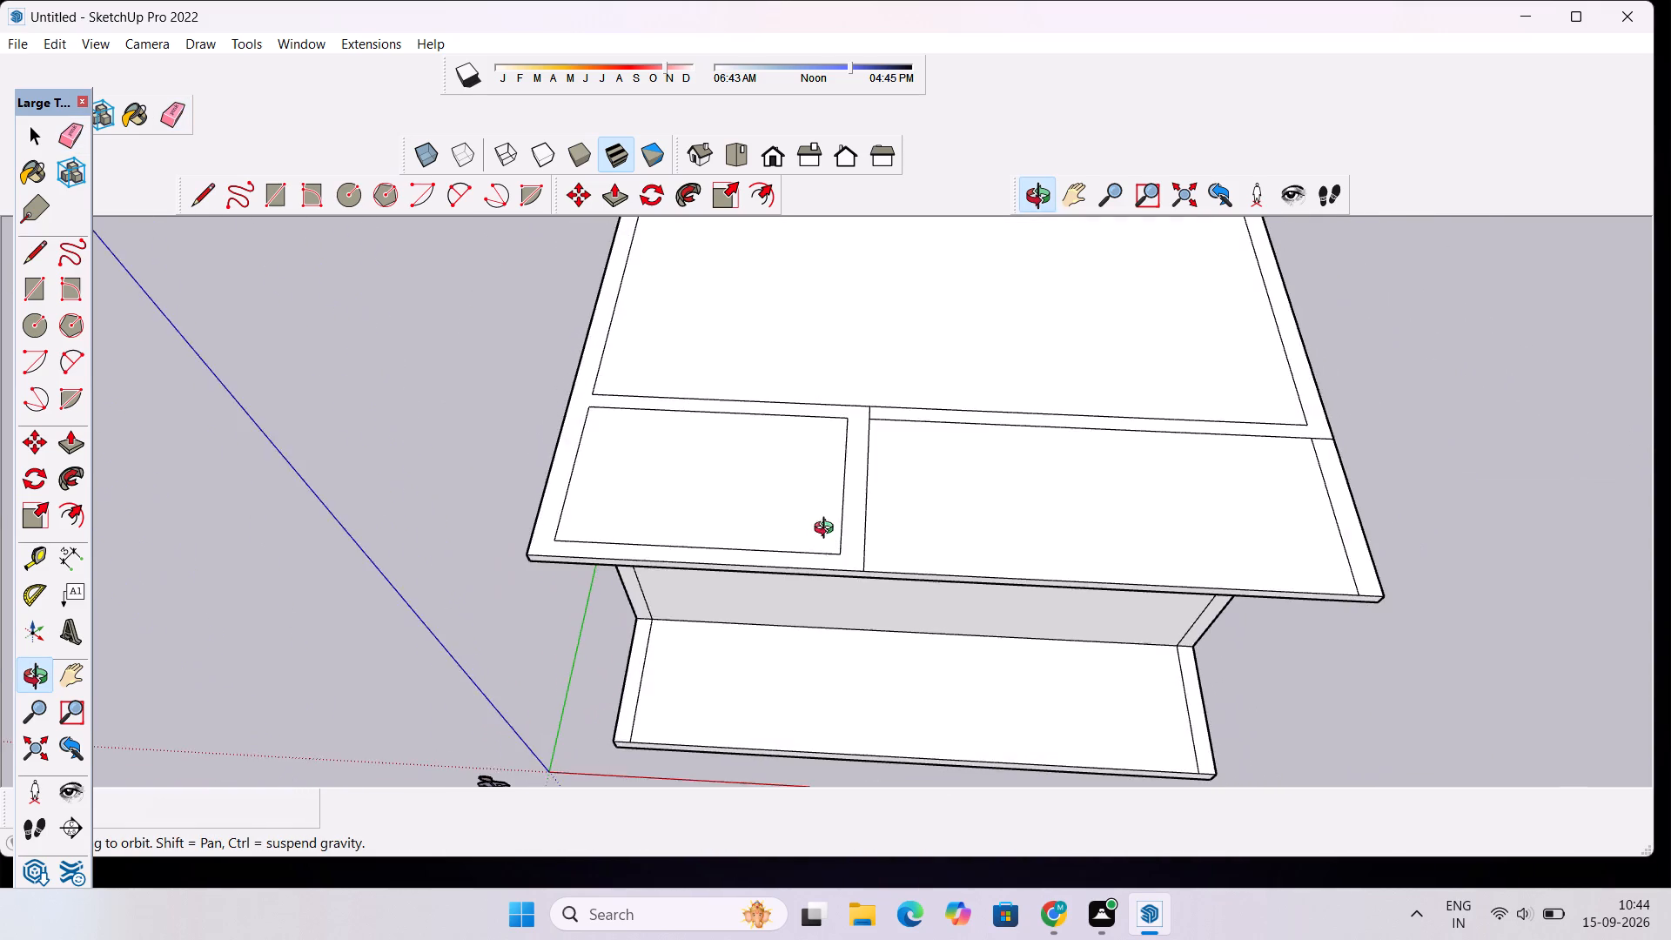
scroll(827, 473, "down", 4)
left_click_drag(858, 409, 560, 548, "shift")
scroll(594, 554, "up", 5, "shift")
left_click_drag(527, 561, 588, 581)
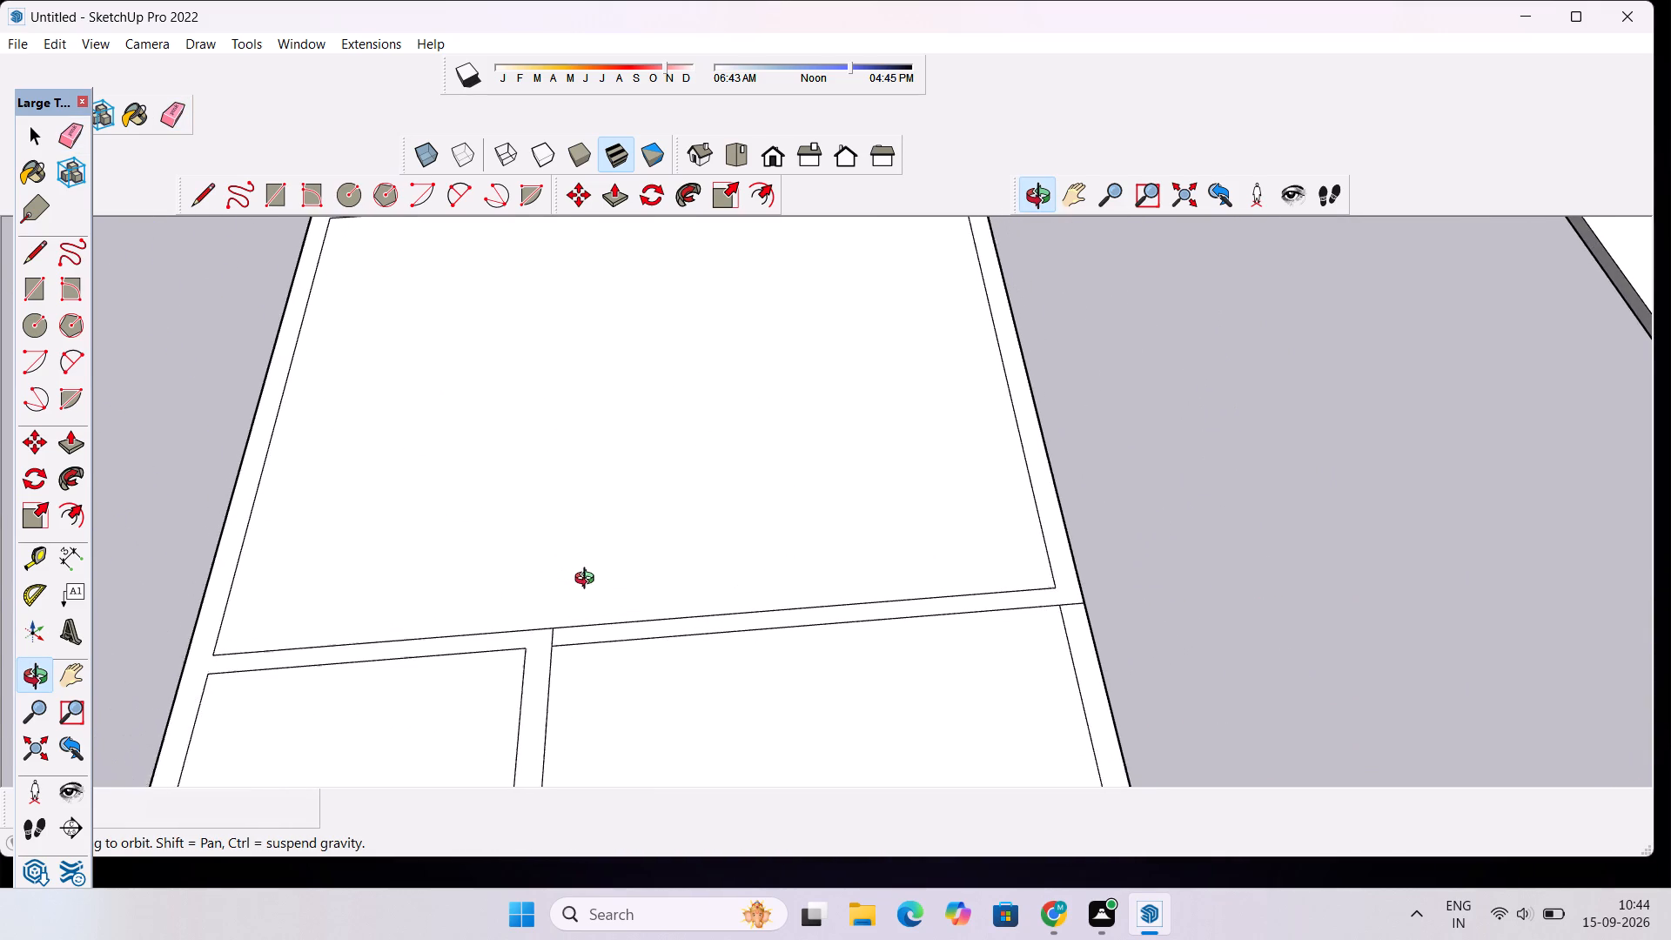
left_click_drag(588, 581, 598, 581)
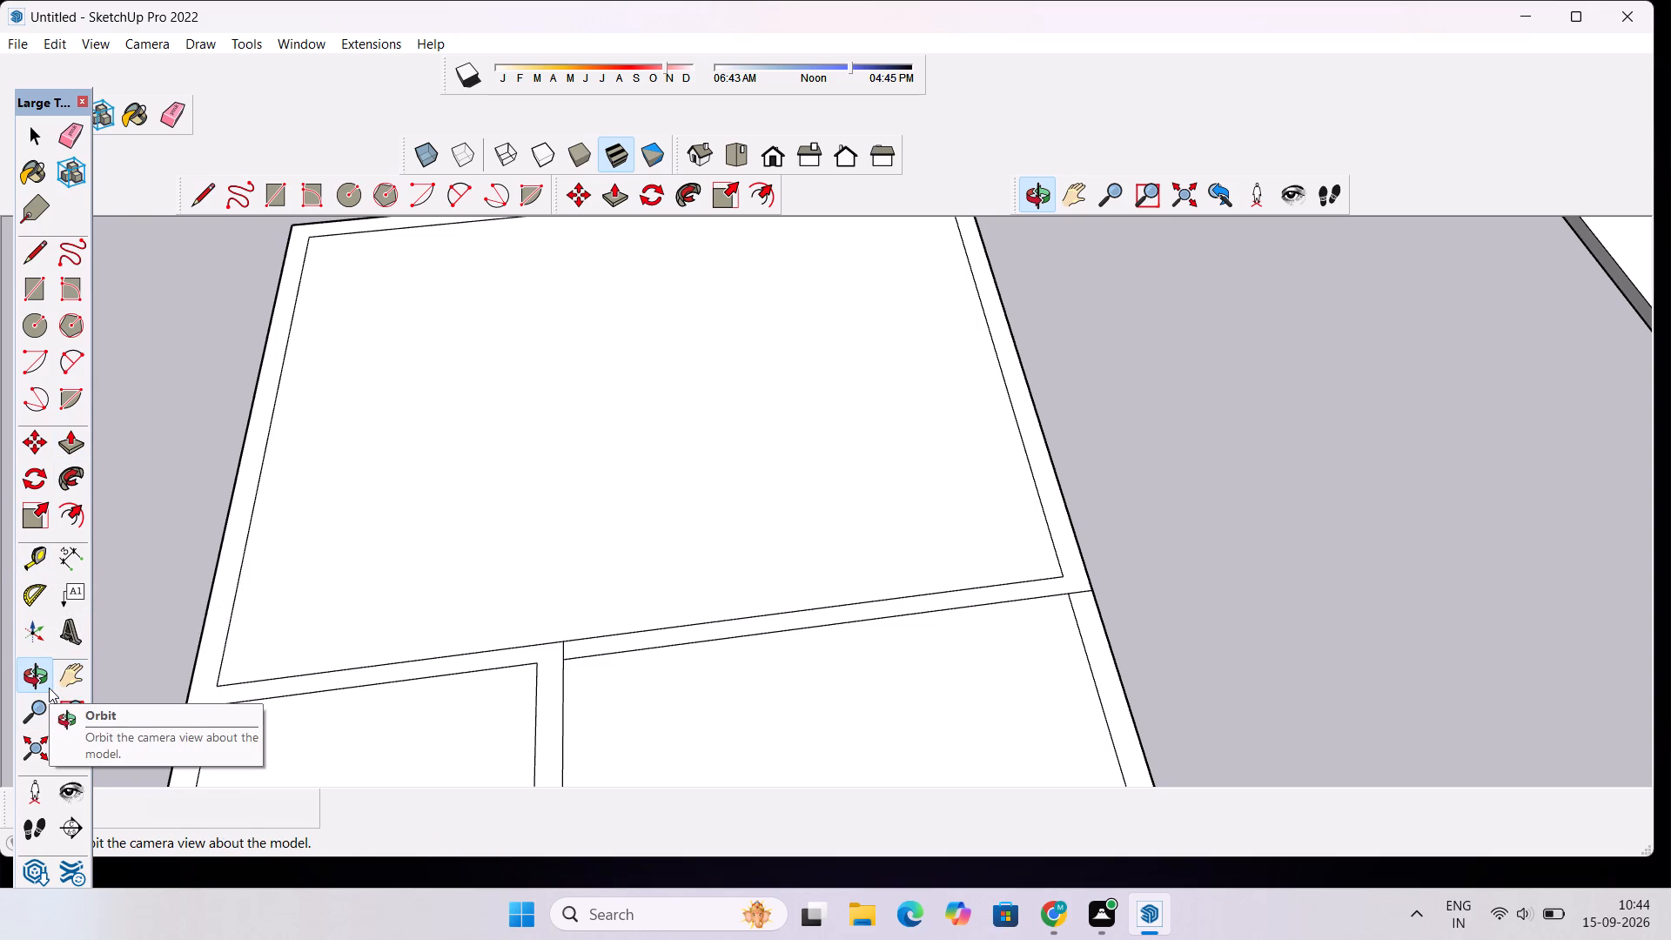
scroll(260, 557, "down", 5)
left_click_drag(499, 607, 594, 581)
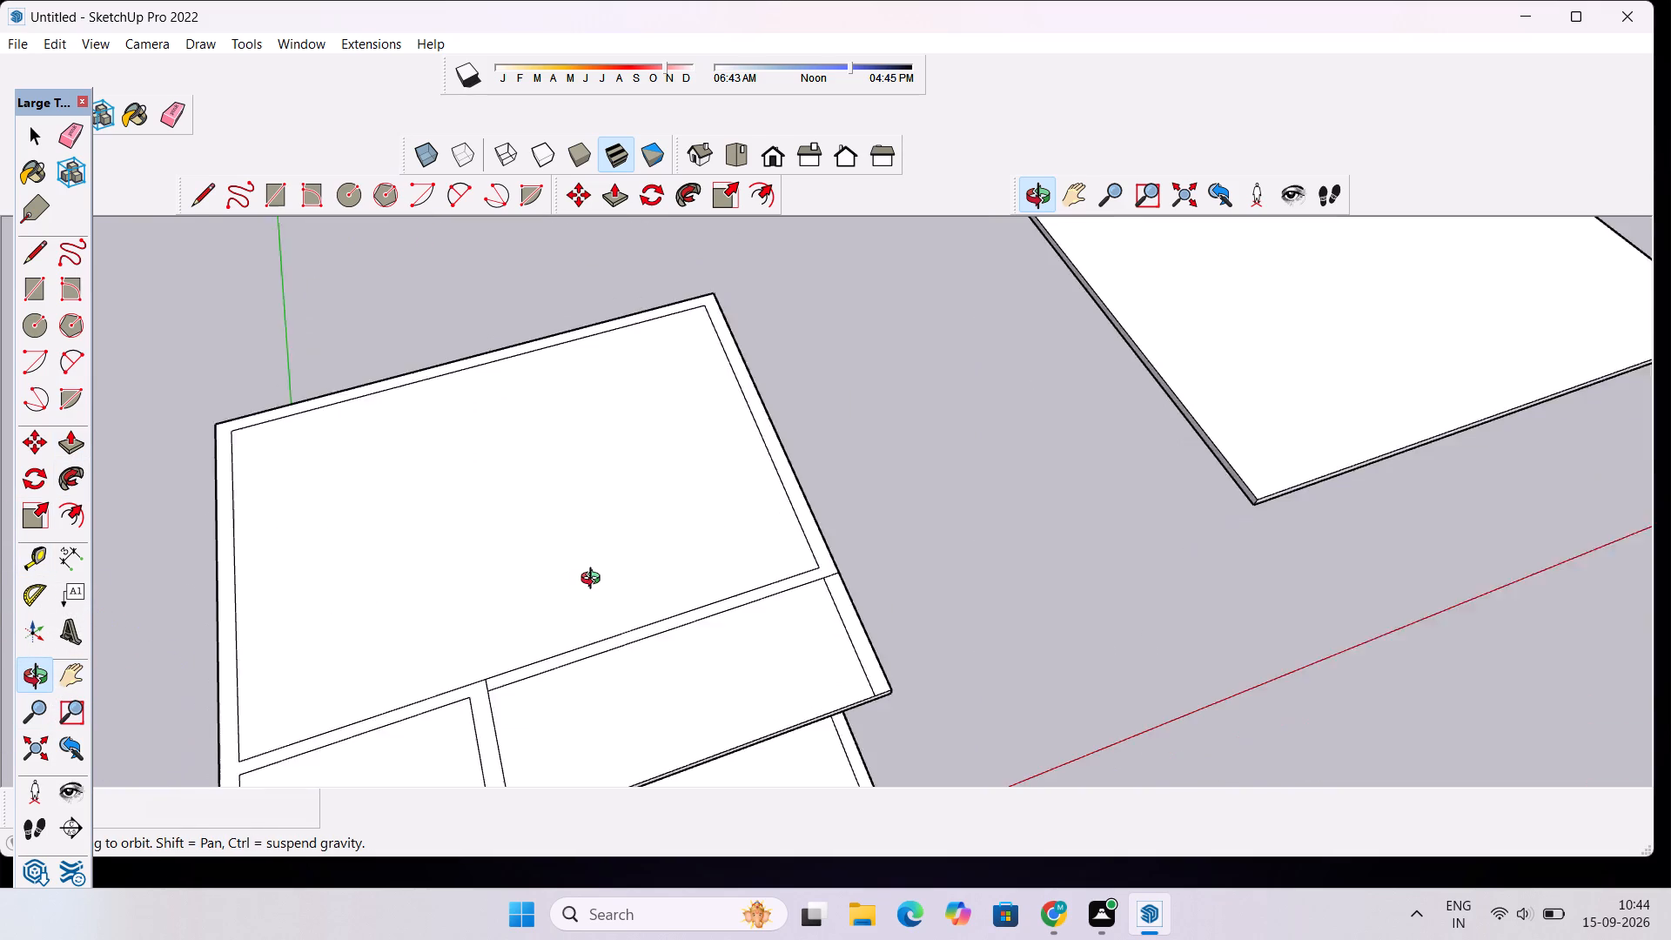
left_click_drag(594, 581, 604, 577)
scroll(614, 562, "down", 4)
left_click_drag(643, 599, 543, 614)
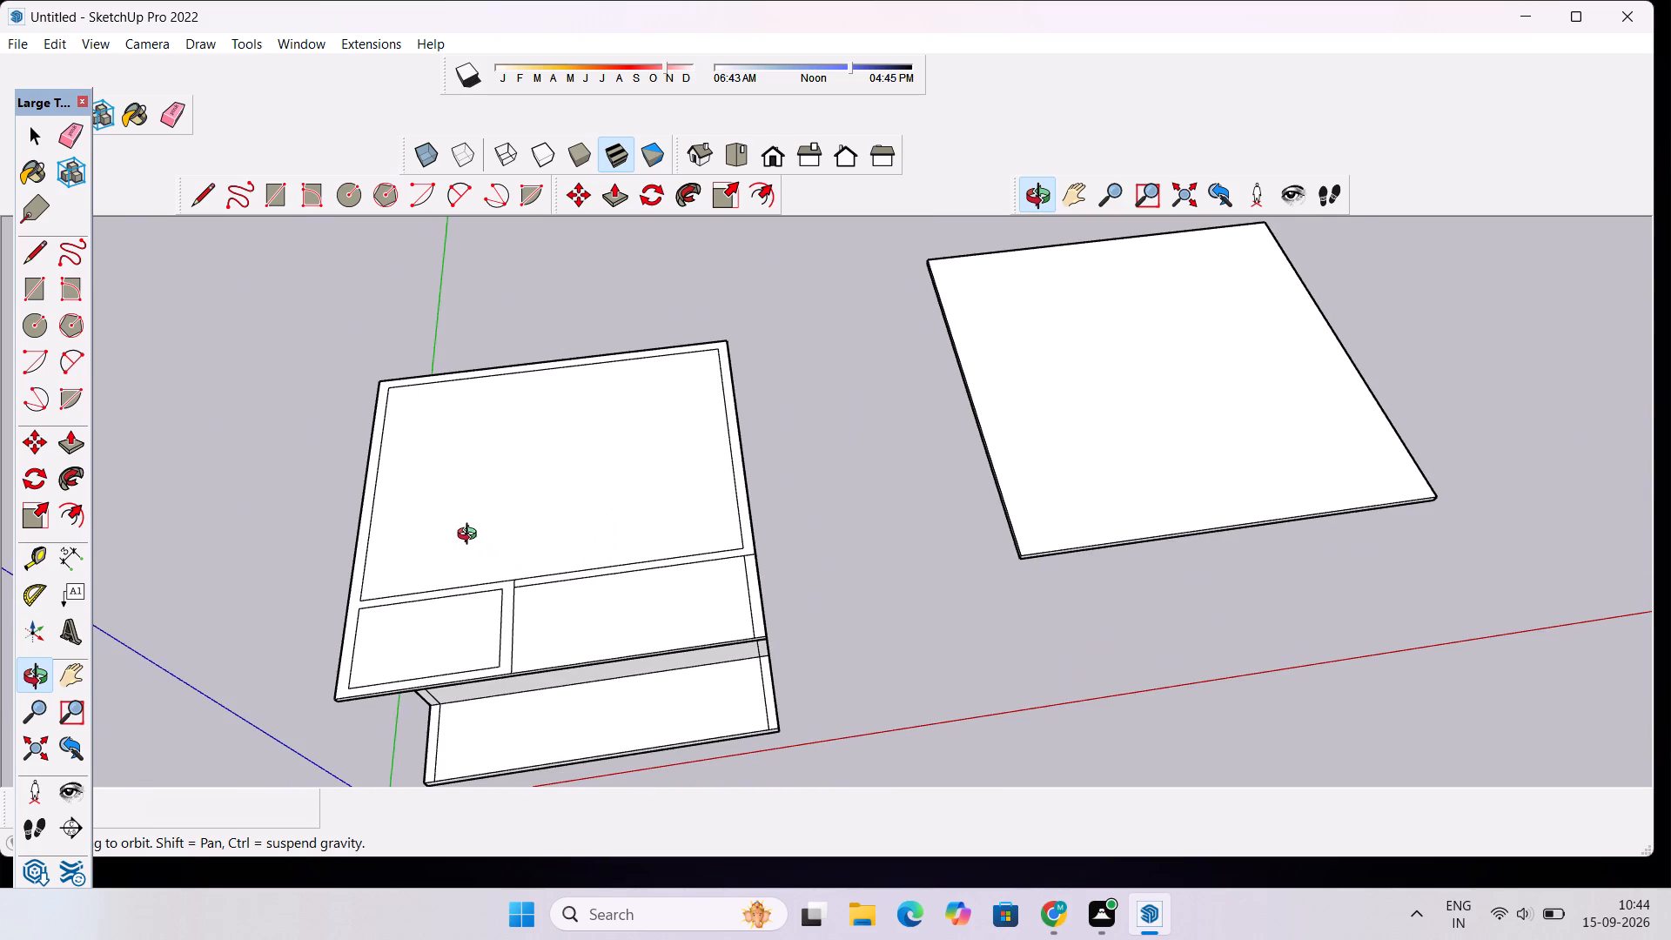
left_click_drag(456, 507, 502, 480)
left_click_drag(712, 532, 627, 540)
scroll(425, 512, "up", 3)
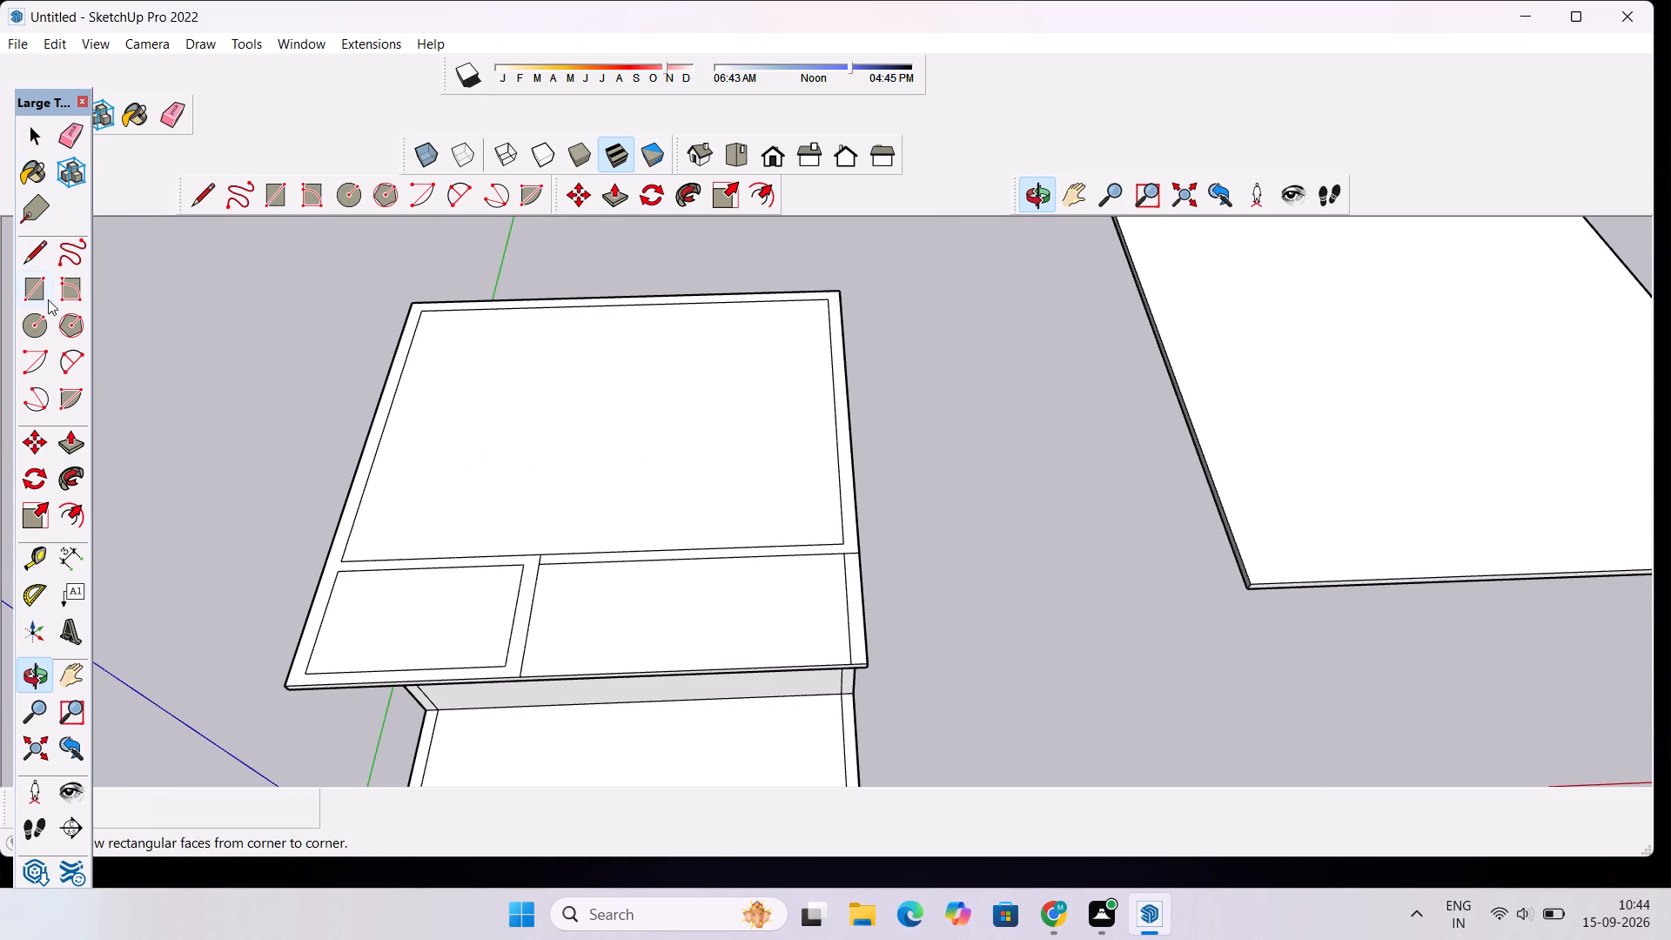
left_click_drag(533, 516, 451, 484)
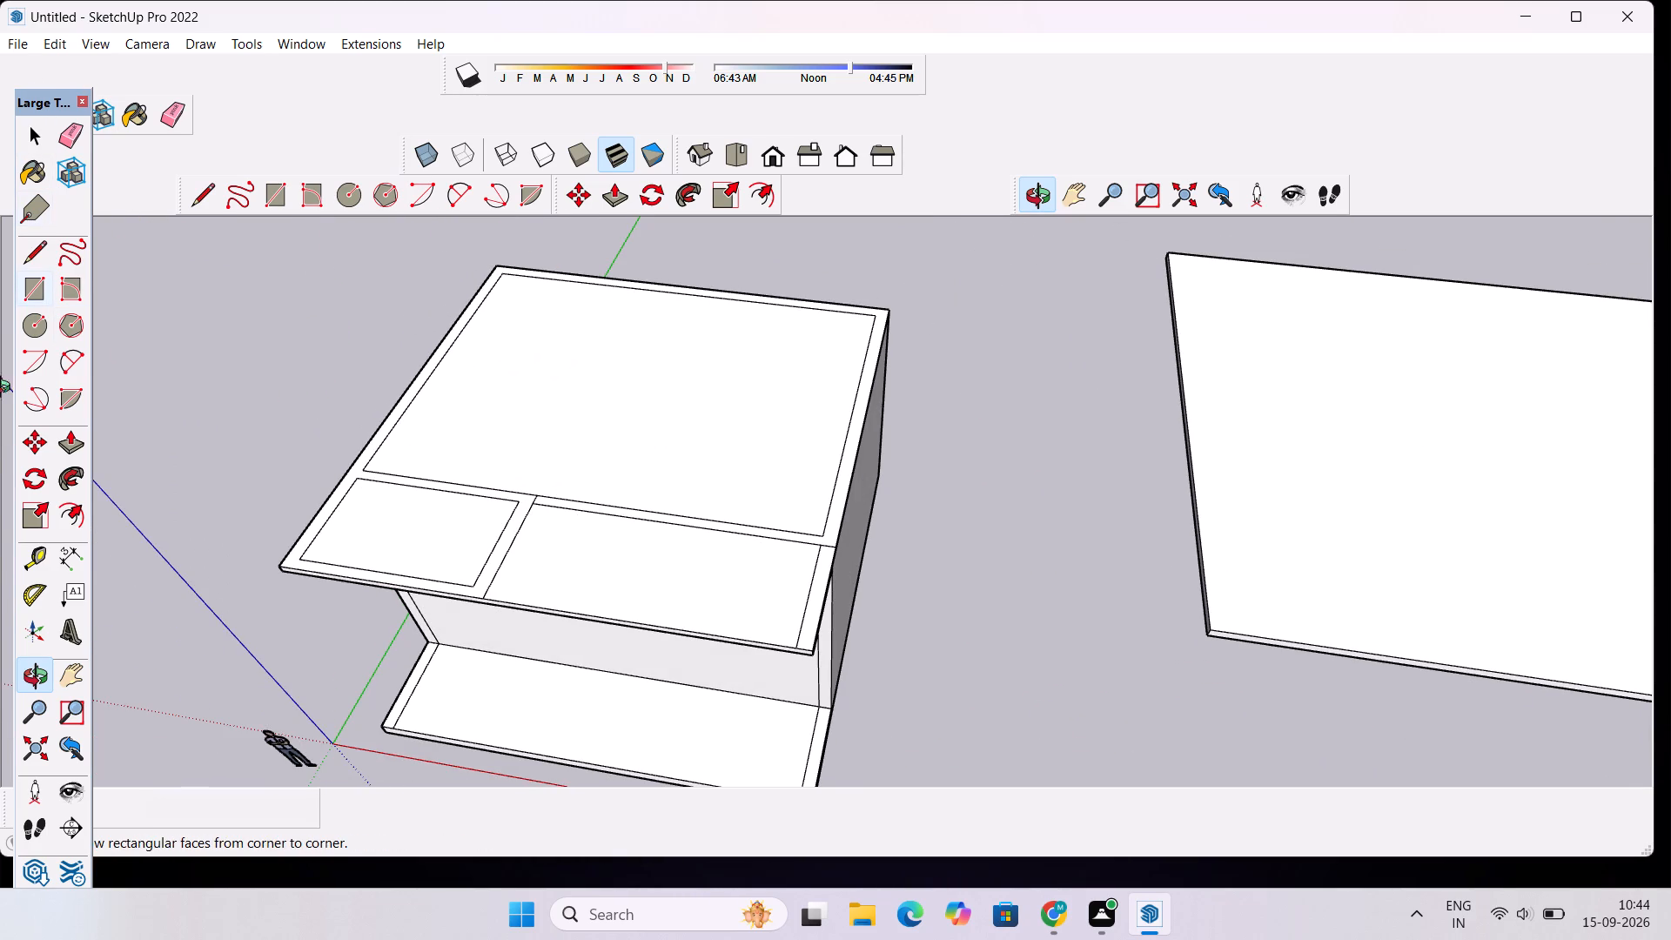
left_click_drag(0, 507, 6, 634)
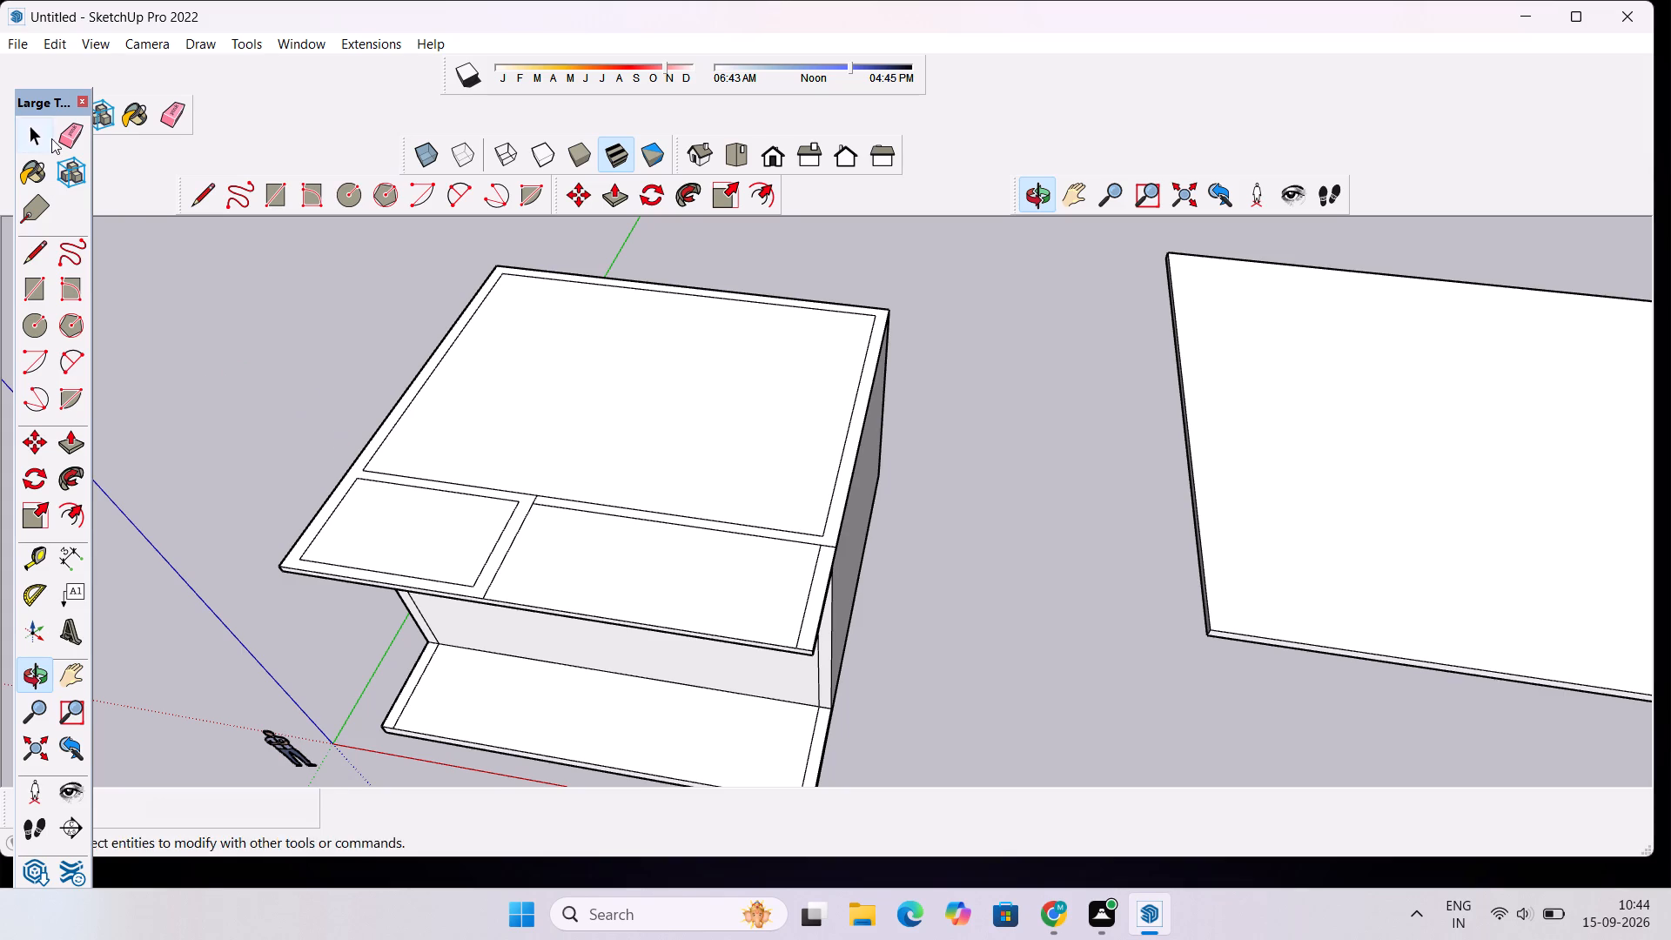
left_click_drag(327, 411, 389, 400)
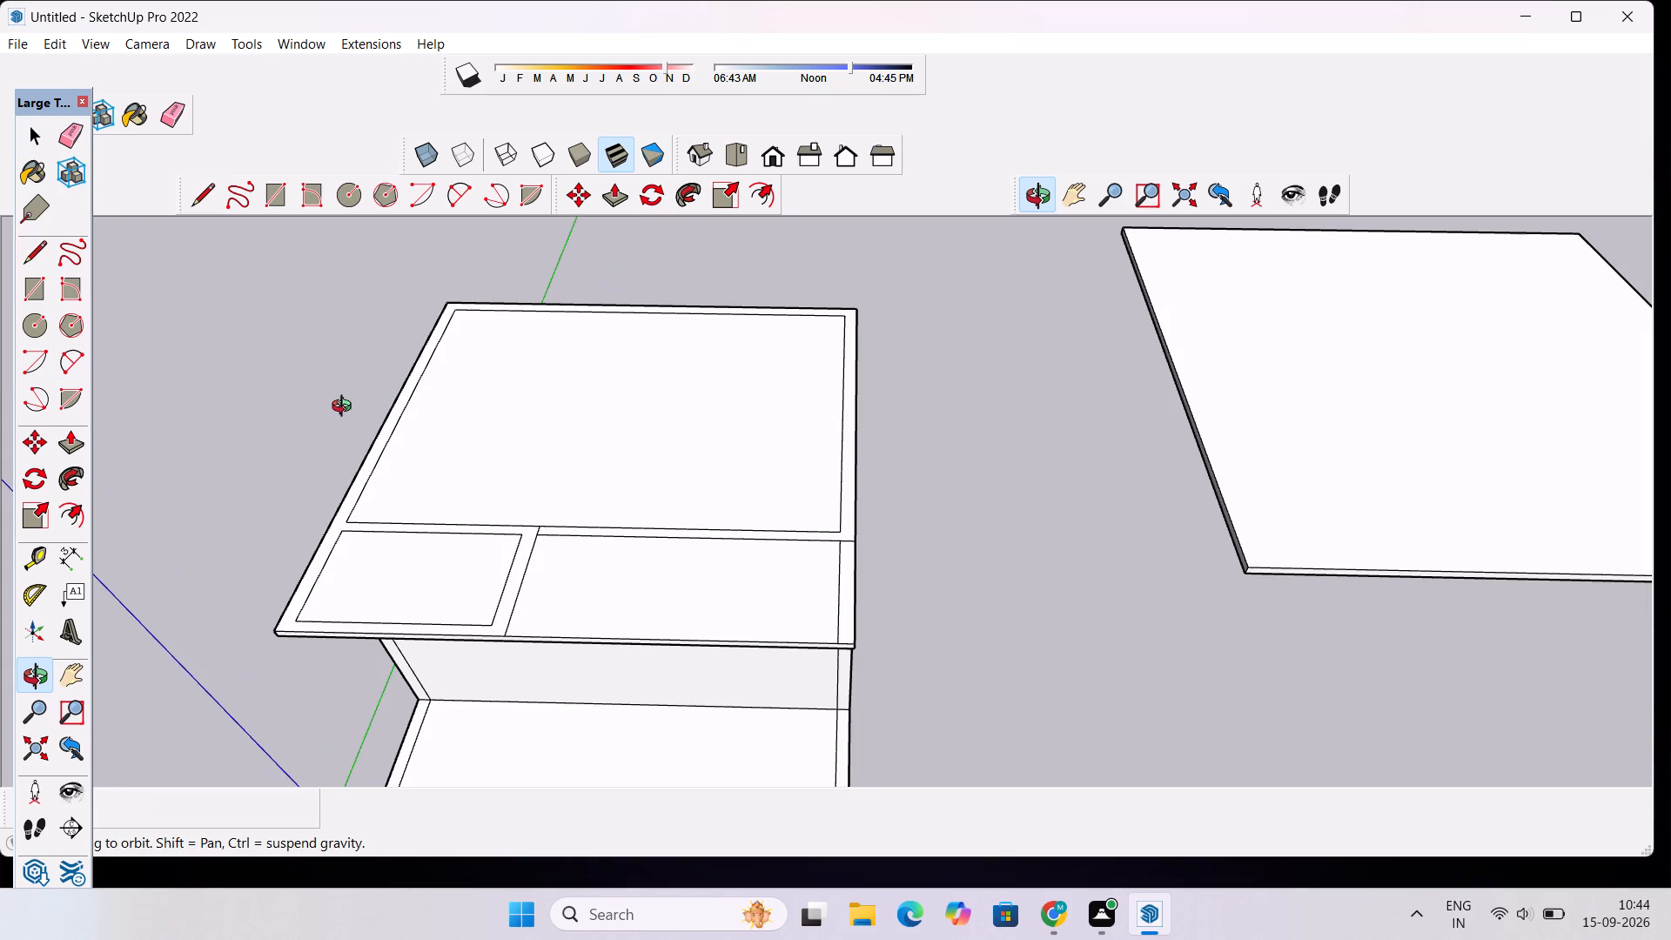
left_click_drag(561, 539, 385, 473)
scroll(335, 448, "up", 3)
left_click_drag(336, 447, 500, 441)
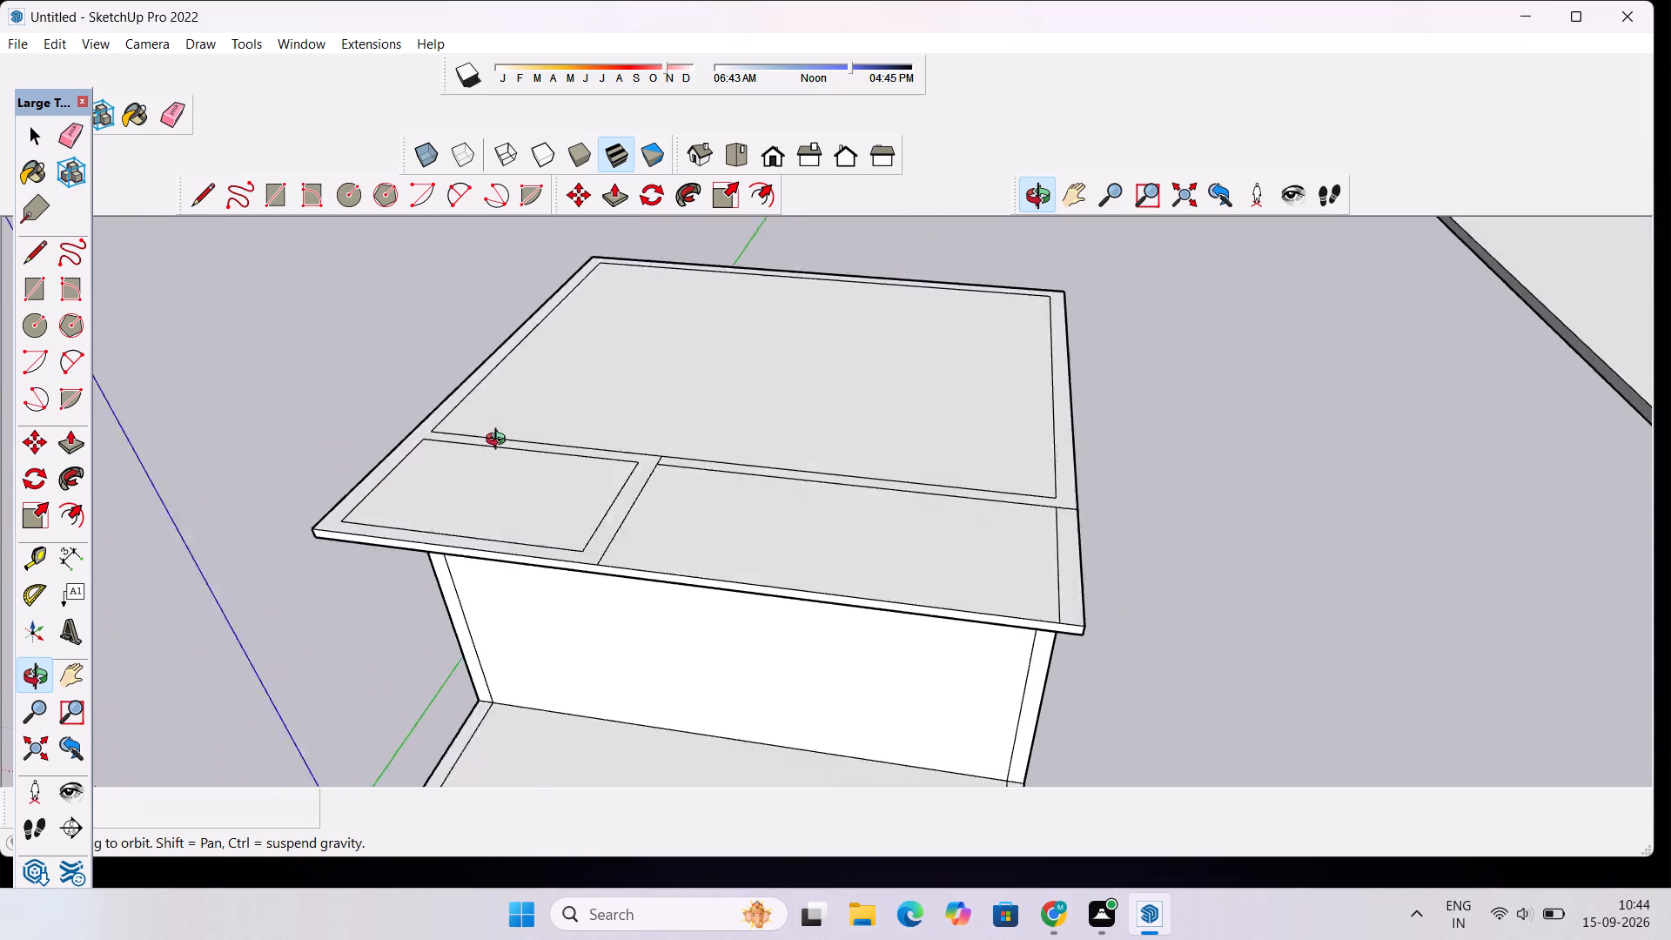
left_click_drag(500, 441, 510, 440)
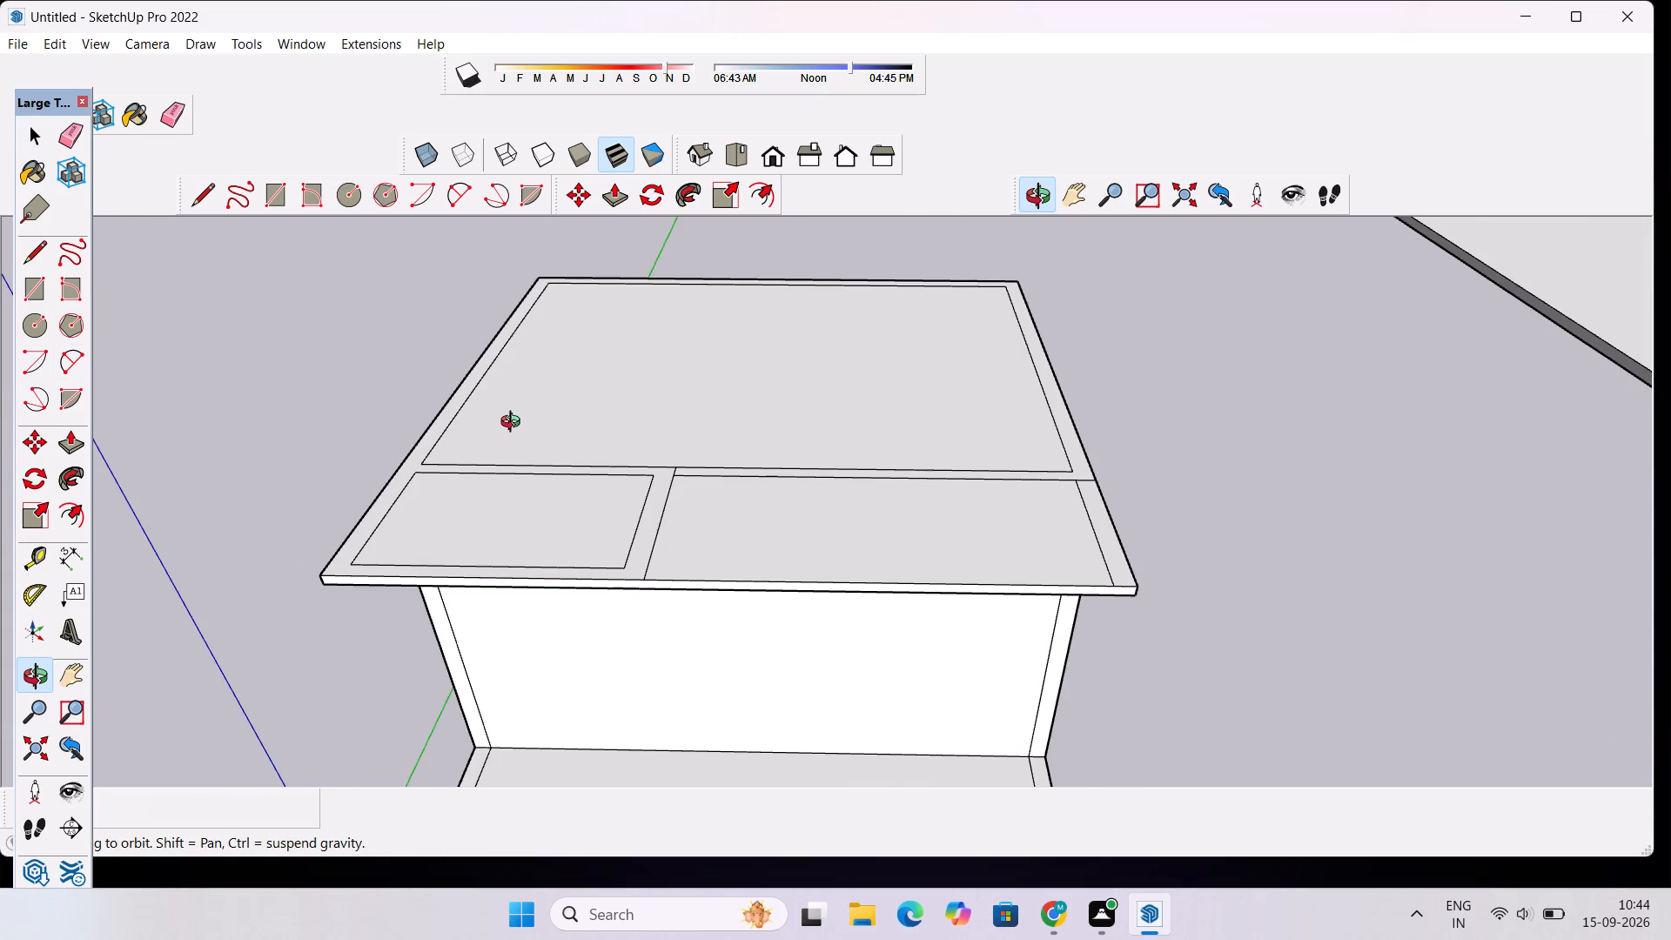
left_click_drag(540, 483, 413, 460)
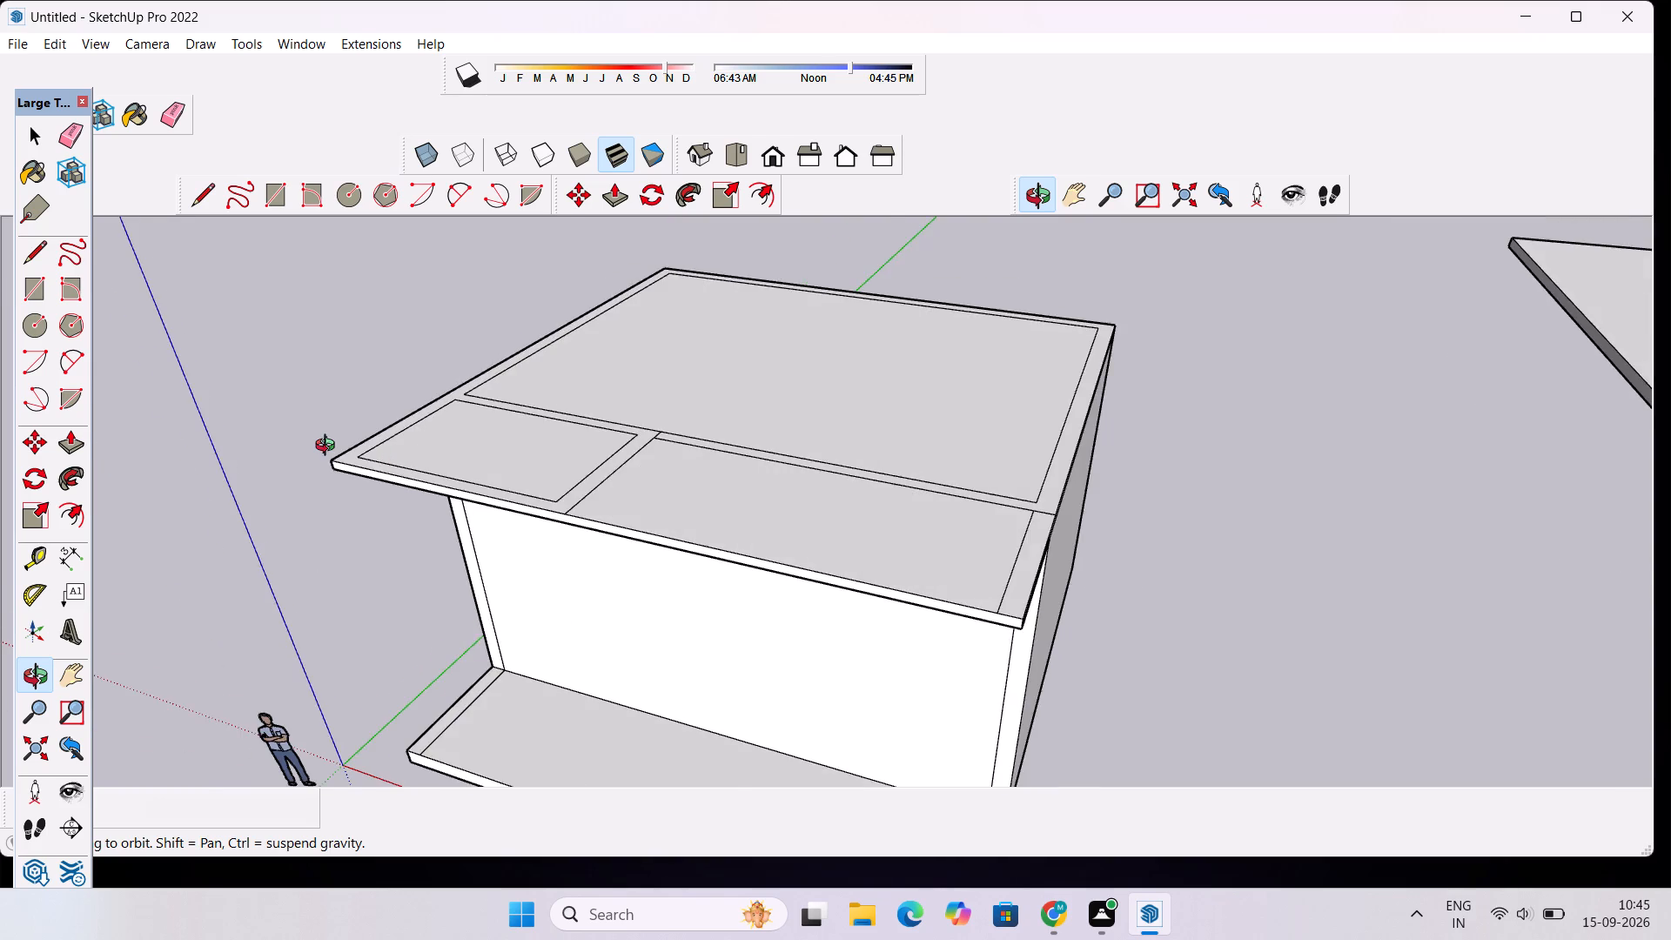
scroll(329, 447, "down", 4)
left_click_drag(317, 433, 443, 444)
scroll(445, 444, "down", 1)
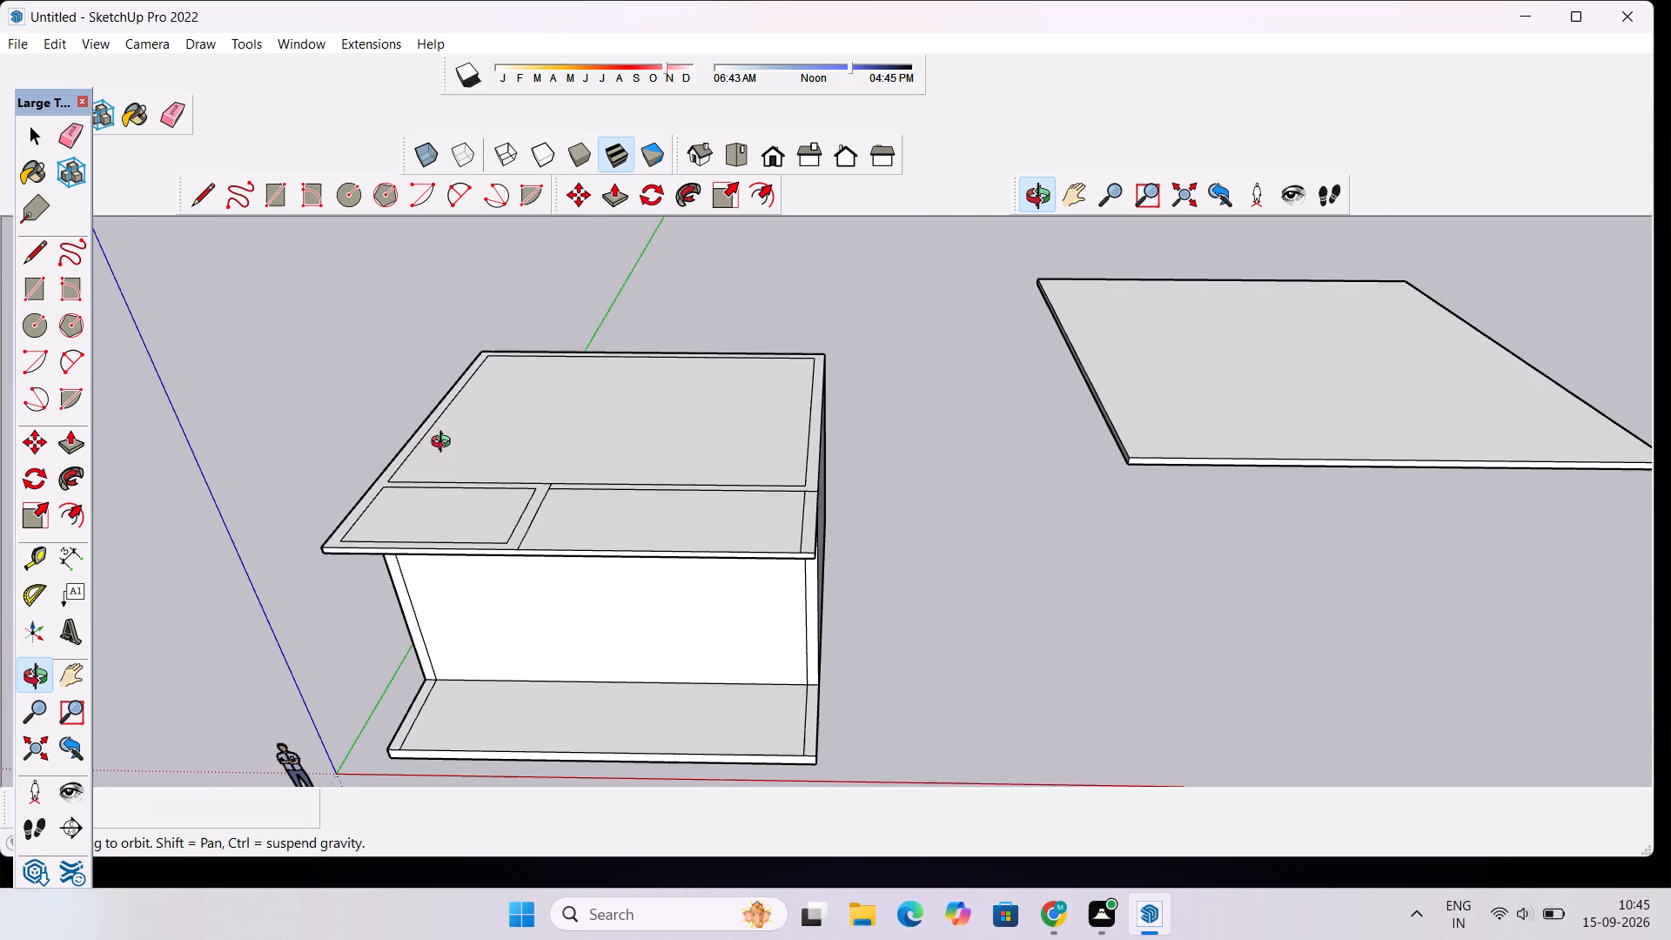
scroll(445, 440, "up", 1)
left_click_drag(559, 456, 546, 593)
scroll(547, 503, "up", 2)
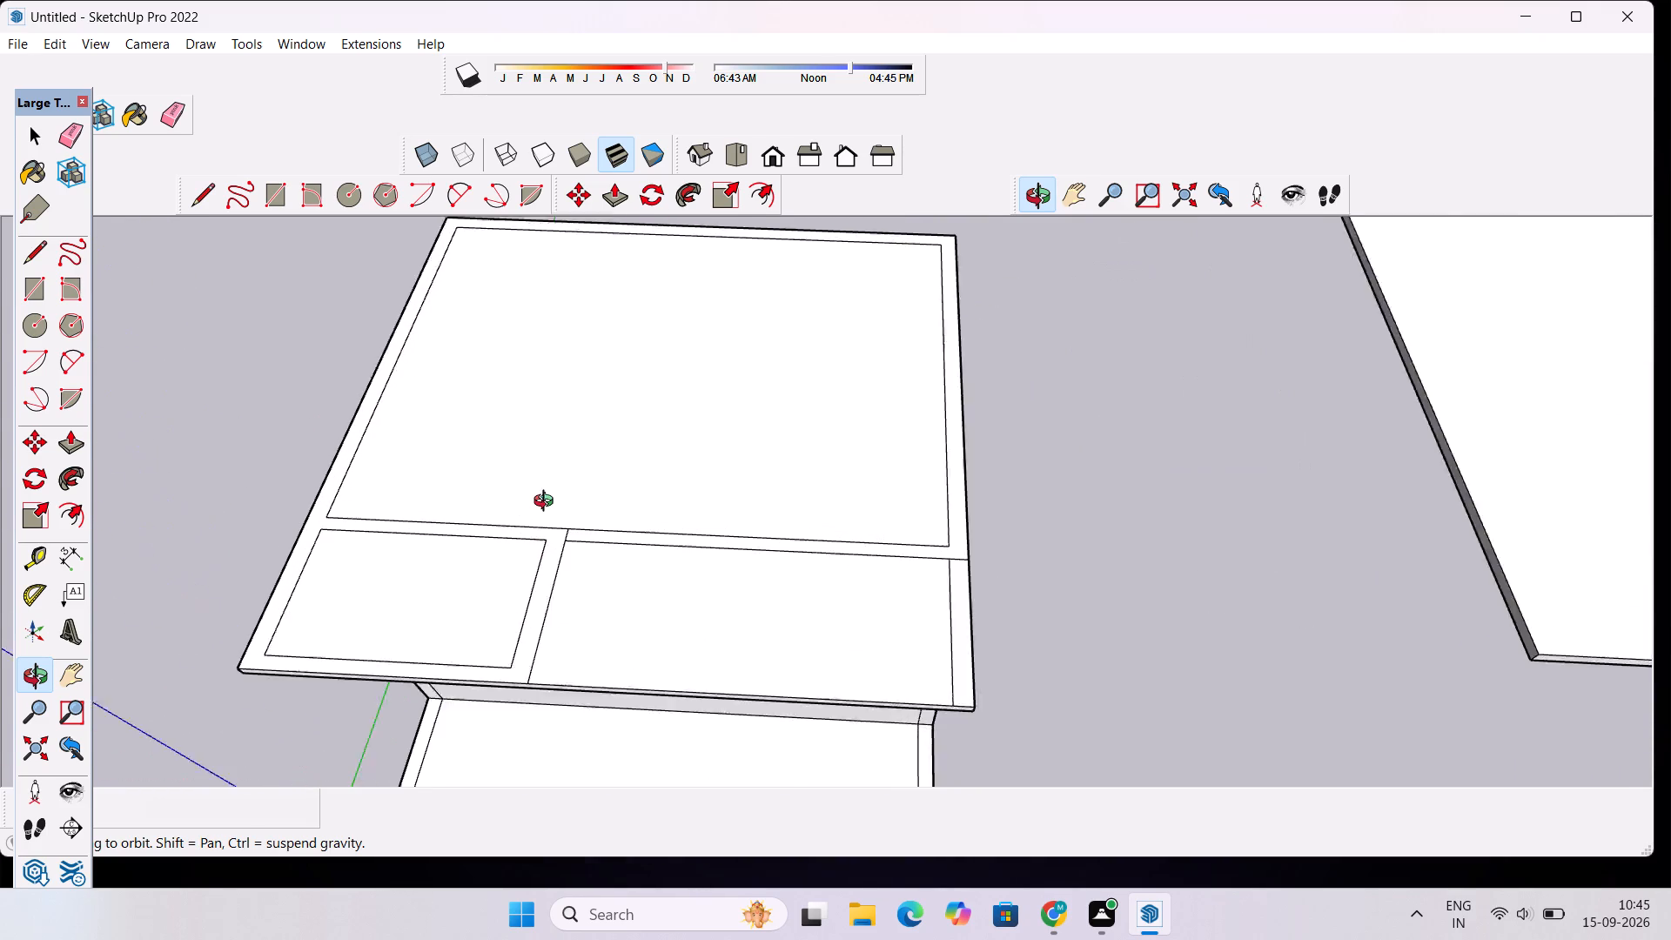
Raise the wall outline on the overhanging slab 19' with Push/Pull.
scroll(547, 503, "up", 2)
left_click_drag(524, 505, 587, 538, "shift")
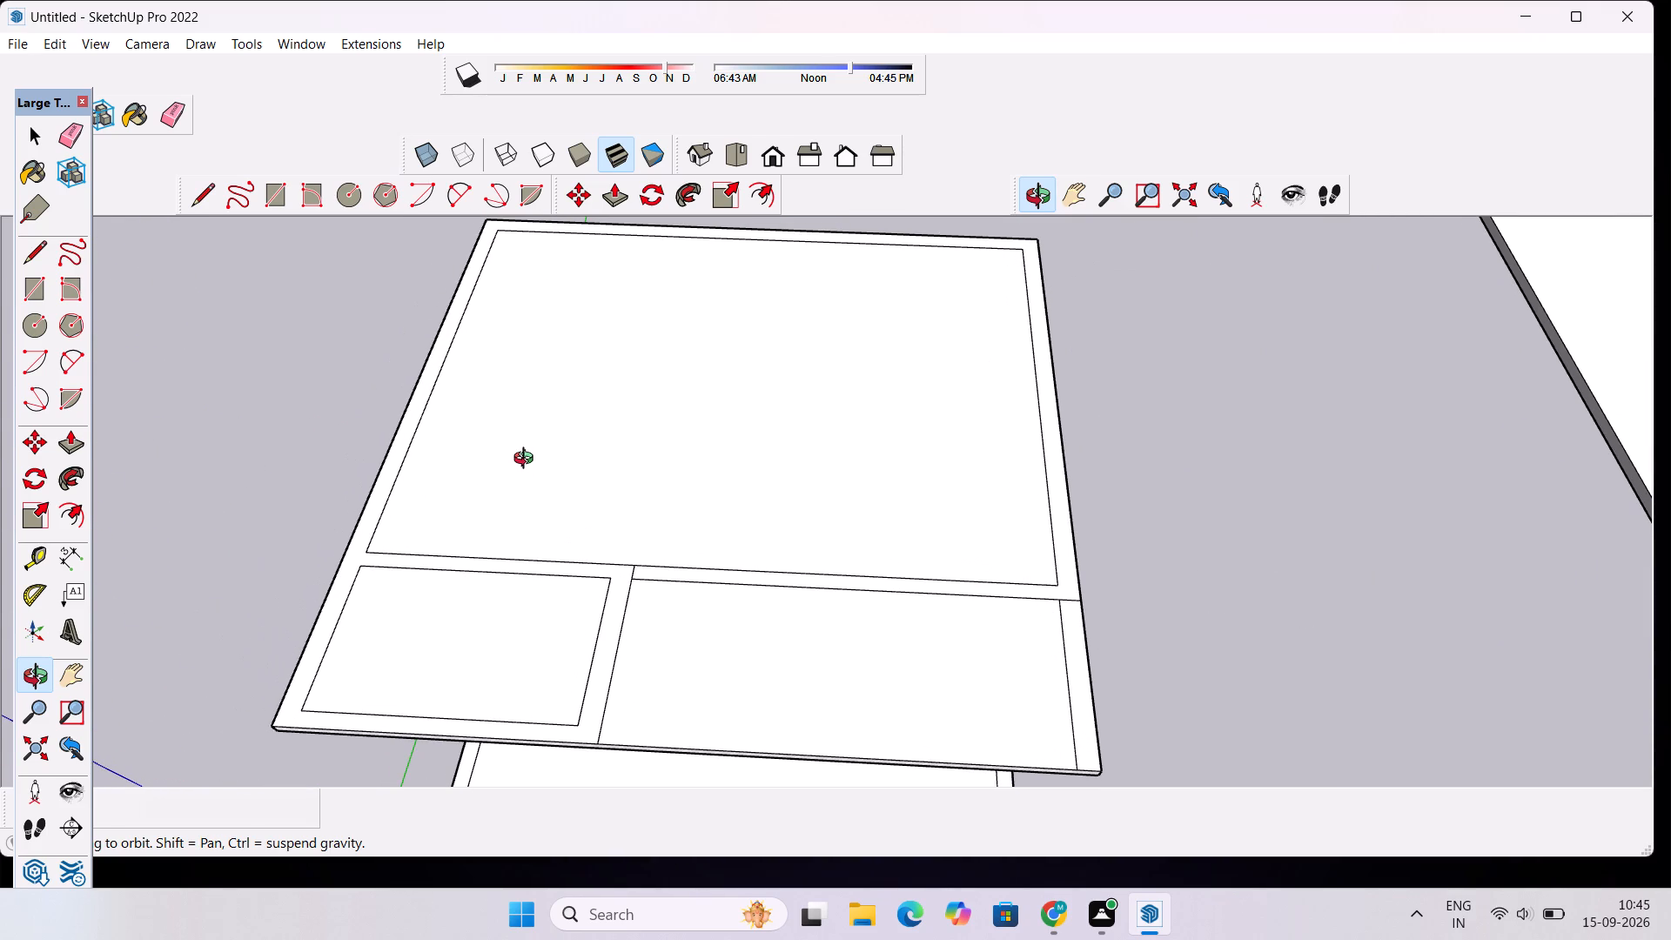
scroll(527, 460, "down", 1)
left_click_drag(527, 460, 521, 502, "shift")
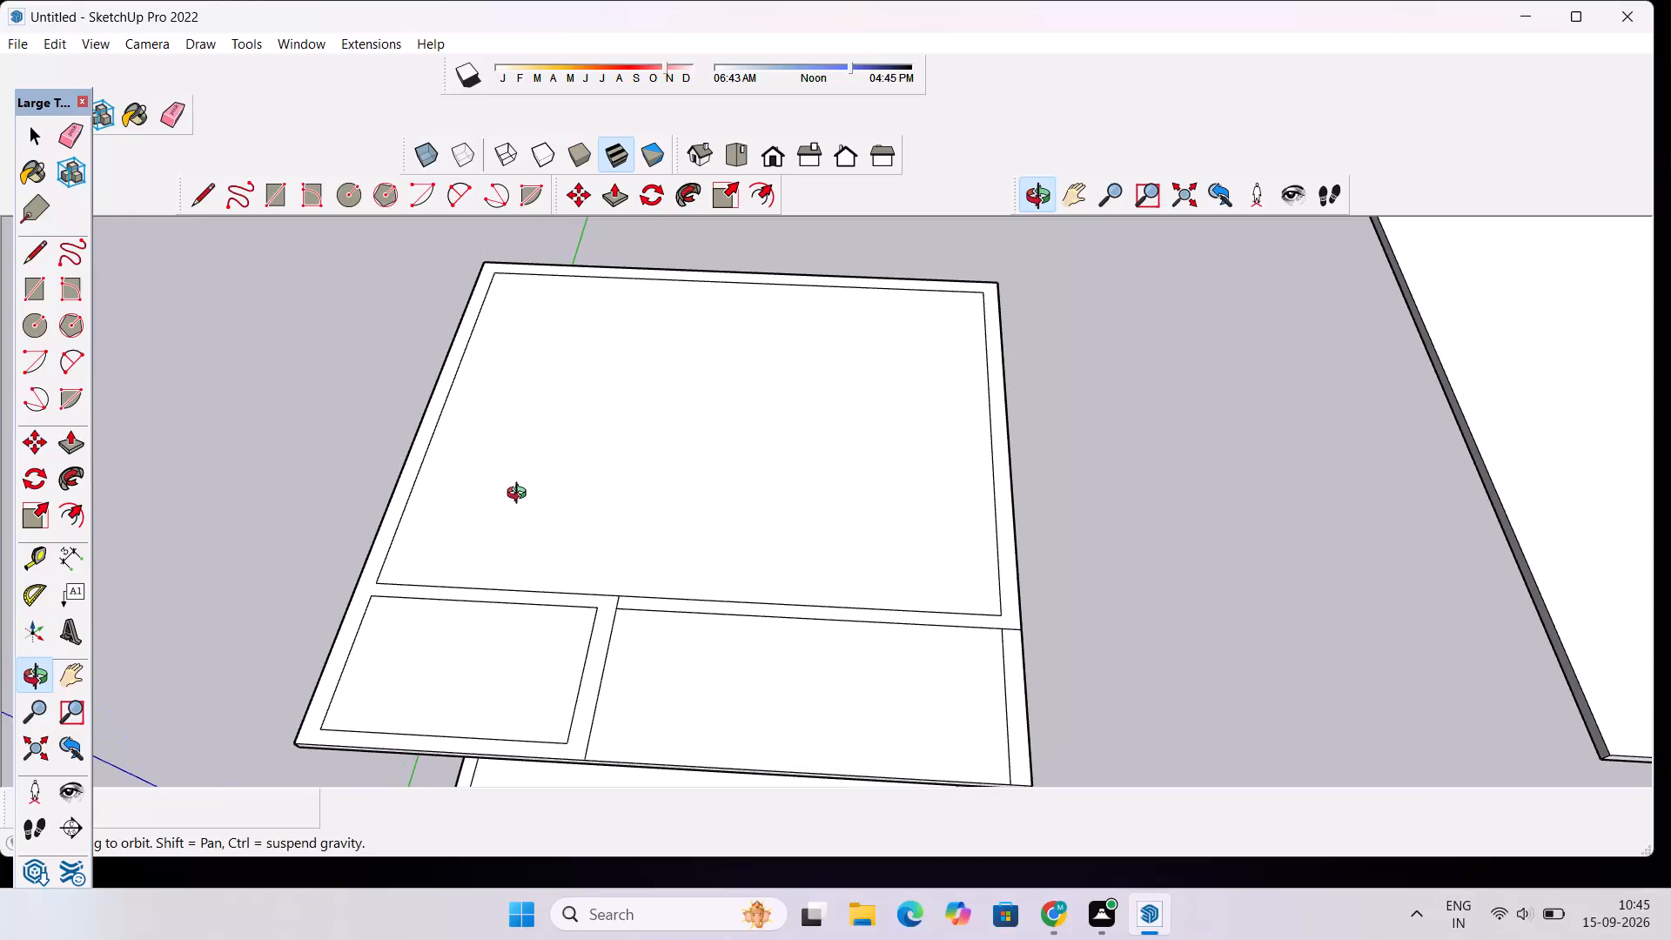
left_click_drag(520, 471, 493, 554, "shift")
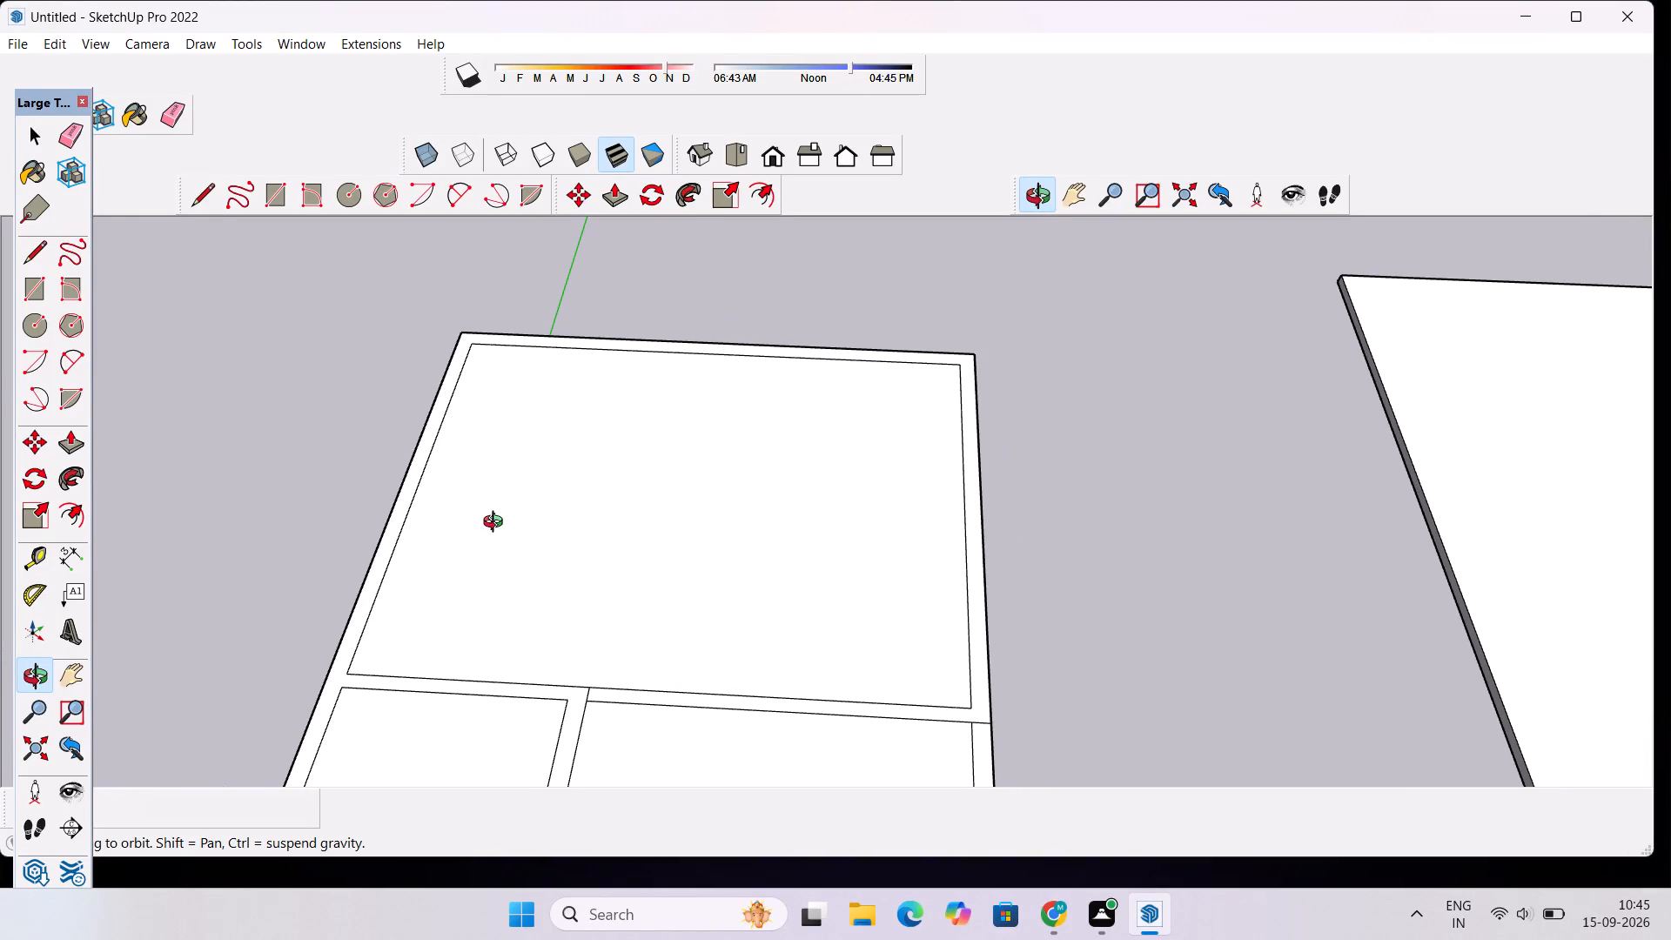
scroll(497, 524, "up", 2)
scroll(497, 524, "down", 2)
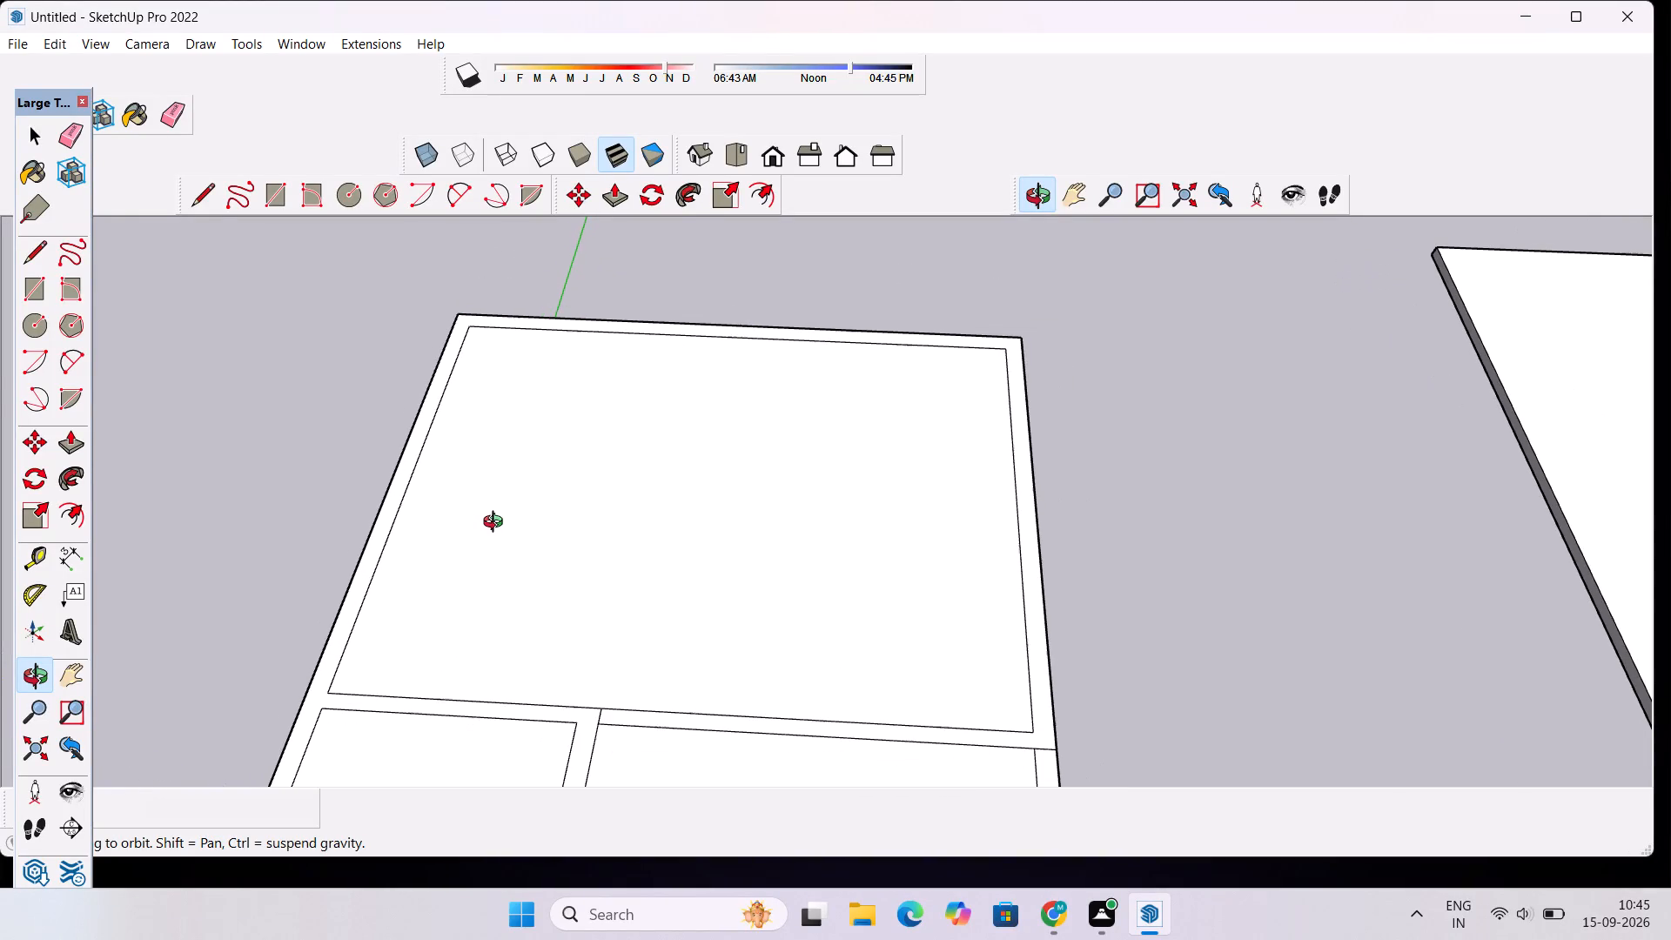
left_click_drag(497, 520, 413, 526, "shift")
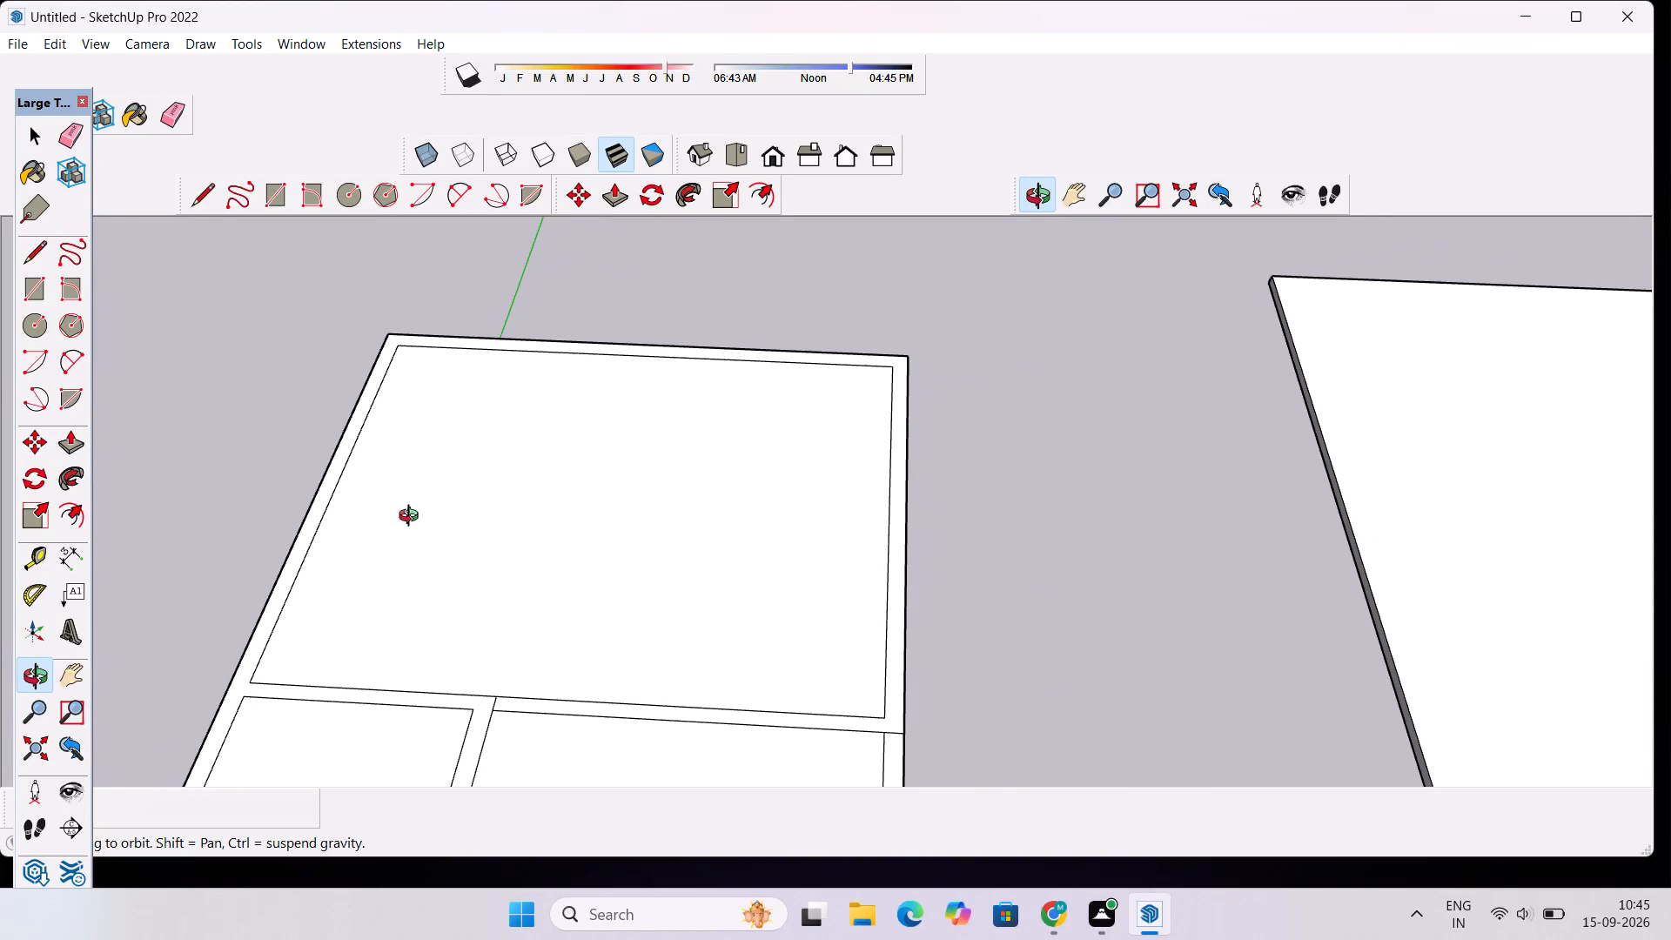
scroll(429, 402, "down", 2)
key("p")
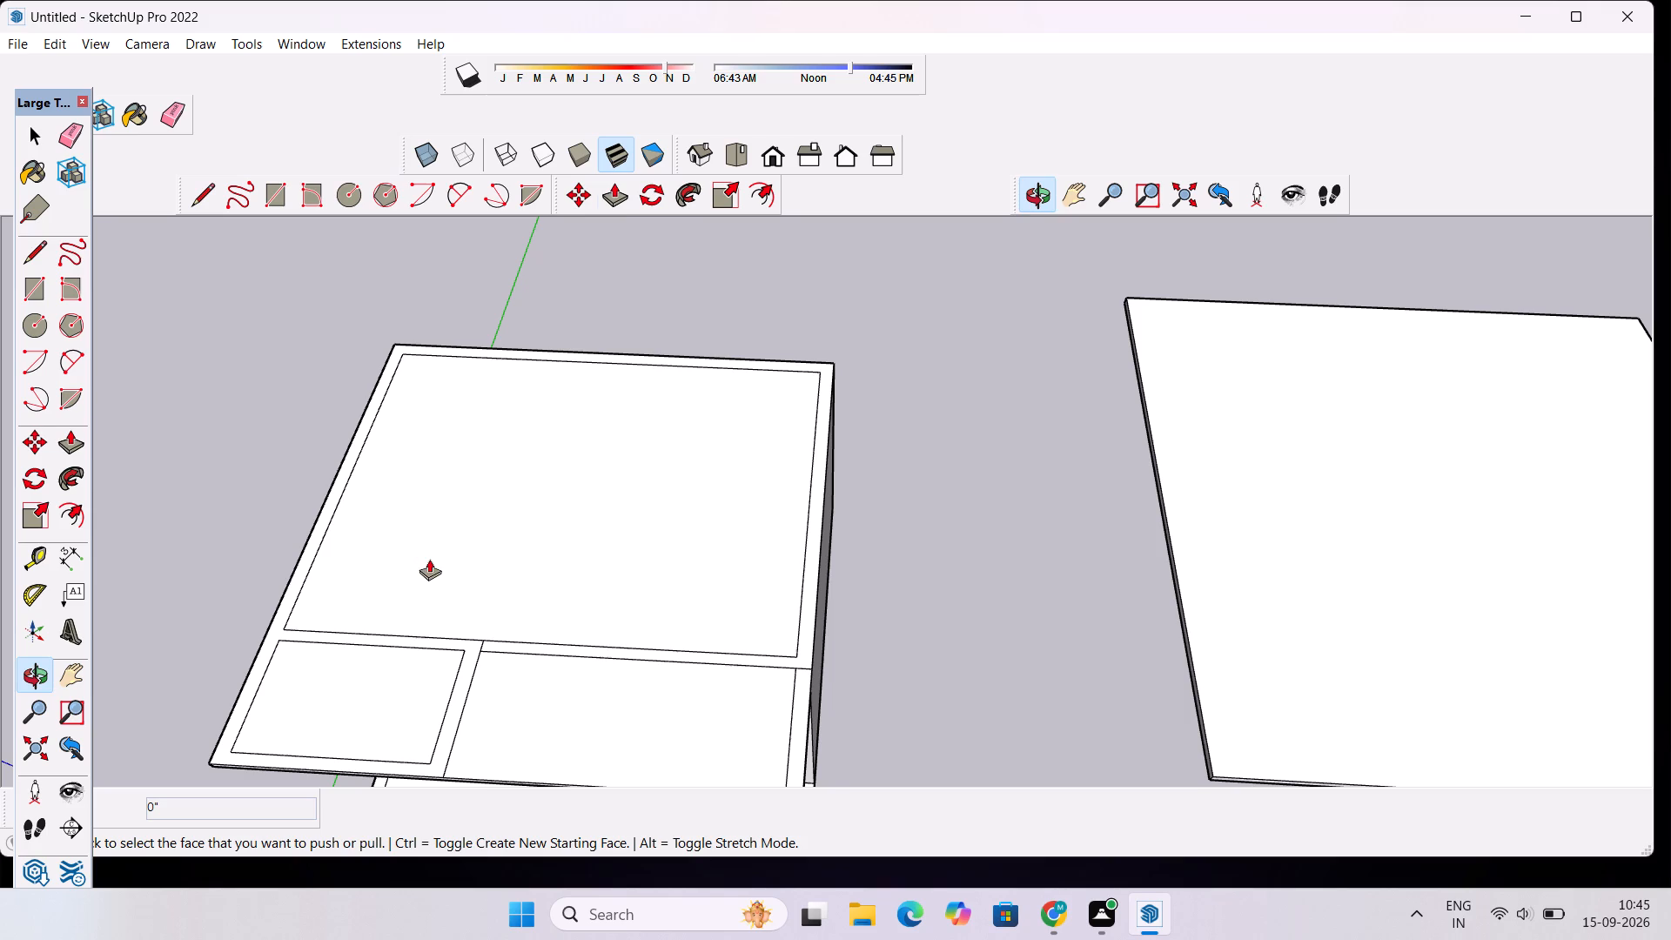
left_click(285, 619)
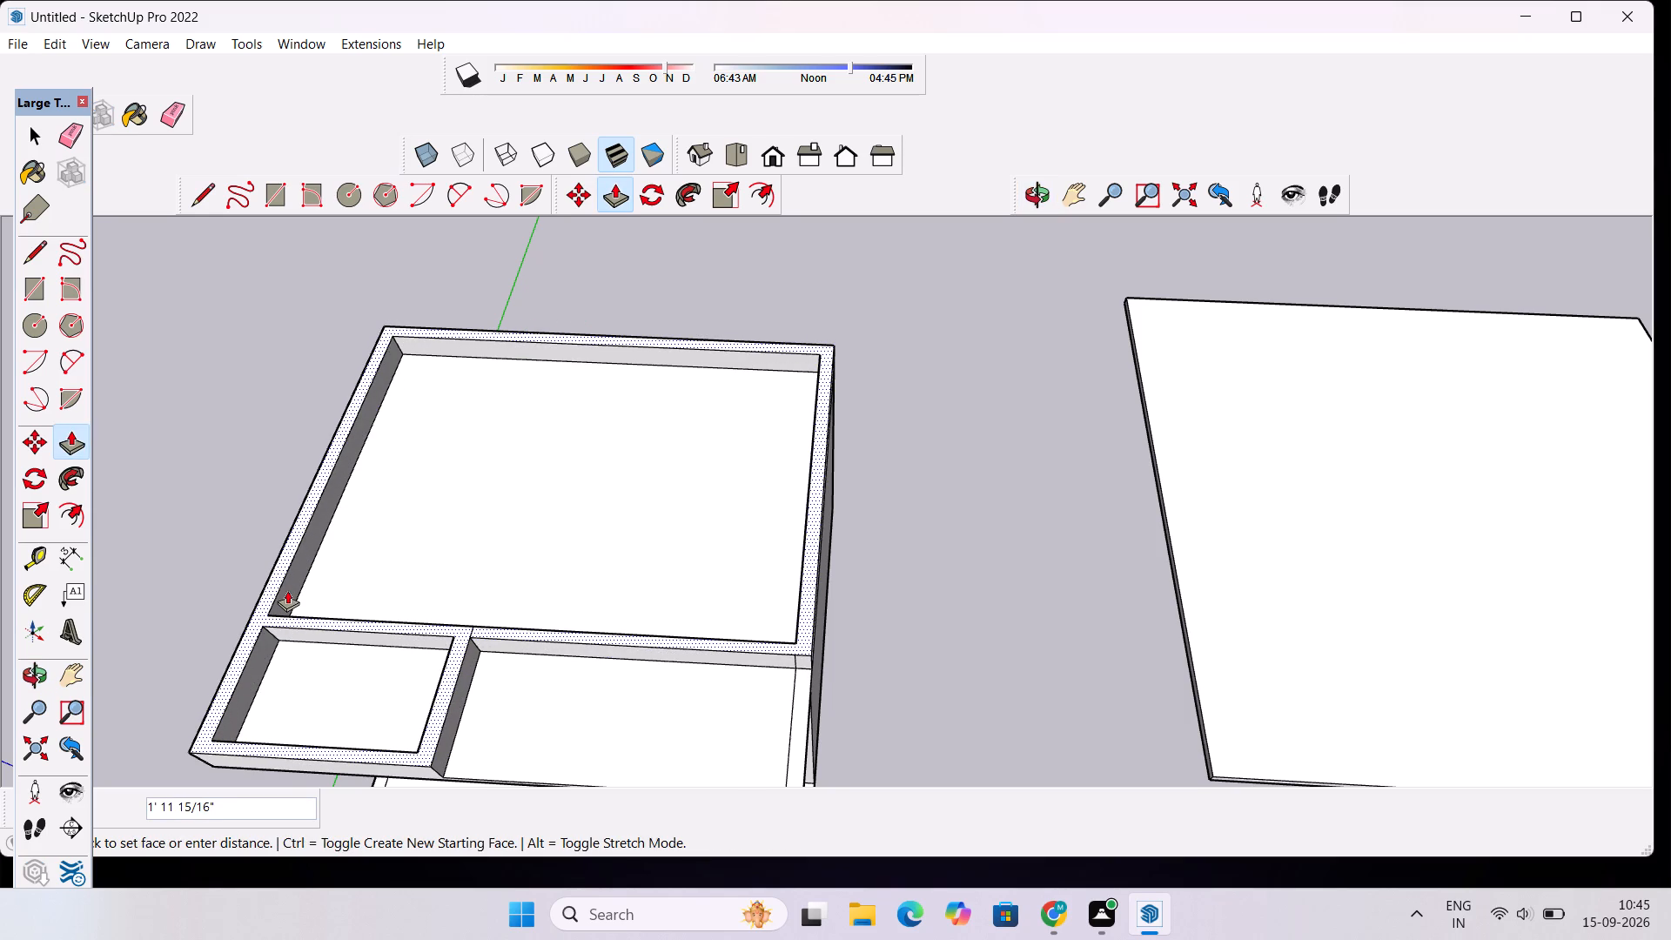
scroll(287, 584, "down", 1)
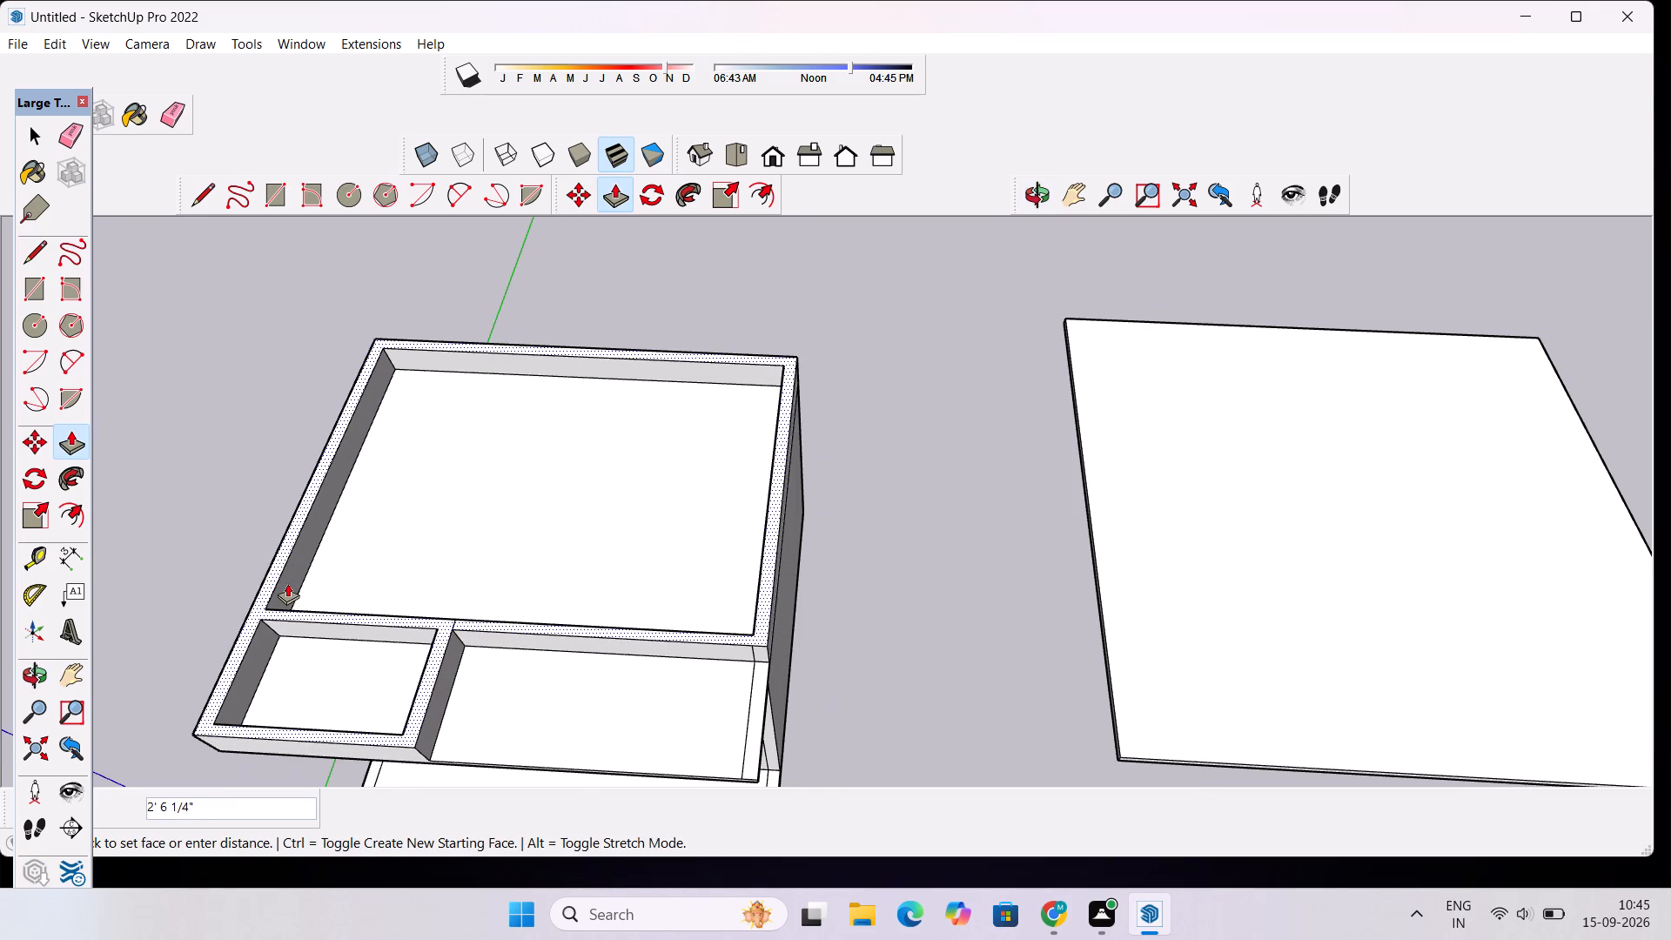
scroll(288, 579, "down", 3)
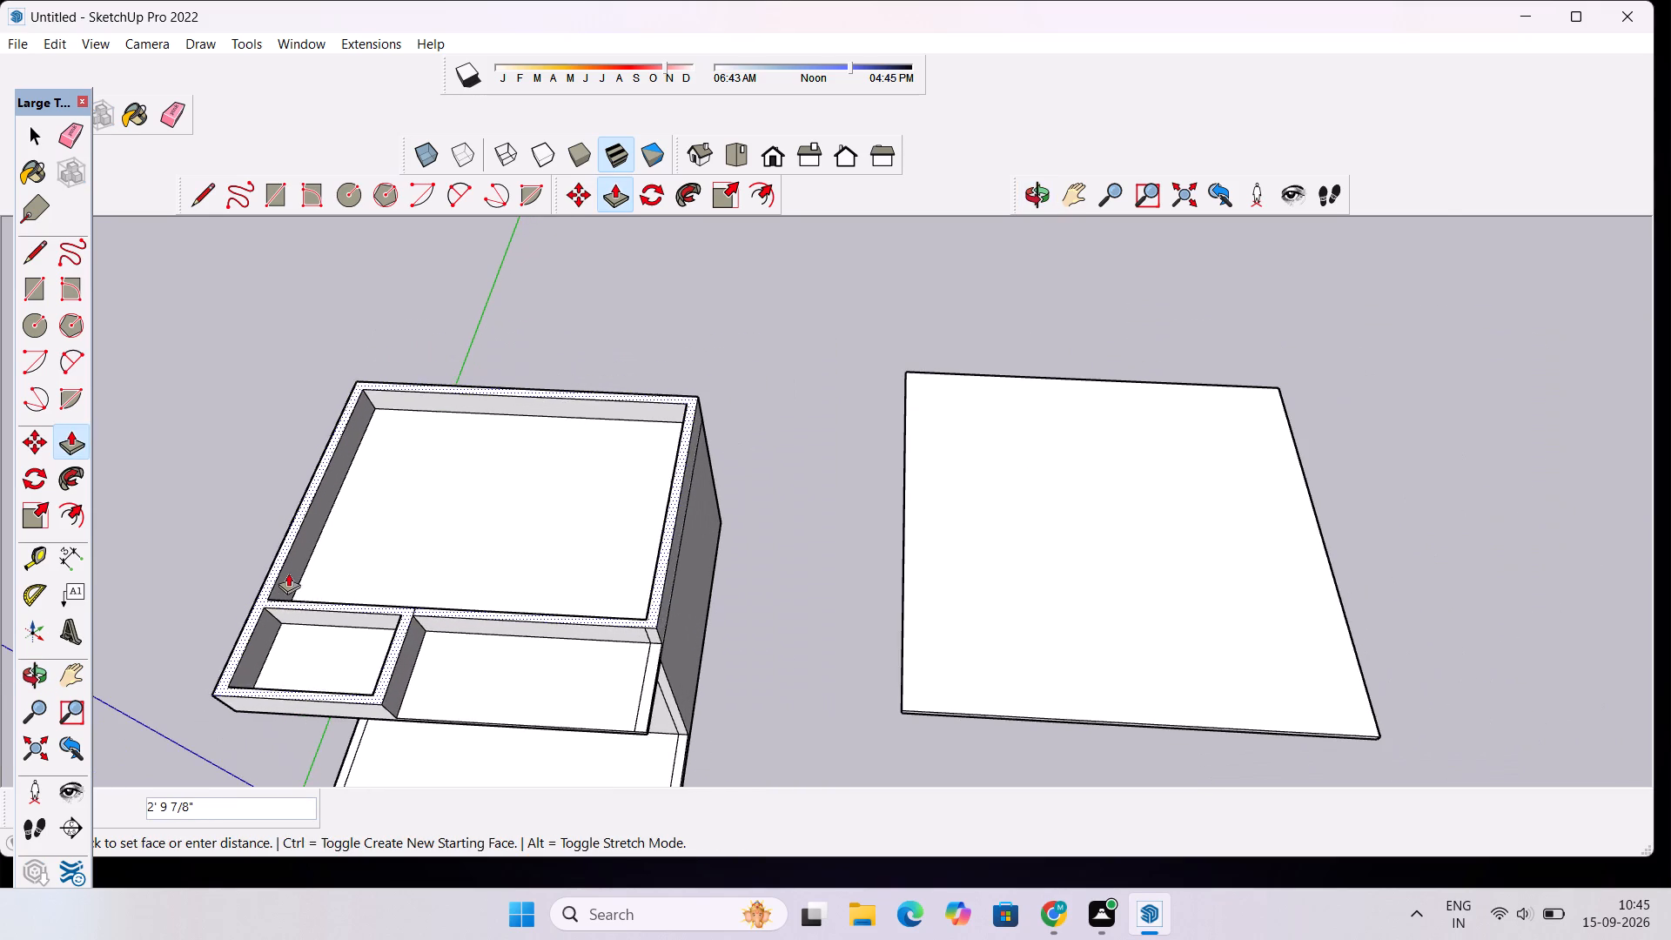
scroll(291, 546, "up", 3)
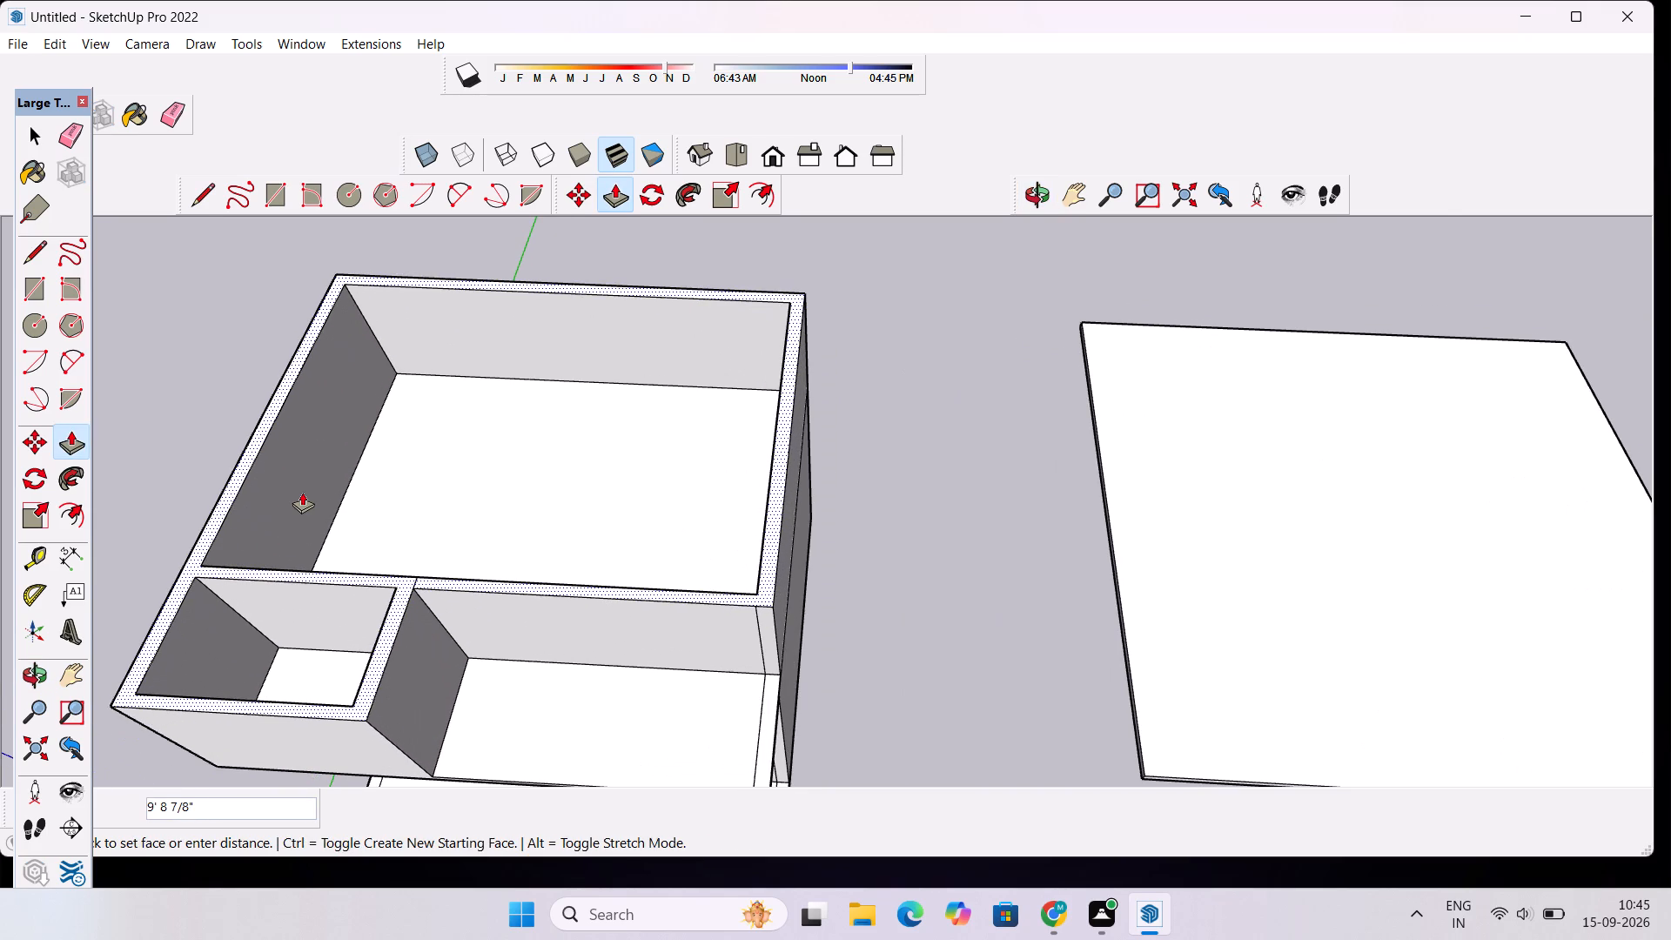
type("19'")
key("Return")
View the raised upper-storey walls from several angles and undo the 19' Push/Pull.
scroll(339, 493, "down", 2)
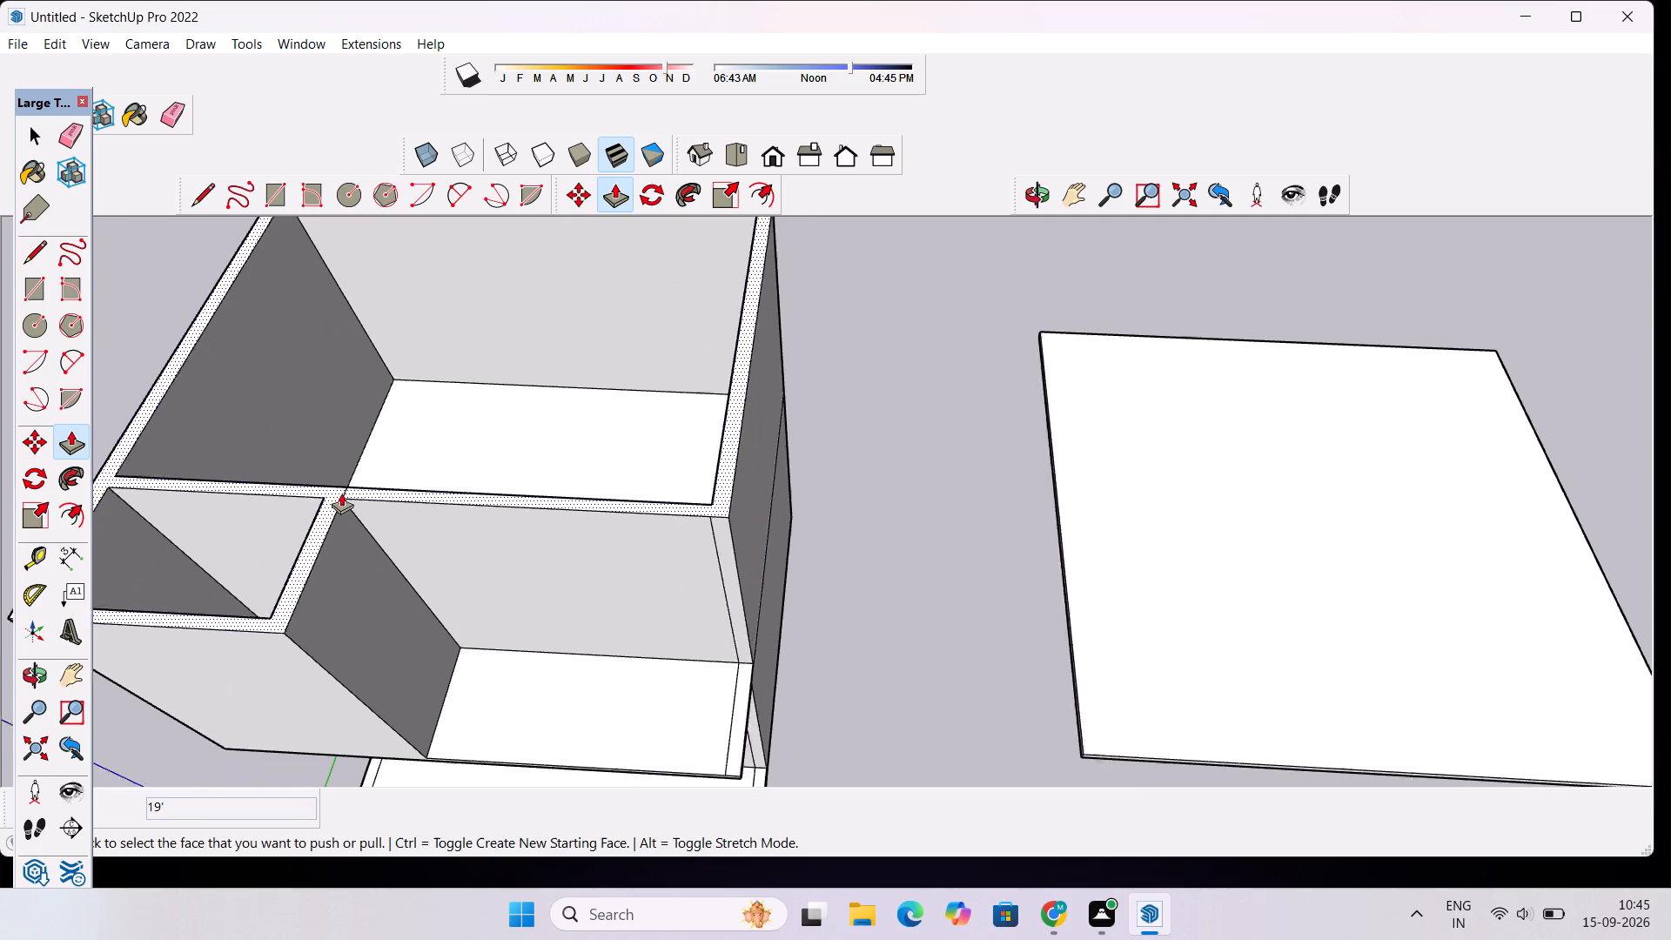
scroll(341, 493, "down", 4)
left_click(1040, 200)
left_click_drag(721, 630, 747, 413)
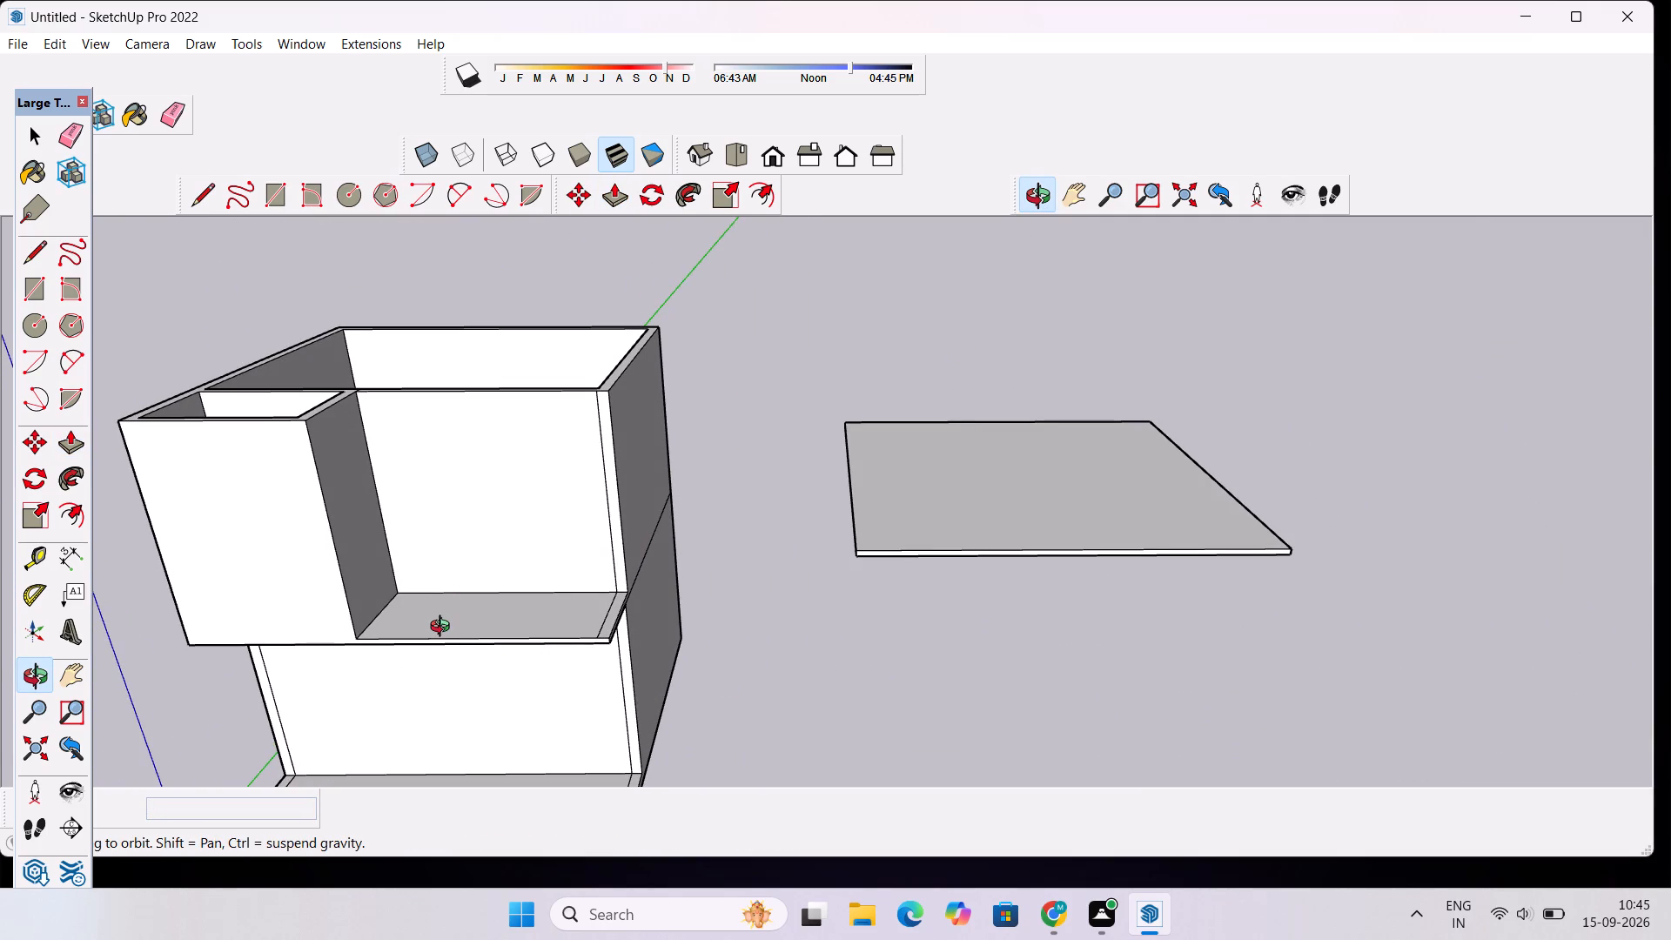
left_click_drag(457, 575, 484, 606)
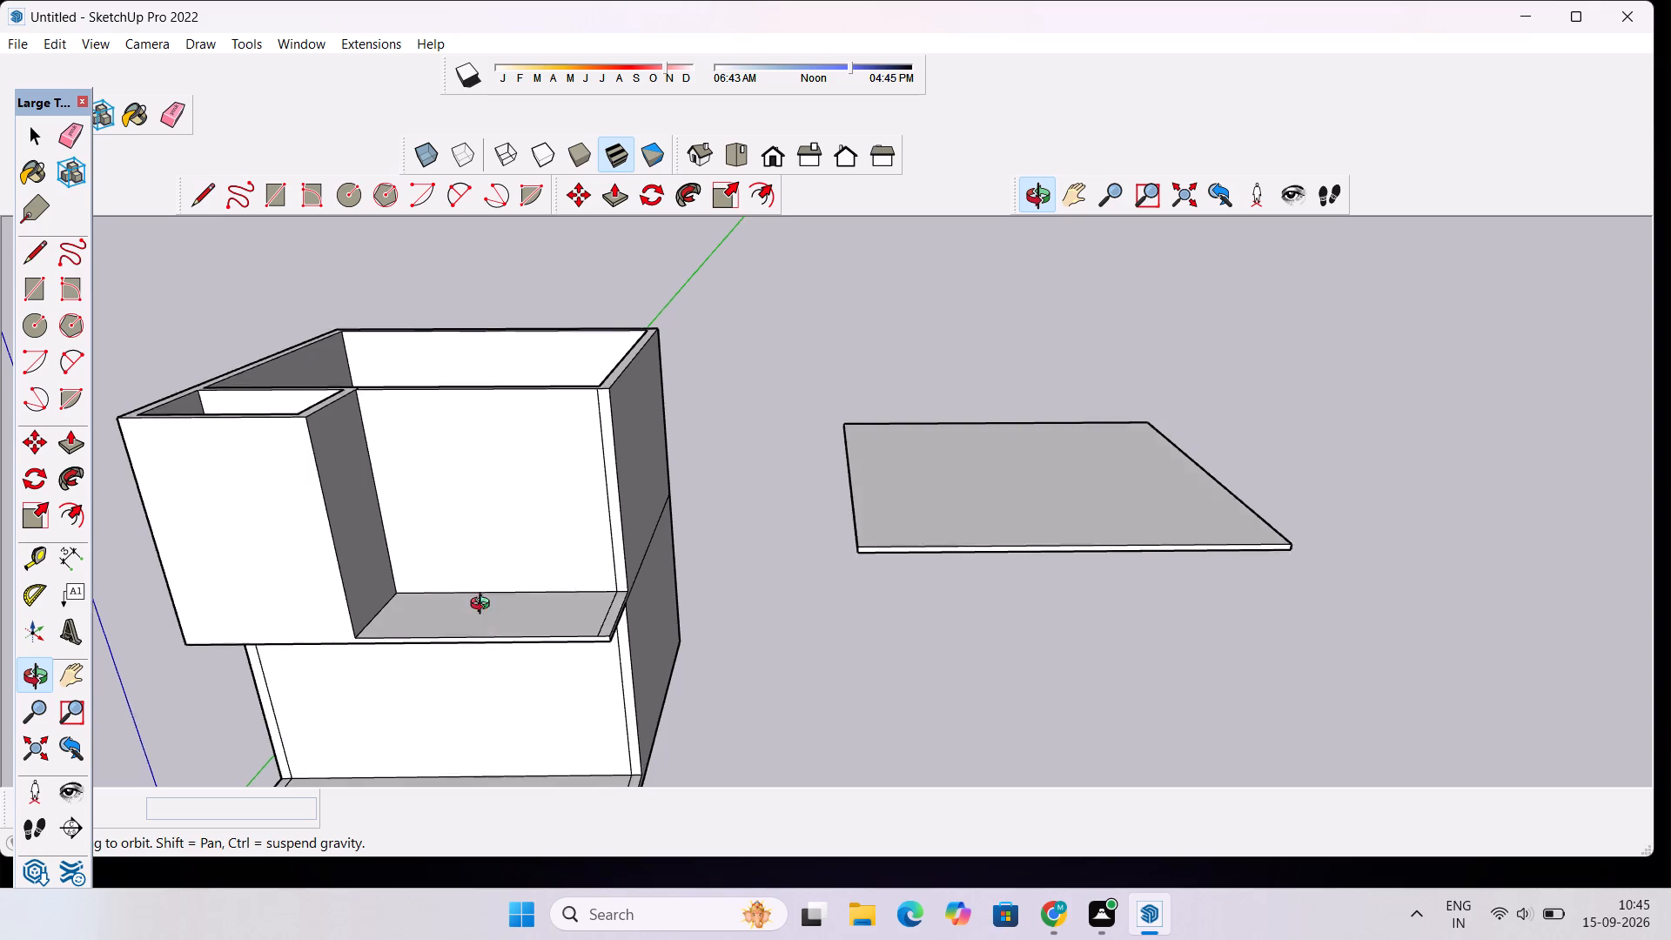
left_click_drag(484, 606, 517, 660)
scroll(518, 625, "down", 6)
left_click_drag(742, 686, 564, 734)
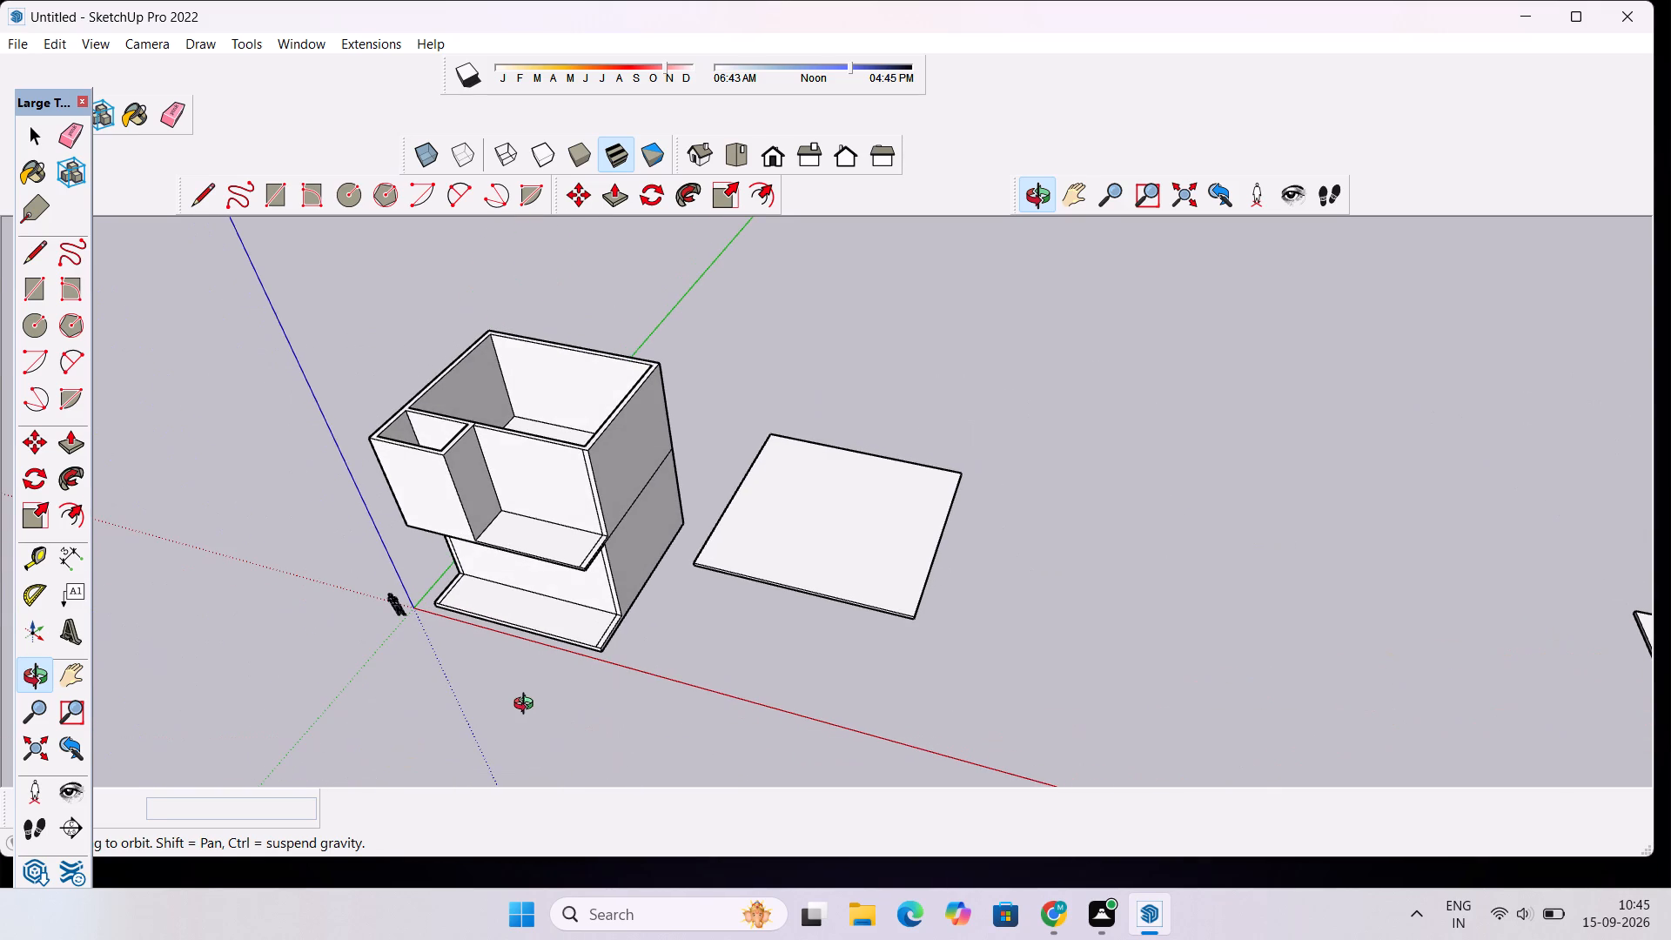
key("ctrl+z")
Place a guide across the large room, 11' behind the inner line of its front wall.
scroll(456, 526, "up", 3)
left_click_drag(454, 522, 614, 521)
scroll(646, 516, "down", 1)
left_click_drag(671, 547, 658, 755)
scroll(596, 662, "up", 2)
left_click_drag(562, 583, 998, 509, "shift")
left_click_drag(1078, 590, 997, 379)
scroll(997, 400, "up", 4)
left_click_drag(996, 484, 1010, 575)
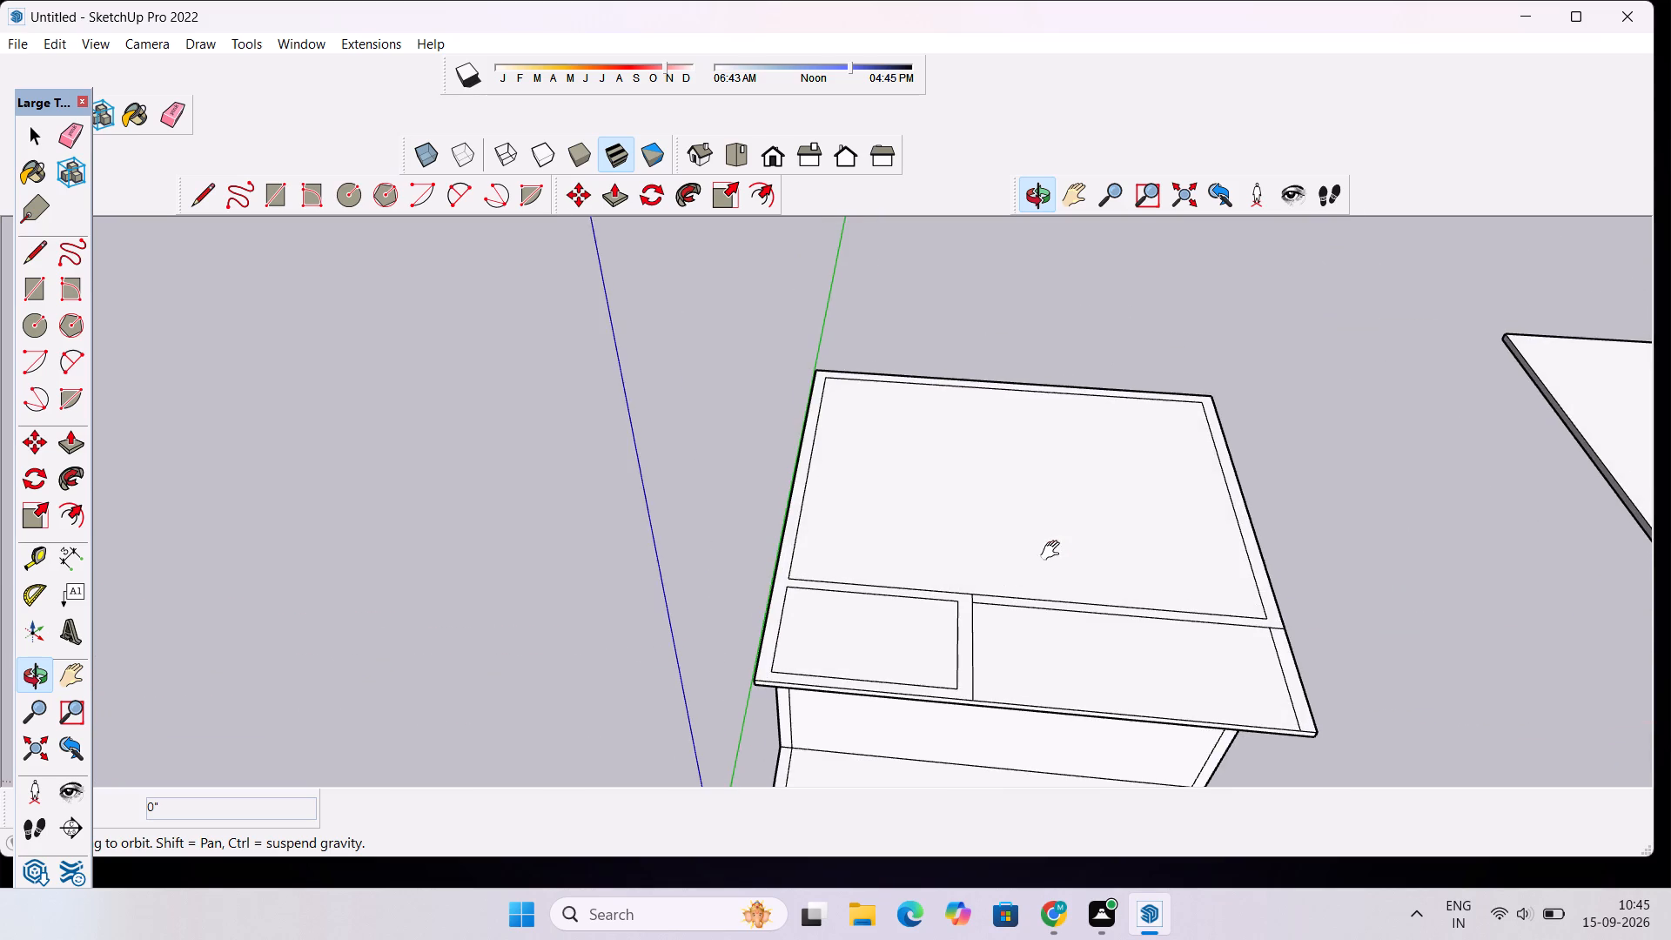
scroll(1063, 547, "down", 3)
left_click_drag(1167, 643, 1180, 689)
scroll(1188, 541, "up", 3)
left_click_drag(1228, 516, 992, 515, "shift")
scroll(904, 544, "up", 3)
left_click_drag(904, 558, 908, 599)
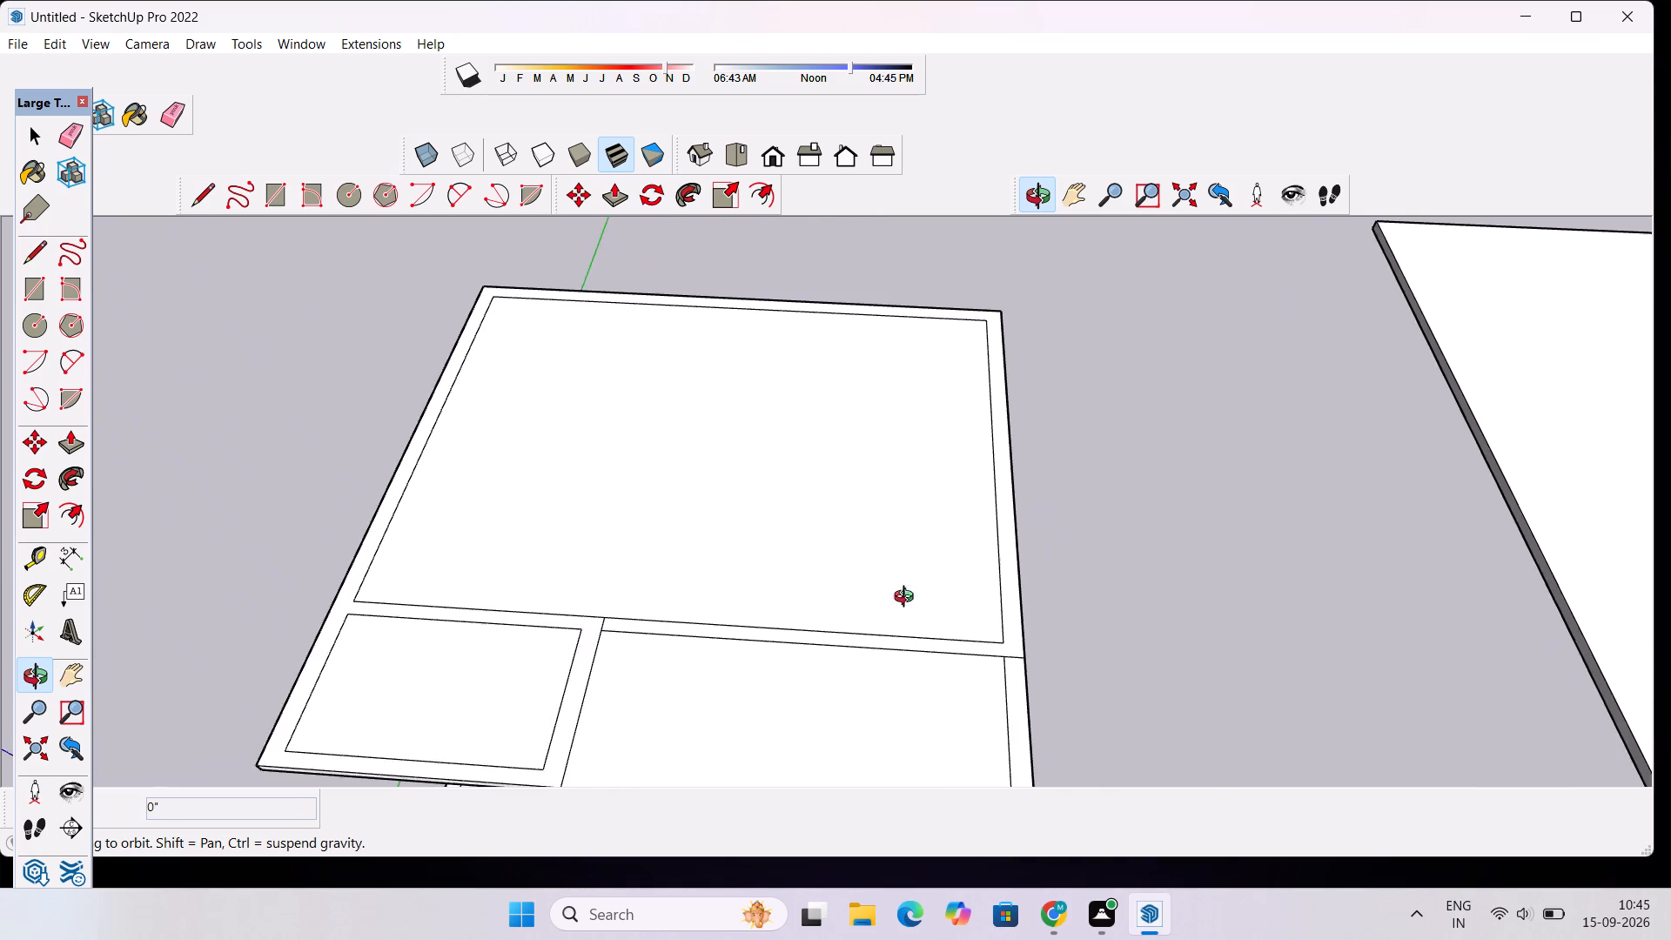
left_click_drag(908, 599, 942, 695)
key("t")
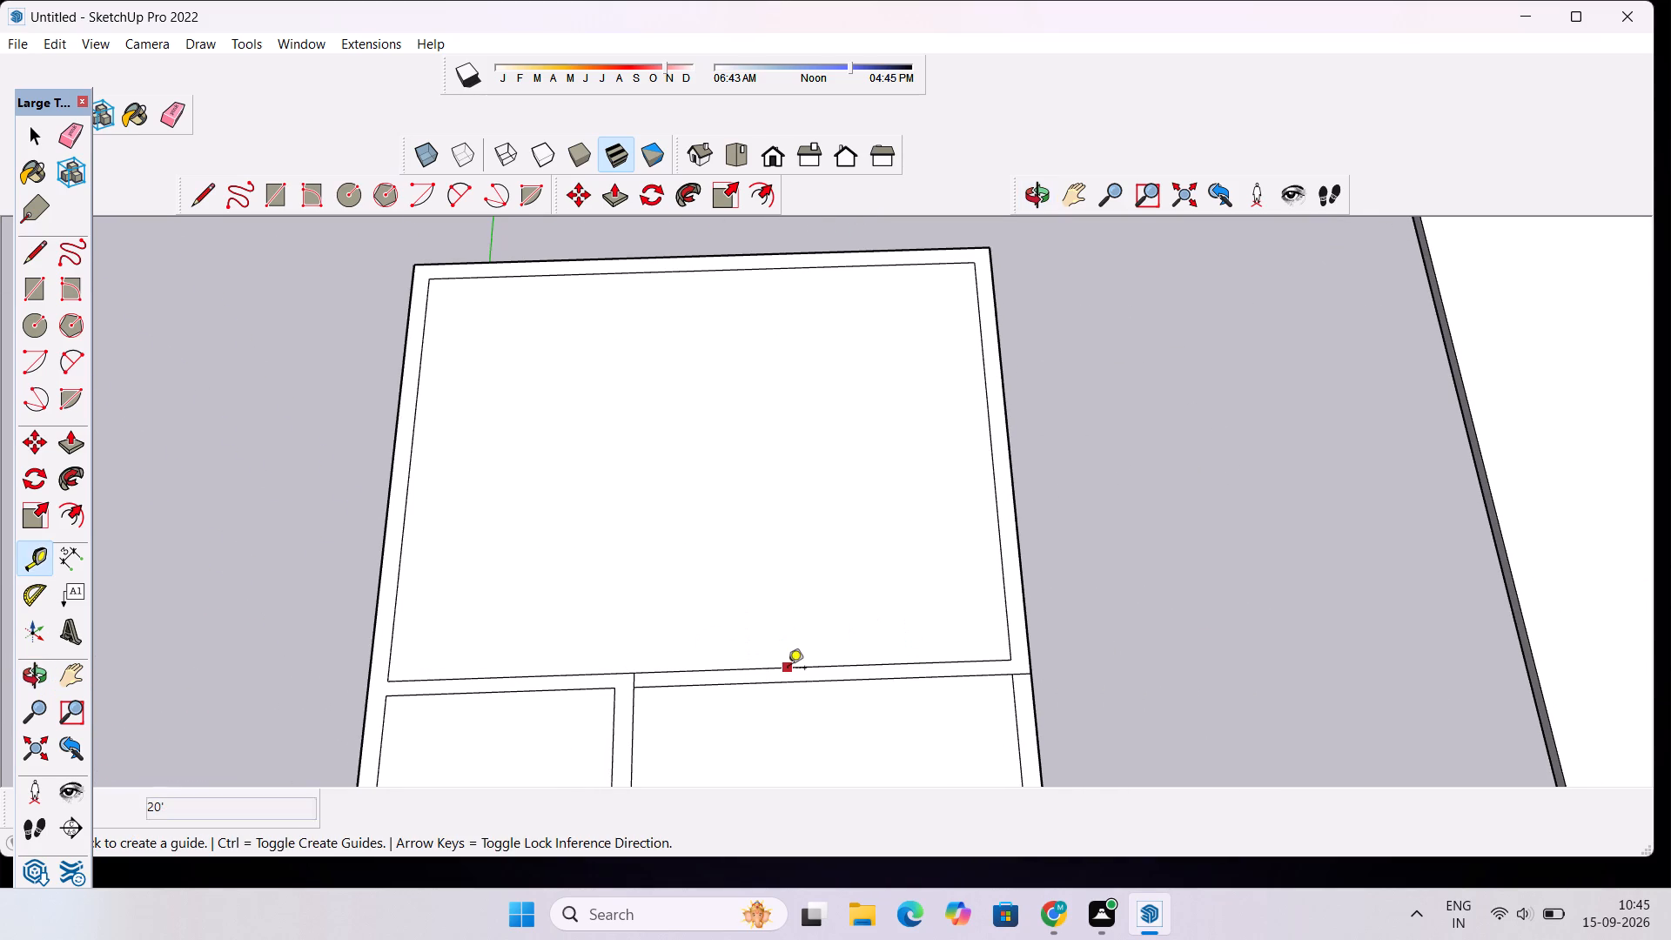
left_click(788, 668)
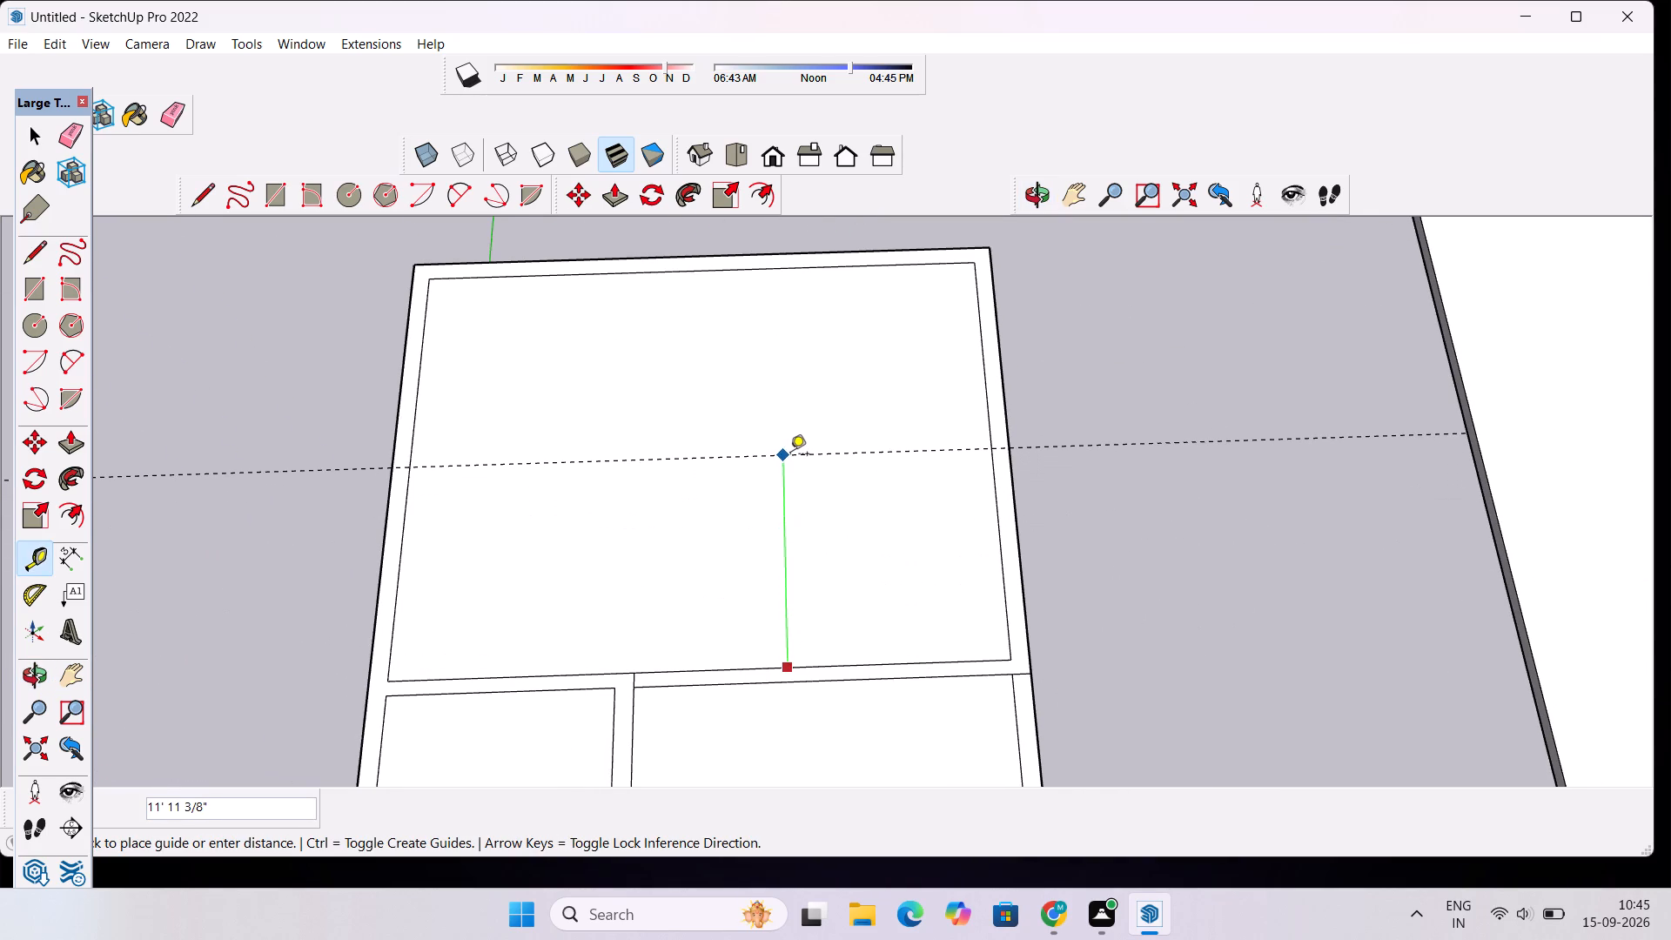
type("11'")
key("Return")
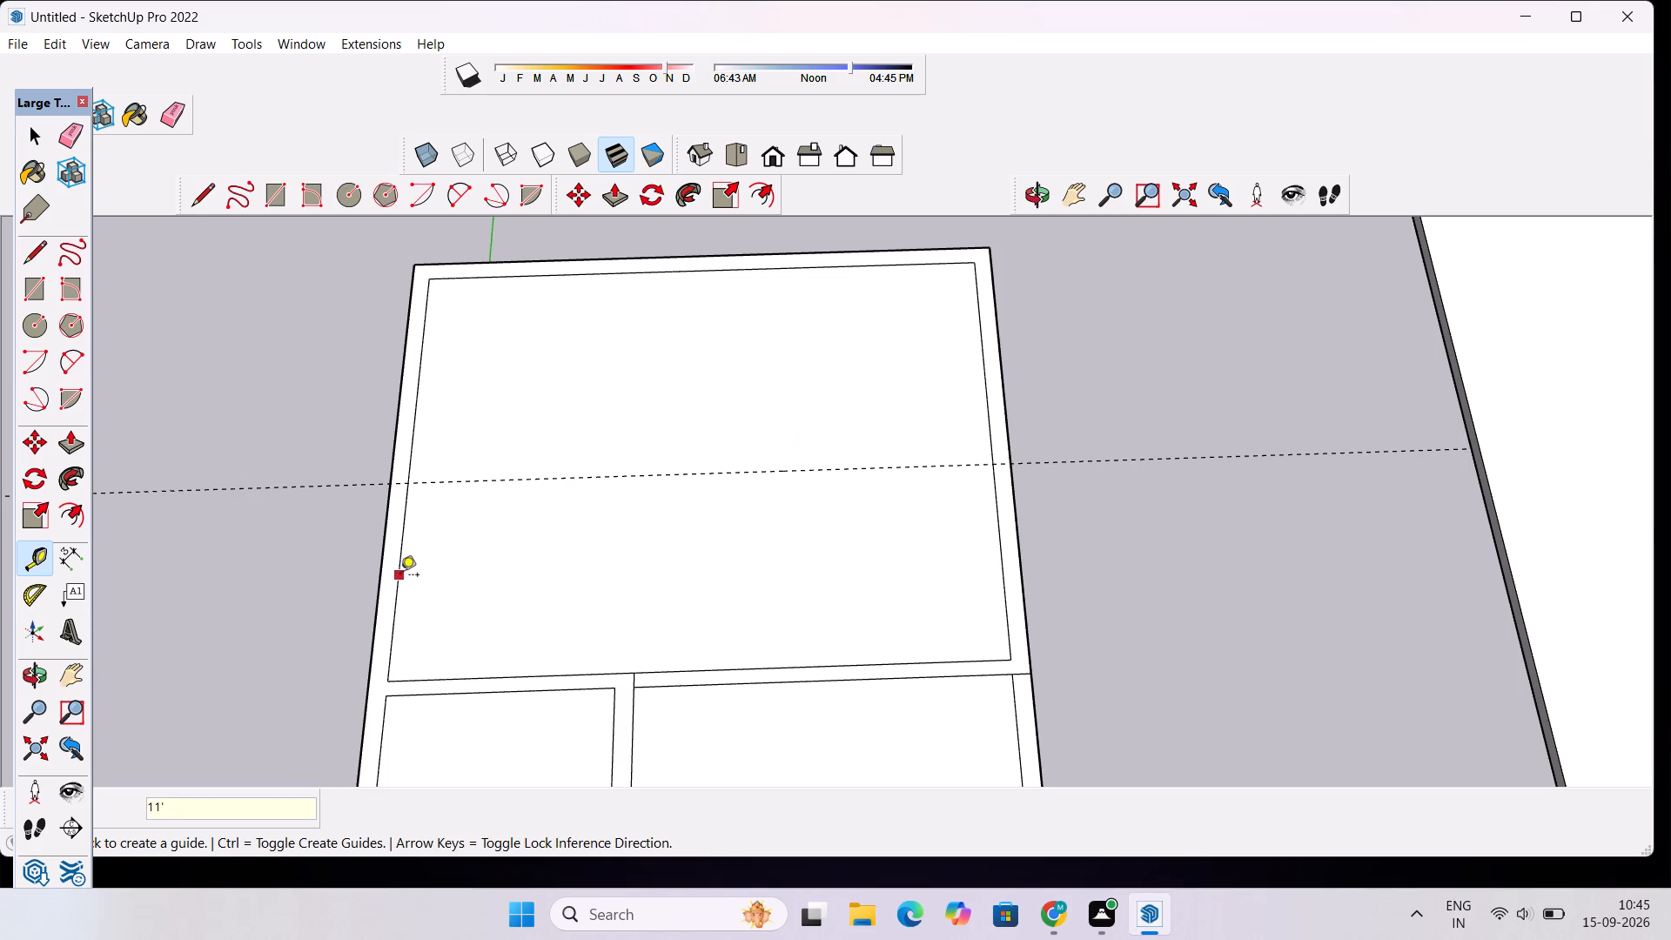
Place guides across the large room in line with the small front room's partition: one 13' from the inner side wall, another 1' back.
left_click(399, 575)
left_click(633, 676)
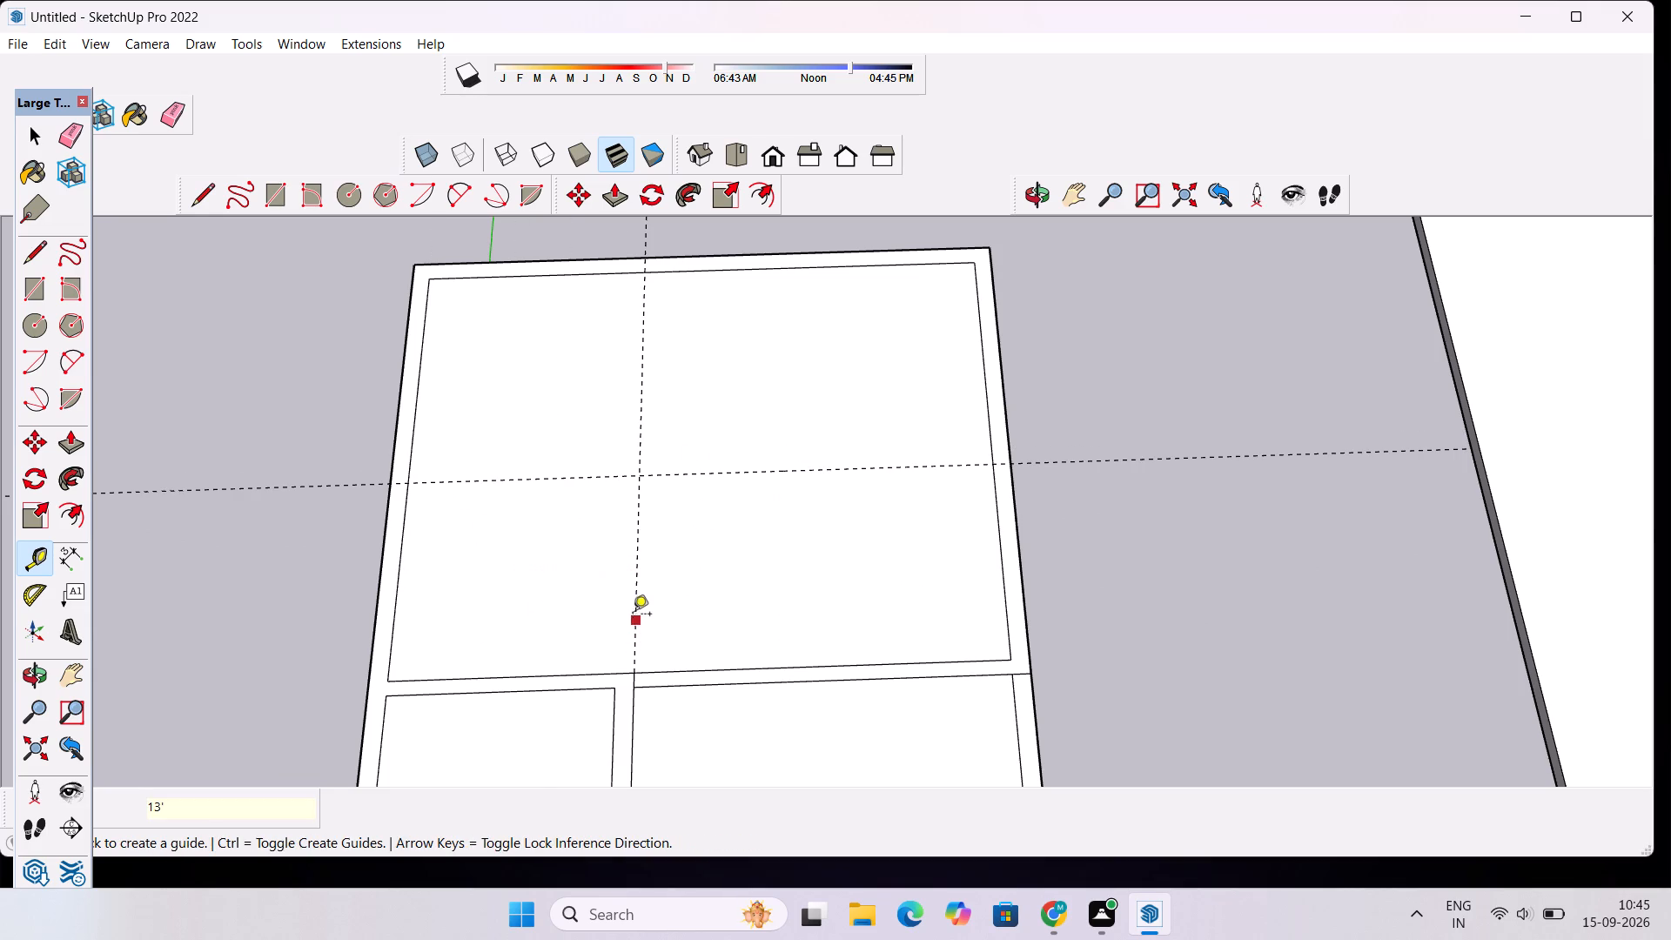
left_click(633, 596)
left_click(614, 692)
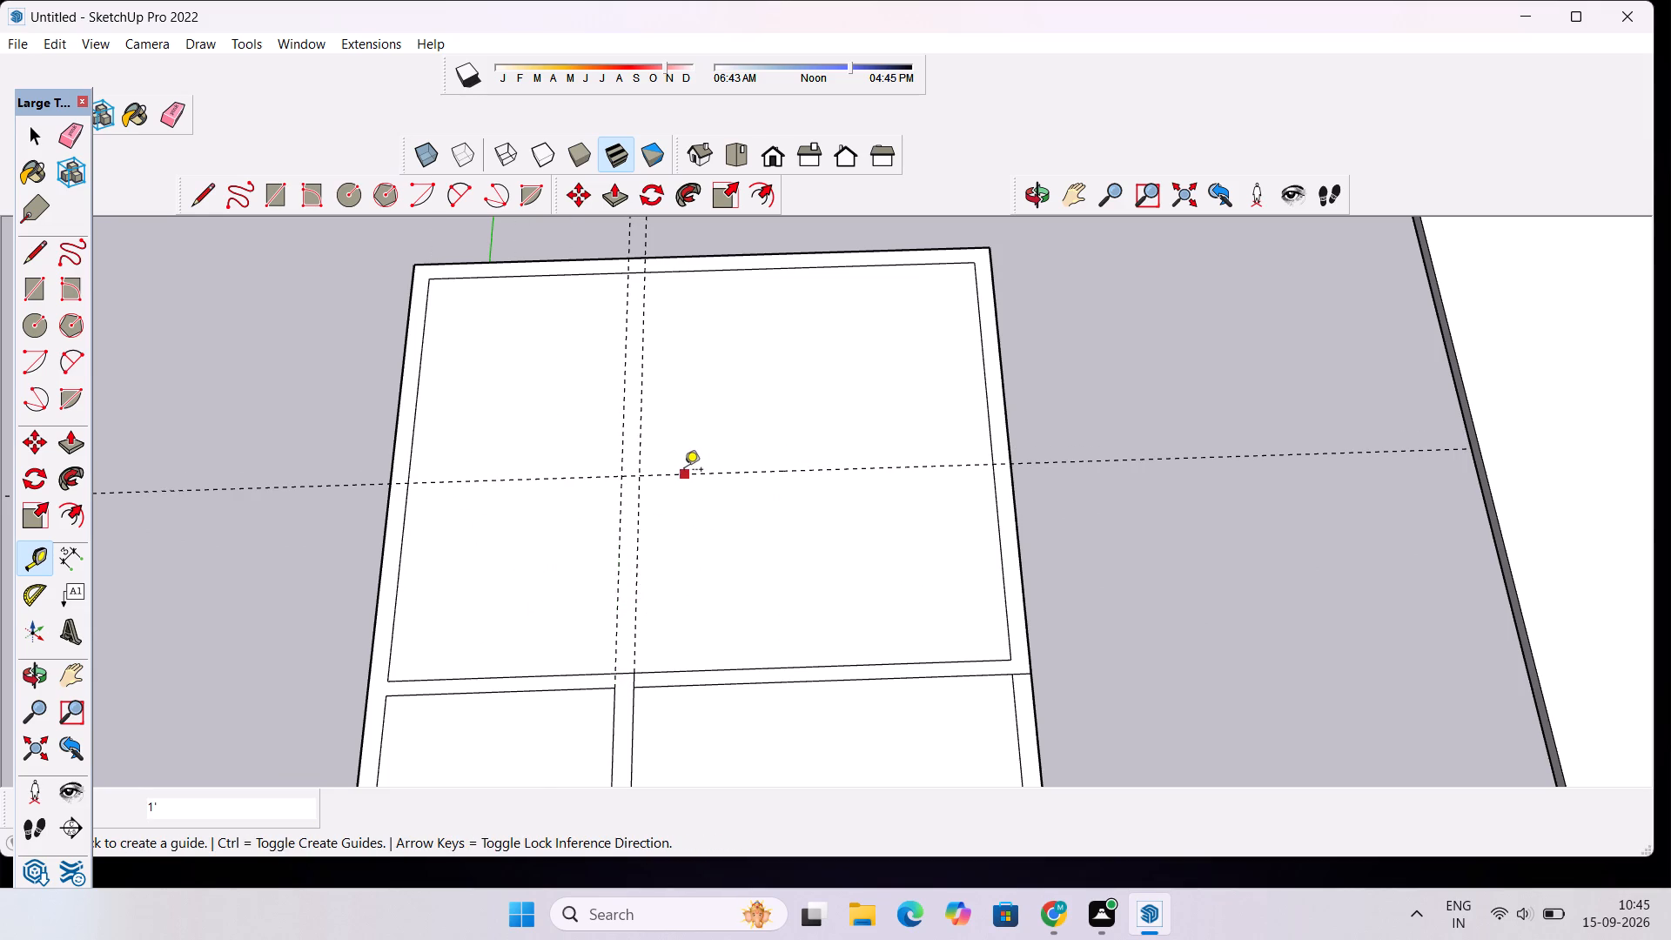
Place a parallel guide 9" behind the 11' guide in the large room.
left_click(684, 471)
key("9")
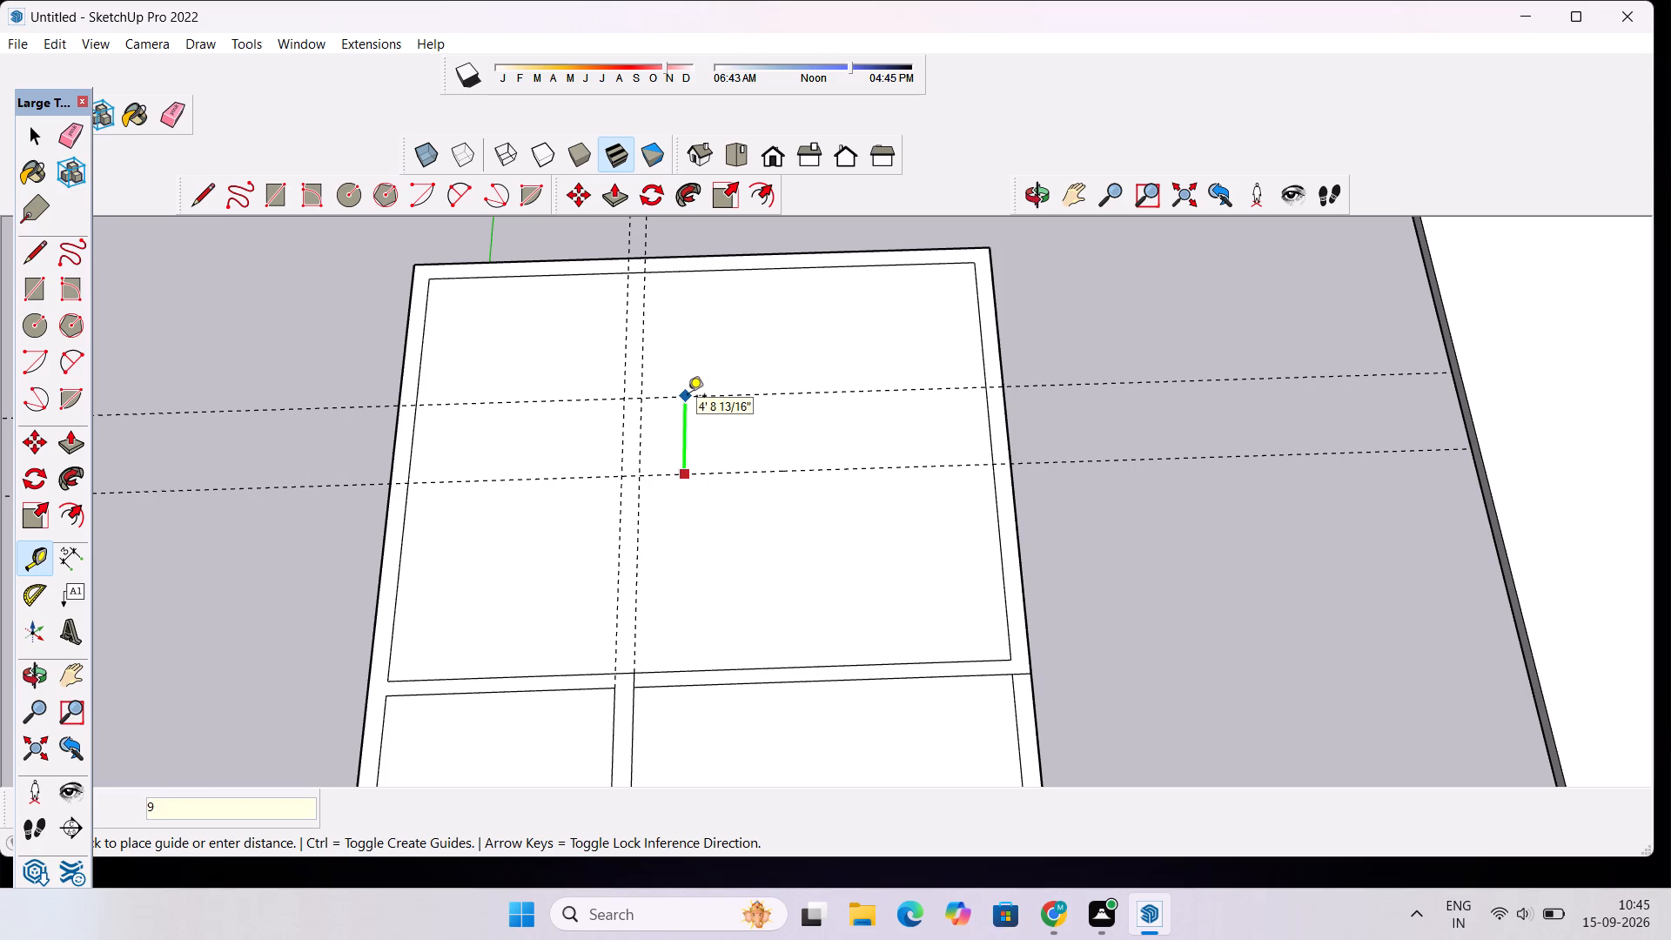
key("shift+quotedbl")
key("Return")
key("space")
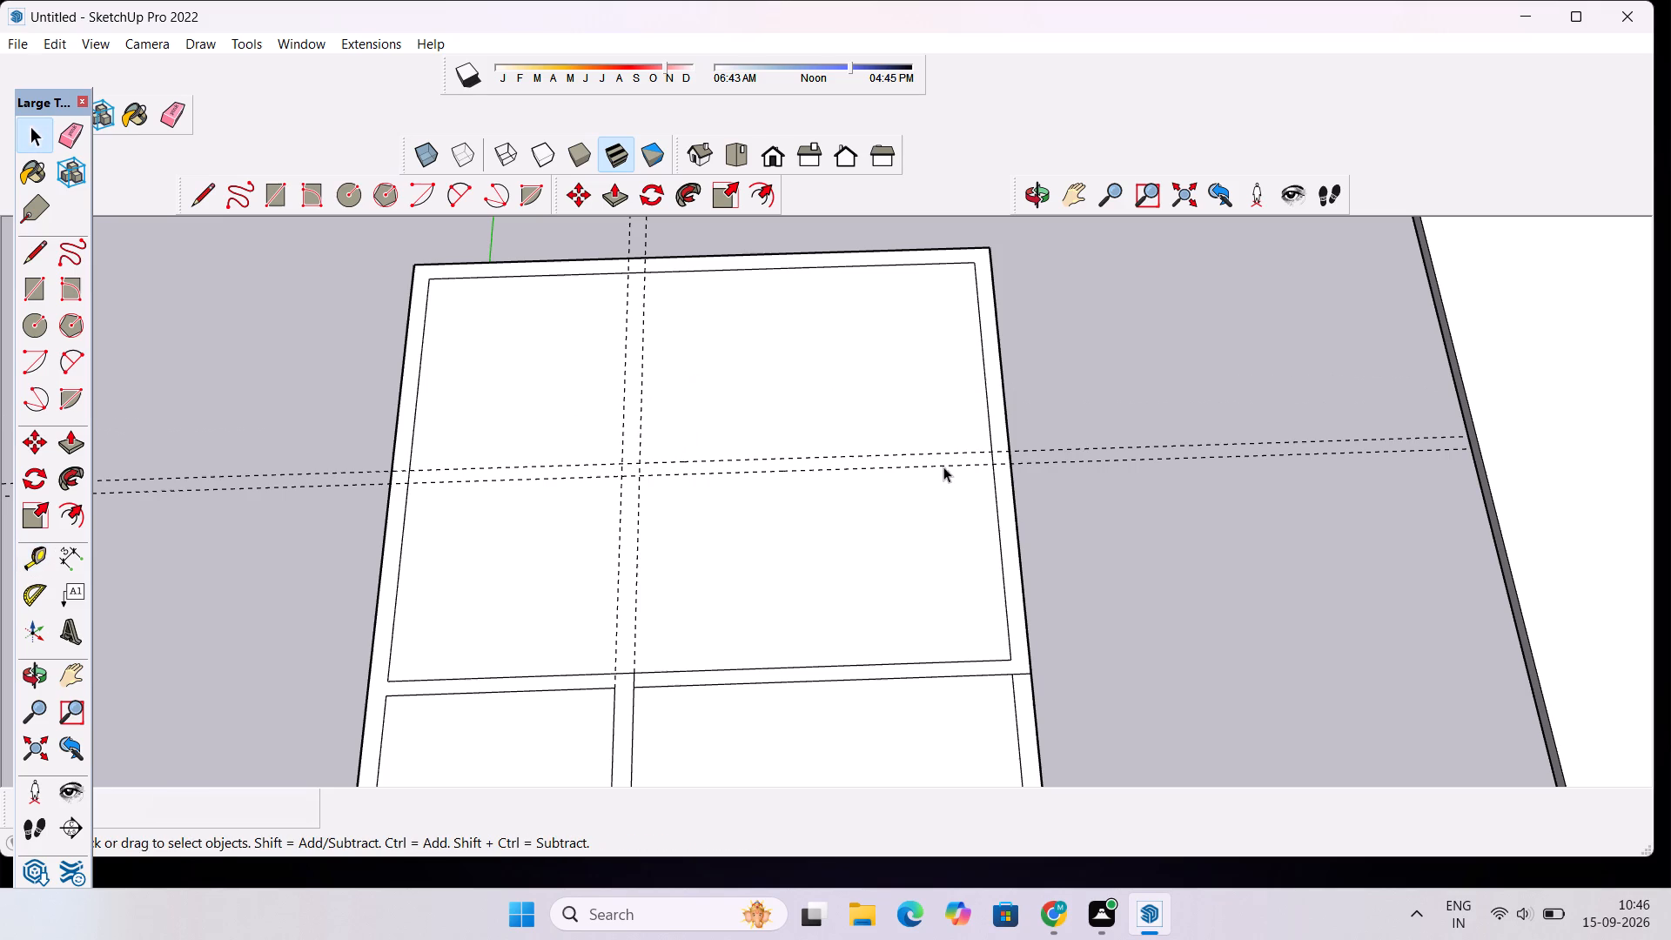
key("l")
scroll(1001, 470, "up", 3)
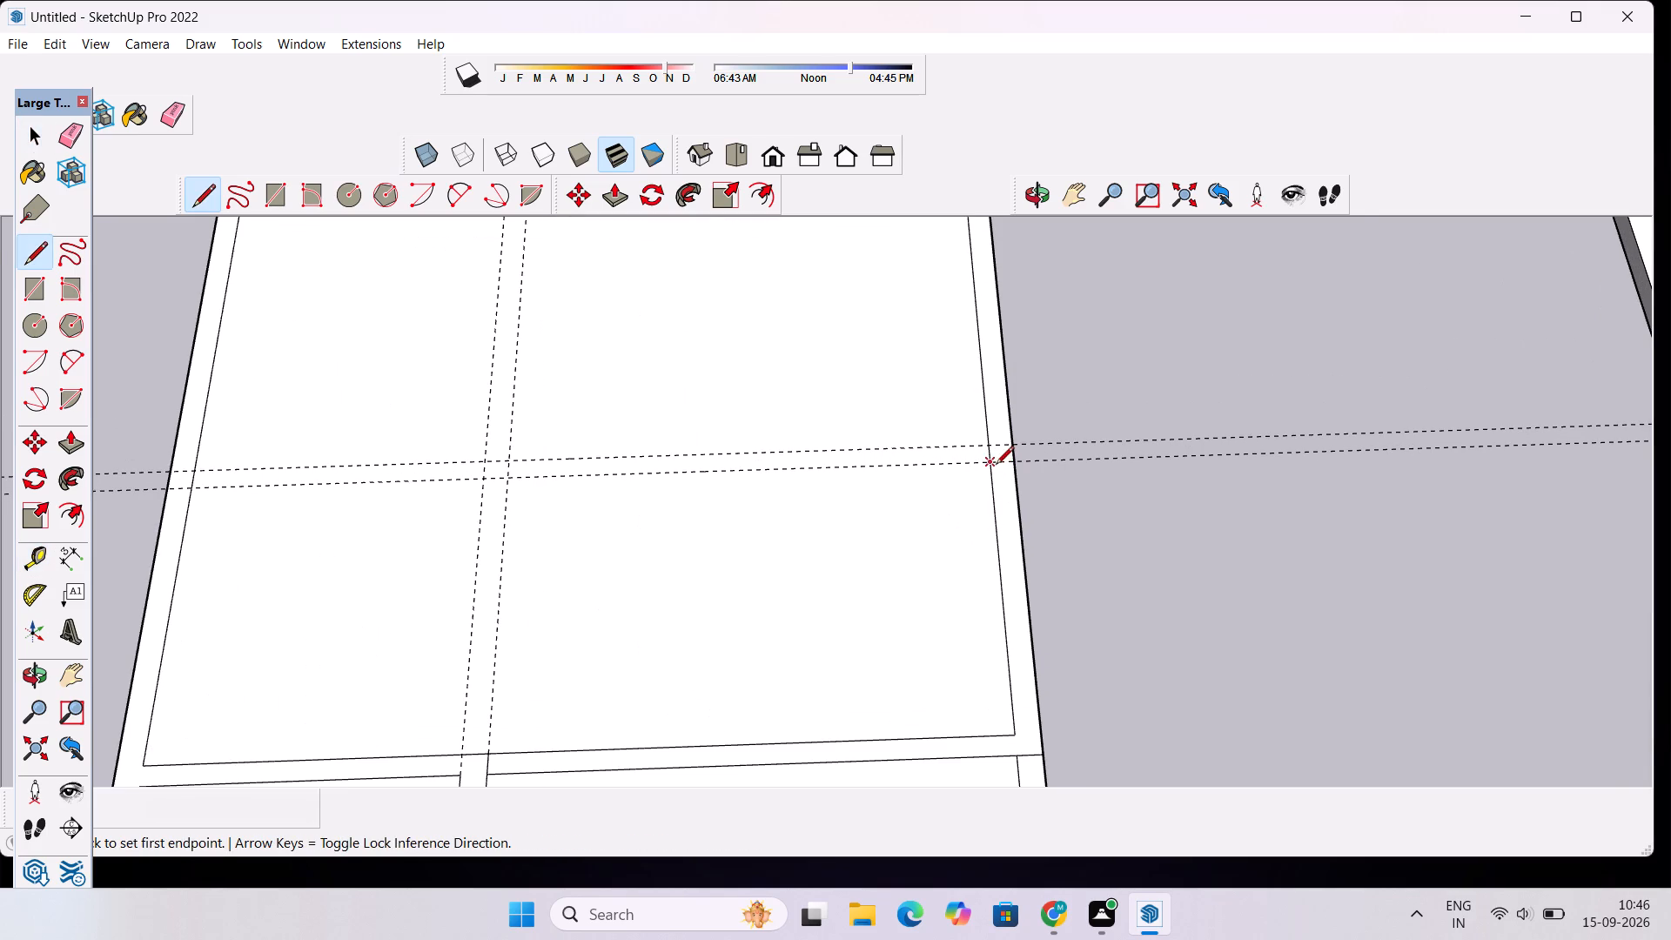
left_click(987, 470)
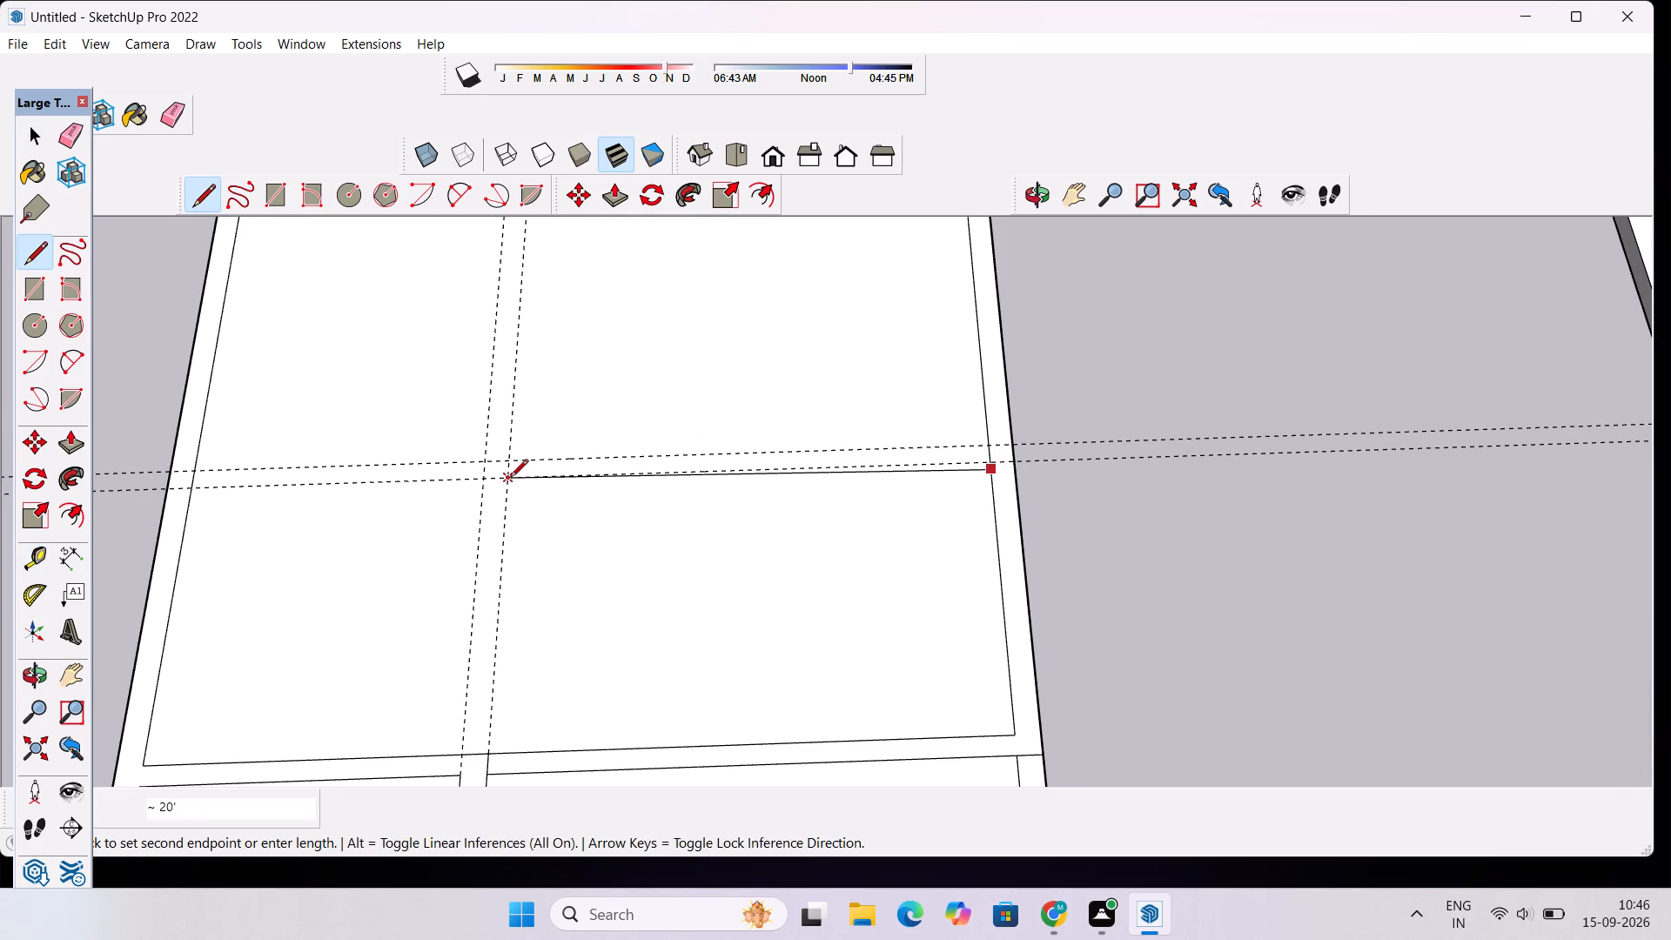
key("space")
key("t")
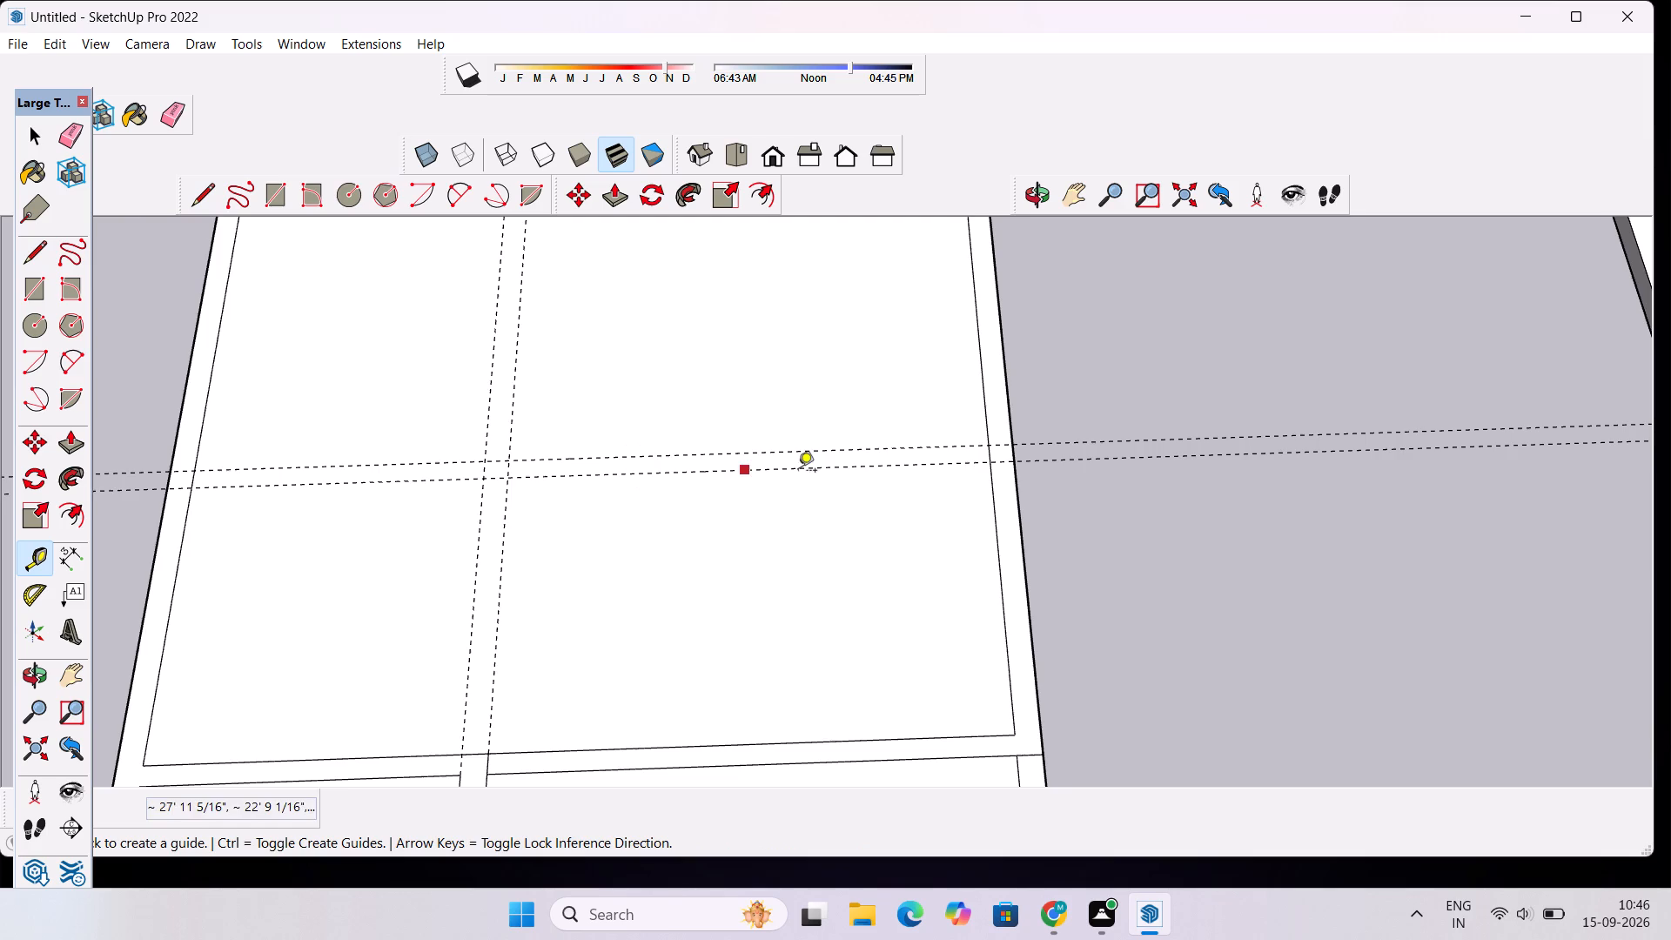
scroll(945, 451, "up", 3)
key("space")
Draw a 20' line along the 11' guide from the far inner side wall to the 13' guide, continuing 11' to the front wall line.
type("l")
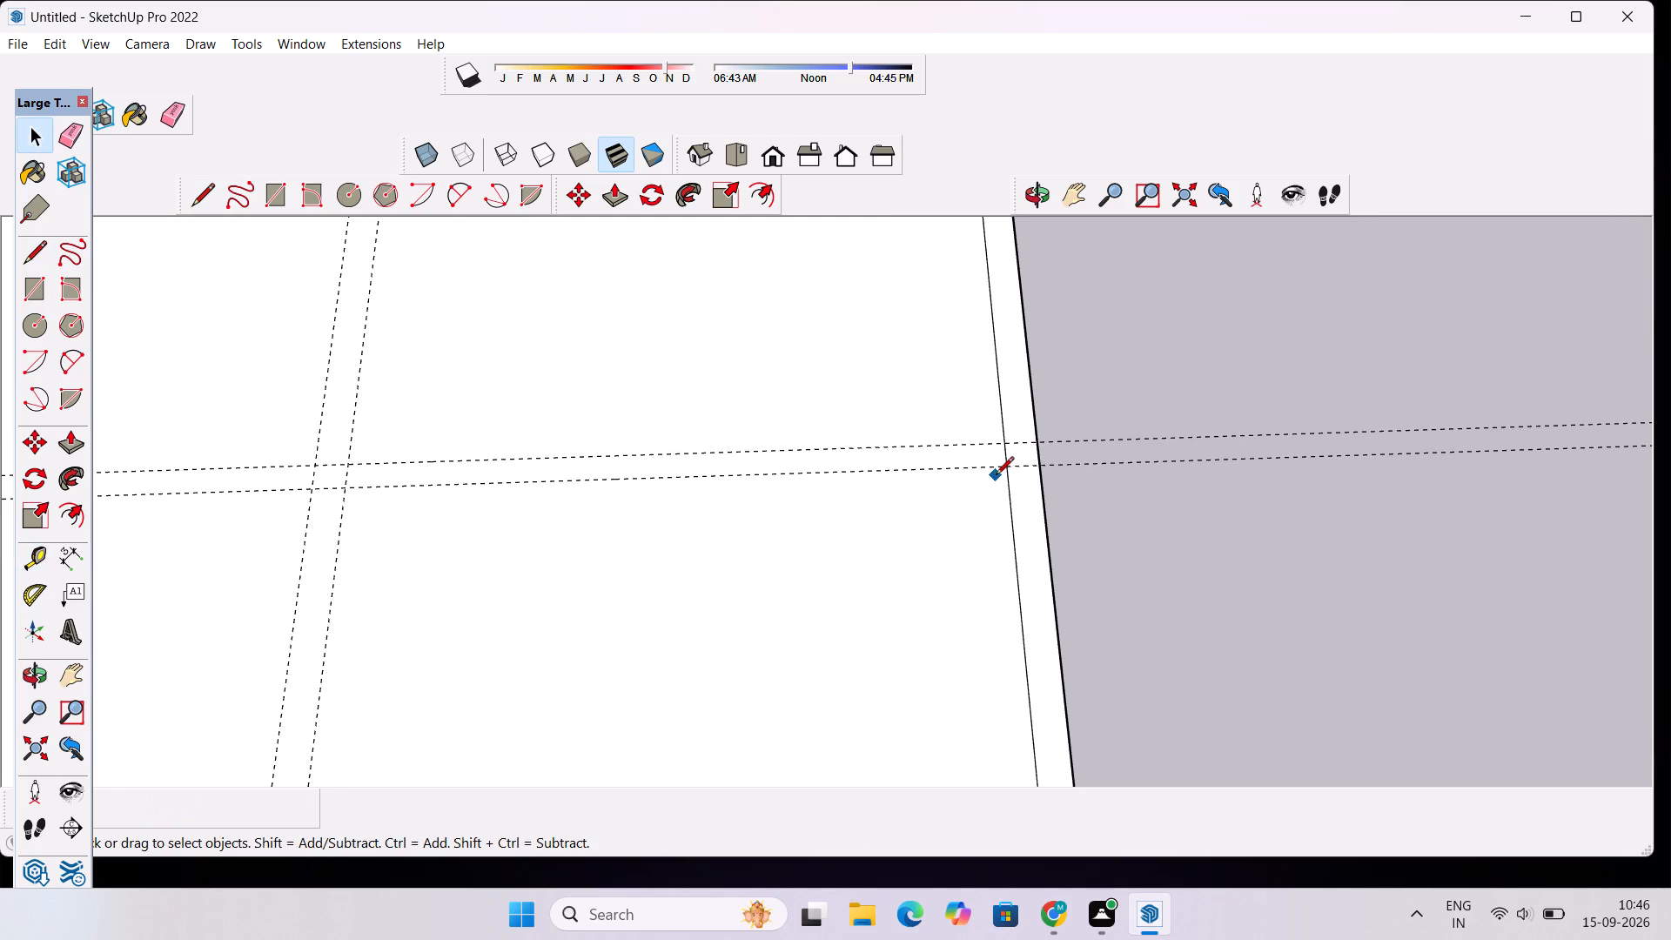
left_click(1004, 469)
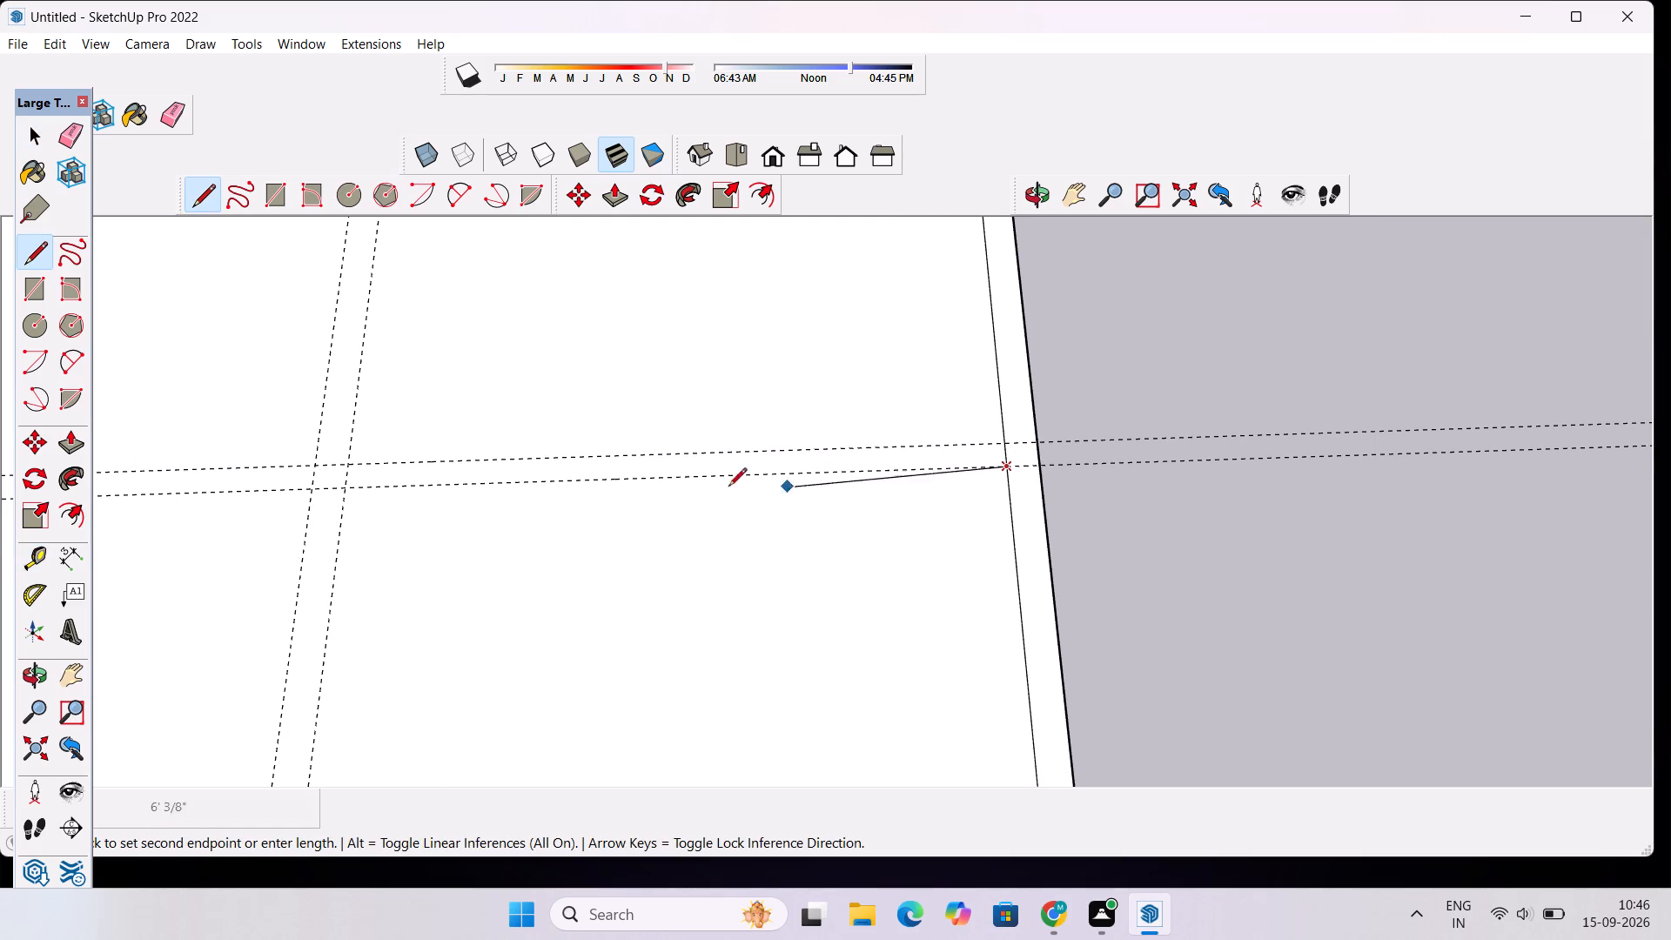
left_click(346, 484)
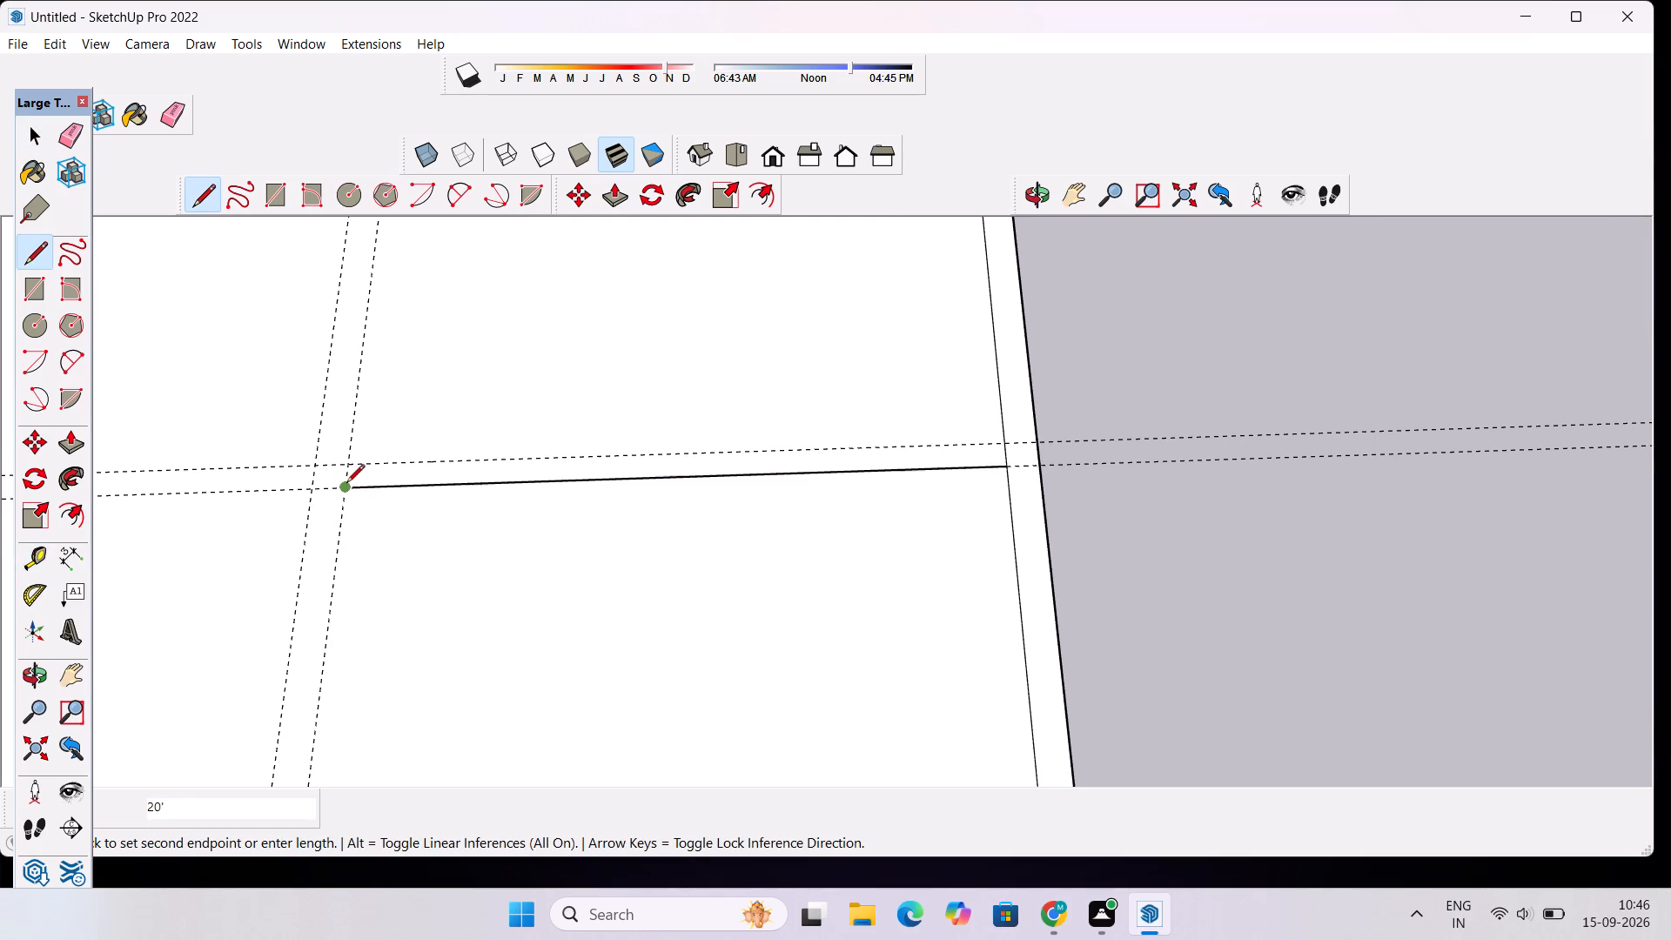
scroll(359, 462, "down", 10)
scroll(331, 595, "up", 7)
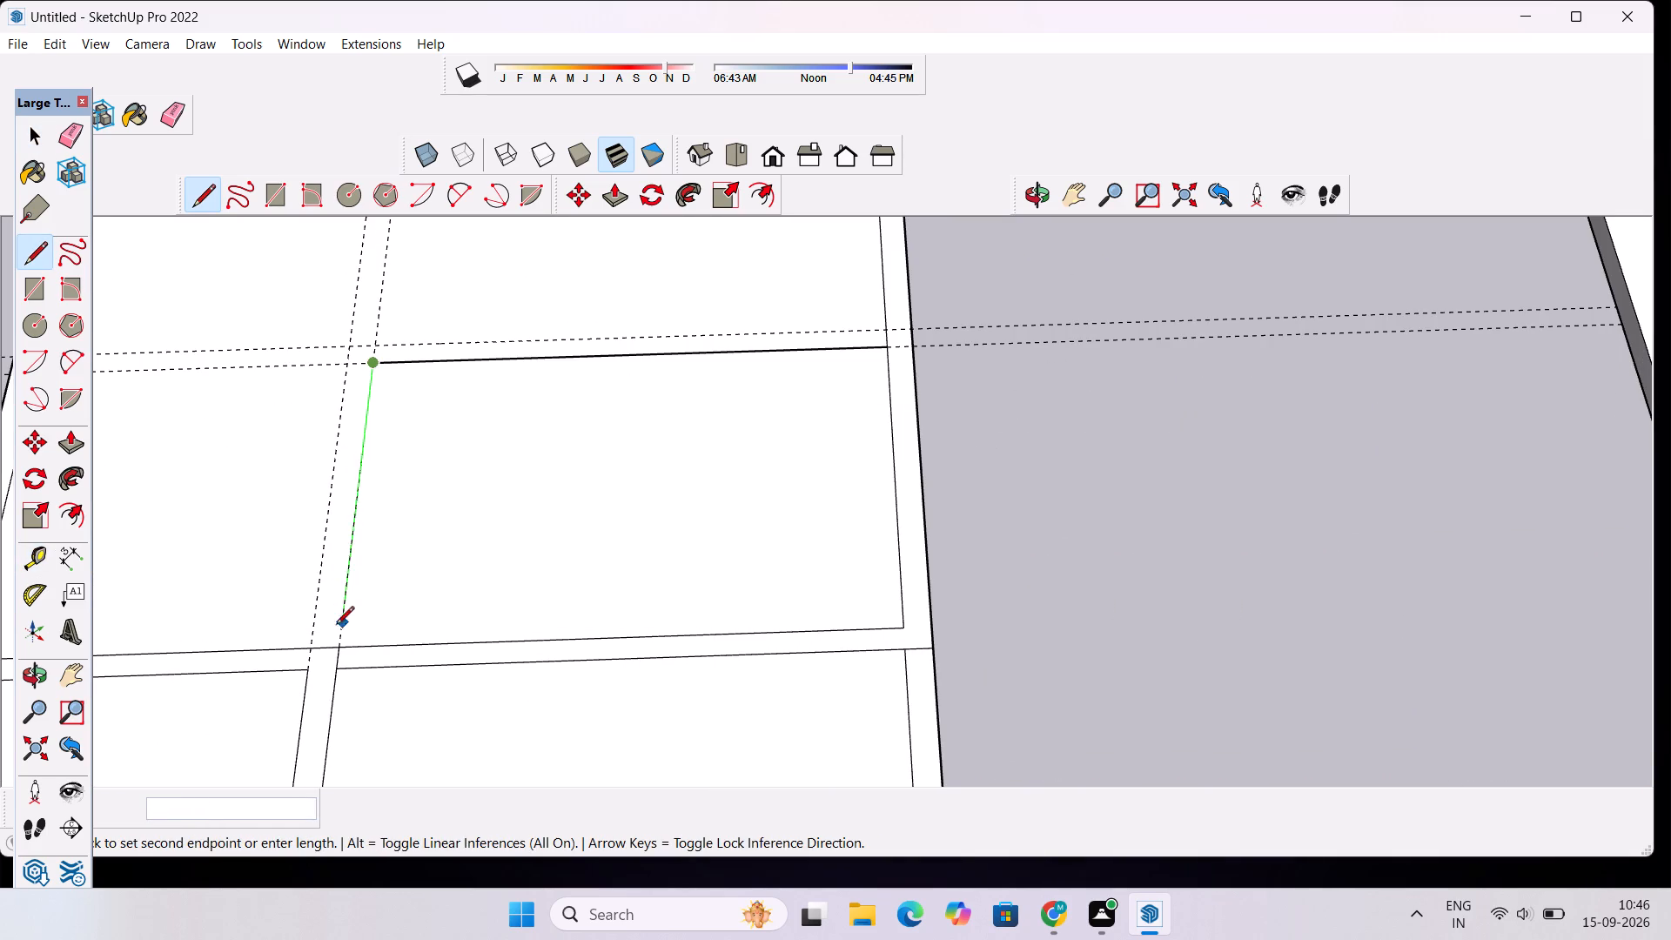
left_click(338, 644)
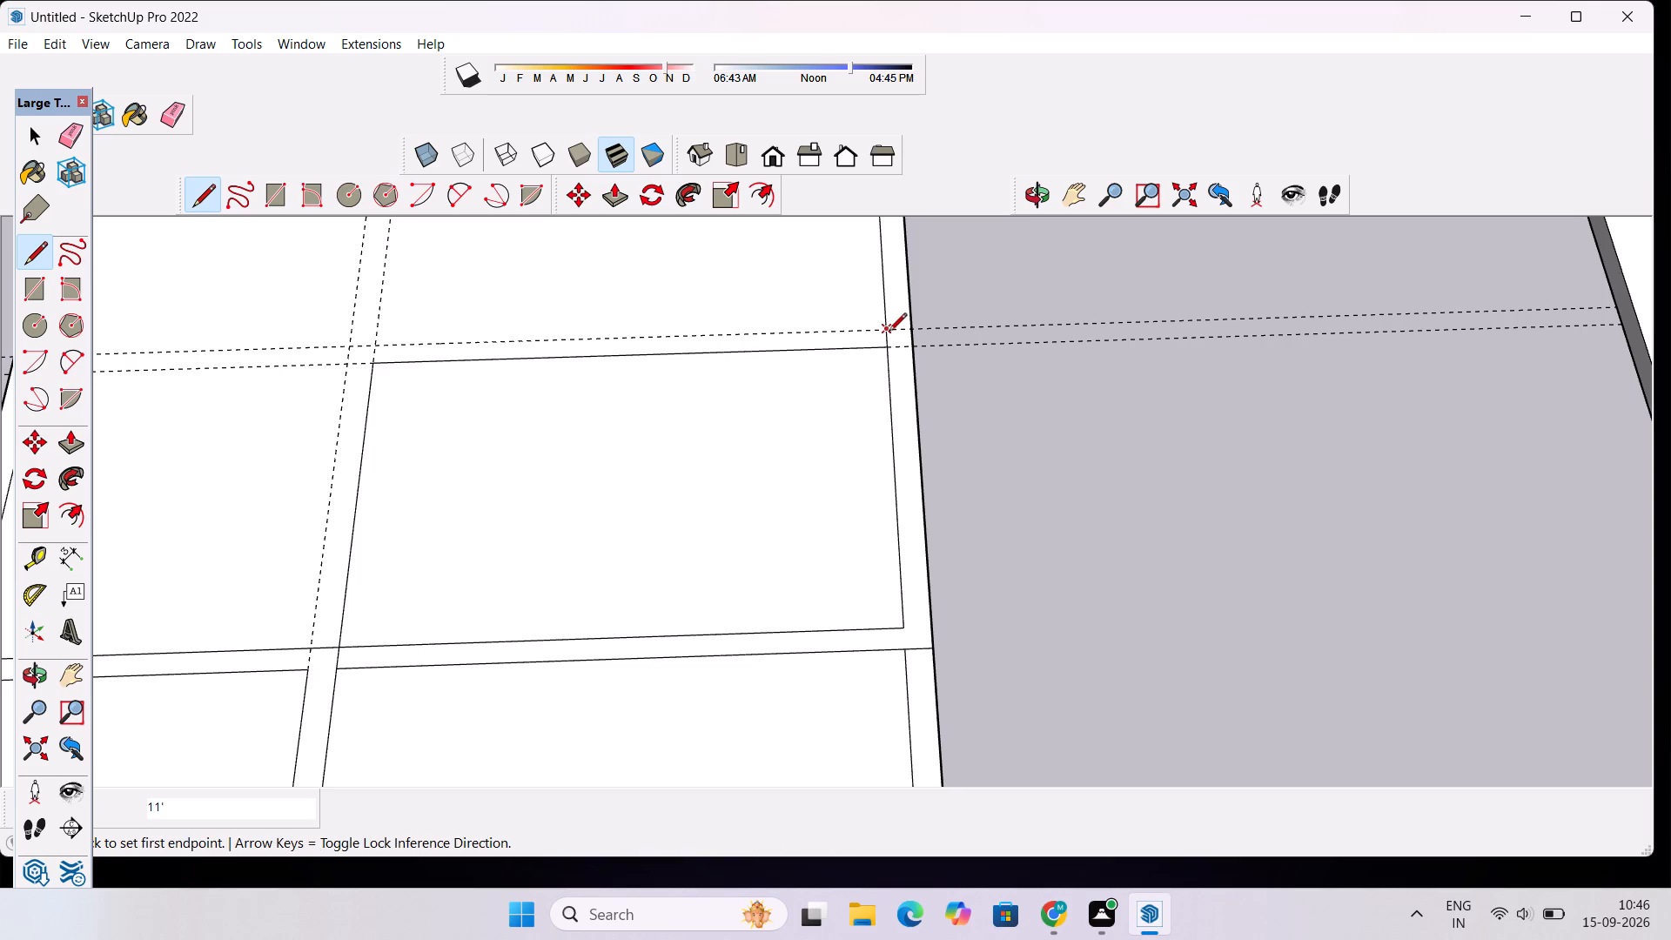
Draw the partition's outer line along the 9" offset guide from the far inner side wall, returning 11' 9" to the front wall line.
left_click(885, 328)
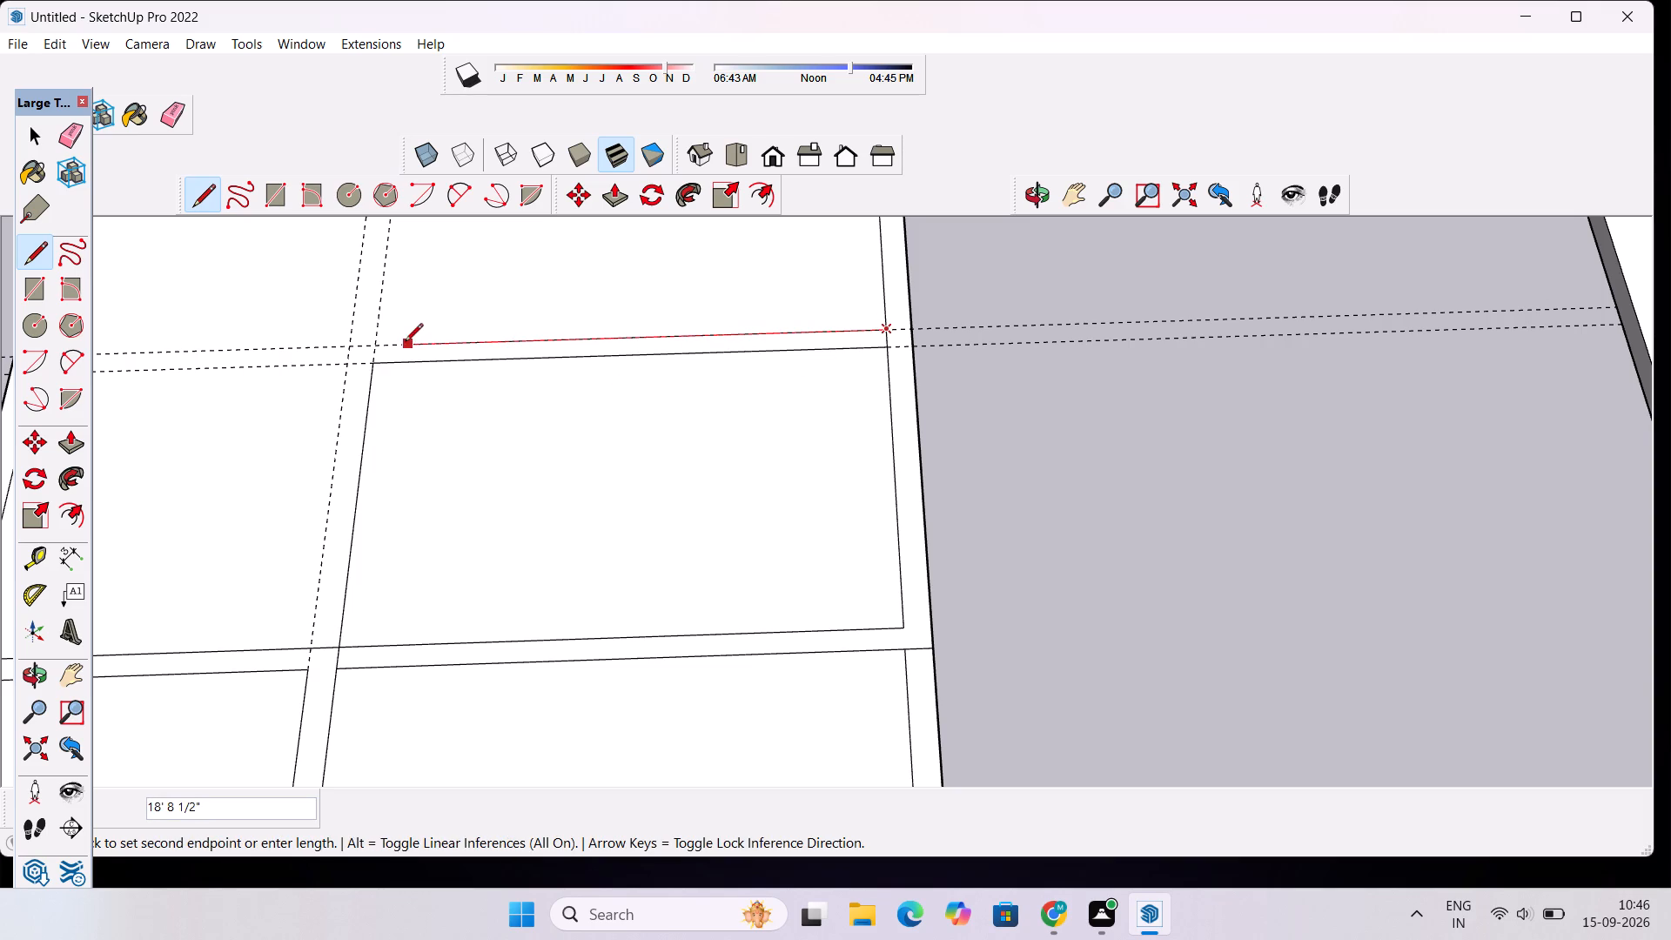
scroll(380, 342, "up", 1)
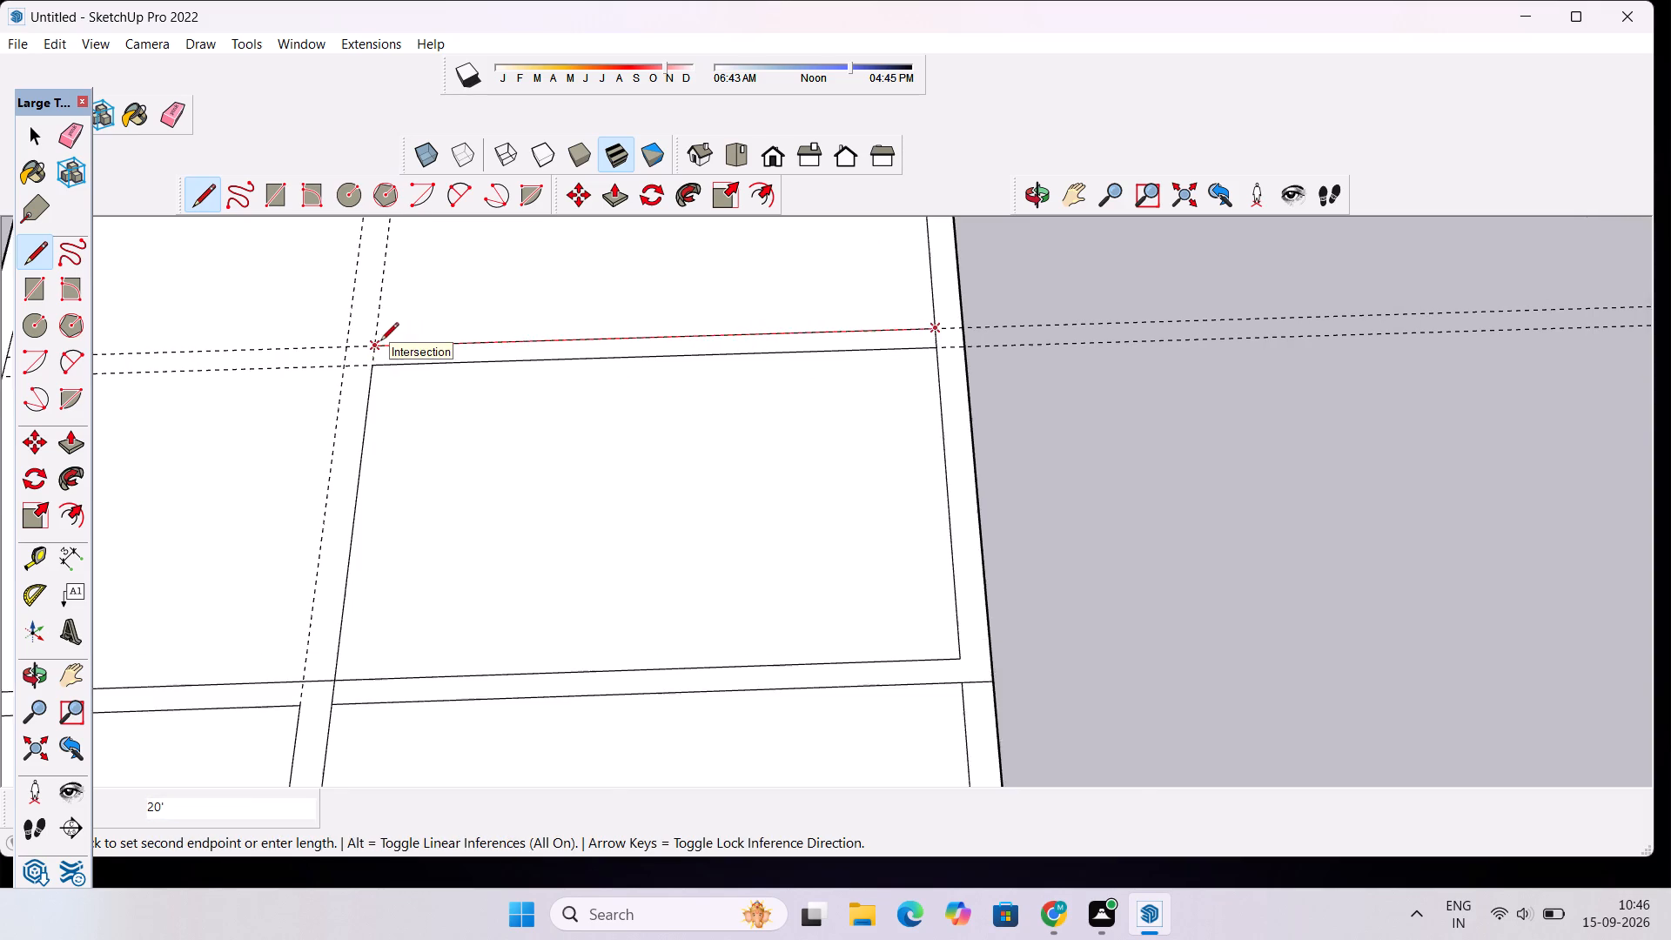
scroll(380, 342, "up", 2)
left_click(337, 344)
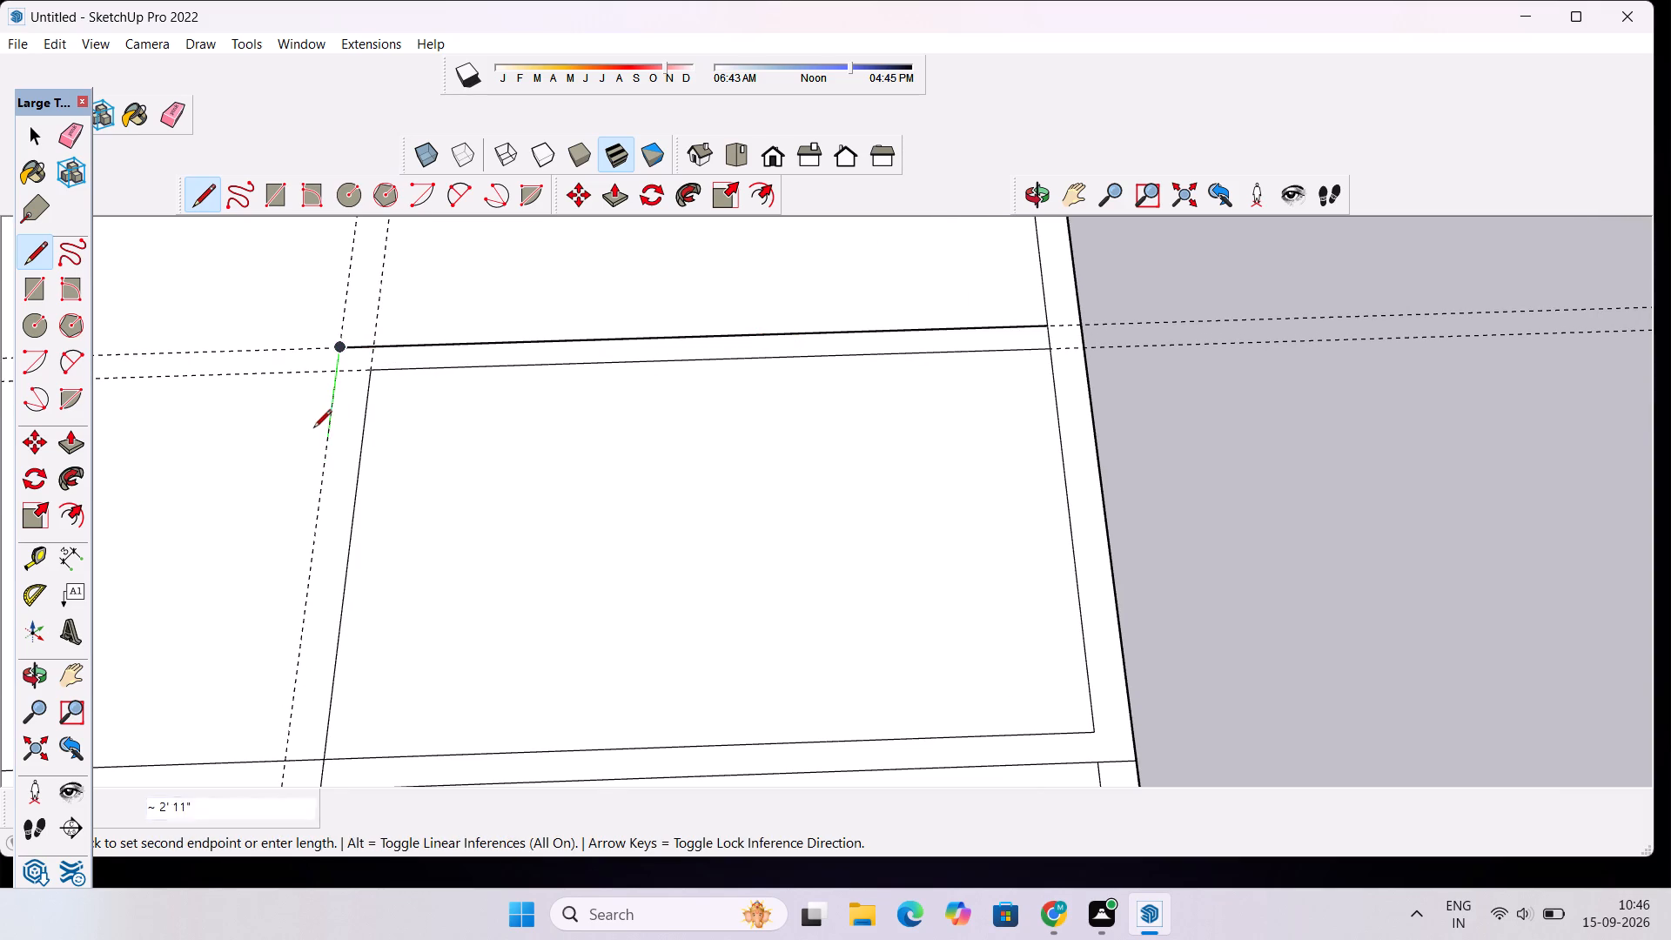
scroll(314, 428, "down", 10)
scroll(287, 557, "up", 5)
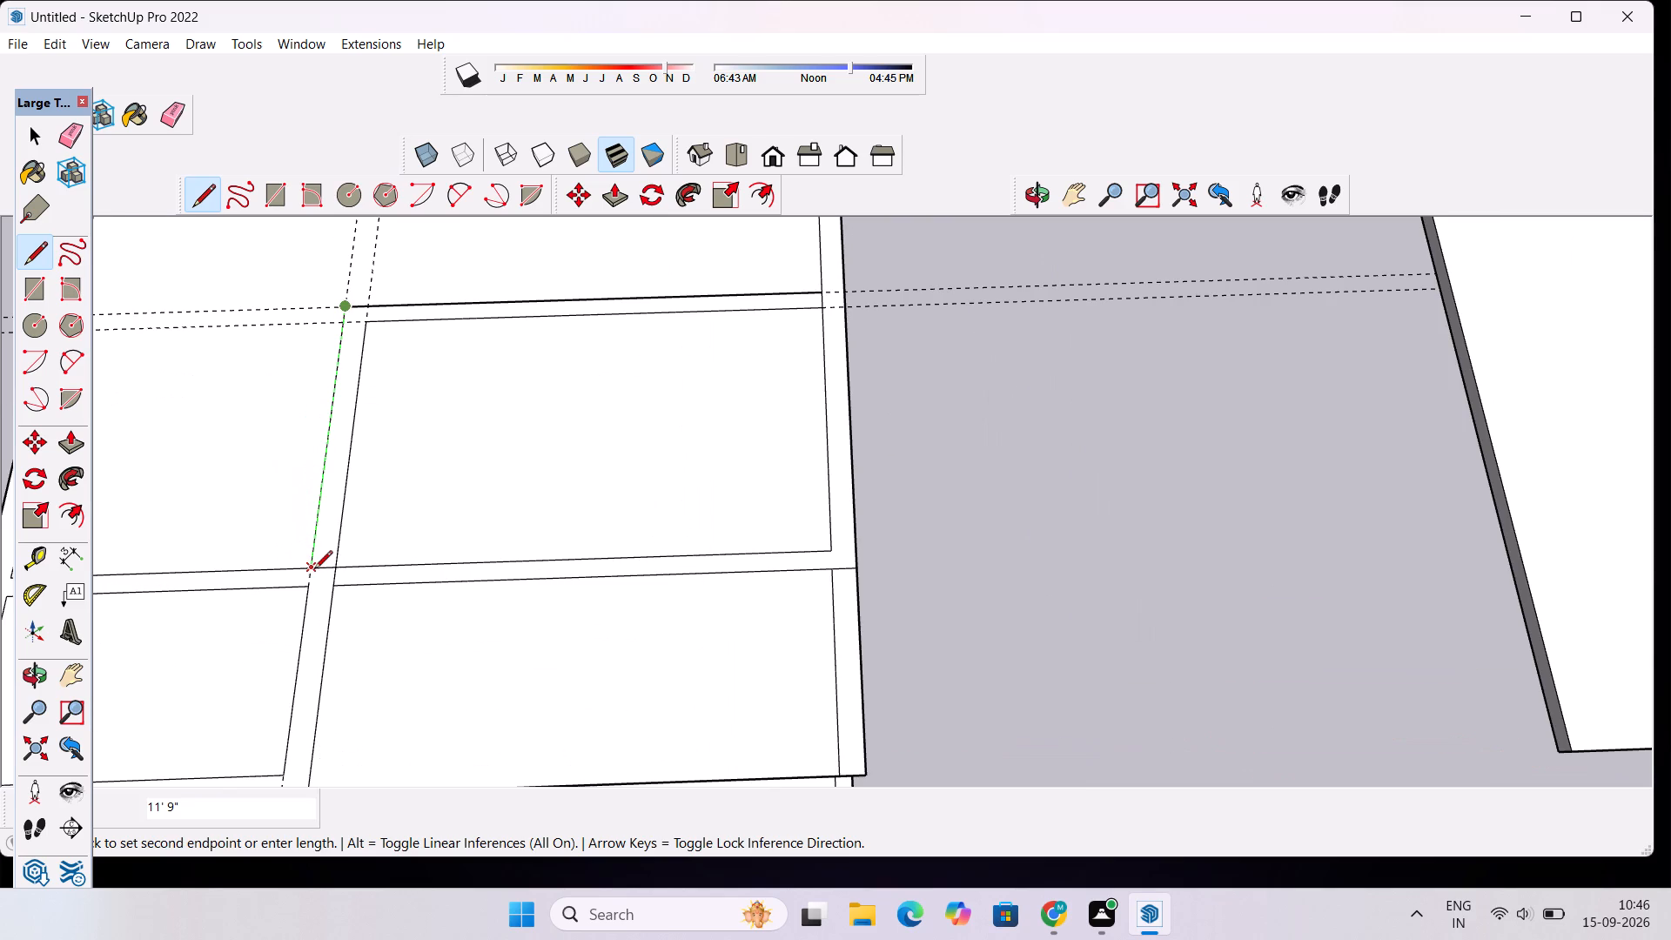
left_click(314, 570)
scroll(327, 572, "down", 8)
scroll(241, 434, "up", 1)
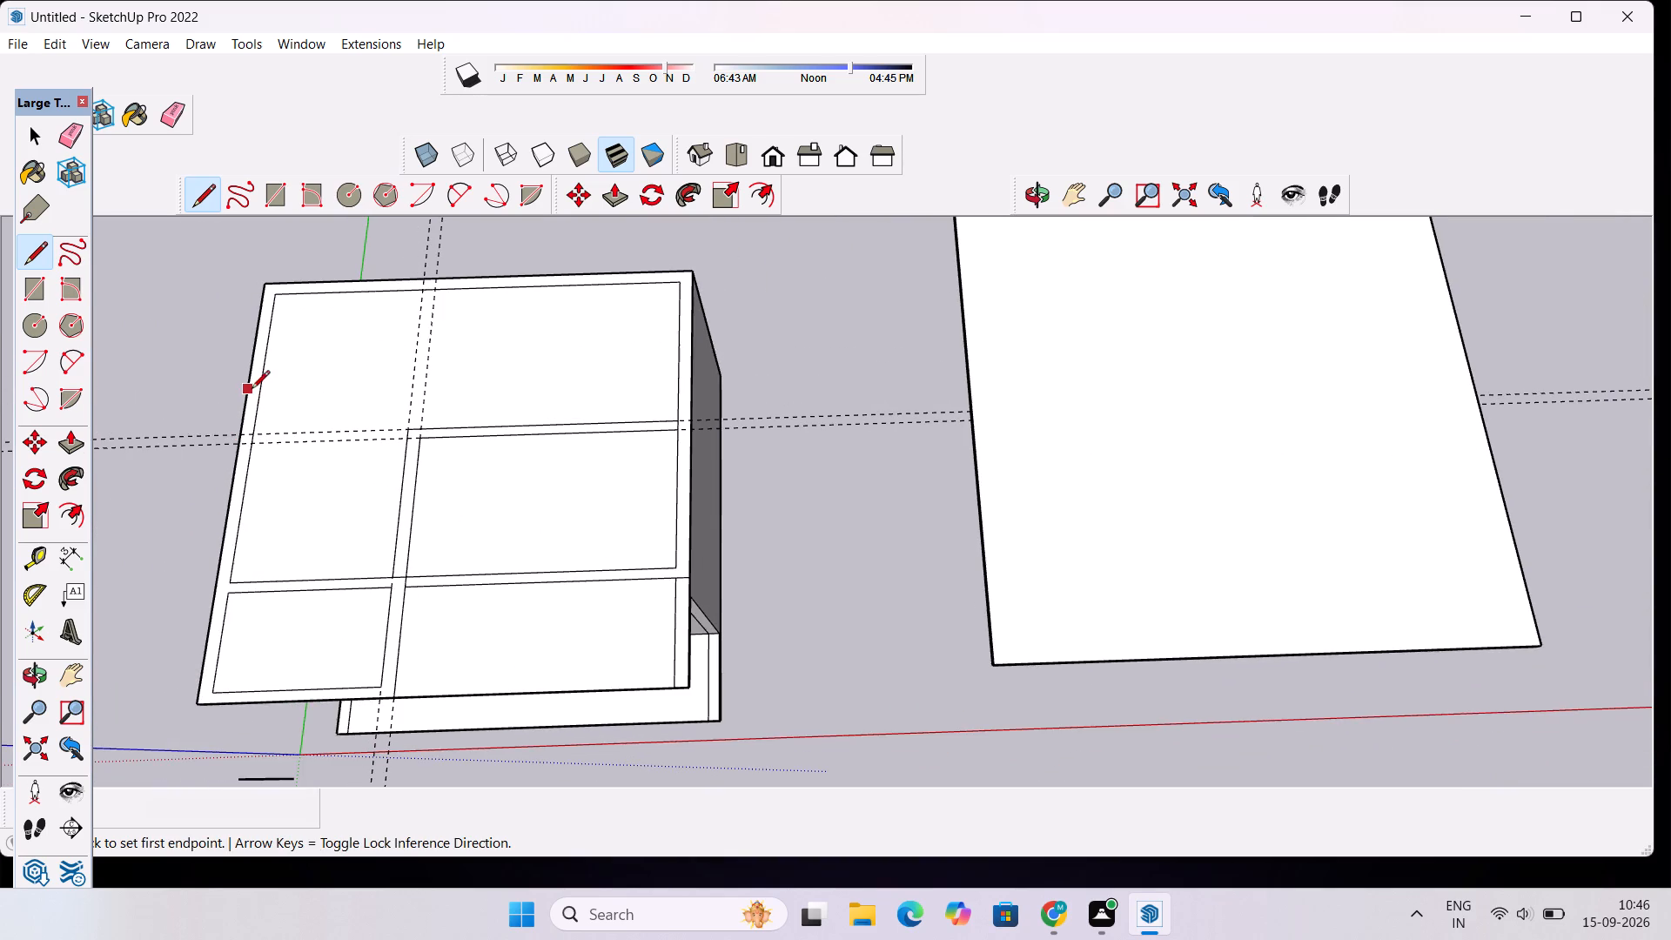
Erase the four construction guides crossing the large room.
scroll(252, 390, "up", 1)
key("space")
scroll(233, 327, "up", 2)
key("e")
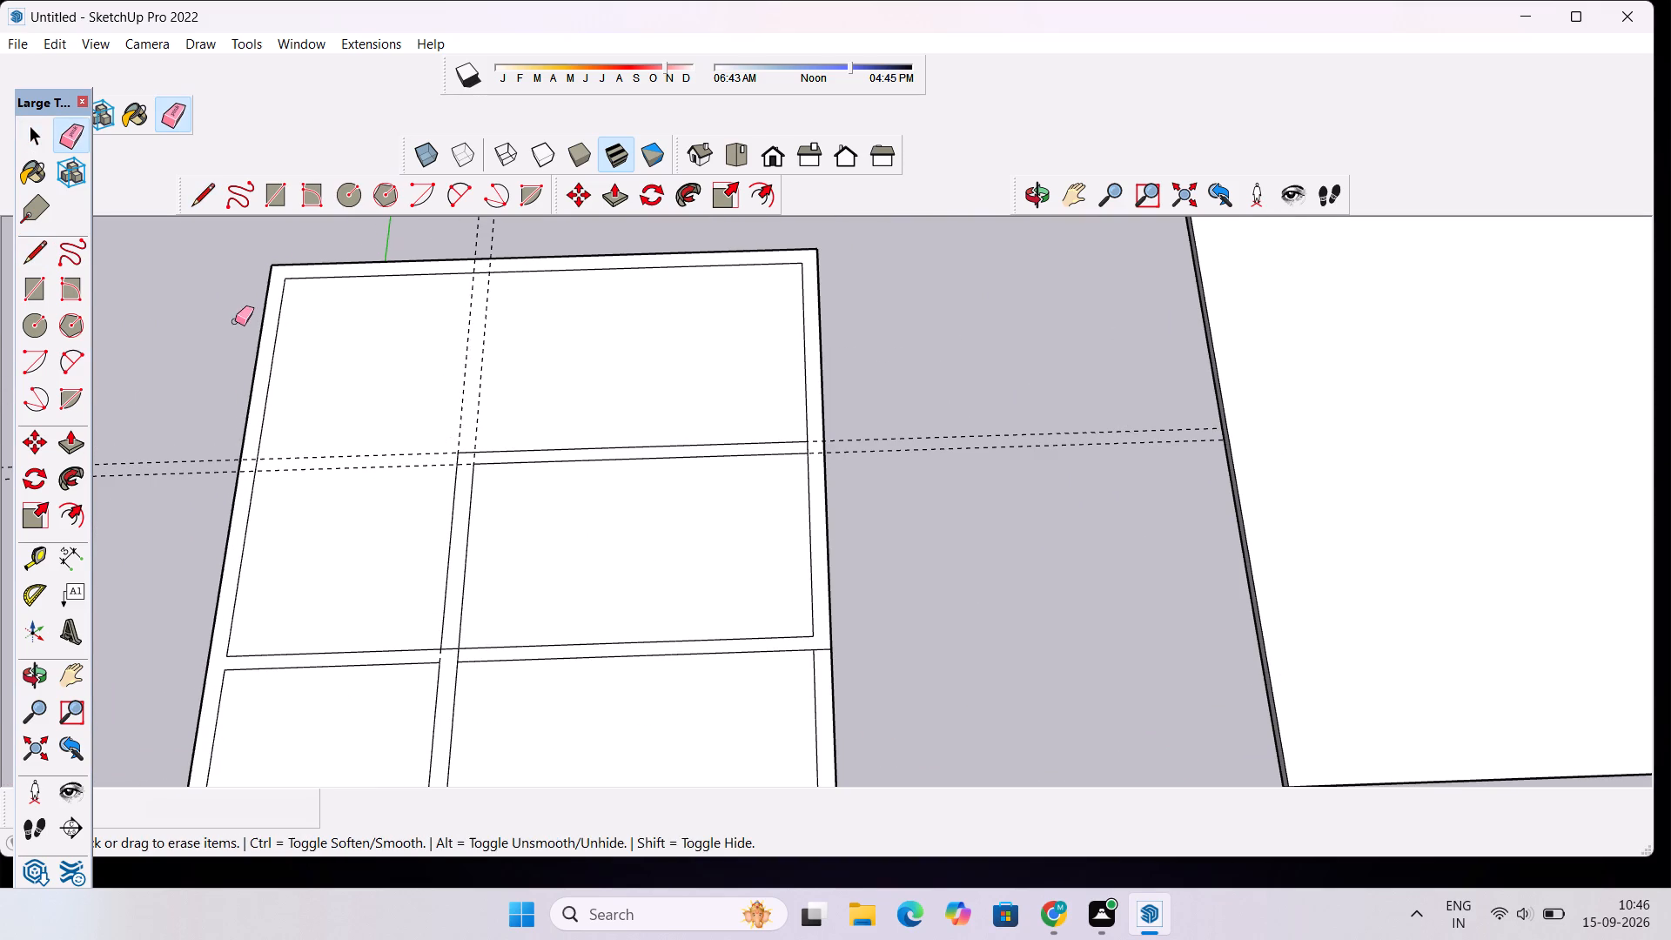
left_click_drag(179, 408, 173, 474)
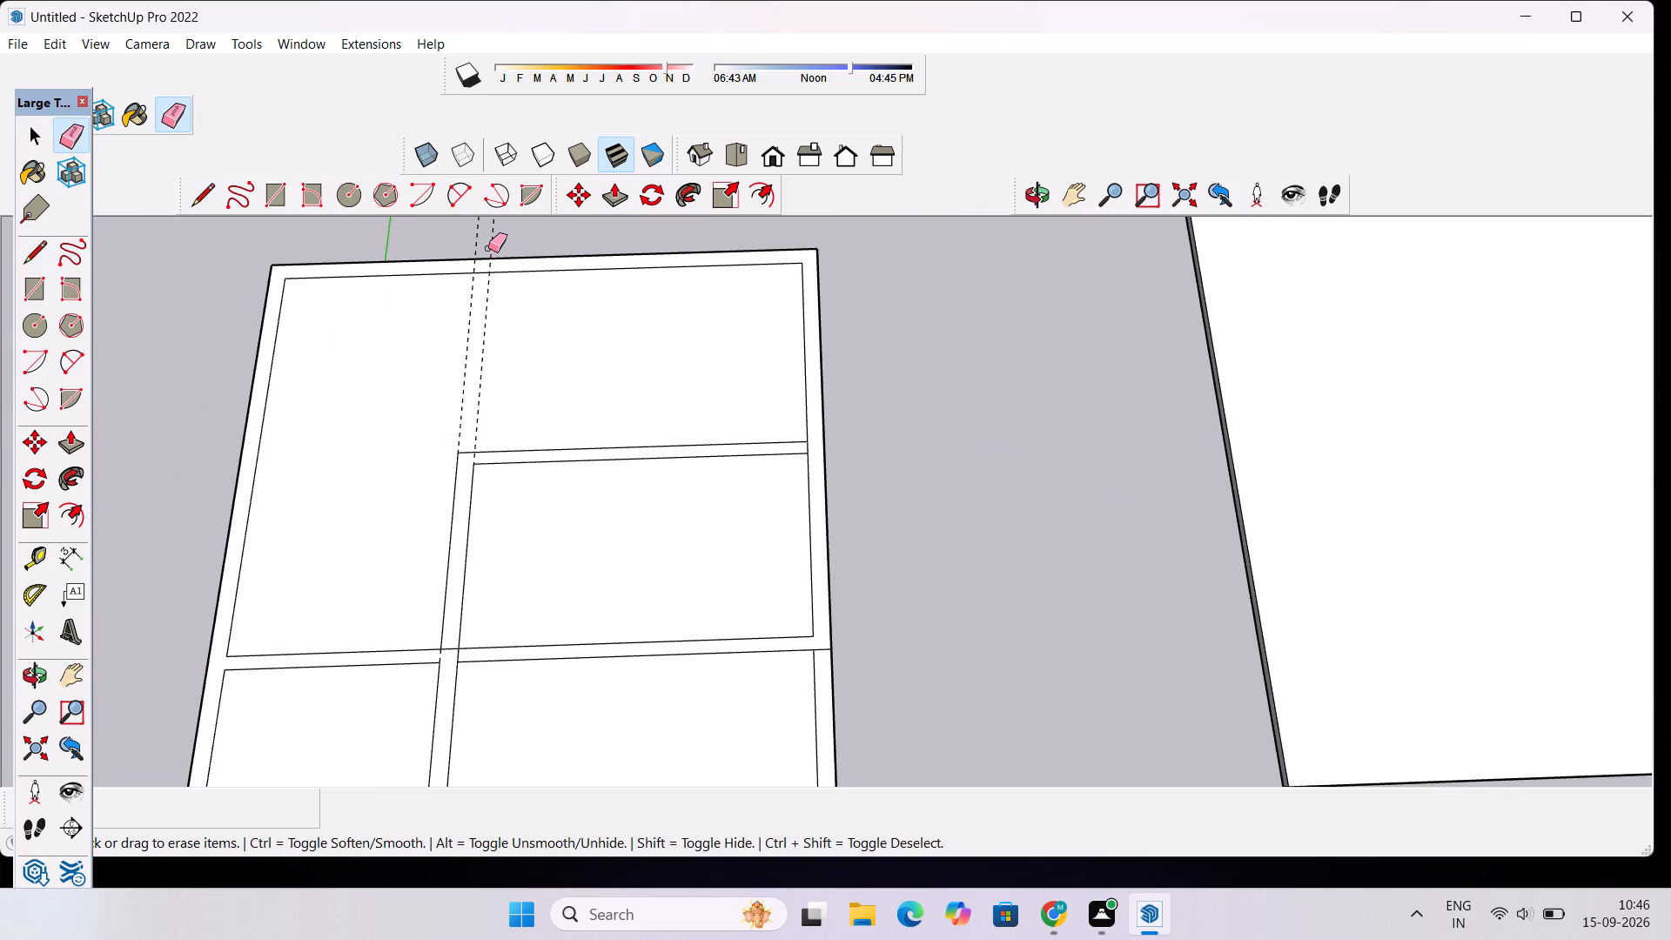
left_click_drag(466, 244, 527, 237)
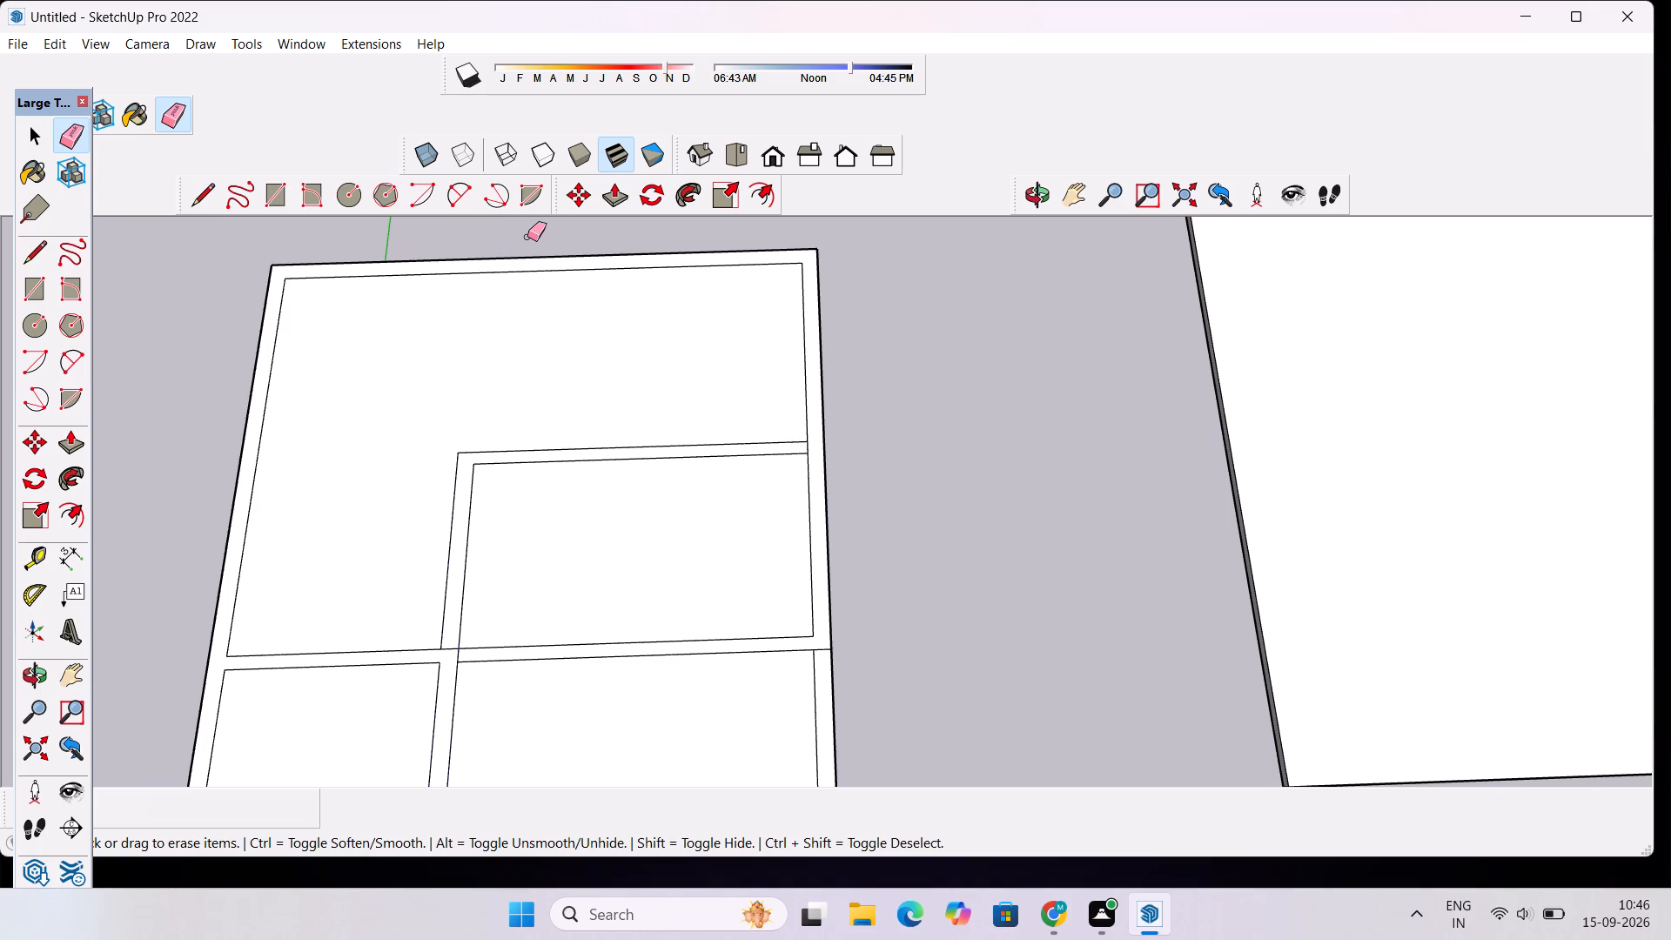
Erase the wall line segments cutting across the new partition where it meets the side wall and the front wall.
scroll(494, 386, "down", 3)
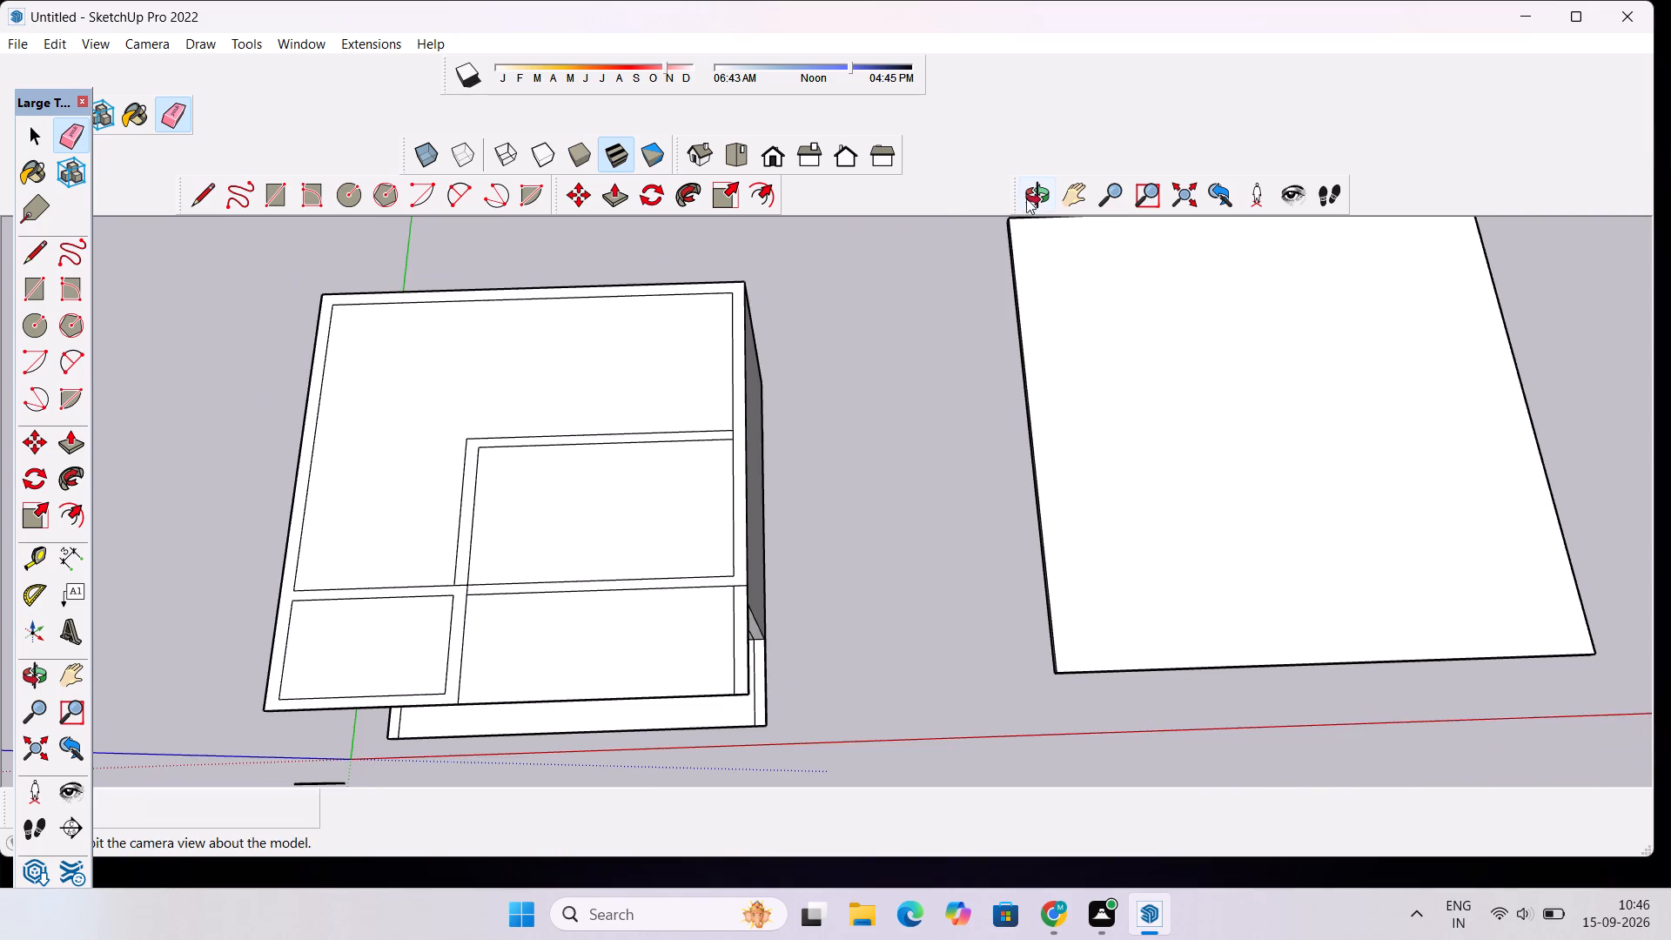
scroll(712, 353, "up", 4)
scroll(719, 440, "up", 5)
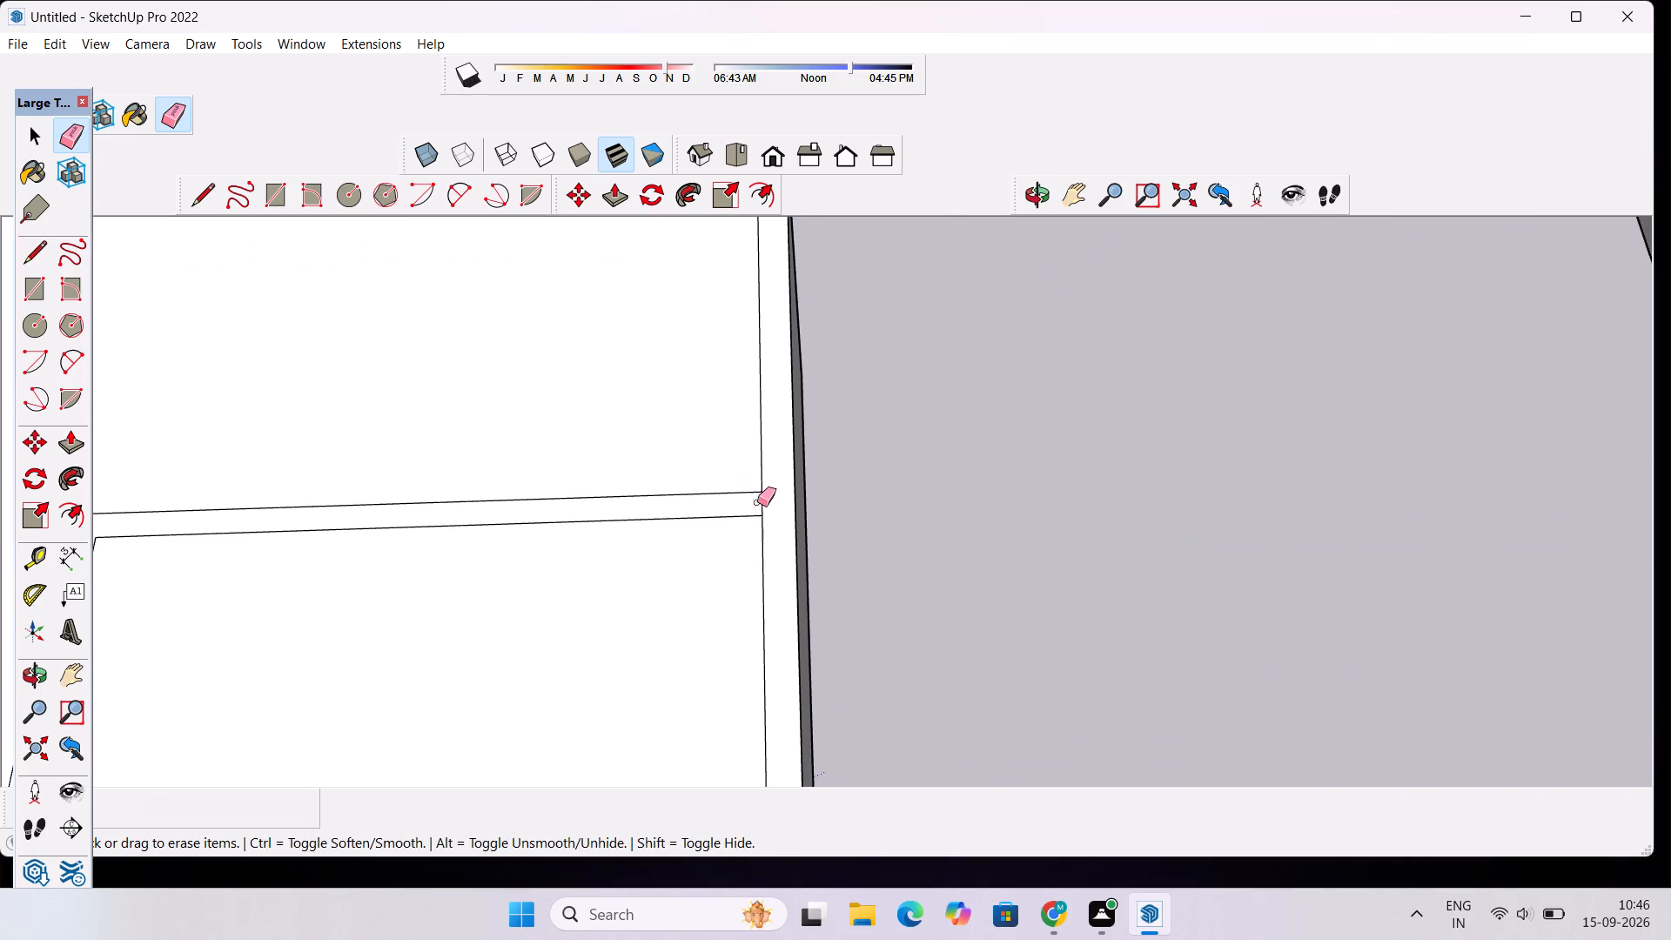
left_click(762, 502)
scroll(928, 467, "down", 7)
scroll(612, 541, "down", 1)
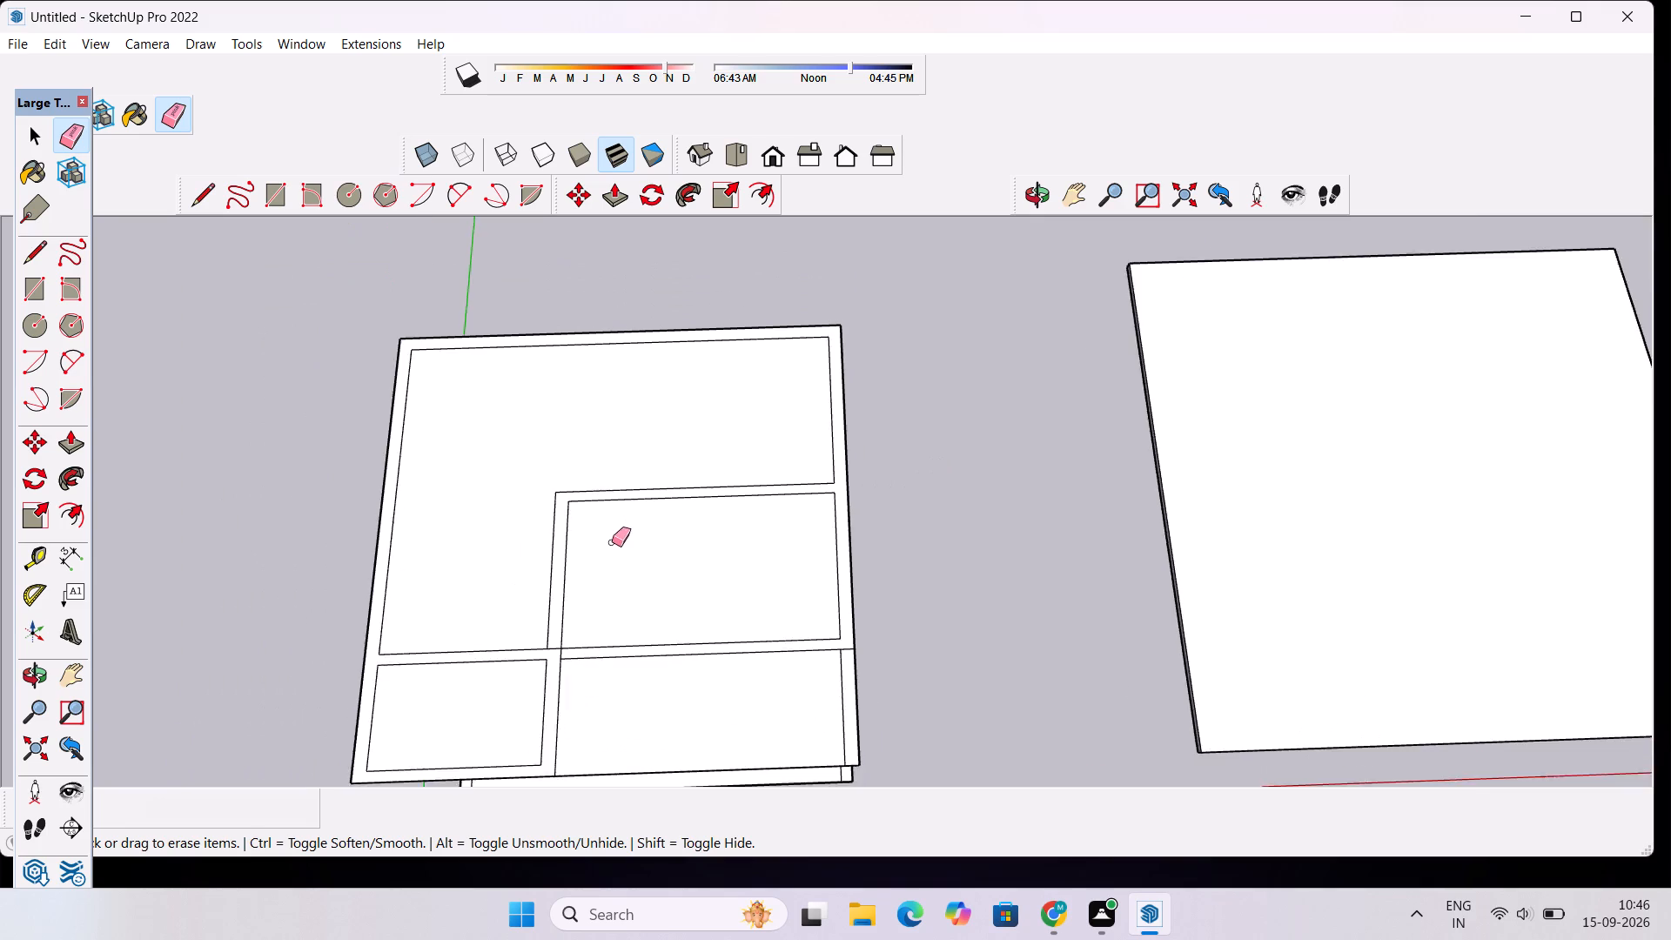
scroll(612, 542, "down", 1)
scroll(574, 629, "up", 10)
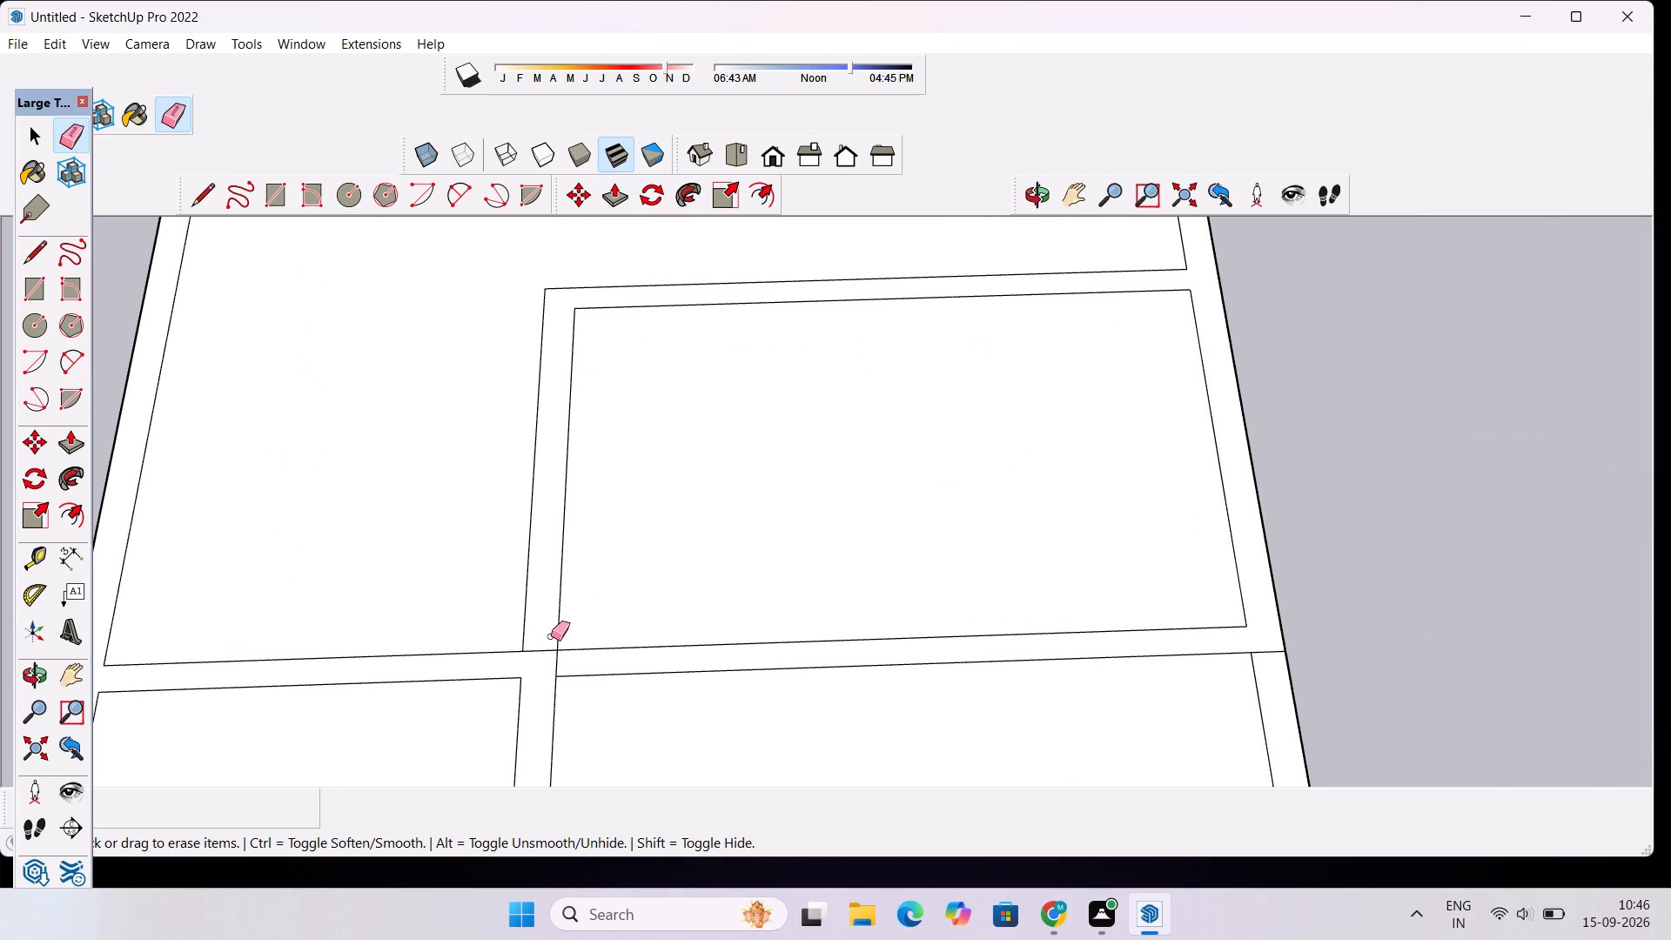
left_click_drag(545, 643, 545, 653)
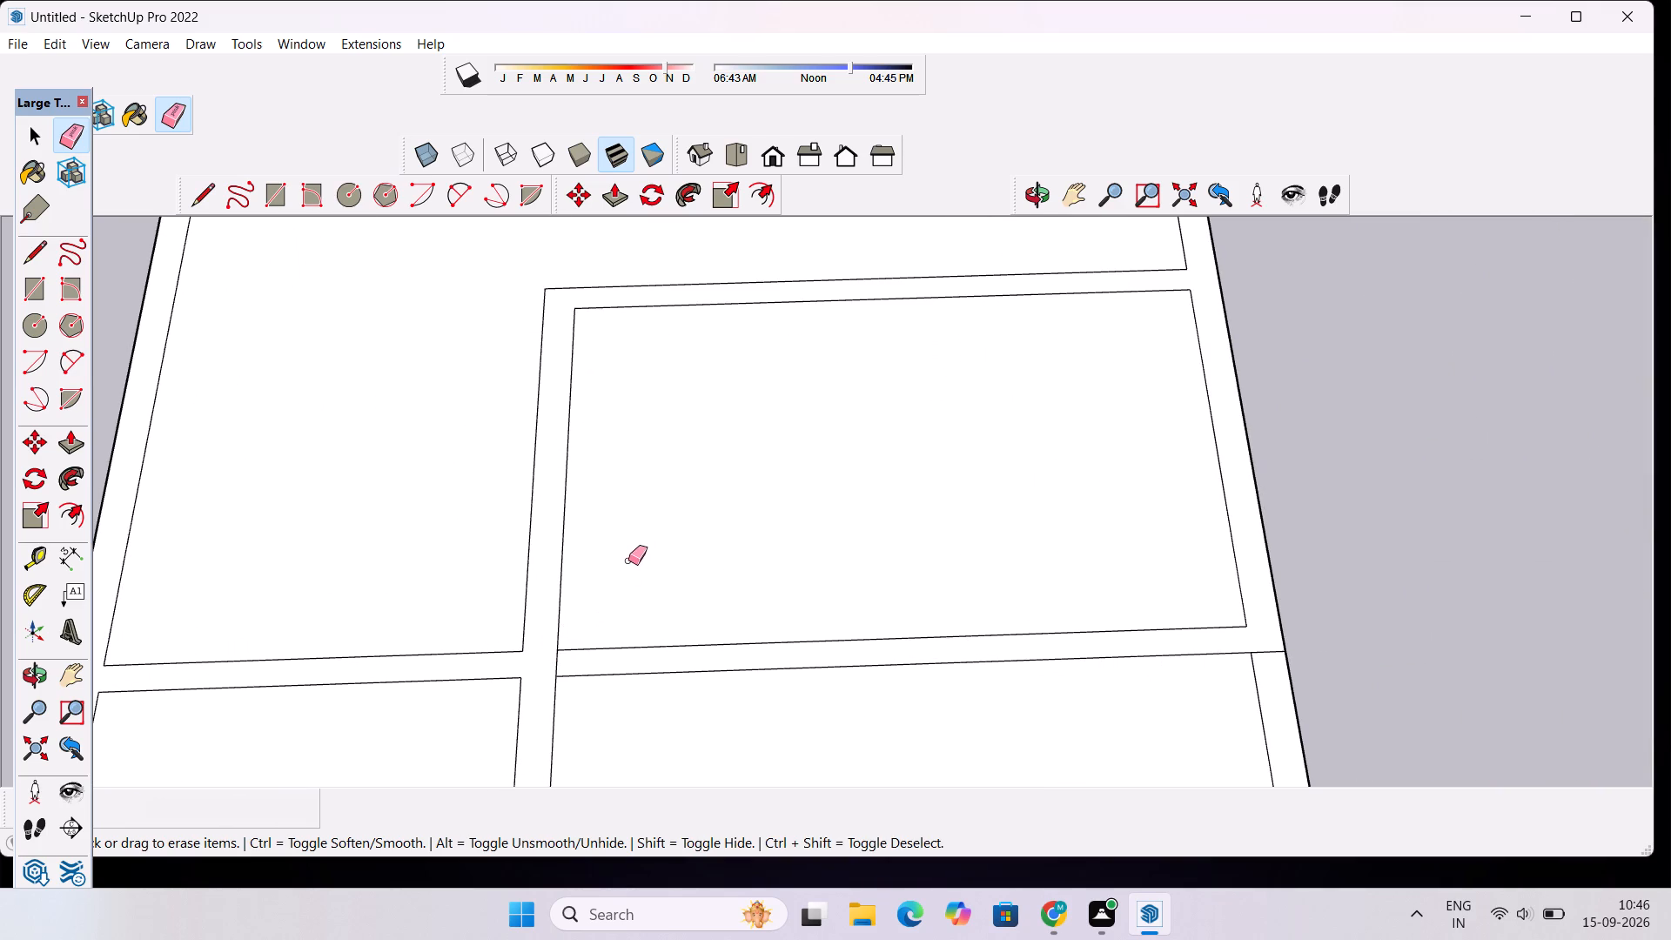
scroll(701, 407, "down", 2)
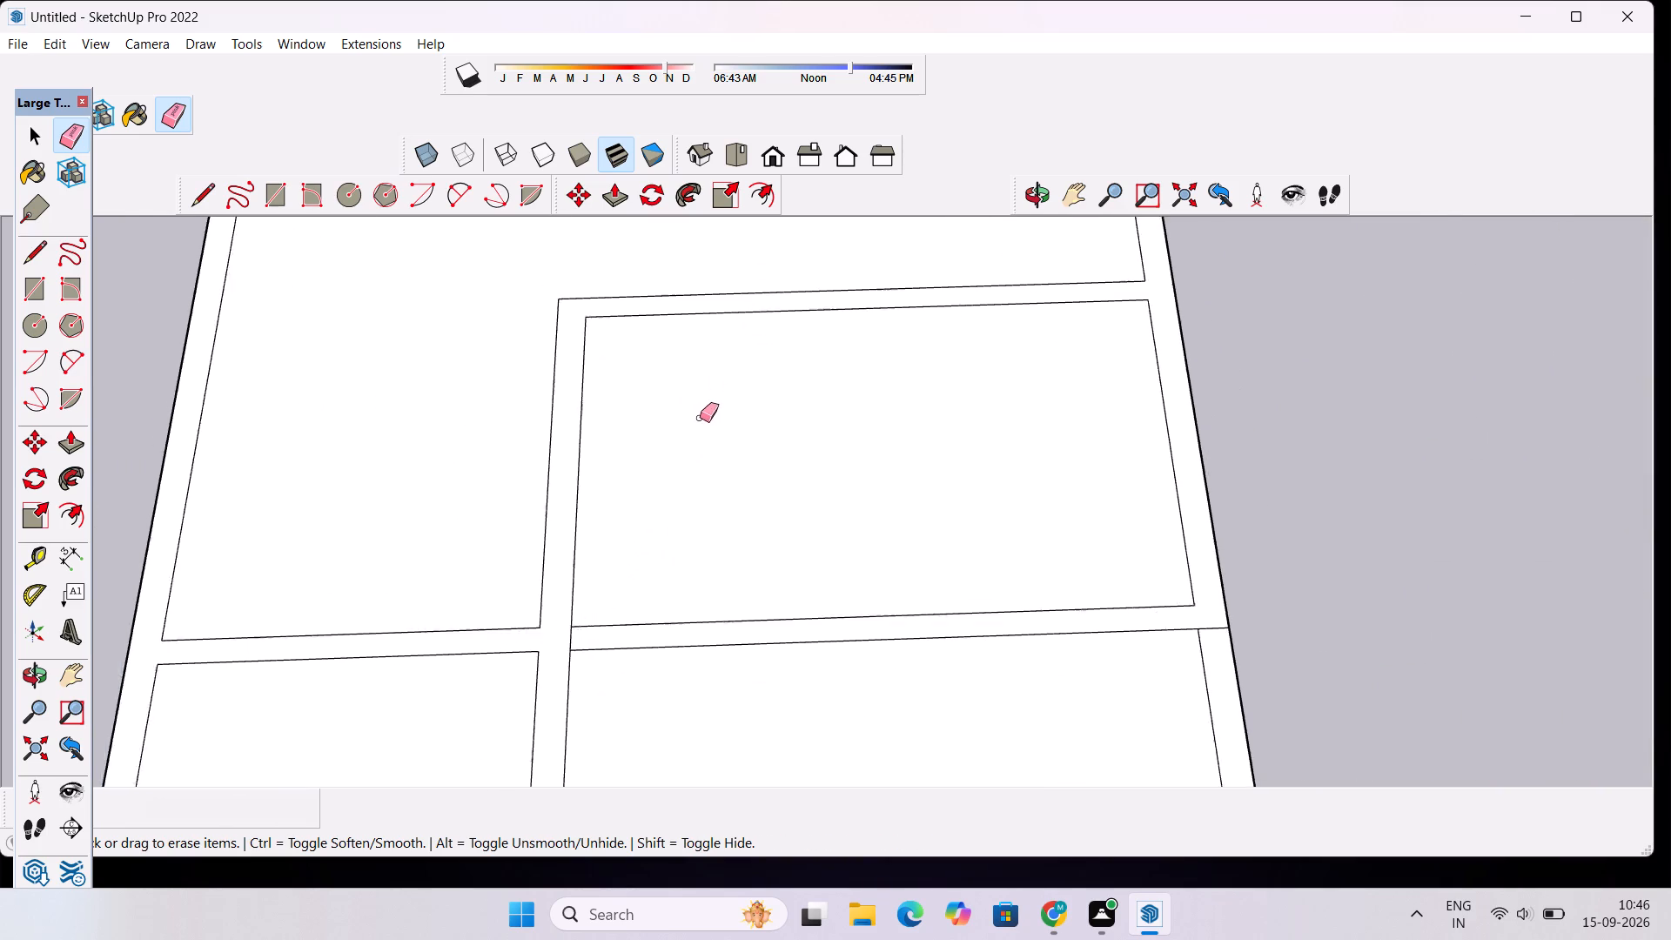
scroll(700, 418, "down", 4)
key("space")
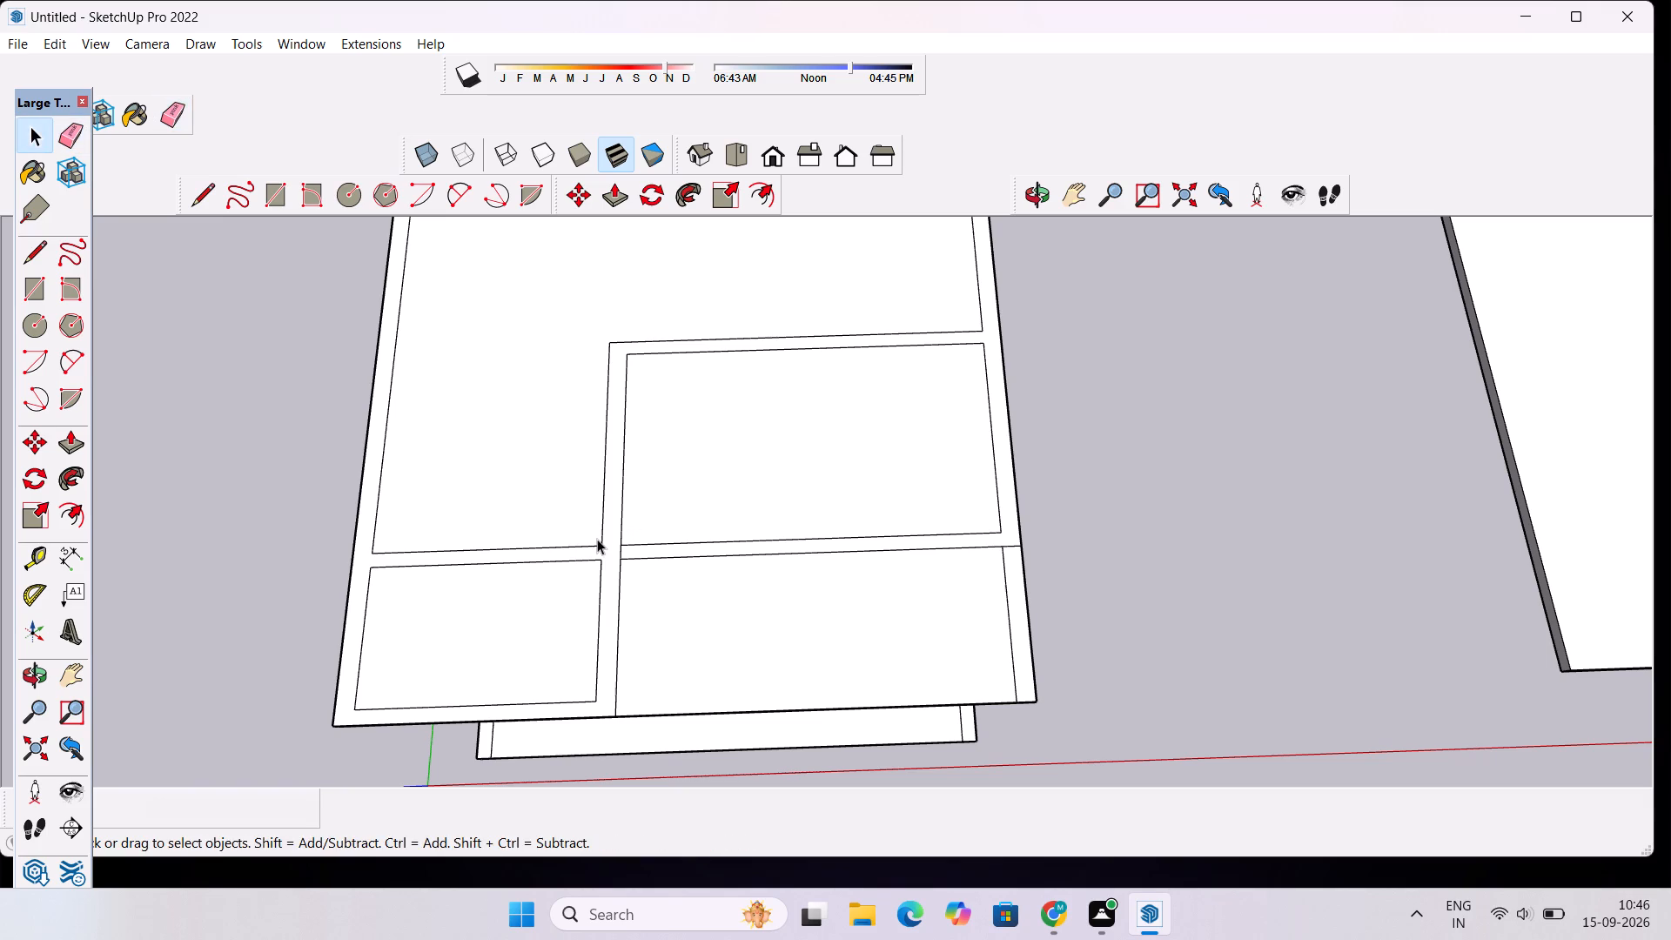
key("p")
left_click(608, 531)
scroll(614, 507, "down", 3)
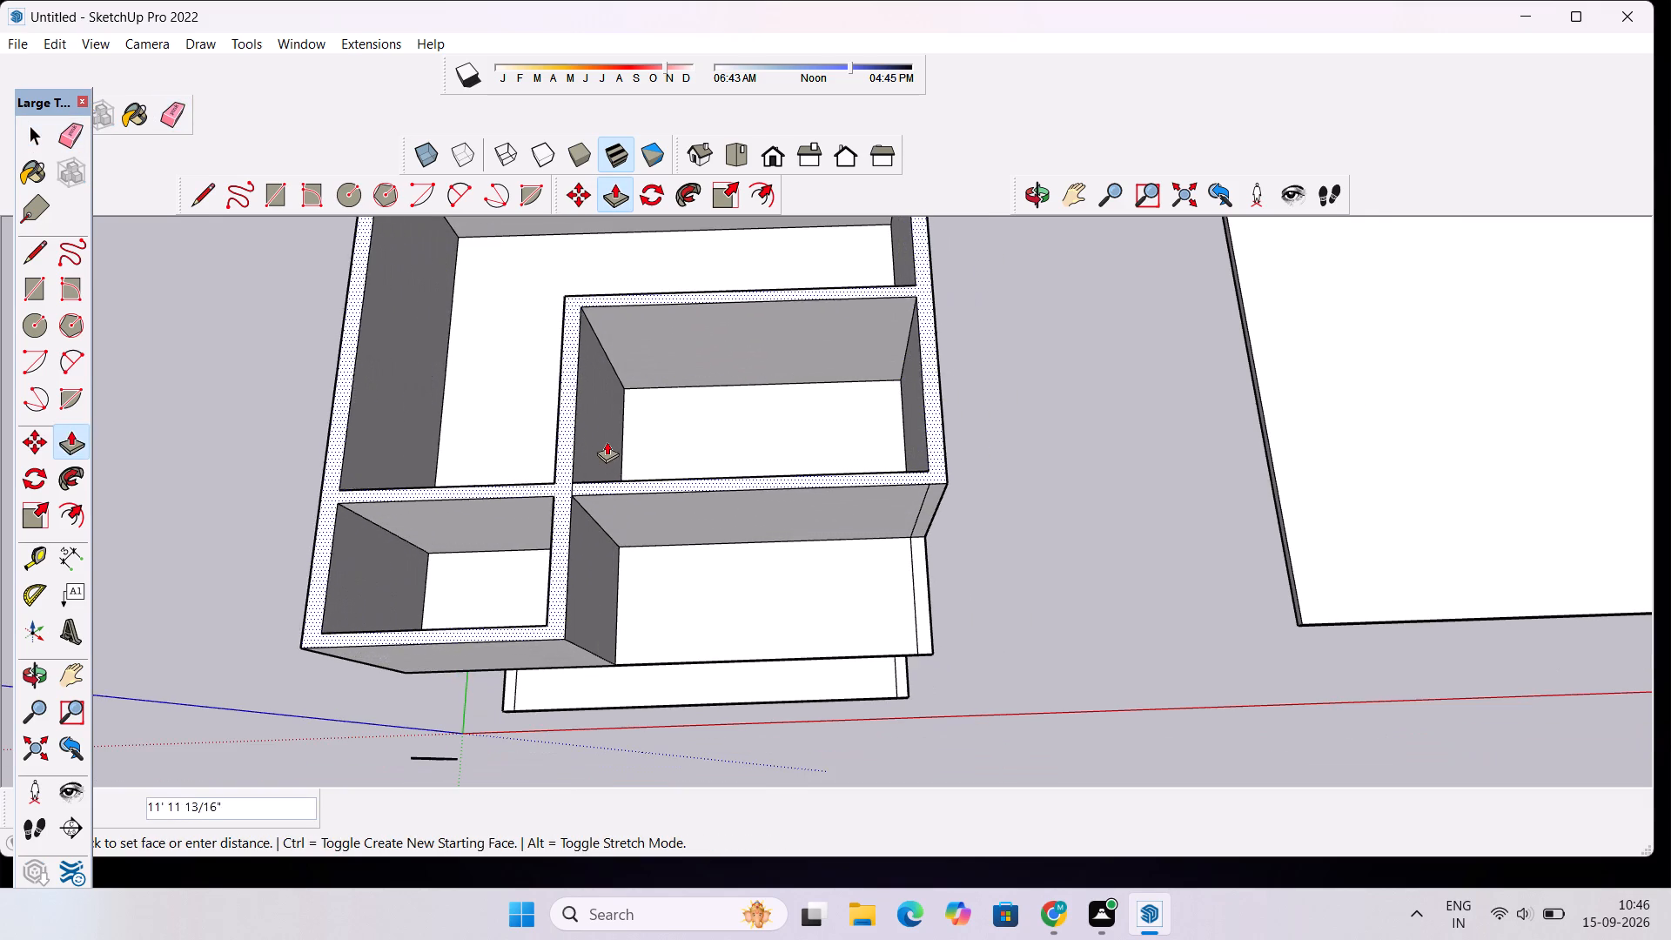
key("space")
Draw a 9" line across the inner room's front wall thickness, joining the two inner side wall lines.
scroll(972, 540, "up", 1)
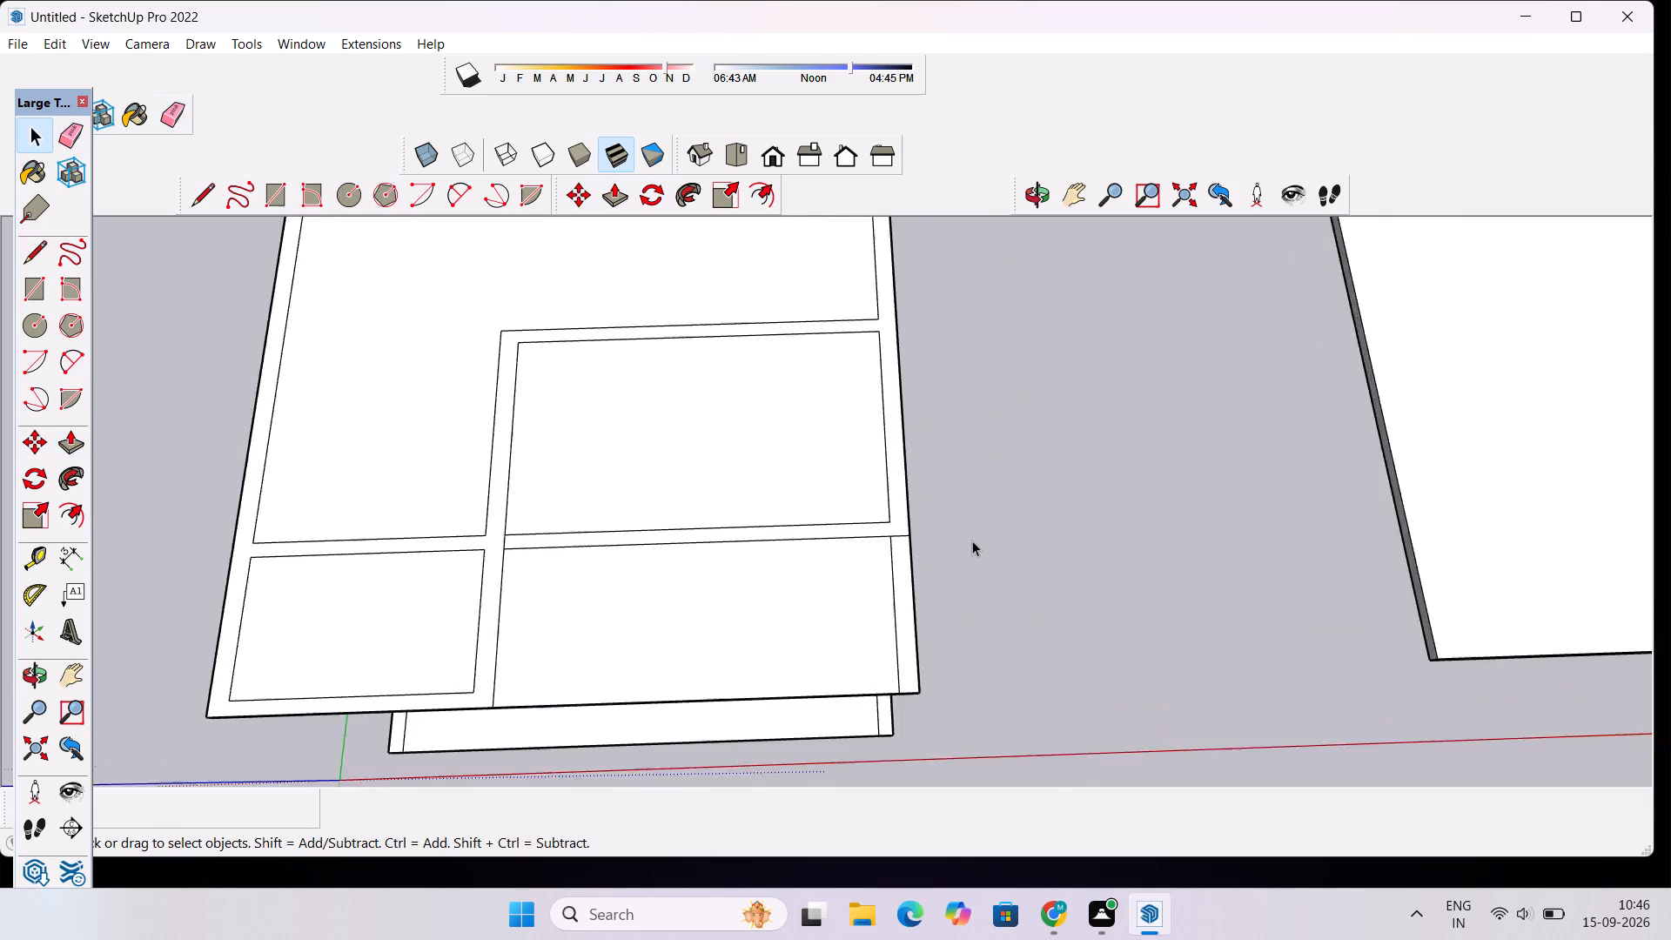
scroll(972, 540, "up", 2)
key("l")
key("space")
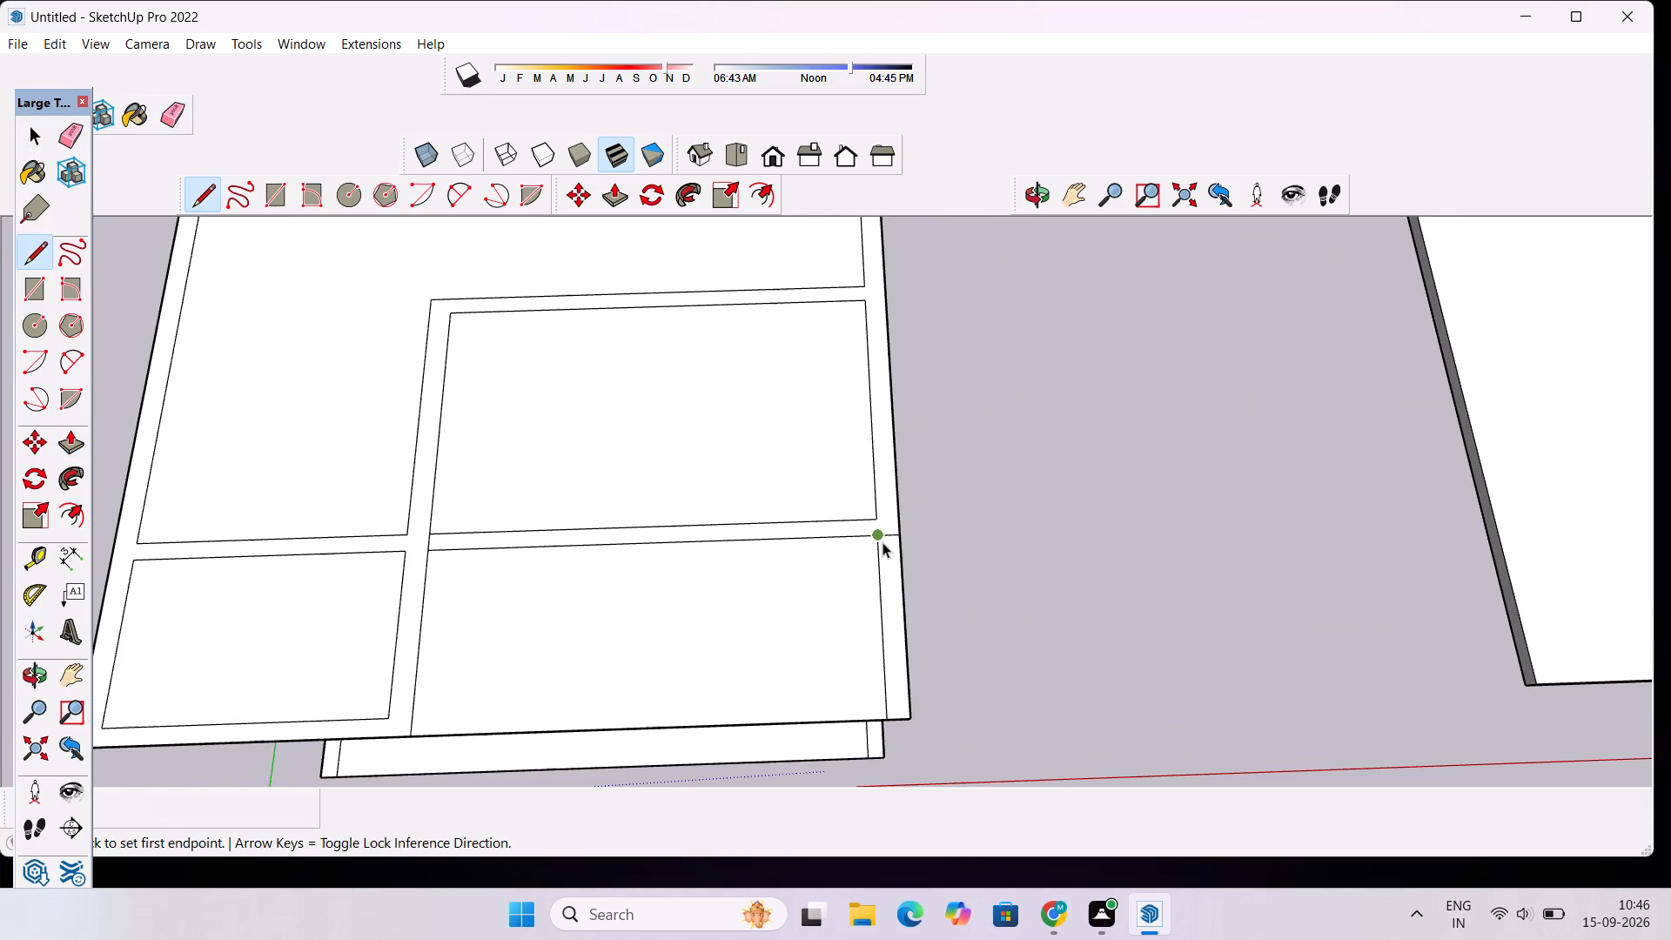
type("e")
key("l")
left_click(874, 540)
left_click(874, 519)
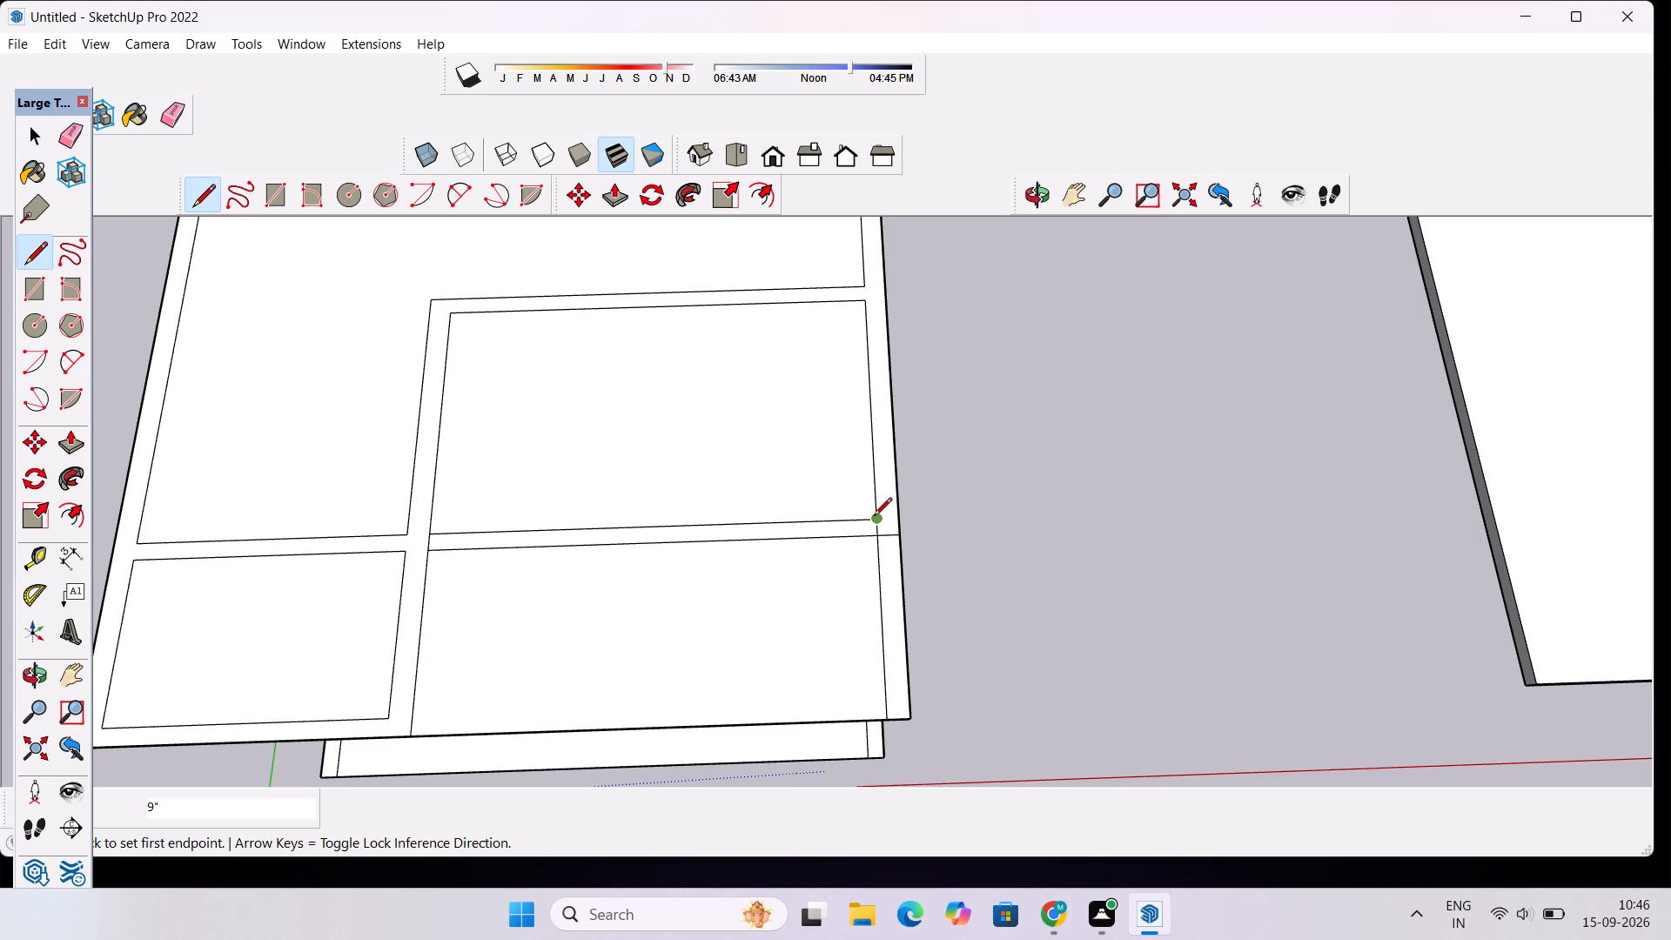
key("space")
Erase the inner room's two front wall lines and the short leftover line across the side wall.
key("e")
left_click_drag(757, 485, 757, 524)
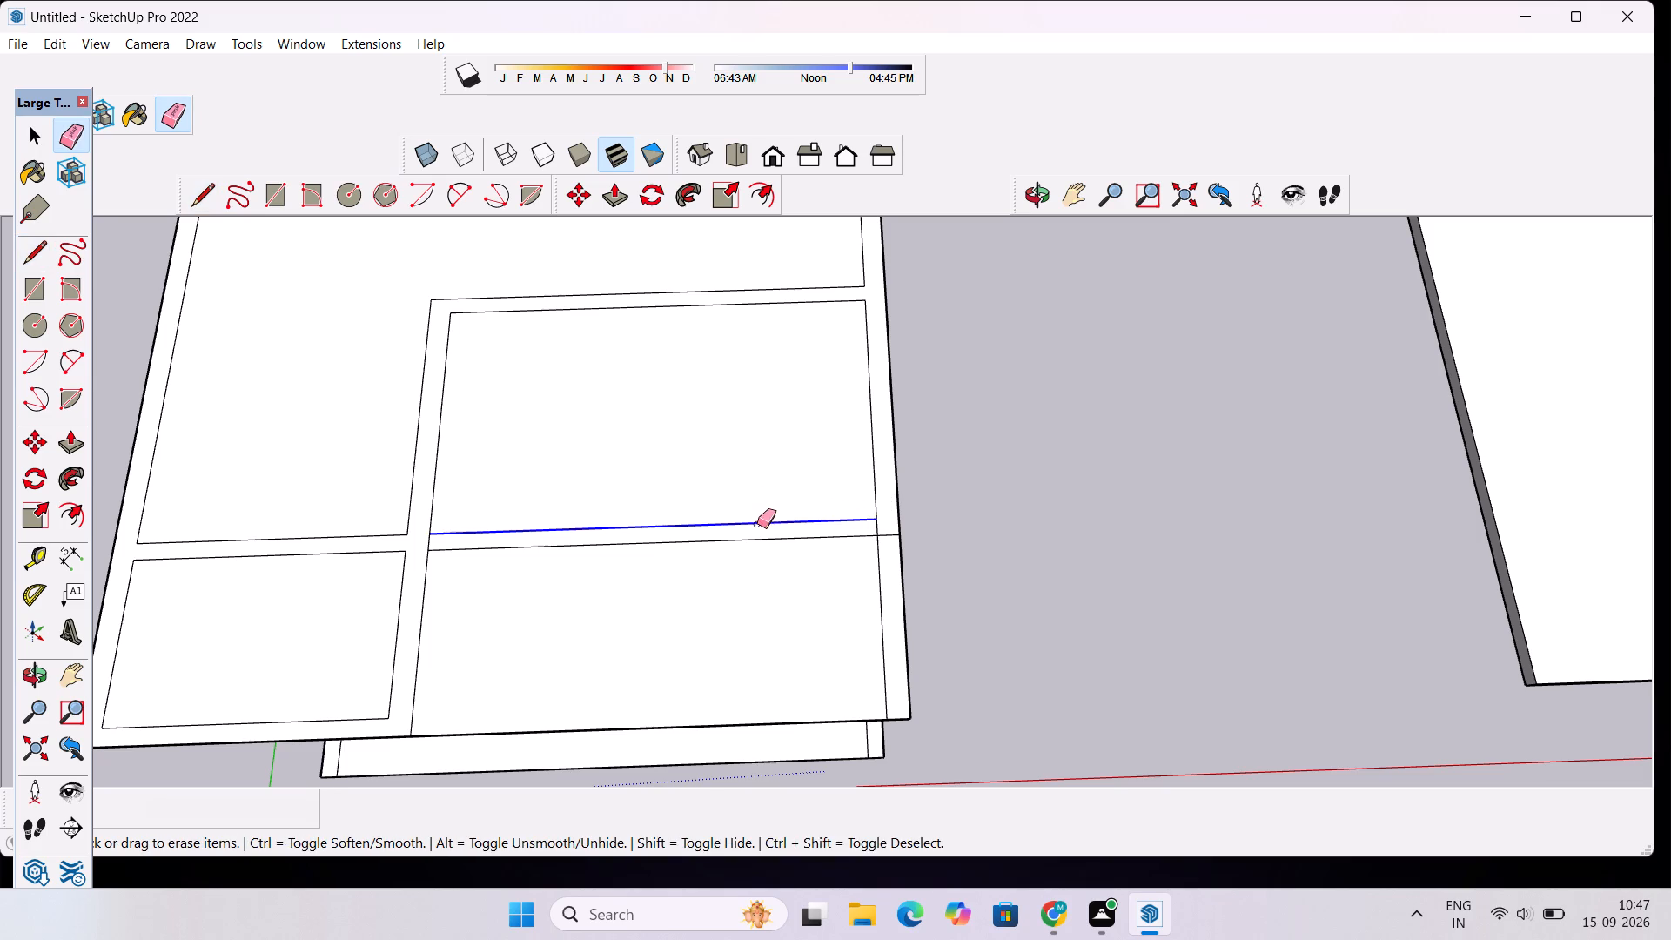
left_click_drag(757, 524, 761, 557)
scroll(878, 525, "up", 1)
scroll(885, 522, "down", 2)
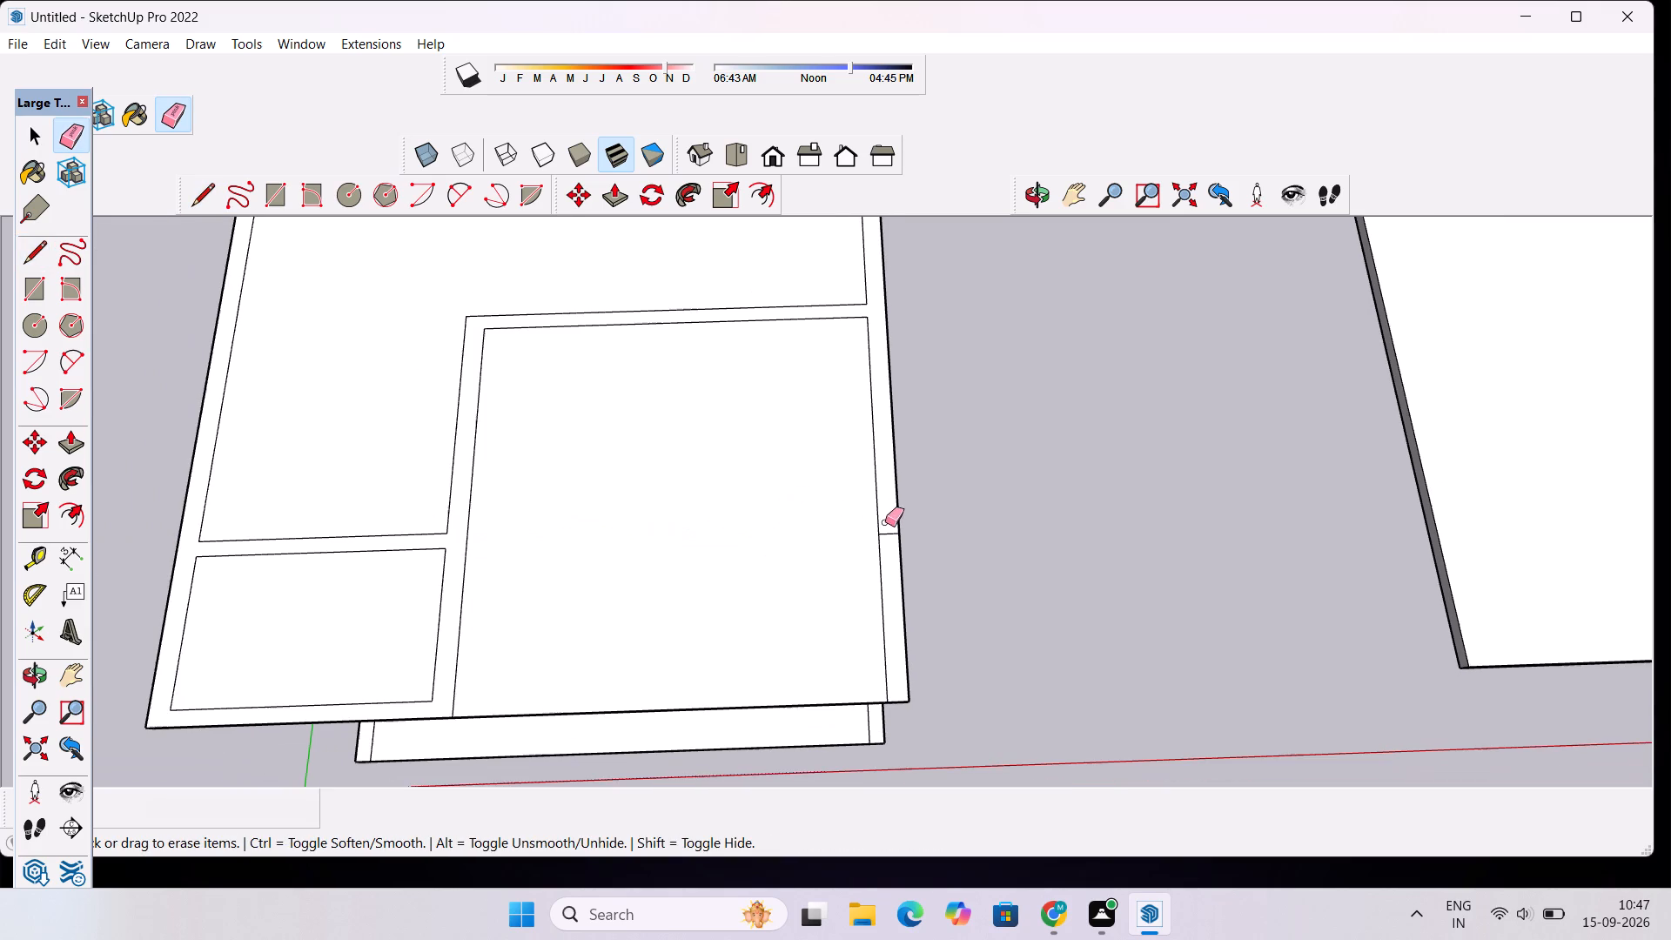
left_click_drag(884, 526, 885, 537)
key("space")
Examine the revised wall outline on the overhanging slab from several angles.
scroll(708, 521, "down", 4)
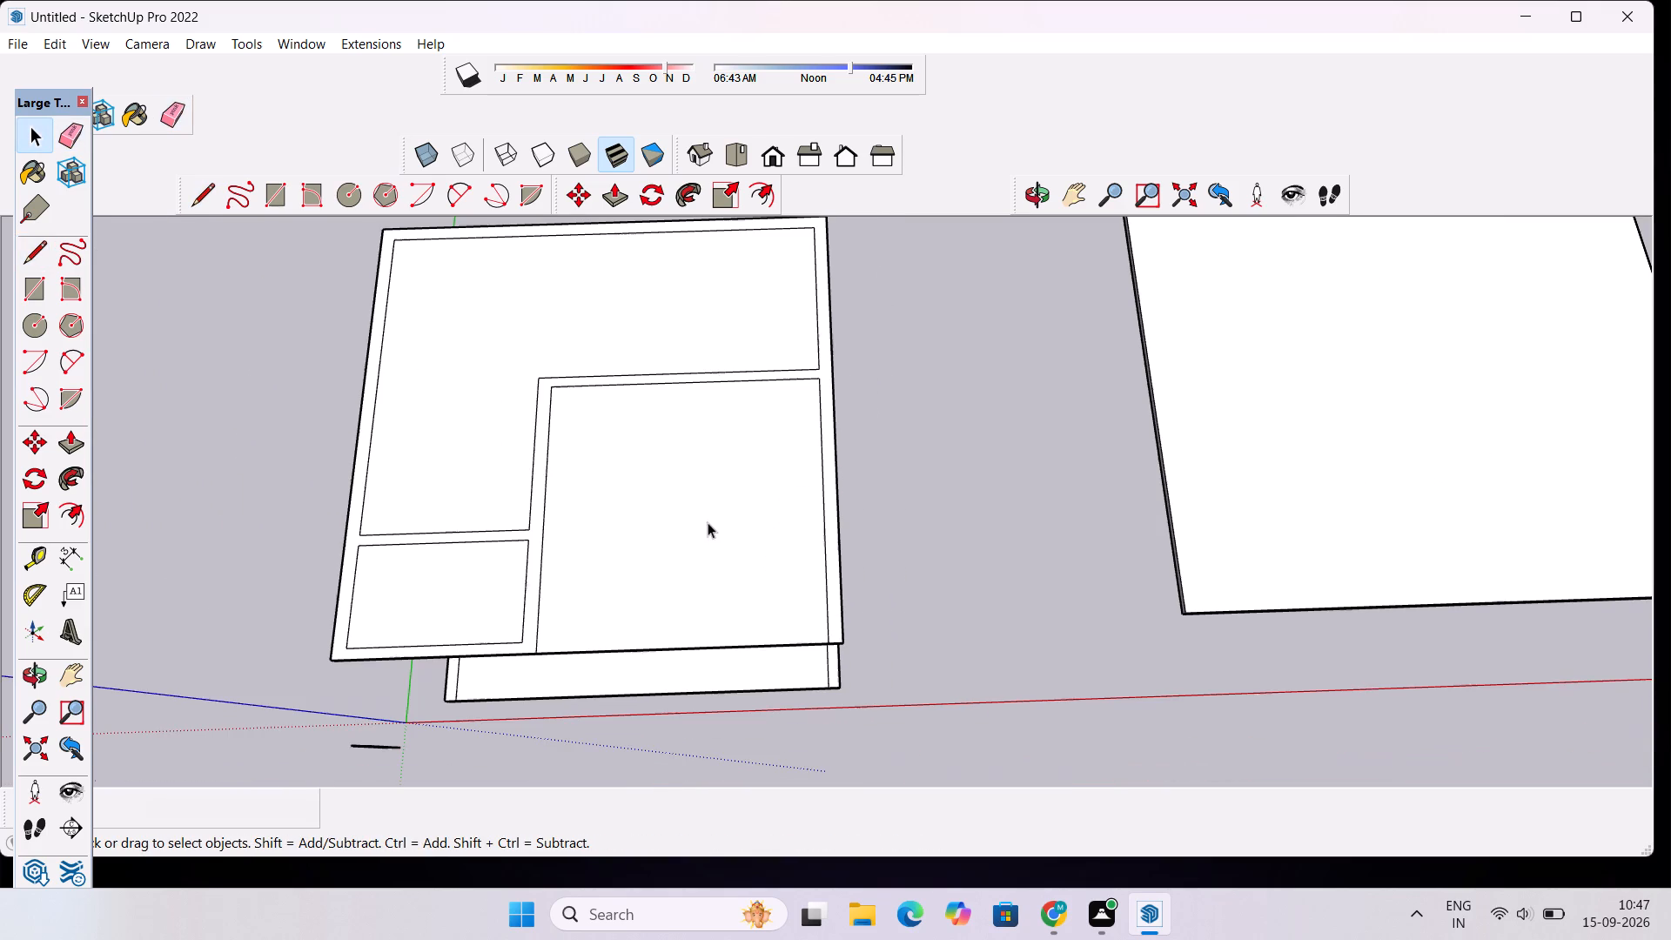
left_click(1037, 205)
left_click_drag(847, 560, 833, 440)
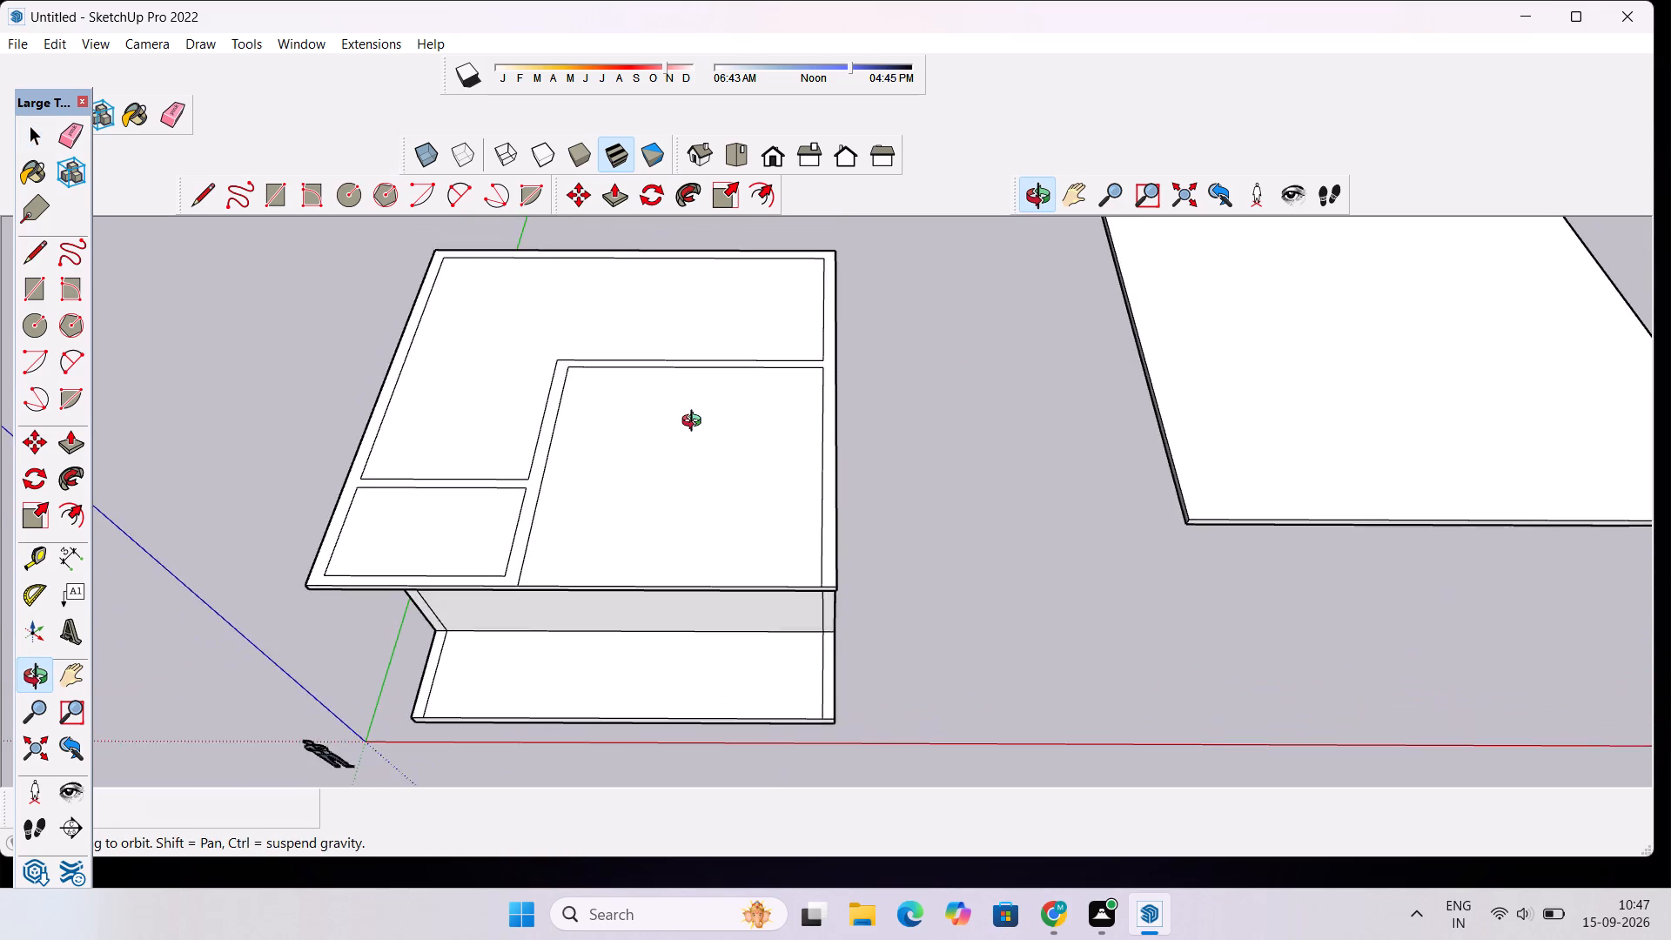
scroll(681, 412, "up", 3)
left_click_drag(896, 481, 864, 574)
scroll(817, 567, "down", 3)
left_click_drag(585, 536, 711, 629)
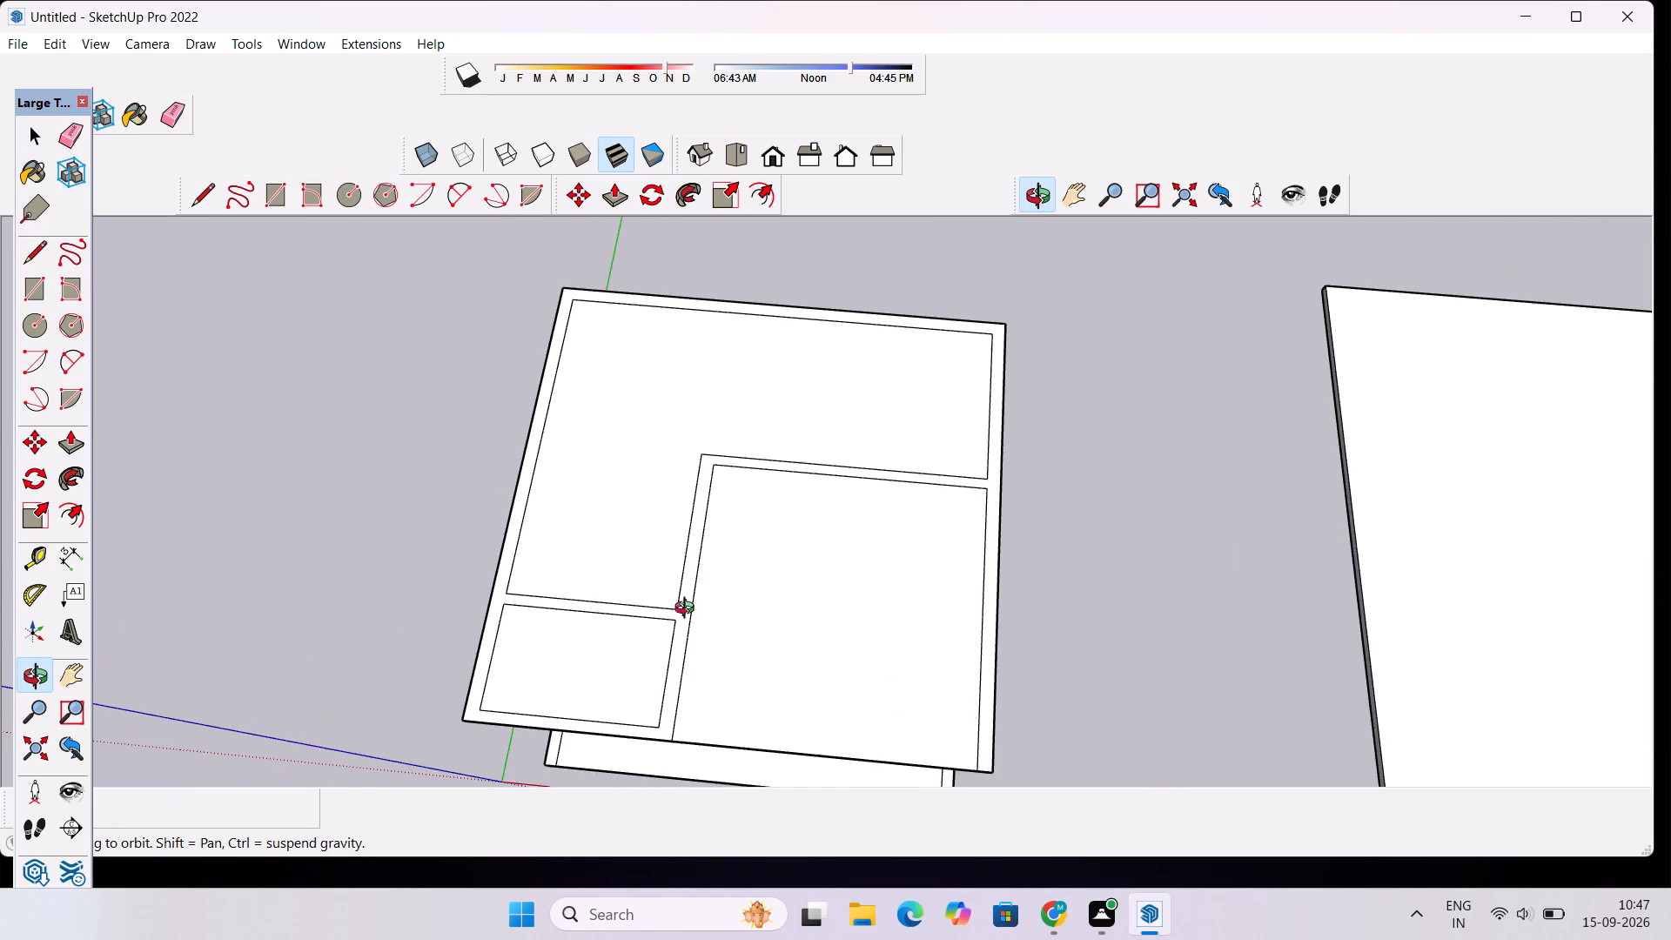
left_click_drag(668, 638, 727, 574)
scroll(731, 556, "down", 3)
left_click_drag(938, 527, 899, 605)
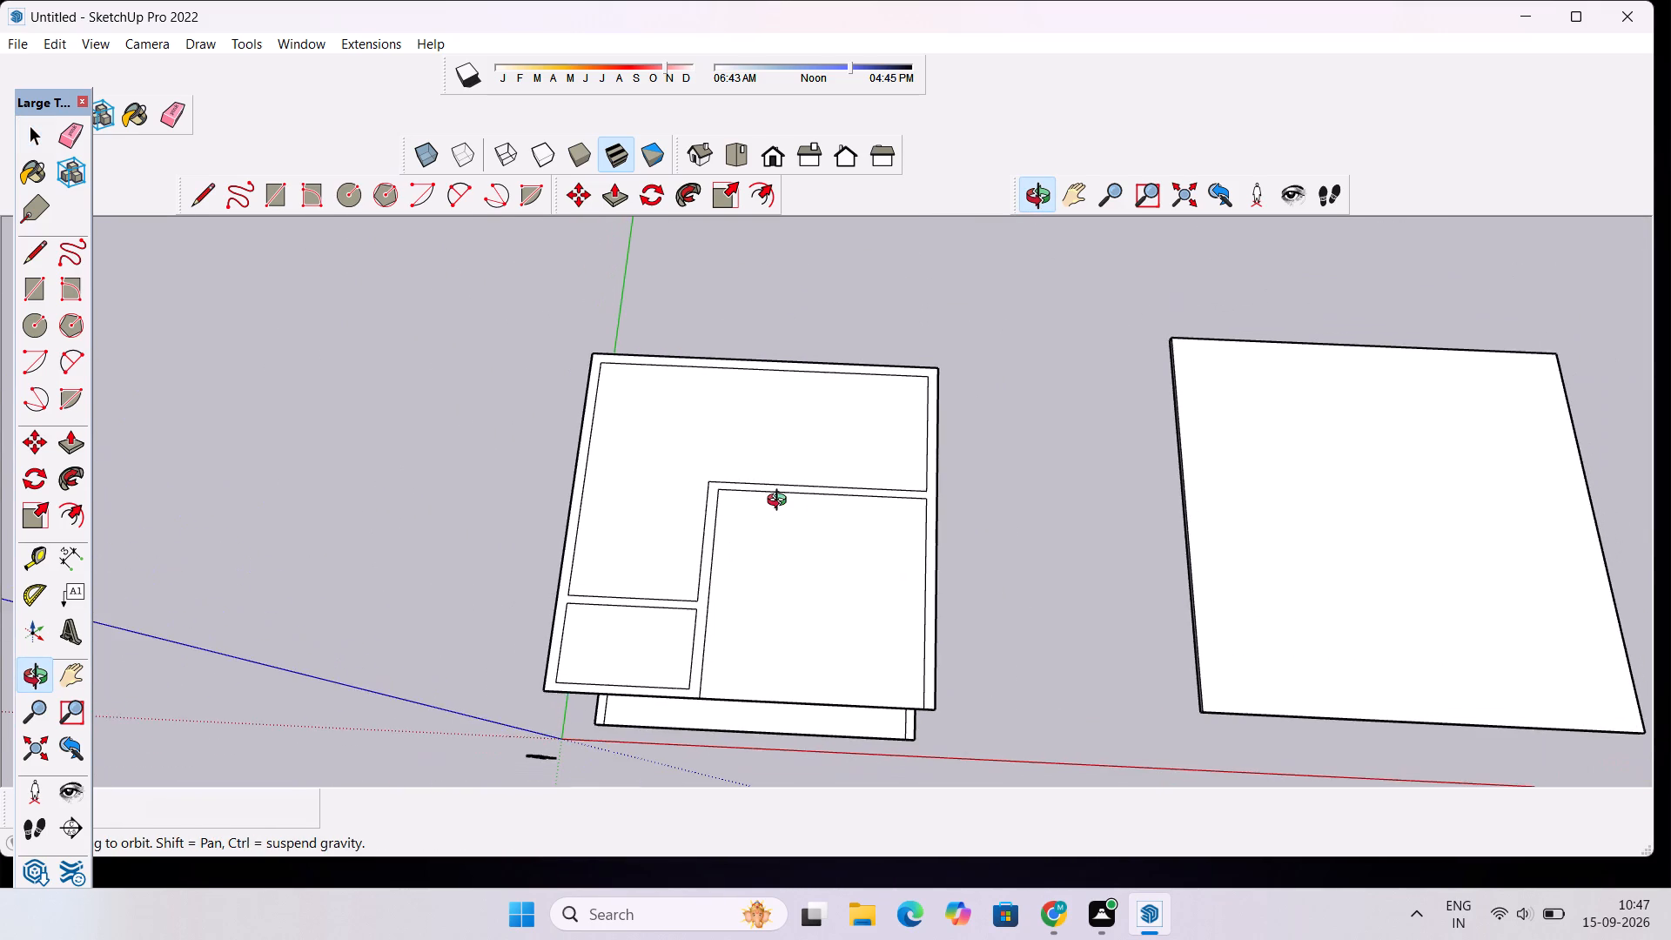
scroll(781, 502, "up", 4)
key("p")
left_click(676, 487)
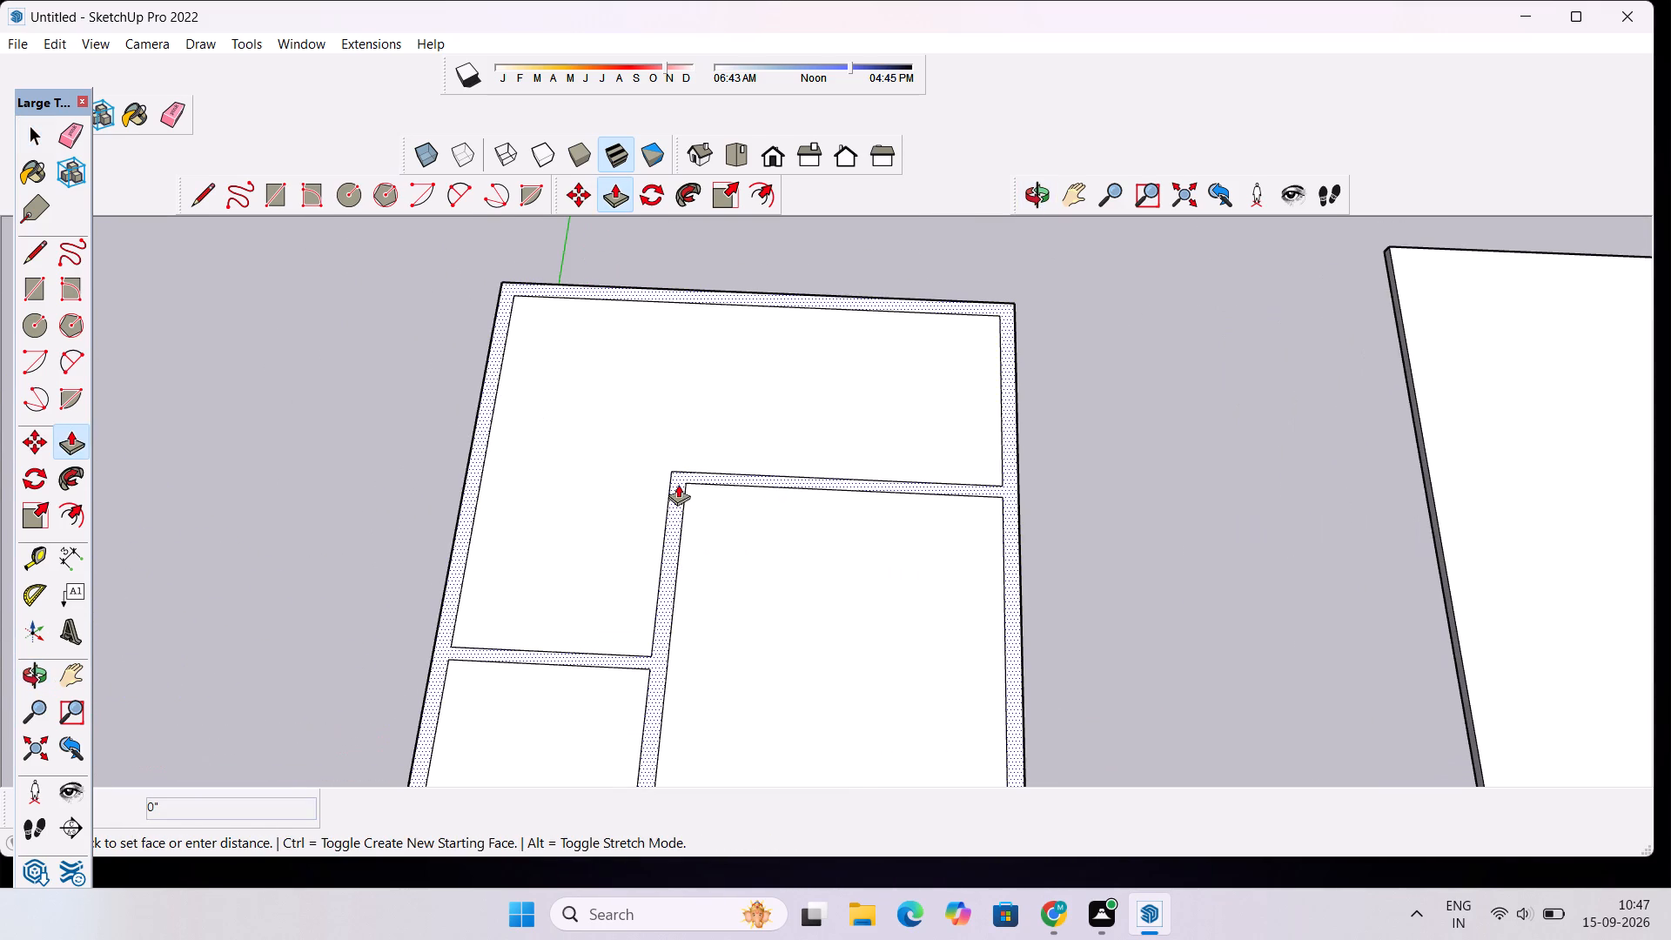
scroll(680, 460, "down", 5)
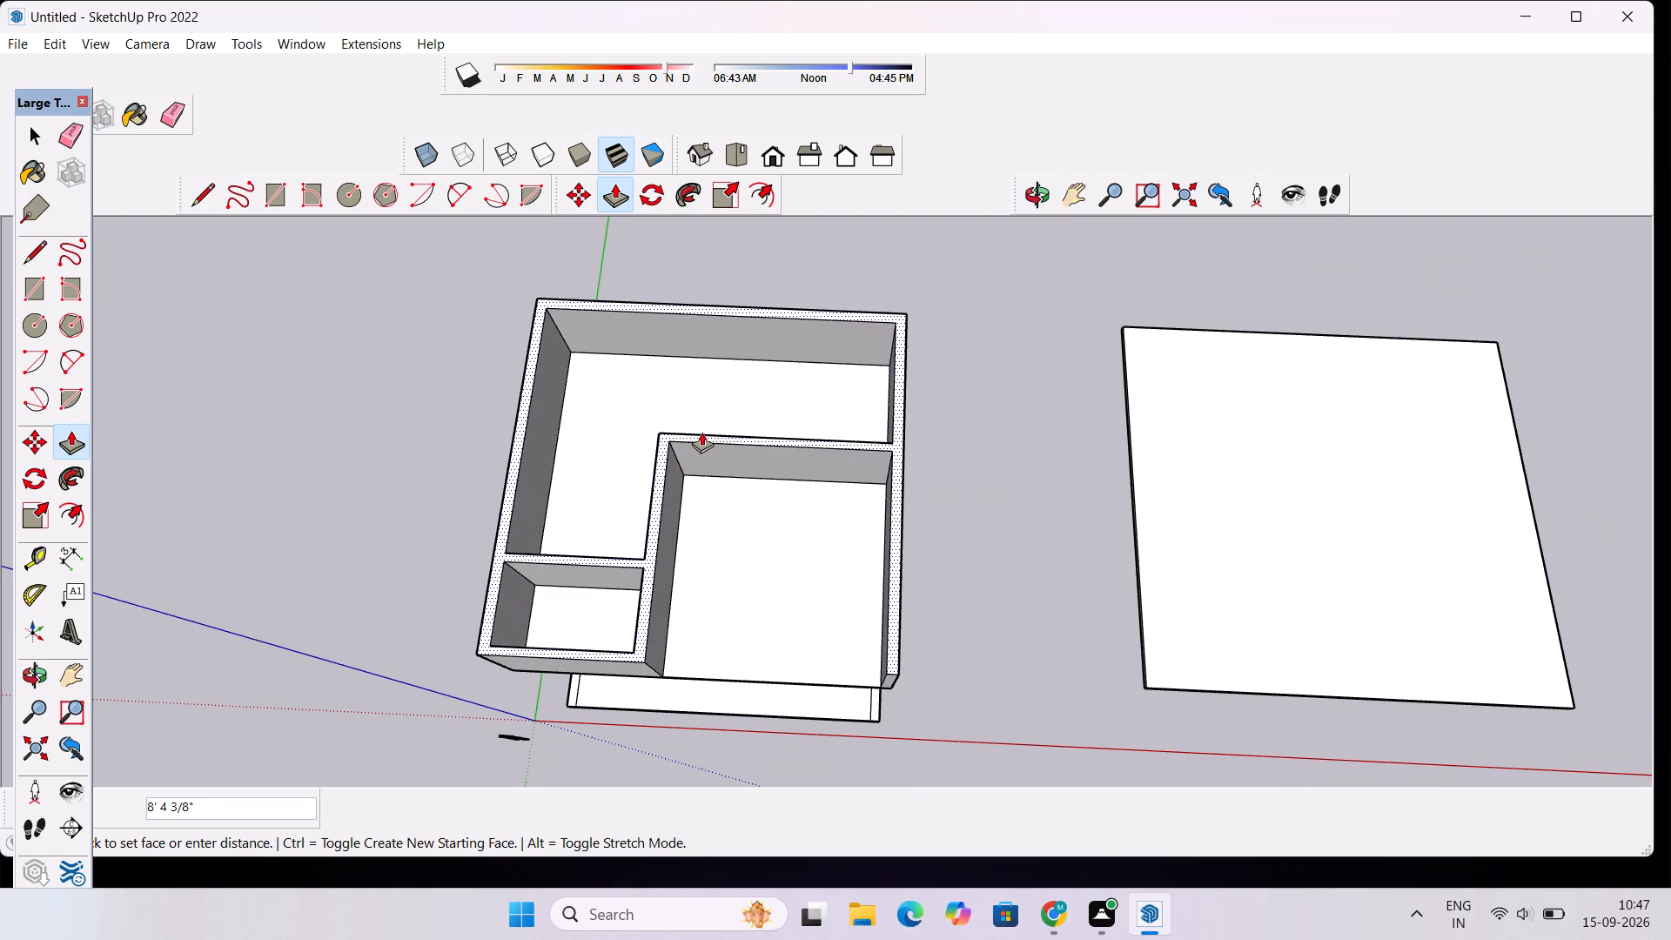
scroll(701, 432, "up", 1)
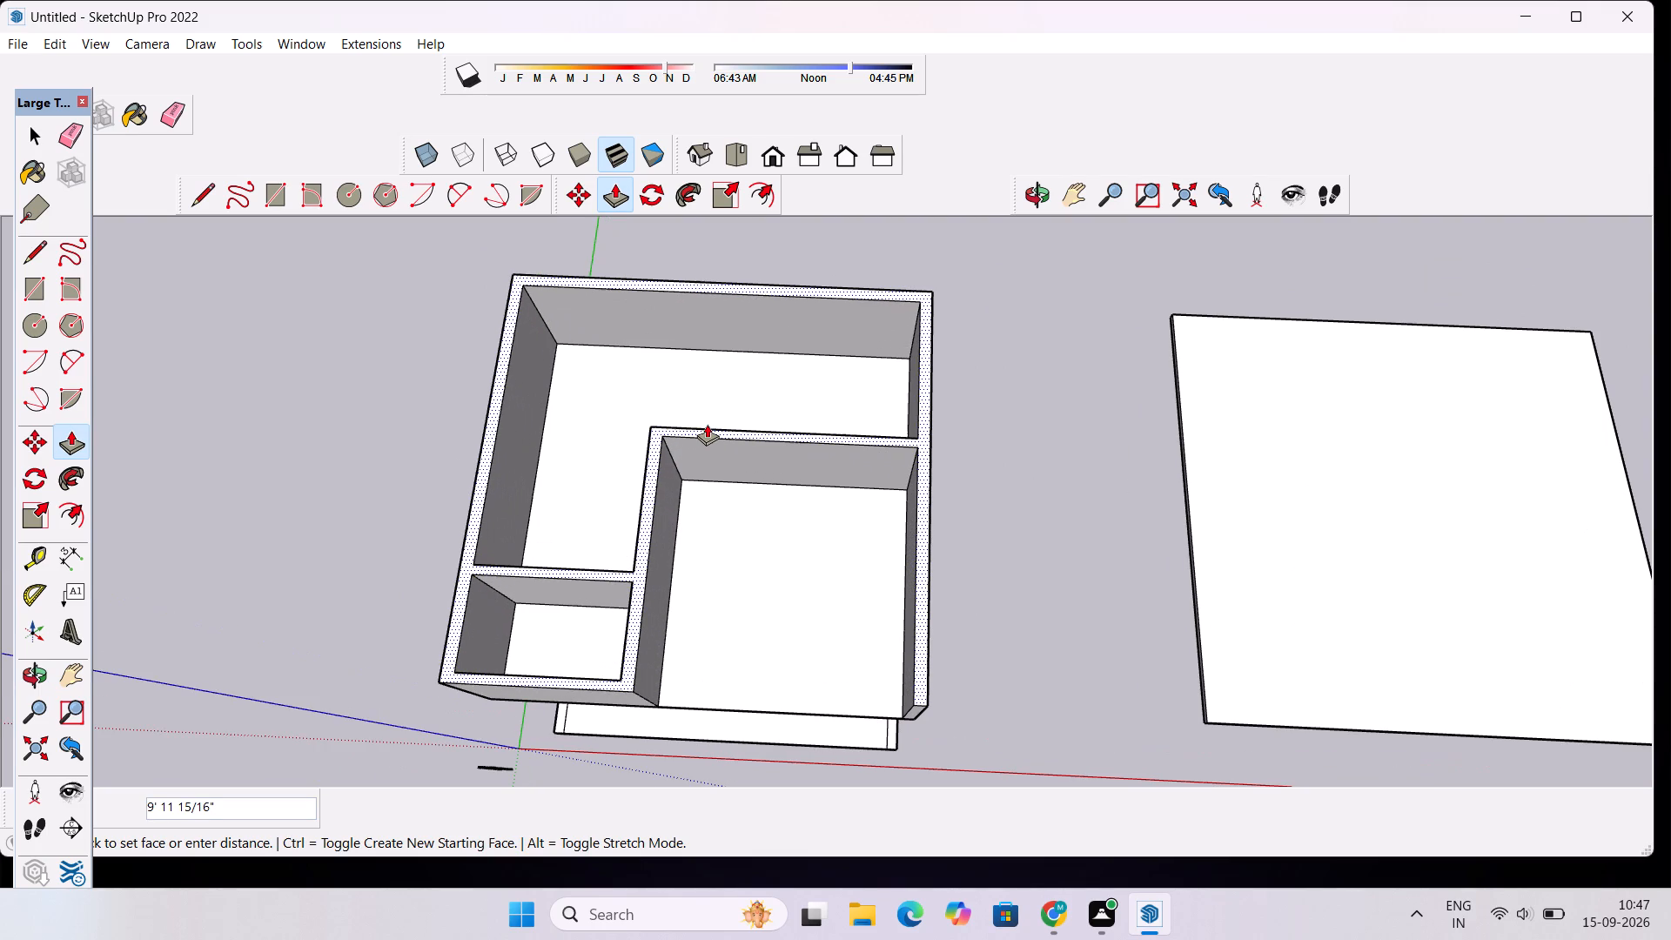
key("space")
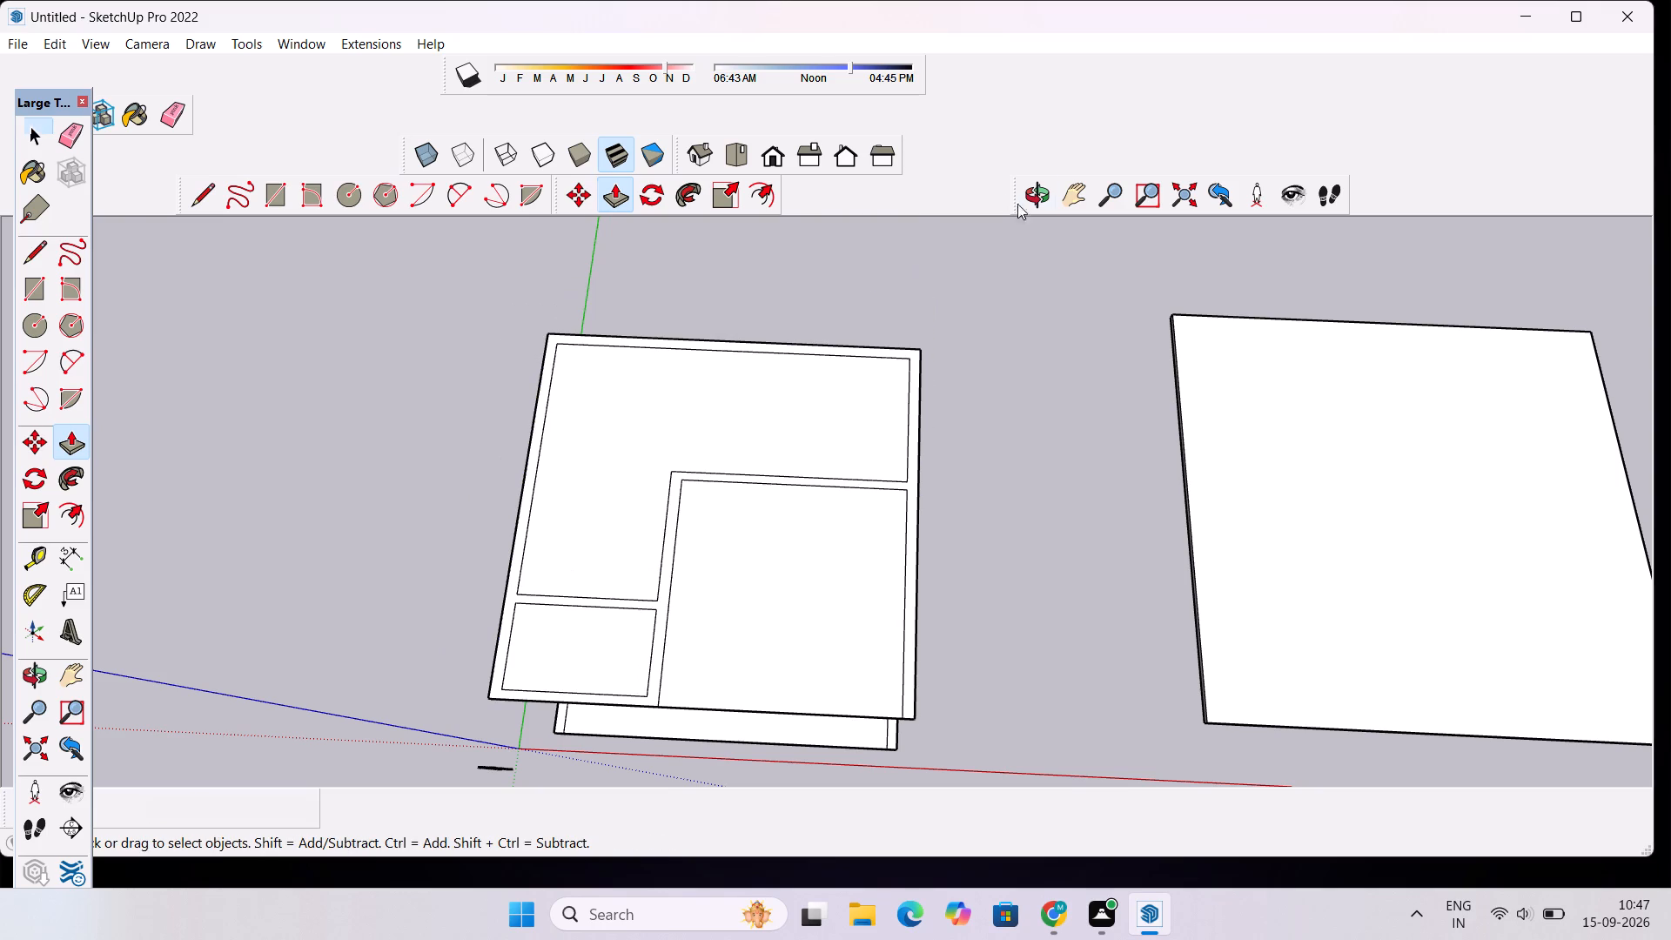
Draw a 1' line across the side wall thickness, extending the rear partition's room-side line to the outer edge.
scroll(871, 459, "up", 5)
key("l")
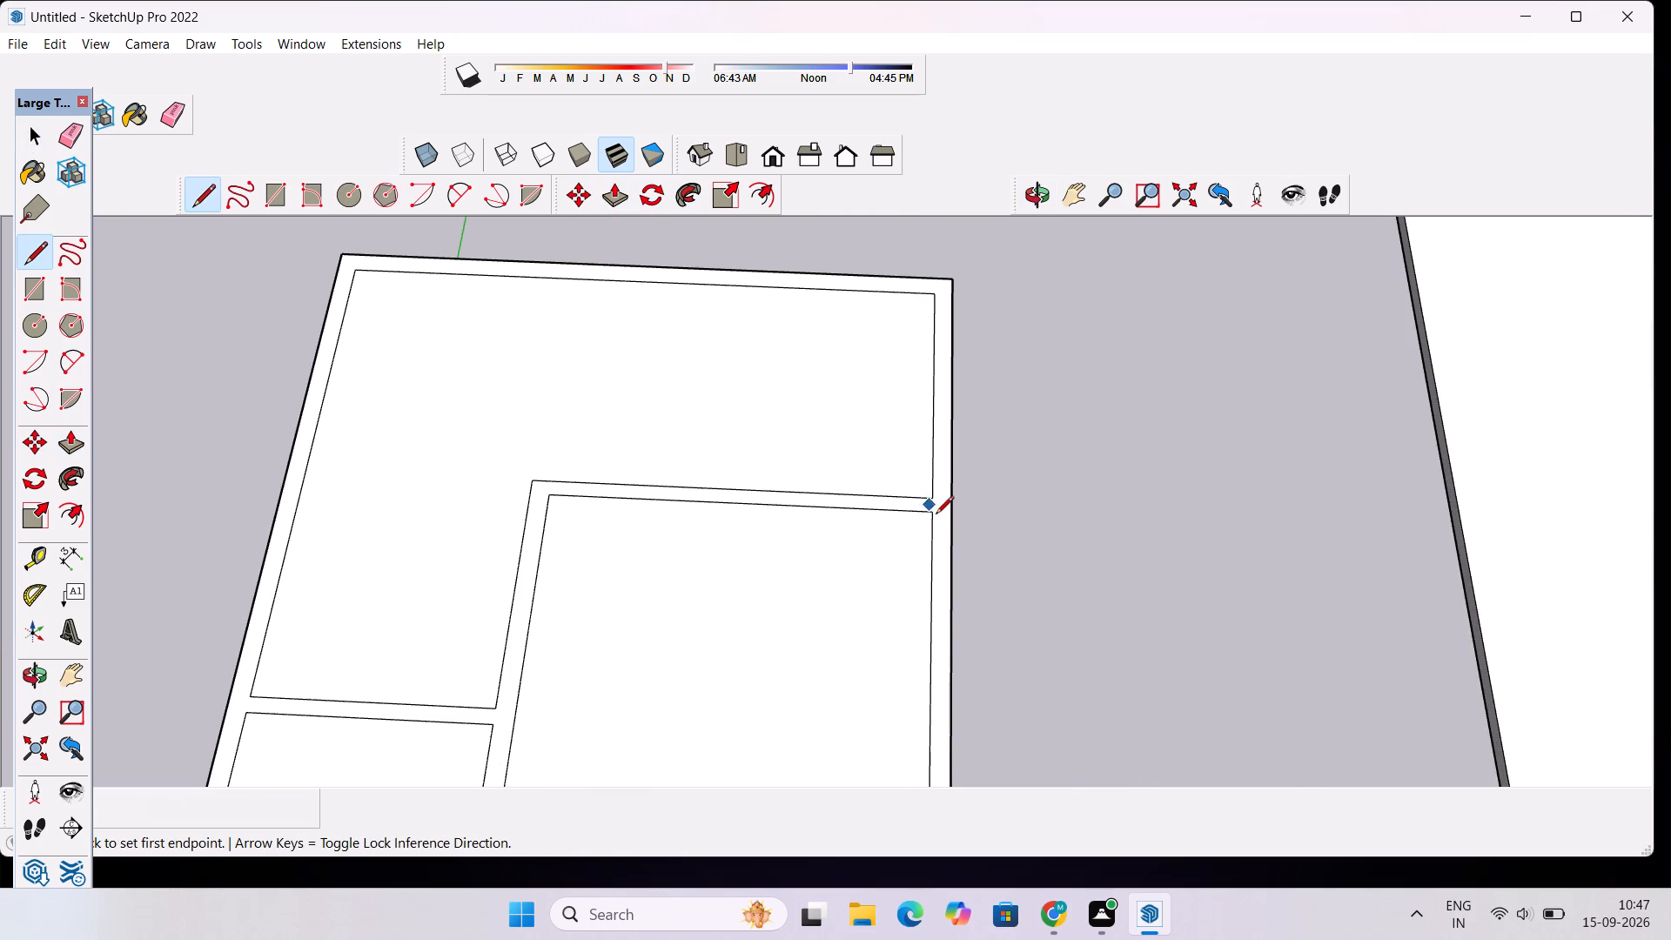
scroll(936, 515, "up", 3)
left_click(930, 511)
left_click(959, 517)
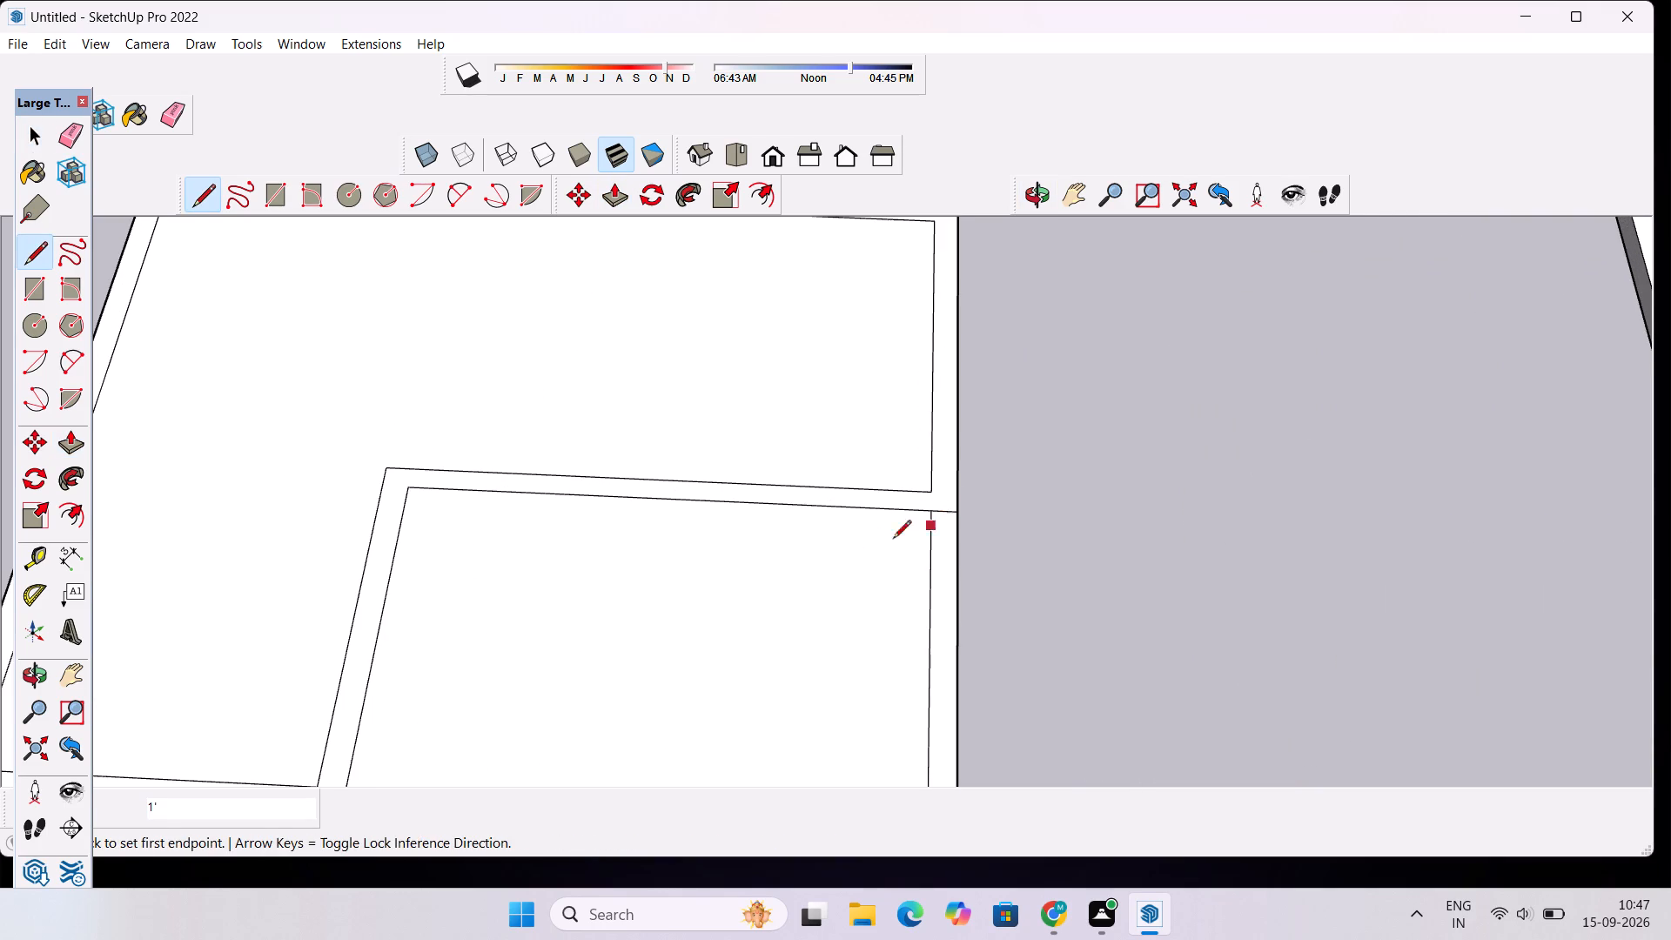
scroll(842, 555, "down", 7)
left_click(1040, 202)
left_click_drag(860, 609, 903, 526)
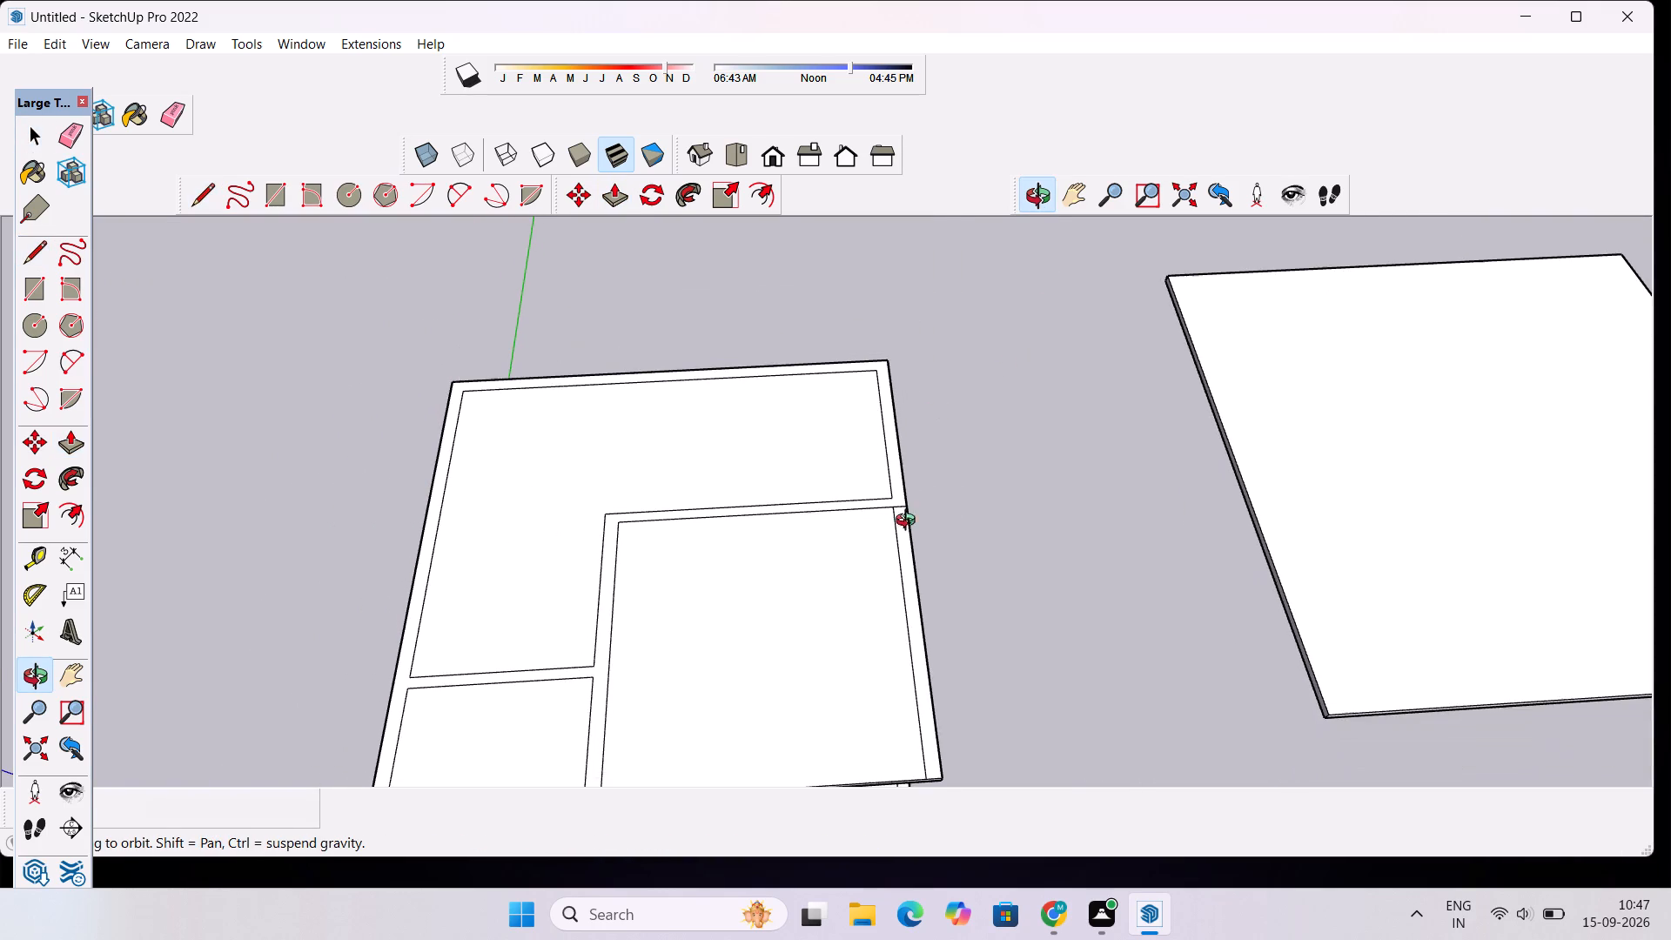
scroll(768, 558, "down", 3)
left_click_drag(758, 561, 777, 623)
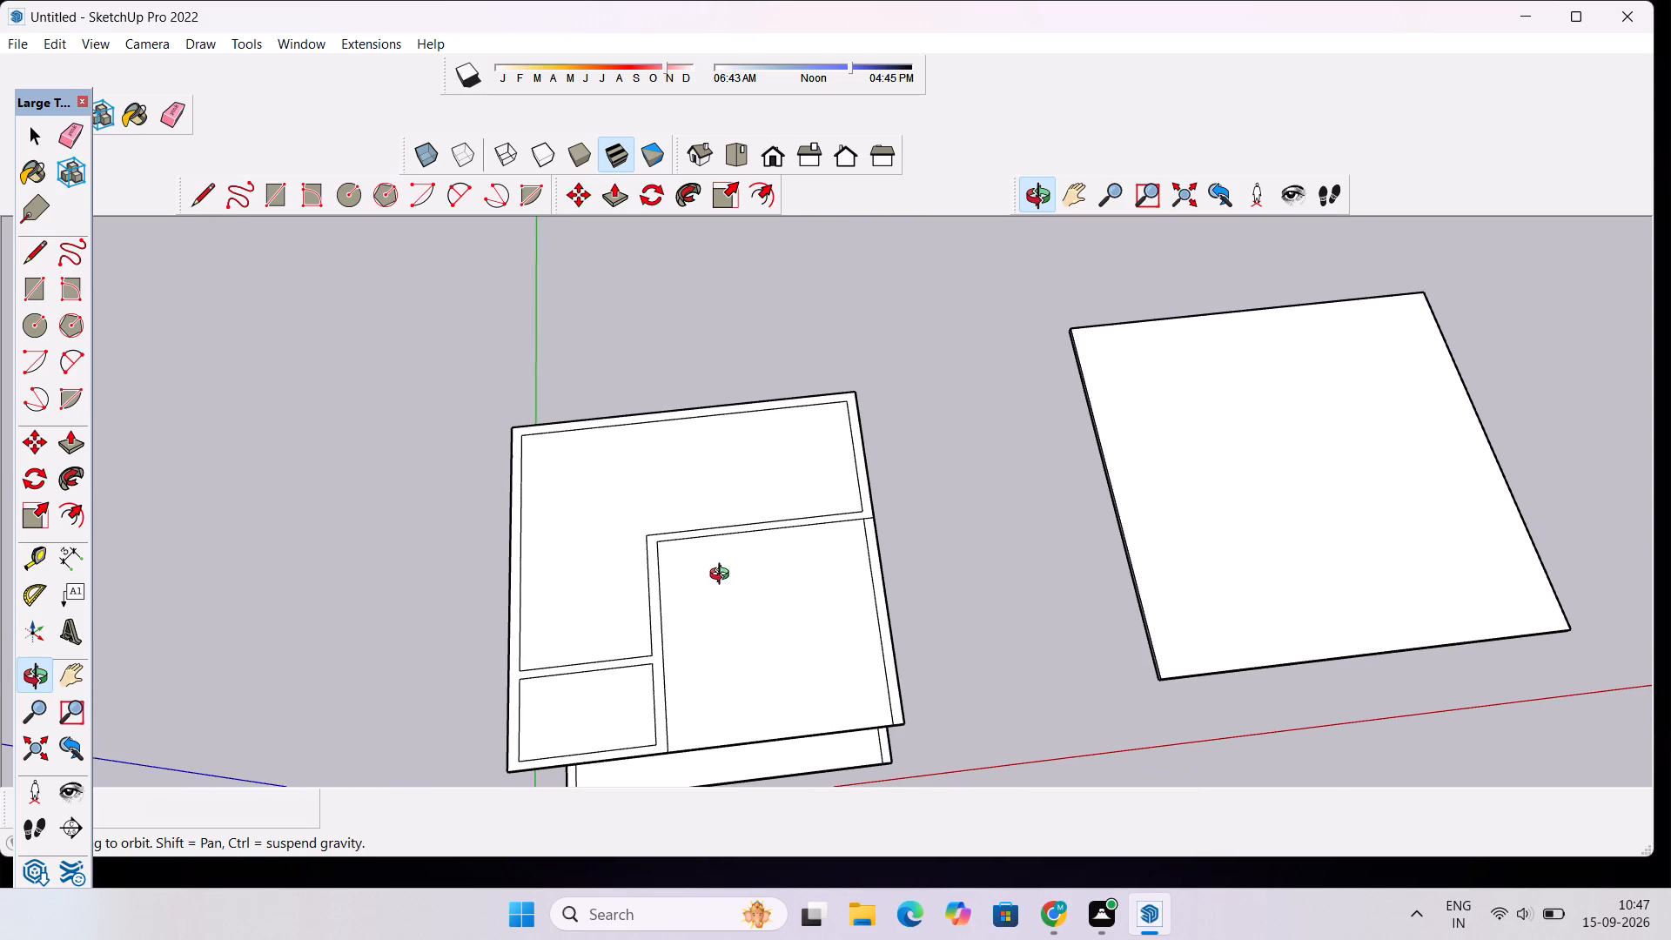
Push/Pull the connected upper-storey wall outline up 19' from the overhanging slab.
scroll(663, 567, "down", 3)
scroll(669, 561, "up", 2)
left_click_drag(766, 614, 712, 722)
scroll(689, 608, "up", 6)
key("p")
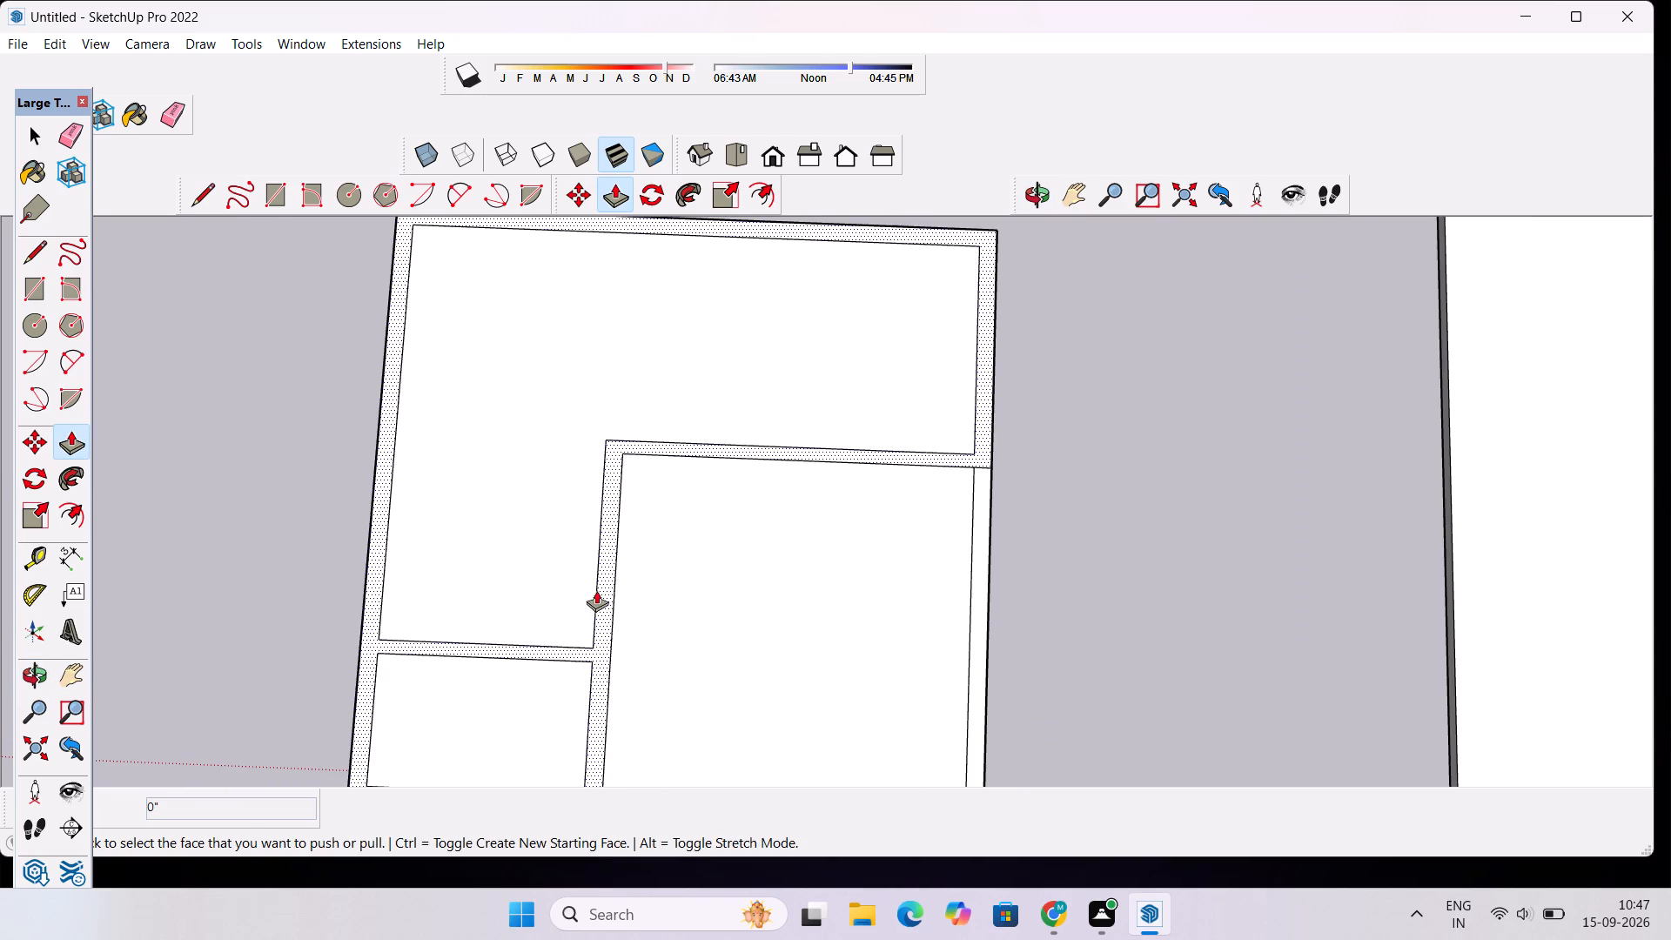
left_click(600, 599)
scroll(608, 573, "down", 4)
scroll(594, 445, "down", 1)
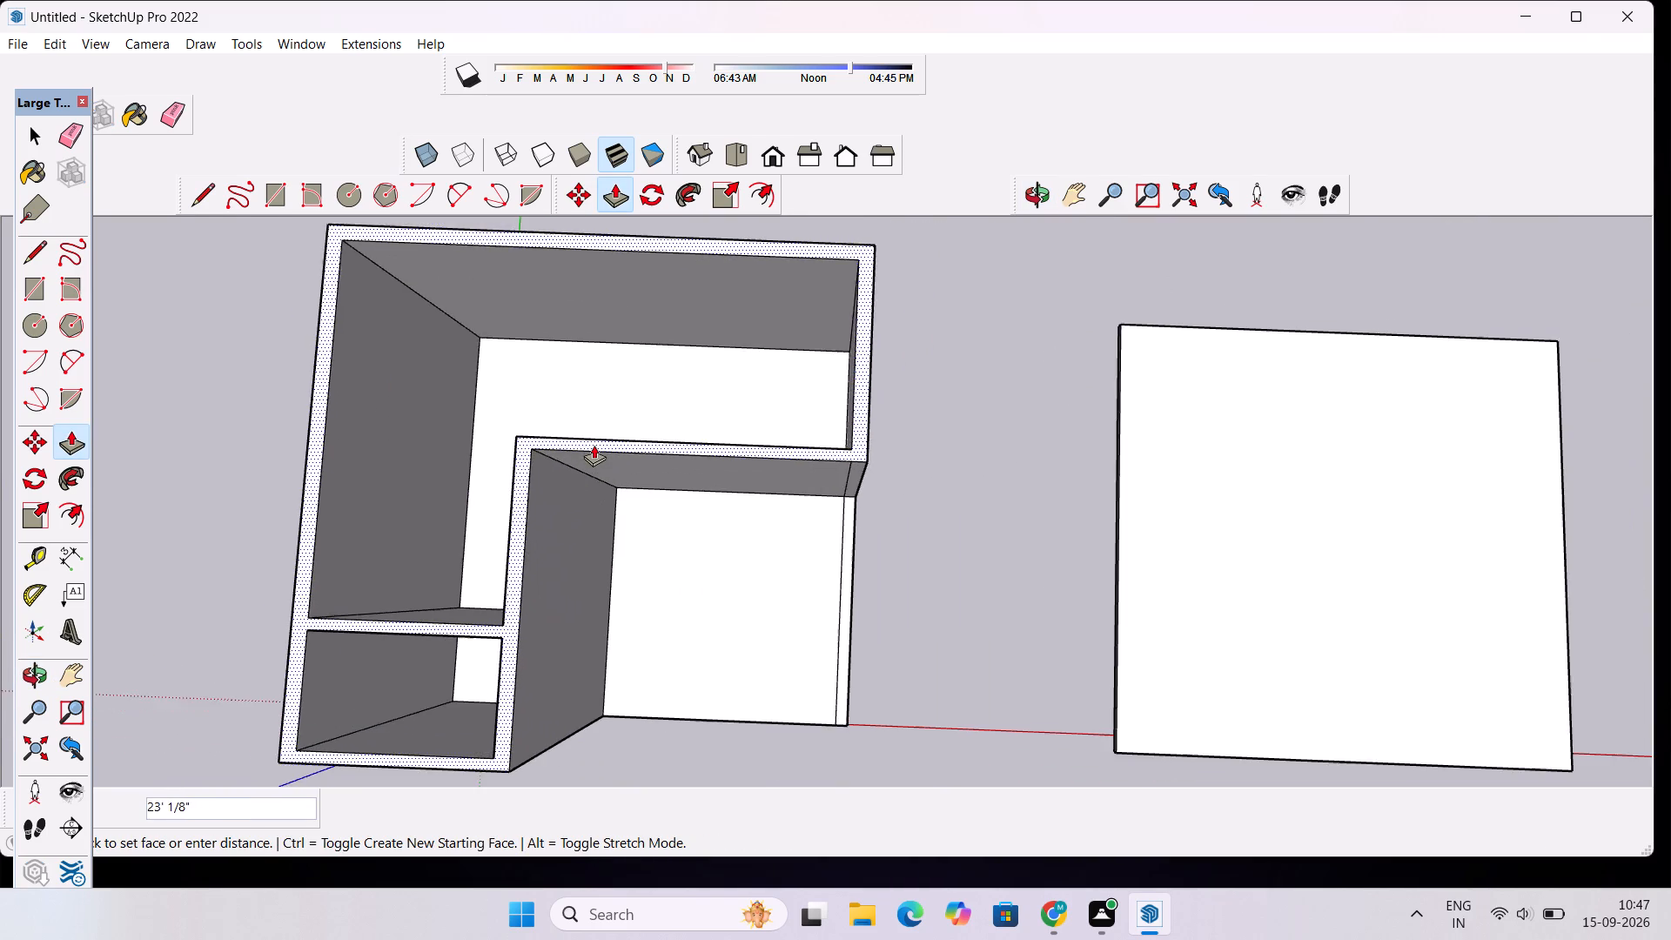
scroll(594, 445, "down", 2)
type("19'")
key("Return")
scroll(614, 435, "down", 2)
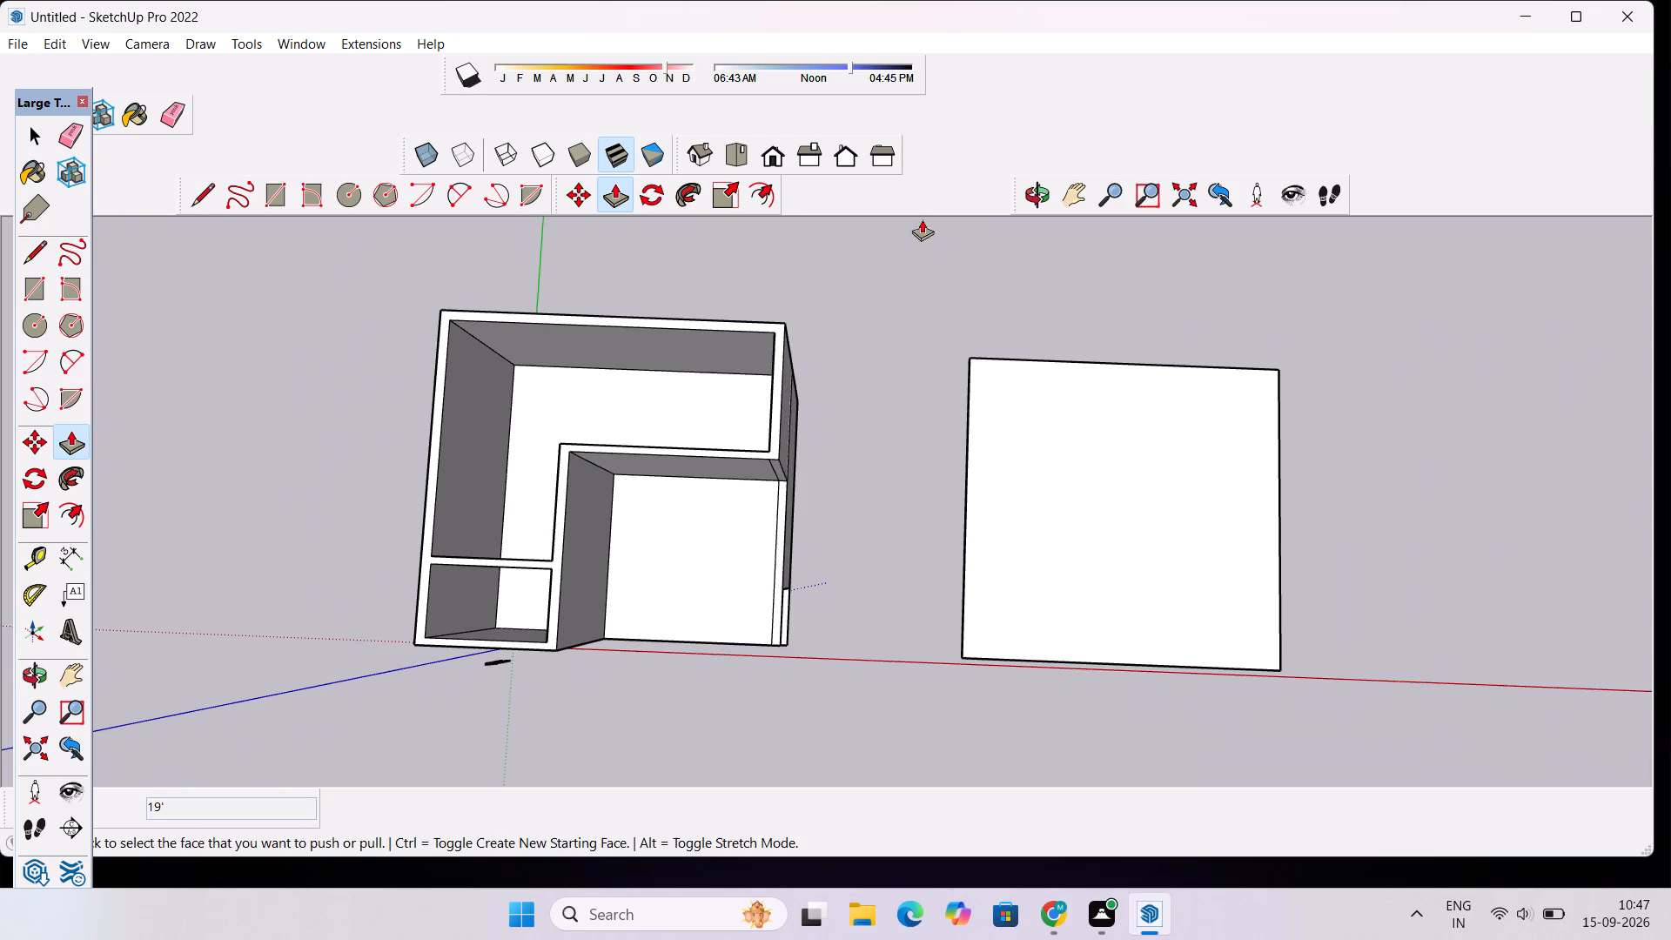
Examine the raised upper-storey walls, partitions and open slab area from several angles.
left_click(1035, 191)
left_click_drag(480, 686, 507, 413)
scroll(507, 412, "down", 4)
left_click_drag(587, 454, 607, 513)
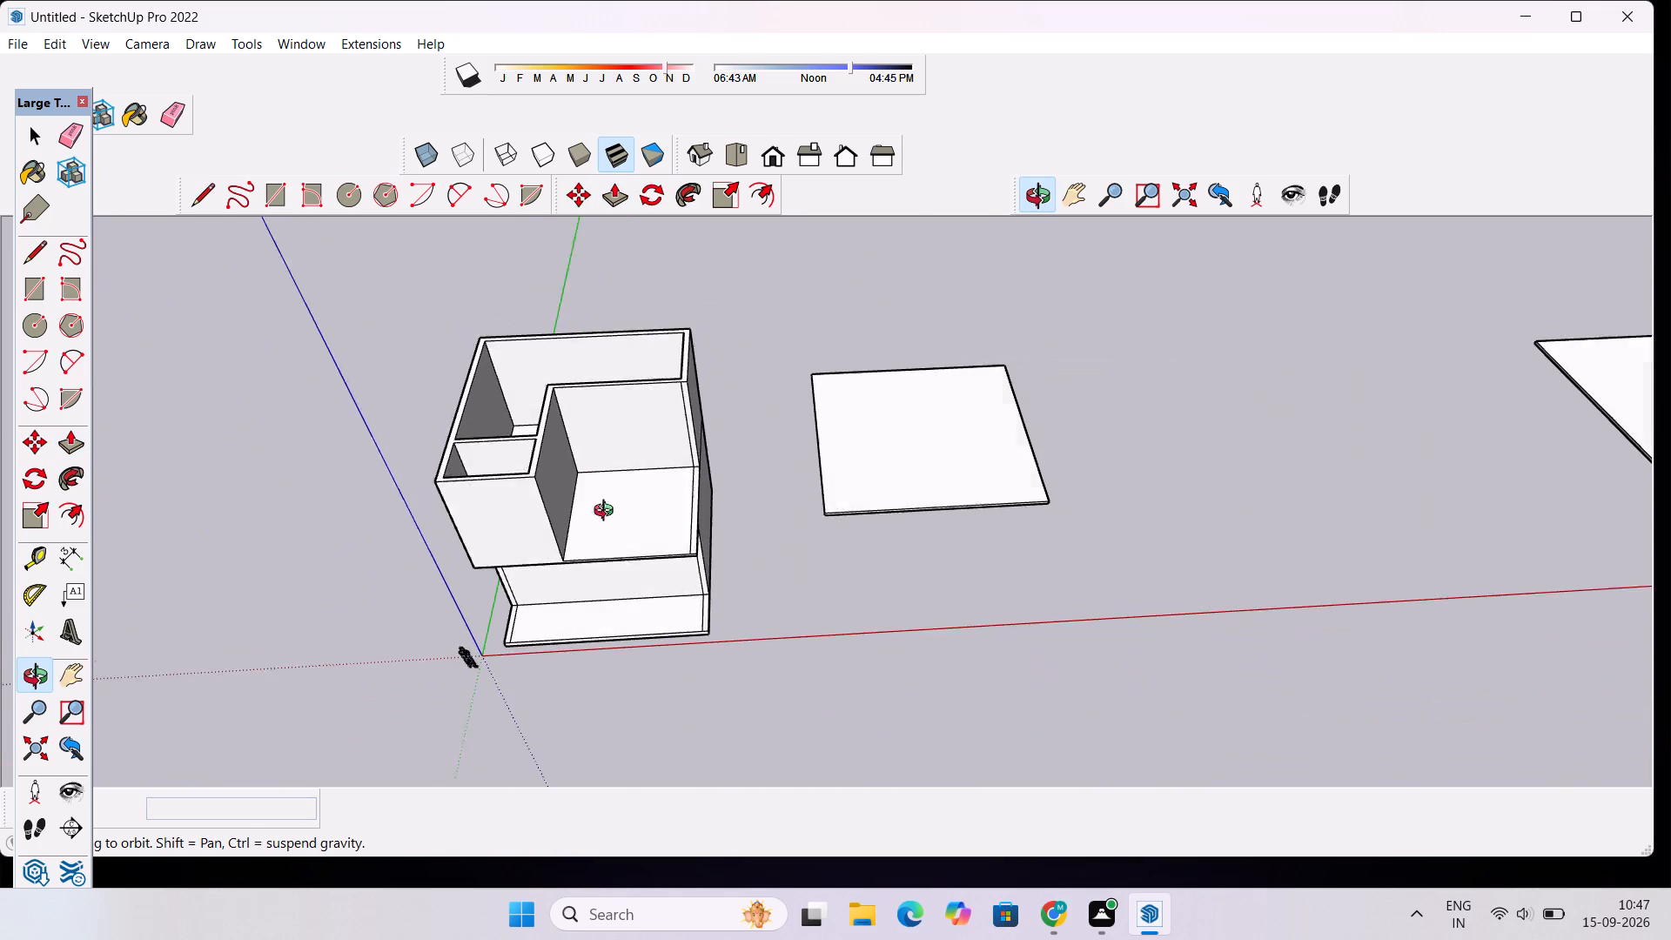
left_click_drag(607, 513, 611, 538)
scroll(540, 507, "up", 2)
left_click_drag(534, 493, 549, 524, "shift")
scroll(549, 516, "down", 4)
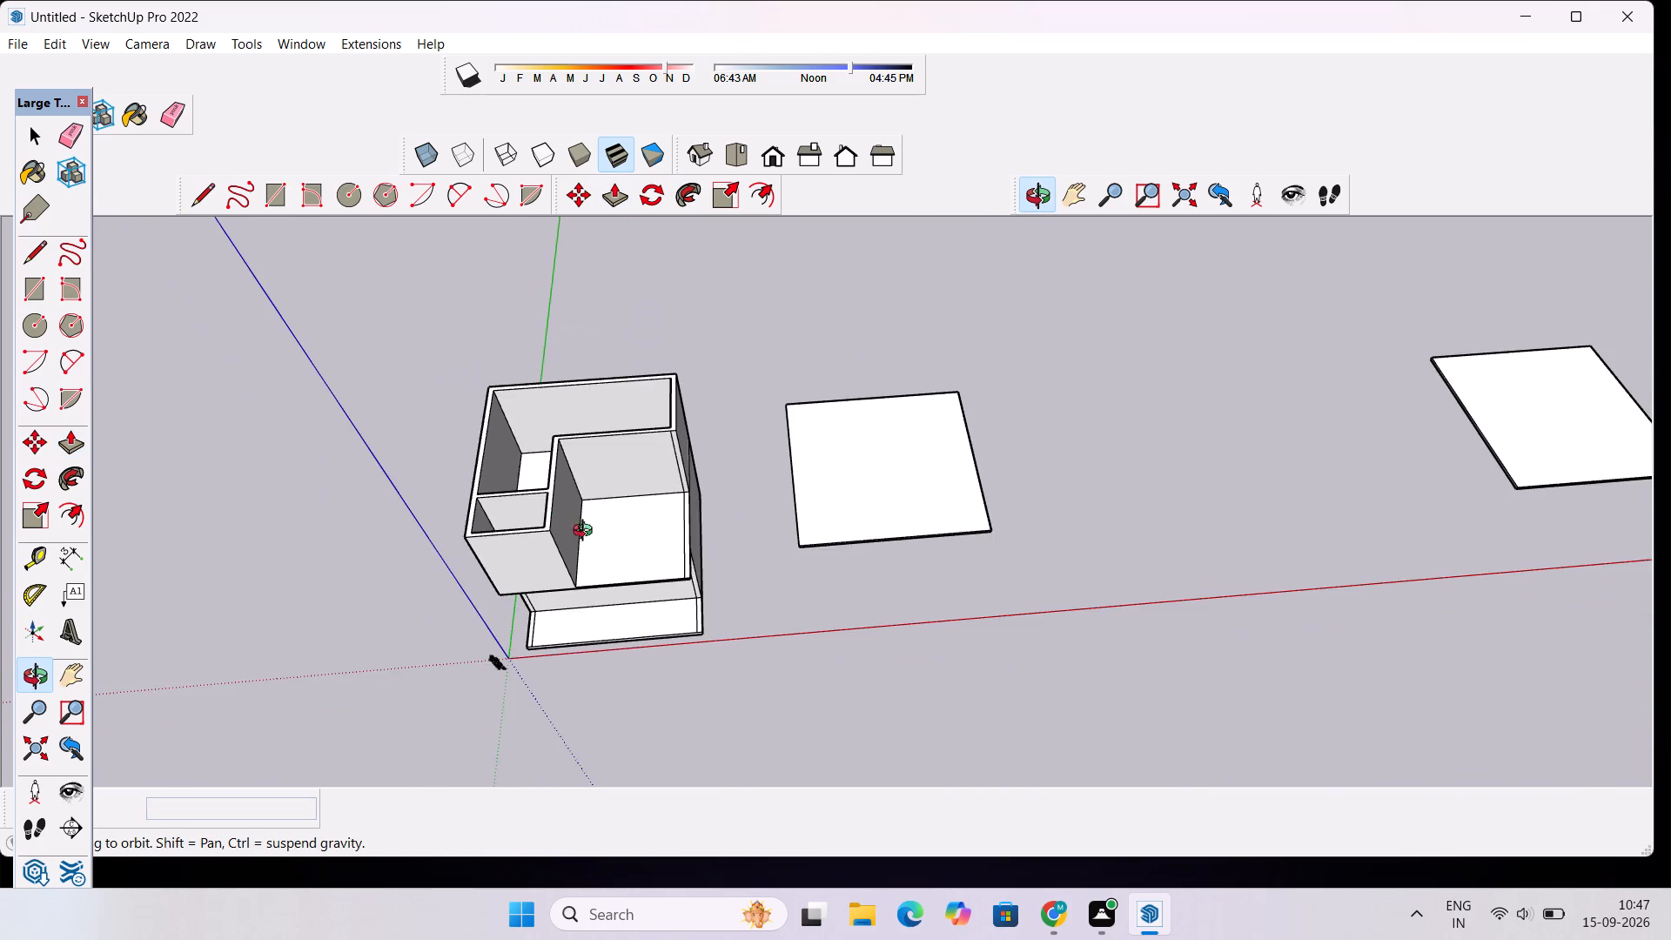
left_click_drag(586, 530, 554, 417)
left_click_drag(615, 493, 636, 549, "shift")
scroll(621, 480, "down", 4)
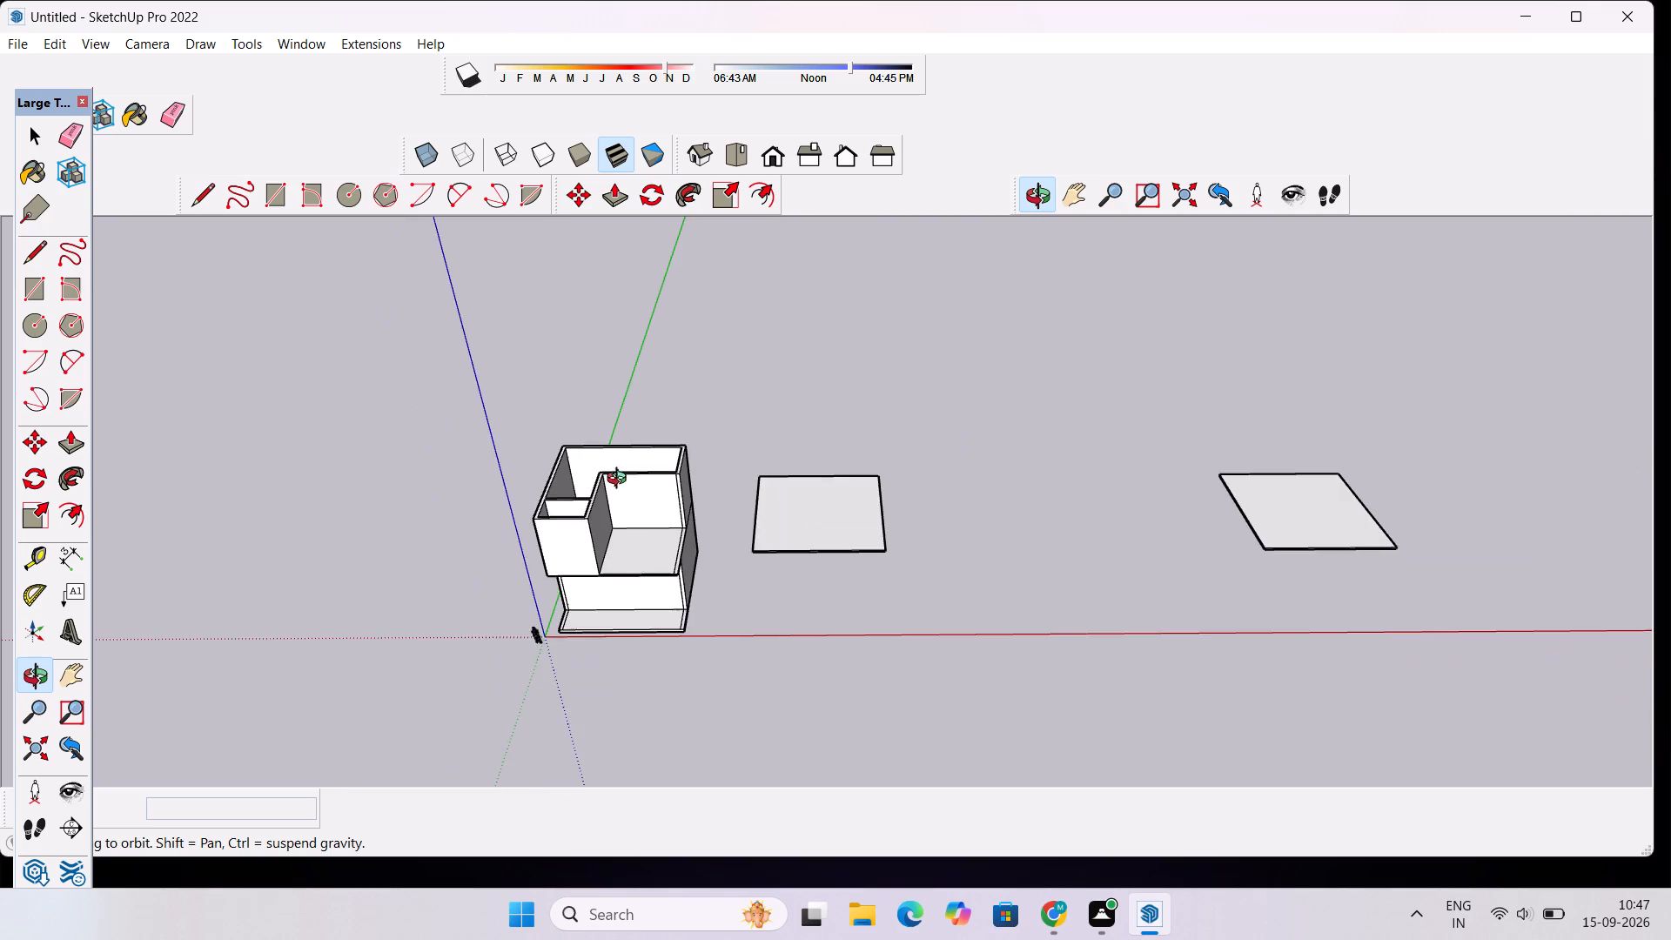
scroll(621, 480, "down", 1)
left_click_drag(567, 495, 715, 570, "shift")
scroll(715, 570, "down", 4)
left_click_drag(834, 658, 786, 573)
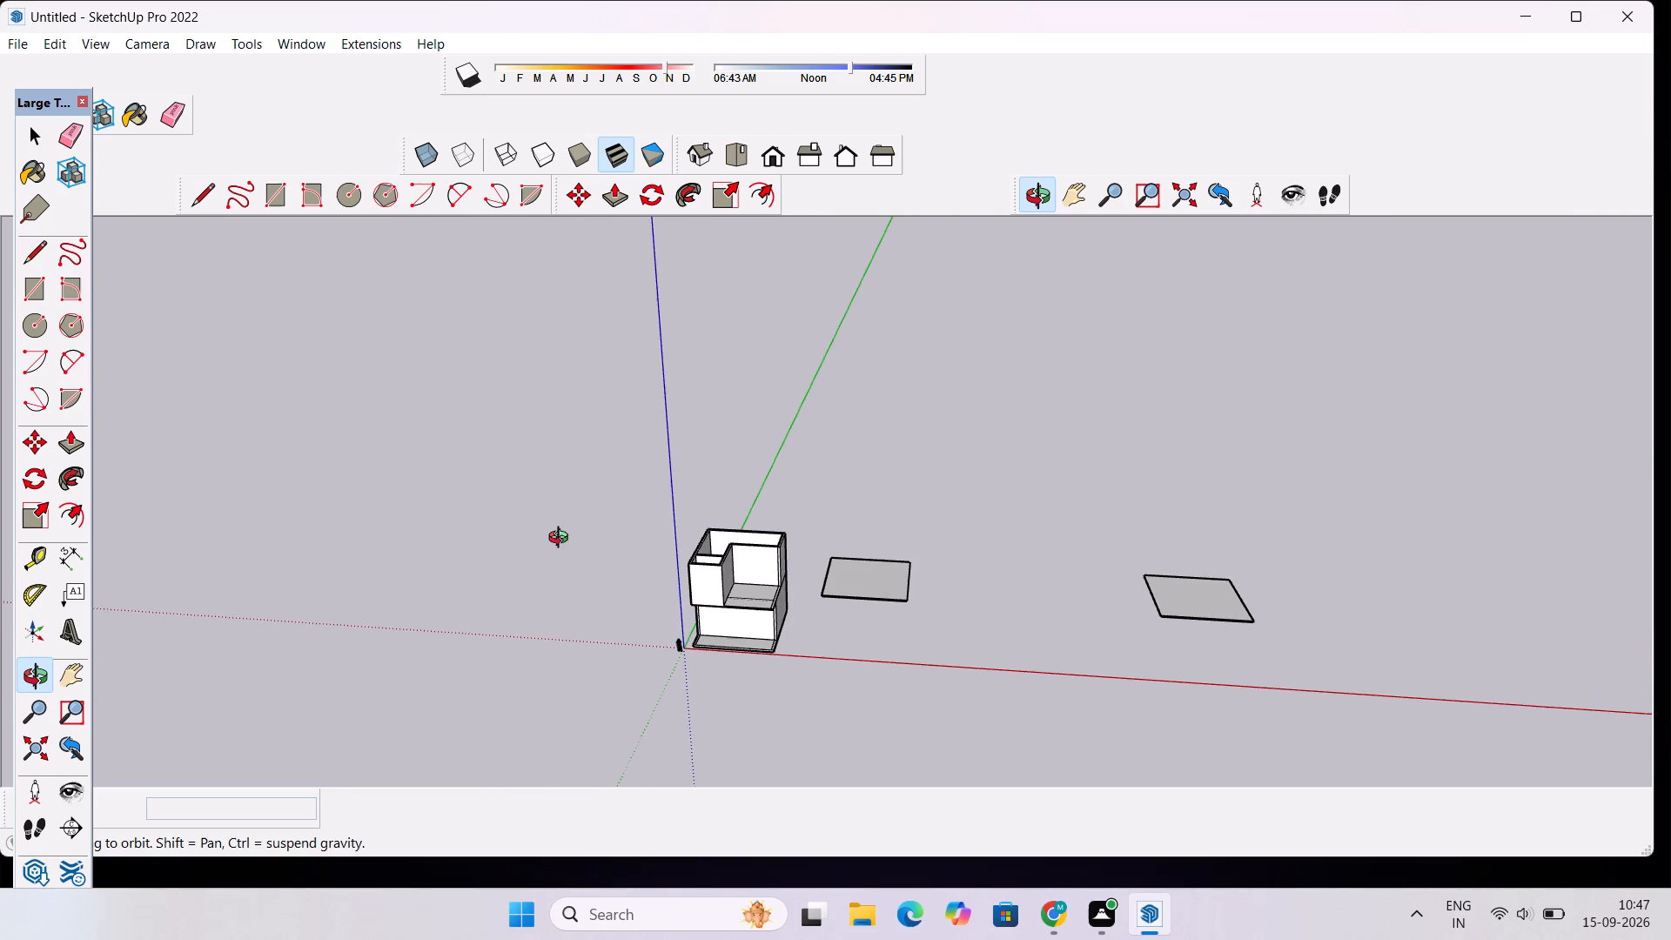
left_click_drag(533, 575, 1173, 733)
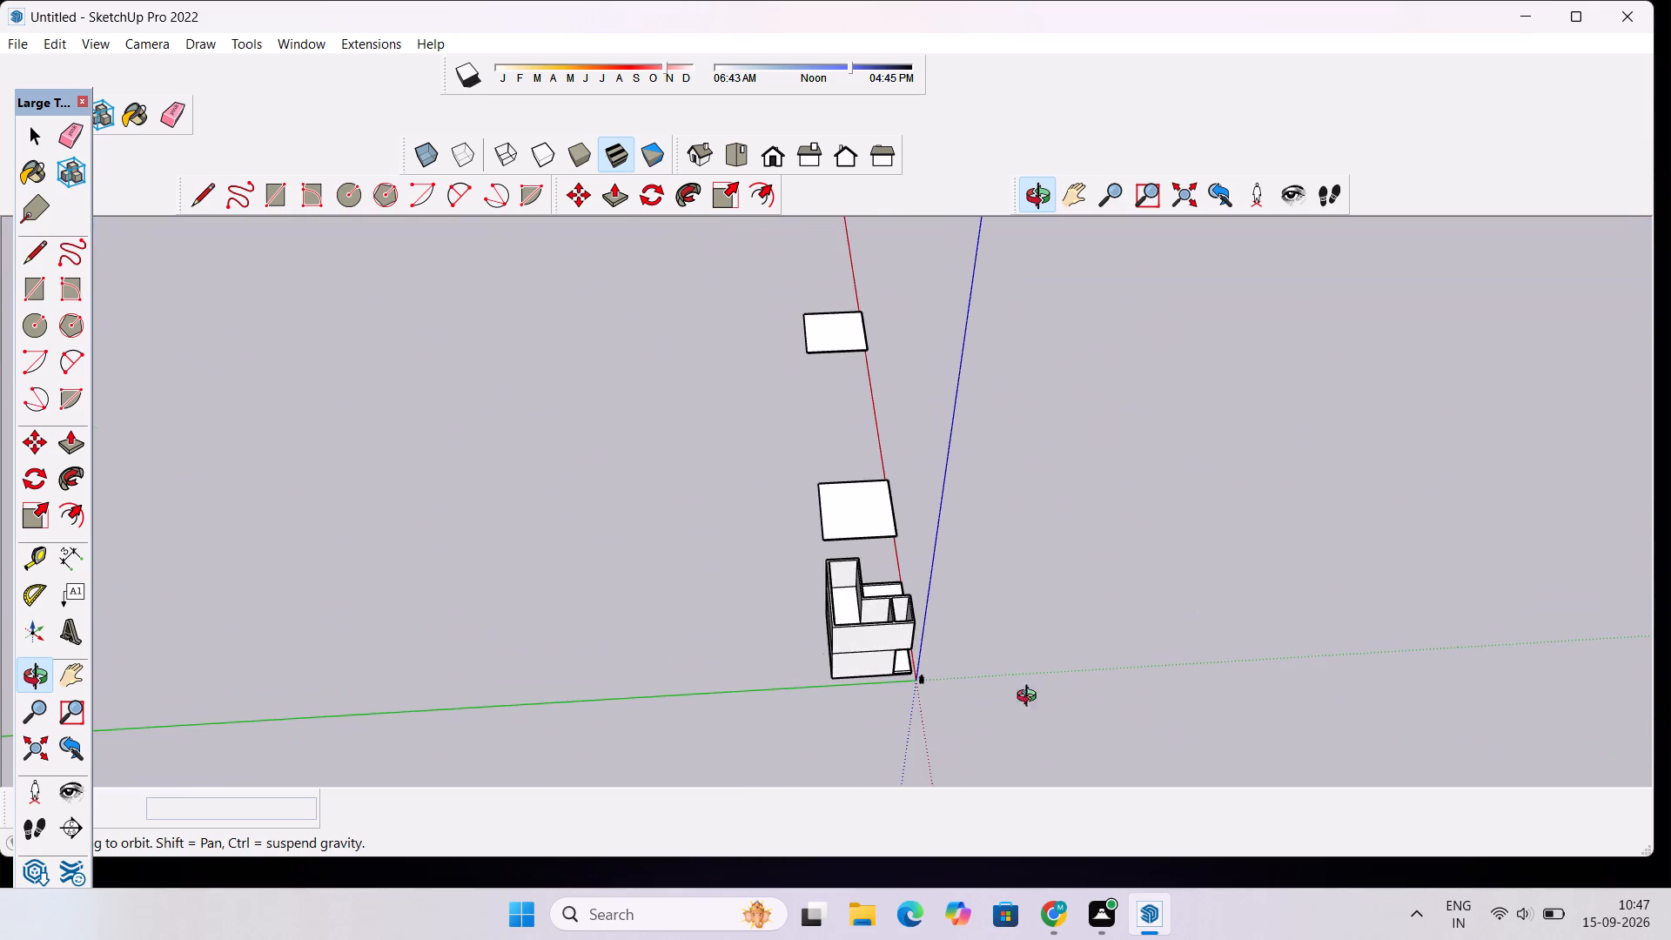
scroll(920, 616, "up", 7)
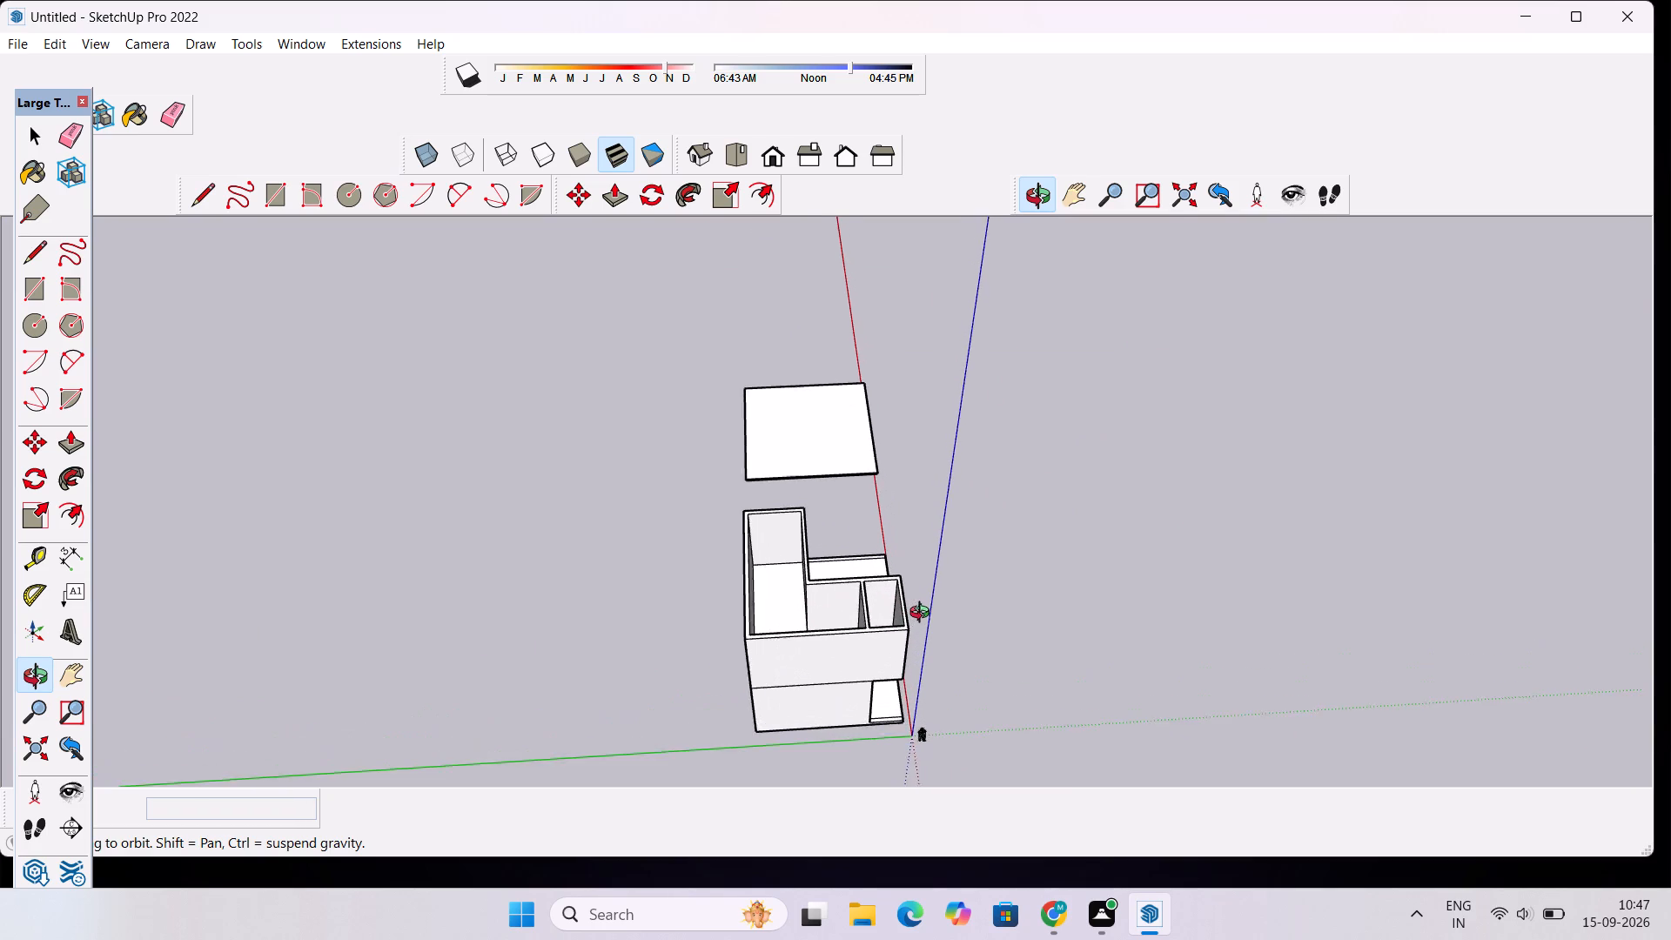
scroll(923, 614, "up", 1)
left_click_drag(983, 625, 647, 675)
scroll(713, 594, "up", 5)
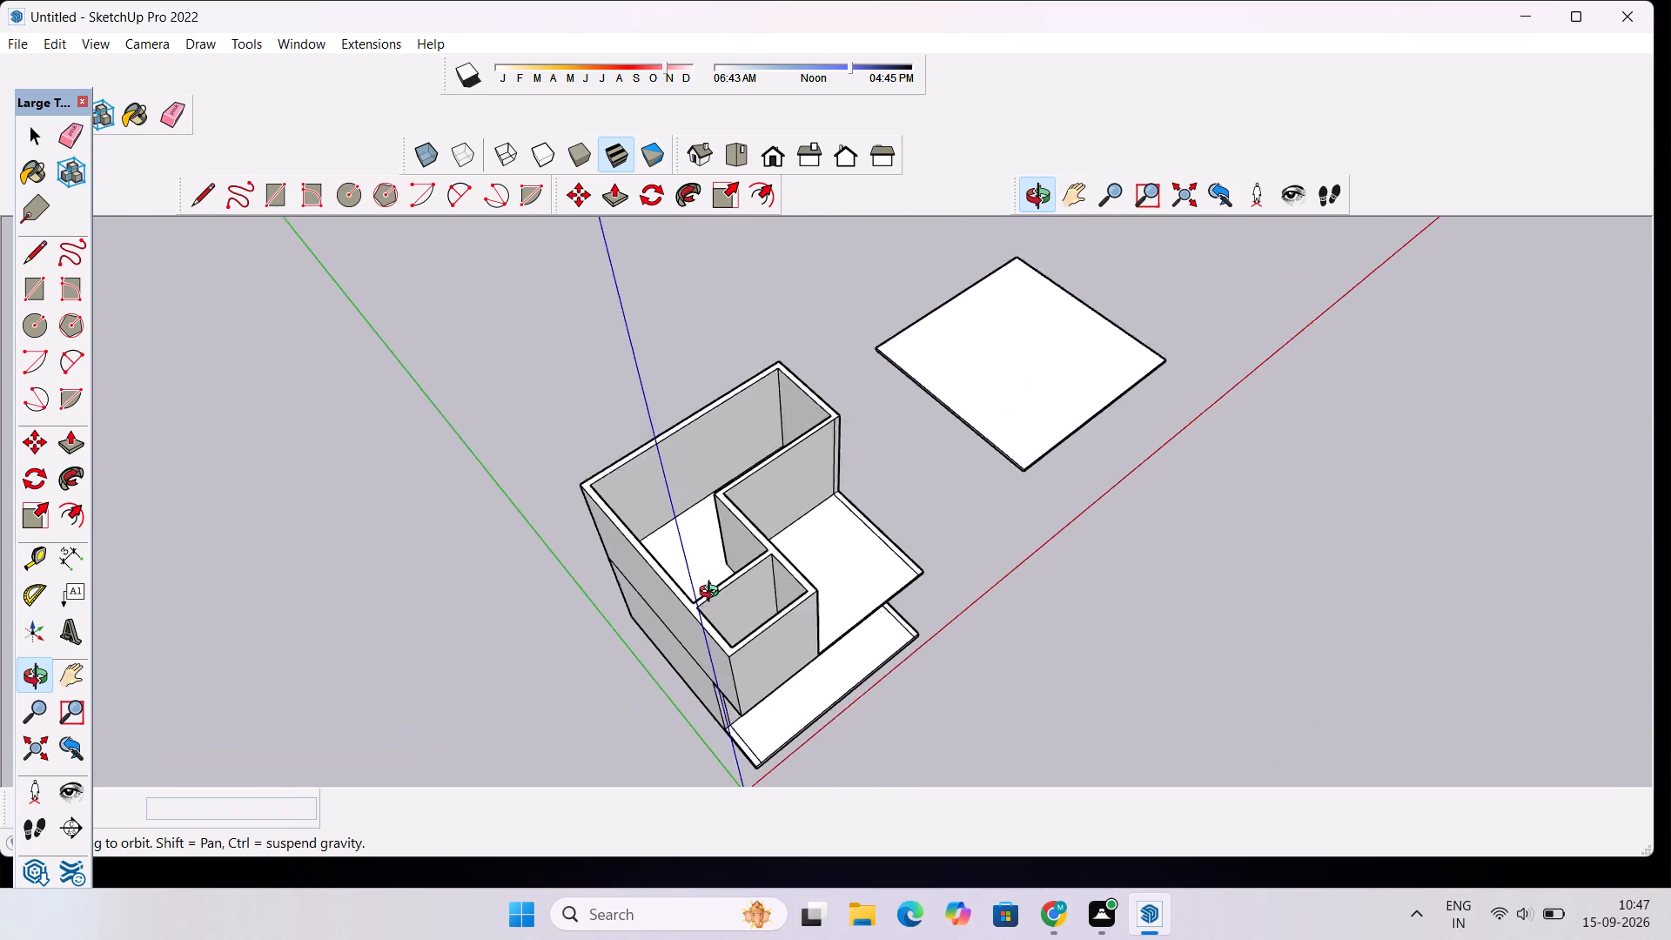
left_click_drag(815, 615, 663, 703)
scroll(653, 578, "up", 10)
left_click_drag(716, 606, 663, 644)
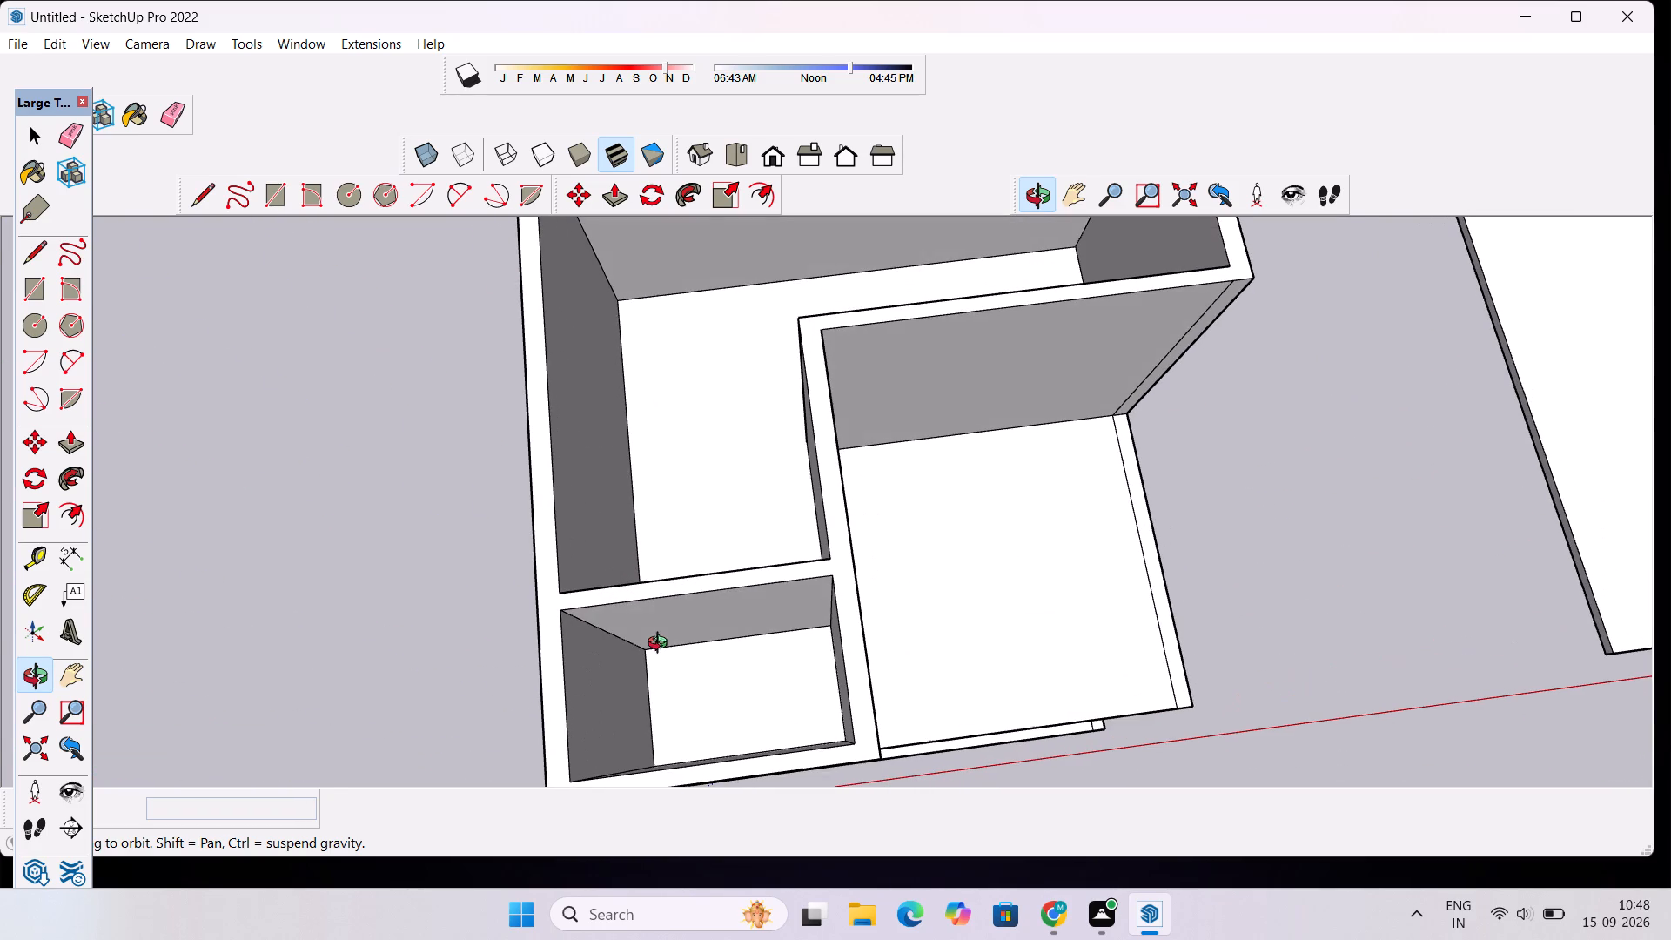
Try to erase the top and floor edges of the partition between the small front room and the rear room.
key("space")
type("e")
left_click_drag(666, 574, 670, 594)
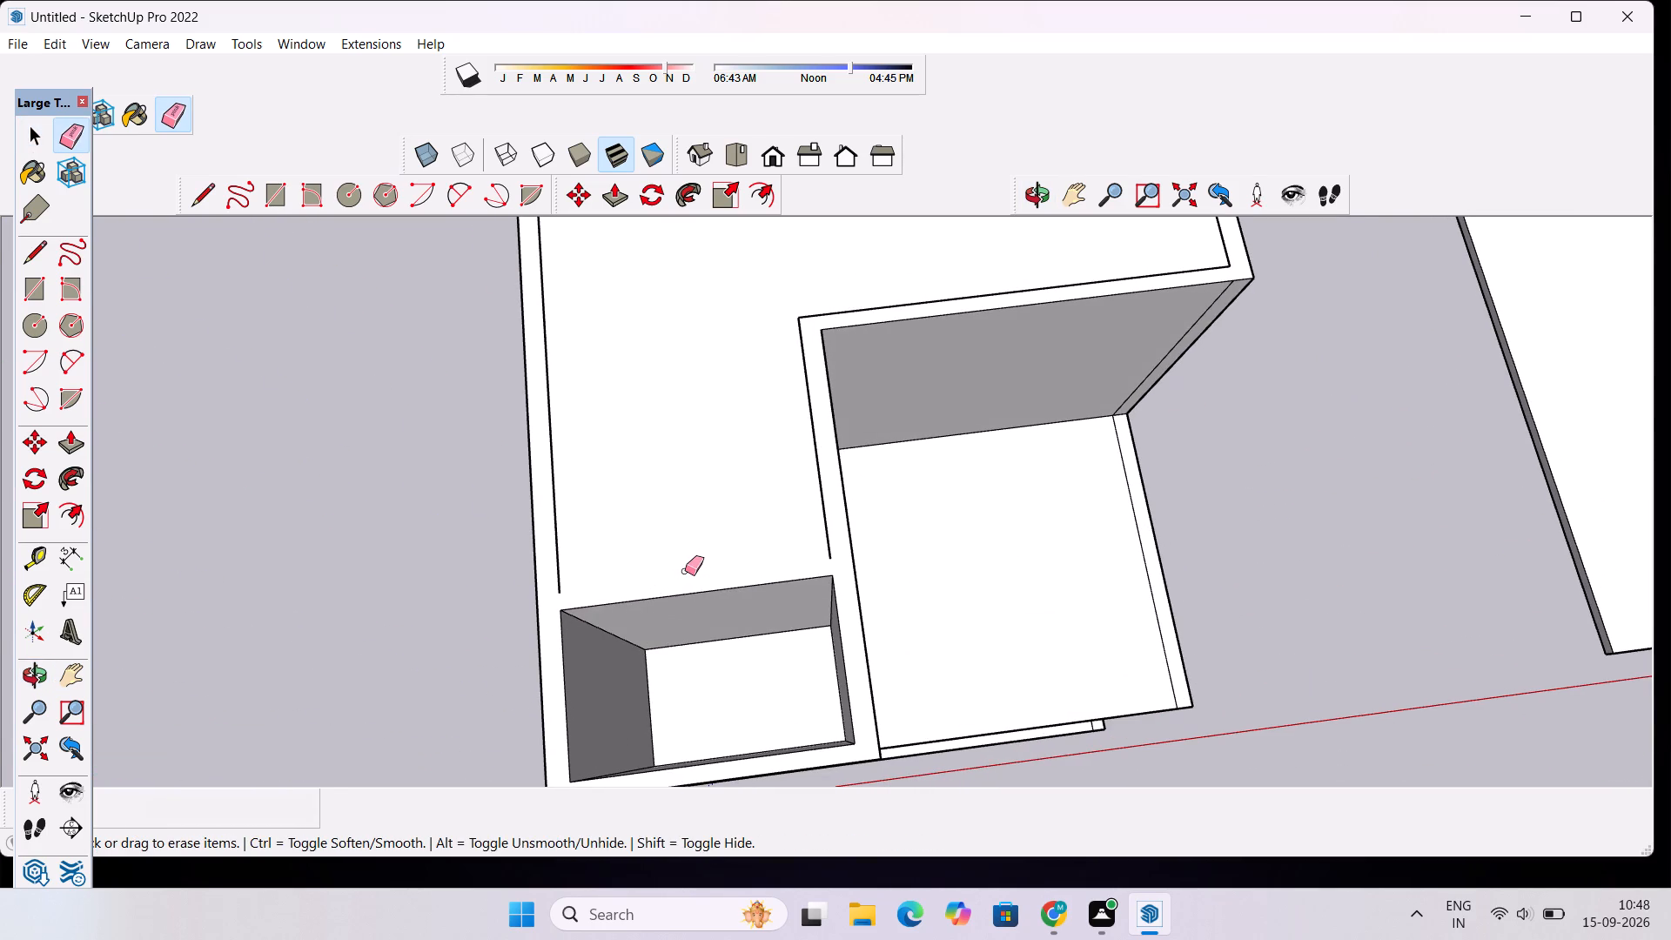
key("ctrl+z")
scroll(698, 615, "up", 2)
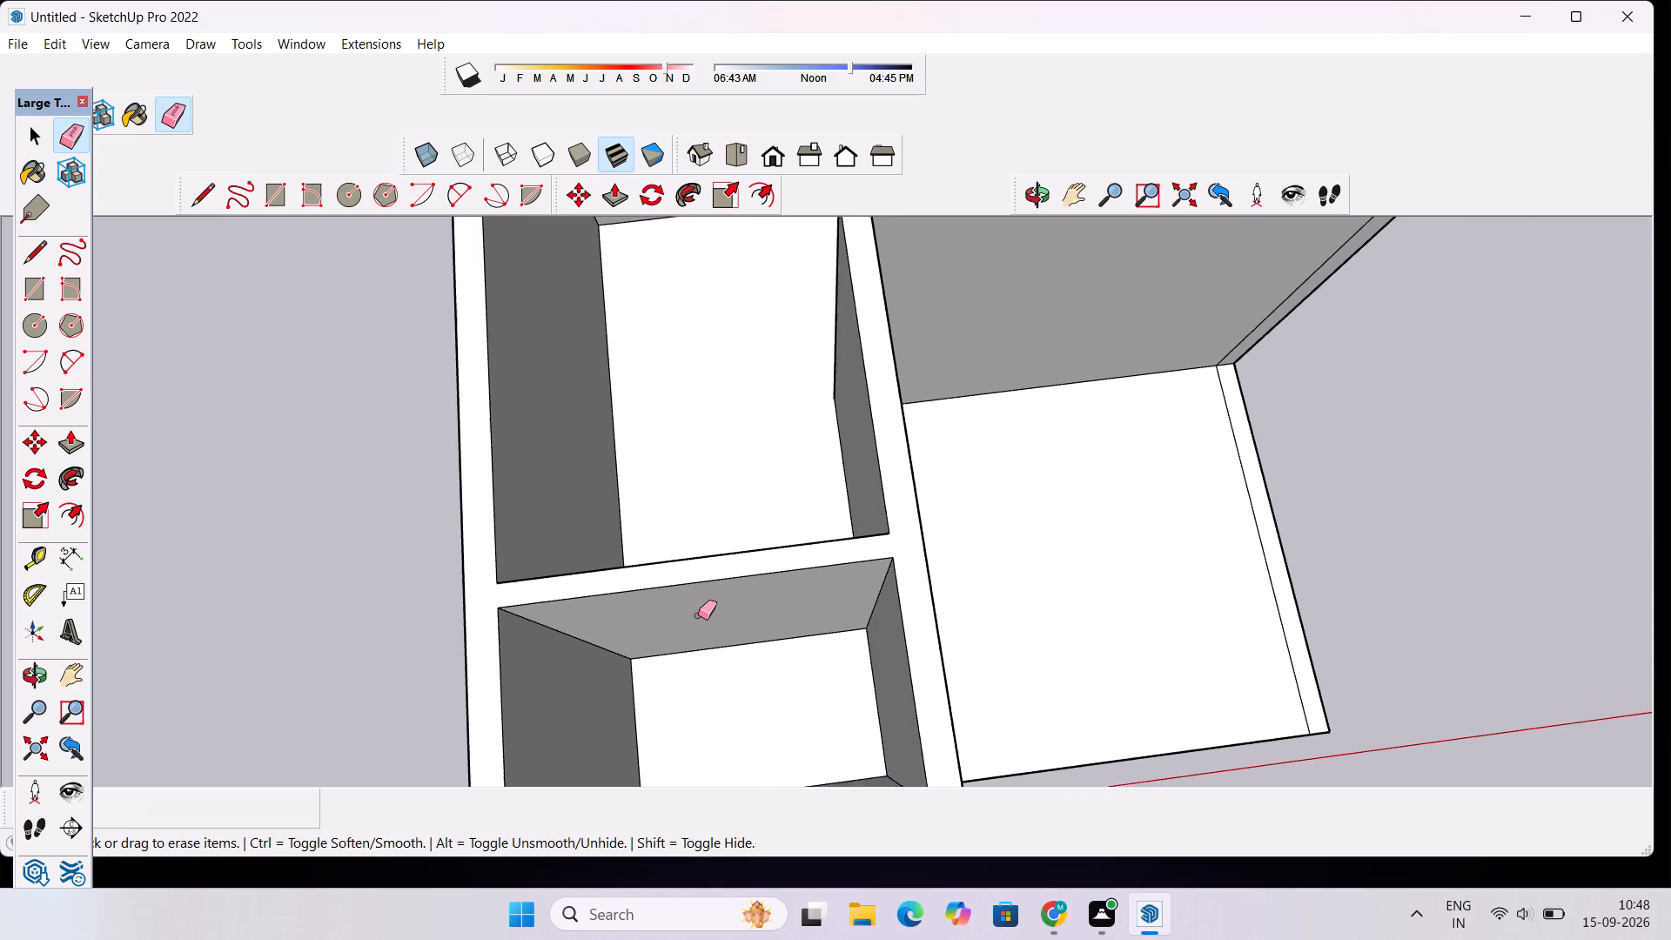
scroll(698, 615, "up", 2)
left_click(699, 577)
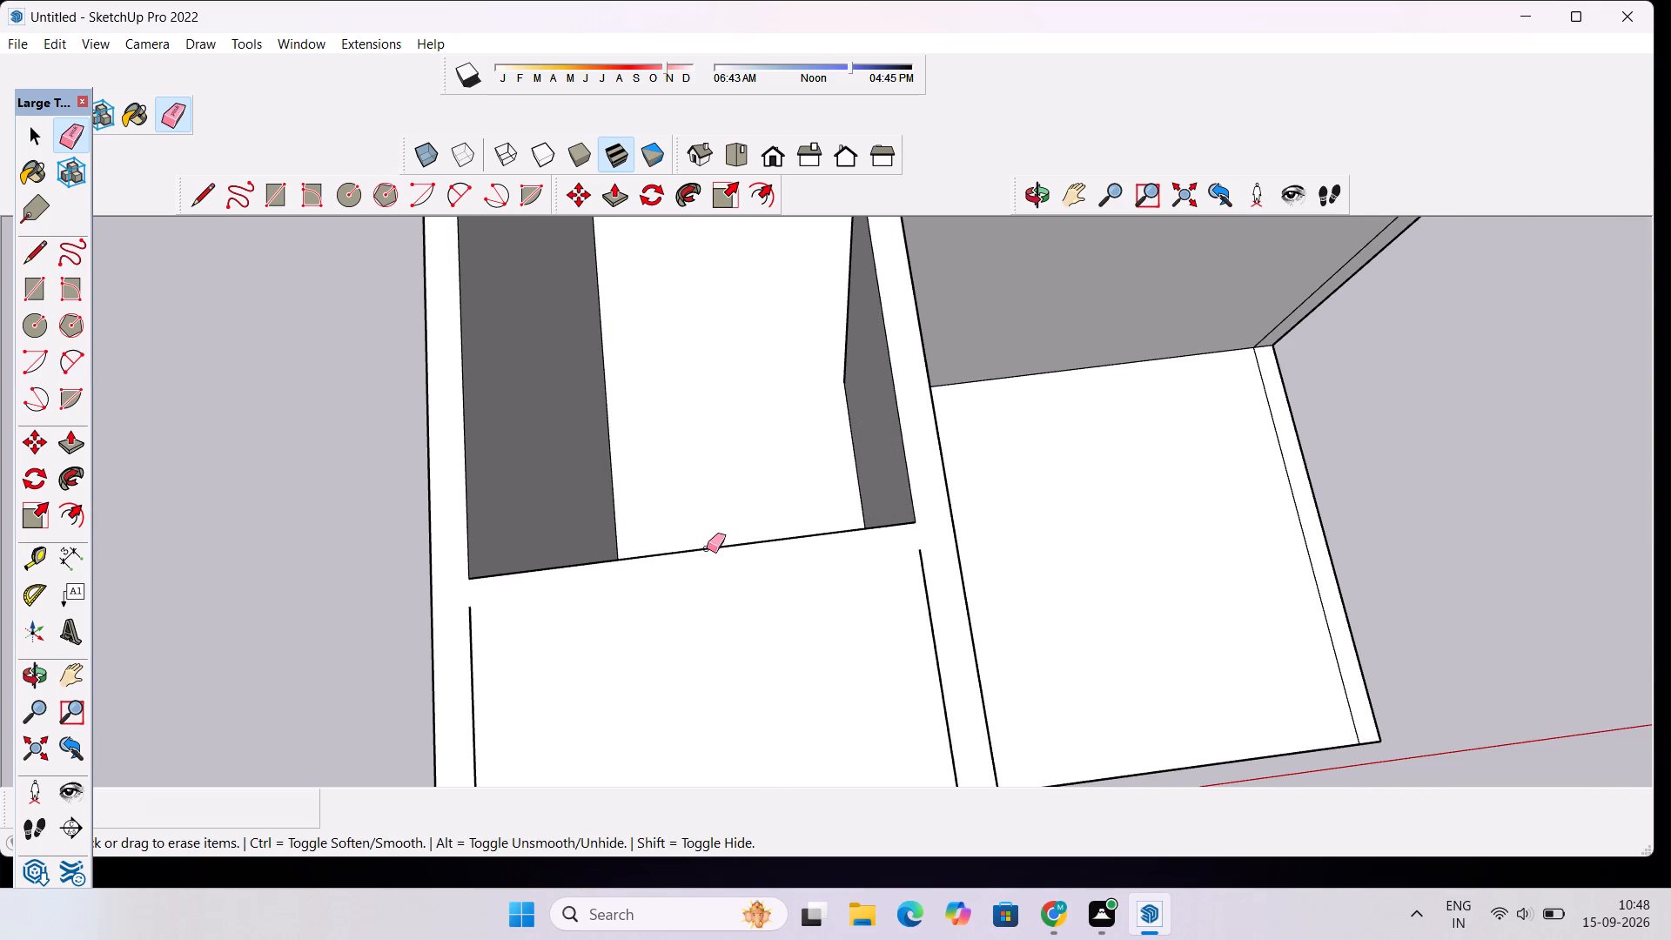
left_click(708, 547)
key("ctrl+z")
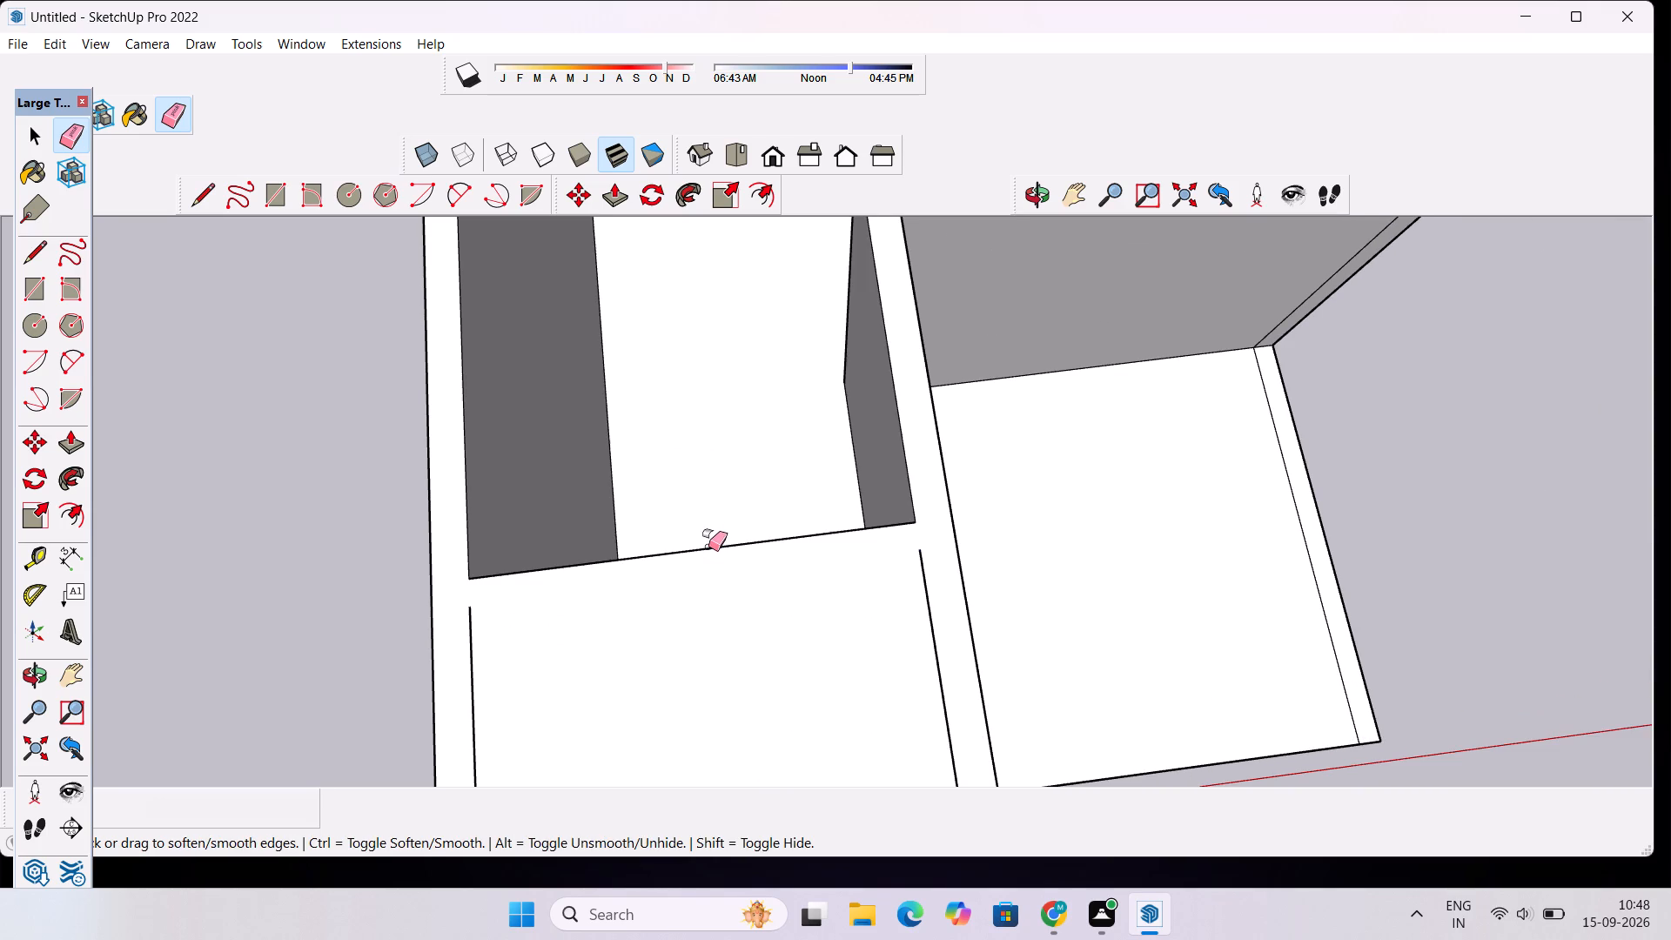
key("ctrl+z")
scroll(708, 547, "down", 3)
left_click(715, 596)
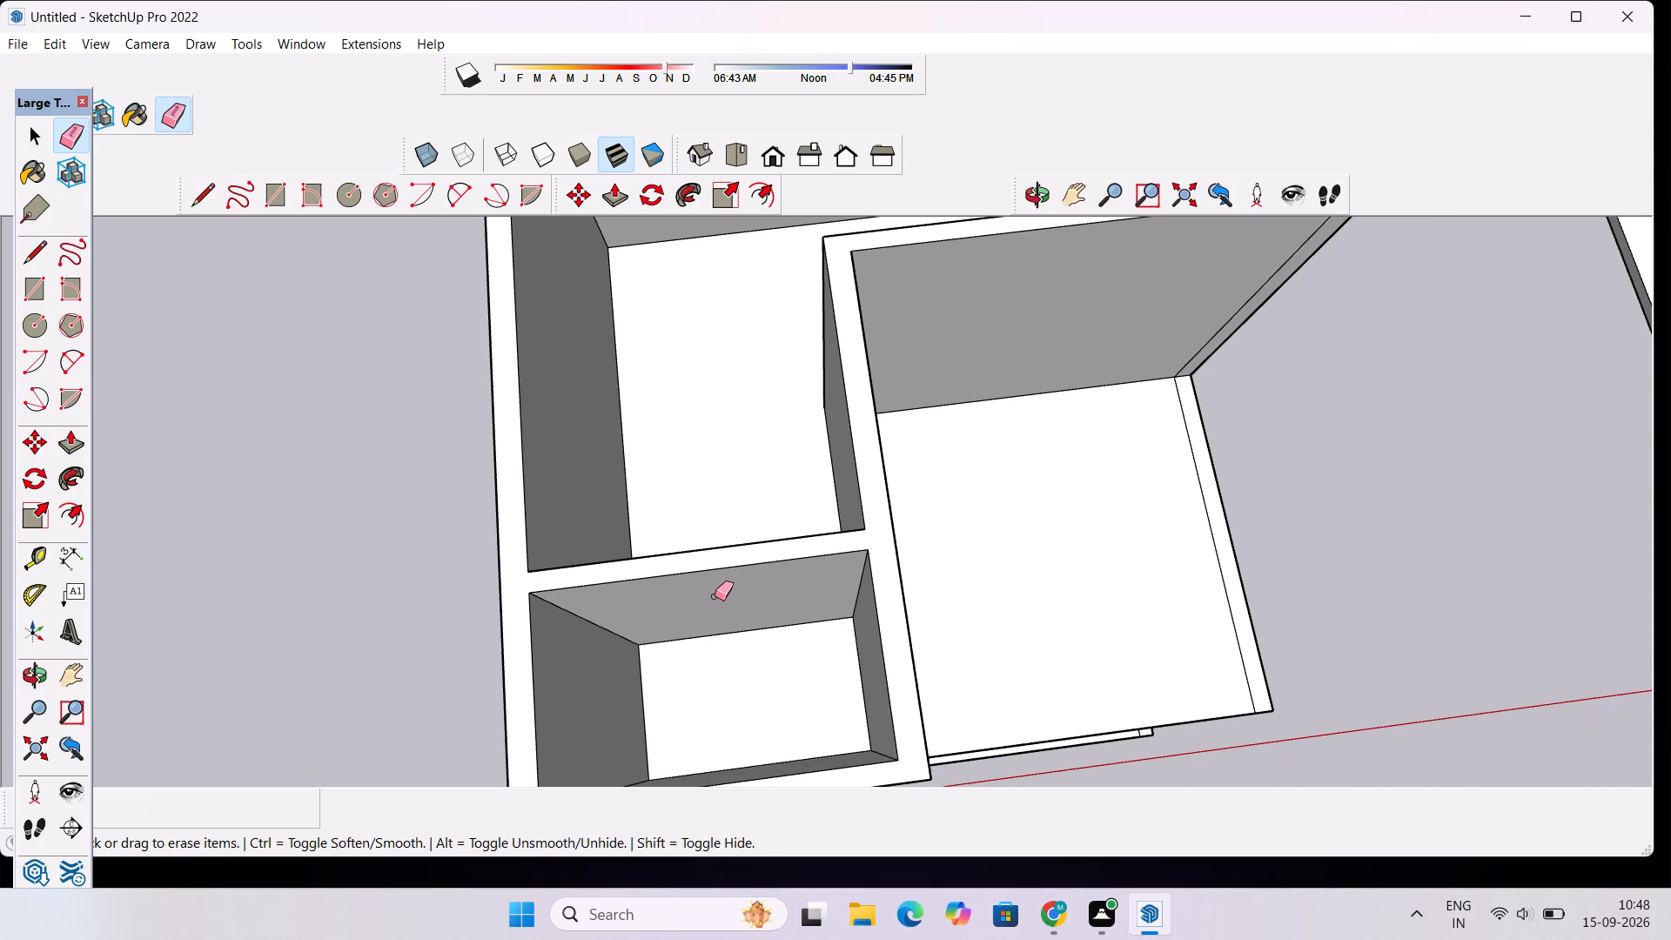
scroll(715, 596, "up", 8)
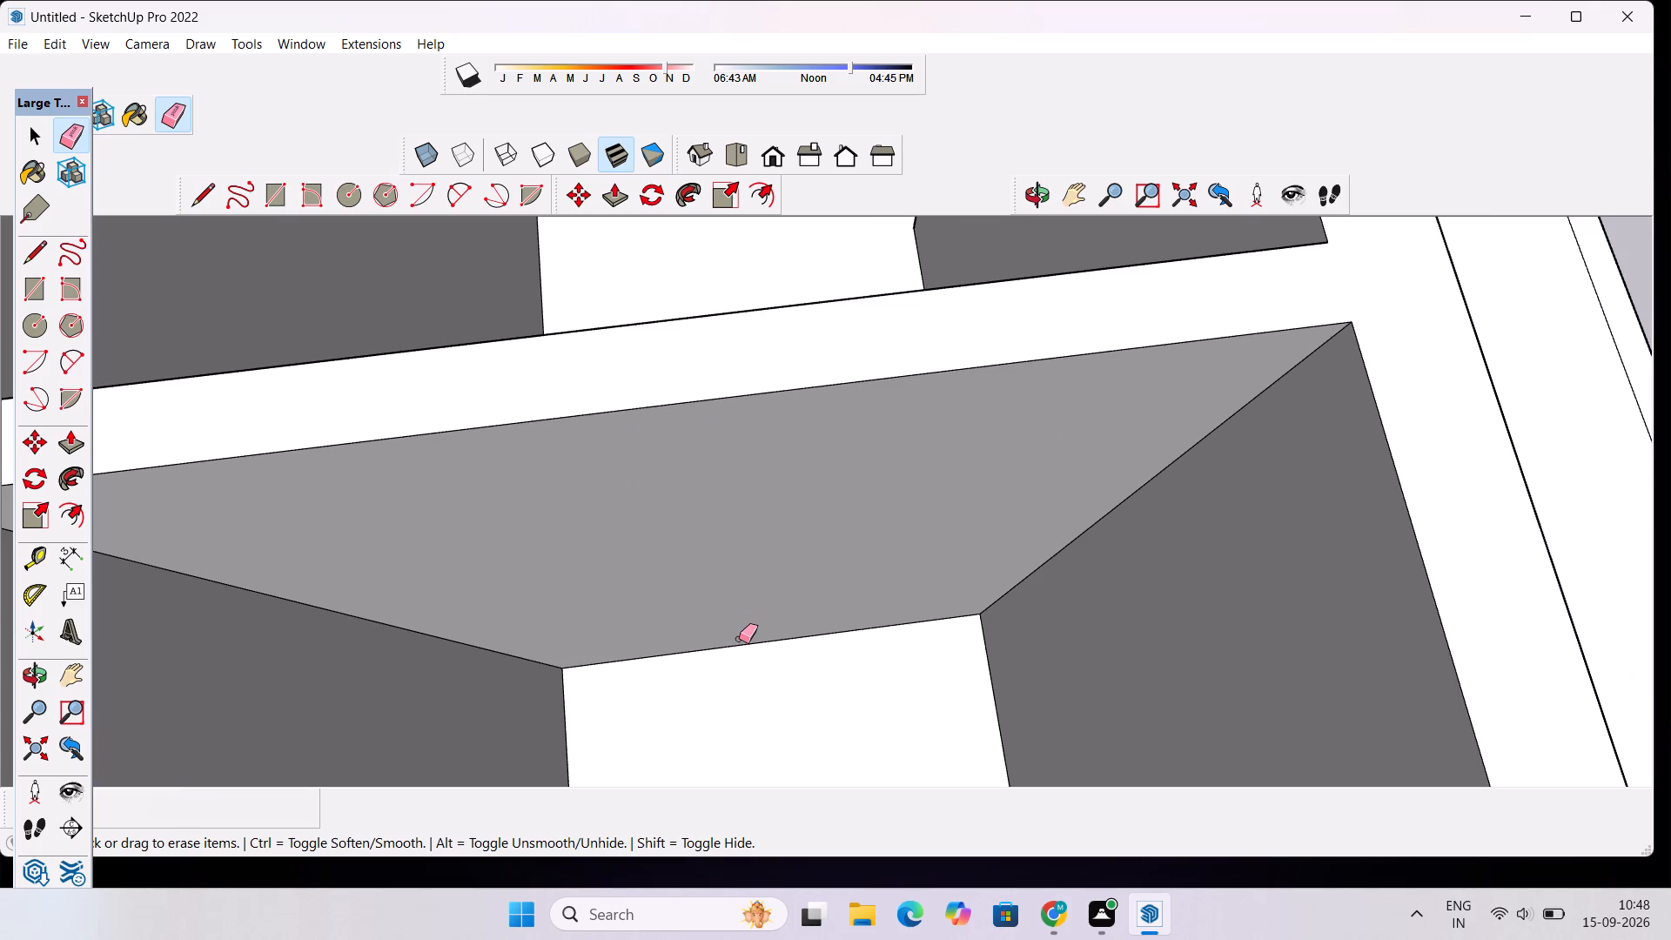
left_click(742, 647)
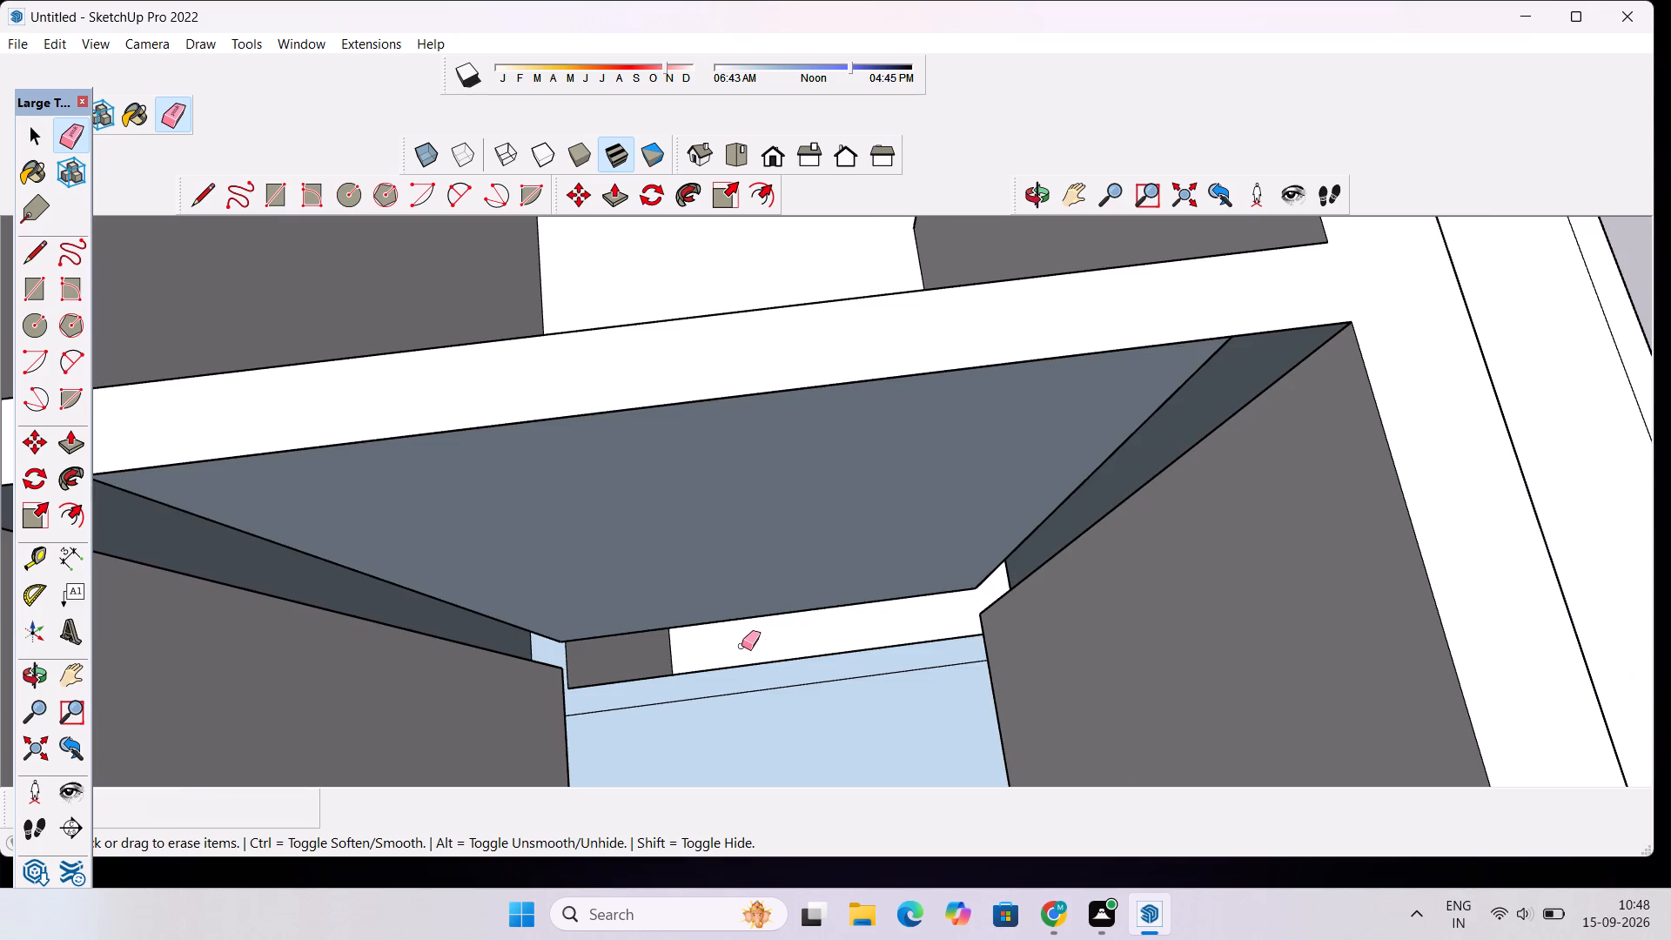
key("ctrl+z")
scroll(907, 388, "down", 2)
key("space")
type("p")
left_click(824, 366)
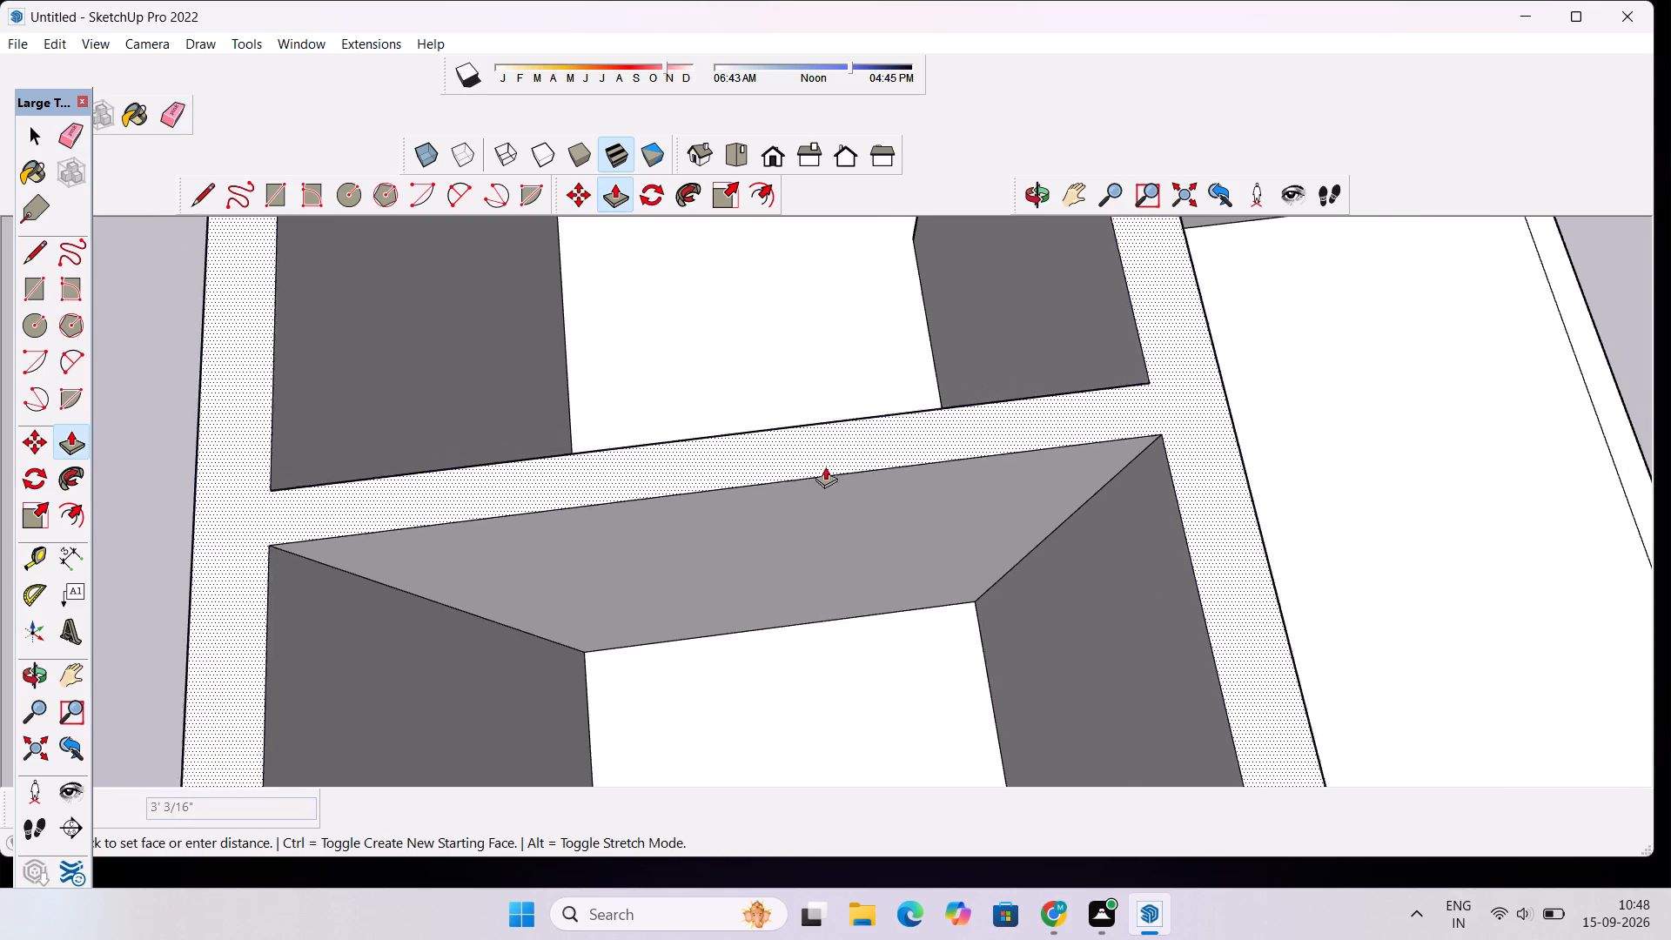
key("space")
Draw a 9" line across each end of the small front room's partition top, separating it from the side walls.
scroll(735, 477, "down", 9)
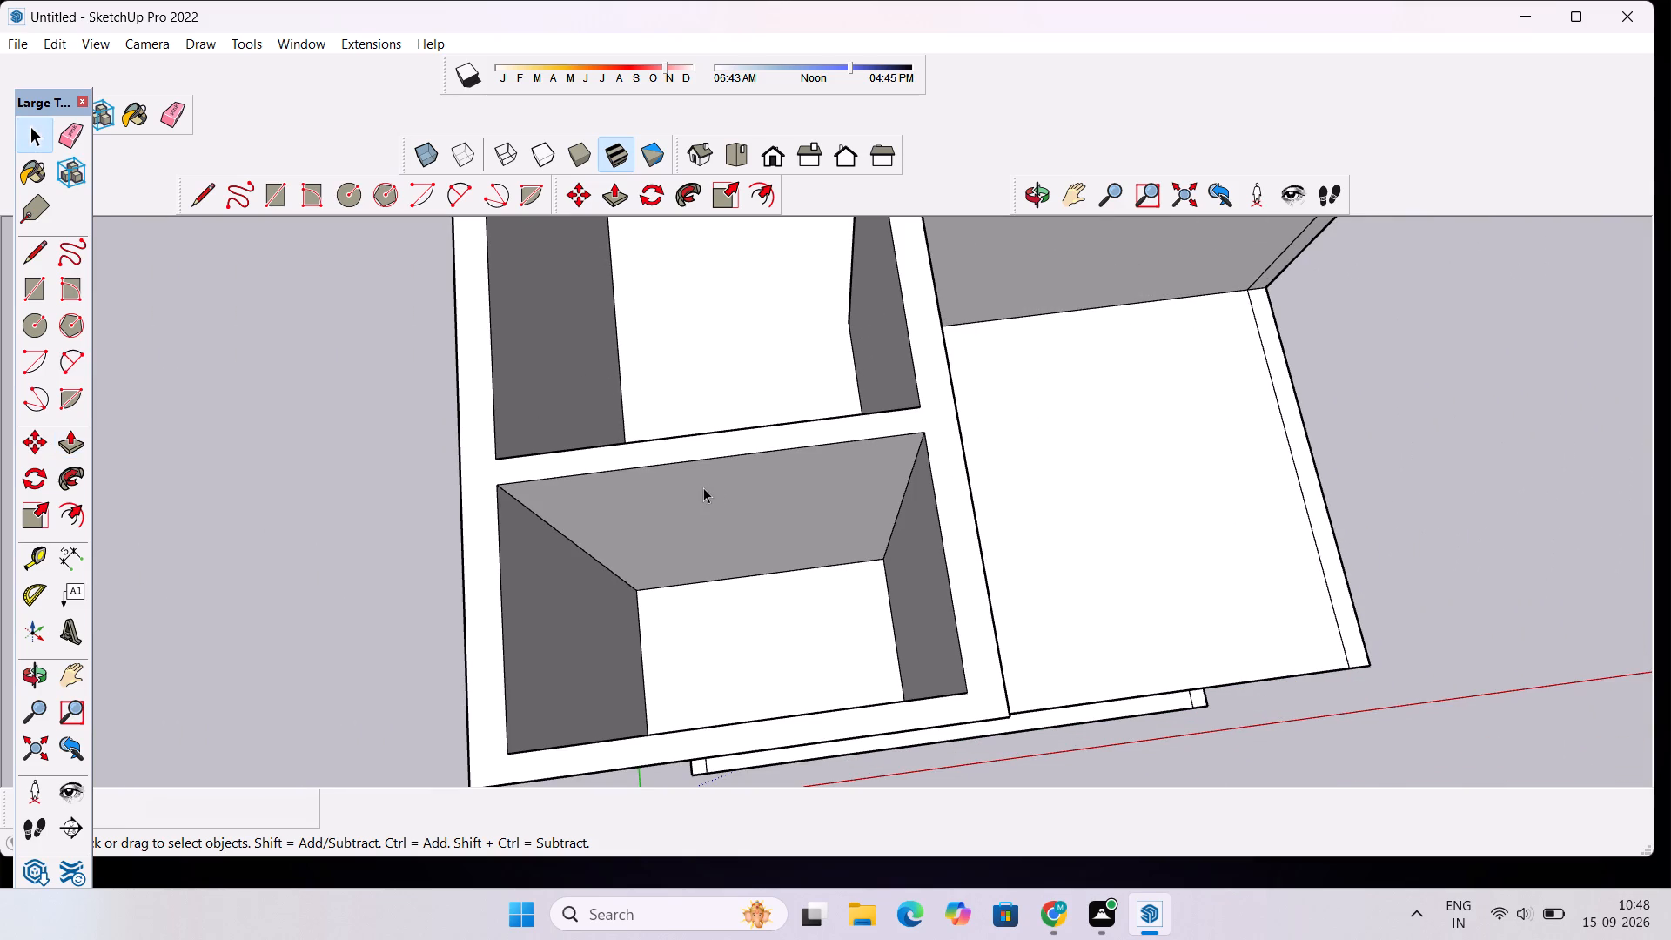
key("l")
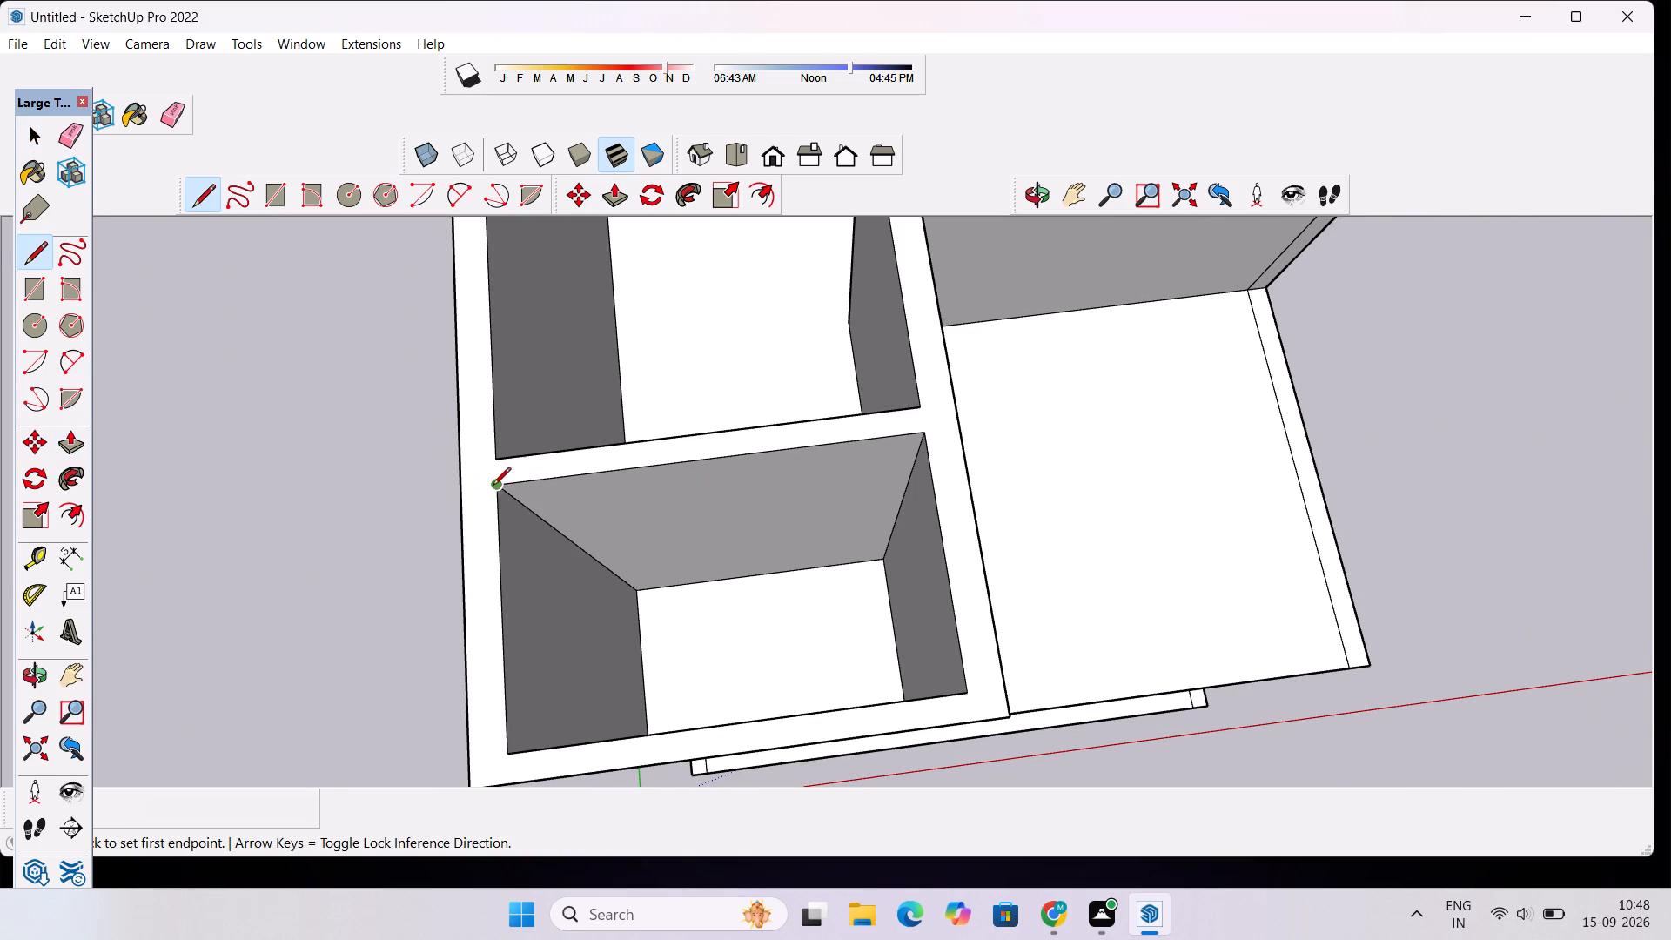
left_click(494, 487)
left_click(497, 460)
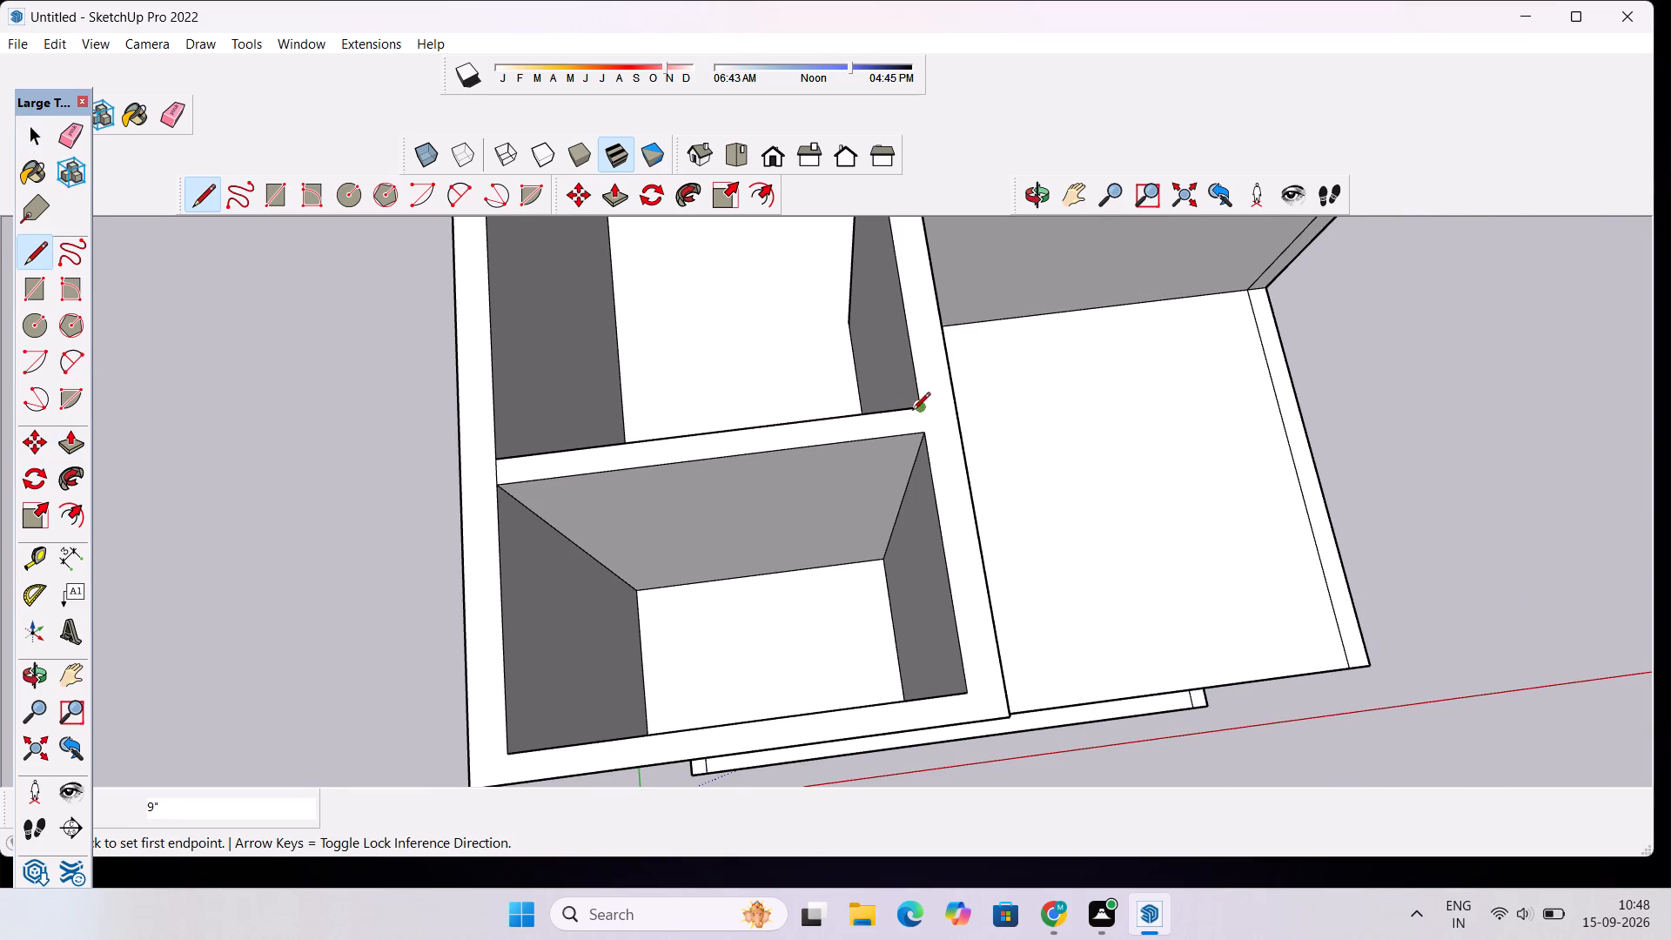
left_click(918, 412)
left_click(918, 441)
key("space")
Push the separated partition top down 19' to the floor level, removing the small front room's rear partition.
key("p")
left_click(870, 421)
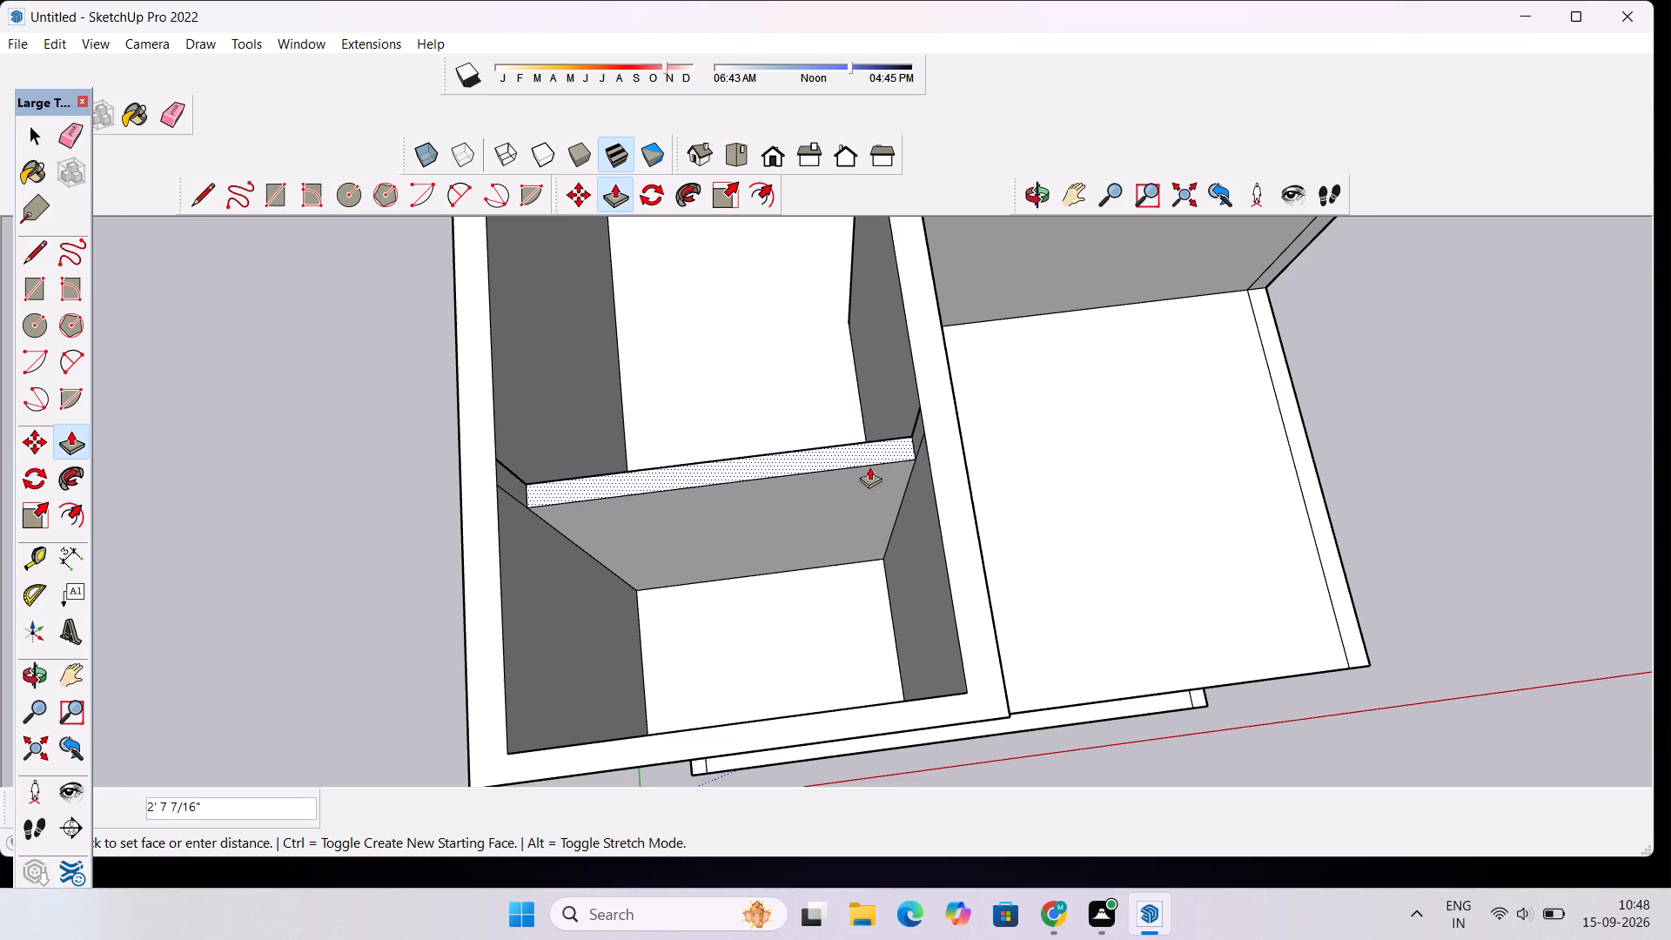
scroll(869, 528, "up", 8)
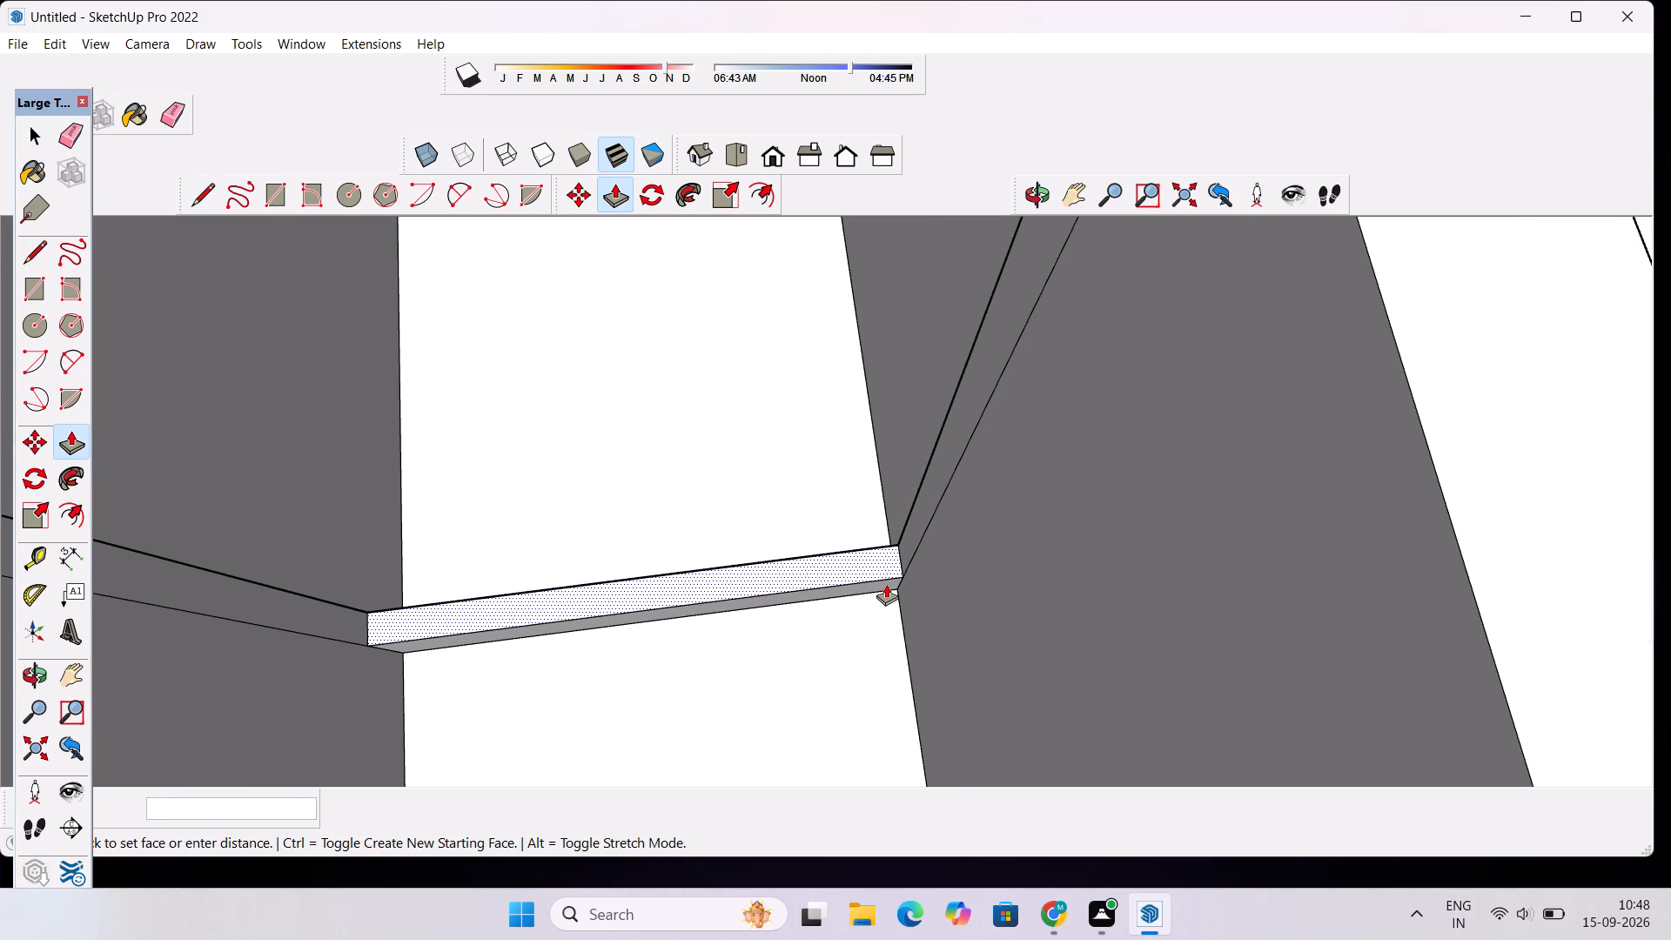
left_click(889, 594)
scroll(760, 581, "down", 4)
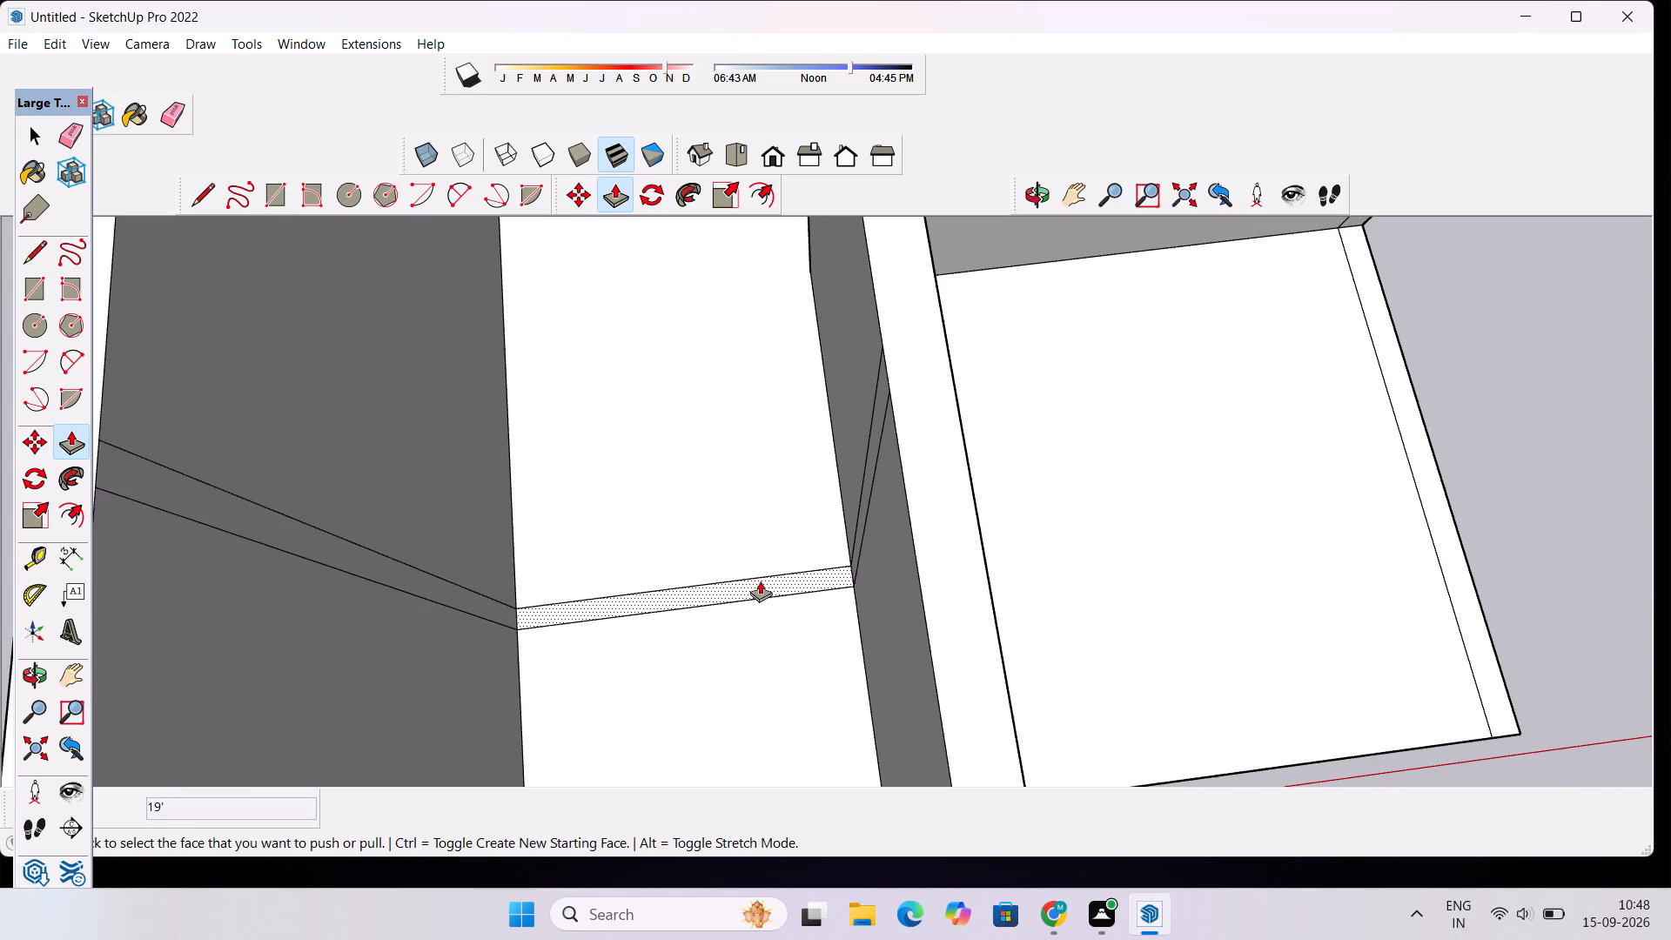
Erase the removed partition's leftover lines on the floor and on both side walls.
key("space")
type("e")
left_click_drag(678, 548, 681, 604)
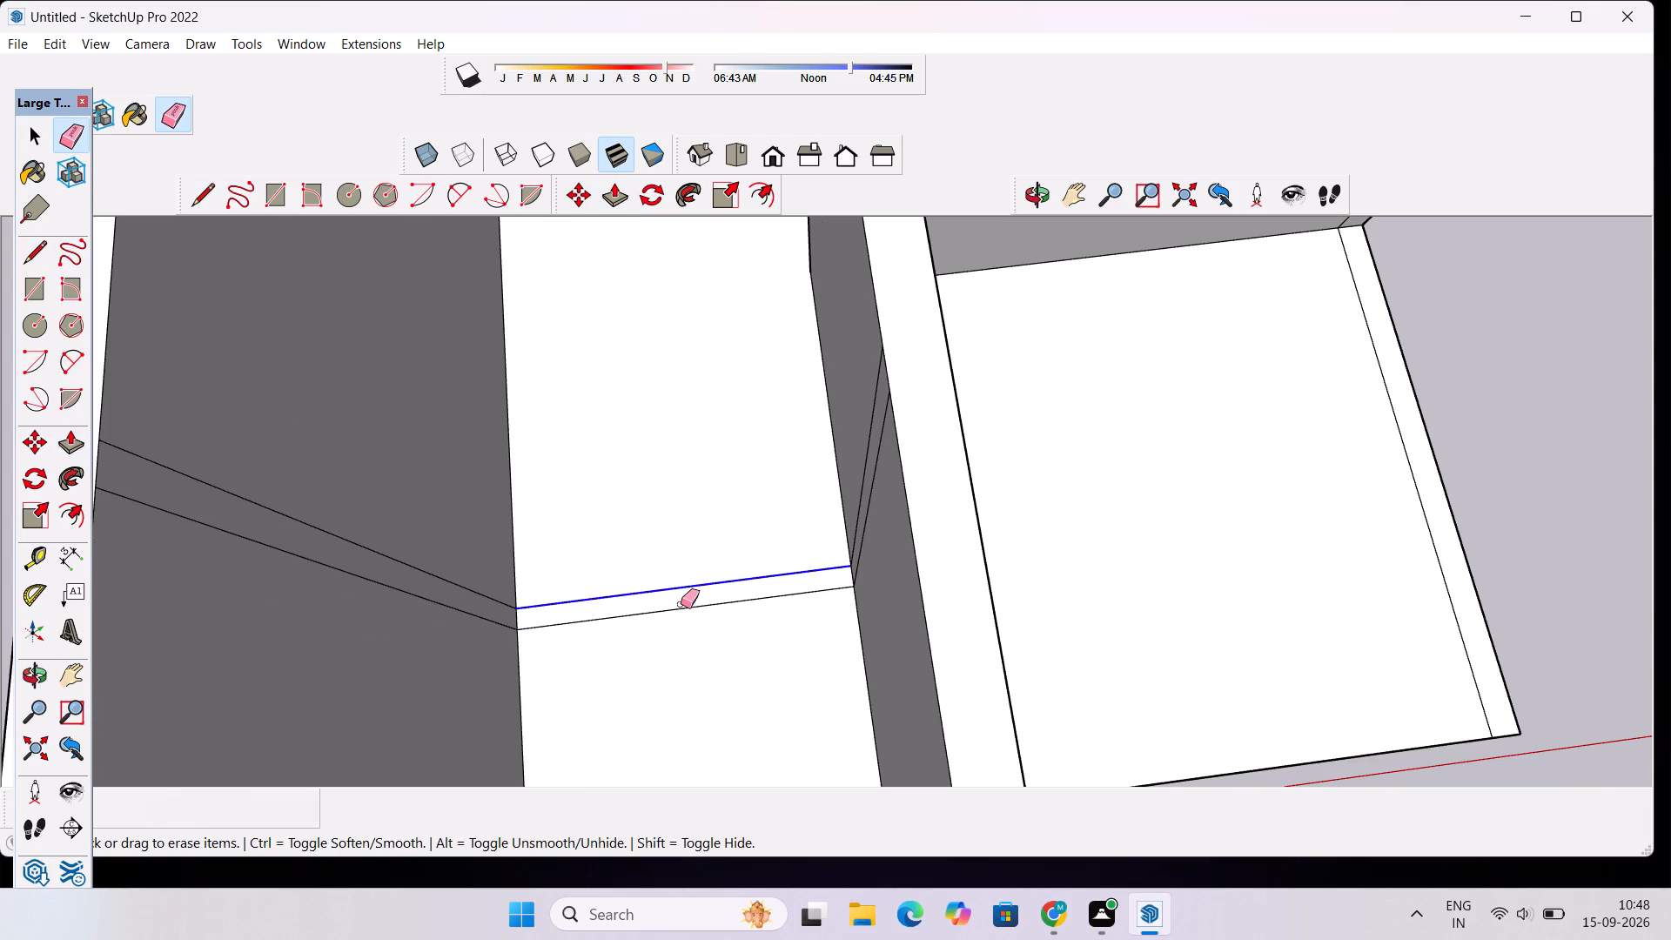
left_click_drag(681, 604, 682, 608)
left_click_drag(433, 554, 429, 593)
left_click_drag(429, 593, 423, 605)
scroll(835, 472, "up", 3)
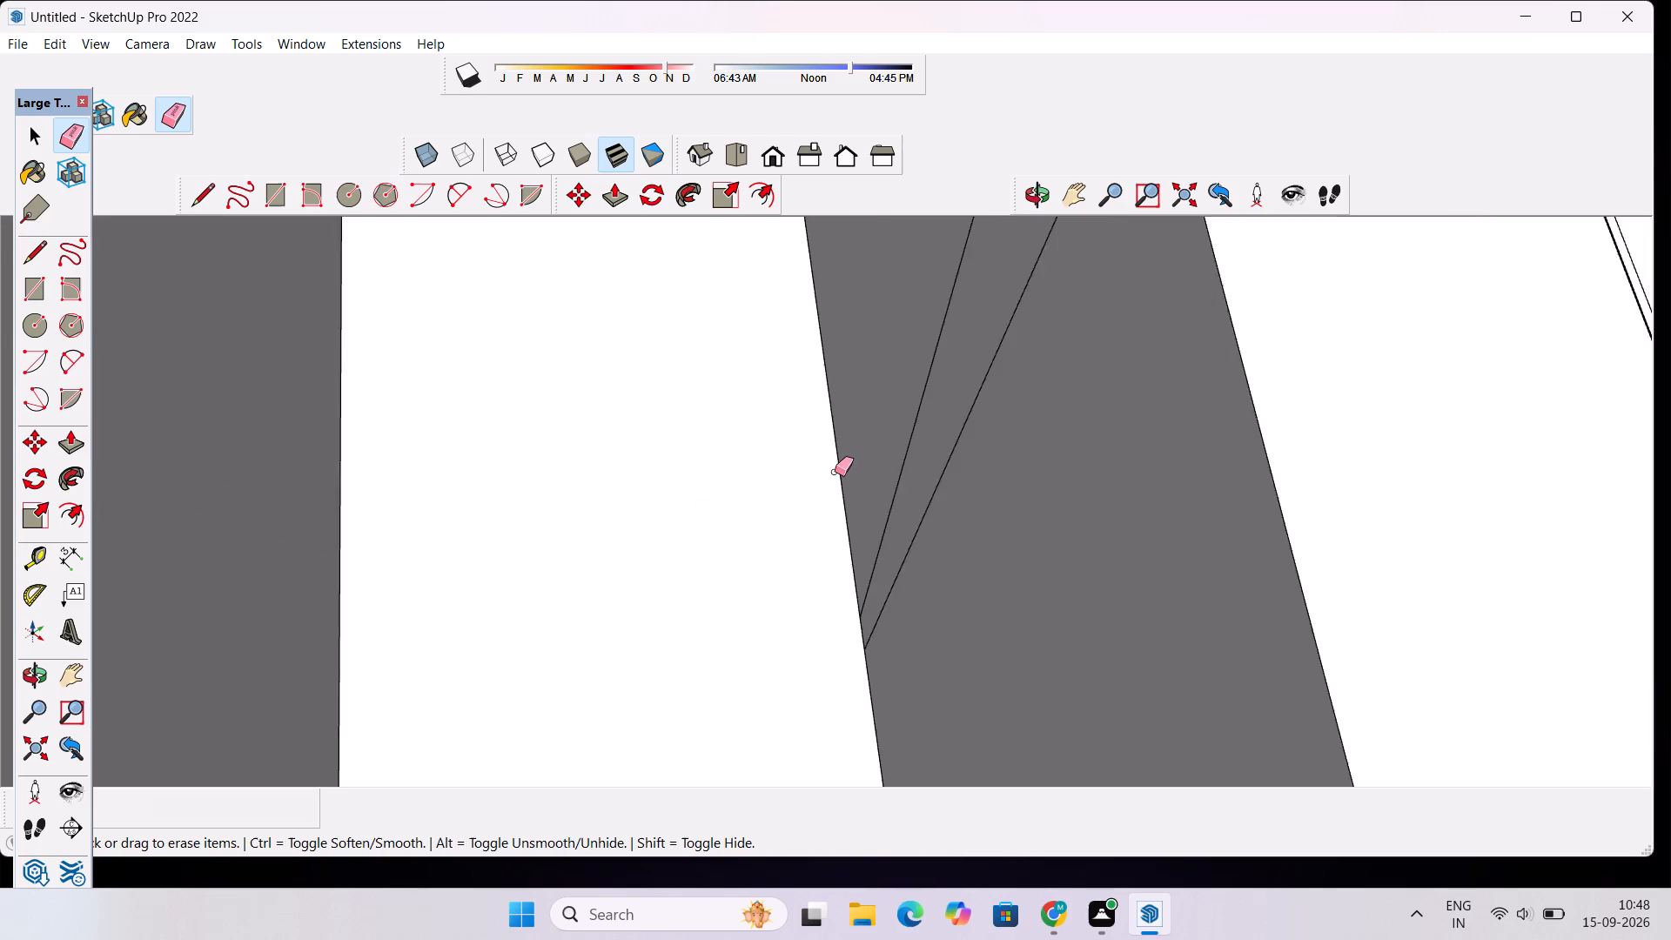
scroll(835, 472, "up", 4)
left_click_drag(942, 501, 988, 609)
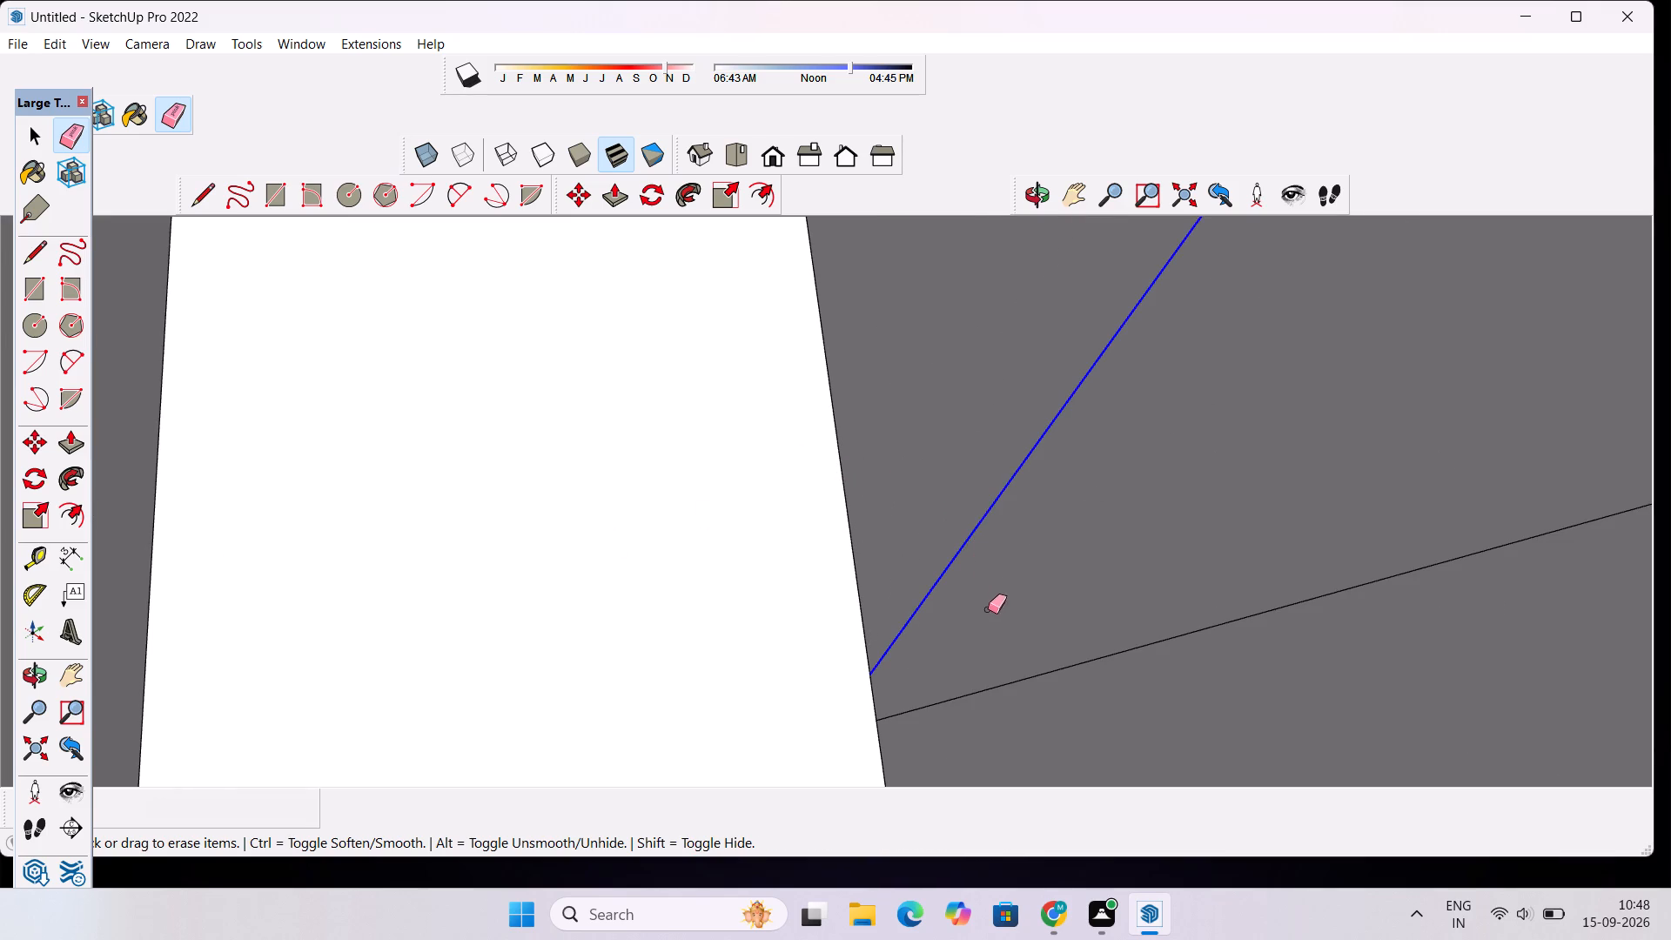
left_click_drag(988, 609, 1017, 684)
scroll(810, 540, "down", 14)
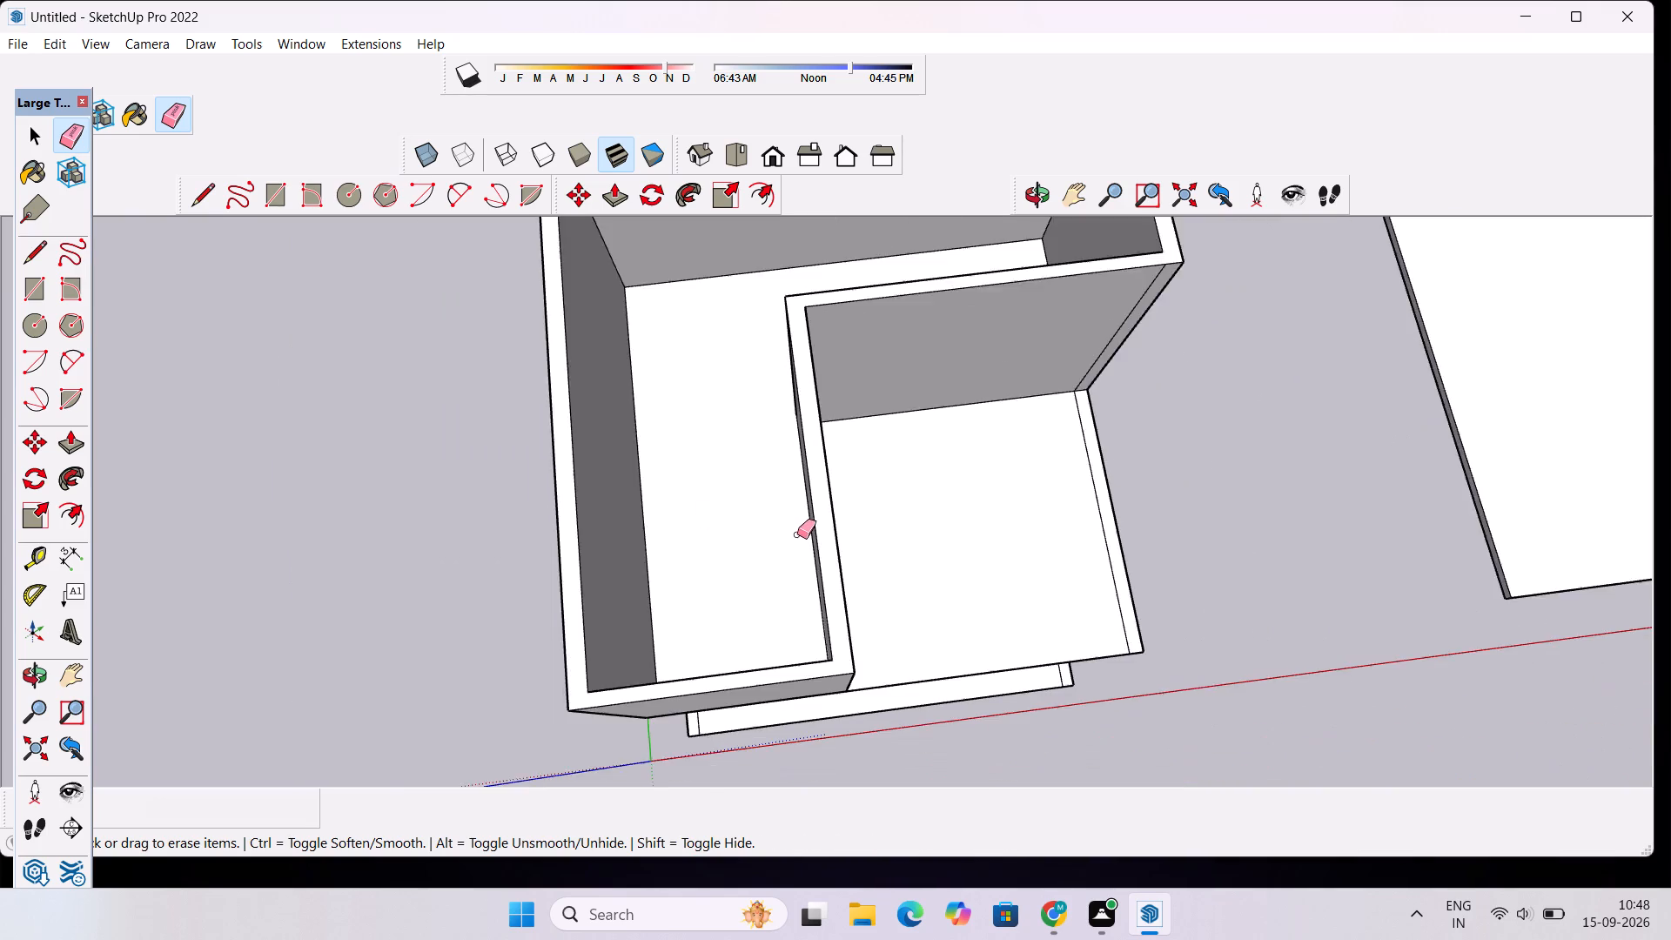
Examine the merged upper-storey room, open slab area and storey below from the front and side.
scroll(797, 534, "down", 6)
left_click(1043, 203)
left_click_drag(925, 678, 887, 479)
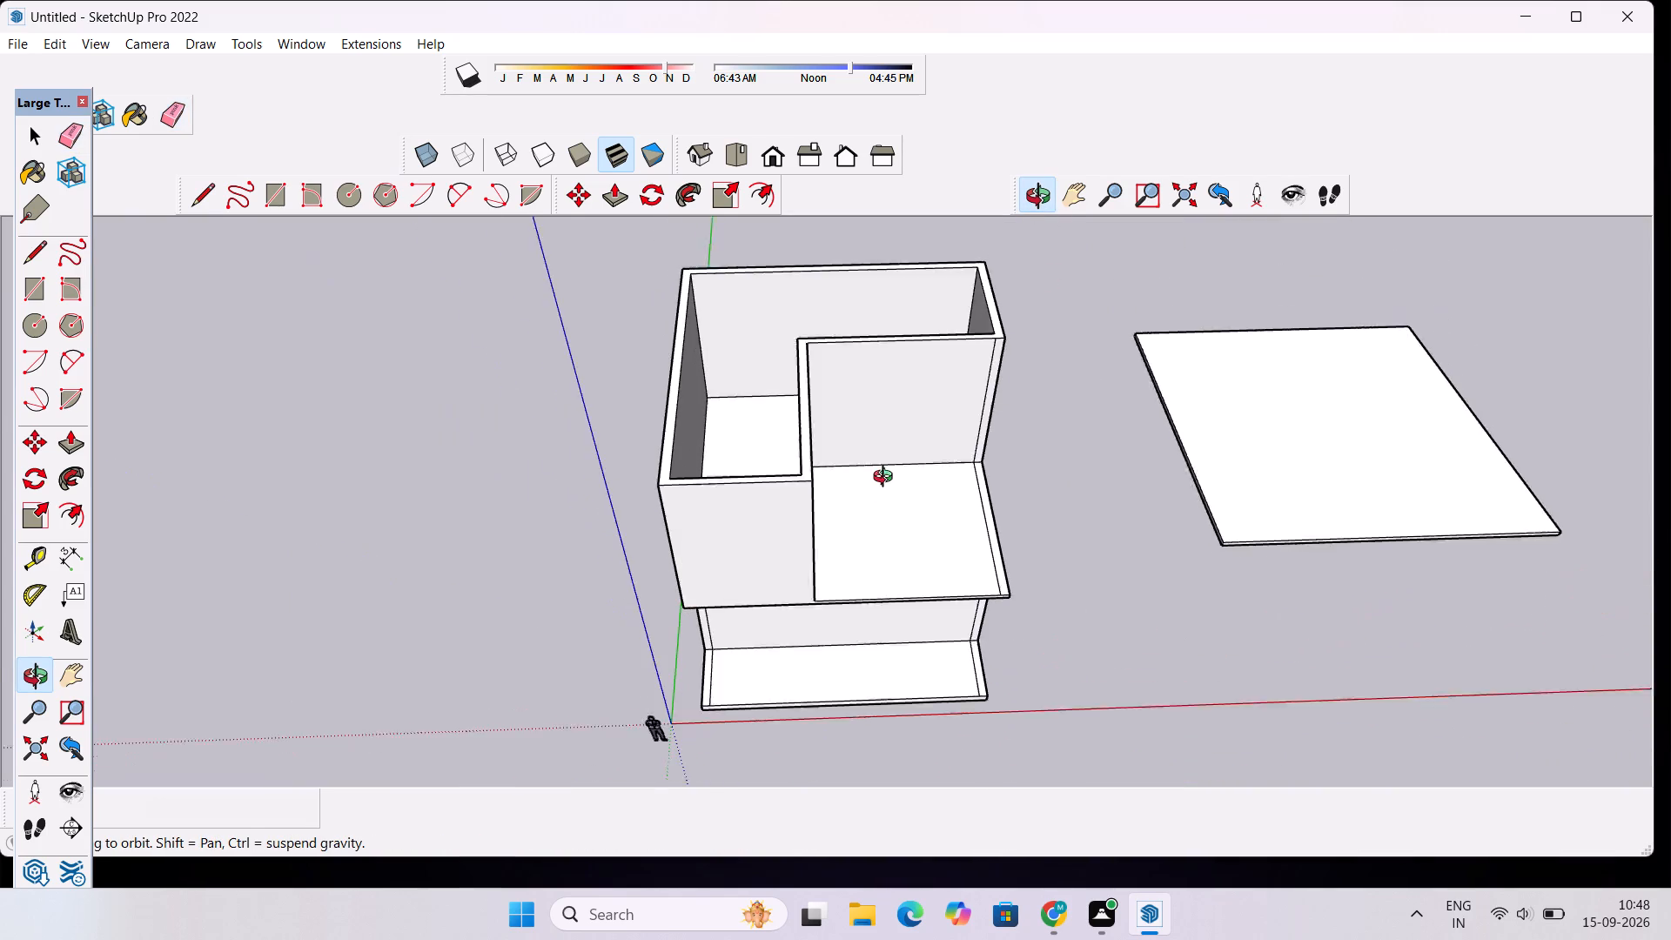
left_click_drag(887, 479, 887, 478)
scroll(867, 489, "up", 2)
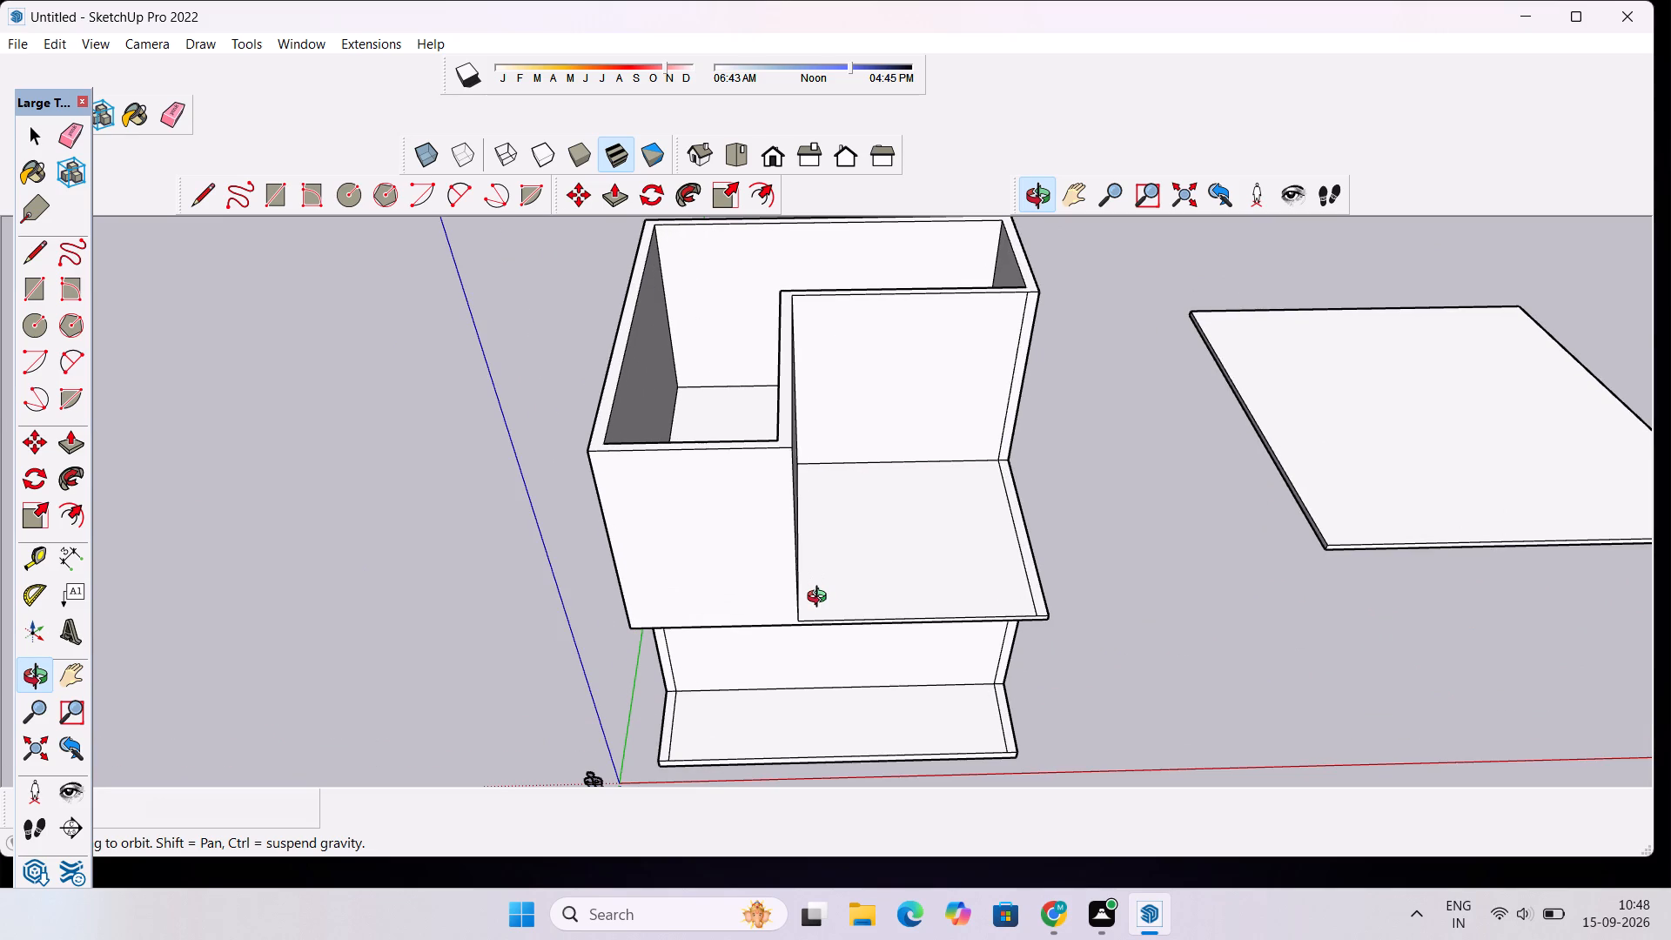
scroll(748, 618, "up", 3)
scroll(748, 618, "down", 4)
left_click_drag(761, 680, 742, 376)
left_click_drag(782, 539, 781, 732)
scroll(721, 716, "up", 2)
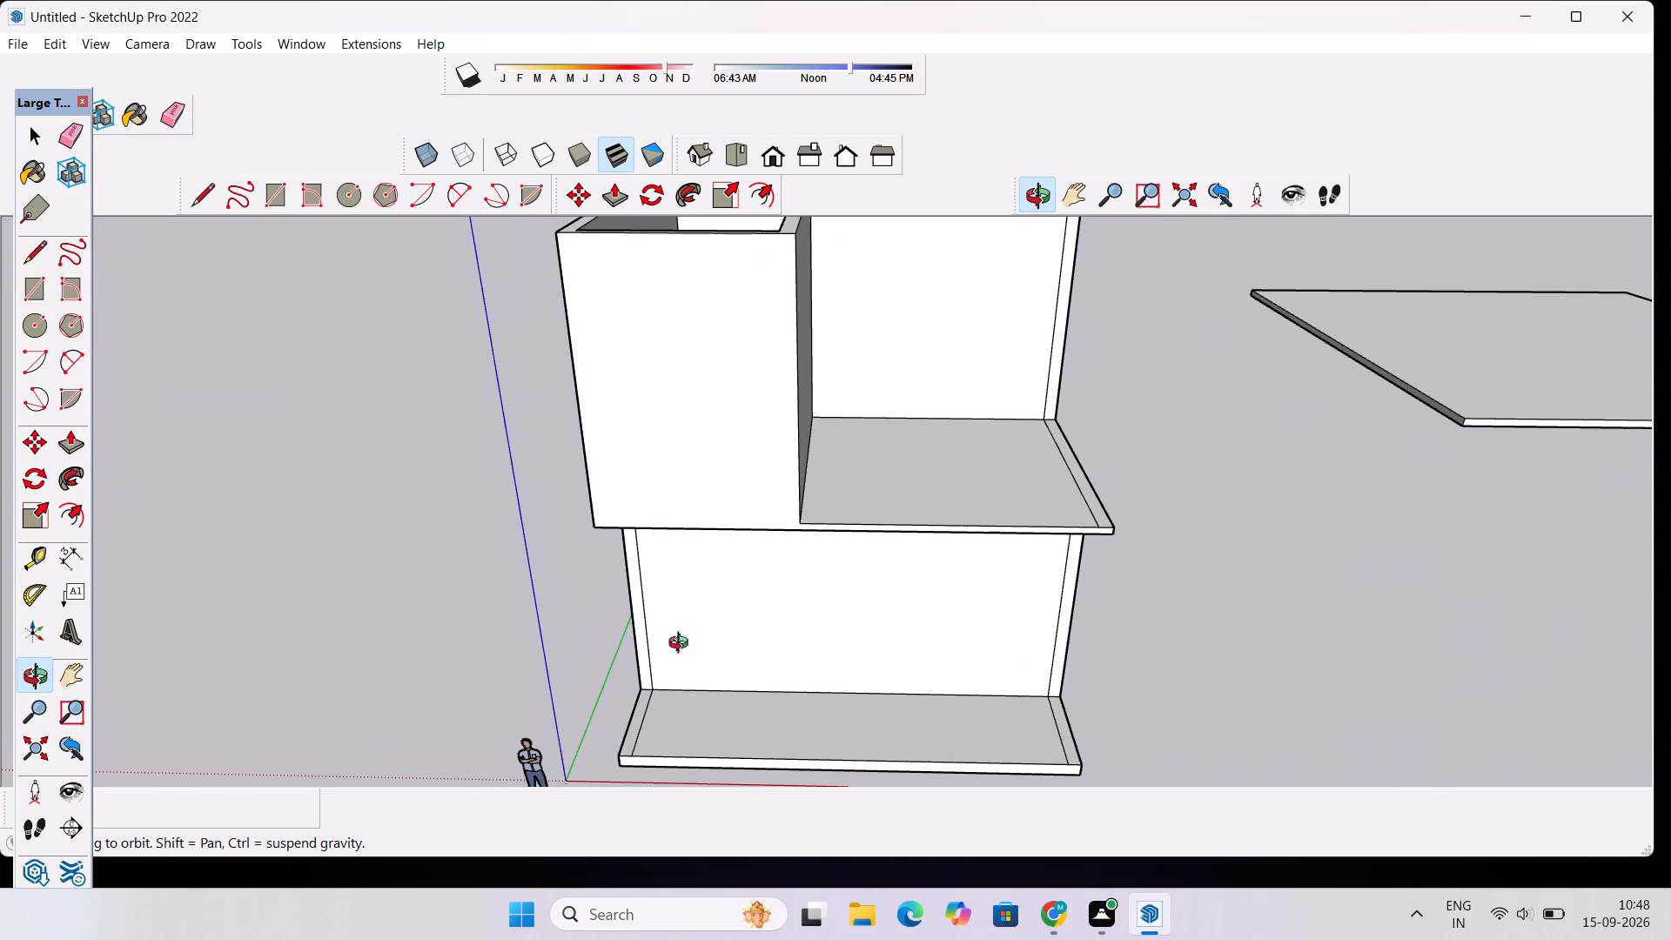
scroll(627, 691, "up", 3)
left_click_drag(629, 691, 867, 765)
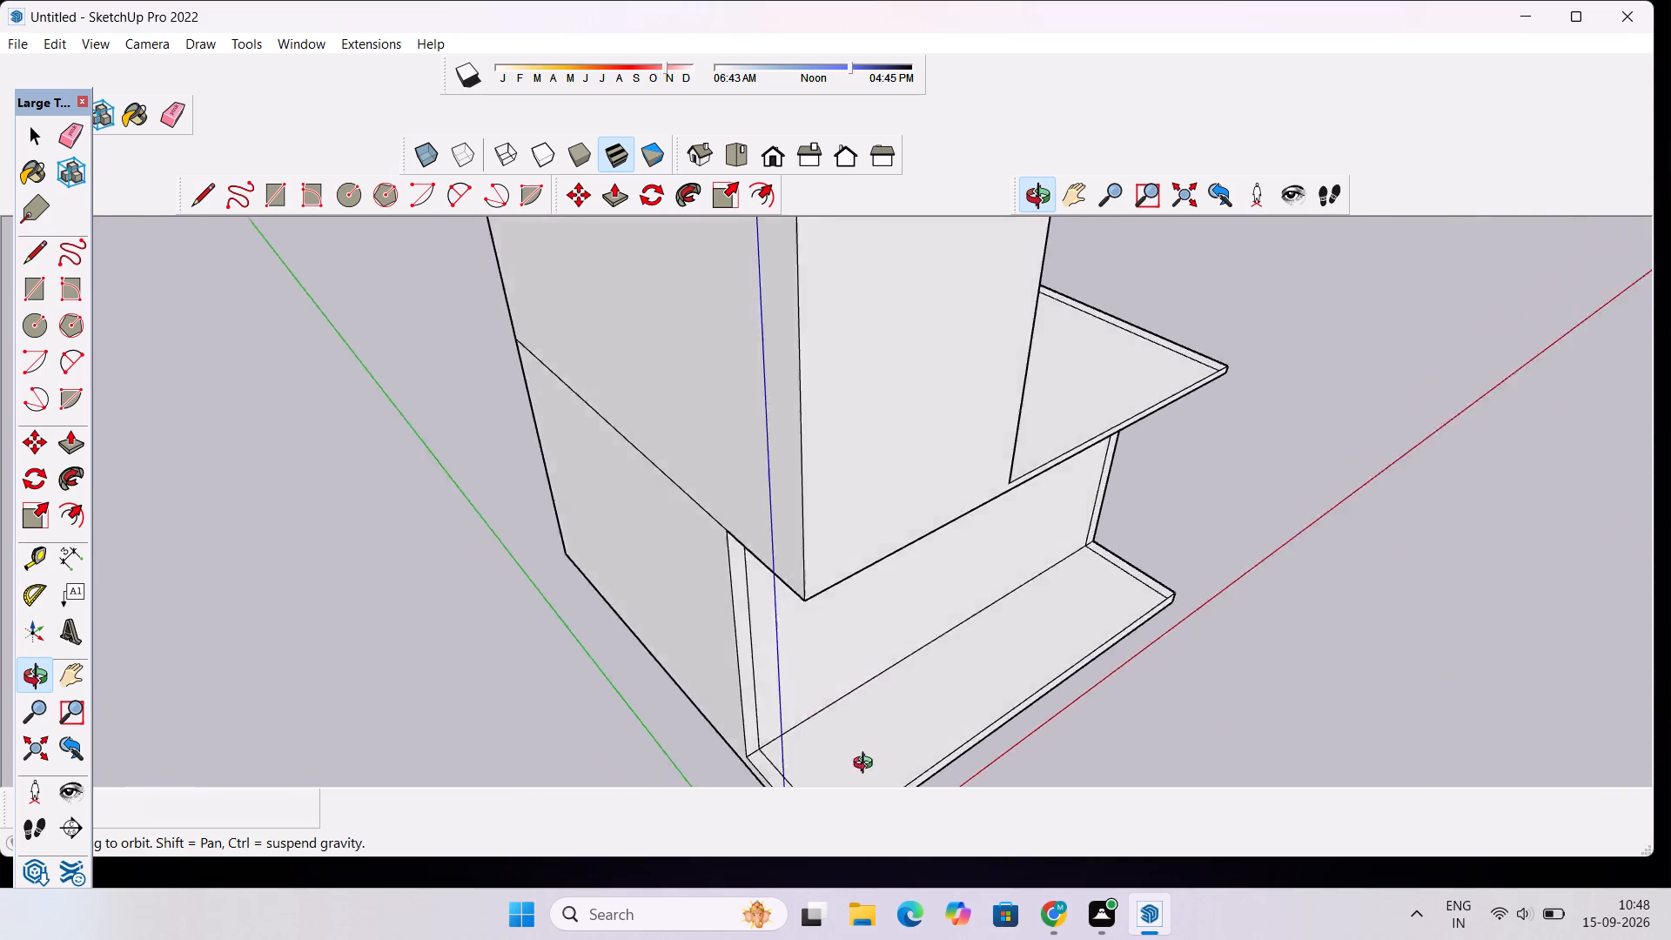
left_click_drag(867, 765, 708, 691)
scroll(668, 642, "down", 5)
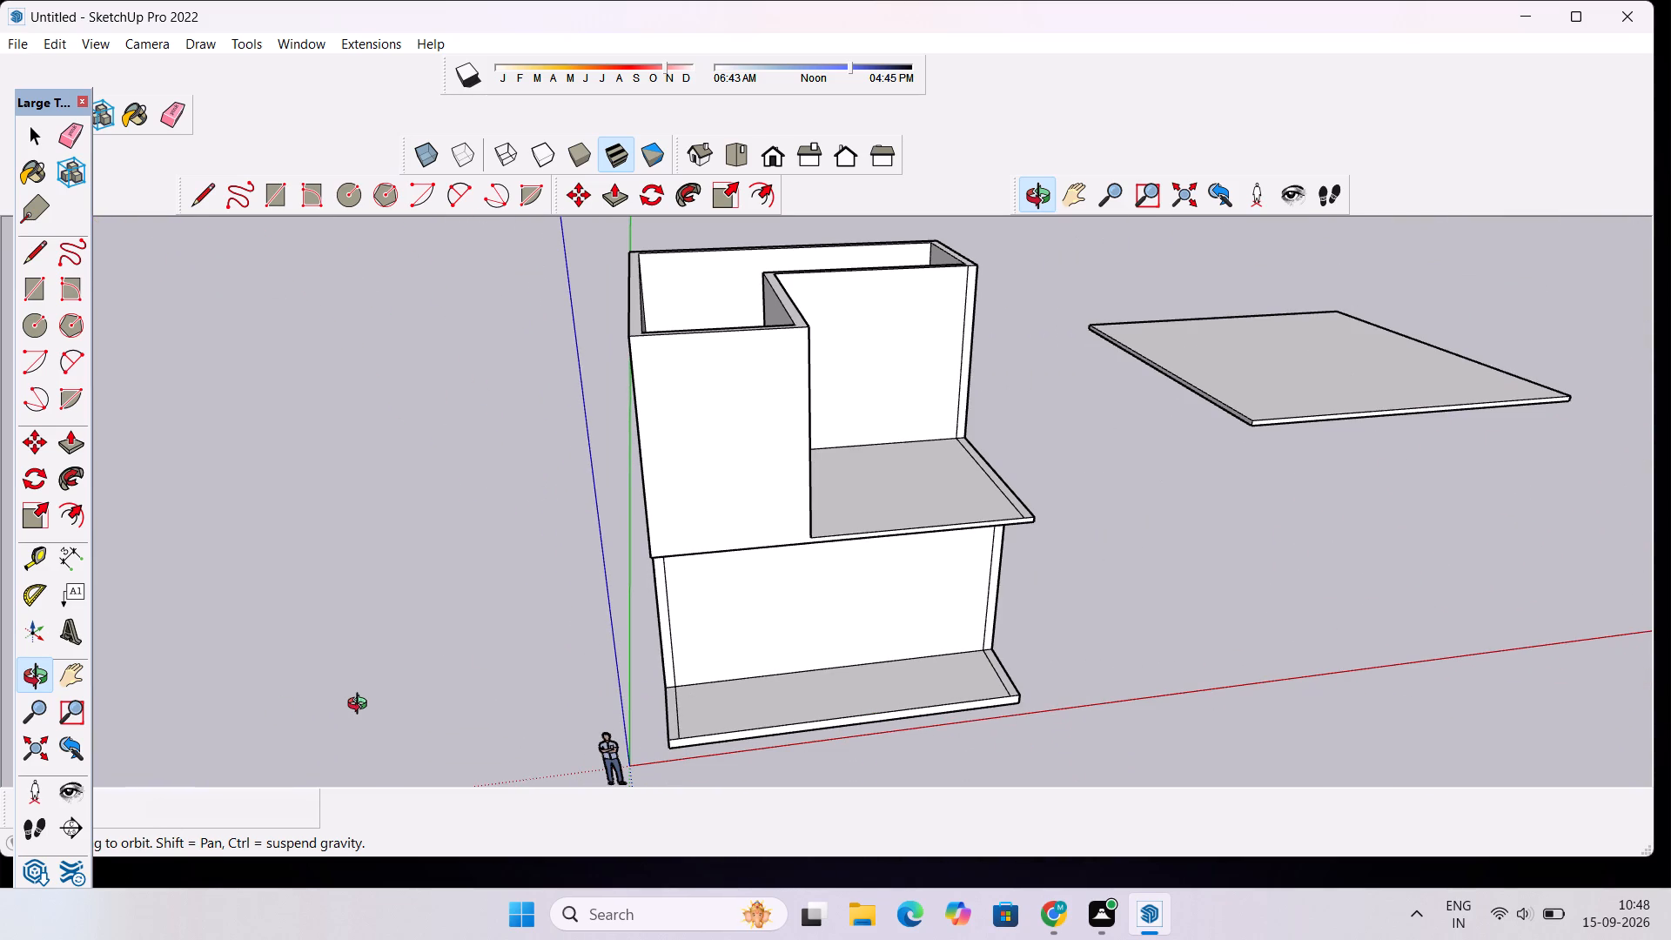
Examine the upper-storey room, the open slab area and the storey below from above, the front and the side.
scroll(479, 401, "down", 5)
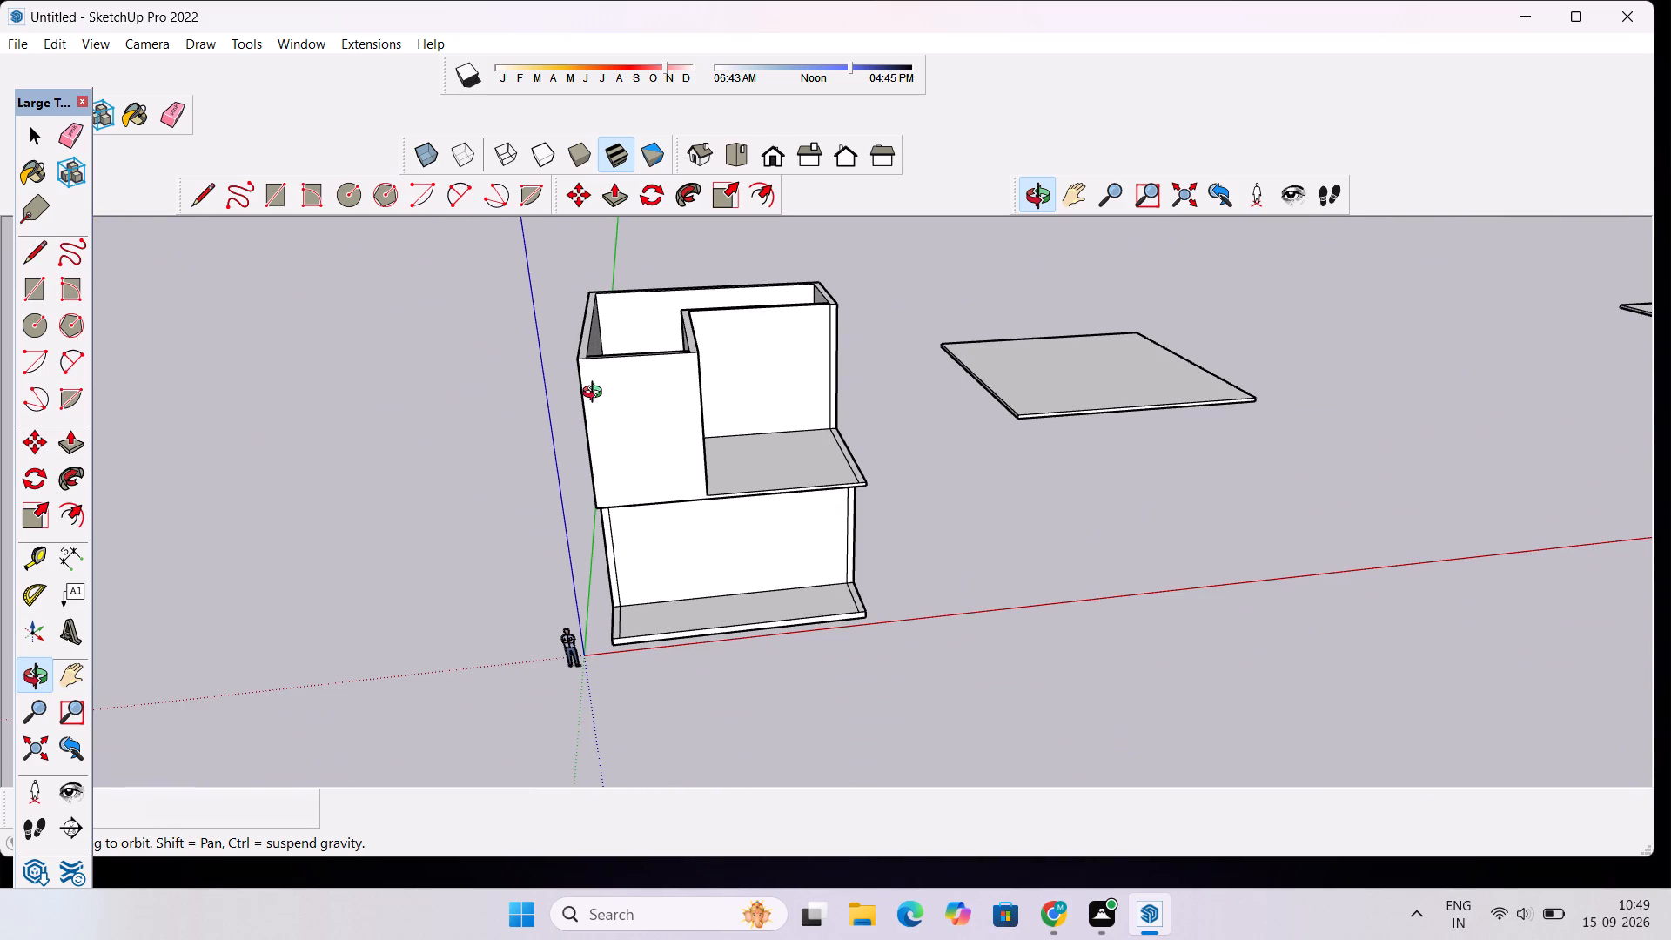
scroll(688, 415, "down", 4)
left_click_drag(810, 399, 829, 577)
scroll(831, 466, "up", 3)
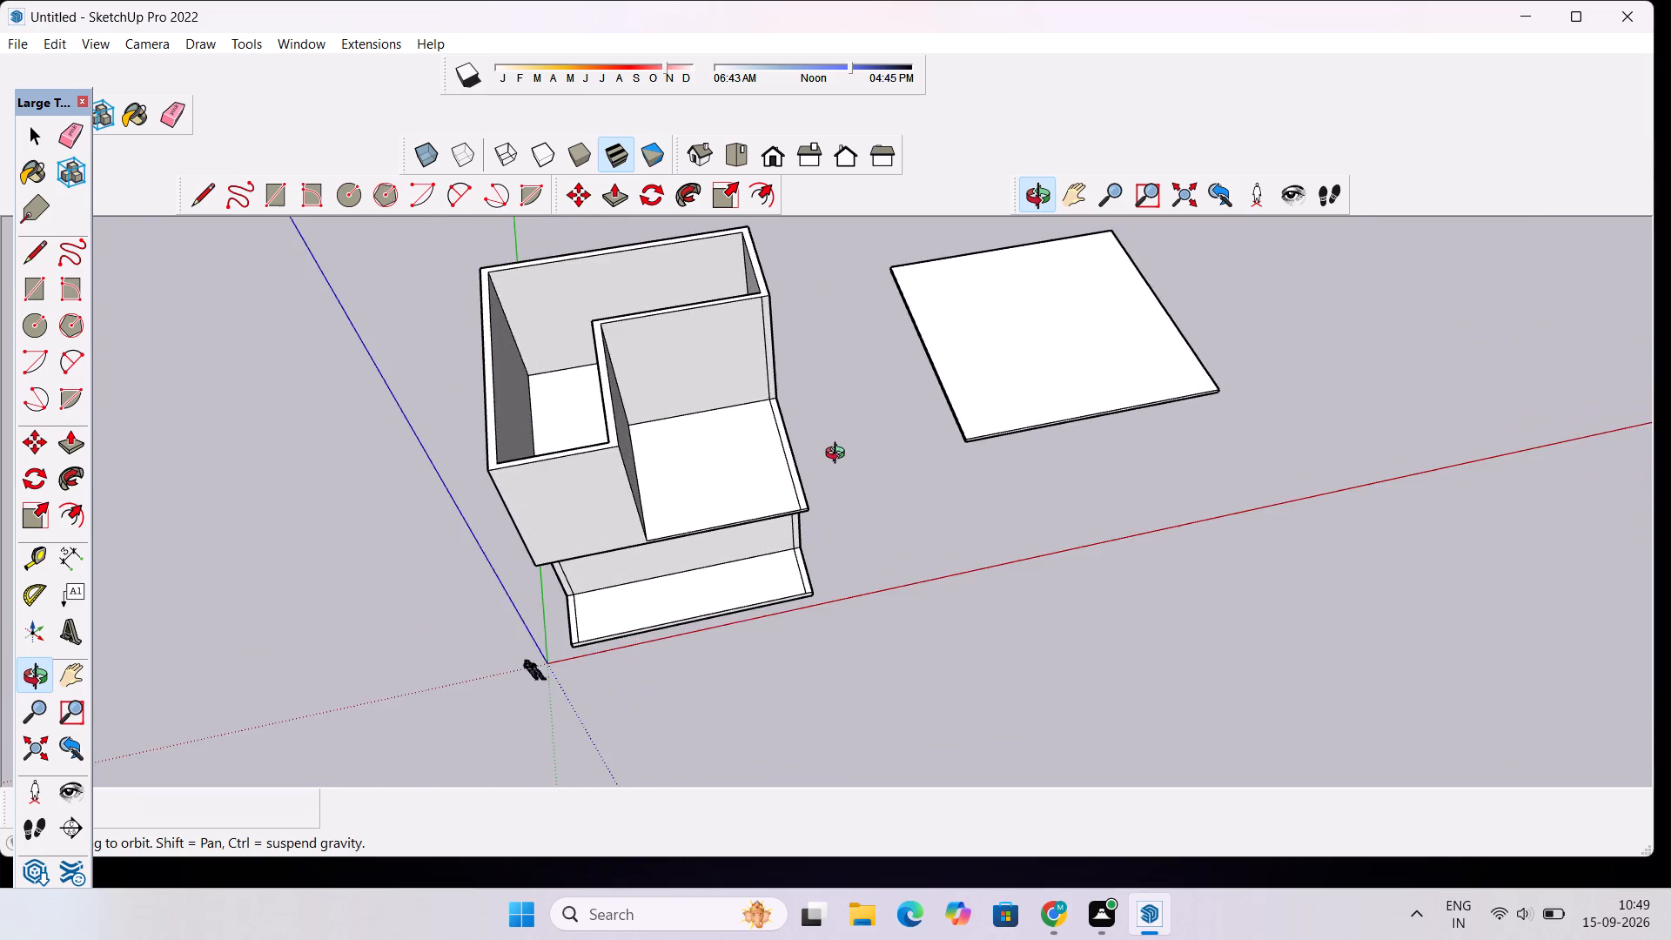
left_click_drag(876, 513, 820, 520)
scroll(808, 483, "up", 3)
left_click_drag(815, 473, 689, 493, "shift")
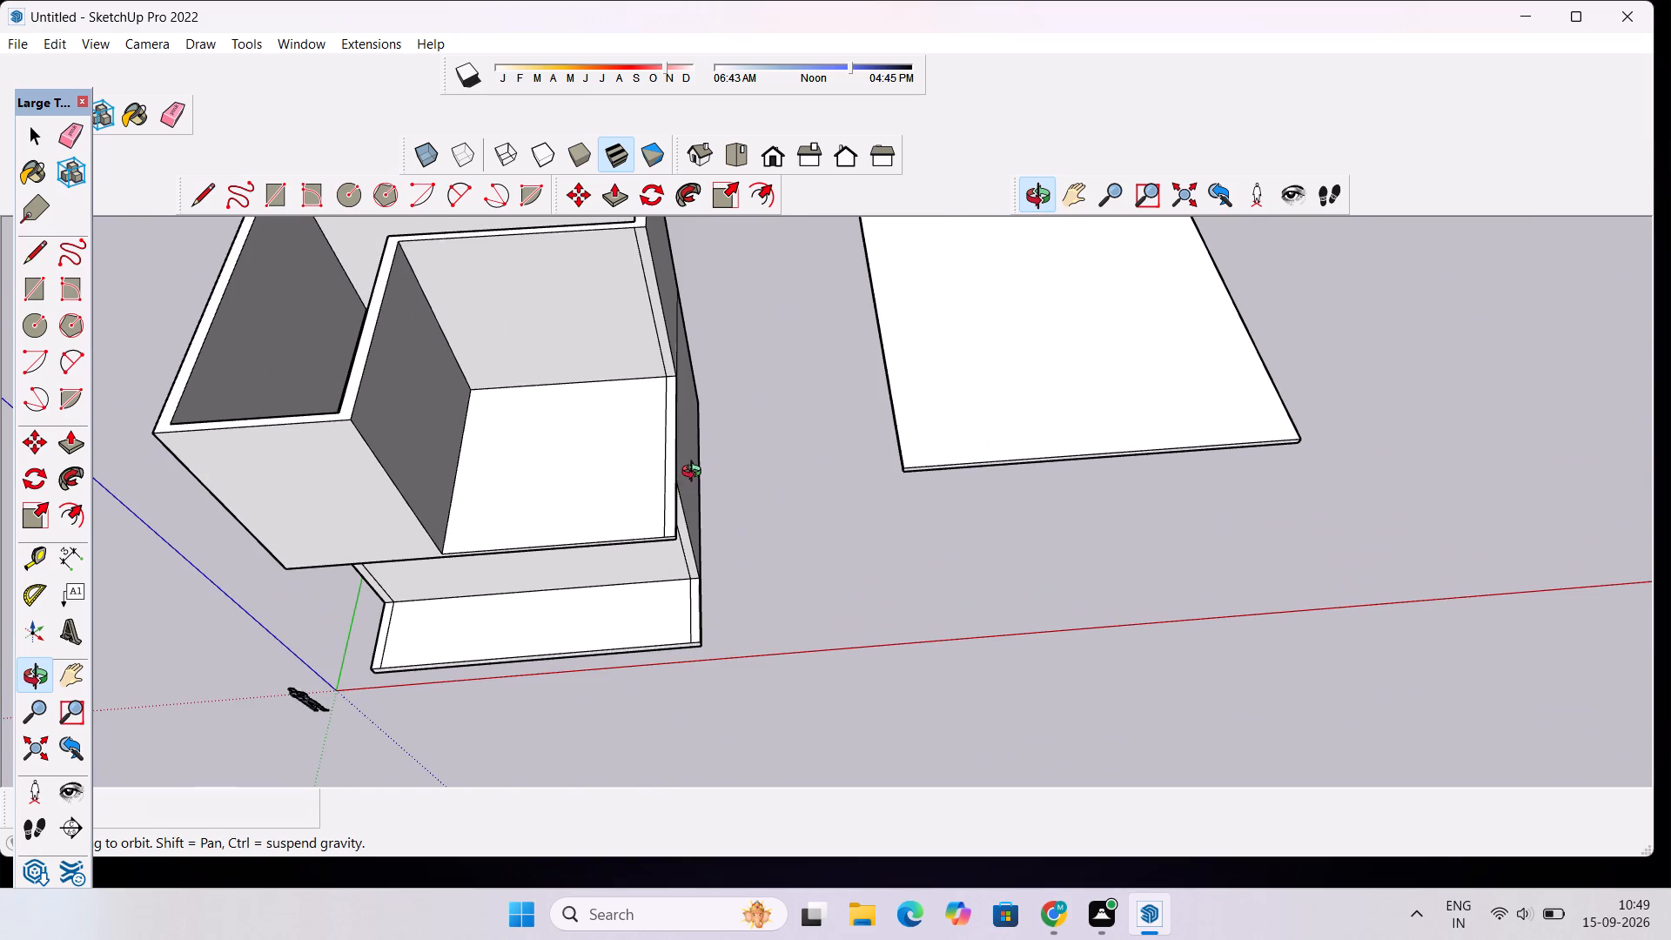
scroll(686, 473, "down", 4)
left_click_drag(628, 494, 811, 510, "shift")
scroll(786, 446, "up", 4, "shift")
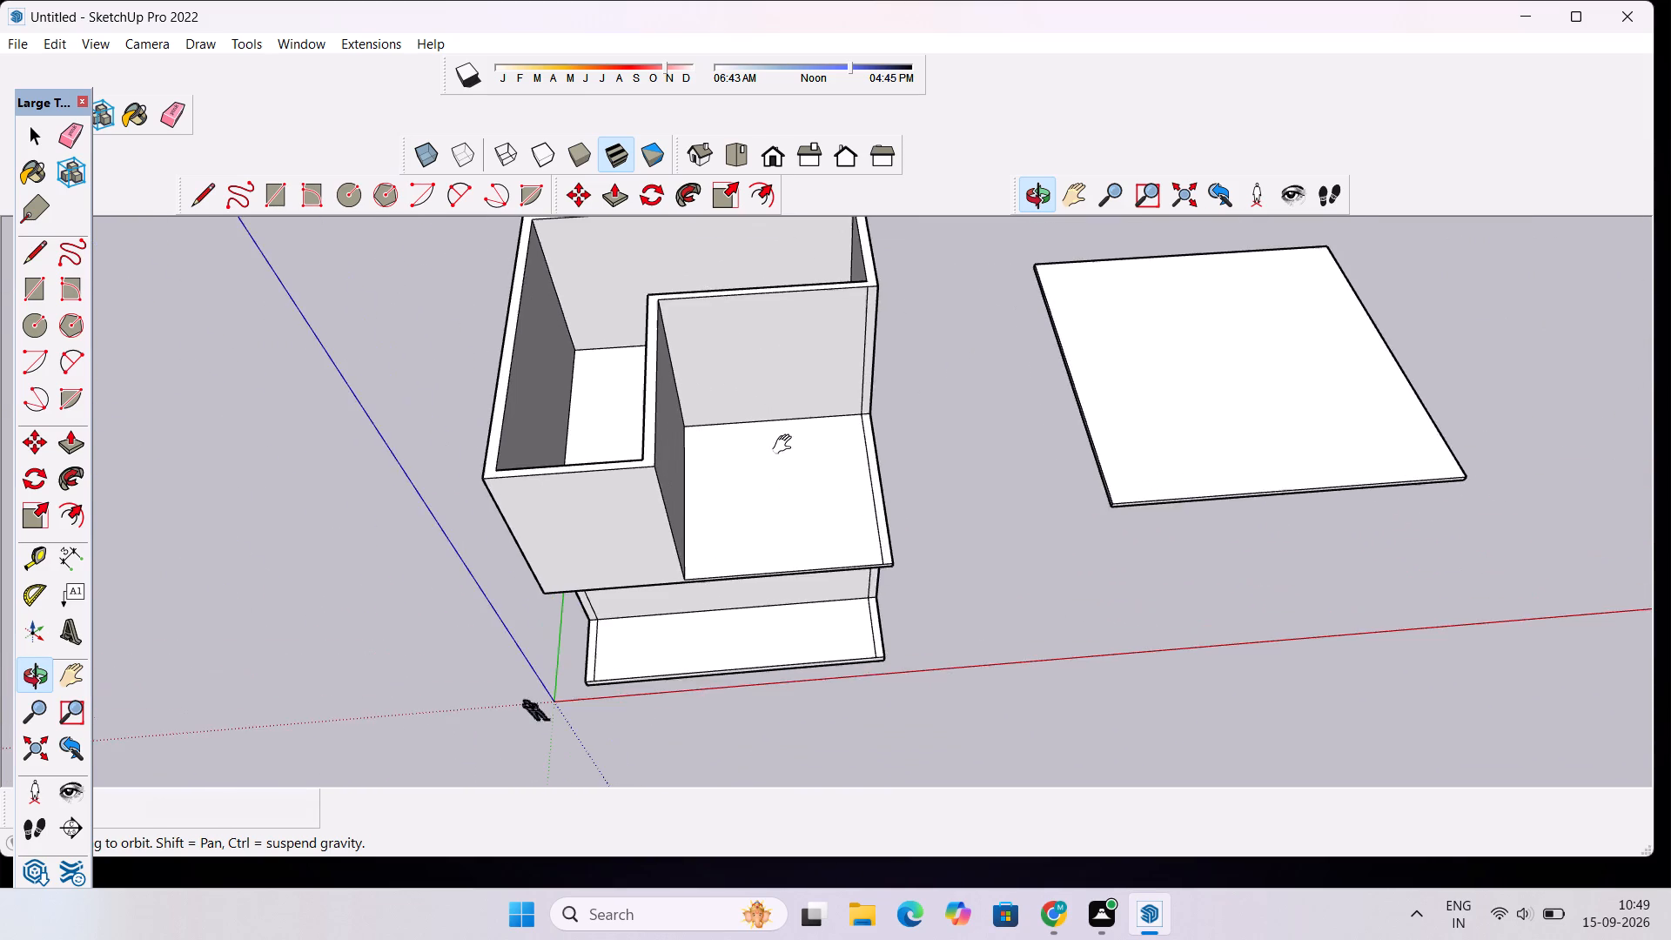
left_click_drag(819, 640, 796, 519)
scroll(887, 478, "up", 5)
left_click_drag(1118, 576, 746, 643)
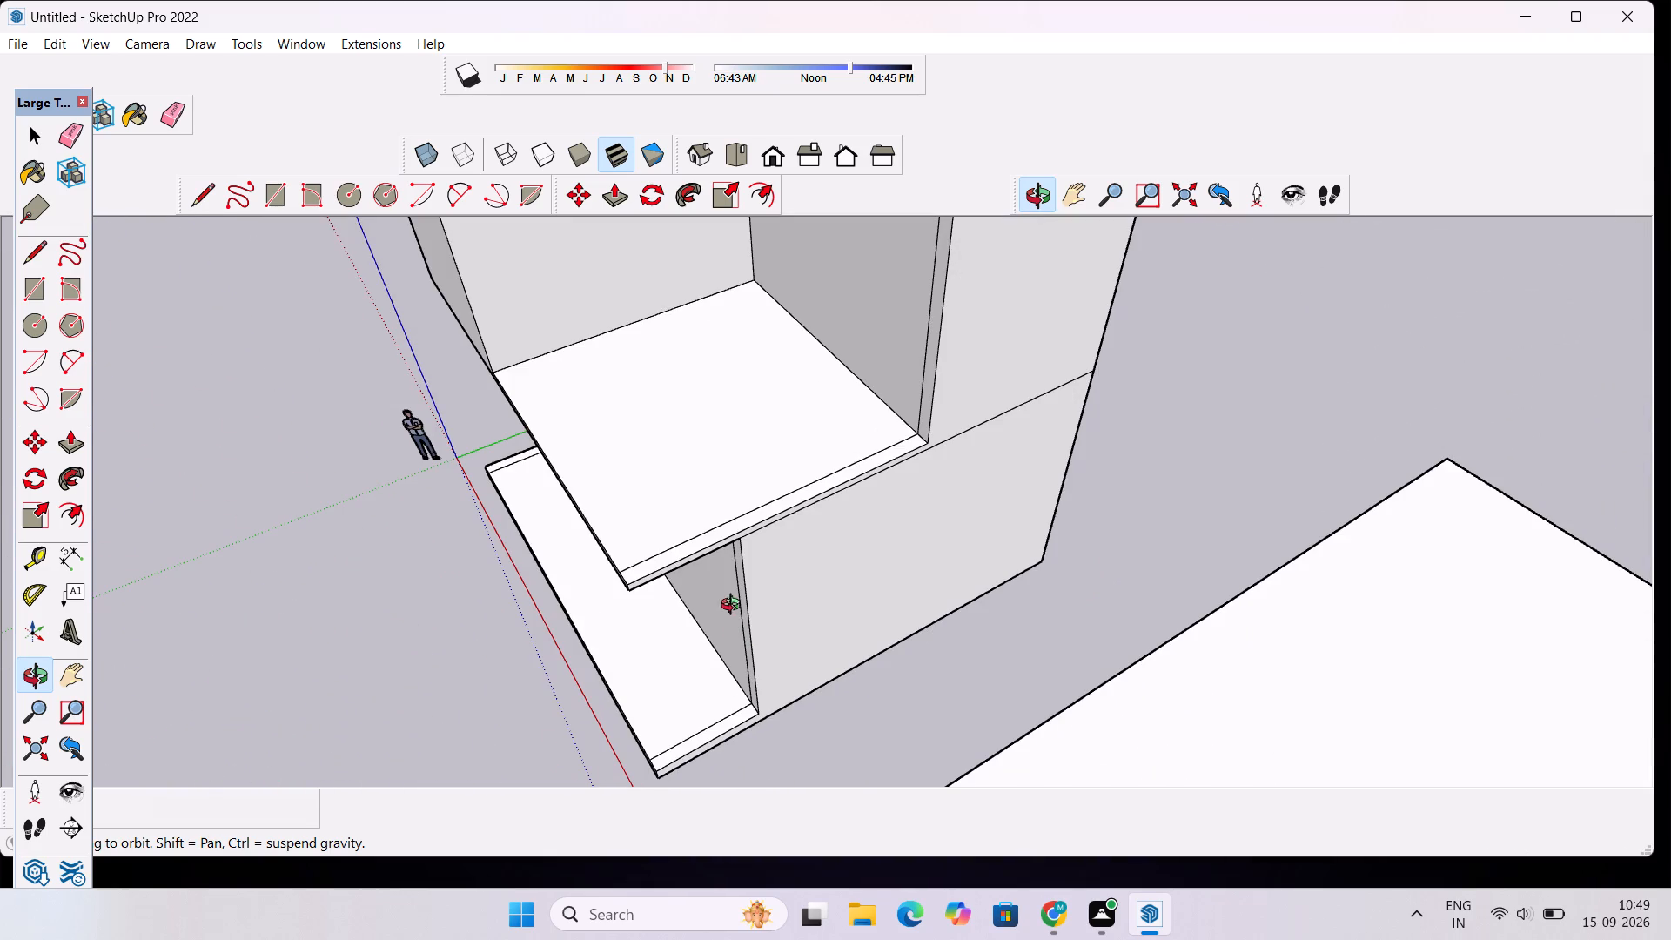
left_click_drag(638, 571, 859, 548)
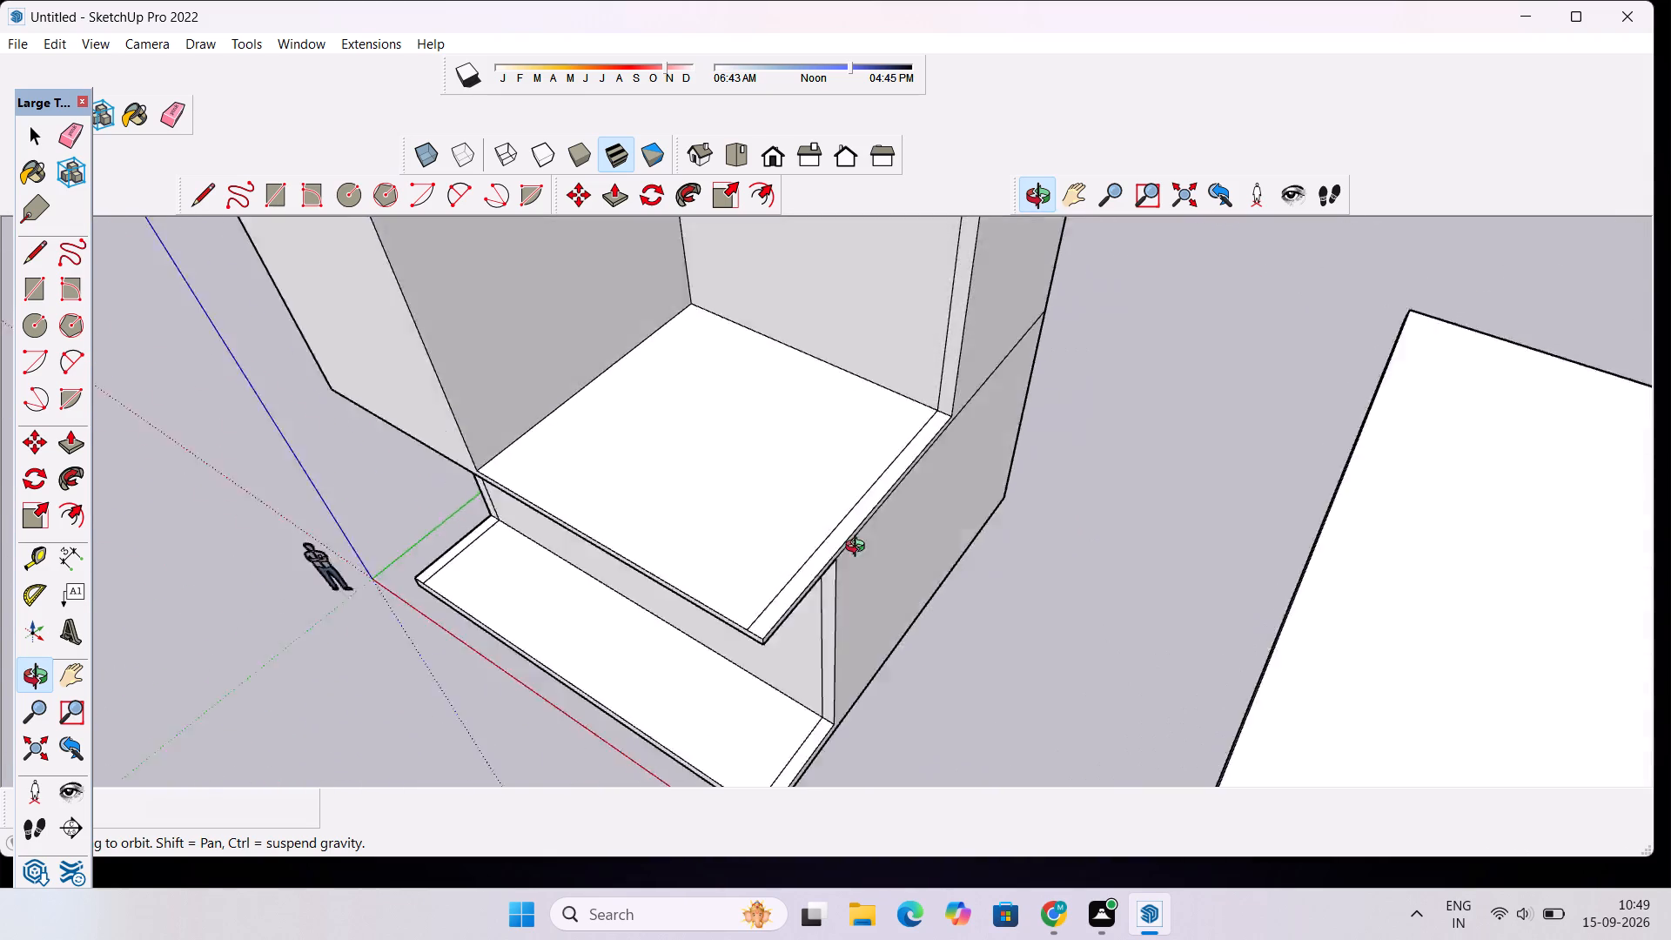
left_click_drag(859, 548, 934, 468)
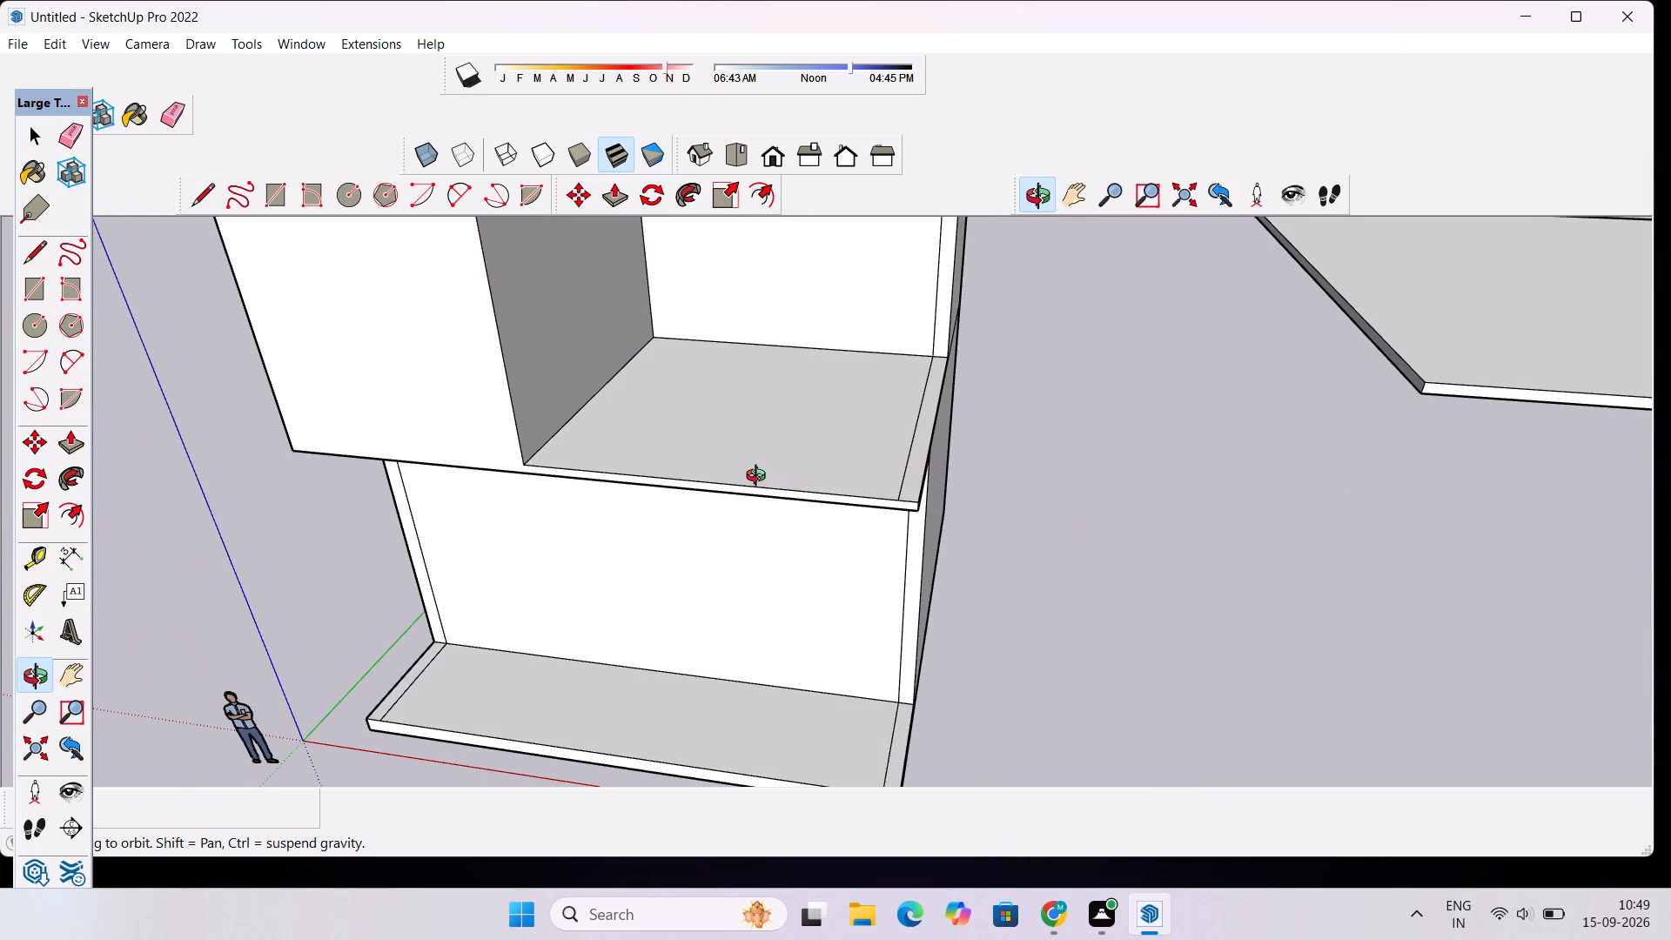
left_click_drag(752, 434, 784, 587)
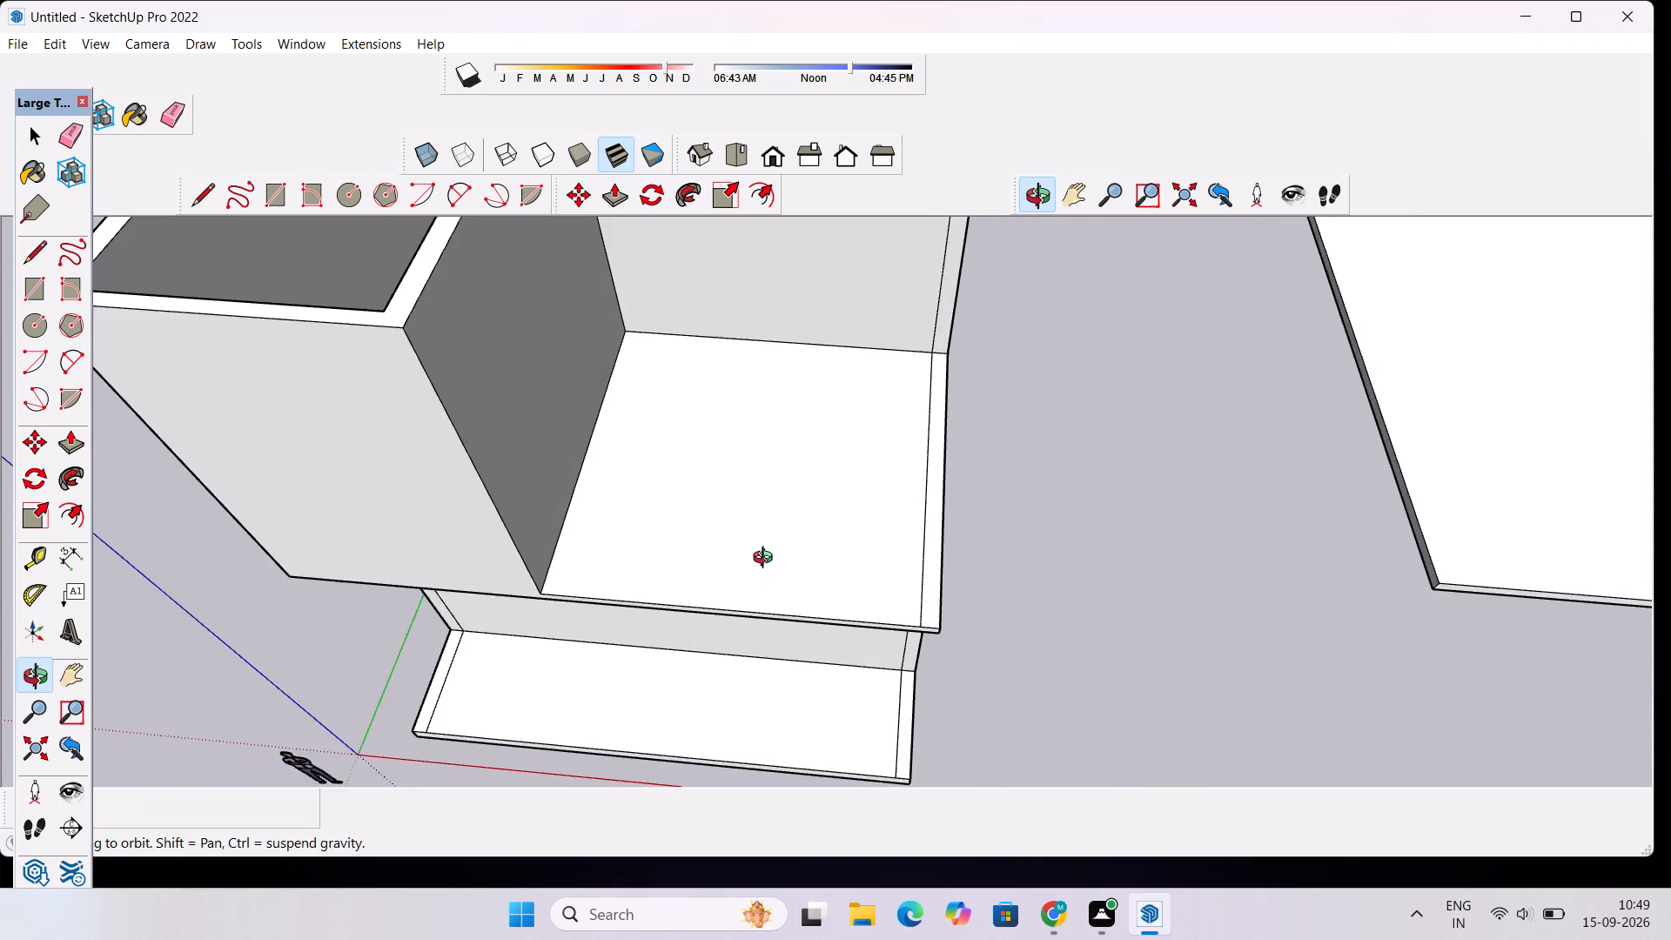
scroll(767, 560, "down", 6)
left_click_drag(711, 590, 874, 499)
scroll(877, 493, "down", 5)
left_click_drag(877, 471, 768, 595, "shift")
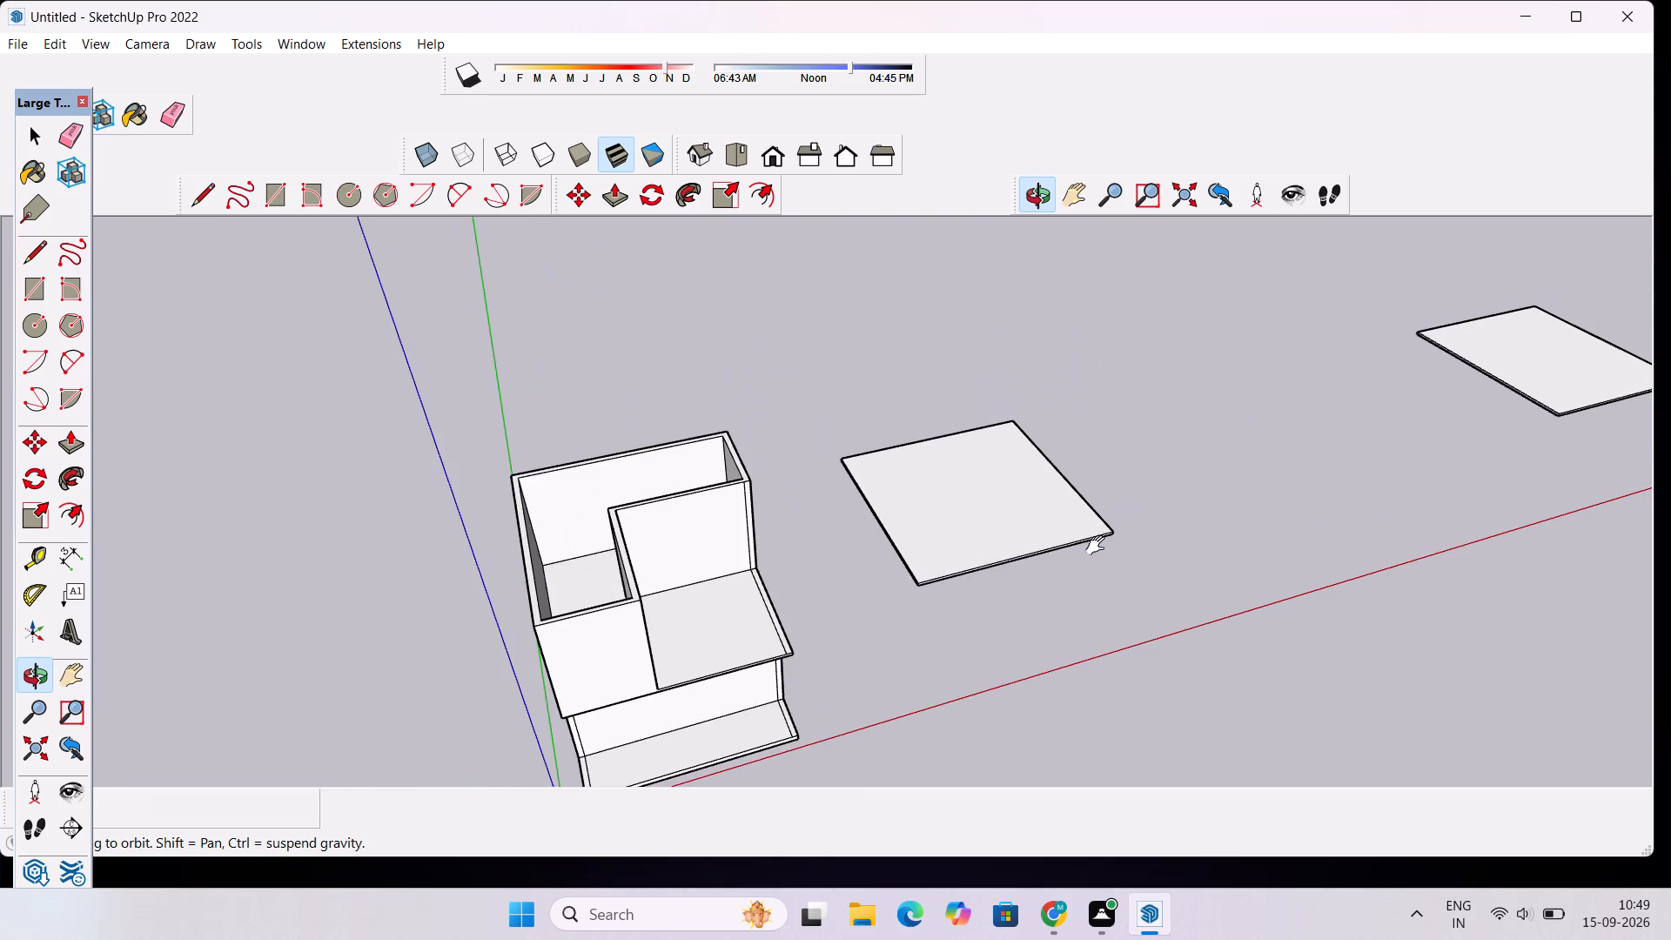
Copy the farthest spare slab by its corner onto the matching rear top corner of the upper-storey walls as a roof slab.
scroll(1330, 334, "up", 5, "shift")
scroll(1455, 362, "up", 1)
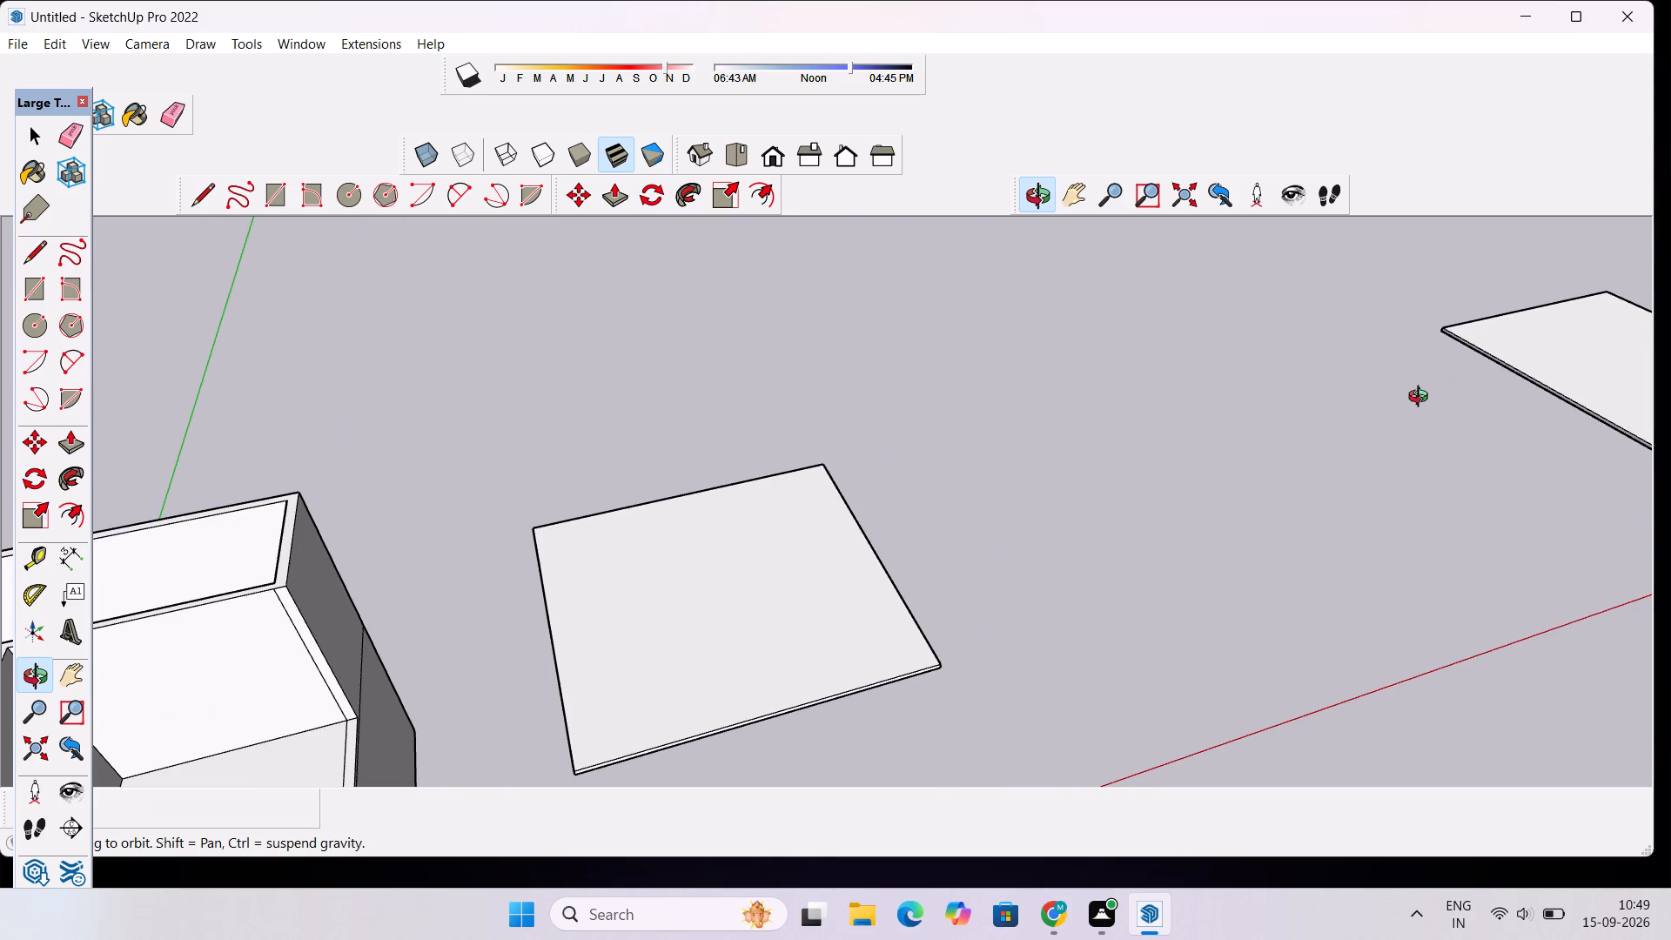
key("m")
scroll(1436, 359, "up", 4)
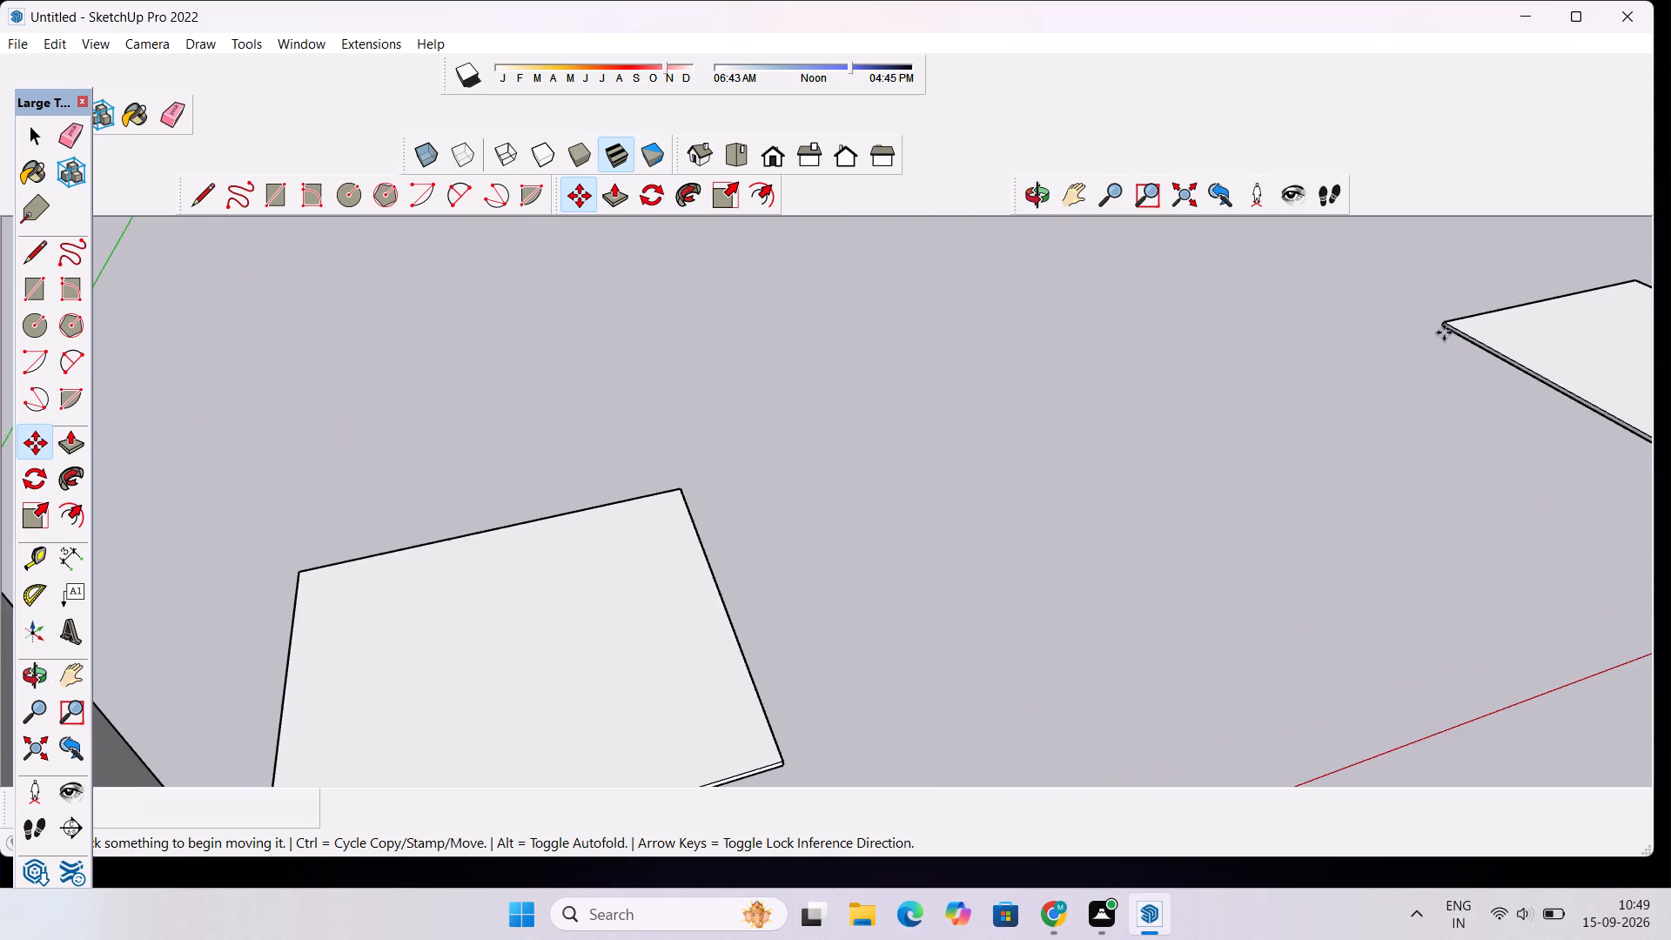
scroll(1444, 332, "up", 16)
left_click_drag(1430, 296, 1404, 311)
scroll(1403, 312, "down", 20)
scroll(1375, 343, "down", 3)
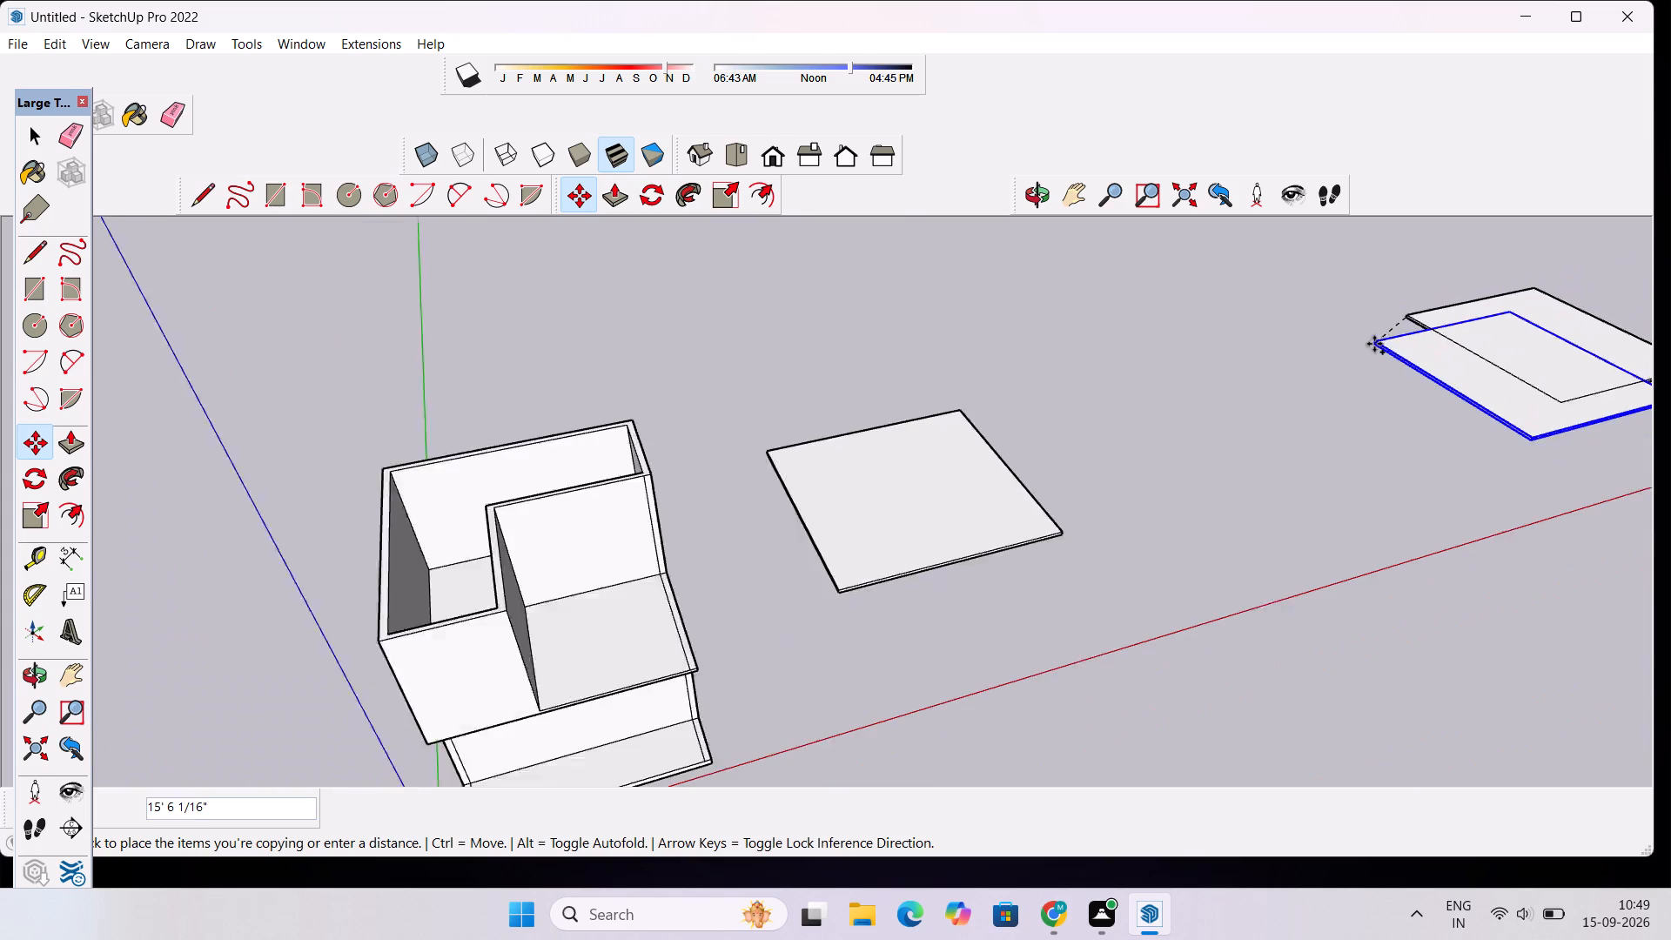
scroll(1374, 344, "down", 6)
scroll(572, 430, "up", 12)
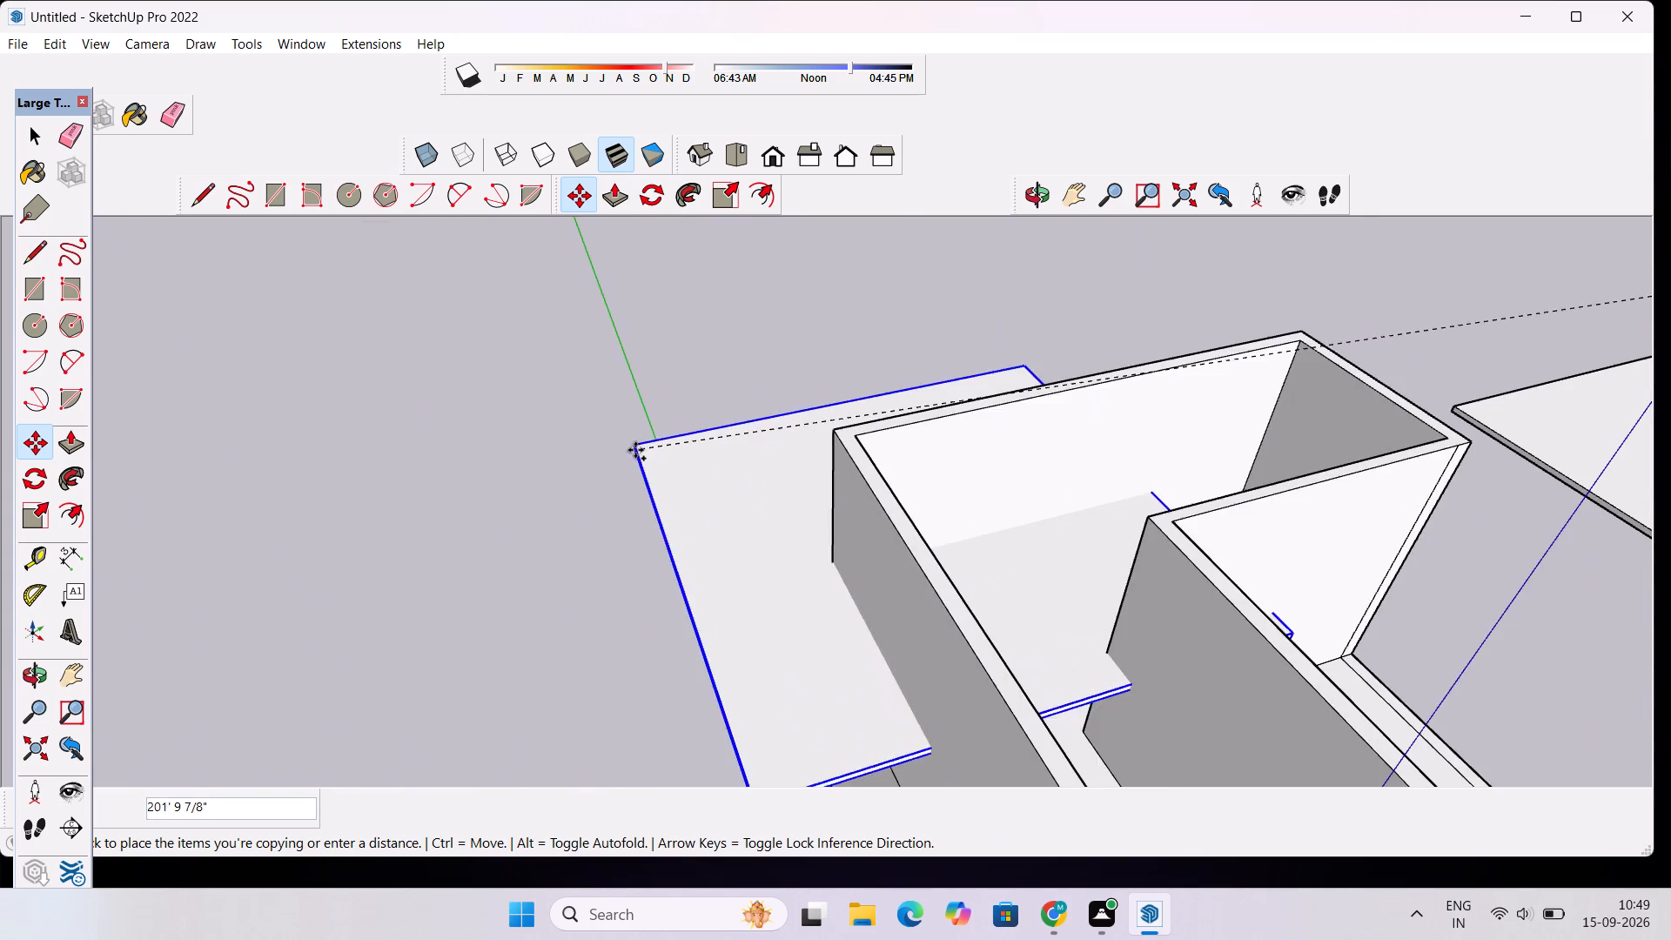
left_click(838, 431)
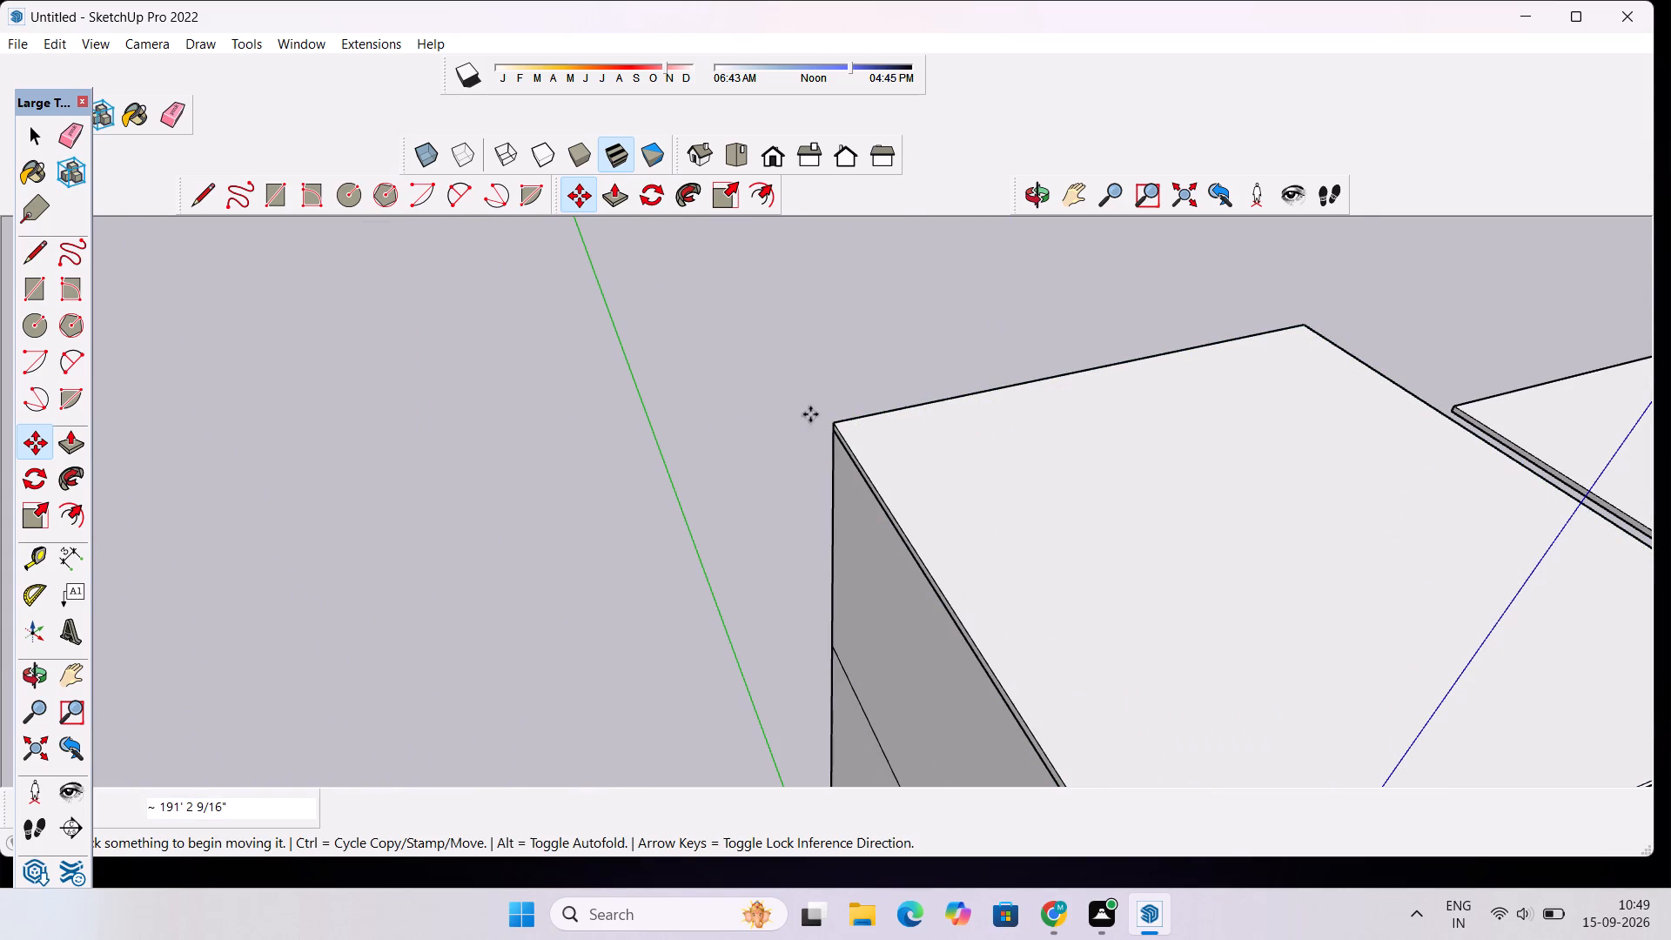
Explode the copied roof slab group on top of the upper storey.
scroll(668, 388, "down", 12)
left_click(1037, 198)
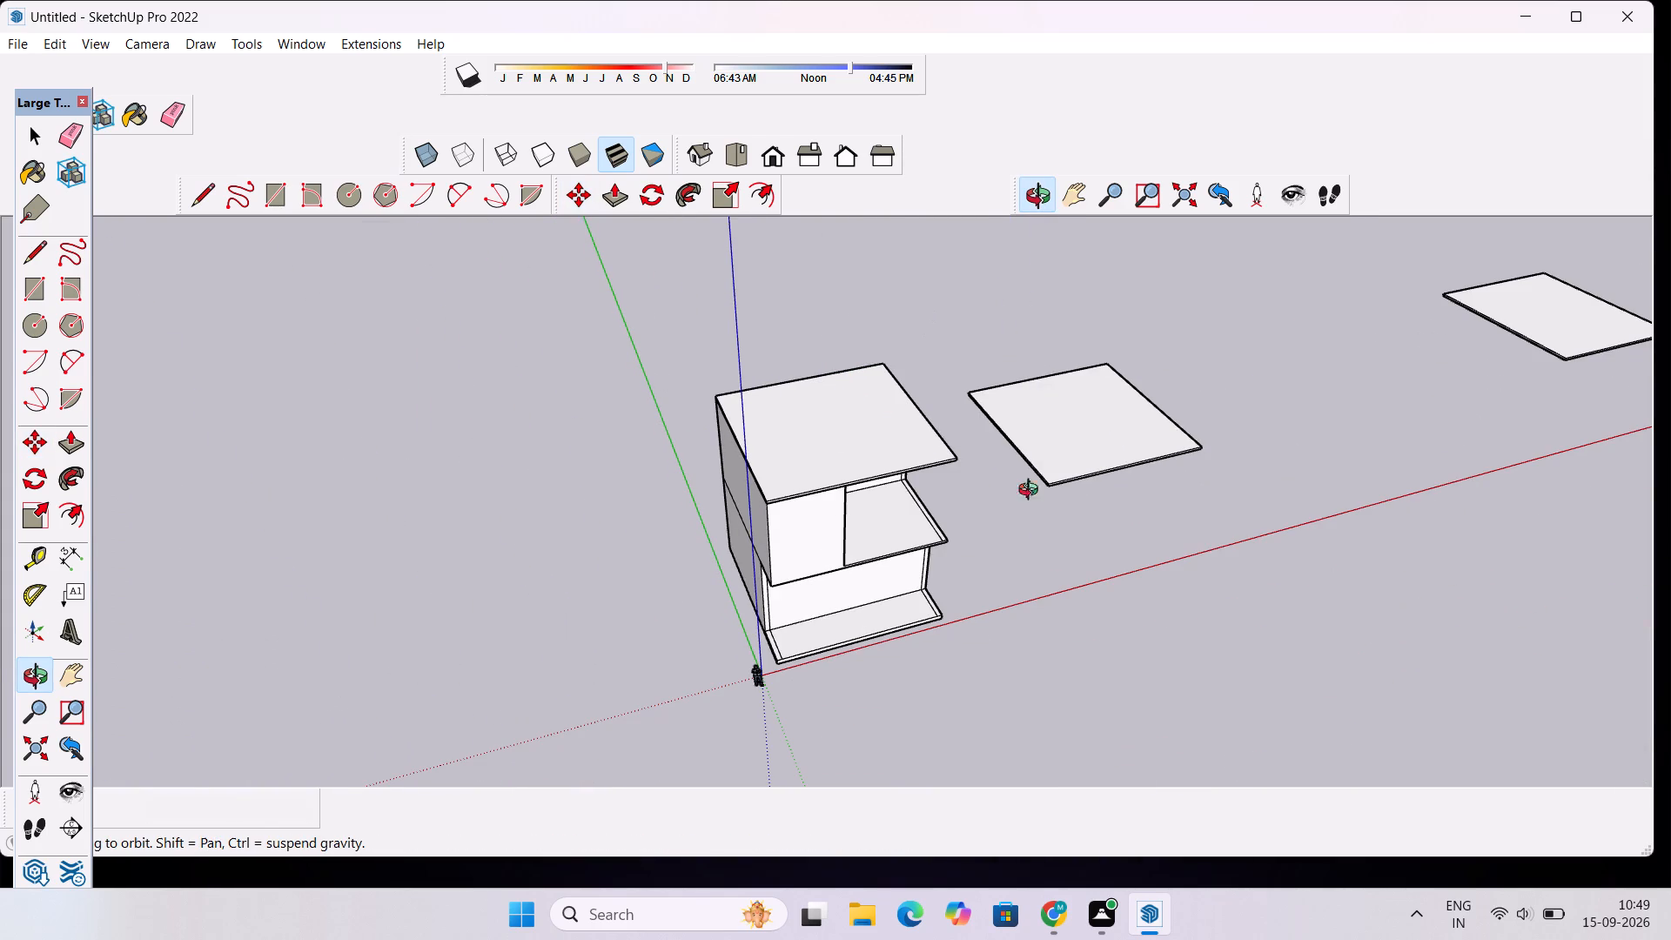
left_click_drag(1021, 540, 916, 430)
scroll(881, 424, "up", 2)
left_click_drag(854, 469, 879, 635)
scroll(895, 430, "up", 4)
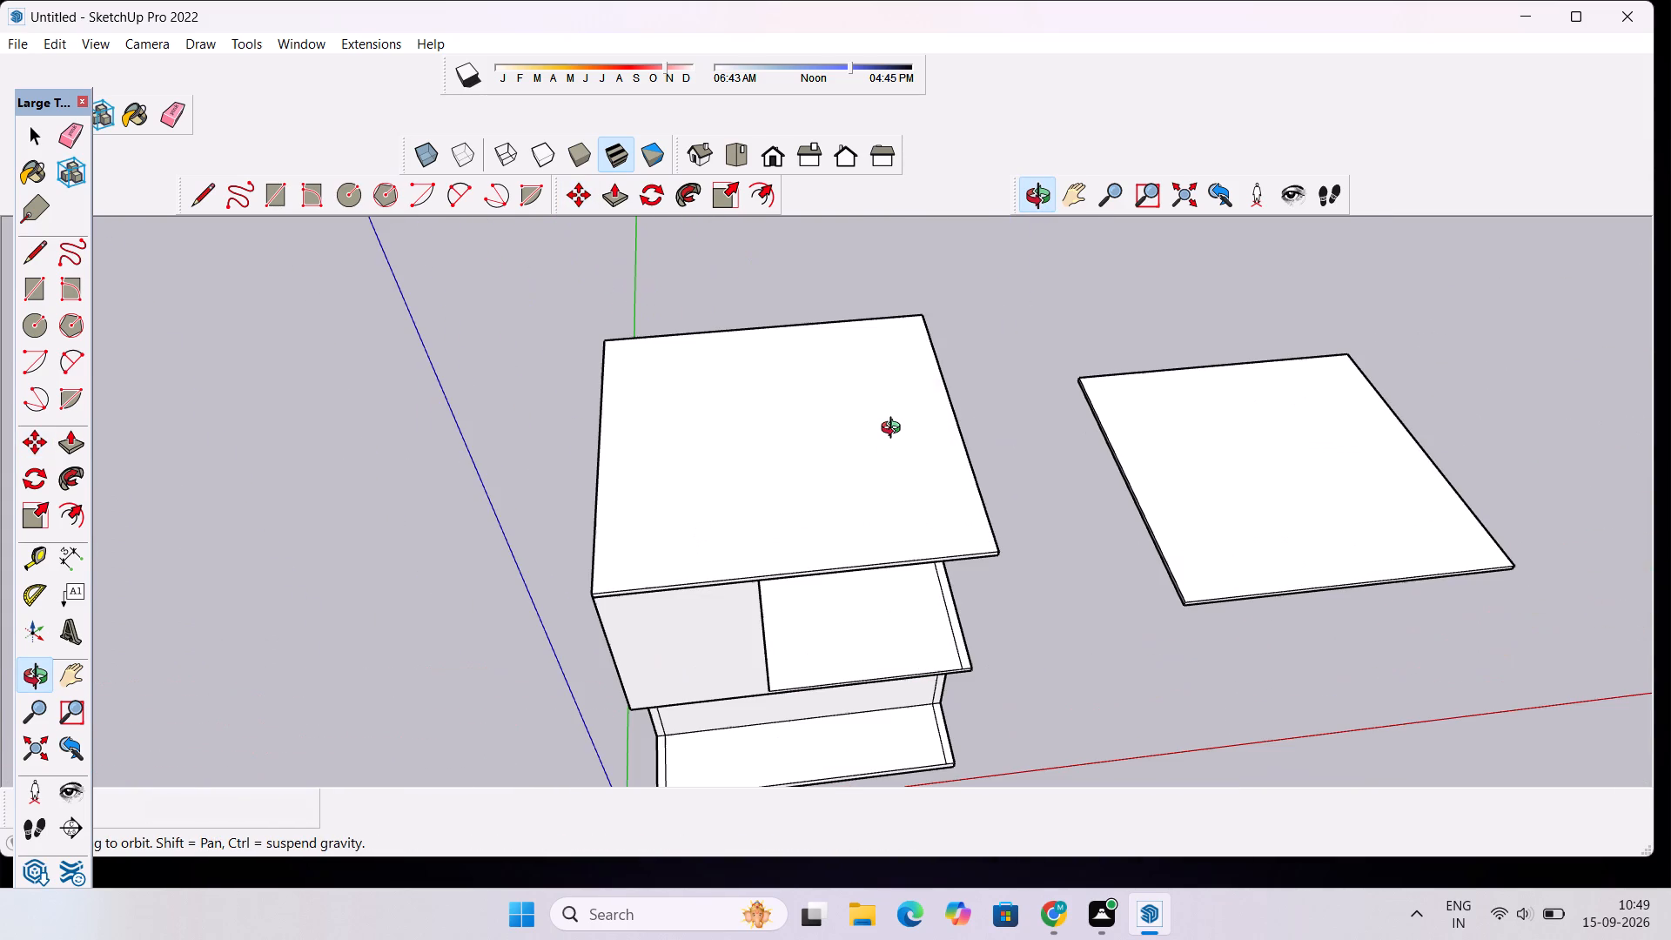
key("space")
left_click(831, 518)
right_click(831, 518)
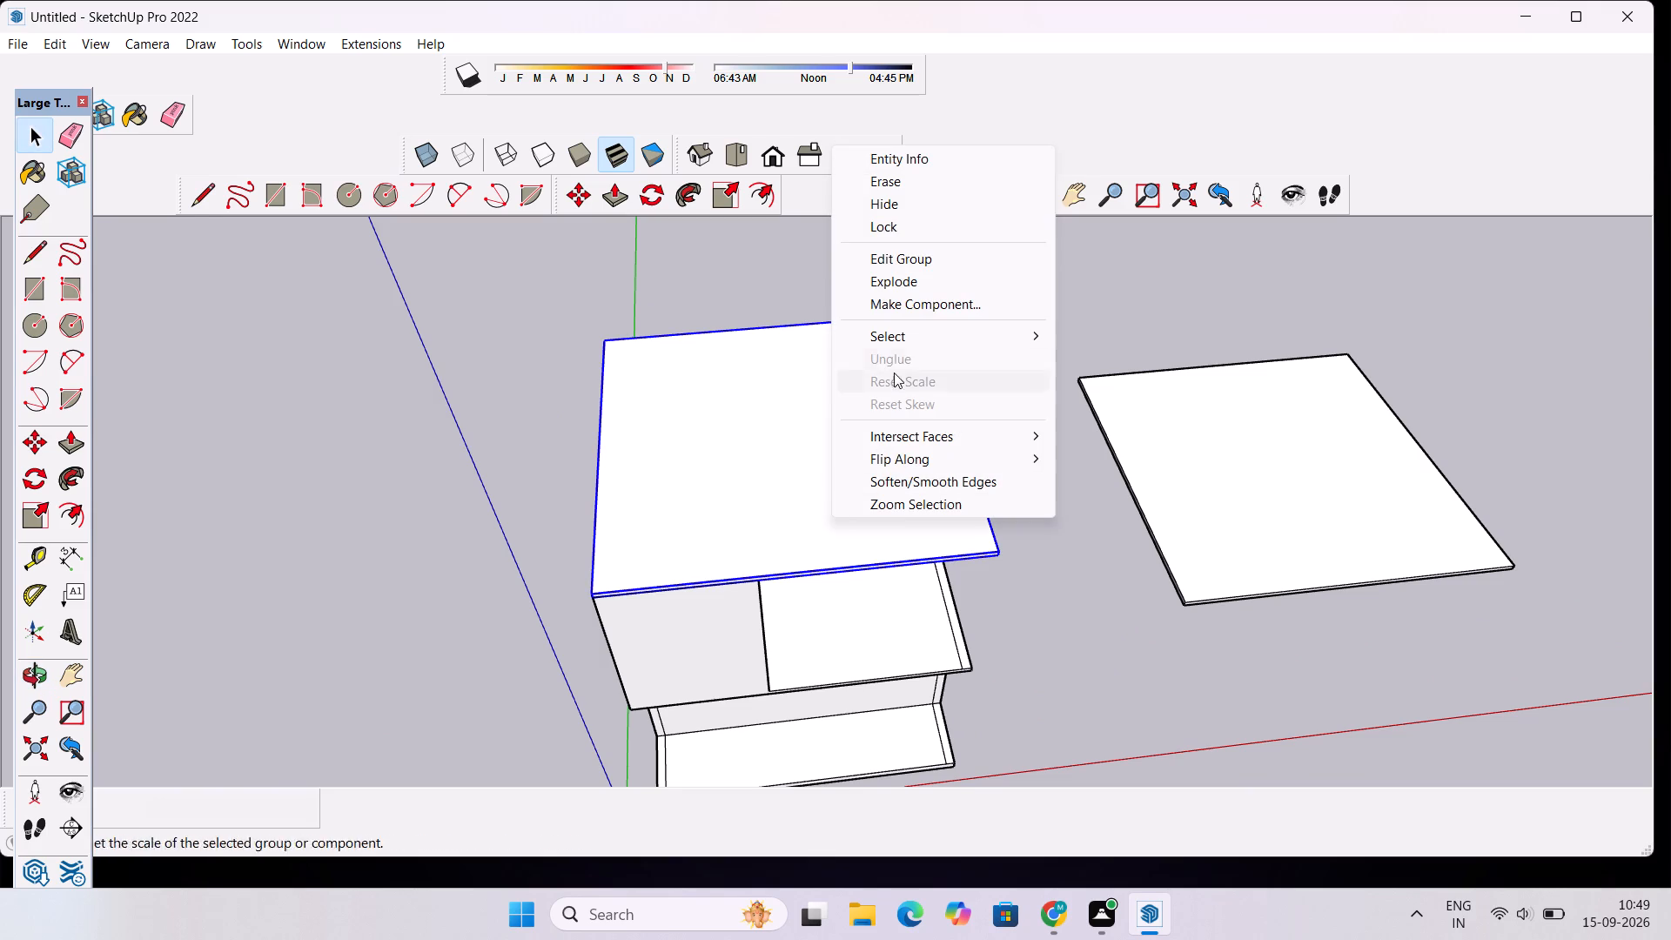
left_click(906, 288)
Examine the roof slab, the open area beneath it and the lower storey from above, the front and below.
left_click(1036, 191)
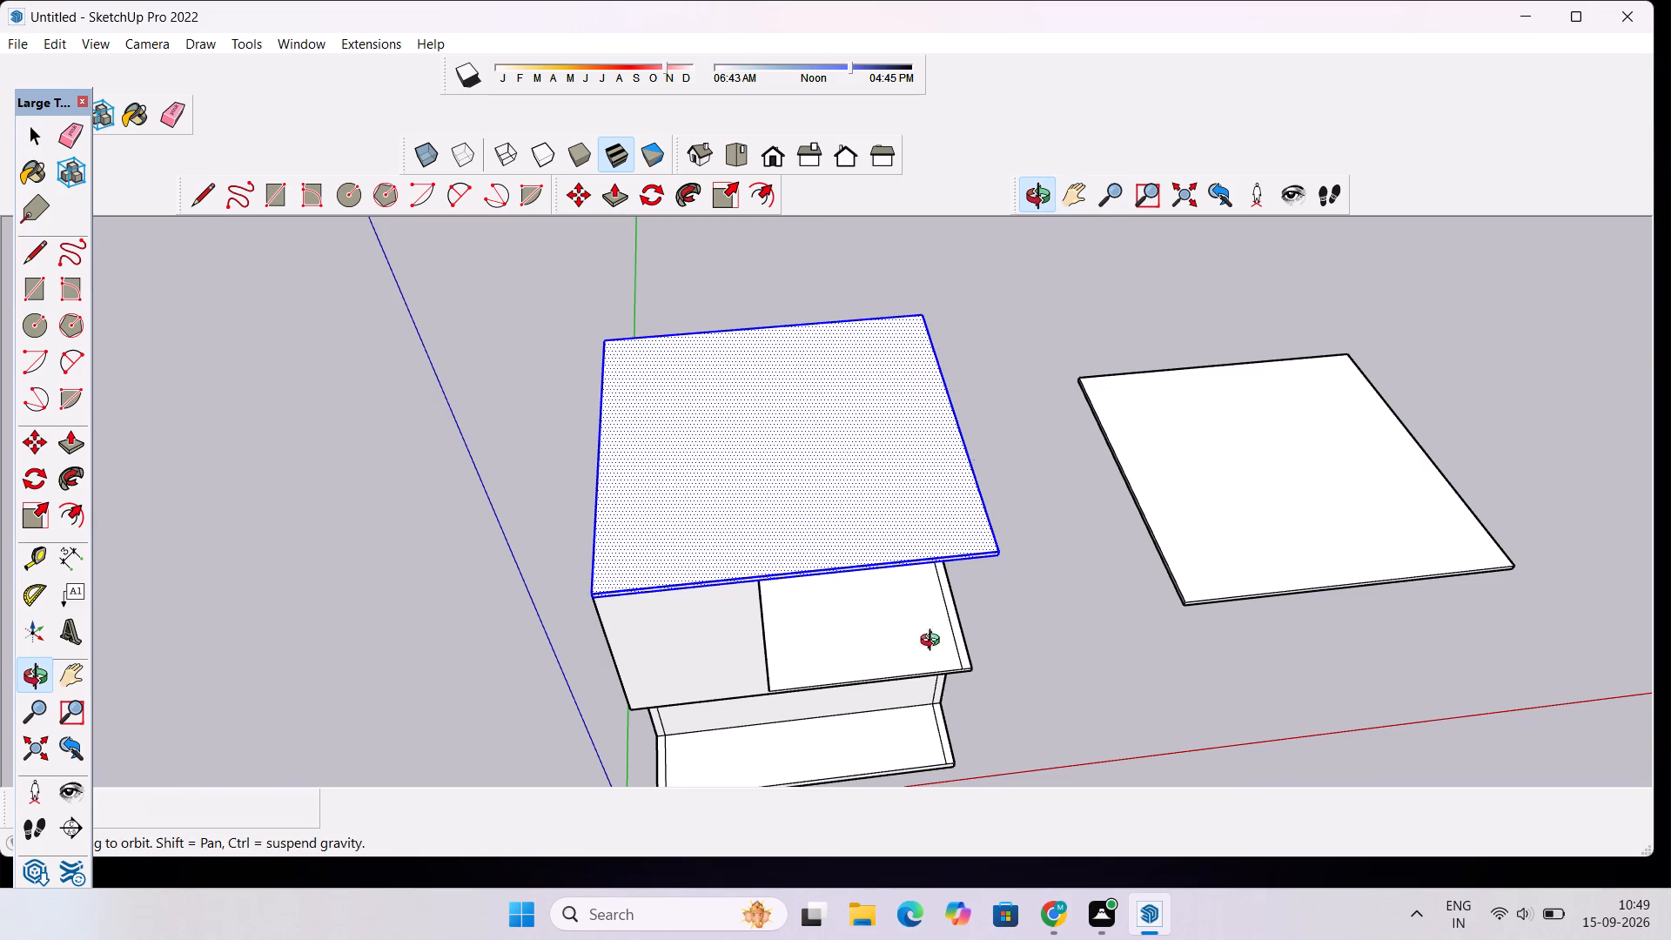
left_click_drag(924, 705, 917, 421)
scroll(908, 383, "down", 5)
left_click_drag(969, 491, 796, 729)
scroll(742, 657, "up", 4)
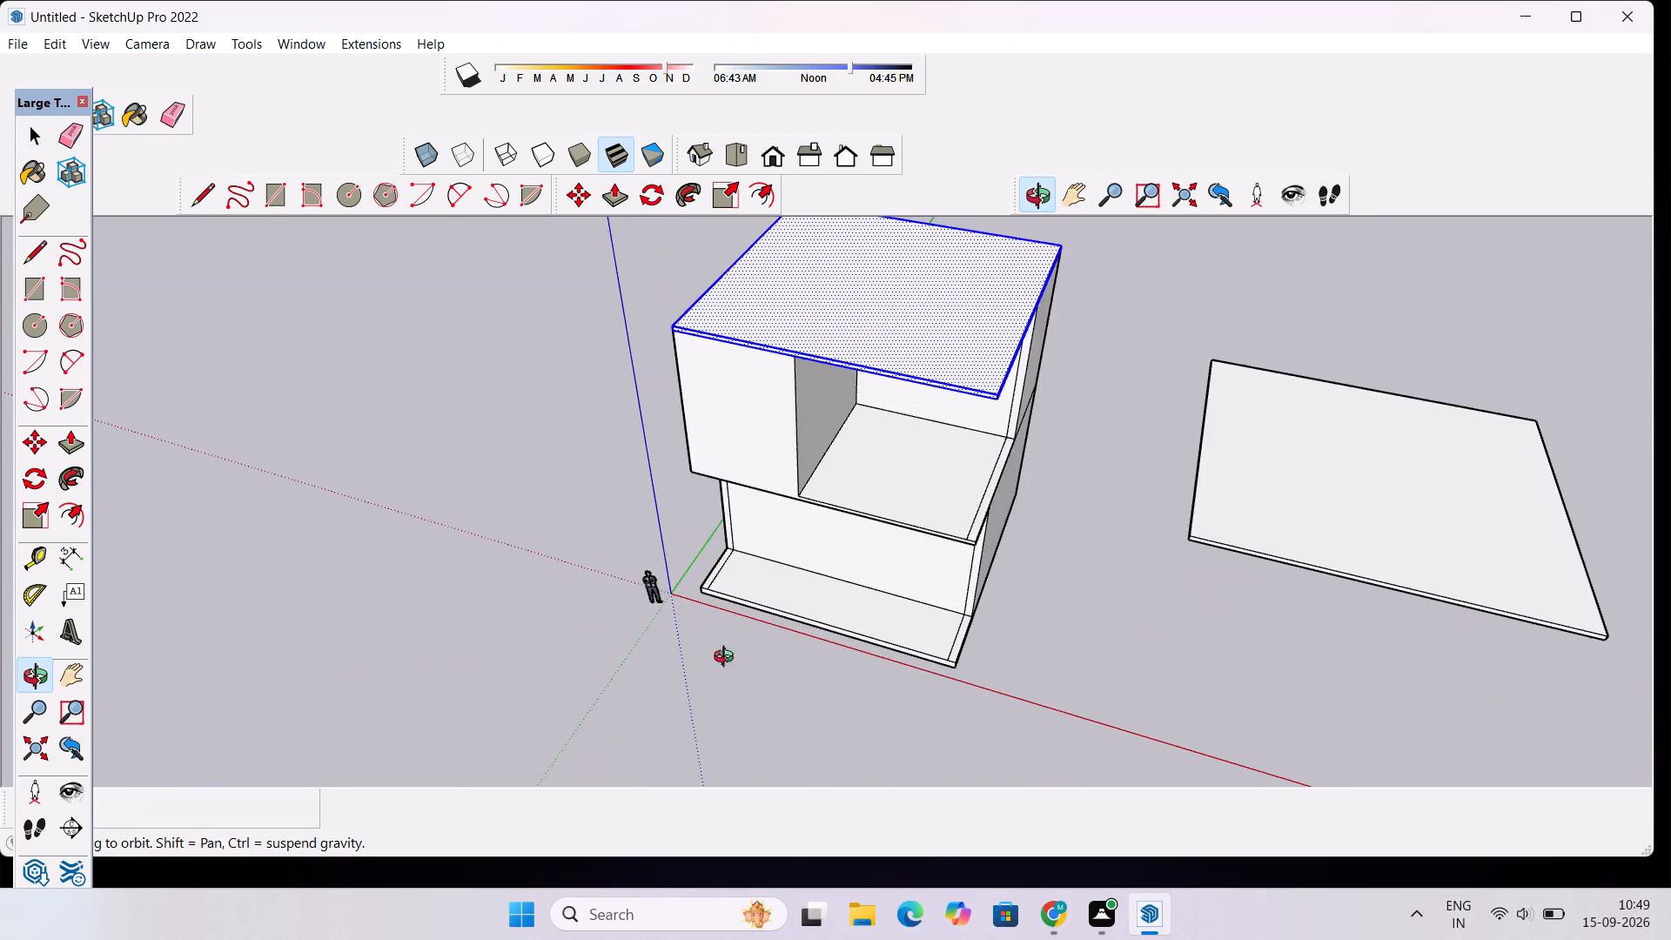
left_click_drag(701, 665, 849, 616)
scroll(855, 614, "up", 2)
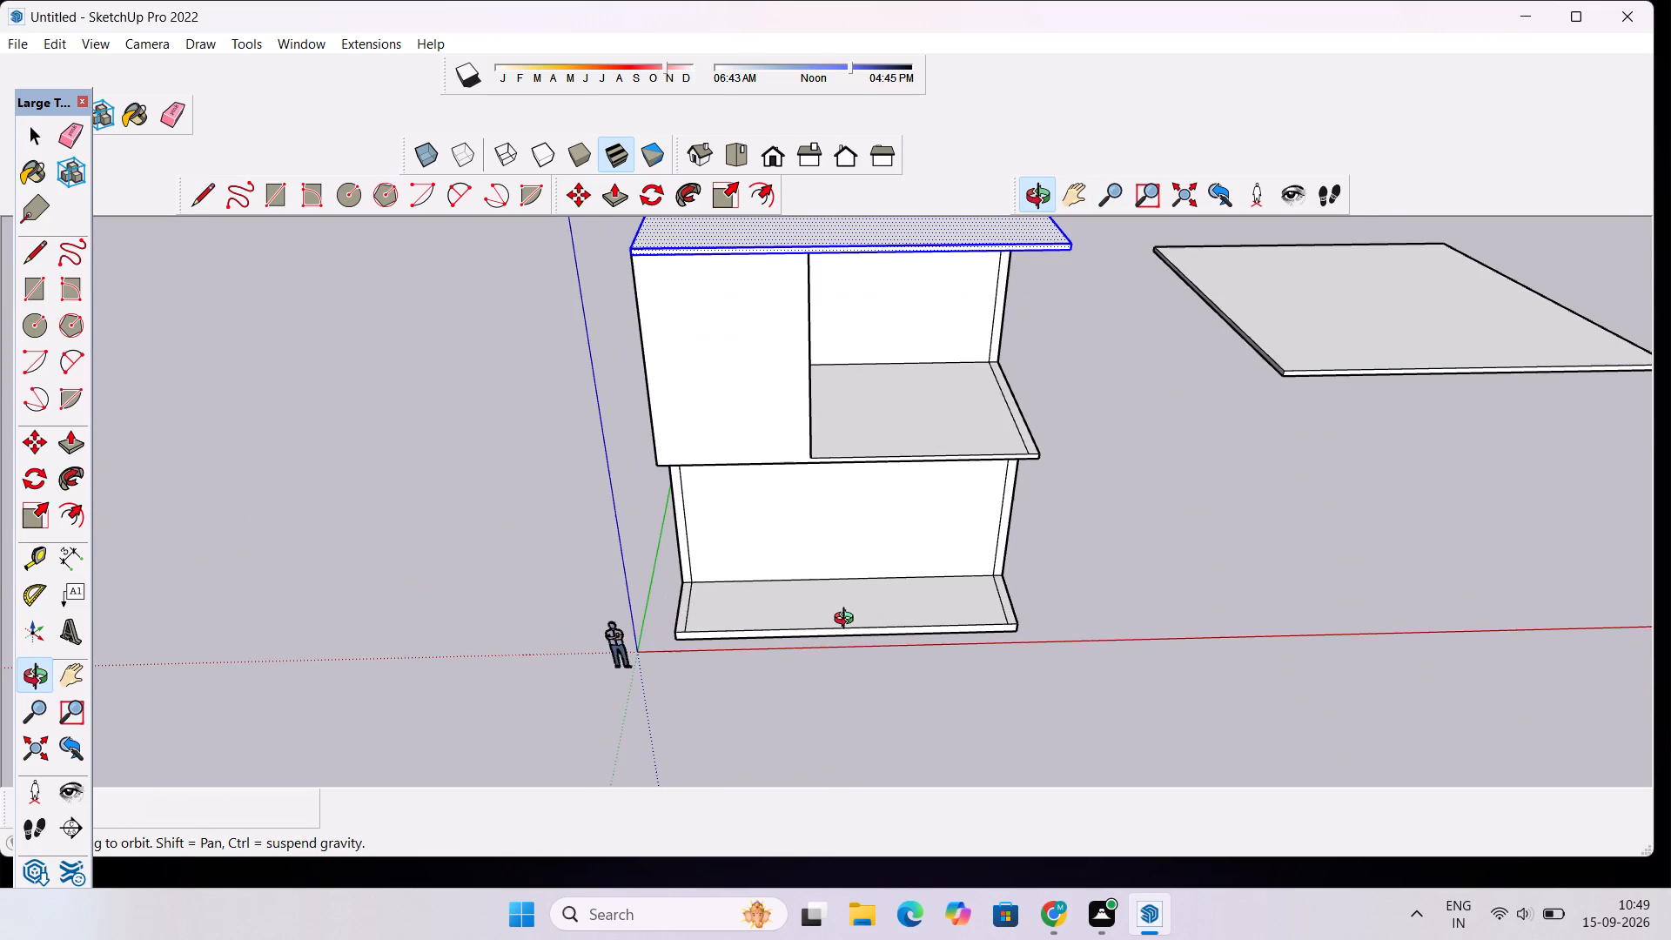
left_click_drag(835, 644, 896, 655)
left_click_drag(899, 609, 727, 666, "shift")
scroll(720, 652, "down", 4)
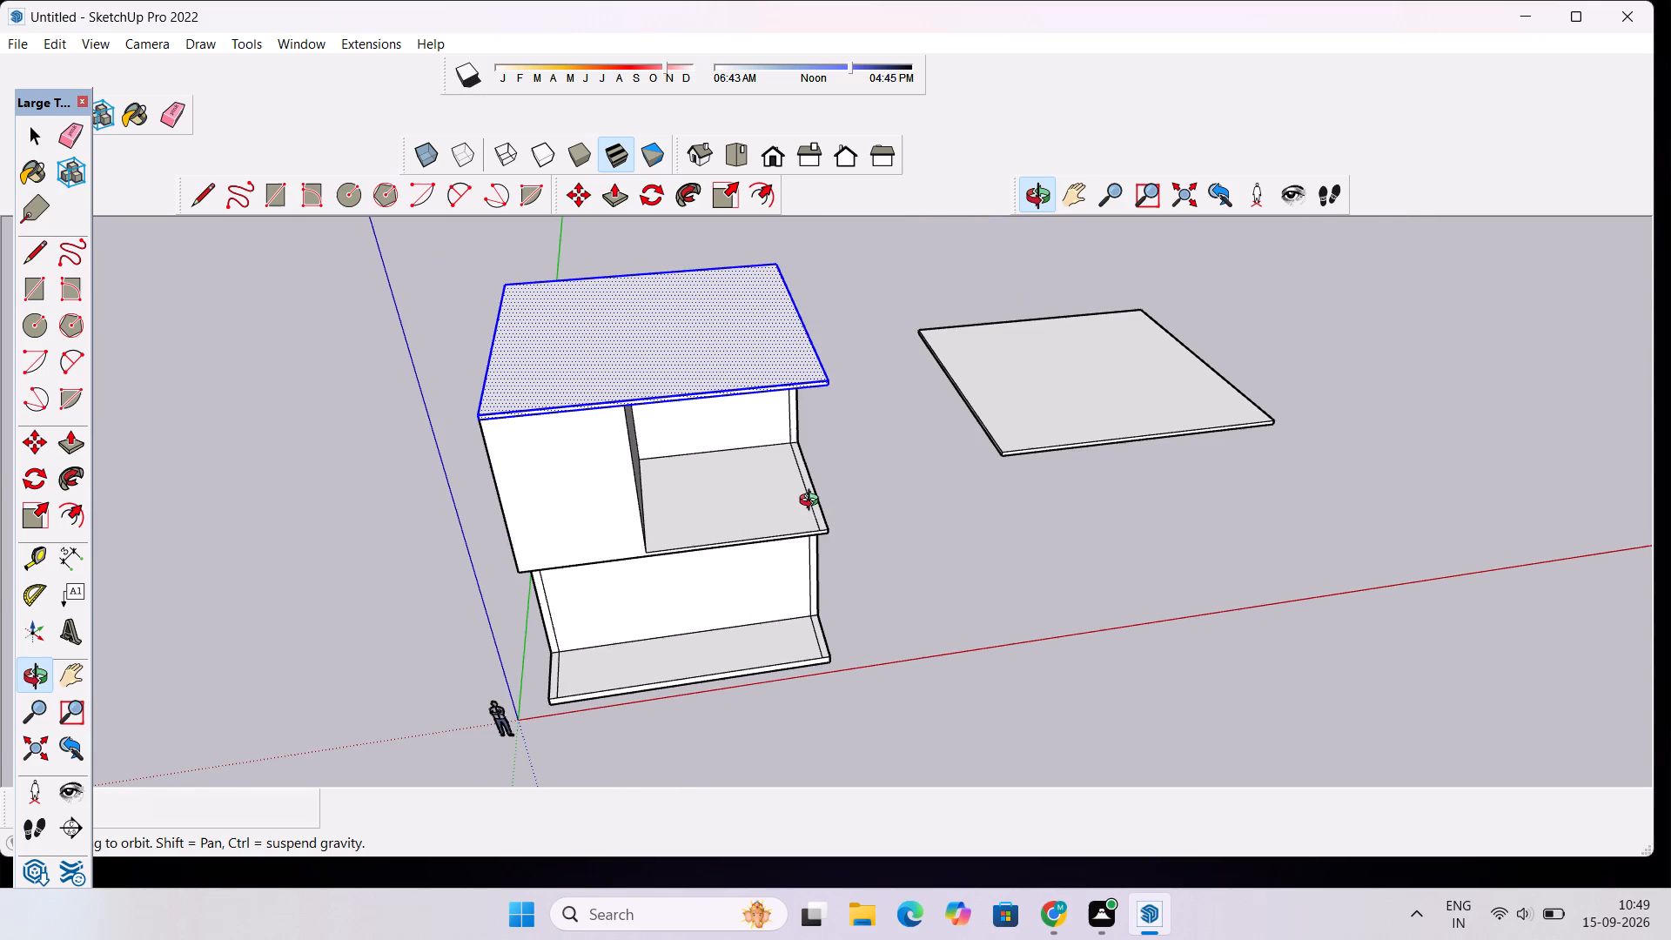
left_click_drag(826, 630, 752, 518)
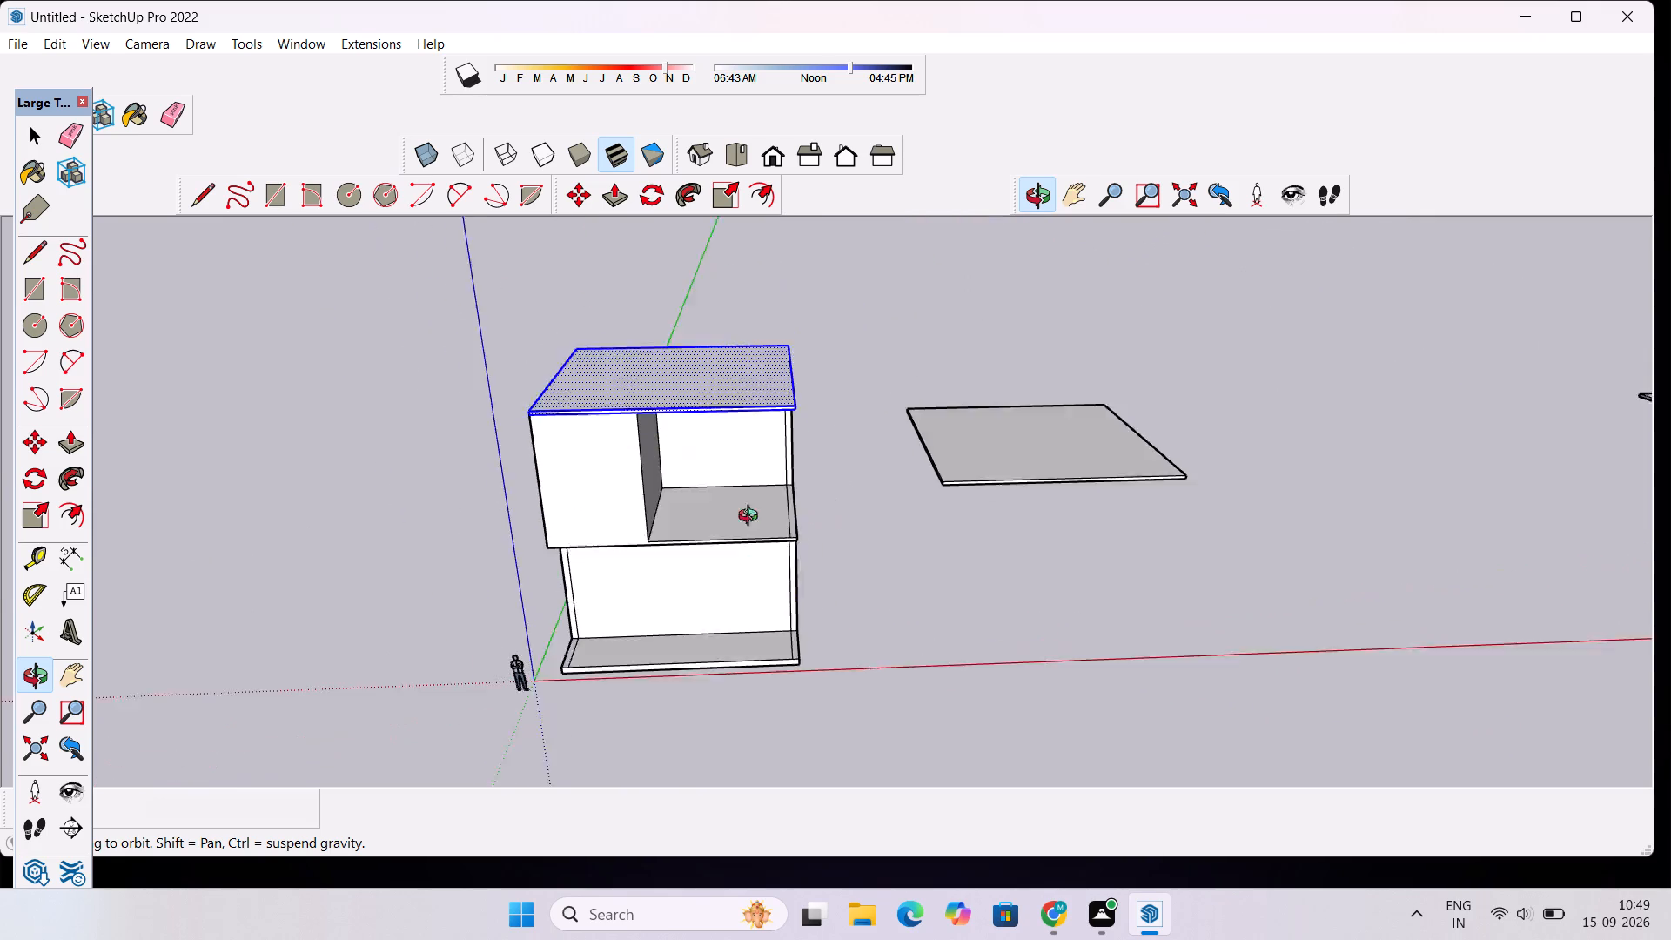
left_click_drag(752, 518, 727, 478)
scroll(685, 436, "up", 5)
key("space")
left_click(1005, 437)
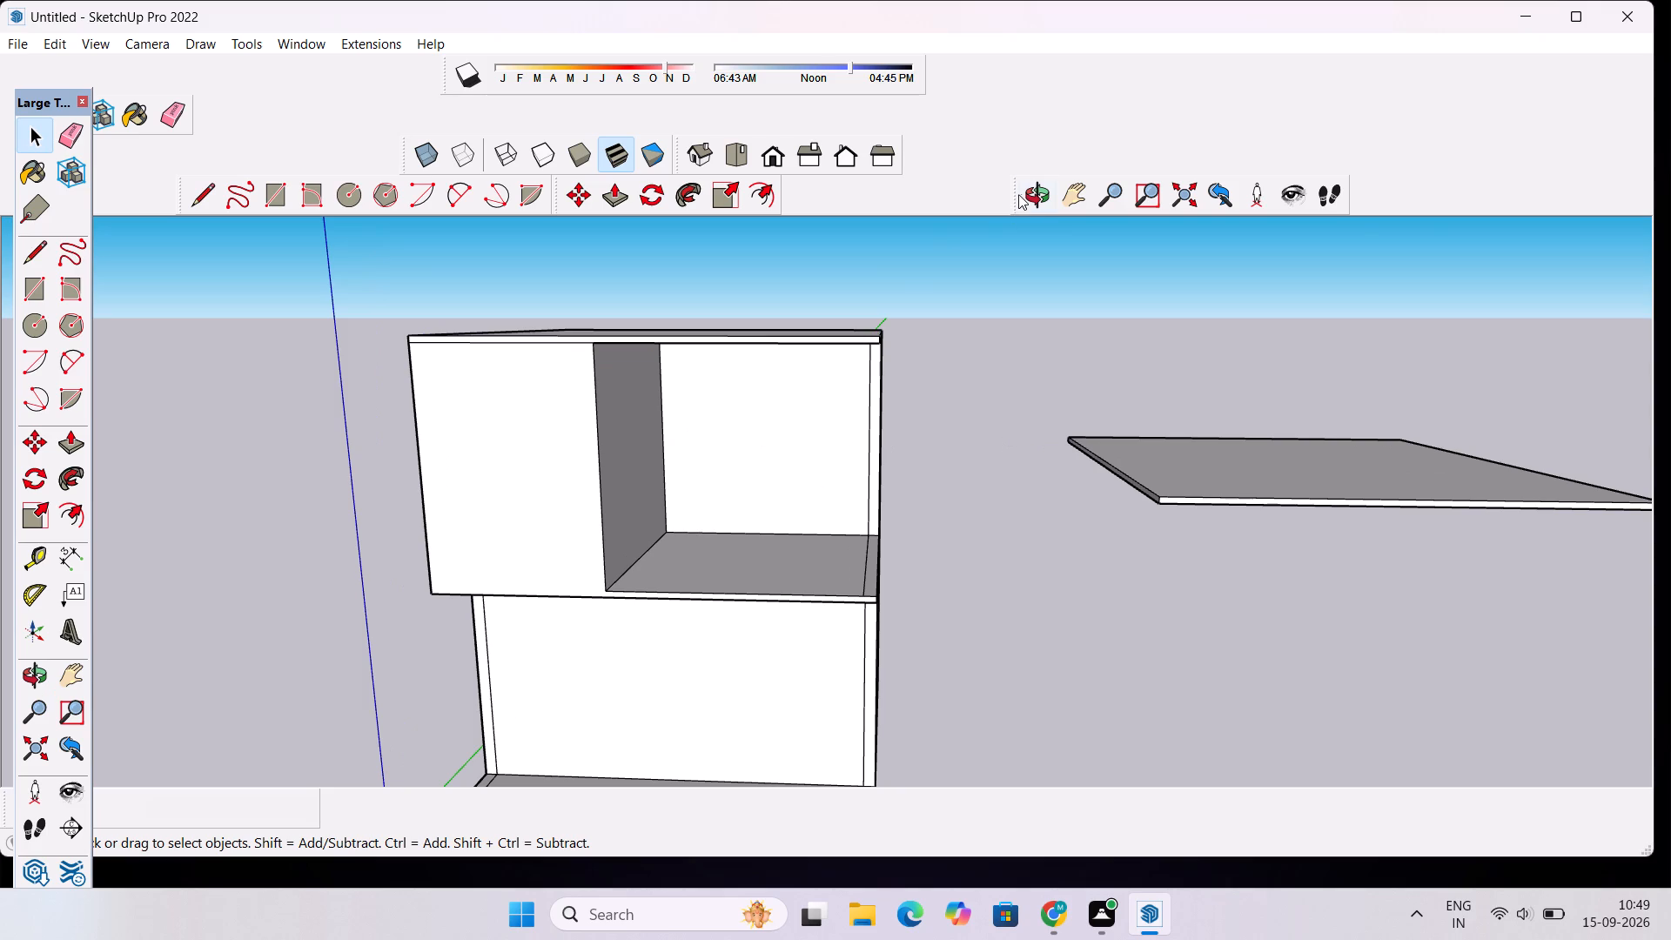
left_click(1022, 194)
left_click_drag(866, 488, 850, 611)
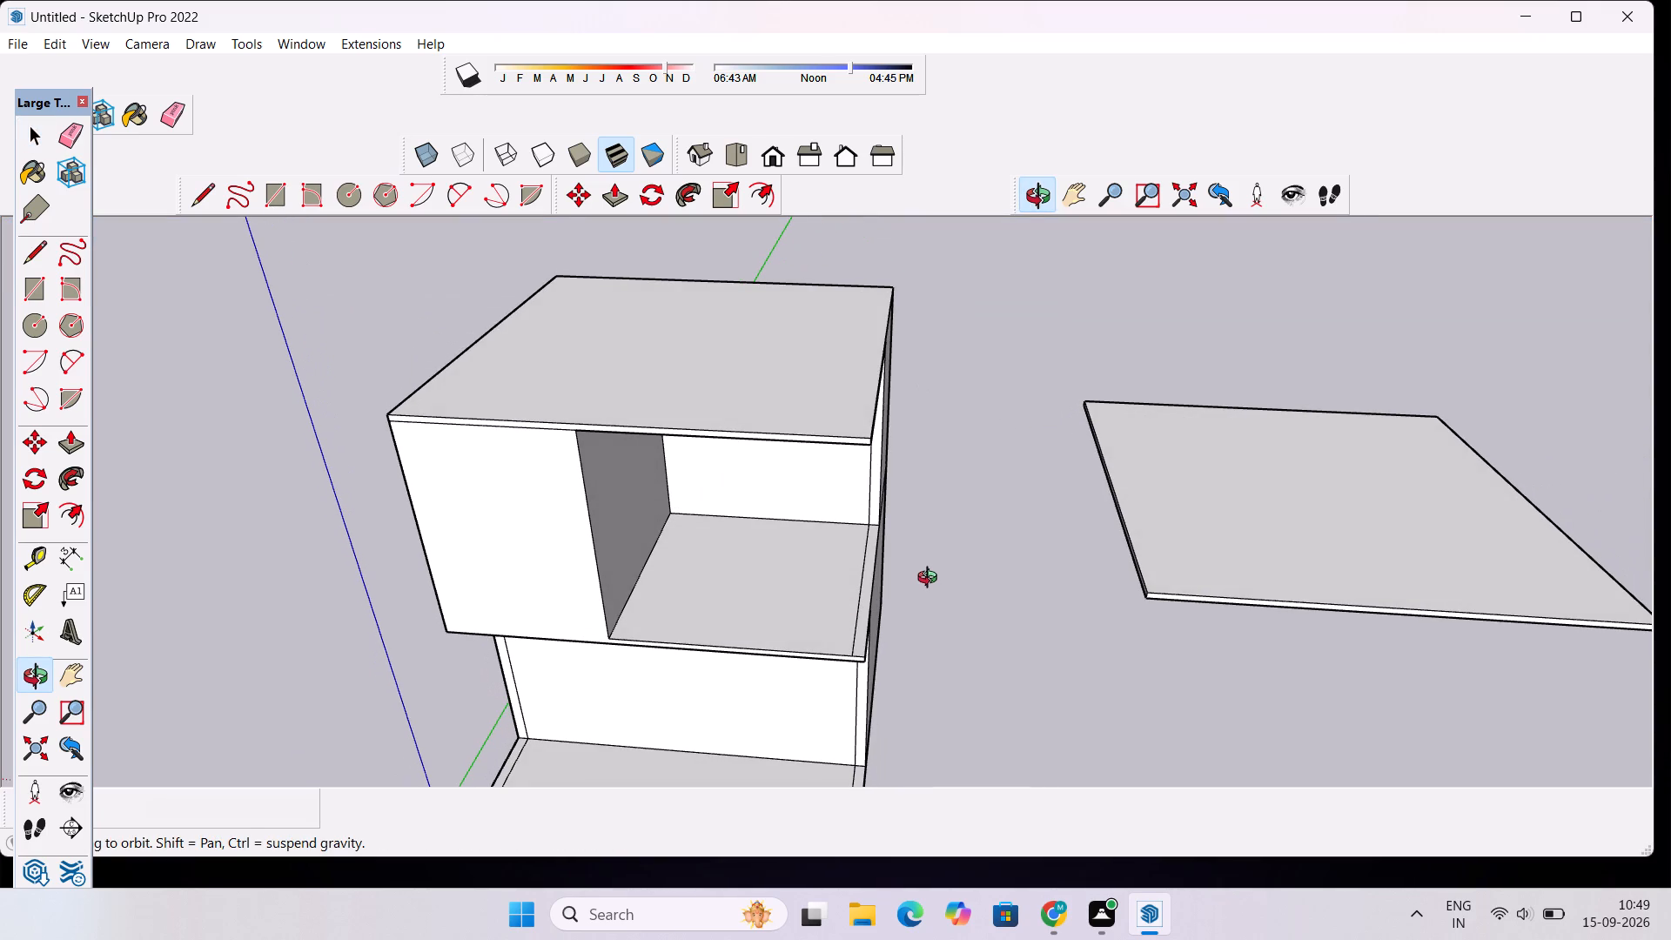
scroll(827, 610, "up", 2)
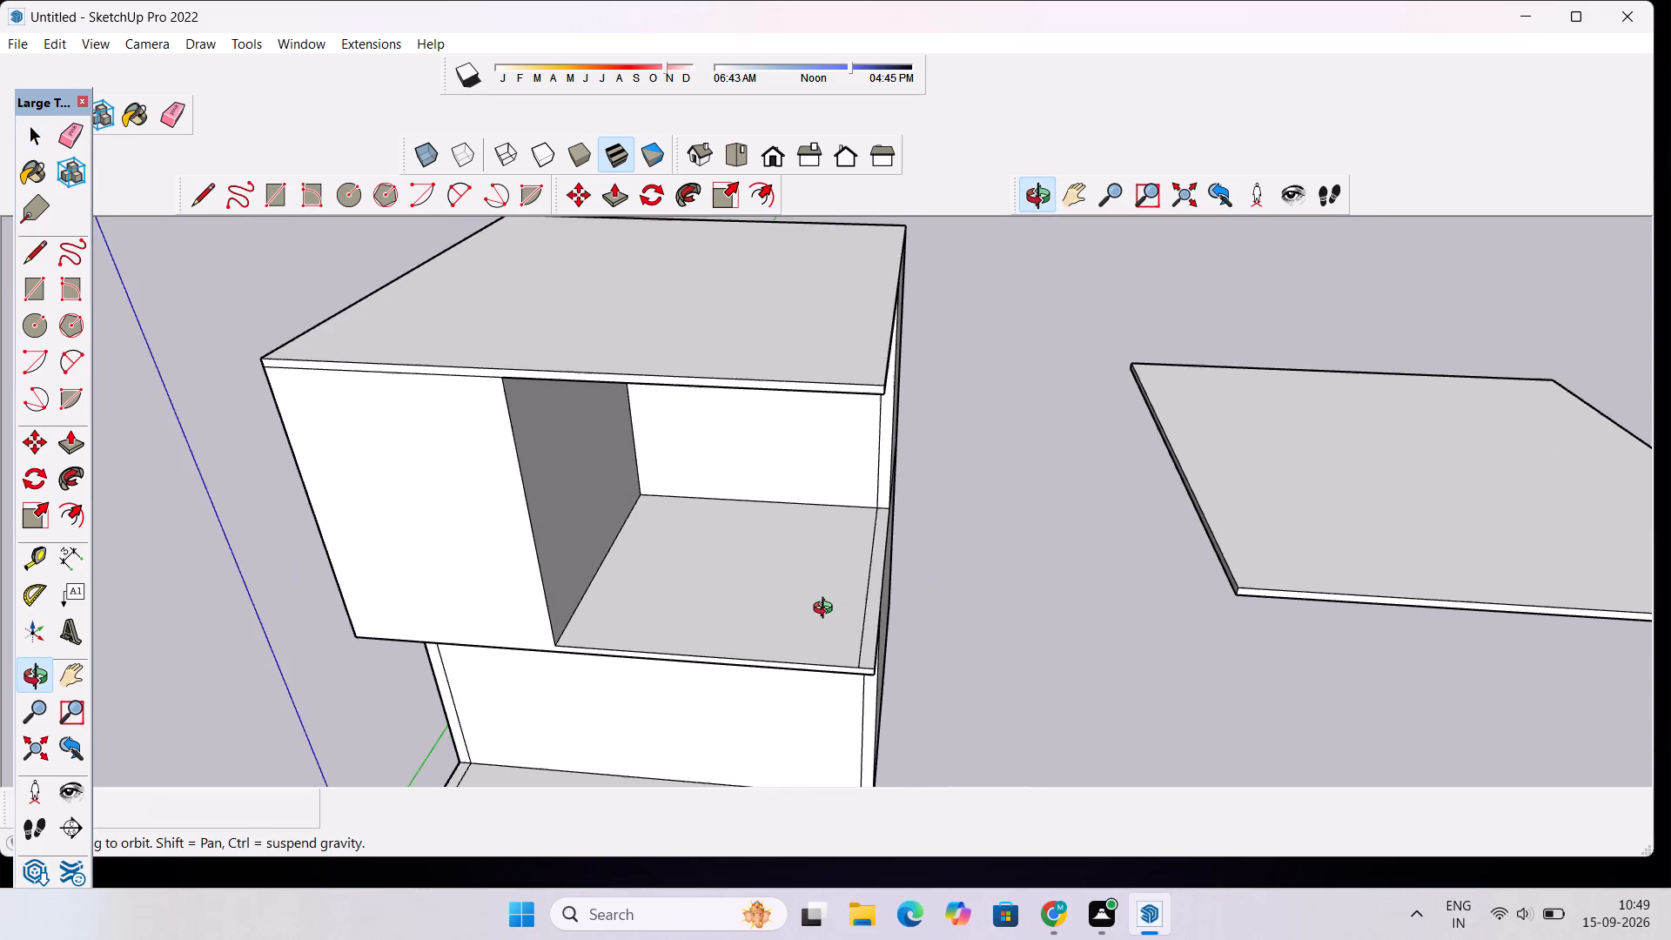
left_click_drag(753, 601, 832, 323)
scroll(832, 329, "down", 3)
left_click_drag(828, 348, 810, 439)
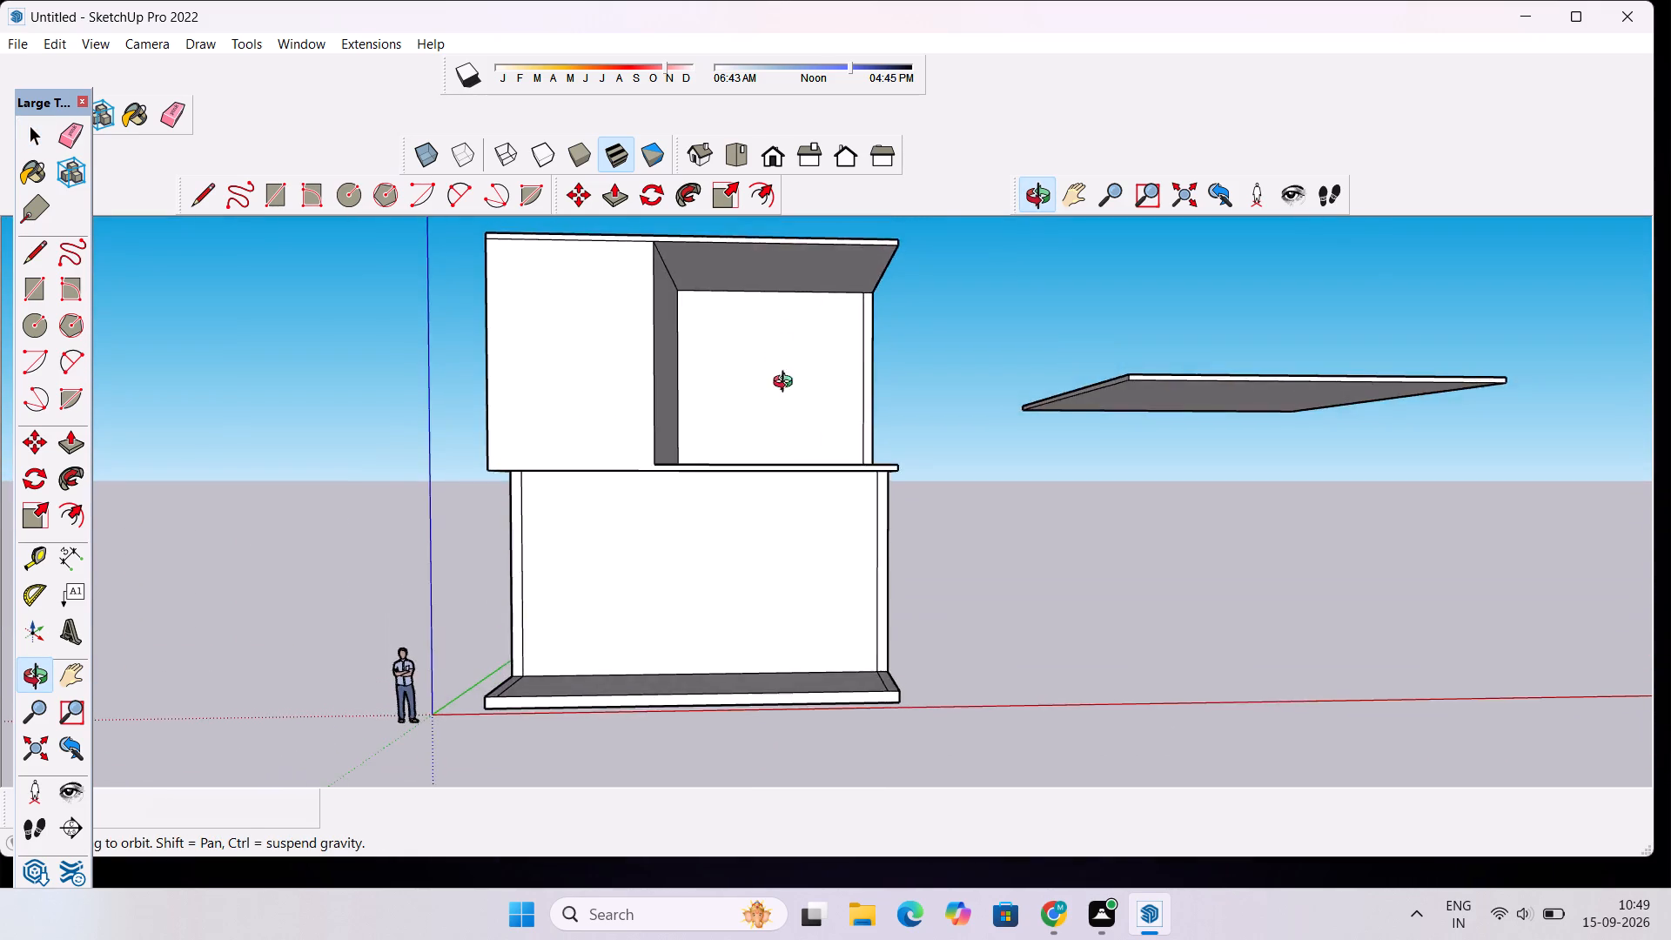
scroll(781, 332, "up", 3)
left_click_drag(781, 332, 802, 457, "shift")
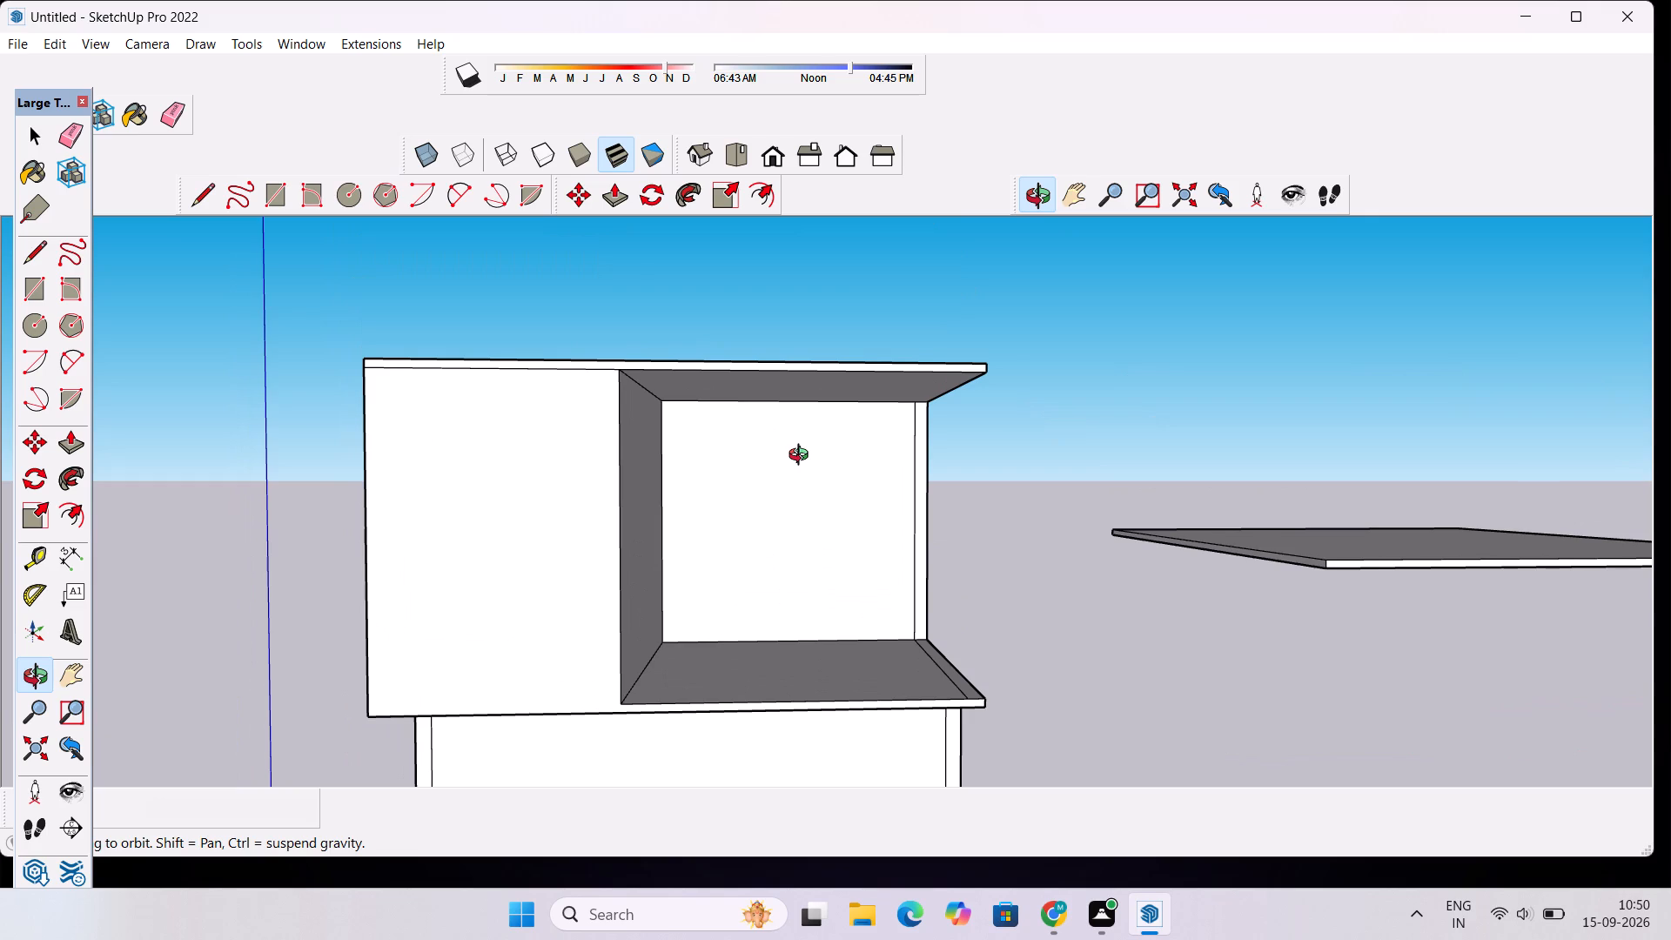
scroll(802, 457, "up", 4)
scroll(802, 457, "down", 4)
left_click_drag(823, 448, 799, 566)
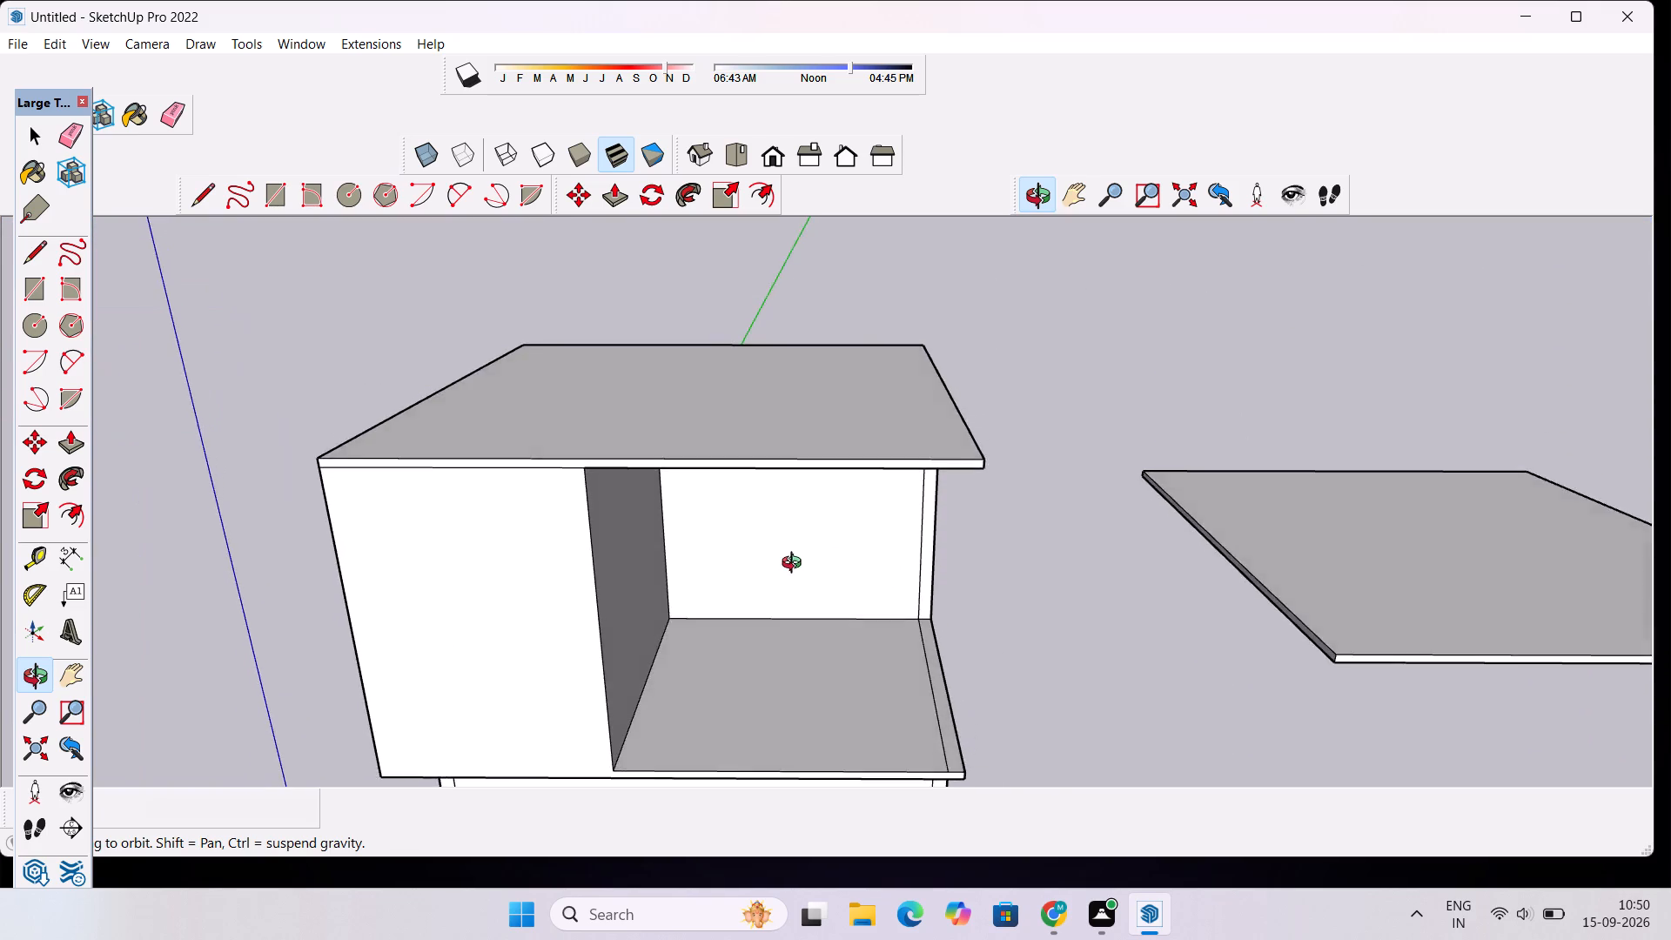
Place a guide line on the upper storey's open slab, 6' back from its front edge.
scroll(795, 559, "down", 3)
key("t")
scroll(950, 718, "up", 4)
scroll(874, 692, "up", 2)
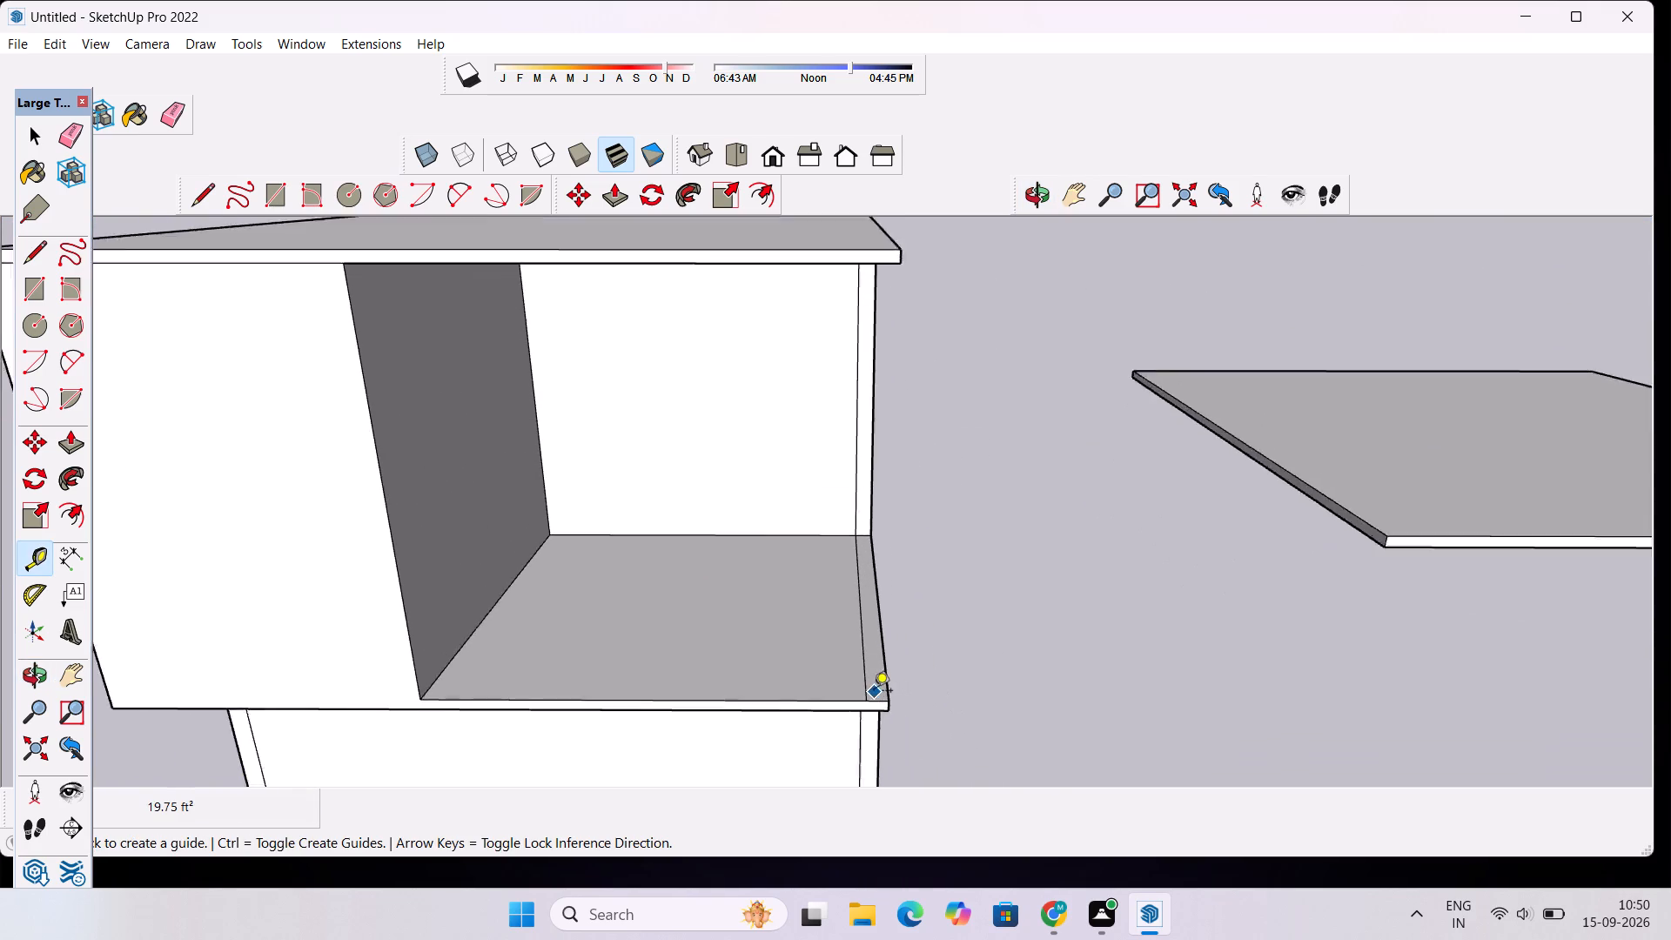
scroll(874, 692, "up", 2)
left_click(876, 702)
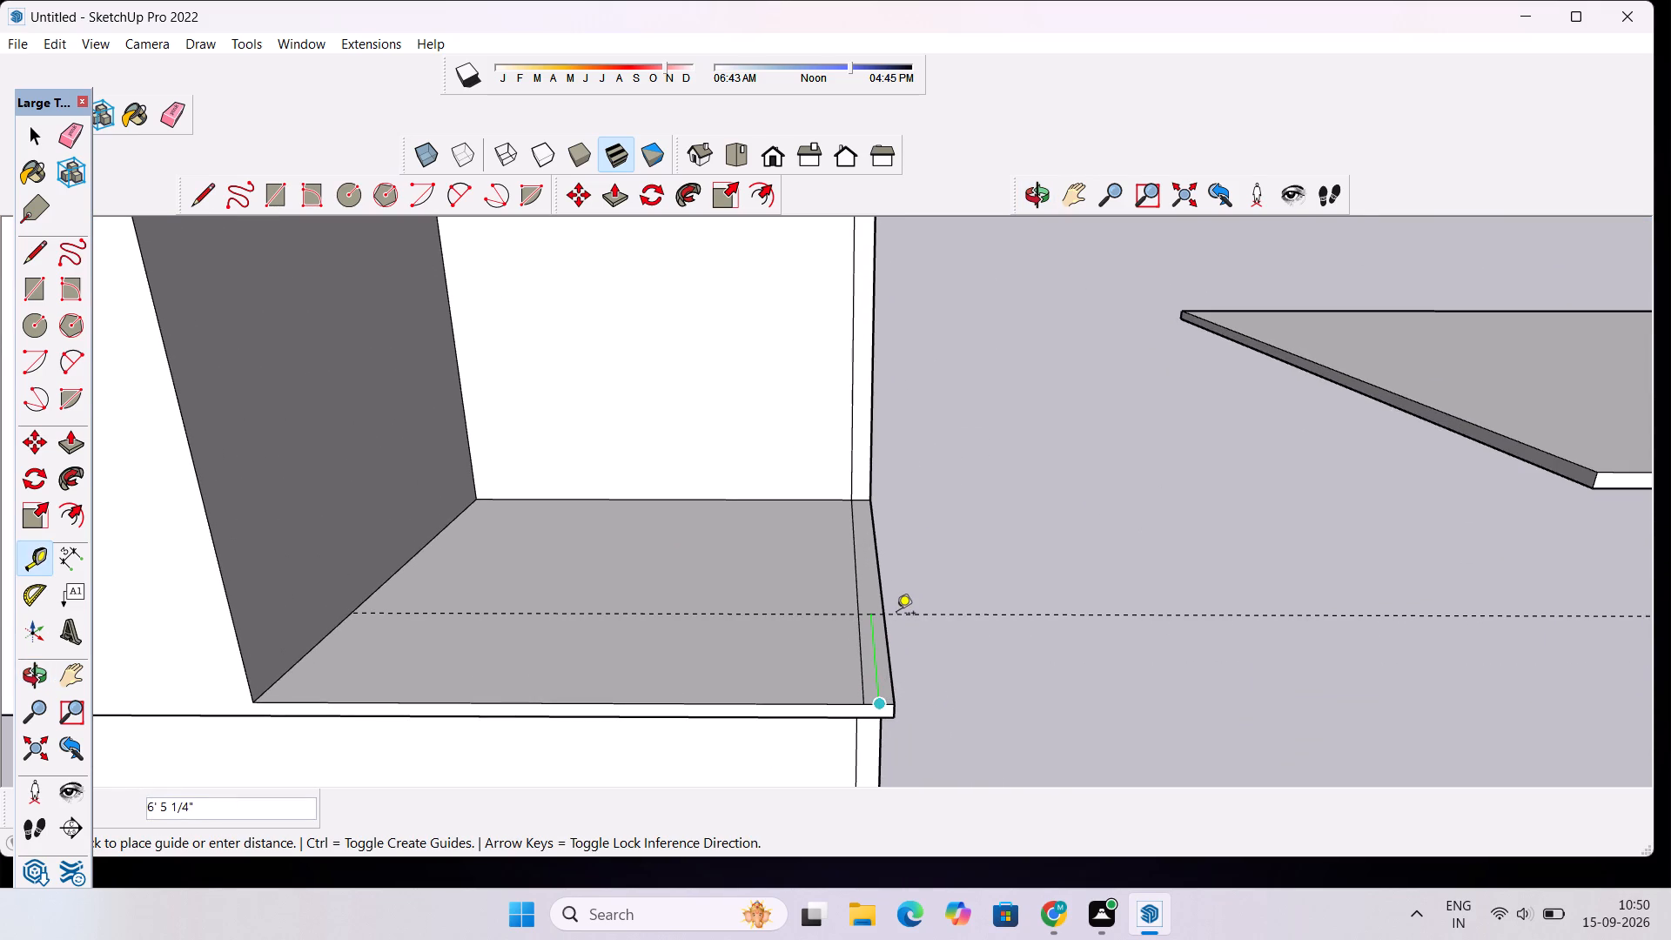
type("6'")
key("Return")
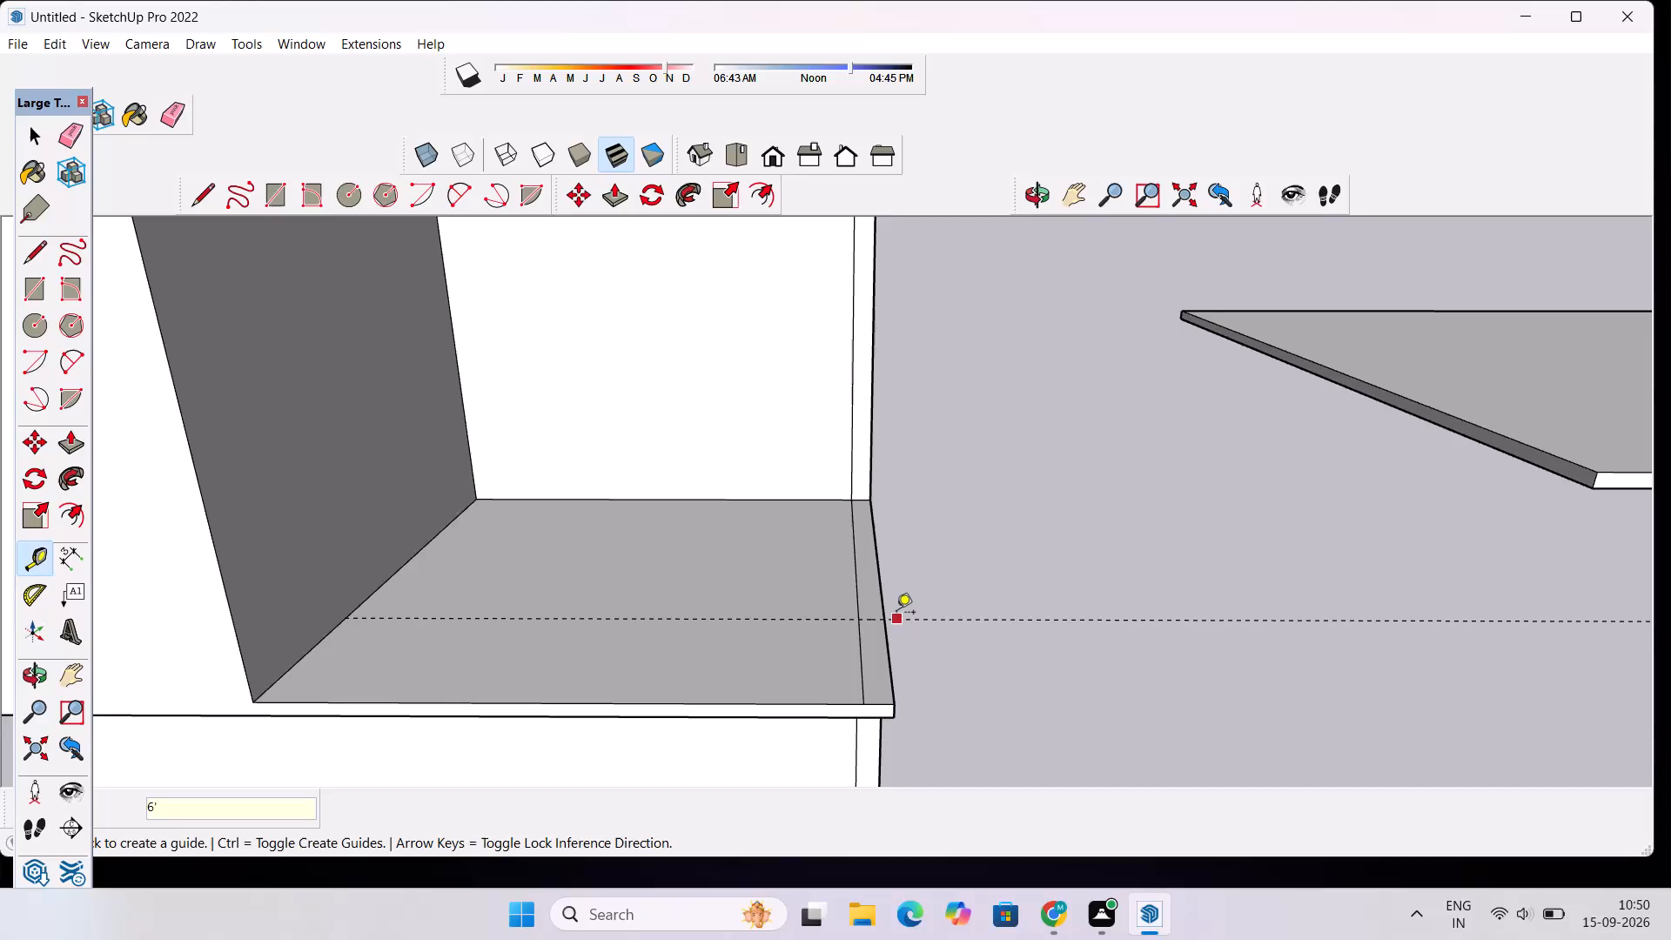
scroll(896, 613, "down", 4)
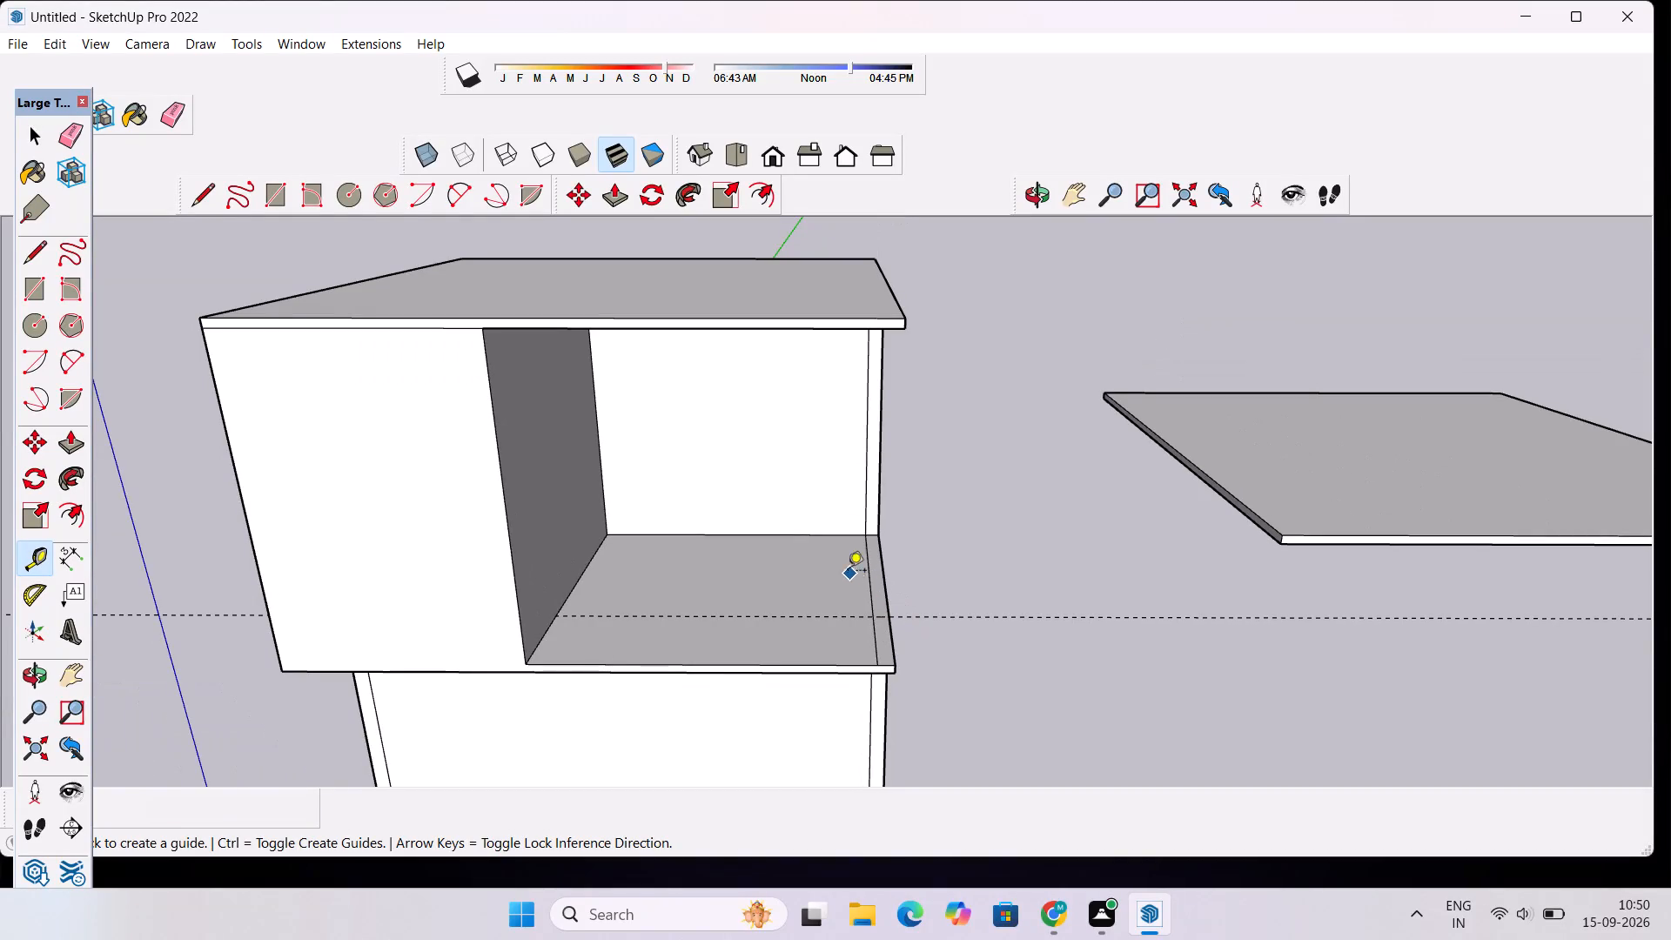
left_click(1035, 213)
left_click_drag(932, 370, 924, 446)
key("space")
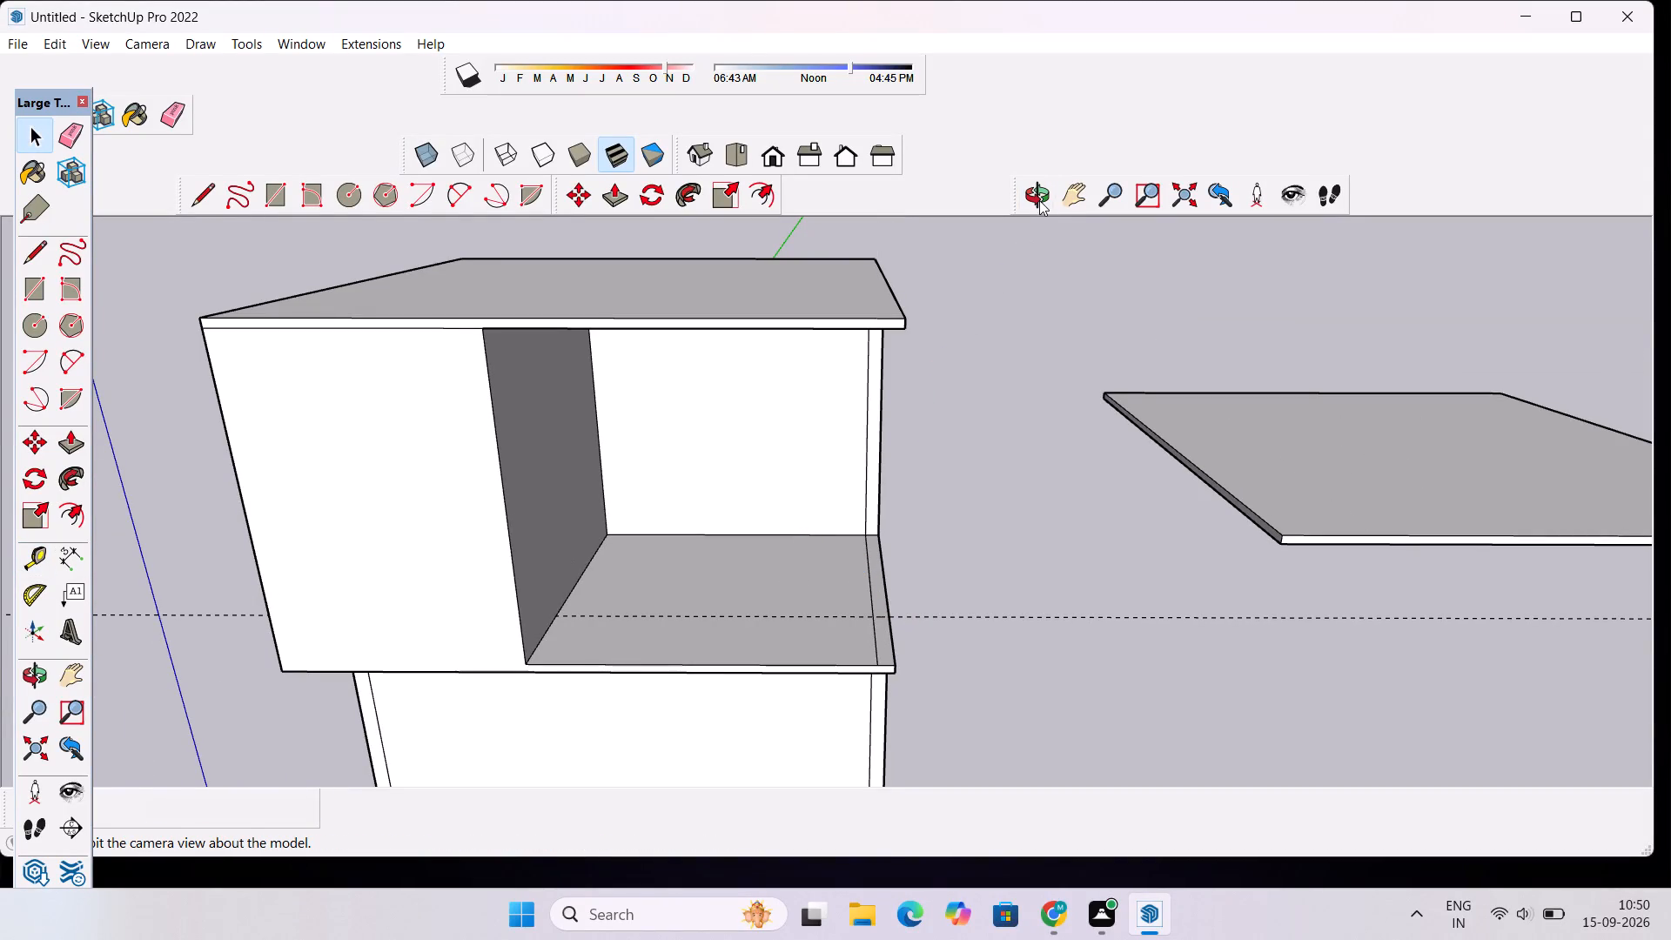
left_click(1039, 200)
left_click_drag(1034, 327, 1024, 380)
scroll(1023, 360, "down", 5)
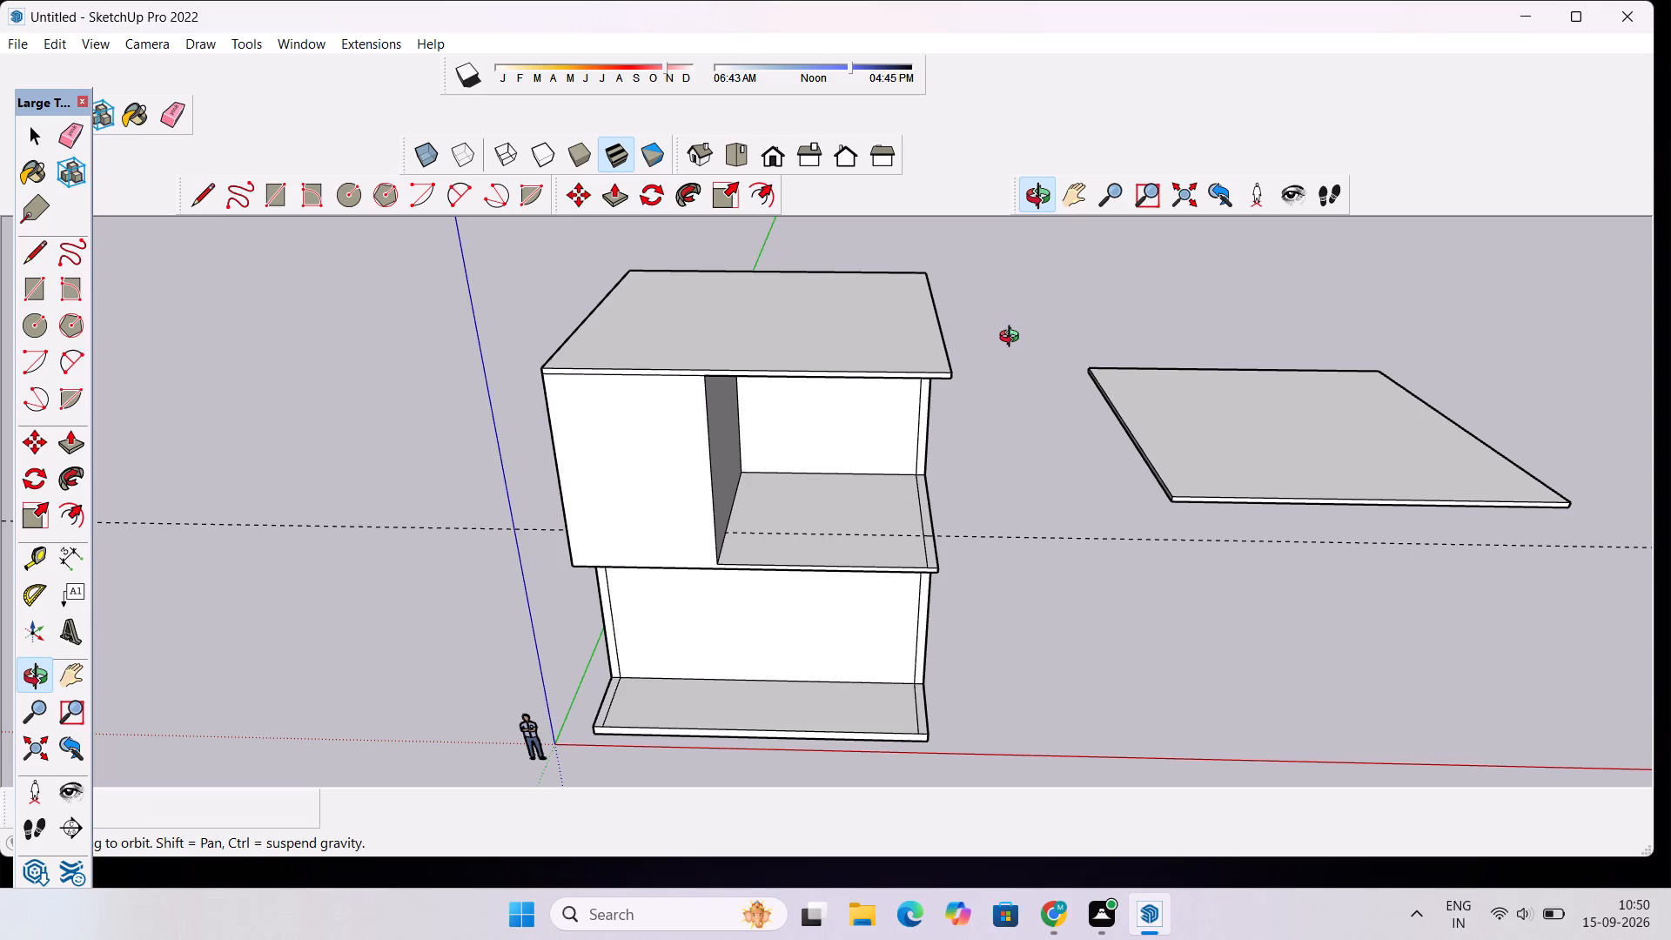
Examine the open upper-storey slab, the lower storey and the roof slab from the front and above.
left_click_drag(871, 481, 897, 561)
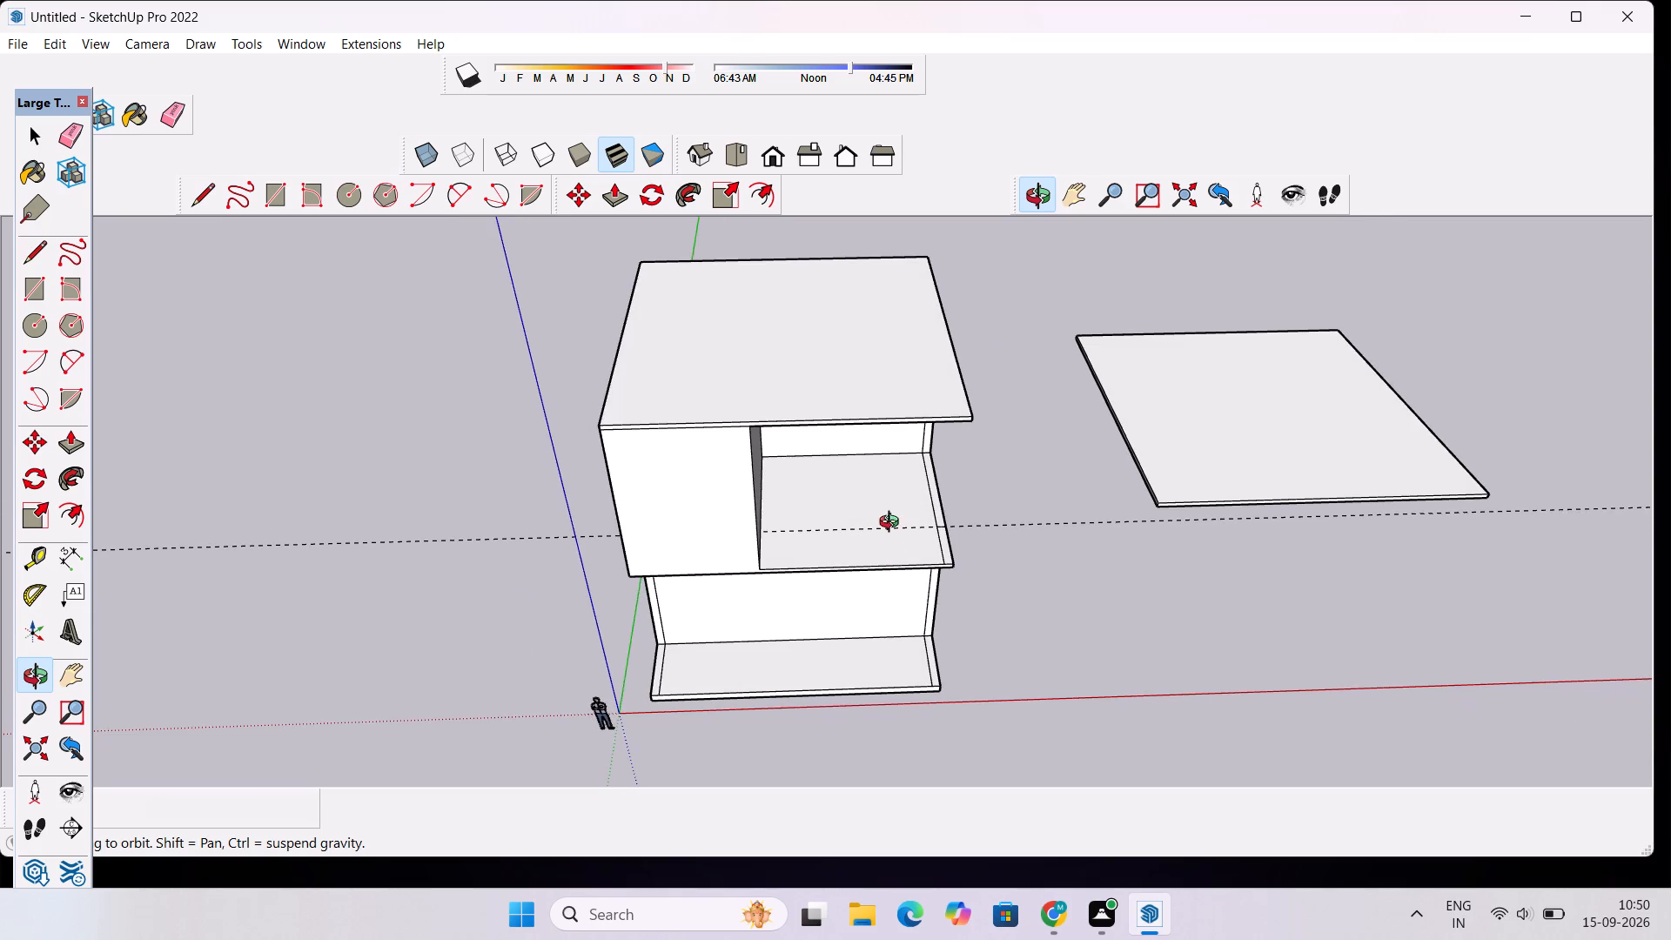
scroll(871, 501, "down", 2)
left_click_drag(887, 435, 898, 531)
scroll(899, 552, "up", 8)
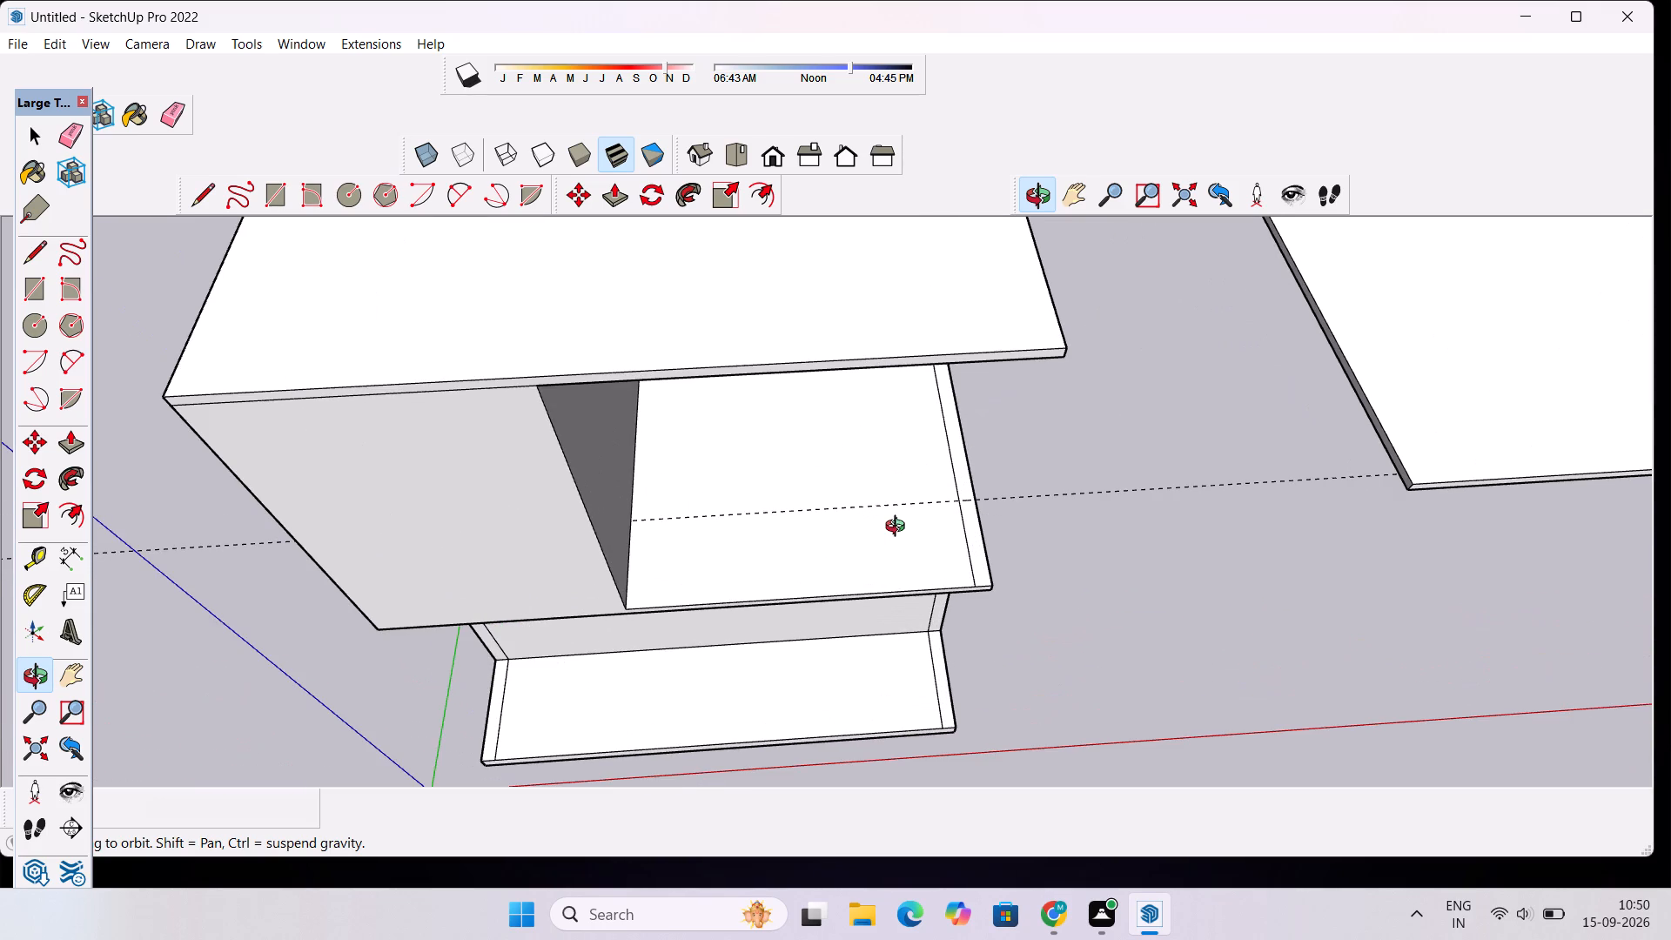
left_click_drag(914, 509, 895, 558, "shift")
left_click_drag(886, 619, 859, 545)
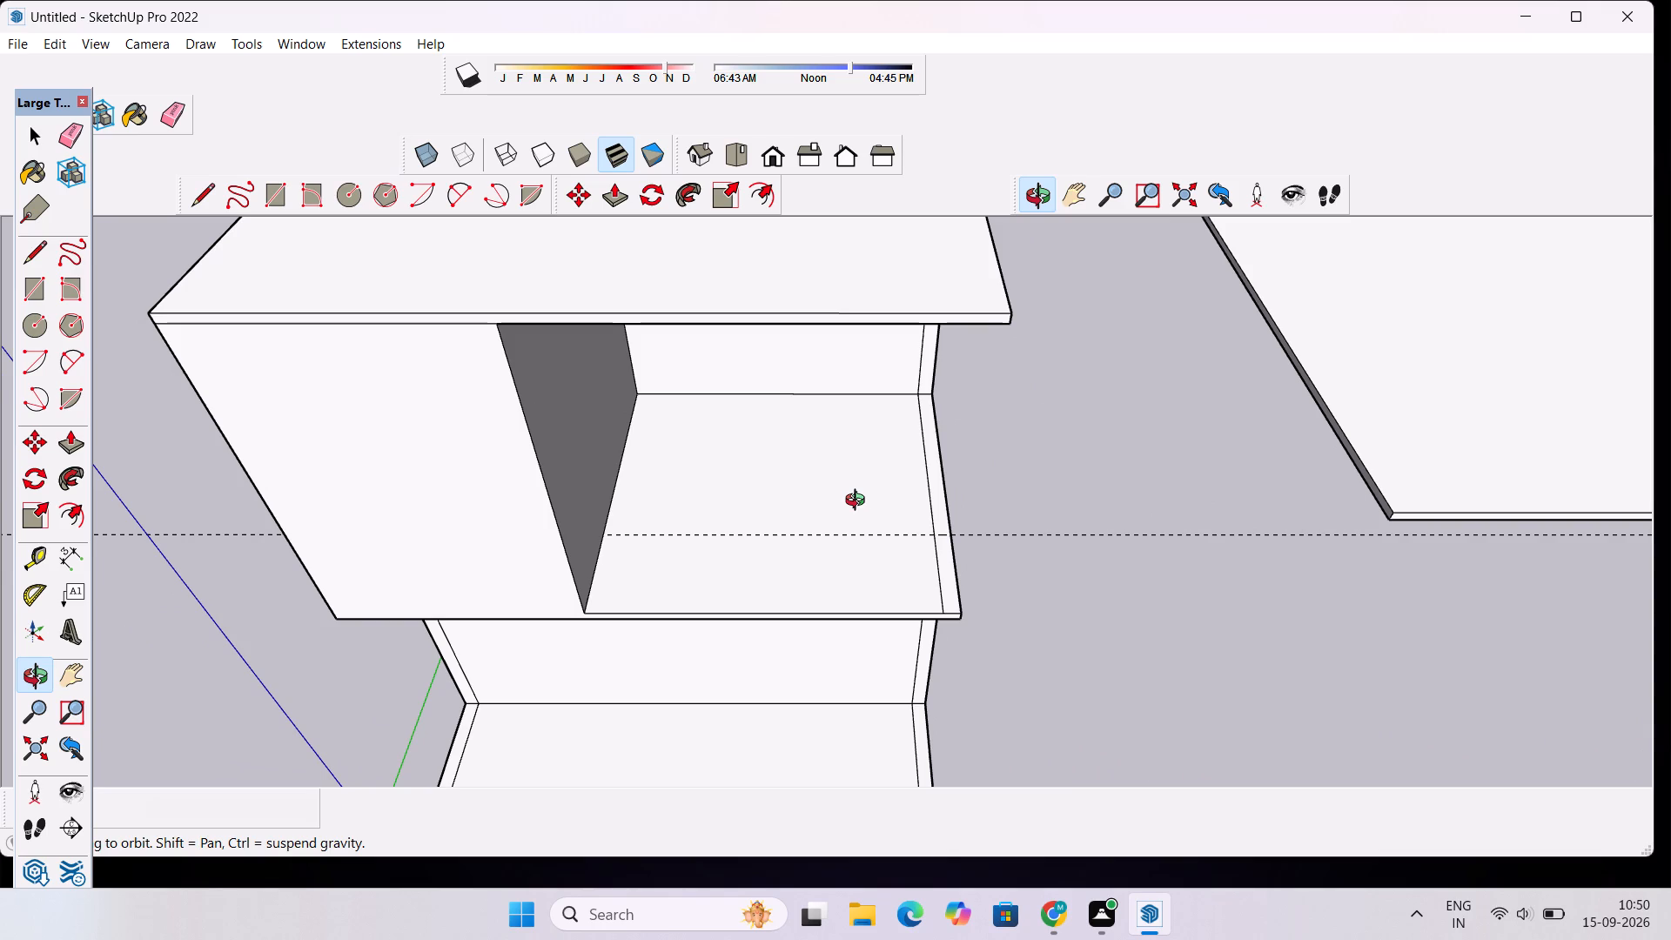
scroll(859, 472, "down", 3)
scroll(859, 471, "up", 1)
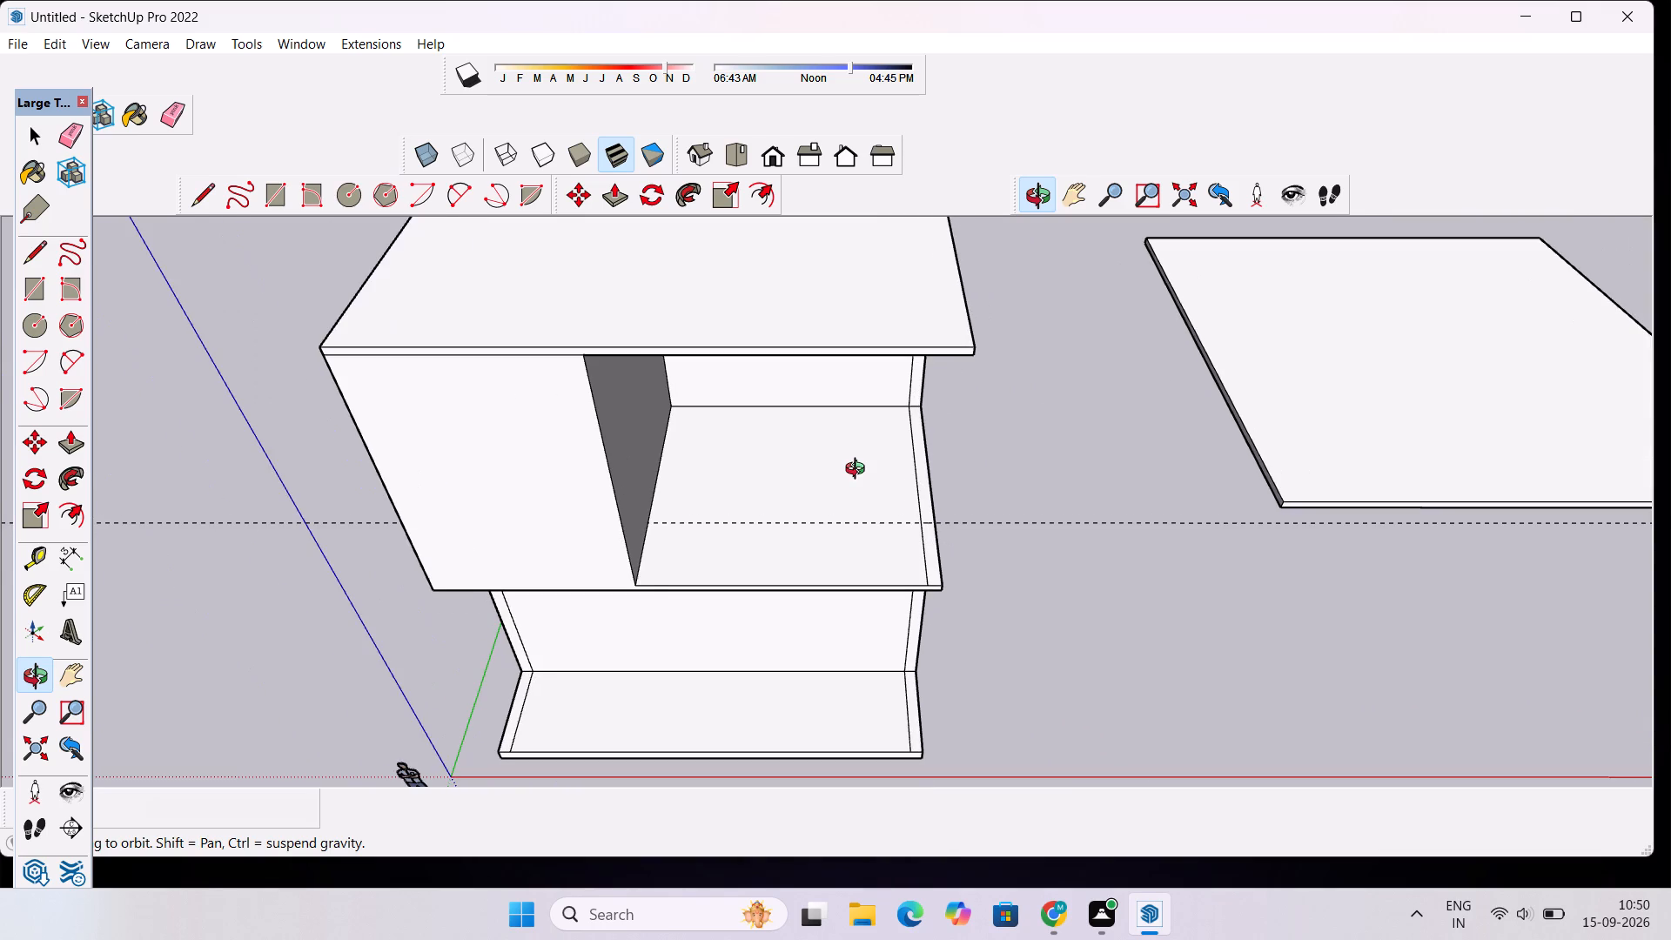
scroll(859, 471, "down", 4)
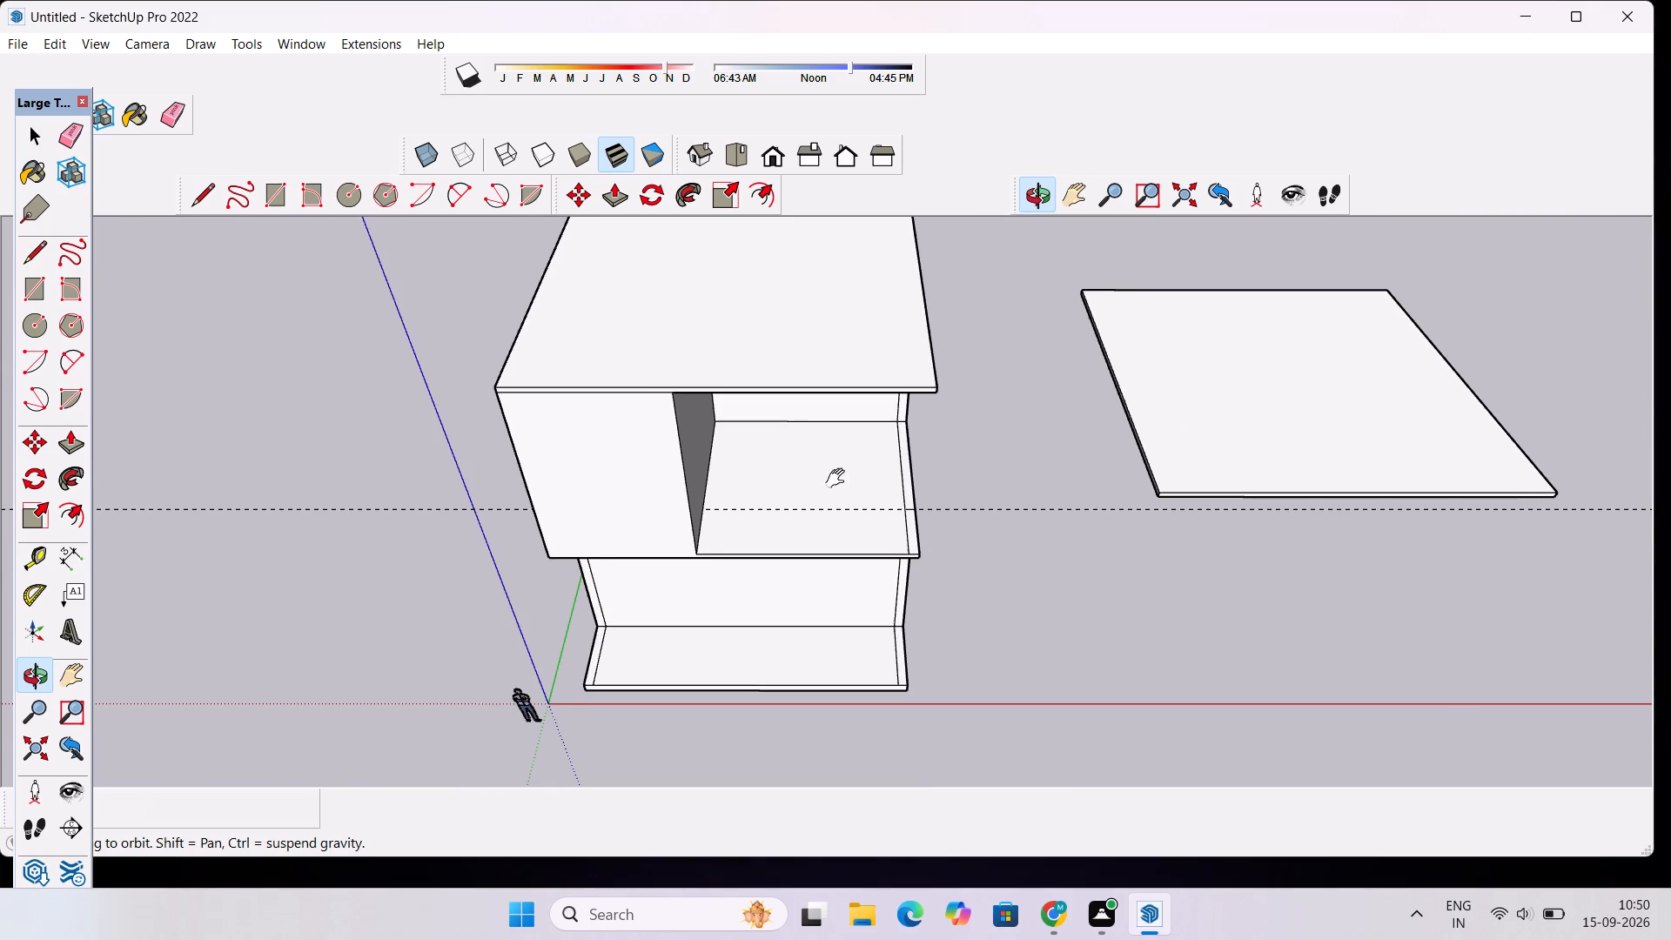
left_click_drag(836, 511, 835, 595, "shift")
left_click_drag(824, 466, 832, 543, "shift")
left_click_drag(611, 540, 612, 540)
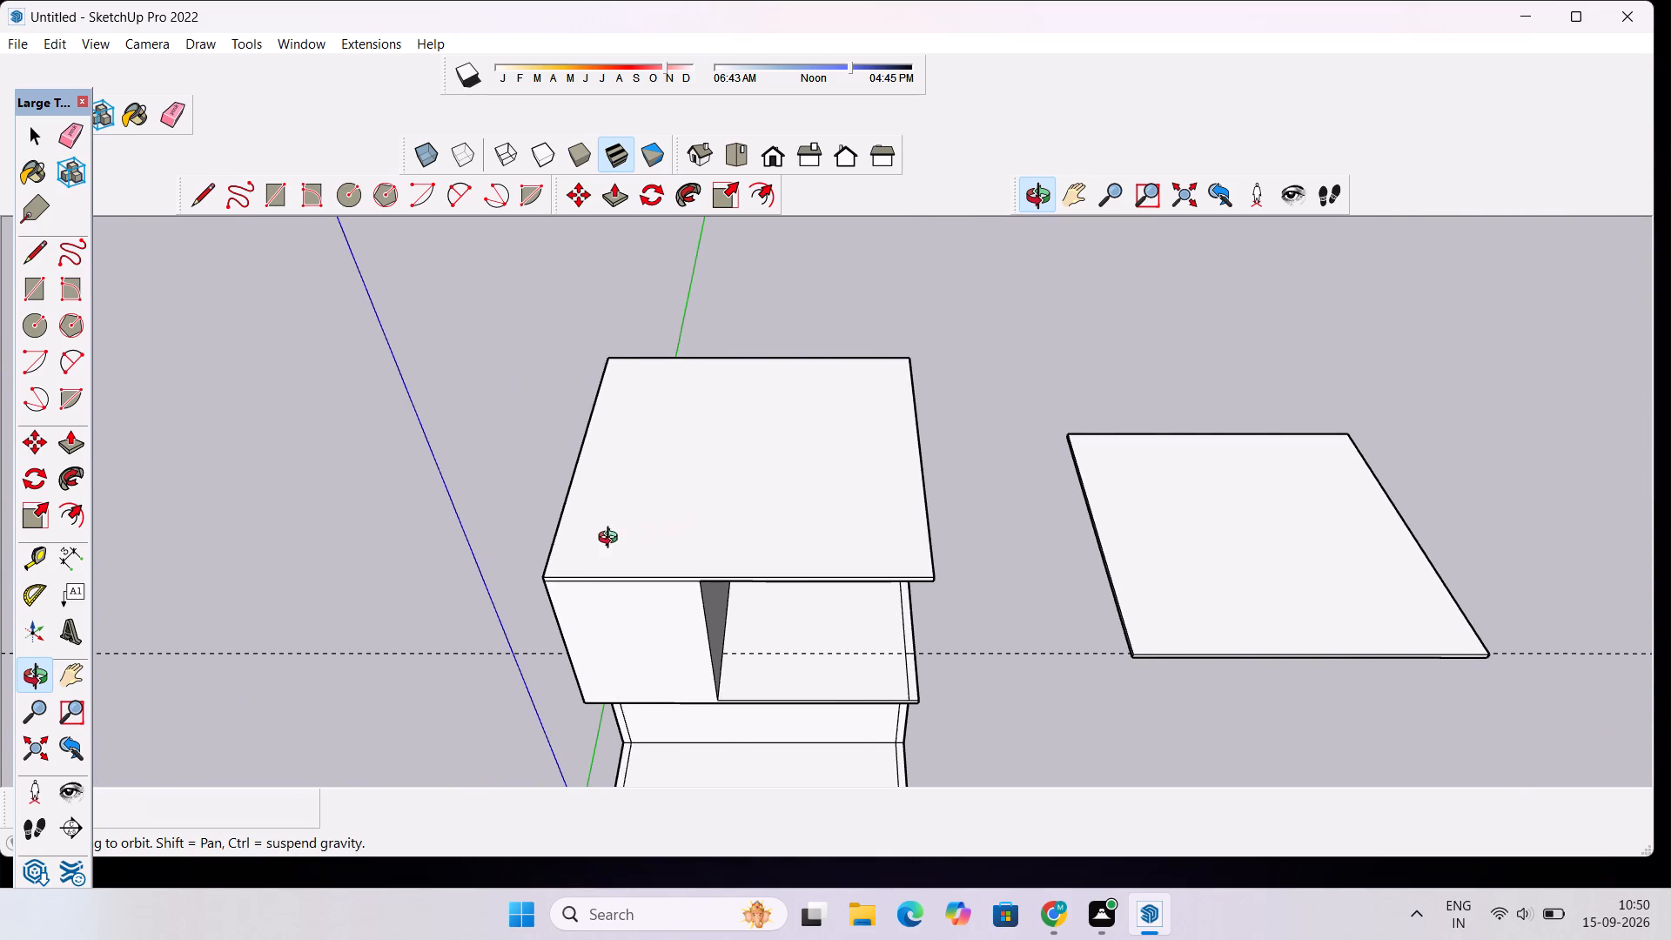
left_click_drag(612, 540, 869, 575)
scroll(845, 579, "up", 3)
left_click_drag(876, 571, 714, 646)
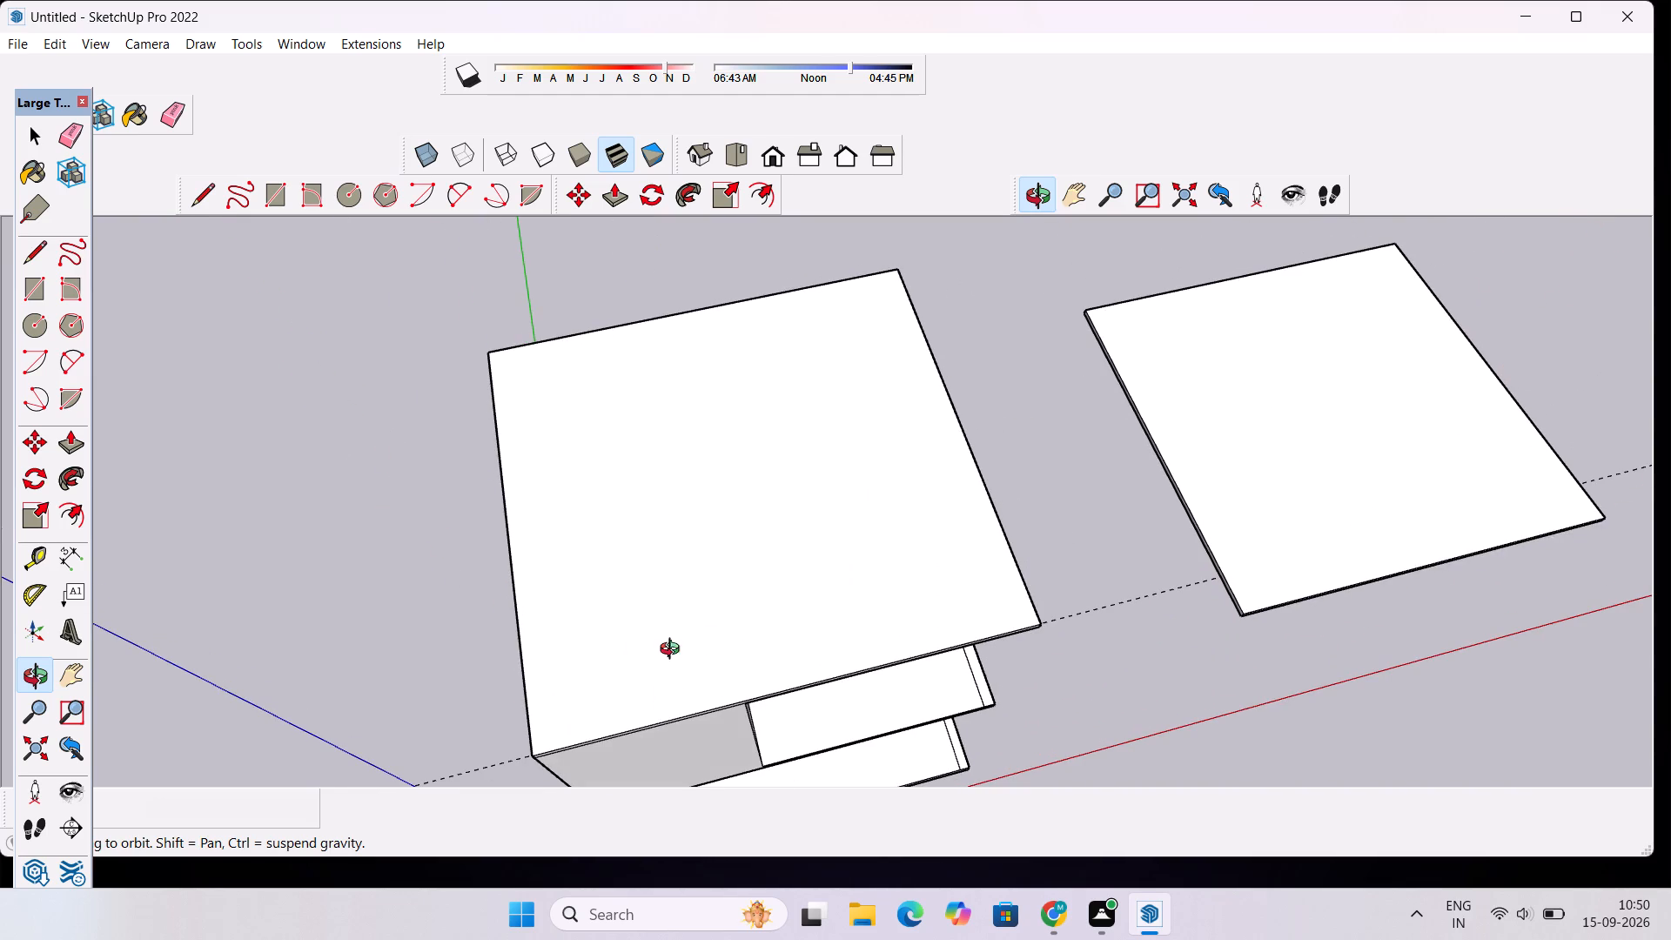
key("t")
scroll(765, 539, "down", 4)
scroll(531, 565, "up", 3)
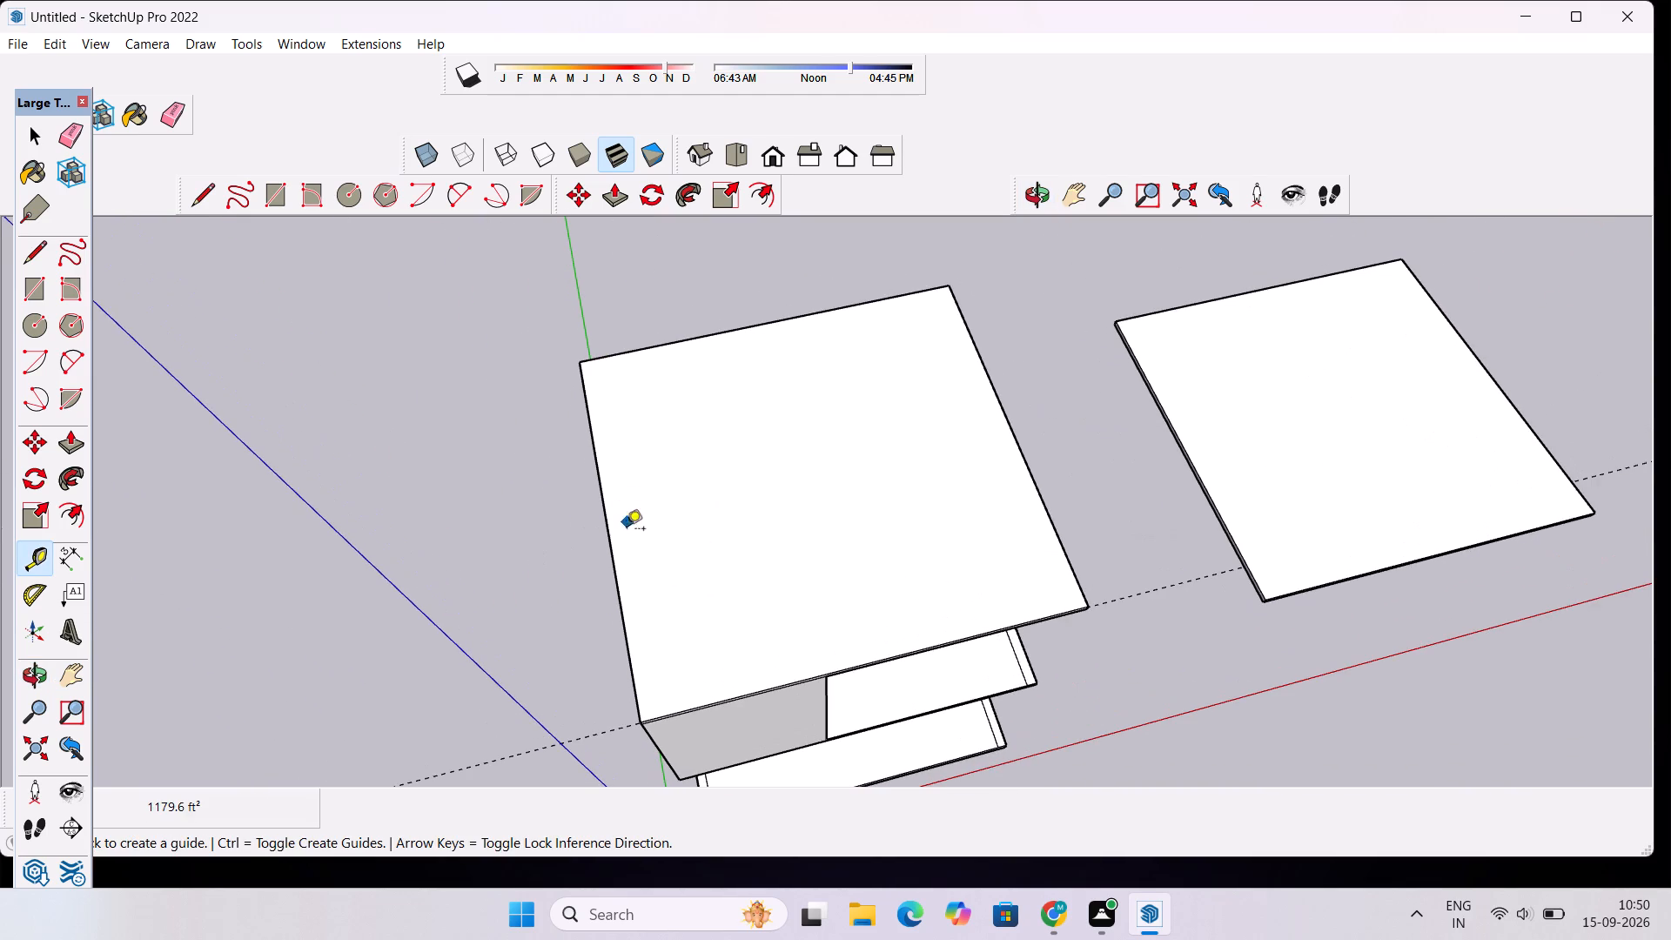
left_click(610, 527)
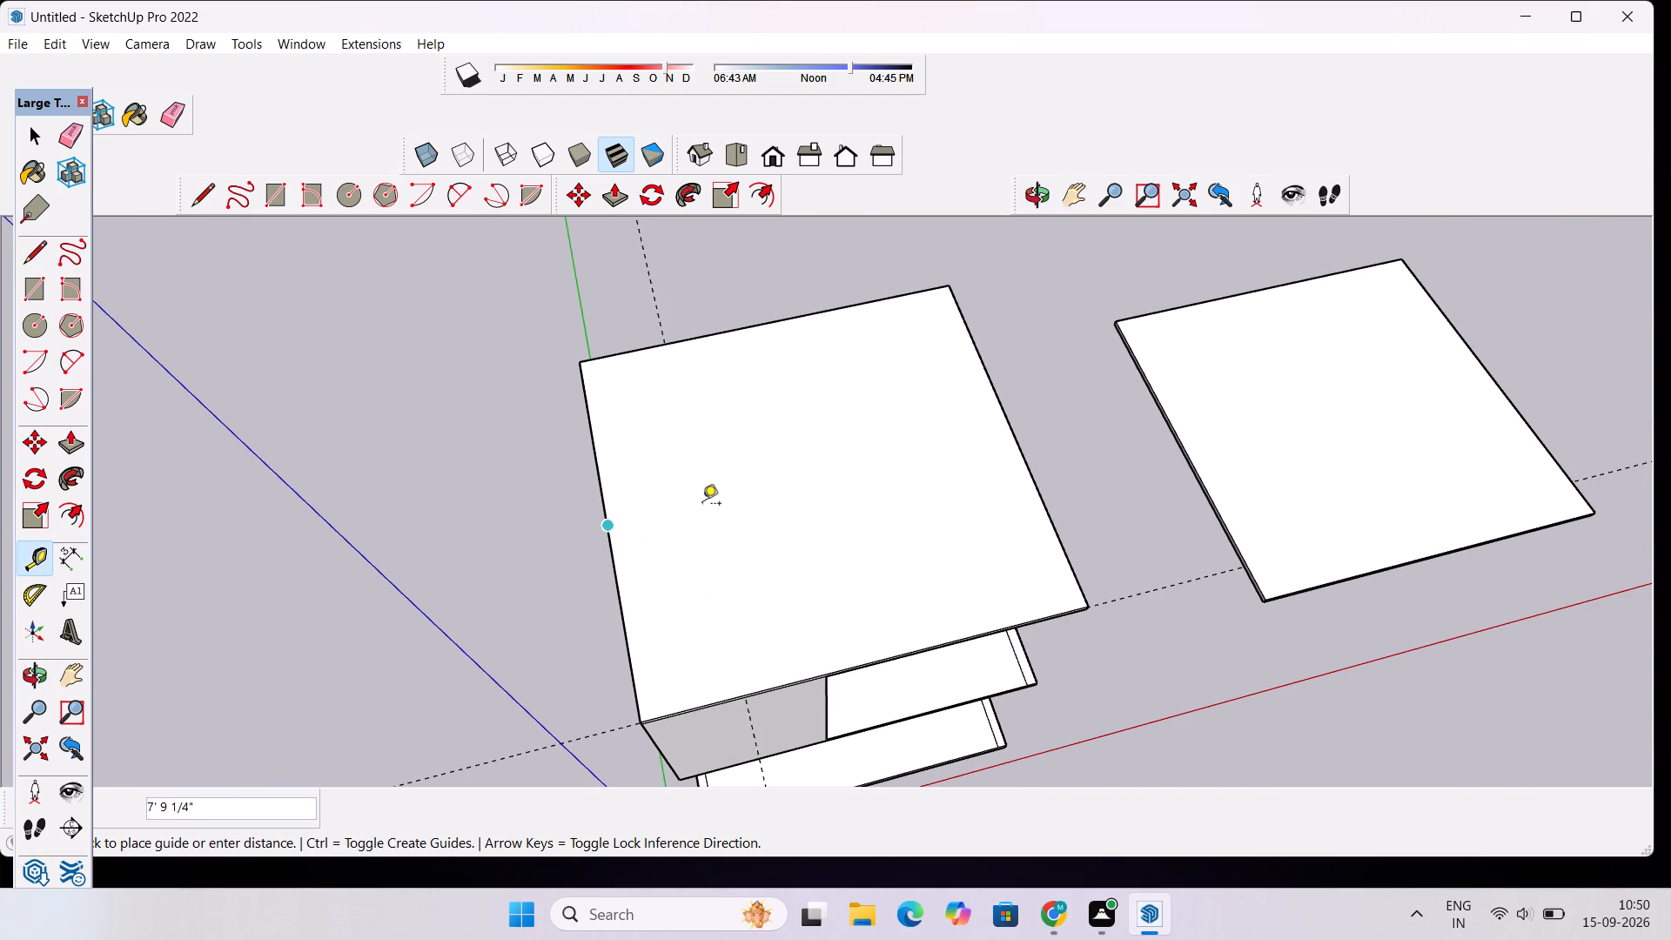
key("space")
Place guide lines on top of the roof slab, 1' inside its rear edge and its side edge nearest the green axis.
key("t")
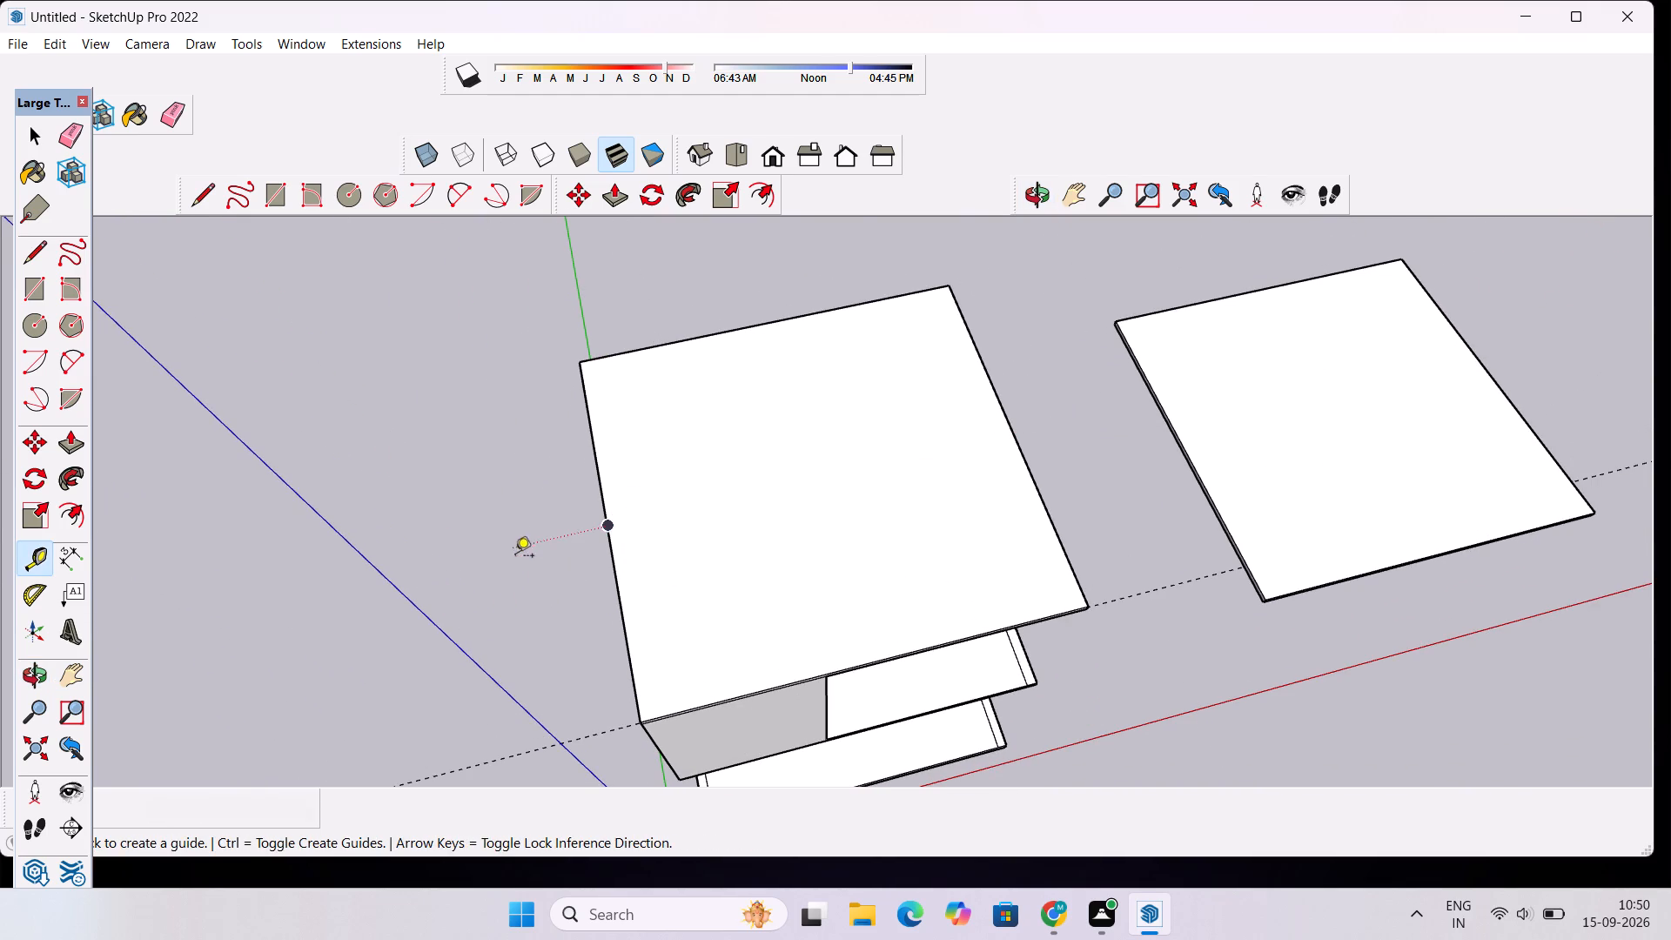
scroll(606, 512, "up", 4)
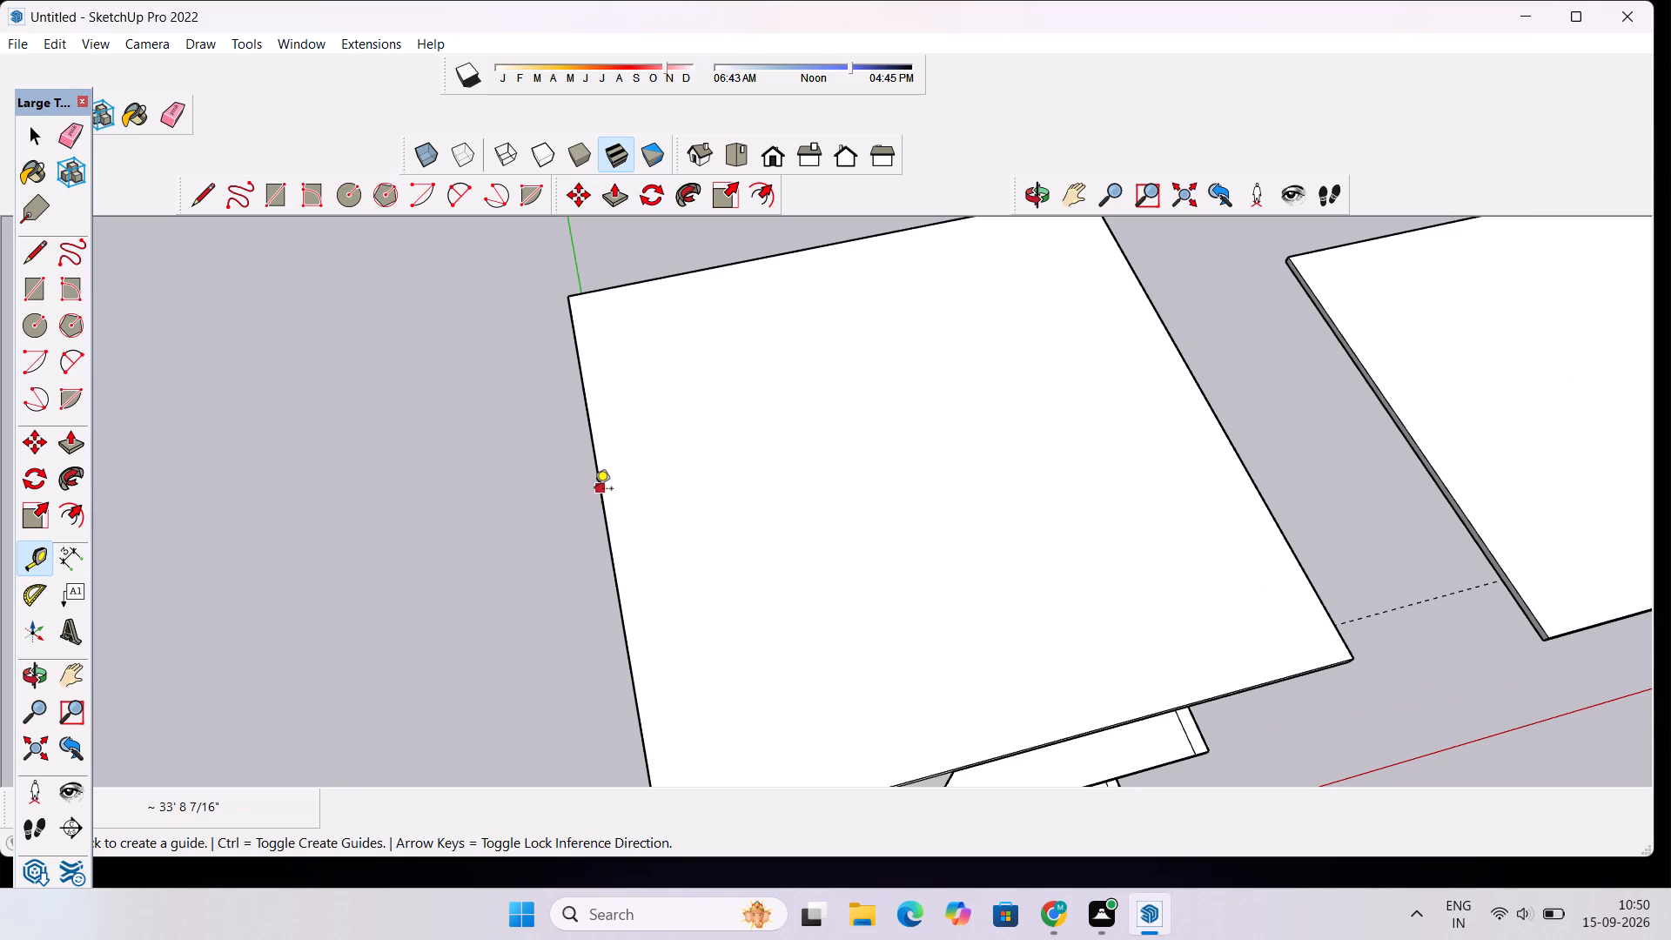
left_click(599, 483)
type("1'")
key("Return")
scroll(745, 351, "down", 5)
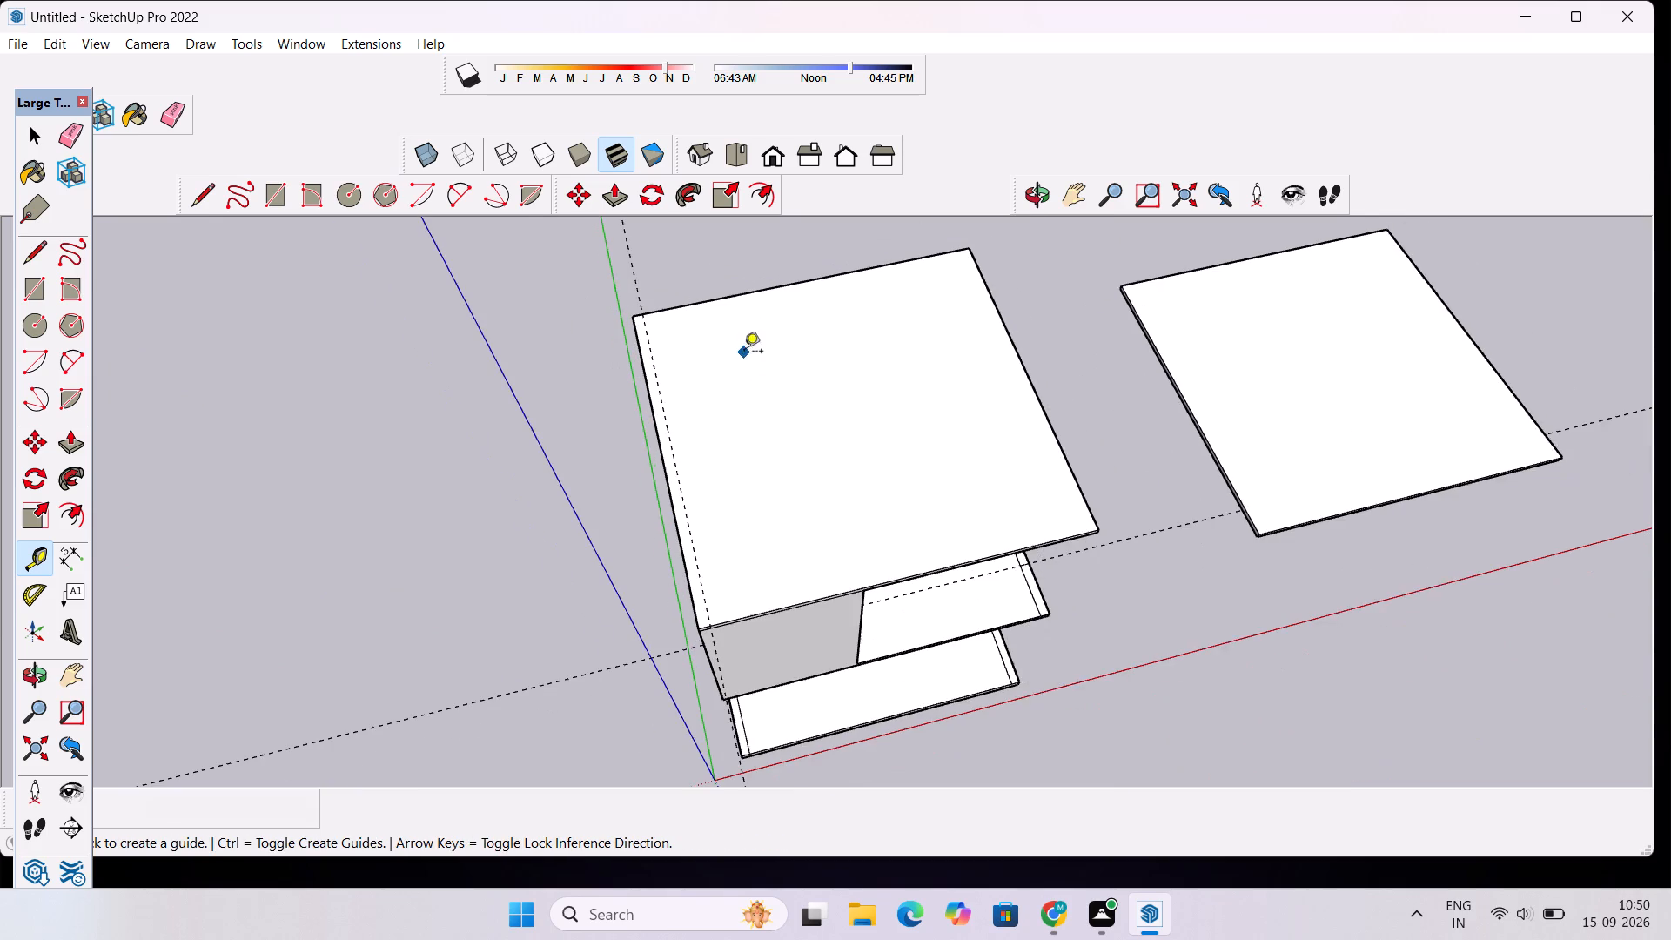
scroll(780, 271, "up", 4)
left_click(795, 291)
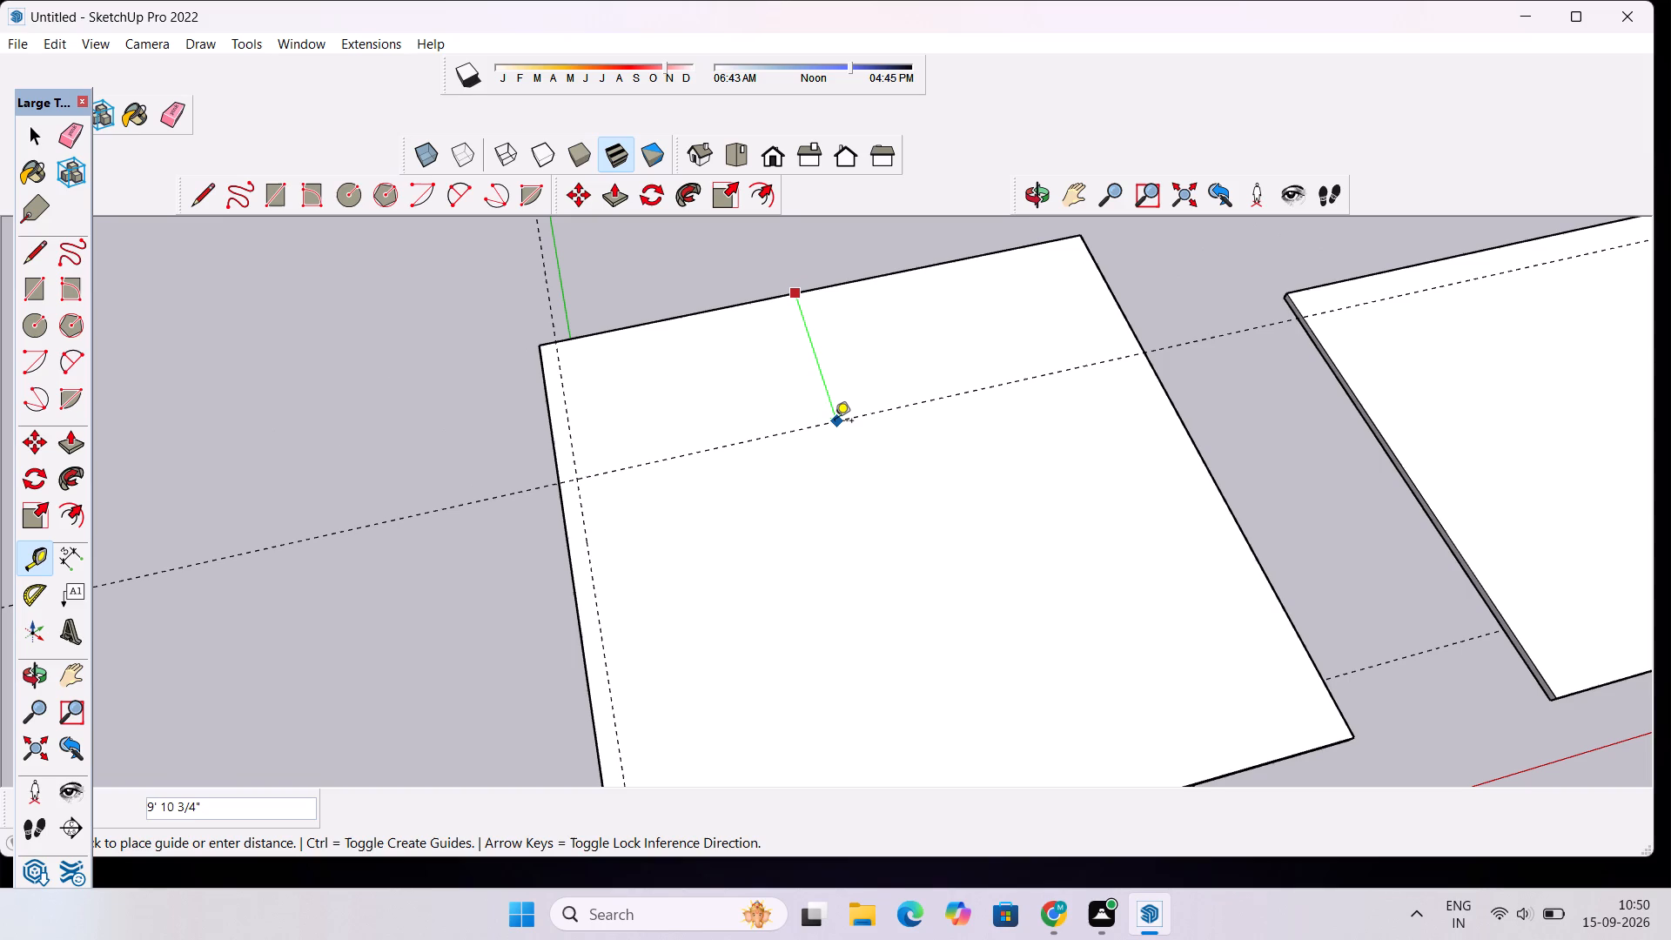
type("1'")
key("Return")
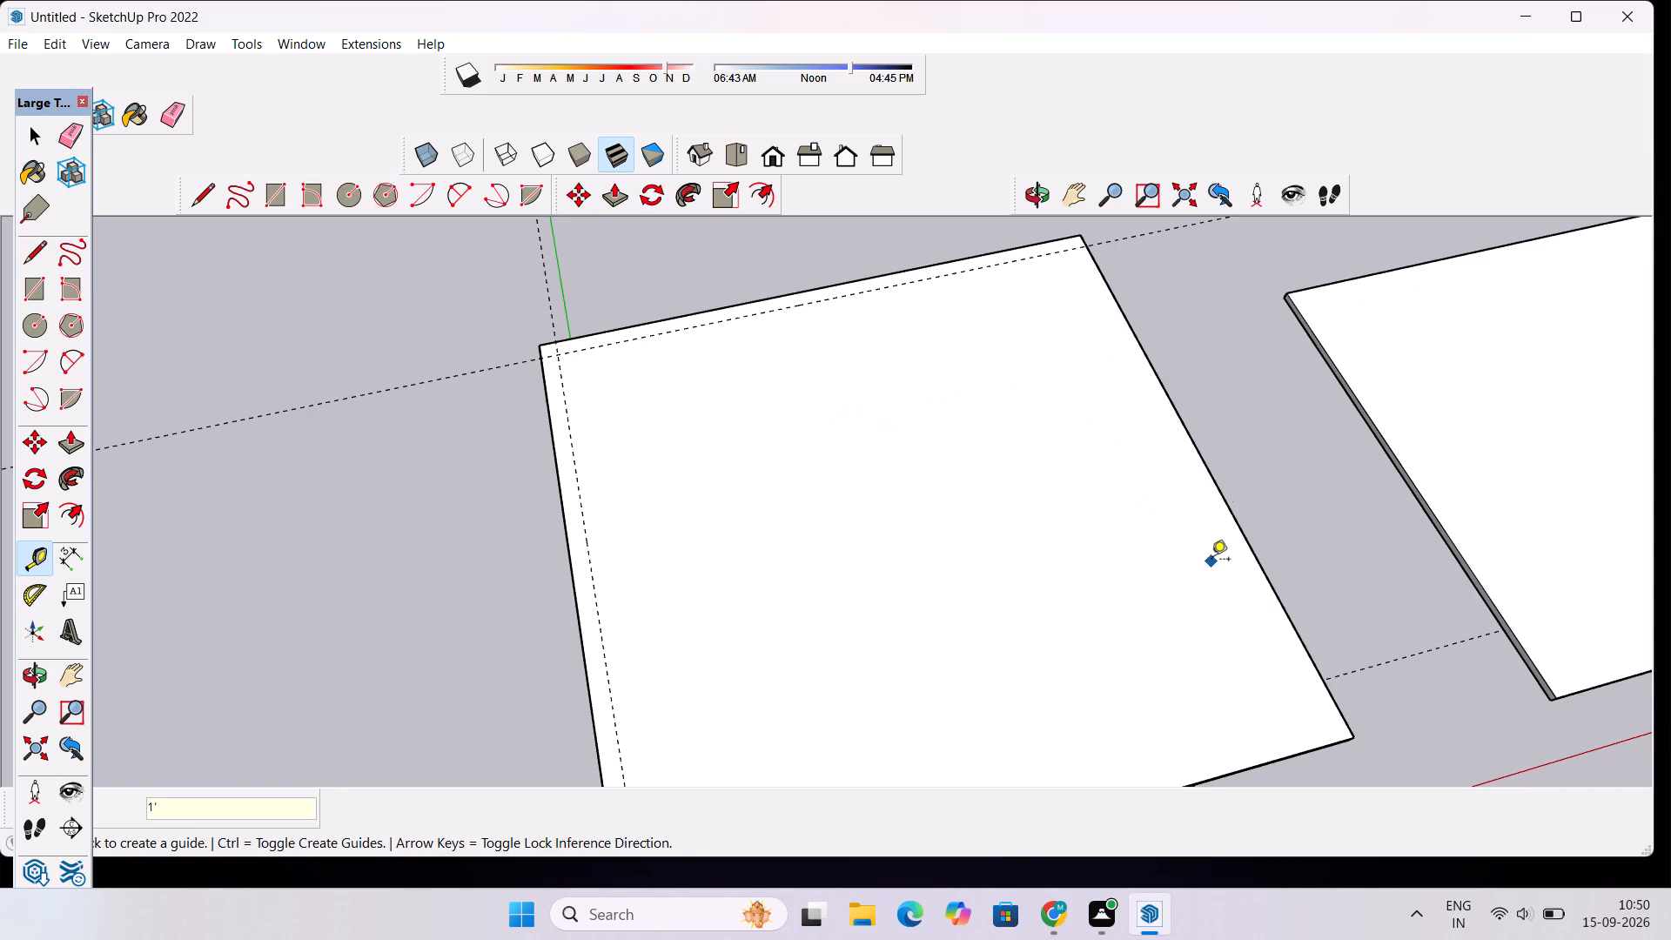
Place guide lines 1' inside the roof slab's front edge and its side edge facing the spare slab.
left_click(1189, 423)
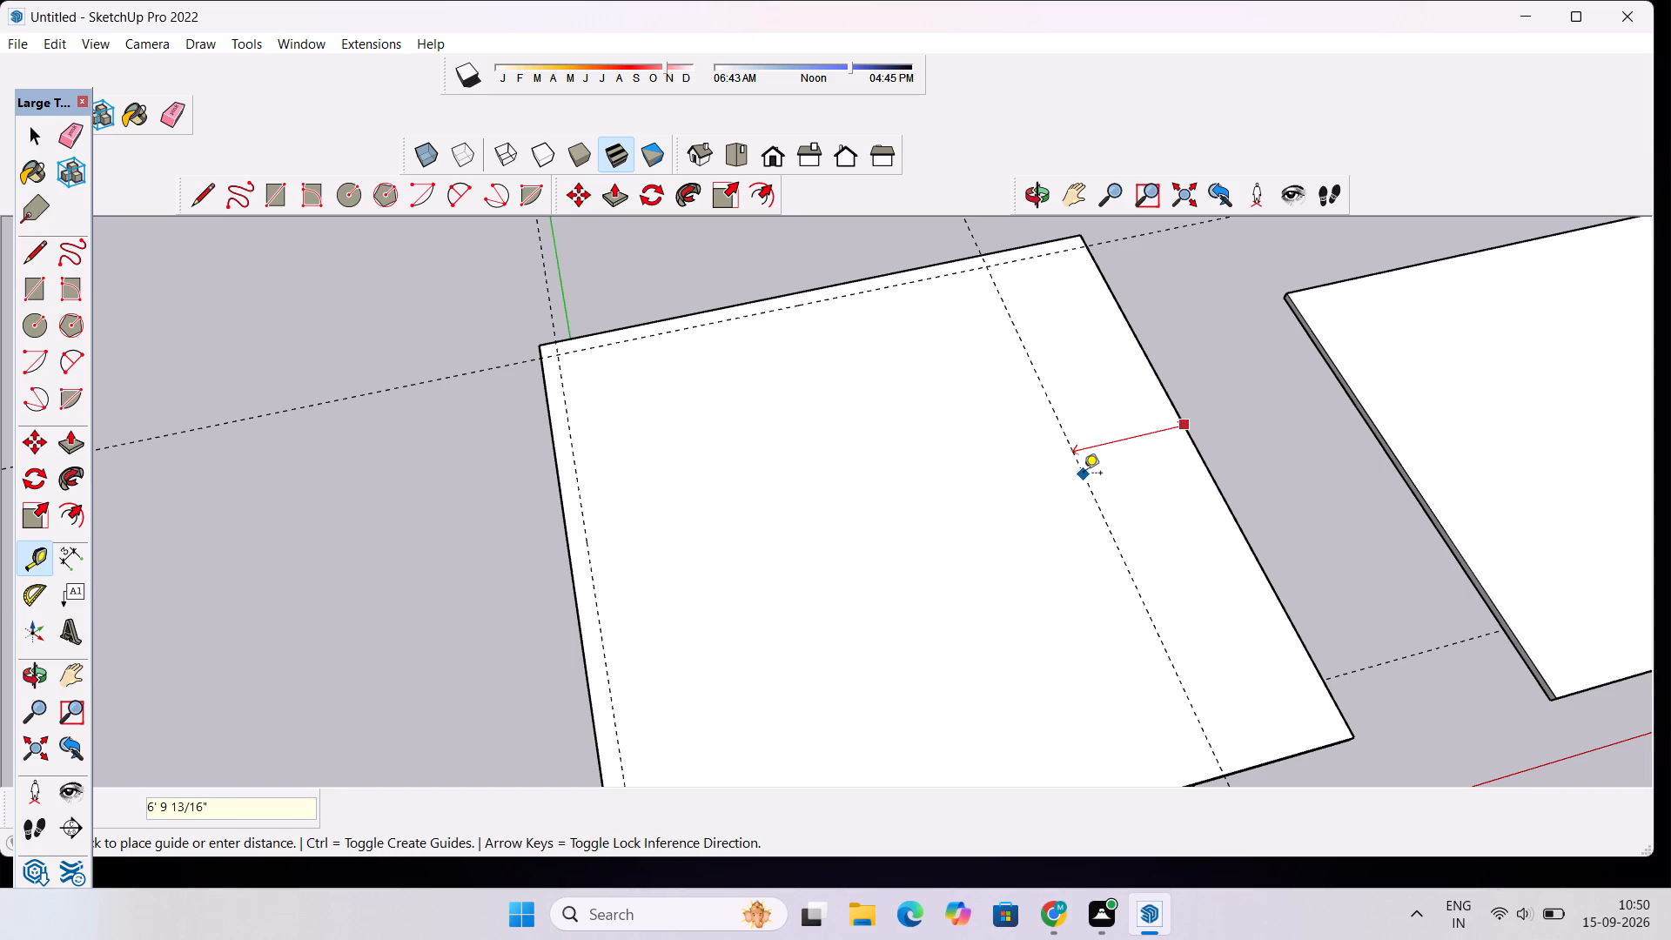
type("1'")
key("Return")
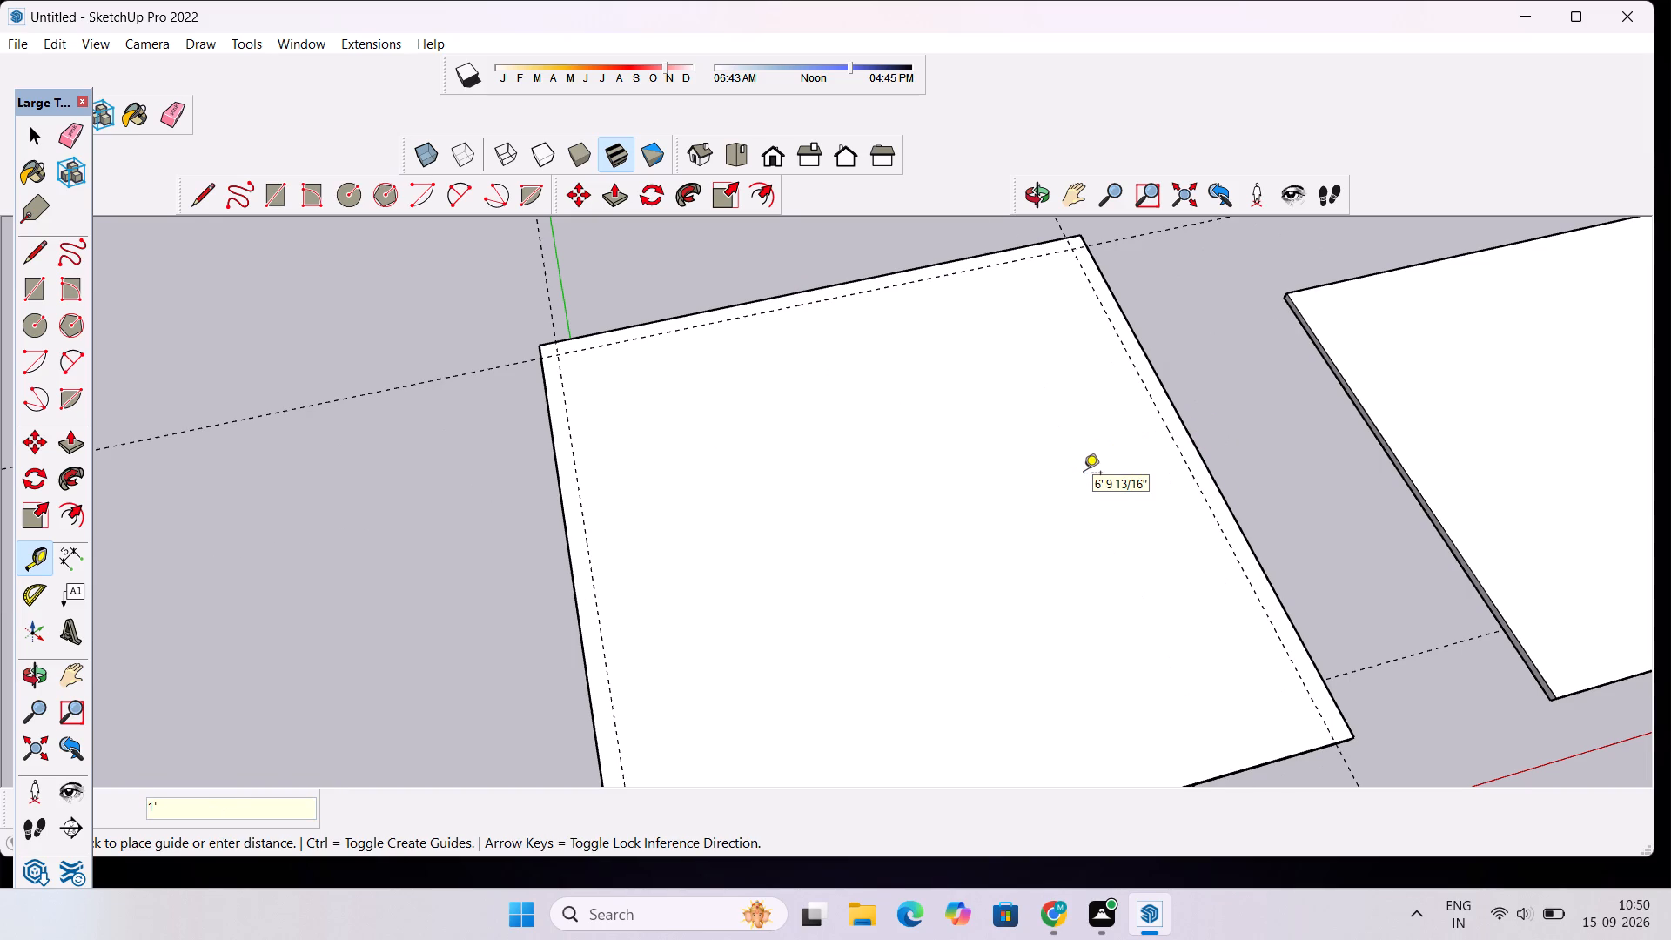
scroll(1015, 399, "down", 5)
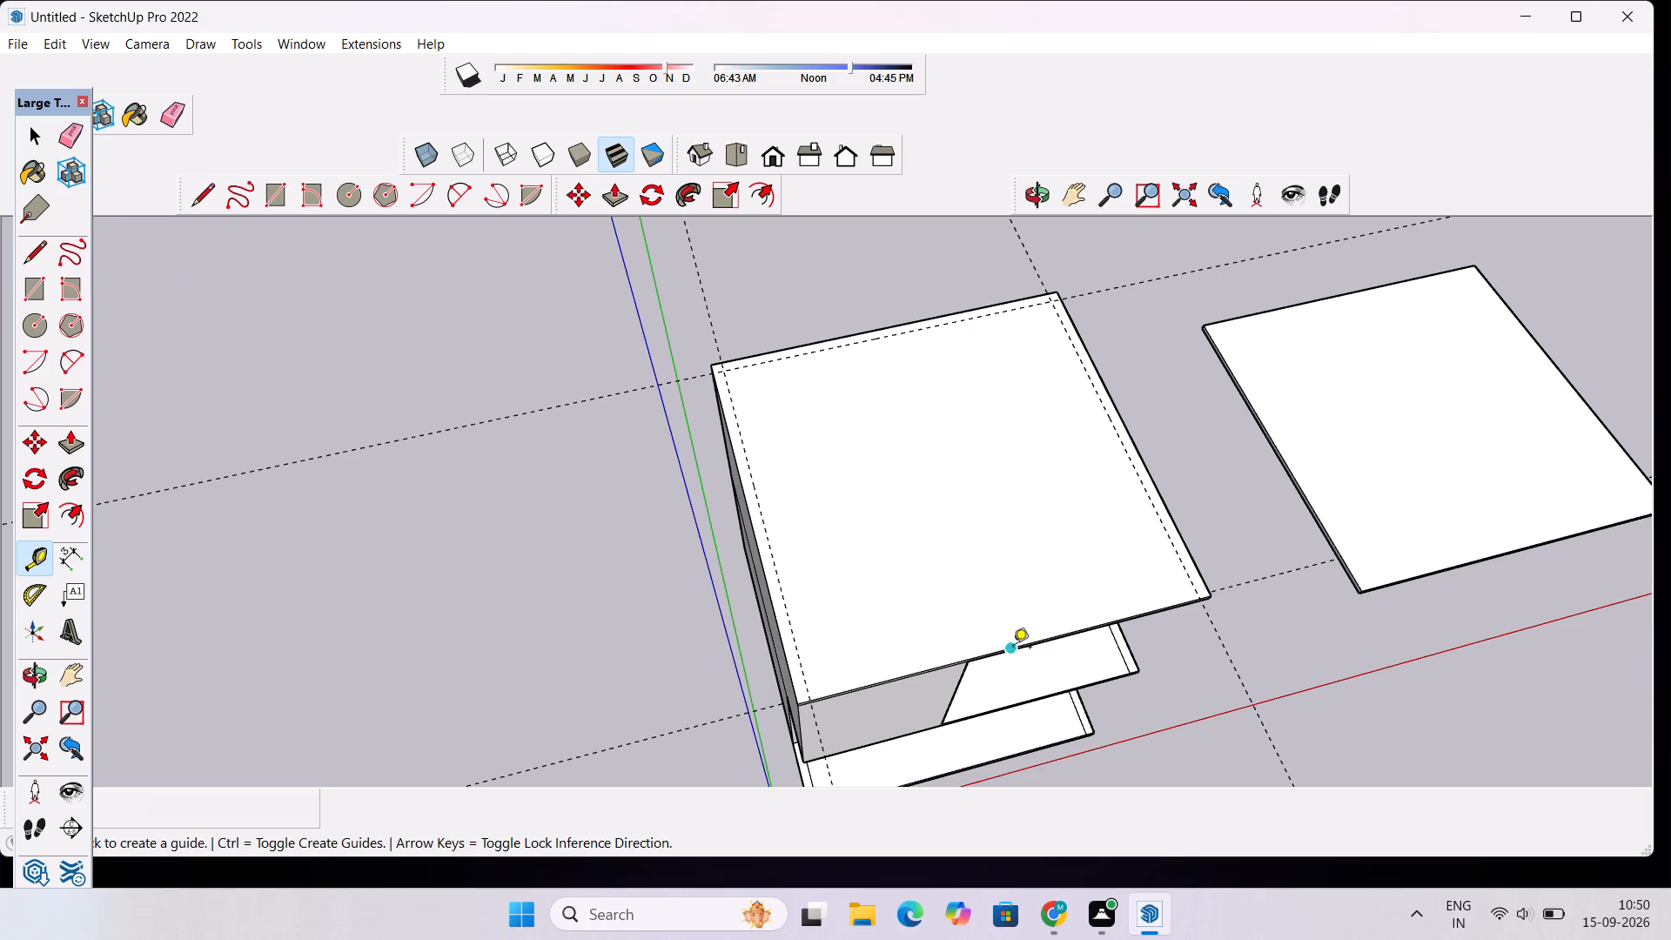
scroll(1010, 702, "up", 1)
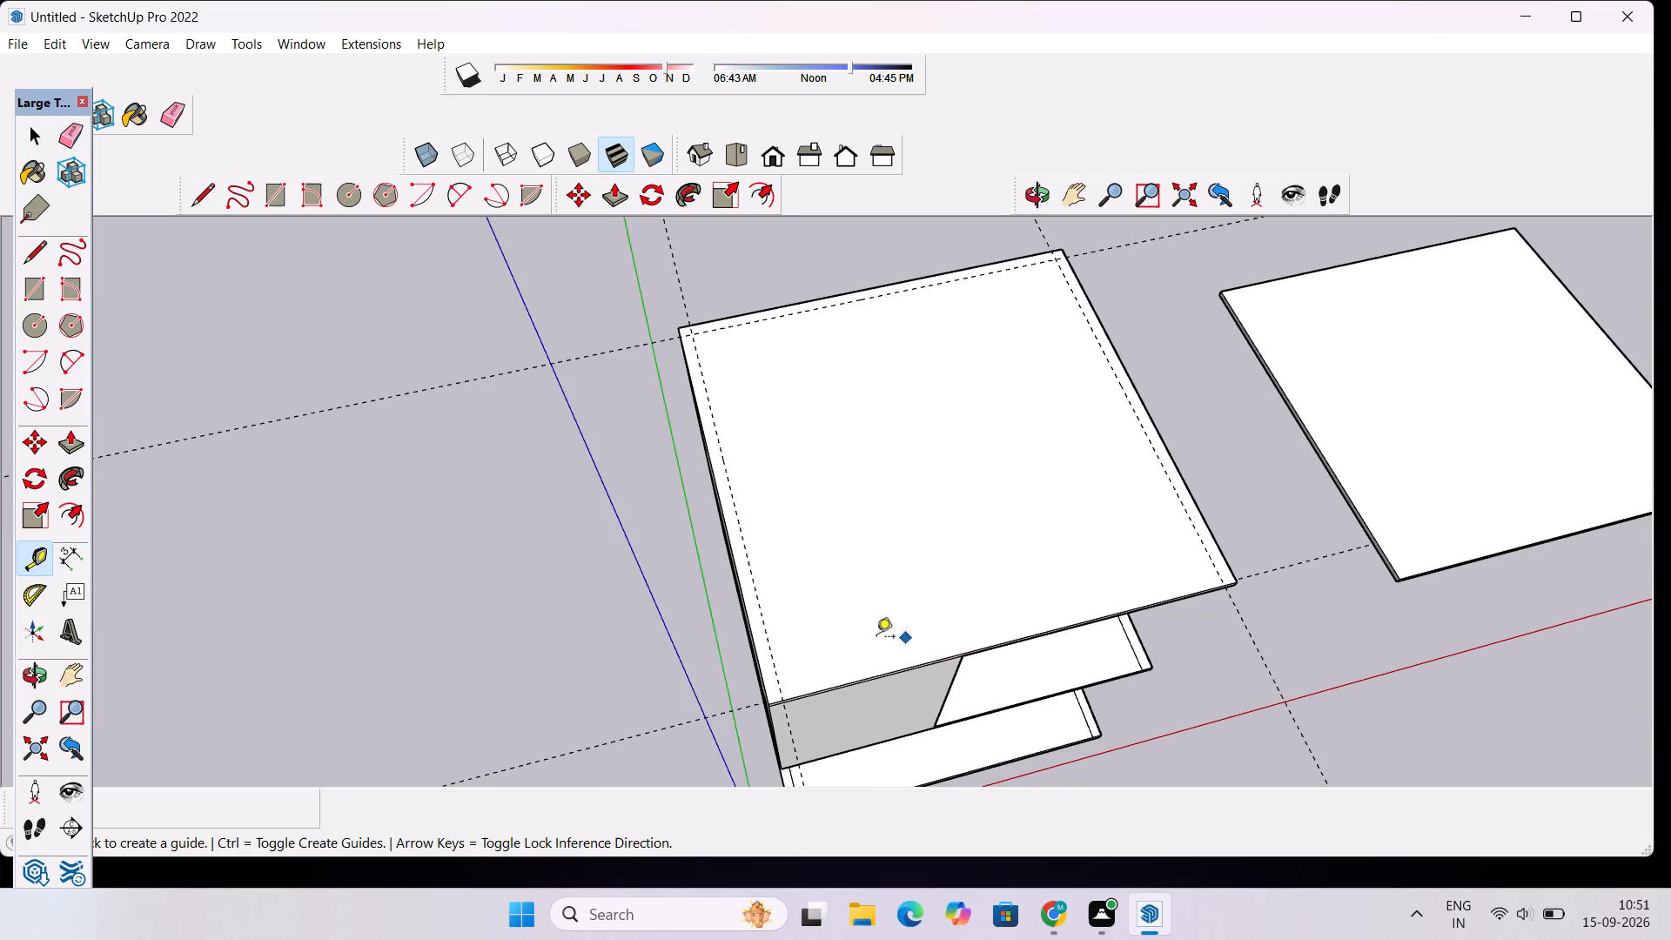
scroll(922, 678, "up", 3)
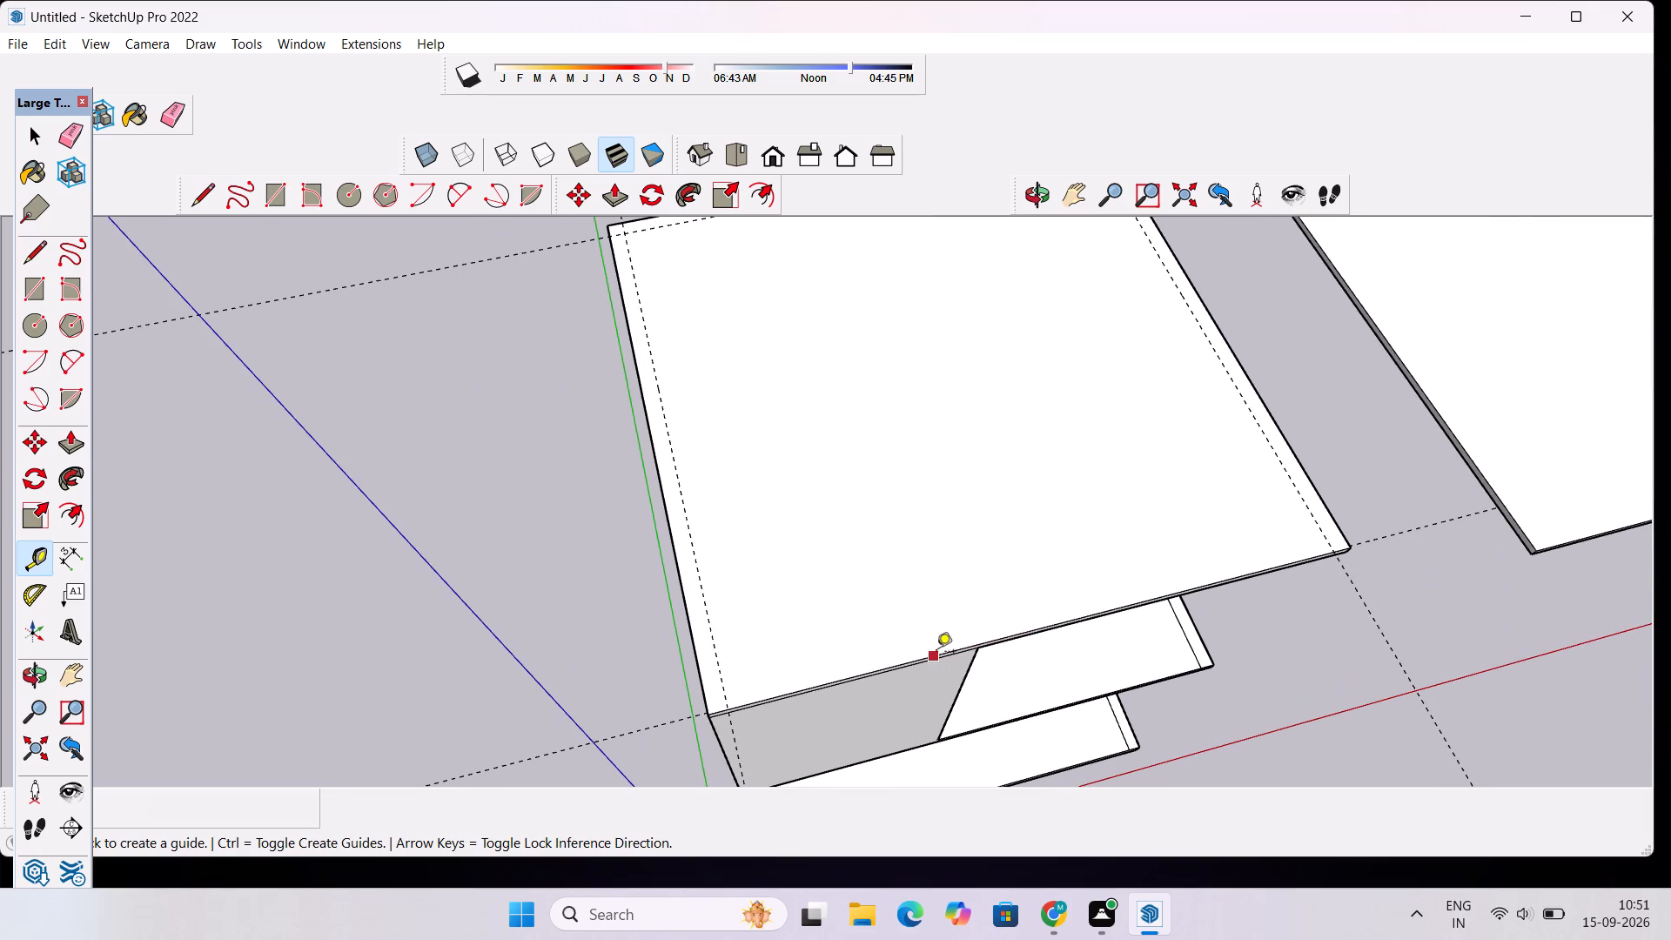
left_click(967, 643)
type("1'")
key("Return")
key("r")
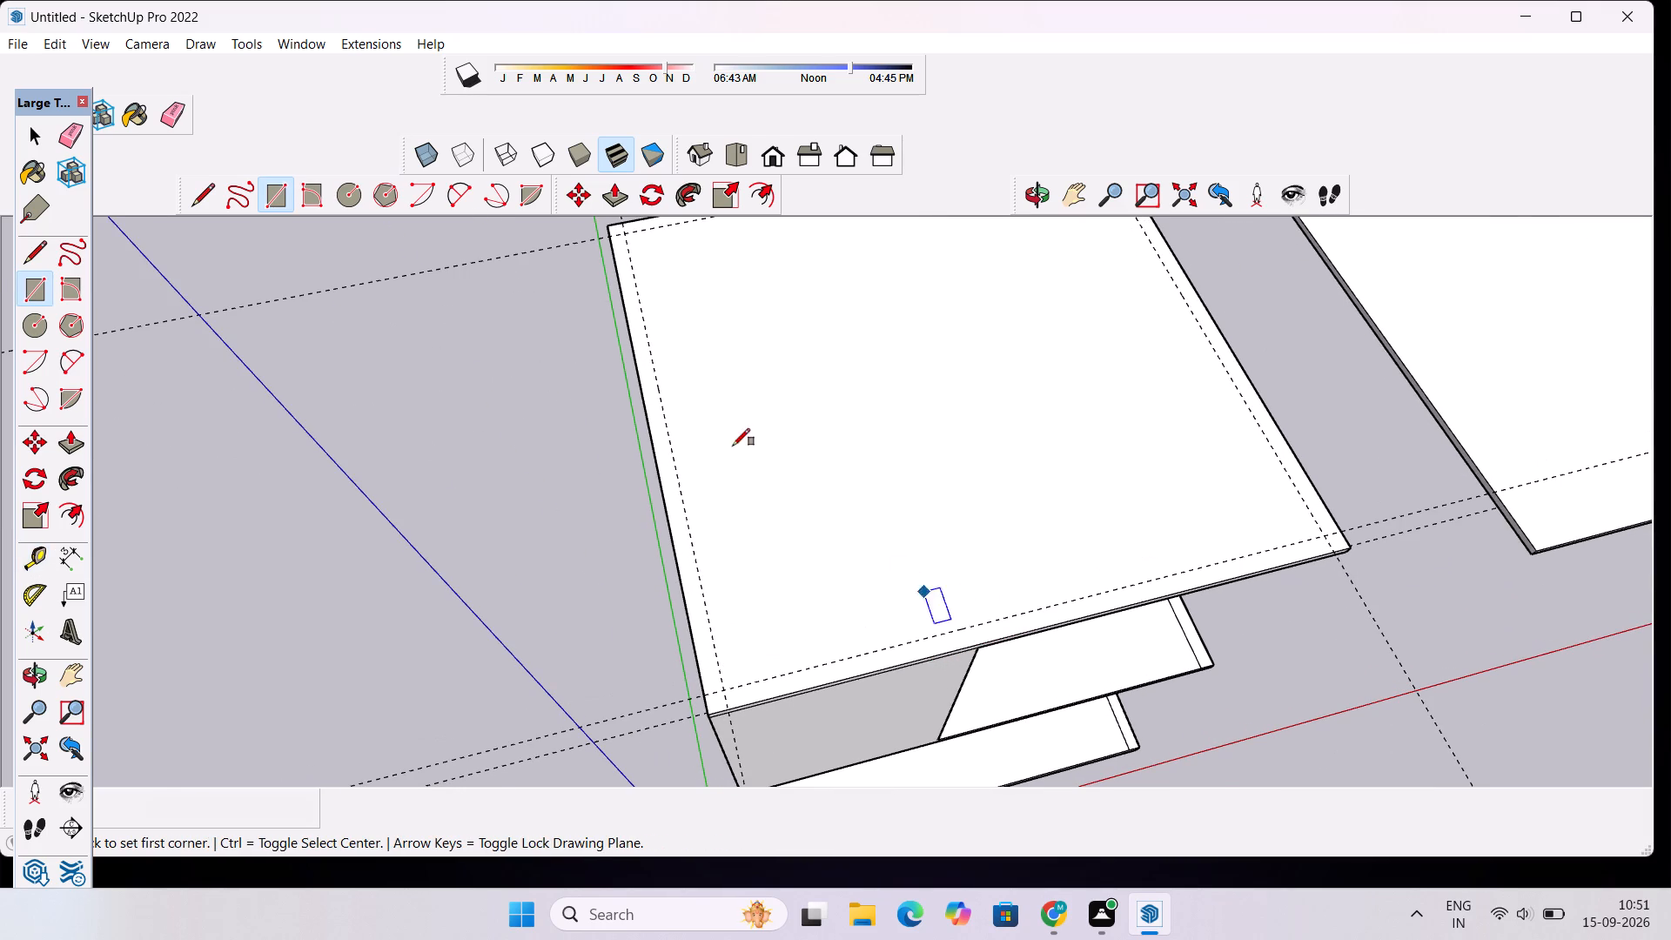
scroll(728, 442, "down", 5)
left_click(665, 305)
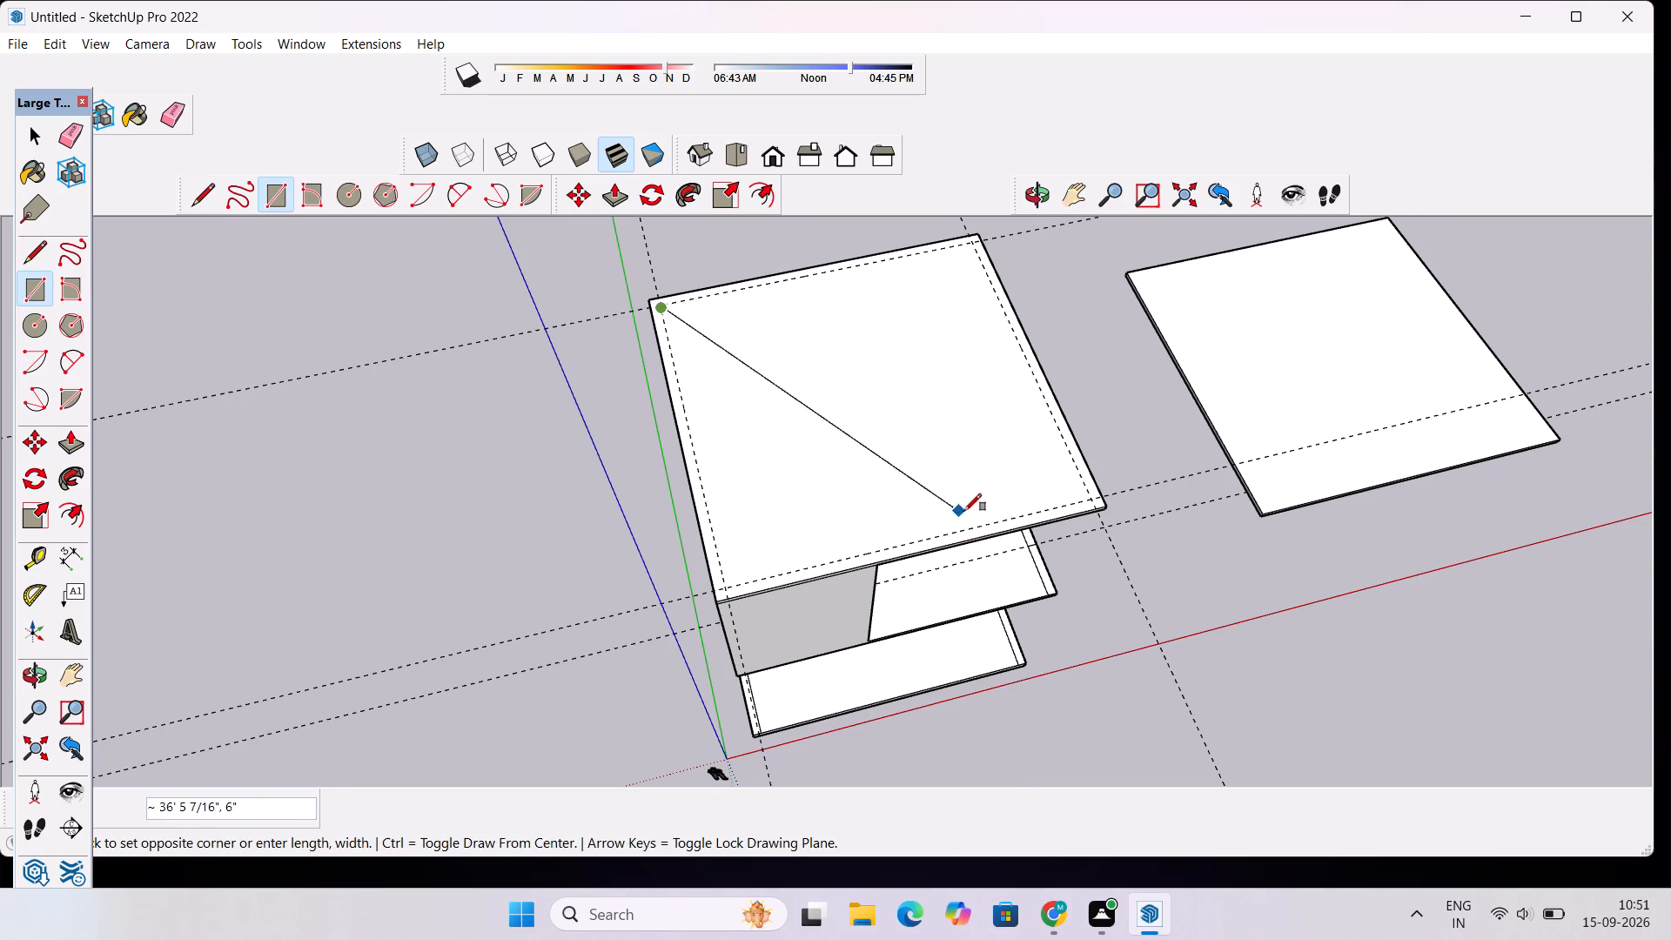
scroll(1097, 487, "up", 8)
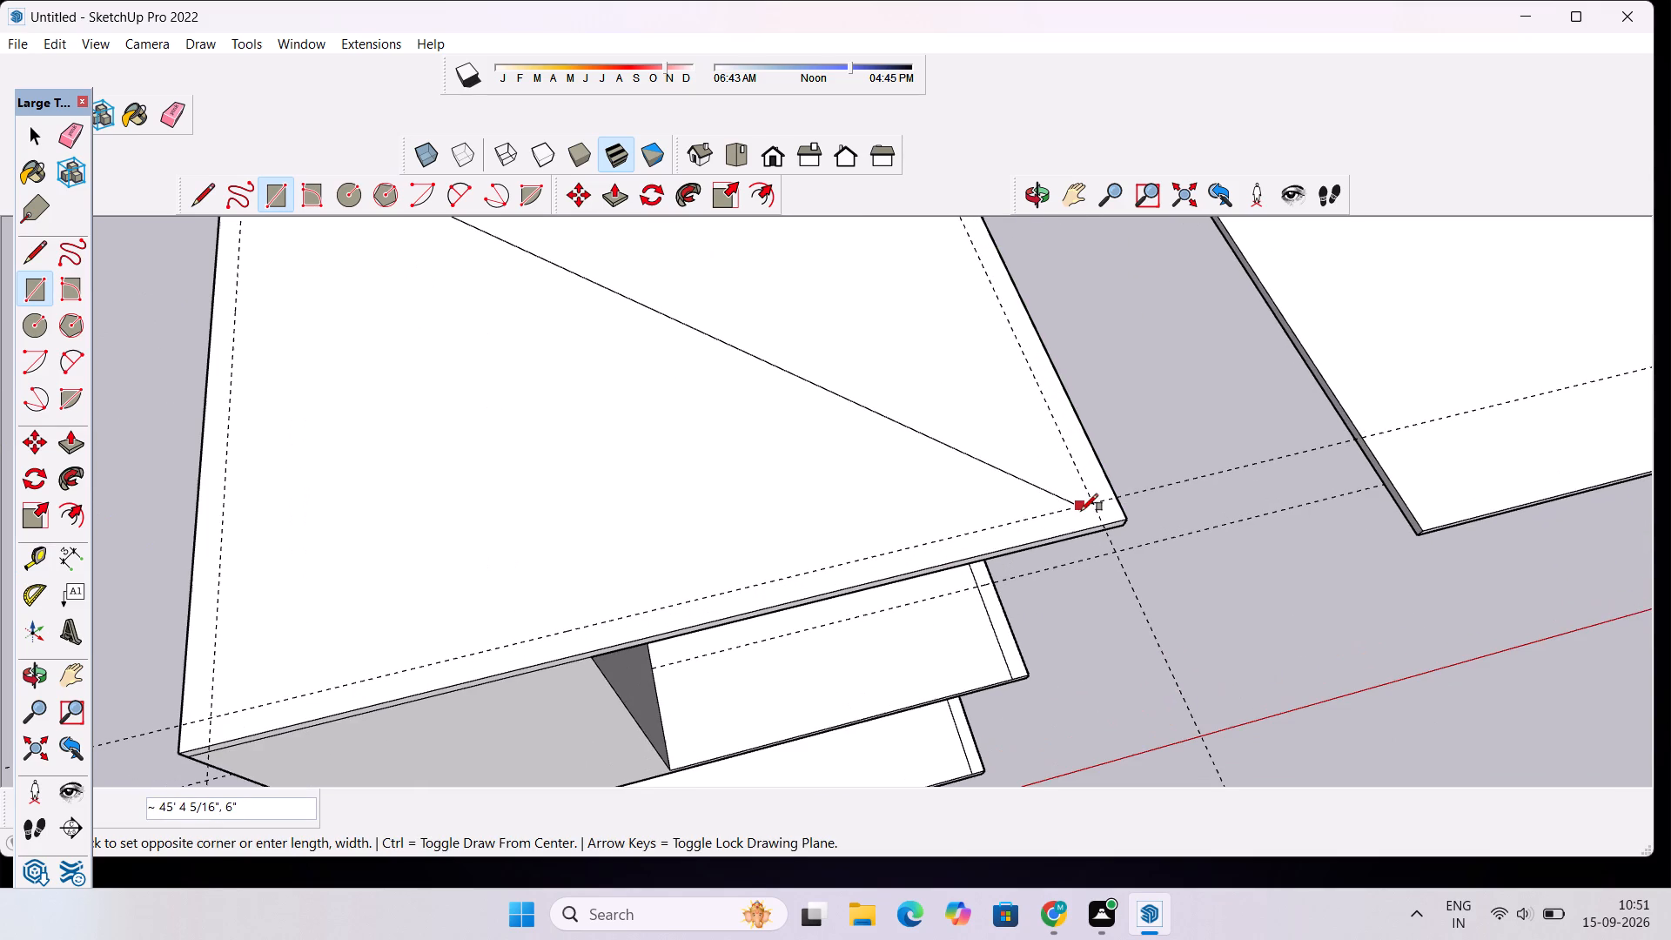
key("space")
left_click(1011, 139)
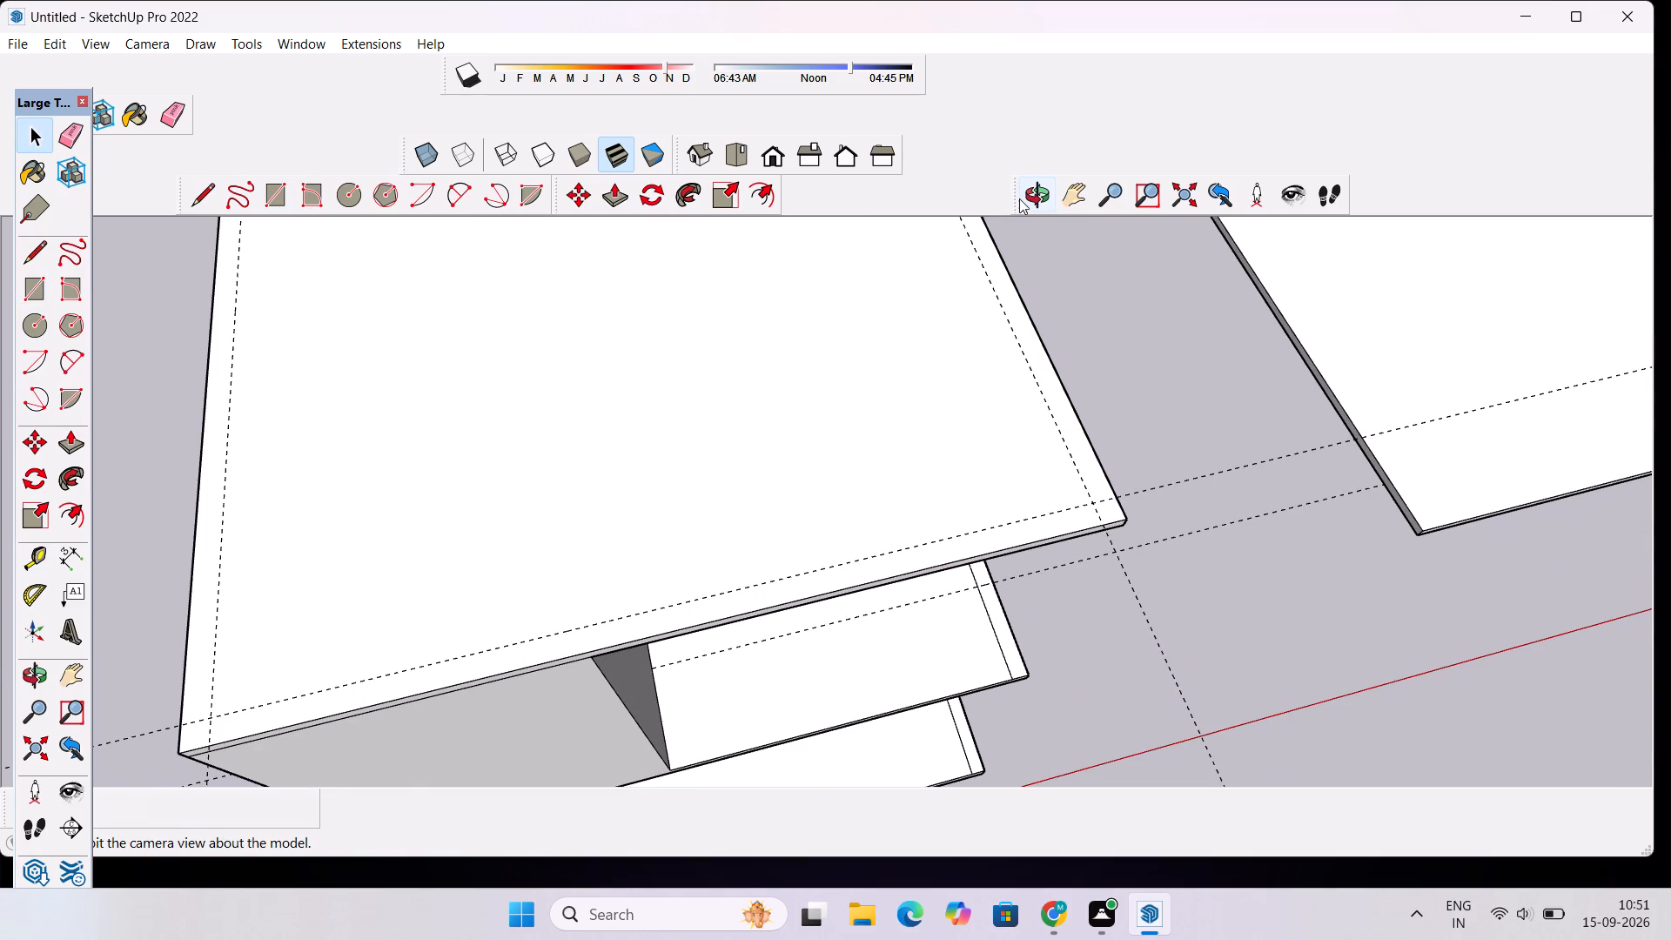
Draw a rectangle about 33' by 31' 8" on the roof slab between opposite intersections of the four inset guides.
left_click(1021, 198)
left_click_drag(1002, 330, 958, 321)
scroll(952, 319, "down", 5)
left_click_drag(1032, 446, 972, 450)
scroll(935, 414, "down", 4)
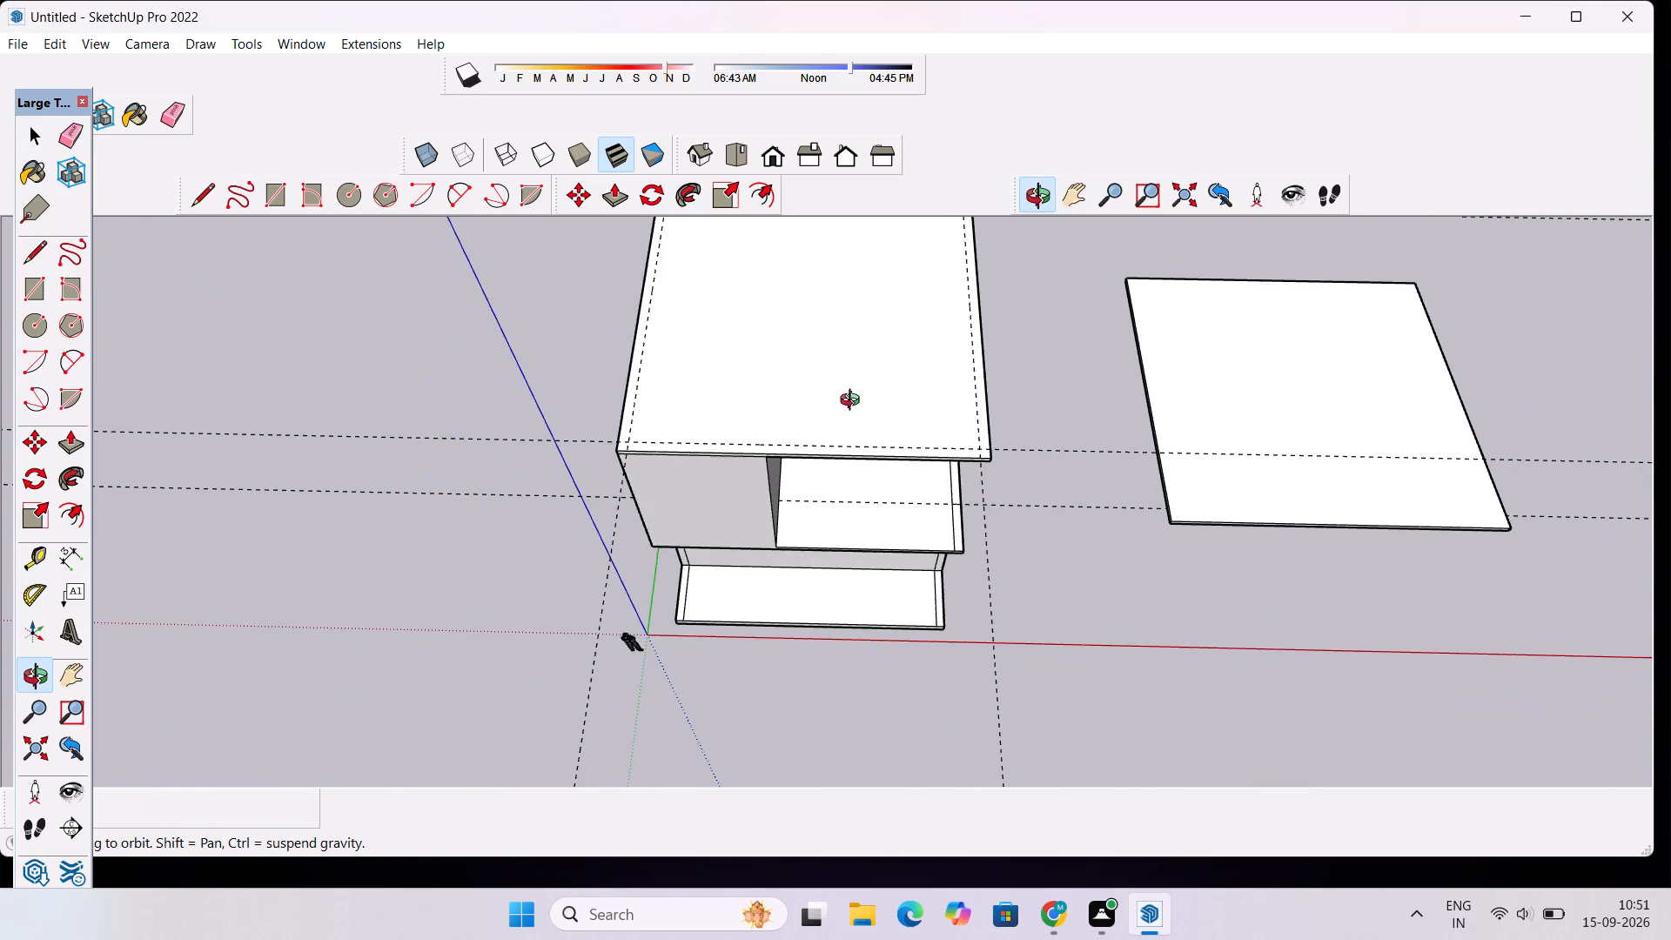
left_click_drag(809, 399, 859, 664, "shift")
key("r")
scroll(724, 446, "up", 2)
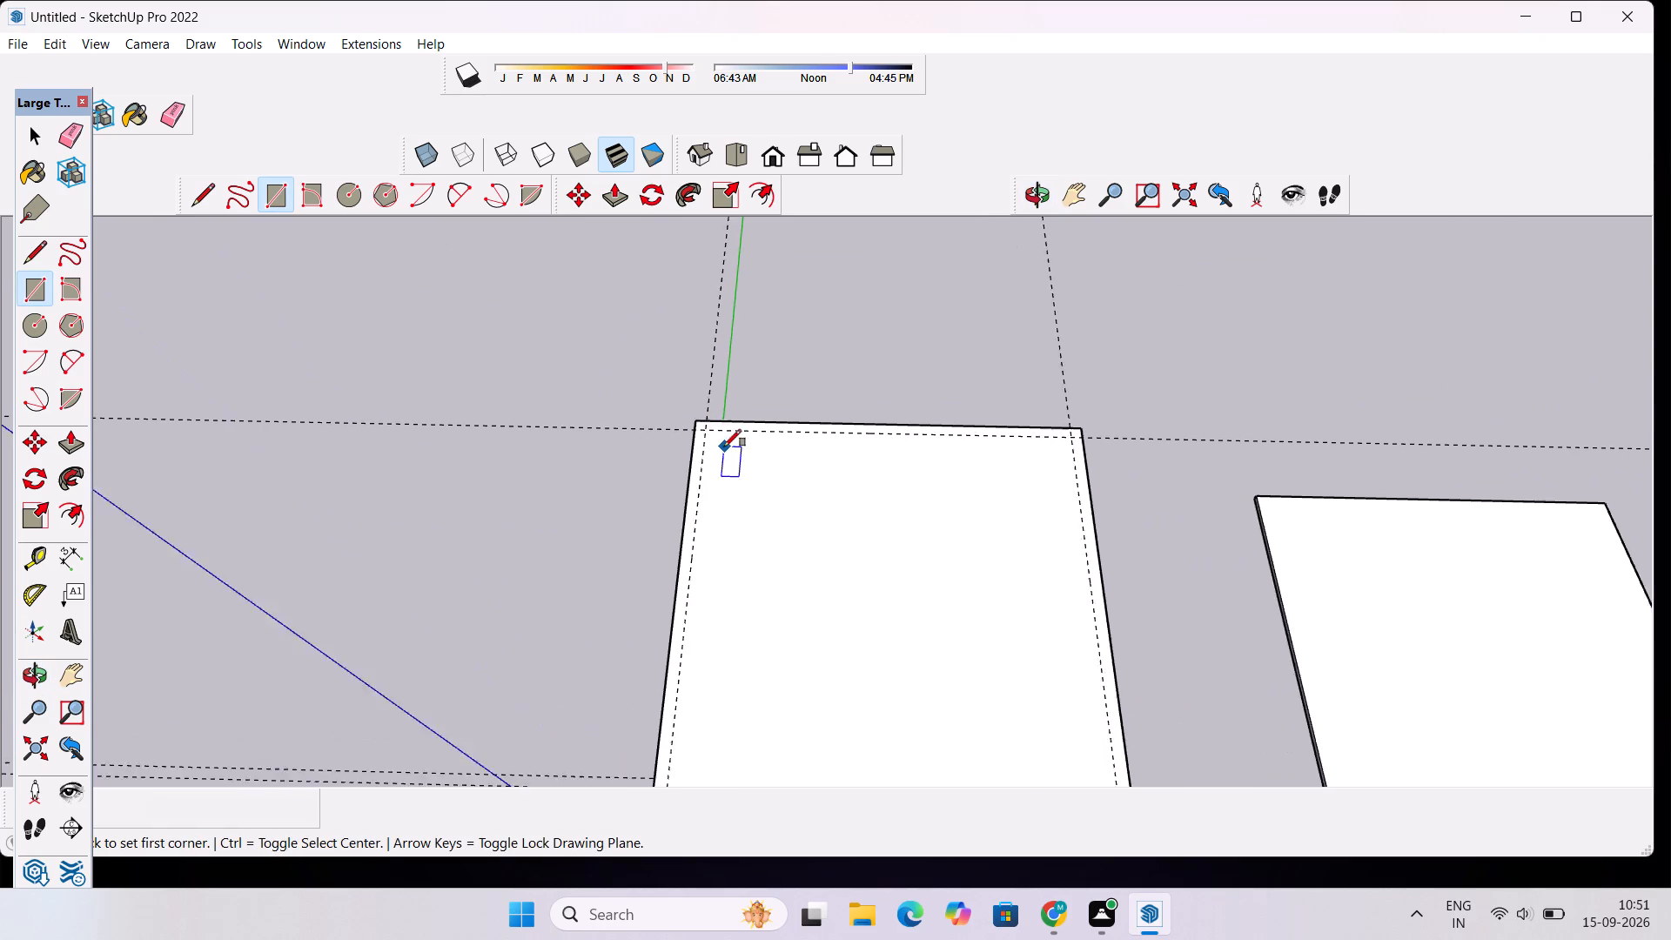
scroll(724, 446, "up", 6)
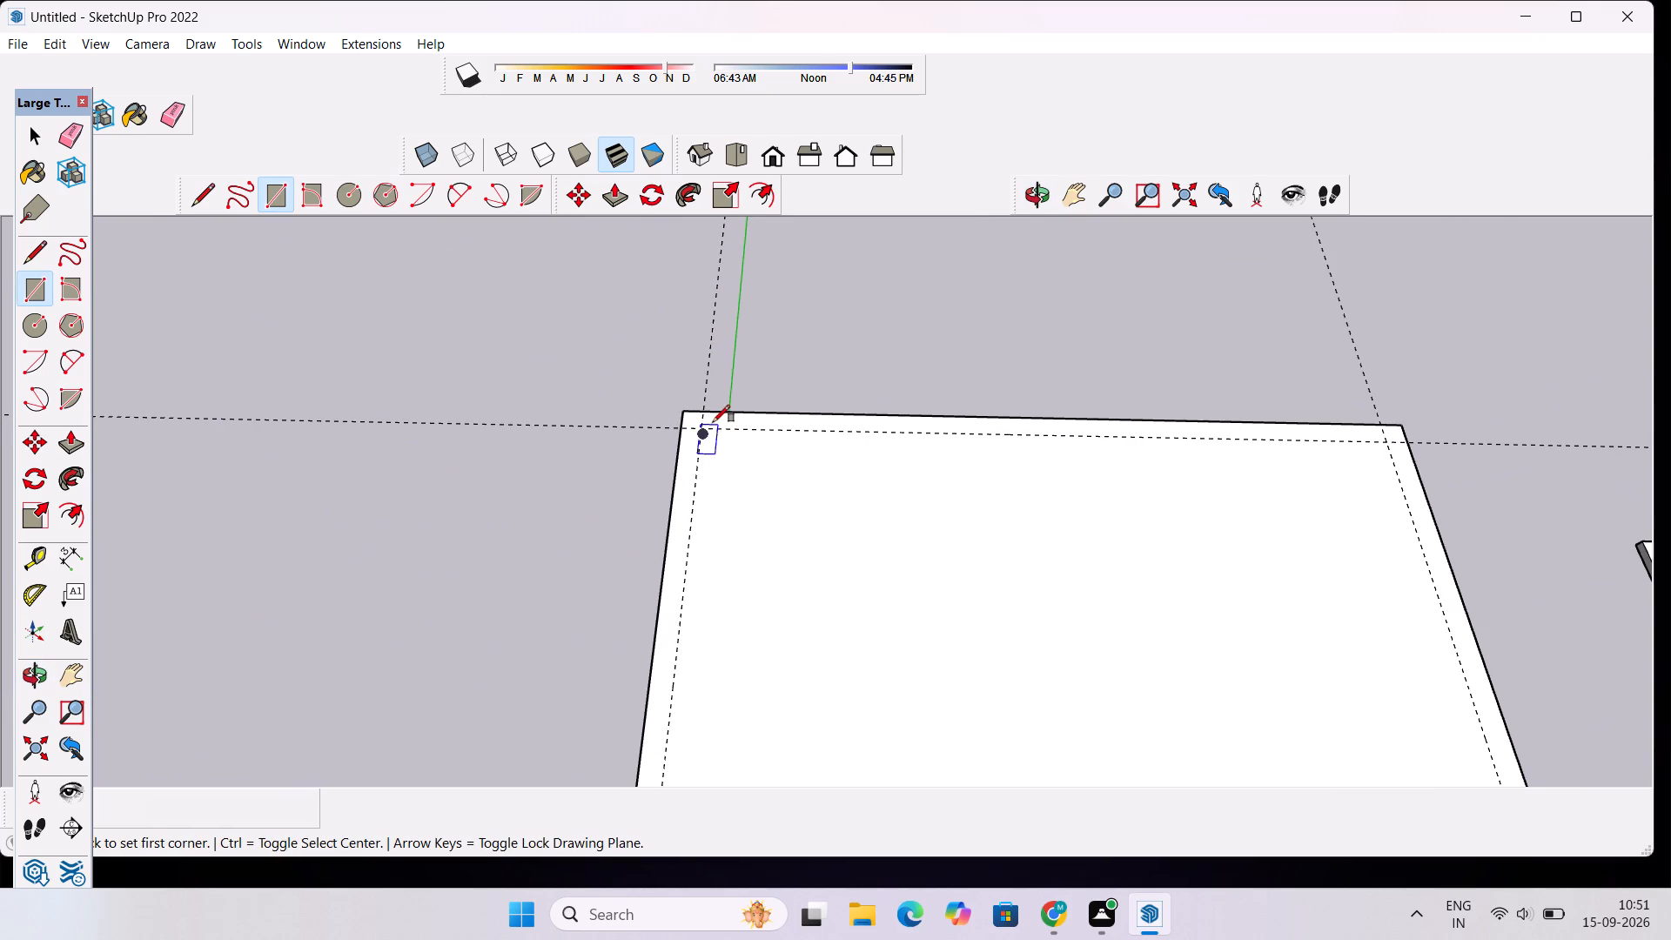
left_click(707, 425)
scroll(801, 413, "down", 13)
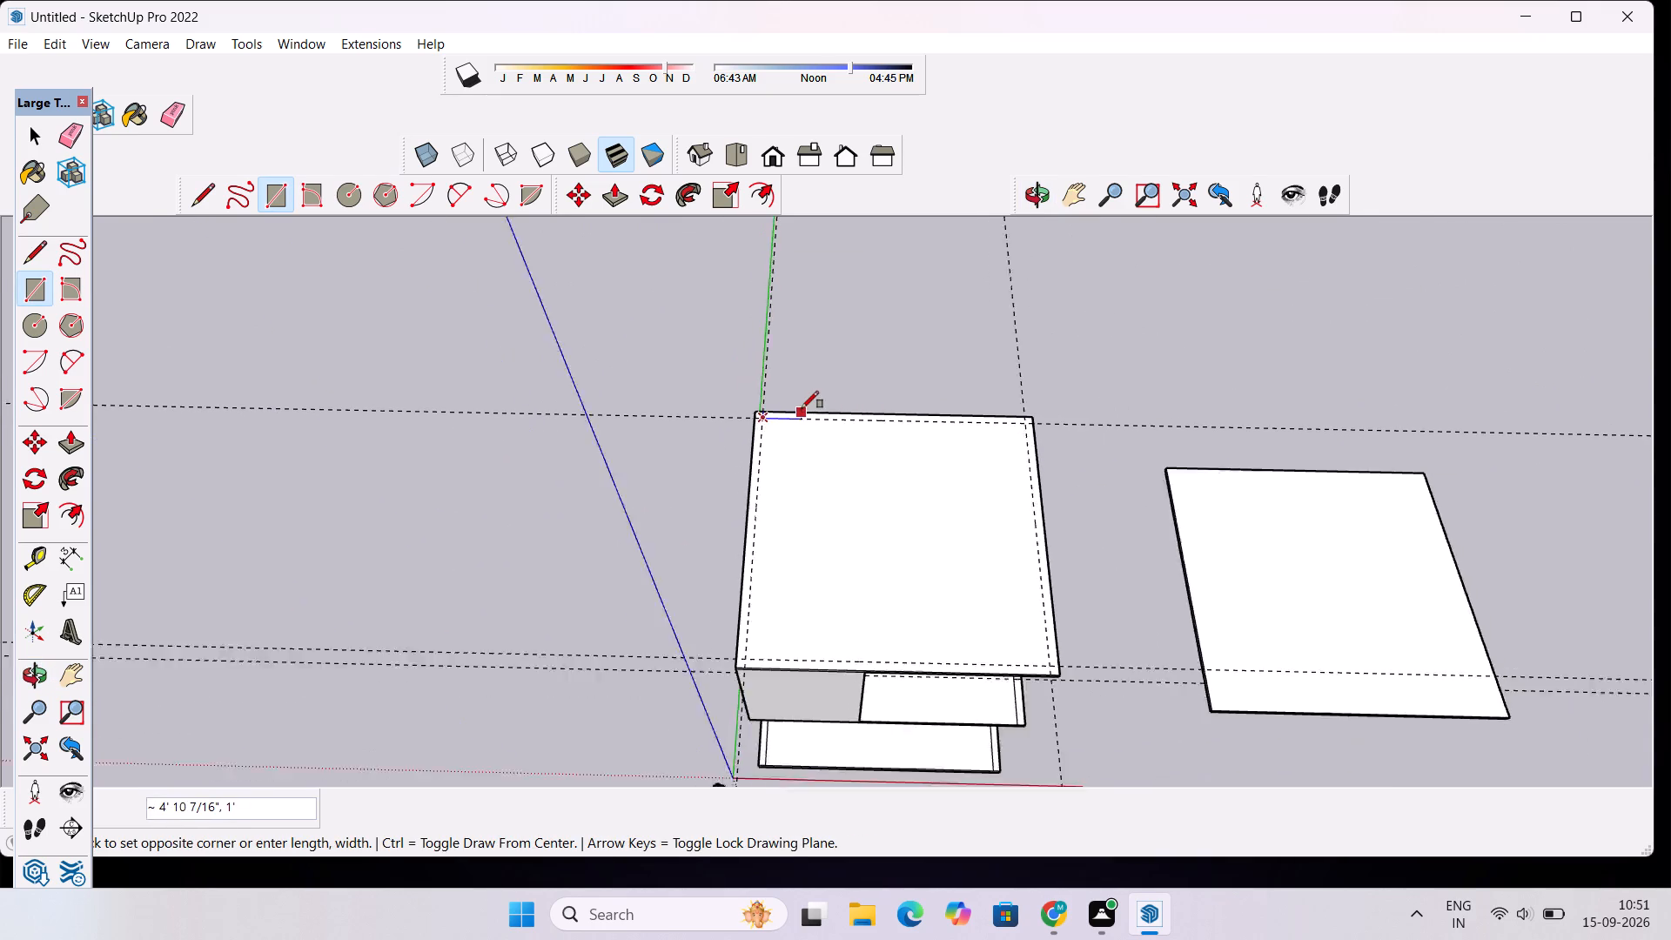
scroll(928, 580, "up", 4)
scroll(997, 600, "up", 5)
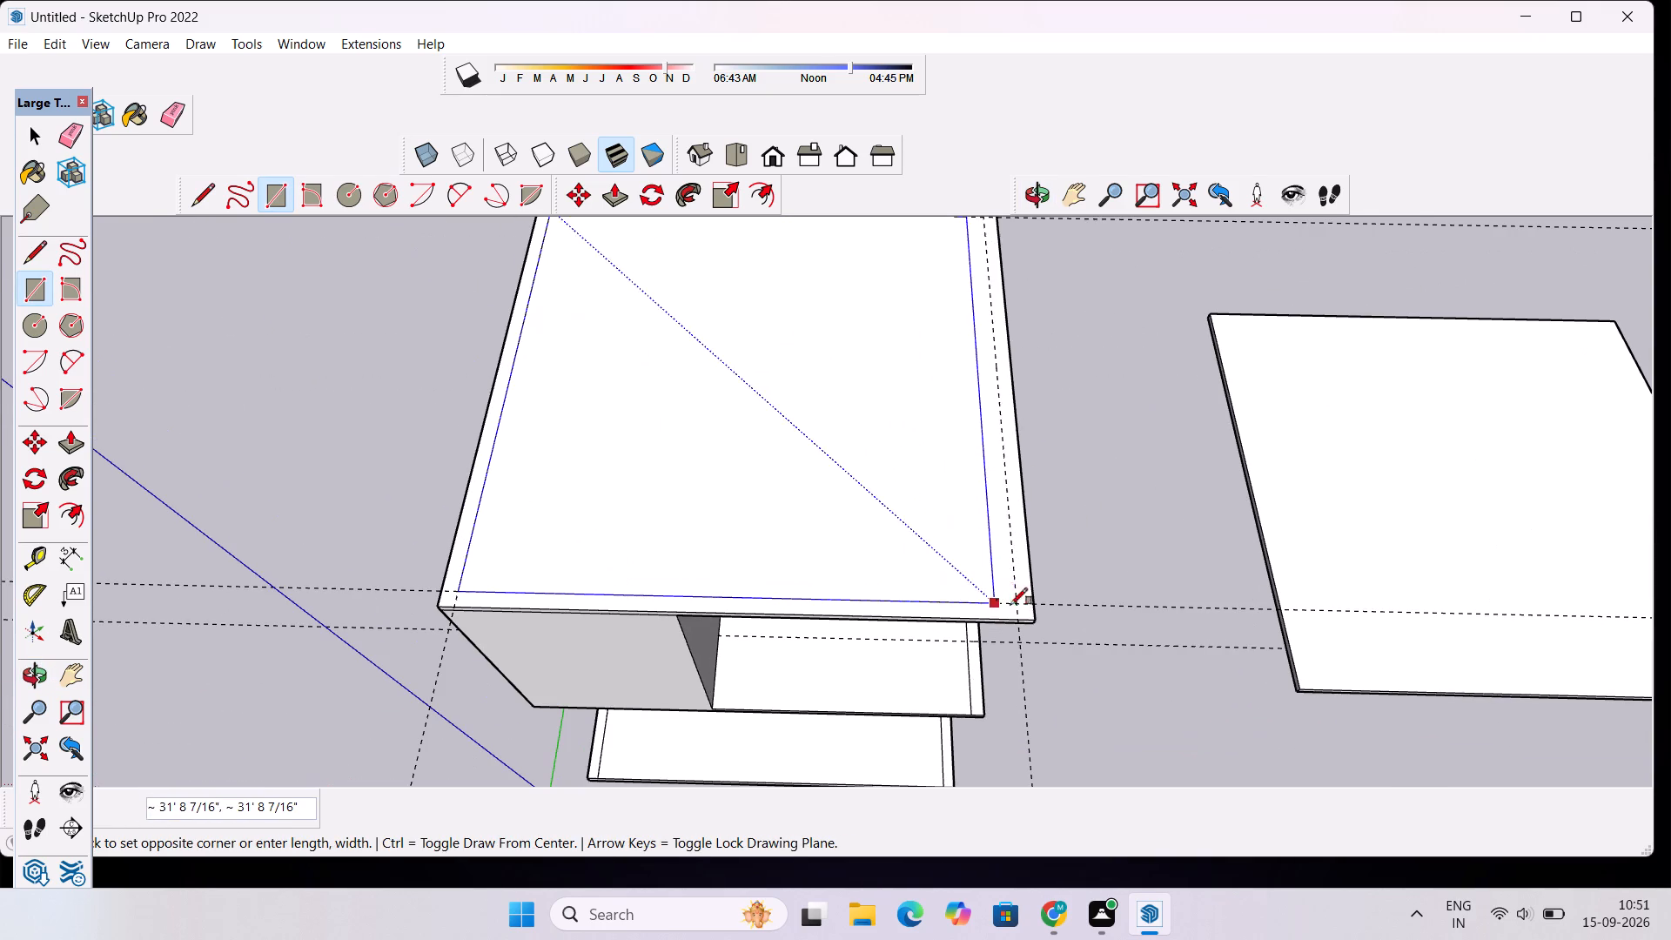
left_click(1012, 608)
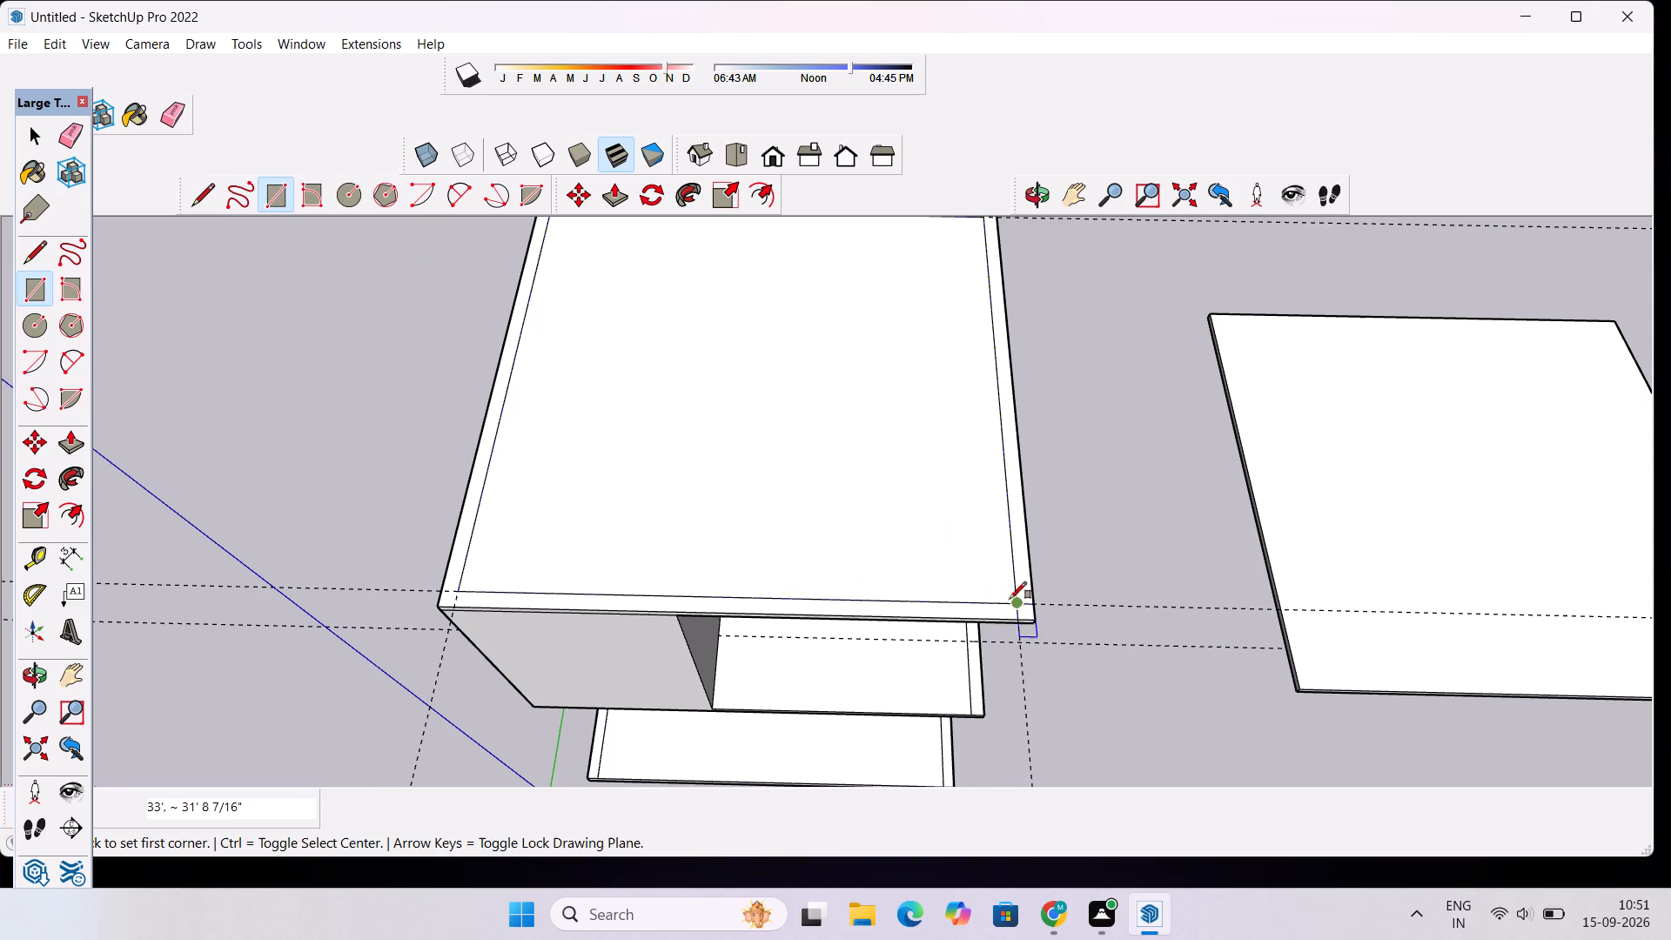
Erase the guide lines running past the front, rear and both sides of the roof slab.
scroll(950, 569, "down", 7)
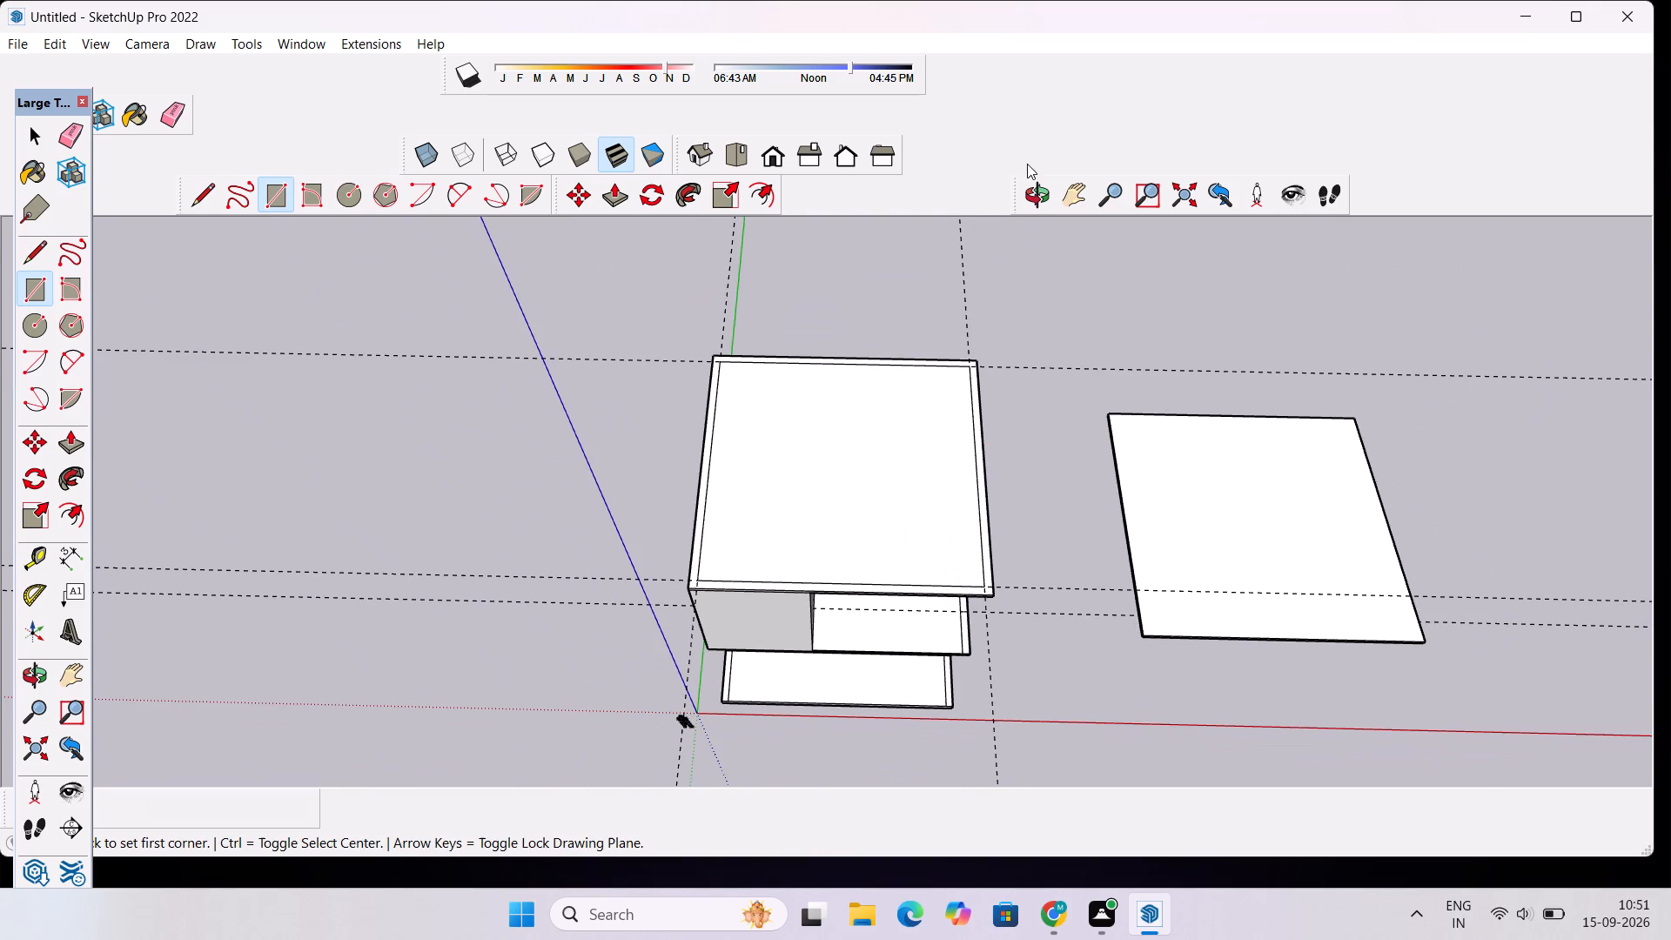
left_click(1030, 185)
left_click_drag(989, 459, 981, 371)
scroll(980, 379, "up", 1)
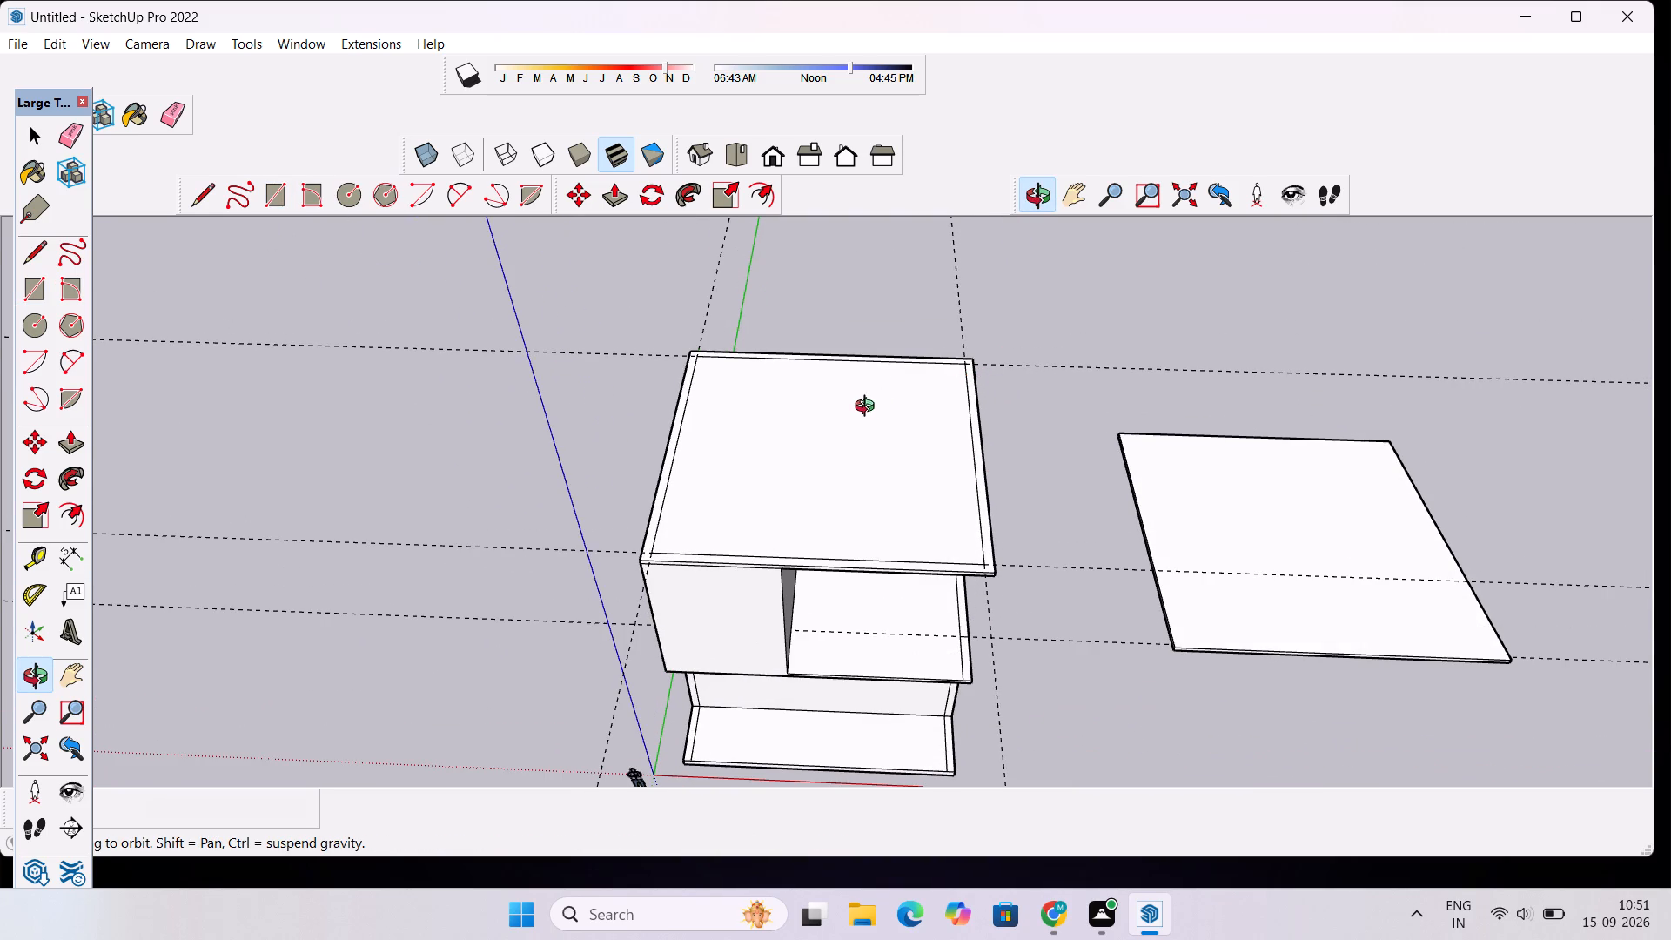
left_click_drag(829, 437, 874, 588)
scroll(869, 585, "up", 2)
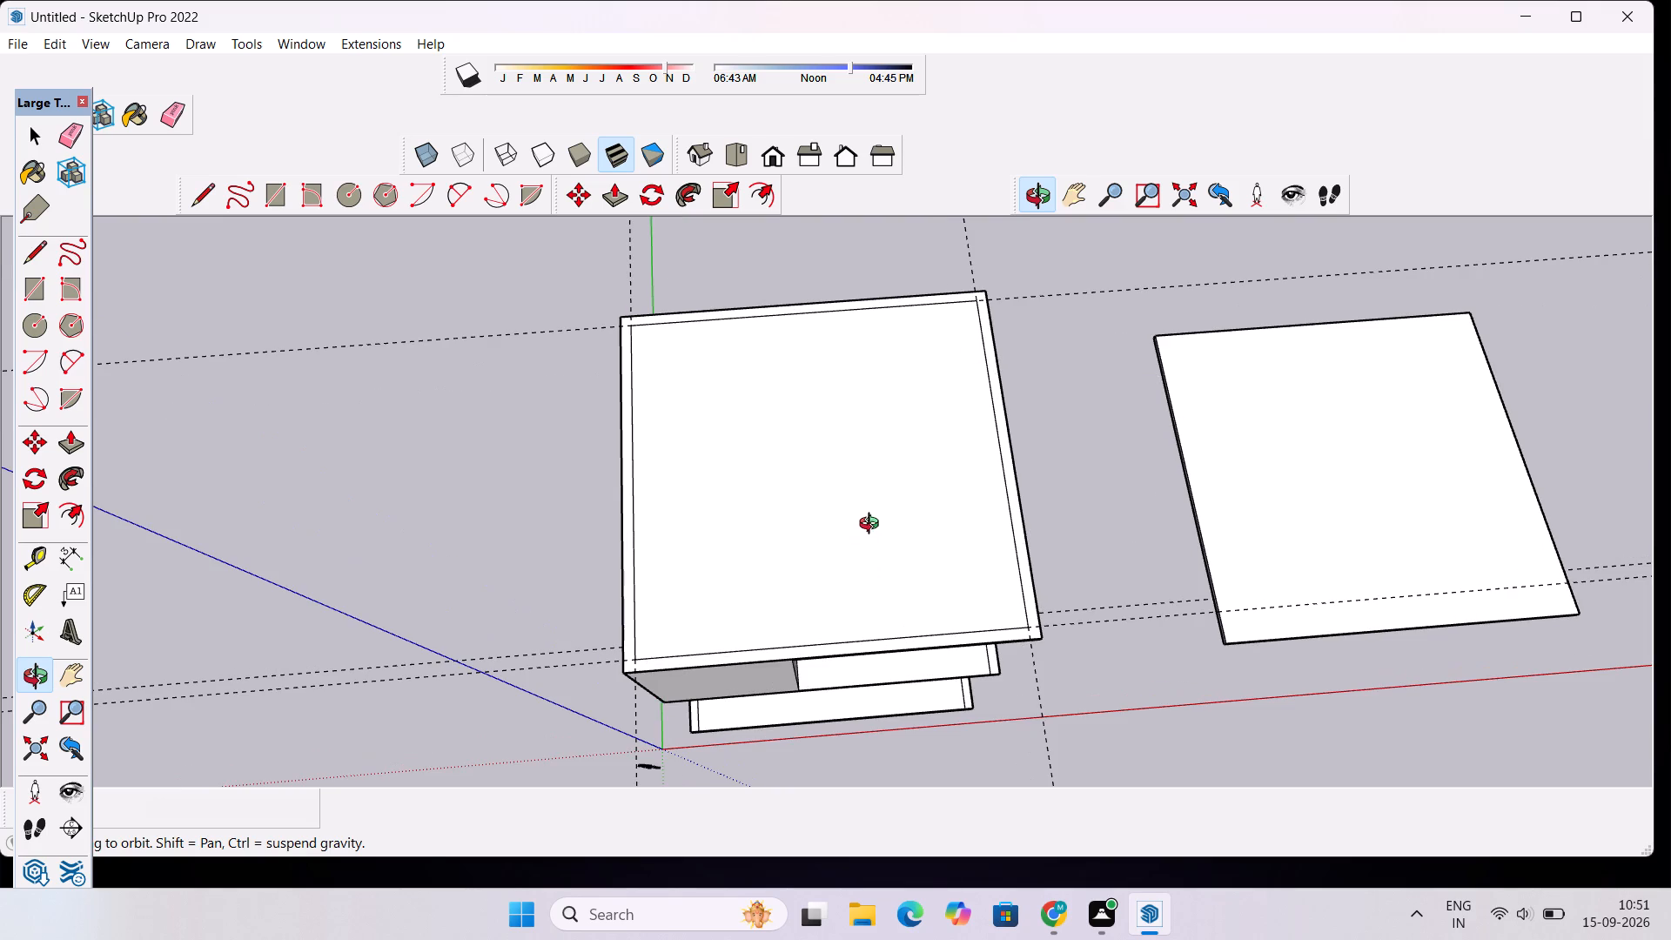
key("e")
left_click_drag(565, 287, 564, 336)
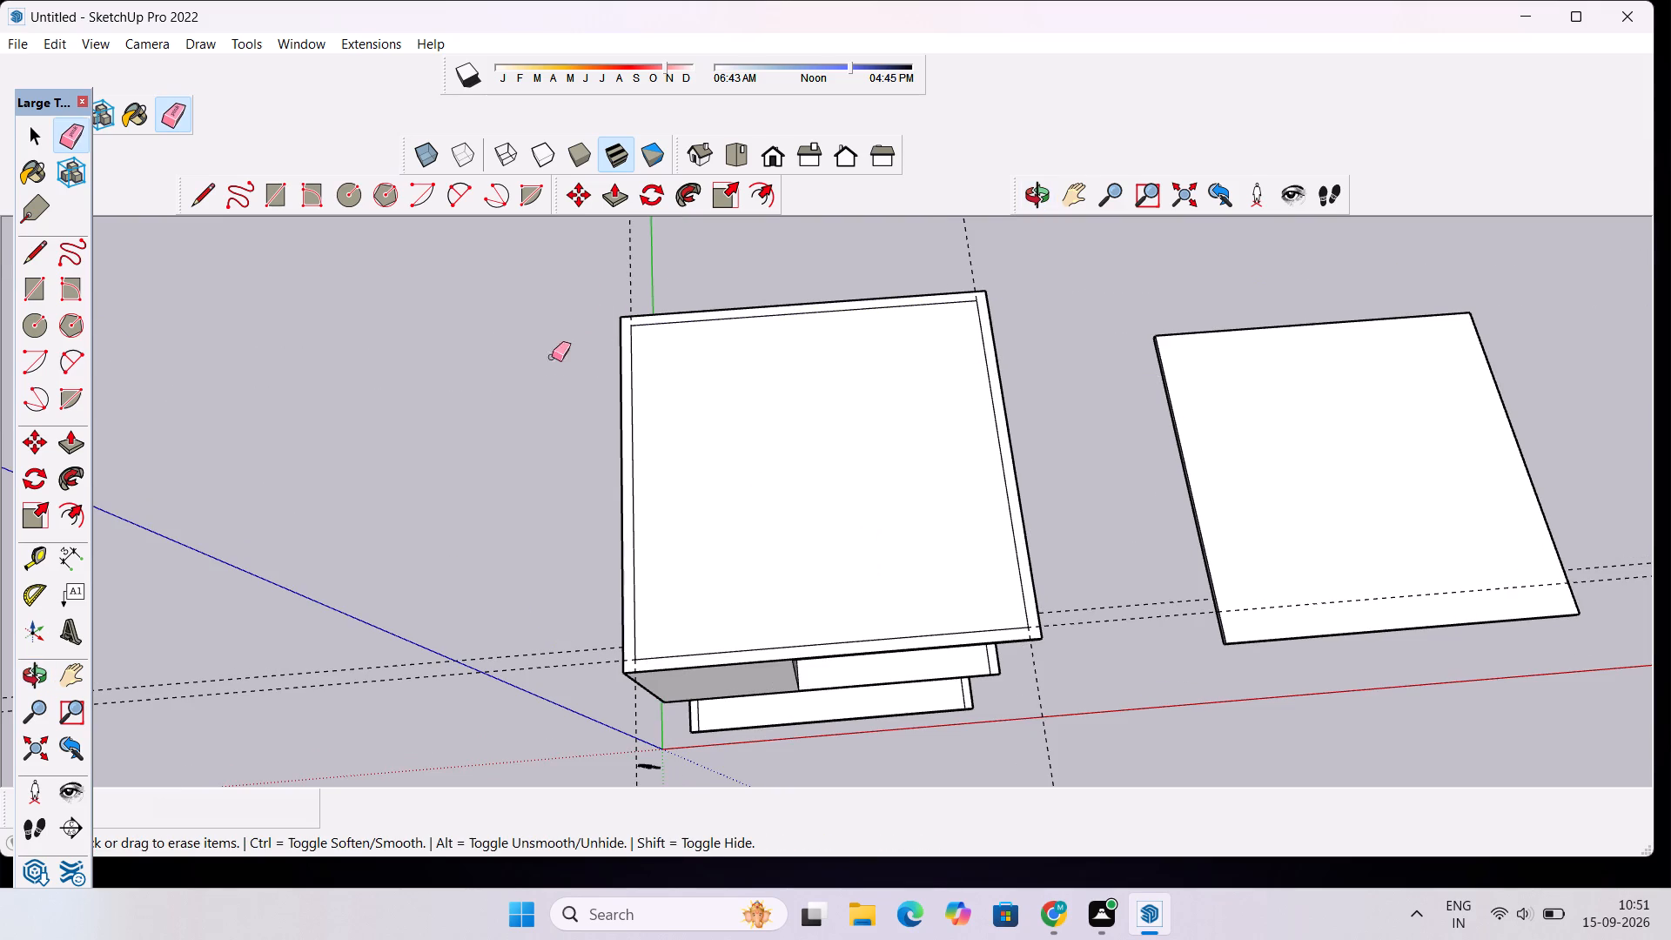
left_click_drag(509, 534, 552, 675)
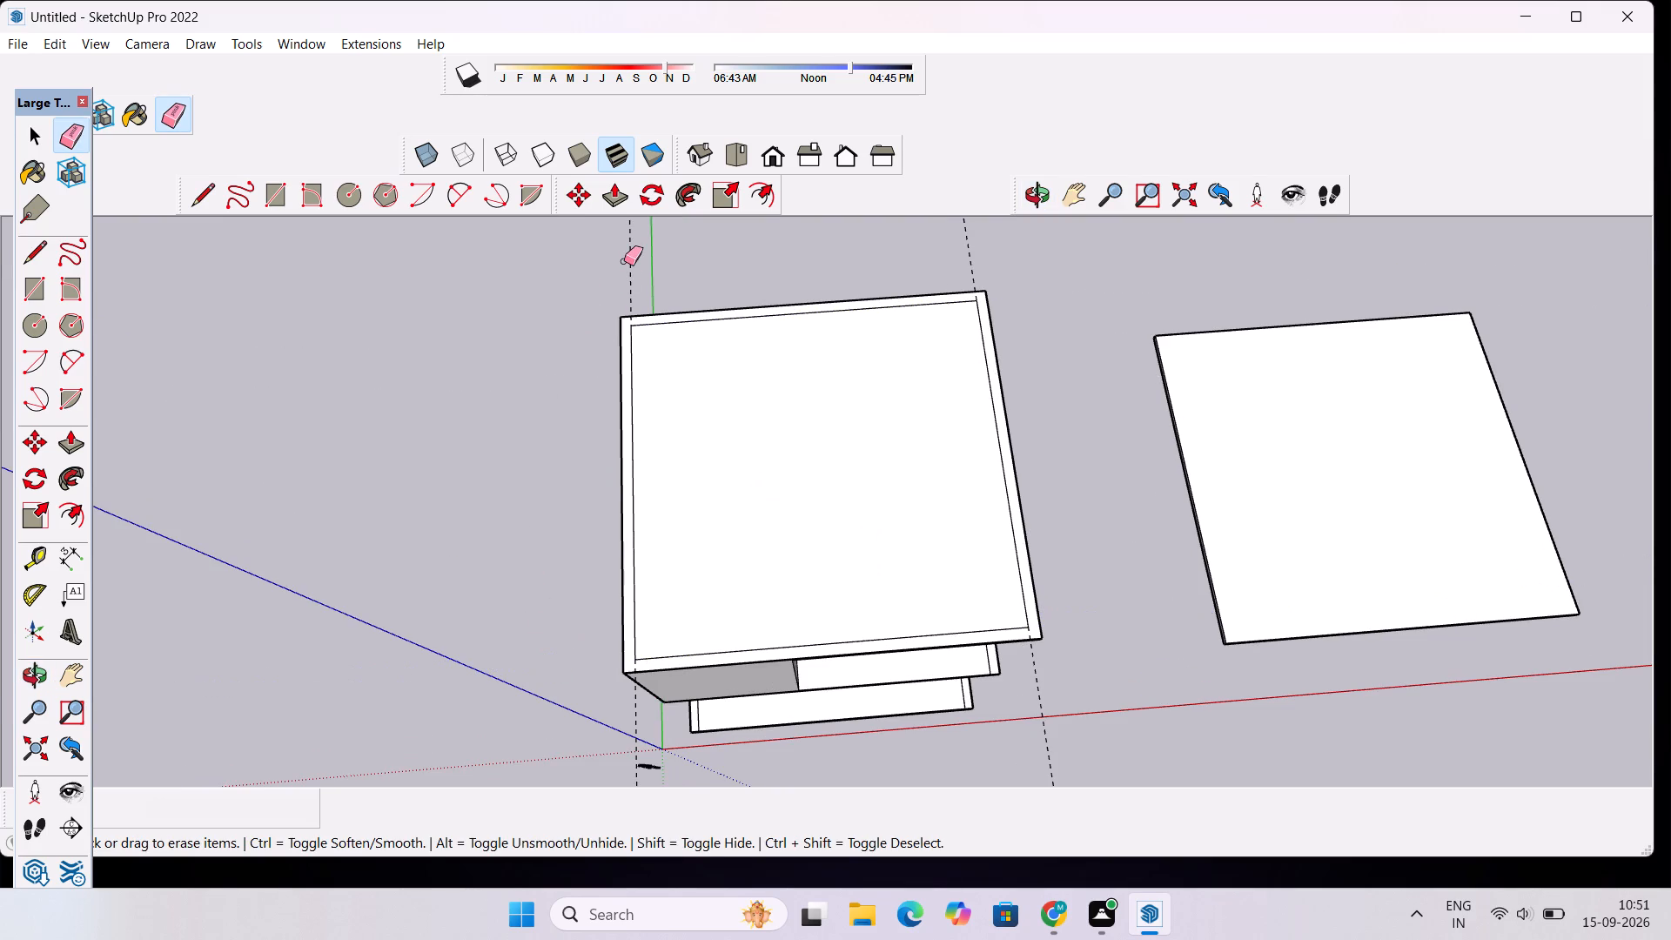
left_click(624, 261)
left_click_drag(1014, 264, 1003, 263)
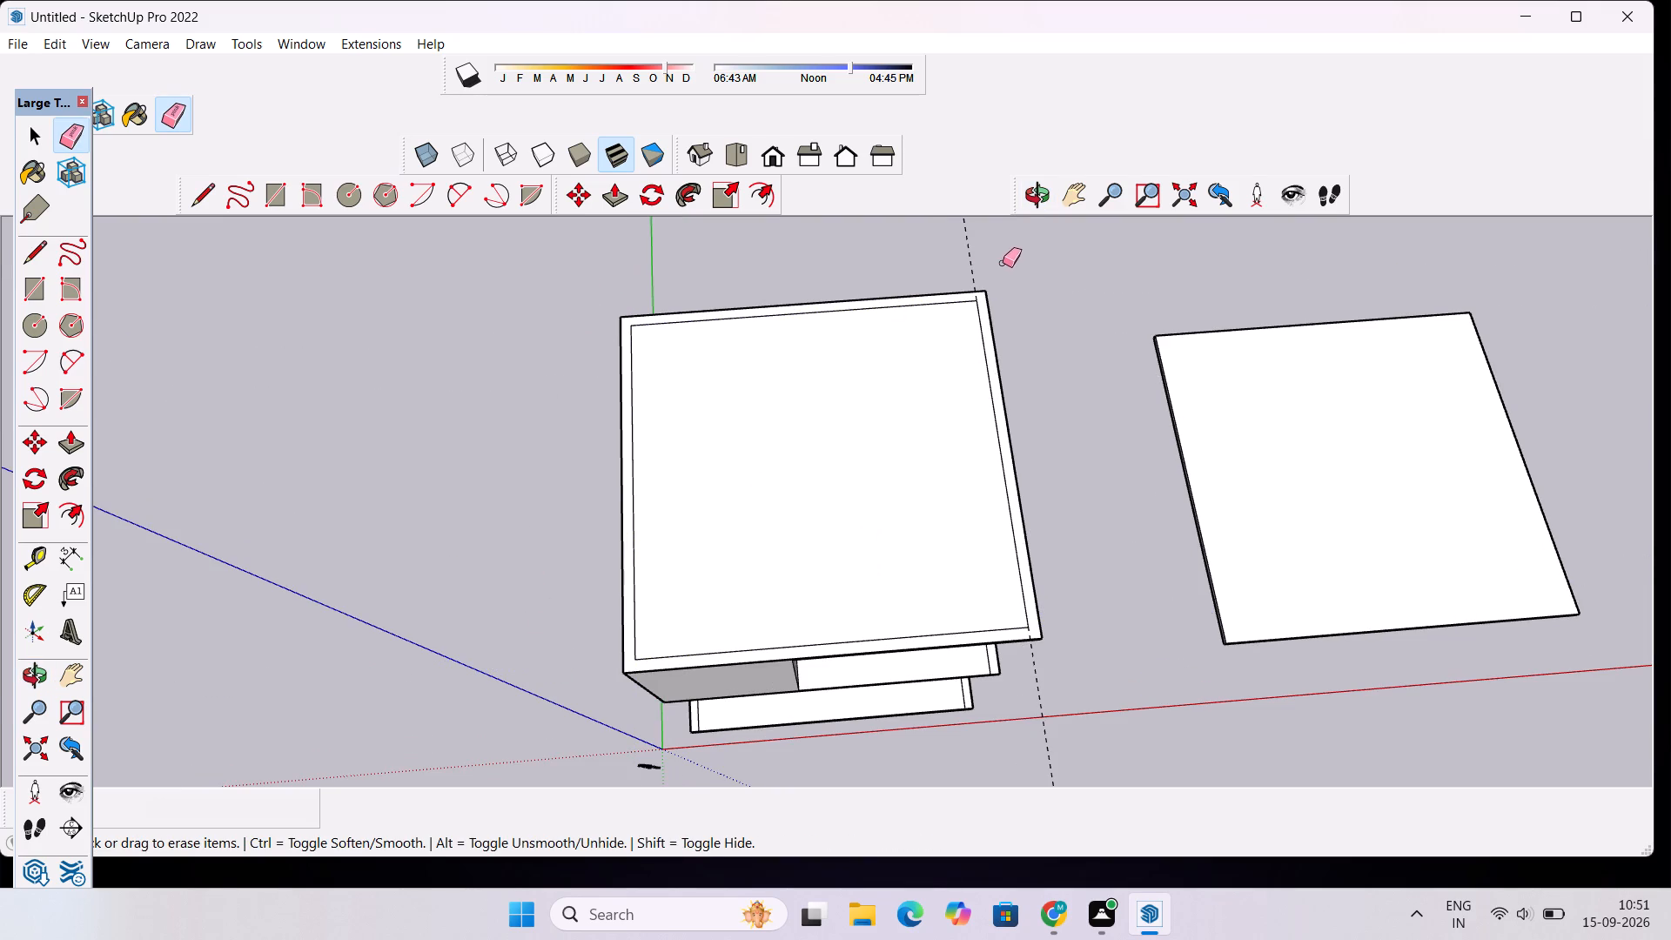
left_click_drag(1003, 263, 963, 260)
Examine the roof slab and the open fronts of both storeys from the front and above.
scroll(965, 341, "down", 4)
left_click(1042, 191)
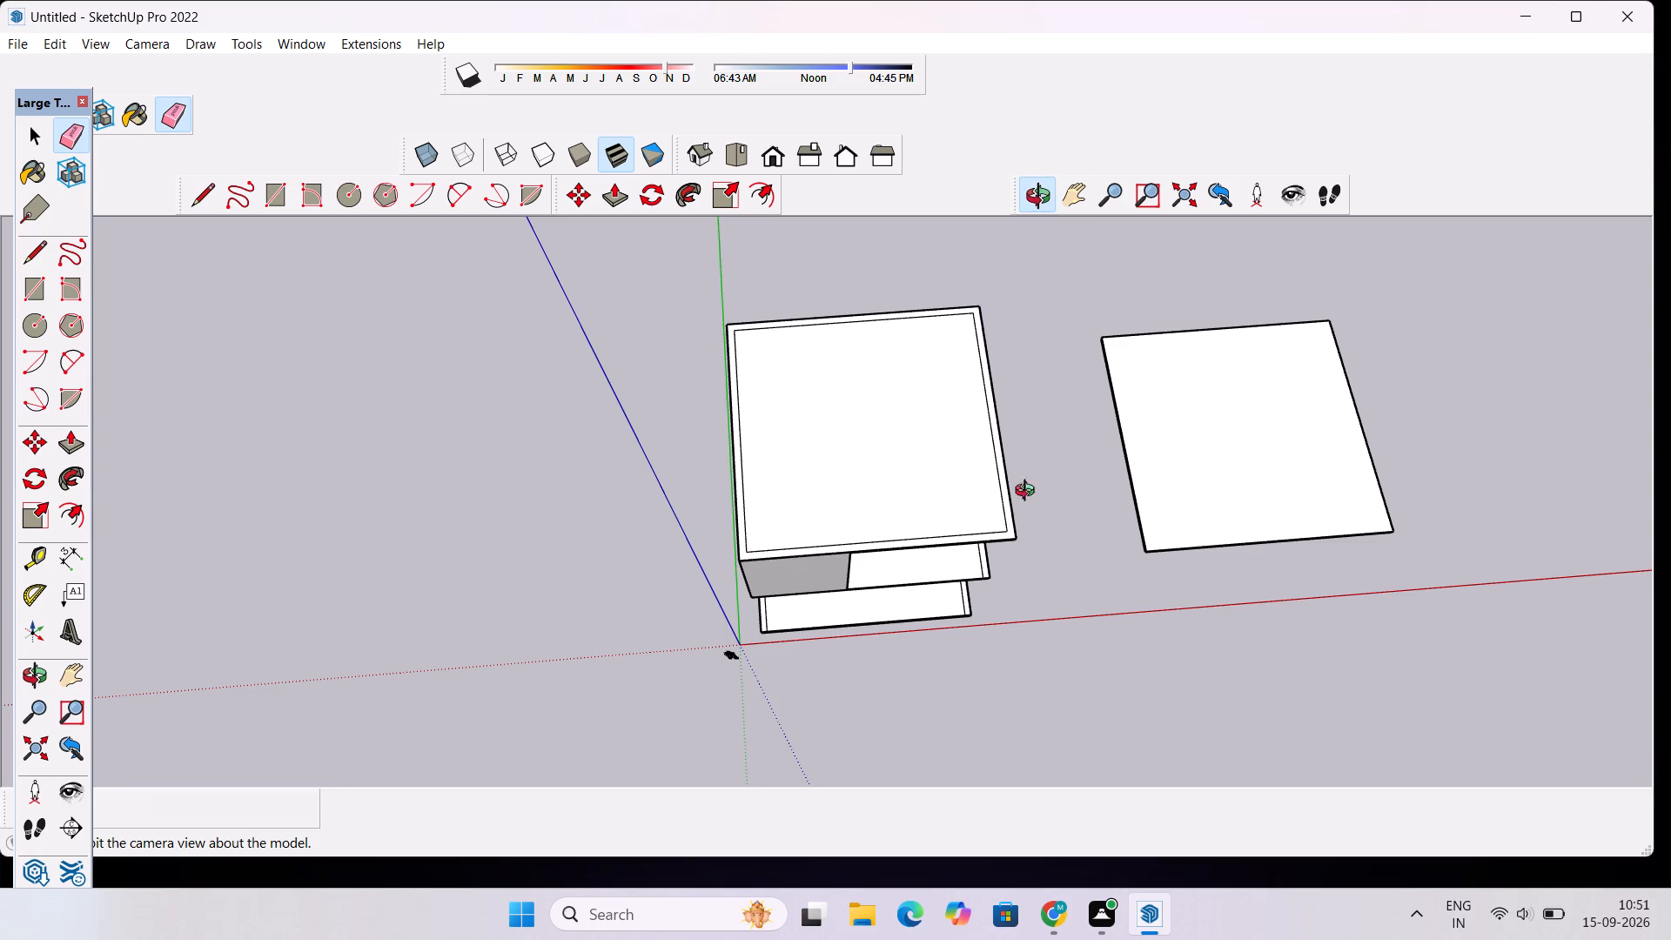
left_click_drag(1024, 517, 957, 292)
scroll(950, 447, "down", 1)
left_click_drag(839, 542, 848, 525)
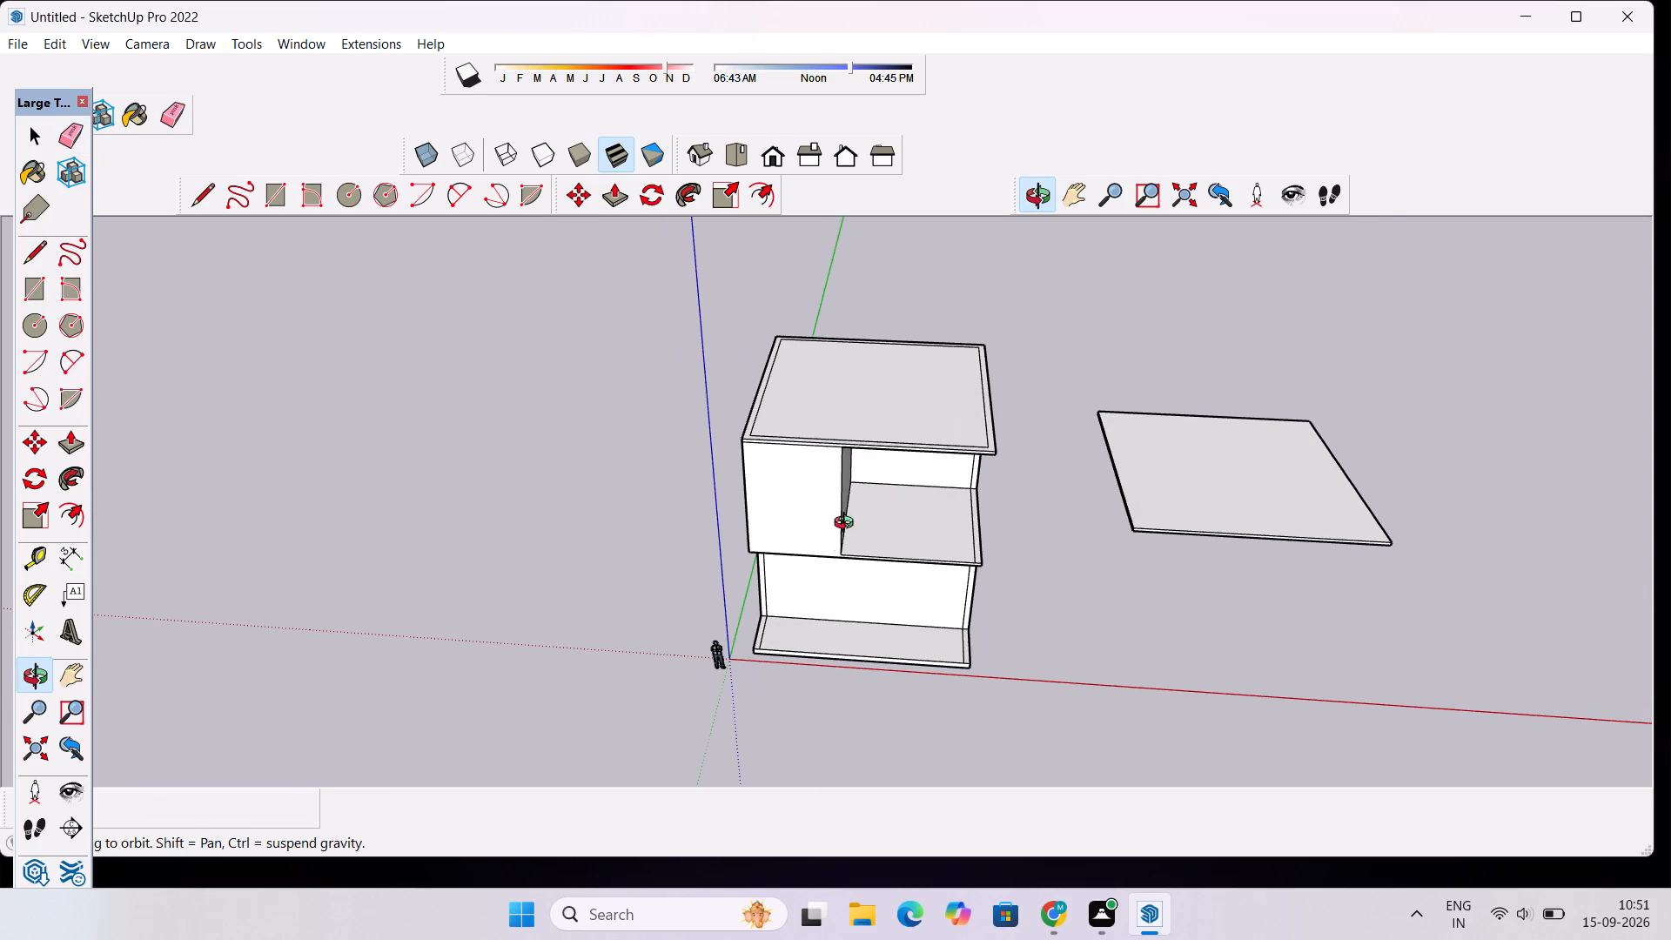
left_click_drag(848, 525, 893, 337)
left_click_drag(931, 397, 916, 594)
scroll(1021, 545, "up", 5)
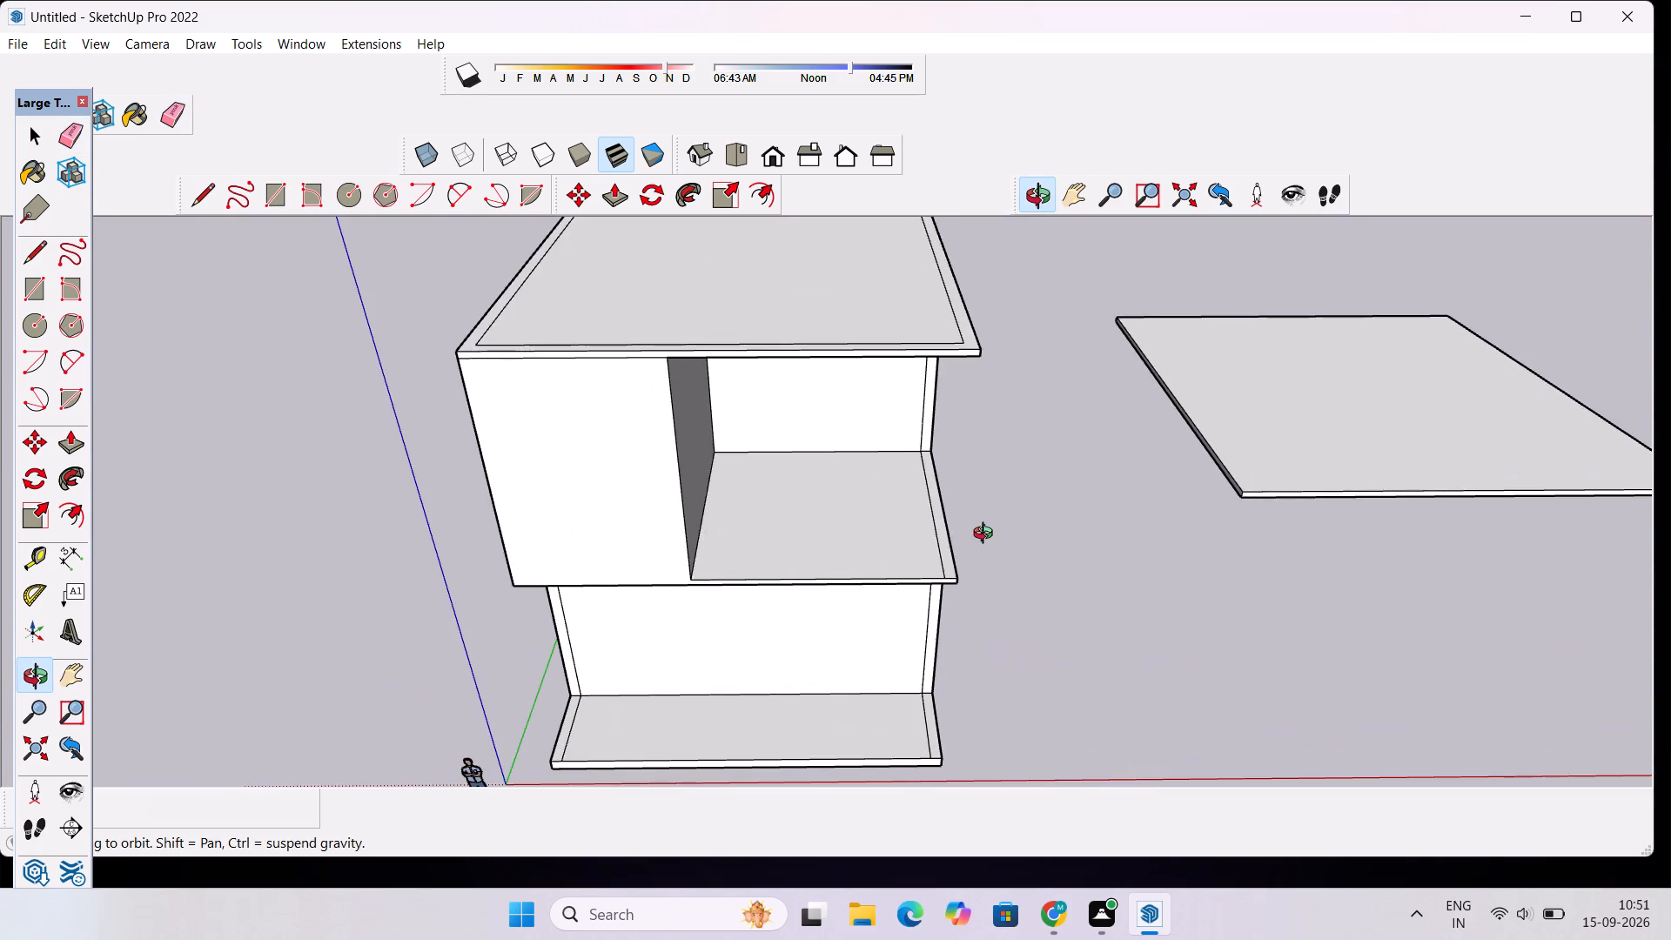
Place a guide line 8' inside the open upper-storey slab's front edge and another 6' from it, back toward that edge.
left_click_drag(984, 541, 912, 558)
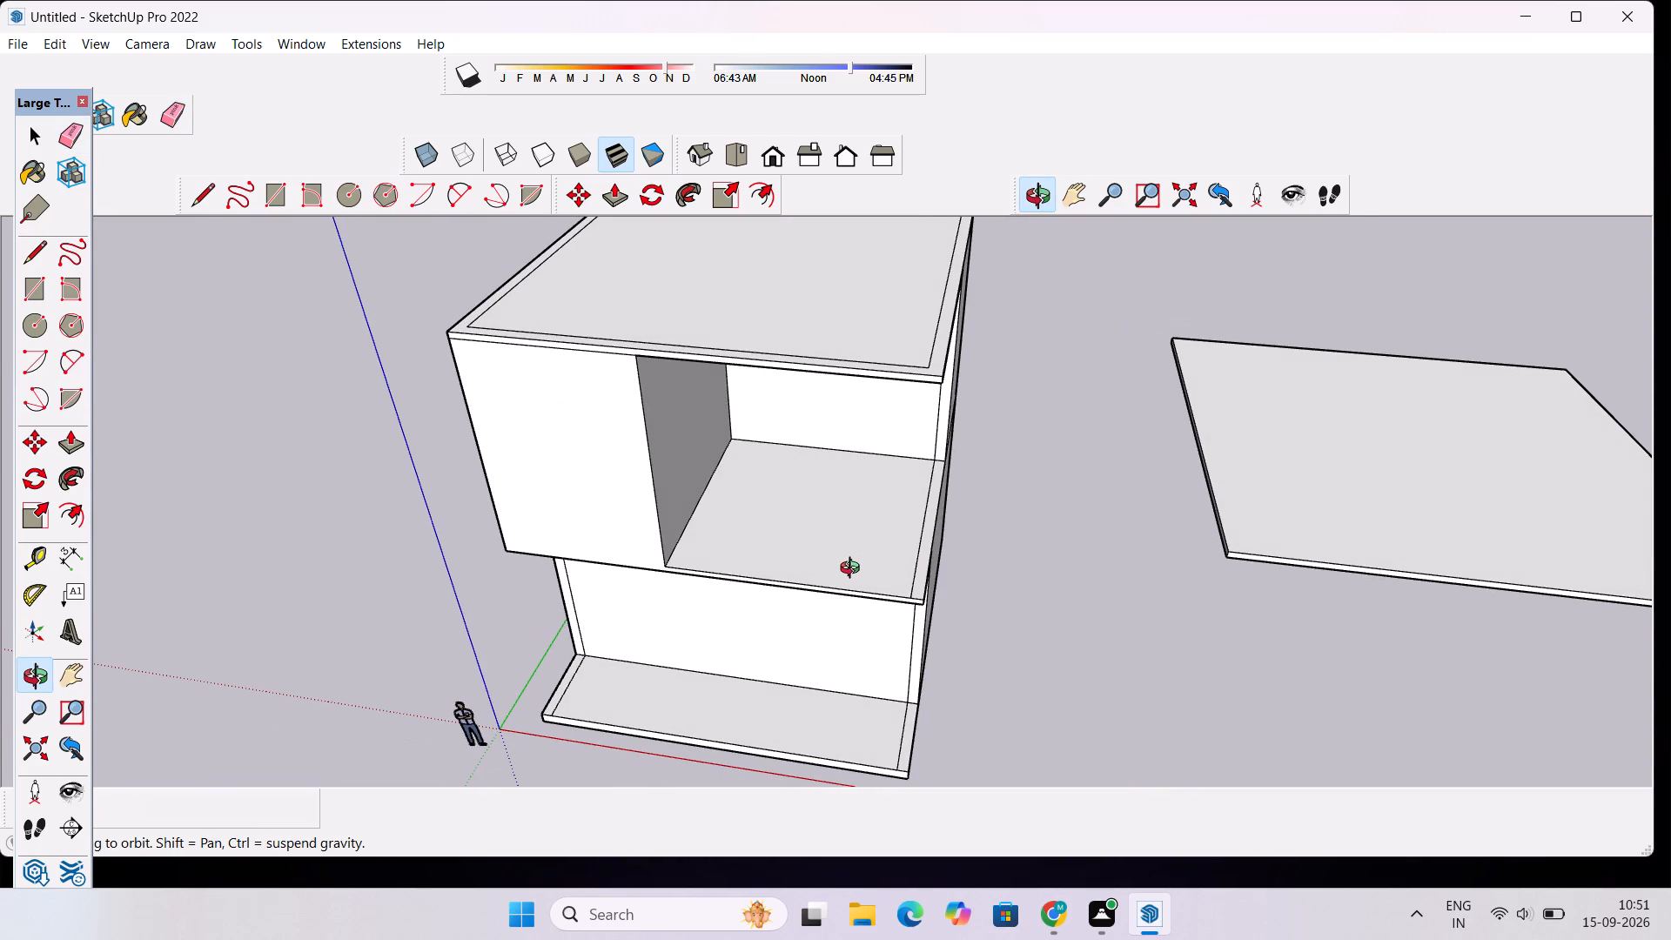
scroll(862, 561, "up", 4)
left_click_drag(1060, 539, 787, 629)
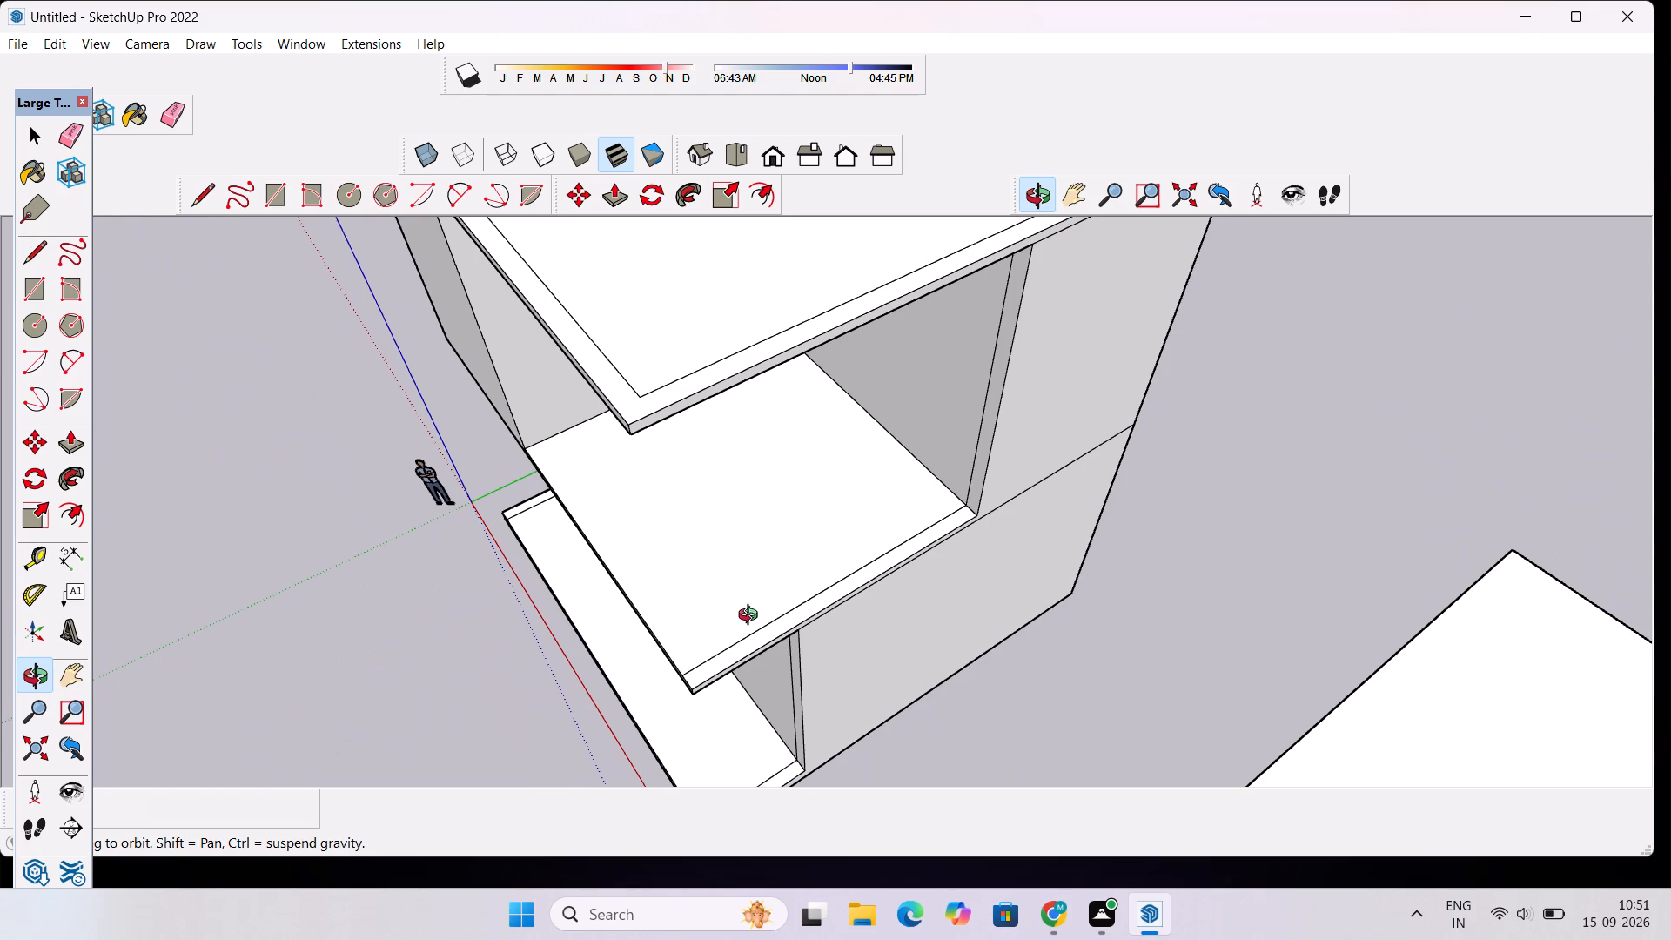
key("t")
left_click(615, 572)
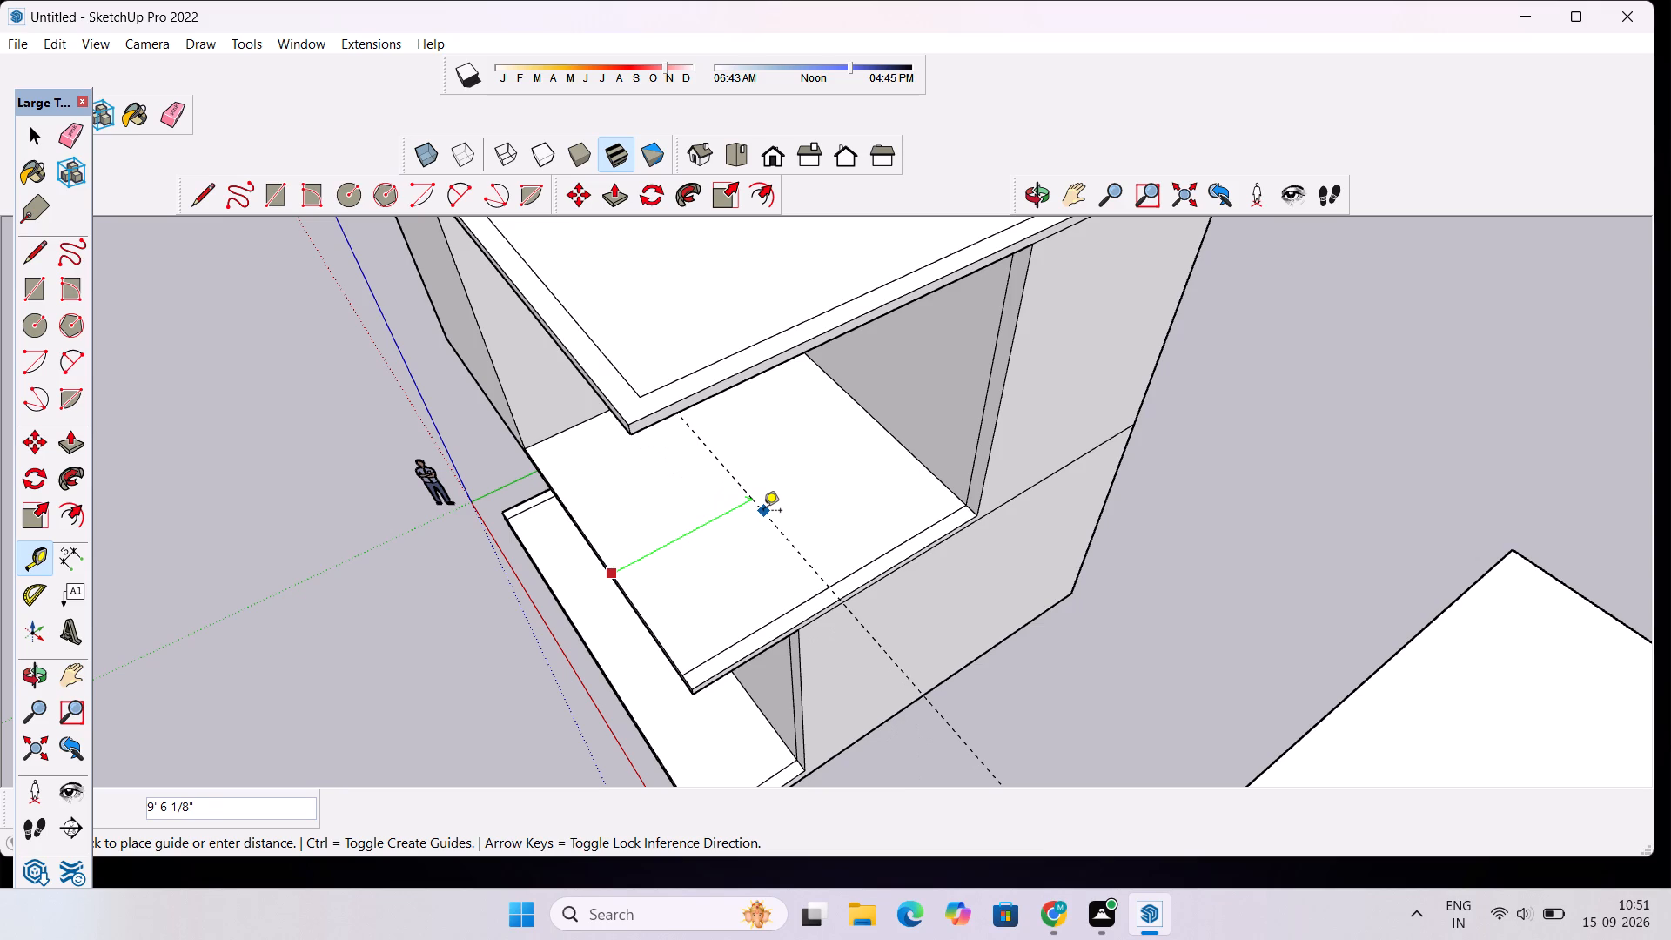
type("8'")
key("Return")
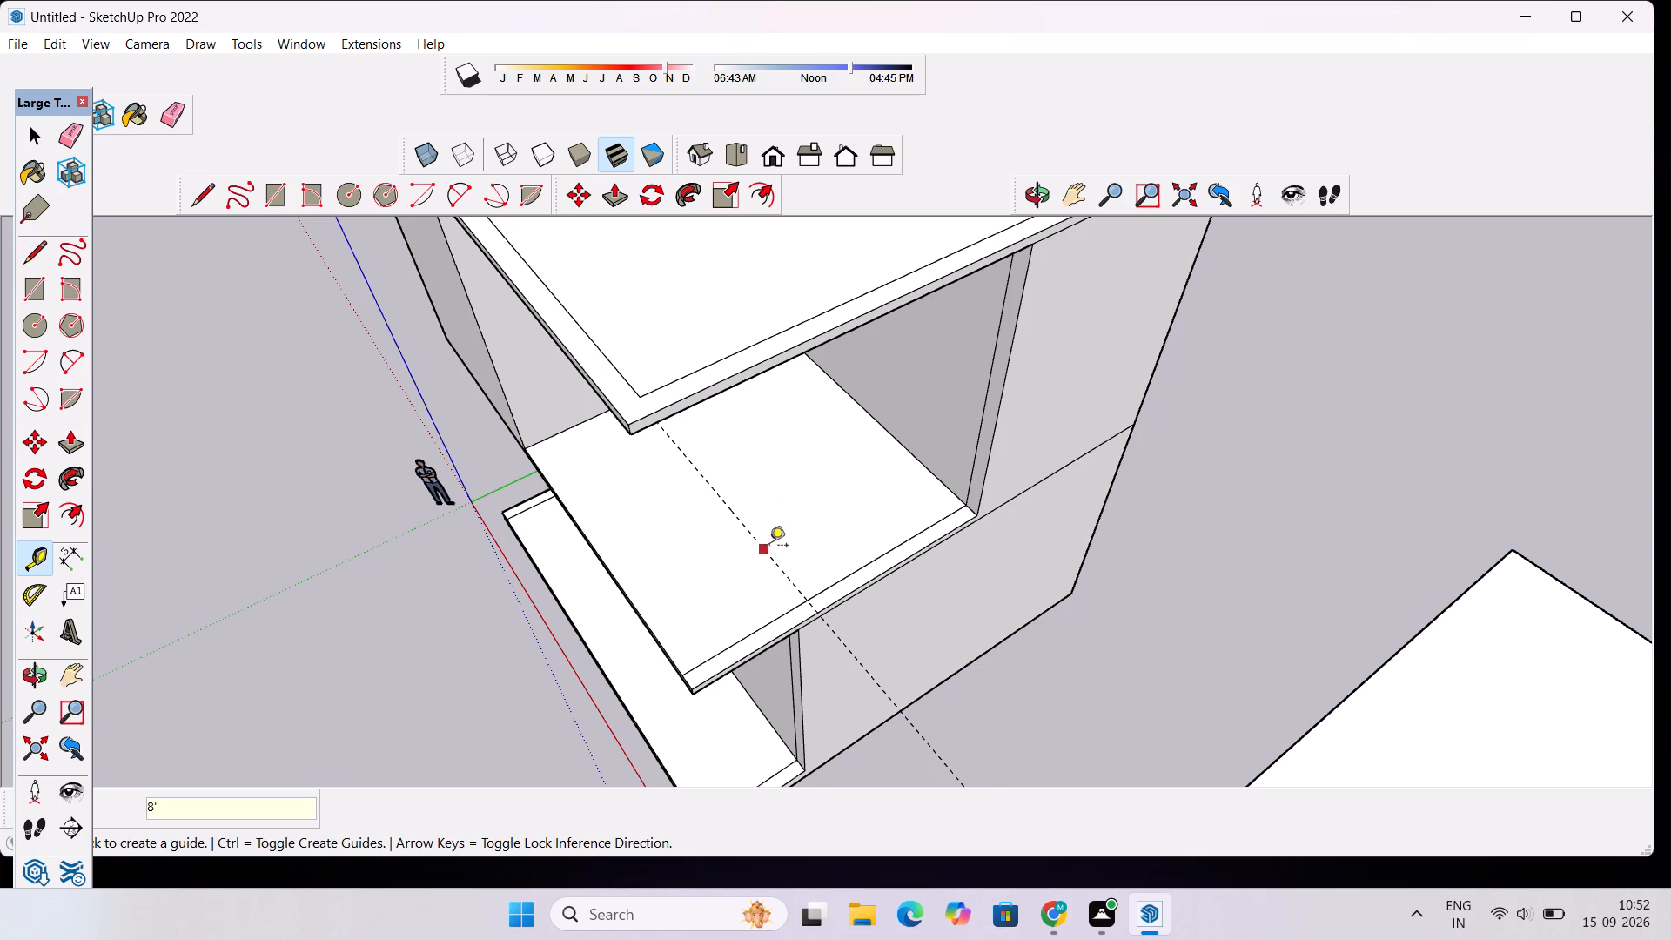
left_click(768, 557)
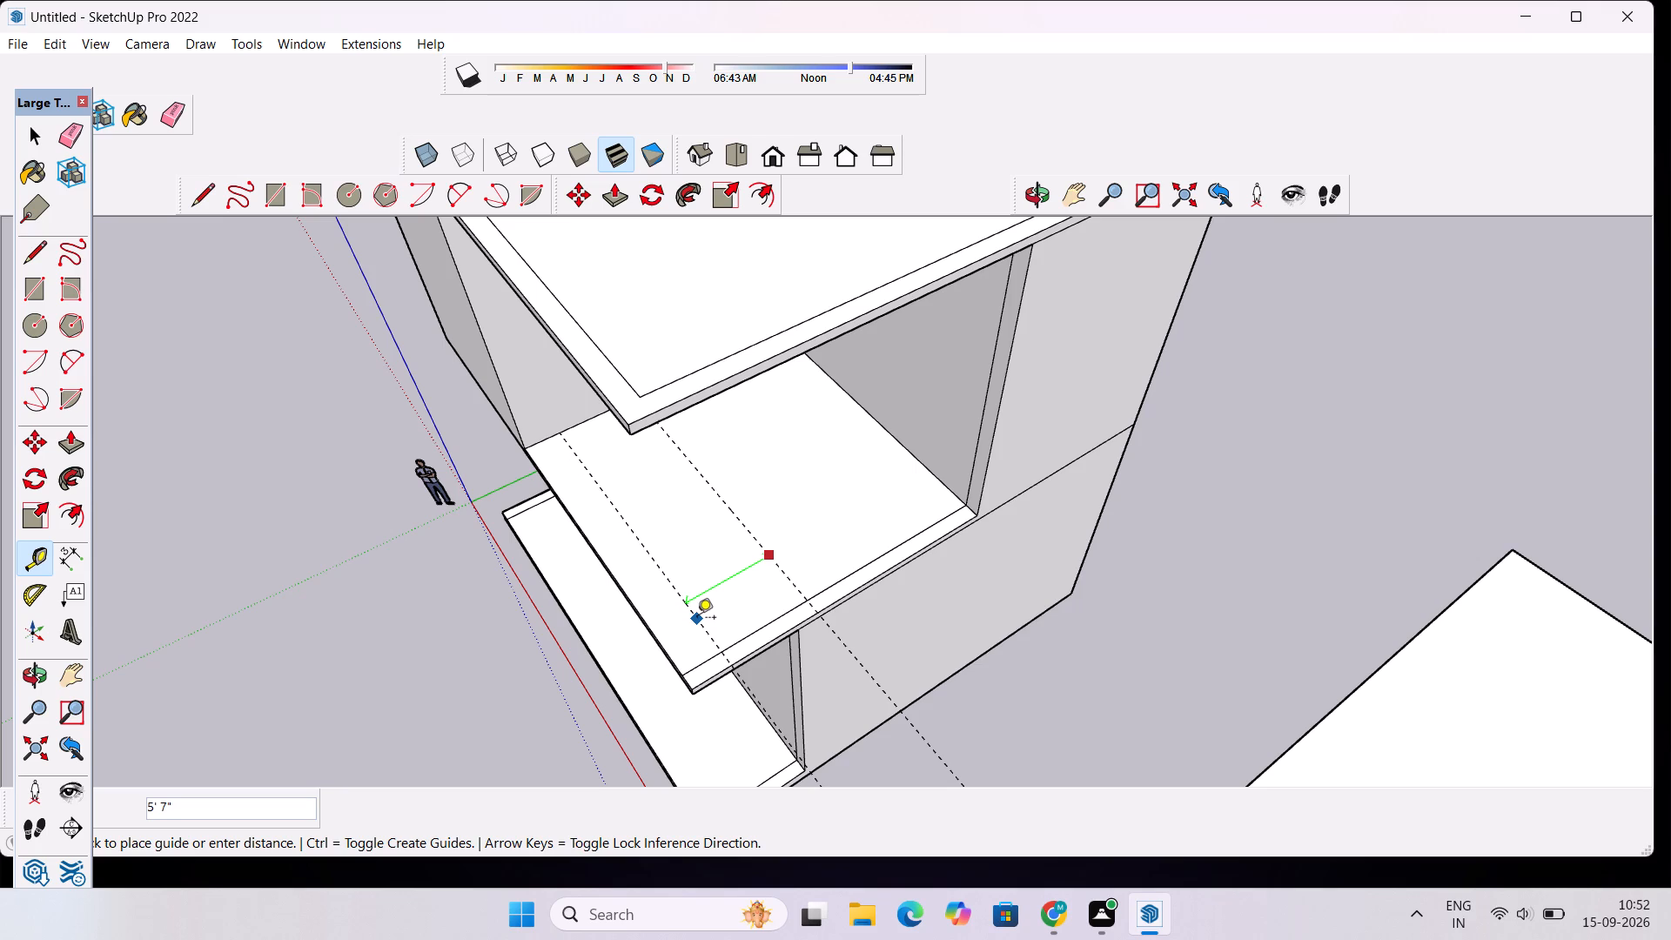
type("6'")
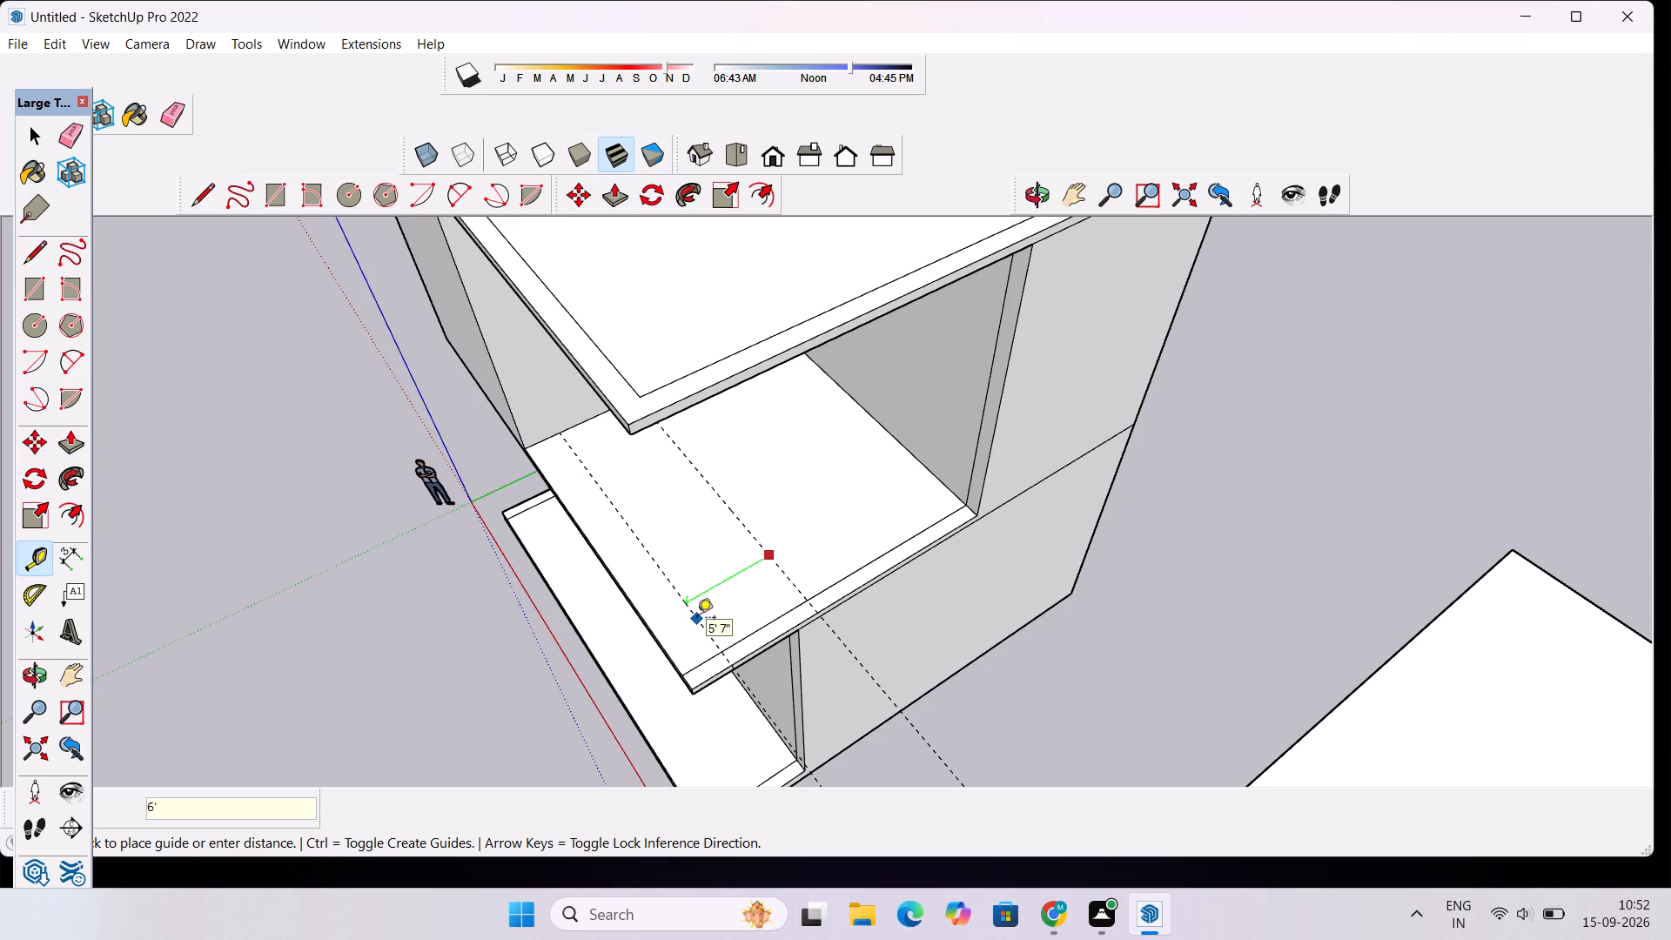
key("Return")
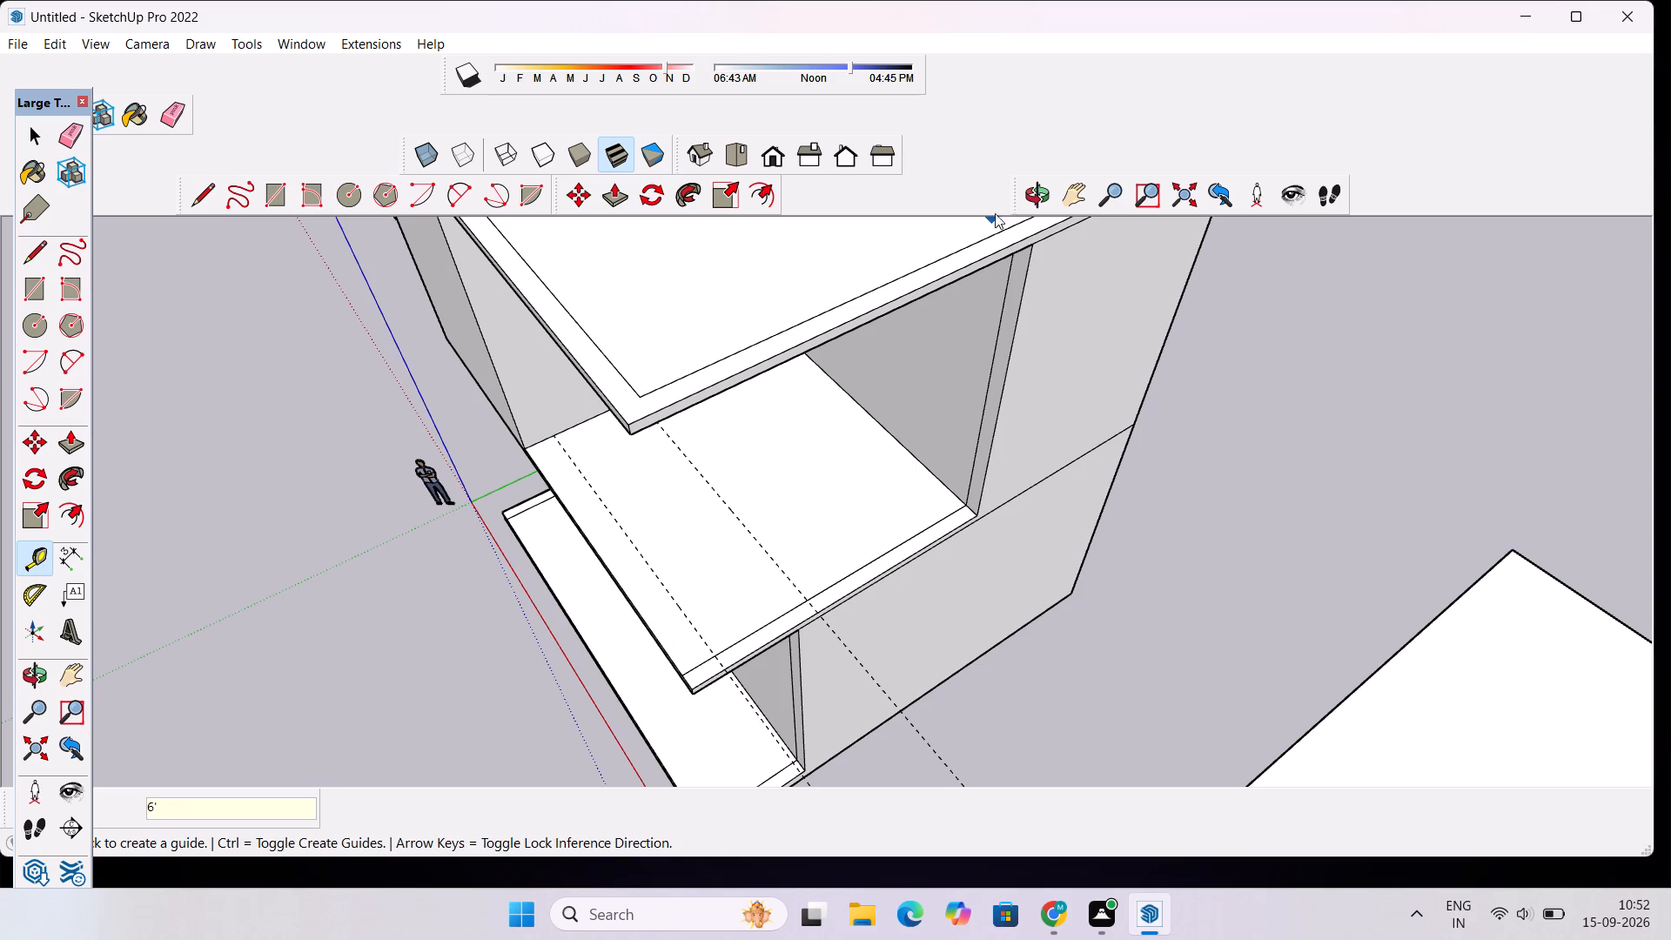
Draw two 1' lines across the open upper-storey slab's side strip, along the two guide lines crossing it.
left_click(1031, 203)
left_click_drag(485, 574, 962, 443)
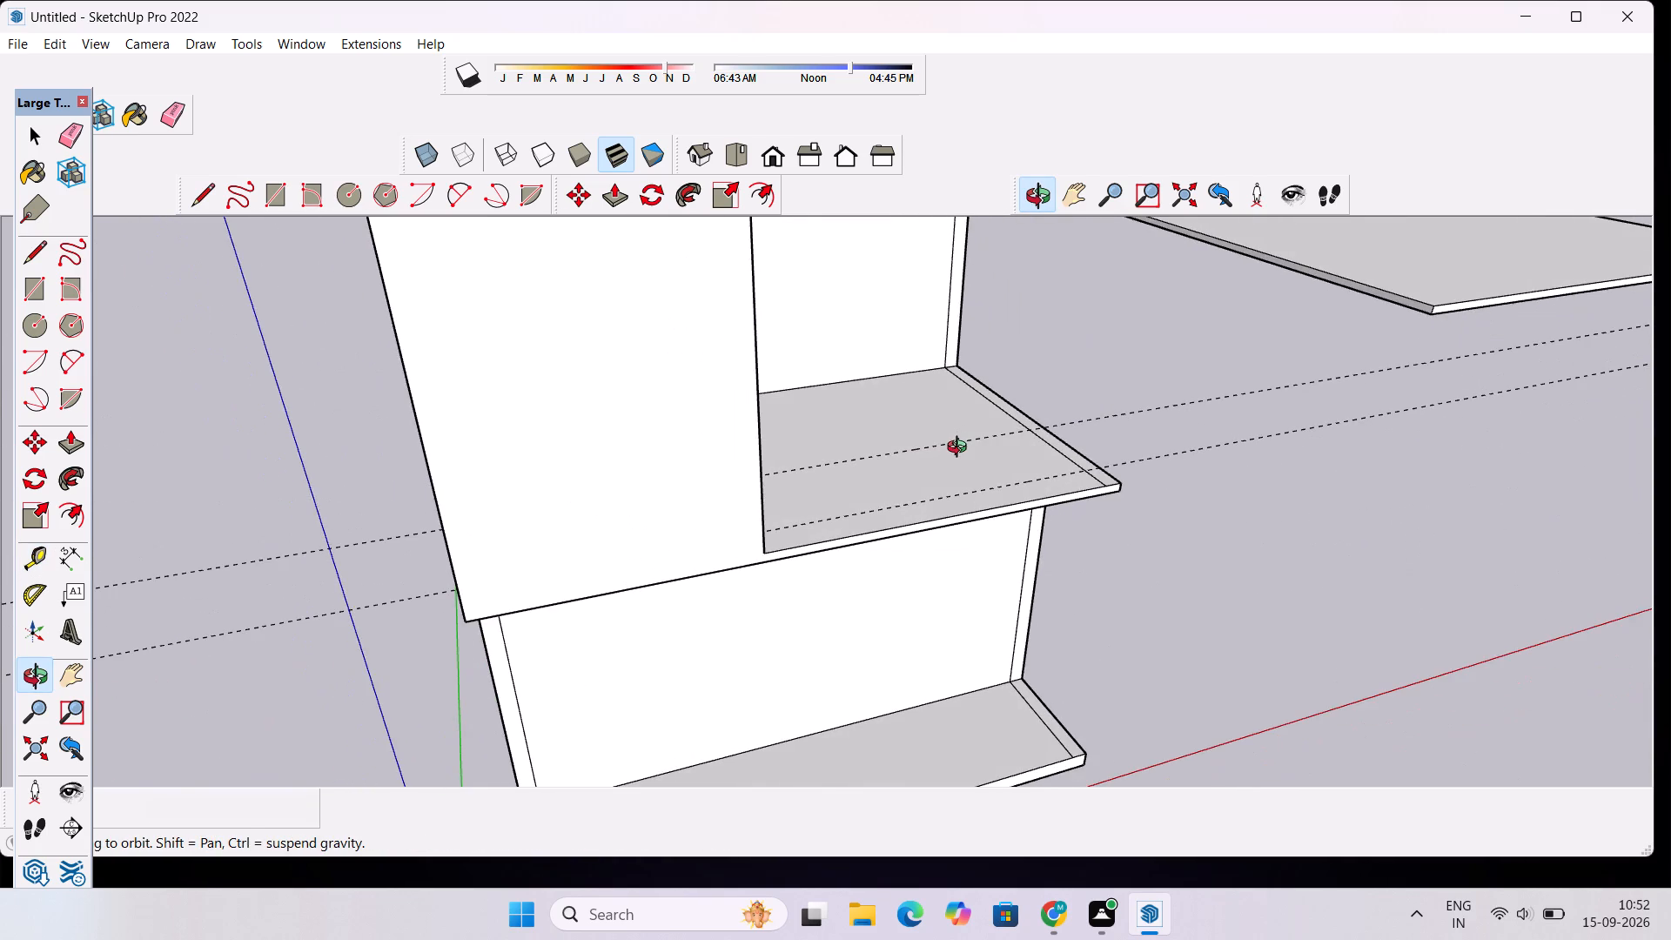
scroll(961, 449, "down", 2)
left_click_drag(978, 457, 786, 538, "shift")
scroll(785, 539, "down", 4)
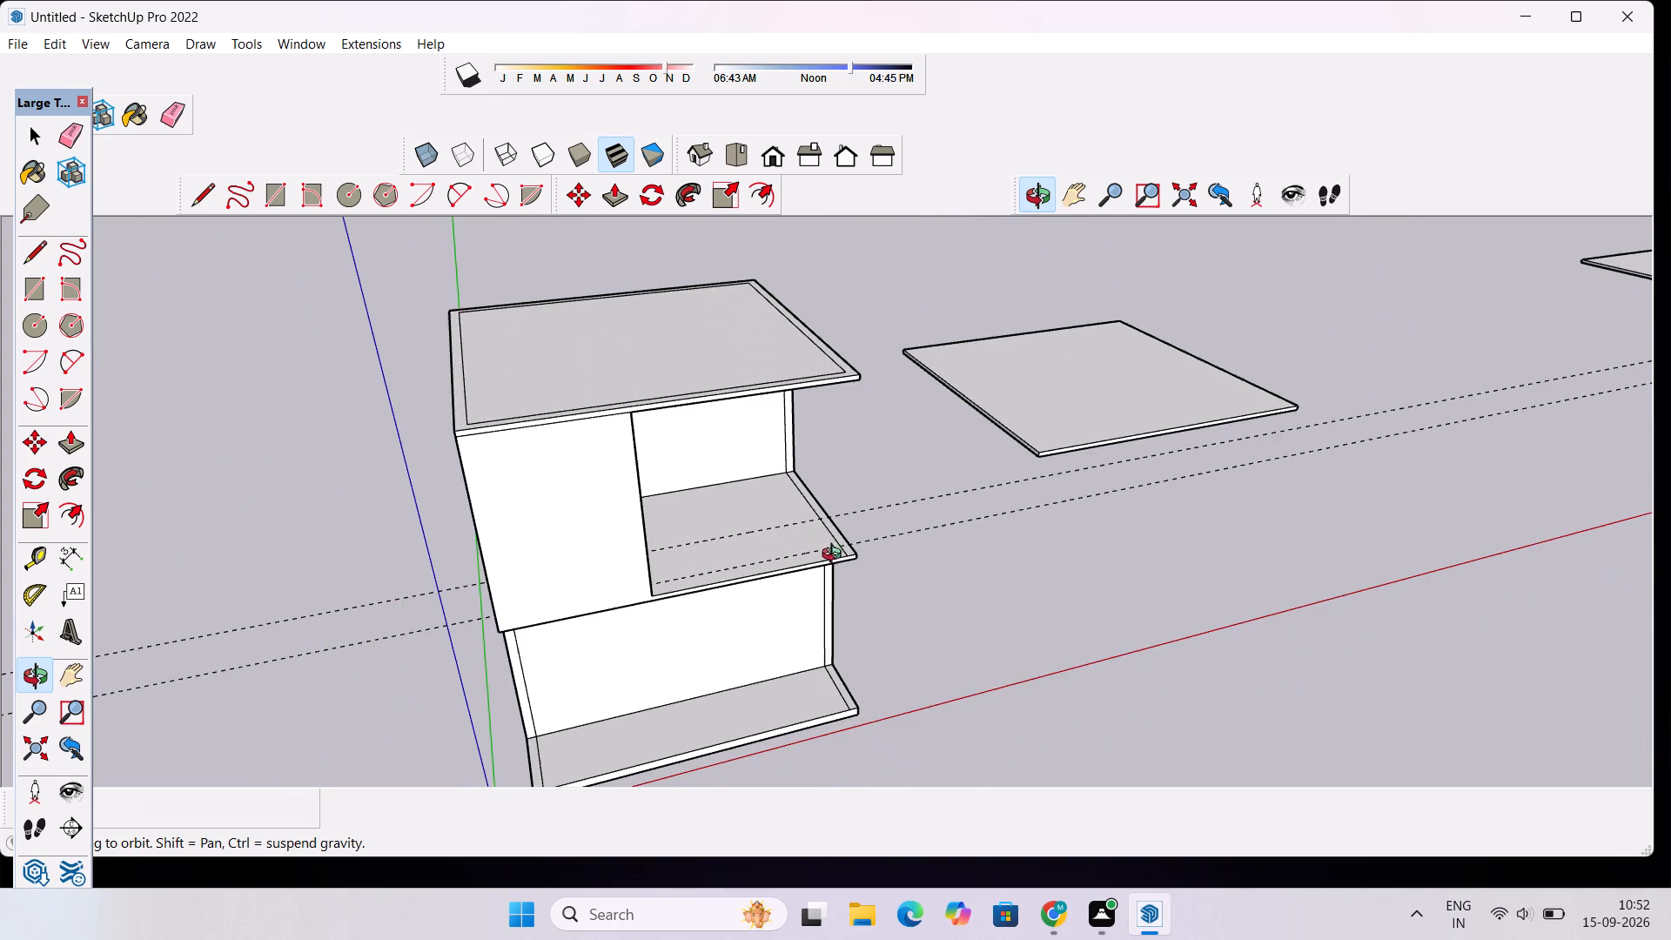
left_click_drag(842, 559, 802, 493)
scroll(802, 493, "up", 5)
left_click_drag(830, 561, 839, 656)
scroll(841, 614, "up", 2)
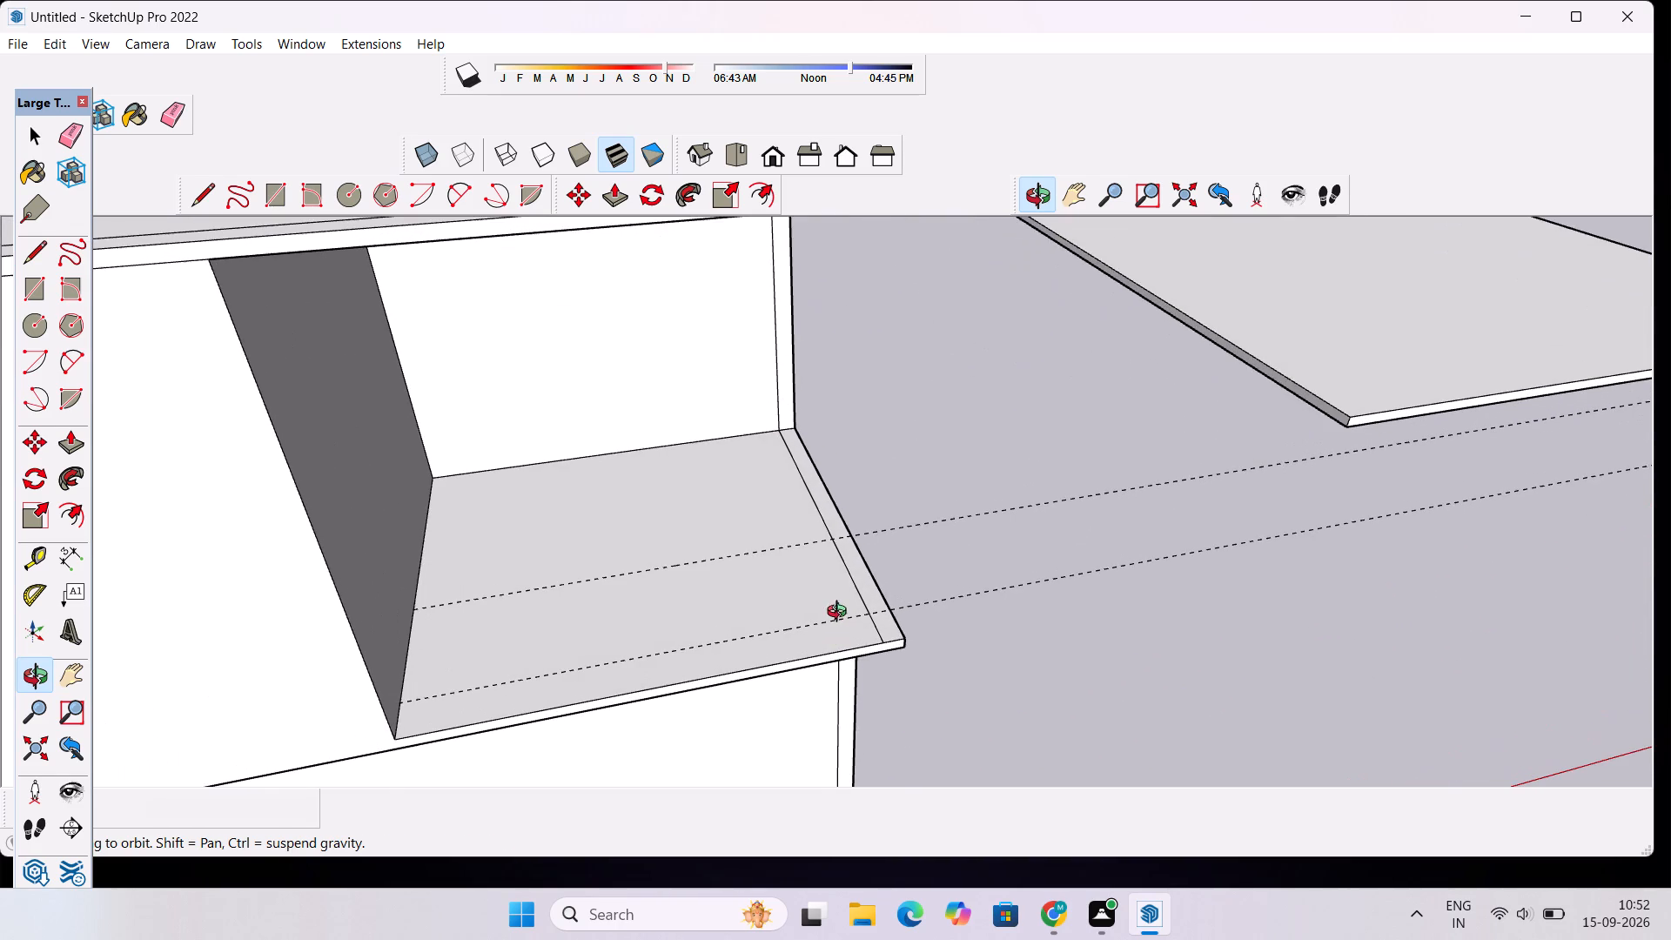
key("l")
scroll(862, 537, "up", 4)
left_click(796, 542)
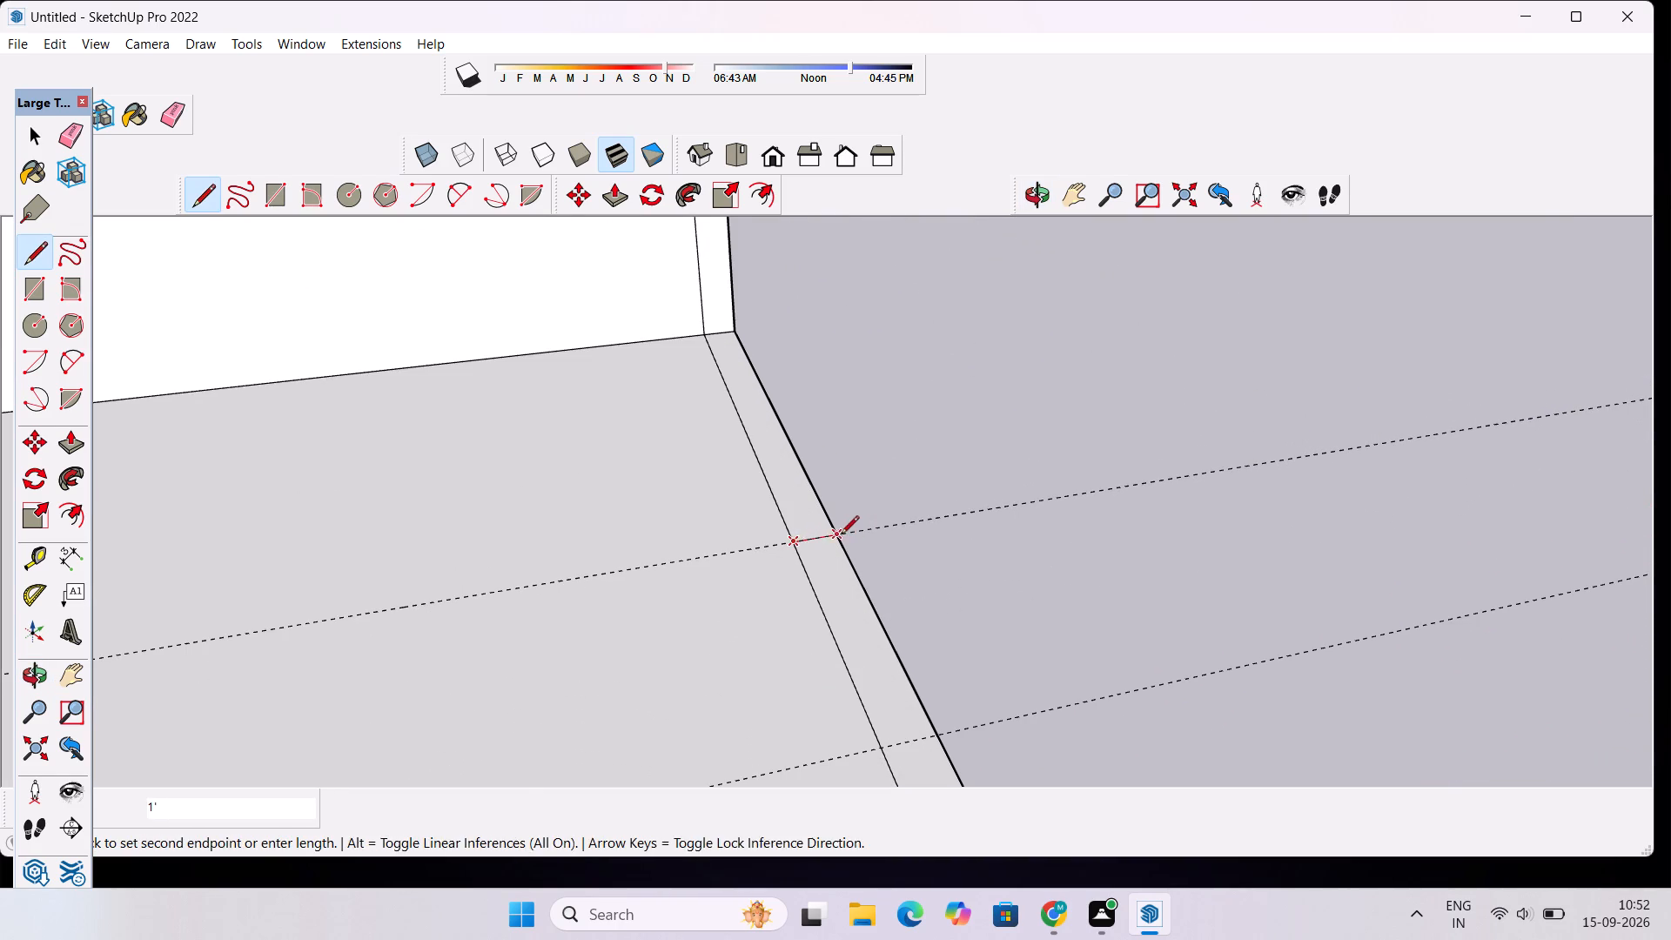
left_click(841, 535)
scroll(782, 458, "down", 6)
scroll(825, 638, "up", 5)
left_click(835, 564)
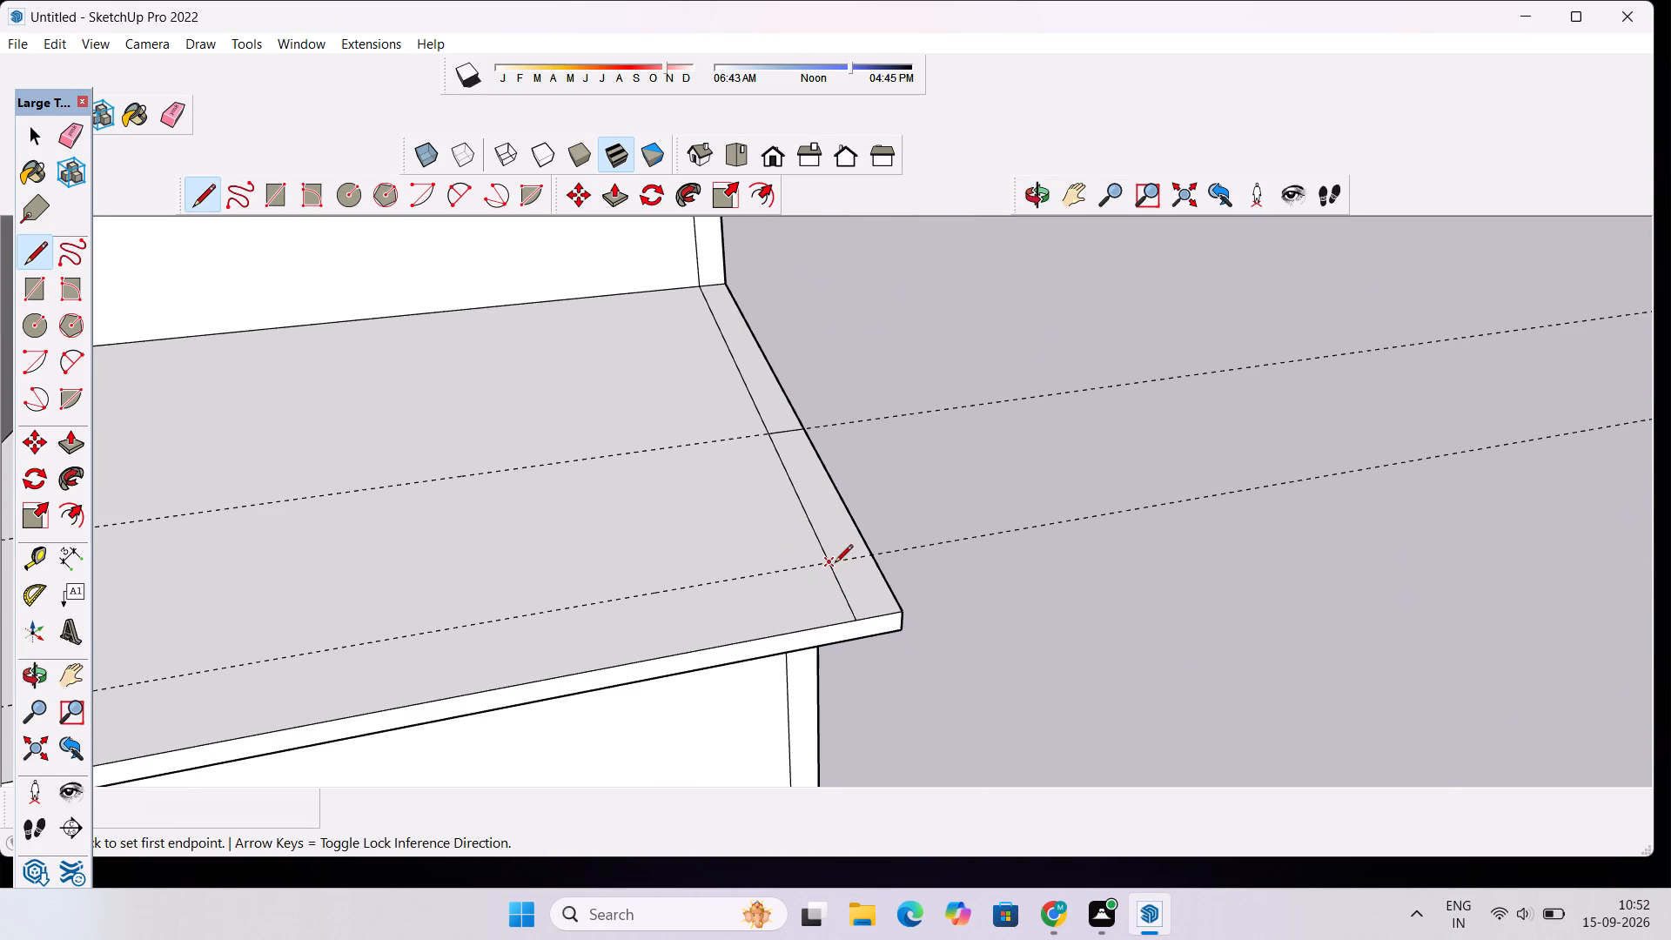
left_click(878, 556)
Push/Pull the side strip's section between the two crossing lines up 19' to the roof slab.
scroll(789, 586, "down", 6)
key("space")
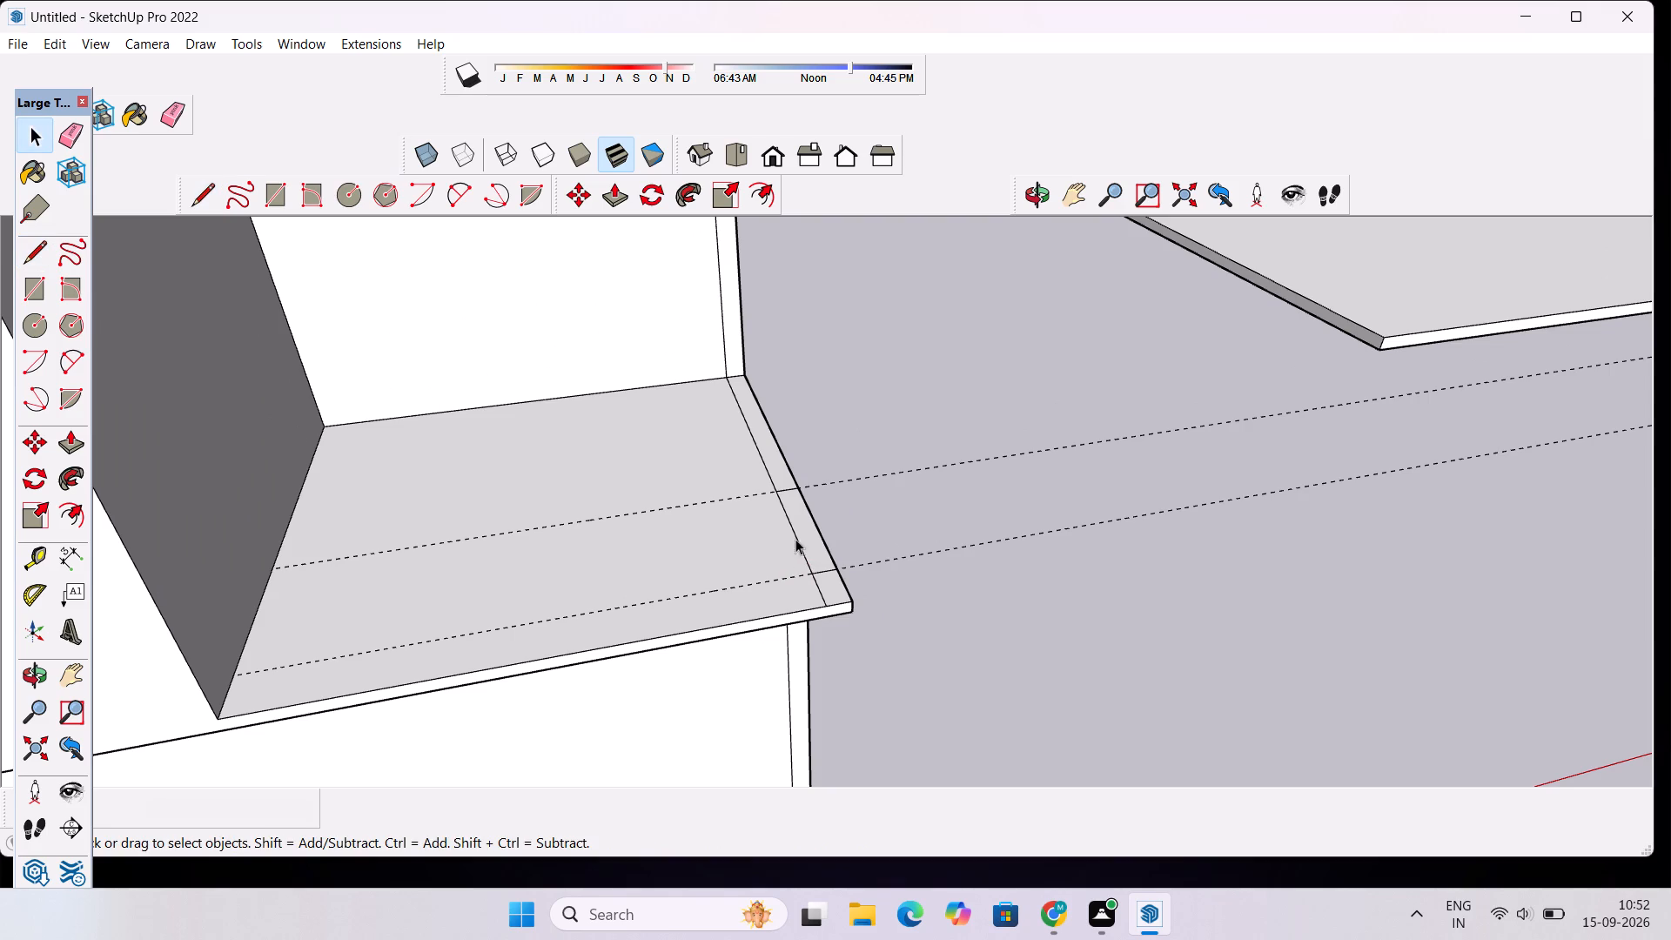
left_click(805, 520)
key("p")
left_click(805, 520)
scroll(806, 508, "down", 5)
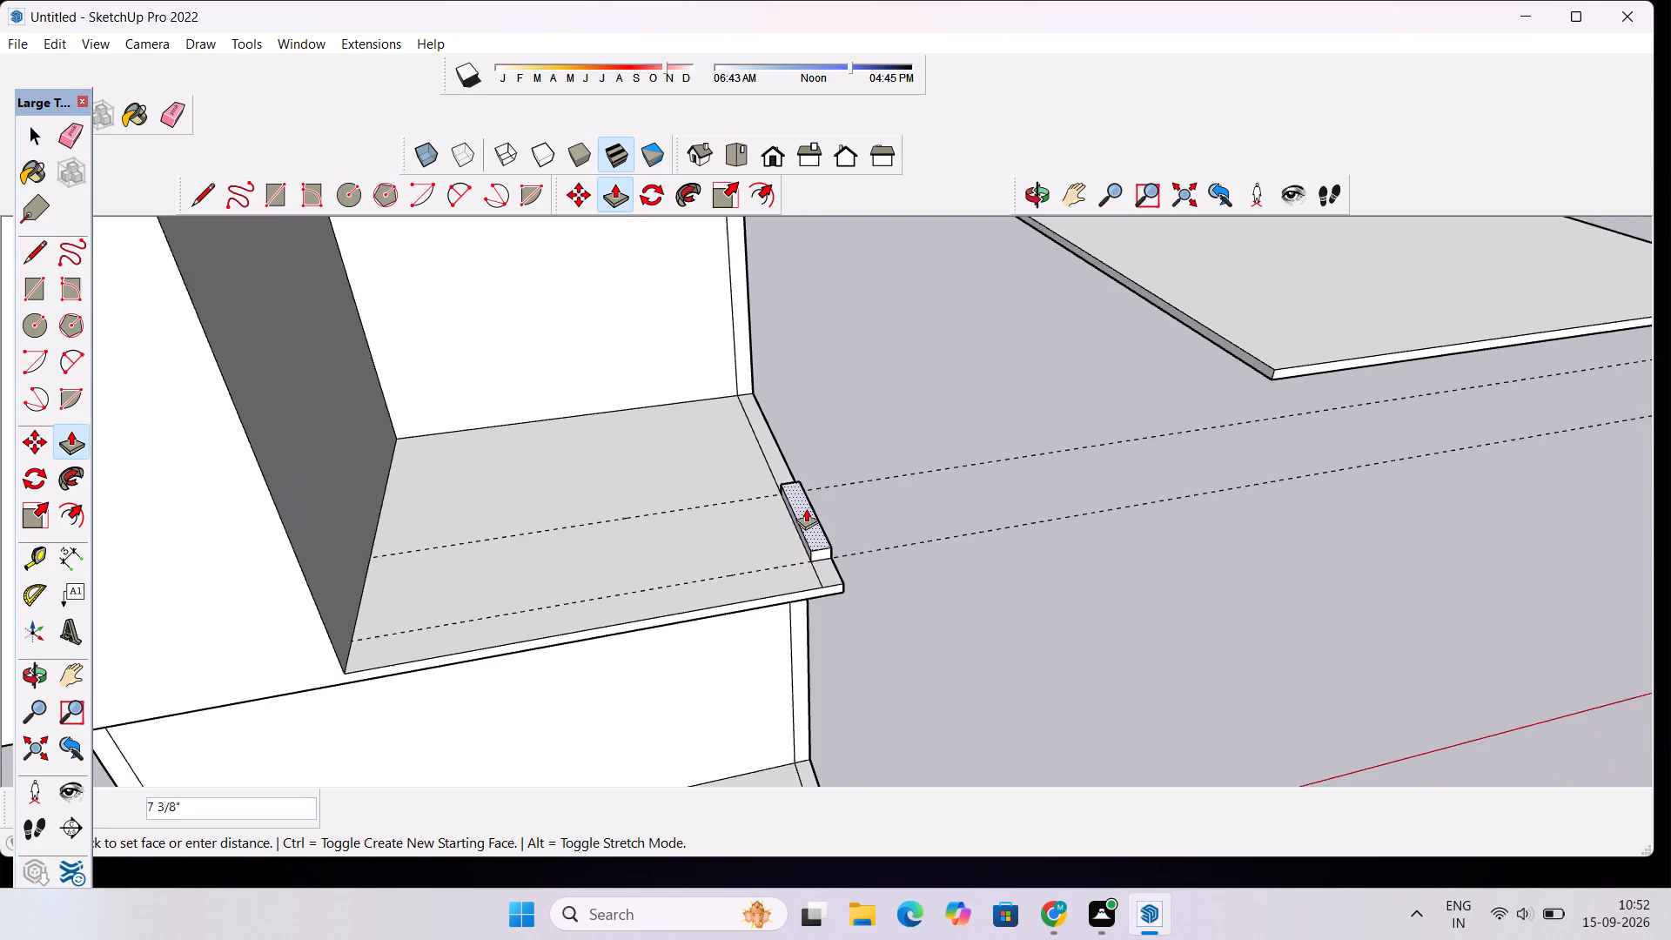
scroll(806, 508, "down", 3)
scroll(797, 377, "up", 6)
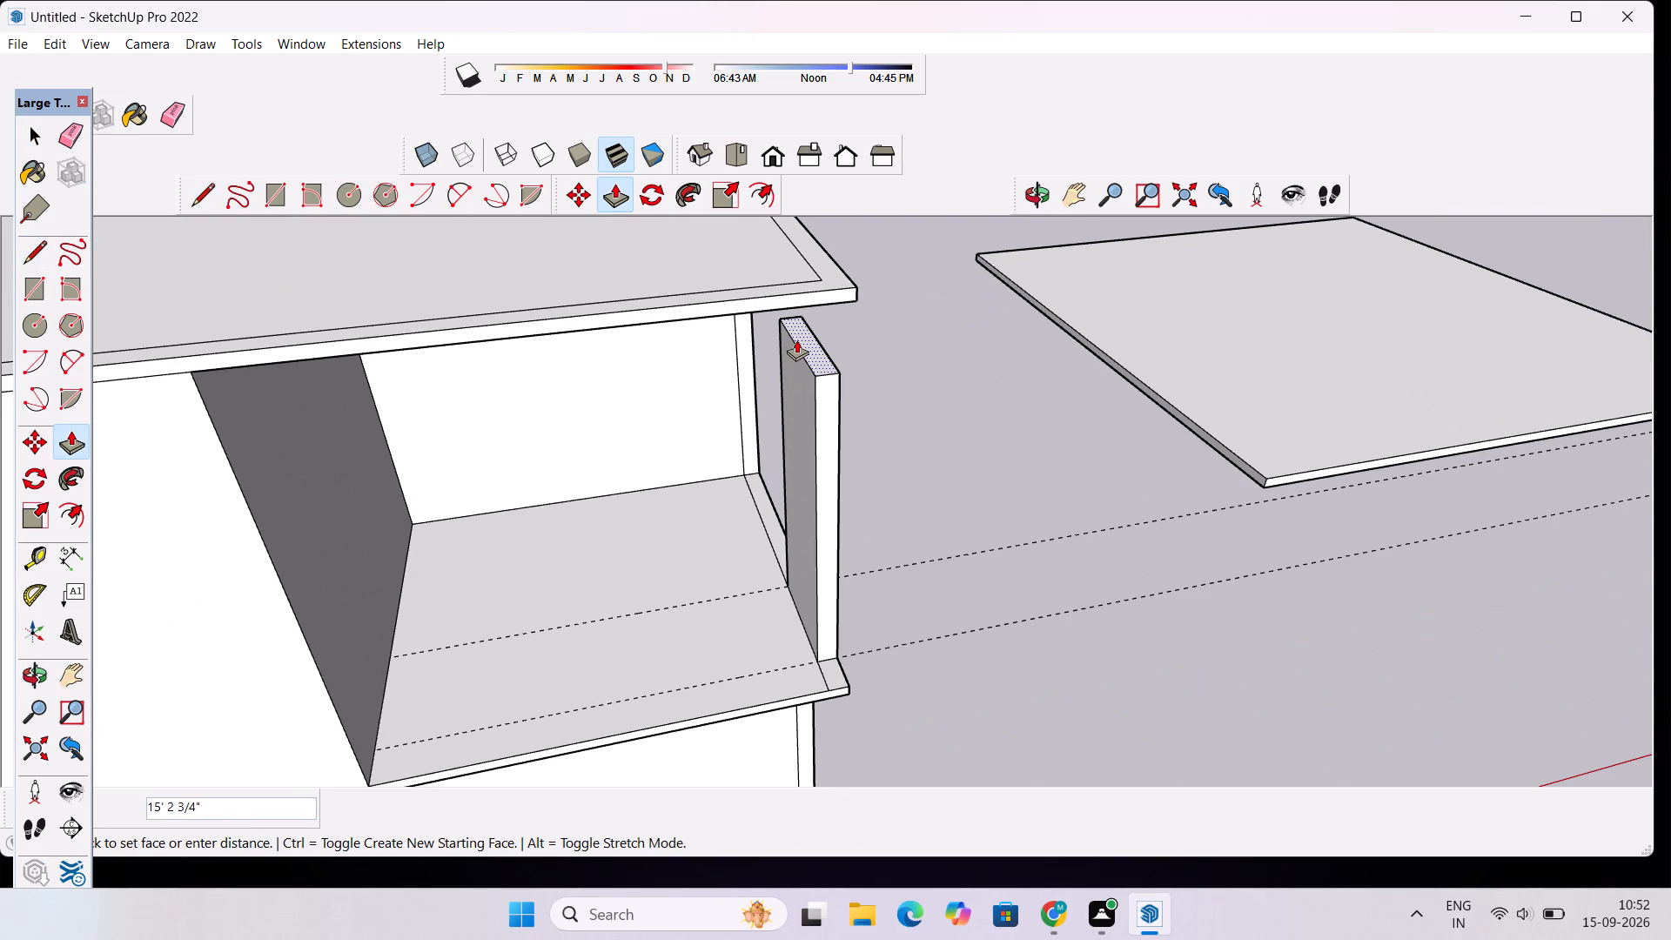
type("19'")
key("Return")
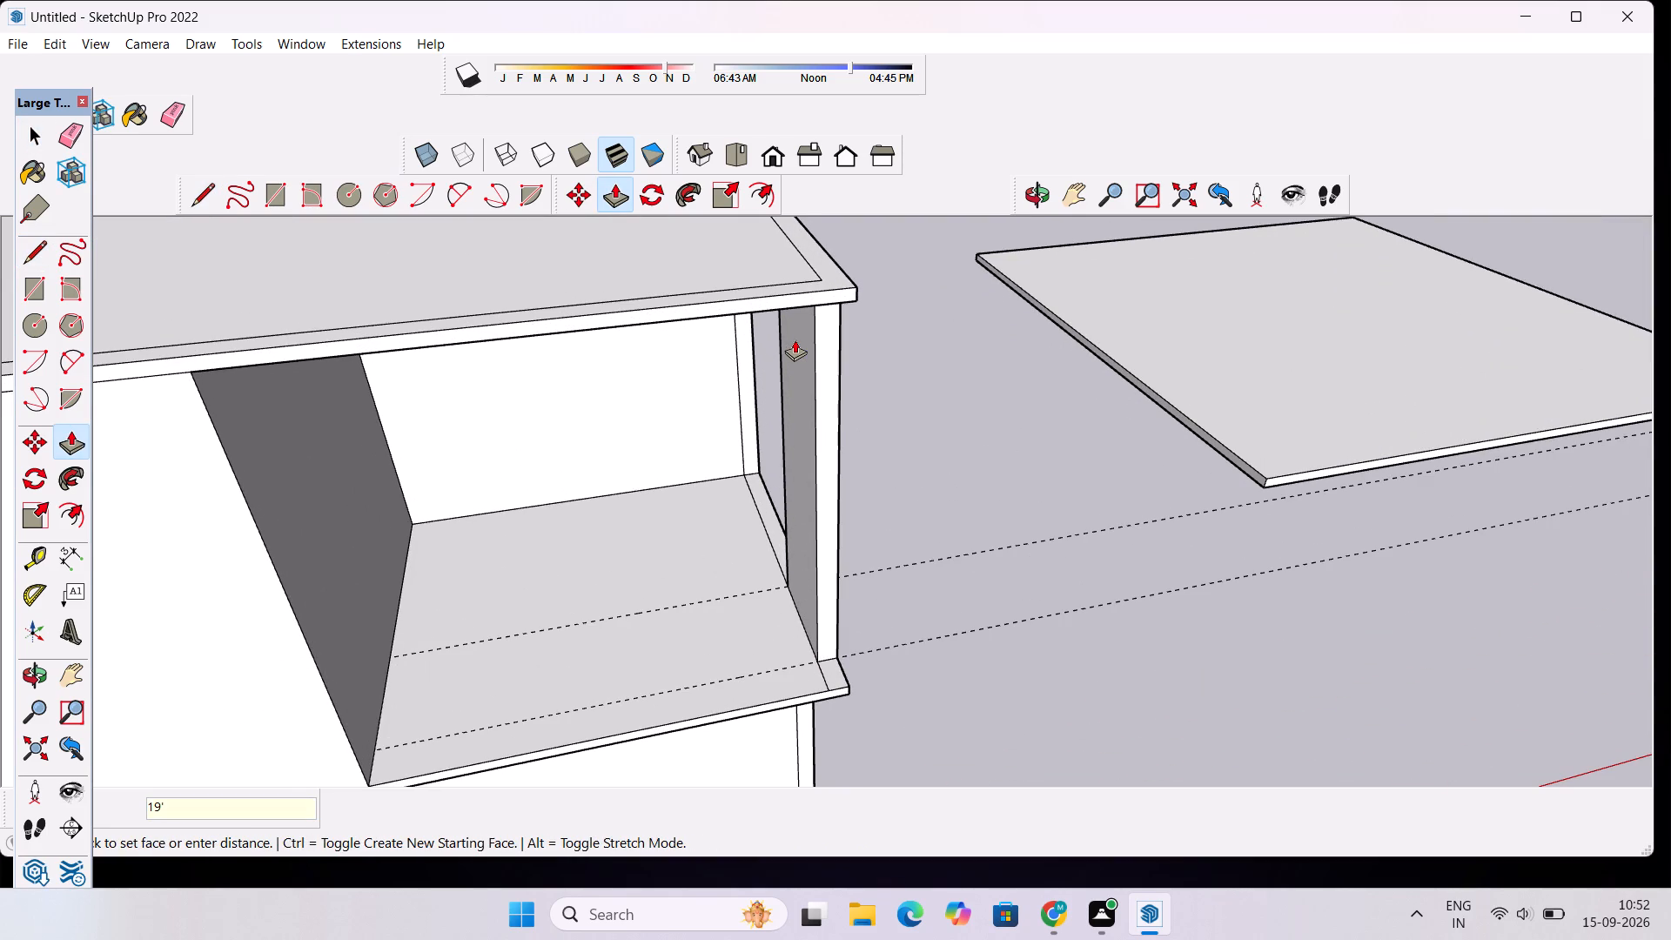
Examine the raised wall piece between the open upper-storey slab and the roof slab.
scroll(848, 291, "down", 4)
left_click(1037, 201)
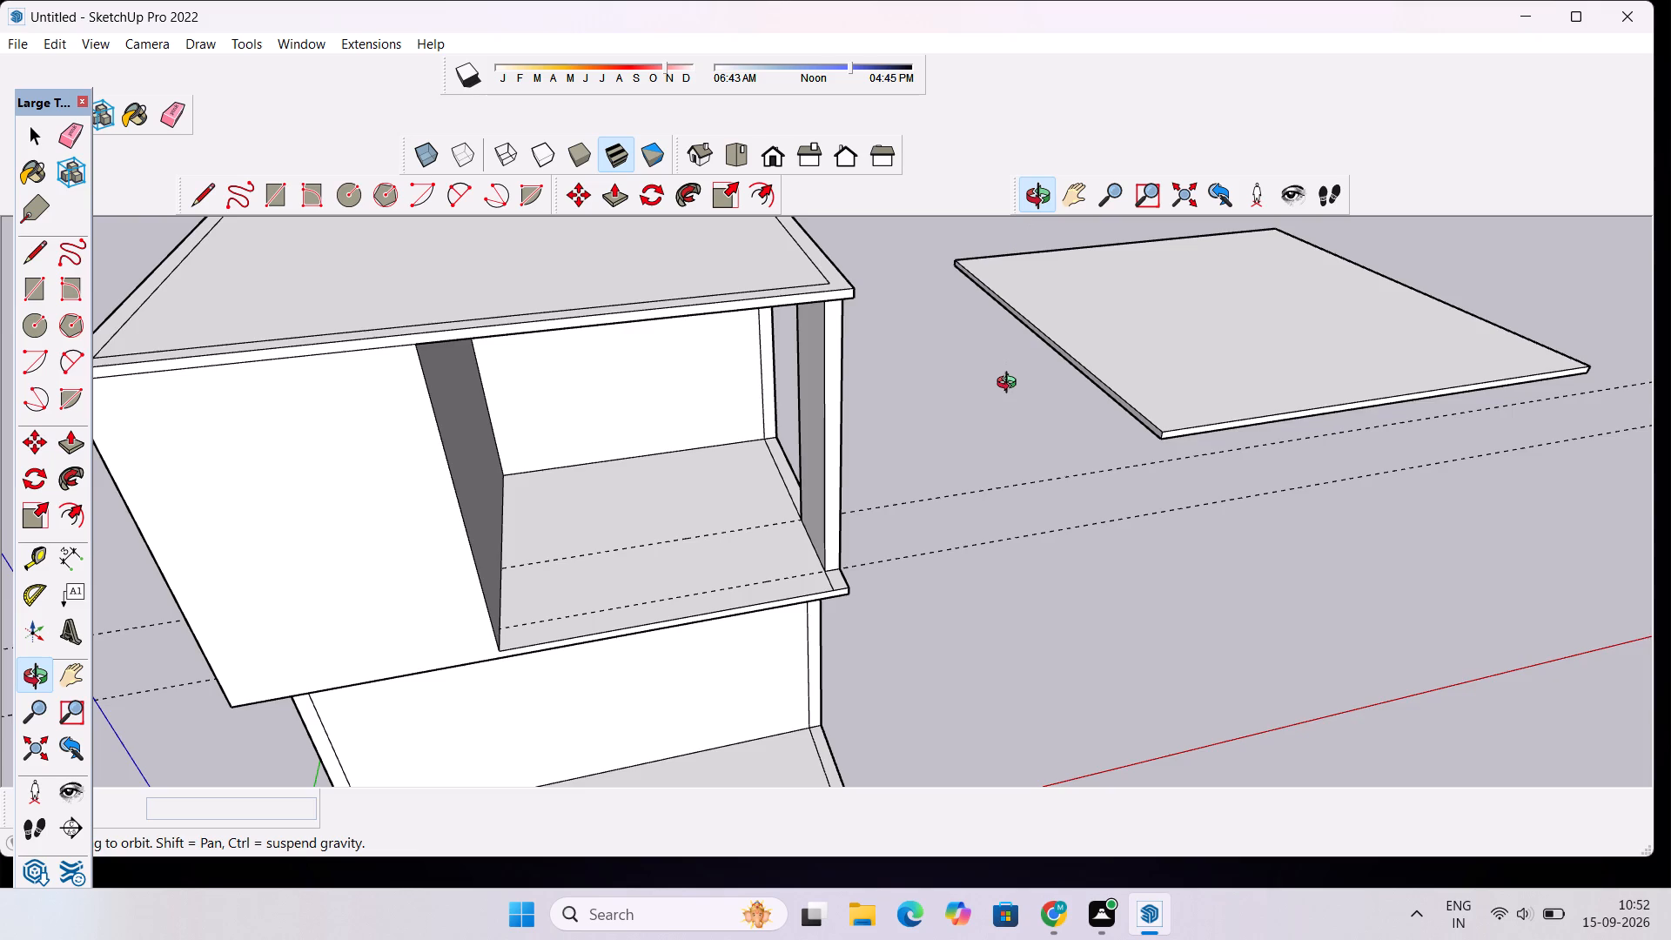
left_click_drag(1010, 385, 1038, 338)
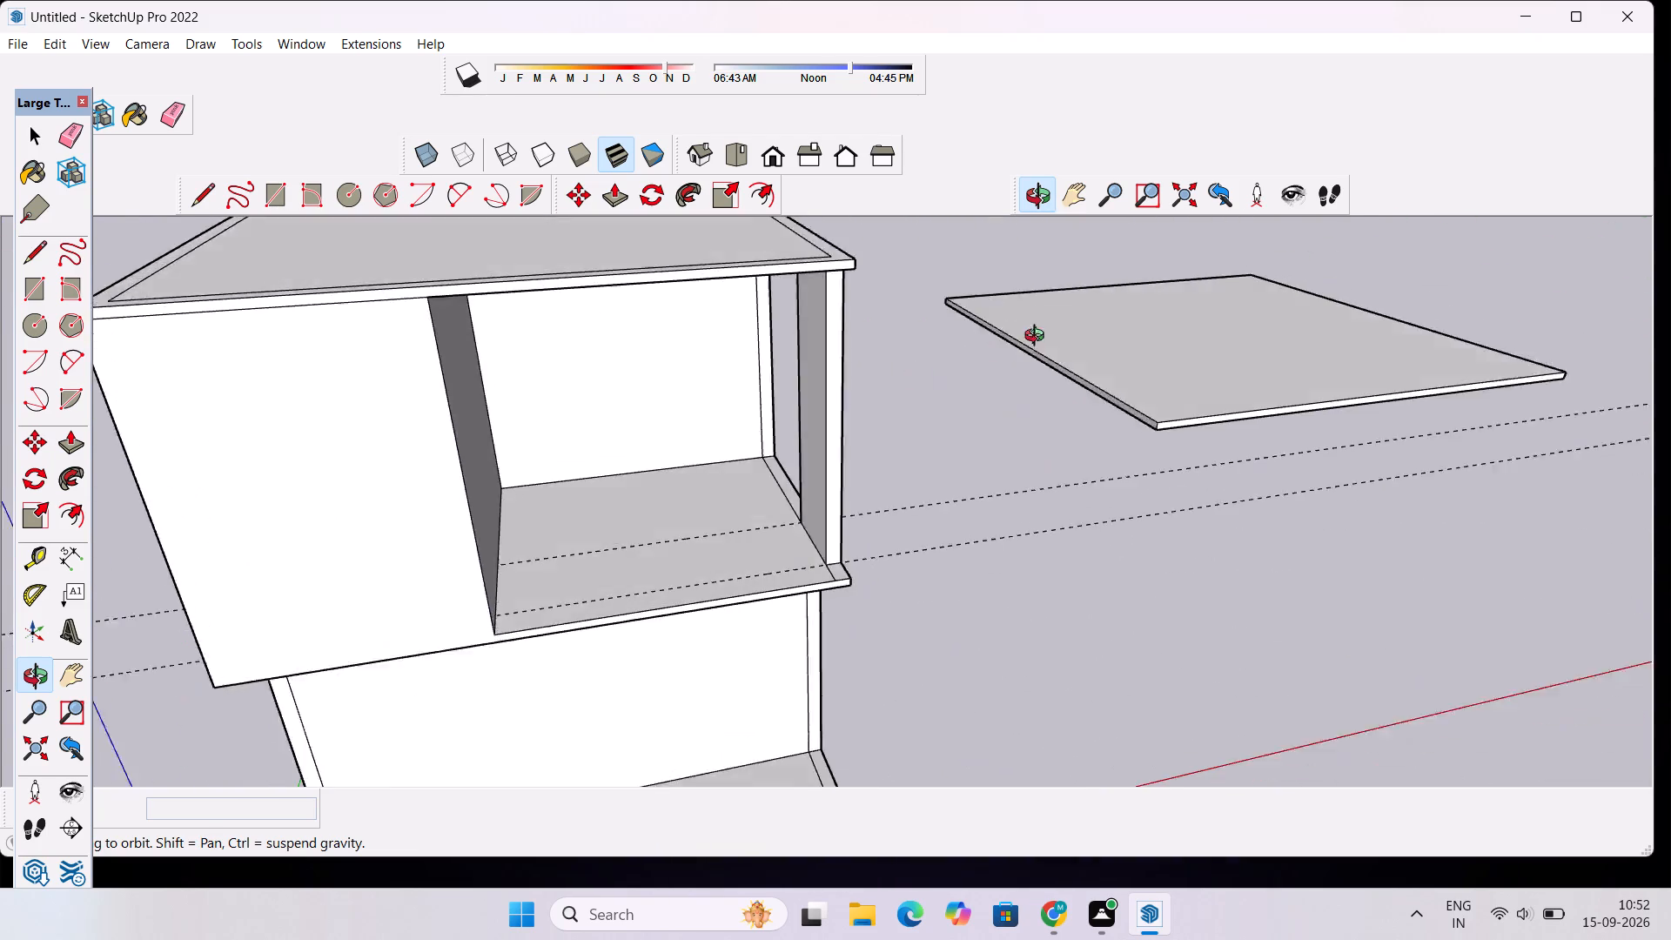
left_click_drag(1038, 338, 1082, 315)
scroll(1034, 337, "down", 4)
left_click_drag(1010, 459, 894, 352)
scroll(891, 344, "up", 3)
left_click_drag(872, 386, 856, 465)
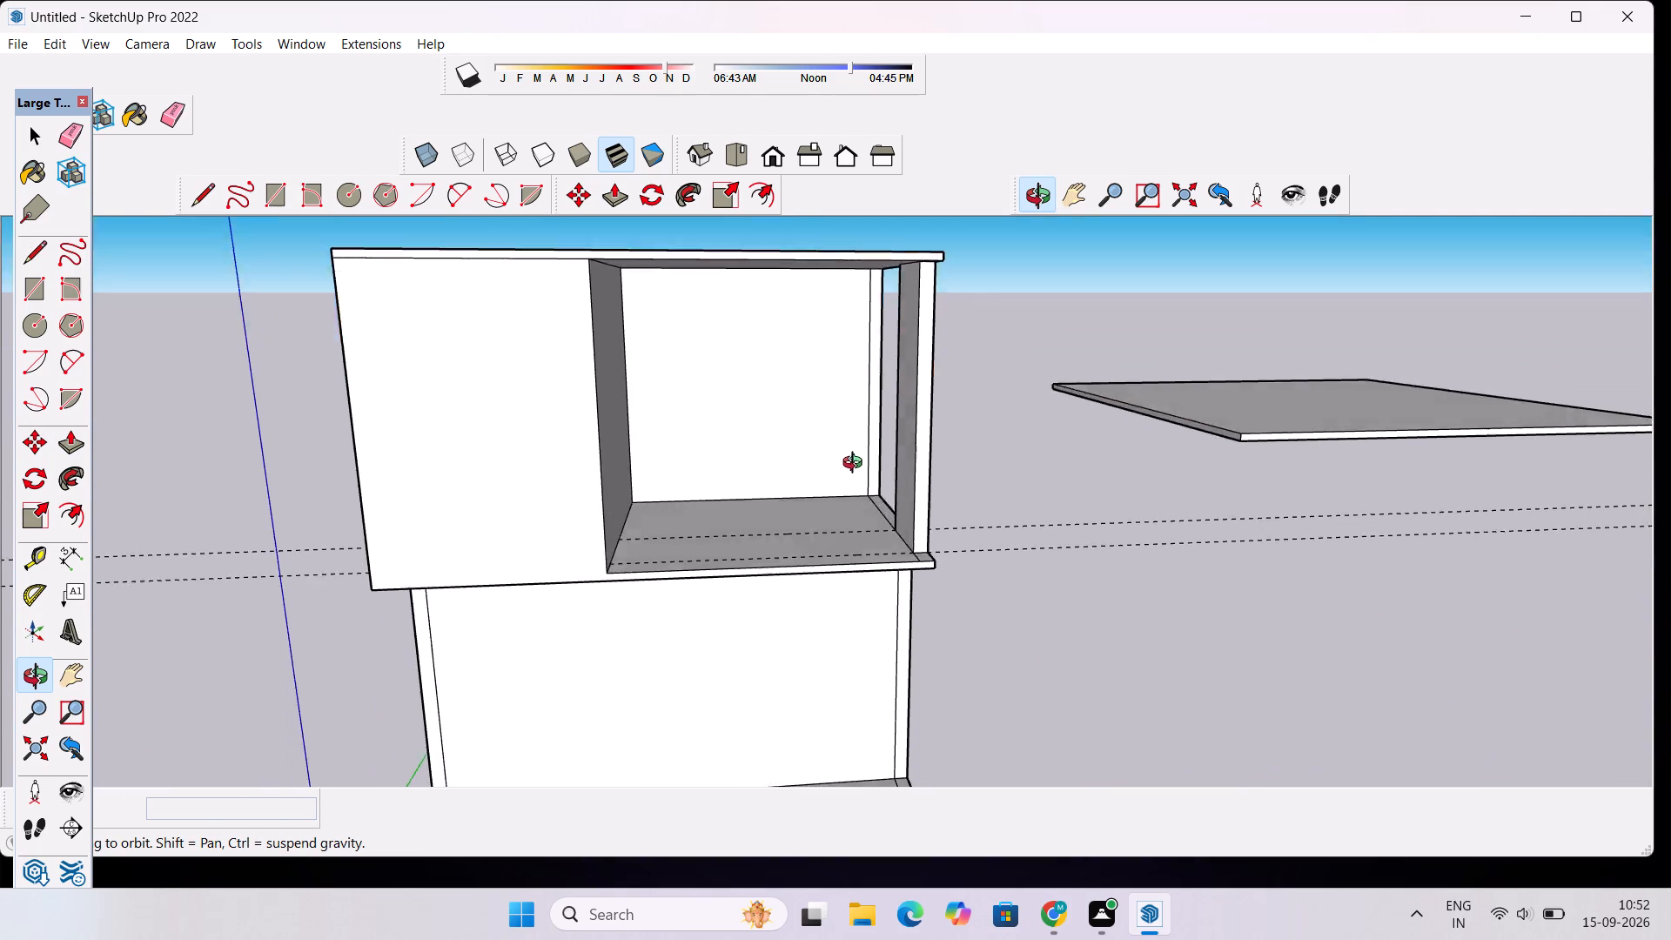
left_click_drag(856, 465, 856, 467)
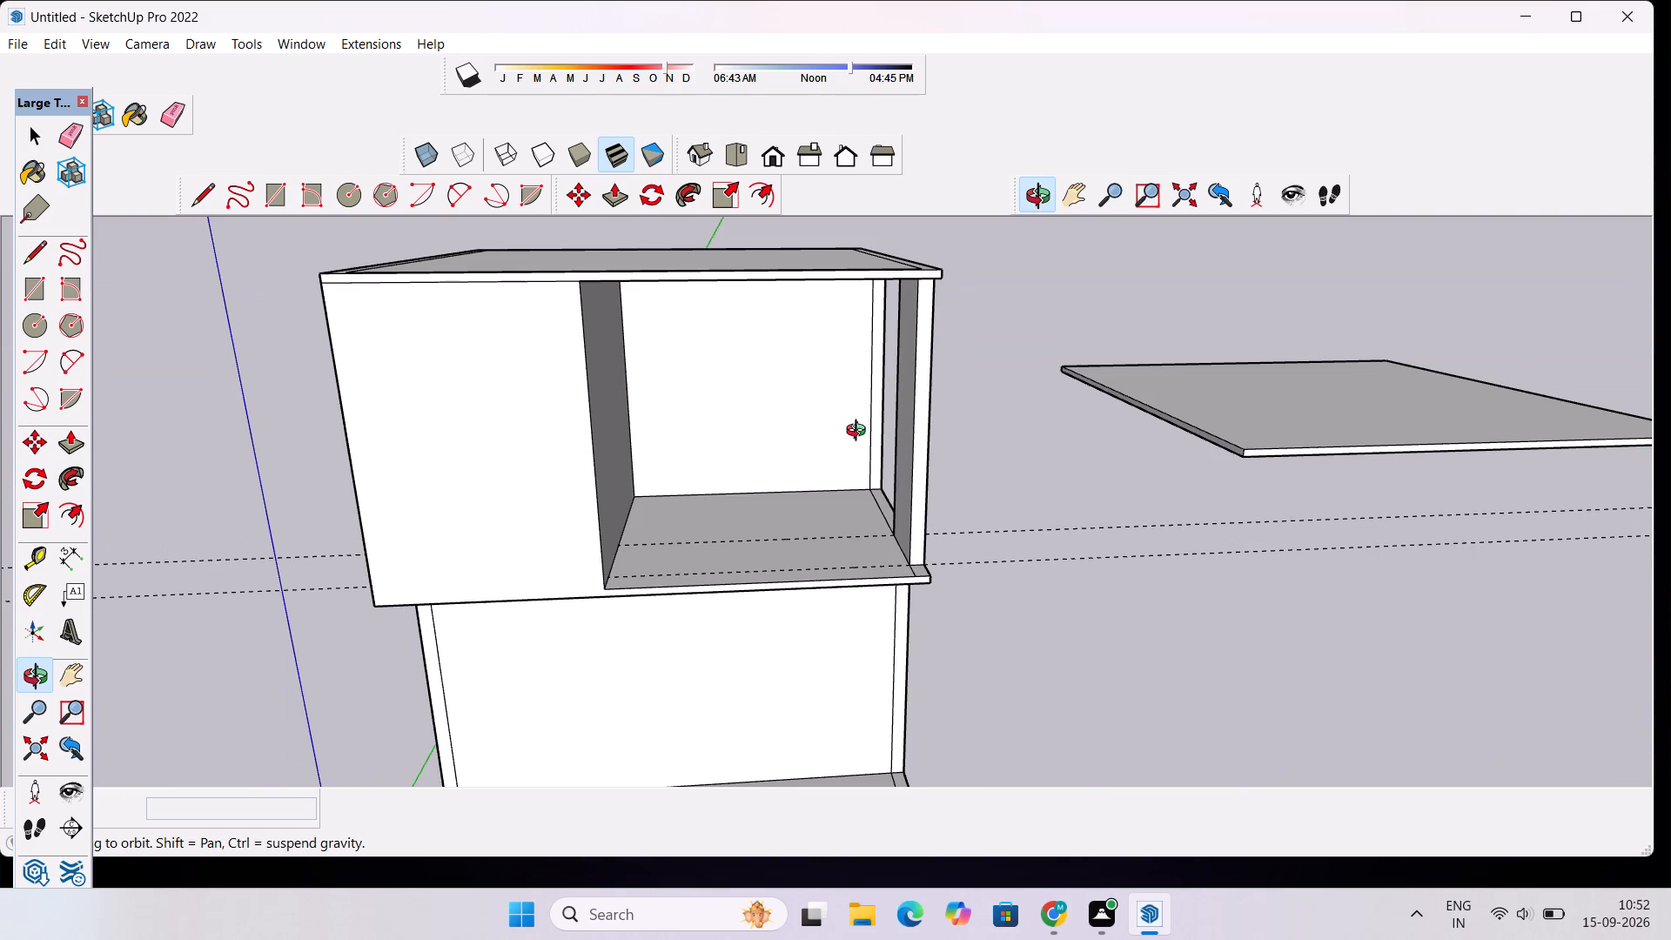
left_click_drag(824, 462, 874, 593)
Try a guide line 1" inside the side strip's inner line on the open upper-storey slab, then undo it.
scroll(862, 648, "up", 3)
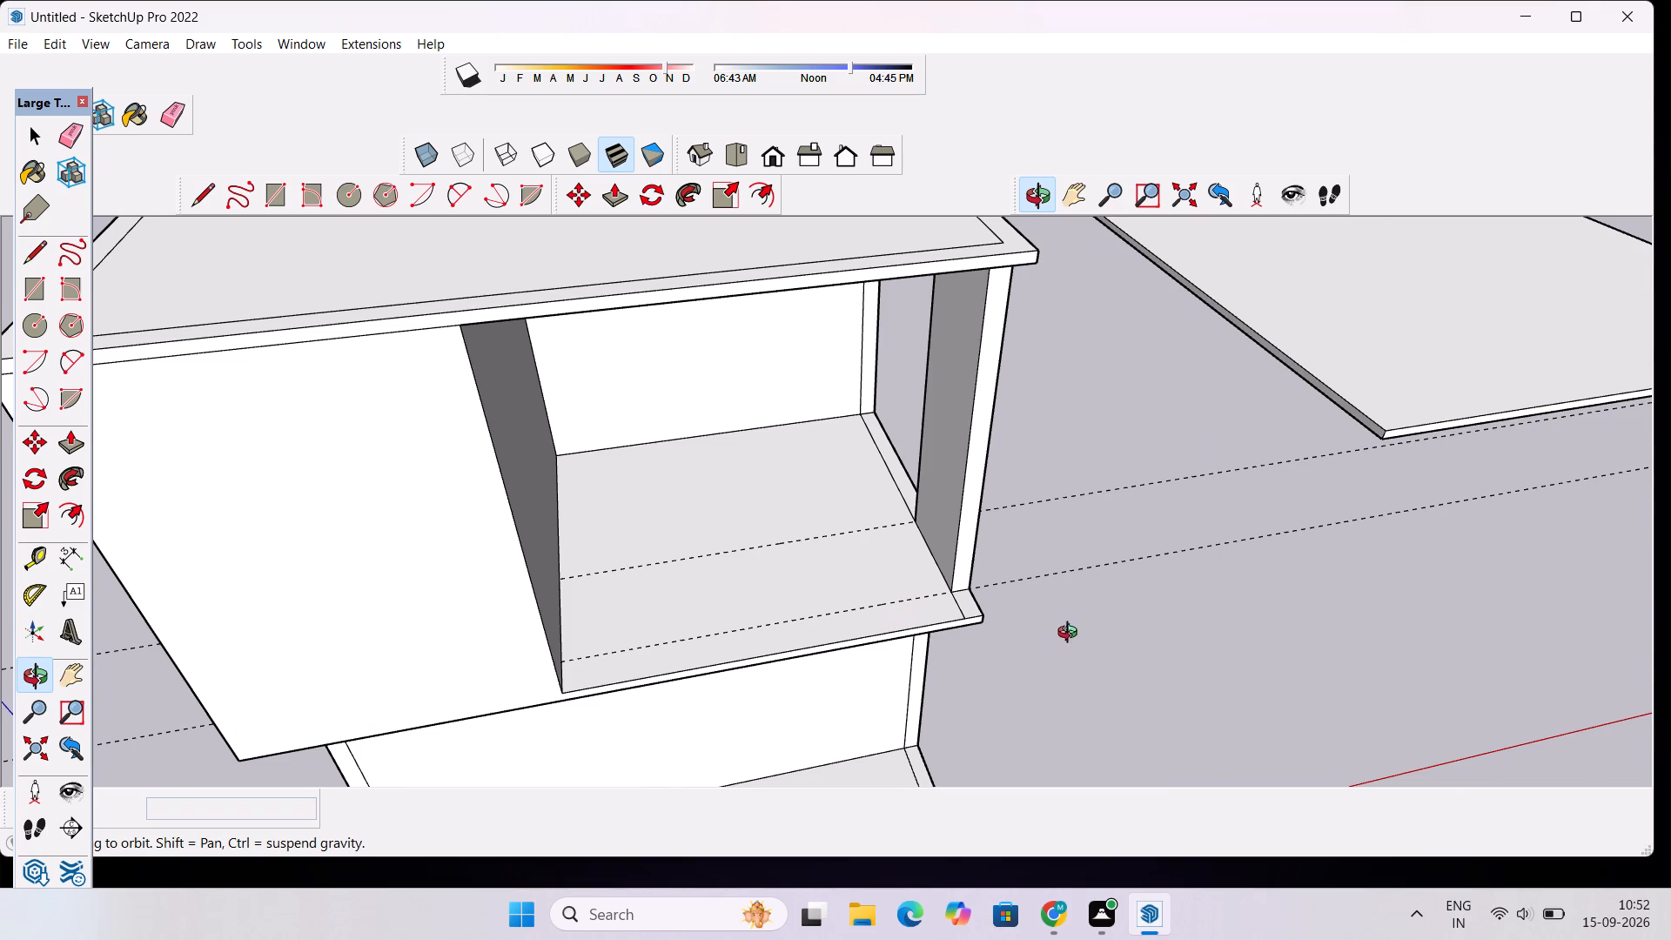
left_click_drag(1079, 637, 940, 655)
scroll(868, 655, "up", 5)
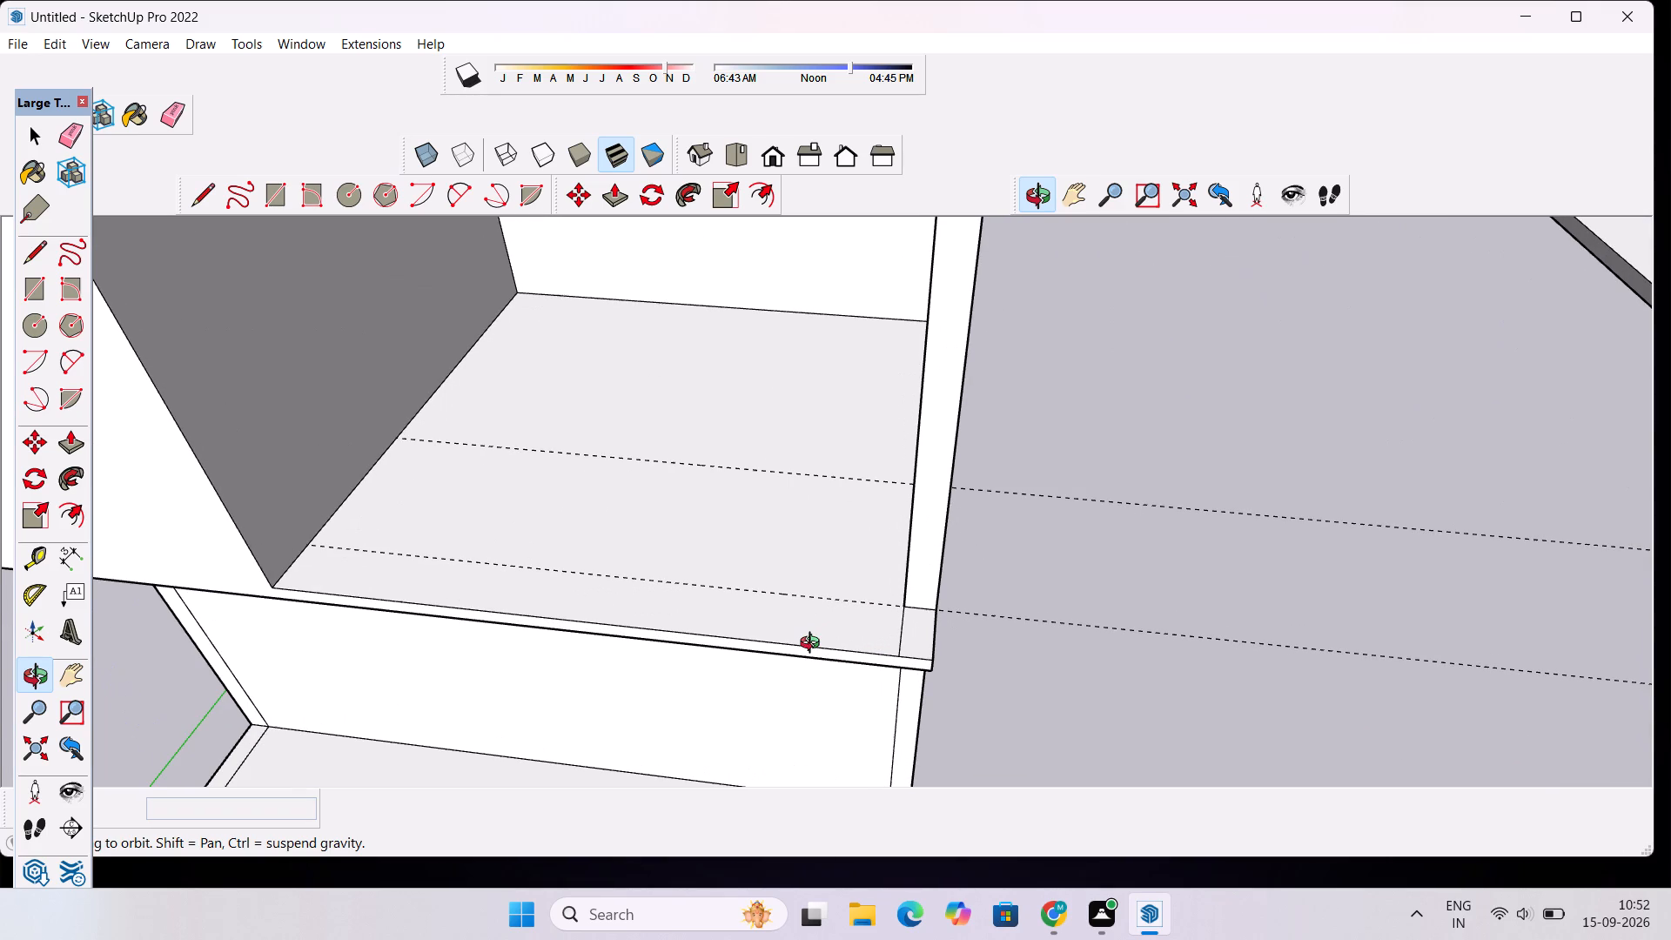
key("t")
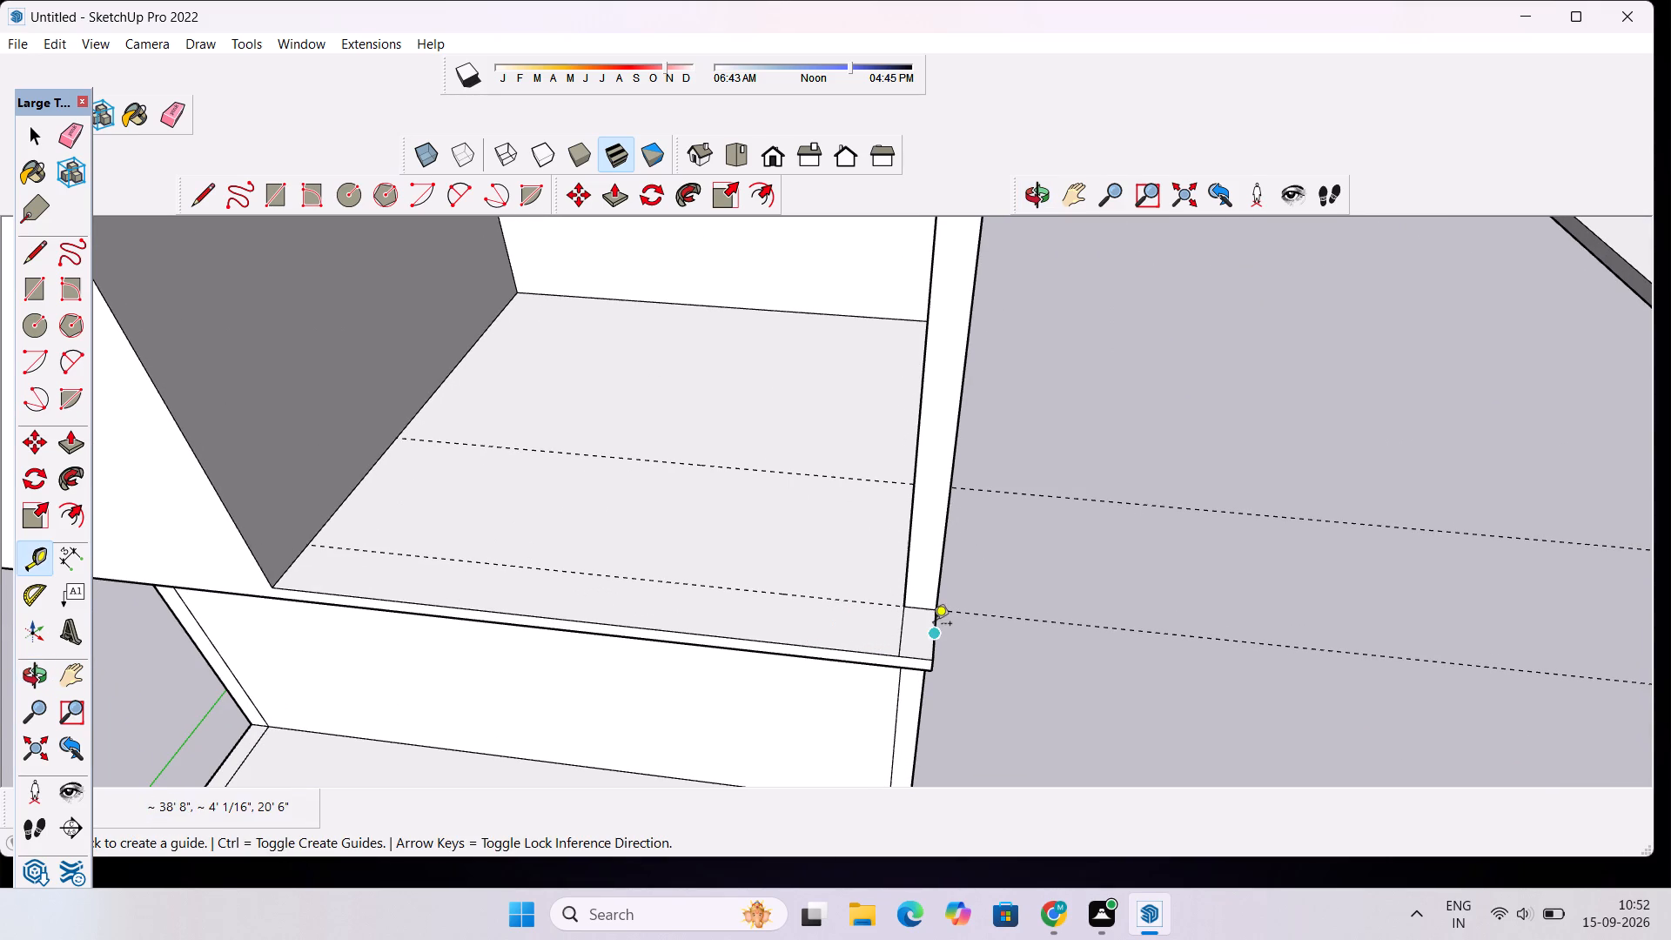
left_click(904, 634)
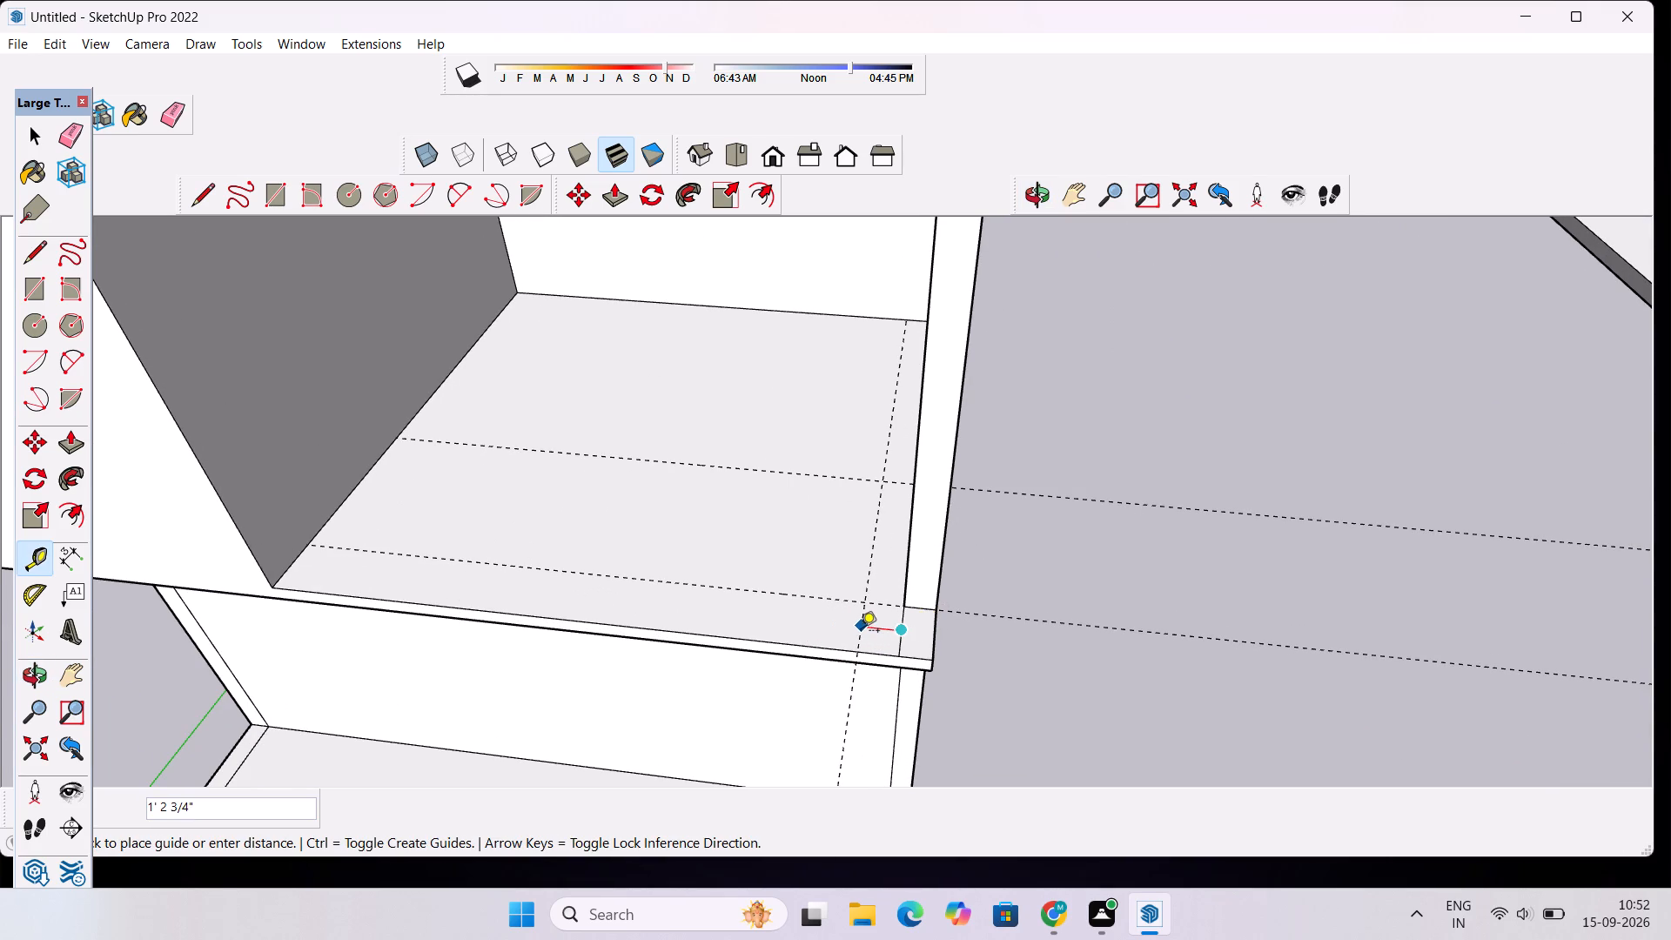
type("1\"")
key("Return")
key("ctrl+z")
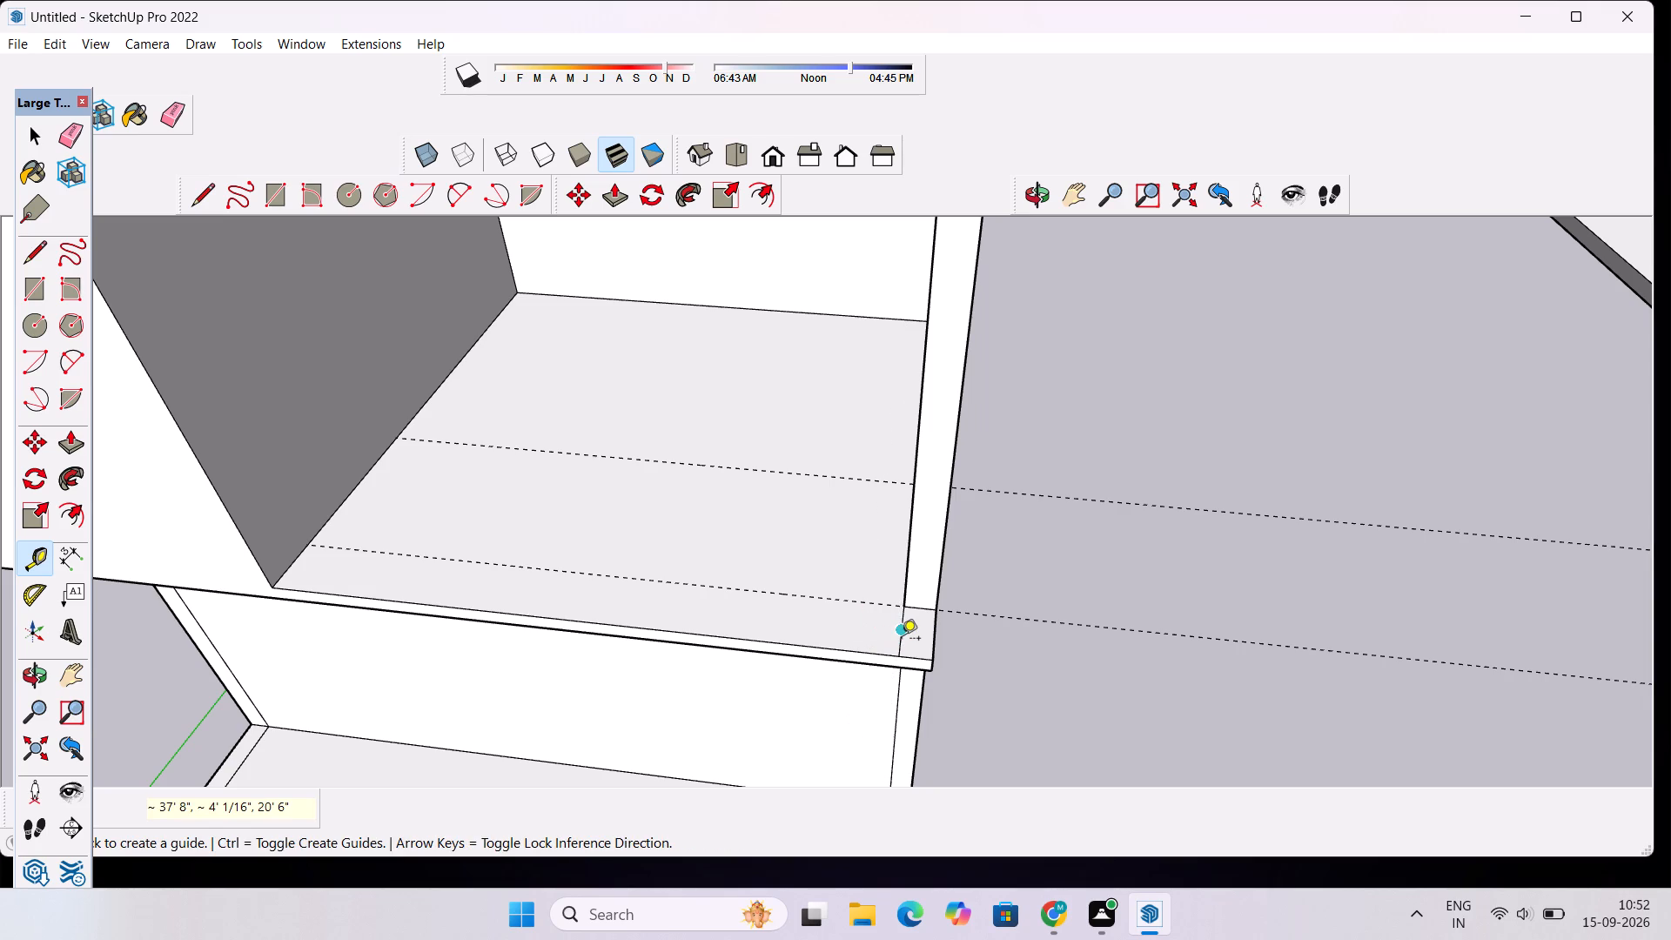
Place a guide line 6" inside the side strip's inner line on the open upper-storey slab.
left_click(902, 630)
type("6\"")
key("Return")
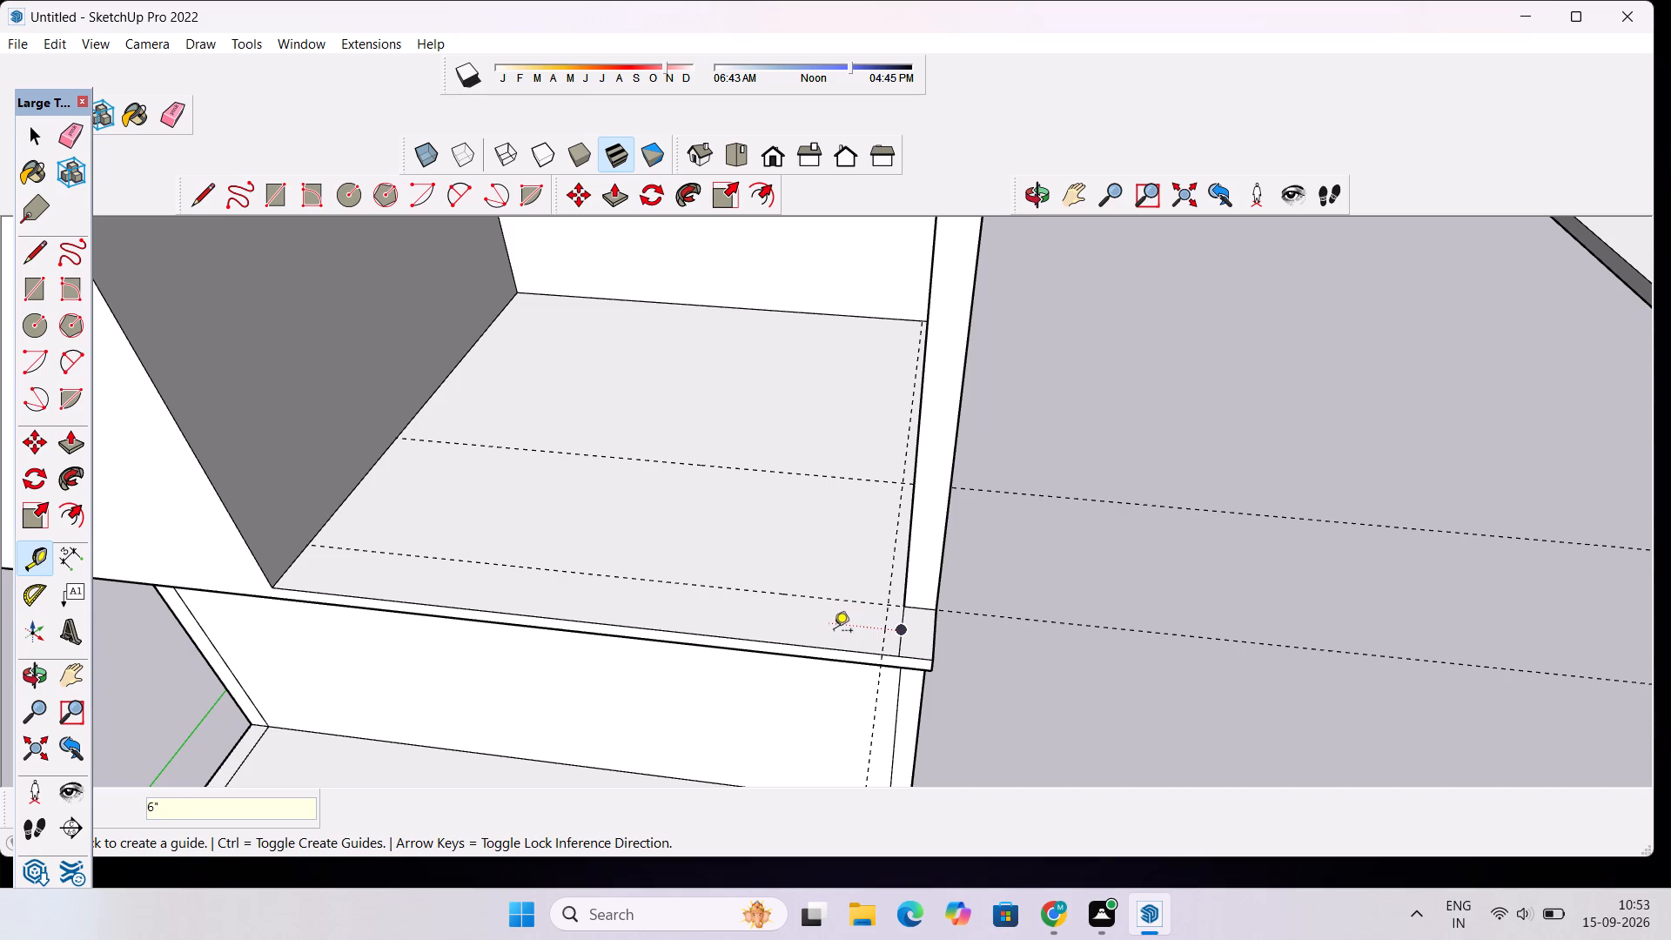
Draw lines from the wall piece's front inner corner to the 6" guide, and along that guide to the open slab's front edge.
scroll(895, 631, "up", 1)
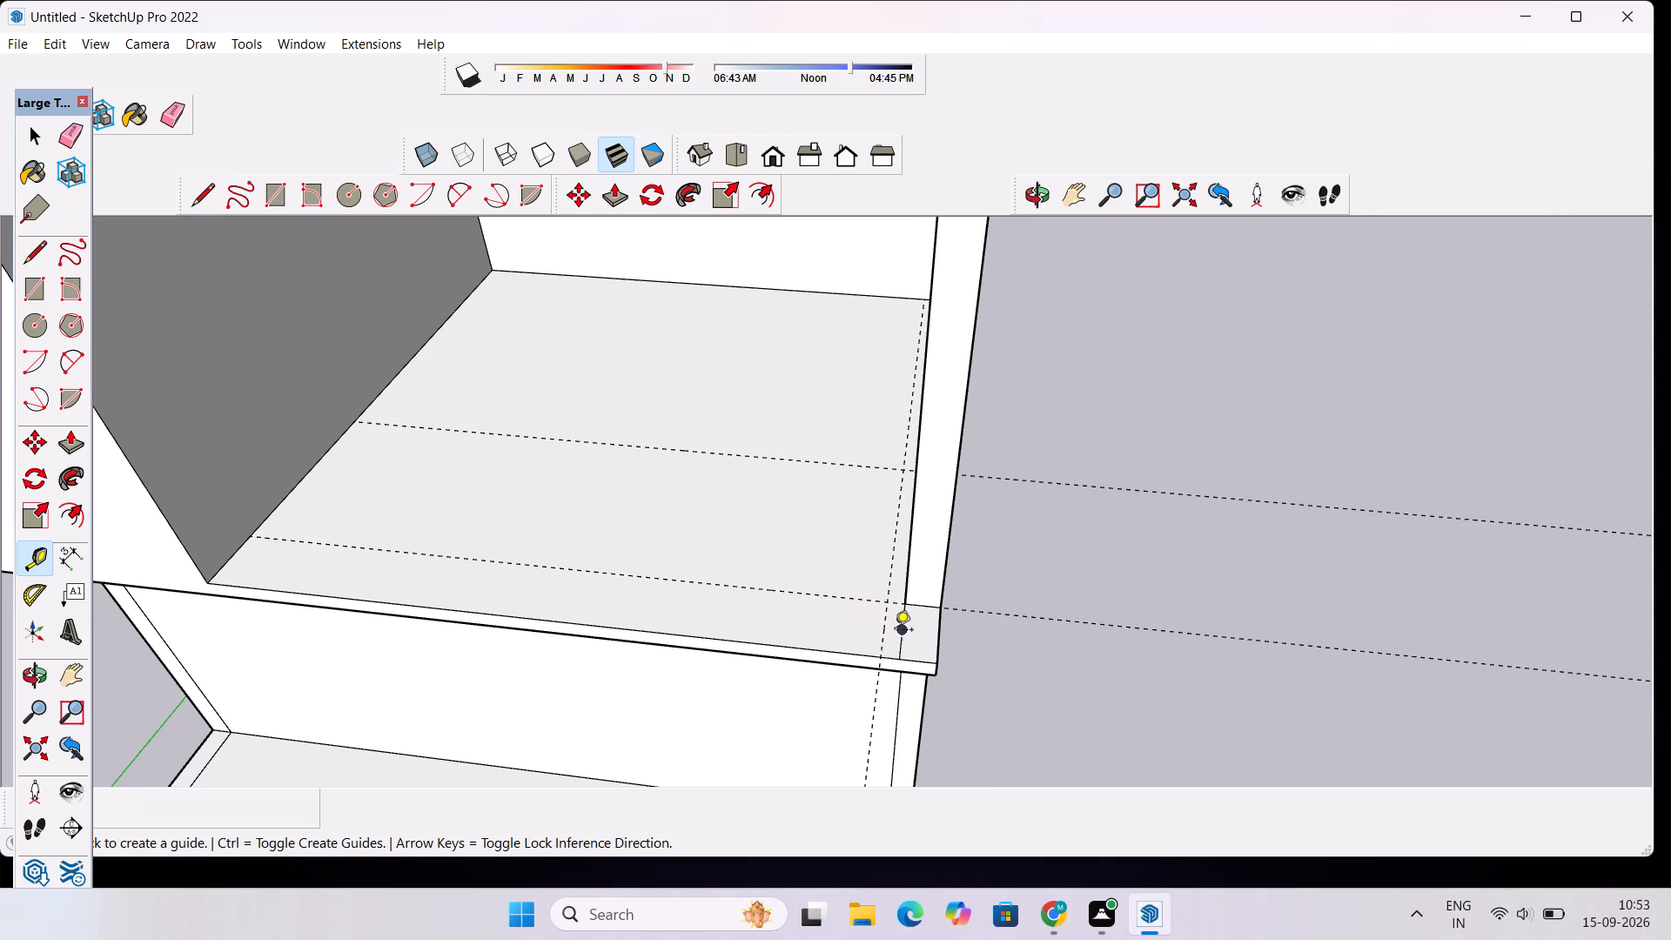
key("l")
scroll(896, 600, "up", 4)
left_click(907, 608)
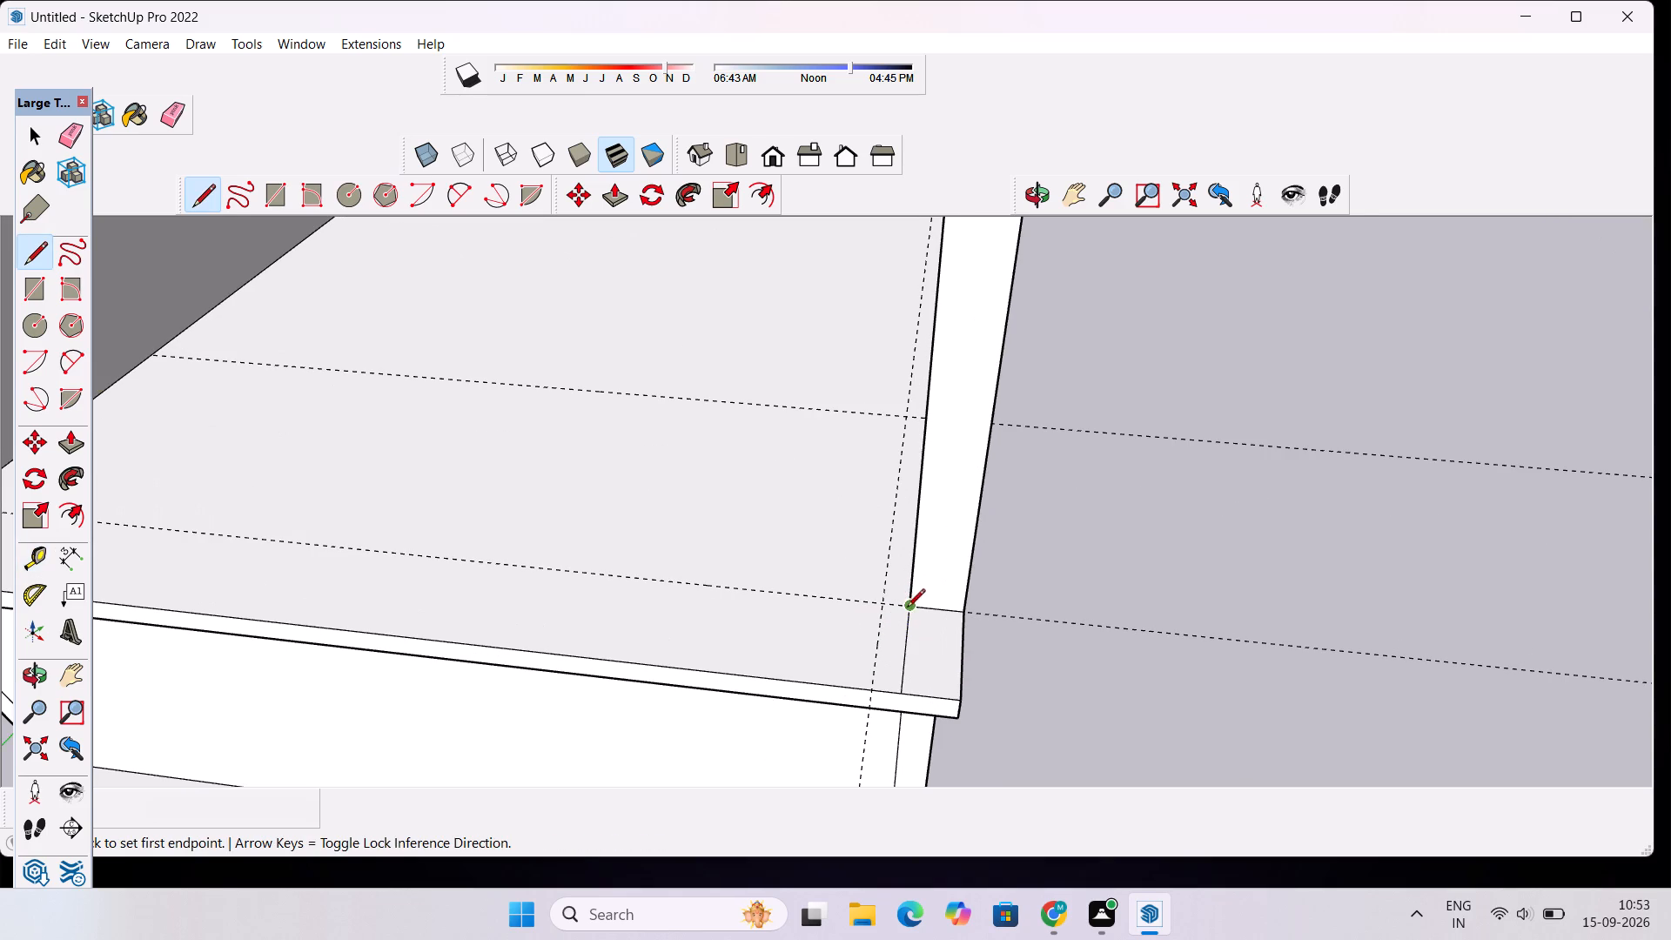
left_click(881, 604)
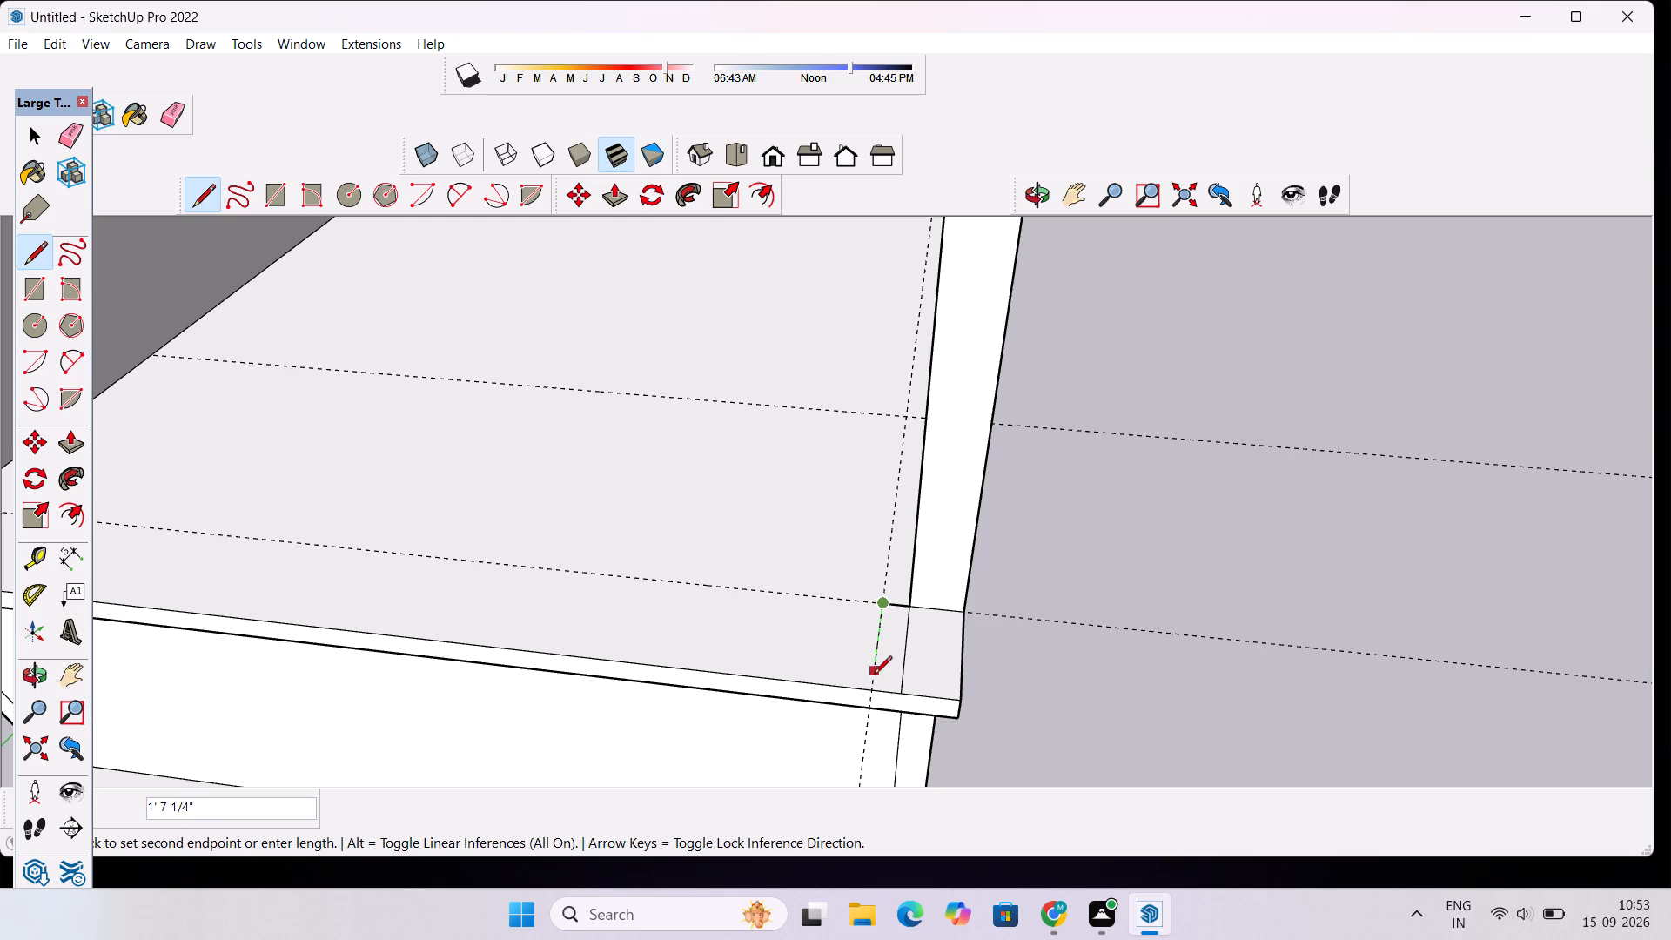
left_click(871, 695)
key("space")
Copy the short top edge at the open slab's front side corner 9" outward from the building.
scroll(846, 647, "down", 2)
left_click(1024, 205)
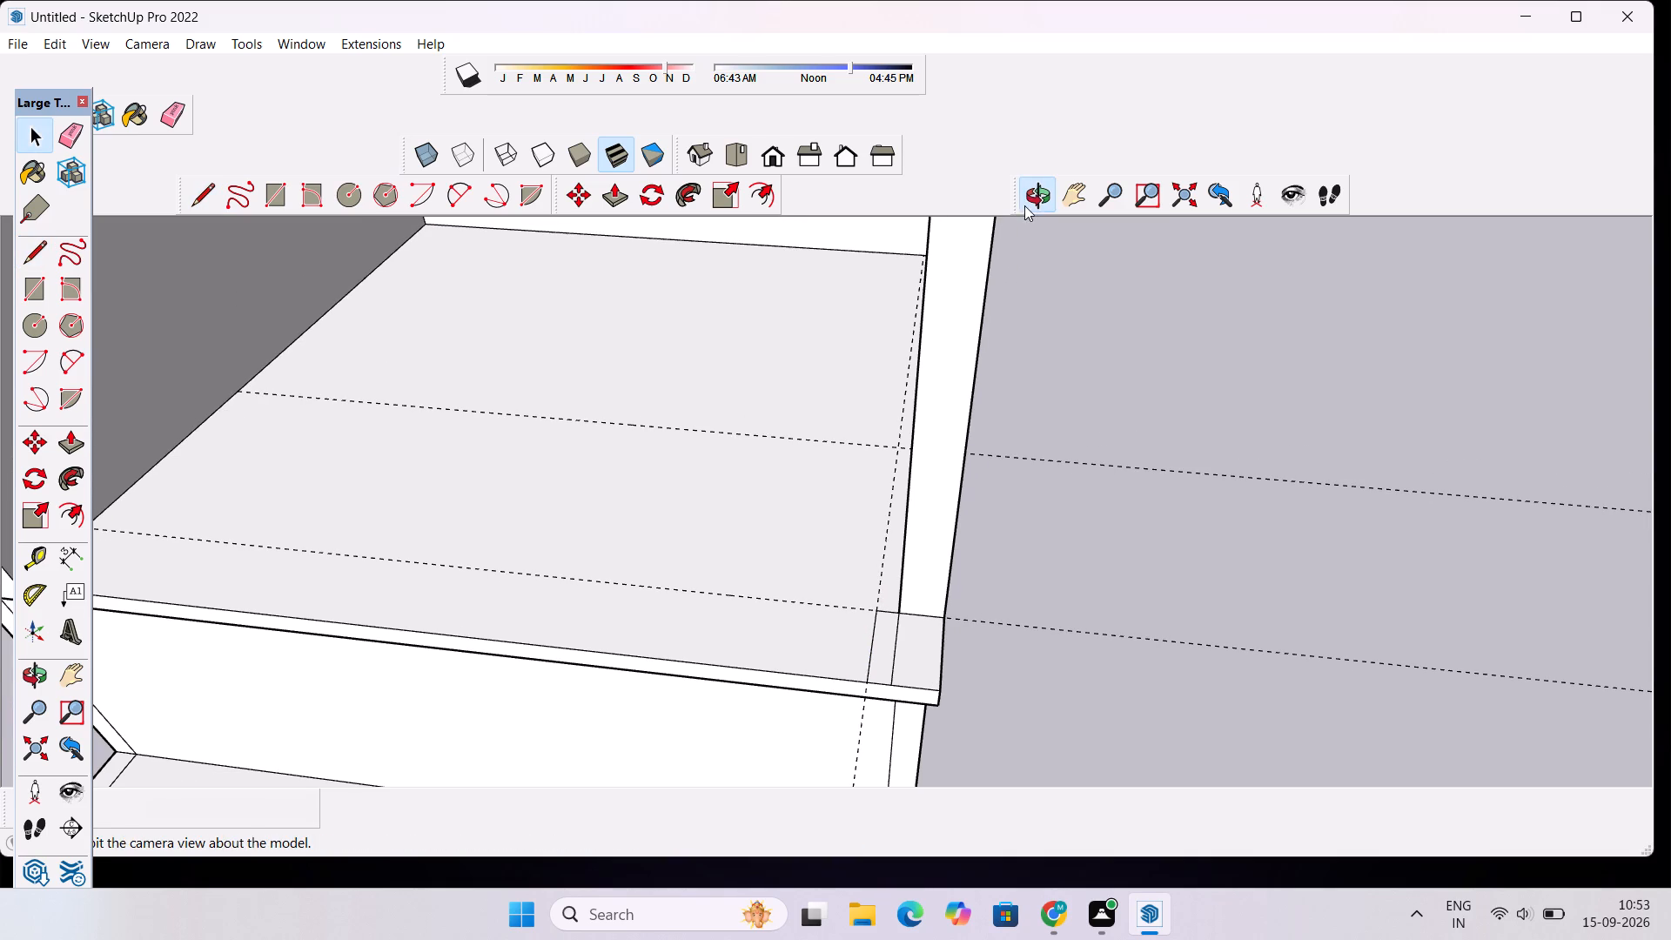
left_click_drag(1134, 582, 910, 507)
scroll(768, 560, "down", 4)
left_click_drag(756, 588, 797, 649)
scroll(793, 654, "up", 1)
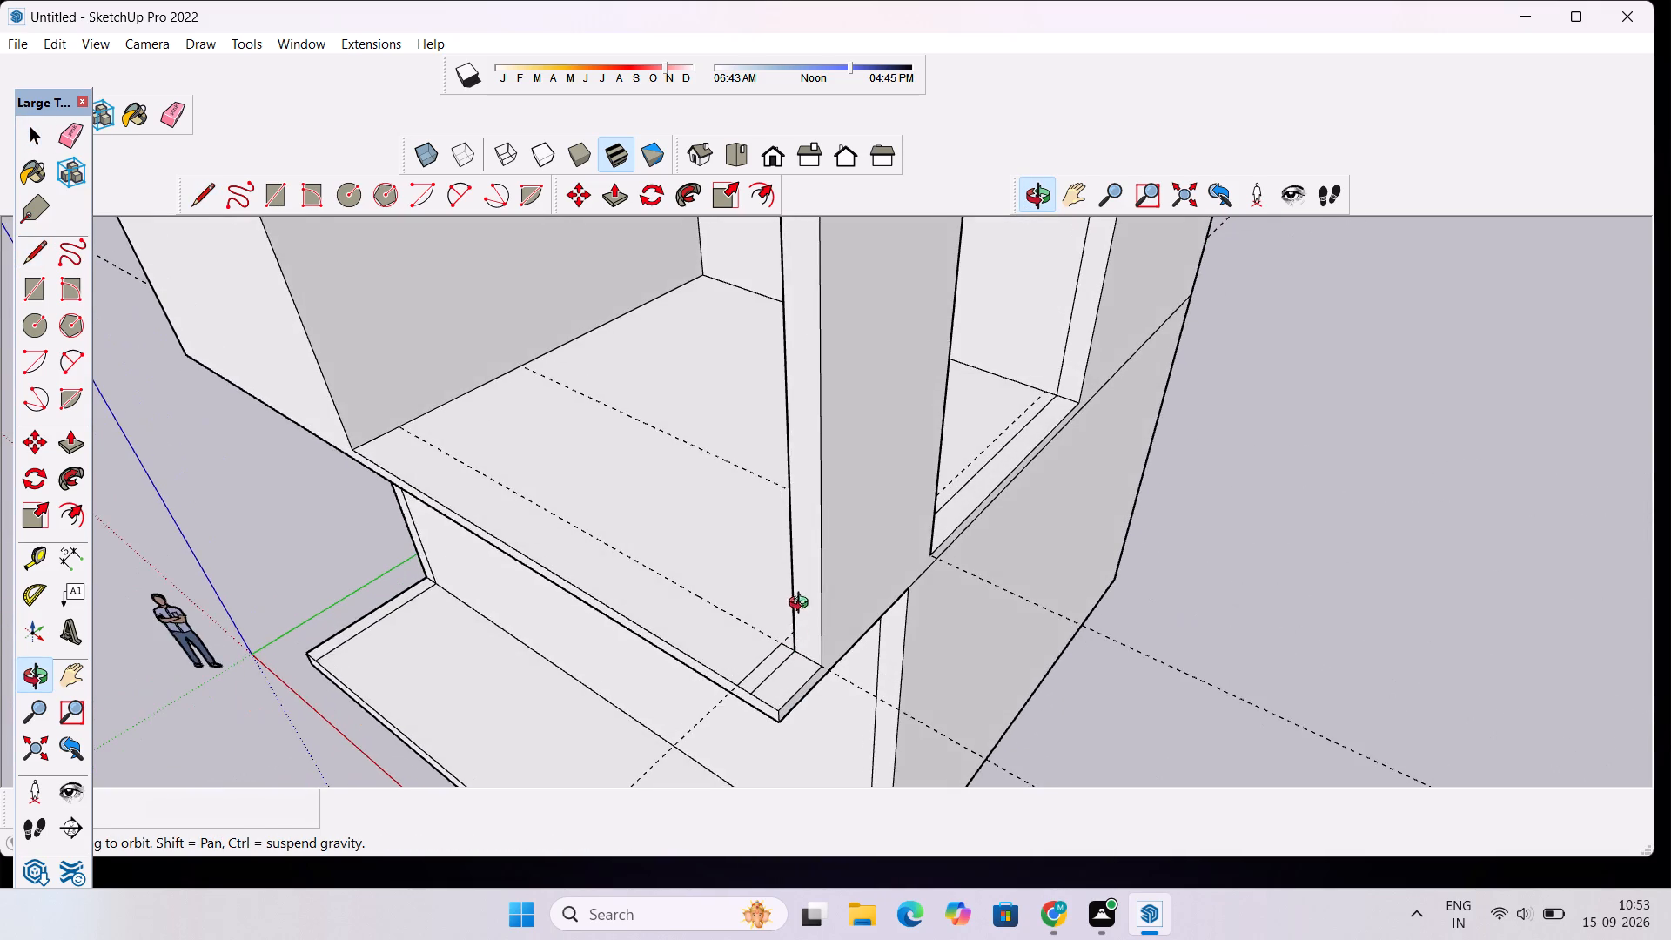
scroll(802, 601, "down", 2)
left_click_drag(816, 617, 772, 411, "shift")
scroll(769, 480, "up", 4, "shift")
scroll(767, 467, "up", 1)
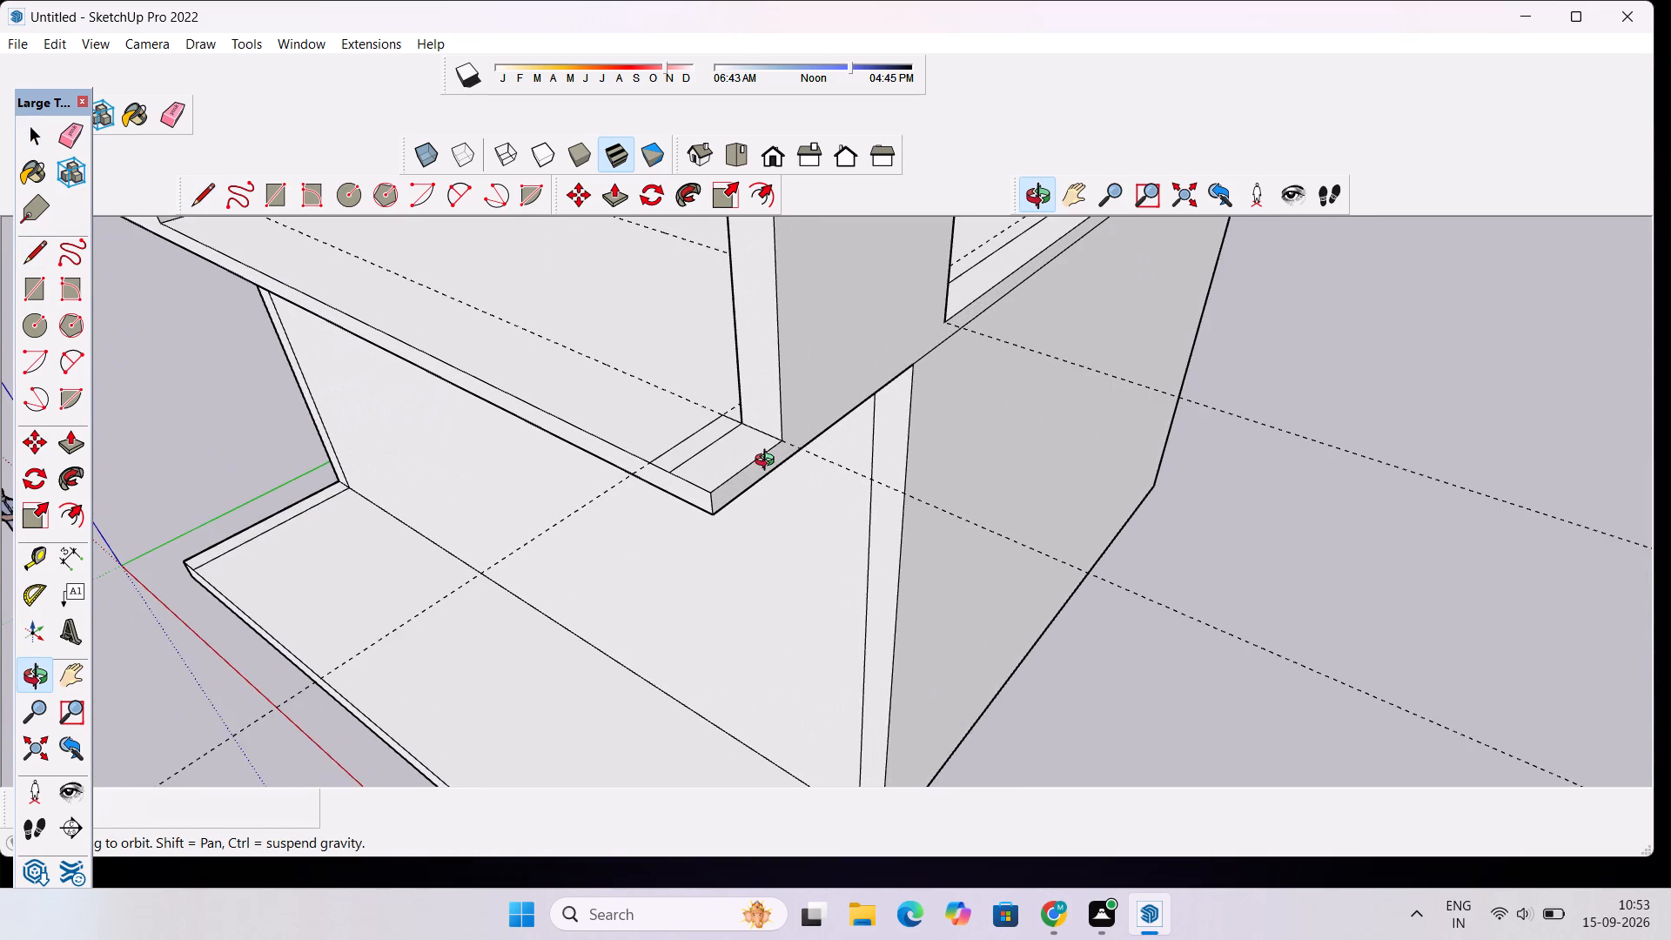
scroll(768, 462, "up", 2)
key("m")
left_click(766, 458)
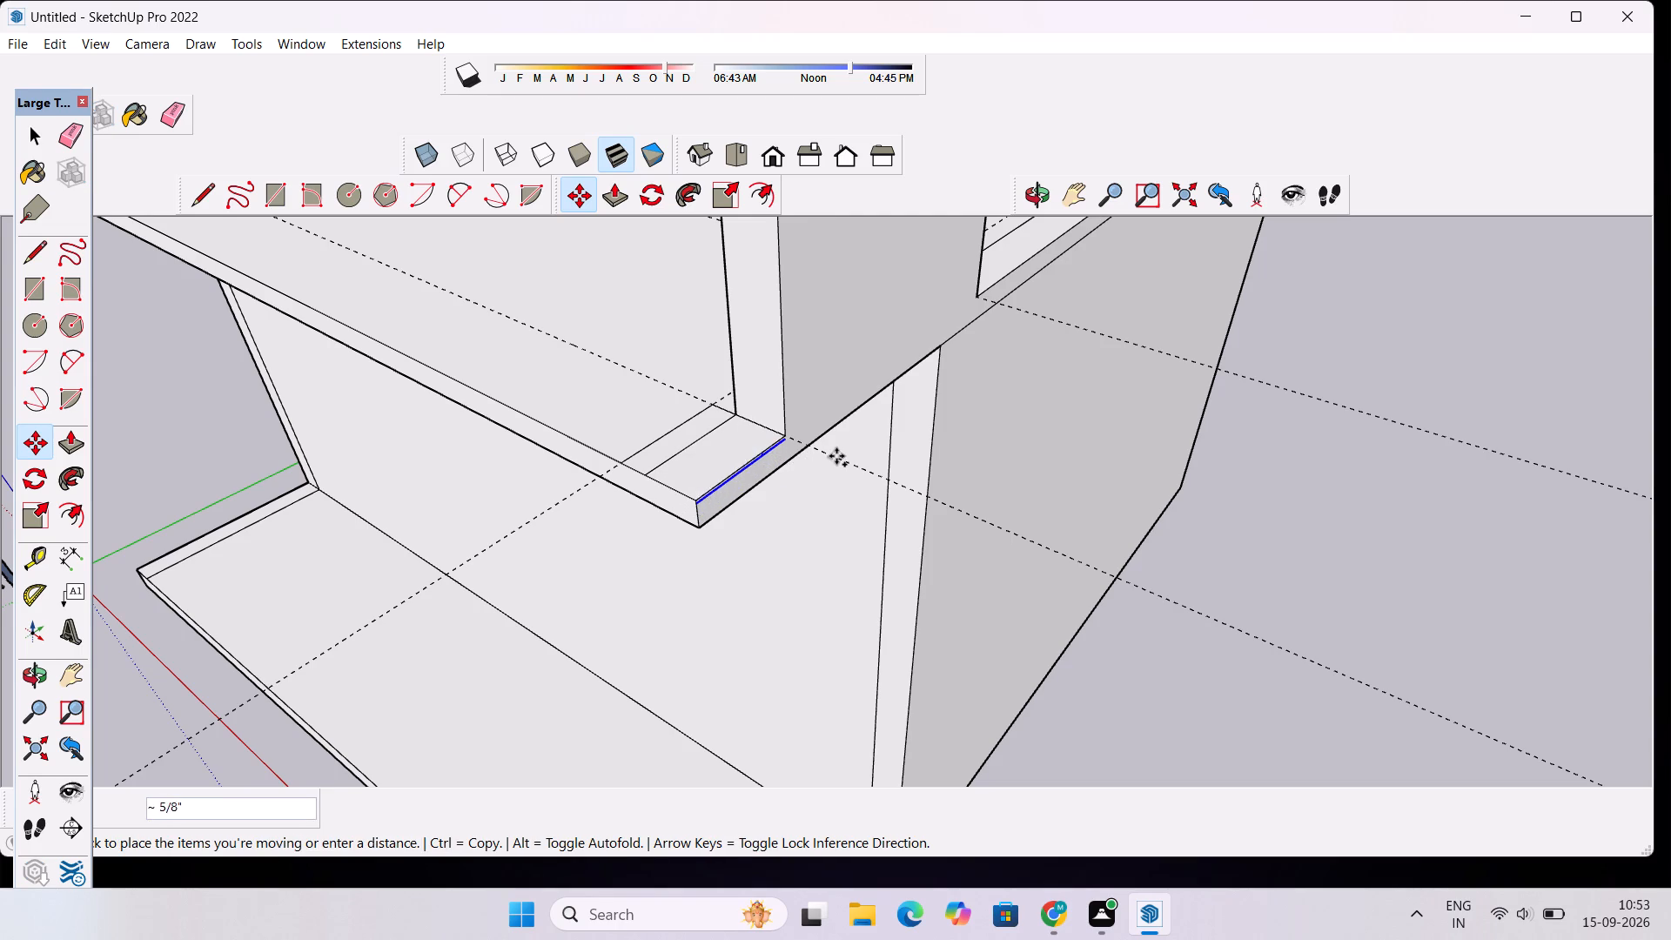
left_click(794, 479)
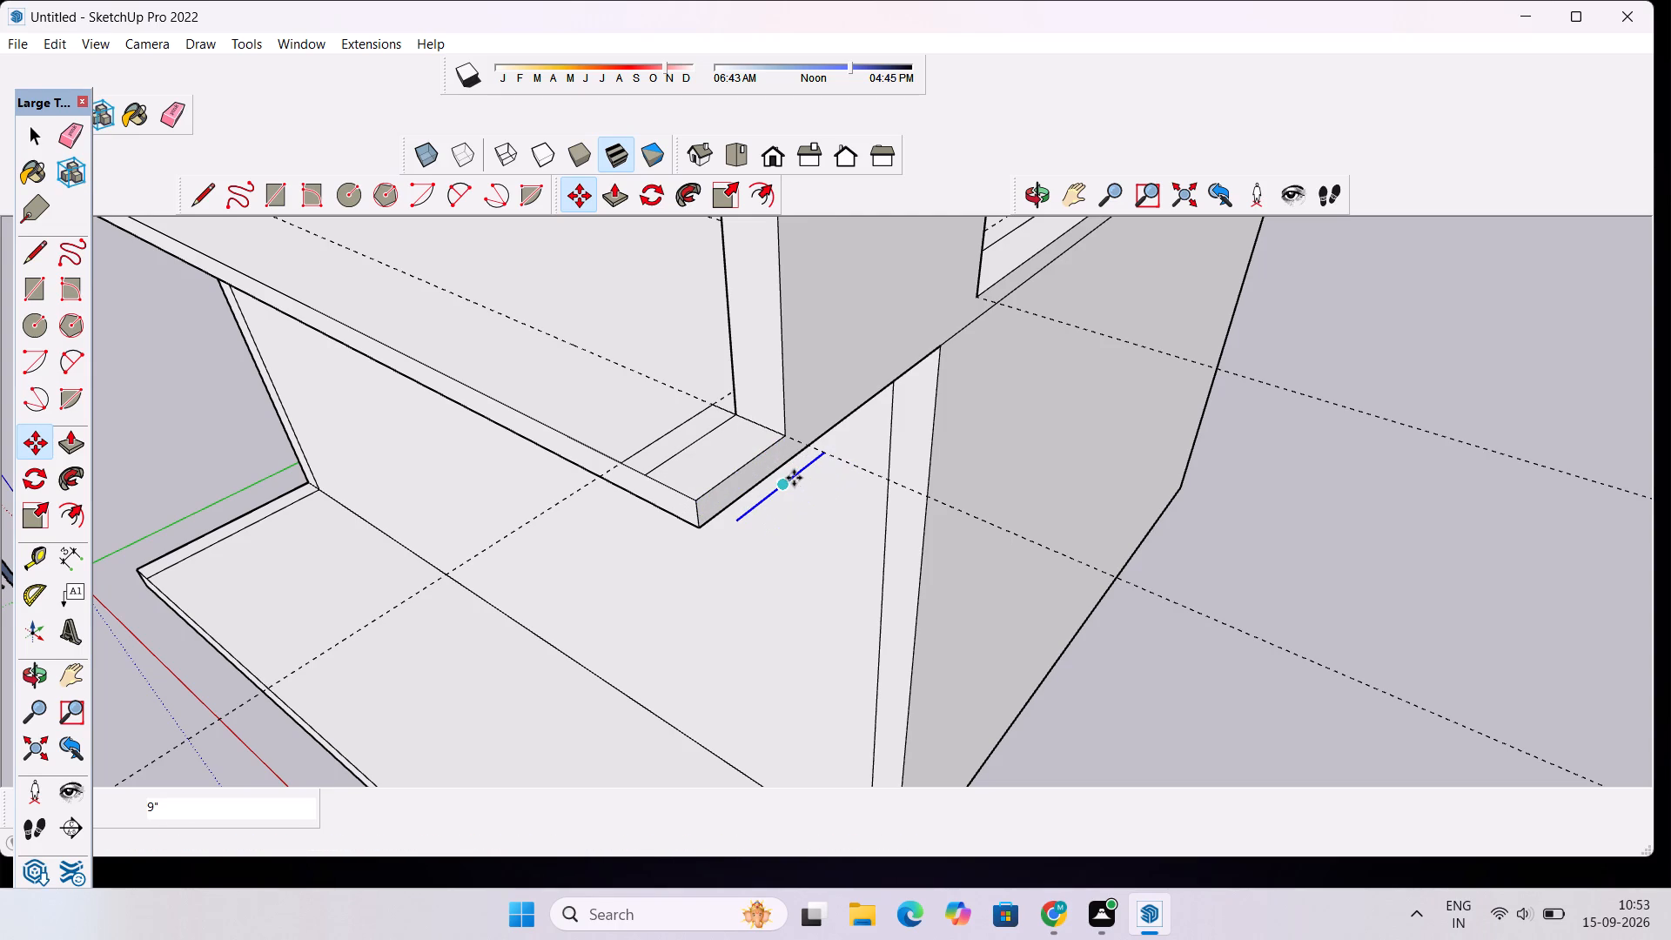
key("space")
Draw lines joining the copied edge to the slab's front side corner and wall corner, closing a 9" by 2' face.
key("l")
scroll(865, 423, "up", 2)
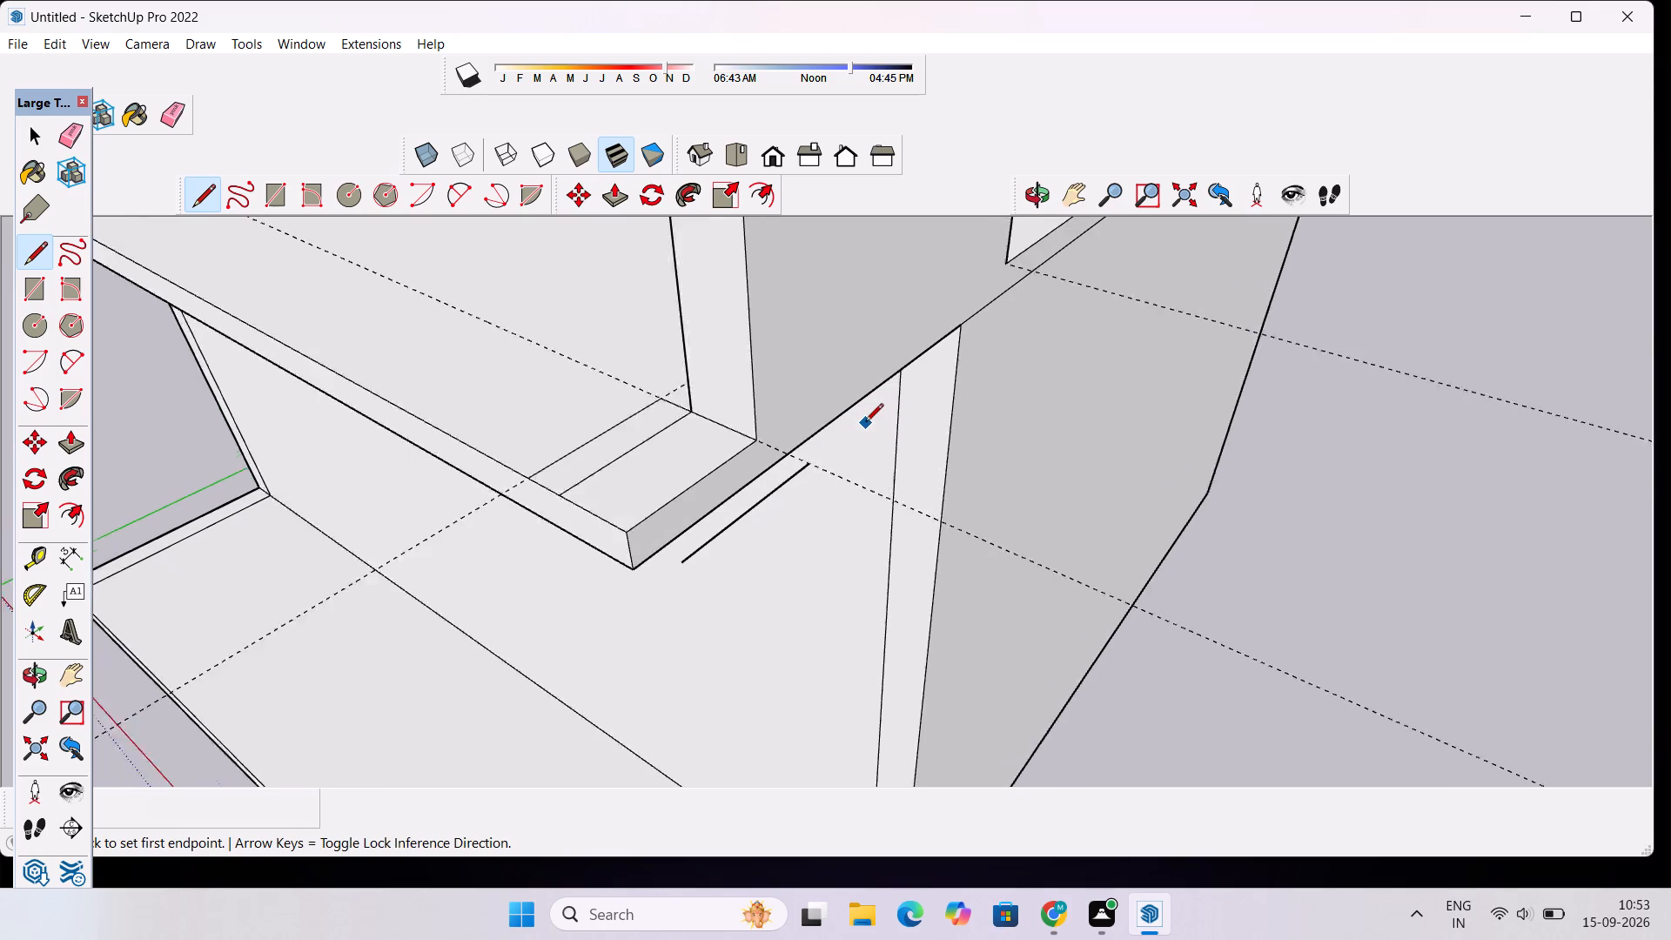
scroll(865, 423, "up", 2)
left_click(782, 481)
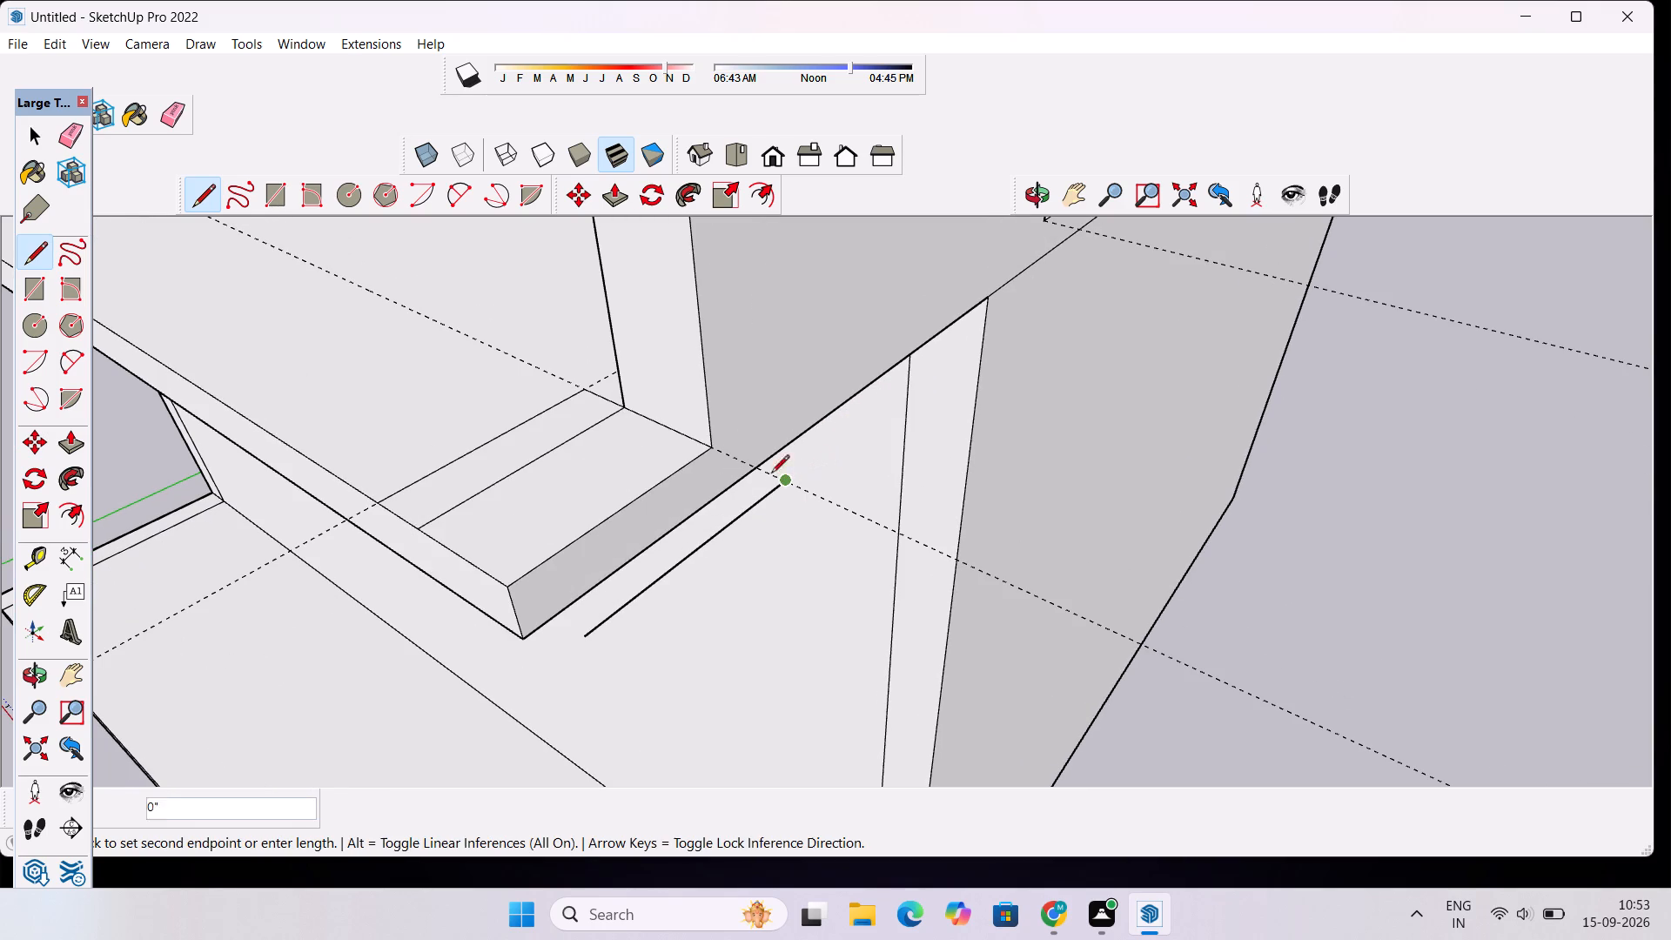
left_click(708, 446)
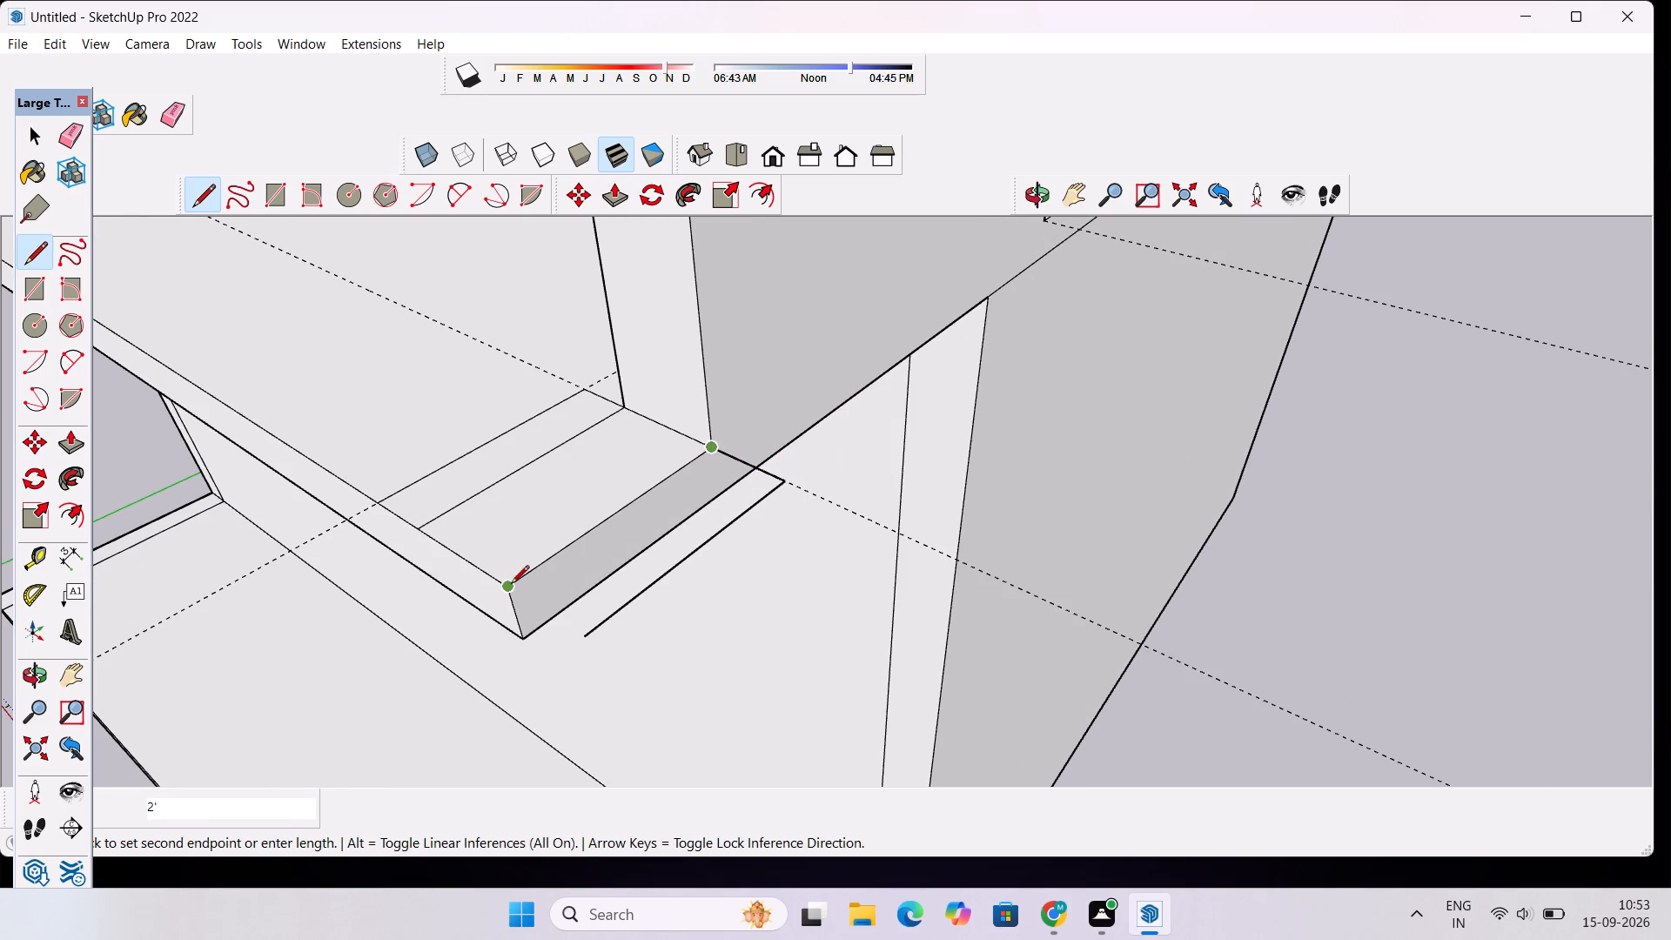
left_click(511, 585)
left_click(580, 640)
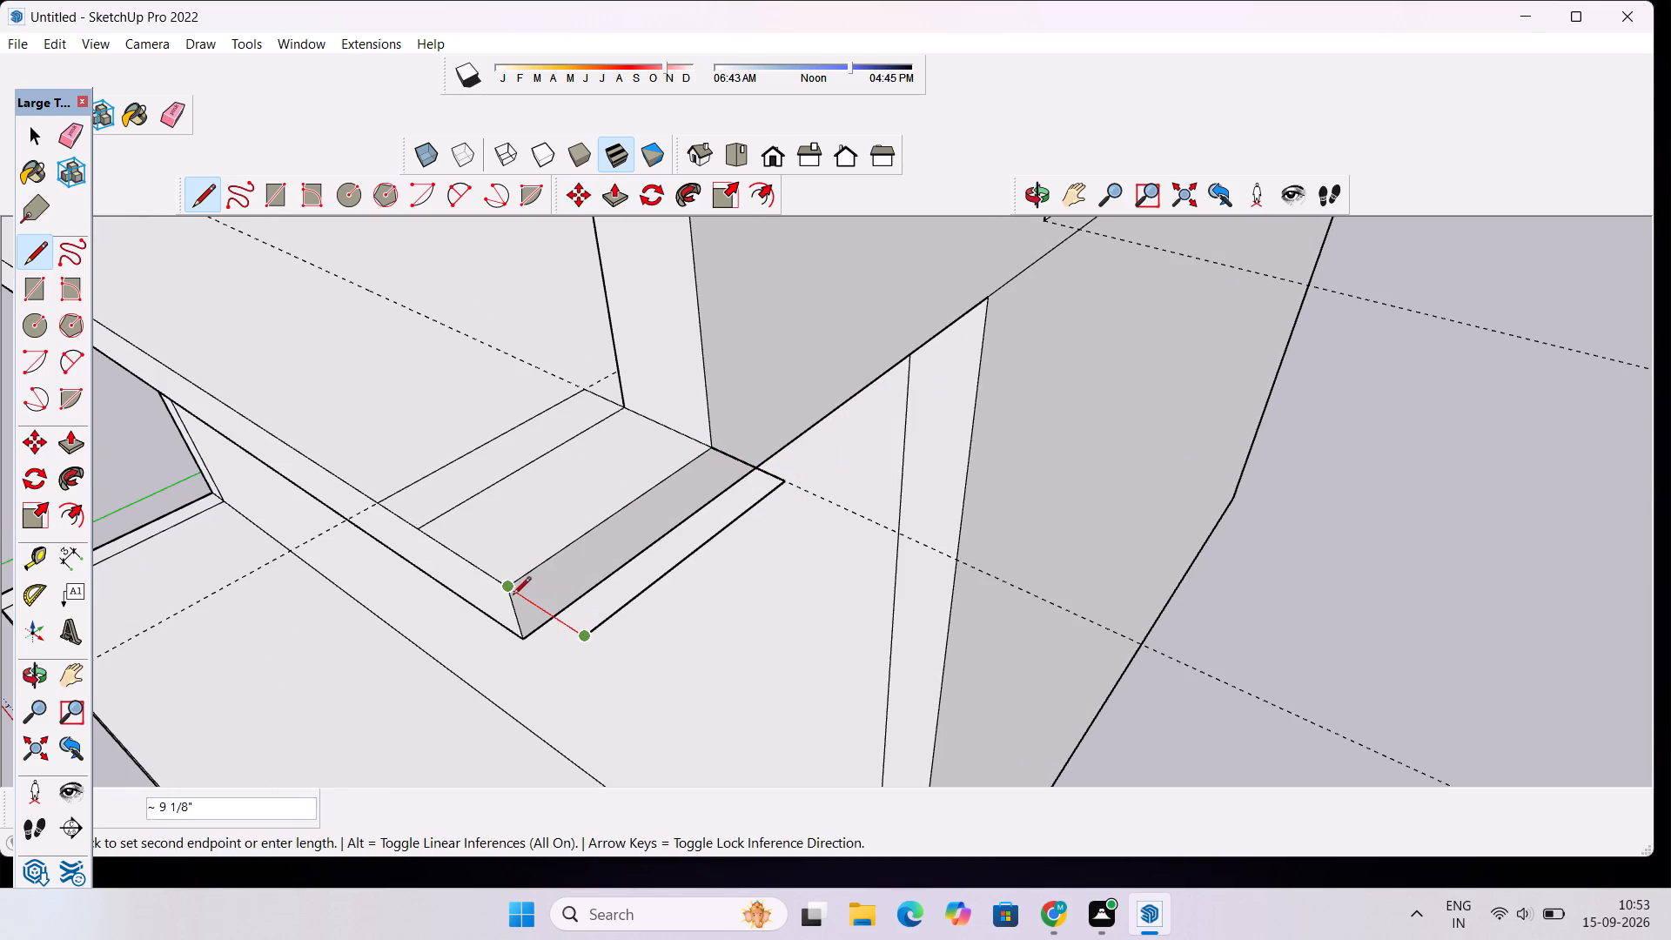
left_click(511, 594)
key("space")
Examine the new face projecting from the open slab's front side corner against the wall and storey below.
scroll(1053, 377, "down", 1)
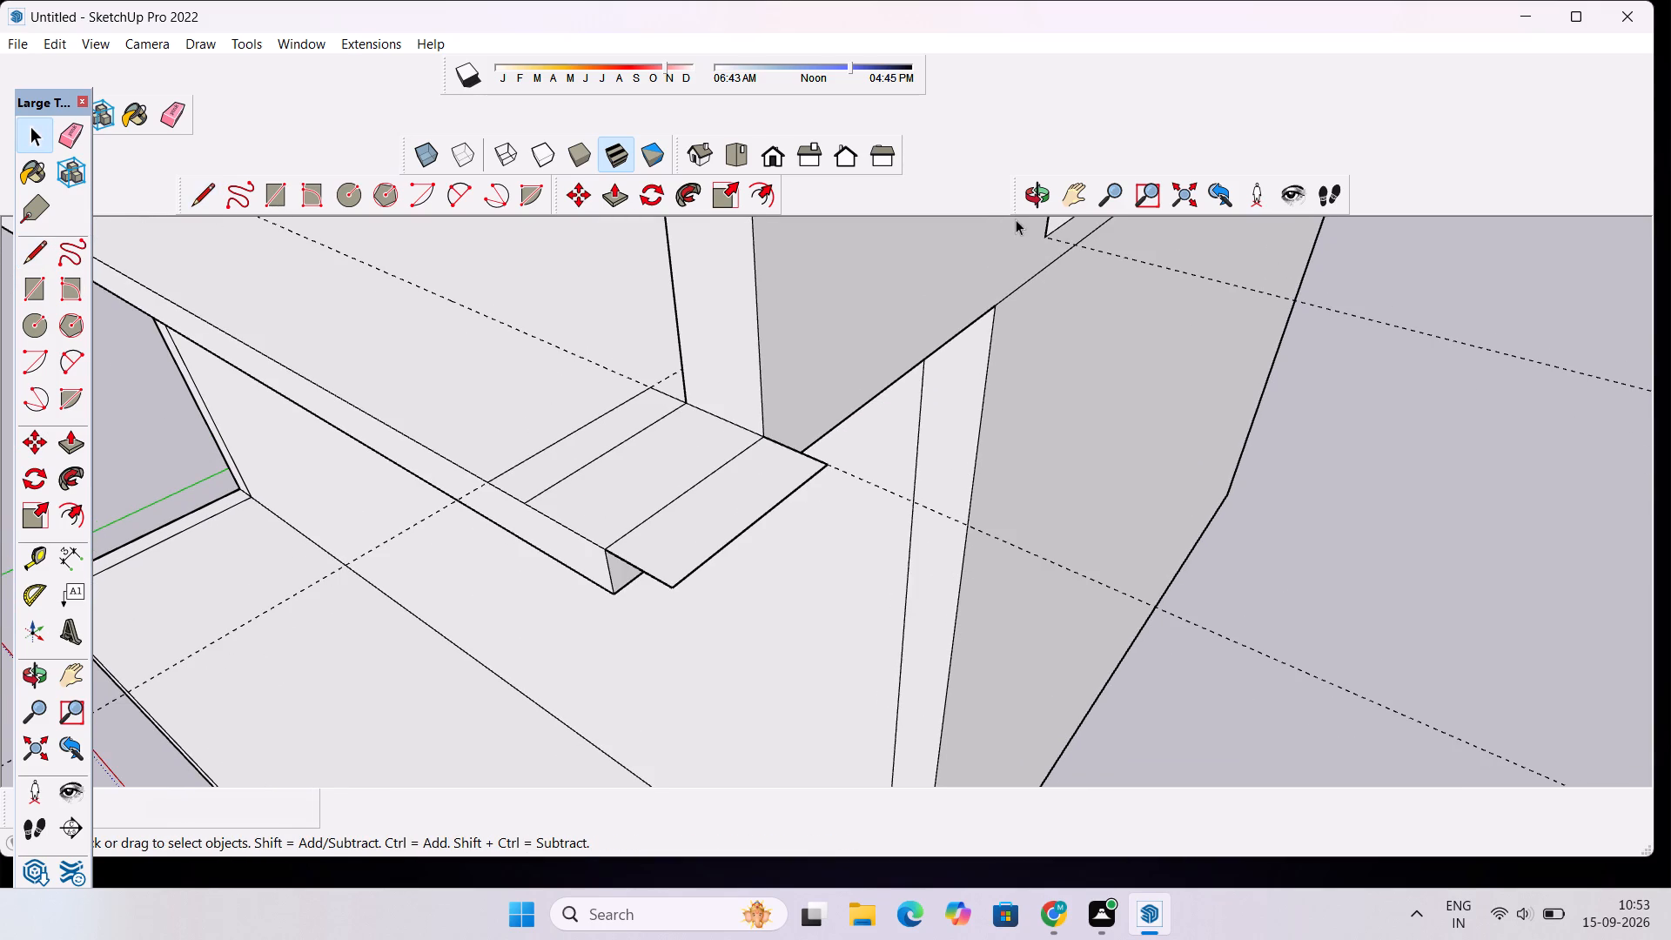
left_click(1023, 198)
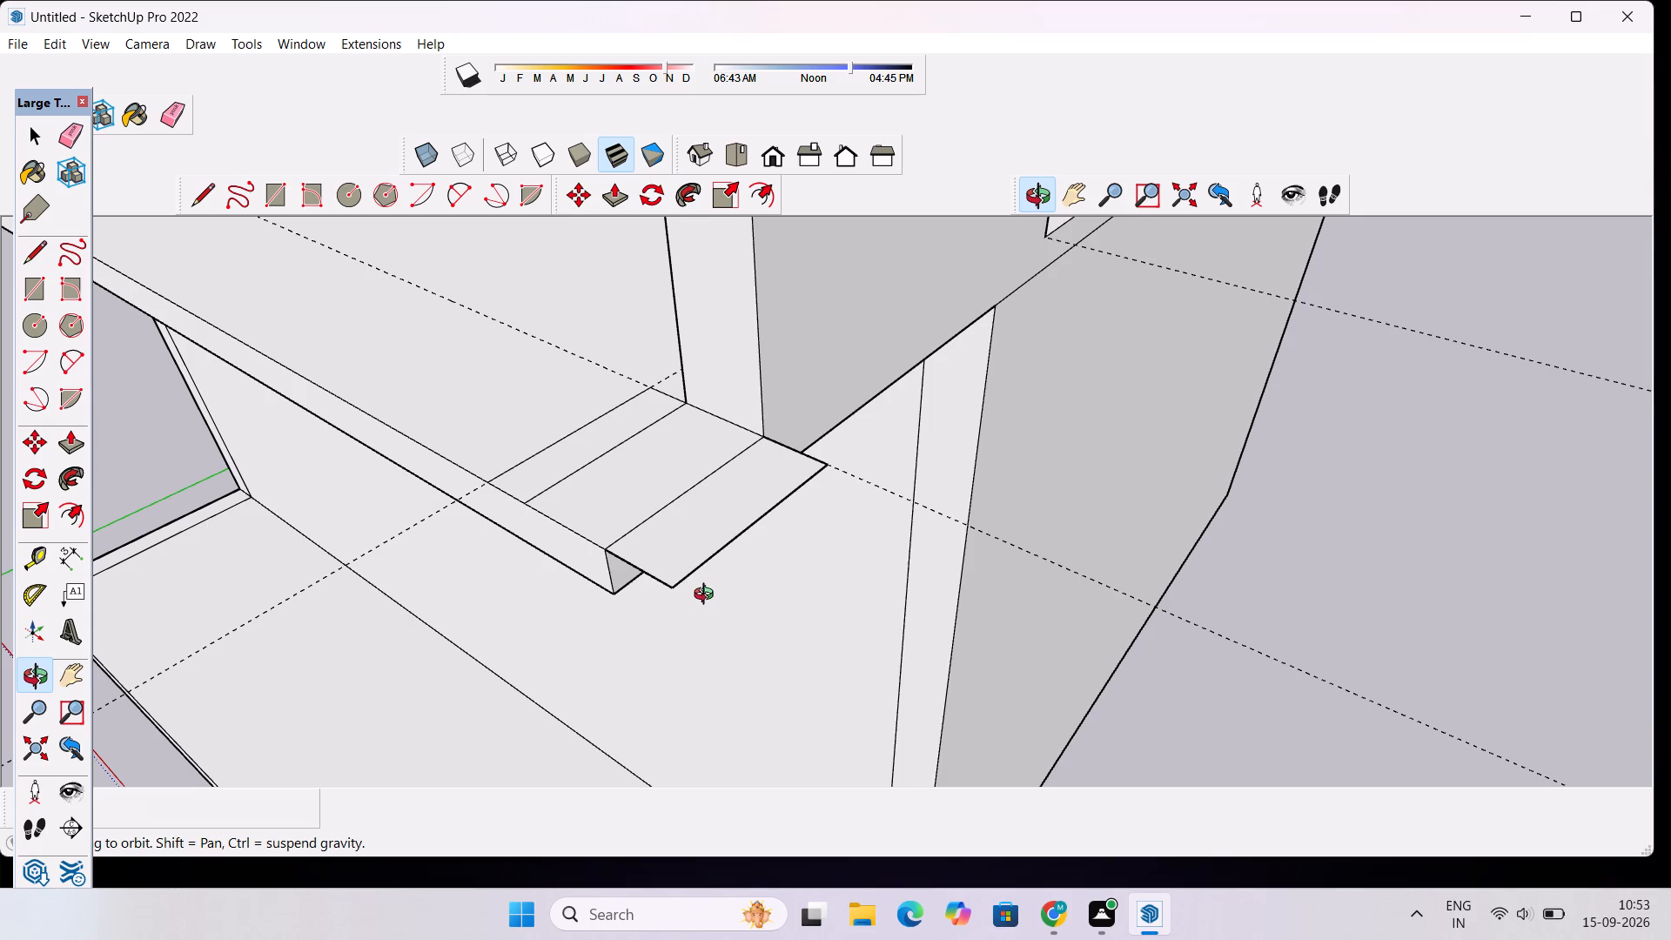
scroll(714, 583, "down", 6)
left_click_drag(703, 634, 815, 456)
scroll(930, 438, "down", 4)
left_click_drag(917, 472, 947, 670)
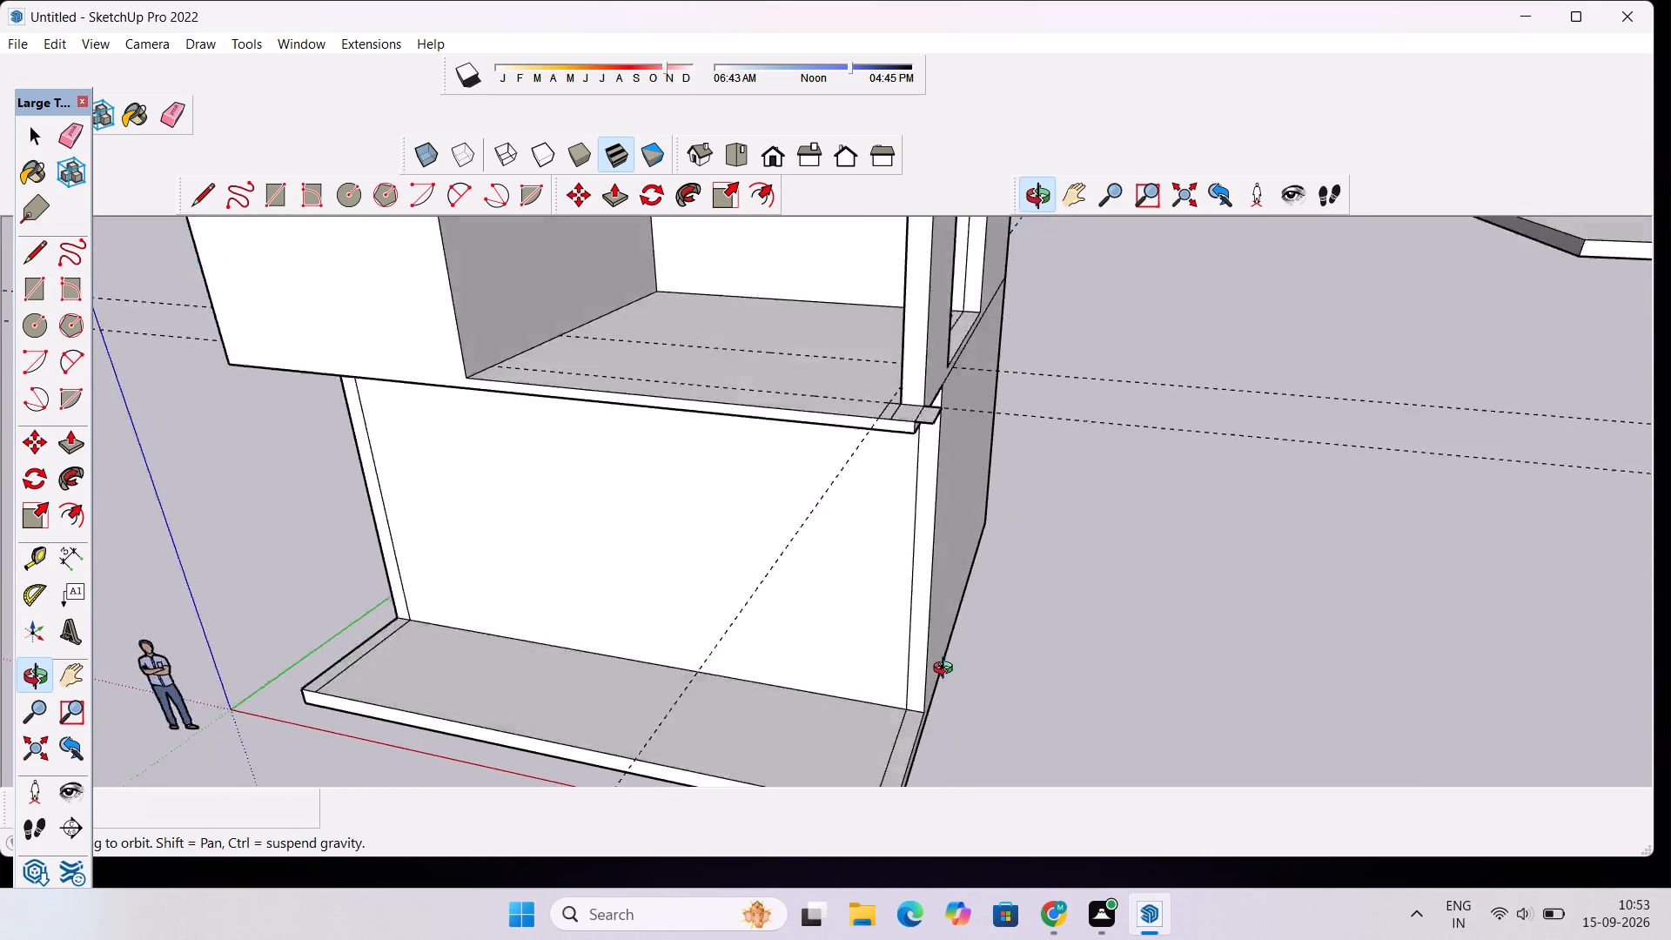
left_click_drag(947, 670, 948, 679)
scroll(932, 559, "up", 4)
left_click_drag(978, 594, 974, 560)
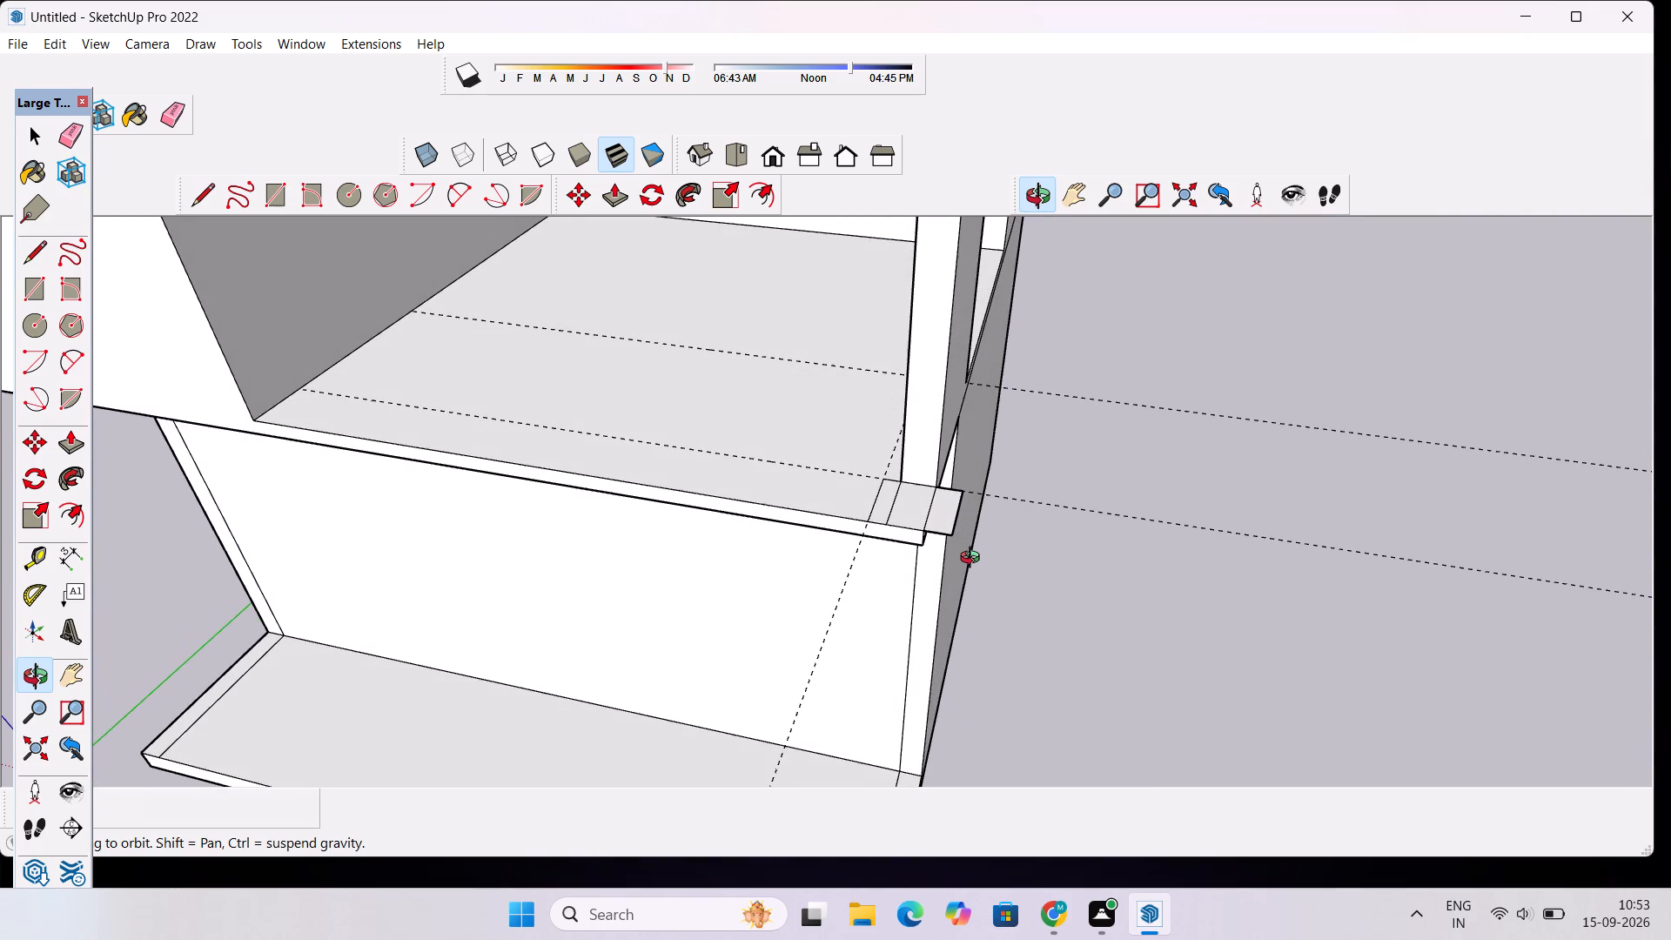
scroll(973, 559, "down", 1)
left_click_drag(970, 589, 948, 544)
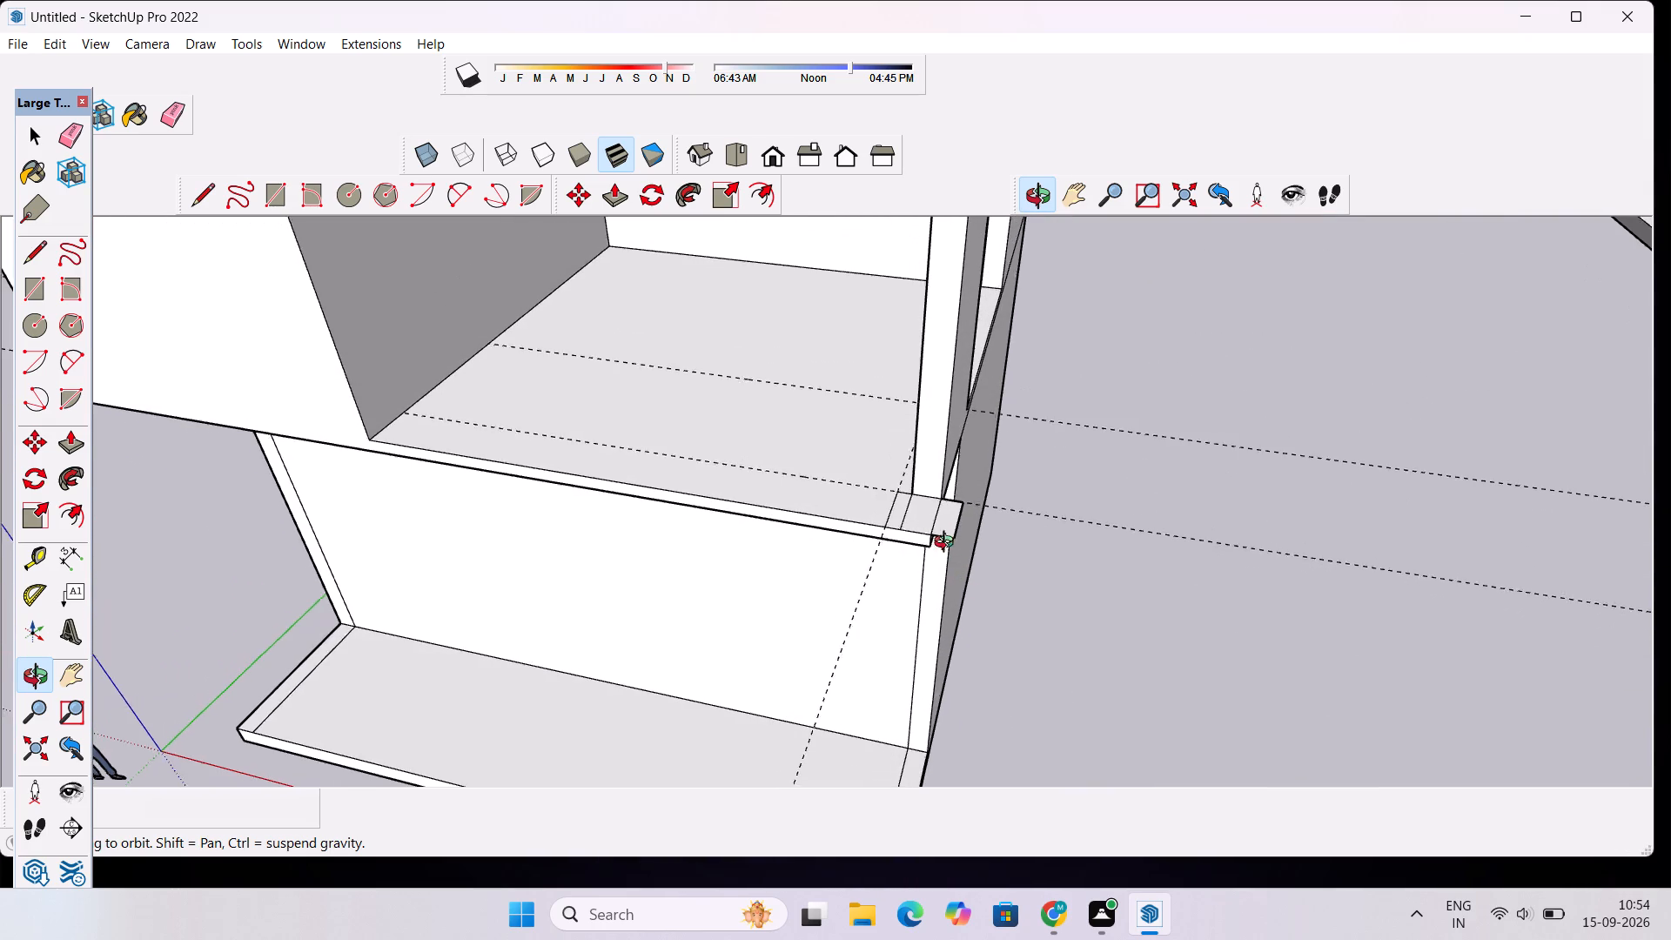
left_click_drag(948, 544, 923, 493)
scroll(923, 487, "down", 5)
left_click_drag(929, 541, 1025, 563)
left_click_drag(1012, 502, 1049, 600)
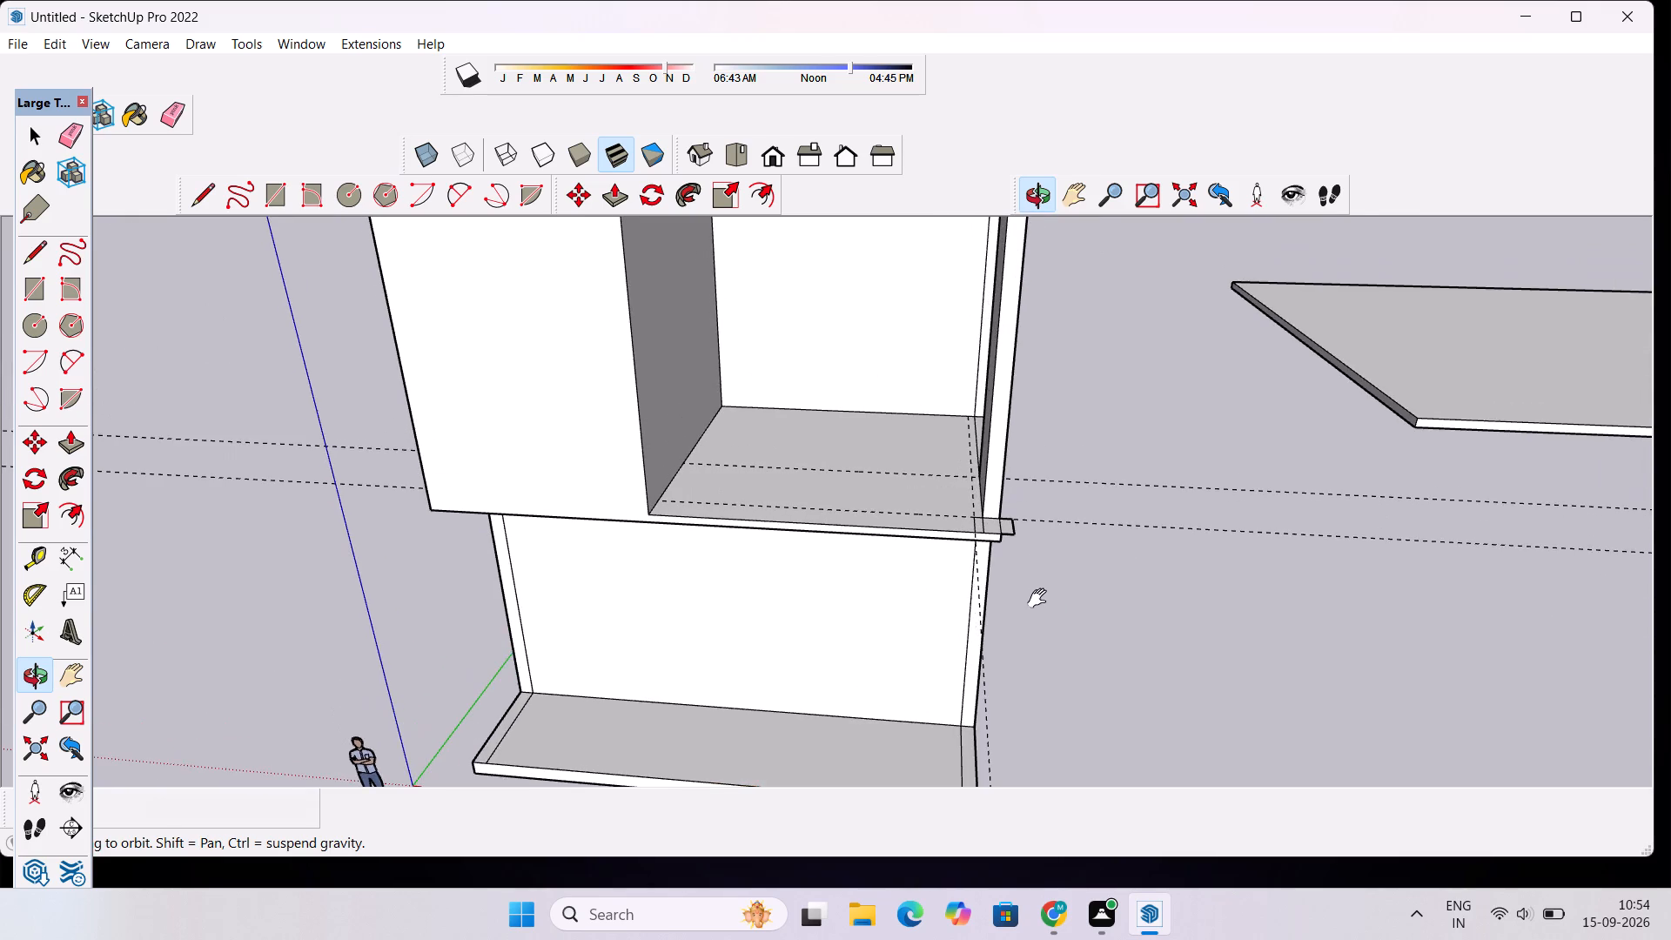
Push/Pull the projecting face down 6" to match the underside of the open upper-storey slab.
scroll(1035, 567, "up", 4, "shift")
left_click_drag(1032, 517, 1036, 561, "shift")
left_click_drag(1023, 589, 938, 459)
scroll(875, 397, "up", 3)
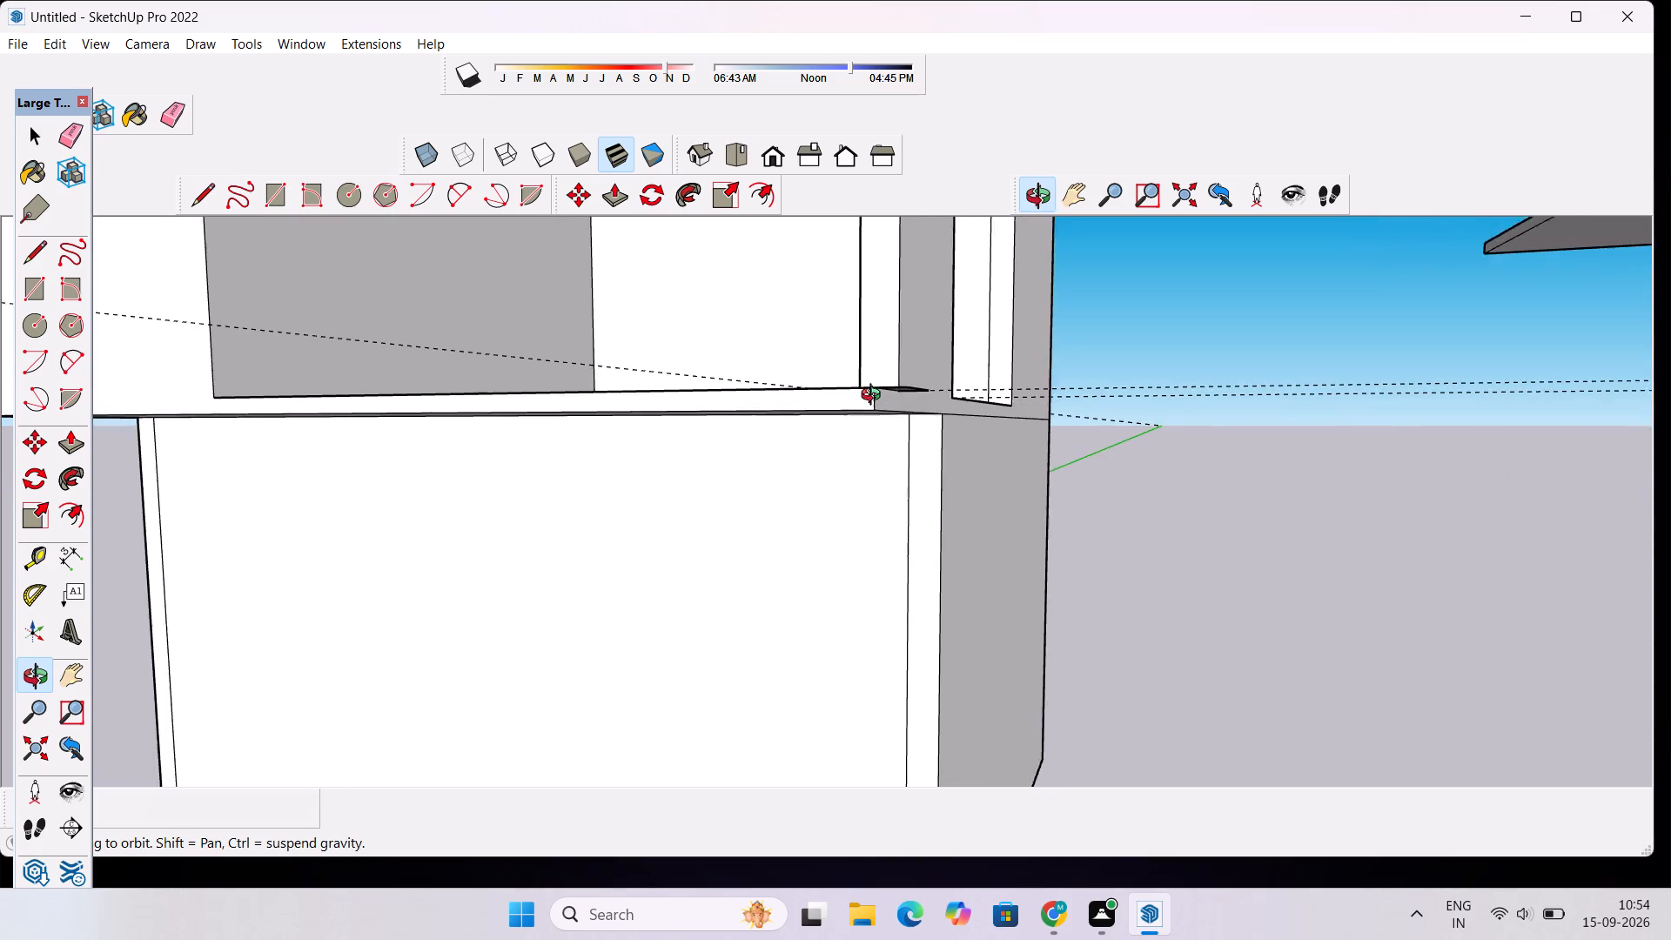
scroll(875, 397, "up", 2)
left_click_drag(954, 407, 950, 316)
left_click_drag(933, 333, 971, 445, "shift")
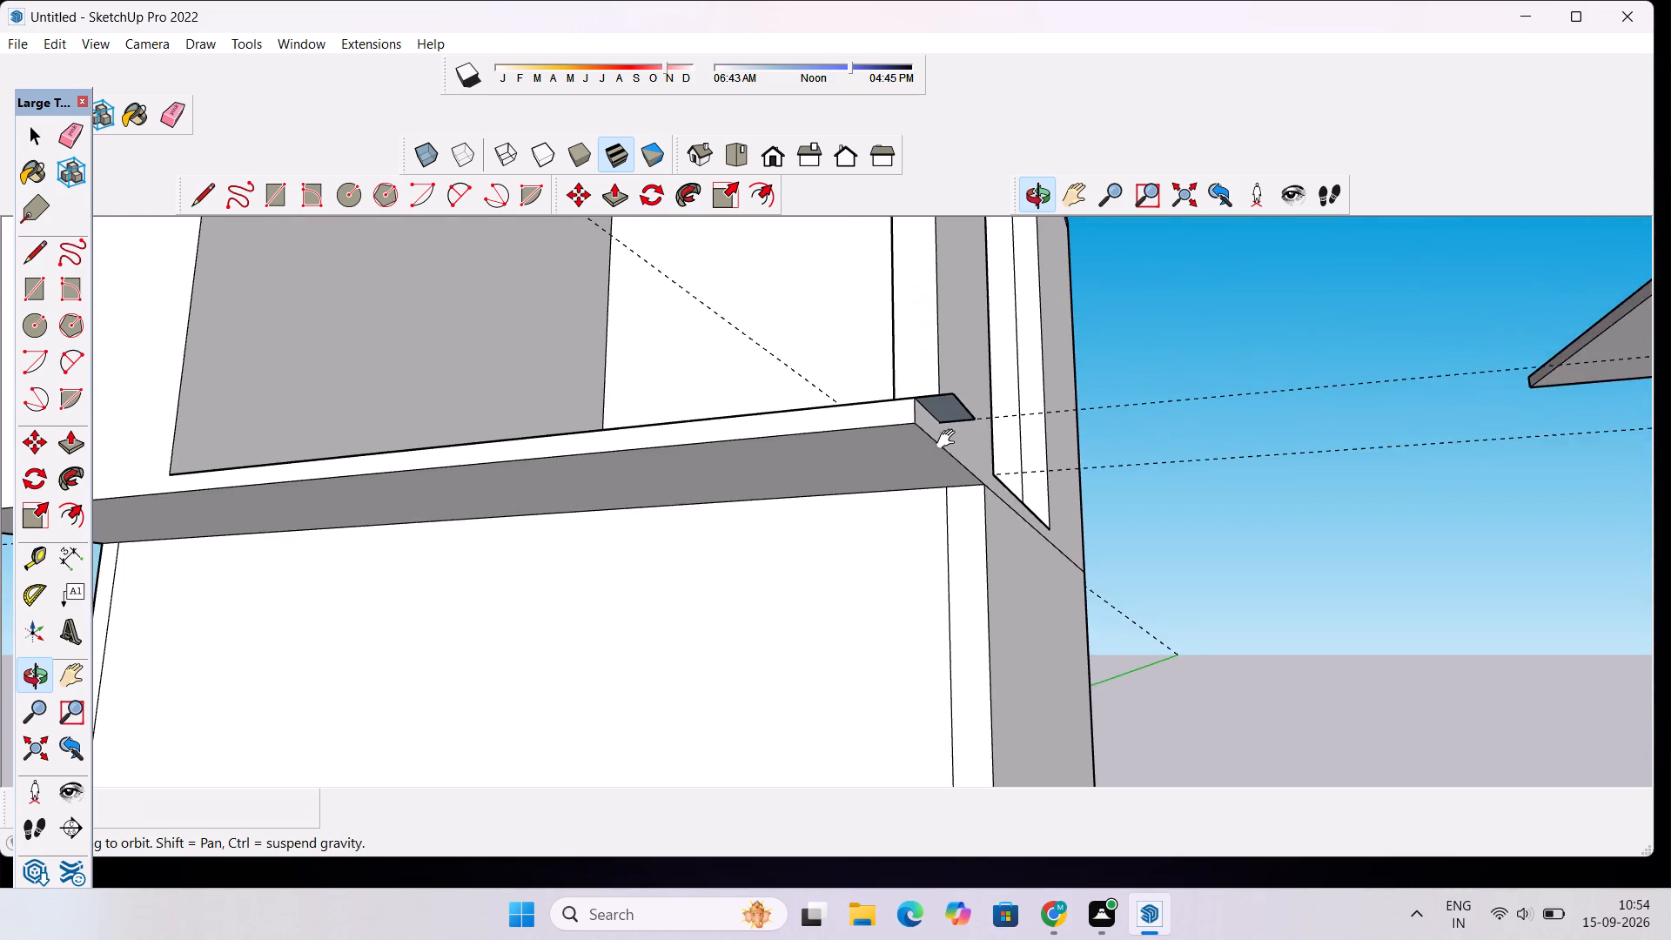
scroll(948, 423, "up", 8, "shift")
key("p")
left_click(955, 387)
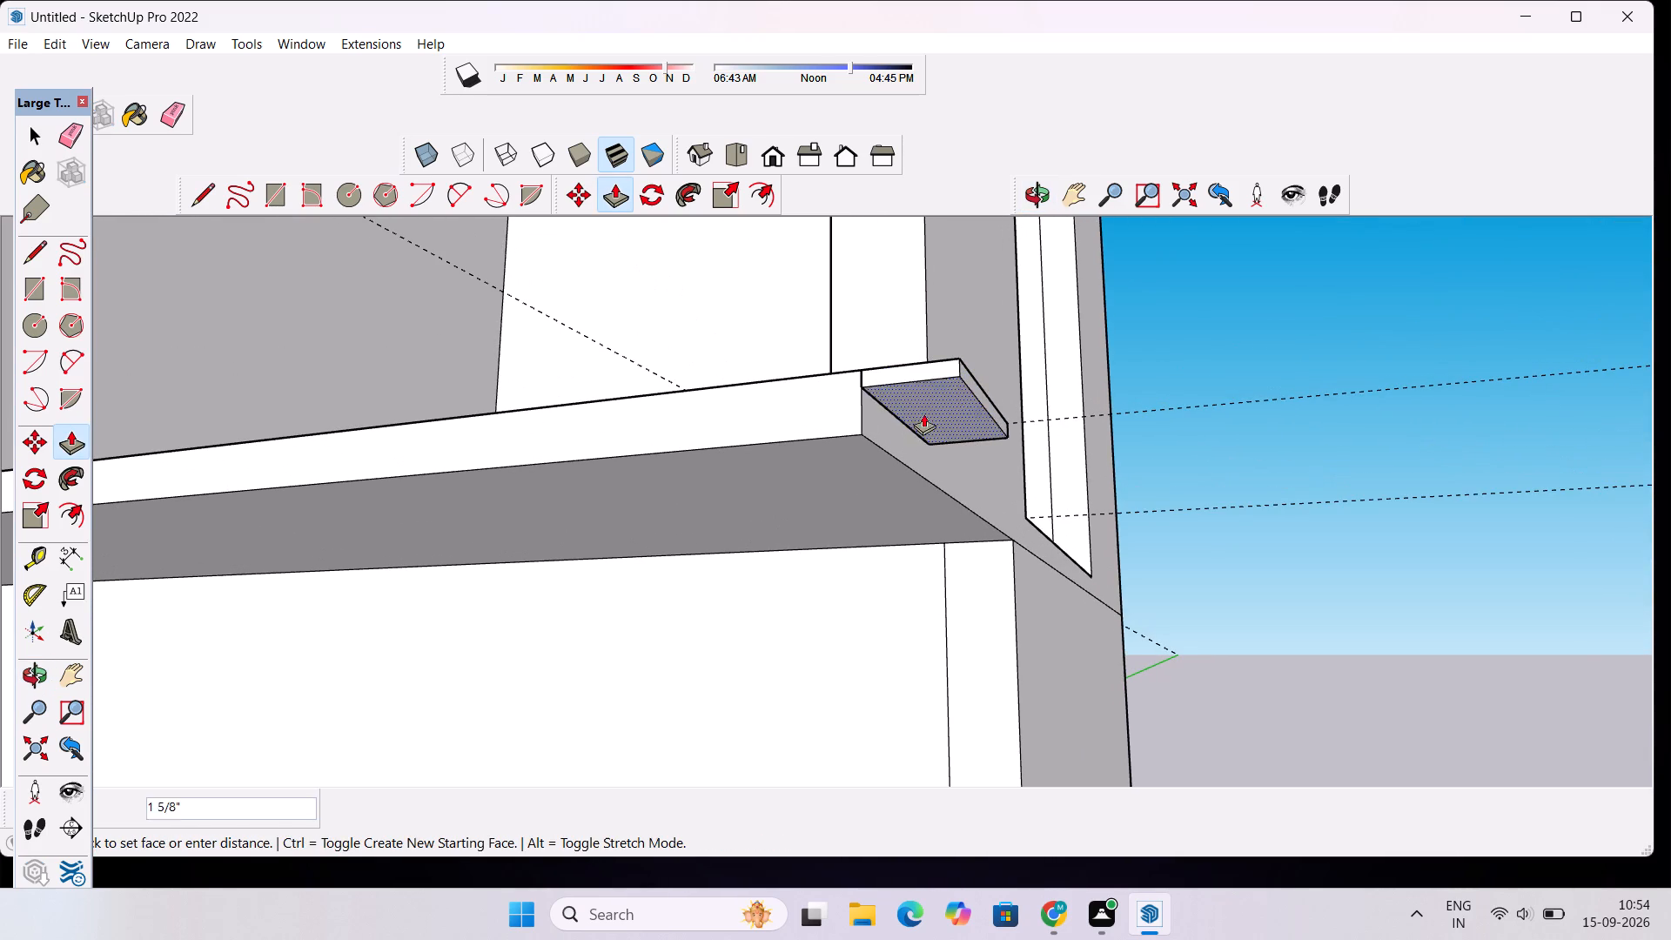
left_click(852, 433)
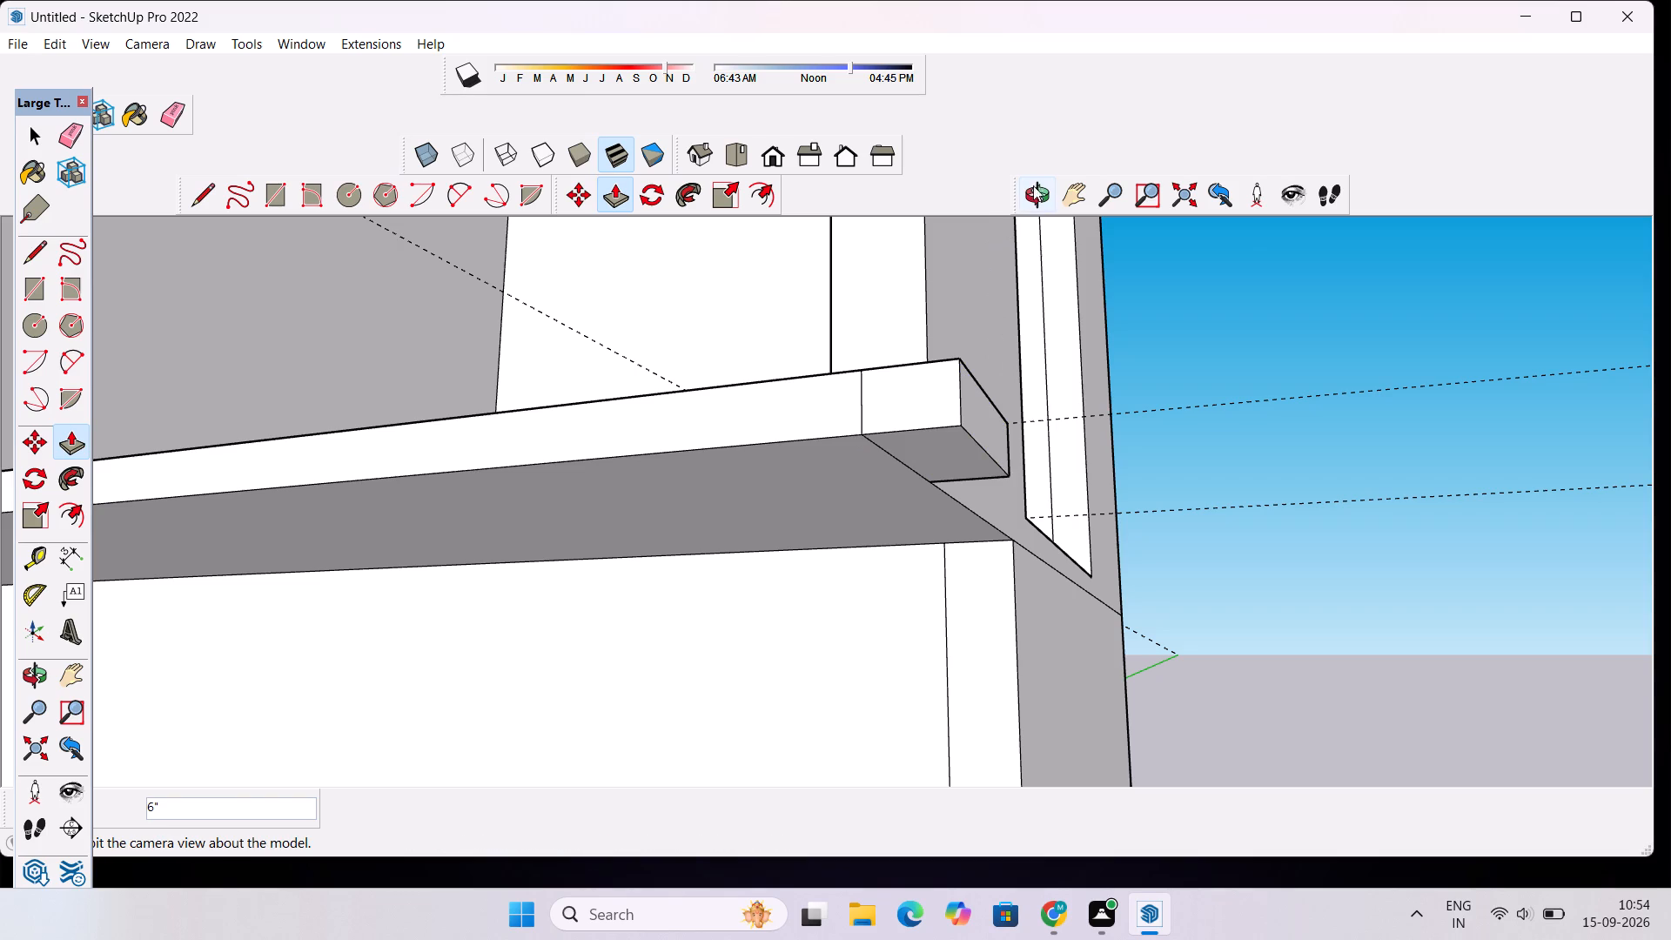
Erase the vertical seam between the slab and its new projection on the front face.
left_click(1035, 191)
left_click_drag(965, 292, 1057, 399)
left_click_drag(1025, 427, 990, 361)
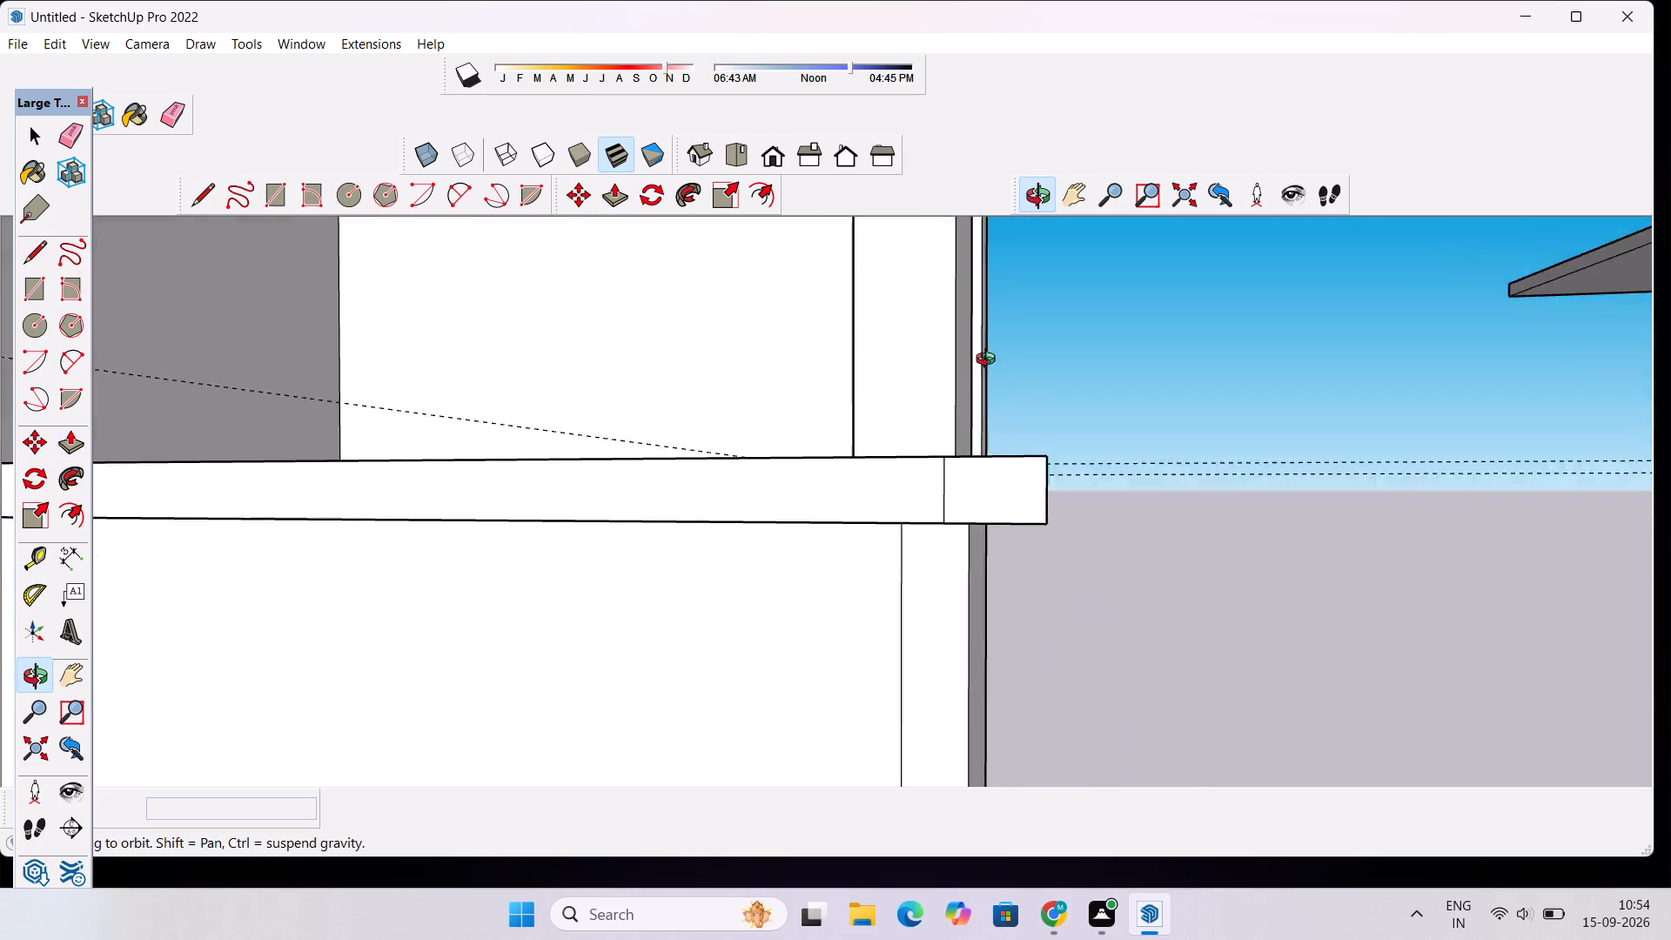
left_click_drag(990, 361, 988, 355)
key("e")
left_click_drag(930, 464, 950, 477)
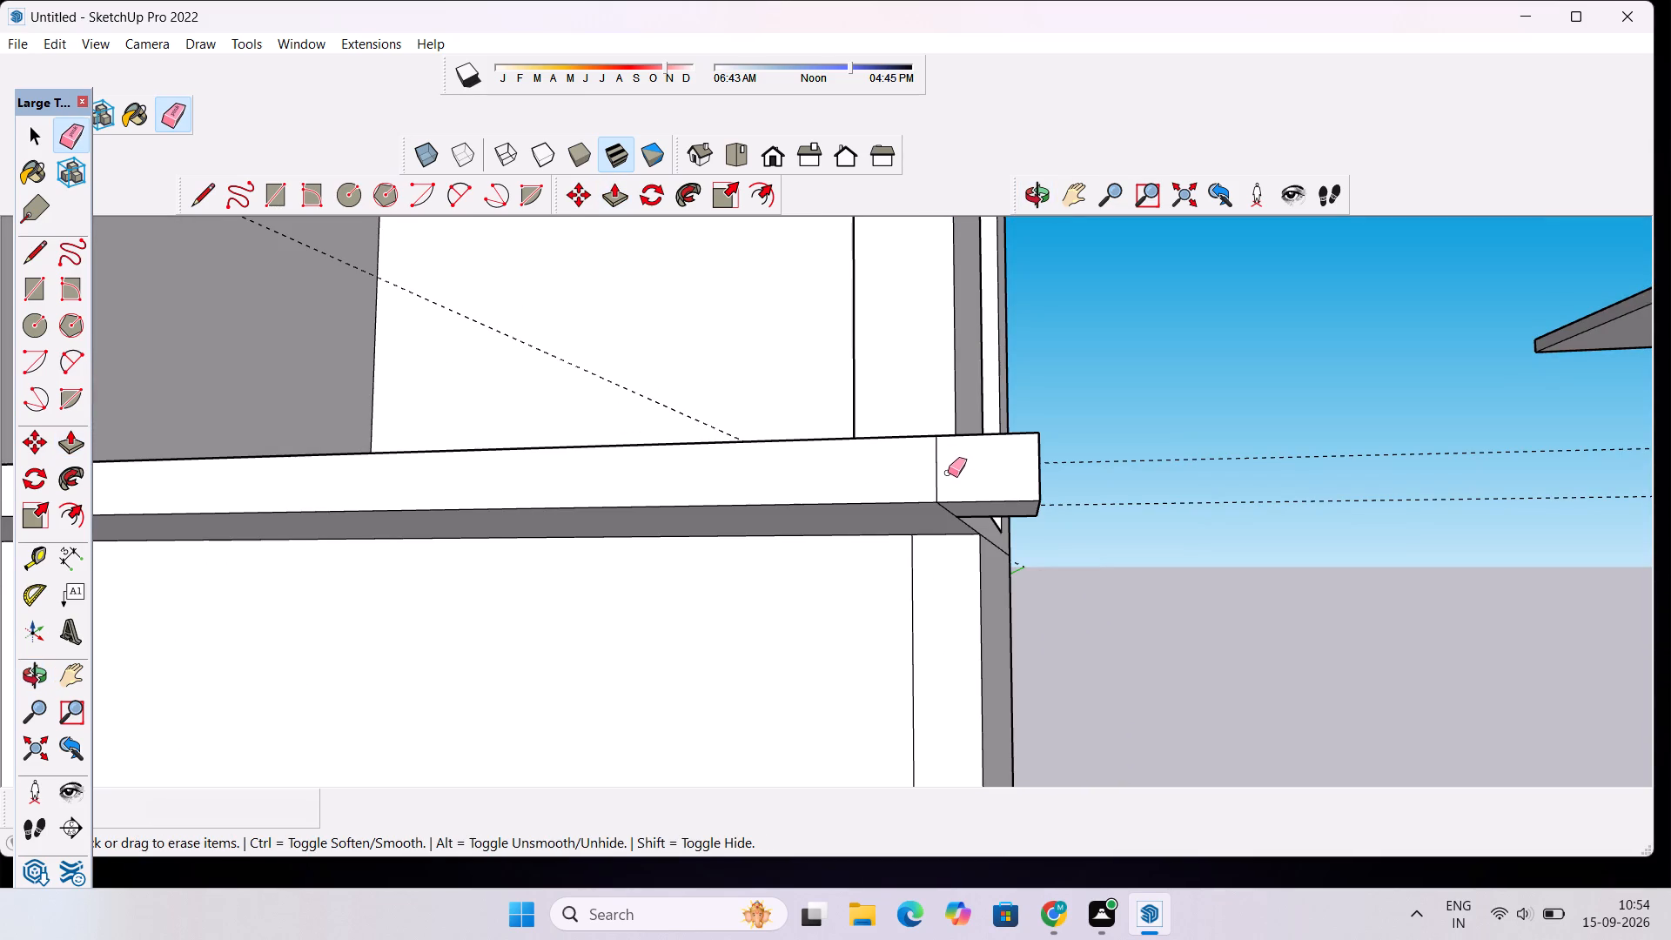
left_click_drag(948, 473, 933, 462)
Erase the side strip's inner line and the projection's seam line on the slab top in front of the wall piece.
scroll(984, 366, "down", 3)
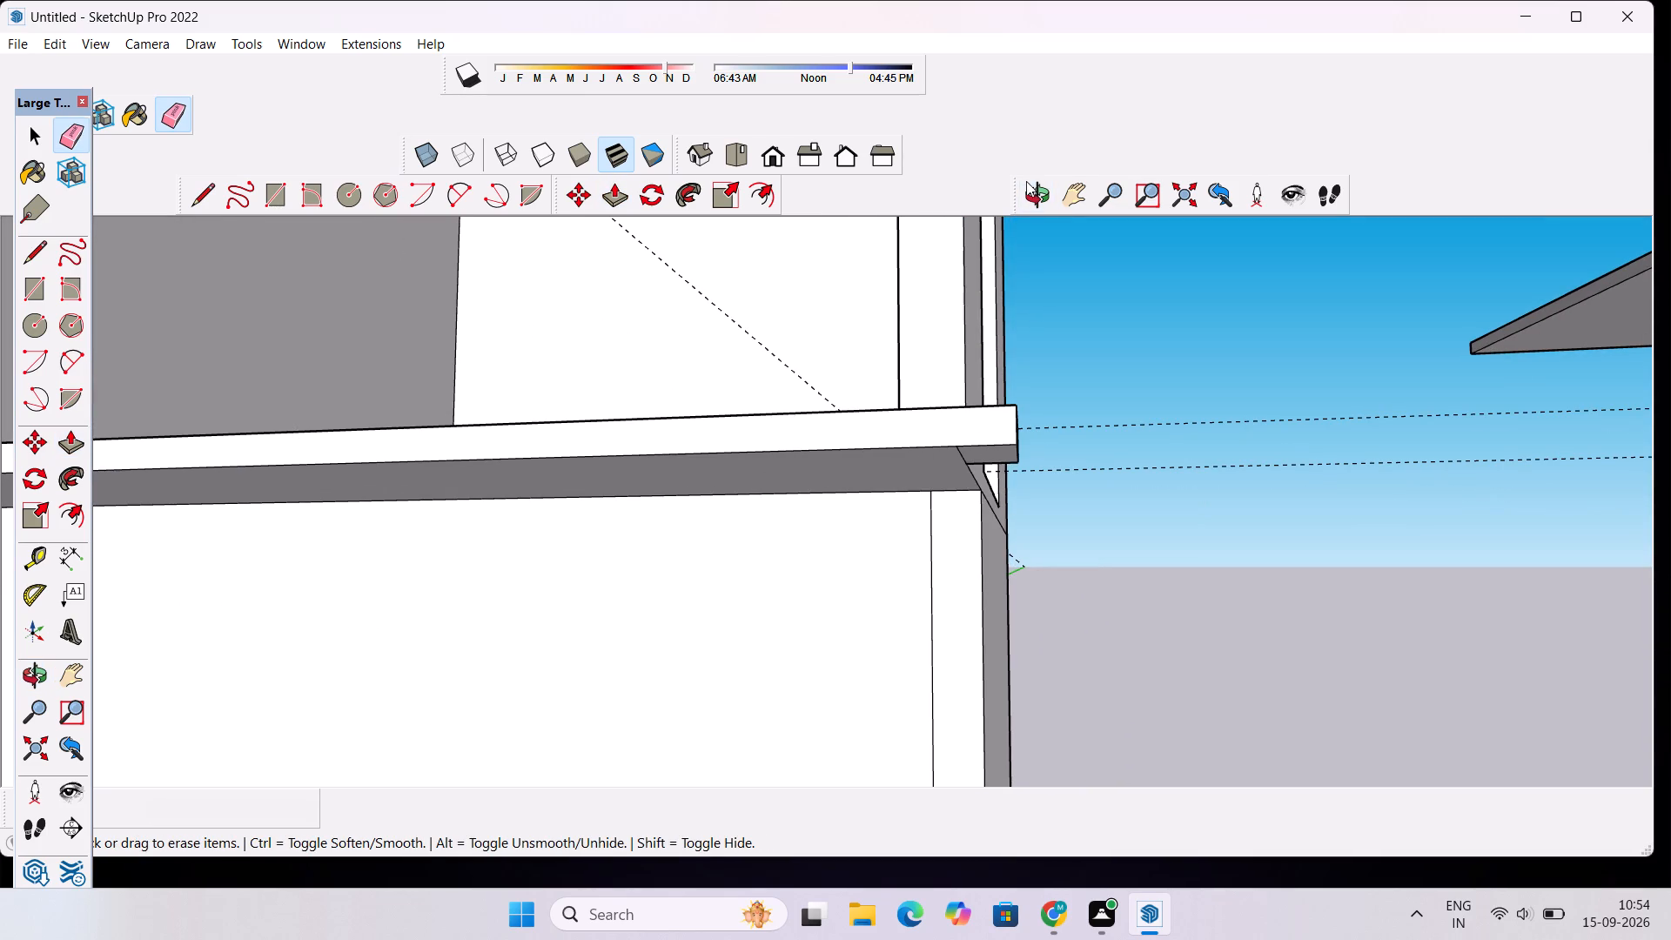
left_click(1037, 205)
left_click_drag(961, 351, 1016, 501)
scroll(1016, 499, "down", 5)
scroll(974, 516, "up", 4)
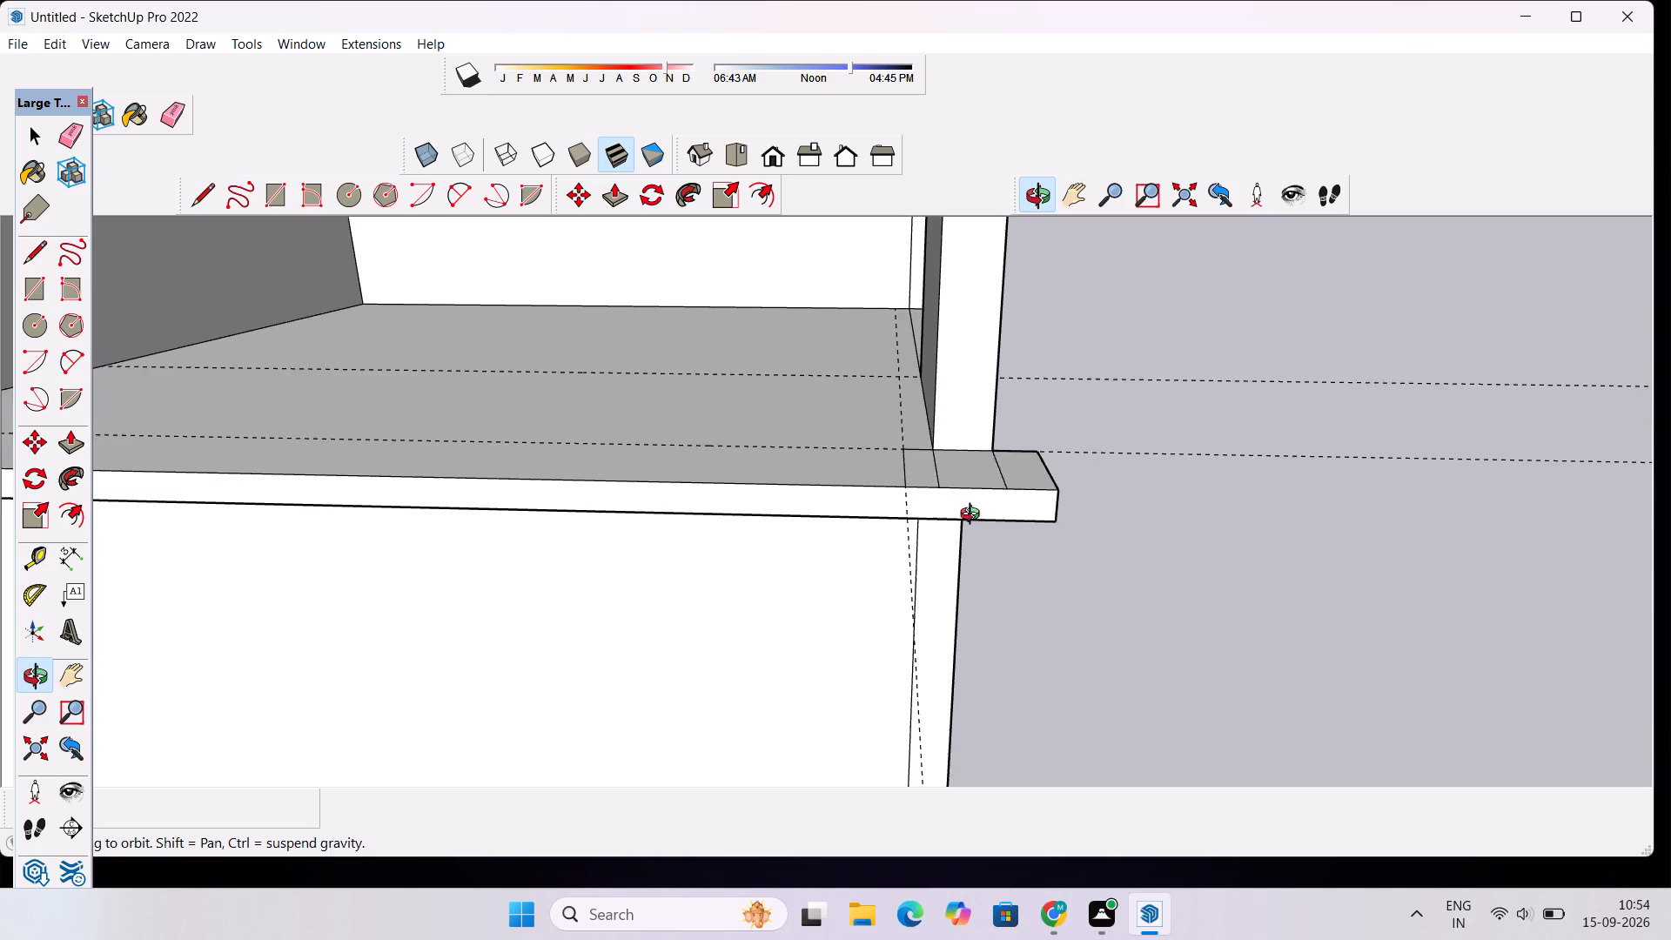
left_click_drag(974, 505, 977, 566)
key("e")
left_click(931, 481)
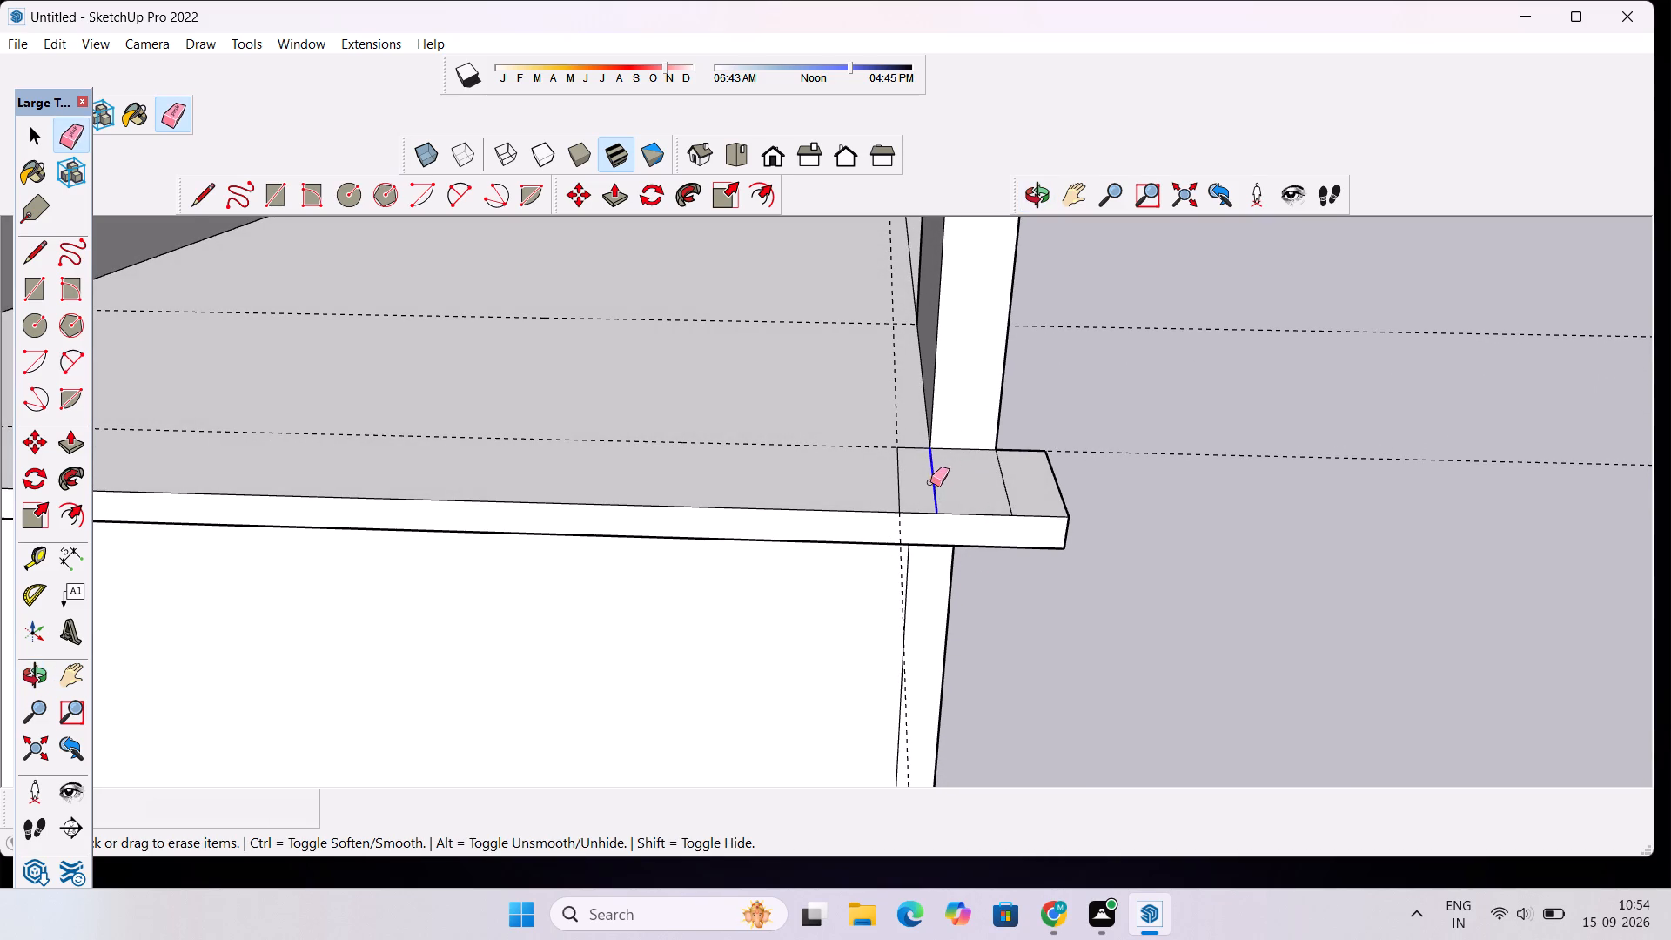
left_click_drag(994, 467, 1005, 489)
Erase the 6" guide, the front cross guide and the short lines traced along them on the slab top.
scroll(893, 453, "up", 1)
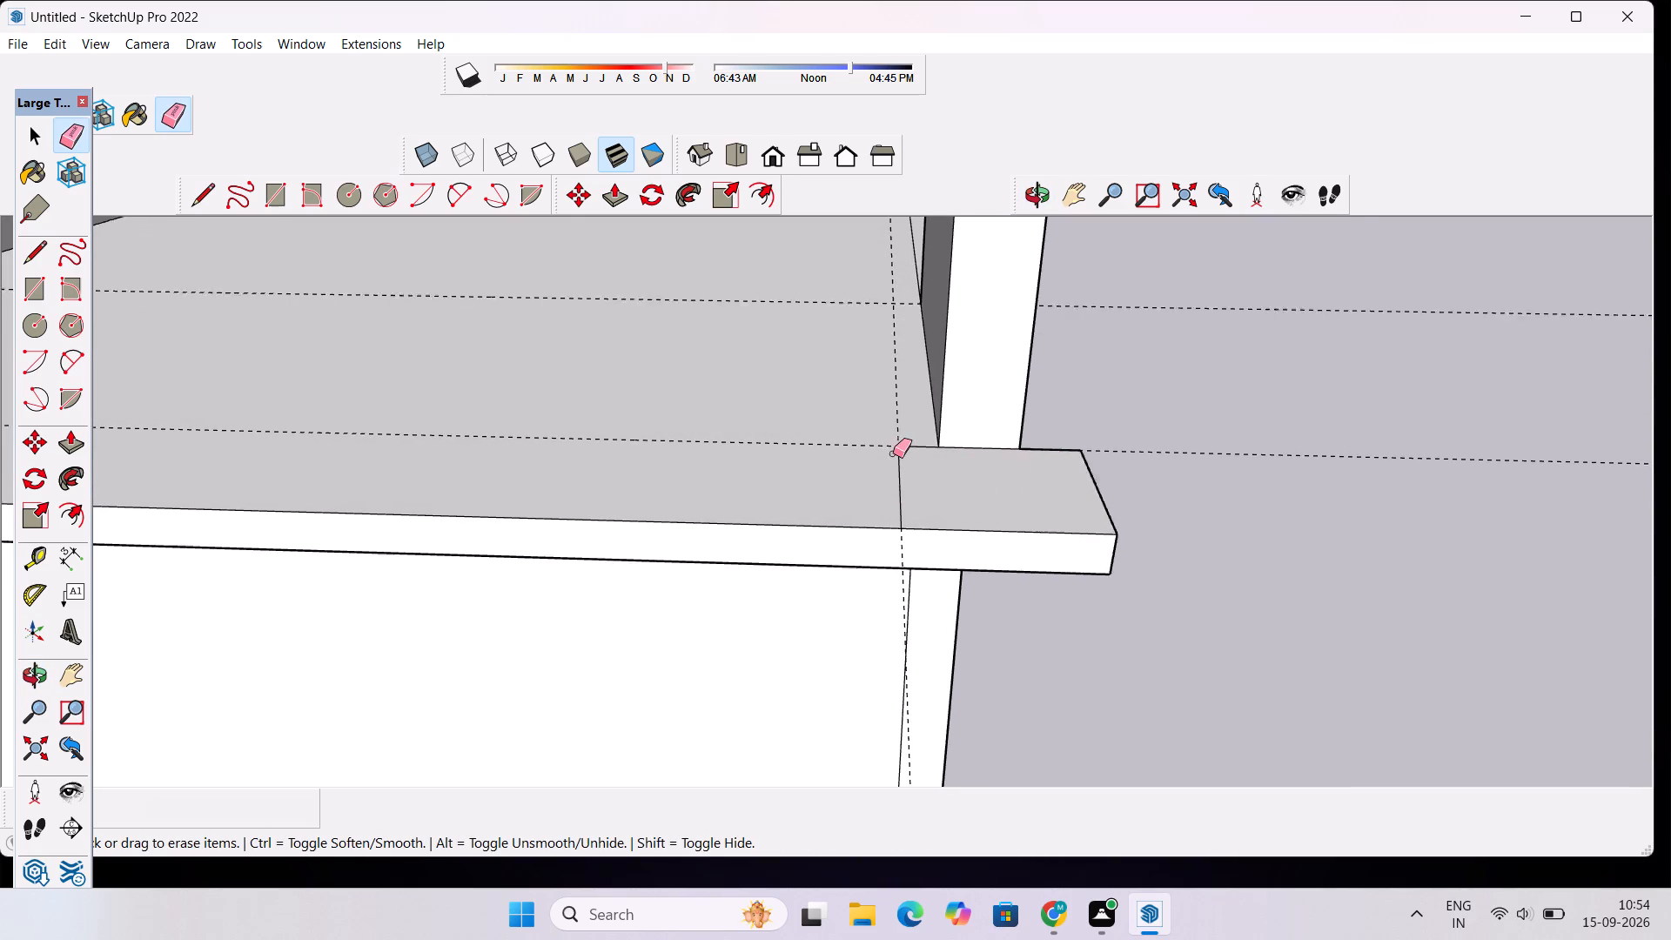
scroll(893, 453, "up", 2)
scroll(976, 459, "up", 1)
left_click(893, 480)
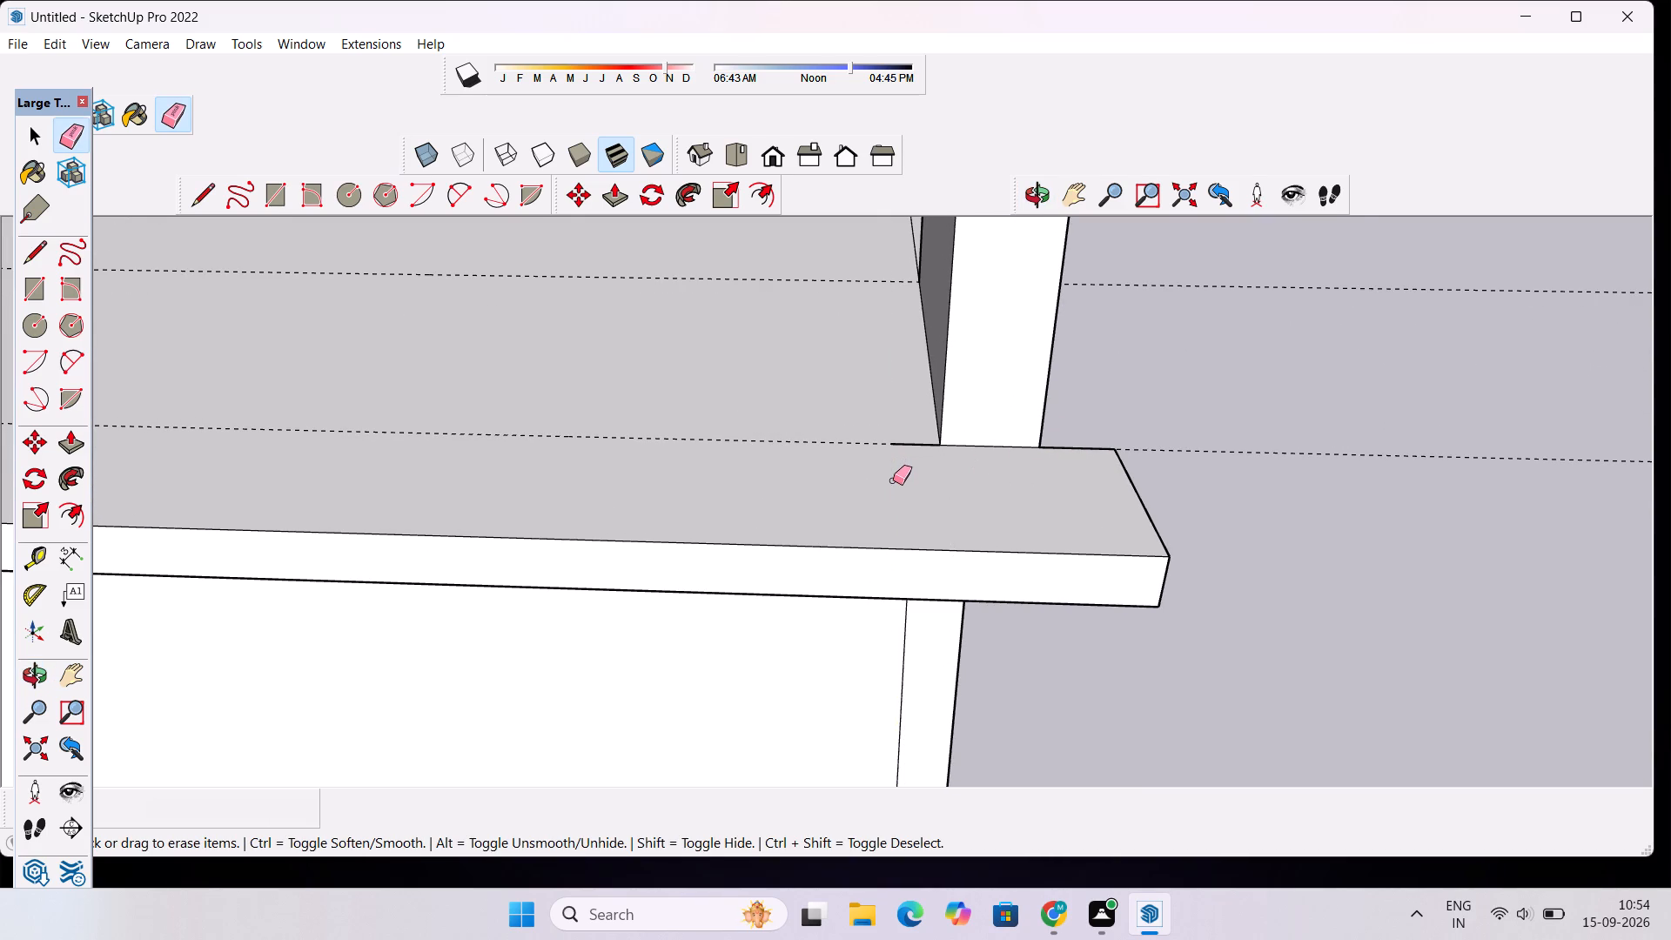
key("t")
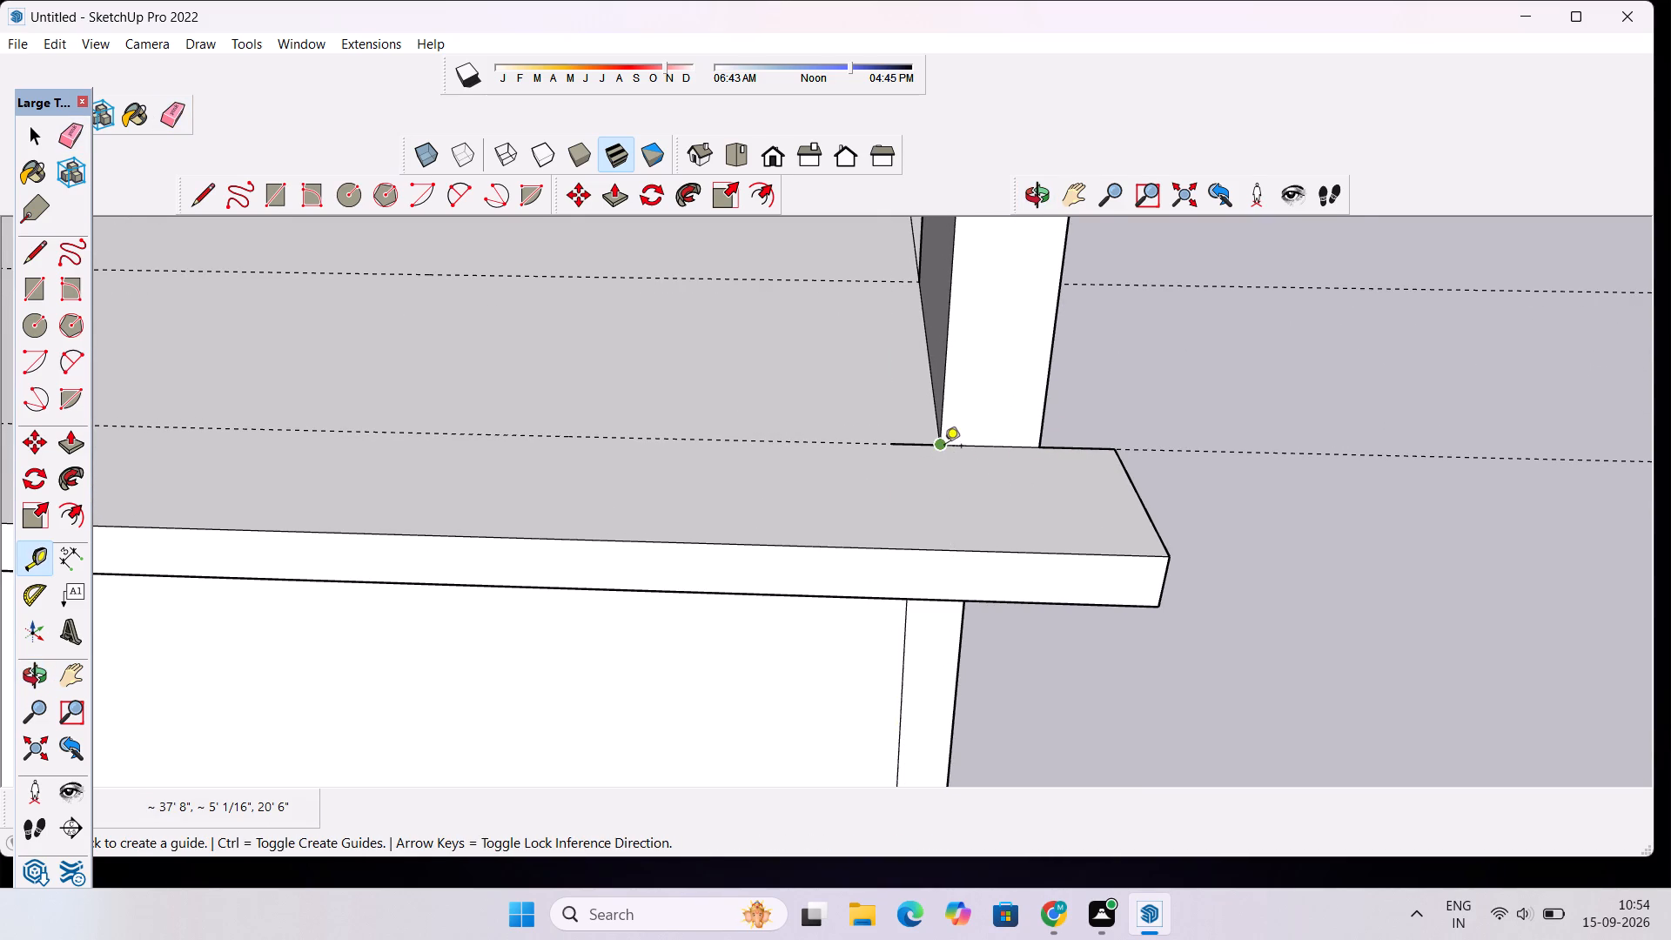
scroll(932, 451, "up", 3)
key("space")
type("e")
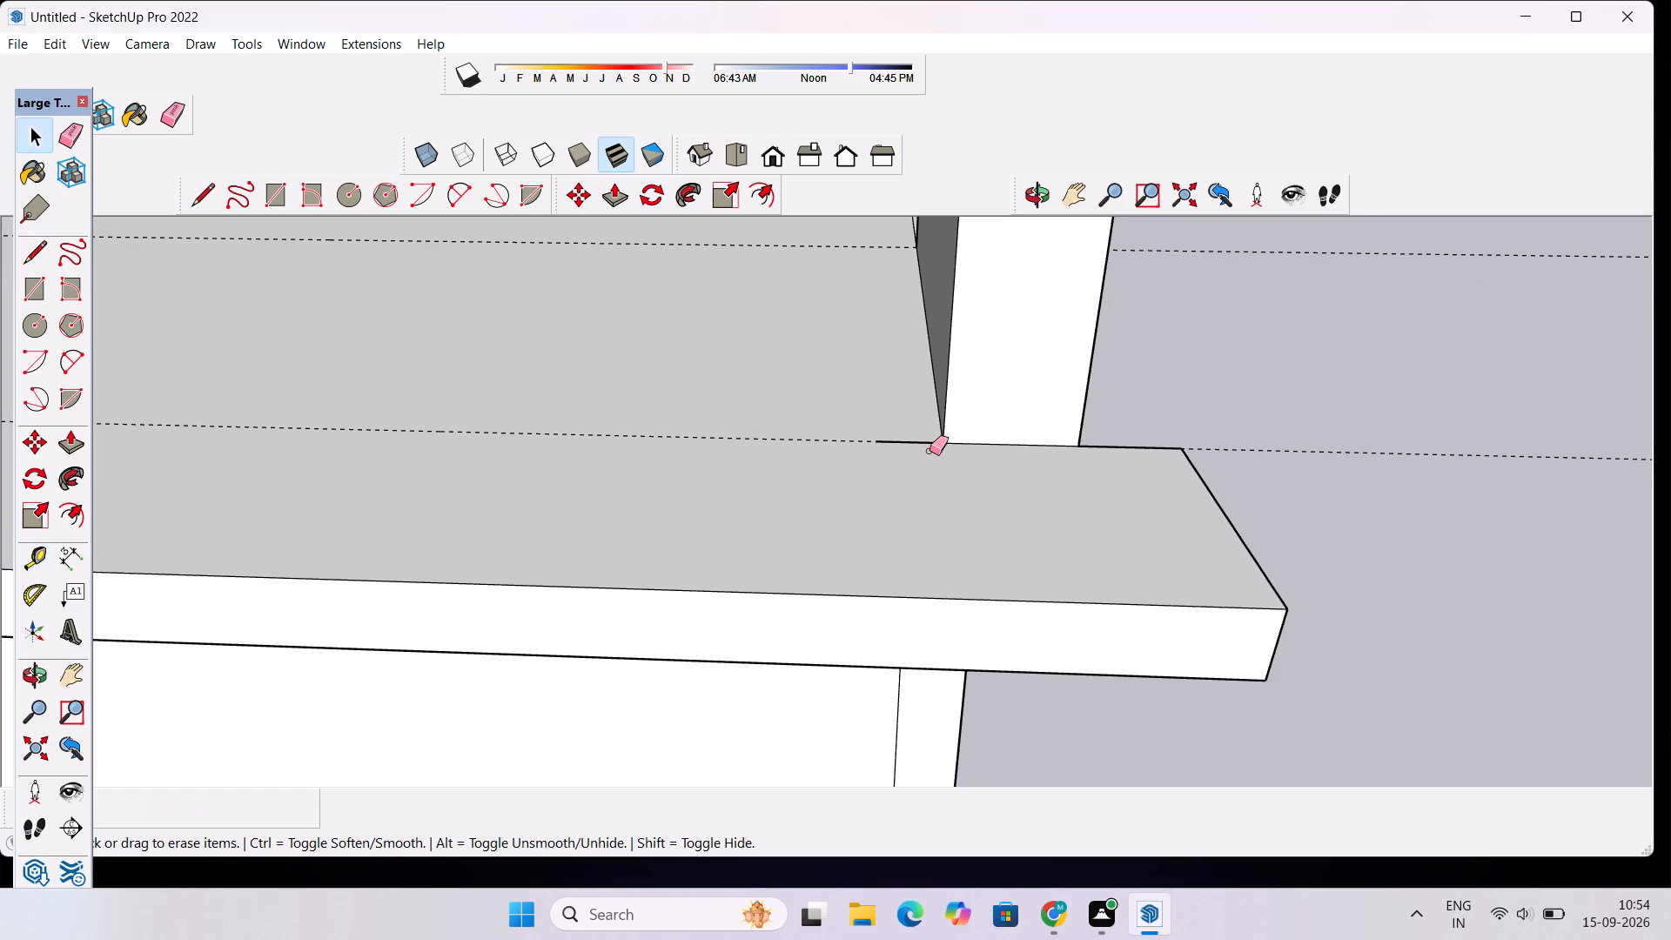
left_click_drag(912, 428, 912, 446)
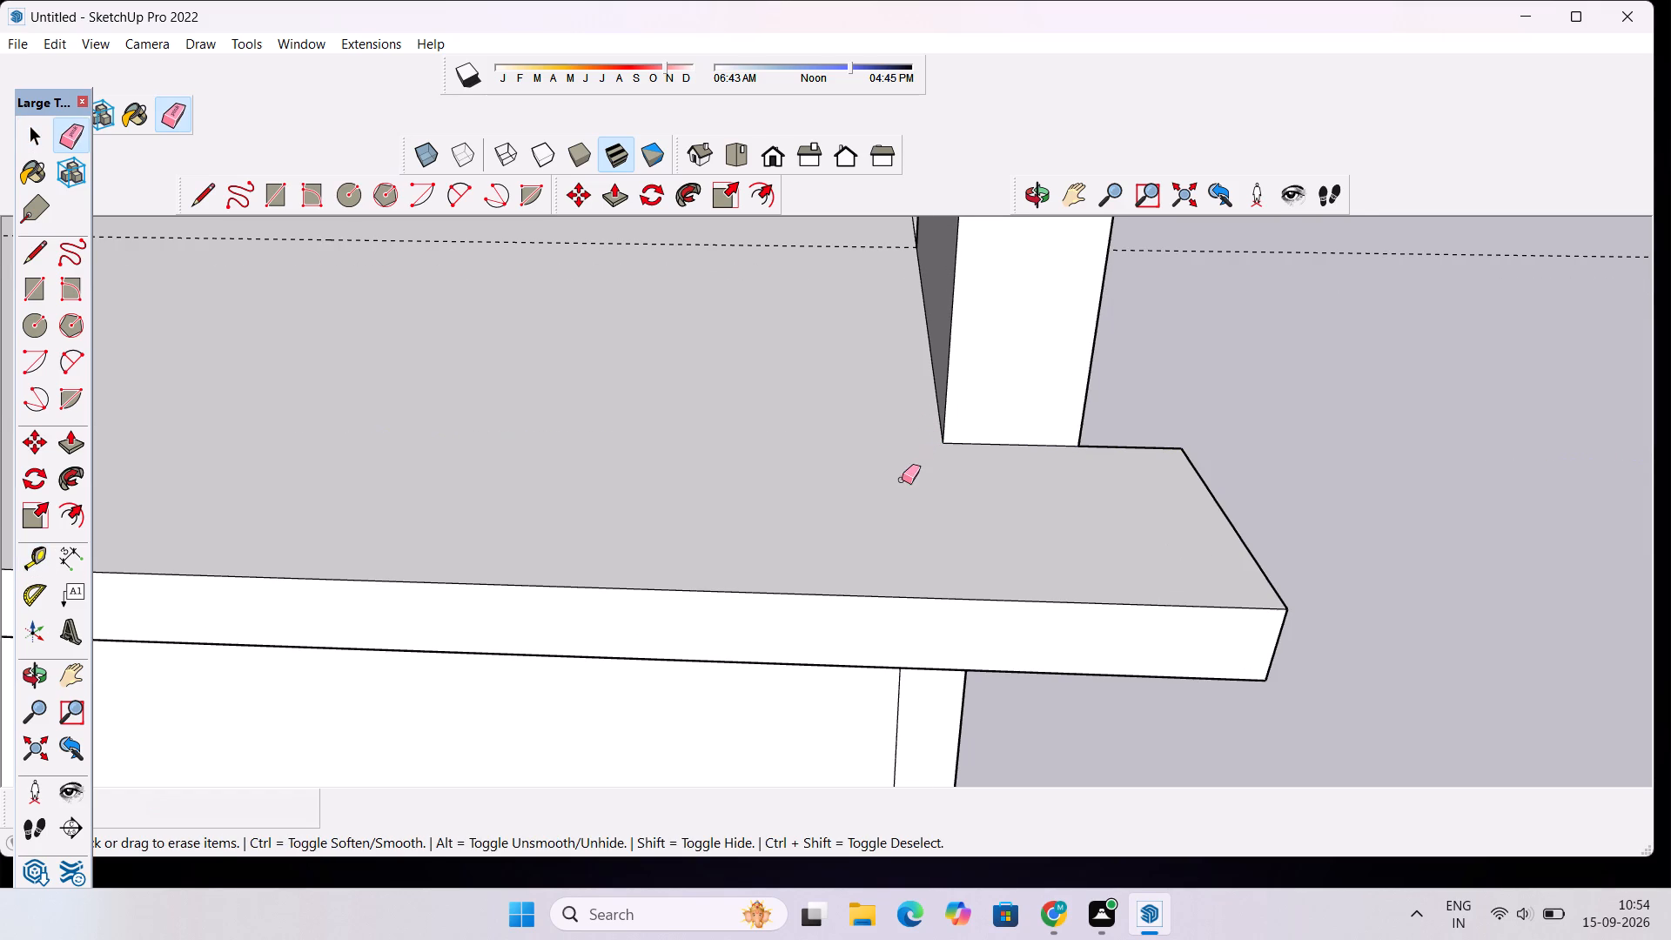
Draw a line across the slab top to its front edge, starting 3" along the wall piece's base from its inner front corner.
scroll(906, 490, "down", 1)
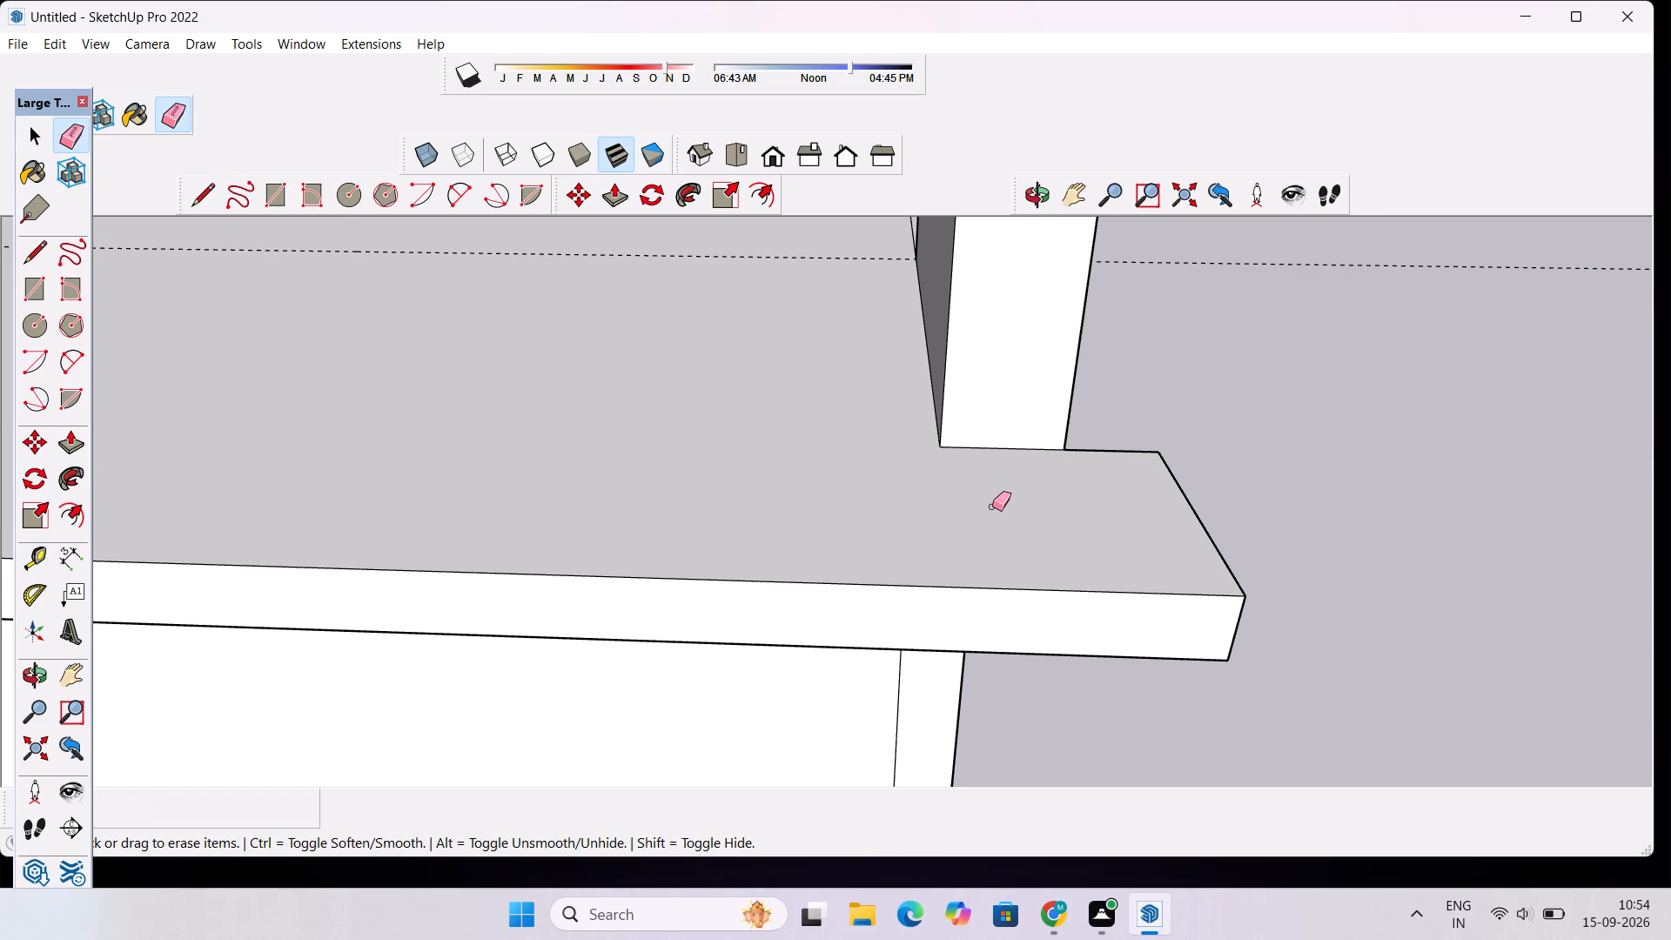
key("l")
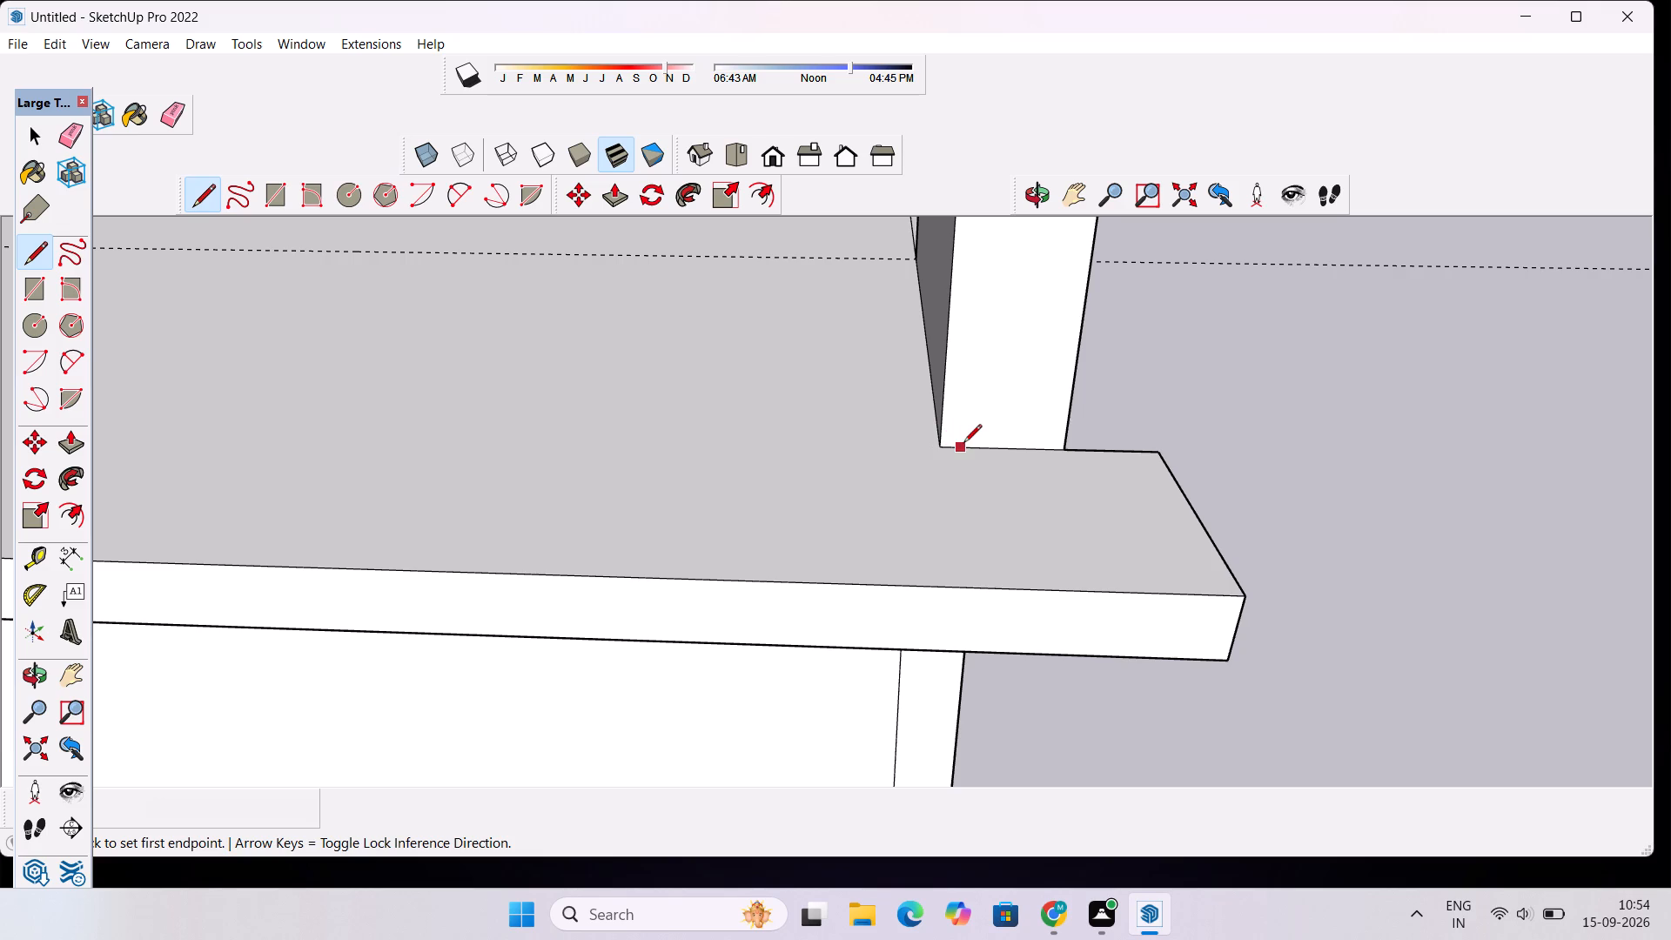
left_click(936, 449)
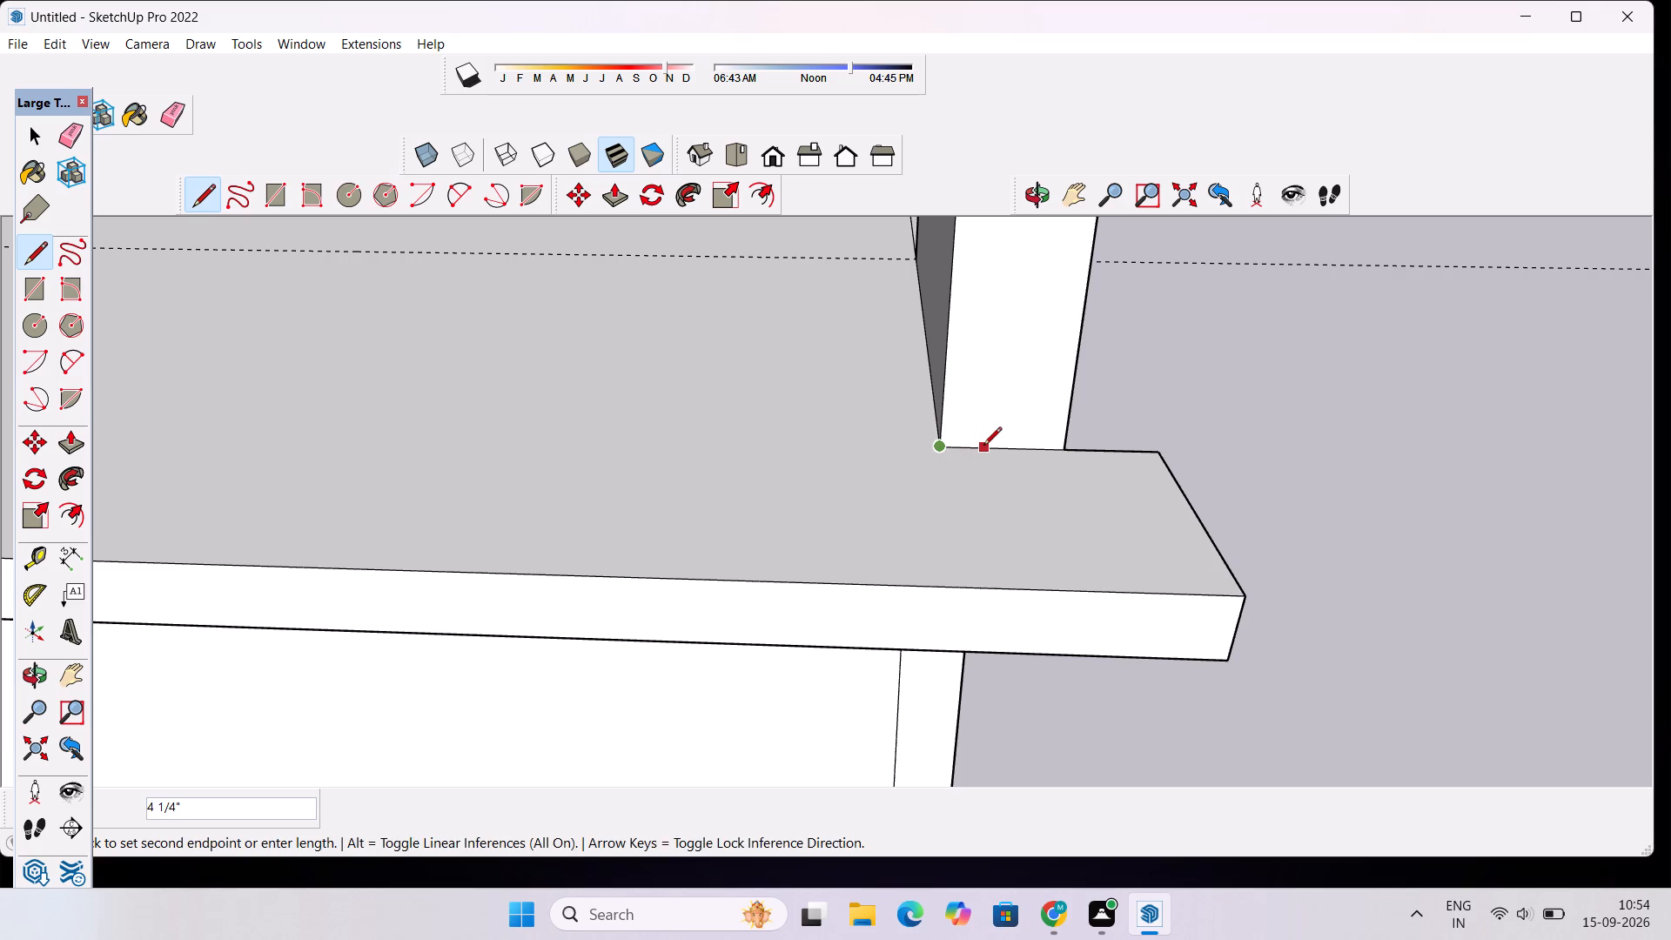
type("3\"")
key("Return")
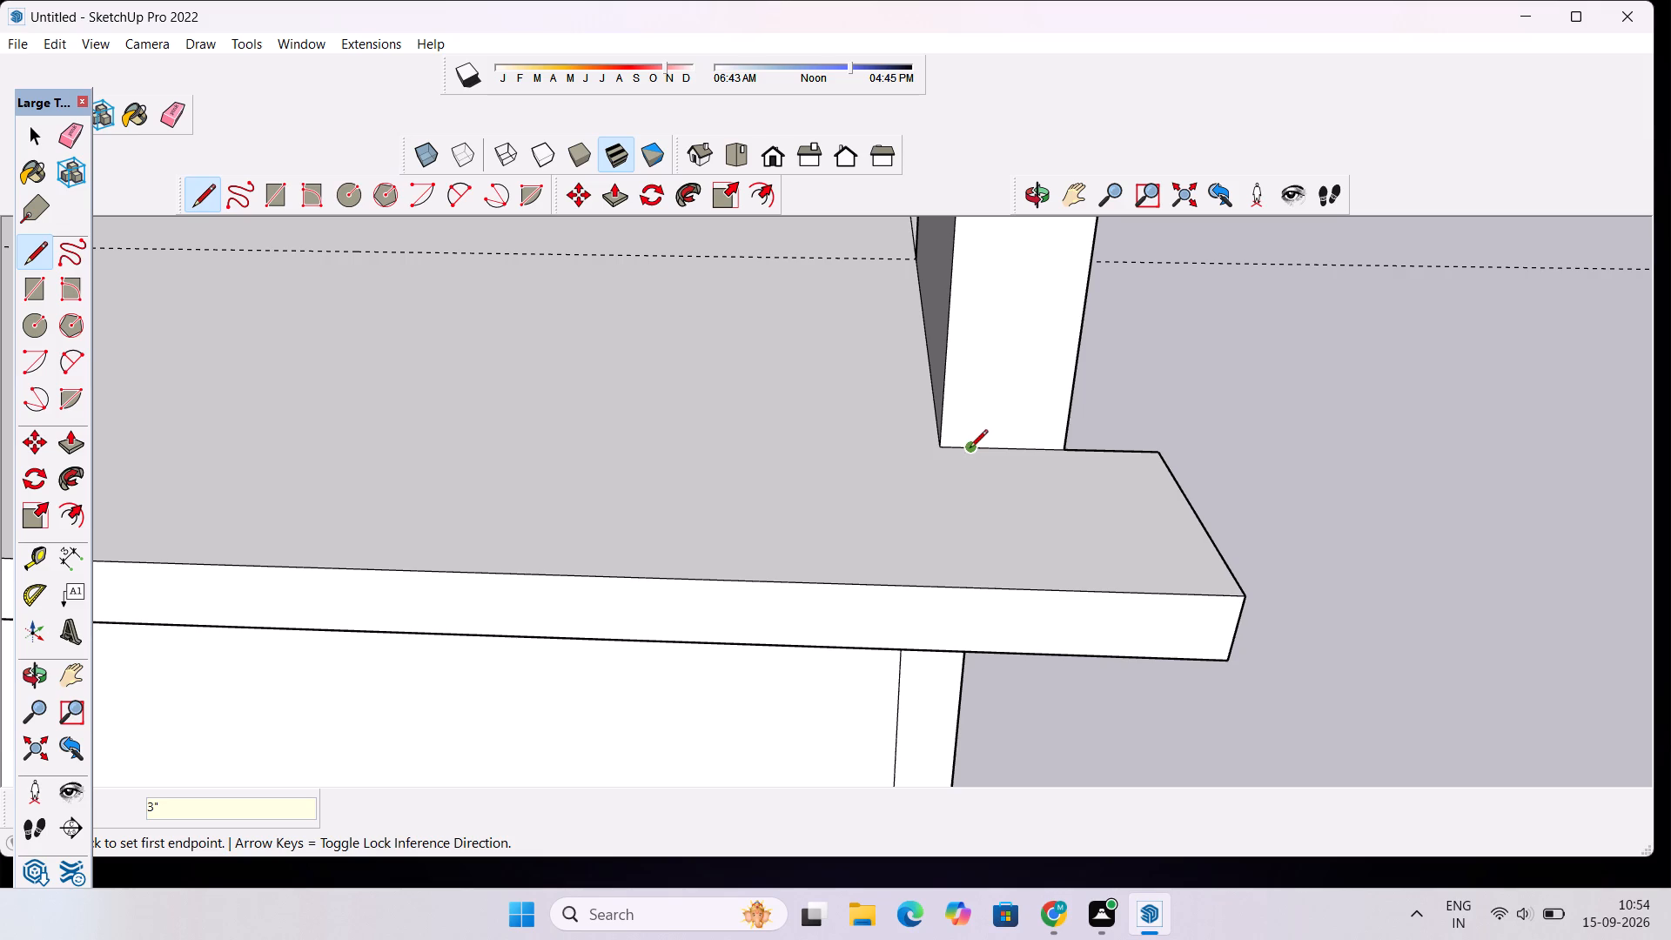
left_click(970, 449)
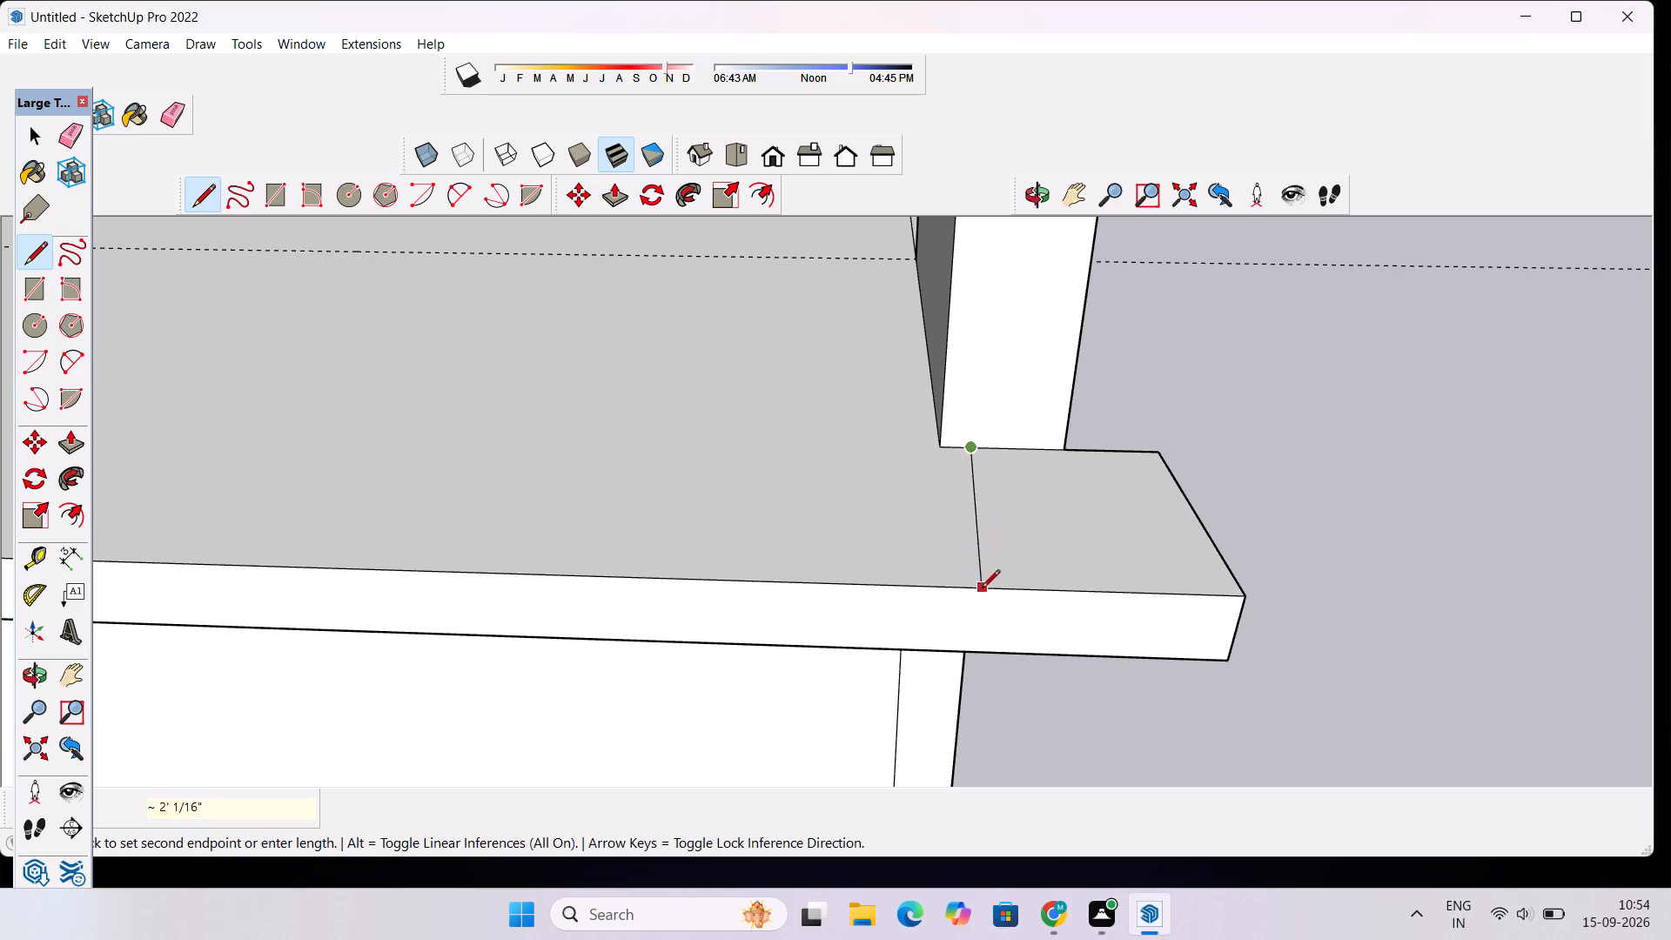
left_click(991, 590)
Push/Pull the end face of the slab's front corner projection outward 3".
scroll(848, 562, "down", 11)
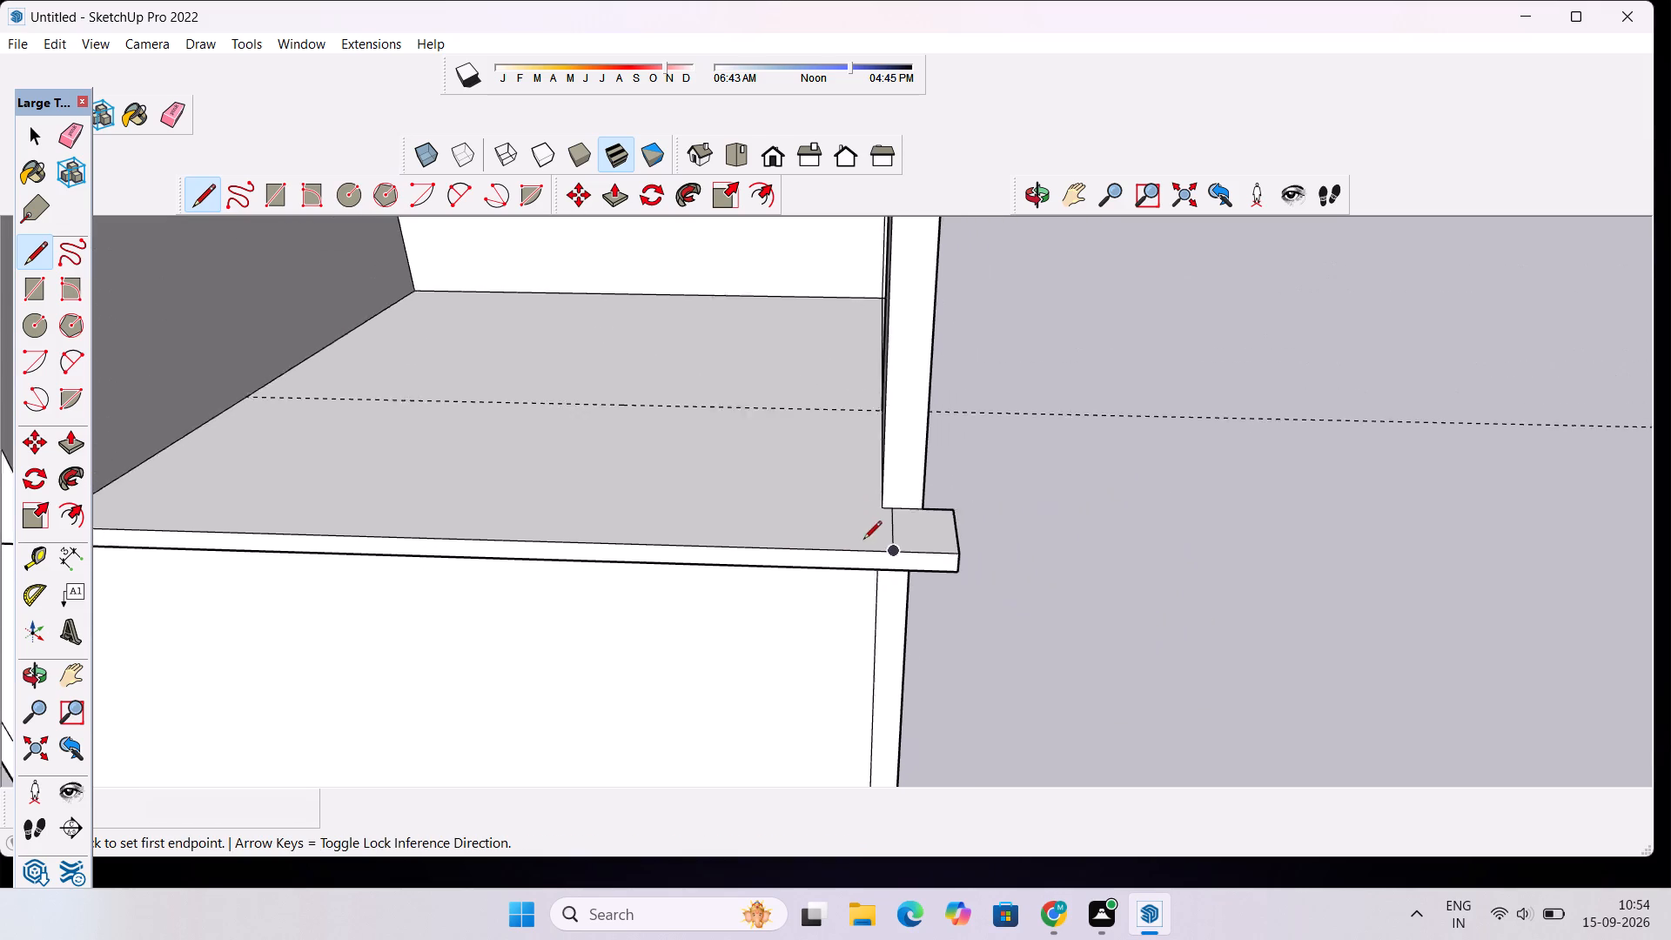
scroll(863, 540, "down", 4)
scroll(983, 473, "down", 6)
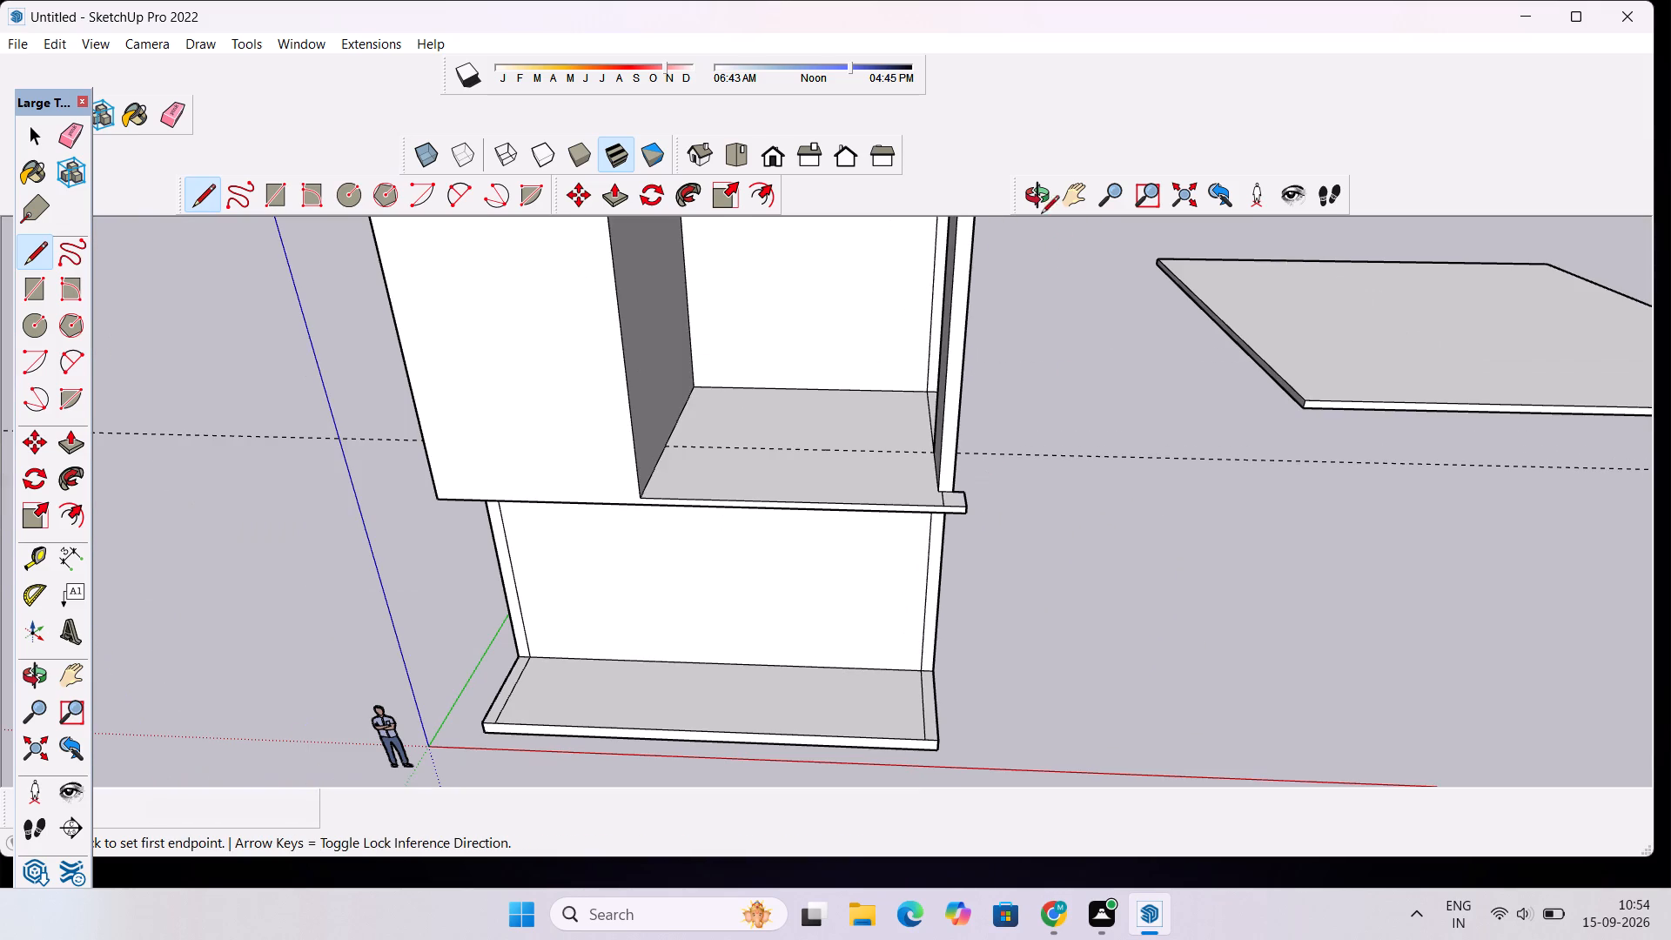
left_click(1035, 197)
left_click_drag(840, 424, 863, 544)
scroll(863, 541, "down", 4)
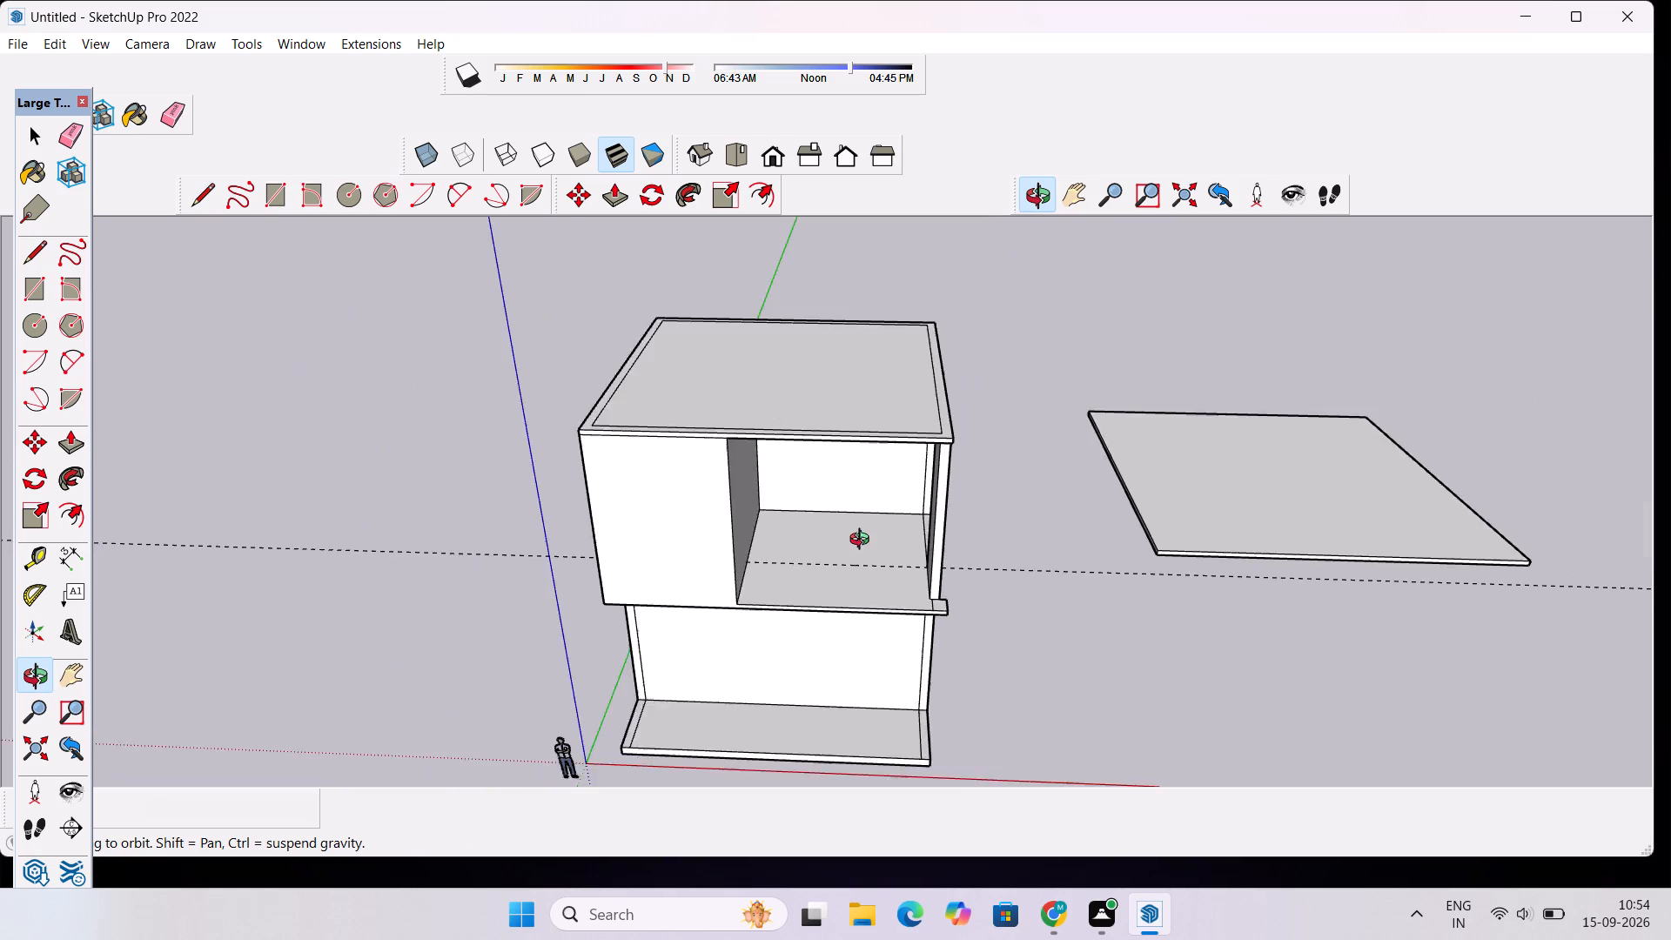
scroll(863, 541, "down", 1)
left_click_drag(863, 586, 889, 680)
scroll(882, 624, "up", 4)
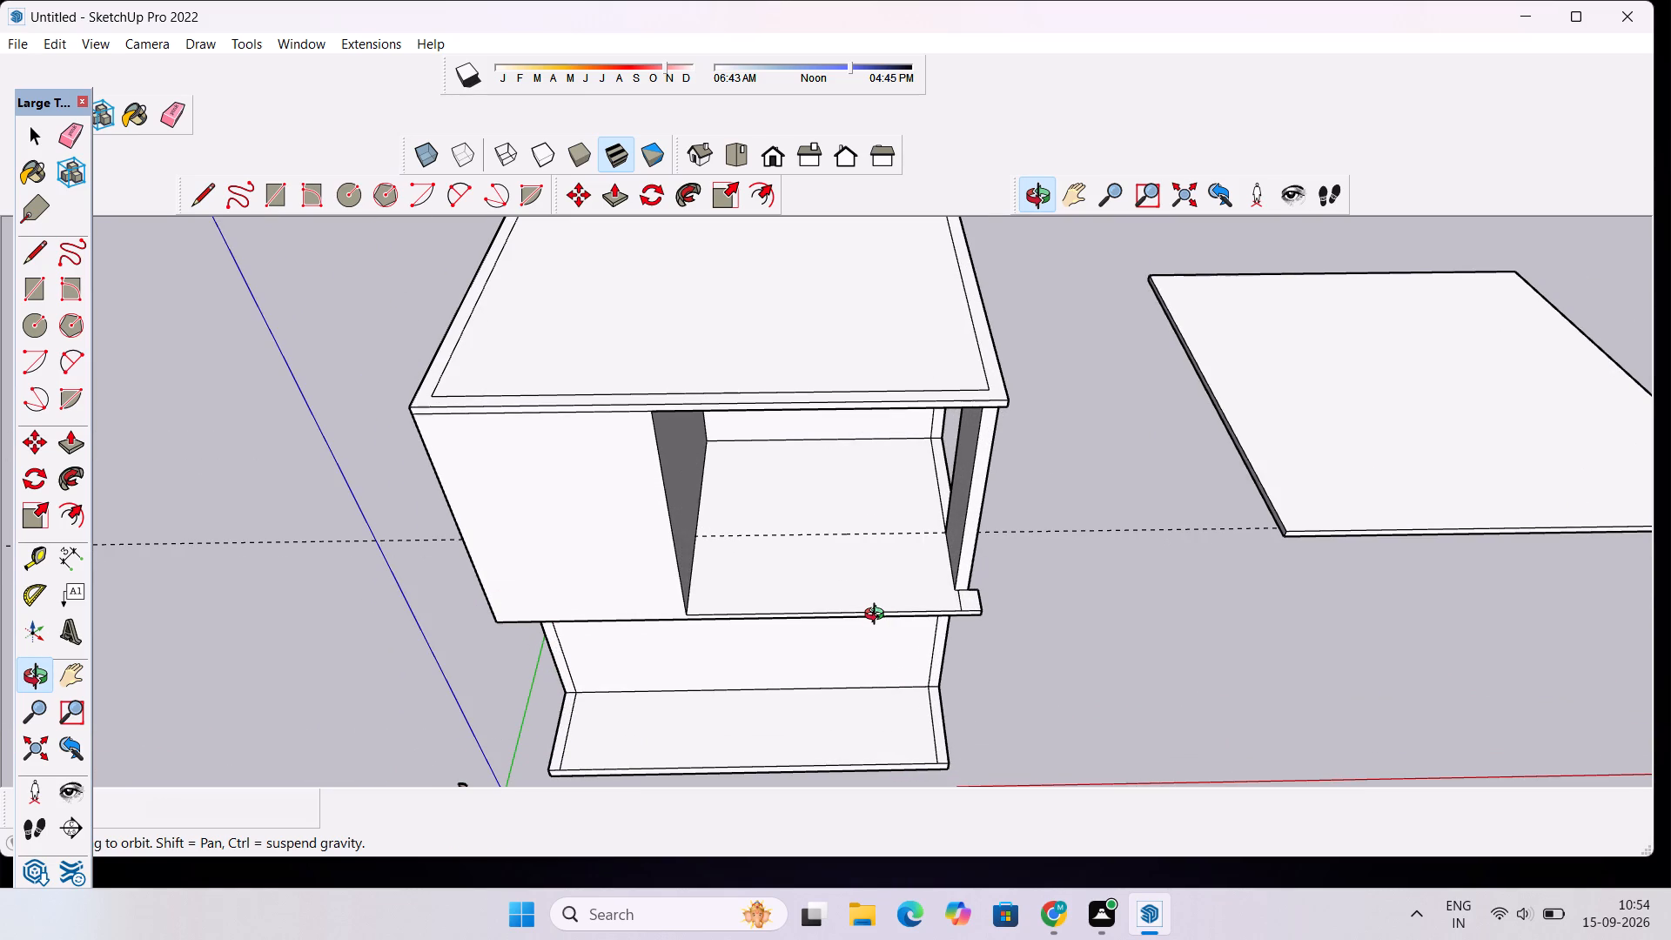
scroll(879, 615, "down", 3)
scroll(892, 617, "up", 3)
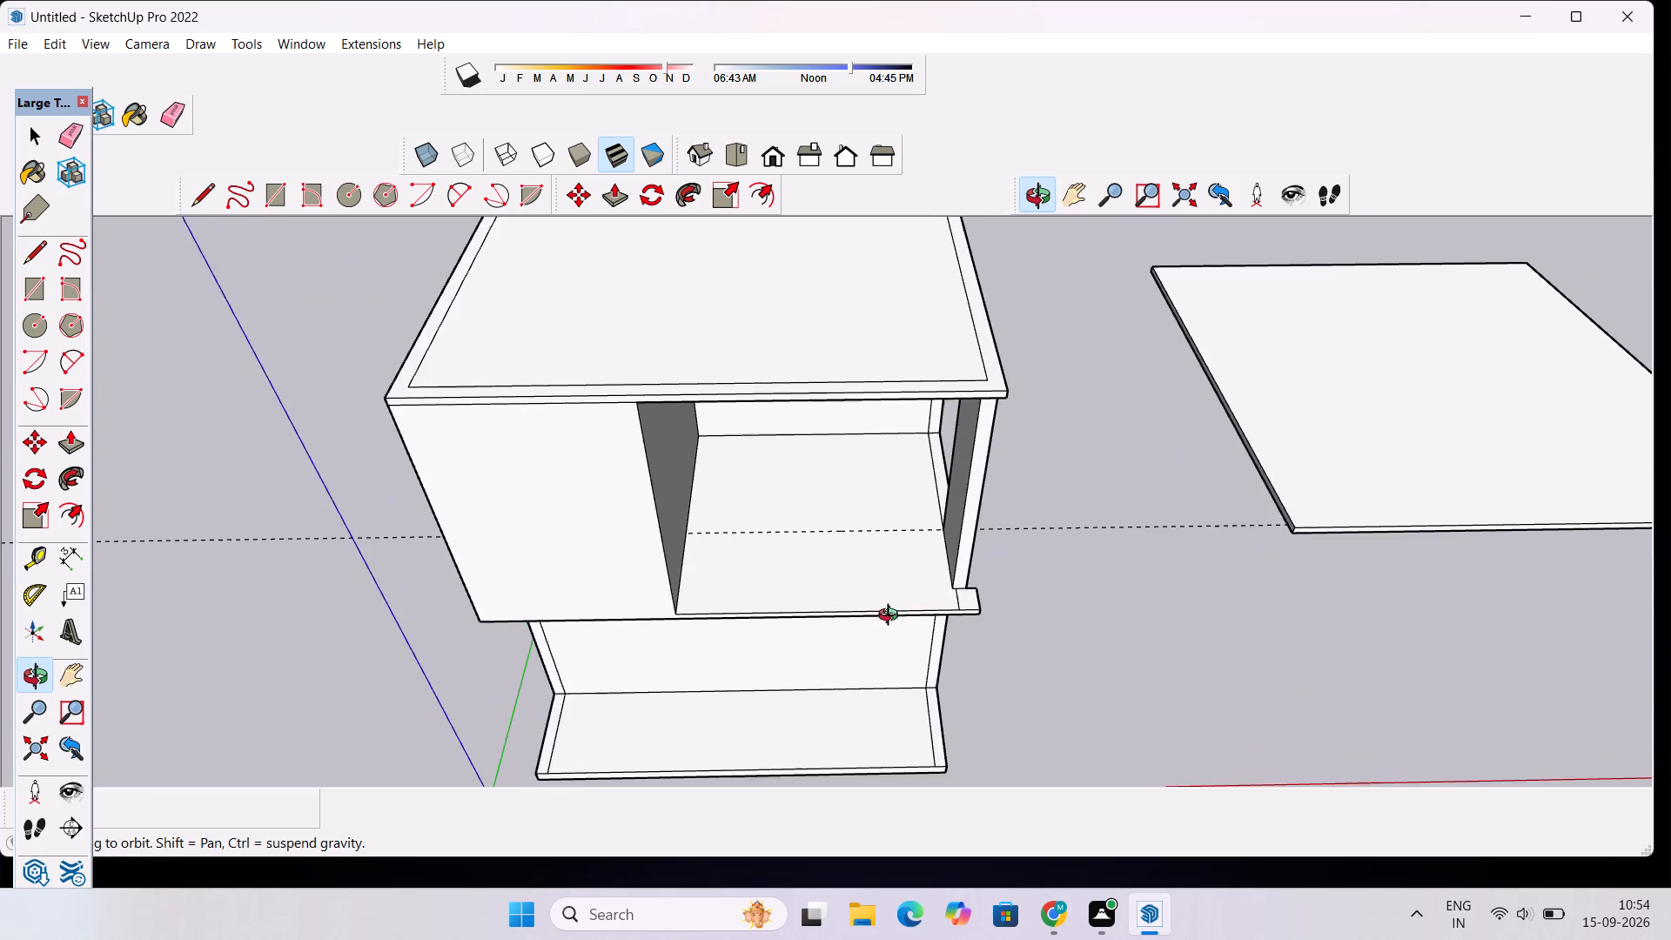
left_click_drag(893, 618, 899, 556)
scroll(939, 555, "up", 4)
left_click_drag(1015, 601, 903, 633)
scroll(834, 627, "up", 5)
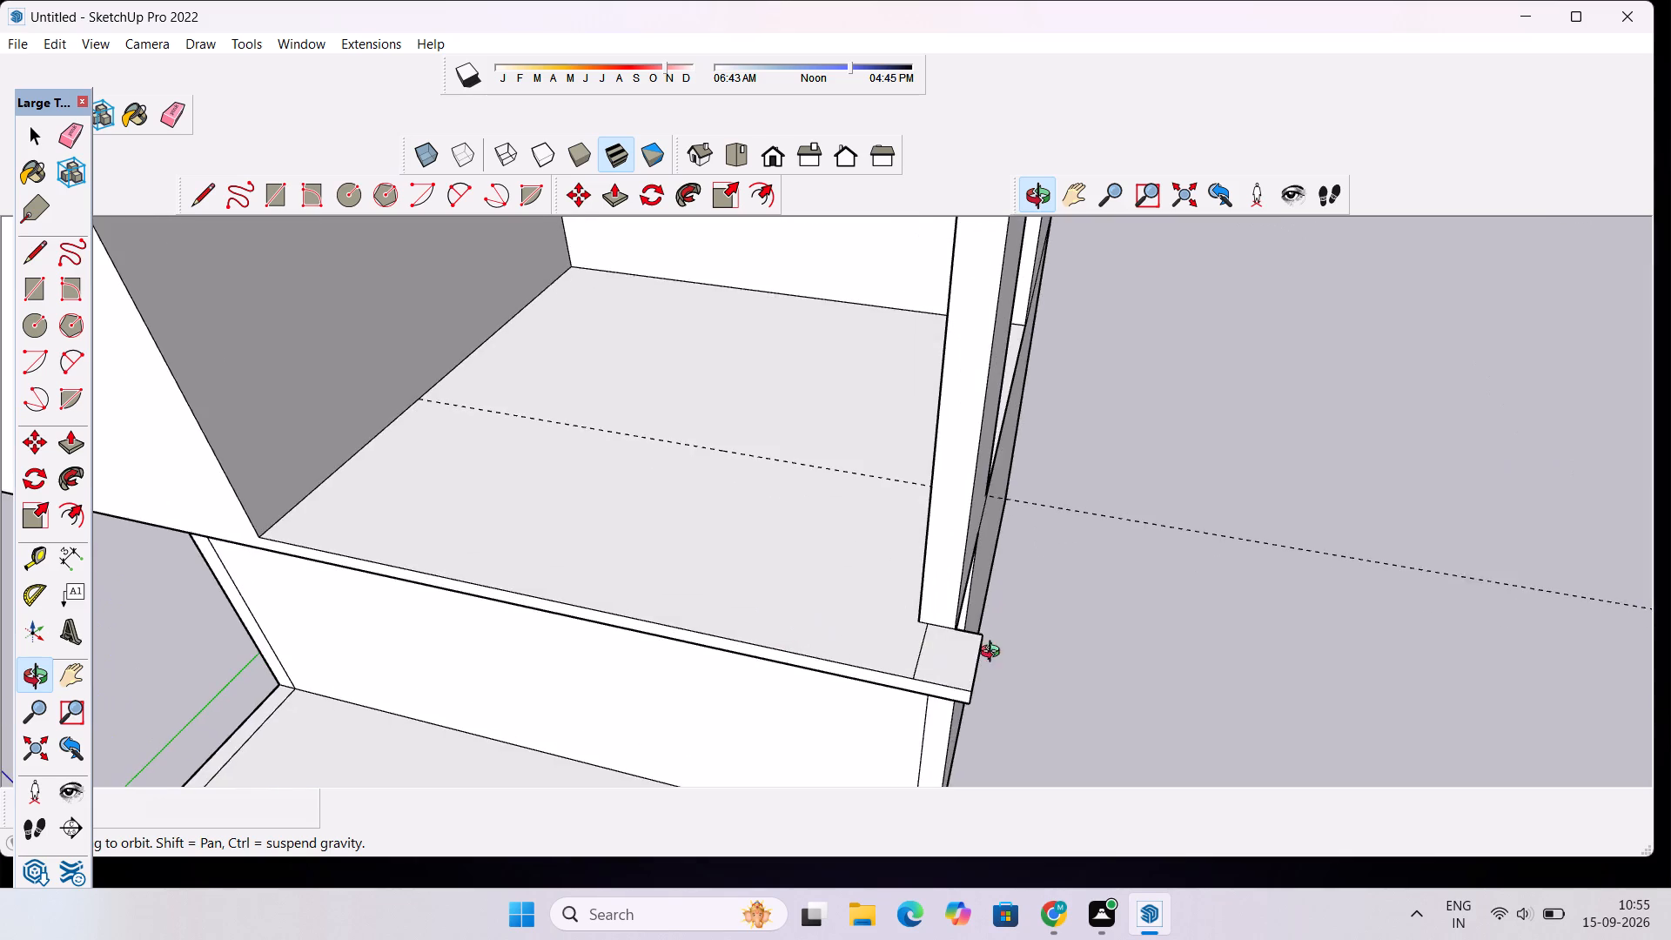
left_click_drag(997, 654, 808, 591)
key("p")
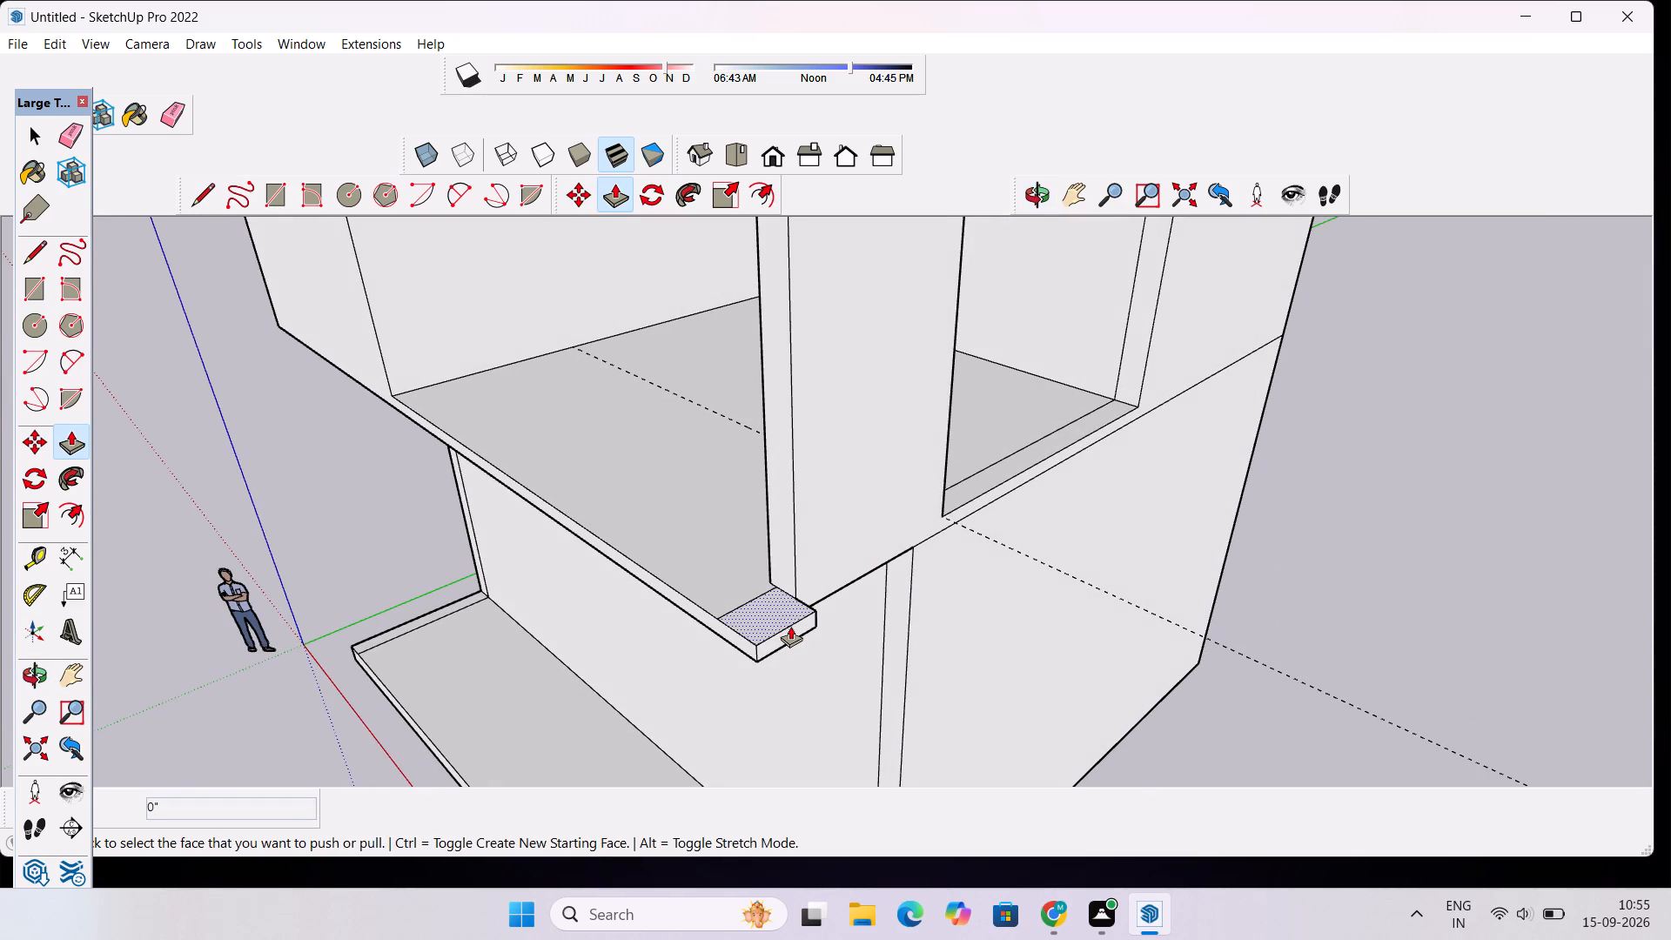
left_click(790, 626)
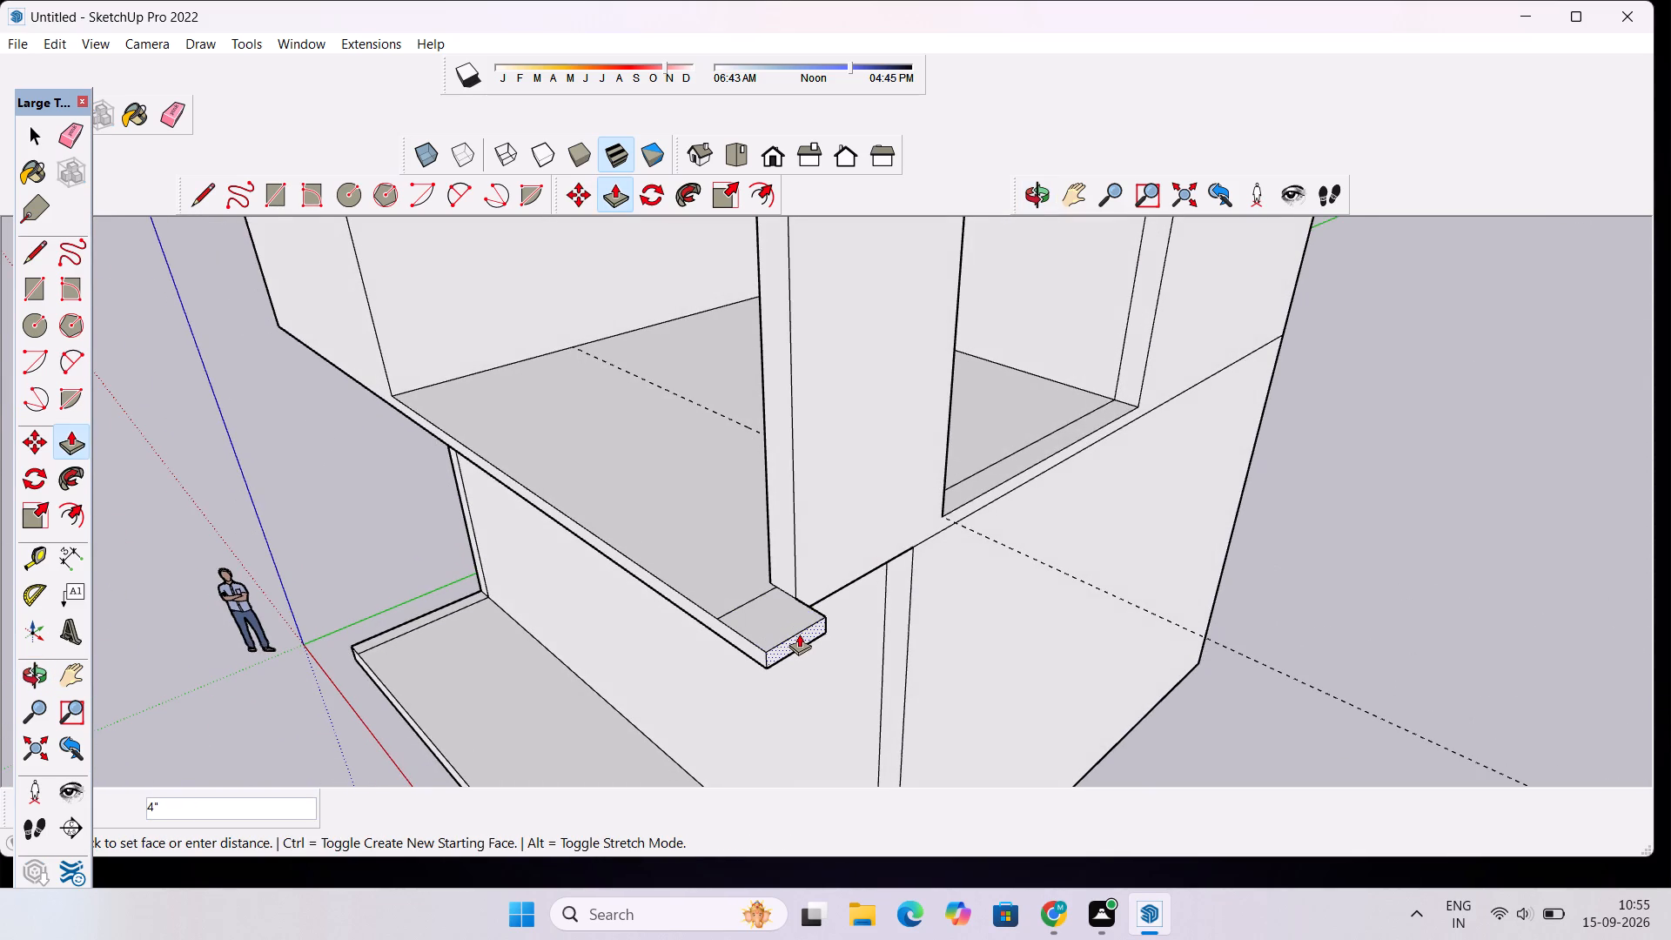
type("3\"")
key("Return")
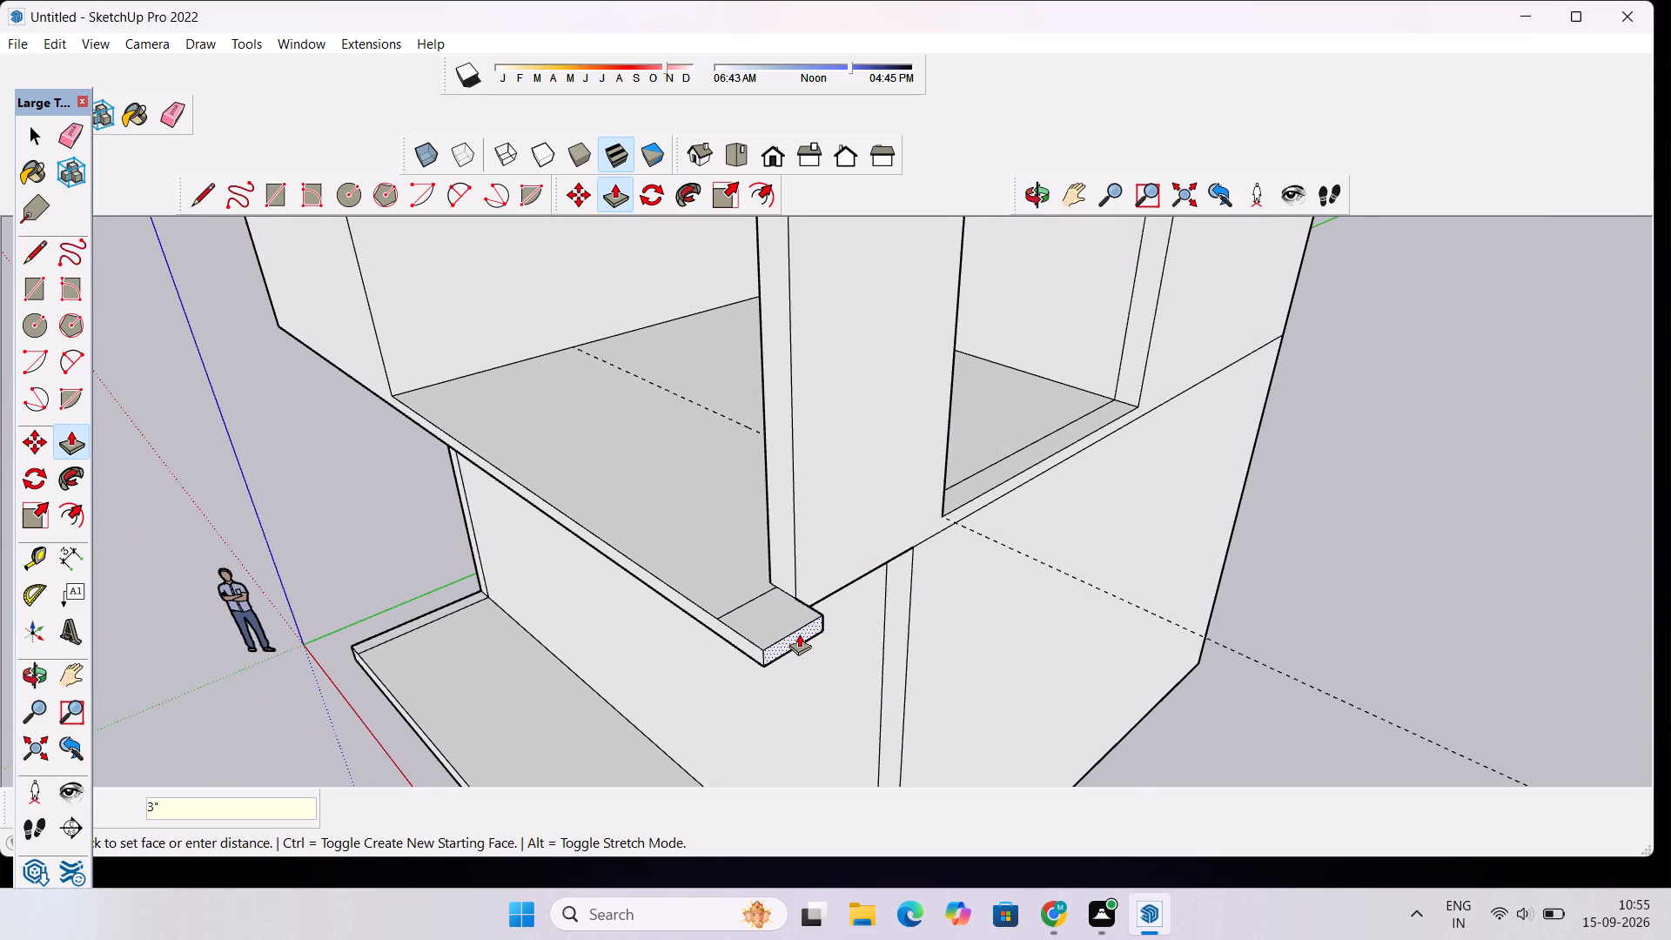
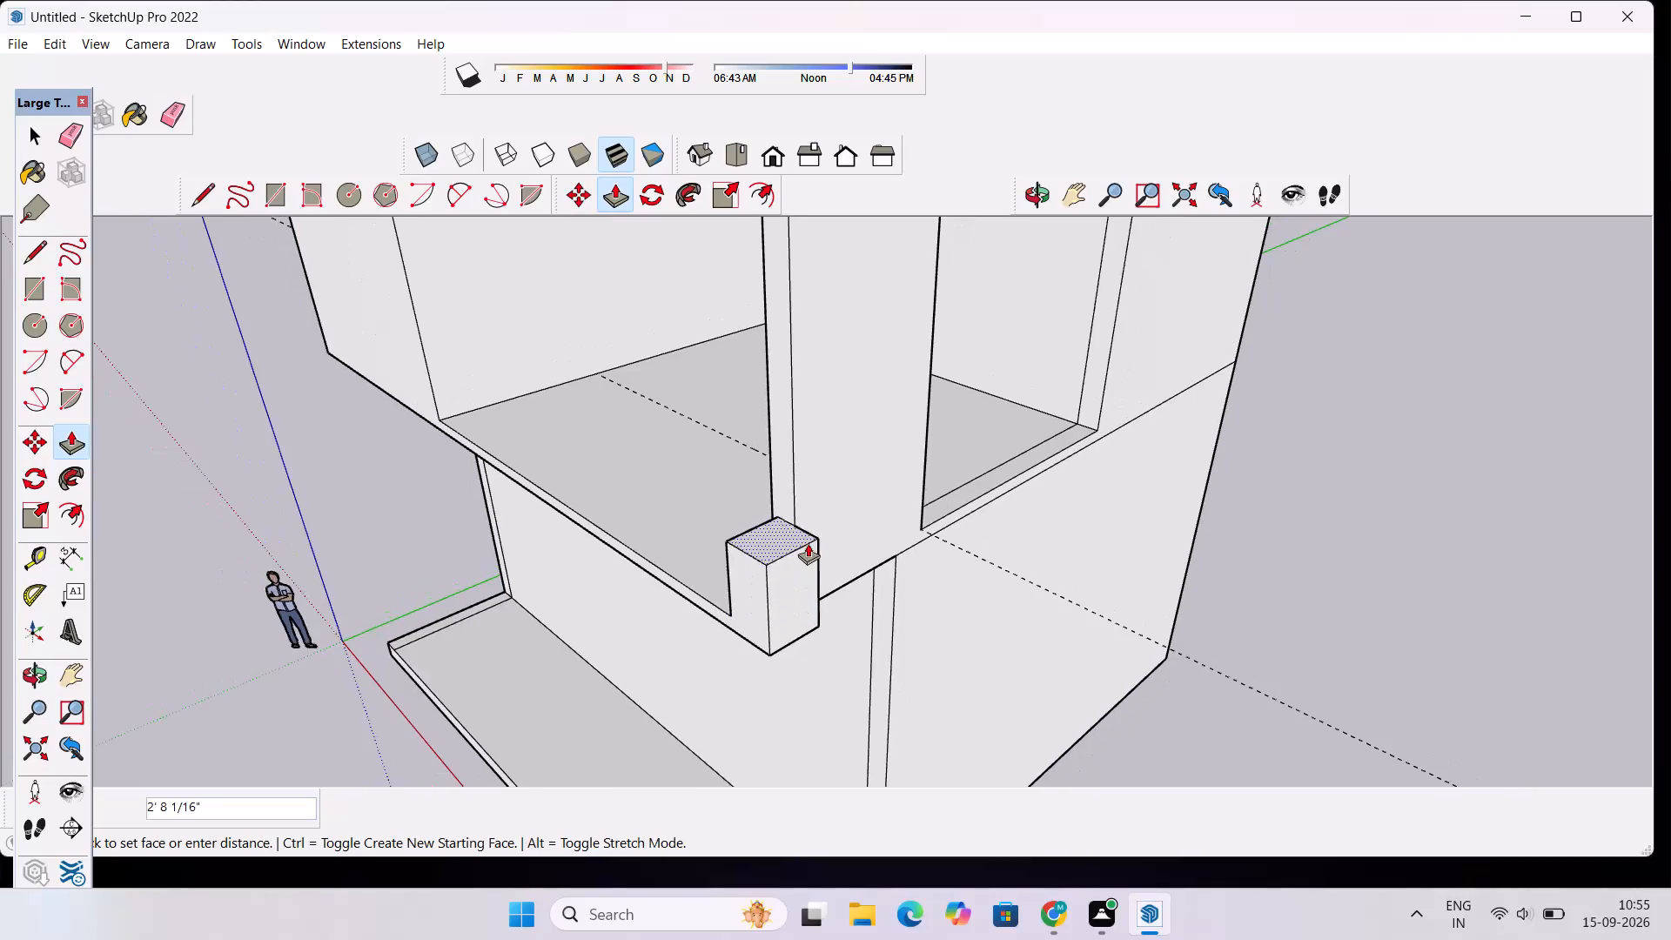
Extrude the top face of the corner post on the upper floor's front edge upward by 7'.
scroll(808, 531, "down", 8)
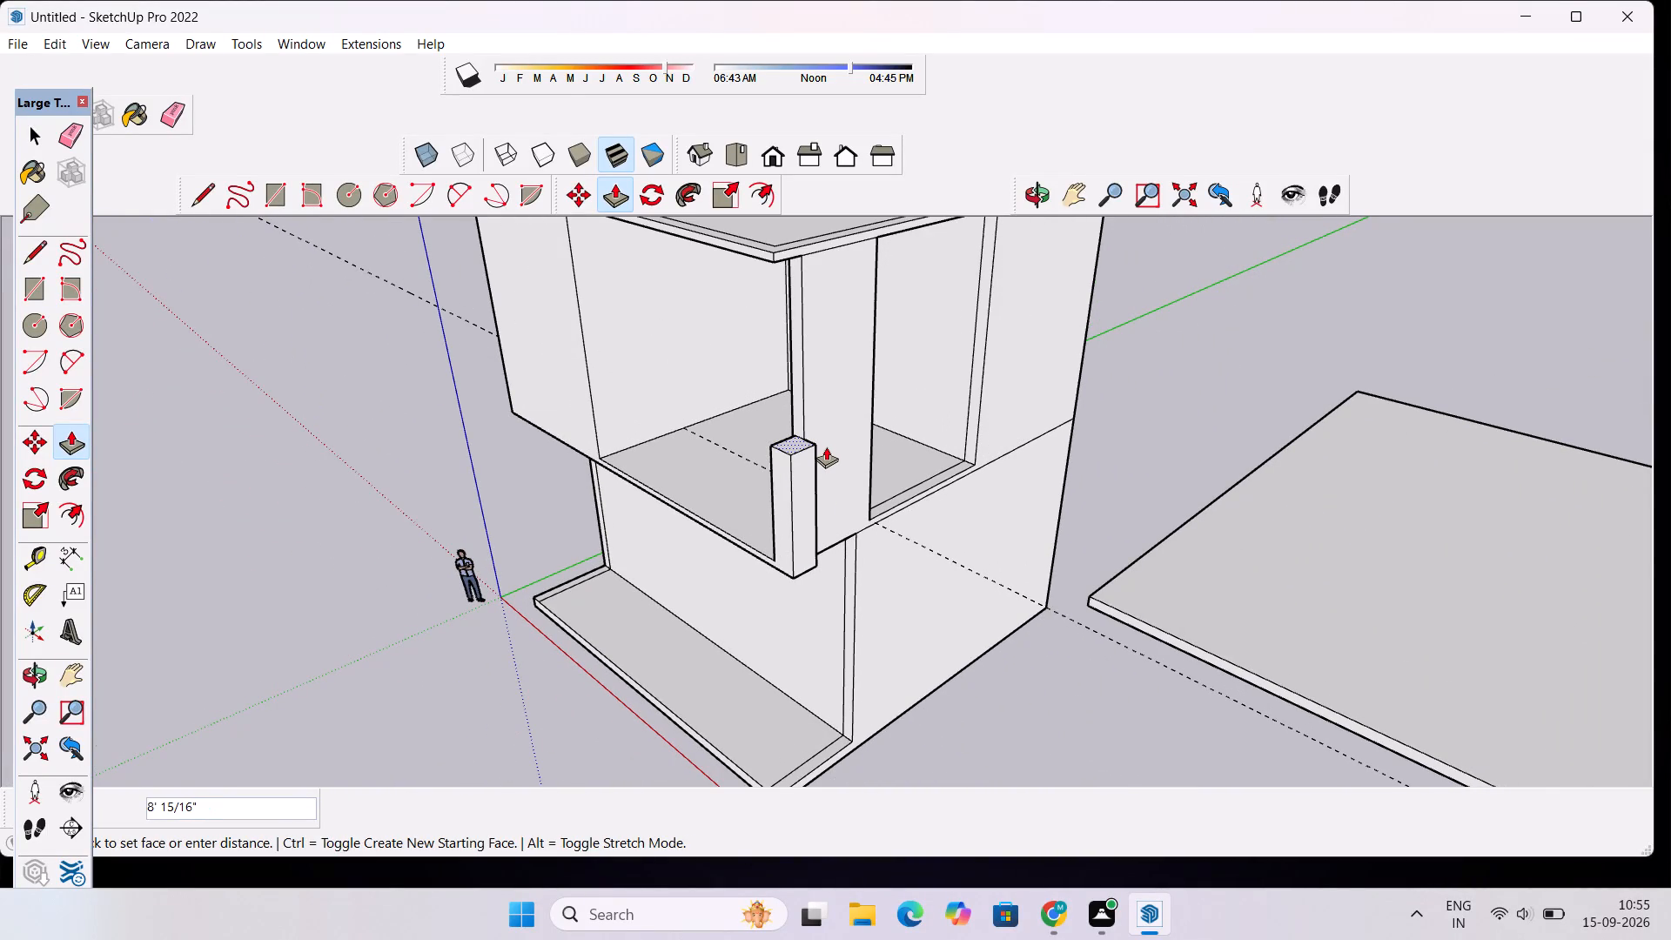
type("7'")
key("Return")
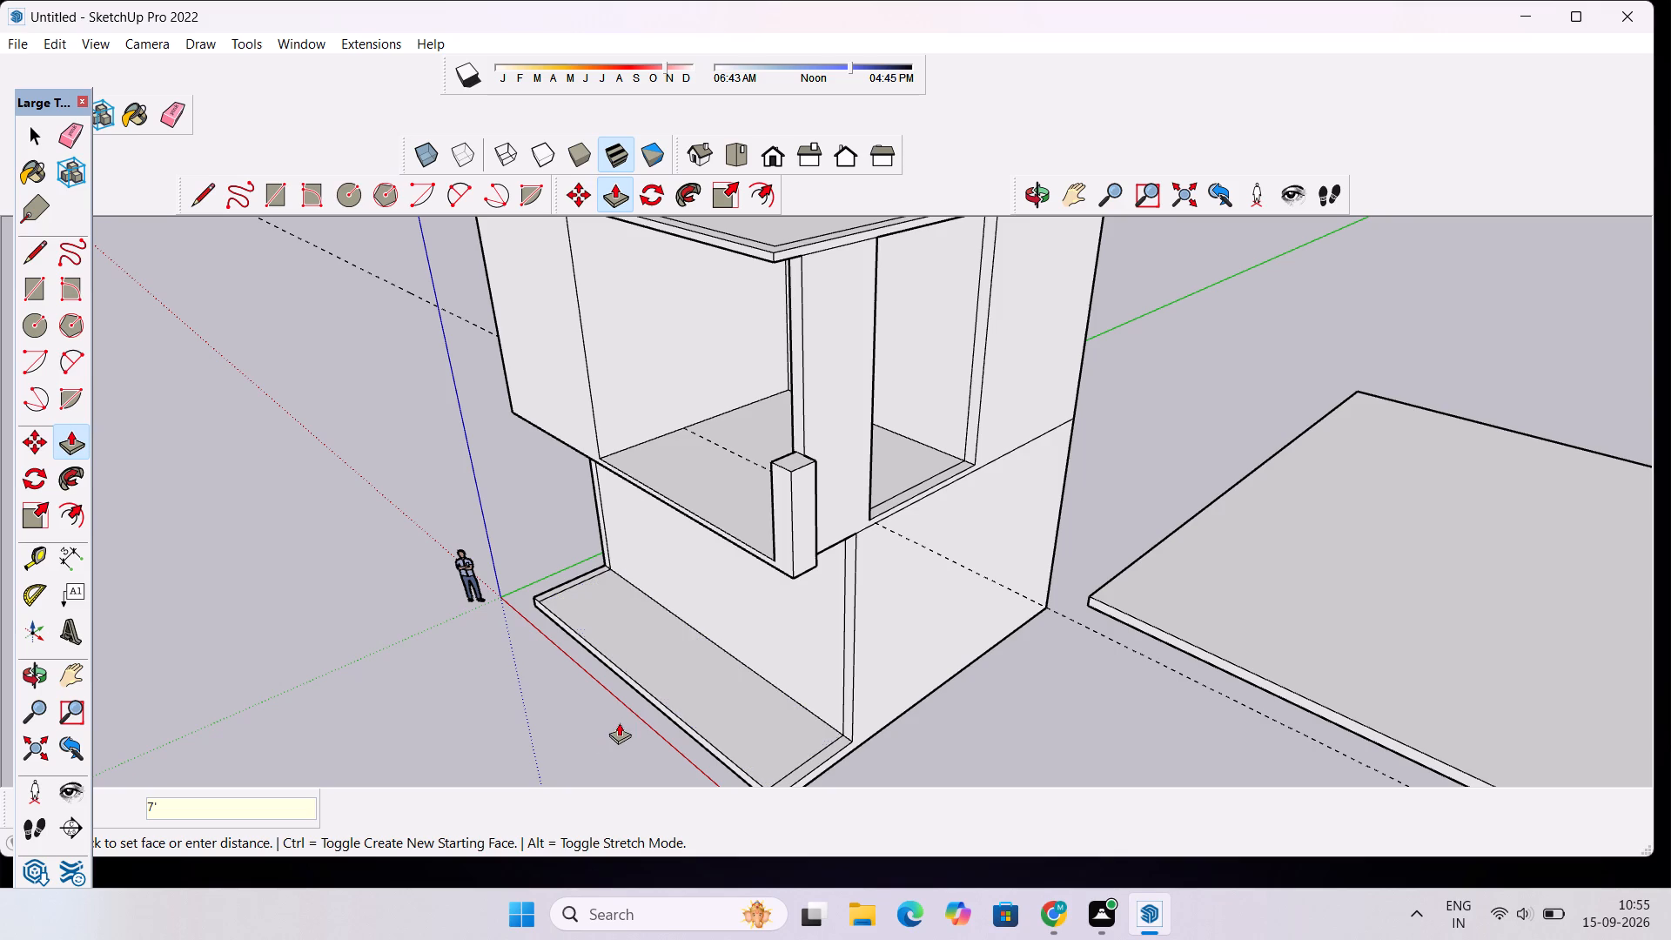
Examine the raised corner post and the open front of both floors from above, below and in front.
scroll(647, 574, "down", 5)
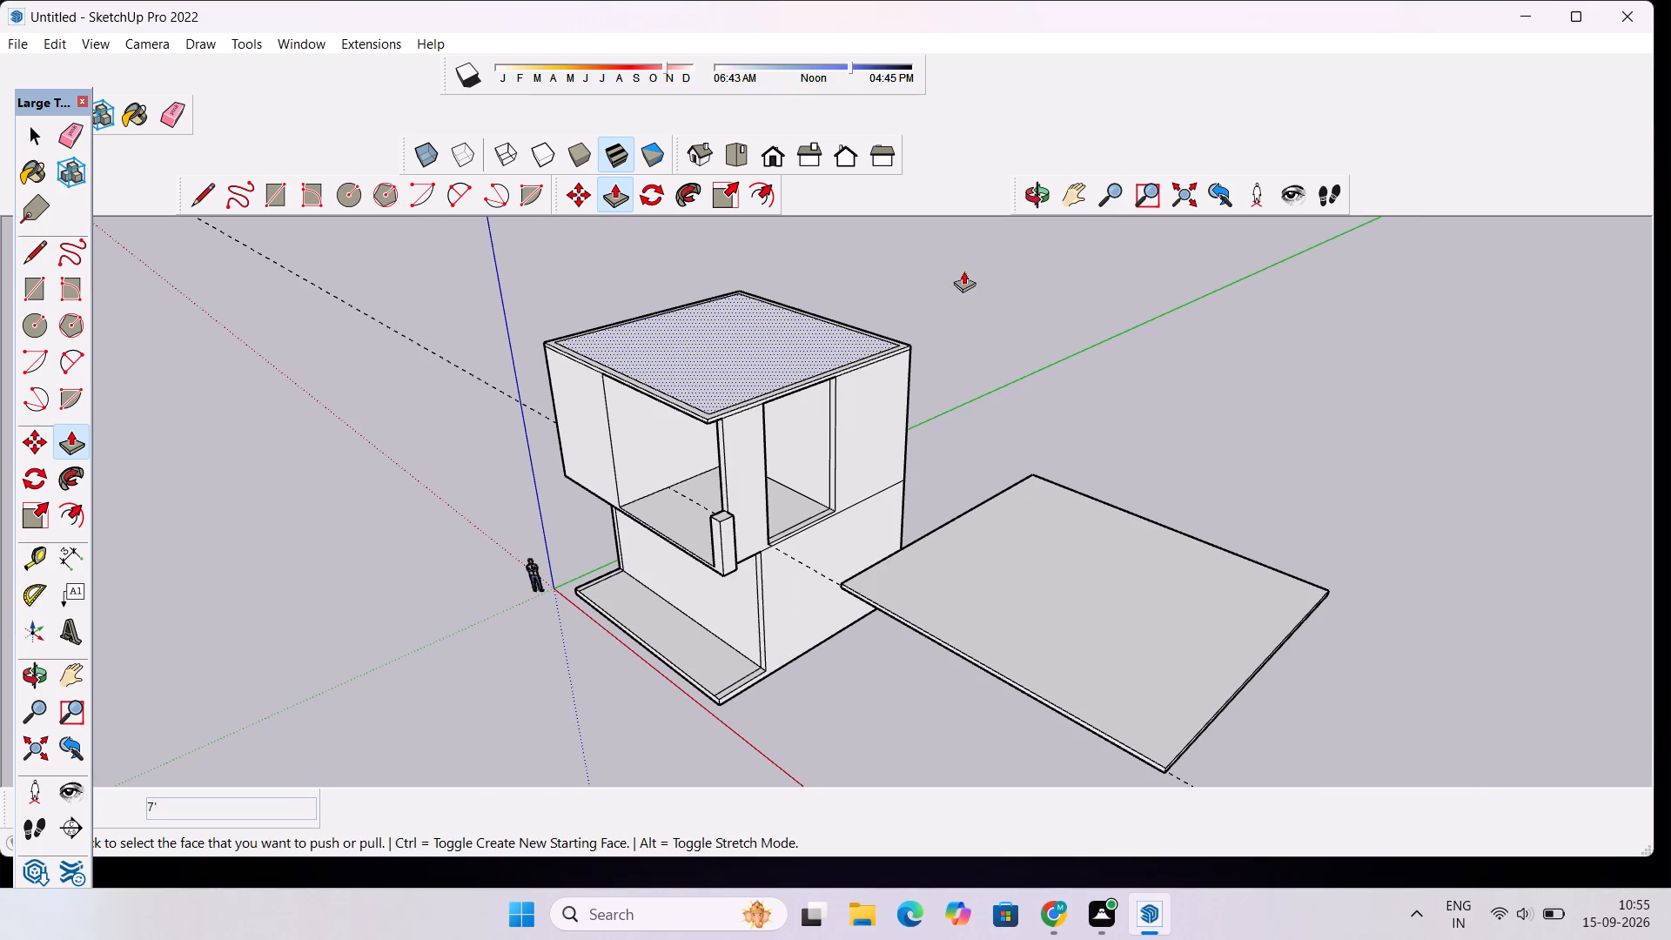
left_click(1030, 198)
left_click_drag(546, 610, 819, 554)
scroll(835, 491, "up", 2)
scroll(835, 491, "down", 1)
scroll(762, 575, "down", 3)
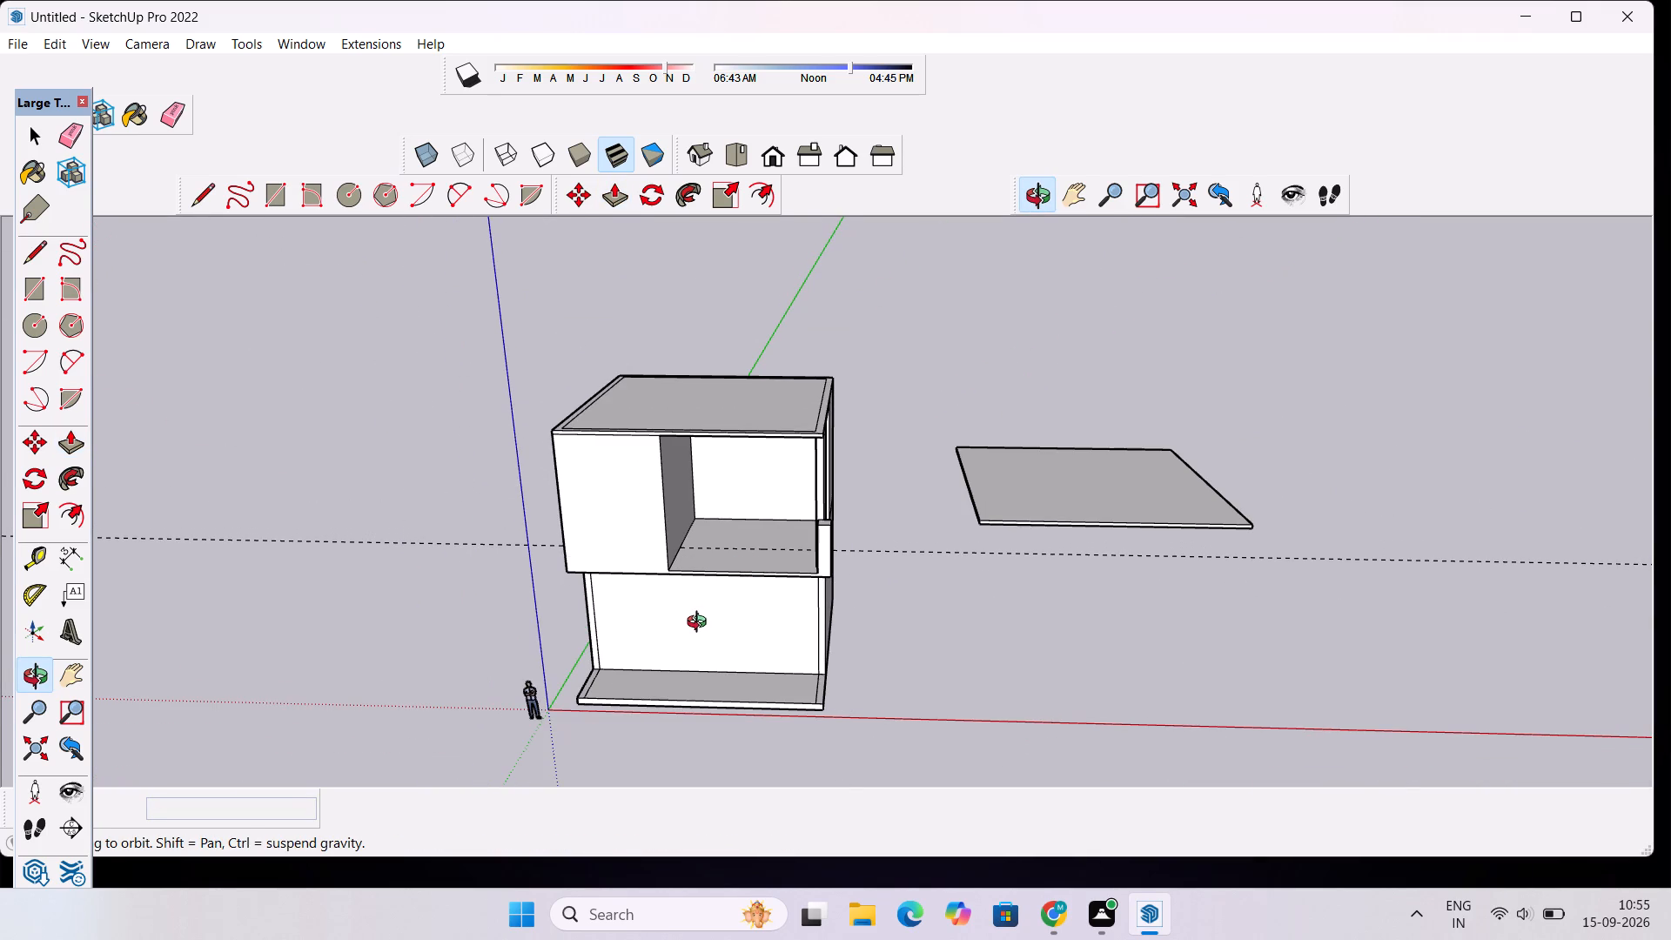
left_click_drag(672, 611, 675, 705)
scroll(718, 585, "up", 8)
left_click_drag(862, 621, 862, 620)
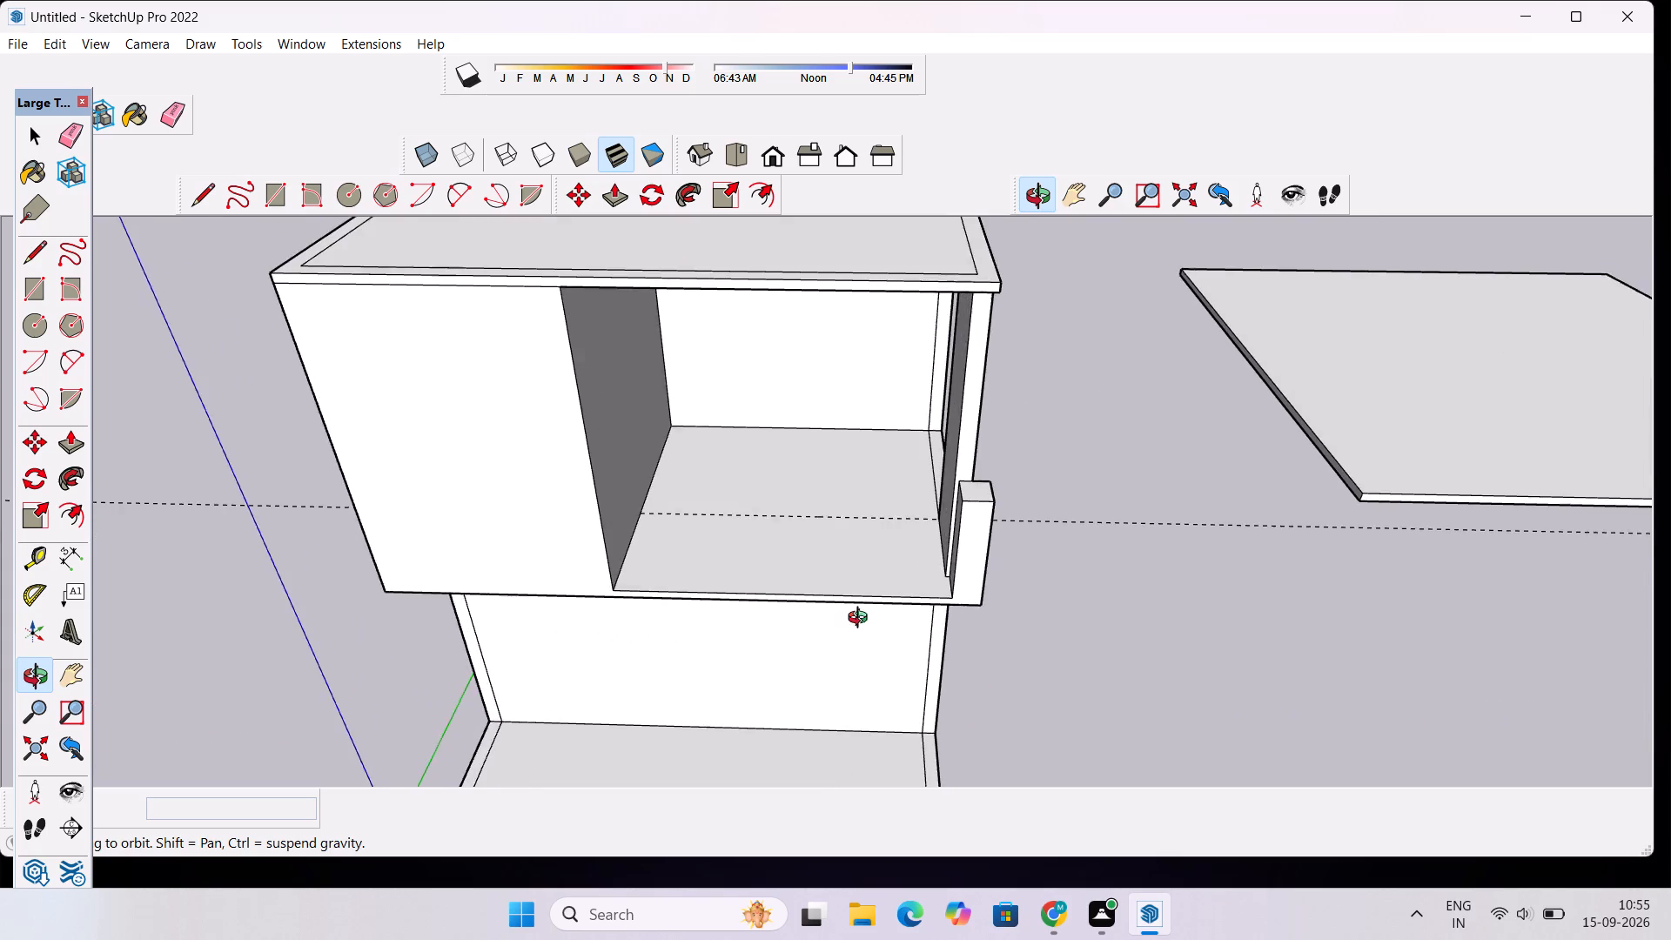
left_click_drag(862, 620, 806, 566)
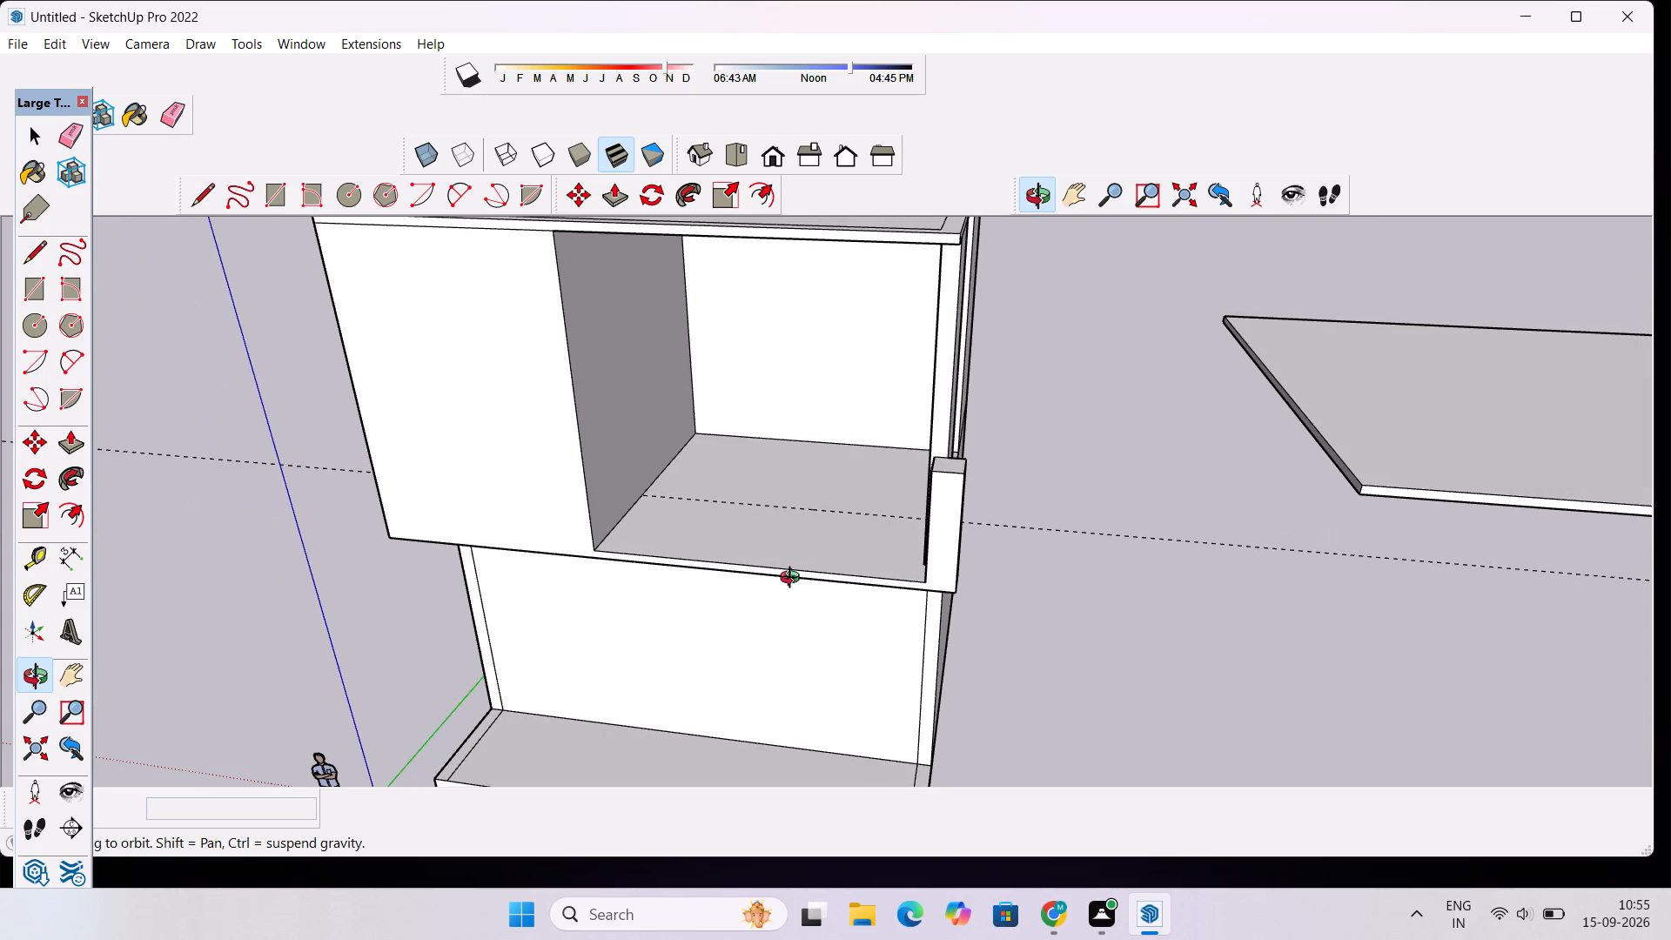
scroll(792, 577, "down", 1)
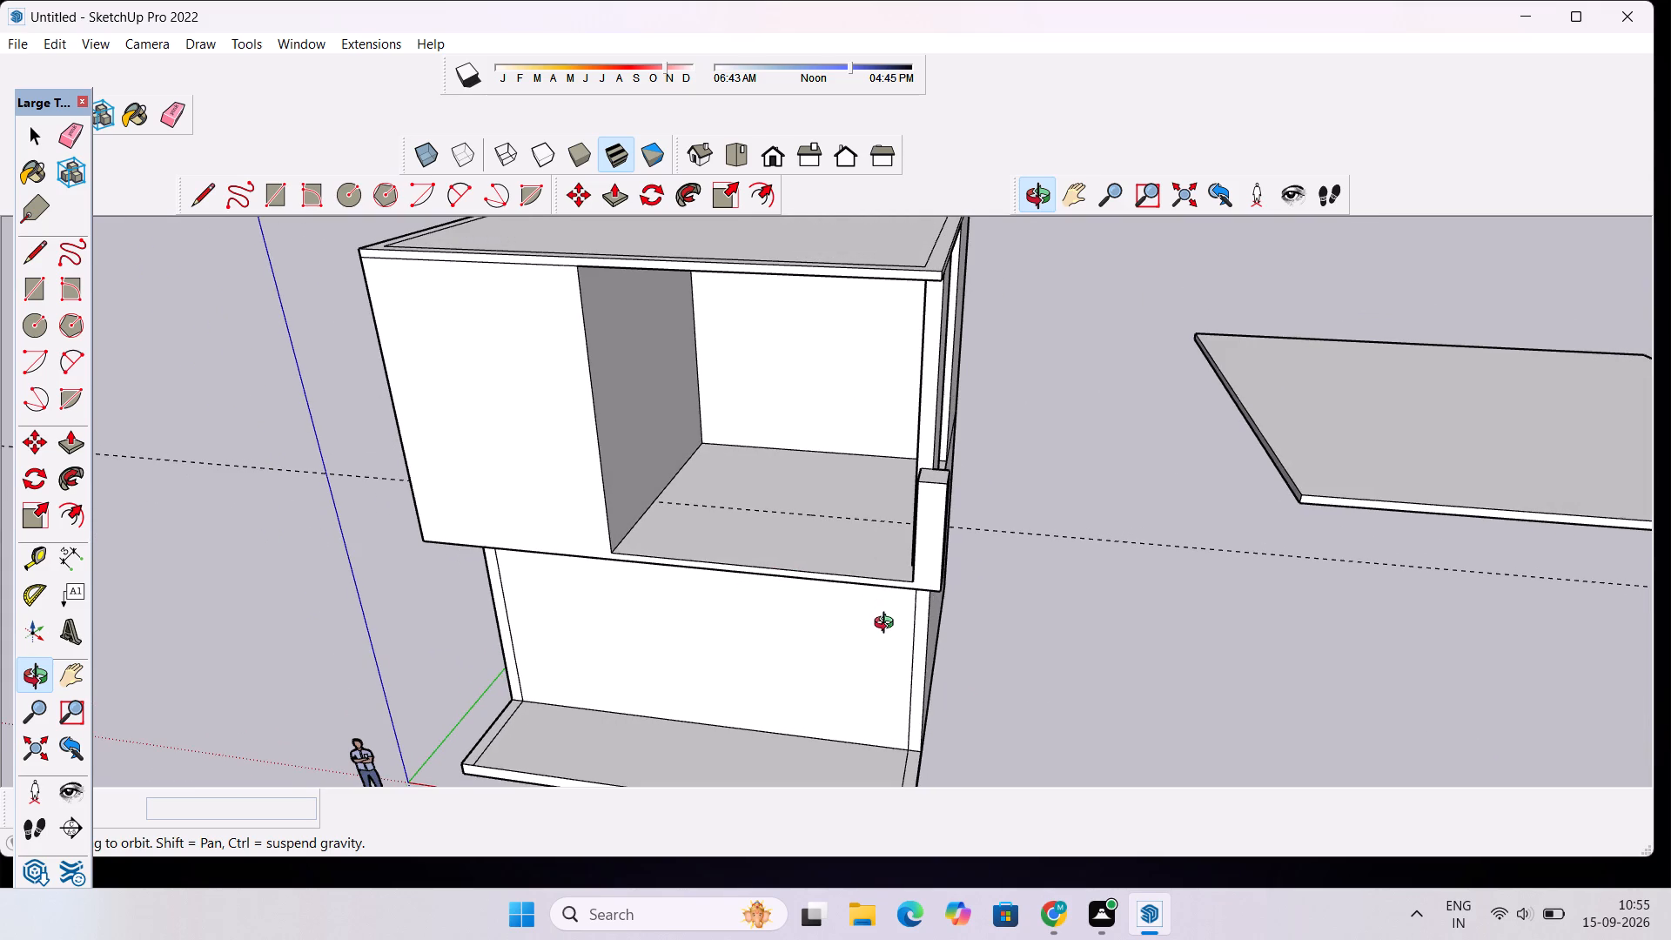
scroll(888, 625, "up", 3)
left_click_drag(899, 609, 875, 479)
scroll(869, 456, "down", 4)
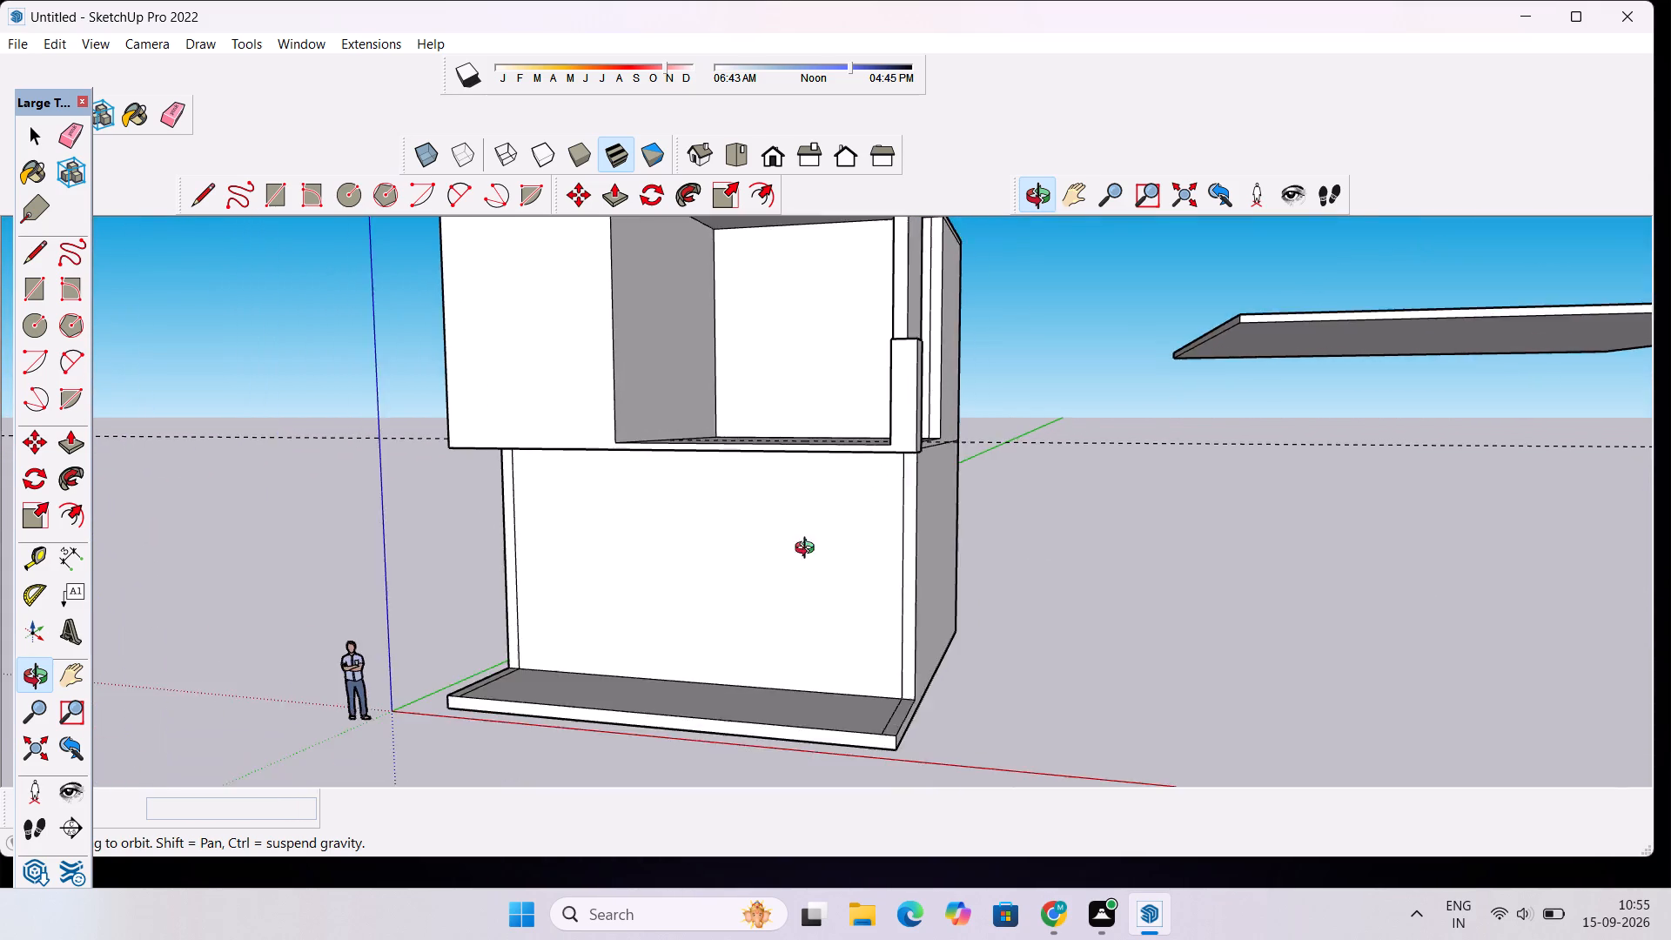
left_click_drag(827, 538, 936, 328)
scroll(936, 349, "up", 4)
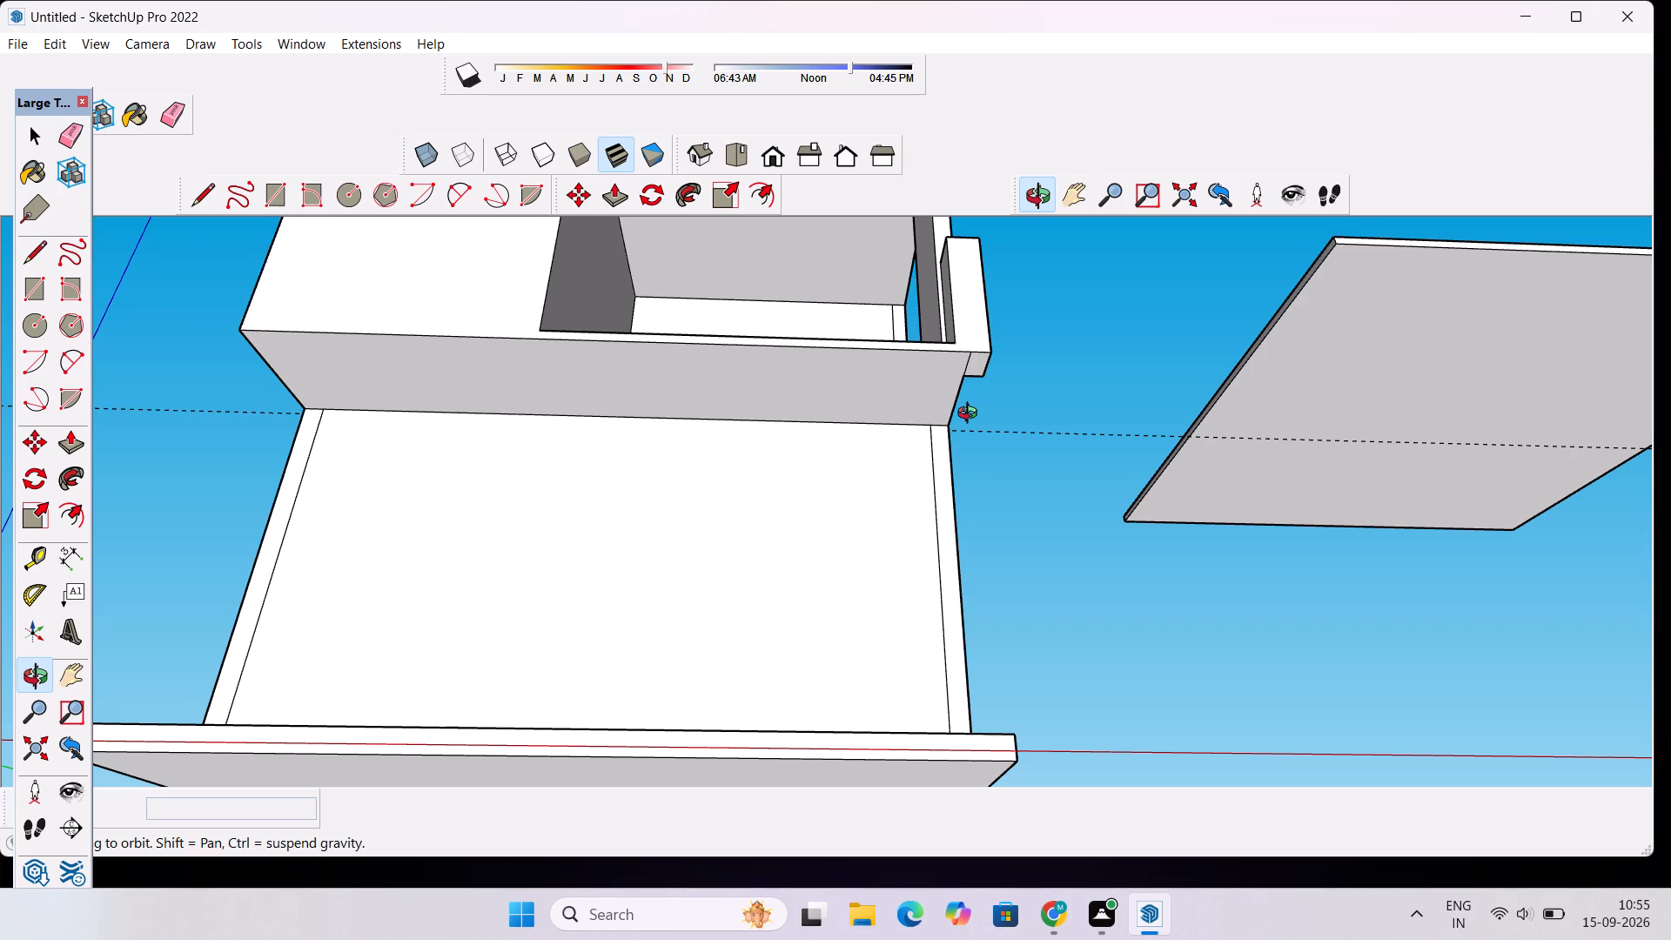
scroll(971, 415, "down", 6)
scroll(960, 437, "up", 3)
left_click_drag(960, 439, 970, 680)
scroll(944, 517, "down", 5)
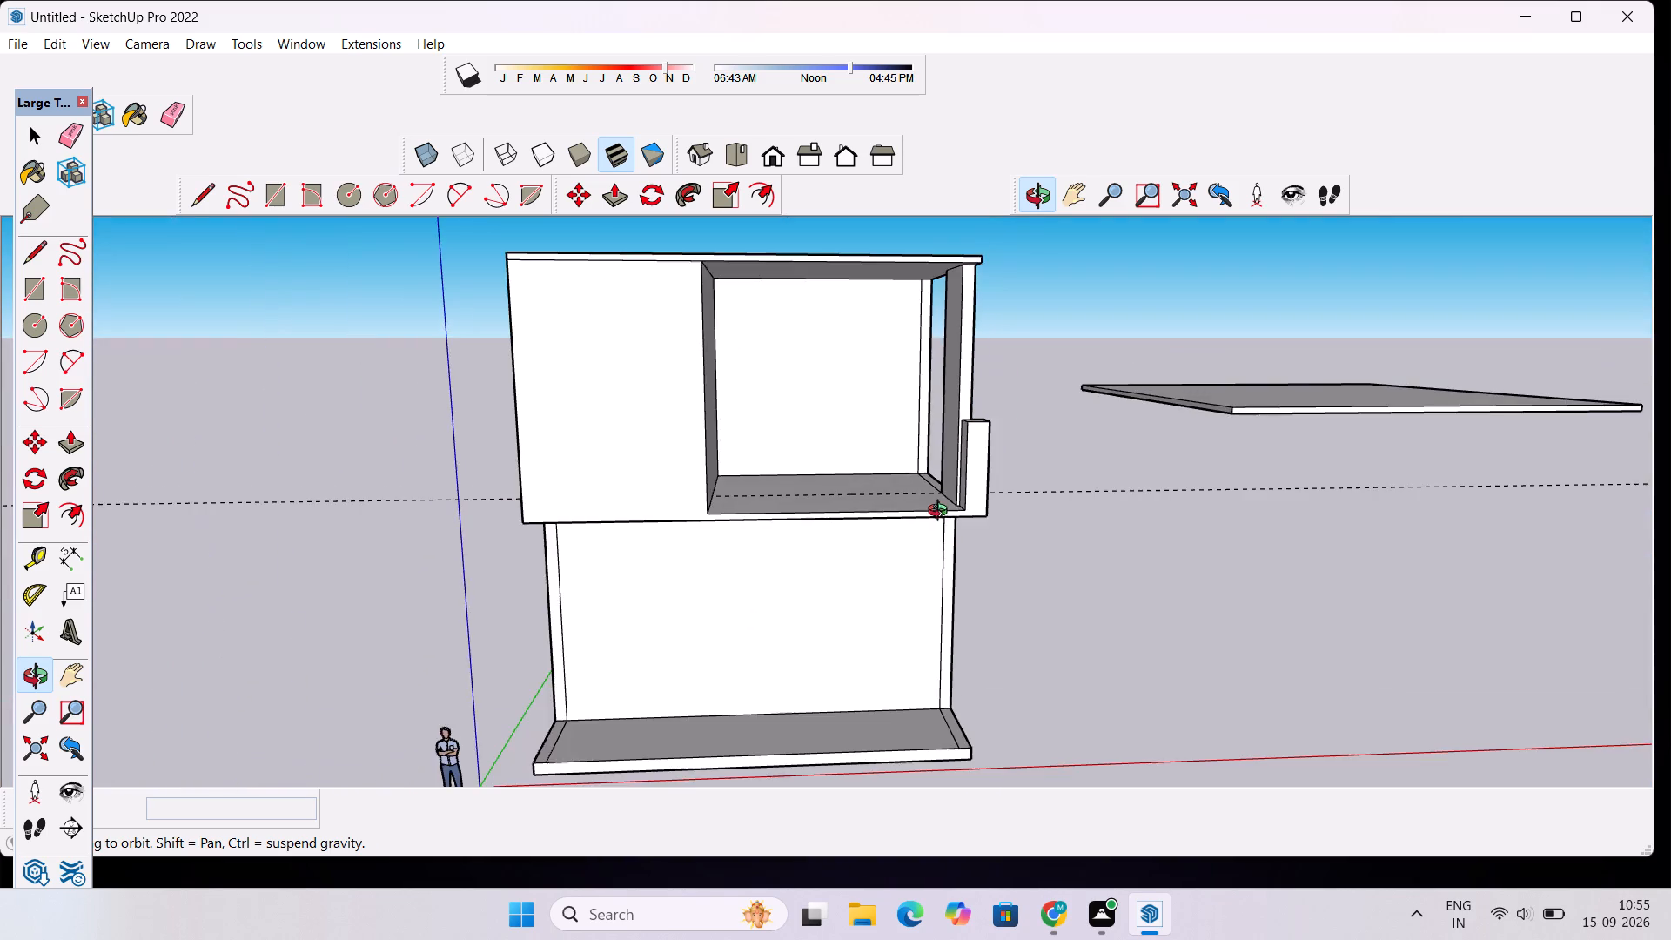
left_click_drag(942, 568, 950, 607)
scroll(895, 660, "up", 3)
scroll(895, 650, "down", 2)
left_click_drag(895, 656, 892, 506, "shift")
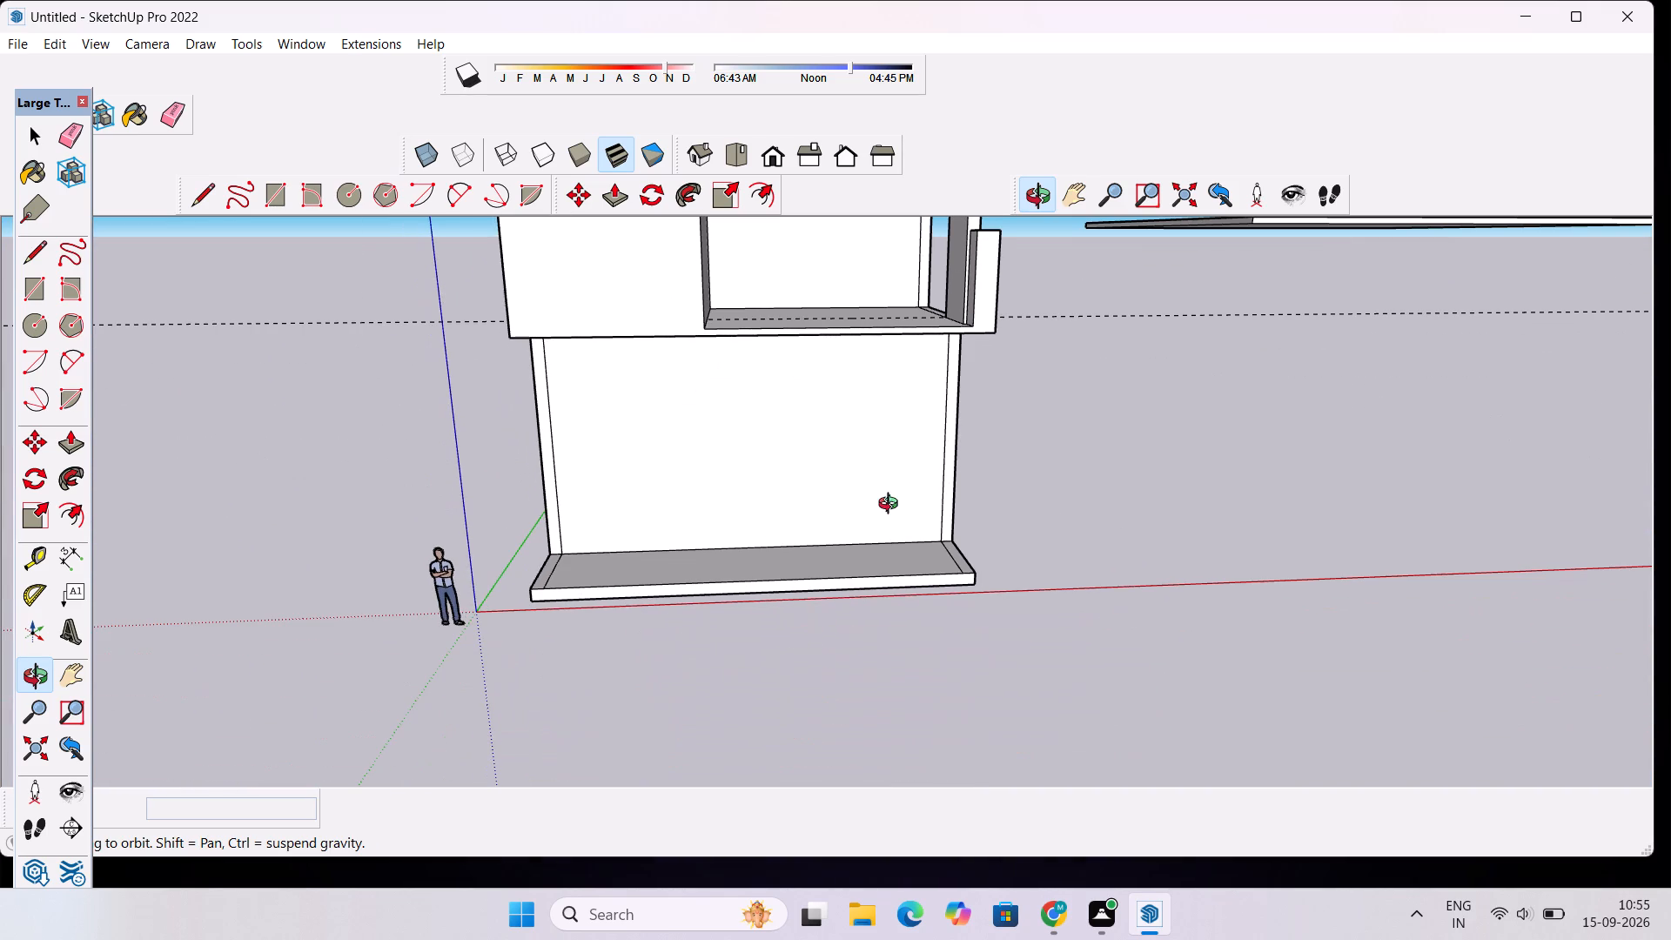
scroll(799, 514, "down", 3)
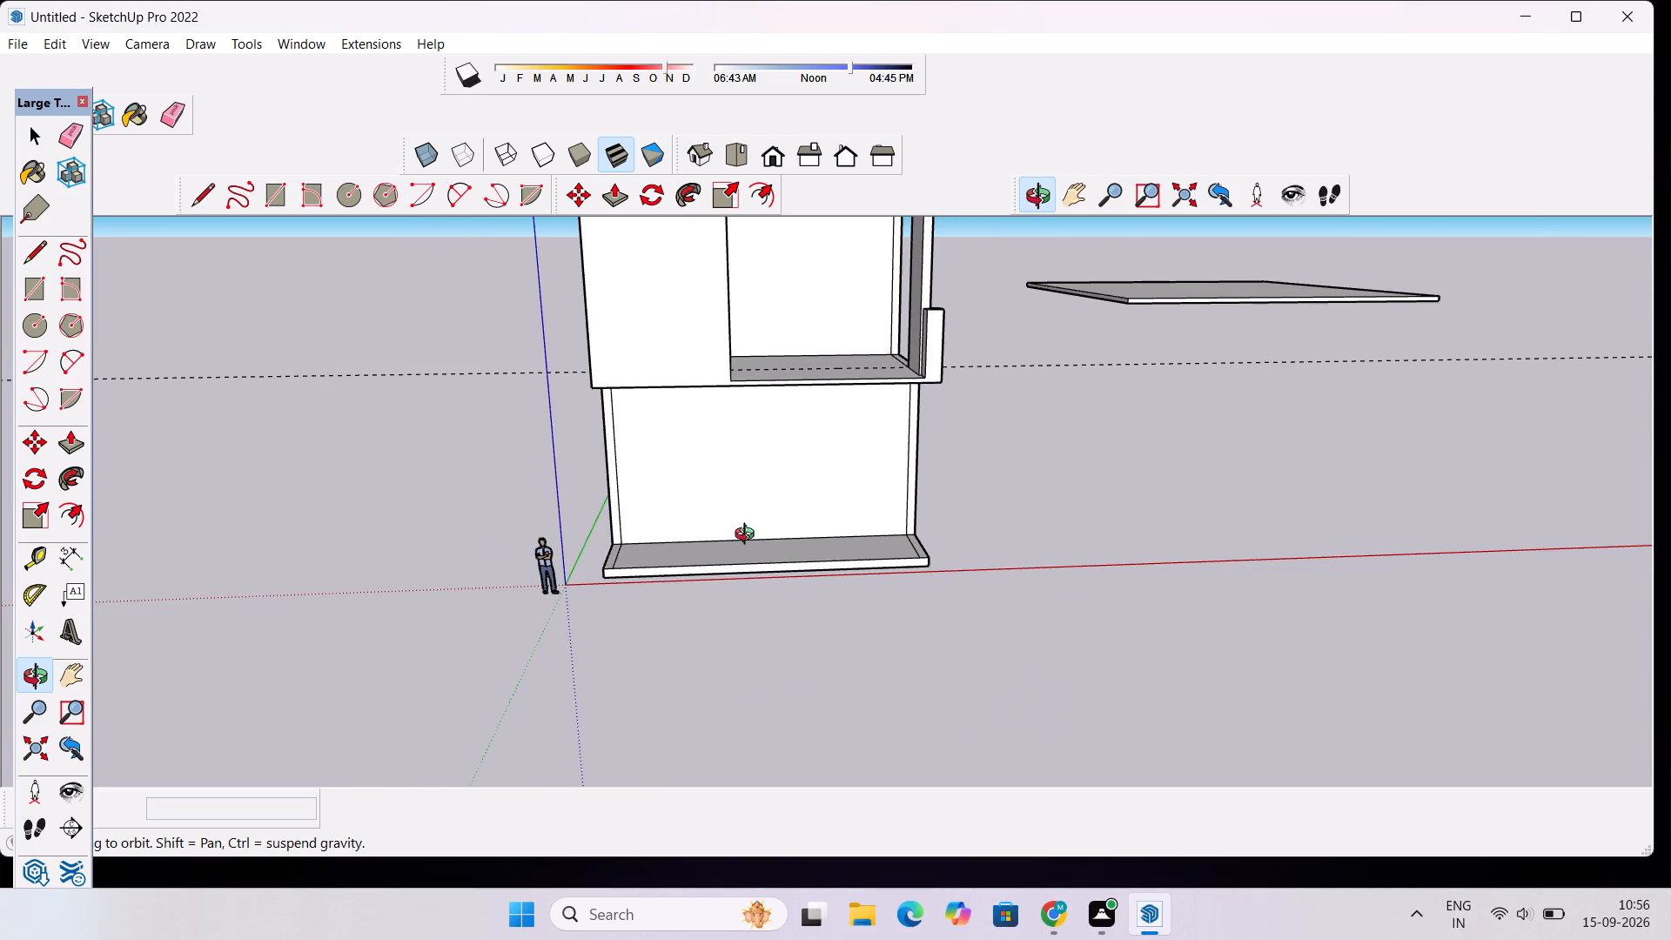
Push/Pull the narrow side strip of the ground-floor slab, on the origin side, up to the underside of the upper floor.
scroll(751, 531, "down", 3)
left_click_drag(750, 540, 862, 605)
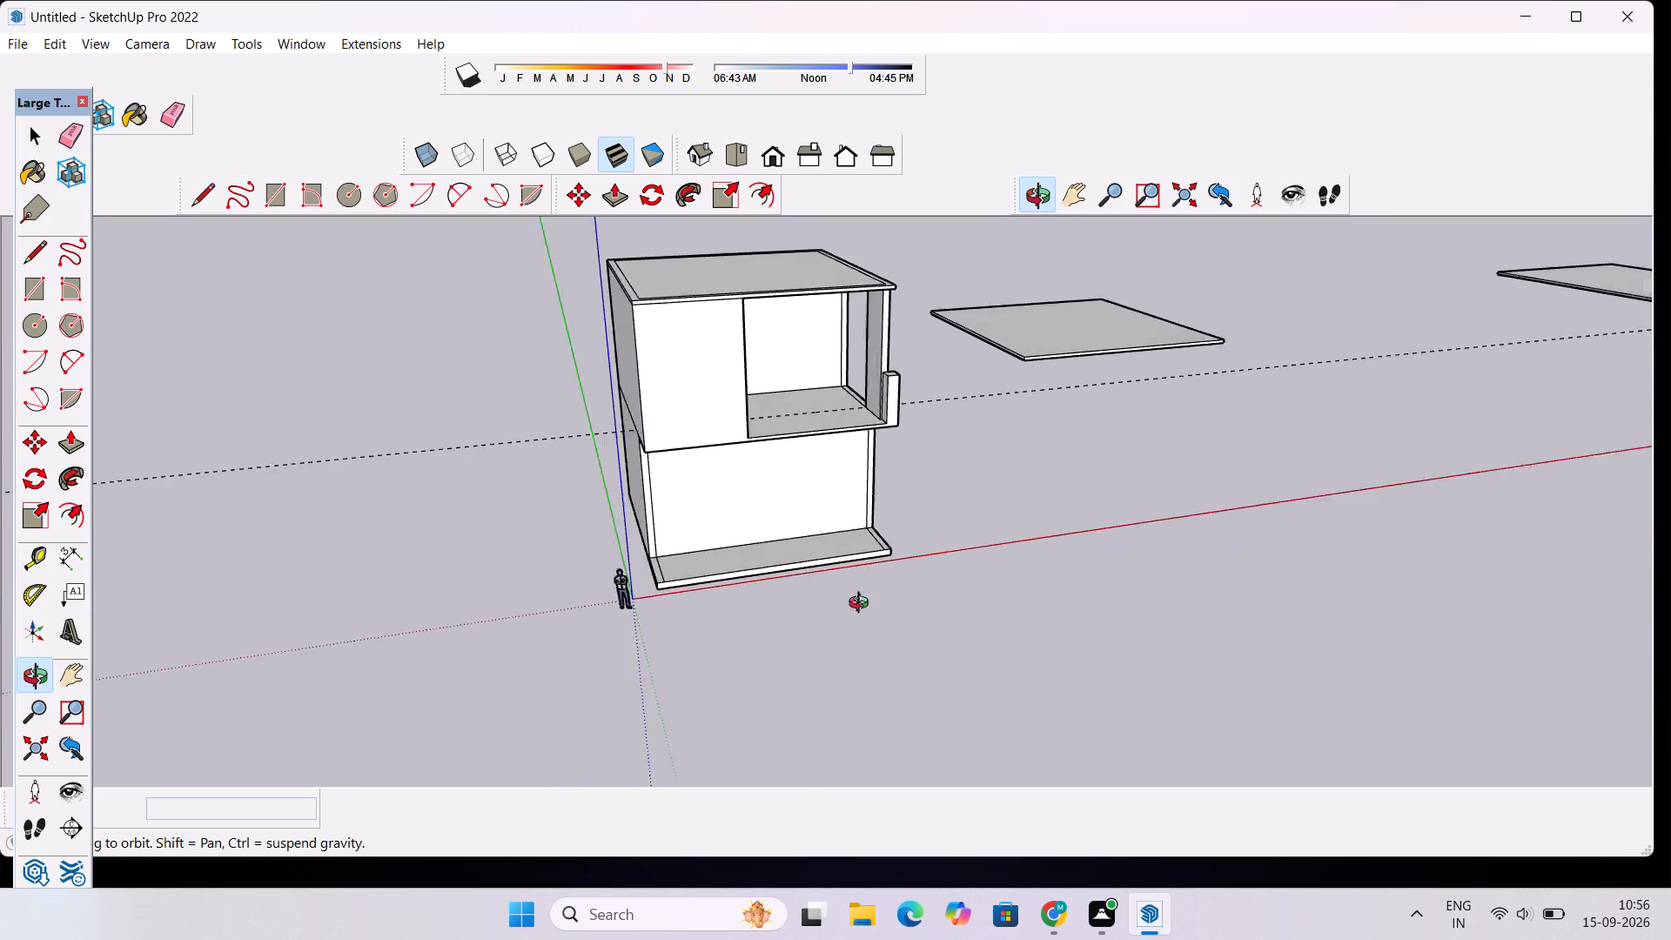
left_click_drag(862, 605, 950, 605)
scroll(588, 564, "up", 3)
left_click_drag(835, 594, 852, 595)
left_click_drag(651, 650, 751, 701)
scroll(802, 646, "up", 3)
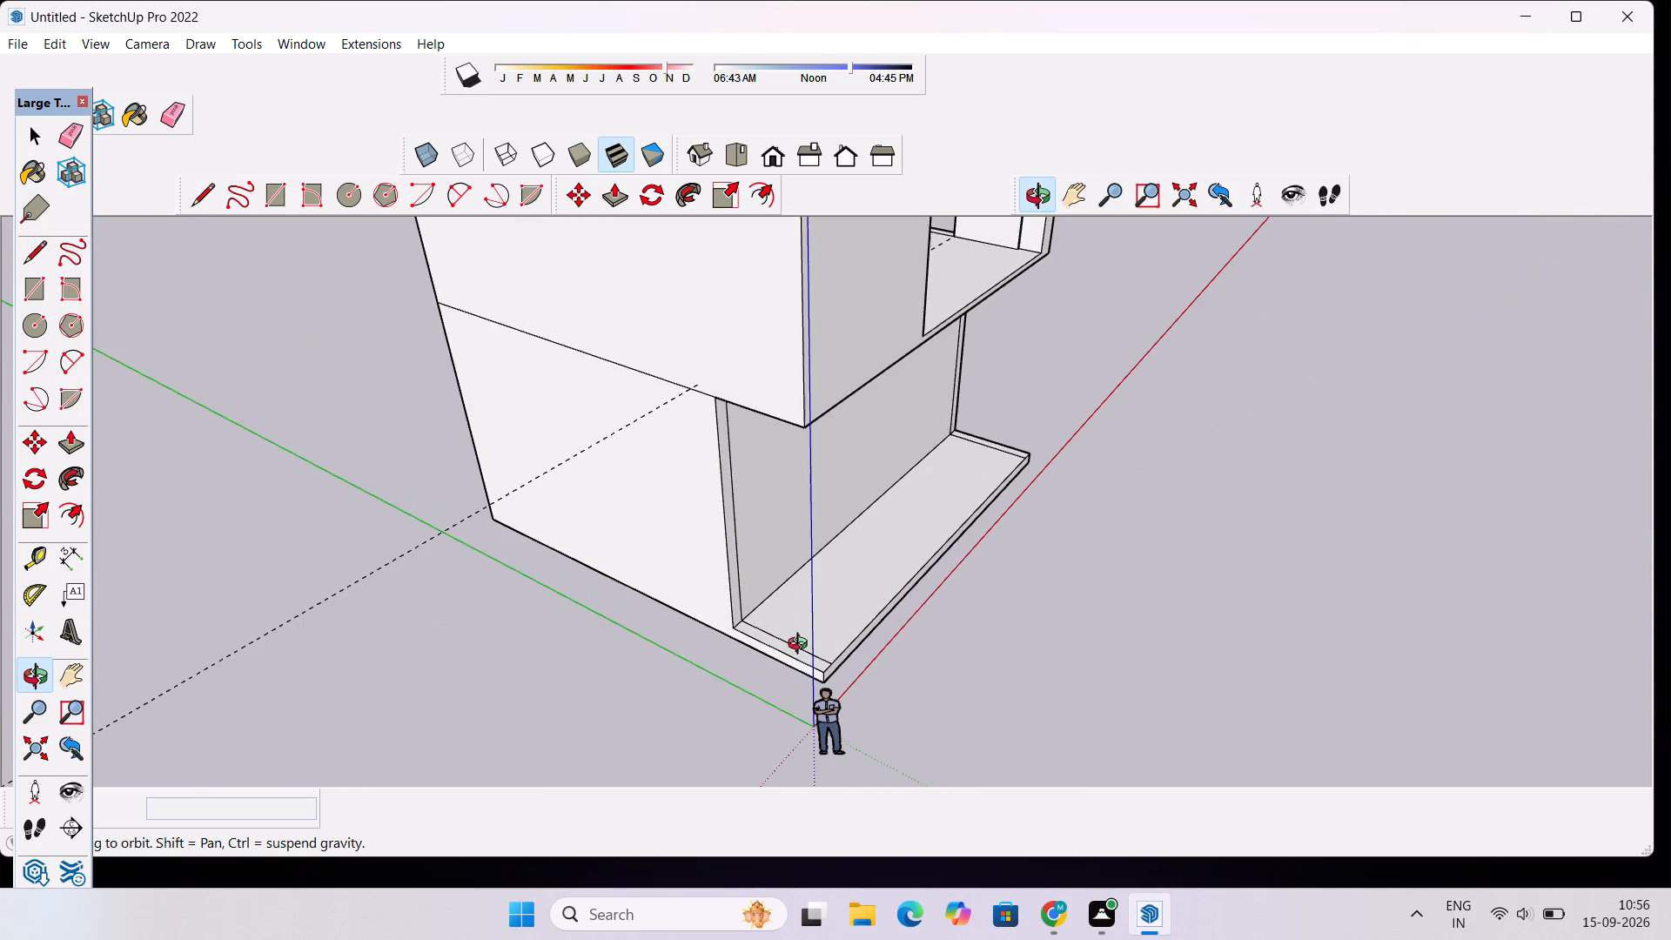
left_click_drag(802, 650, 732, 601)
scroll(676, 591, "up", 4, "shift")
scroll(713, 594, "up", 3)
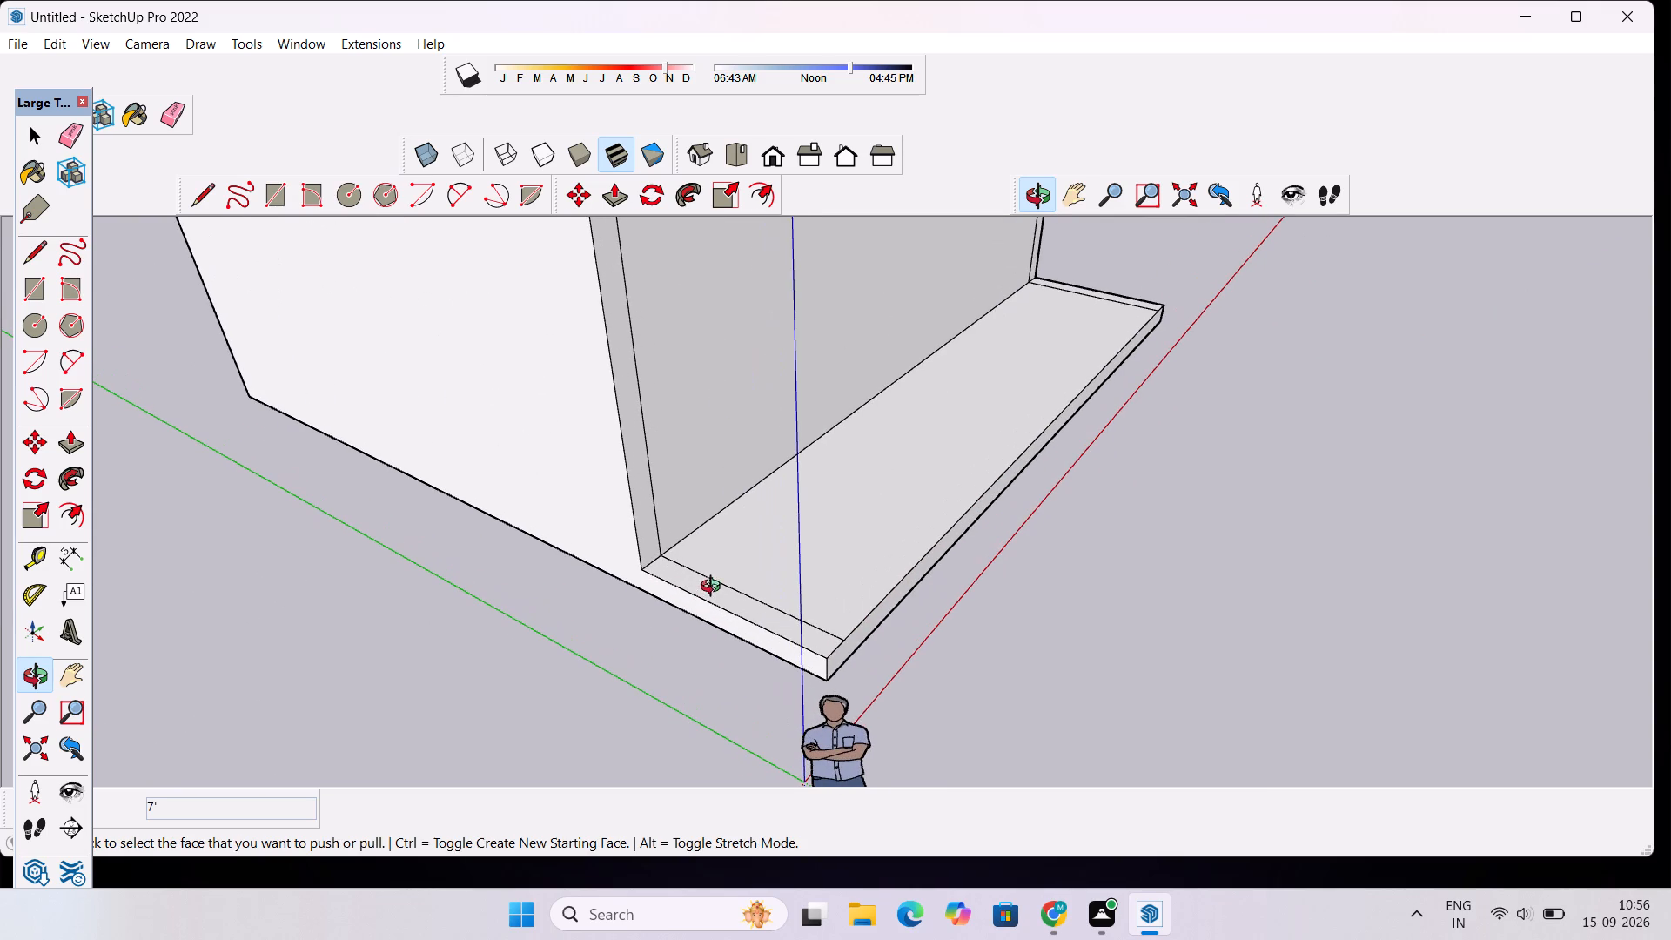
key("p")
left_click(717, 590)
scroll(717, 590, "down", 2)
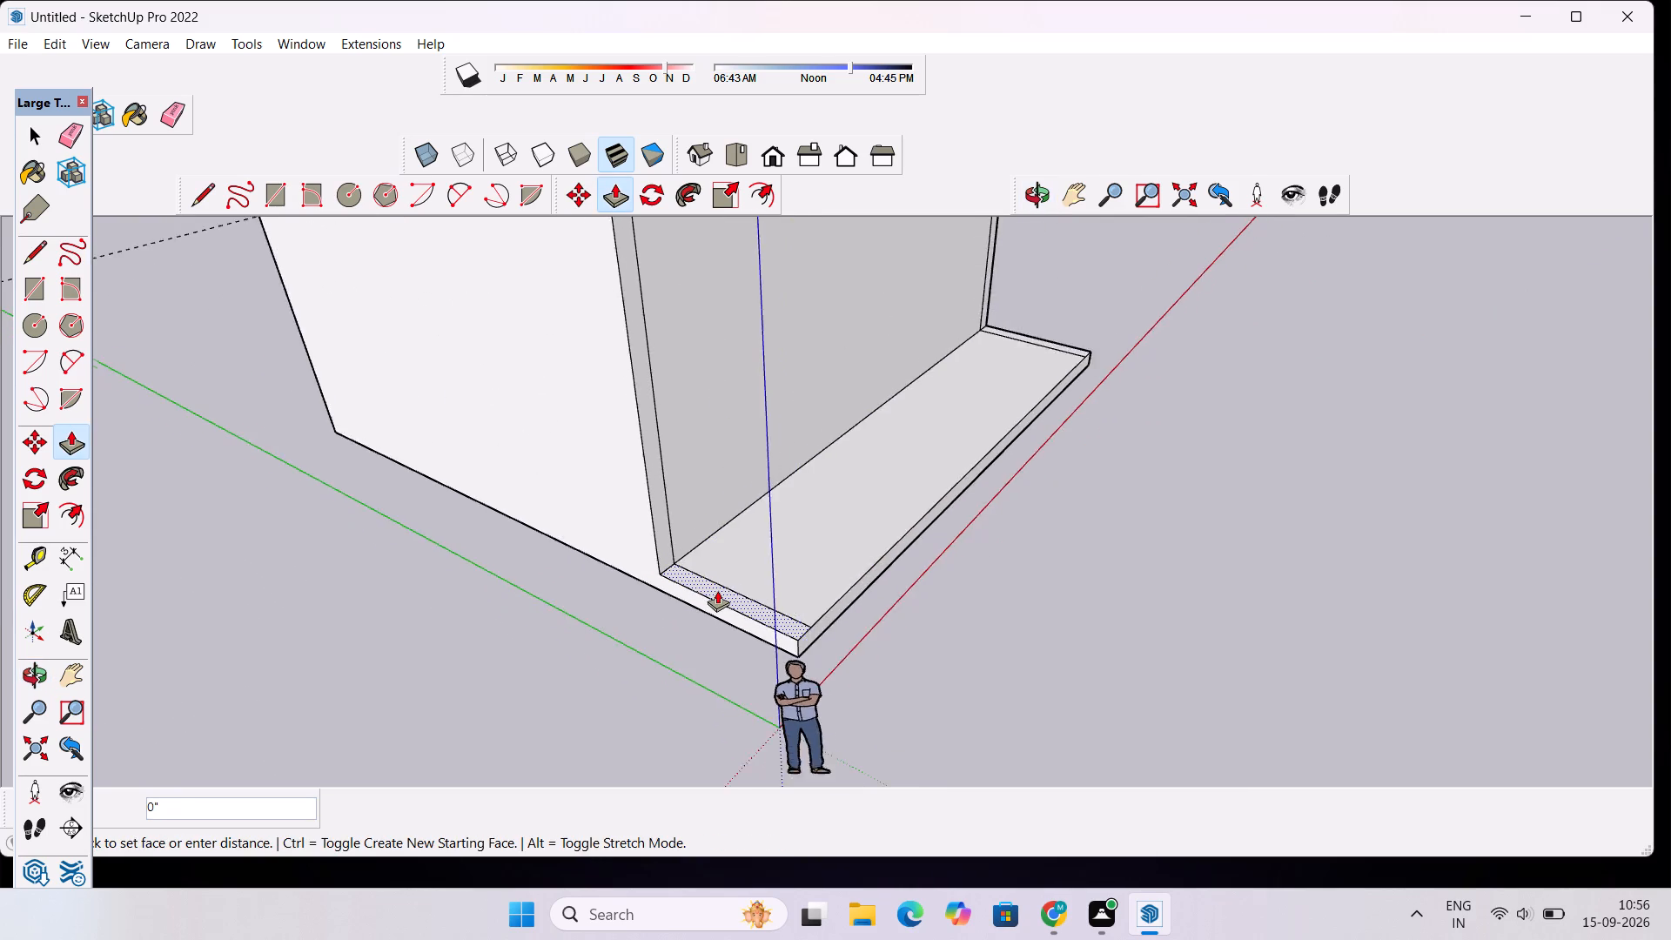
scroll(717, 590, "down", 10)
scroll(713, 460, "up", 5)
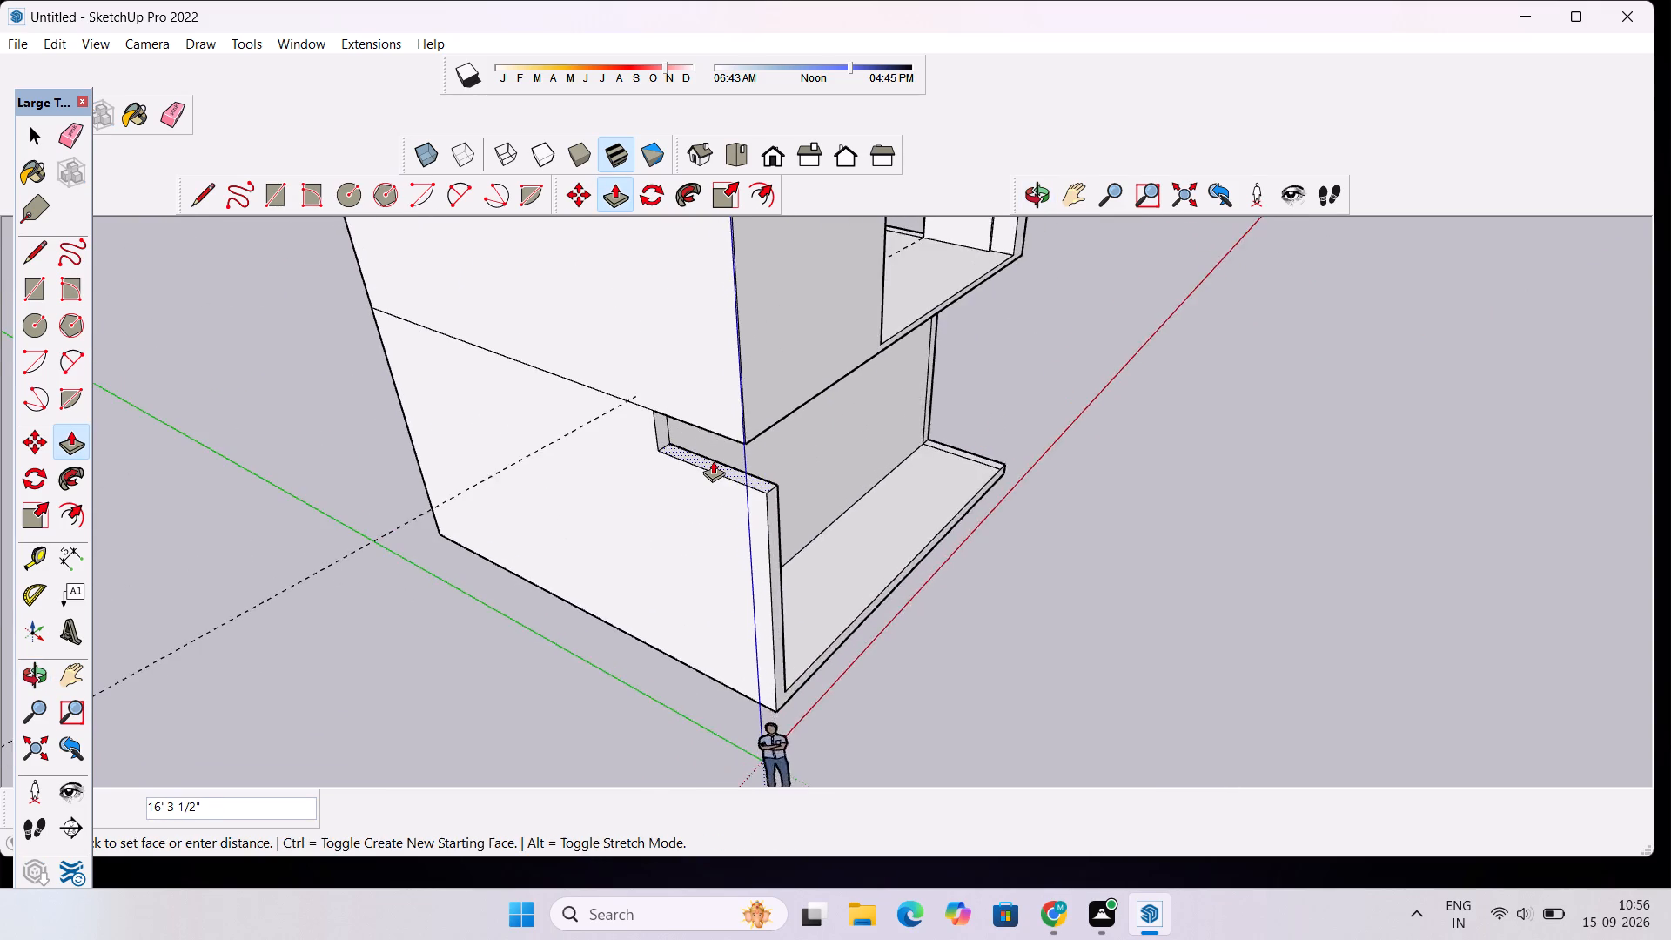
scroll(712, 457, "up", 5)
left_click(767, 444)
Examine the new ground-floor side wall and how it lines up with the upper floor's front face.
left_click(1039, 205)
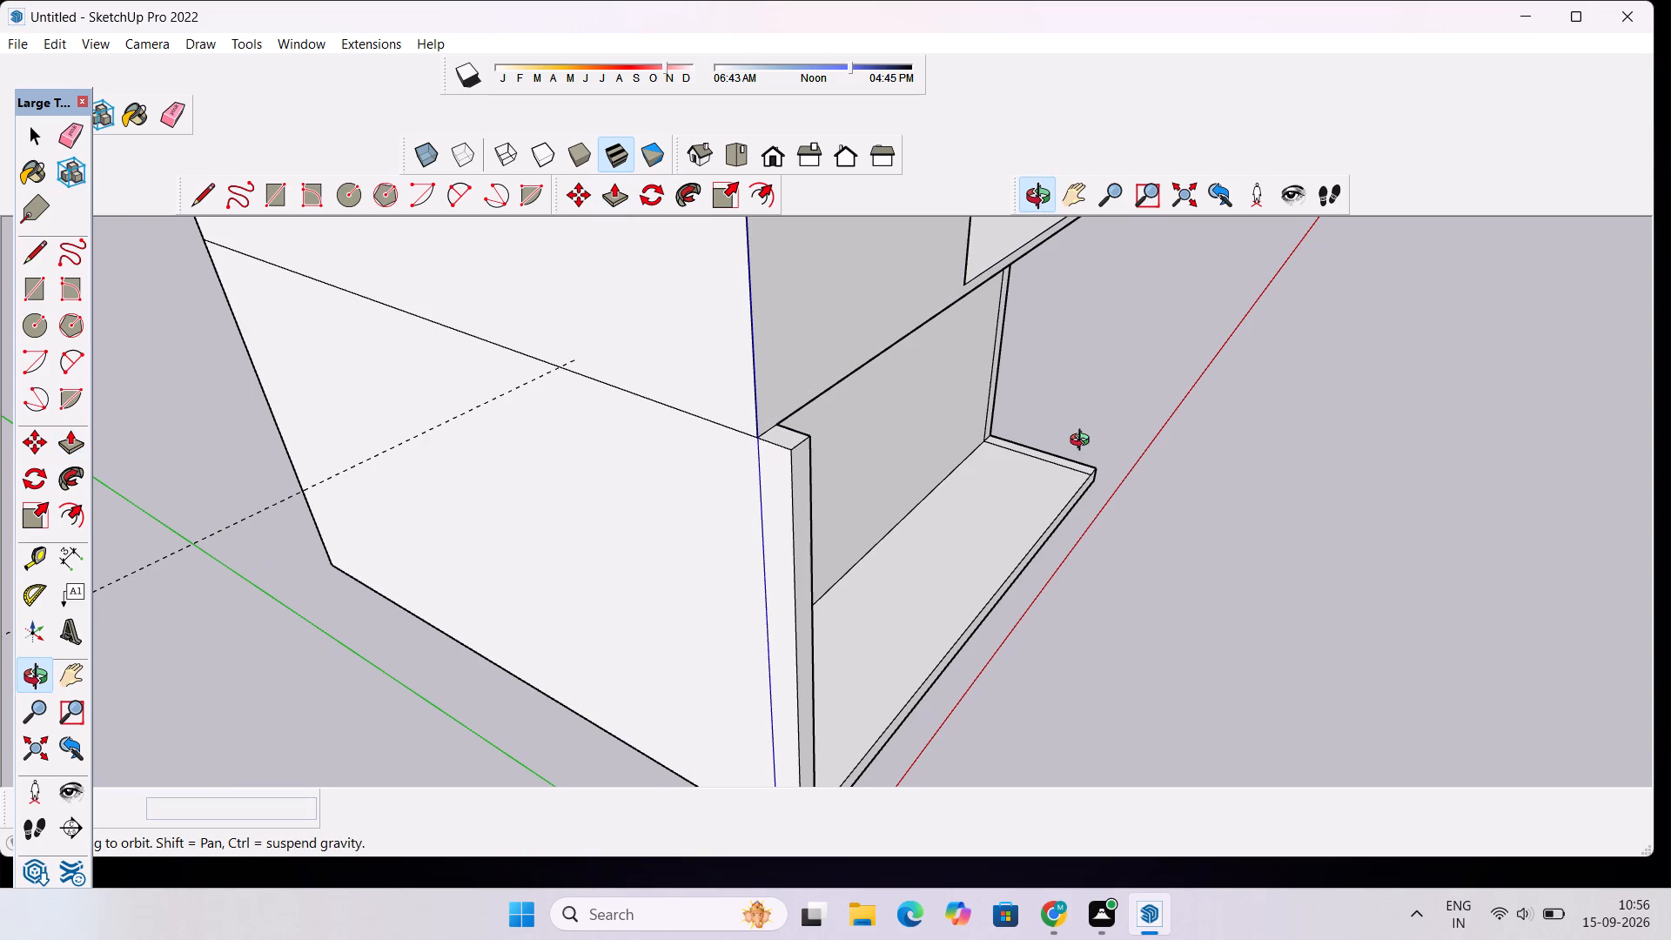
left_click_drag(1085, 457, 830, 460)
scroll(770, 471, "down", 3)
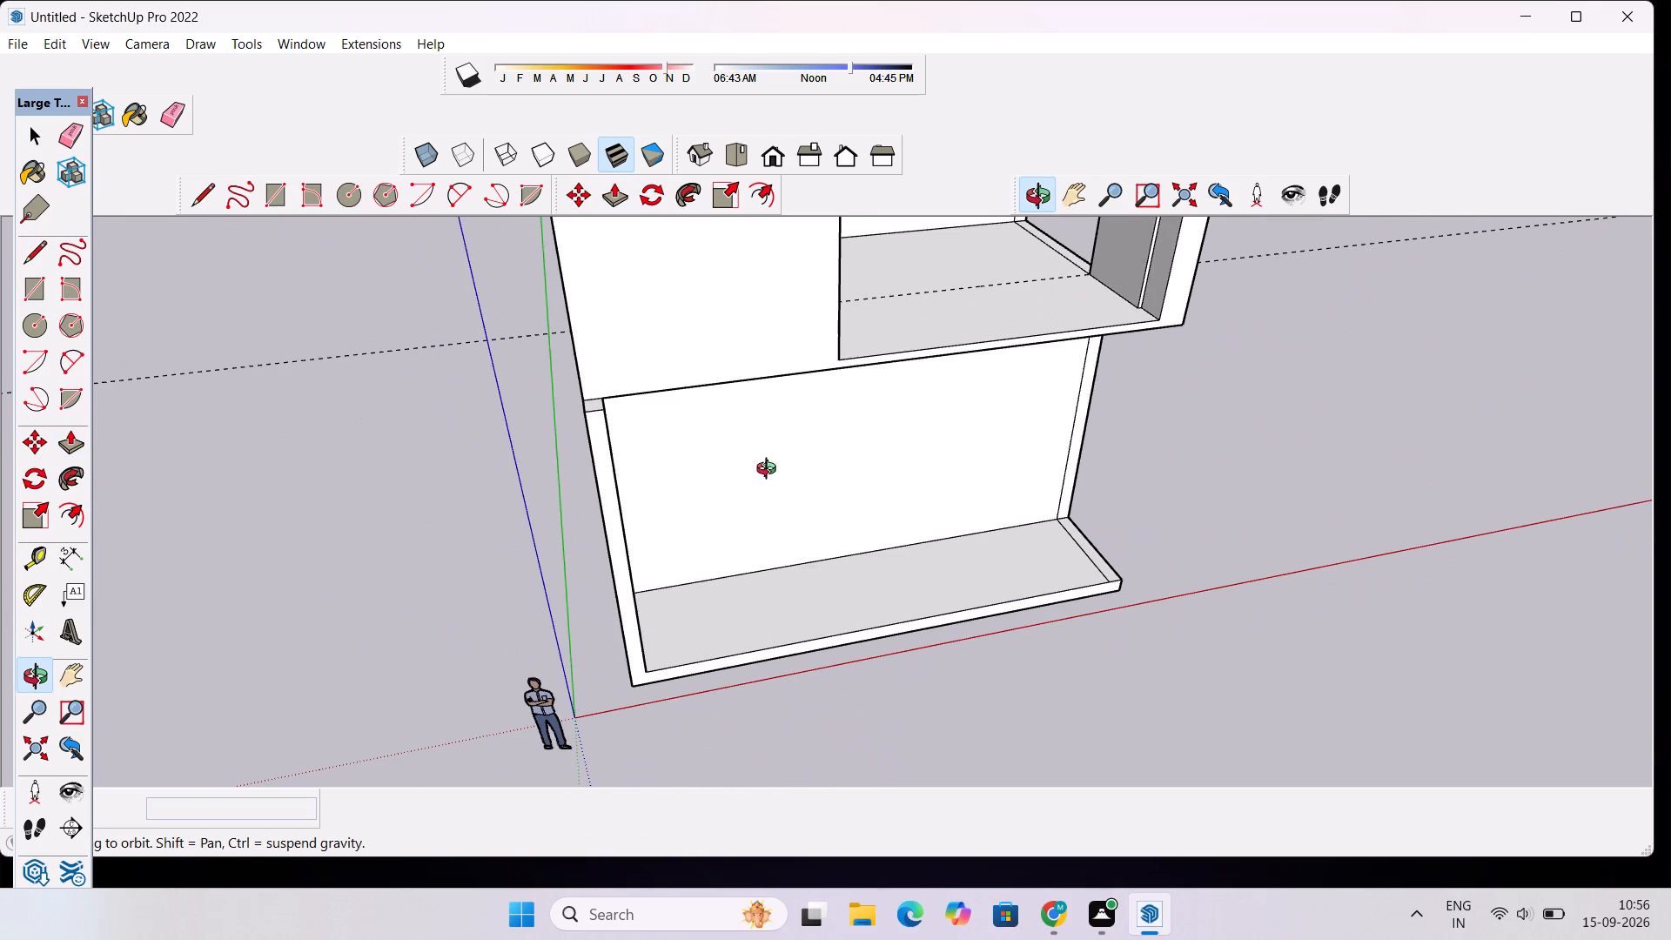
scroll(770, 471, "down", 3)
left_click_drag(781, 520, 650, 772)
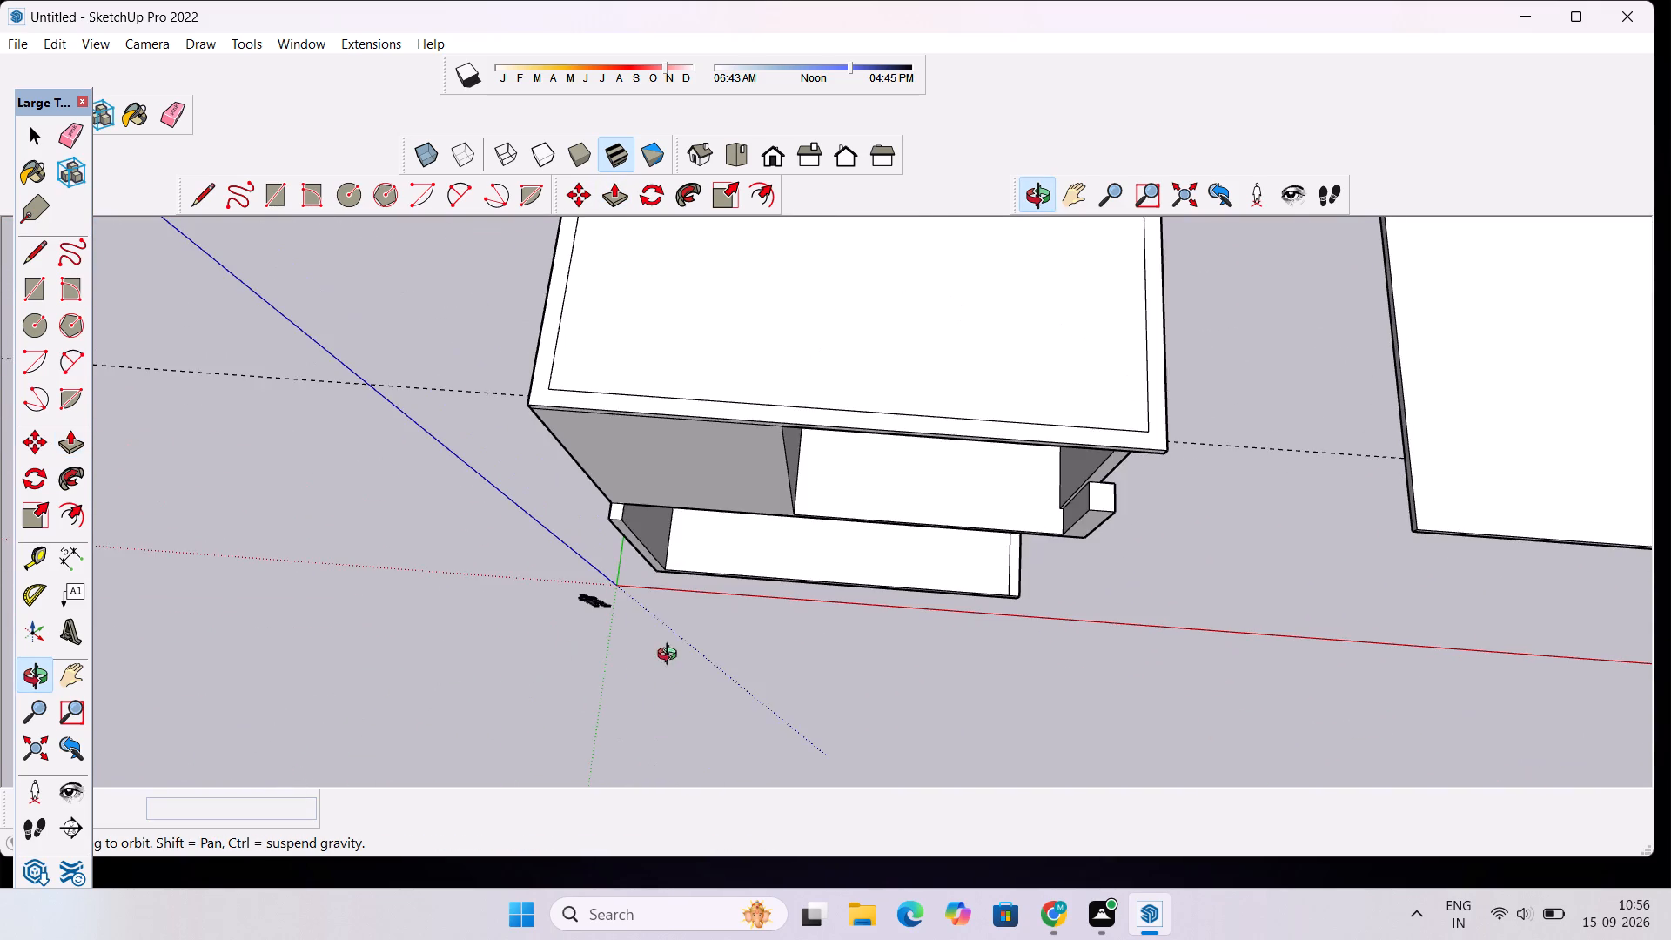
scroll(674, 611, "down", 5)
left_click(675, 601)
left_click_drag(676, 600, 682, 315)
scroll(657, 482, "up", 4)
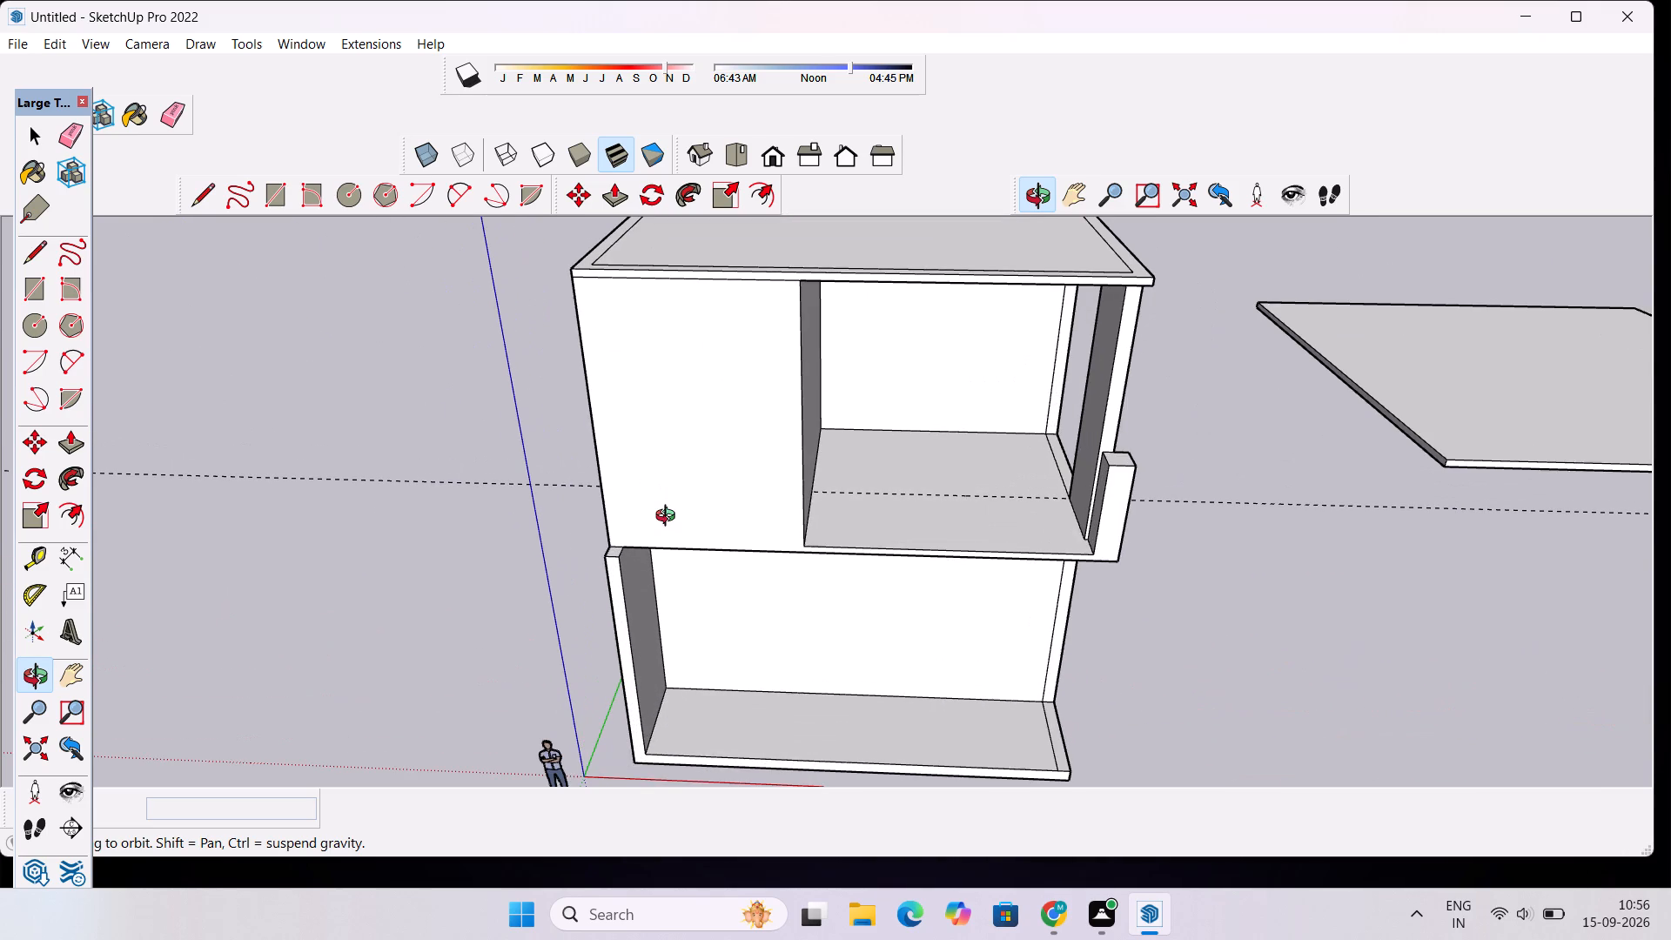
scroll(669, 518, "up", 8)
scroll(652, 534, "down", 1)
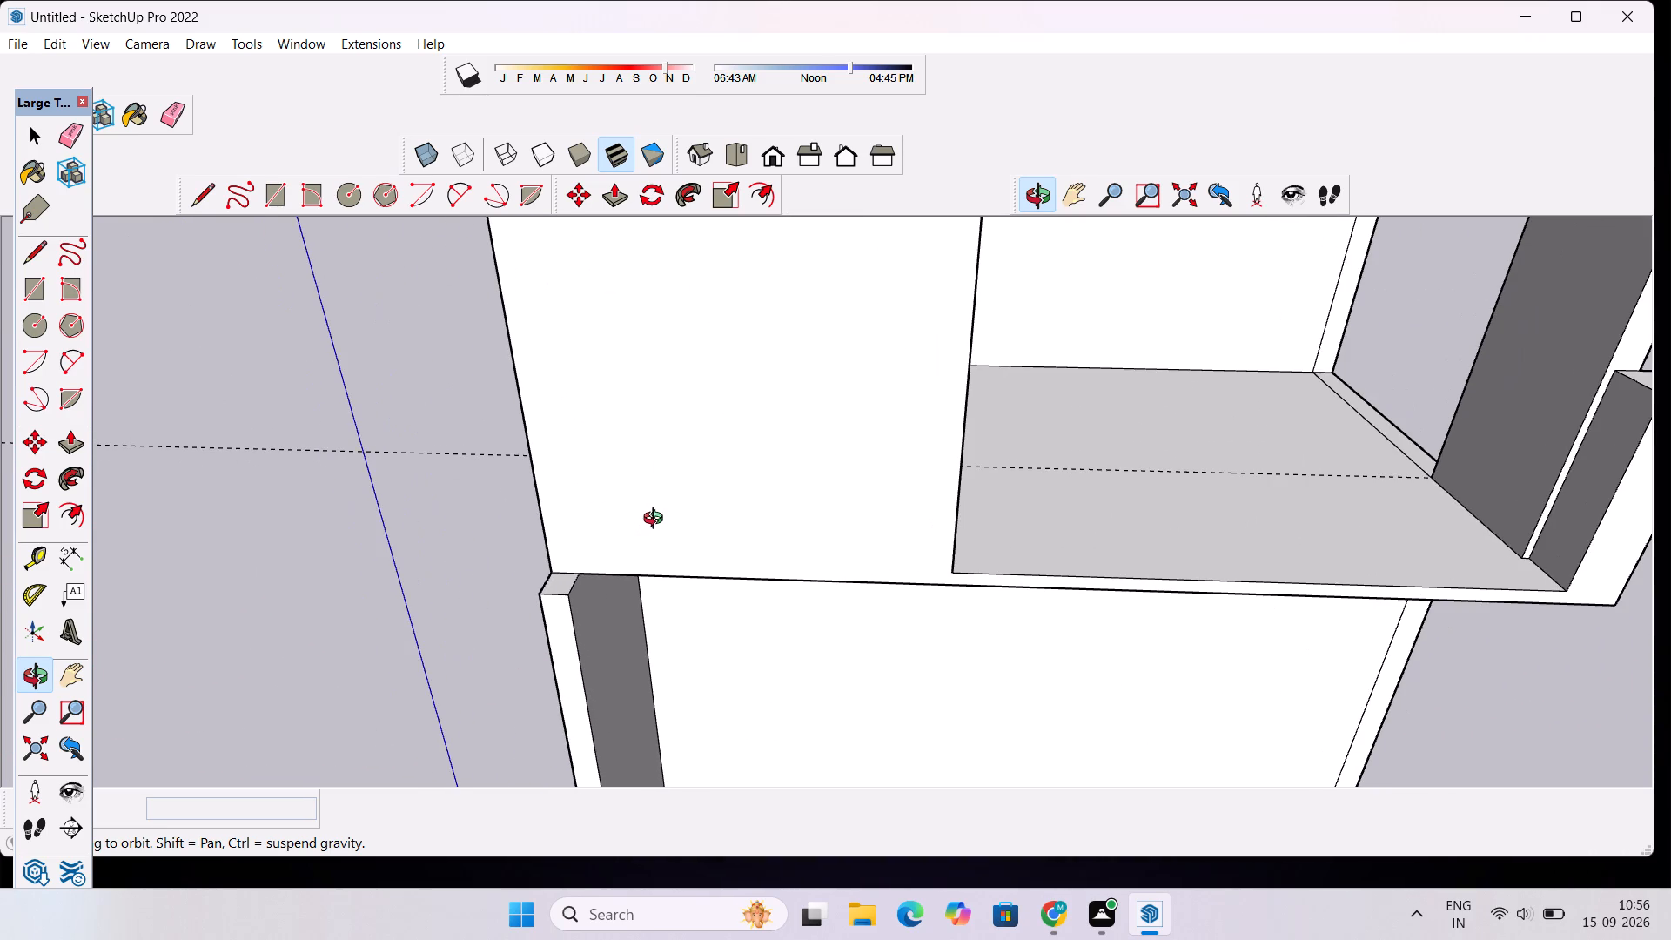
scroll(657, 519, "down", 4)
left_click_drag(683, 505, 683, 555)
scroll(667, 585, "down", 5)
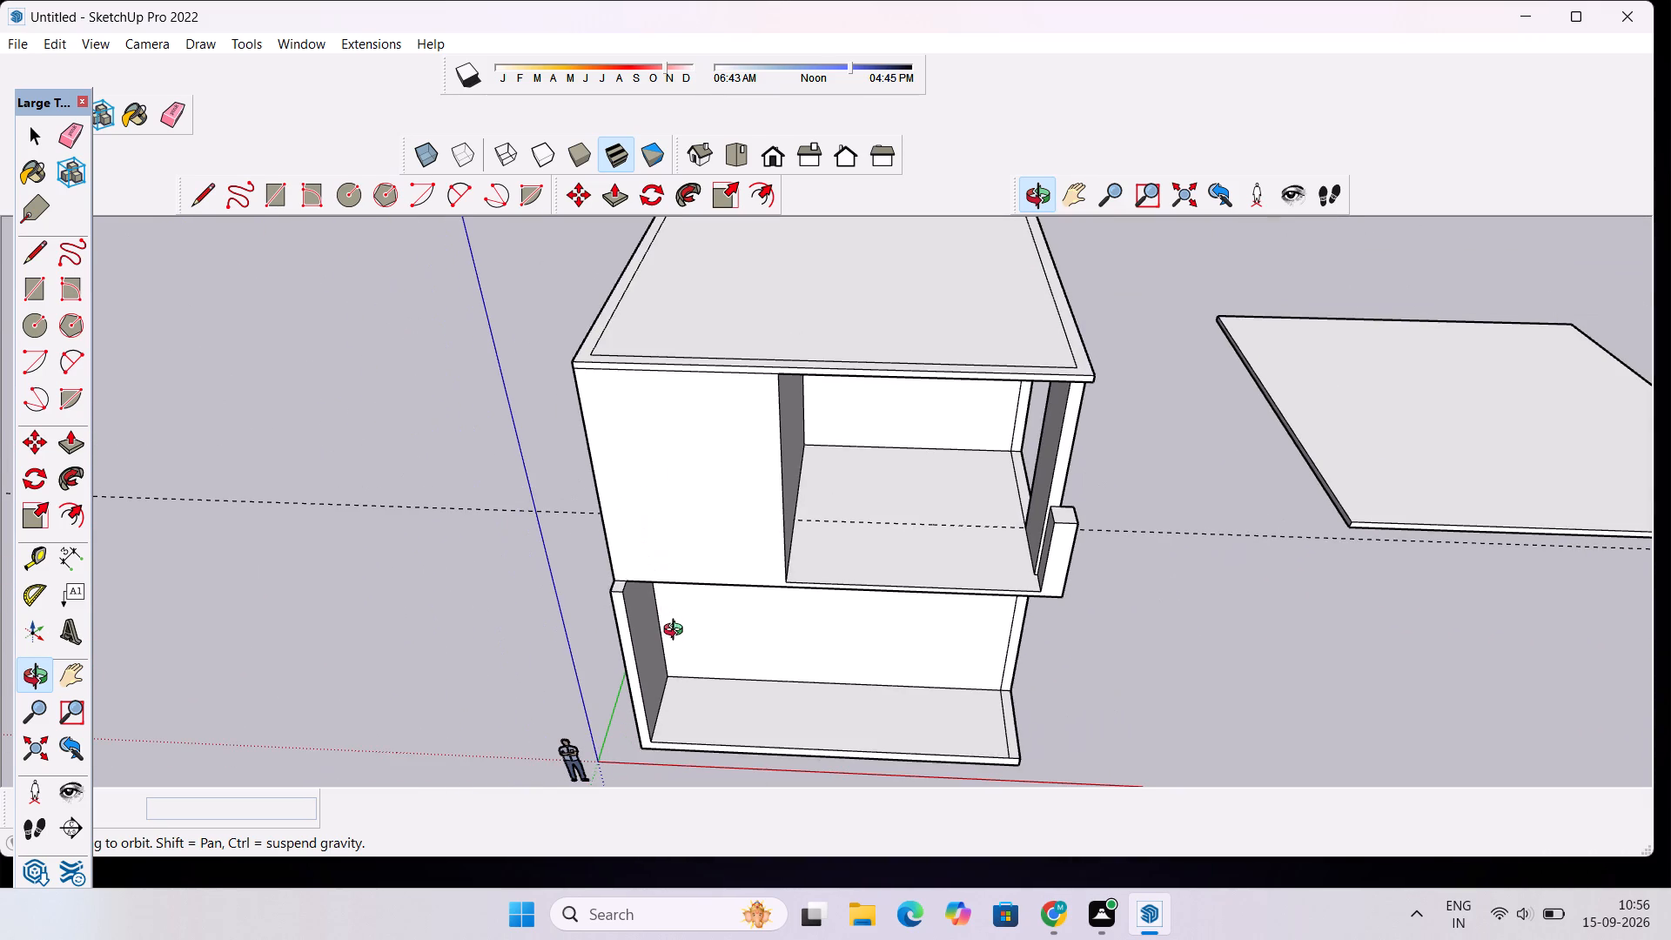
Push/Pull the upper floor's front face outward about 1' 3 9/16" to meet the ground-floor side wall's front edge.
scroll(677, 632, "up", 2)
left_click_drag(677, 629, 636, 564, "shift")
scroll(597, 547, "up", 4, "shift")
left_click_drag(597, 547, 596, 564, "shift")
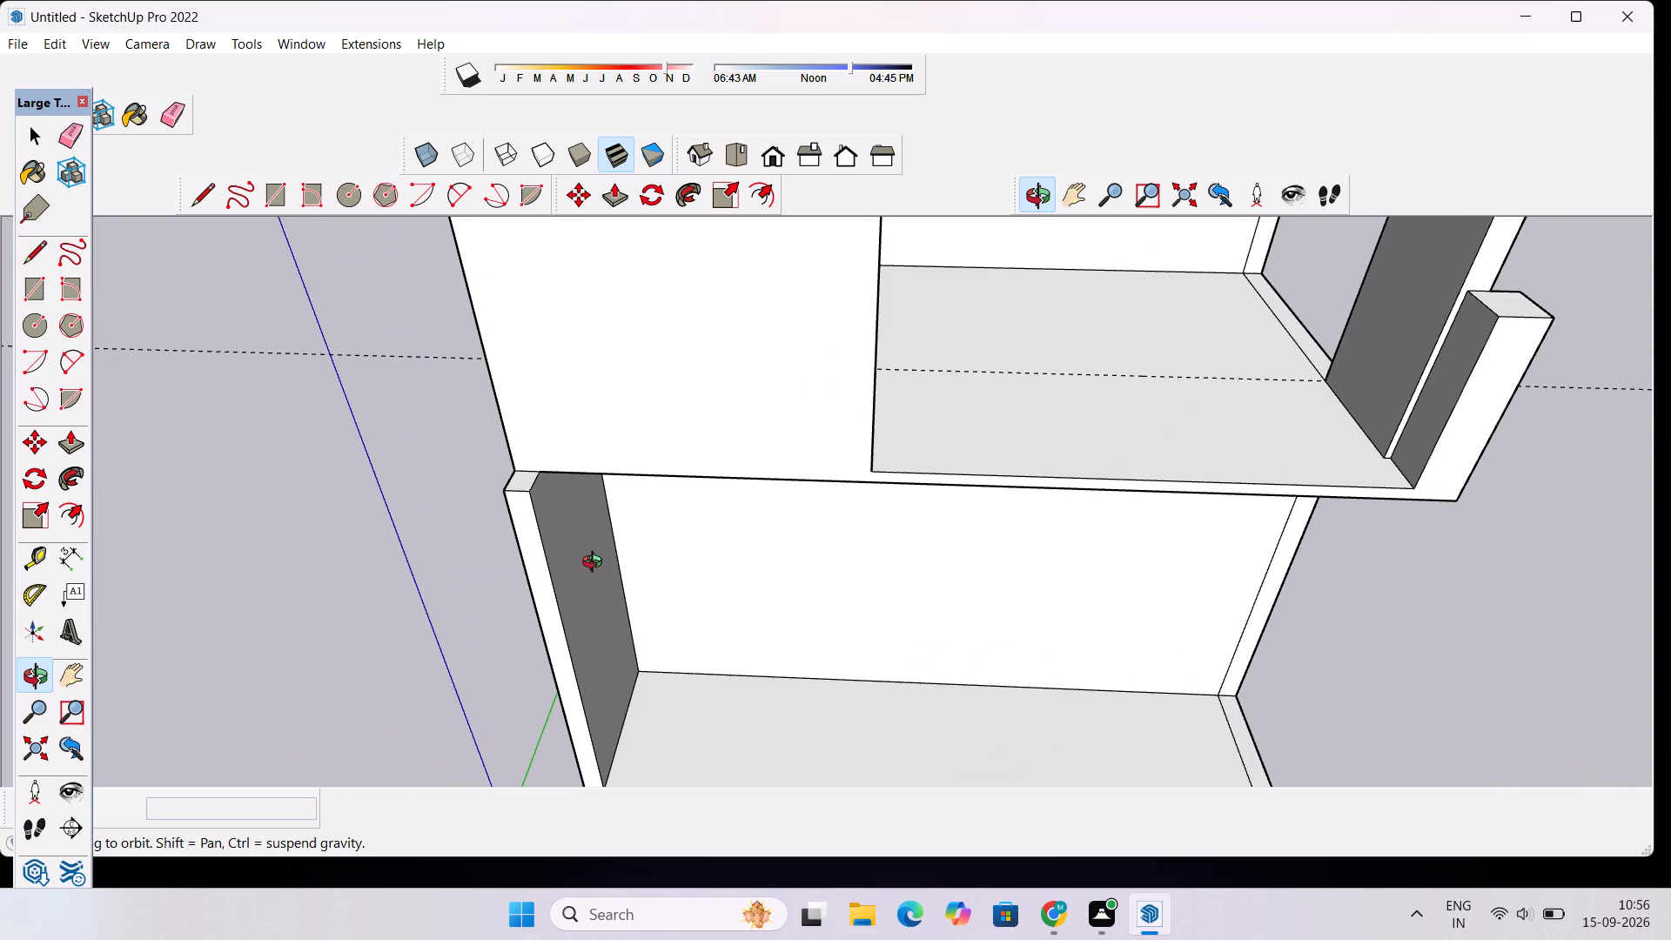
key("space")
left_click(570, 419)
scroll(570, 433, "down", 4)
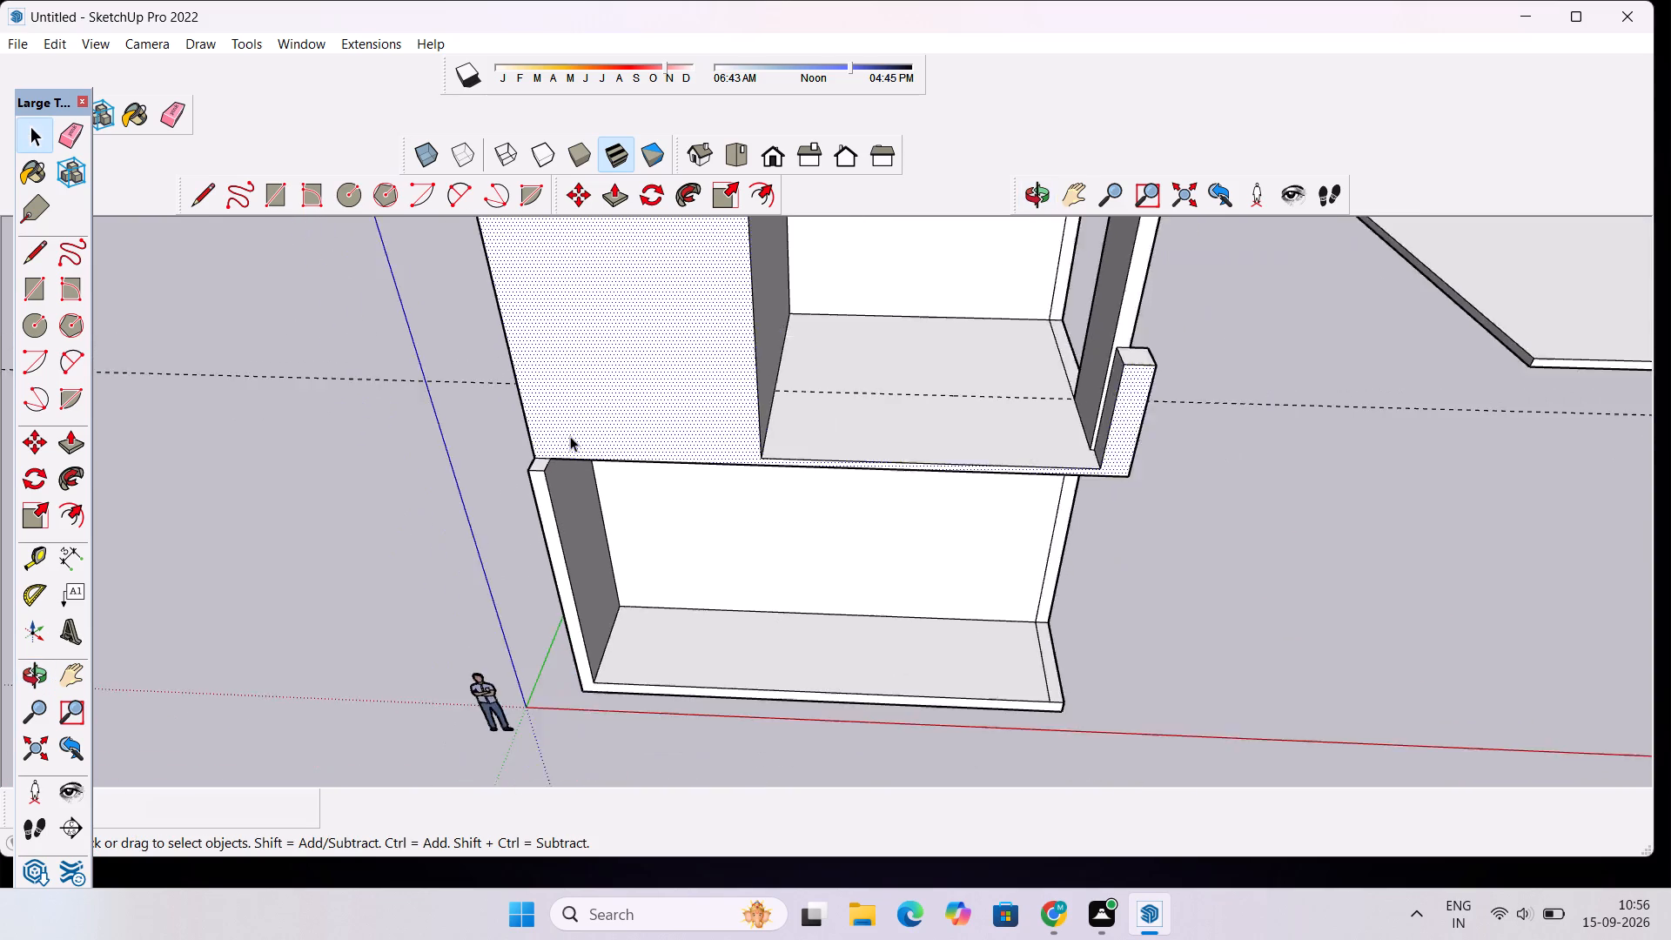
scroll(570, 436, "down", 7)
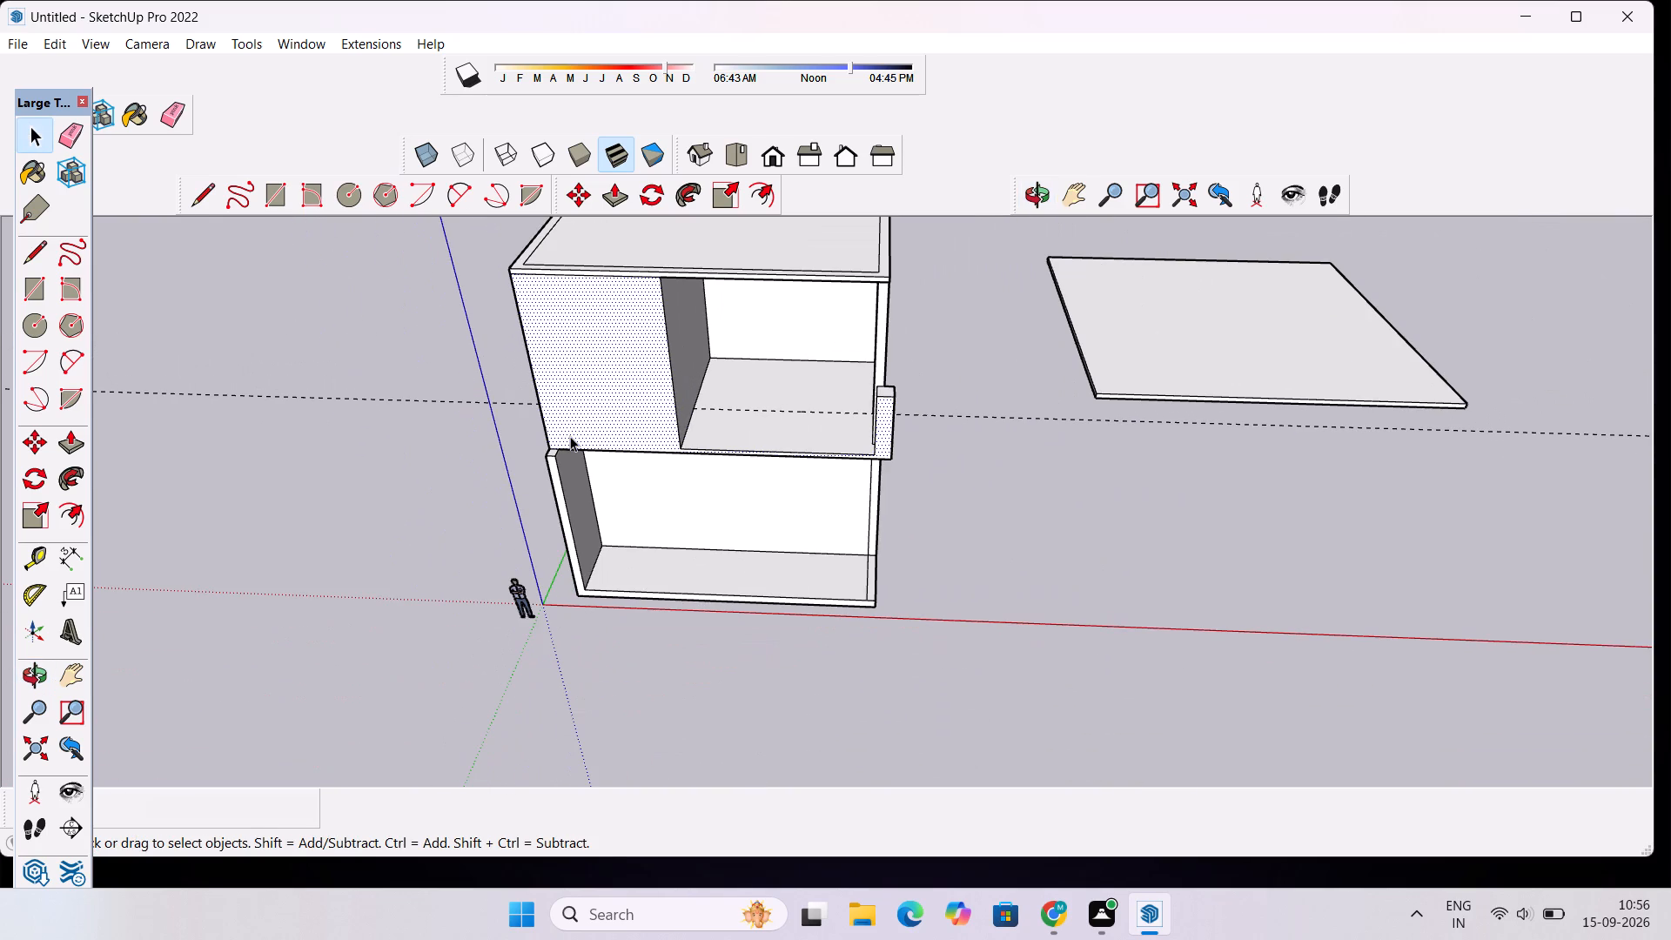
key("p")
left_click(572, 433)
left_click(567, 453)
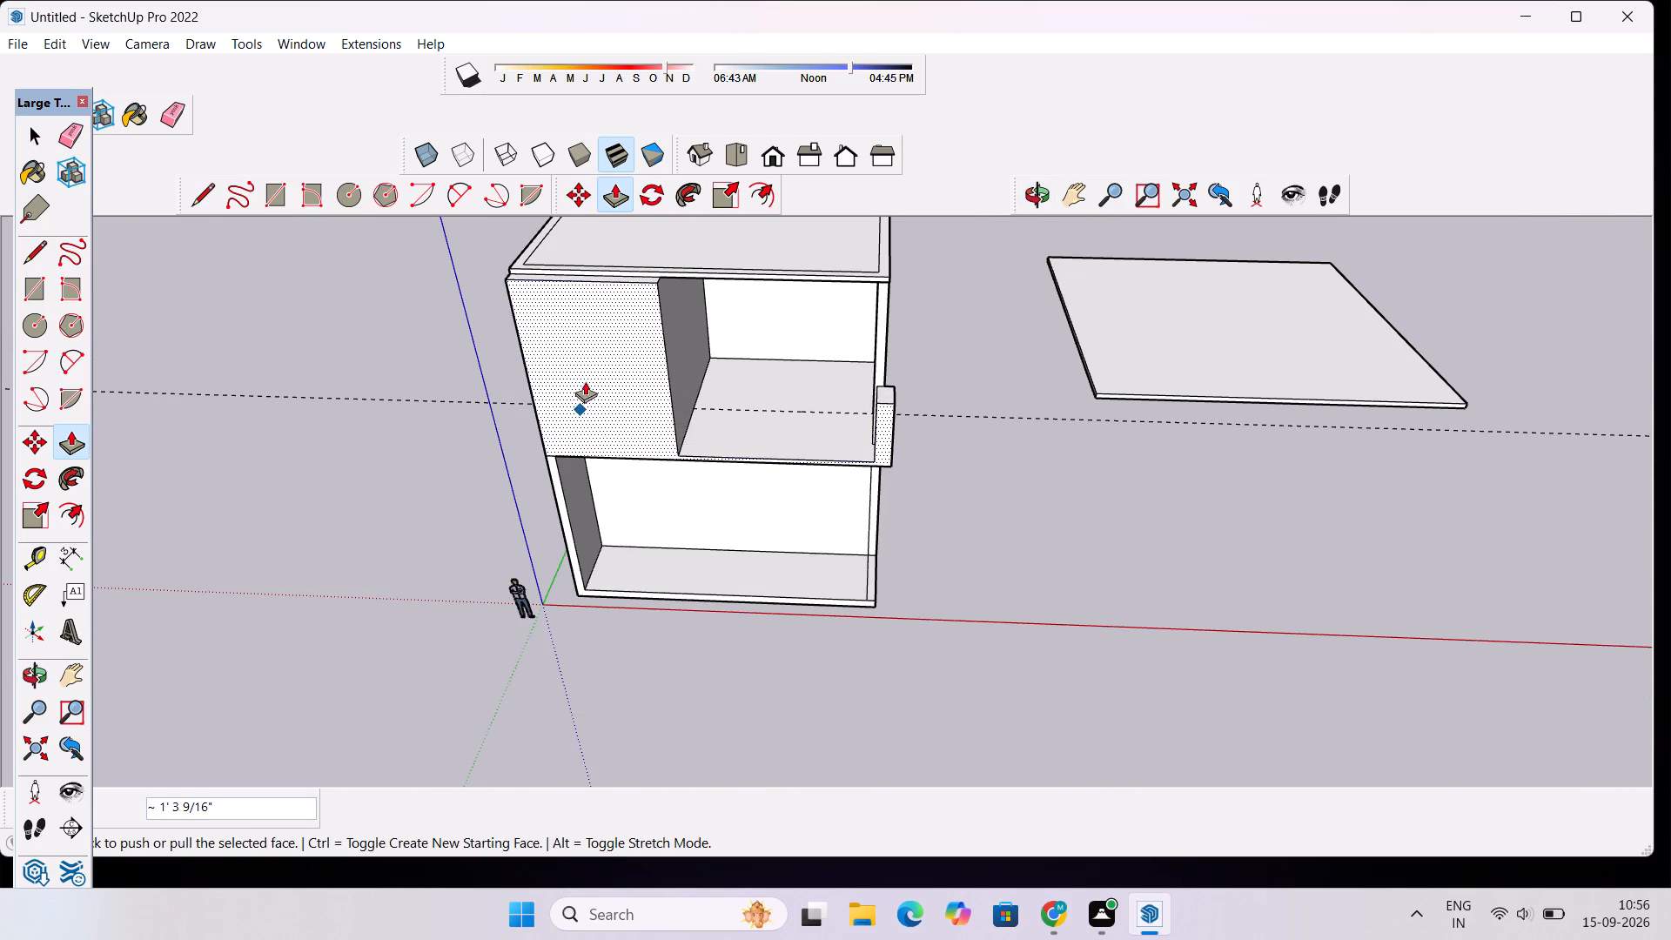
Push/Pull the roof slab's front edge face outward about 1' 3 9/16" to align with the upper floor's front face.
key("space")
scroll(602, 270, "up", 7)
key("p")
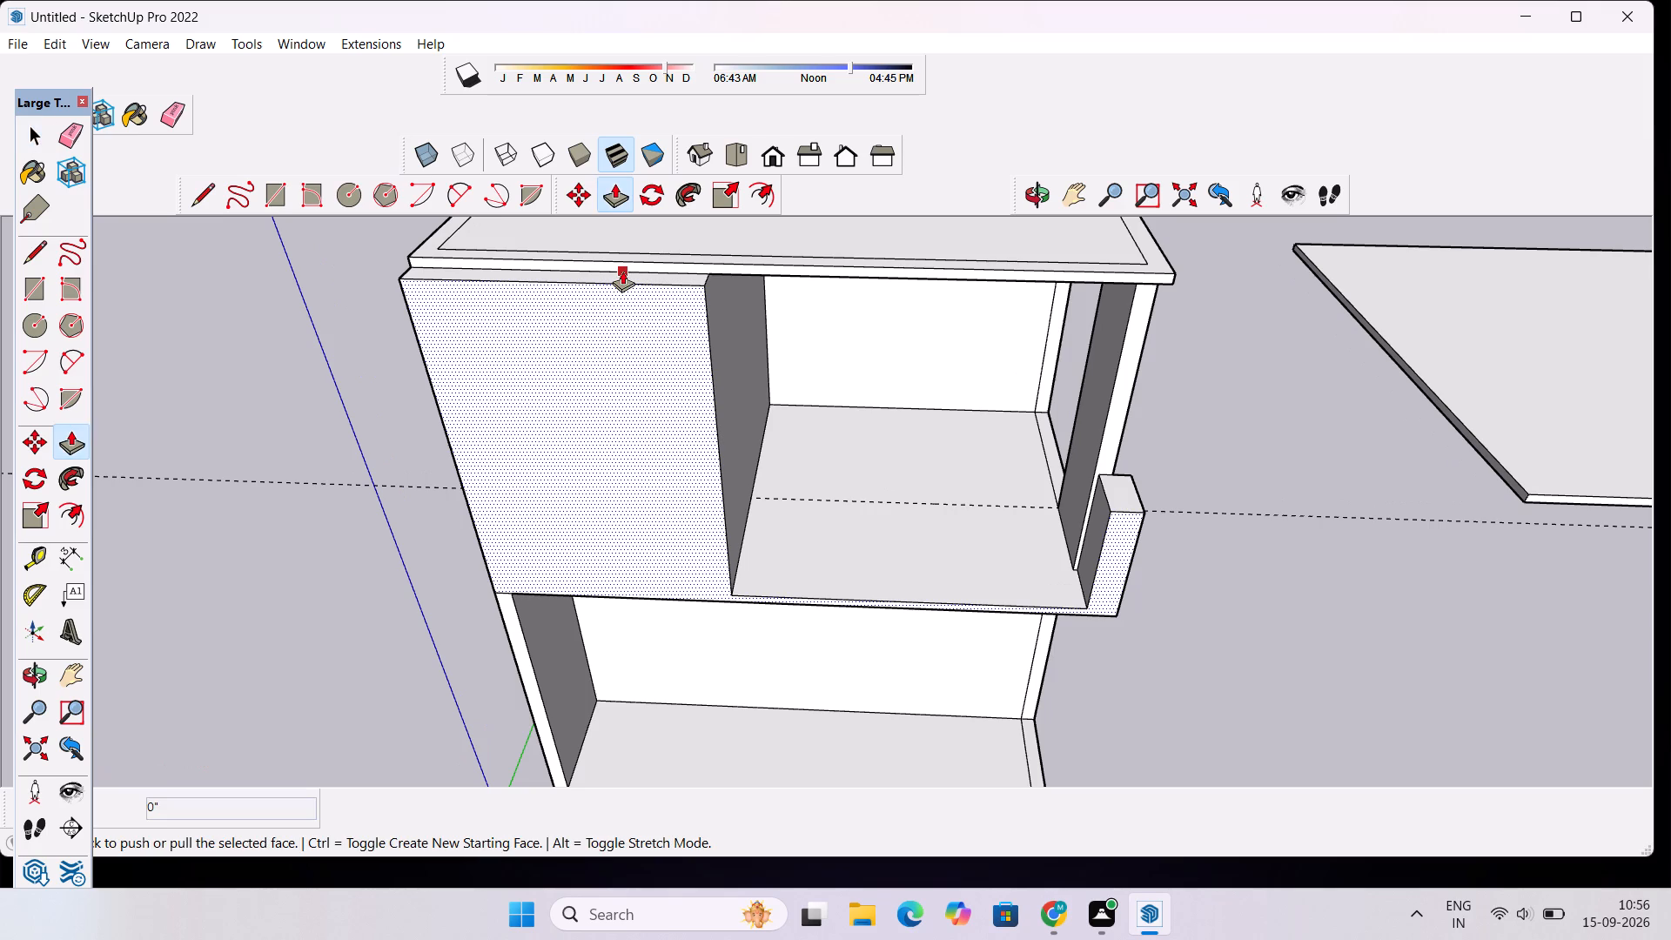
key("space")
left_click(624, 265)
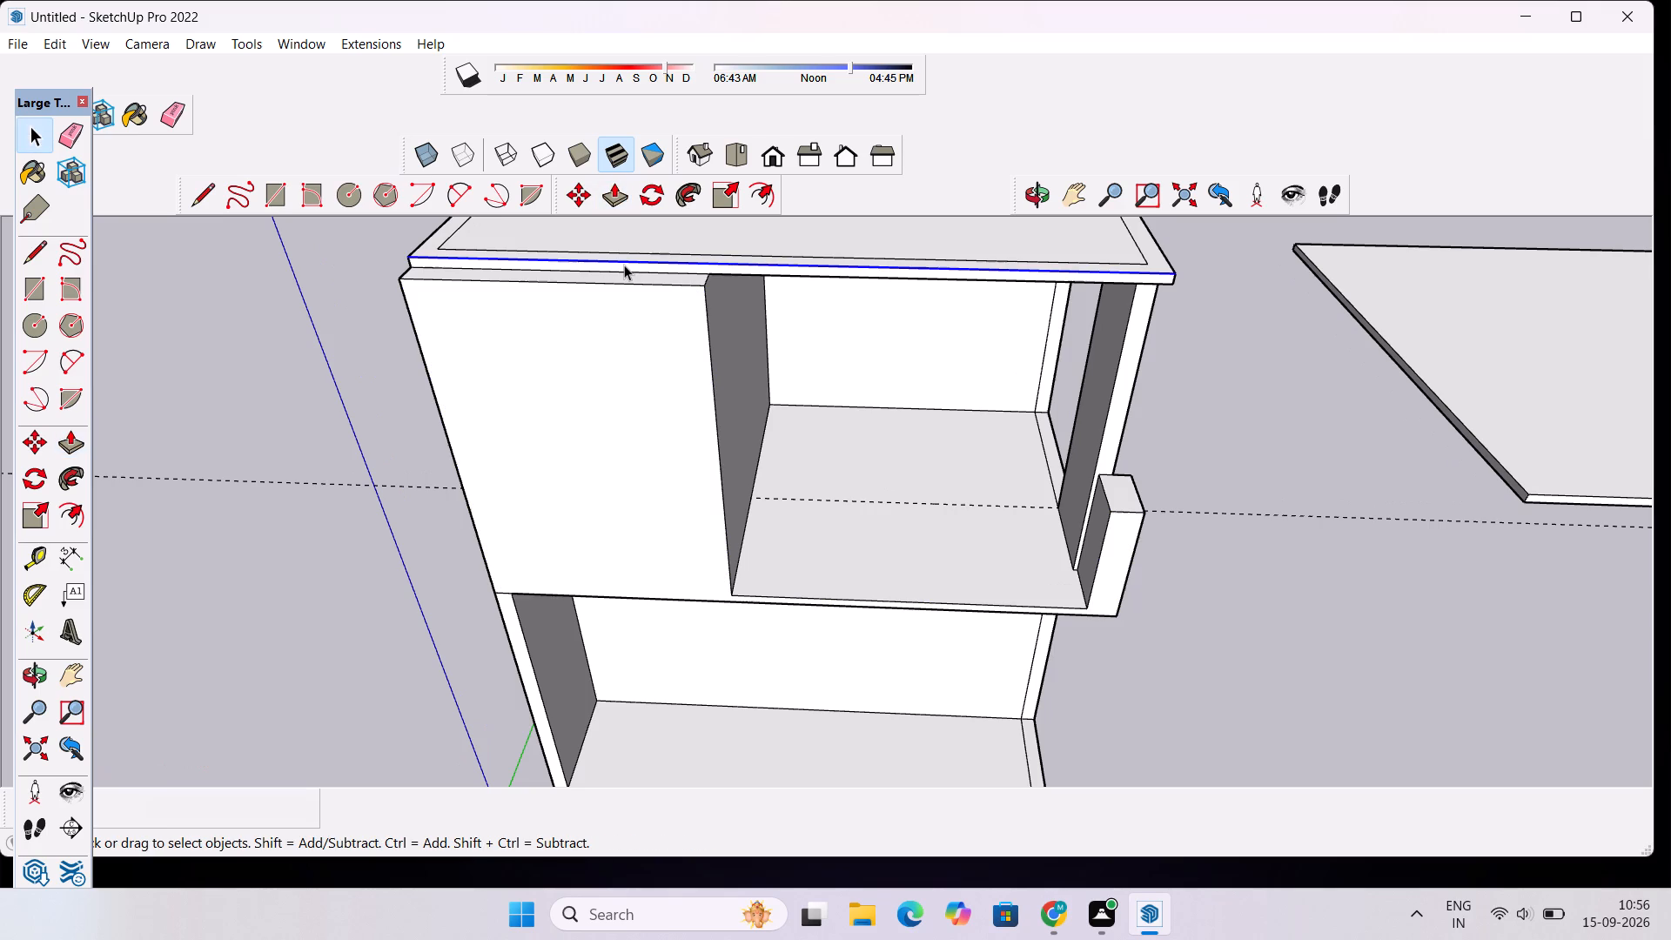
left_click(625, 269)
key("p")
left_click(625, 269)
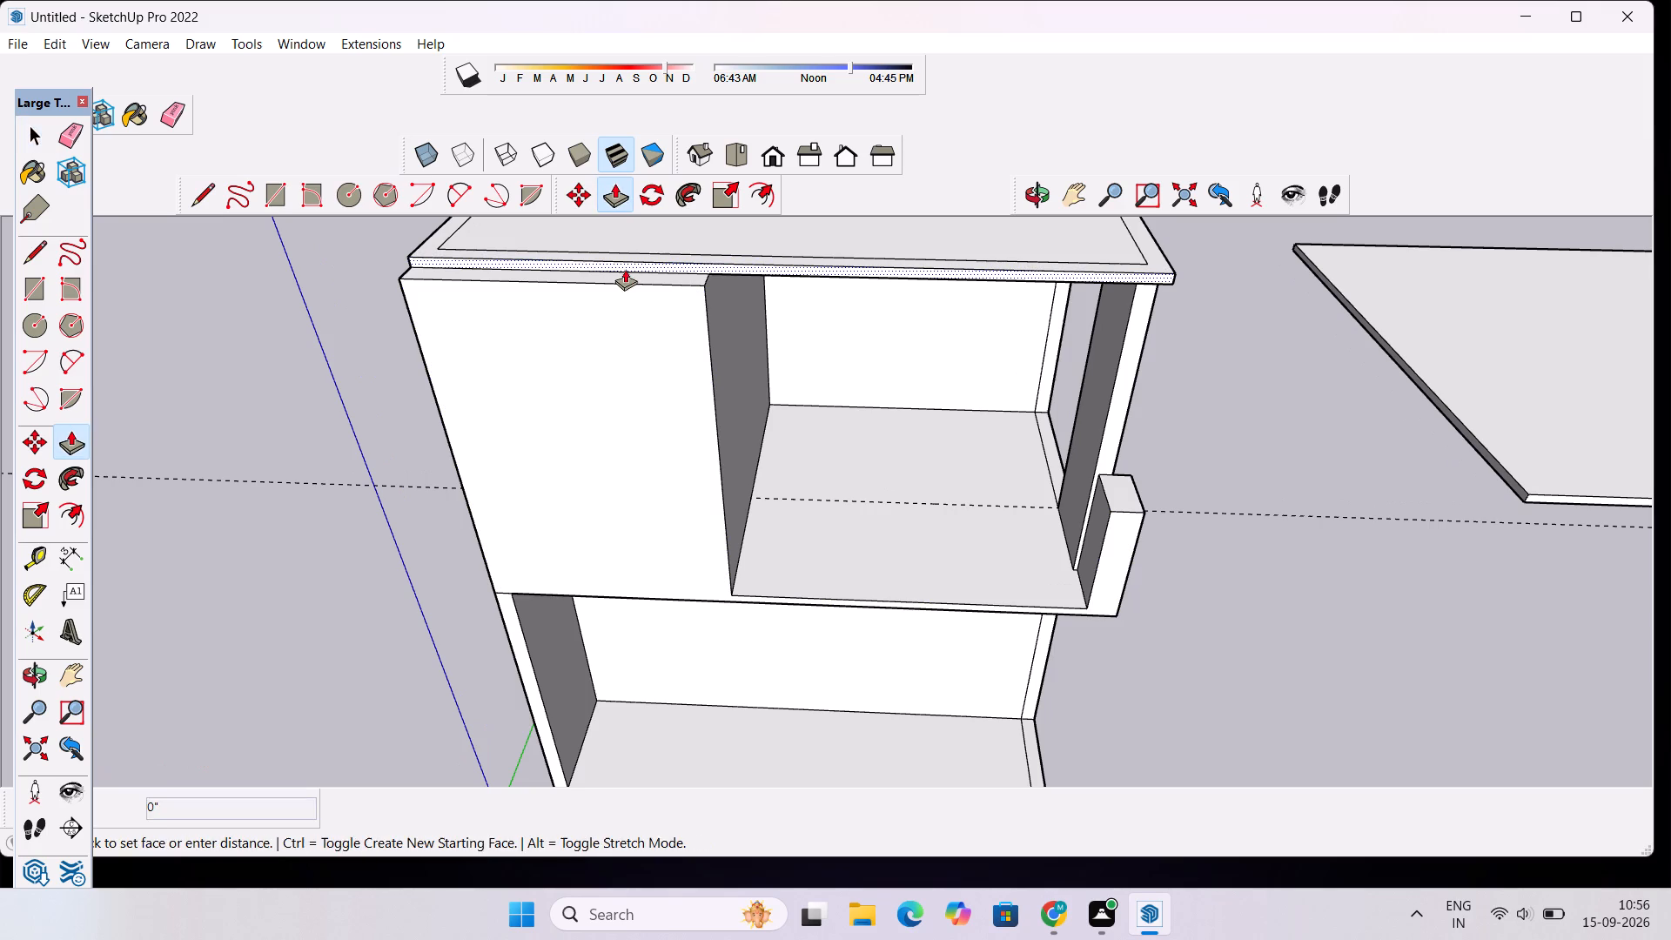
left_click(642, 300)
Examine the aligned front elevation of the building and the ground-floor slab and side wall up close.
scroll(766, 327, "down", 5)
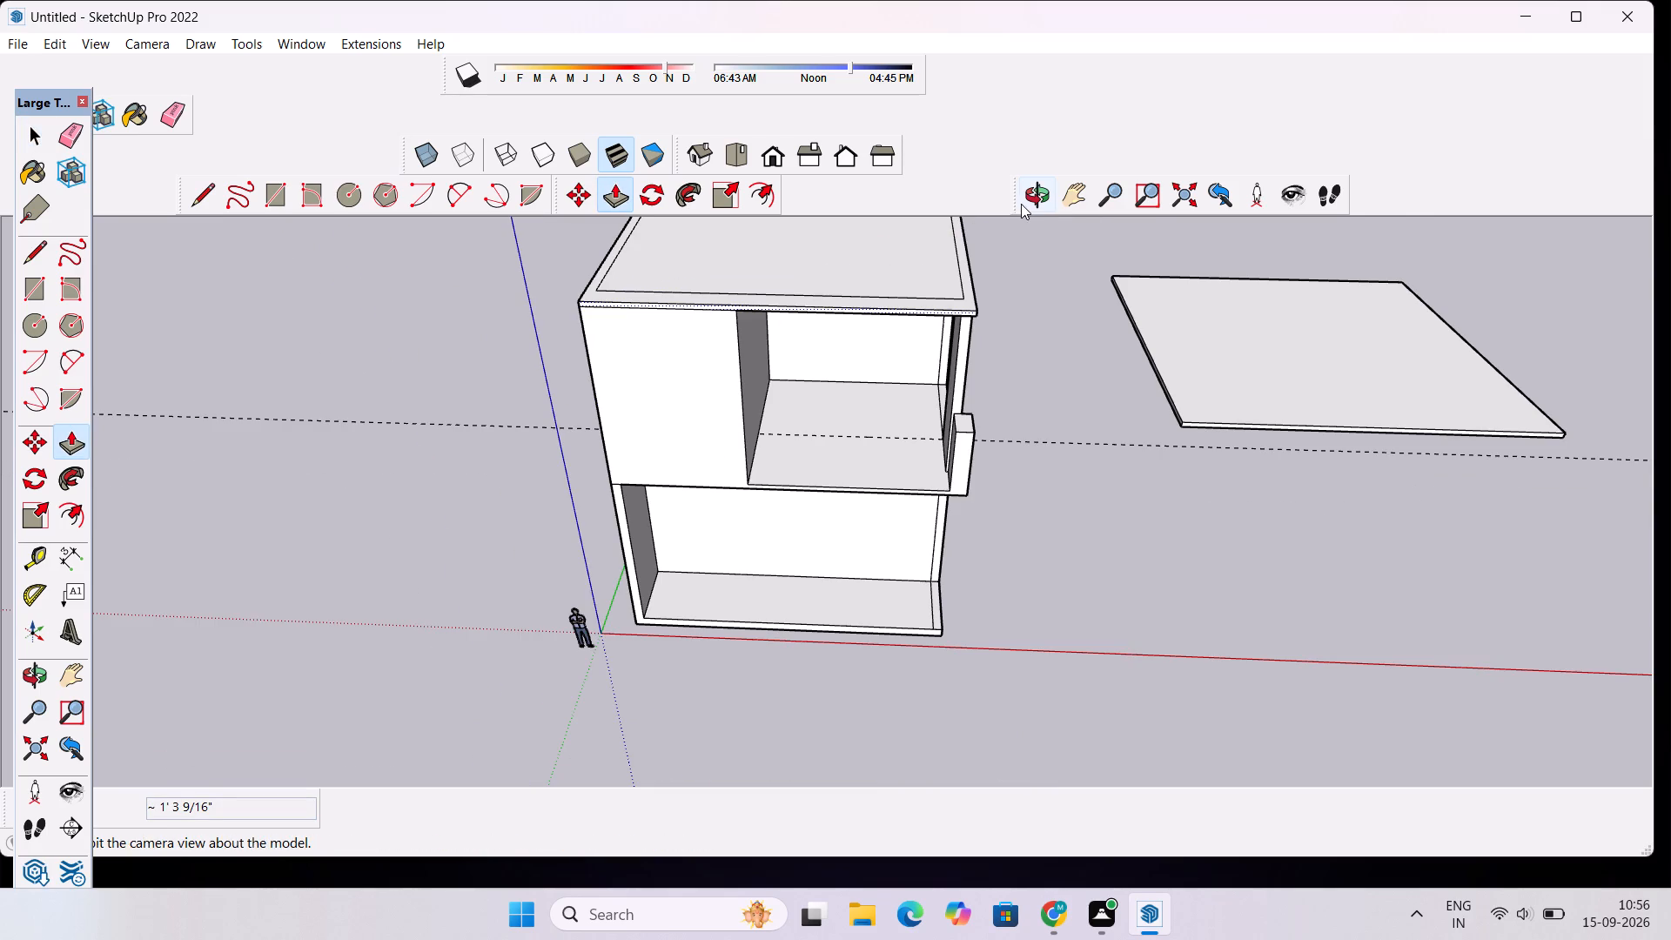
left_click(1023, 202)
left_click_drag(888, 426, 903, 285)
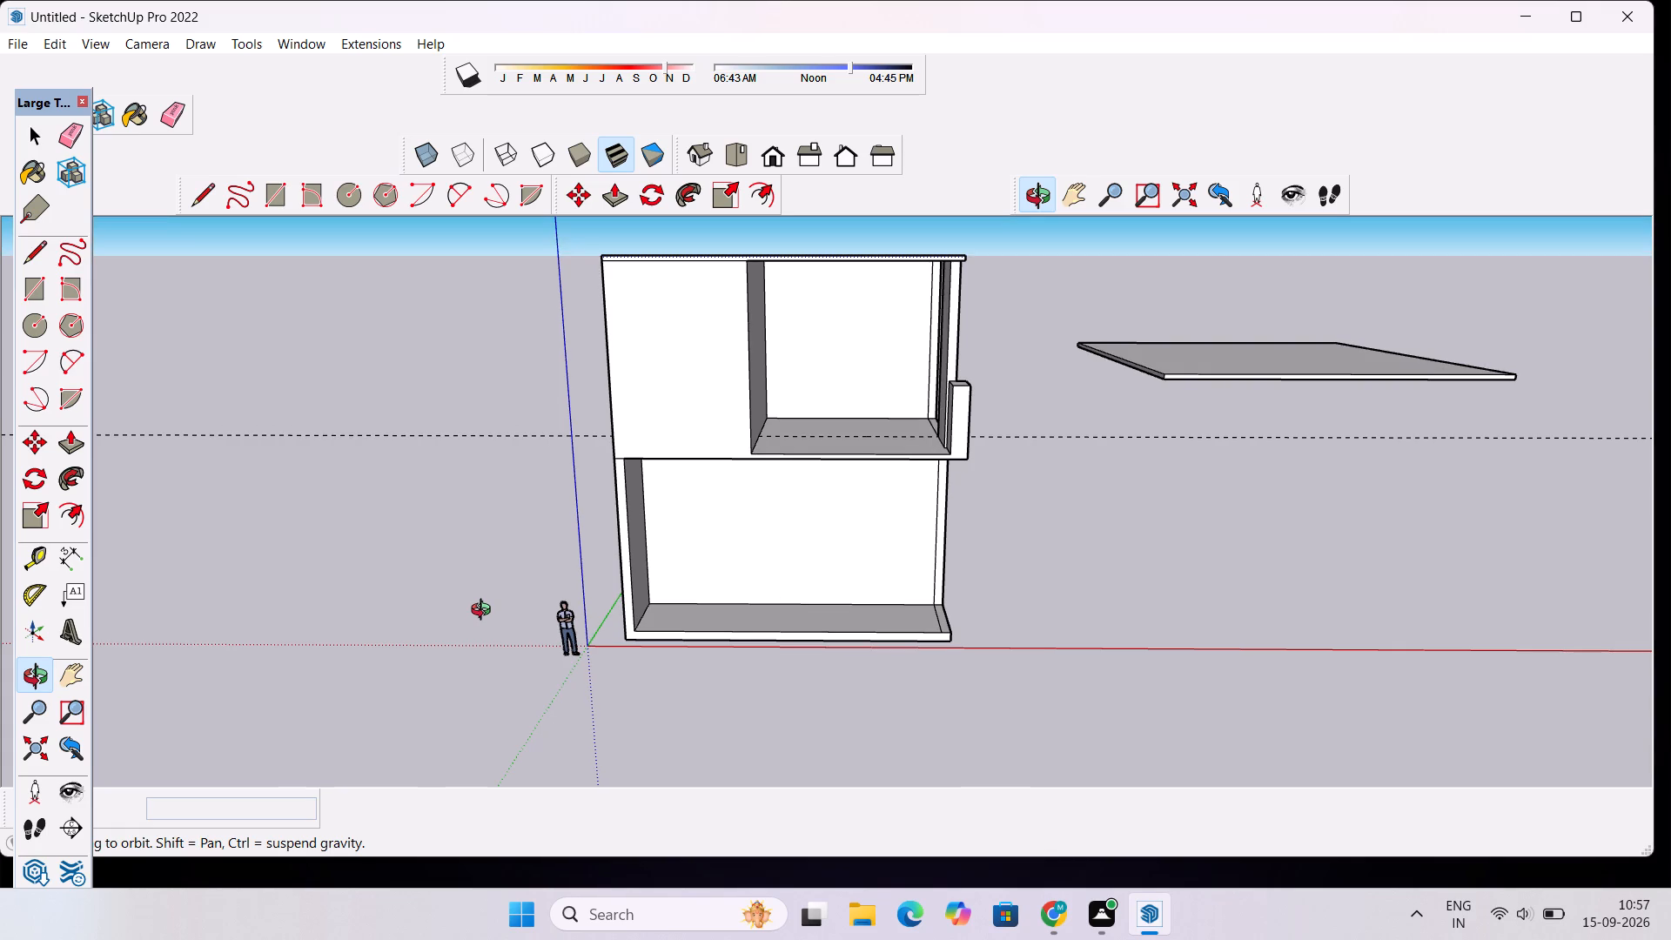
scroll(487, 599, "down", 3)
left_click_drag(641, 646, 653, 546)
scroll(658, 513, "down", 4)
left_click_drag(661, 527, 665, 559)
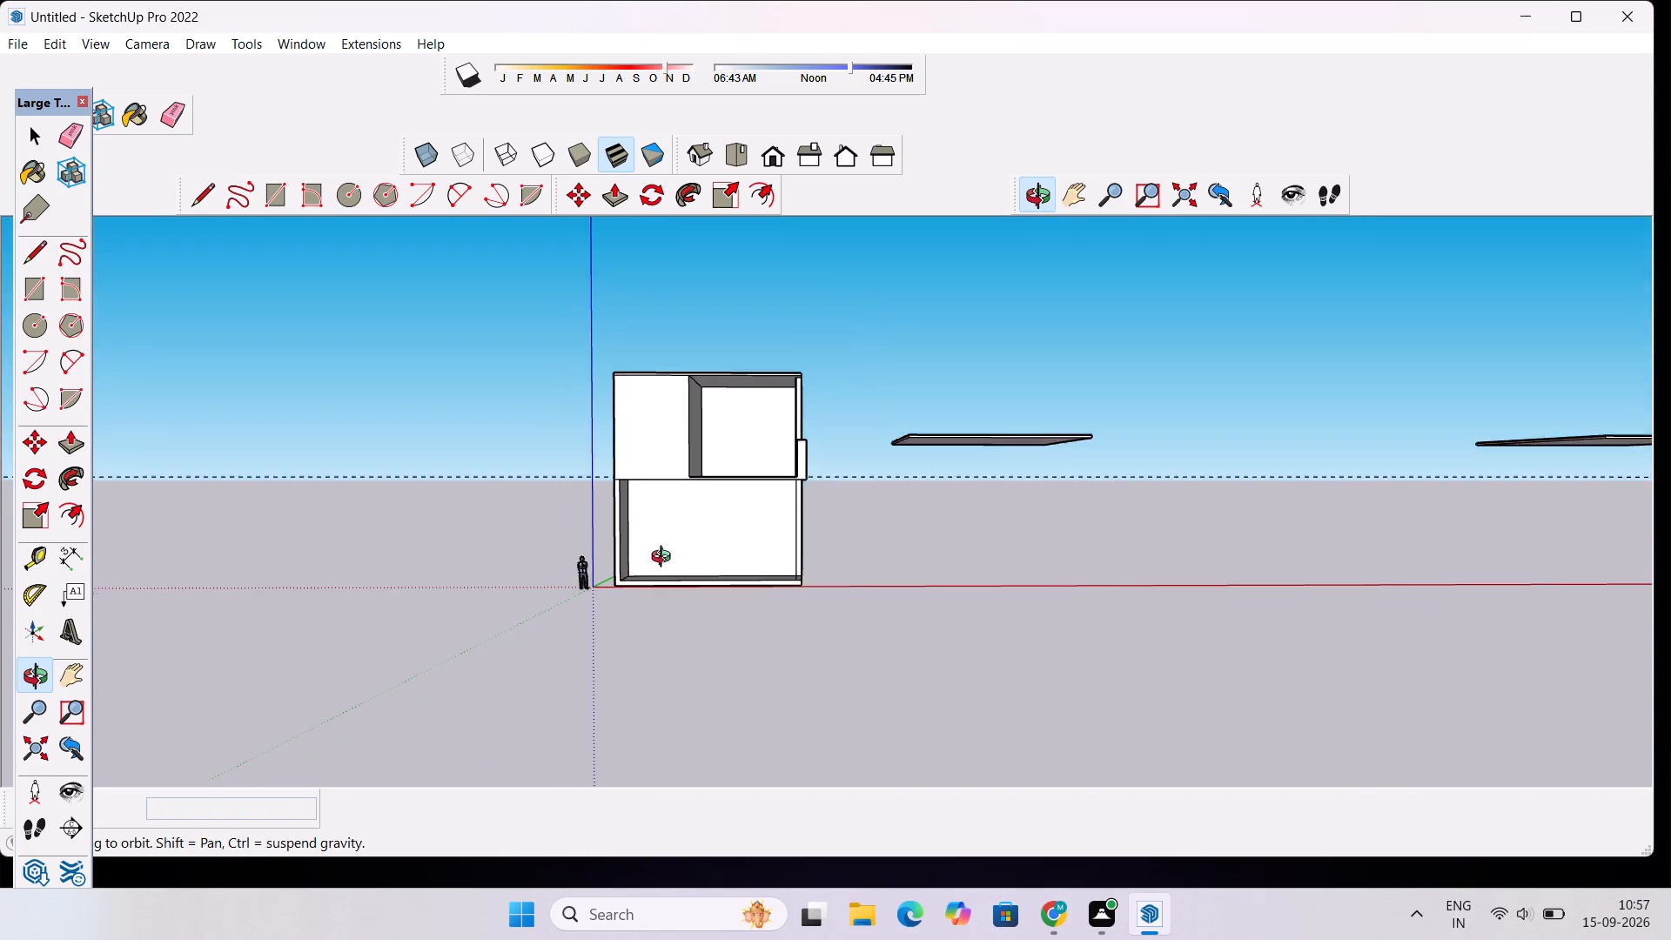
left_click_drag(665, 559, 668, 594)
scroll(665, 586, "down", 3)
left_click_drag(666, 591, 694, 670)
scroll(675, 534, "up", 4)
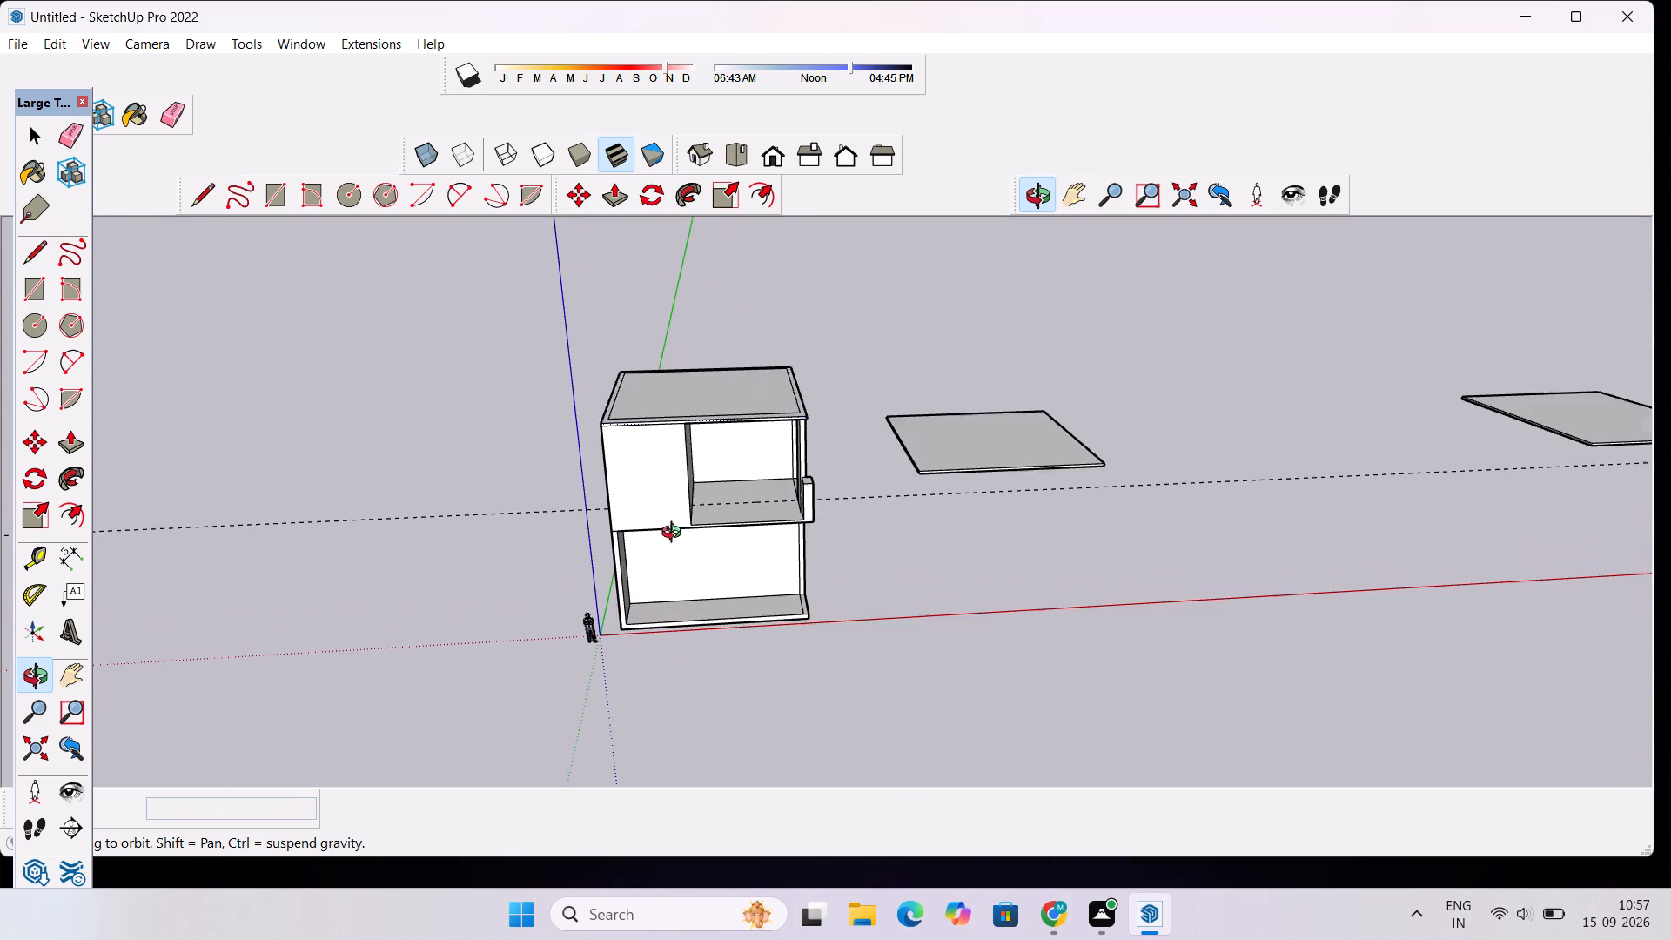
scroll(681, 597, "up", 7)
left_click_drag(701, 632, 655, 681)
scroll(603, 662, "up", 4)
left_click_drag(614, 658, 603, 684)
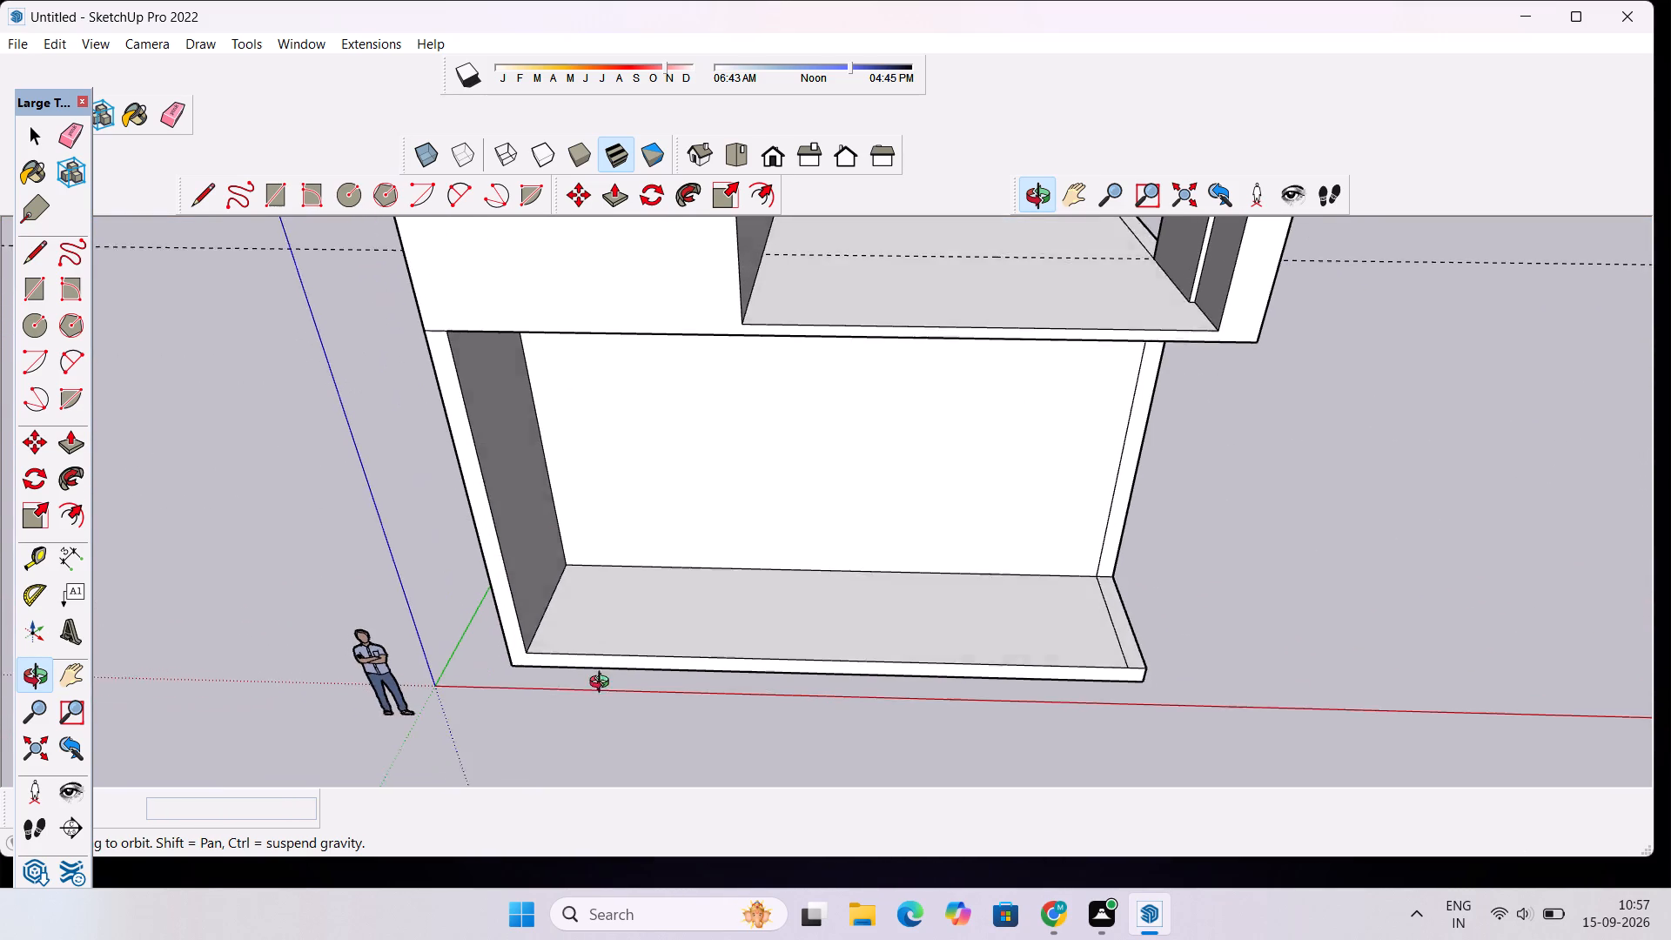
Place a guide on the ground-floor slab 1' in from its front edge.
left_click_drag(603, 684, 577, 708)
key("t")
scroll(601, 656, "up", 3)
left_click(620, 640)
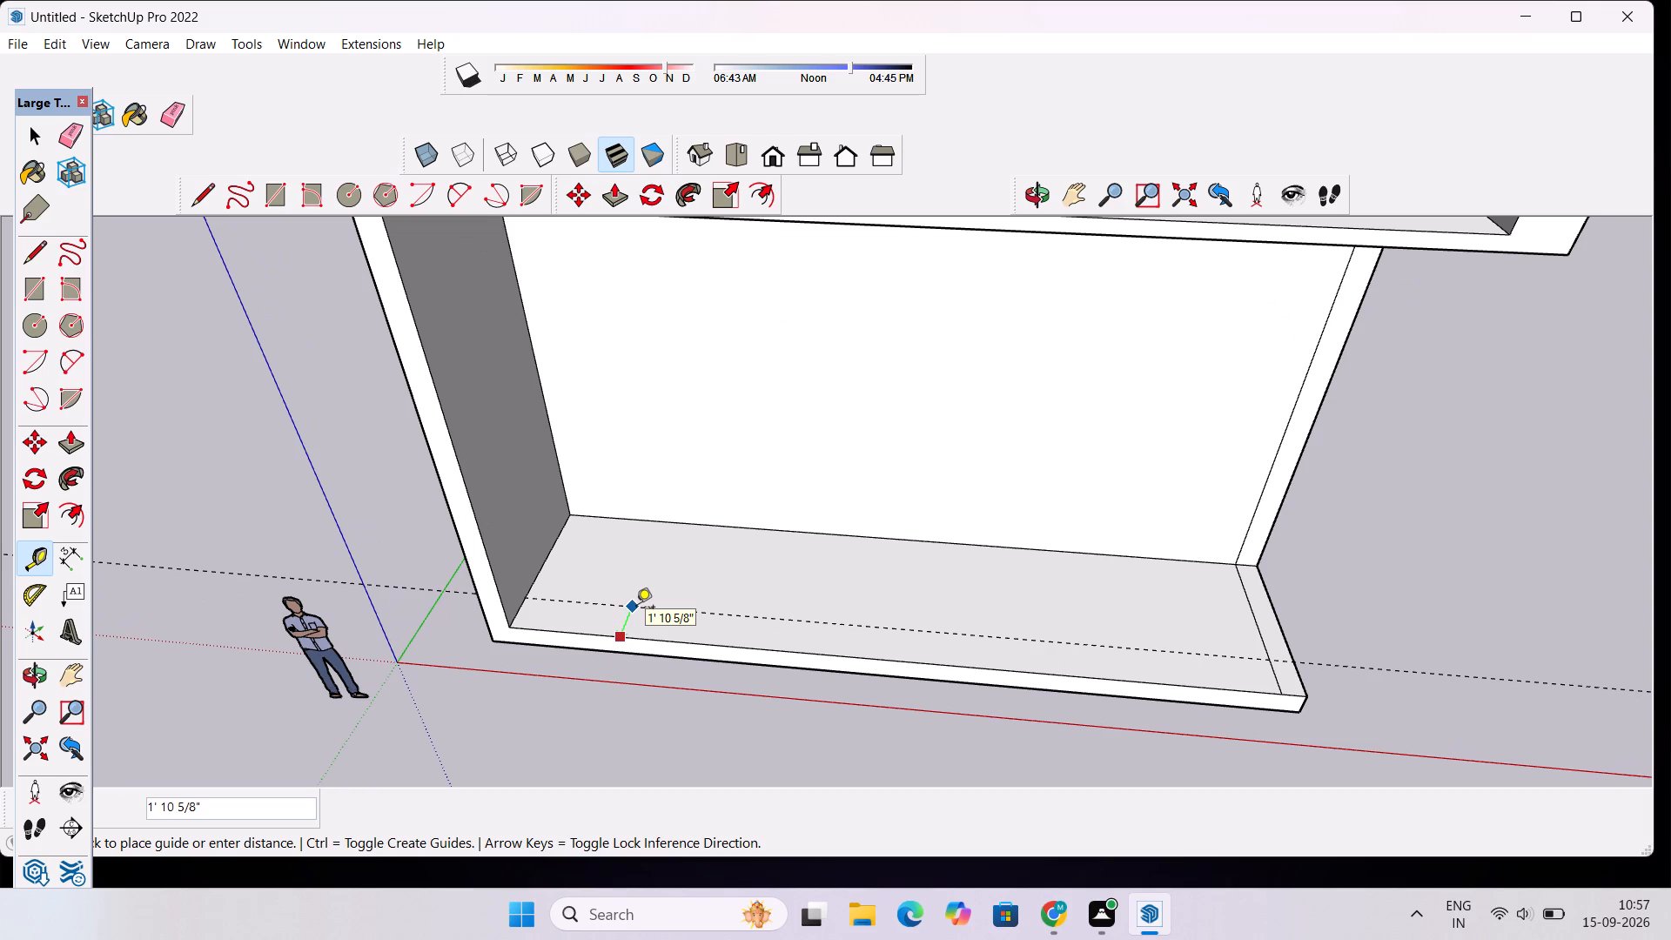
type("1'")
key("Return")
scroll(634, 634, "down", 3)
scroll(729, 625, "up", 3)
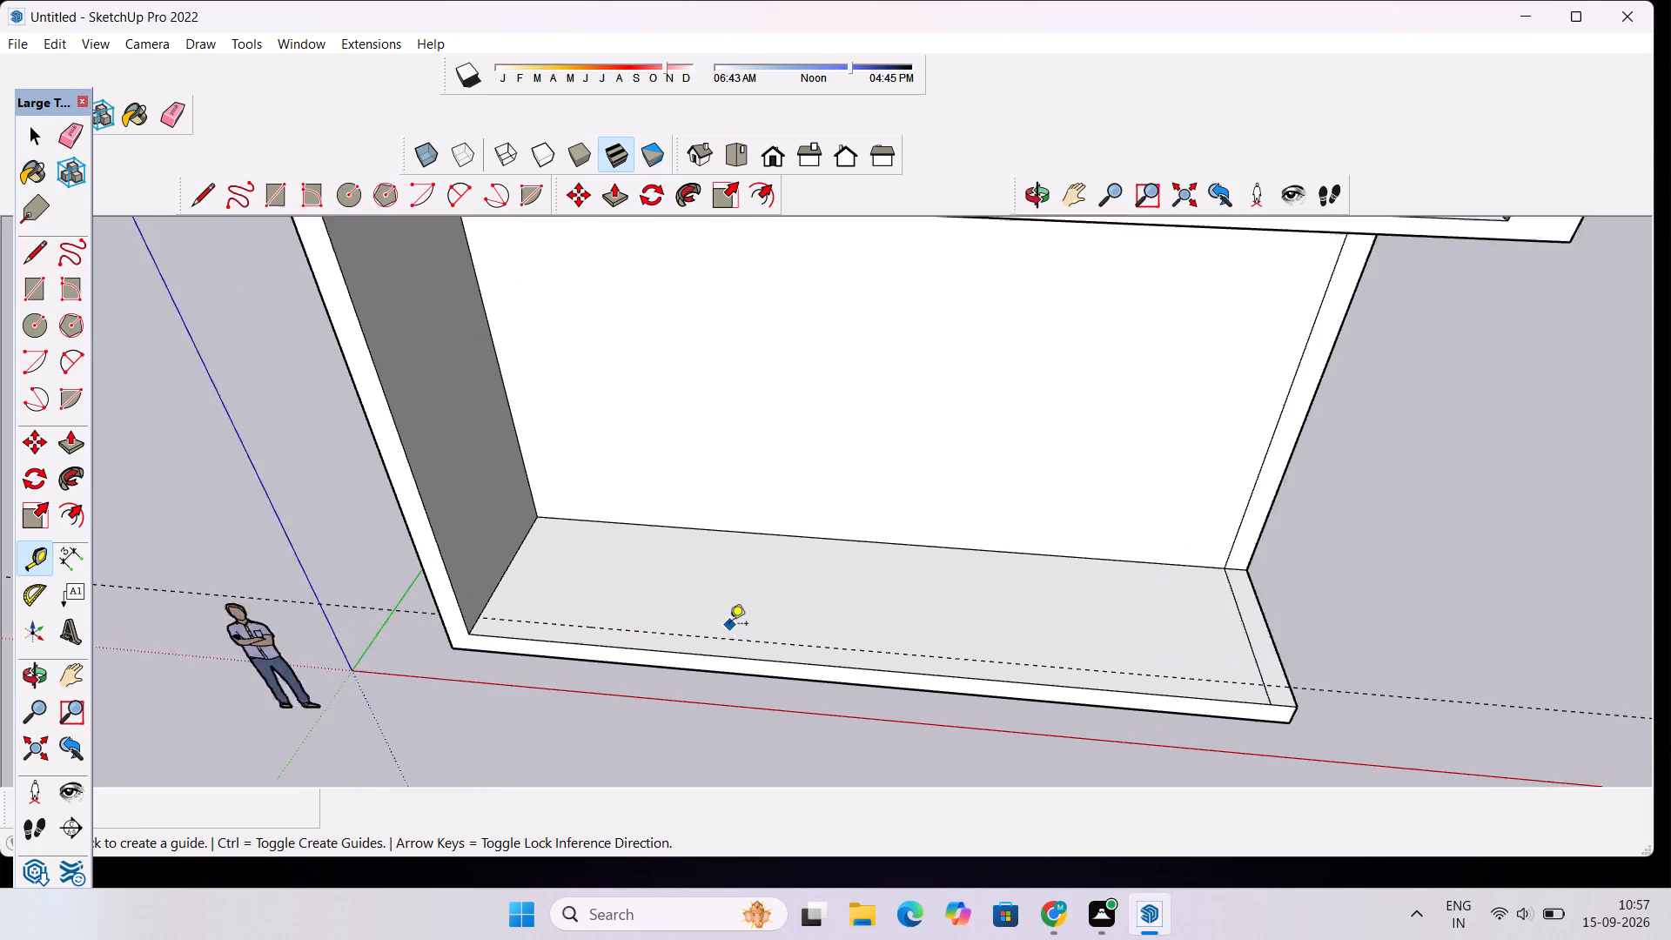
scroll(729, 625, "up", 1)
Draw a 13' line along the guide from the side wall and close it to the slab's front edge, outlining a strip.
key("l")
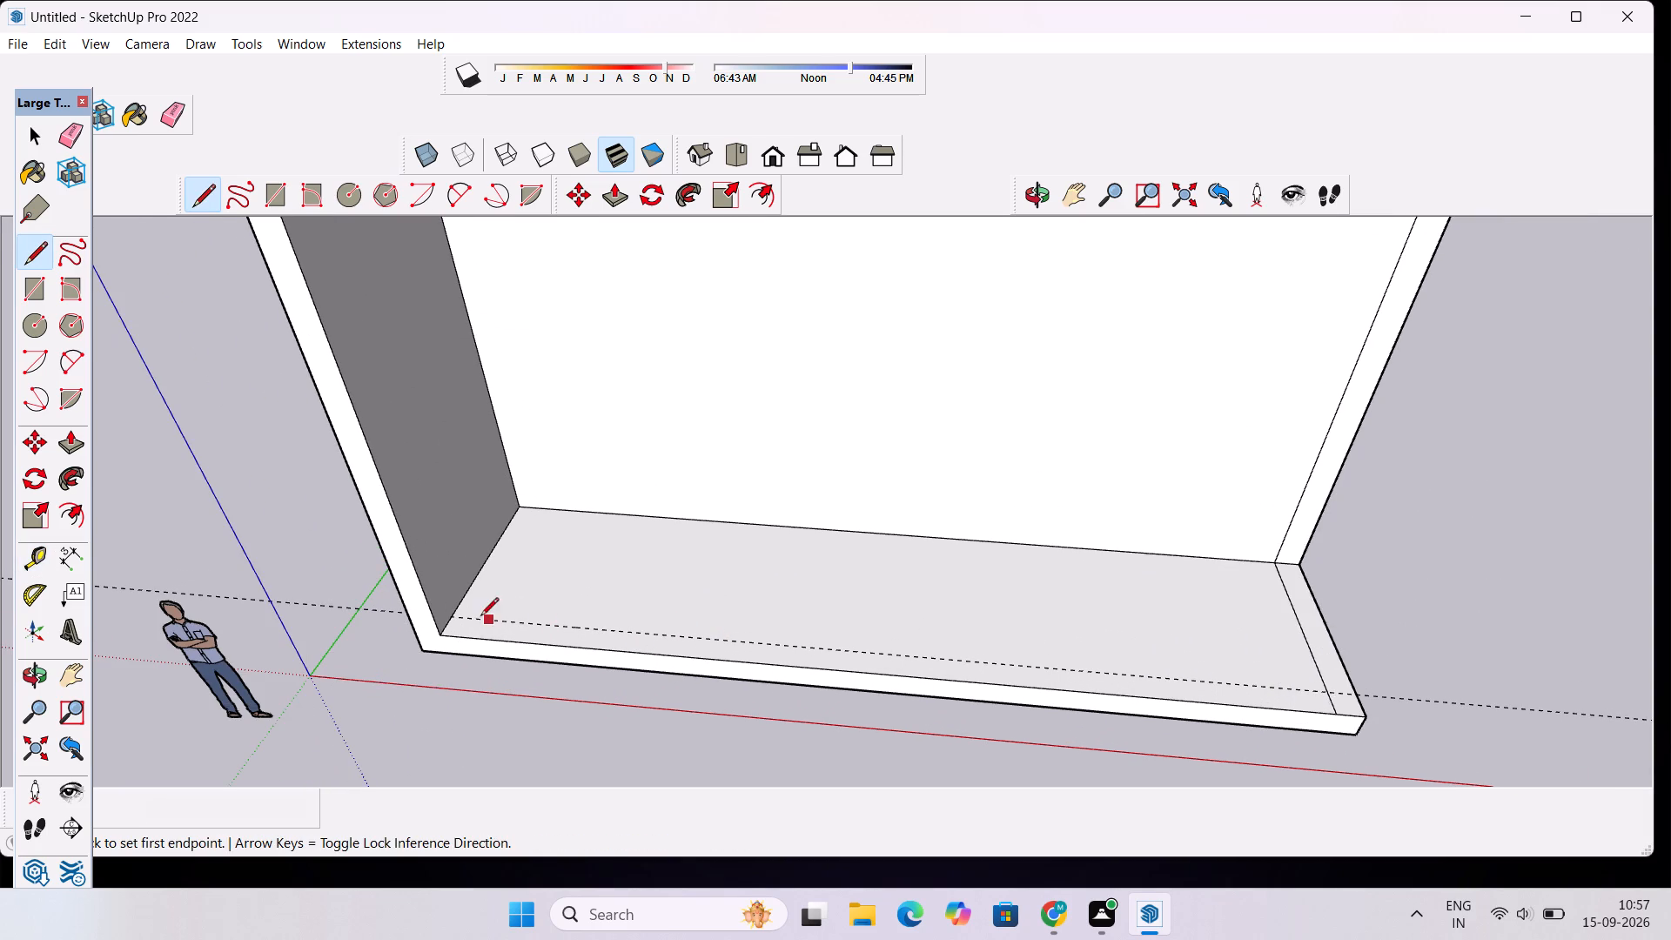
left_click(448, 621)
scroll(617, 628, "down", 8)
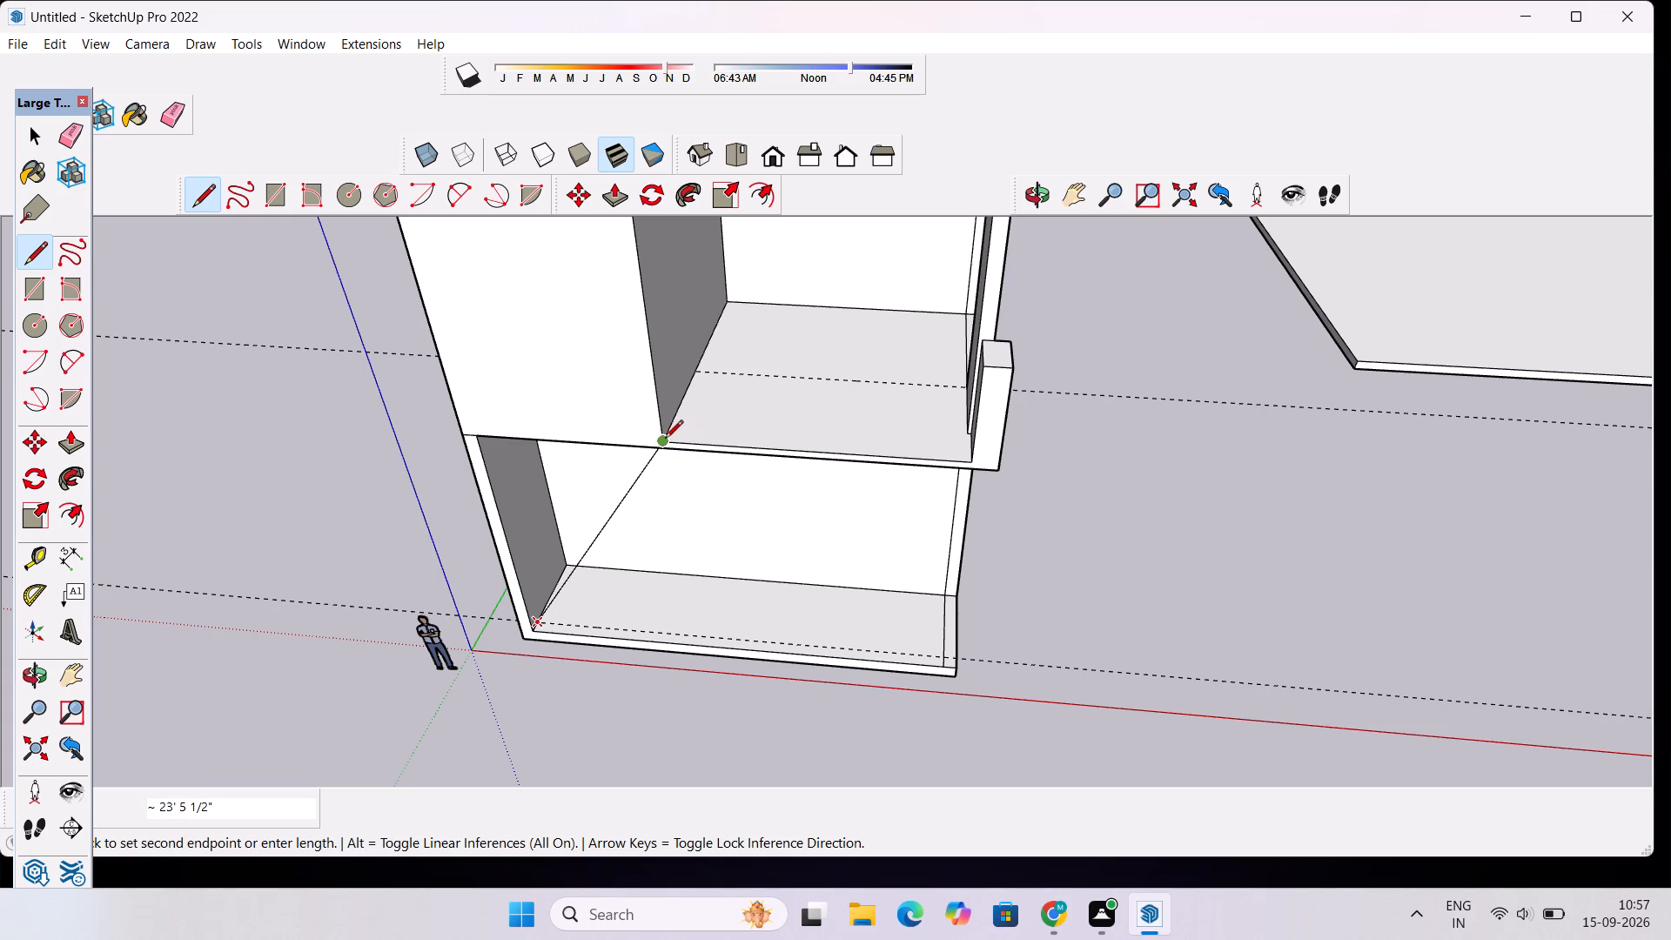
left_click(695, 633)
left_click(695, 644)
scroll(695, 644, "up", 7)
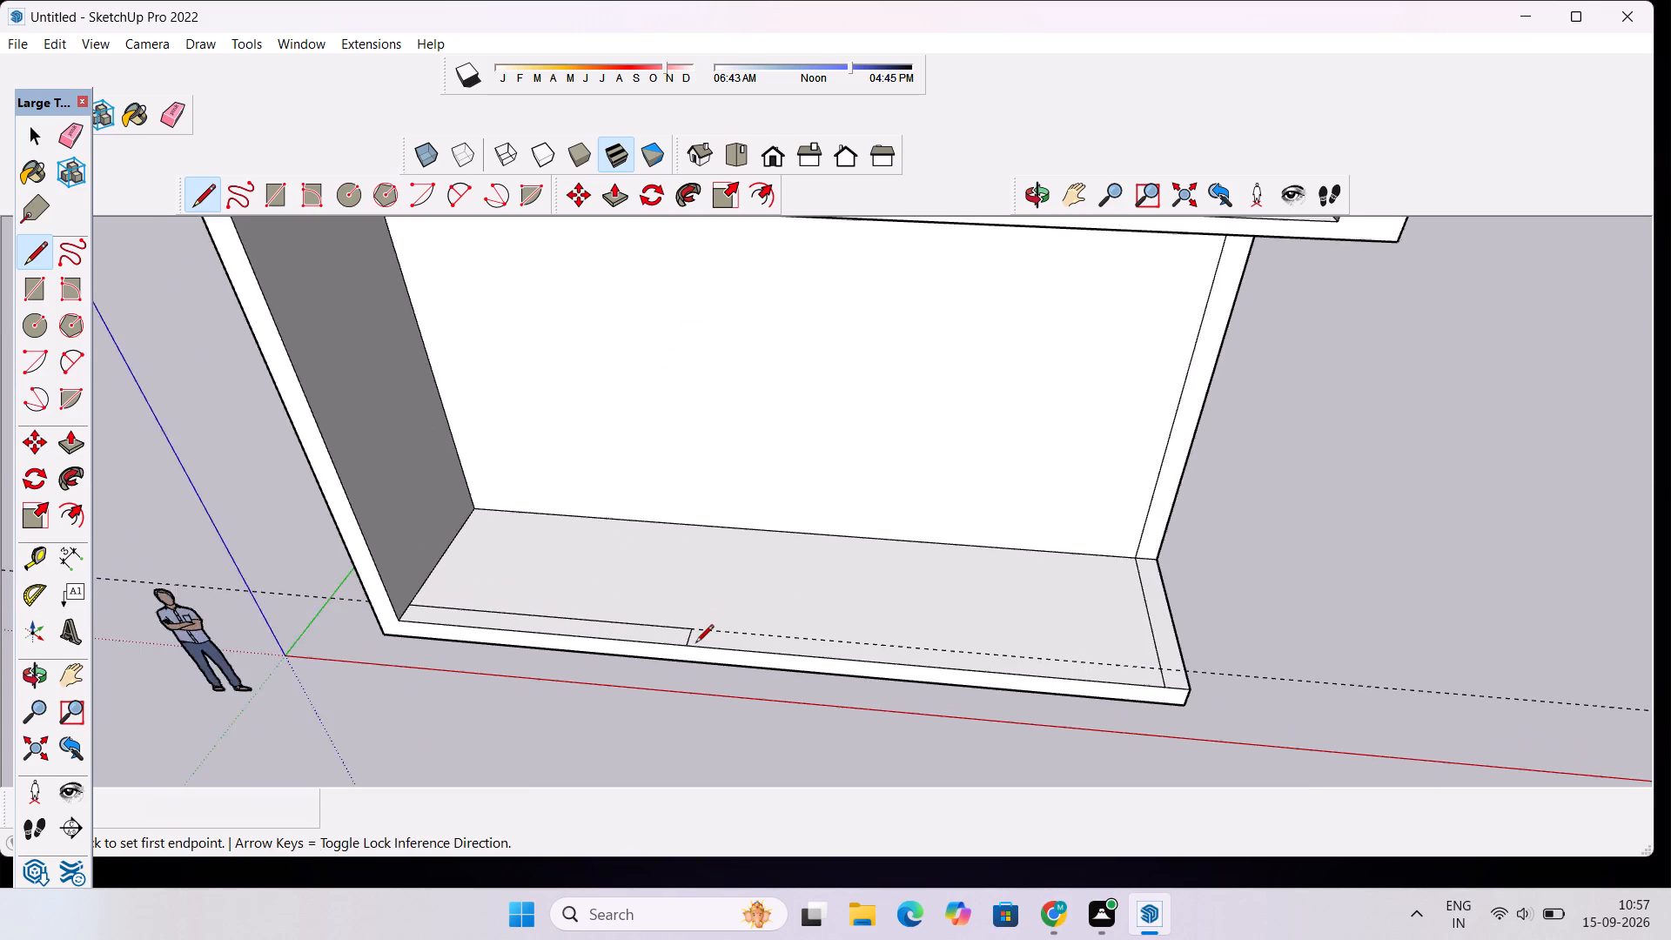
Push/Pull the outlined strip on the slab up 19' to the upper floor's underside, forming a front wall panel.
scroll(695, 644, "up", 4)
left_click(1042, 196)
left_click_drag(1083, 413, 877, 478)
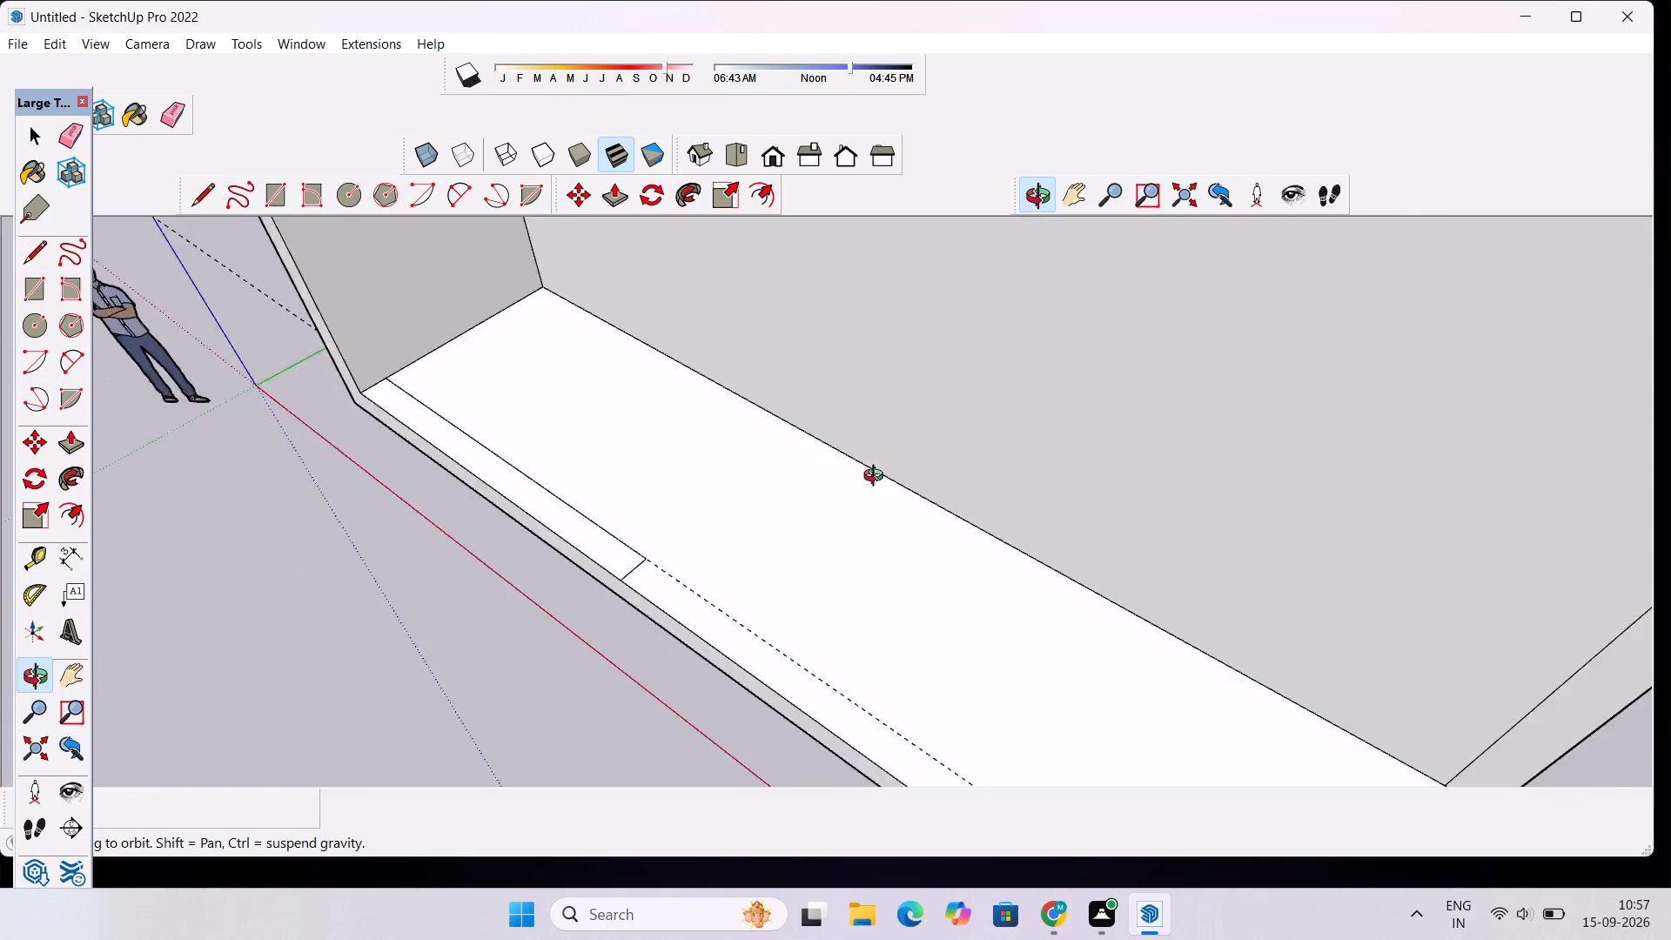
left_click_drag(877, 478, 983, 453)
scroll(989, 446, "down", 6)
left_click_drag(882, 610, 1091, 609)
scroll(1042, 602, "down", 4)
left_click_drag(1007, 561, 961, 647, "shift")
scroll(863, 674, "up", 2)
left_click(865, 666)
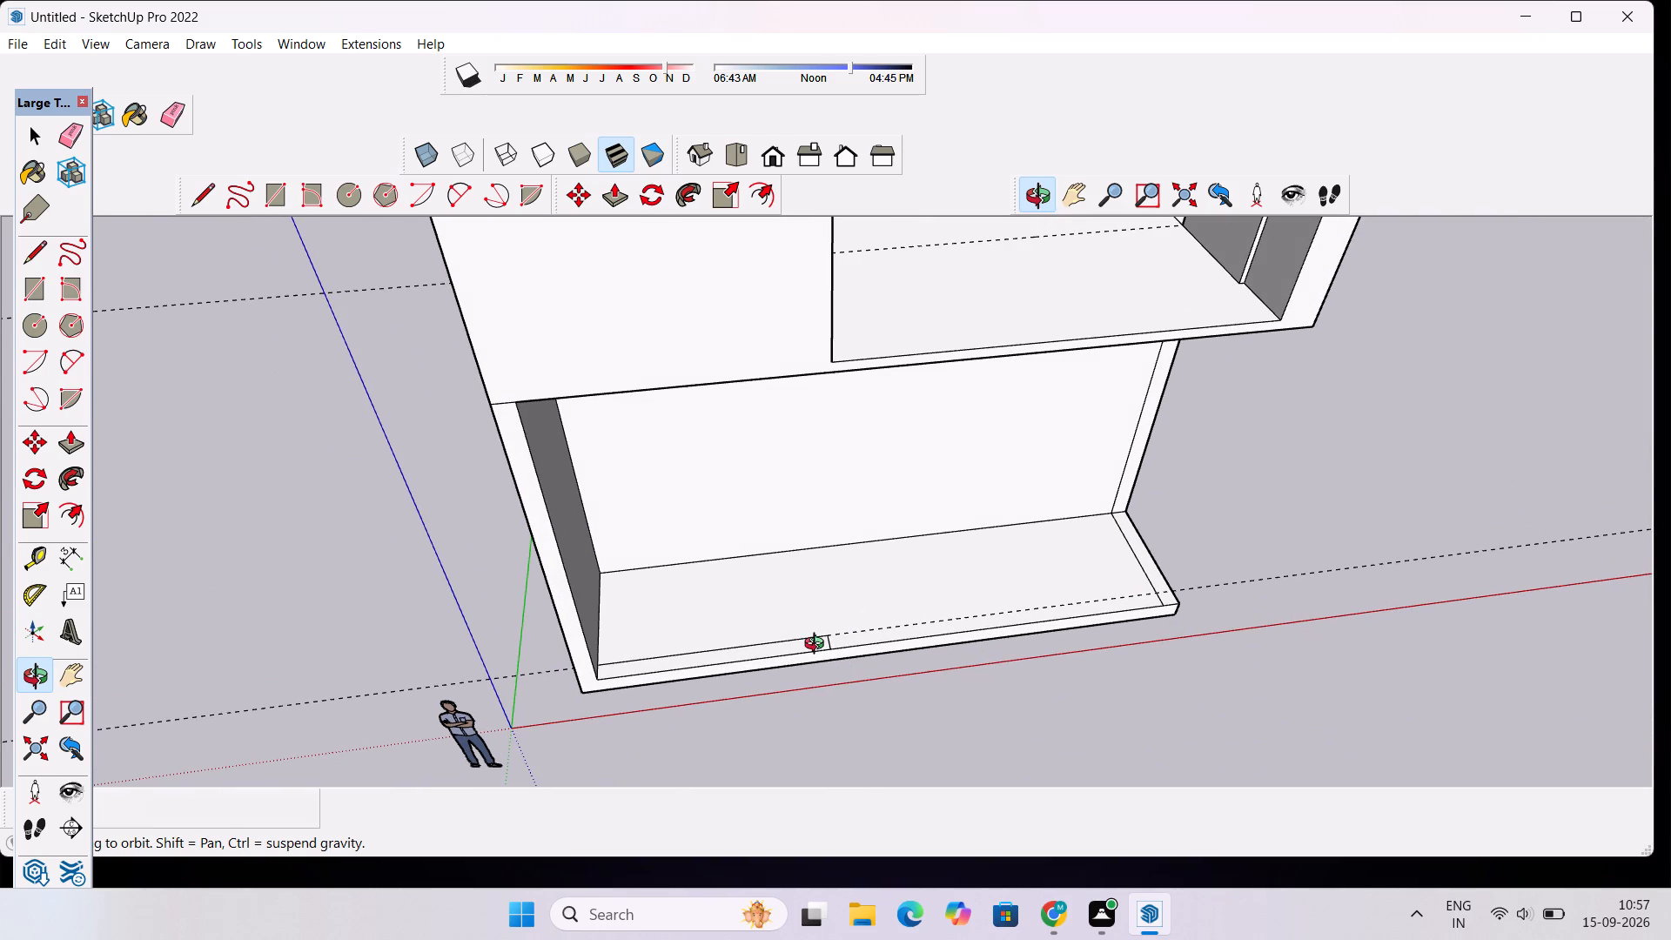
key("p")
scroll(746, 635, "up", 3)
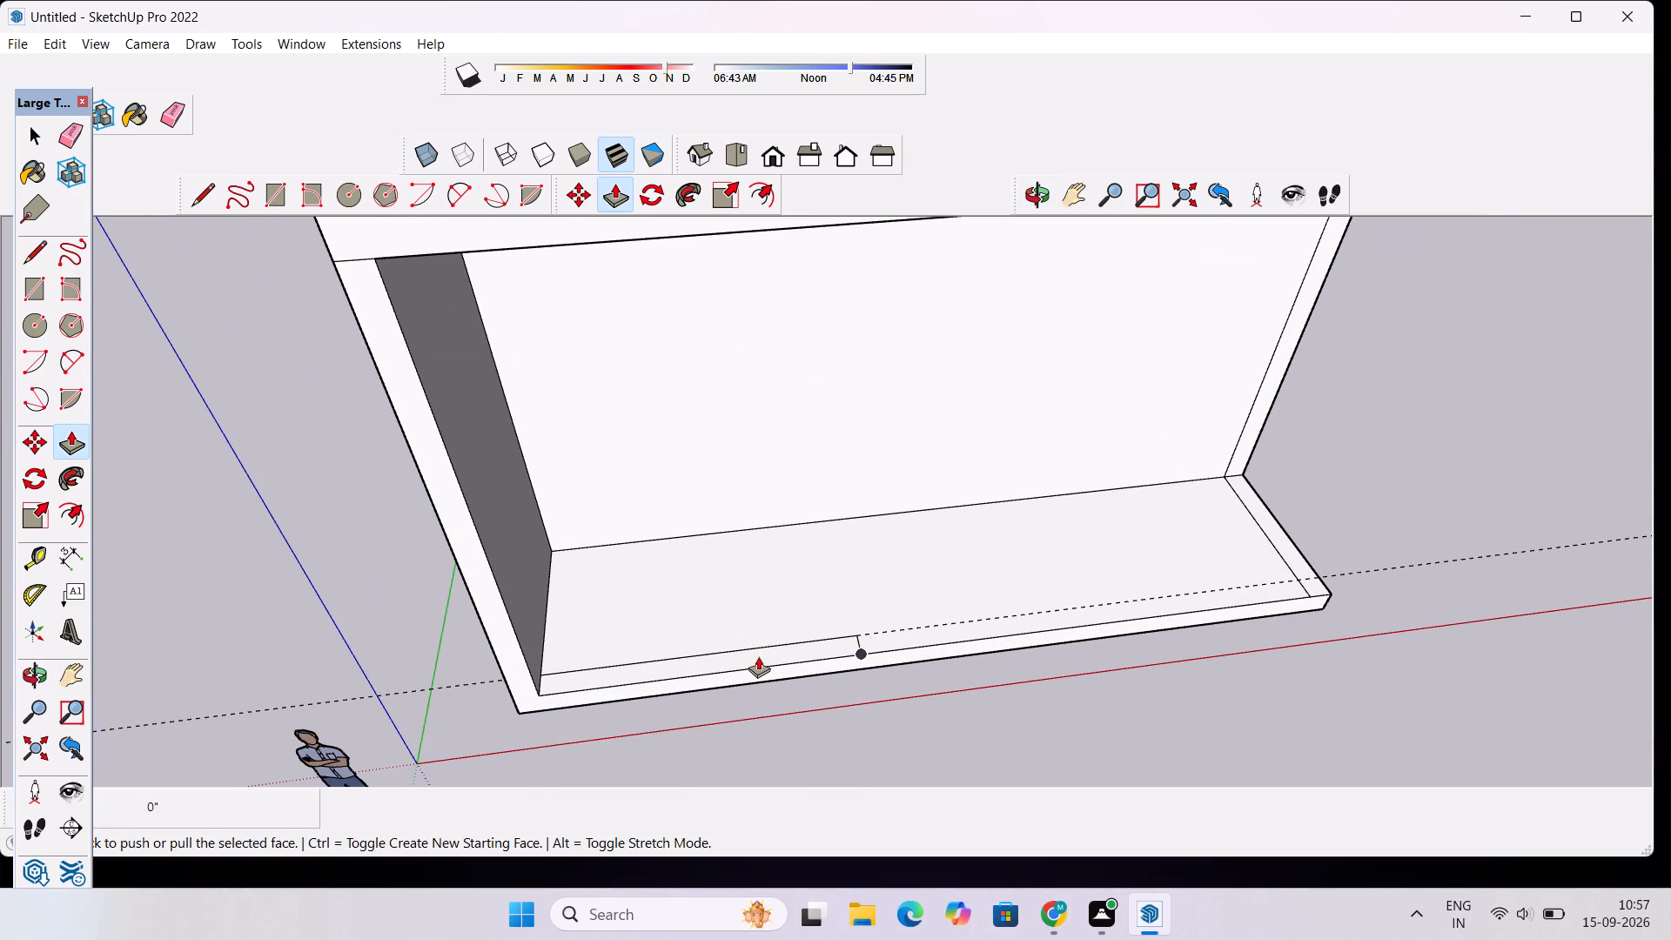
key("space")
left_click(760, 654)
key("p")
left_click(760, 654)
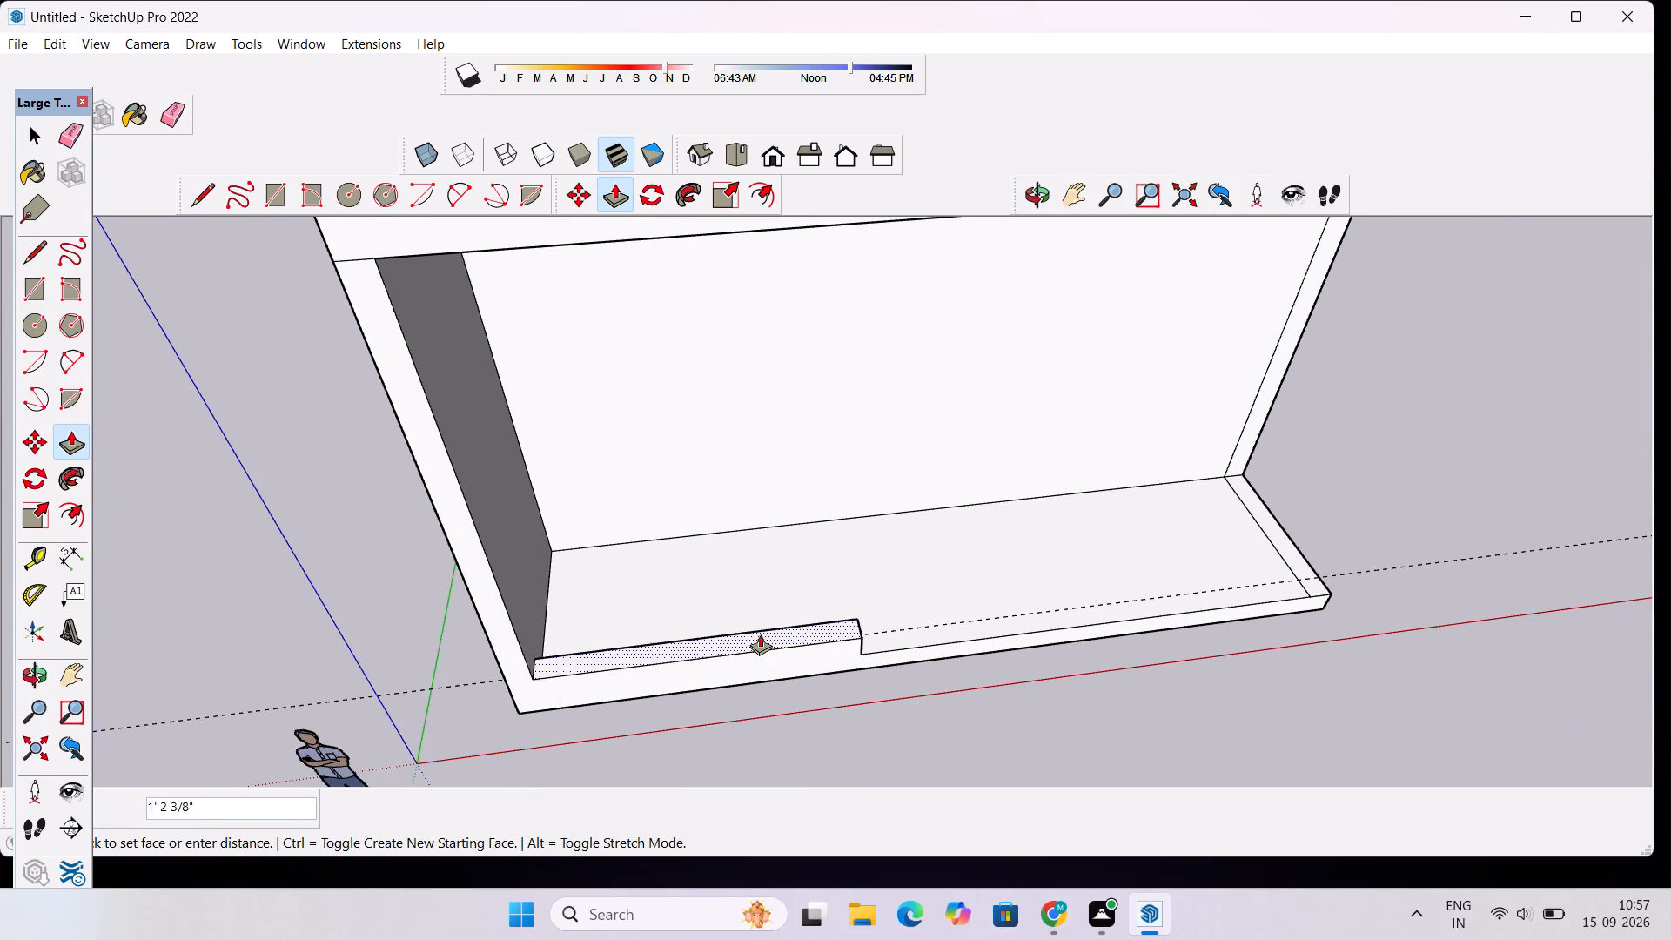
scroll(760, 634, "down", 3)
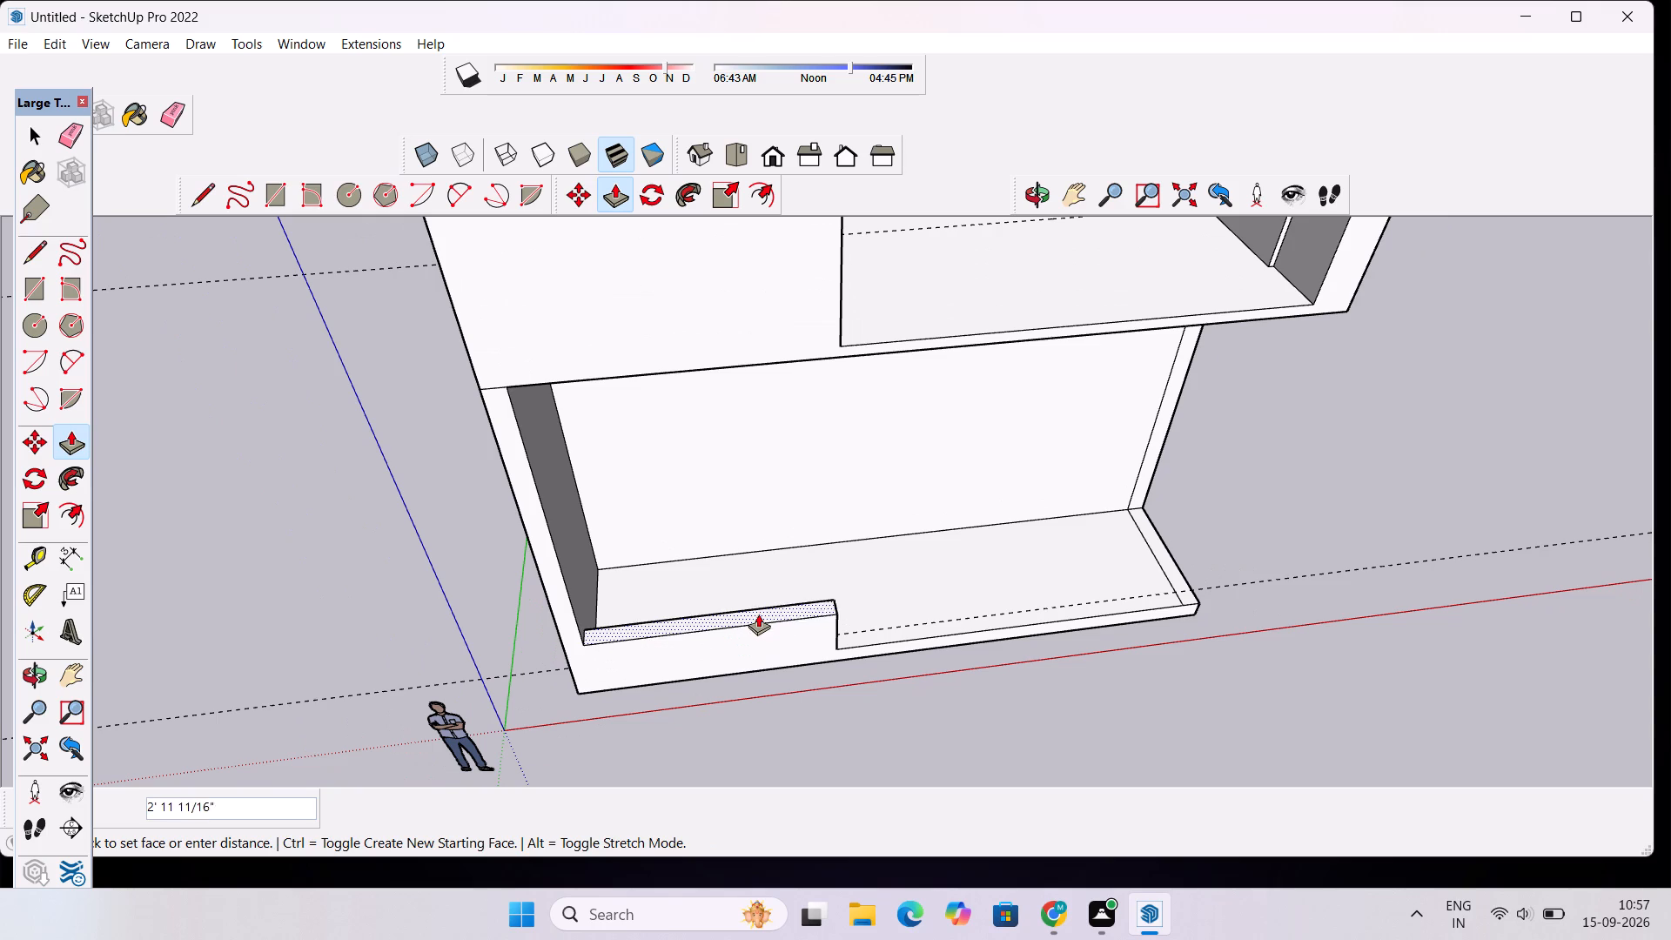
scroll(743, 567, "down", 2)
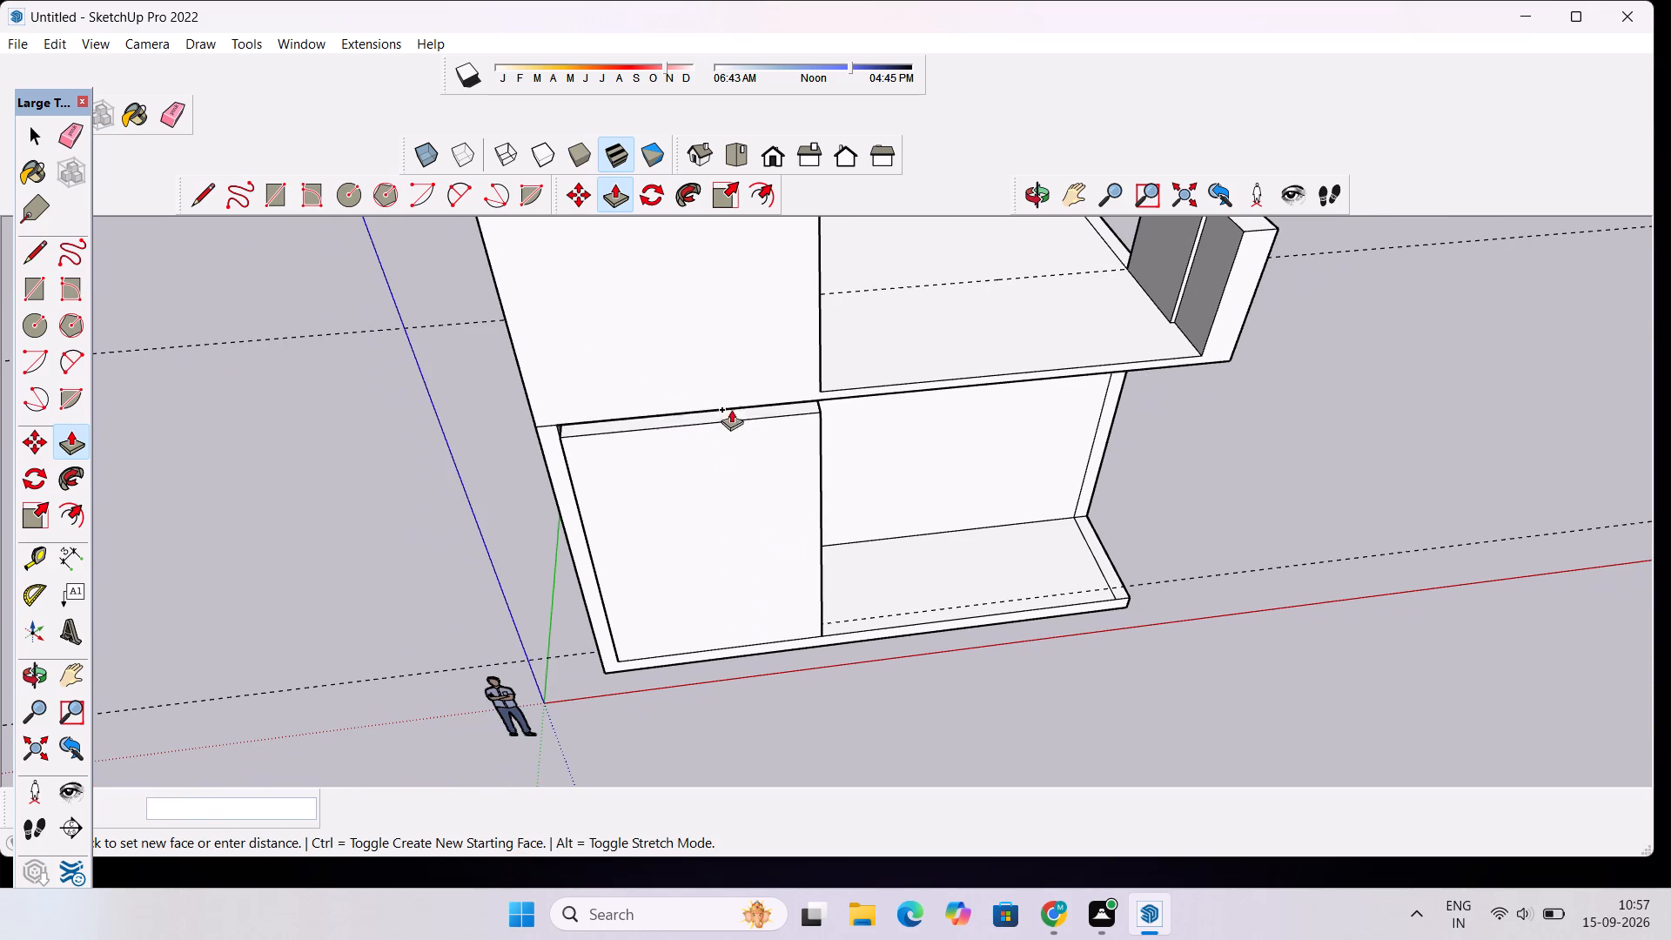
left_click(787, 398)
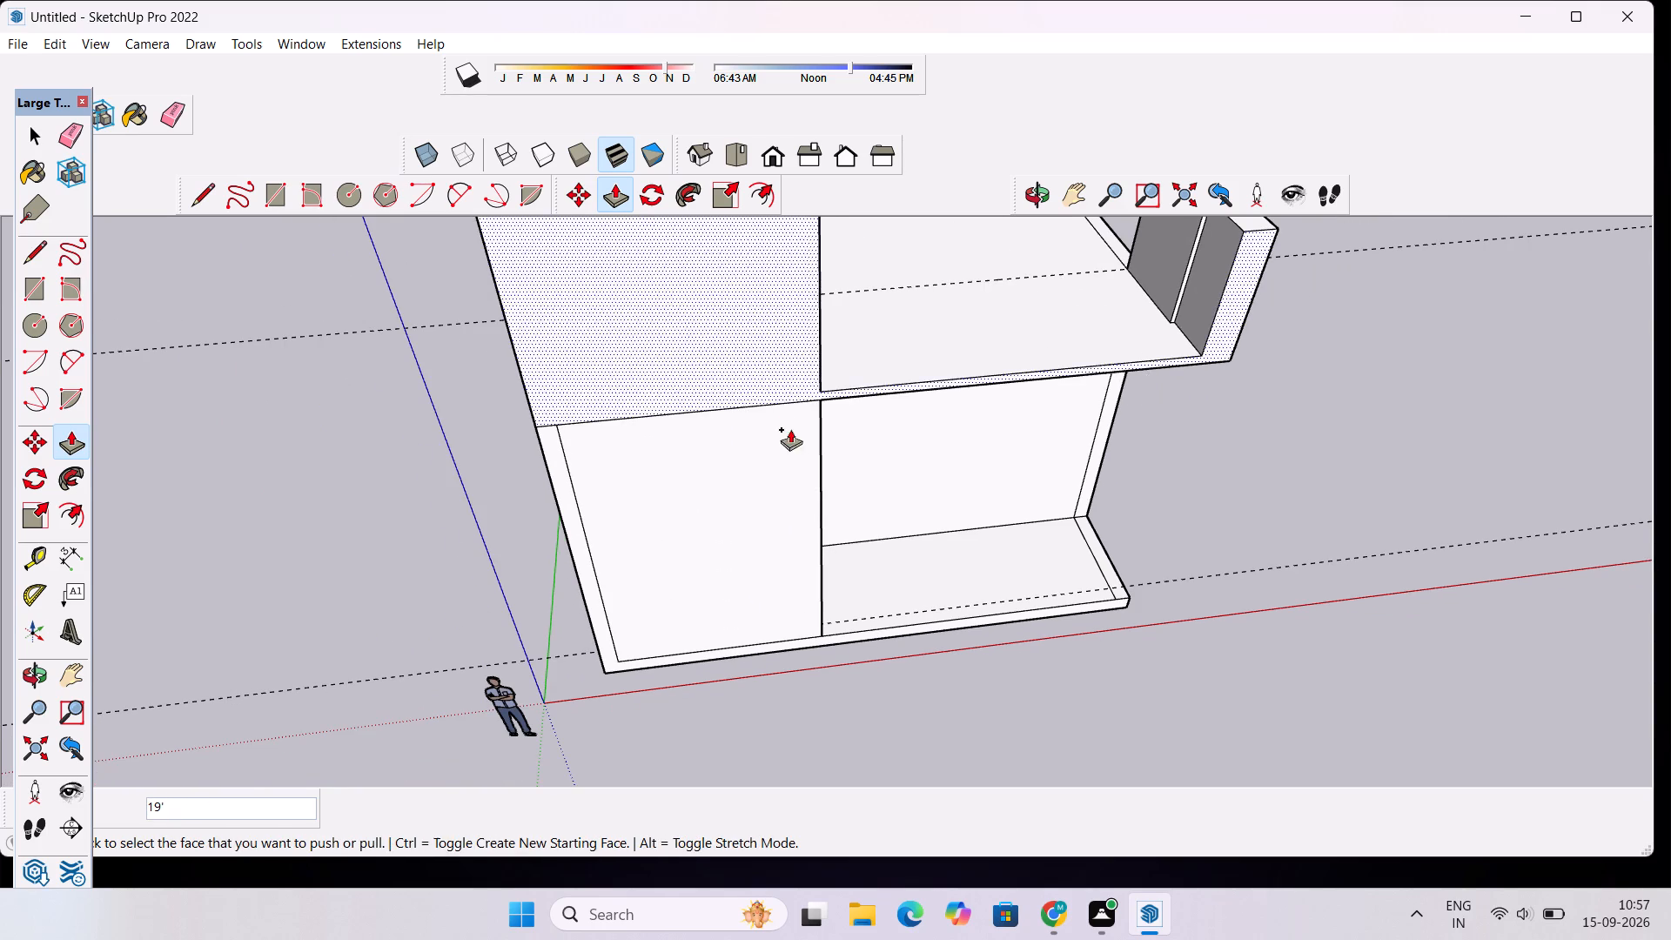
Examine the new ground-floor front wall panel from several angles and how its free edge lines up with the upper floor.
left_click(1039, 203)
left_click_drag(955, 490, 528, 378)
left_click(528, 377)
left_click_drag(534, 352, 749, 294)
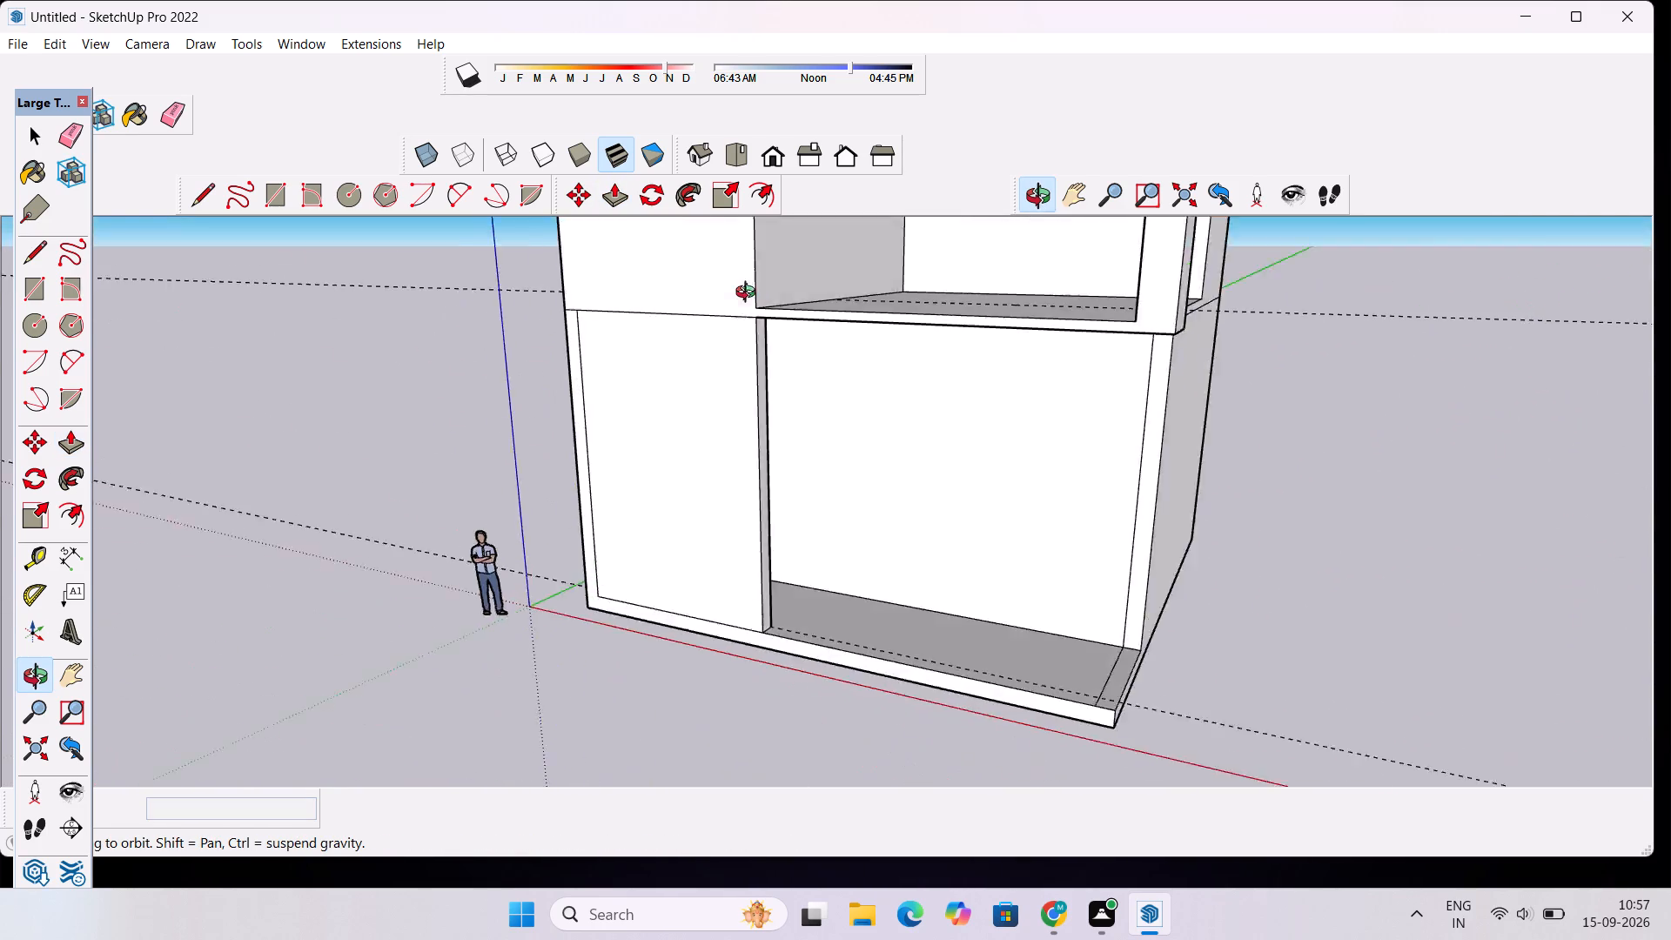
left_click_drag(749, 294, 863, 364)
scroll(869, 386, "down", 5)
left_click_drag(792, 520, 826, 307)
scroll(825, 303, "down", 5)
left_click_drag(822, 365, 840, 483)
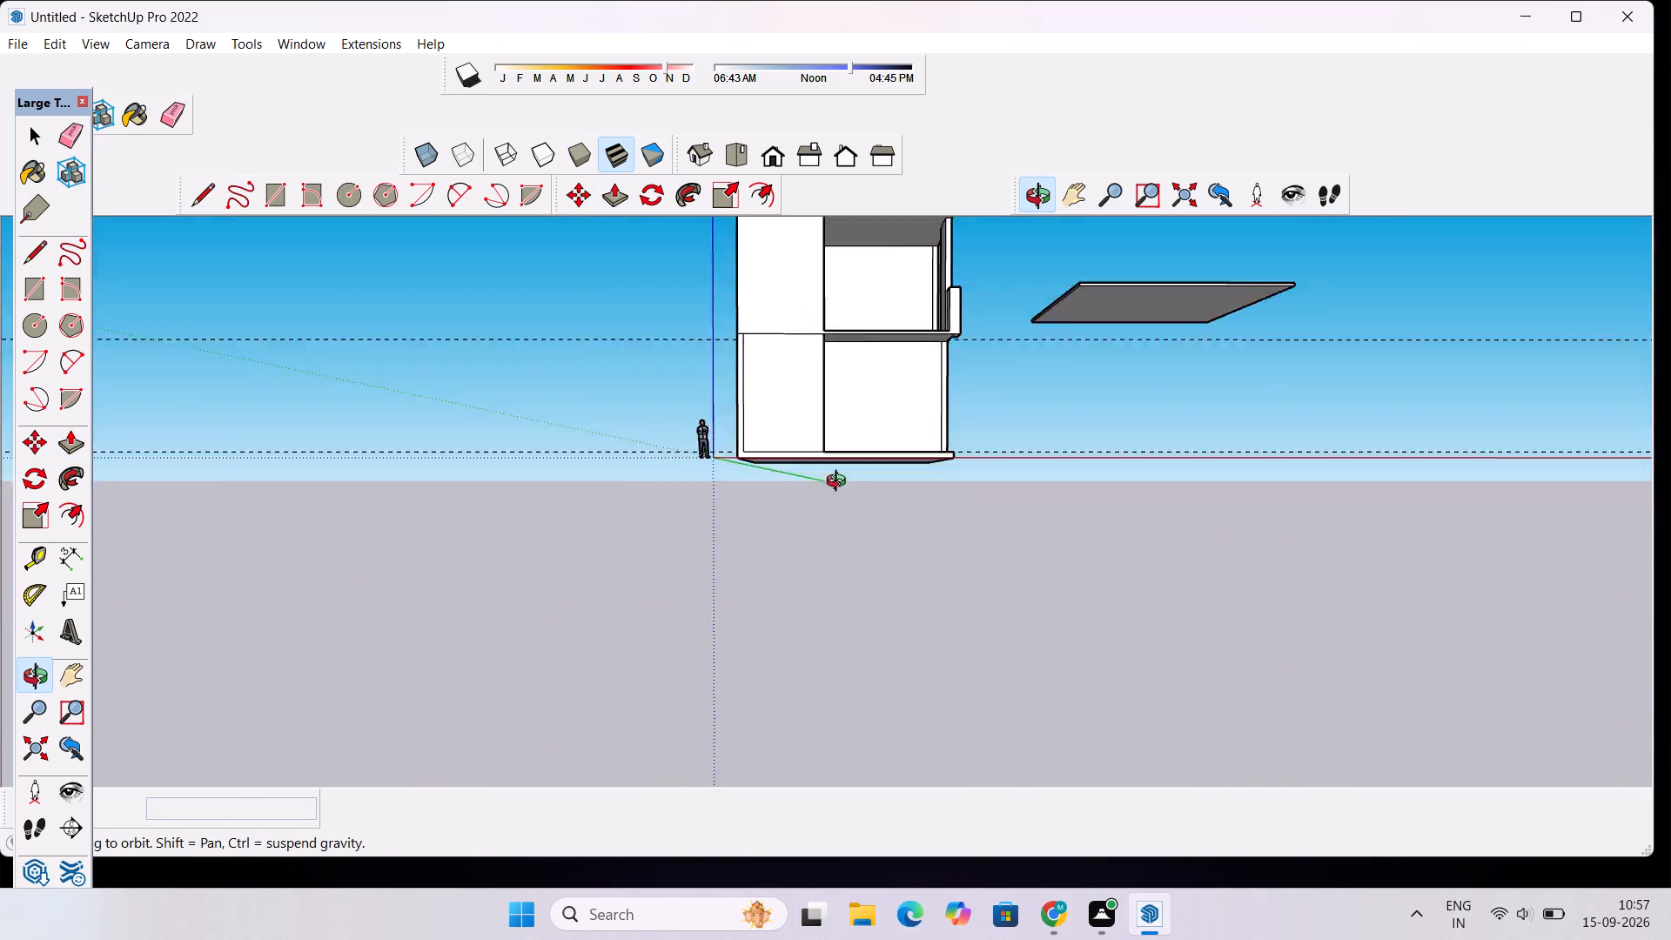
left_click_drag(840, 483, 844, 529)
scroll(842, 461, "down", 3)
left_click_drag(850, 428, 754, 540, "shift")
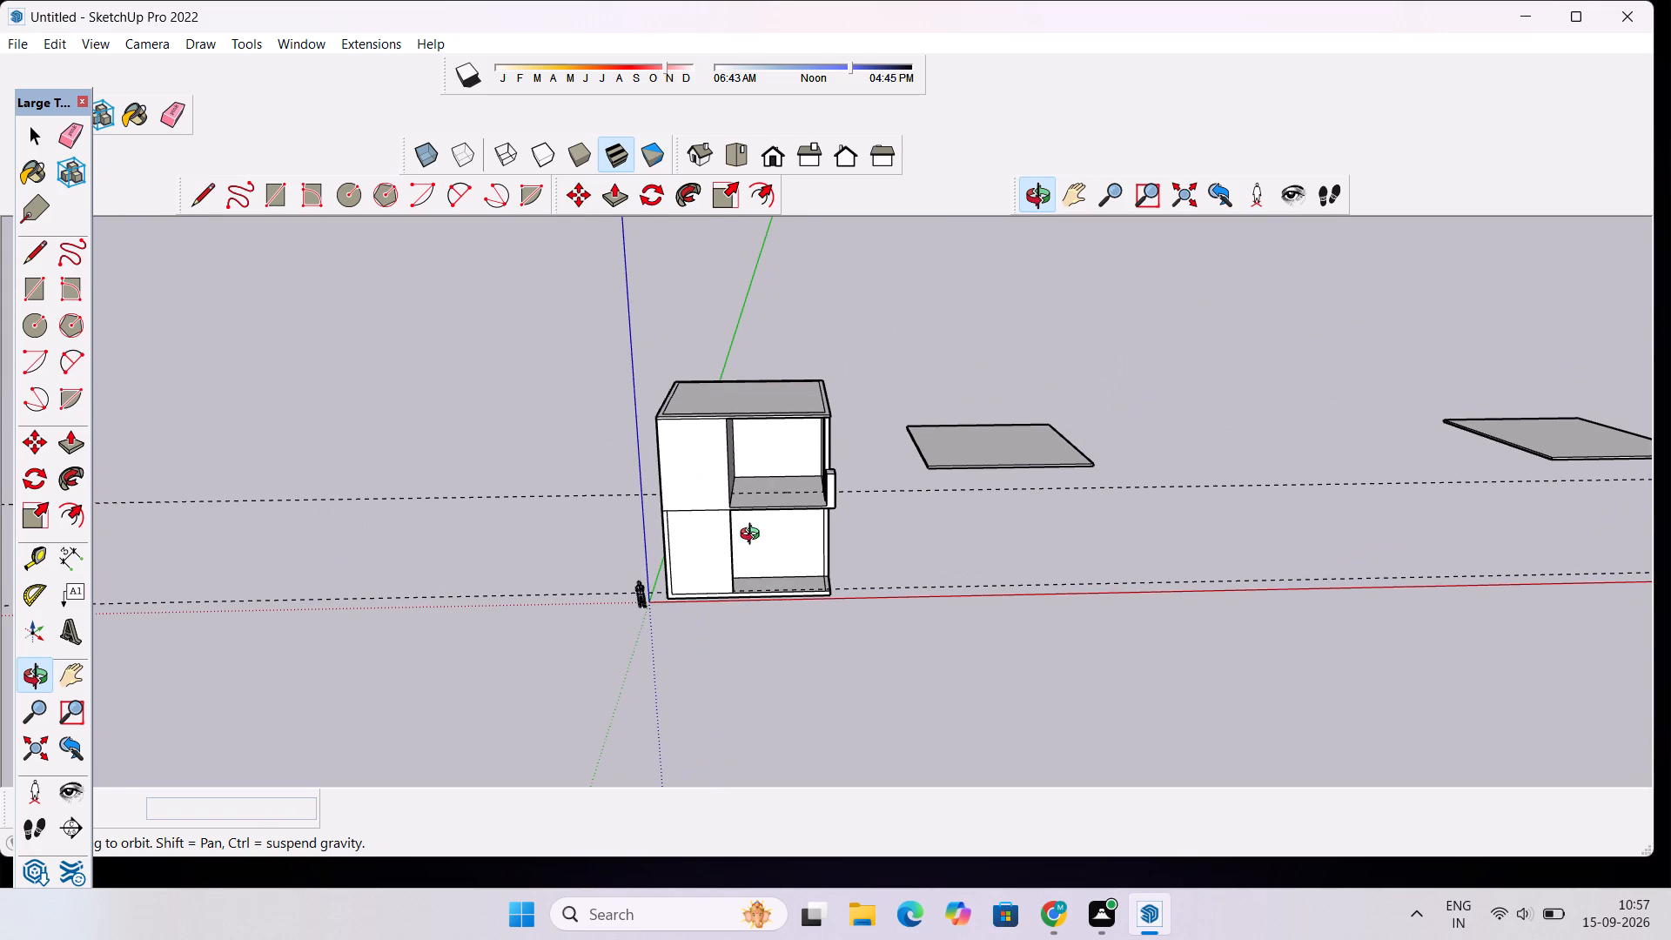
scroll(757, 536, "up", 1)
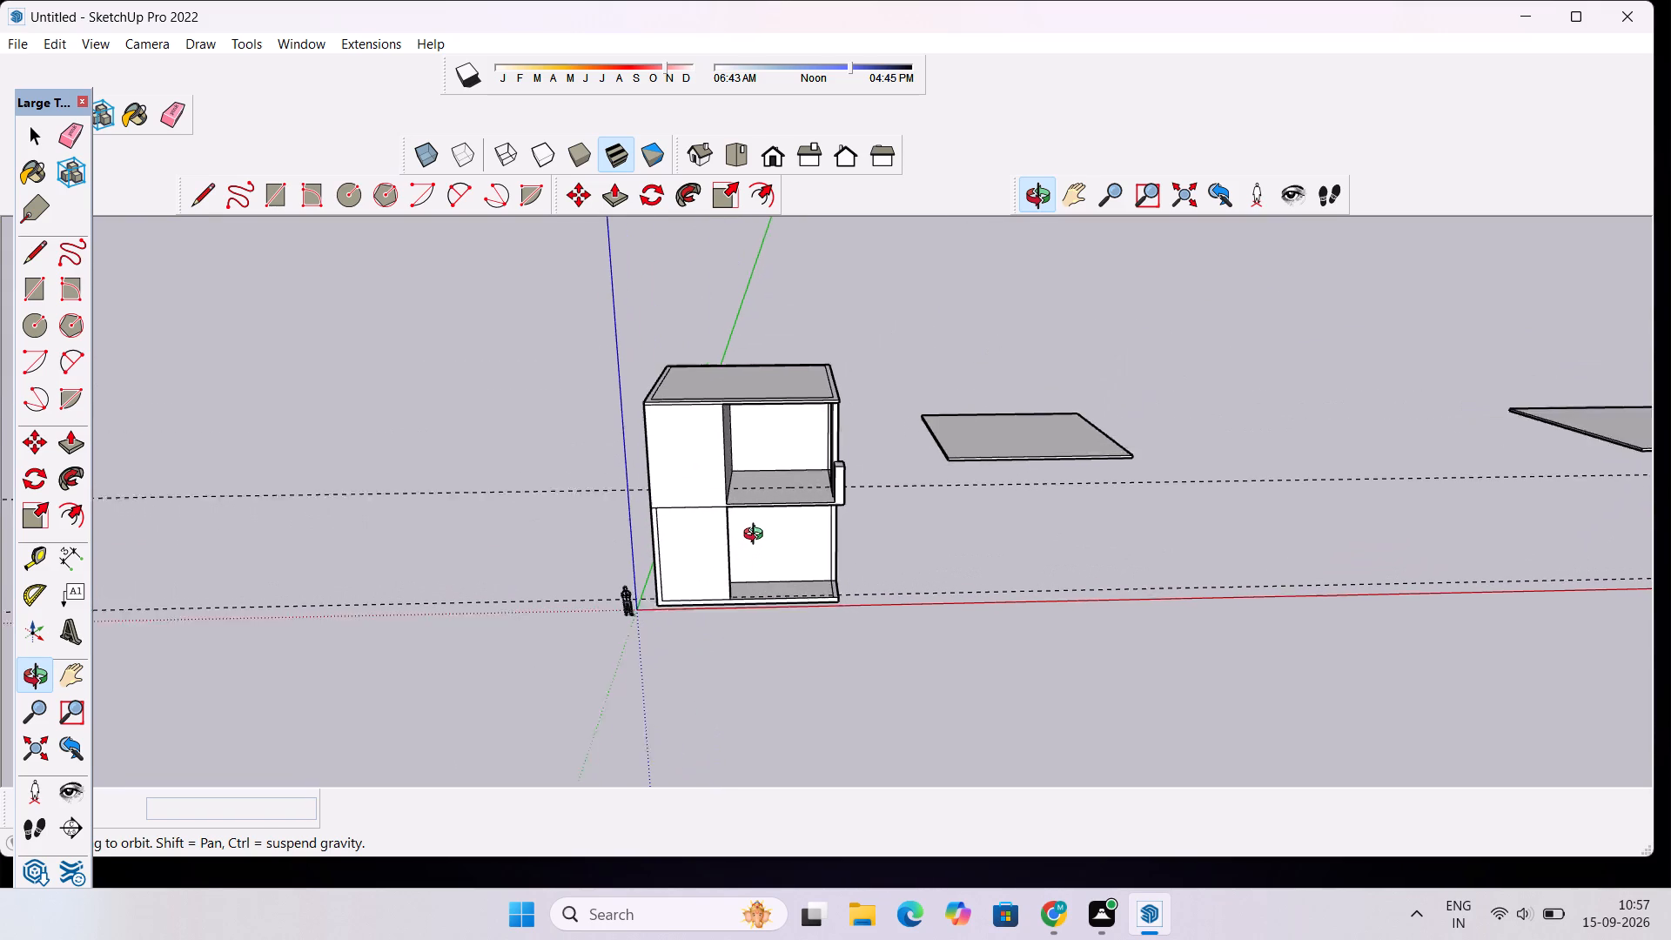
scroll(757, 536, "up", 5)
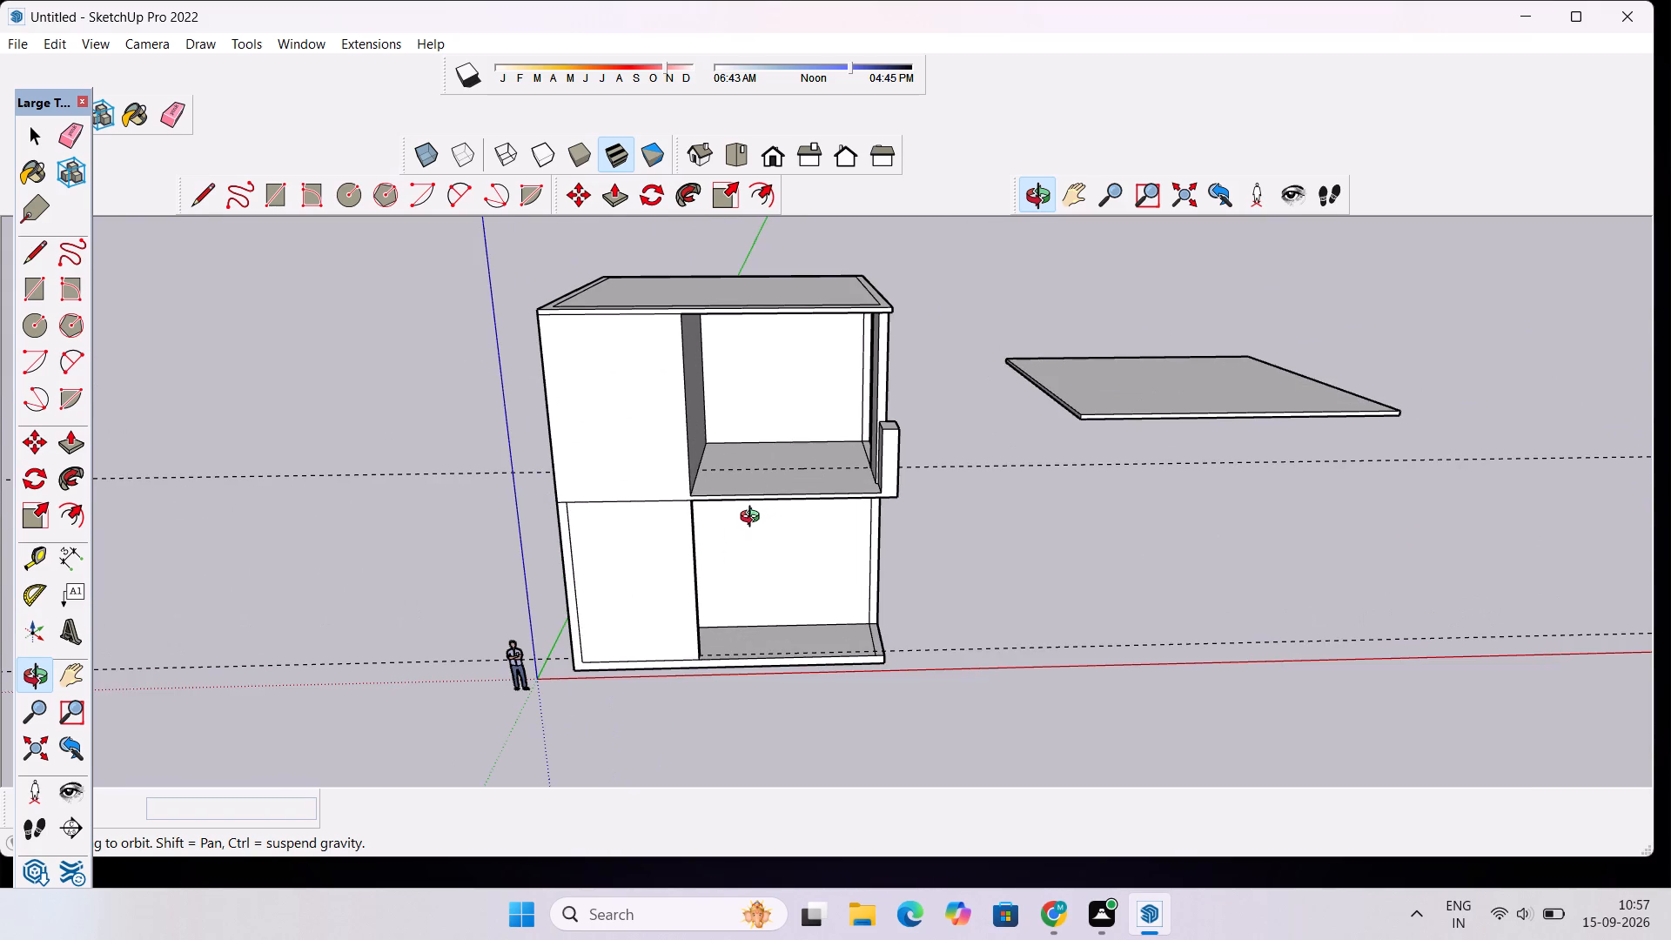
scroll(717, 529, "up", 1)
scroll(717, 529, "down", 5)
left_click_drag(702, 554, 728, 619)
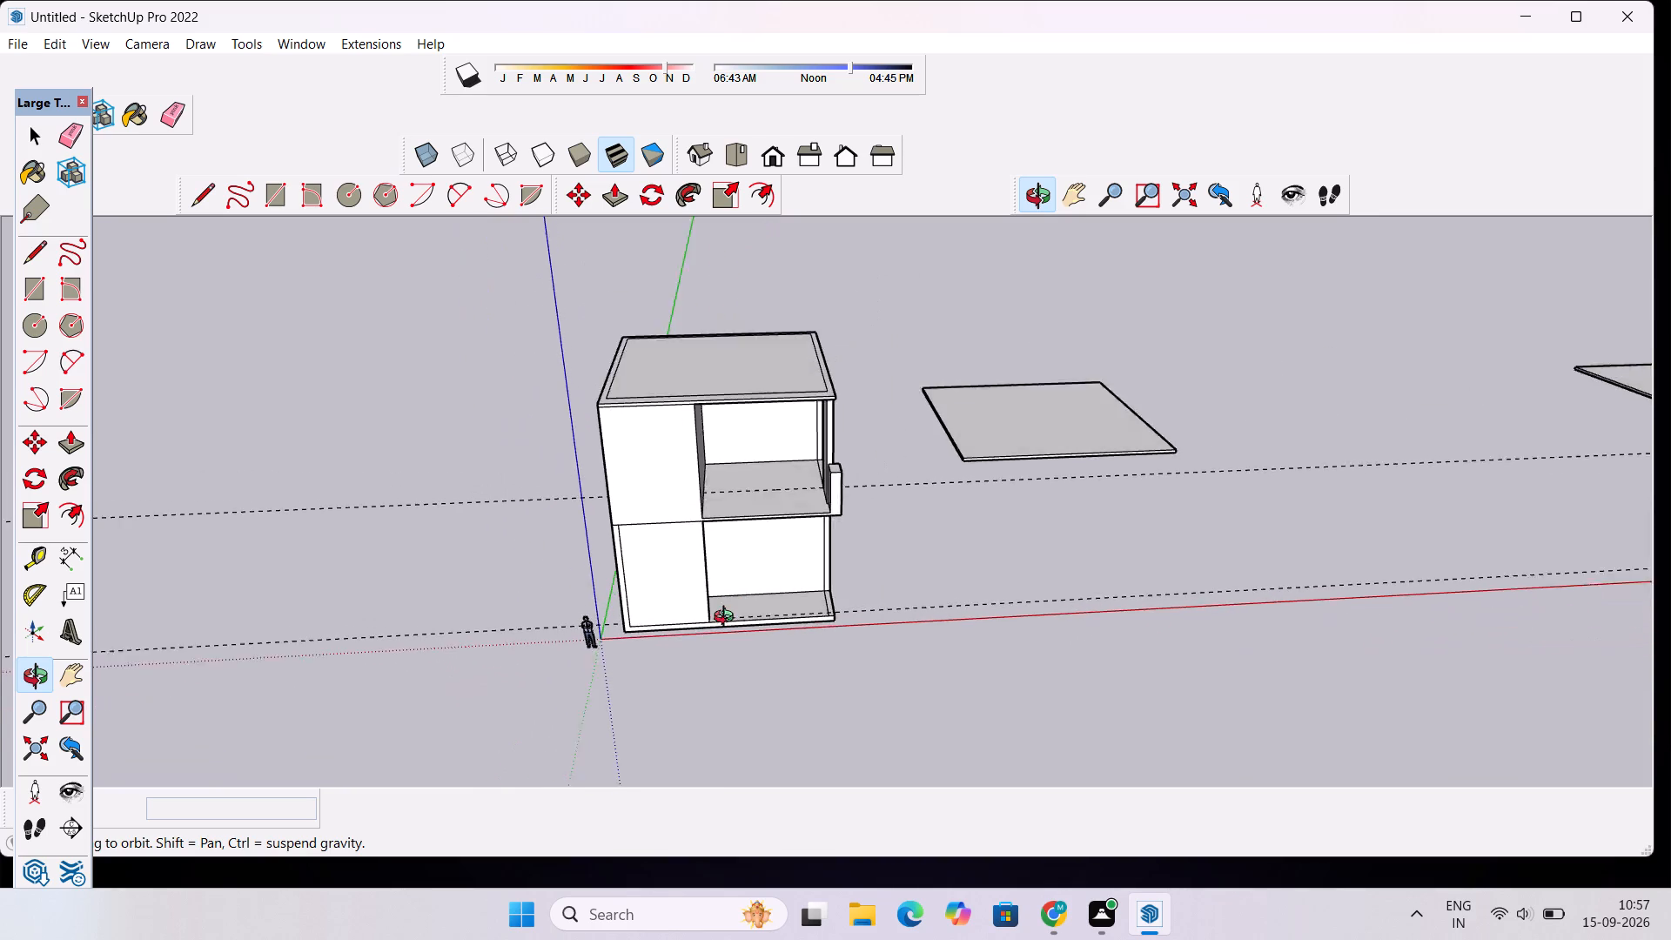
left_click_drag(728, 619, 729, 624)
scroll(727, 554, "up", 6)
left_click_drag(684, 621, 660, 486)
scroll(660, 485, "up", 4)
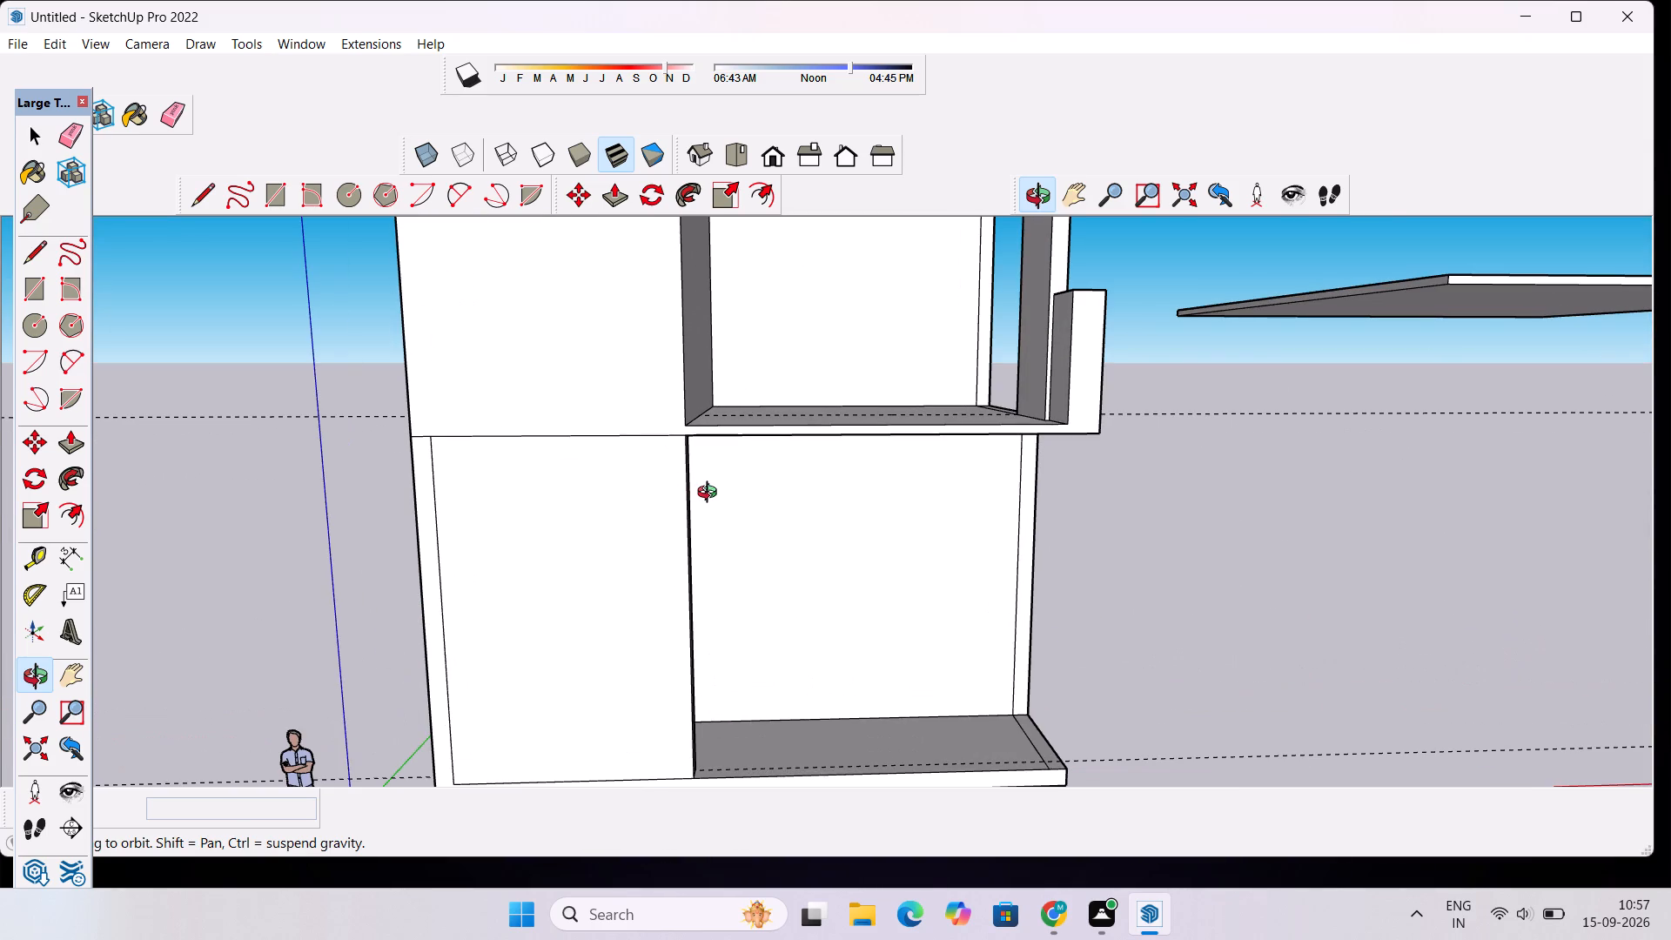
left_click_drag(766, 498, 499, 534)
scroll(557, 512, "up", 3)
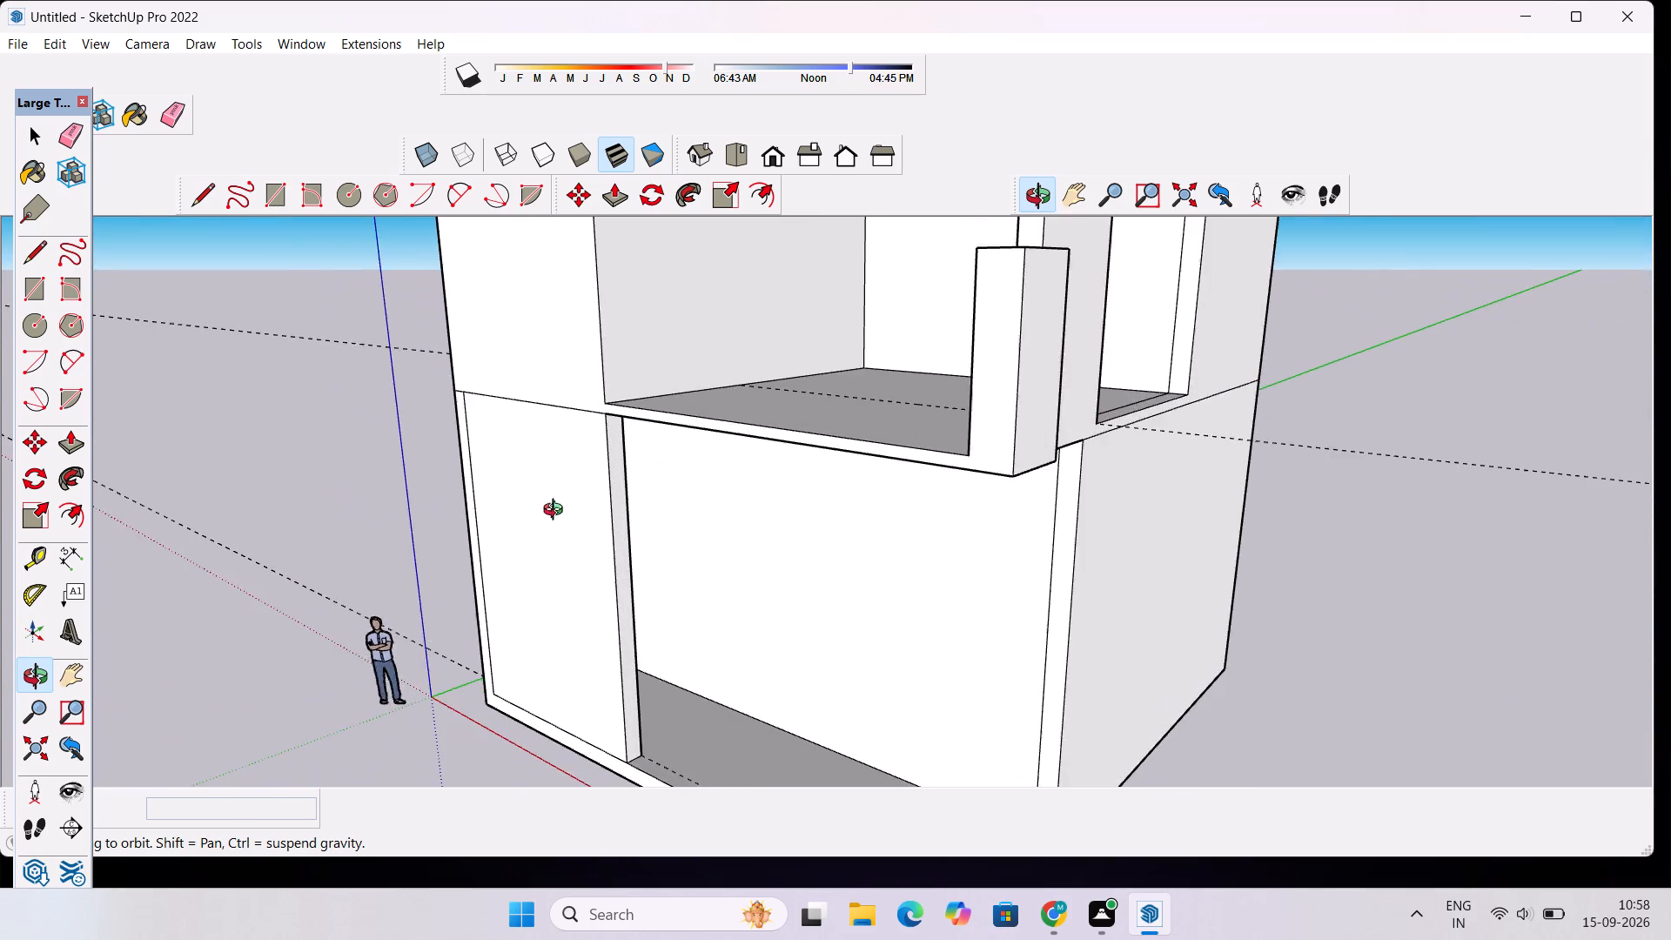
left_click_drag(600, 523, 710, 549)
scroll(710, 550, "up", 2)
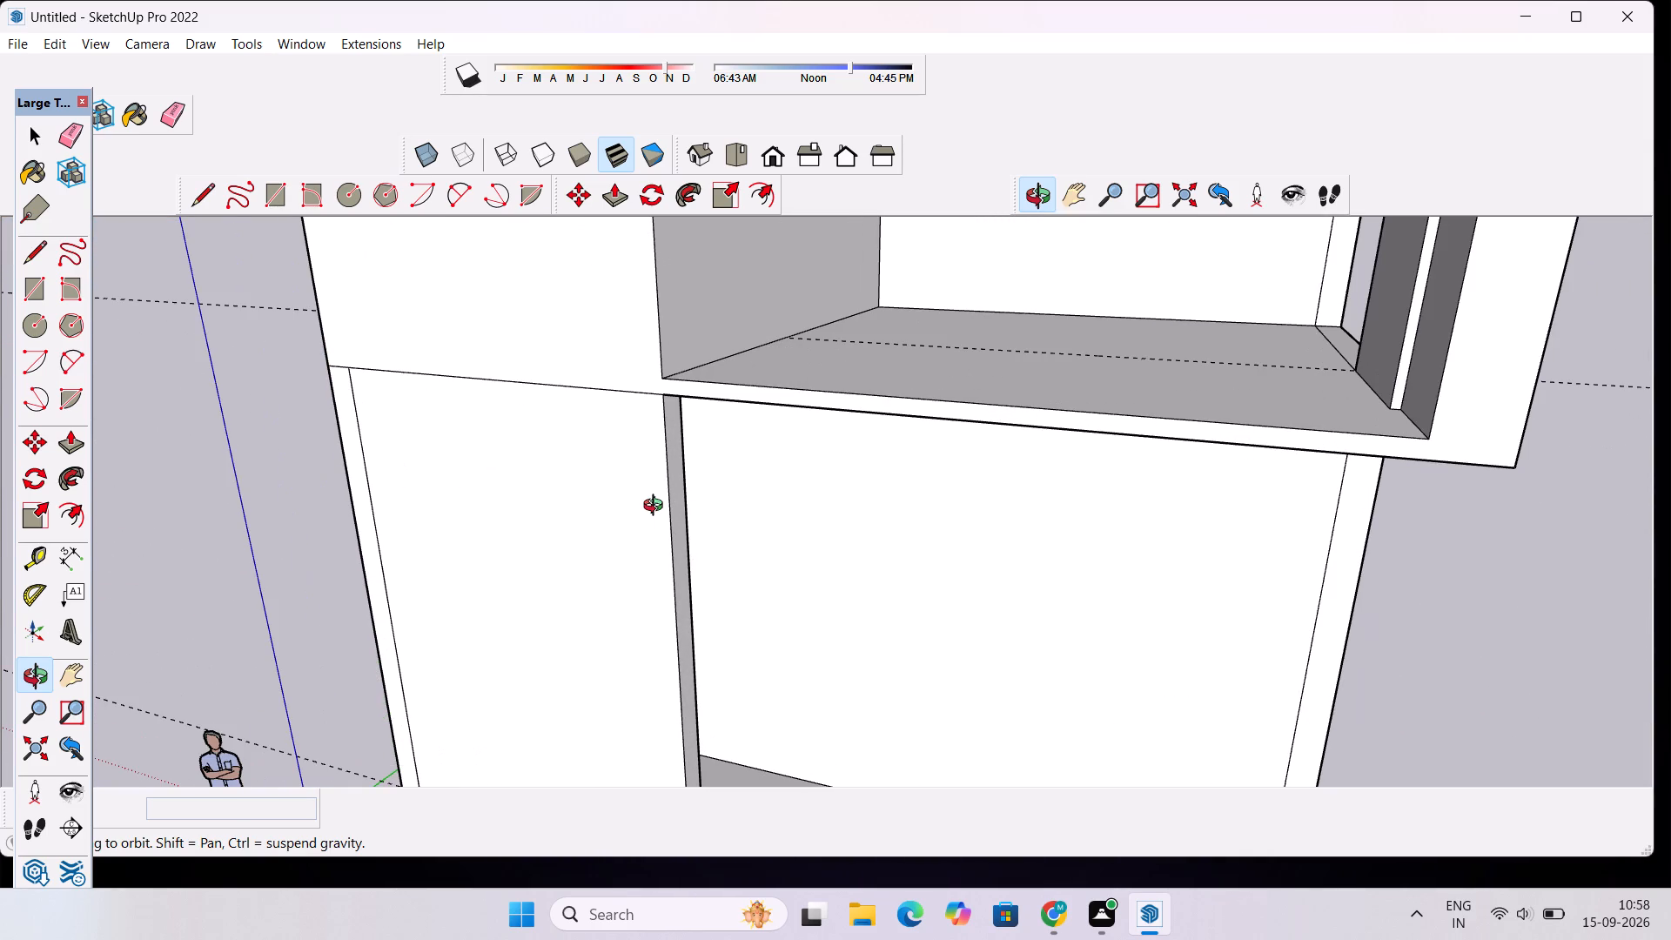
Place a vertical guide on the ground-floor front wall panel, 1' in from its free front edge.
key("t")
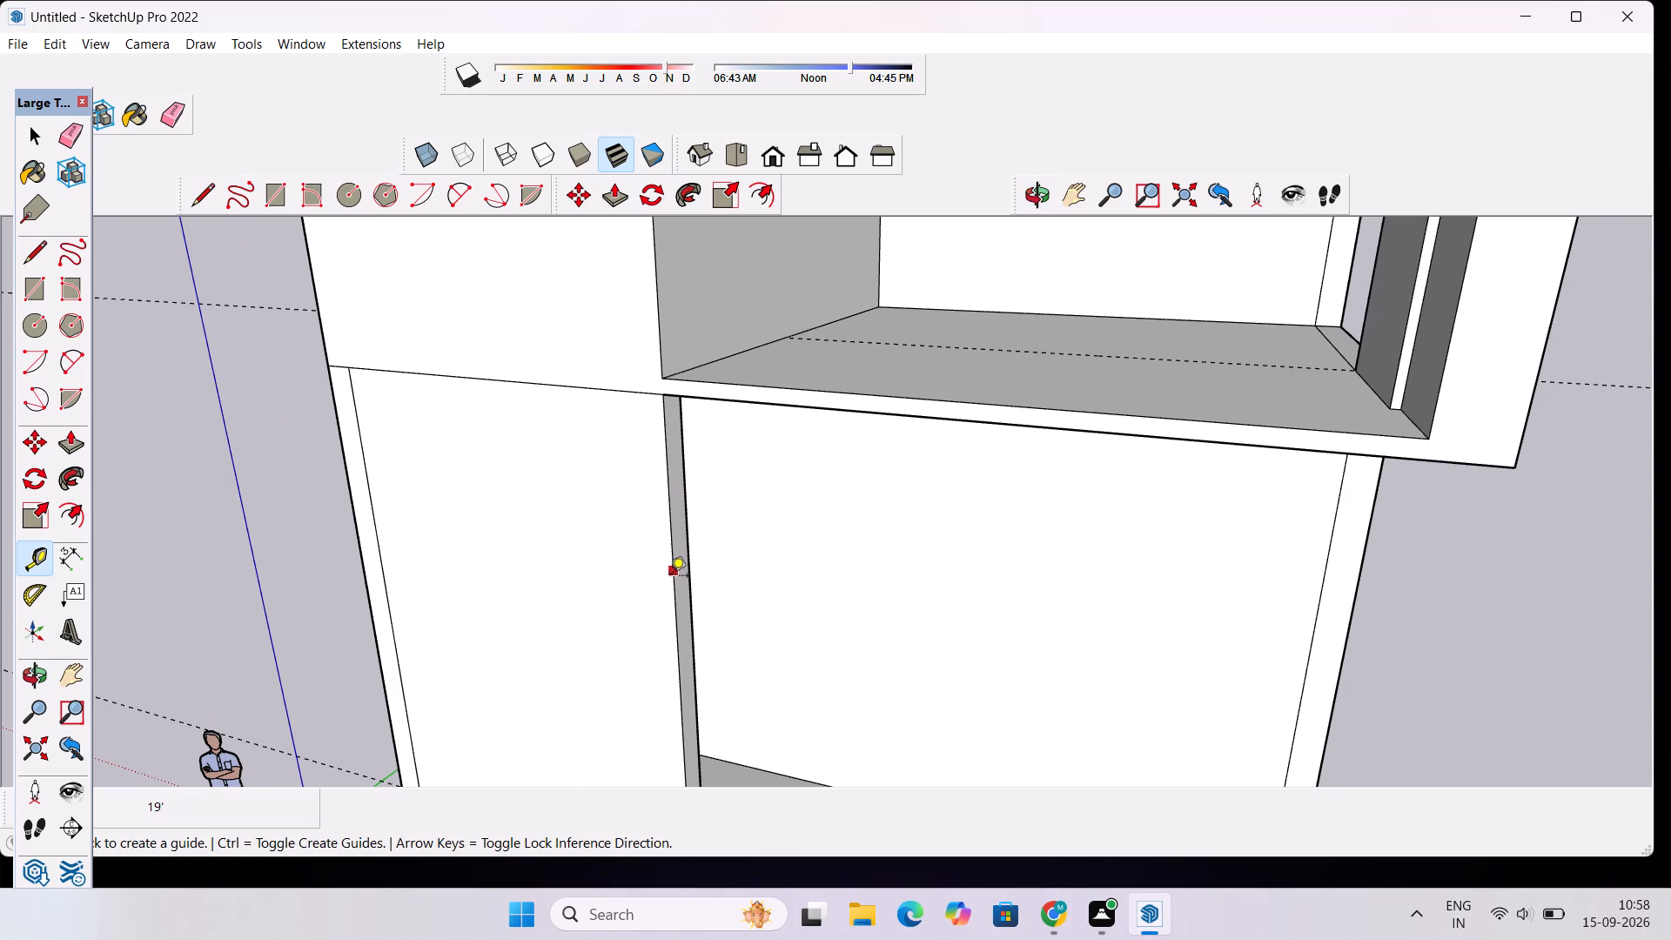
left_click(674, 611)
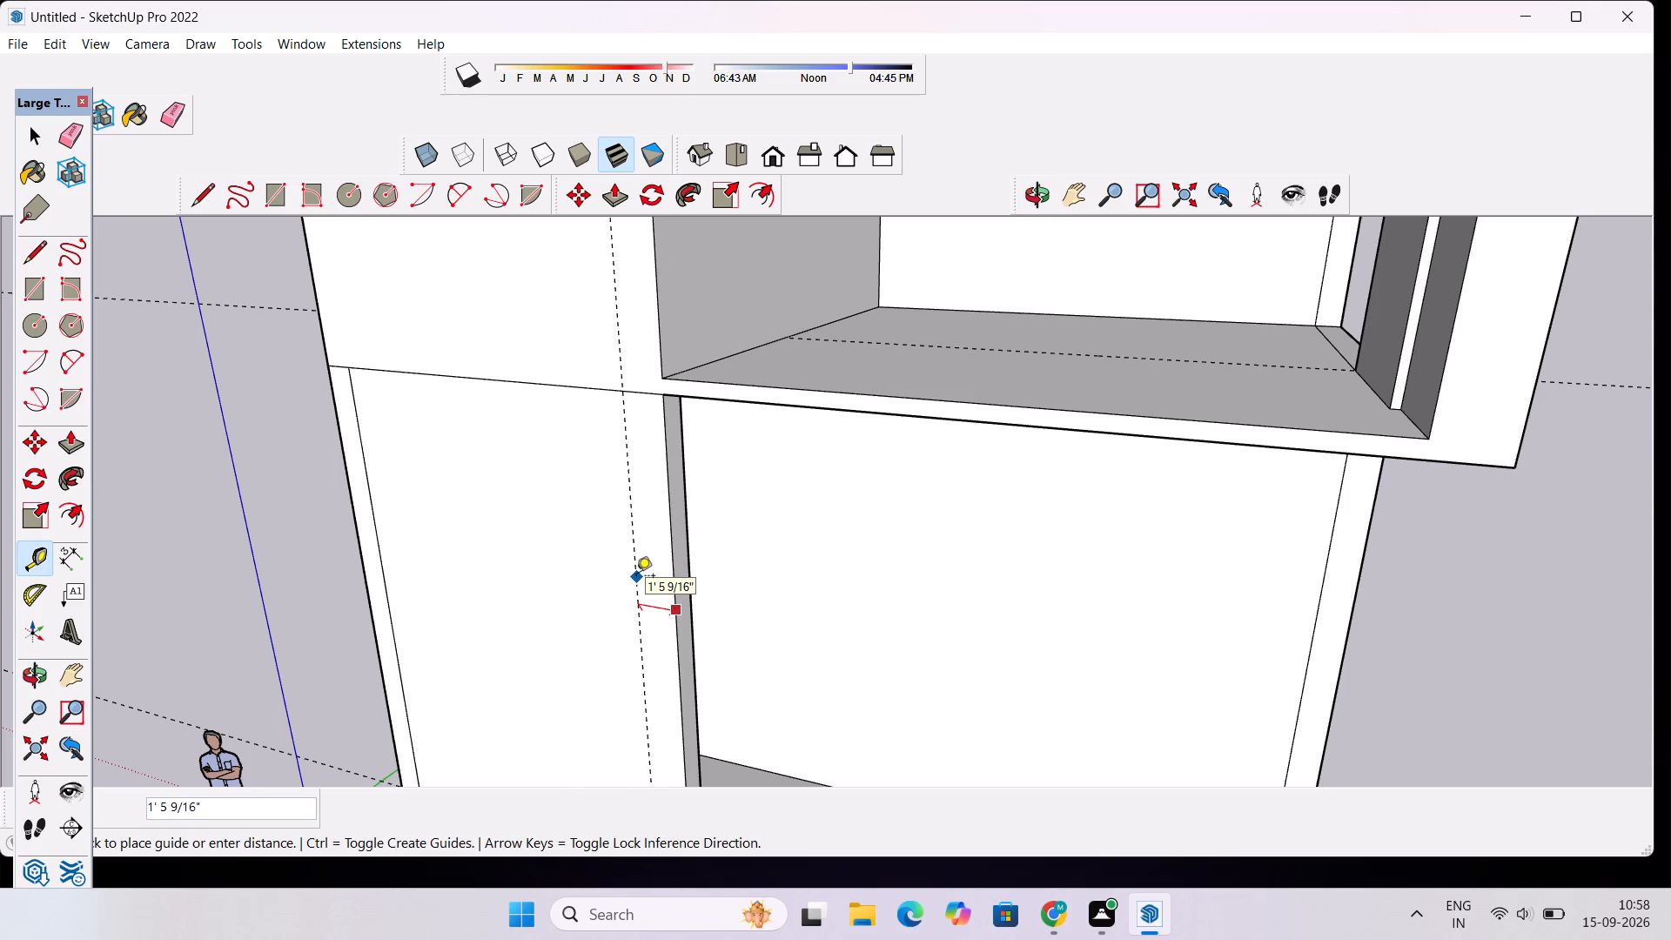
type("1'")
key("Return")
scroll(636, 577, "down", 3)
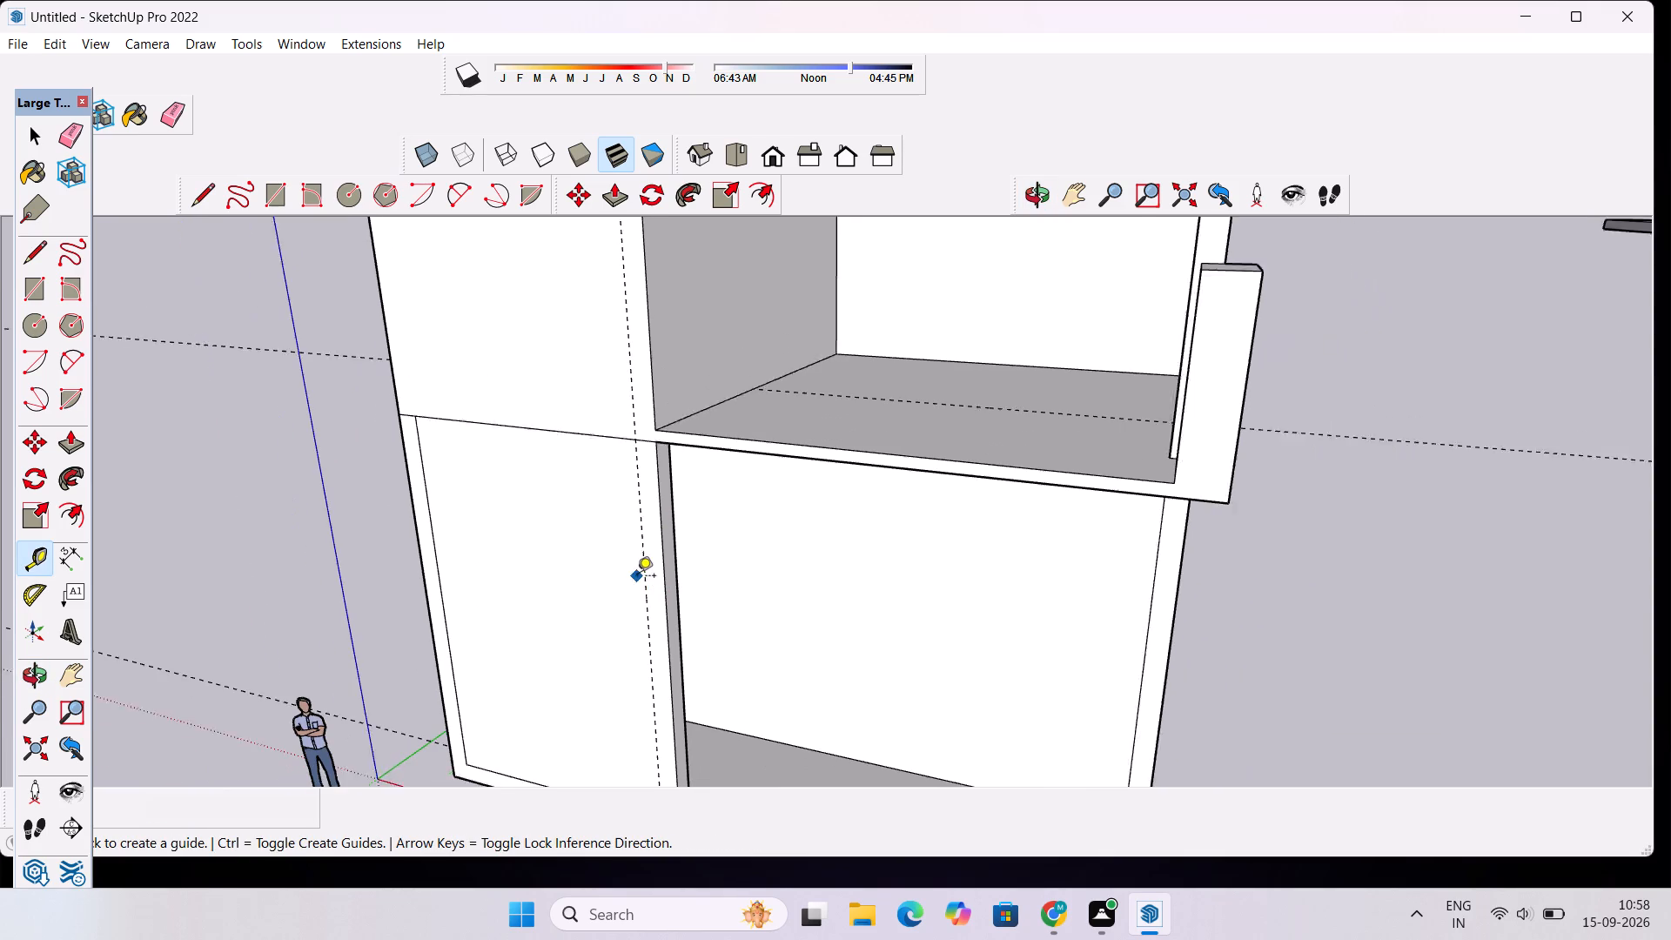
scroll(637, 577, "down", 1)
Place a second vertical guide 2' from the panel's free front edge, on the side of the ground-floor opening.
scroll(641, 549, "up", 3)
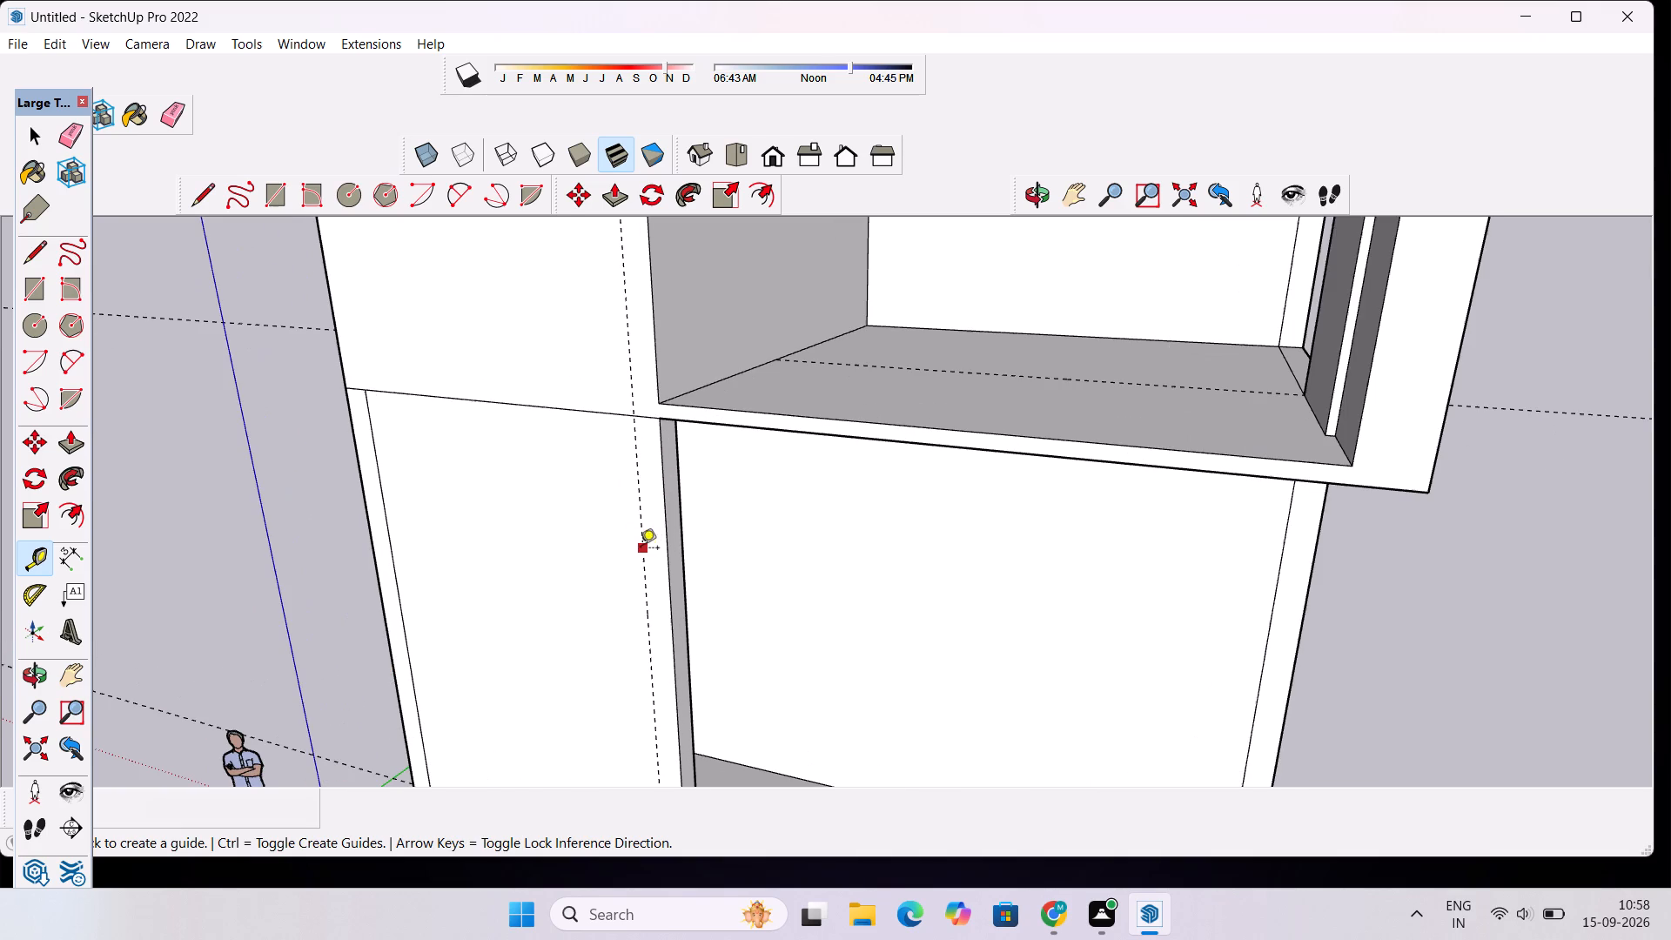
left_click(669, 587)
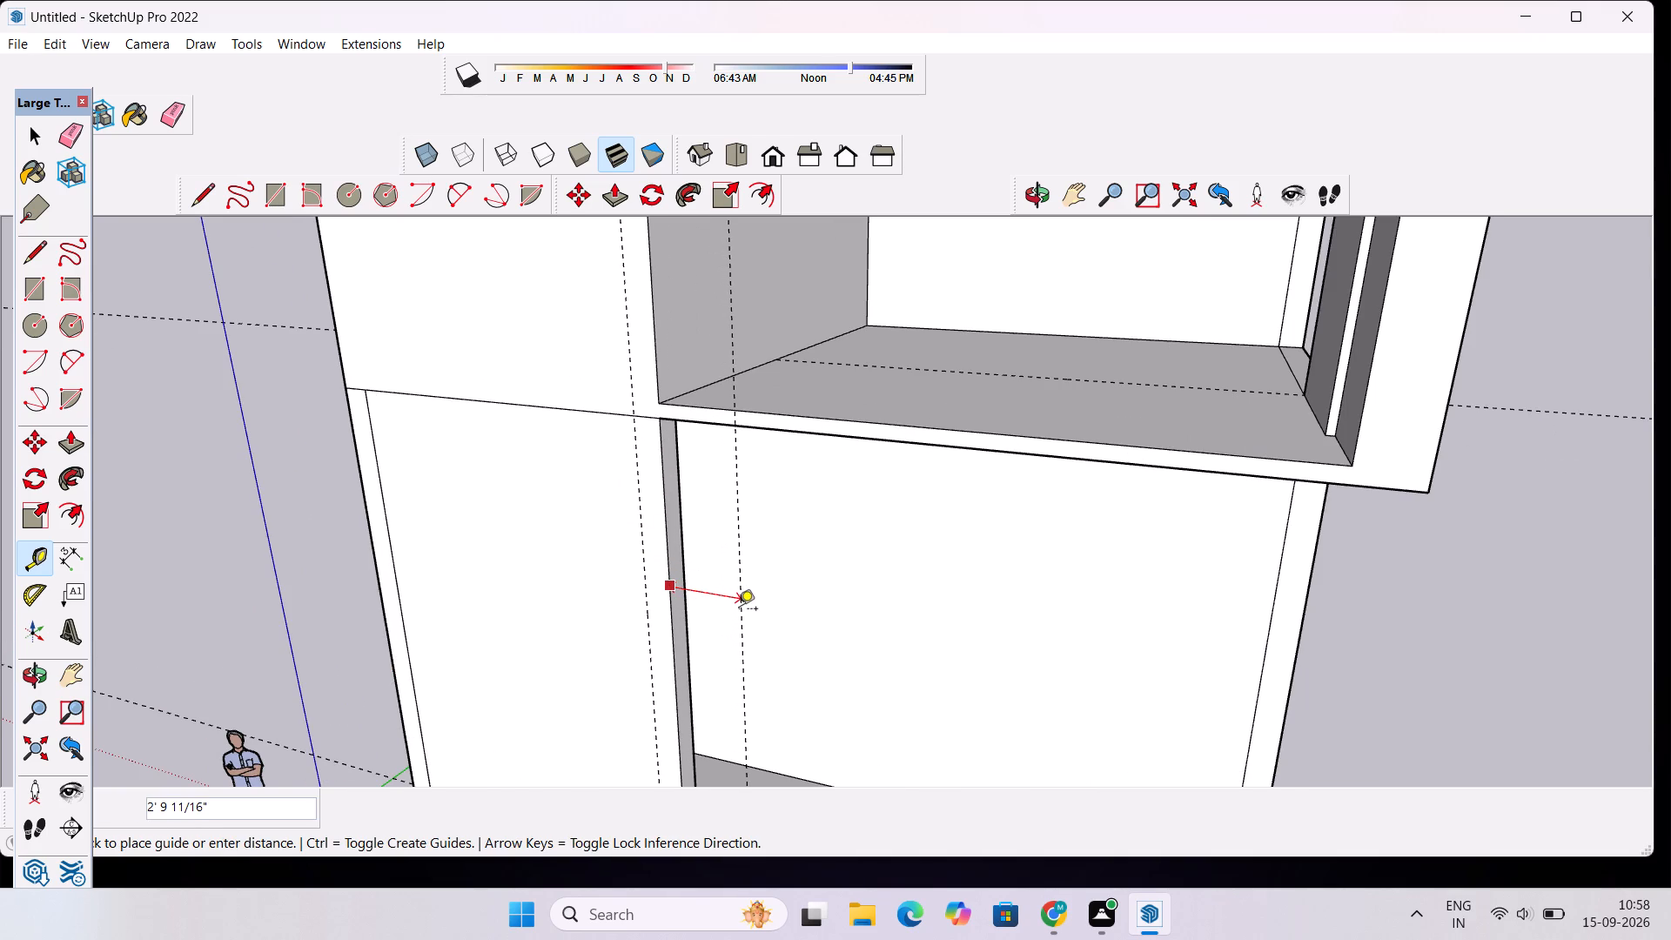
key("2")
key("apostrophe")
key("Return")
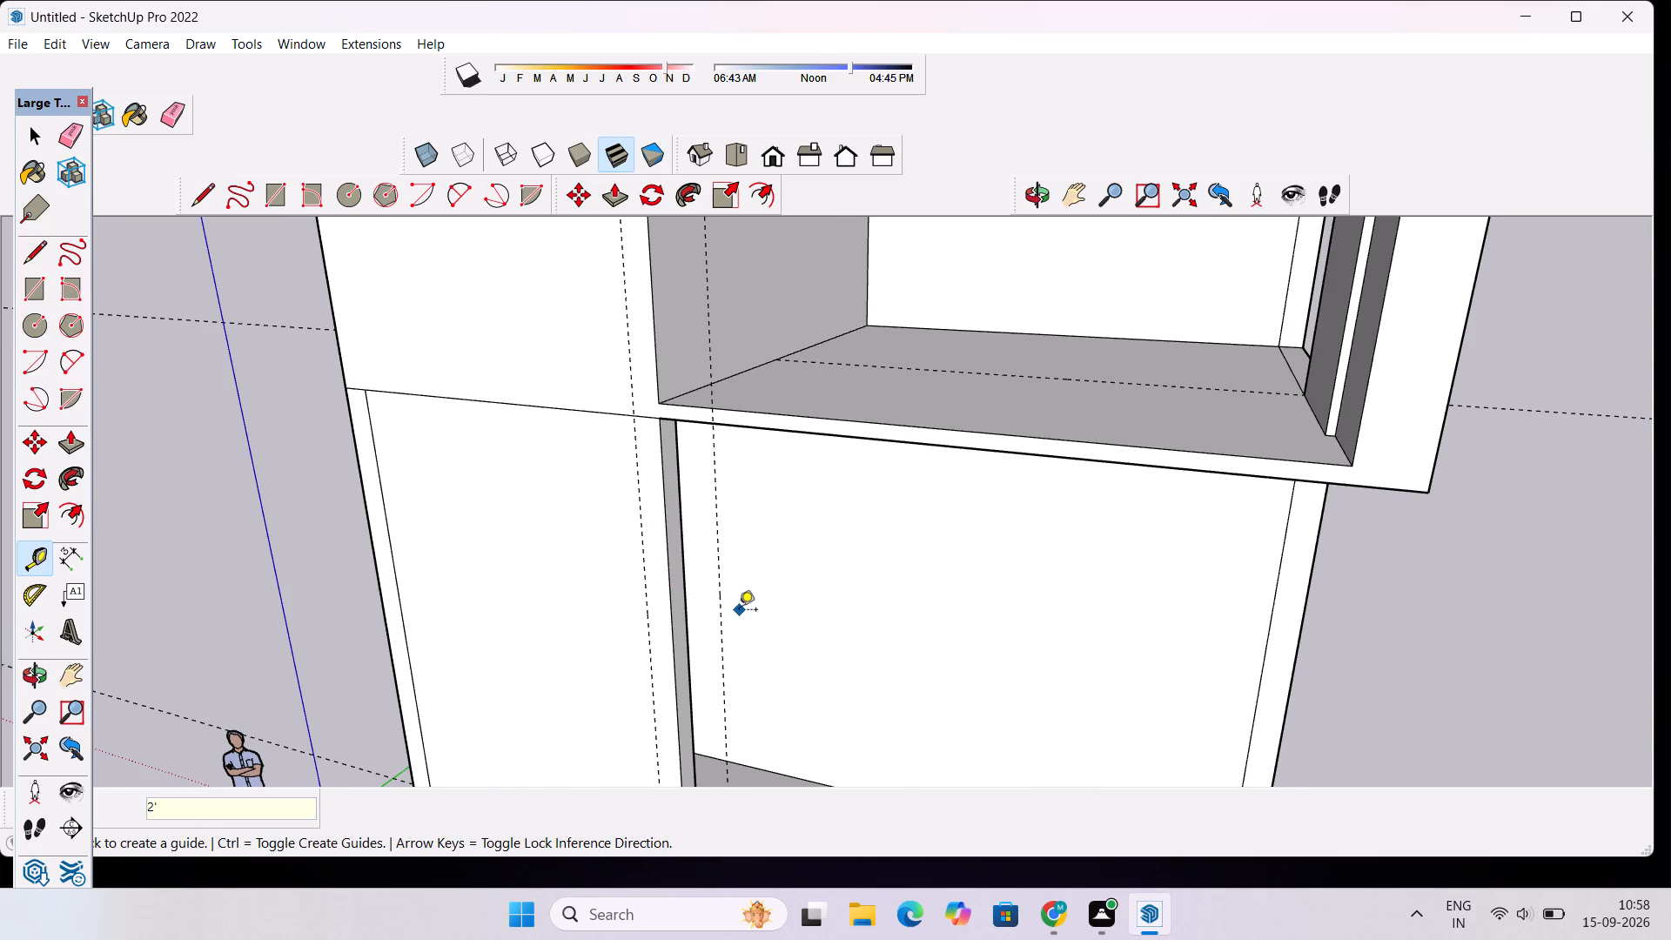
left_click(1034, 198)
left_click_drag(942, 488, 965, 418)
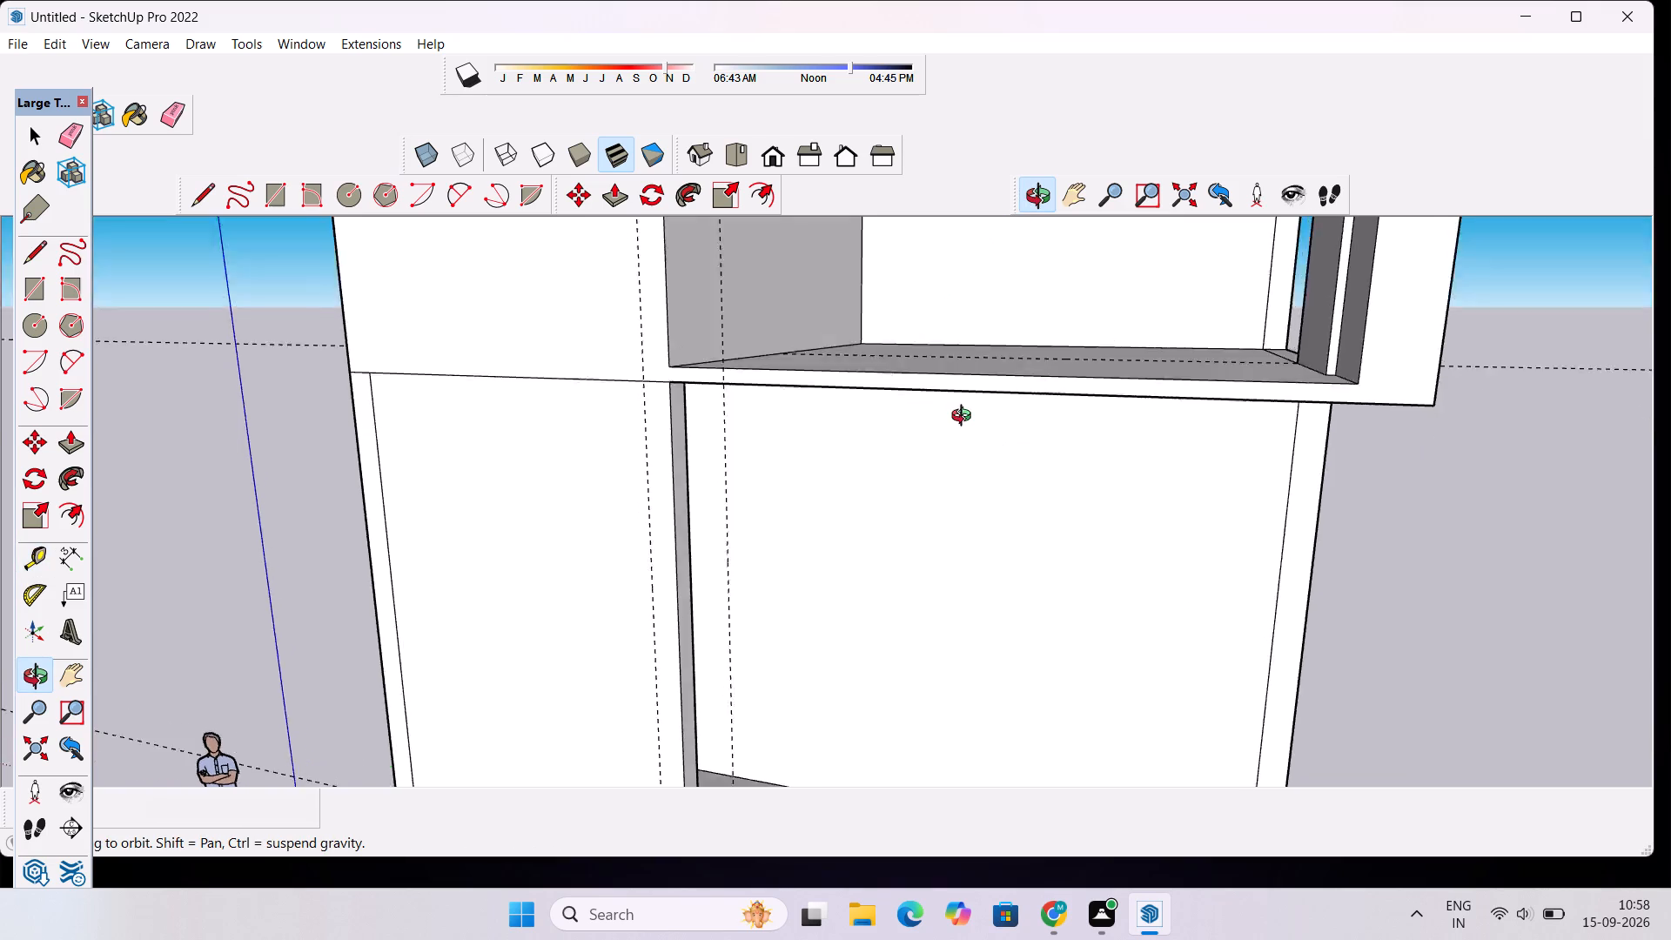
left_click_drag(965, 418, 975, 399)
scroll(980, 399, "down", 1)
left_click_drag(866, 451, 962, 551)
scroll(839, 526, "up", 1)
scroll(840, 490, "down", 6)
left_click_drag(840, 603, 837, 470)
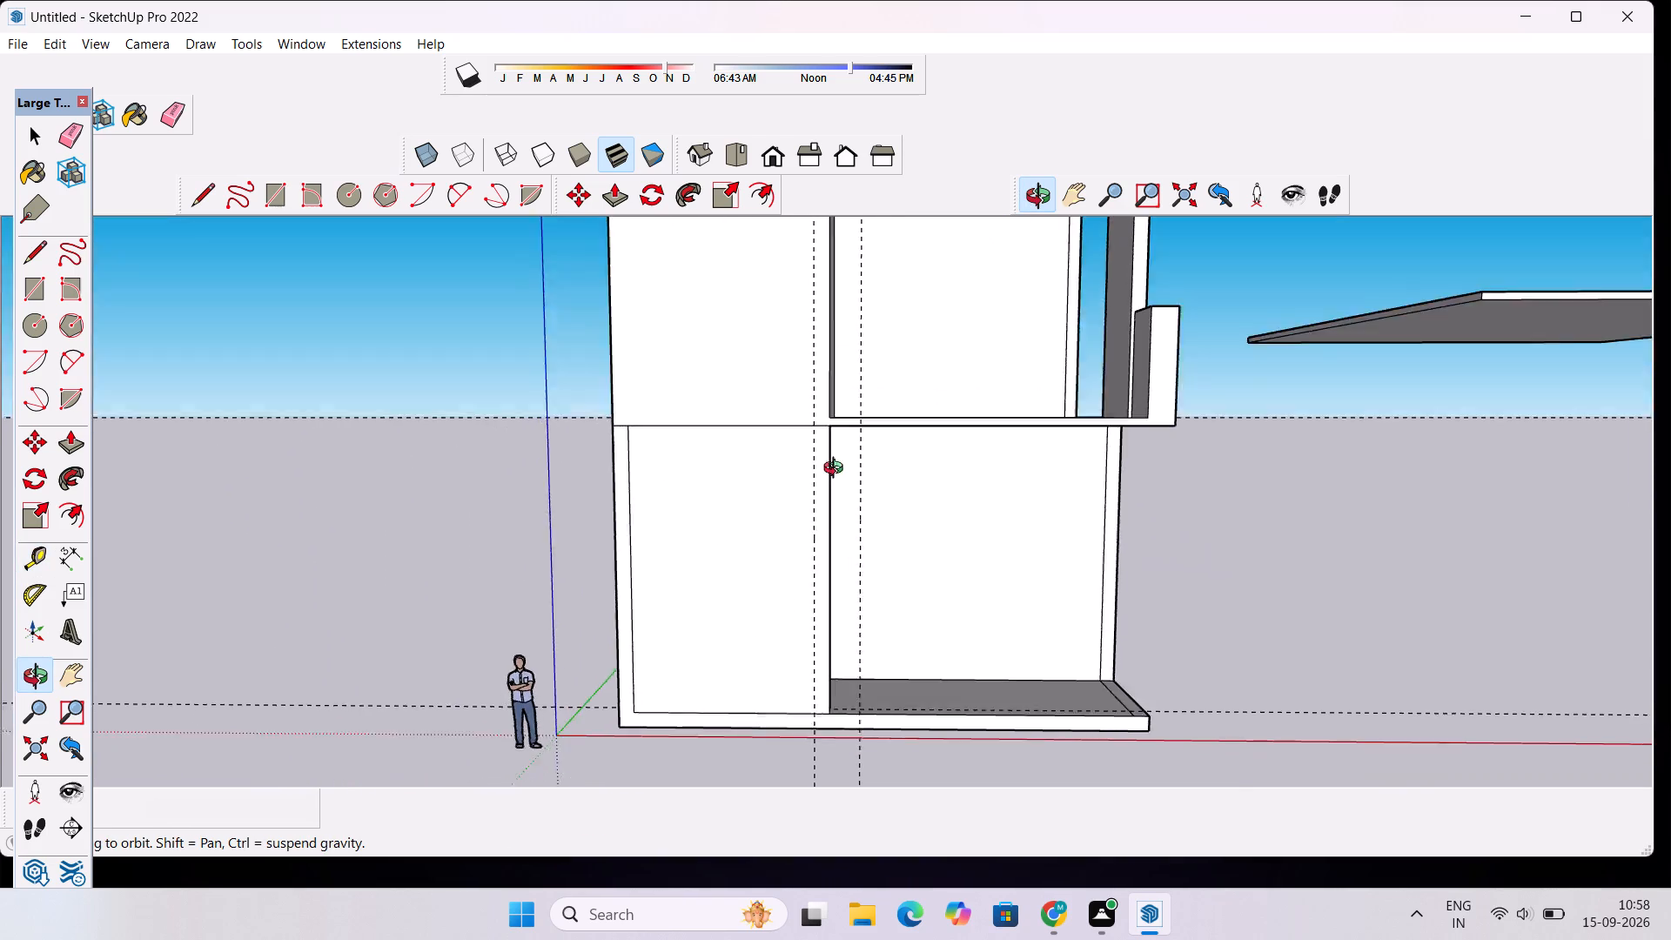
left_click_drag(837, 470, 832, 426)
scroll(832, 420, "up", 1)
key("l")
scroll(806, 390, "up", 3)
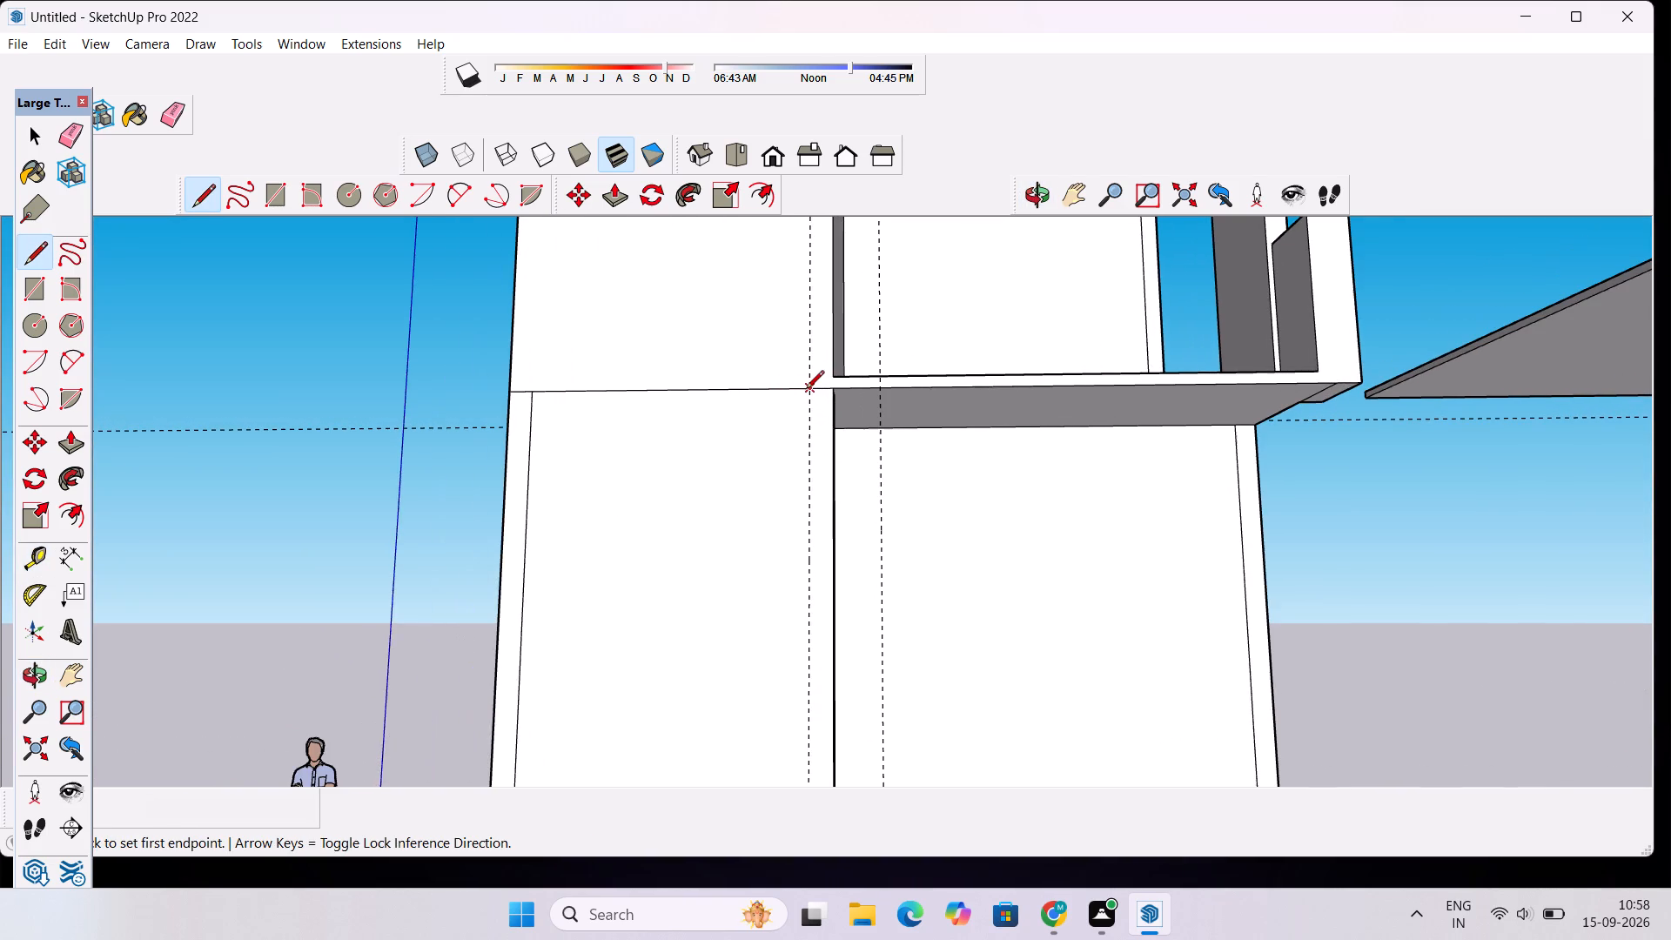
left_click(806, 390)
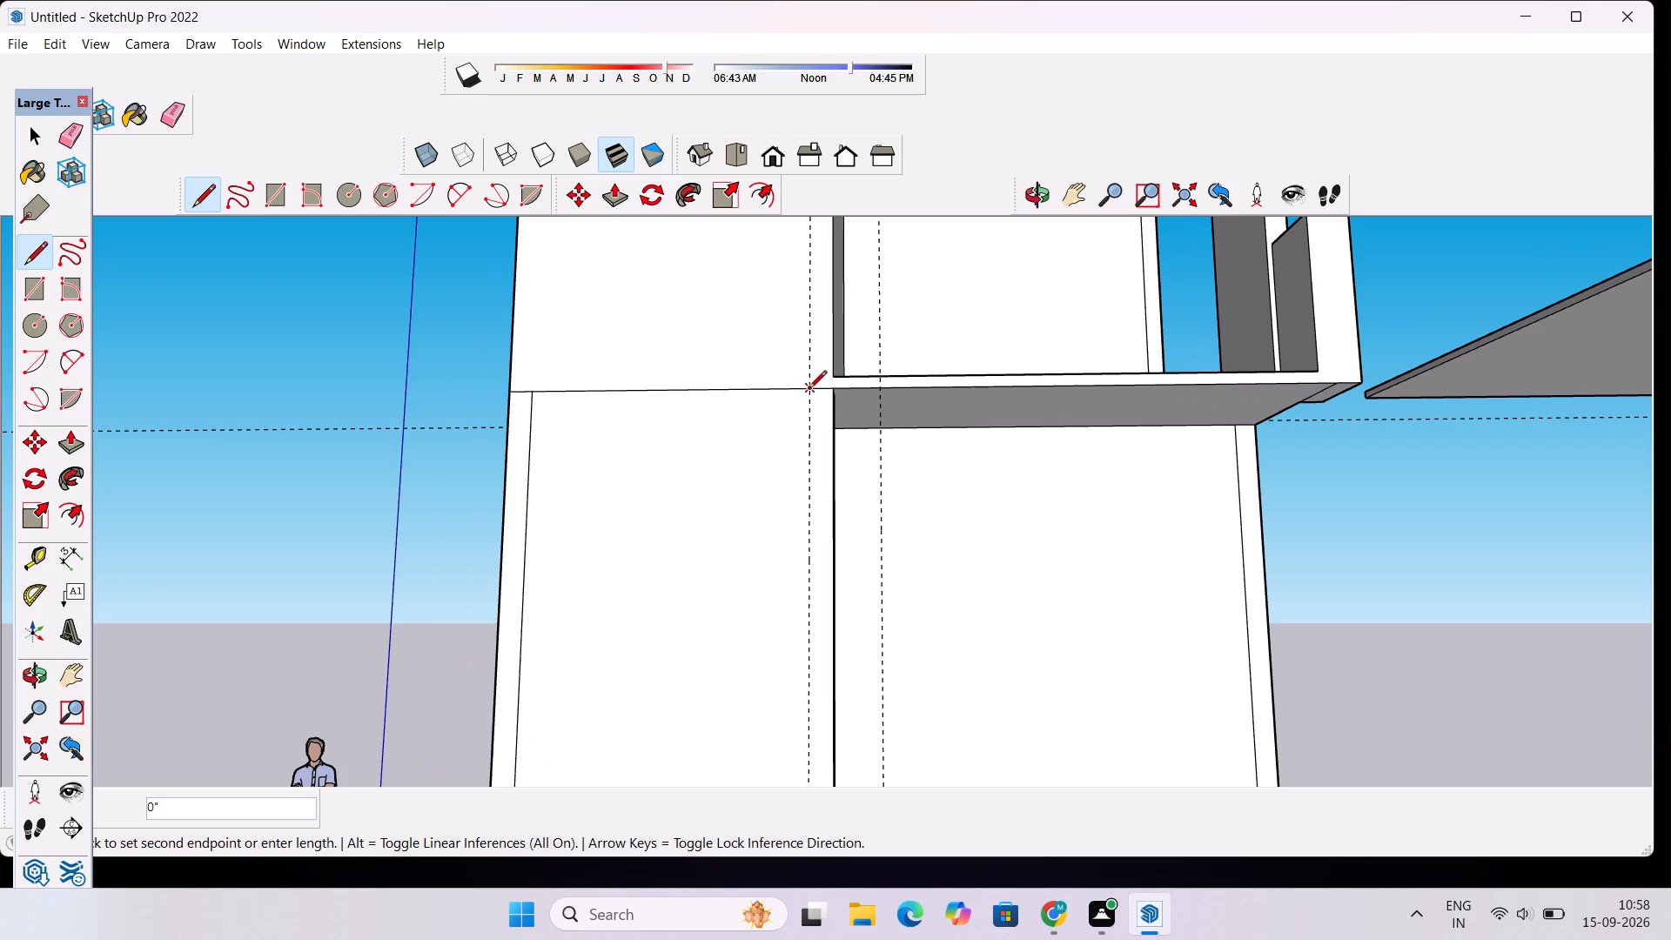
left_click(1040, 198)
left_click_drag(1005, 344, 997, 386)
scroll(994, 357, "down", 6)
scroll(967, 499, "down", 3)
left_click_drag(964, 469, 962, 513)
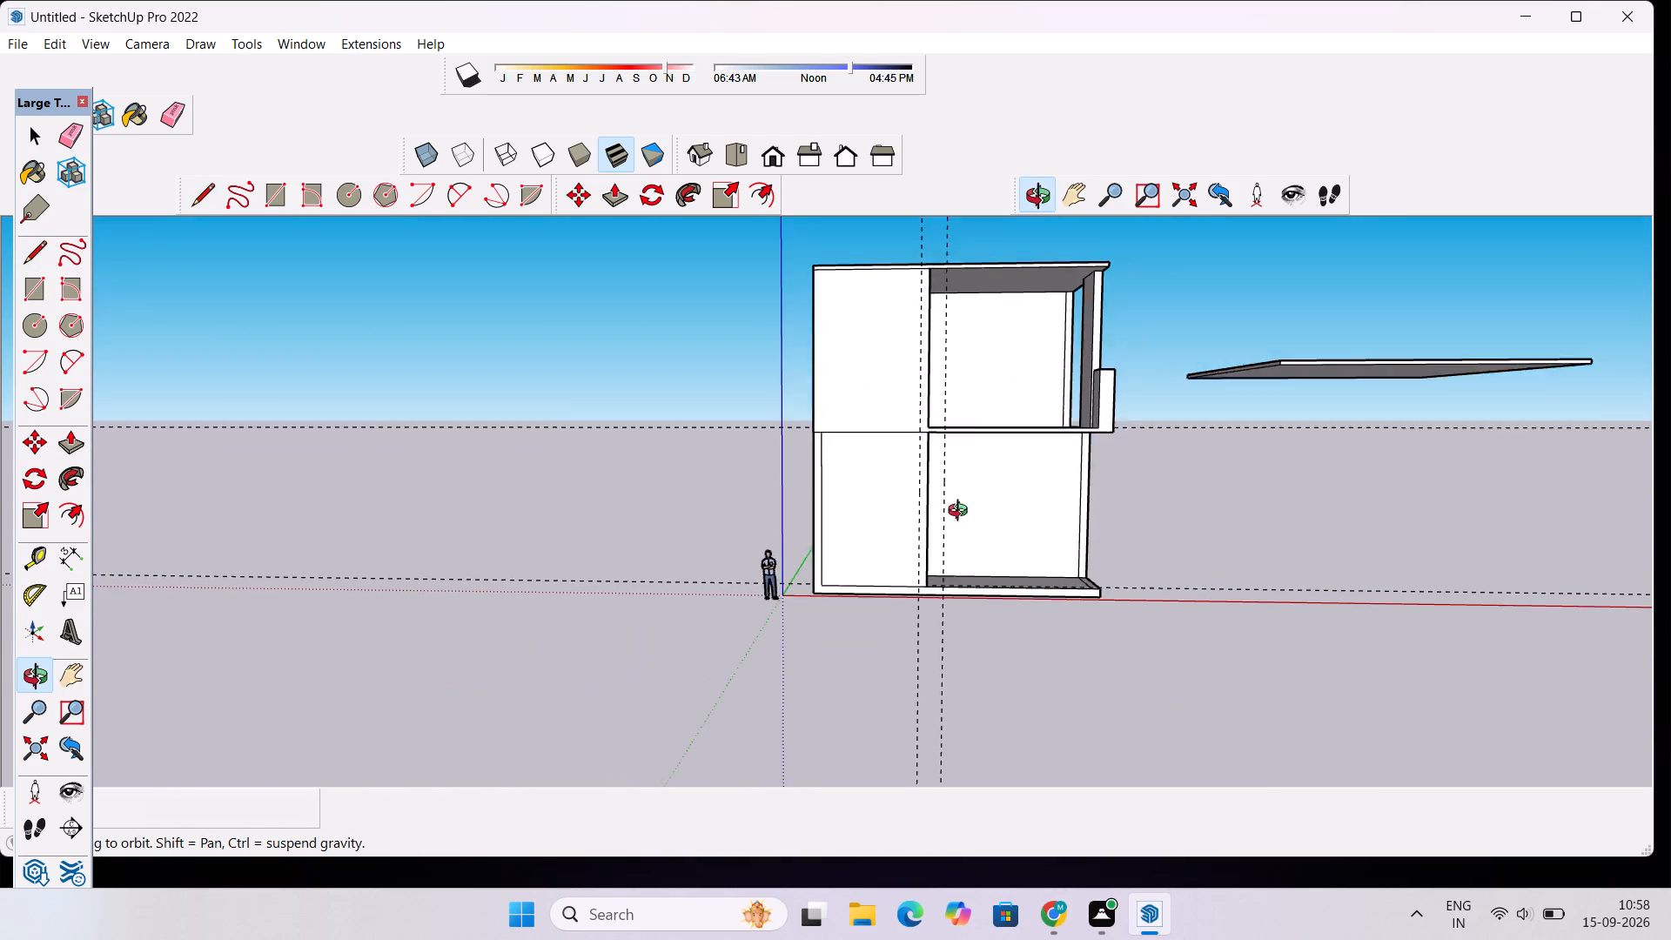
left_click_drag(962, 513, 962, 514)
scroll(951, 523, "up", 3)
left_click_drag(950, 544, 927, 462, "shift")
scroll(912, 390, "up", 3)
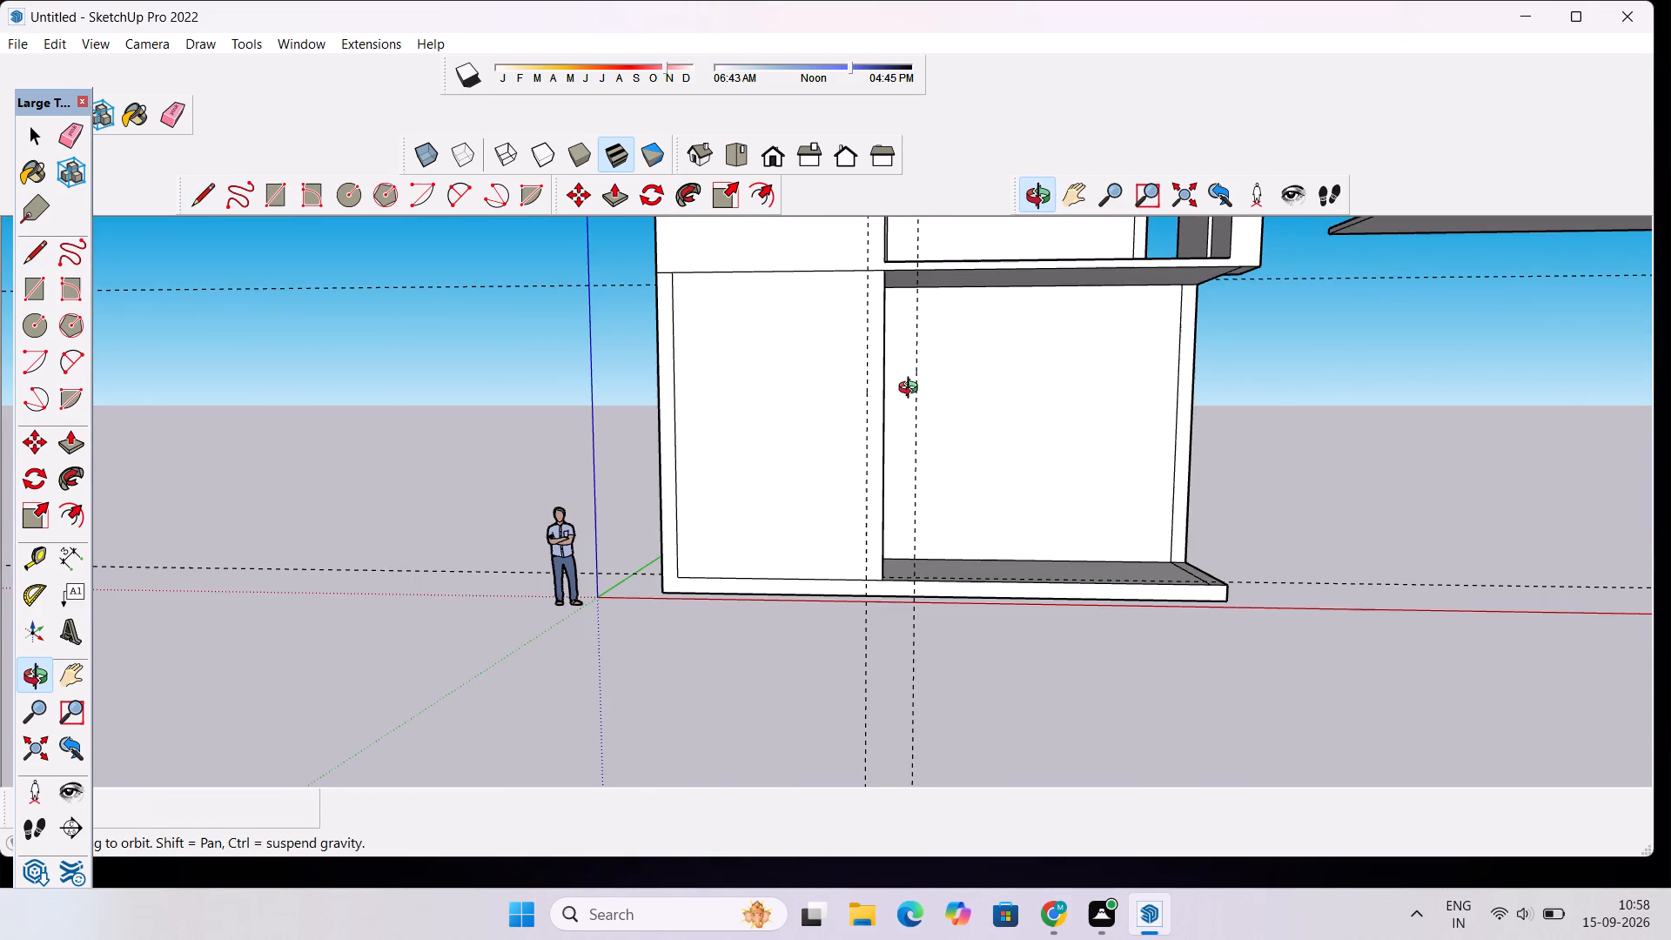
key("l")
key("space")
Draw a 3' wide rectangle about 16' 11" tall between the two vertical guides, standing on the slab across the front panel's free edge.
type("l")
scroll(877, 349, "up", 1)
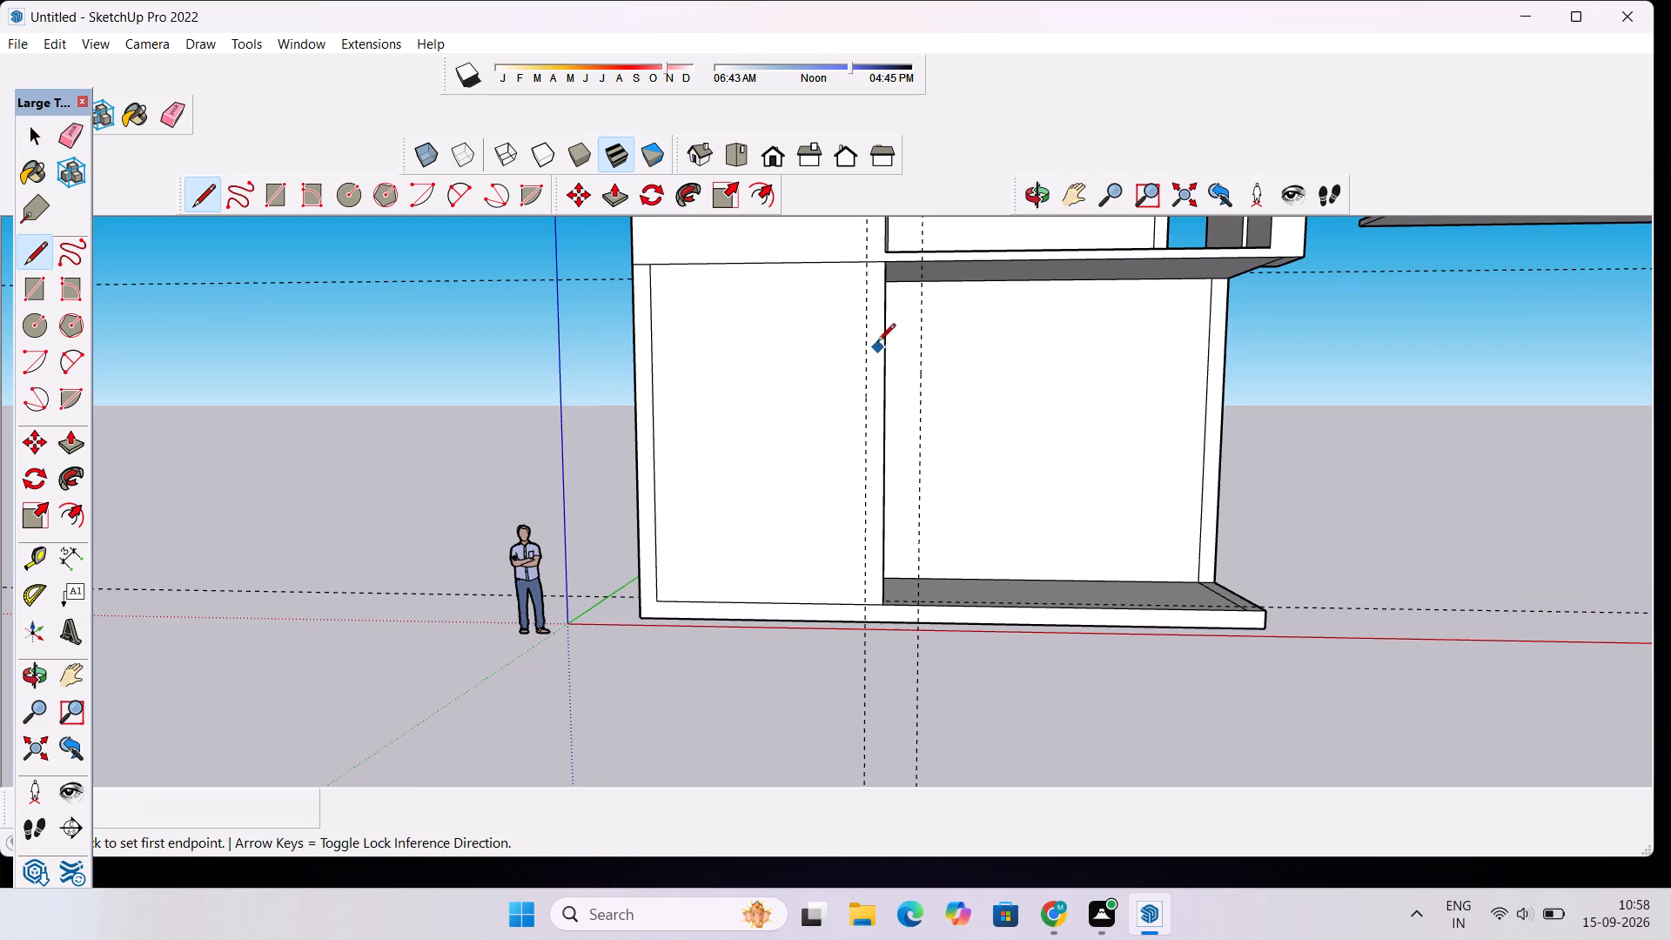
left_click(867, 300)
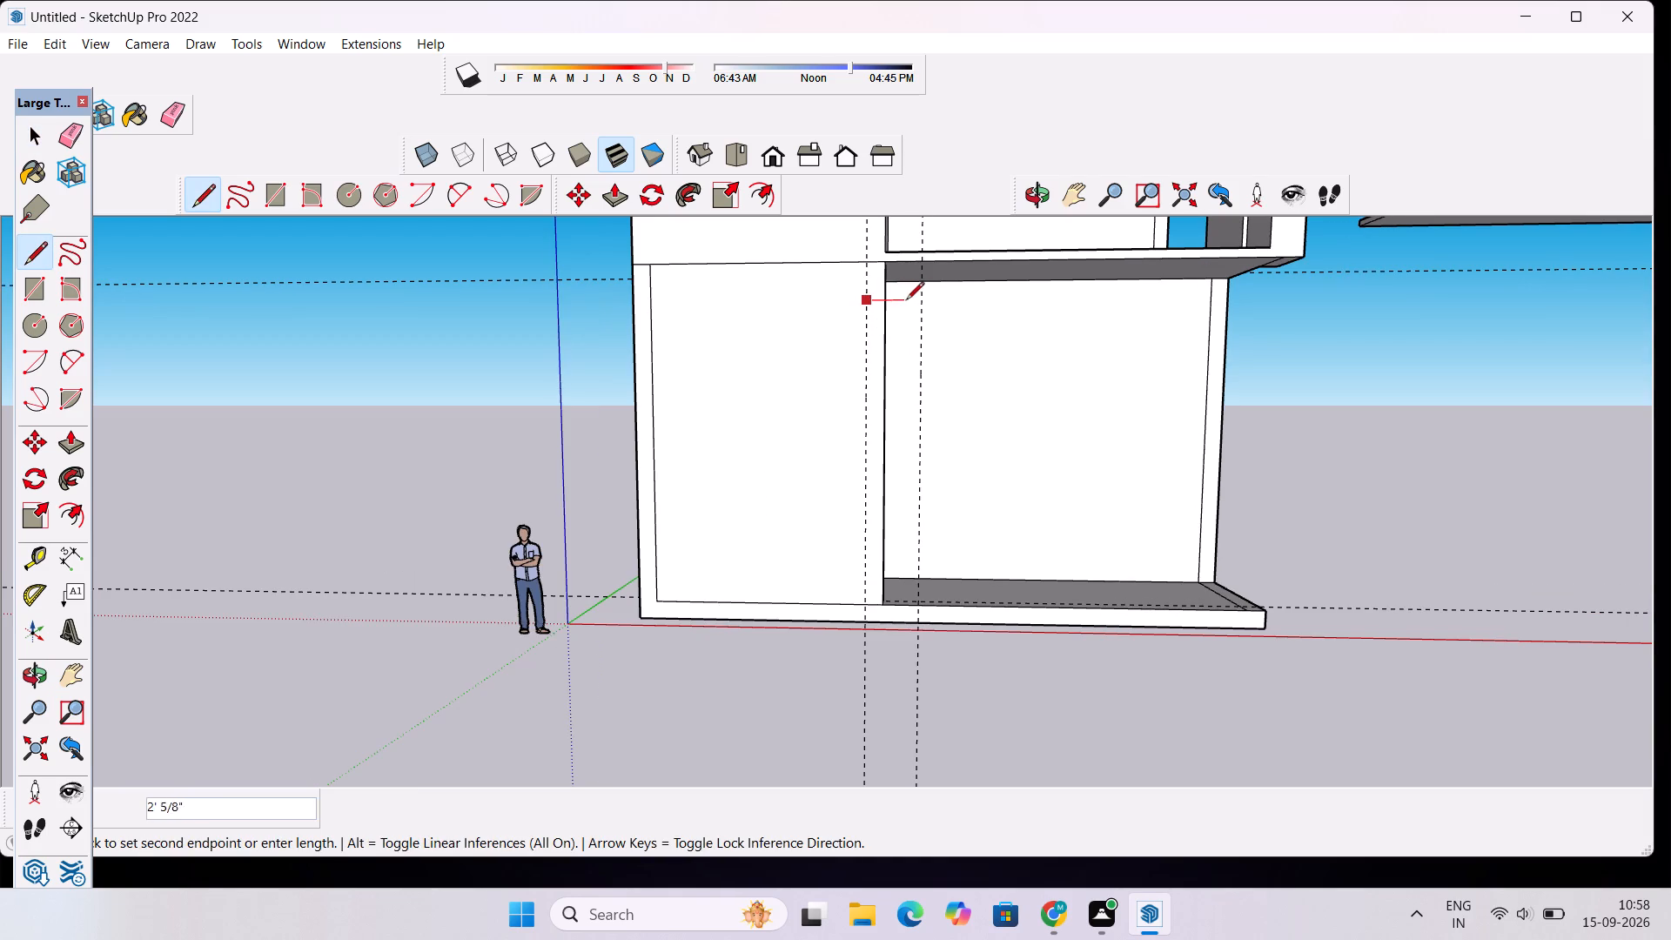
left_click(918, 304)
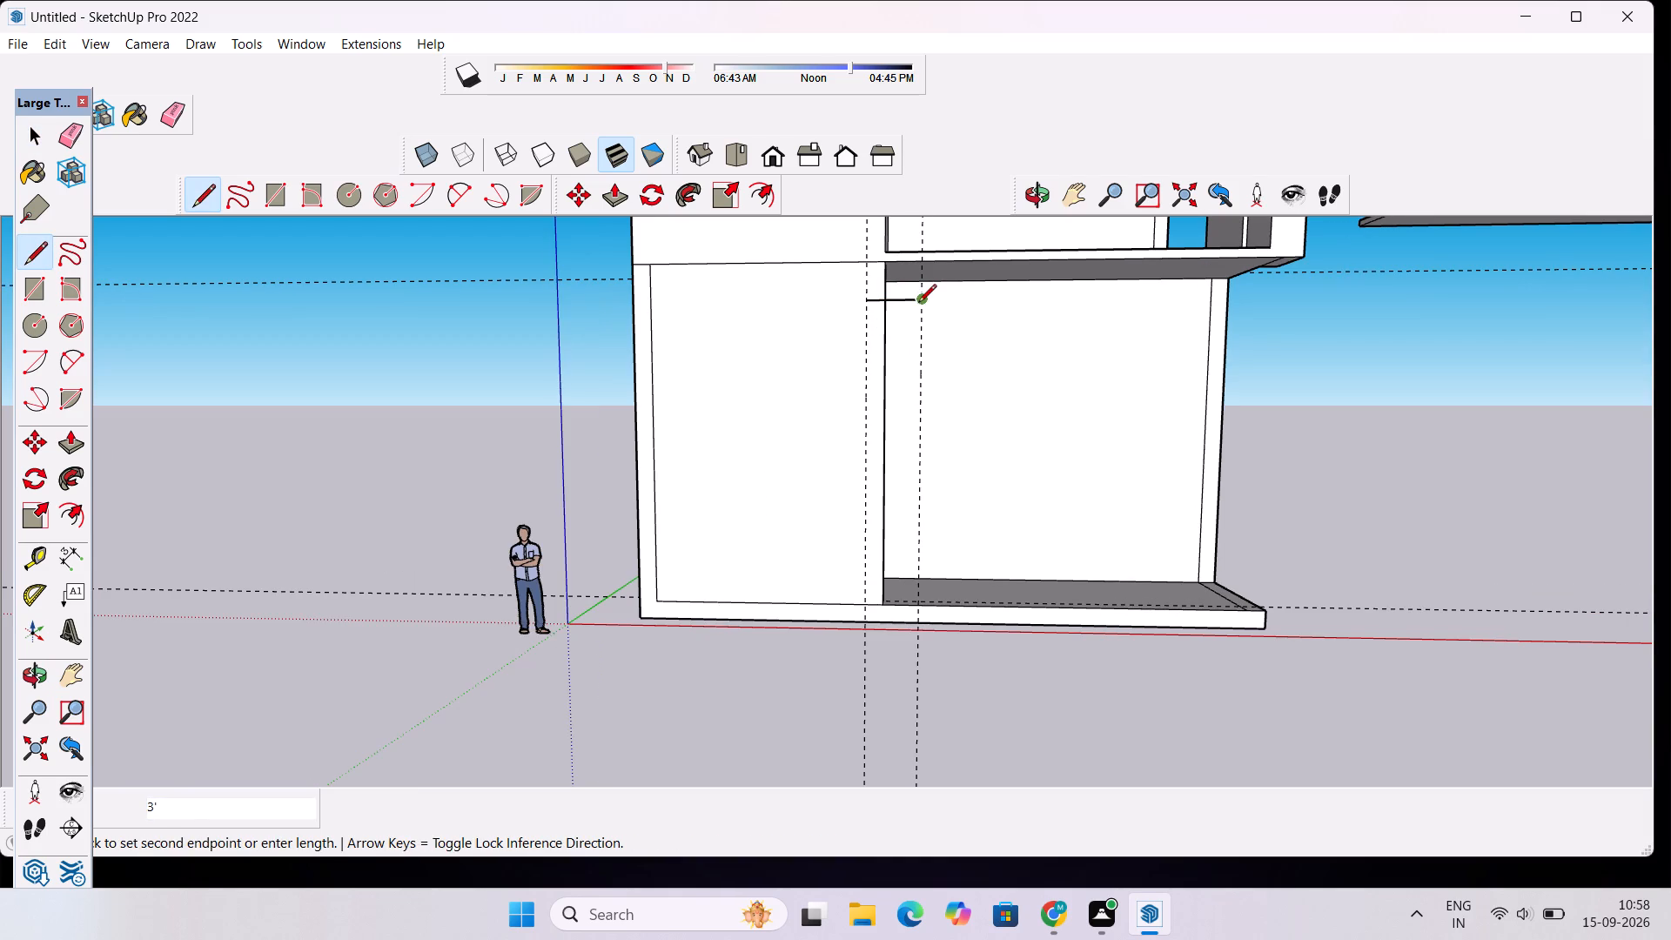
scroll(922, 582, "up", 8)
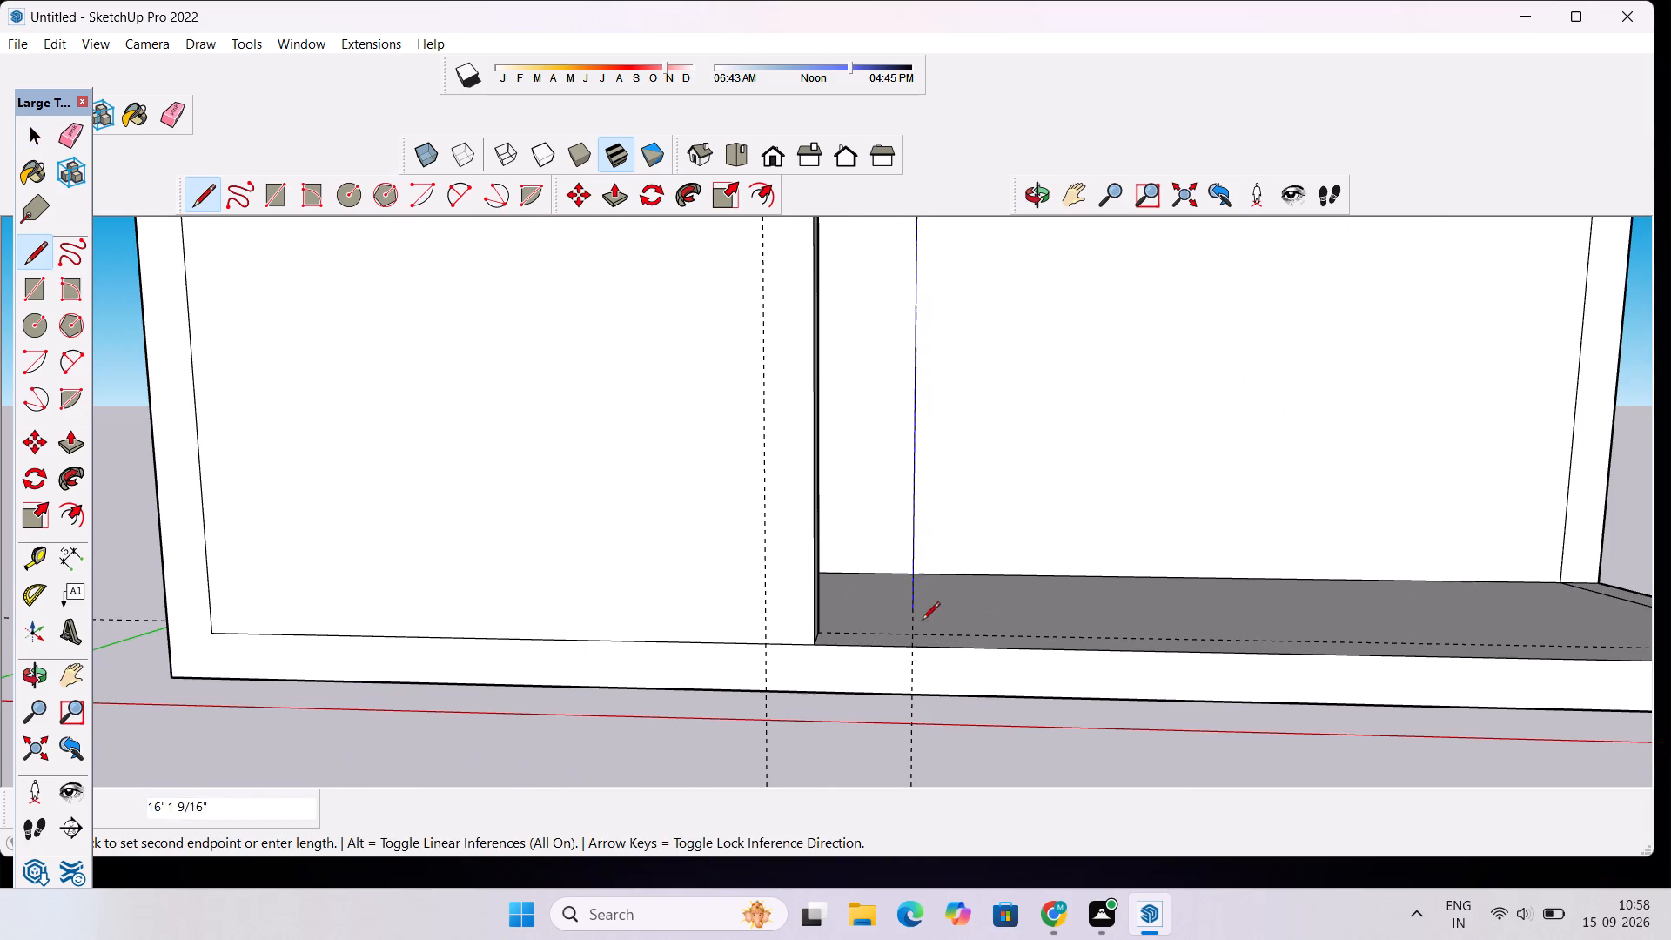
left_click(918, 646)
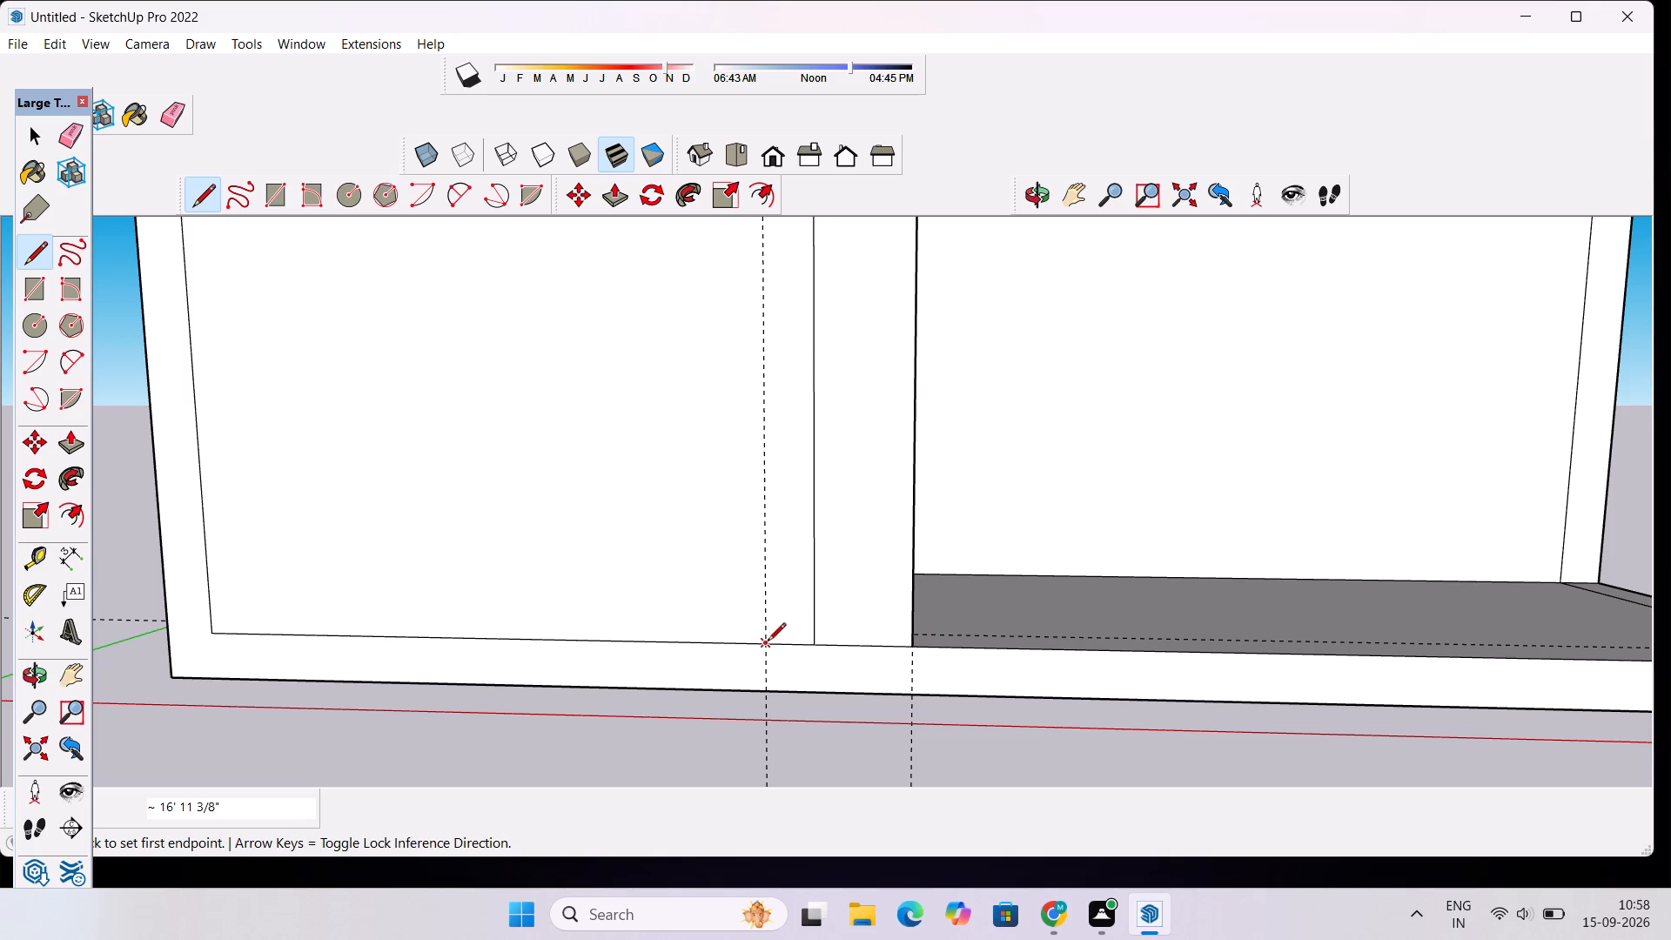
left_click(768, 642)
scroll(768, 642, "down", 13)
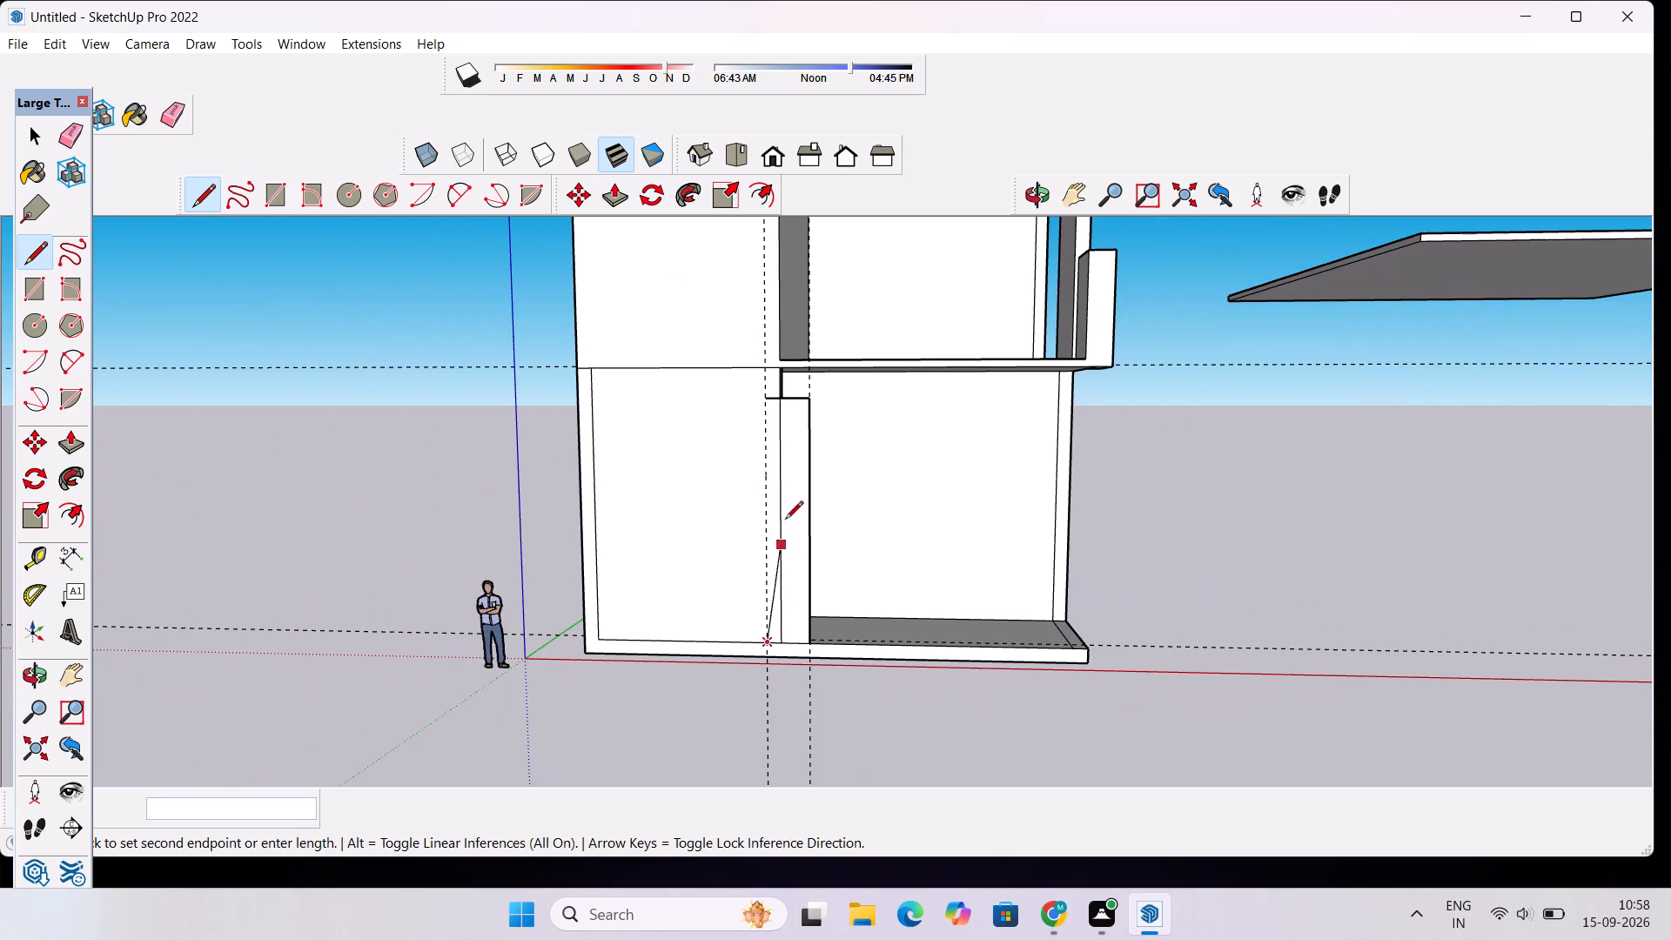
scroll(785, 459, "up", 5)
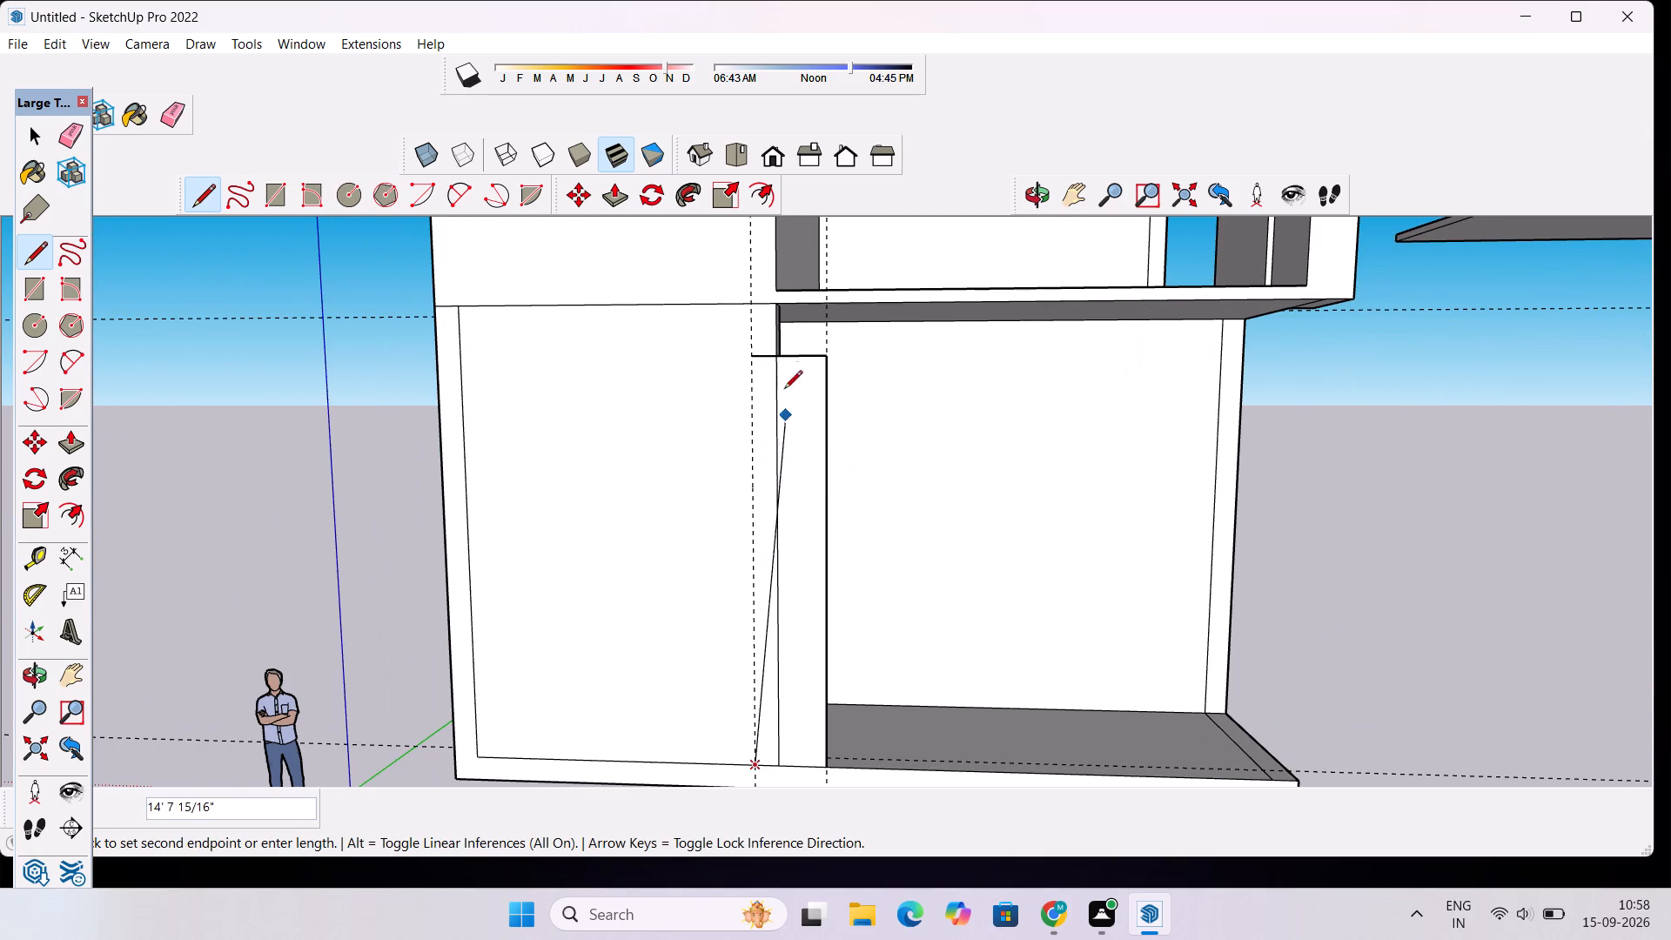
left_click(752, 357)
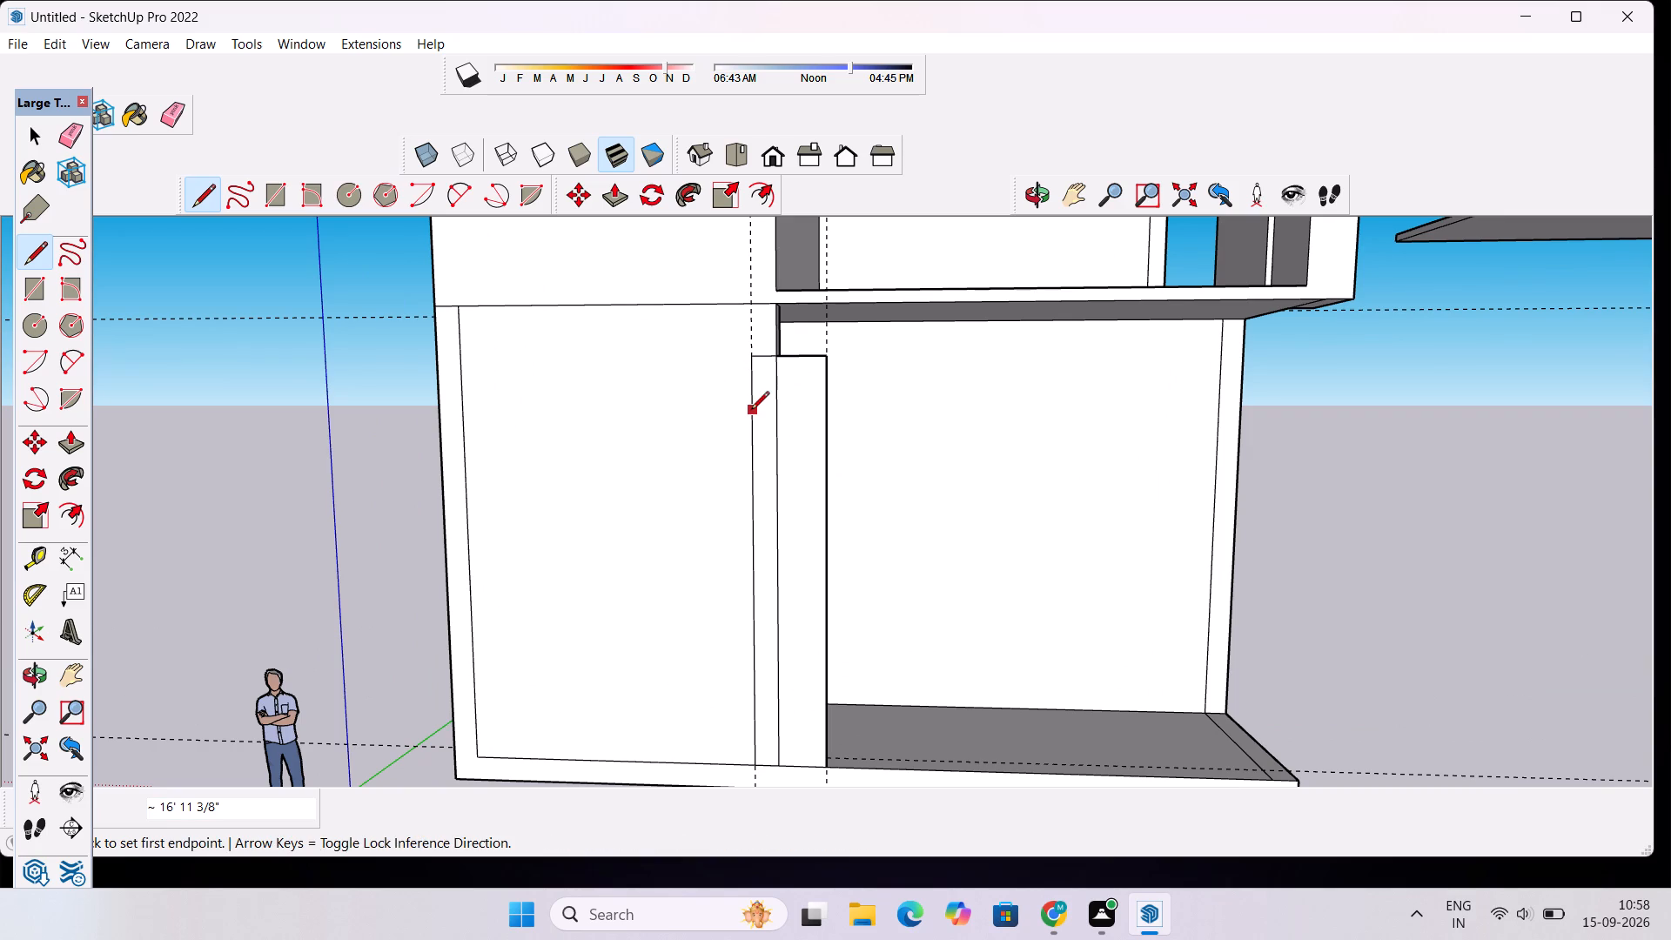
key("space")
Outline a 6" deep strip on the slab behind the rectangle's overhanging part, from the midpoint of the panel's end edge to the rectangle's lower corner.
left_click(1044, 204)
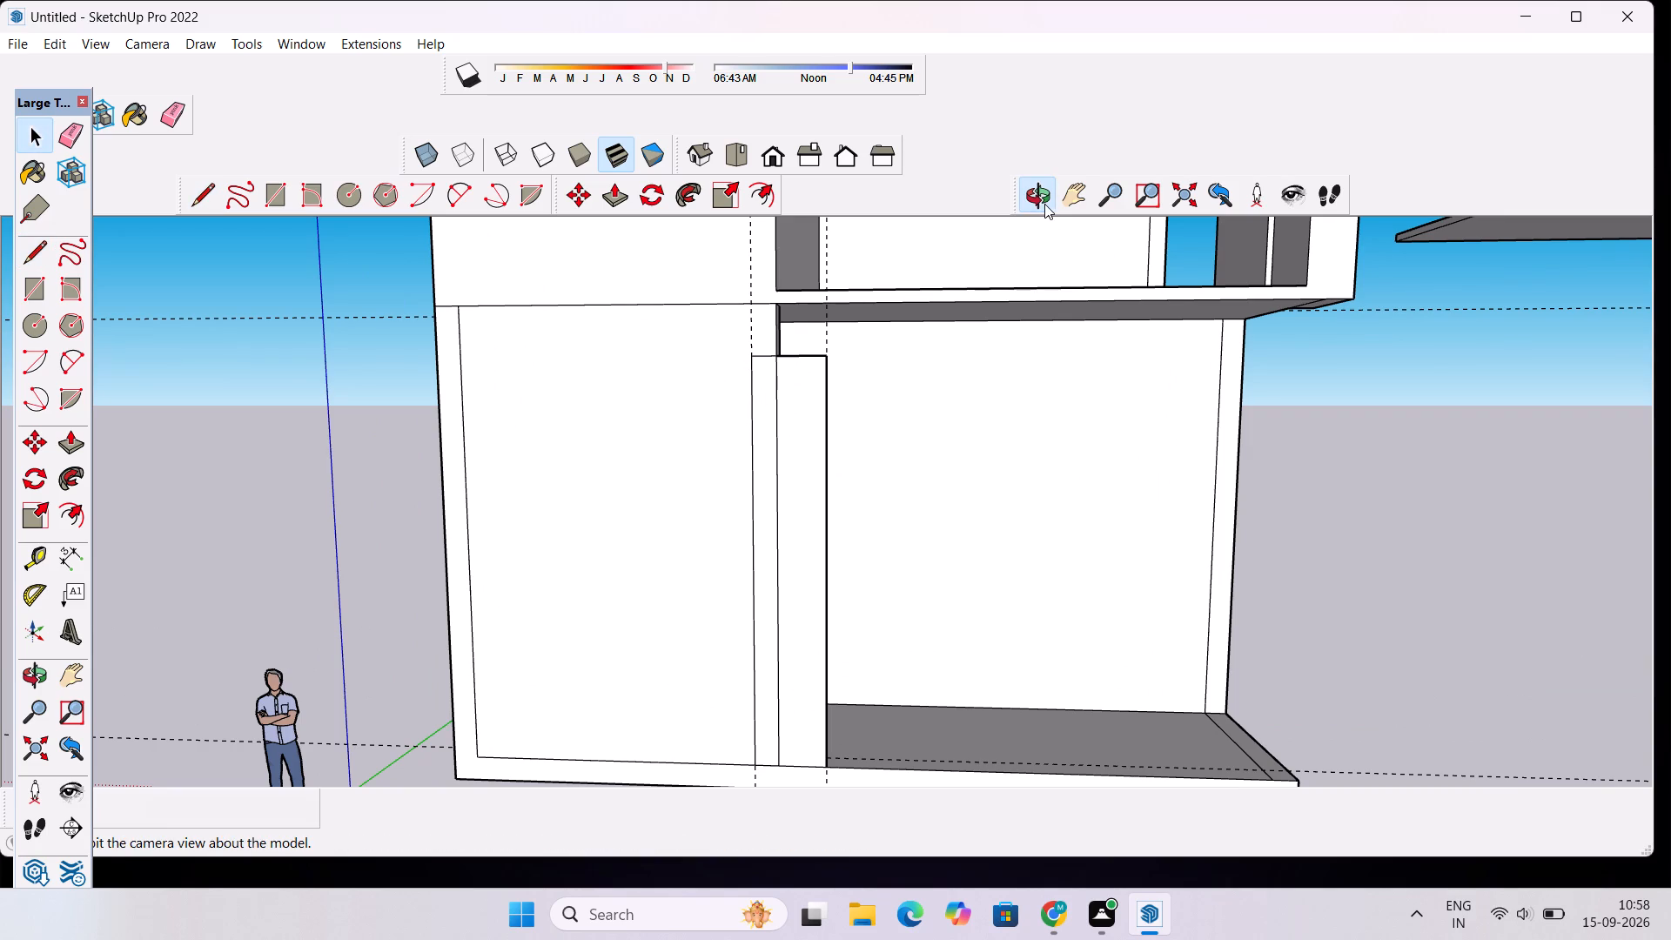
left_click_drag(1078, 380, 841, 488)
scroll(684, 519, "down", 2)
scroll(686, 529, "up", 5)
left_click_drag(723, 529, 620, 540)
scroll(588, 509, "up", 5)
left_click_drag(646, 514, 618, 523)
scroll(617, 508, "down", 8)
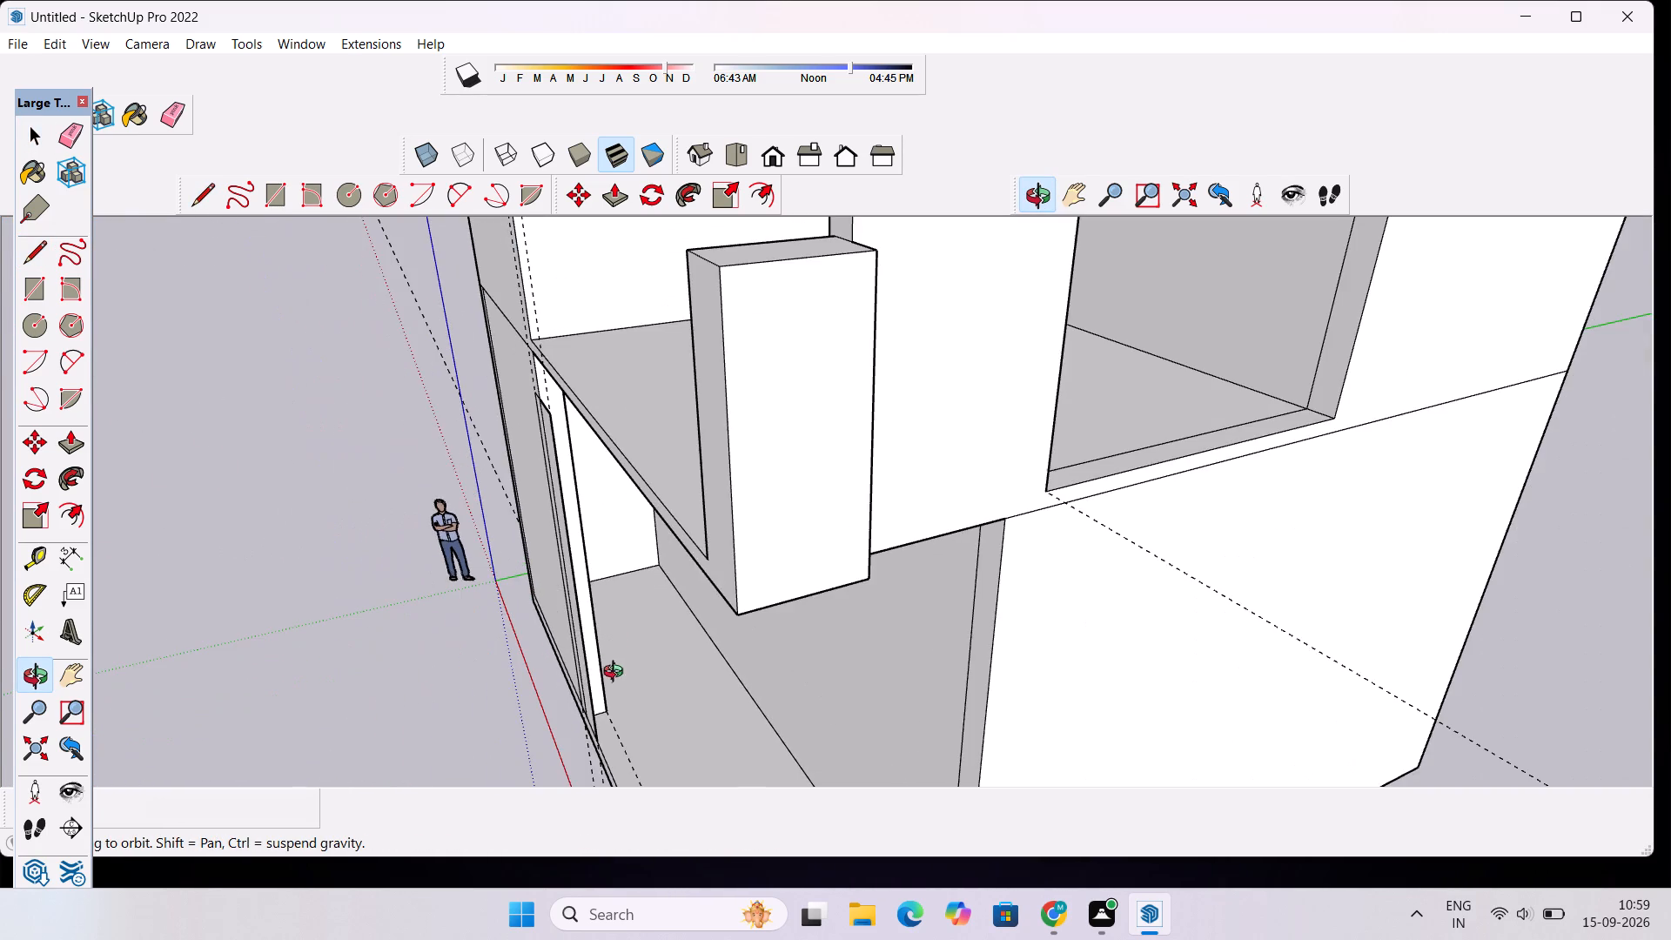
left_click_drag(573, 689, 510, 689)
scroll(559, 691, "up", 2)
left_click_drag(619, 728, 569, 597, "shift")
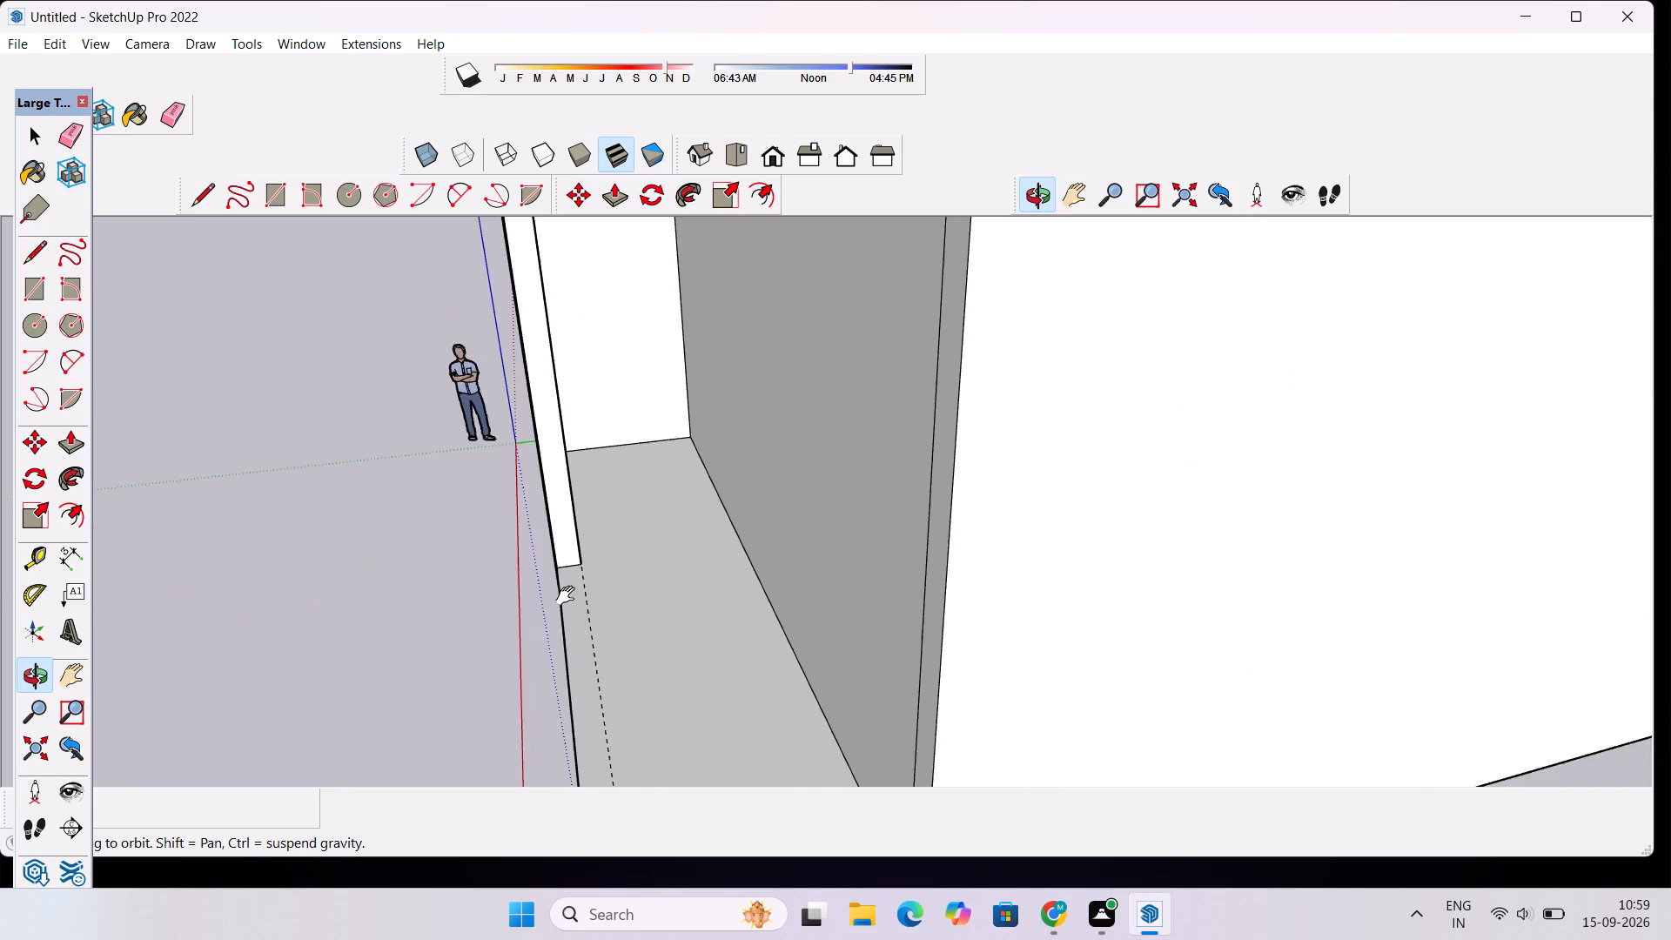
scroll(569, 596, "up", 4, "shift")
left_click_drag(578, 613, 505, 666)
scroll(520, 597, "up", 4)
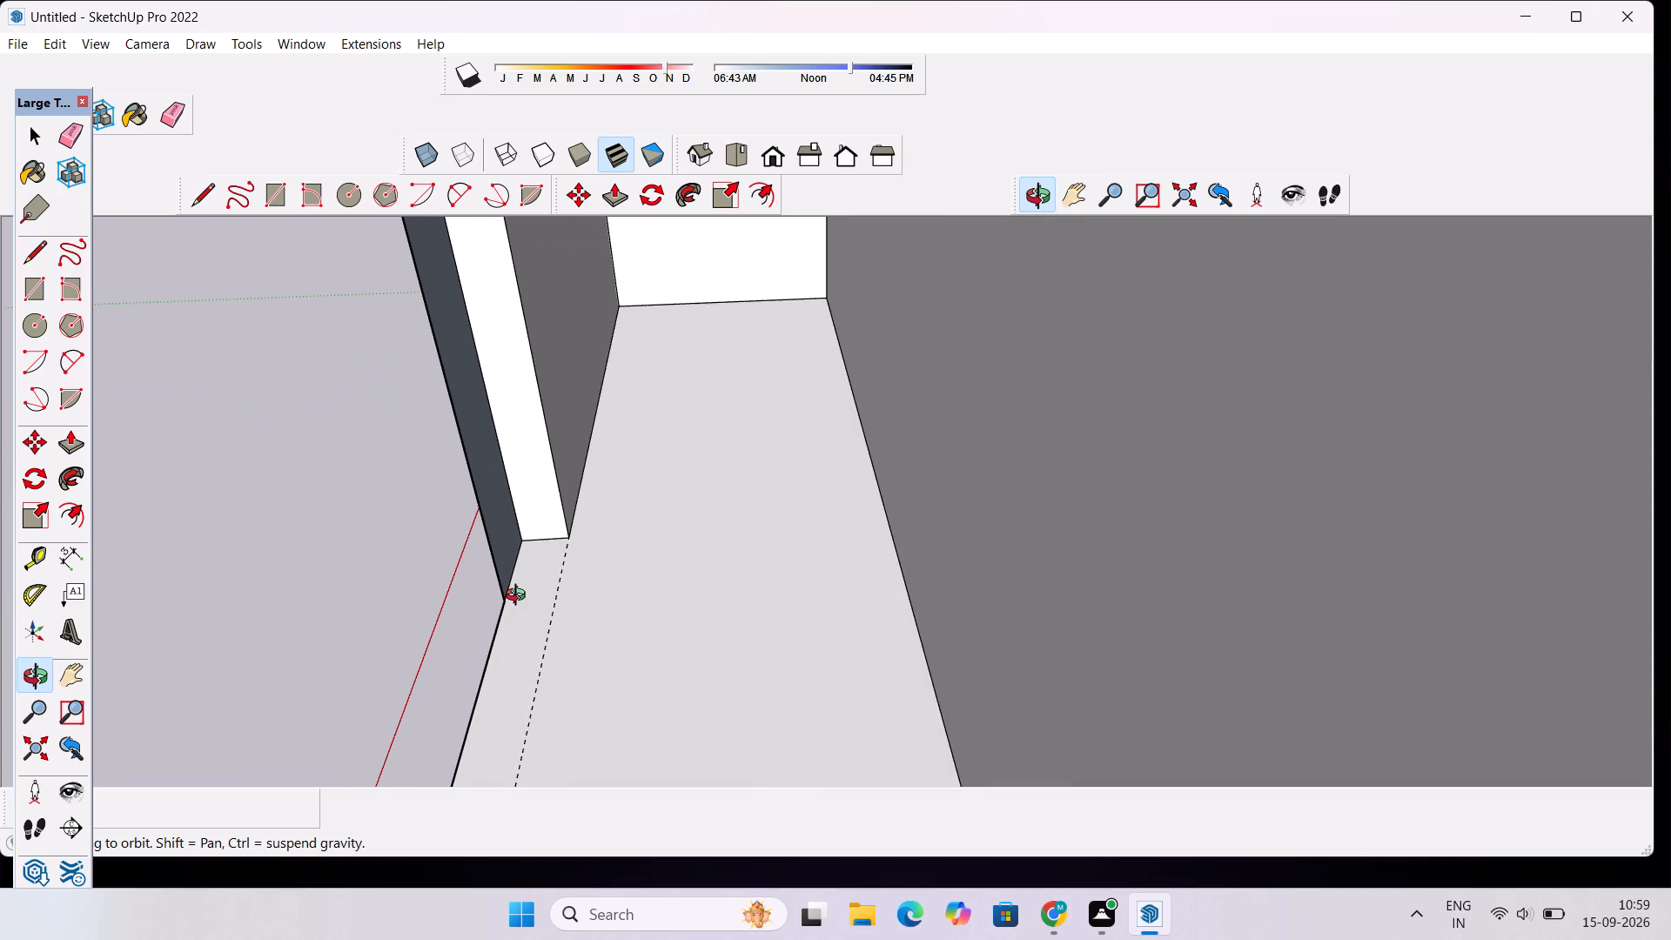
key("l")
scroll(551, 542, "up", 3)
left_click(543, 538)
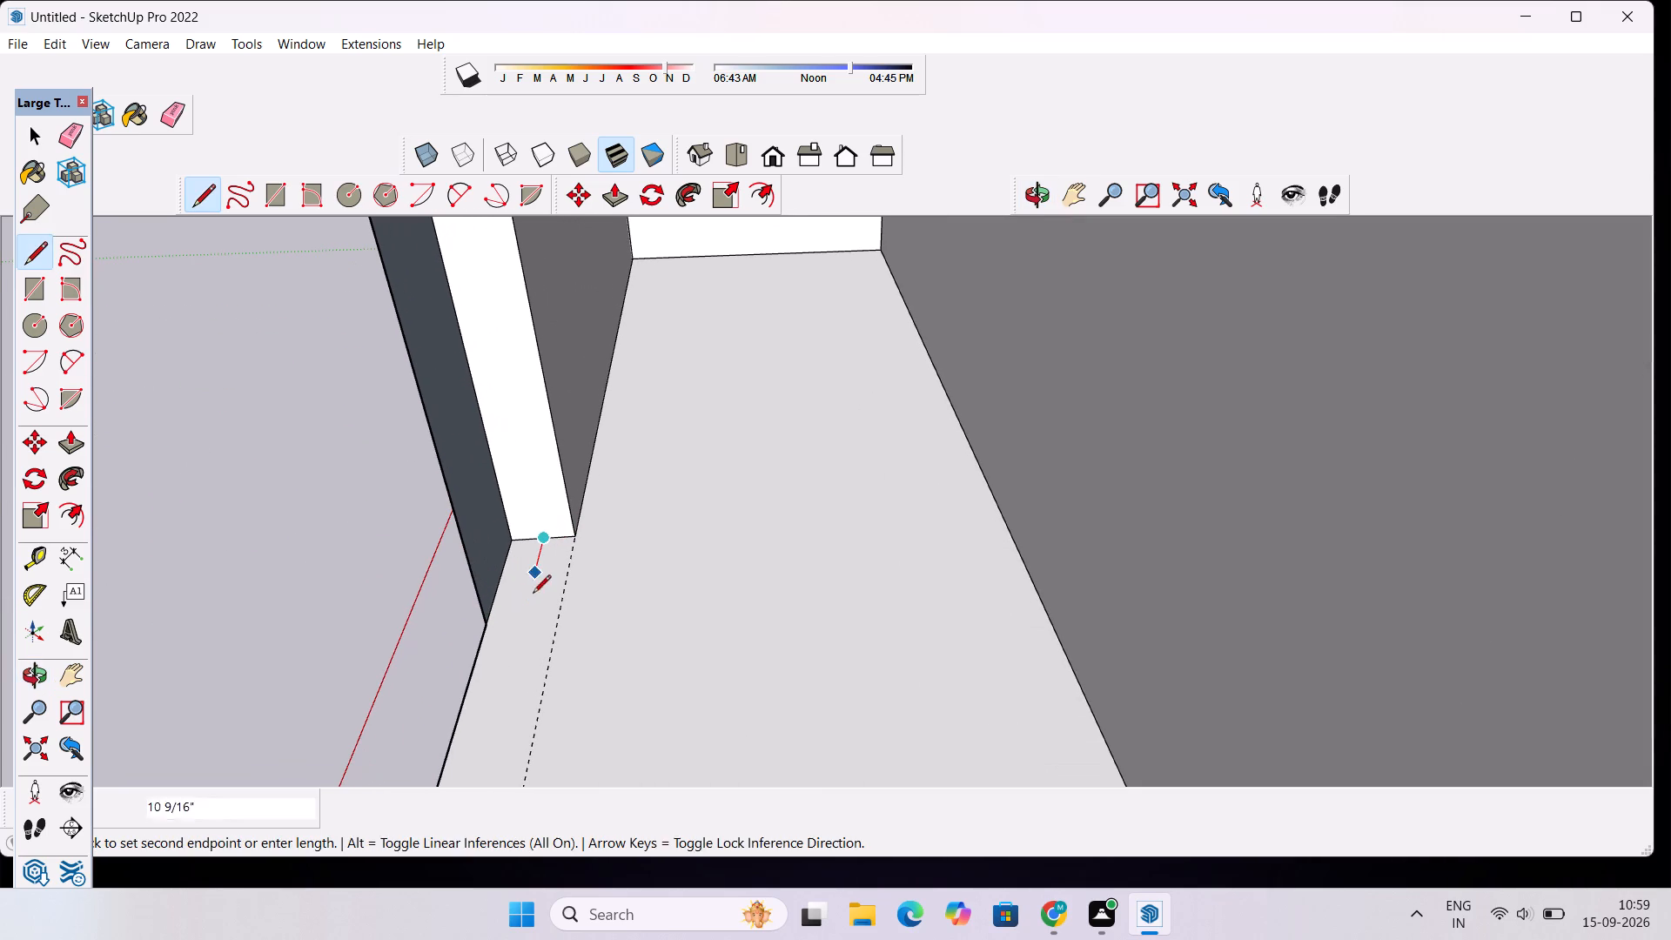
left_click(520, 624)
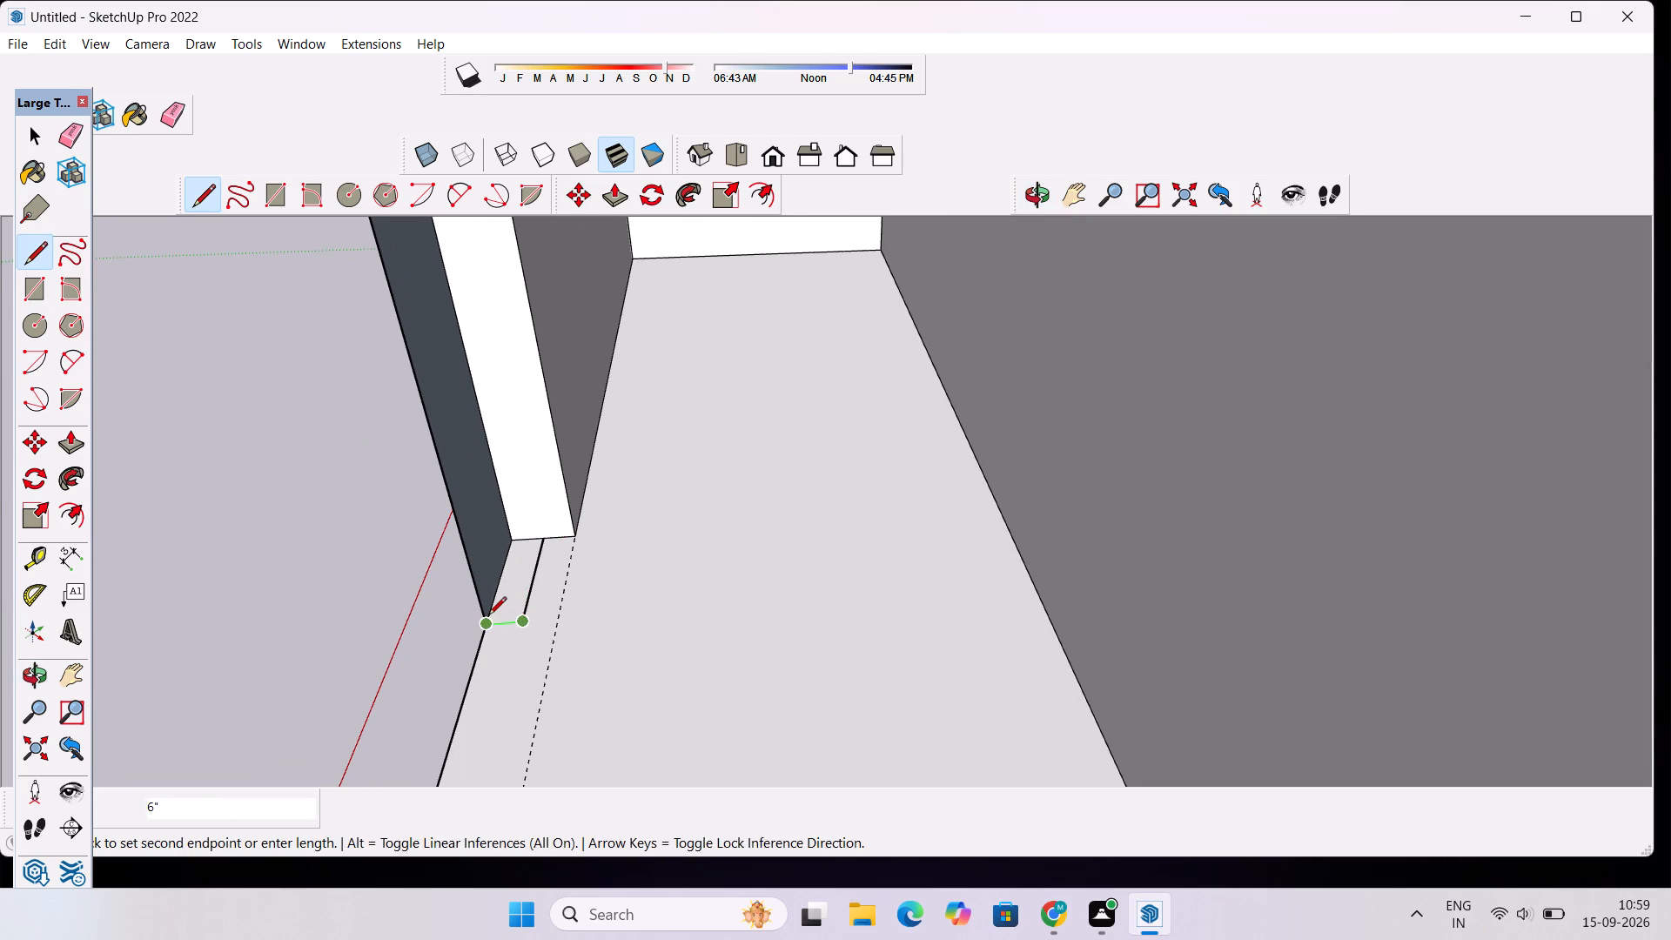
left_click(488, 616)
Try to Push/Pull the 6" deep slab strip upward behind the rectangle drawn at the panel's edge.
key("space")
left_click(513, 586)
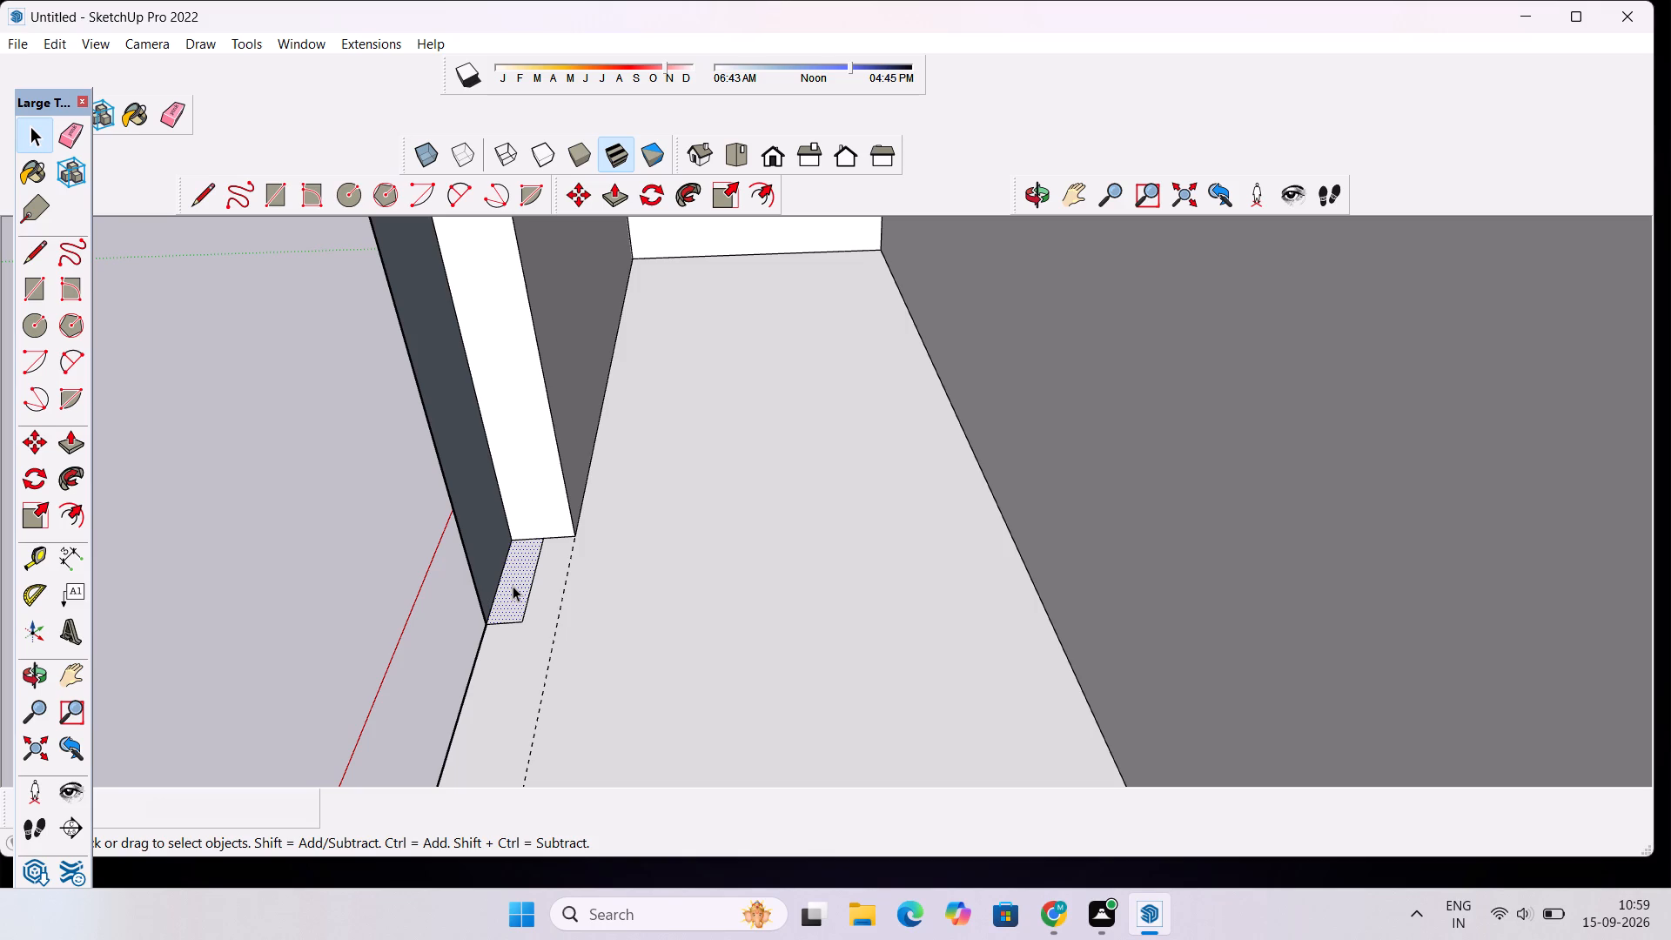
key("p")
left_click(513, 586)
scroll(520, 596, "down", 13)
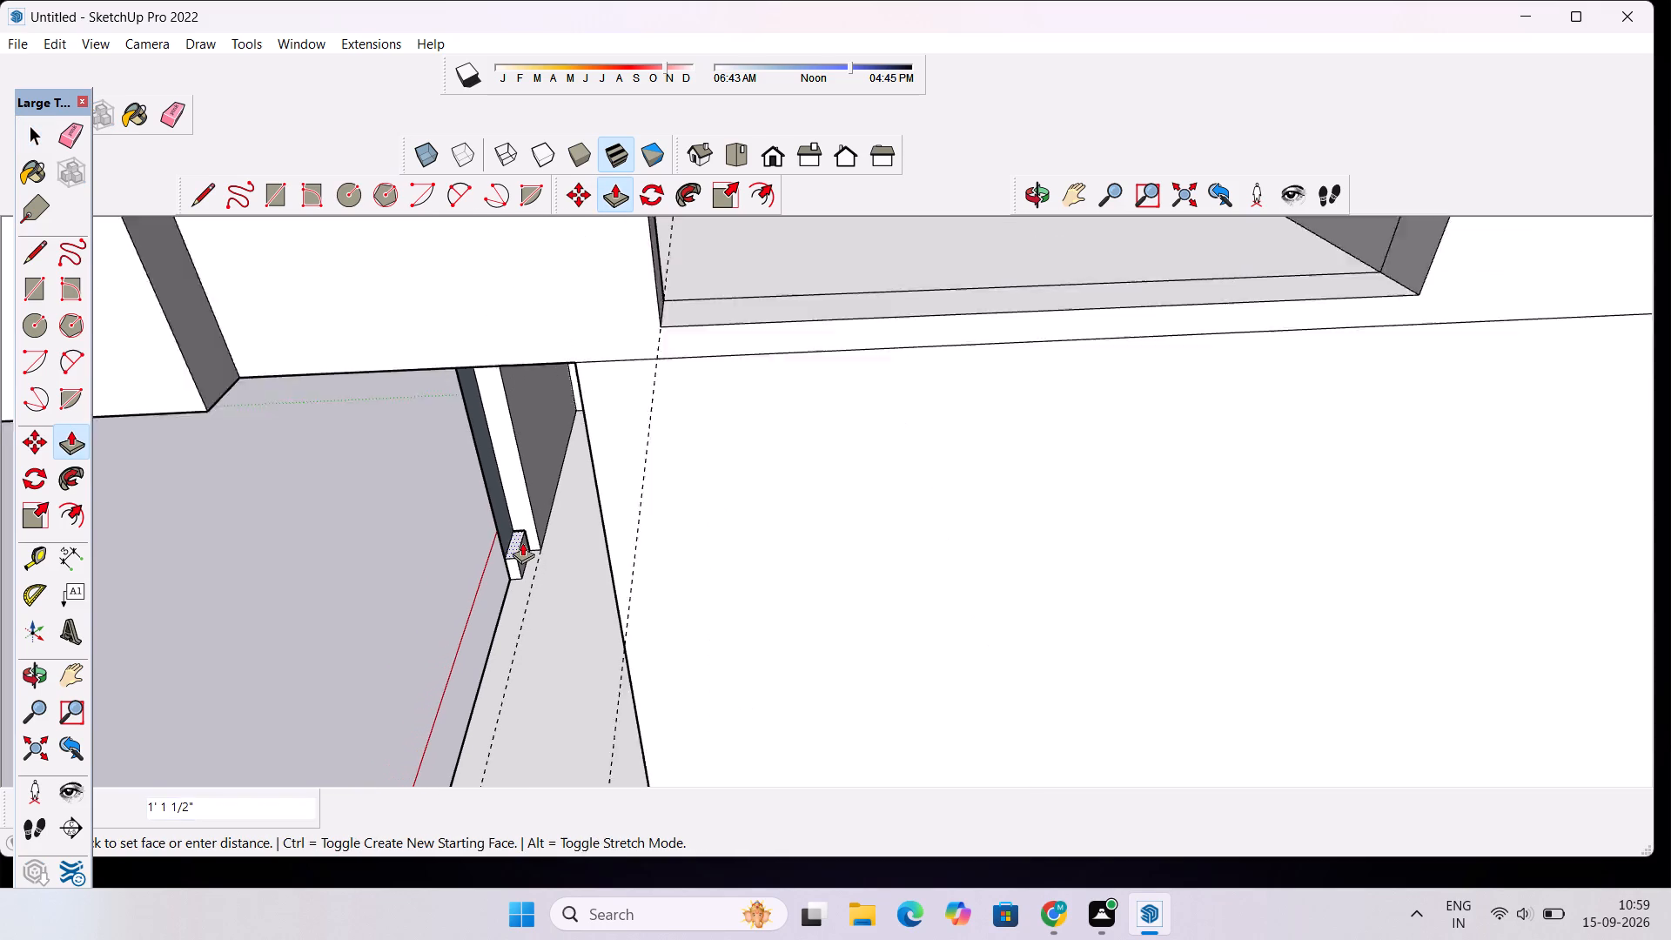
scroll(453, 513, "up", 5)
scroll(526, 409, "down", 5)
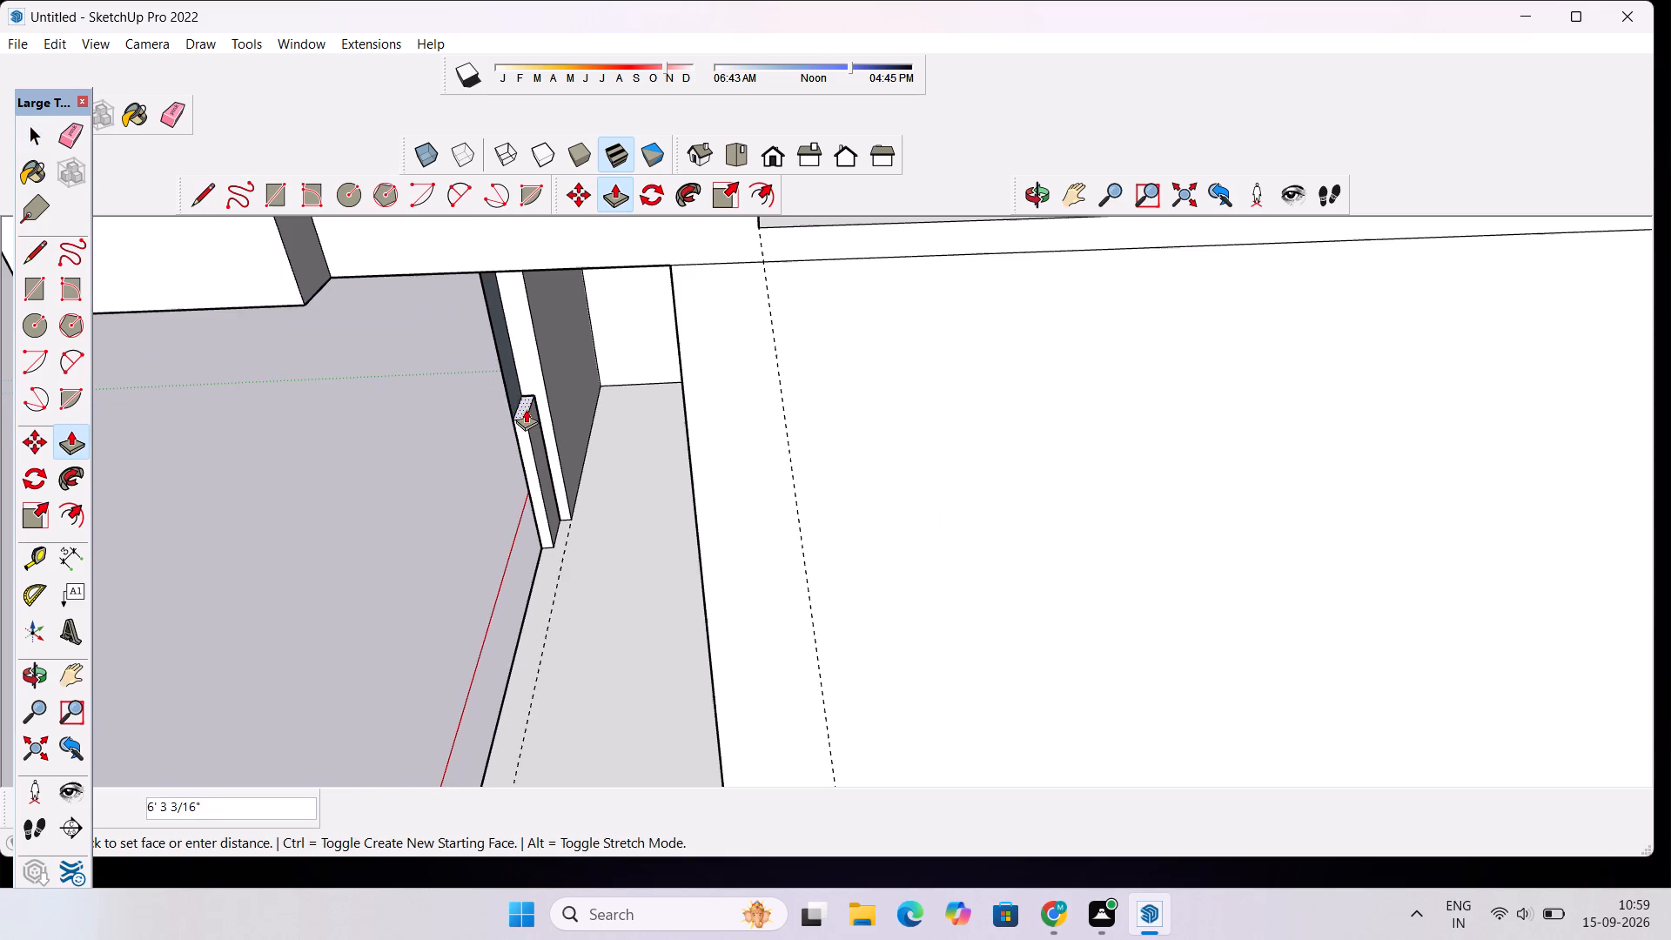
Examine the raised strip beside the ground-floor front panel from inside, above and the front, including how it meets the rectangle's top.
left_click(1025, 192)
left_click_drag(577, 441, 625, 355)
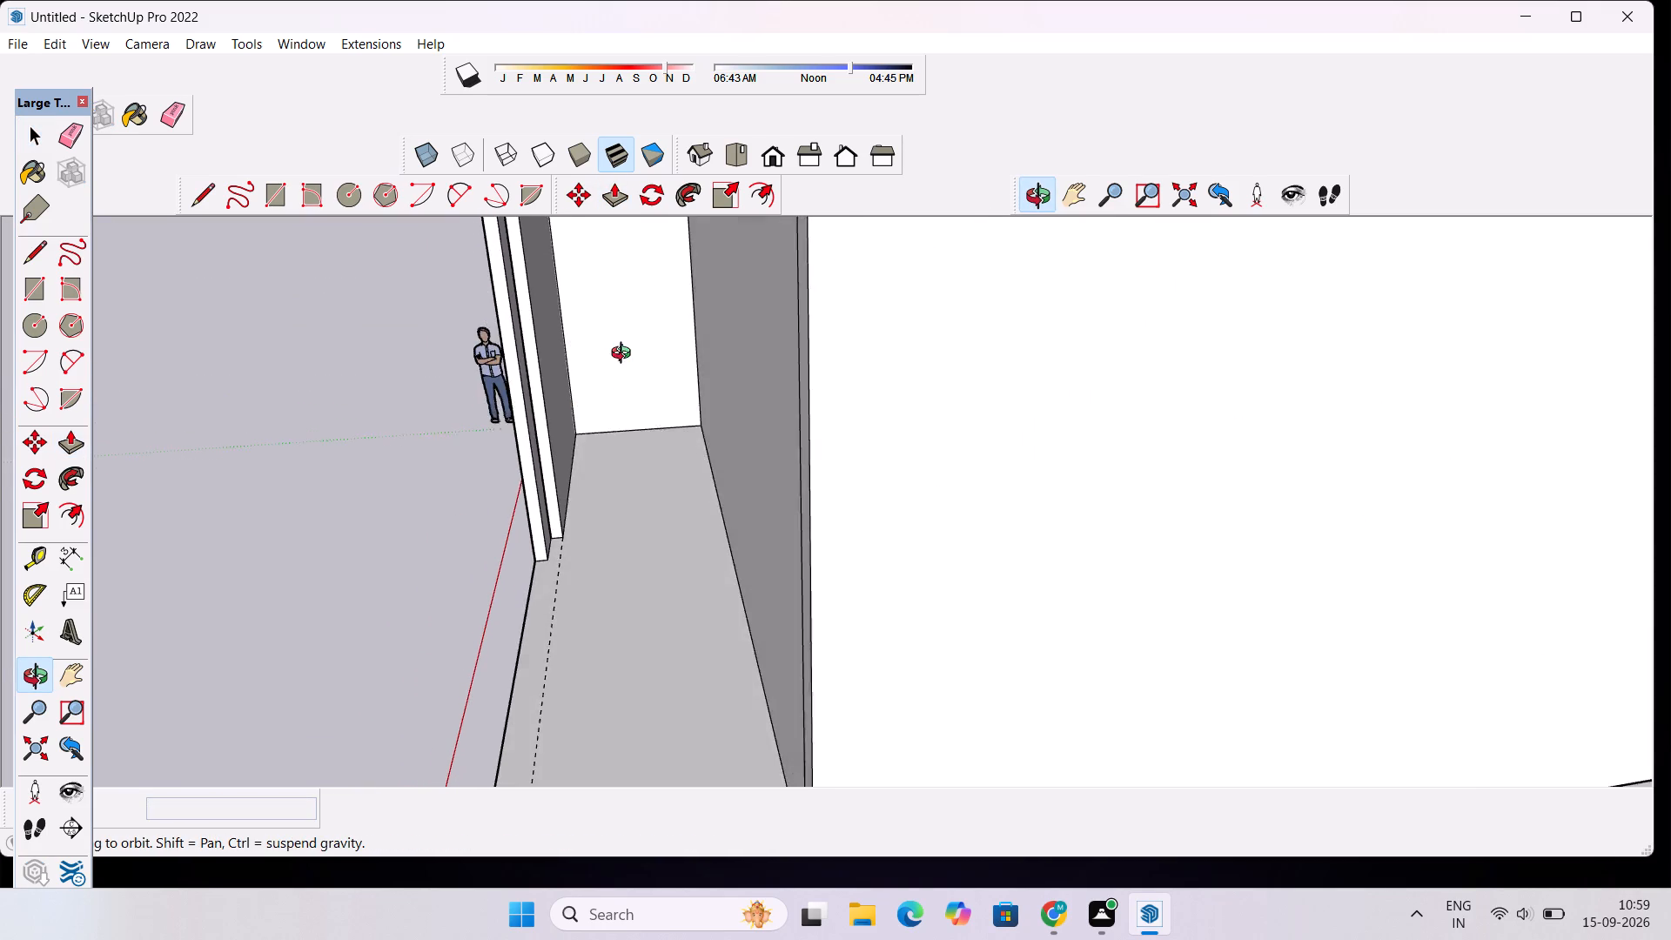
left_click_drag(625, 355, 630, 346)
scroll(634, 390, "down", 4)
left_click_drag(618, 461, 635, 594, "shift")
left_click_drag(631, 600, 662, 515)
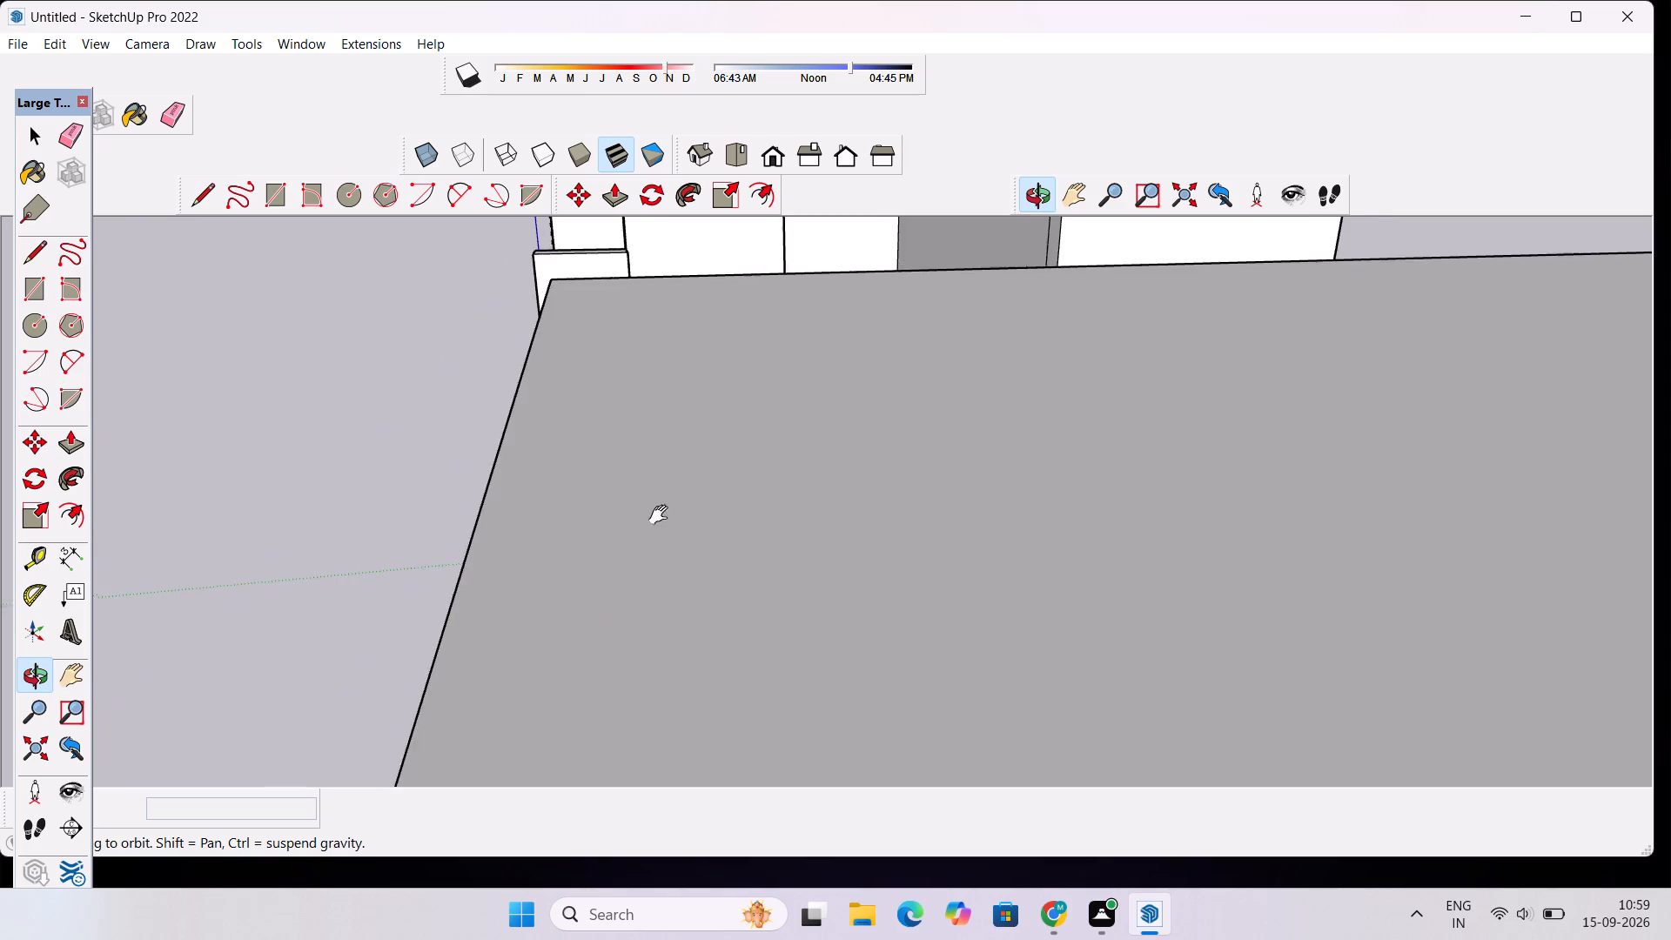
left_click_drag(662, 515, 701, 383)
left_click_drag(674, 590, 696, 460)
scroll(696, 460, "down", 5)
left_click_drag(677, 591, 677, 493, "shift")
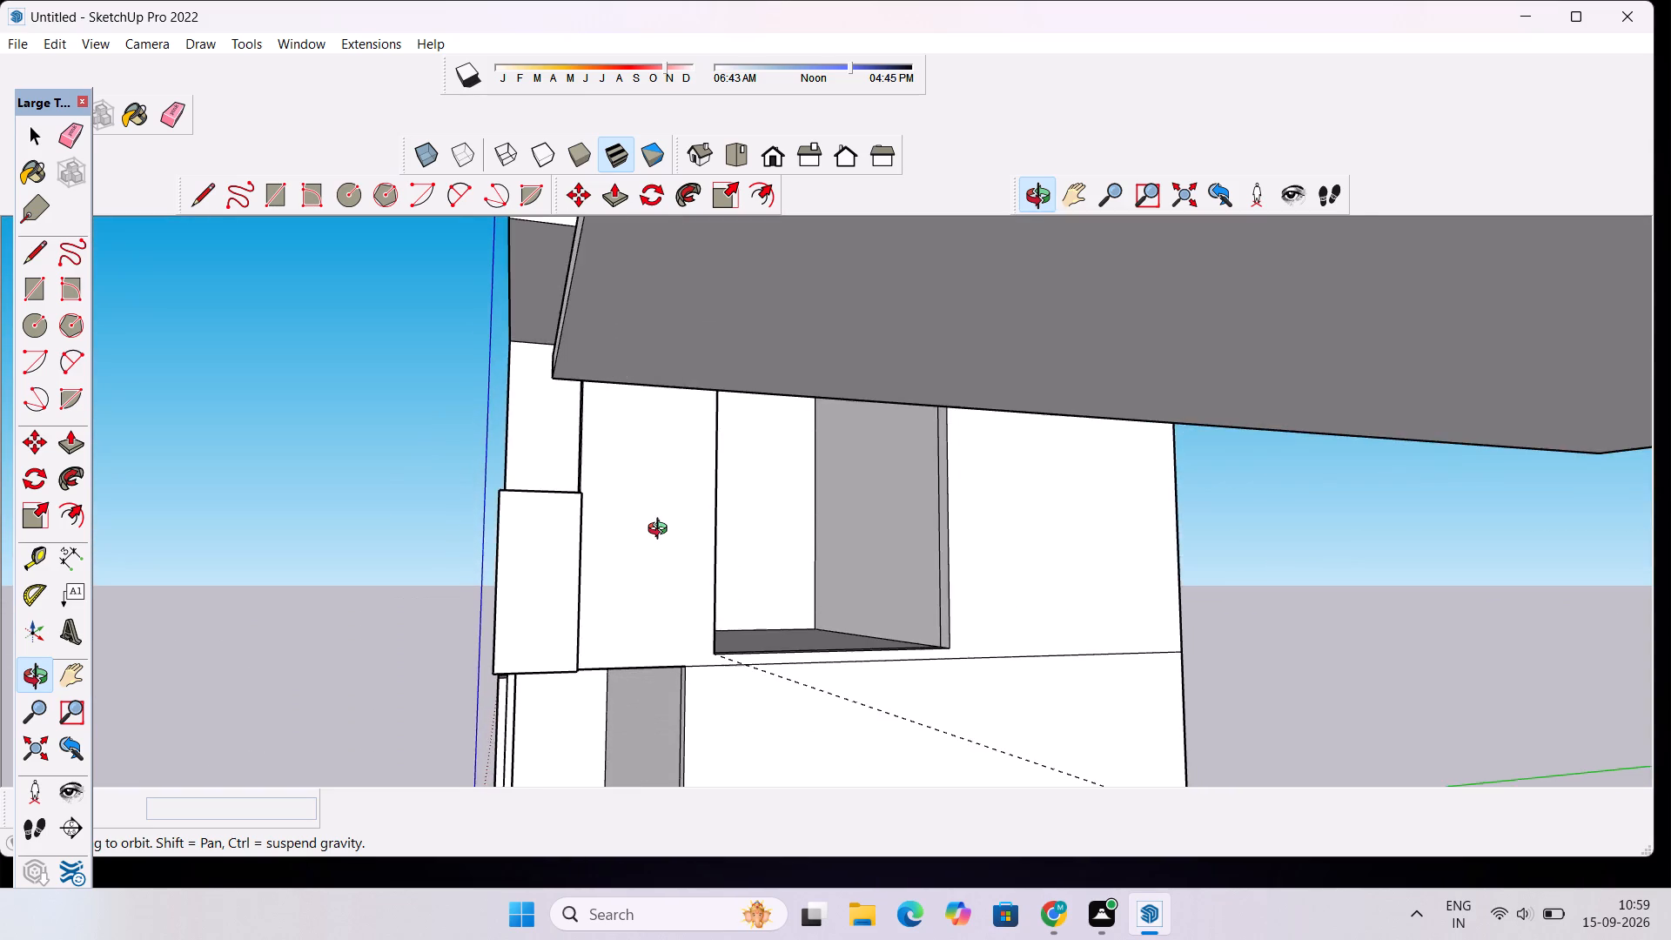
scroll(661, 531, "down", 4)
left_click_drag(629, 728, 670, 527)
scroll(622, 587, "up", 7)
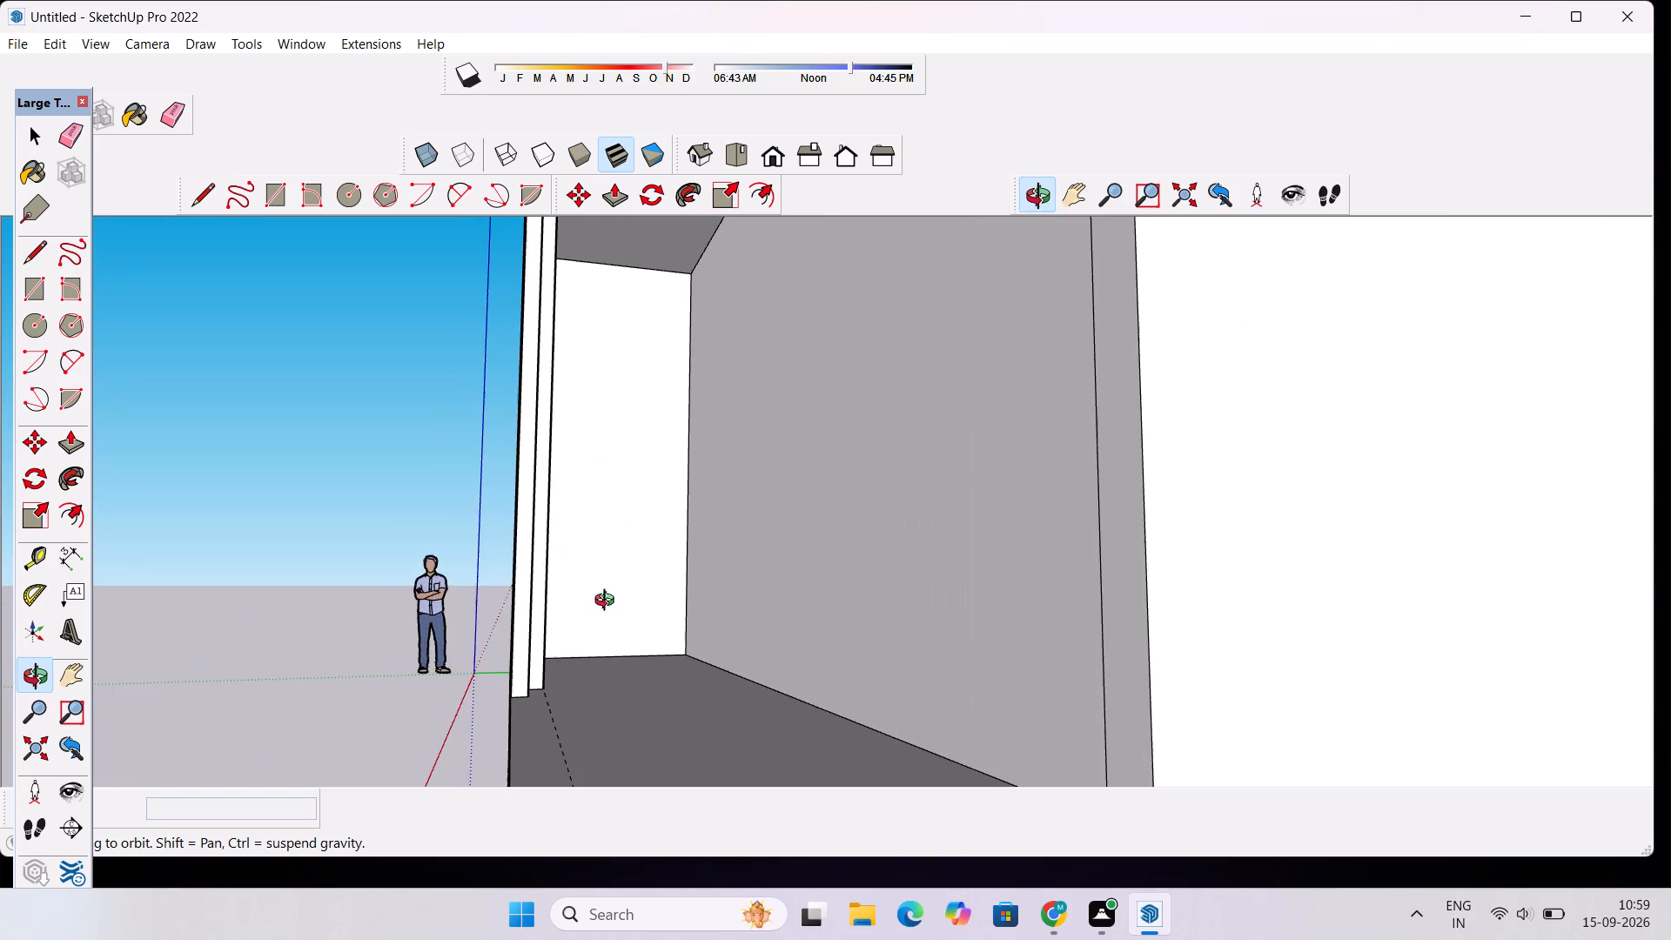
left_click_drag(608, 608, 701, 730)
left_click_drag(676, 681, 647, 667)
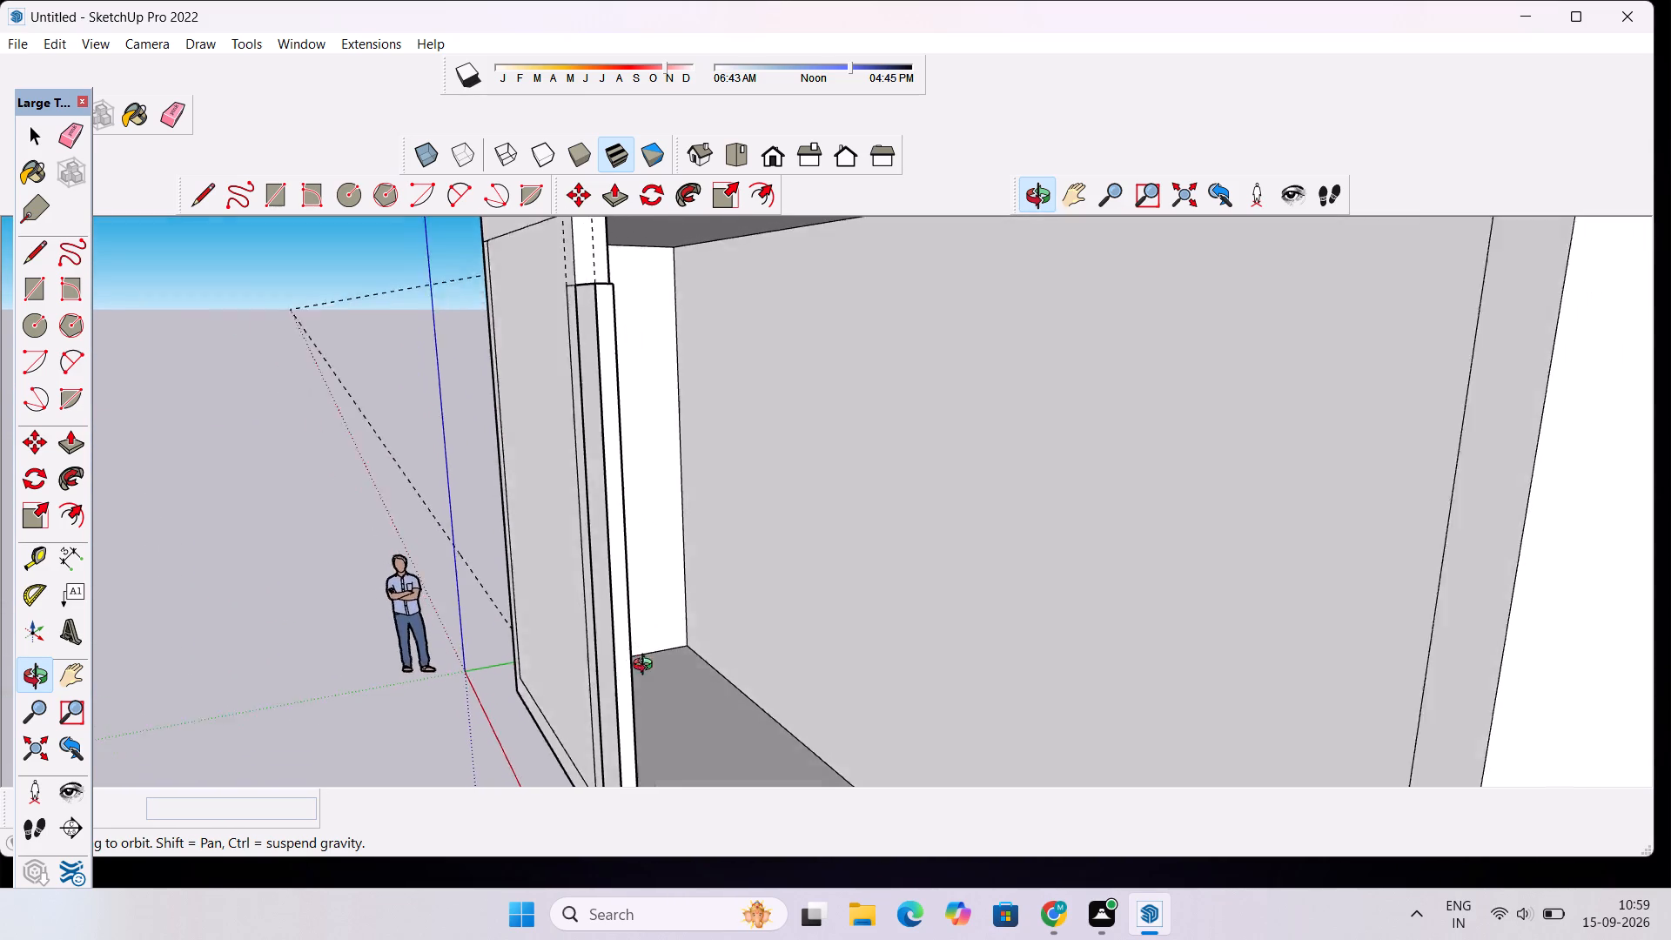
left_click_drag(647, 667, 581, 662)
scroll(560, 623, "down", 5)
left_click_drag(573, 752, 577, 625)
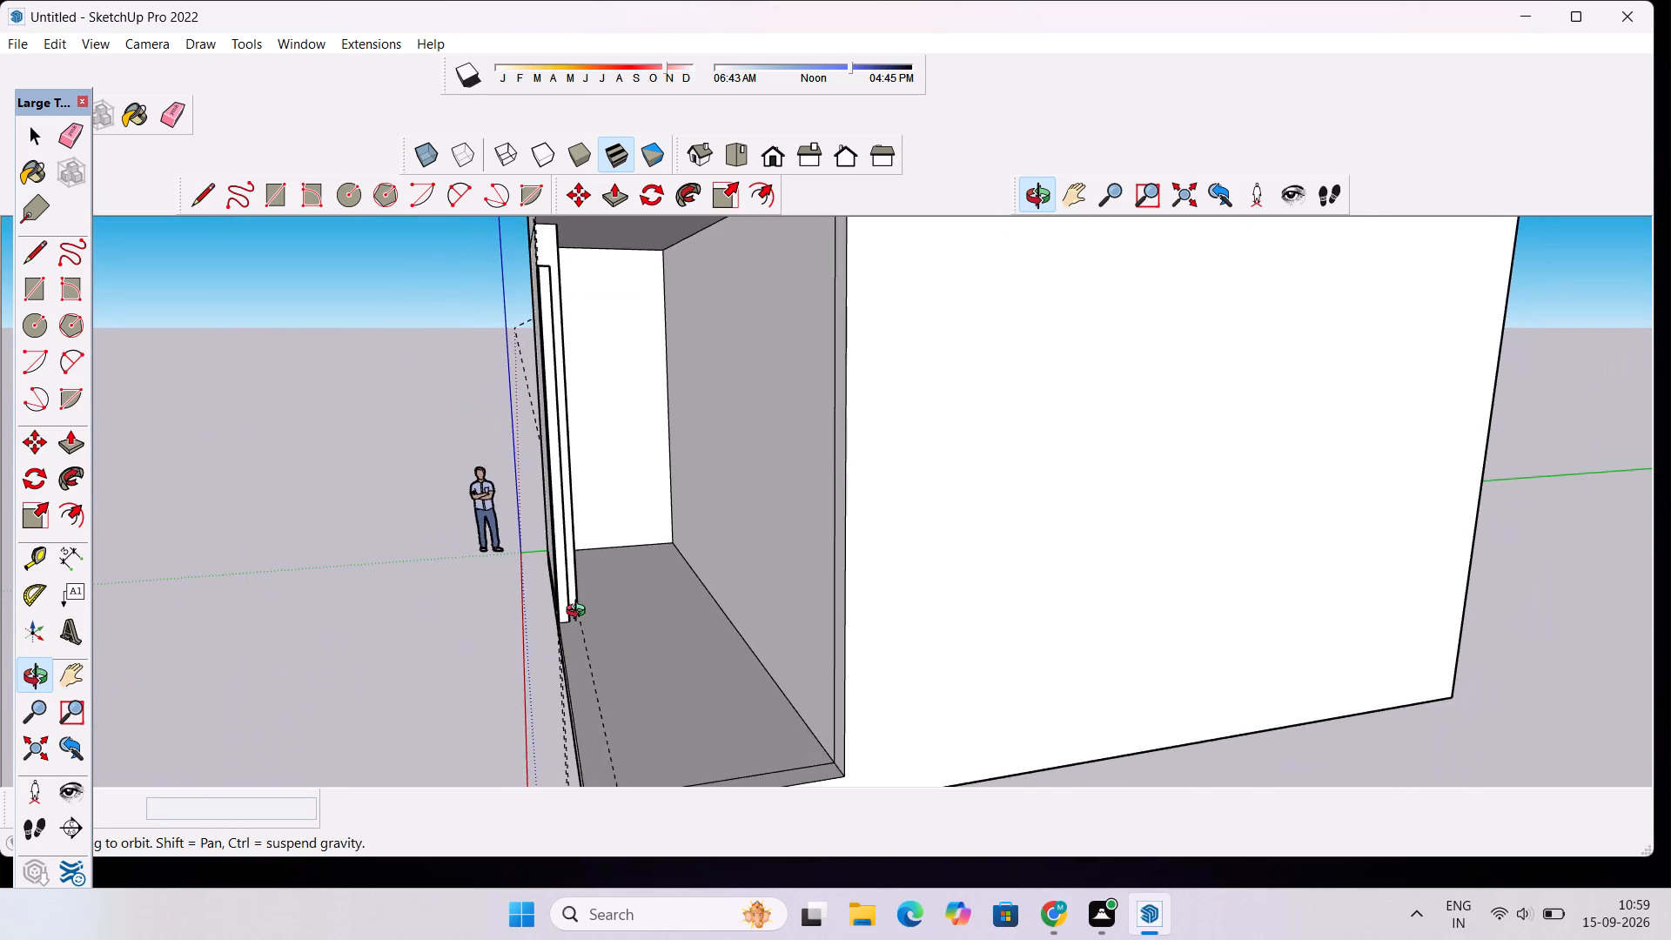
scroll(580, 613, "up", 3)
left_click_drag(594, 612, 949, 676)
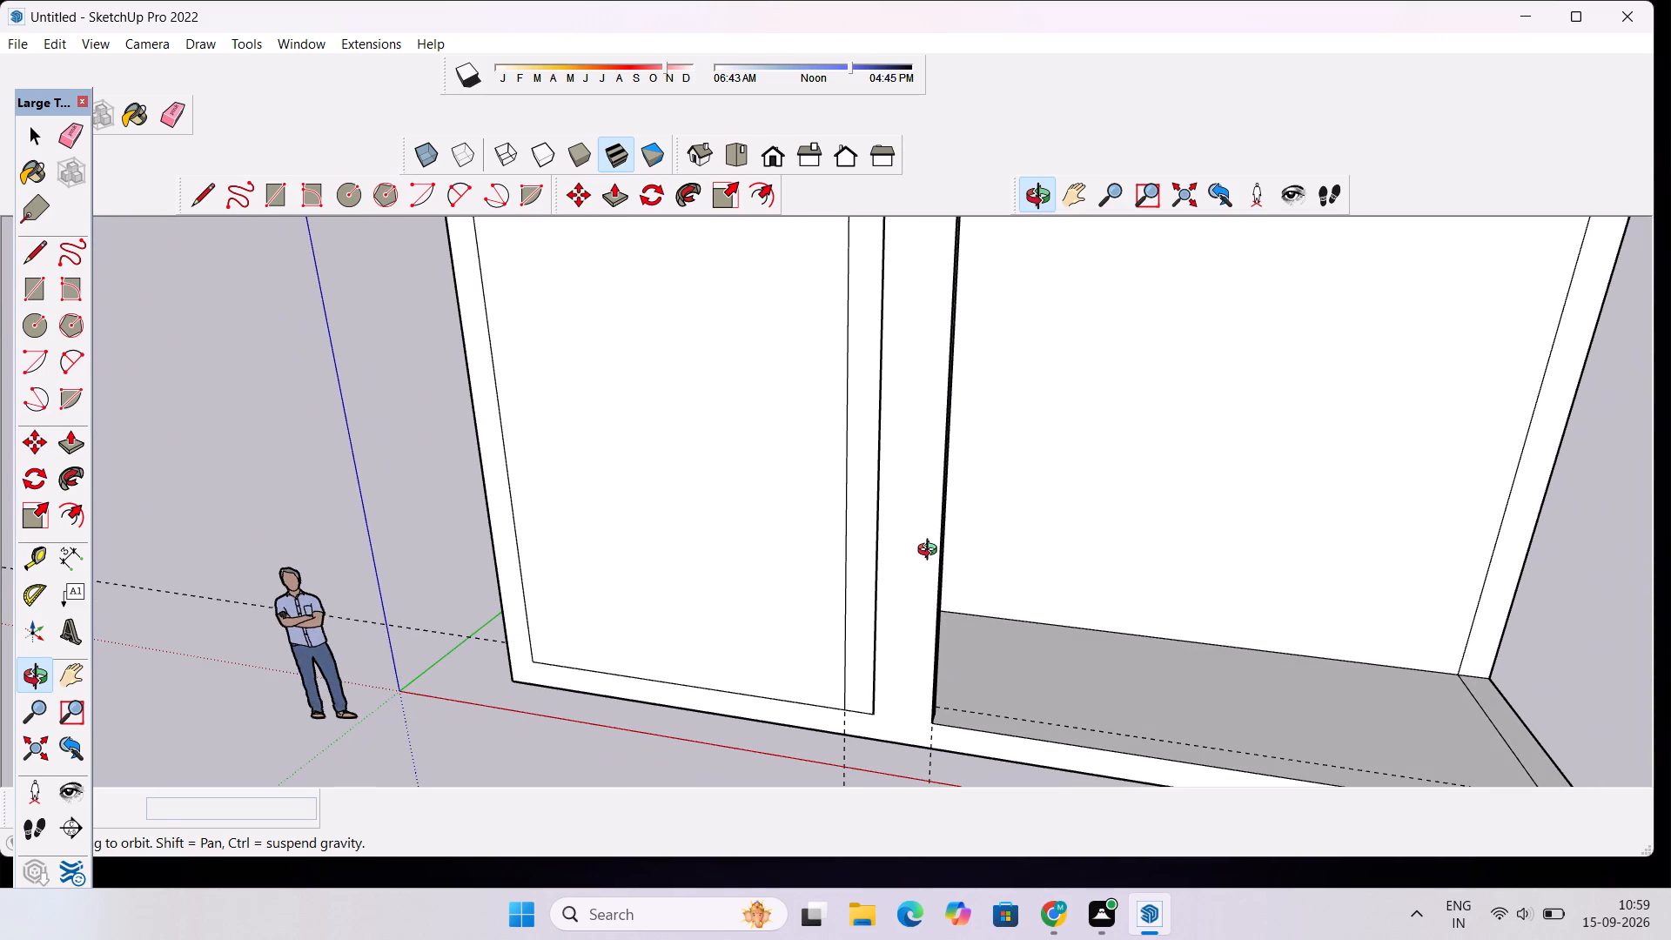
scroll(884, 554, "down", 1)
left_click_drag(884, 566, 904, 668)
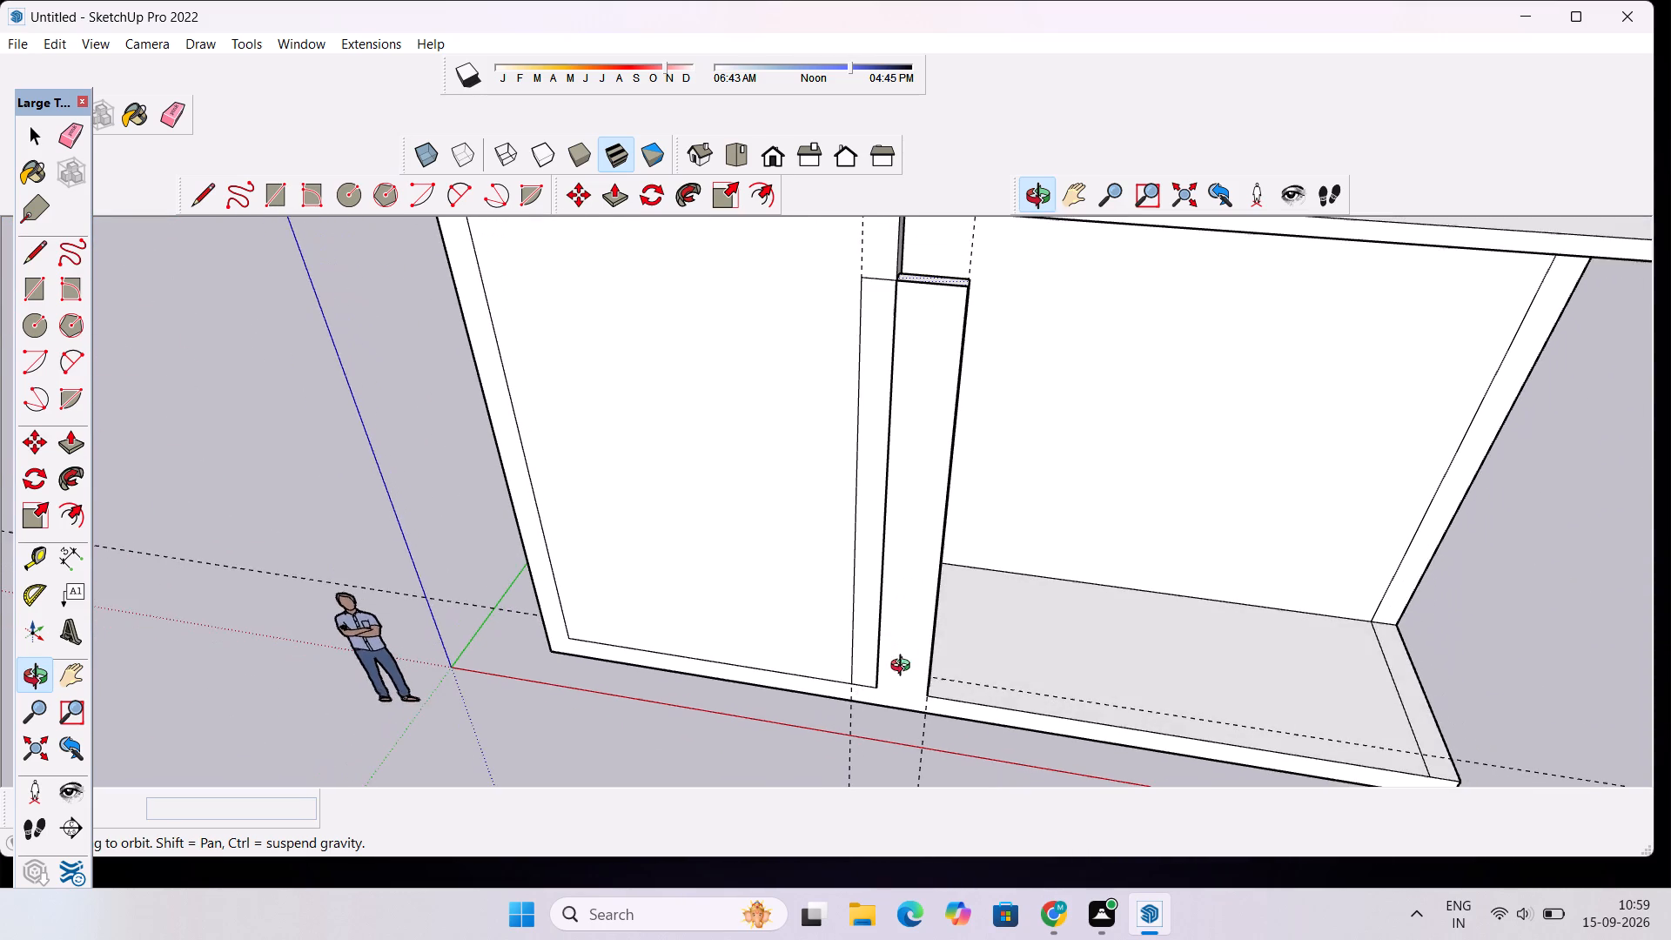
scroll(868, 501, "down", 4)
left_click_drag(823, 568, 891, 426)
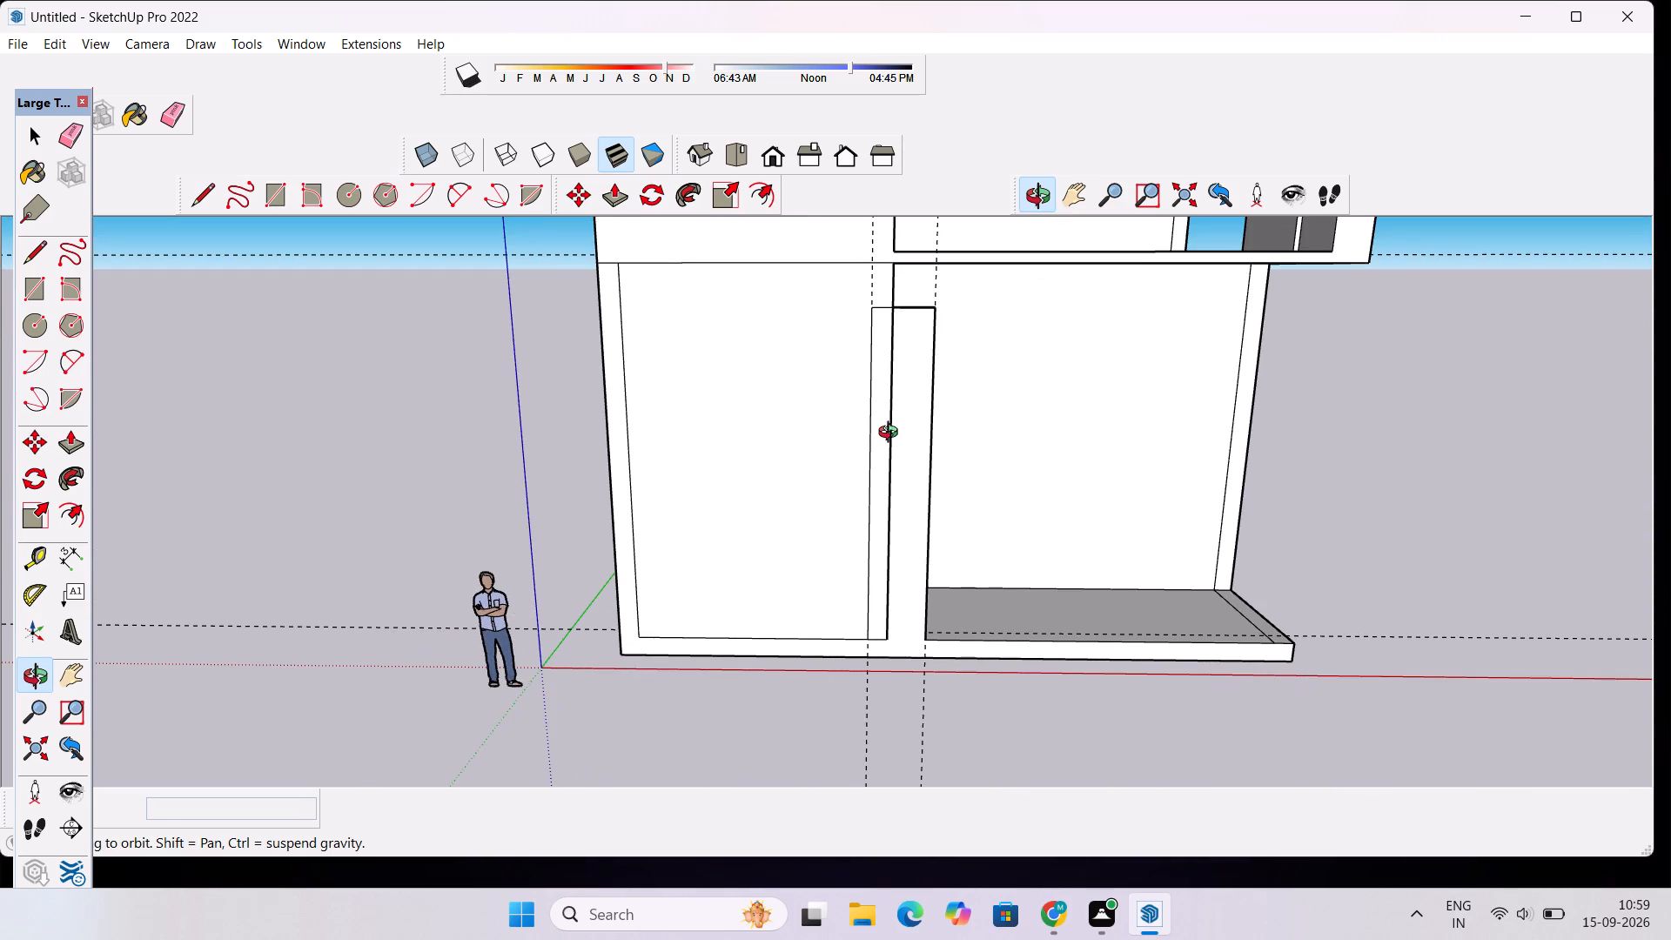
left_click_drag(936, 429, 739, 429, "shift")
scroll(739, 429, "down", 3)
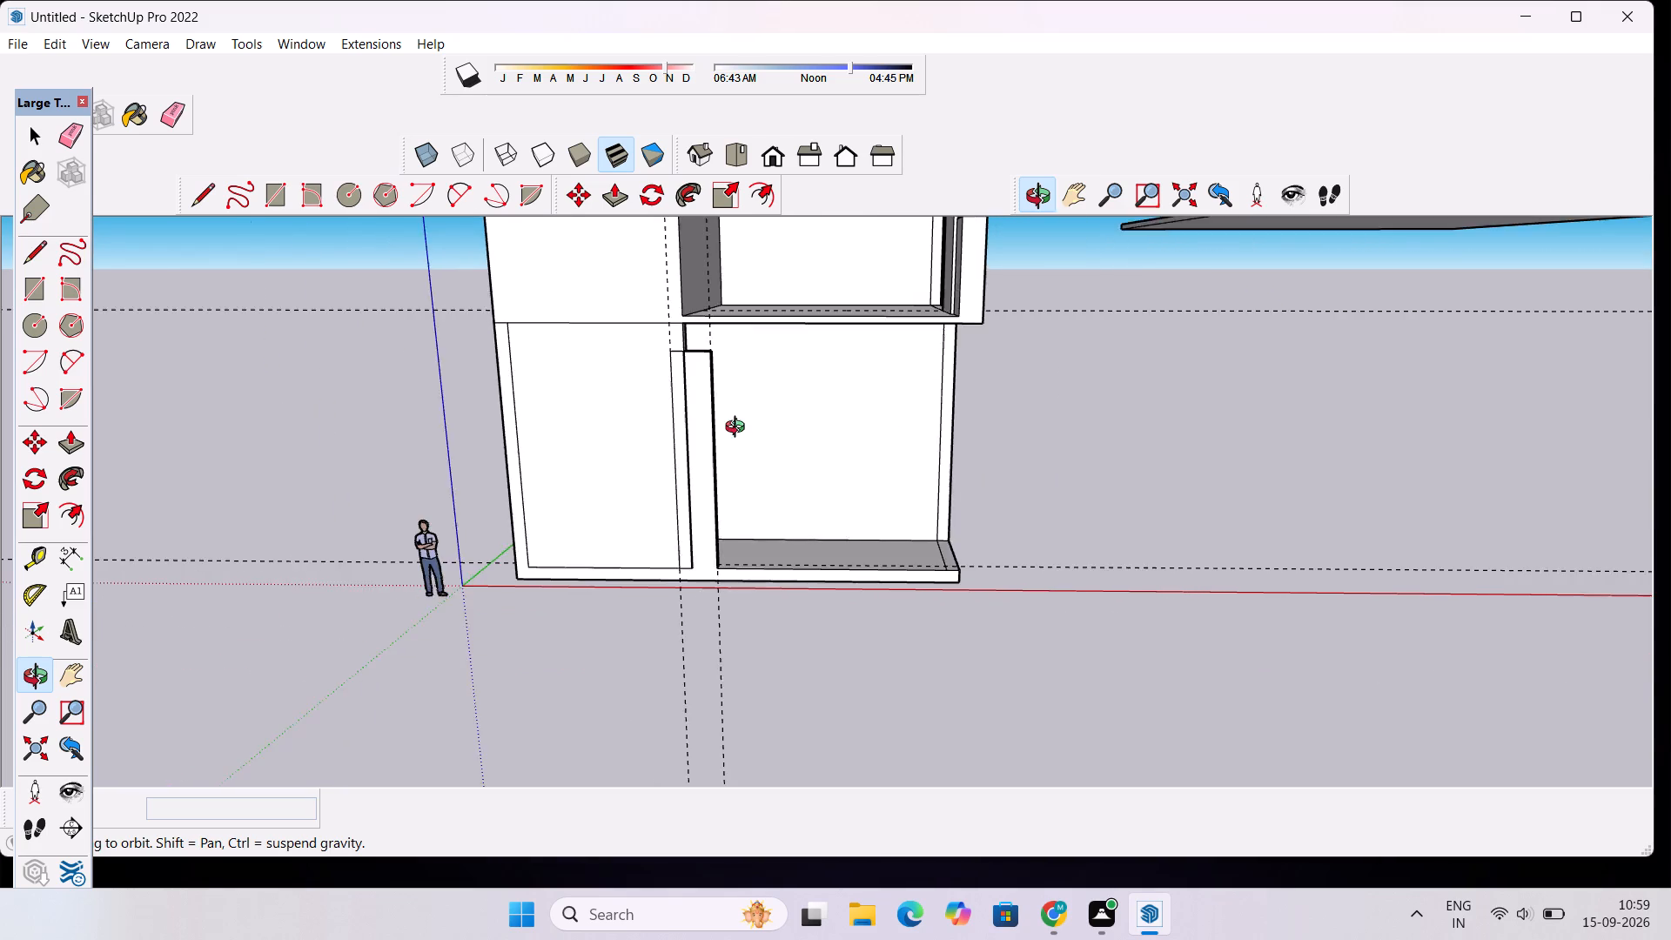
scroll(739, 429, "down", 2)
left_click_drag(746, 422, 765, 540)
scroll(789, 490, "up", 5)
left_click_drag(922, 446, 606, 385)
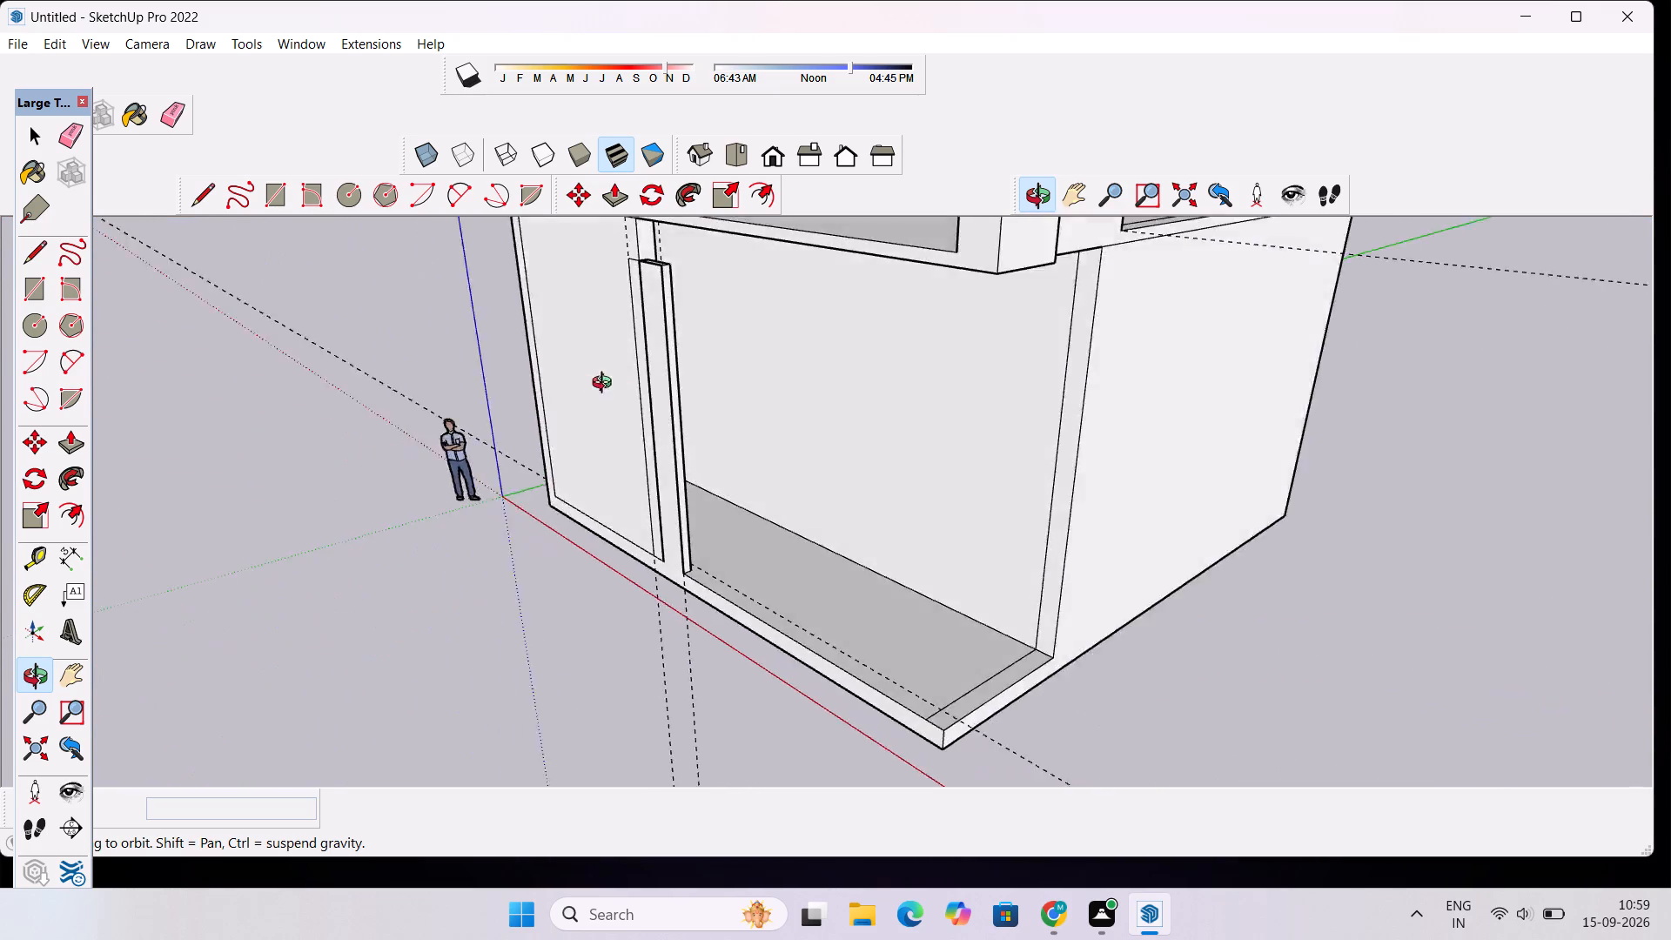
left_click_drag(606, 385, 565, 371)
scroll(507, 391, "down", 4)
Draw a 2' line straight out from the front face, starting at the panel's upper free corner under the upper floor.
left_click_drag(505, 409, 872, 393)
scroll(692, 354, "up", 4)
left_click_drag(681, 359, 744, 388)
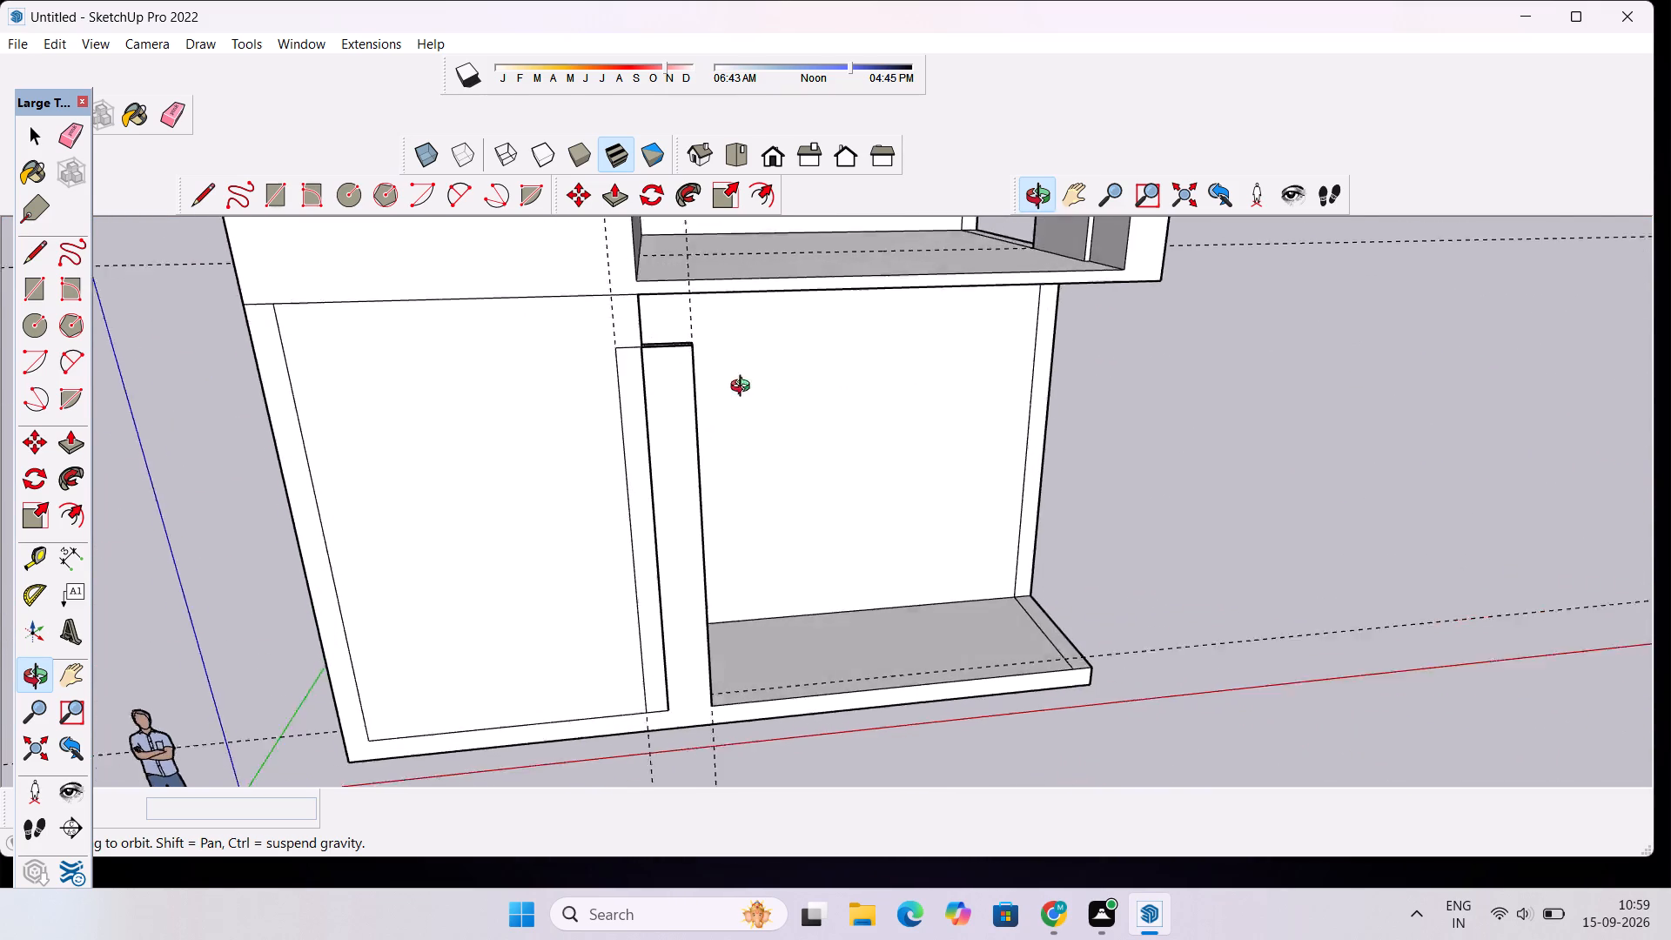
left_click_drag(744, 388, 1014, 442)
scroll(881, 402, "up", 5)
key("l")
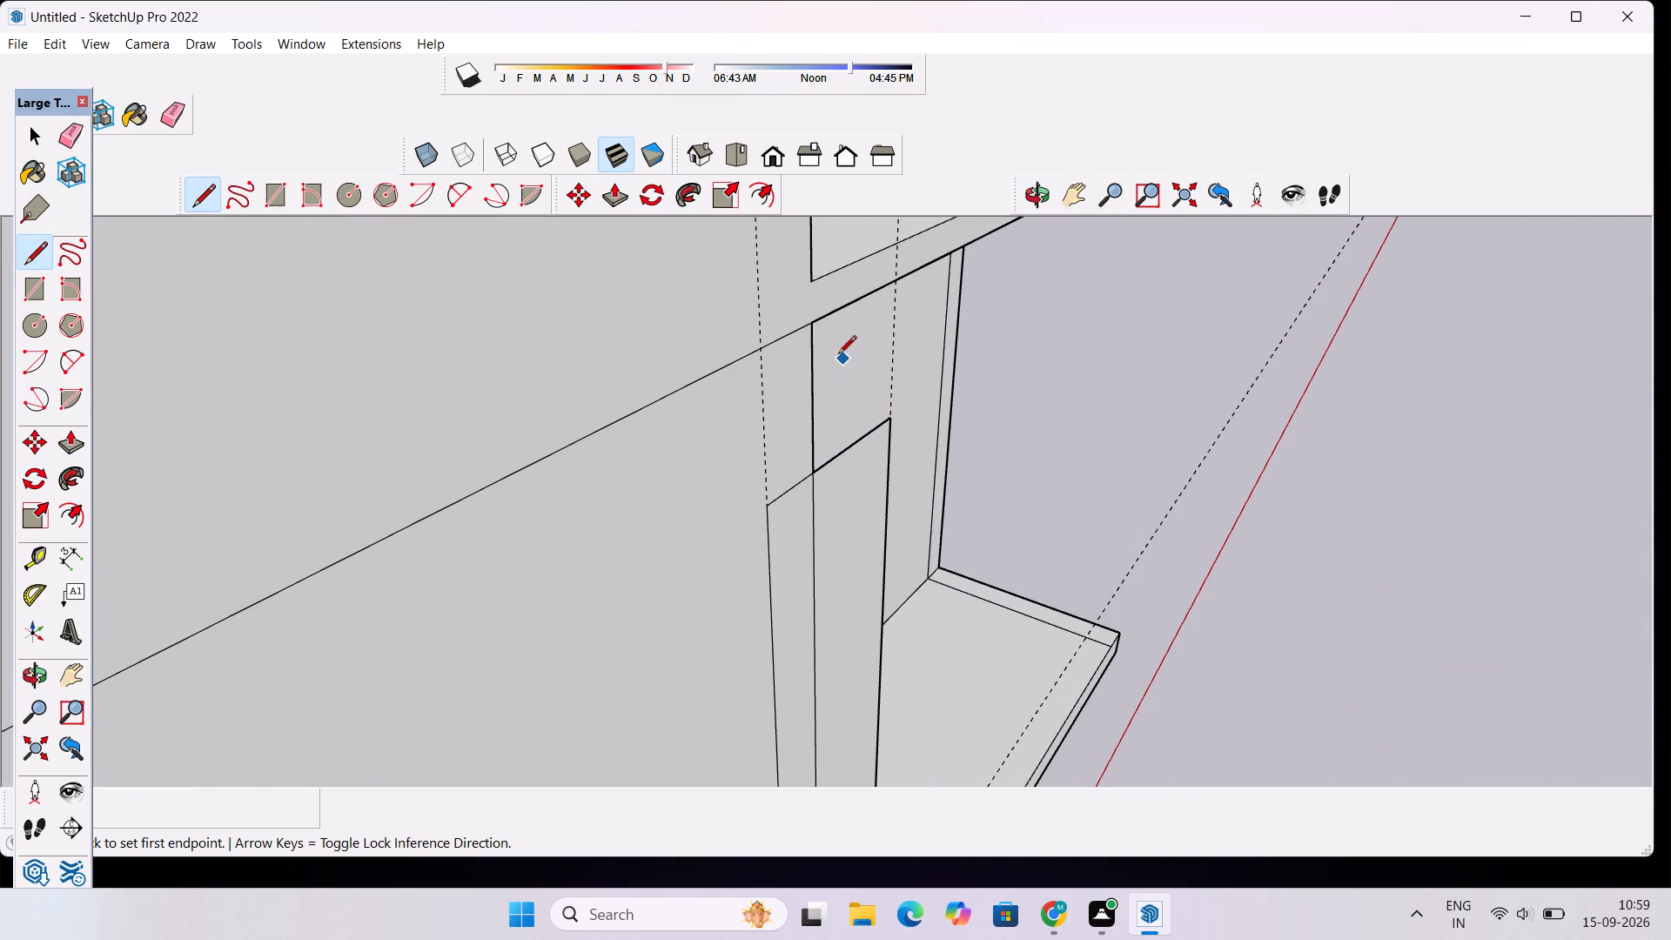
left_click(806, 325)
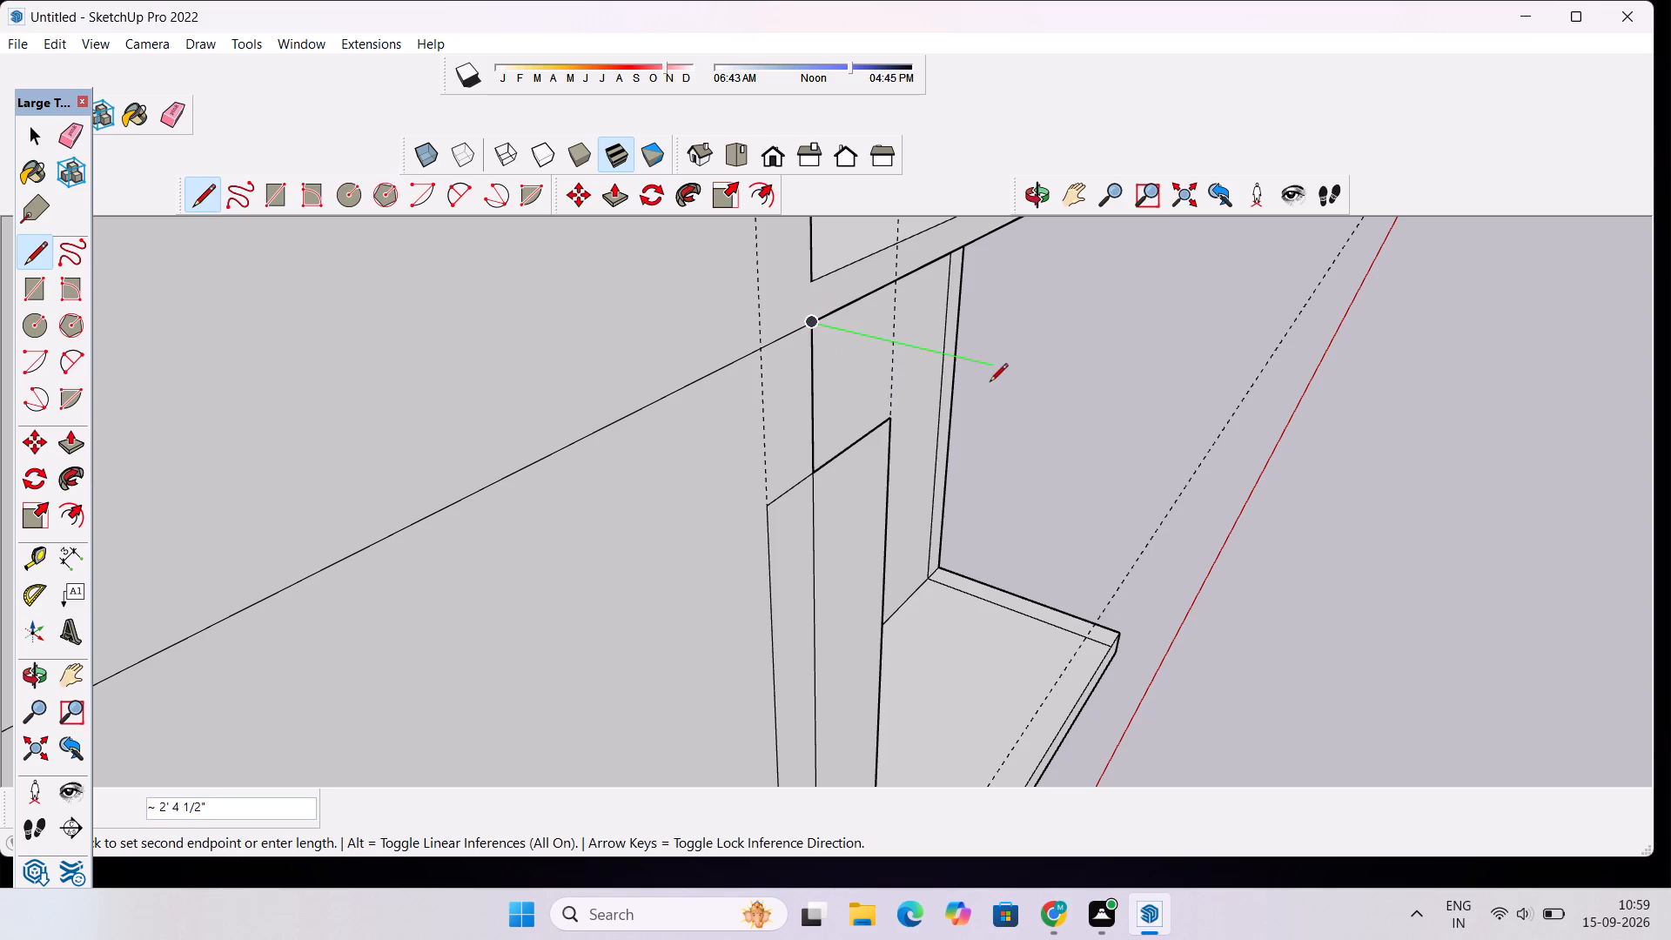
type("2'")
key("Return")
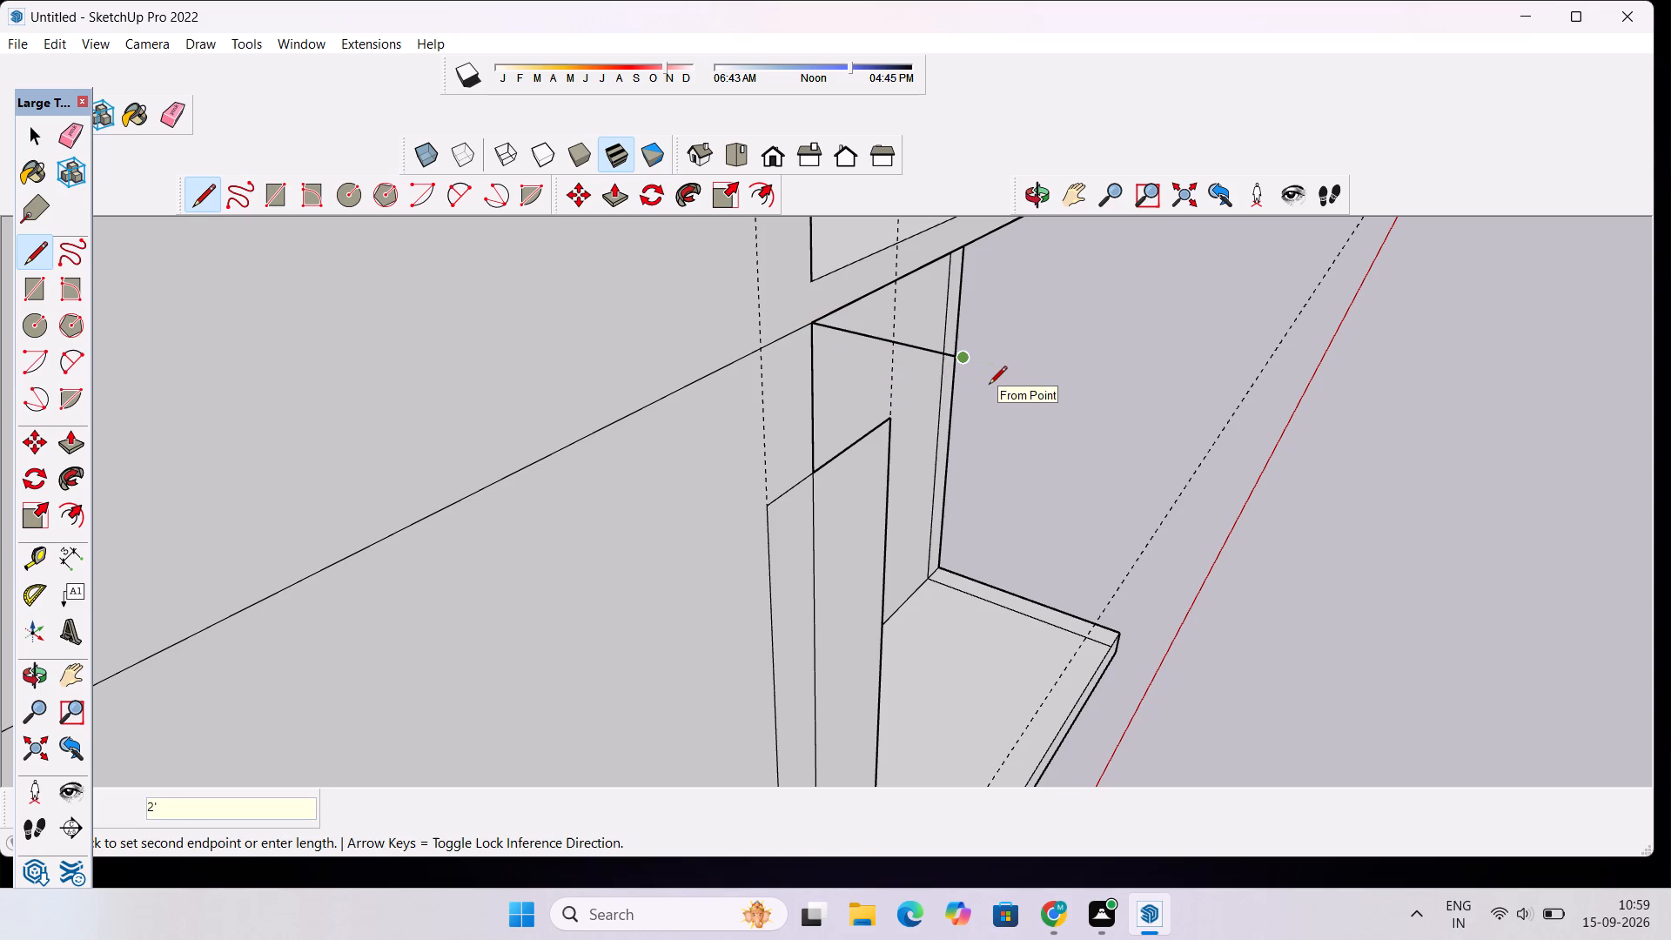
scroll(1023, 435, "down", 3)
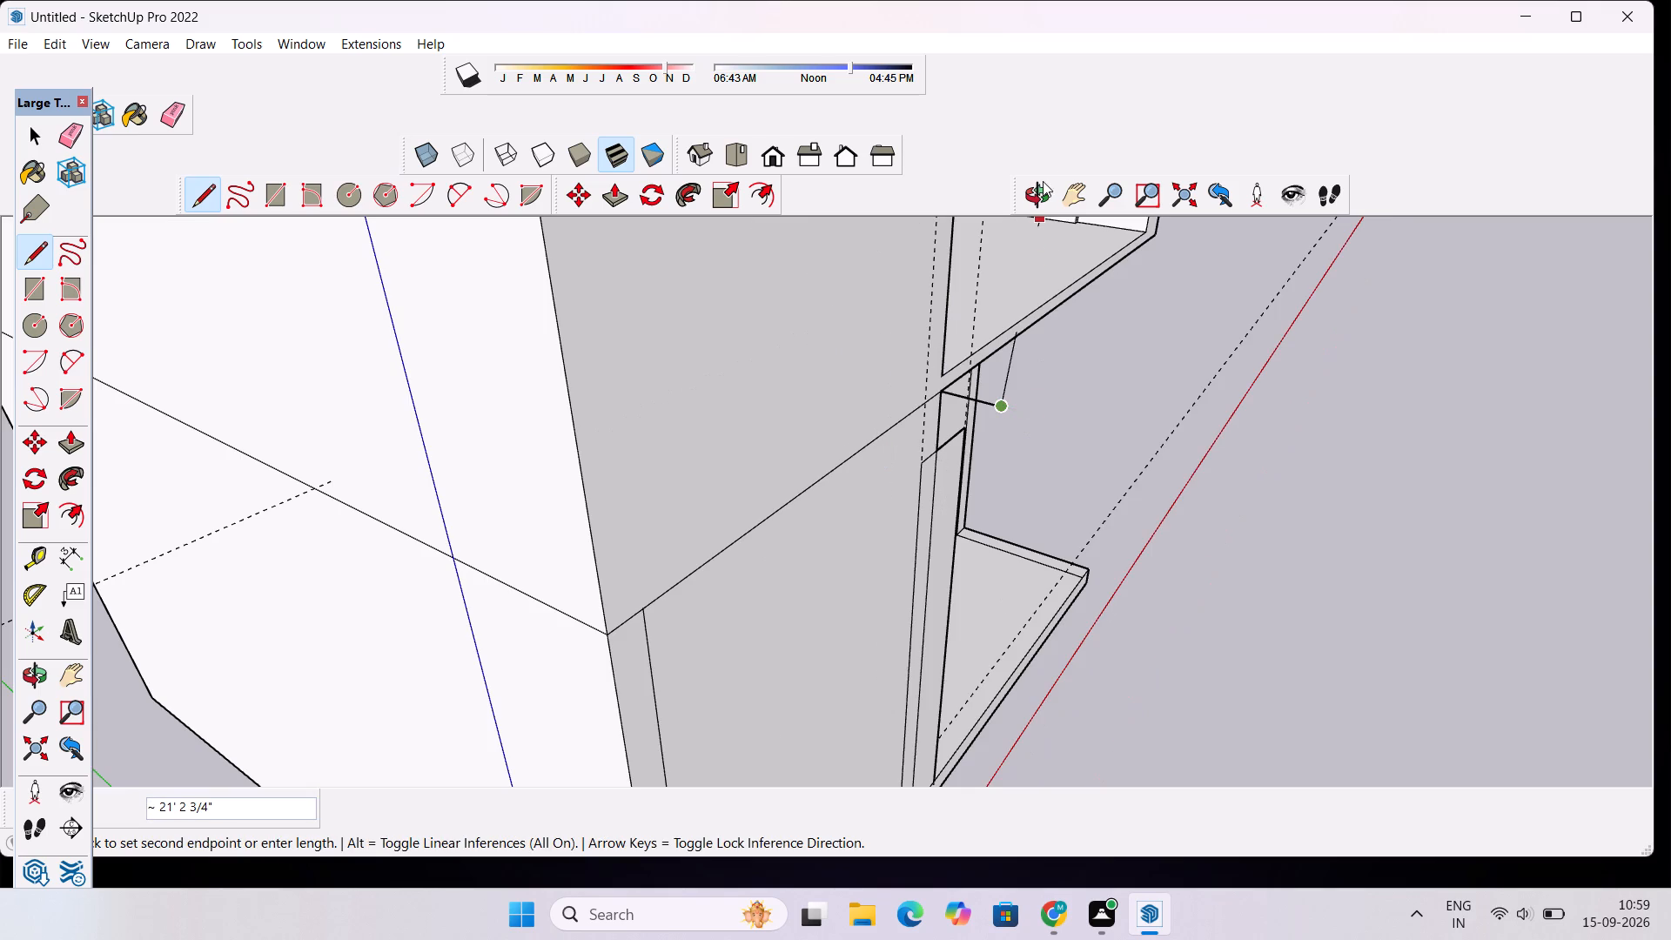
left_click(1041, 190)
left_click_drag(1060, 345, 688, 360)
scroll(639, 367, "down", 6)
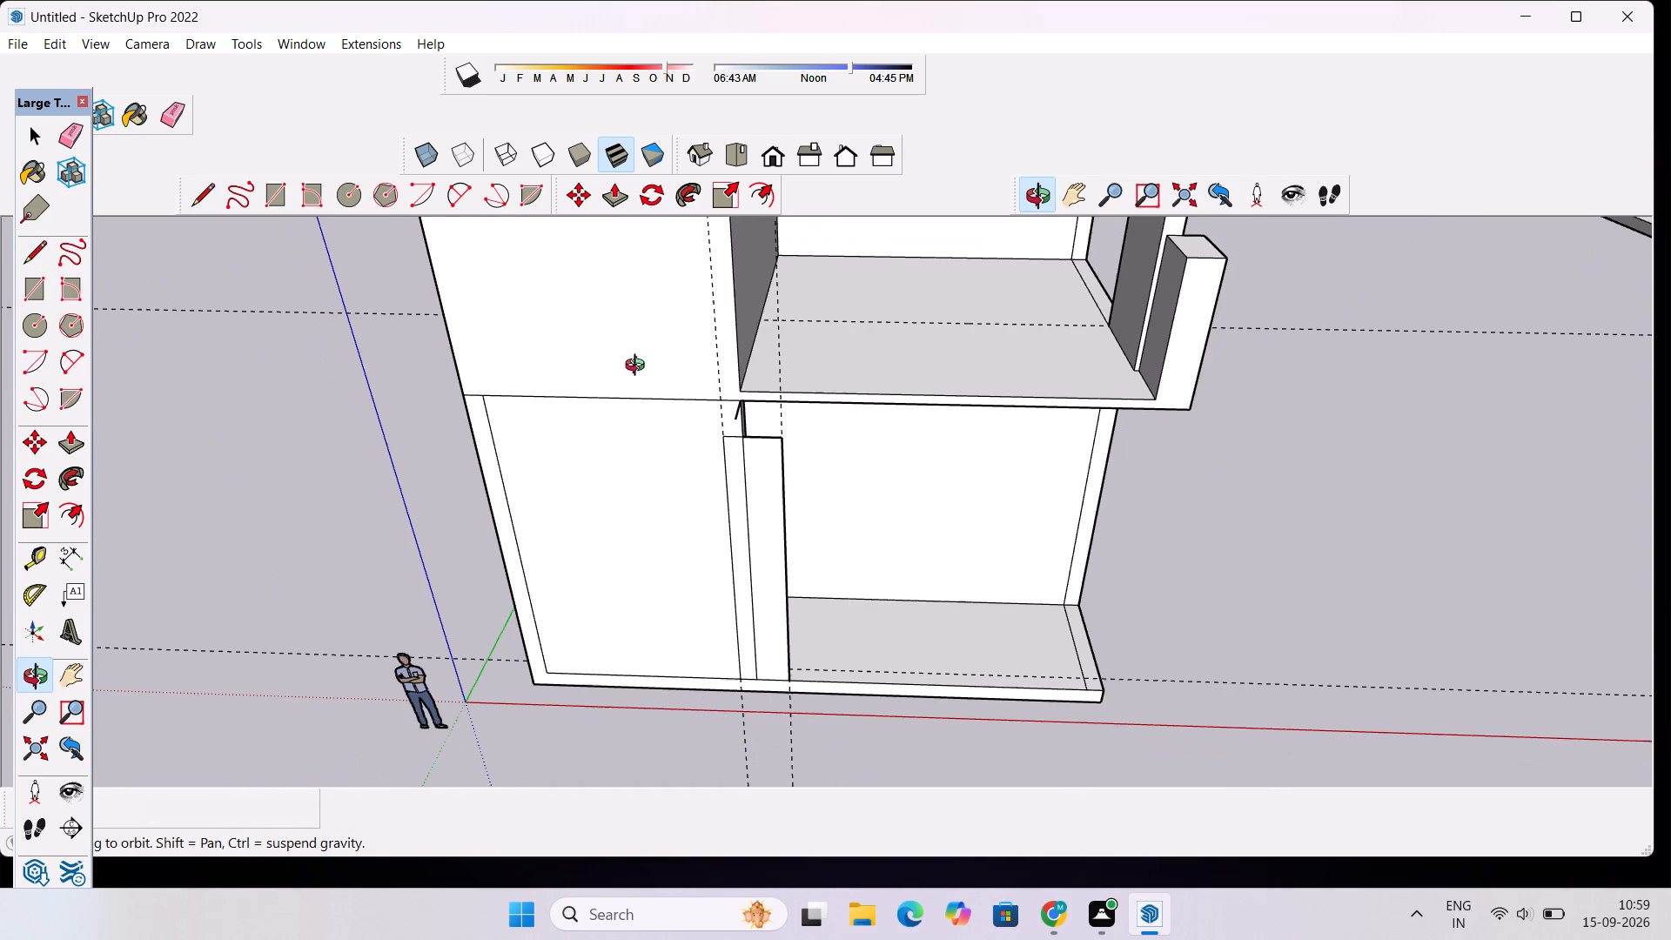
left_click_drag(848, 423, 685, 393)
scroll(684, 393, "up", 4)
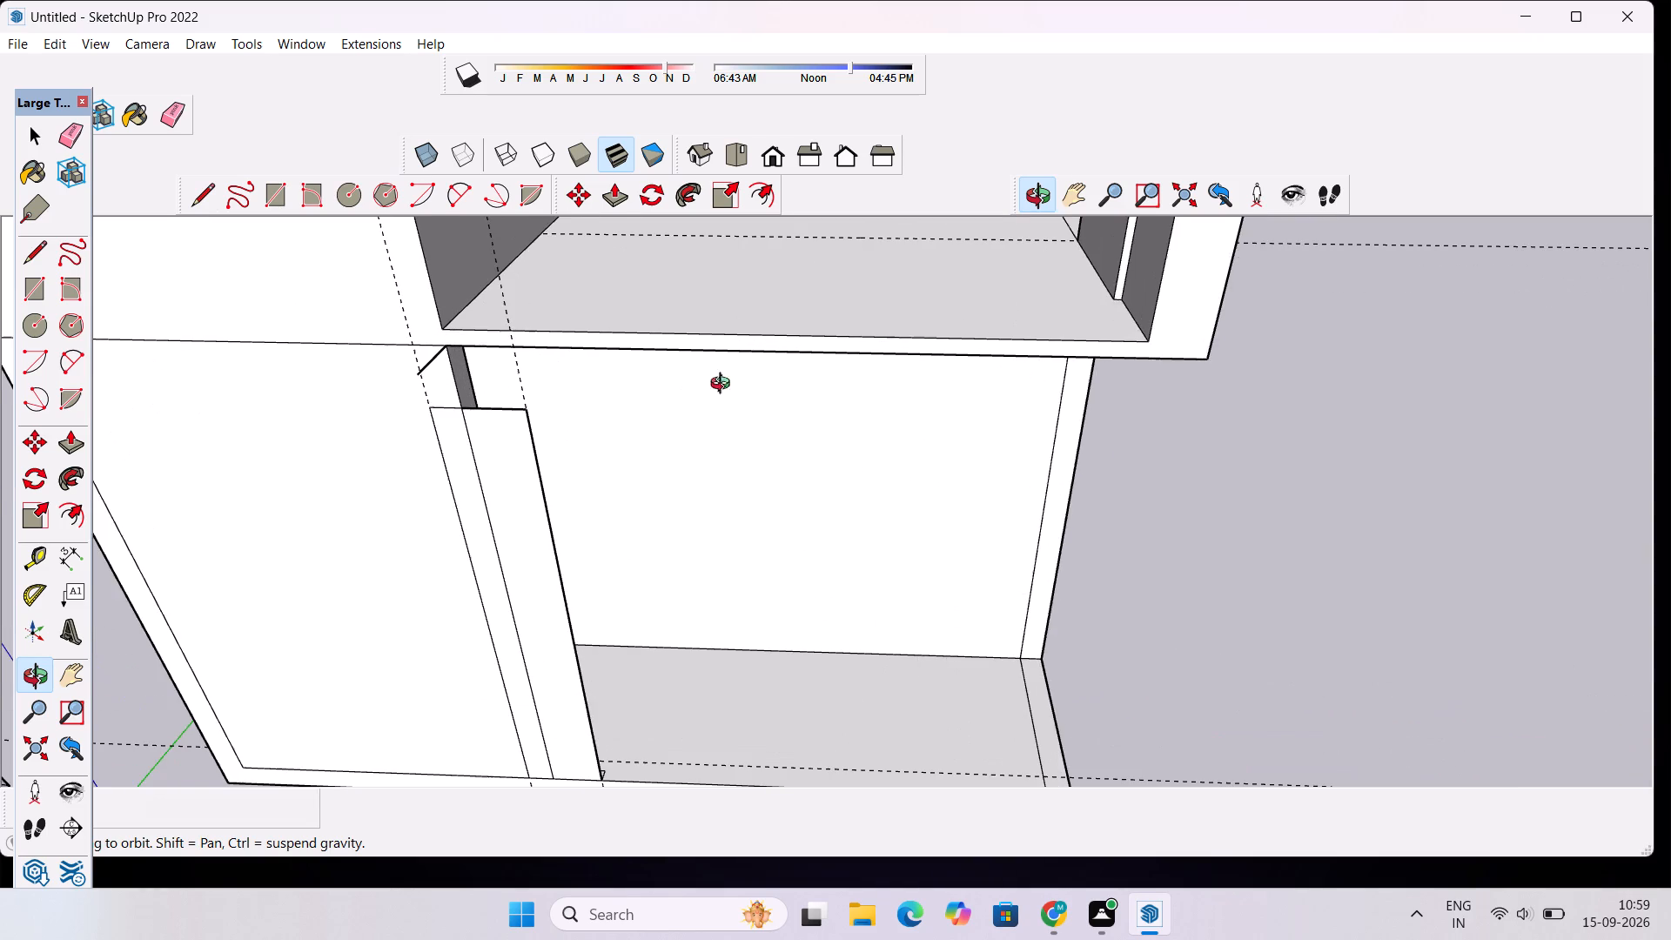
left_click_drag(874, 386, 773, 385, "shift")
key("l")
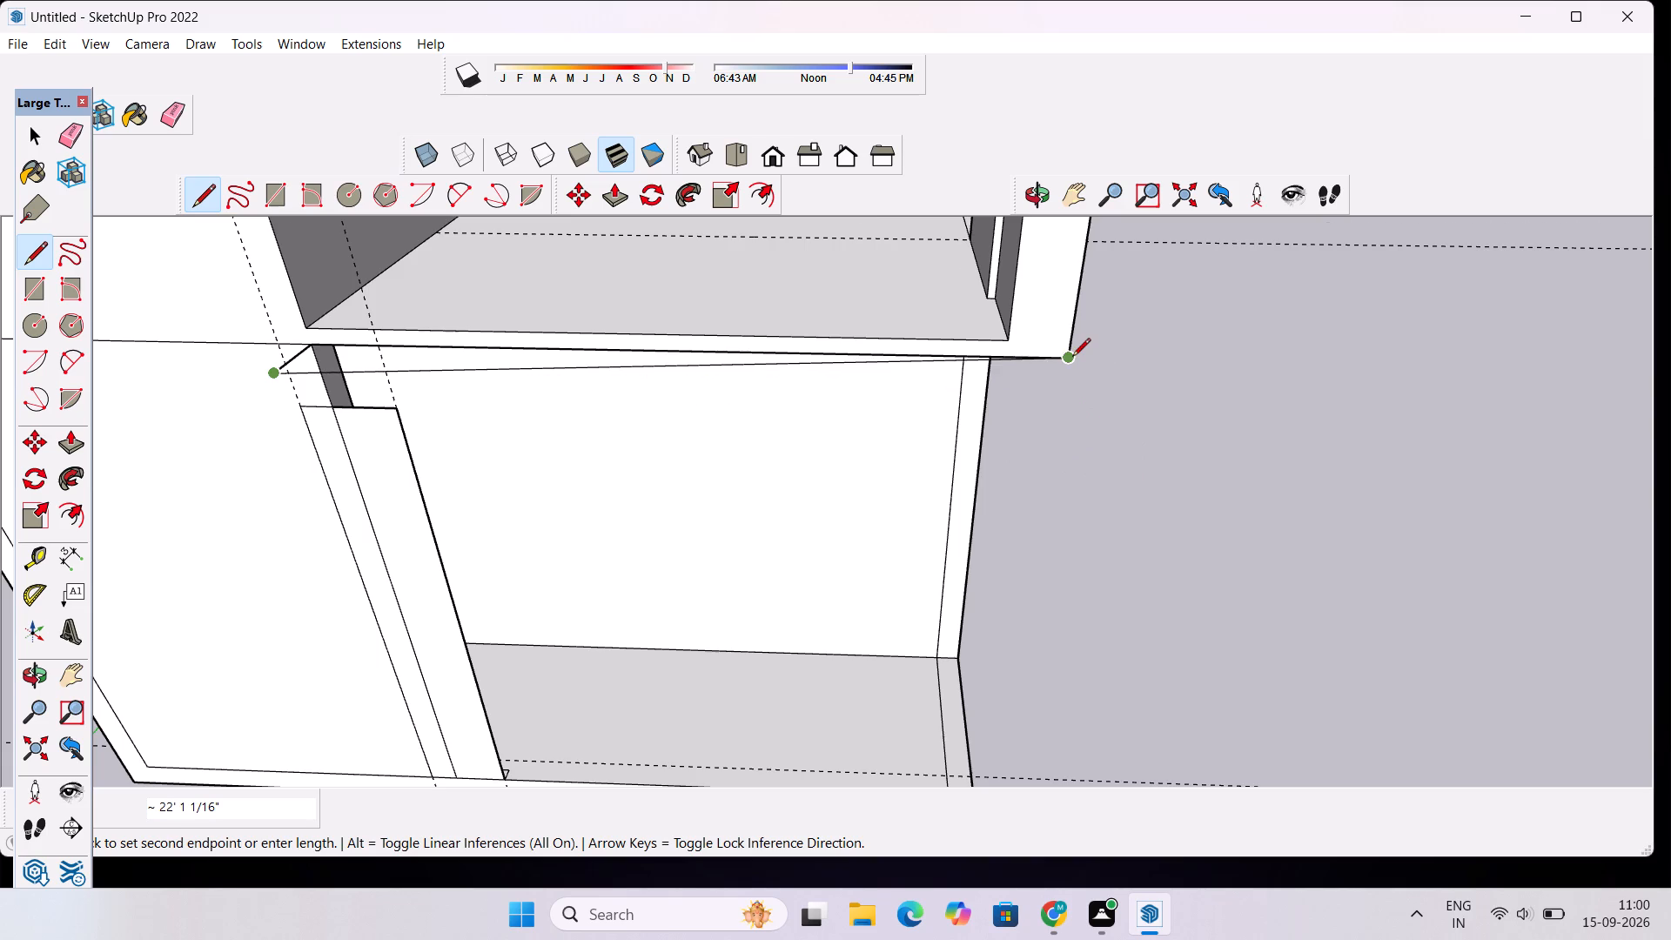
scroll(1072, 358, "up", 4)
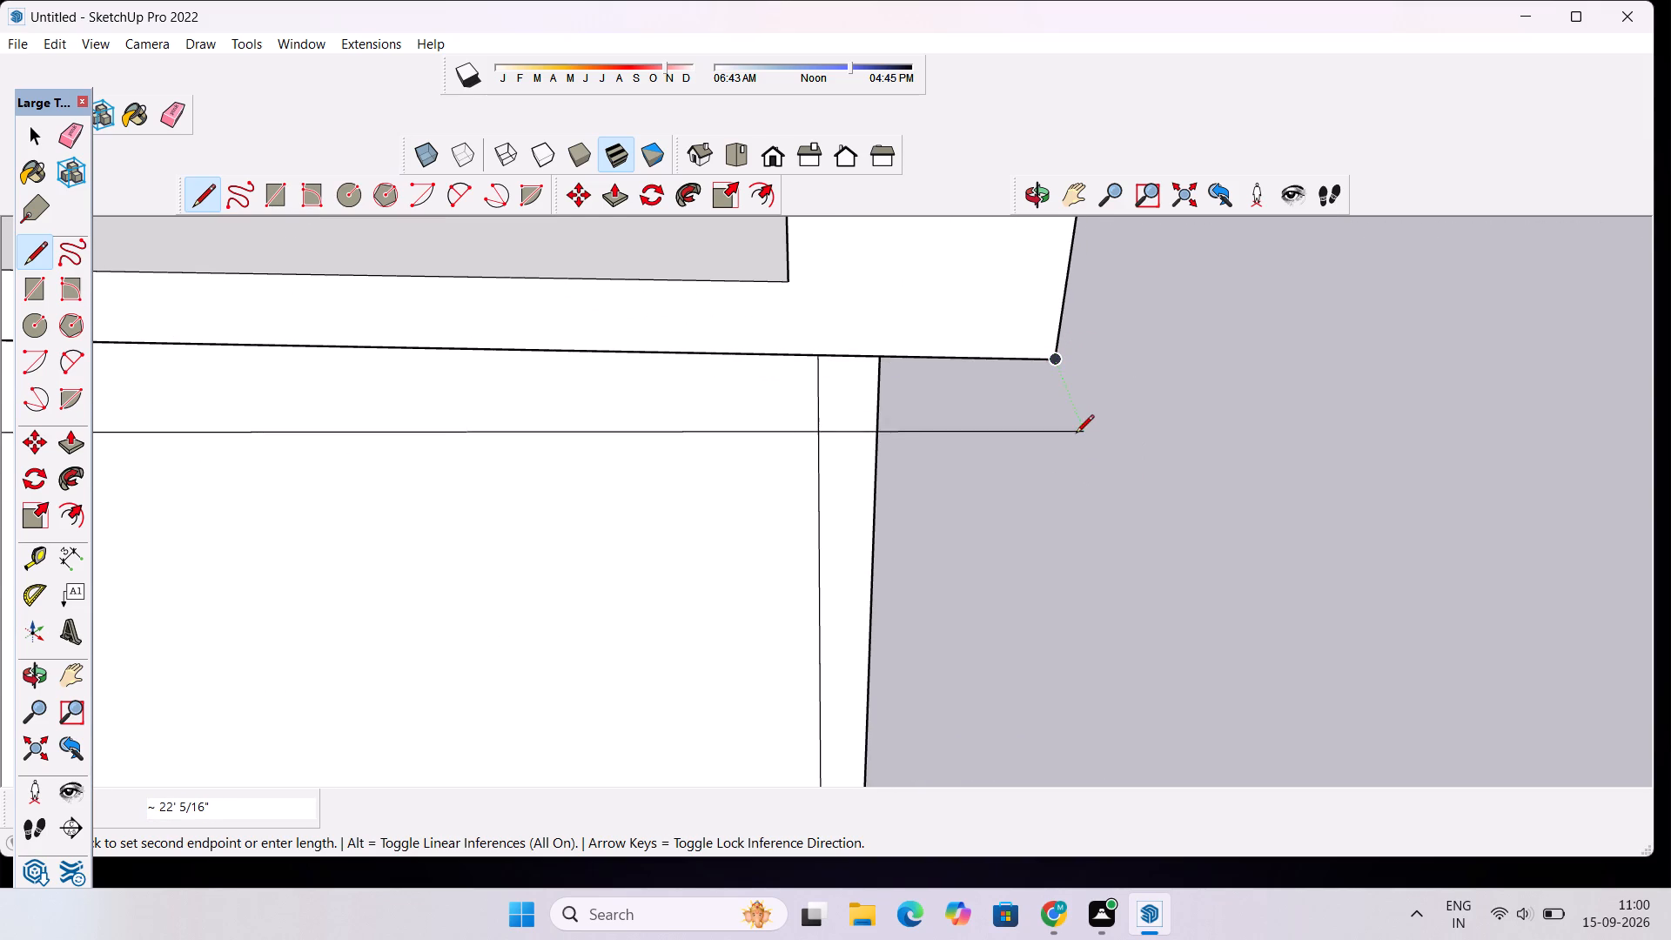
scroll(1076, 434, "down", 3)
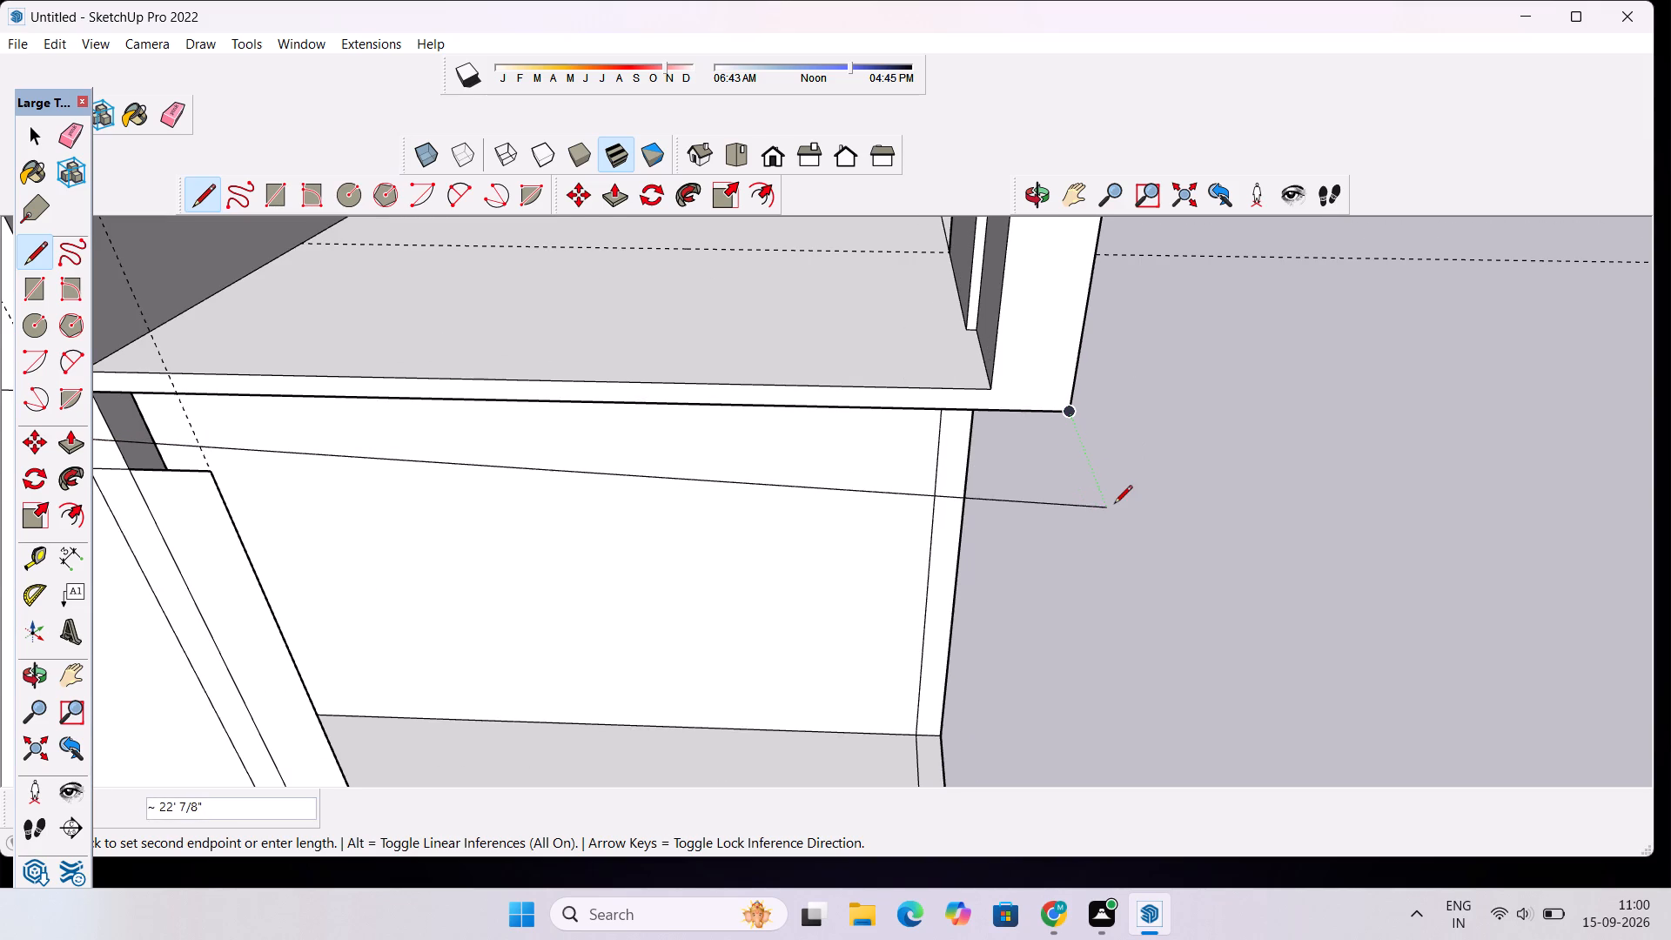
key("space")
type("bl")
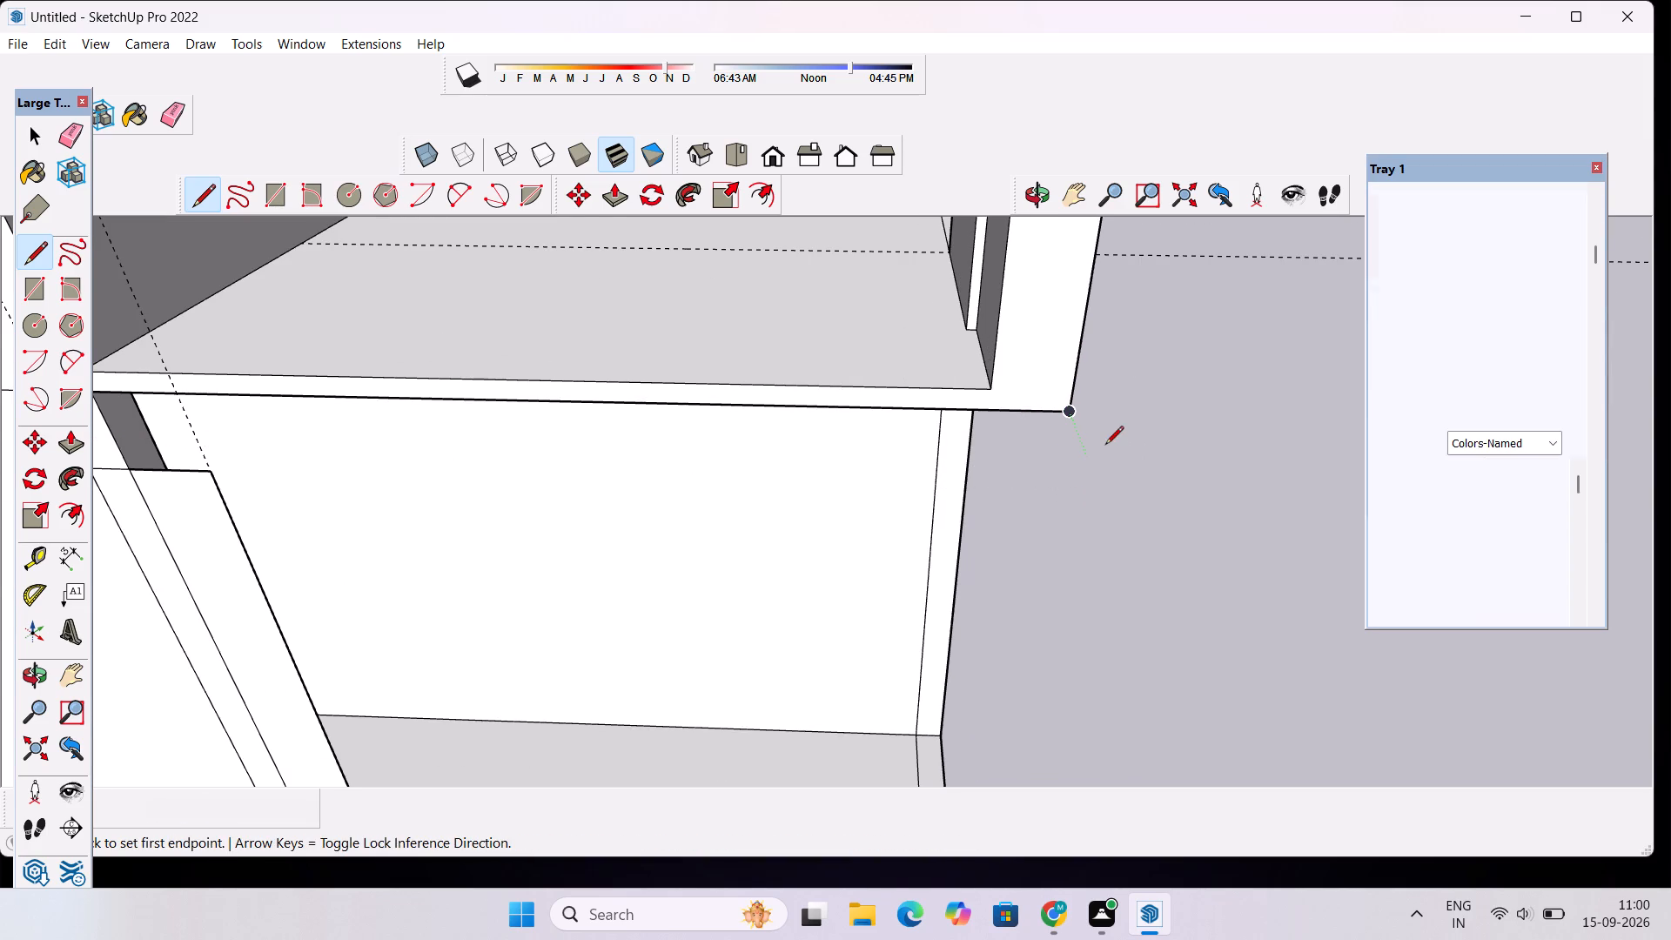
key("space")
Draw a 2' line out from the upper floor's other lower front corner and join it with a 22' line to the first 2' line's end.
scroll(1097, 443, "down", 4)
key("l")
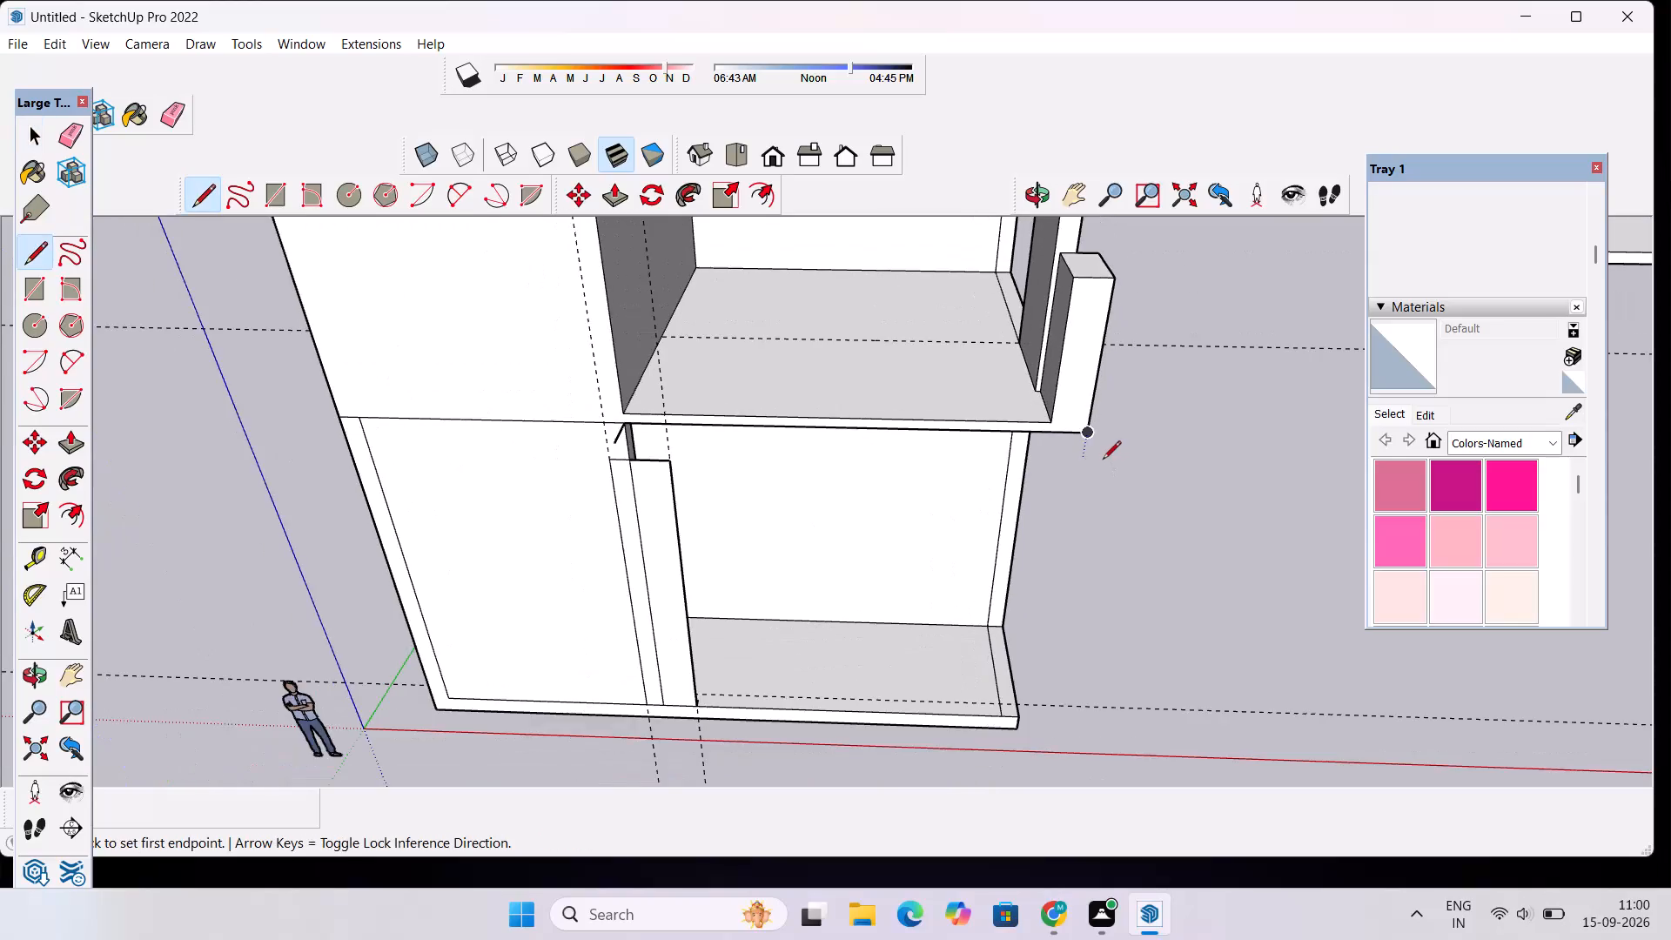
scroll(1101, 460, "up", 3)
left_click(1074, 414)
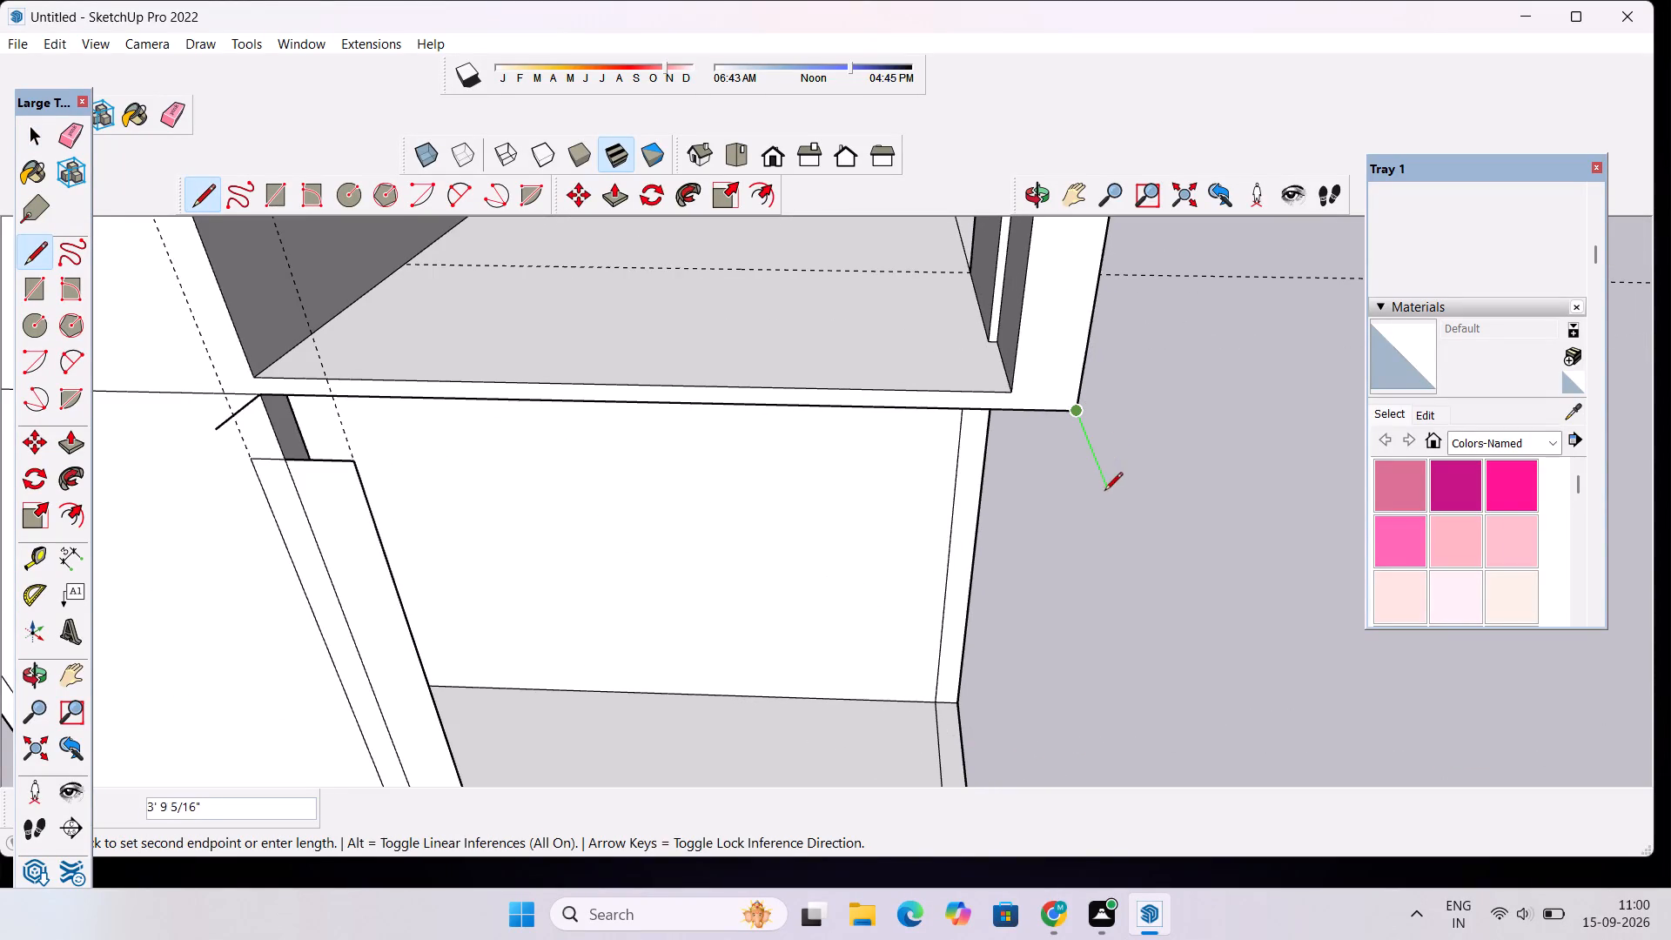
type("2'")
key("Return")
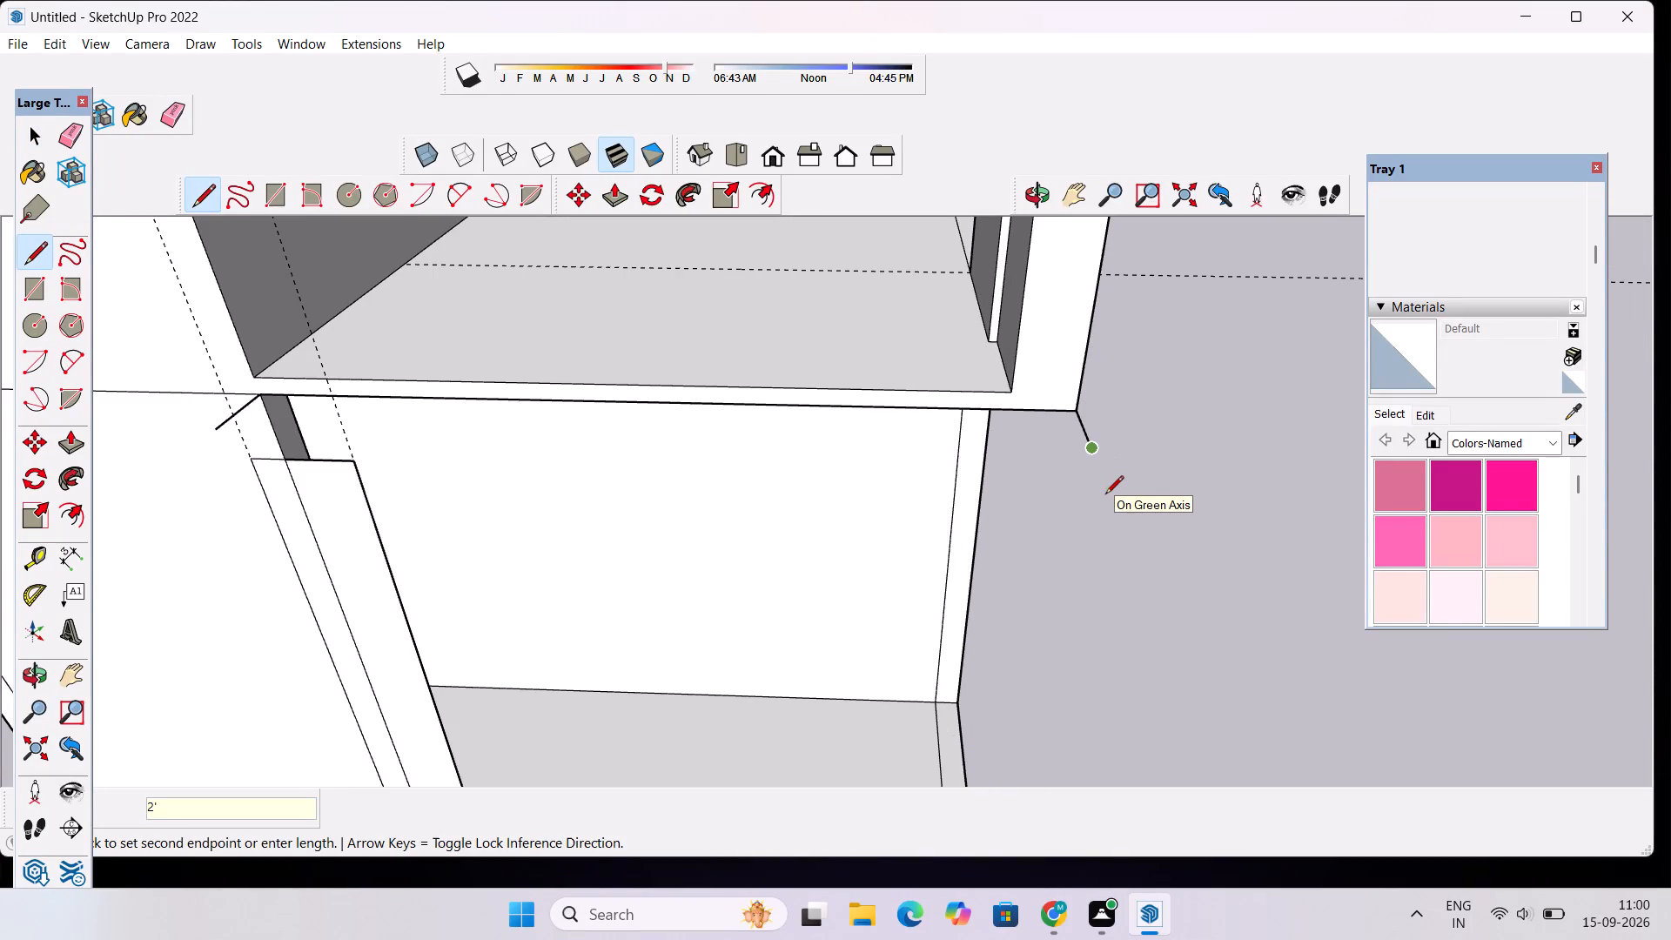
left_click(218, 430)
key("space")
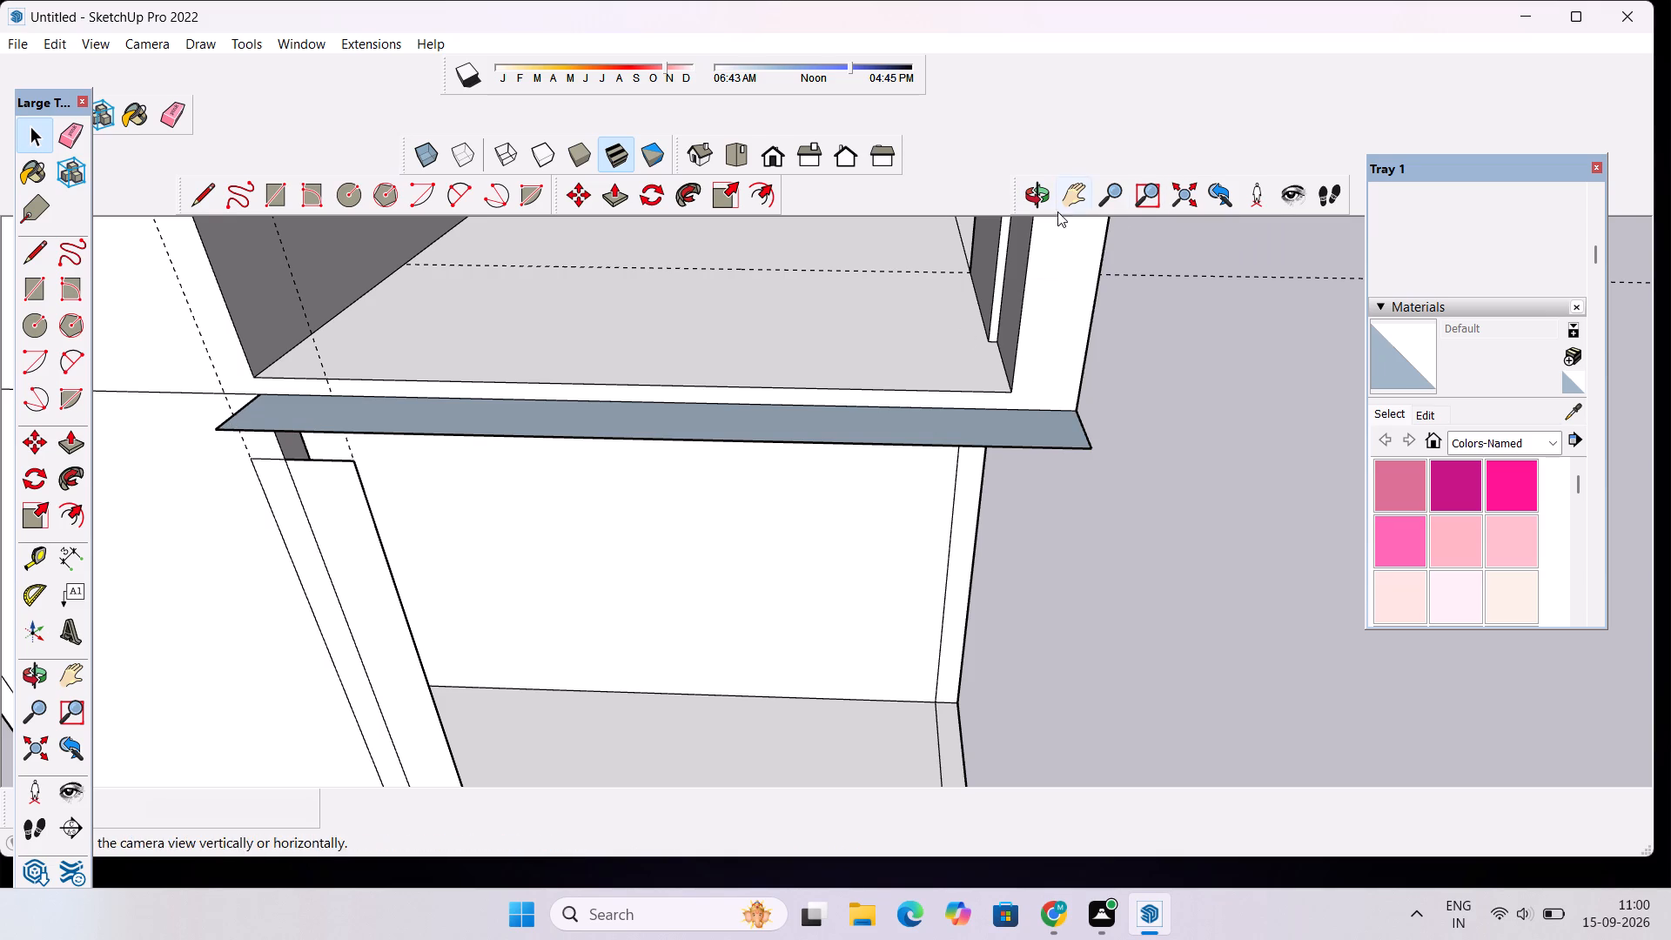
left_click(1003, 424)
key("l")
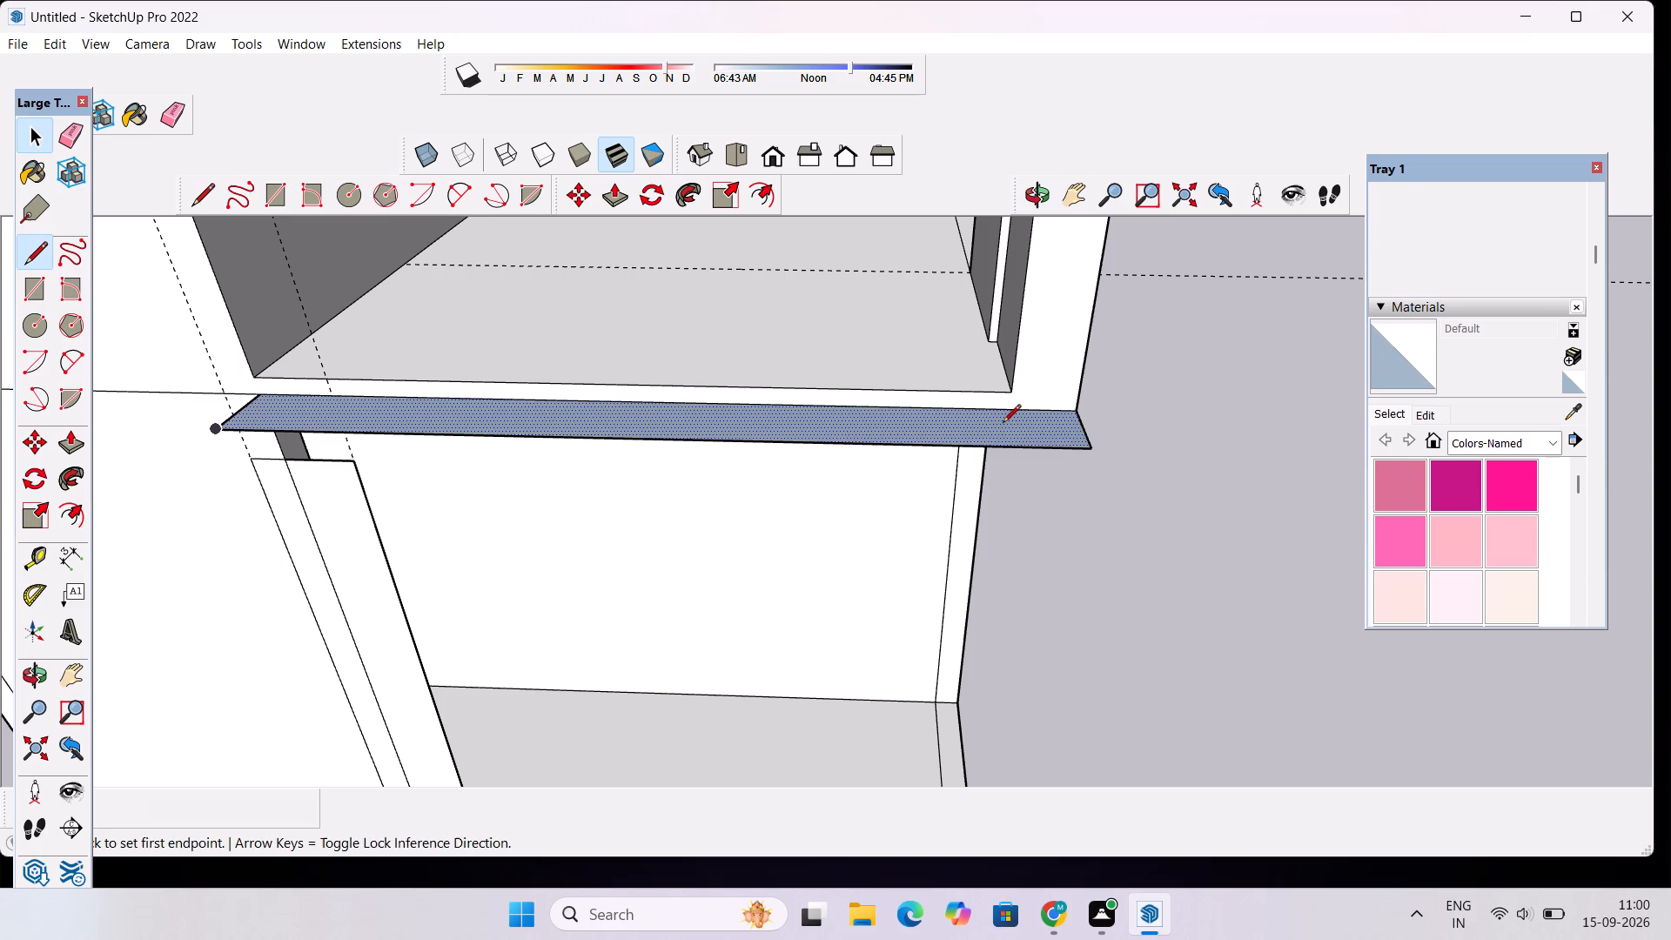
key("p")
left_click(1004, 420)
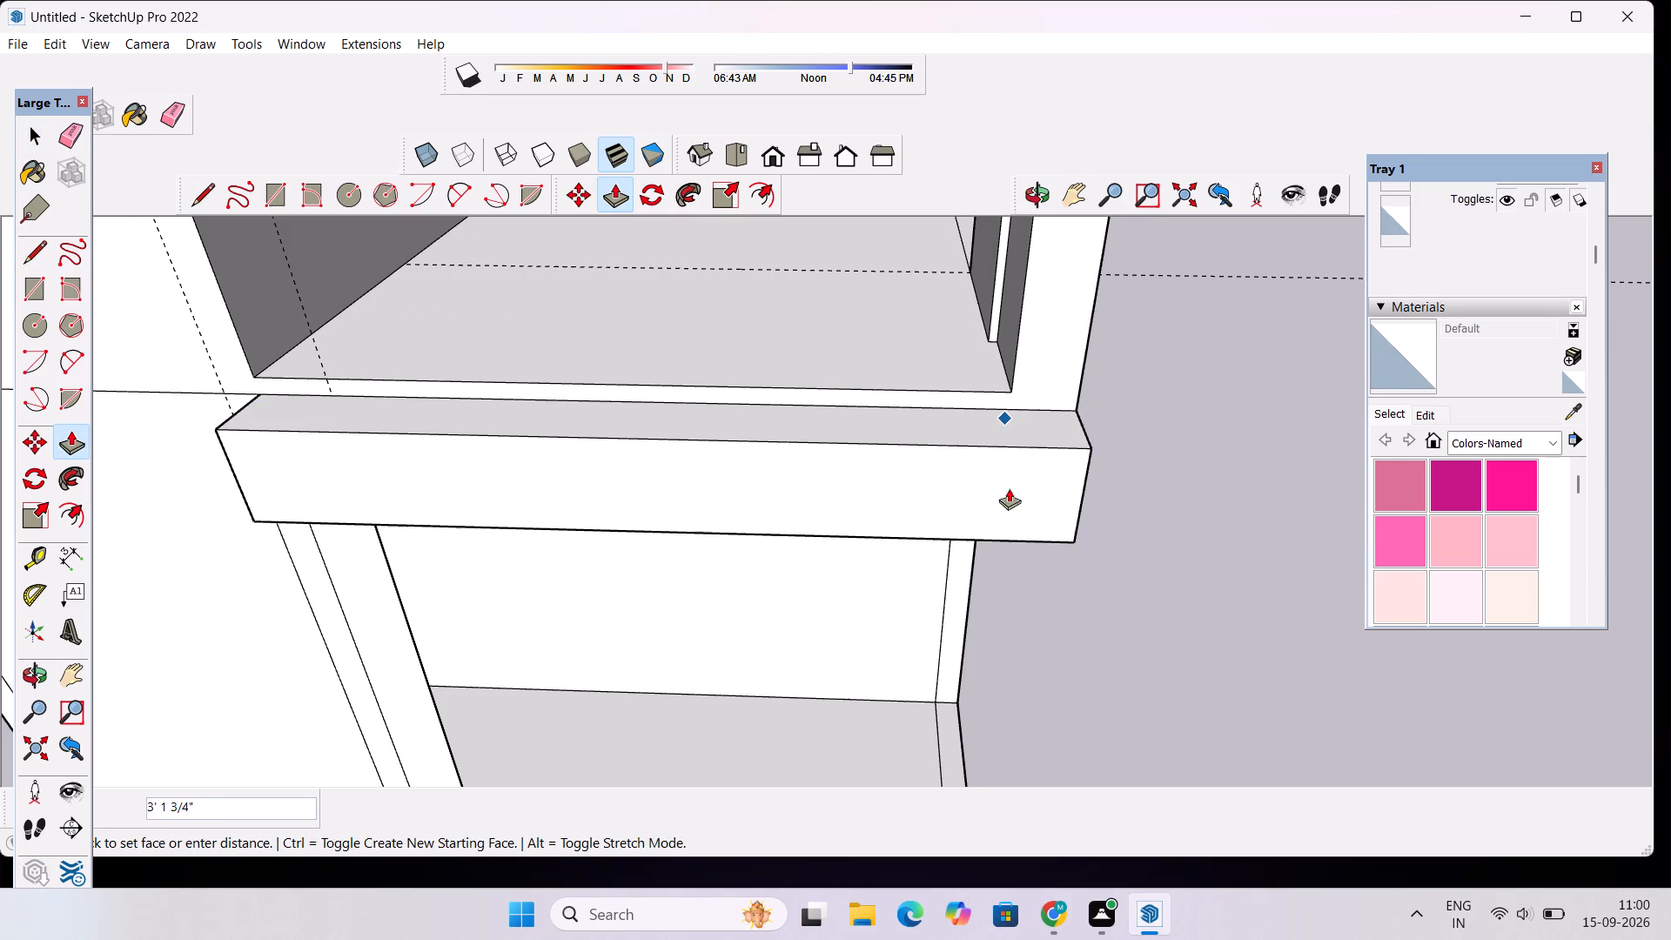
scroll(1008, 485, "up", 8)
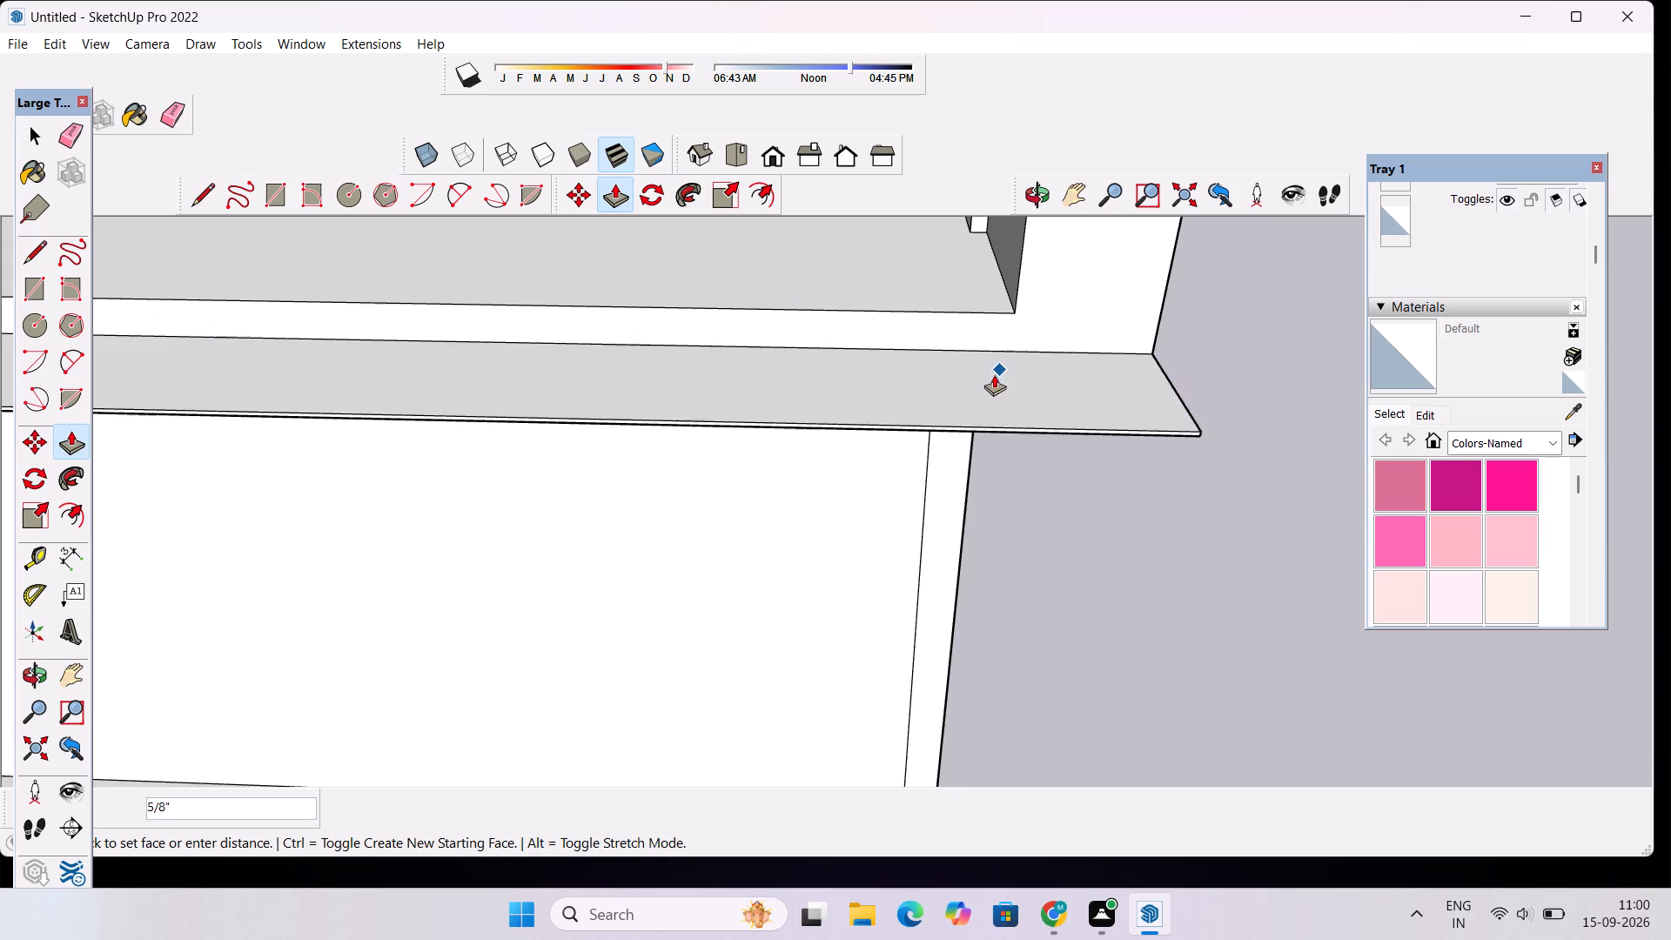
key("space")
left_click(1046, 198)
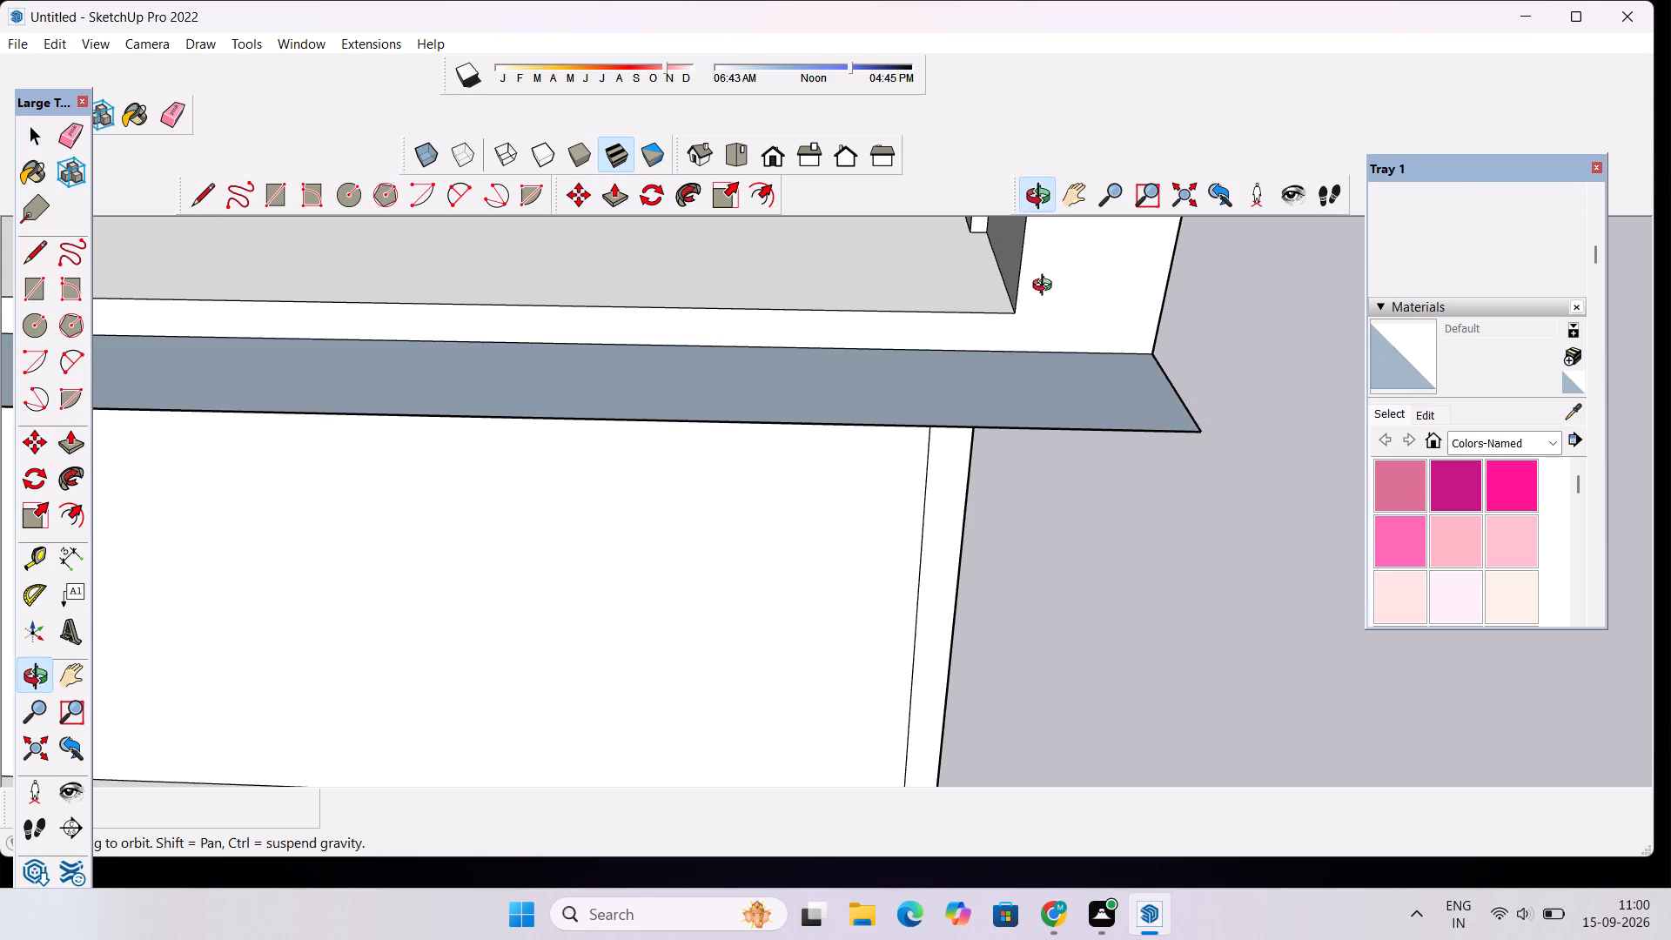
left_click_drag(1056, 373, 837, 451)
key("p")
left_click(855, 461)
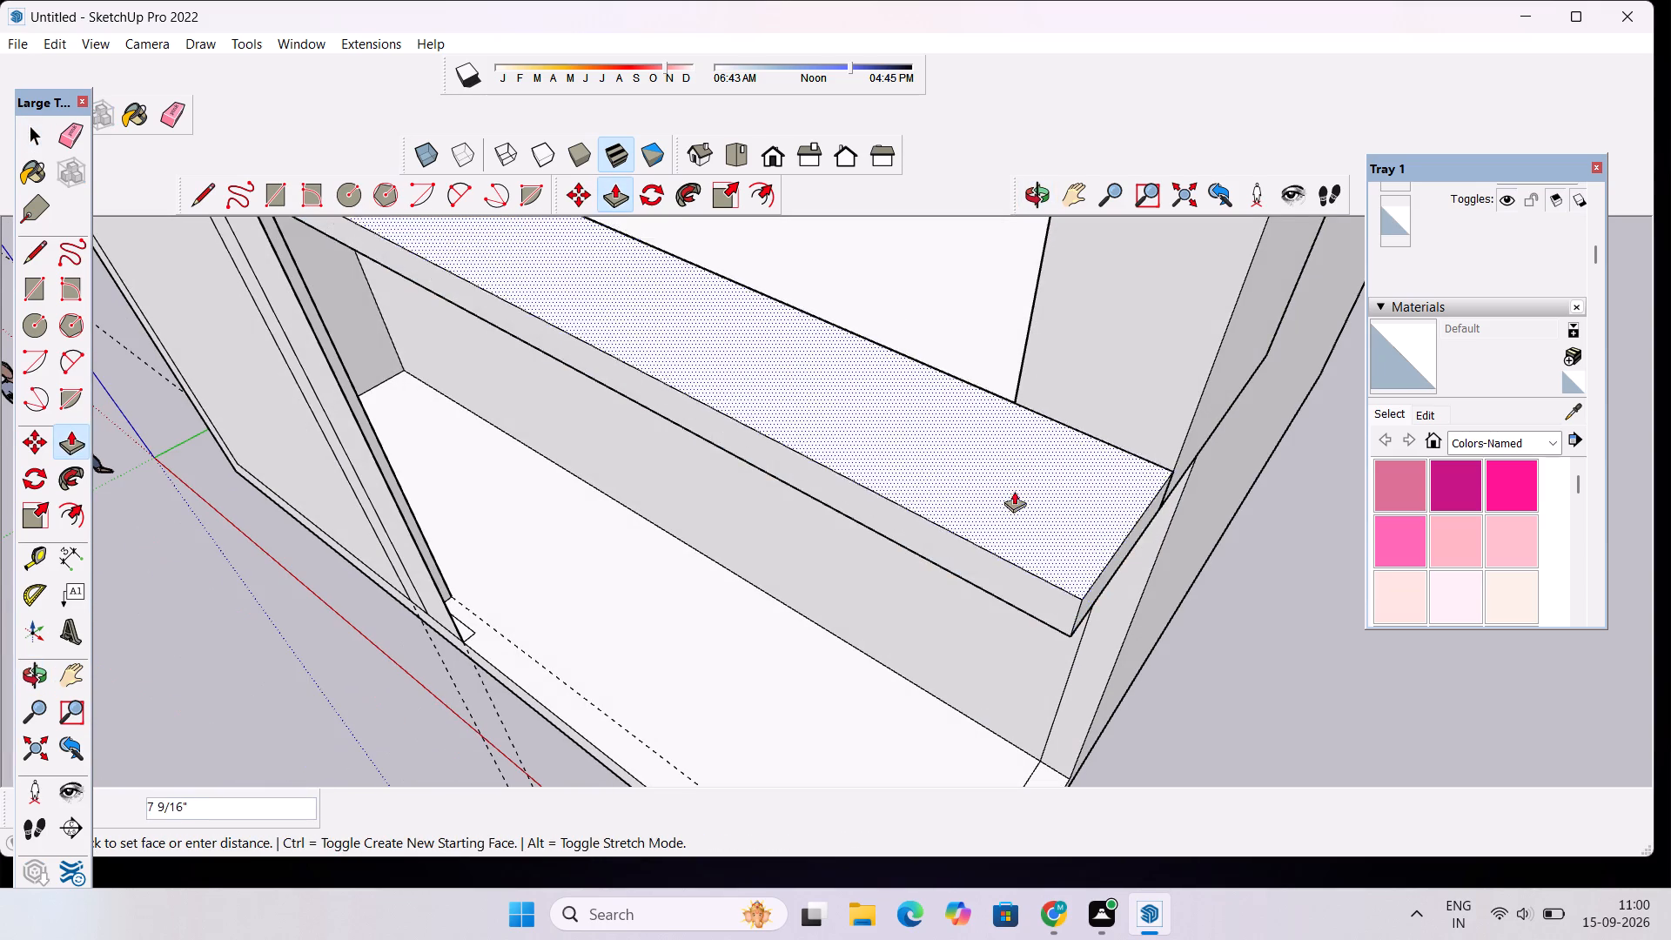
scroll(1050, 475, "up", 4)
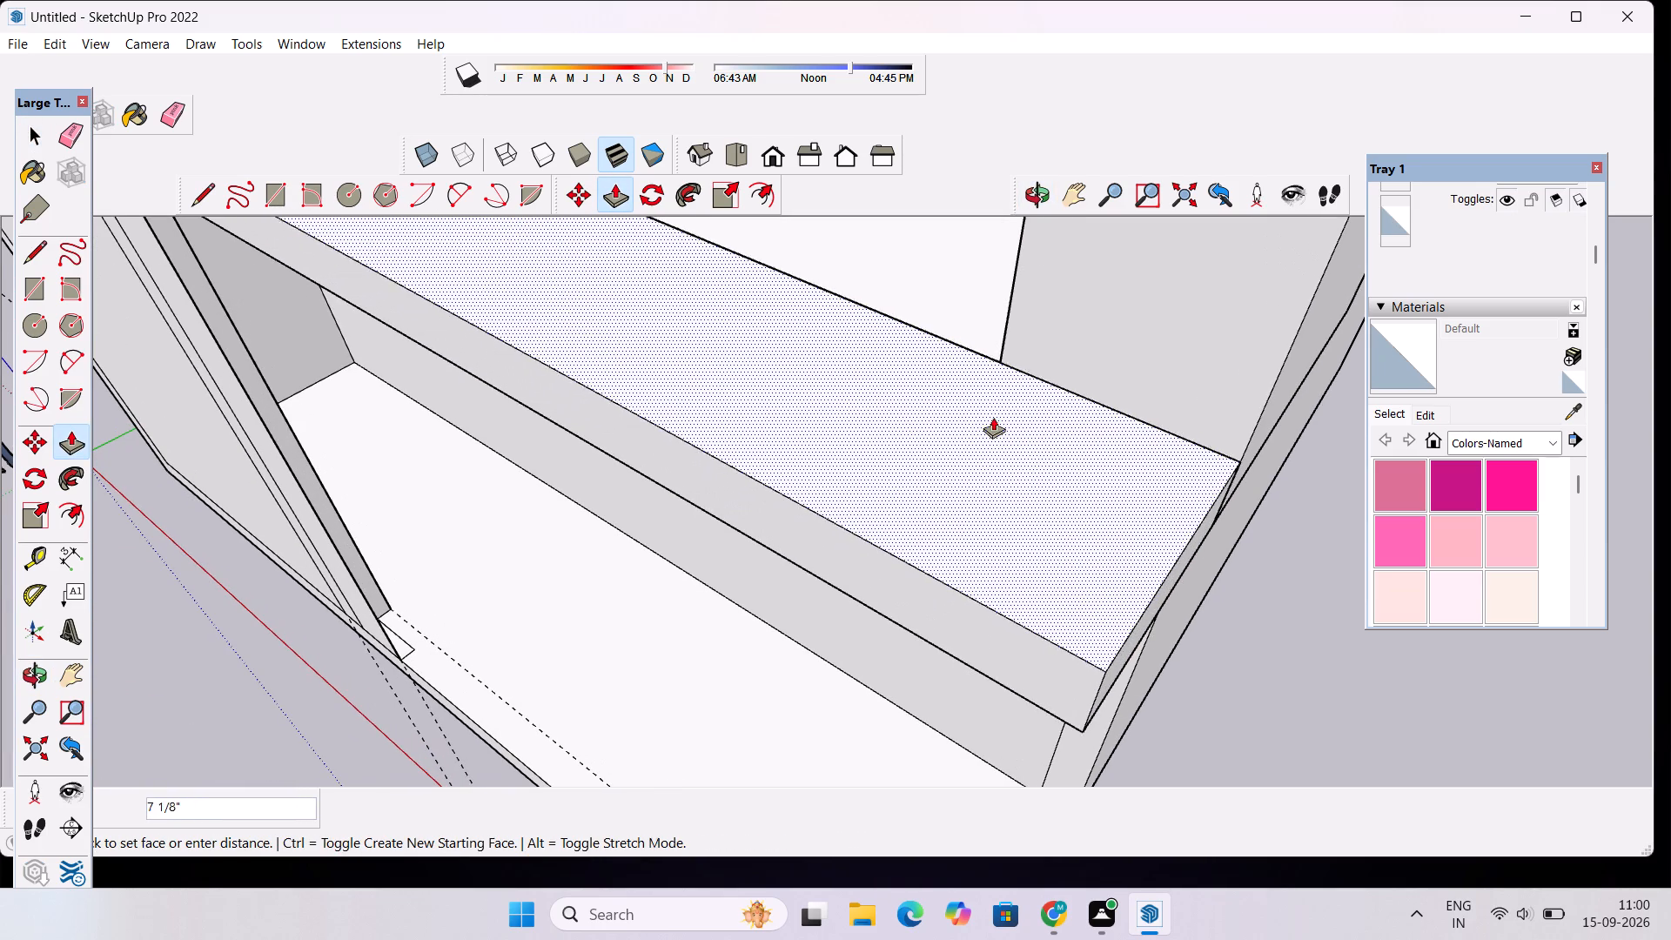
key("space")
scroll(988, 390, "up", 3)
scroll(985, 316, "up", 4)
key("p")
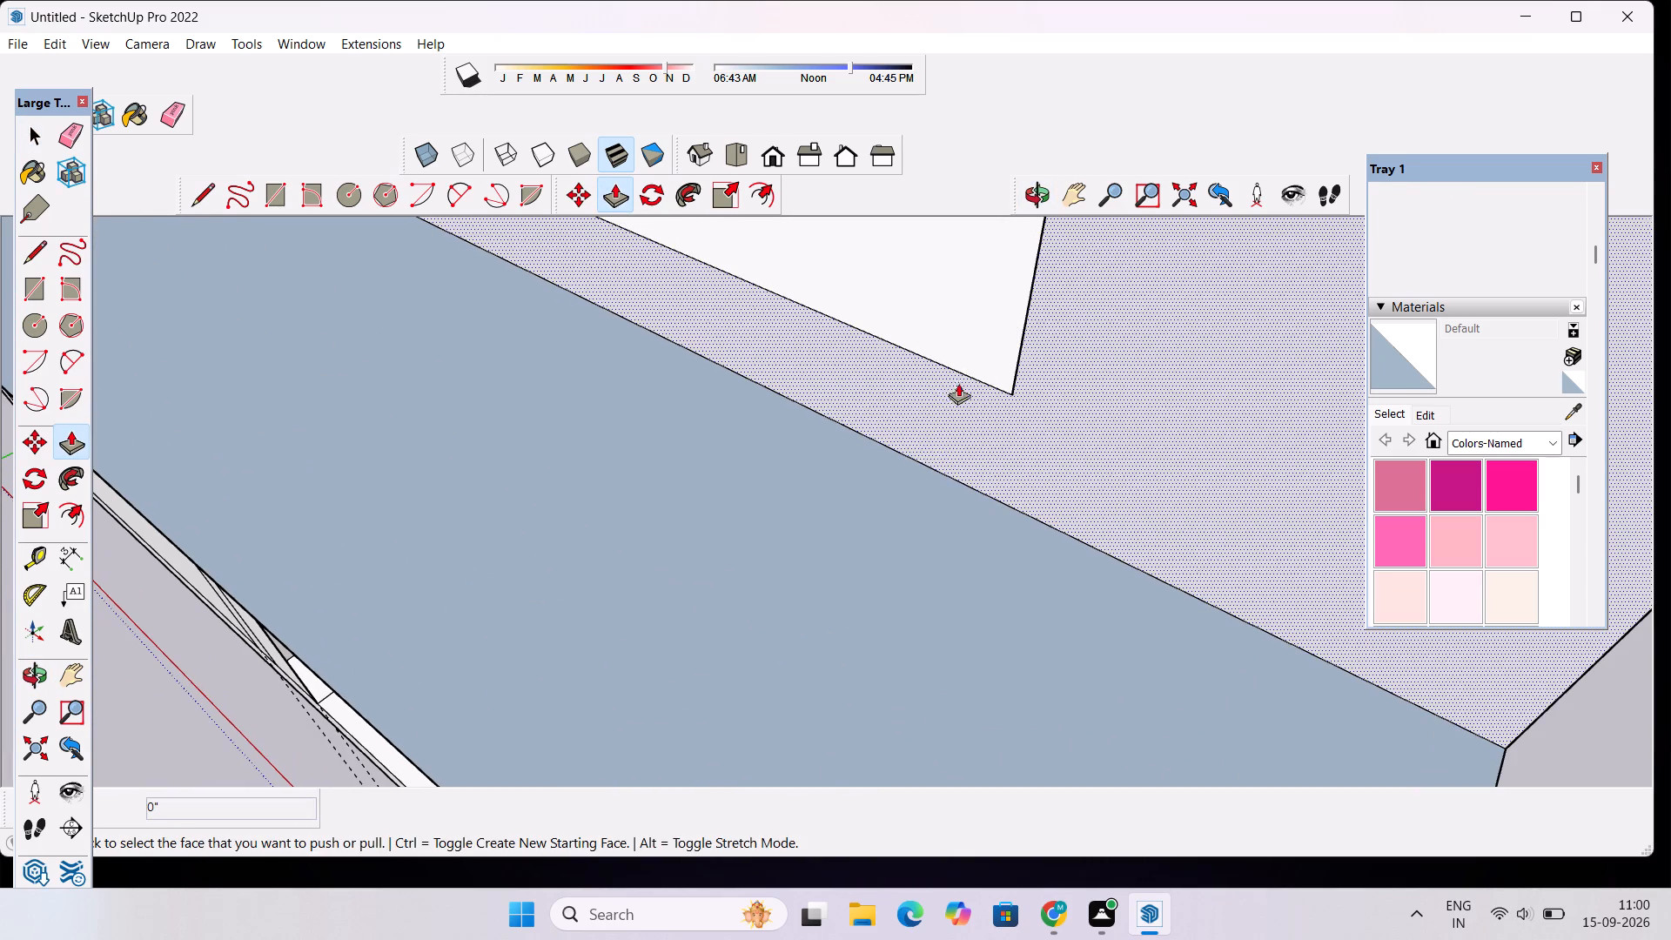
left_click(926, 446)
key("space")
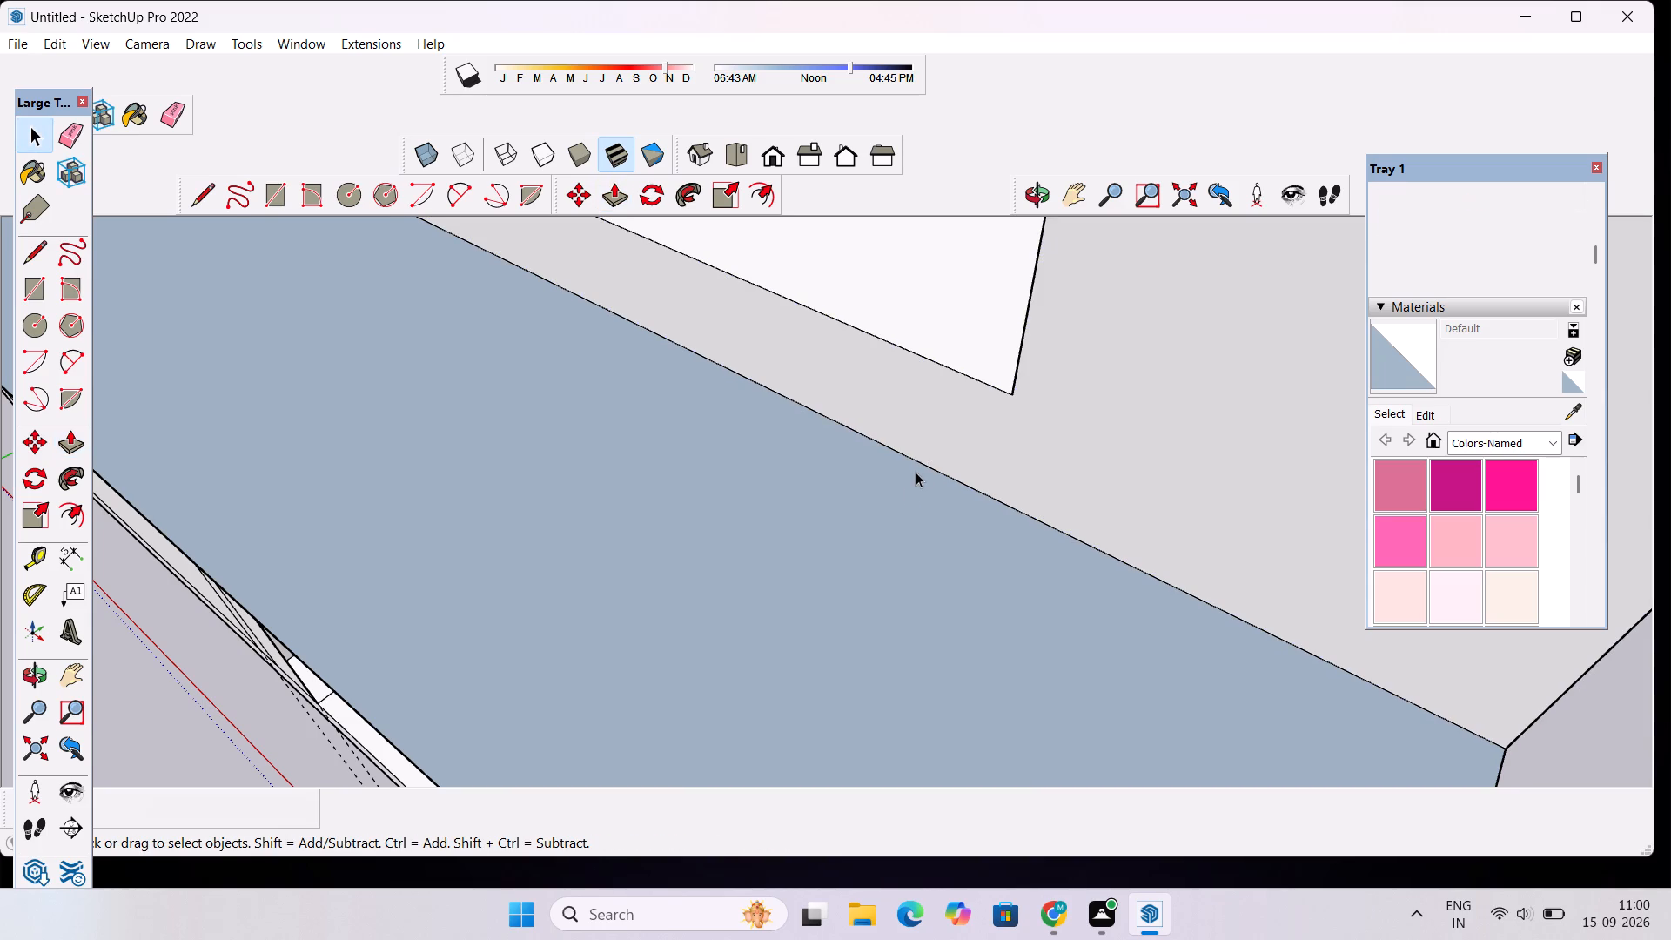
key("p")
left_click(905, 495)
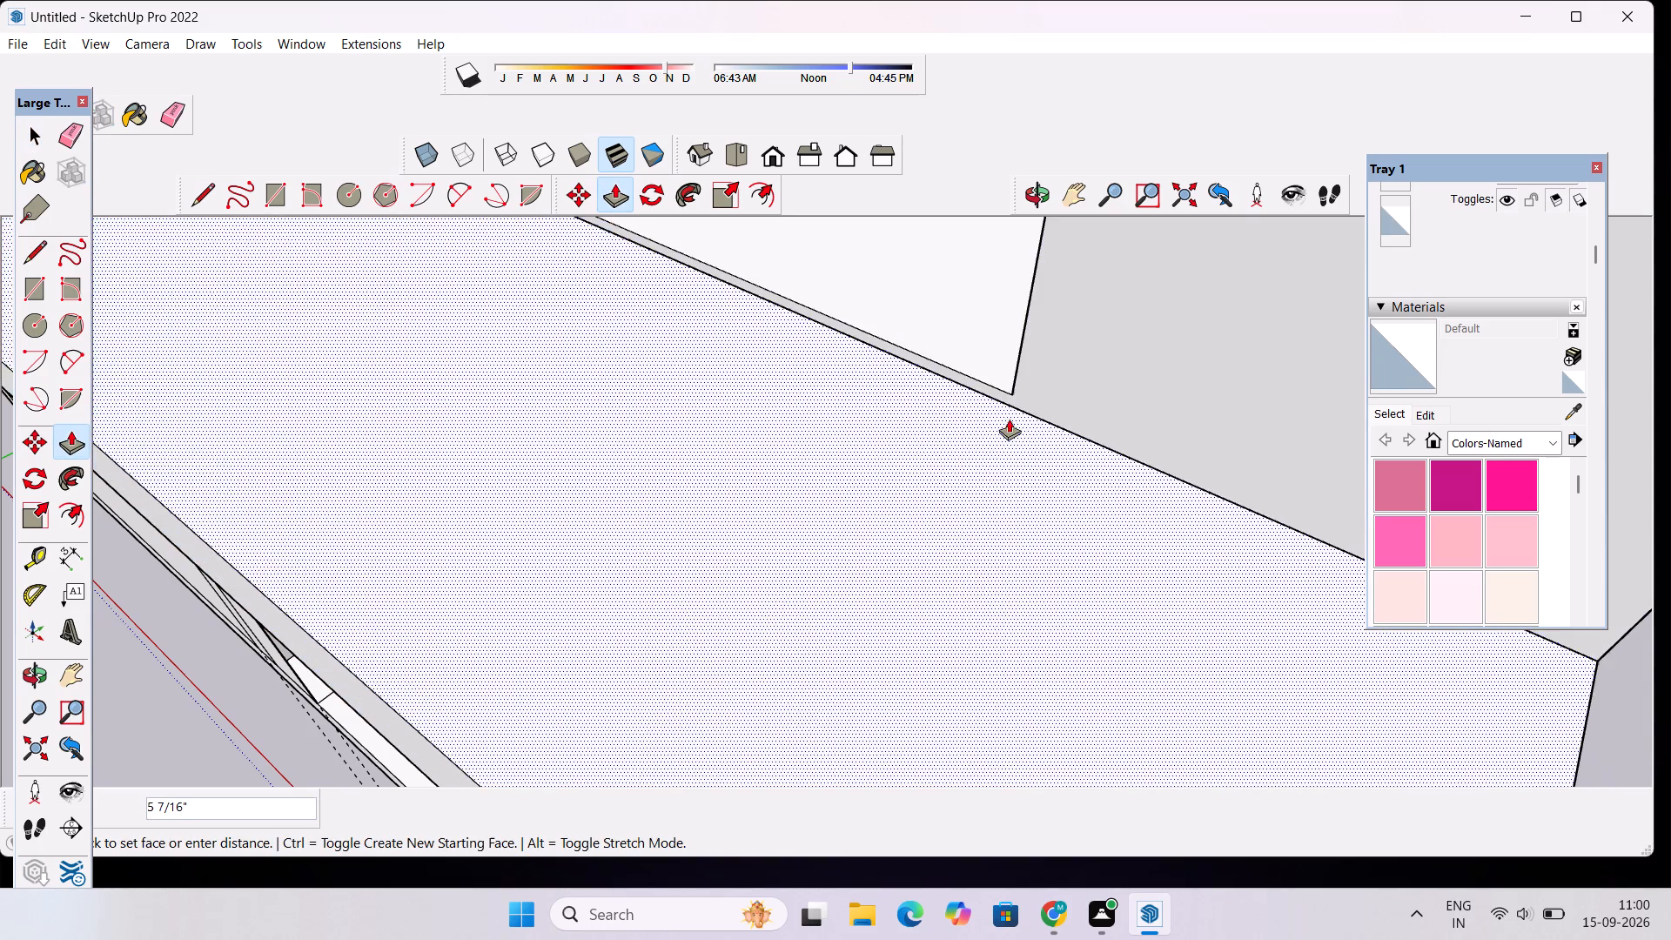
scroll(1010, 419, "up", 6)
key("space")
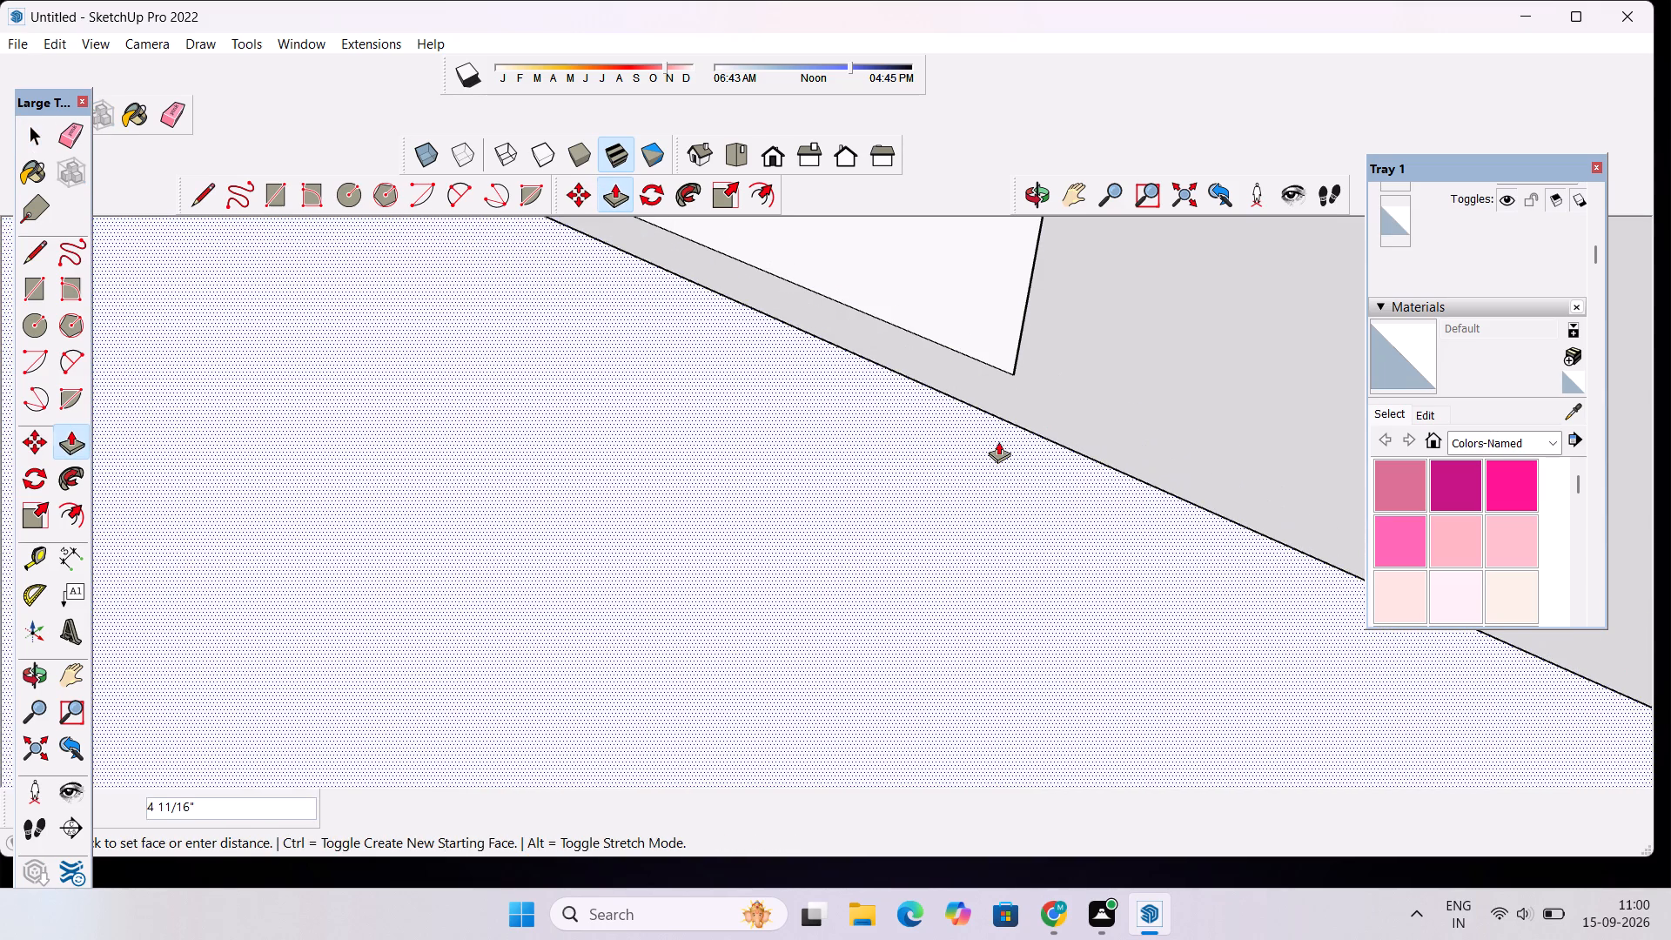
Push/Pull the 2' deep projecting strip upward 6", flush with the upper-floor surface.
left_click(1030, 202)
left_click_drag(1010, 411, 1000, 411)
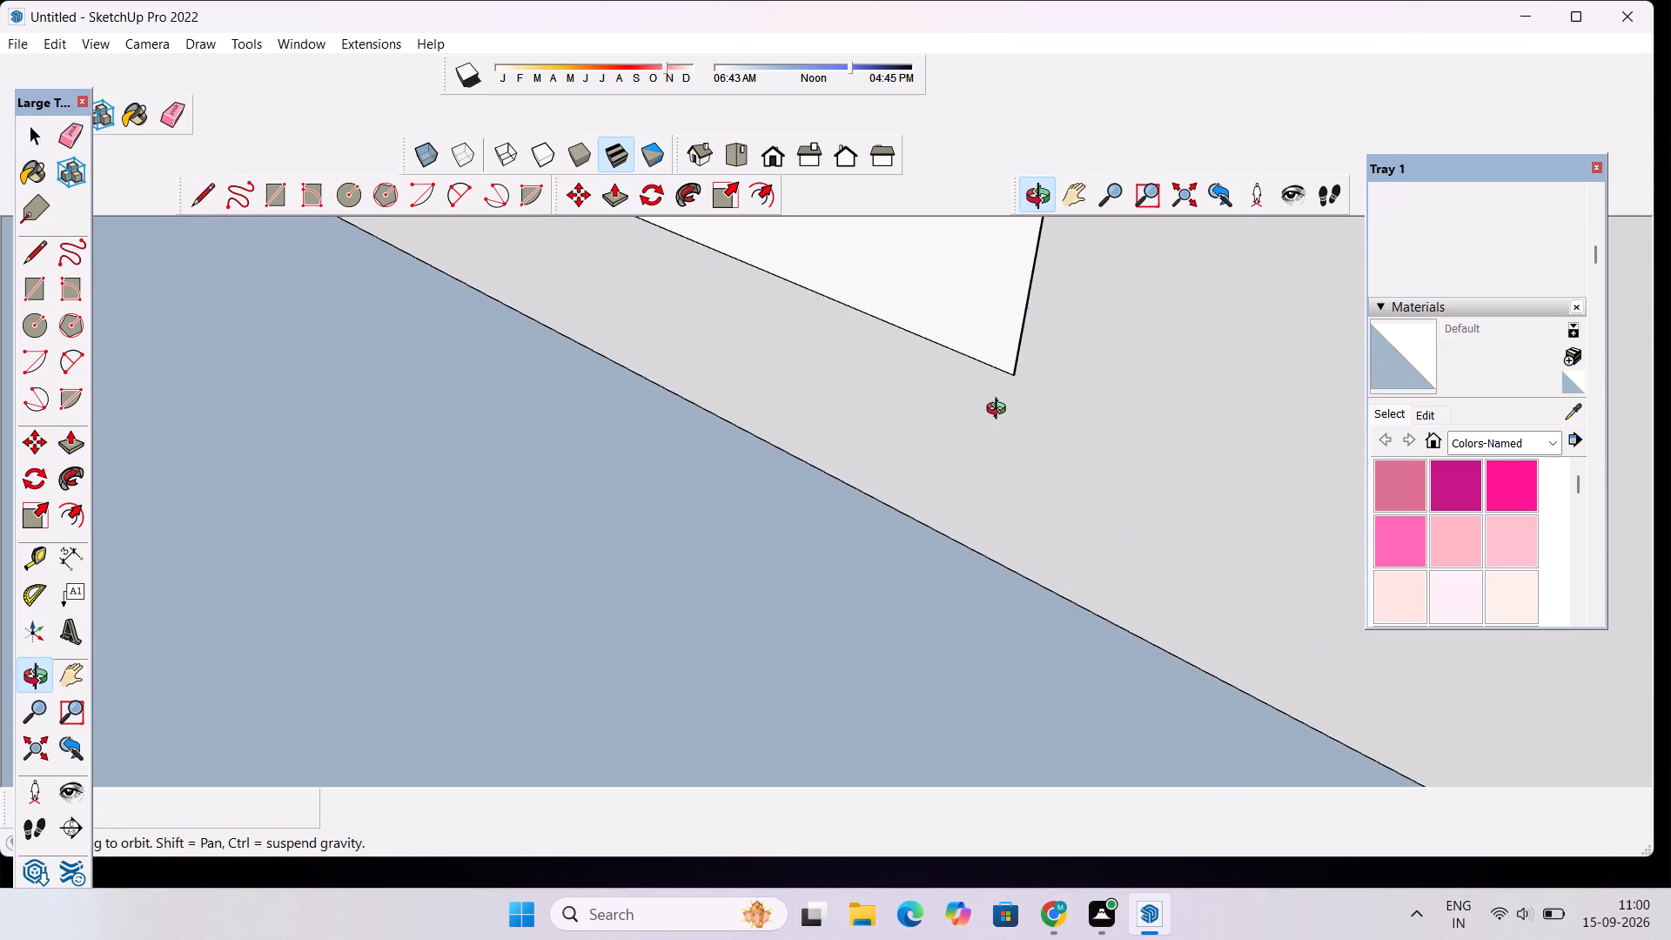
left_click_drag(1000, 411, 718, 295)
scroll(714, 286, "down", 9)
left_click_drag(708, 373, 782, 331)
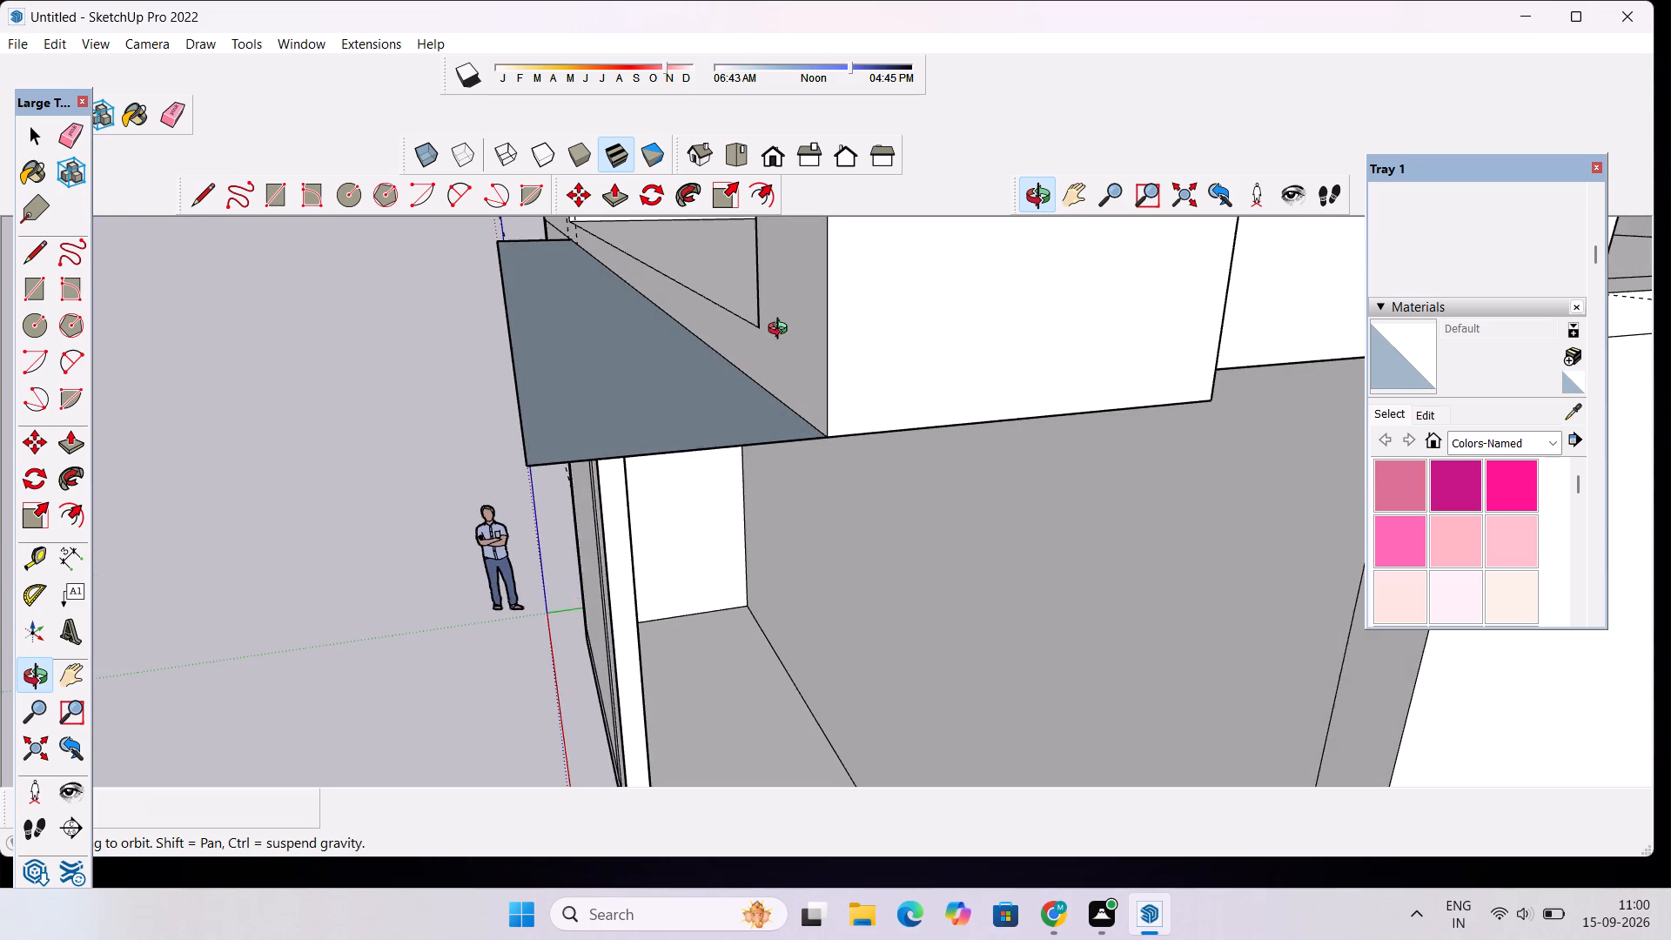
scroll(782, 331, "down", 2)
left_click_drag(768, 331, 872, 481, "shift")
scroll(622, 309, "up", 4, "shift")
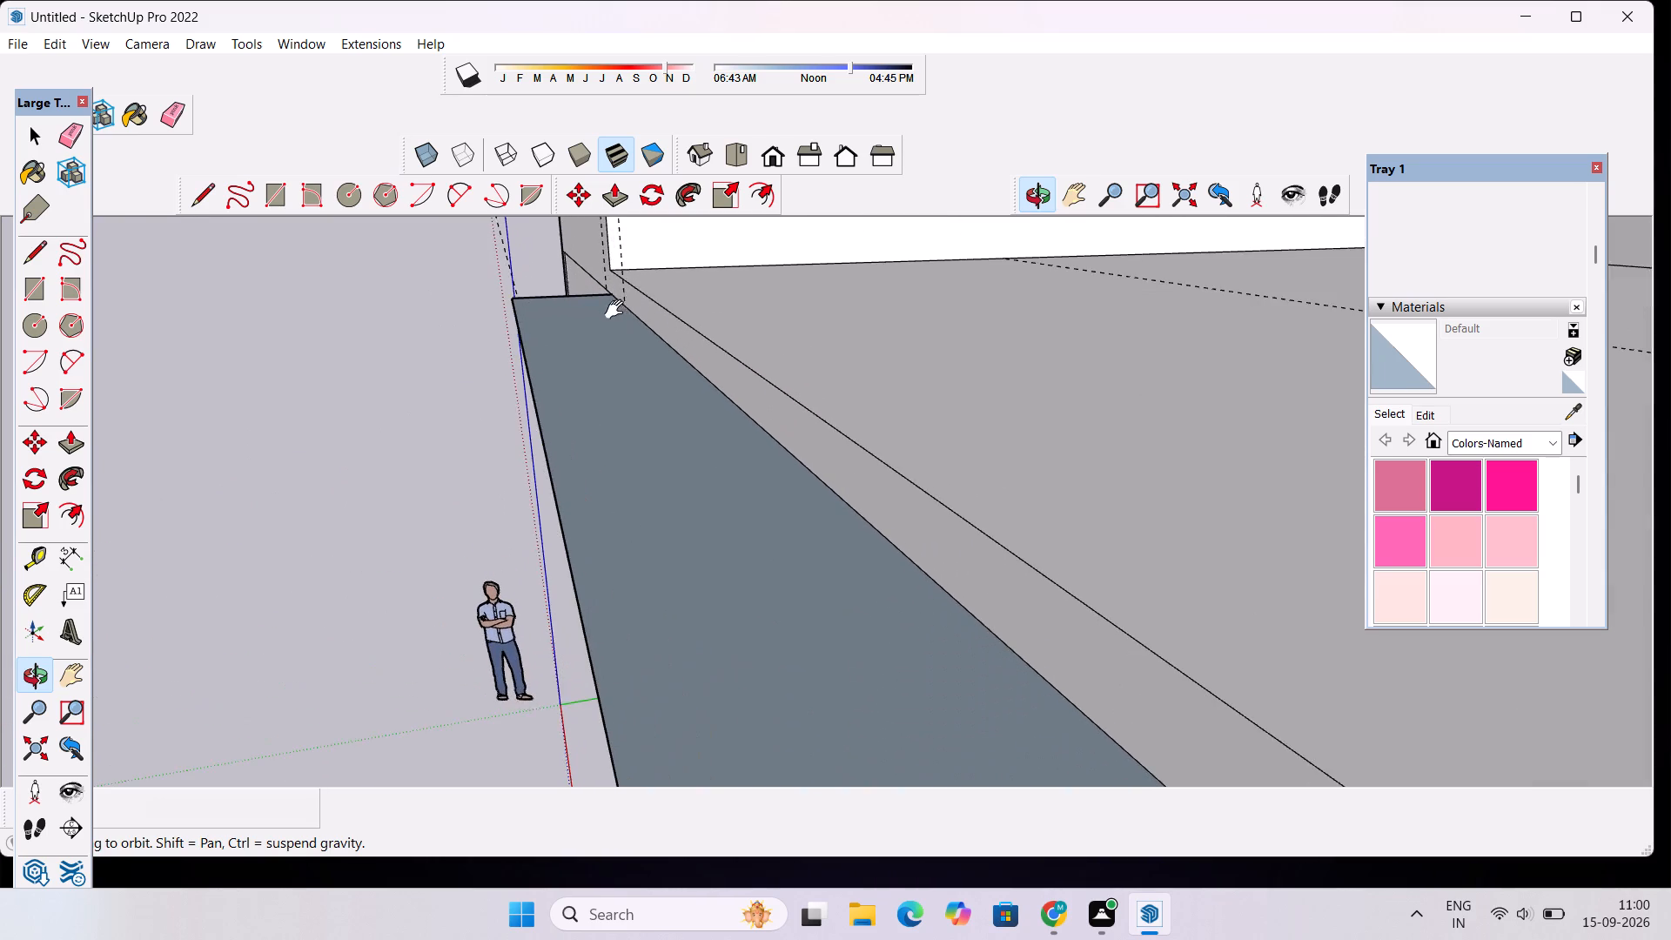
left_click_drag(616, 312, 640, 443, "shift")
key("p")
left_click(608, 416)
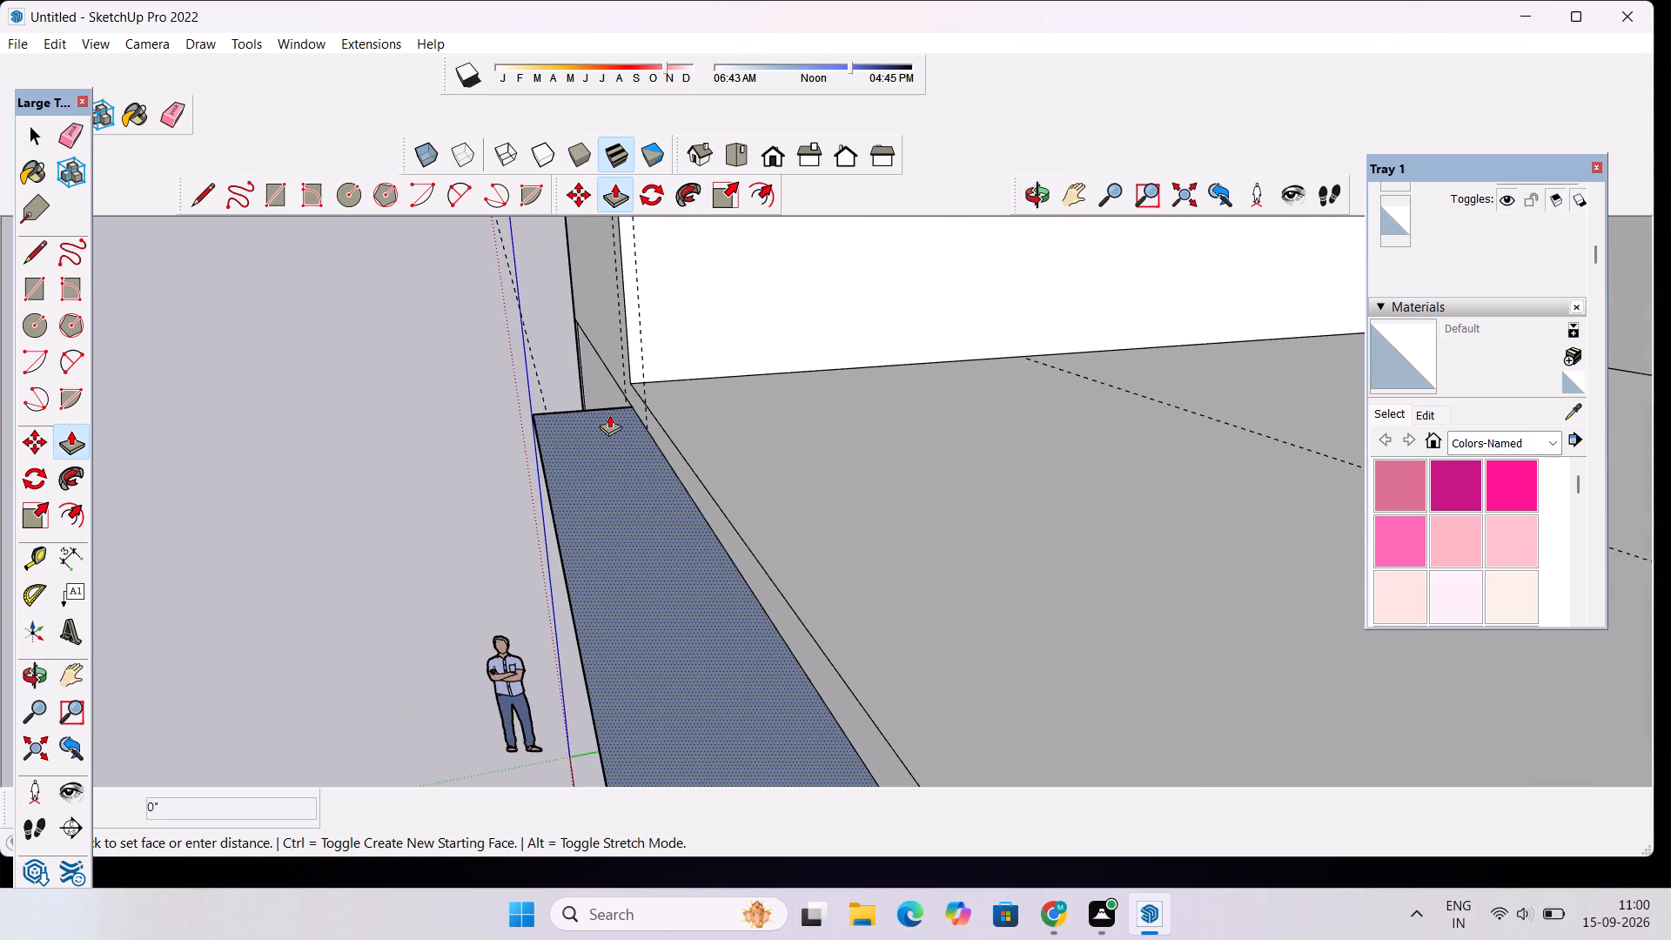
left_click(664, 439)
Erase the vertical line running down through the upright rectangle at the free edge of the ground-floor front panel.
left_click(1043, 203)
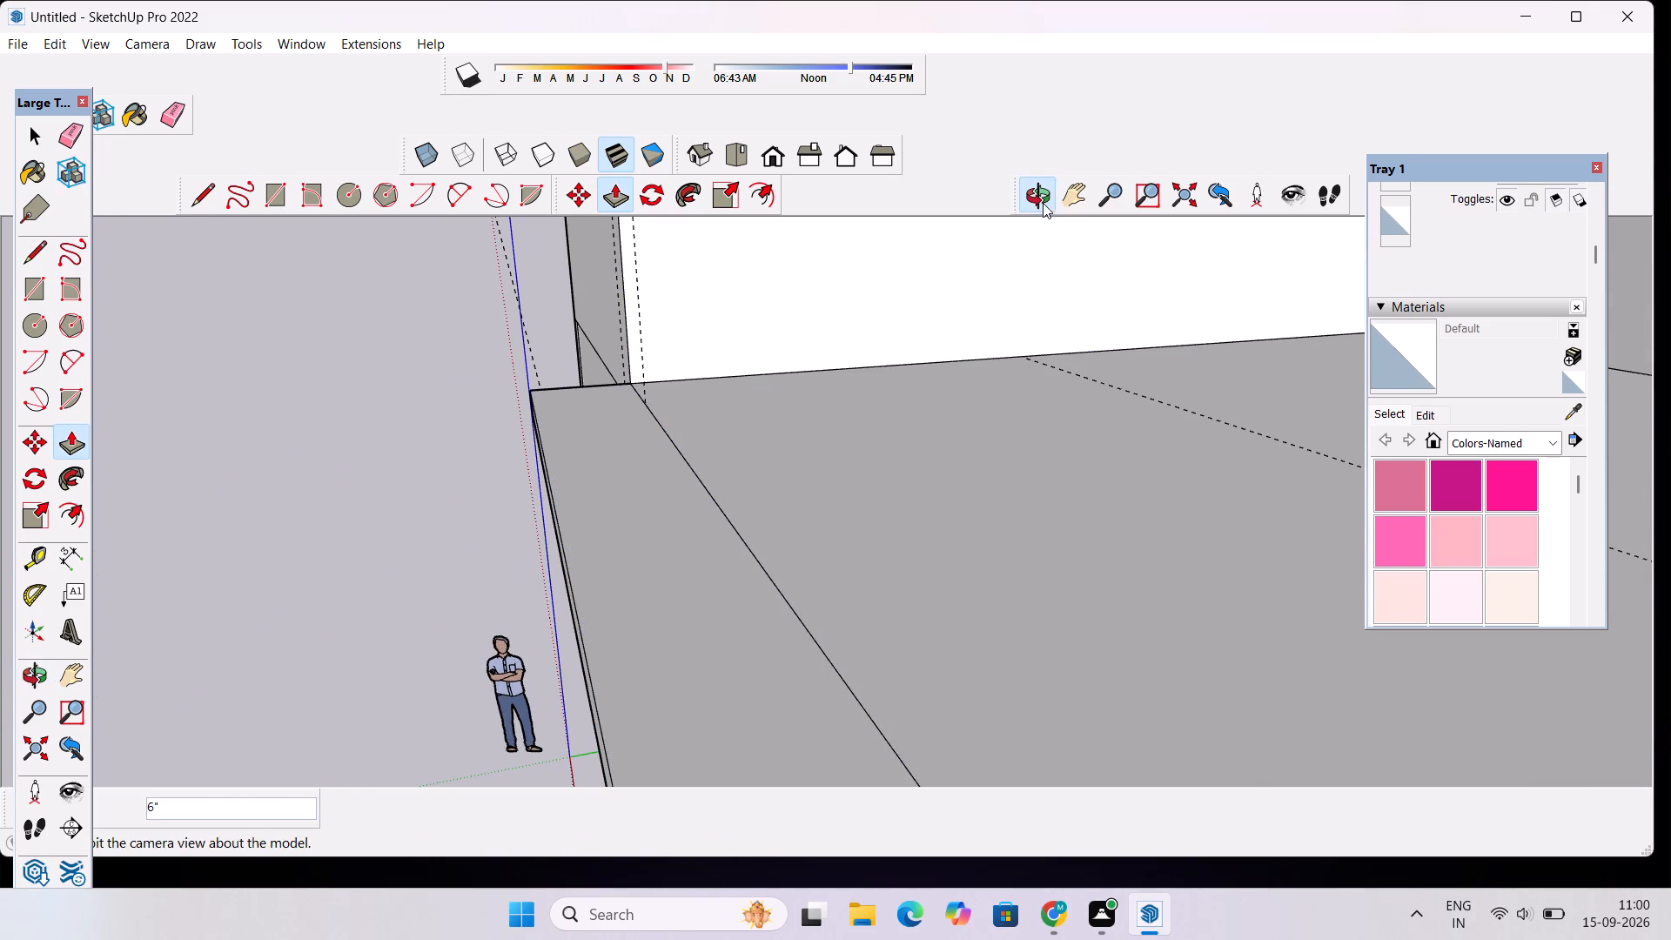
left_click_drag(716, 452, 889, 379)
scroll(889, 379, "down", 6)
left_click_drag(875, 526, 923, 453)
scroll(922, 445, "down", 3)
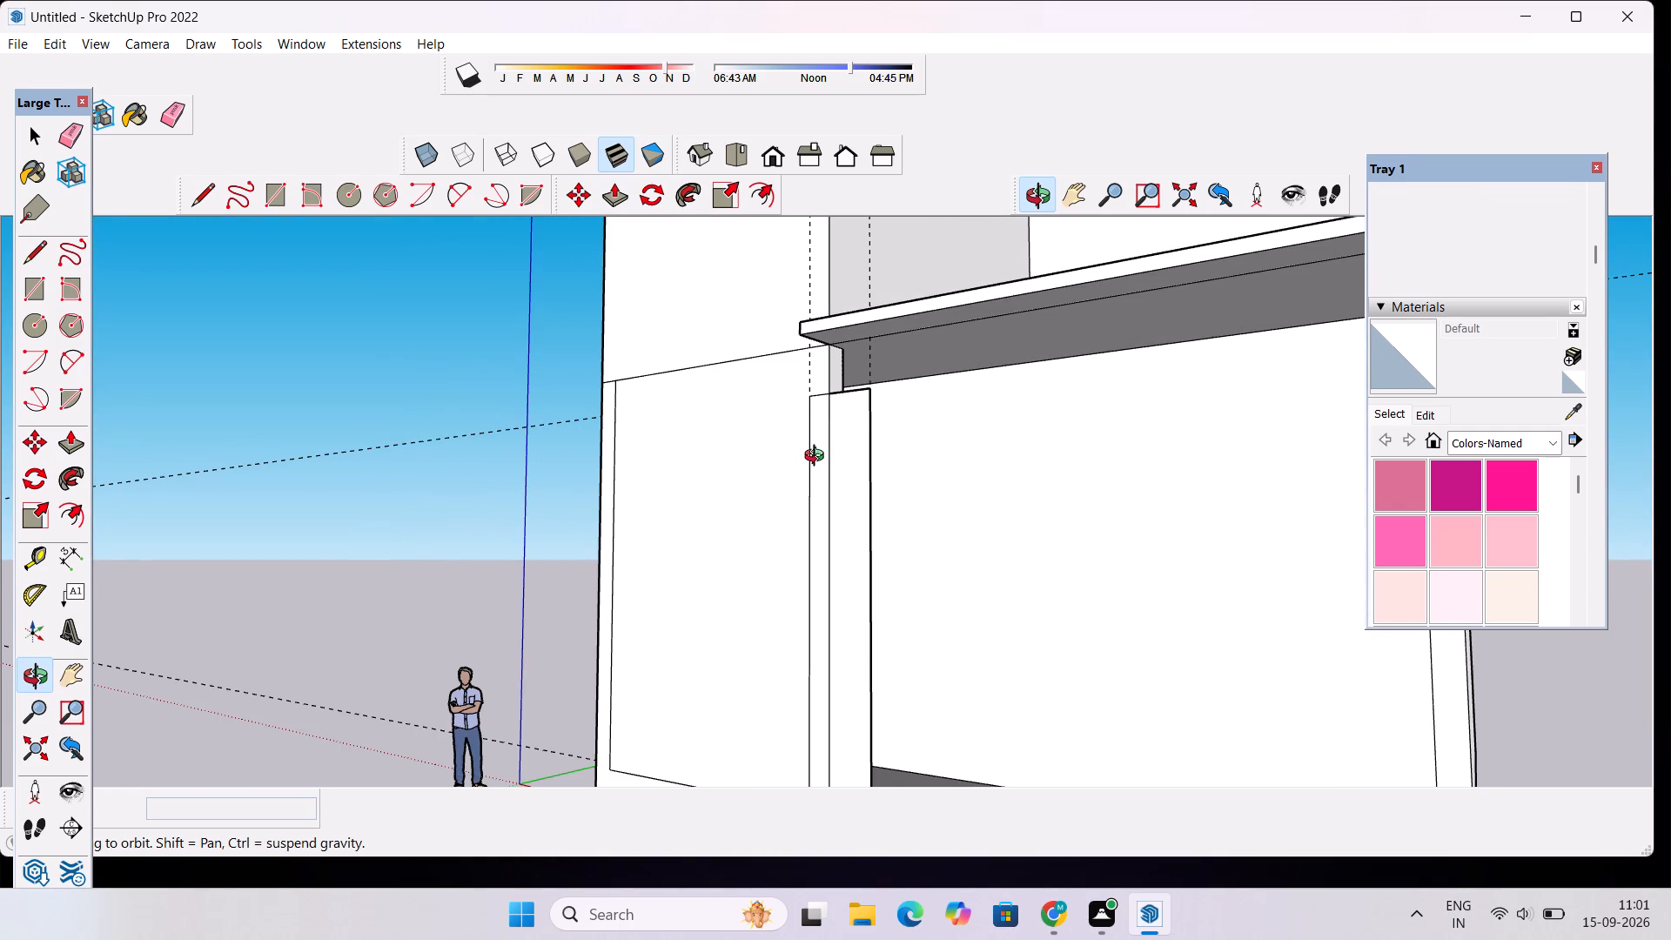
scroll(818, 458, "down", 1)
left_click_drag(817, 460, 985, 554)
scroll(910, 547, "up", 2)
left_click_drag(912, 558, 869, 476)
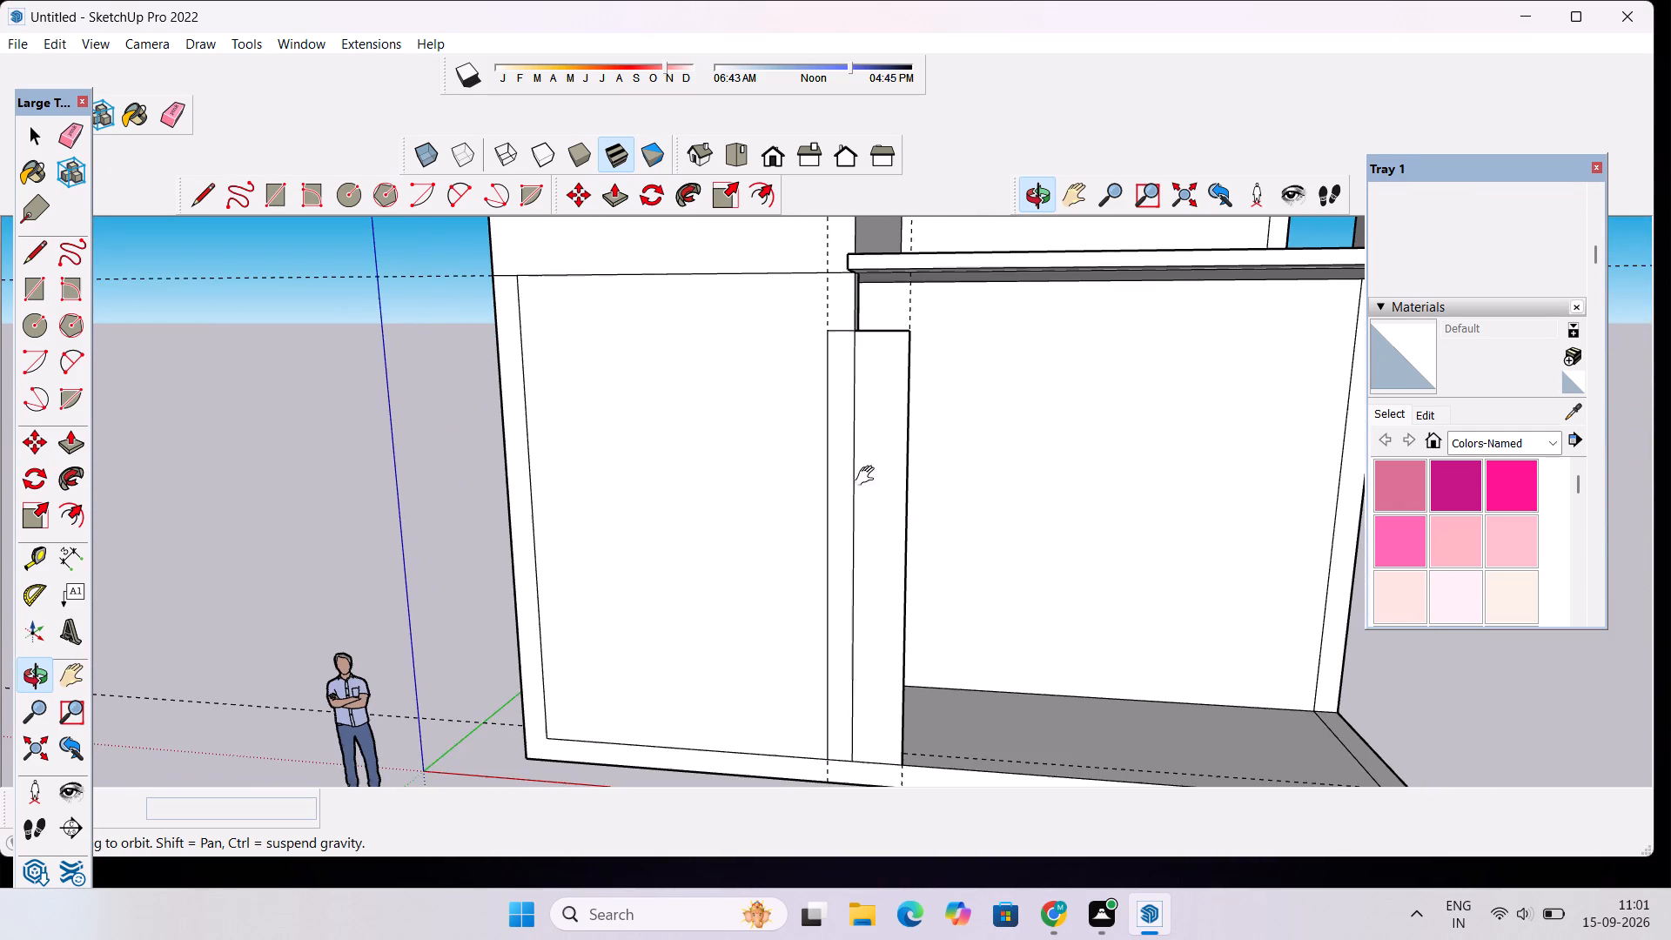
left_click_drag(869, 476, 868, 475)
key("e")
left_click(855, 460)
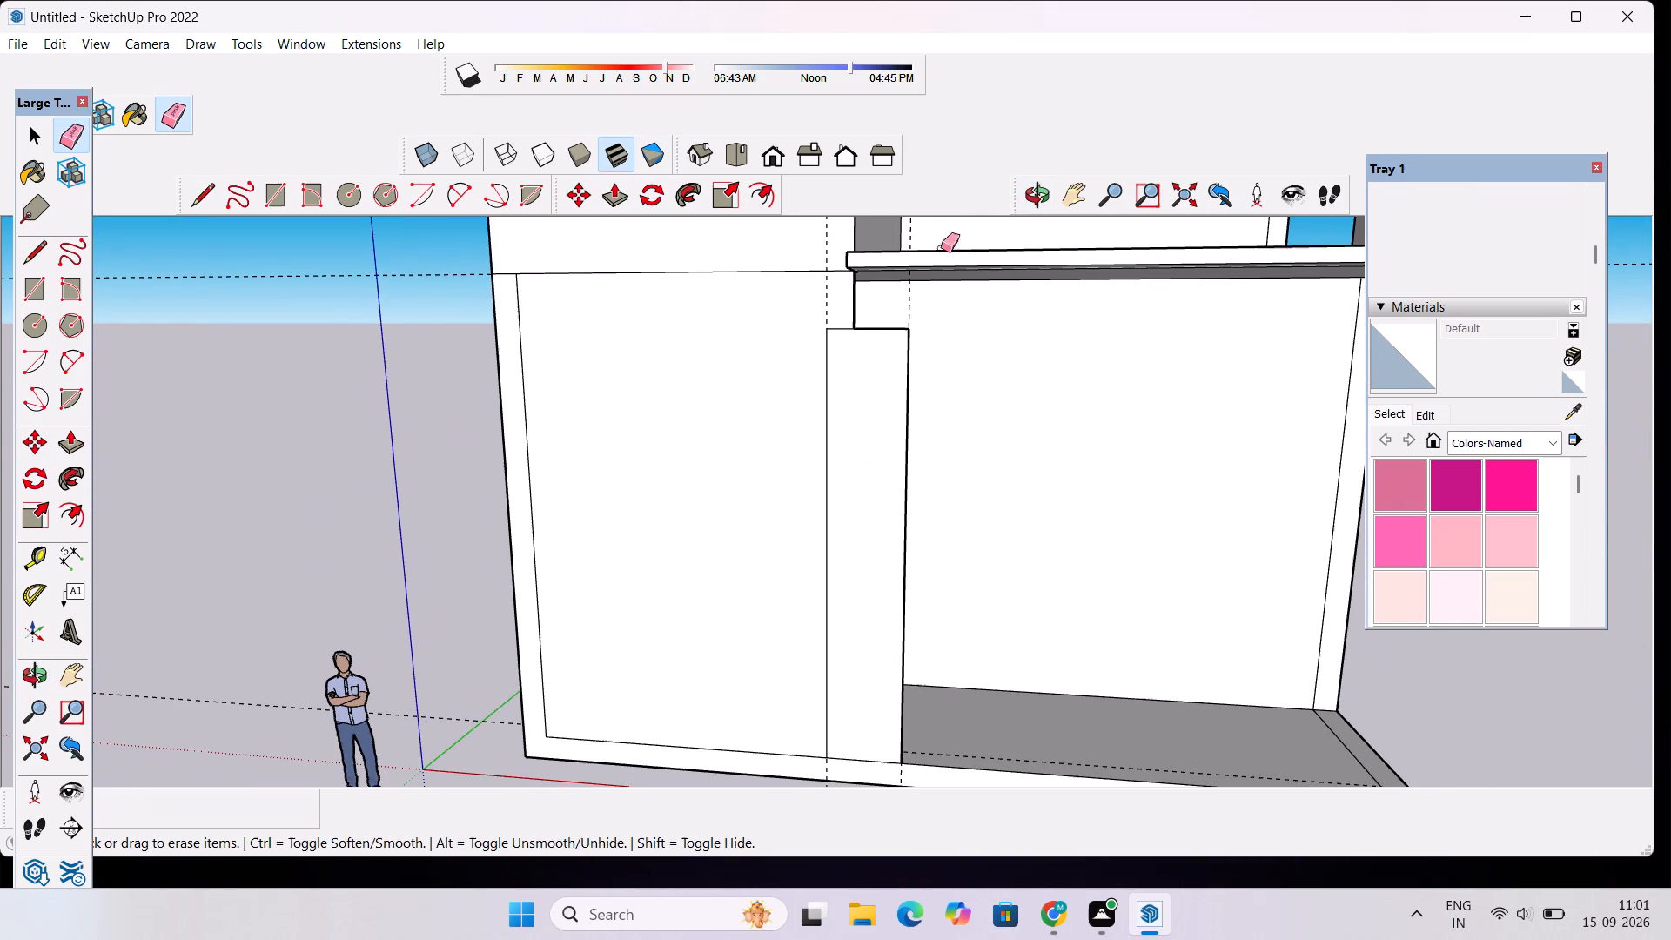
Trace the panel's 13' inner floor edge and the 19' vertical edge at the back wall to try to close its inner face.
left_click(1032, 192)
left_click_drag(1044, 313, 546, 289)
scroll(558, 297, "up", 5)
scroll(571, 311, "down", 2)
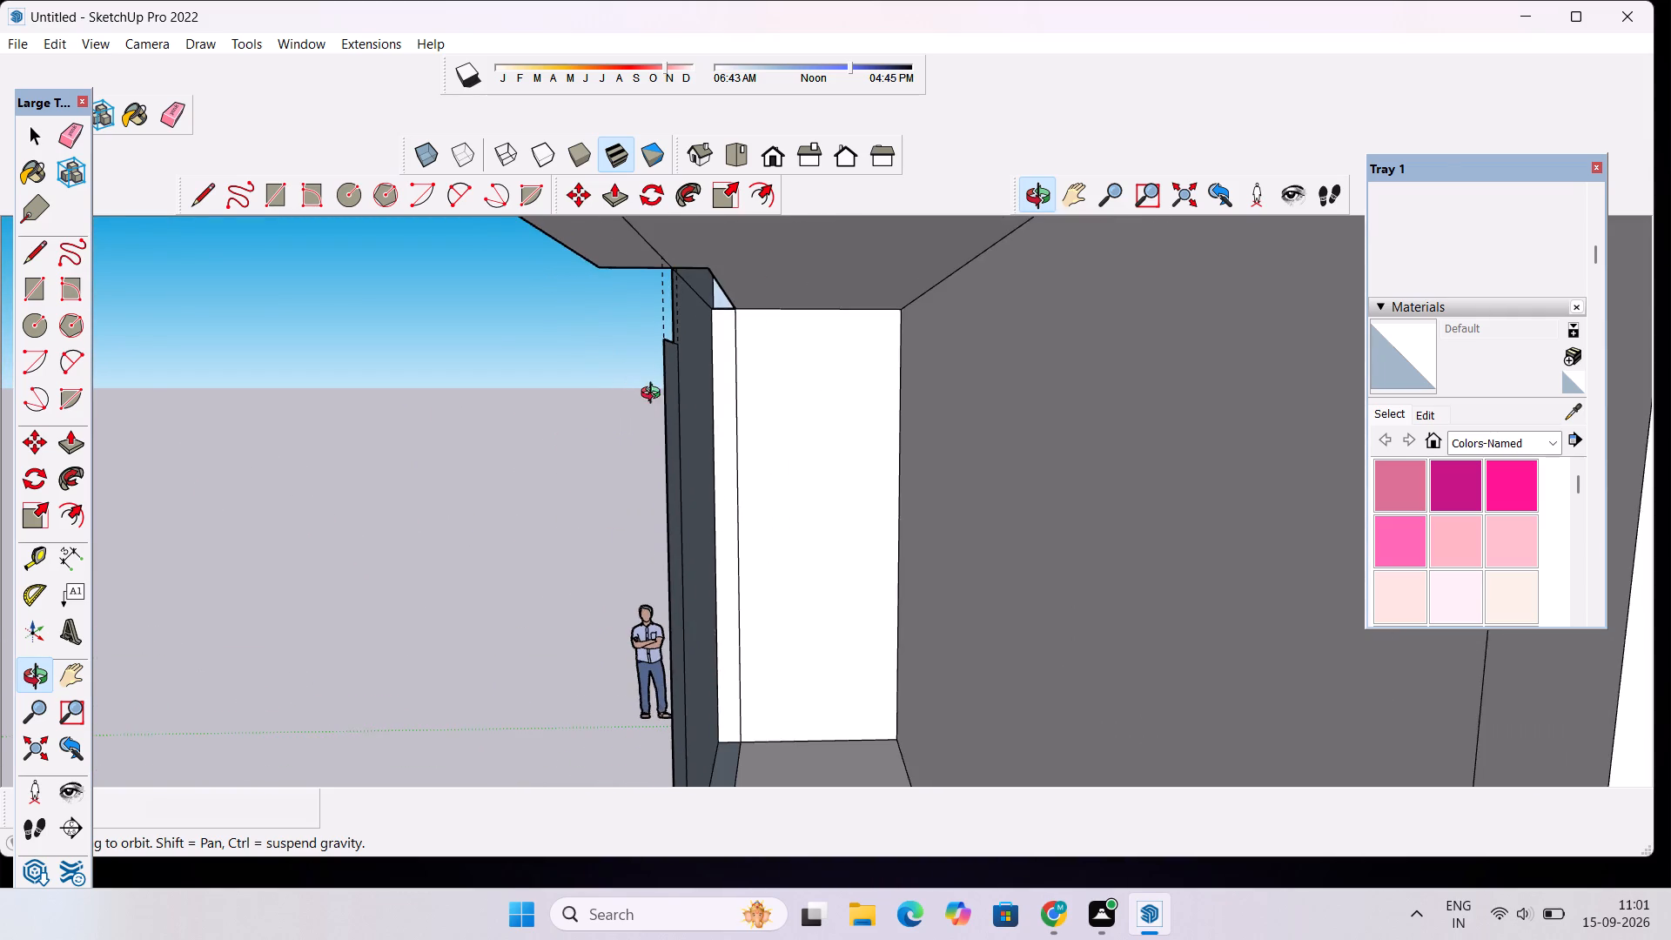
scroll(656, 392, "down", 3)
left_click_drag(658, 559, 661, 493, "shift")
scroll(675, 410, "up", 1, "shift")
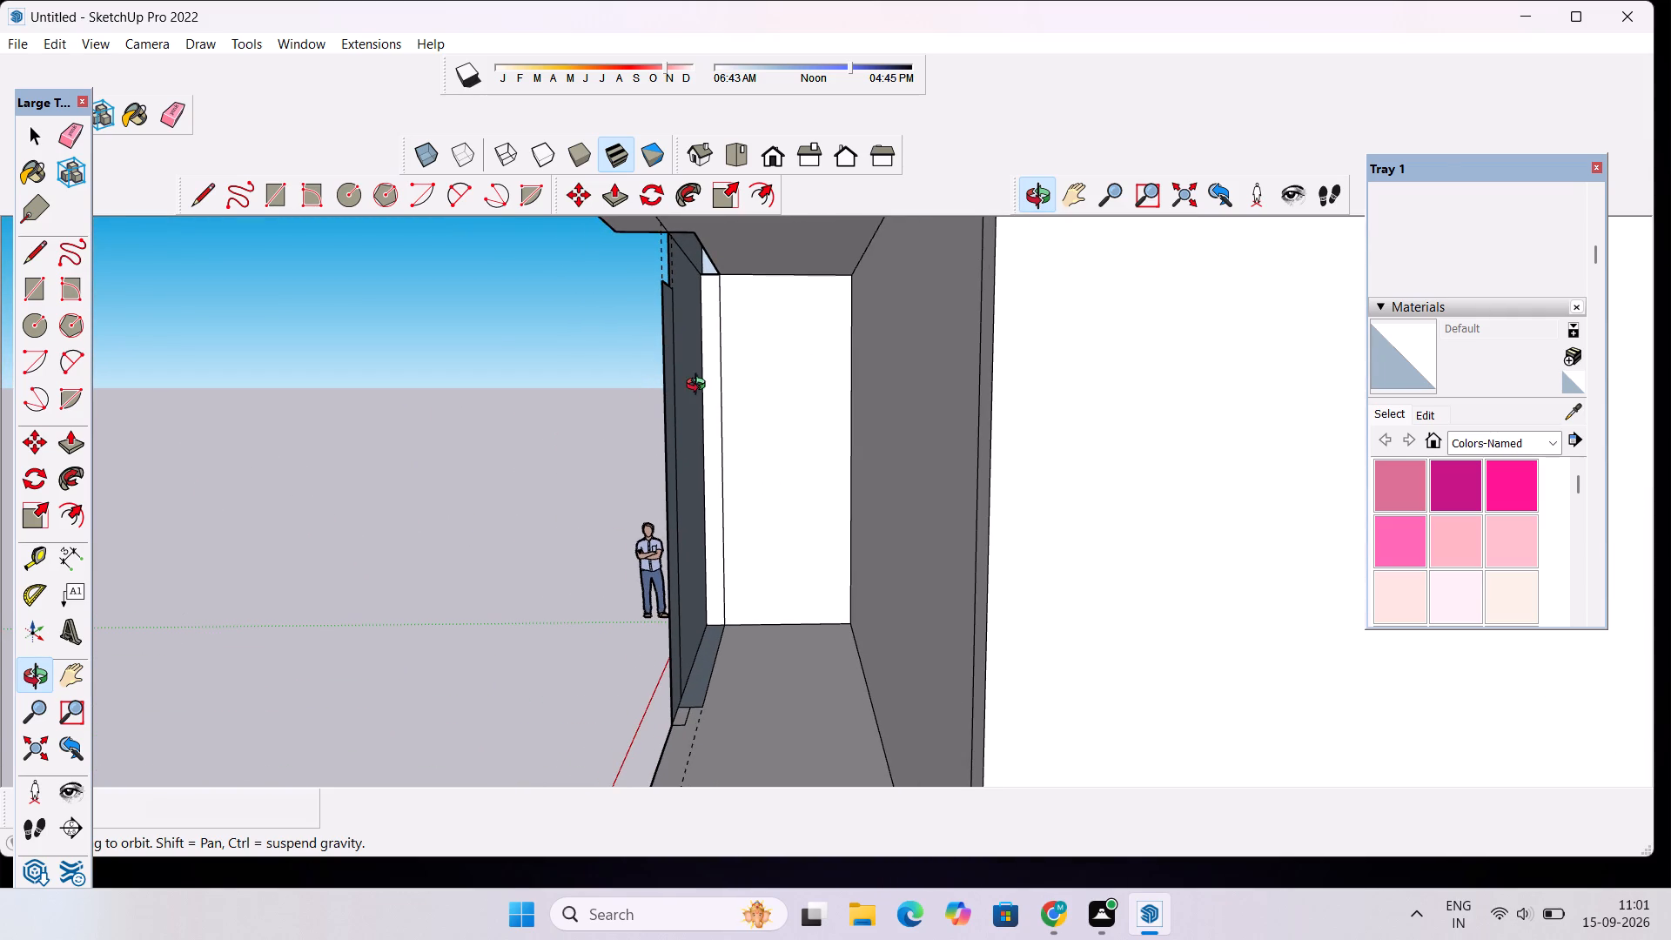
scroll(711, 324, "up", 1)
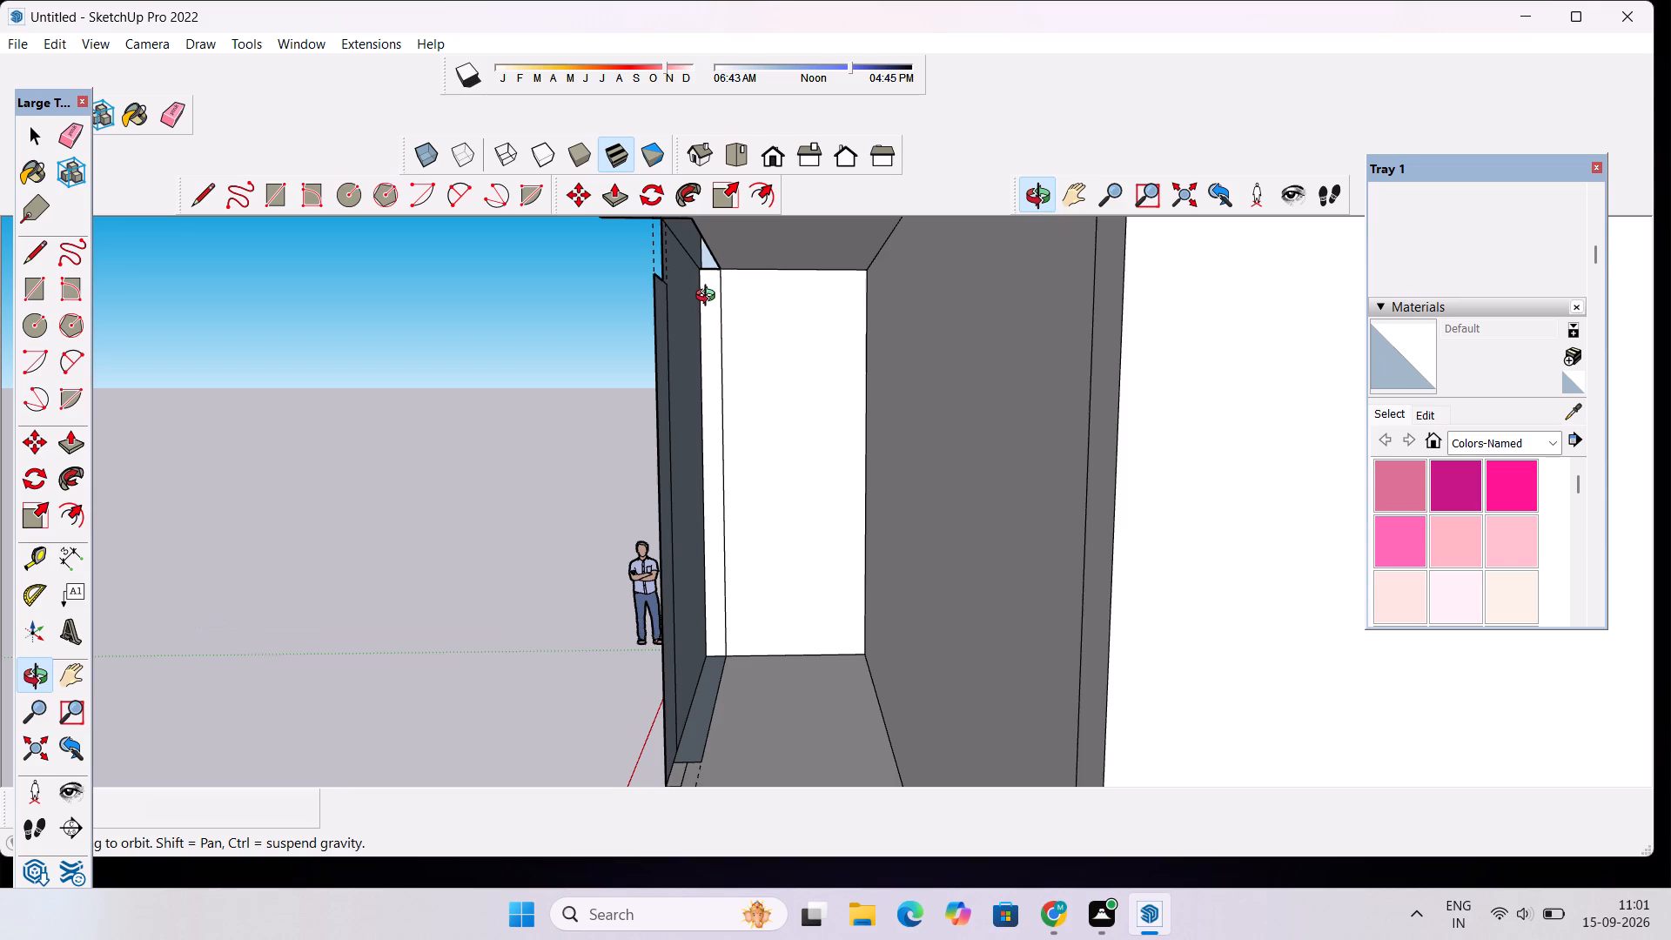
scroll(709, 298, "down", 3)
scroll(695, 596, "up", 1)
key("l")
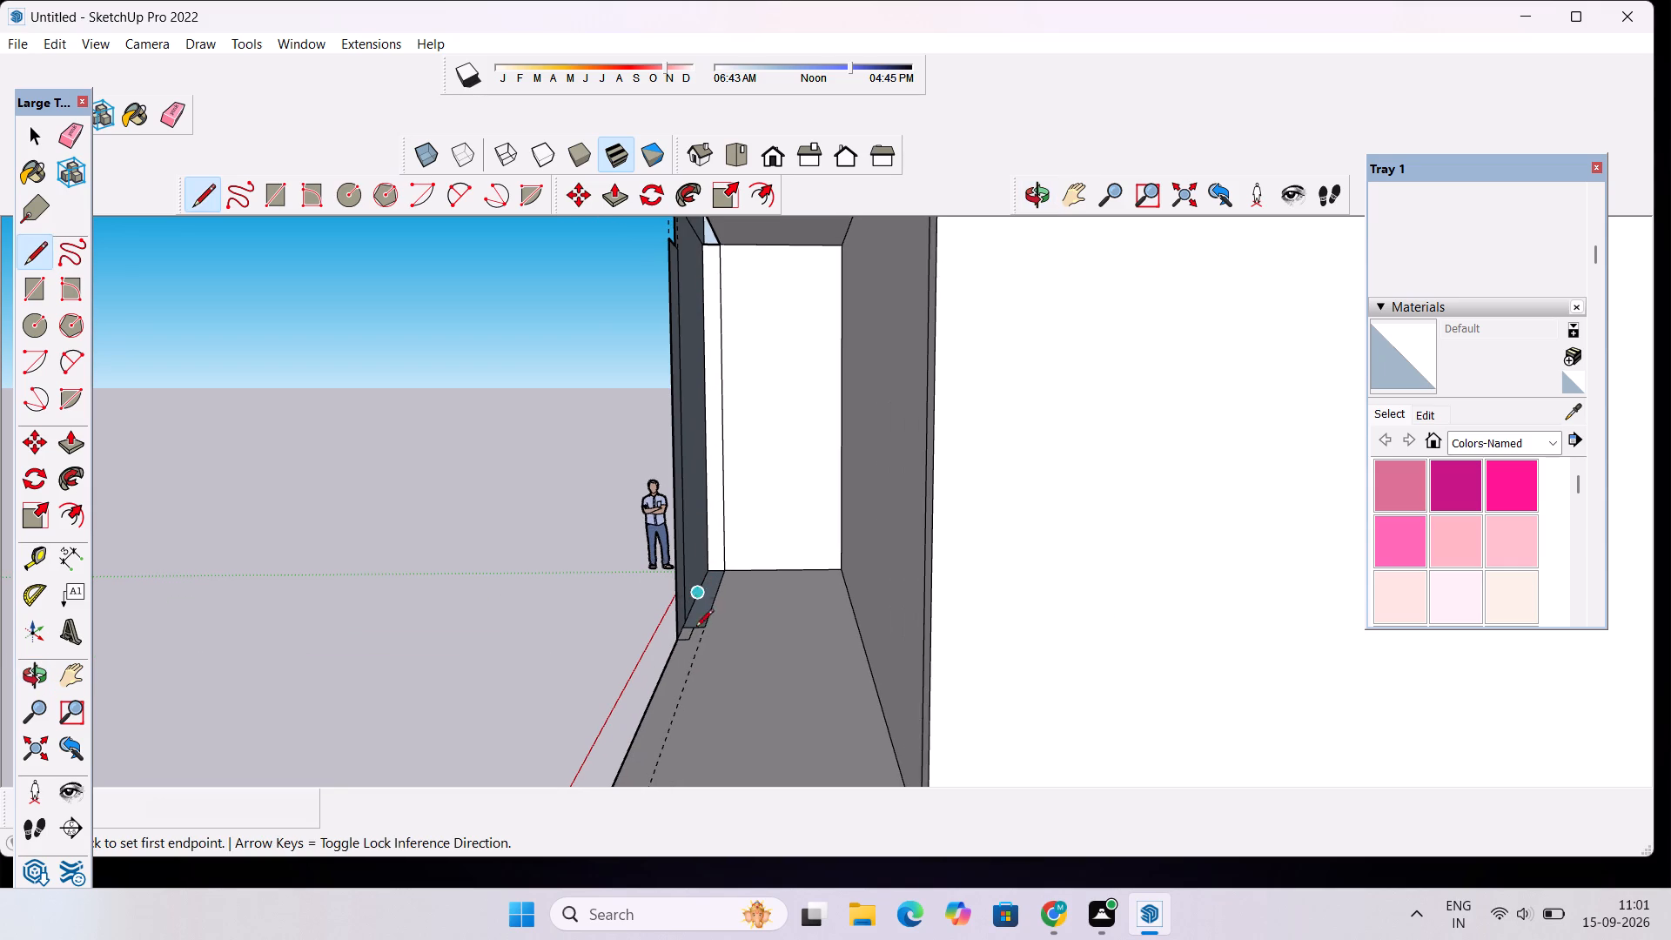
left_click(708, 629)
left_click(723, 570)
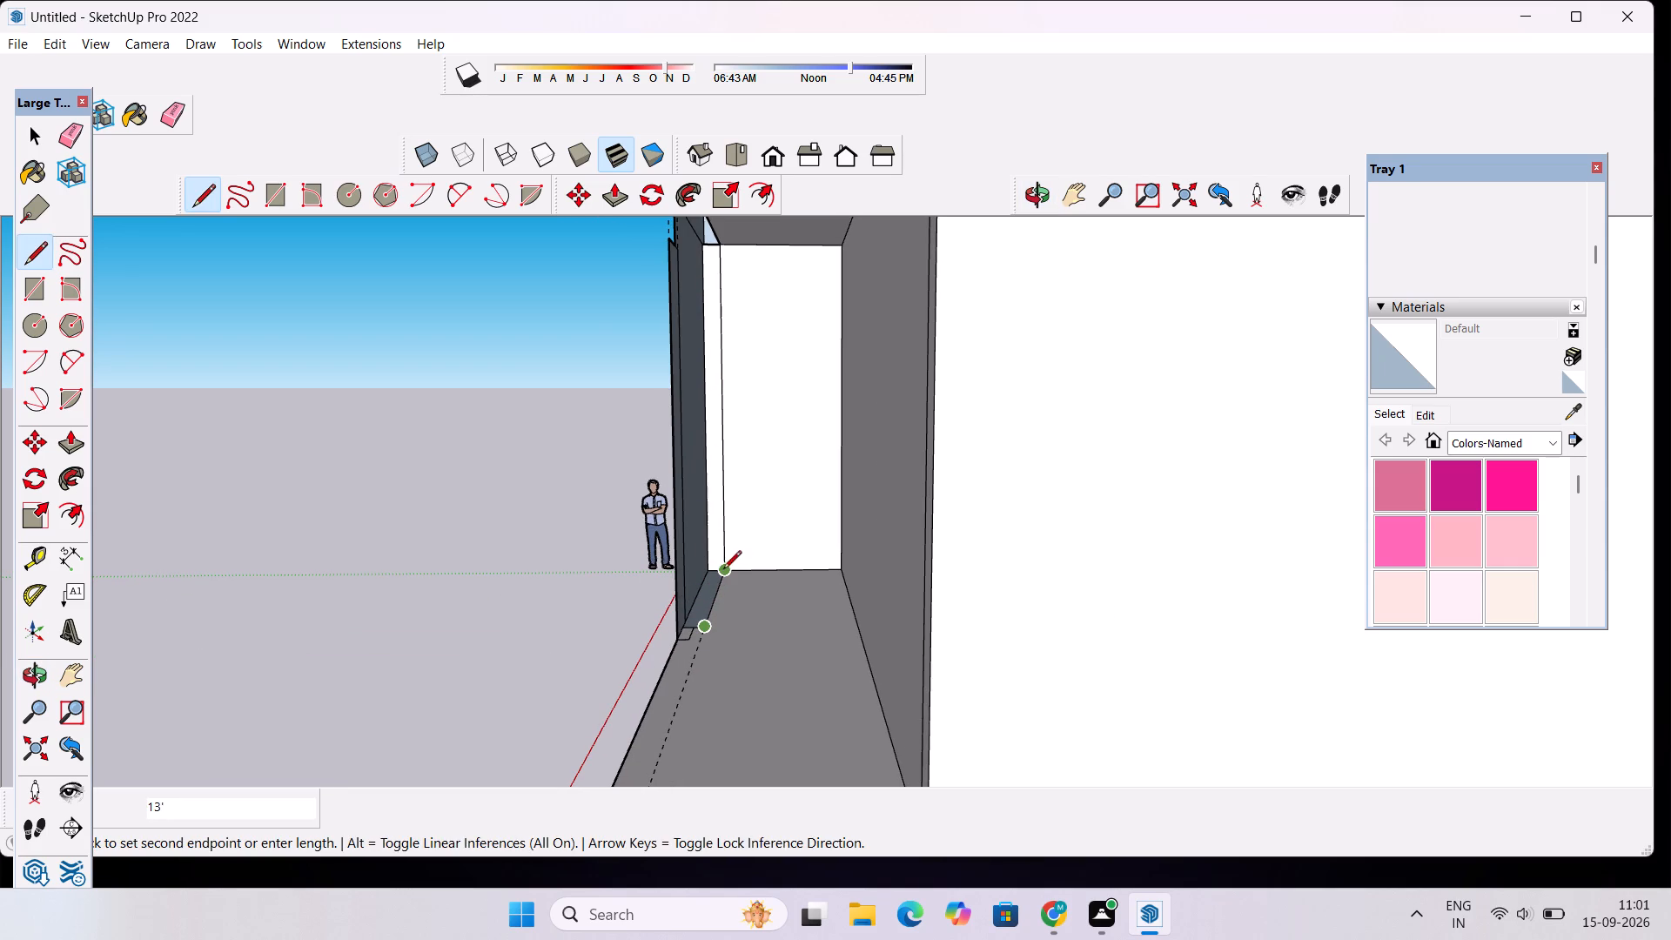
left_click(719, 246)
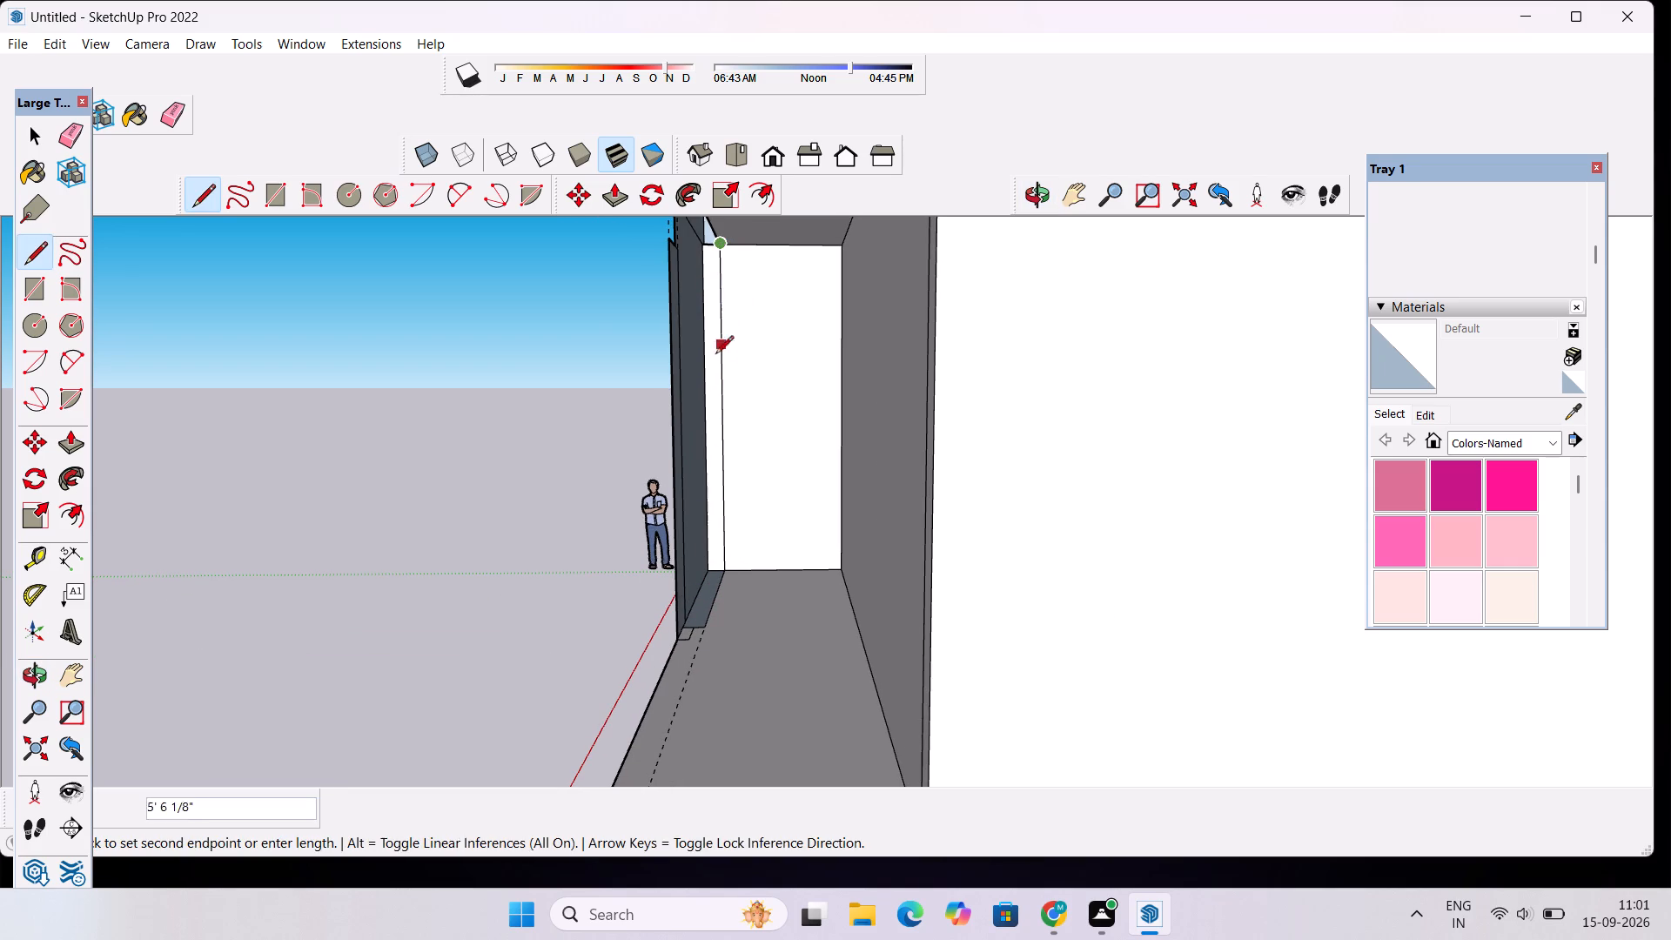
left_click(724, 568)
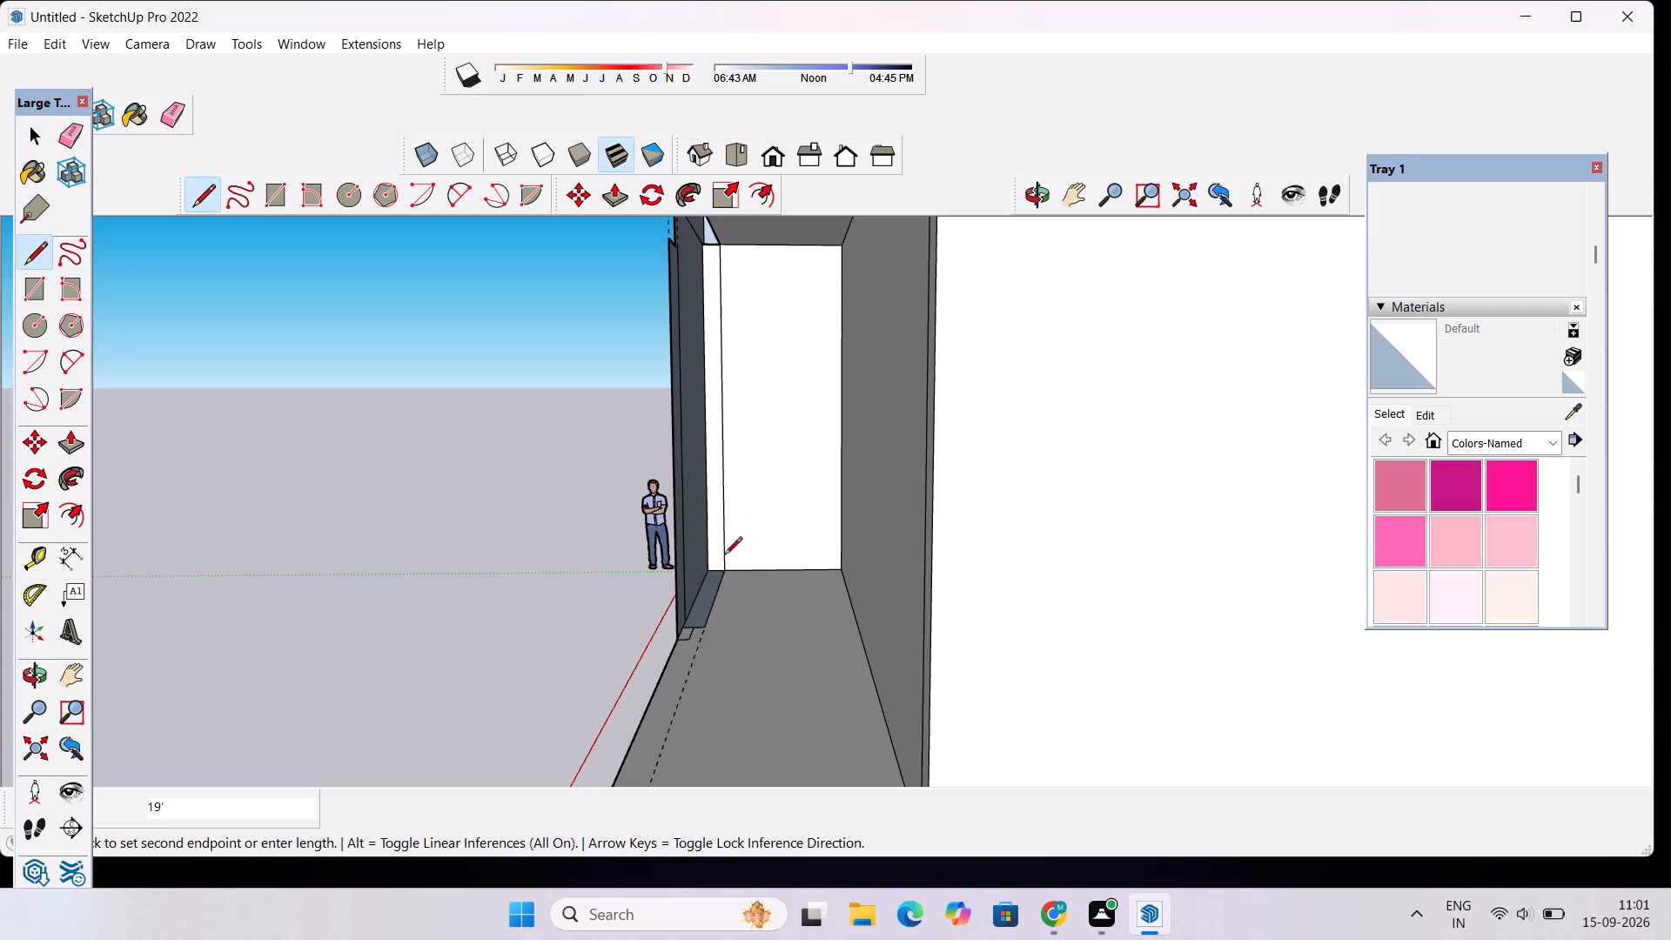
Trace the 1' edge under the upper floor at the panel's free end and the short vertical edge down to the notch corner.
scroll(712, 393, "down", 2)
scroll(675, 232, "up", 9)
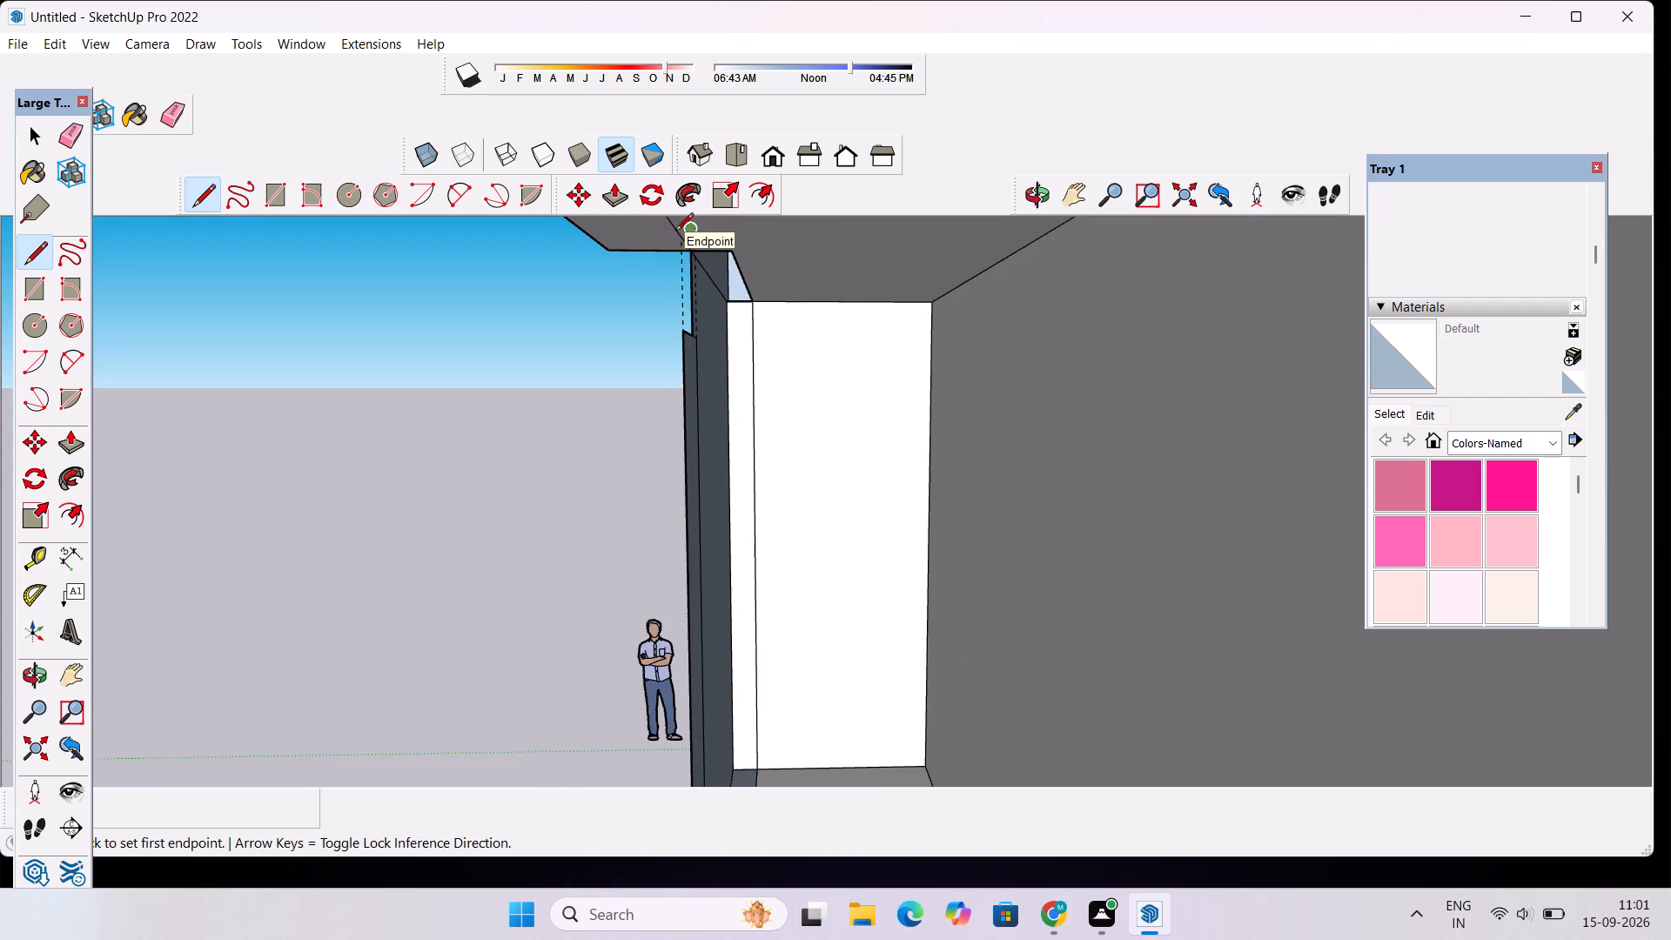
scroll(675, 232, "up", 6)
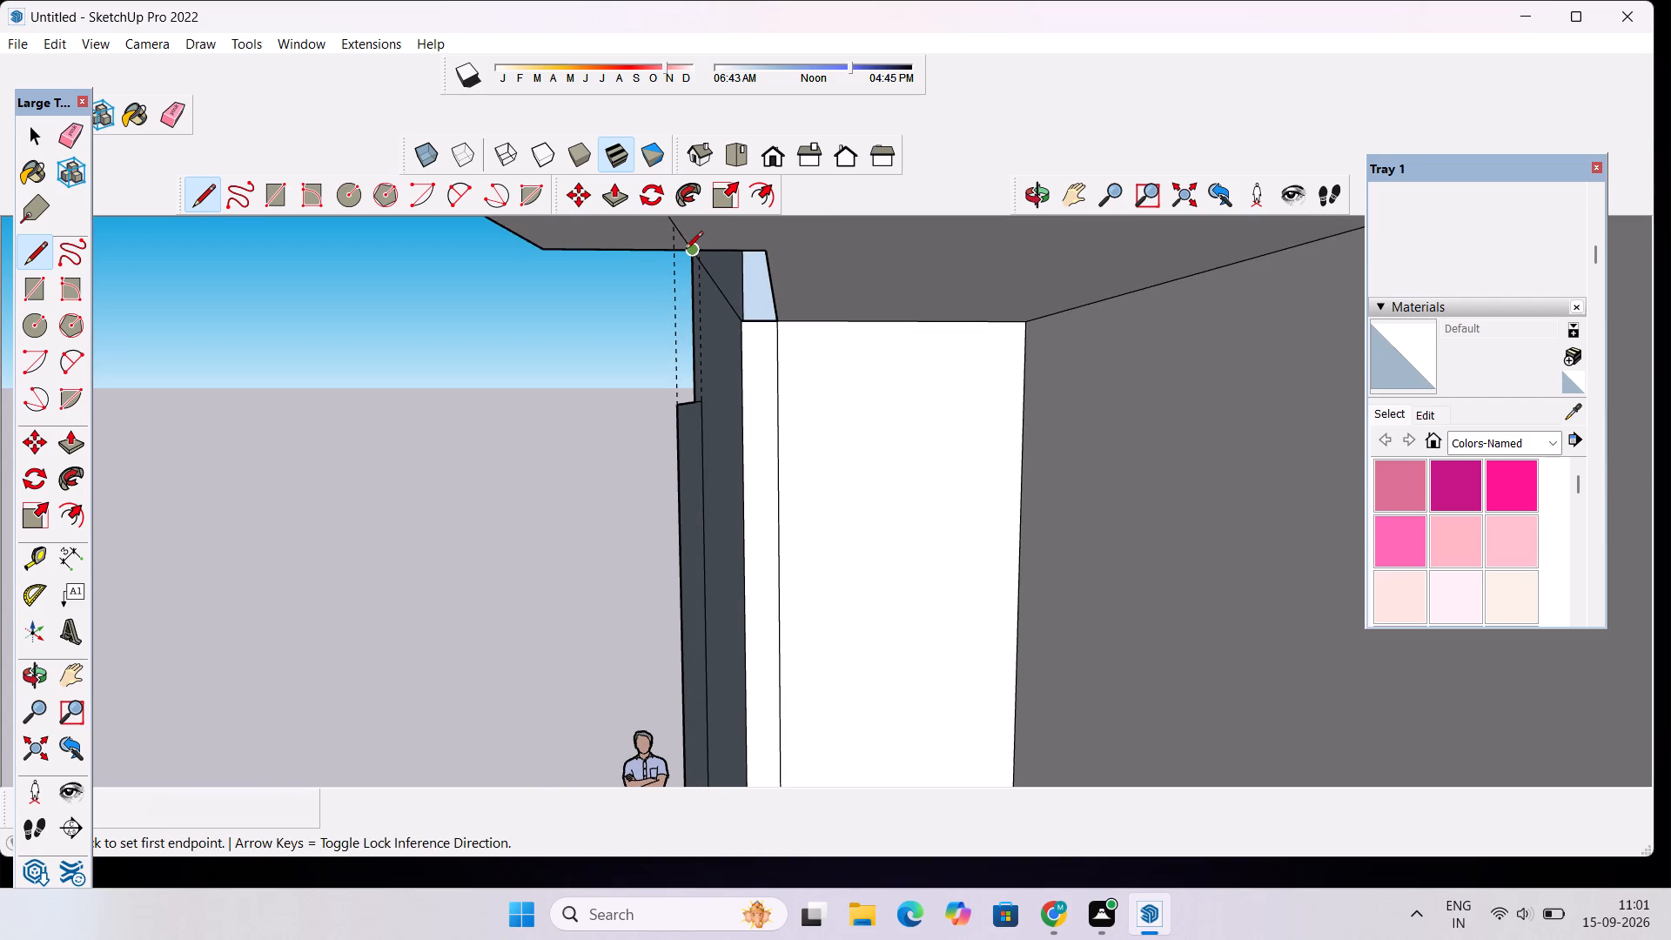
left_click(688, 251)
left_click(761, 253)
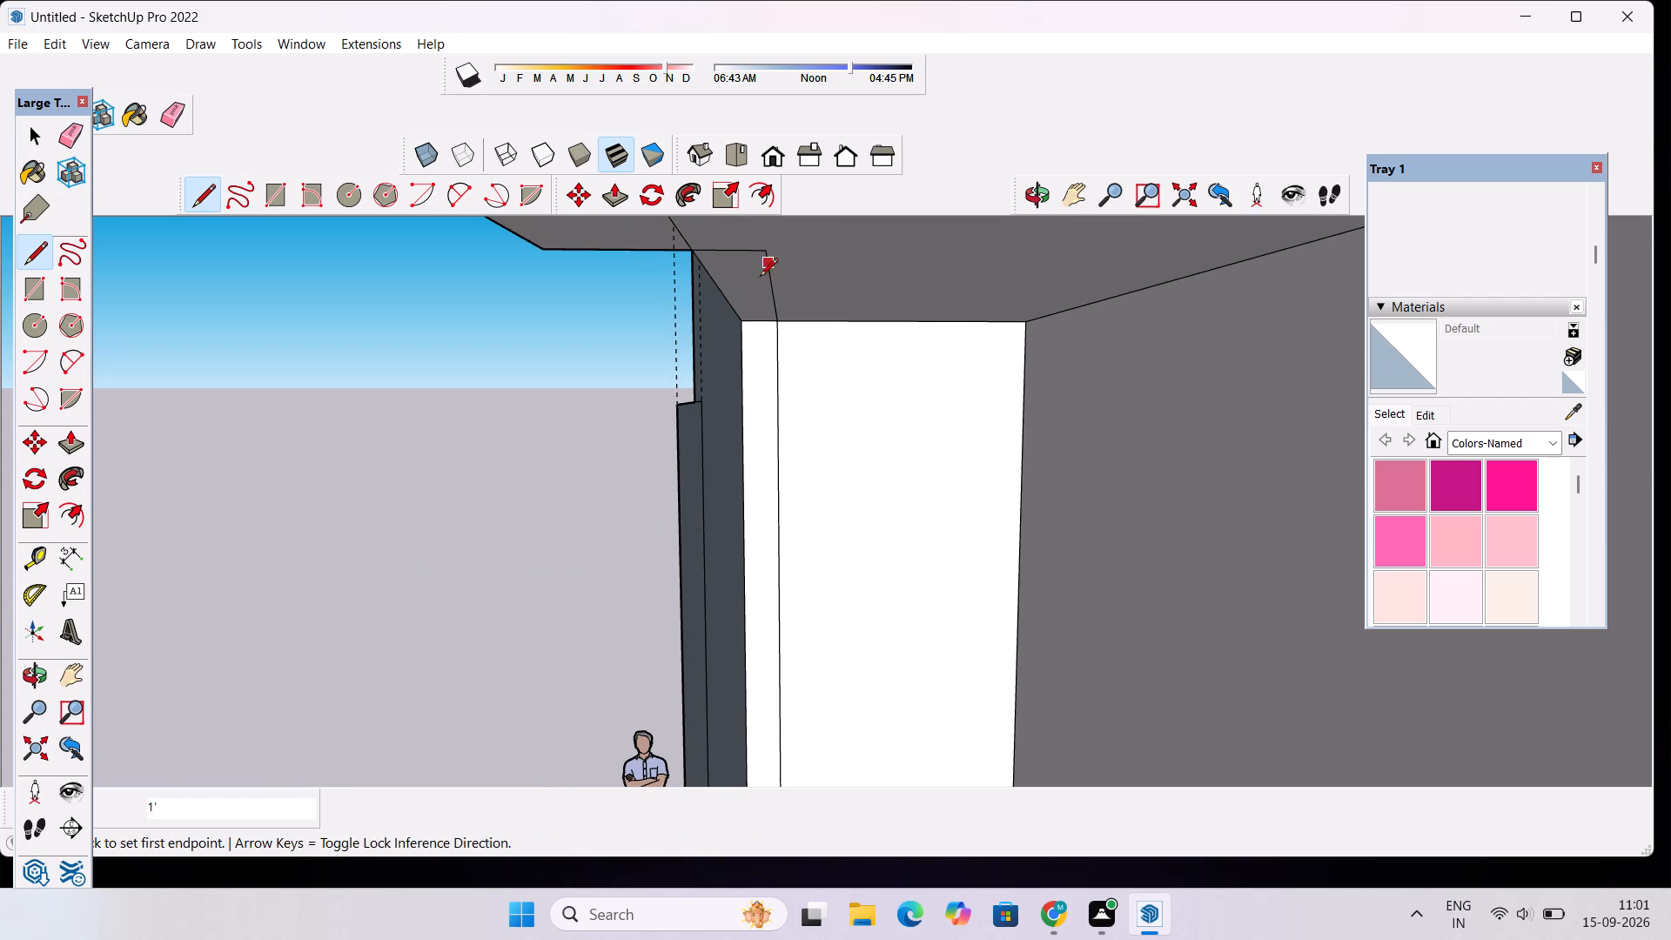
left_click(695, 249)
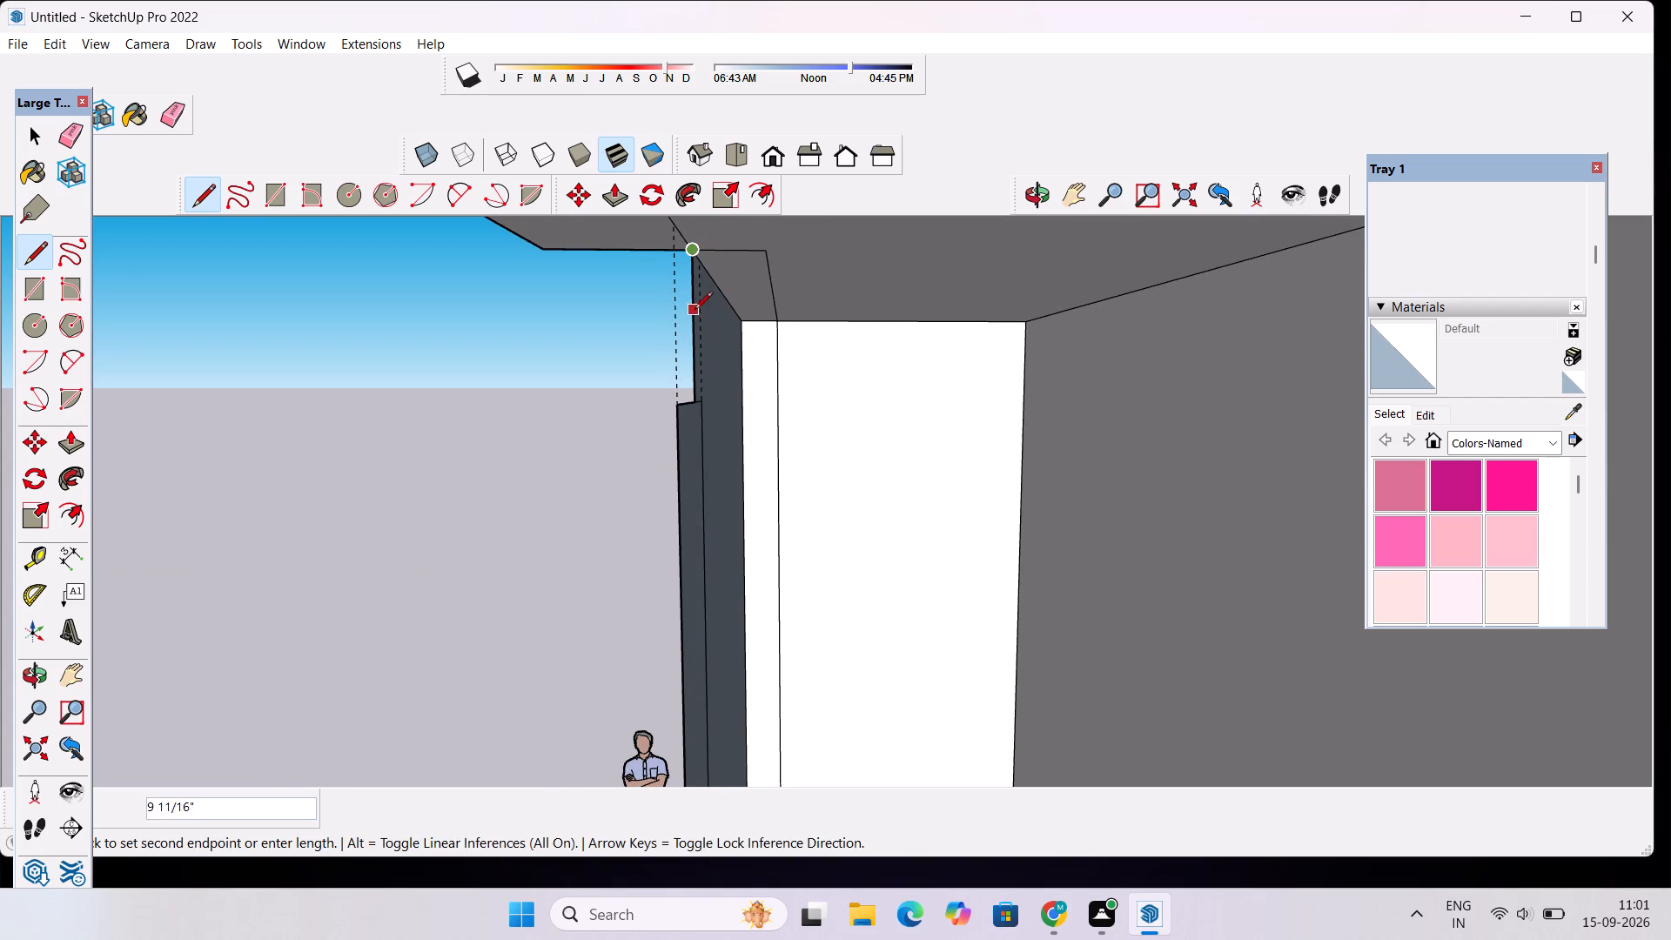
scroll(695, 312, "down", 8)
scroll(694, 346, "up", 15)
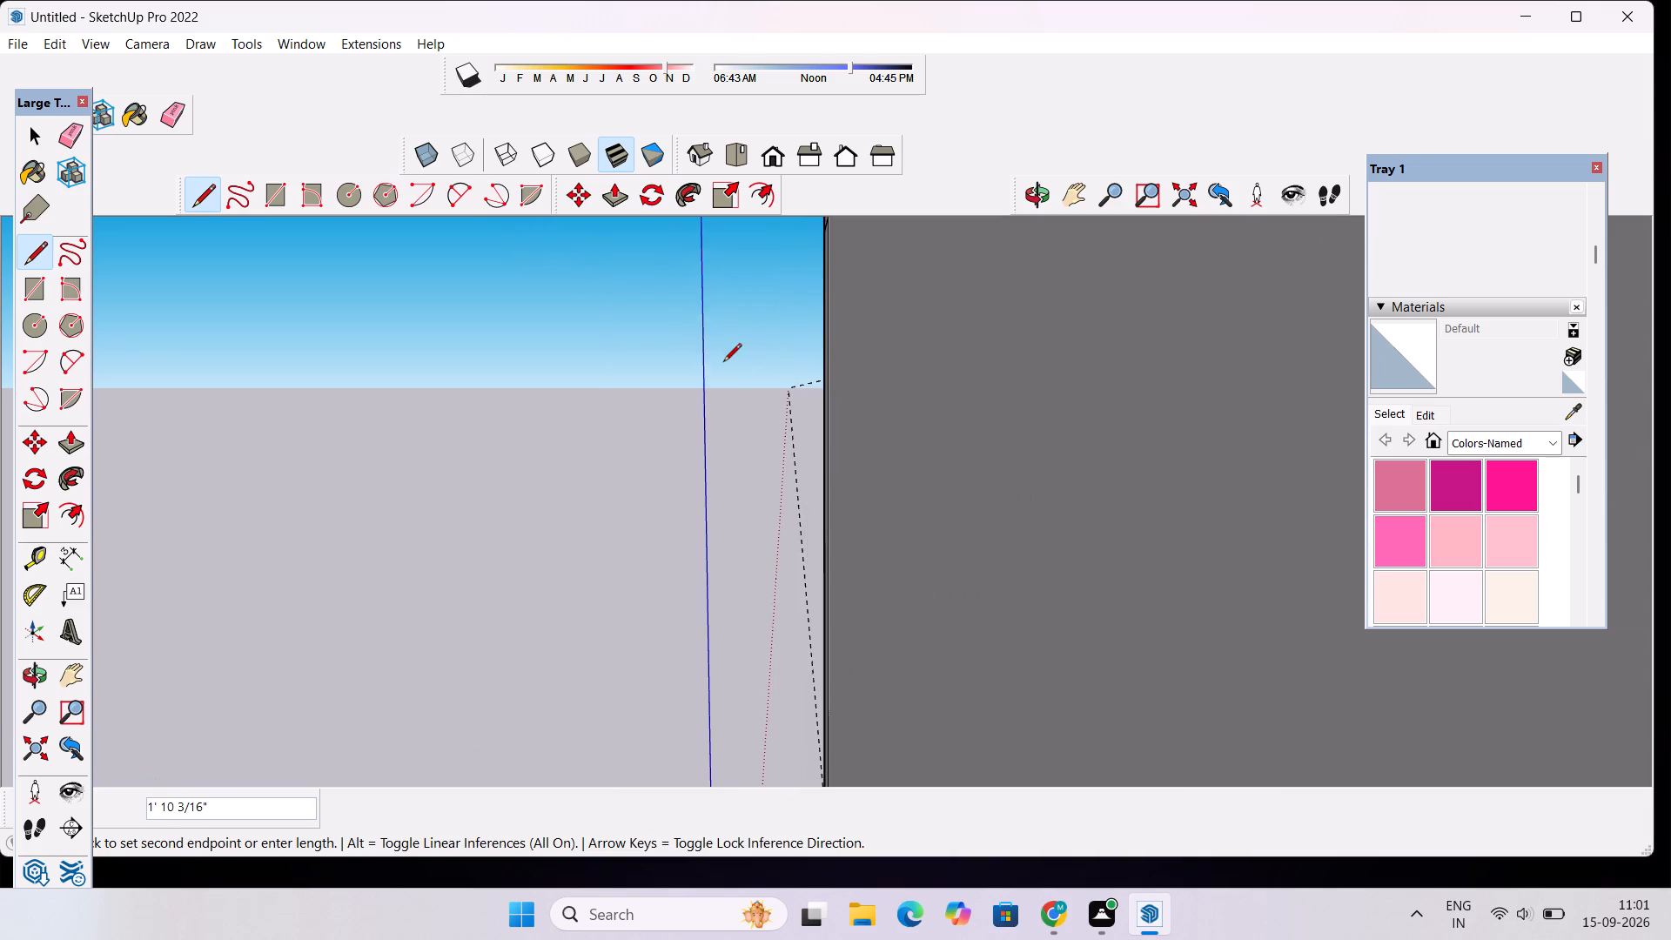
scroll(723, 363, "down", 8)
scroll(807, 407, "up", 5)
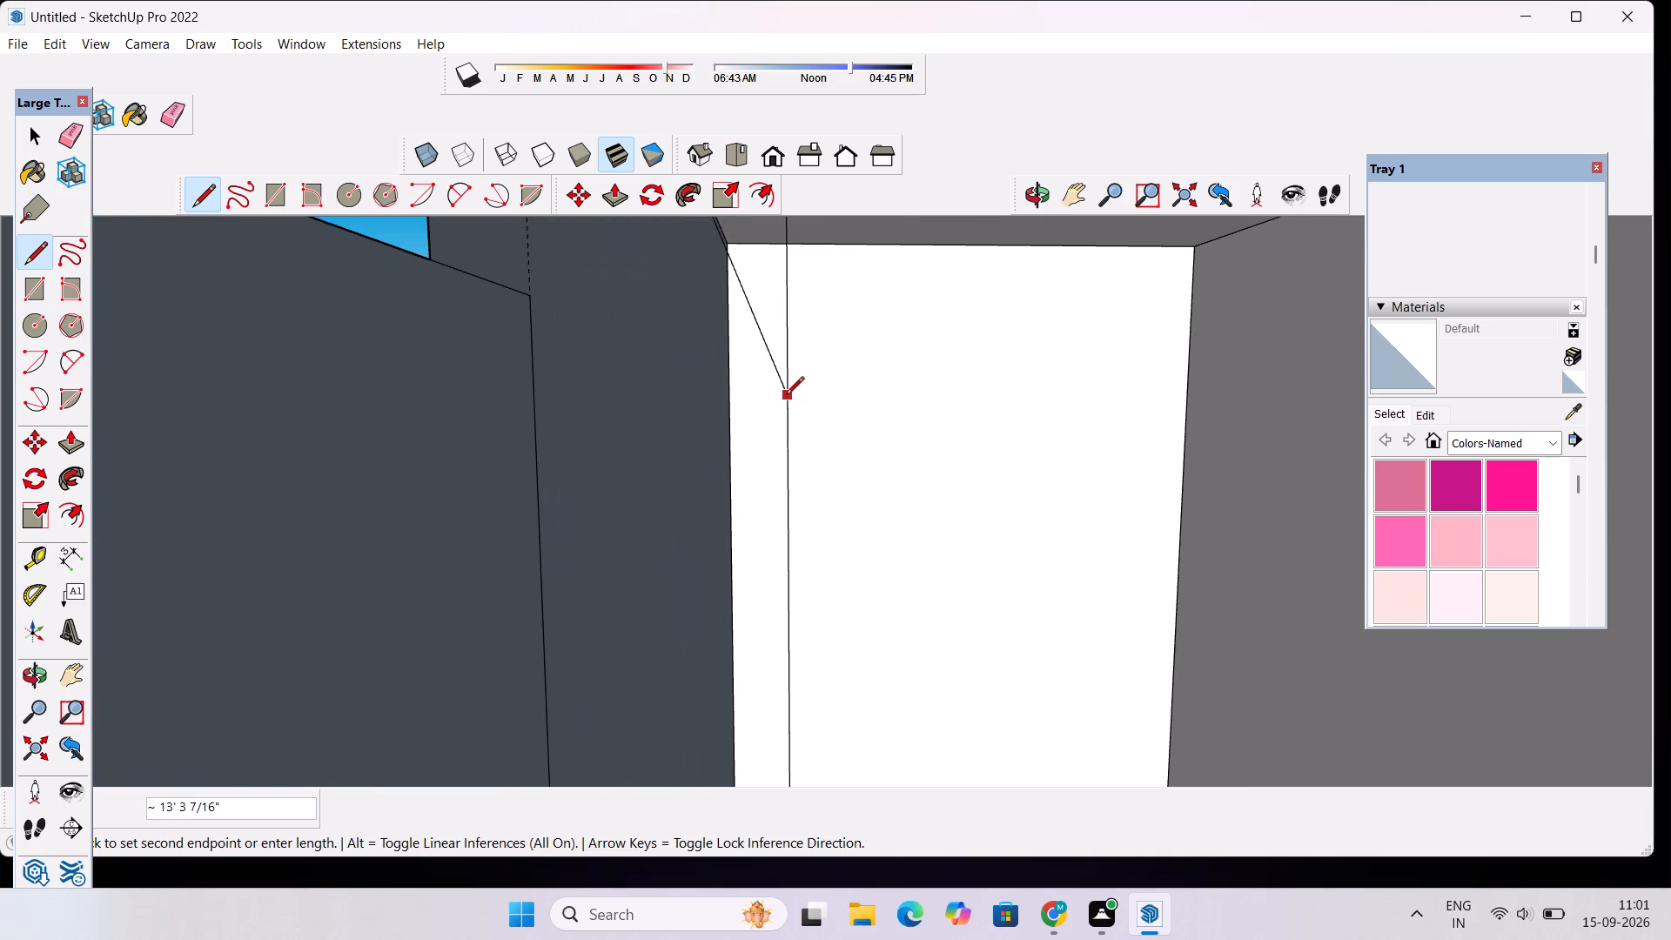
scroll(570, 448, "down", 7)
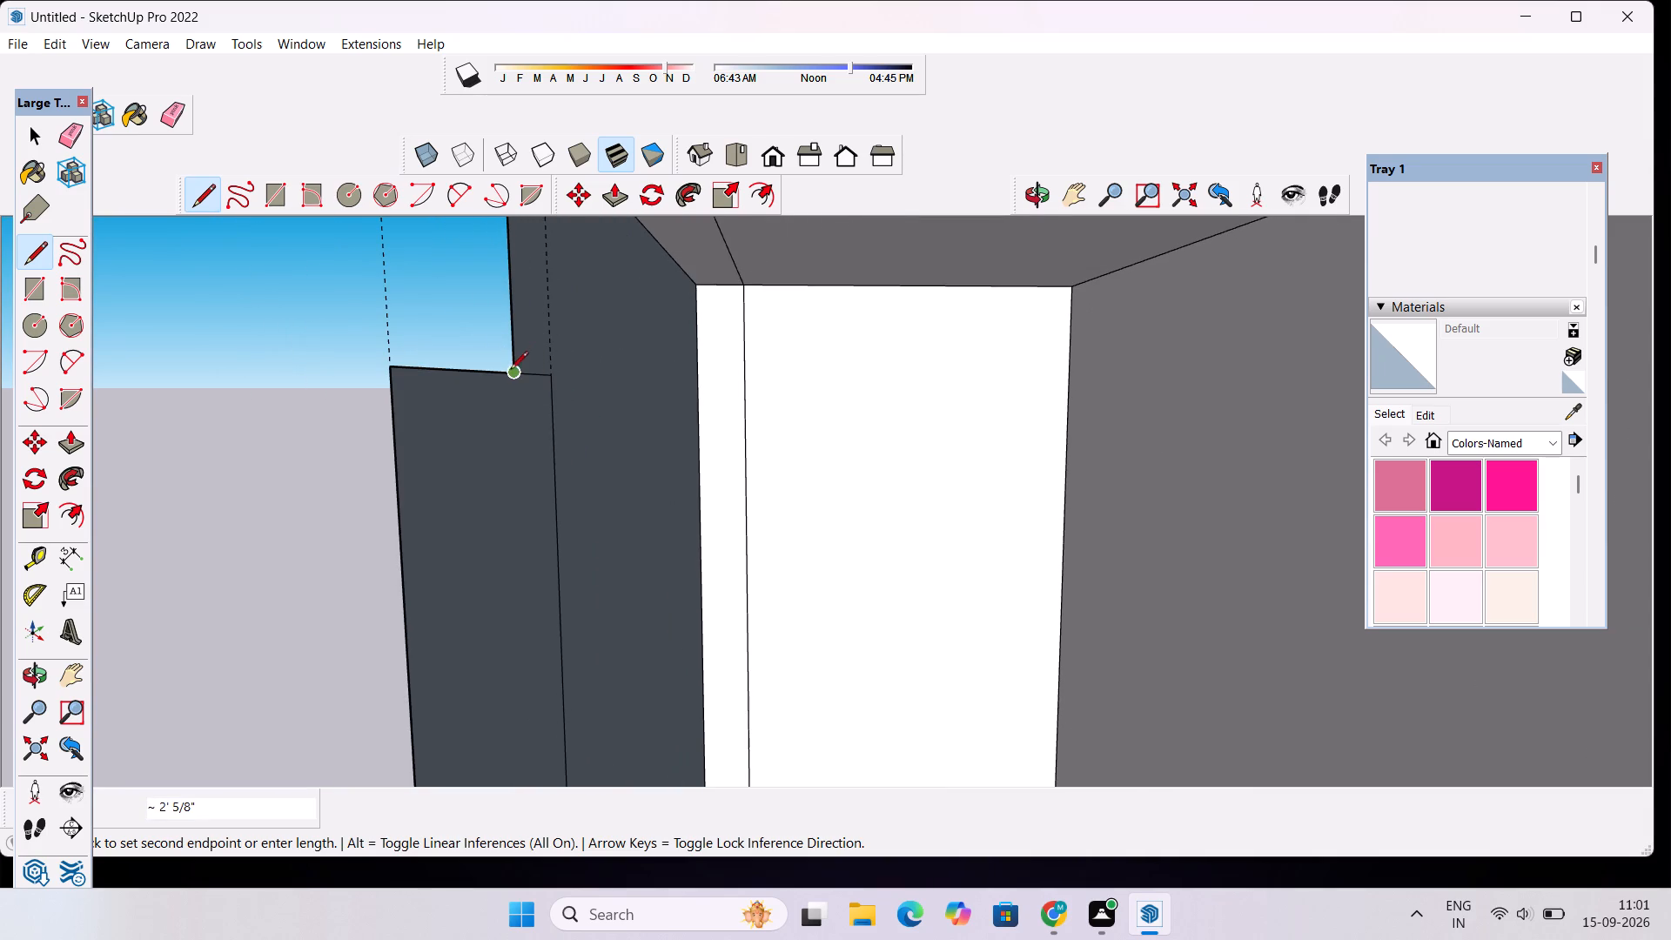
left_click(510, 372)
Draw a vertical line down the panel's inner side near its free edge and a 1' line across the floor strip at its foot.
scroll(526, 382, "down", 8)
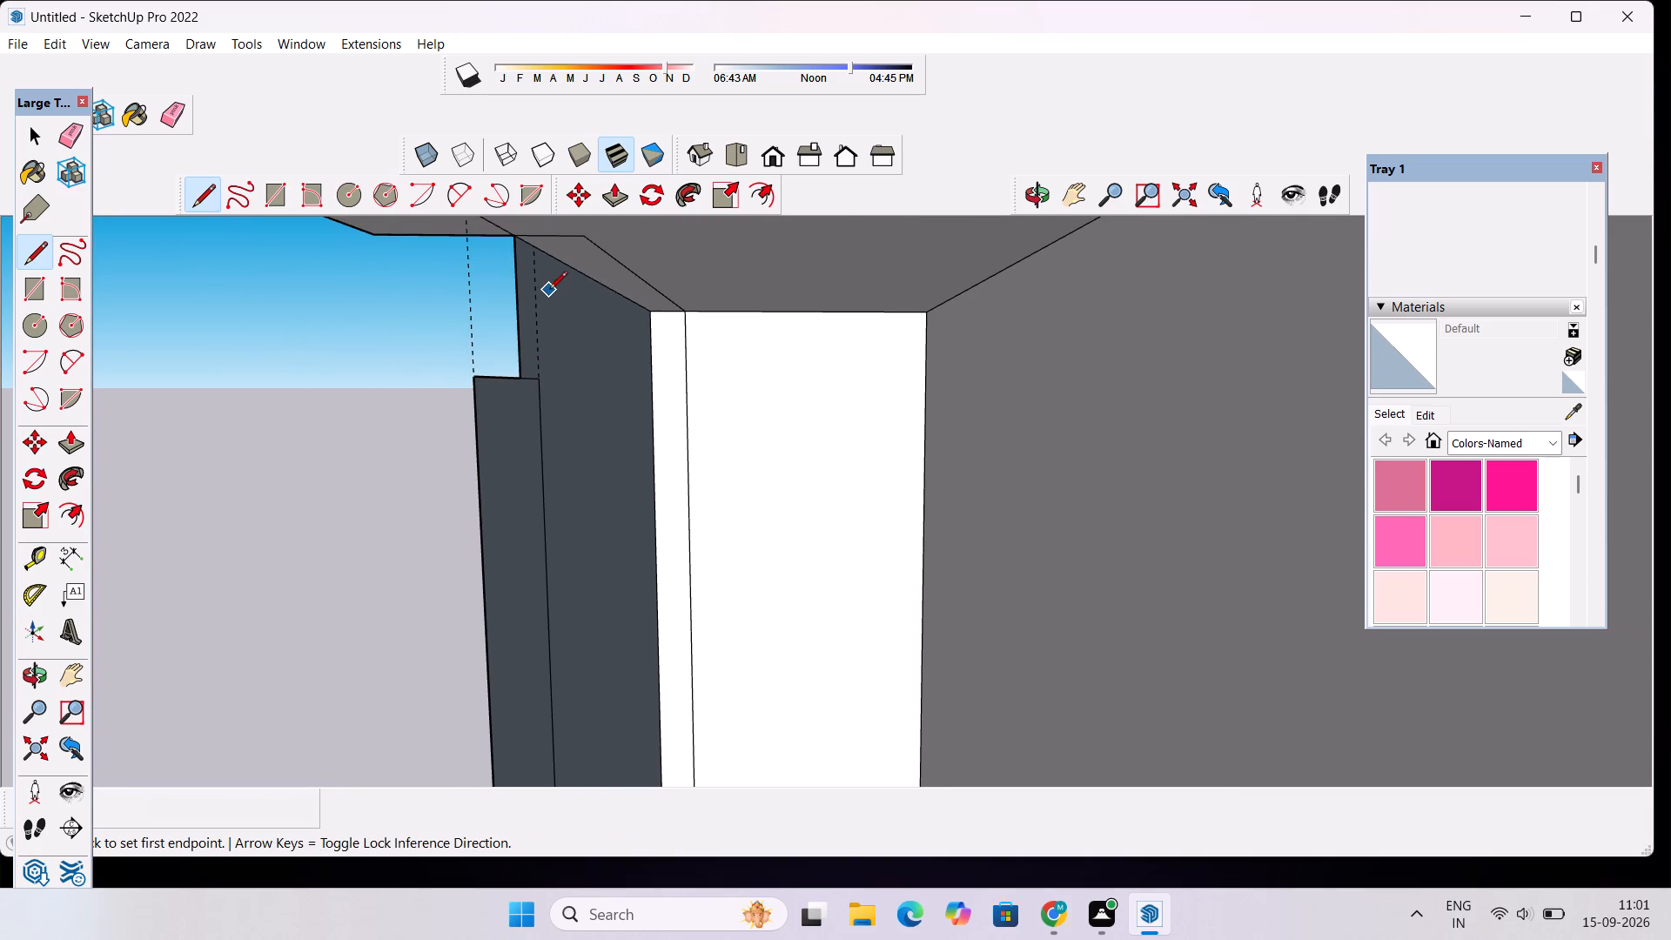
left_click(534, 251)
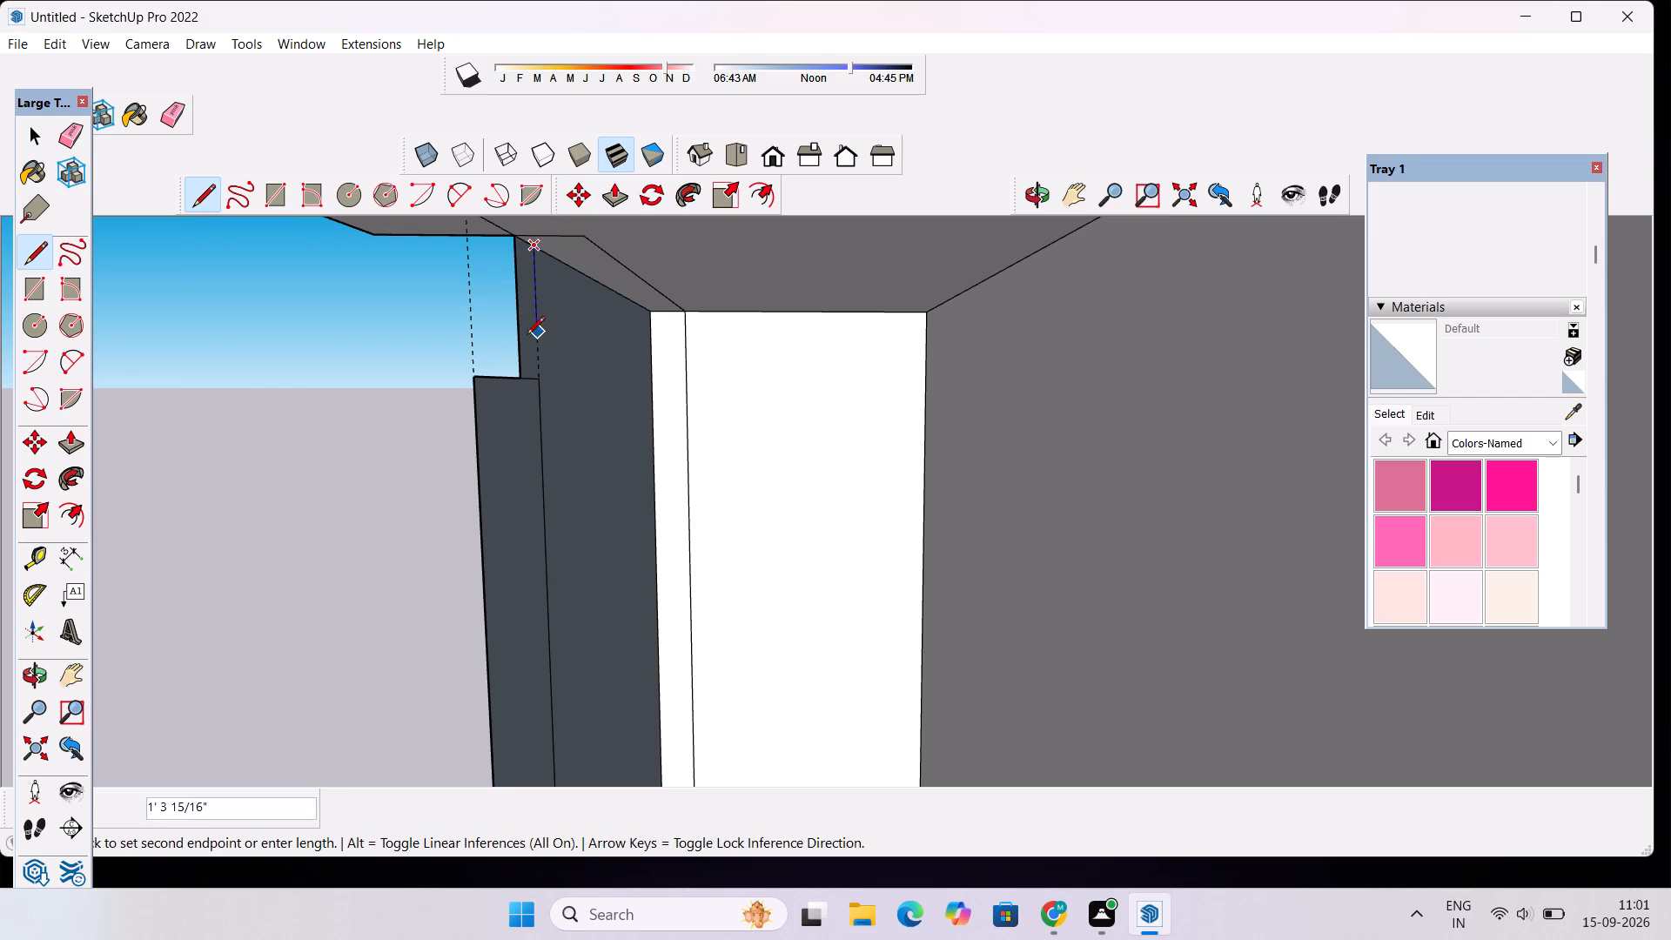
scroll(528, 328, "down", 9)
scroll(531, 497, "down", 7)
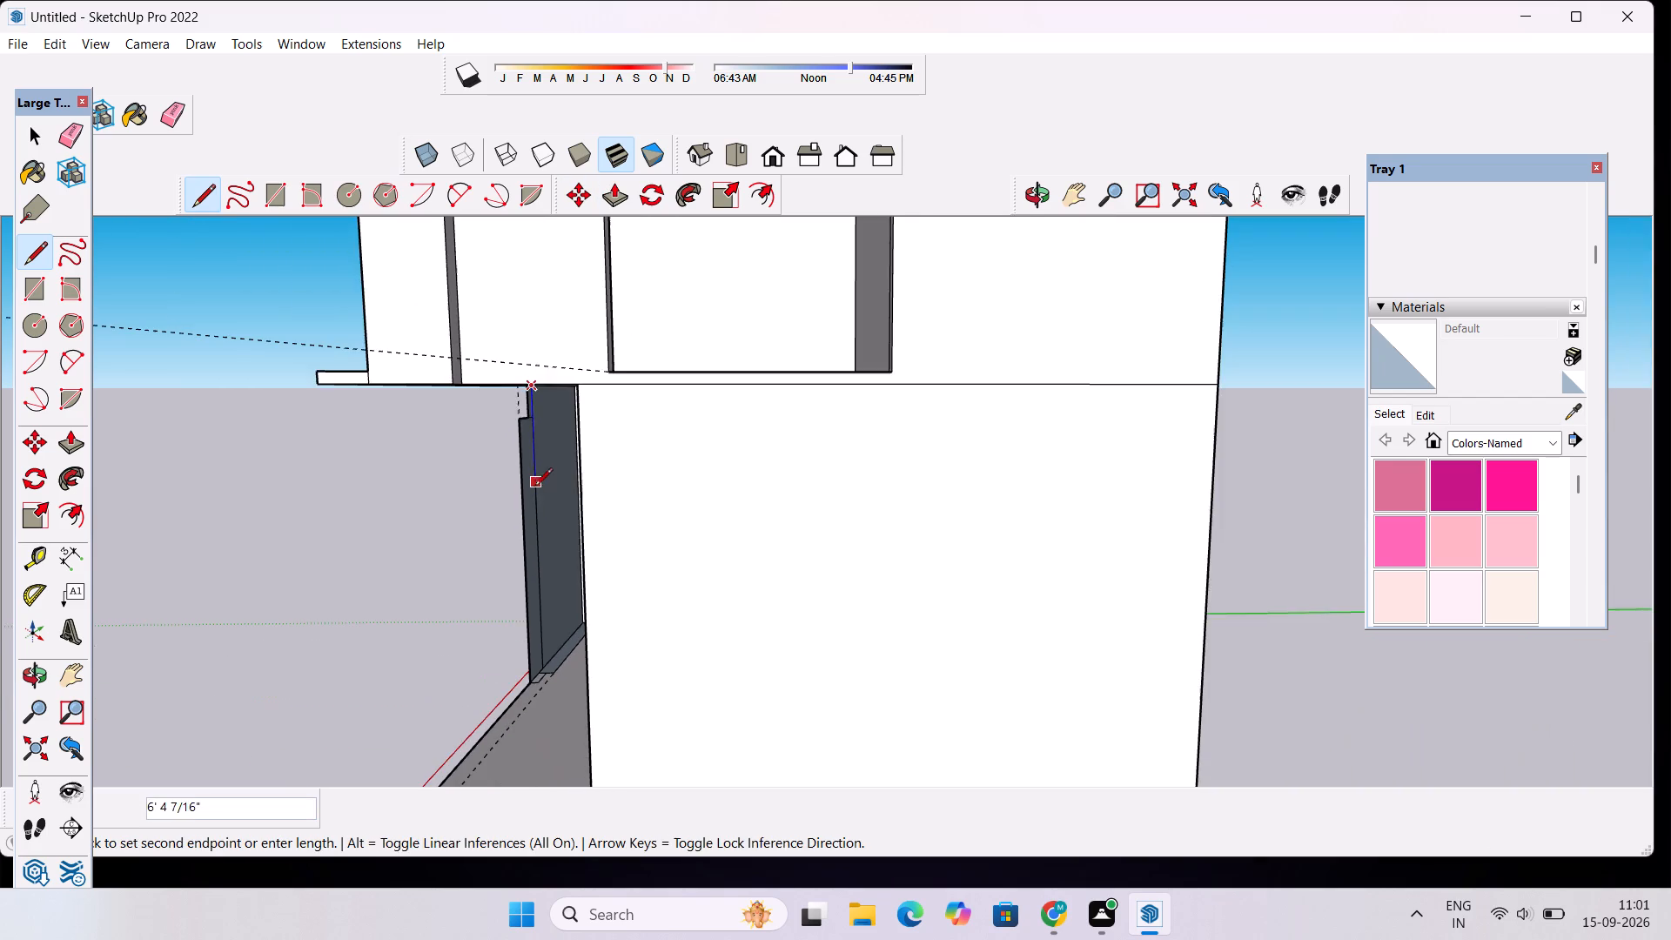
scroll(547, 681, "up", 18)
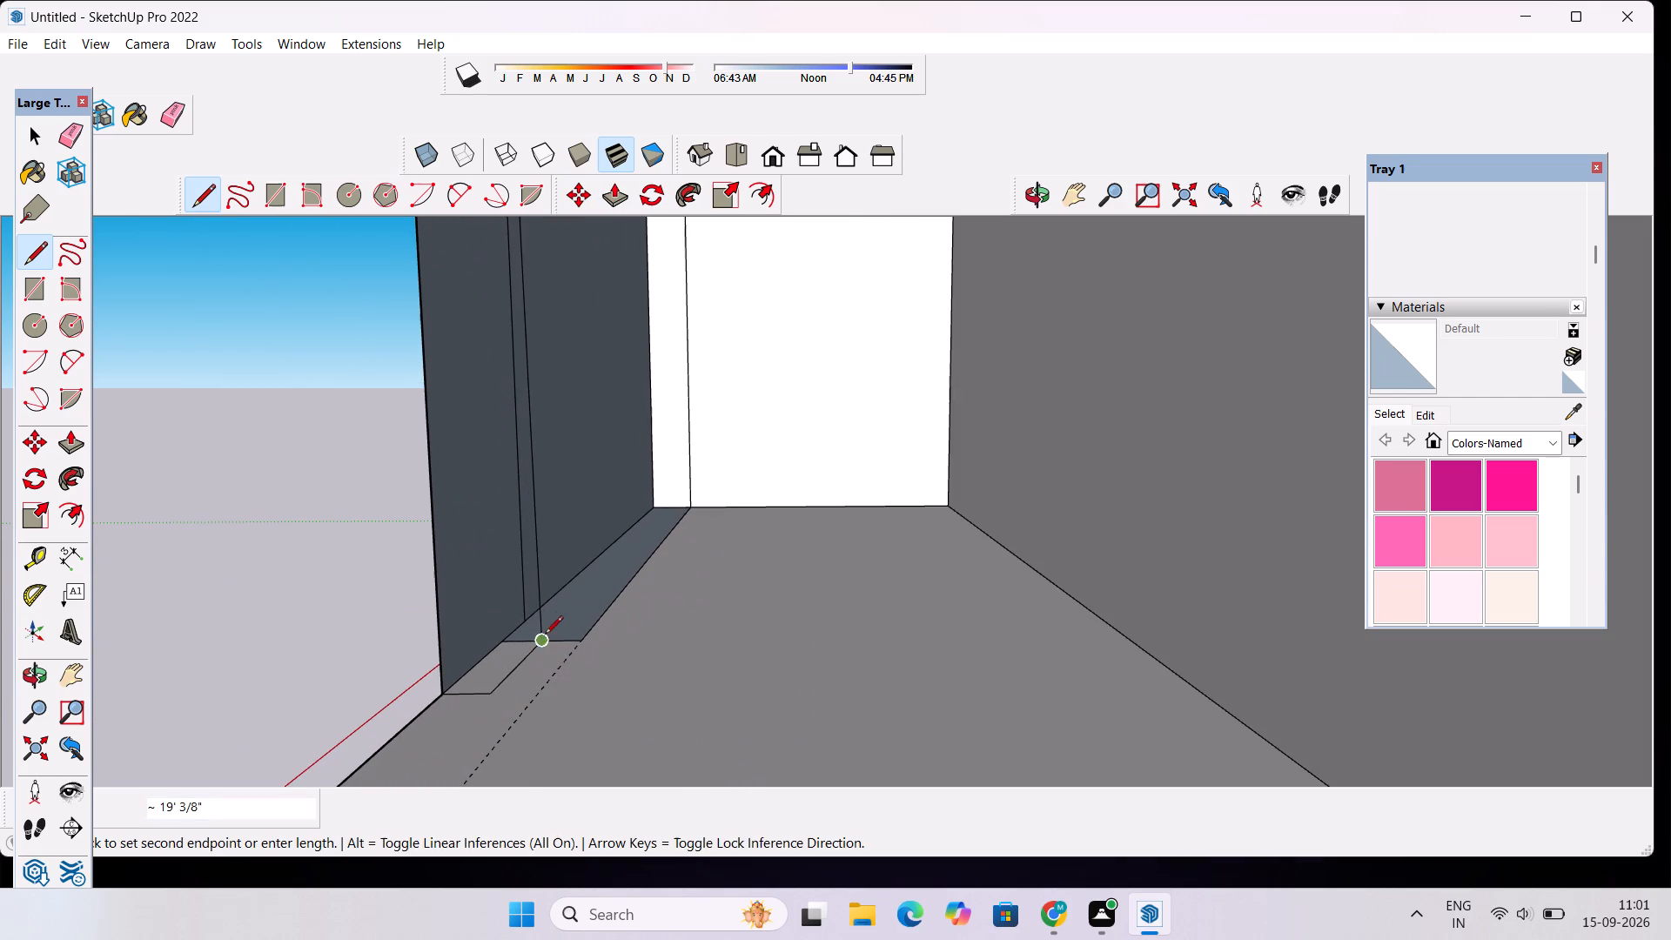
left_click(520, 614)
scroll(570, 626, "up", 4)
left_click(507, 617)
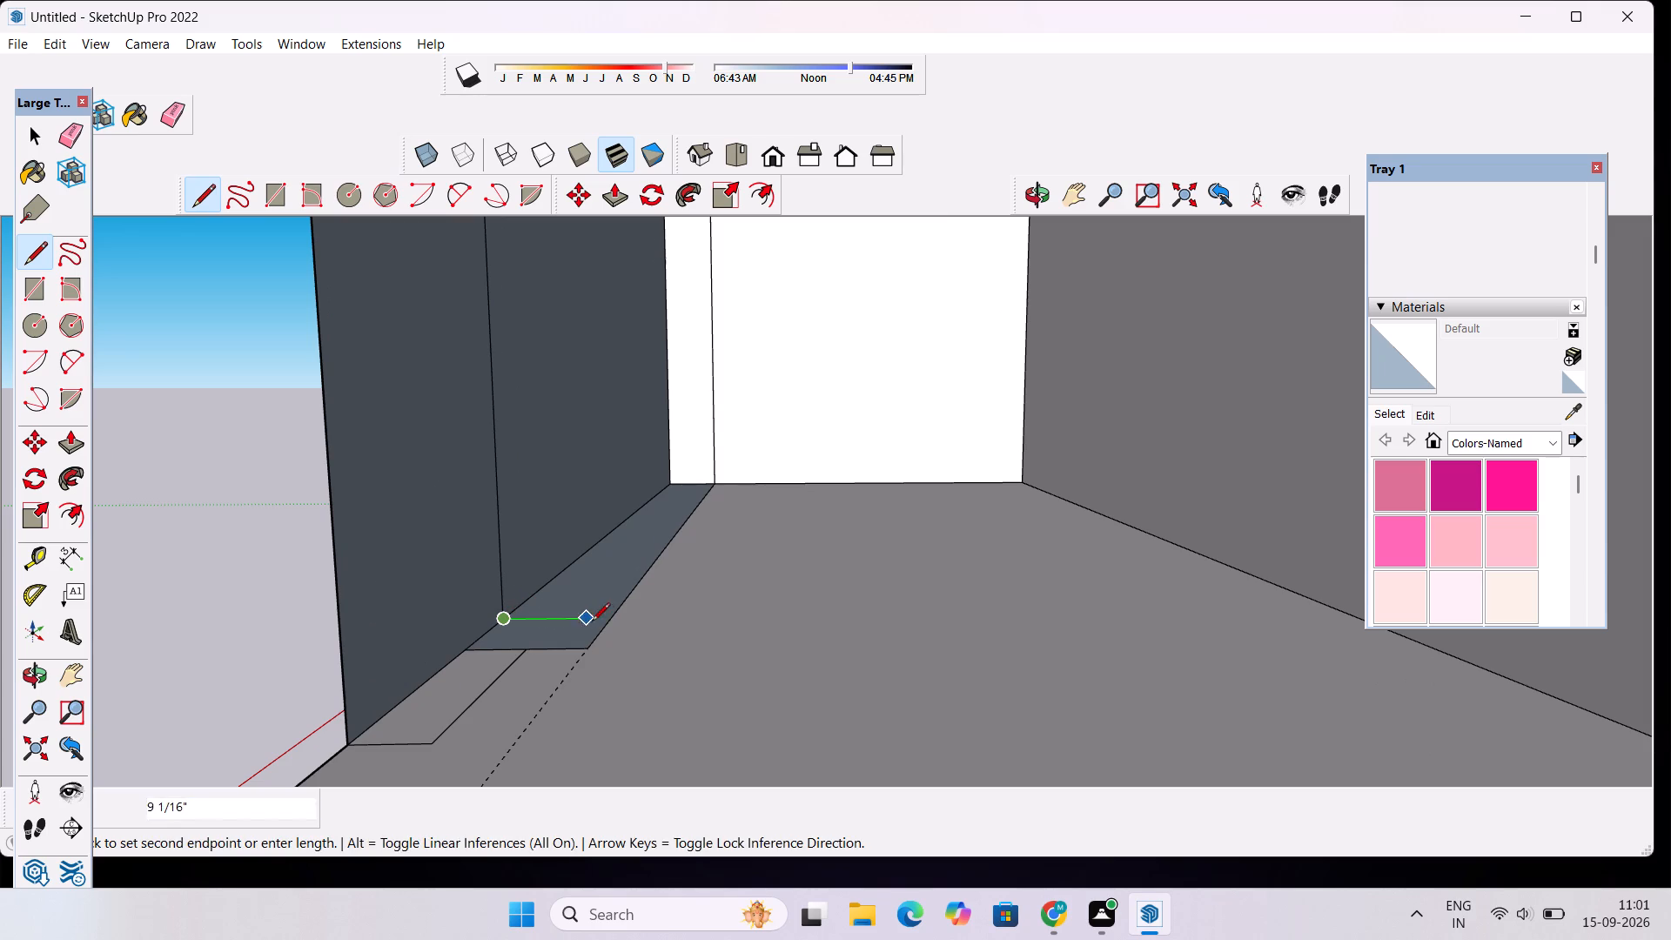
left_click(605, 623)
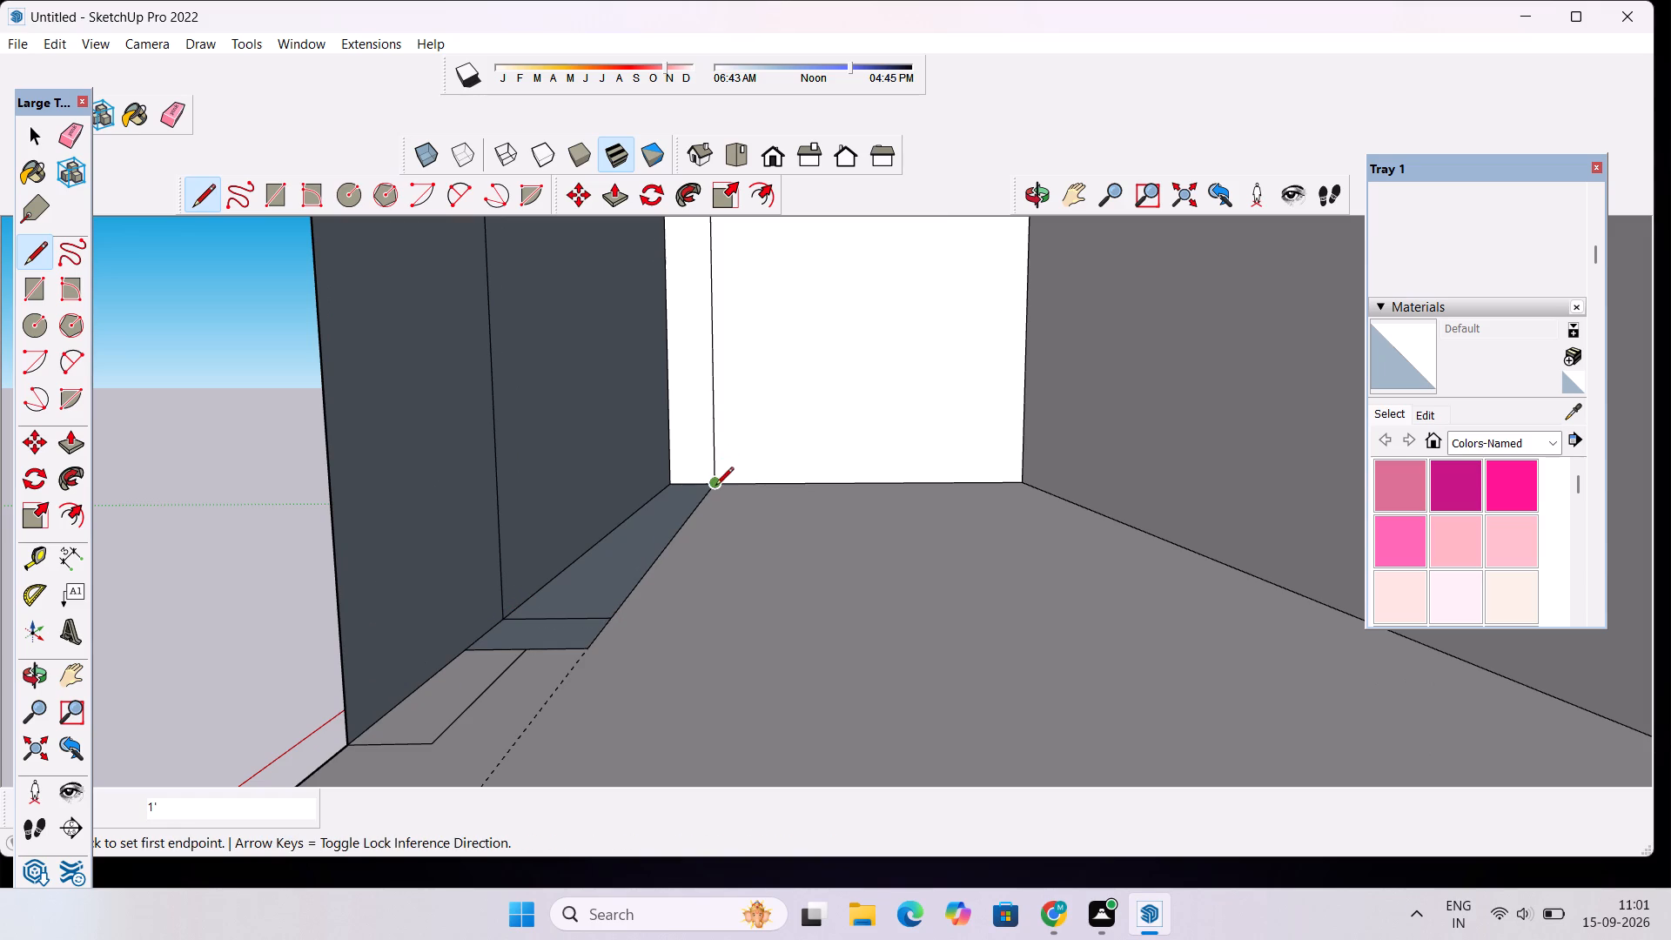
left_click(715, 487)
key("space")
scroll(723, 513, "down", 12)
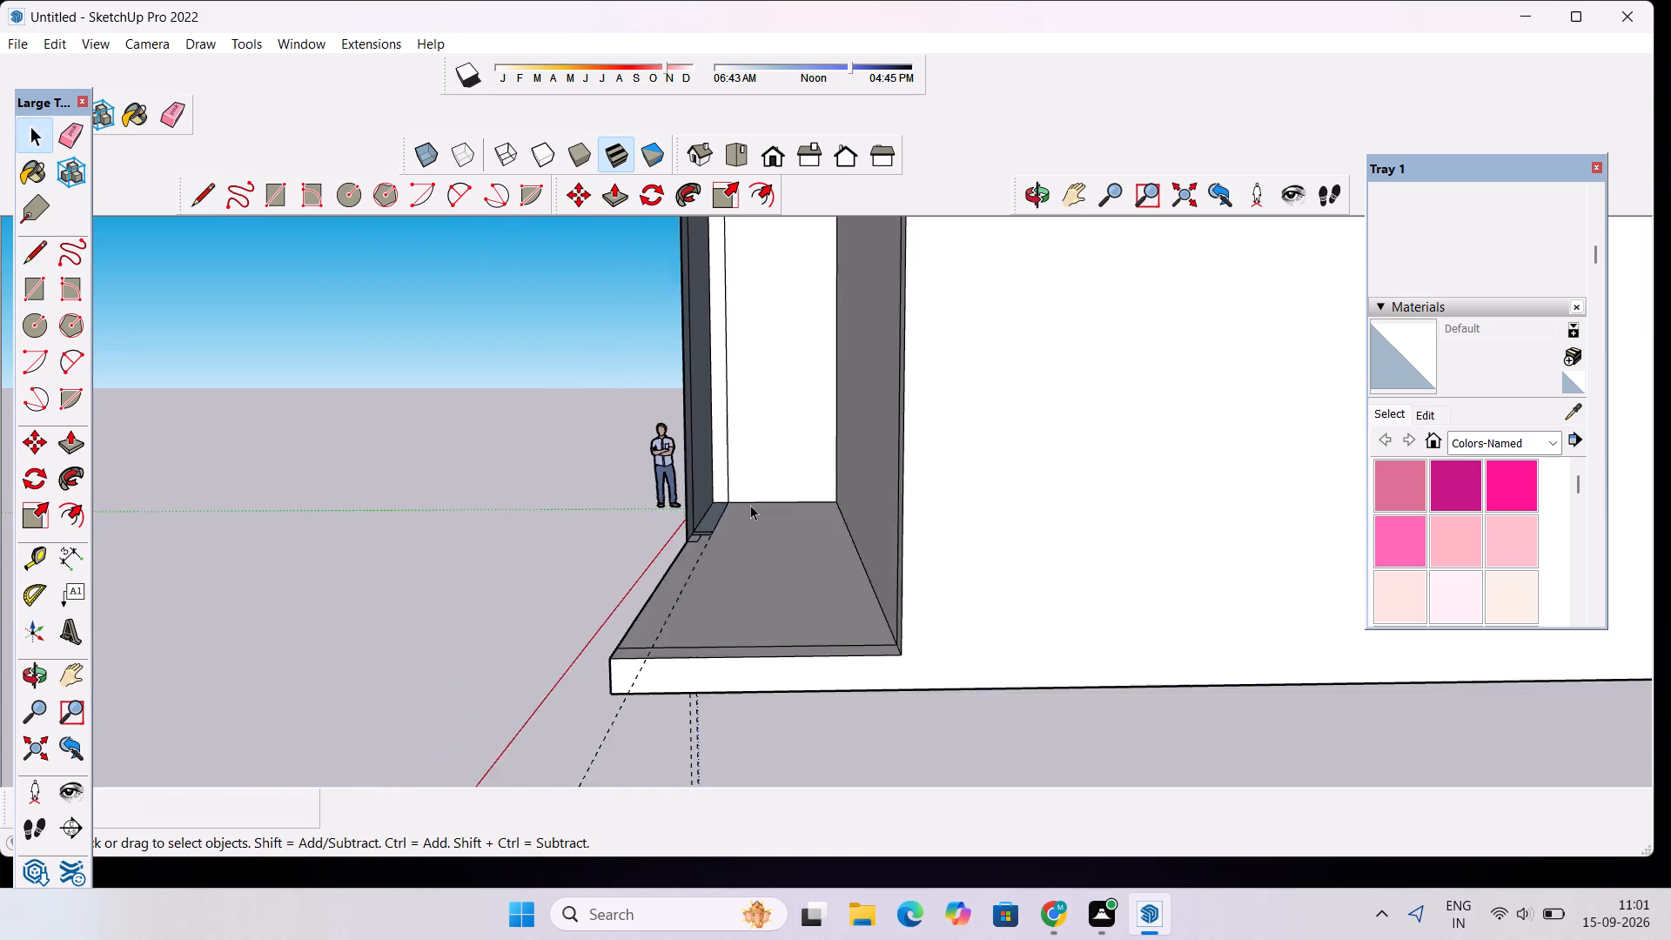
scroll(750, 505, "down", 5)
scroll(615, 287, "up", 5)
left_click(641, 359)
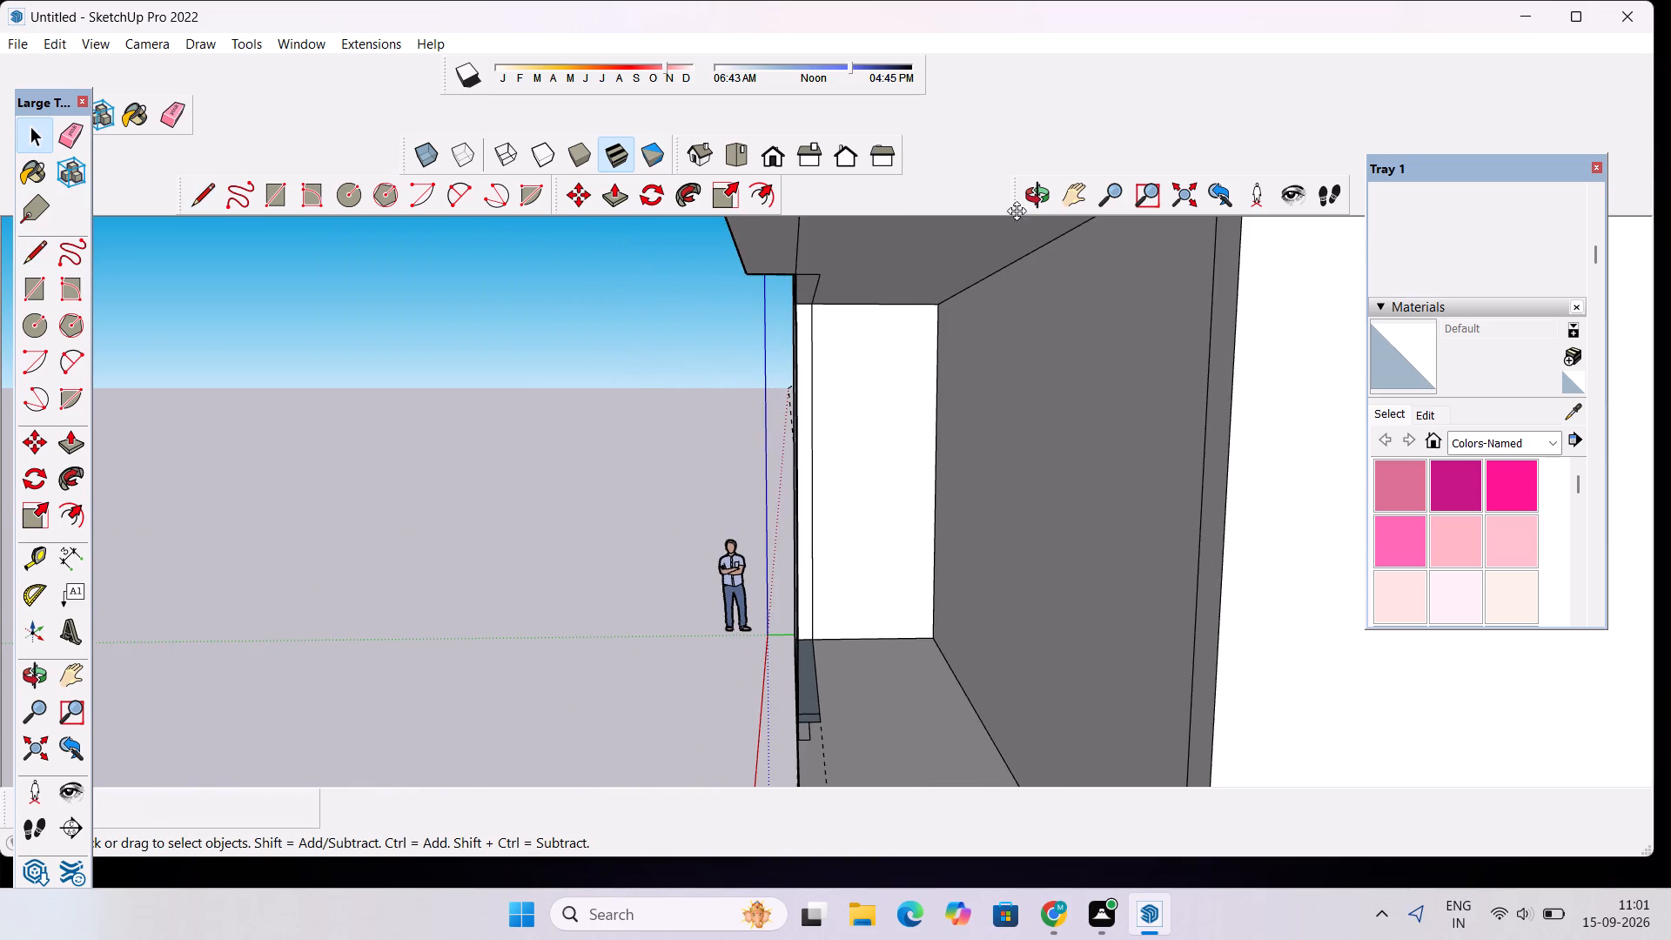
Undo the traced lines and the erasing of the free-edge vertical line, while keeping the 6" Push/Pull of the 2' projecting slab.
left_click(1031, 196)
left_click_drag(756, 373, 976, 432)
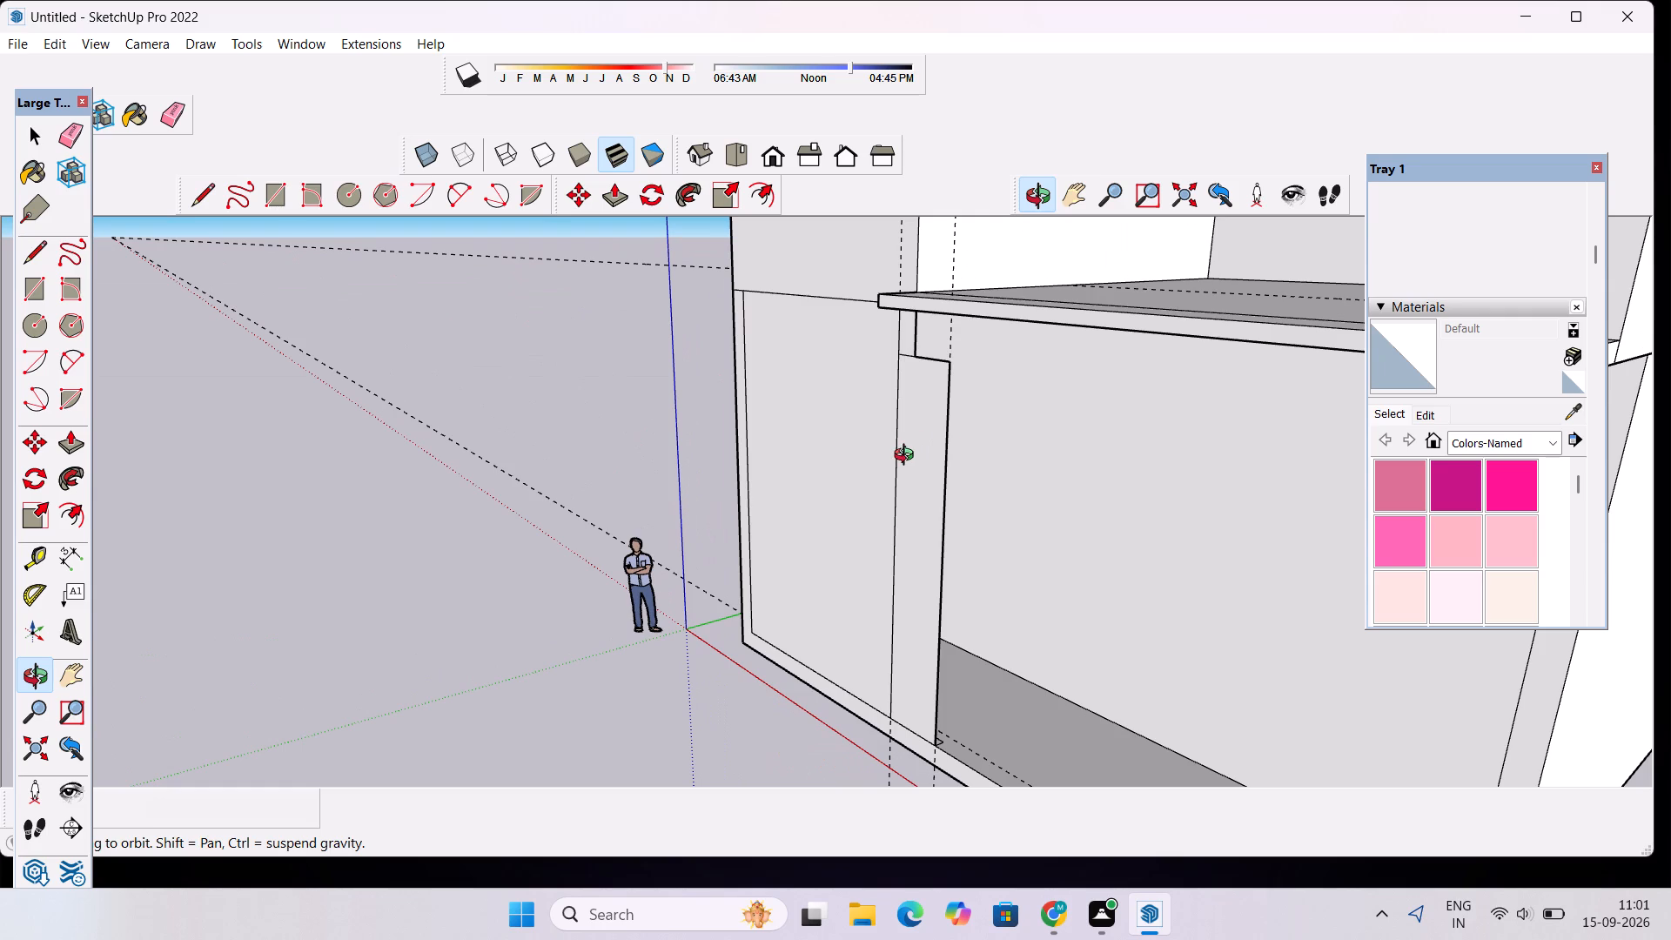
key("ctrl+z")
key("ctrl+z")
key("ctrl+z")
key("ctrl+z")
key("ctrl+z")
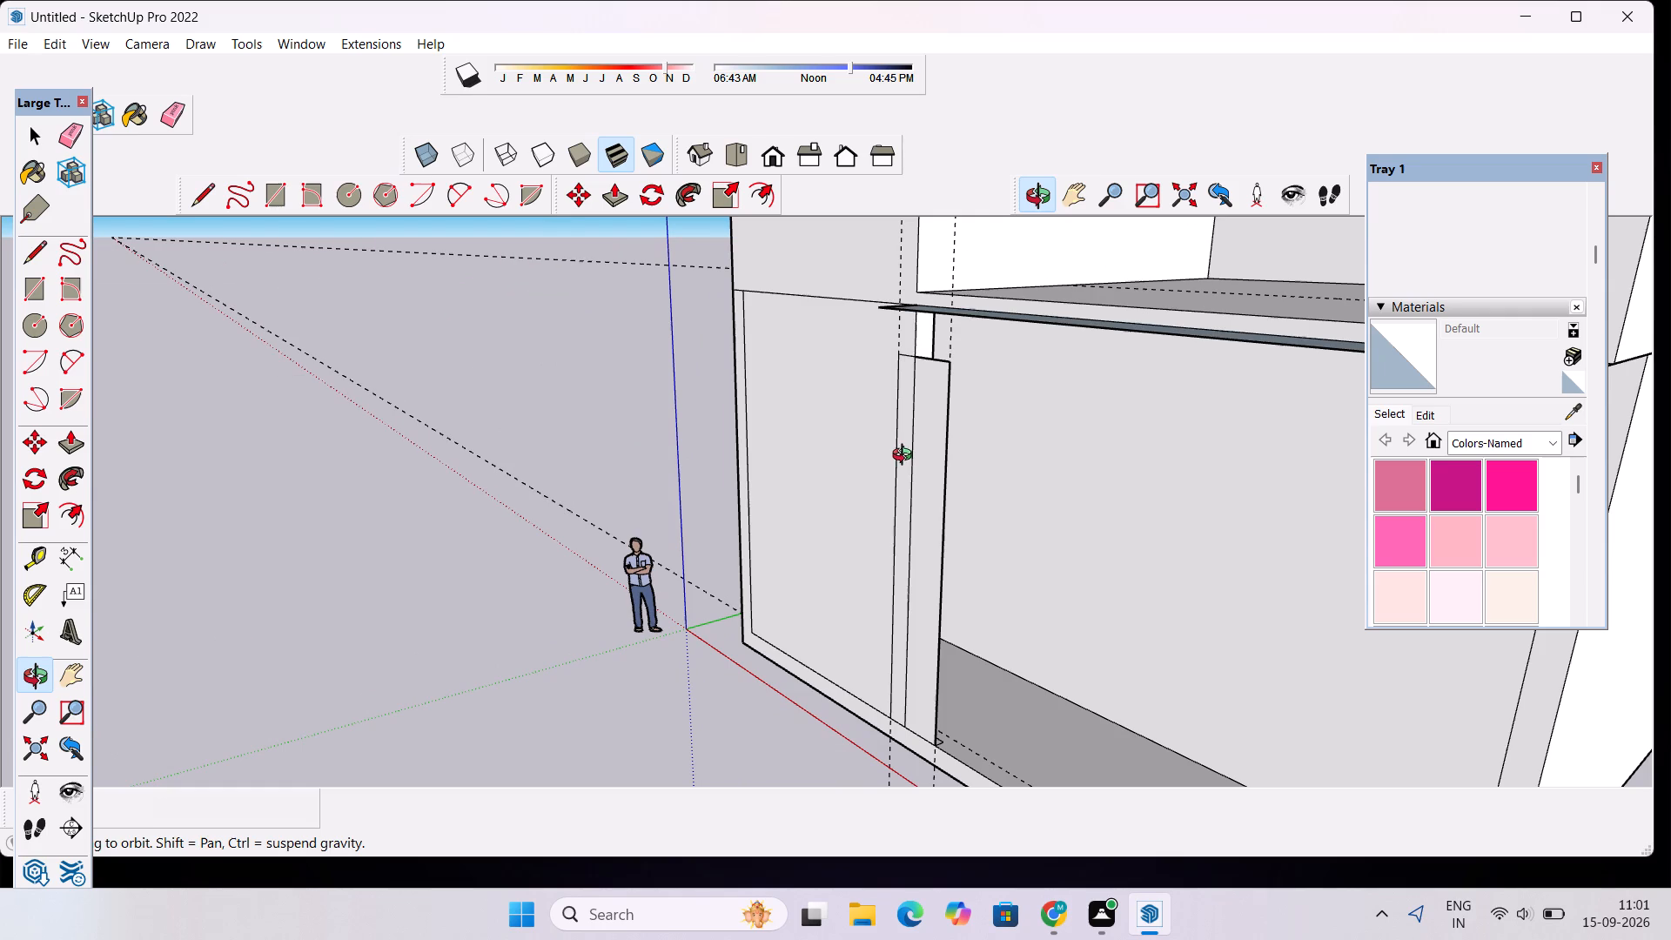
key("ctrl+y")
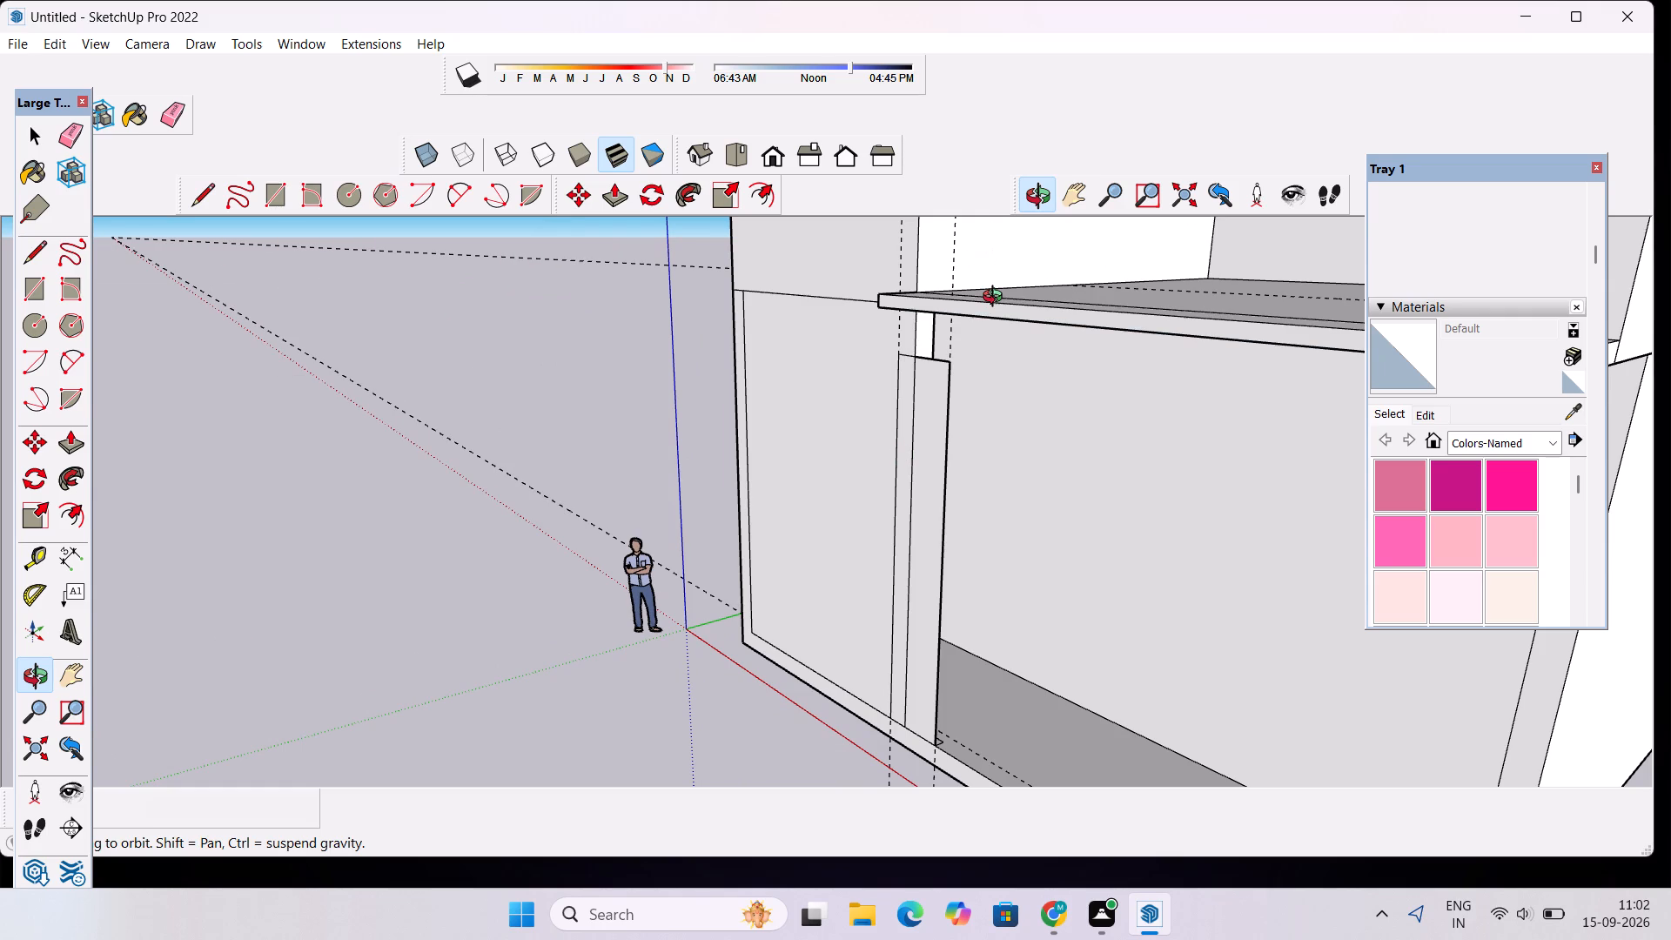
Push/Pull the back face of the upright strip at the front panel's free edge 6" inward, to the small floor rectangle's corner.
left_click(1042, 202)
left_click_drag(1118, 392, 973, 395)
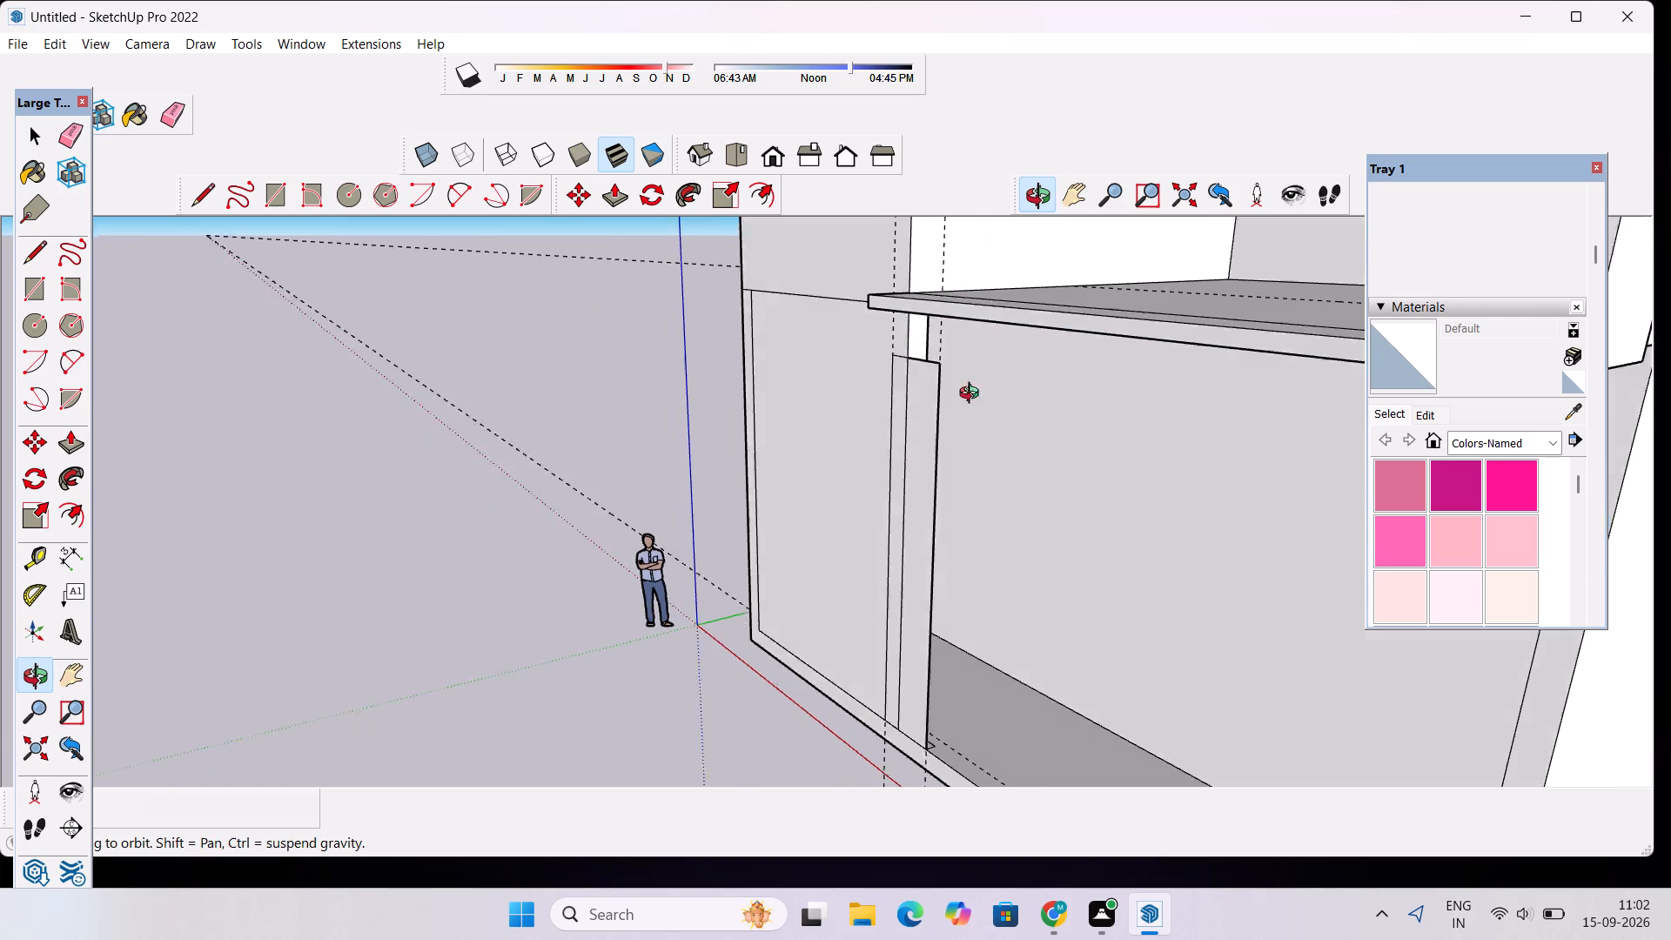
left_click_drag(973, 395, 835, 361)
scroll(826, 407, "up", 2)
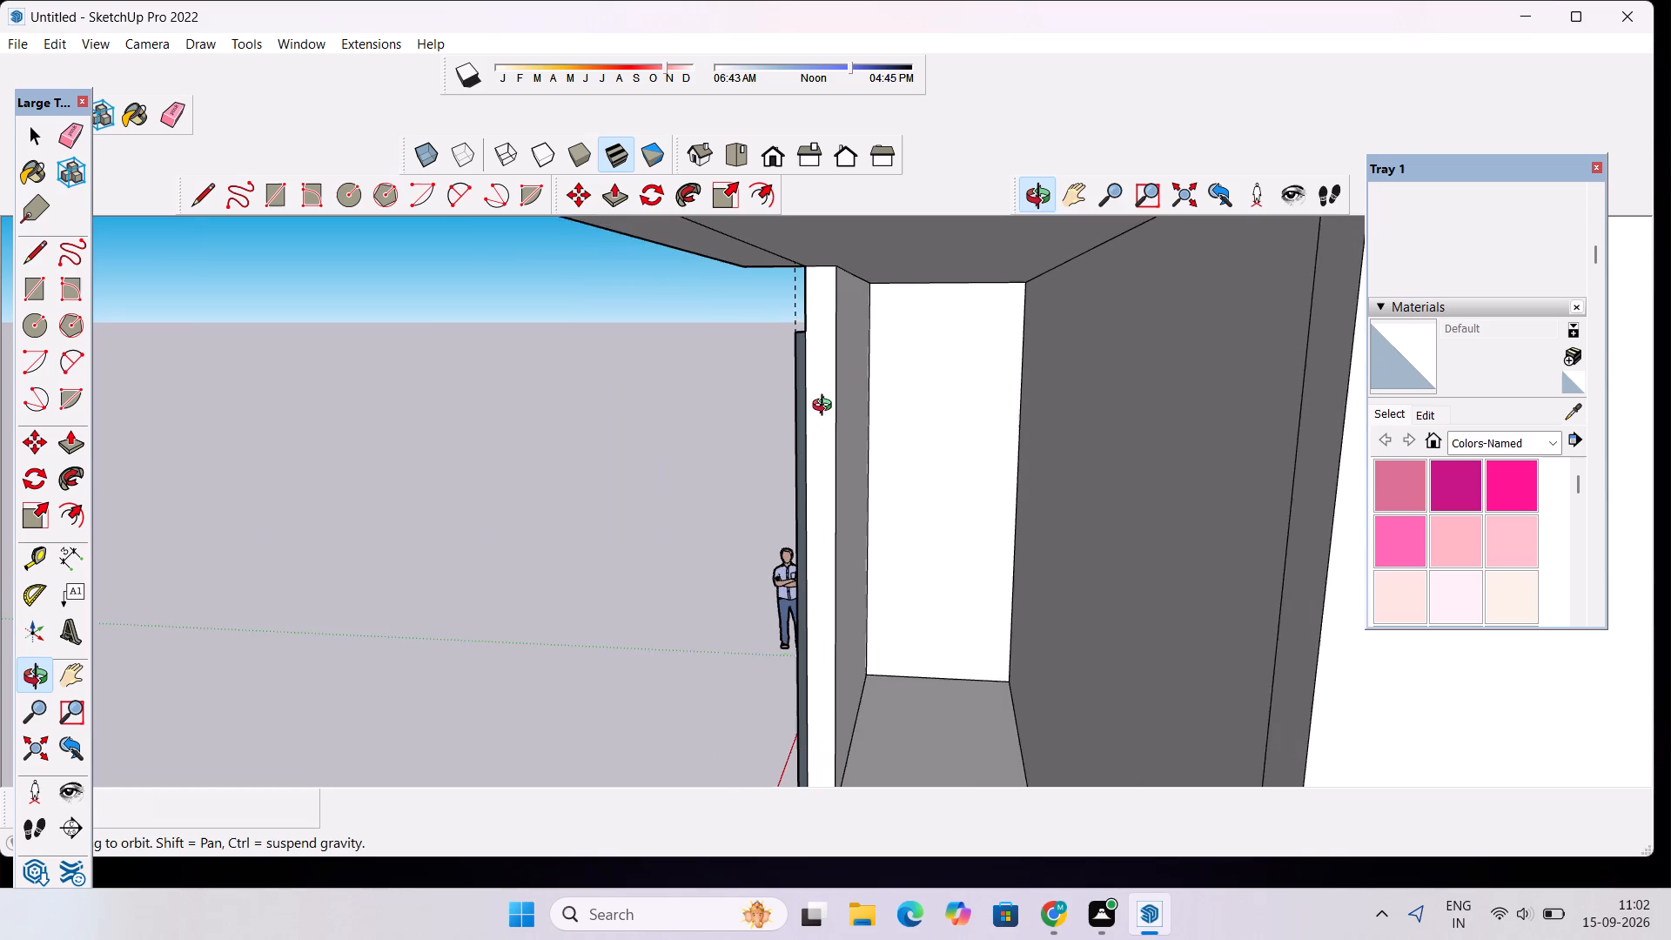
scroll(826, 409, "down", 2)
left_click_drag(824, 467, 815, 298, "shift")
scroll(803, 599, "up", 5)
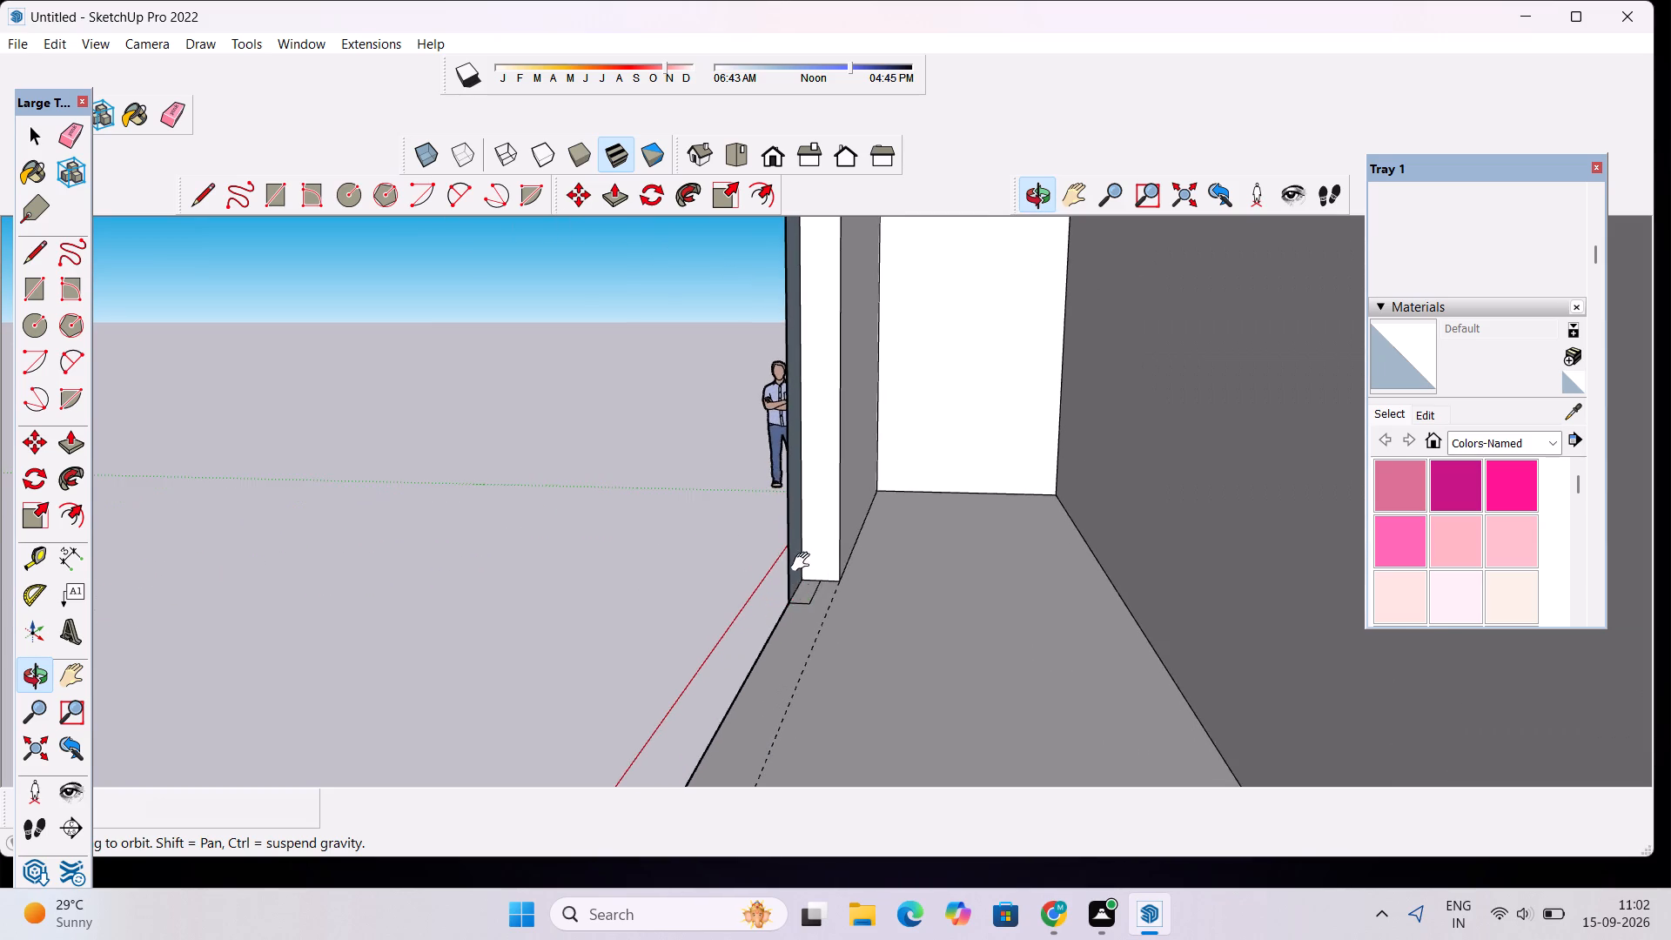
left_click_drag(804, 562, 797, 678, "shift")
key("p")
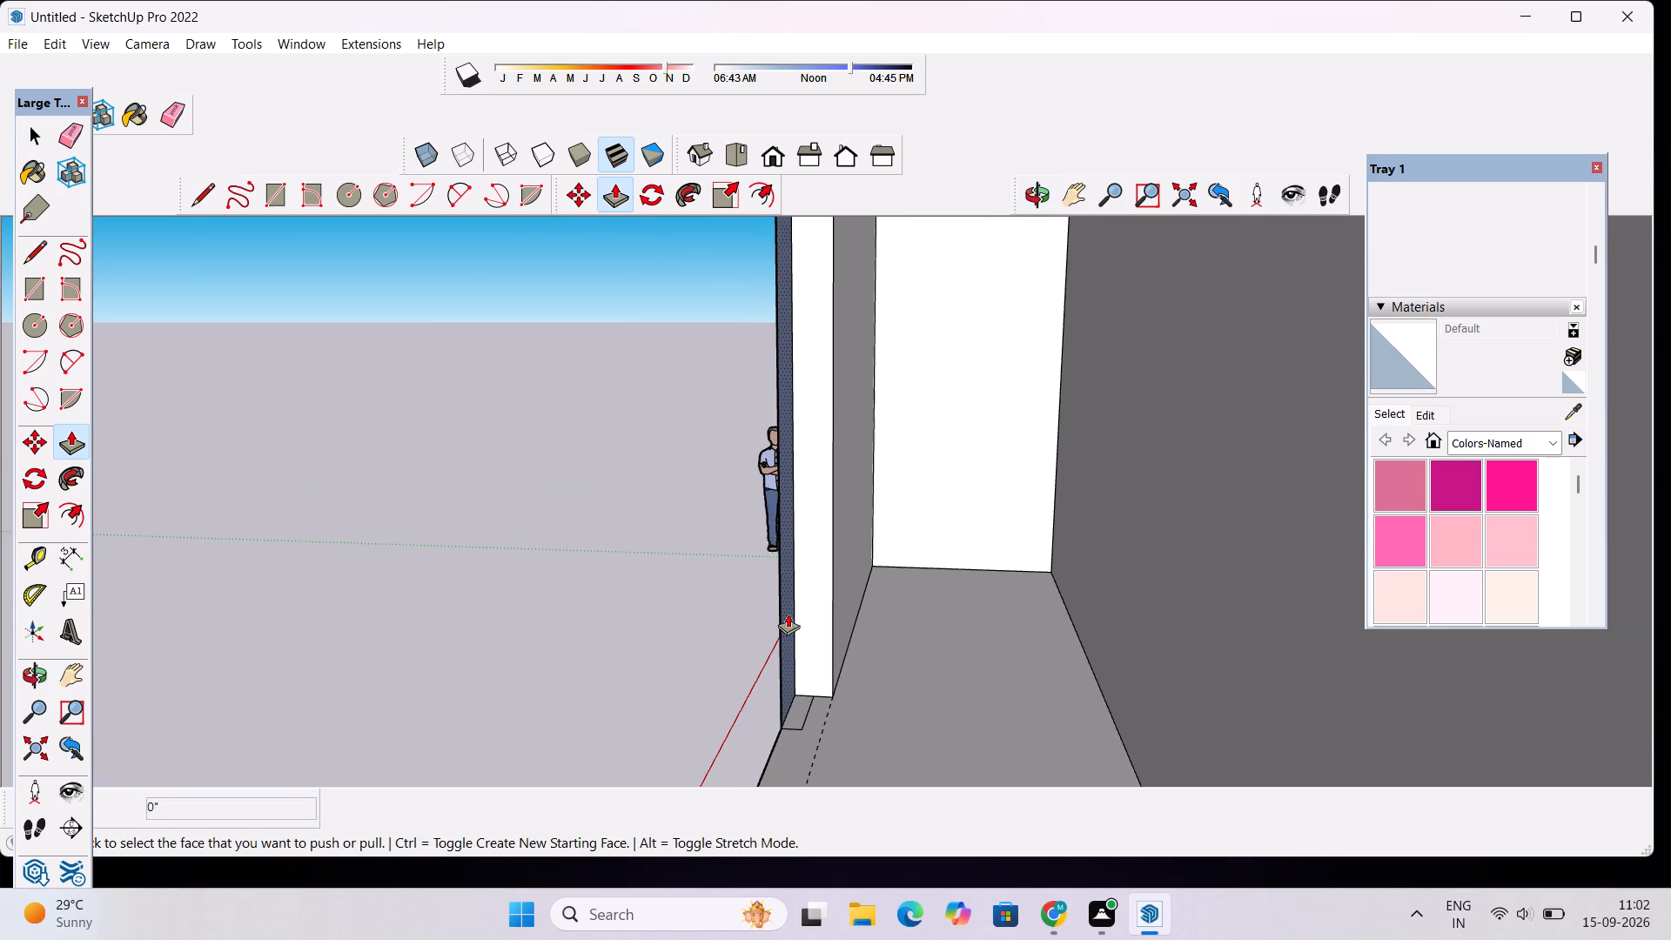
left_click(786, 624)
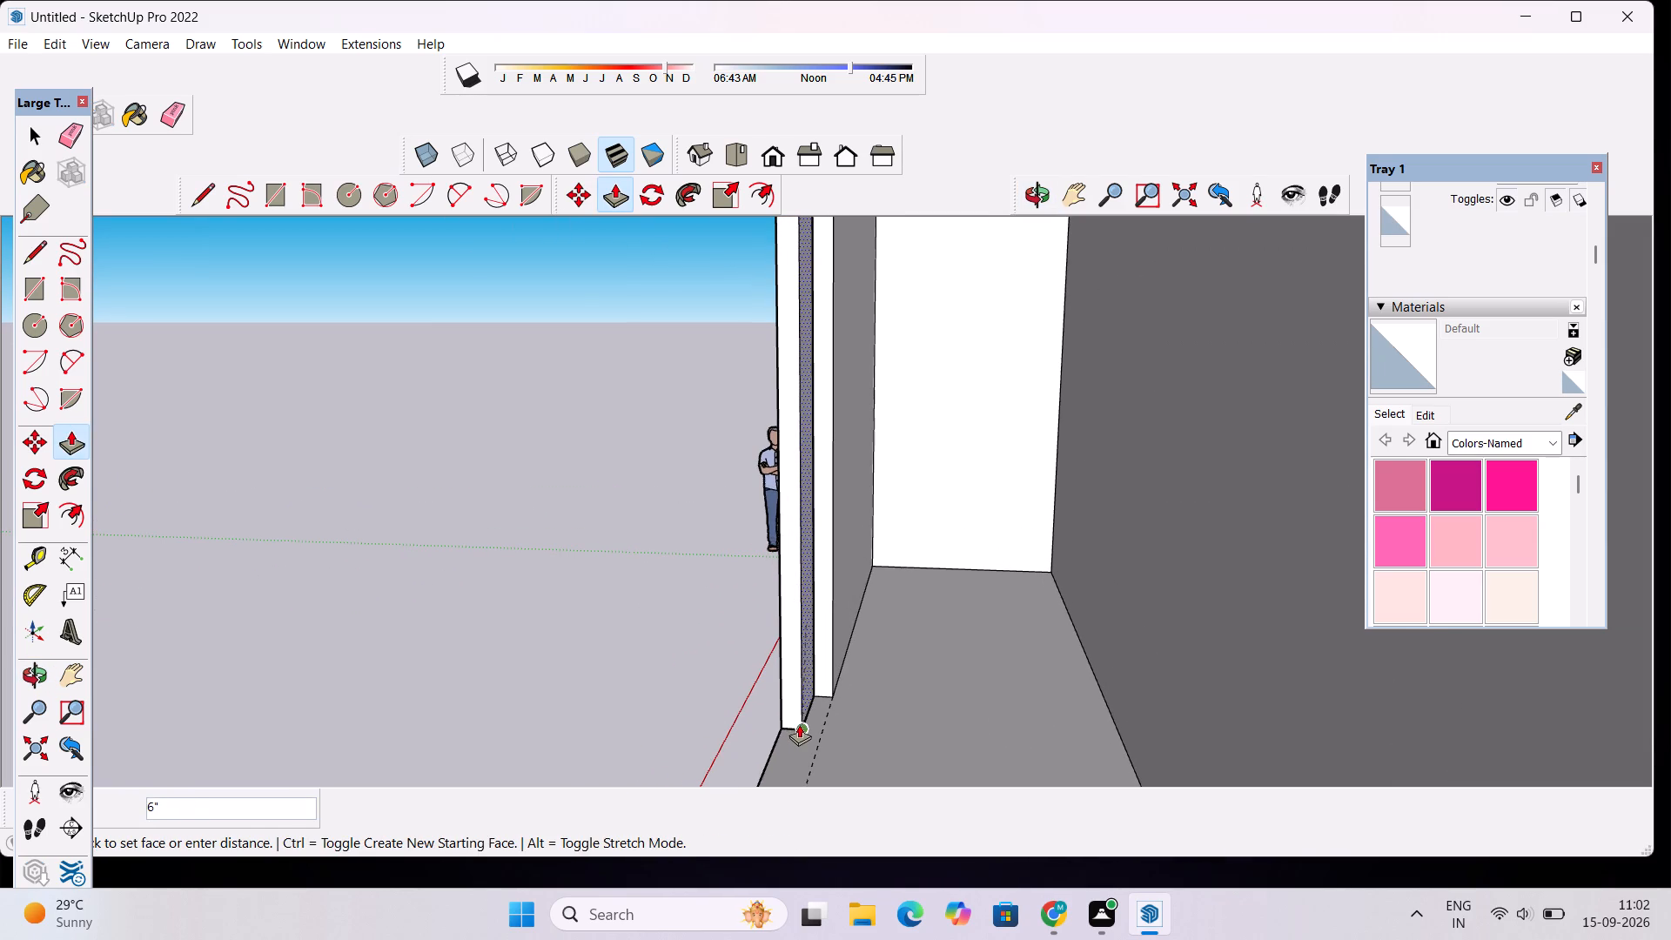
left_click(799, 724)
Examine the strip at the front panel's free edge and the area beneath the projecting slab from the building's front.
scroll(815, 648, "down", 5)
left_click(1038, 205)
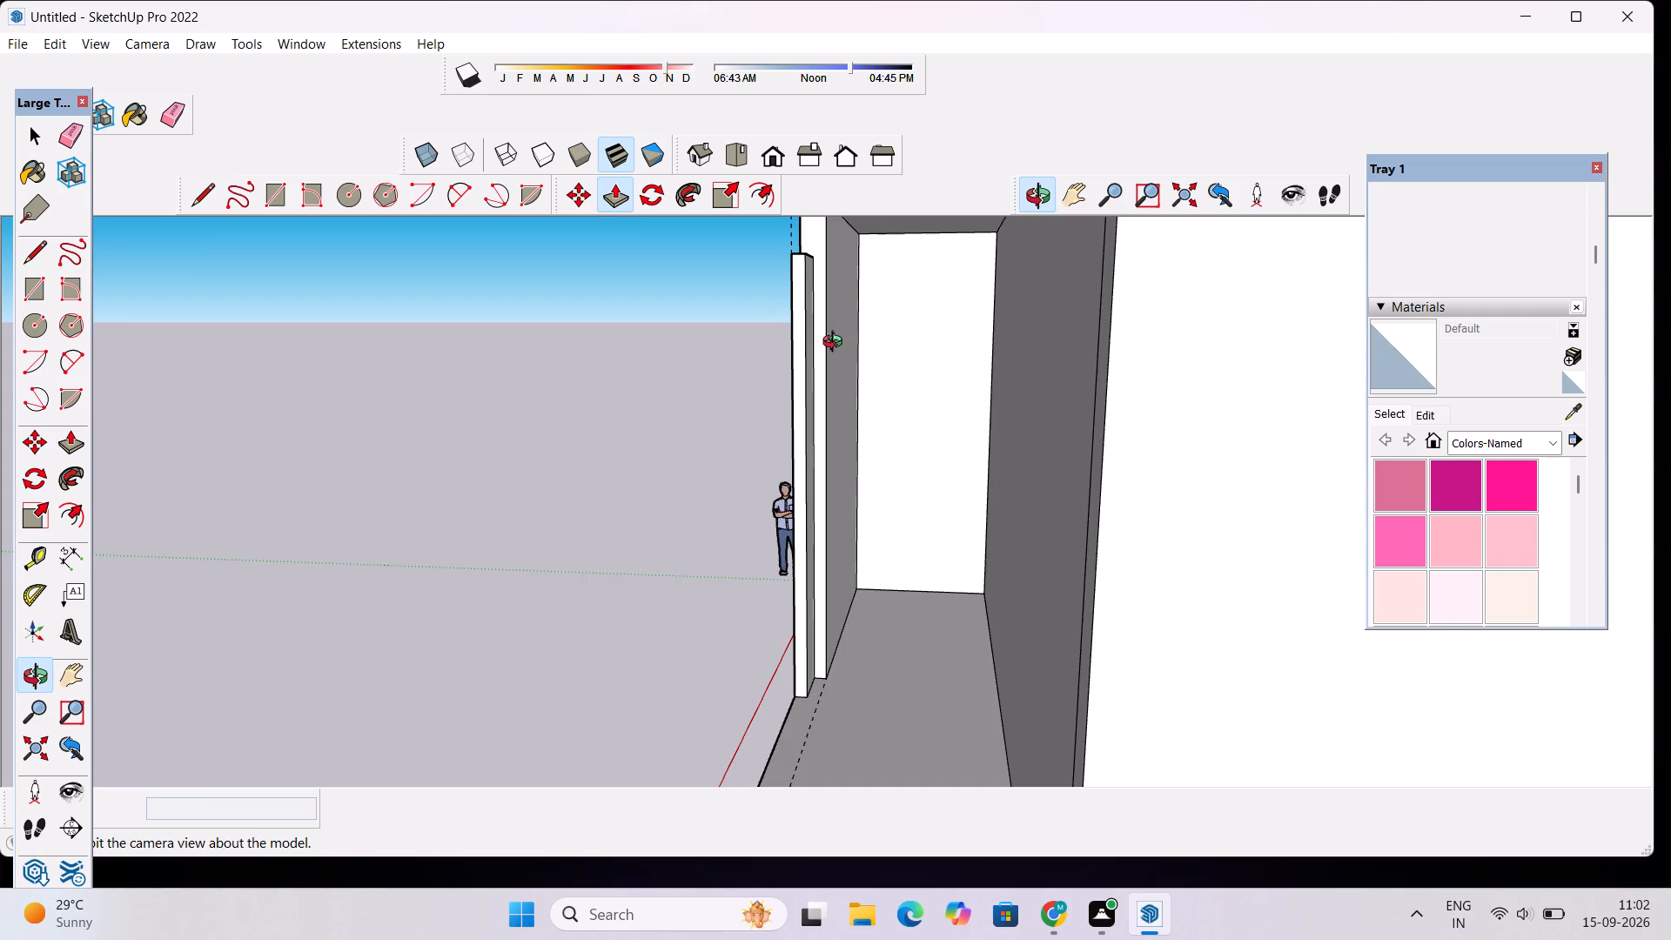
left_click_drag(836, 344, 1286, 426)
scroll(862, 365, "up", 2)
left_click_drag(954, 459, 1002, 574)
scroll(1098, 370, "up", 1)
left_click_drag(903, 532, 1011, 410)
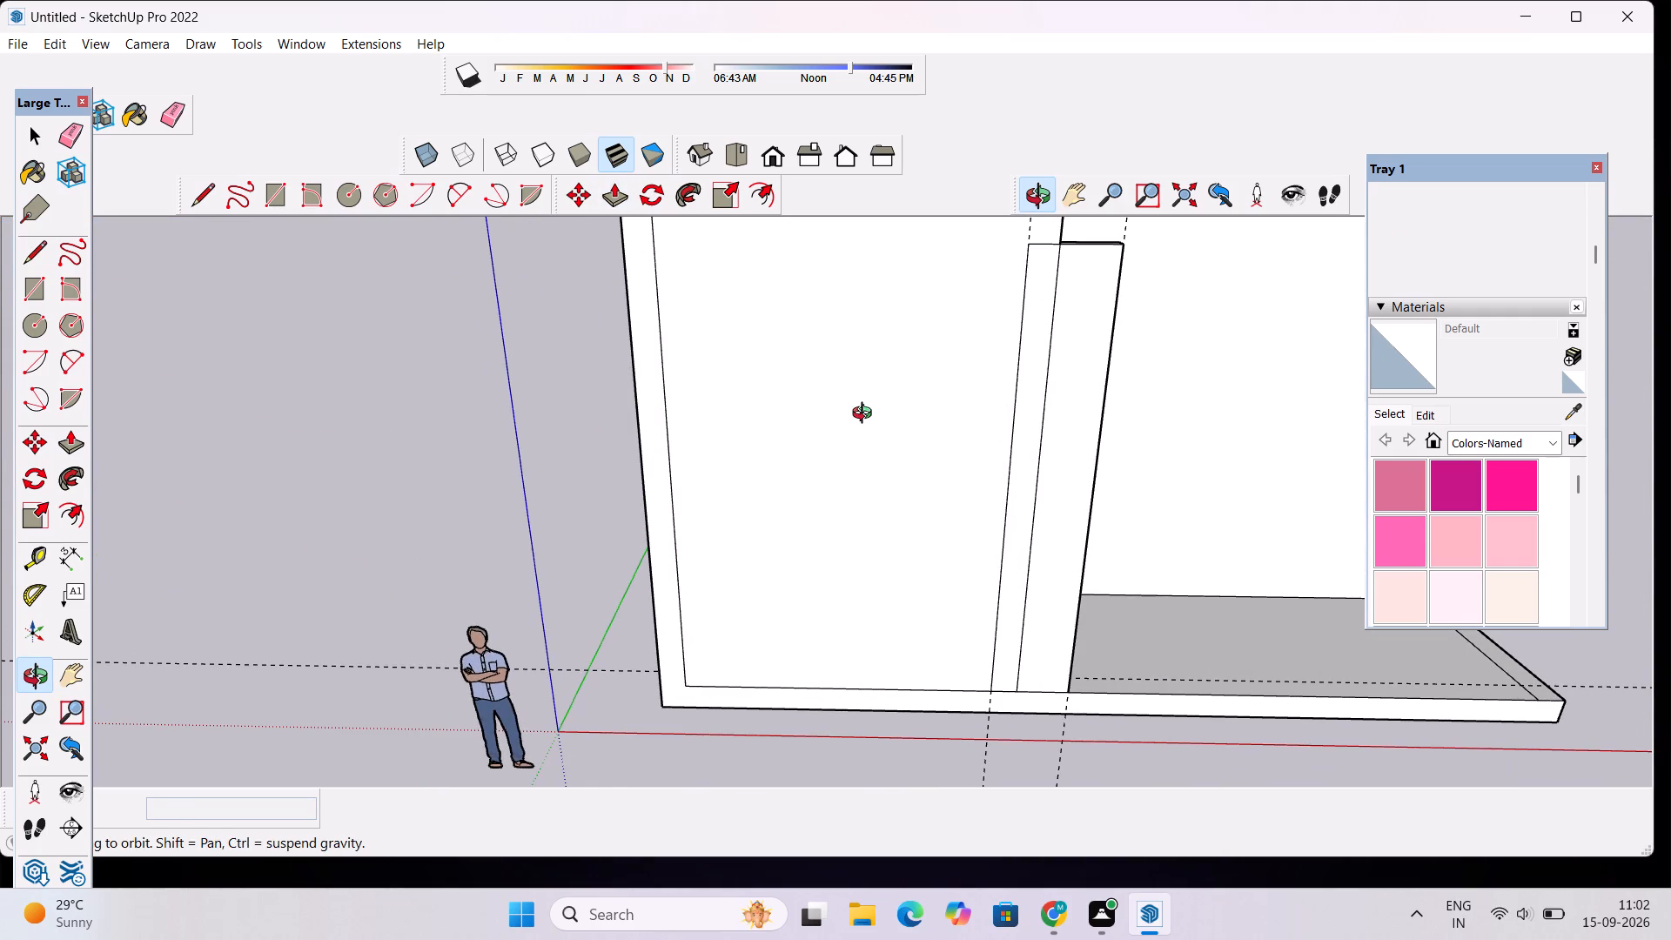
scroll(869, 409, "down", 2)
left_click_drag(929, 369, 675, 435, "shift")
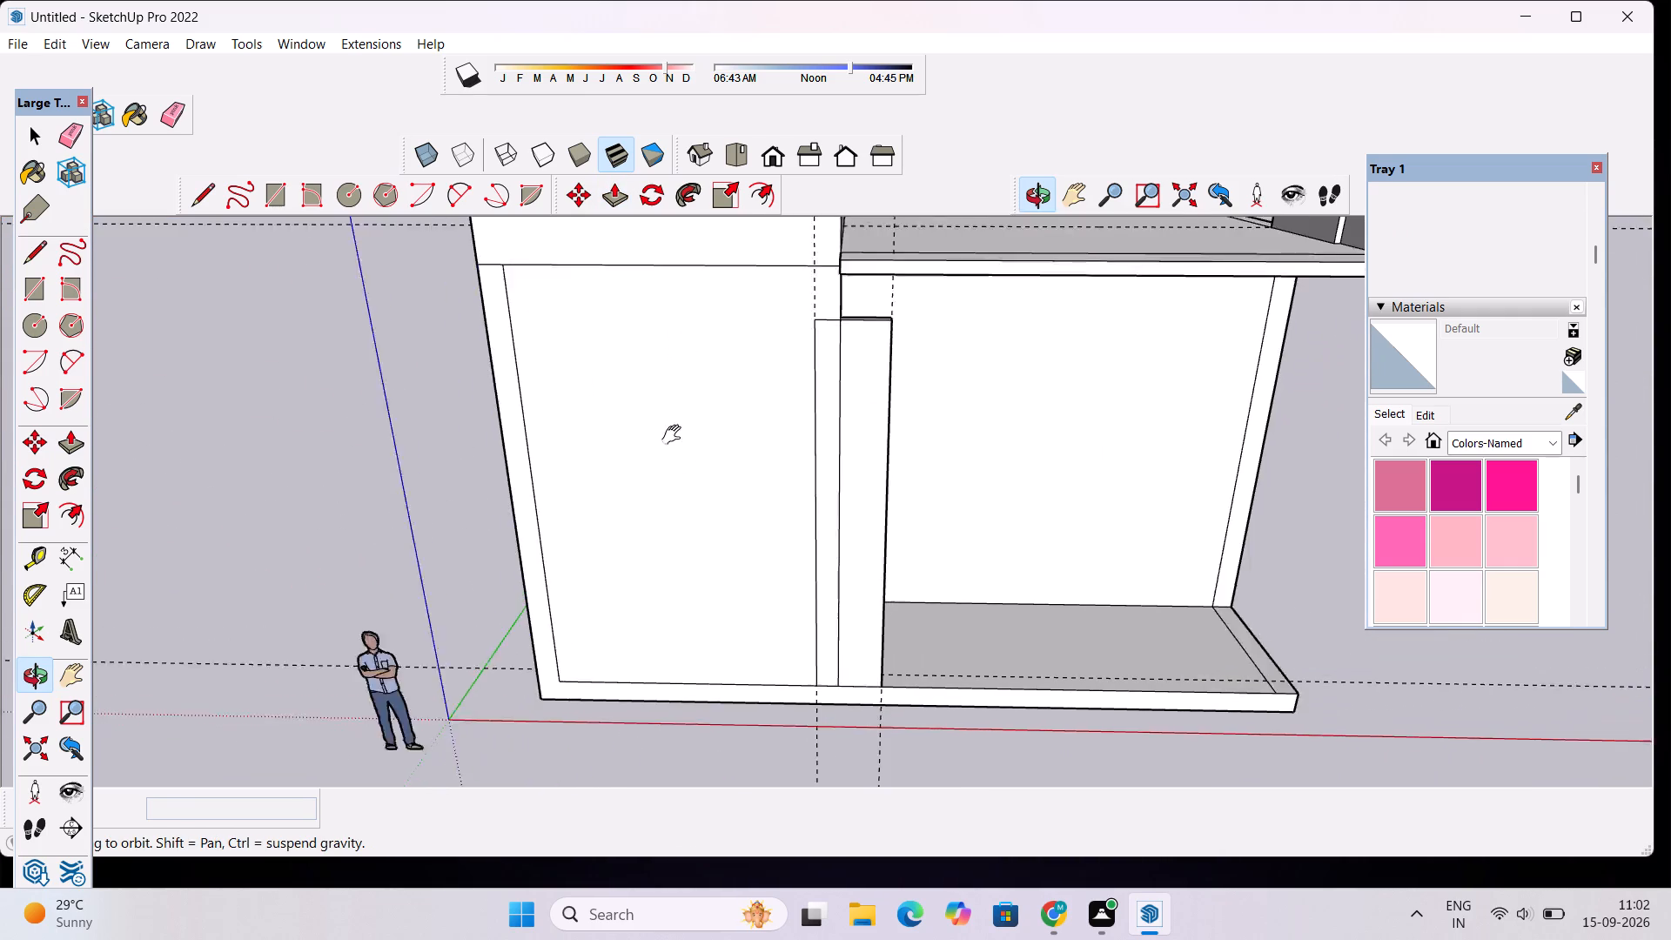
left_click_drag(675, 435, 636, 455, "shift")
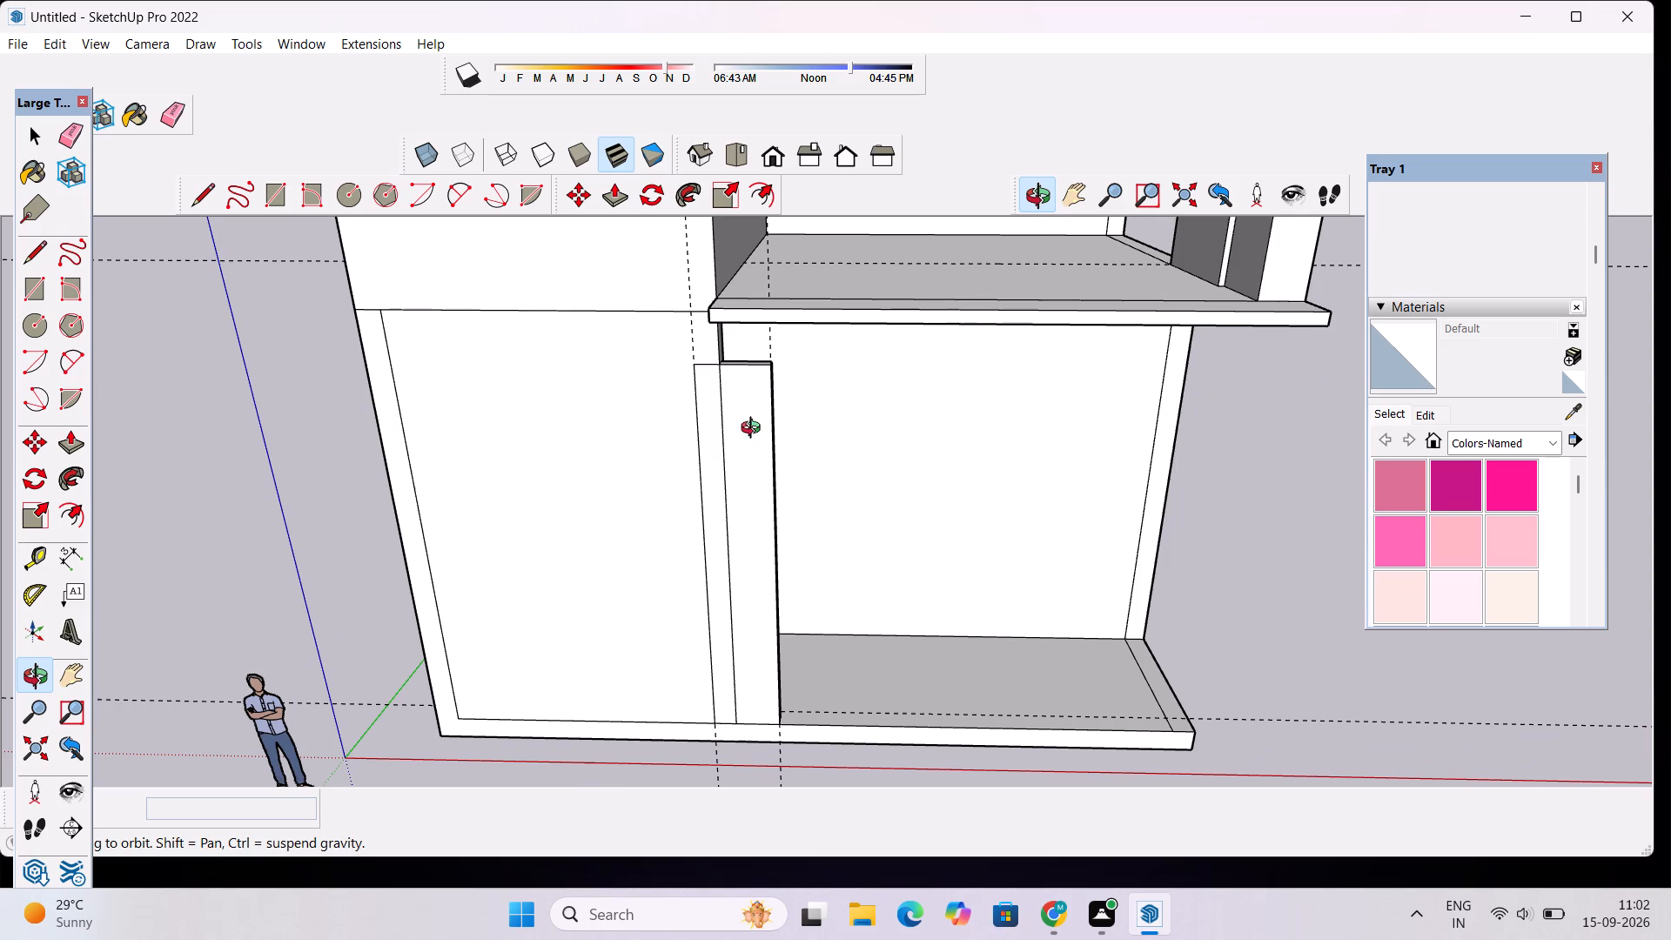
left_click_drag(755, 408, 746, 338)
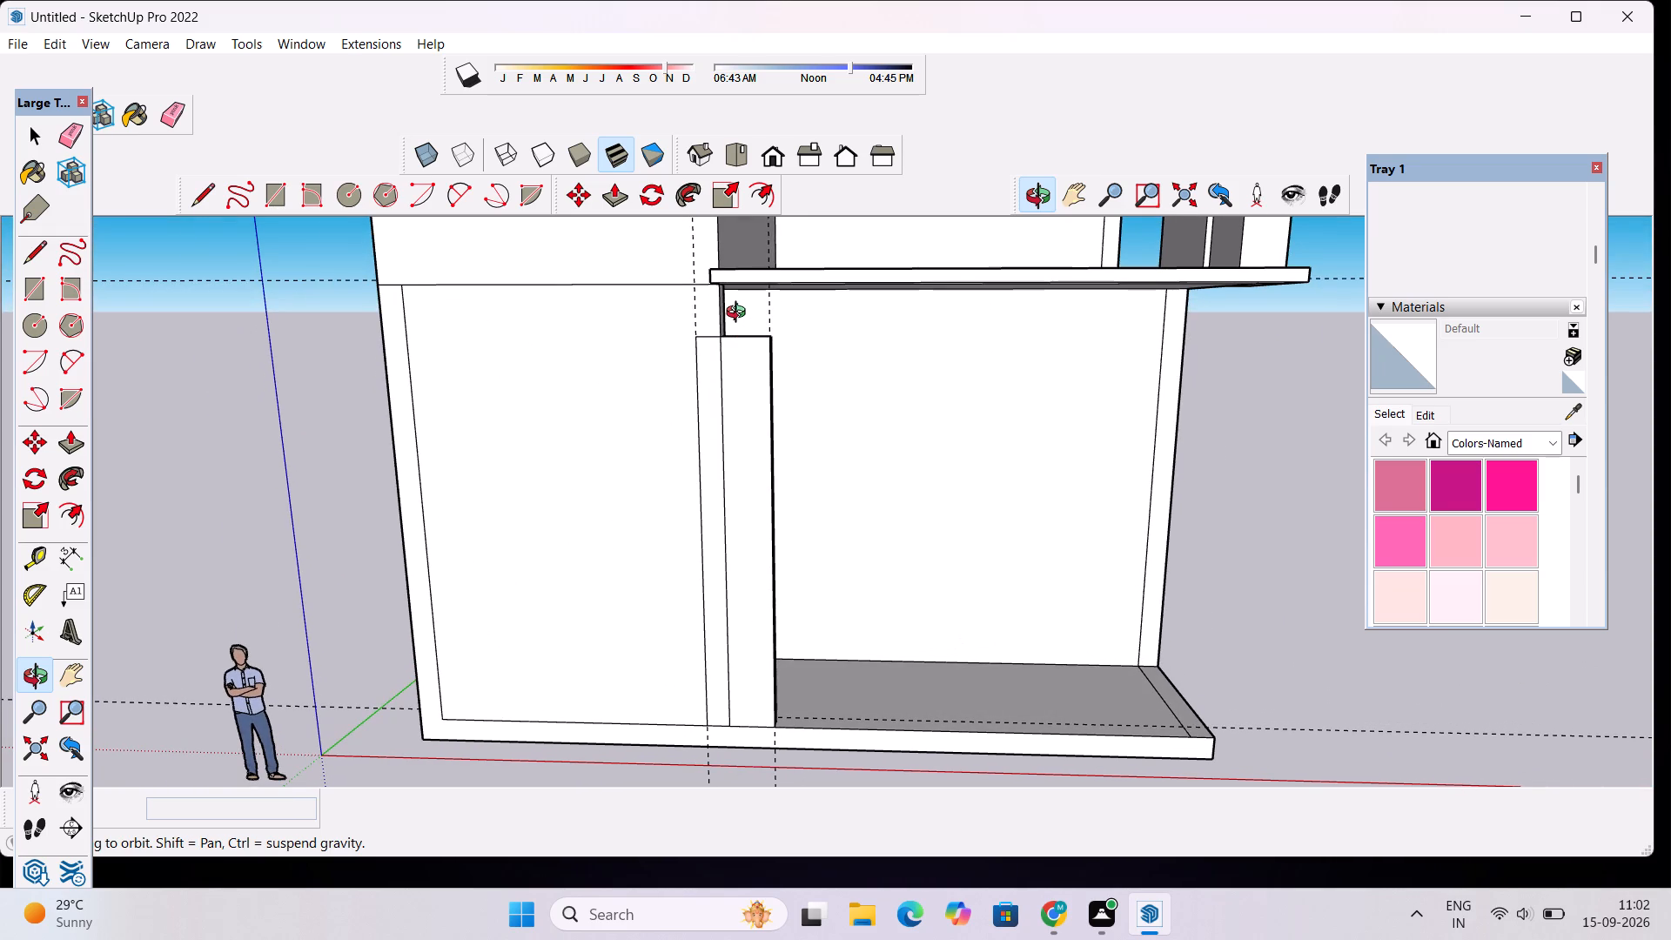
Push/Pull the front strip of the projecting slab's underside down about 2' 5/8", to the top of the ground-floor panel's edge strip.
scroll(740, 314, "up", 3)
left_click_drag(739, 314, 620, 368, "shift")
scroll(619, 370, "up", 2)
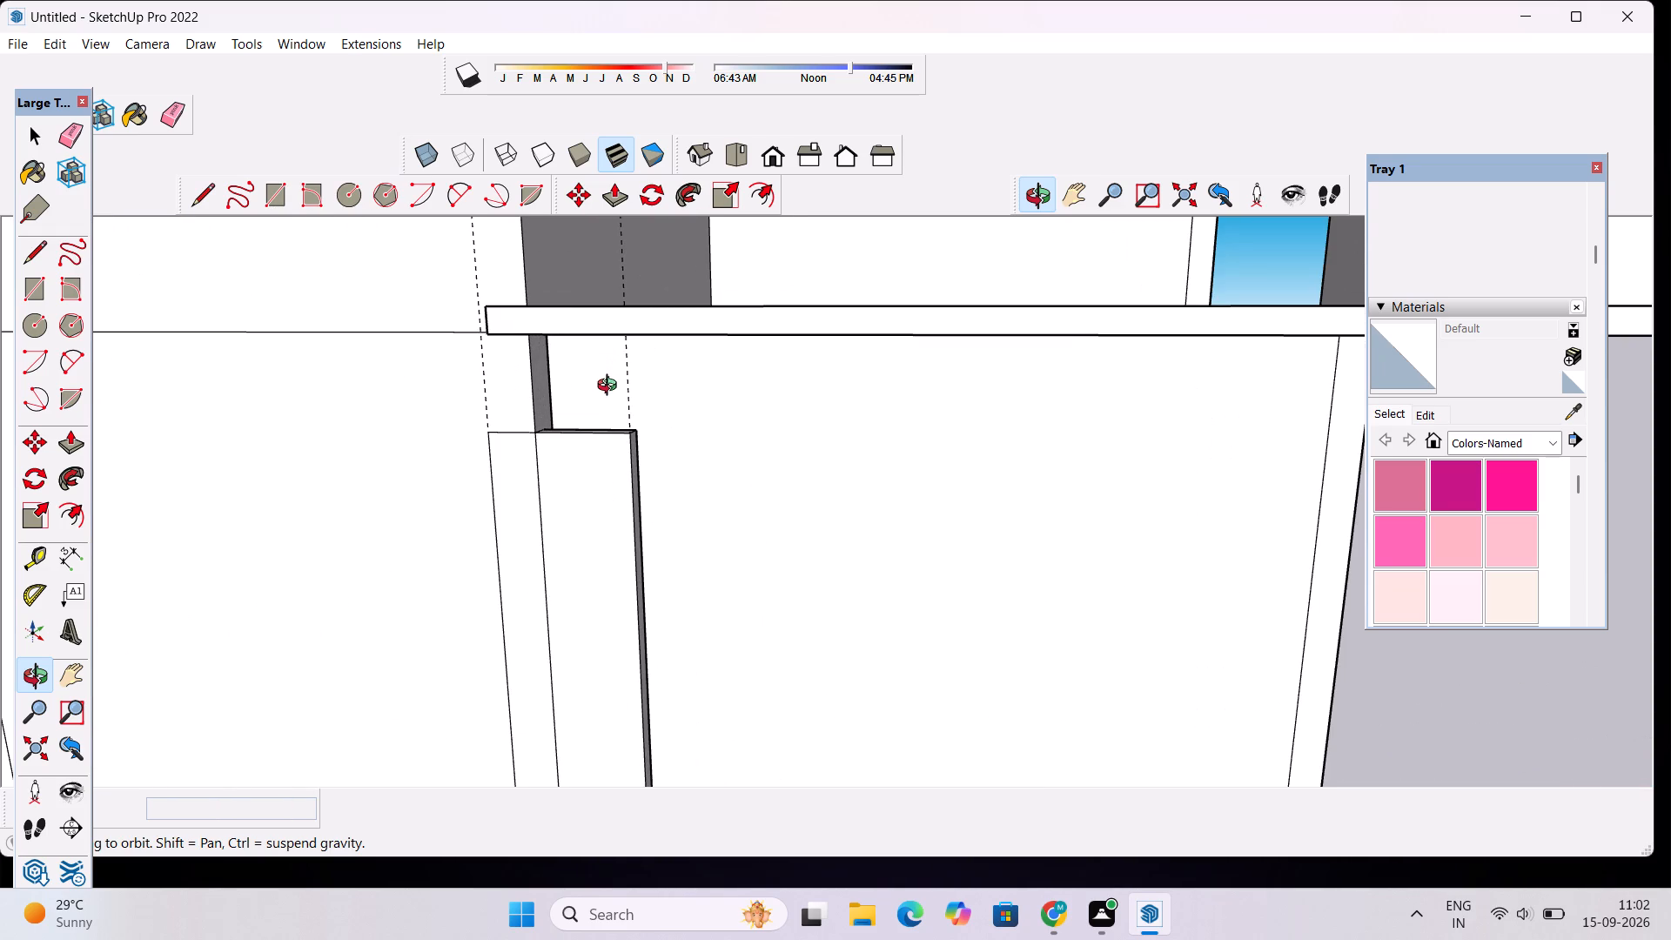
left_click_drag(594, 460, 551, 325)
scroll(550, 326, "down", 2)
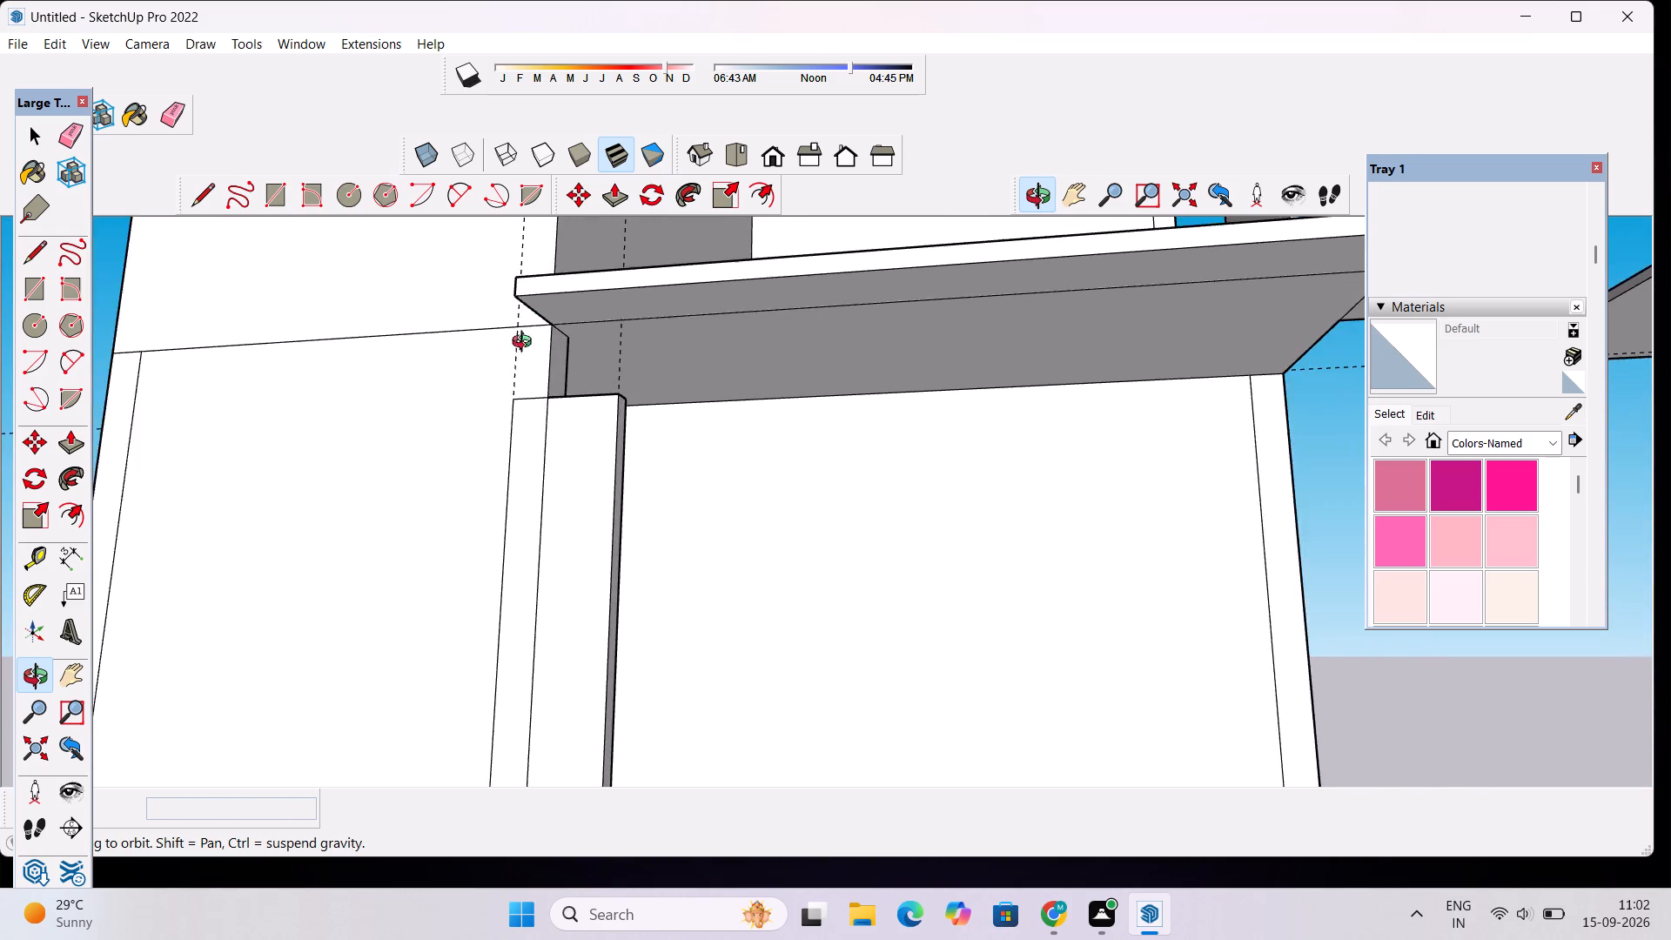
left_click_drag(520, 379, 621, 527)
scroll(641, 484, "down", 5)
left_click_drag(683, 455, 504, 451, "shift")
scroll(503, 451, "up", 4)
left_click_drag(503, 457, 503, 444)
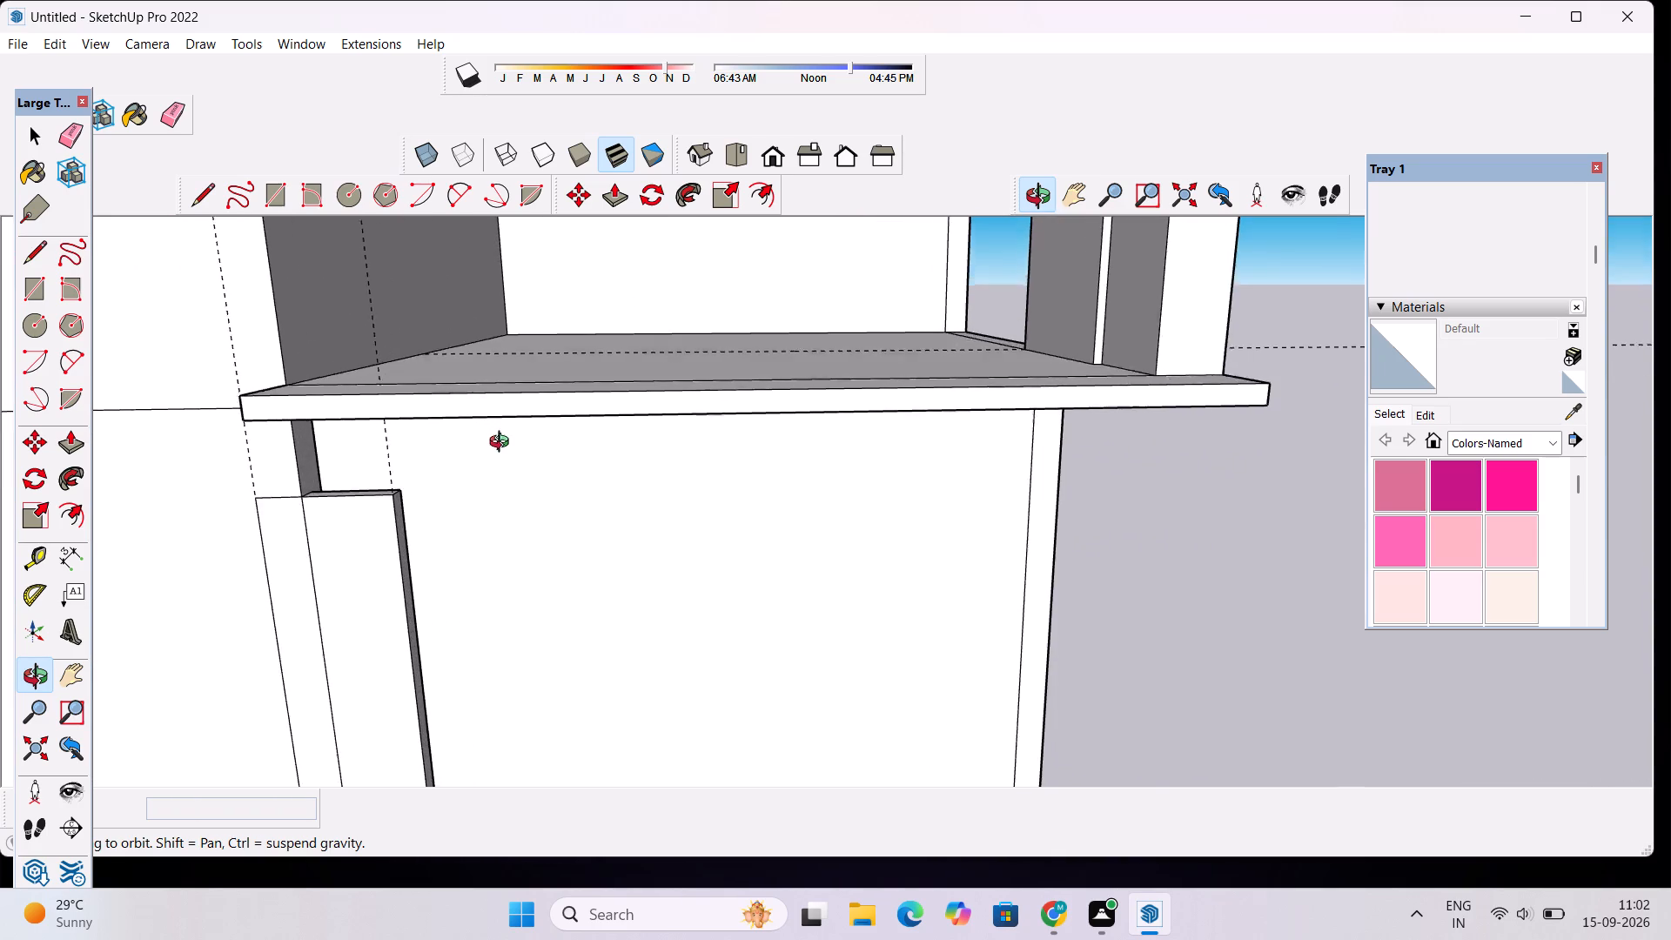
left_click_drag(503, 444, 503, 400)
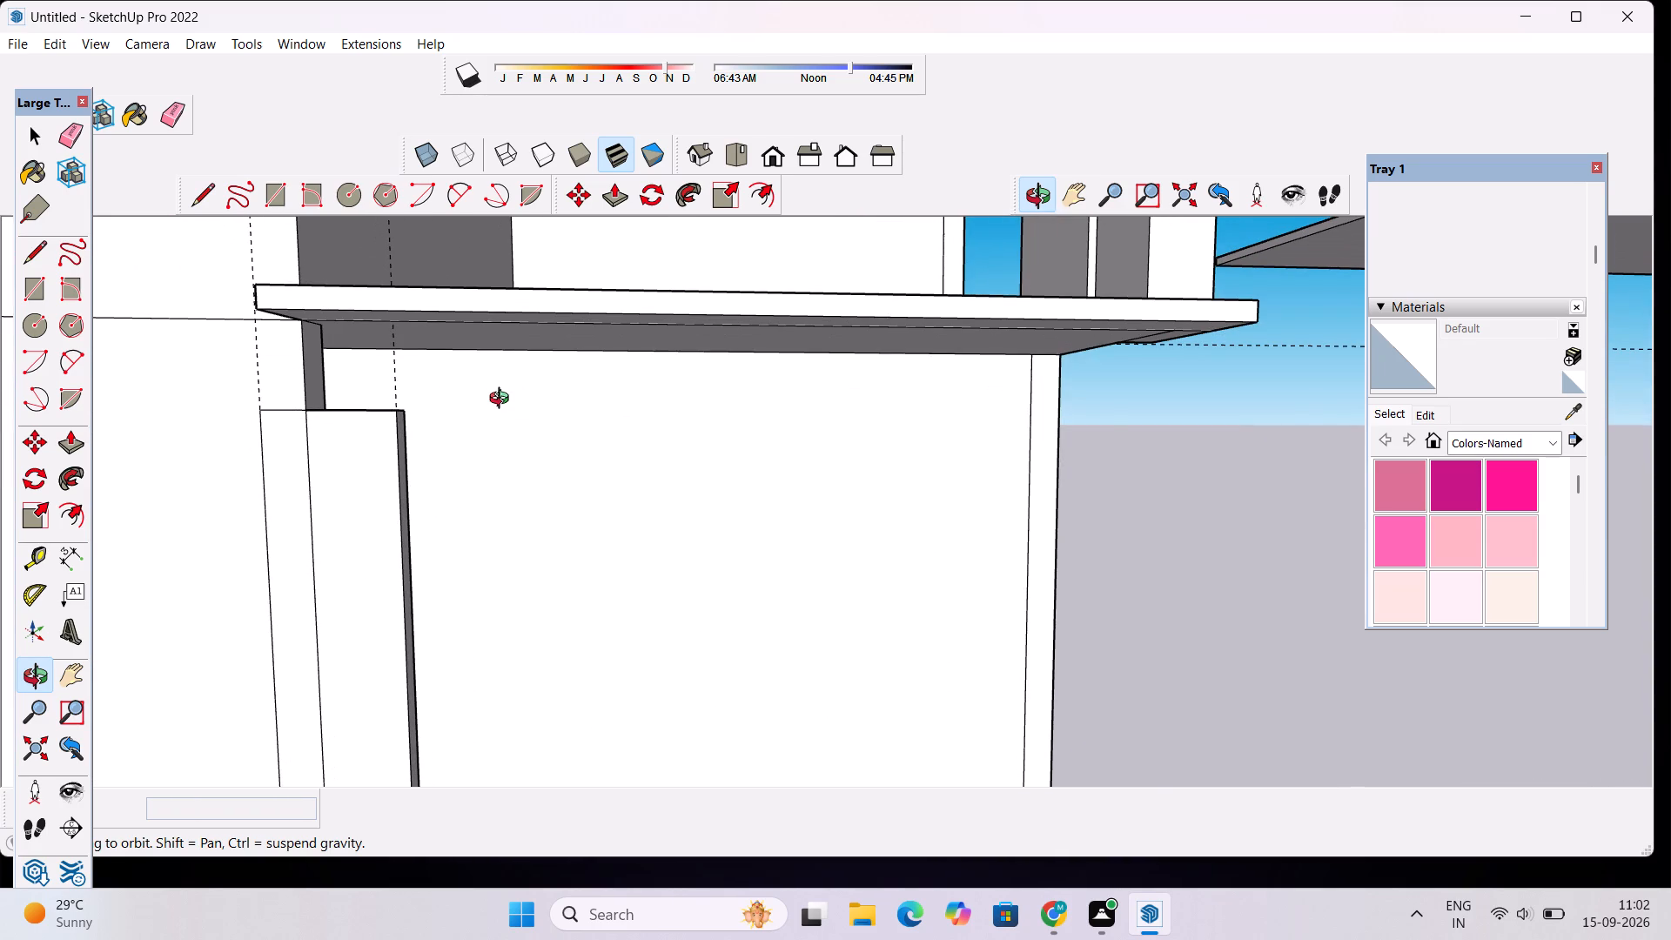
scroll(503, 400, "up", 3)
key("space")
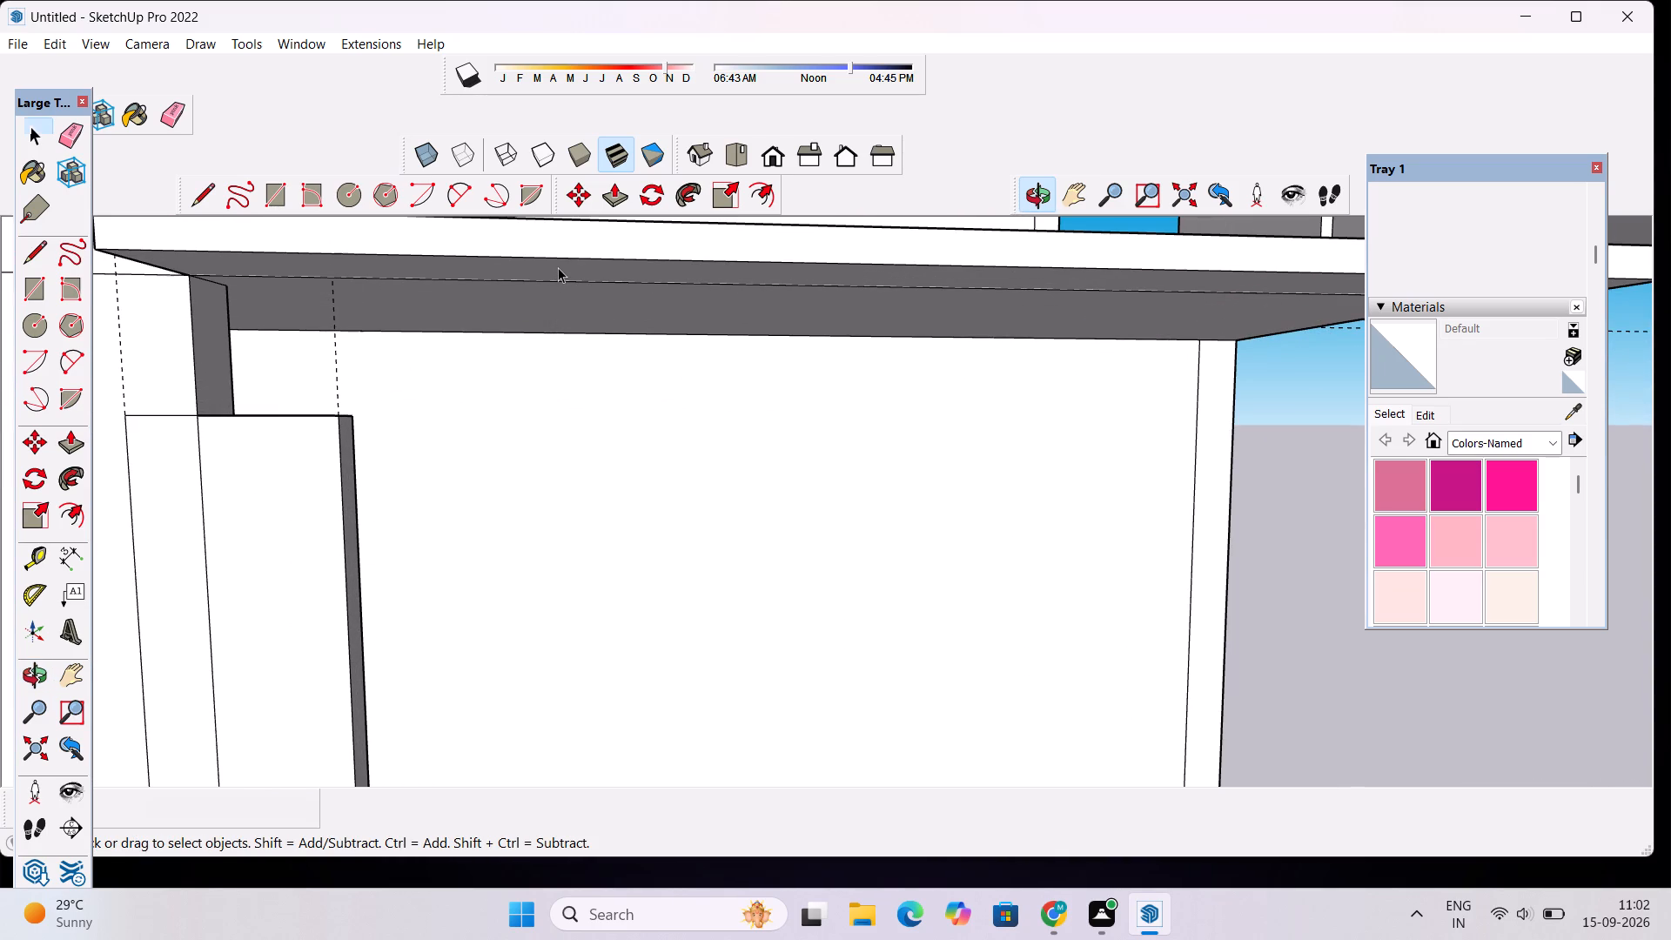
left_click(558, 267)
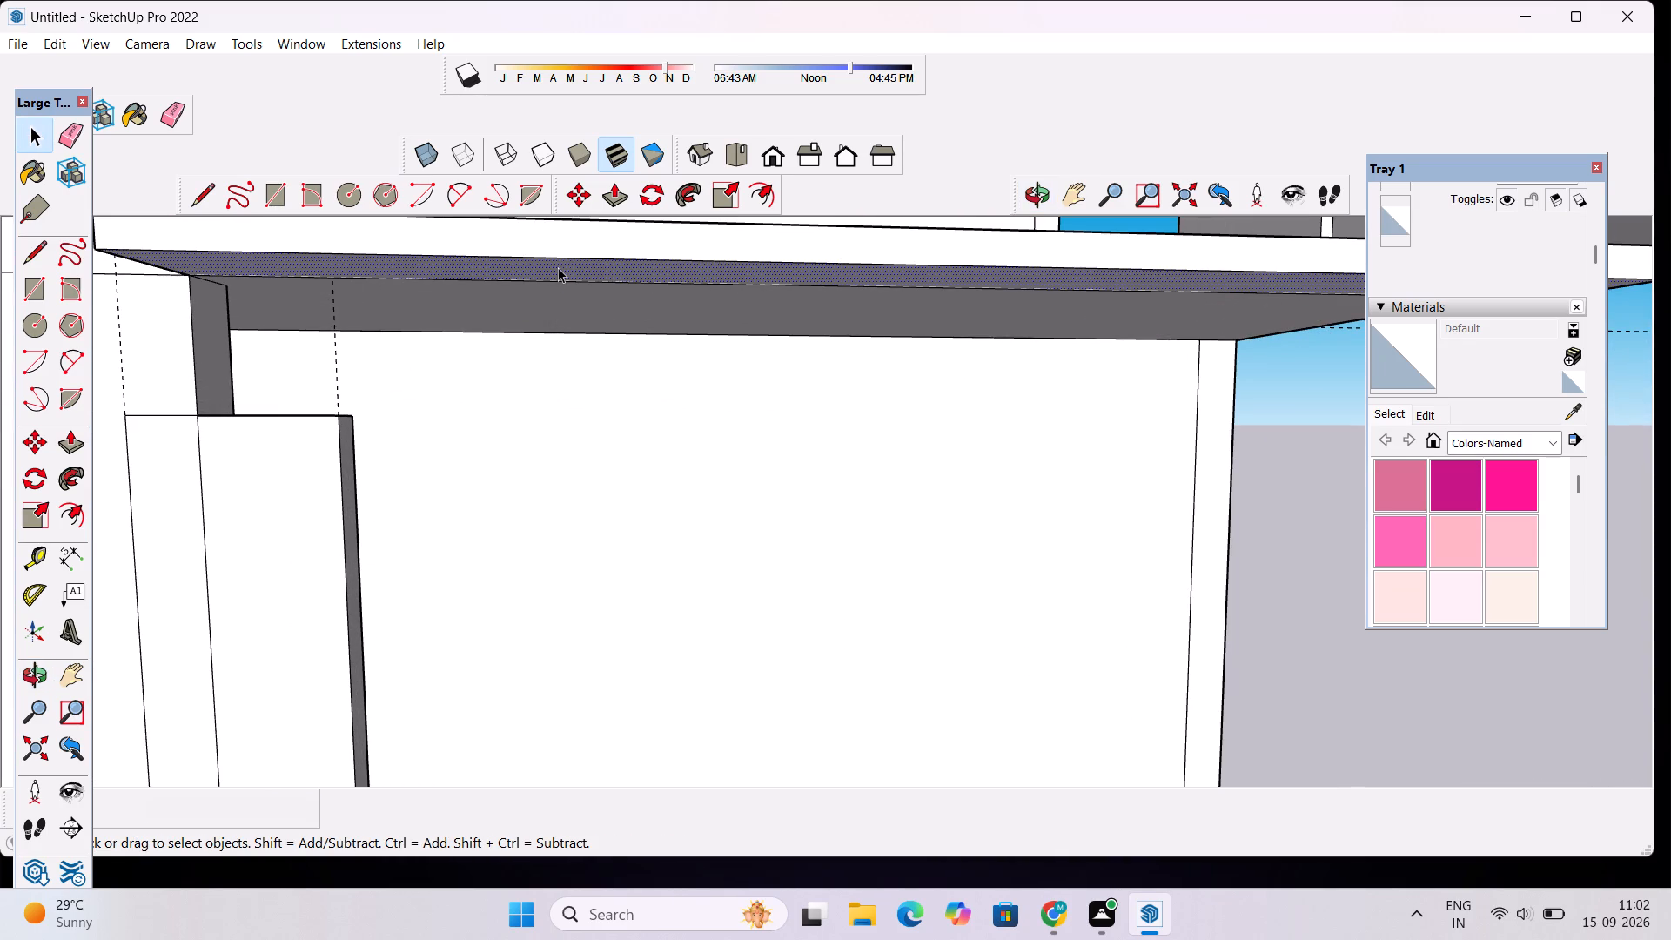
key("p")
scroll(558, 267, "down", 7)
left_click(557, 275)
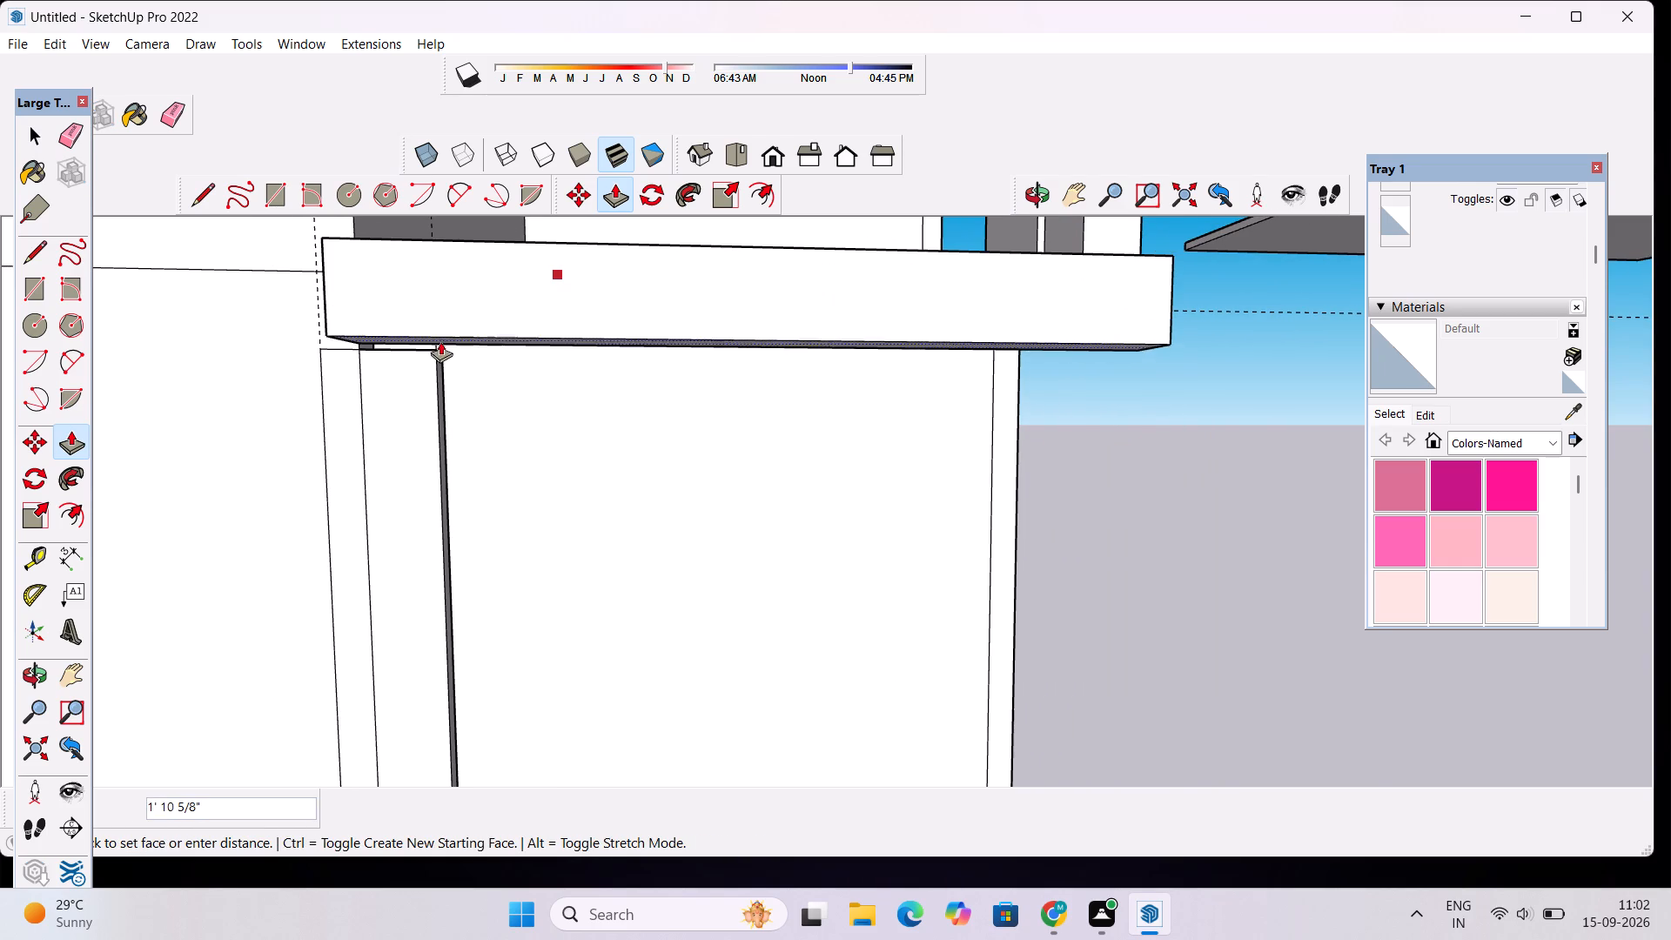
scroll(440, 341, "up", 9)
left_click(434, 359)
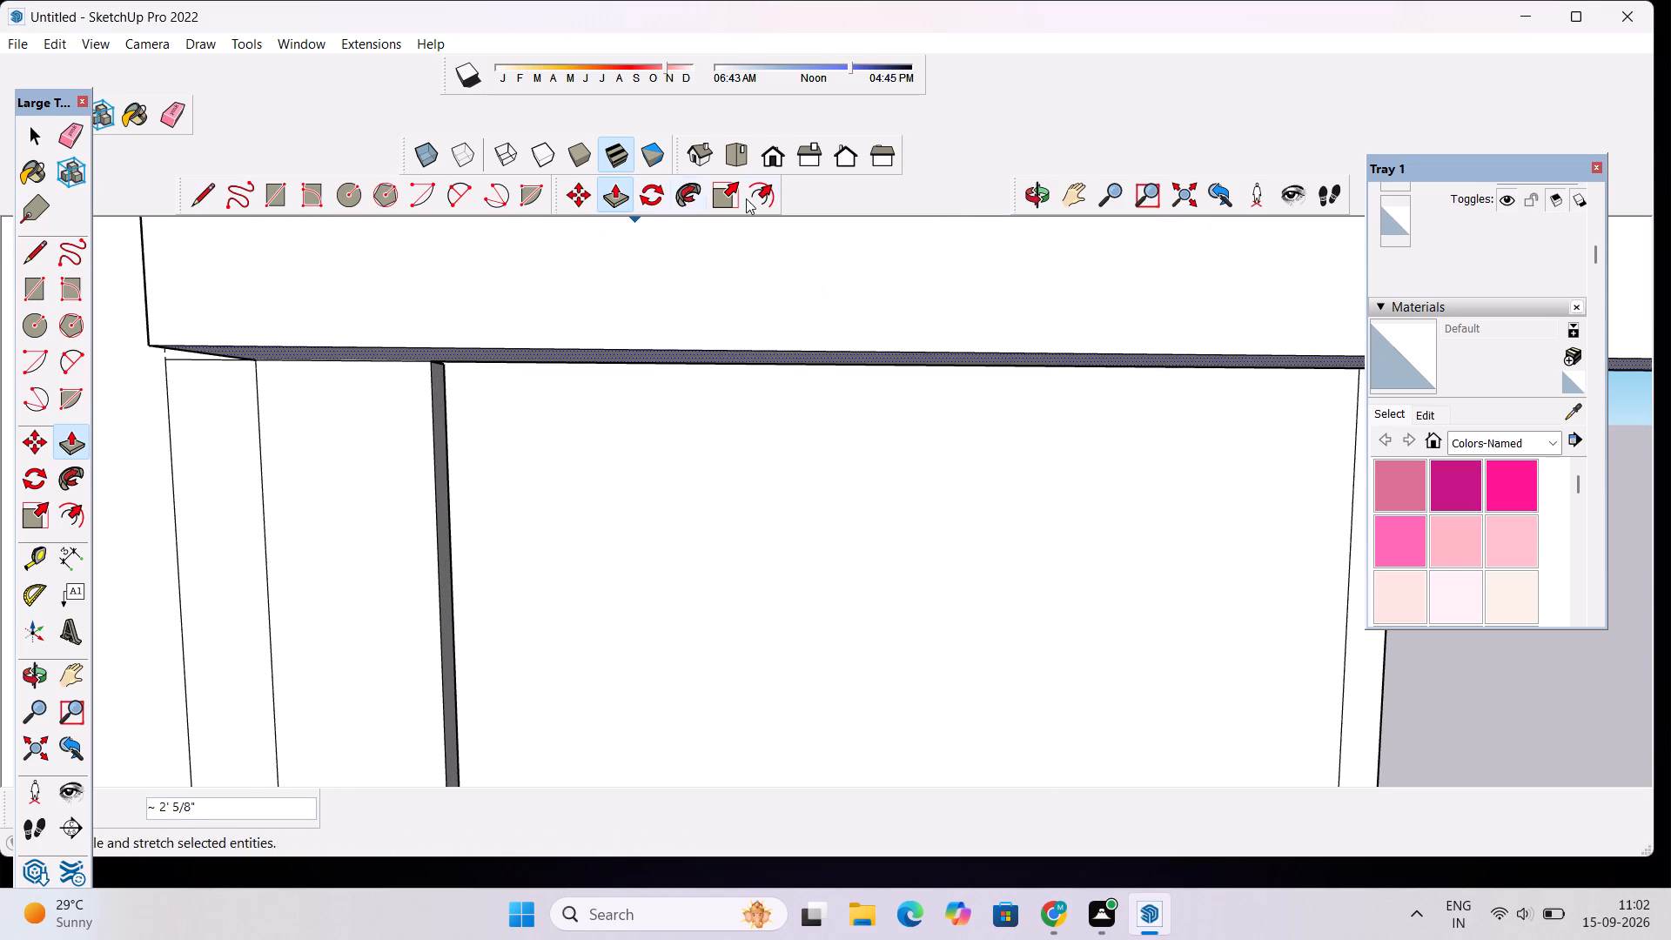
Place a guide on the upper floor 1.5' inward from the line where the projecting slab's front strip begins.
left_click(1037, 189)
left_click_drag(665, 371, 668, 433)
scroll(672, 408, "down", 9)
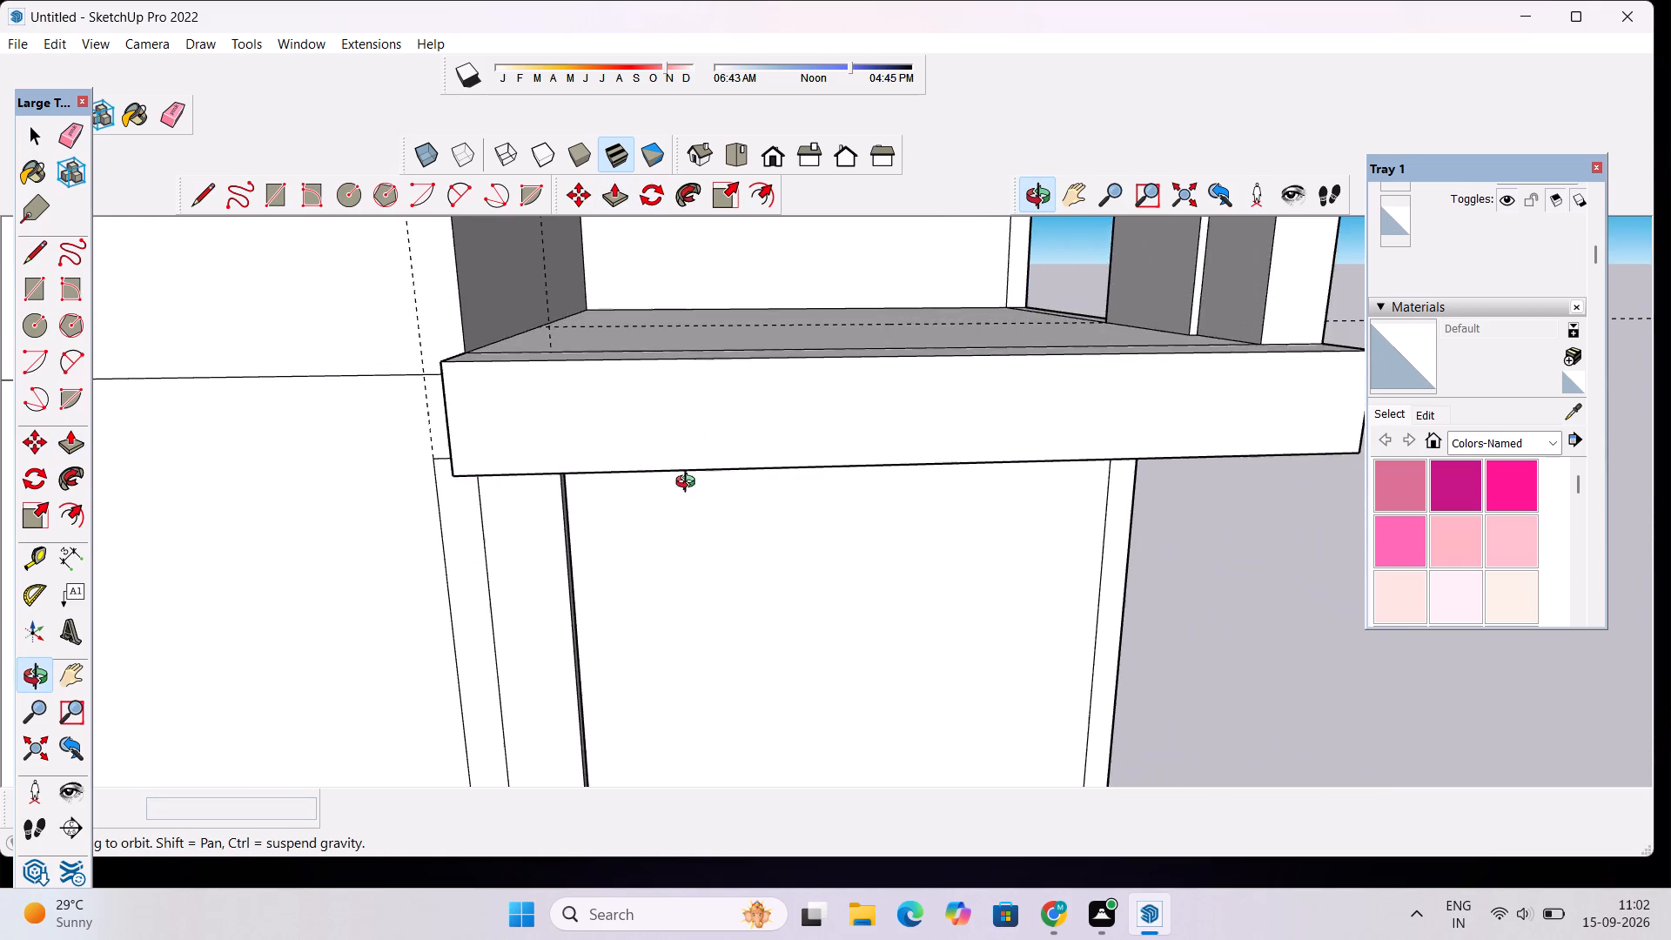
left_click_drag(1031, 555, 449, 467)
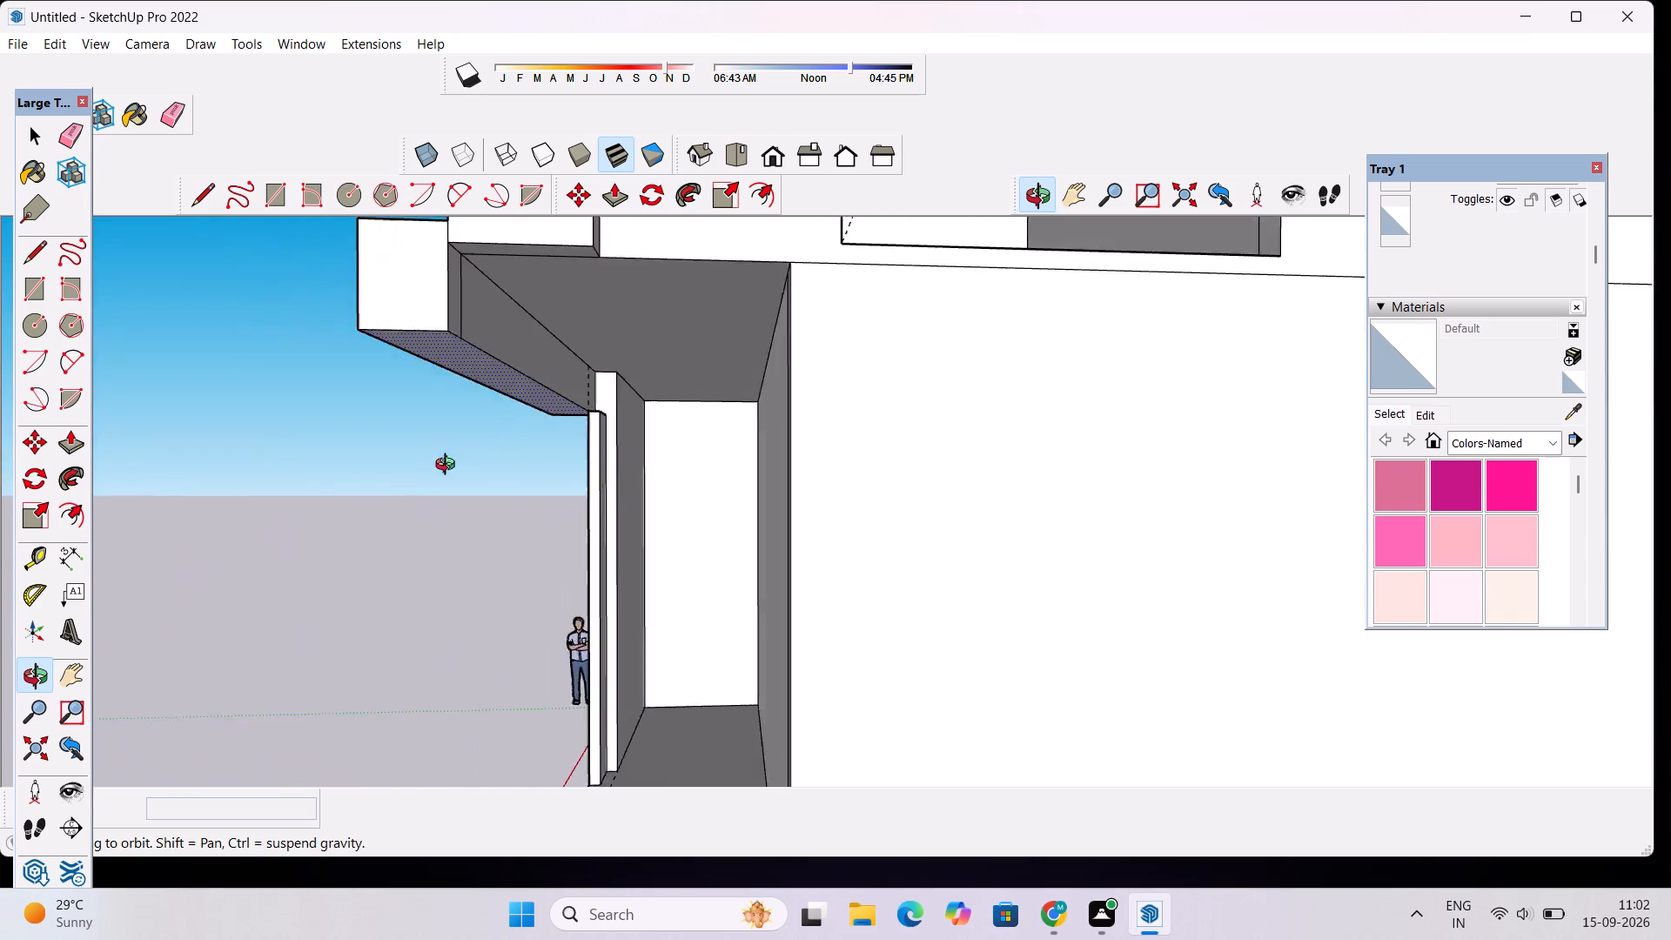
left_click_drag(449, 467, 393, 488)
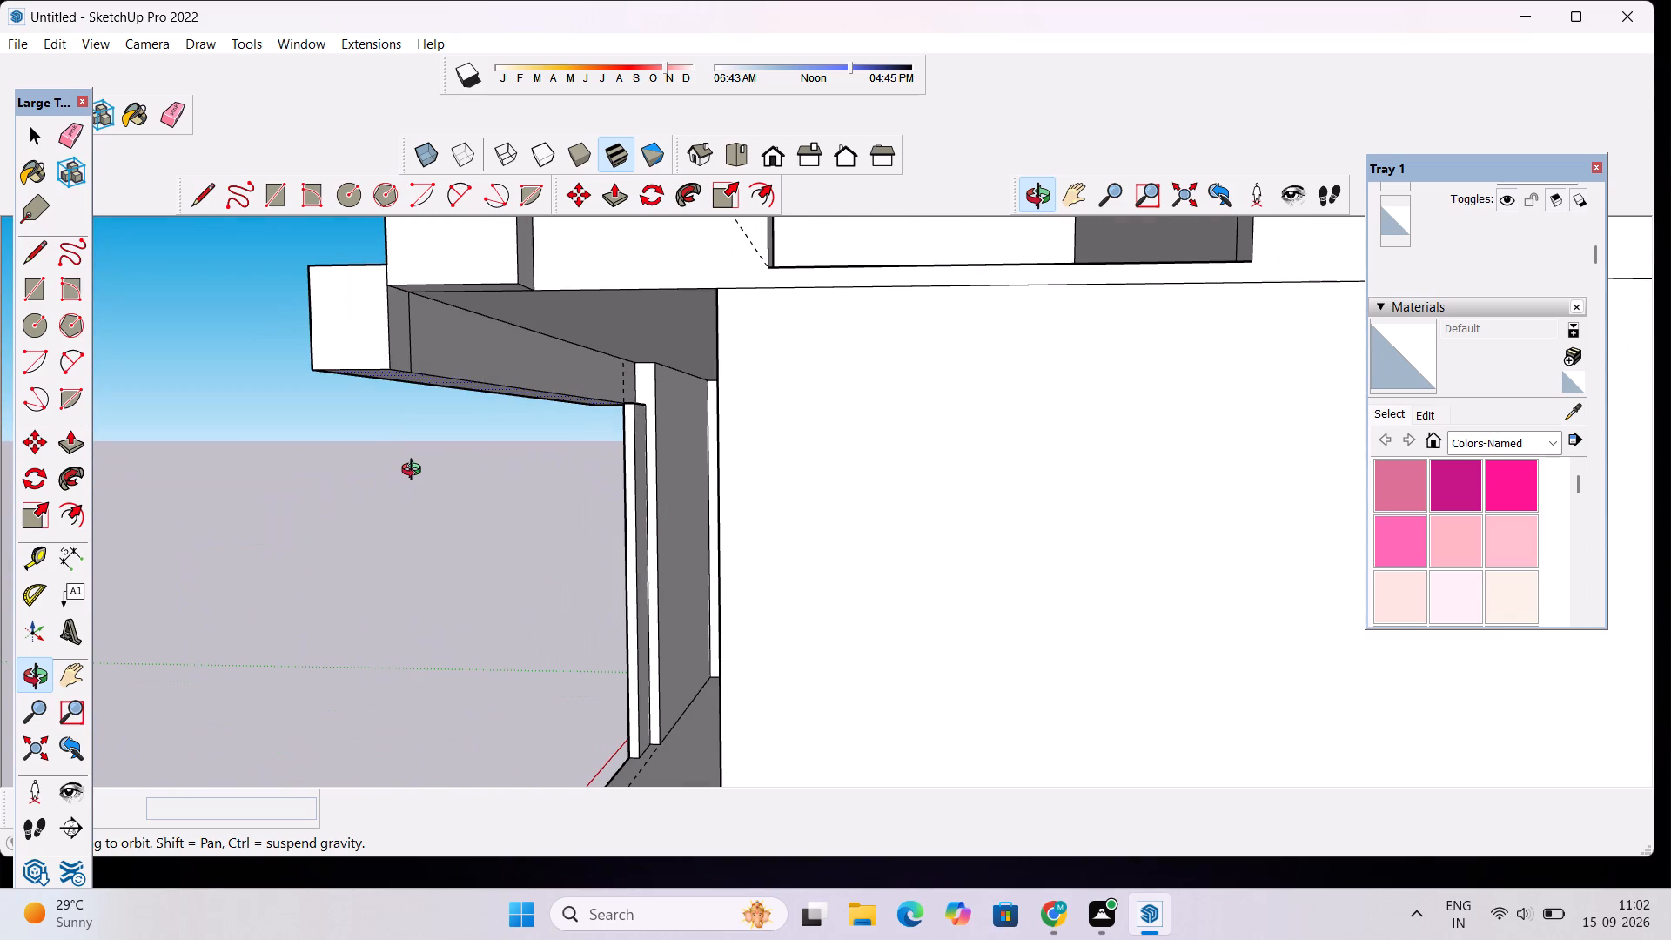
scroll(415, 472, "down", 4)
left_click_drag(413, 472, 656, 430)
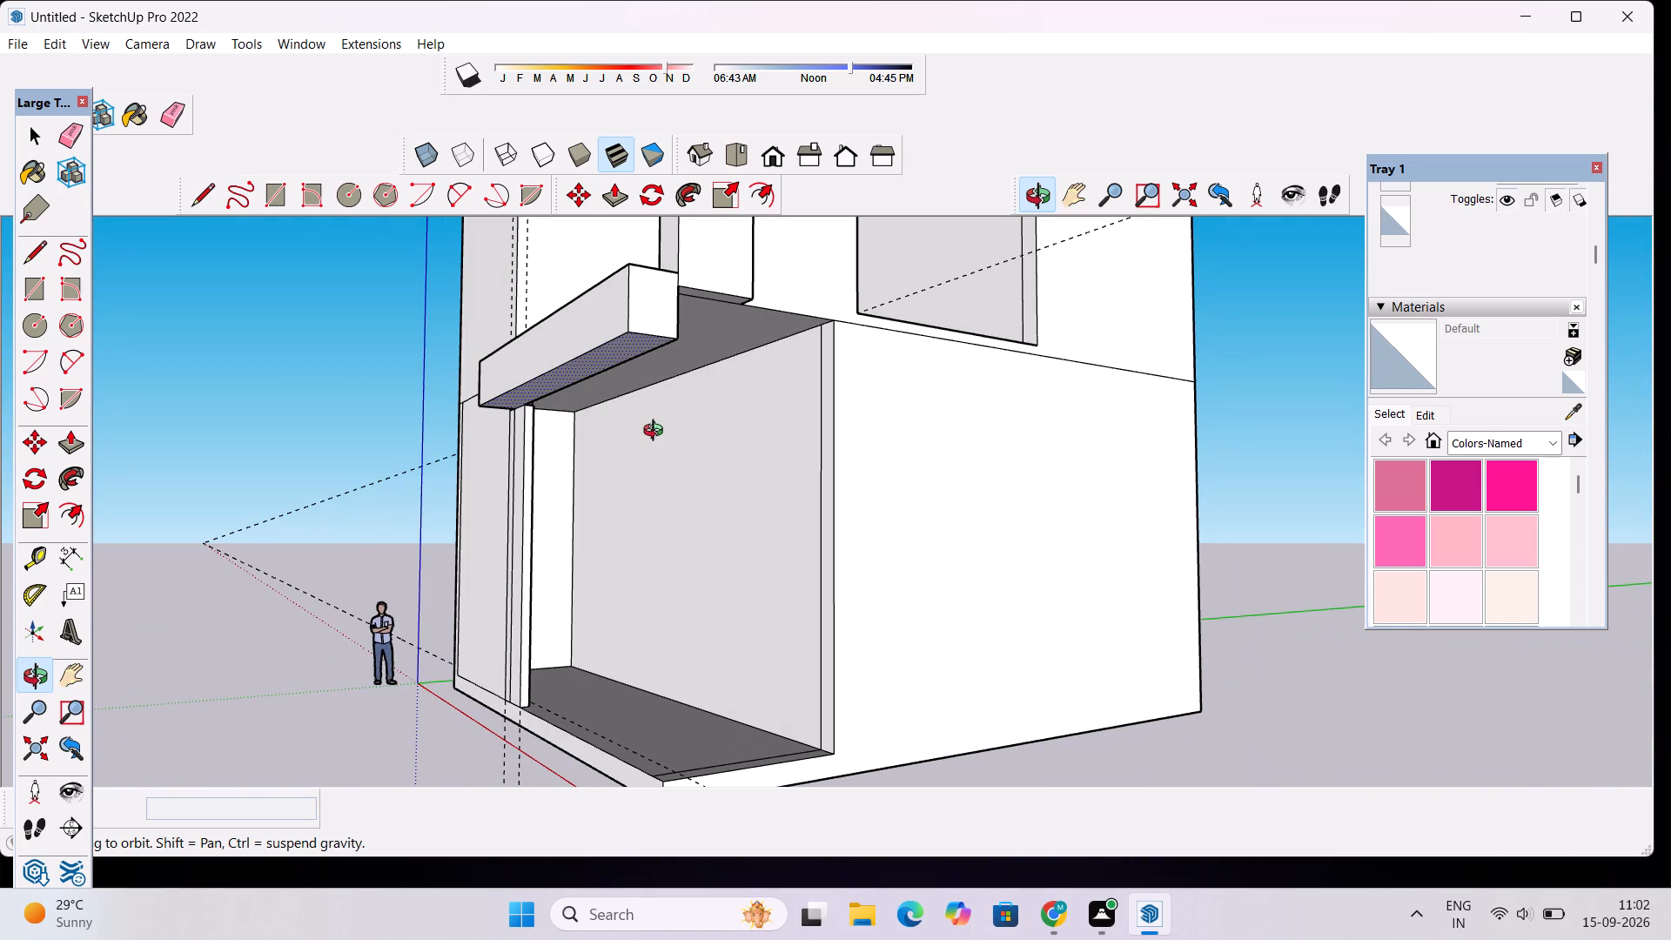
left_click_drag(550, 428, 876, 681)
left_click_drag(686, 526, 703, 632)
scroll(703, 632, "up", 2)
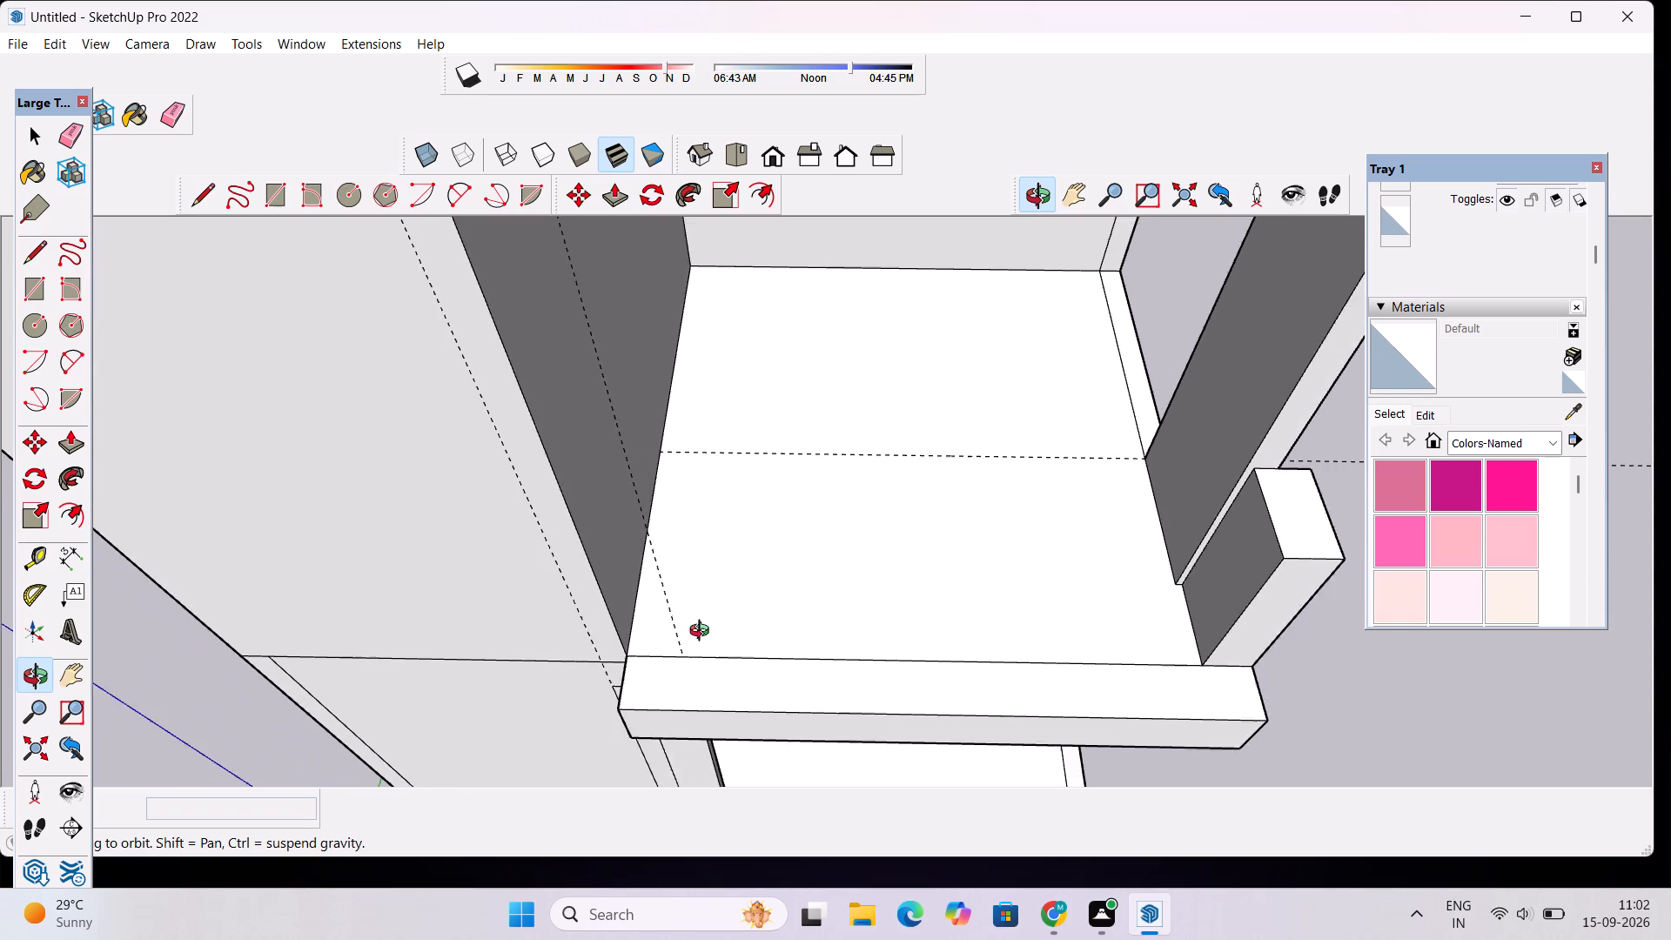
scroll(703, 633, "up", 1)
key("t")
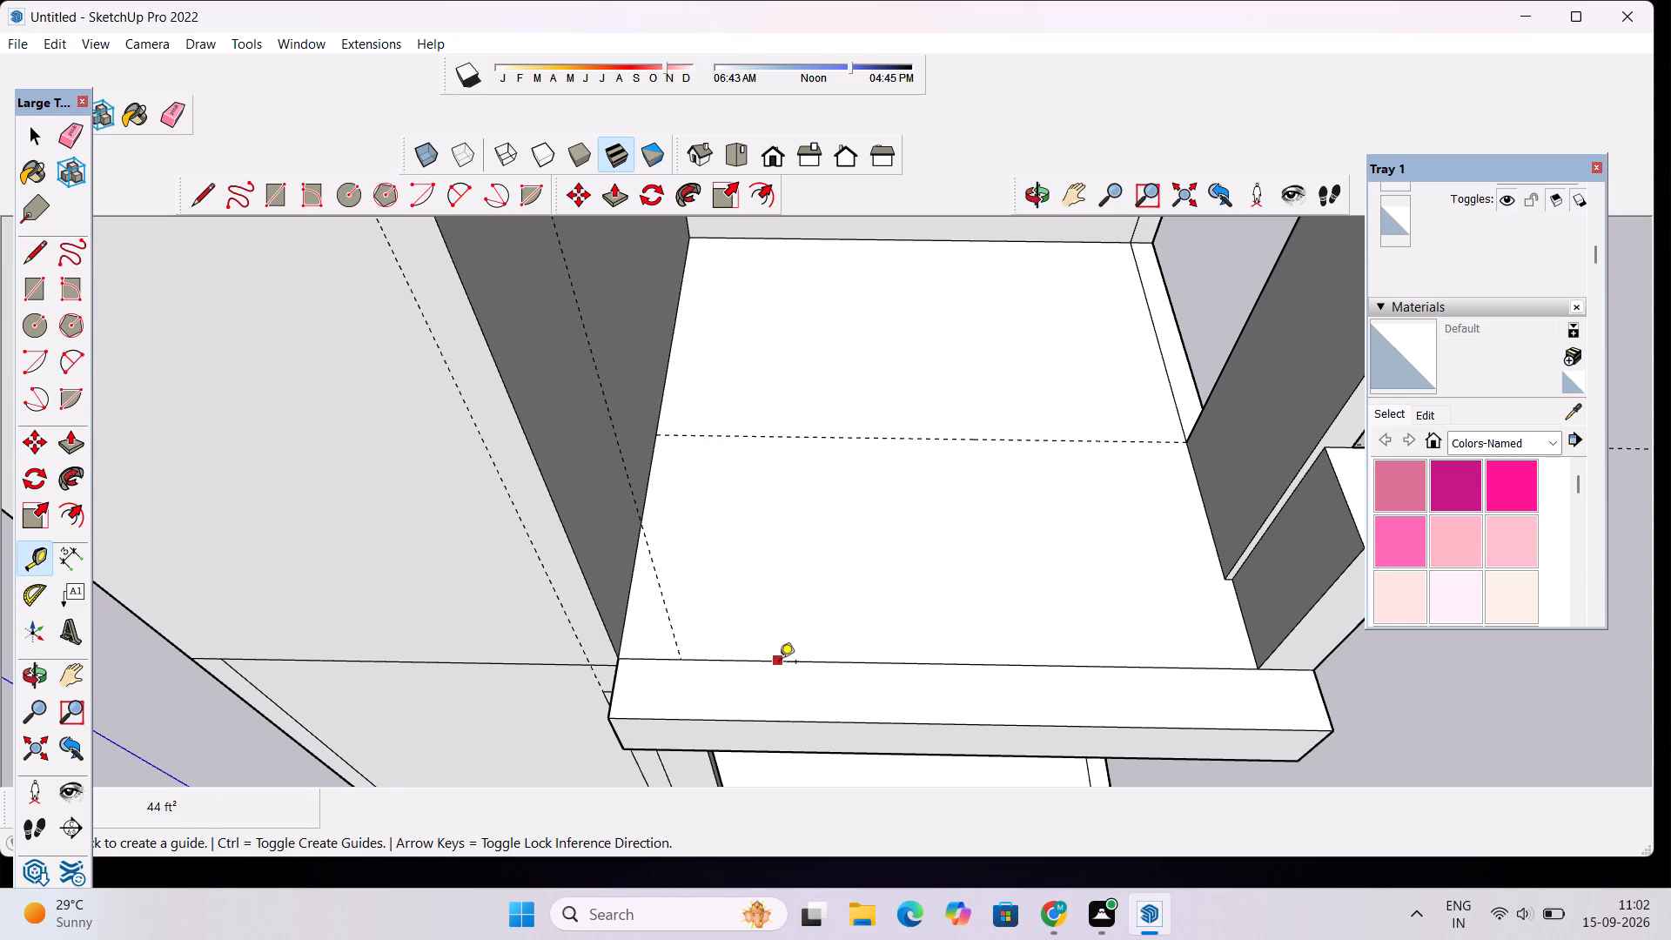
left_click(779, 662)
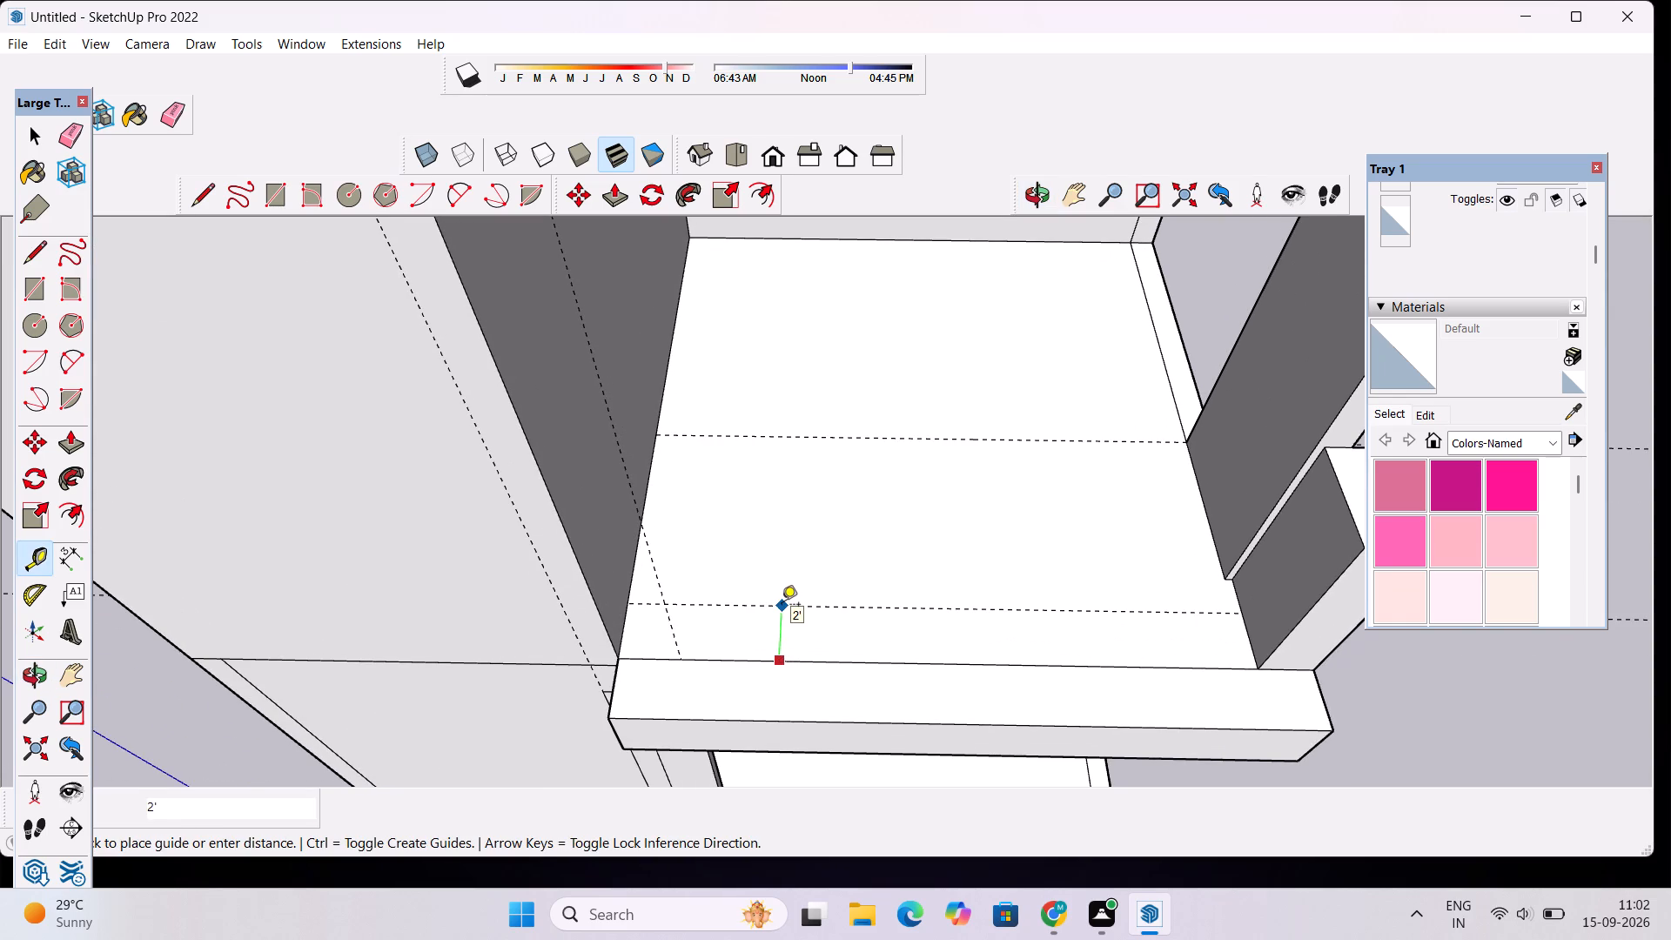
type("1.5'")
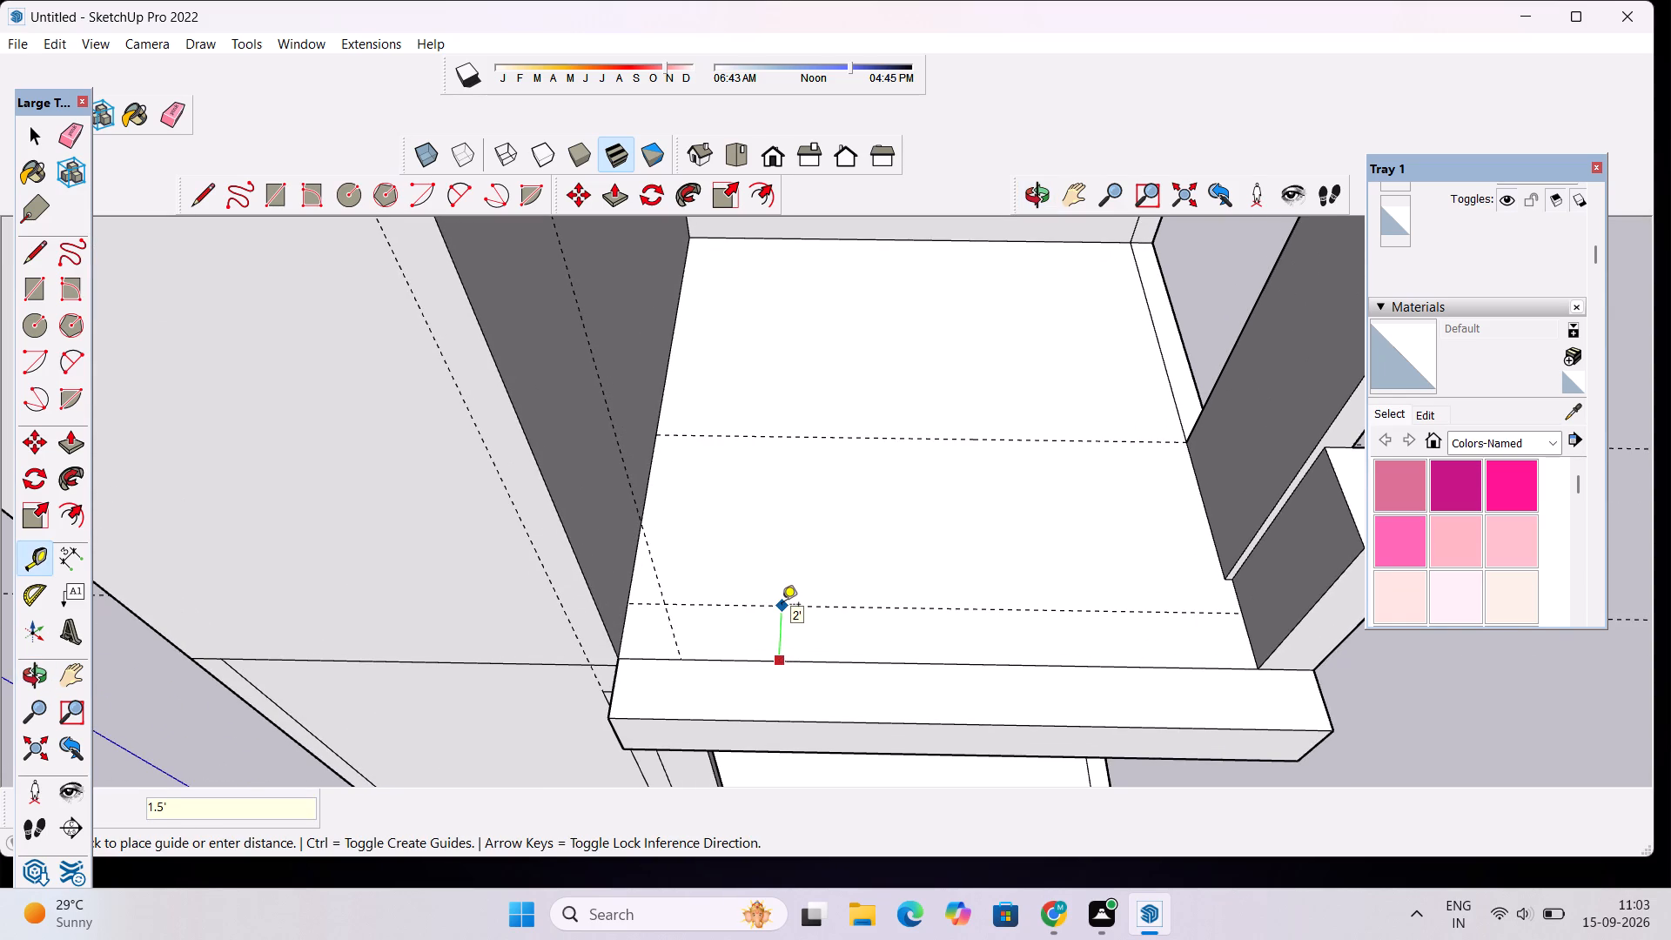
key("Return")
Draw a 20' 3" line along the 1.5' guide, across the full width of the upper floor.
key("l")
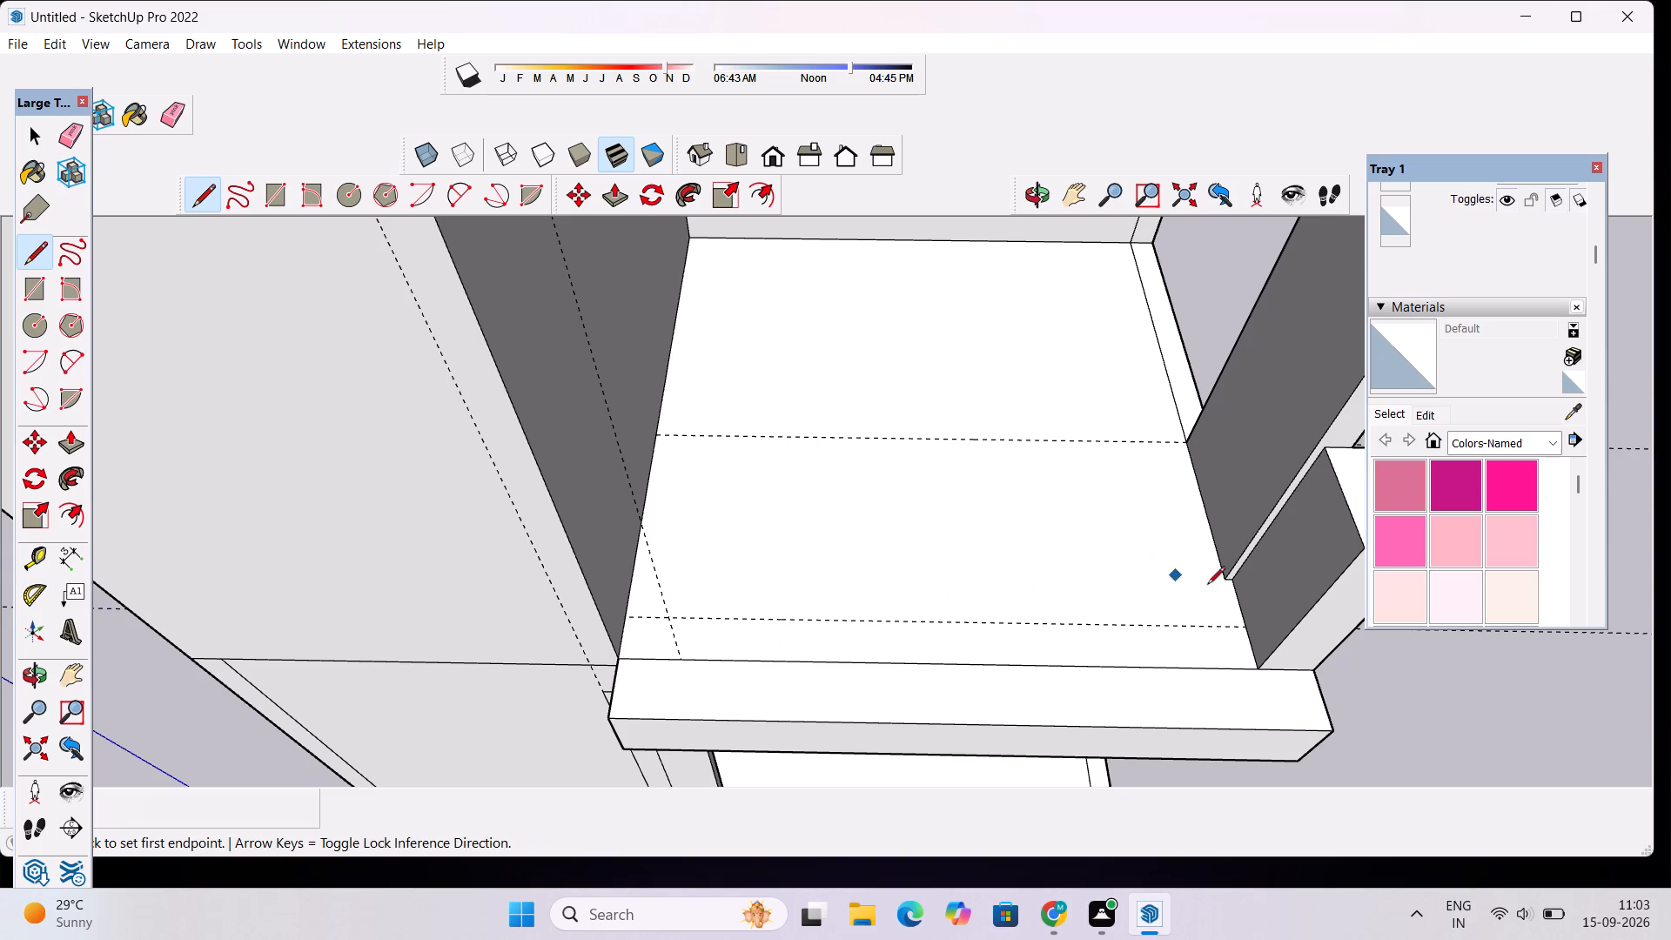
left_click(1248, 628)
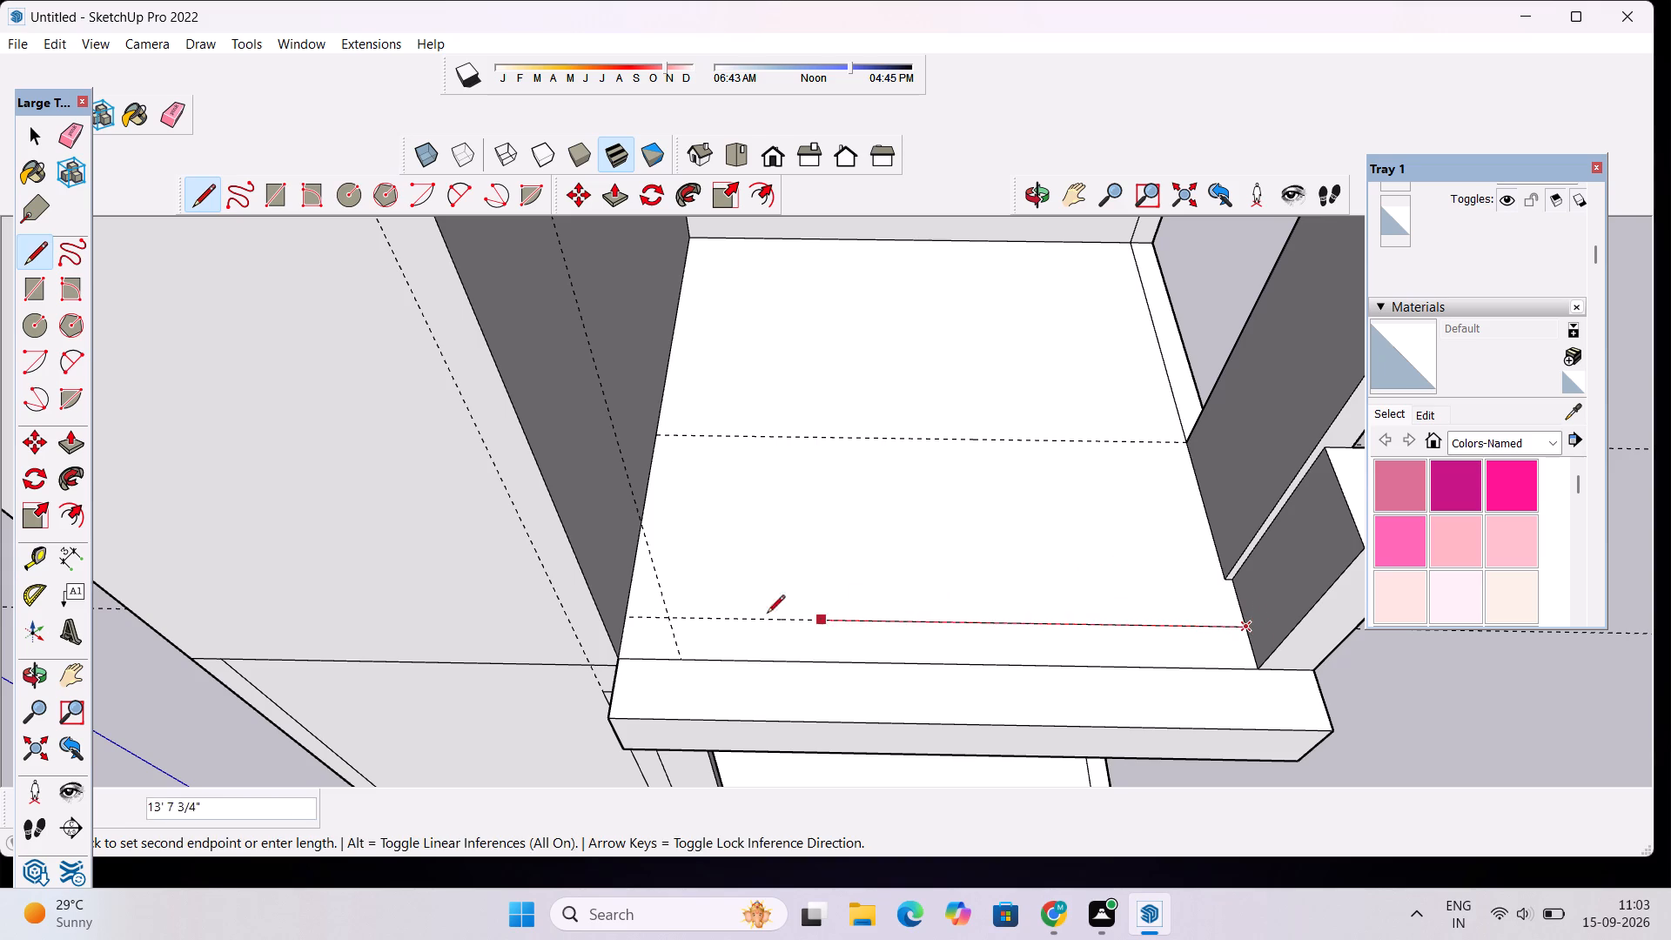
left_click(624, 617)
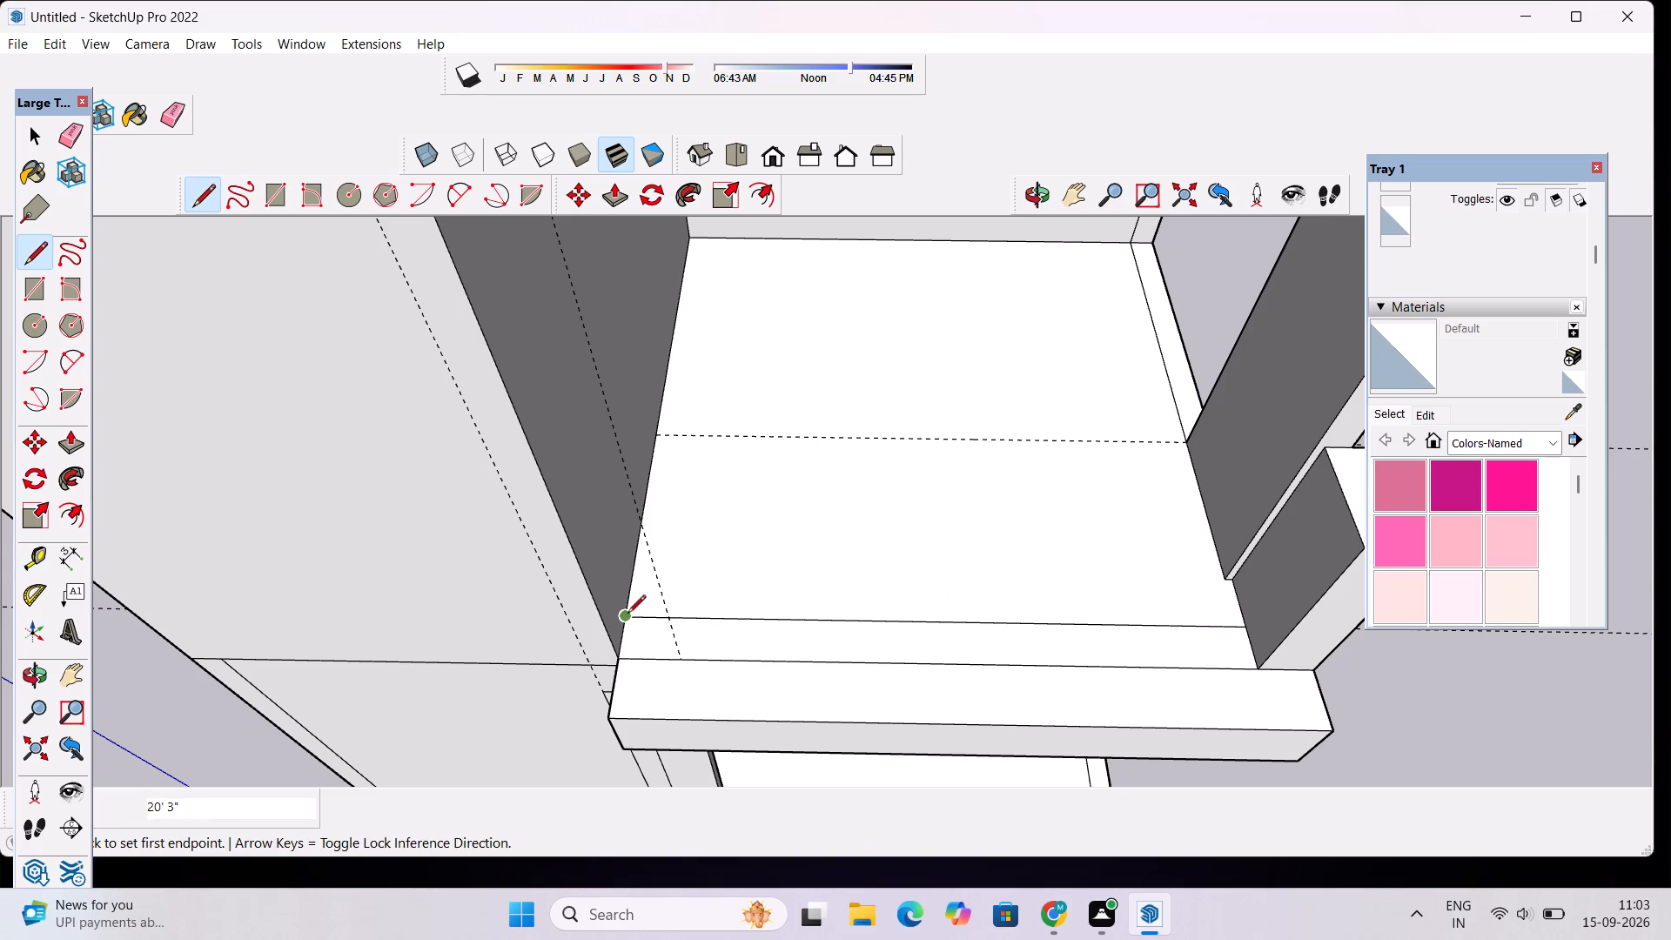
Examine the deepened slab edge and the low side parapet from the building's front and both sides.
left_click(1042, 198)
left_click_drag(926, 550, 954, 420)
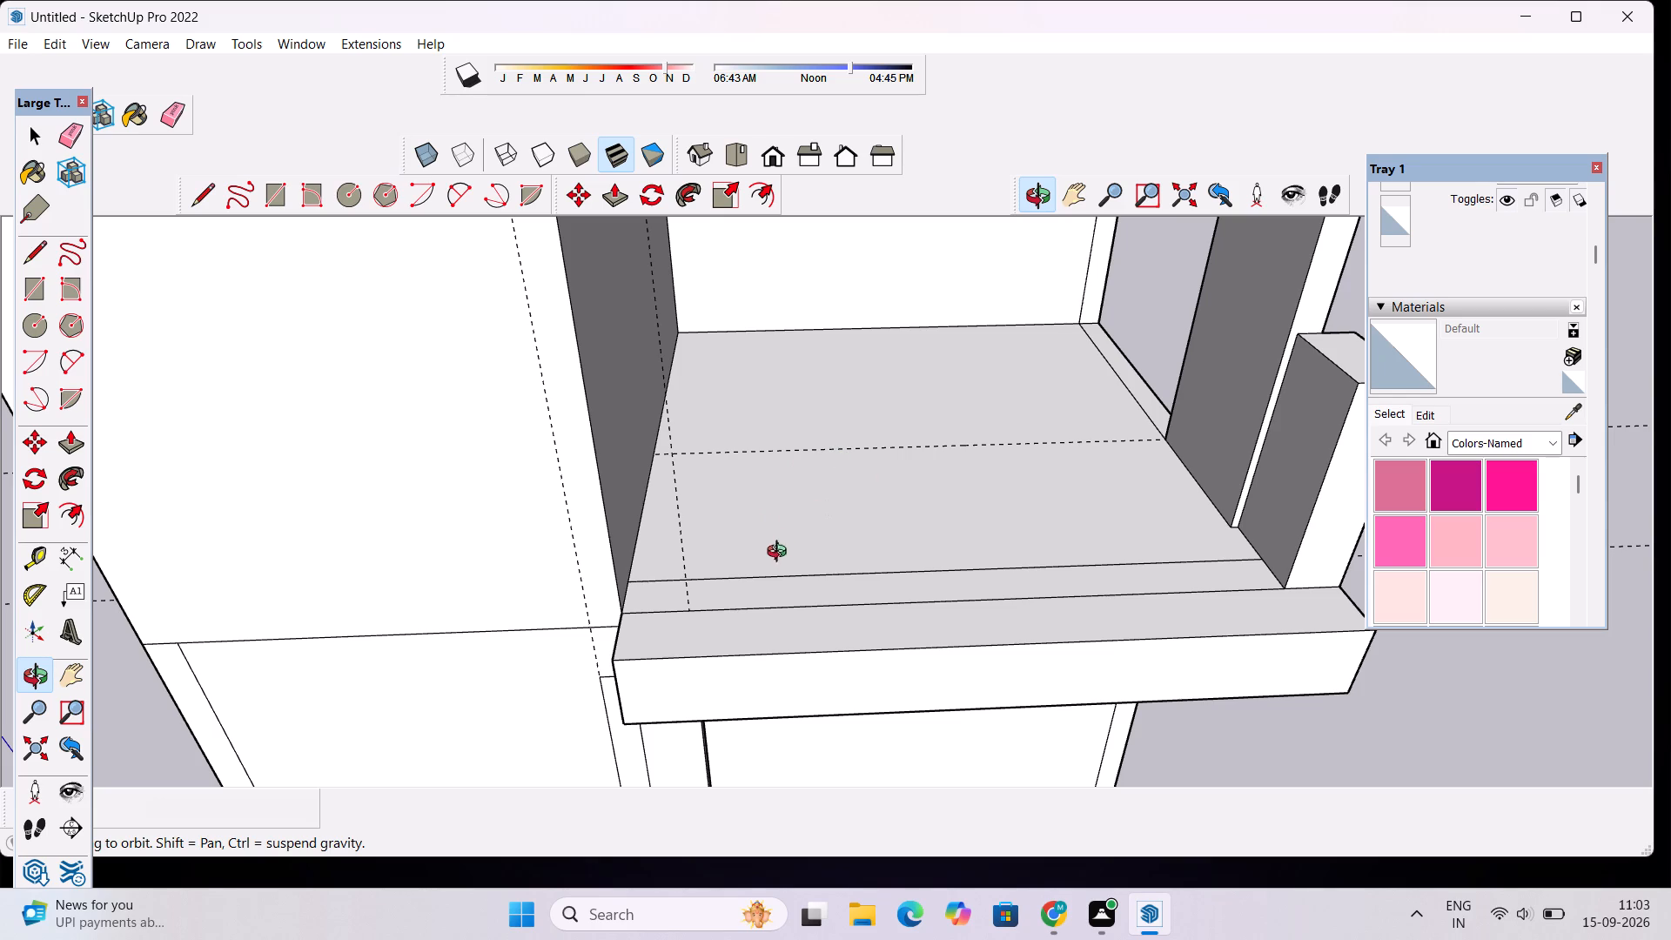
scroll(835, 604, "down", 5)
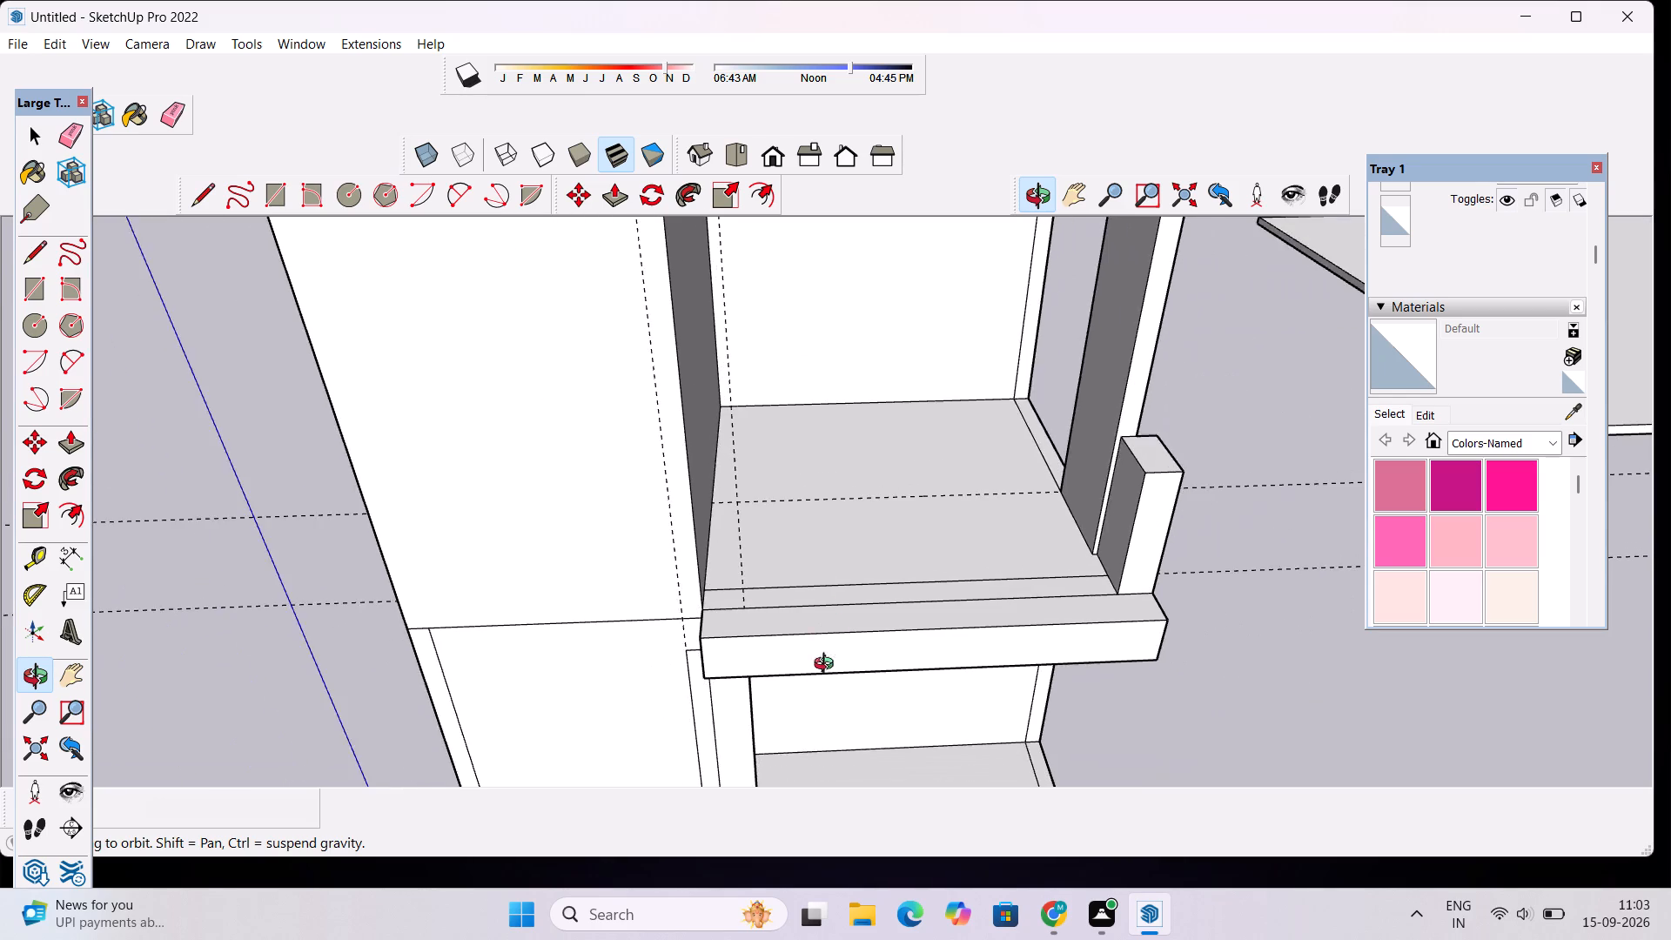
left_click_drag(825, 698, 822, 557)
scroll(822, 516, "down", 4)
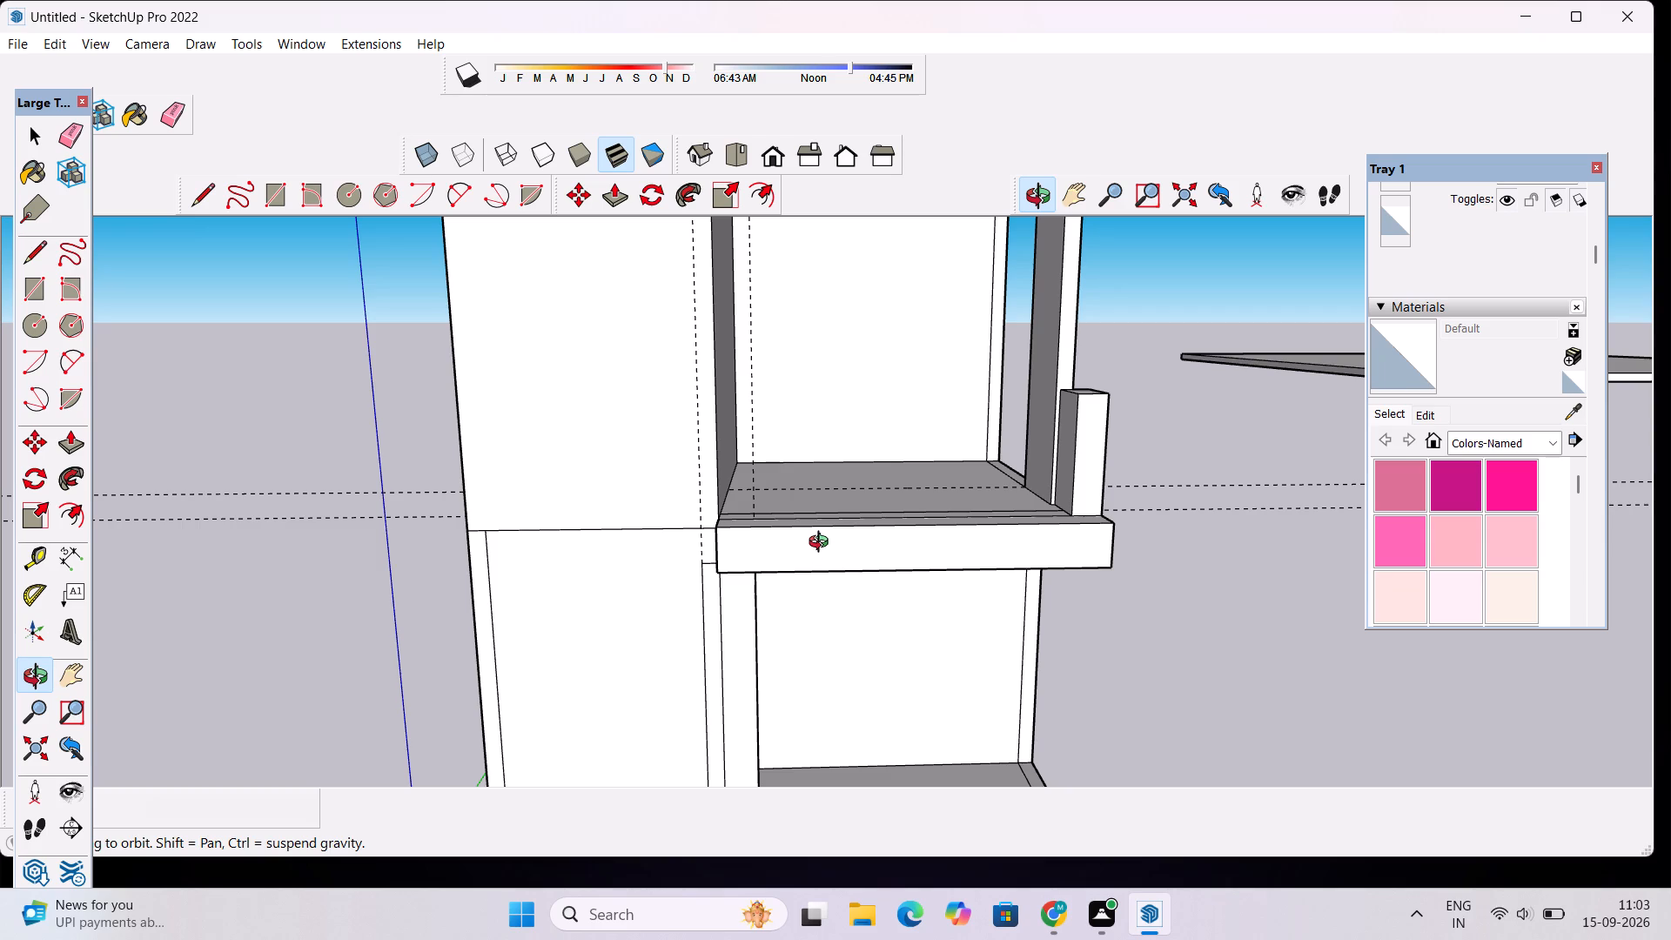
scroll(843, 576, "down", 2)
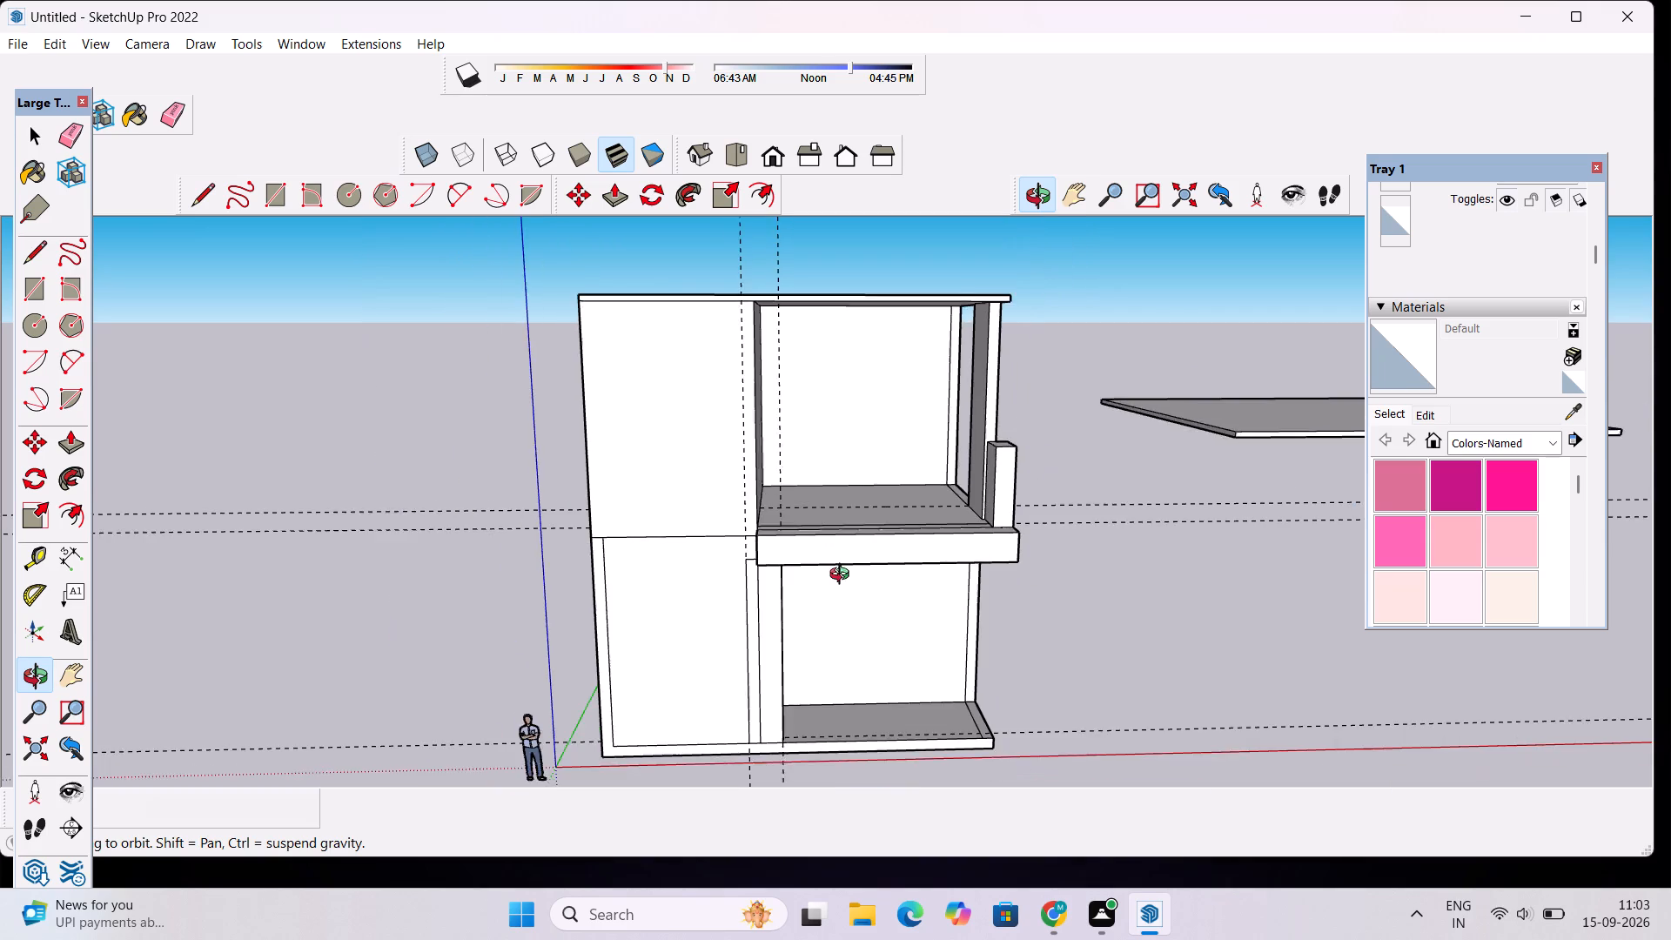
scroll(843, 576, "down", 1)
scroll(843, 576, "up", 3)
left_click_drag(840, 574, 932, 464)
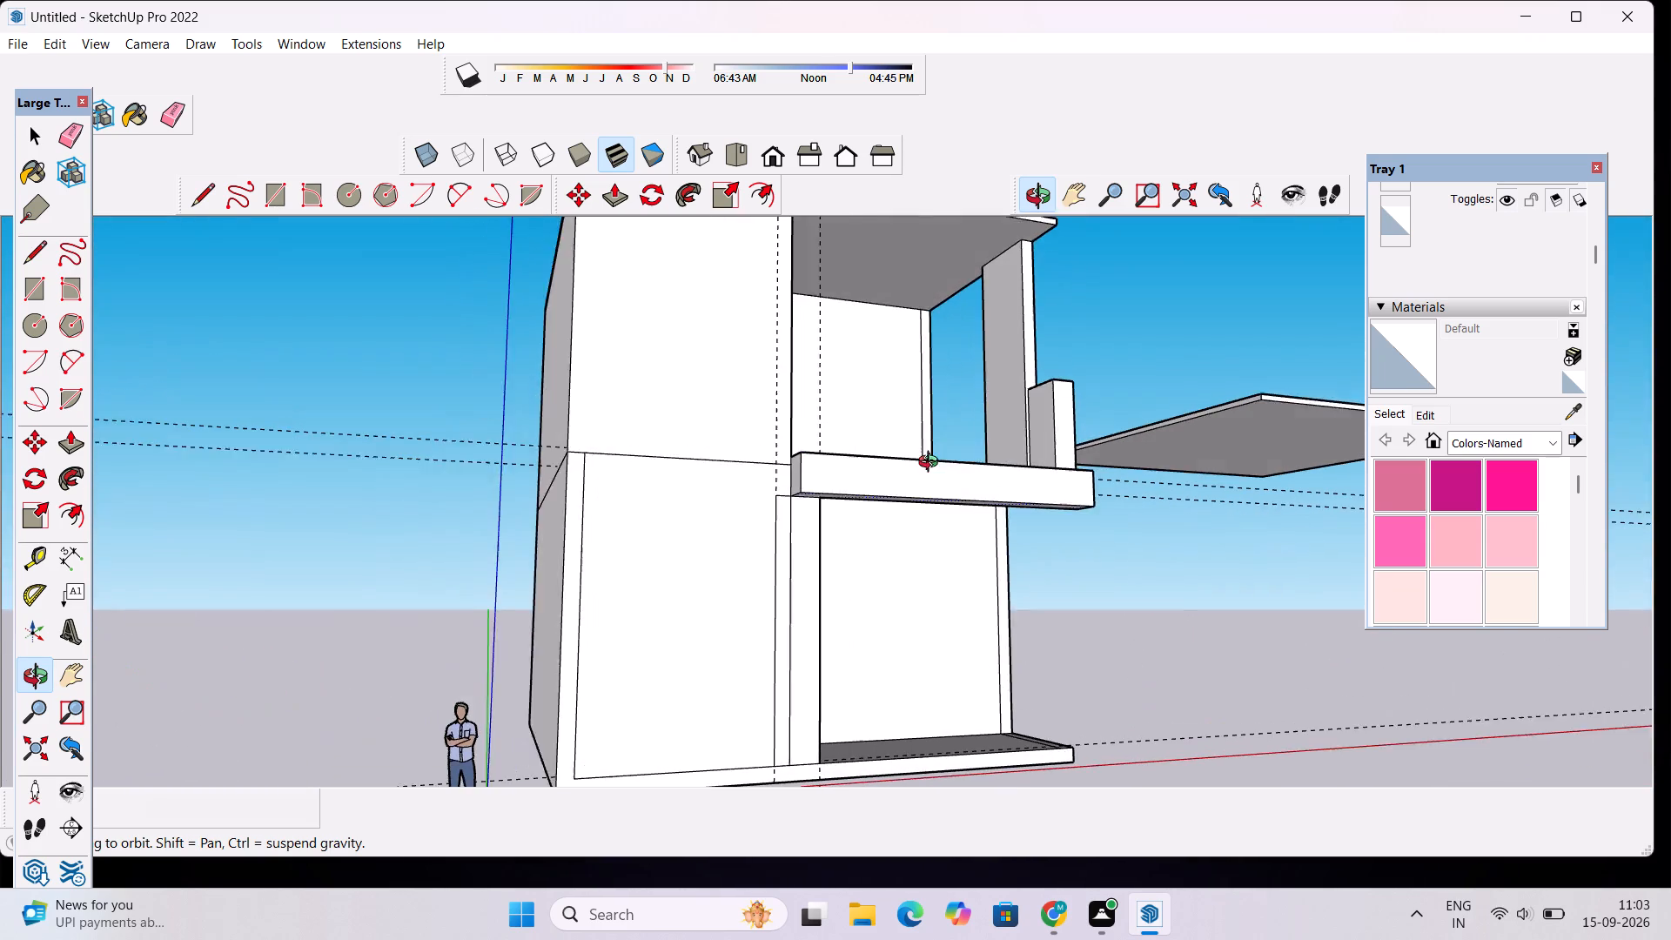
left_click_drag(932, 464, 928, 466)
scroll(674, 501, "down", 3)
left_click_drag(712, 529, 851, 593)
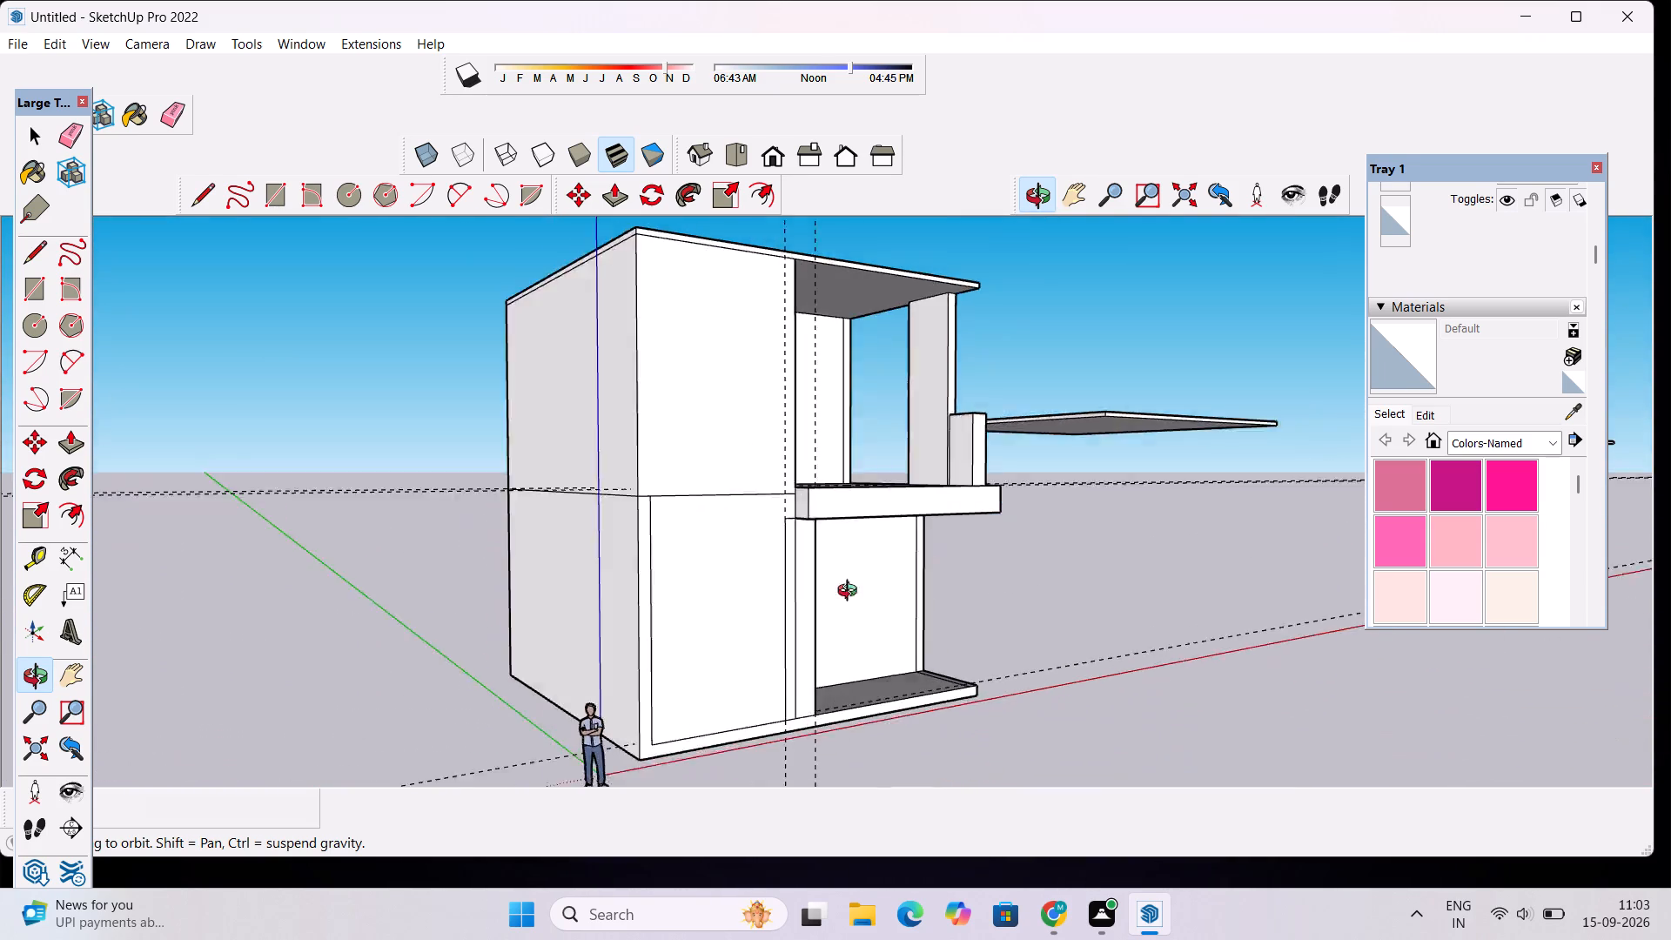
left_click_drag(851, 593, 920, 626)
scroll(966, 524, "up", 2)
scroll(966, 524, "down", 1)
left_click_drag(966, 524, 952, 528)
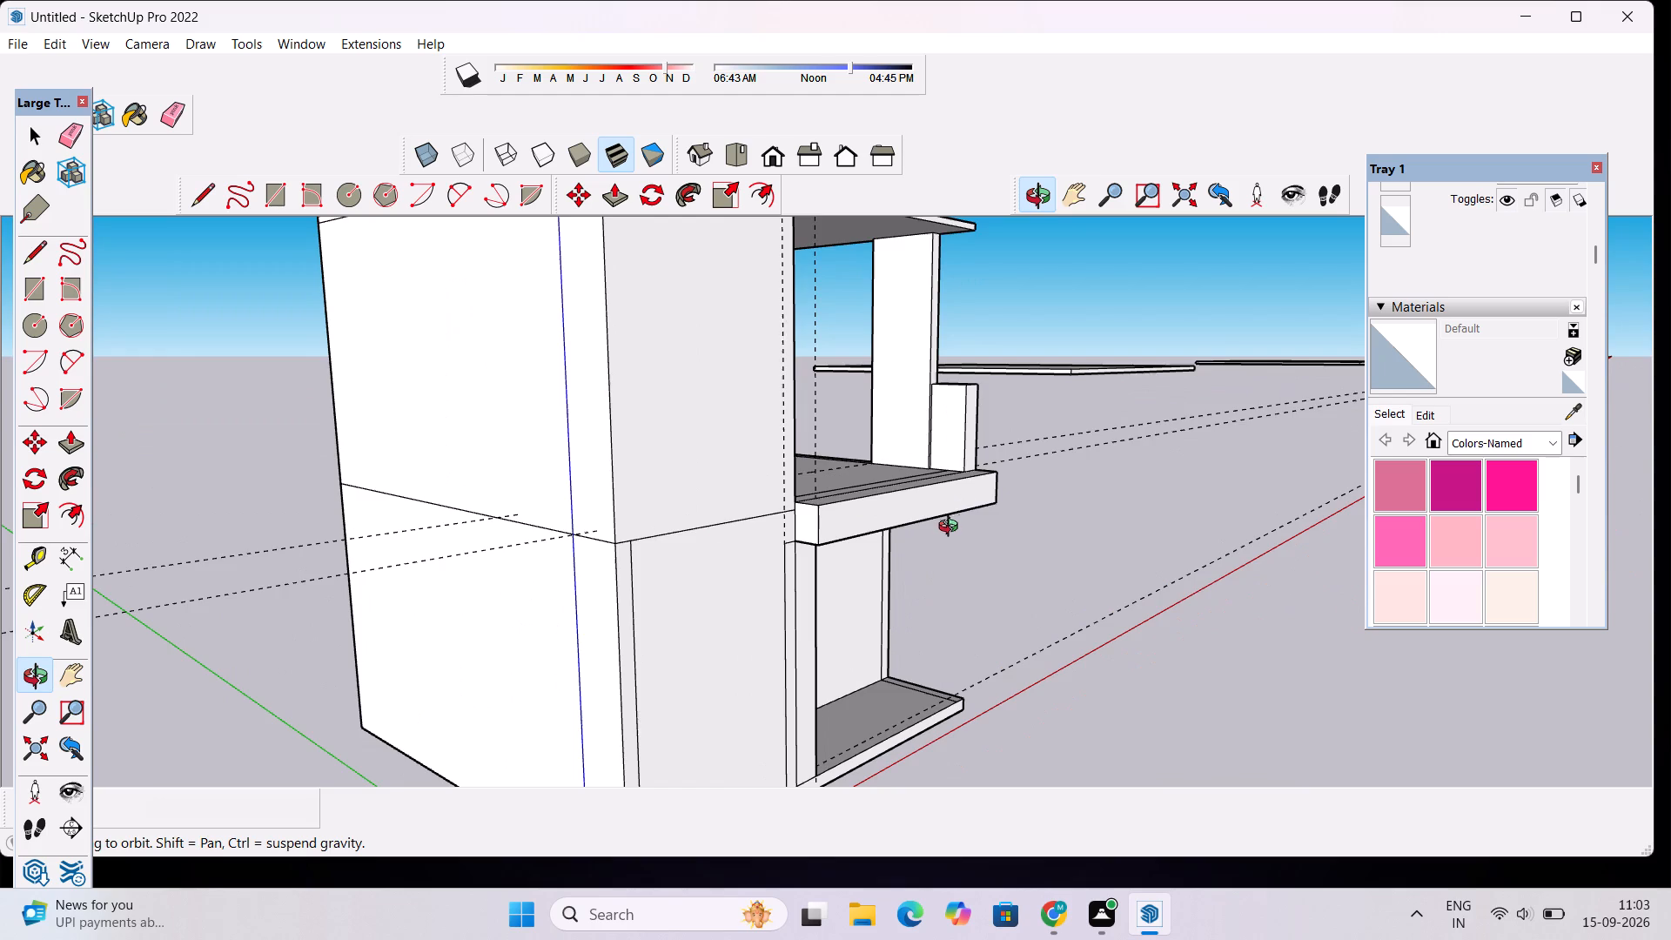
left_click_drag(952, 528, 547, 579)
left_click_drag(767, 608, 785, 530)
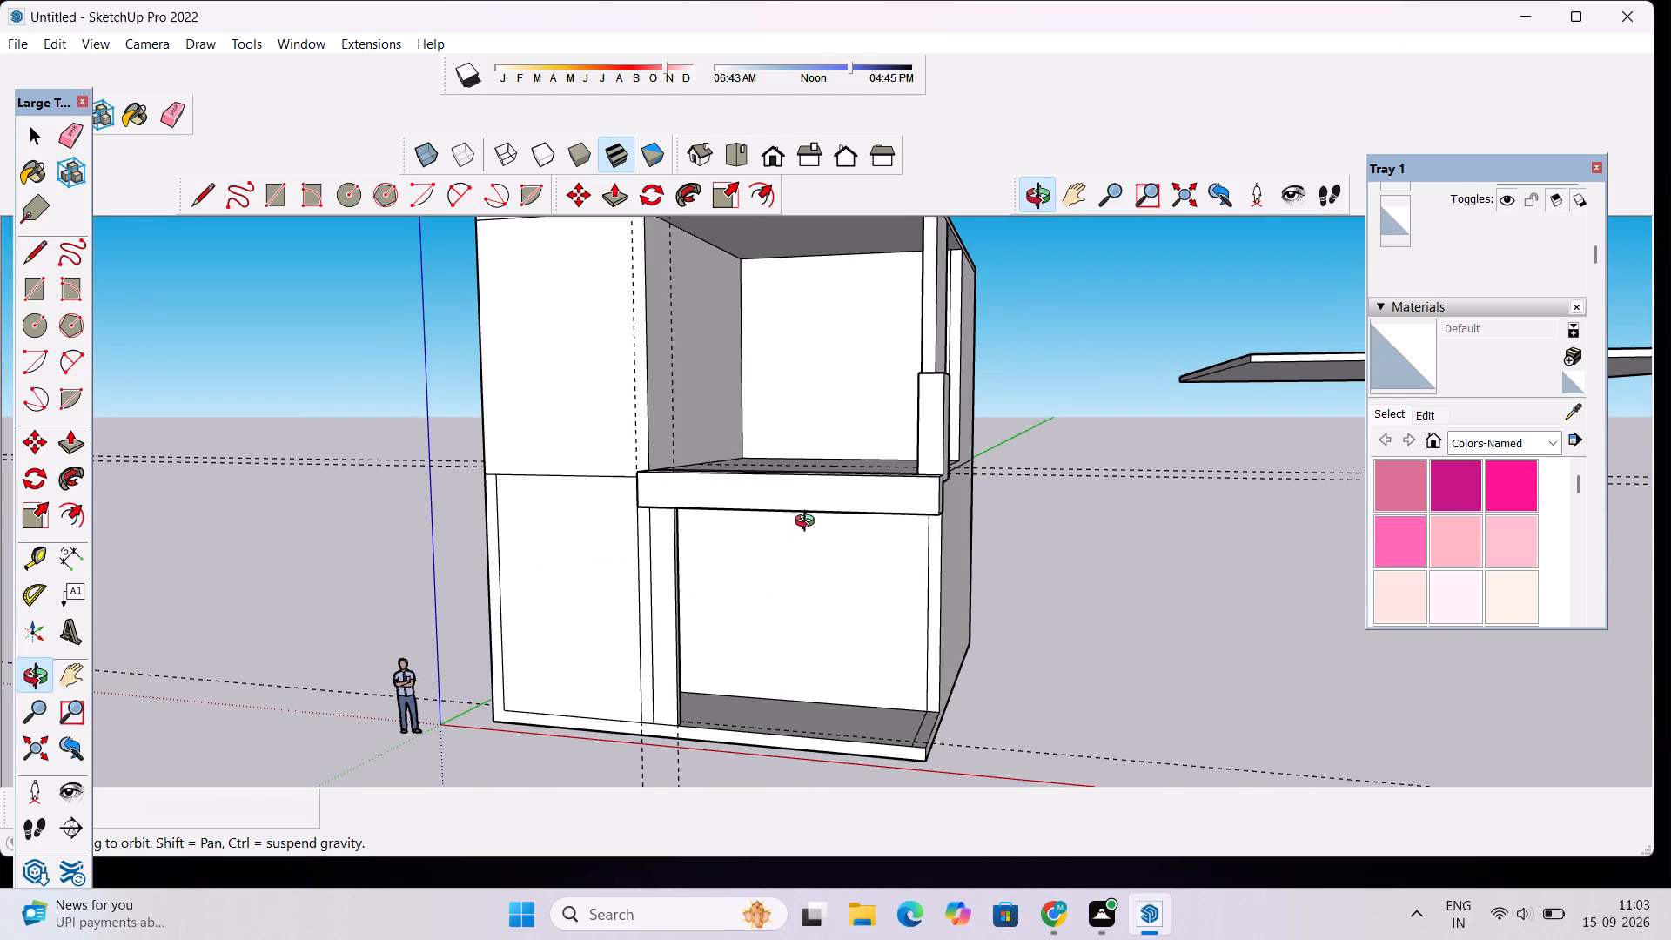
left_click_drag(964, 534, 826, 547)
scroll(825, 532, "up", 3)
left_click_drag(915, 528, 837, 549)
scroll(834, 549, "up", 2)
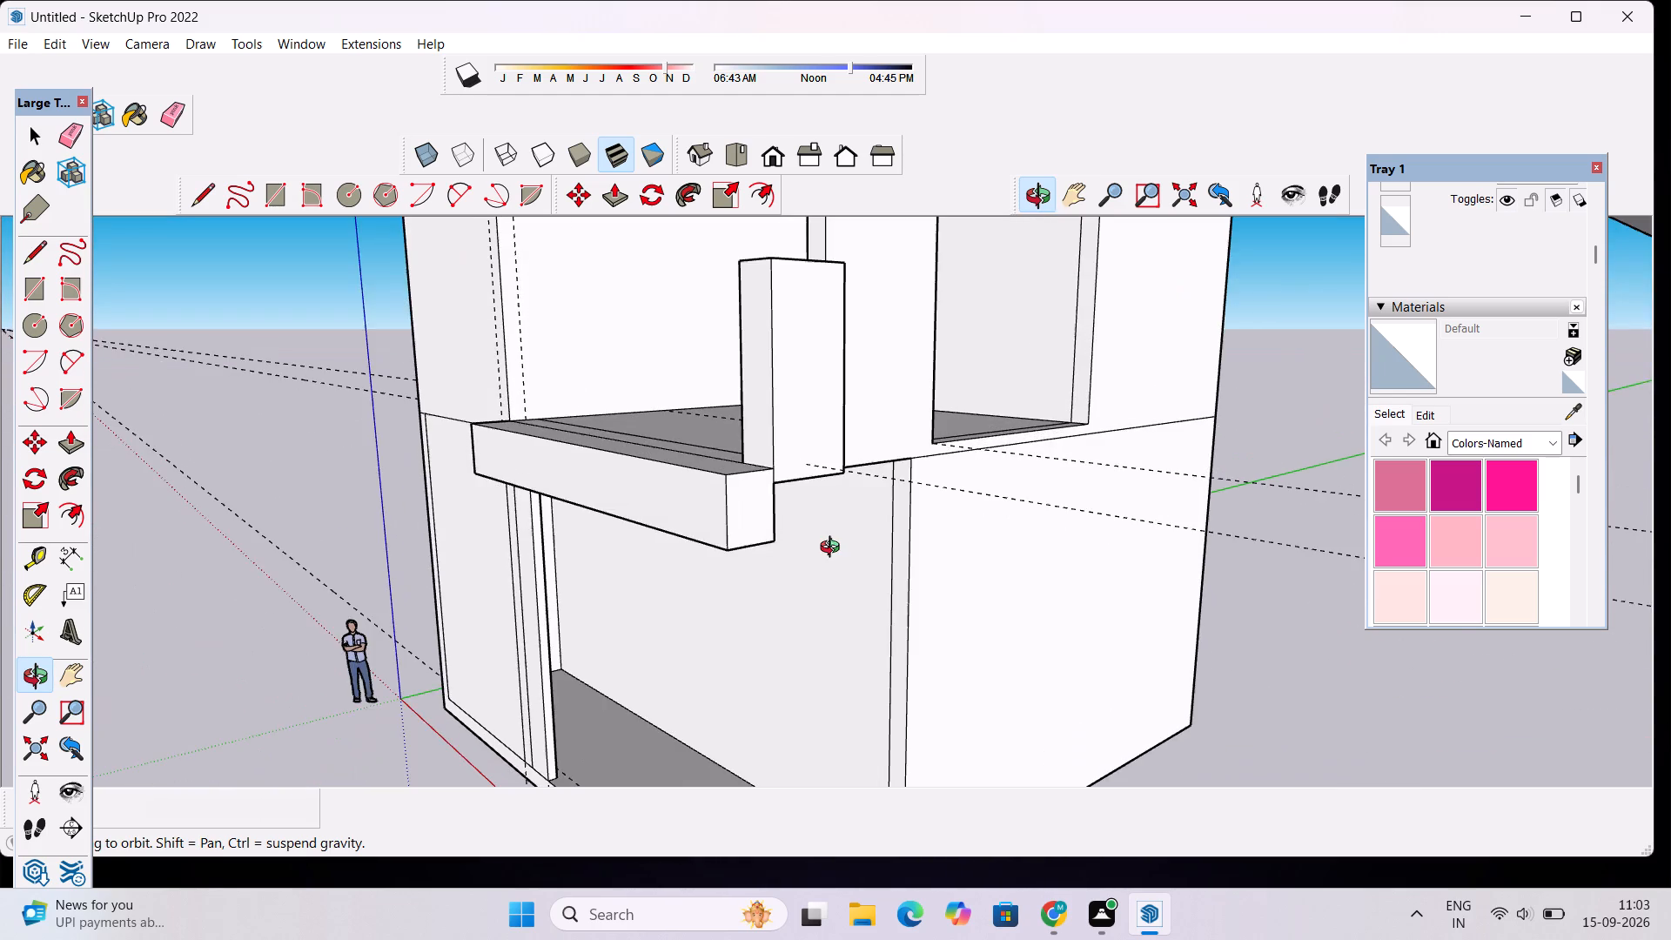
Draw a vertical line down the deepened slab's front face from the low side parapet's inner corner to the bottom edge.
left_click_drag(823, 566, 832, 352)
scroll(825, 362, "down", 3)
left_click_drag(806, 379, 786, 544, "shift")
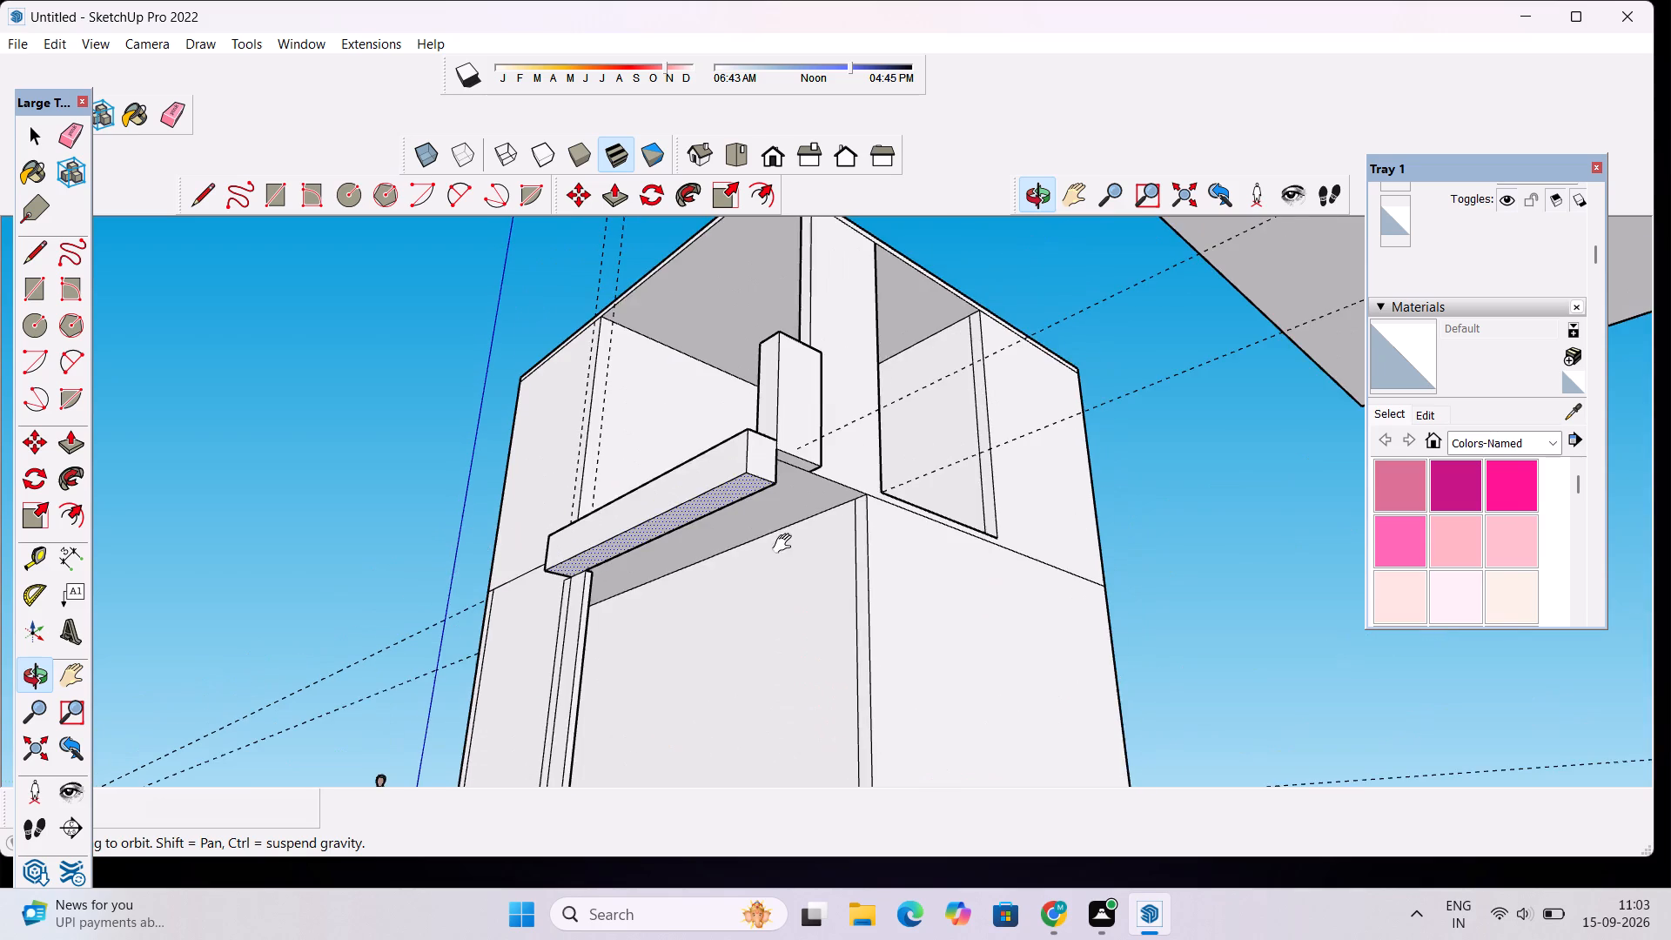
scroll(737, 493, "up", 1)
left_click_drag(737, 493, 888, 533)
left_click_drag(870, 543, 945, 551)
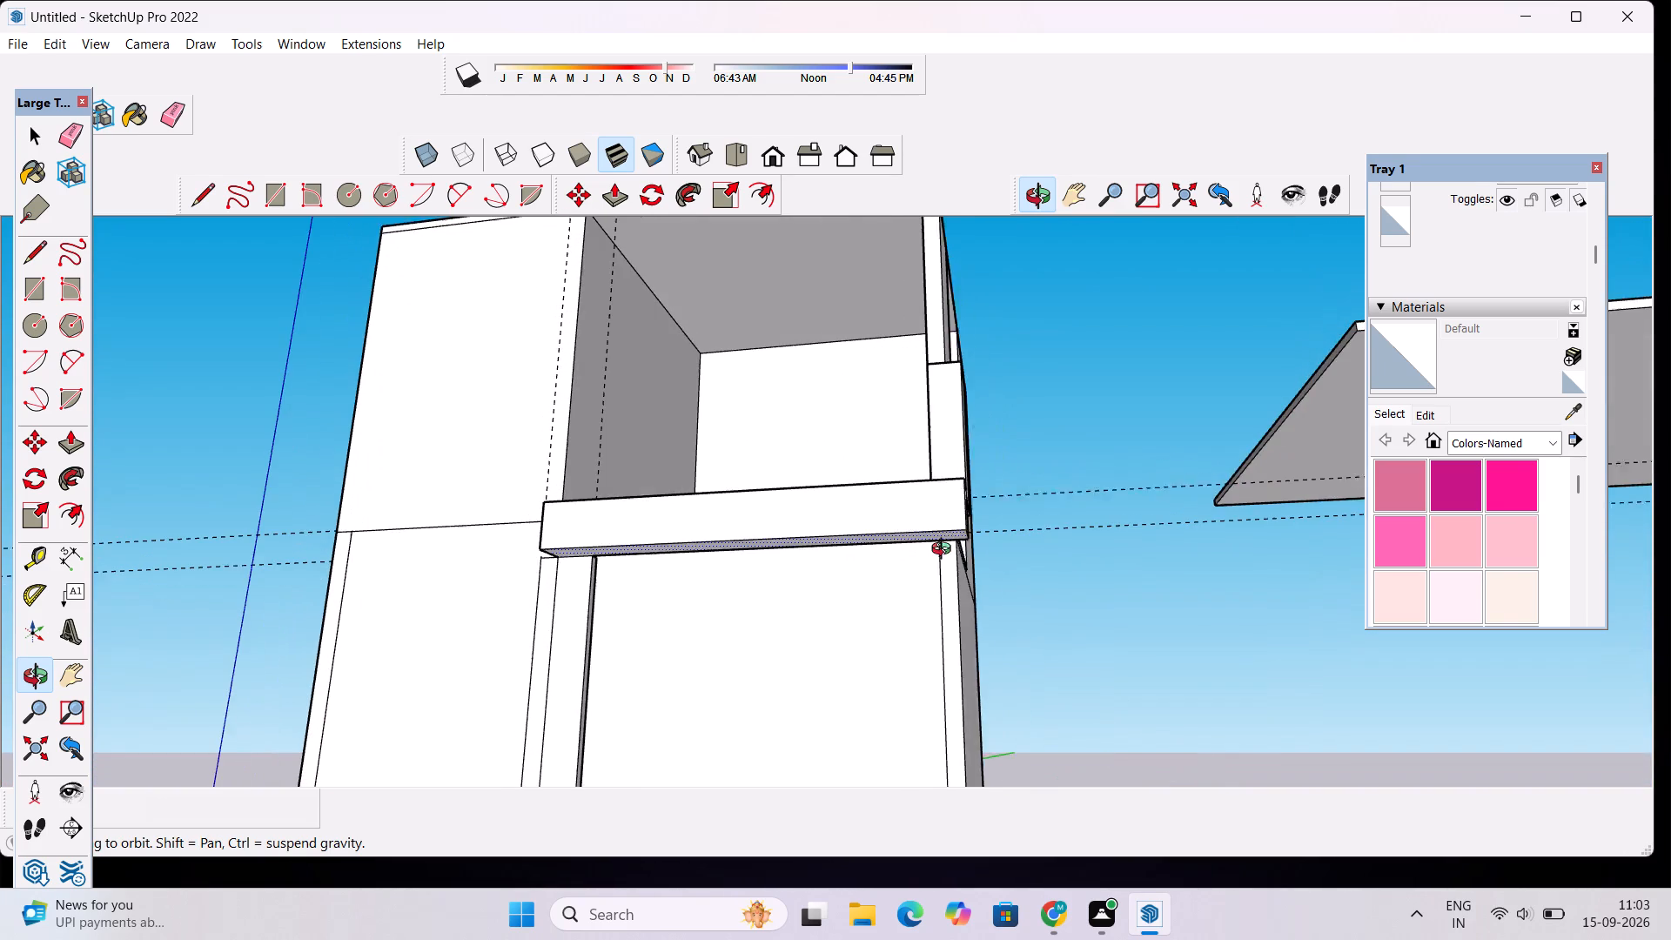
left_click_drag(945, 551, 954, 552)
key("l")
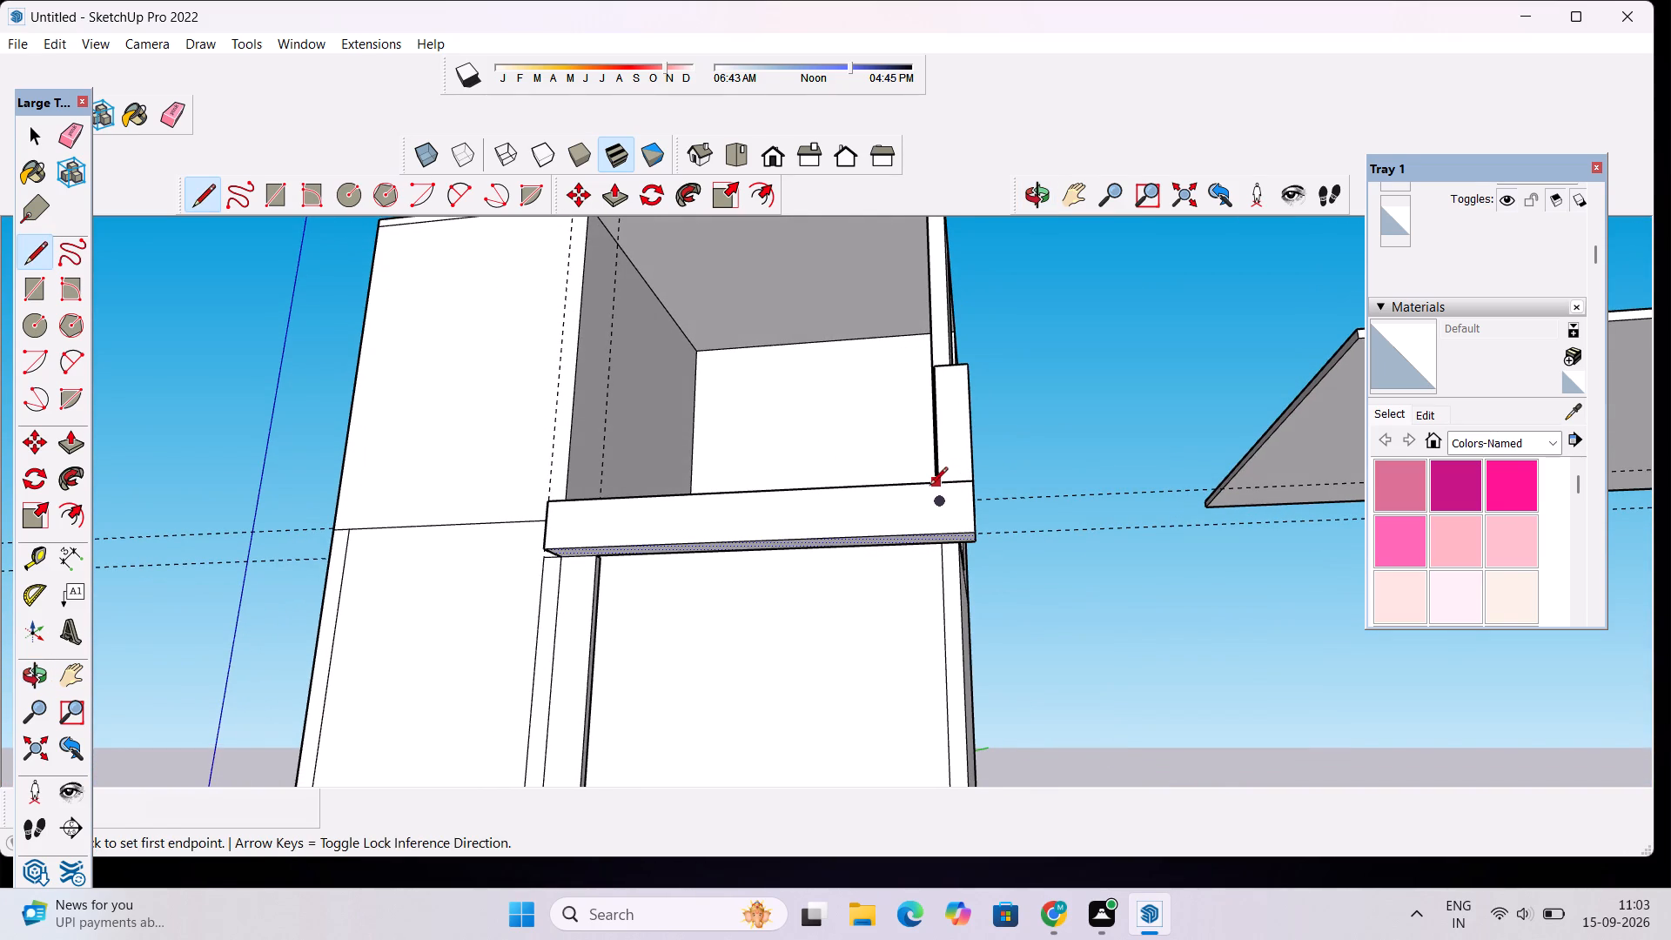
left_click(929, 487)
left_click(936, 536)
Draw a 2' line across the deepened slab strip's underside, from the foot of the front-face line to the back edge.
scroll(936, 499, "down", 5)
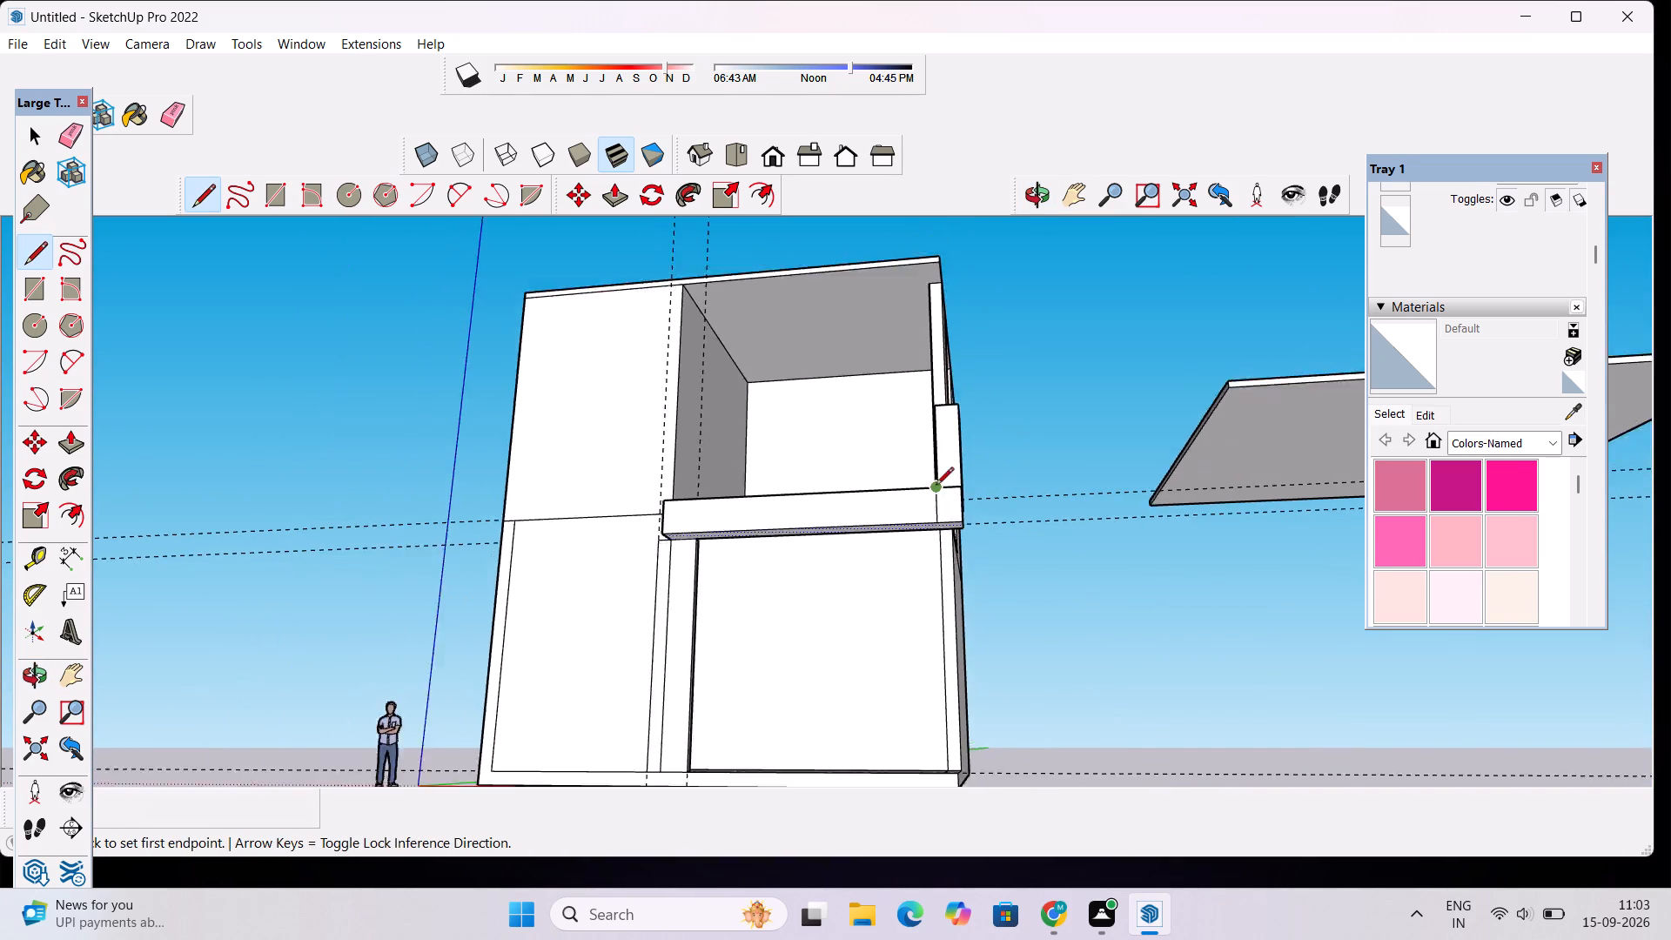
scroll(936, 487, "down", 3)
scroll(936, 555, "up", 10)
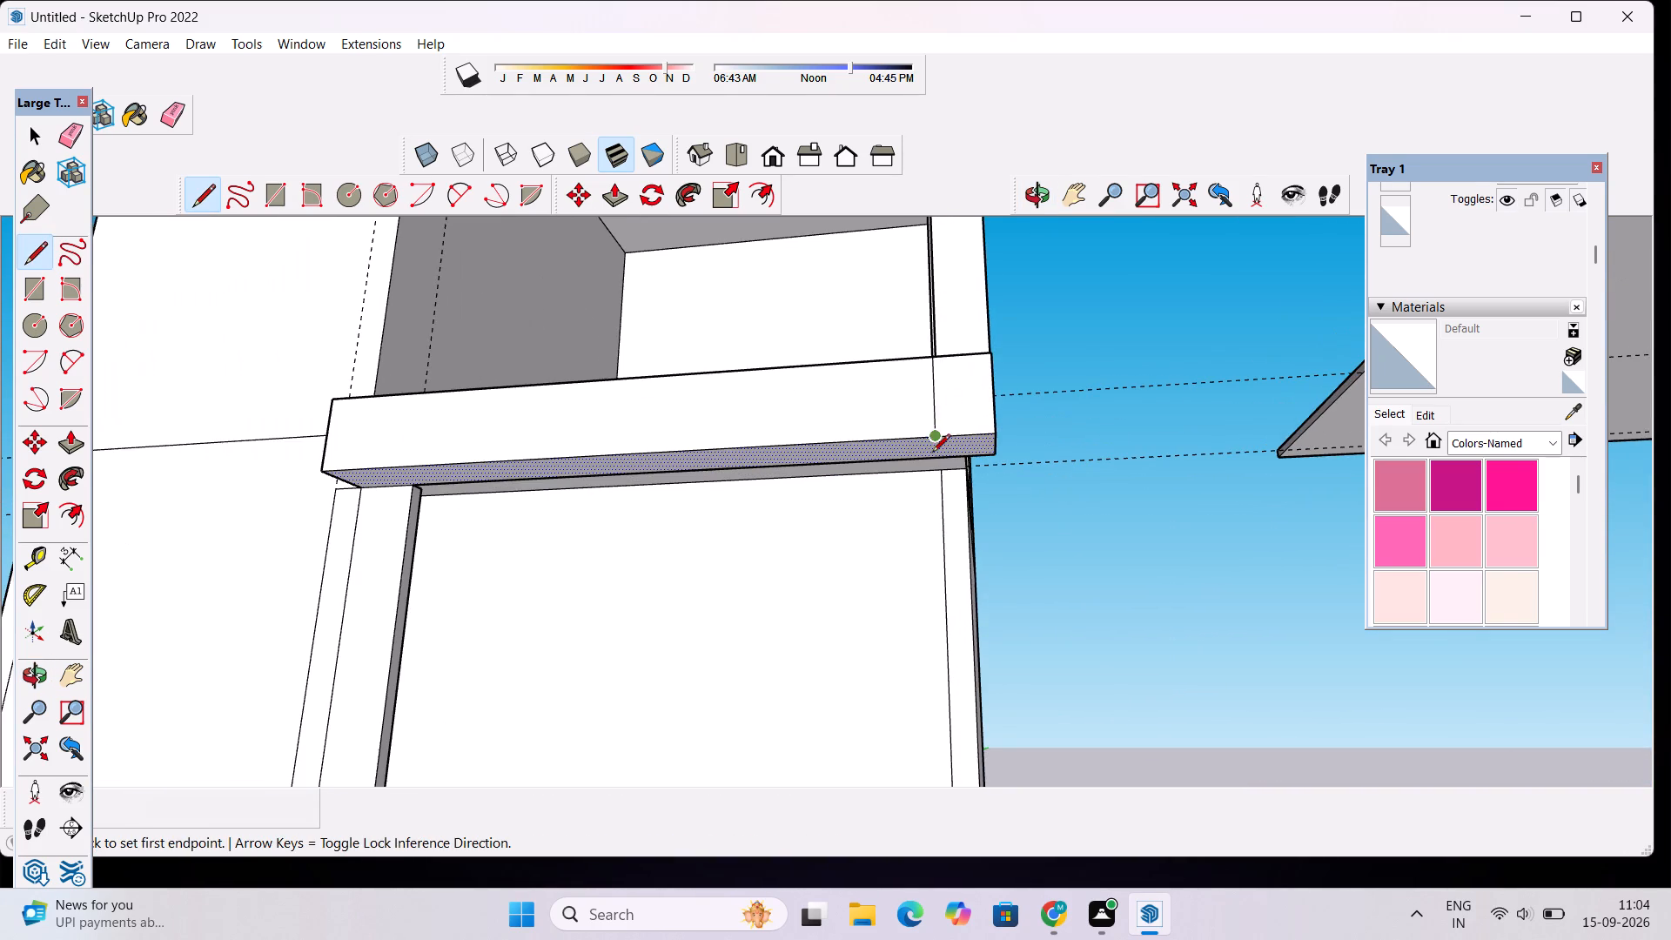
scroll(932, 453, "up", 5)
left_click(933, 426)
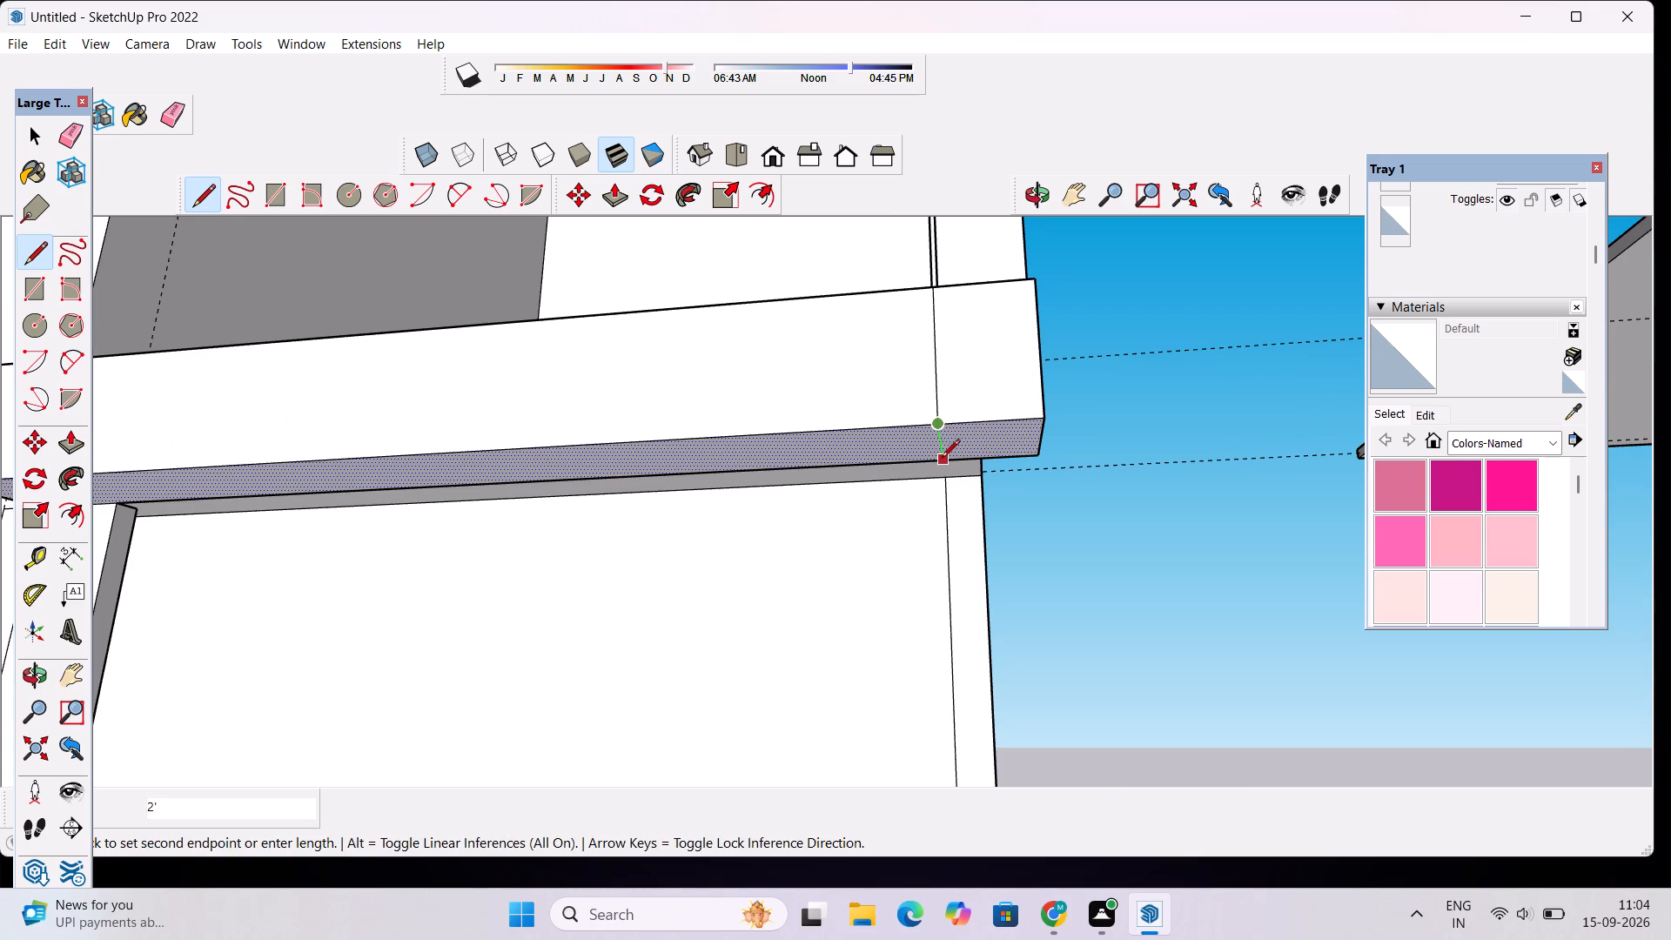
left_click(942, 460)
key("space")
scroll(943, 447, "down", 5)
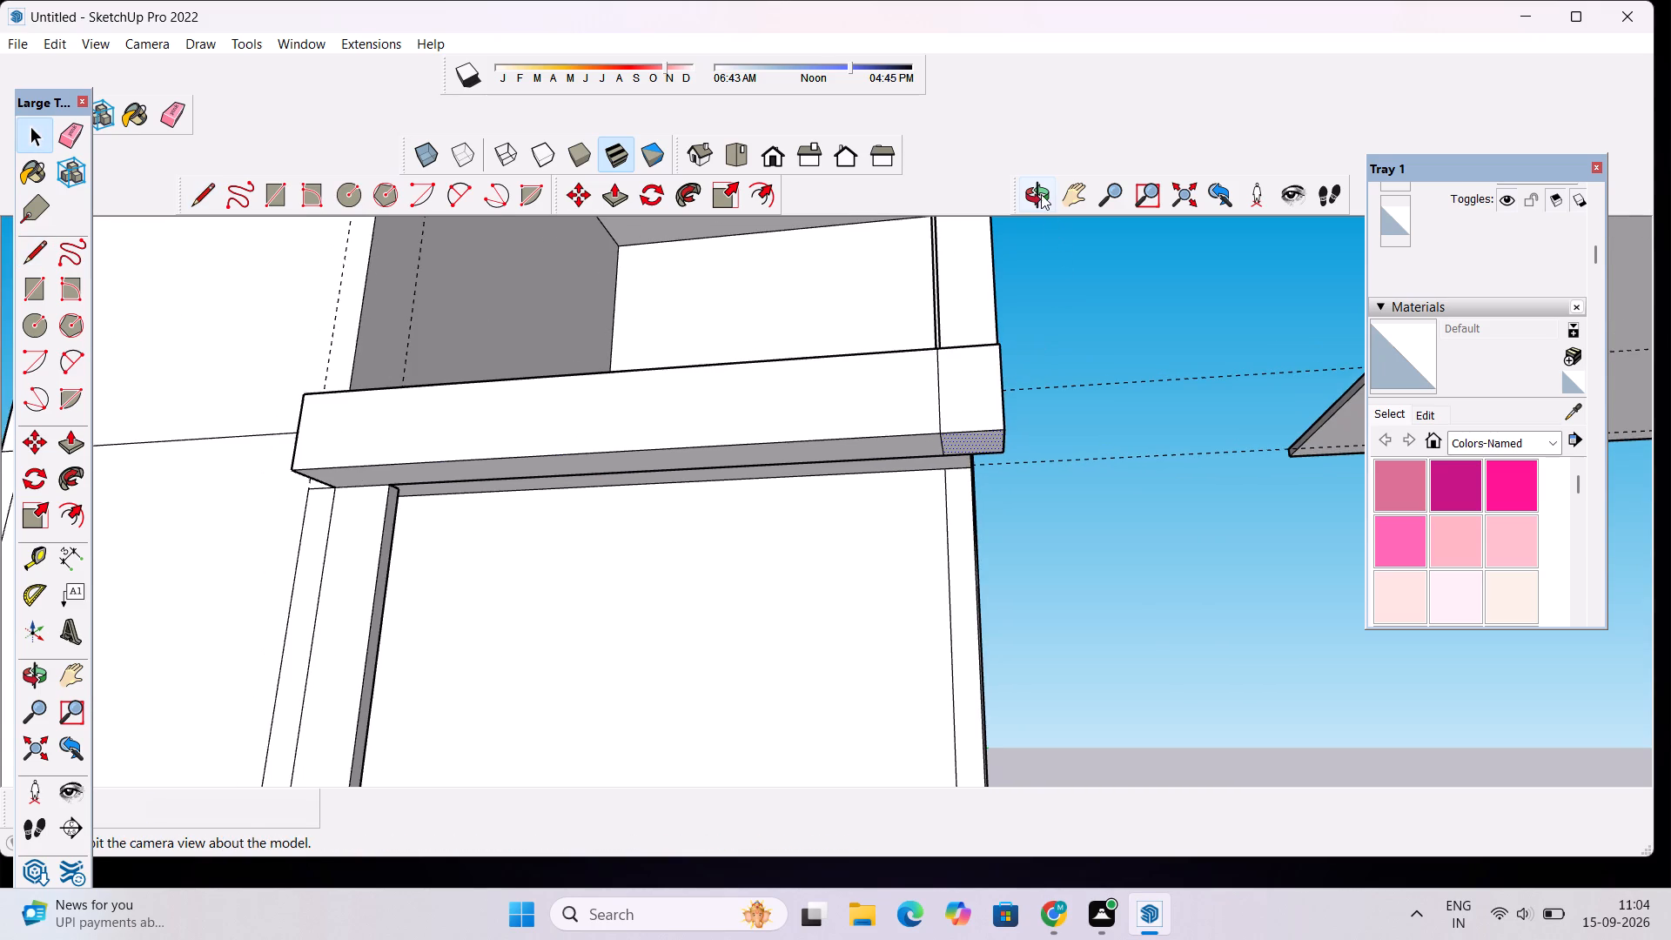
Pull the small end section of the deepened slab's underside down about 16' 11 3/8" to the building's base, forming a front corner column.
left_click(1041, 194)
left_click_drag(1016, 269, 1040, 353)
left_click_drag(1035, 552, 1041, 360)
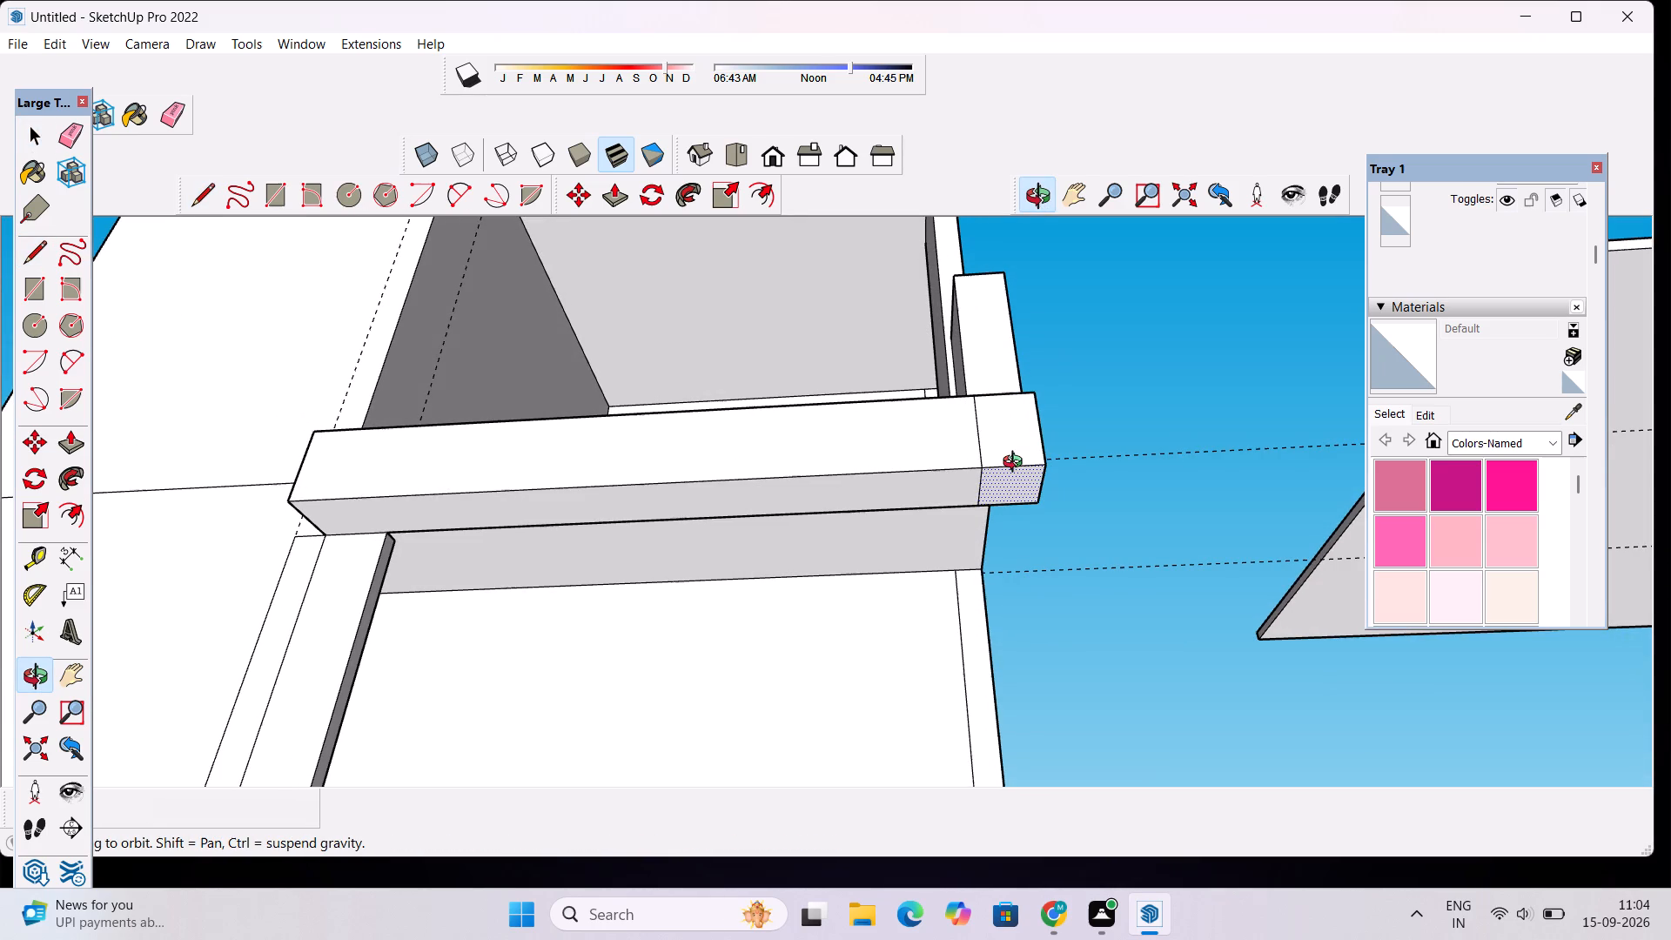
key("p")
left_click(1017, 486)
scroll(1016, 519, "down", 14)
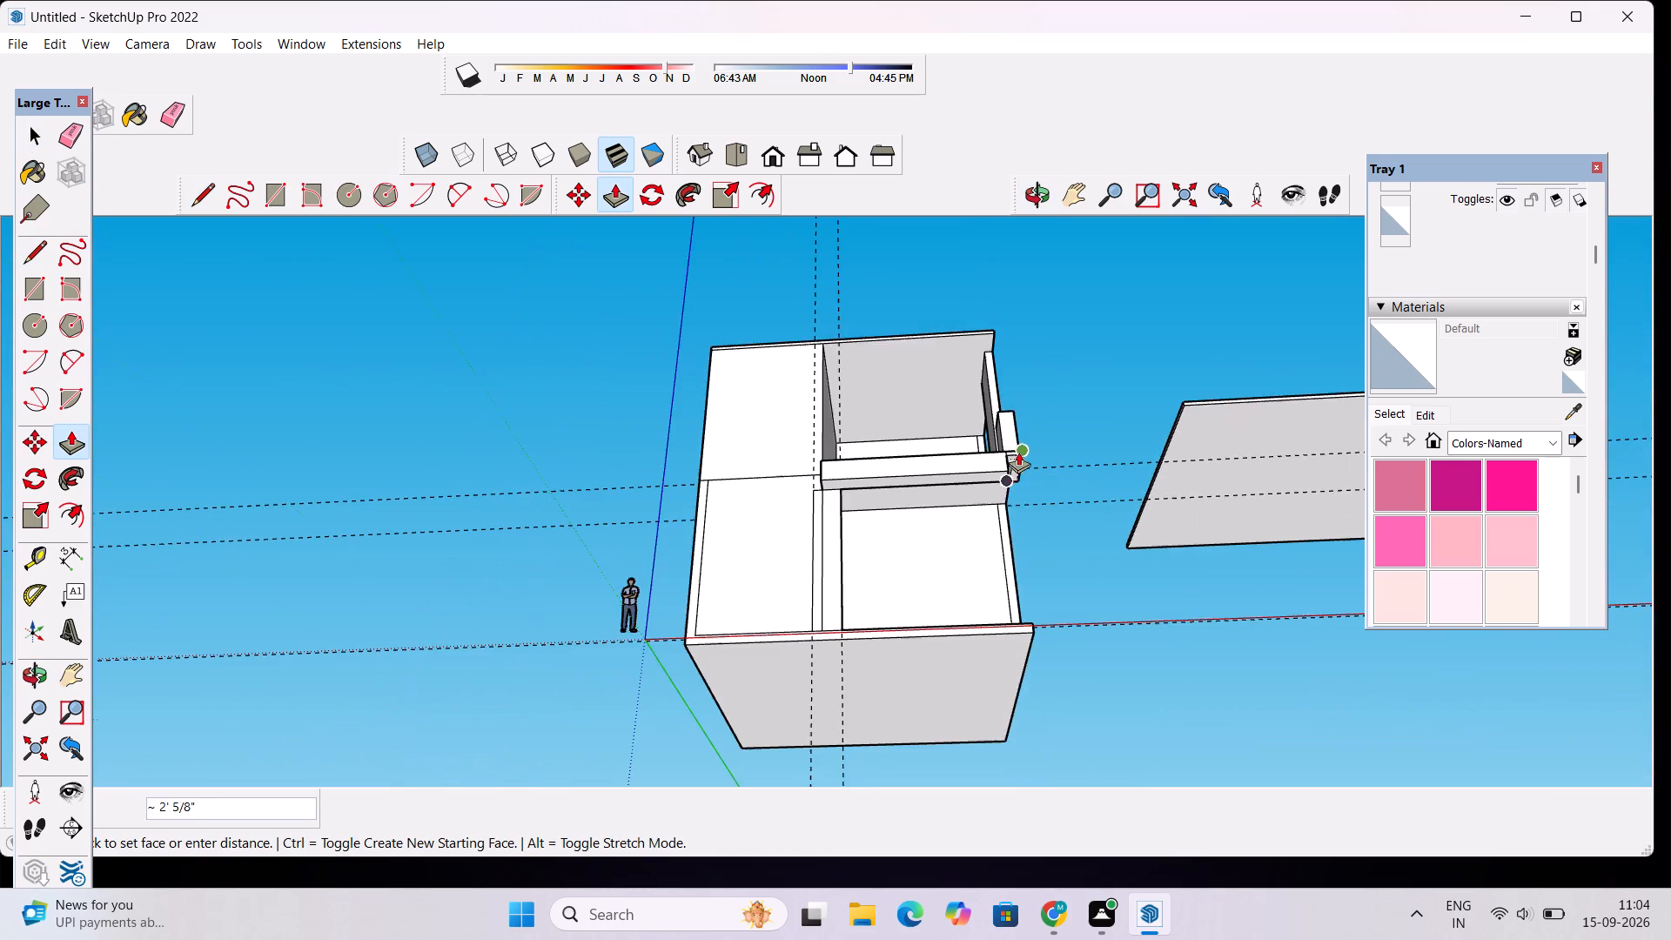
scroll(1007, 591, "up", 8)
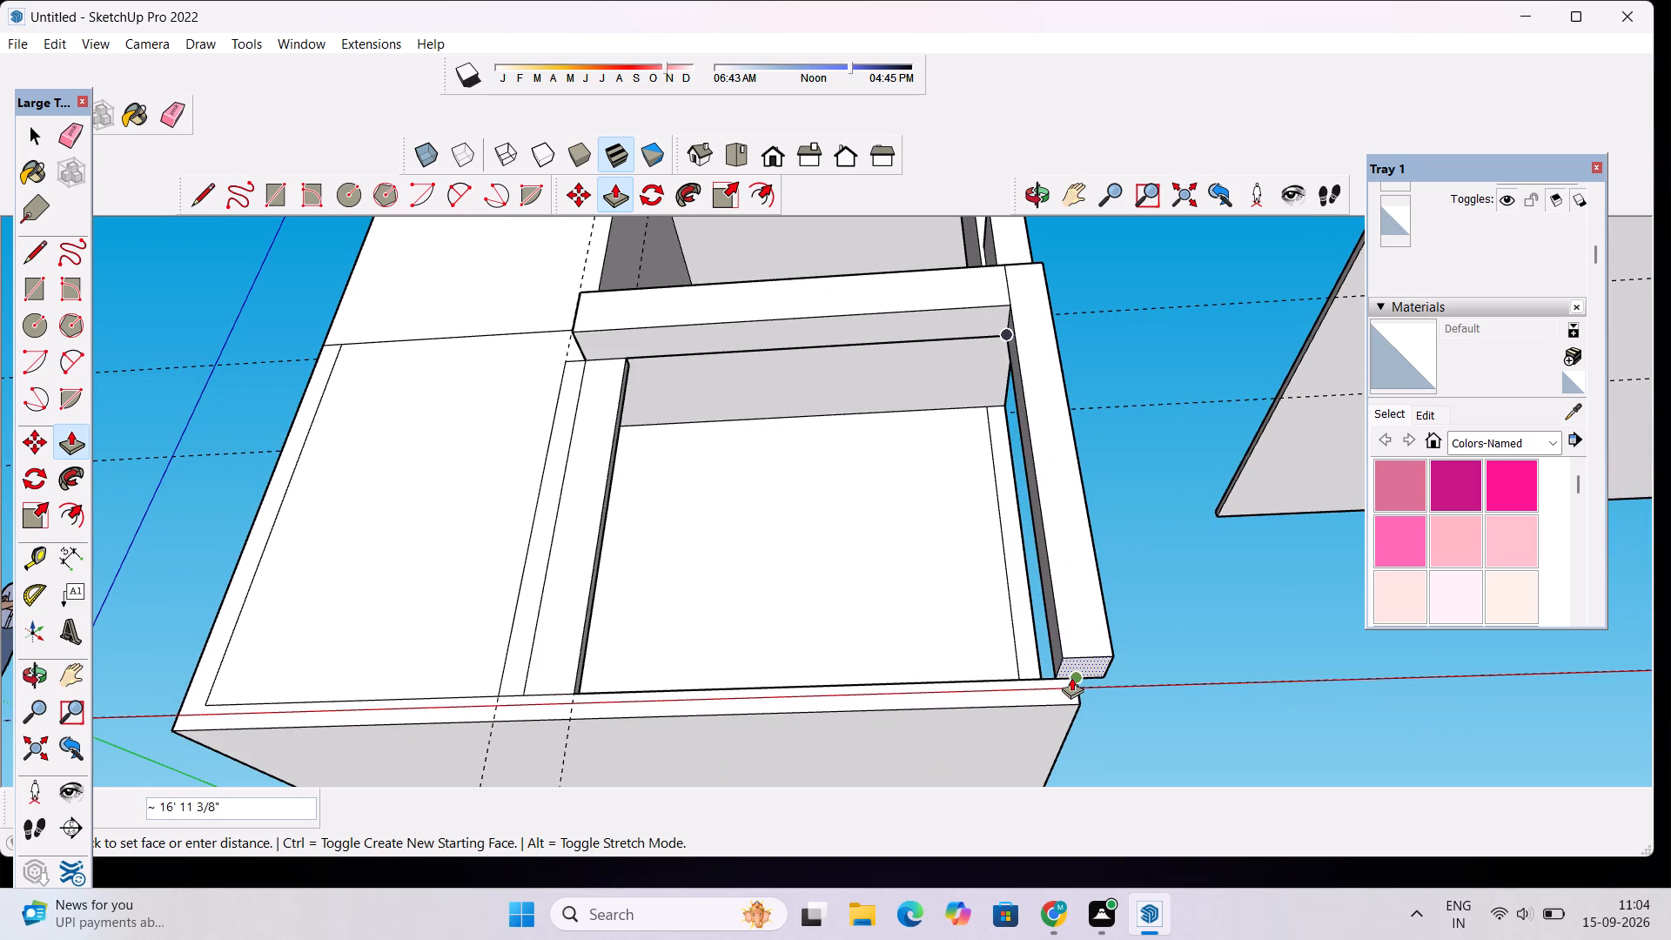
left_click(1073, 678)
Examine the front corner column and its junction with the slab edge and low side parapet from the front and side.
left_click(1032, 189)
left_click_drag(1029, 313, 1010, 429)
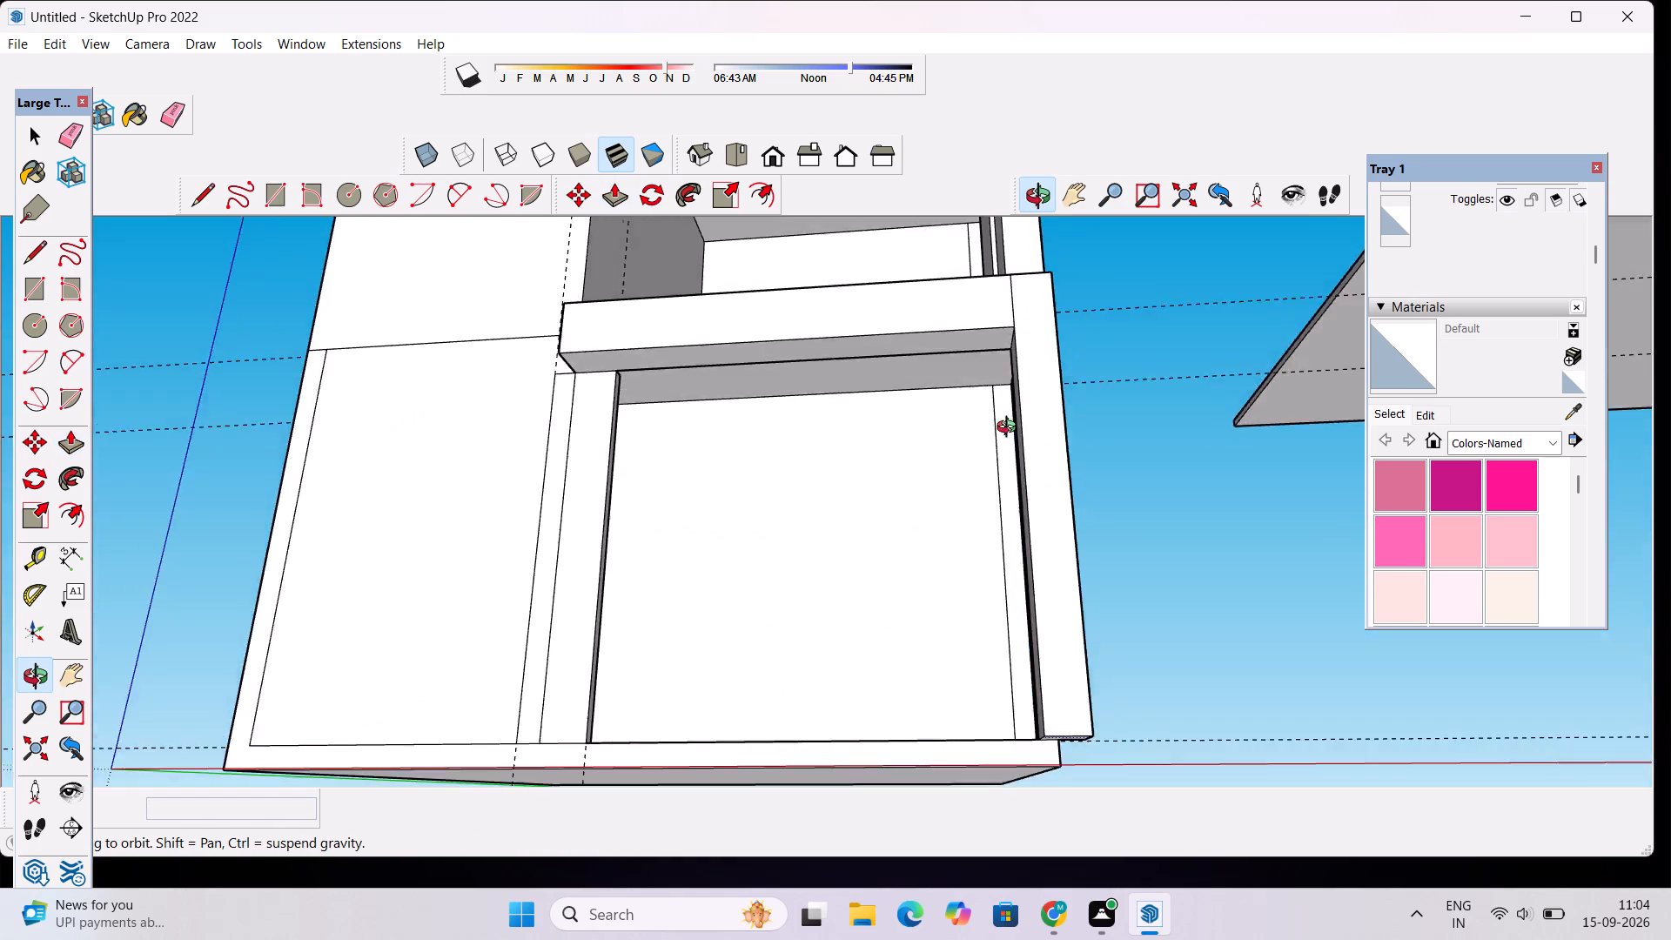
left_click_drag(1010, 429, 776, 540)
scroll(834, 446, "down", 3)
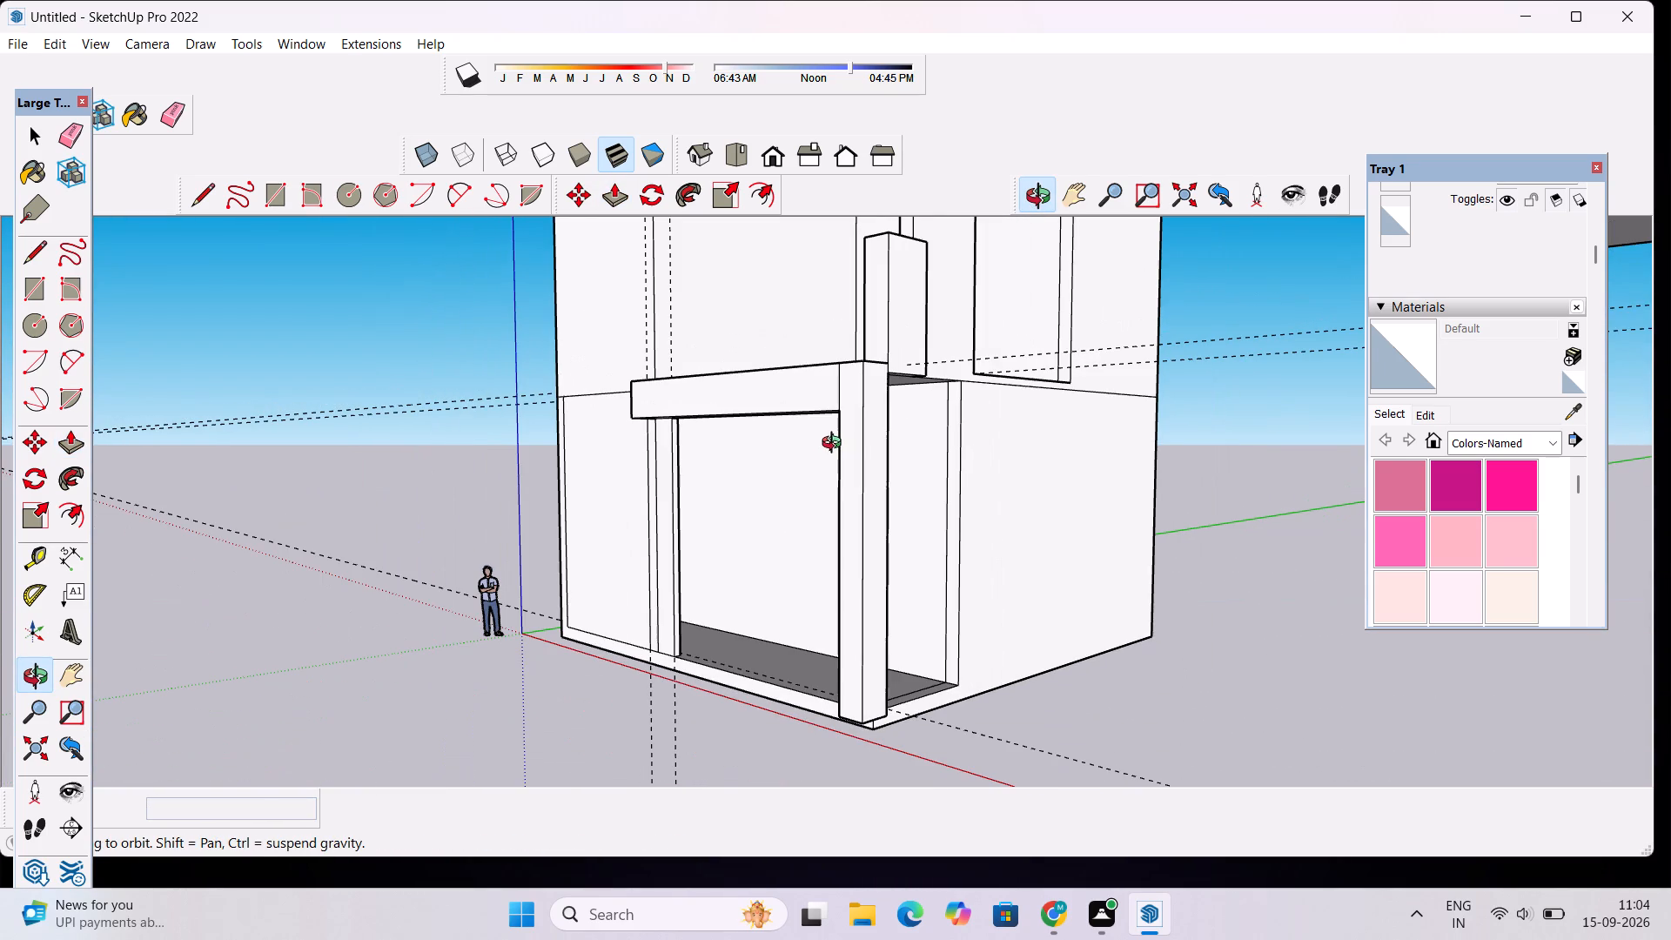
left_click_drag(913, 406, 889, 451)
scroll(888, 452, "up", 4)
left_click_drag(856, 408, 1067, 385)
scroll(1094, 358, "up", 3)
left_click_drag(1104, 373, 820, 372, "shift")
scroll(911, 336, "up", 4)
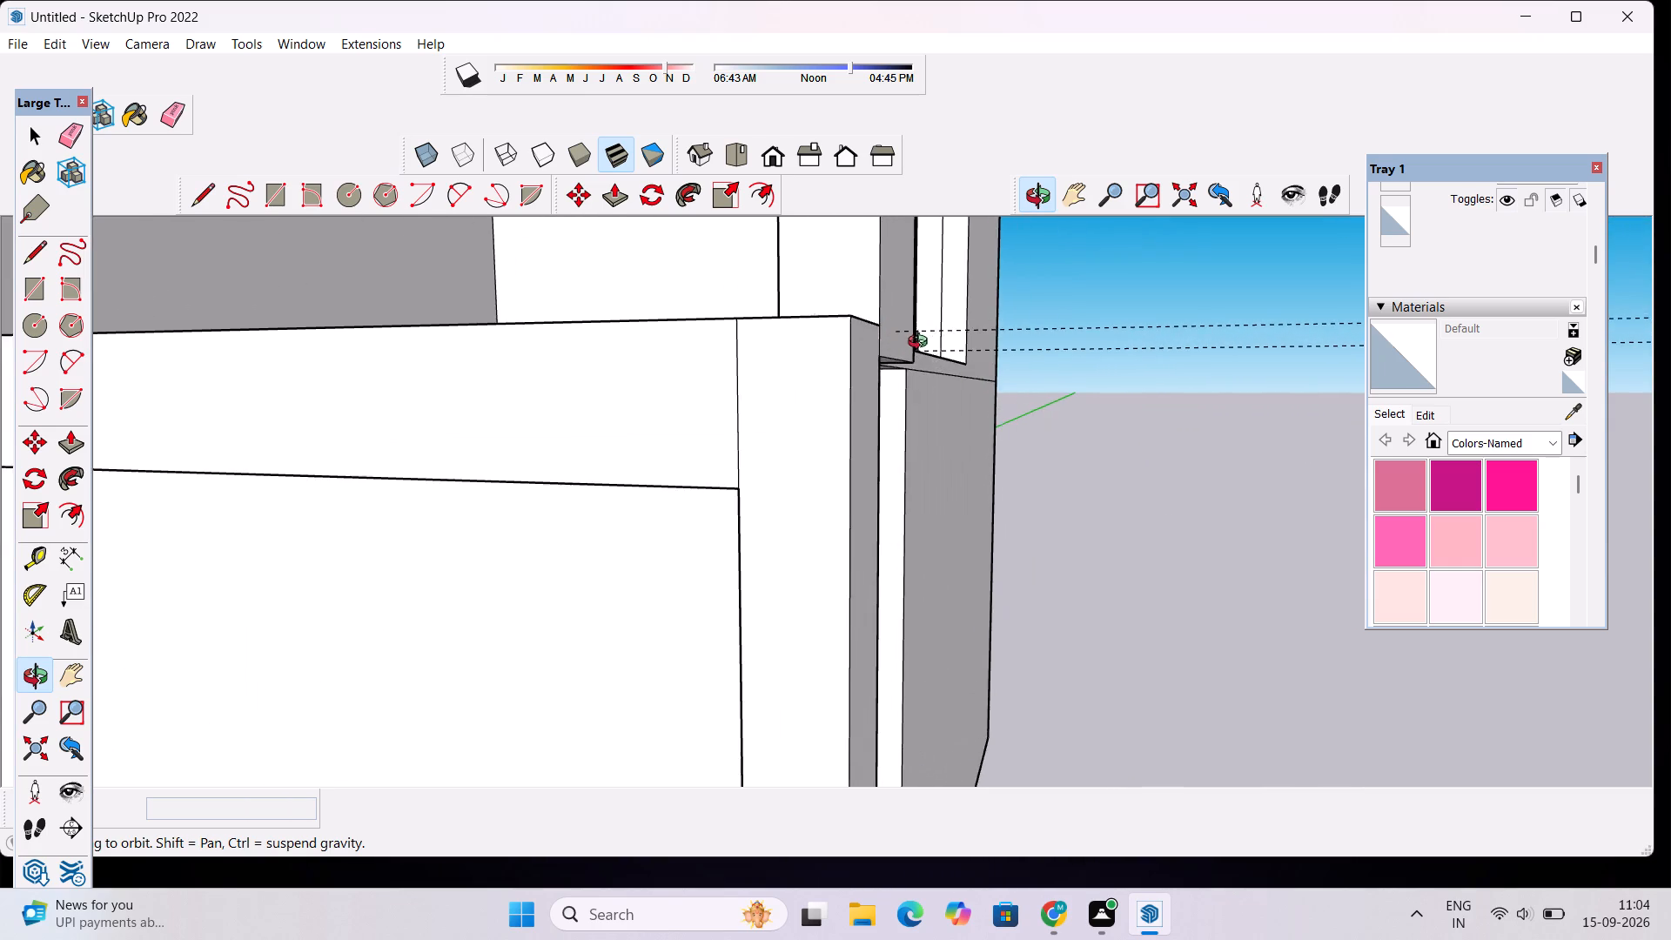
left_click_drag(977, 383, 843, 369)
Extend the low side parapet's outer side face outward by 2".
left_click_drag(634, 358, 812, 495)
scroll(812, 495, "down", 3)
left_click_drag(849, 477, 847, 476, "shift")
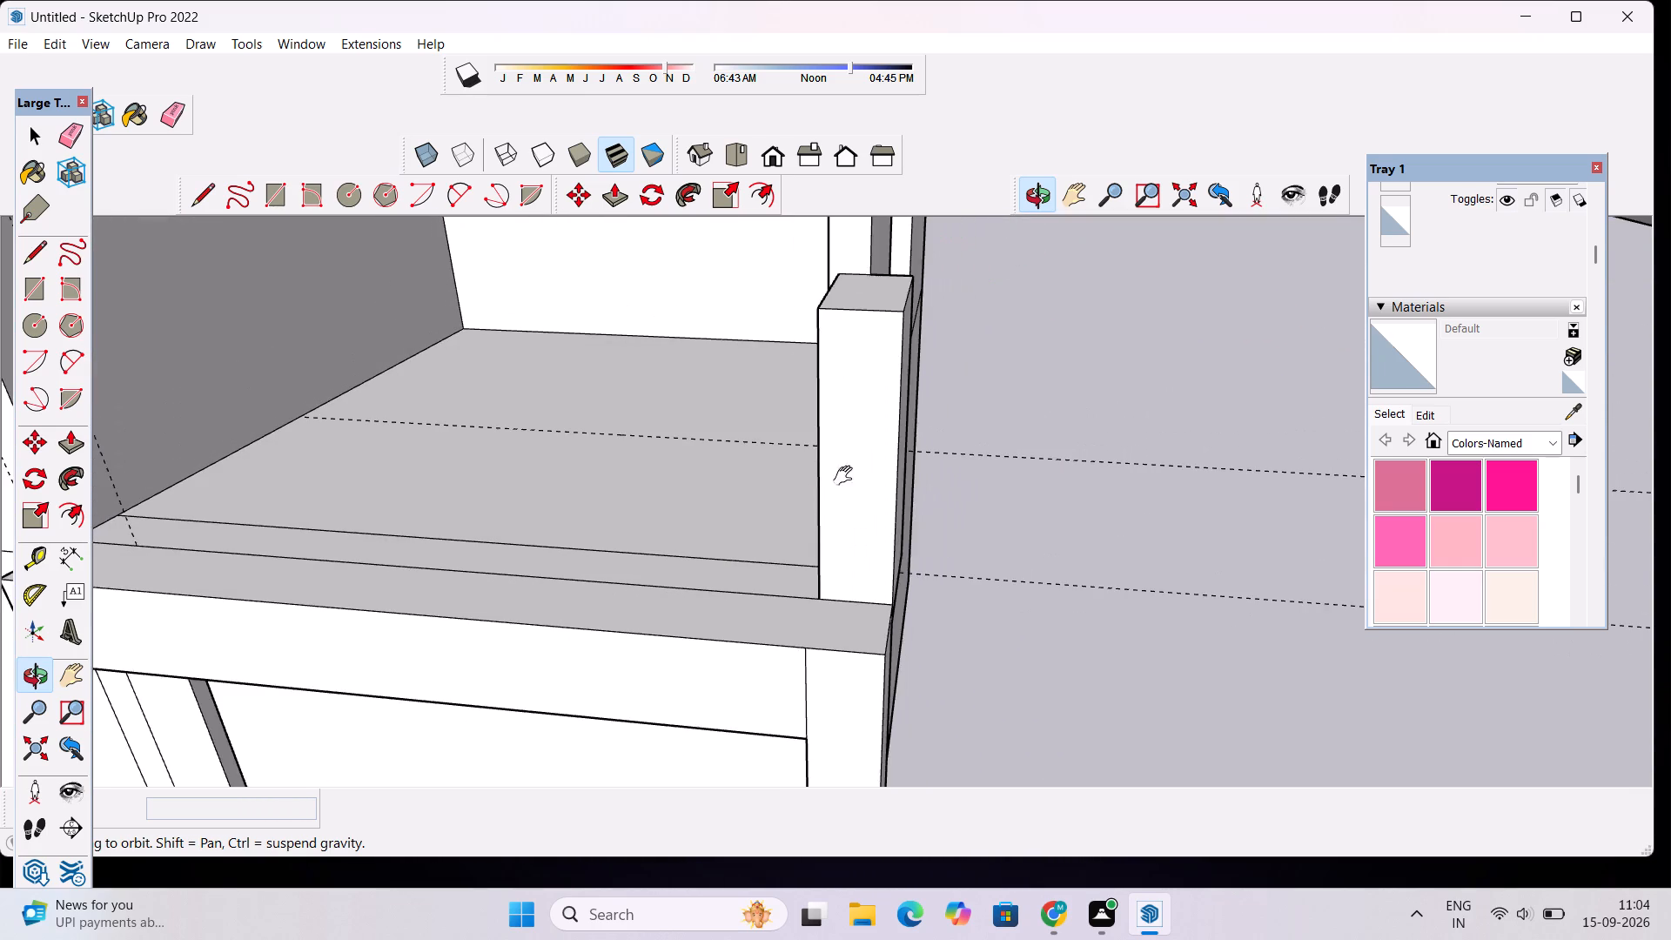
left_click_drag(847, 476, 758, 475, "shift")
key("p")
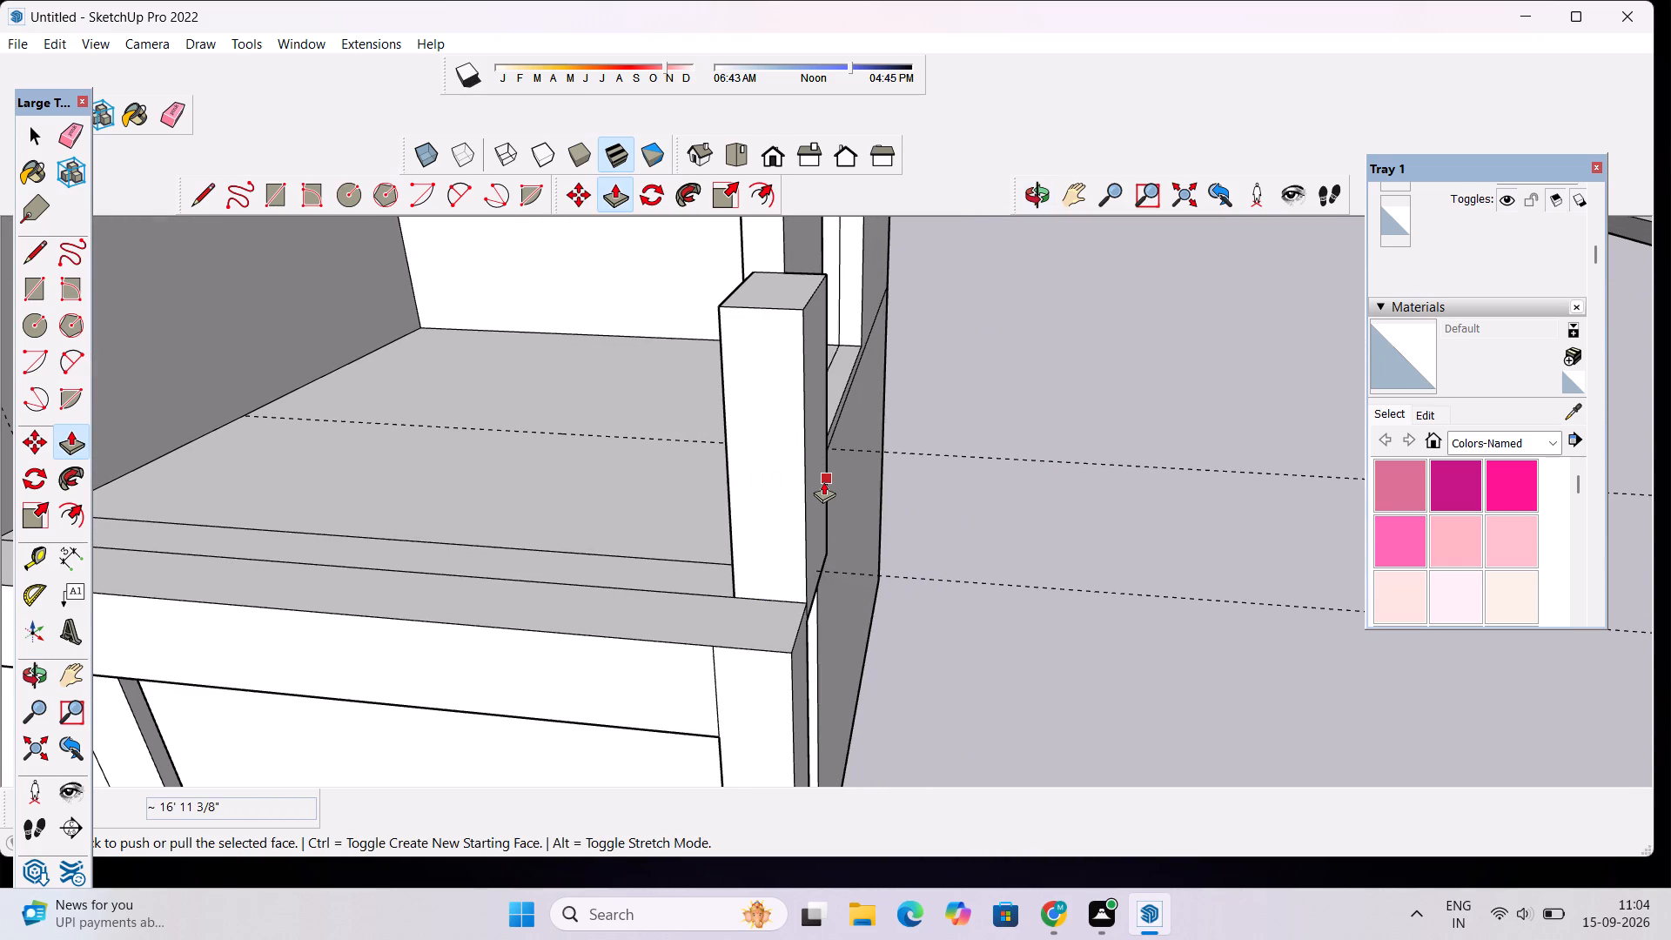
key("space")
left_click(822, 482)
key("p")
left_click(822, 482)
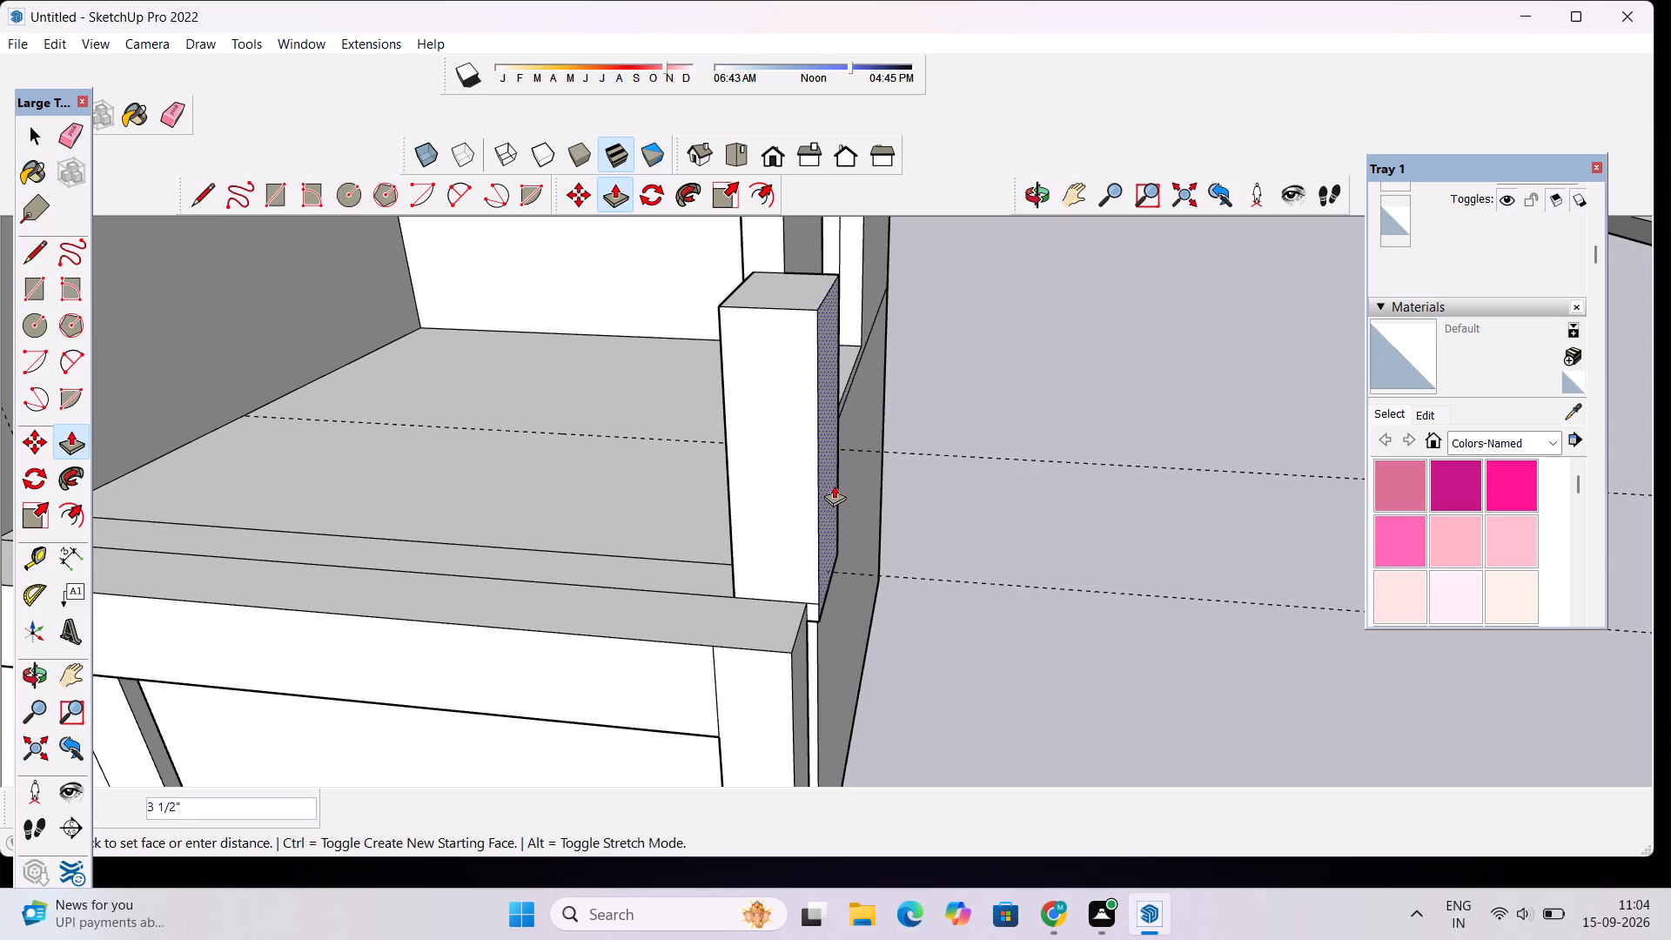
type("2\"")
key("Return")
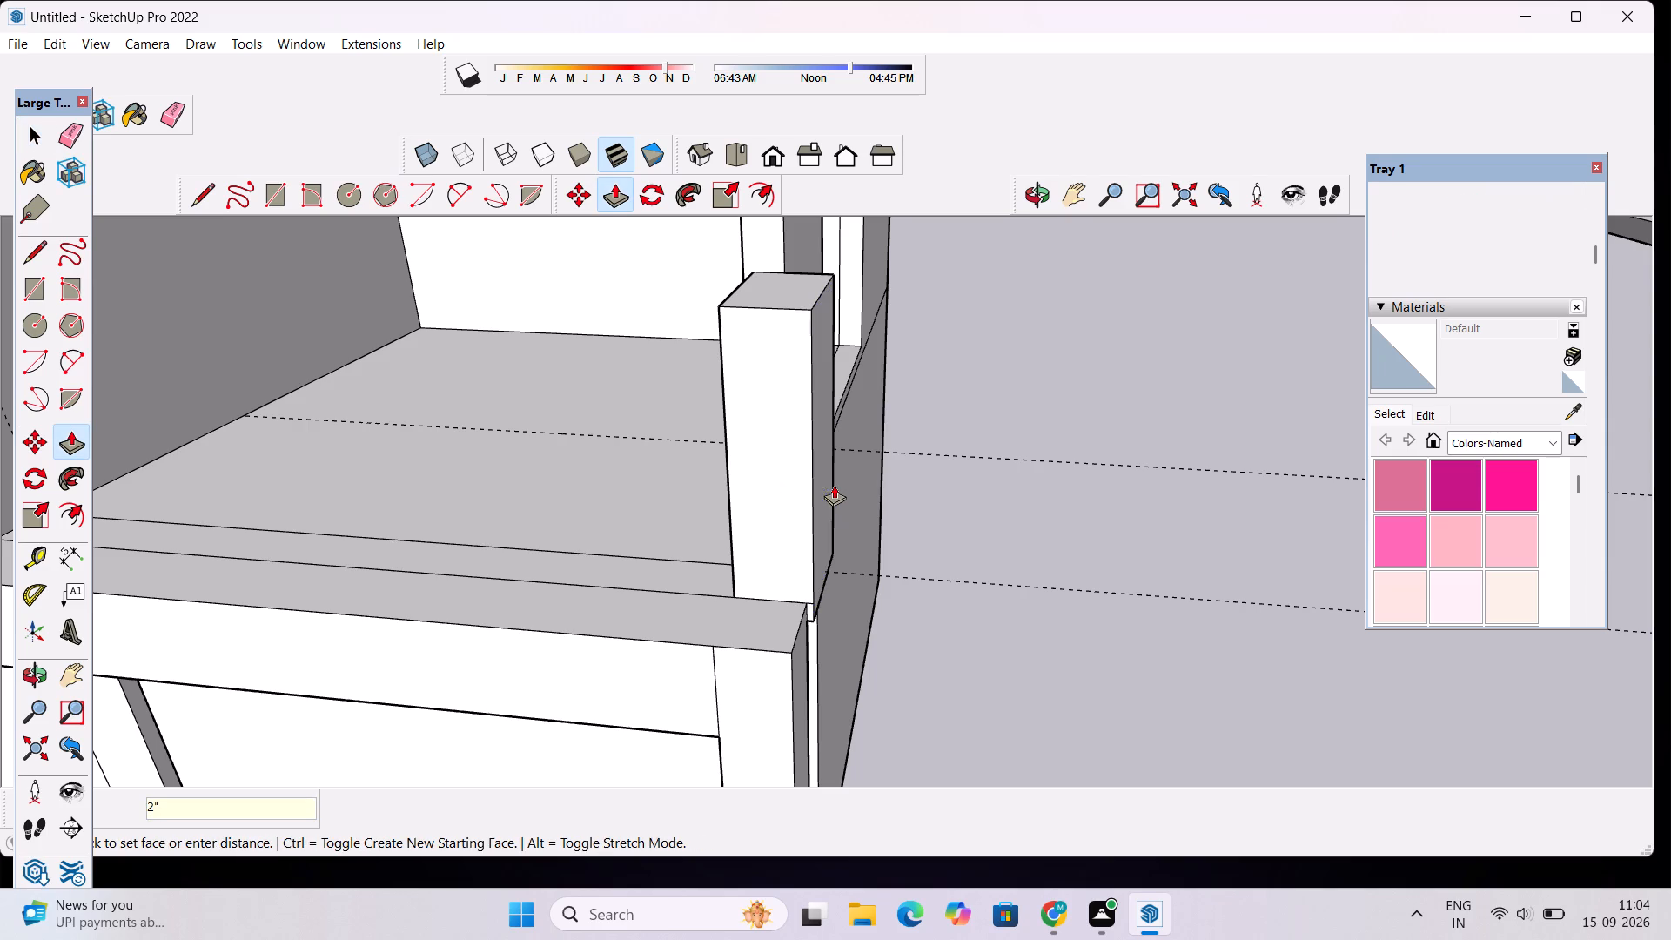
Examine how the thickened side parapet lines up with the slab edge and the corner column, close up and from farther away.
left_click(1047, 197)
left_click_drag(980, 652, 943, 486)
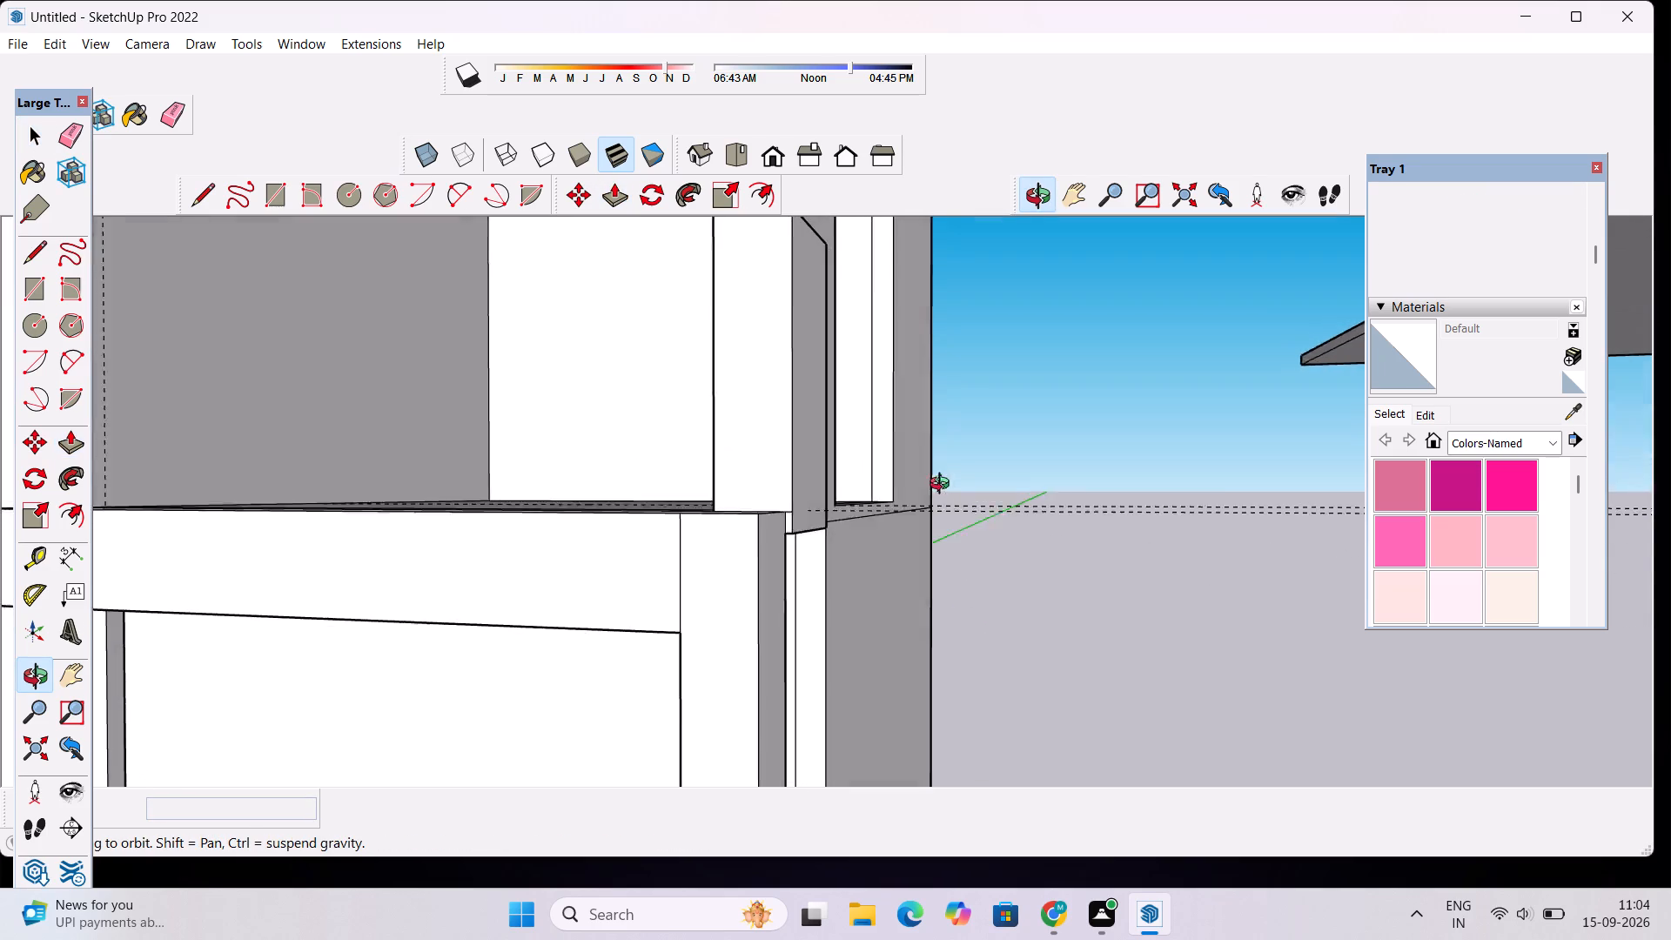
left_click_drag(943, 486, 919, 435)
scroll(791, 534, "down", 1)
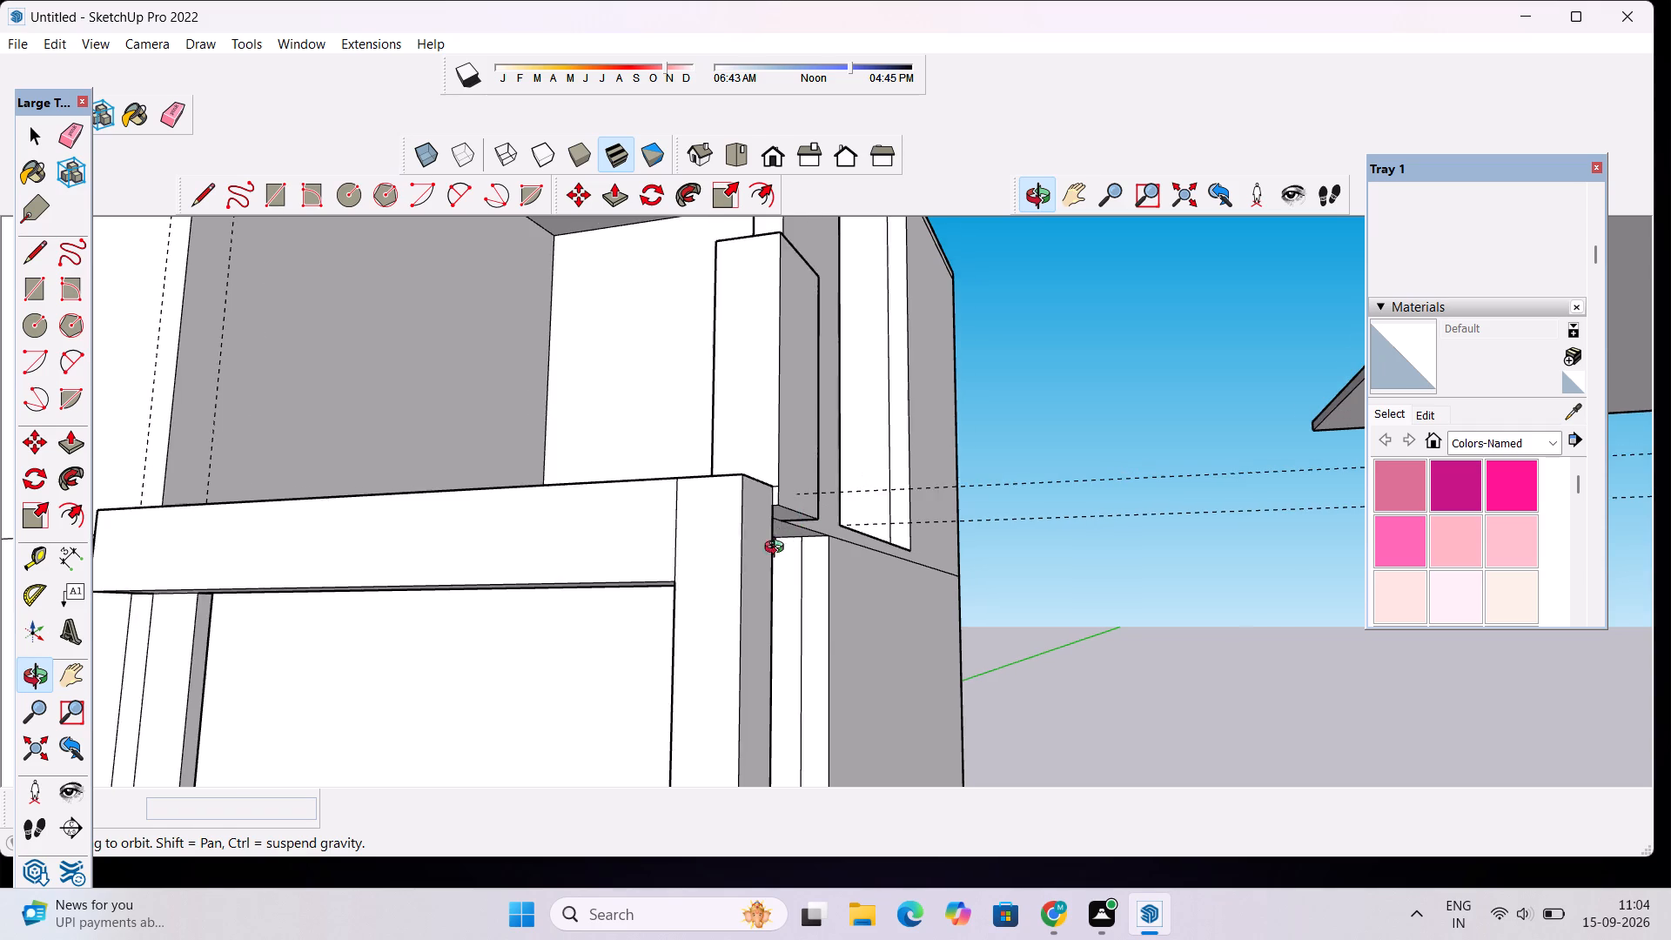
scroll(778, 549, "down", 1)
left_click_drag(721, 561, 761, 717)
scroll(797, 614, "up", 4)
left_click_drag(783, 659, 811, 667)
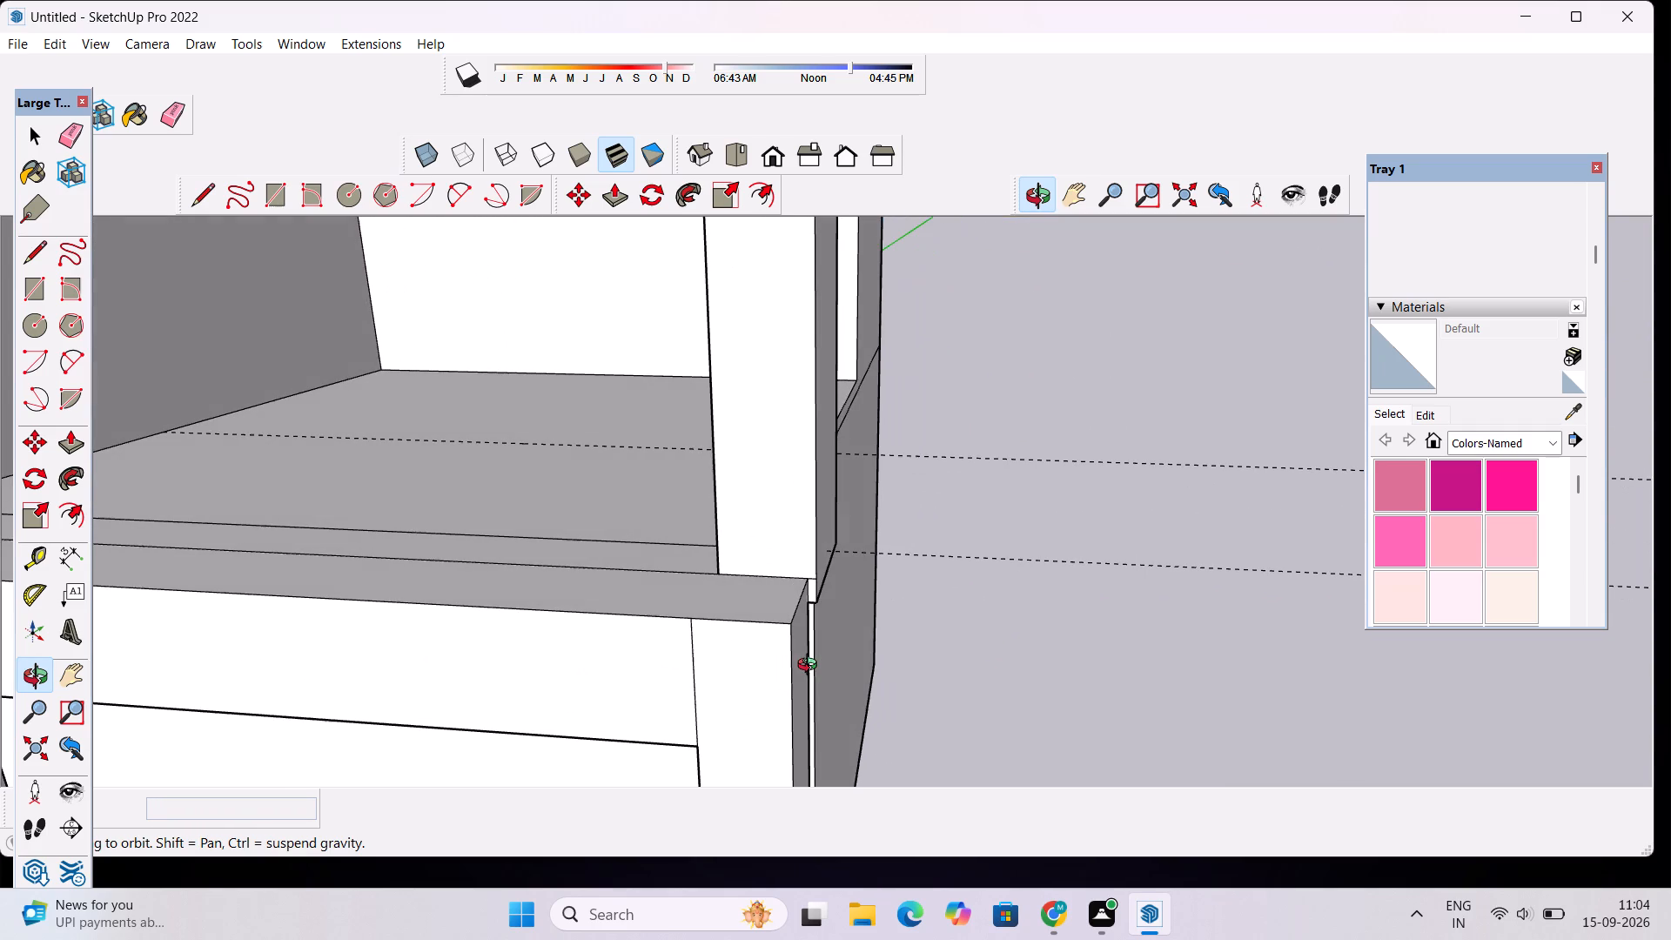
left_click_drag(815, 636, 694, 589, "shift")
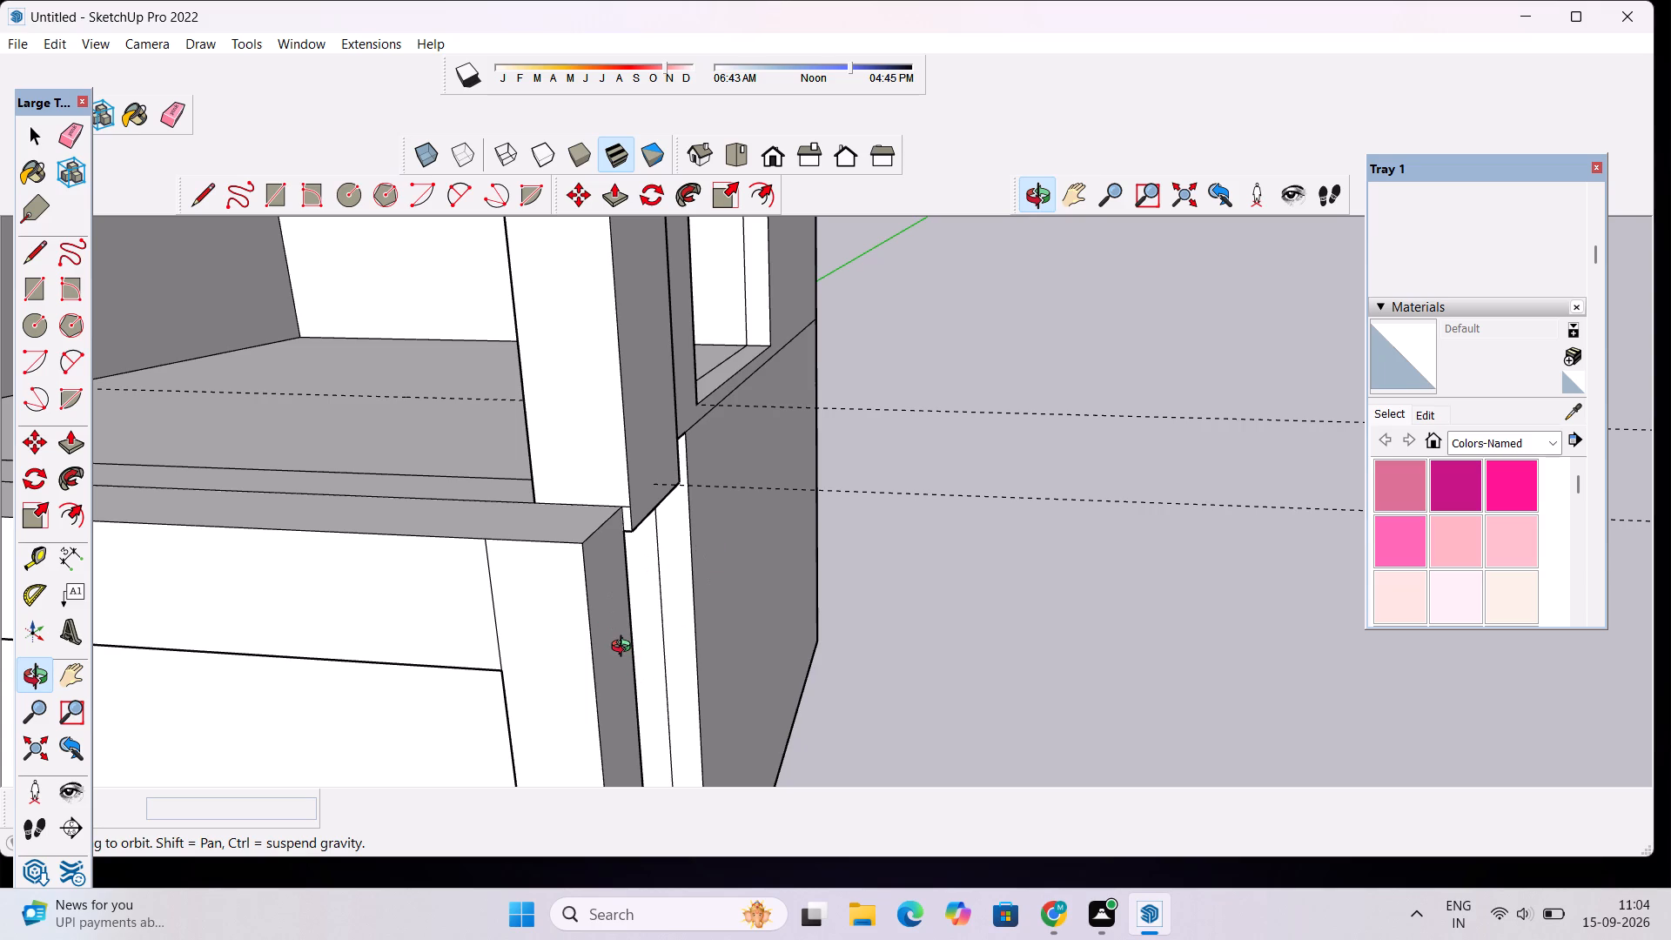
scroll(632, 645, "down", 2)
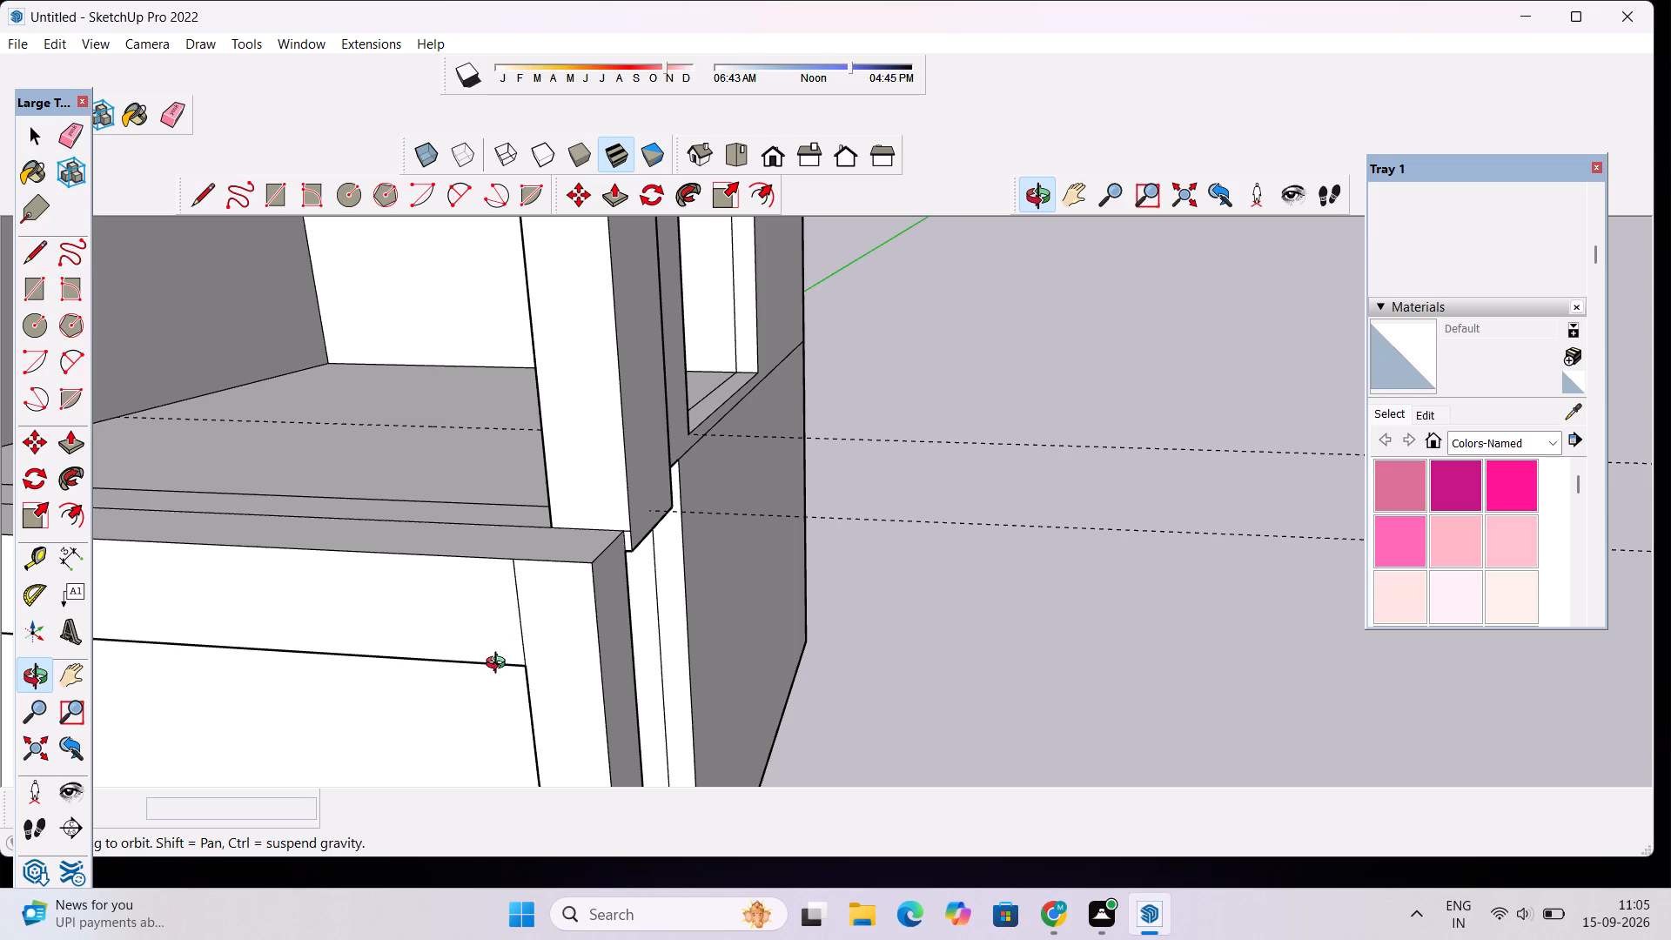
scroll(520, 642, "down", 3)
left_click_drag(666, 590, 575, 597)
scroll(537, 597, "down", 5)
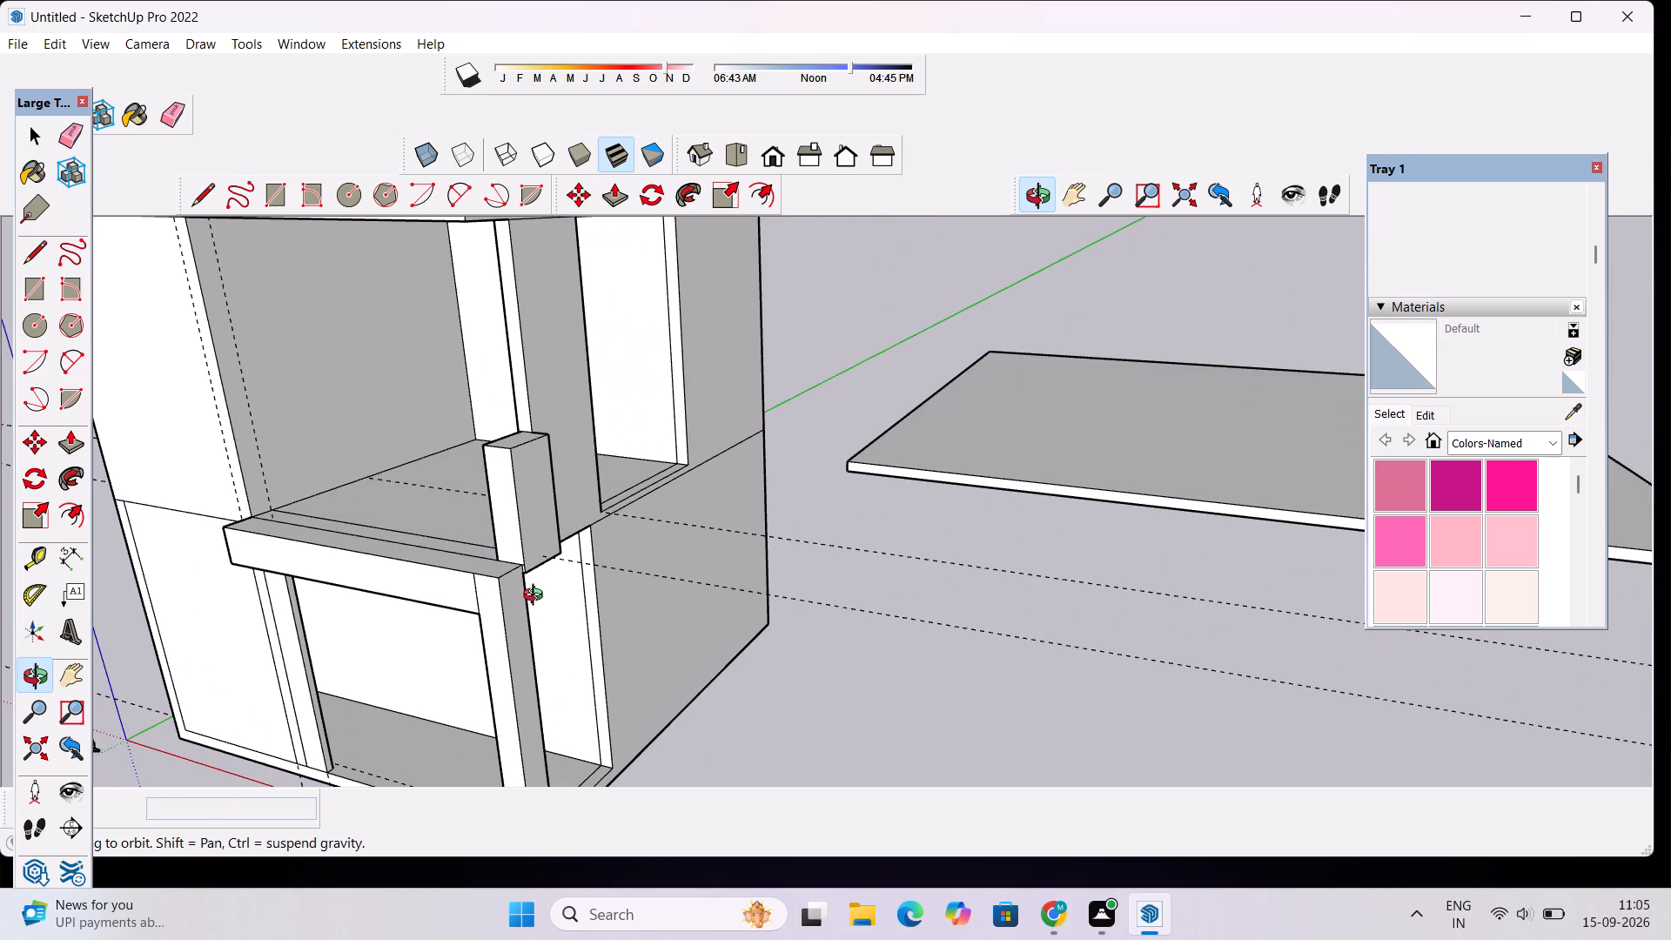
scroll(534, 598, "down", 1)
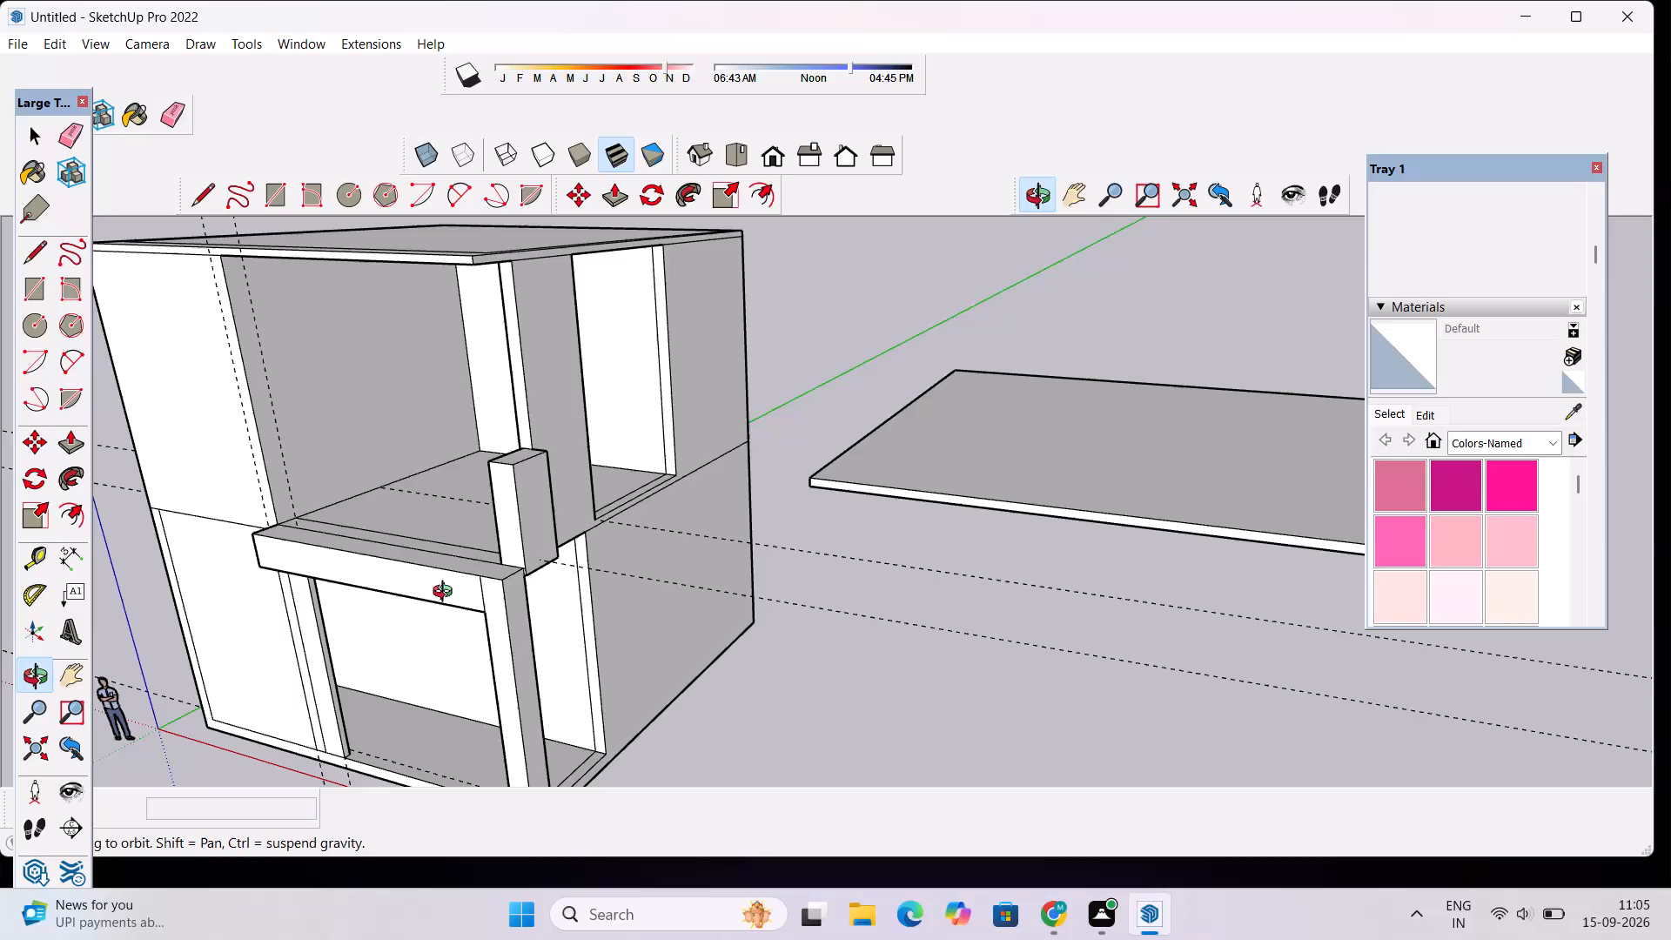
left_click_drag(444, 601, 518, 599)
scroll(521, 596, "down", 3)
left_click_drag(674, 627, 599, 628)
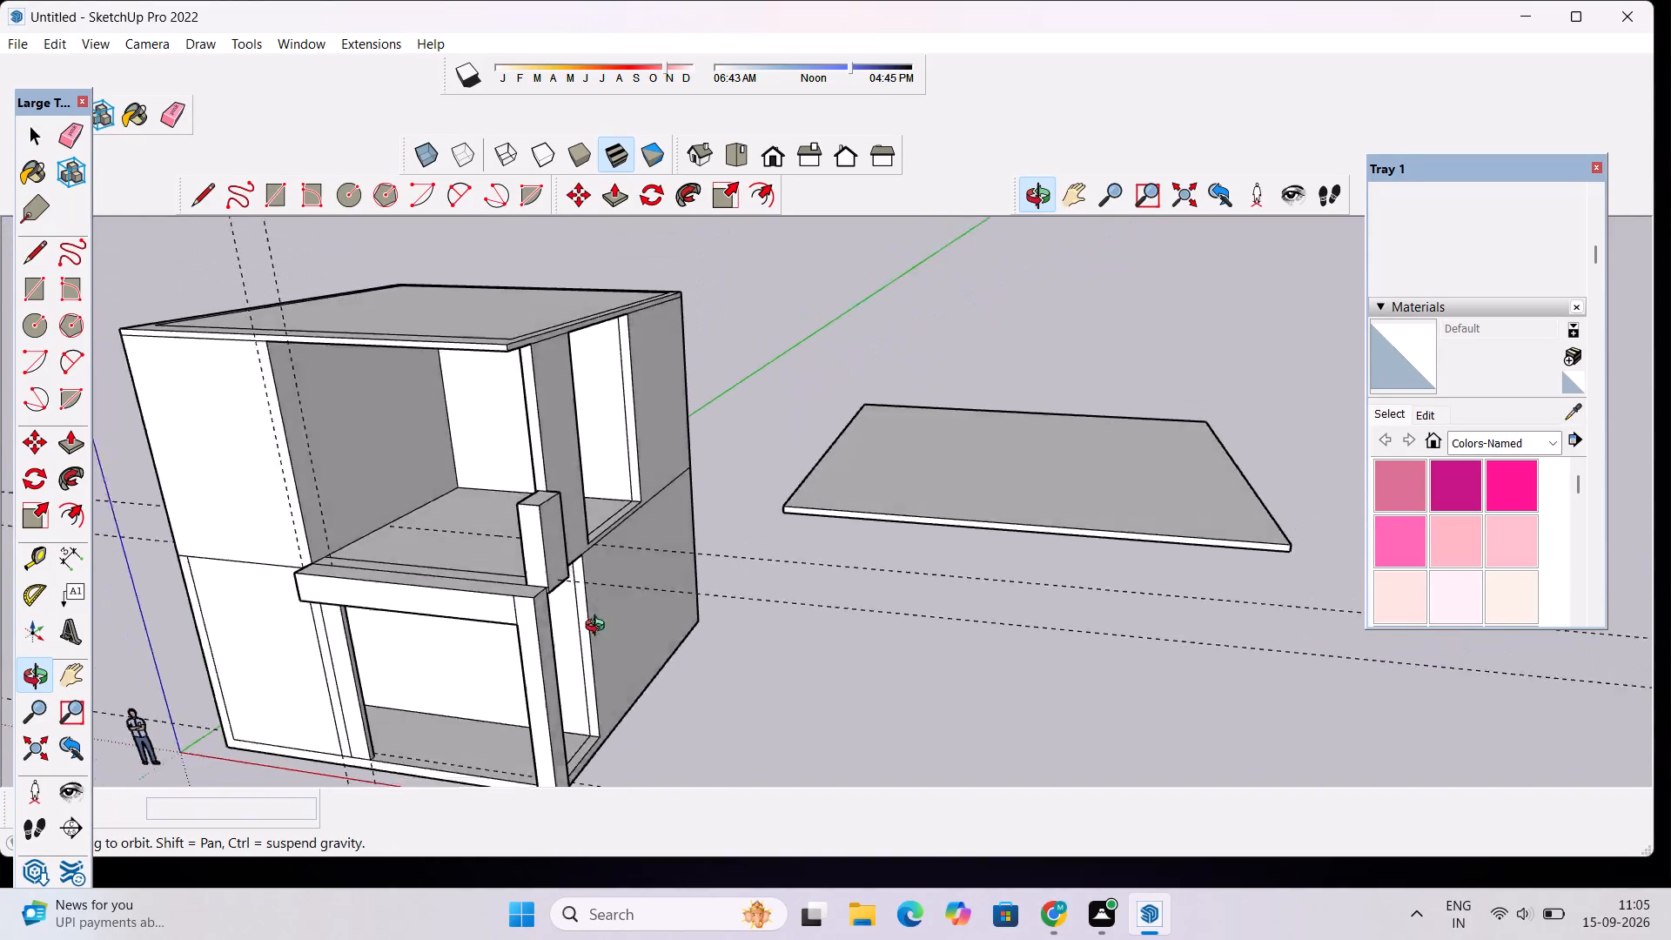
Draw a 1' 2" line across the side parapet's exposed underside from the midpoint of its outer edge.
left_click_drag(599, 628, 519, 582)
scroll(530, 540, "up", 14)
left_click_drag(750, 643, 729, 439)
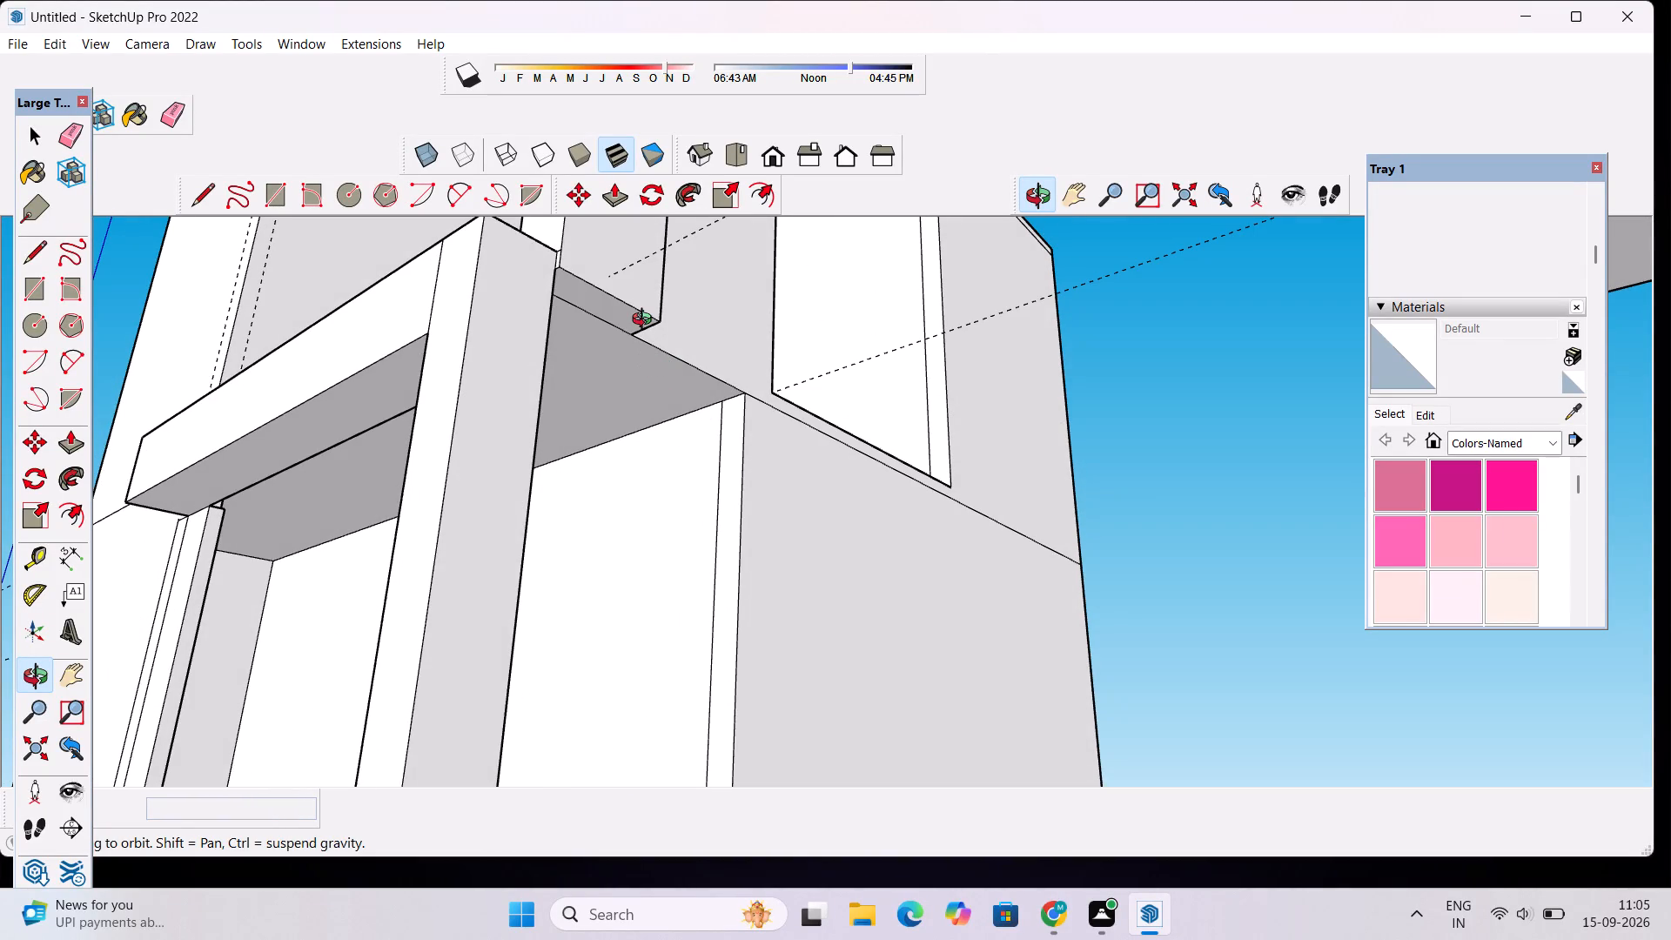
key("l")
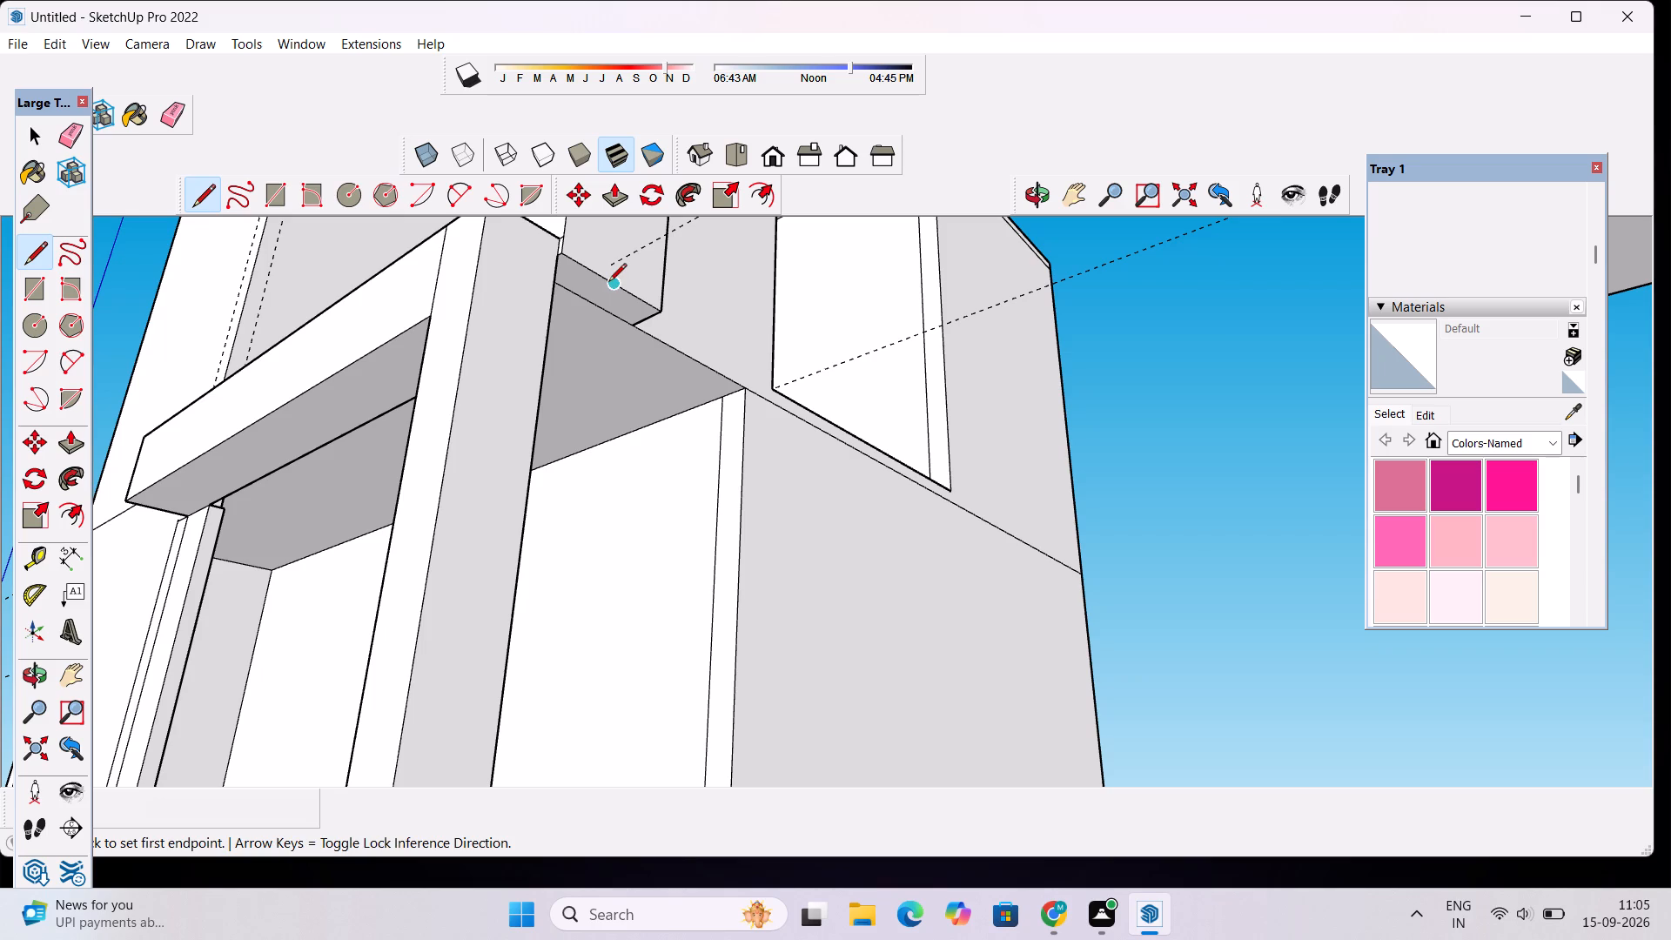
left_click(610, 284)
left_click(586, 300)
Pull the front half of the side parapet's underside down 19' to the building's base, behind the corner column.
key("space")
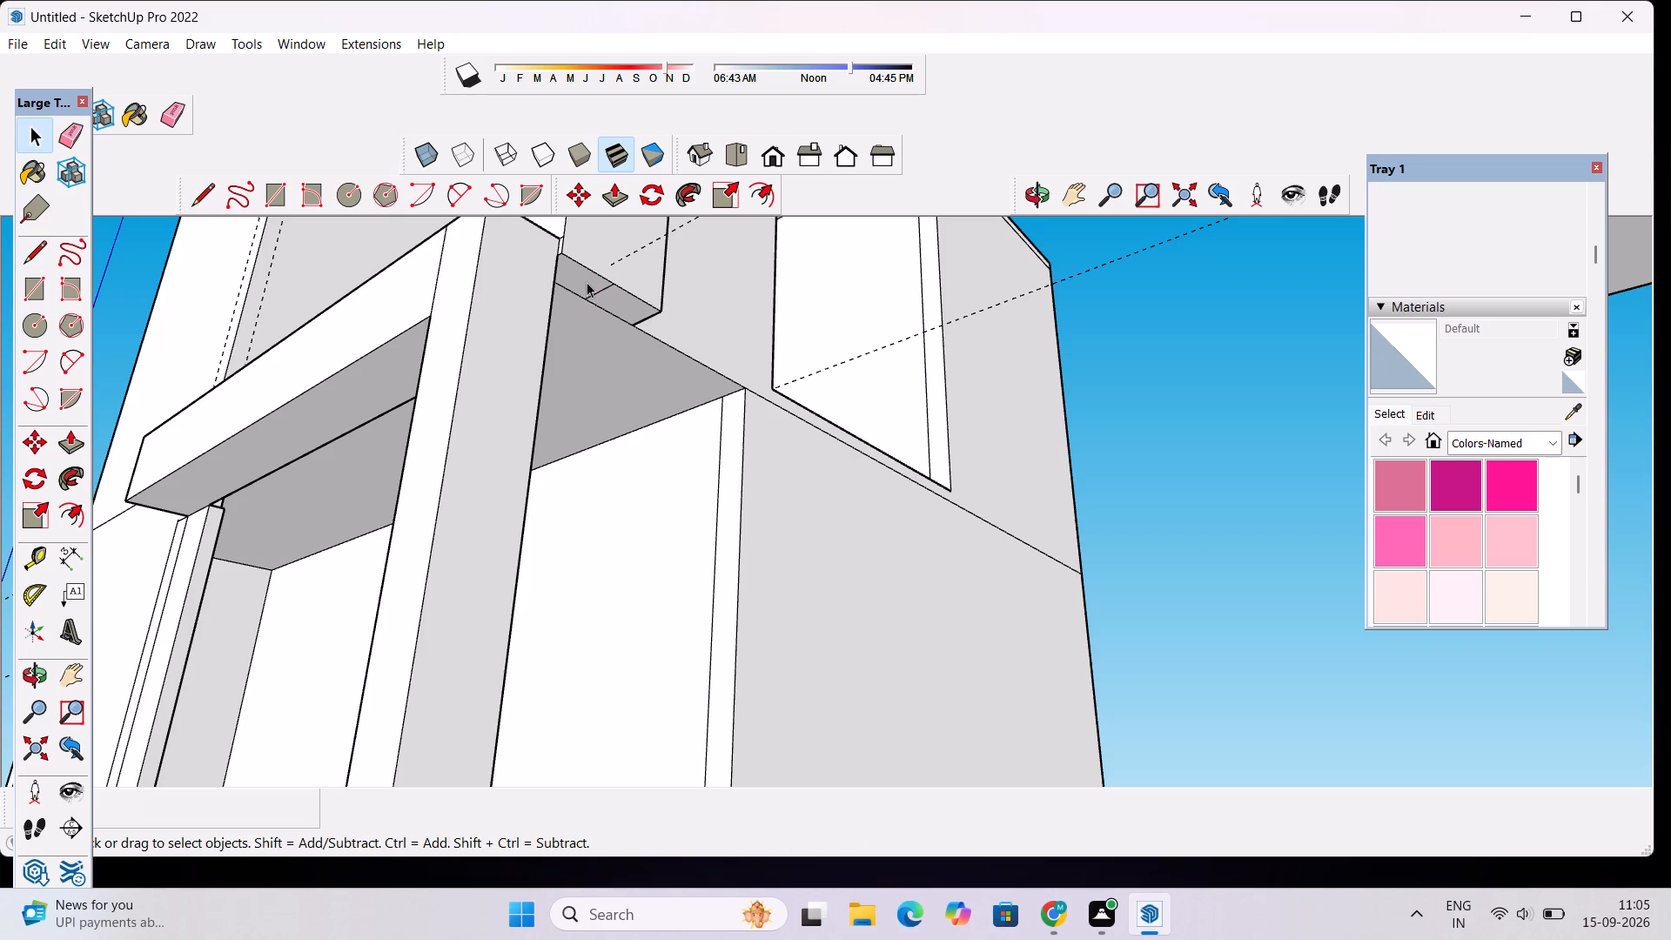
left_click(587, 281)
key("p")
left_click(587, 282)
scroll(590, 347, "down", 6)
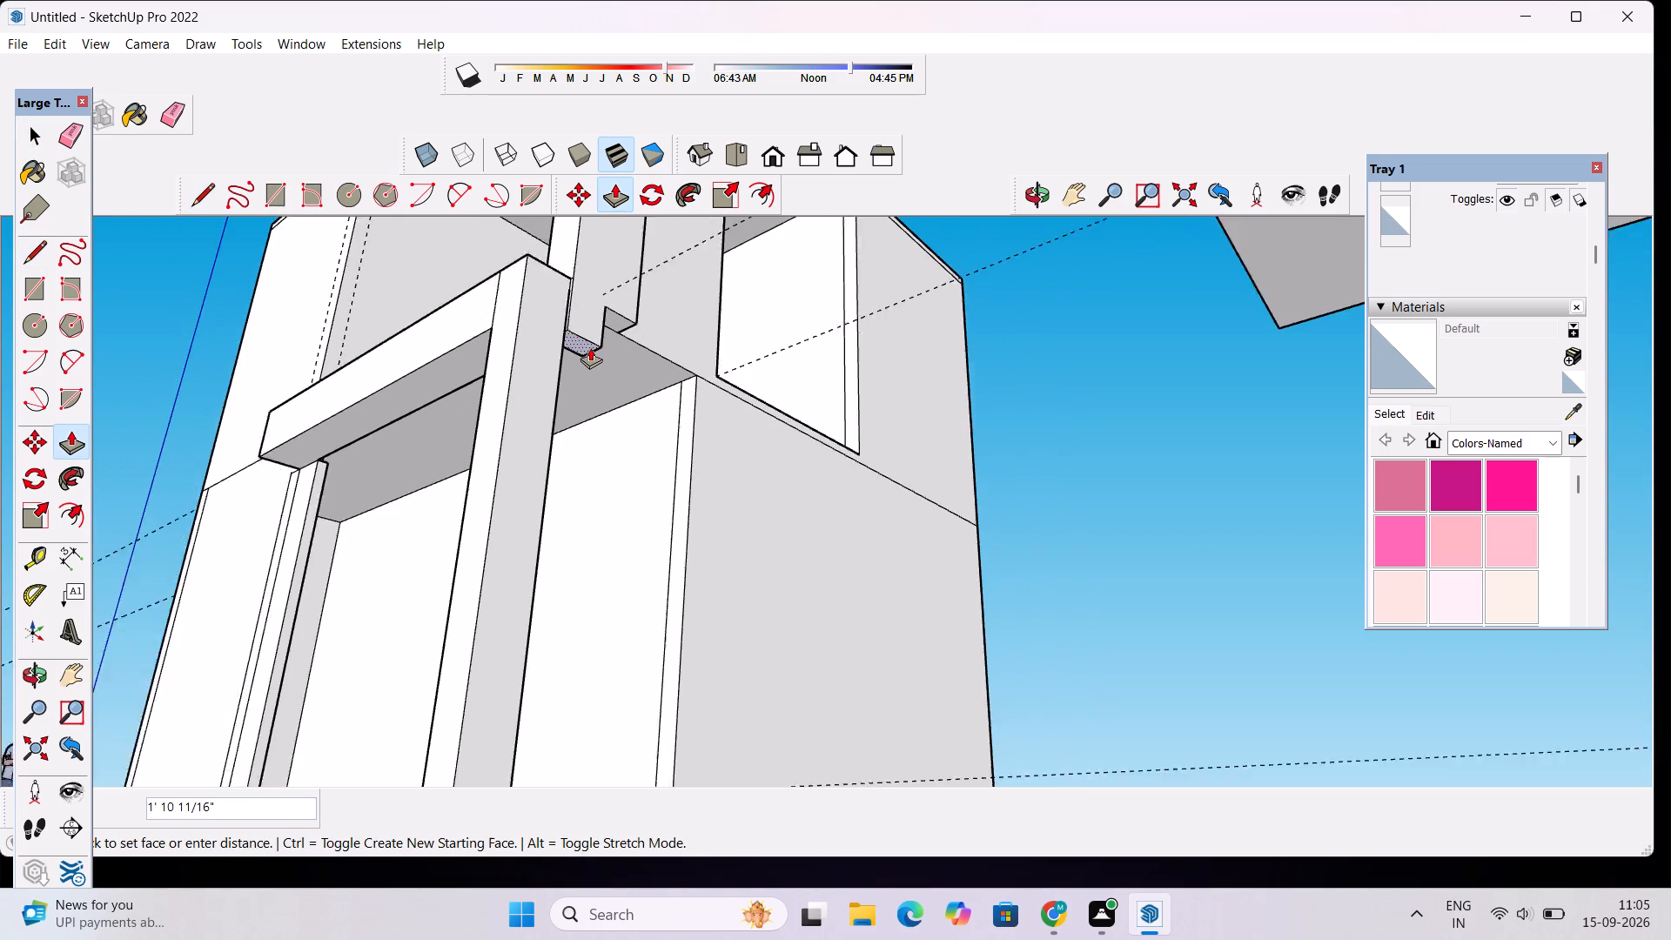
scroll(590, 347, "down", 3)
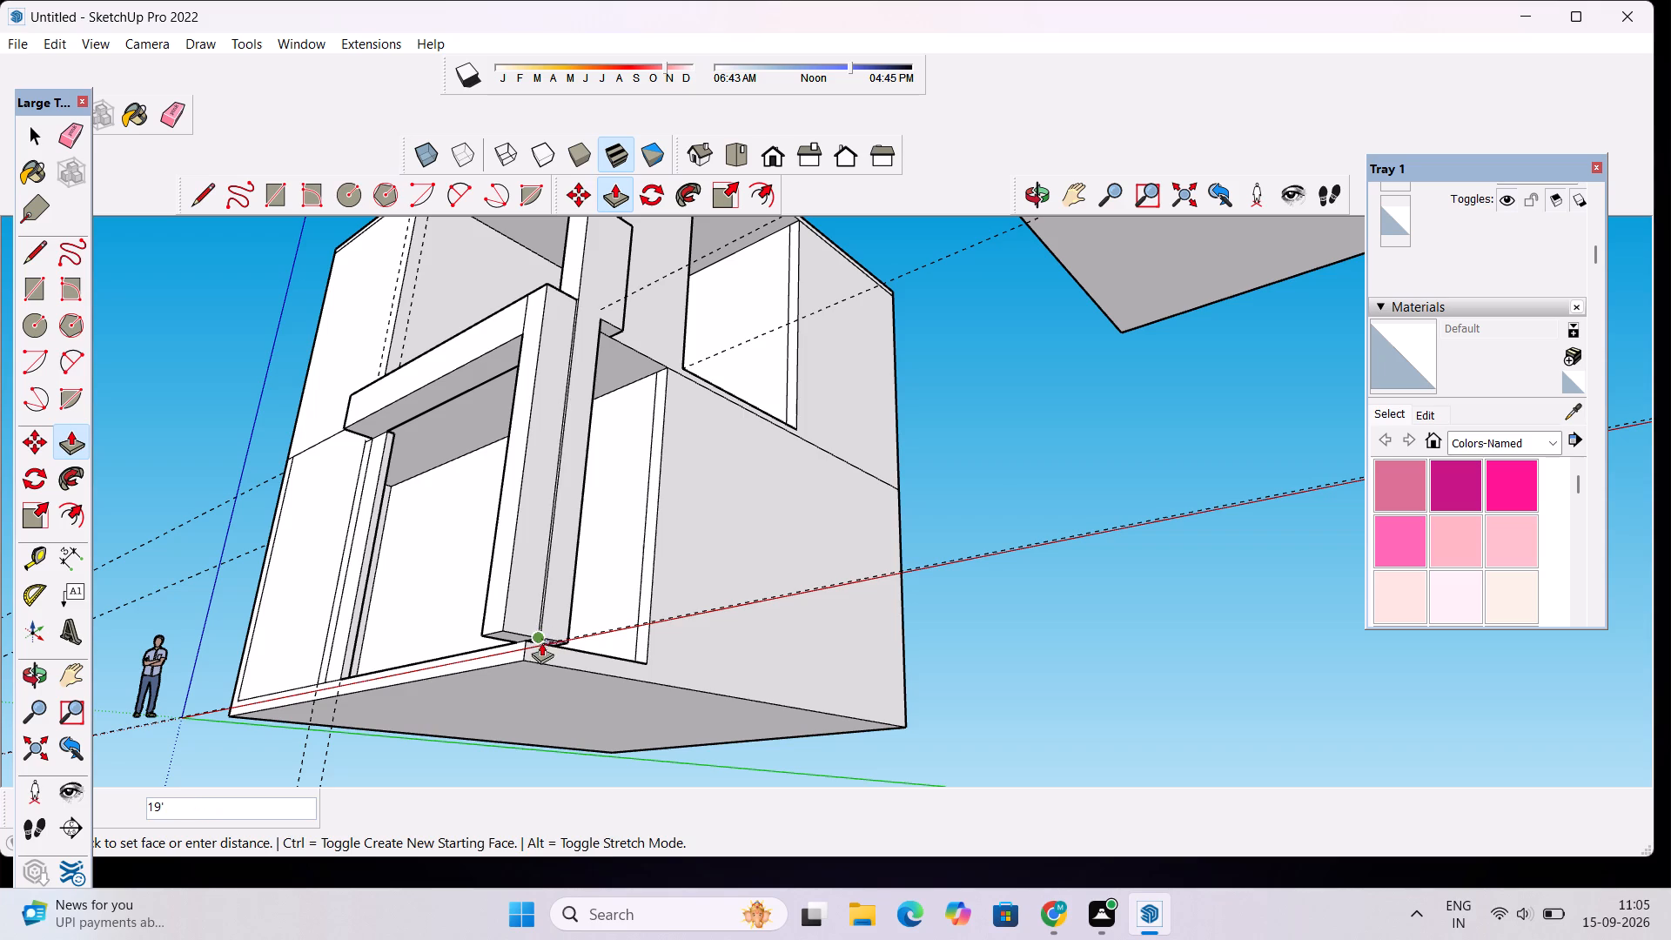
left_click(538, 644)
Examine the extended corner column, side parapet and front slab edge from the side, front and above.
left_click(1031, 198)
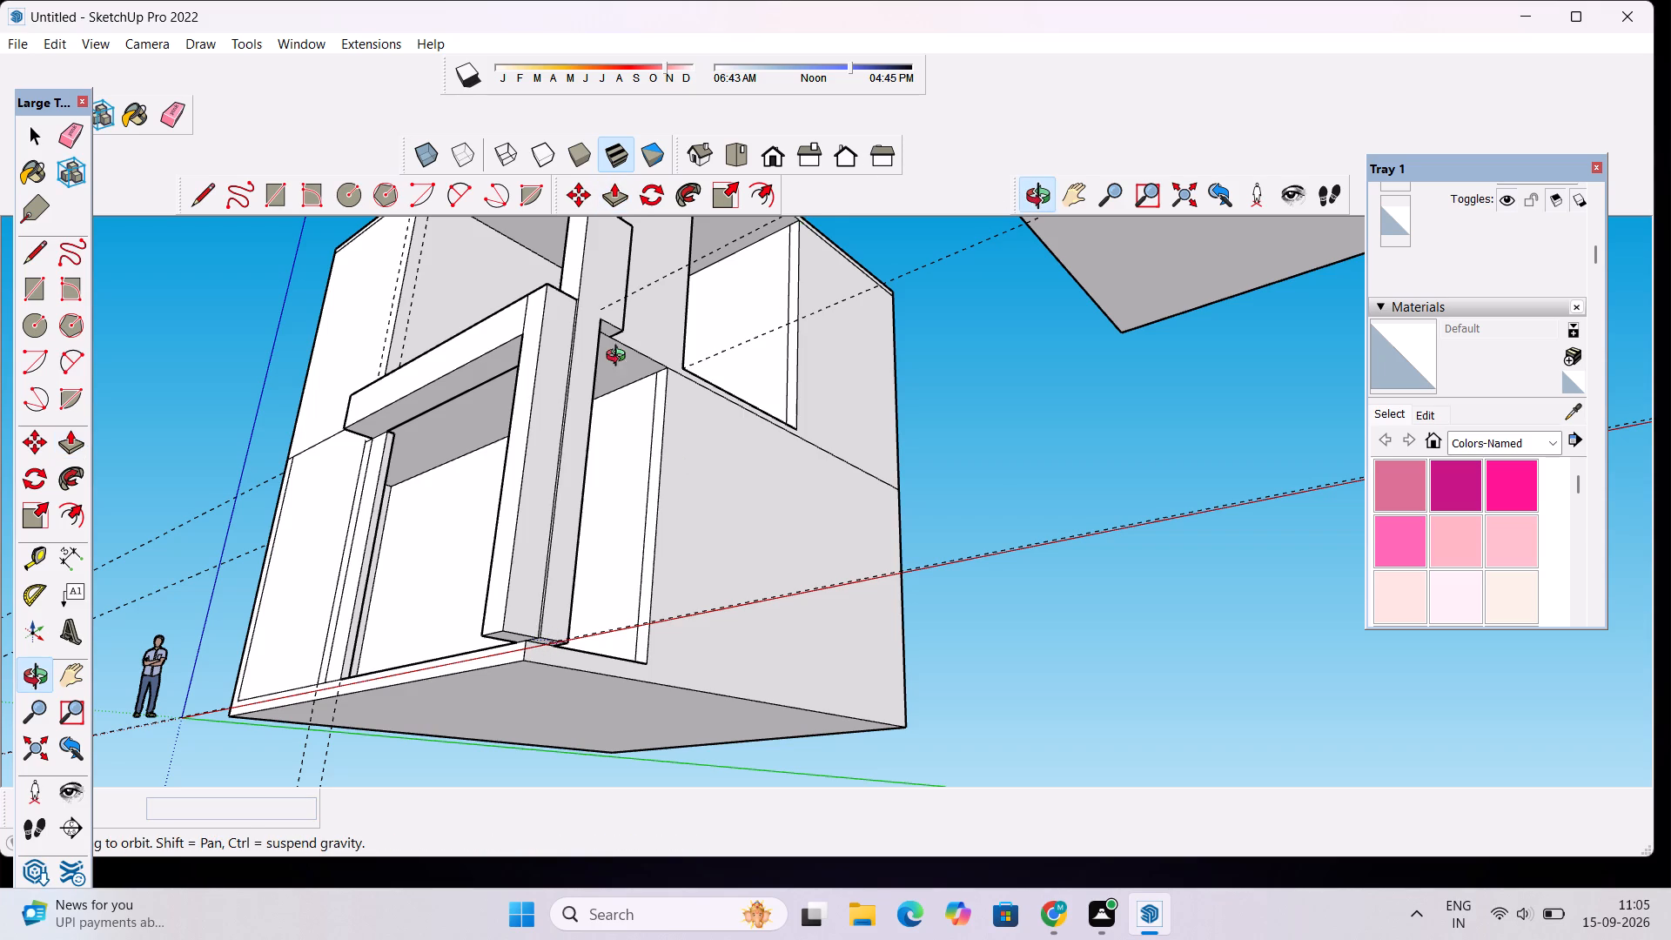
left_click_drag(620, 359, 753, 484)
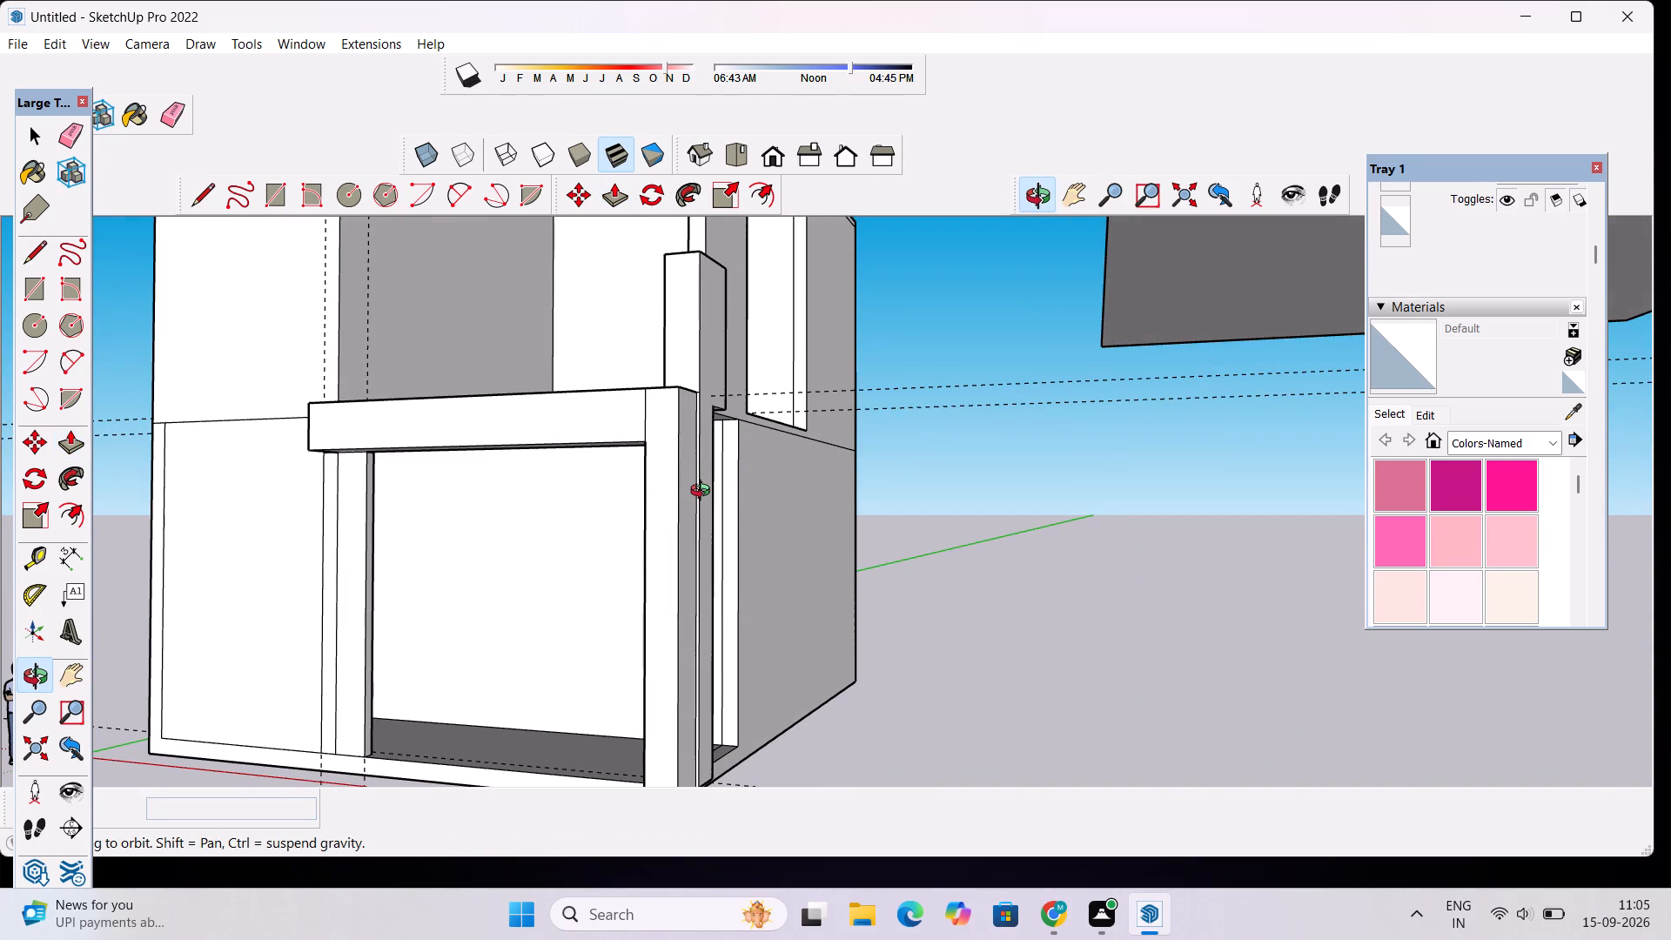
left_click_drag(712, 495, 627, 461, "shift")
scroll(621, 457, "down", 4)
left_click_drag(631, 486, 680, 628)
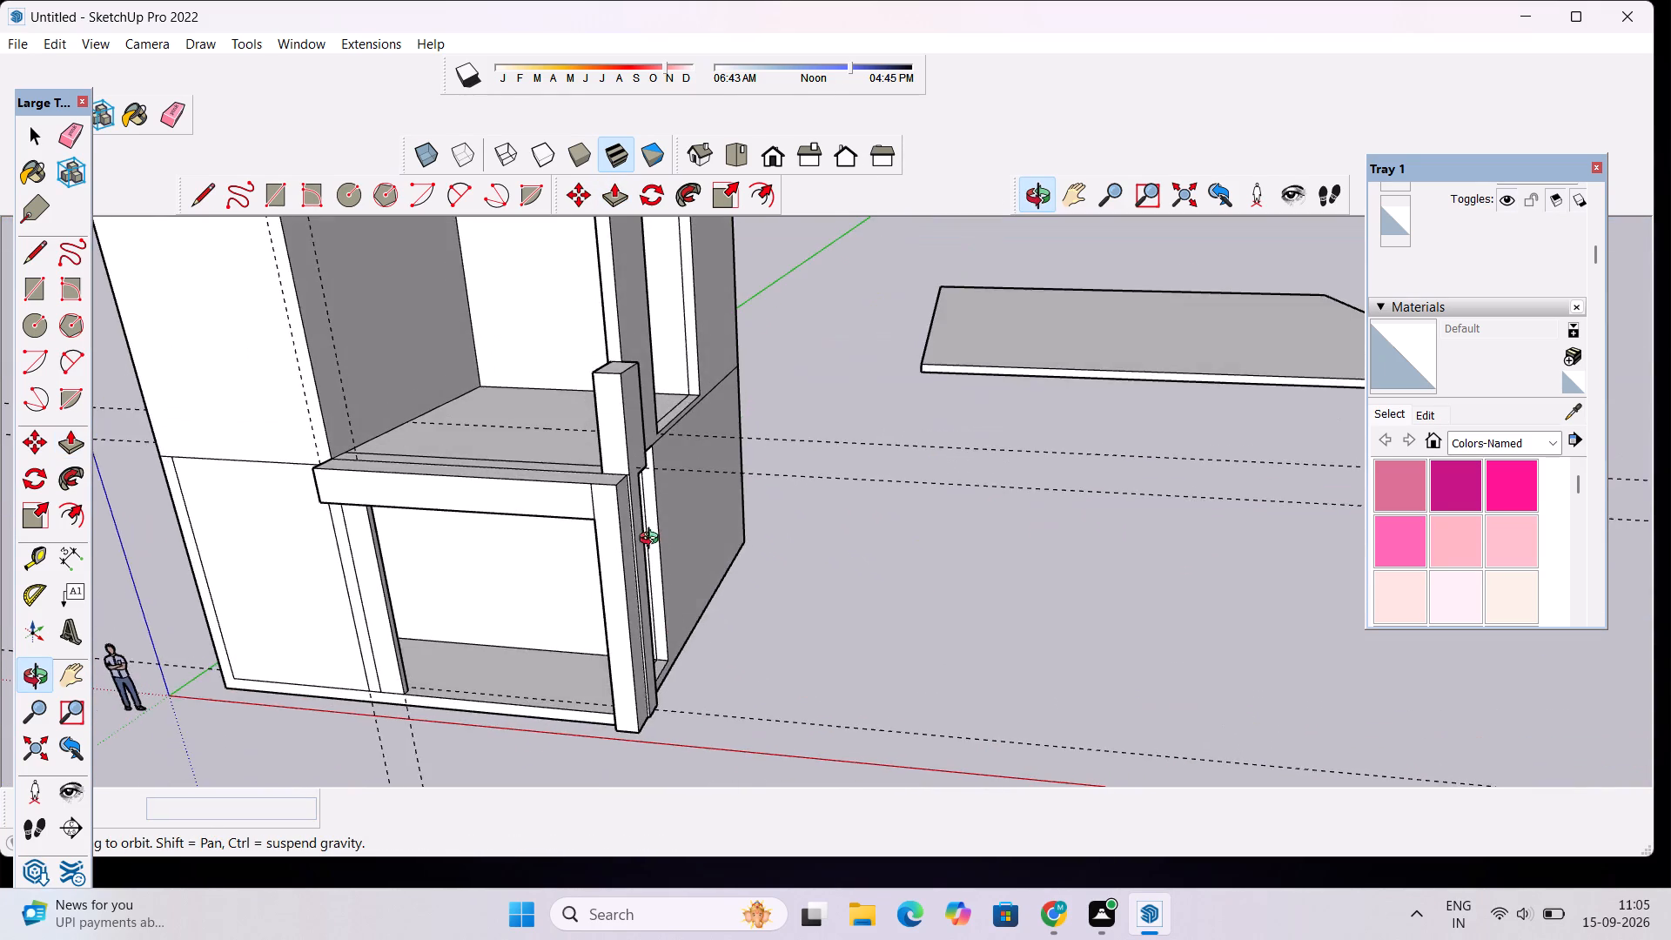
scroll(653, 540, "up", 5)
left_click_drag(620, 555, 701, 562)
scroll(701, 562, "down", 4)
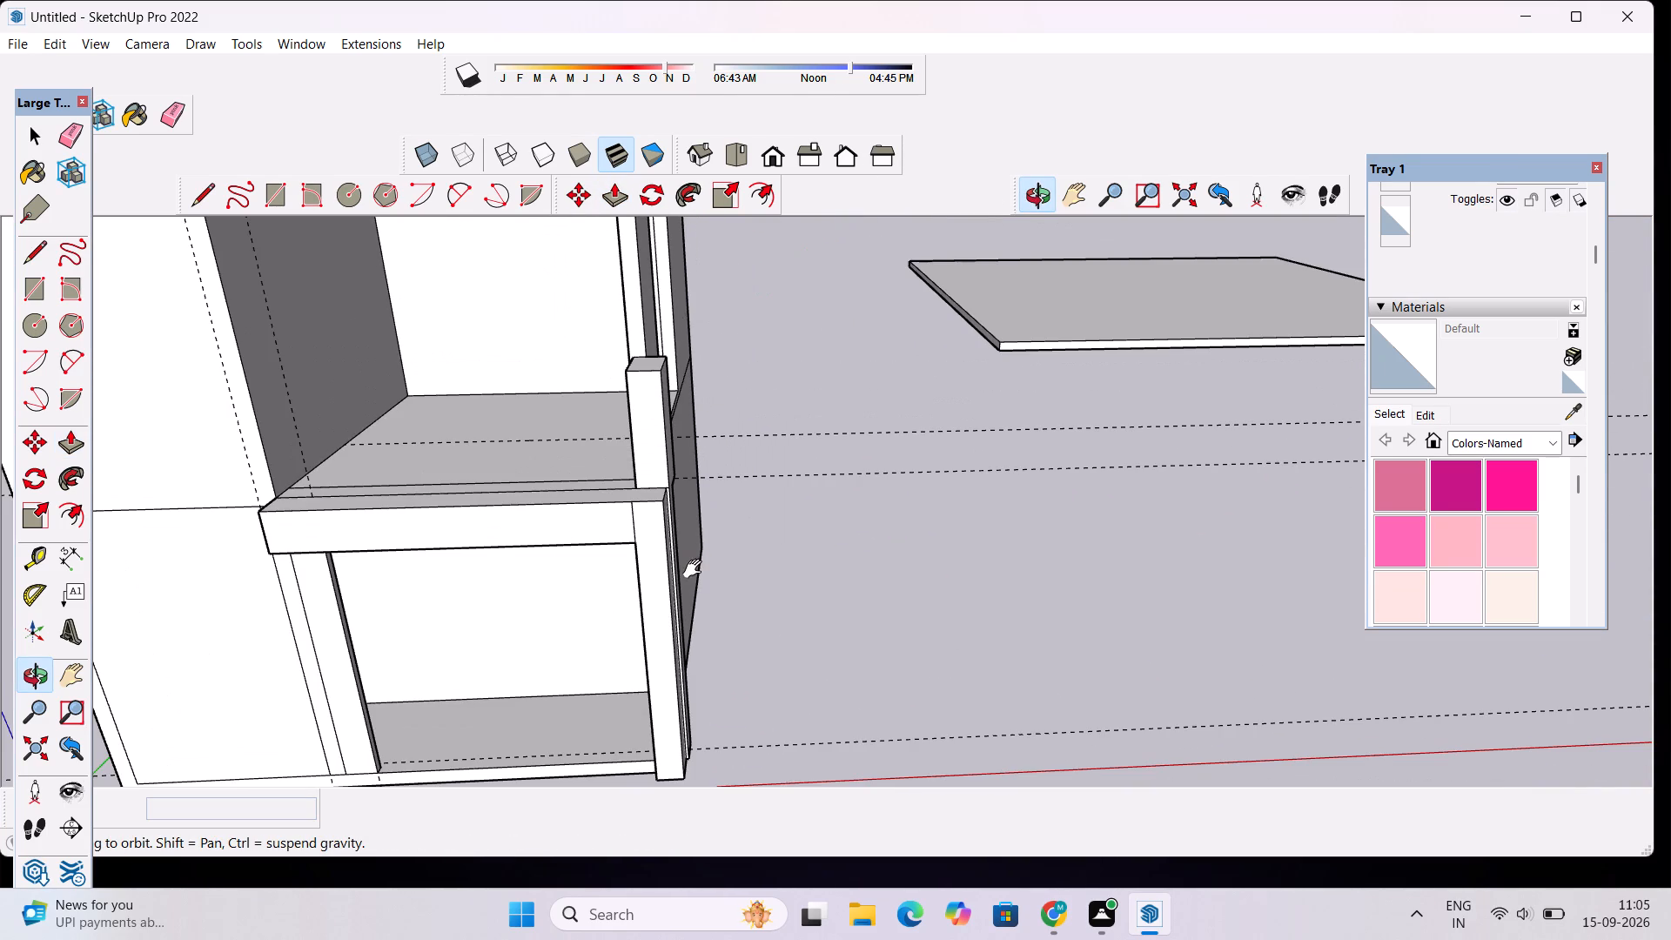
left_click_drag(696, 569, 622, 538, "shift")
scroll(534, 581, "up", 3)
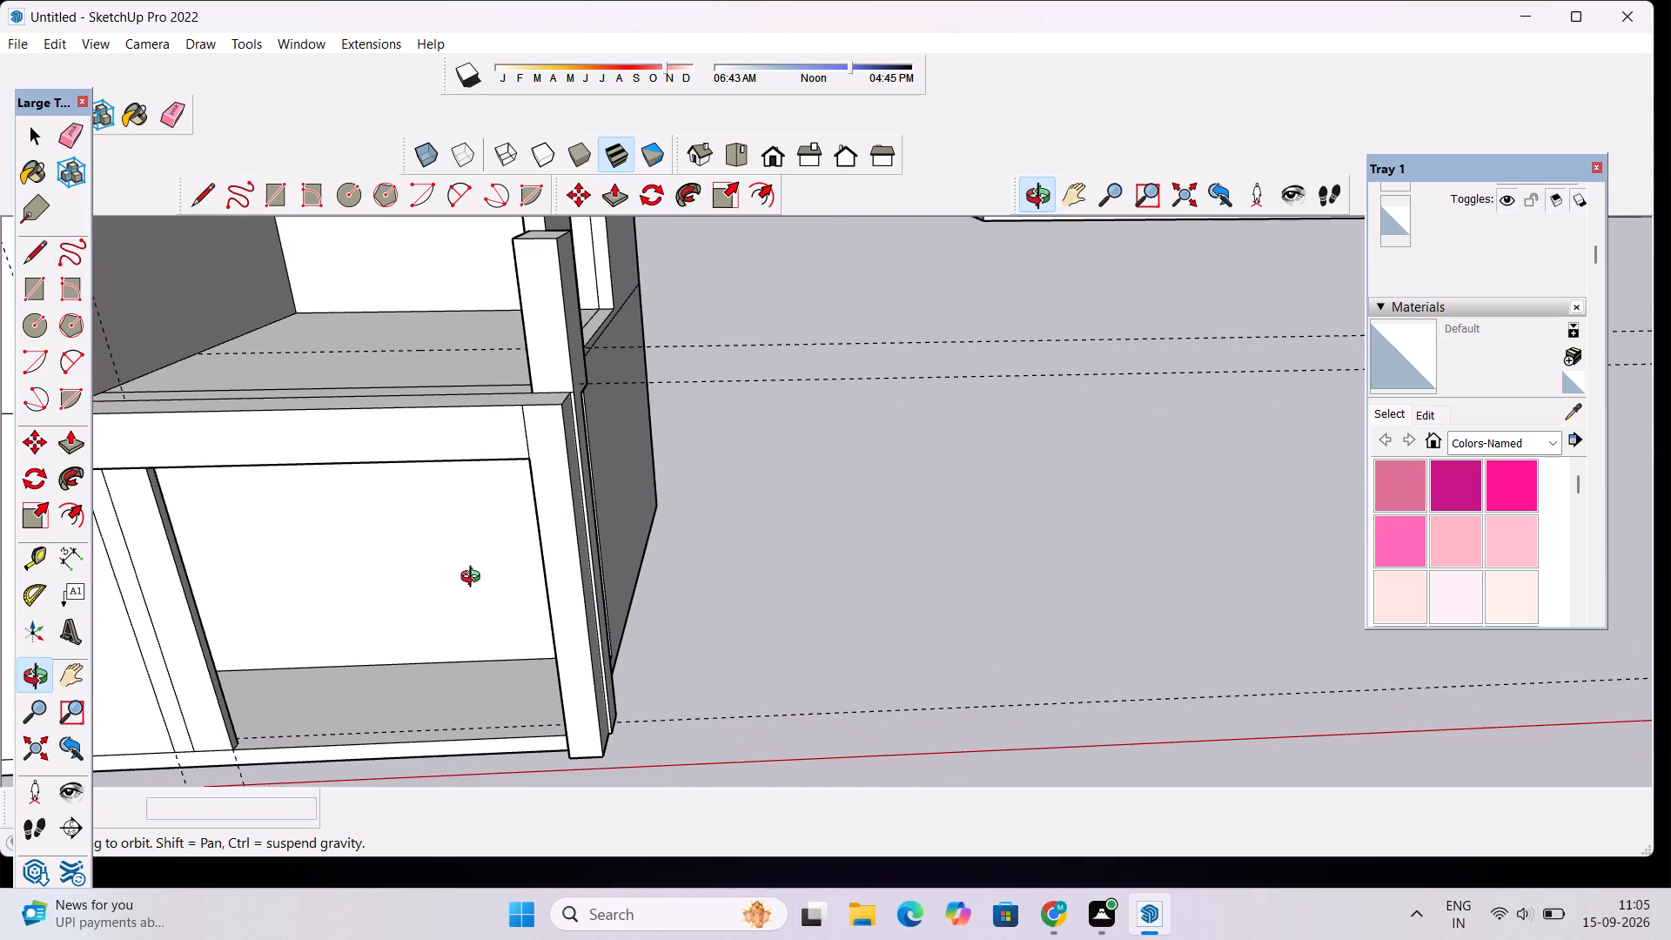
left_click_drag(502, 576, 655, 554)
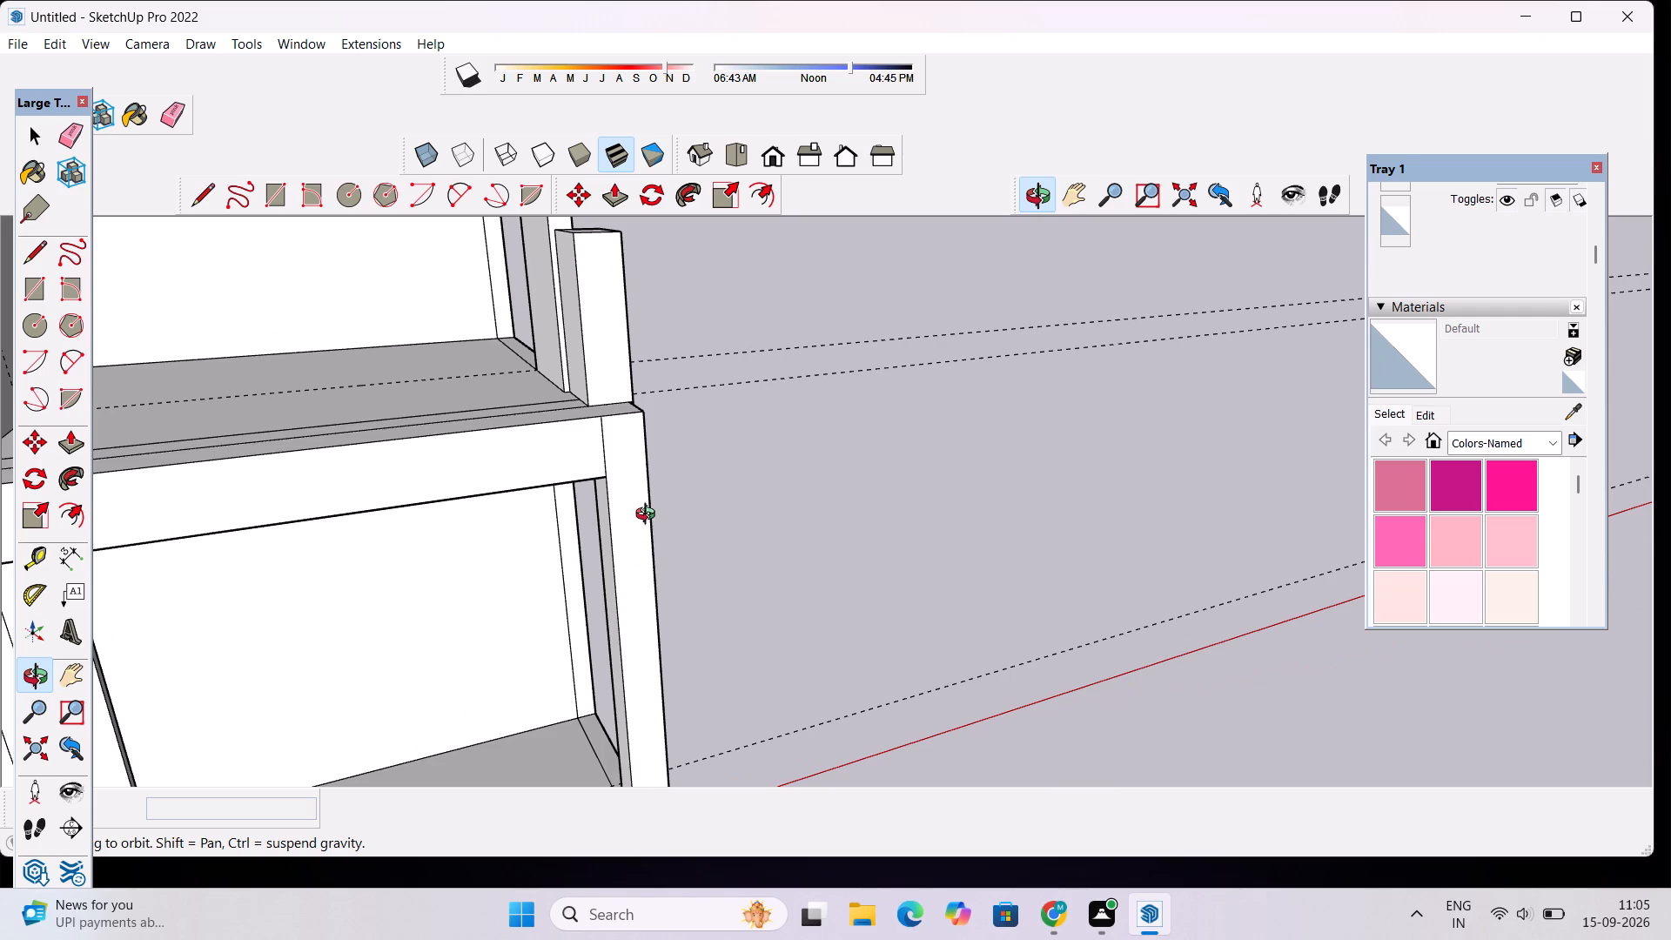
left_click_drag(674, 473, 522, 608)
scroll(538, 523, "down", 1)
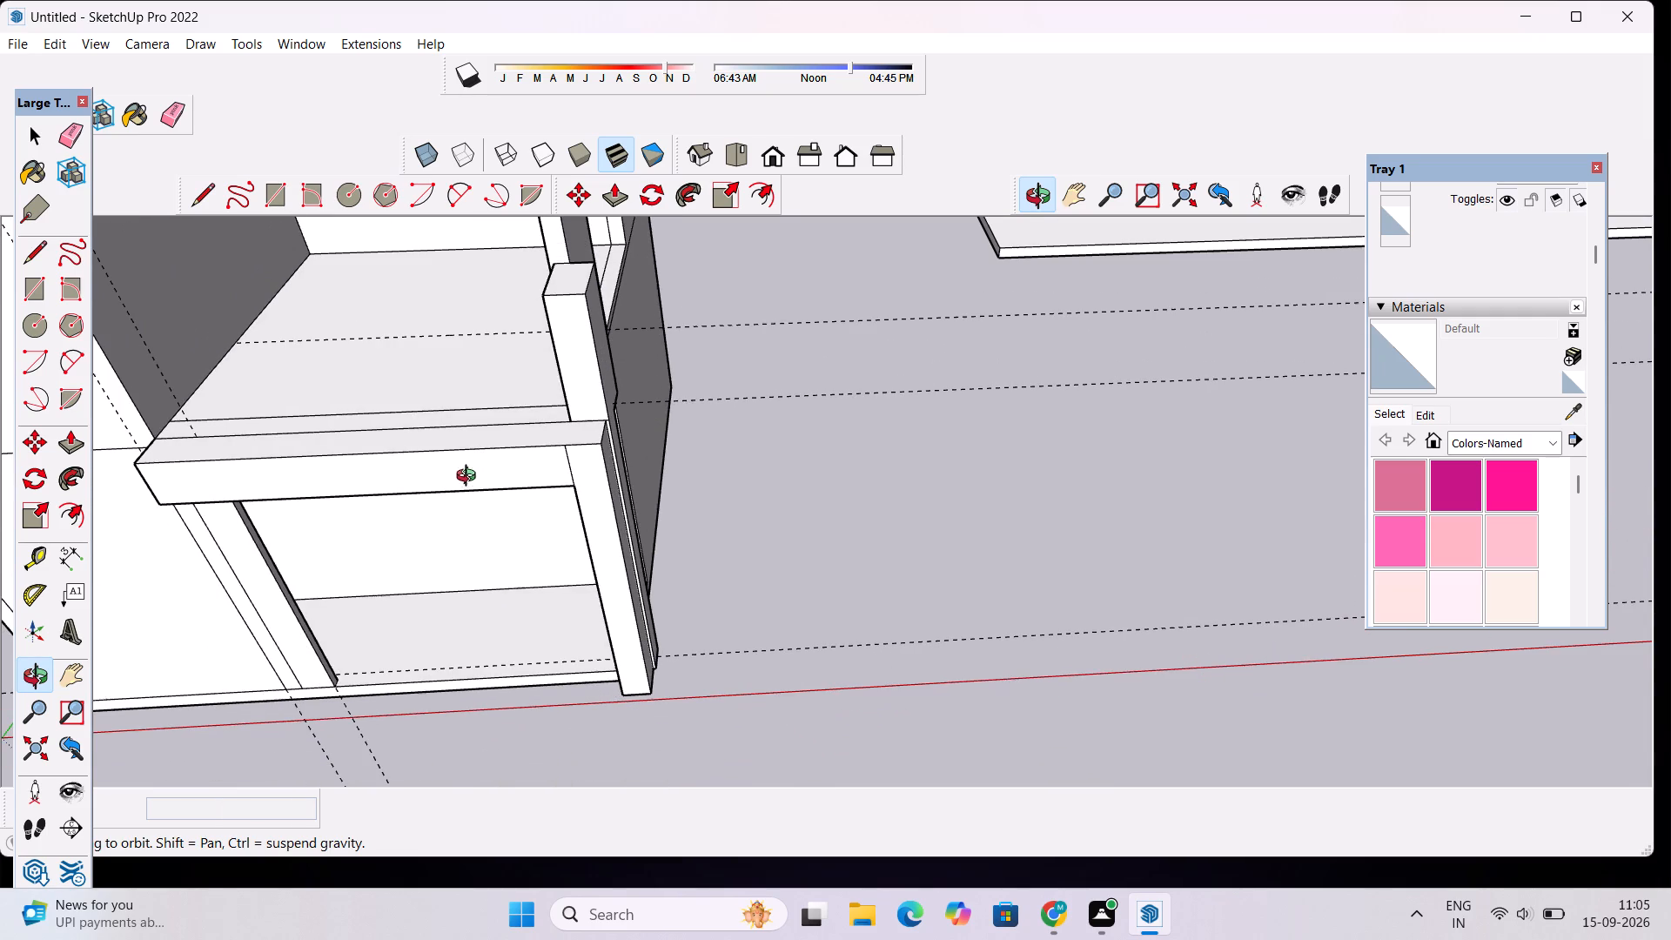
Raise the narrow floor strip behind the projecting front slab edge by 3' to form a front parapet.
left_click_drag(470, 478, 745, 513, "shift")
scroll(597, 445, "up", 3)
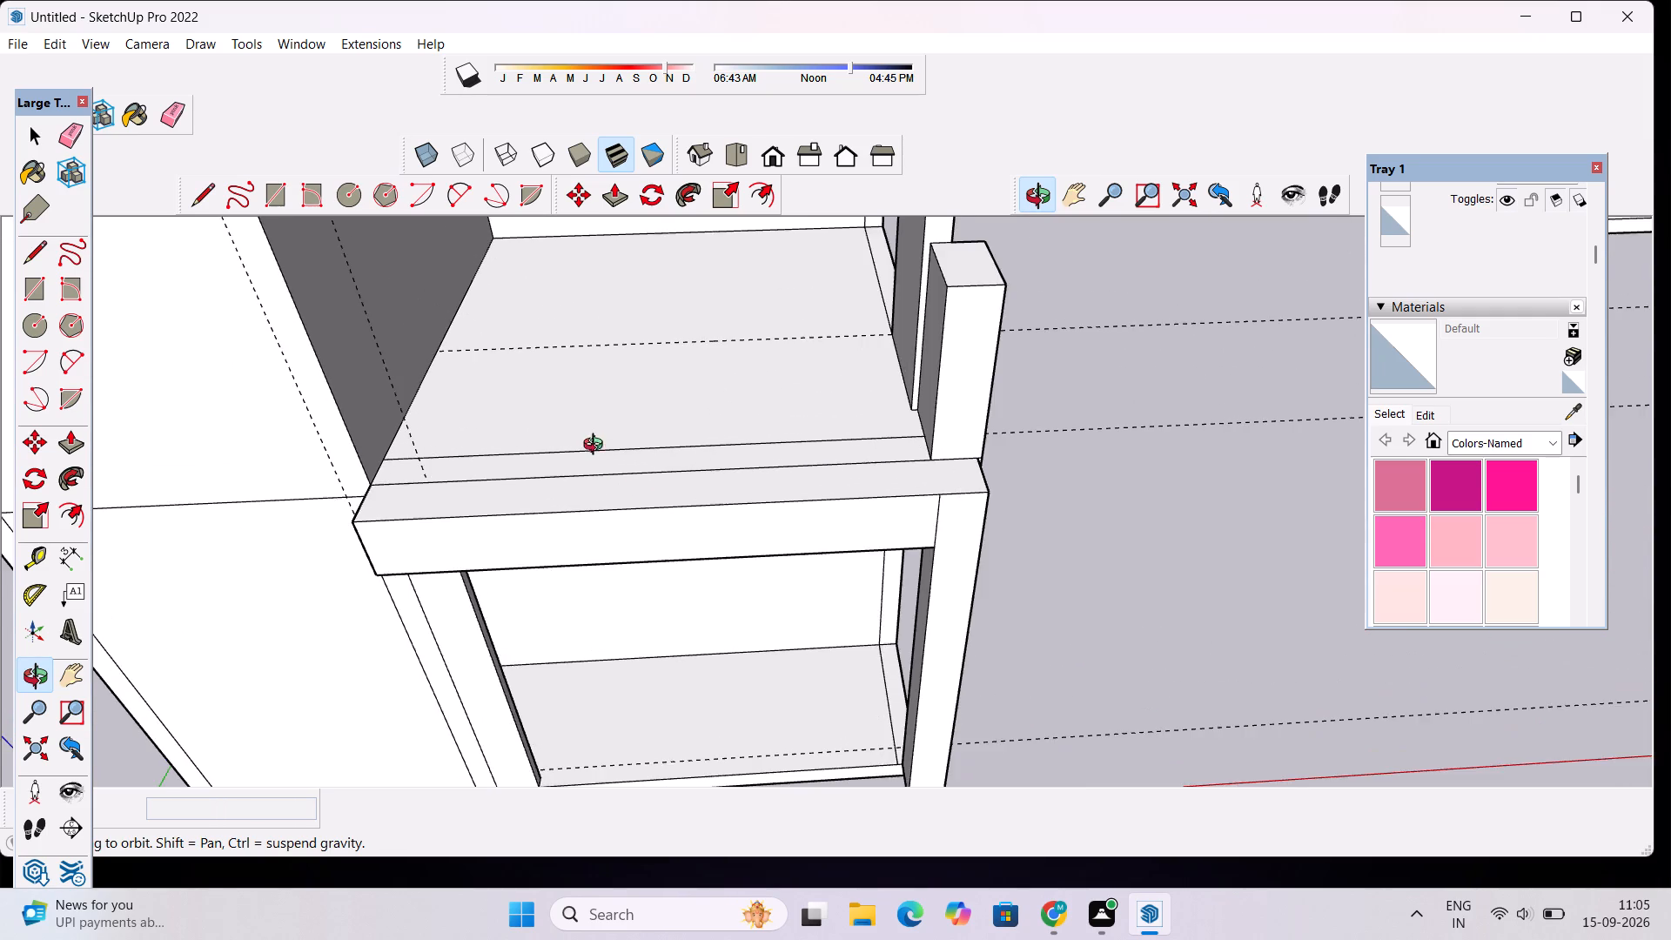
left_click_drag(595, 467, 614, 511)
scroll(611, 498, "up", 1)
key("p")
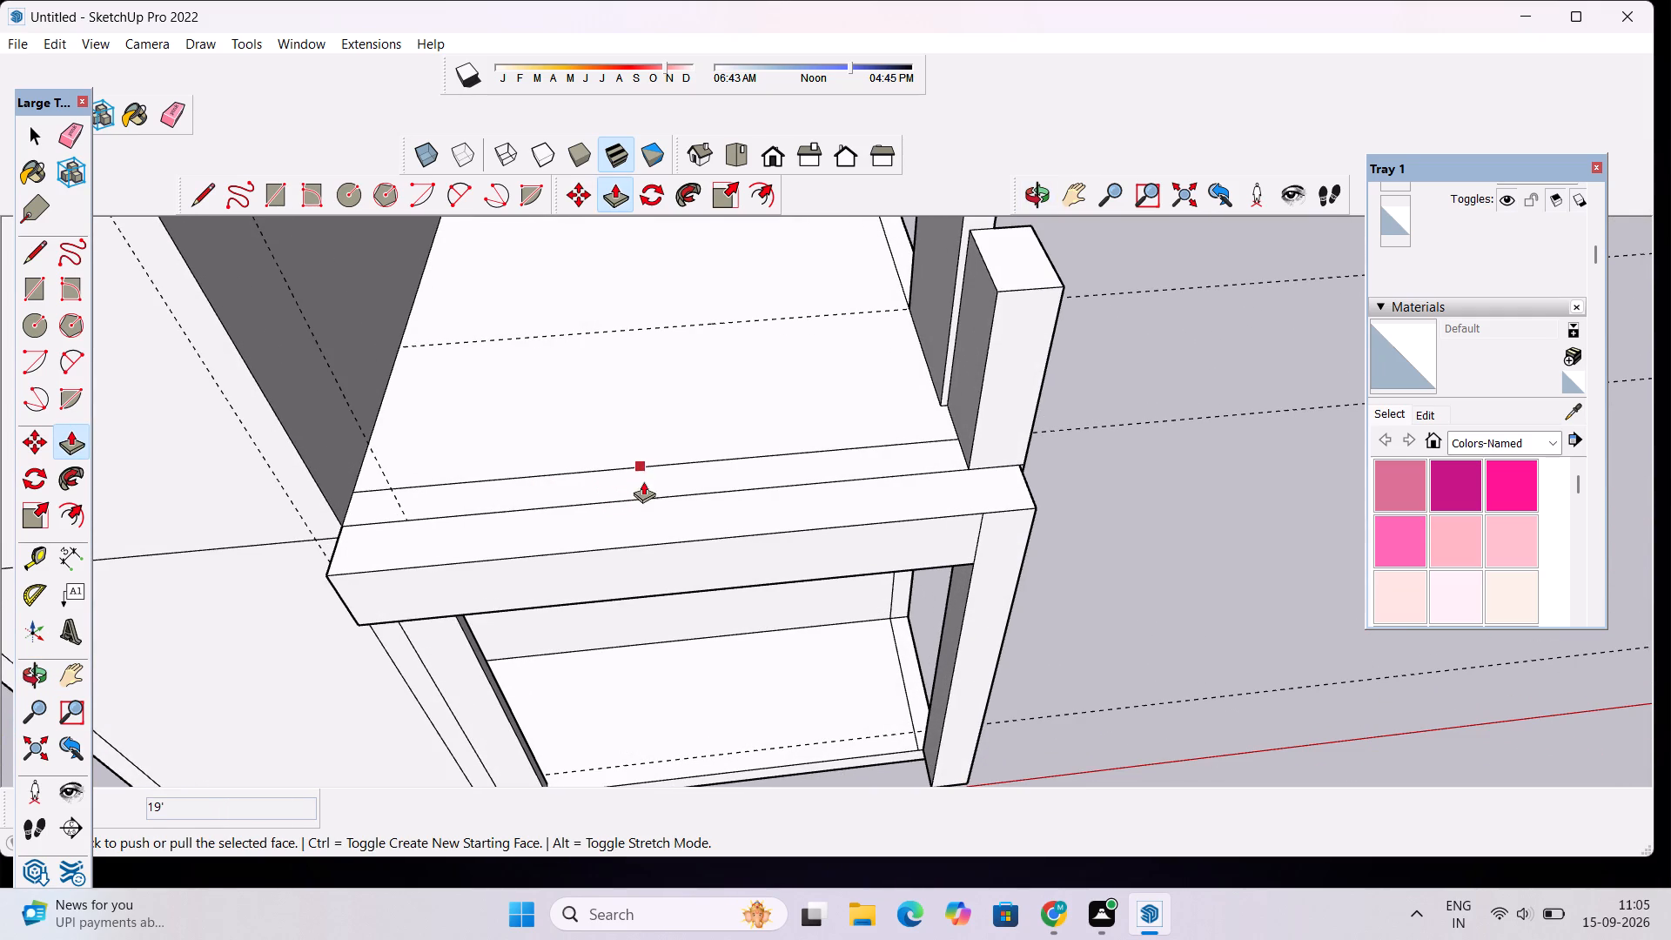
key("space")
left_click(655, 480)
key("p")
left_click(655, 480)
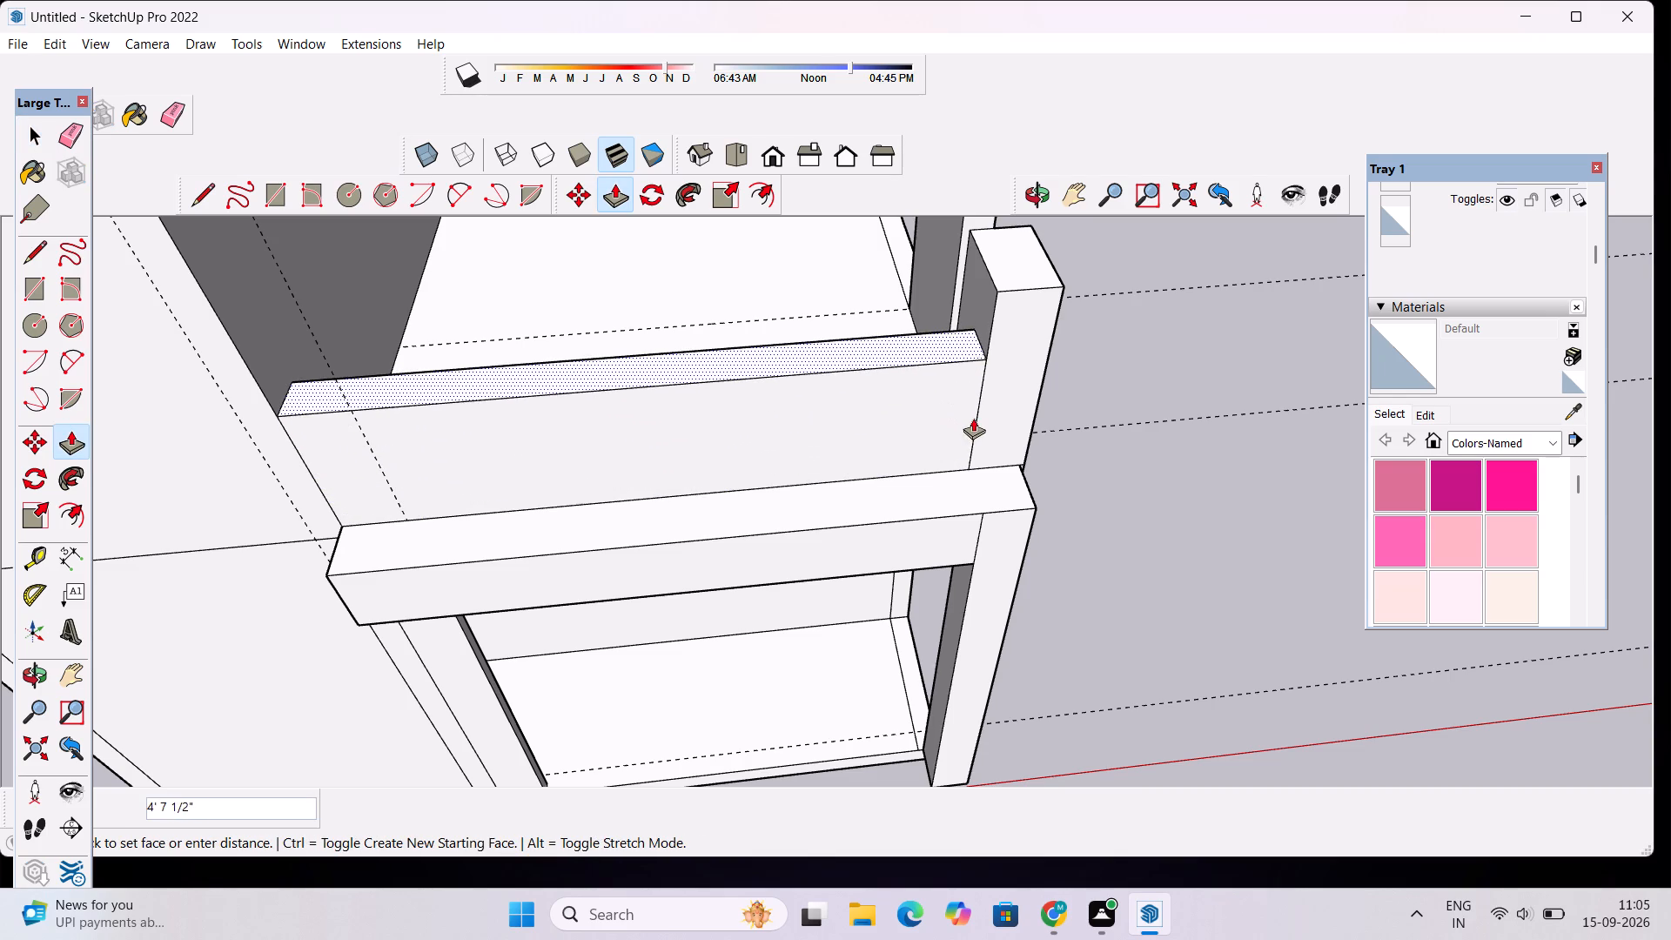
type("3'")
key("Return")
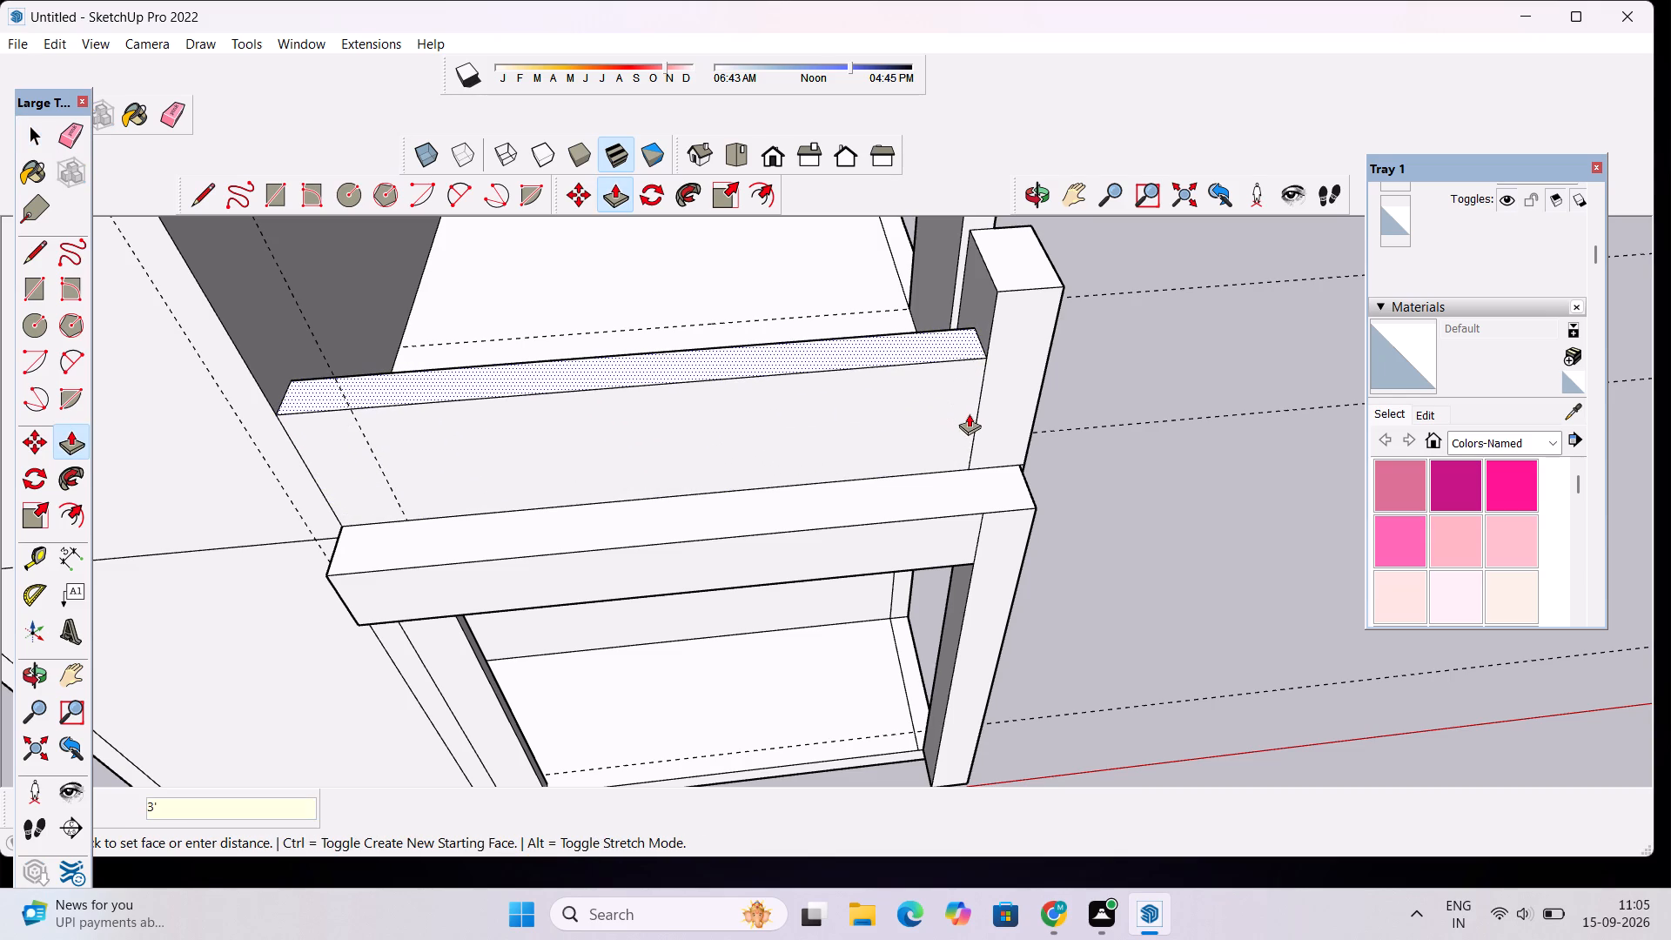
Examine the raised front parapet, projecting slab edge and corner column from the front, side and above.
left_click(1042, 198)
left_click_drag(942, 563, 891, 384)
scroll(884, 355, "down", 3)
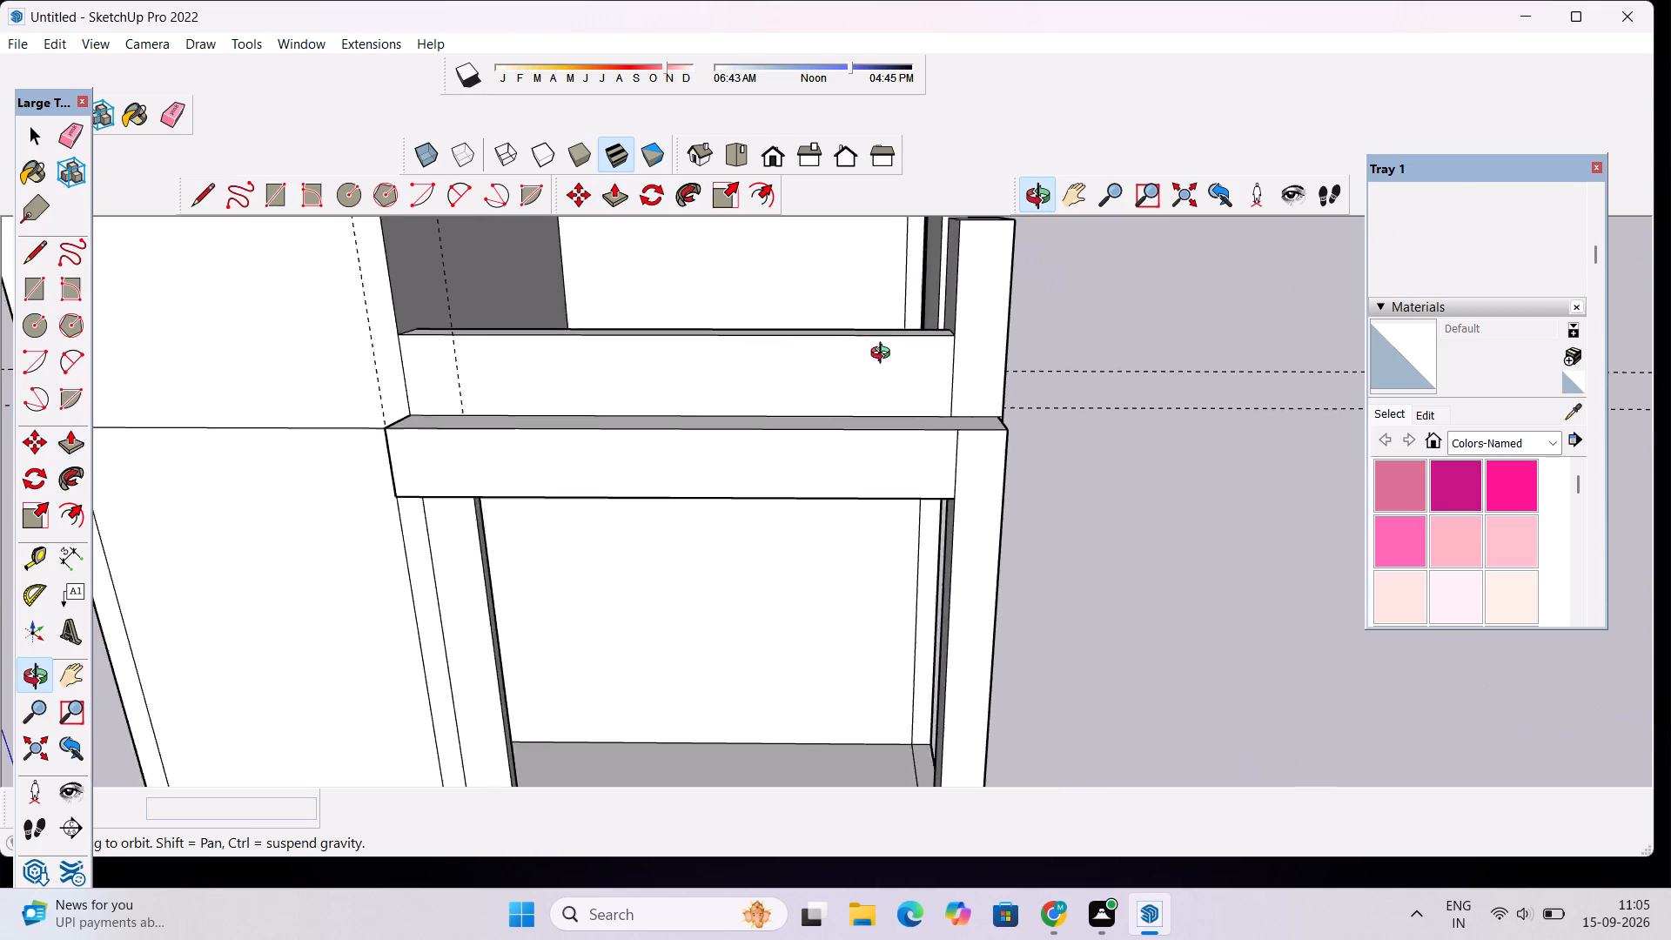
scroll(884, 355, "down", 5)
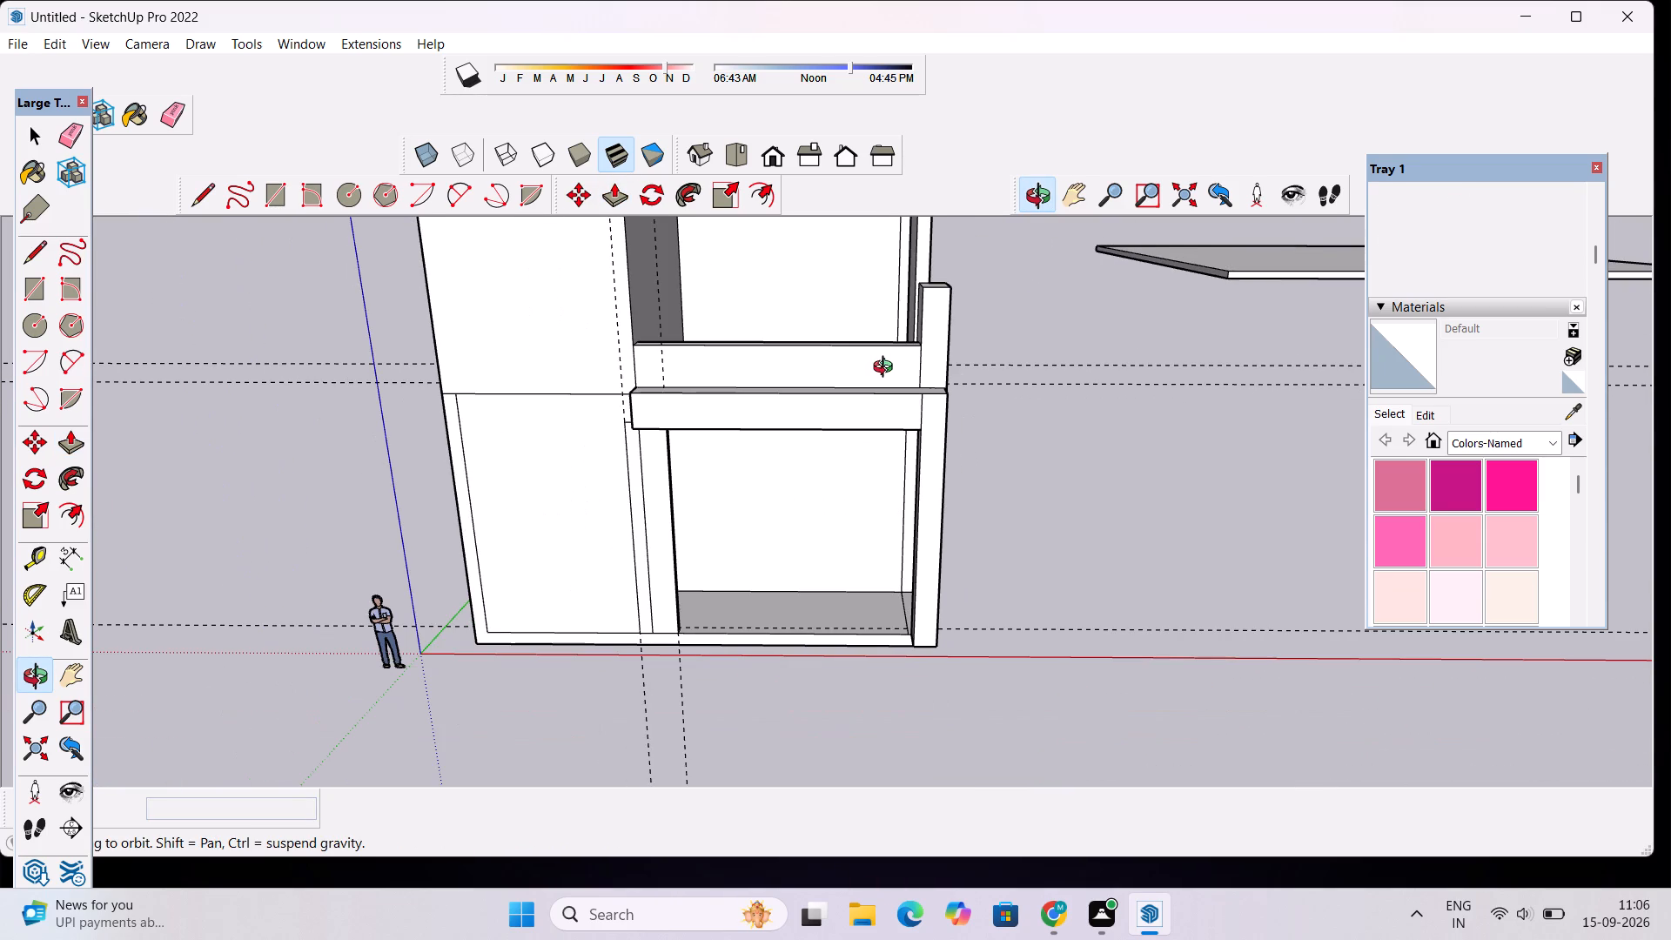
left_click_drag(887, 370, 885, 429, "shift")
scroll(869, 379, "up", 2)
left_click_drag(869, 379, 875, 433, "shift")
scroll(875, 433, "down", 1)
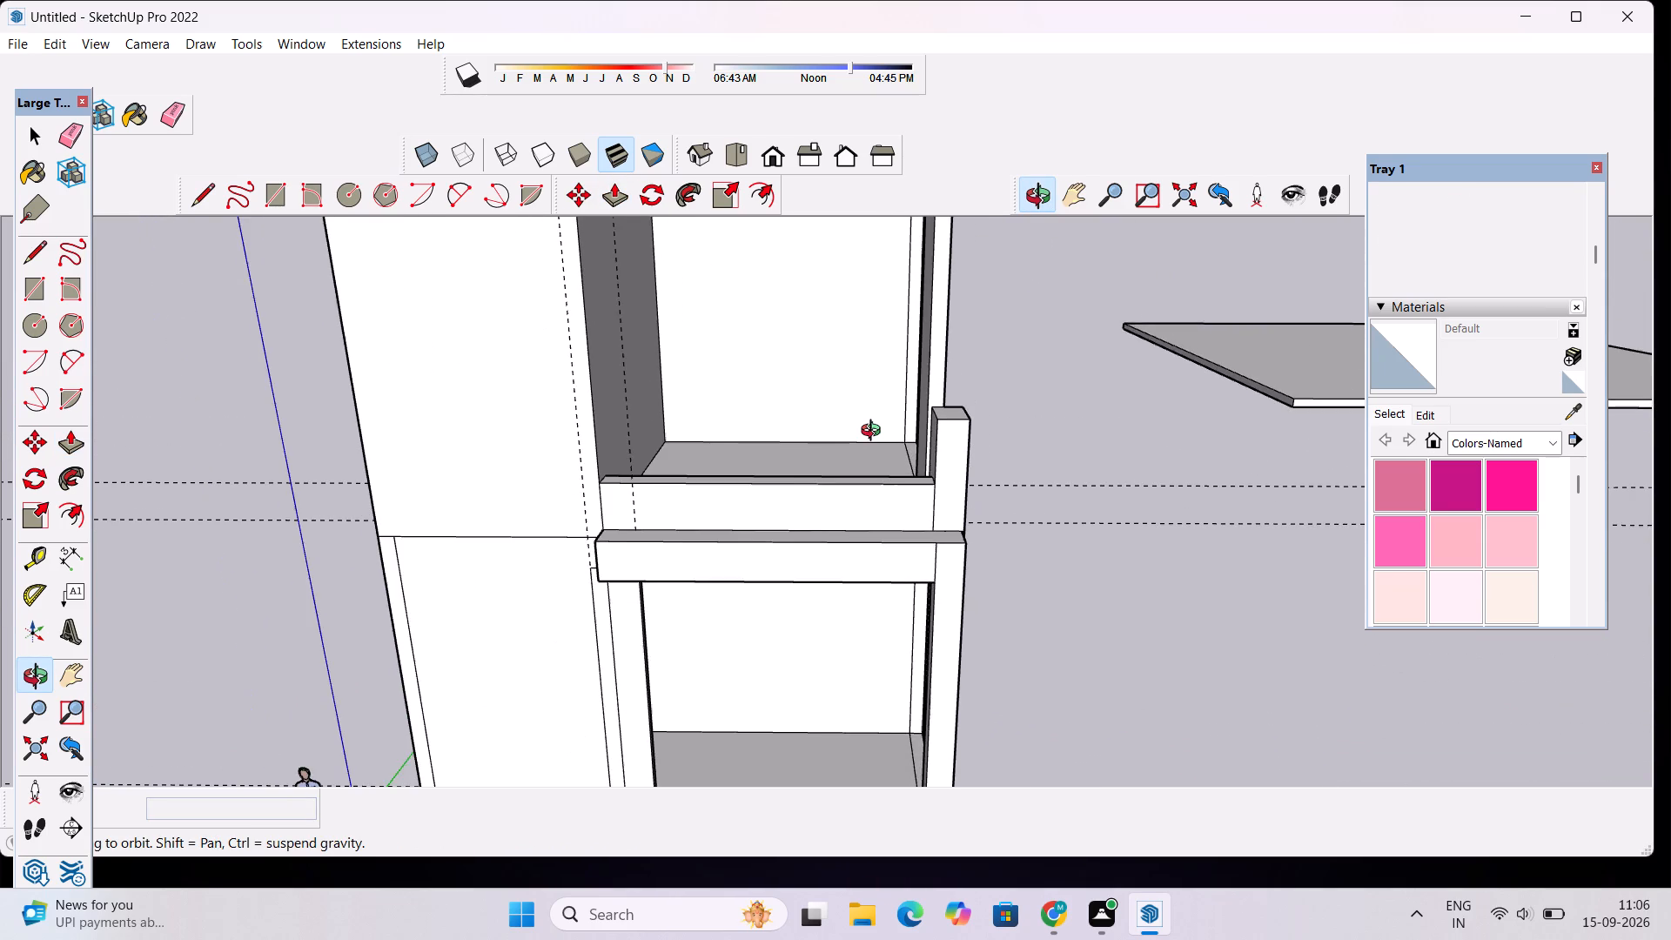
scroll(875, 433, "up", 1)
left_click_drag(1050, 479, 919, 521)
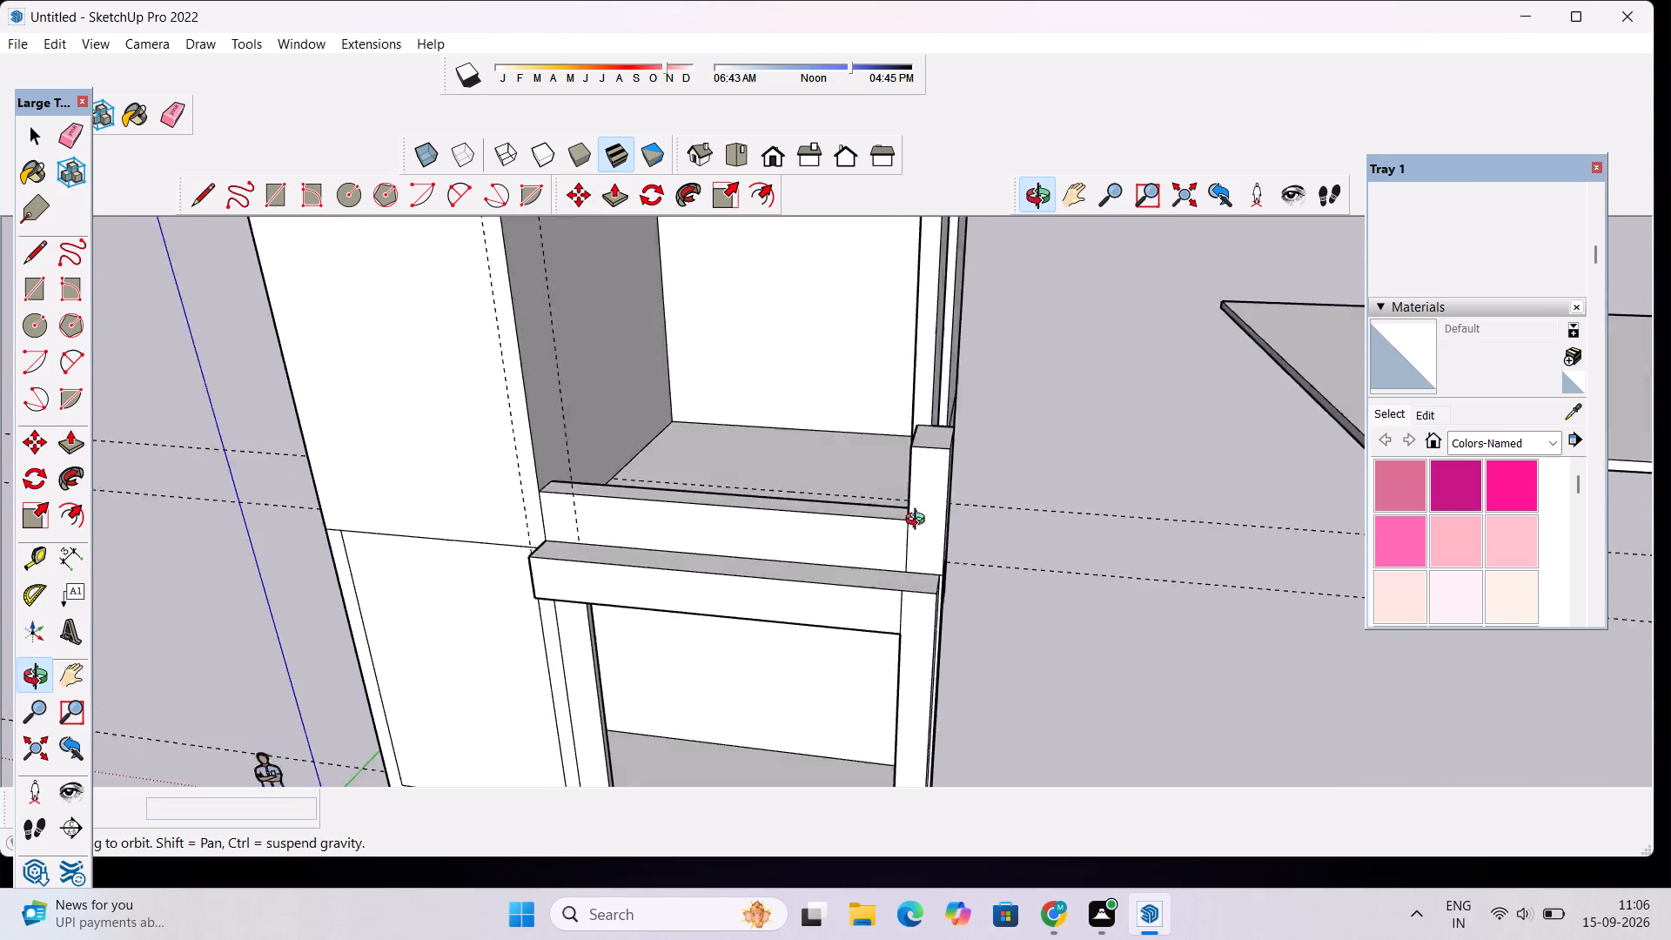
left_click_drag(919, 521, 1070, 520)
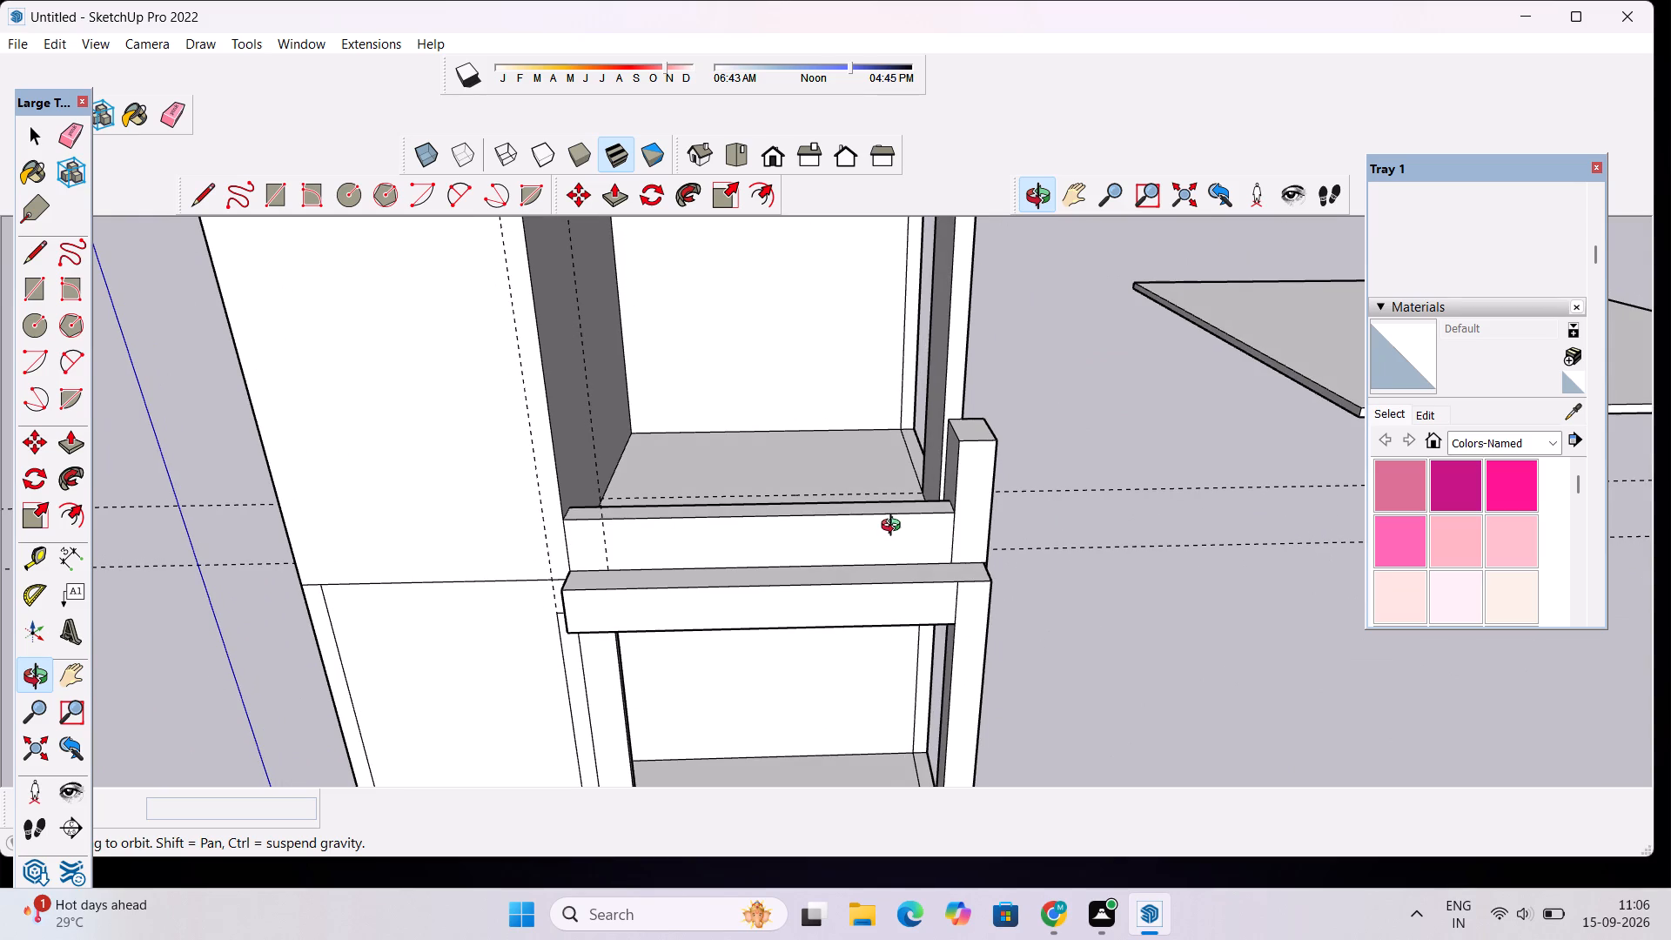
left_click_drag(892, 492, 899, 558)
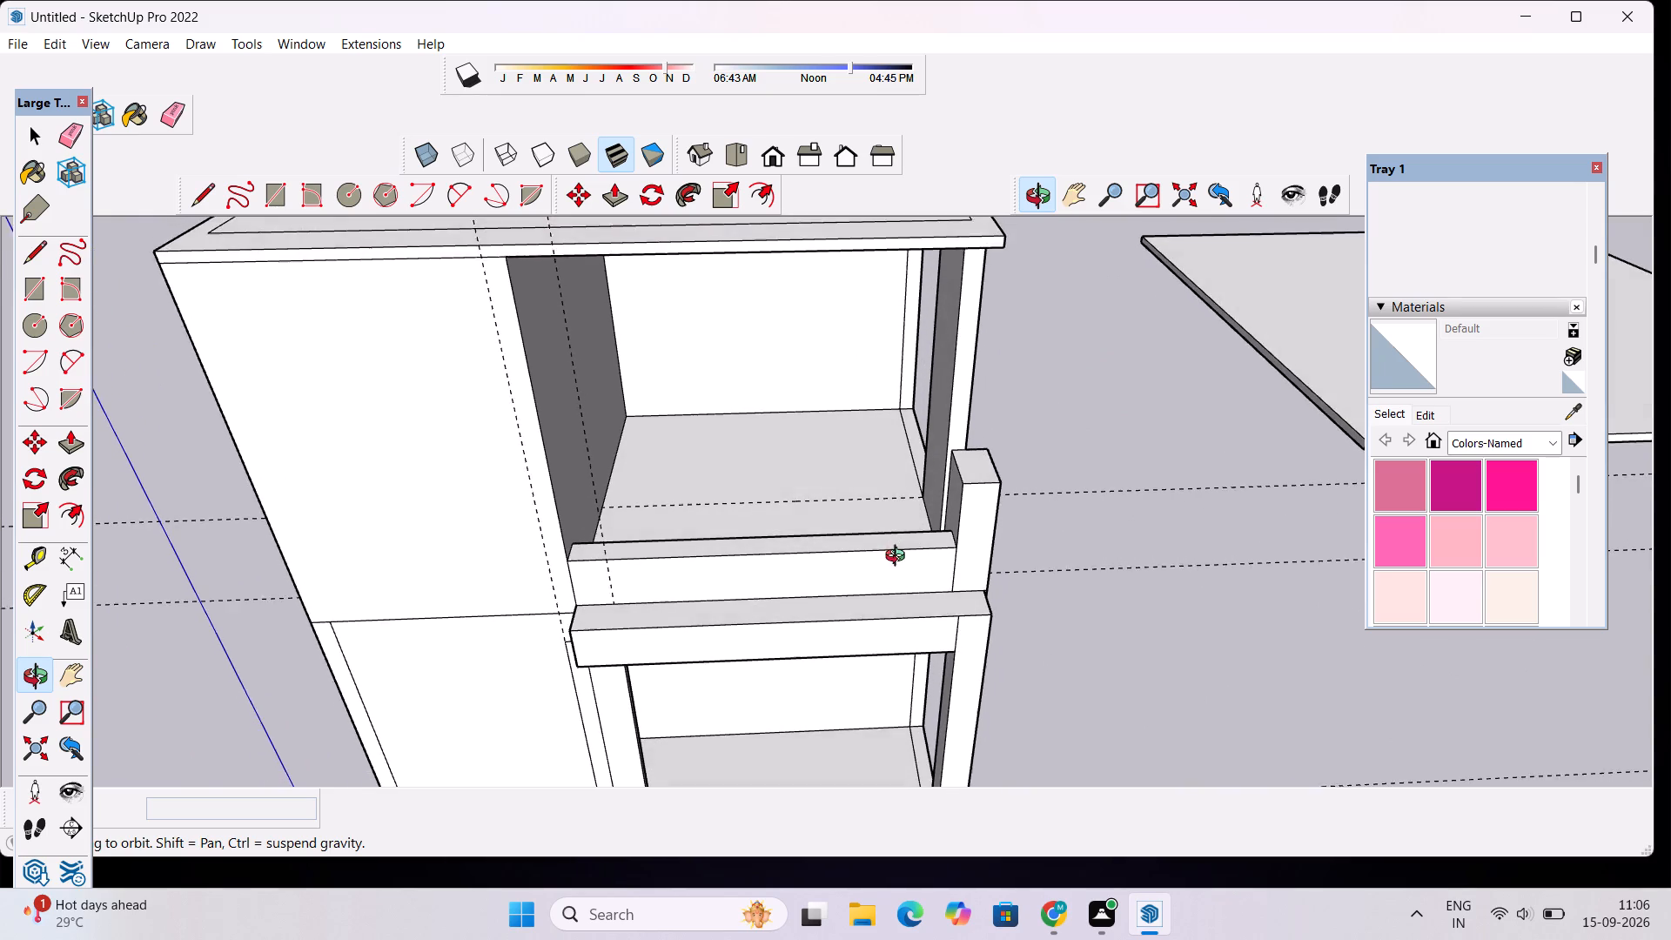
left_click_drag(899, 558, 901, 563)
scroll(907, 533, "up", 4)
left_click_drag(901, 521, 869, 543, "shift")
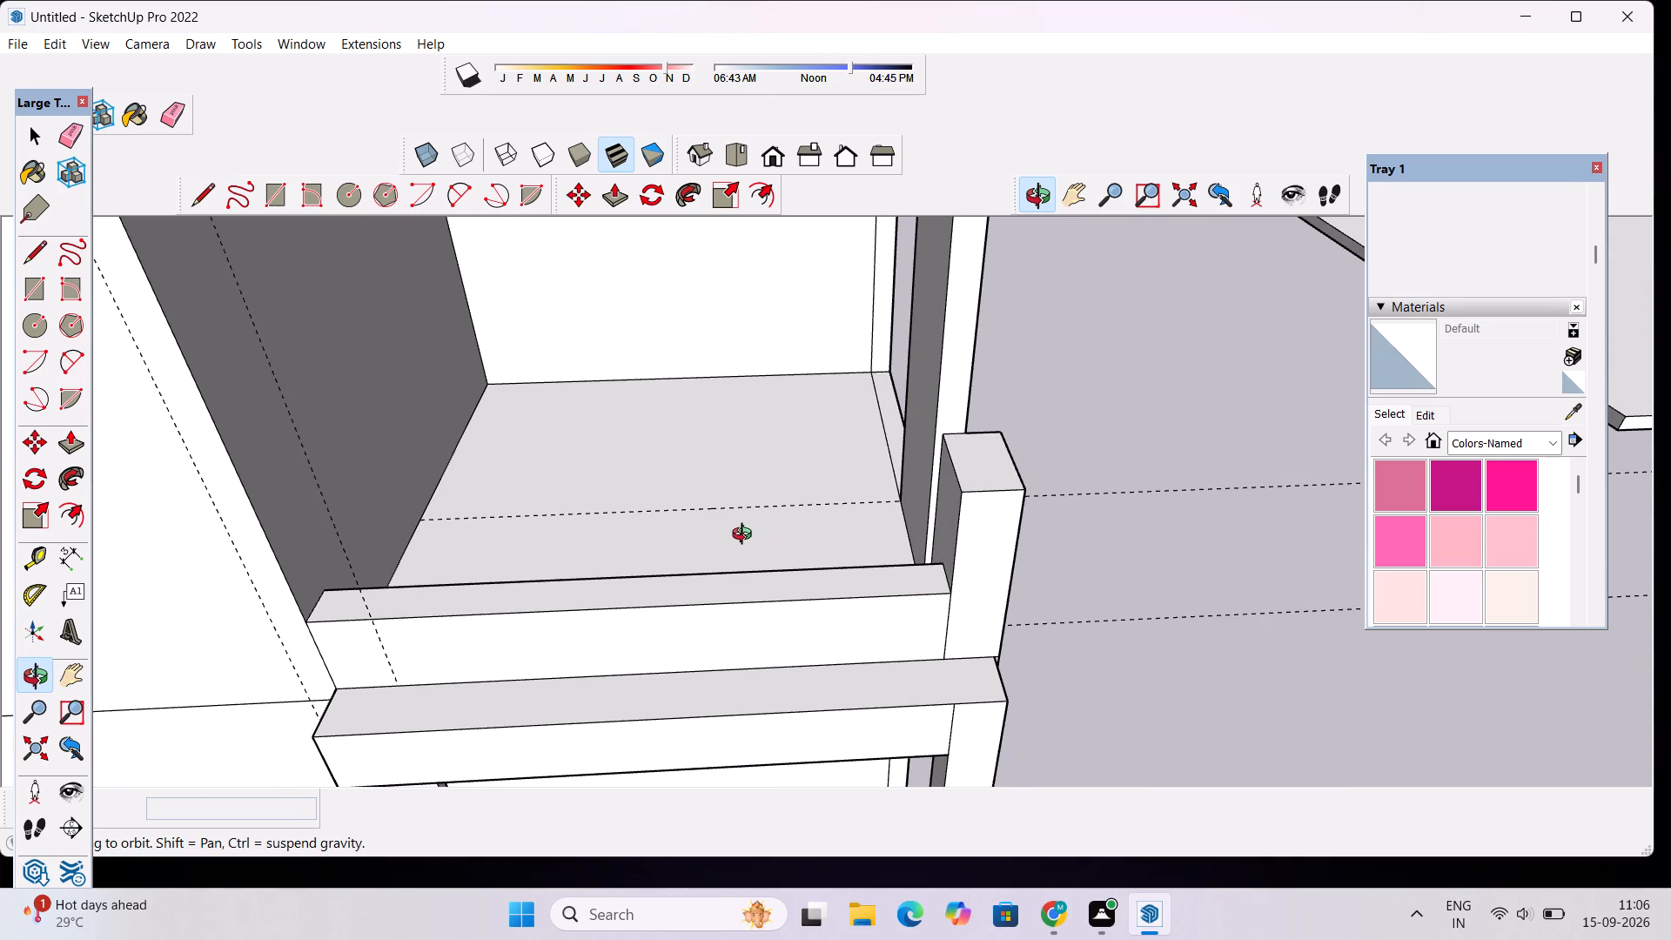
Draw a 4' vertical line up the corner column's inner face from the midpoint of the front parapet's top end edge.
key("l")
scroll(748, 533, "up", 3)
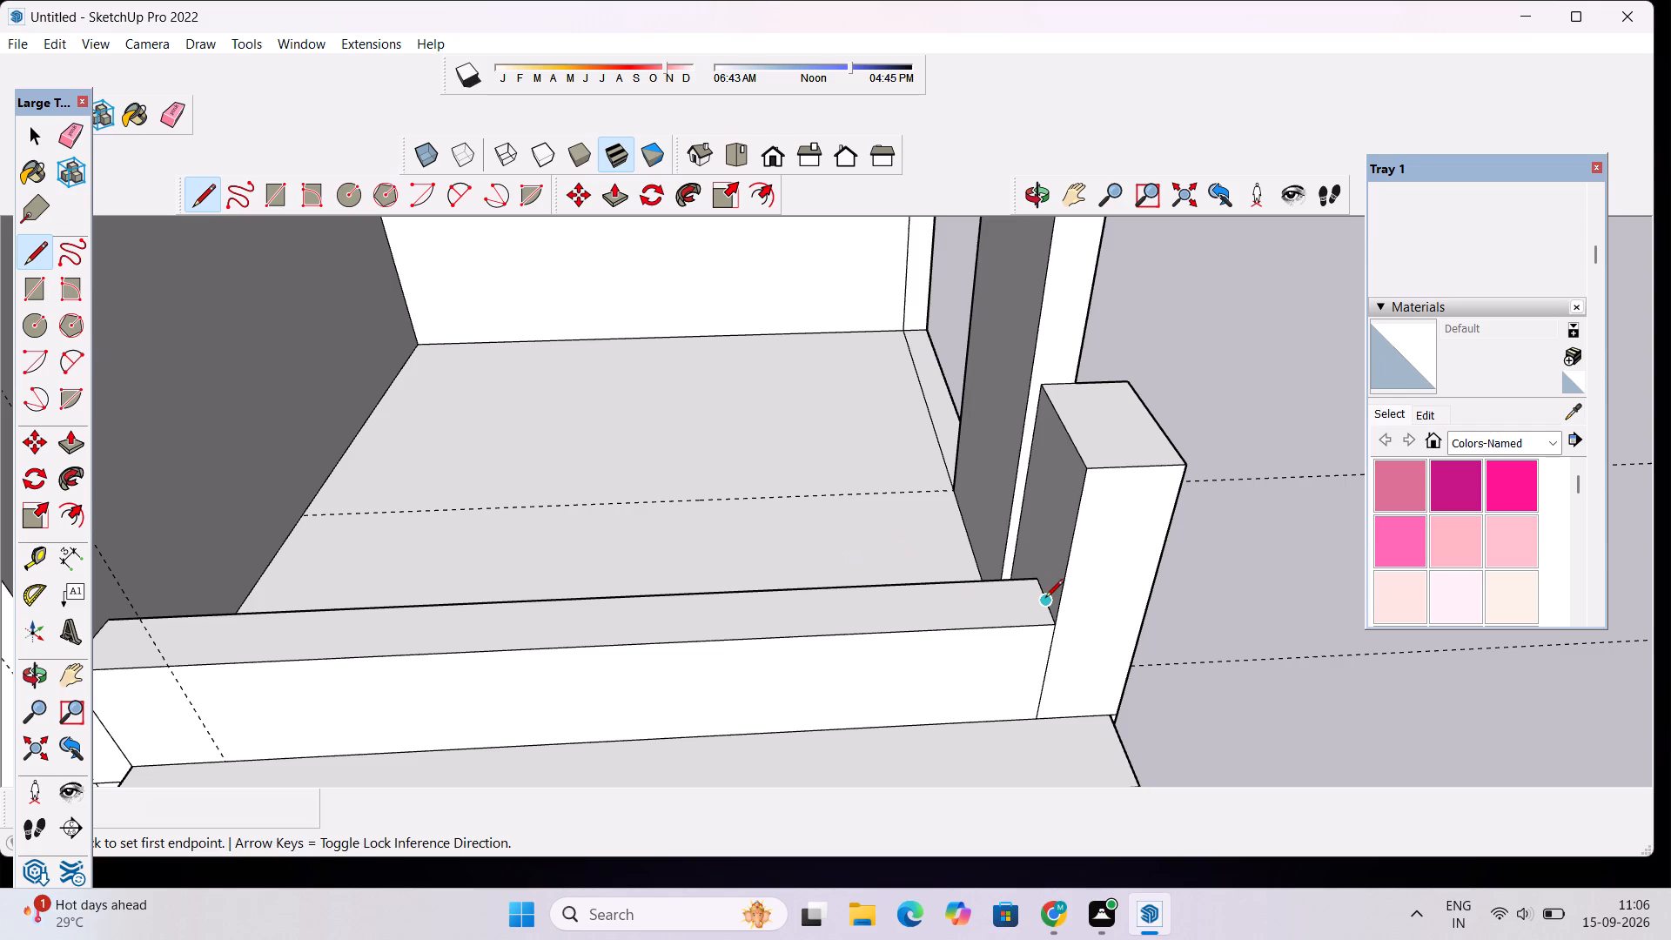
left_click(1045, 599)
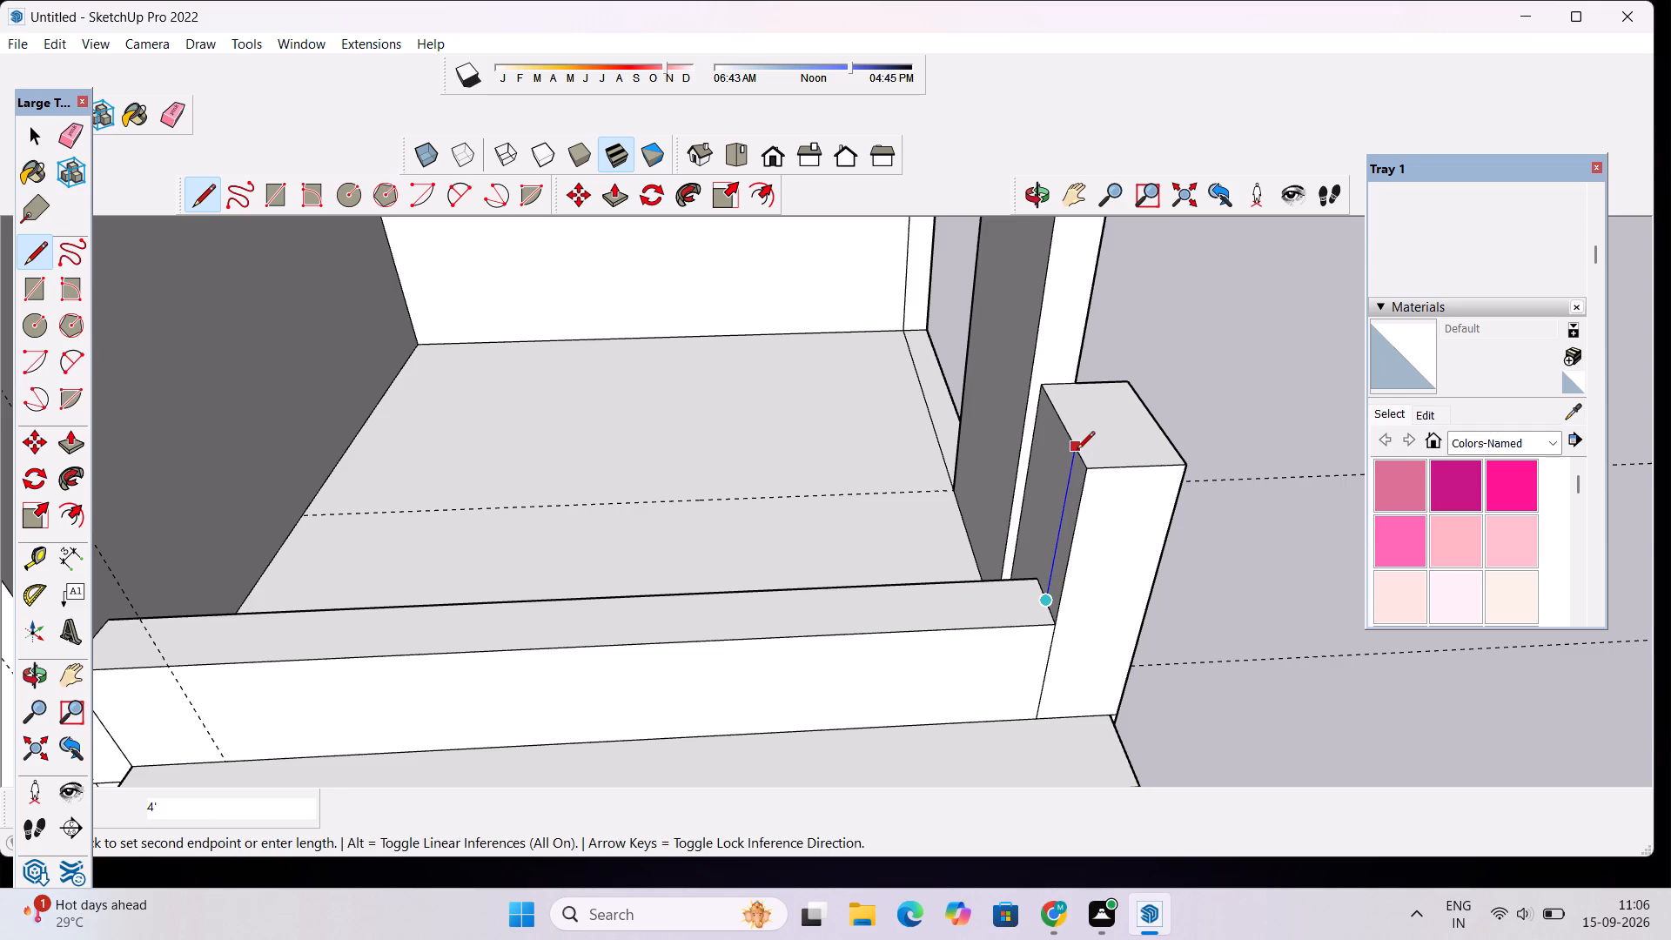
left_click(1077, 451)
Close a vertical panel face above the front parapet with a 20' 3" line across to the opposite wall and back along the parapet's centreline.
scroll(909, 468, "down", 3)
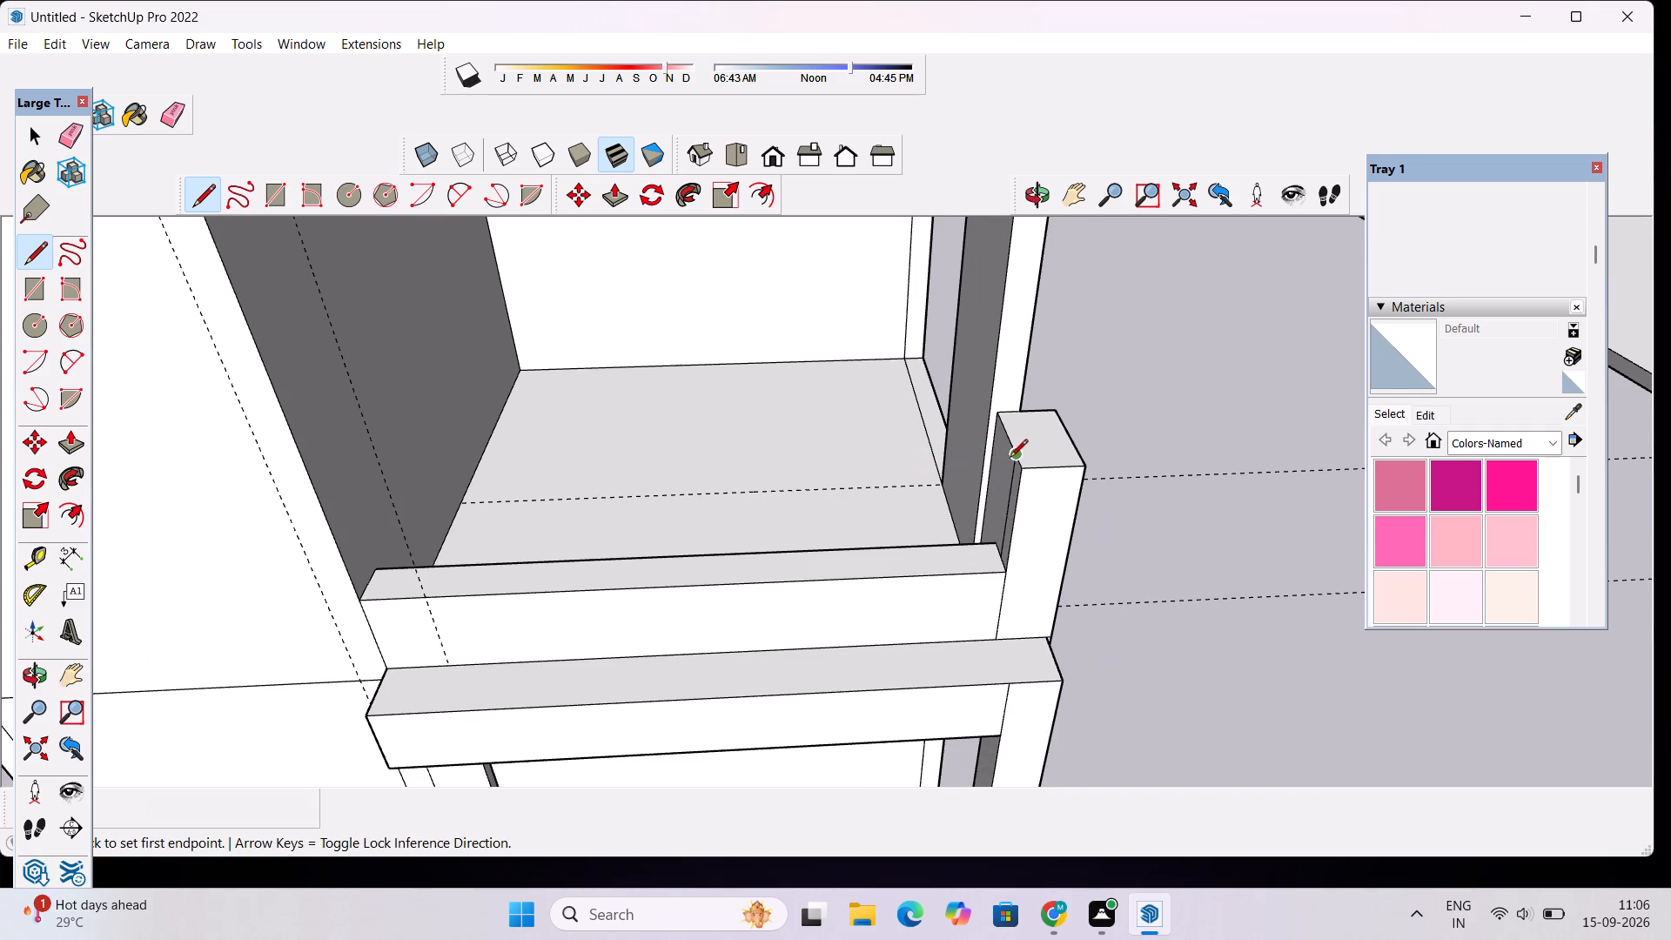
scroll(1010, 459, "up", 4)
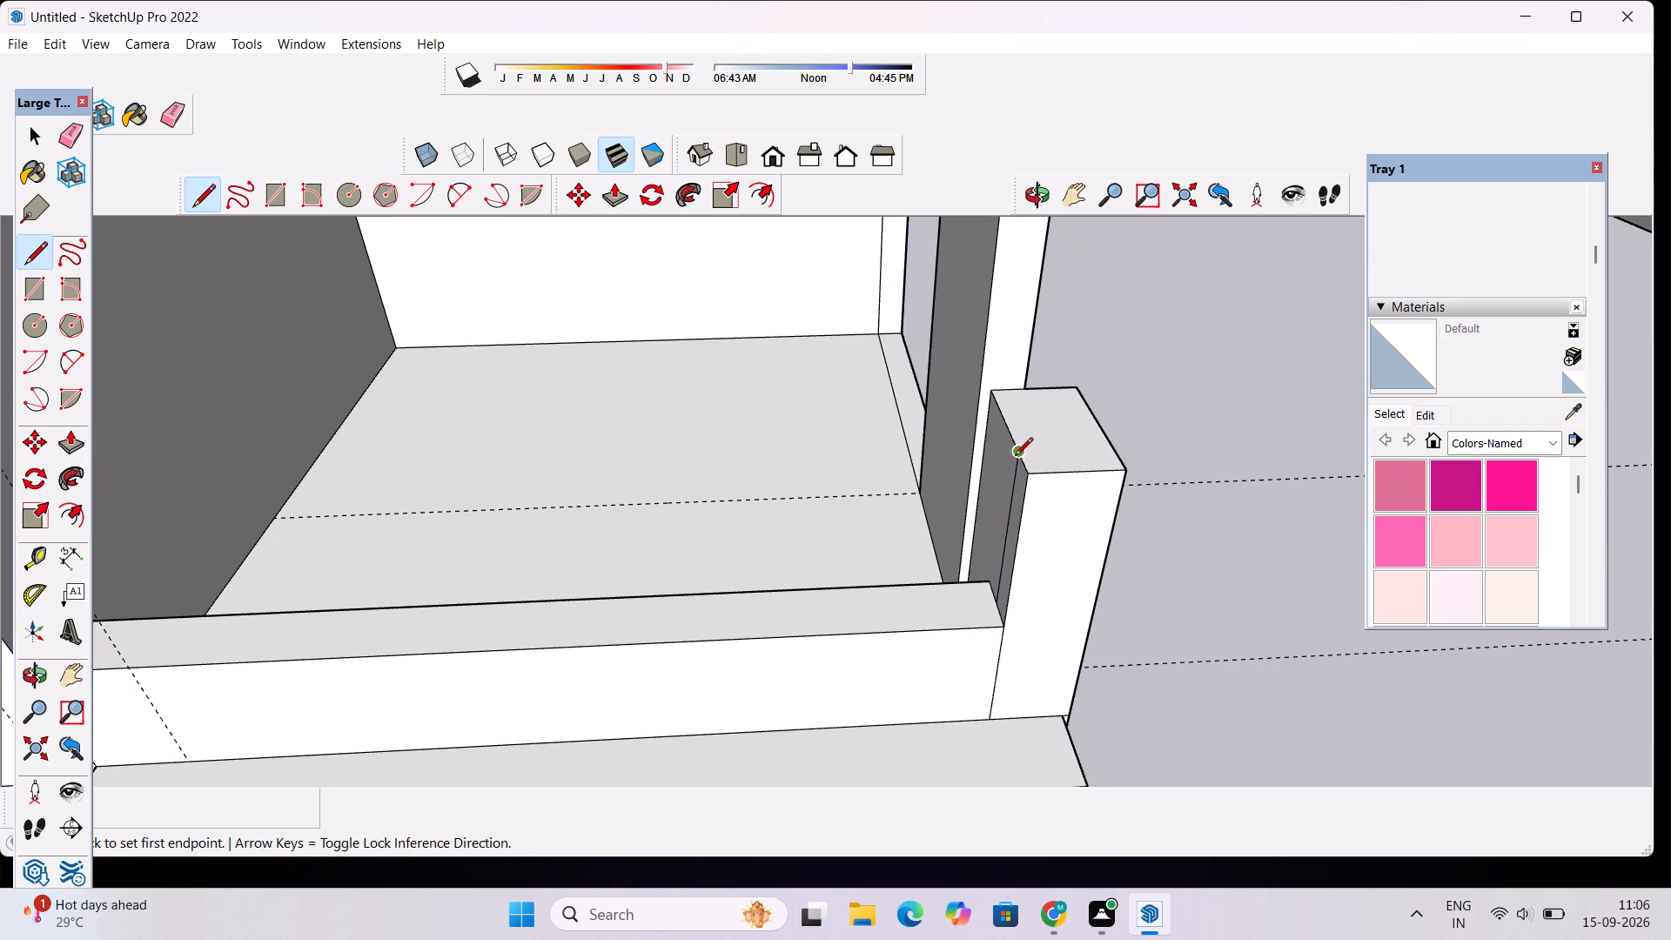
scroll(1015, 457, "up", 4)
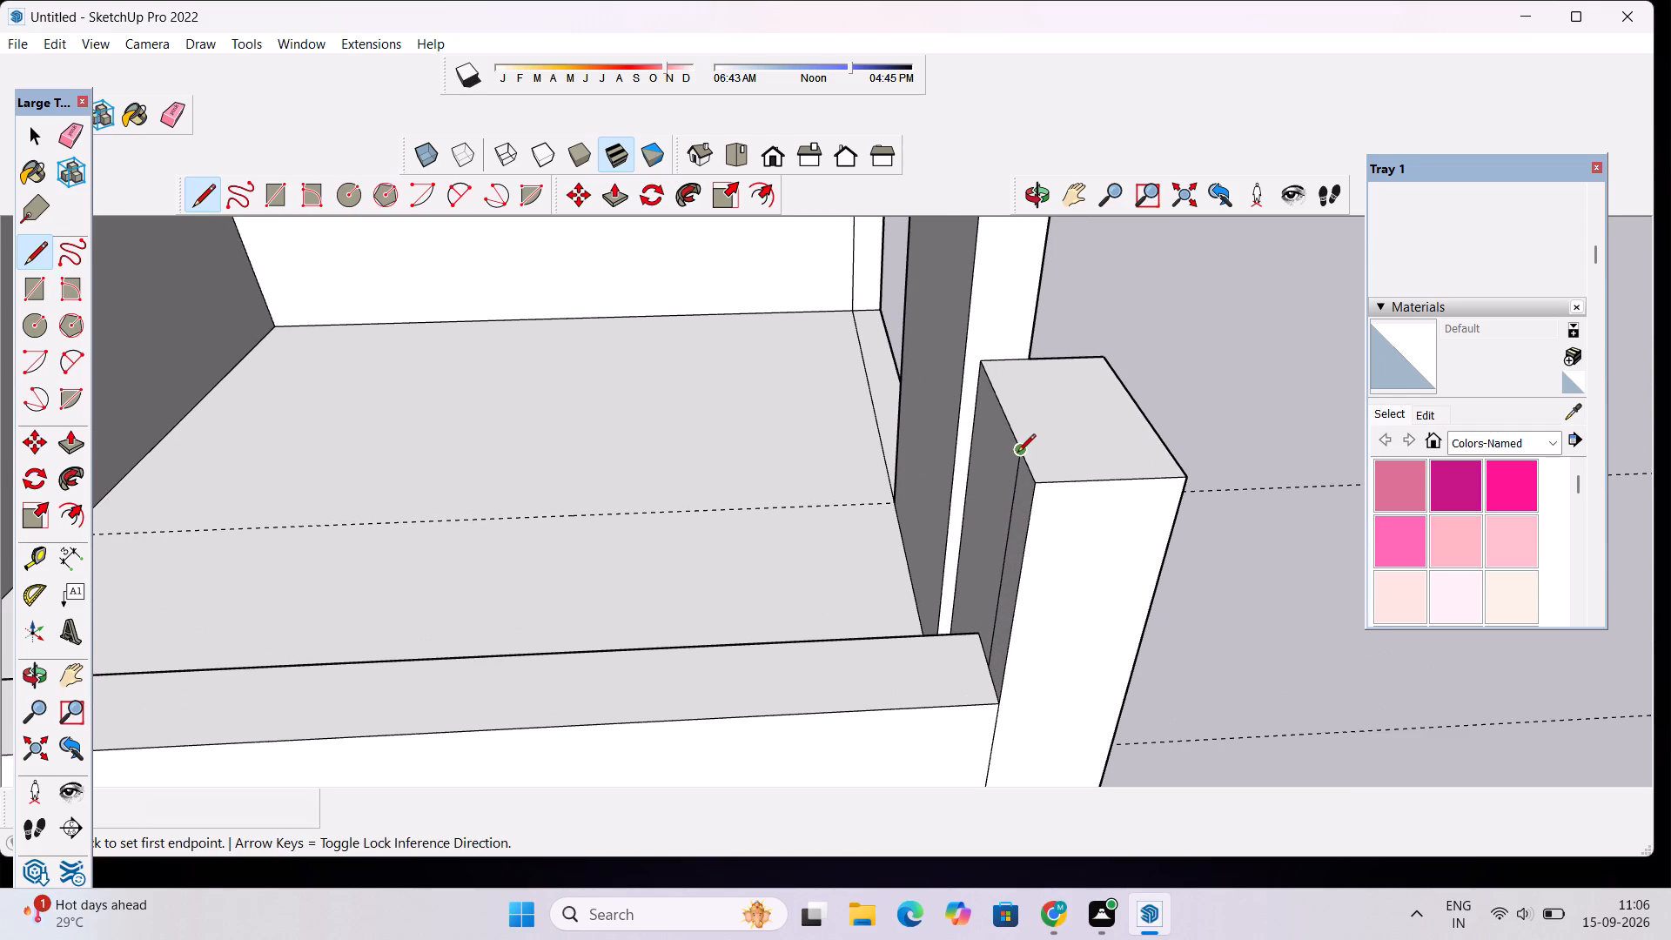
left_click(1017, 453)
scroll(828, 453, "down", 4)
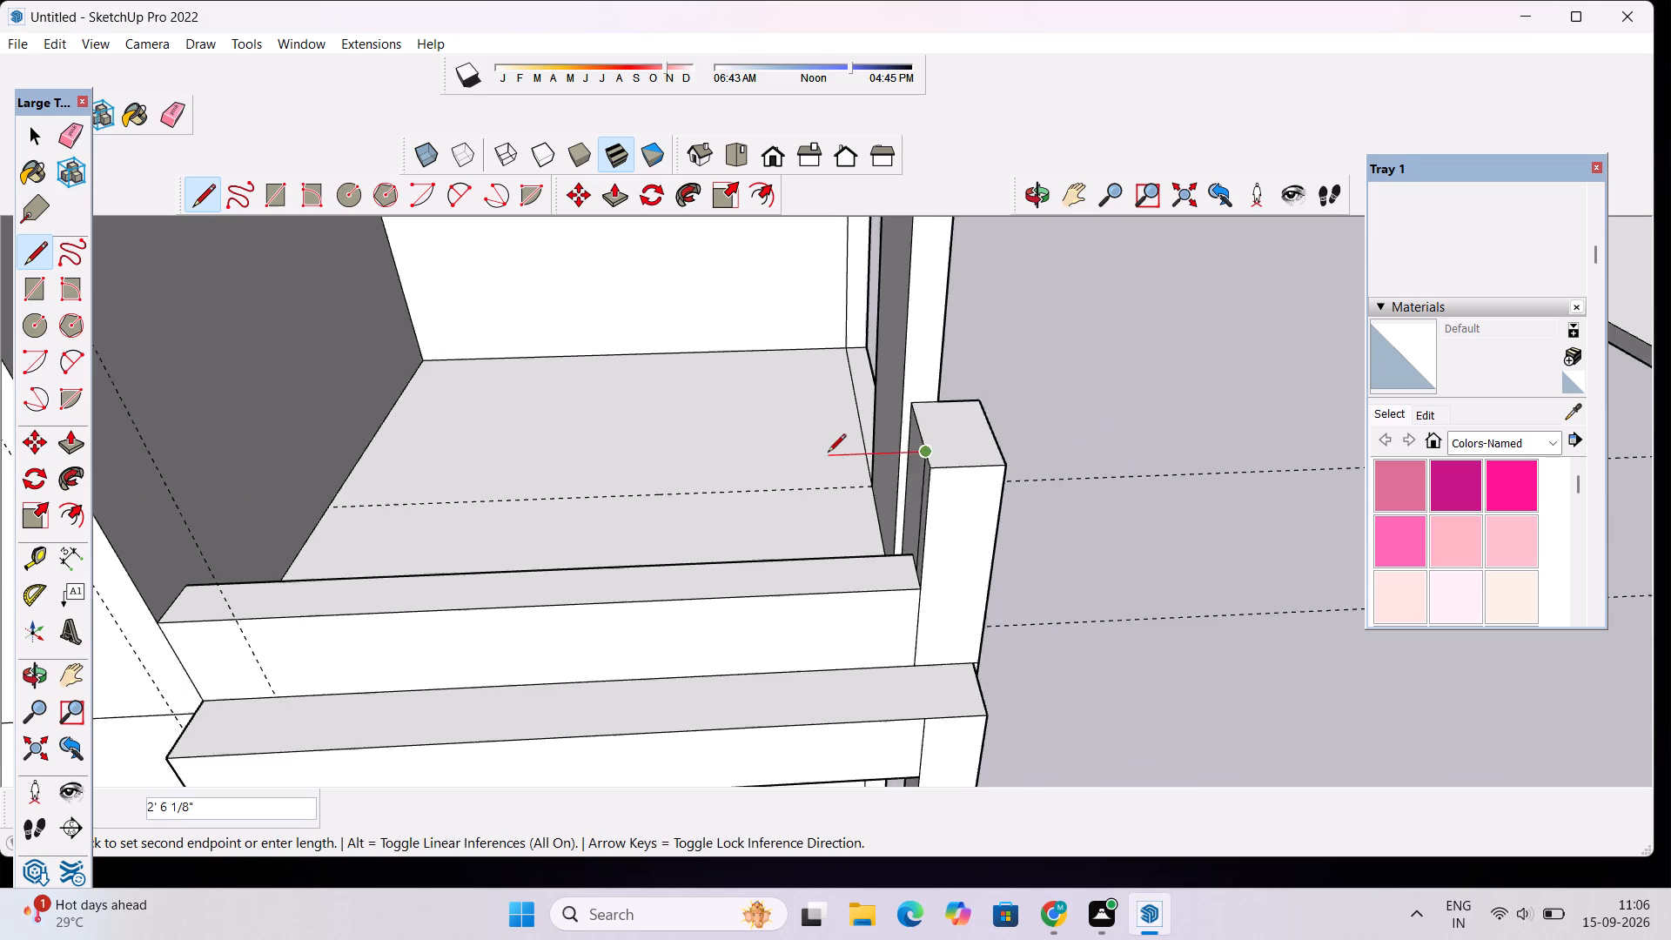
scroll(828, 453, "down", 3)
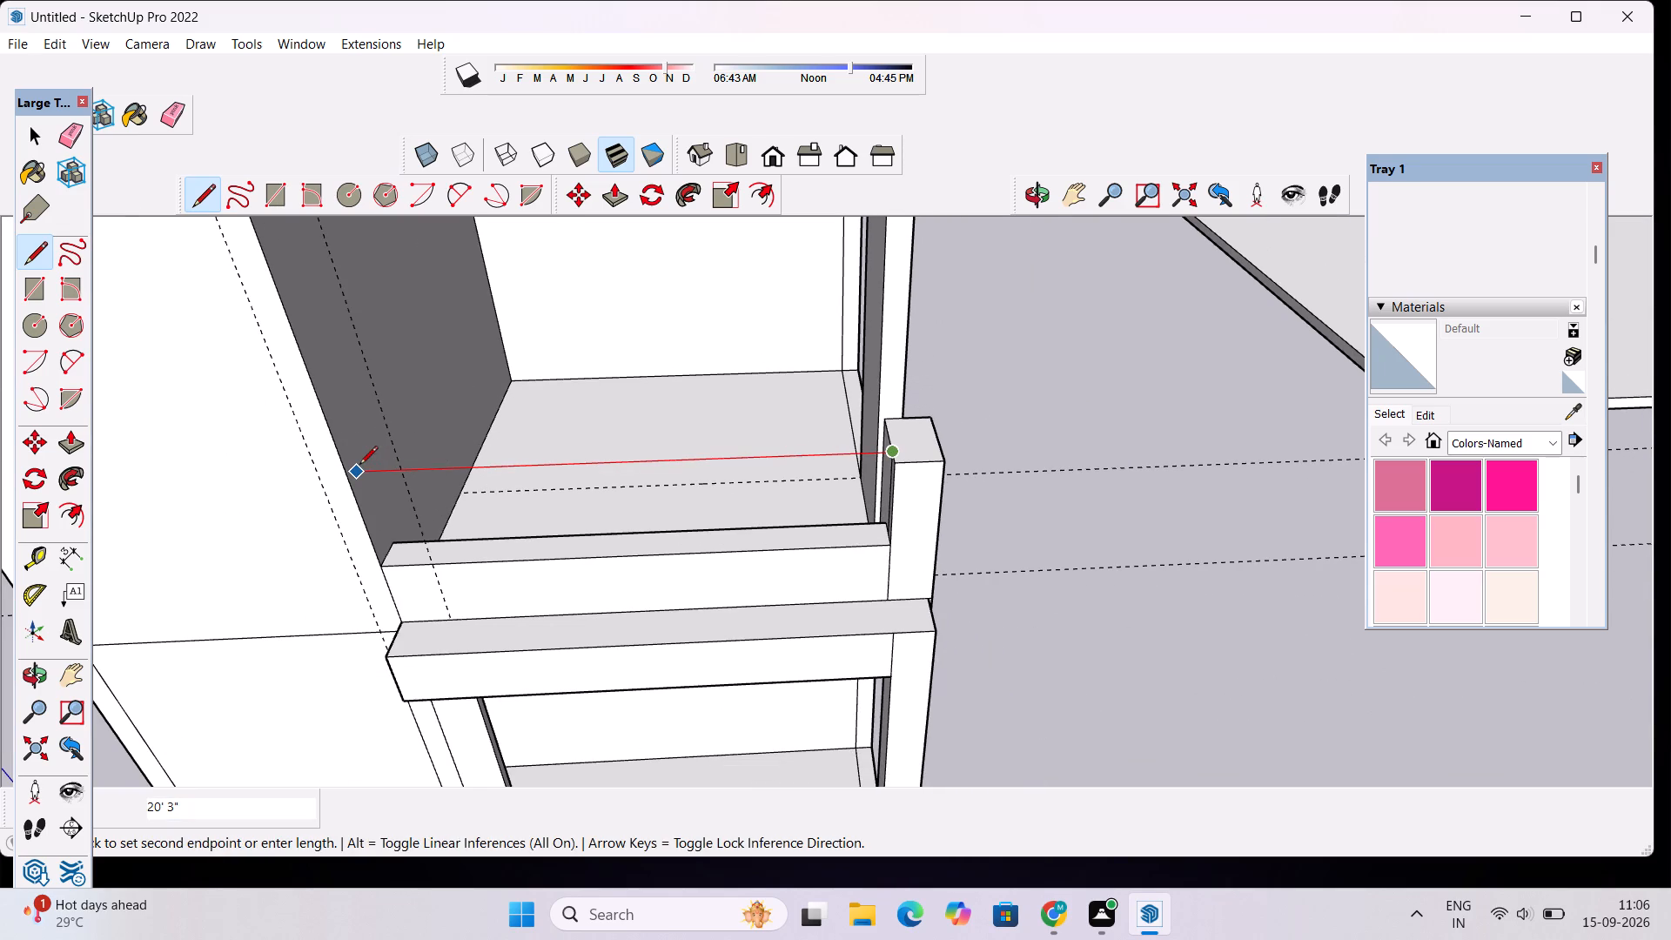
left_click(359, 466)
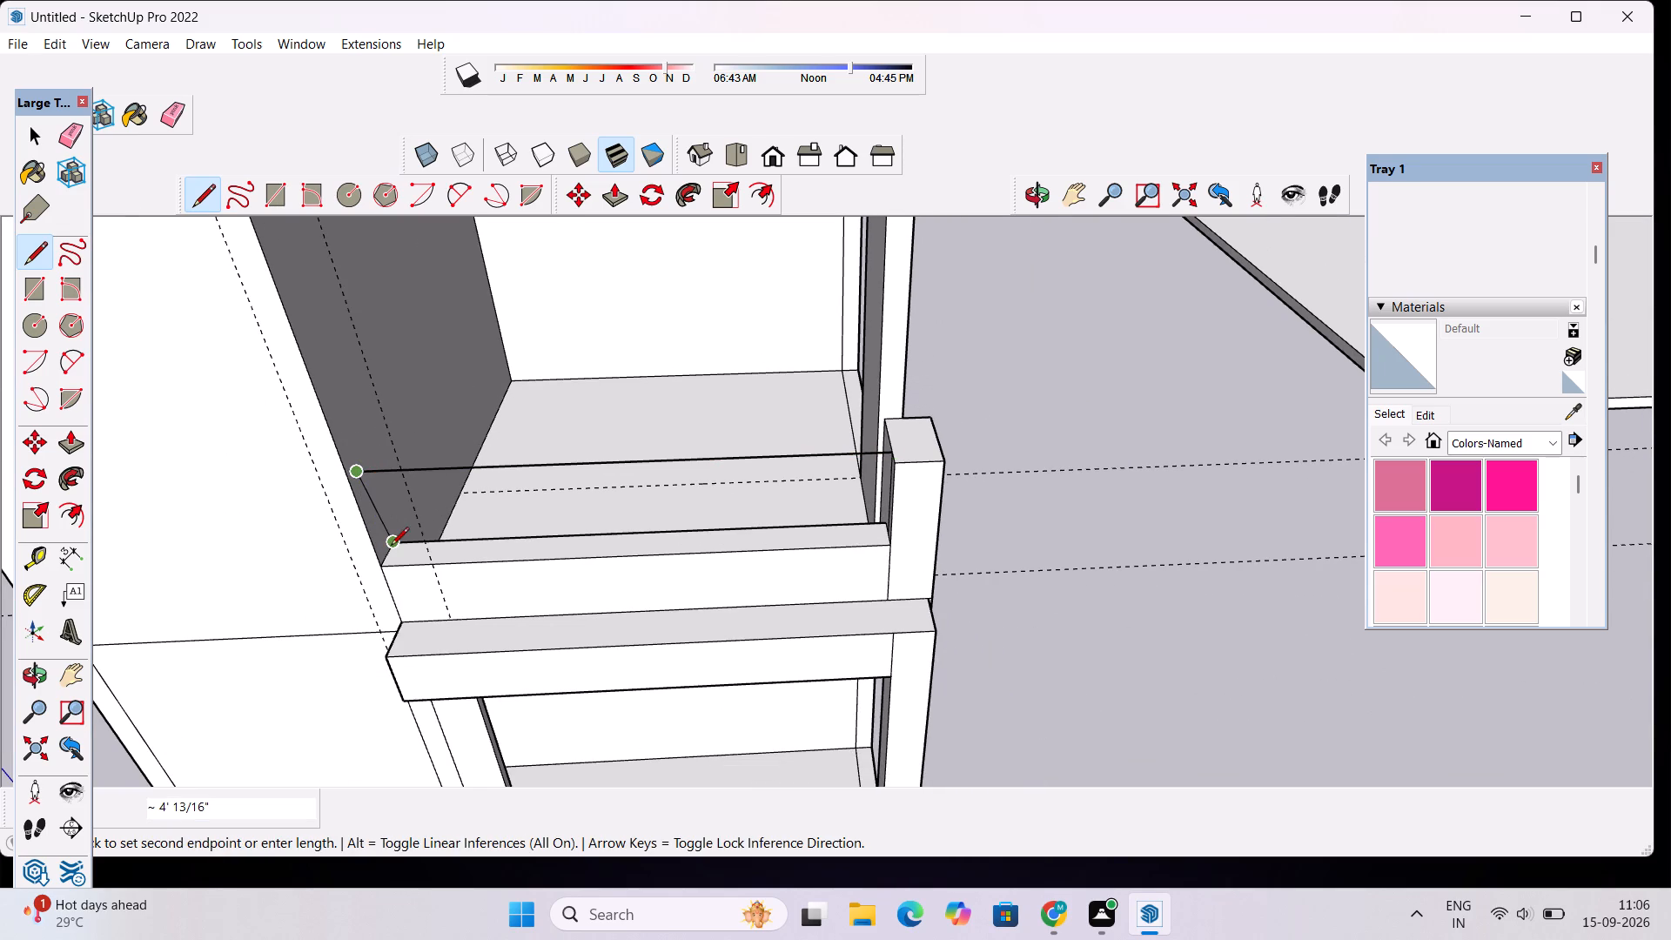
scroll(385, 554, "up", 12)
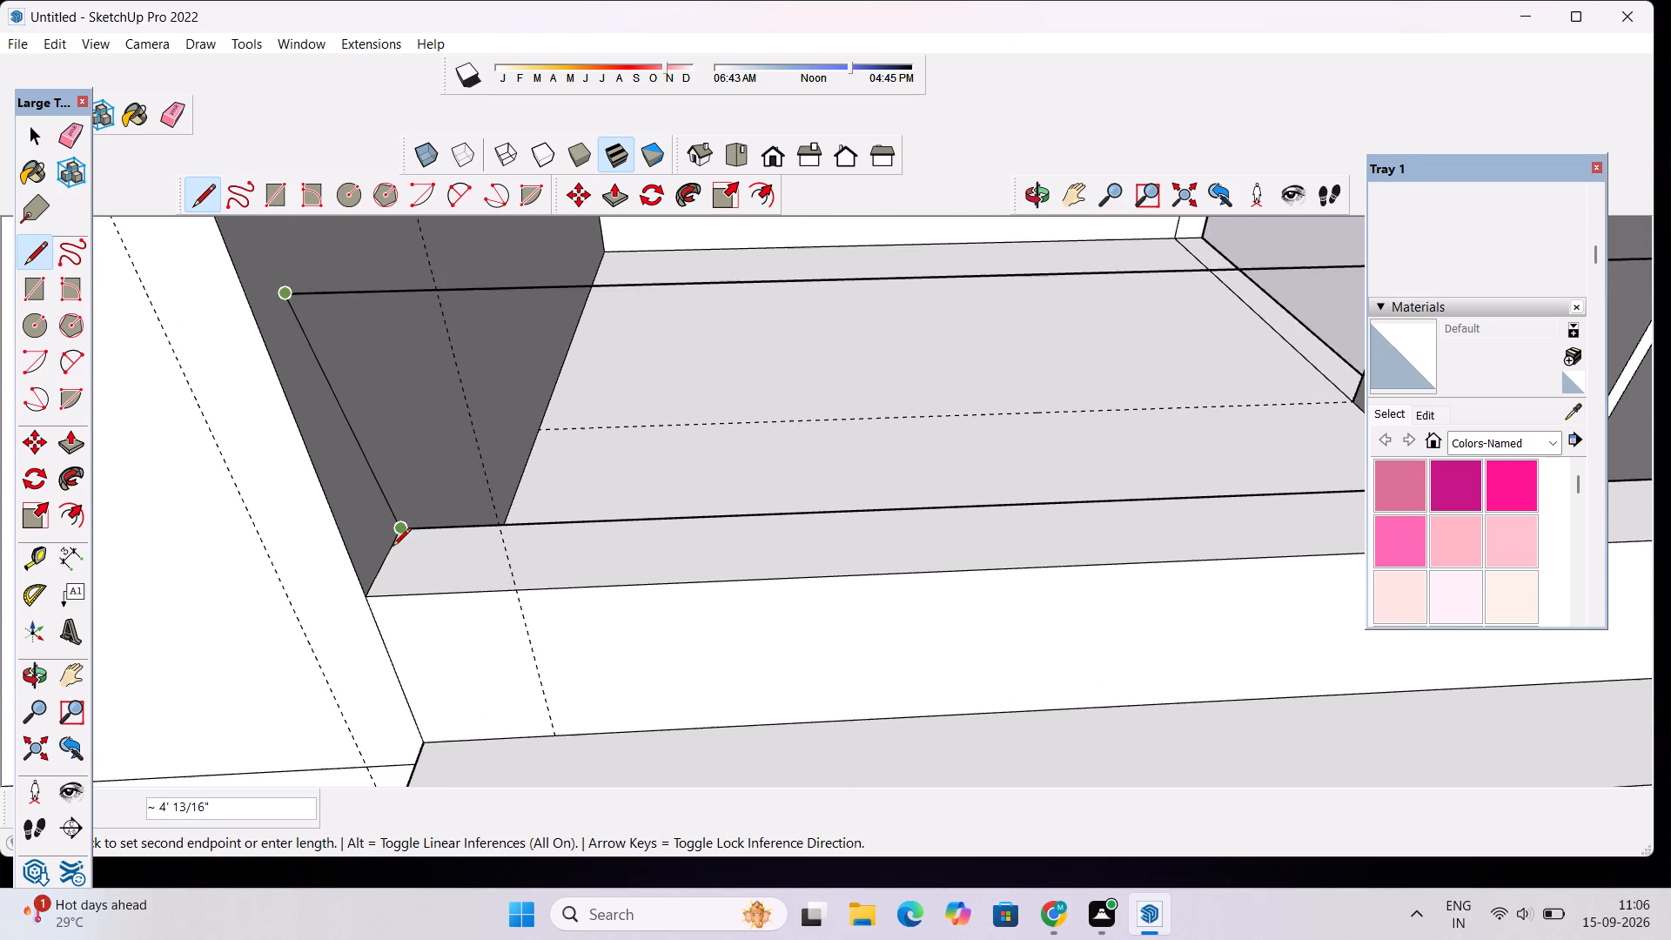
left_click(388, 556)
scroll(509, 557, "down", 3)
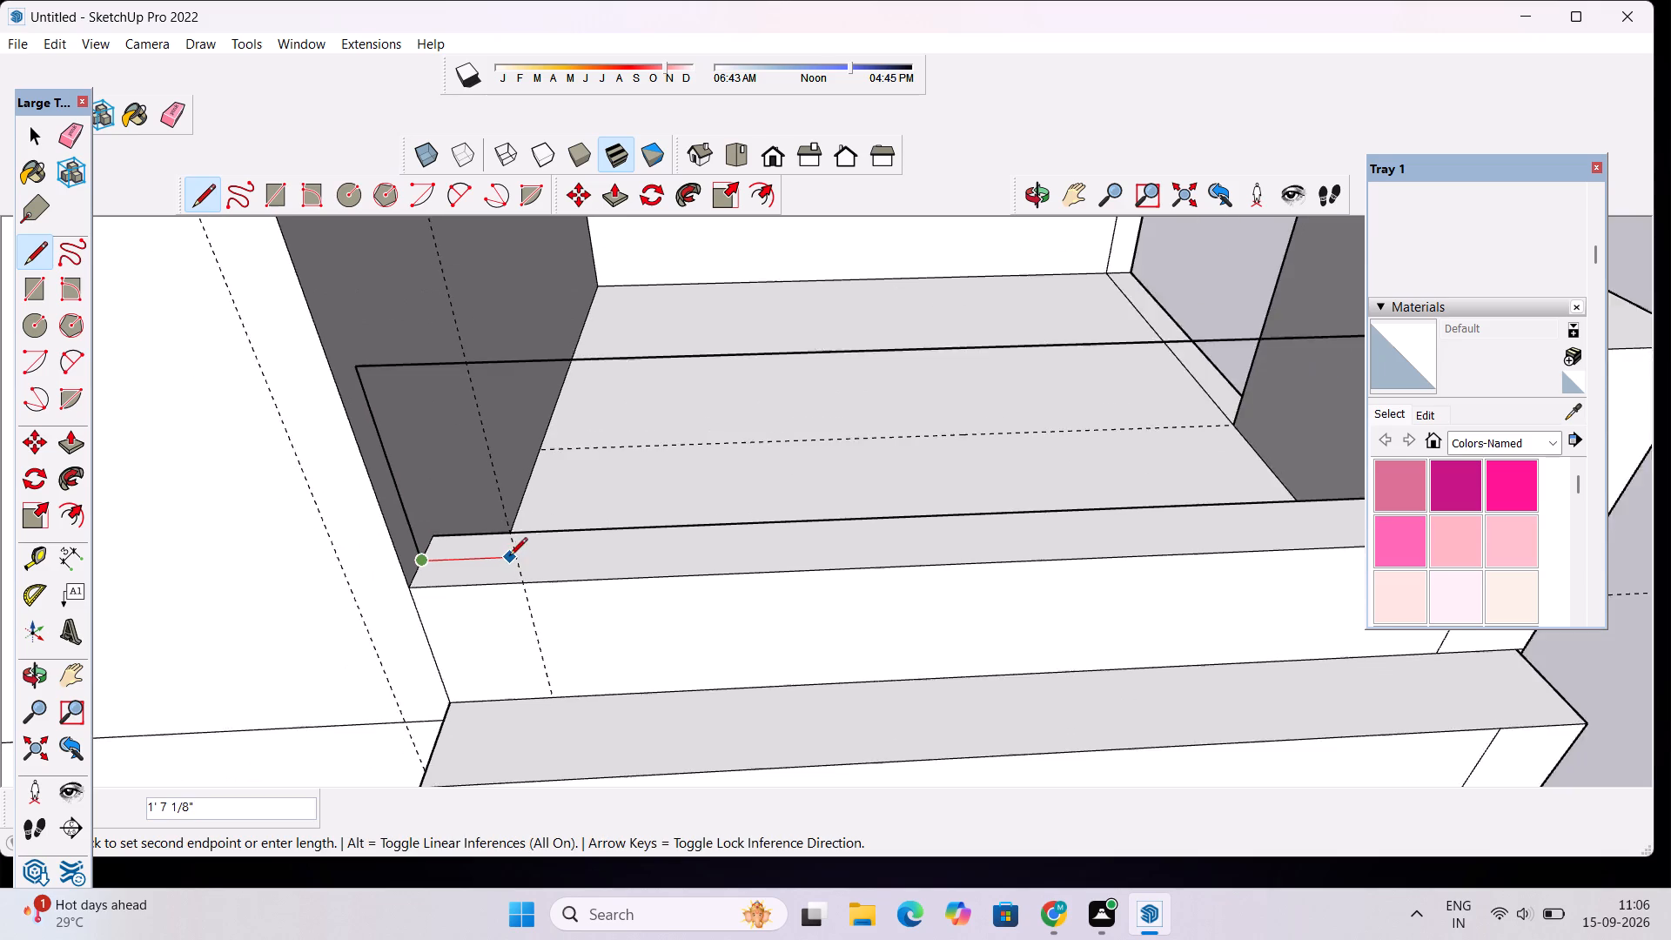
scroll(509, 557, "down", 5)
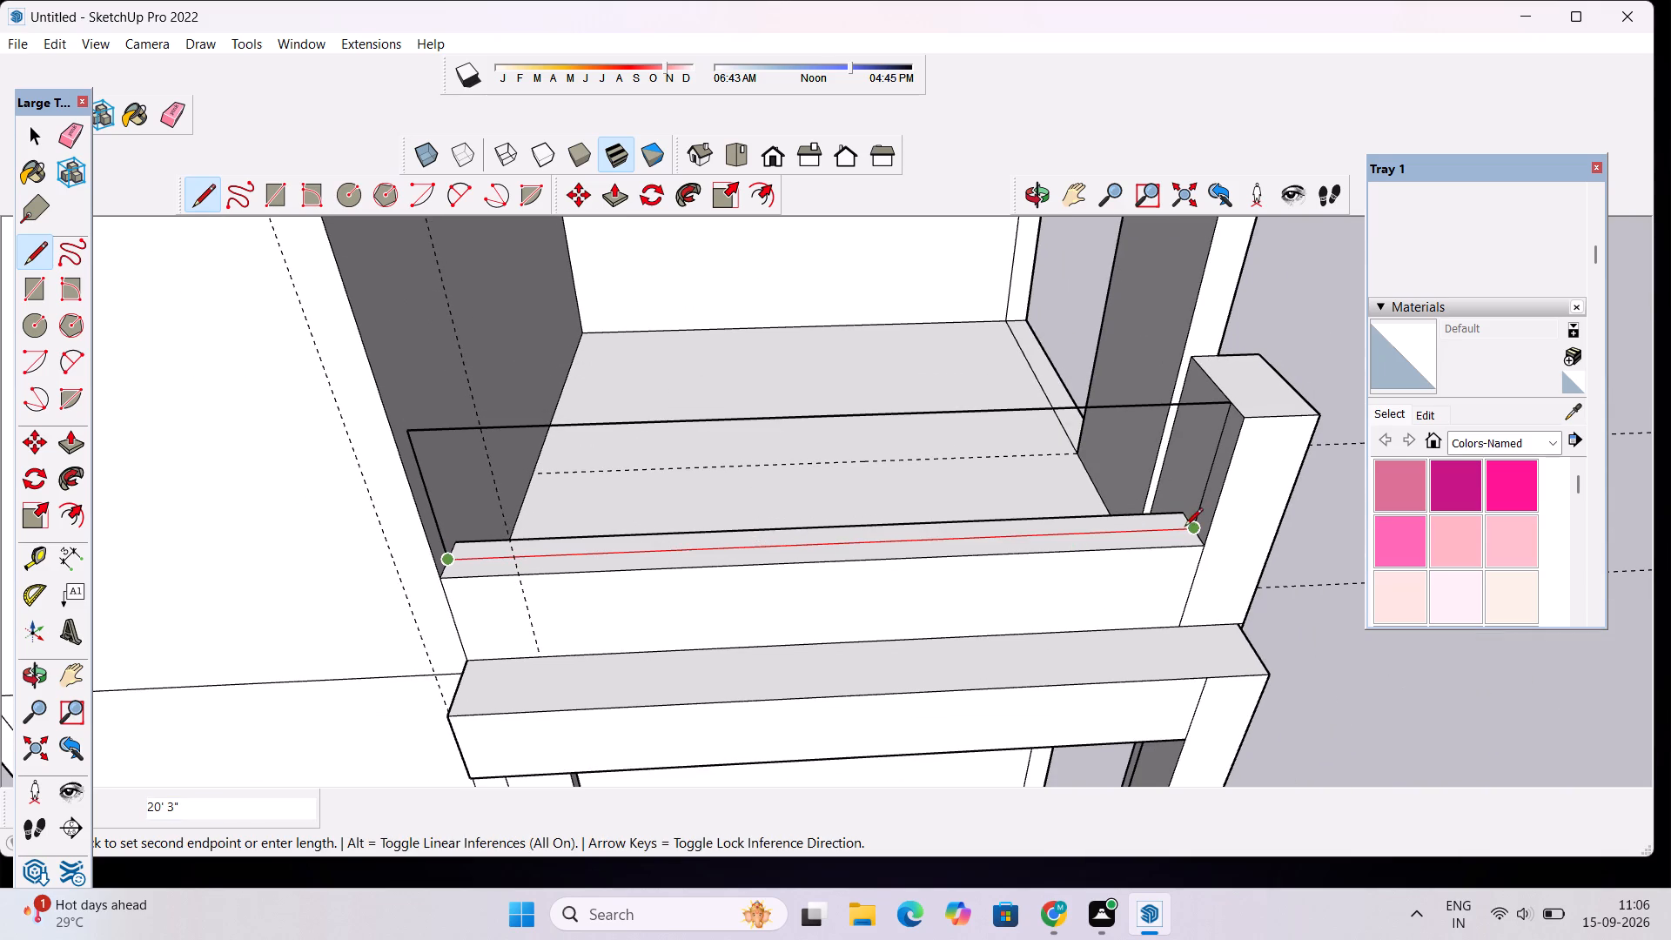
left_click(1187, 529)
key("space")
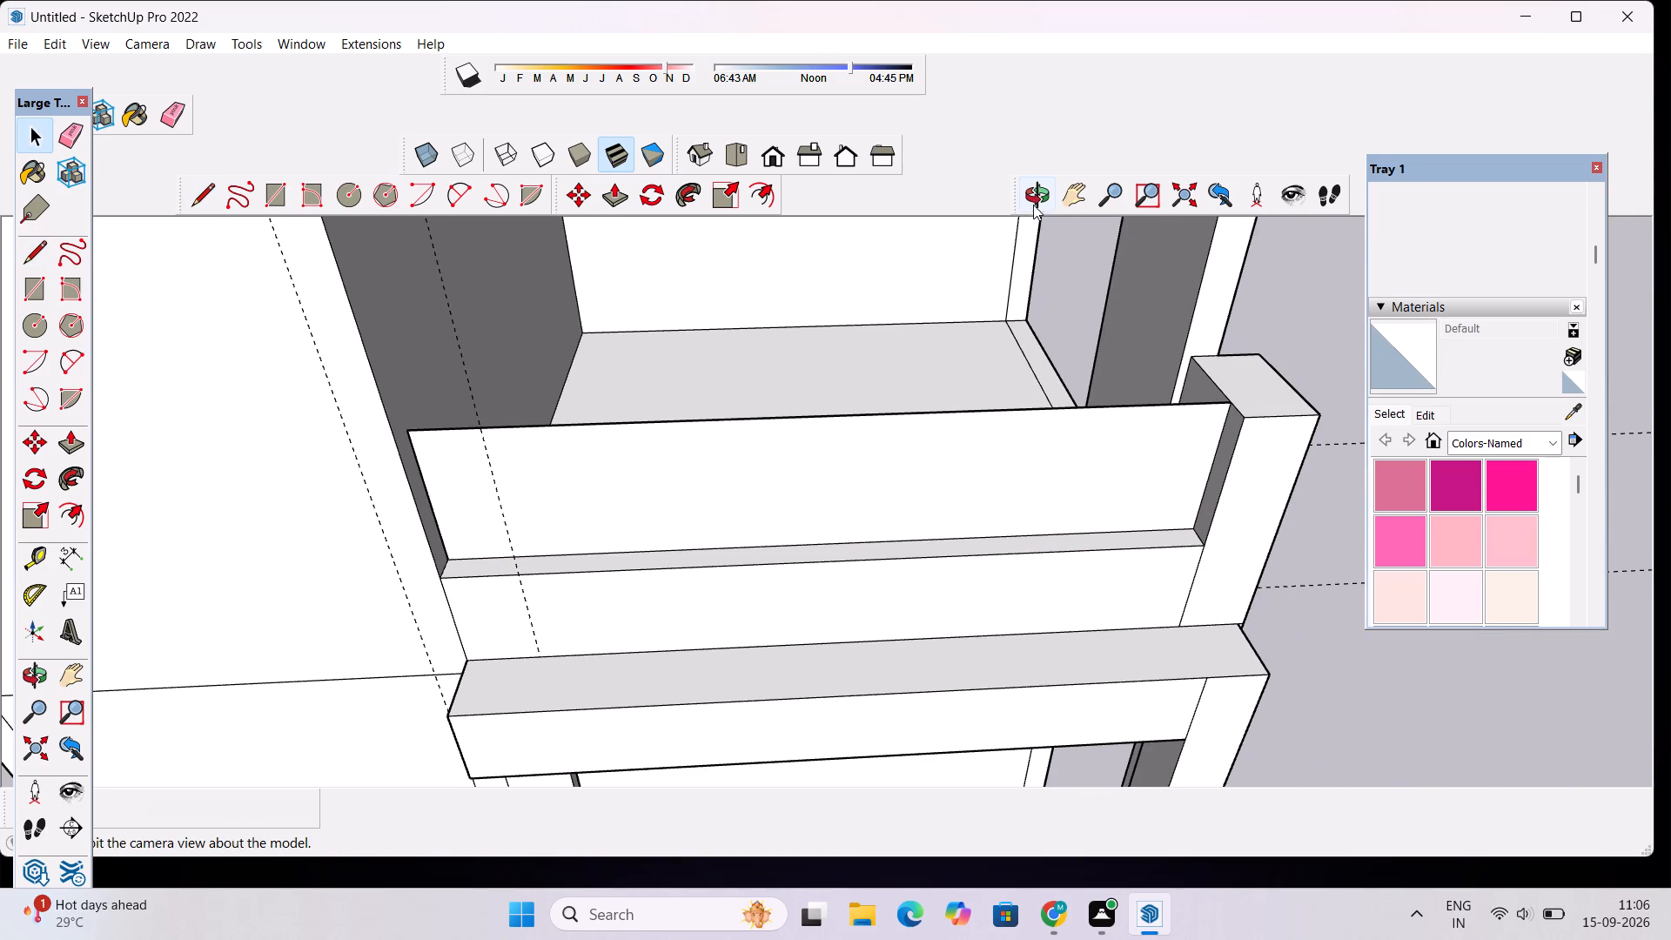
Extrude the vertical panel above the front parapet 3" outward.
left_click(1031, 199)
left_click_drag(1025, 420, 1025, 379)
left_click_drag(1025, 380, 1044, 449)
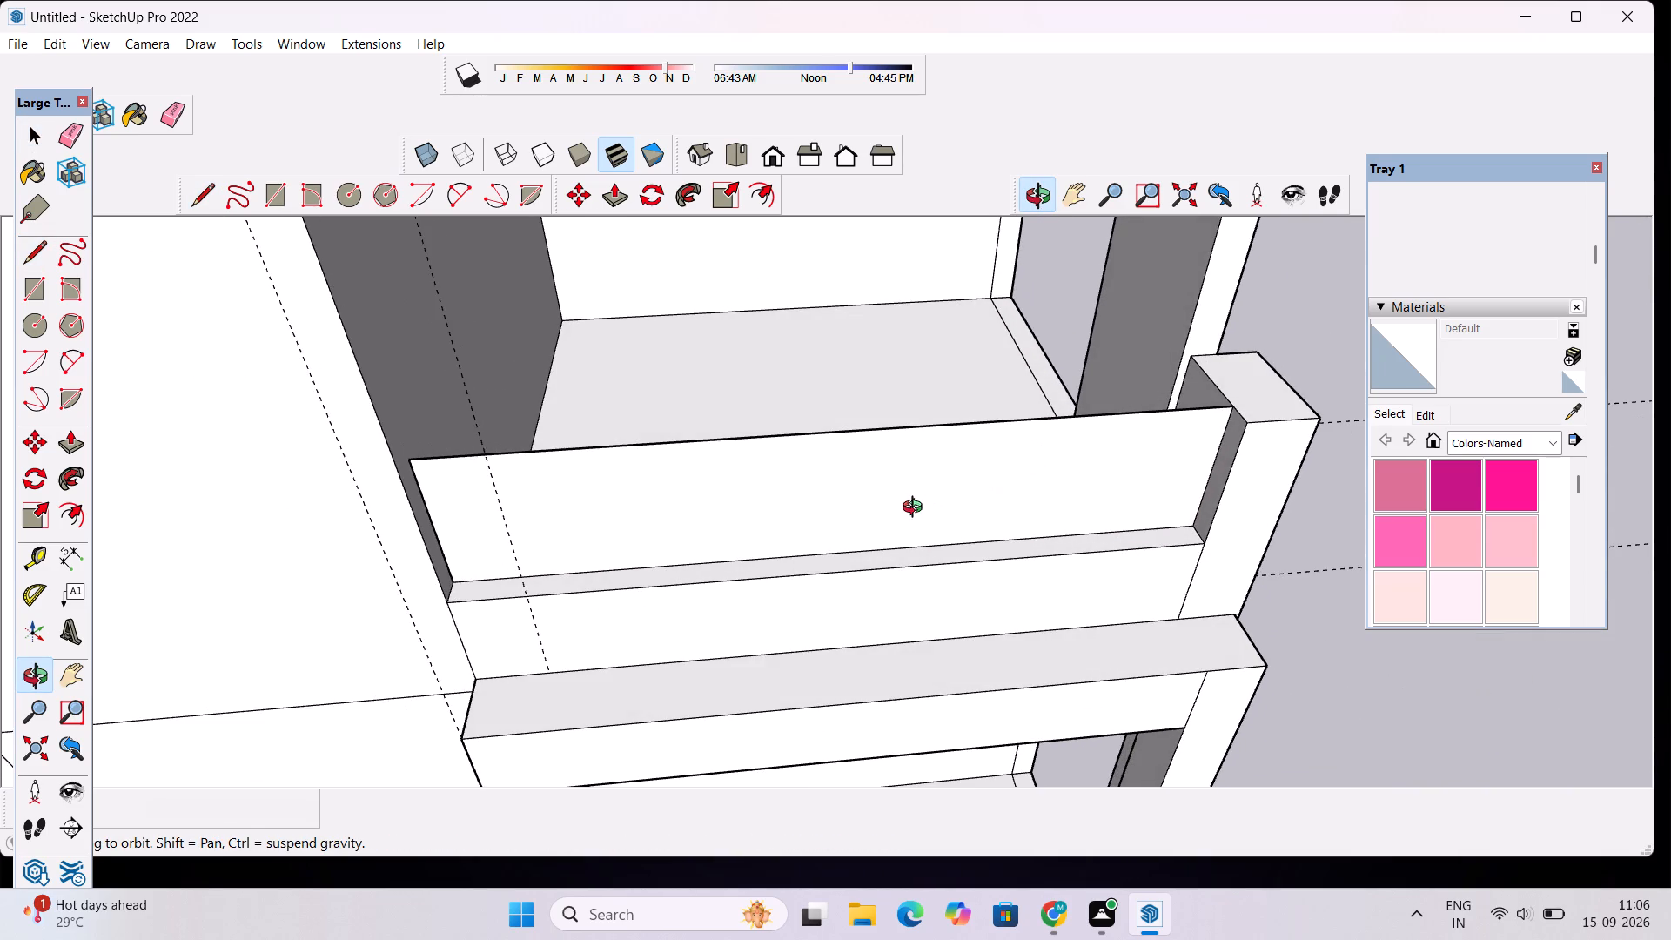
scroll(915, 509, "up", 3)
key("space")
left_click(915, 509)
key("p")
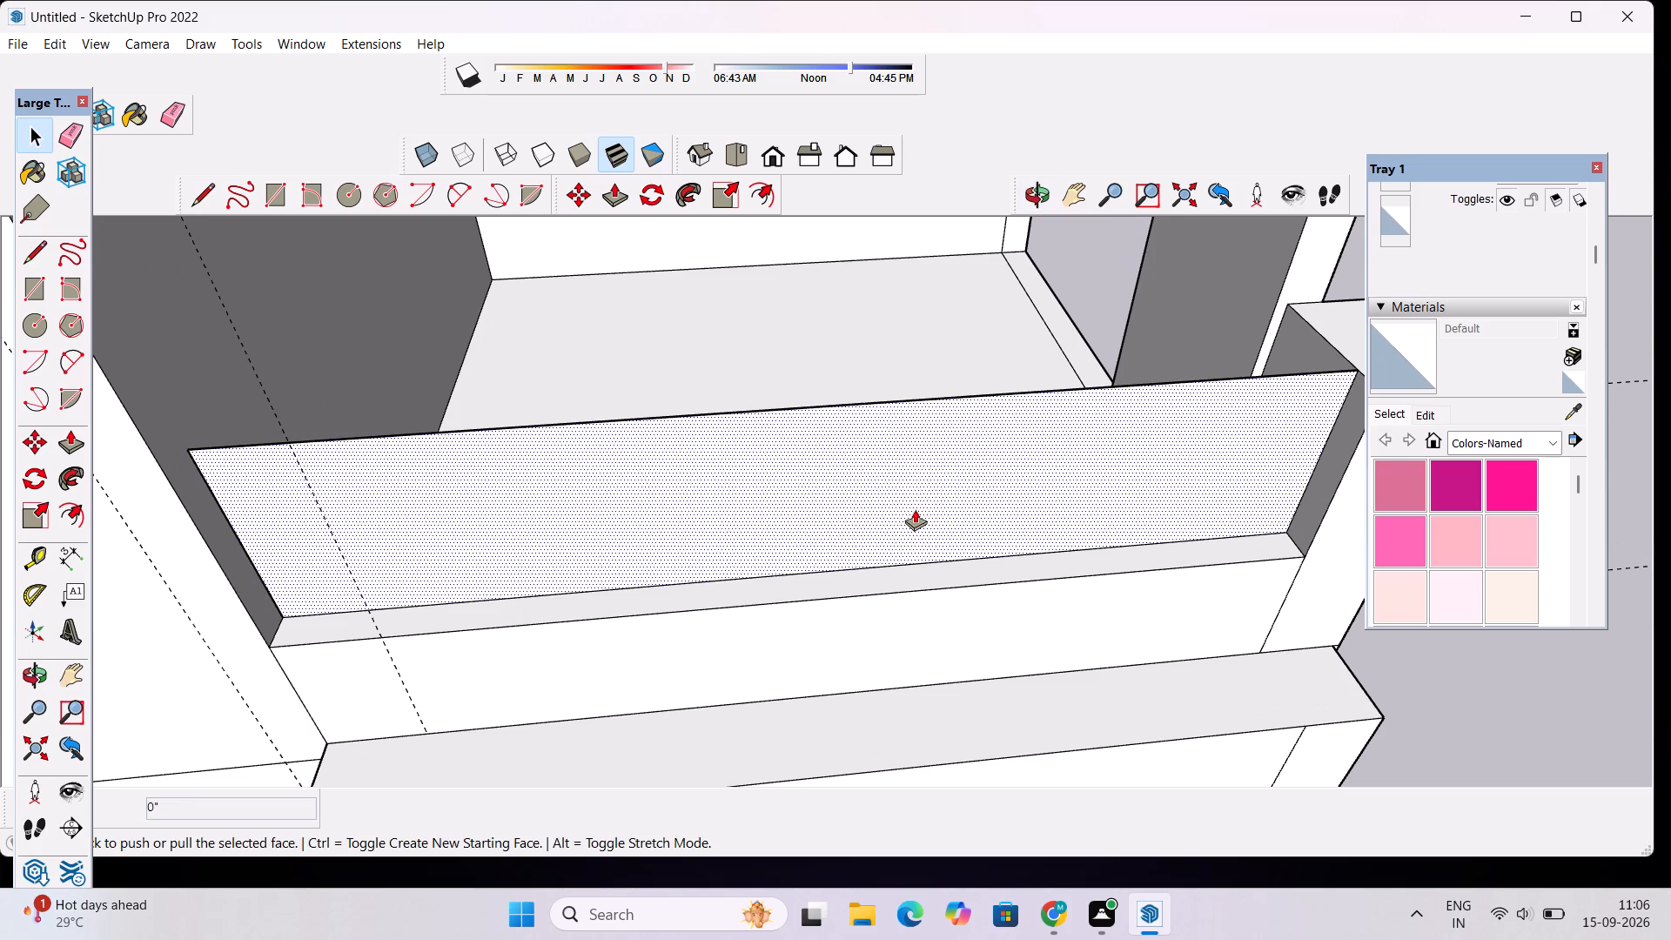
left_click(915, 509)
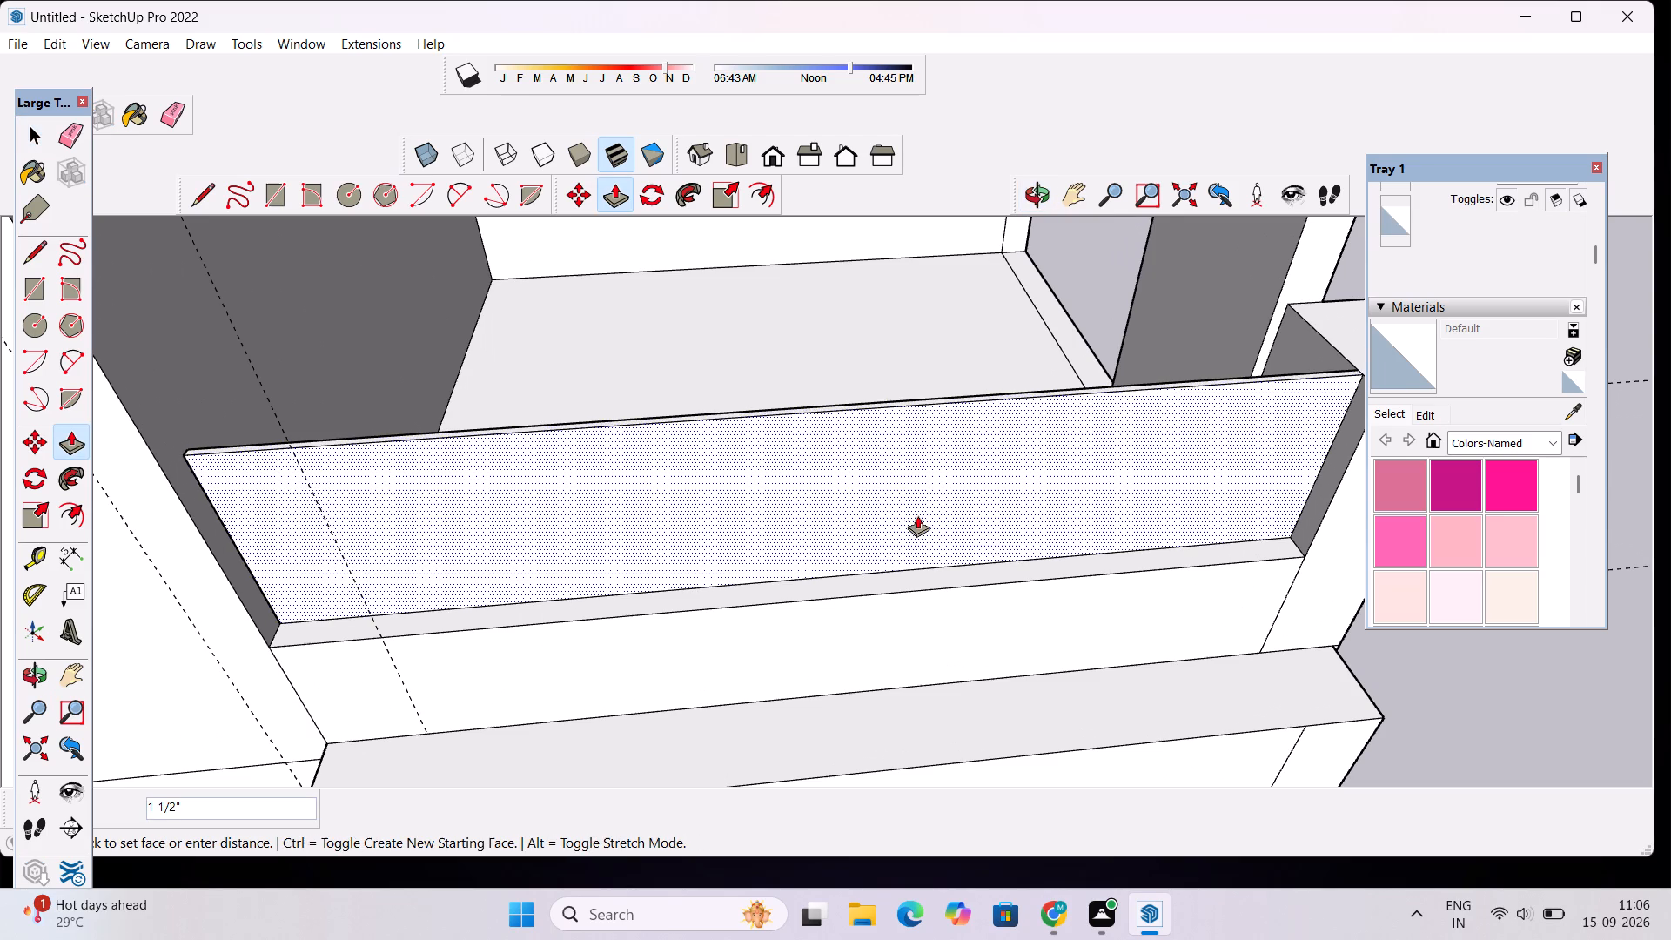
type("3\"")
key("Return")
Examine the thickened balcony panel and front parapet from the front and above, including the whole building.
scroll(917, 517, "down", 12)
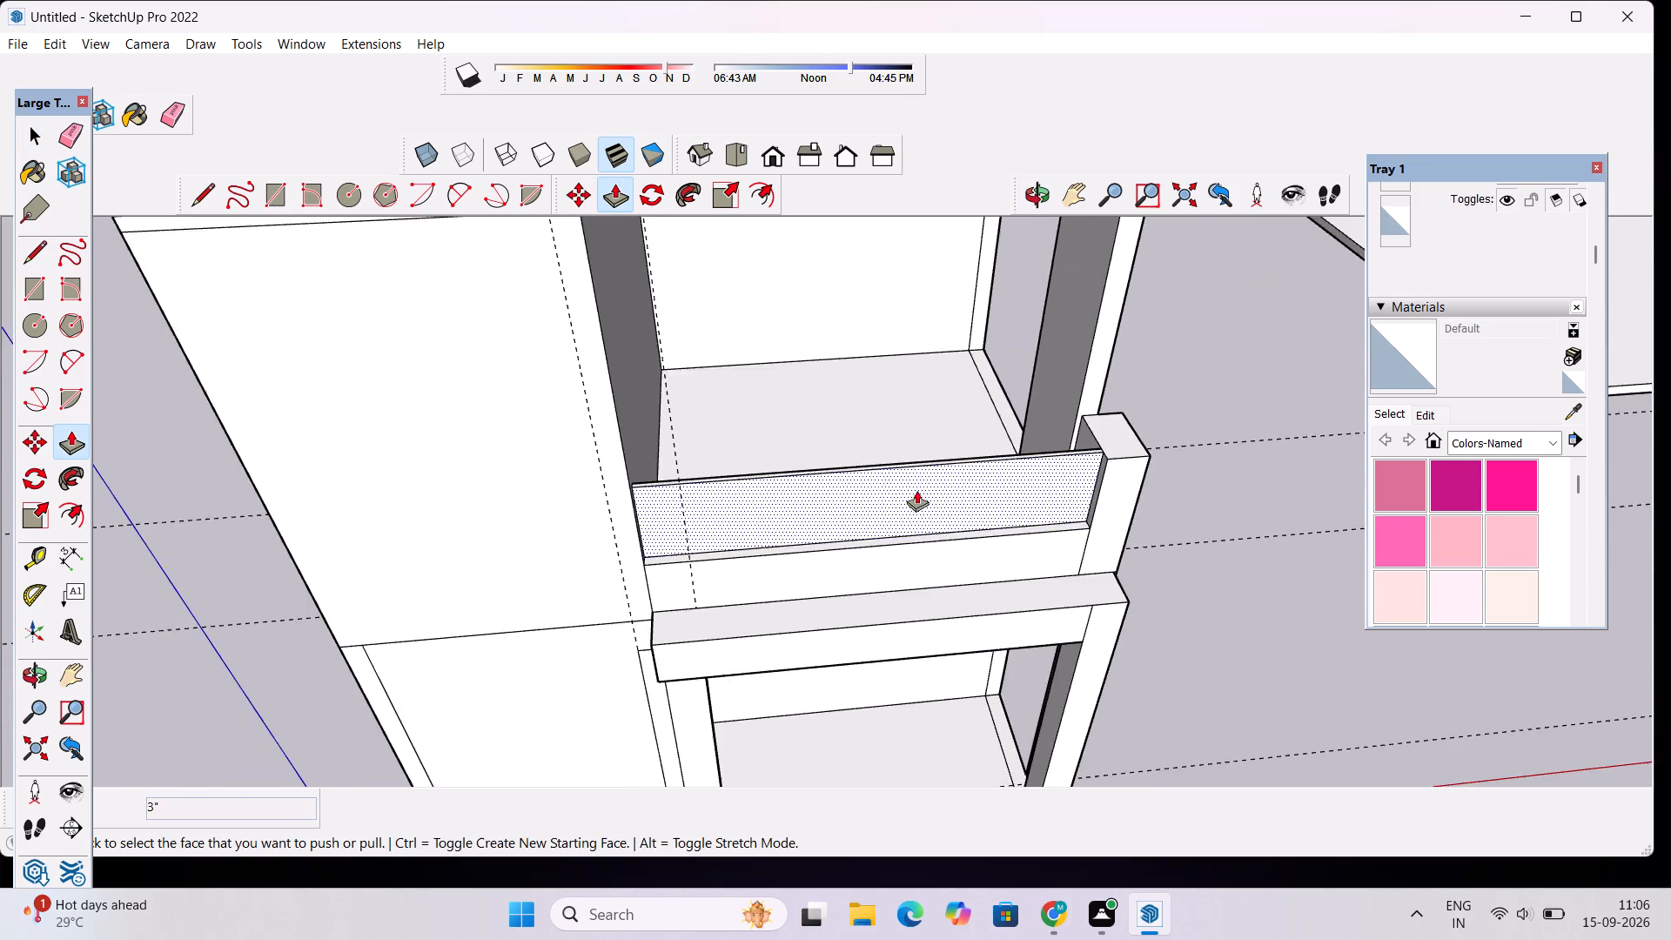
scroll(916, 490, "down", 2)
left_click(1033, 201)
left_click_drag(1037, 576, 976, 369)
scroll(974, 365, "down", 6)
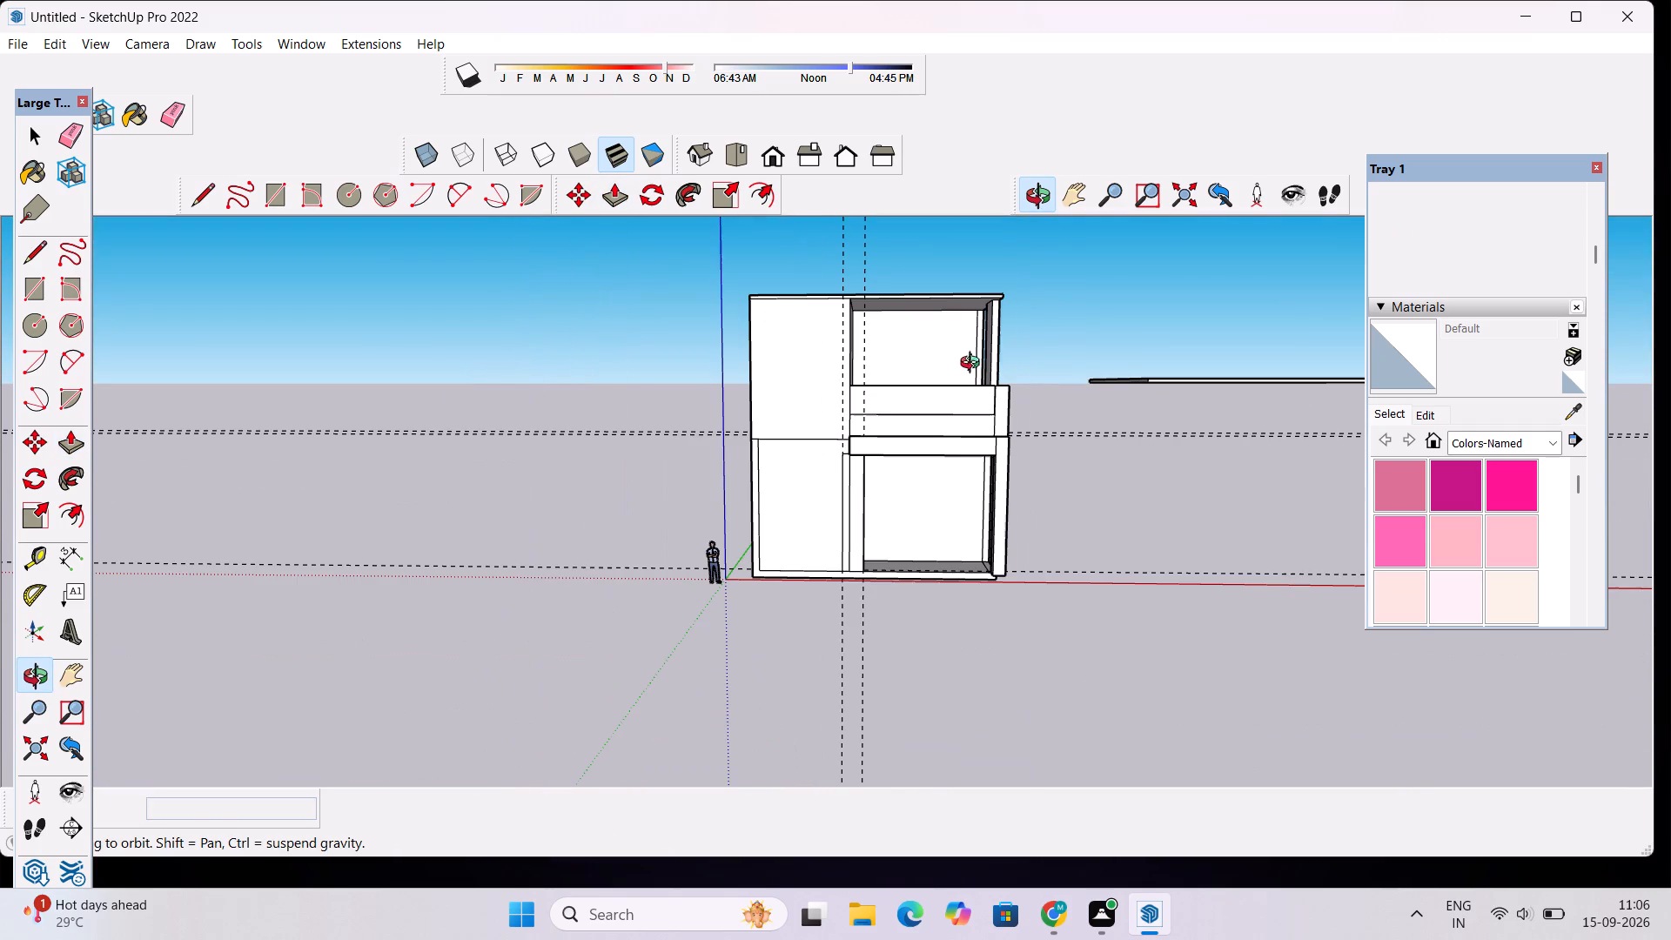
left_click_drag(770, 430, 825, 597)
scroll(911, 456, "up", 9)
left_click_drag(908, 461, 776, 452, "shift")
scroll(722, 445, "up", 4, "shift")
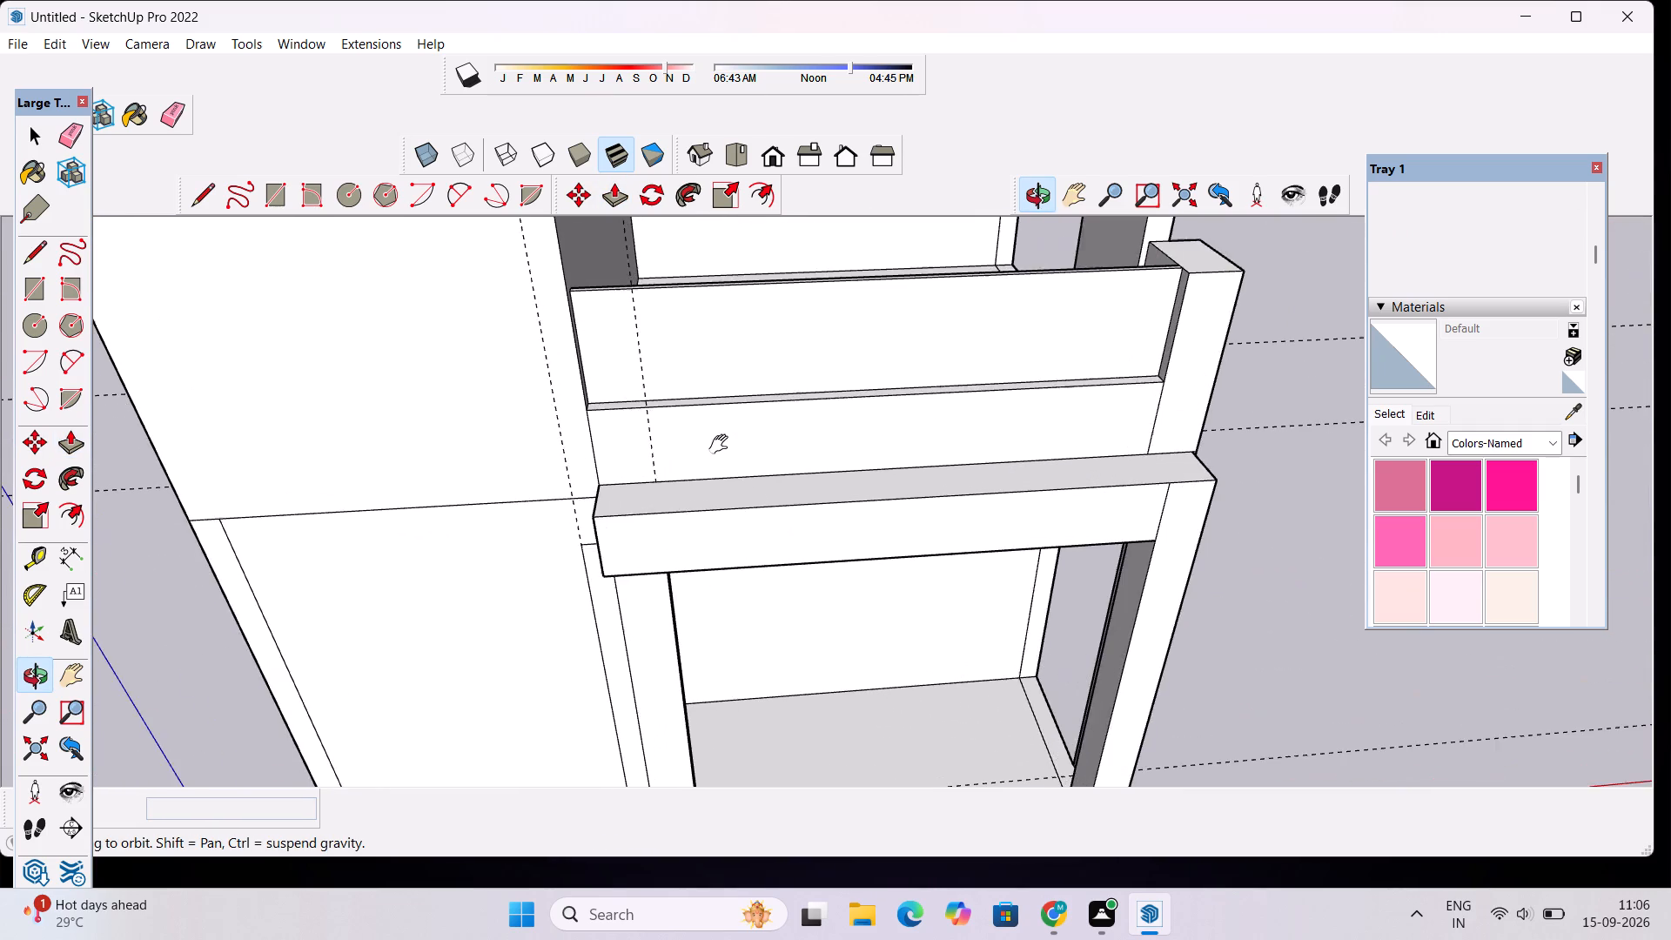
left_click_drag(717, 465, 705, 399, "shift")
Draw a near-square rectangle about 2' 2 1/2" by 1' 10 1/2" on the front parapet's outer face, below the balcony panel.
key("r")
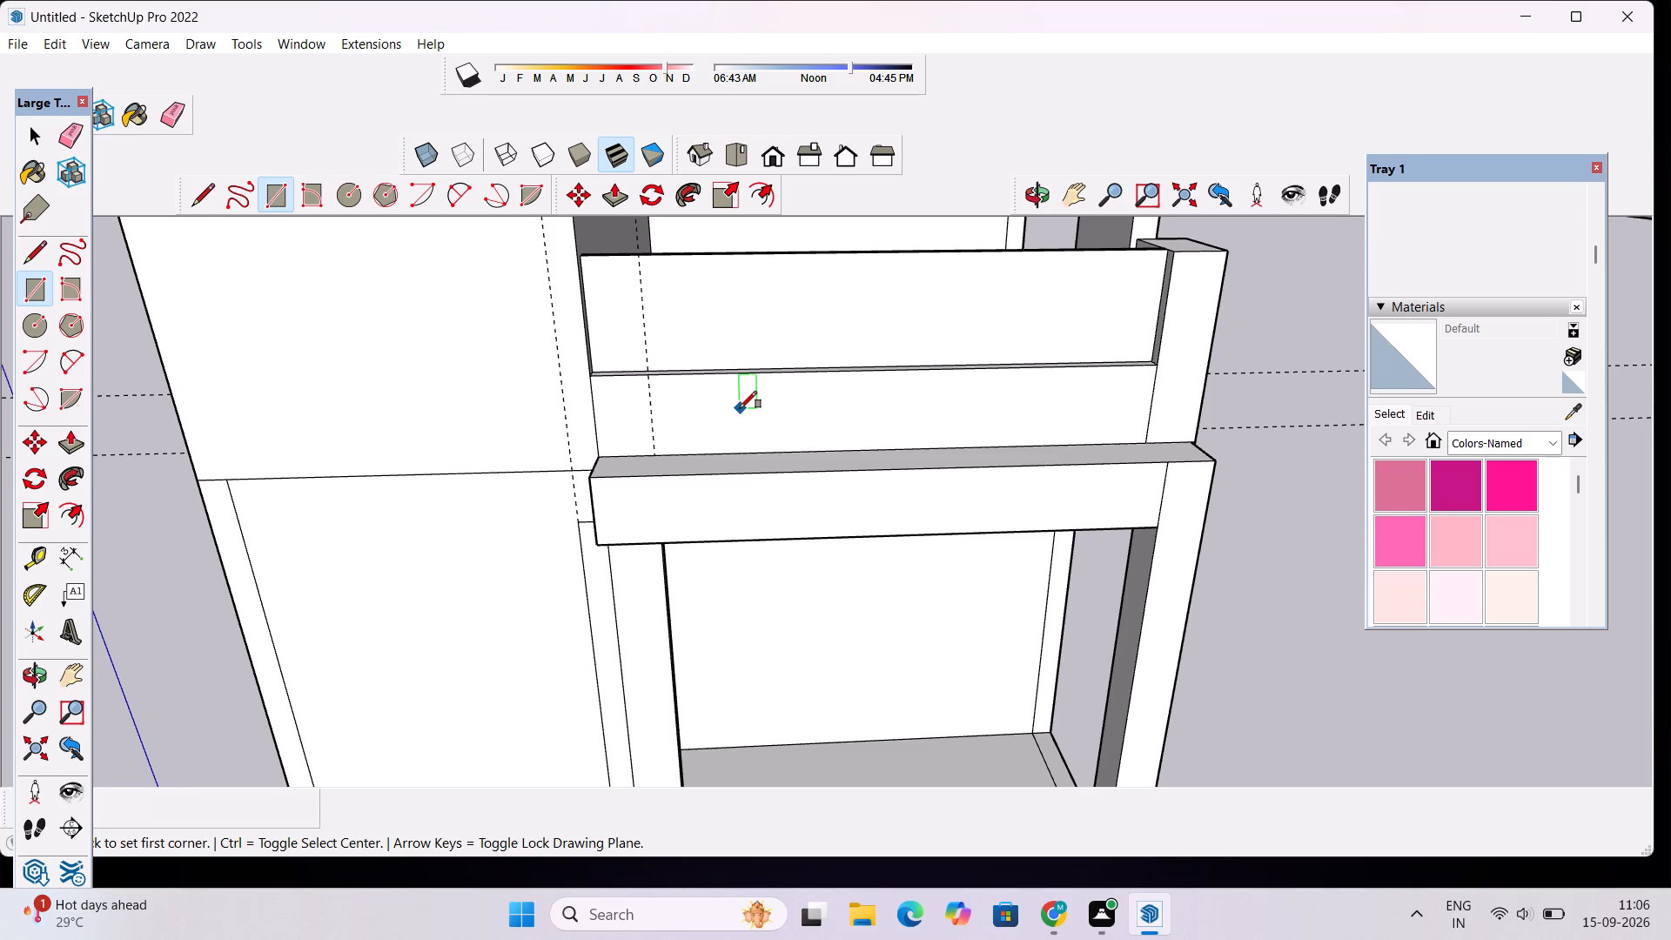
scroll(698, 415, "up", 2)
scroll(697, 417, "down", 4)
left_click(1029, 200)
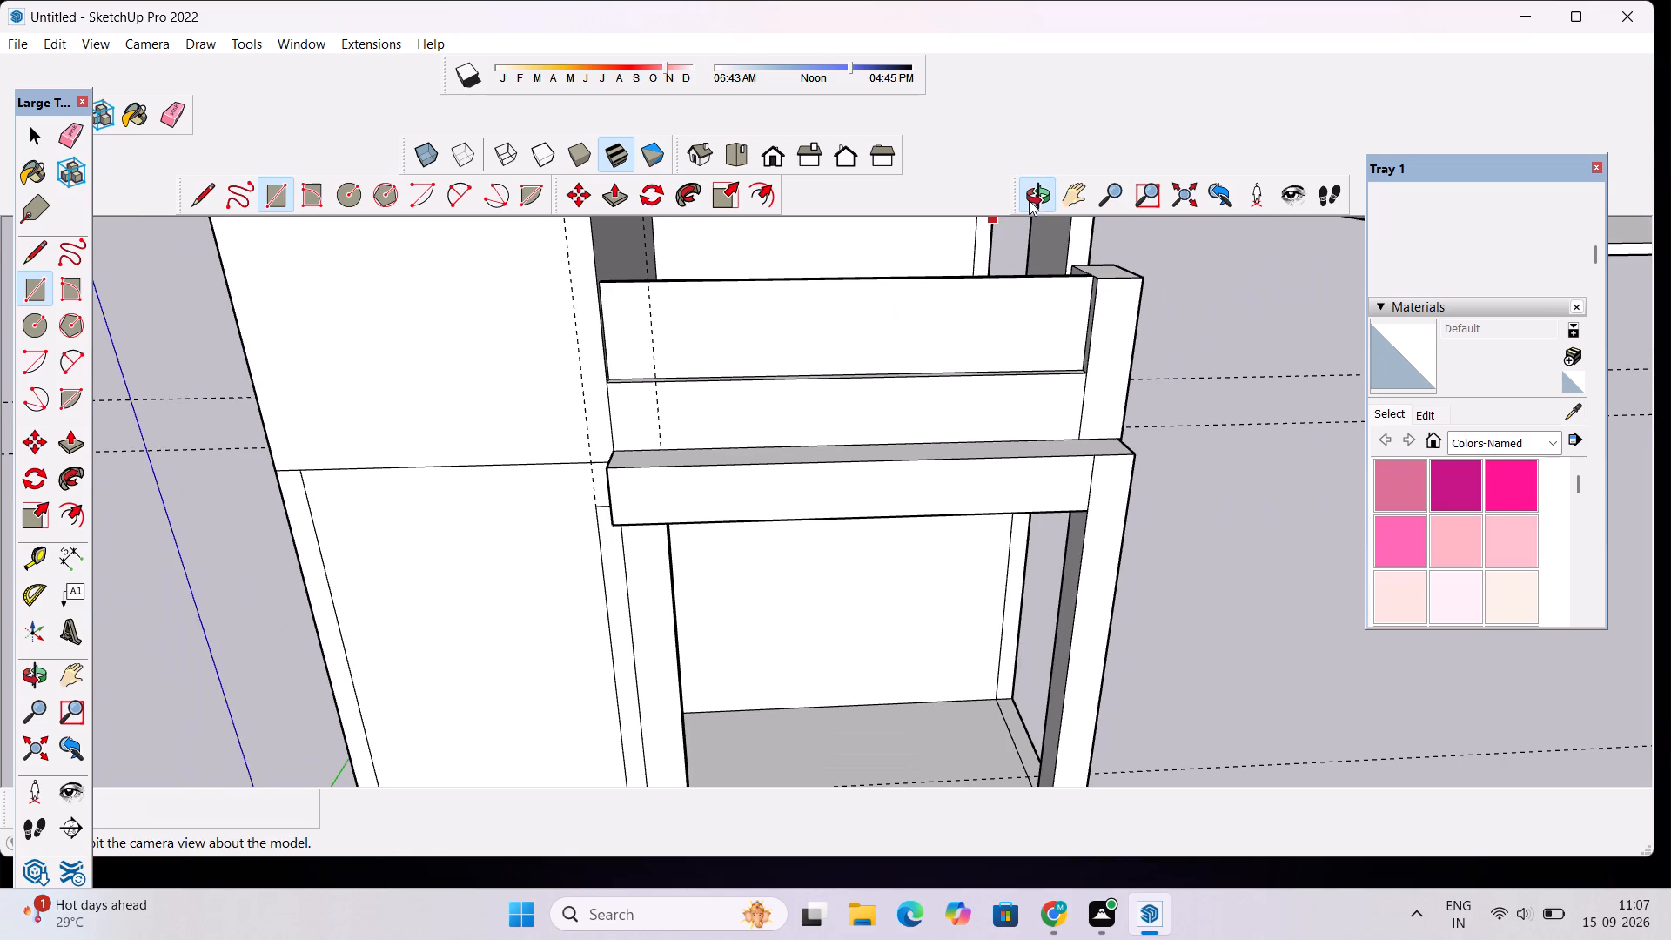
left_click_drag(916, 435, 920, 417)
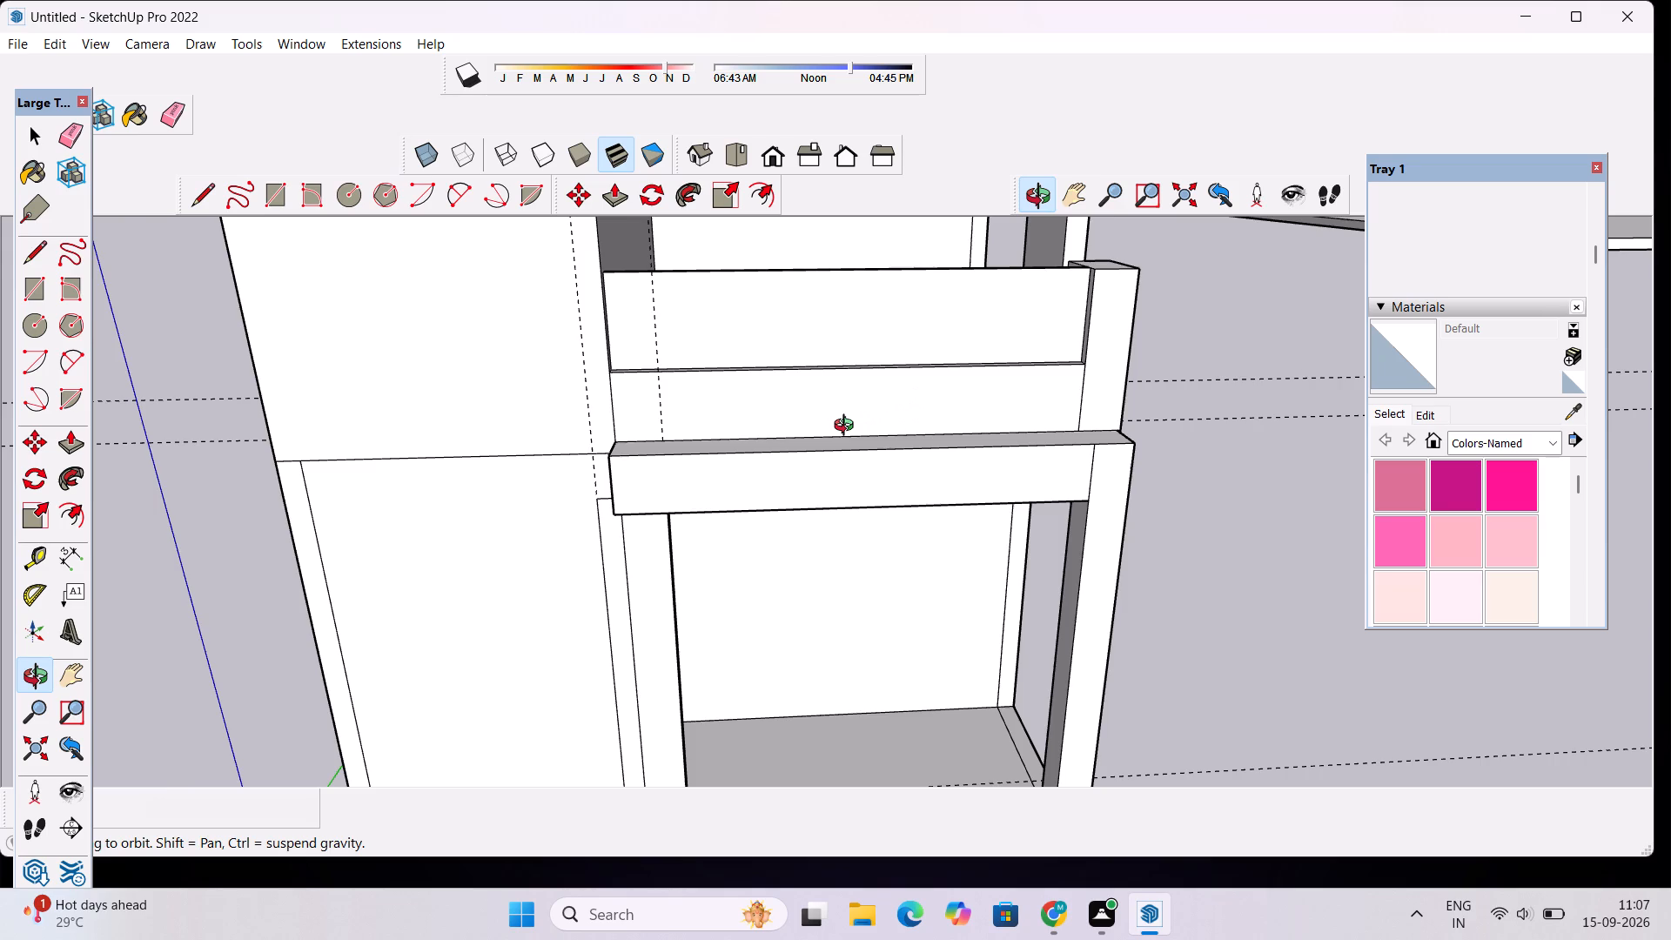
scroll(848, 427, "up", 3)
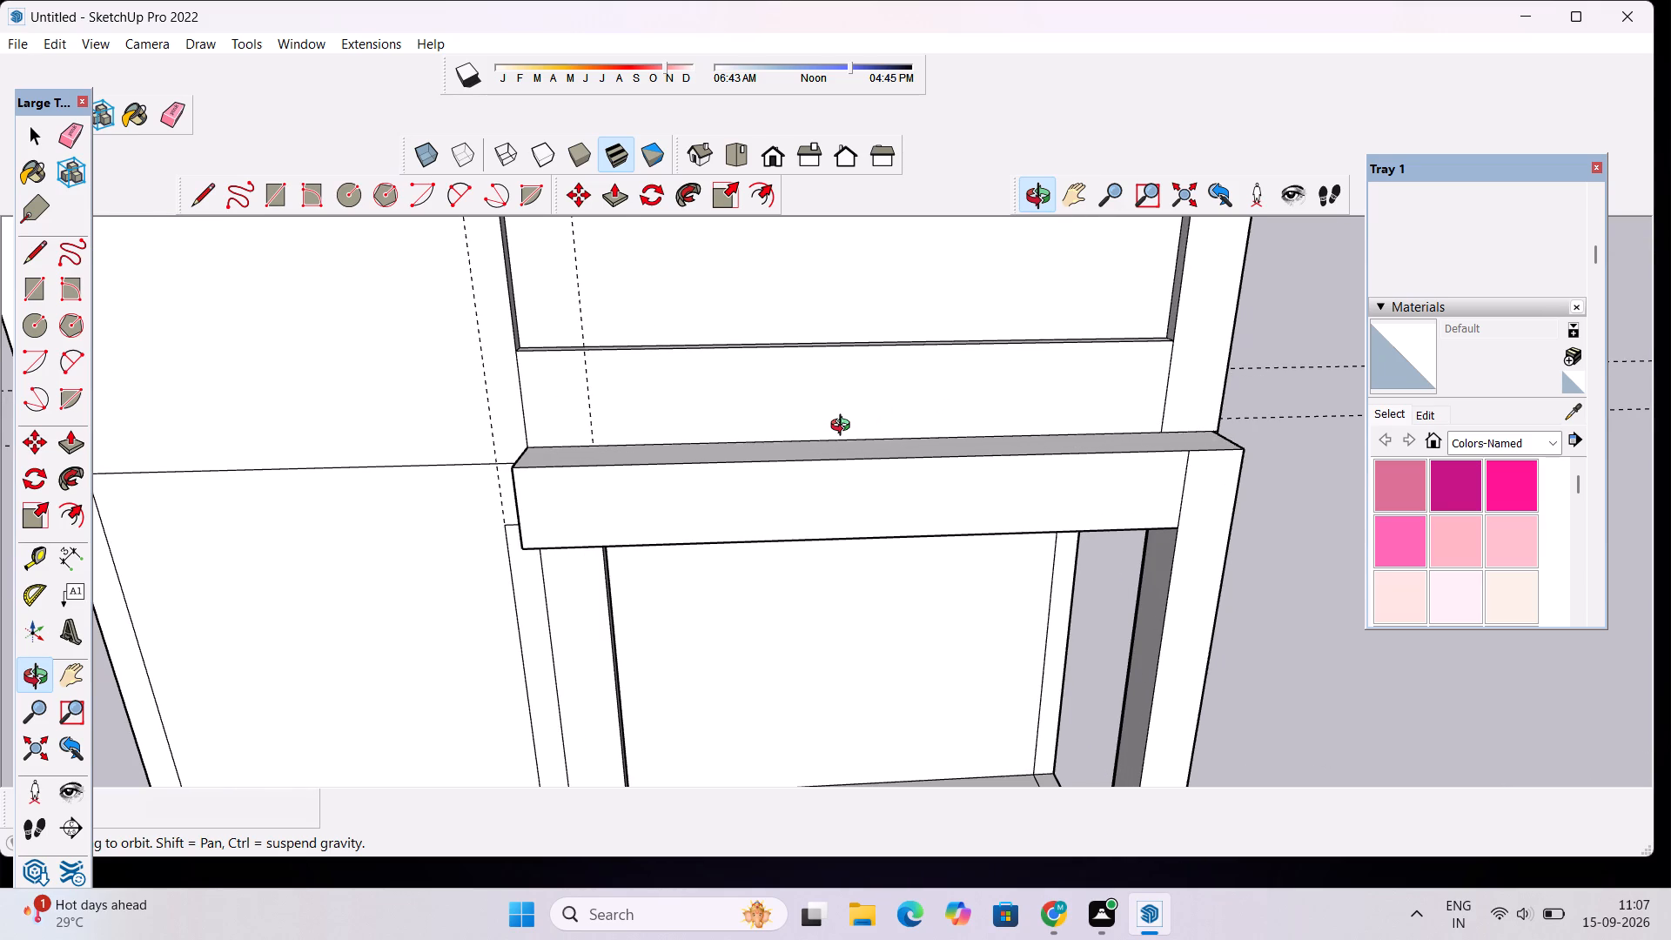
scroll(829, 420, "up", 1)
left_click_drag(829, 410, 880, 451, "shift")
scroll(788, 425, "up", 4)
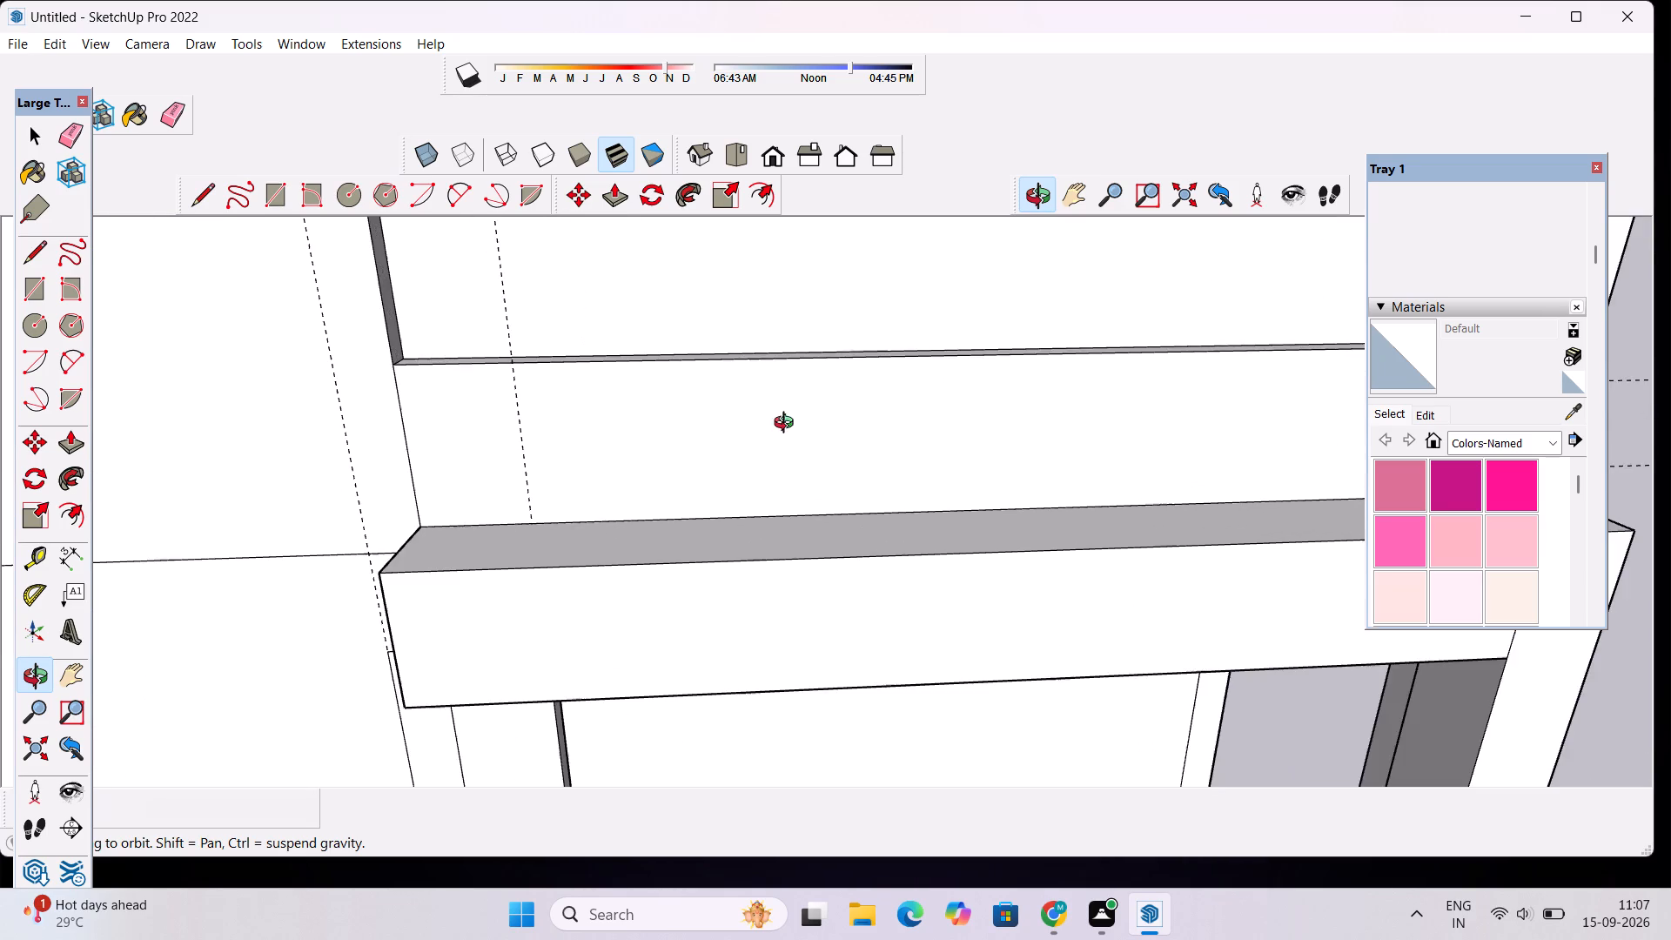
left_click_drag(792, 457, 655, 397)
scroll(654, 396, "down", 2)
left_click_drag(663, 400, 793, 450)
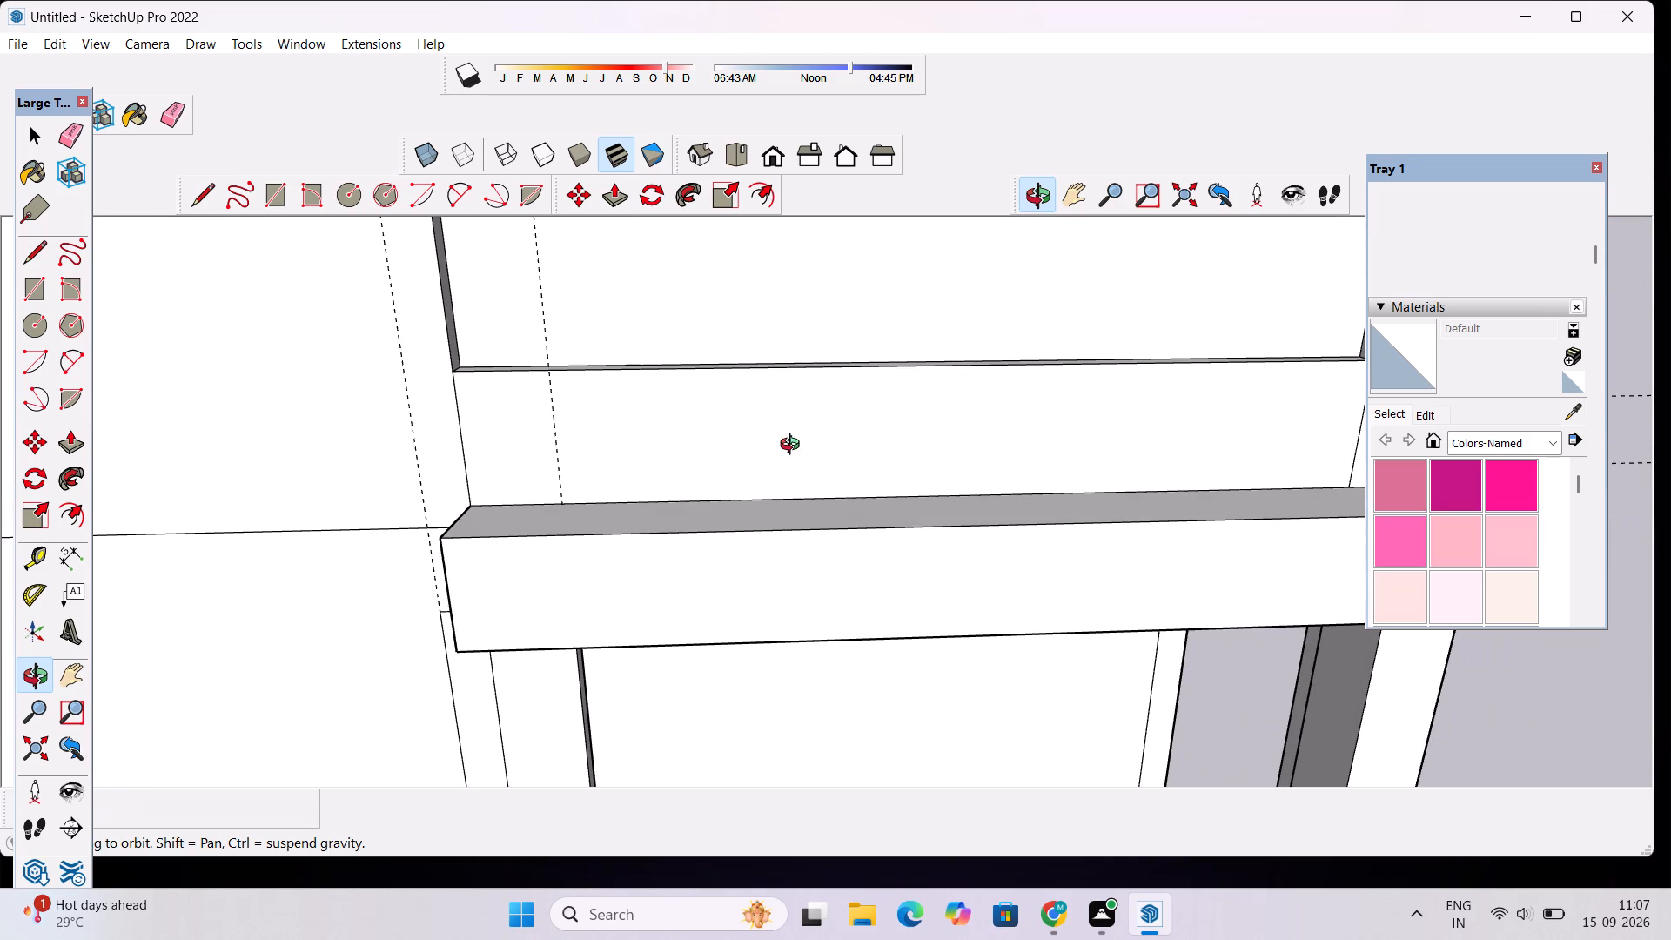
left_click_drag(675, 408, 691, 418, "shift")
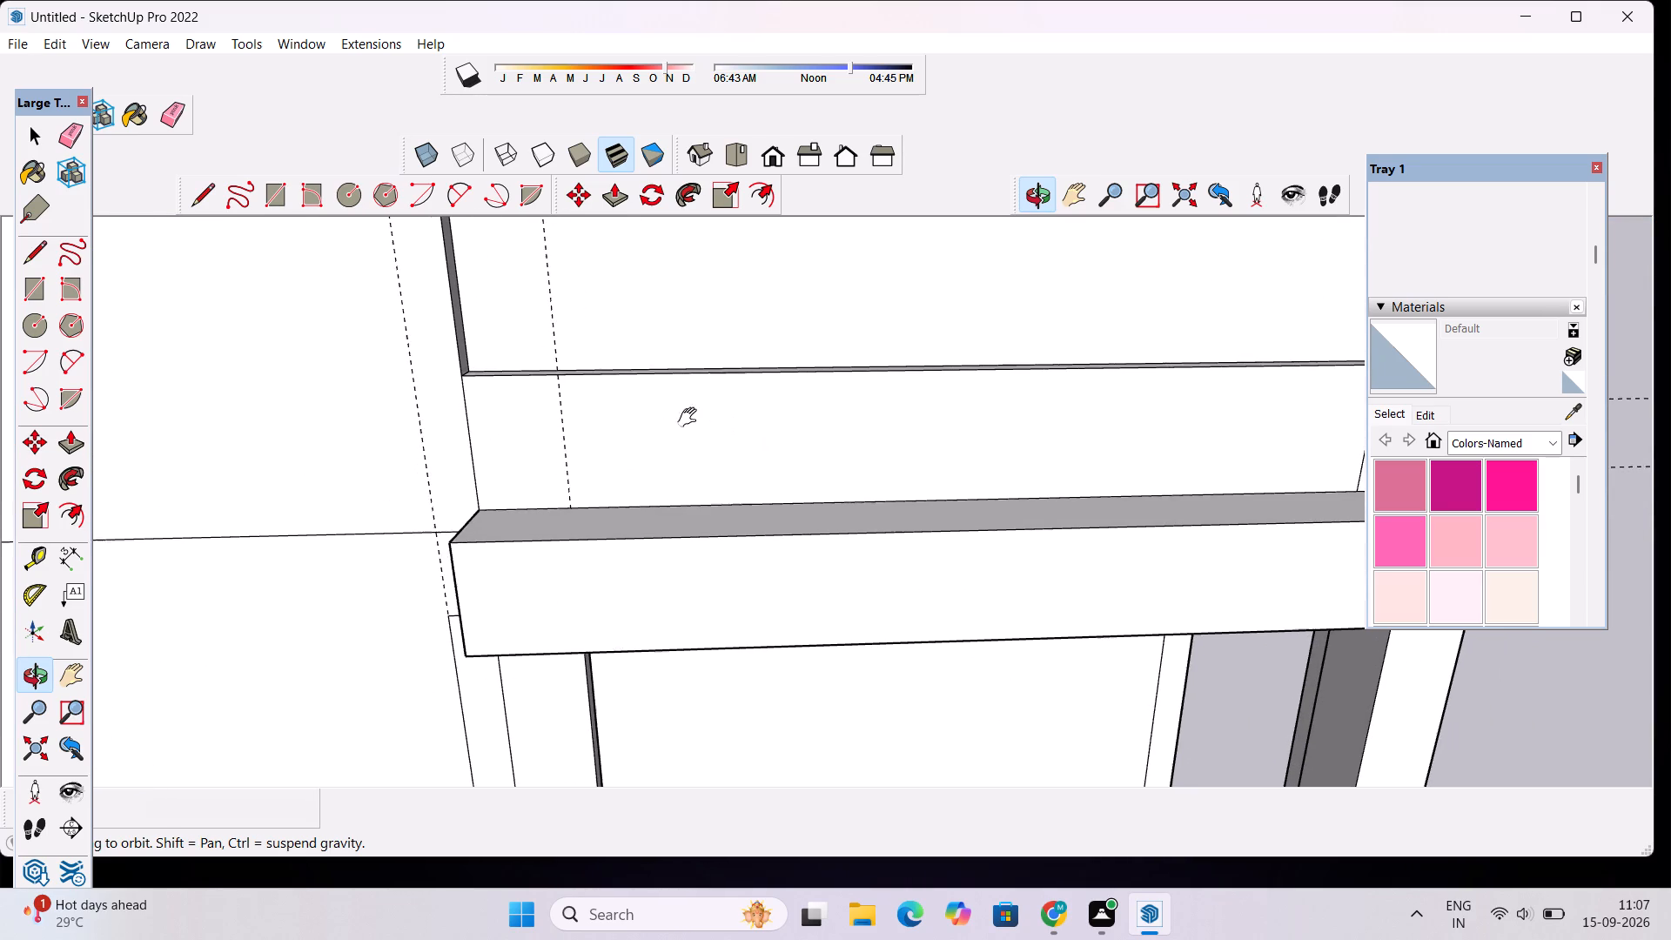
left_click_drag(691, 418, 753, 455, "shift")
key("r")
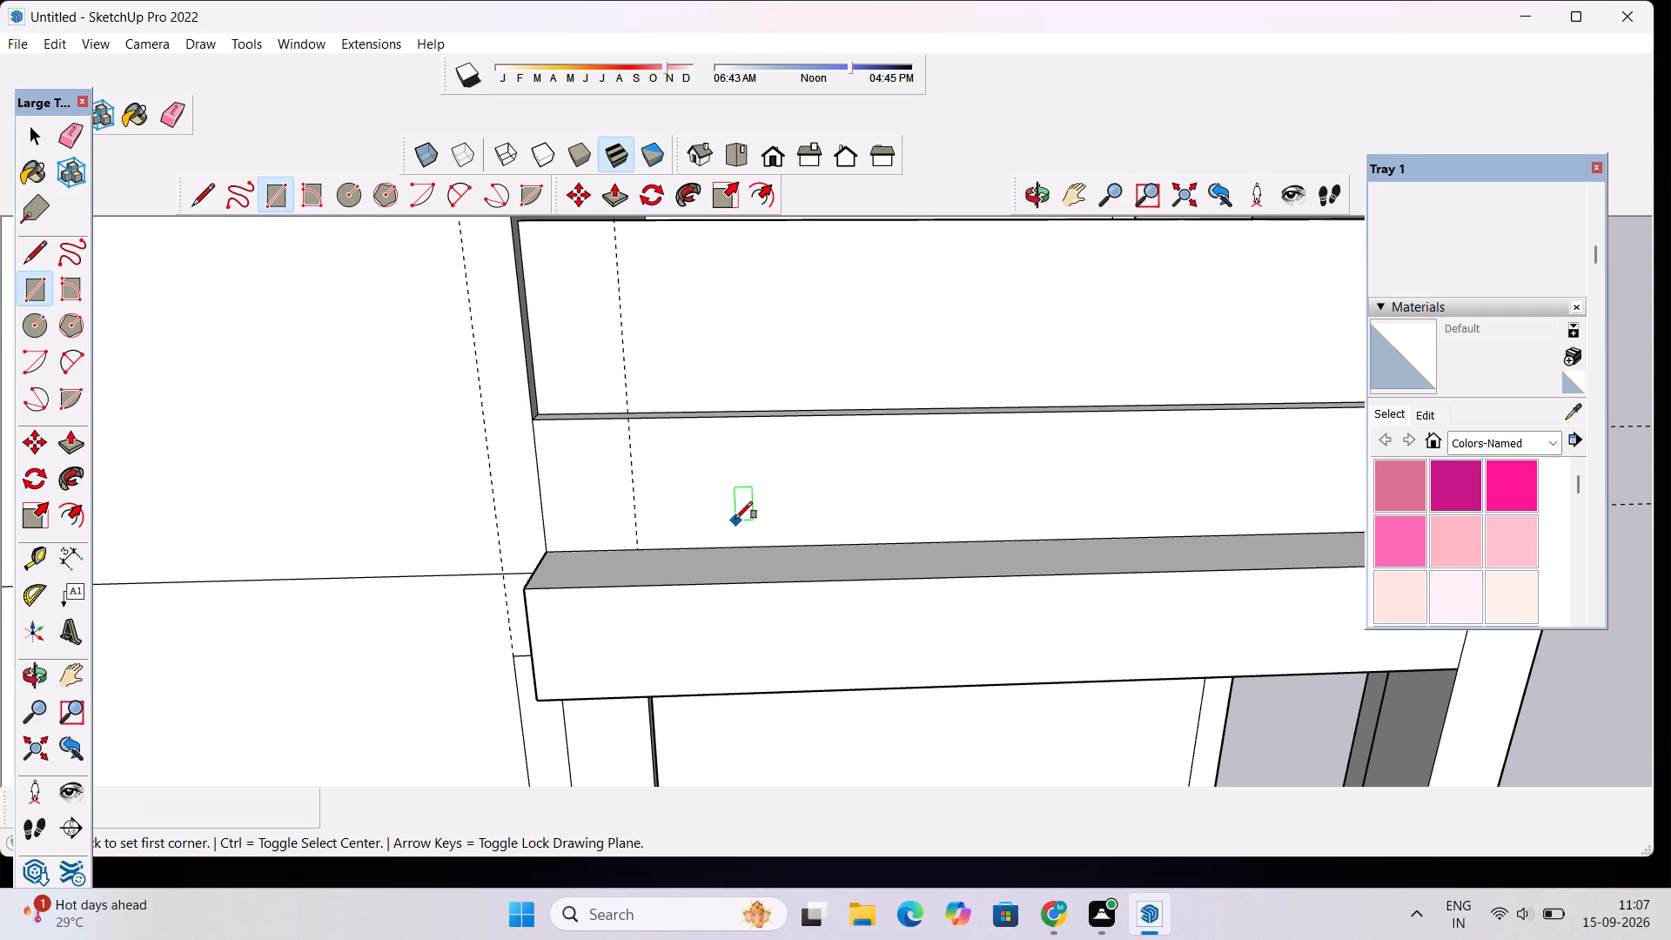
scroll(735, 519, "down", 2)
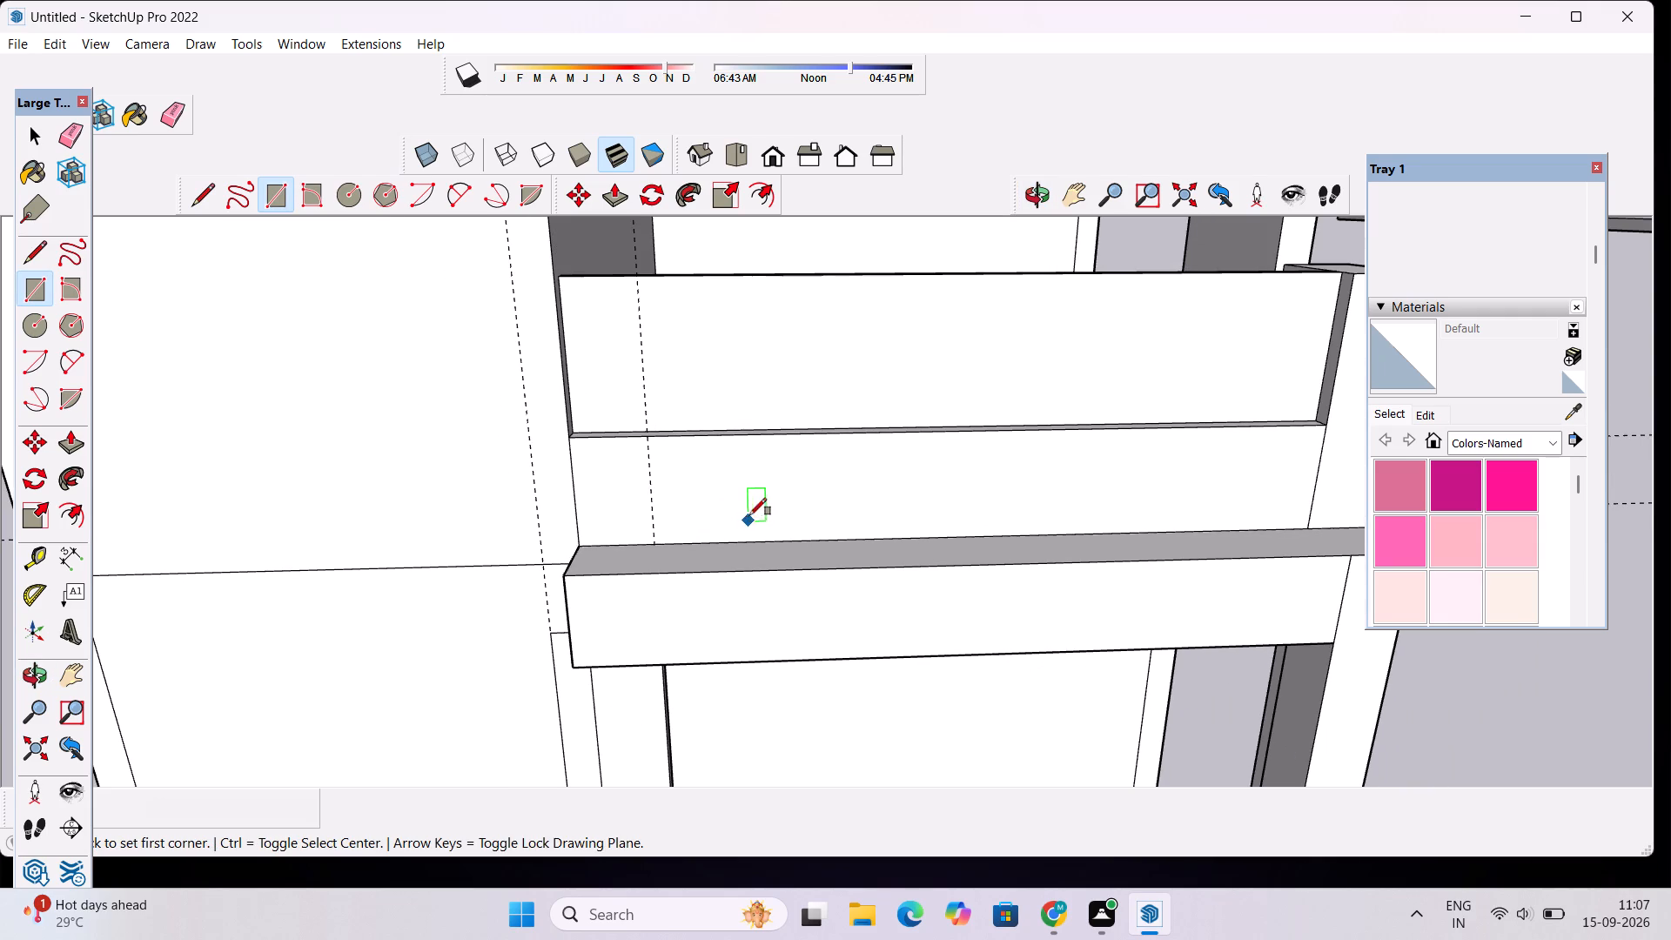
scroll(793, 545, "down", 1)
scroll(781, 530, "up", 3)
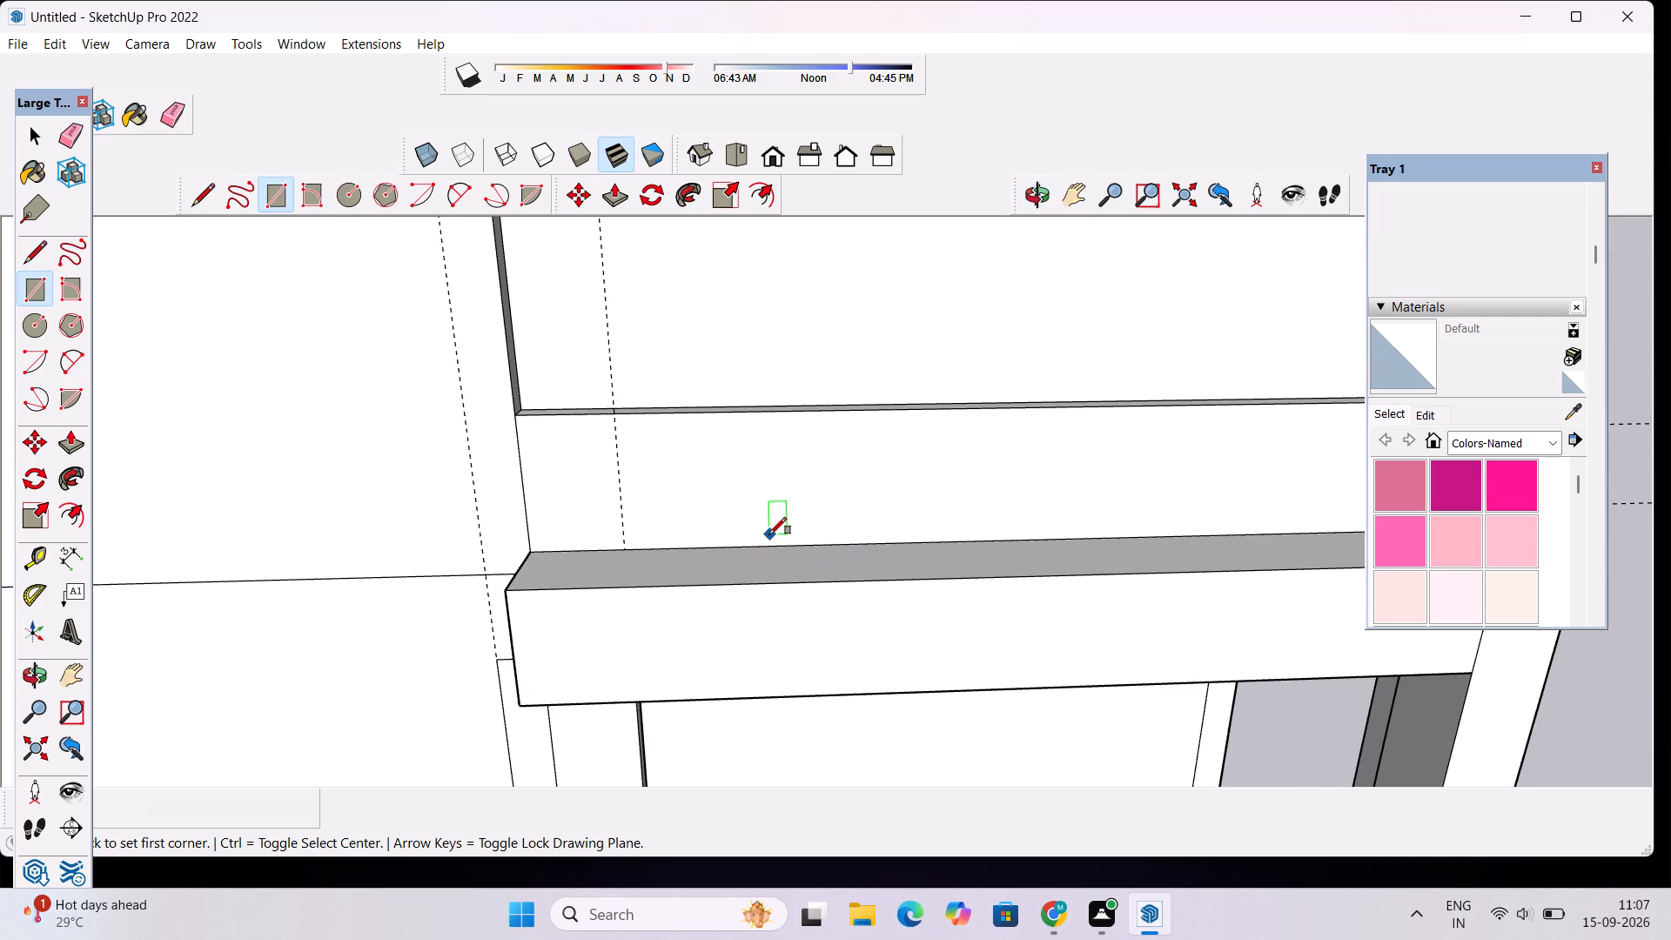
scroll(769, 534, "up", 2)
scroll(720, 513, "down", 3)
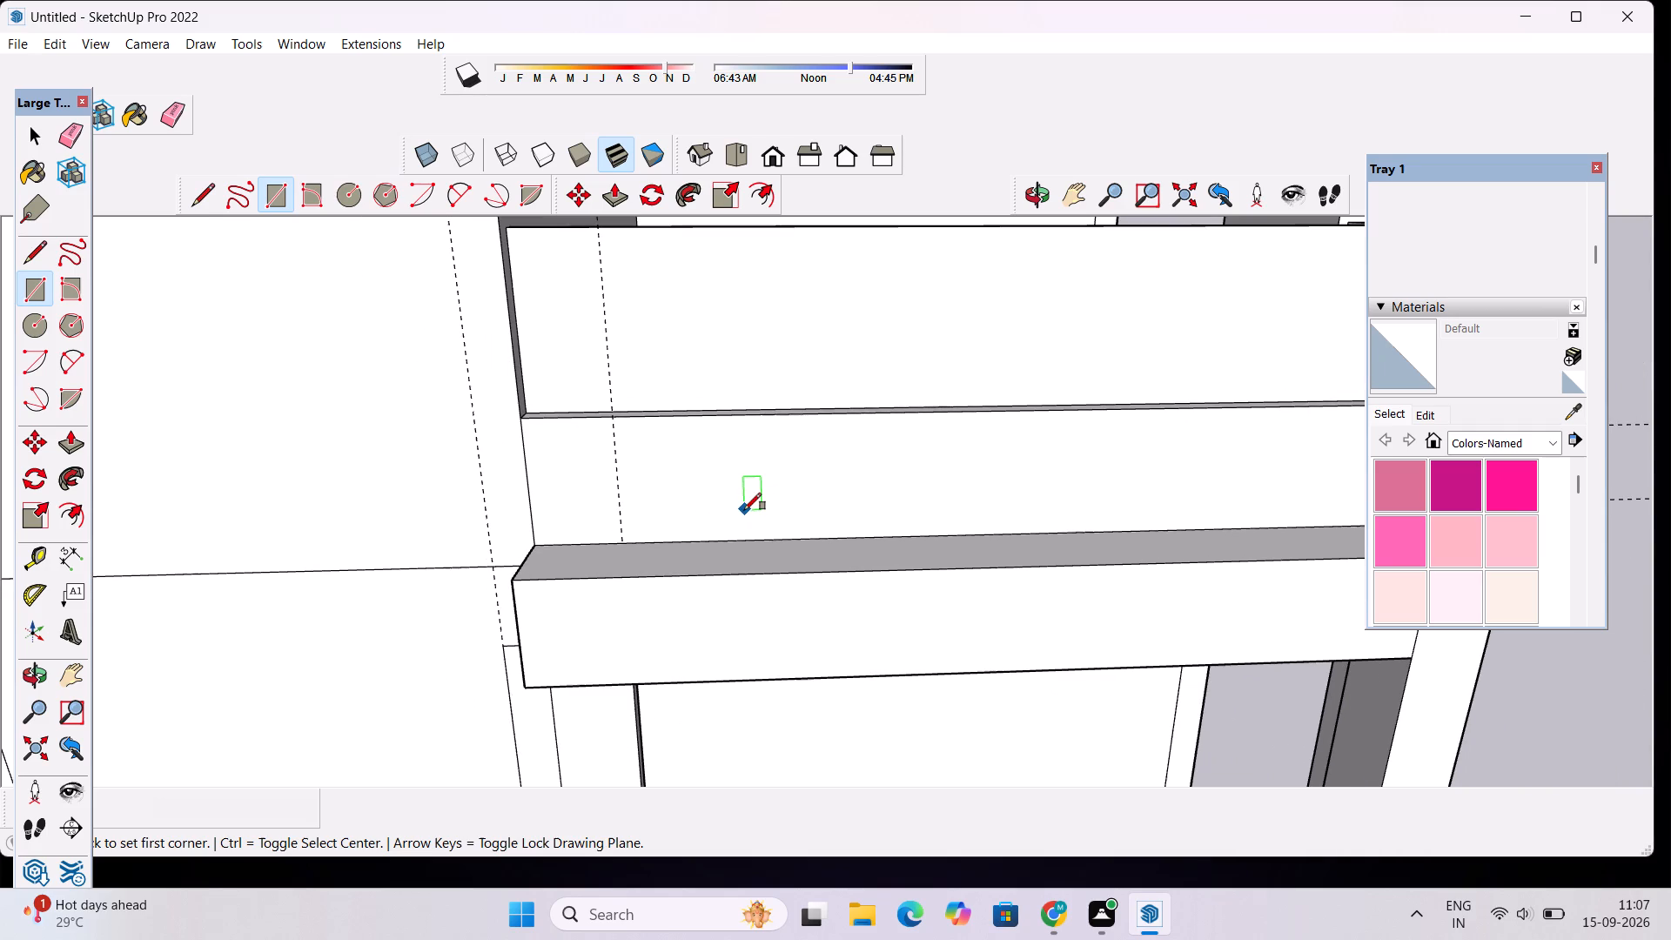
left_click(755, 446)
scroll(852, 520, "down", 2)
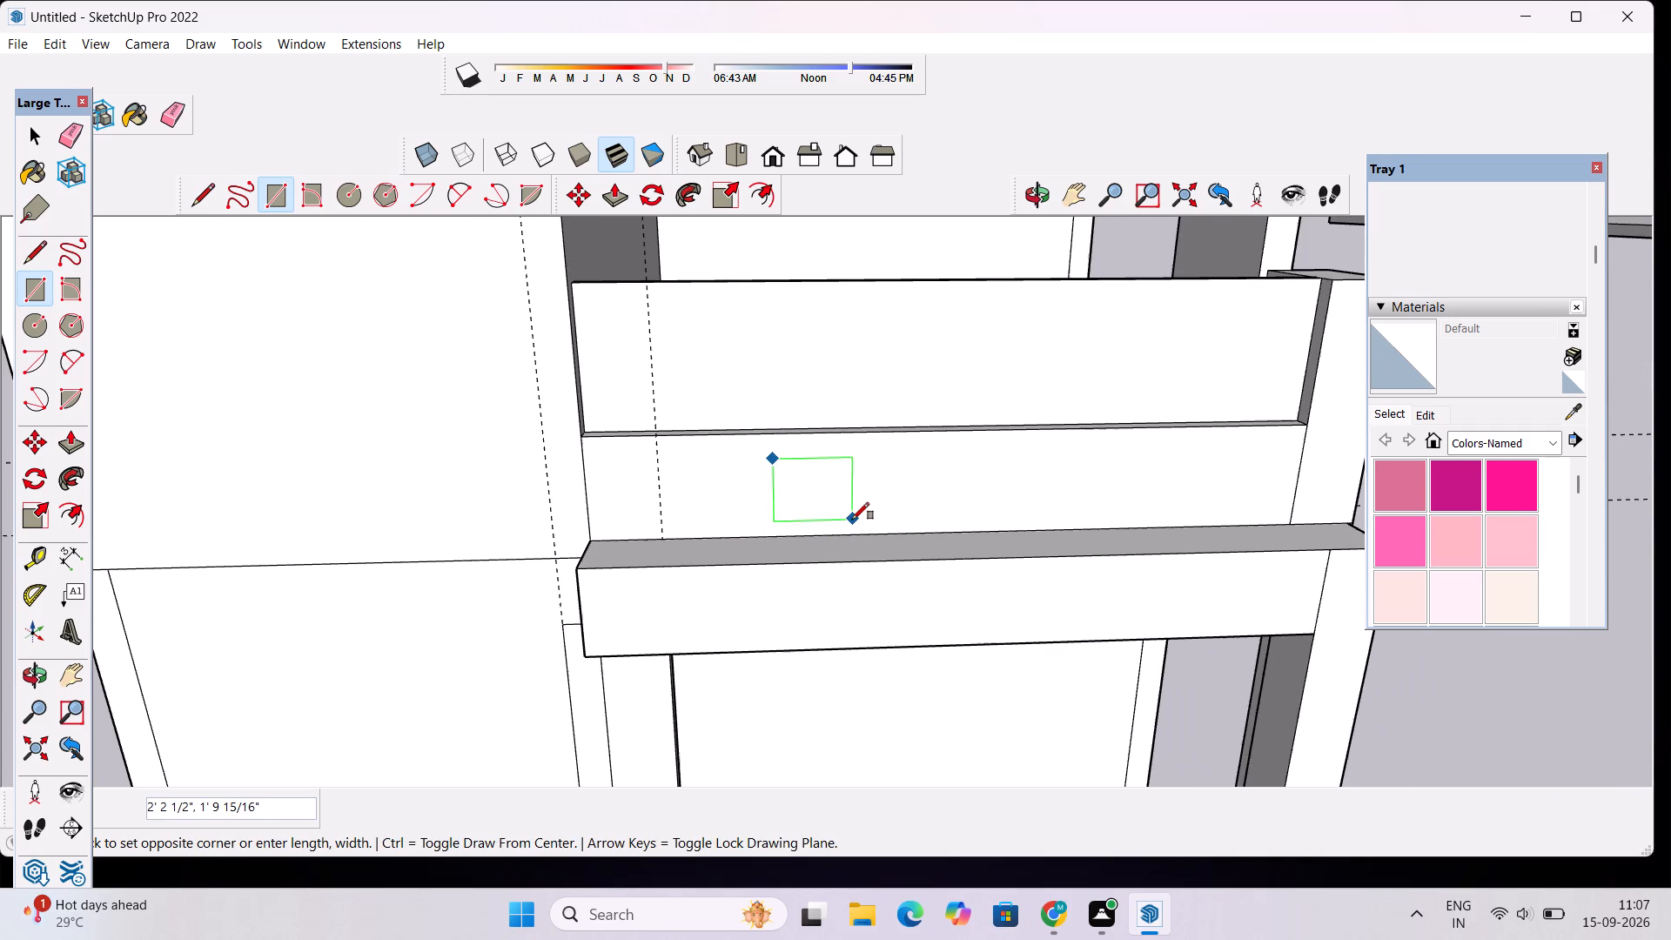
left_click(852, 521)
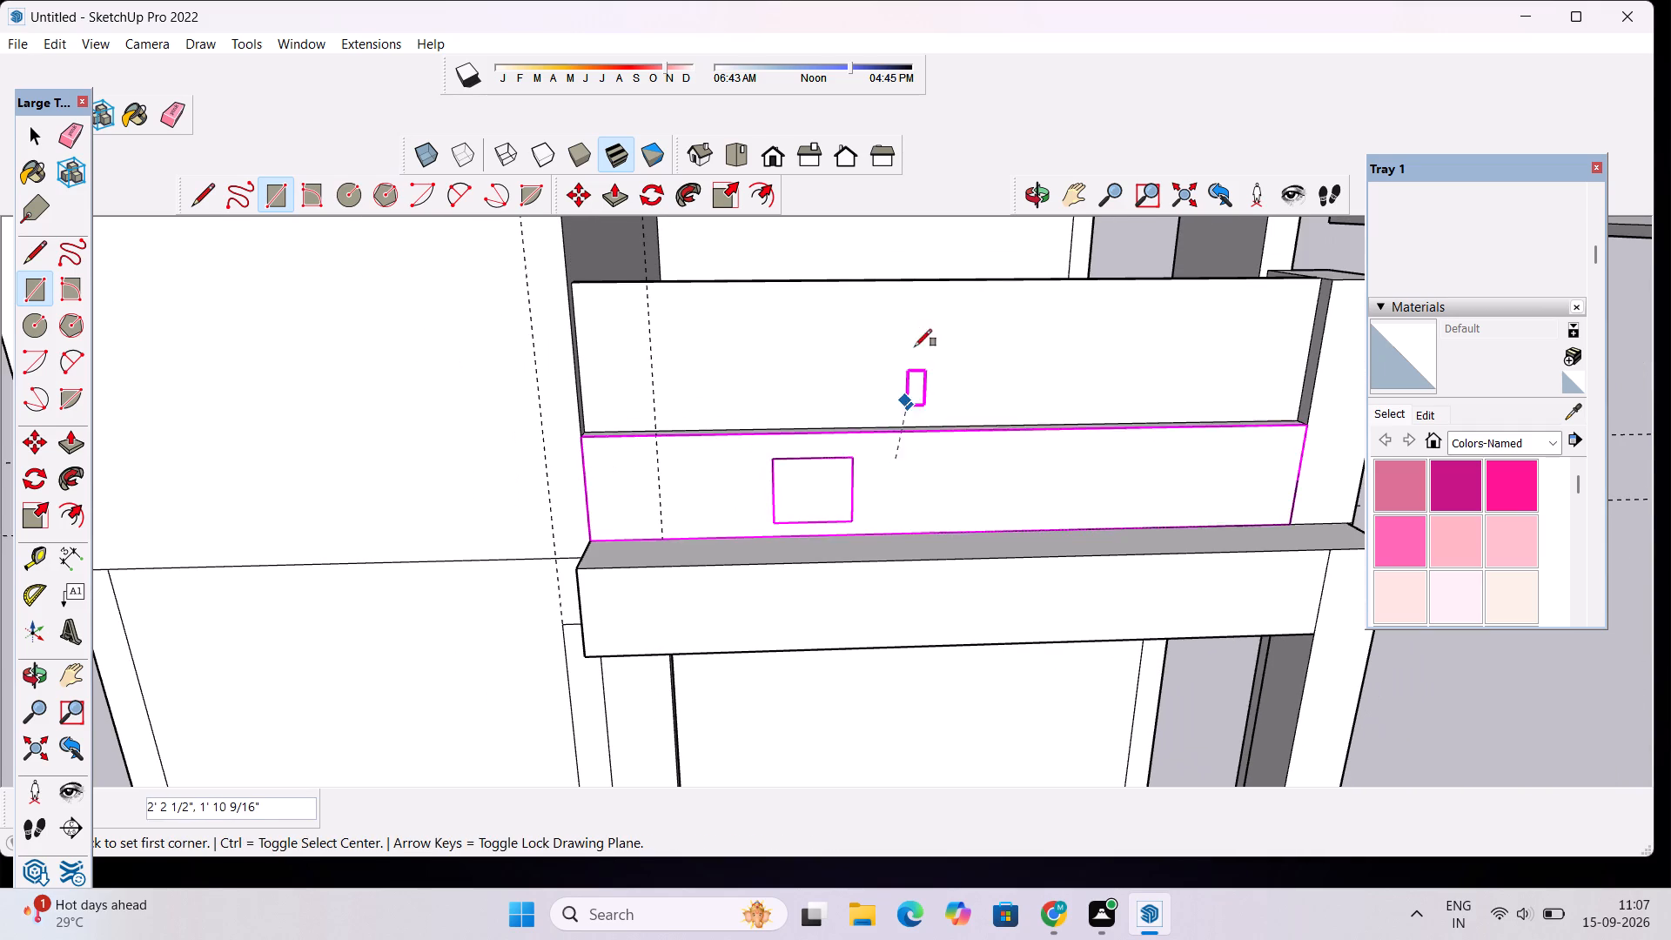
Copy the rectangle about 3' 5" along the front parapet's face towards the corner column.
left_click(1035, 198)
left_click_drag(1030, 376, 828, 414, "shift")
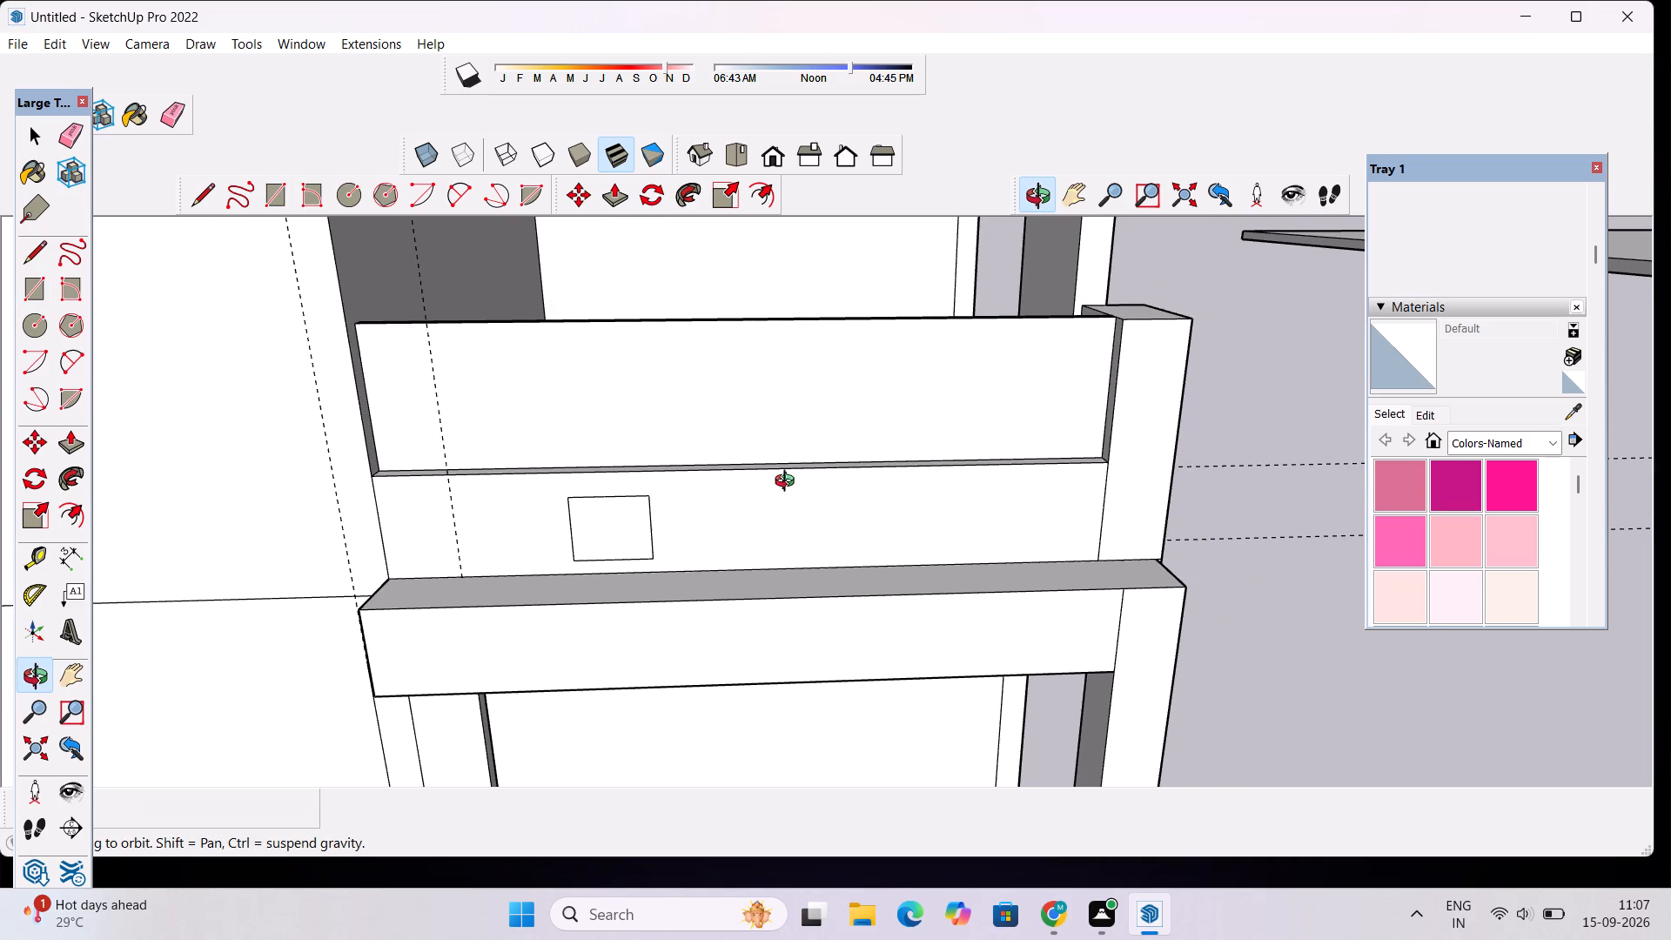
left_click_drag(659, 528, 659, 510)
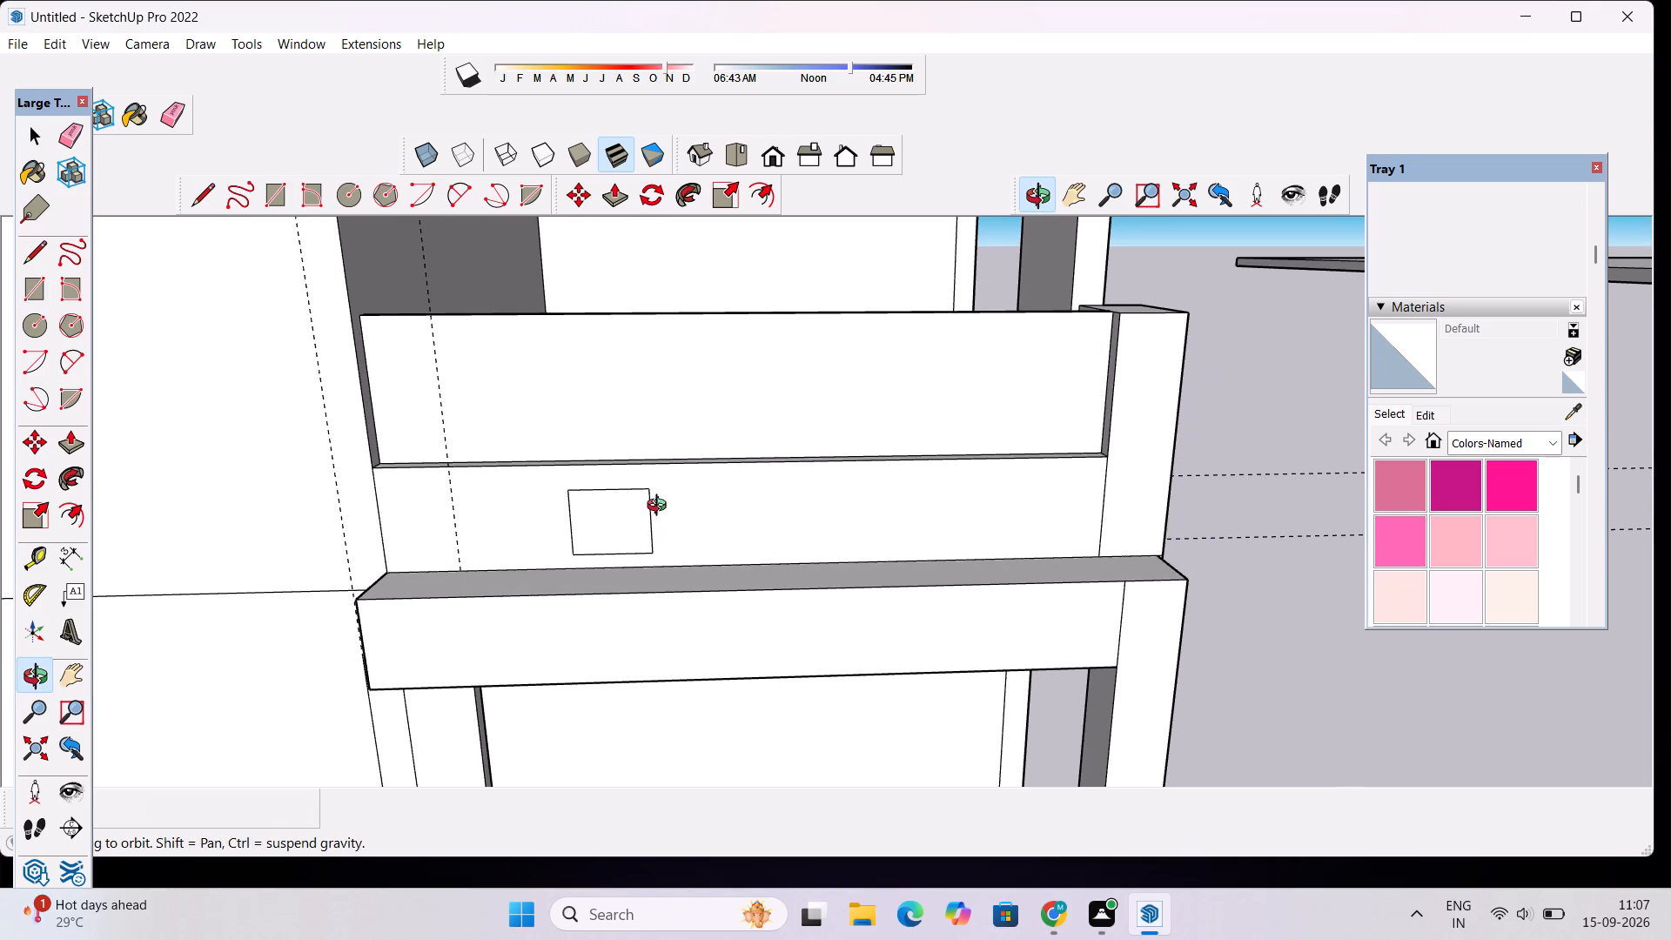
scroll(661, 533, "up", 1)
left_click_drag(661, 533, 742, 546, "shift")
scroll(720, 543, "up", 3)
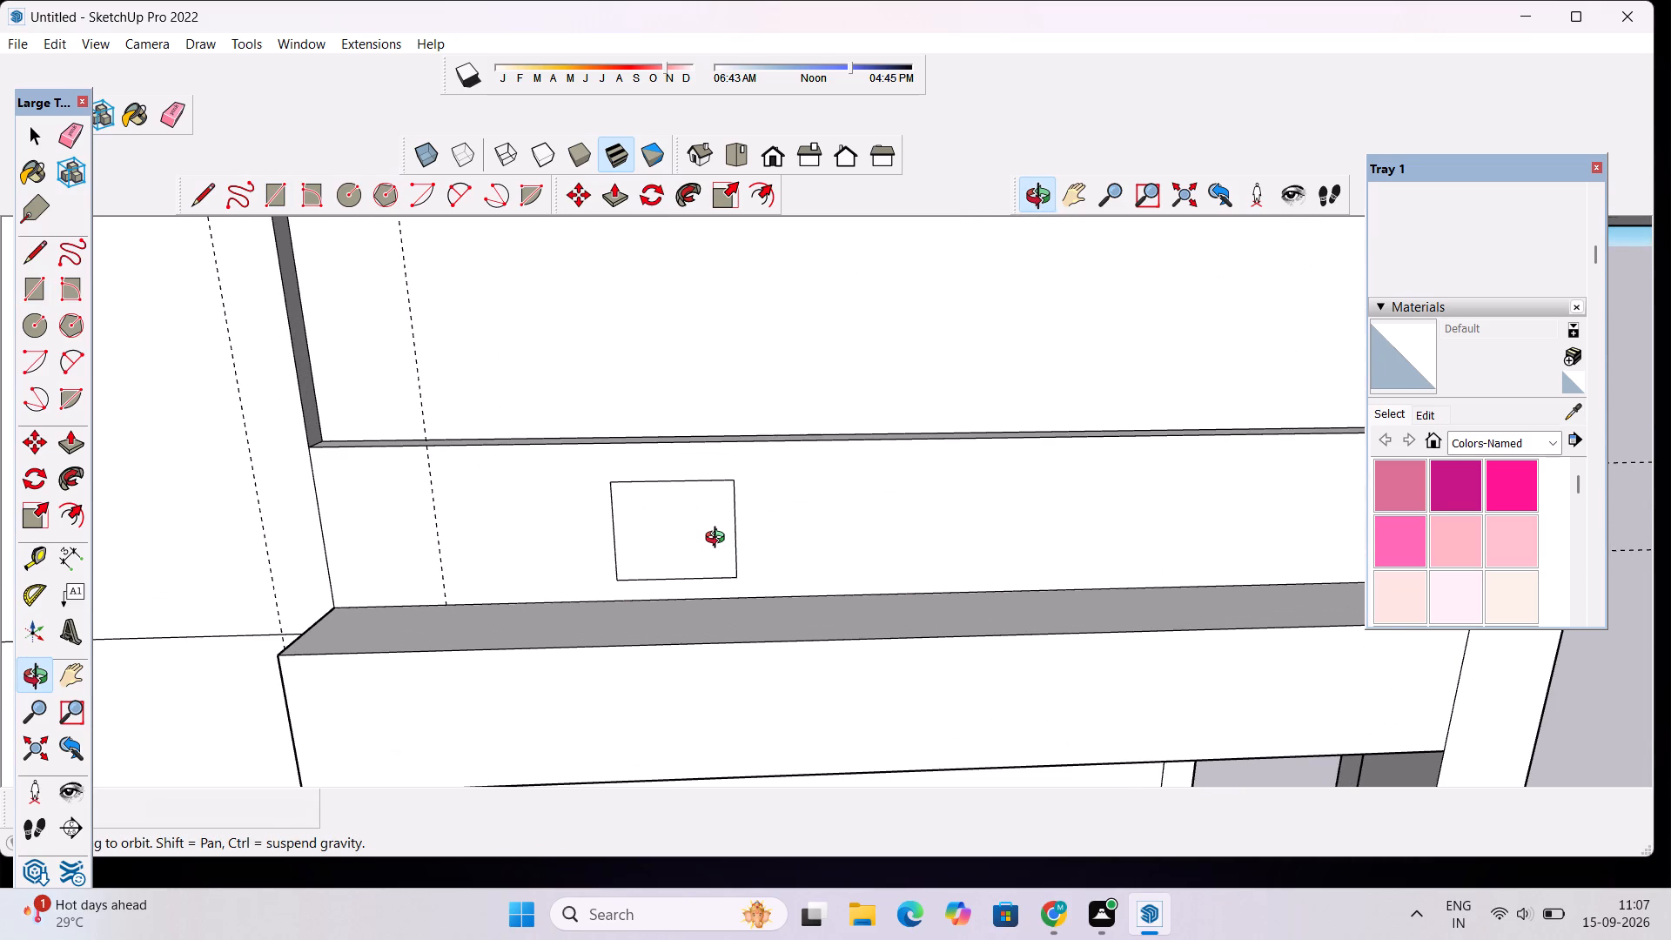
left_click_drag(686, 535, 724, 547, "shift")
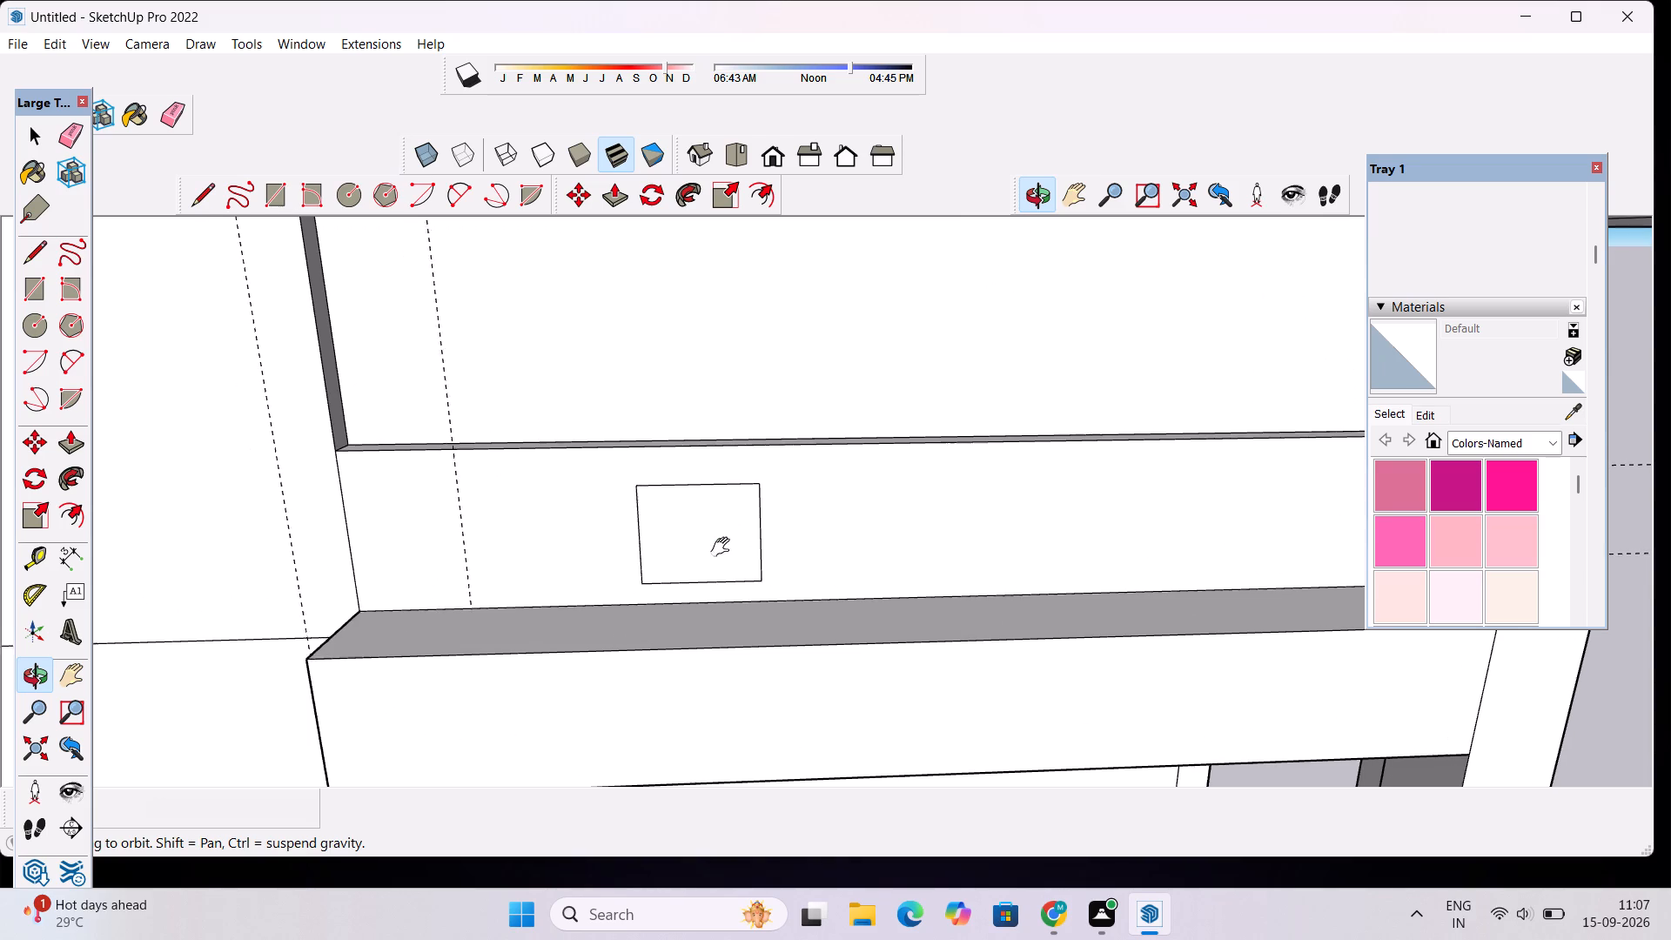
left_click_drag(724, 547, 725, 547, "shift")
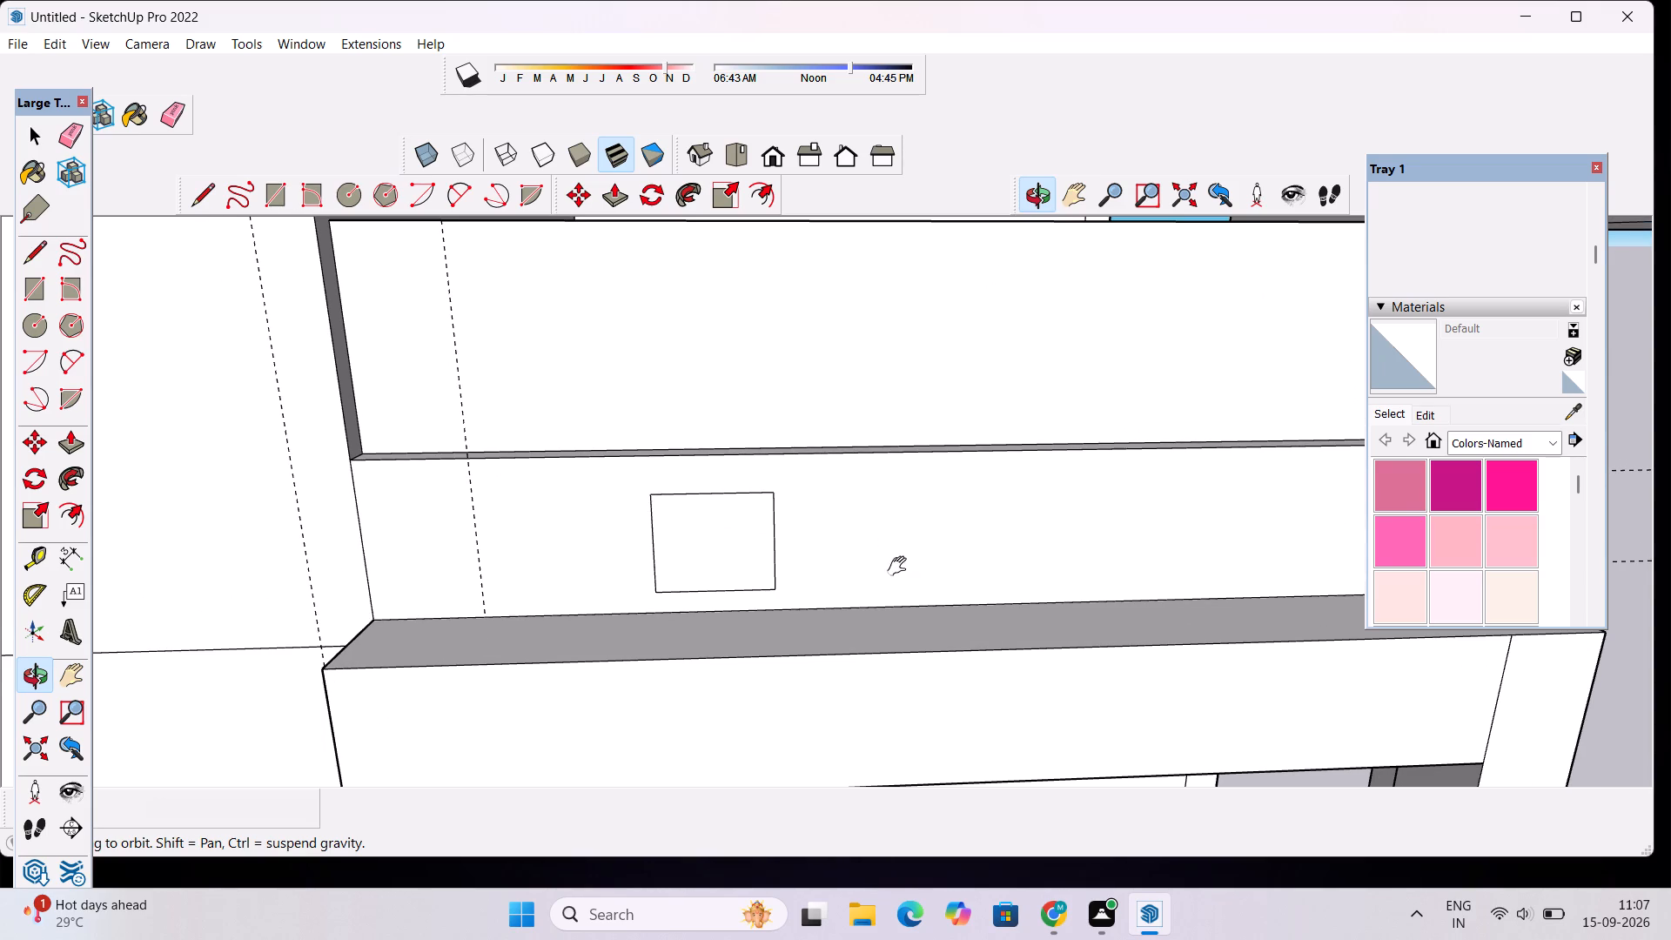
left_click_drag(898, 567, 754, 595, "shift")
scroll(715, 598, "up", 3, "shift")
key("space")
double_click(563, 554)
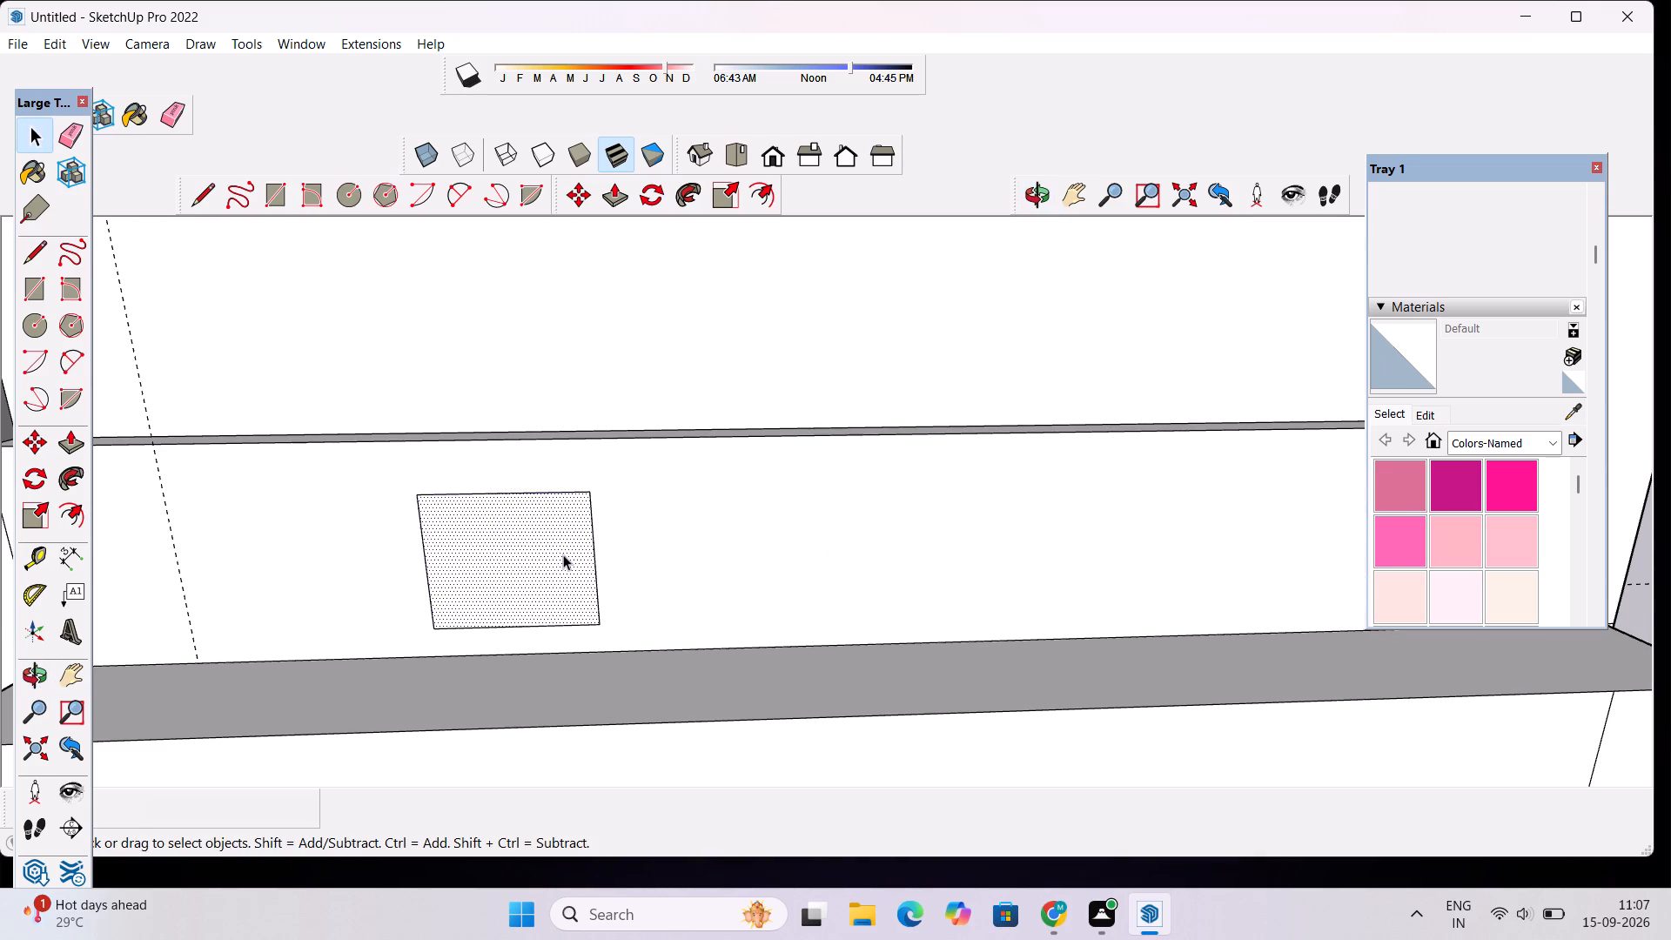
key("m")
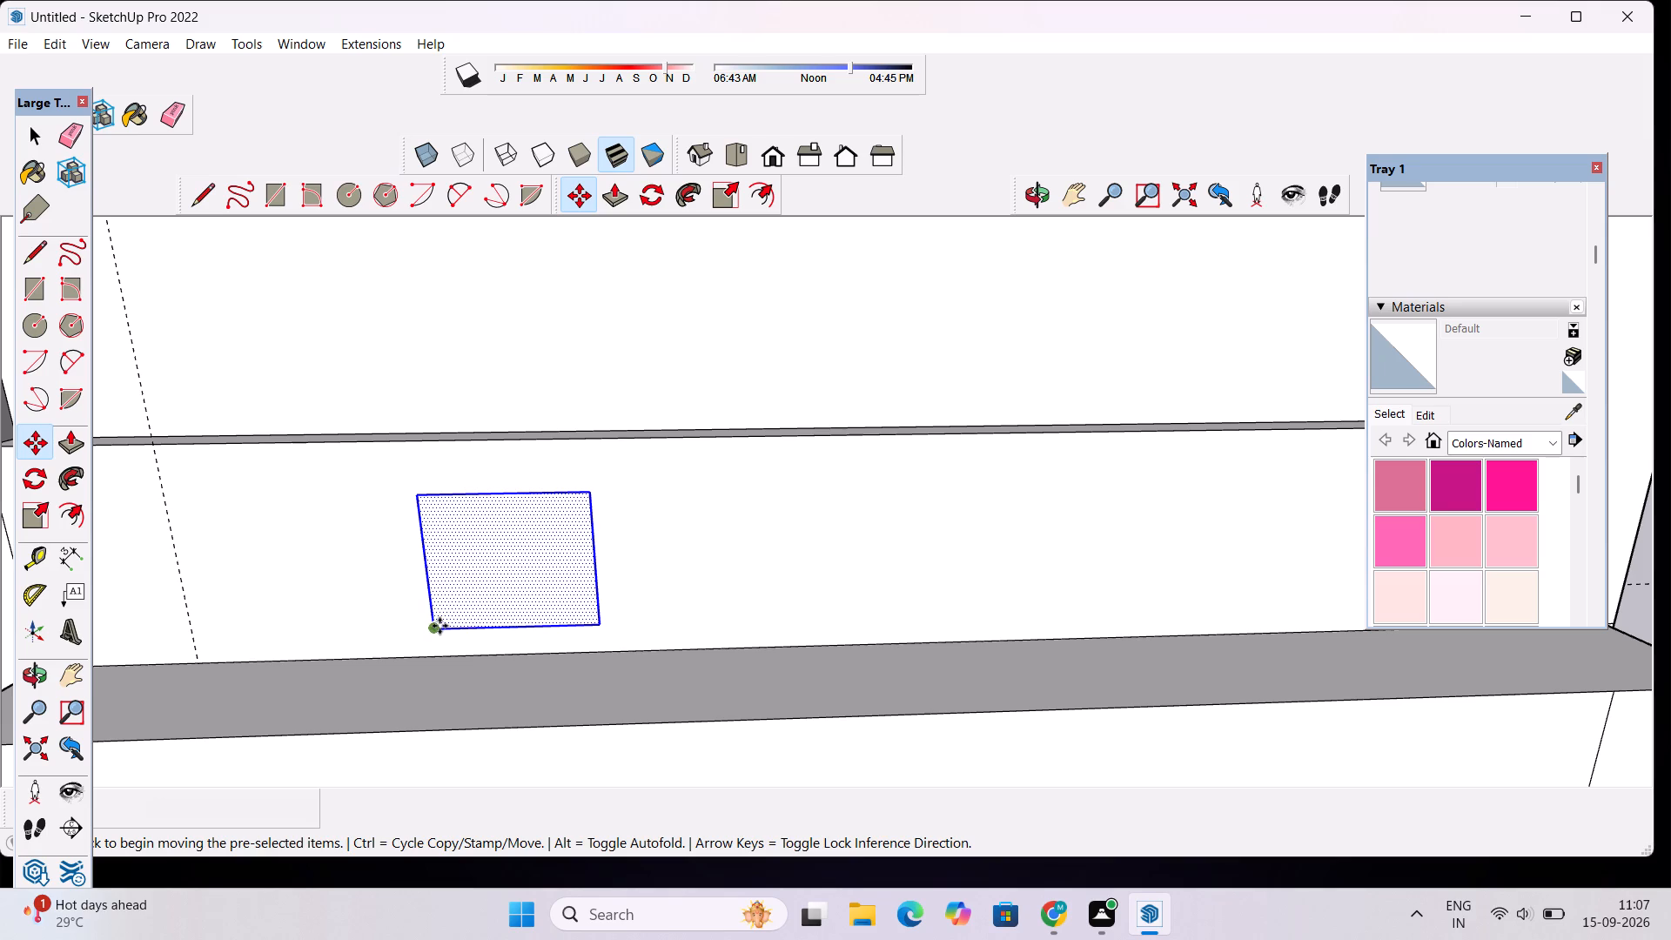
left_click(440, 626)
scroll(617, 614, "down", 4)
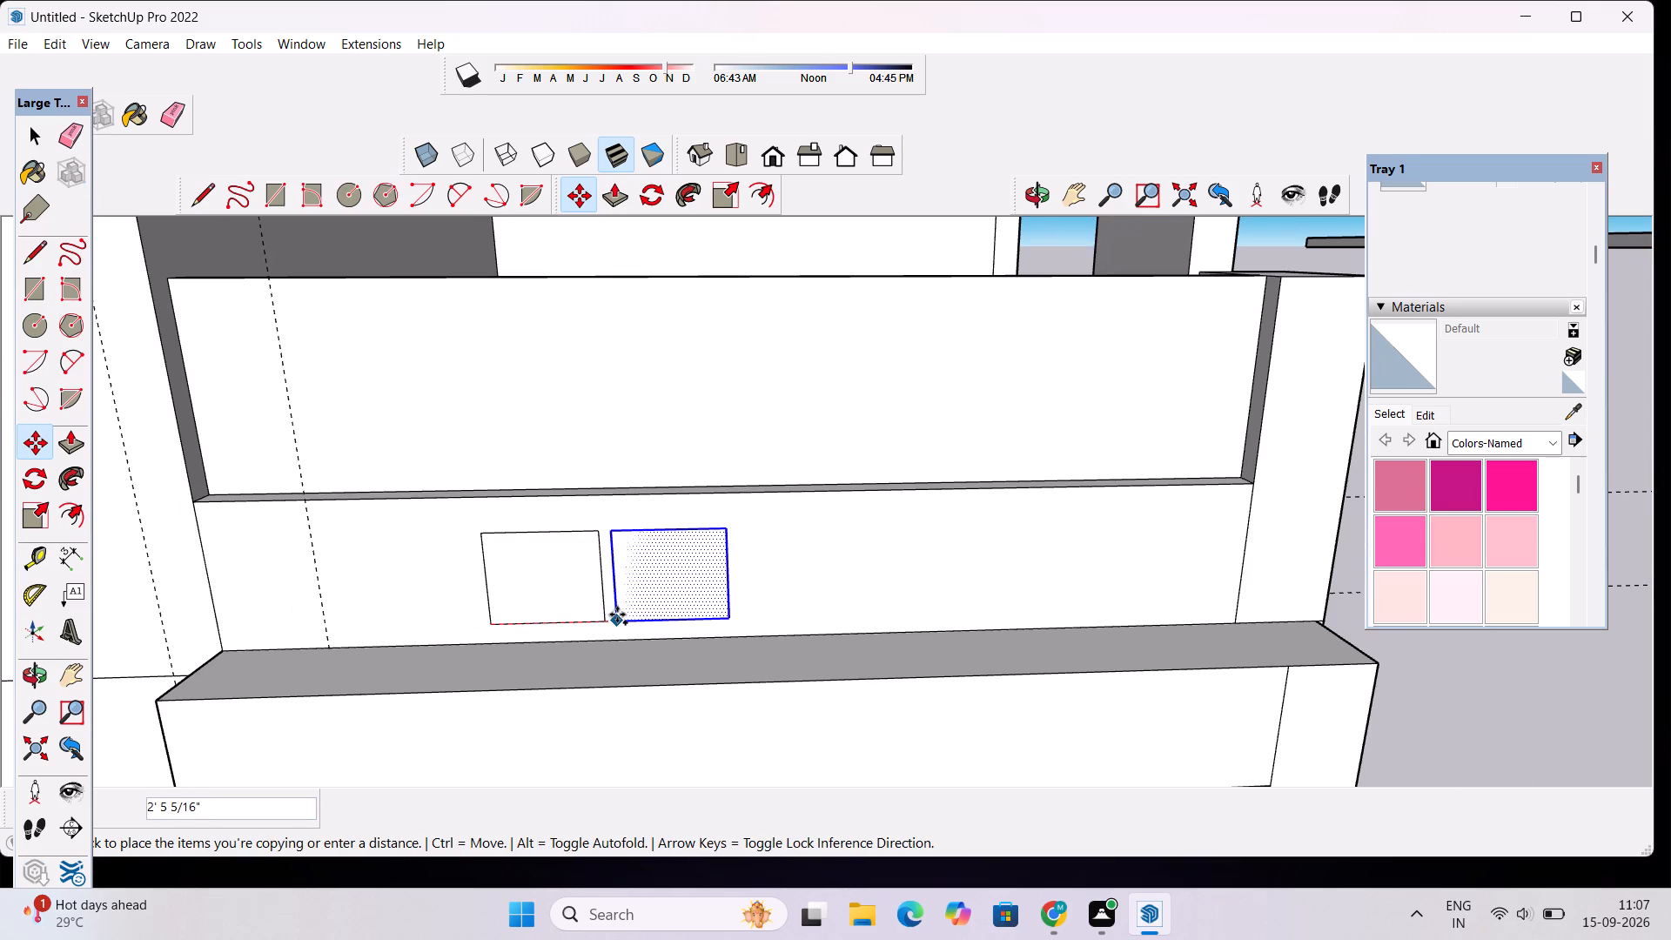
left_click(666, 614)
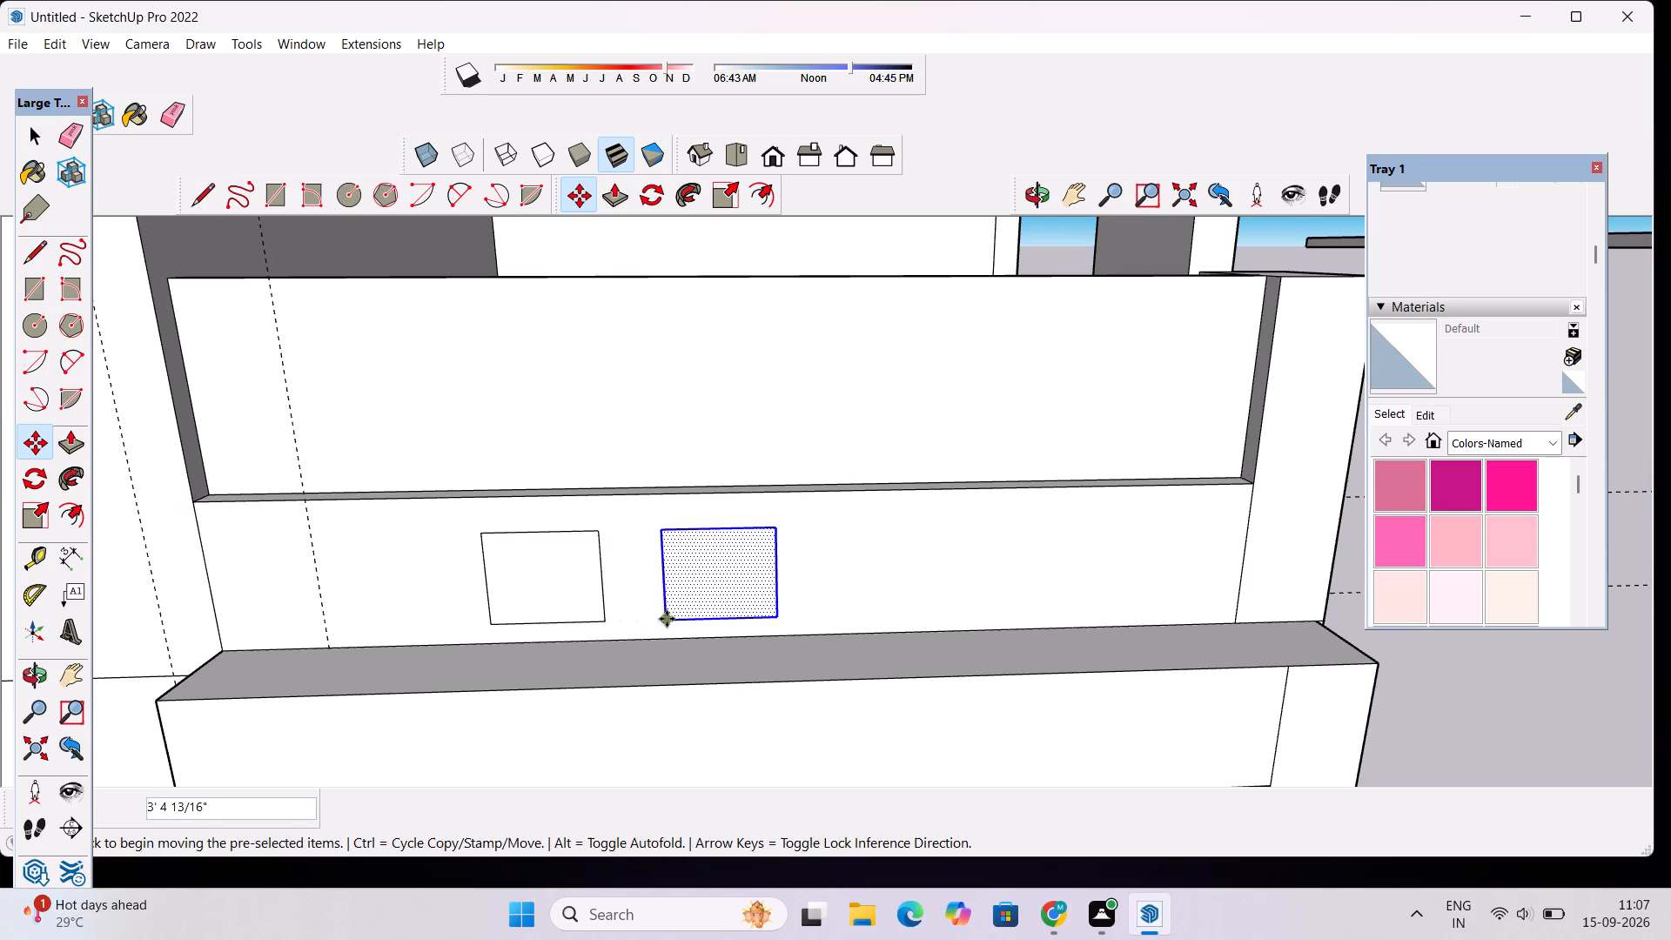
Place two more copies of the rectangle towards the corner column, spaced about 3' 2" and 3' 3" apart.
left_click(667, 625)
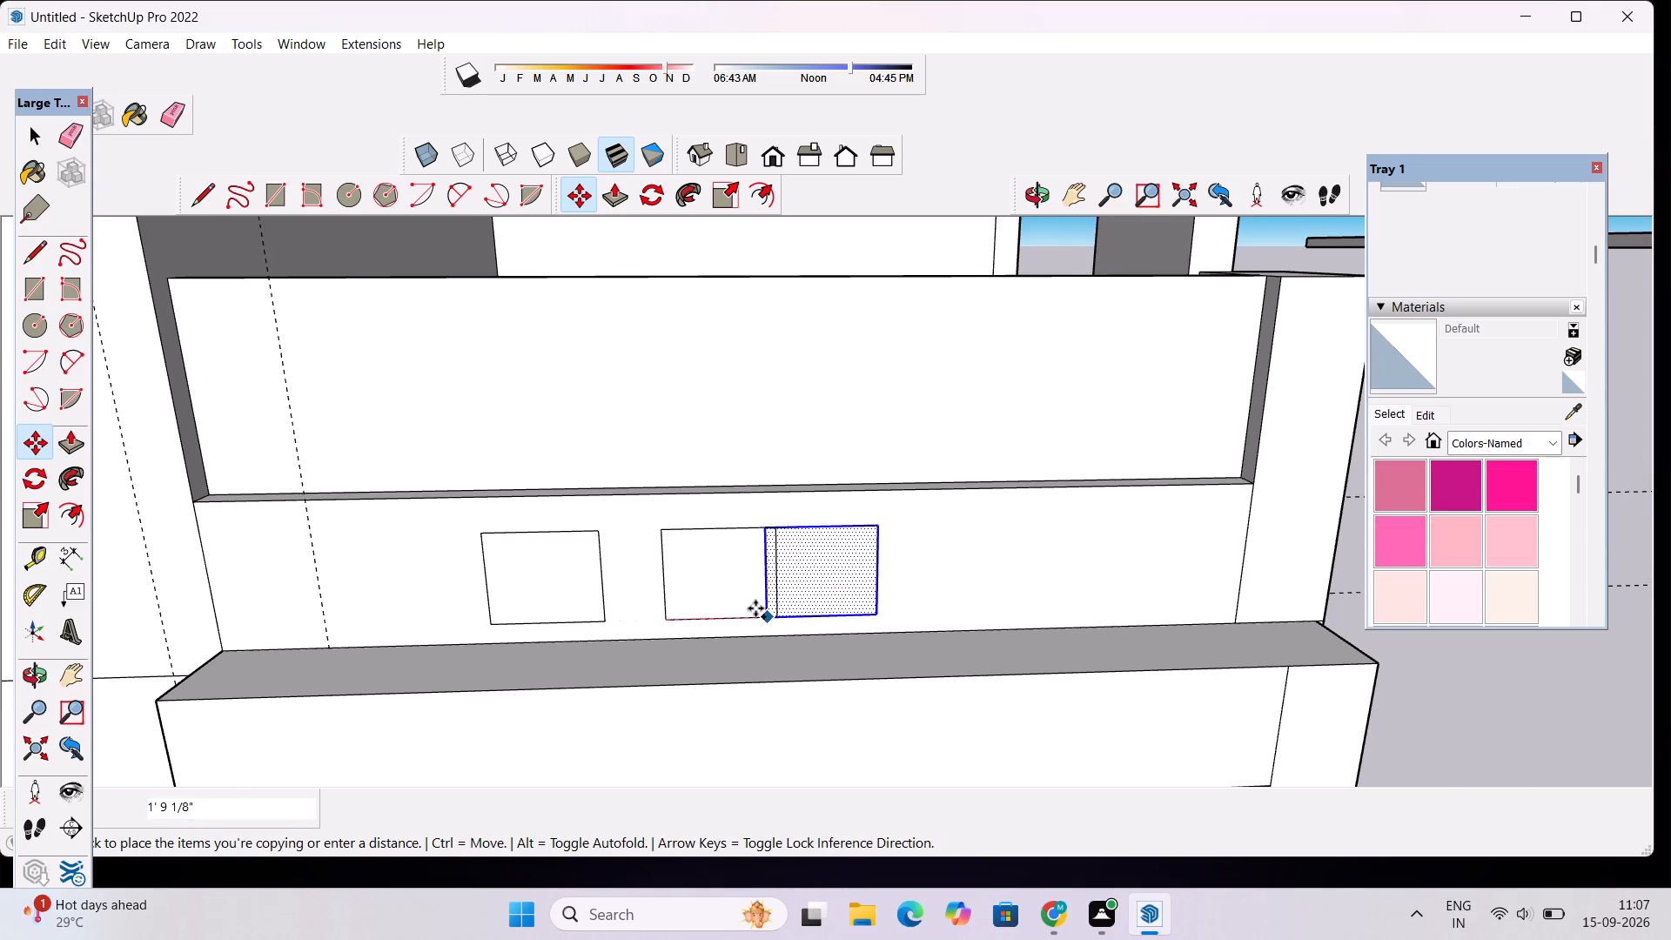
scroll(755, 608, "down", 1)
scroll(854, 606, "up", 1)
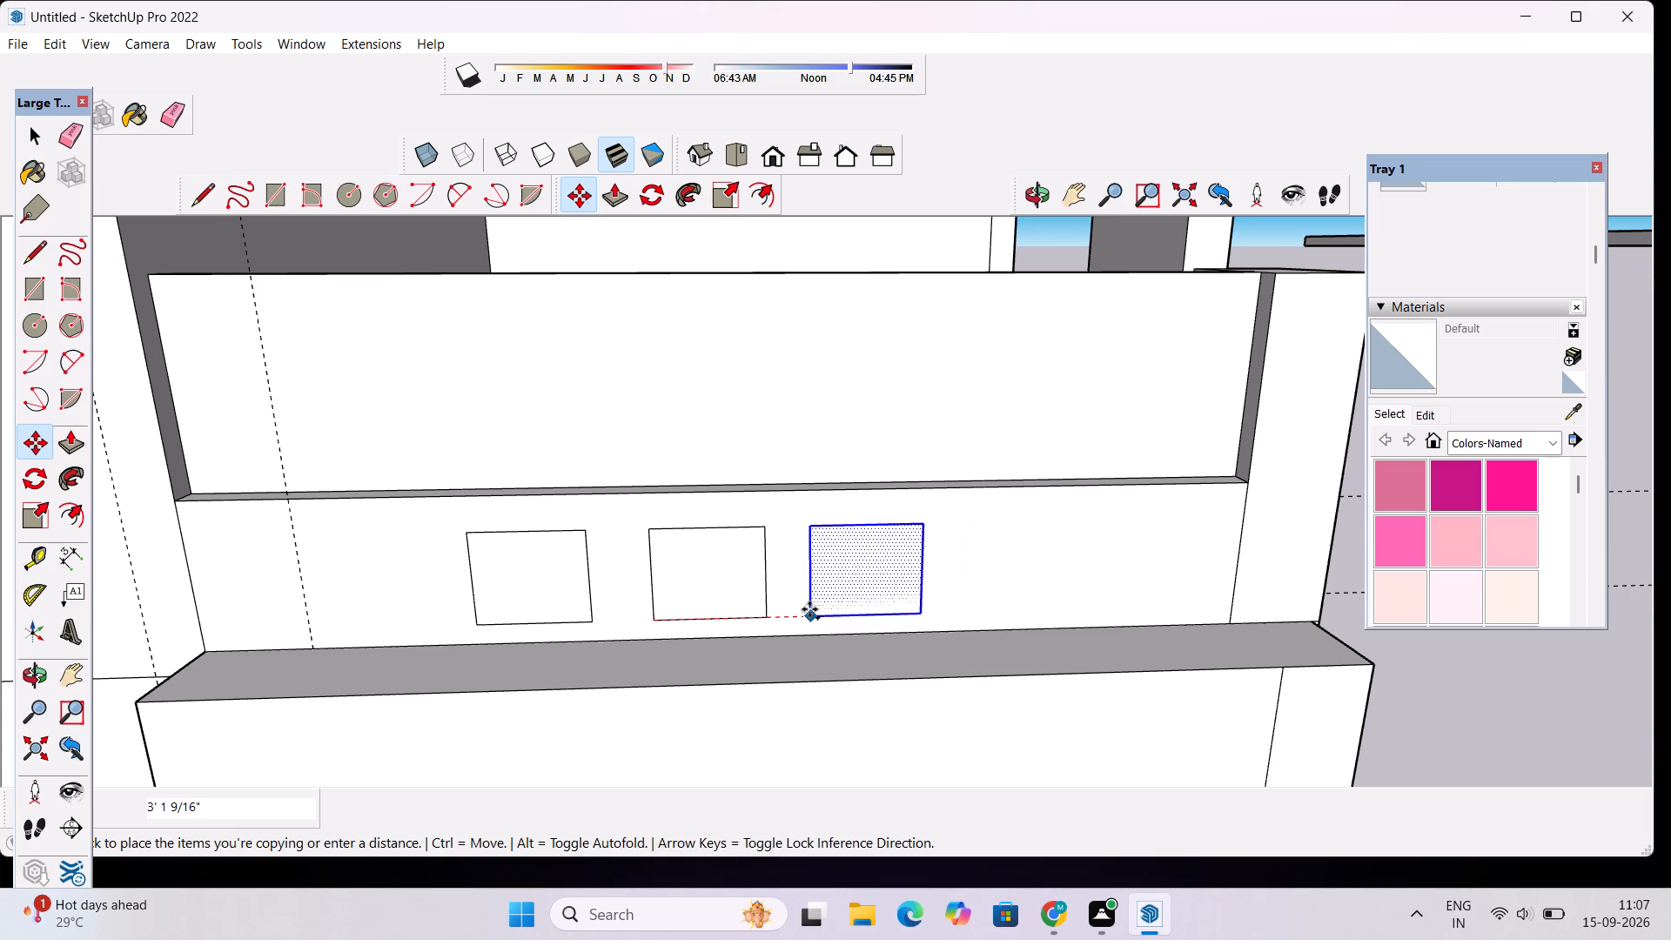
scroll(809, 609, "up", 2)
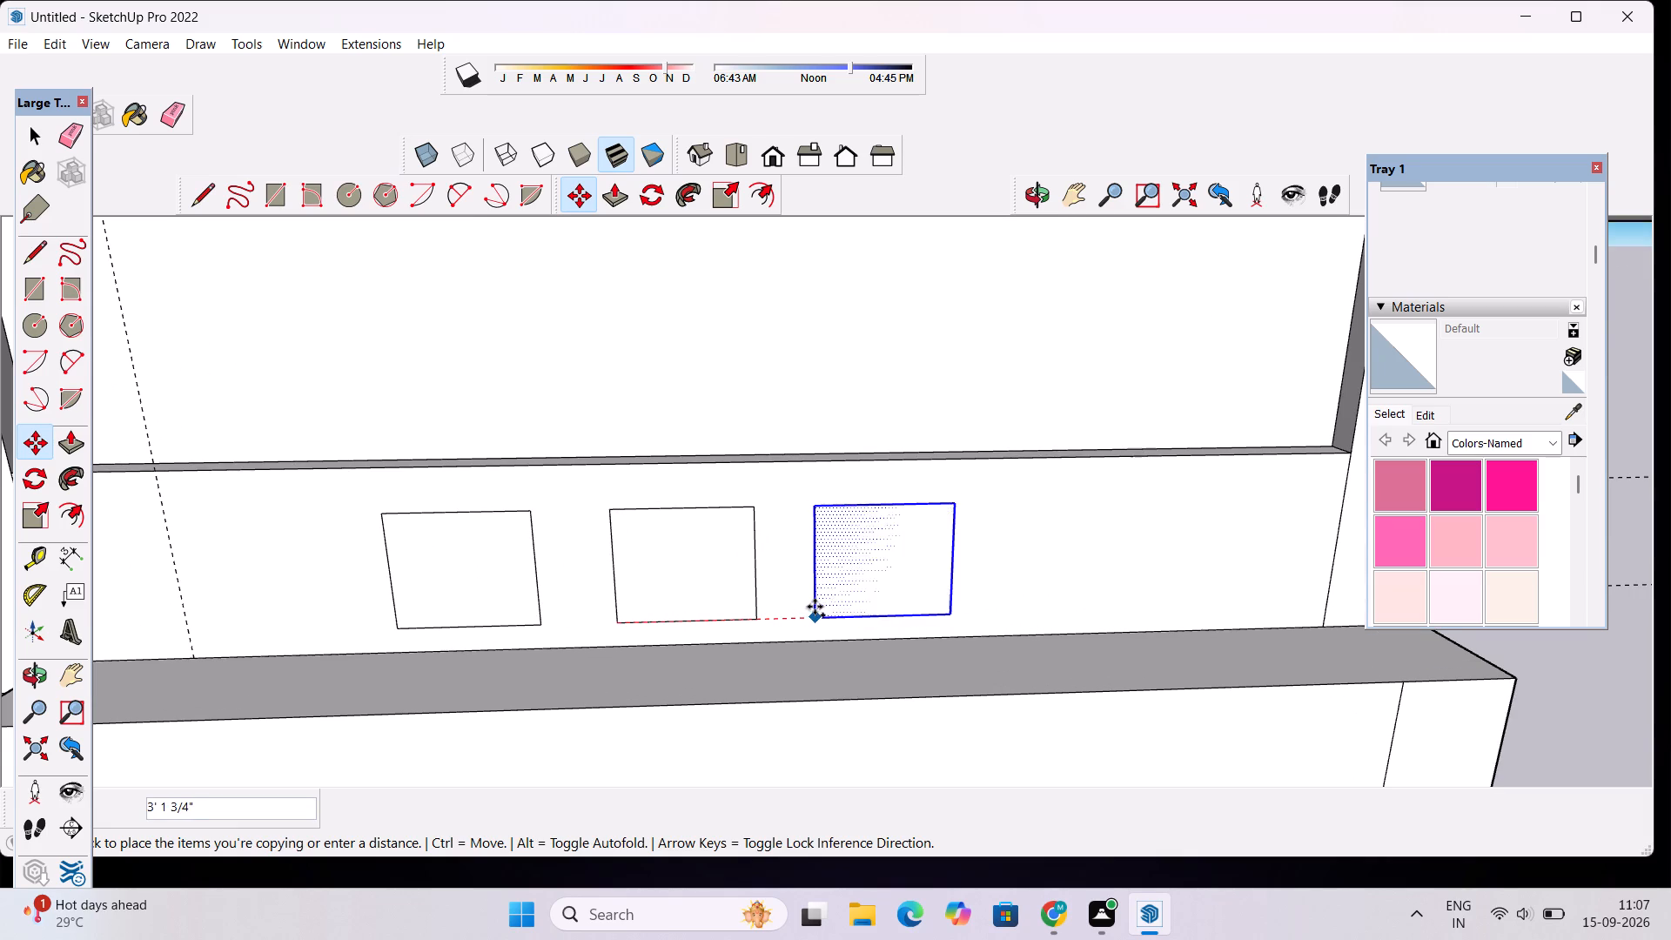
left_click(817, 609)
left_click(820, 605)
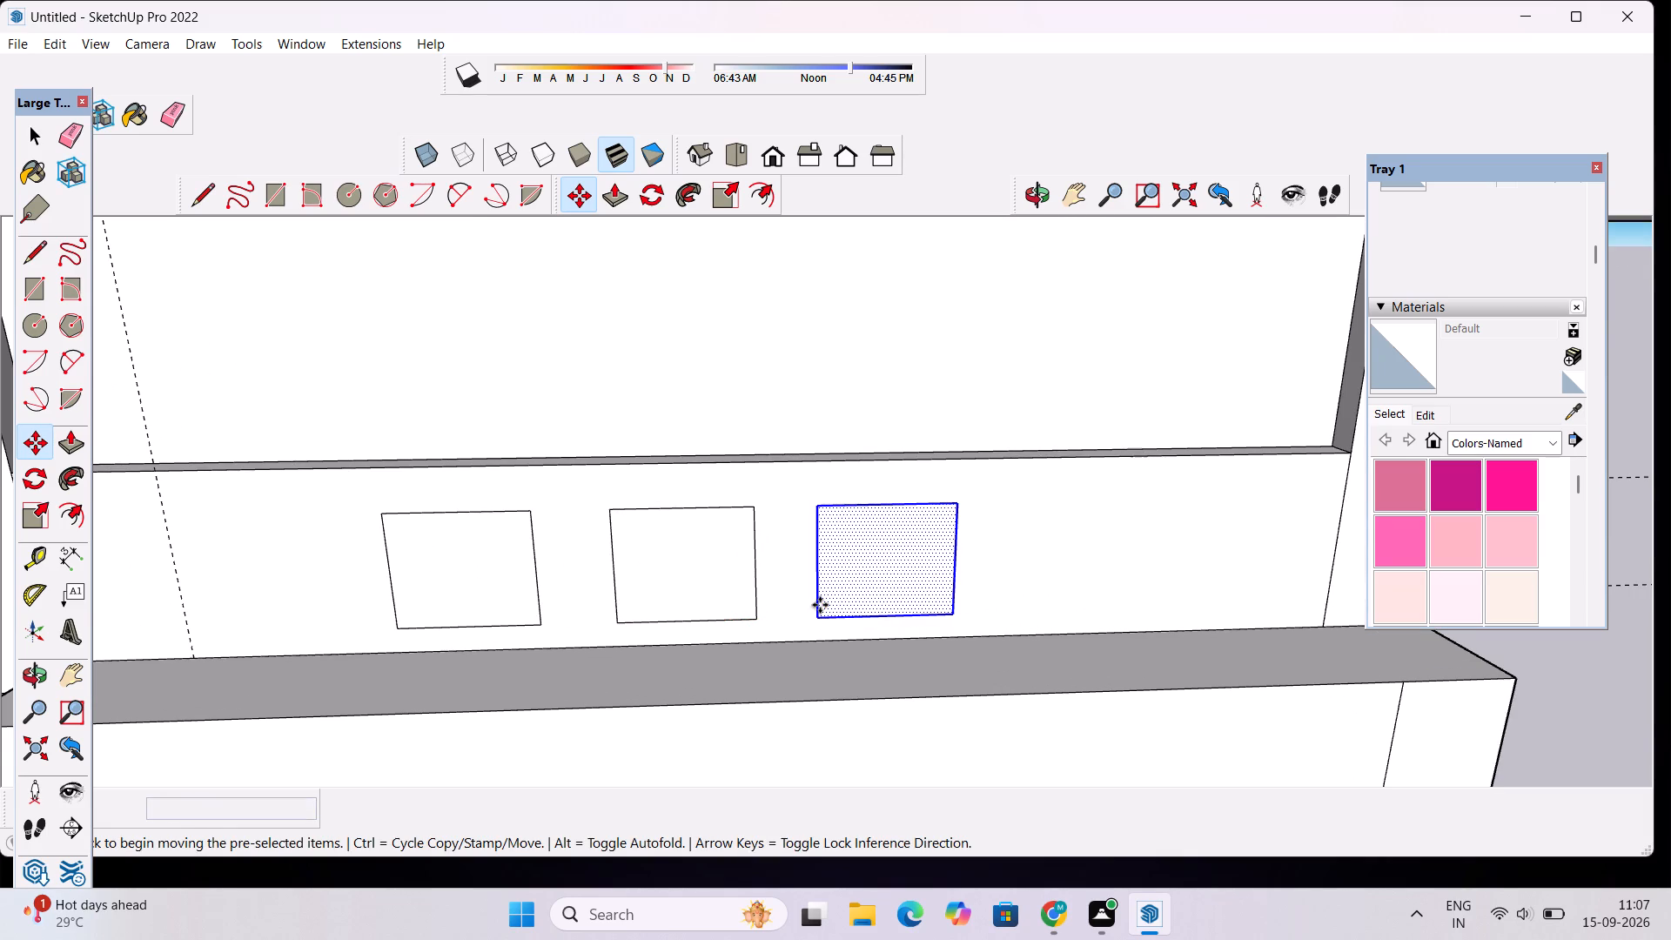
scroll(933, 586, "down", 4)
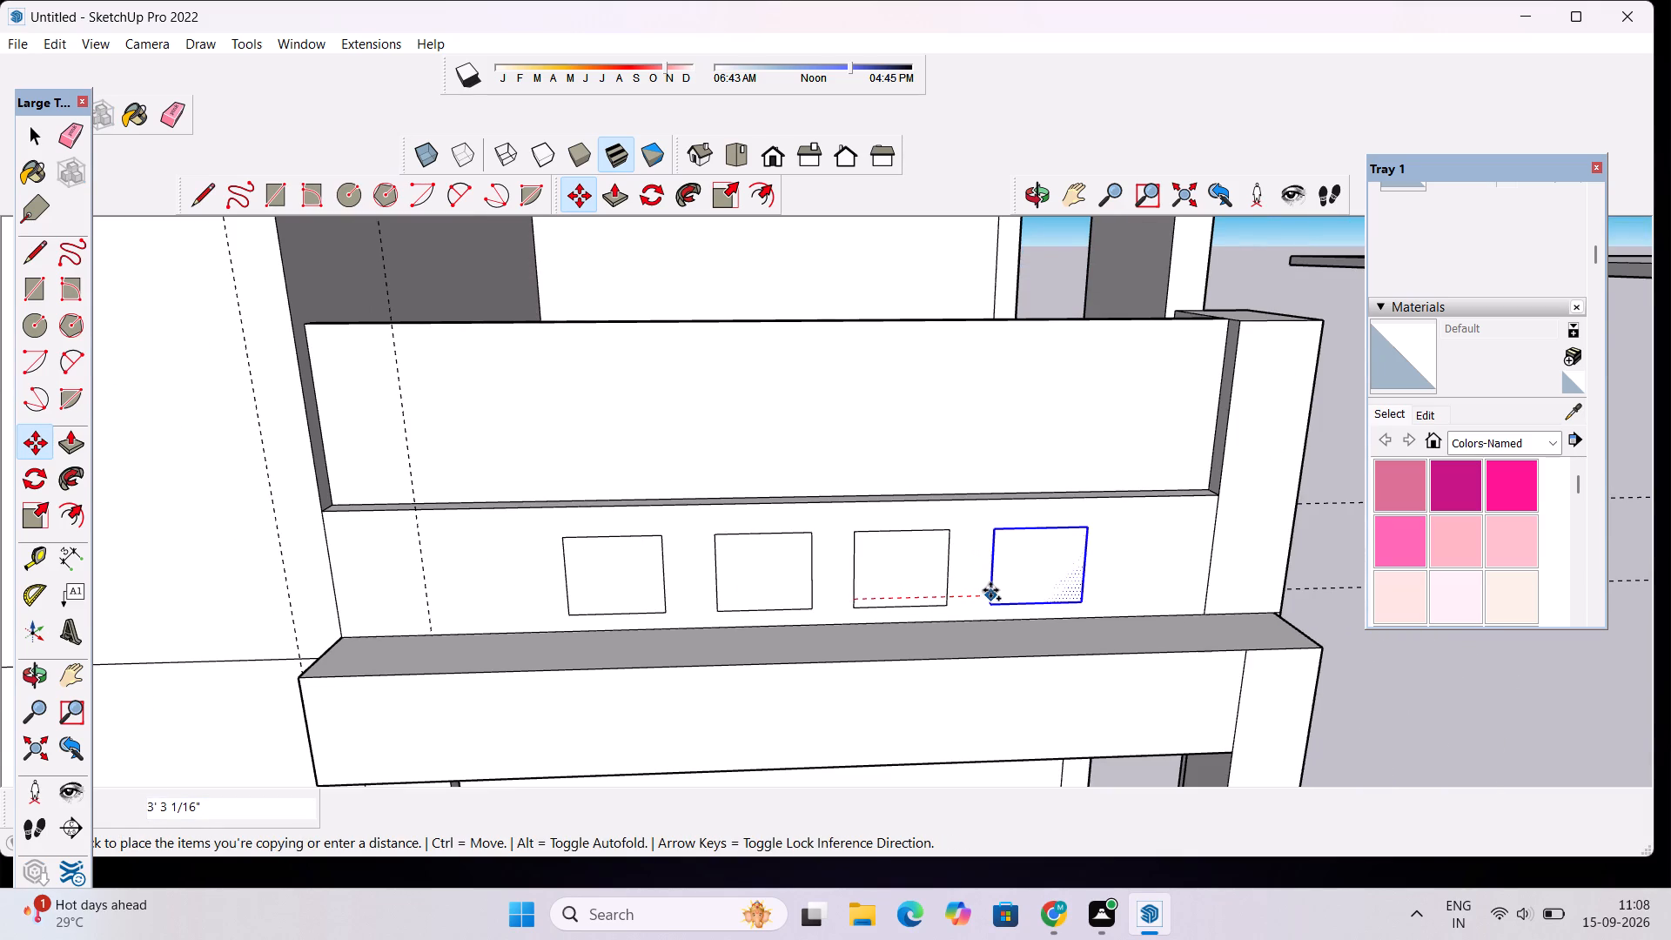
scroll(990, 590, "up", 1)
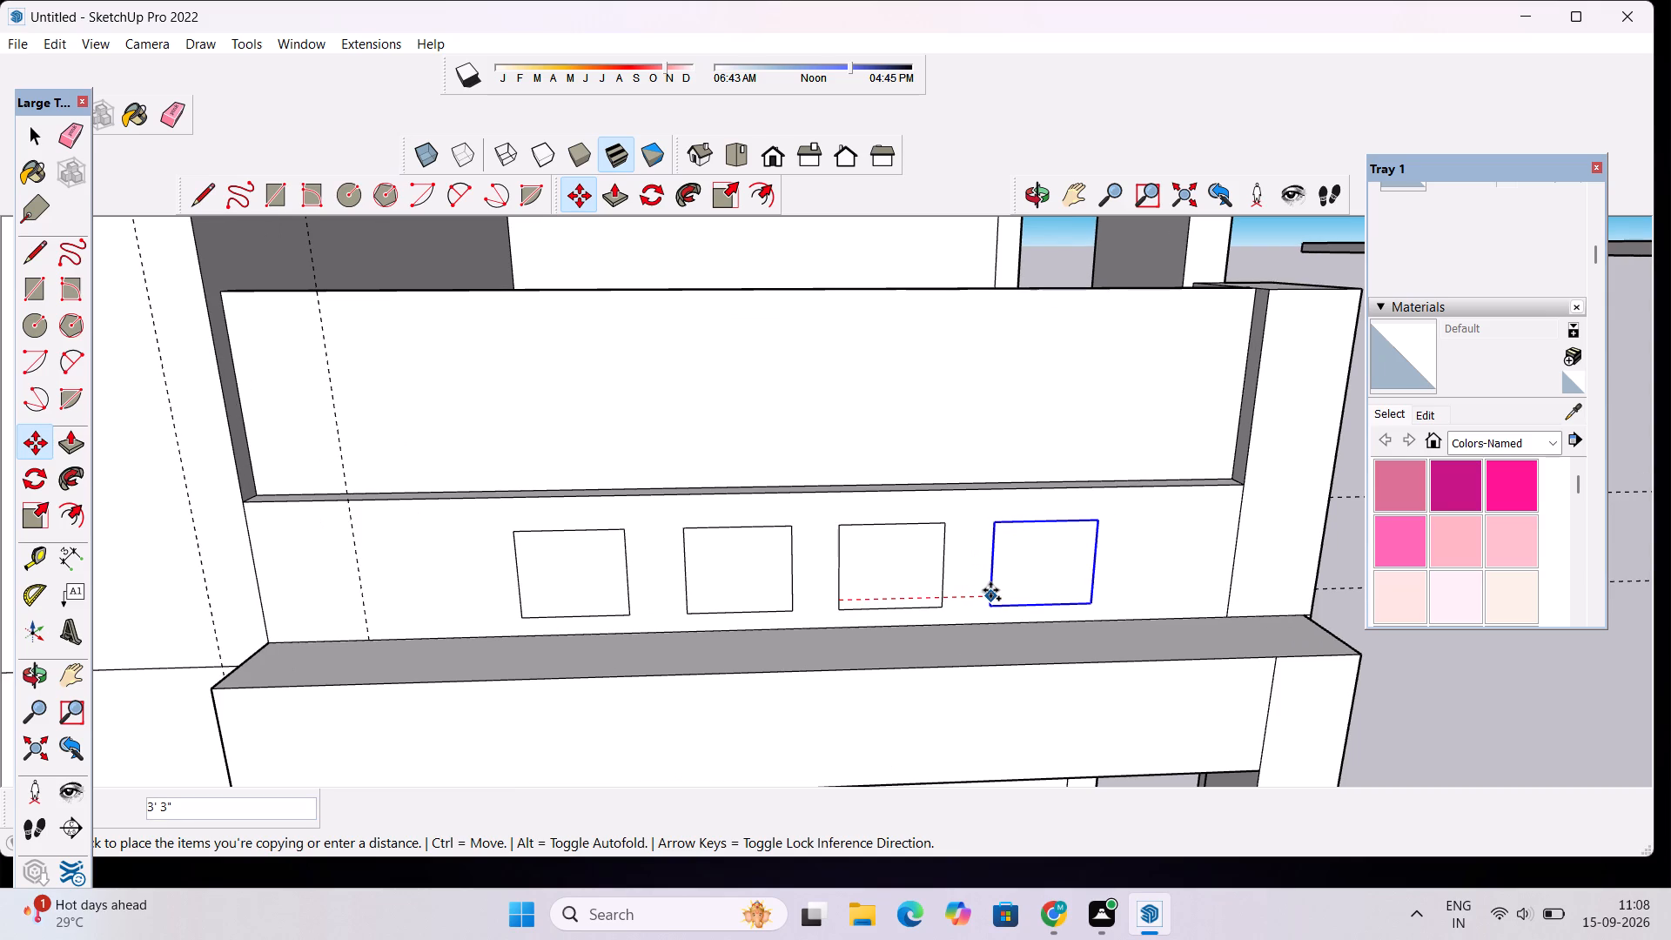
left_click(991, 590)
key("space")
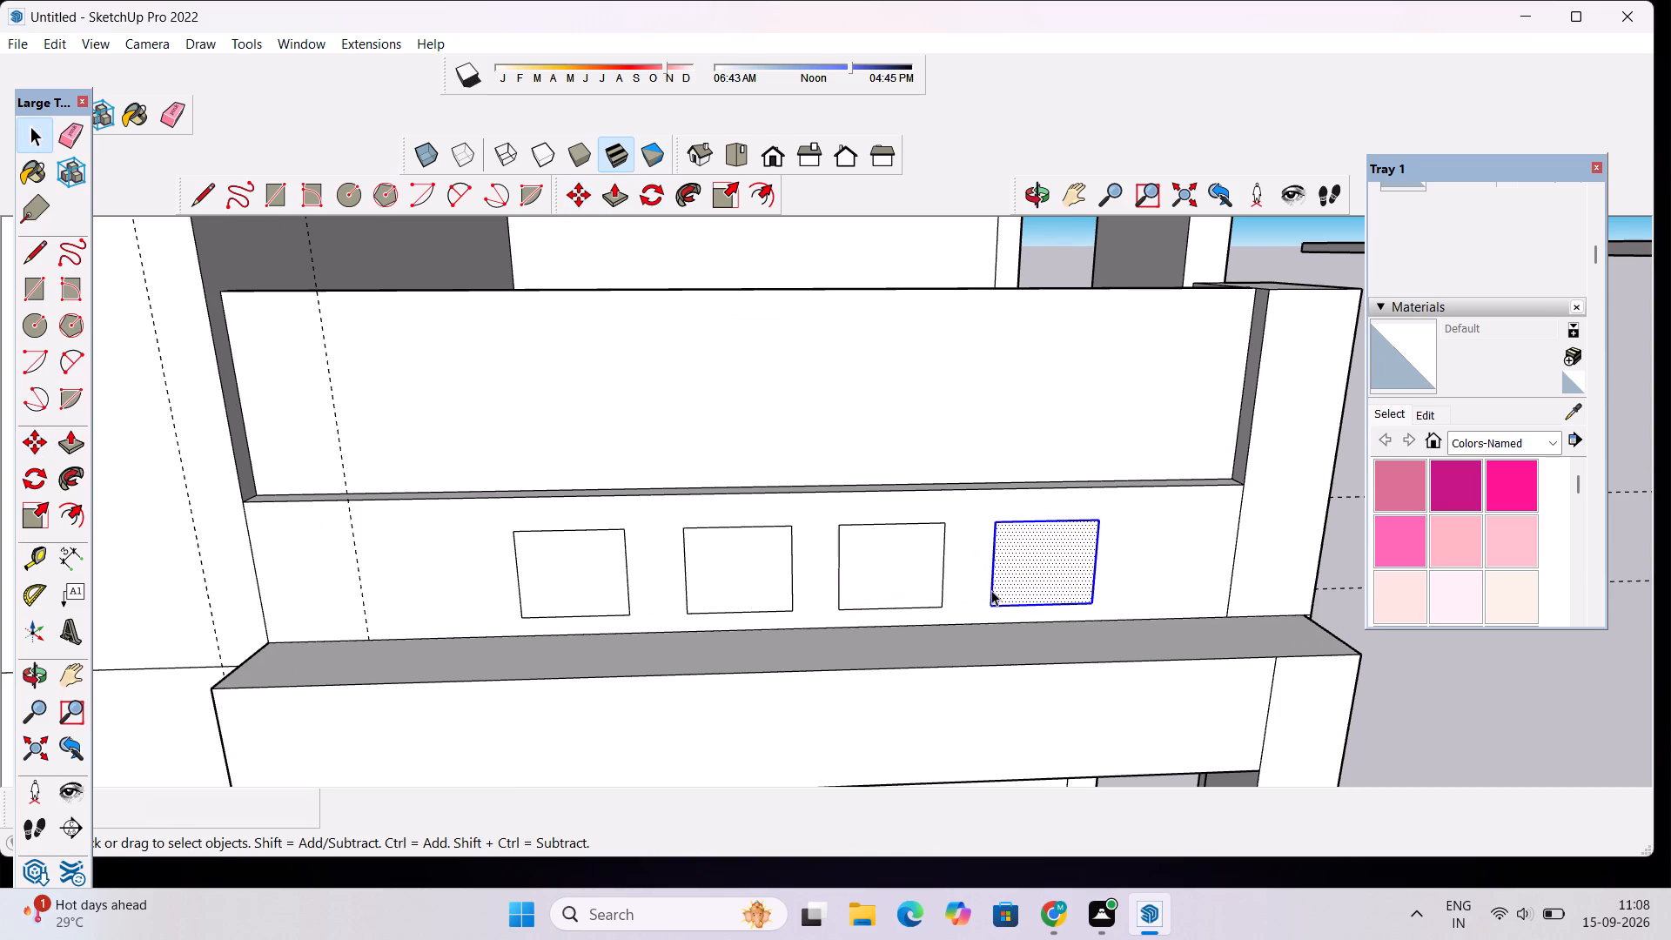
Push the rectangle nearest the corner column 3" into the front parapet.
left_click(1036, 205)
left_click_drag(1028, 674, 1027, 612)
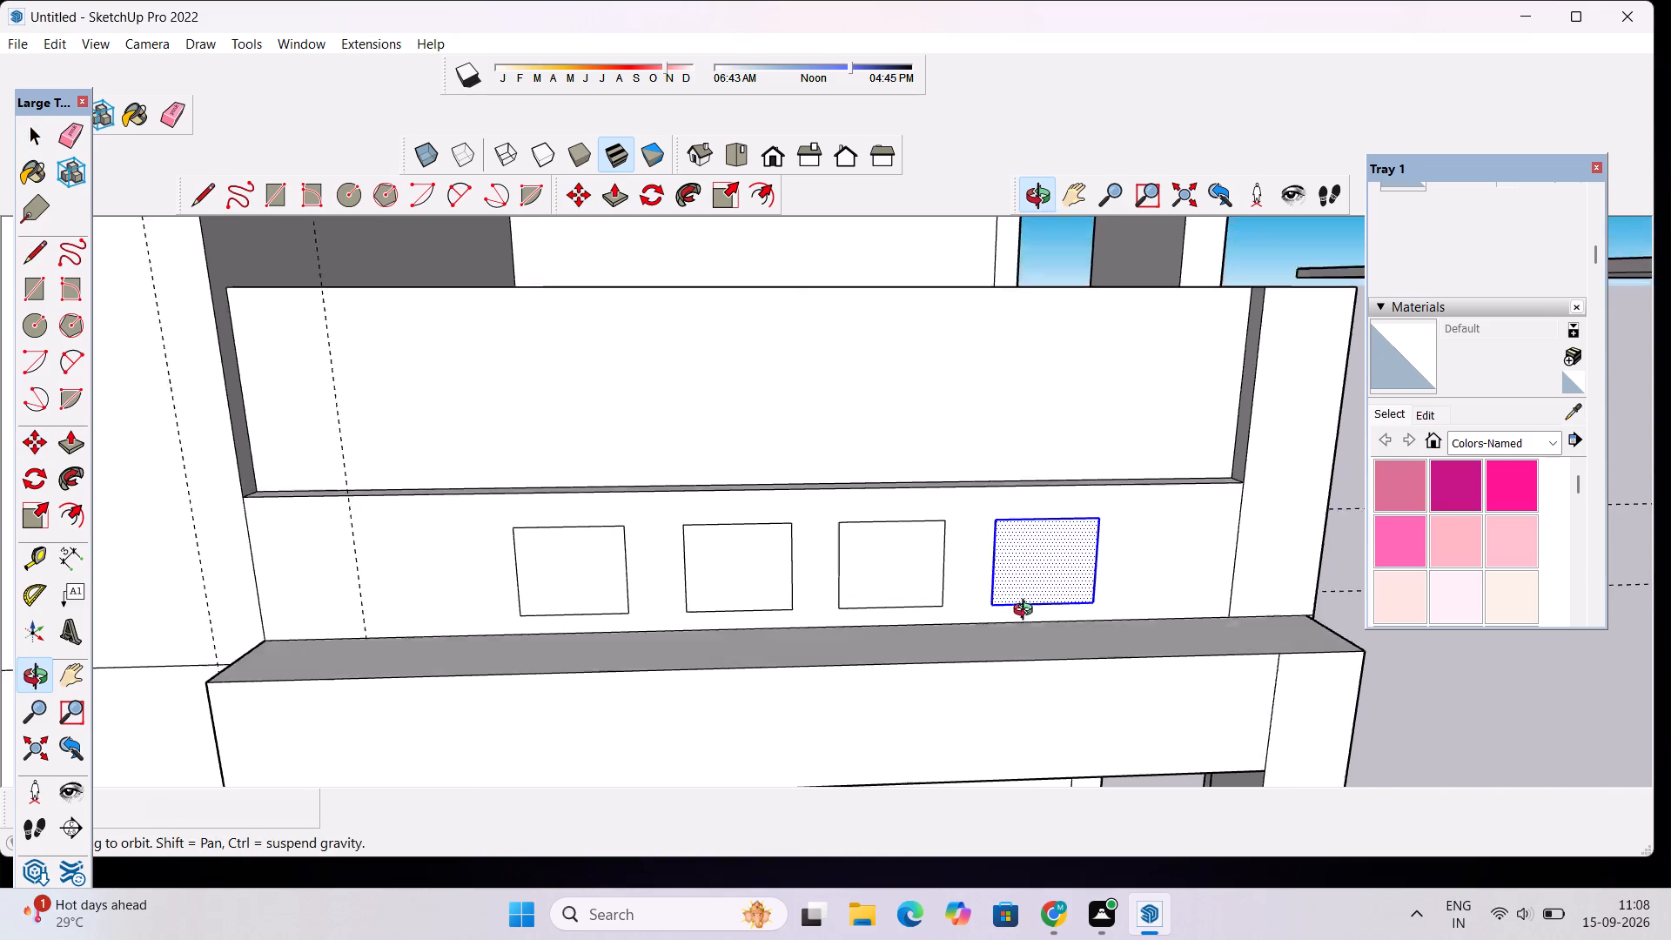
left_click_drag(1027, 612, 1021, 581)
scroll(1015, 567, "down", 2)
left_click_drag(1001, 602, 1001, 691)
scroll(1001, 691, "up", 1)
left_click_drag(1013, 652, 884, 672, "shift")
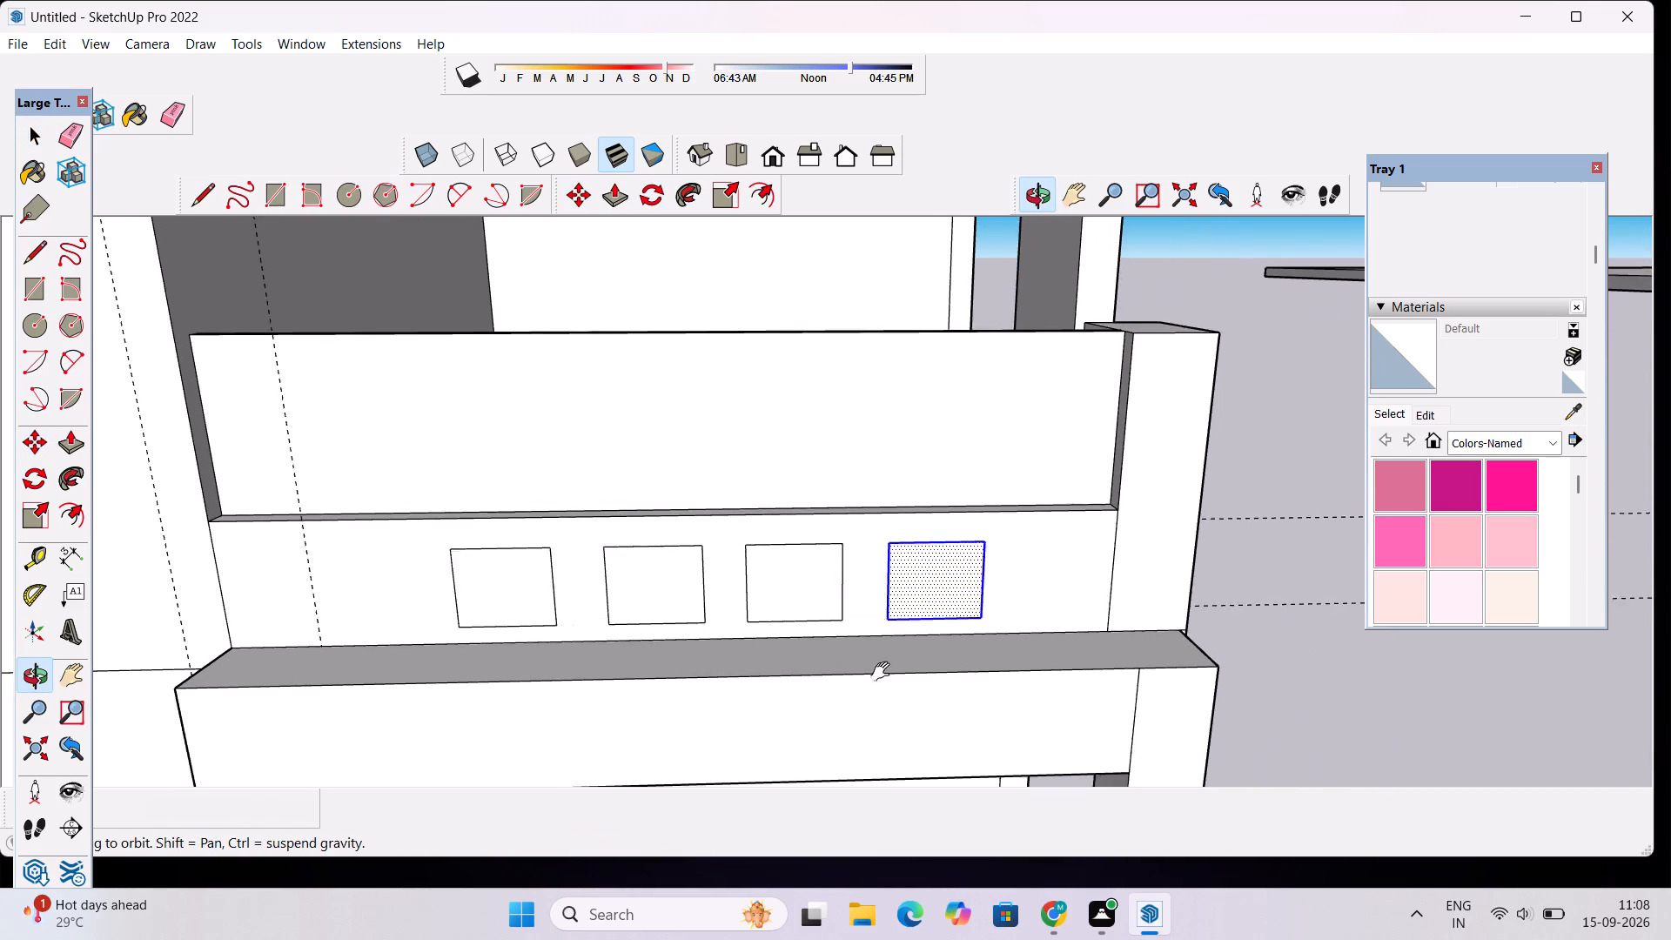
left_click_drag(884, 672, 874, 675, "shift")
key("space")
left_click(1272, 465)
scroll(882, 614, "up", 1)
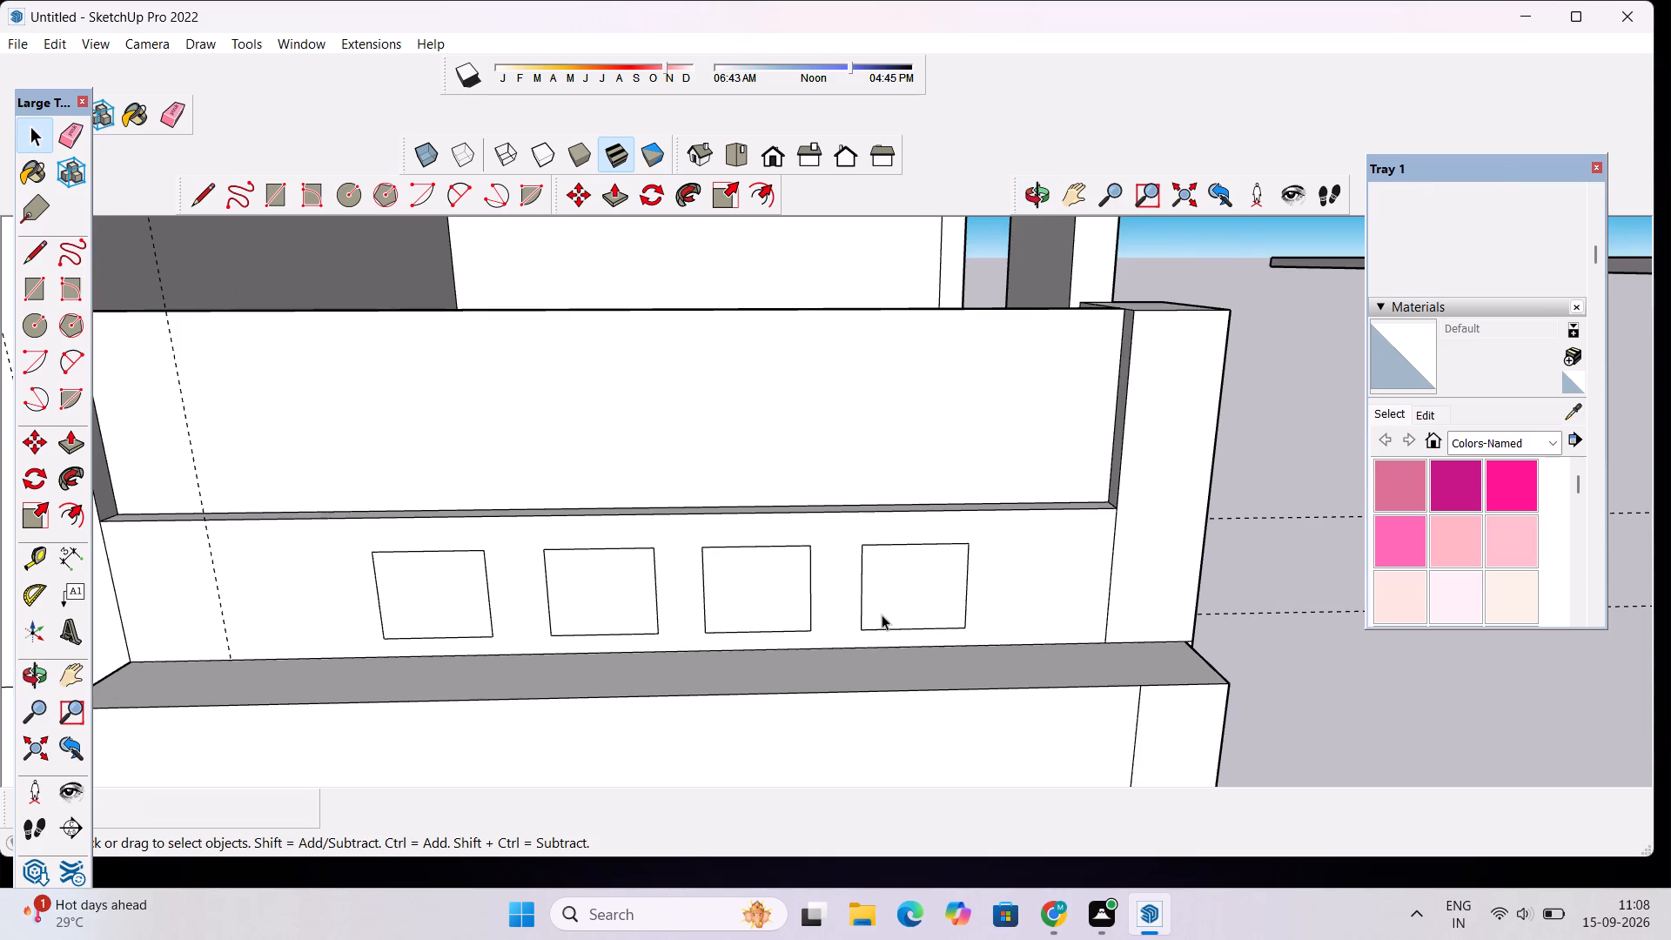
key("p")
left_click(883, 594)
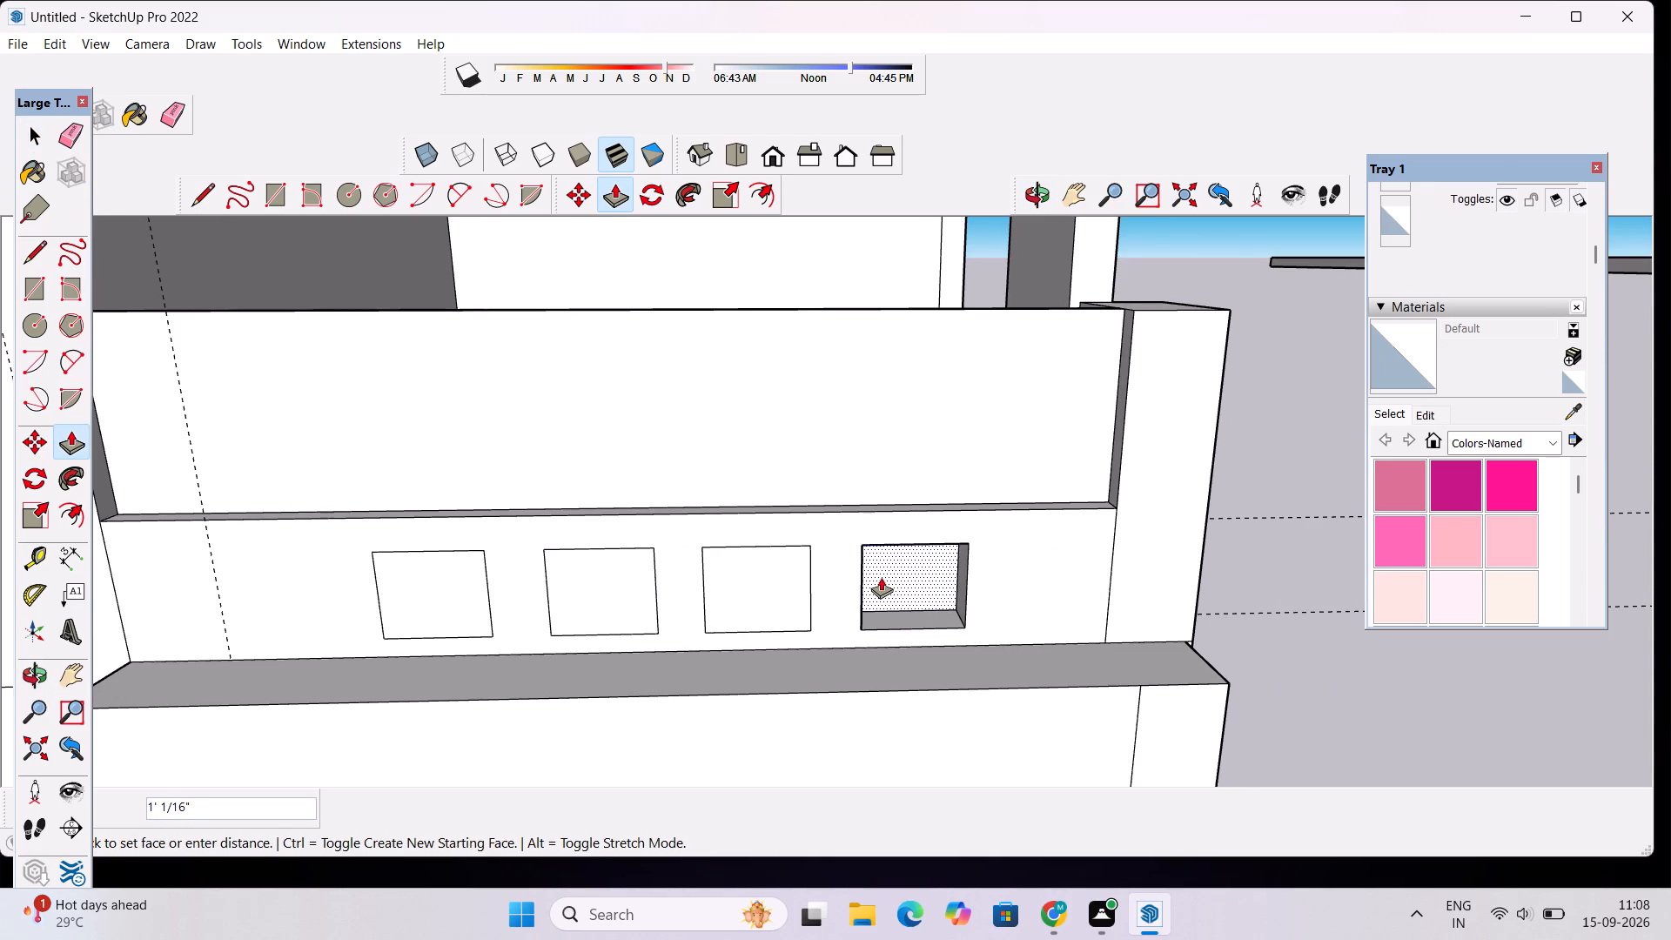
type("3\"")
key("Return")
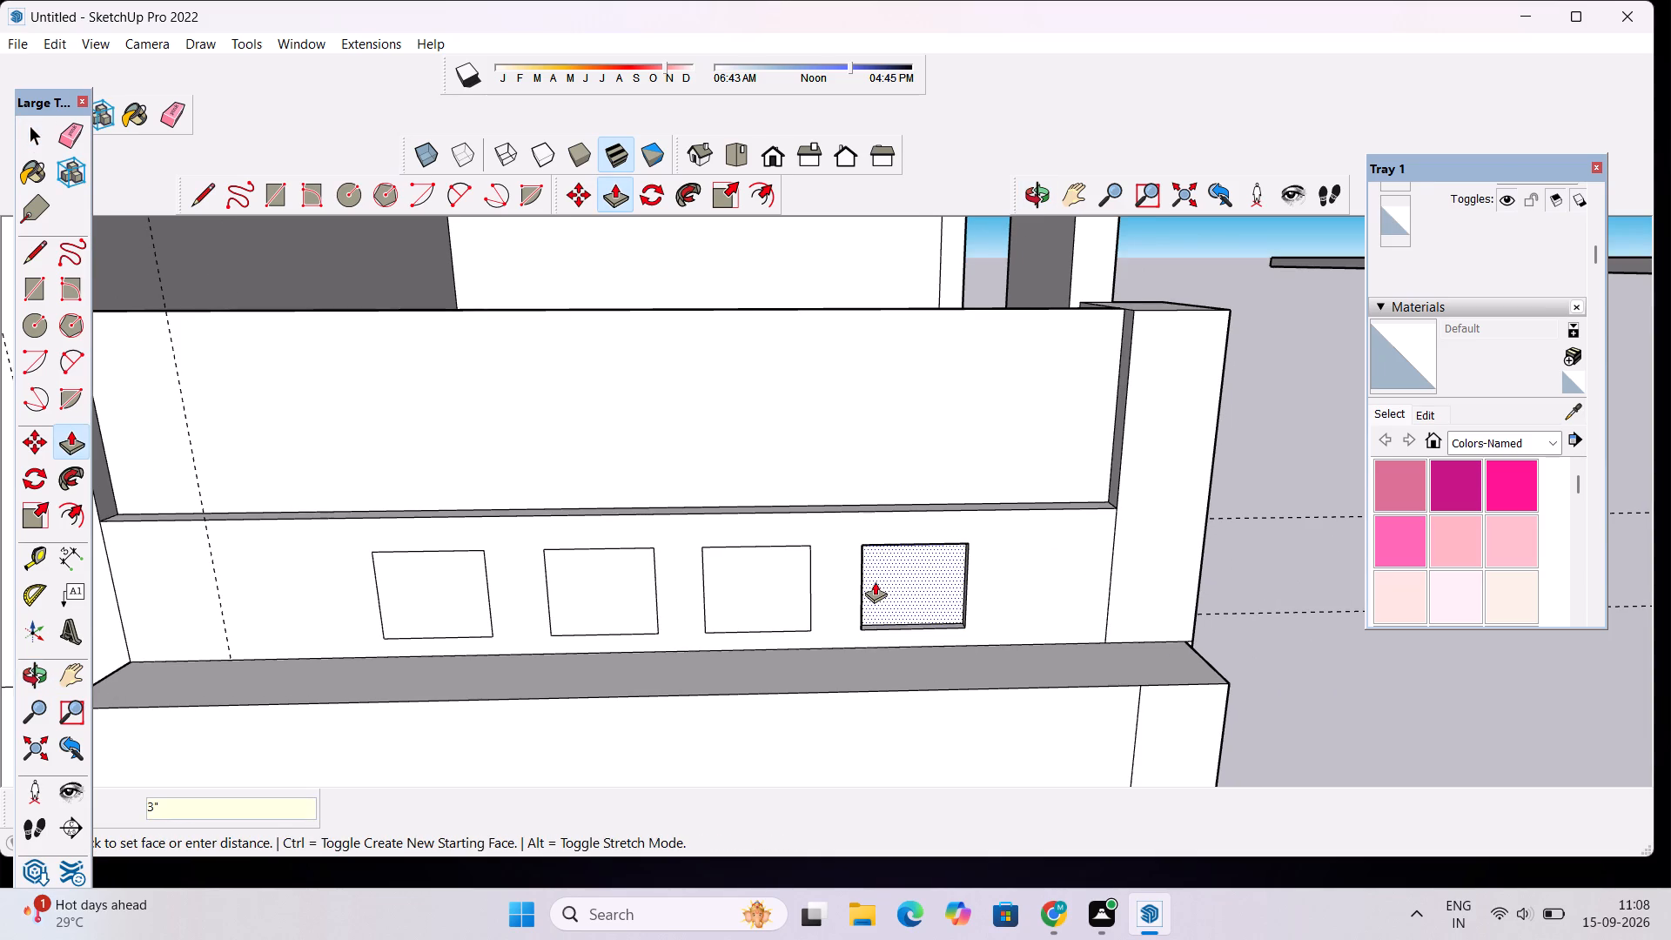
Recess the adjacent rectangle to the same depth as the recess nearest the corner column.
left_click(784, 588)
left_click(908, 574)
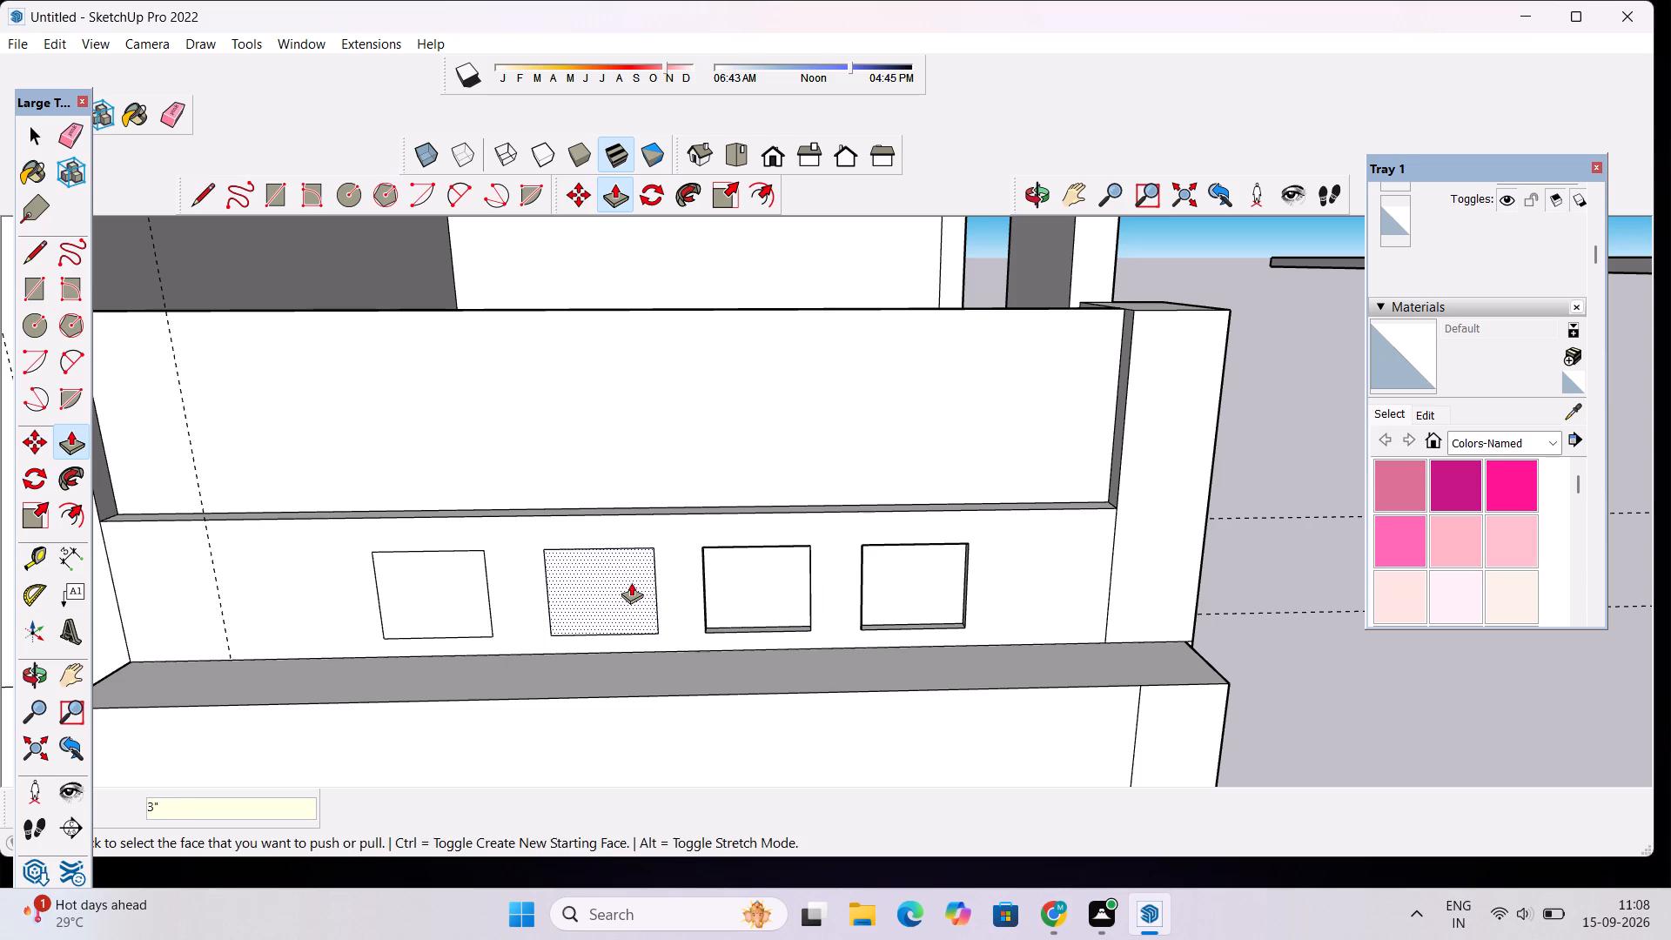
Recess the remaining two rectangles in the front parapet by 3", matching the two recesses nearest the corner column.
left_click(631, 582)
left_click(736, 568)
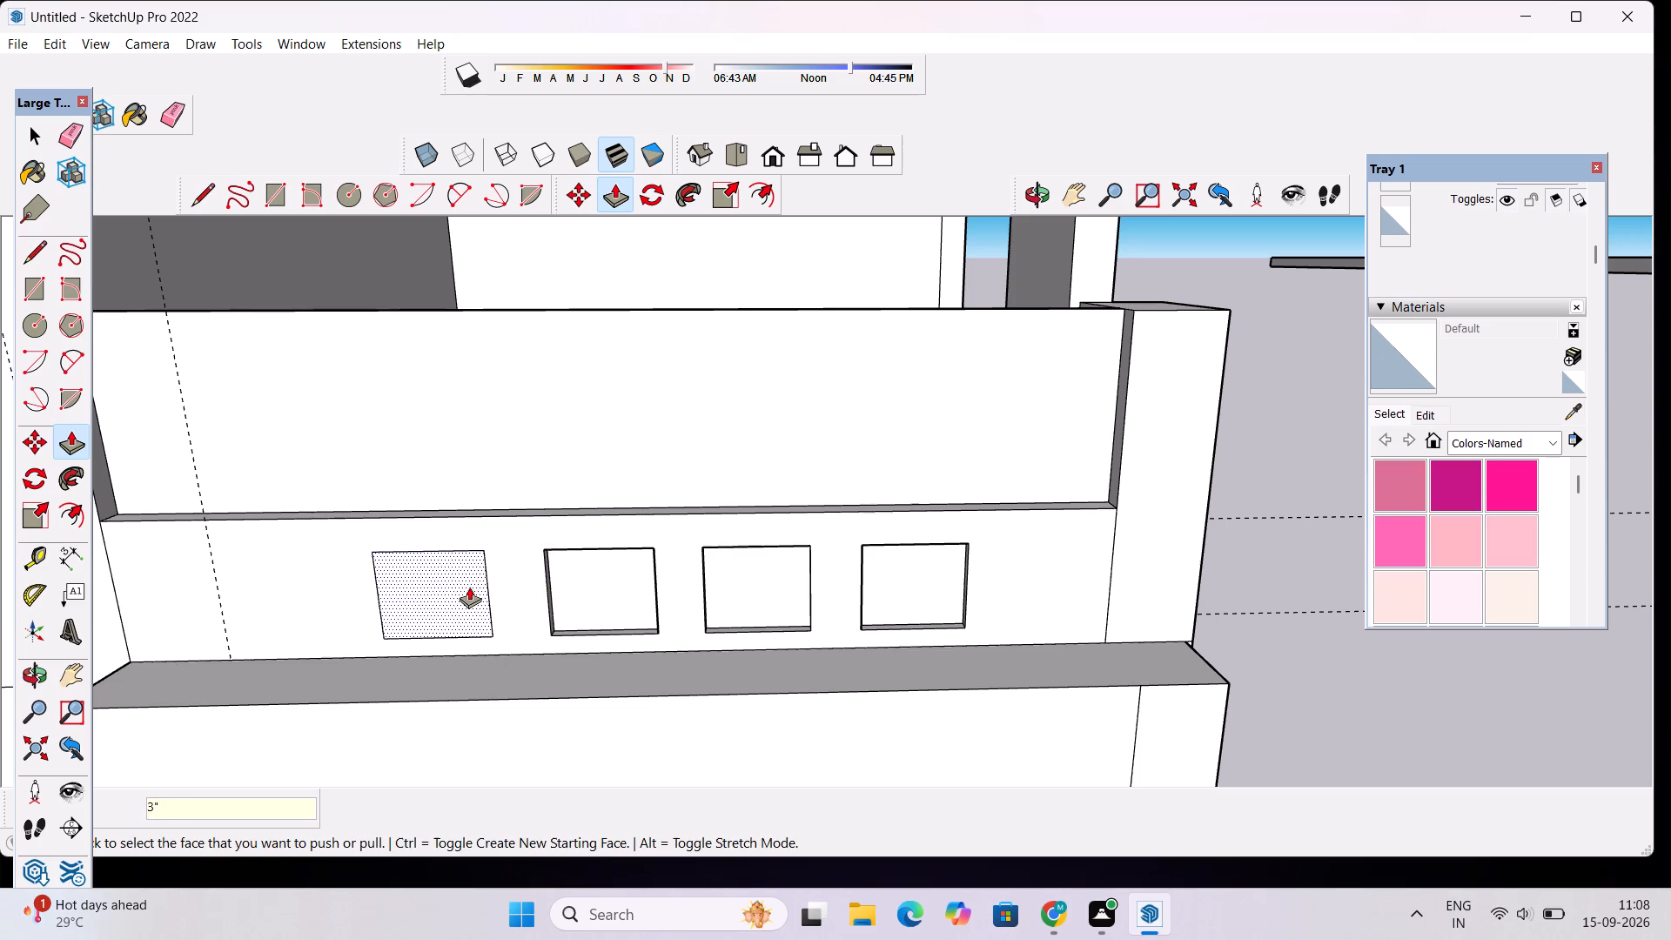
left_click(469, 587)
left_click(596, 577)
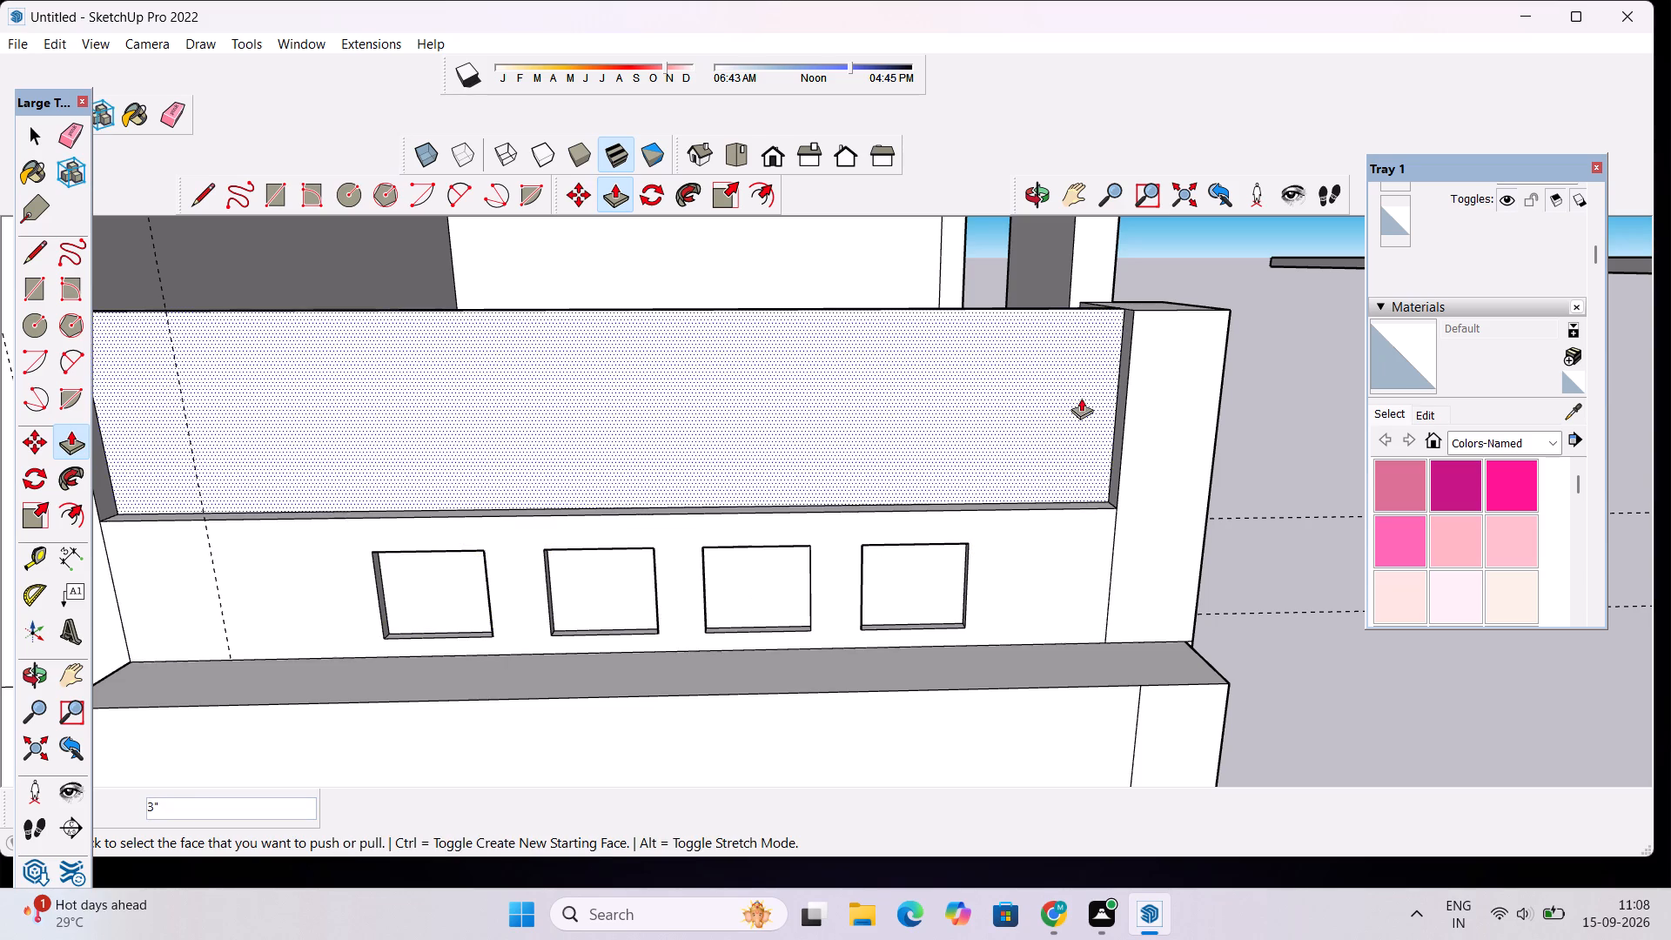
Examine the row of four recessed squares and both ends of the front parapet from several angles.
left_click(1040, 193)
left_click_drag(874, 438, 1061, 496, "shift")
left_click_drag(1010, 594, 999, 507)
scroll(998, 507, "down", 2)
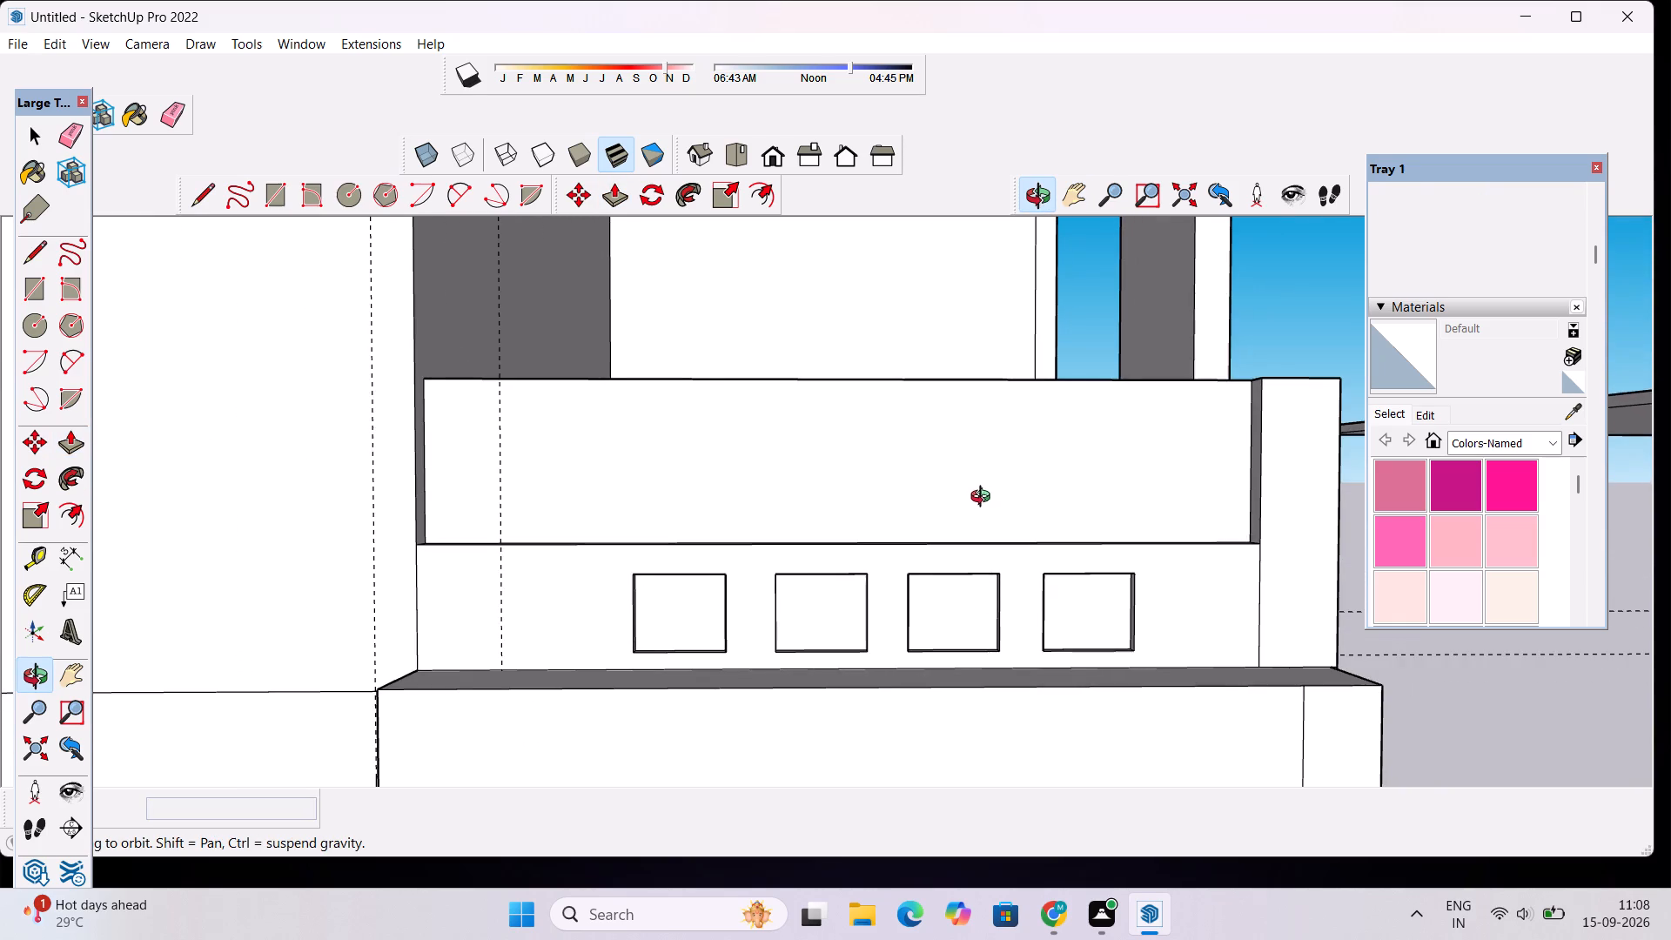
left_click_drag(983, 498, 1004, 612)
scroll(997, 442, "down", 4)
left_click_drag(966, 573, 960, 596)
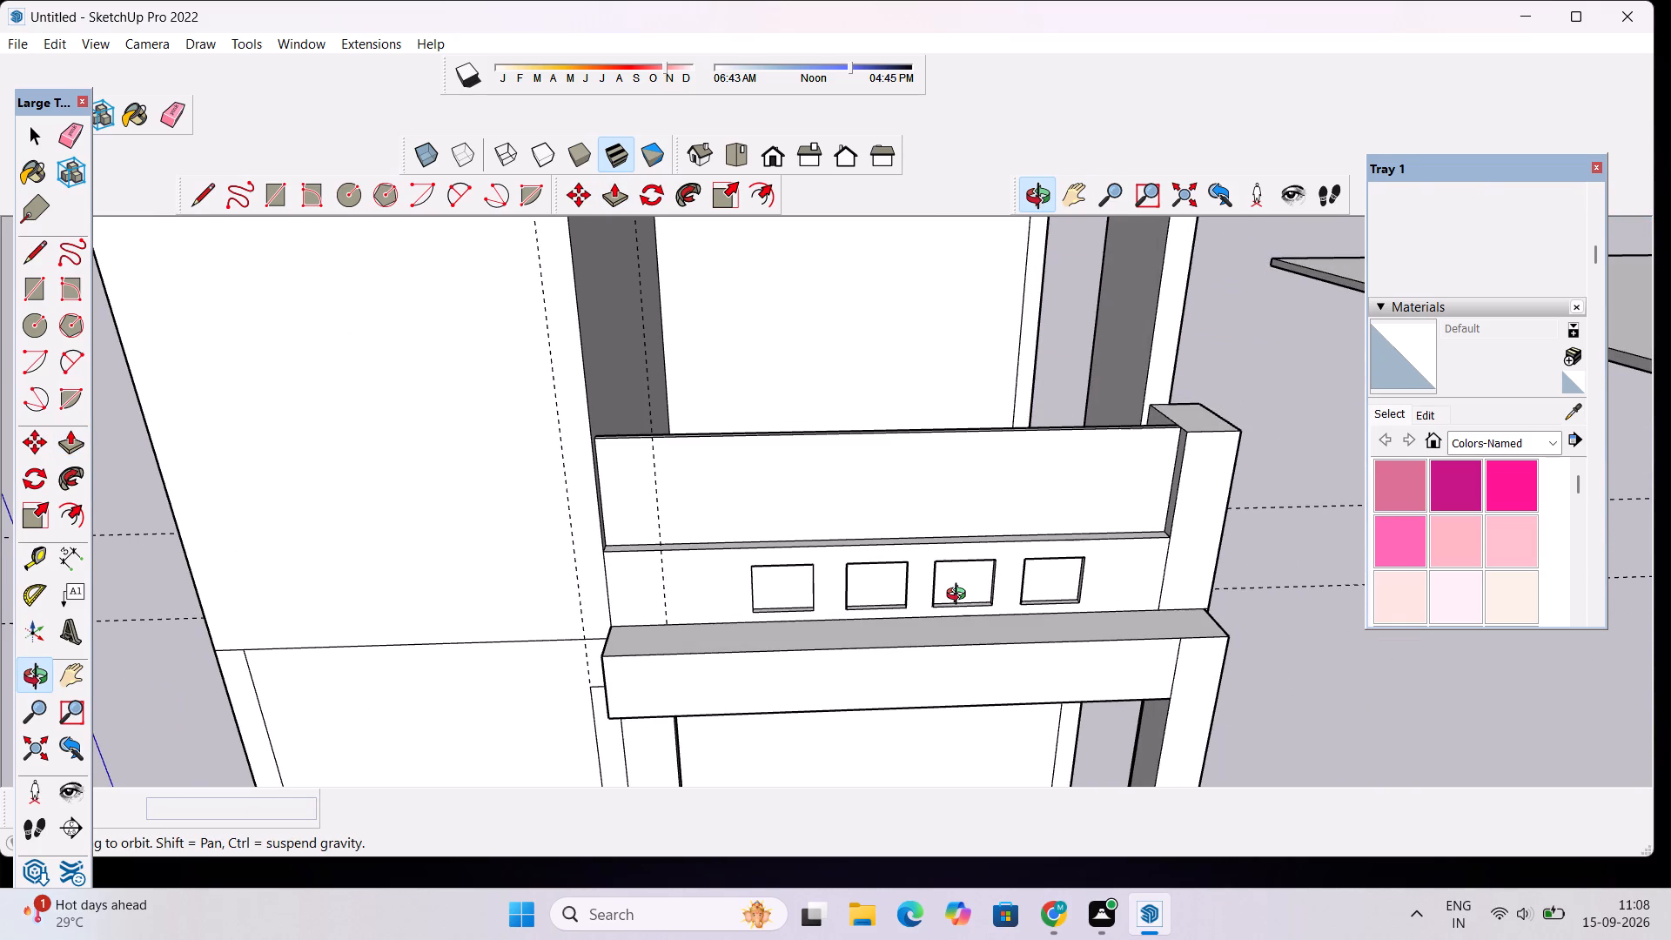
scroll(927, 636, "up", 6)
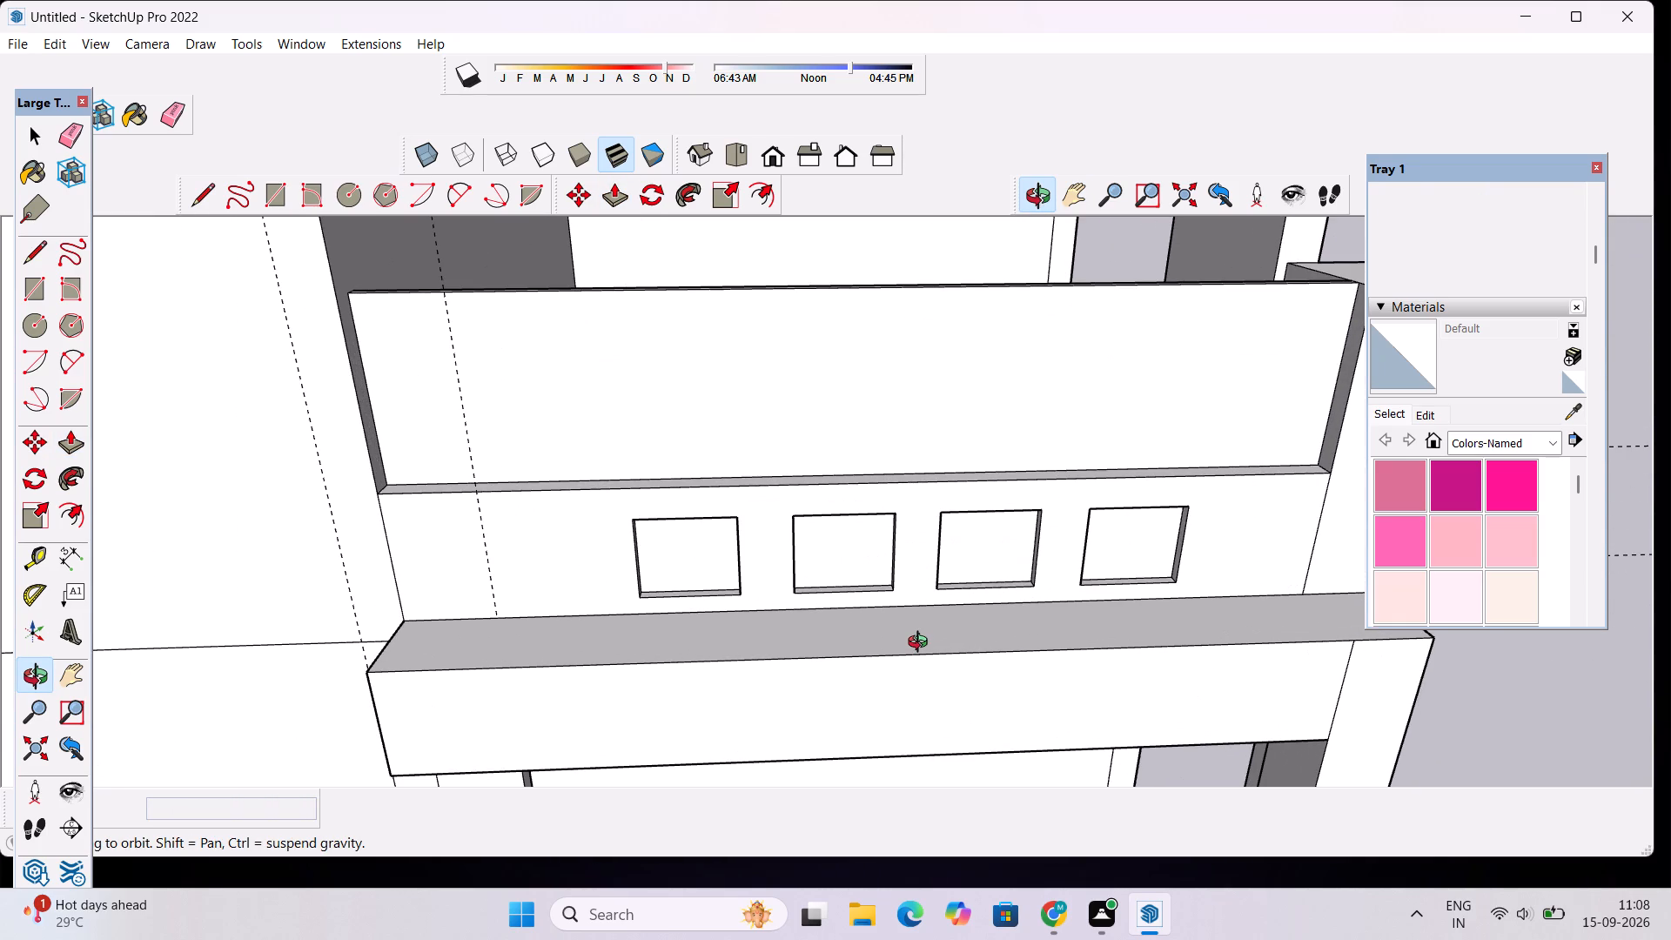
scroll(835, 559, "down", 3)
left_click_drag(842, 619, 842, 545)
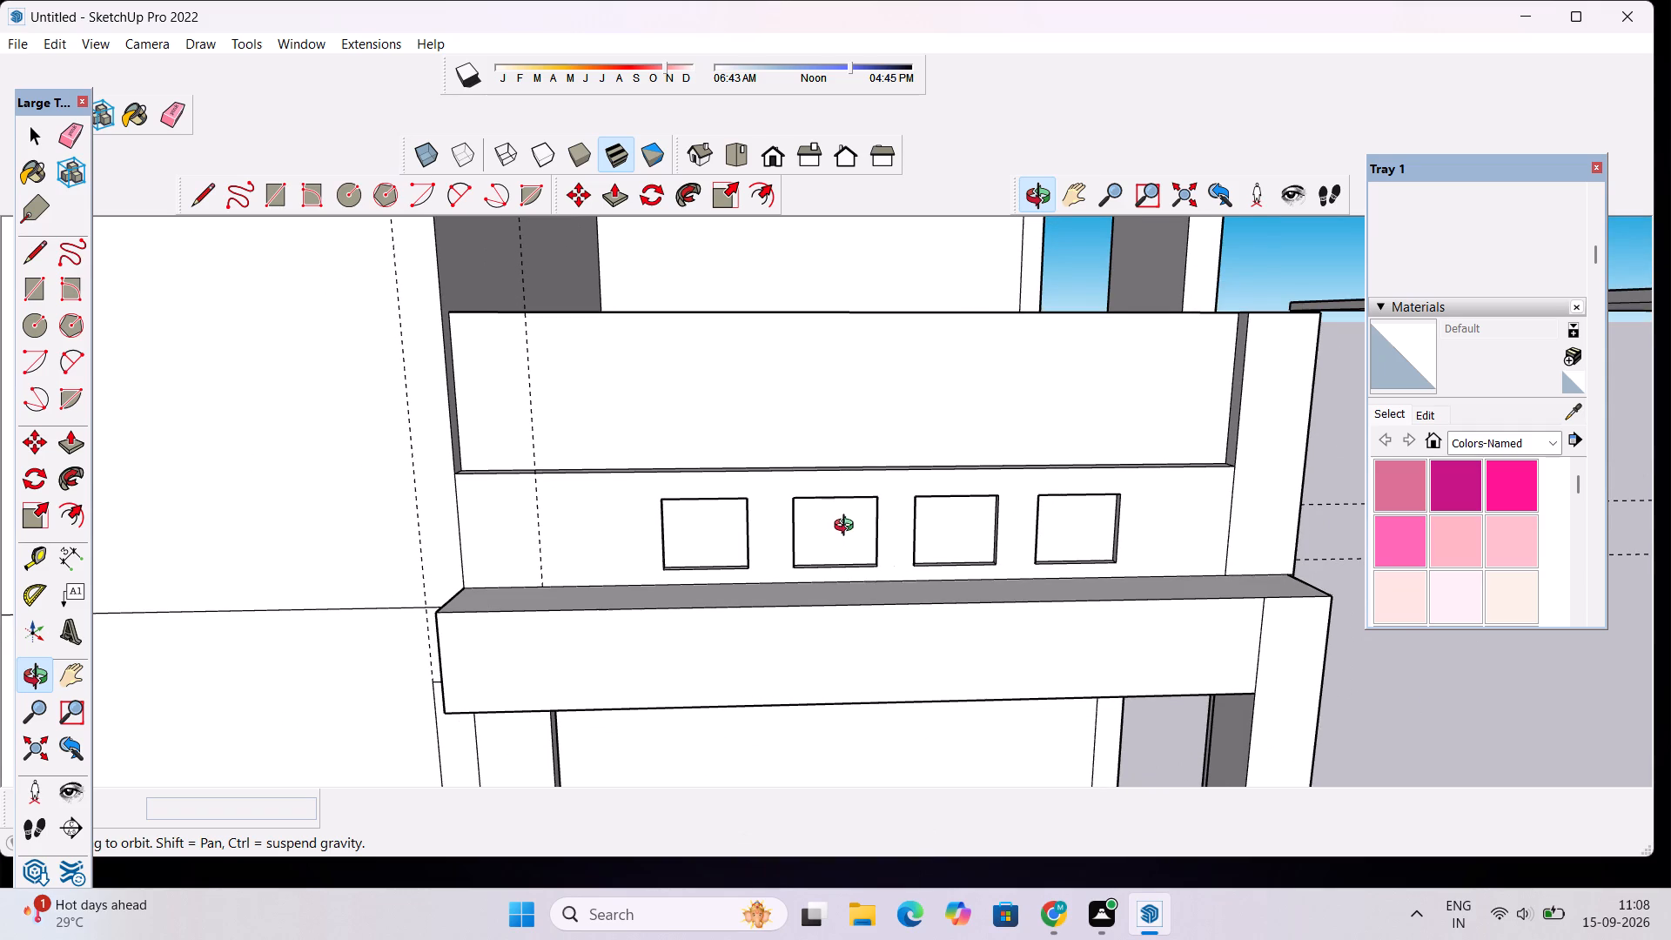
scroll(848, 527, "up", 1)
left_click_drag(804, 540, 963, 529)
scroll(963, 529, "down", 5)
left_click_drag(982, 567, 845, 583)
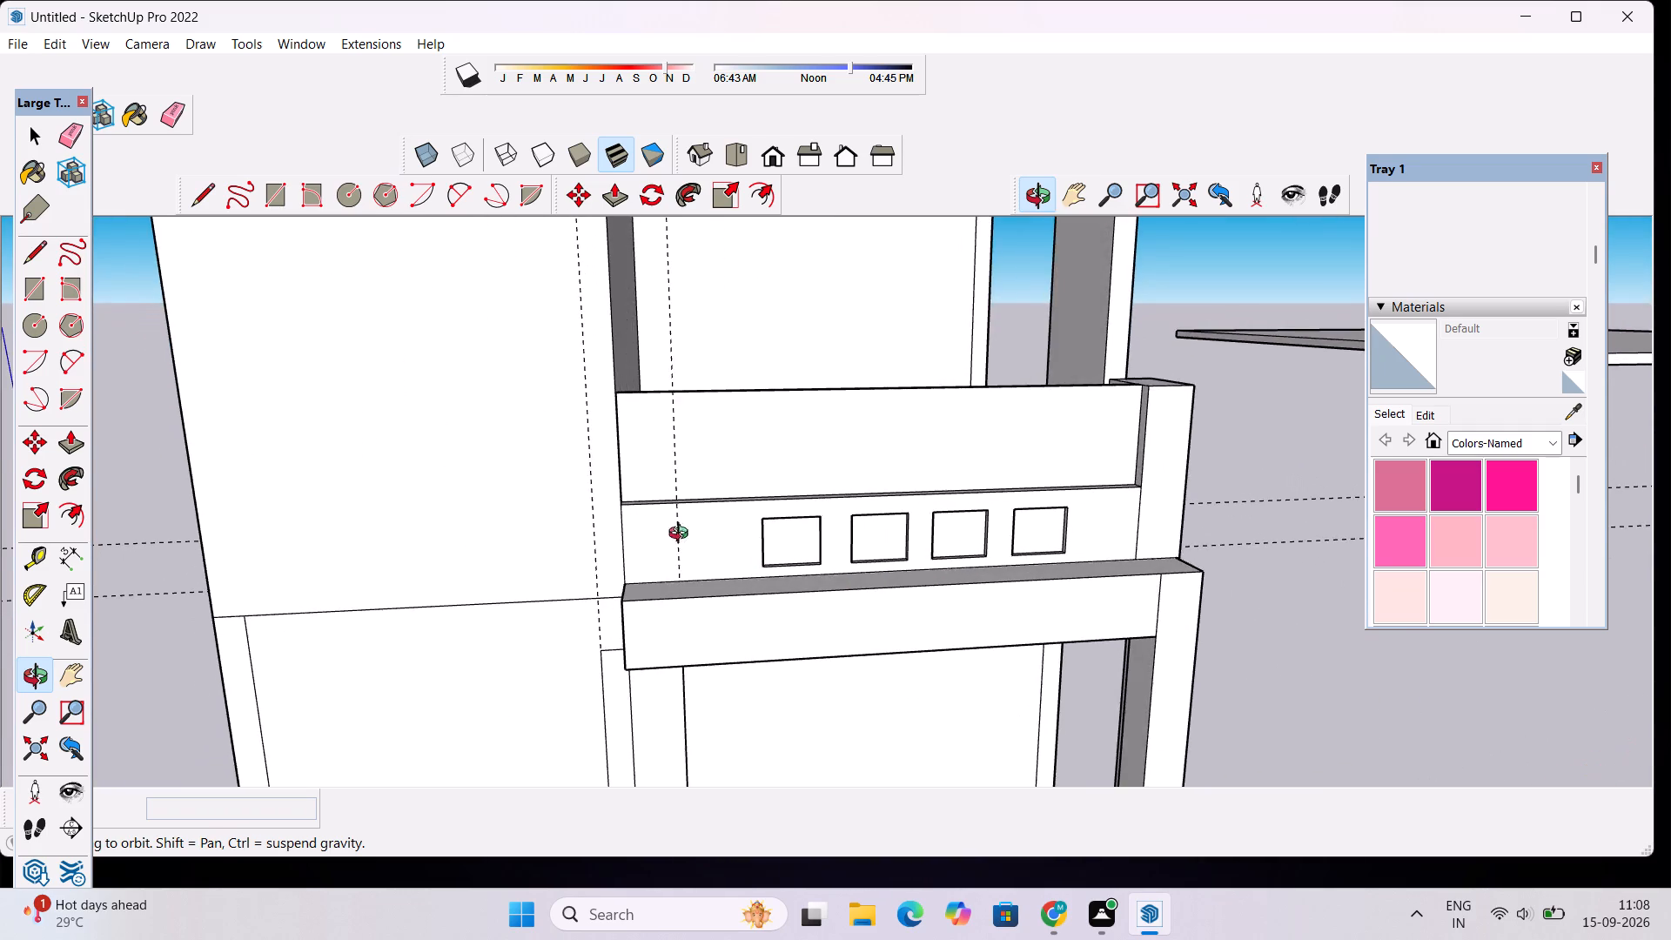
scroll(629, 513, "up", 3)
left_click_drag(652, 521, 849, 538)
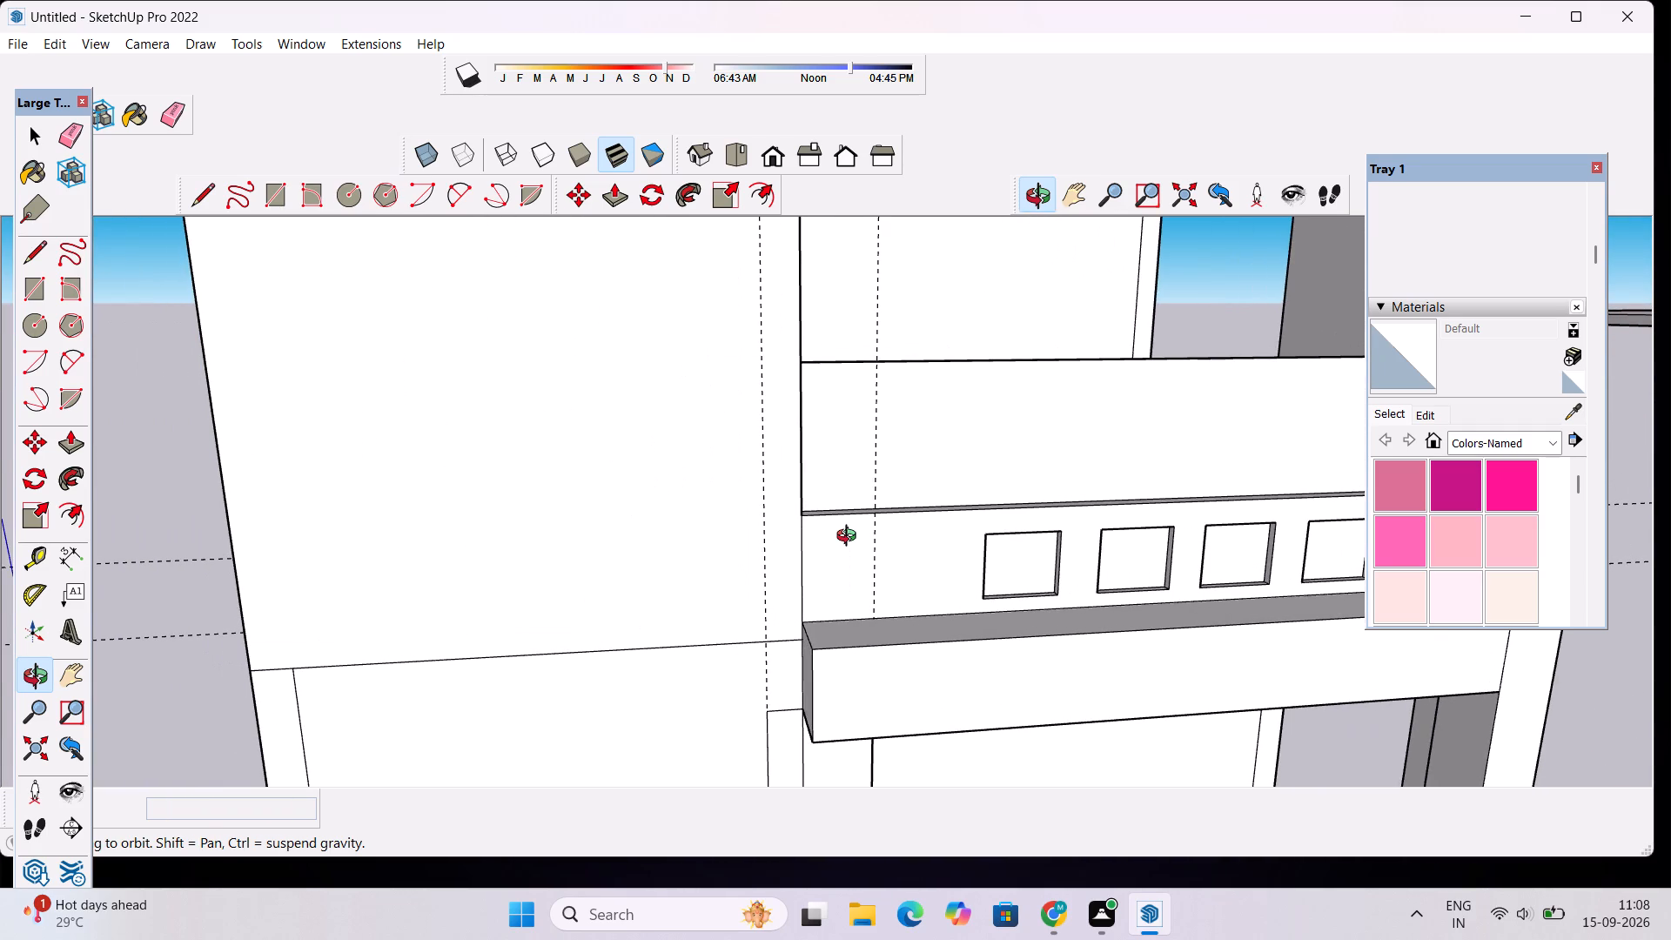
scroll(850, 538, "up", 3)
left_click_drag(863, 552, 883, 580)
scroll(883, 580, "up", 1)
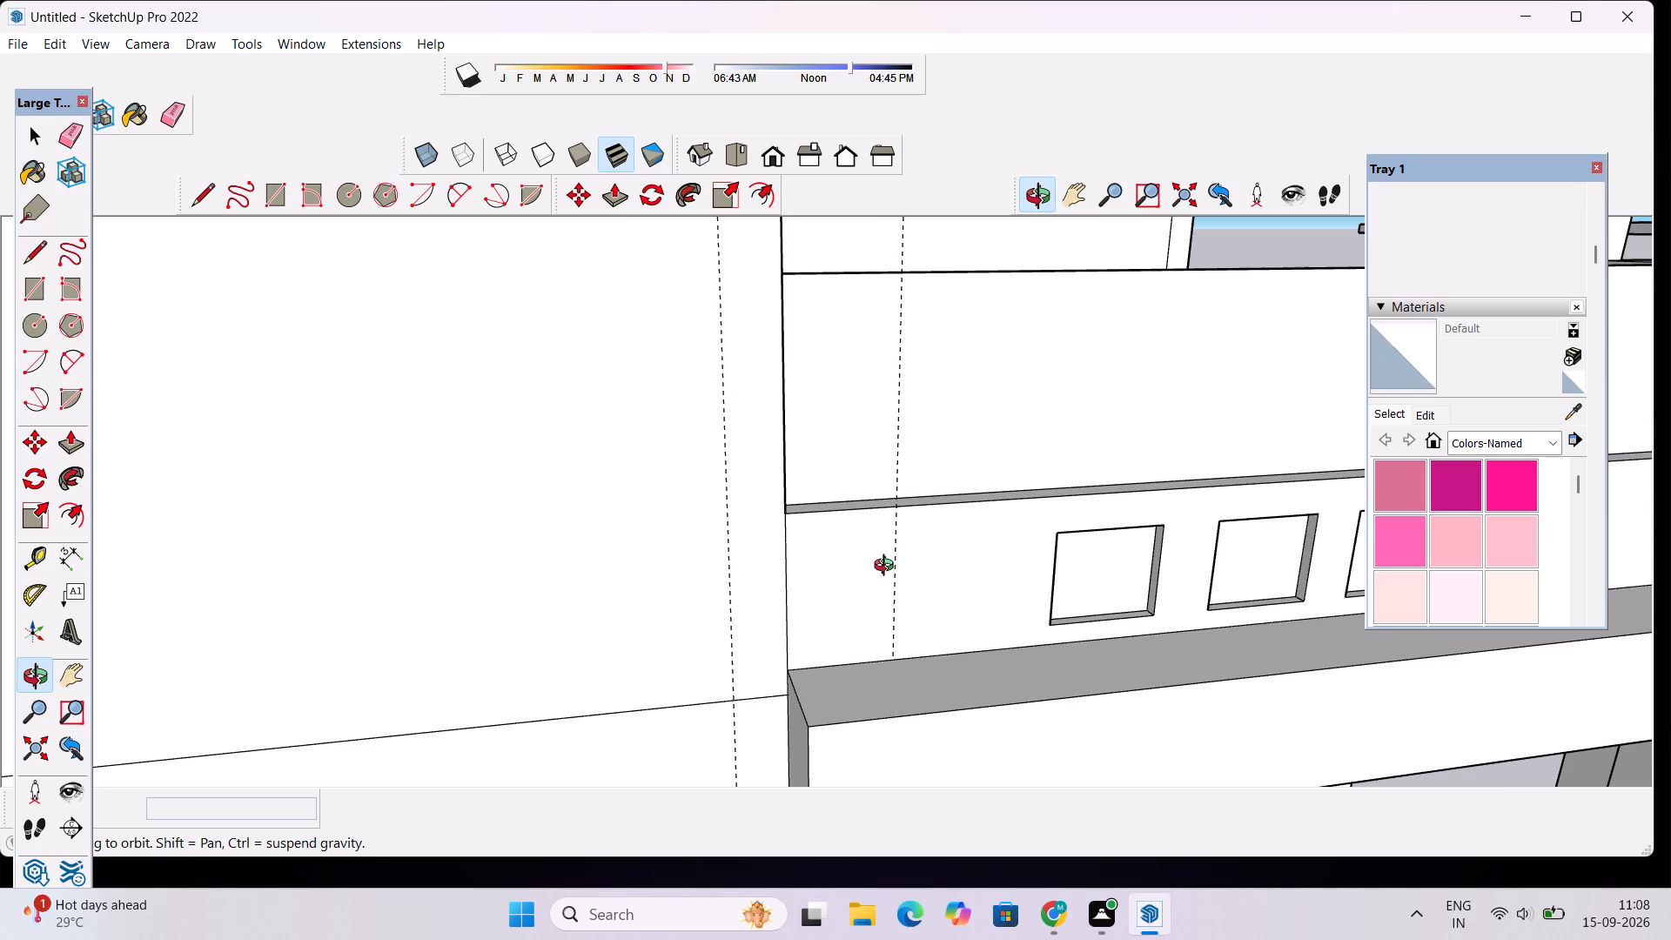
scroll(889, 562, "down", 3)
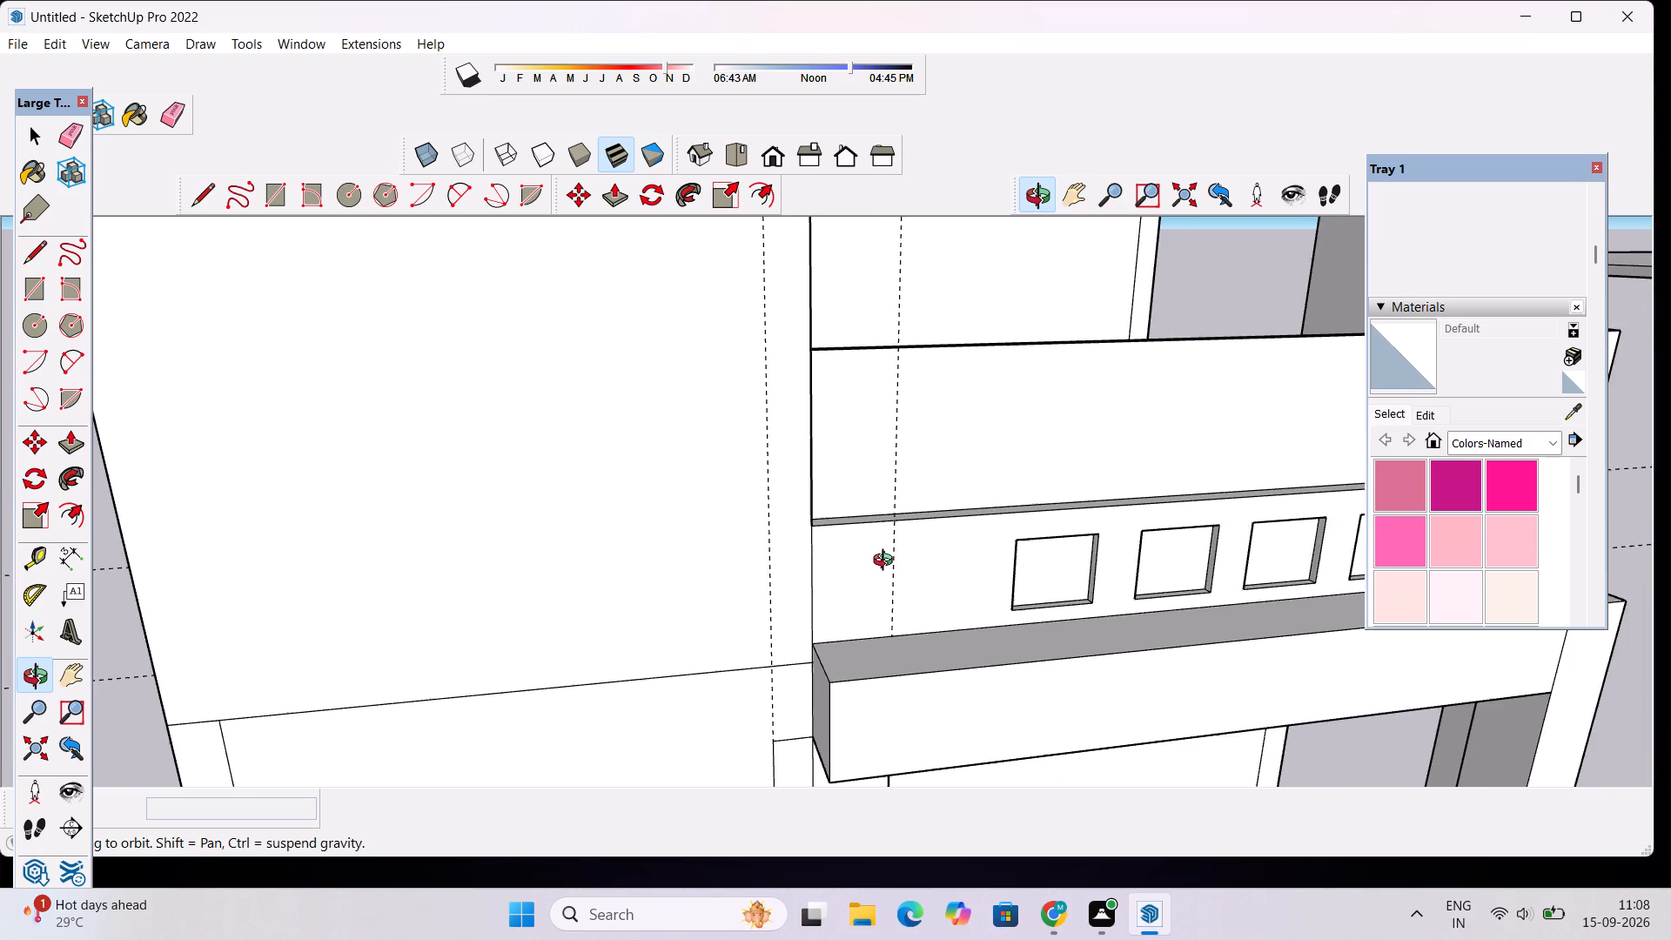
scroll(853, 559, "down", 4)
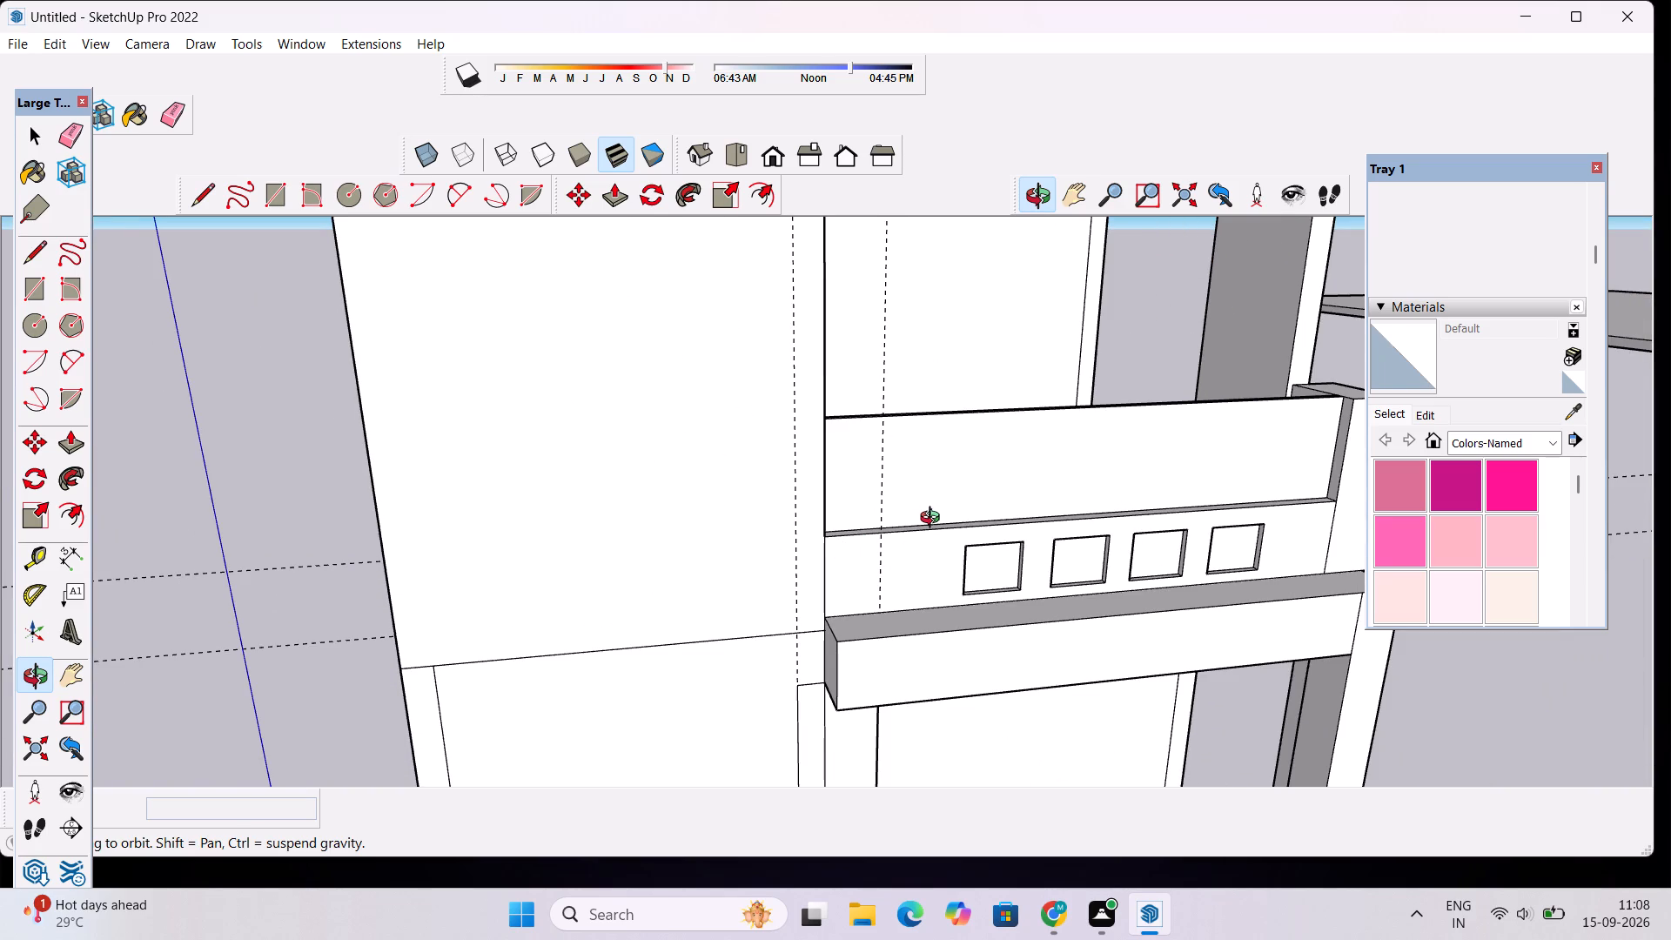
left_click_drag(934, 520, 778, 535, "shift")
scroll(755, 524, "up", 3)
left_click_drag(774, 547, 665, 559, "shift")
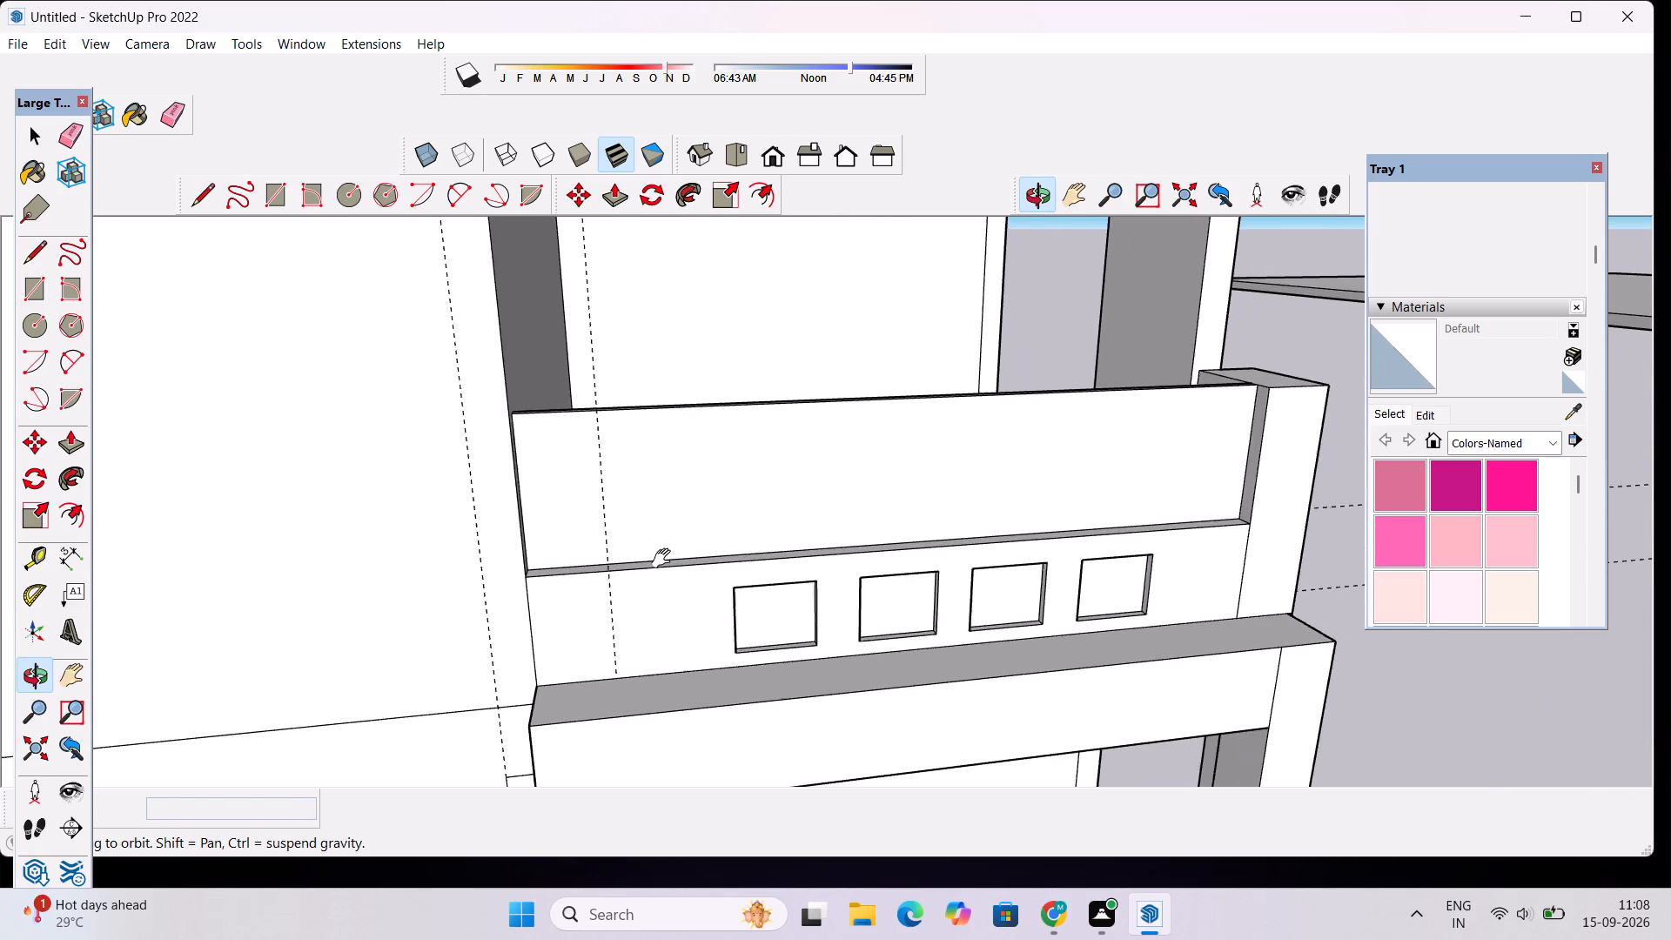
left_click_drag(665, 559, 656, 557, "shift")
scroll(653, 550, "down", 2)
scroll(595, 583, "up", 3)
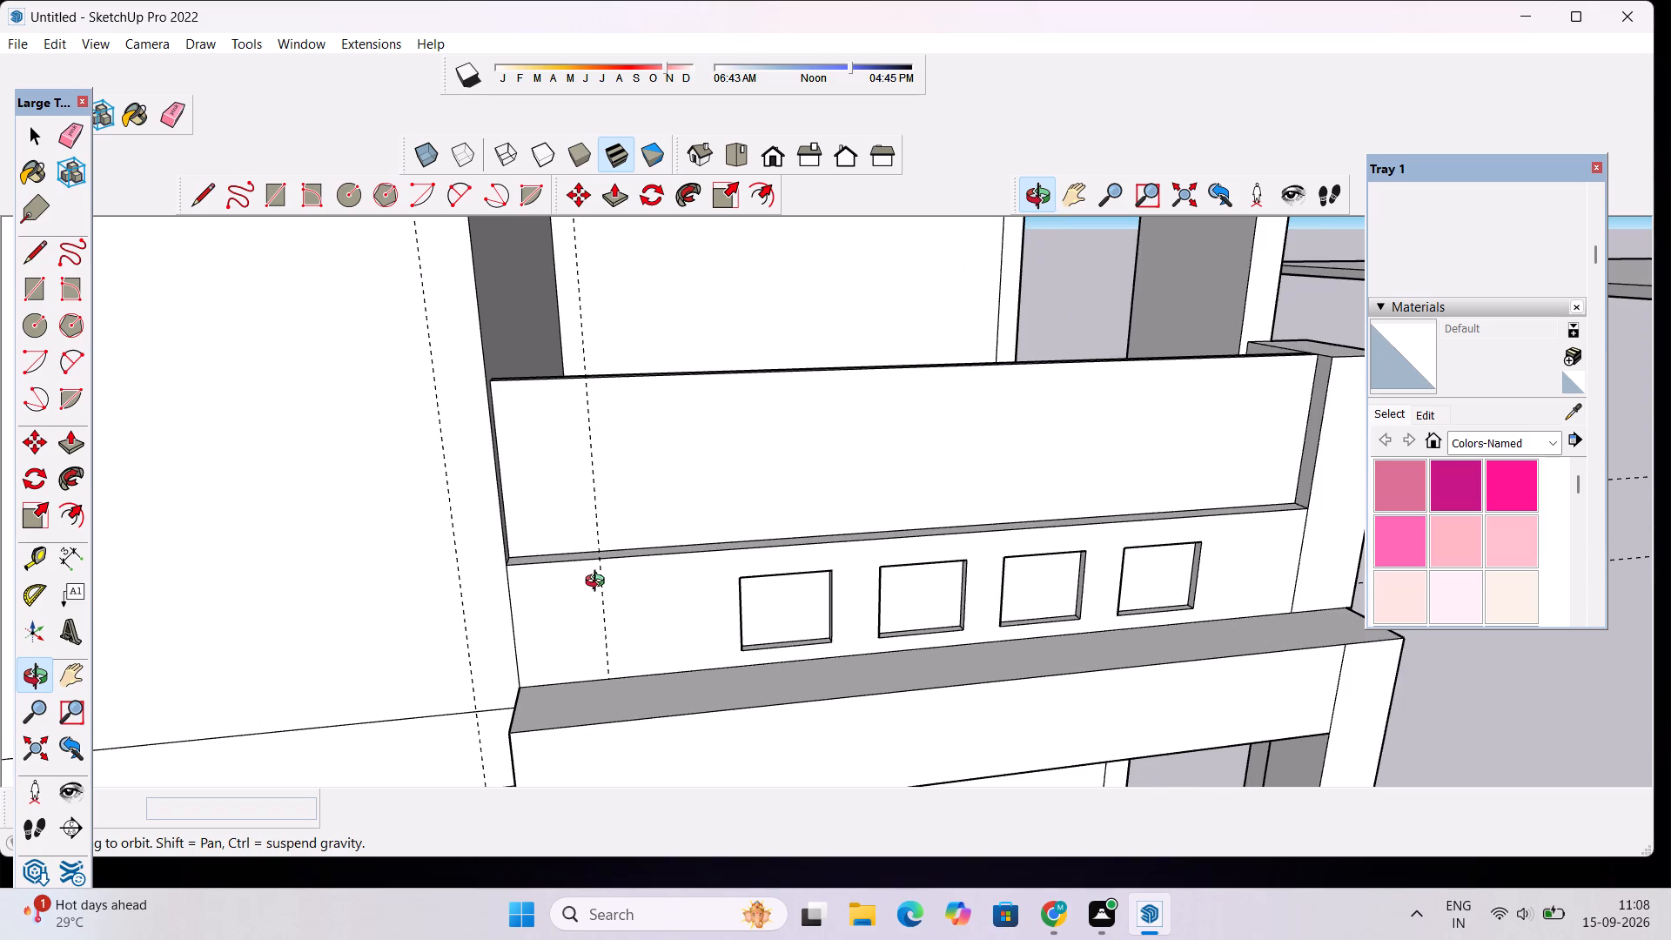
Draw a line about 18' 3" long across the parapet face, starting 2" below the ledge at the corner column and ending at the dashed guide.
key("l")
scroll(1351, 519, "up", 8)
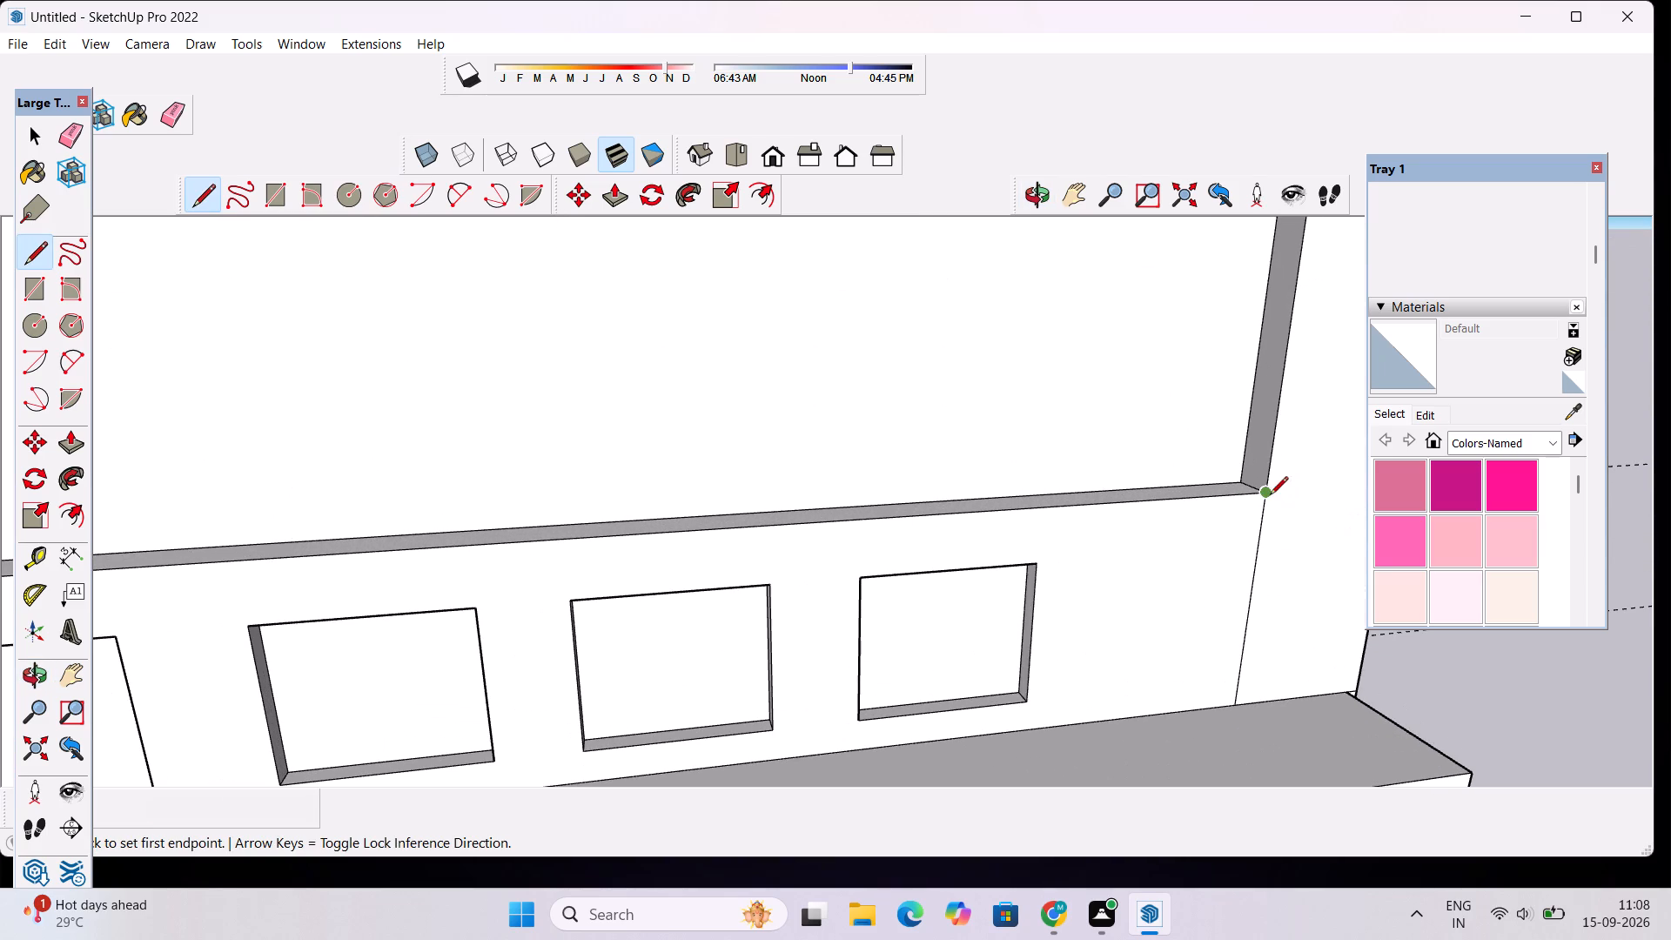
left_click(1270, 496)
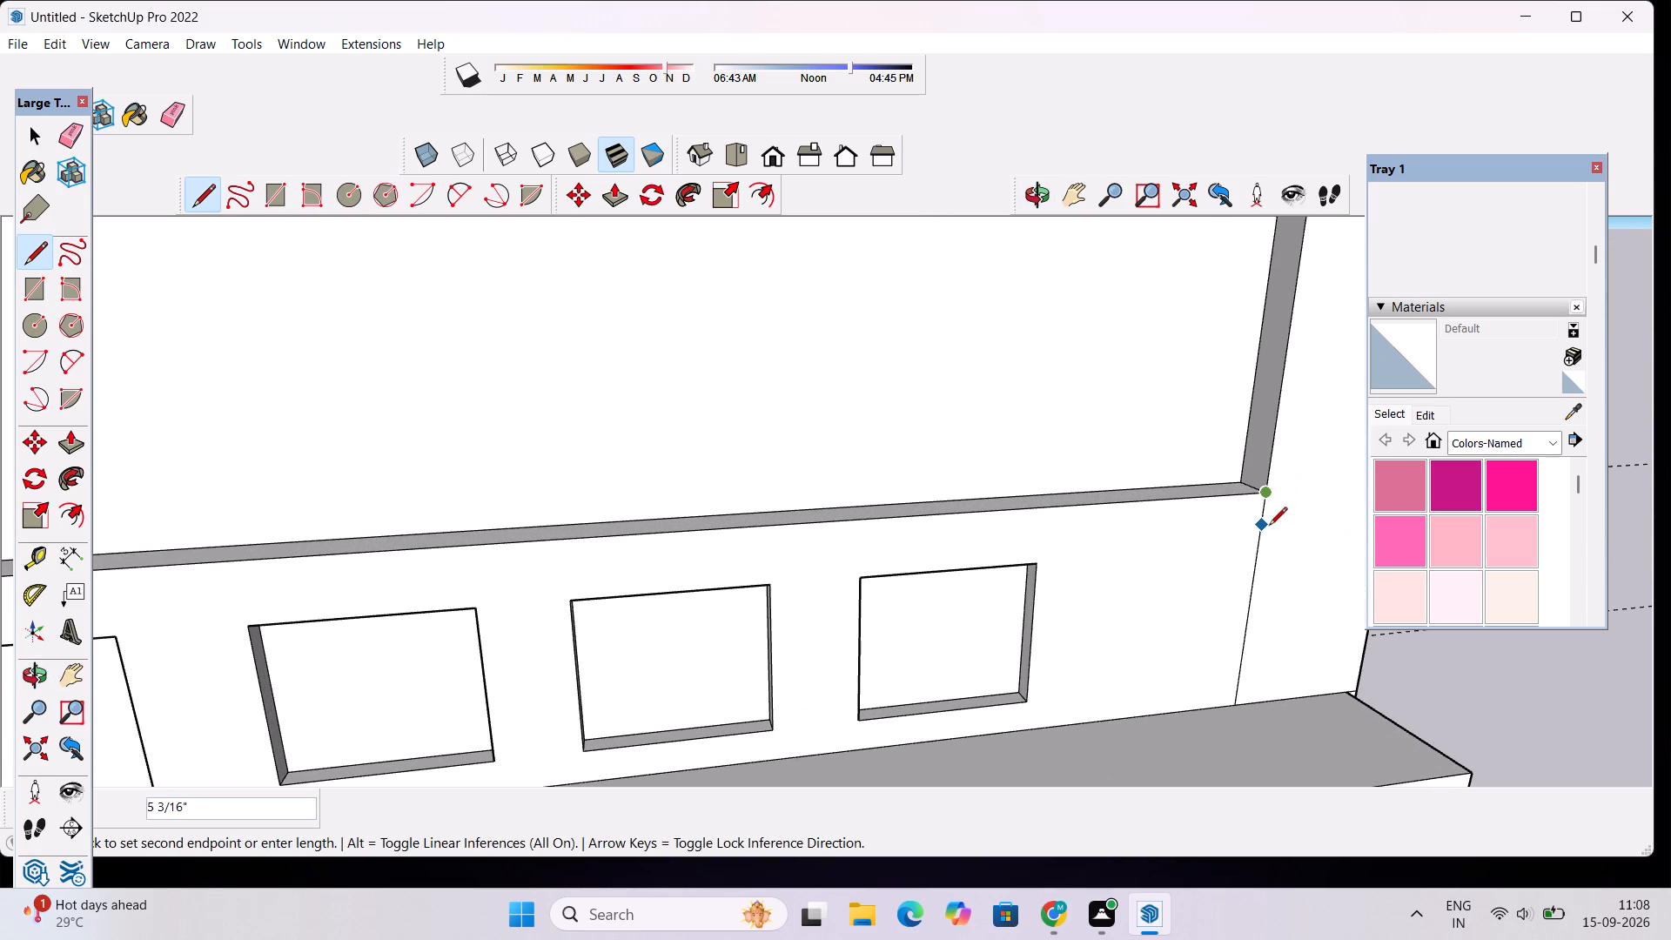
type("2\"")
key("Return")
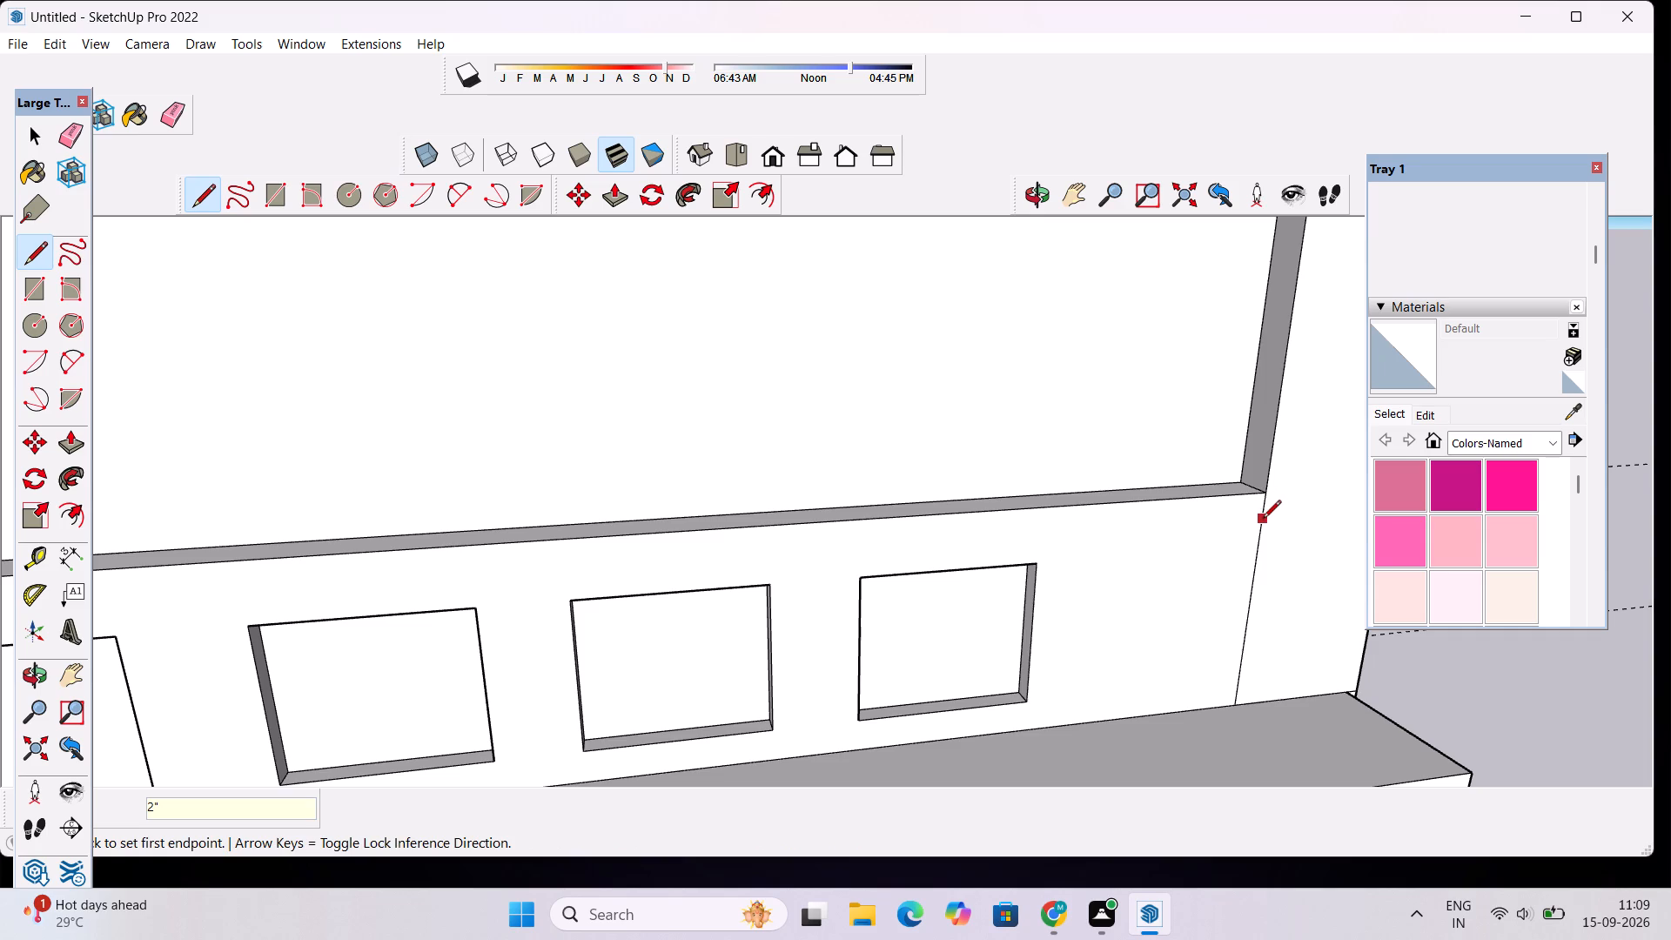
left_click(1263, 513)
scroll(1225, 533, "down", 1)
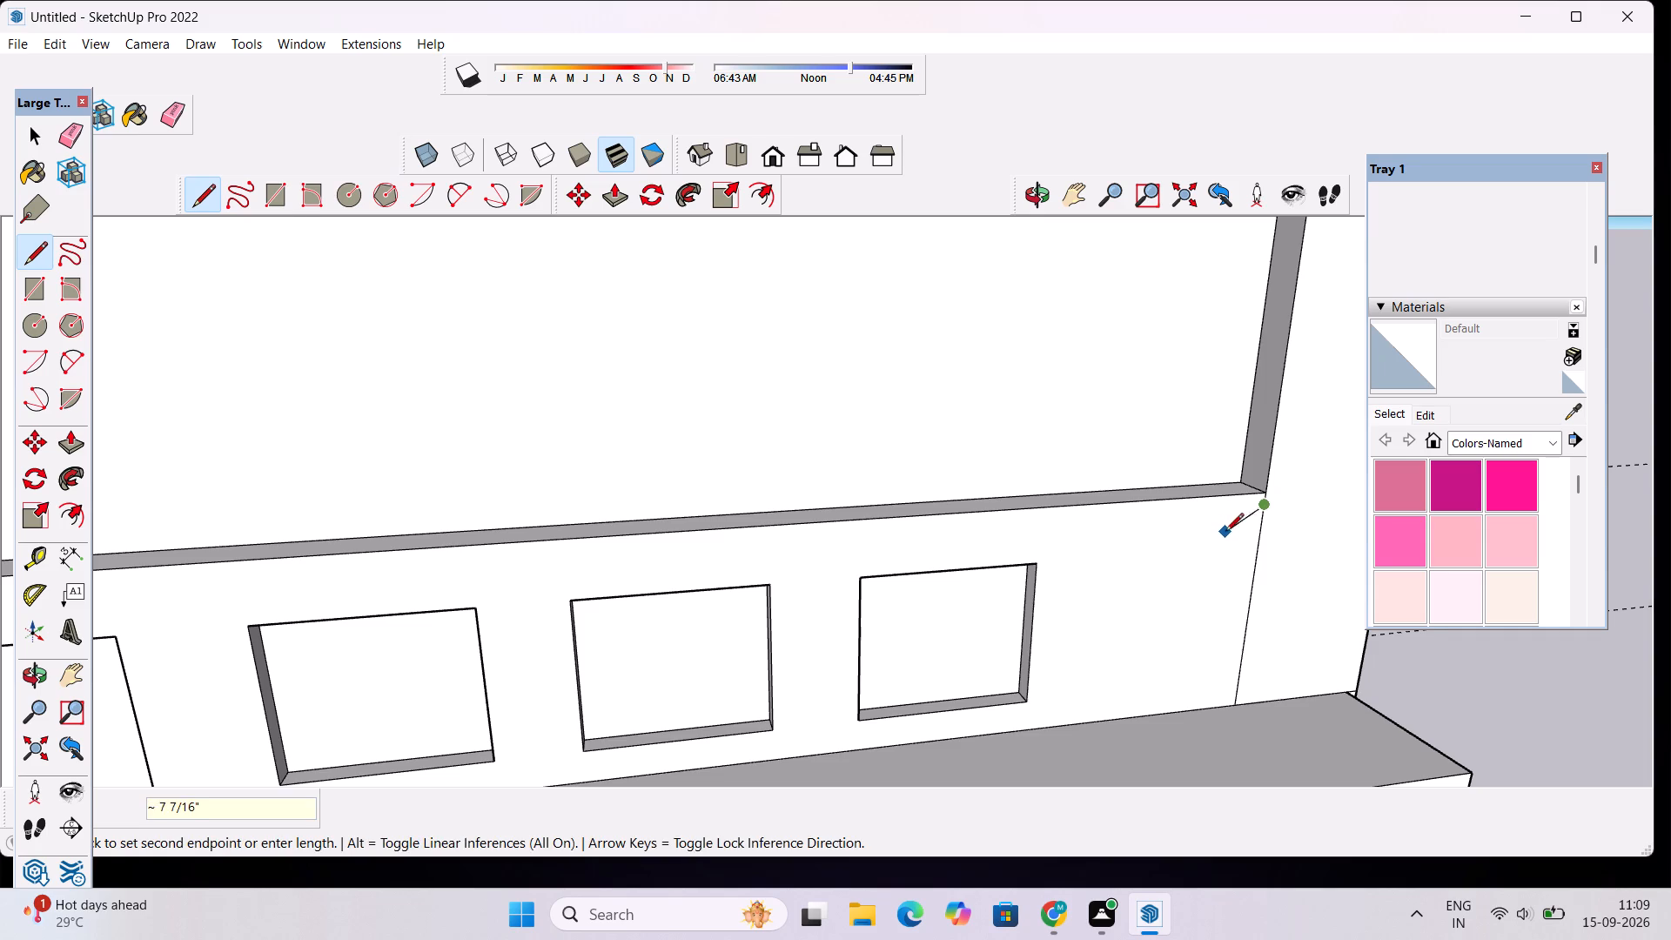
scroll(1225, 533, "down", 4)
scroll(1006, 557, "down", 5)
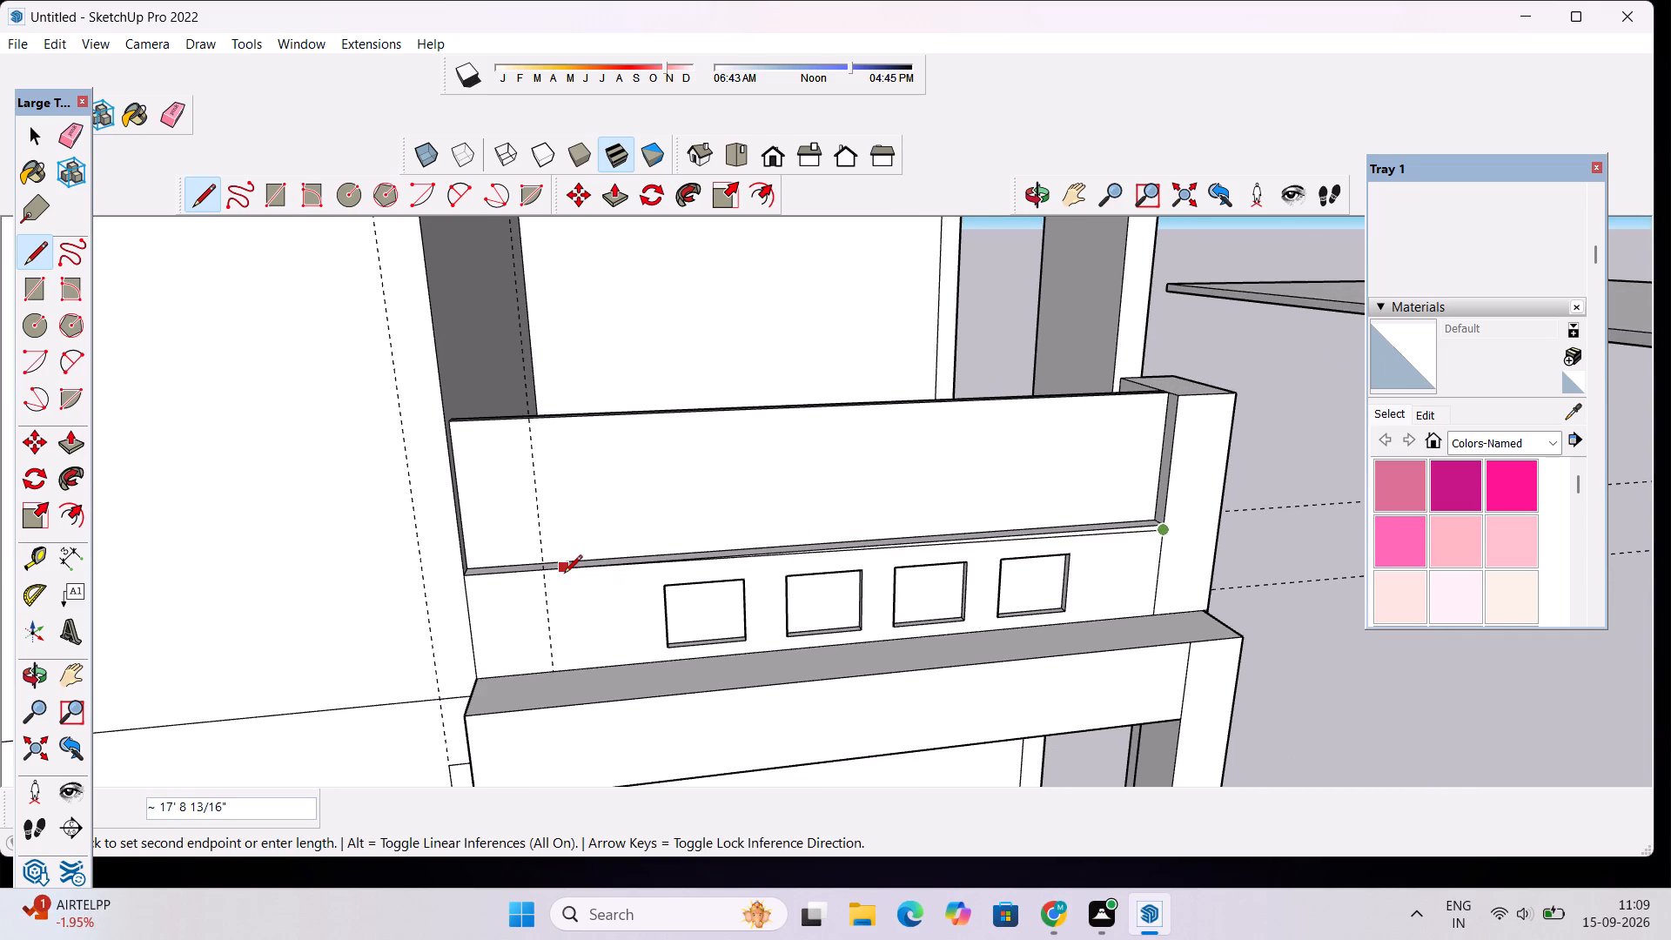
scroll(564, 574, "up", 4)
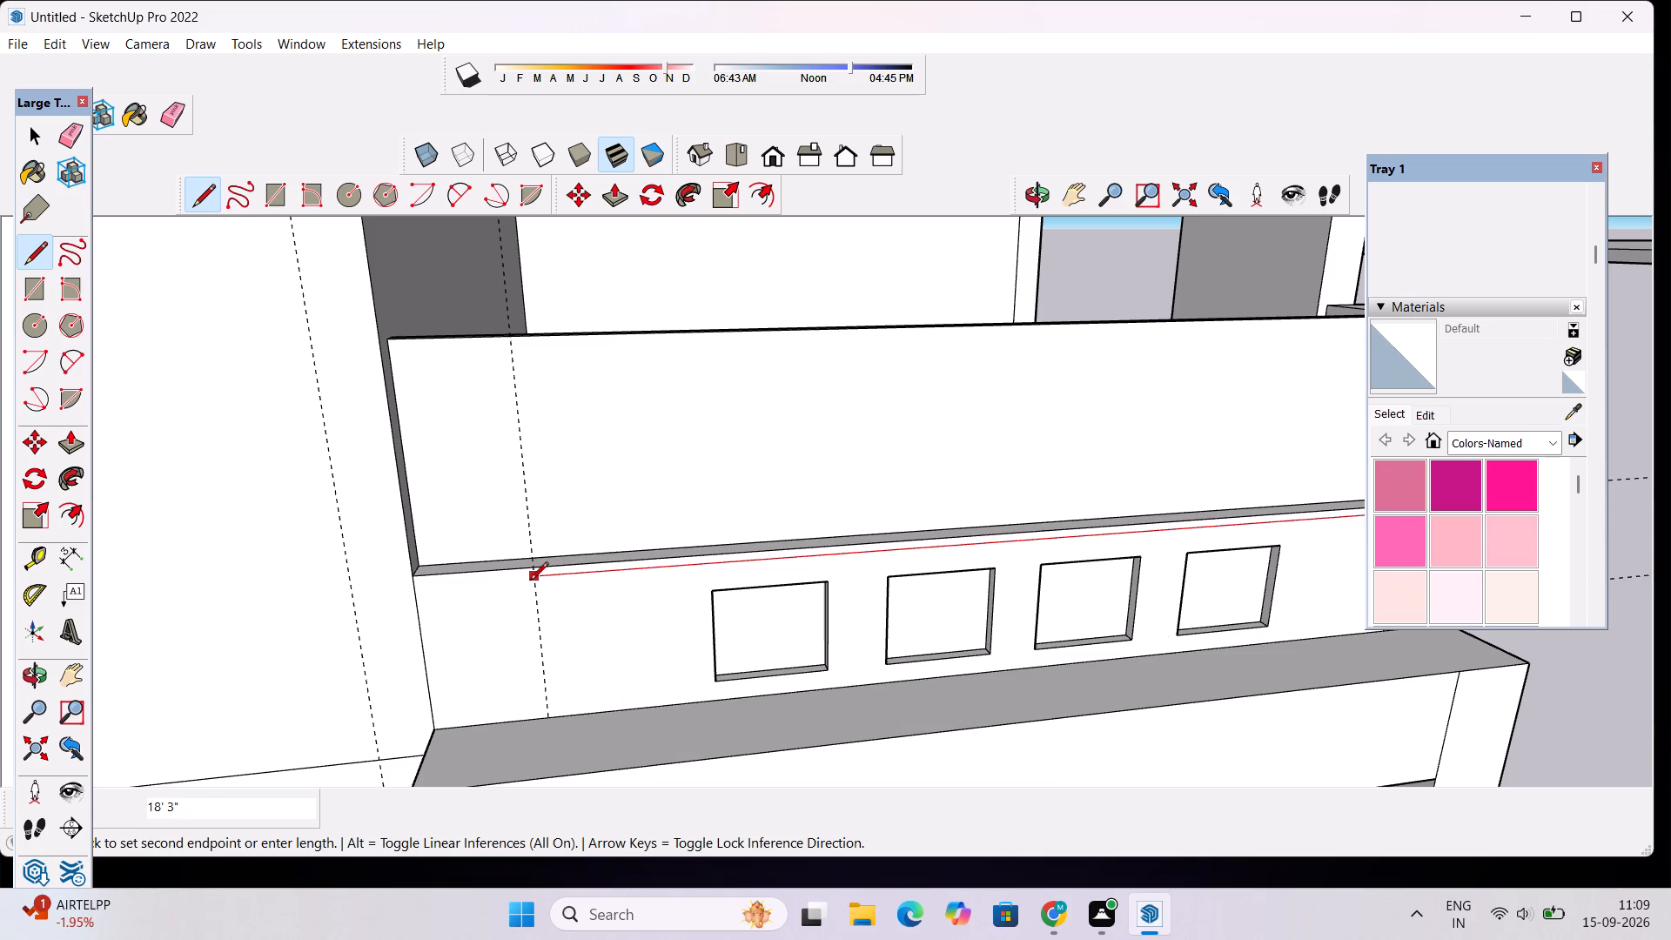
left_click(530, 581)
Draw a vertical line along the dashed guide from the long line's end down to the parapet's base, about 2' 10" in total.
left_click(541, 718)
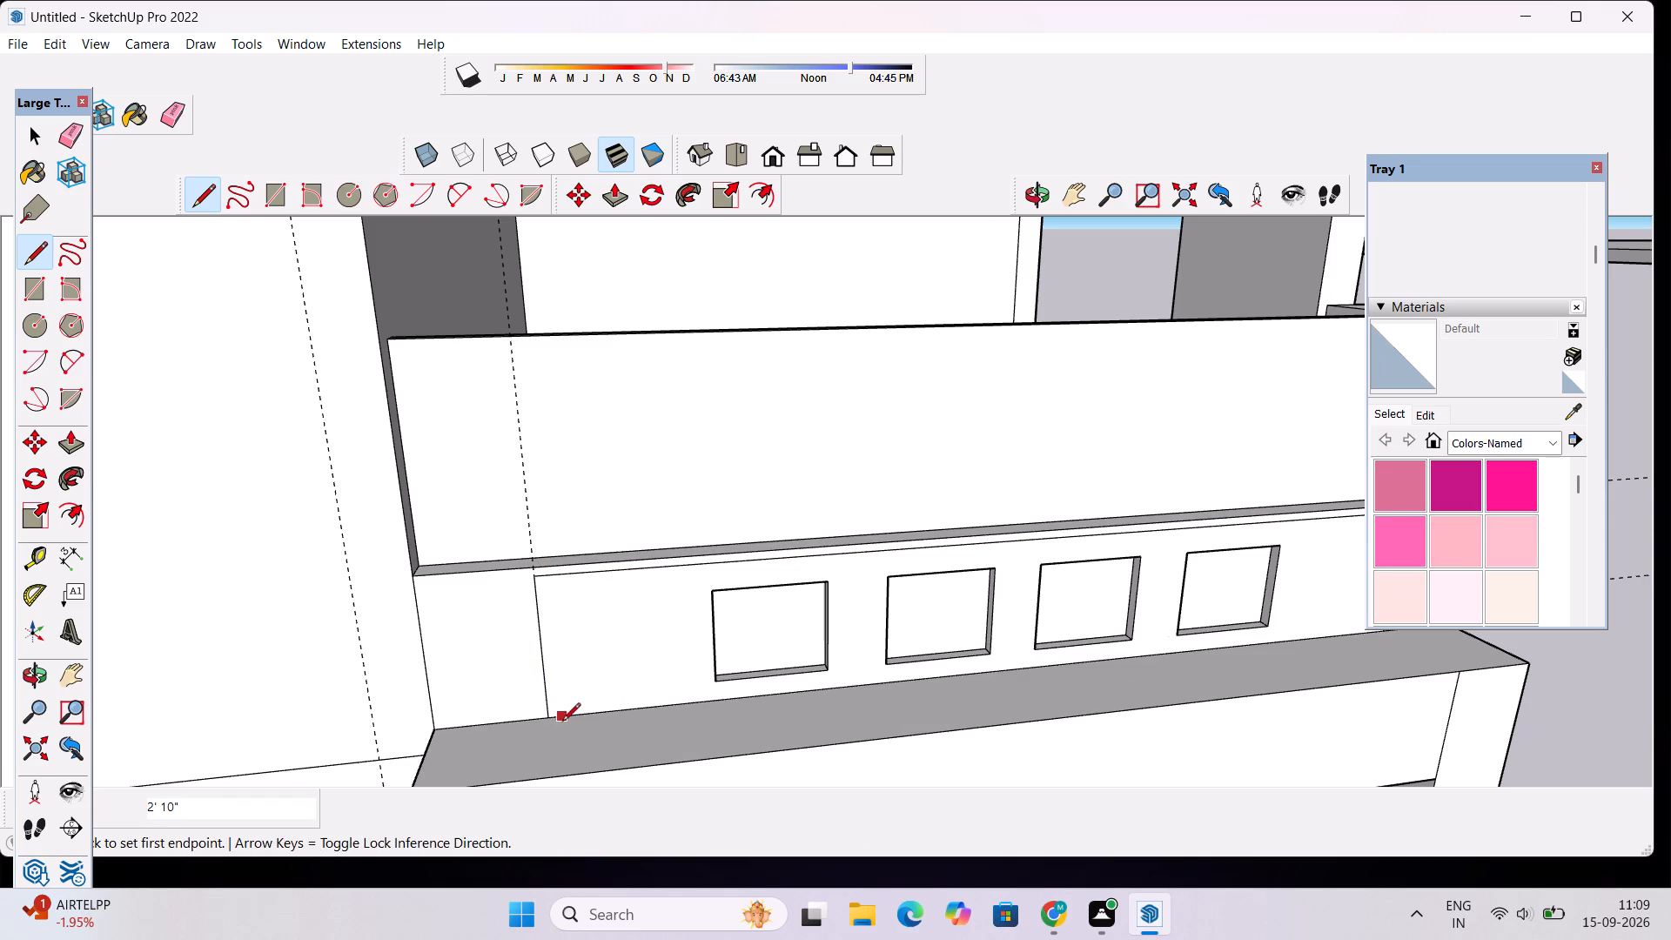
type("2\"")
key("Return")
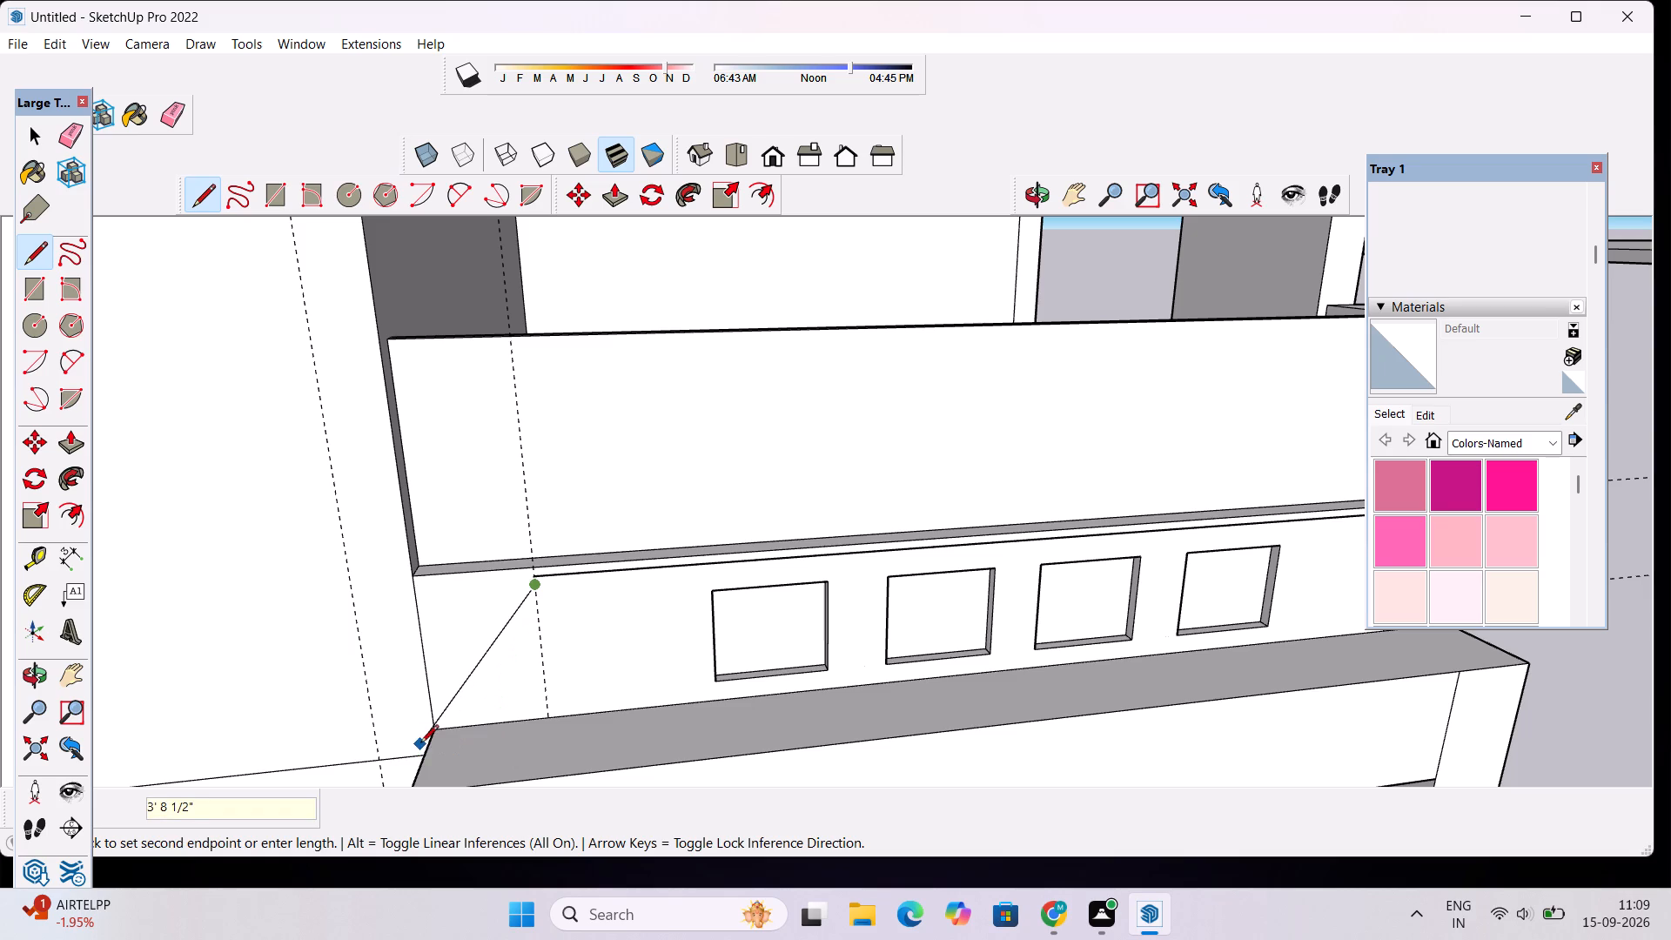
scroll(408, 769, "up", 3)
left_click(587, 702)
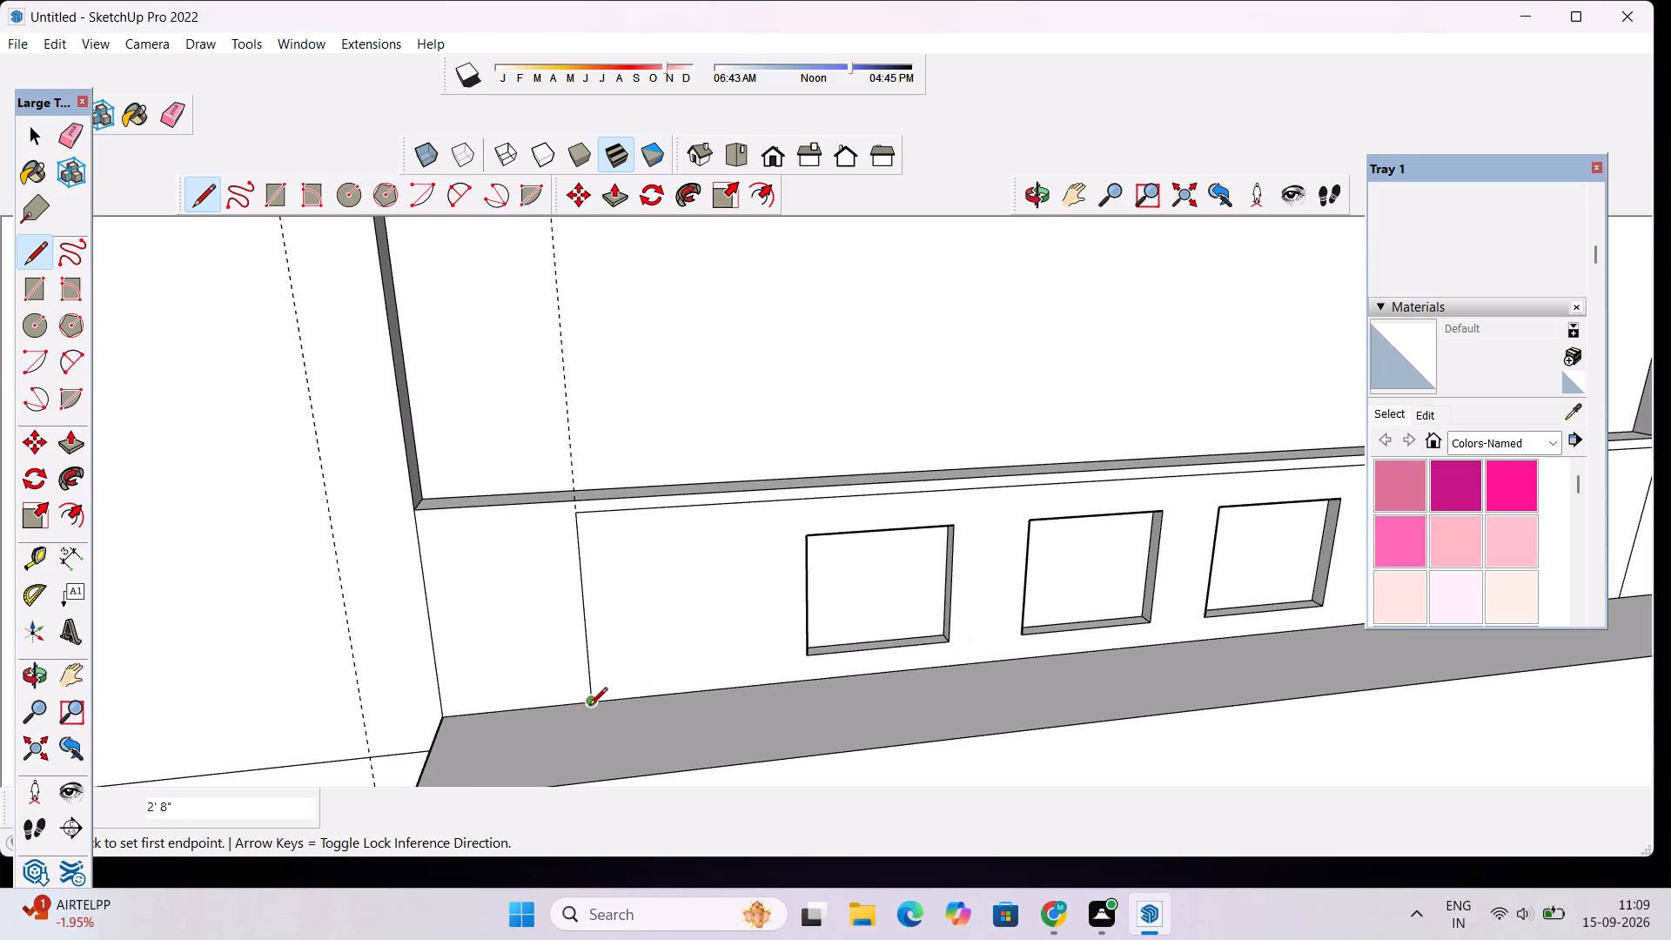
Draw a parallel vertical line 2" closer to the recessed squares, from the parapet's base up to the long horizontal line.
left_click(589, 707)
type("2\"")
key("Return")
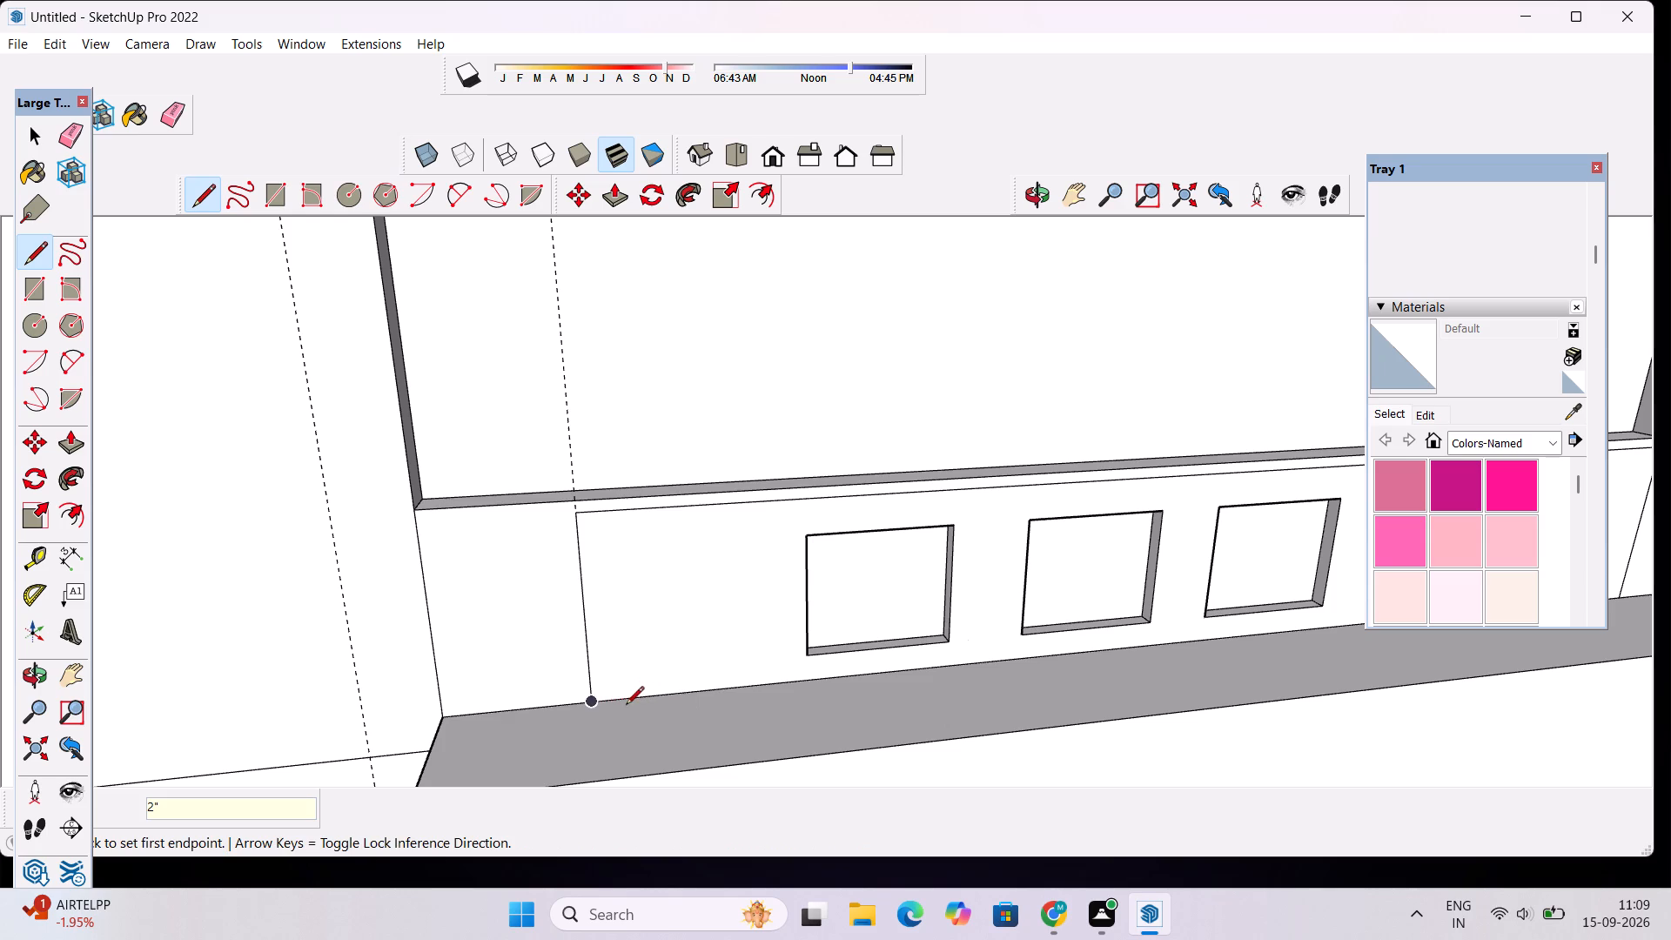
left_click(607, 700)
scroll(592, 513, "up", 3)
left_click(586, 513)
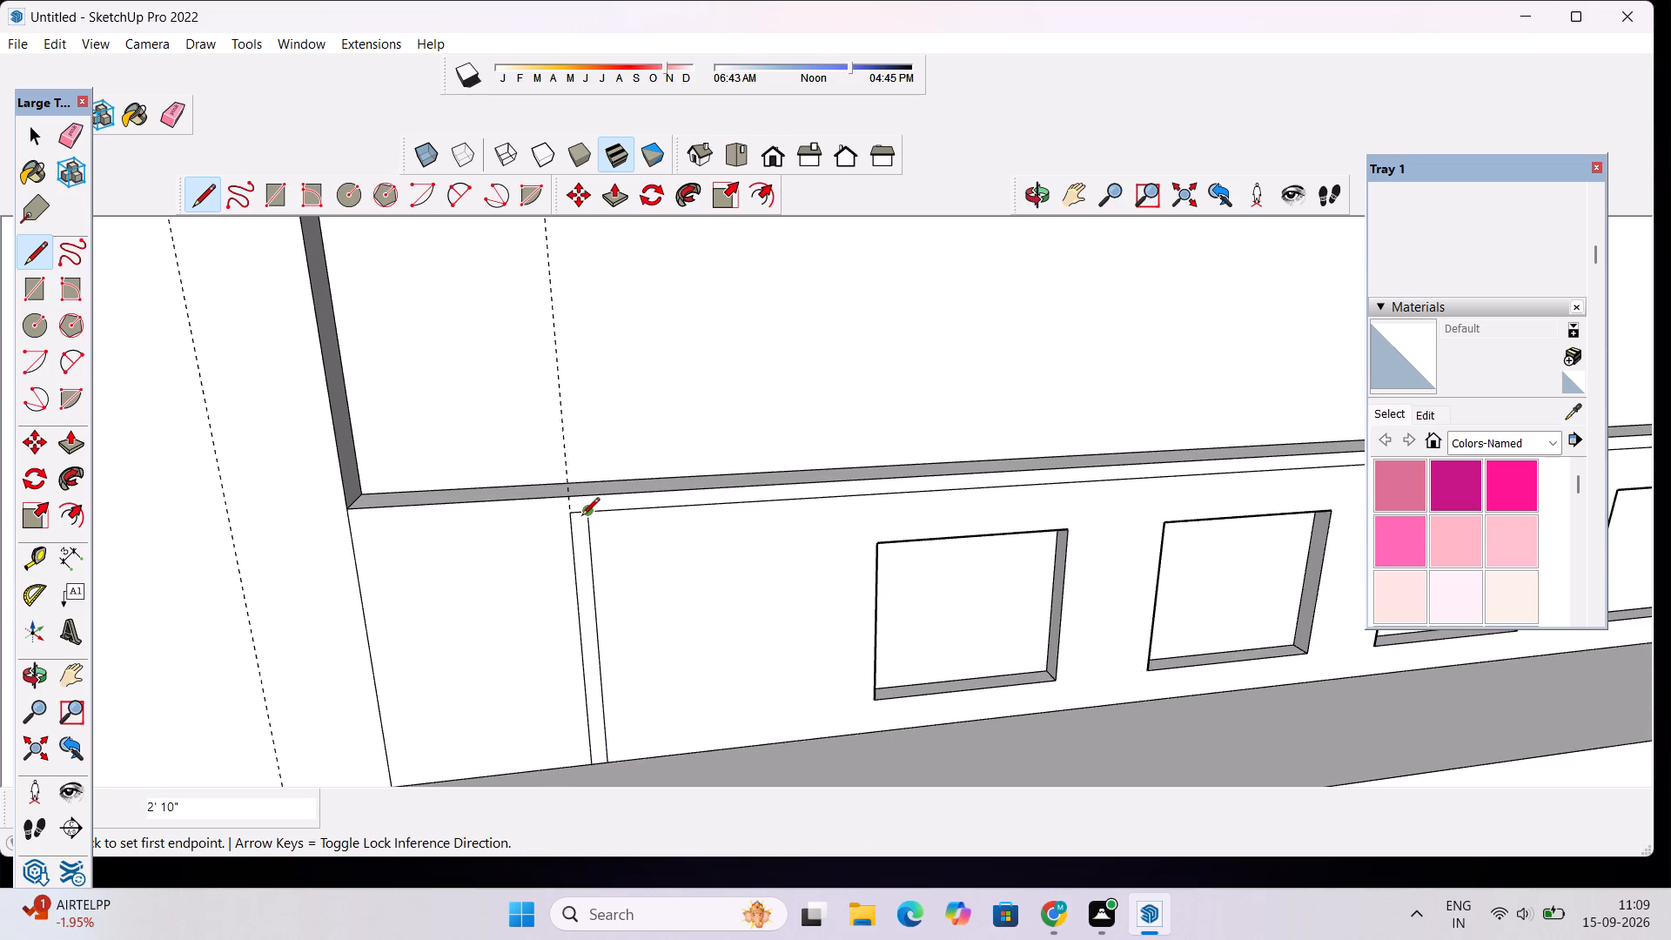
Extend the outer vertical line 2" up to the ledge and erase the short segment at the corner, joining both strips into one L-shaped face.
key("space")
scroll(580, 517, "up", 3)
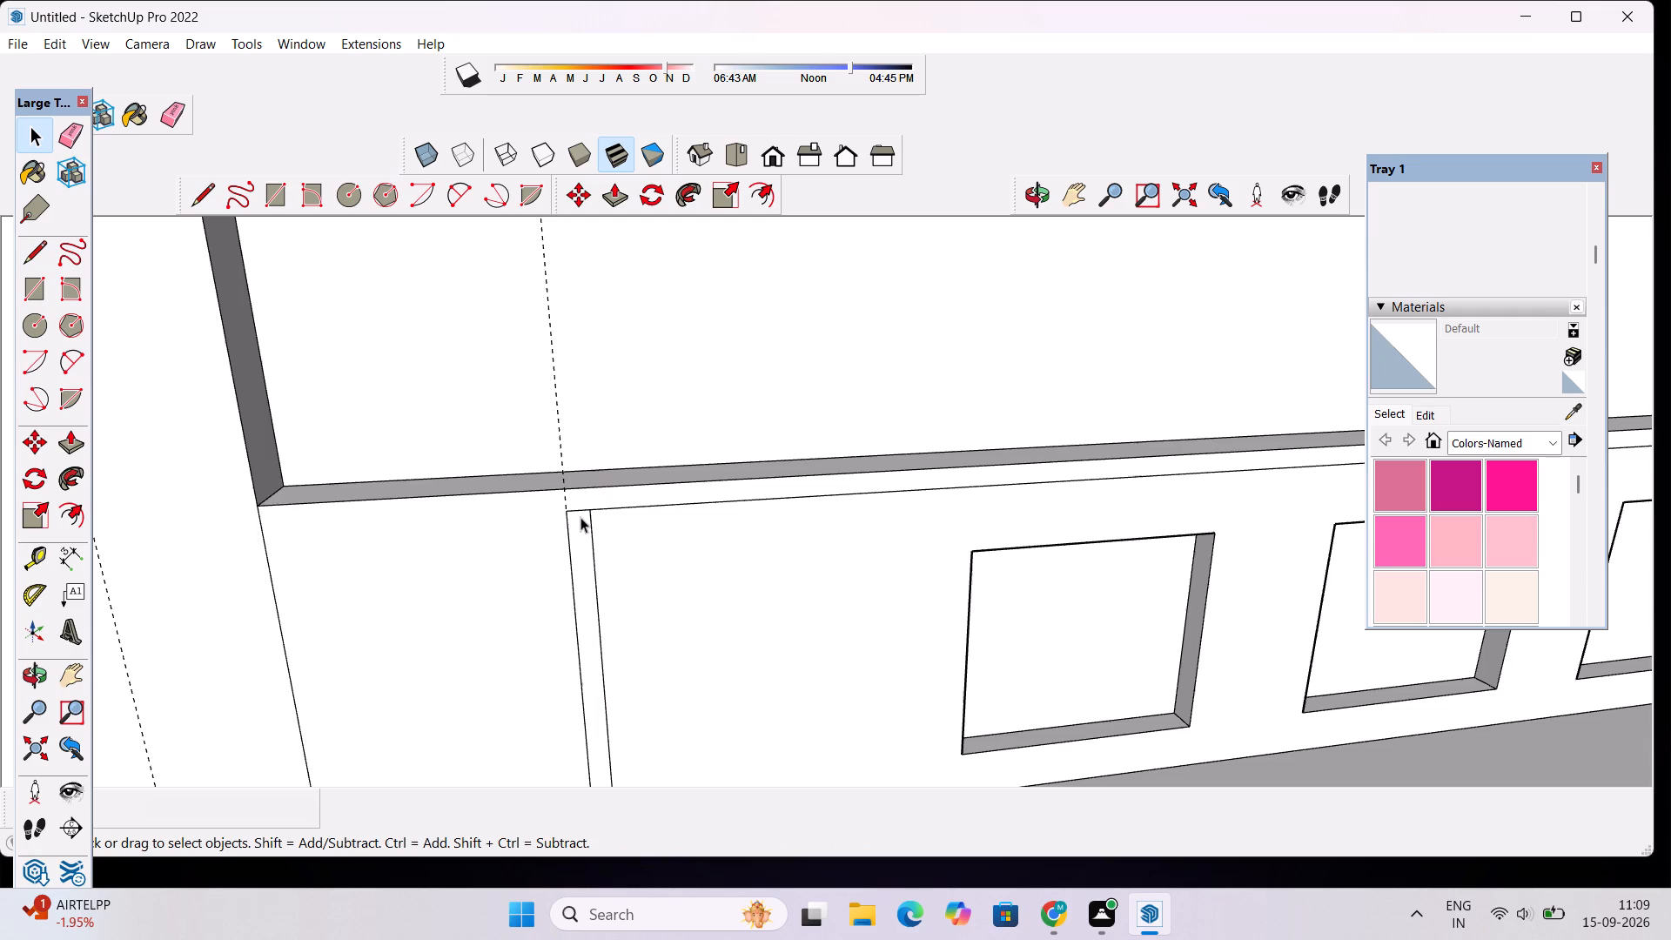
scroll(576, 503, "up", 2)
key("l")
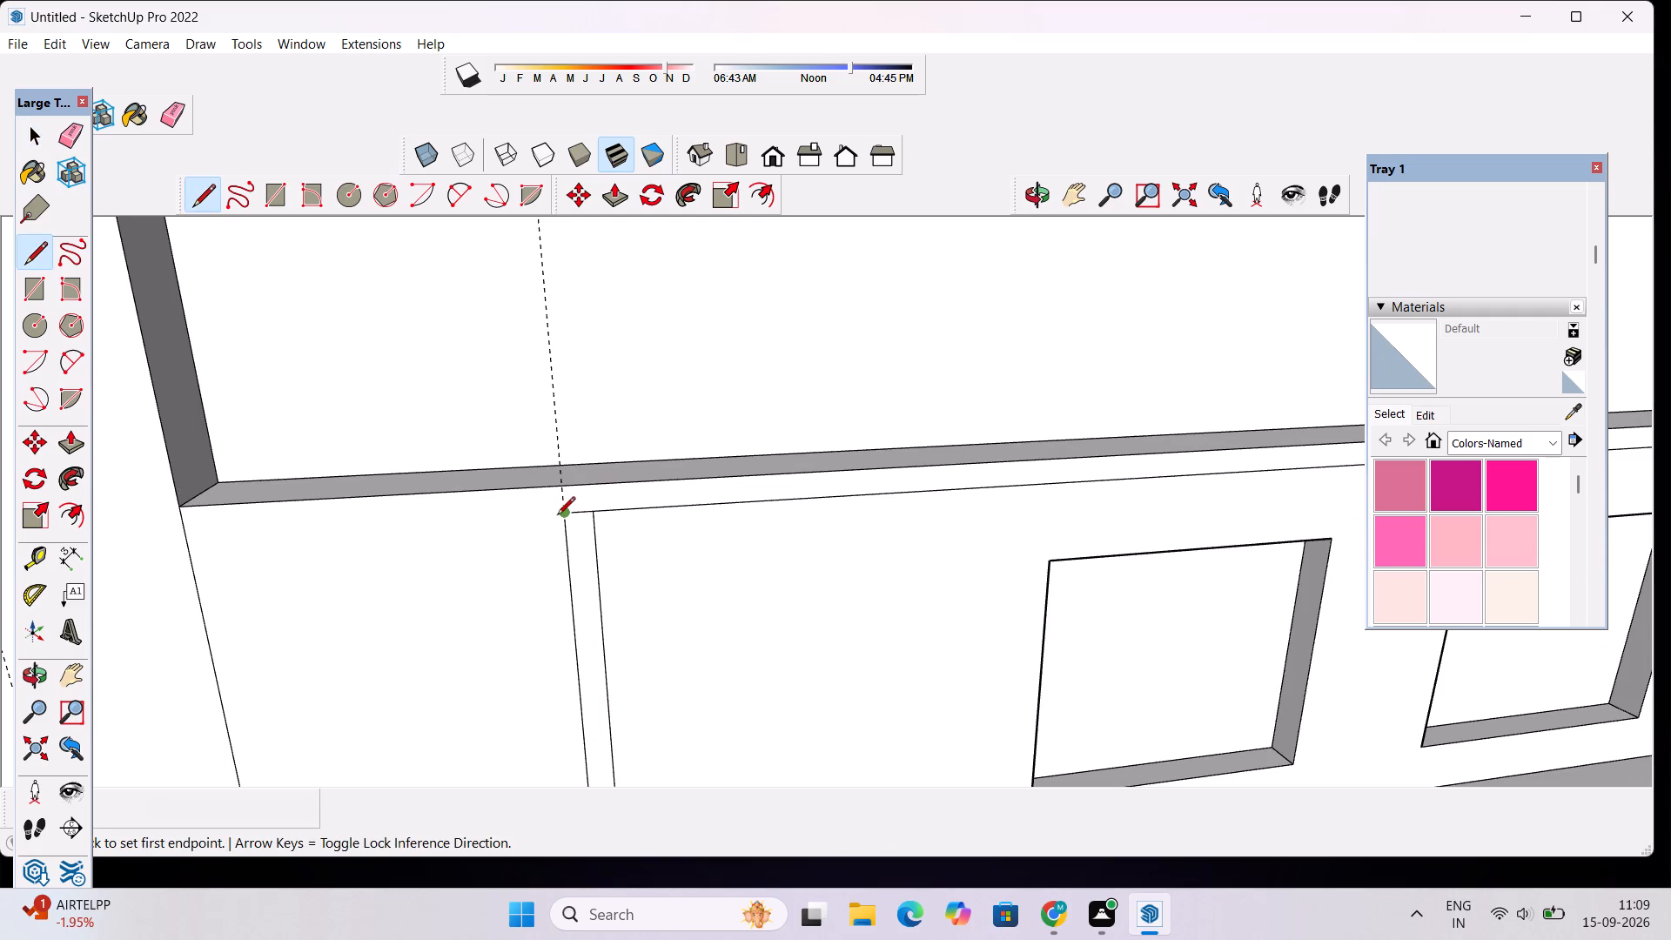
left_click(560, 516)
left_click(560, 490)
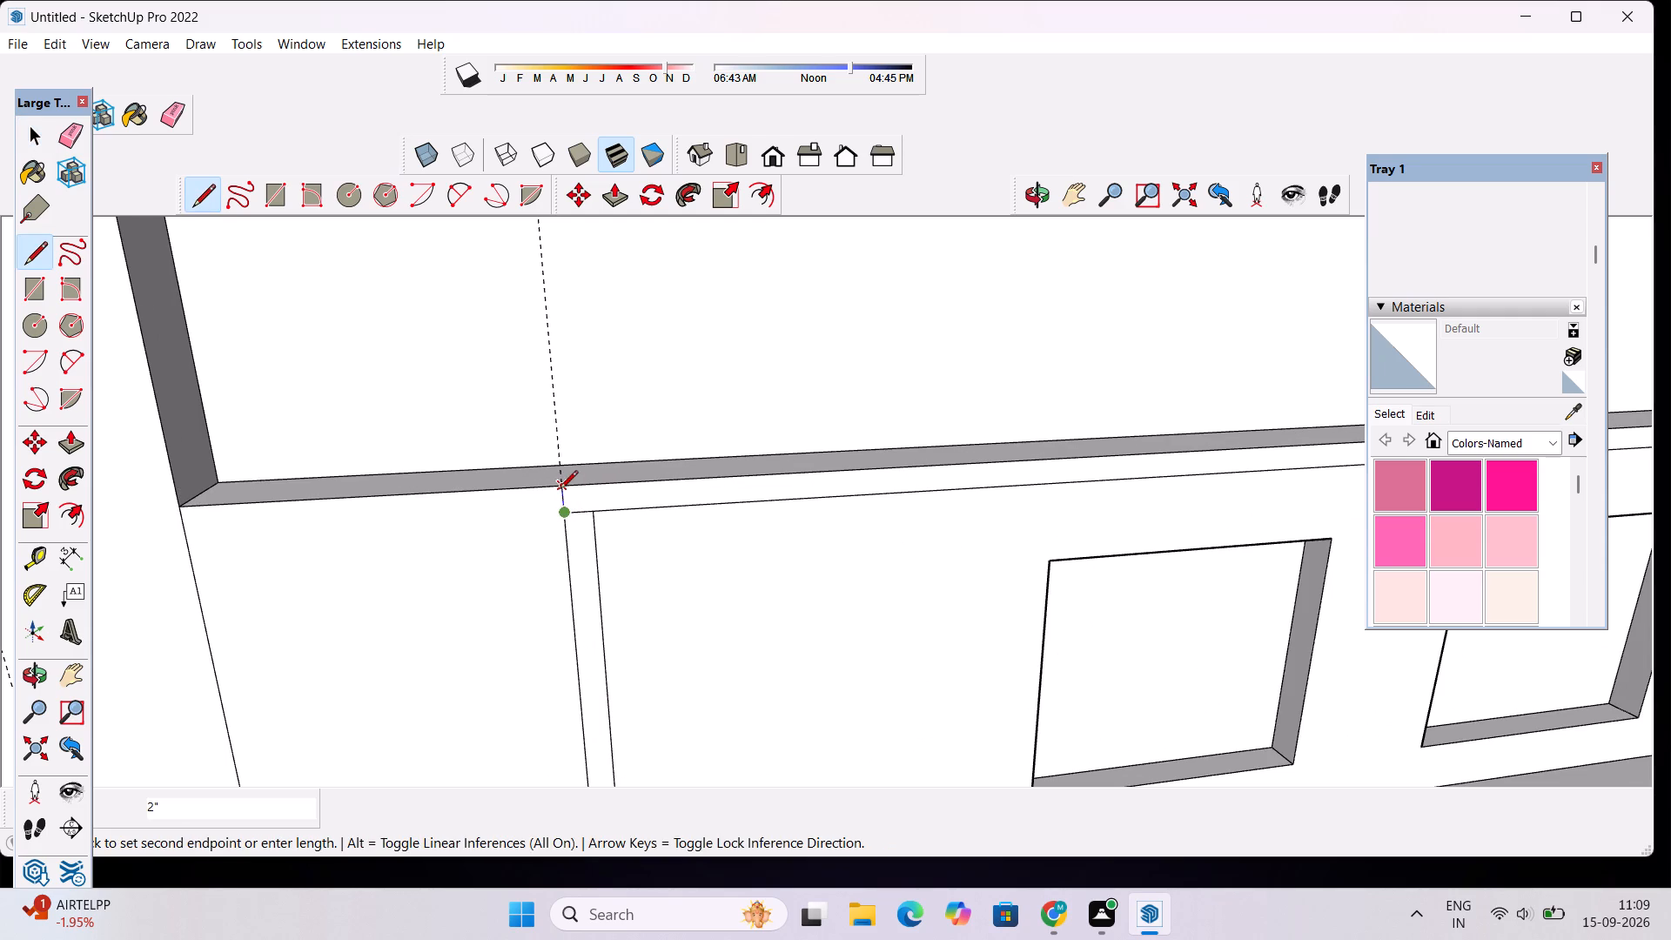
key("space")
key("e")
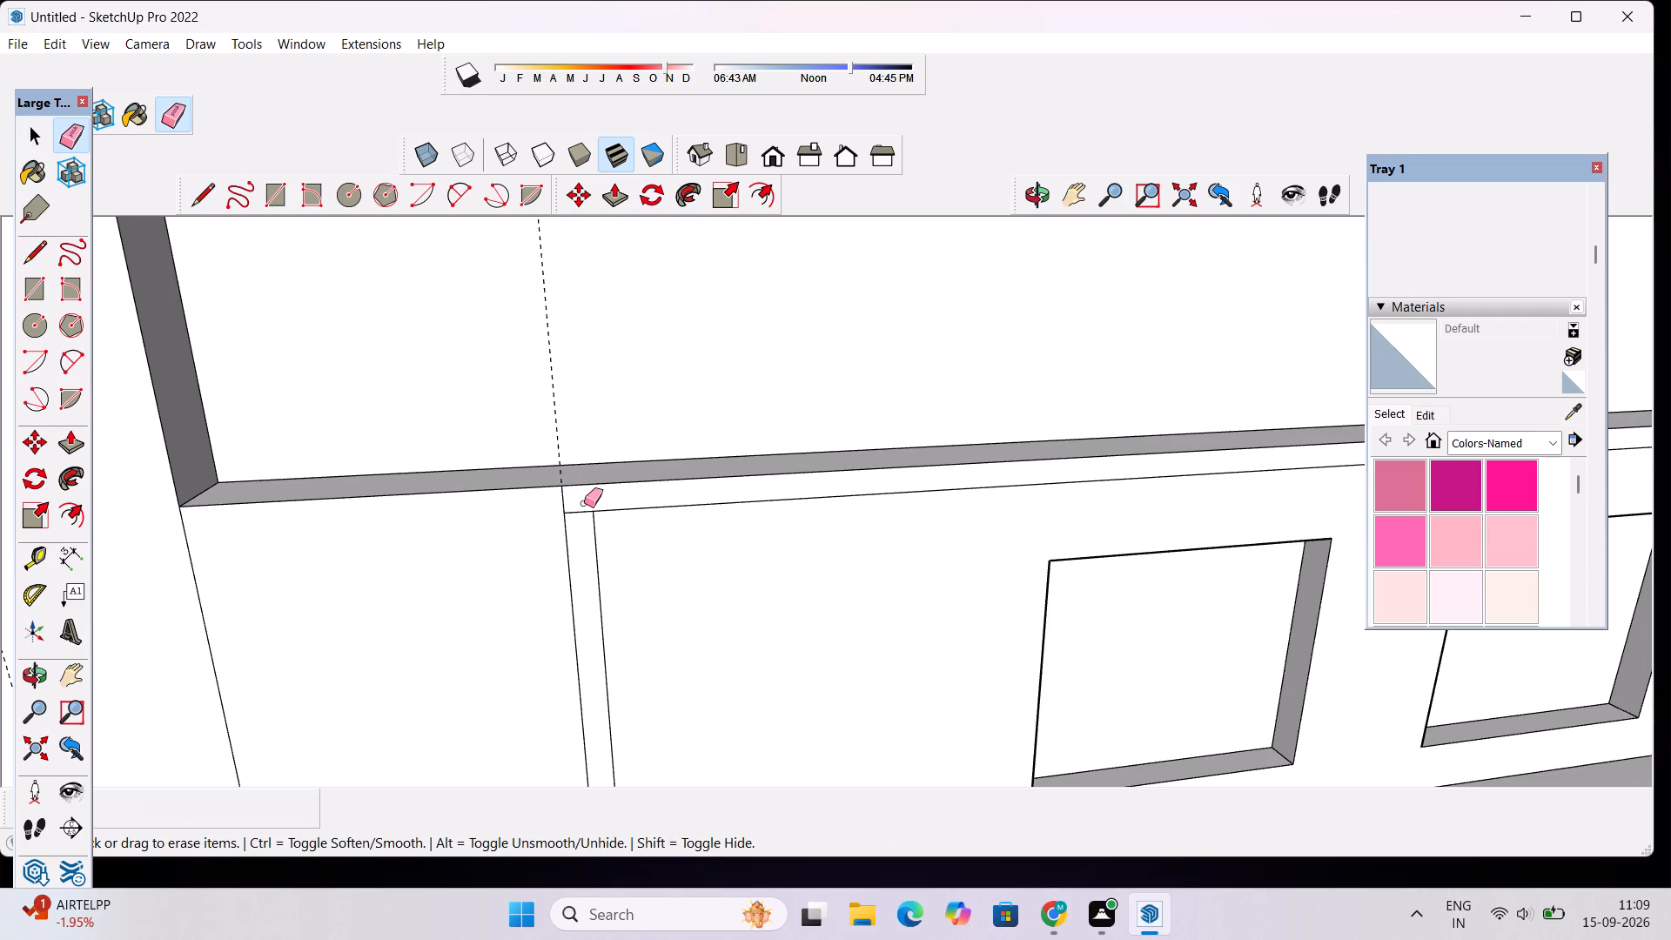
left_click_drag(584, 503, 581, 515)
Push/Pull the L-shaped border strip around the recessed squares by 2" and check it from other angles.
key("space")
left_click(580, 510)
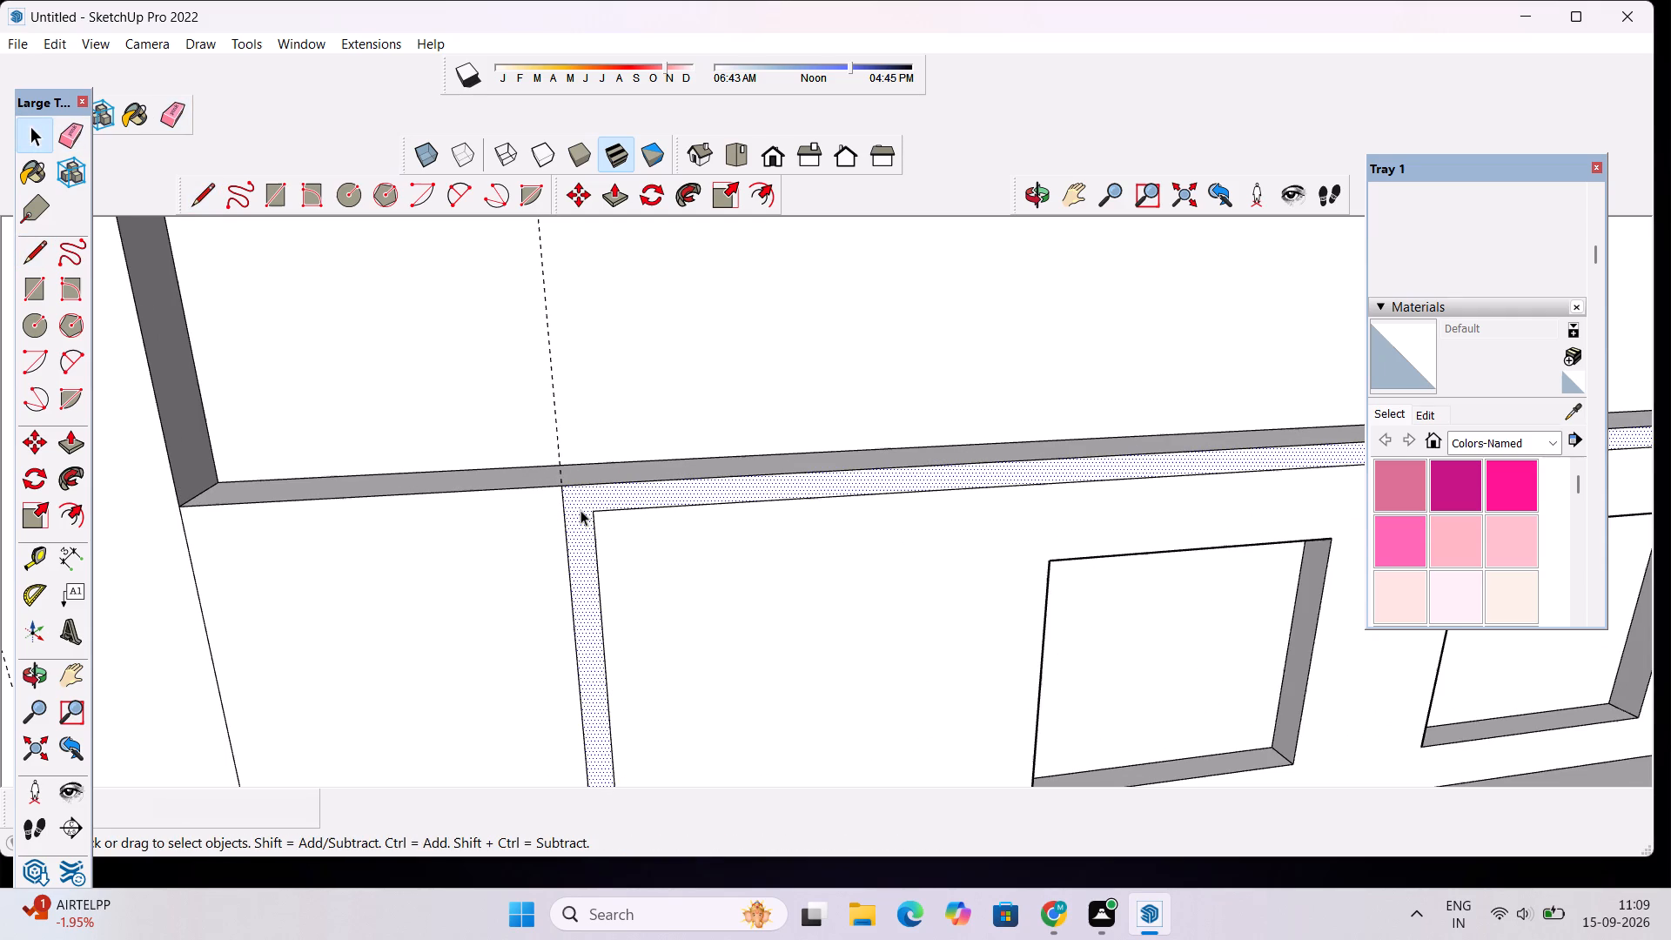
key("p")
left_click(580, 509)
scroll(588, 523, "down", 3)
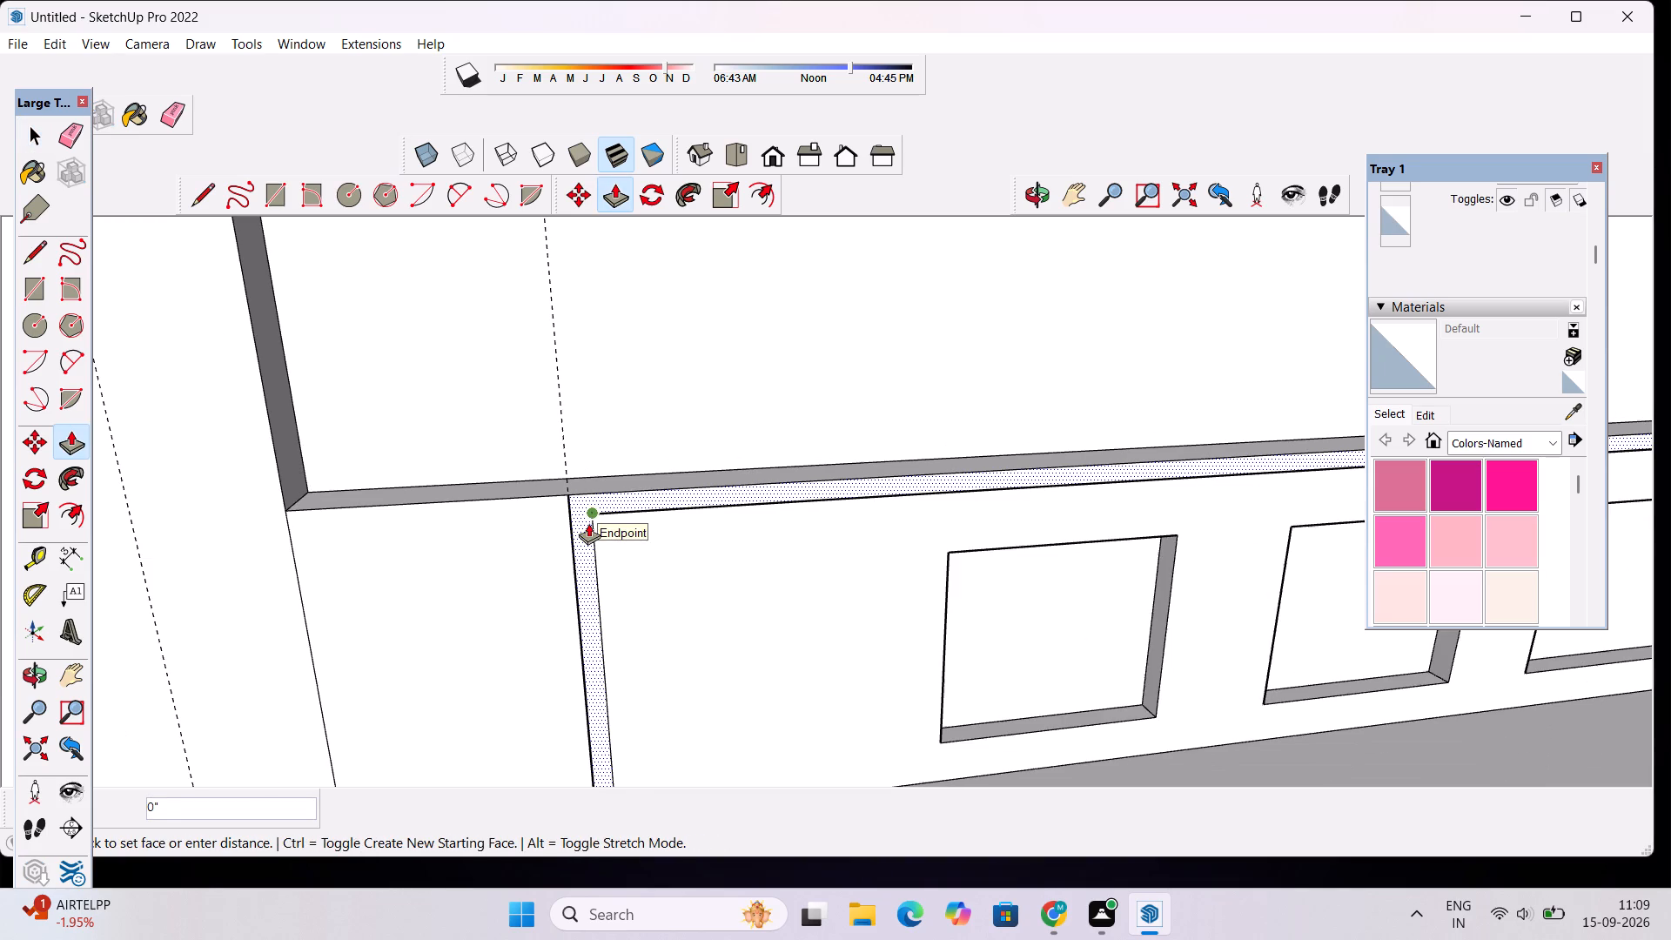
scroll(589, 521, "down", 7)
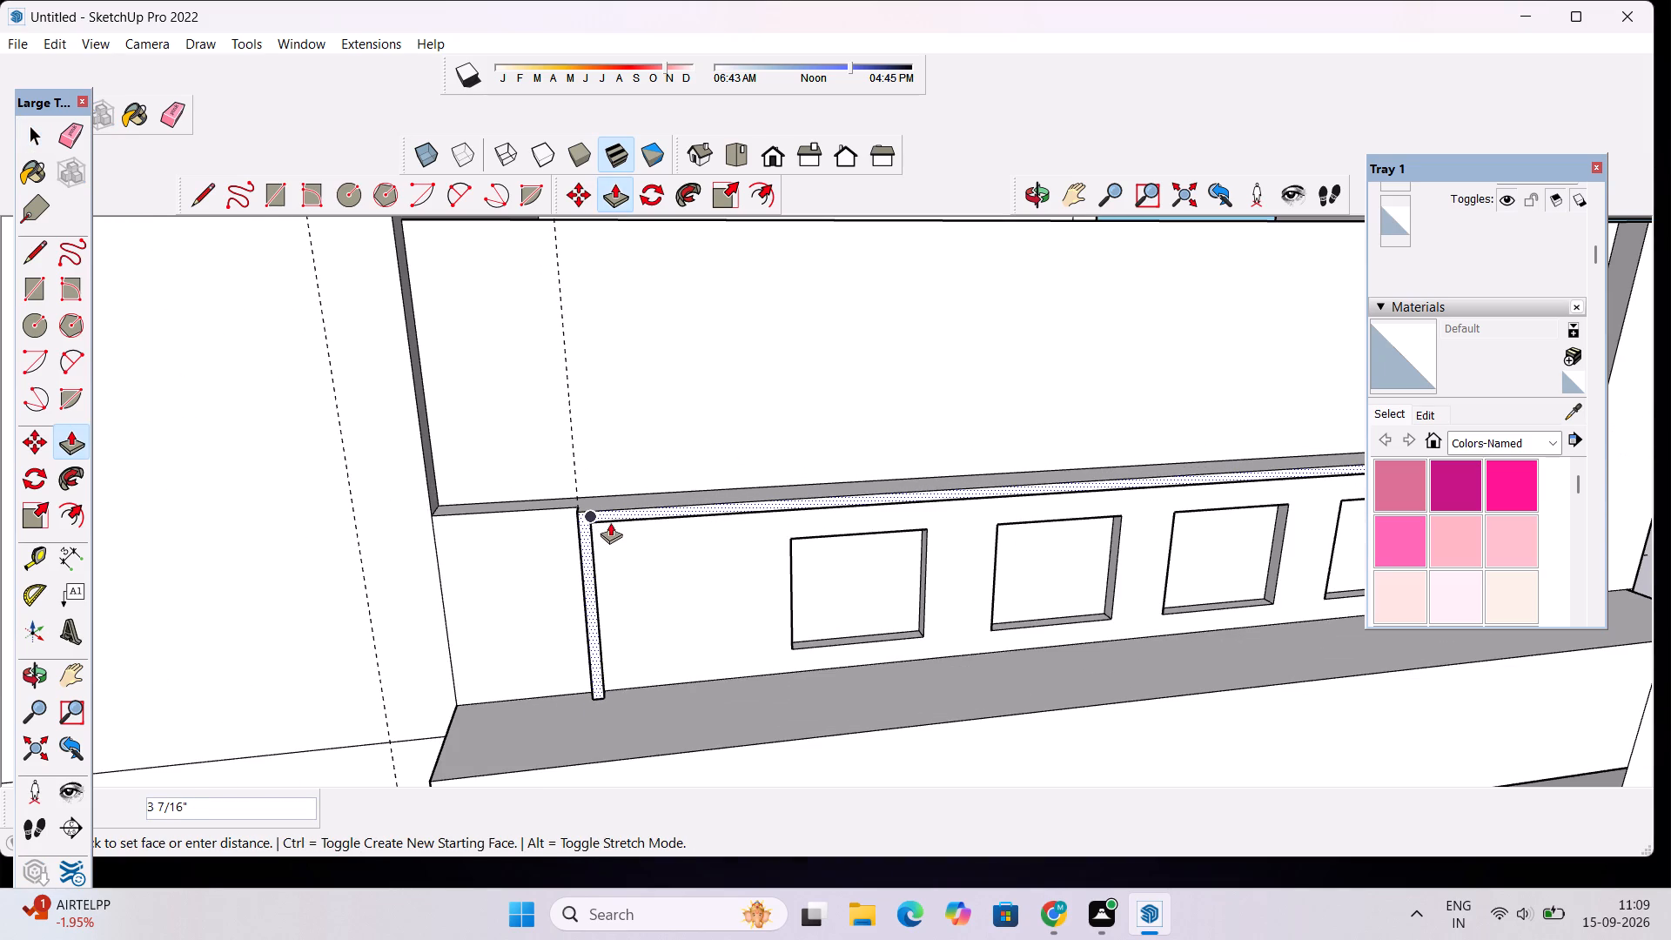
type("2\"")
key("Return")
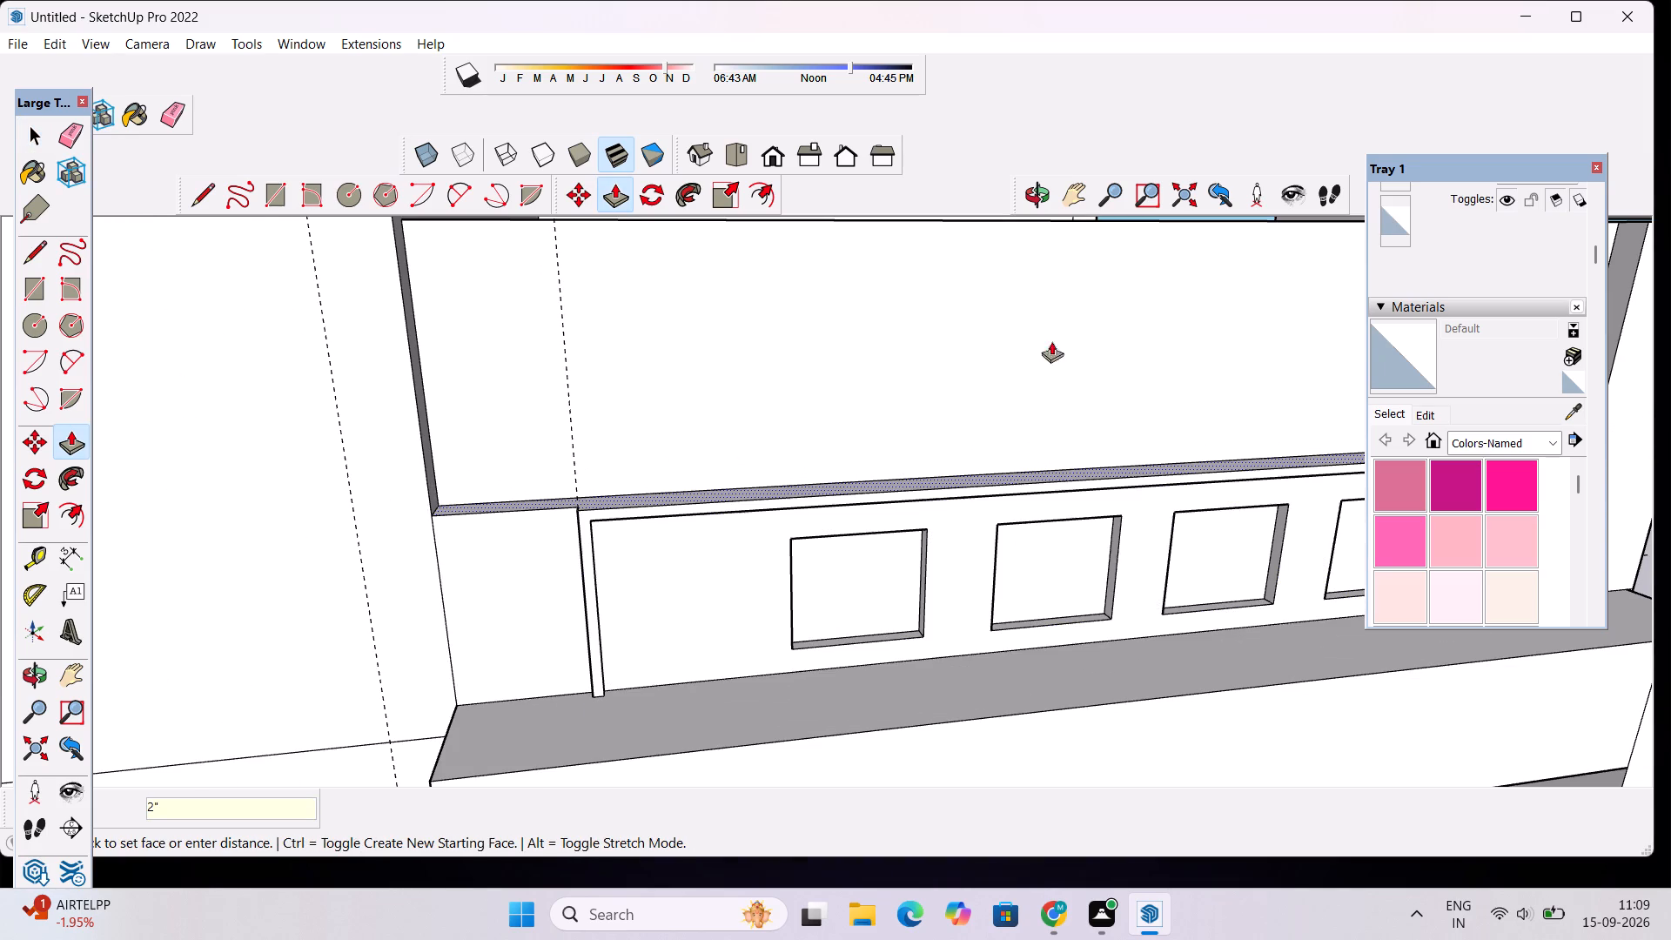
left_click(1036, 200)
left_click_drag(752, 471, 793, 652)
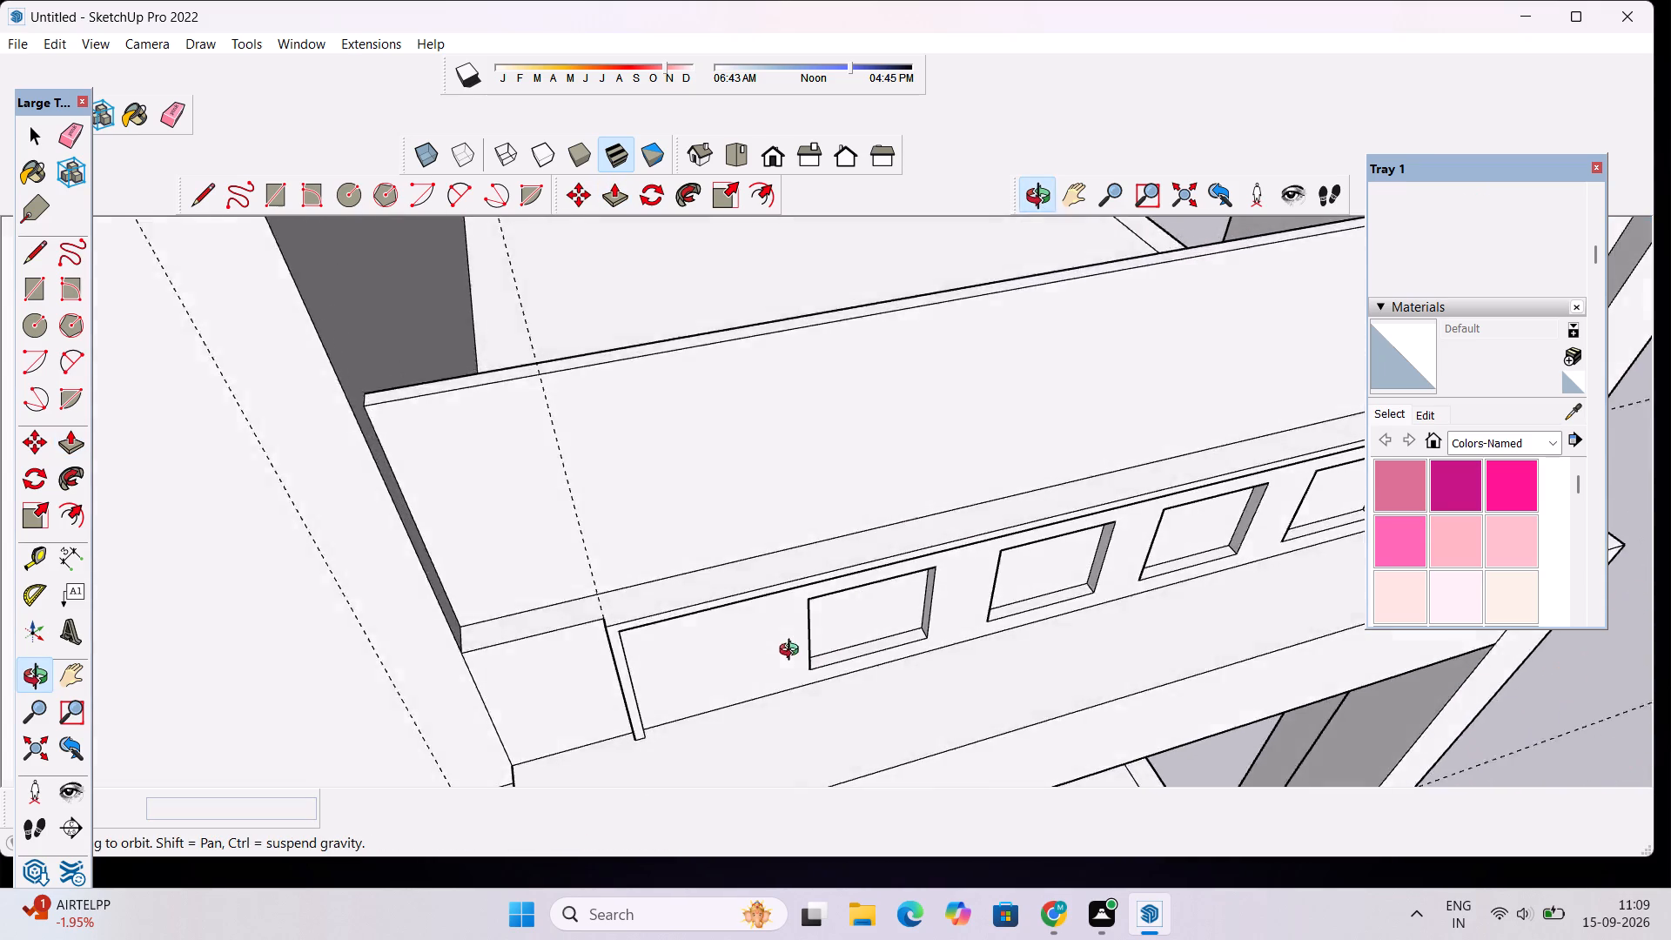
left_click_drag(793, 652, 698, 520)
scroll(698, 520, "down", 12)
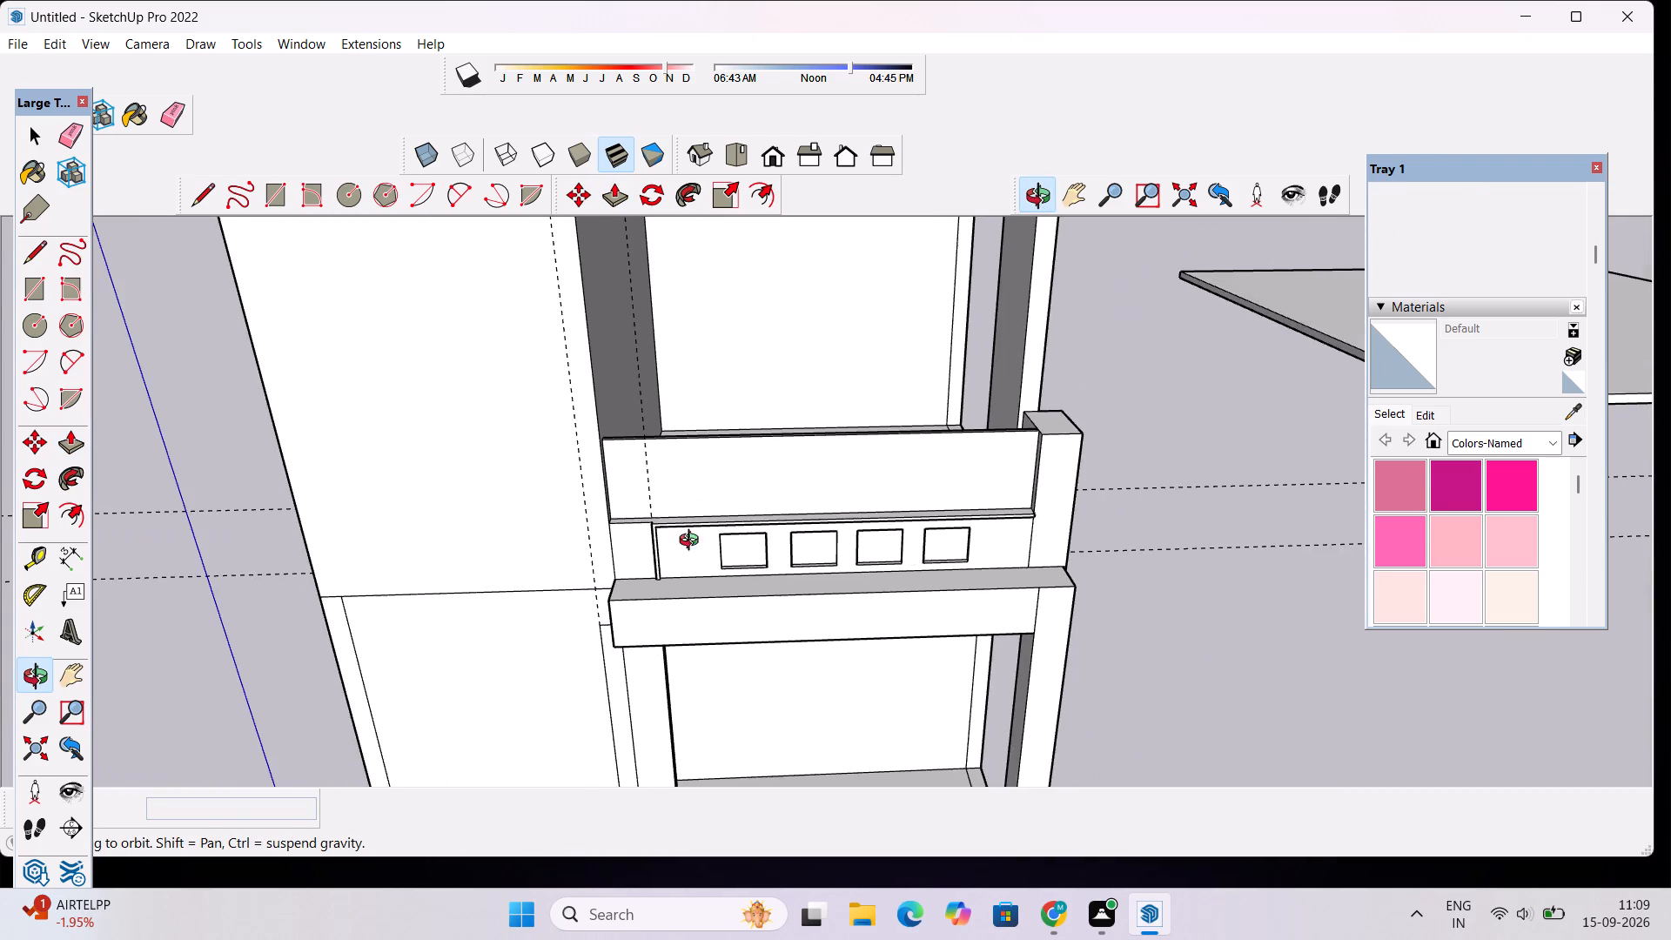
Push/Pull the blank end face of the front parapet, between the wall and the vertical border strip, outward about 1 7/16".
left_click_drag(813, 529, 850, 399)
scroll(850, 399, "up", 4)
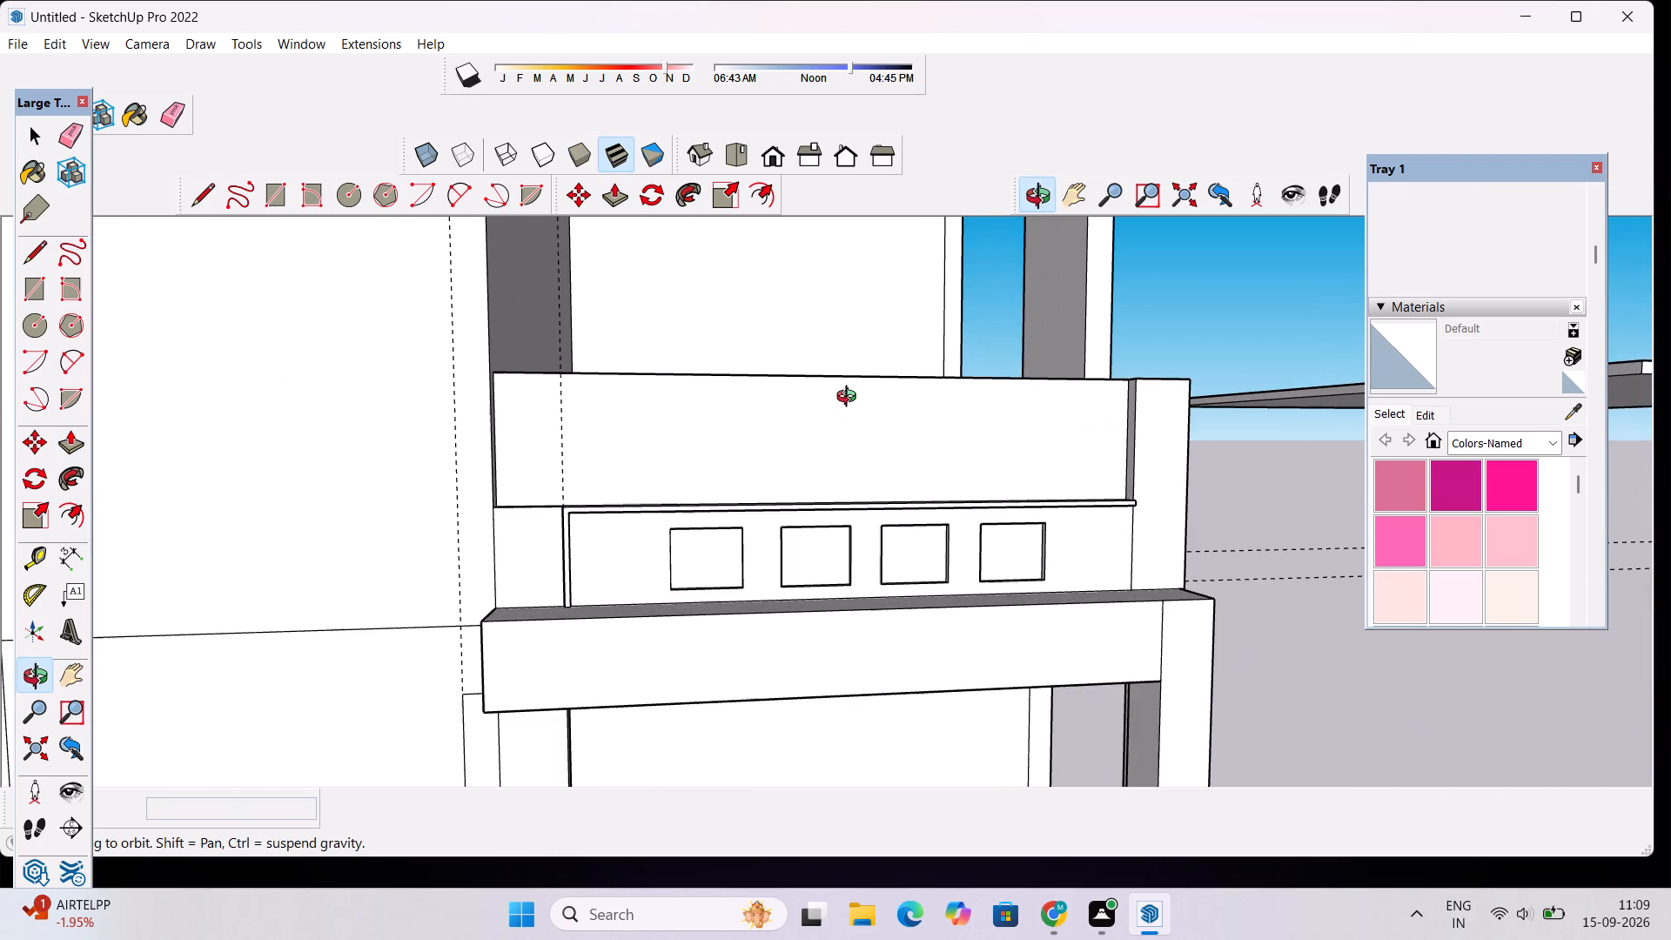
scroll(851, 399, "down", 4)
scroll(668, 499, "up", 4)
left_click_drag(663, 513, 606, 626)
scroll(586, 539, "up", 1)
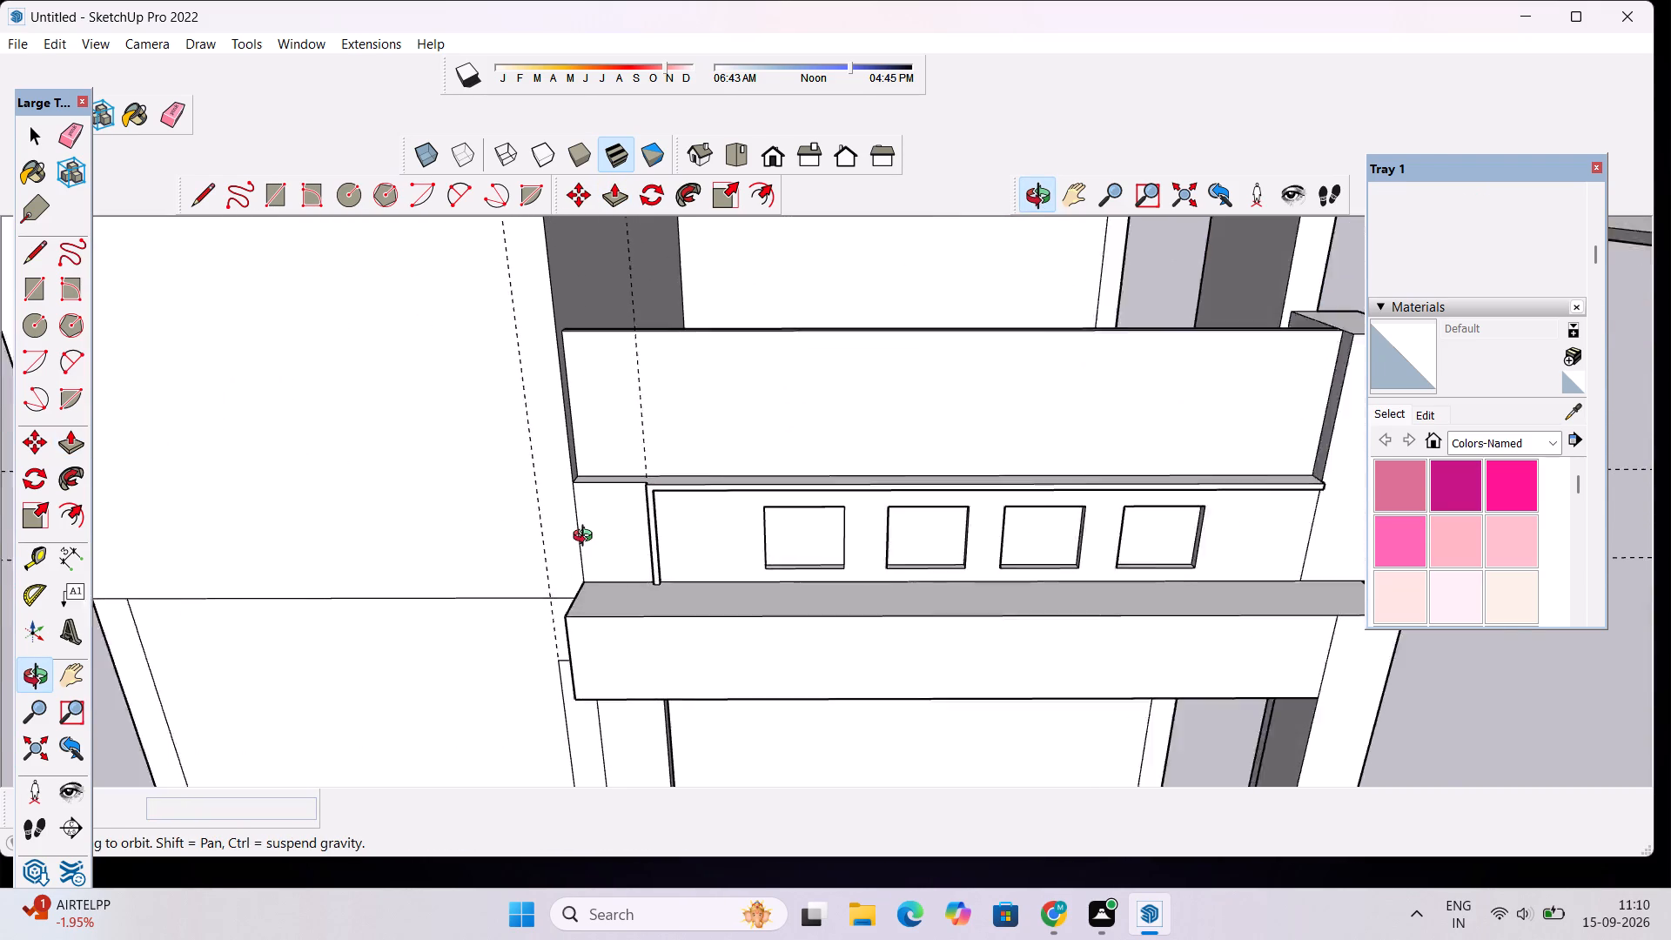
scroll(587, 538, "up", 6)
left_click_drag(582, 537, 776, 553)
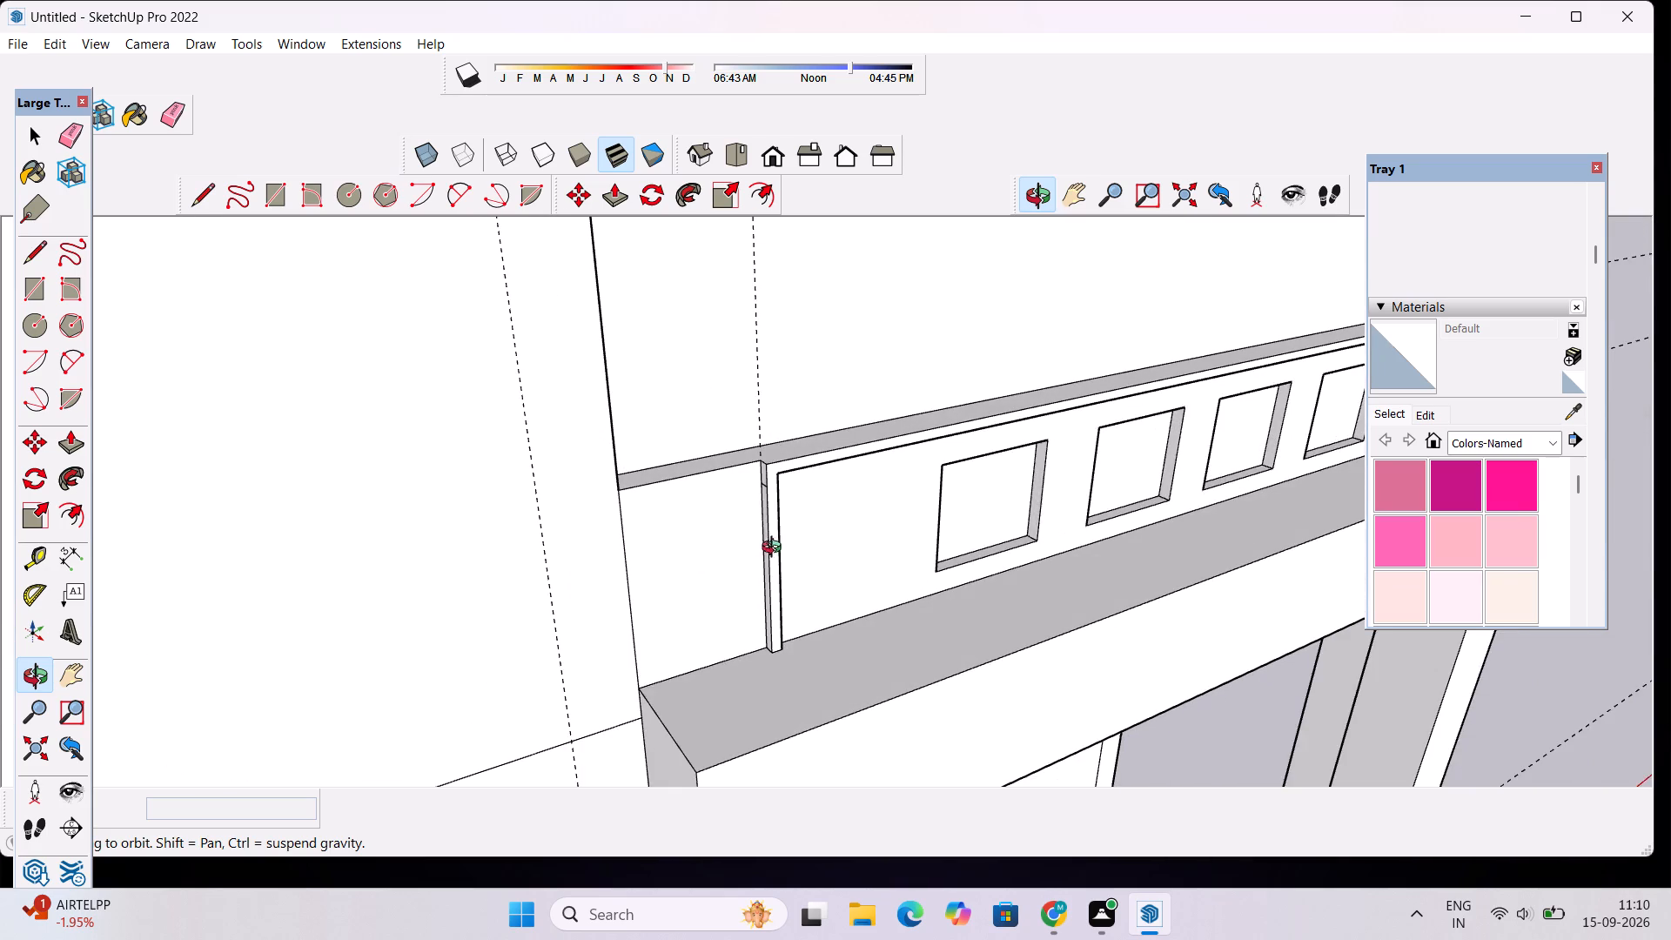
scroll(773, 551, "down", 1)
scroll(678, 565, "up", 5)
key("space")
left_click(695, 535)
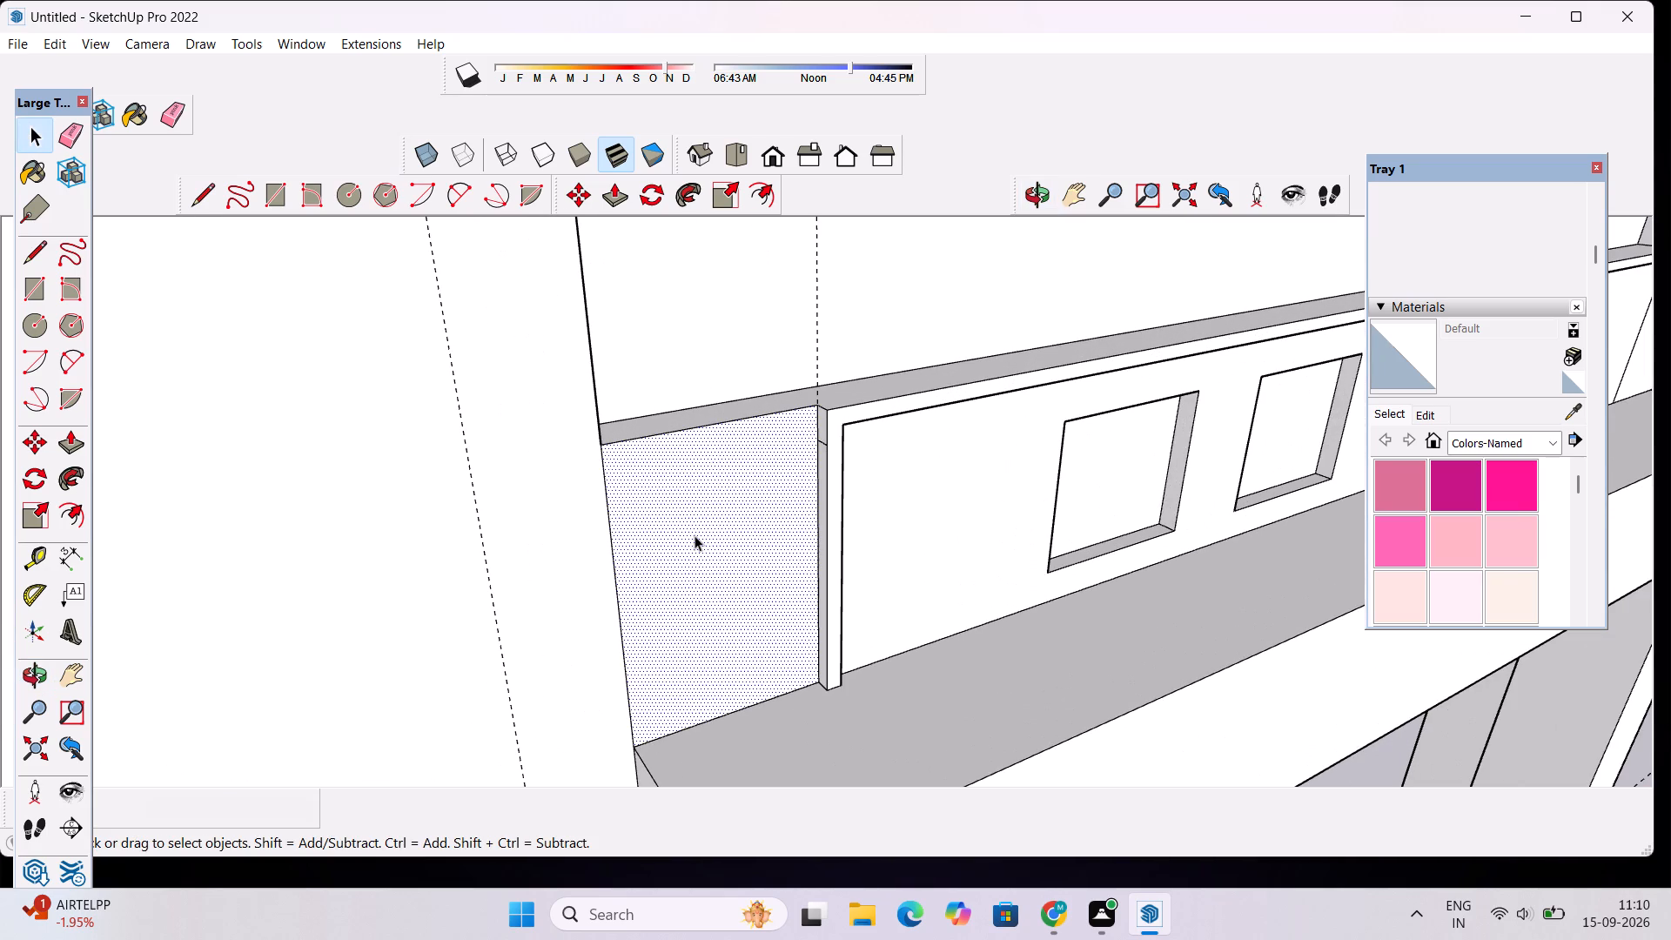
key("p")
left_click(695, 535)
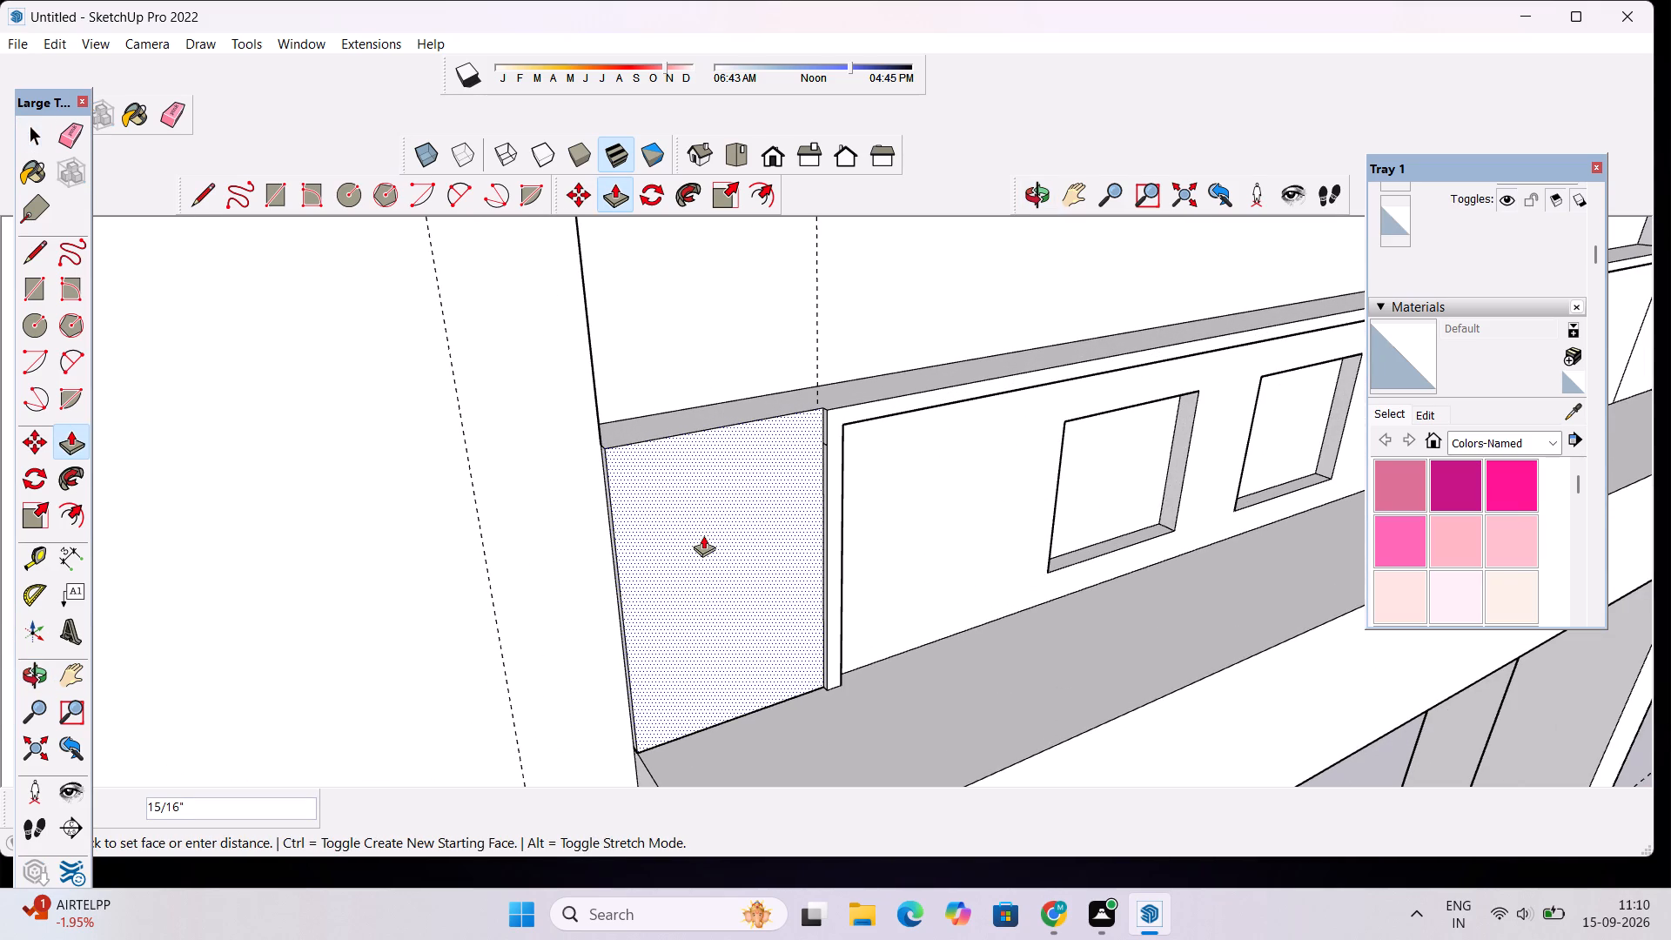
scroll(704, 536, "up", 2)
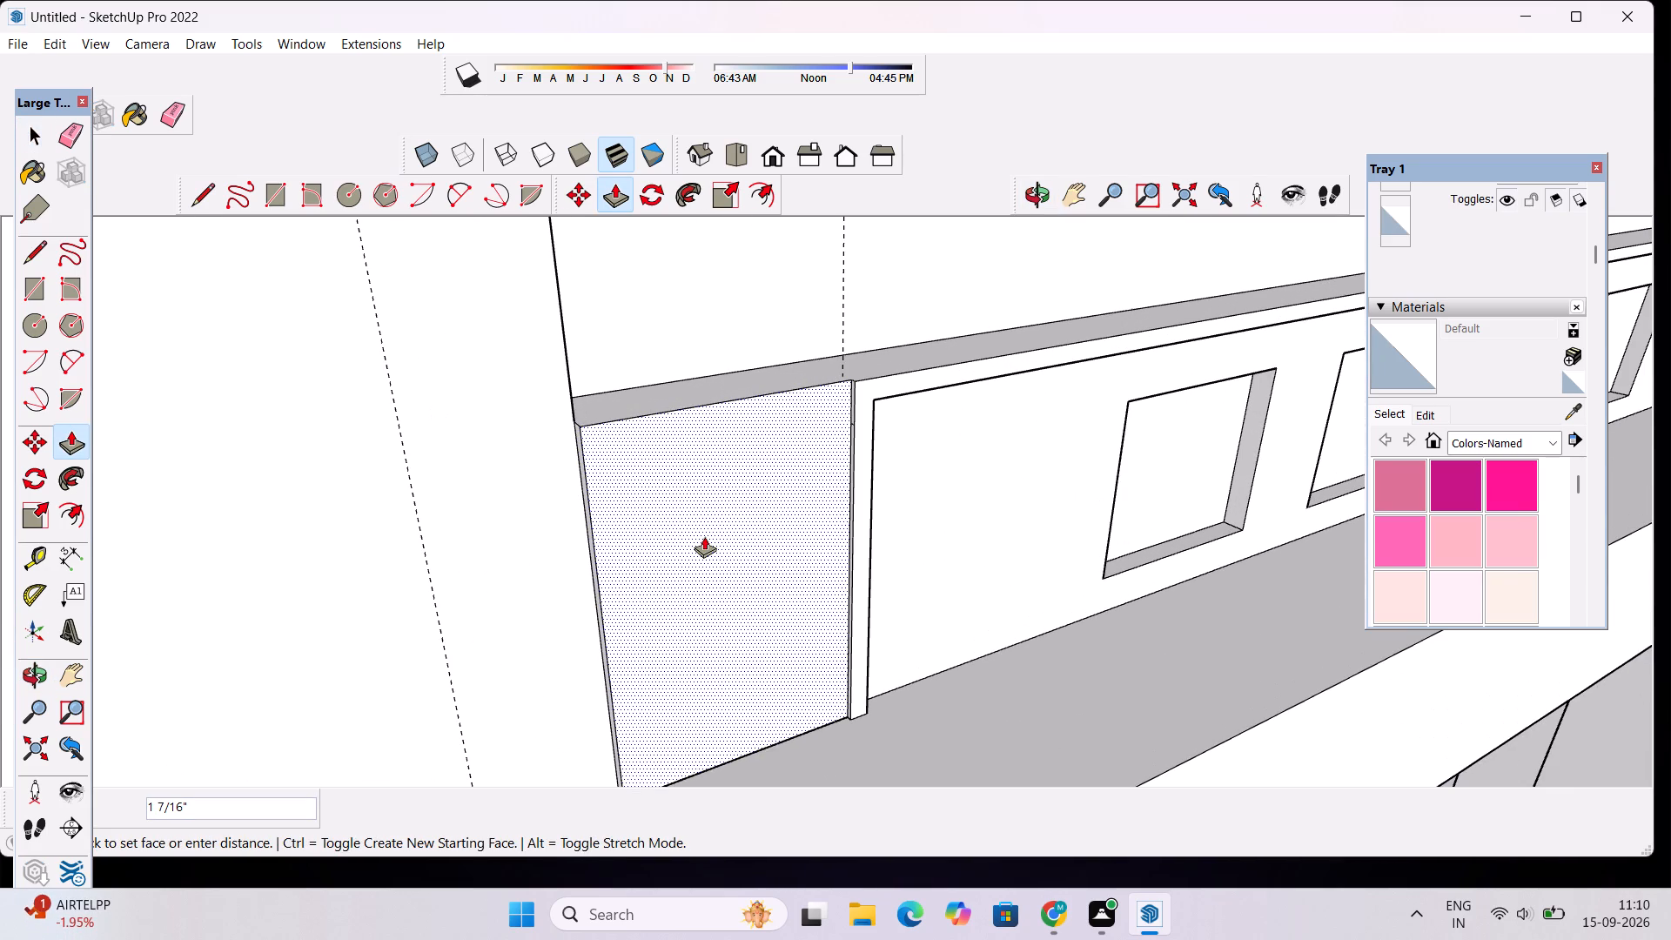
left_click(704, 536)
scroll(705, 532, "down", 5)
key("space")
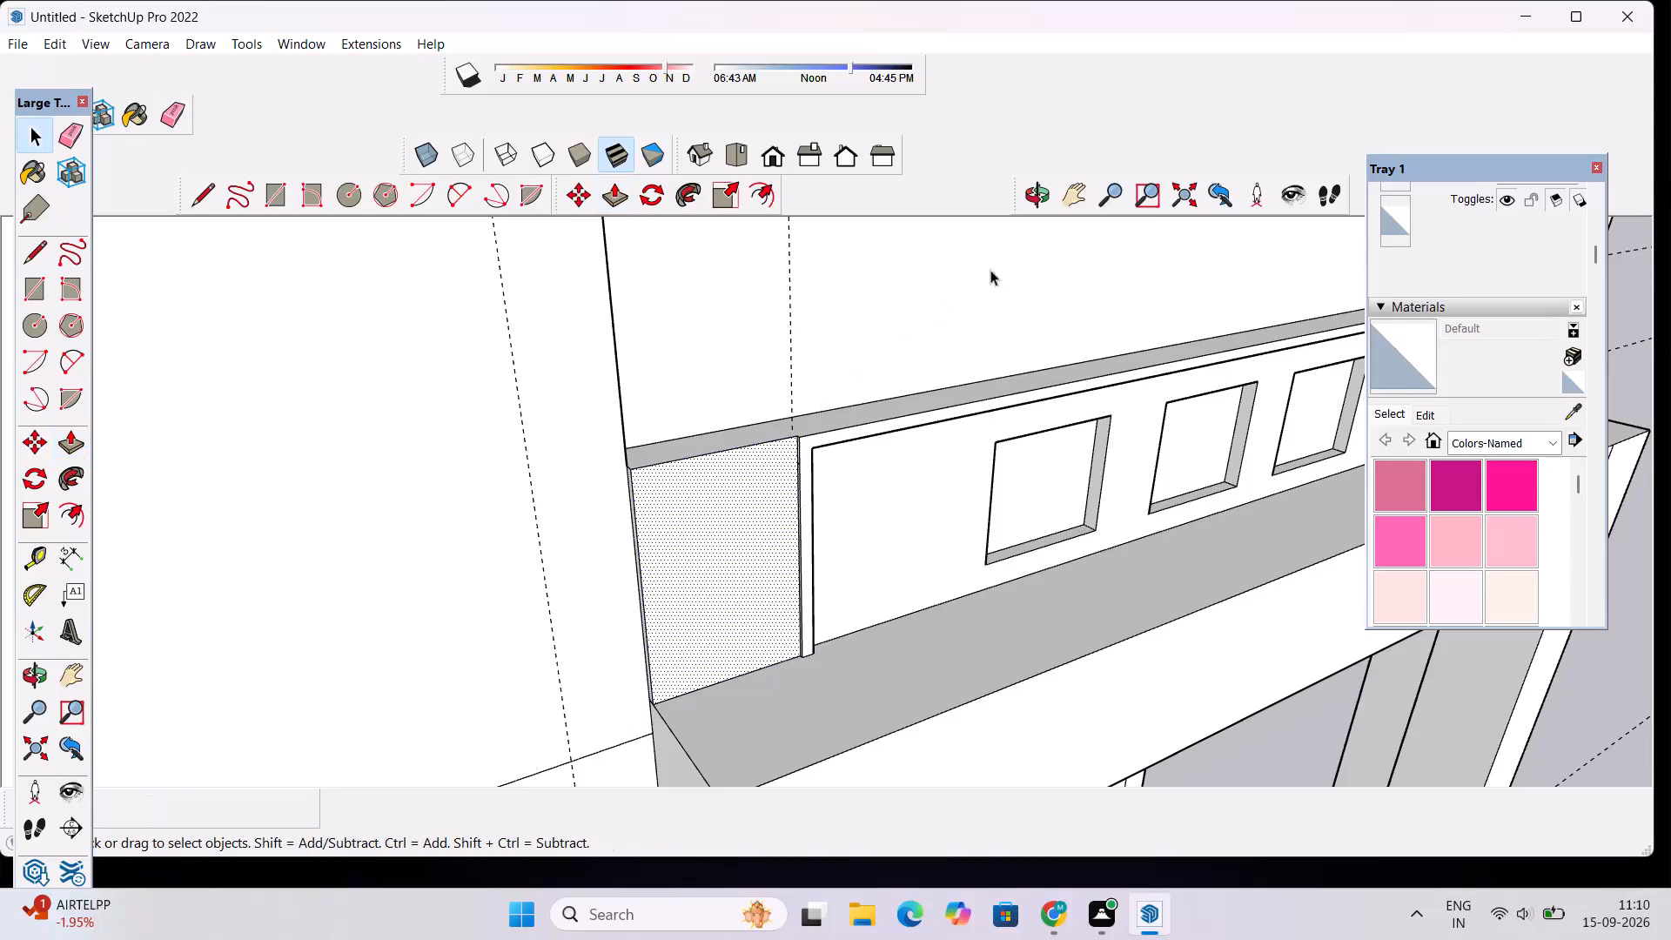
Draw a horizontal line about 2' long across the lower part of the end face, from its outer edge to the border strip.
left_click(1030, 196)
left_click_drag(1045, 370, 893, 373)
scroll(690, 469, "up", 3)
left_click_drag(556, 584, 574, 539)
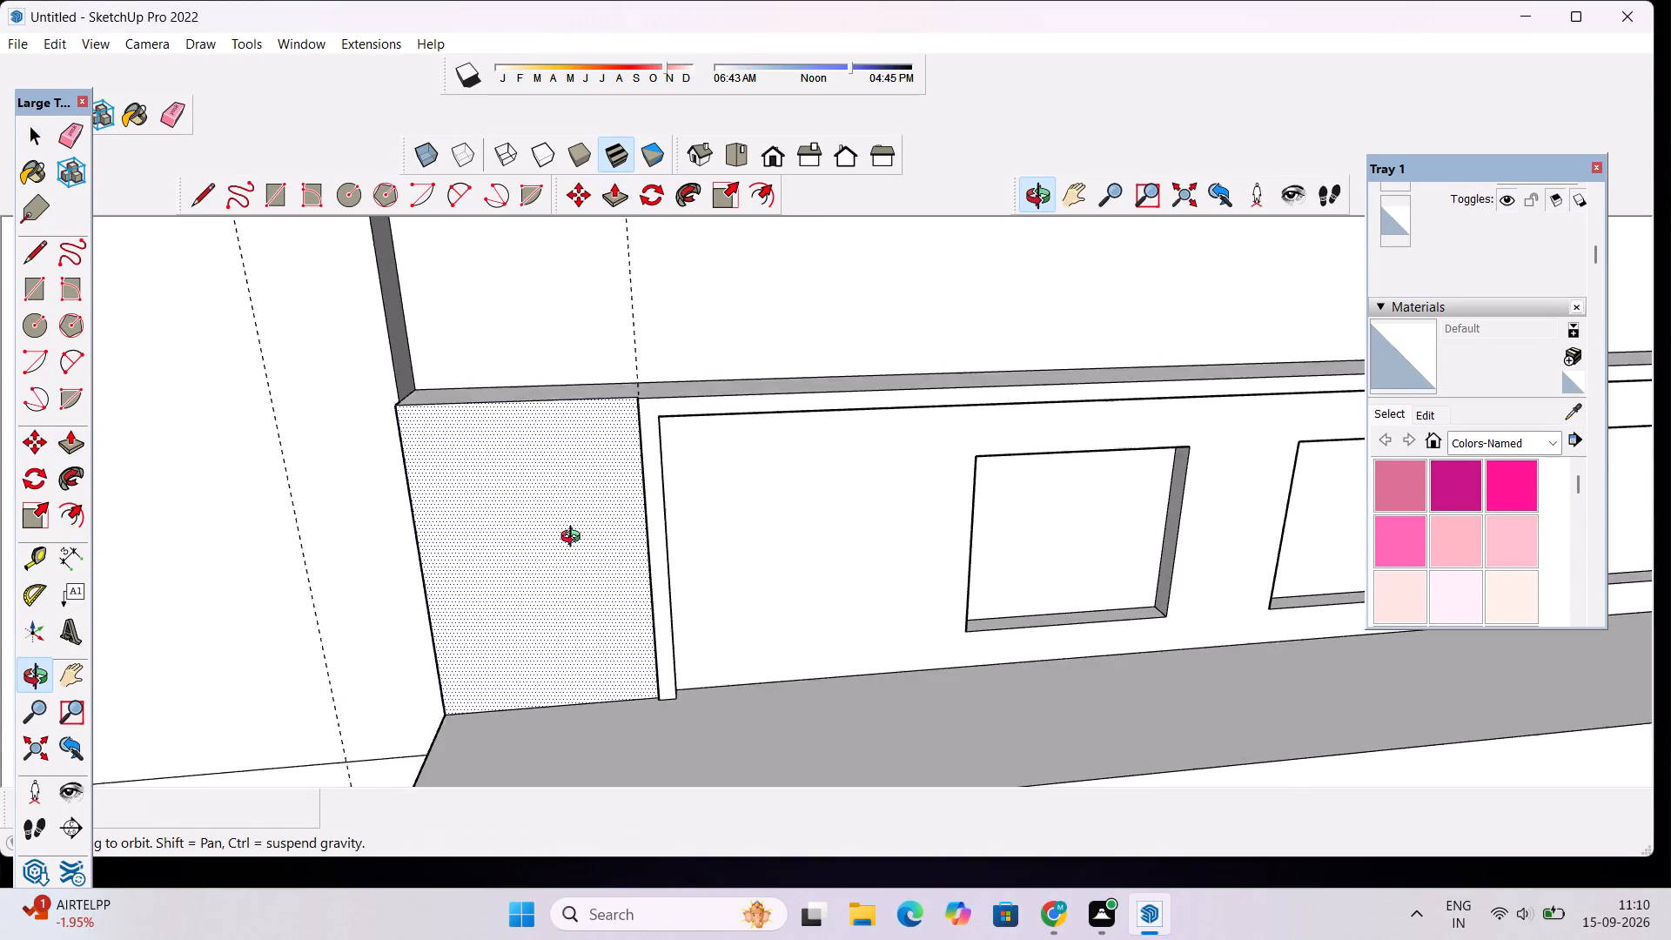
left_click_drag(574, 539, 580, 525)
scroll(580, 525, "down", 2)
key("l")
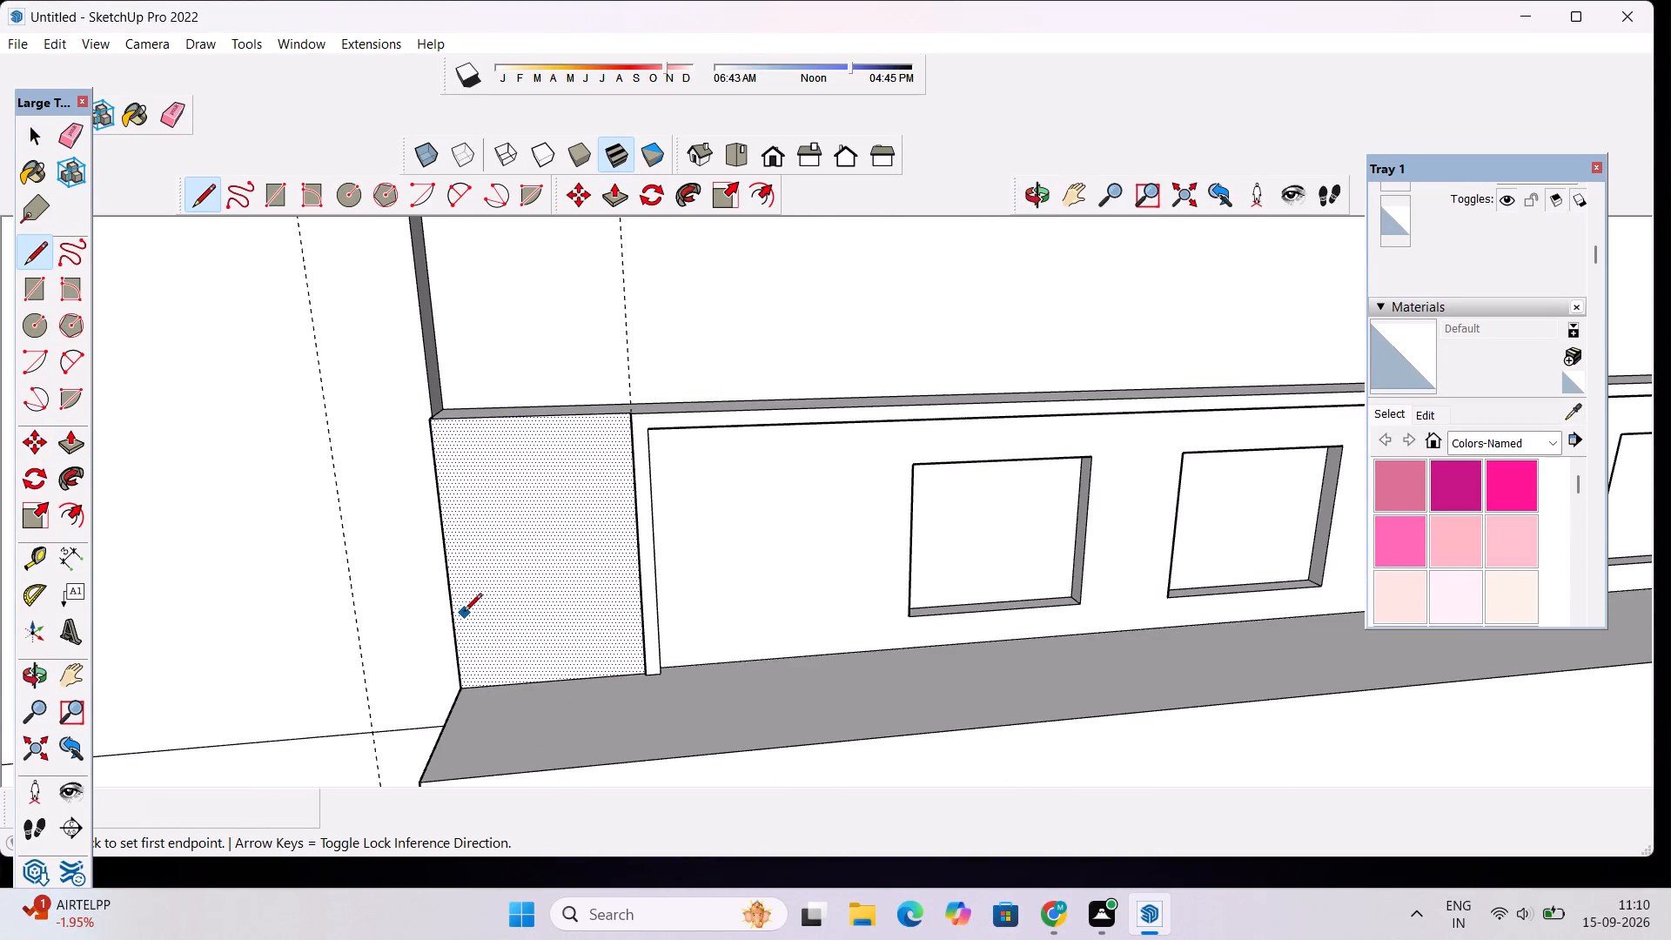
left_click(455, 614)
scroll(501, 603, "up", 5)
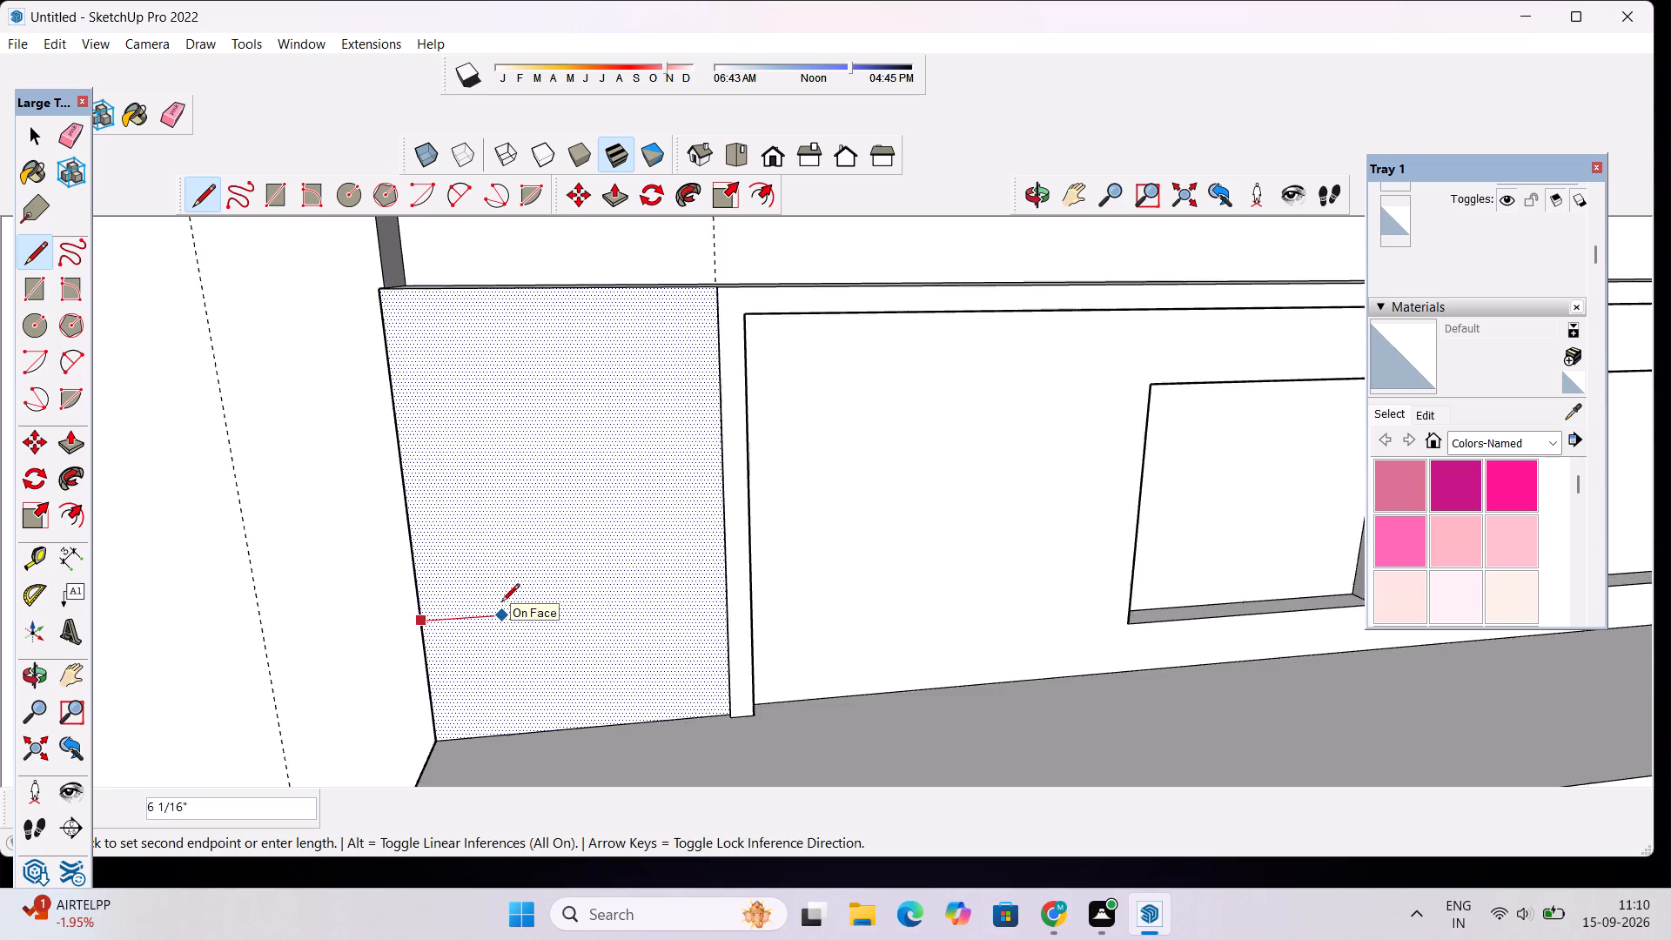
scroll(501, 603, "up", 4)
scroll(595, 591, "up", 5)
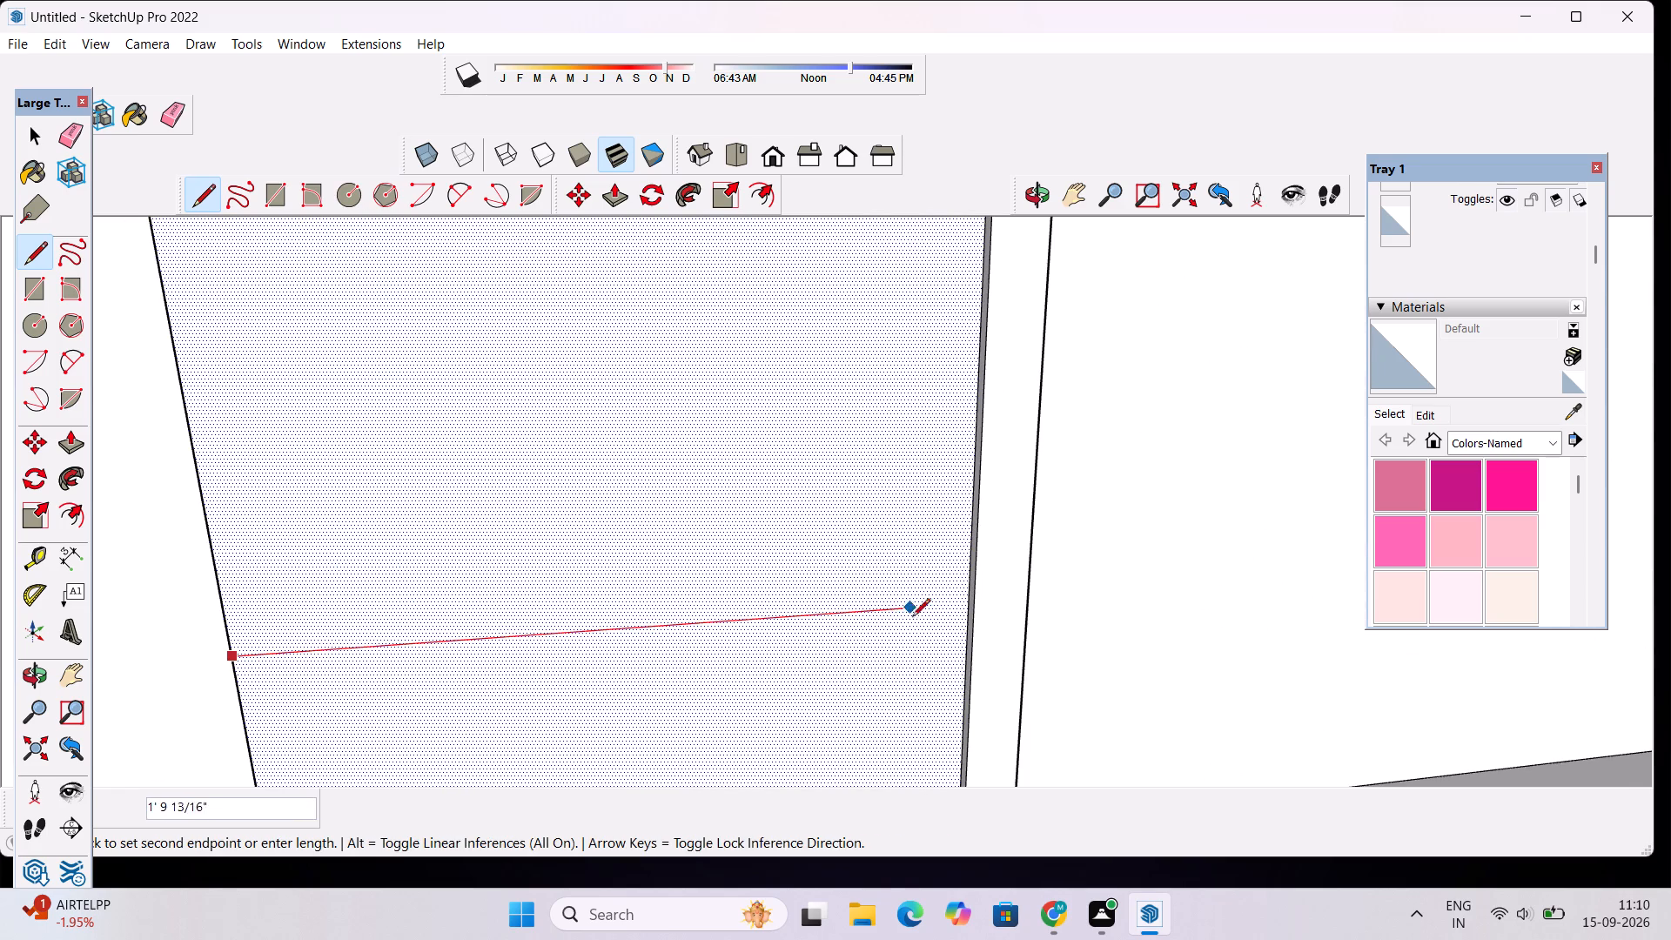
scroll(929, 621, "up", 4)
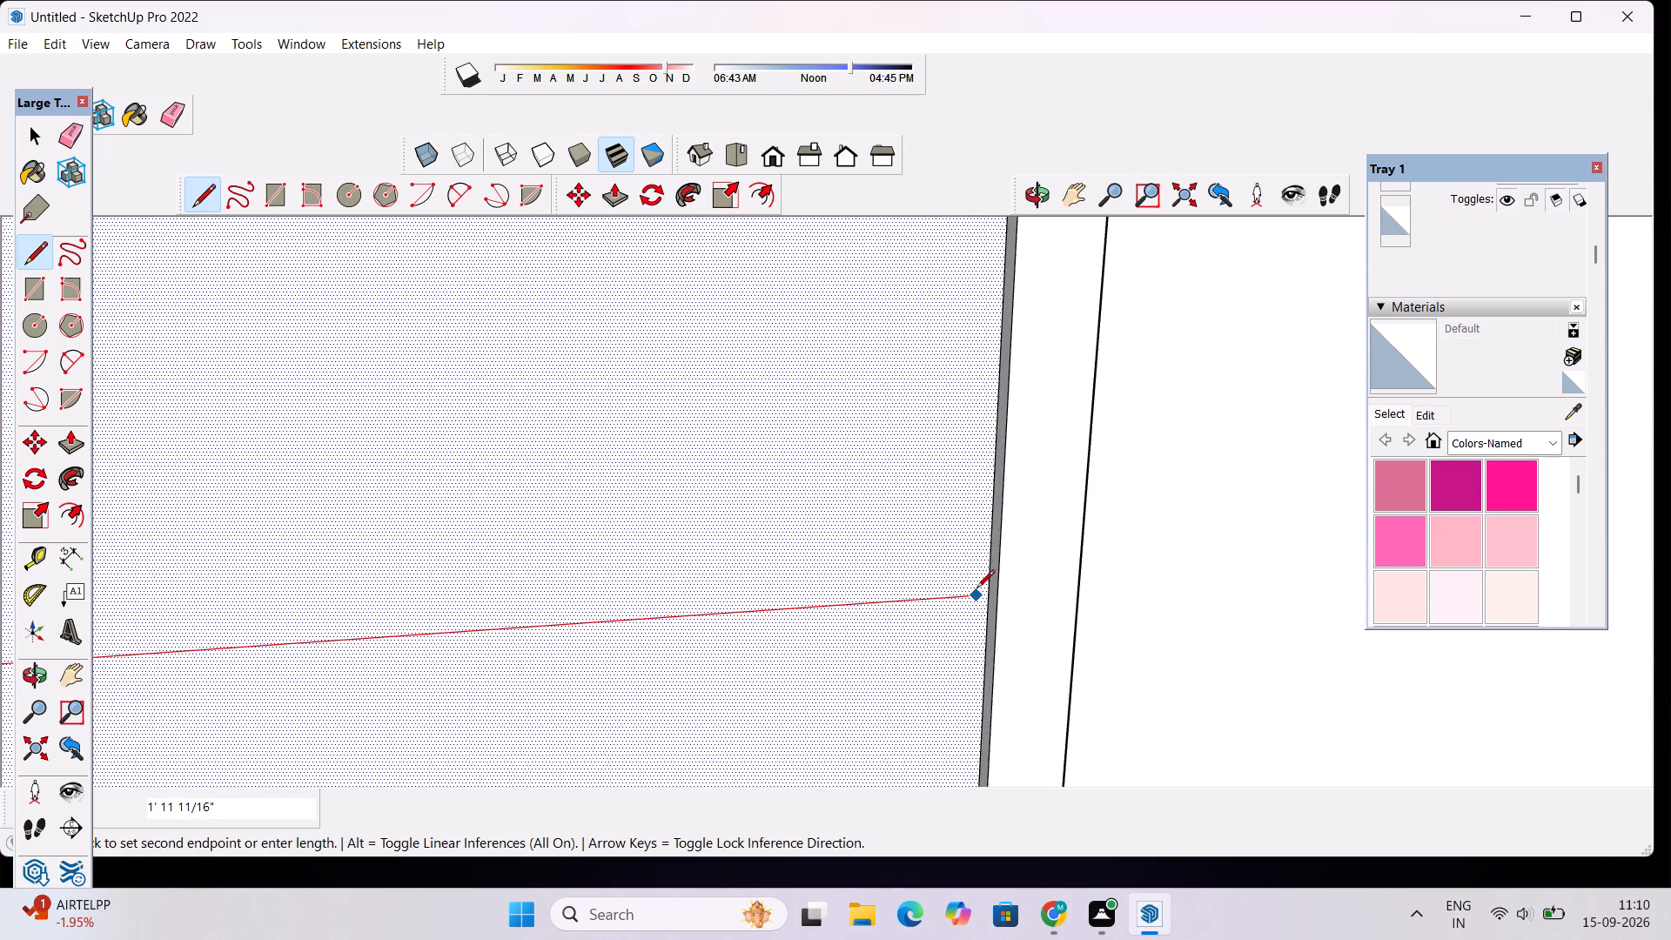
left_click(990, 596)
Draw a second parallel line across the end face, 2" below the first, to outline a thin horizontal band.
scroll(941, 550, "down", 6)
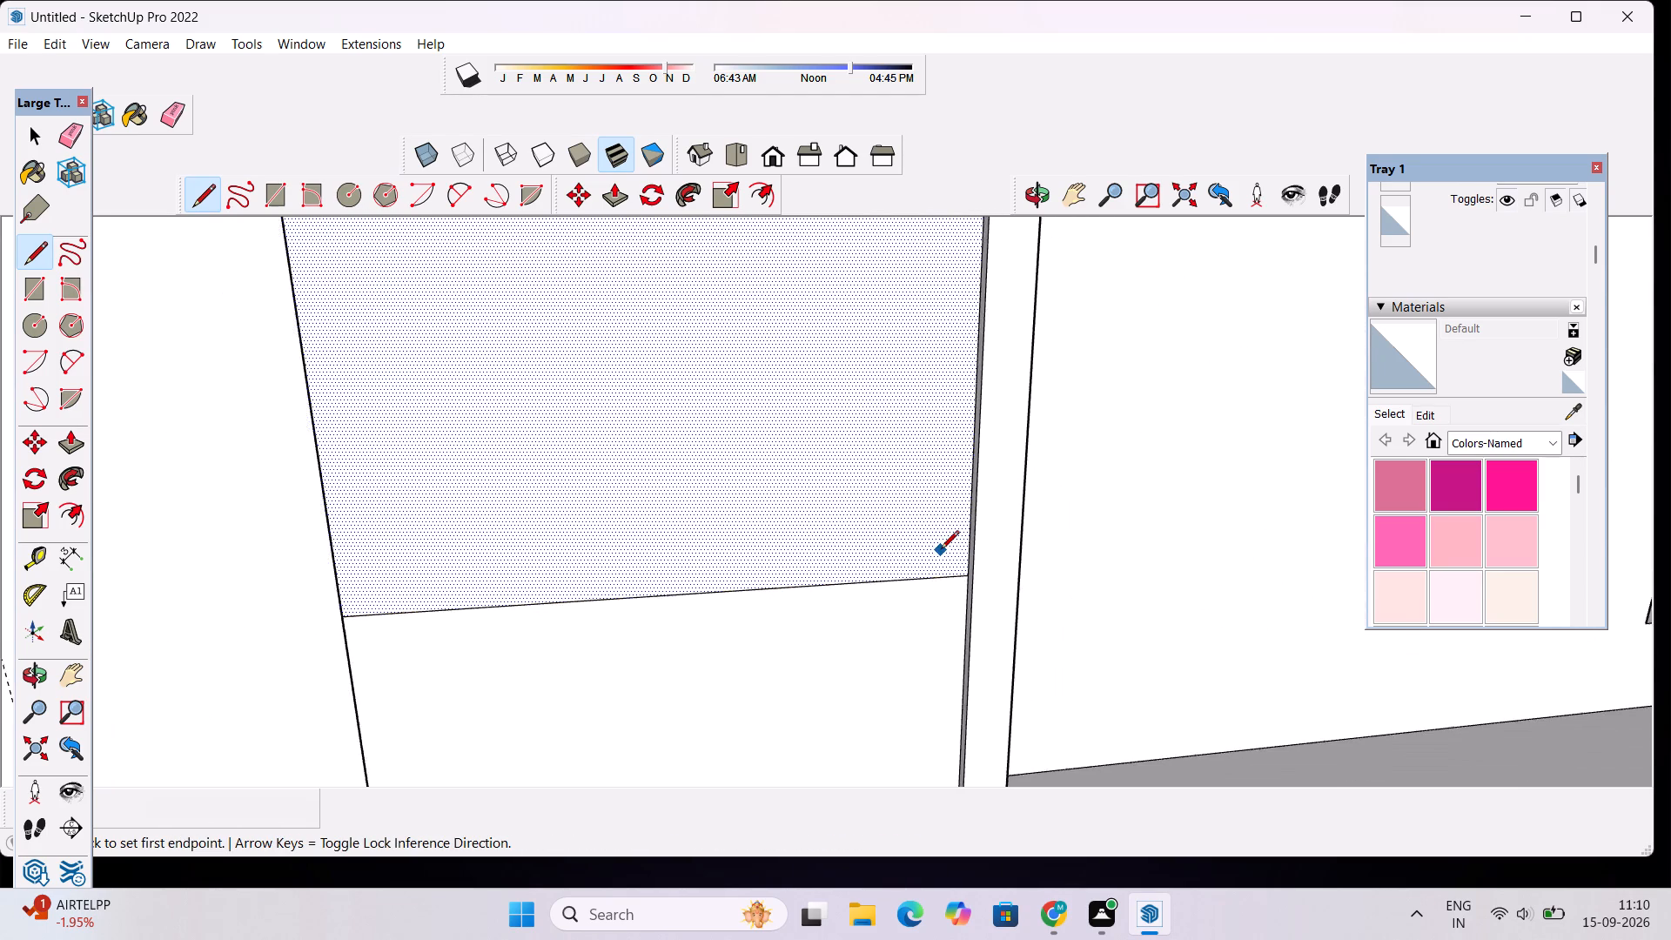
scroll(941, 550, "down", 1)
scroll(809, 614, "down", 4)
scroll(592, 640, "up", 3)
scroll(525, 611, "up", 3)
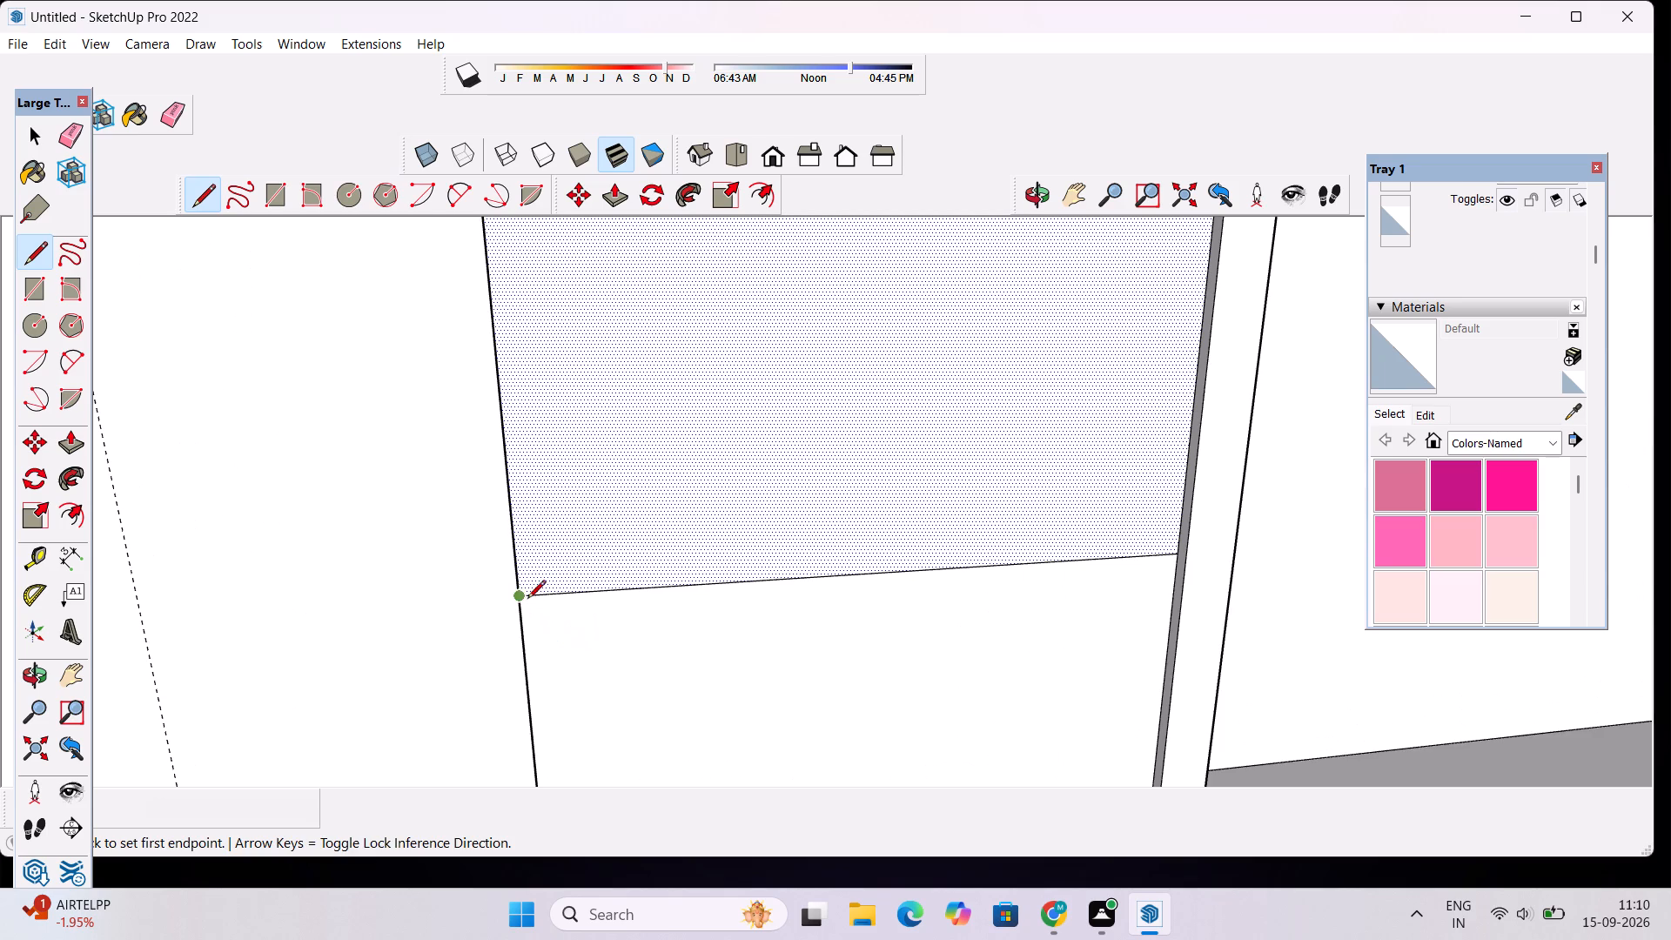
left_click(516, 599)
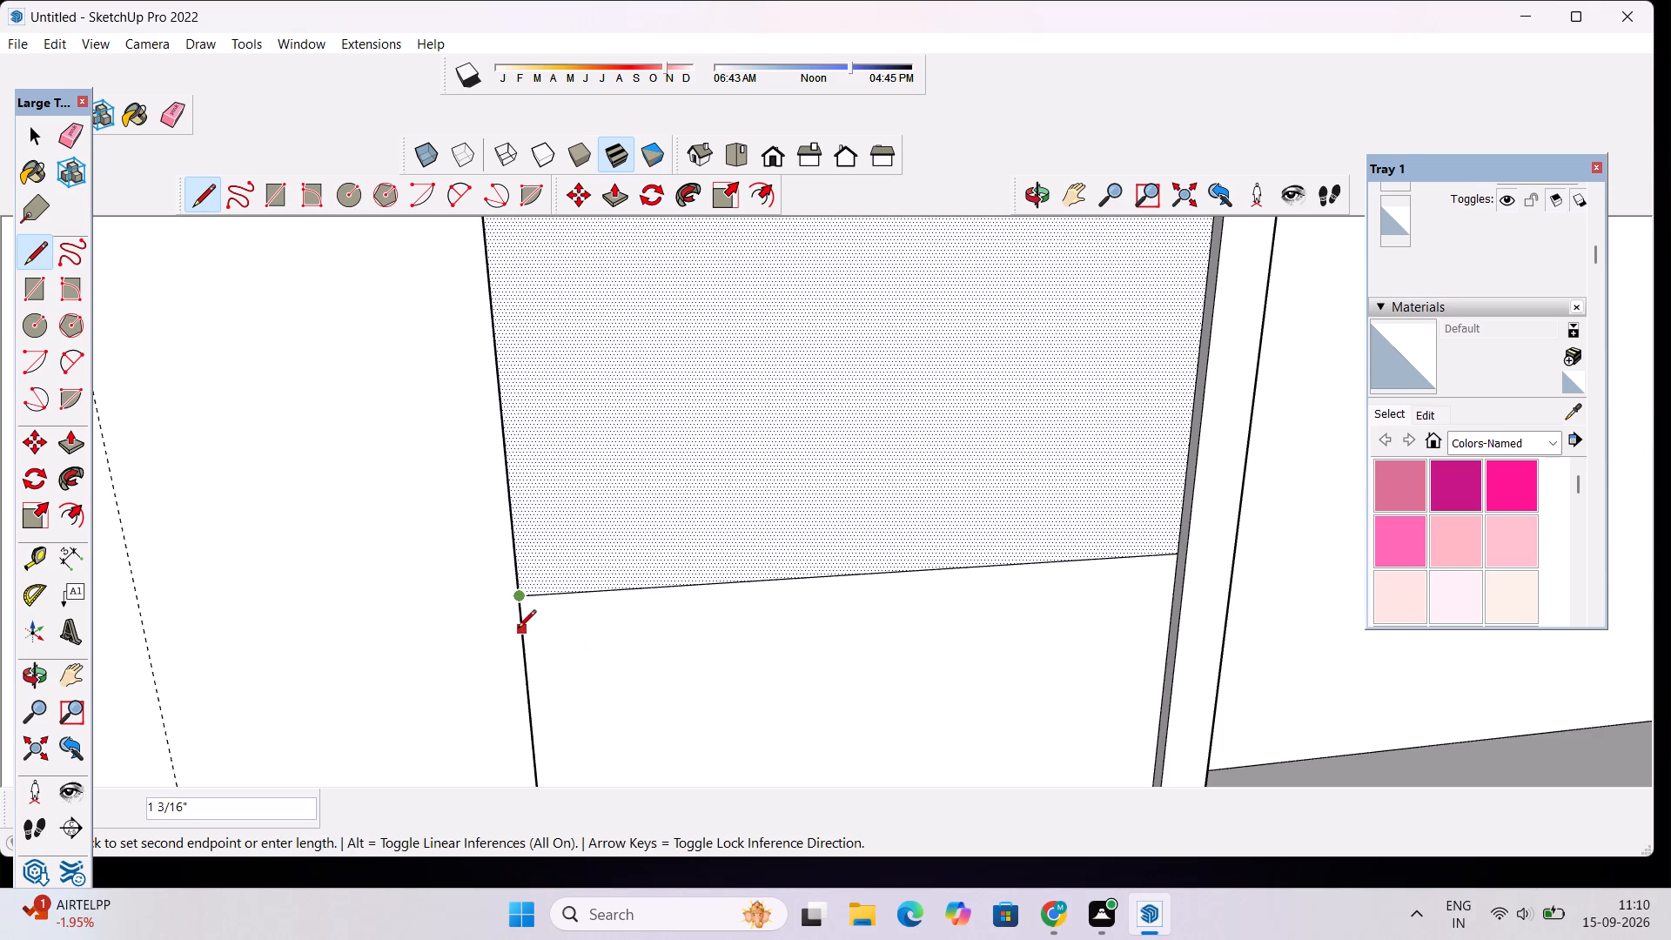
type("2\"")
key("Return")
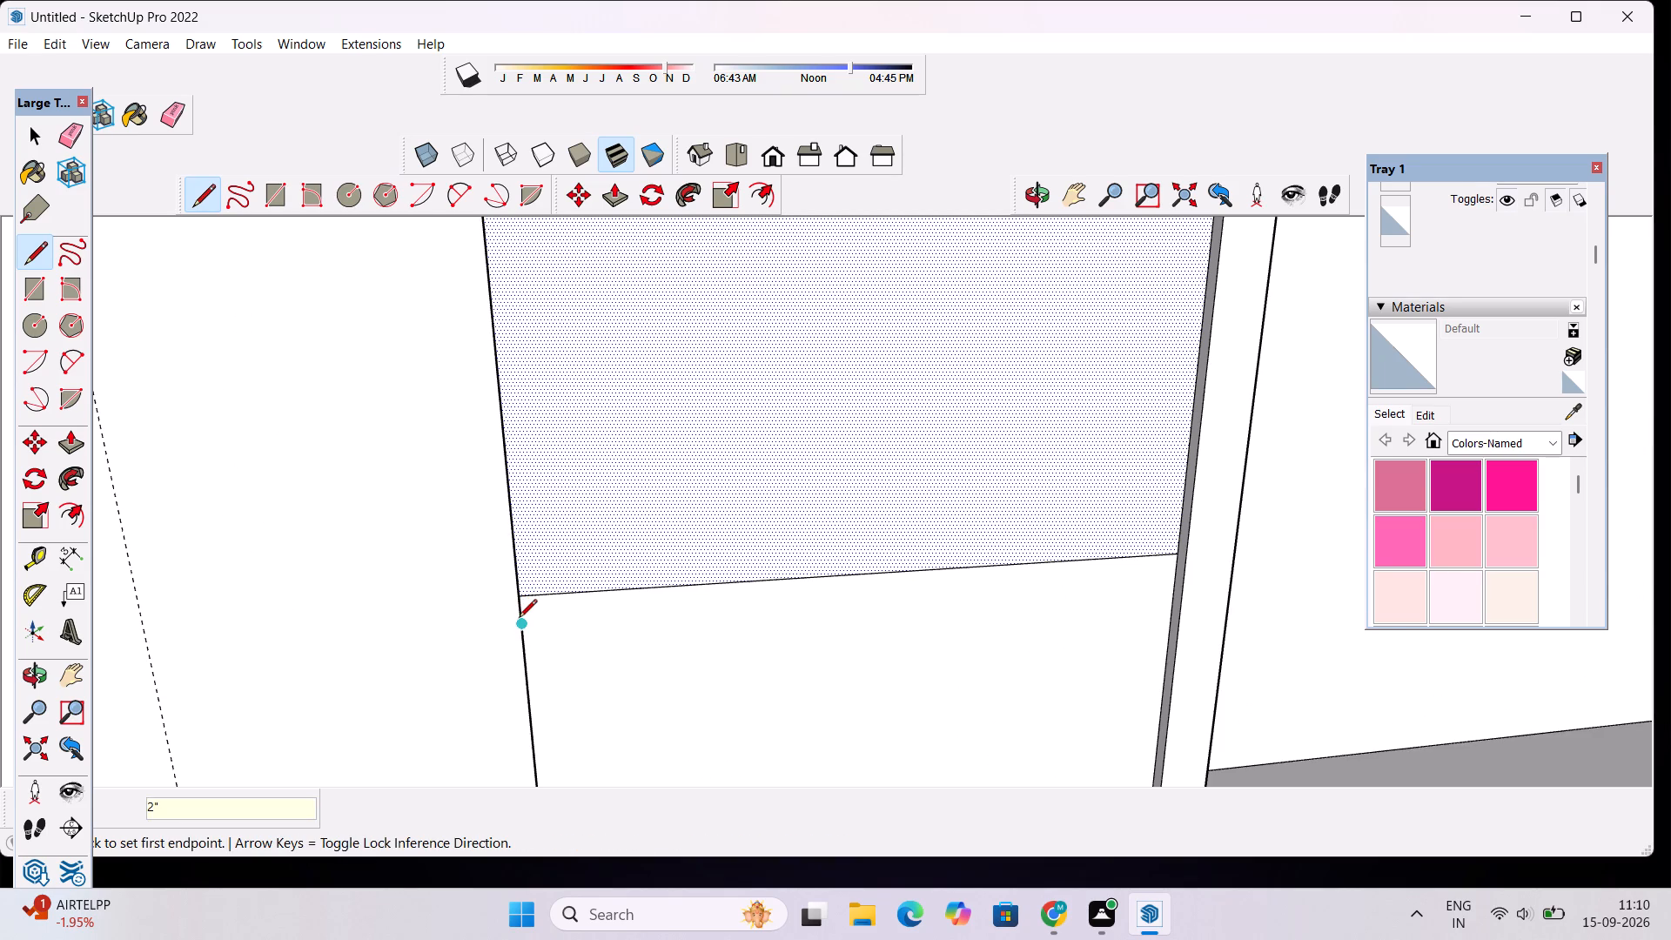
scroll(519, 619, "up", 5)
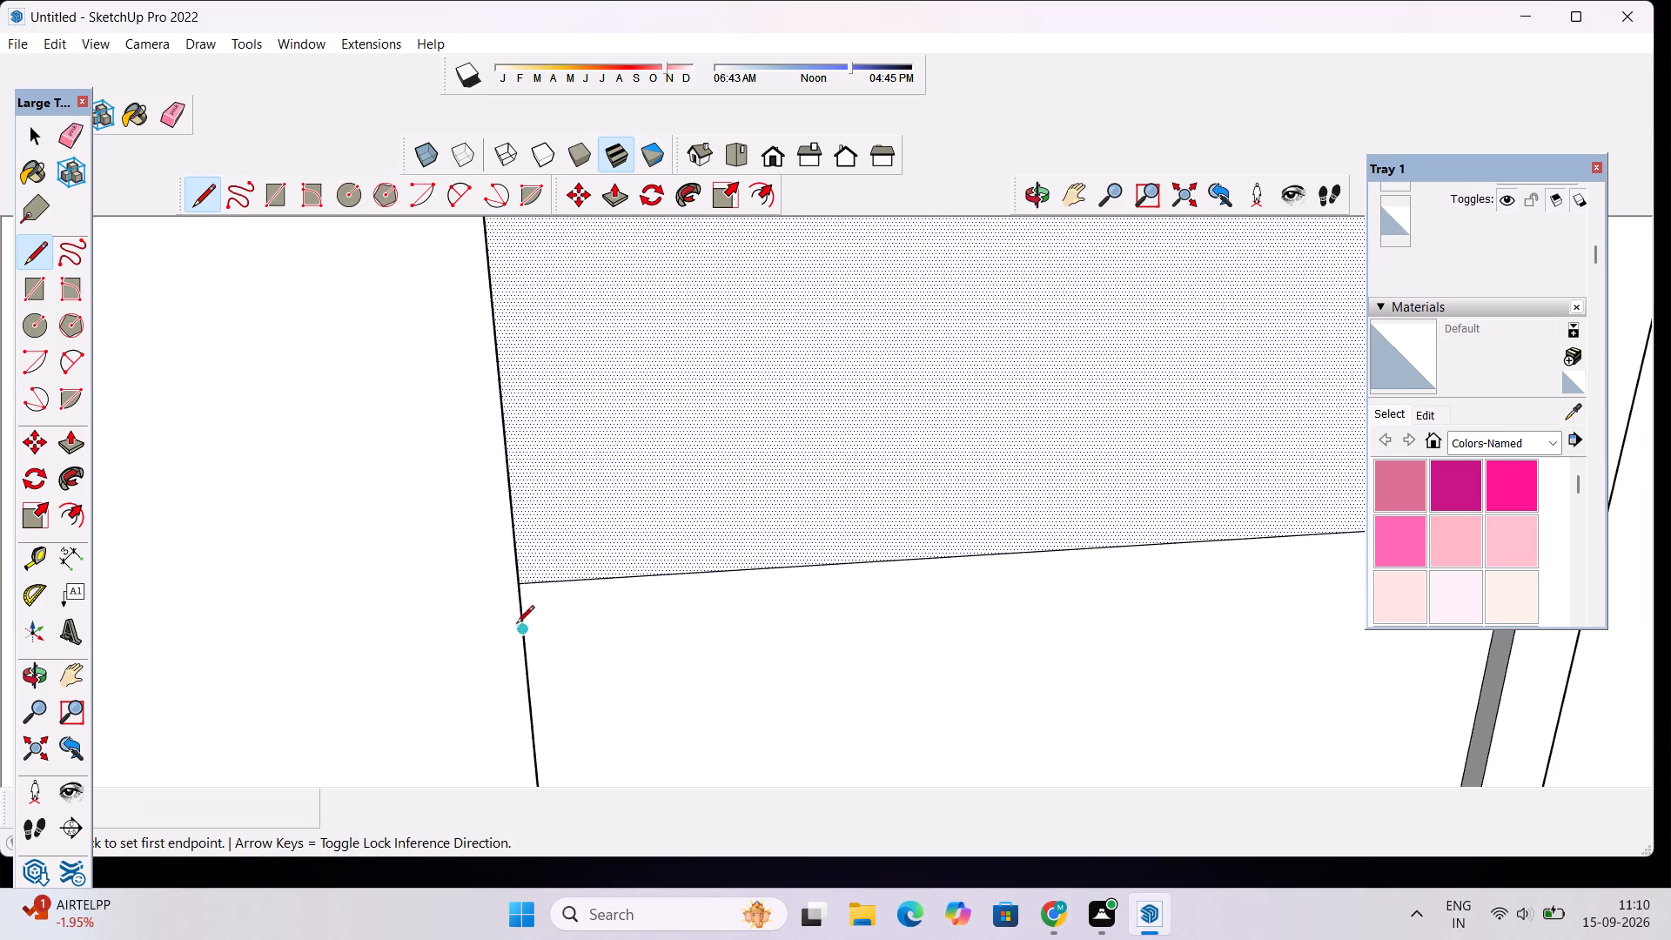
left_click(521, 628)
scroll(581, 620, "down", 4)
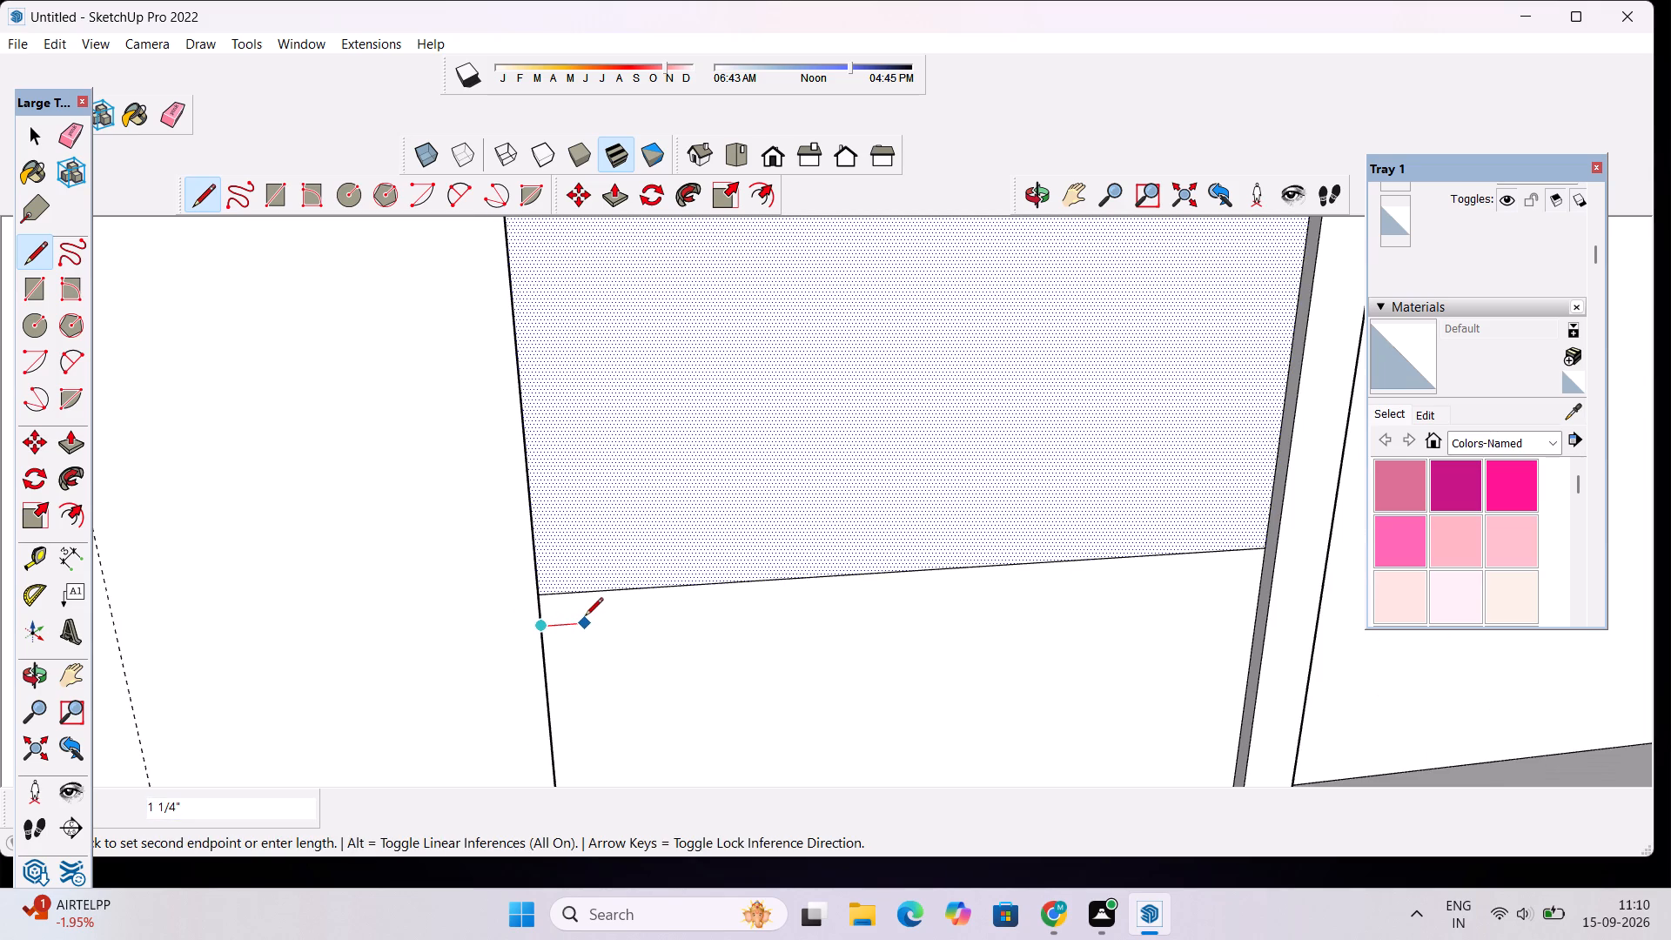
scroll(585, 617, "up", 2)
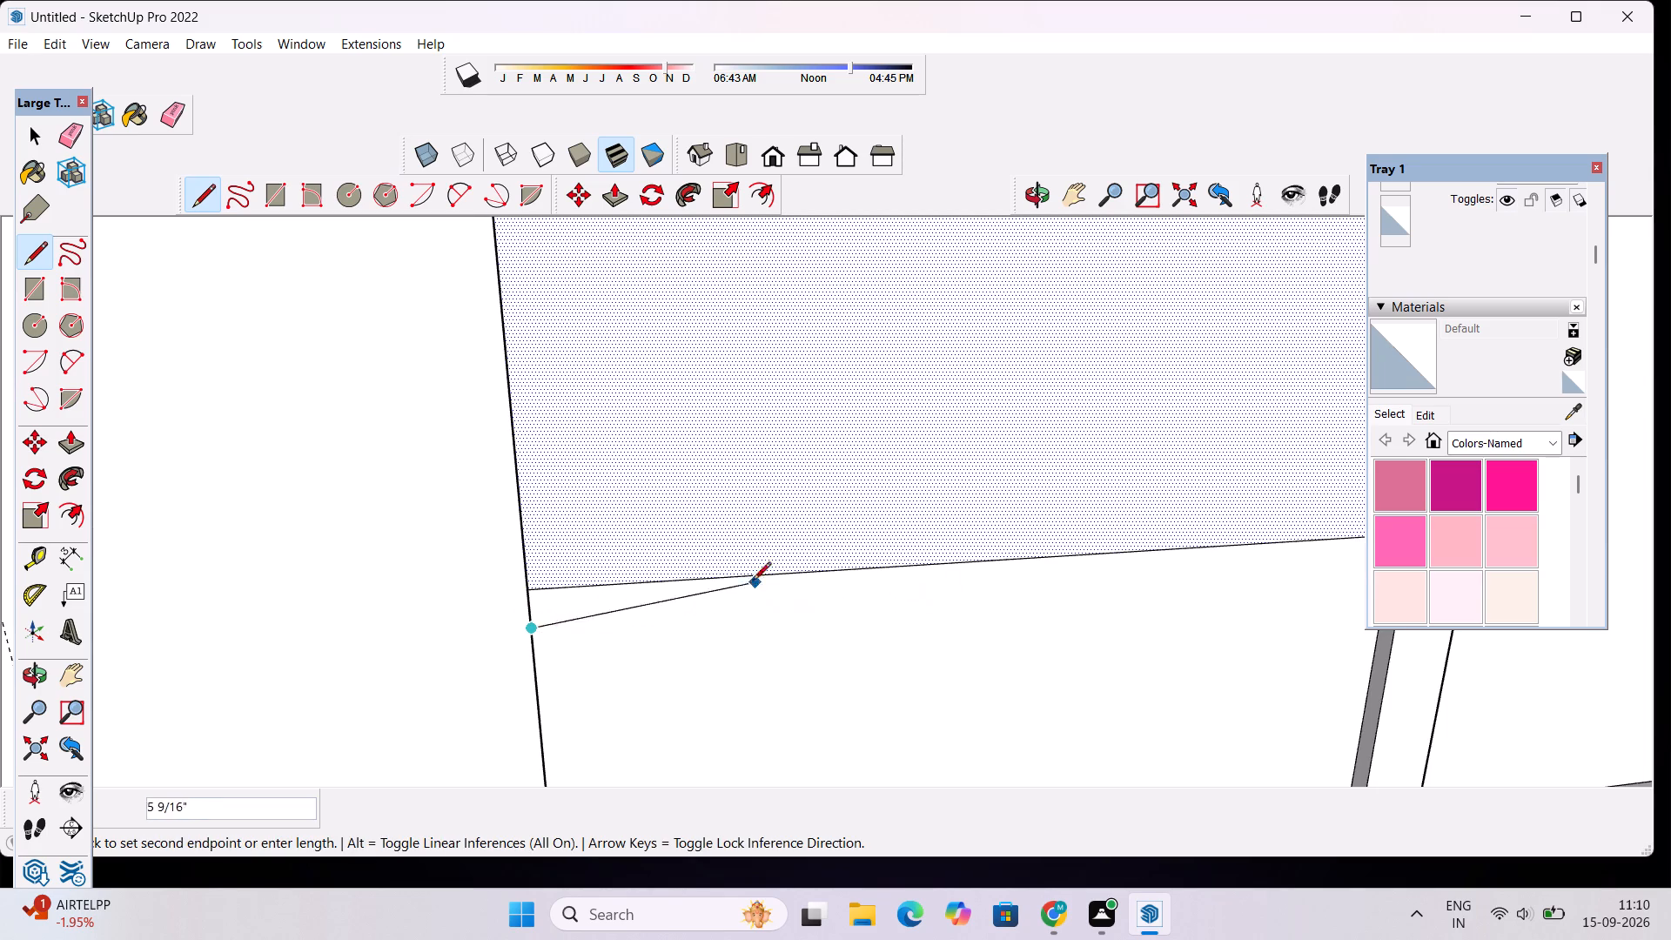
scroll(748, 581, "down", 6)
scroll(914, 594, "up", 3)
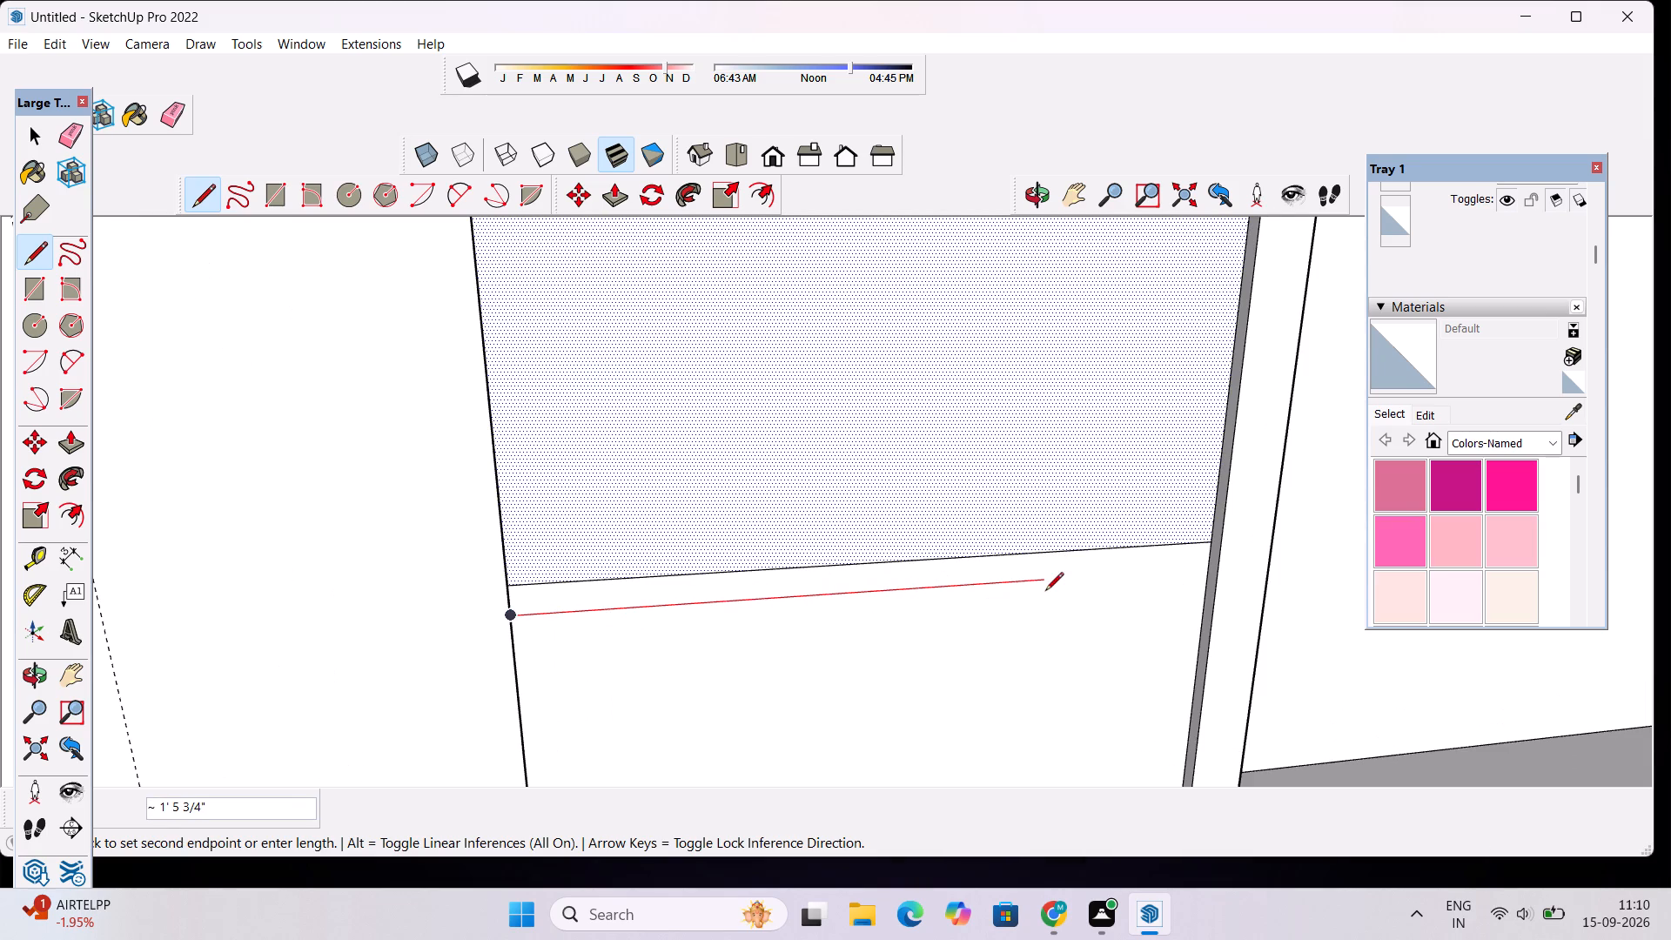
scroll(973, 601, "up", 2)
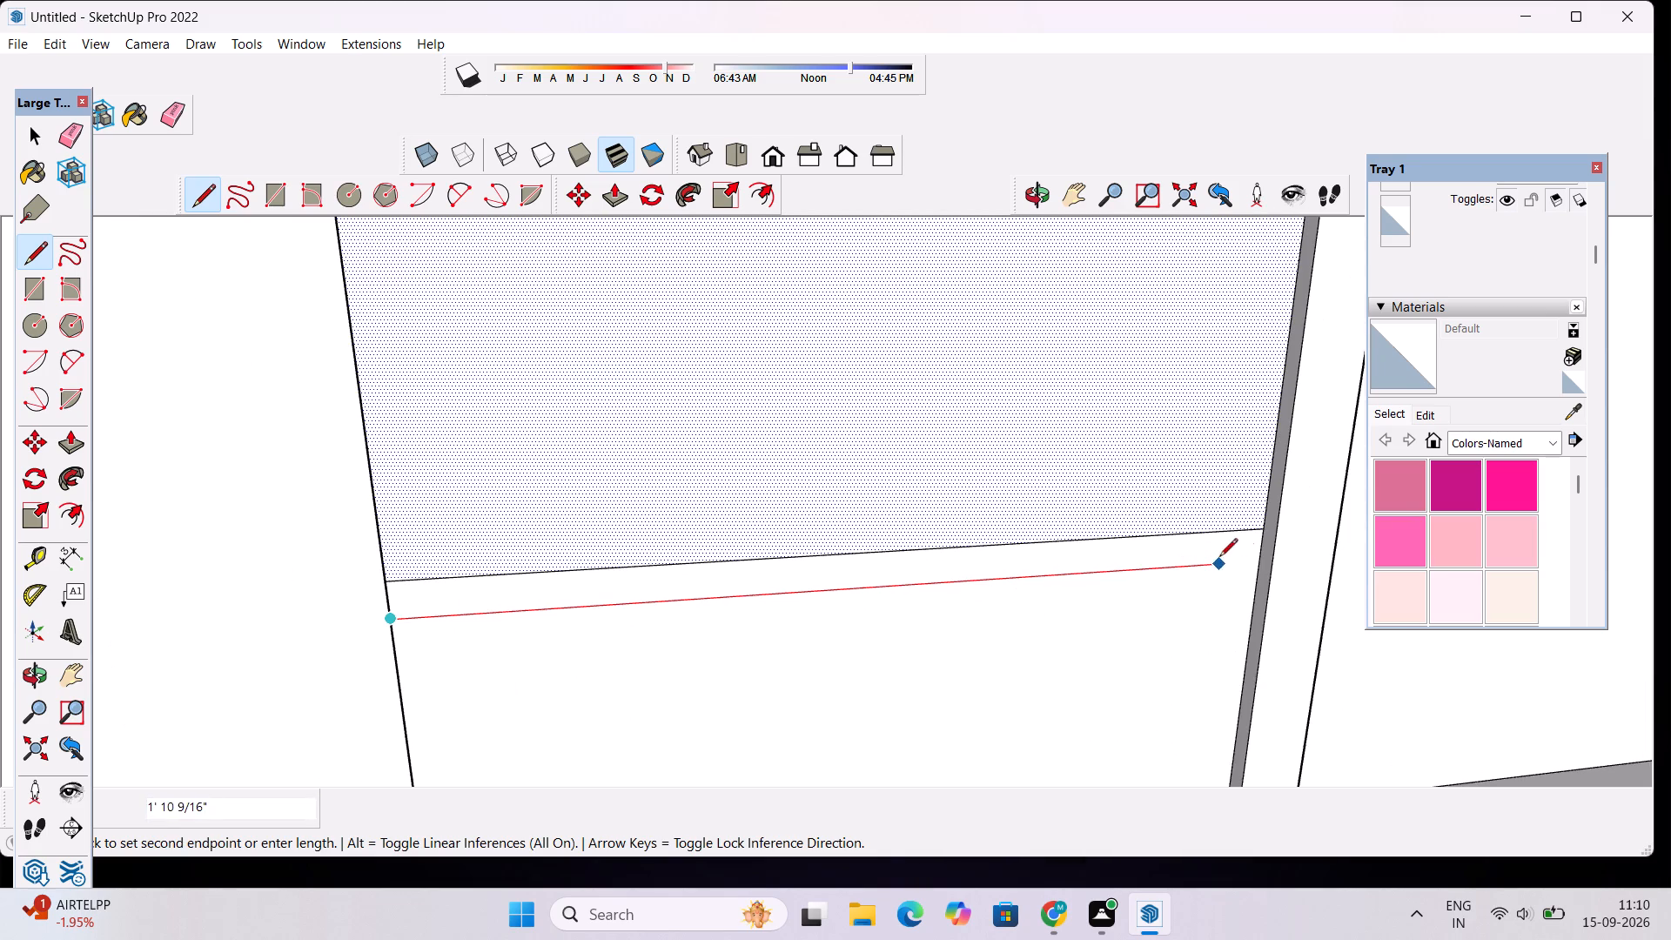
left_click(1257, 566)
key("space")
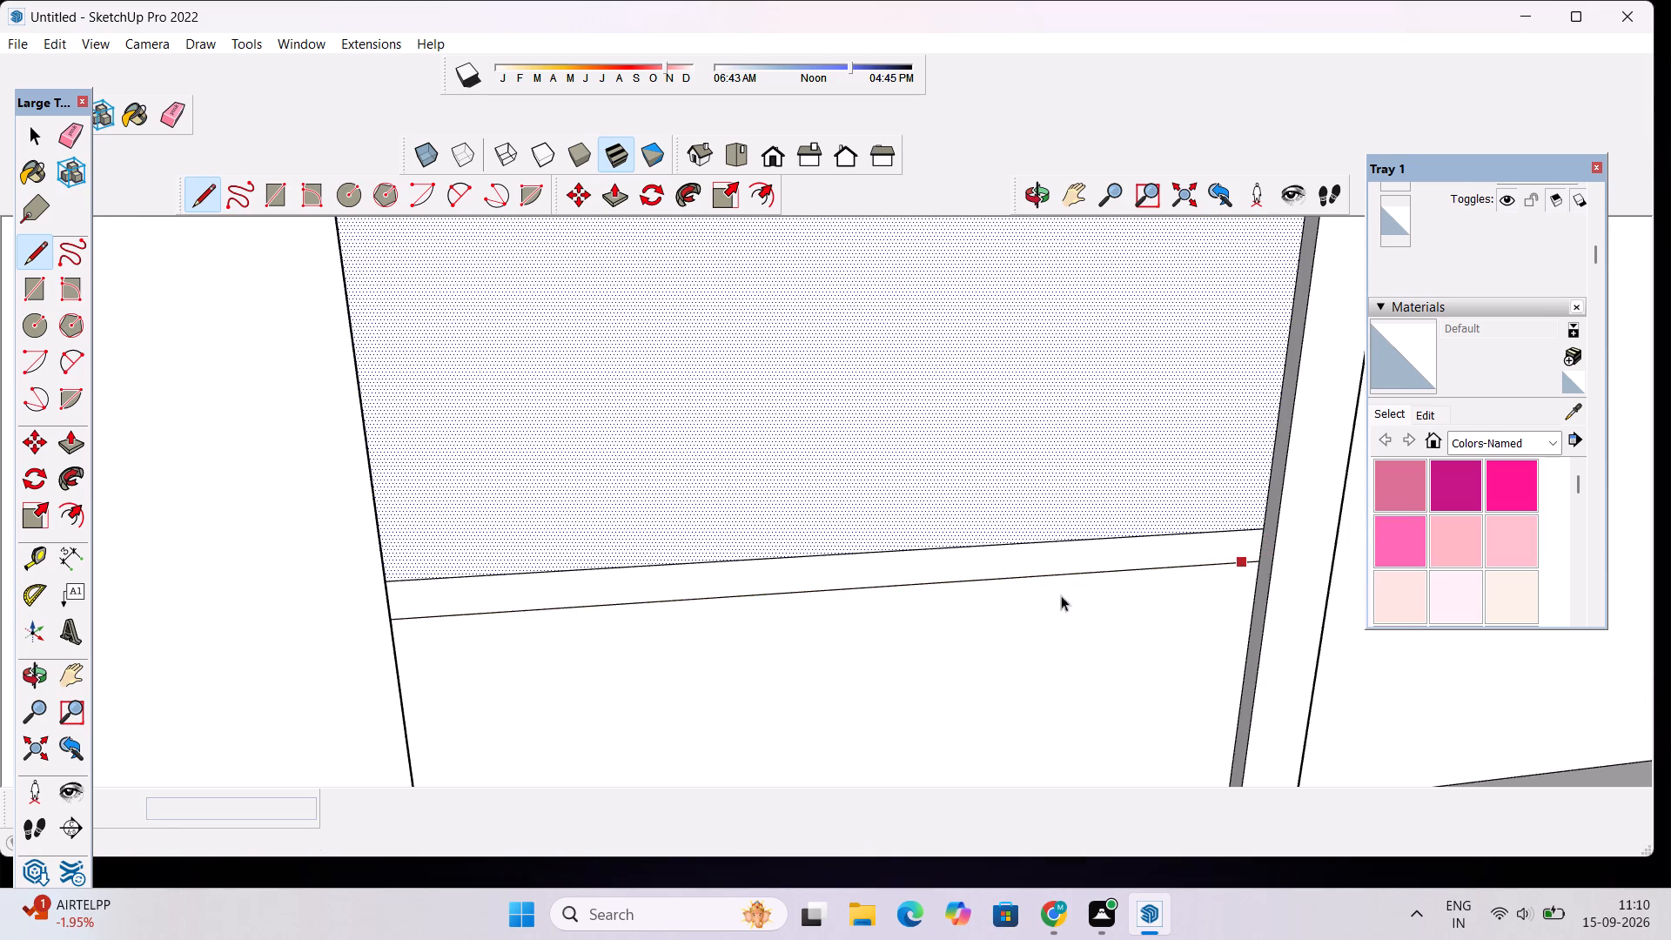
Push/Pull the thin horizontal band on the end face outward by about 9/16".
scroll(801, 612, "down", 7)
key("p")
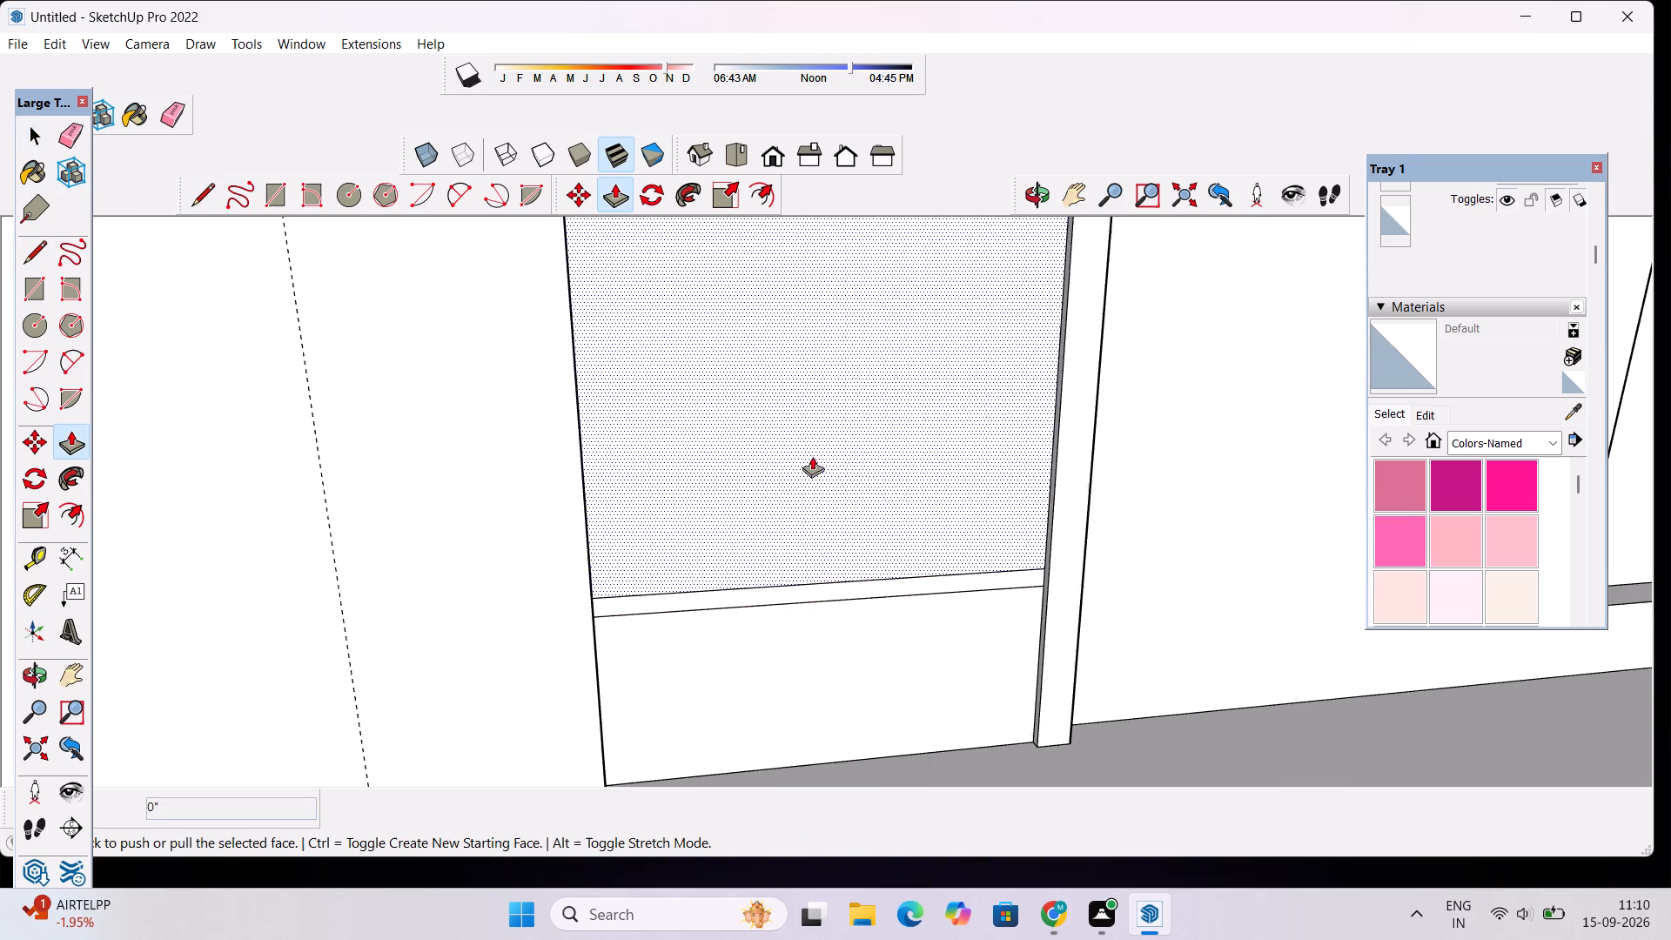
key("space")
left_click(810, 588)
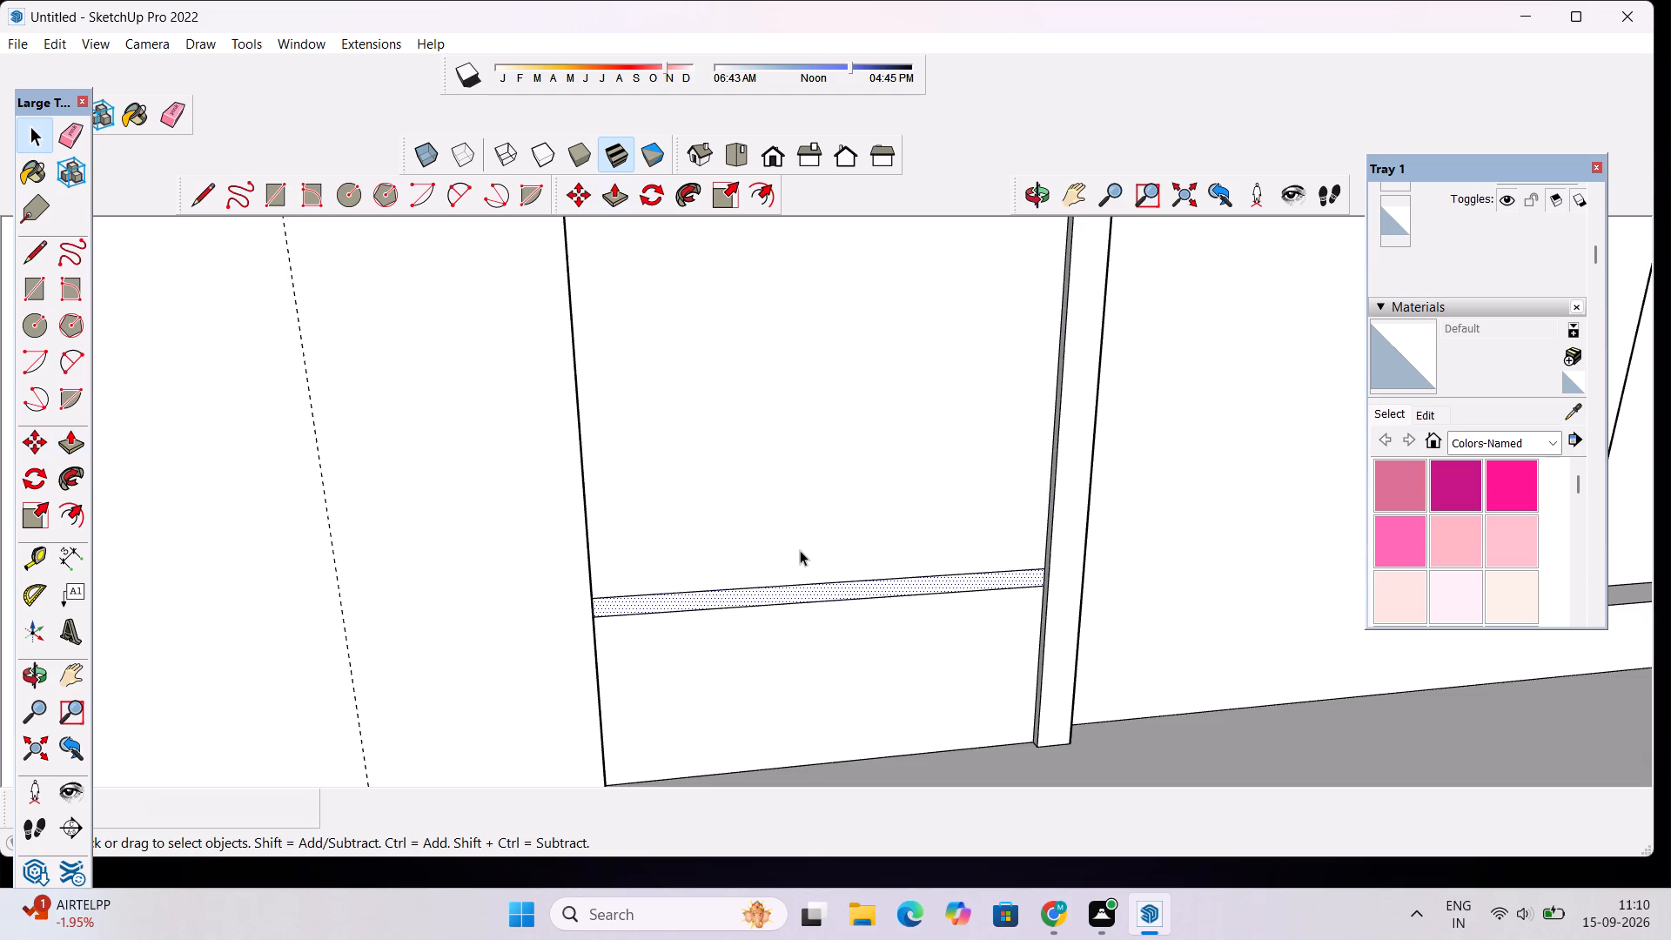
key("p")
left_click(802, 589)
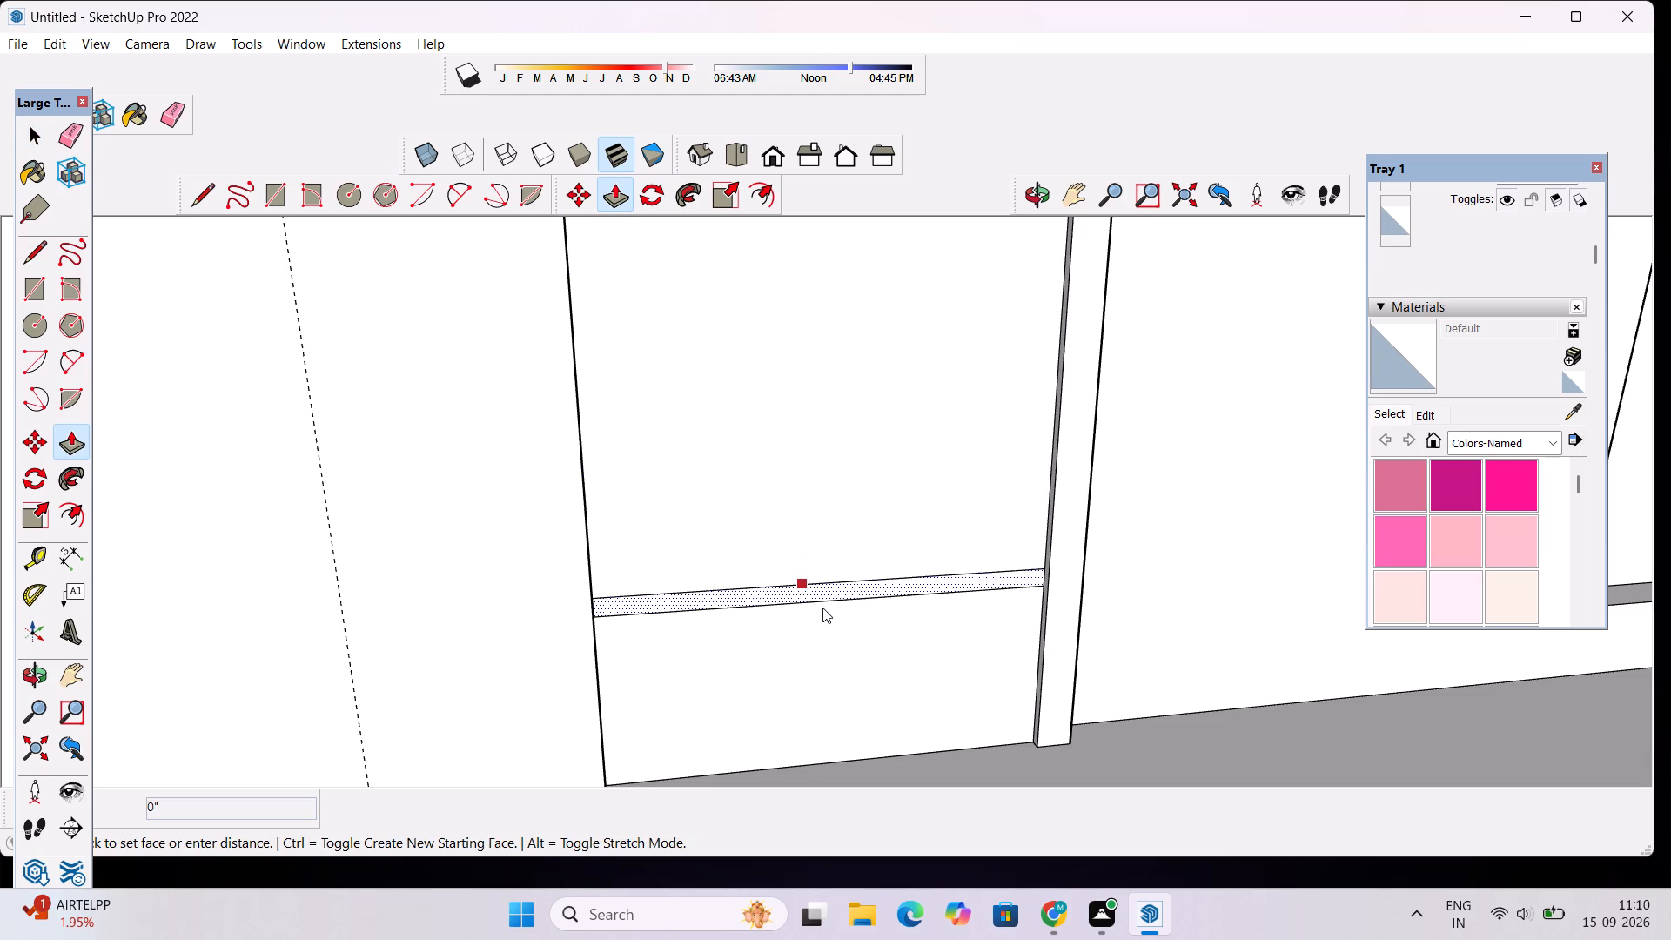
left_click(809, 605)
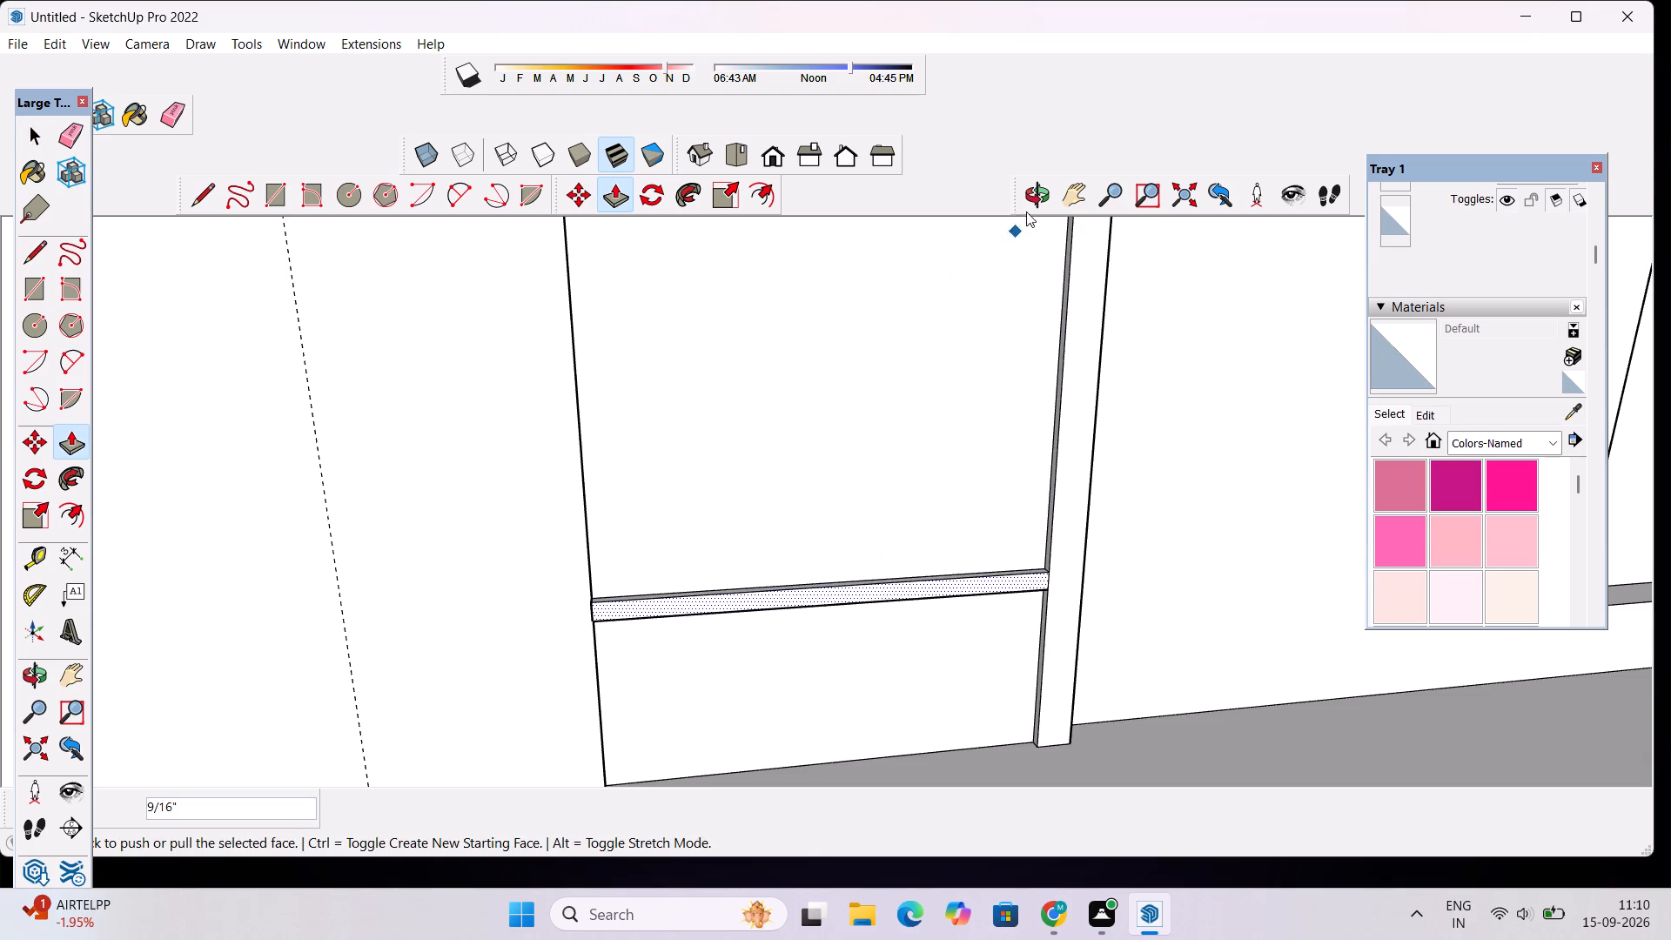
Examine the raised band and the front parapet from close up, above, below and straight on.
left_click(1031, 207)
left_click_drag(1056, 560, 807, 454)
scroll(761, 456, "down", 5)
left_click_drag(687, 558, 829, 611)
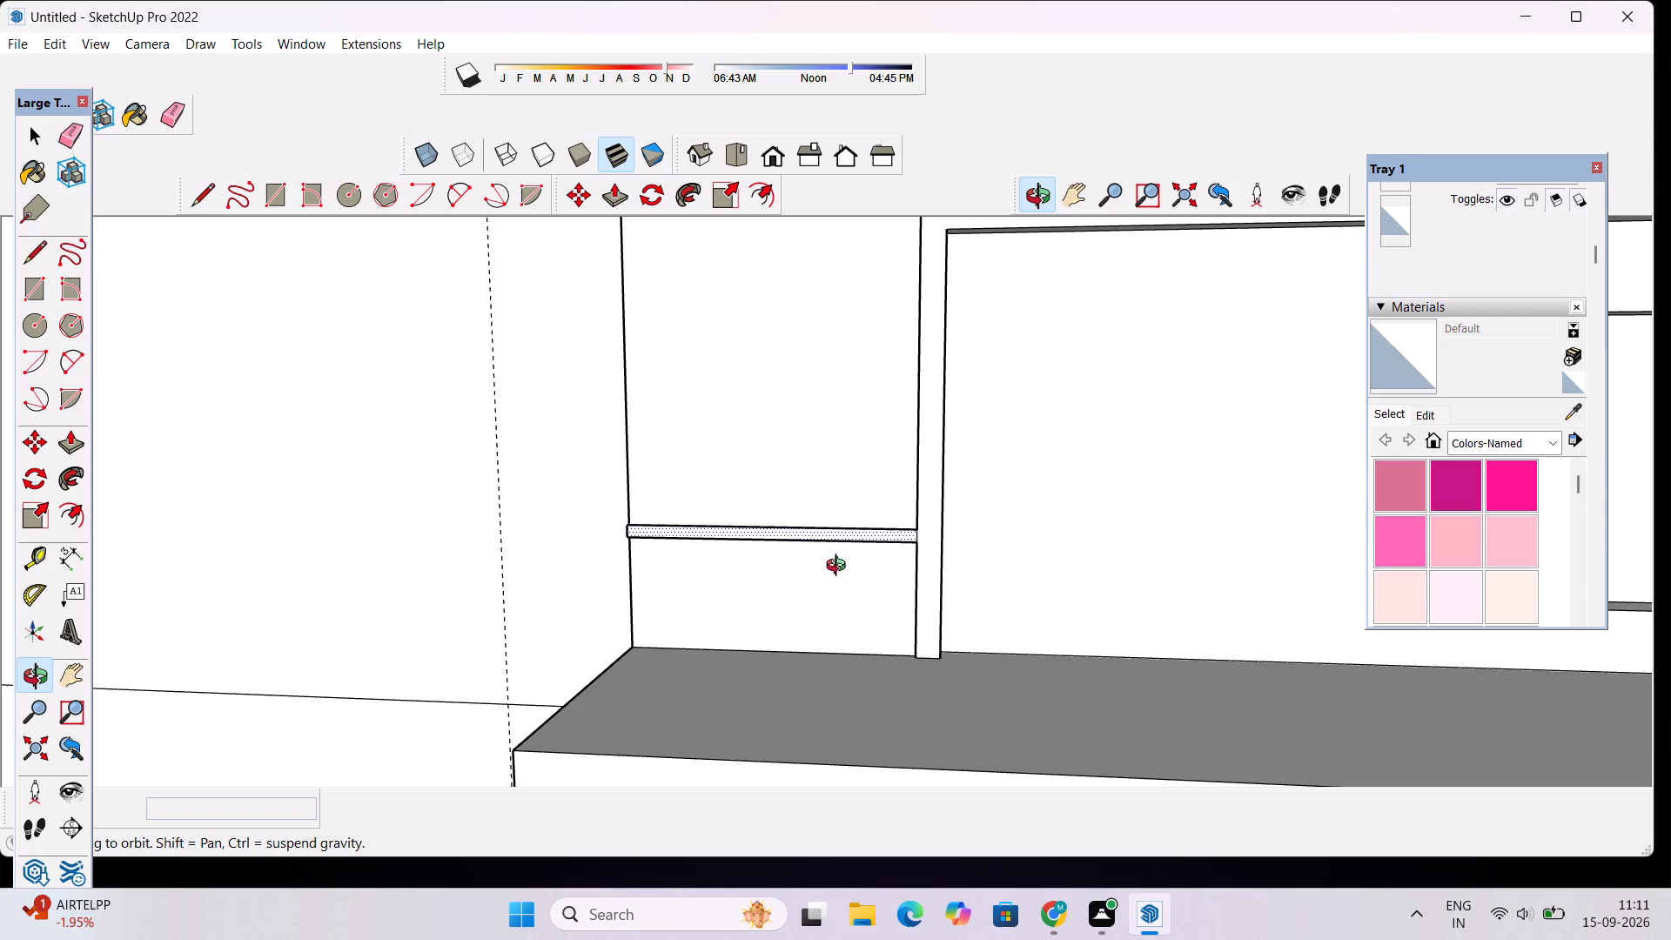
scroll(802, 551, "down", 2)
left_click_drag(732, 541, 756, 661)
scroll(747, 617, "up", 1)
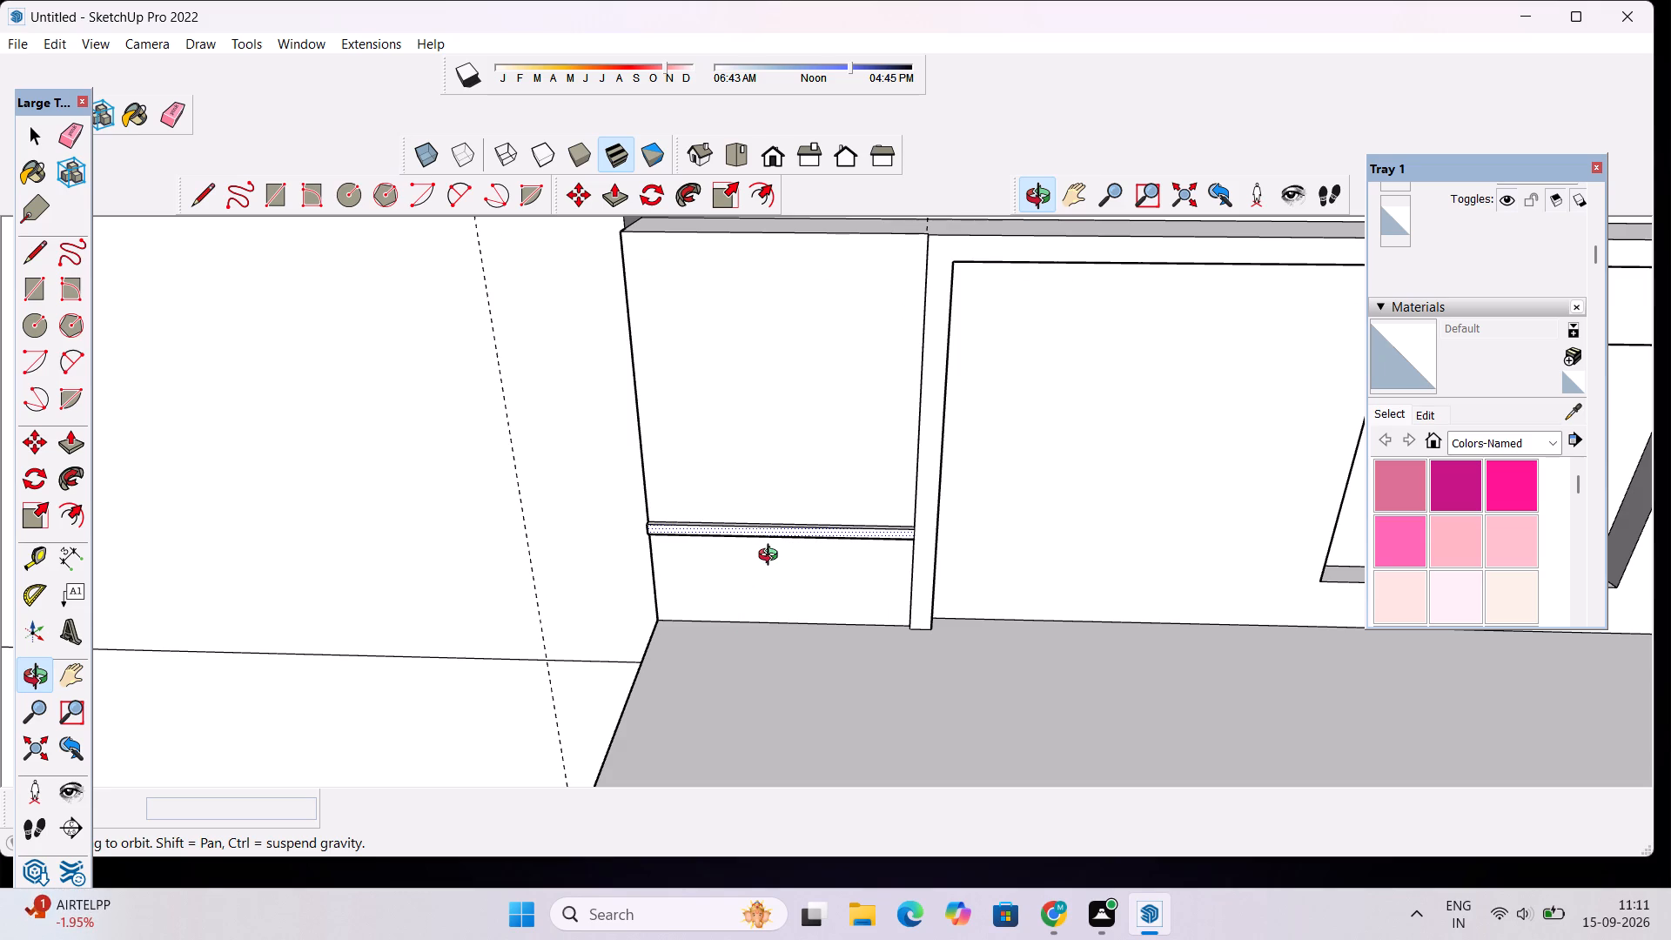
scroll(688, 602, "up", 4)
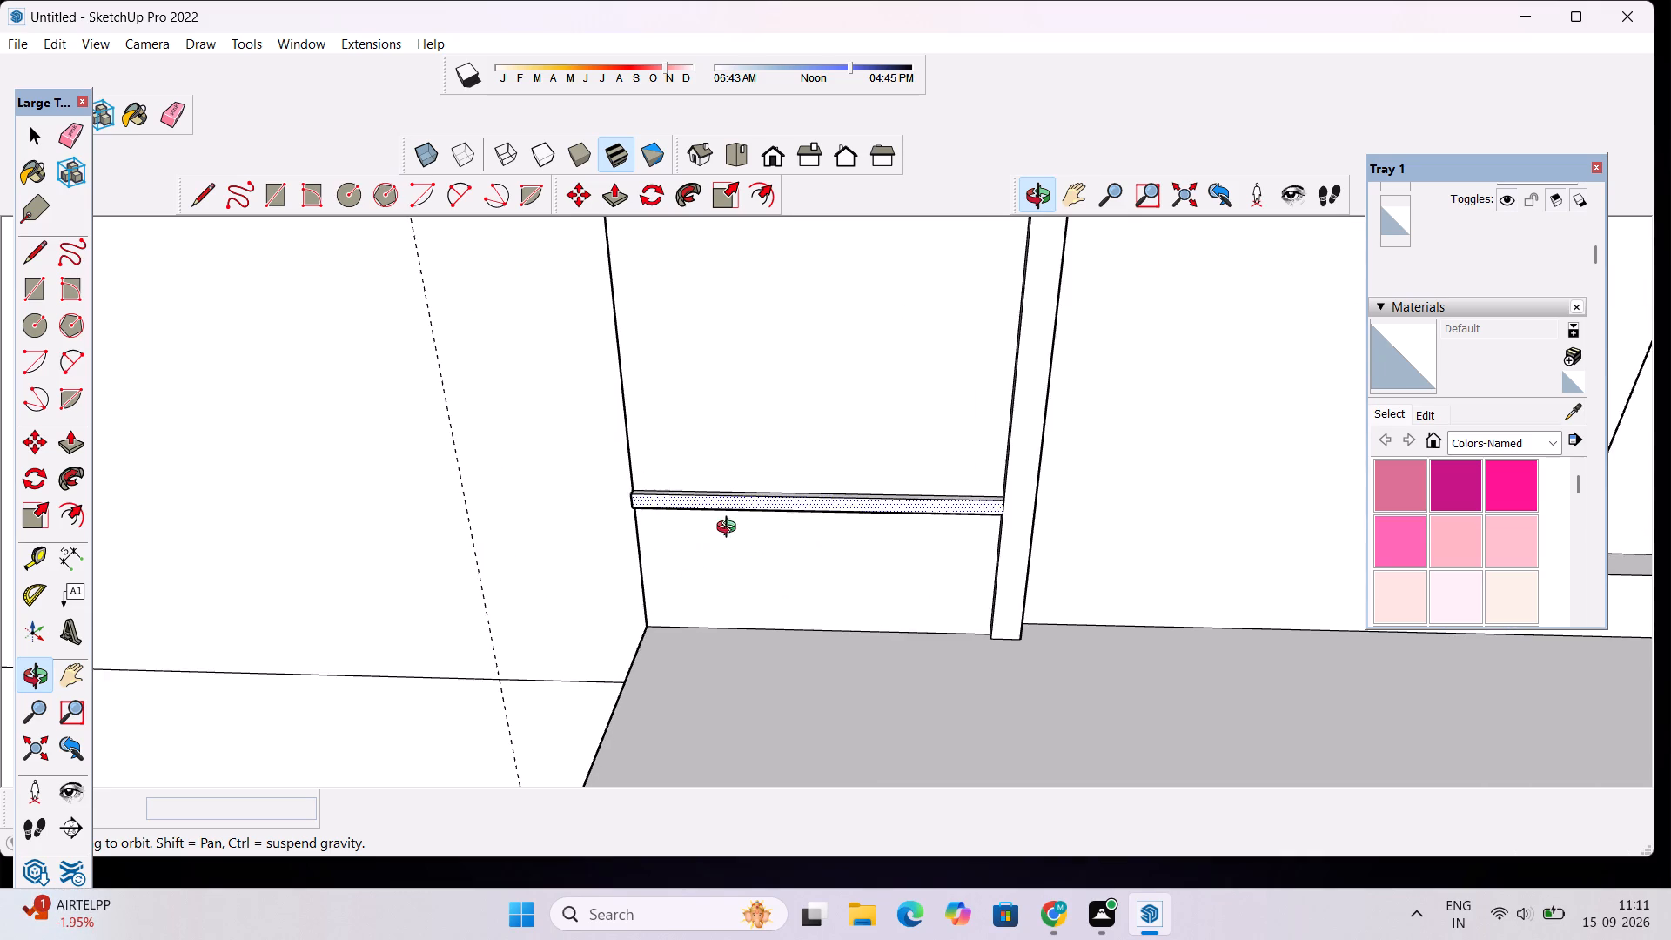
left_click_drag(730, 528, 666, 557, "shift")
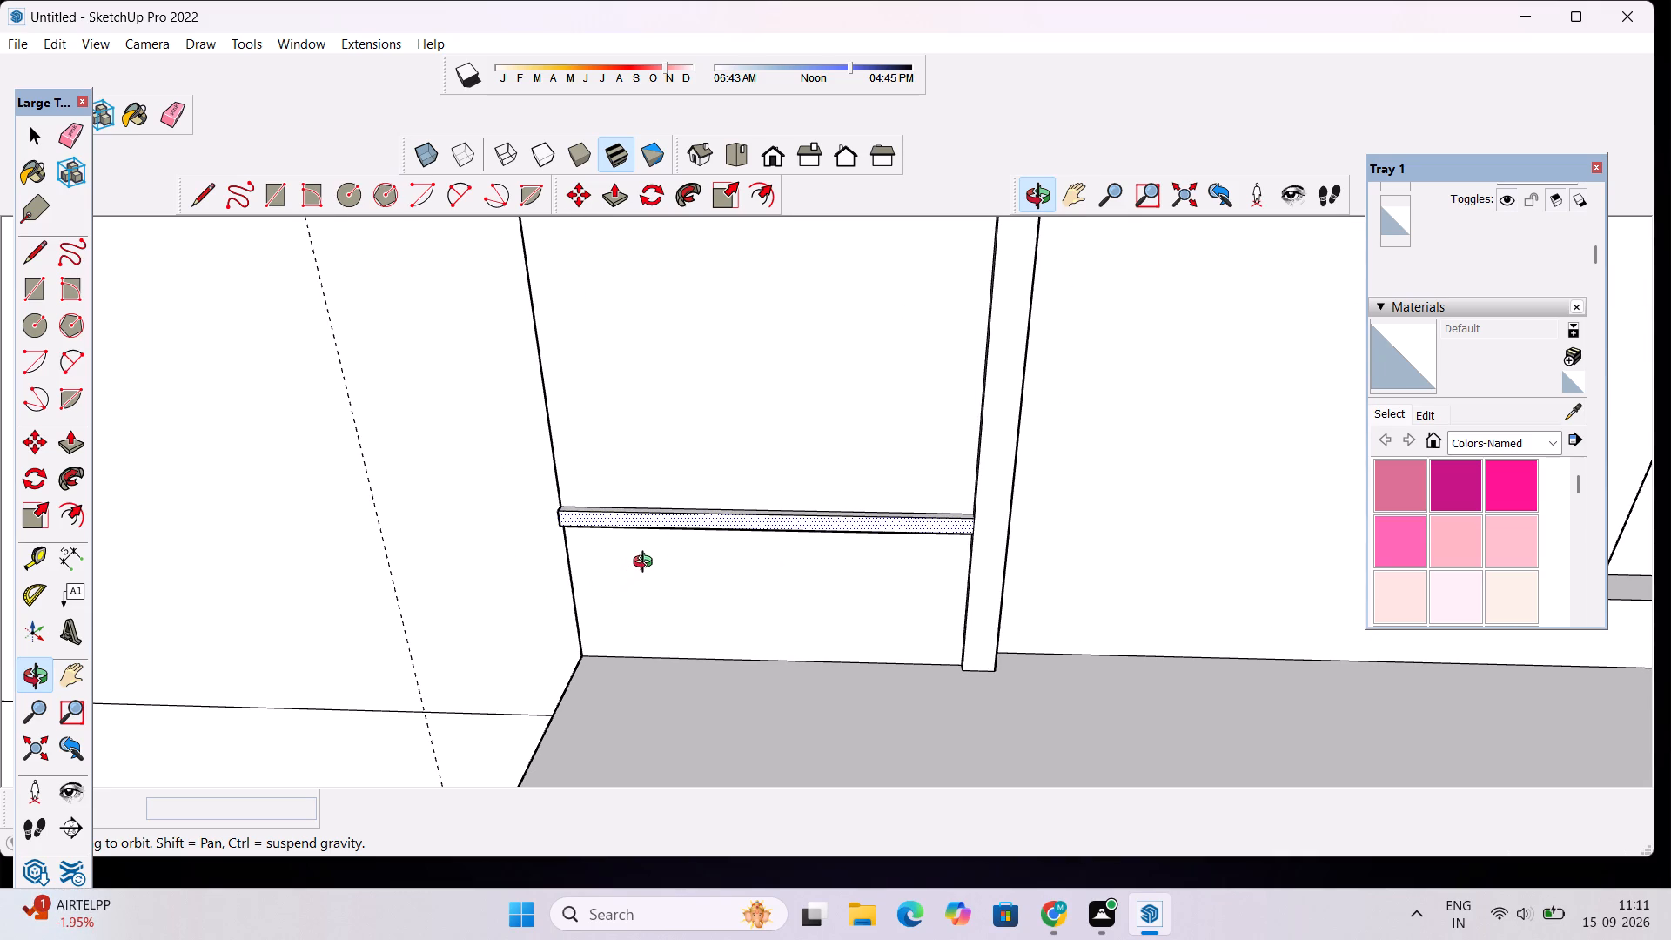
scroll(648, 564, "down", 1)
left_click_drag(793, 534, 788, 511)
scroll(770, 423, "down", 11)
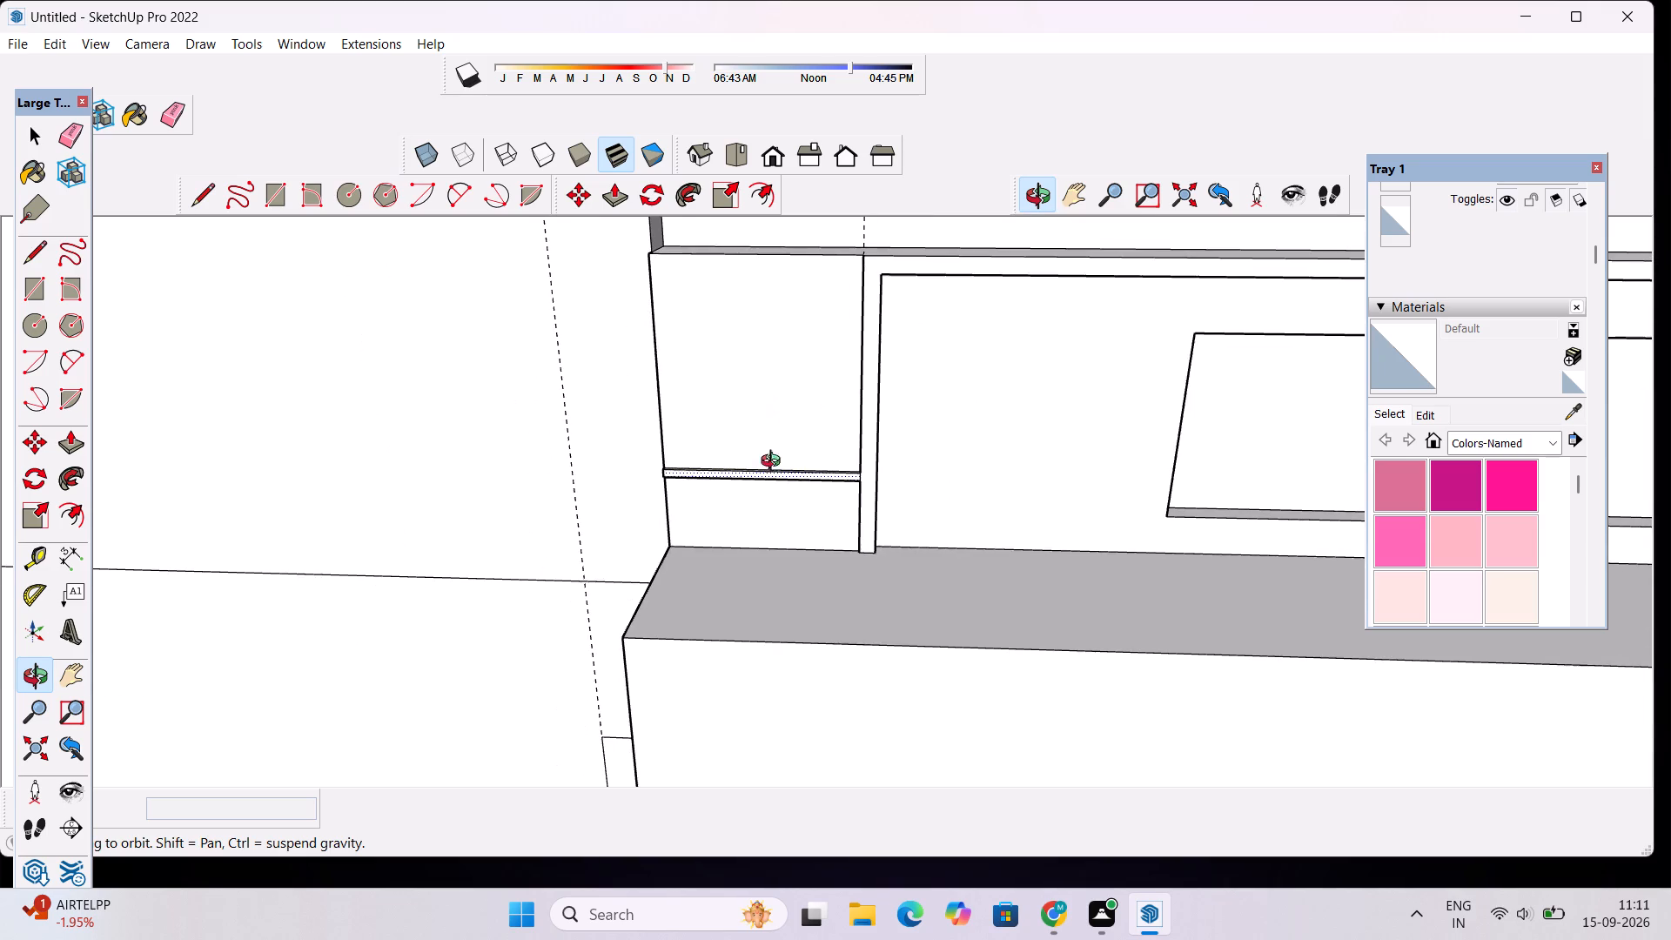
left_click_drag(822, 686, 813, 525)
scroll(809, 505, "down", 6)
left_click_drag(789, 558, 1120, 463)
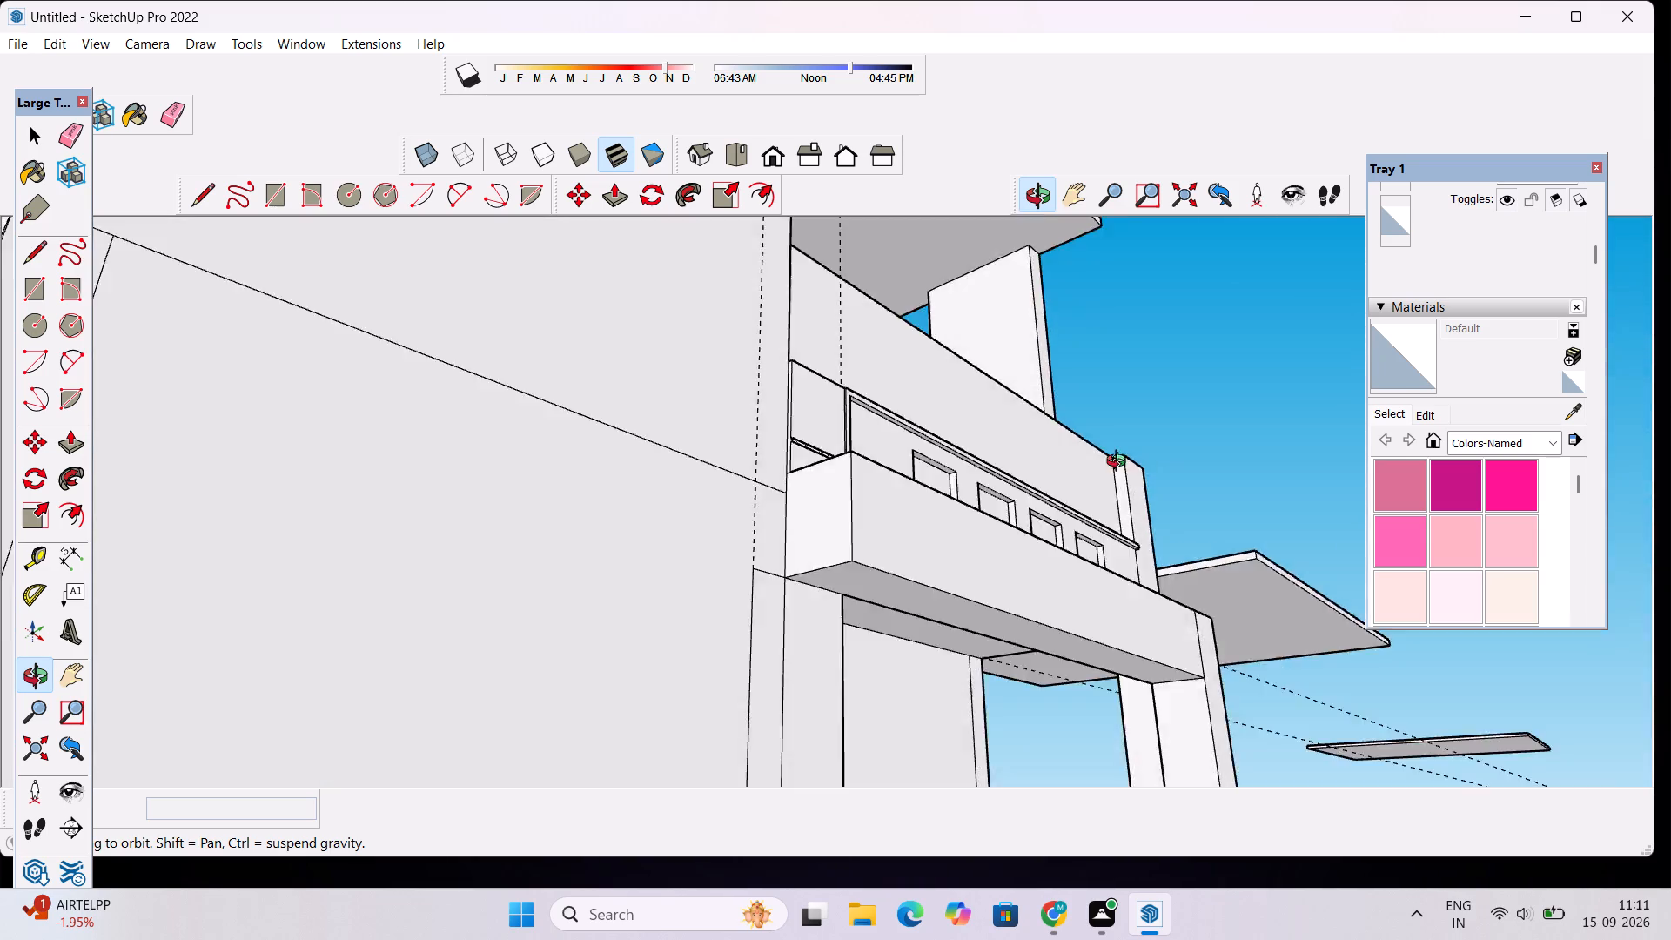
left_click_drag(1120, 463, 860, 570)
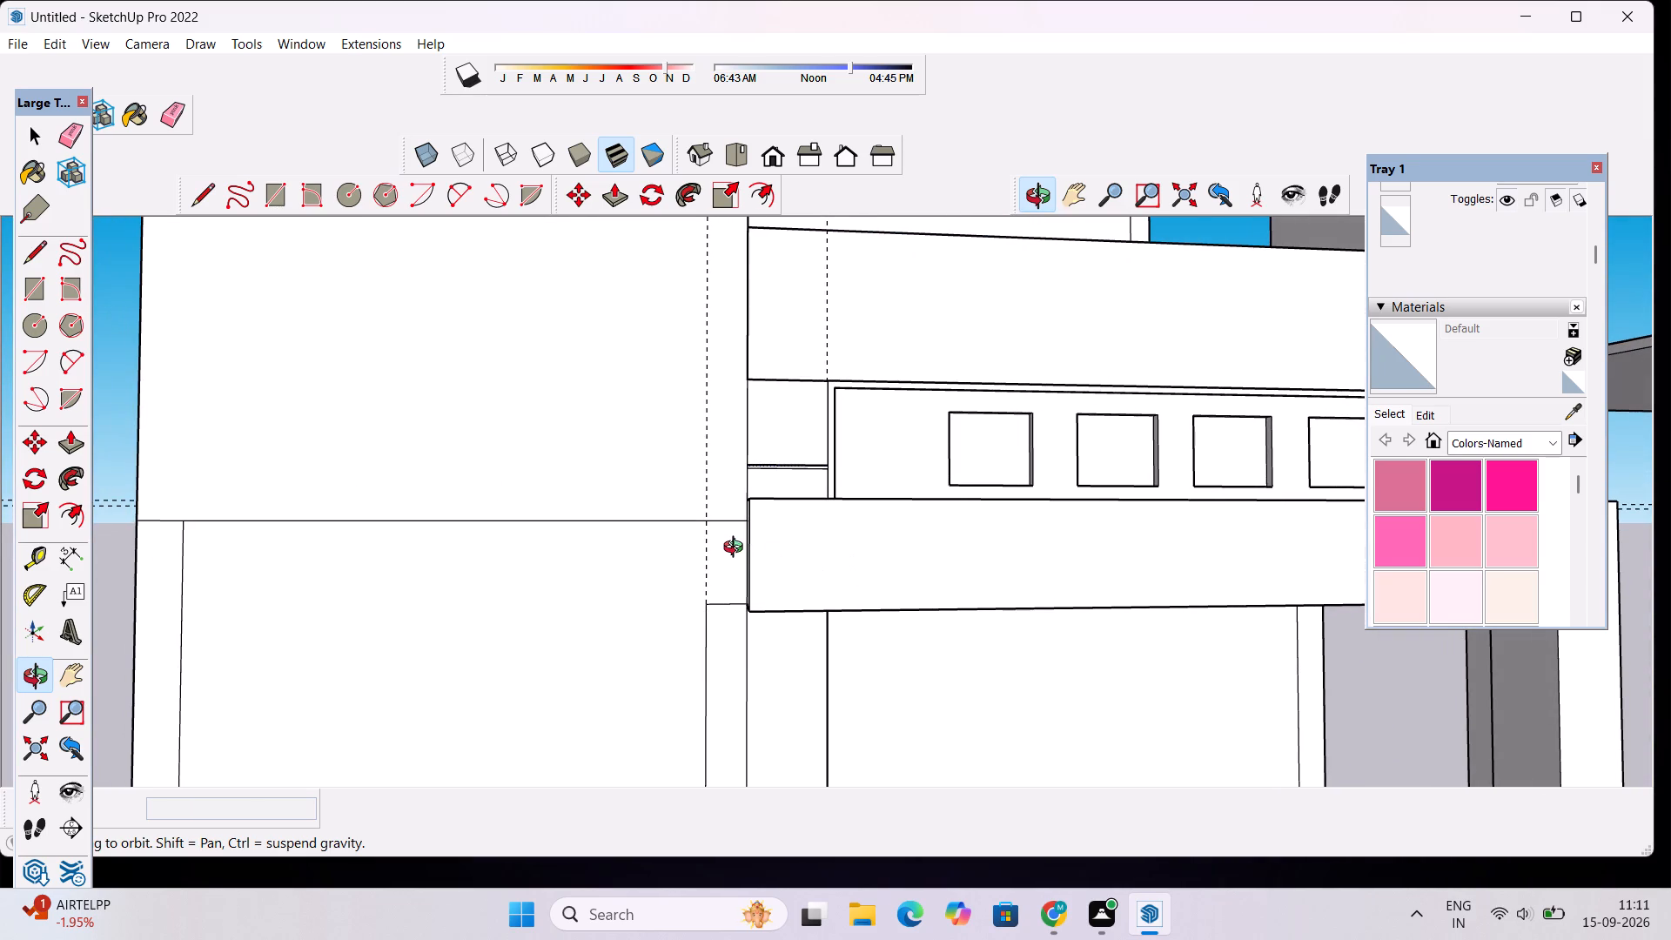
scroll(728, 545, "down", 3)
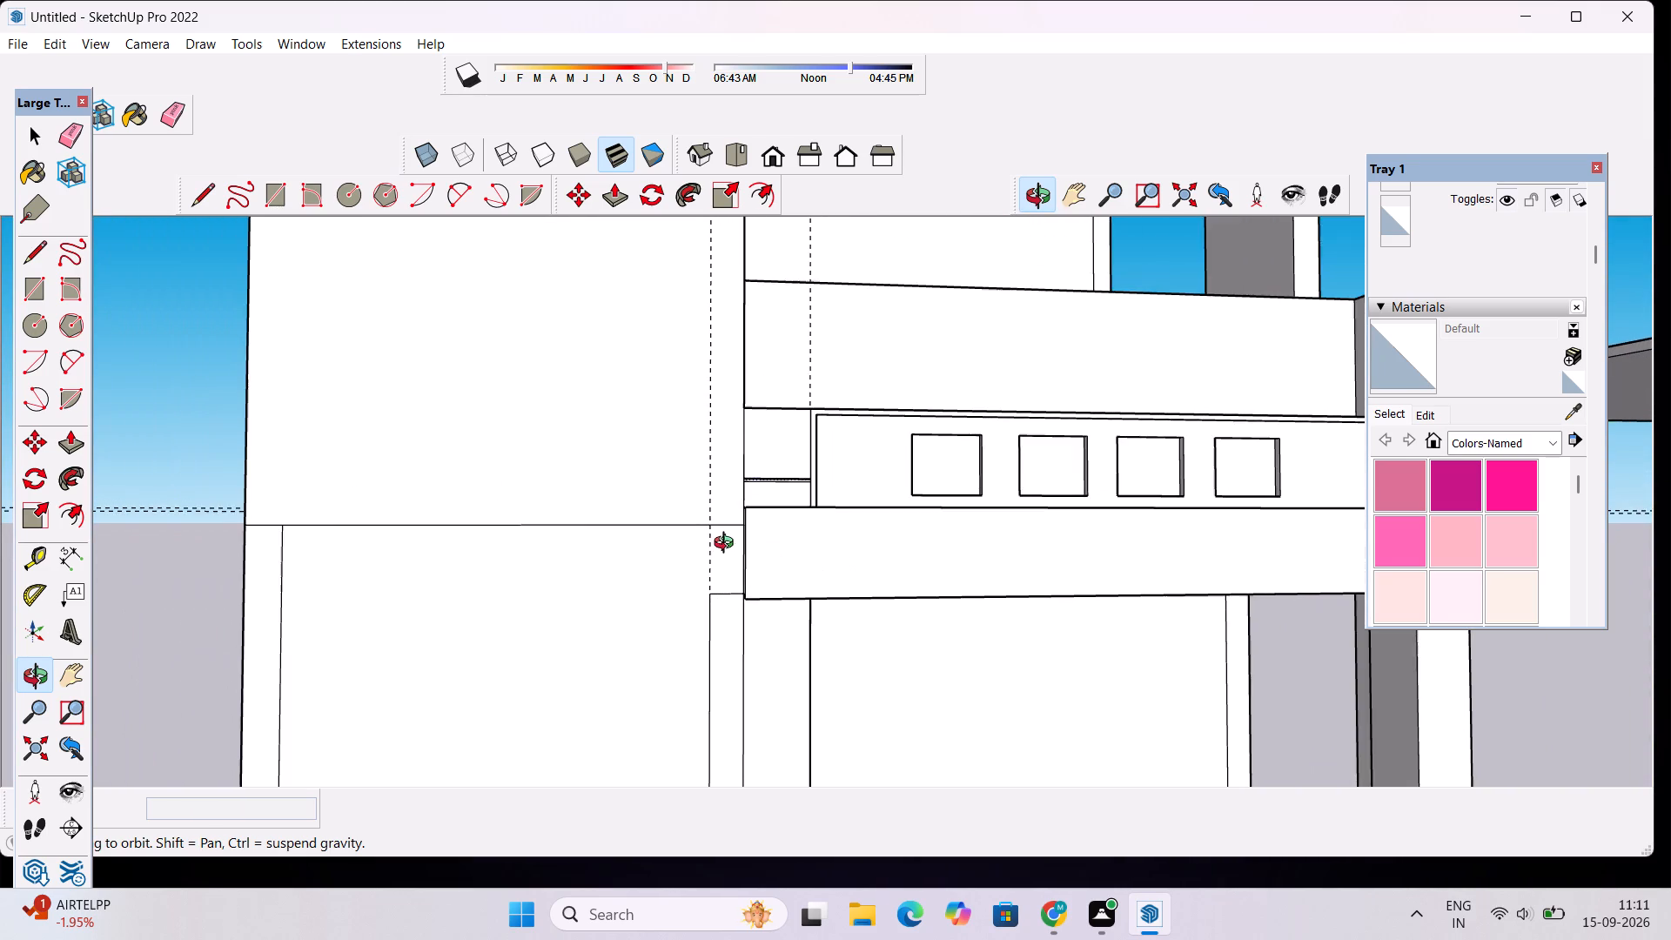
Examine the front parapet, its banded end panel and the upper-storey opening from several angles and distances.
scroll(734, 538, "down", 4)
left_click_drag(784, 392, 769, 467)
scroll(769, 465, "down", 2)
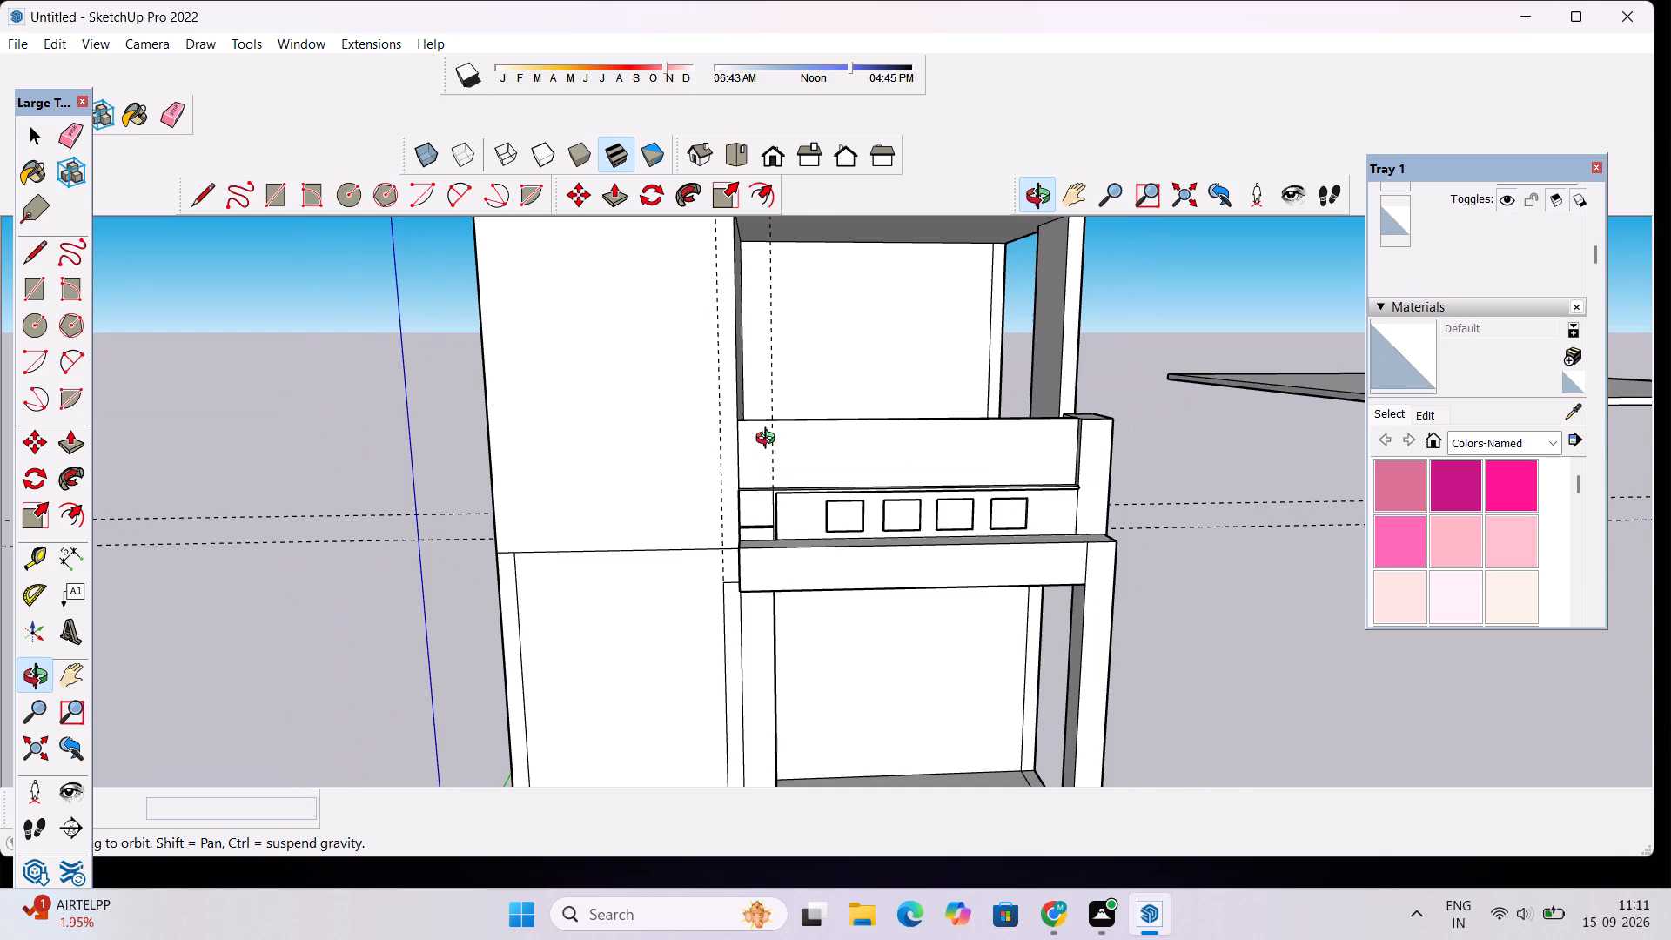
scroll(751, 482, "up", 3)
left_click_drag(764, 480, 681, 455, "shift")
scroll(680, 438, "down", 1)
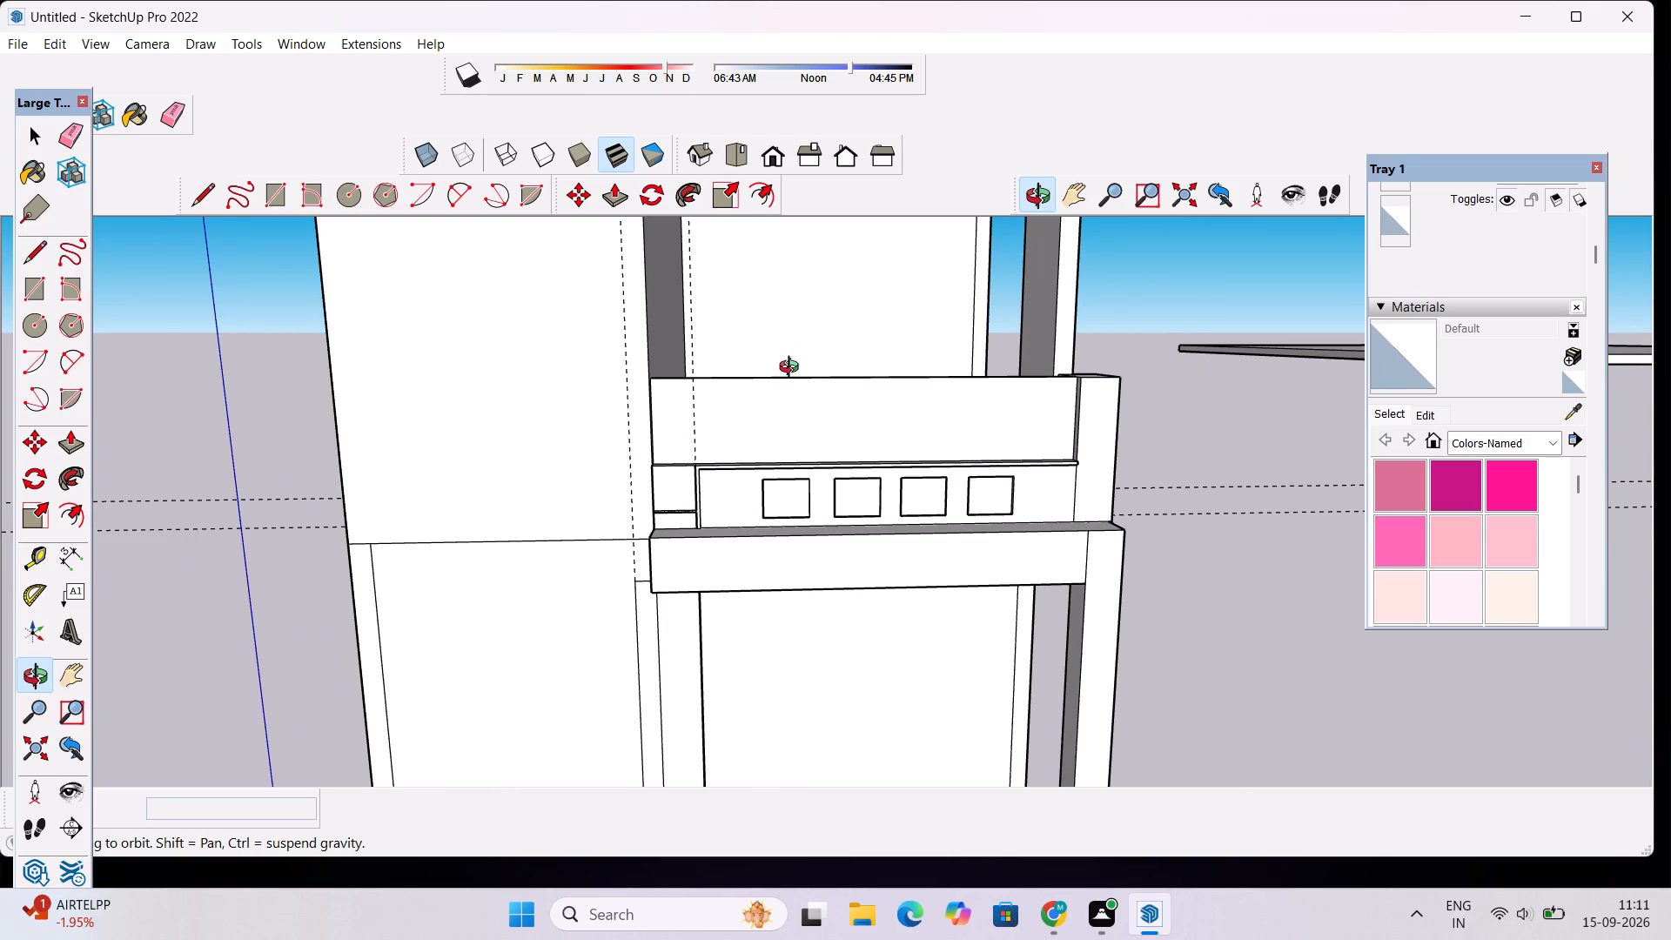
scroll(785, 379, "up", 1)
left_click_drag(775, 420, 768, 507)
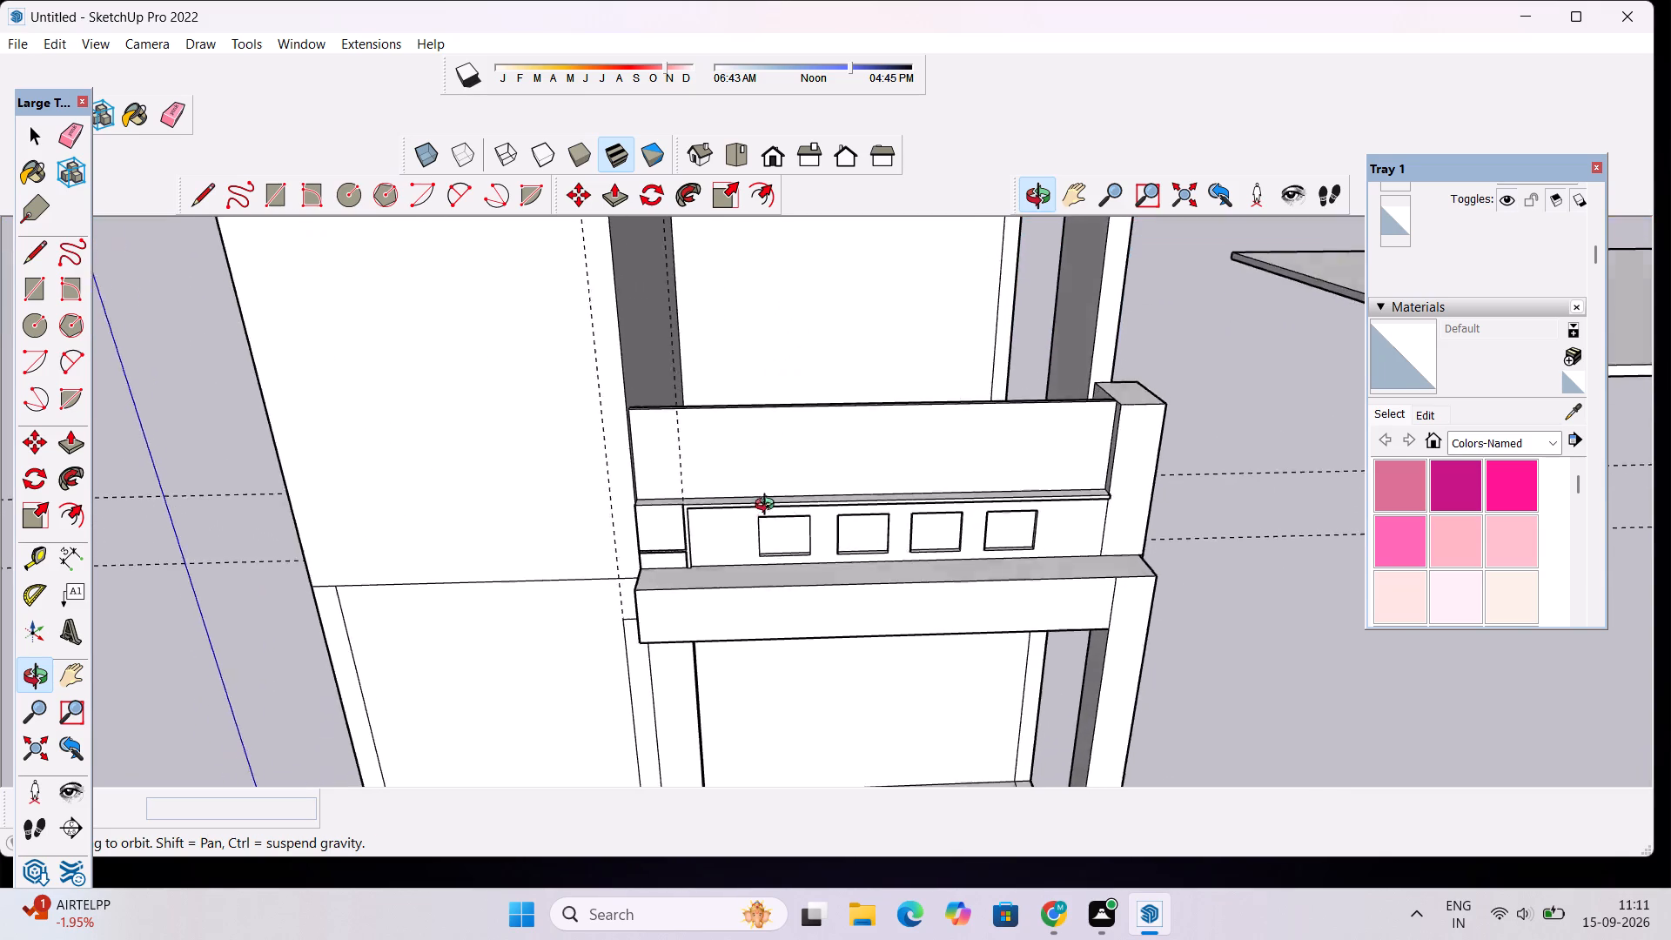
left_click_drag(768, 507, 676, 575)
scroll(674, 558, "down", 3)
left_click_drag(668, 567, 710, 476)
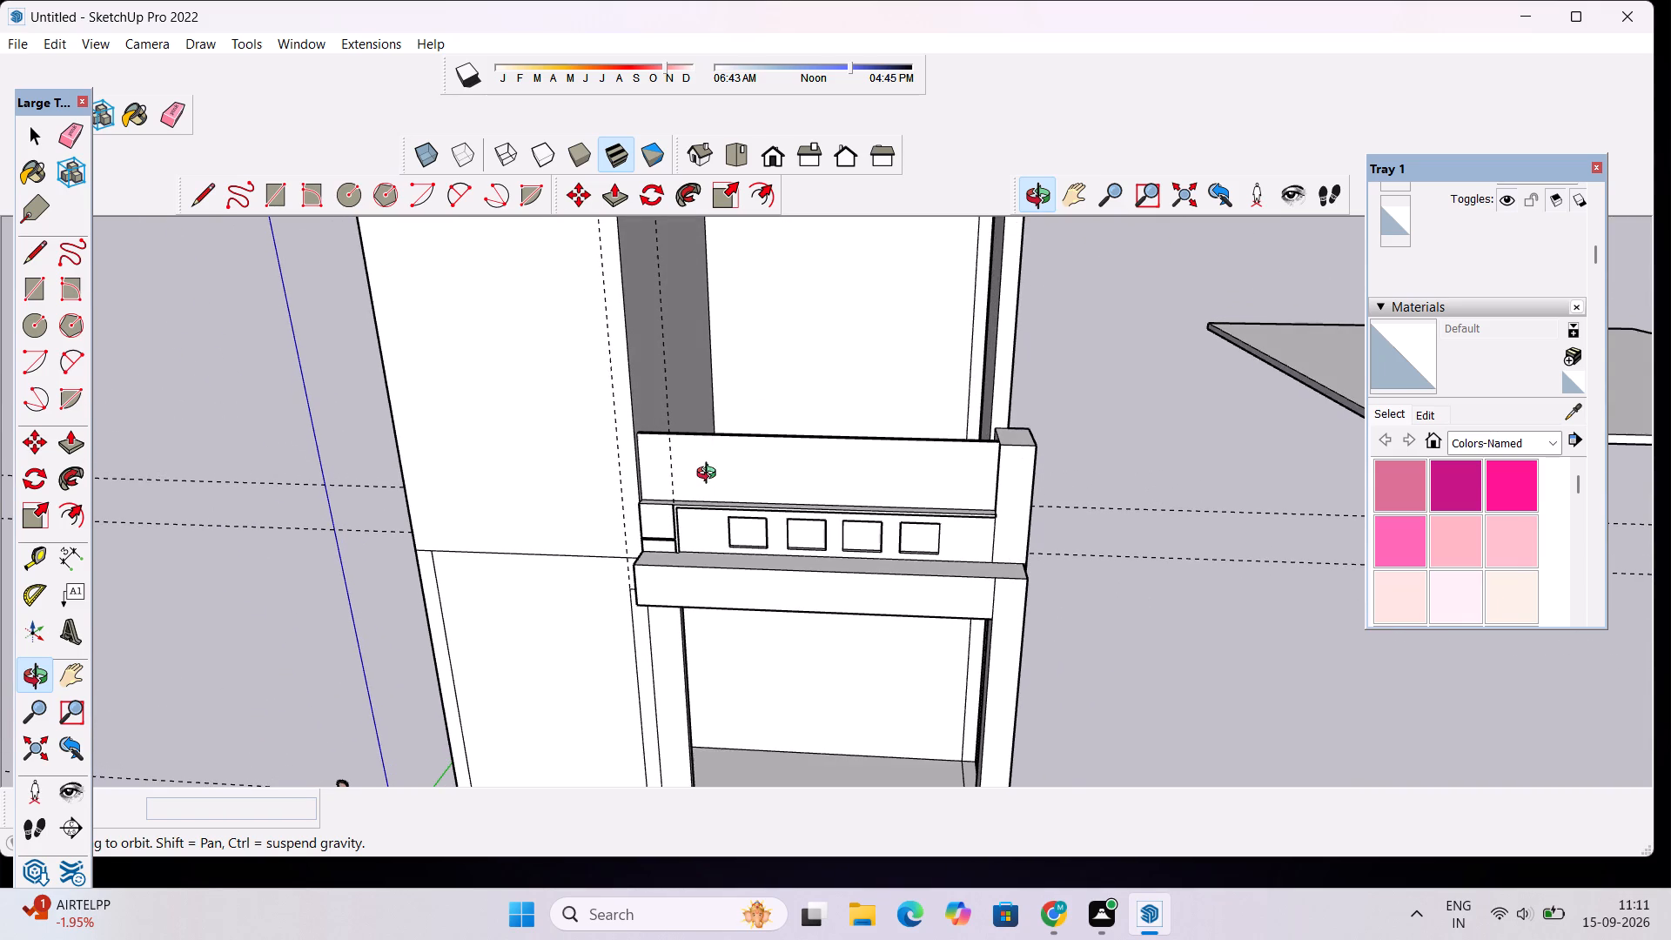
scroll(701, 507, "down", 1)
left_click_drag(666, 601, 696, 539)
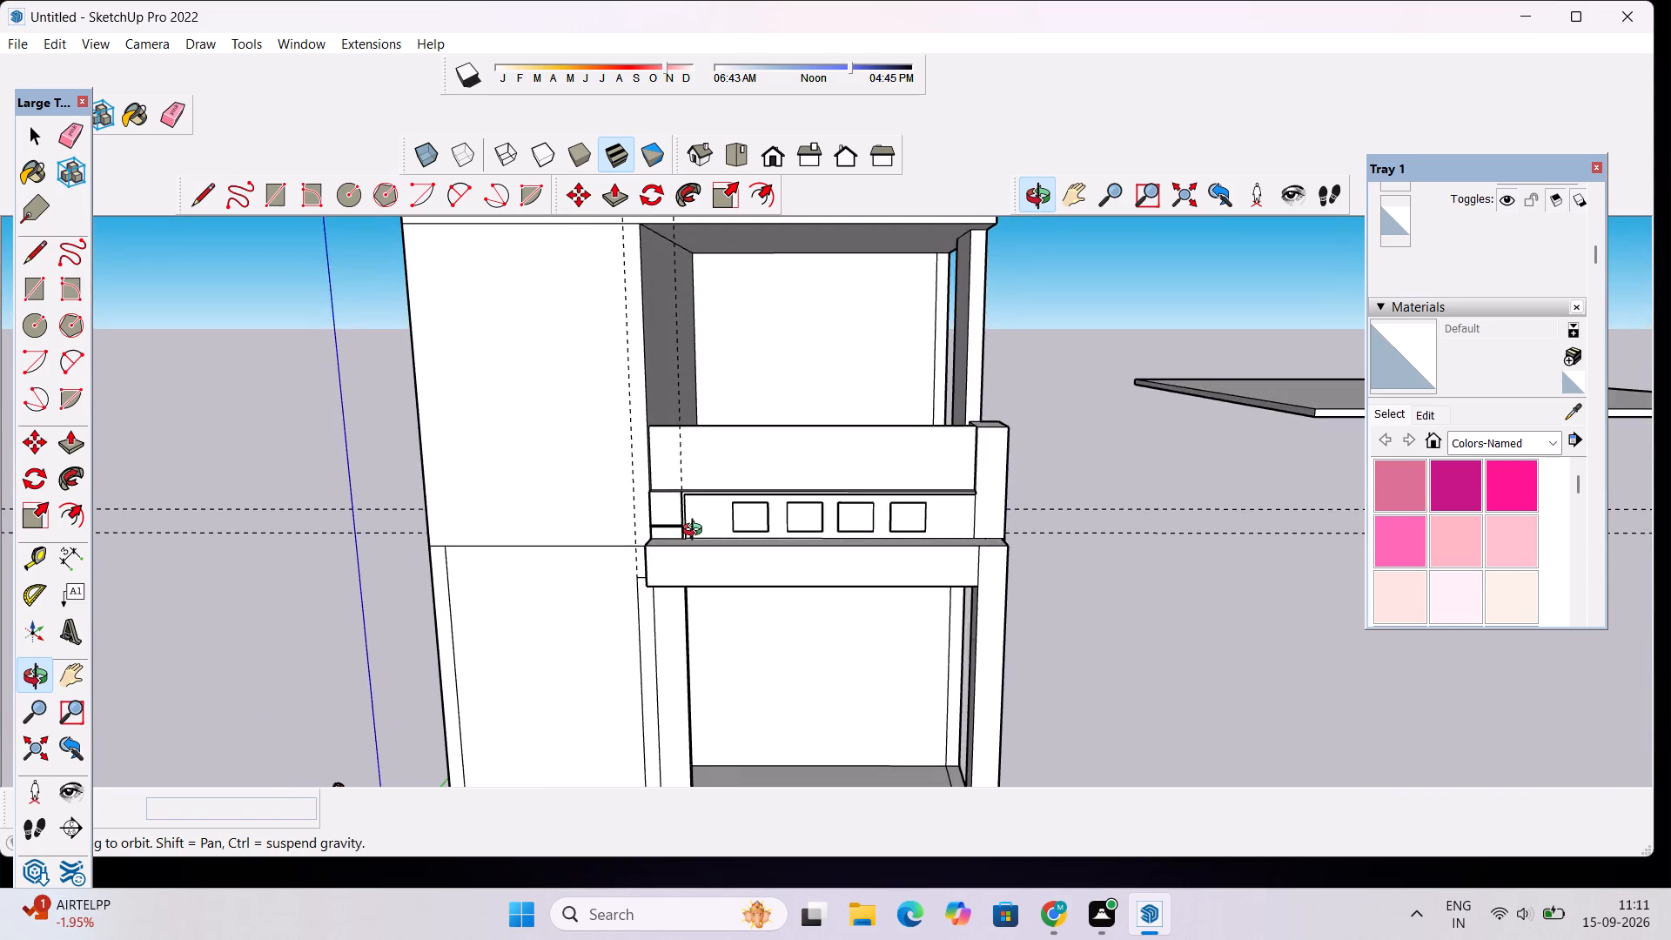
scroll(696, 532, "up", 2)
left_click_drag(696, 509, 701, 547, "shift")
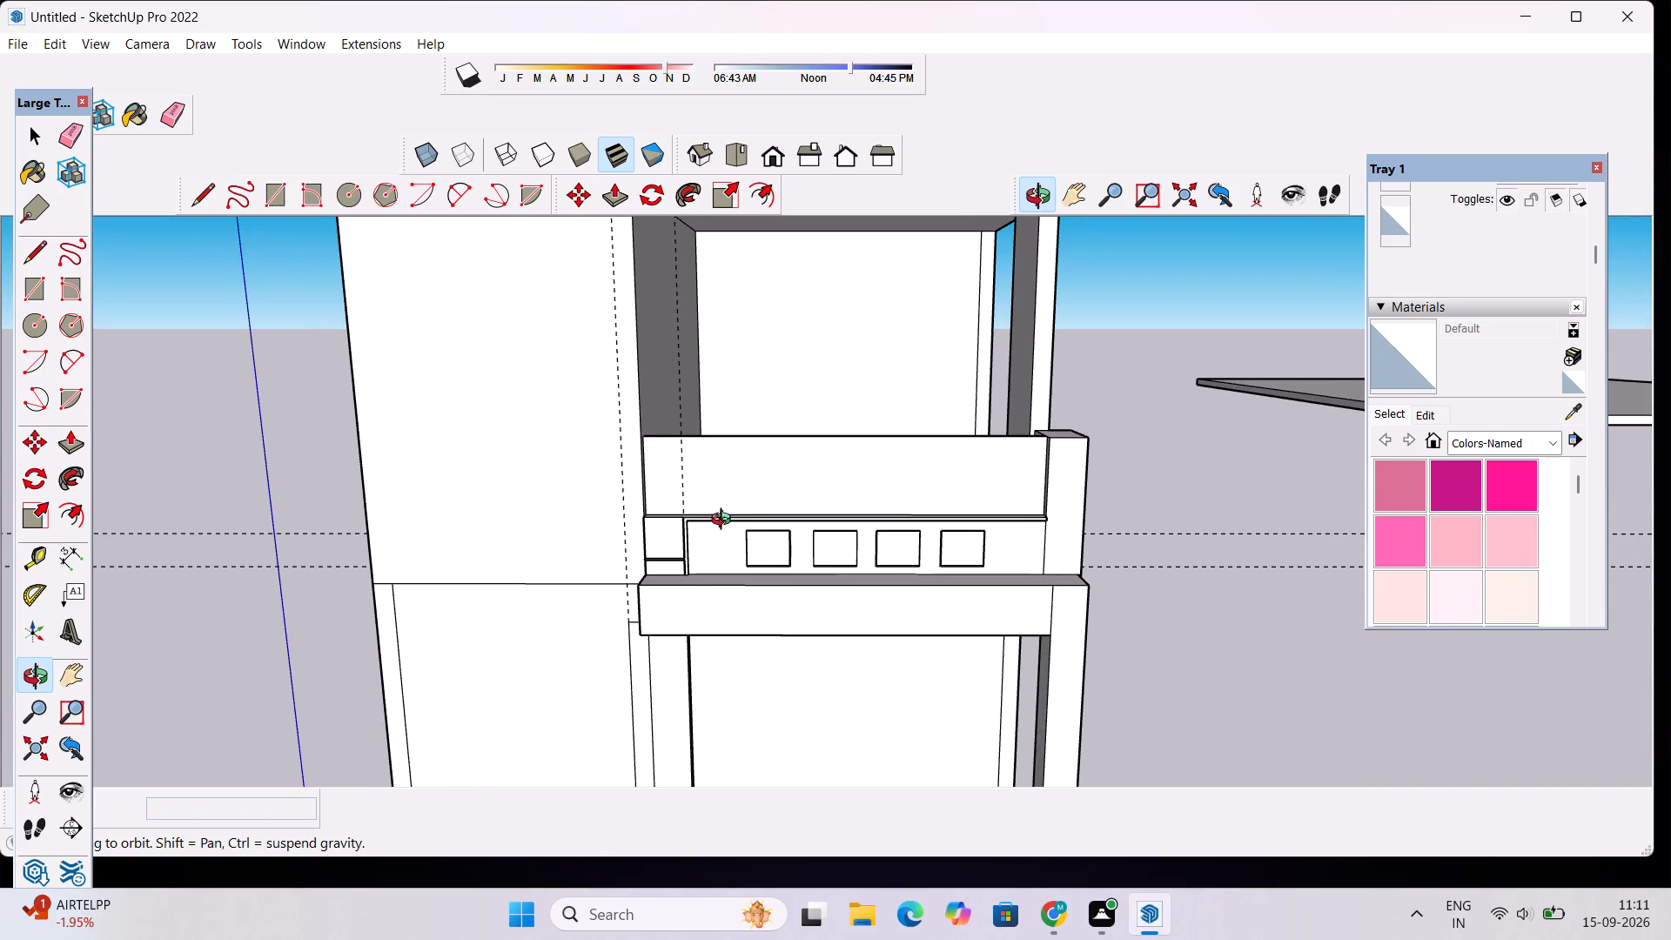
left_click_drag(700, 512, 822, 460)
scroll(823, 465, "up", 2)
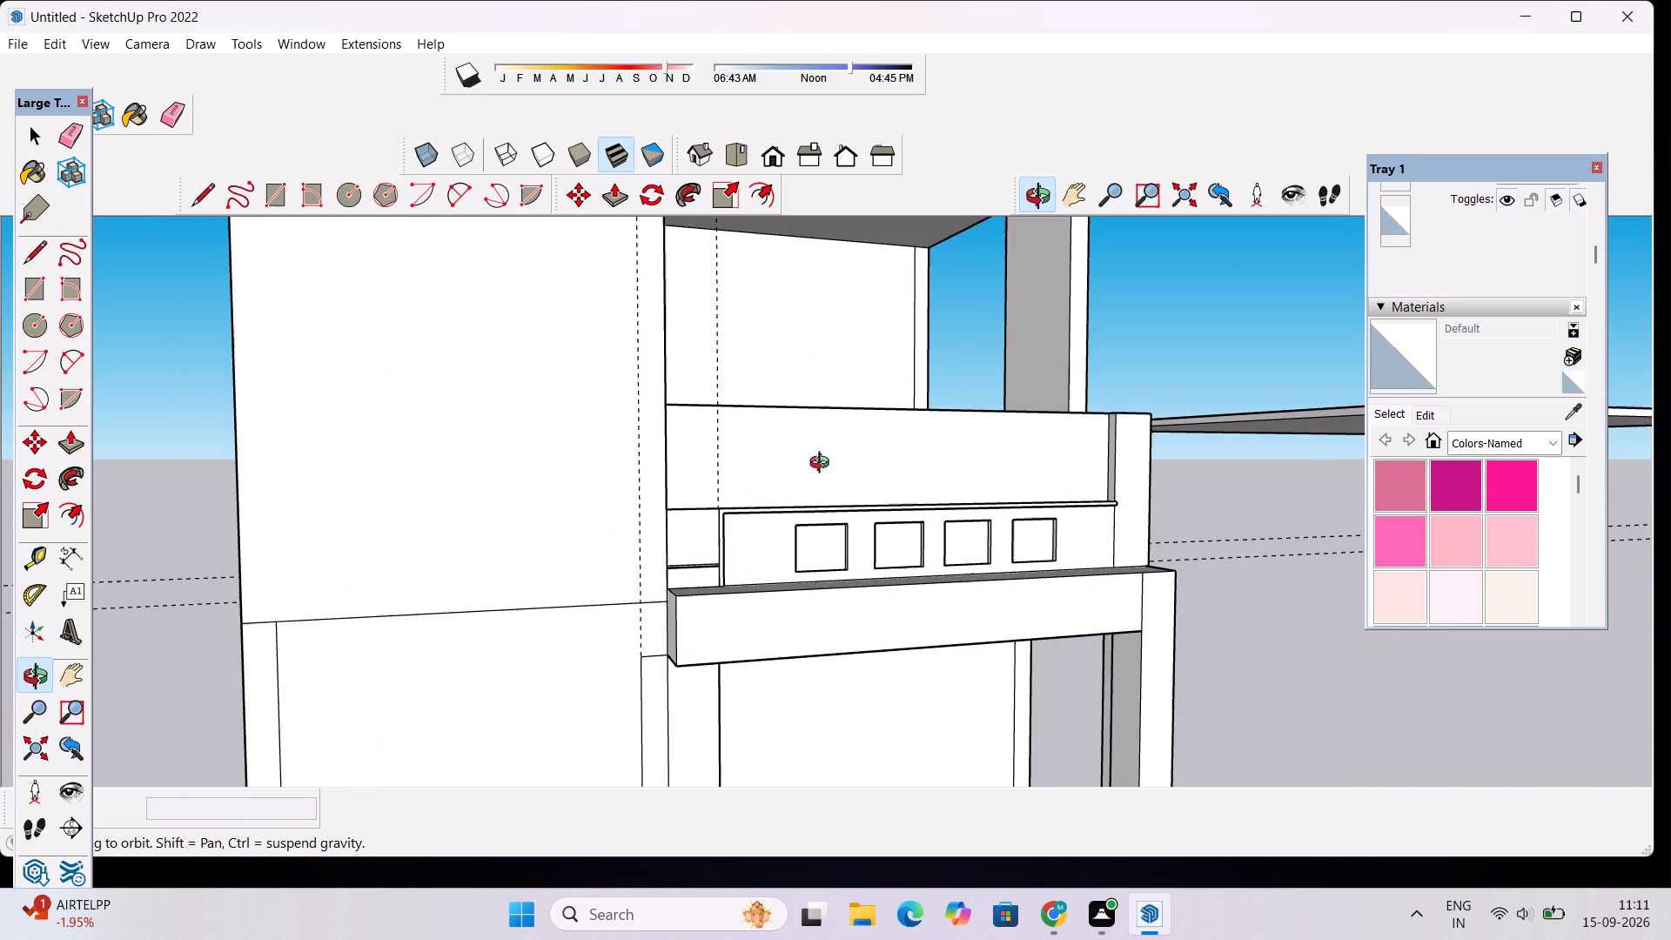
scroll(827, 453, "down", 2)
left_click_drag(818, 448, 822, 504)
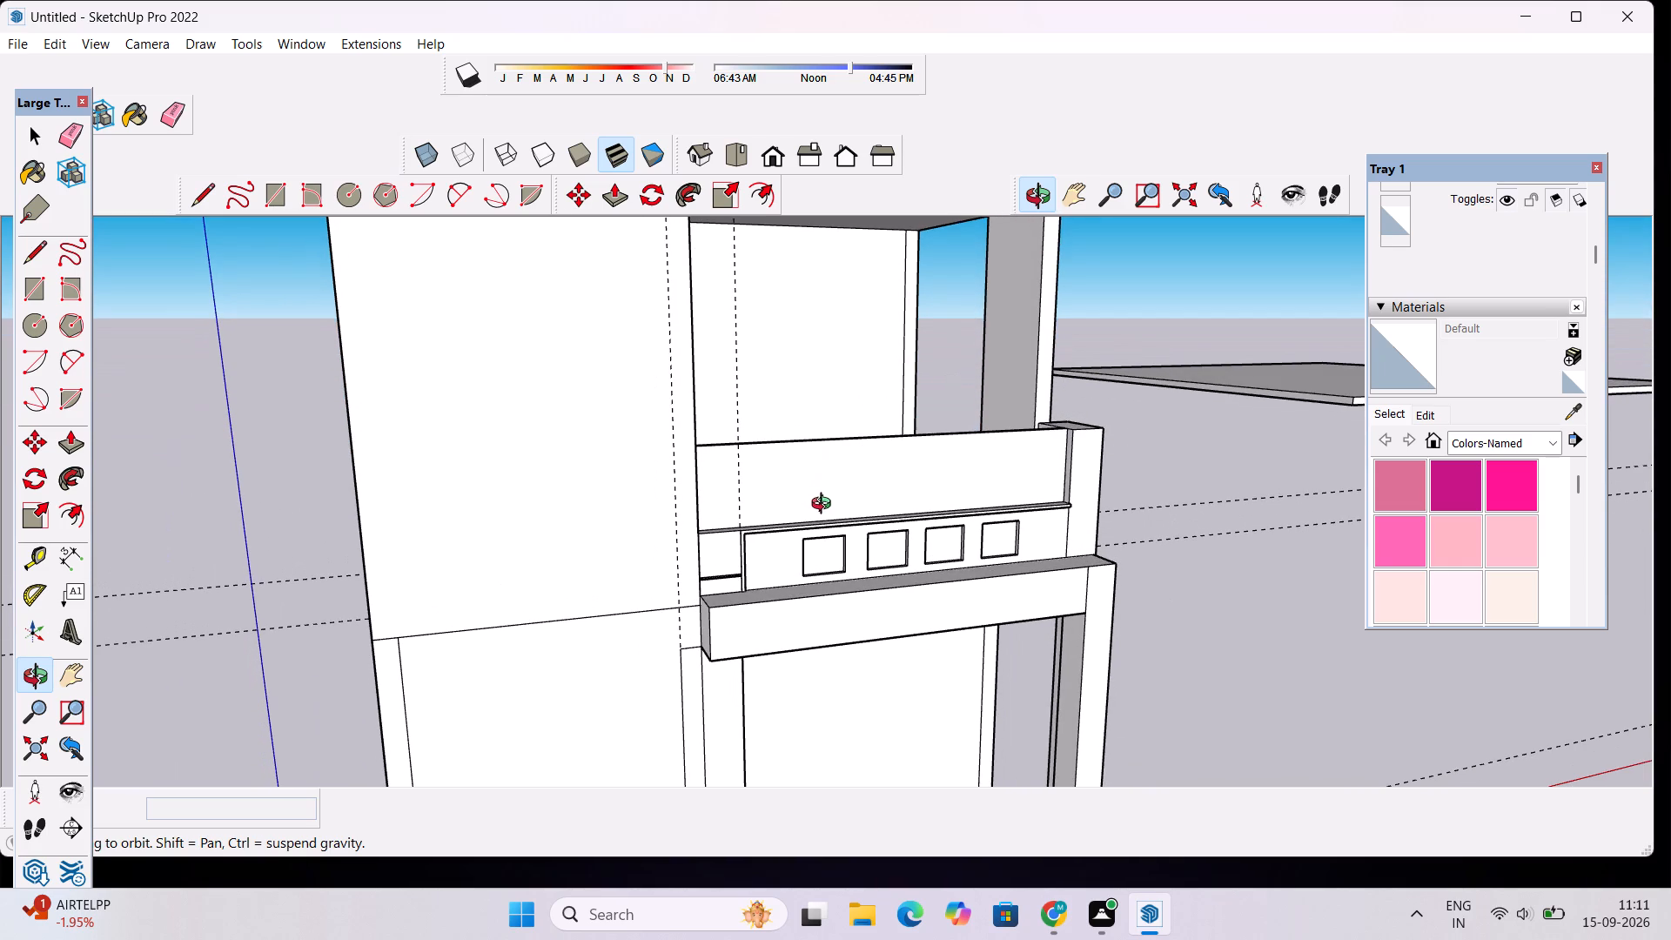
left_click_drag(826, 500, 846, 623, "shift")
scroll(880, 516, "down", 4)
left_click_drag(917, 535, 847, 452)
scroll(797, 453, "up", 3)
left_click_drag(862, 428, 849, 496)
scroll(891, 487, "up", 2)
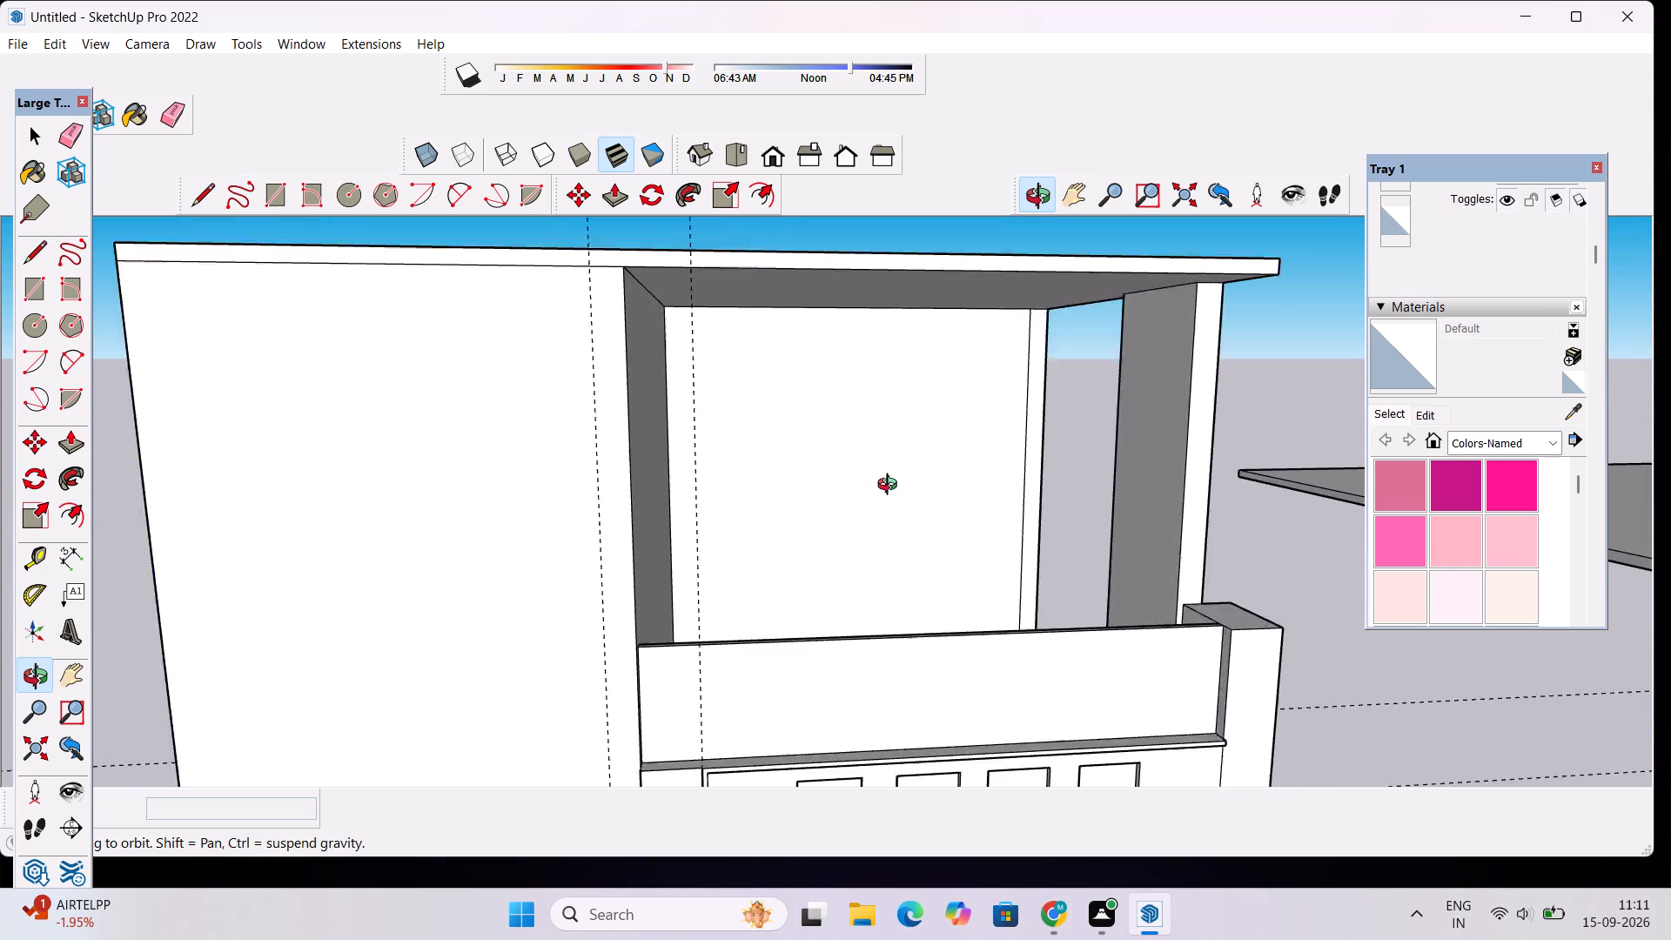
scroll(891, 487, "up", 2)
left_click_drag(972, 493, 820, 501)
scroll(820, 501, "down", 4)
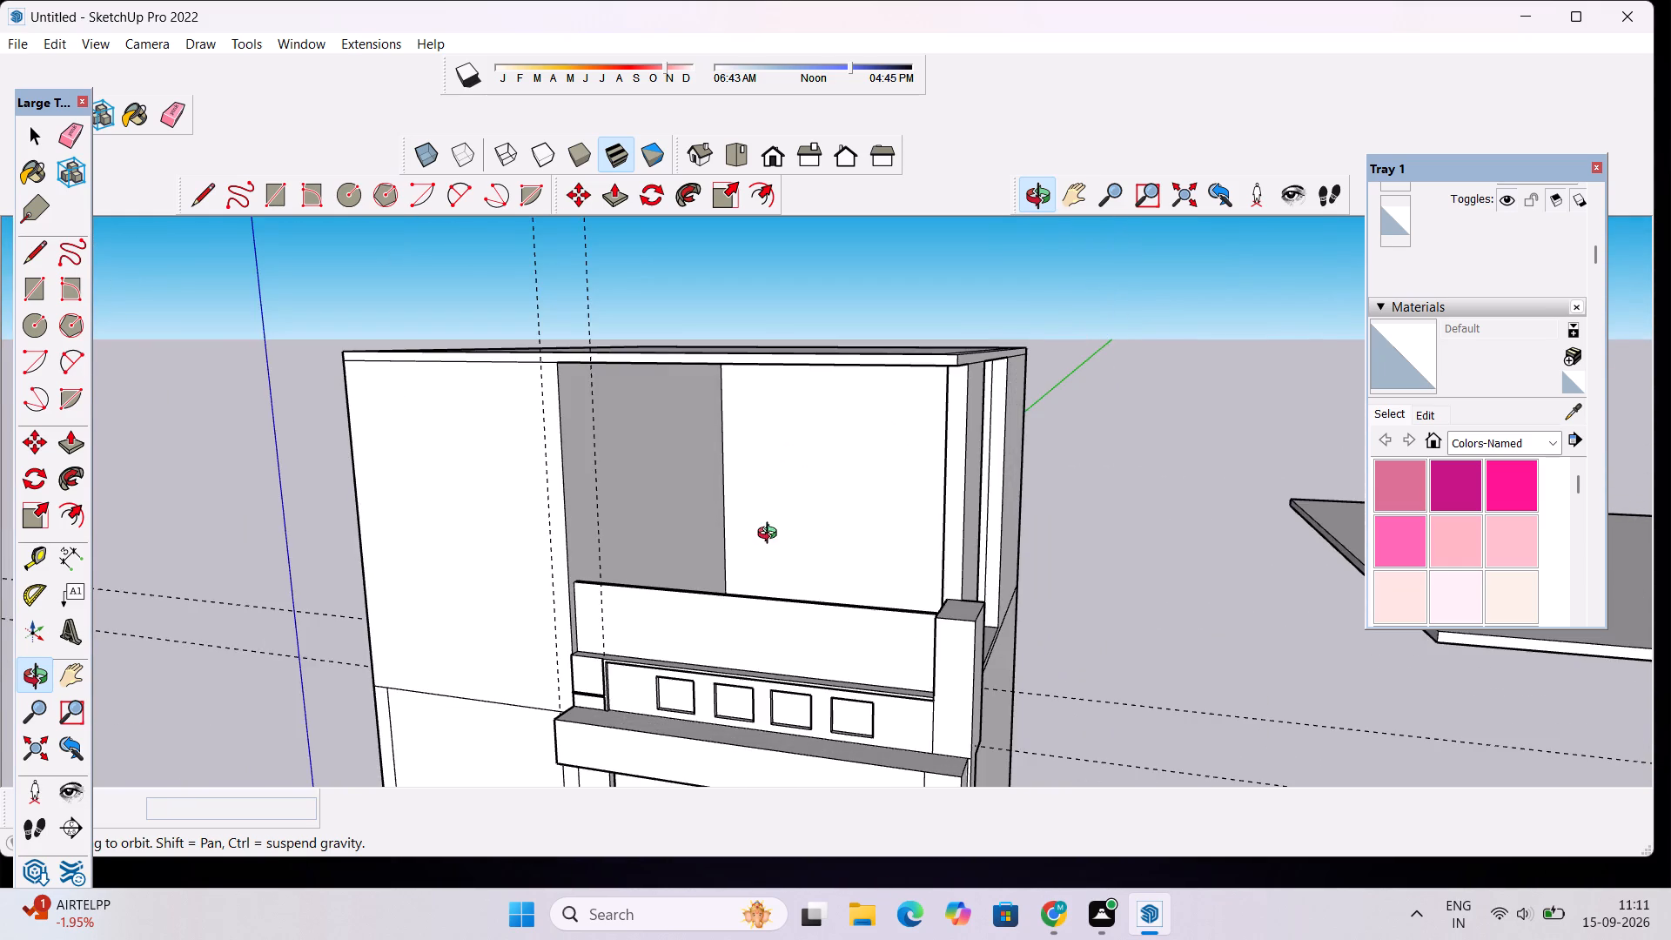
left_click_drag(818, 530, 902, 510)
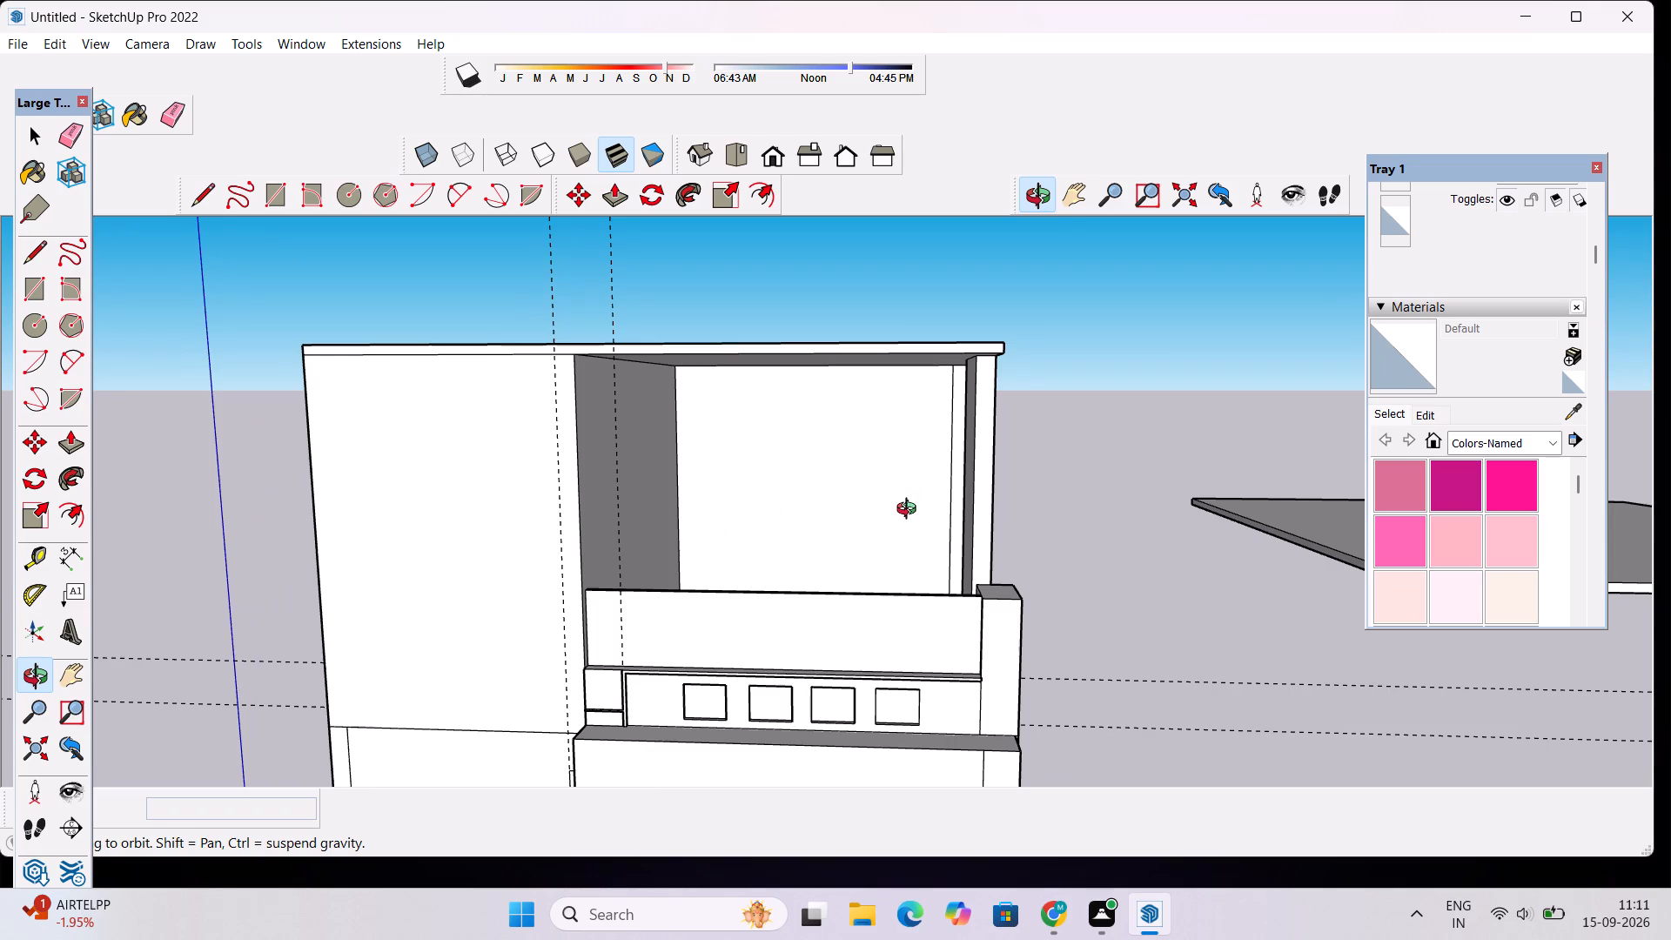
Draw a 20' line across the upper-storey ceiling, from the column's inner back corner to the opposite side wall.
scroll(888, 479, "down", 4)
left_click_drag(892, 479, 916, 601, "shift")
scroll(916, 599, "up", 3)
left_click_drag(998, 589, 985, 416)
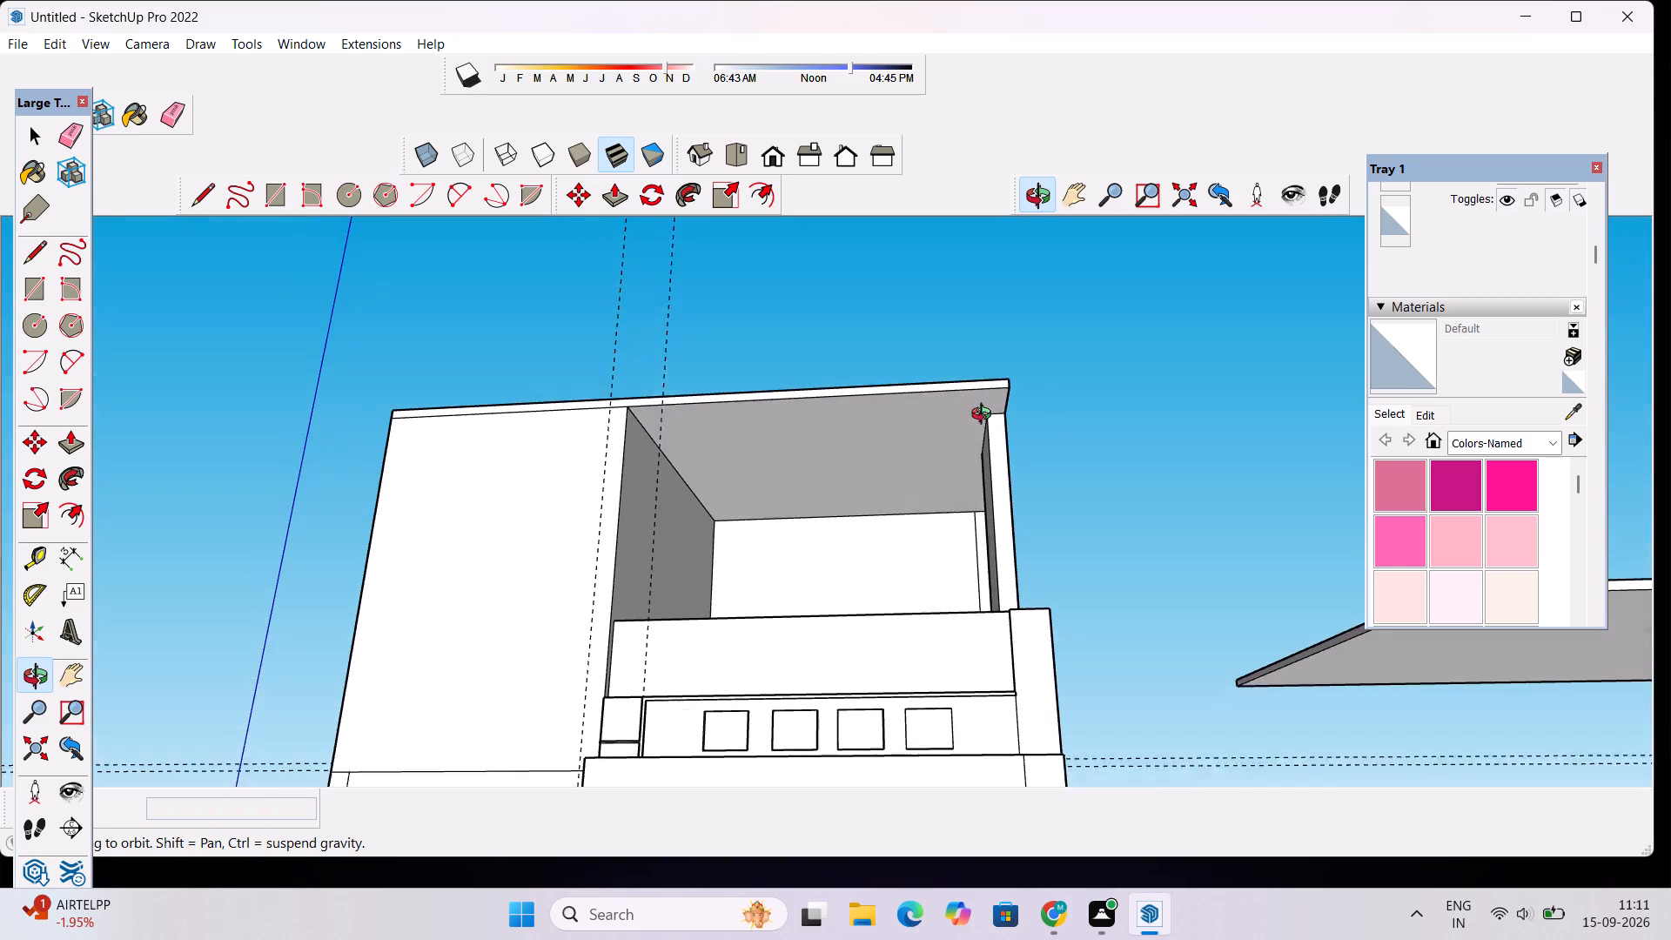
left_click_drag(985, 416, 990, 410)
scroll(986, 436, "up", 1)
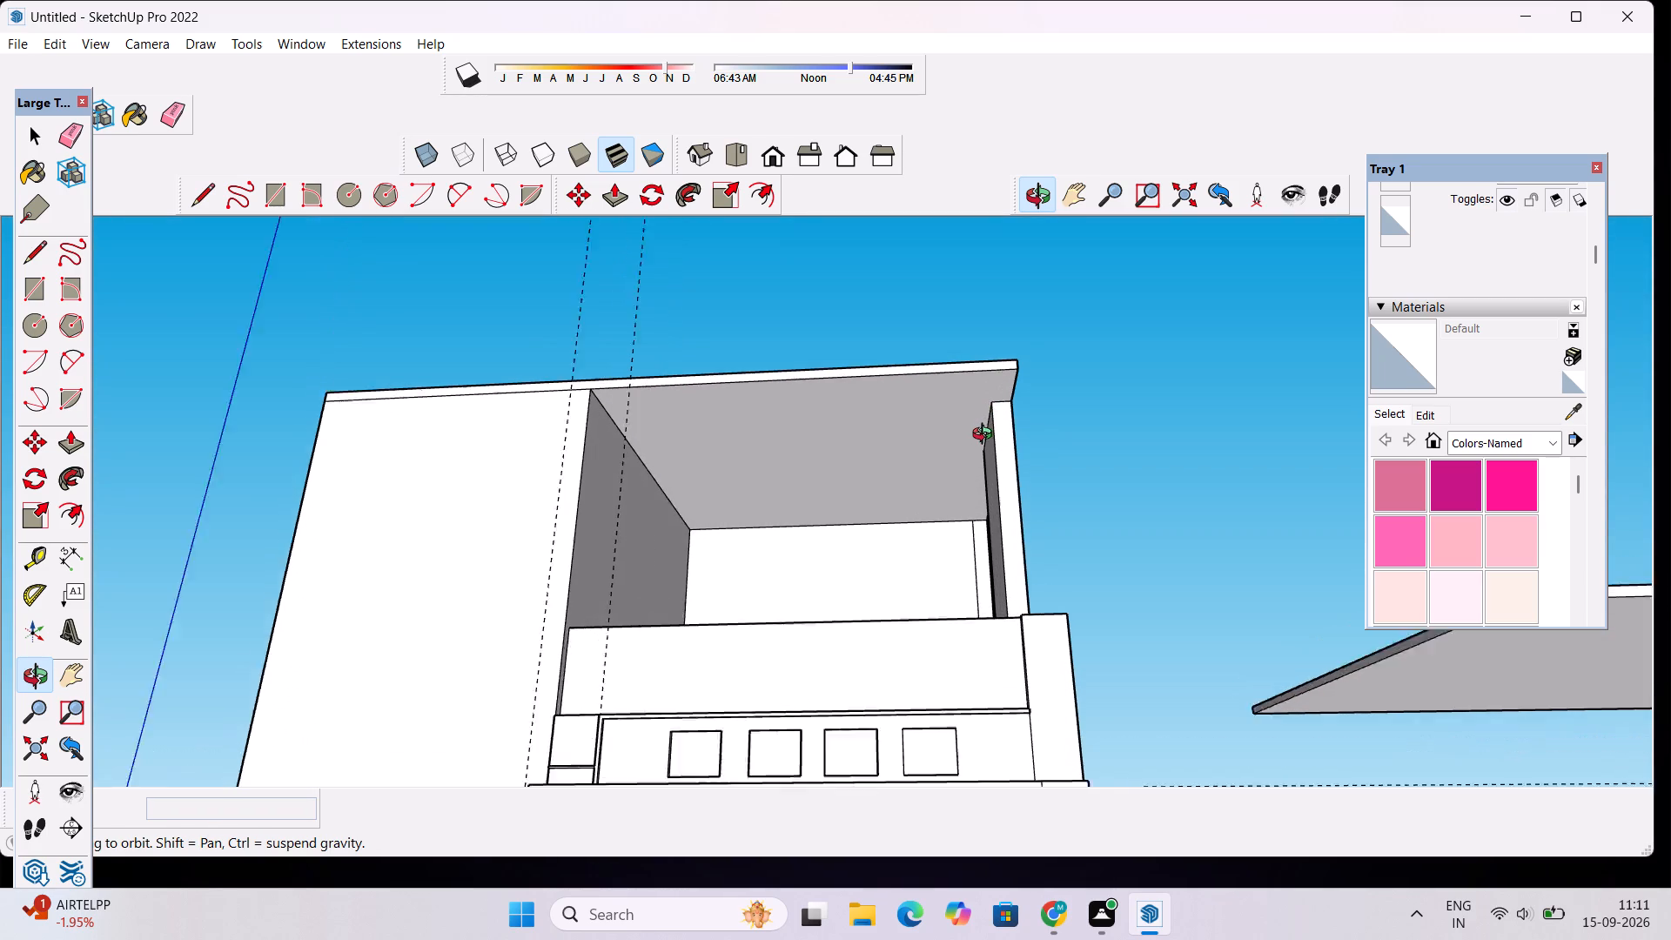
scroll(986, 436, "up", 2)
left_click_drag(936, 460, 1003, 471)
scroll(1018, 472, "up", 7)
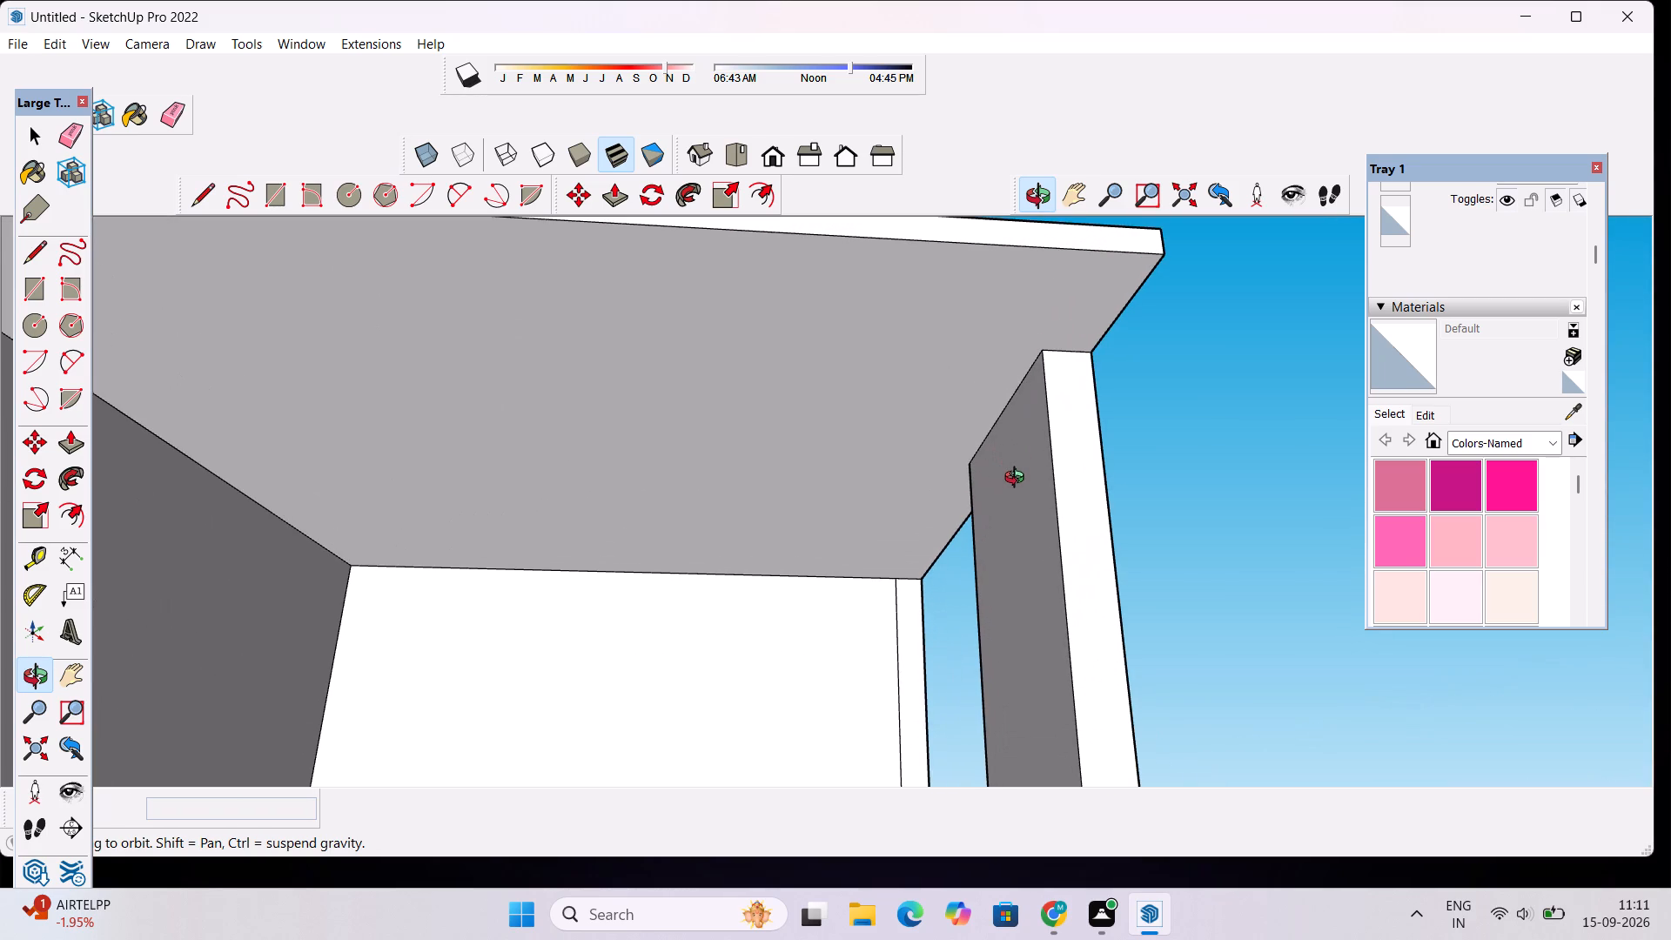
key("l")
left_click(970, 460)
scroll(837, 459, "down", 4)
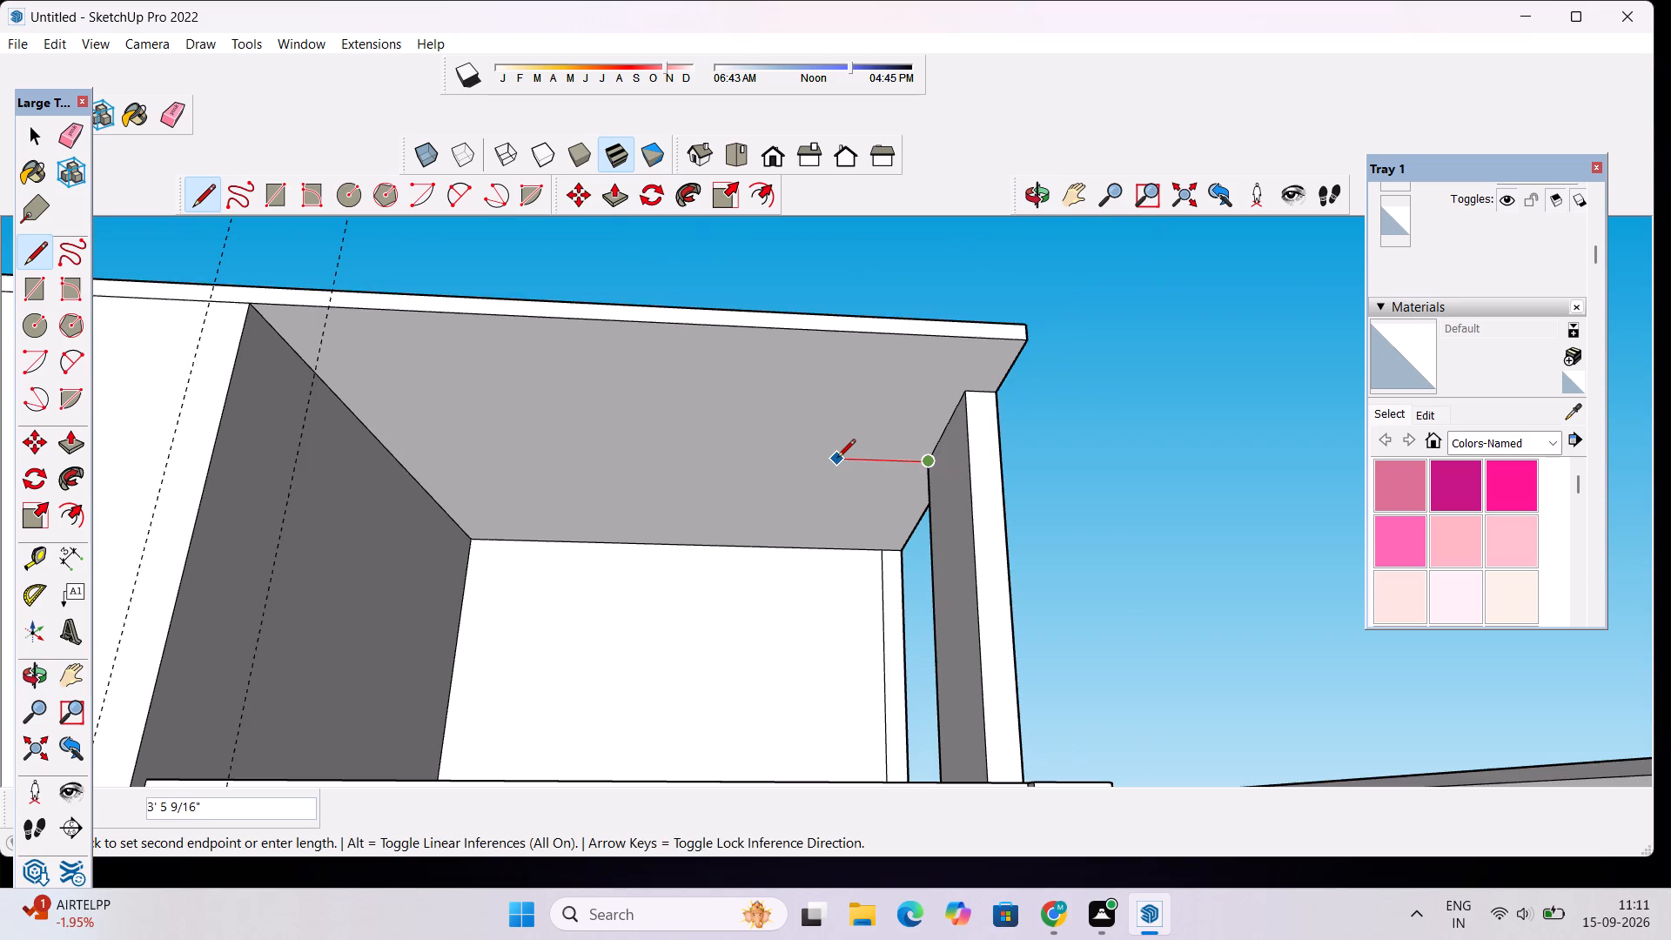
scroll(837, 459, "down", 1)
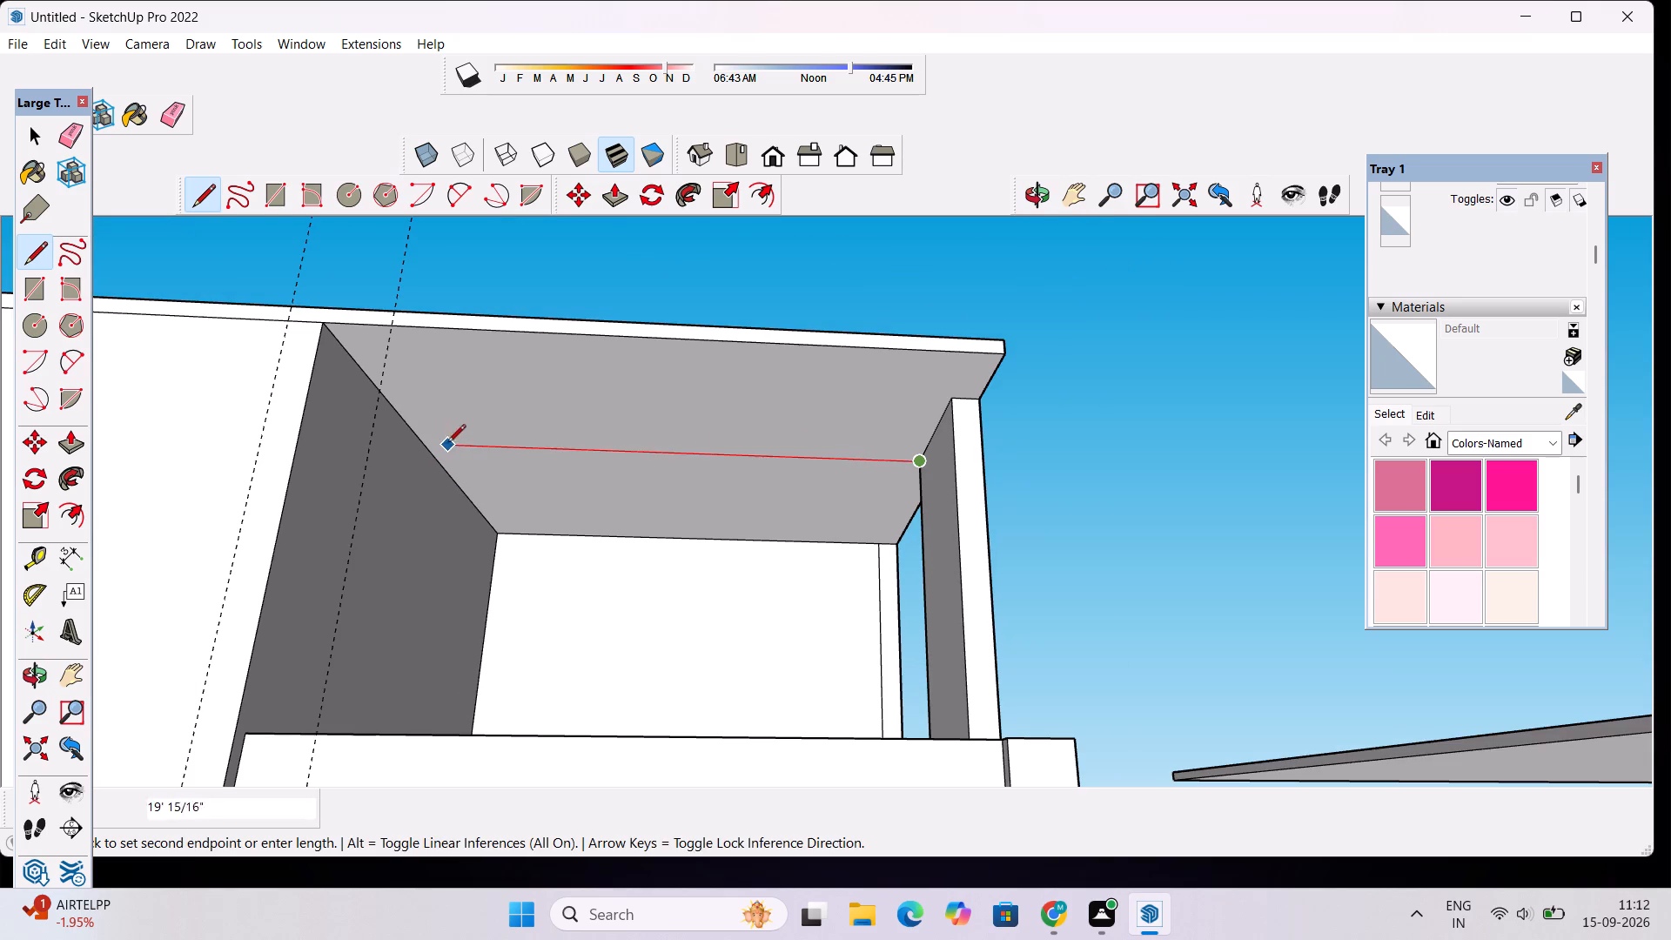
left_click(417, 439)
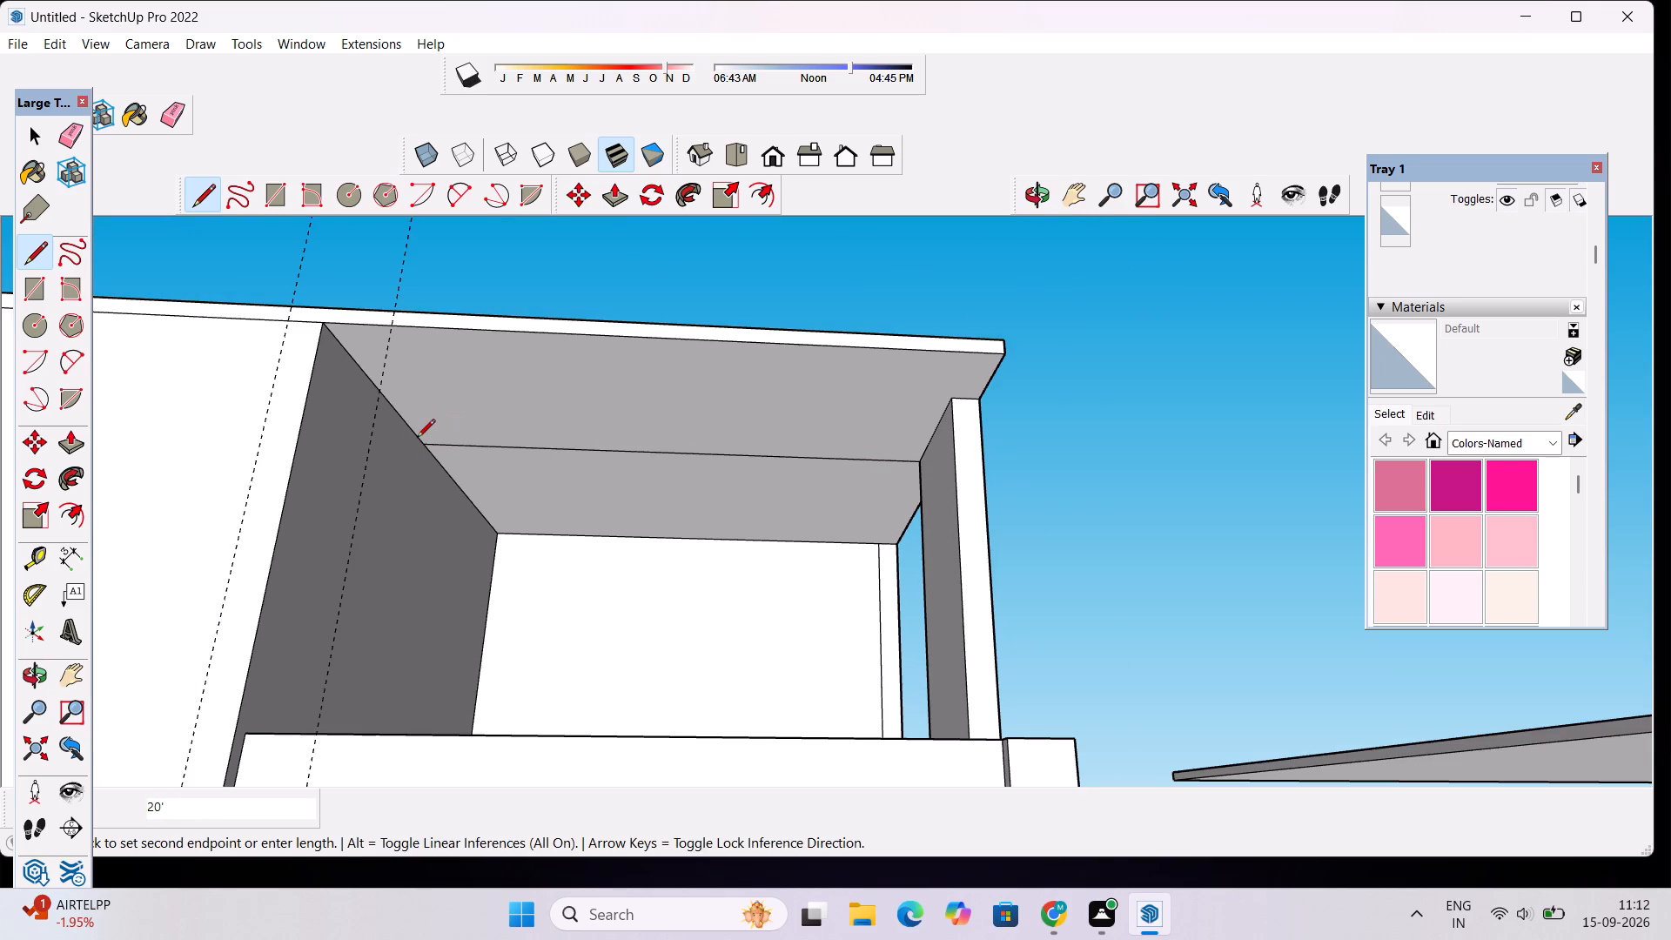
Mark off short 2" and 3" segments along the ceiling's side-wall edge, from the new line's end toward the front.
scroll(419, 439, "up", 3)
left_click(421, 446)
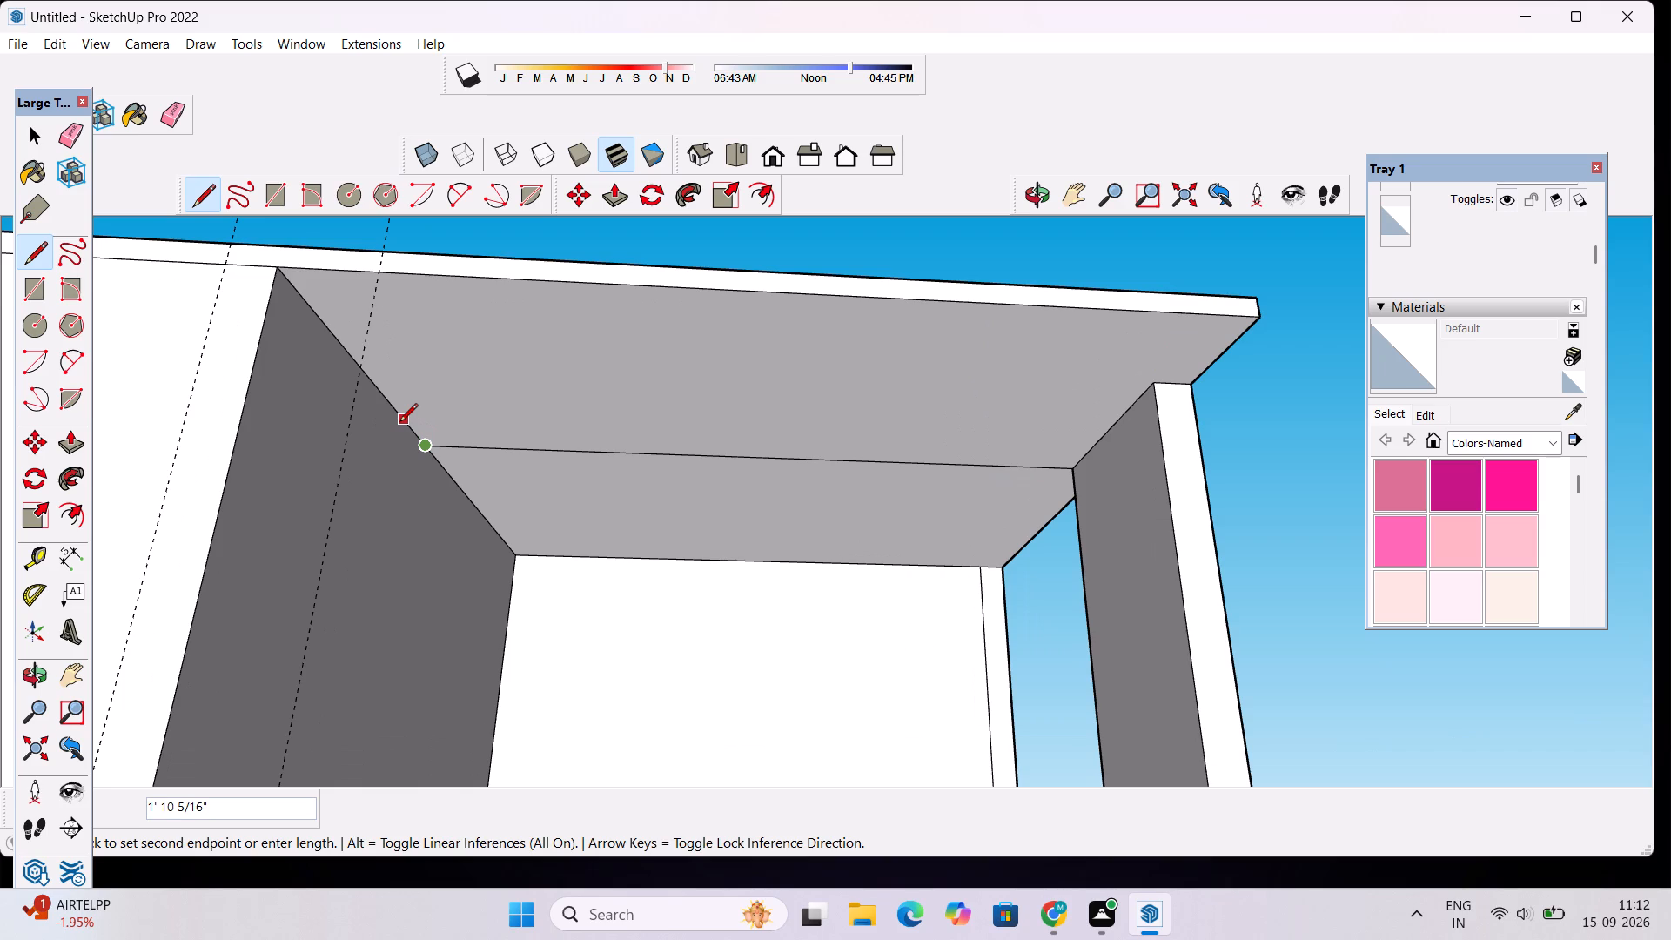
type("2\"")
key("Return")
scroll(424, 438, "up", 3)
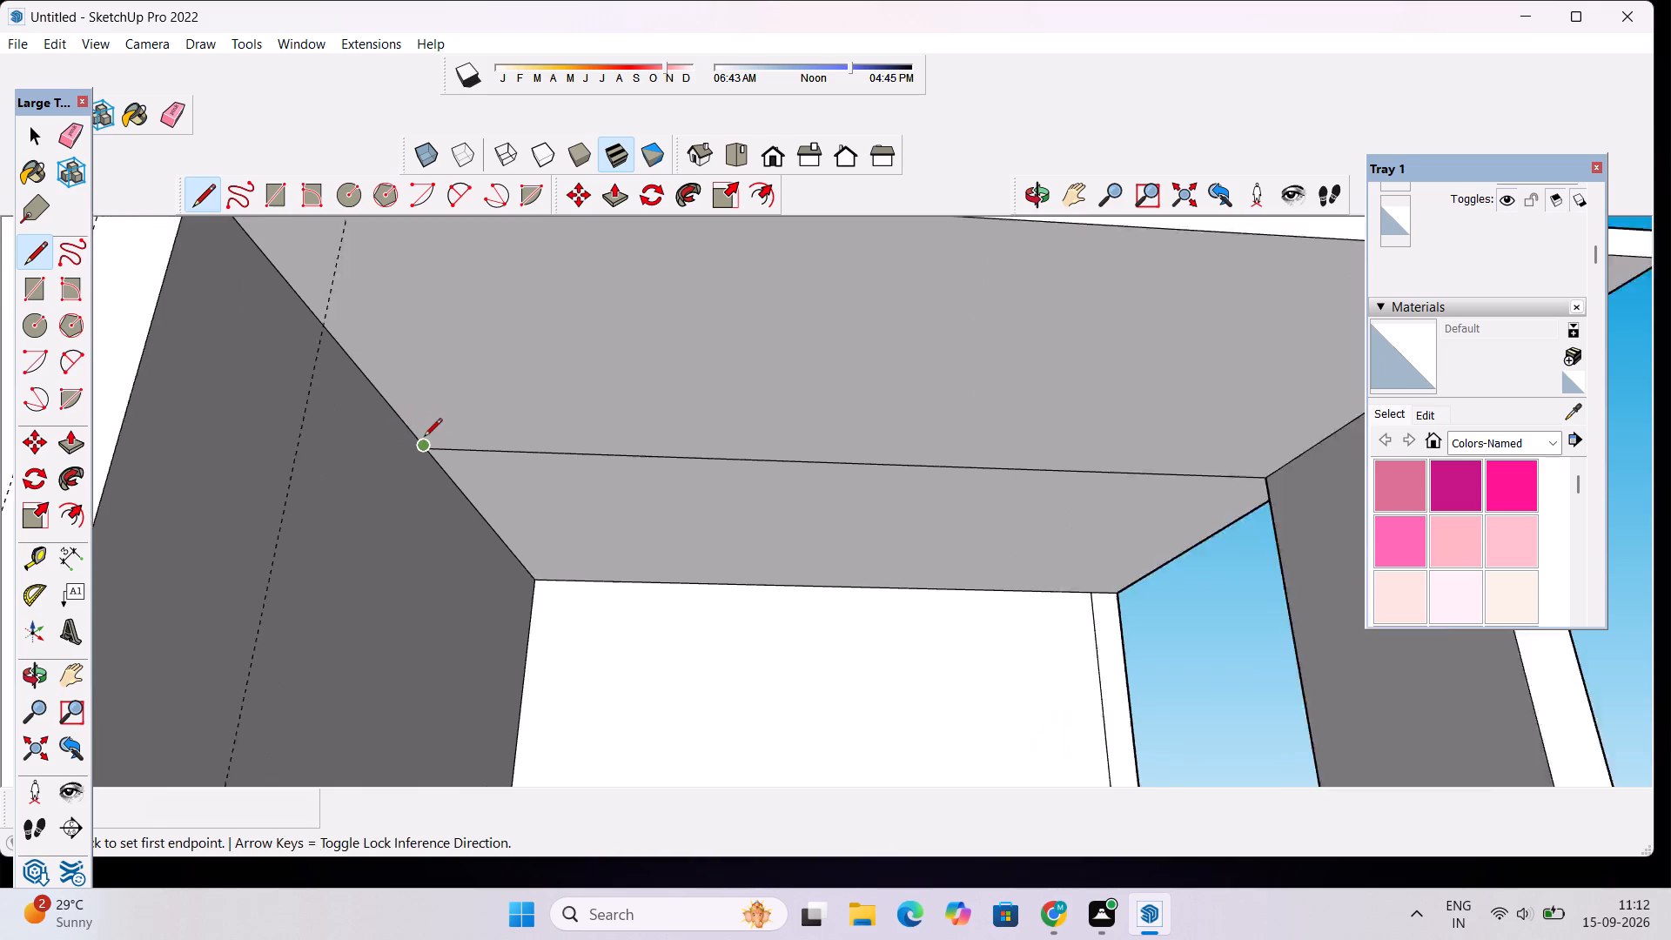
scroll(424, 438, "up", 3)
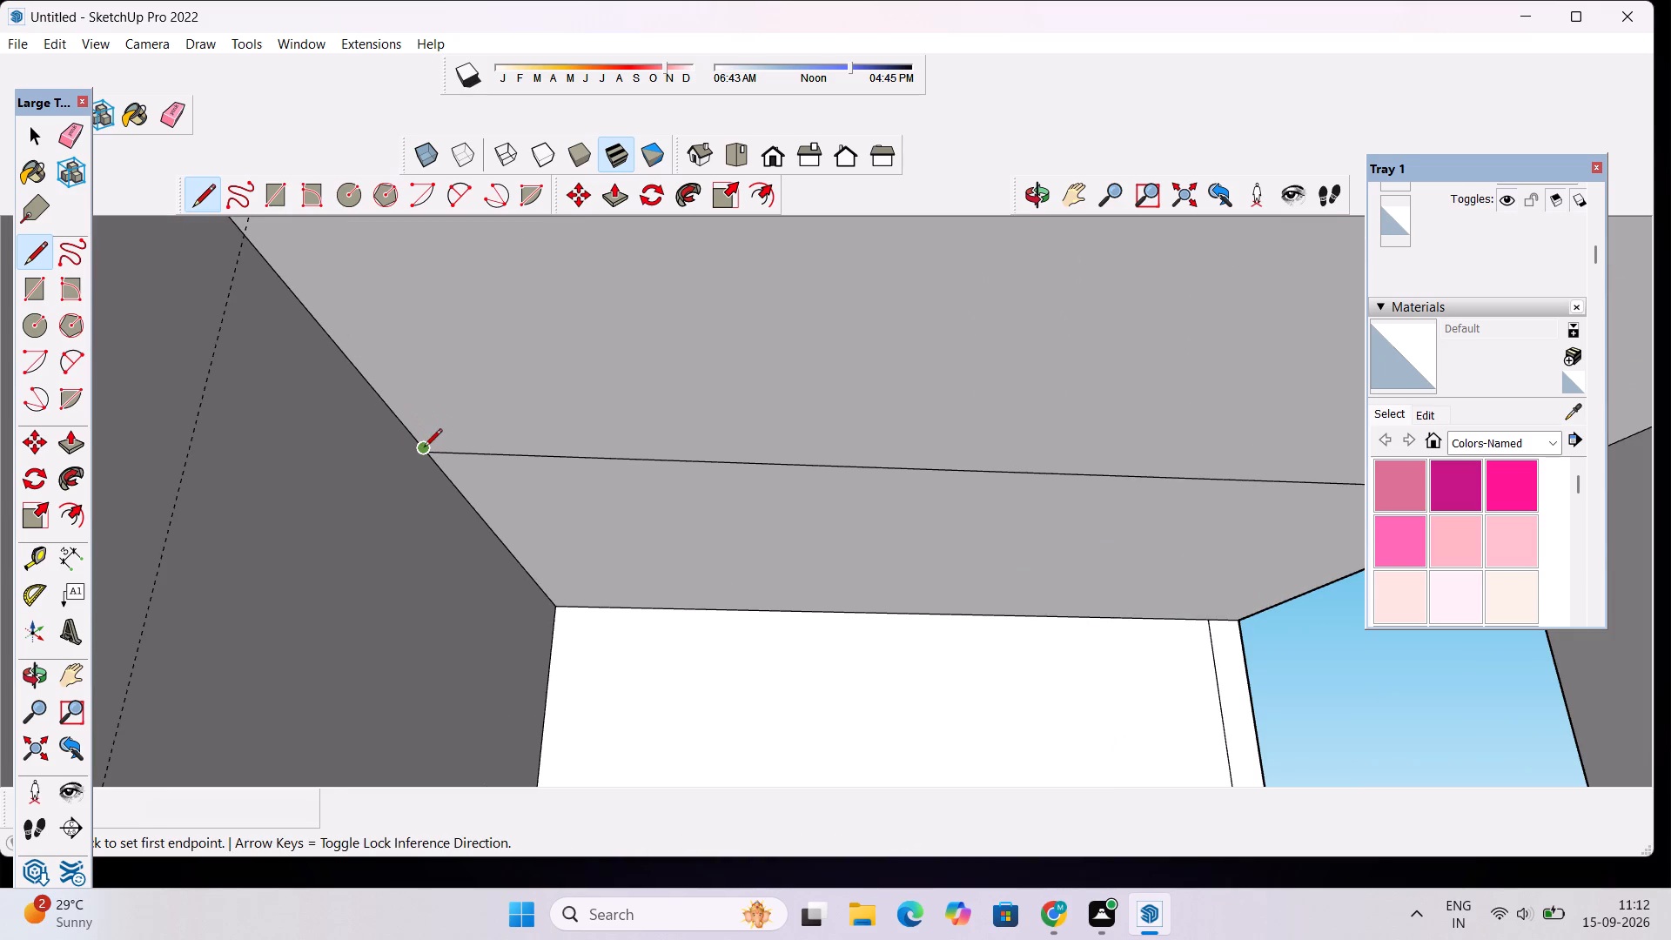
left_click(424, 448)
type("3\"")
key("Return")
Draw a second line about 20' long across the ceiling, from the marked point to the column, outlining a narrow strip.
scroll(407, 440, "up", 3)
left_click(419, 444)
scroll(547, 414, "down", 5)
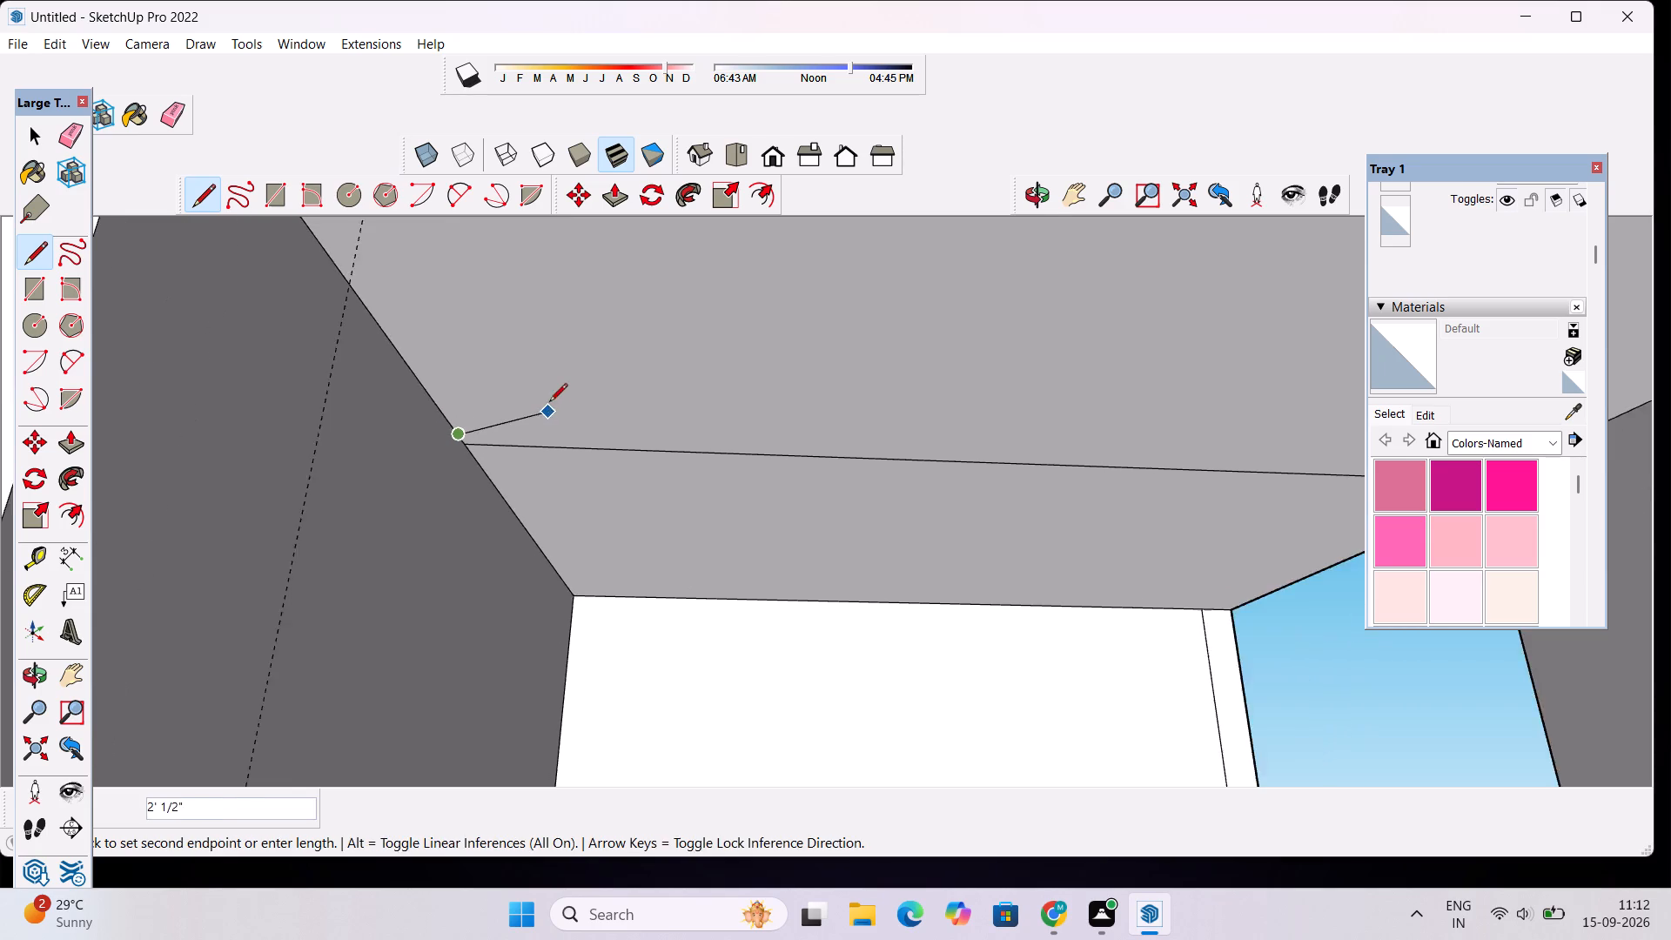
scroll(549, 403, "down", 8)
scroll(1008, 421, "up", 10)
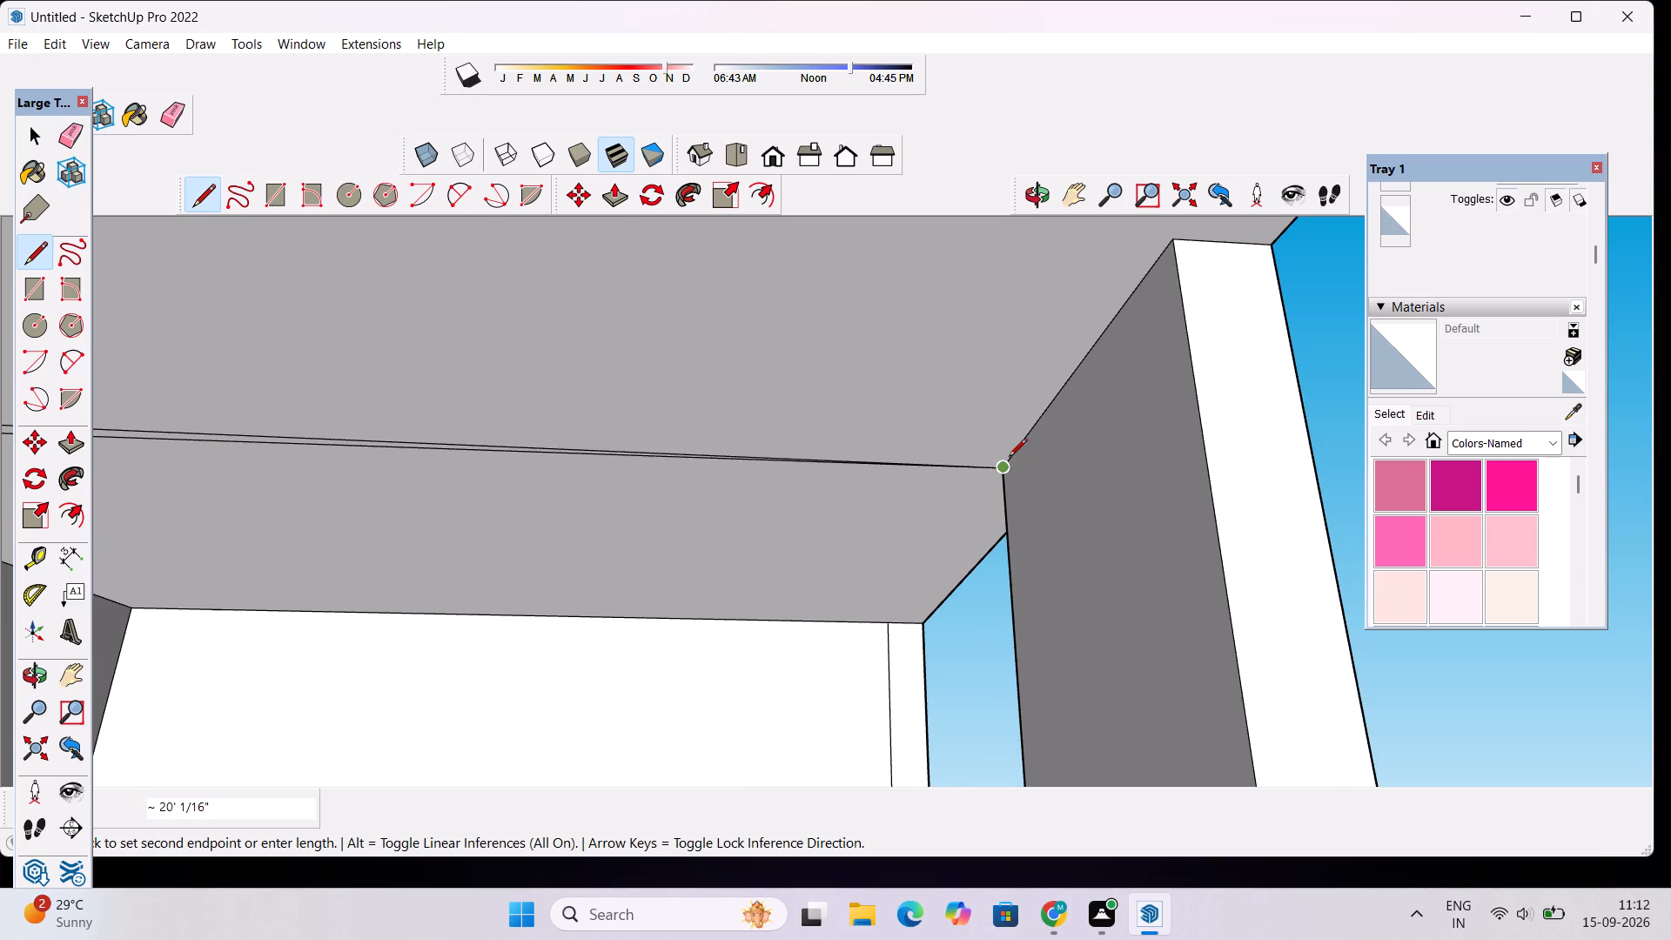
scroll(1009, 453, "up", 2)
left_click(1009, 453)
key("space")
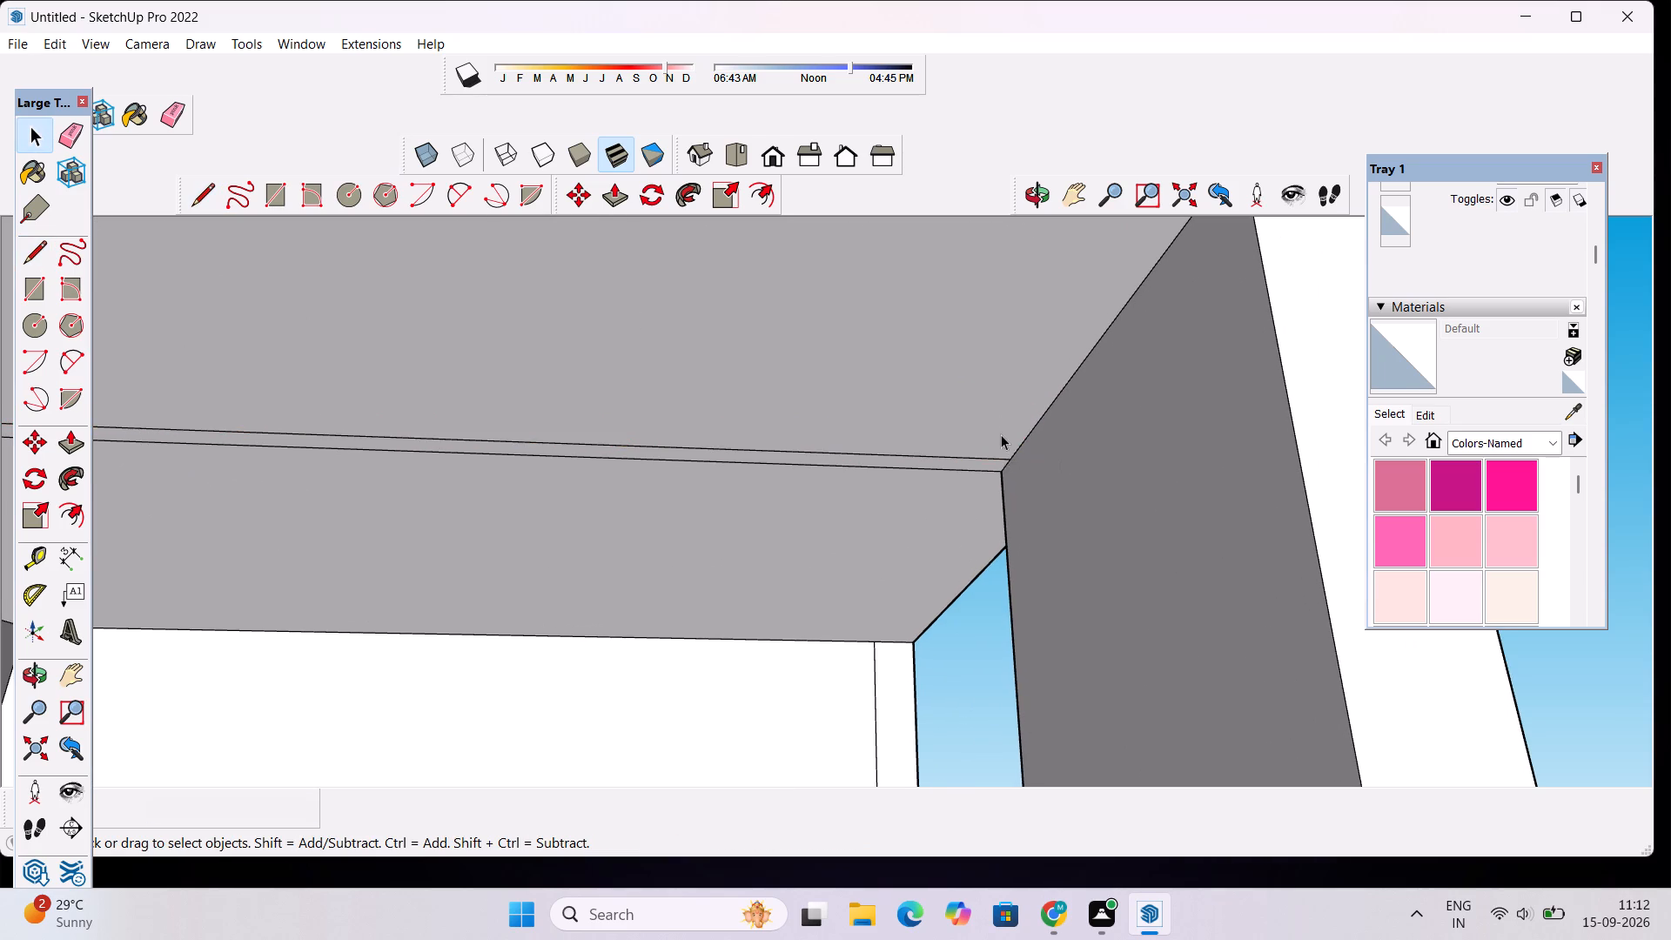
Push/Pull the narrow ceiling strip downward by 2".
scroll(1001, 434, "down", 3)
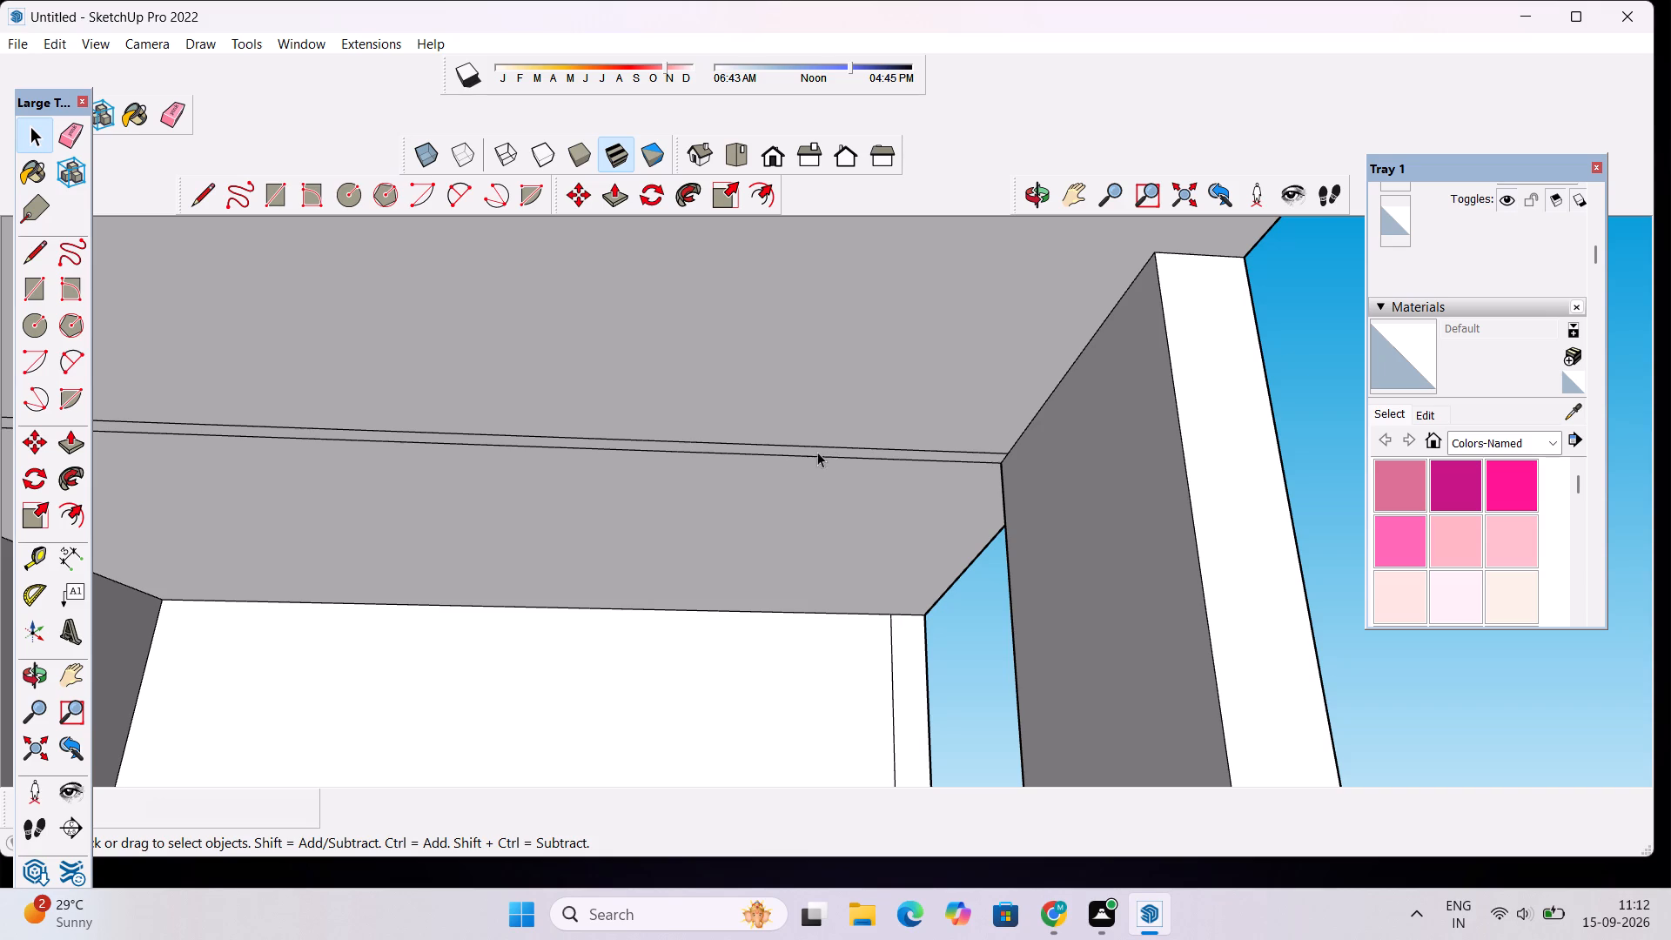
left_click(1043, 187)
left_click_drag(888, 359, 885, 418)
scroll(879, 467, "up", 1)
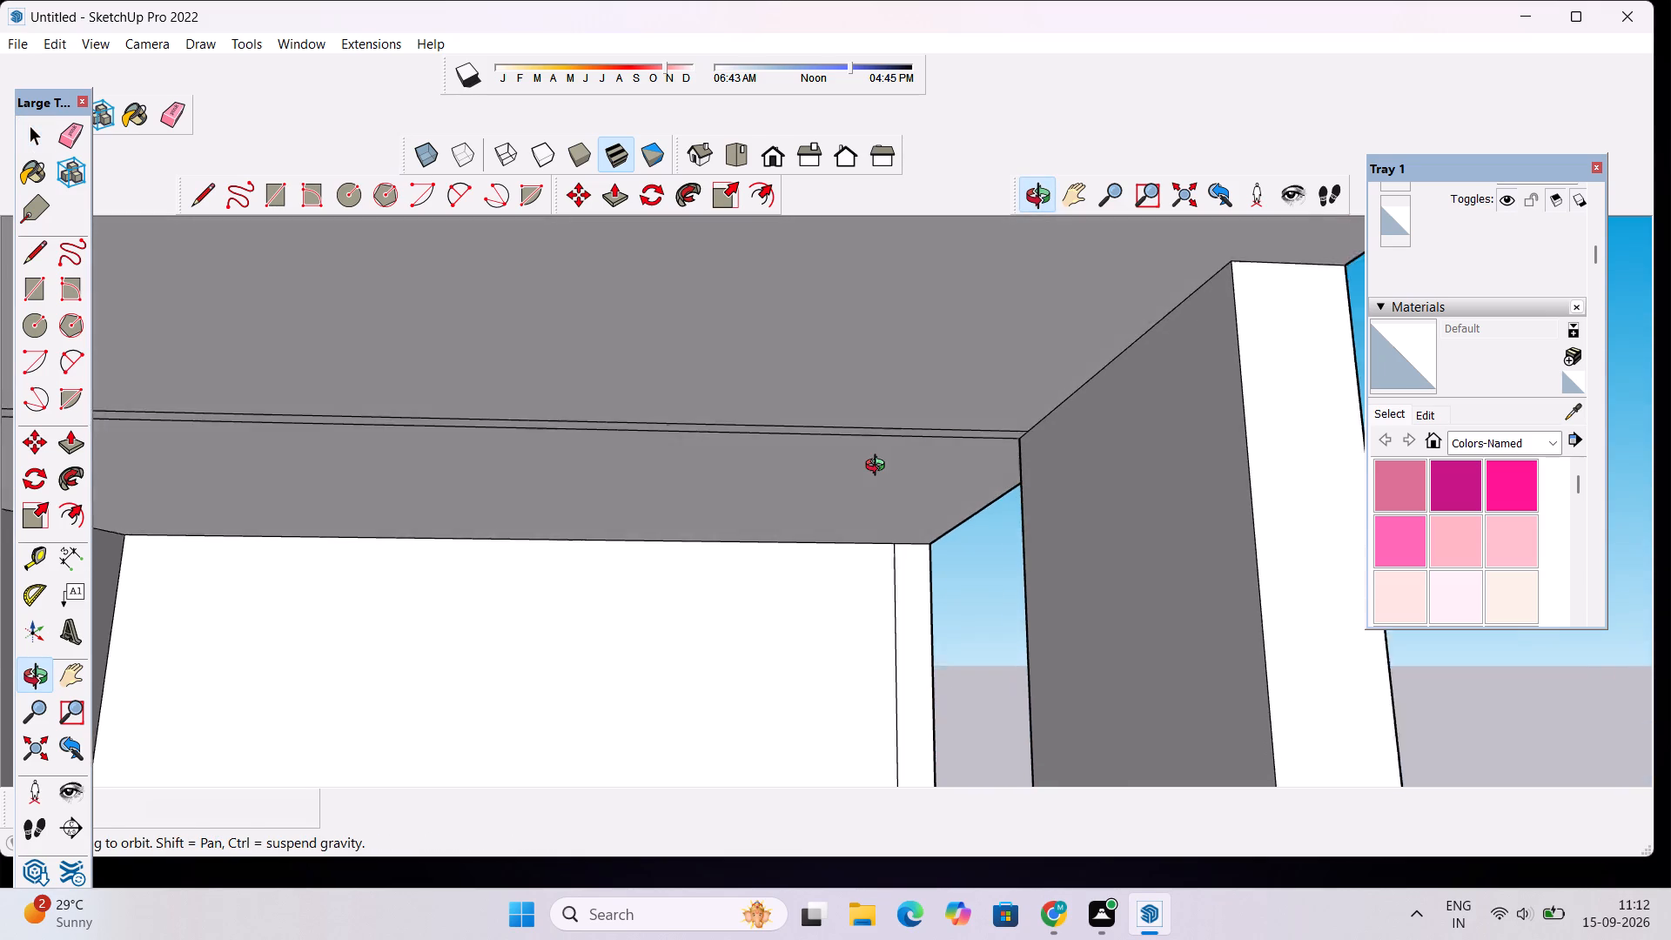
scroll(879, 467, "up", 1)
left_click_drag(878, 467, 804, 453)
scroll(804, 453, "up", 1)
left_click_drag(729, 453, 886, 451)
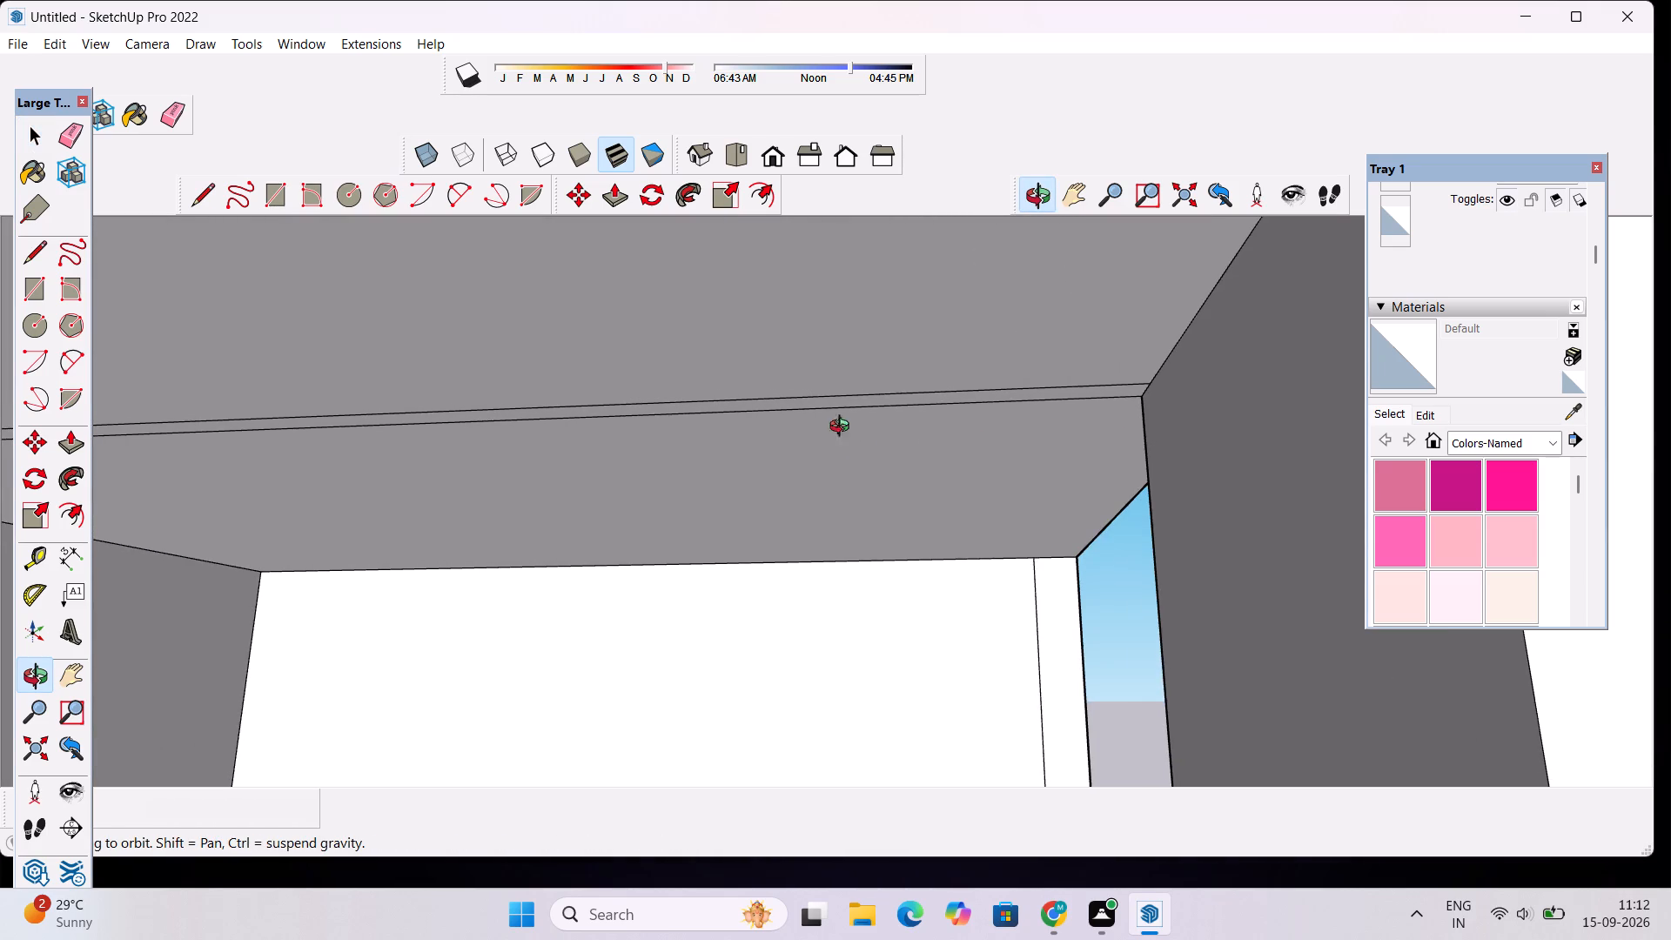
left_click_drag(820, 416, 941, 418)
scroll(941, 418, "down", 4)
scroll(835, 448, "down", 5)
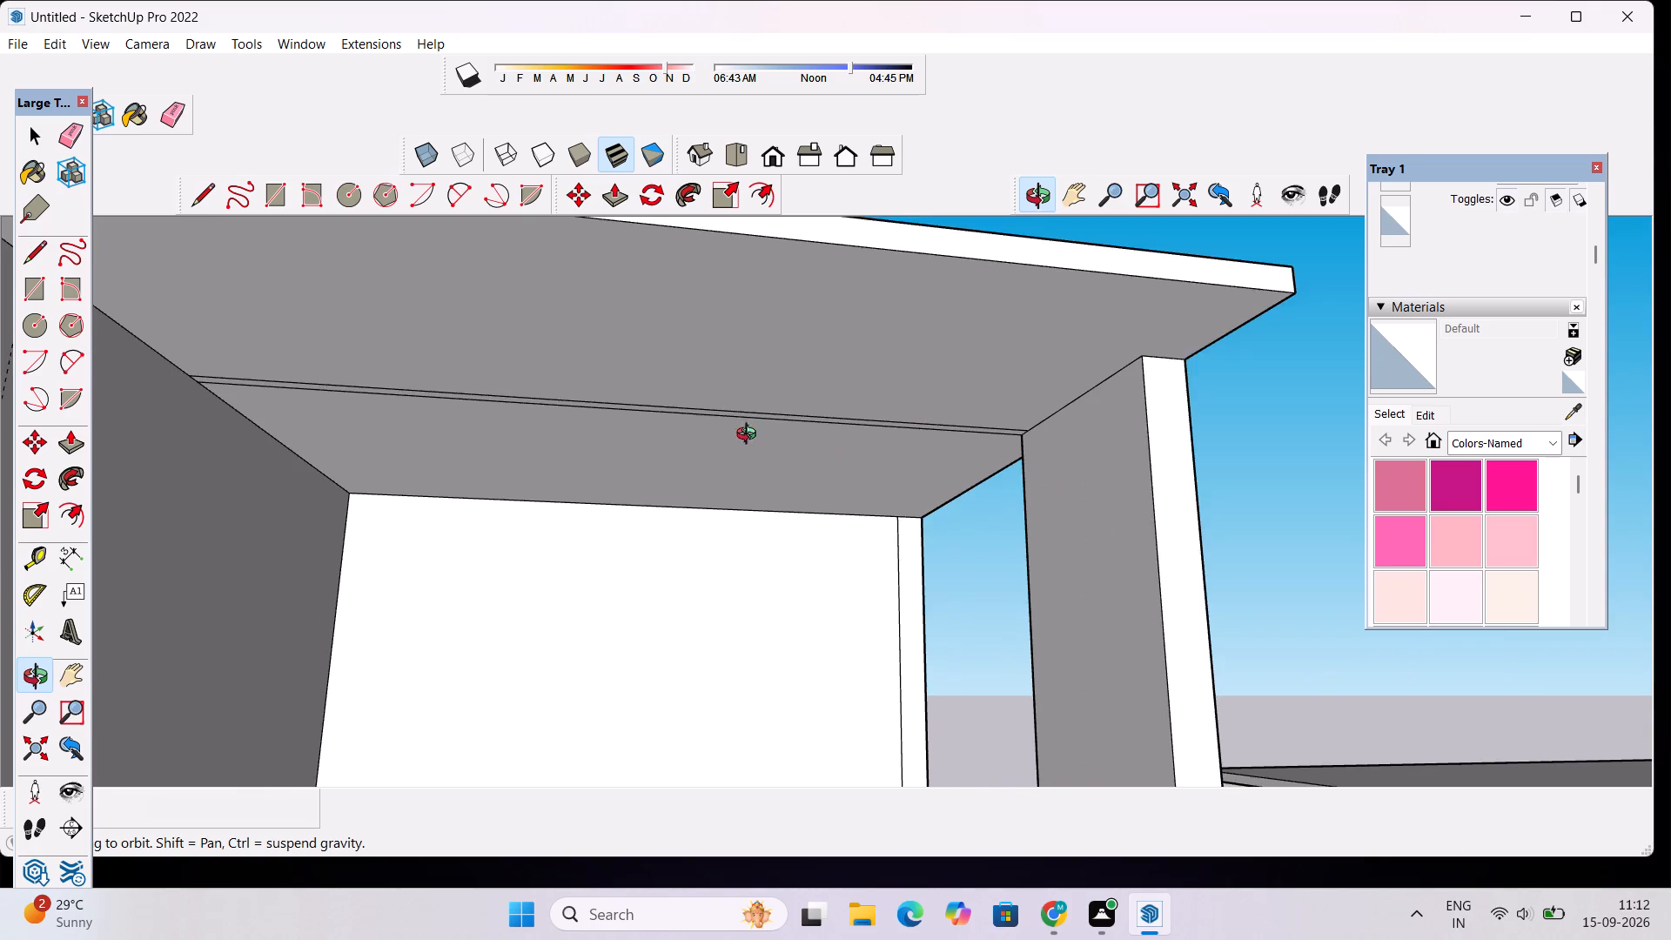
left_click_drag(733, 433, 819, 406, "shift")
key("p")
scroll(818, 405, "up", 4)
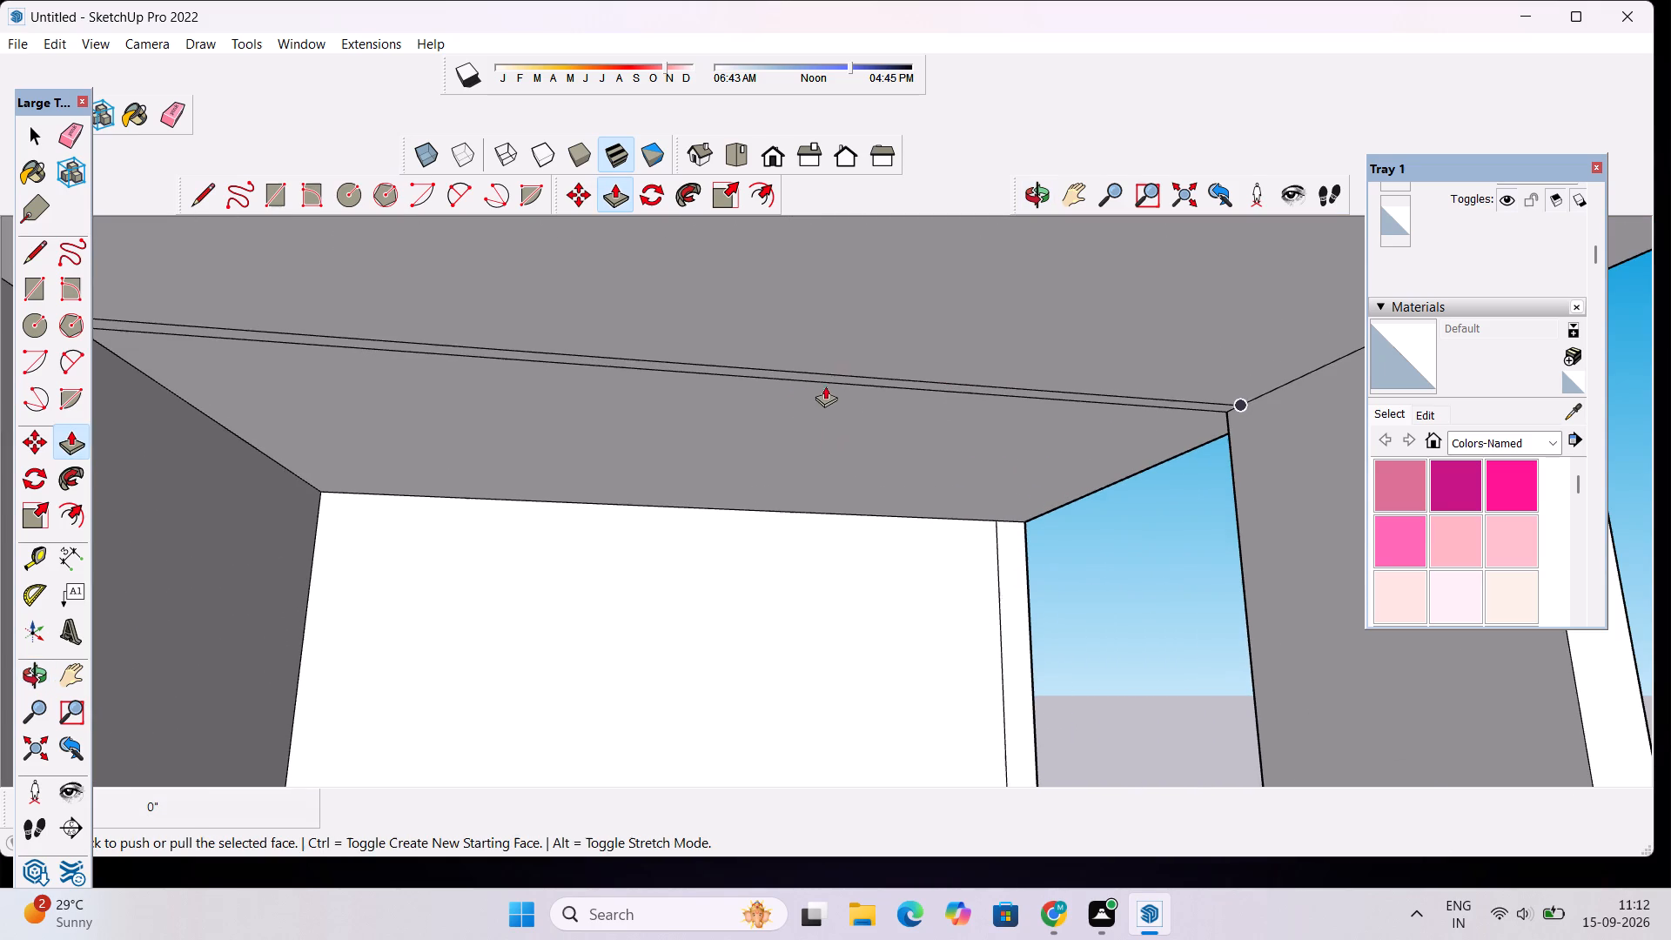
key("space")
scroll(827, 379, "up", 6)
left_click(829, 379)
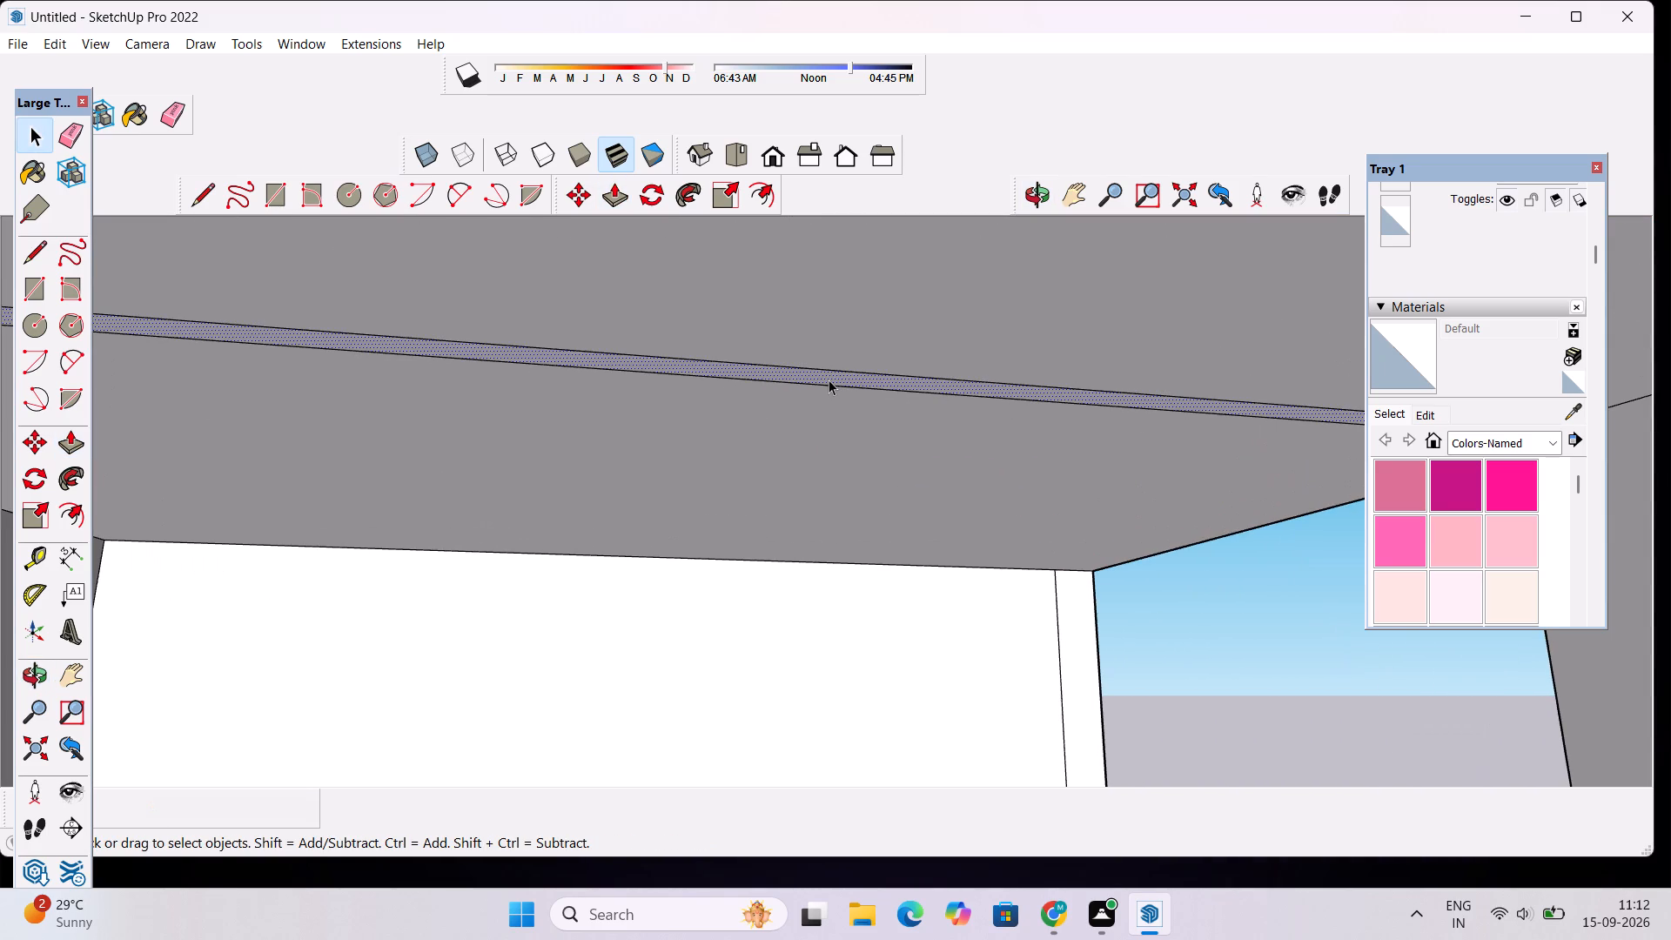
key("p")
left_click(829, 379)
scroll(838, 390, "down", 6)
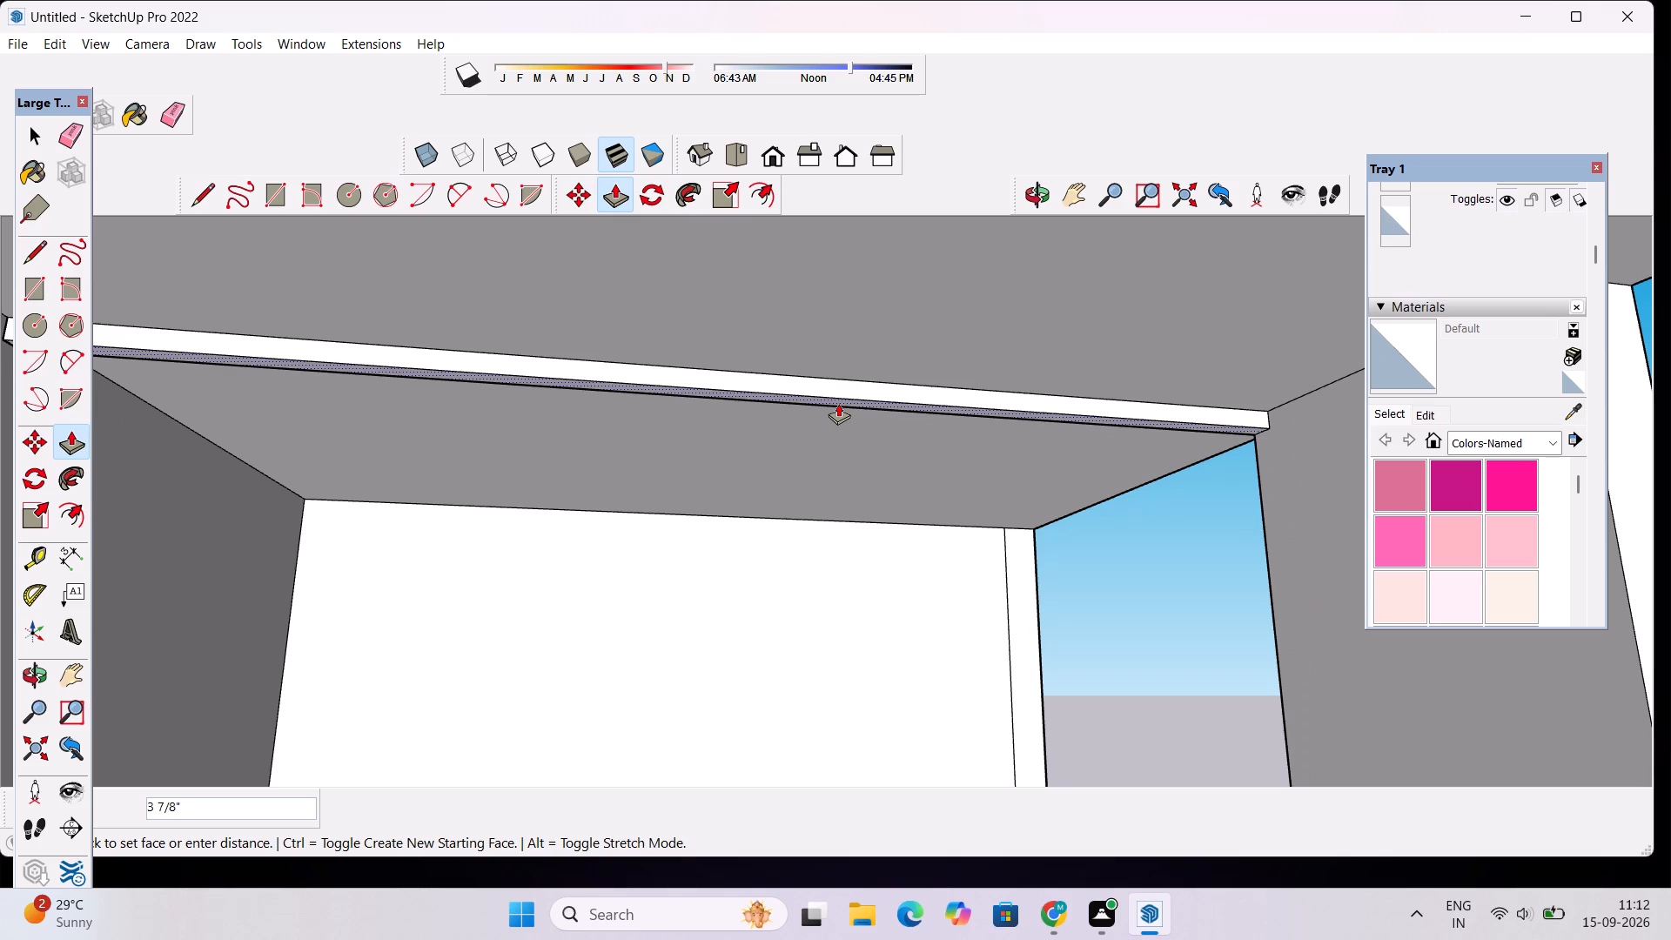
scroll(838, 403, "up", 1)
scroll(837, 402, "down", 2)
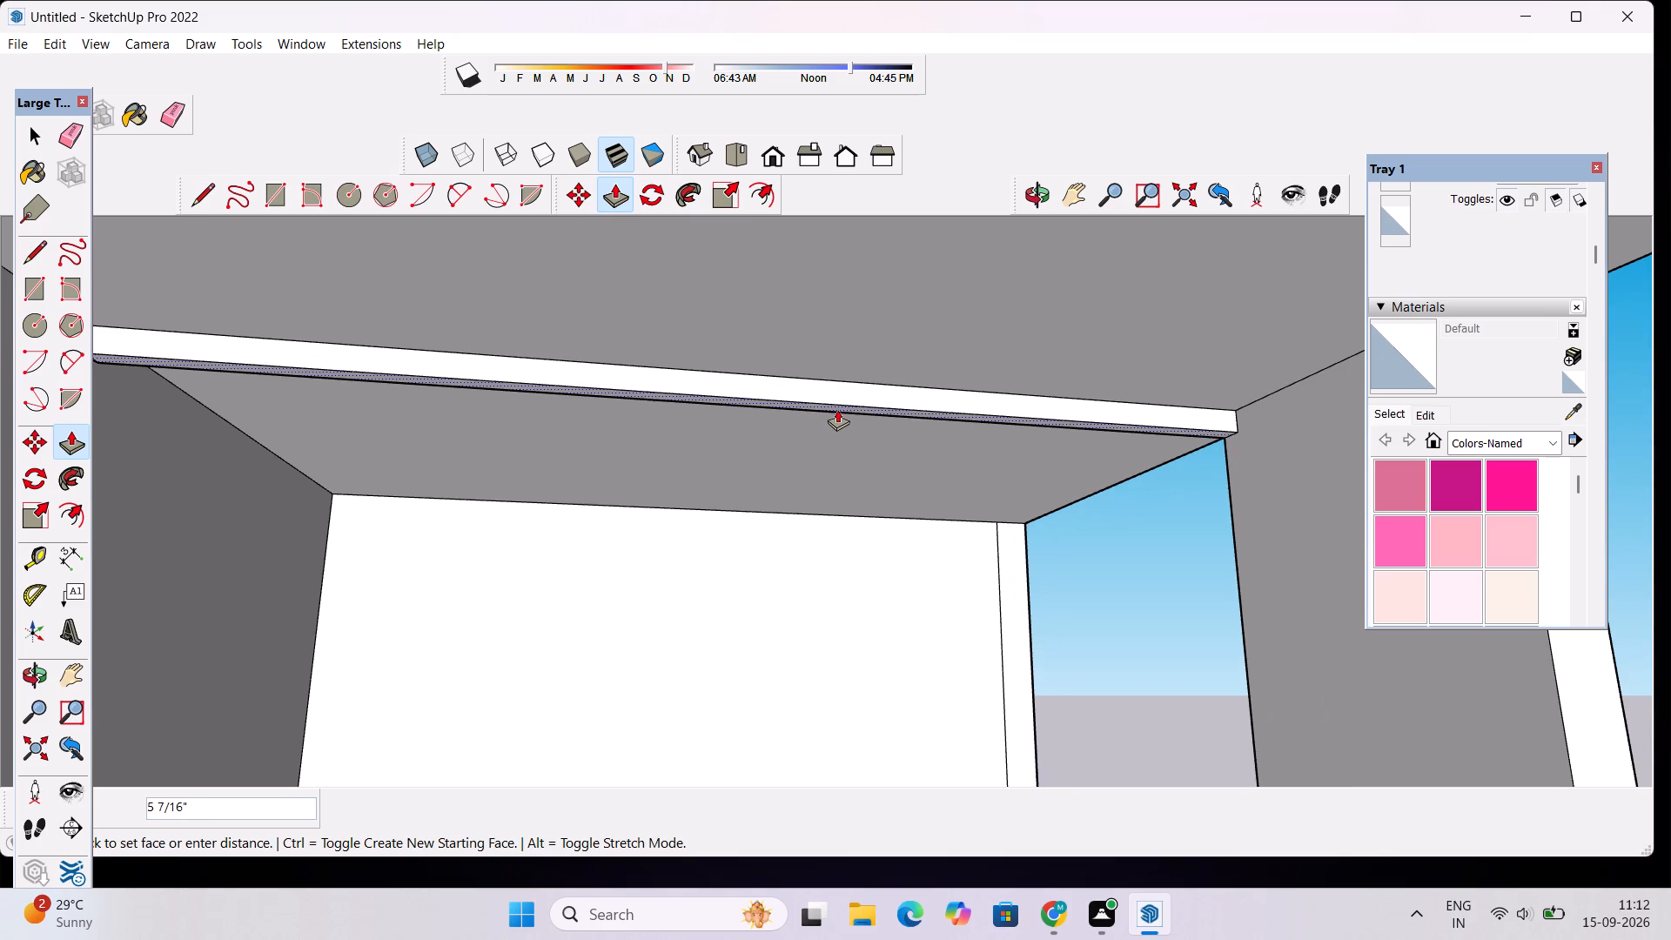
type("2\"")
key("Return")
Examine the lowered ceiling strip within the upper-storey opening from the front and from farther back.
left_click(1032, 202)
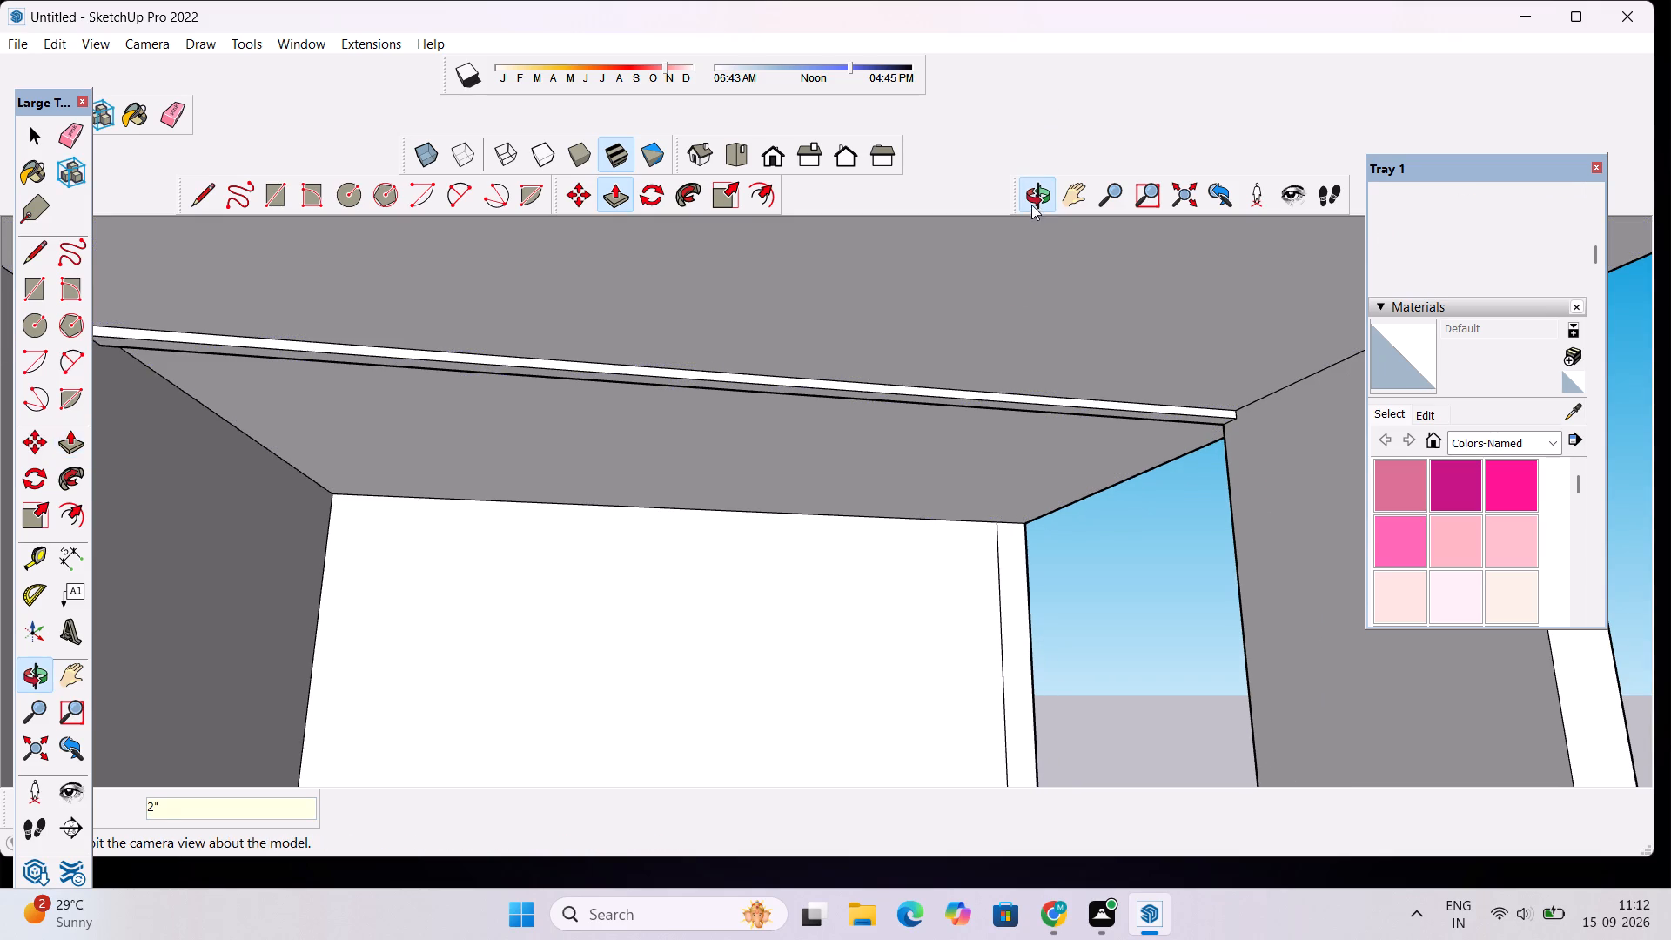
left_click_drag(1003, 387, 990, 404)
scroll(976, 406, "down", 5)
left_click_drag(952, 442, 896, 491)
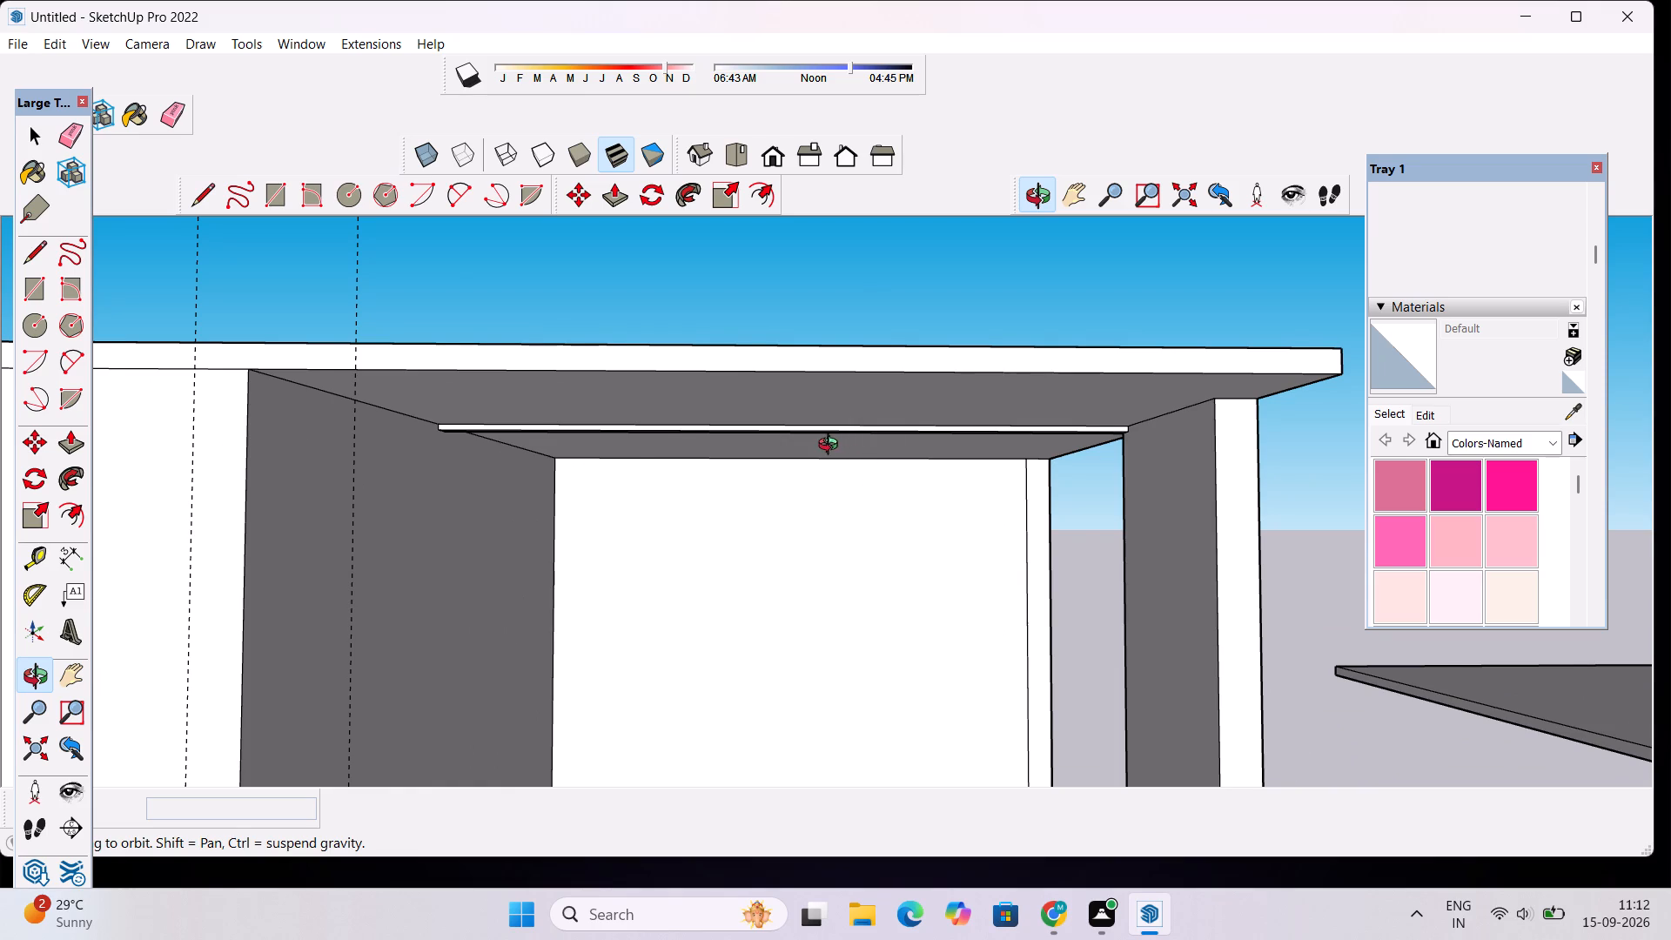
scroll(832, 446, "down", 1)
left_click_drag(889, 460, 668, 476, "shift")
scroll(665, 476, "down", 4)
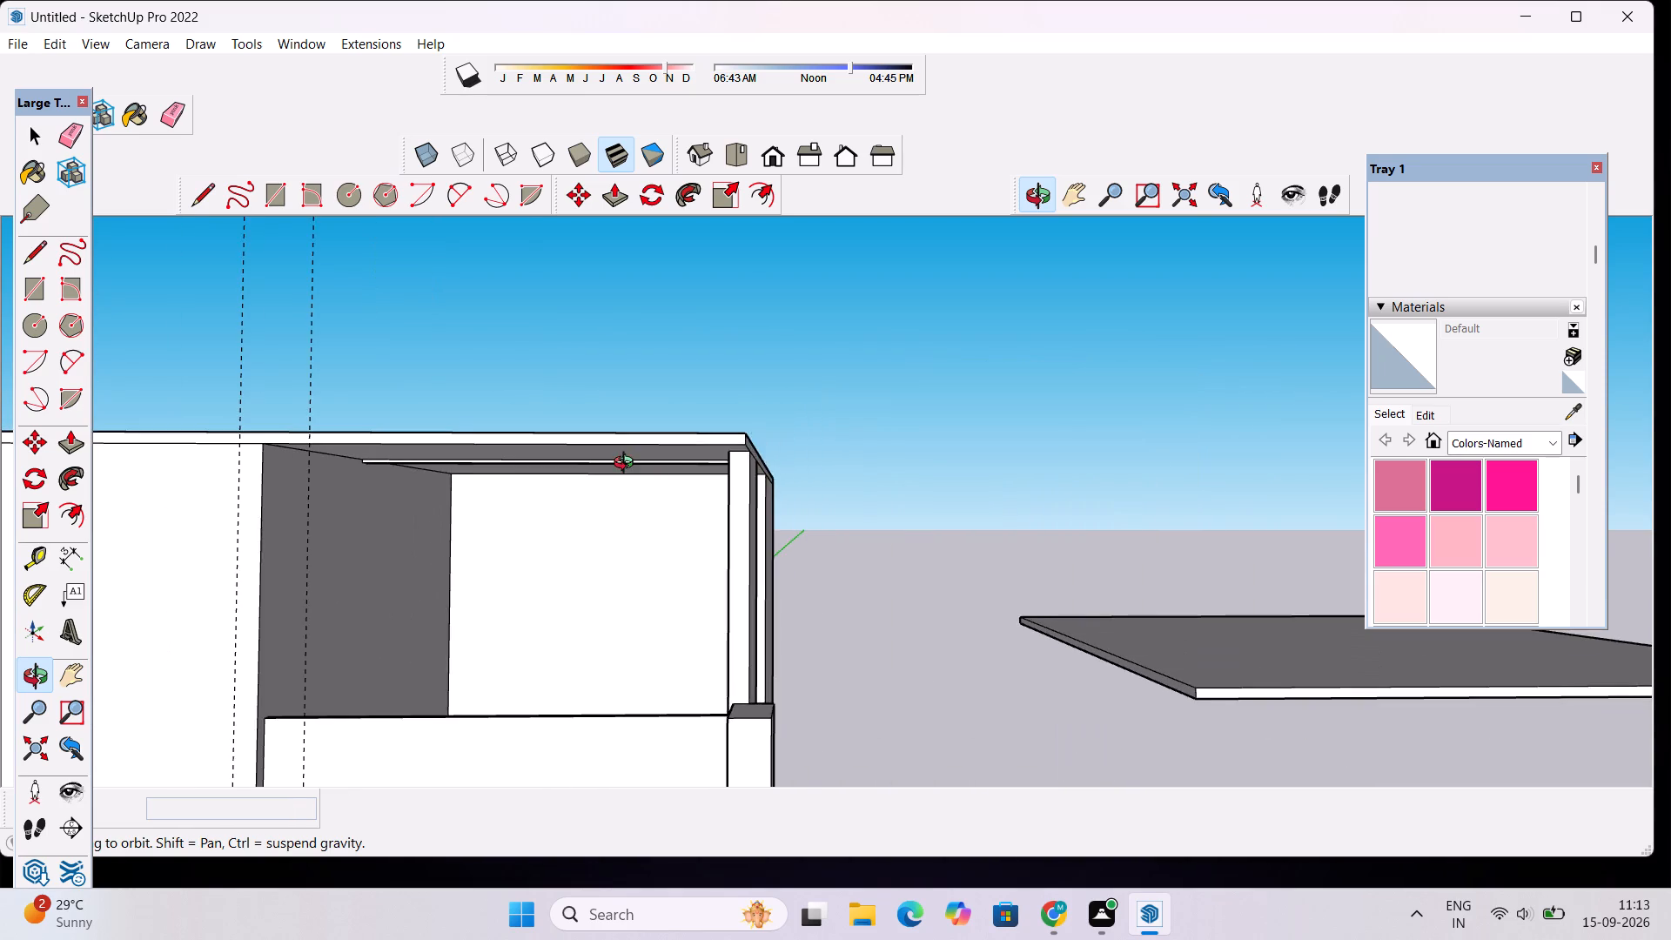
Draw a rectangle about 2' 11" wide and 3' 5" high on the inner face of the upper-storey corner column, near the ceiling.
left_click_drag(627, 465, 930, 460, "shift")
scroll(918, 492, "up", 1)
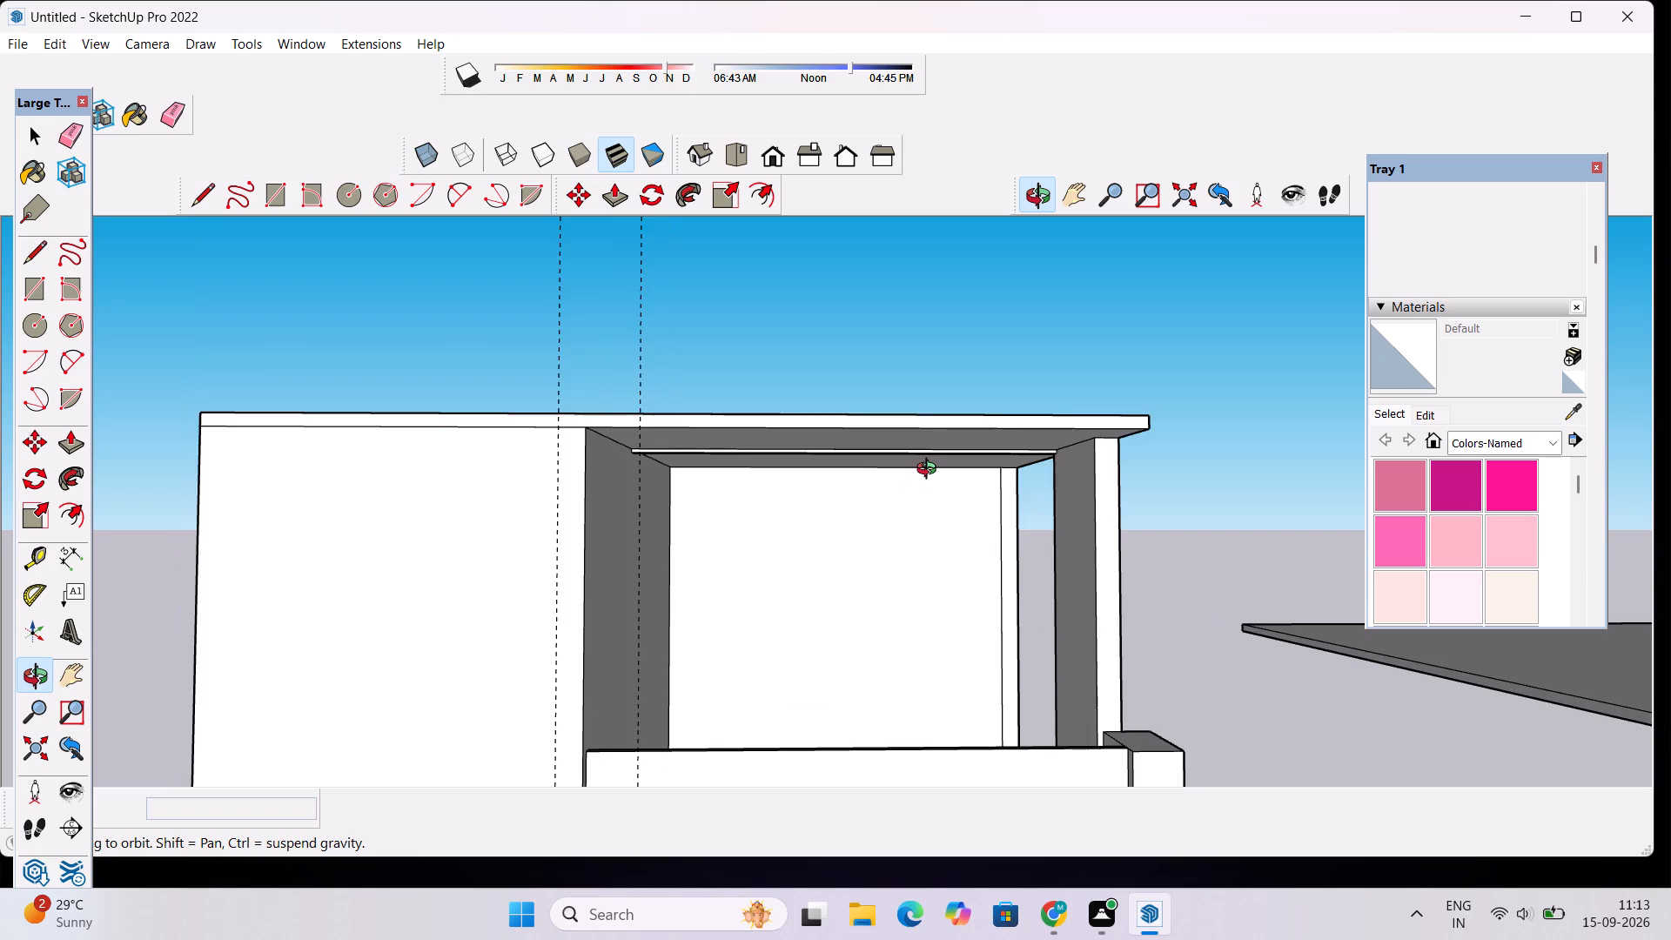
scroll(930, 471, "down", 1)
left_click_drag(795, 443, 1050, 489)
scroll(1070, 510, "up", 3)
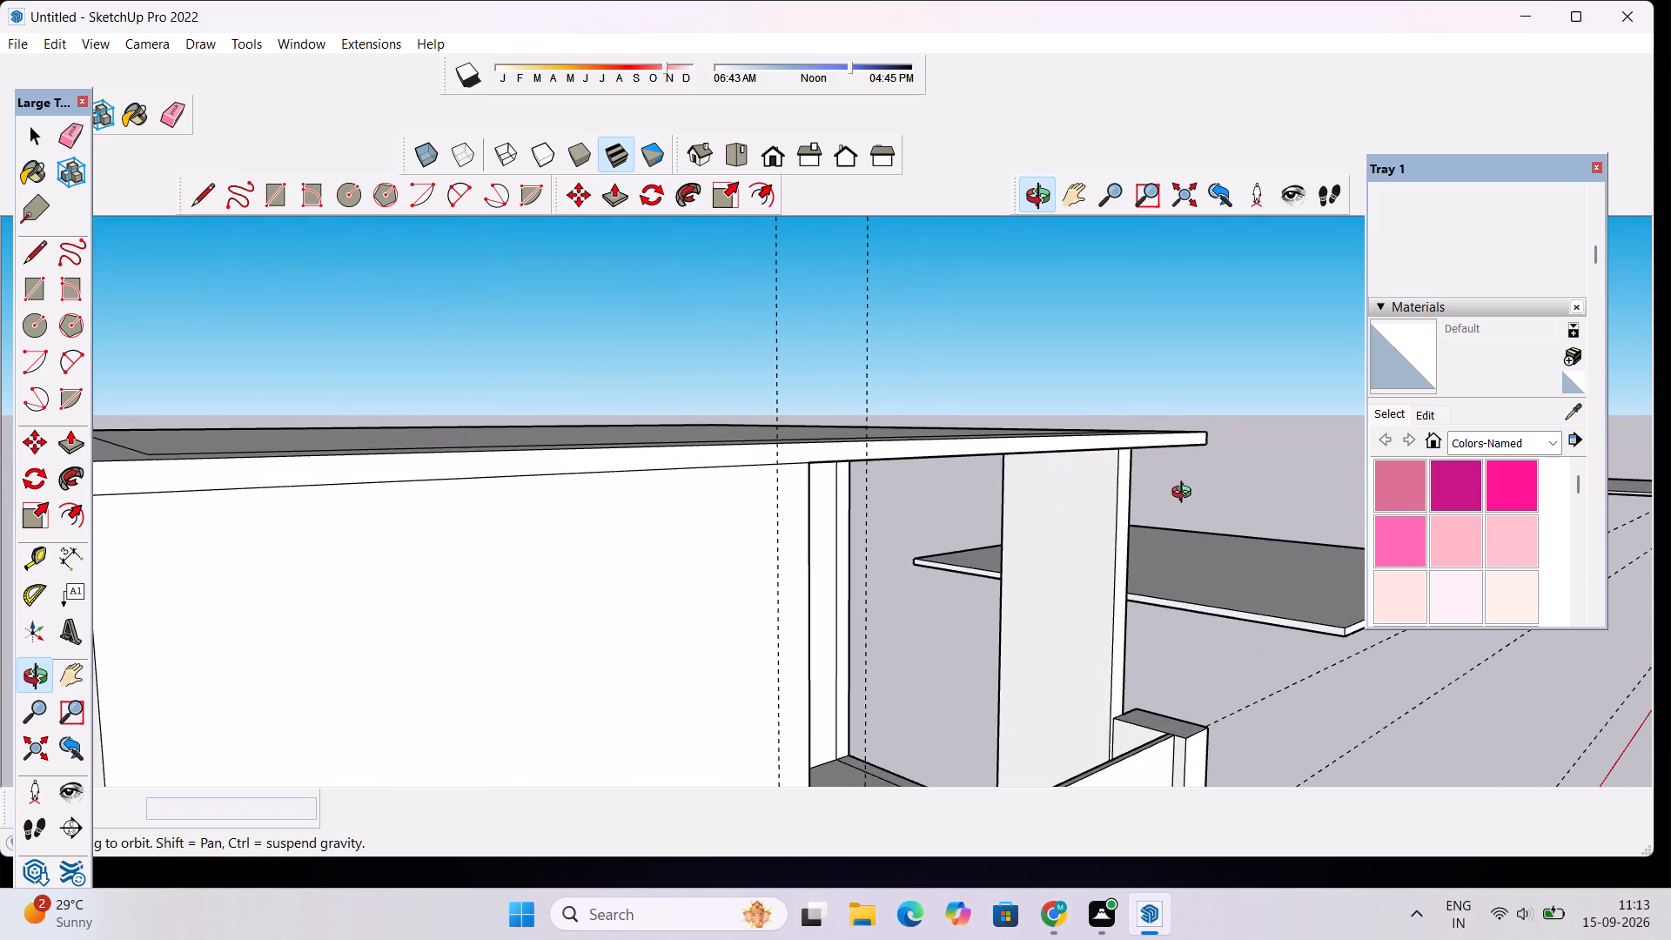
left_click_drag(1178, 504, 1127, 494)
scroll(976, 516, "down", 4)
scroll(1001, 520, "up", 4)
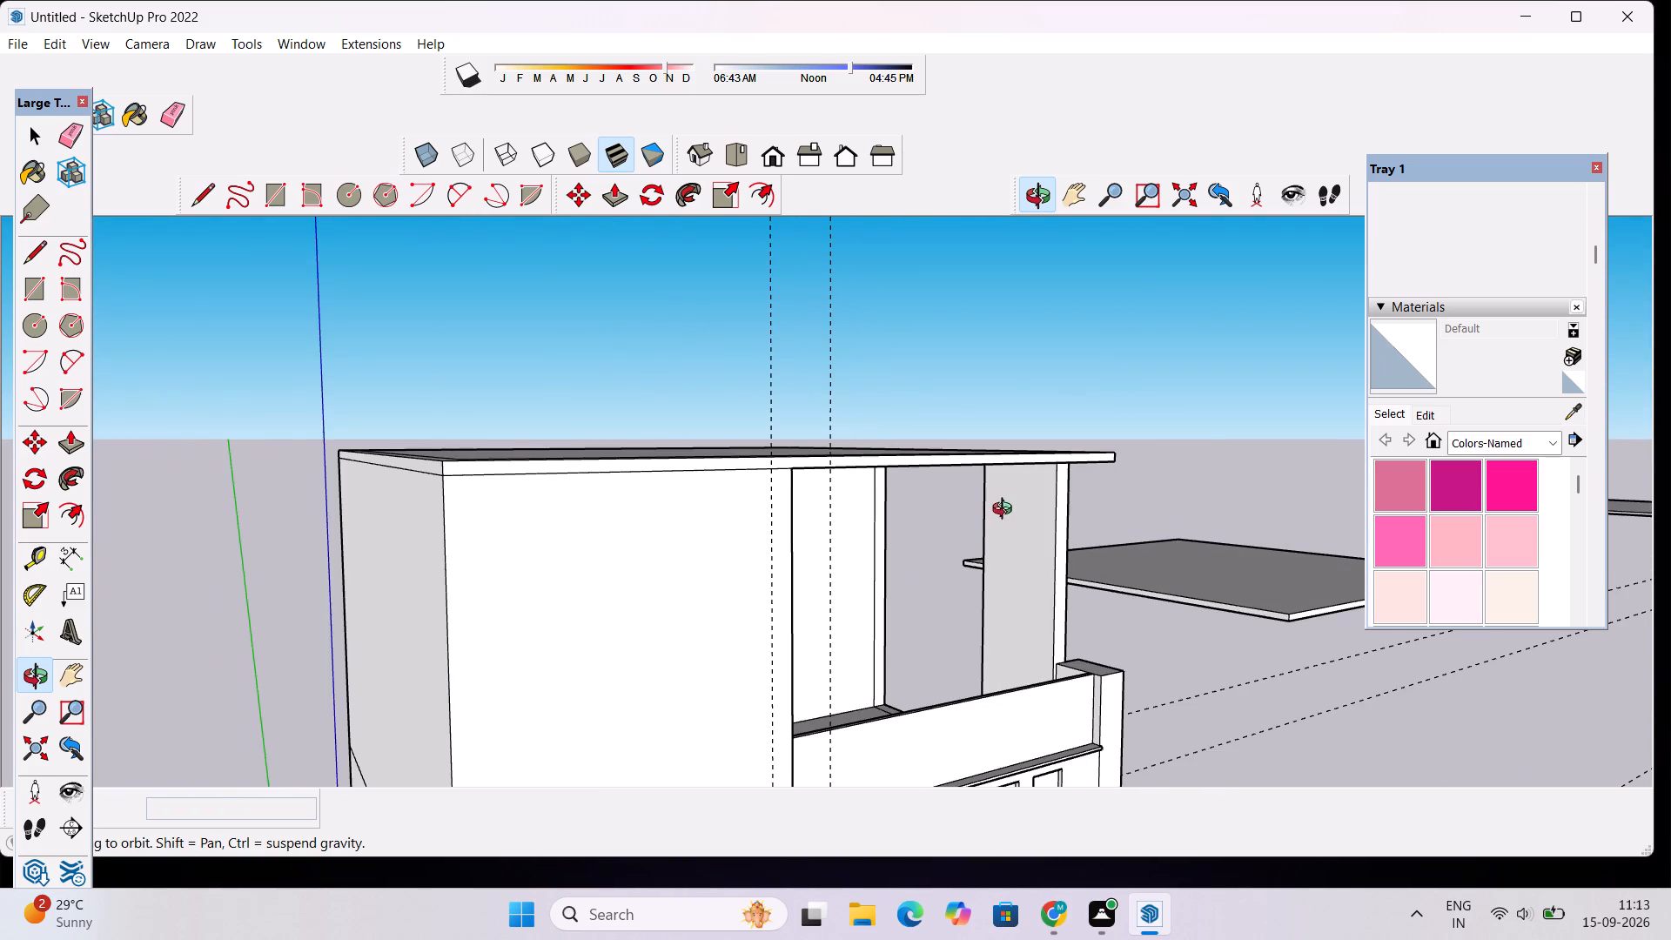
left_click_drag(1006, 509, 902, 507, "shift")
scroll(899, 507, "up", 6, "shift")
left_click_drag(897, 507, 939, 490)
key("r")
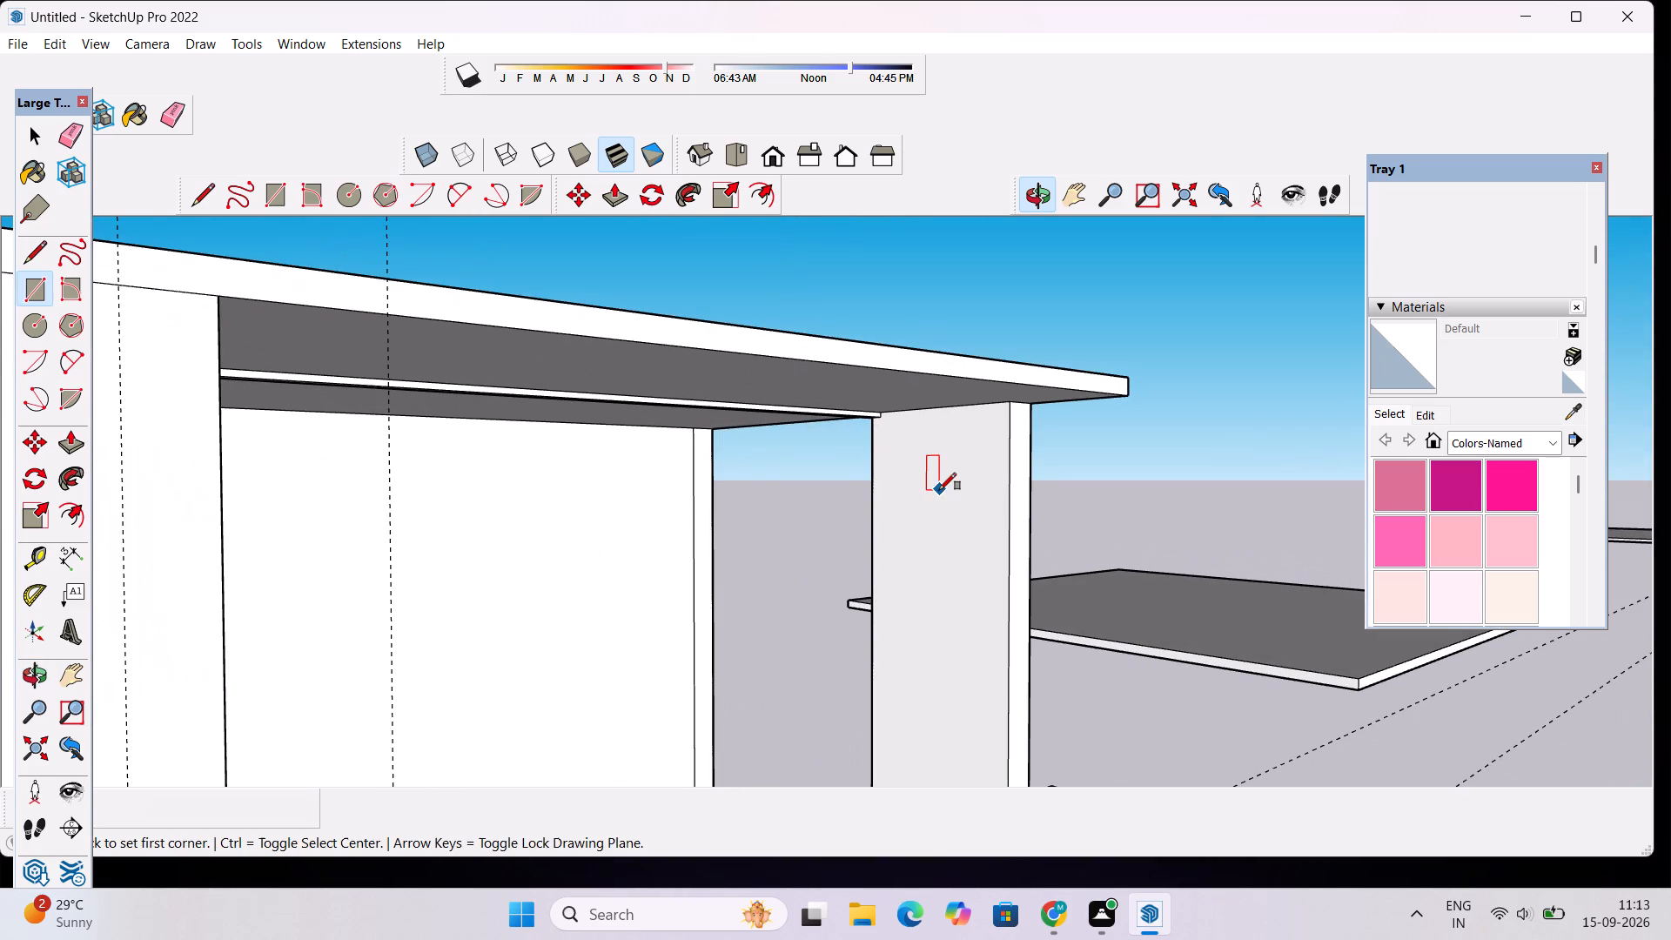
left_click(924, 447)
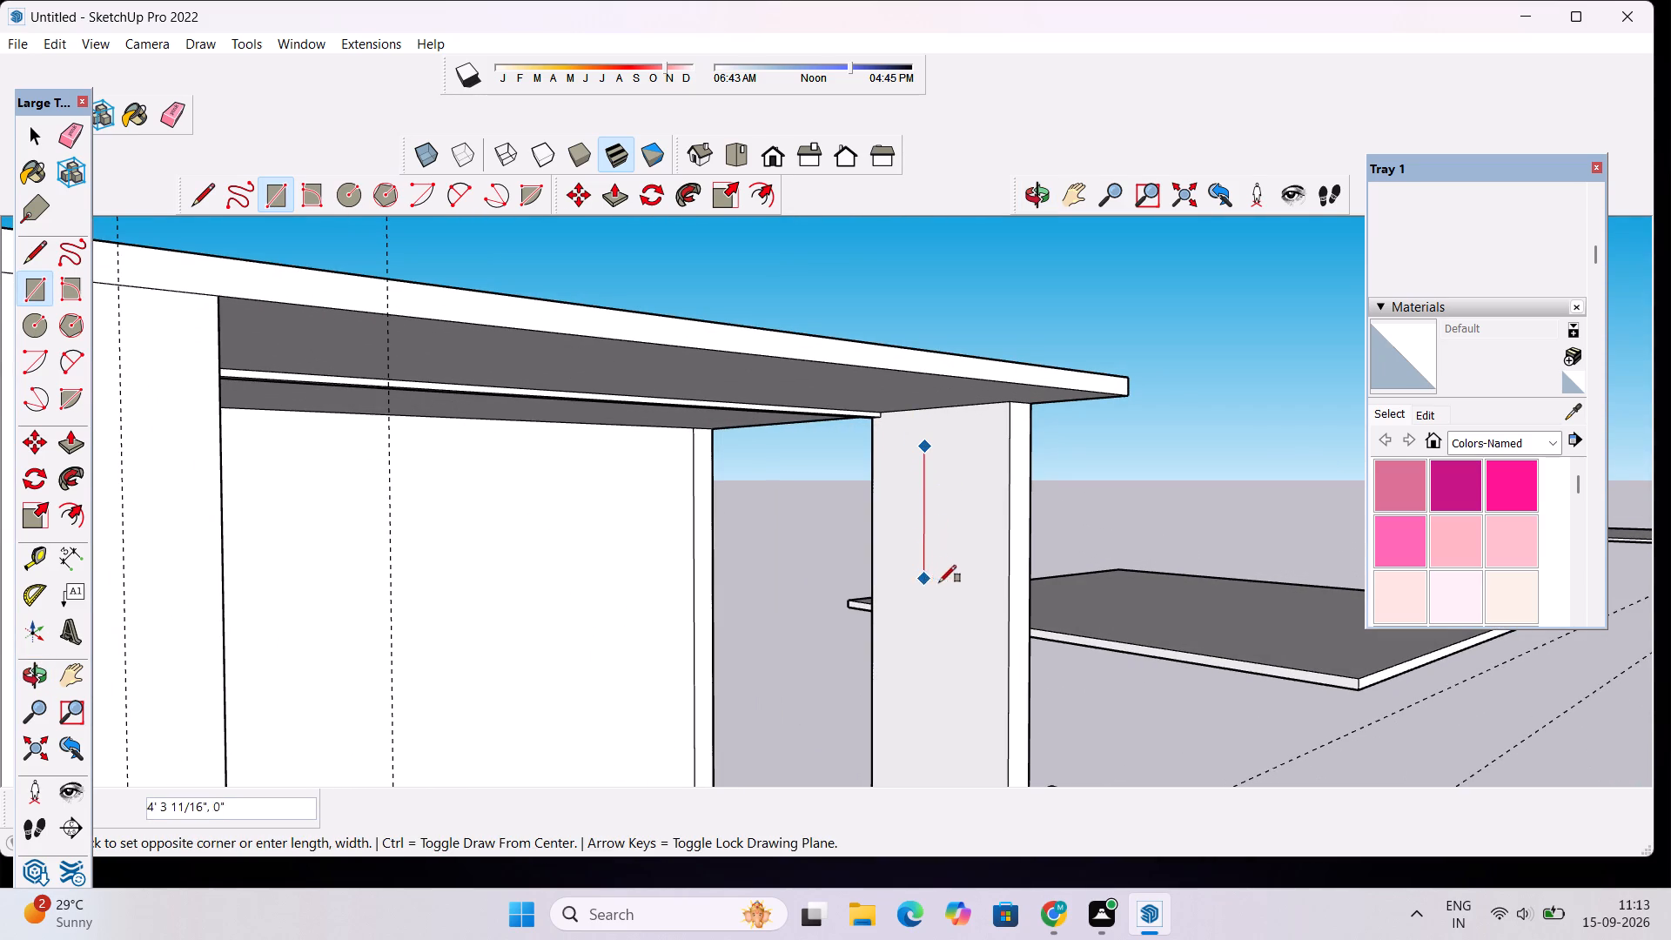
left_click(994, 556)
key("space")
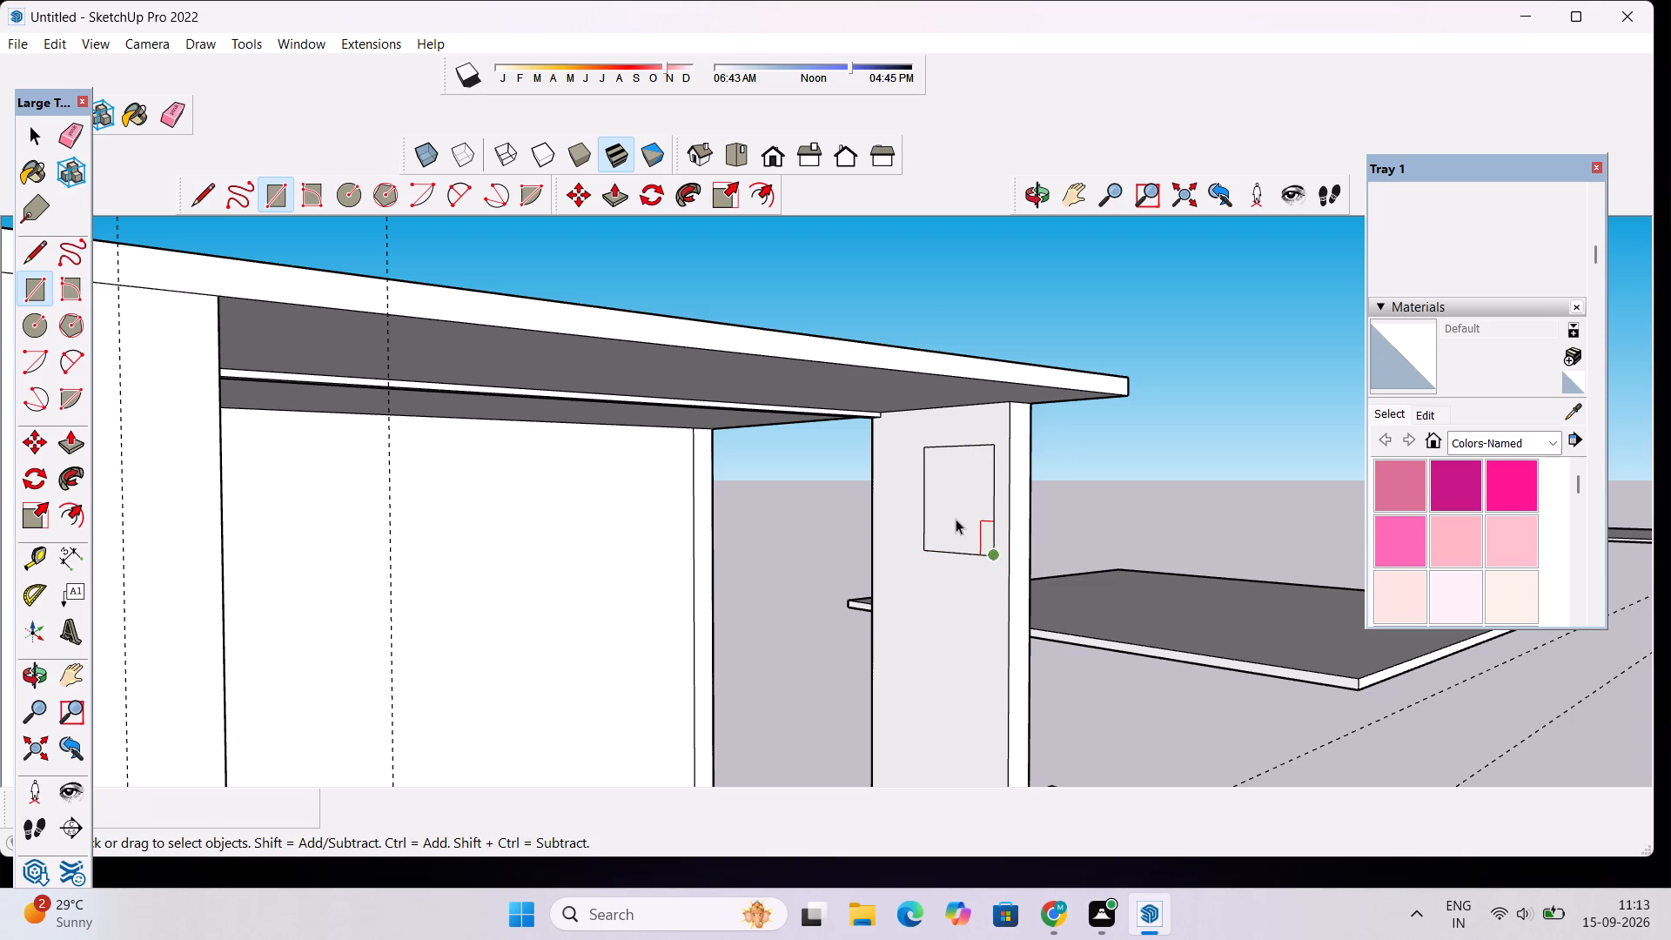
Push/Pull the rectangle outward through the column by about 7', so it projects as a box beyond the outer face.
left_click(955, 518)
key("p")
left_click(975, 493)
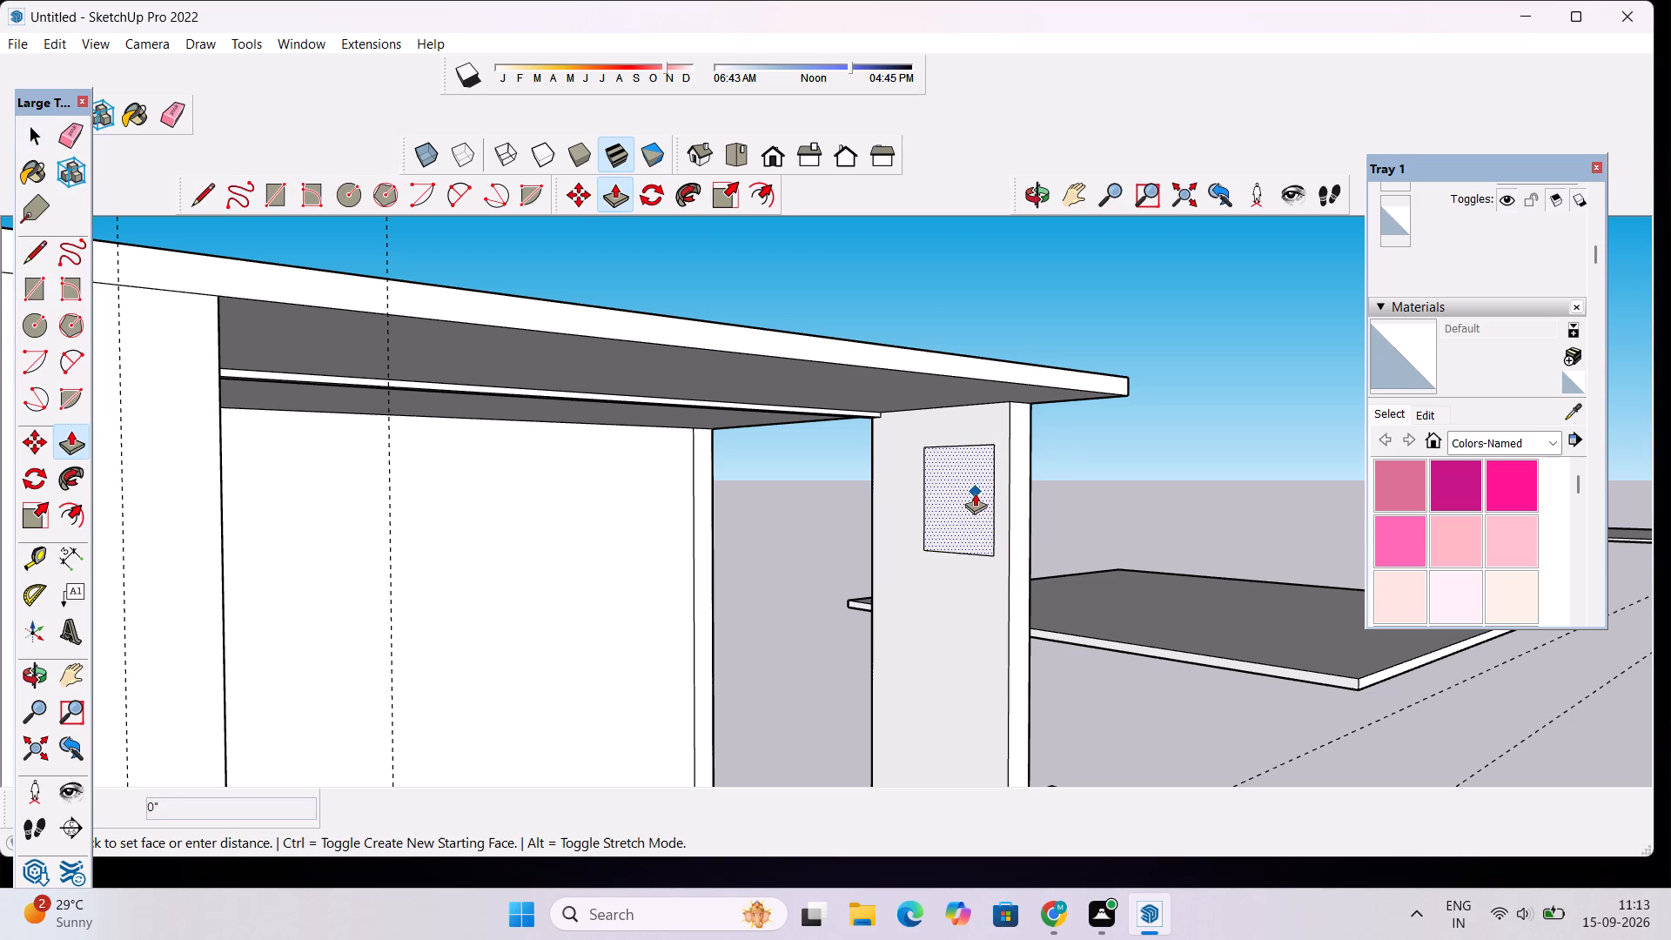
left_click(1106, 455)
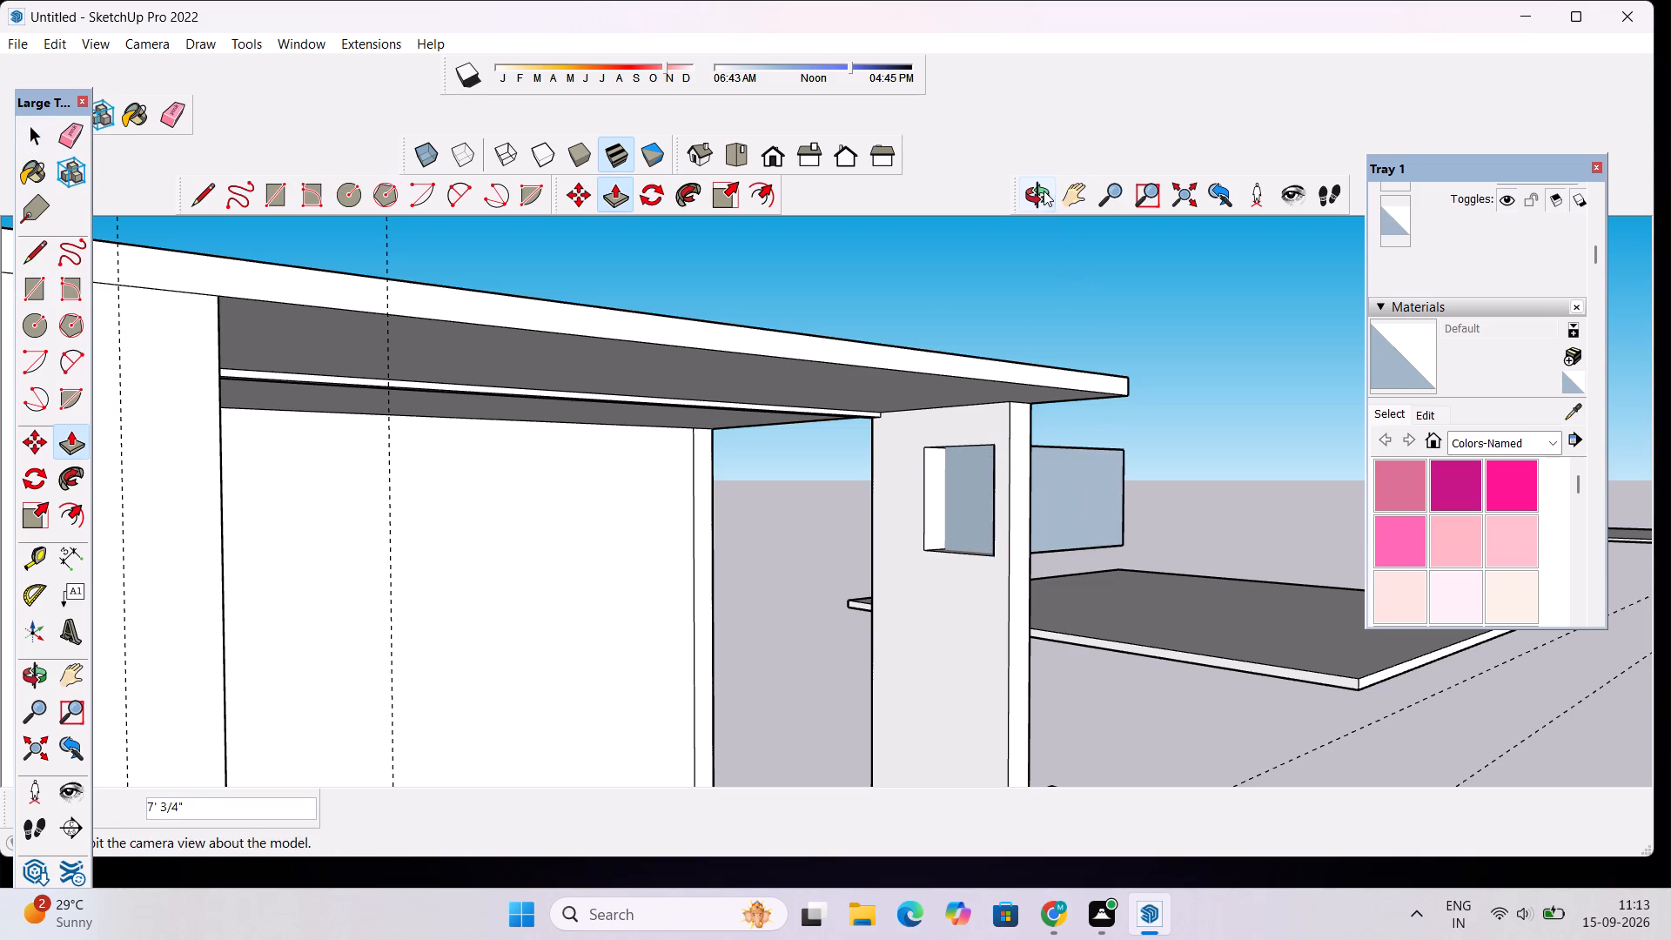
Draw a vertical line about 3' 5" long where the box's front-facing side meets the column's outer face.
left_click(1044, 191)
left_click_drag(1075, 339, 718, 369)
left_click_drag(701, 594, 707, 570, "shift")
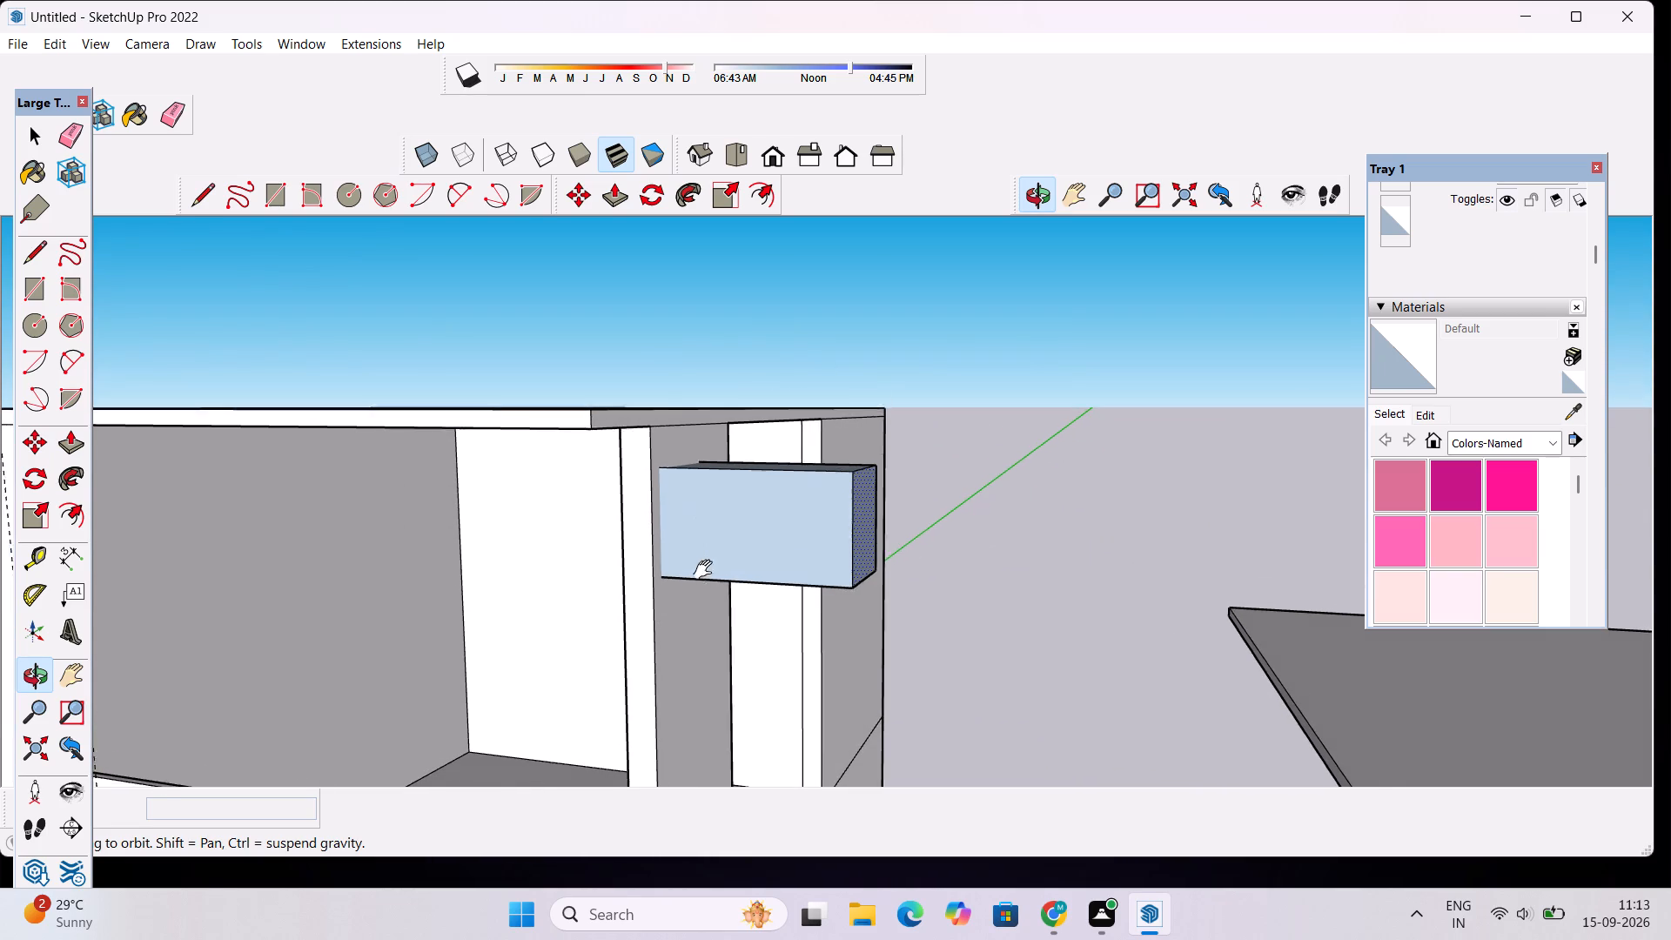
left_click_drag(707, 570, 712, 542, "shift")
key("l")
scroll(696, 516, "up", 4)
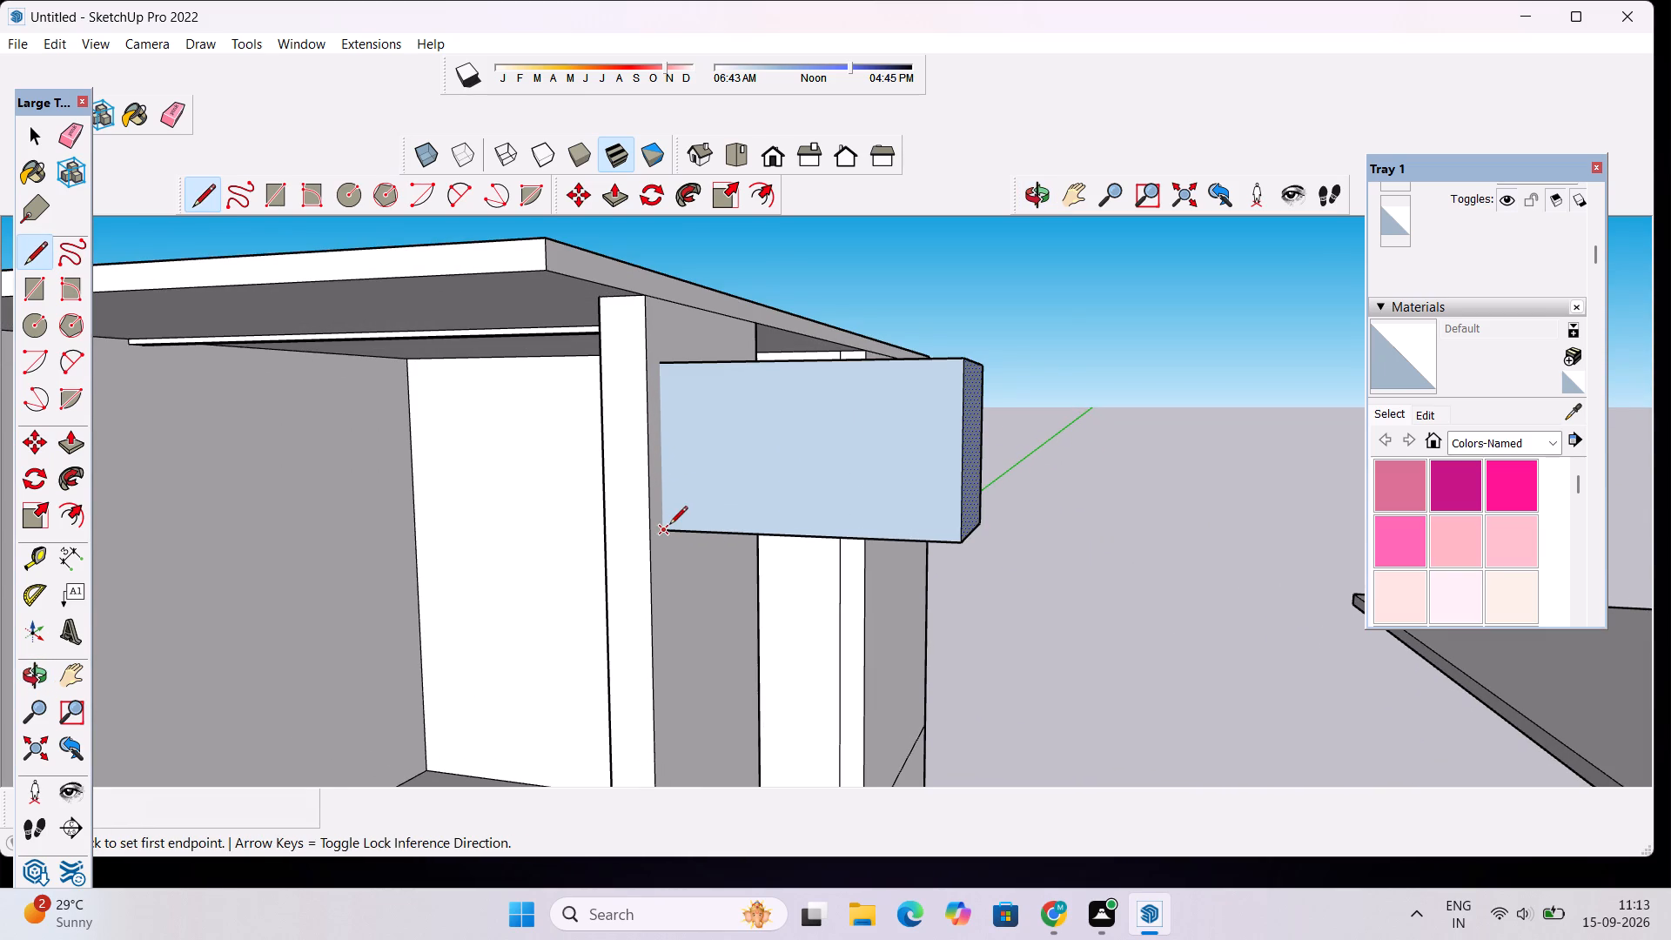
left_click(669, 526)
left_click(661, 366)
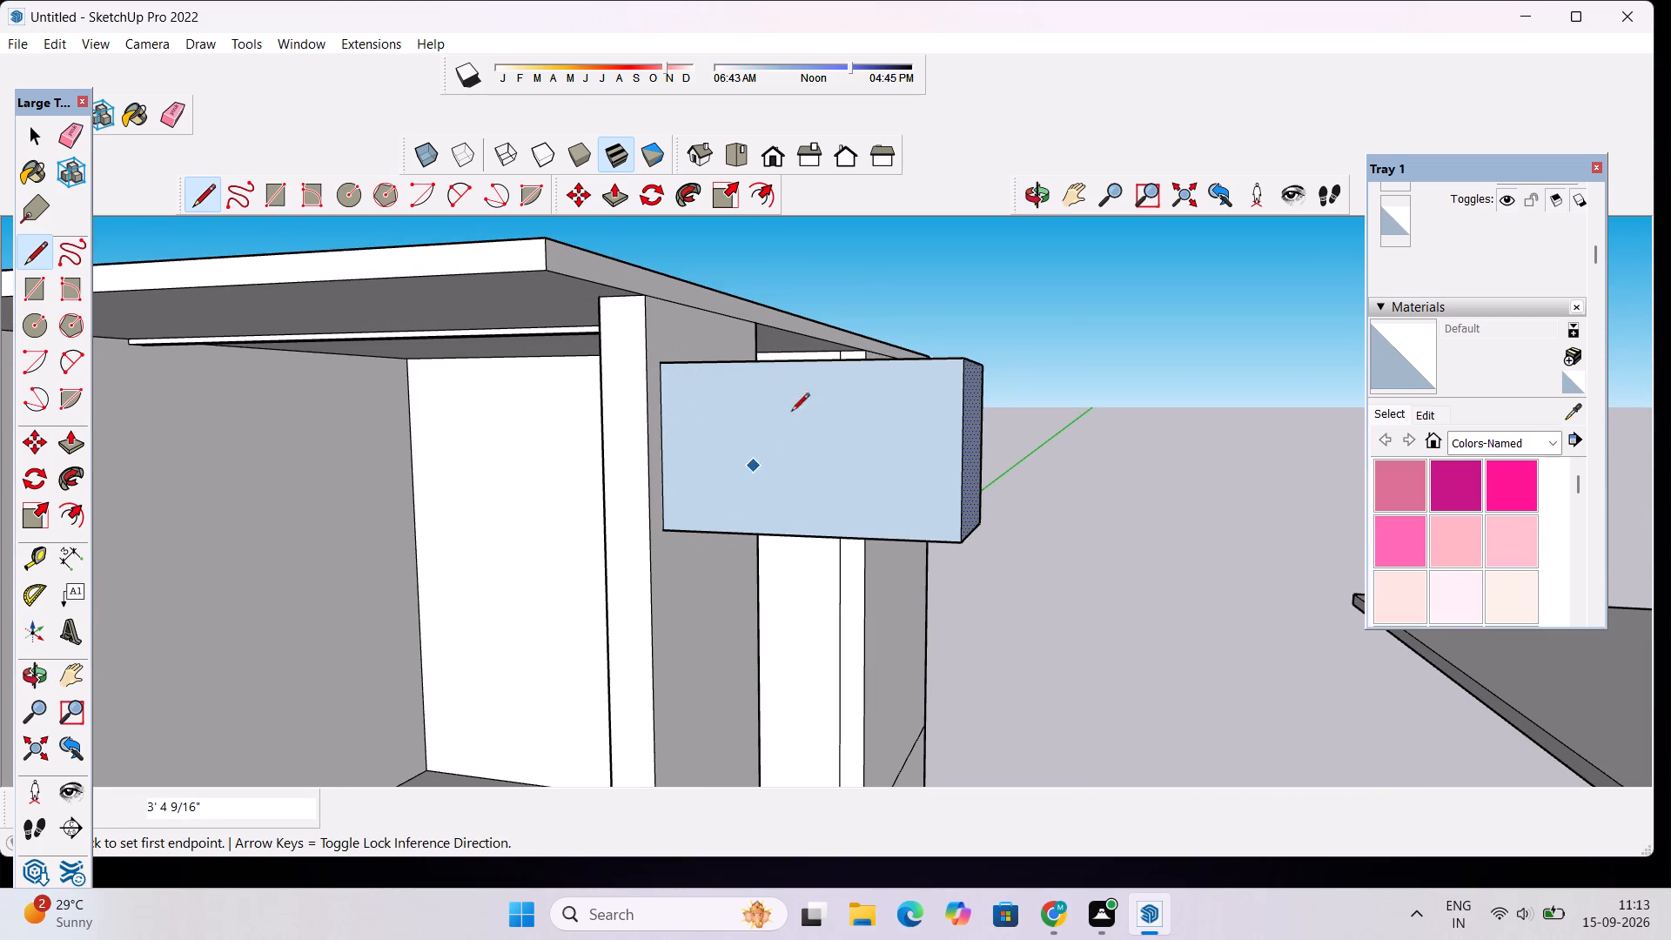
Draw the matching vertical line where the box's rear-facing side meets the column's outer face.
left_click(1030, 203)
left_click_drag(1058, 410, 755, 327)
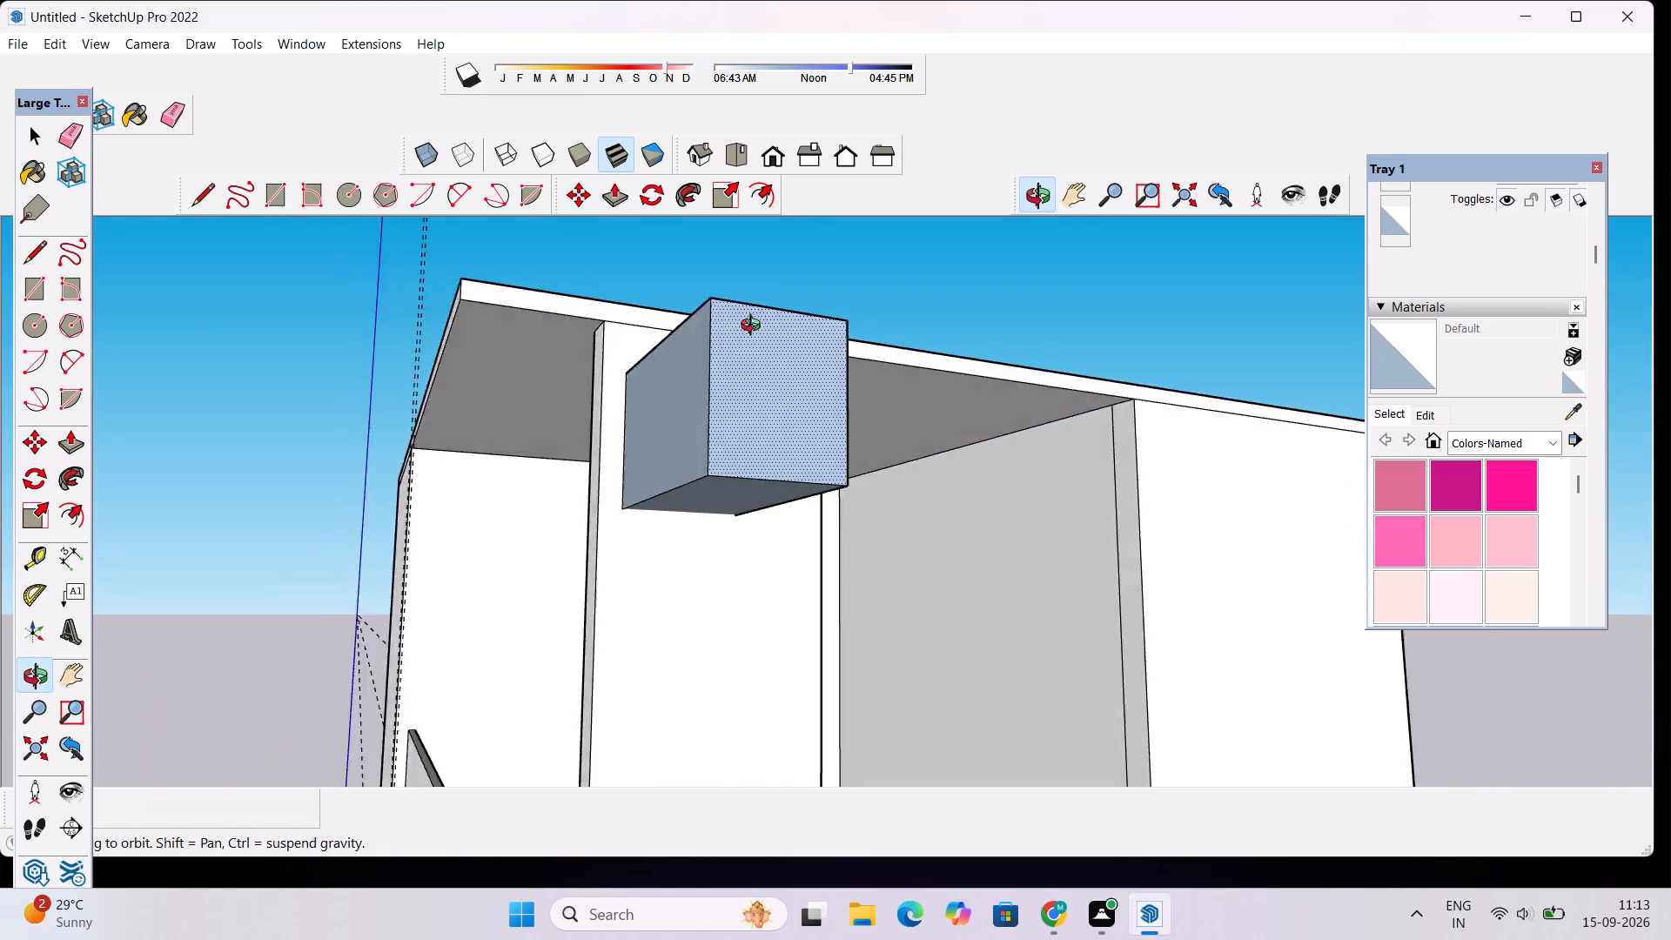
left_click_drag(755, 327, 532, 362)
key("l")
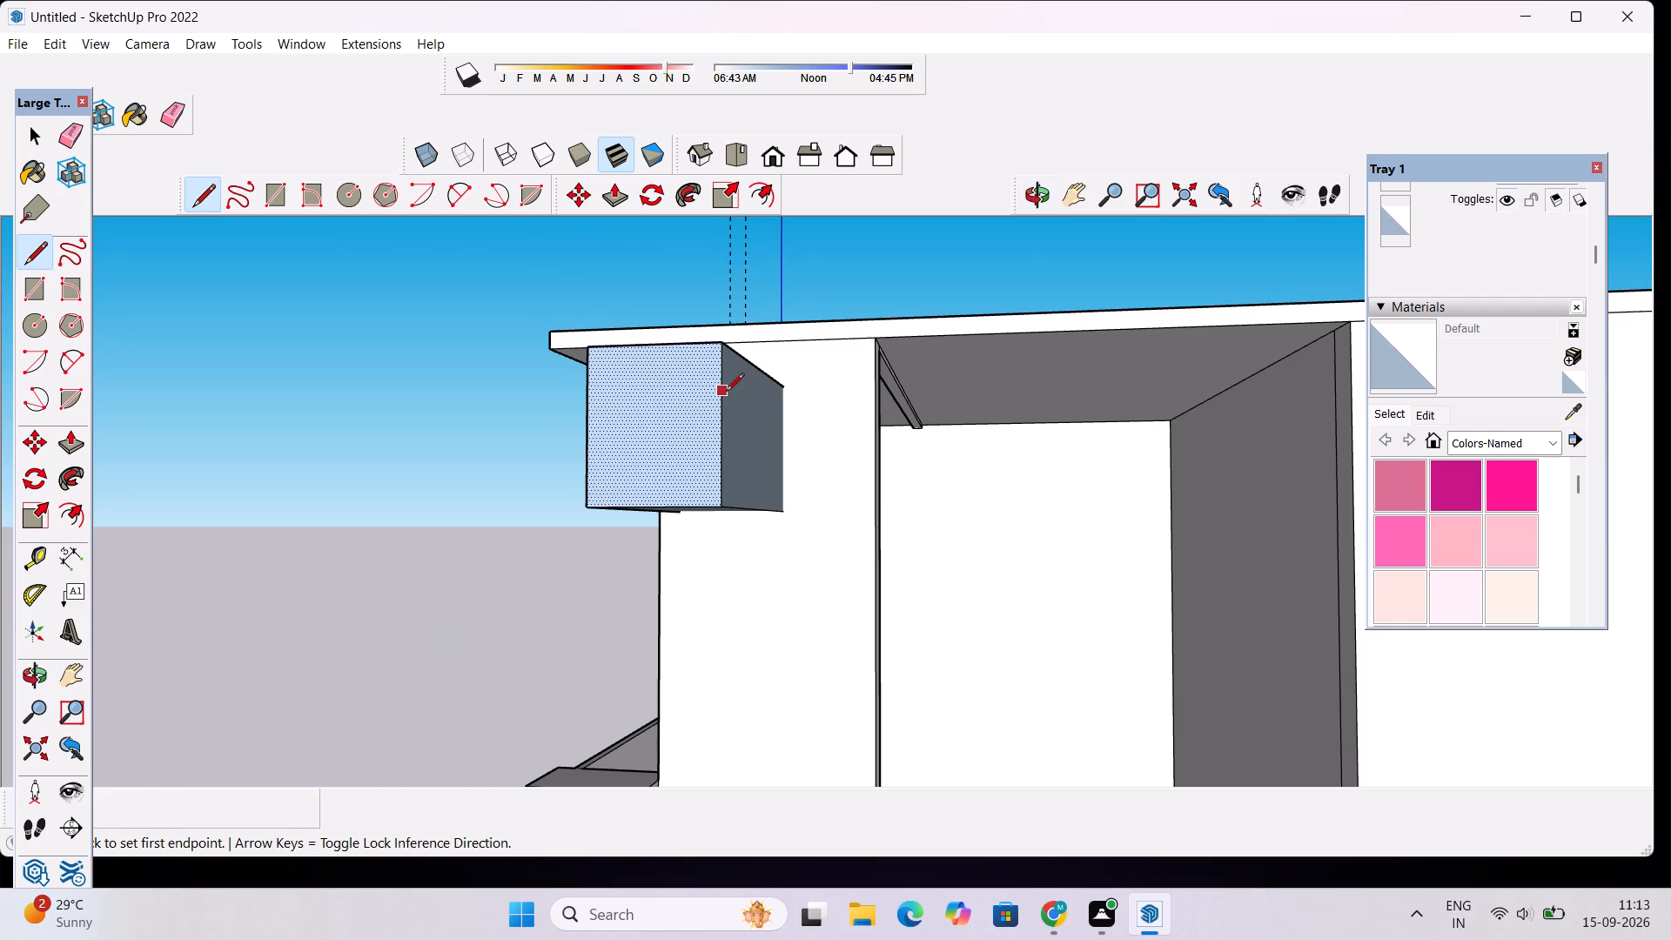
scroll(771, 414, "up", 7)
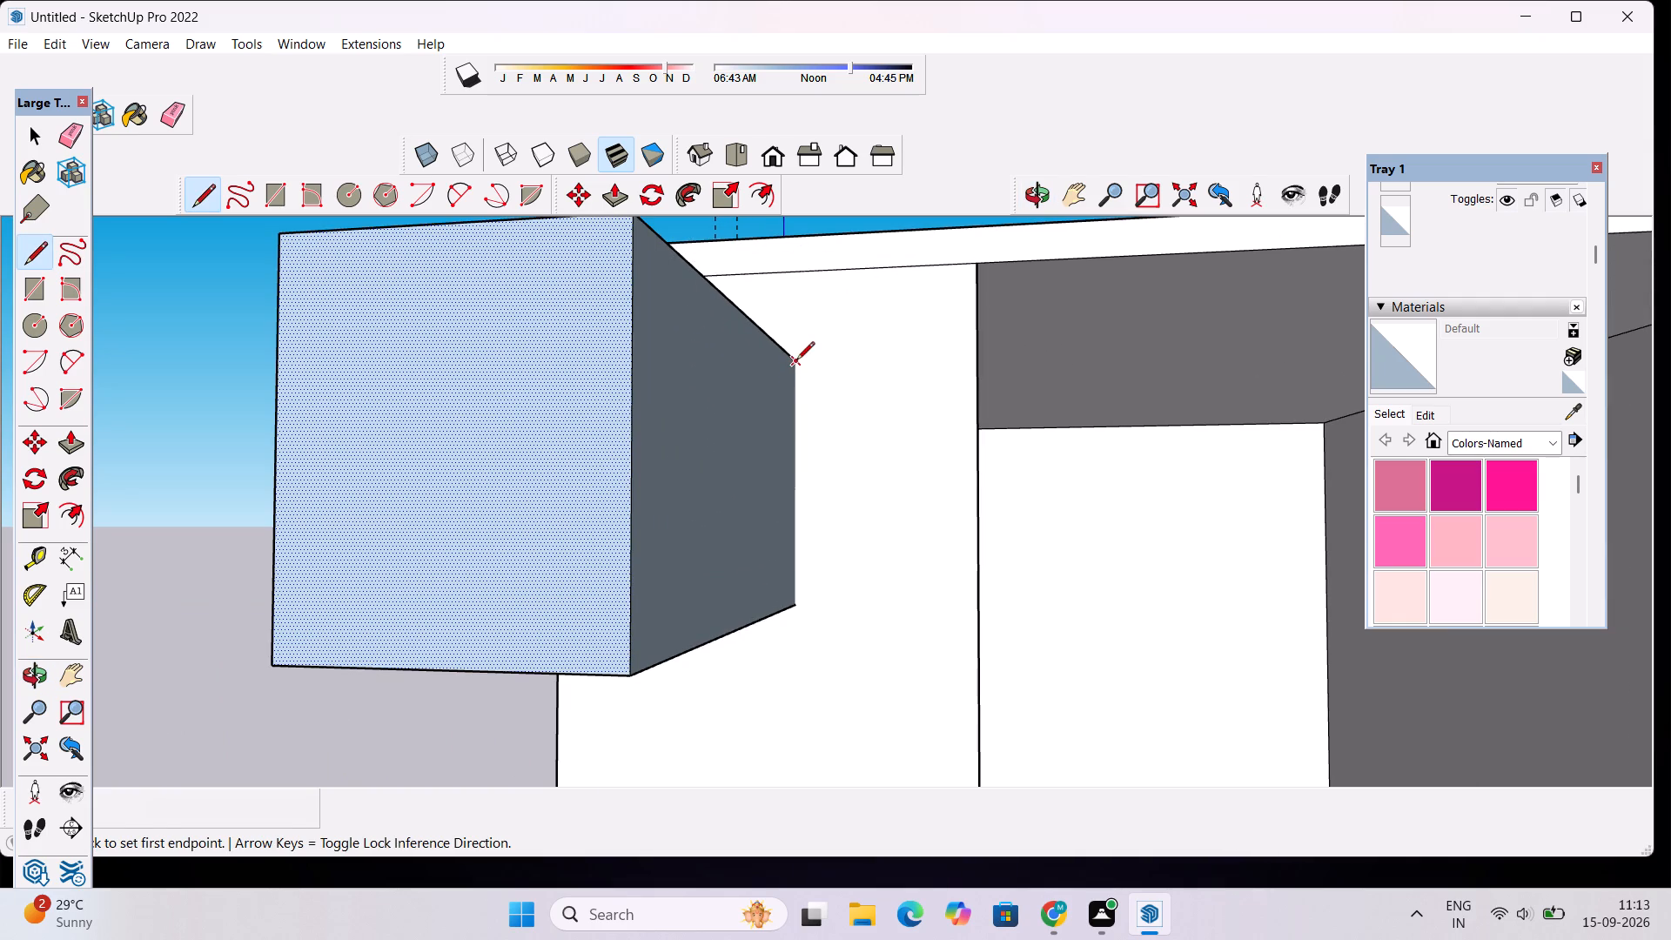
scroll(796, 359, "up", 2)
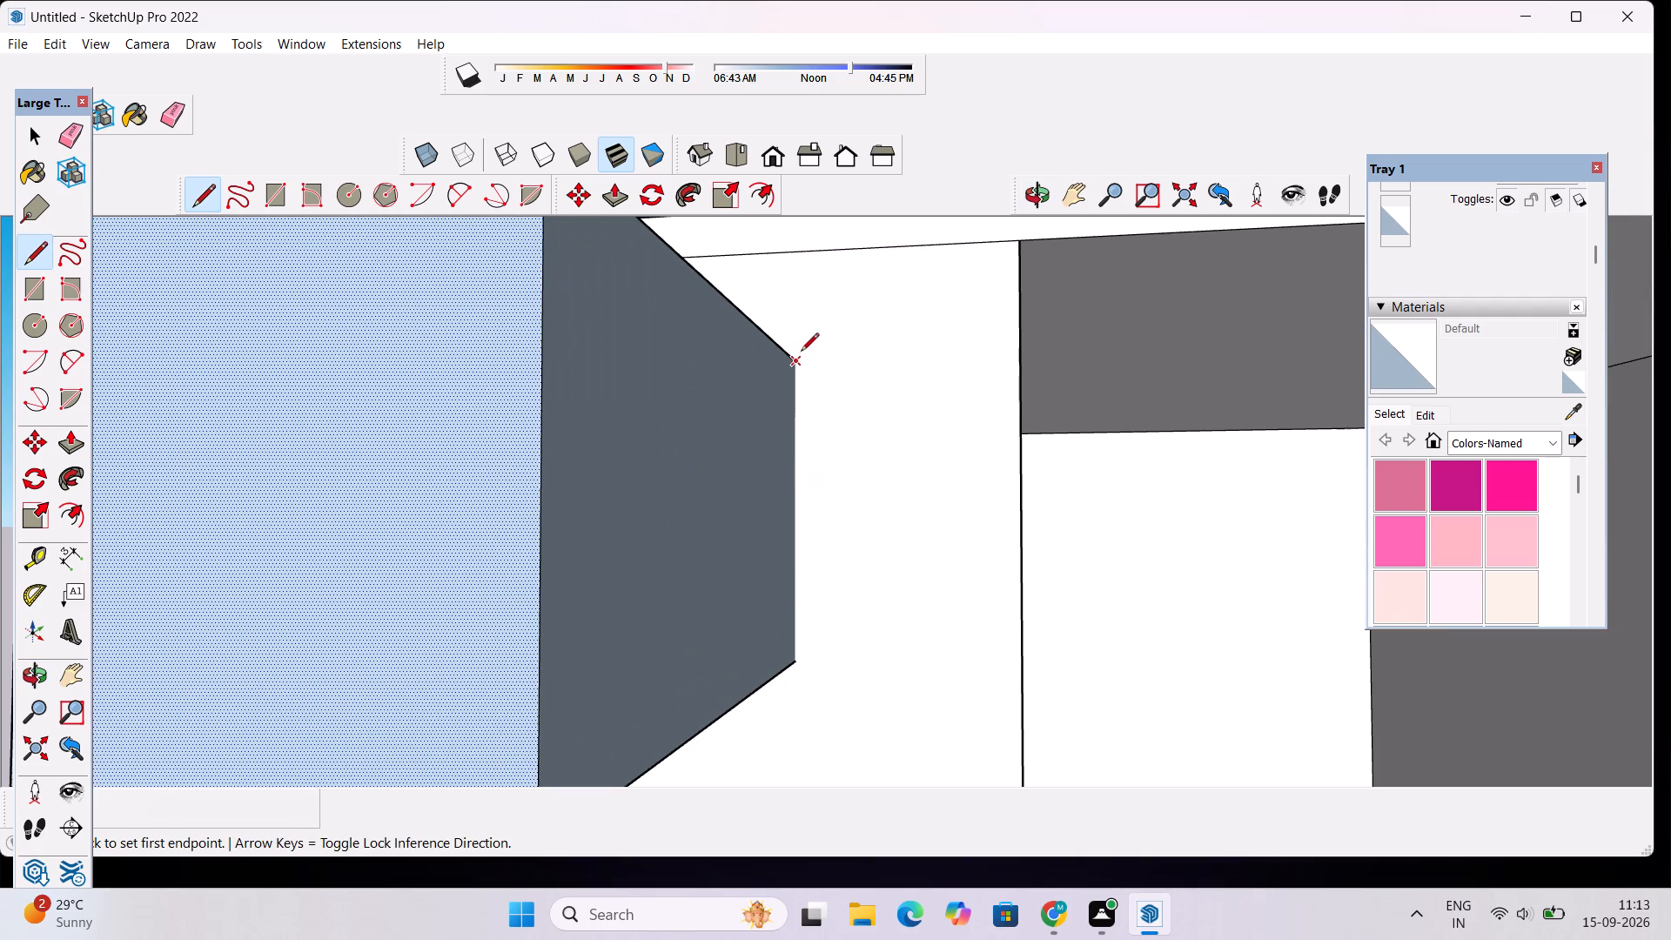
left_click(800, 362)
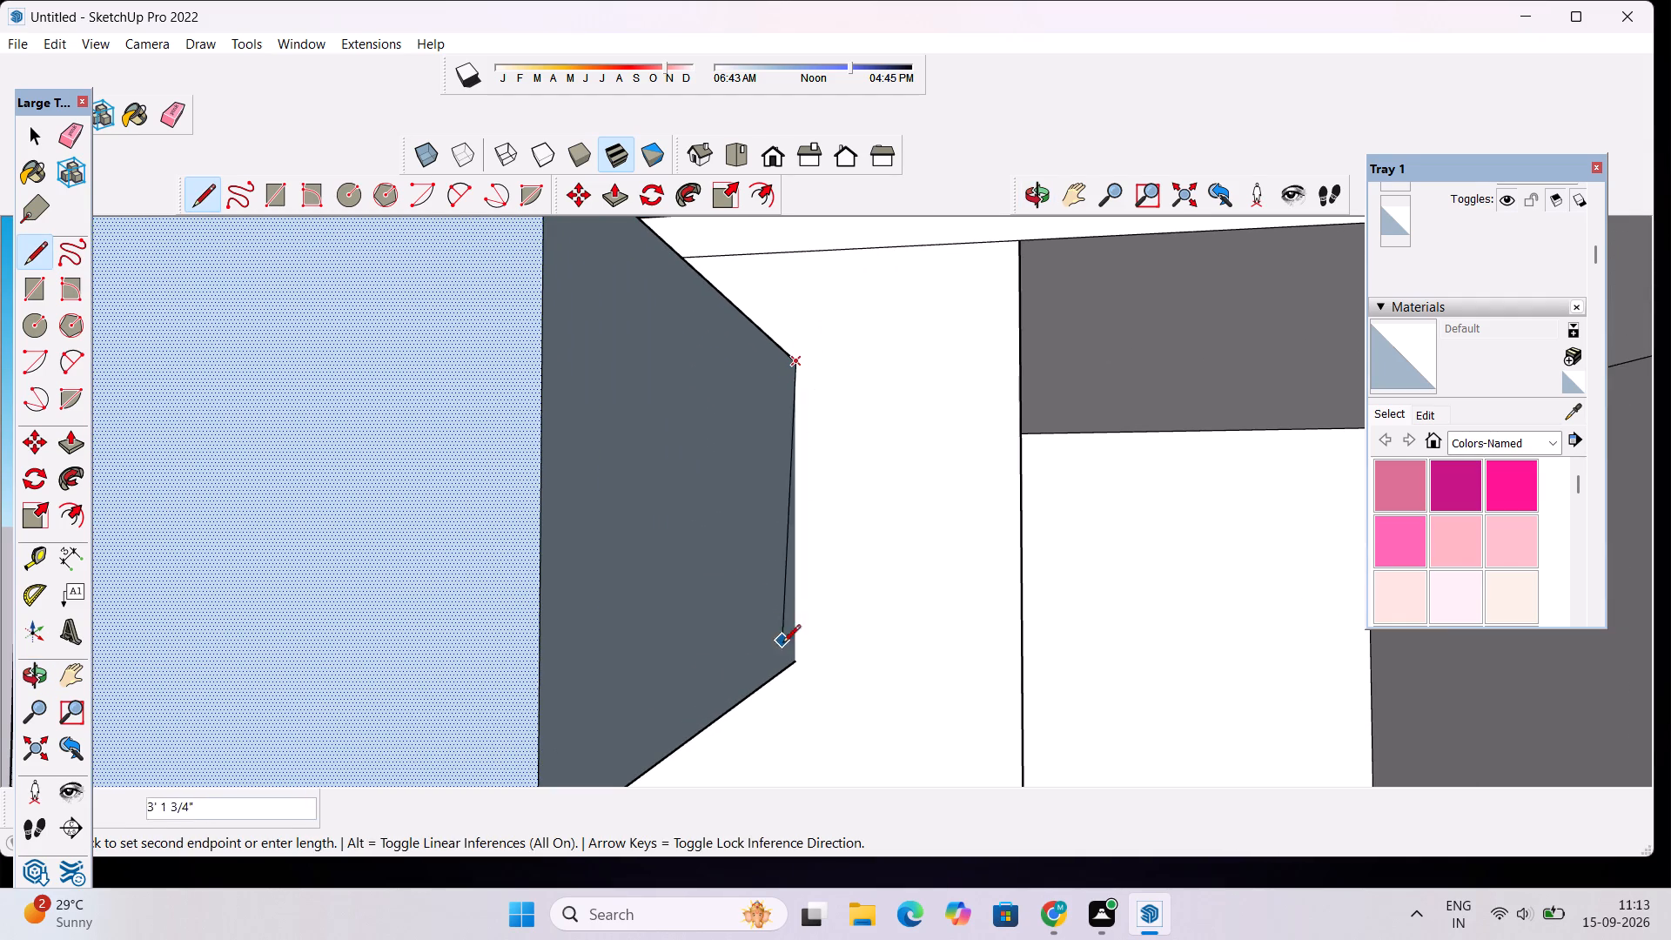
left_click(800, 656)
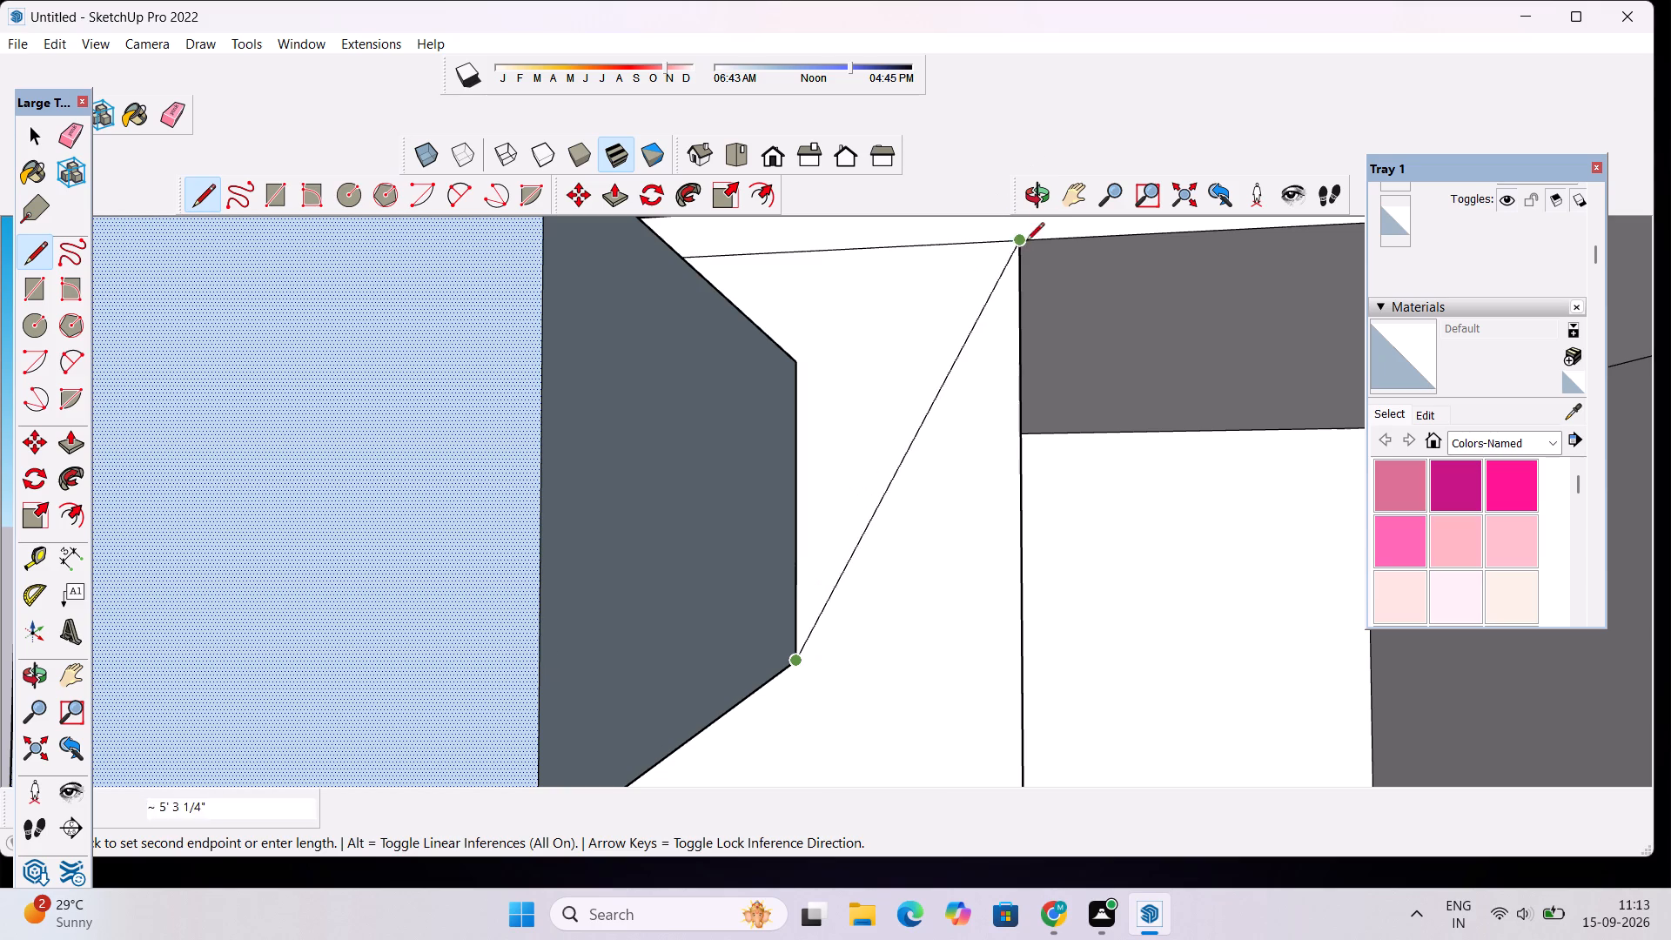
key("space")
Draw a line about 2' 11" long where the box's underside meets the column's outer face.
left_click(1033, 190)
scroll(851, 426, "down", 5)
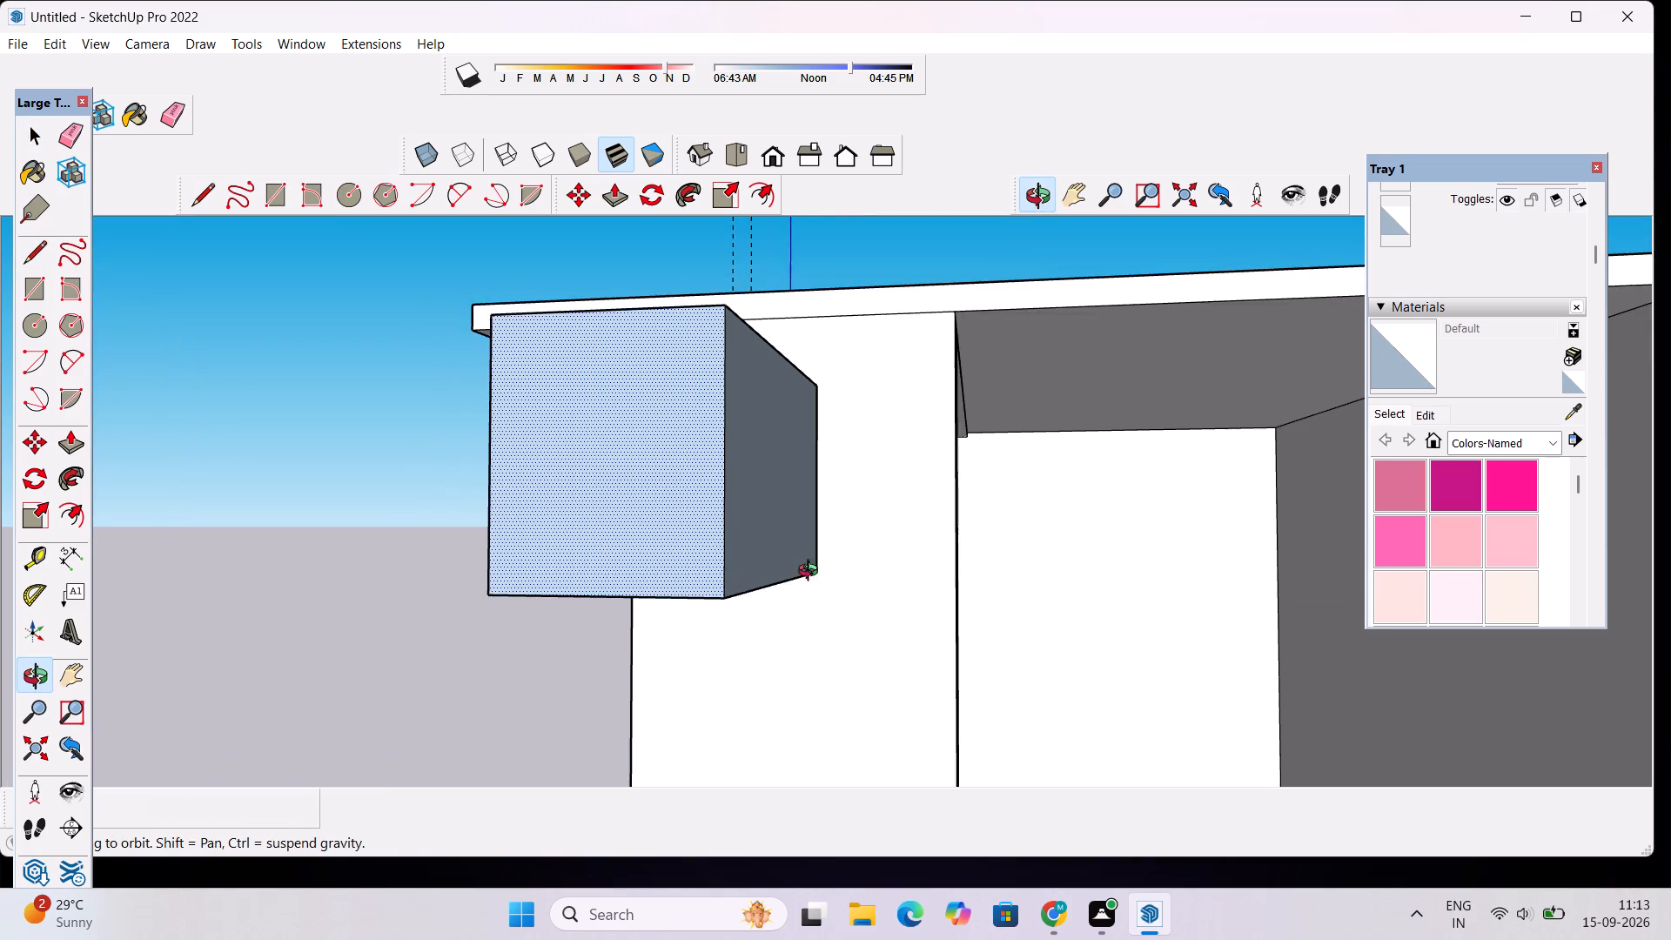
left_click_drag(812, 573, 883, 386)
key("l")
scroll(808, 538, "up", 2)
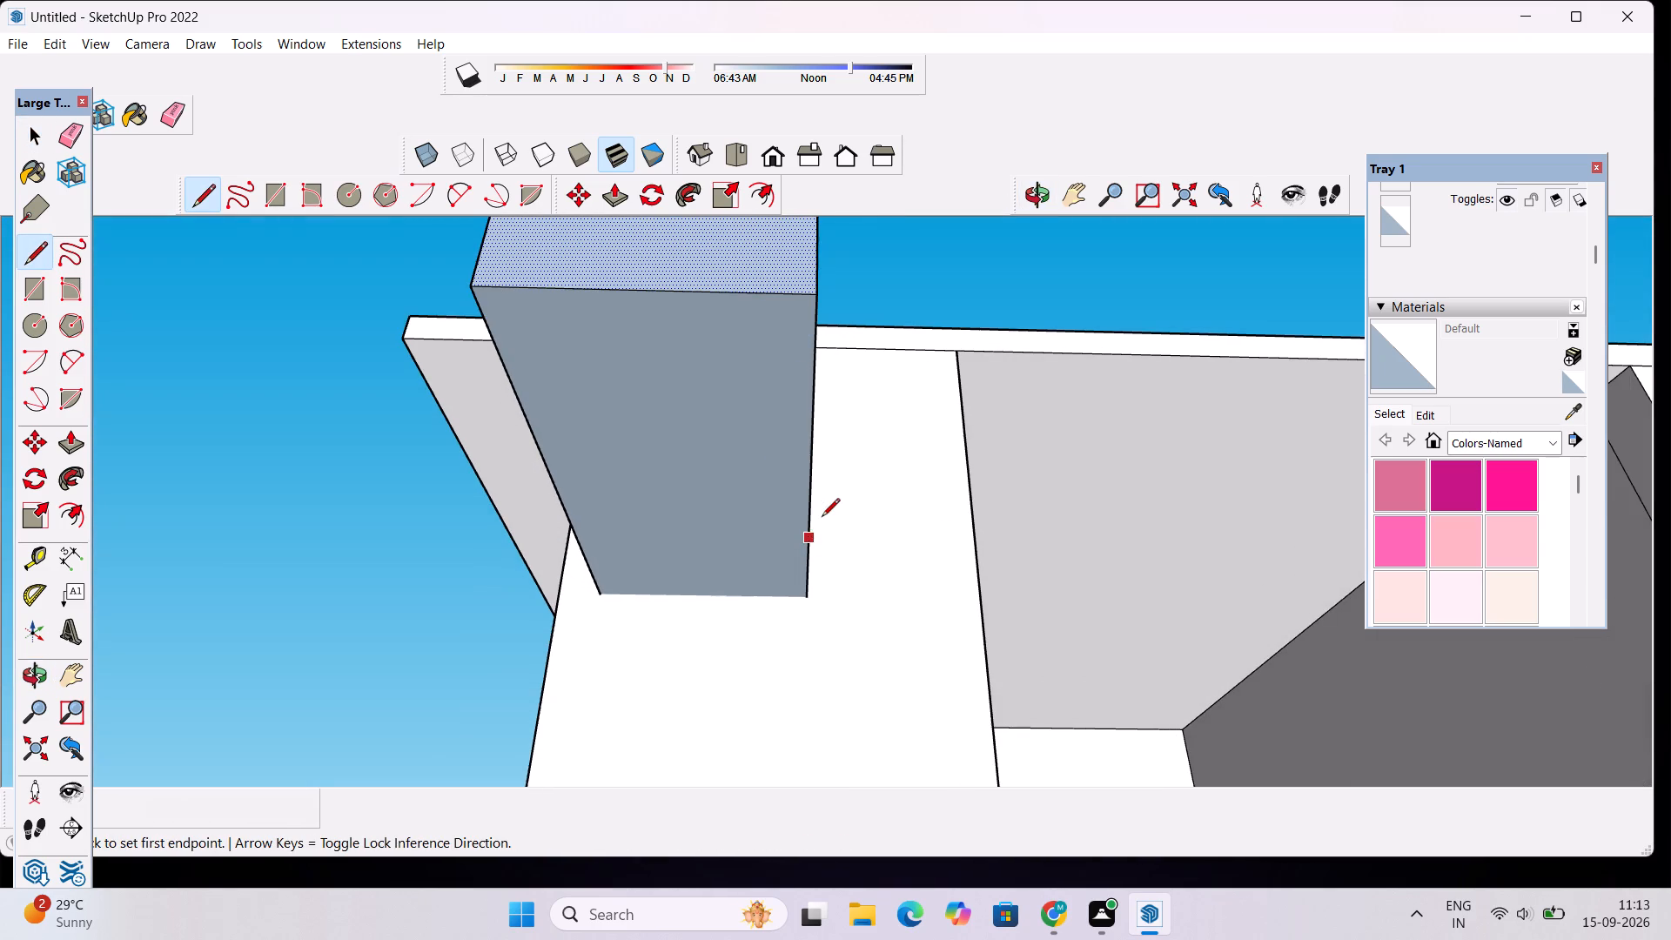
left_click(809, 594)
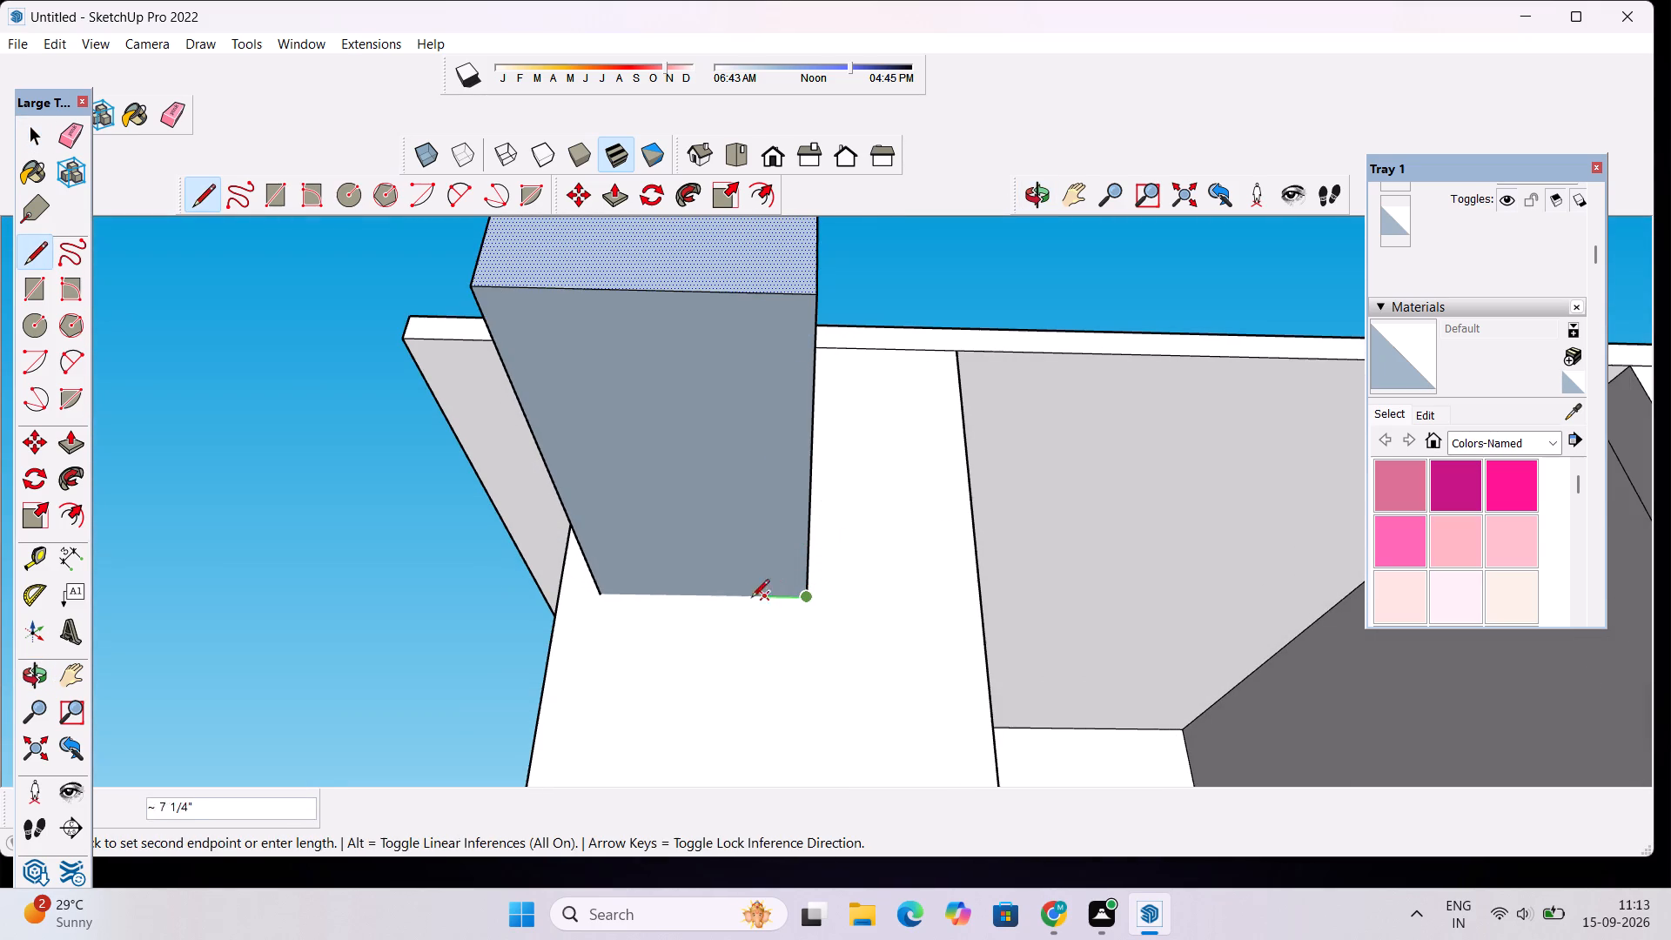
left_click(599, 589)
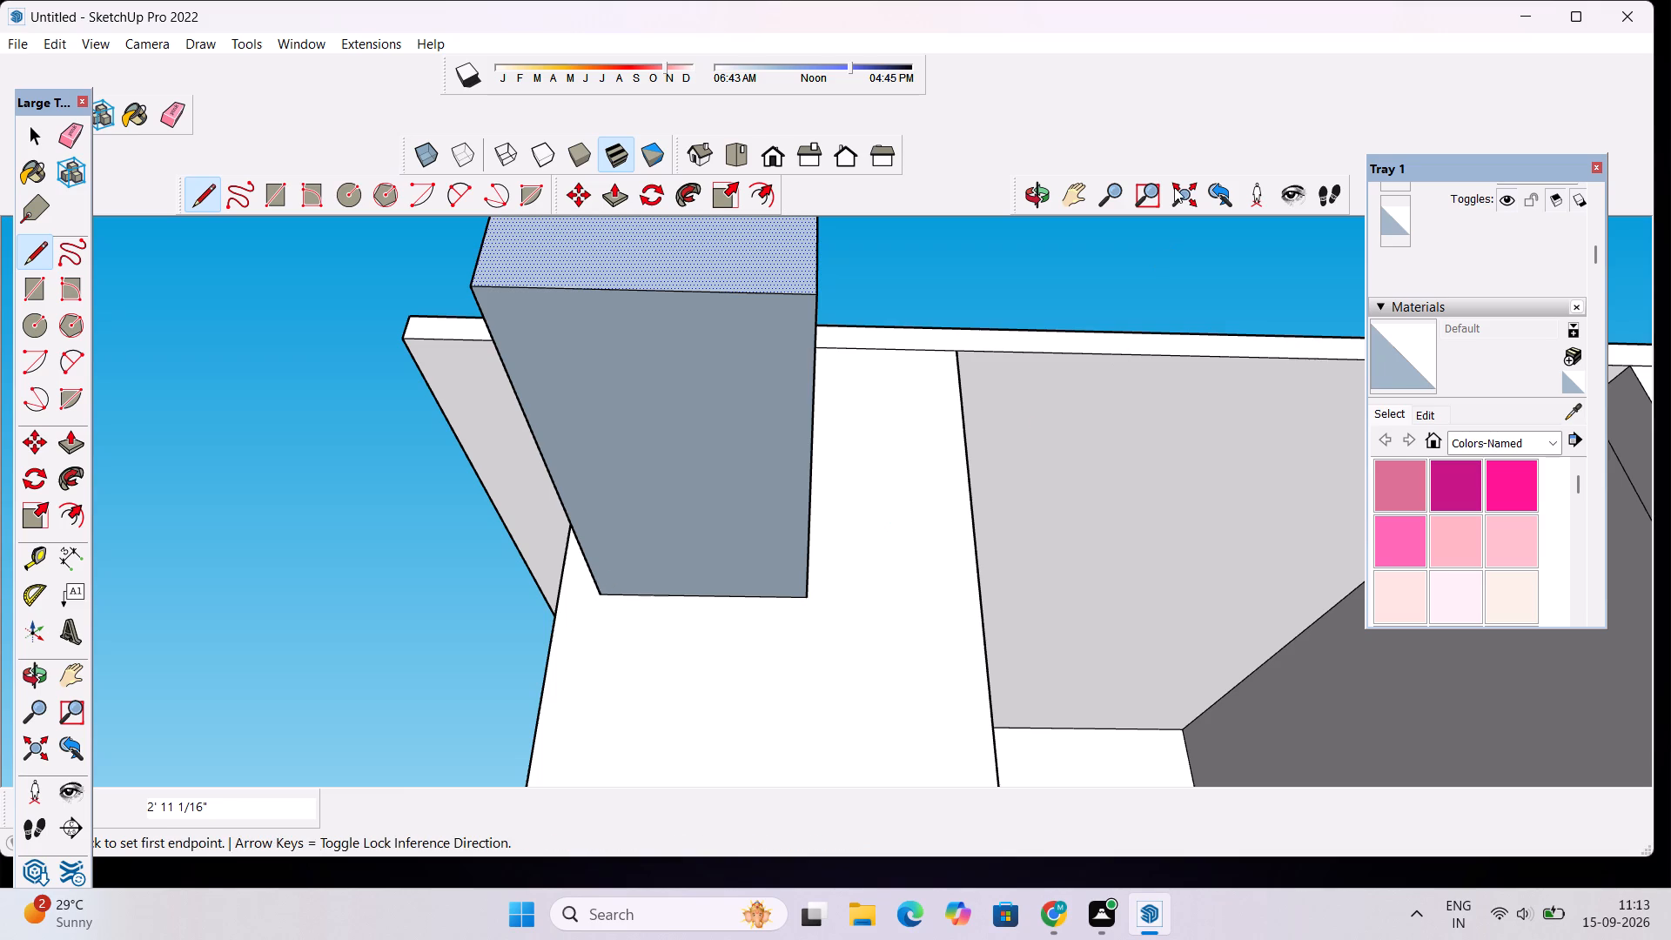
Draw a line where the box's top meets the column's outer face, completing the rectangular outline.
left_click(1032, 193)
left_click_drag(1014, 311, 989, 557)
scroll(984, 557, "down", 5)
left_click_drag(916, 515, 959, 620)
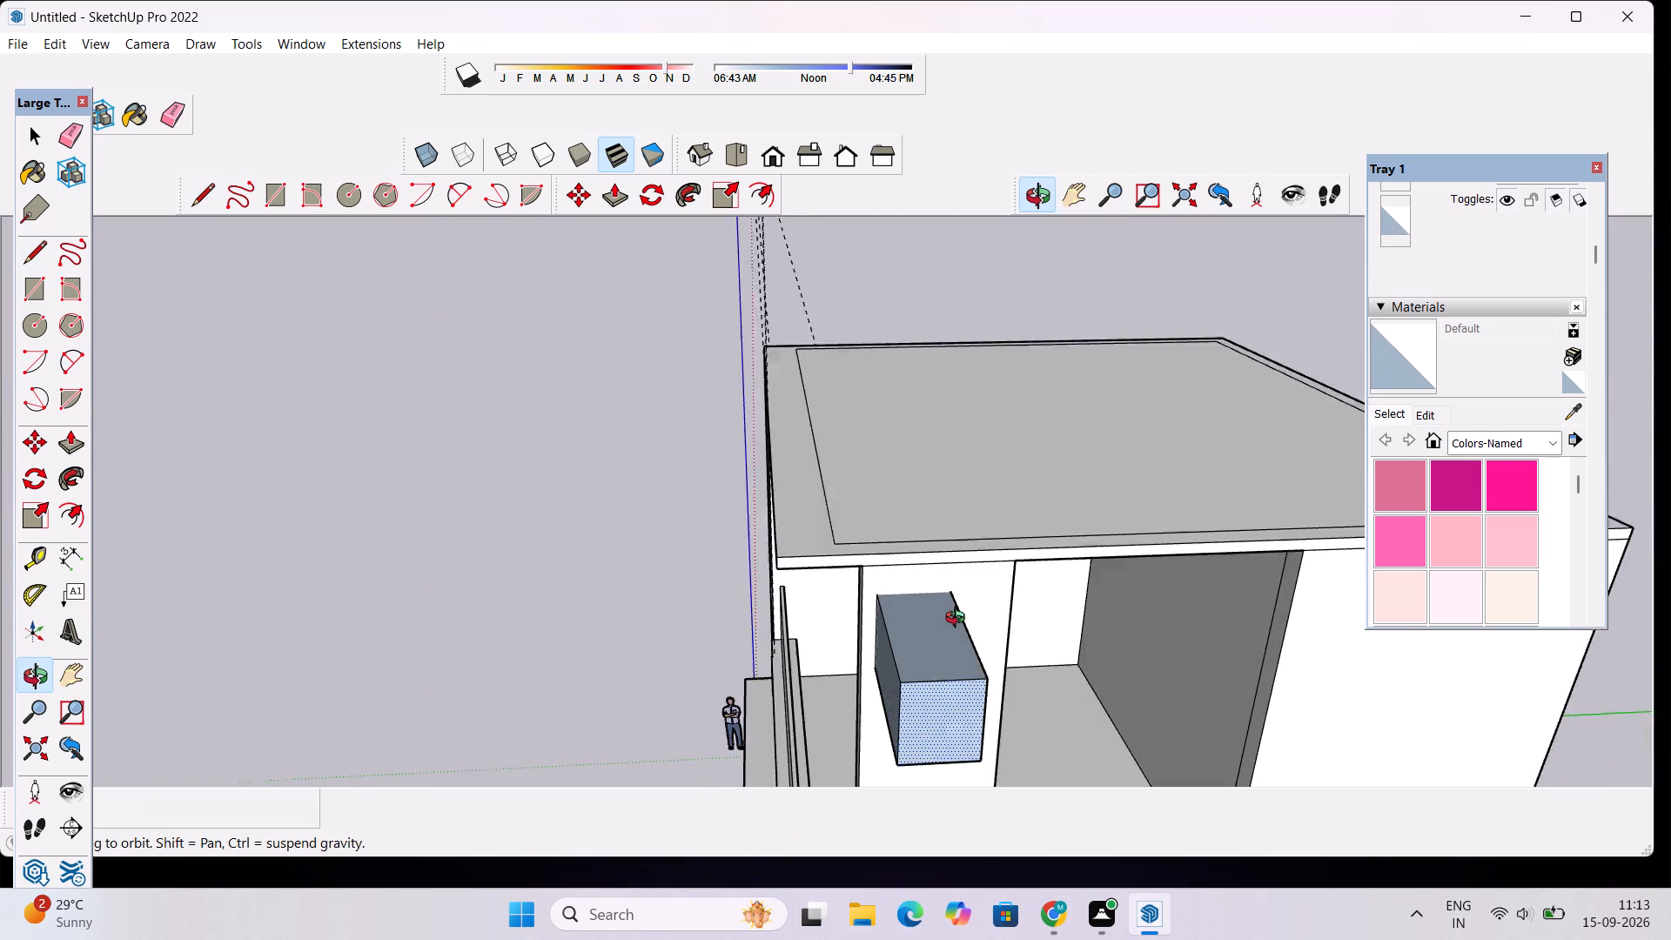
left_click_drag(959, 620, 962, 626)
scroll(945, 613, "up", 11)
key("l")
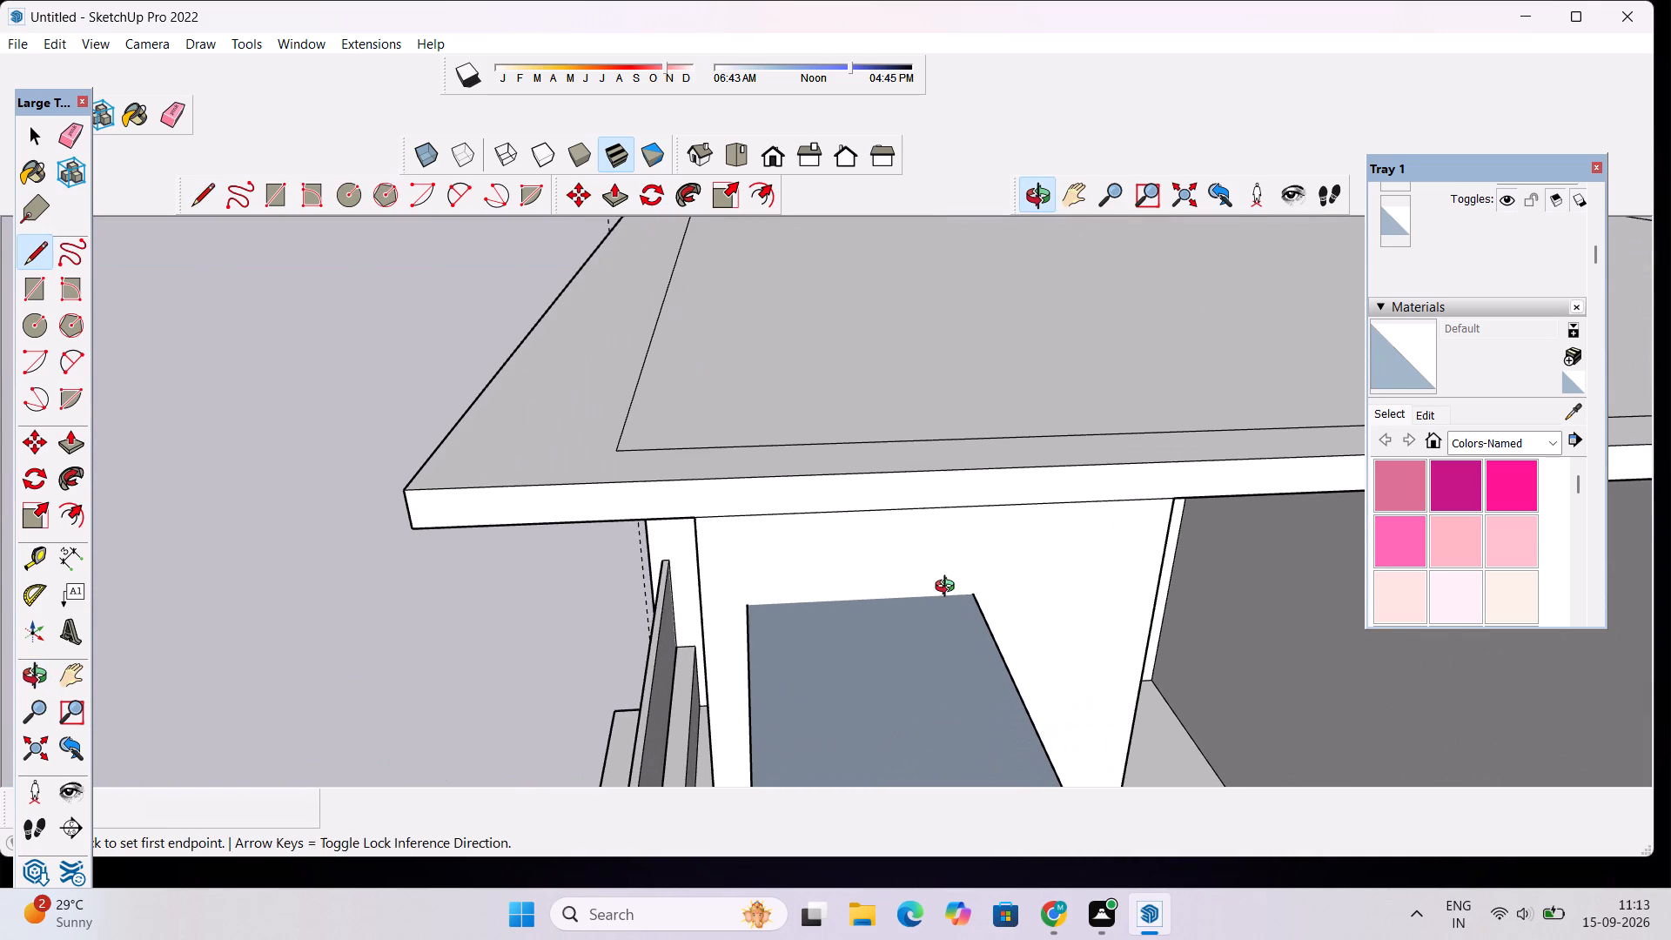
left_click(752, 608)
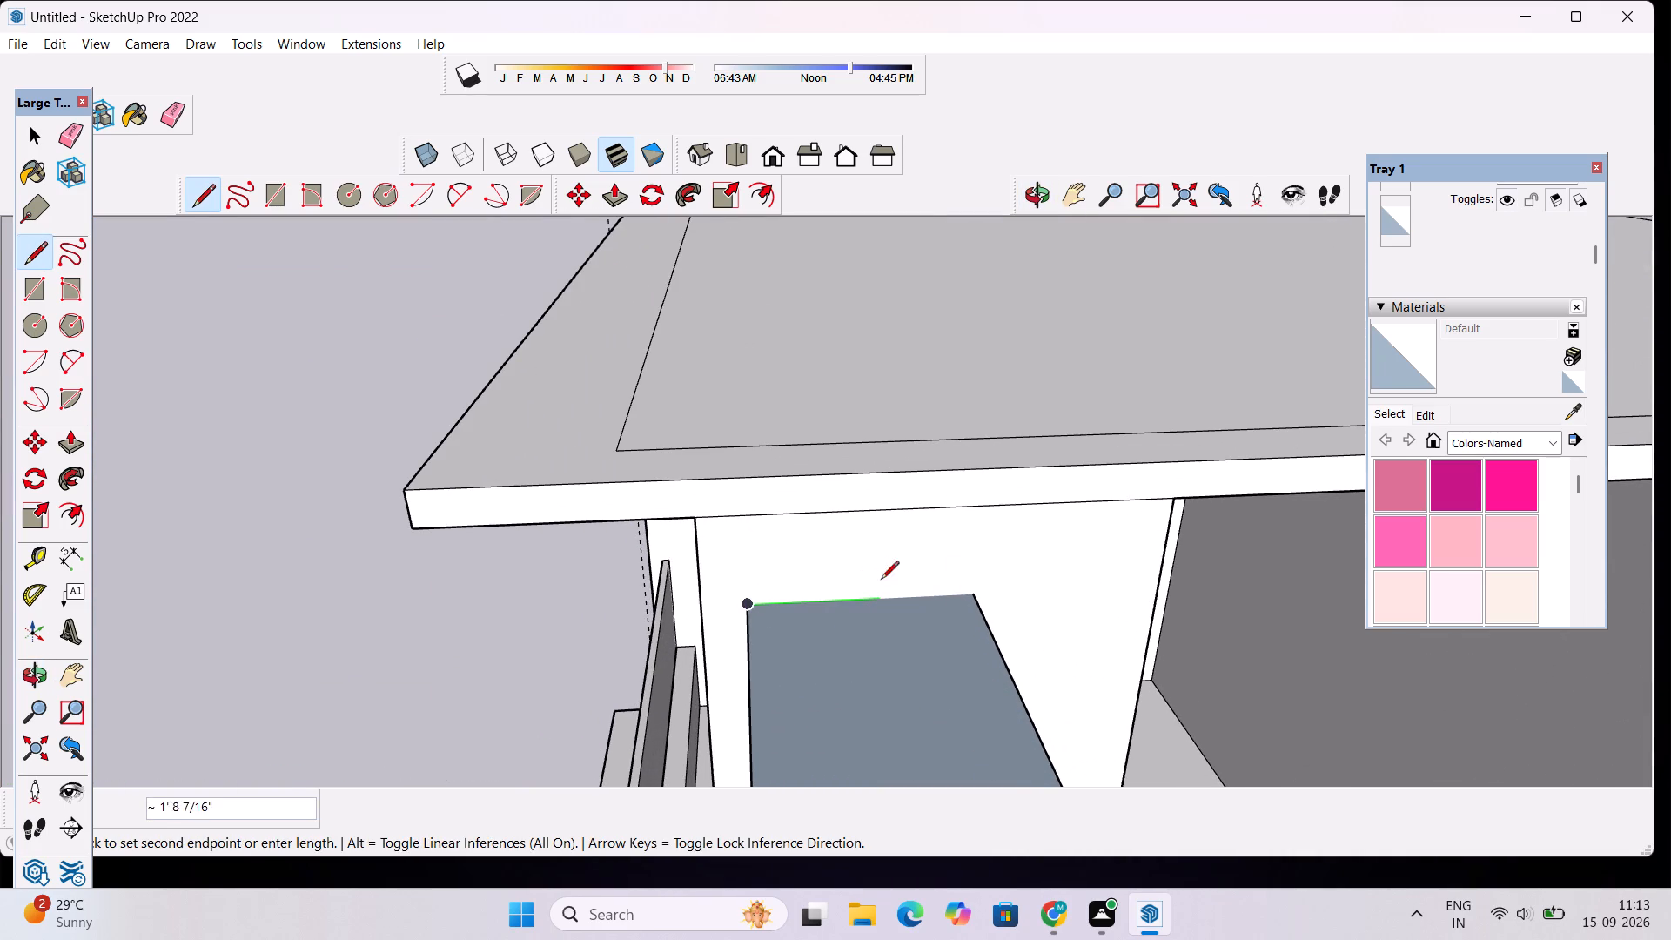
left_click(970, 594)
key("space")
Erase the edges of the box projecting beyond the column's outer face.
type("e")
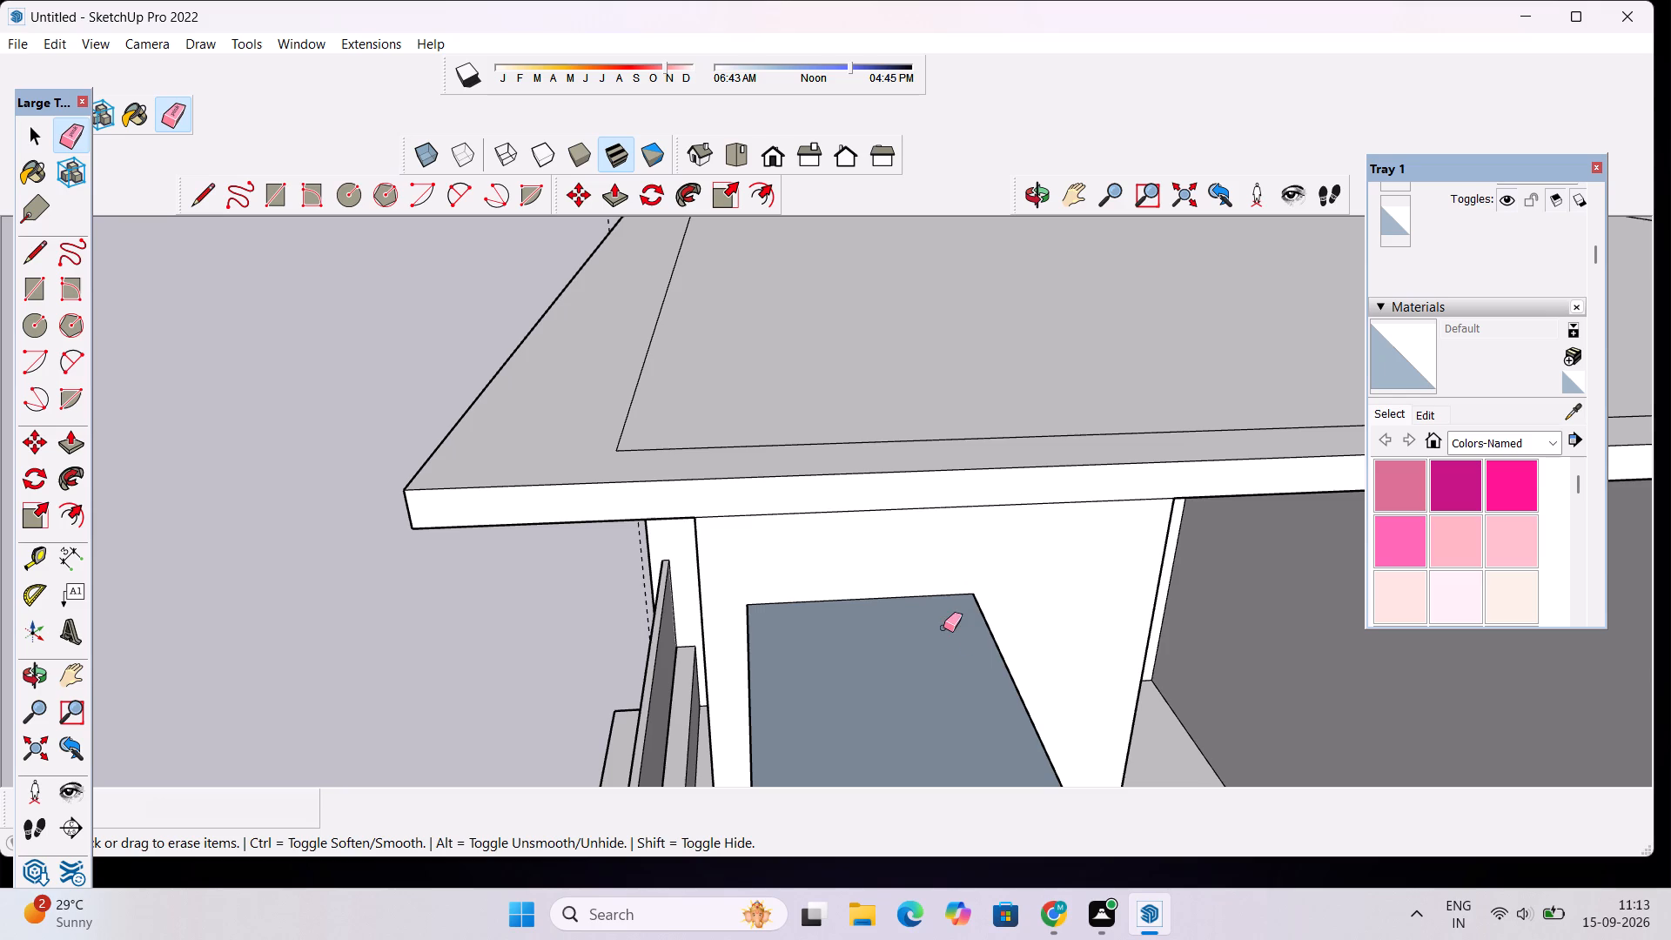
left_click_drag(1047, 634, 861, 695)
scroll(903, 636, "down", 8)
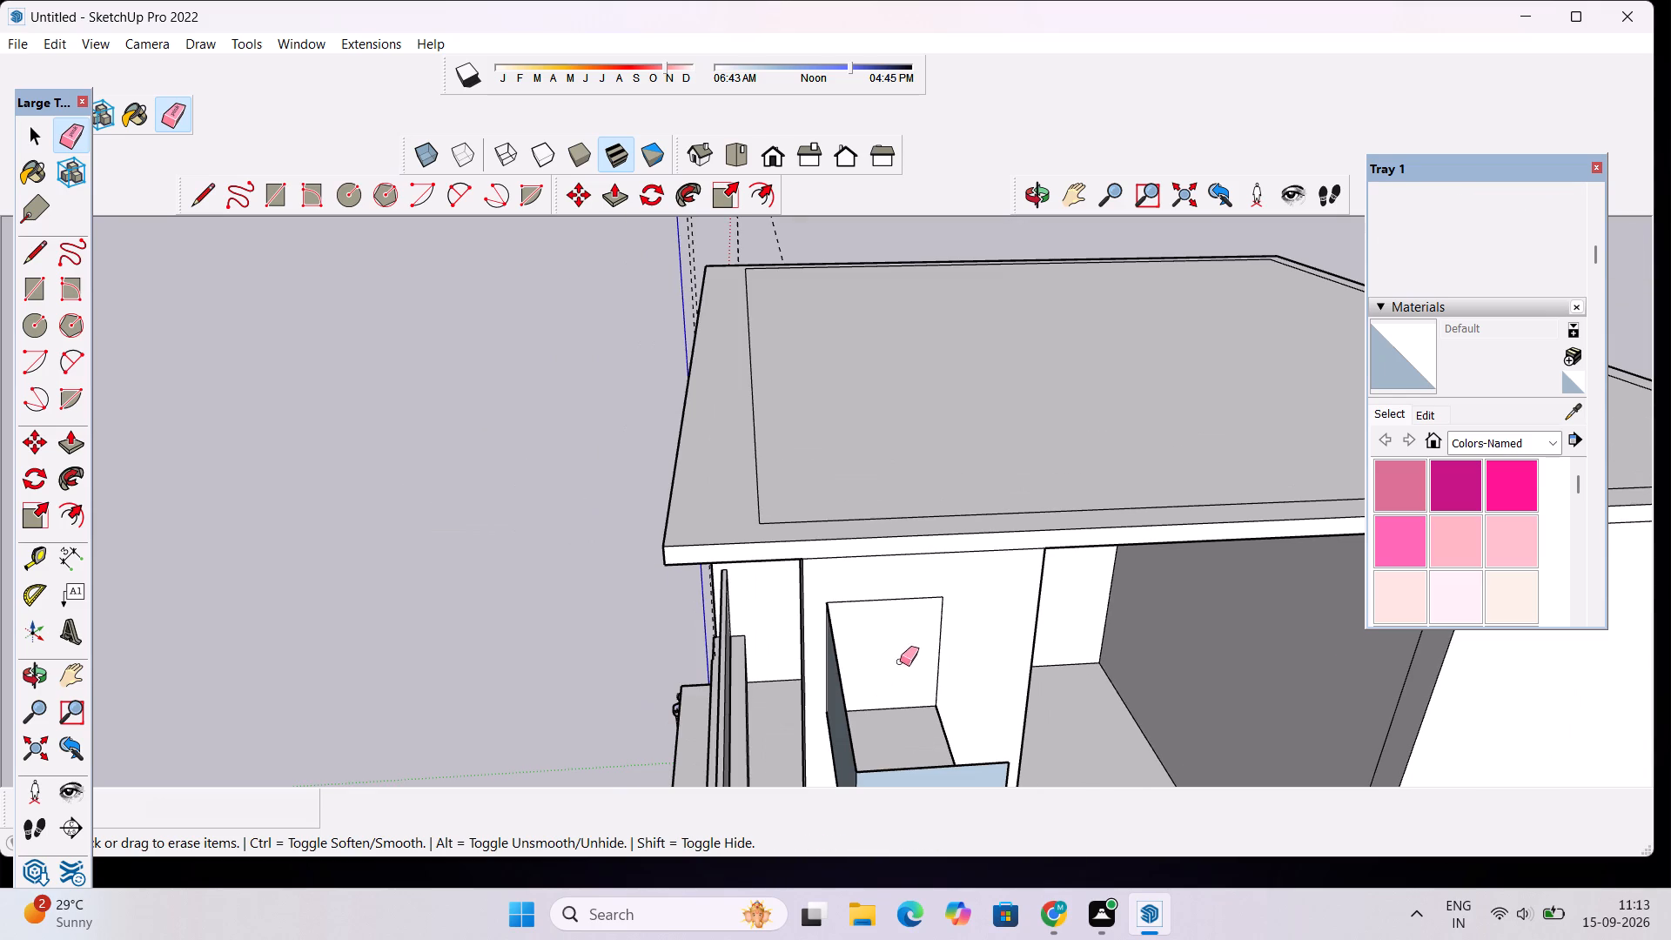
left_click_drag(900, 661, 847, 782)
left_click_drag(976, 681, 897, 770)
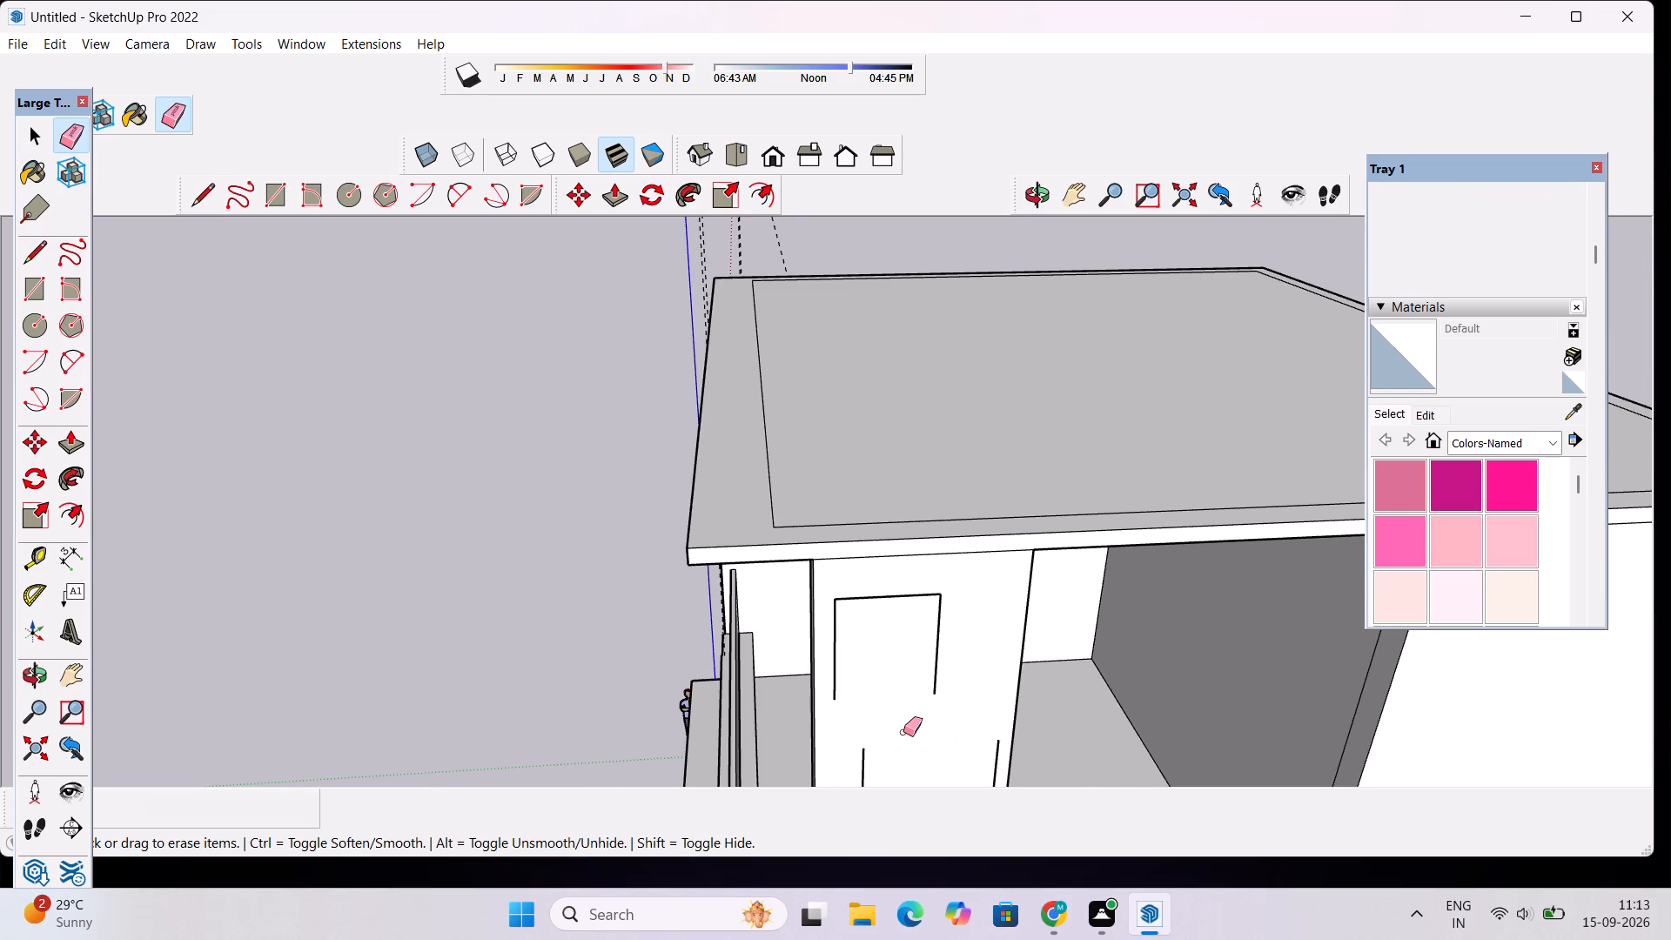
scroll(920, 635, "down", 5)
left_click_drag(968, 701, 967, 701)
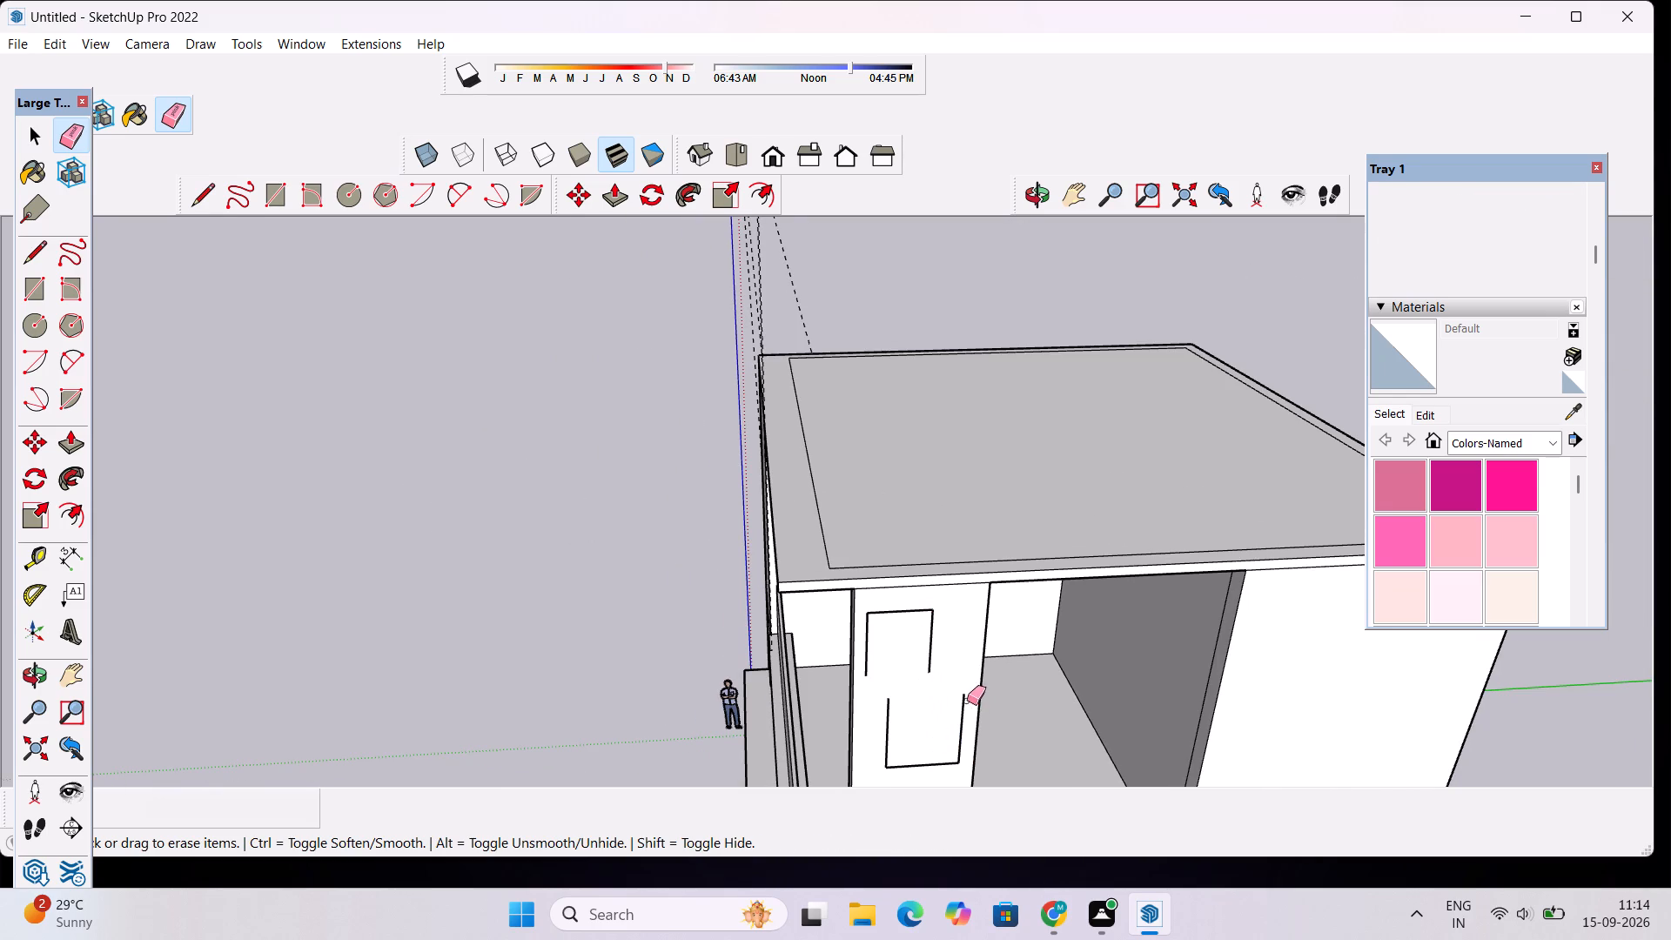
left_click_drag(967, 701, 882, 732)
Redraw the bottom edge of the rectangle on the column's outer face, about 2' 11" long, to close the outline.
scroll(920, 686, "up", 5)
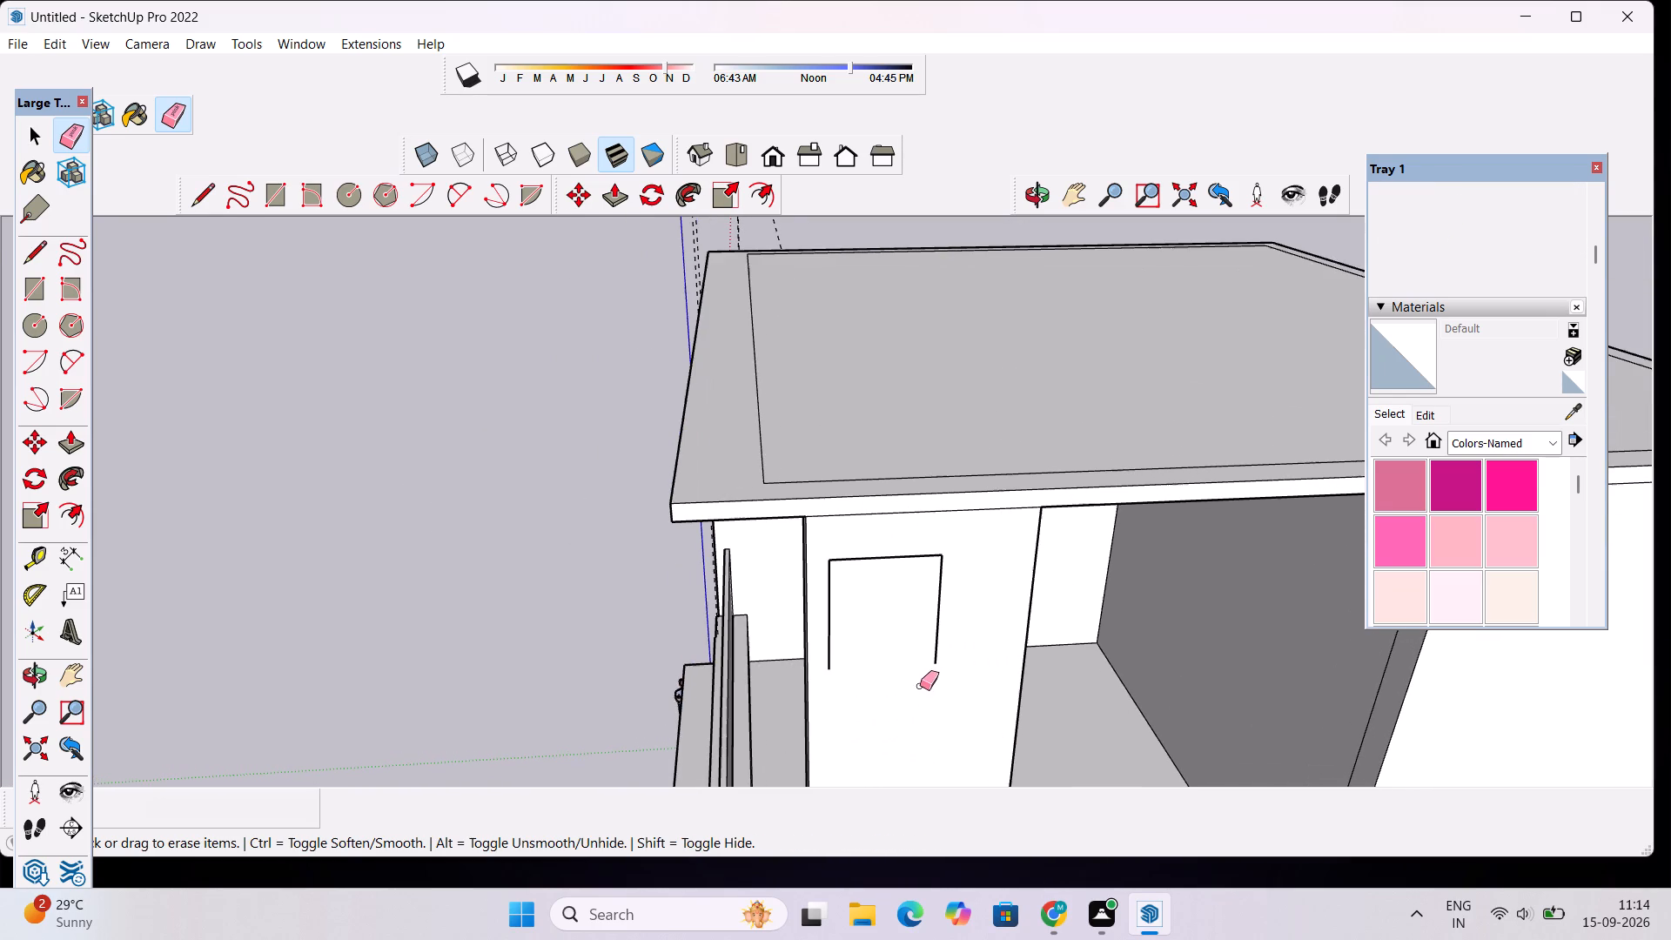
key("l")
left_click(831, 674)
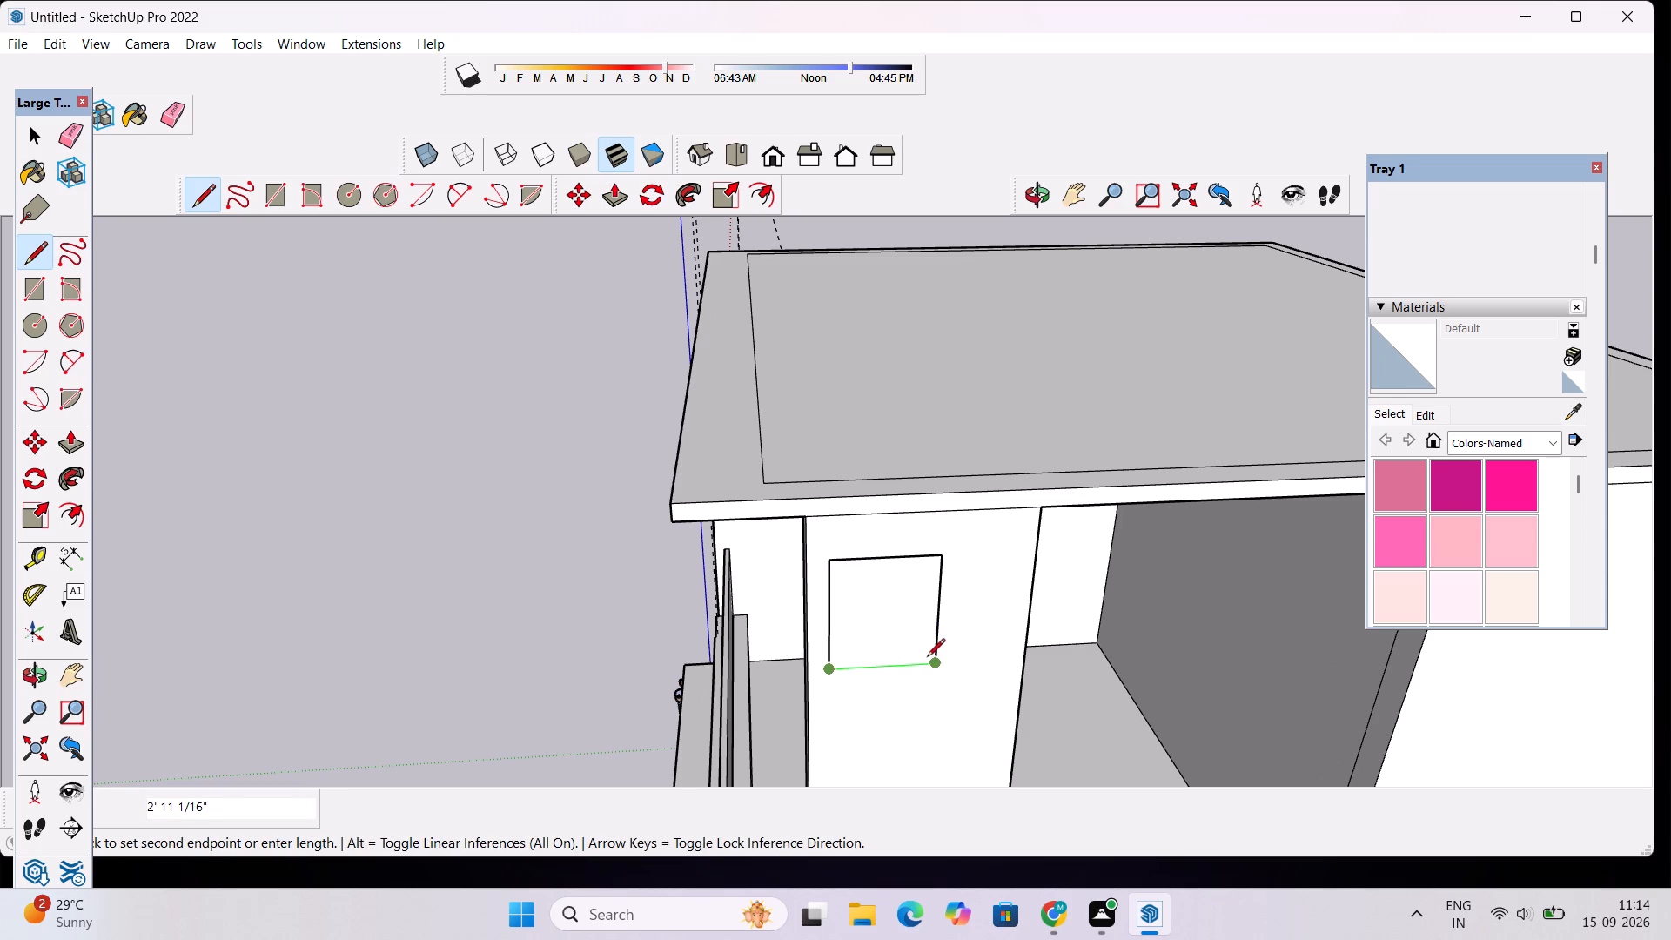
left_click(929, 658)
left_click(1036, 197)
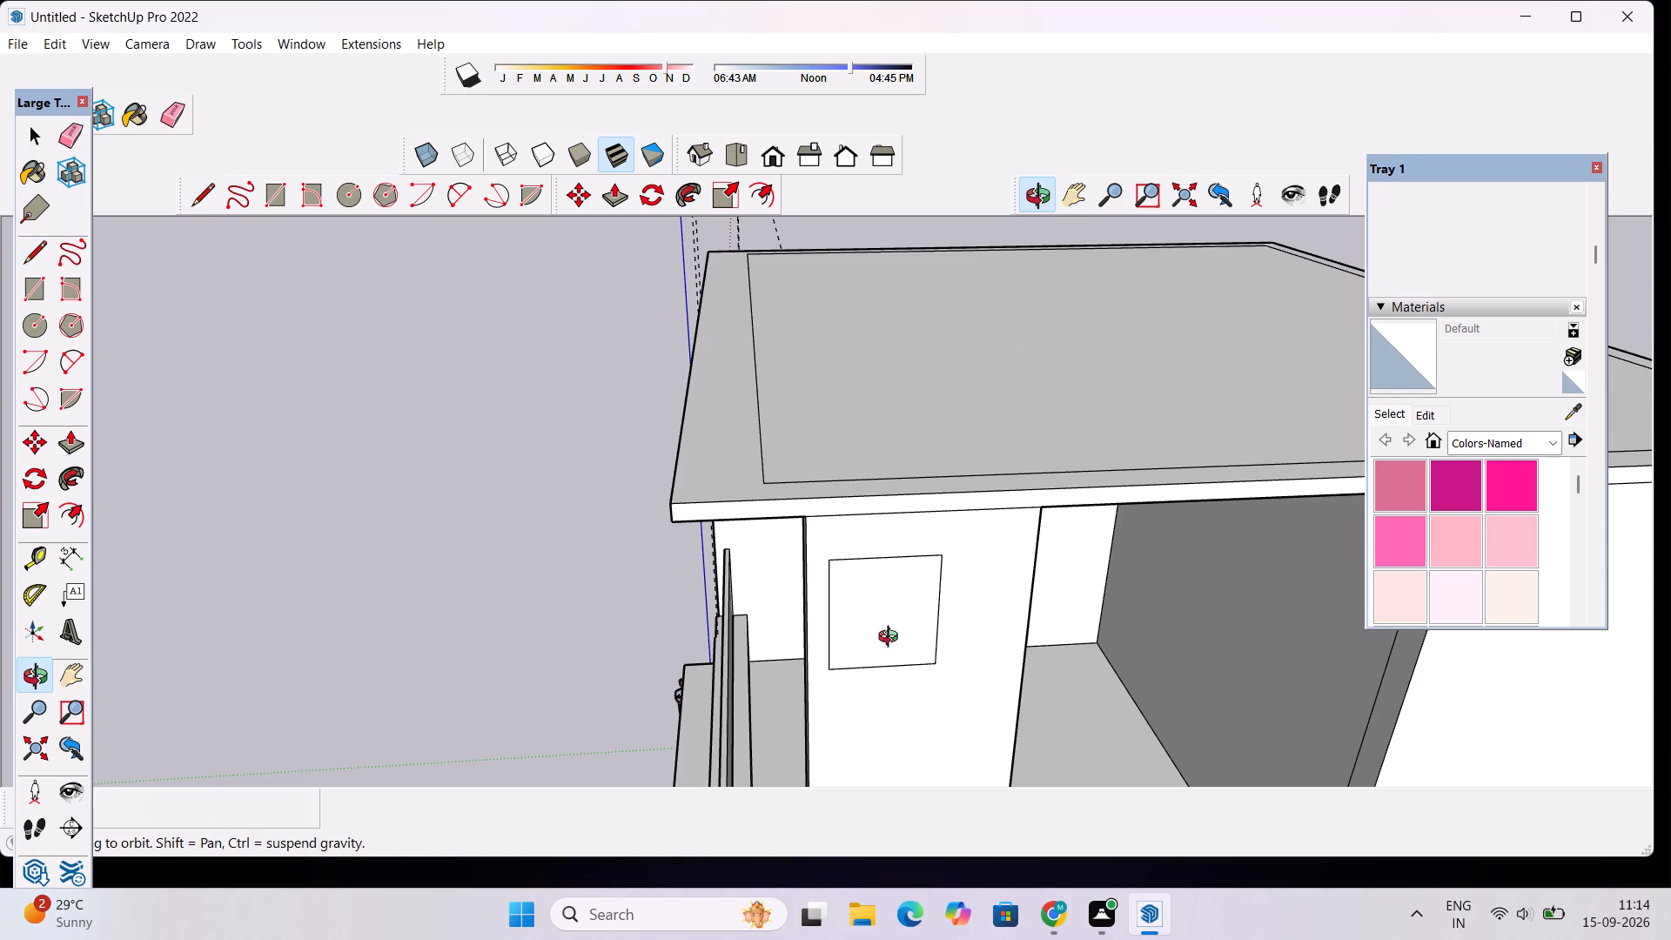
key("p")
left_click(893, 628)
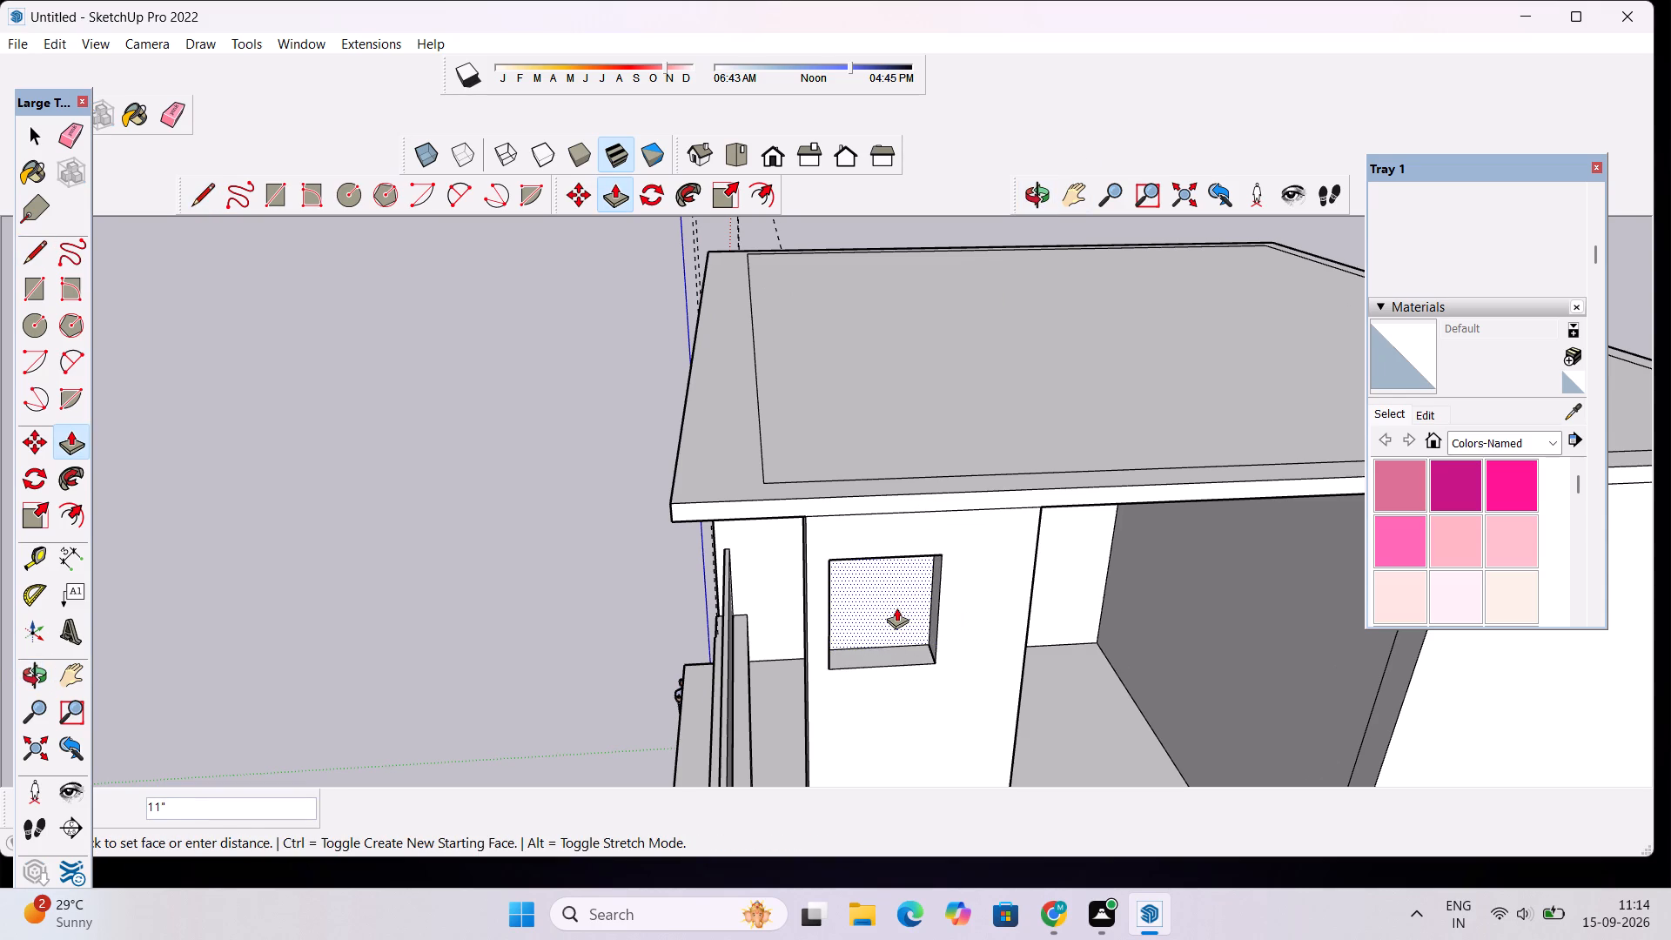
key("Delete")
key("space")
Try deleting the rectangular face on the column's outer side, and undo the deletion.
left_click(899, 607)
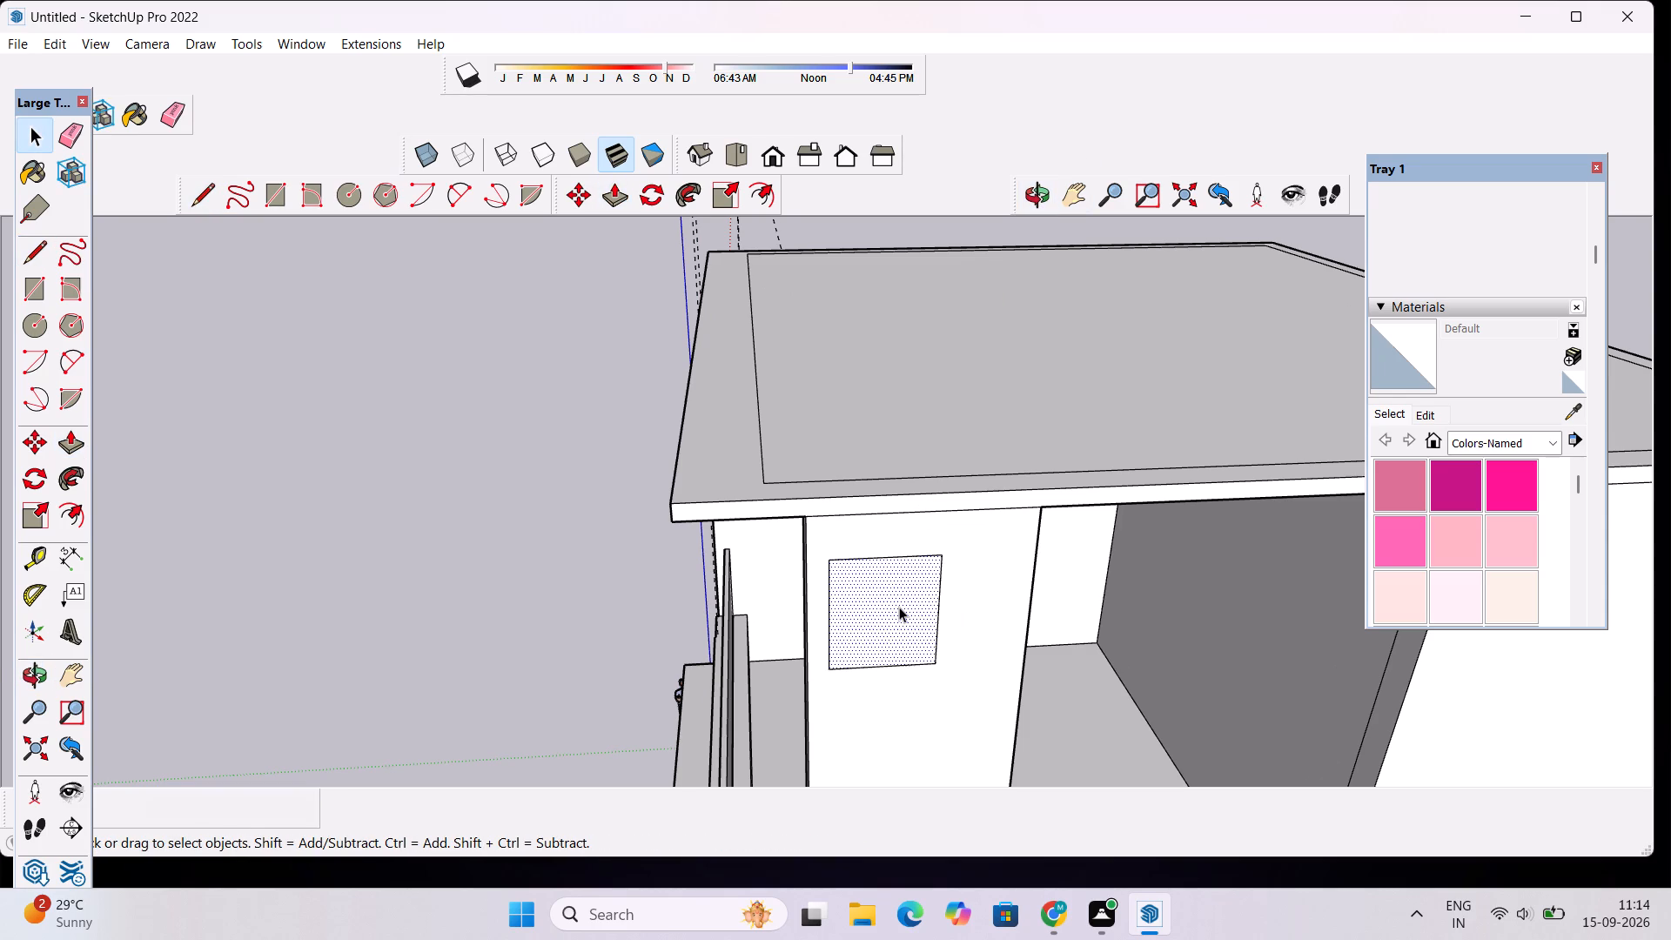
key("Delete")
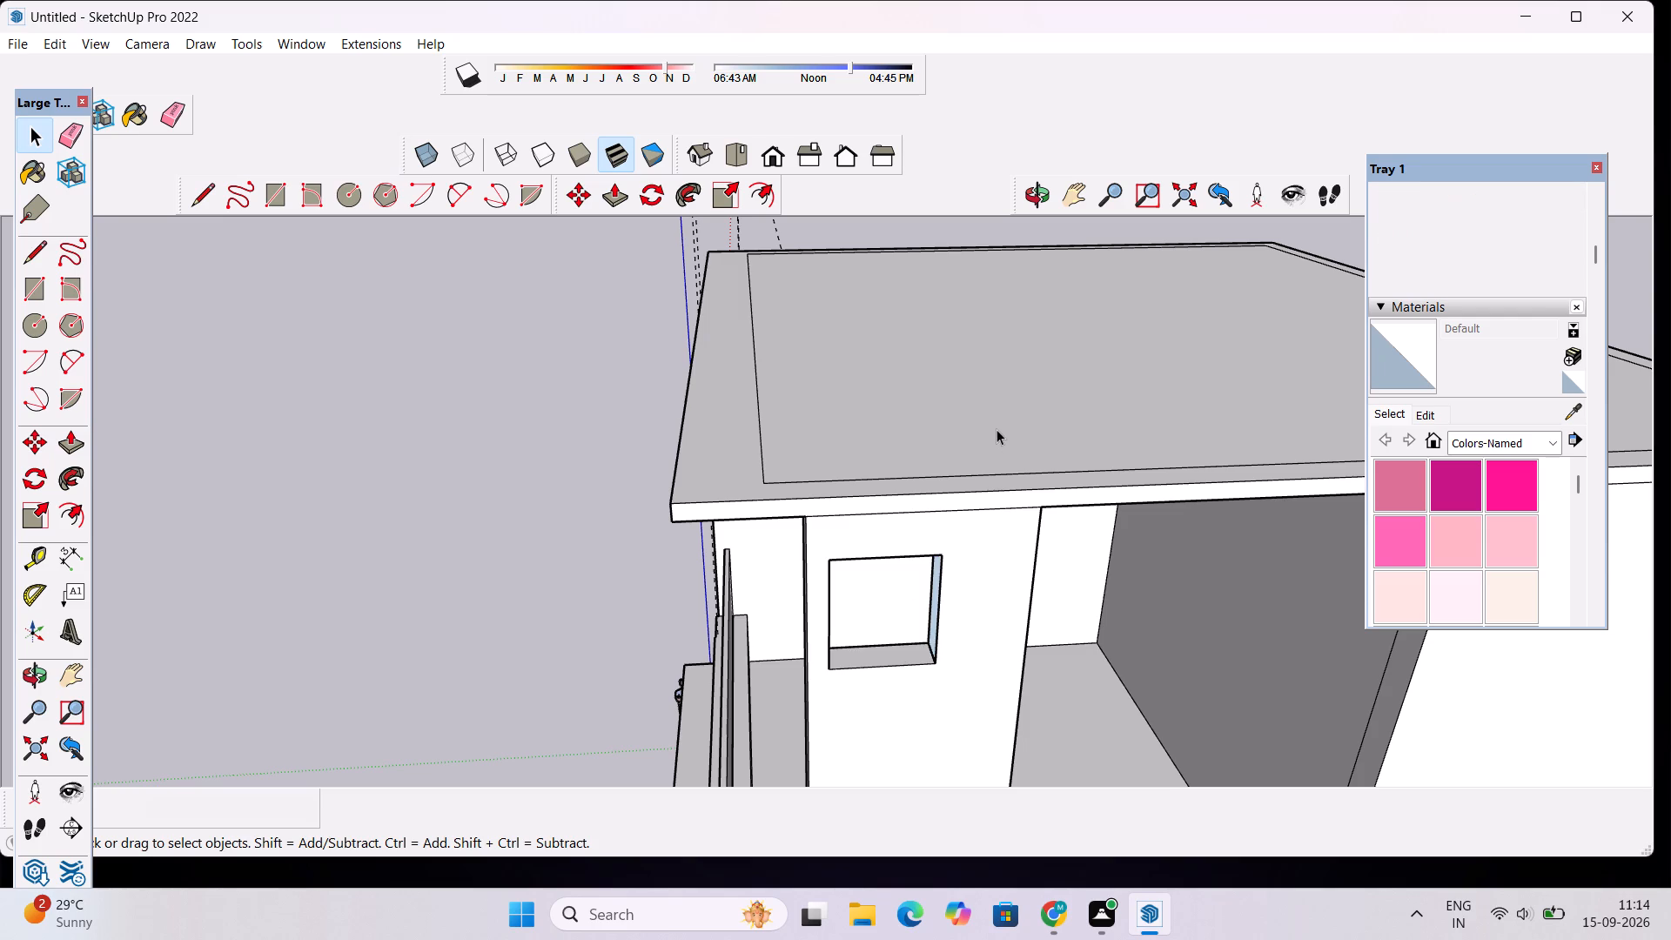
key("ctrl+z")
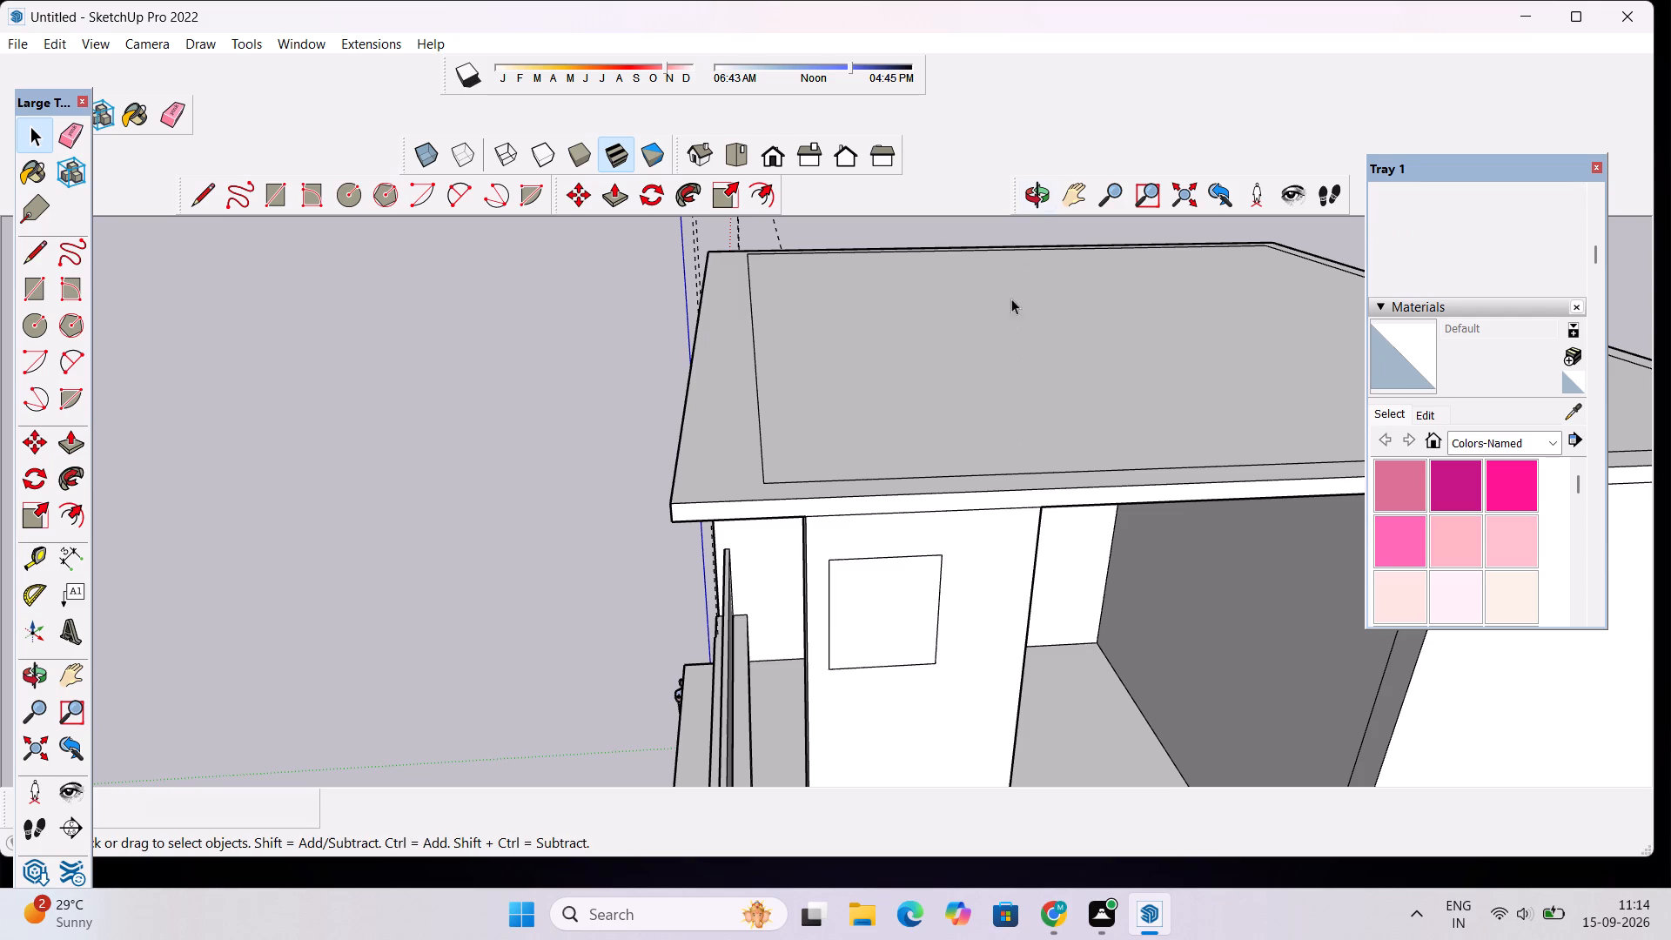
Push the rectangular face on the column's outer side 2' inward through the column.
key("p")
left_click(909, 597)
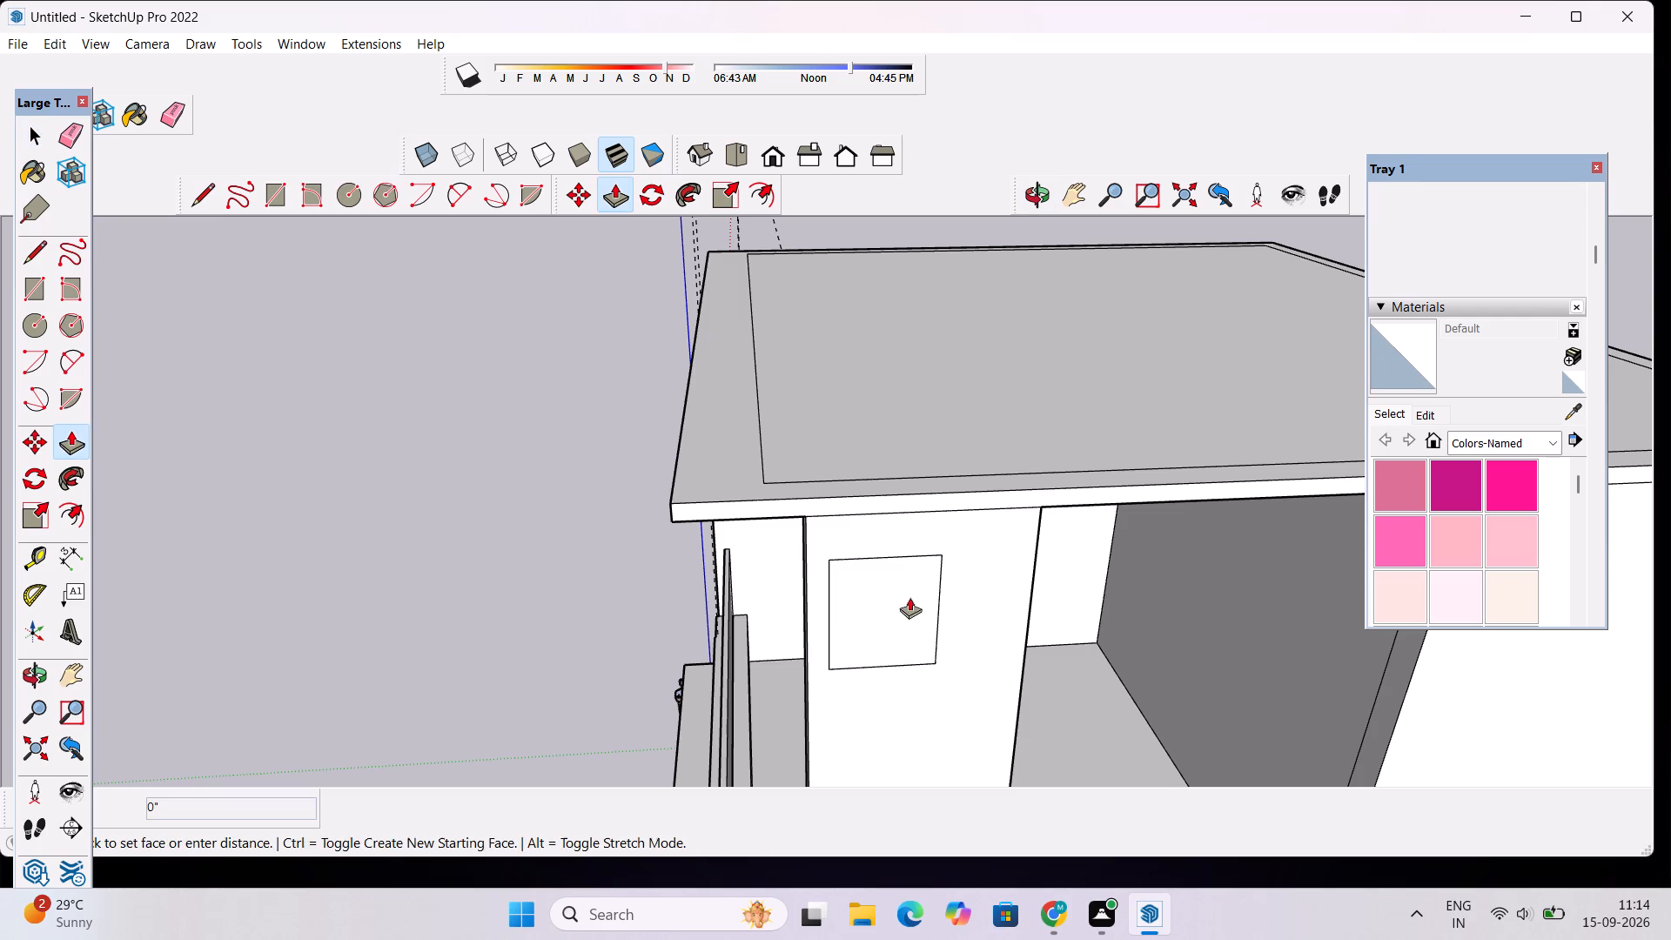
key("space")
left_click(909, 597)
key("p")
left_click(909, 597)
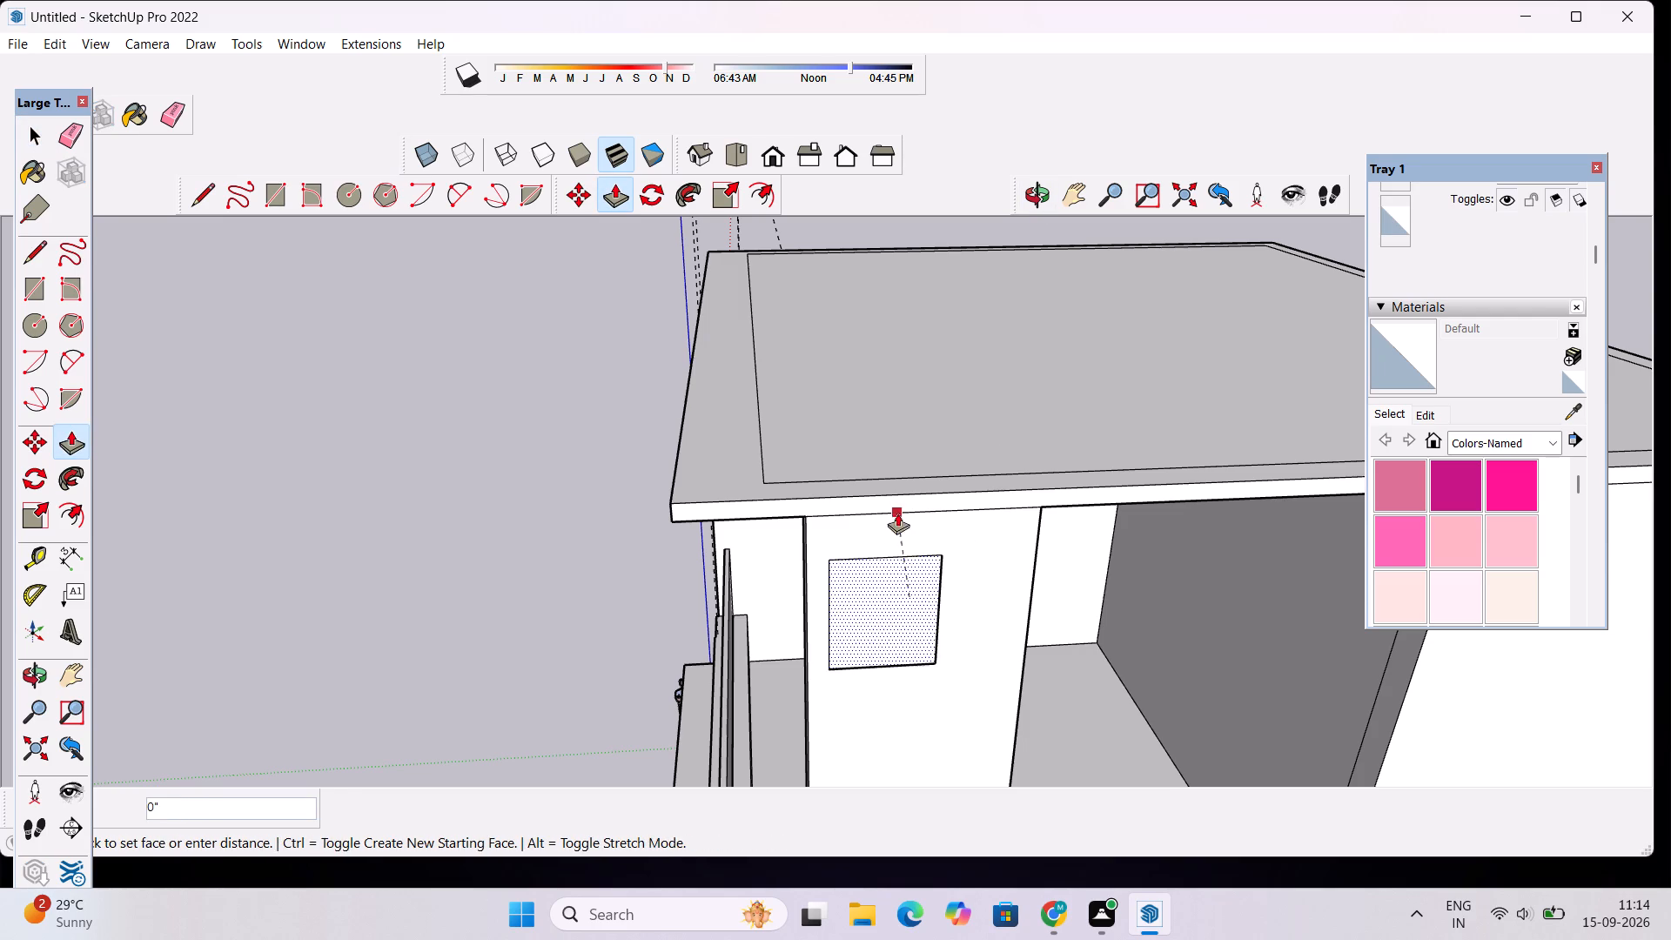
left_click(891, 562)
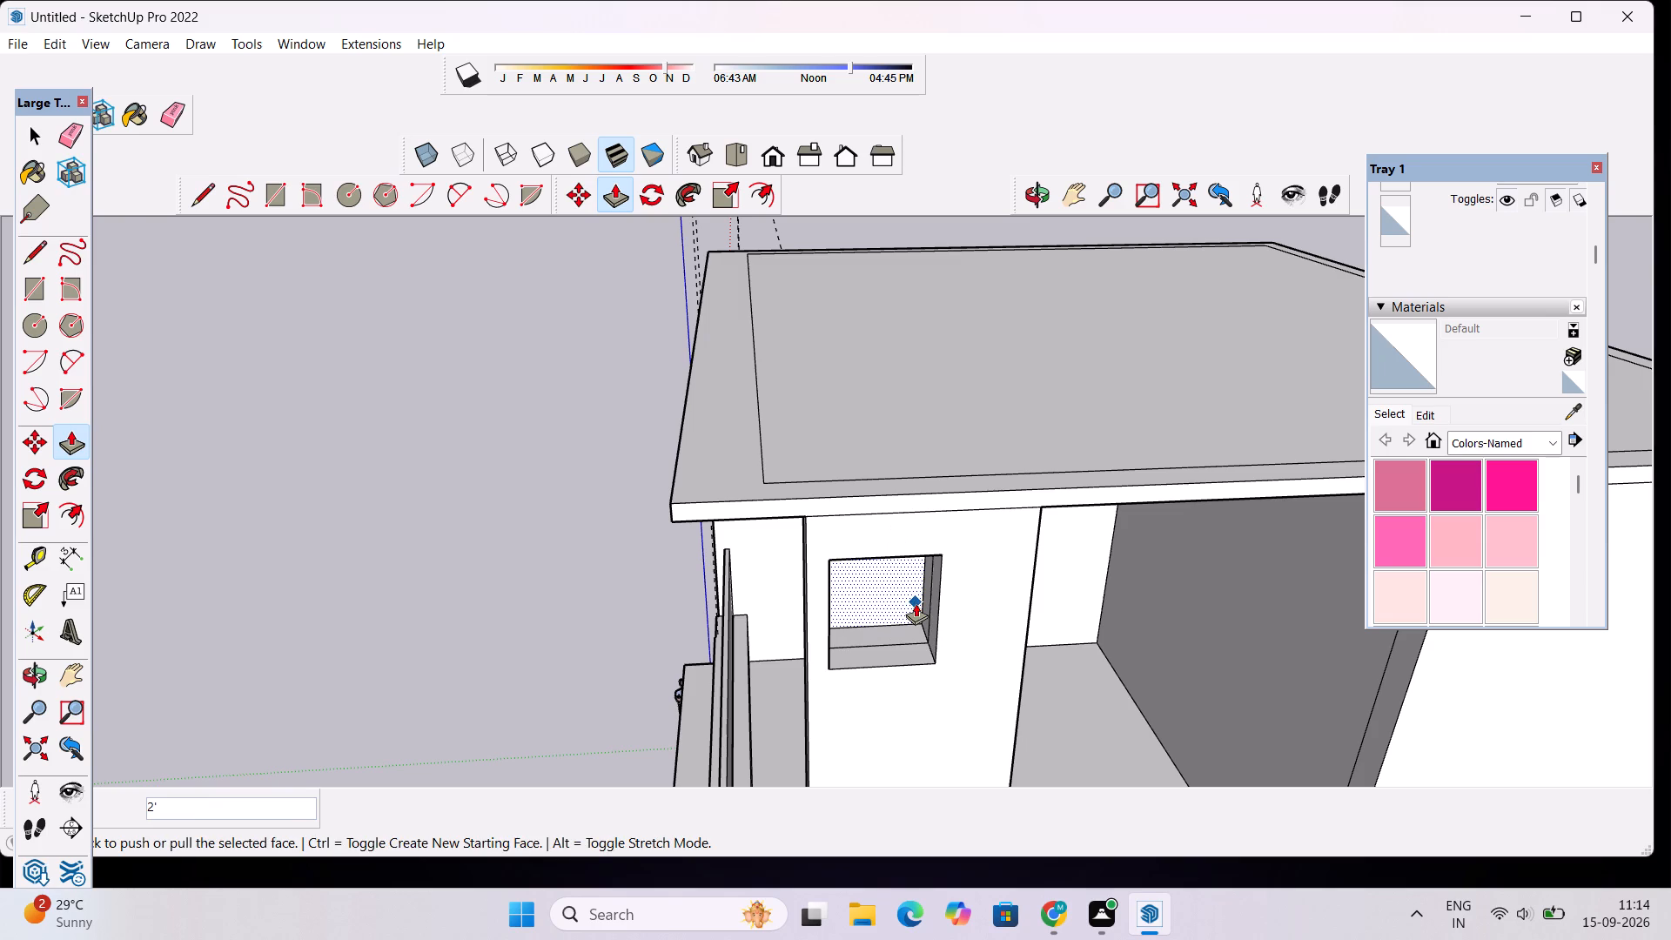
Erase the remaining box edges and faces projecting from the column's inner side to clear the rectangular opening.
key("space")
left_click(1031, 198)
left_click_drag(805, 689, 1107, 616)
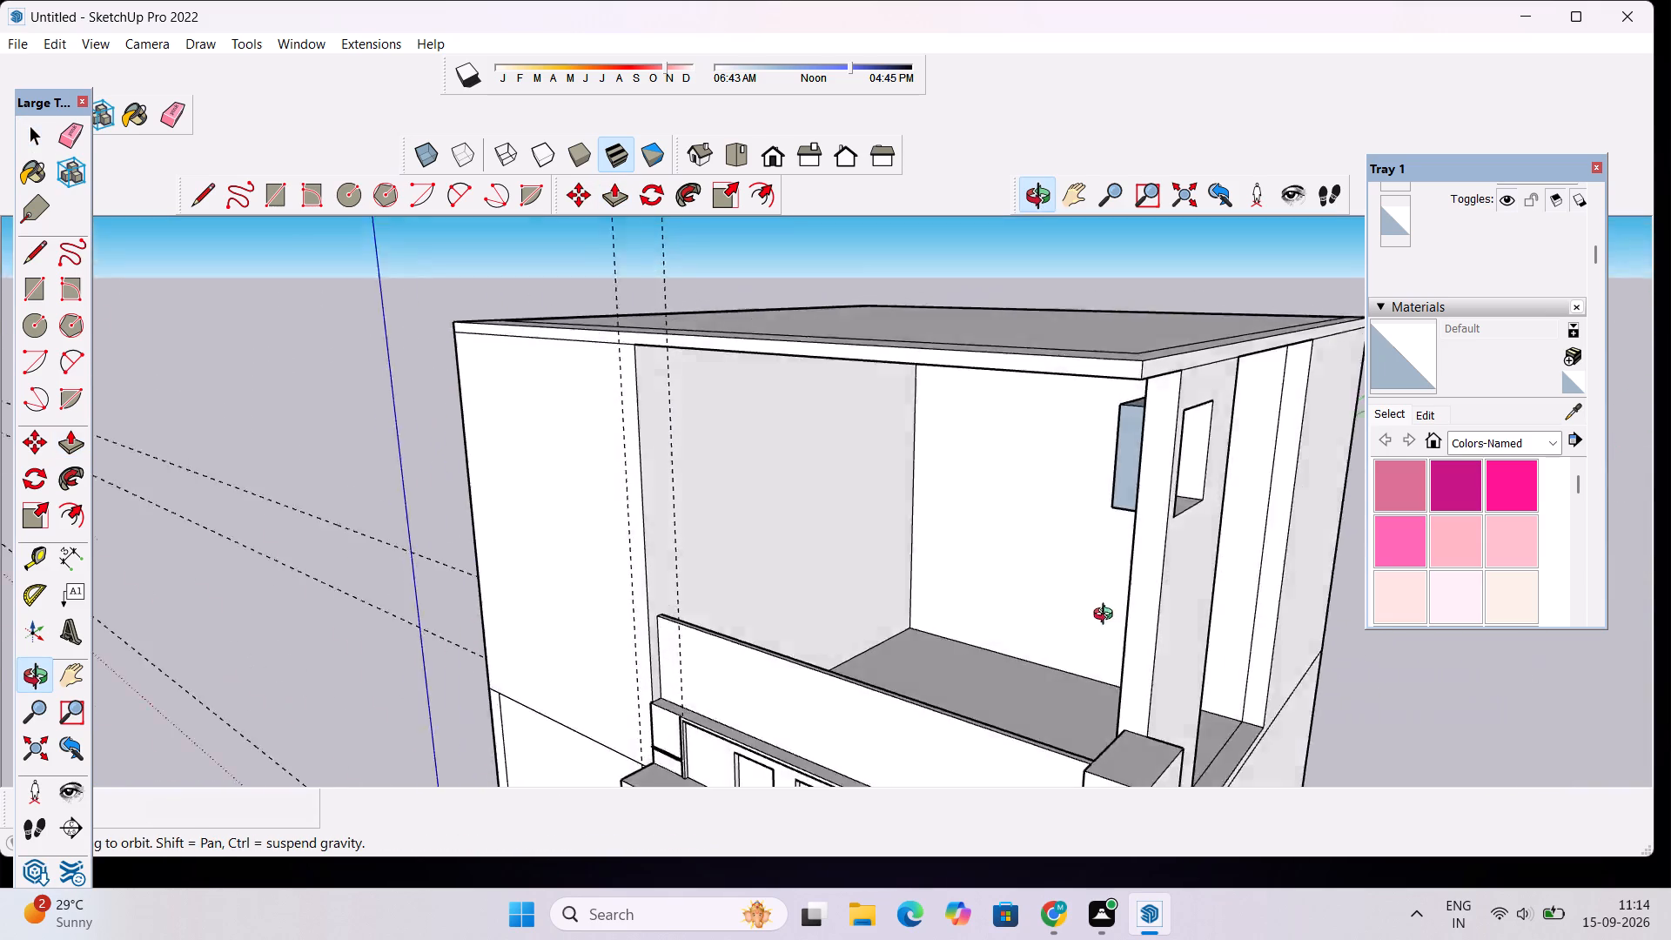
left_click_drag(1107, 616, 1362, 574)
scroll(1102, 420, "up", 4)
left_click_drag(1136, 383, 862, 509, "shift")
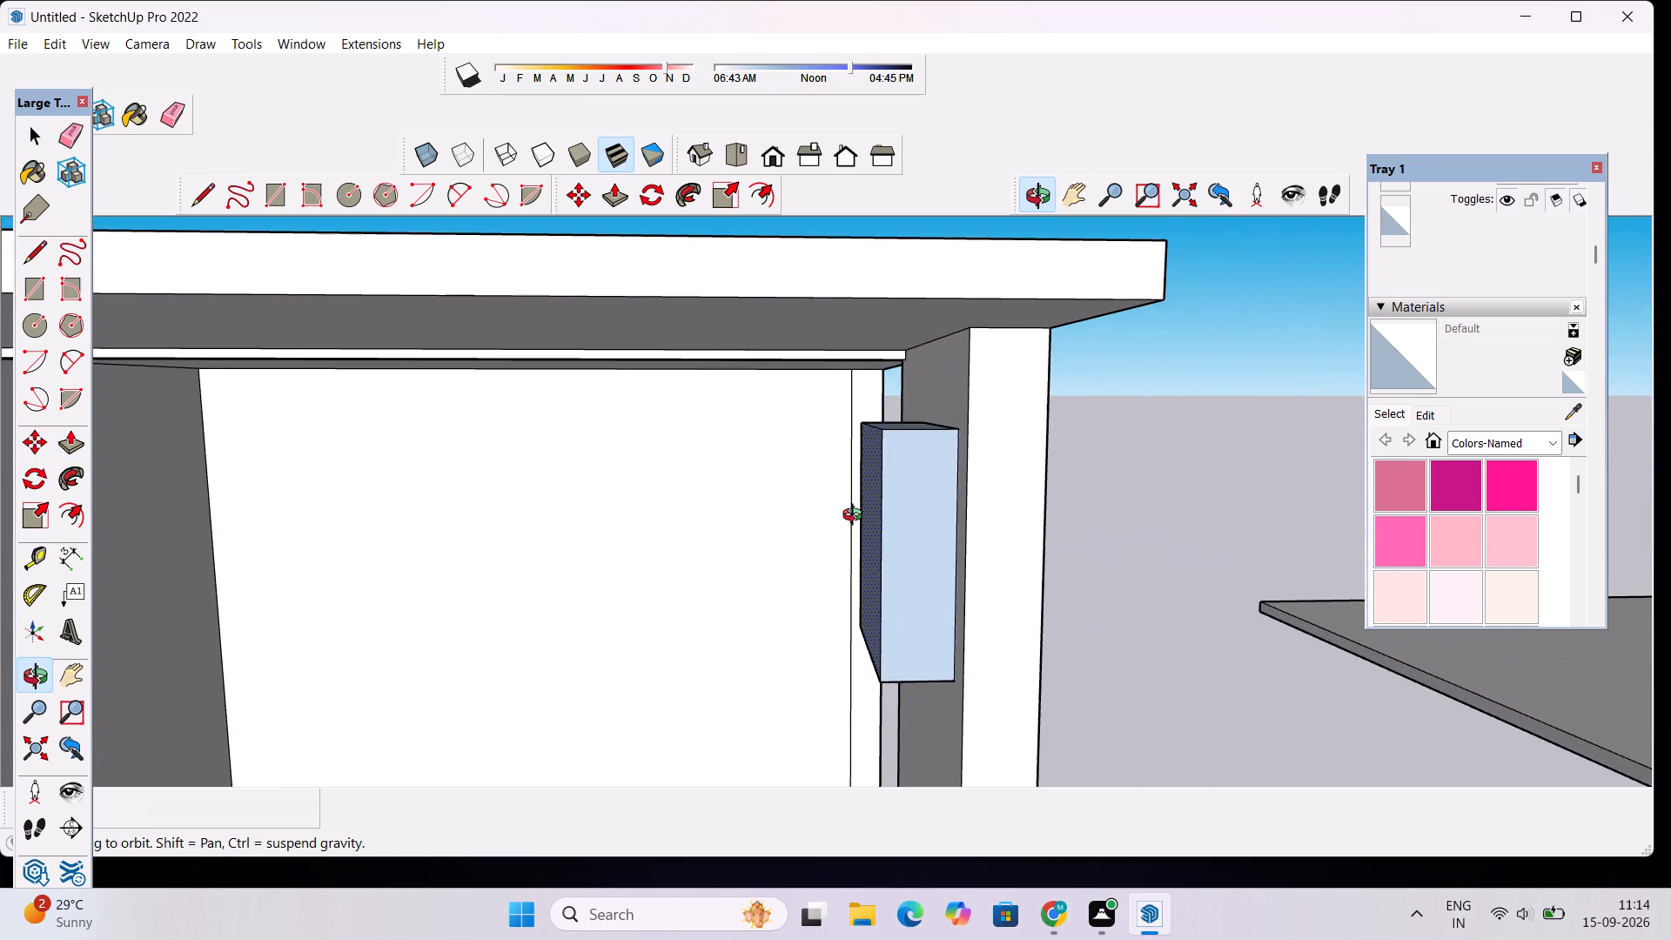
scroll(856, 519, "down", 3)
left_click_drag(854, 550, 938, 591)
scroll(997, 570, "up", 3)
left_click_drag(1013, 576, 966, 501, "shift")
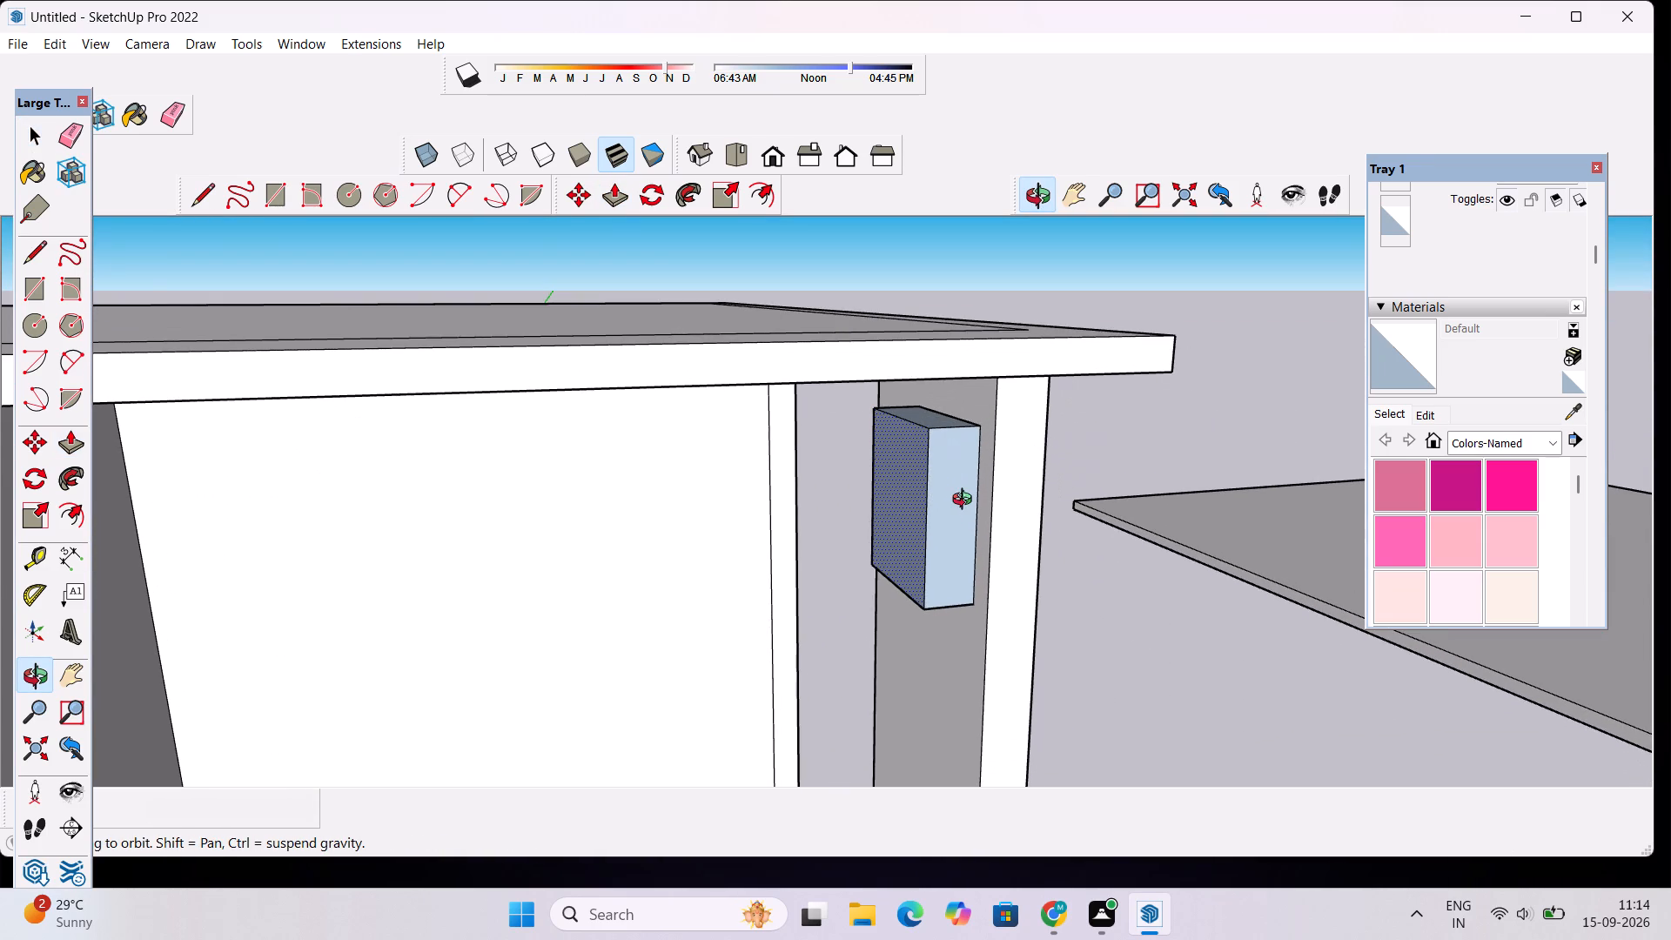
key("space")
key("e")
left_click_drag(945, 439, 943, 498)
left_click(923, 457)
left_click_drag(923, 420, 923, 436)
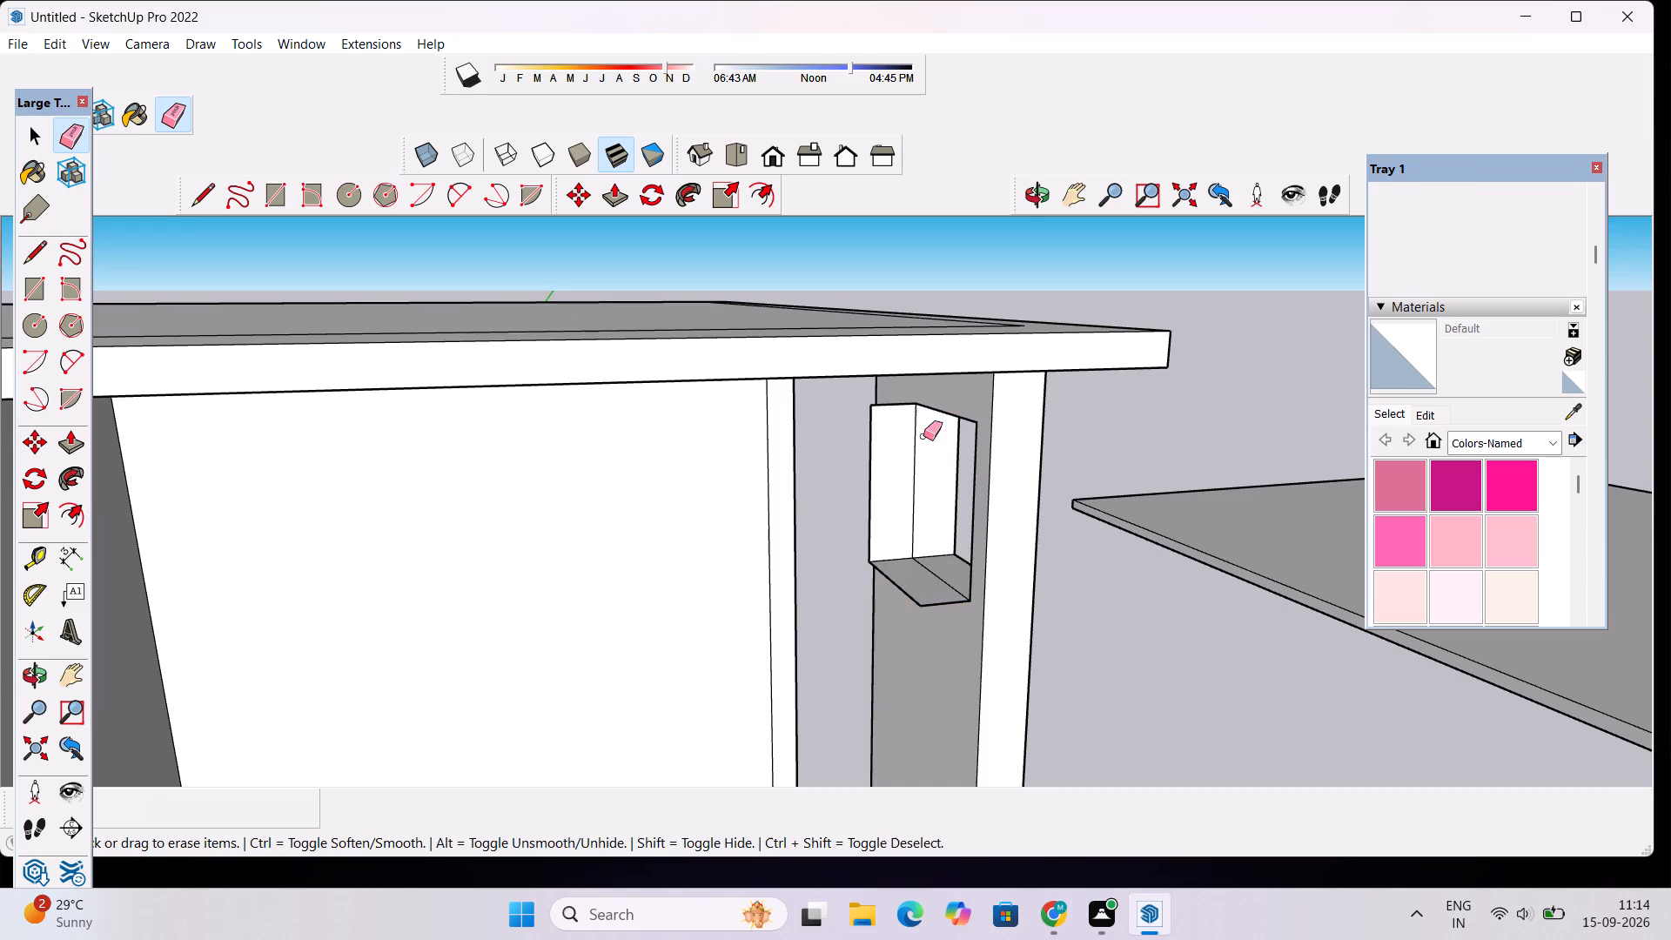
left_click_drag(852, 440, 869, 446)
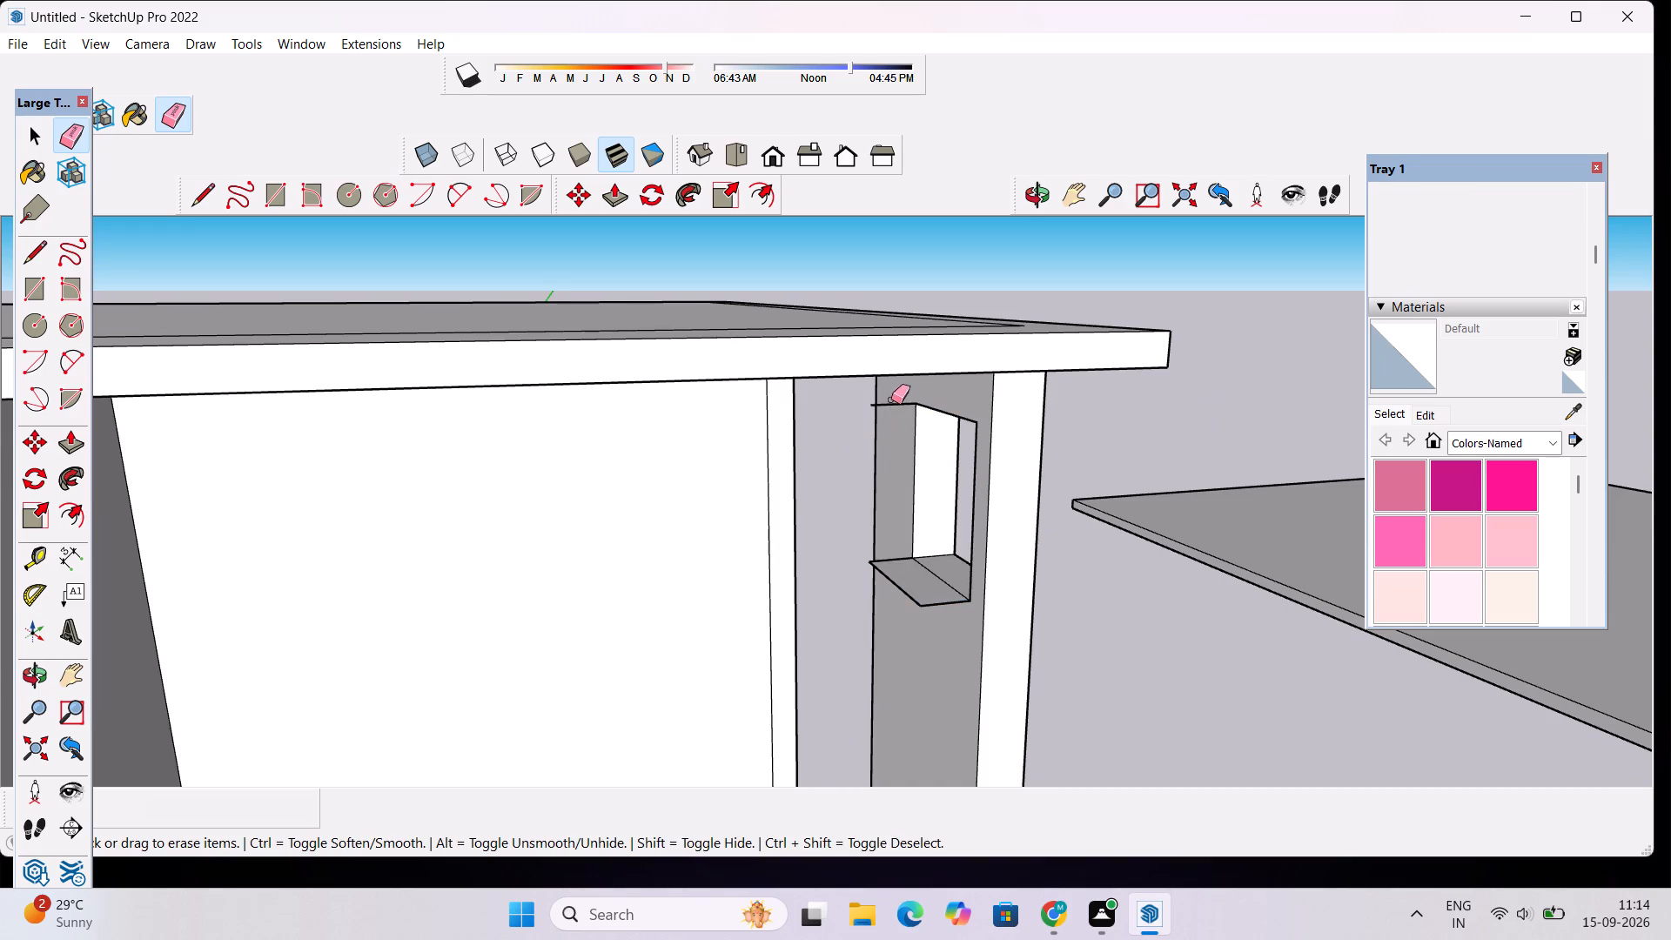
left_click_drag(891, 399, 892, 420)
left_click_drag(884, 531, 933, 602)
Examine the column's through opening and the upper storey from the front, above and the side.
left_click(1046, 201)
left_click_drag(1085, 366, 871, 392)
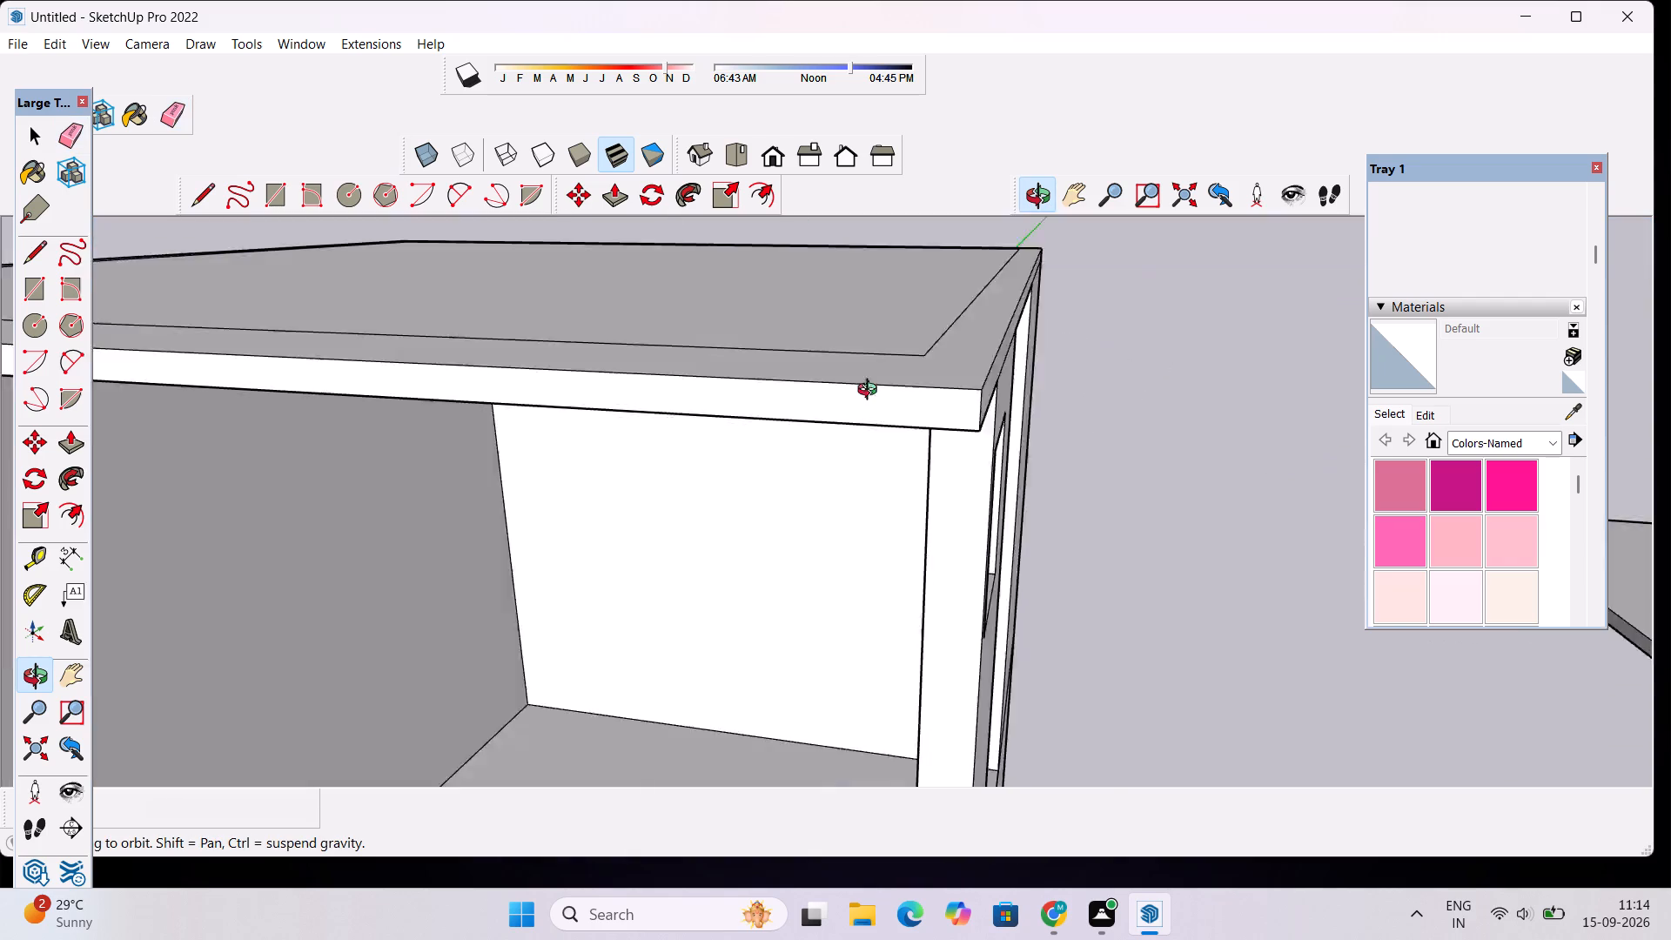
left_click_drag(871, 392, 757, 359)
scroll(729, 357, "down", 8)
left_click_drag(735, 533, 1036, 464)
scroll(1117, 427, "down", 6)
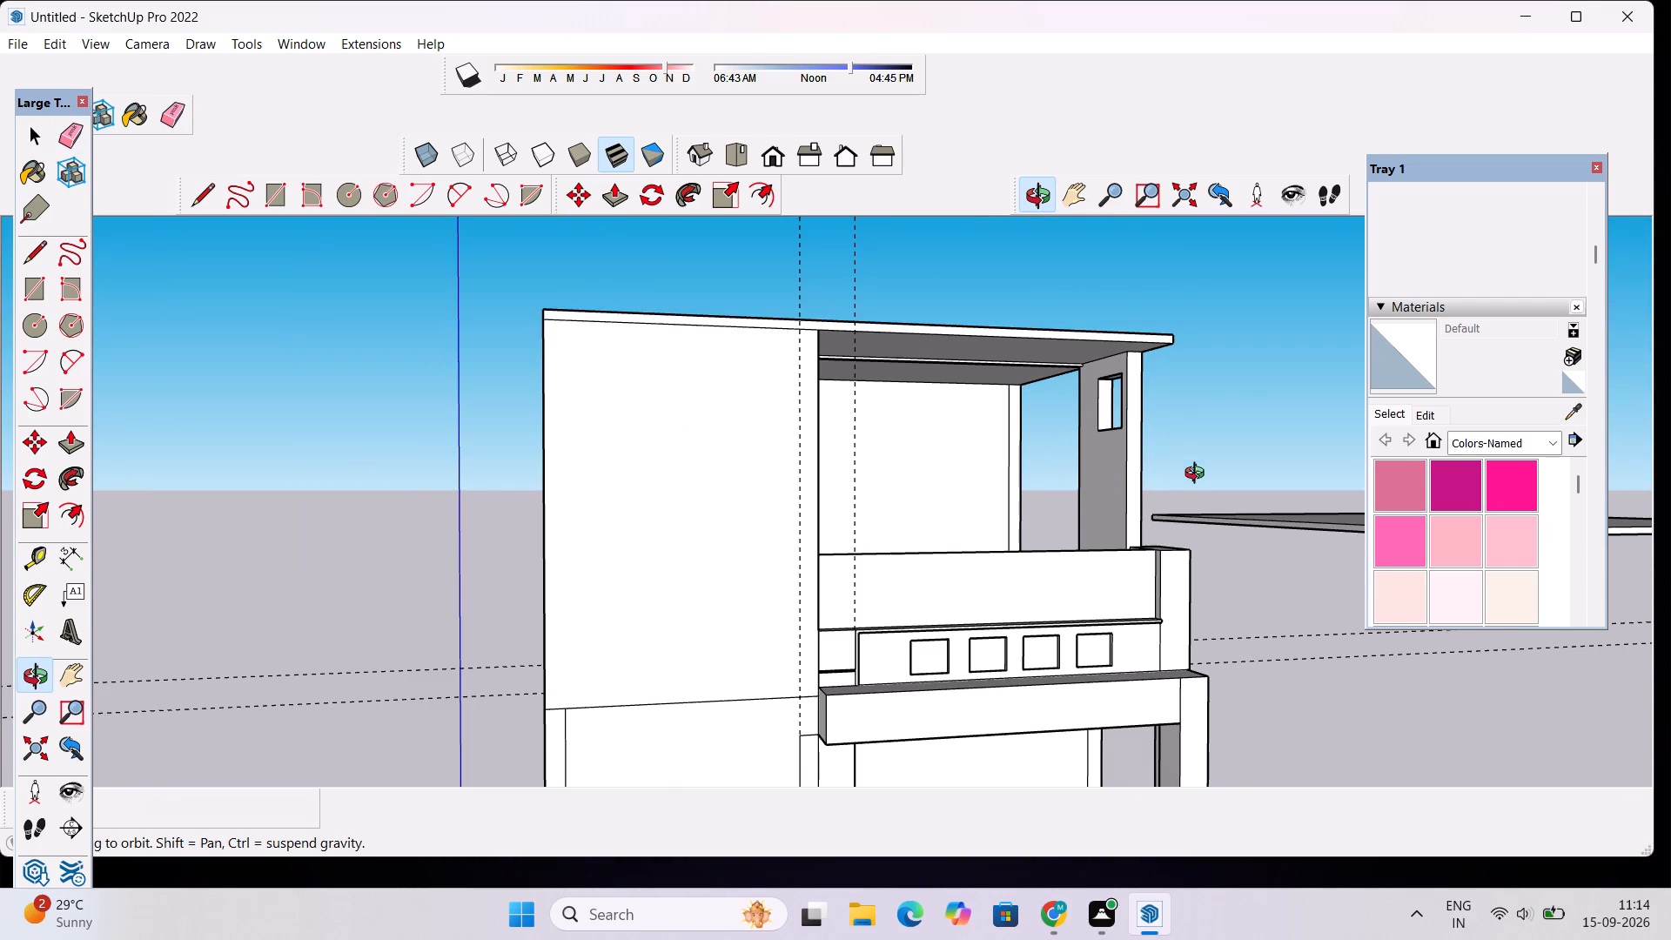
left_click_drag(1199, 476, 1065, 507)
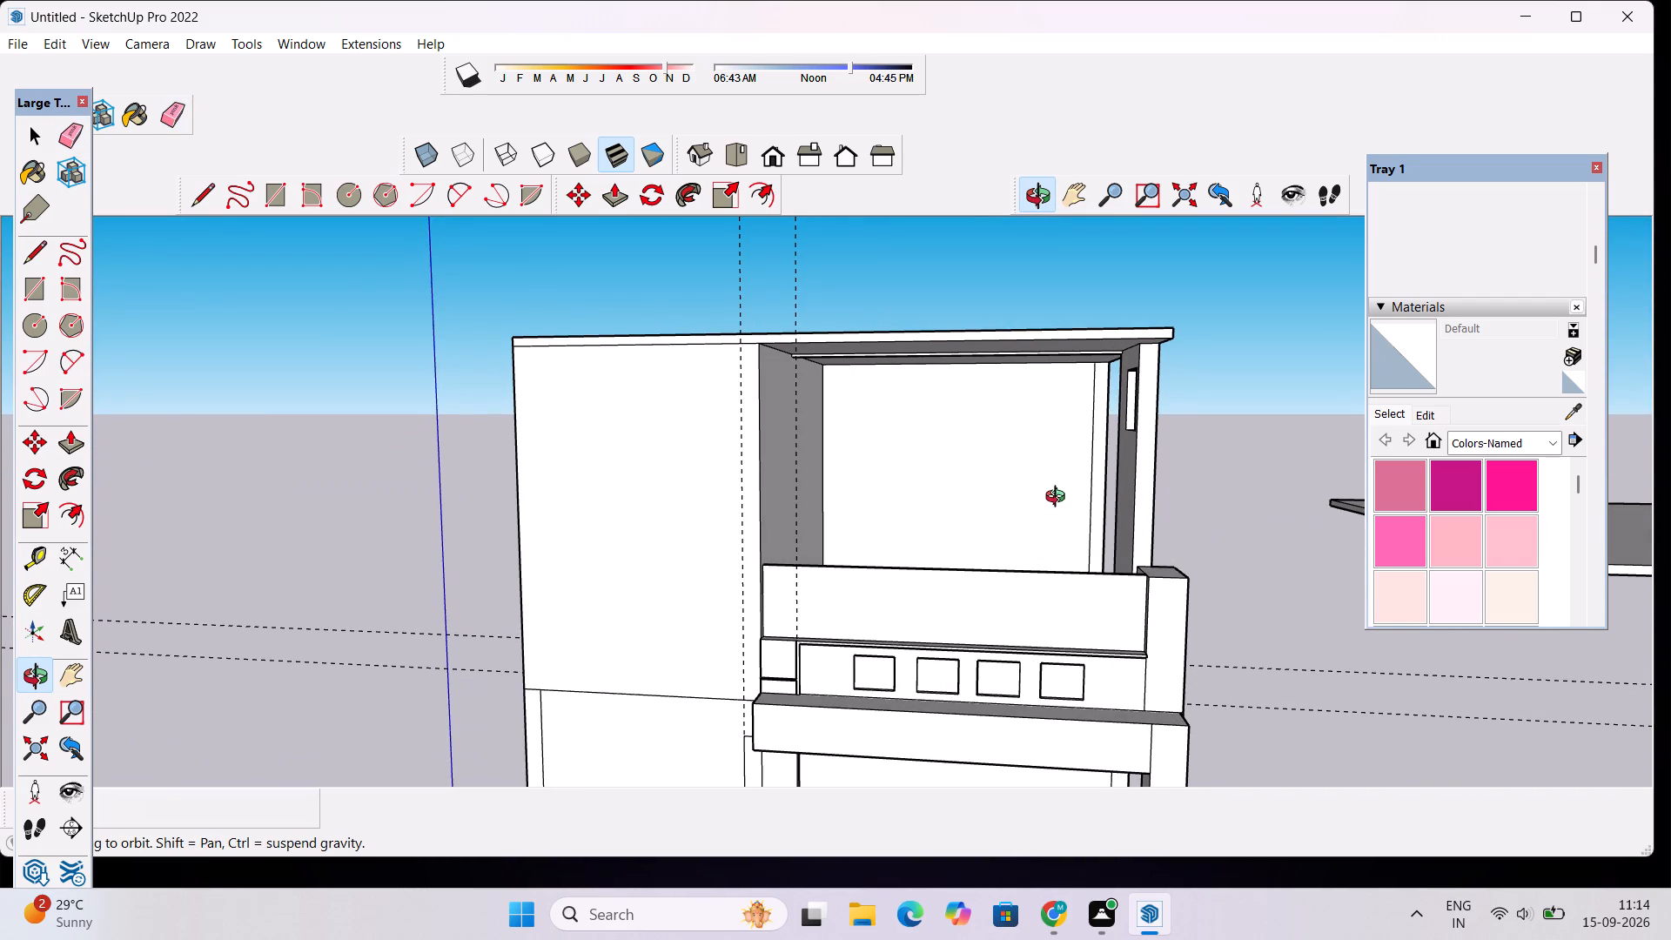
left_click_drag(1120, 552, 1105, 560)
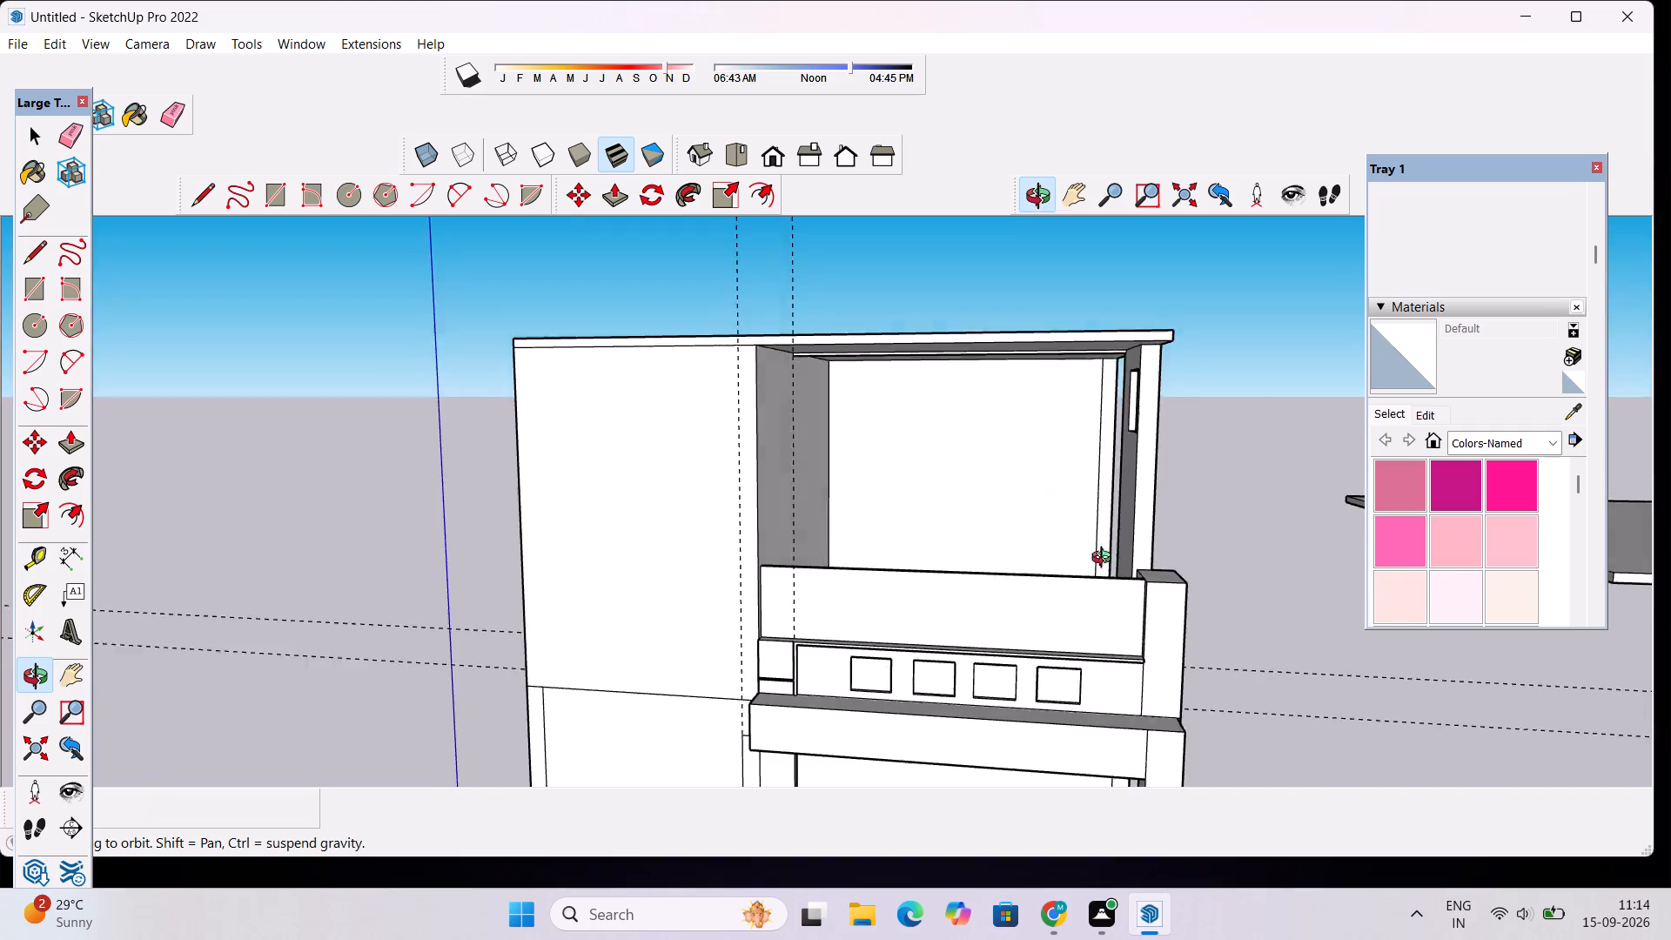
left_click_drag(1105, 560, 831, 612)
scroll(829, 581, "down", 4)
left_click_drag(1067, 612, 970, 621)
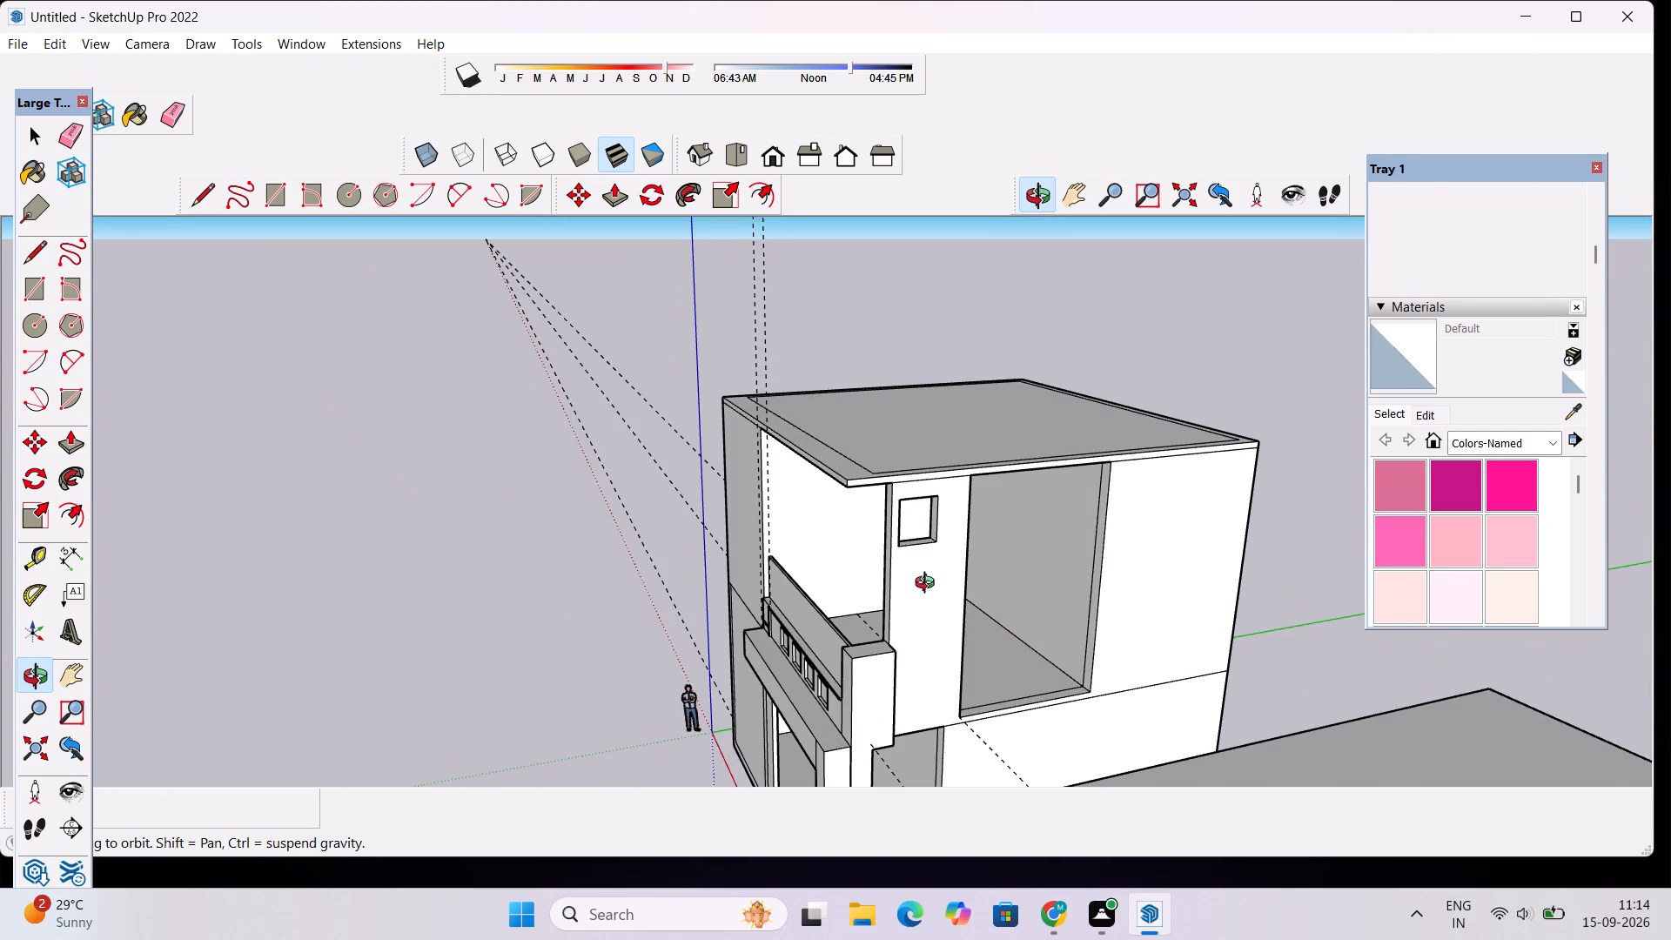
scroll(932, 577, "down", 3)
left_click_drag(1029, 584, 870, 570)
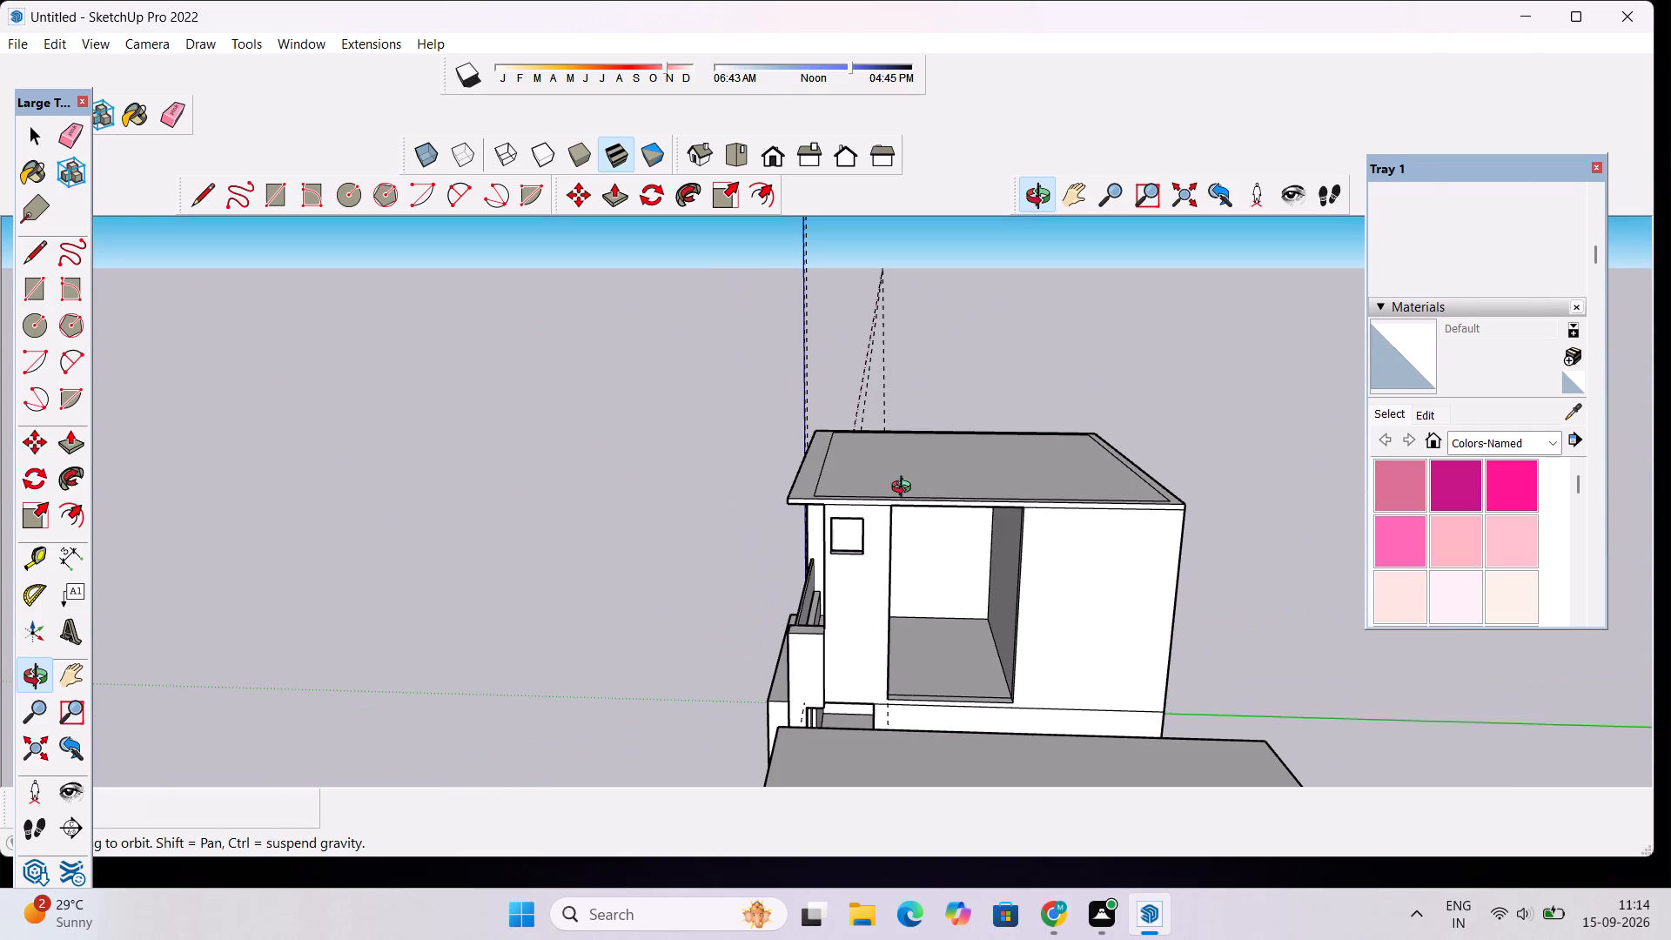
left_click_drag(907, 491, 909, 549)
scroll(910, 551, "down", 3)
left_click_drag(936, 601, 936, 497, "shift")
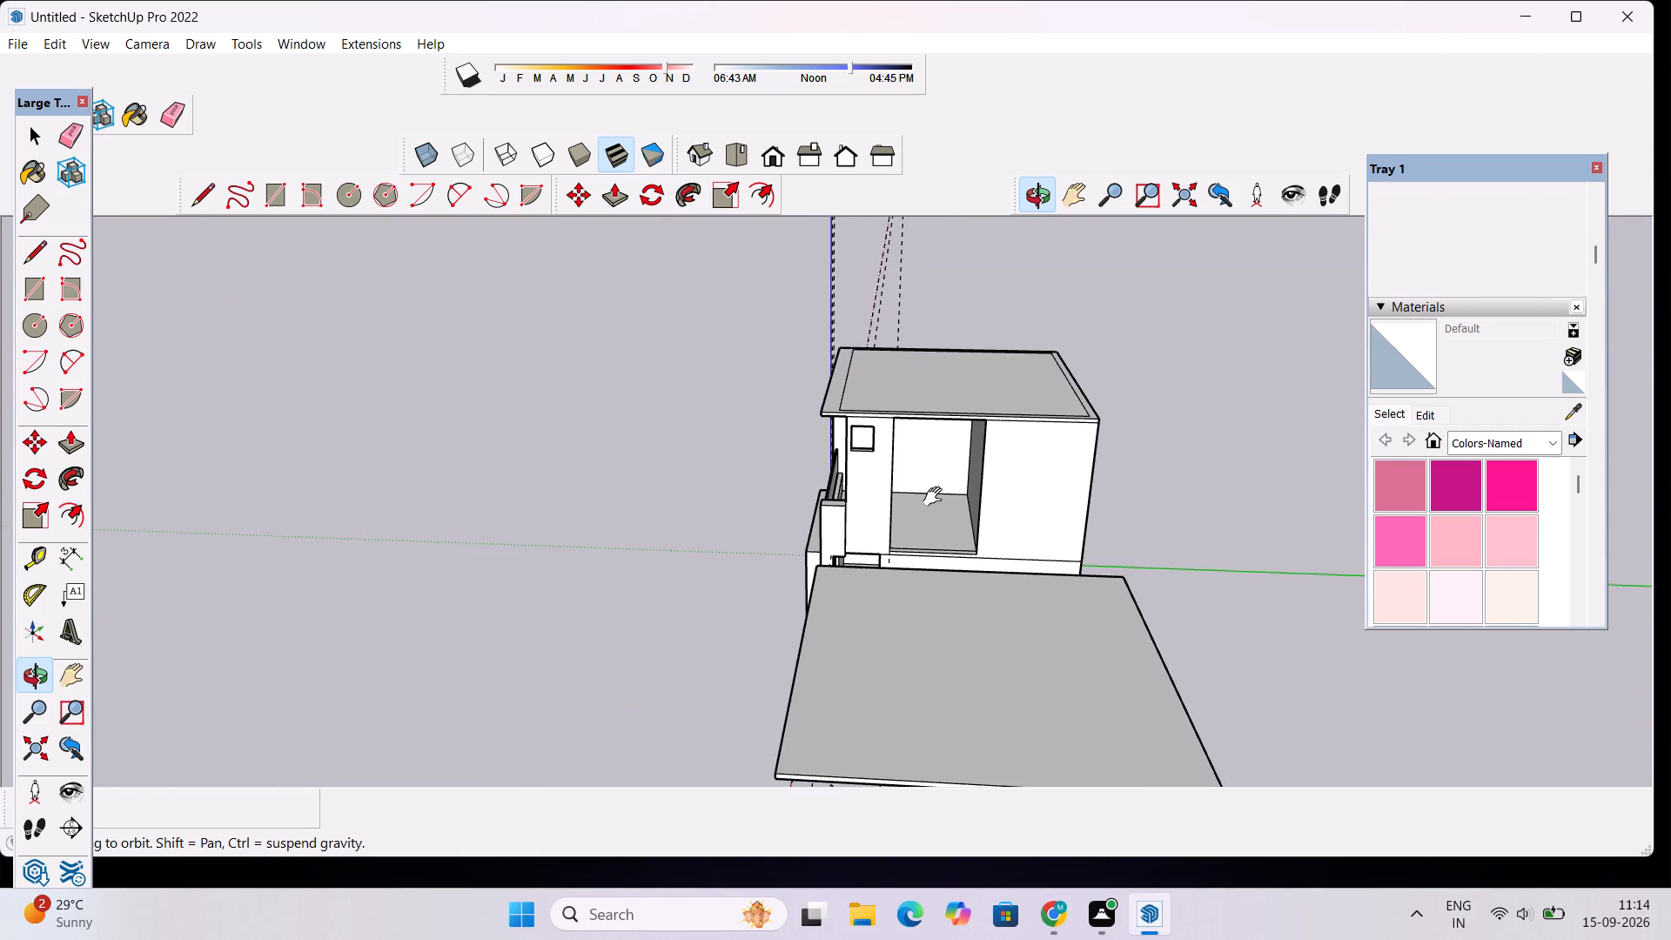
Push/Pull the sill face of the upper storey's large side opening up to the top of the front parapet's corner block.
scroll(928, 524, "up", 3)
left_click_drag(923, 552, 919, 621)
scroll(929, 567, "up", 11)
left_click_drag(901, 611, 904, 625)
key("p")
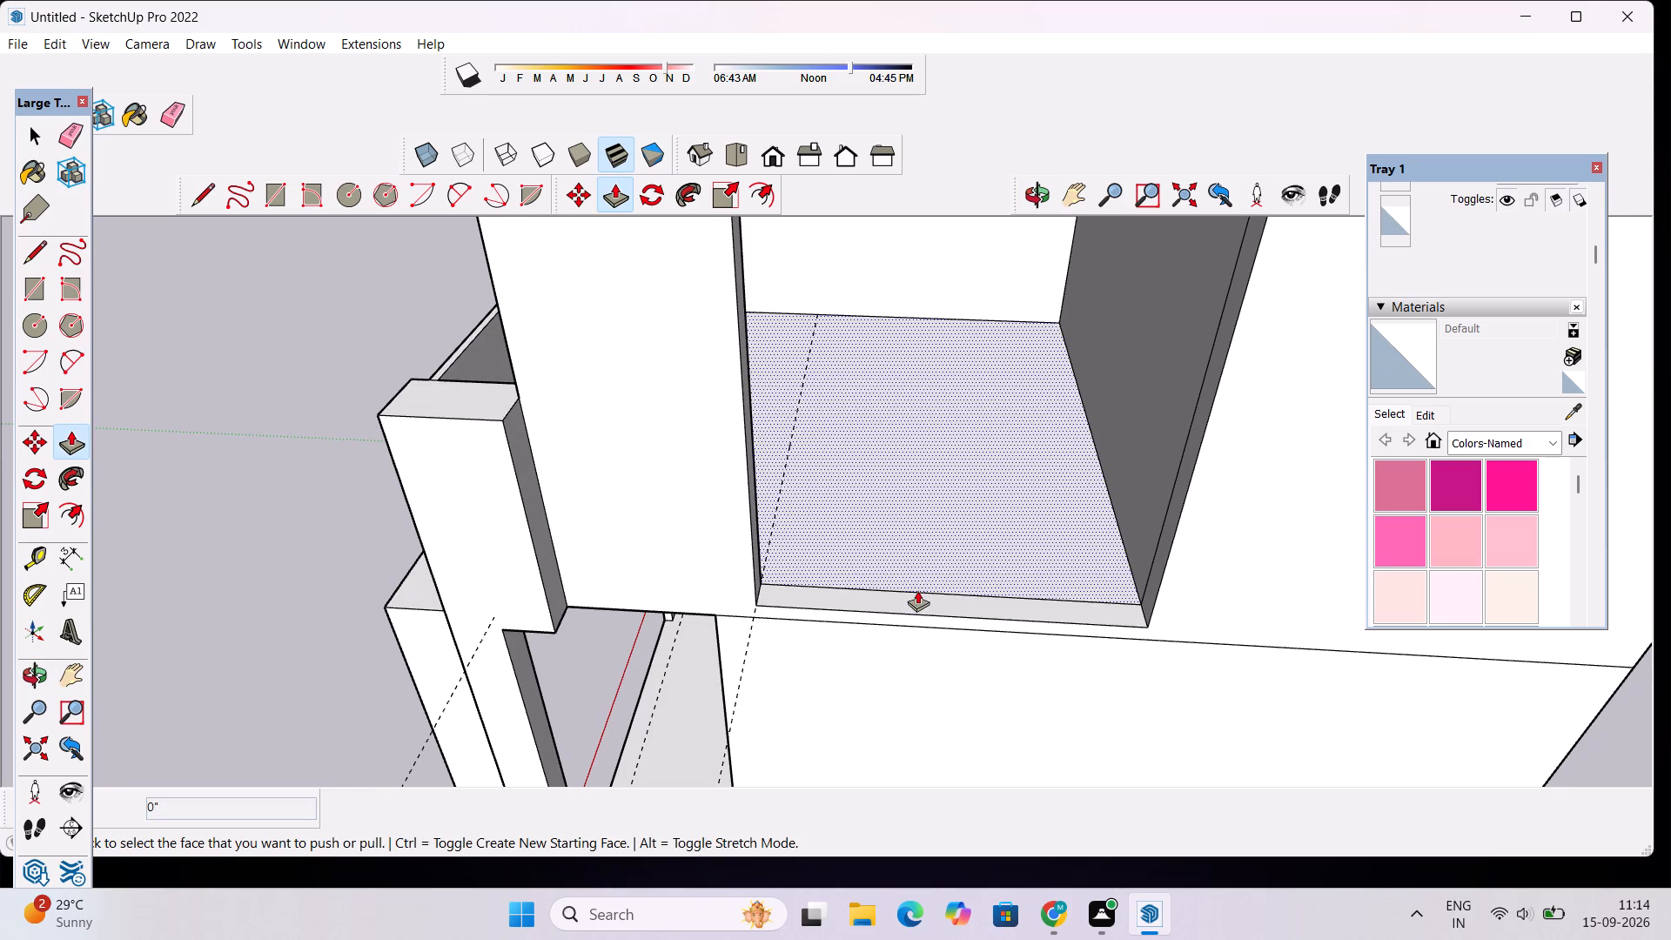
left_click(922, 603)
scroll(922, 574, "down", 5)
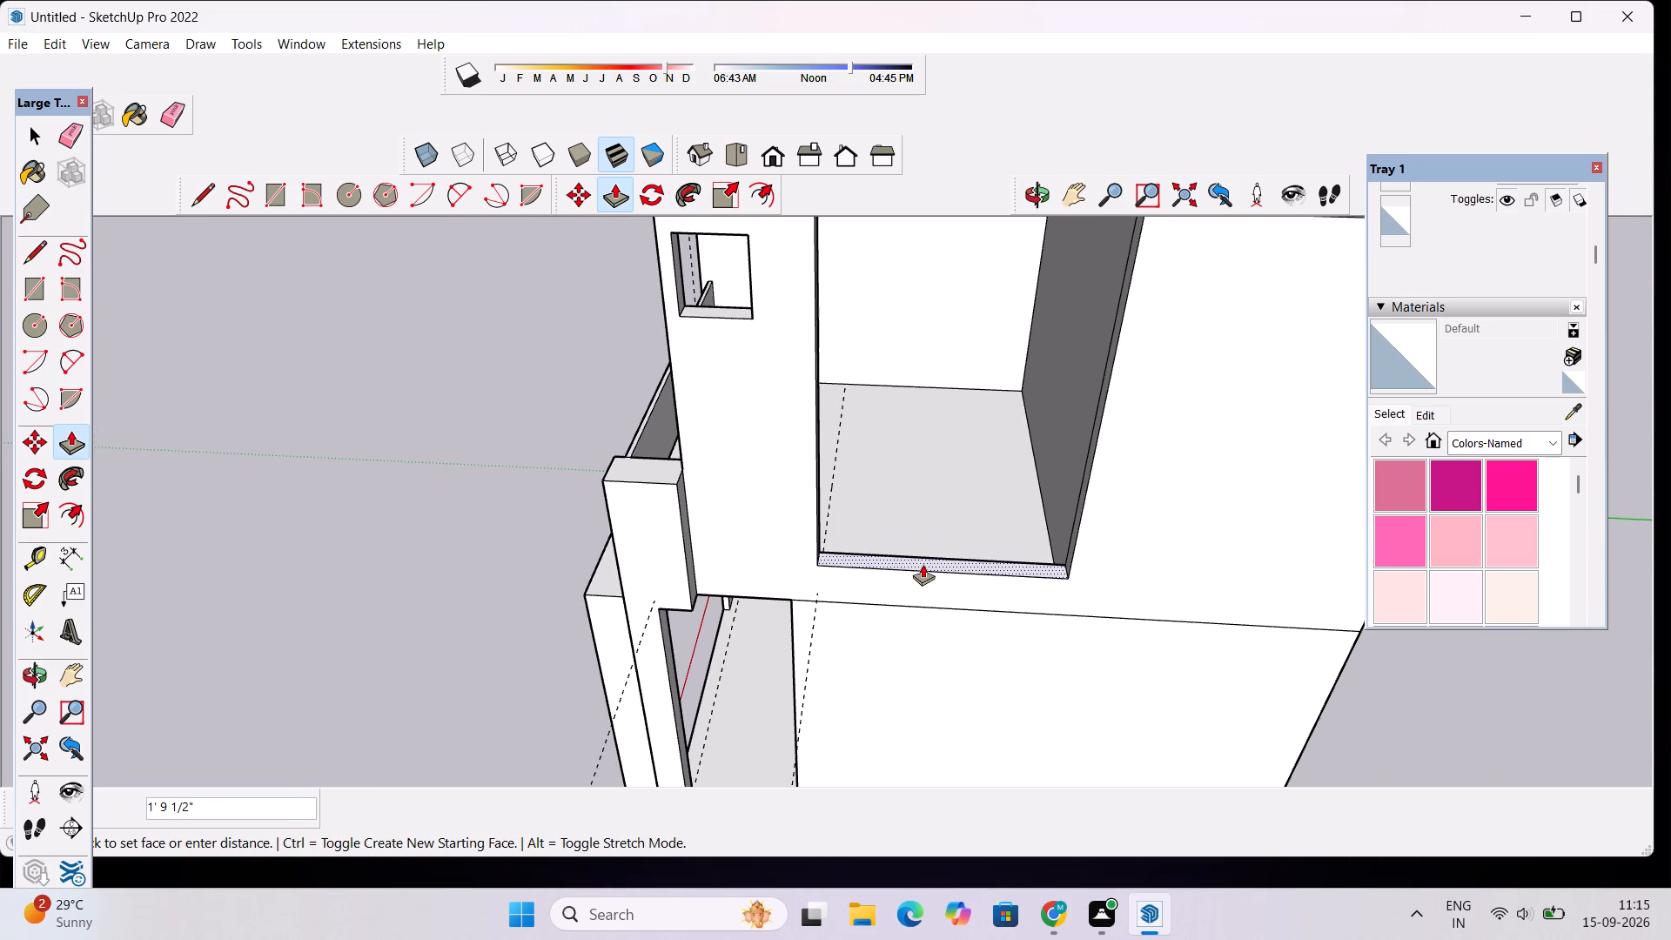
scroll(923, 563, "up", 2)
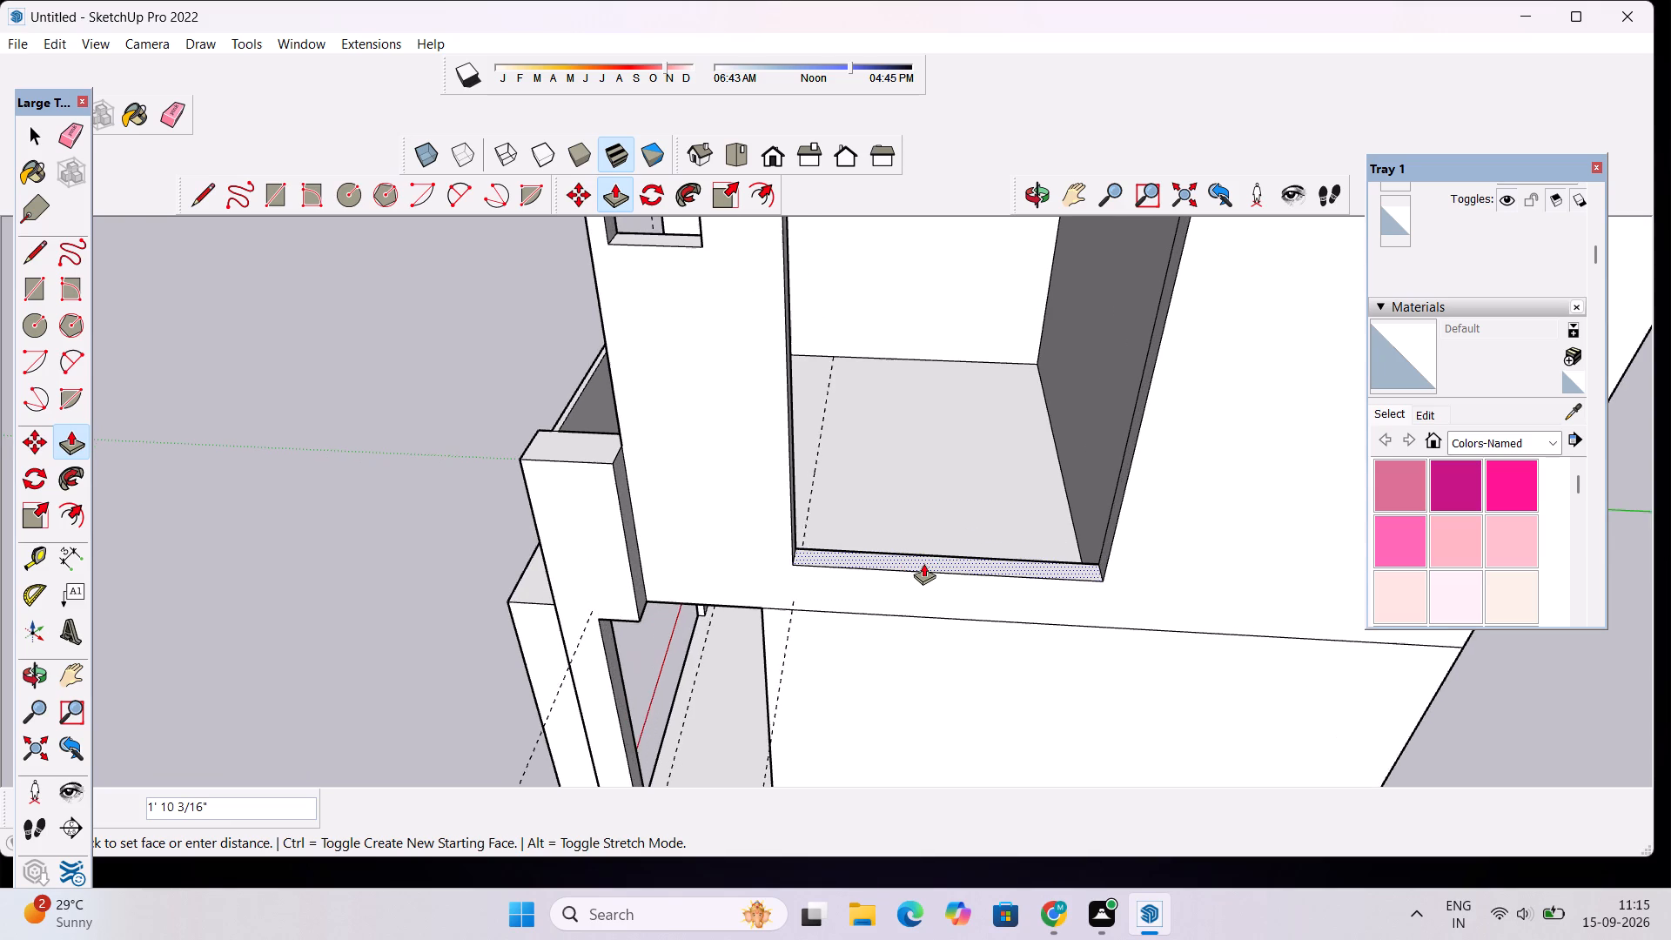
scroll(923, 563, "down", 4)
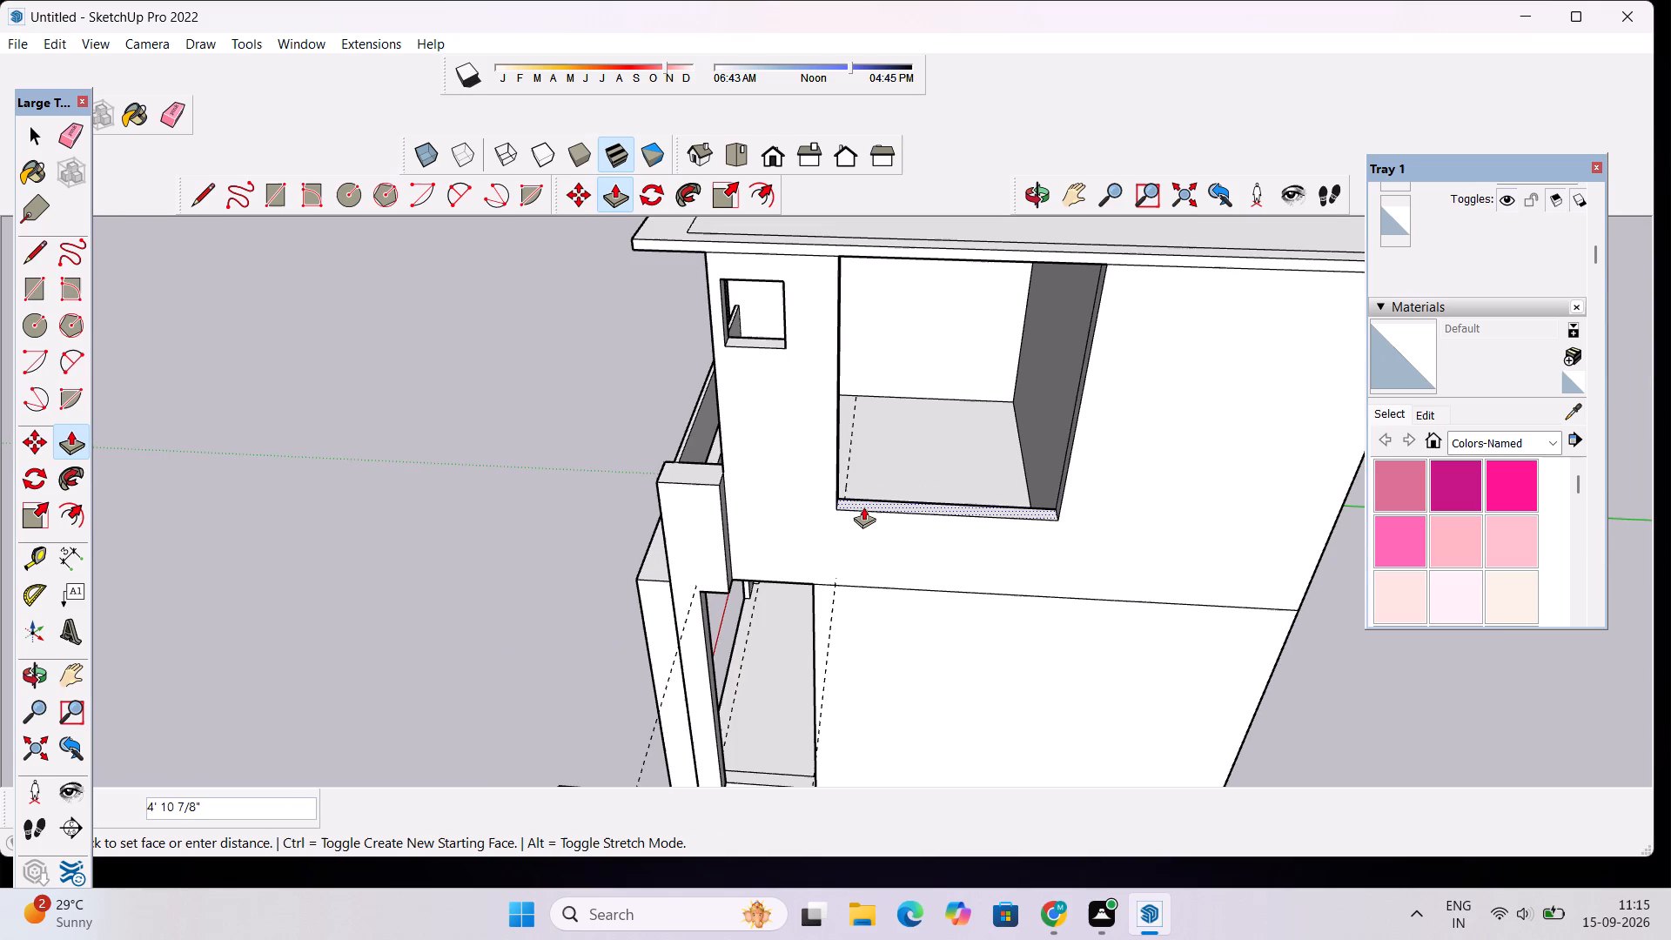
left_click(721, 483)
Examine the front facade from the front and below, checking the parapet, the beam beneath it and the supporting columns.
left_click(1026, 197)
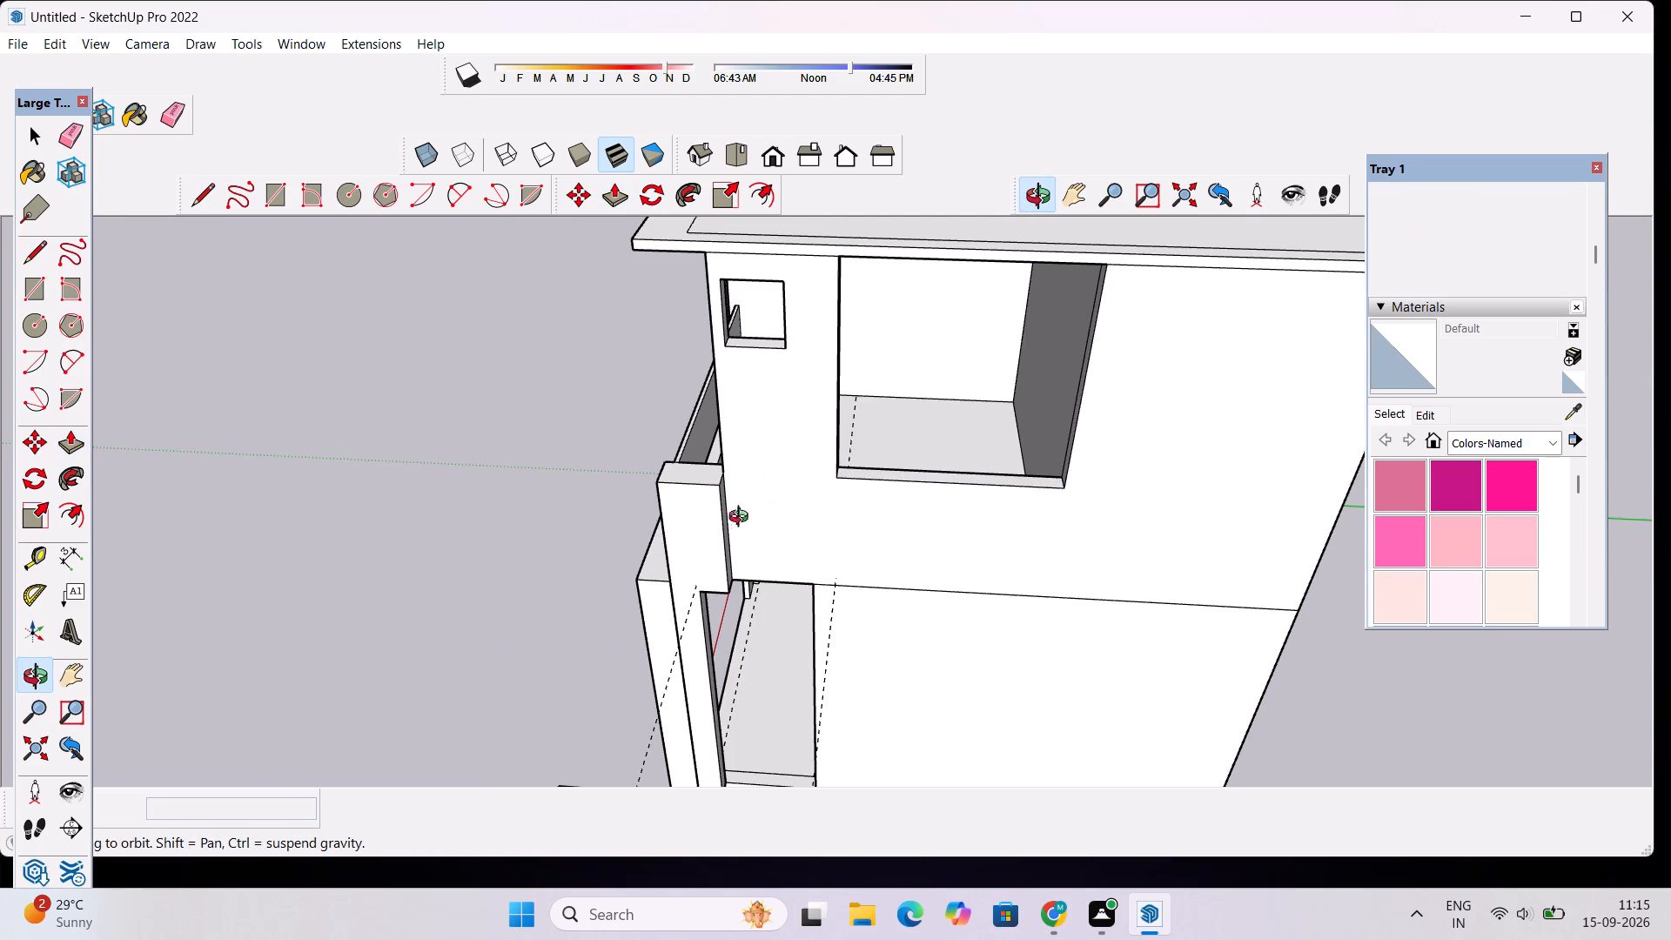
left_click_drag(740, 524, 1304, 390)
scroll(747, 613, "down", 3)
left_click_drag(750, 630, 762, 584)
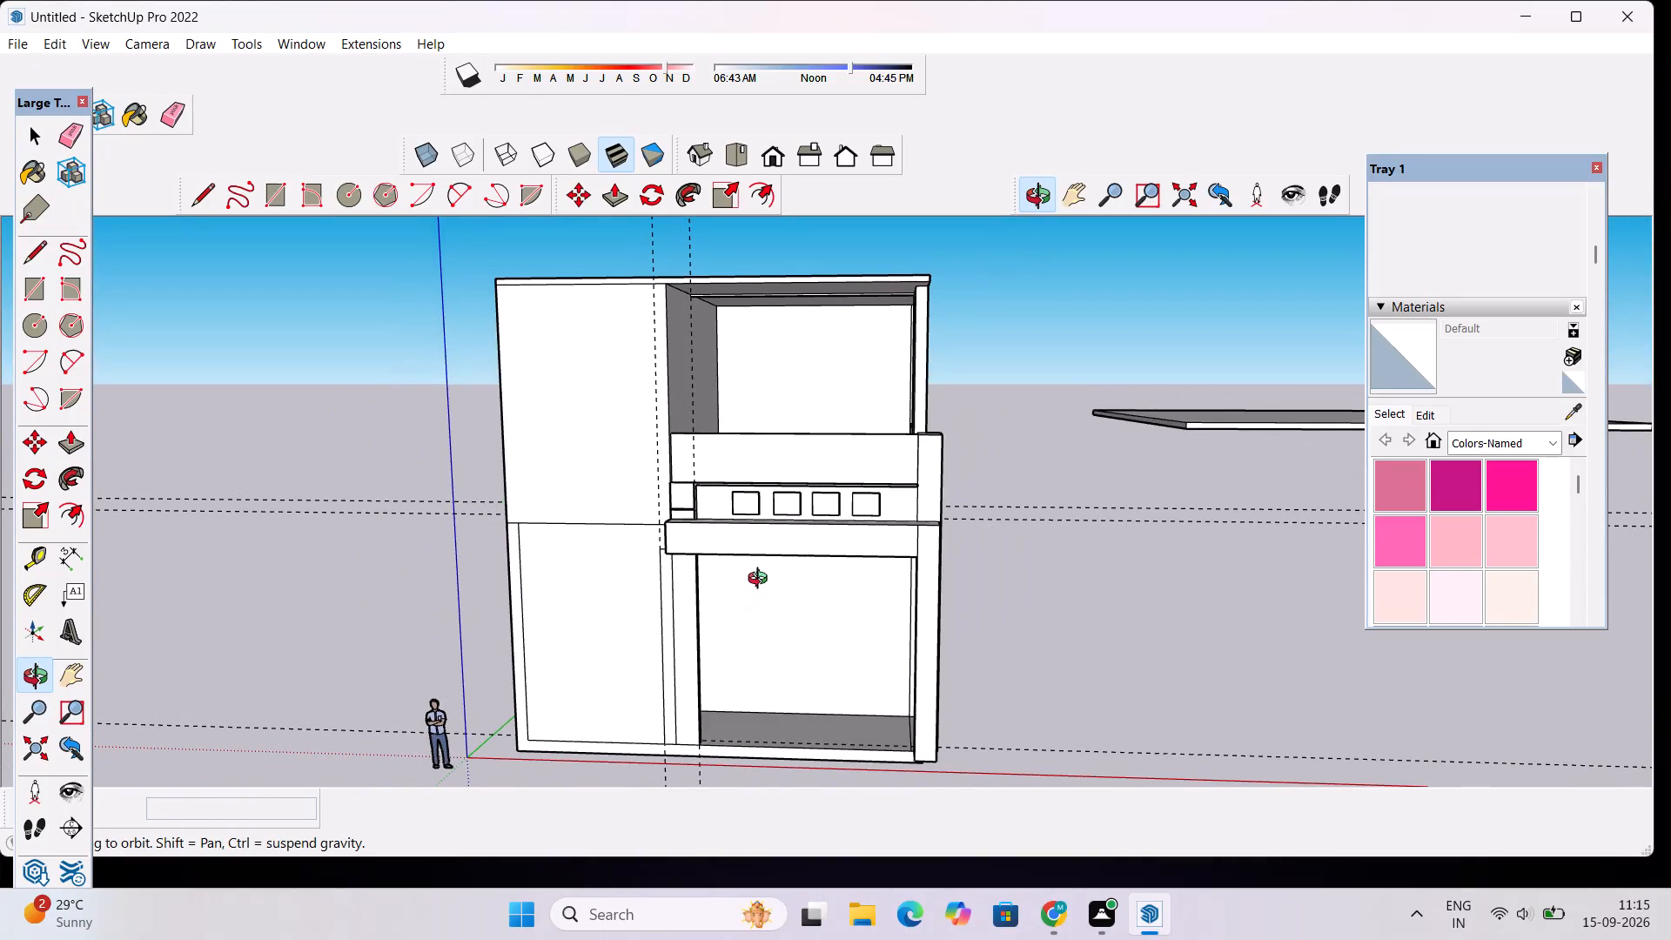
scroll(760, 560, "down", 6)
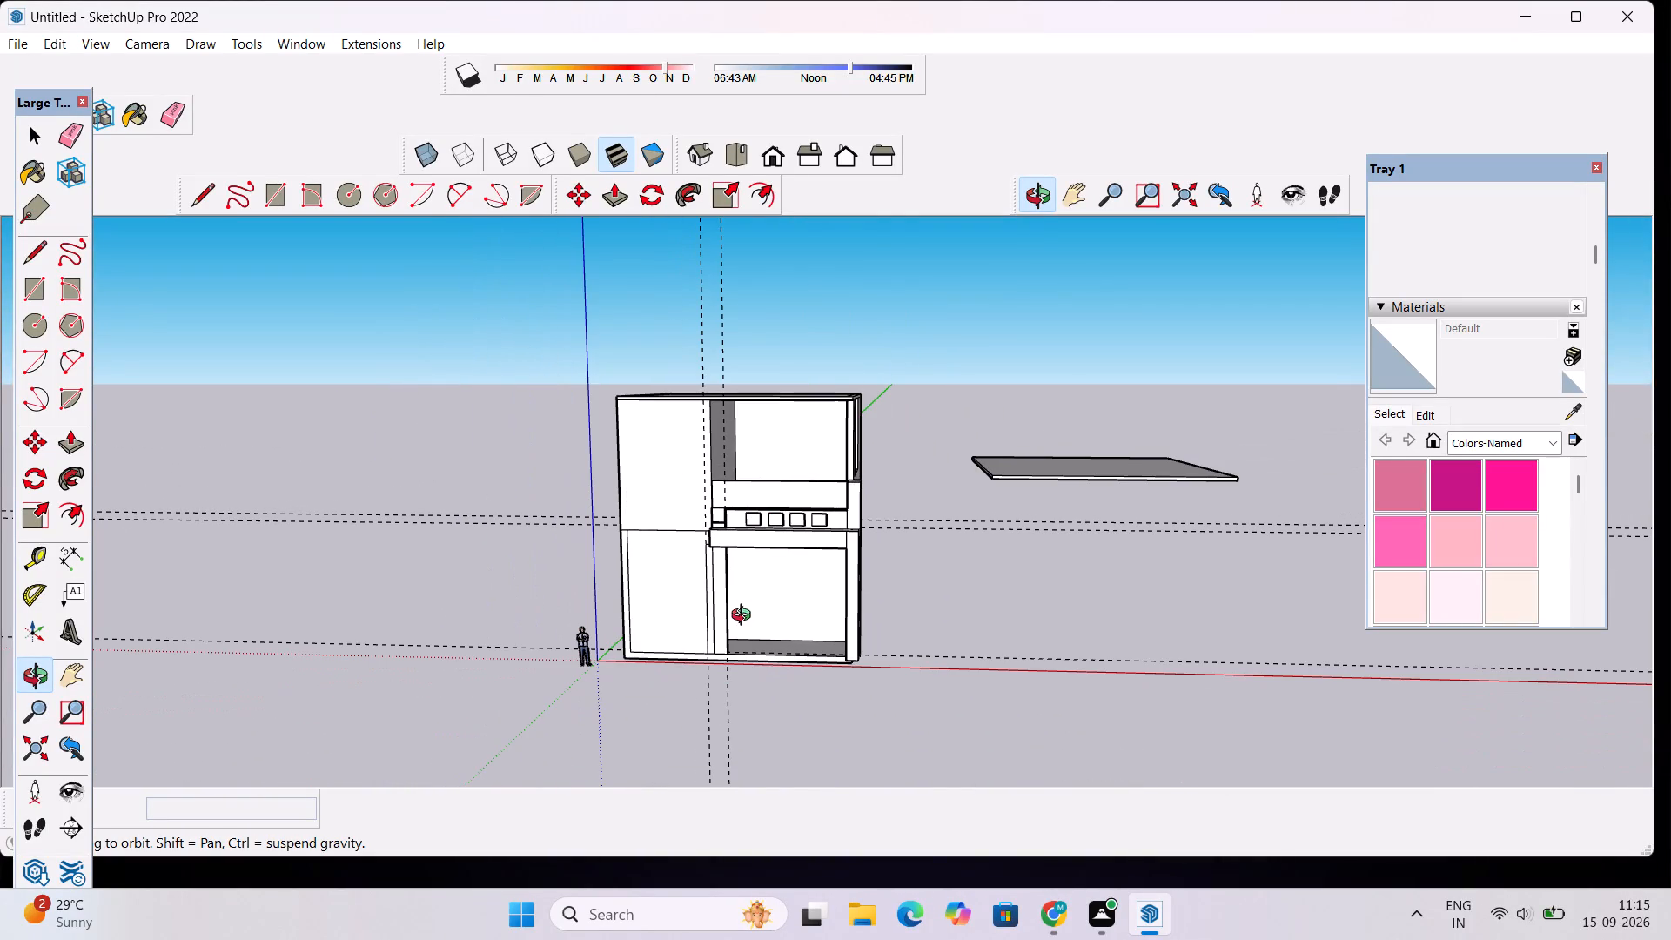
scroll(745, 617, "down", 3)
left_click_drag(748, 587, 766, 527)
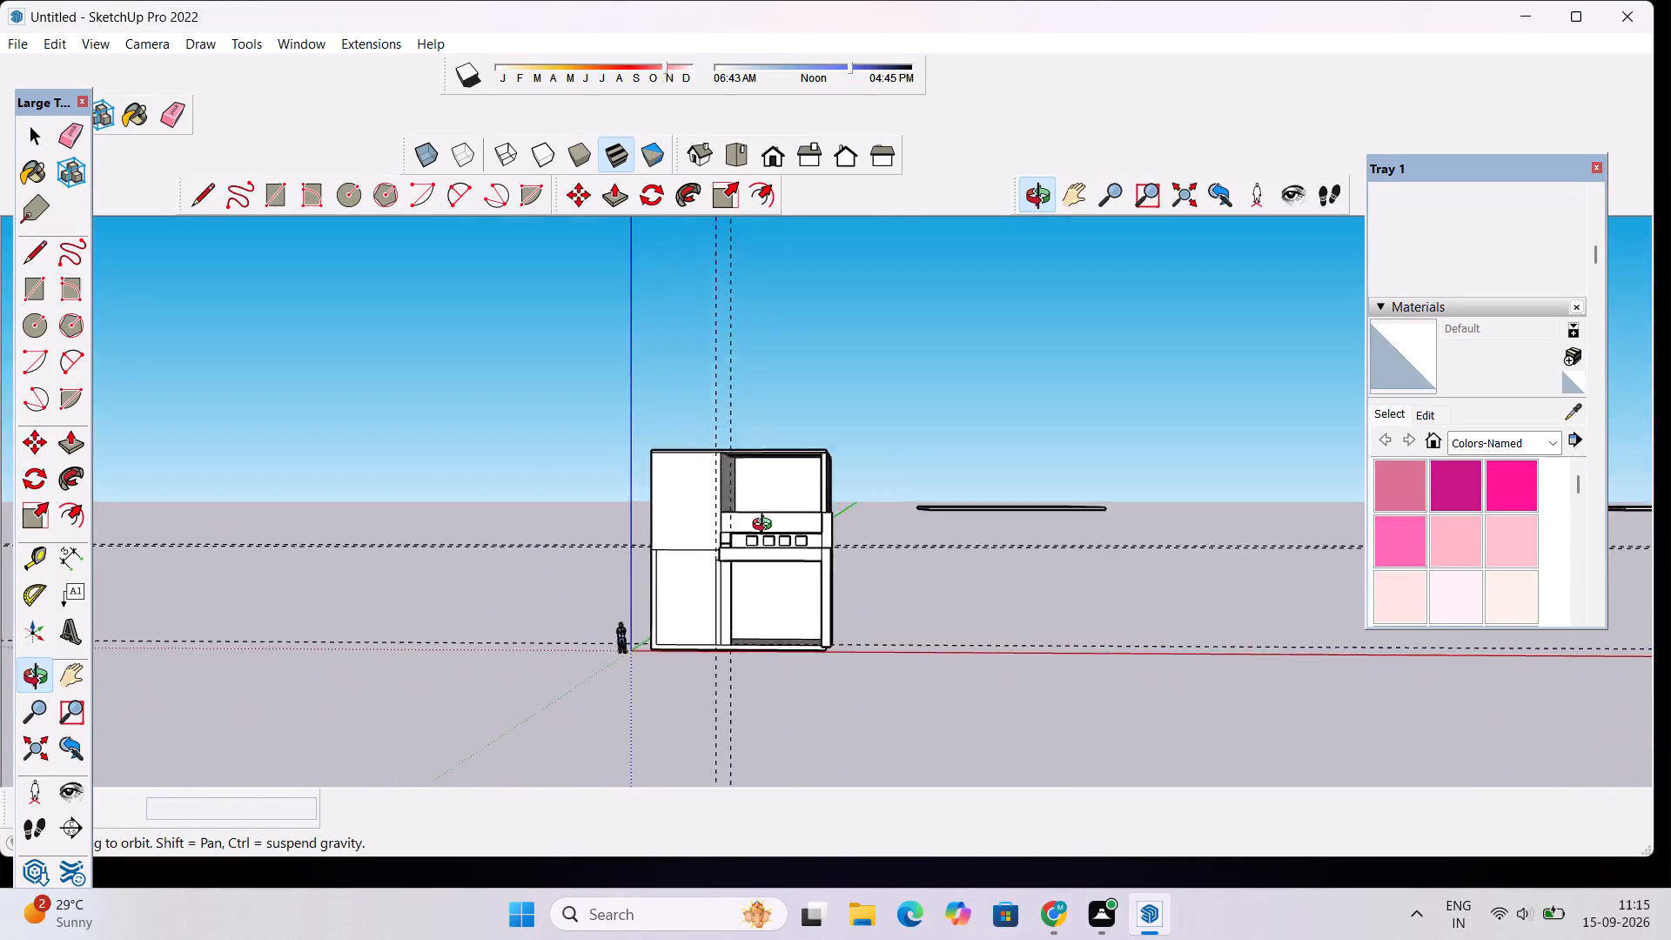
left_click_drag(766, 527, 782, 445)
scroll(768, 533, "up", 7)
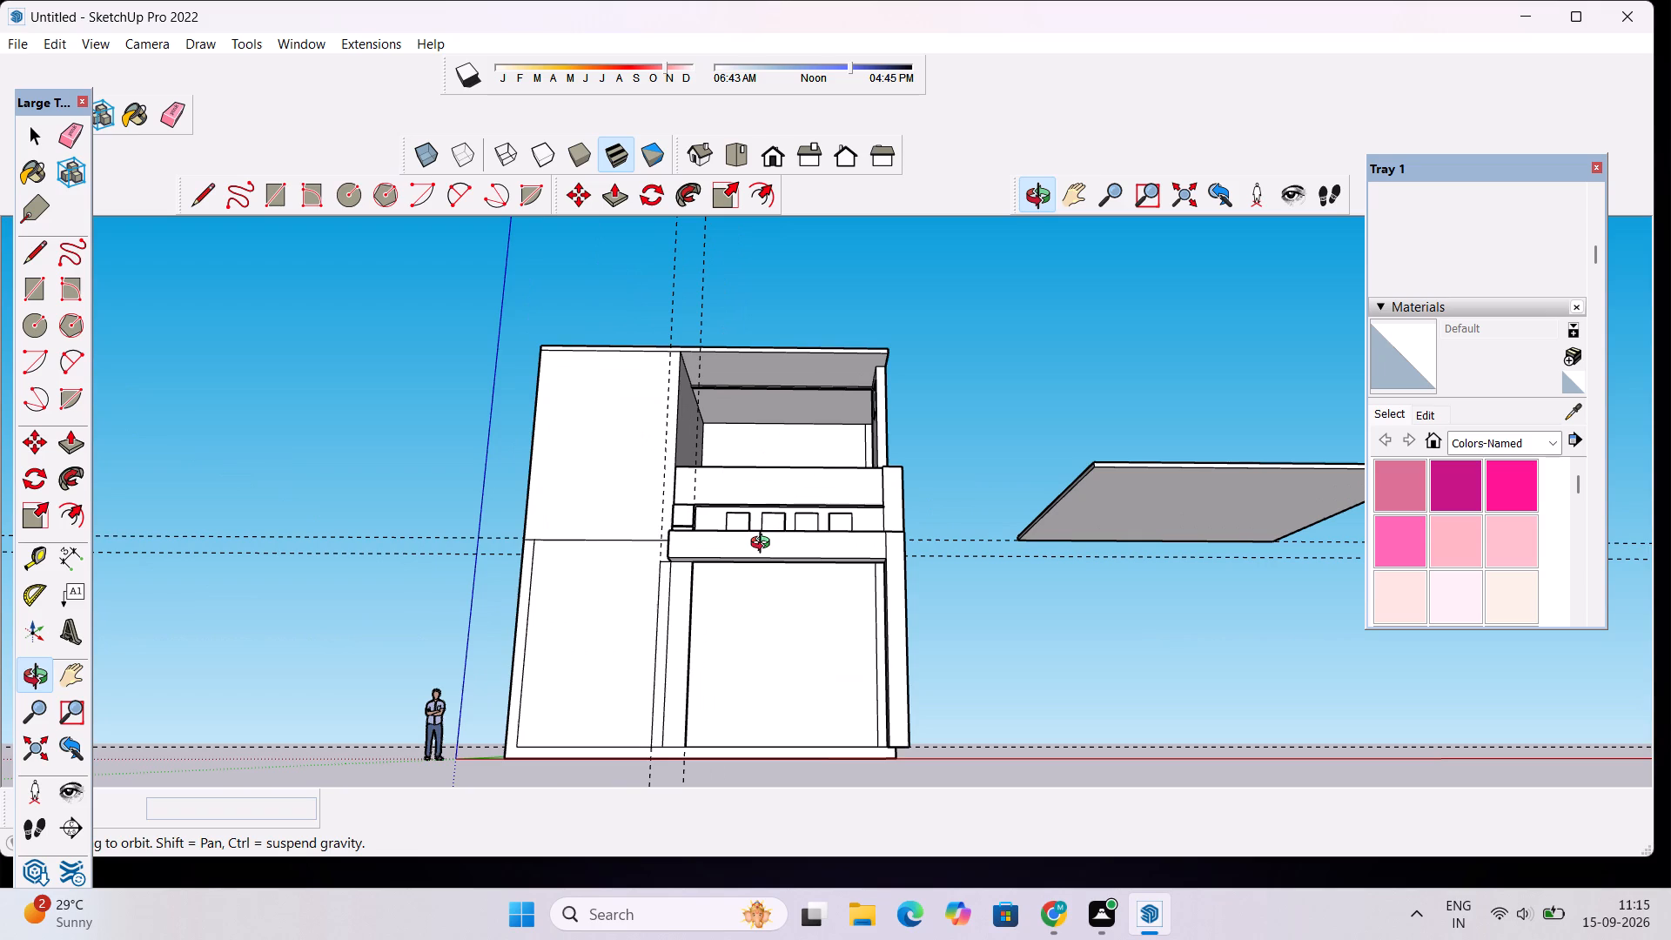
scroll(745, 575, "up", 7)
left_click_drag(675, 574, 789, 330)
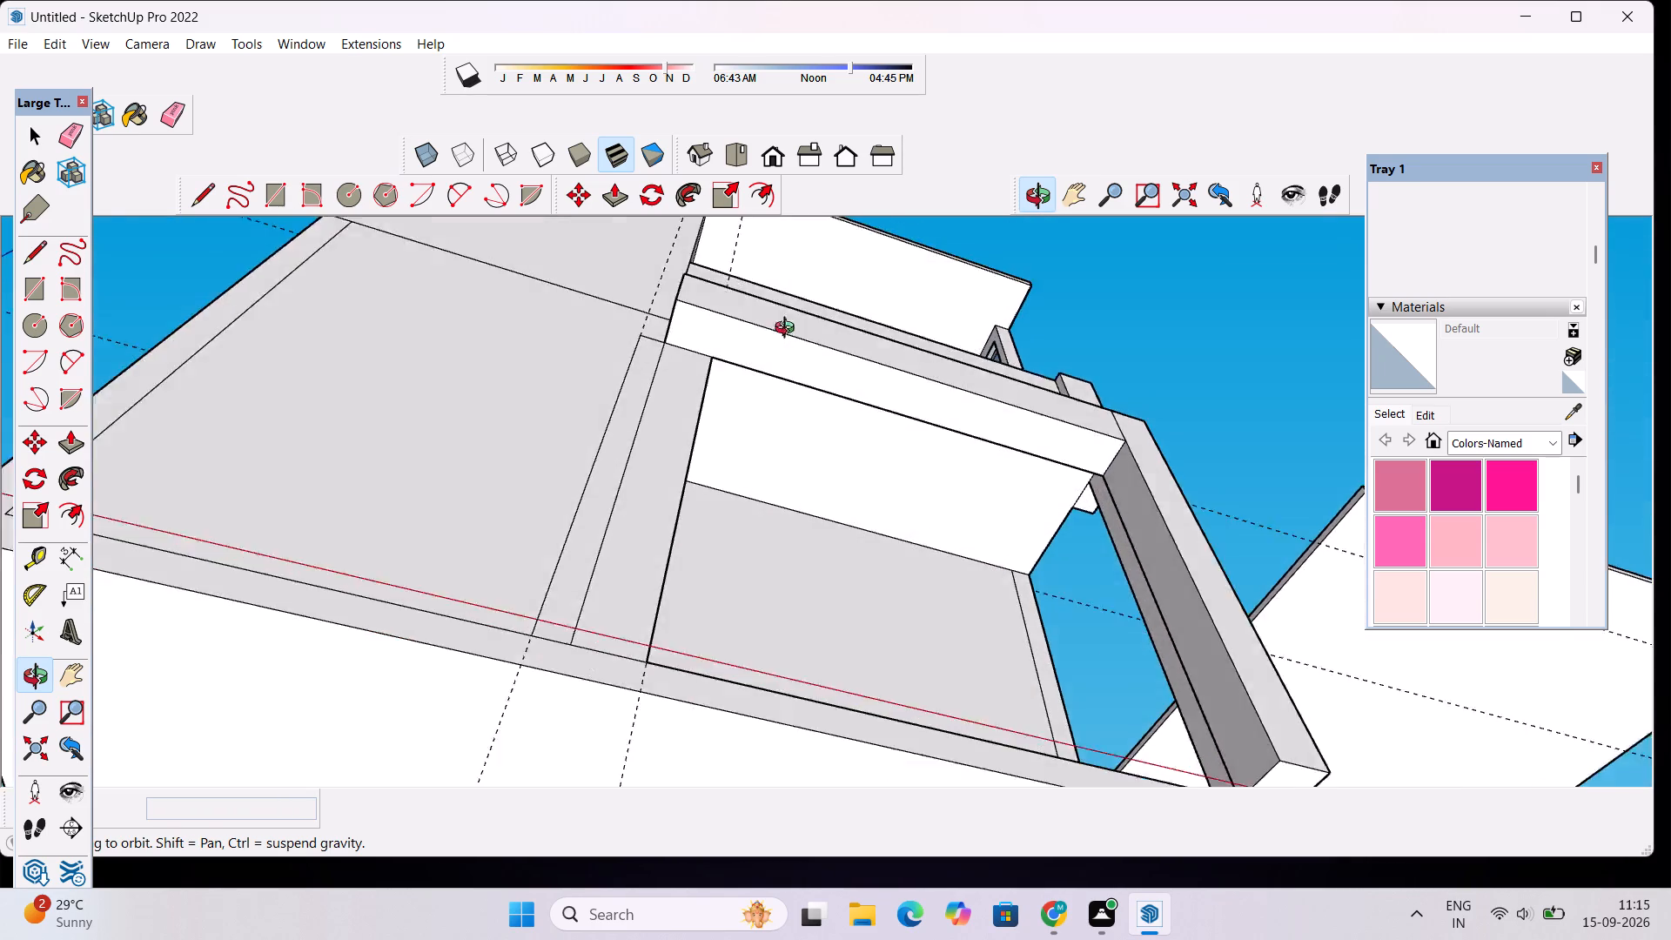
left_click_drag(789, 330, 874, 581)
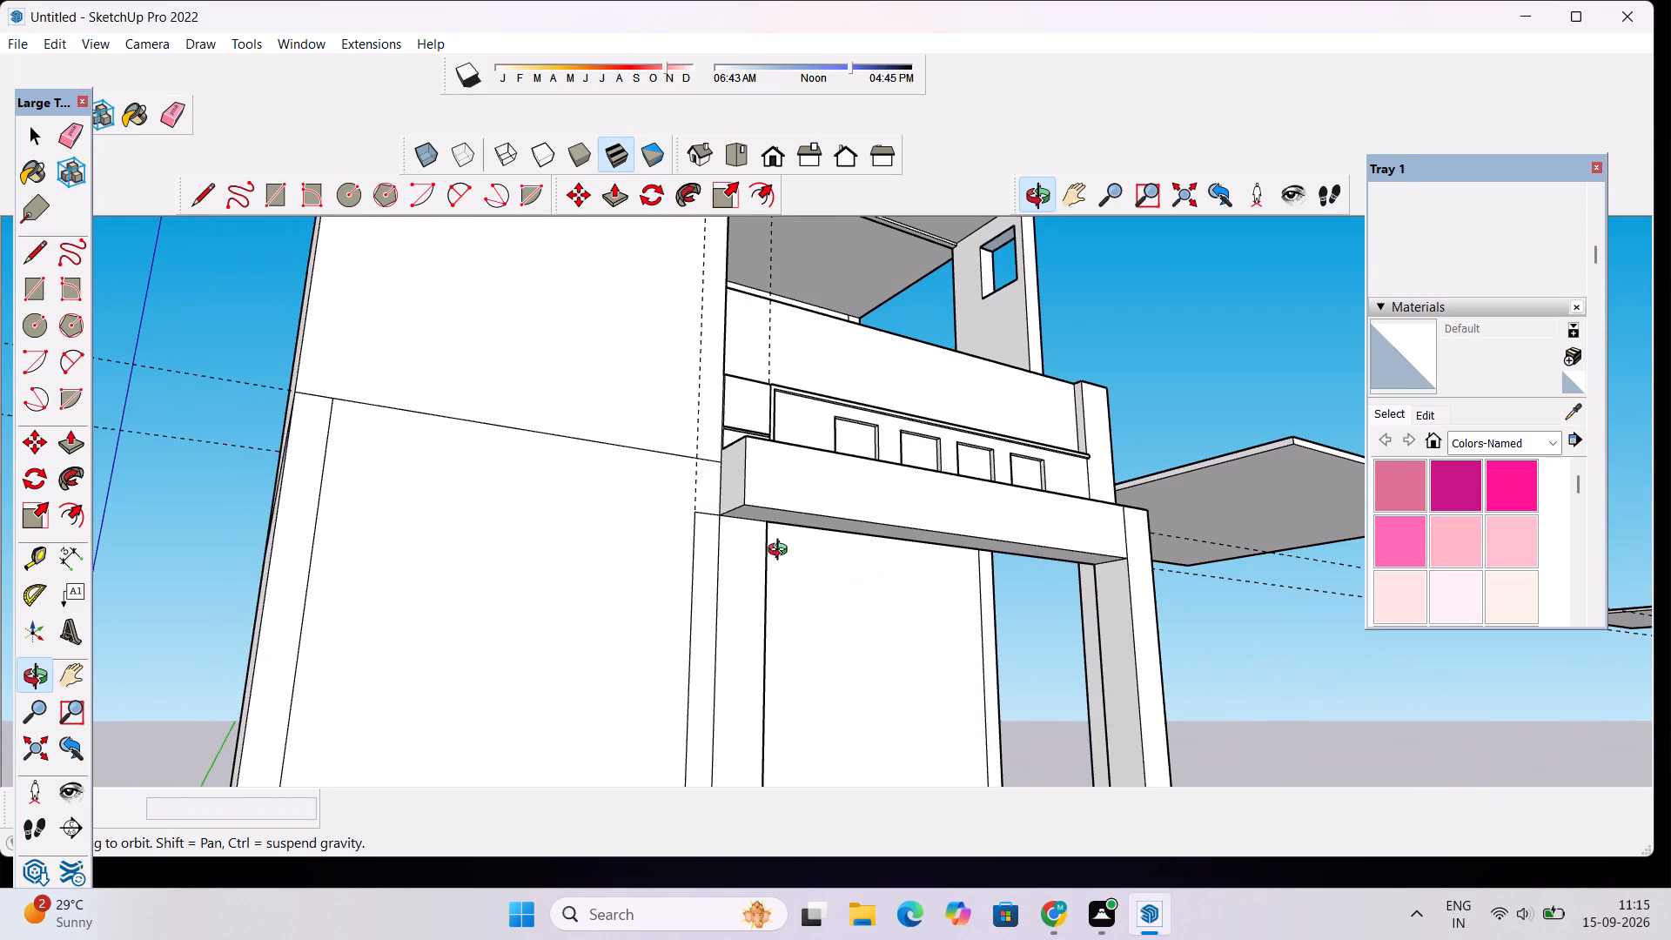
scroll(661, 548, "down", 3)
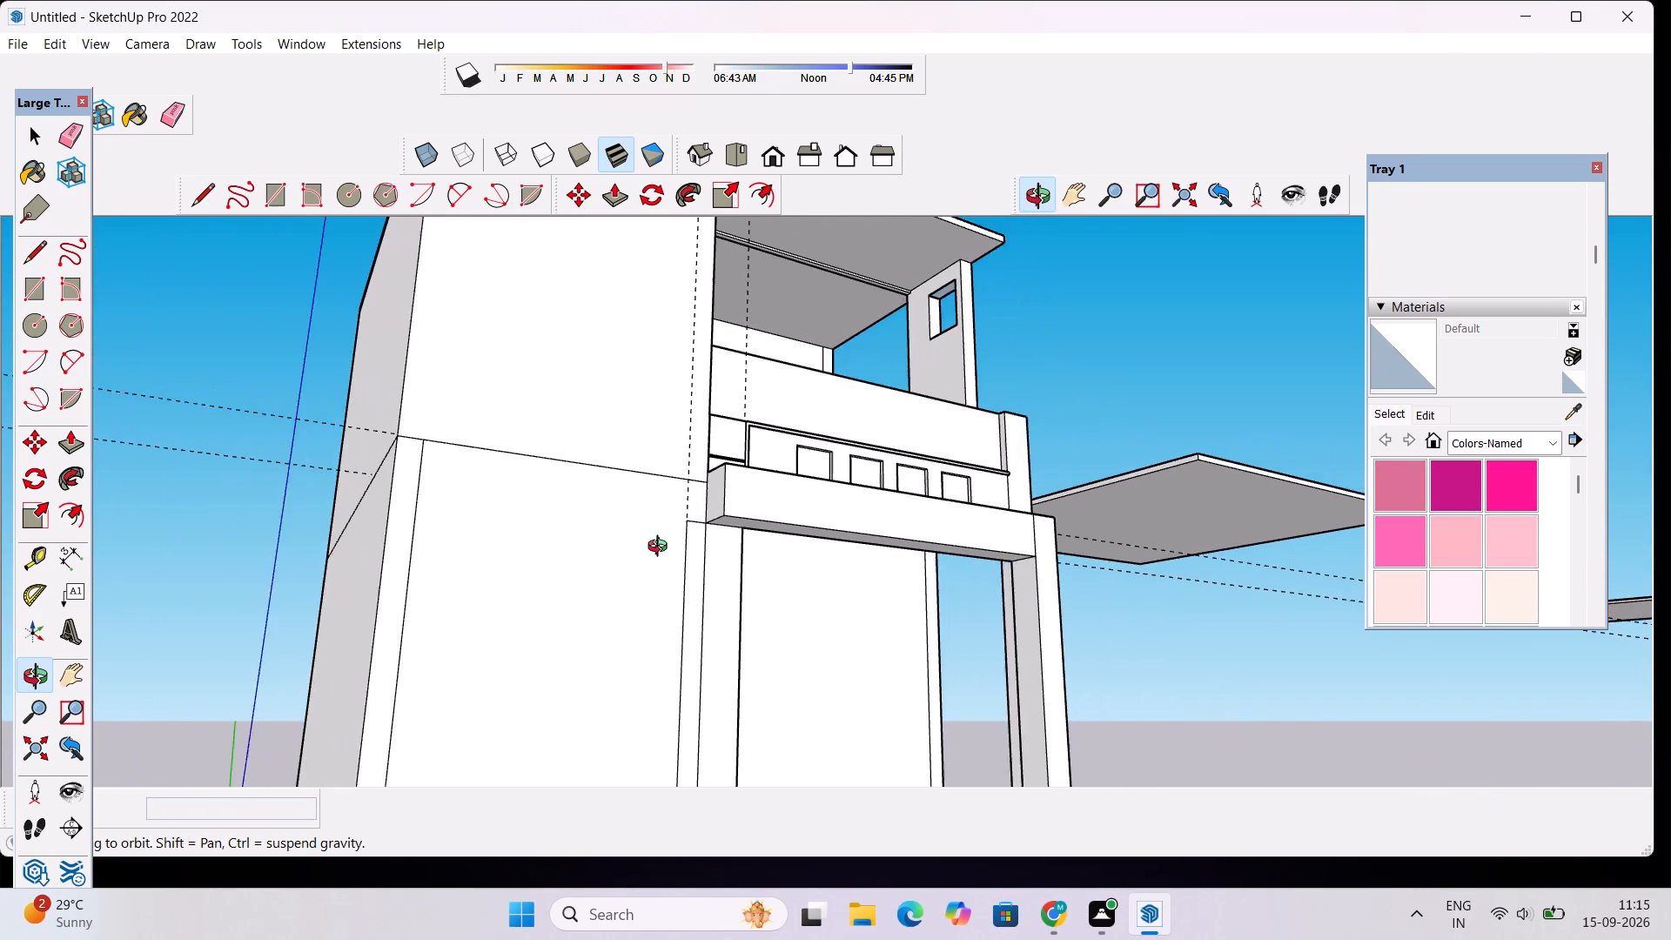
scroll(661, 548, "down", 1)
left_click_drag(1064, 508, 743, 623)
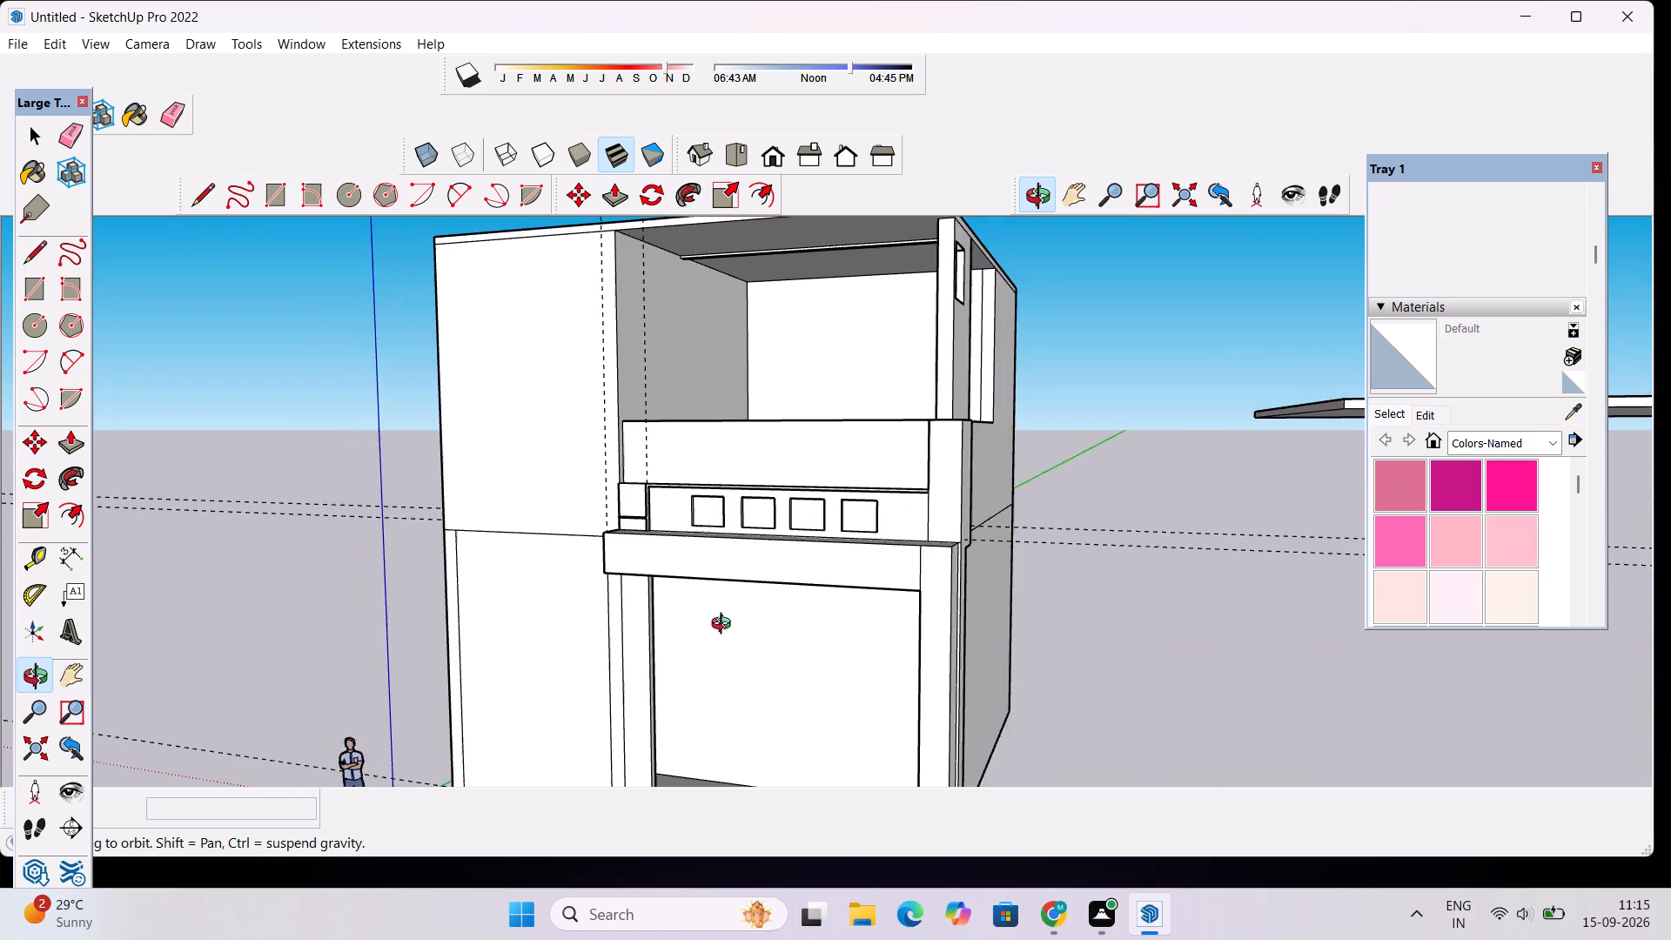
scroll(715, 628, "up", 5)
left_click_drag(707, 623, 1106, 187)
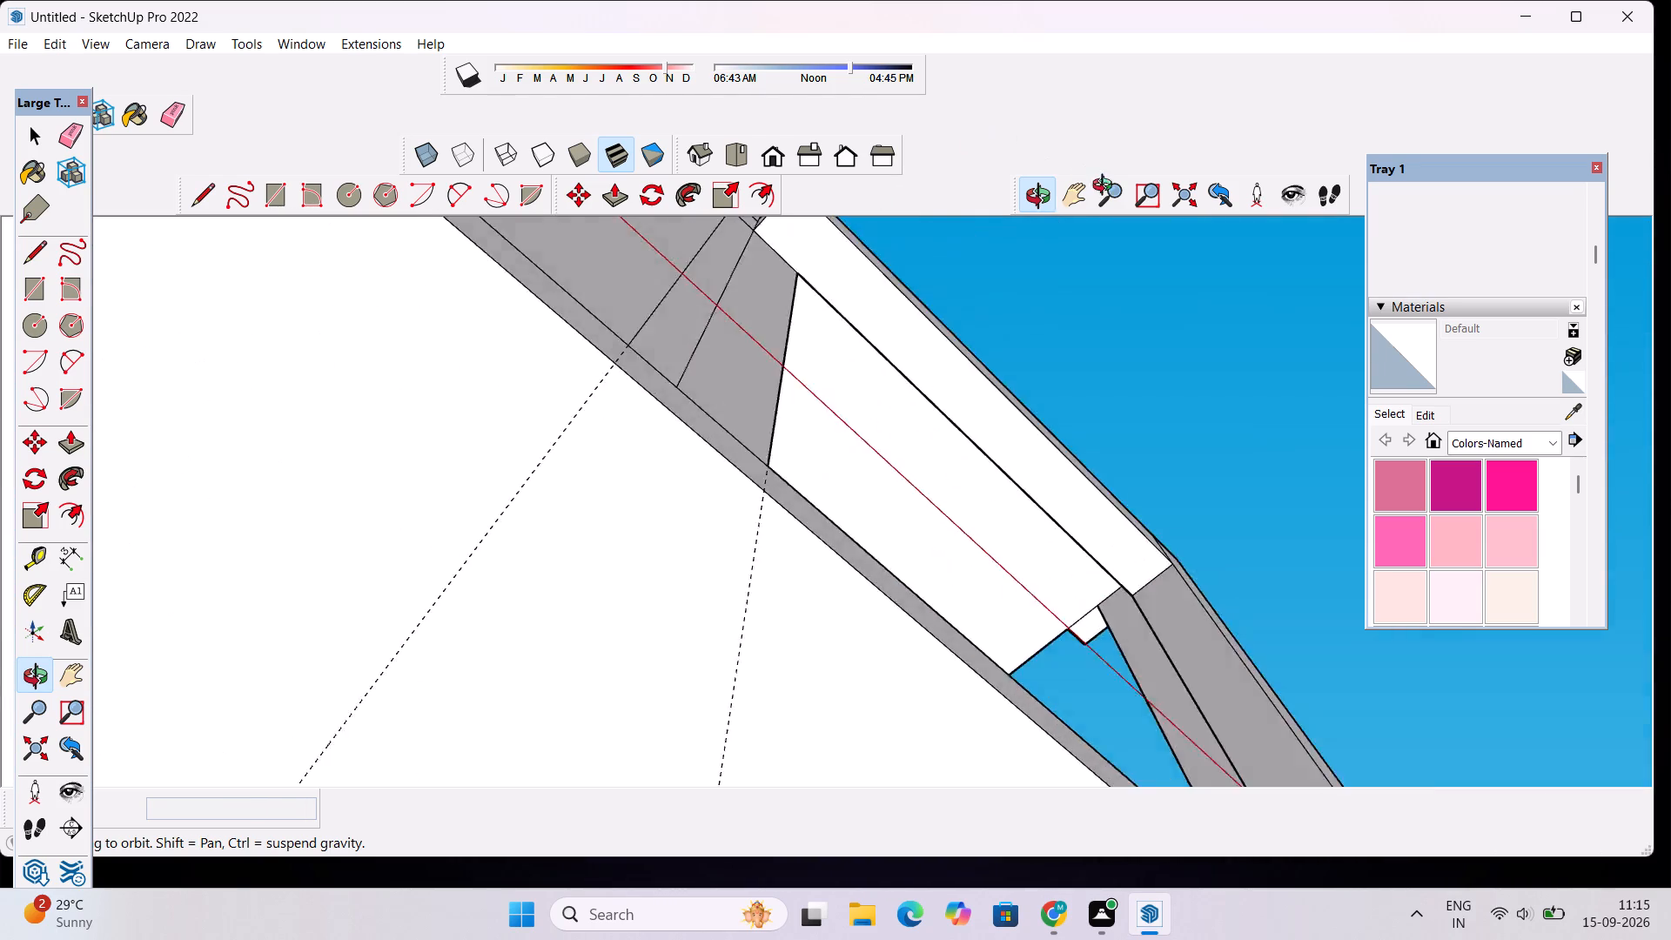
left_click_drag(1106, 187, 876, 485)
Push the front face of the beam below the parapet back 1' 10" to the panel with the square recesses.
scroll(798, 487, "down", 6)
left_click_drag(790, 478, 765, 648)
scroll(766, 594, "up", 4)
key("space")
left_click(764, 483)
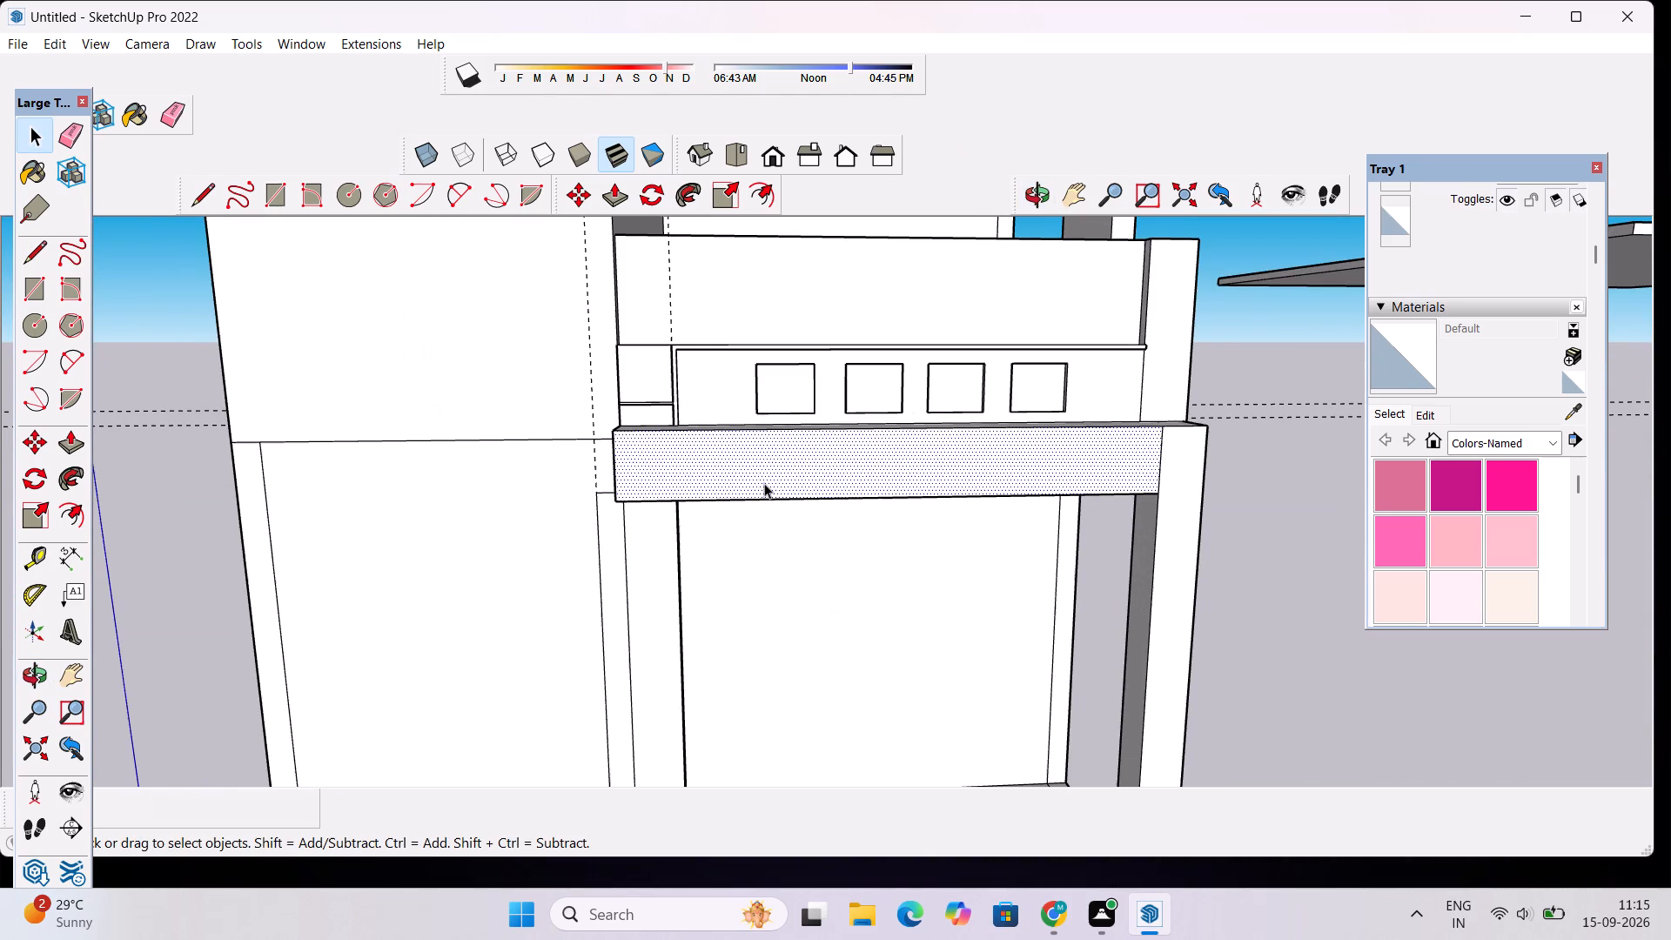
key("p")
left_click(764, 483)
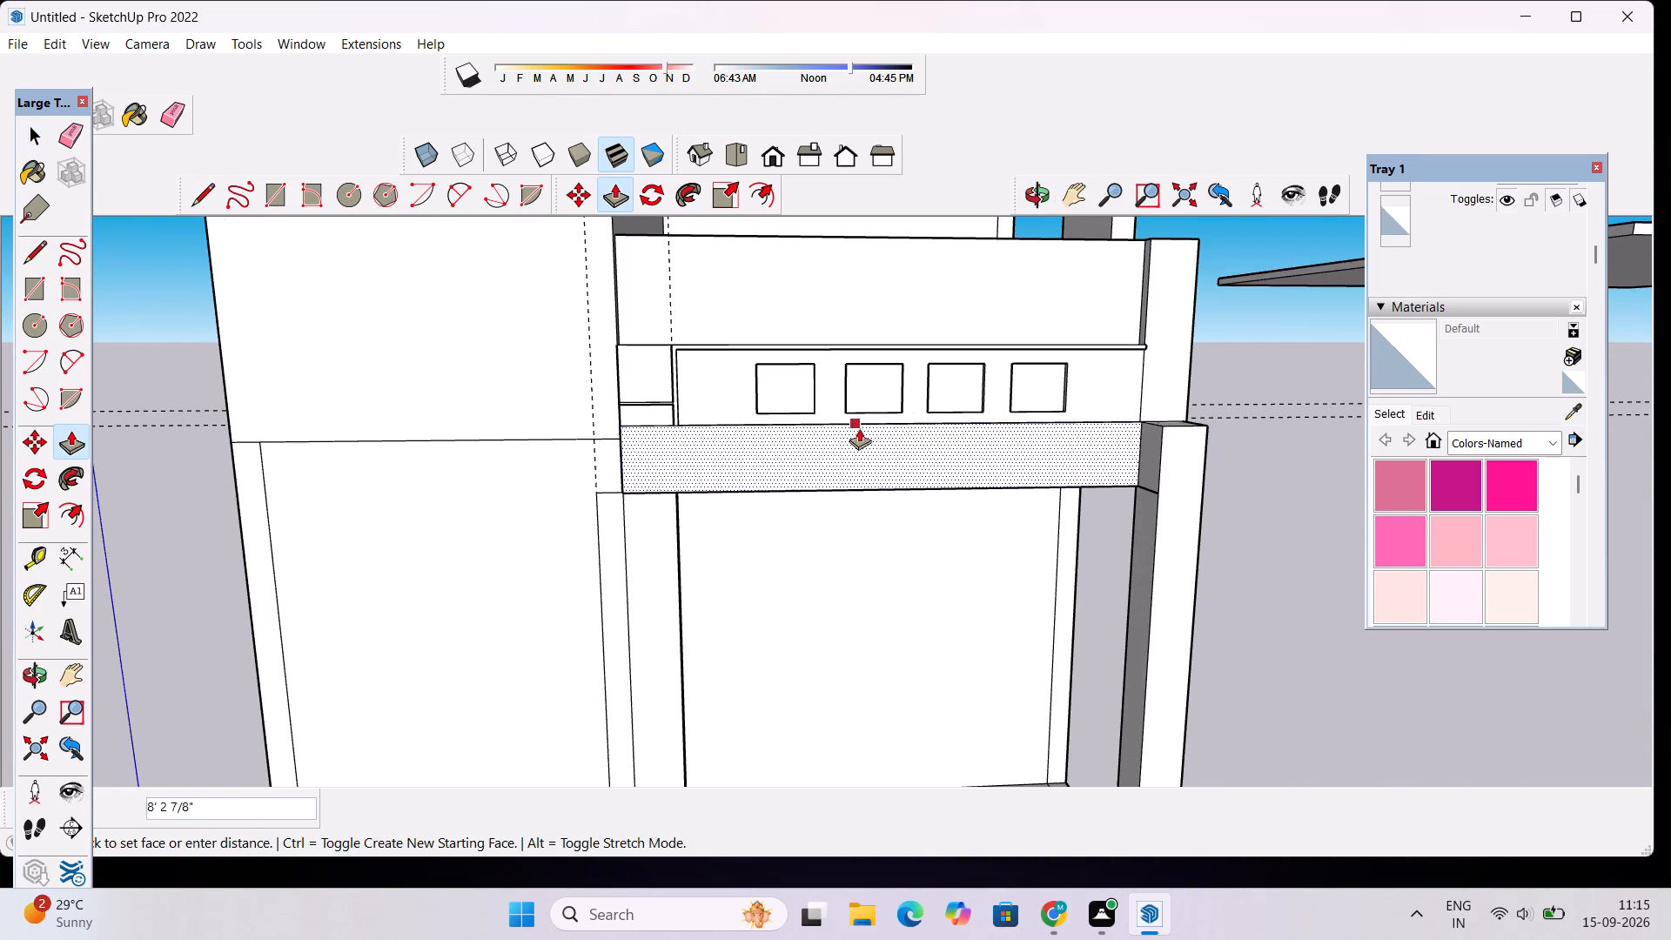
left_click(1137, 393)
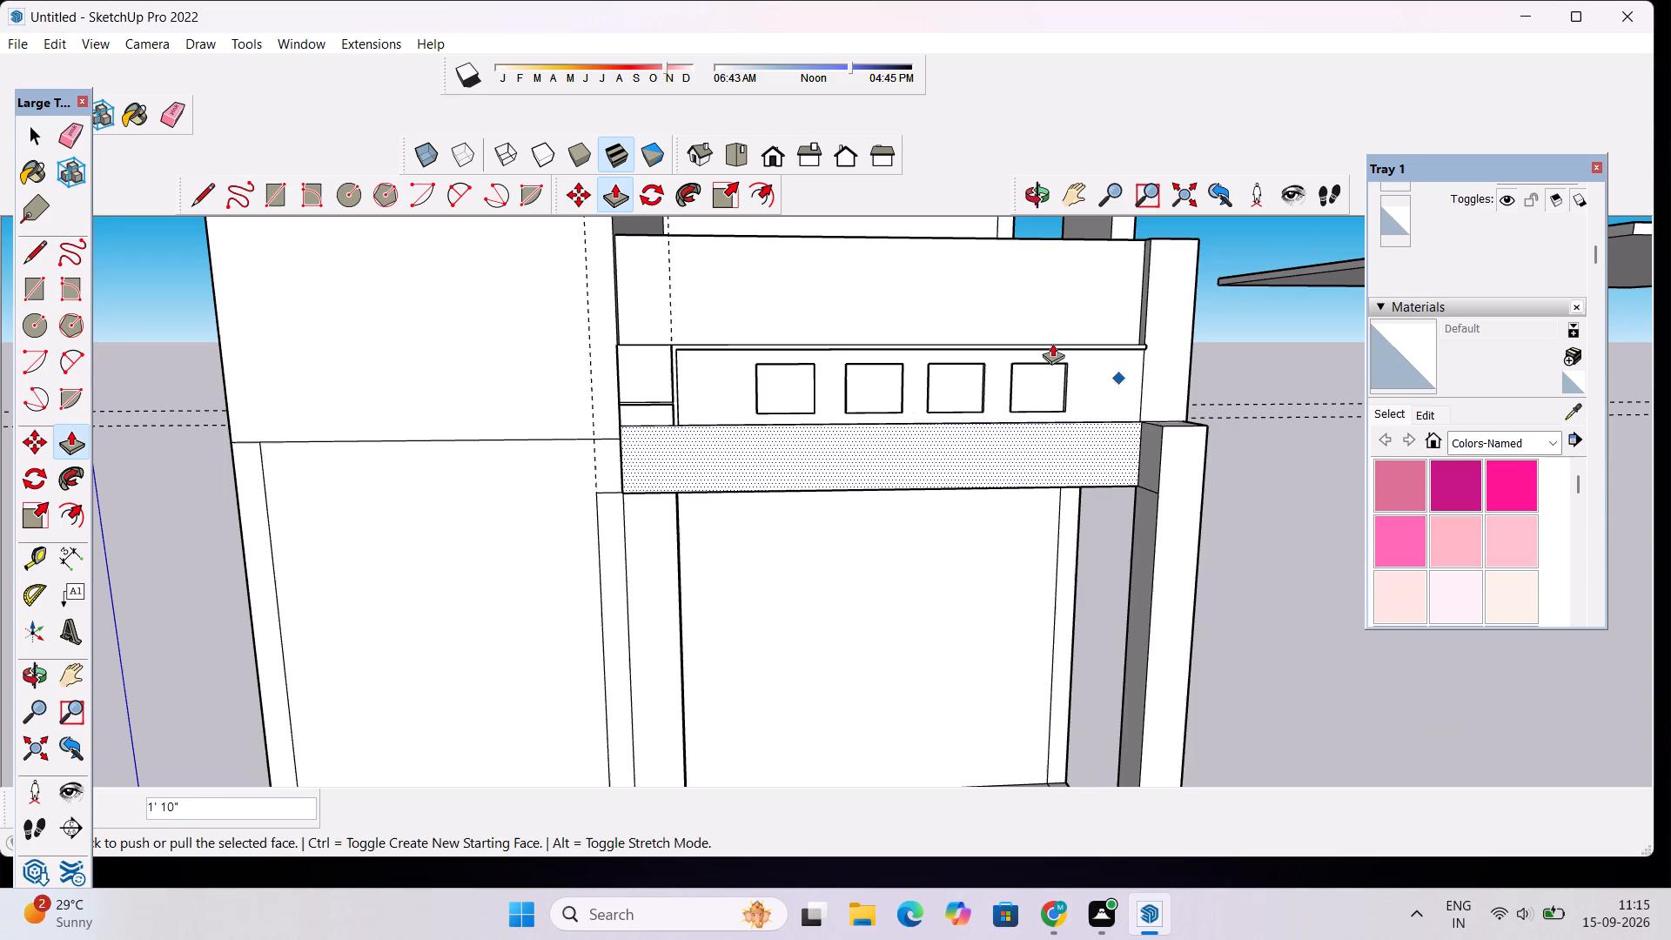
Examine the pushed-back beam below the front parapet from beneath, from both sides and from the front.
left_click(1030, 195)
left_click_drag(1062, 585, 995, 218)
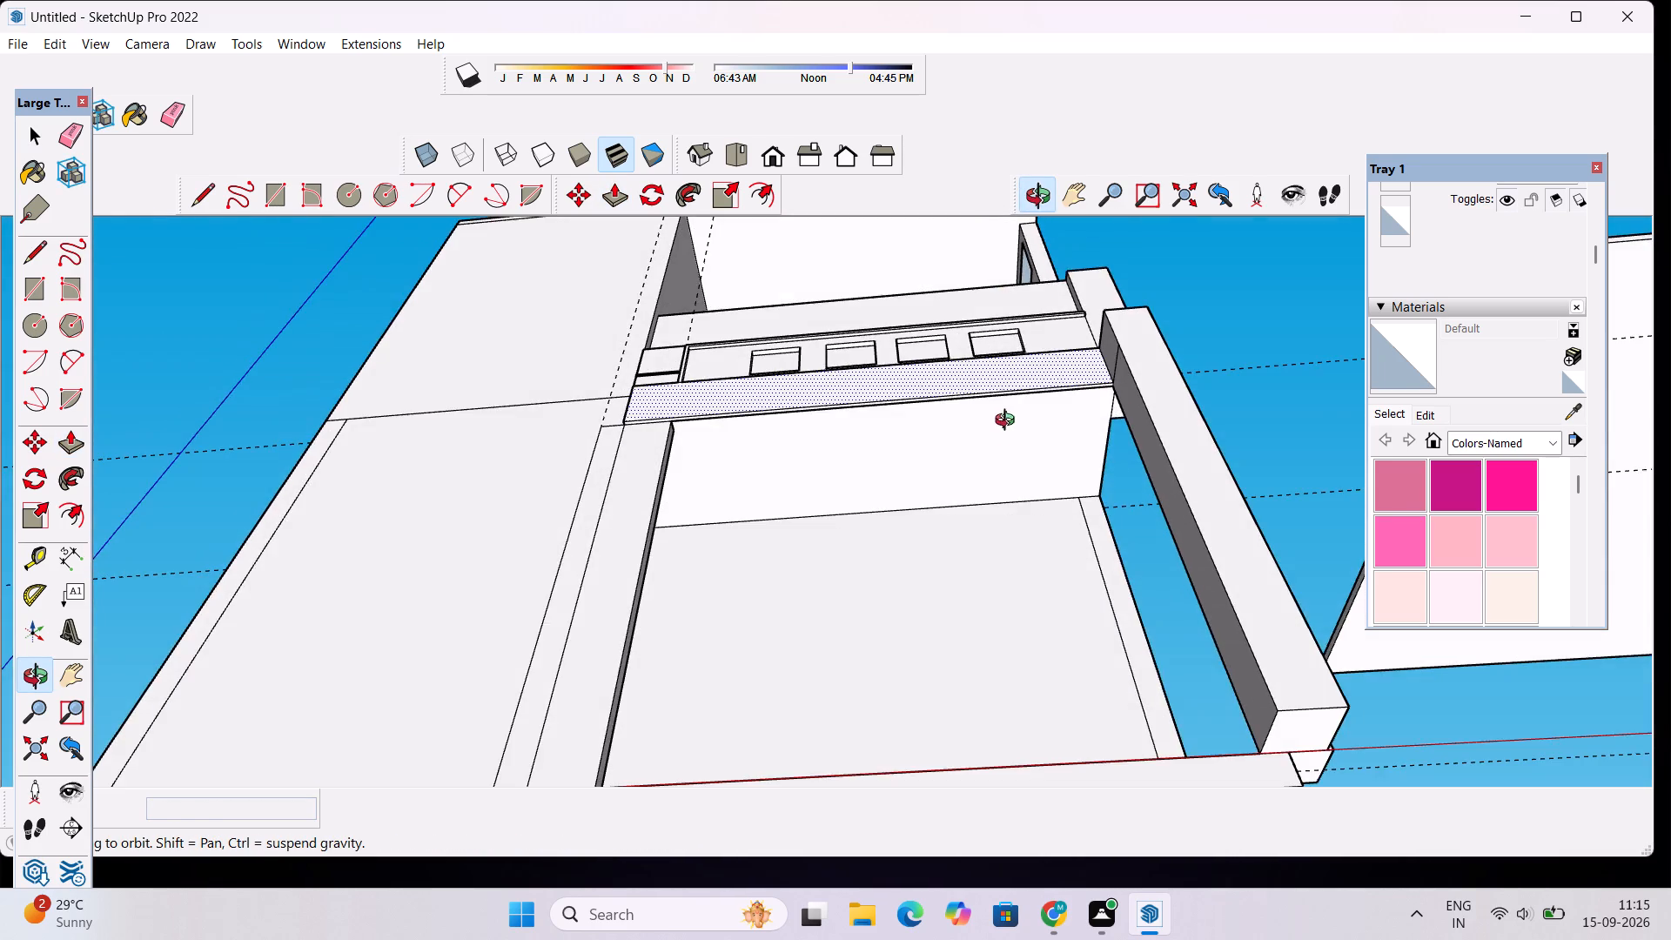
left_click_drag(1011, 437, 444, 494)
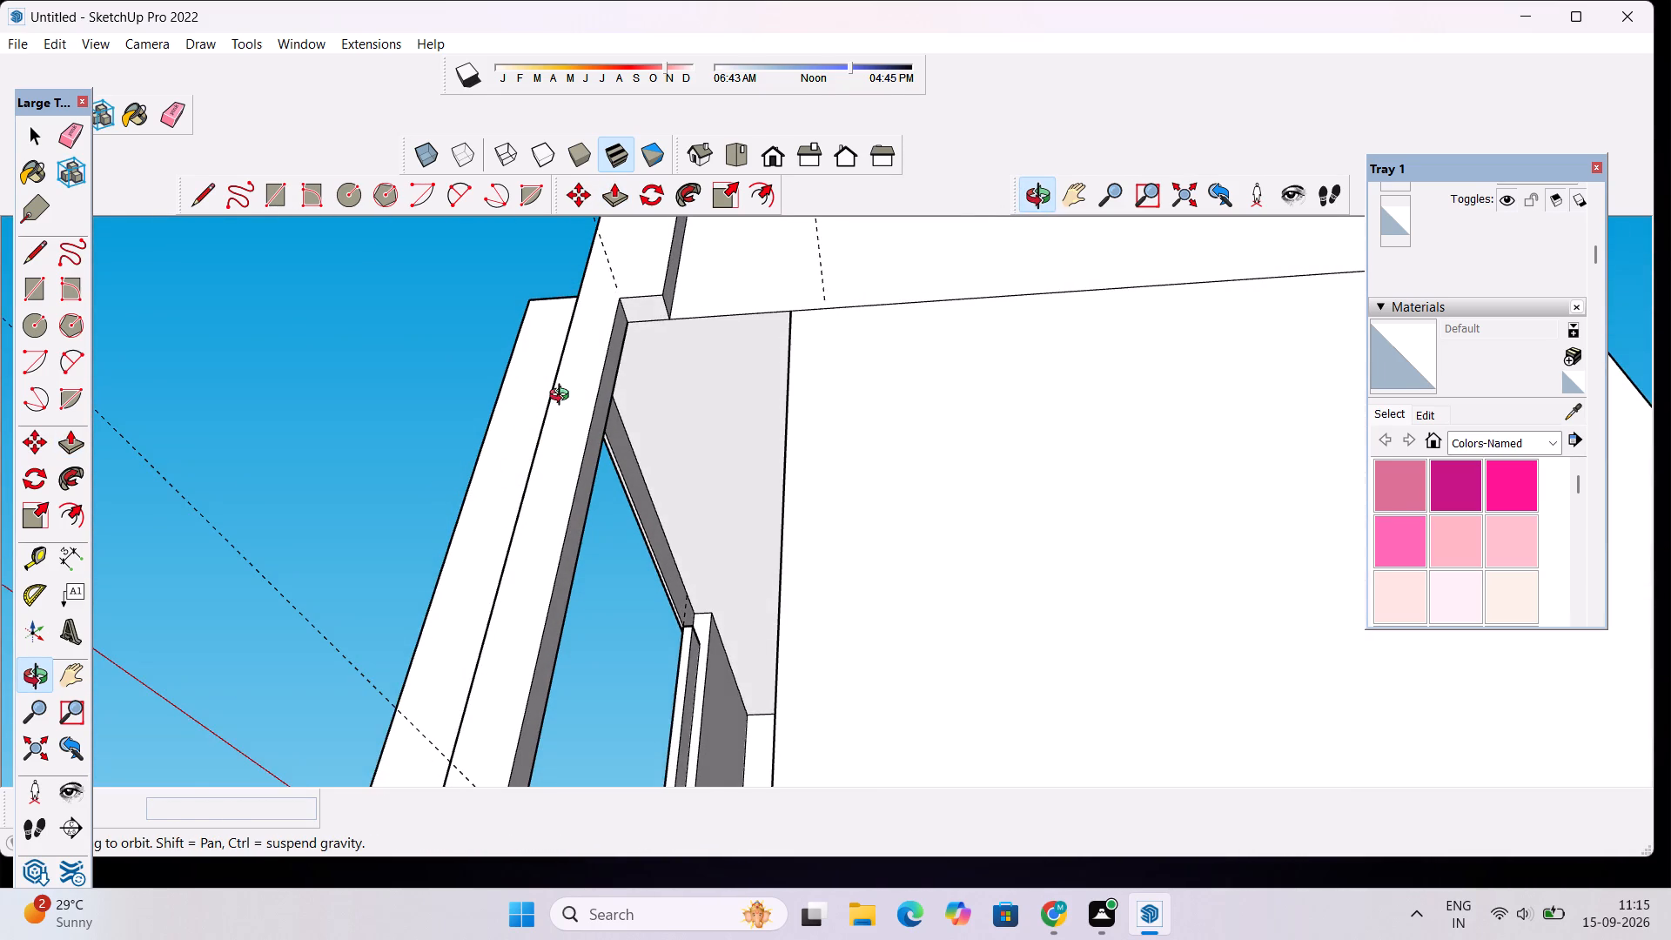
scroll(563, 397, "up", 3)
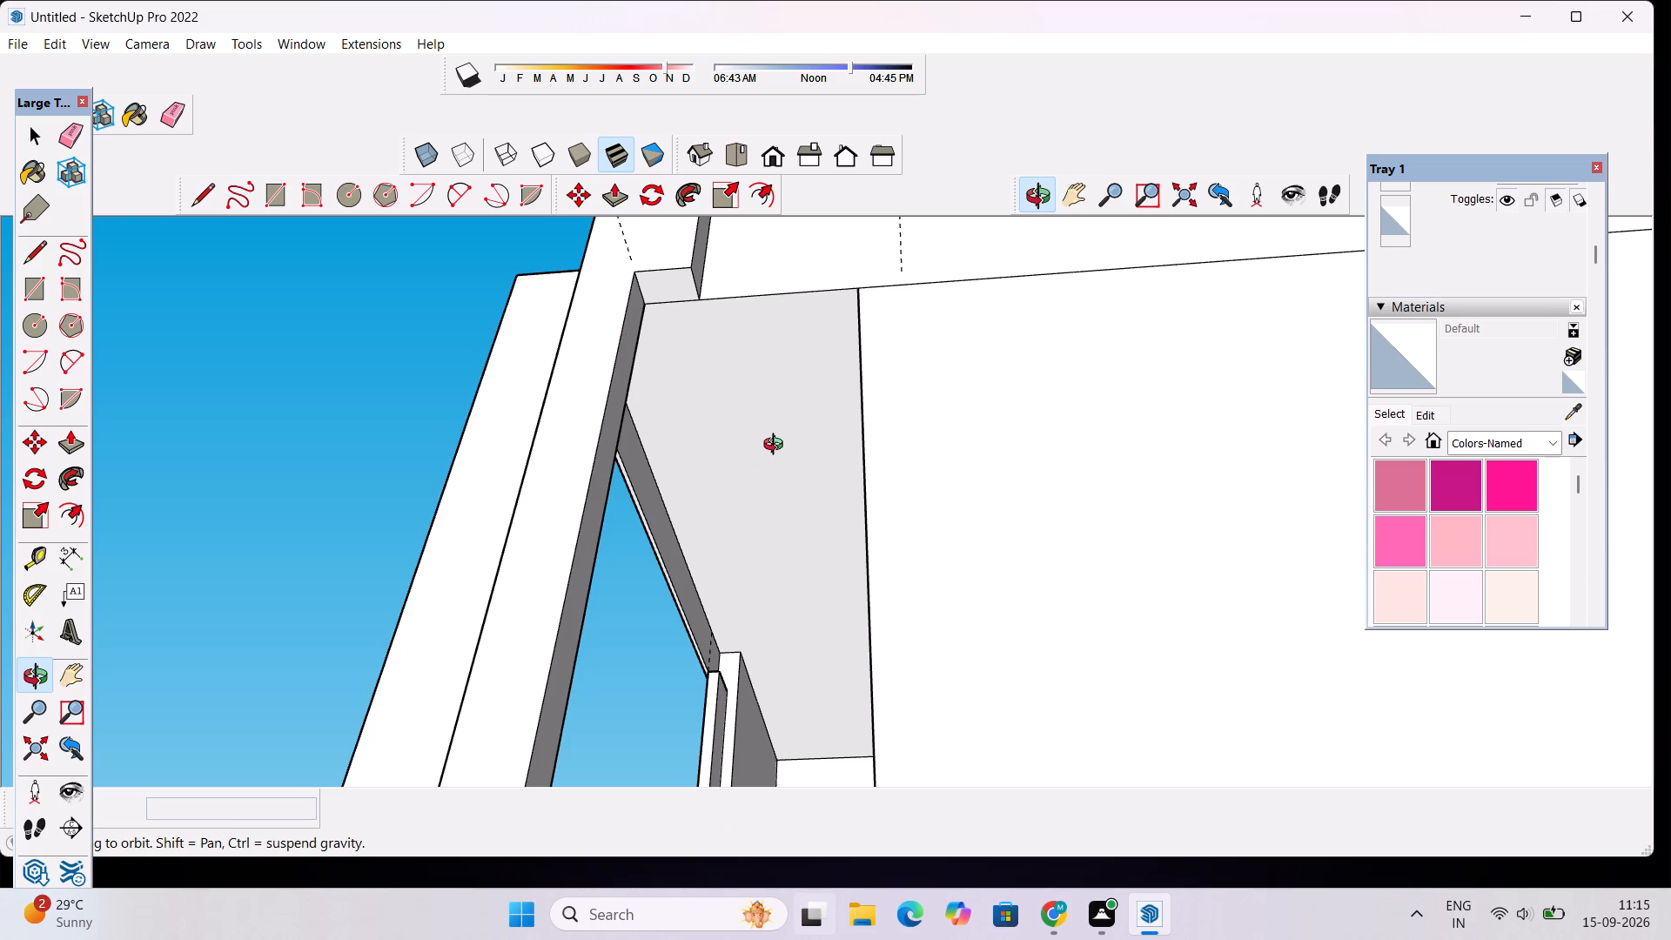
scroll(777, 446, "down", 3)
left_click_drag(747, 409, 827, 616)
scroll(493, 520, "up", 3)
left_click_drag(580, 561, 779, 587)
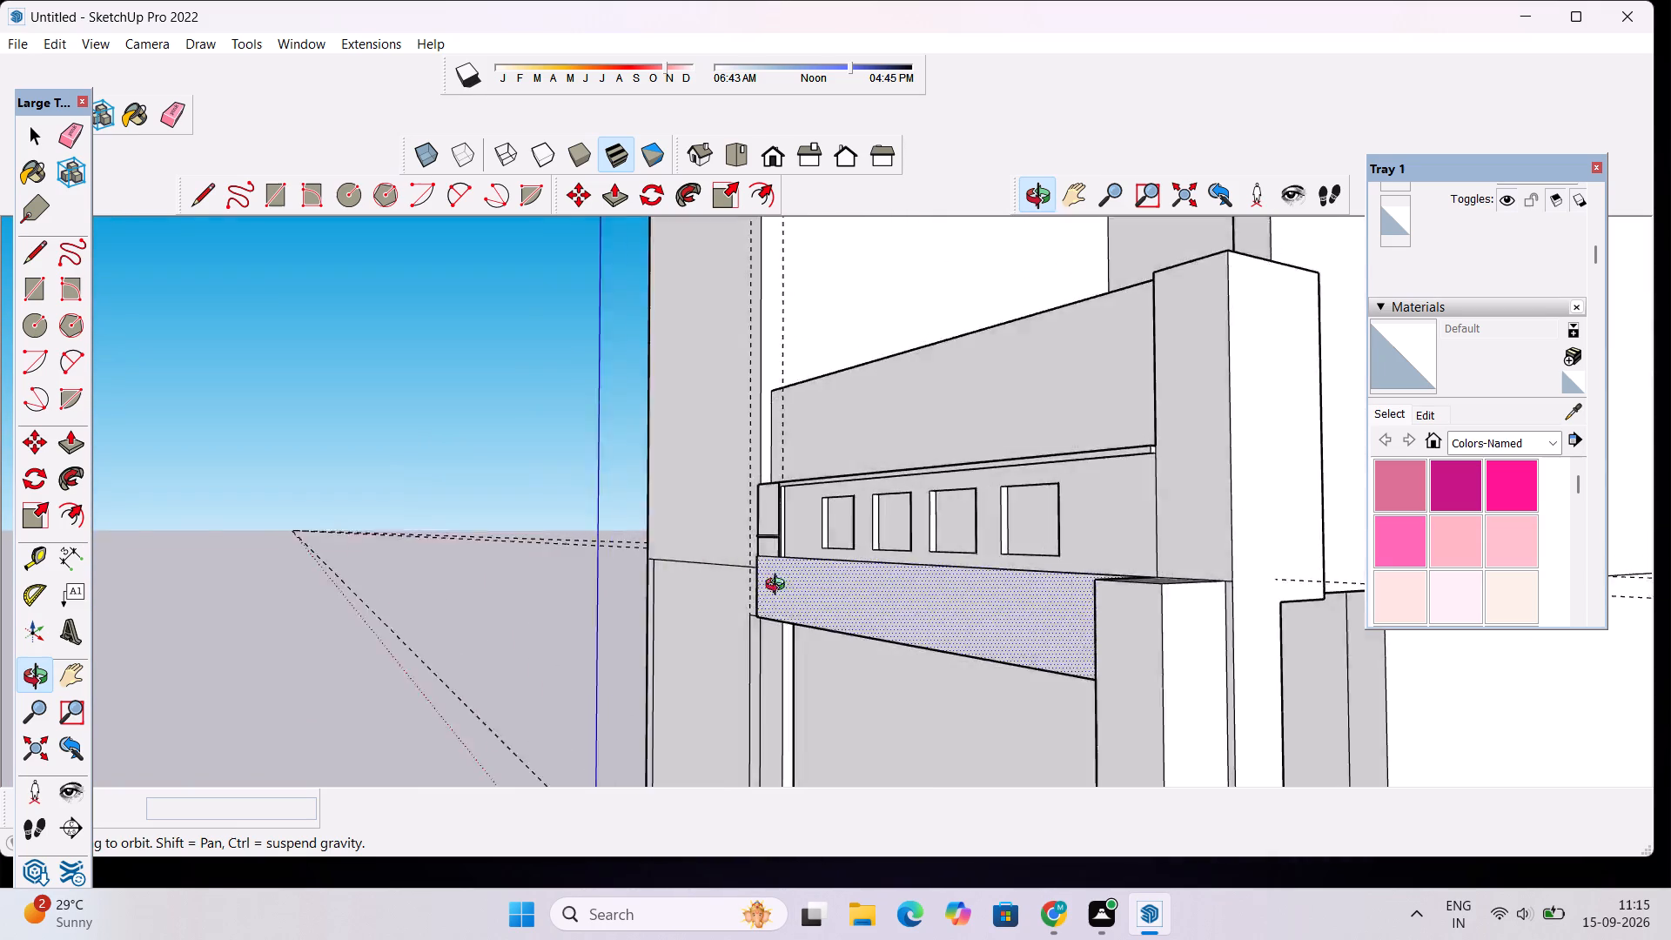
left_click_drag(779, 587, 1070, 589)
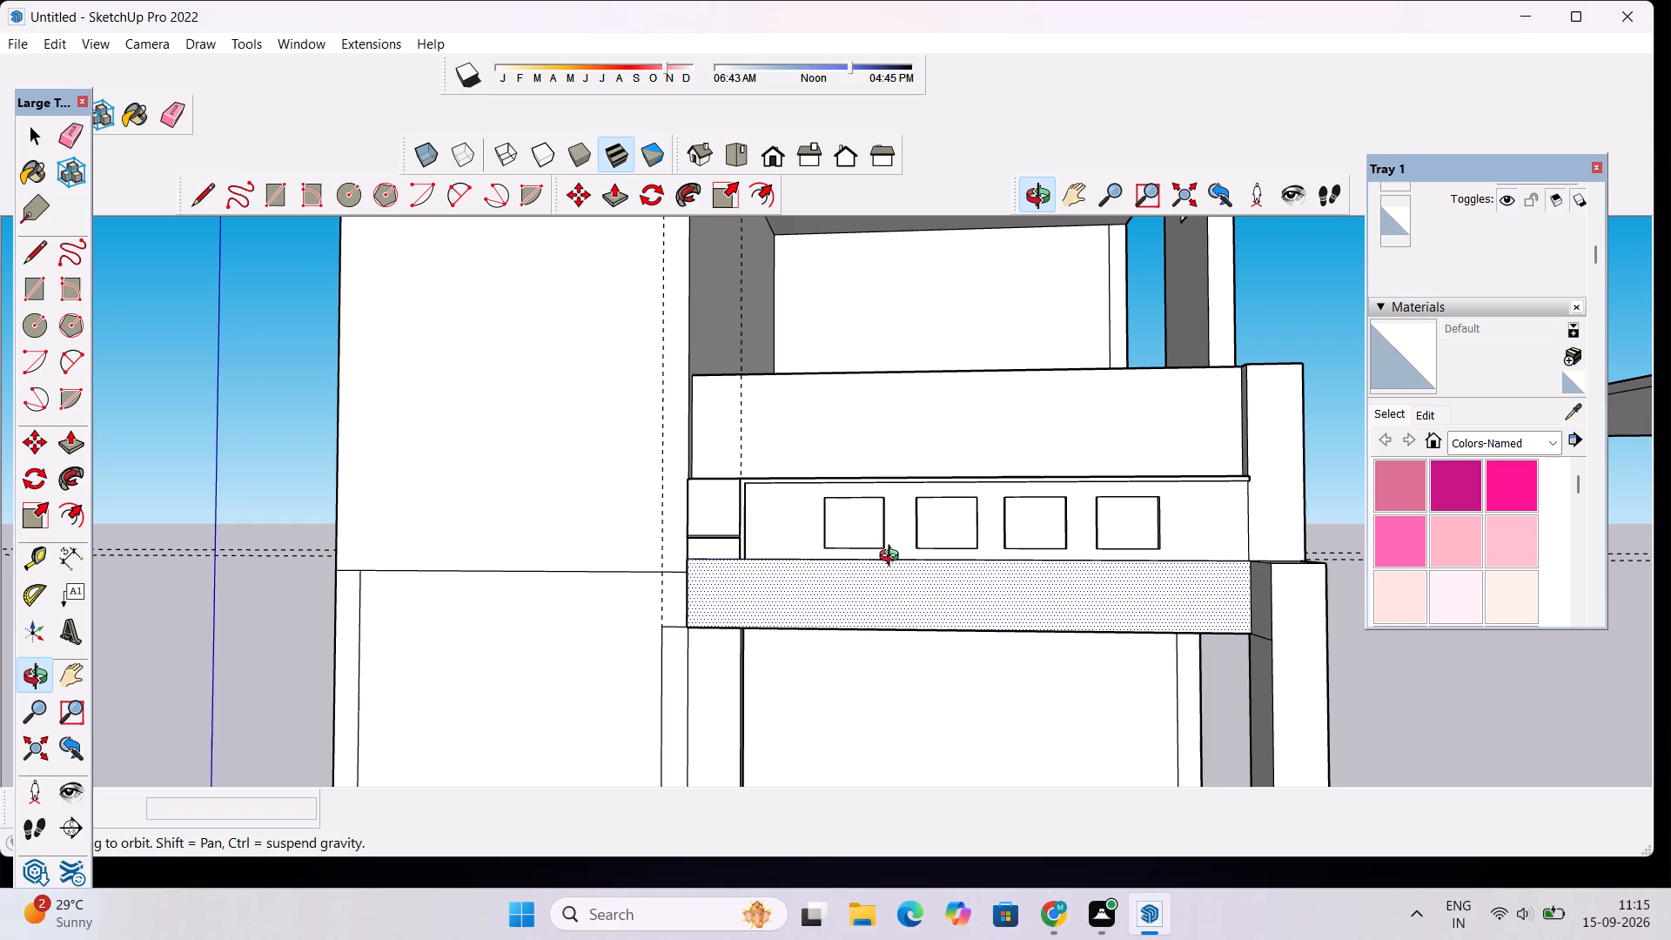
scroll(743, 520, "down", 4)
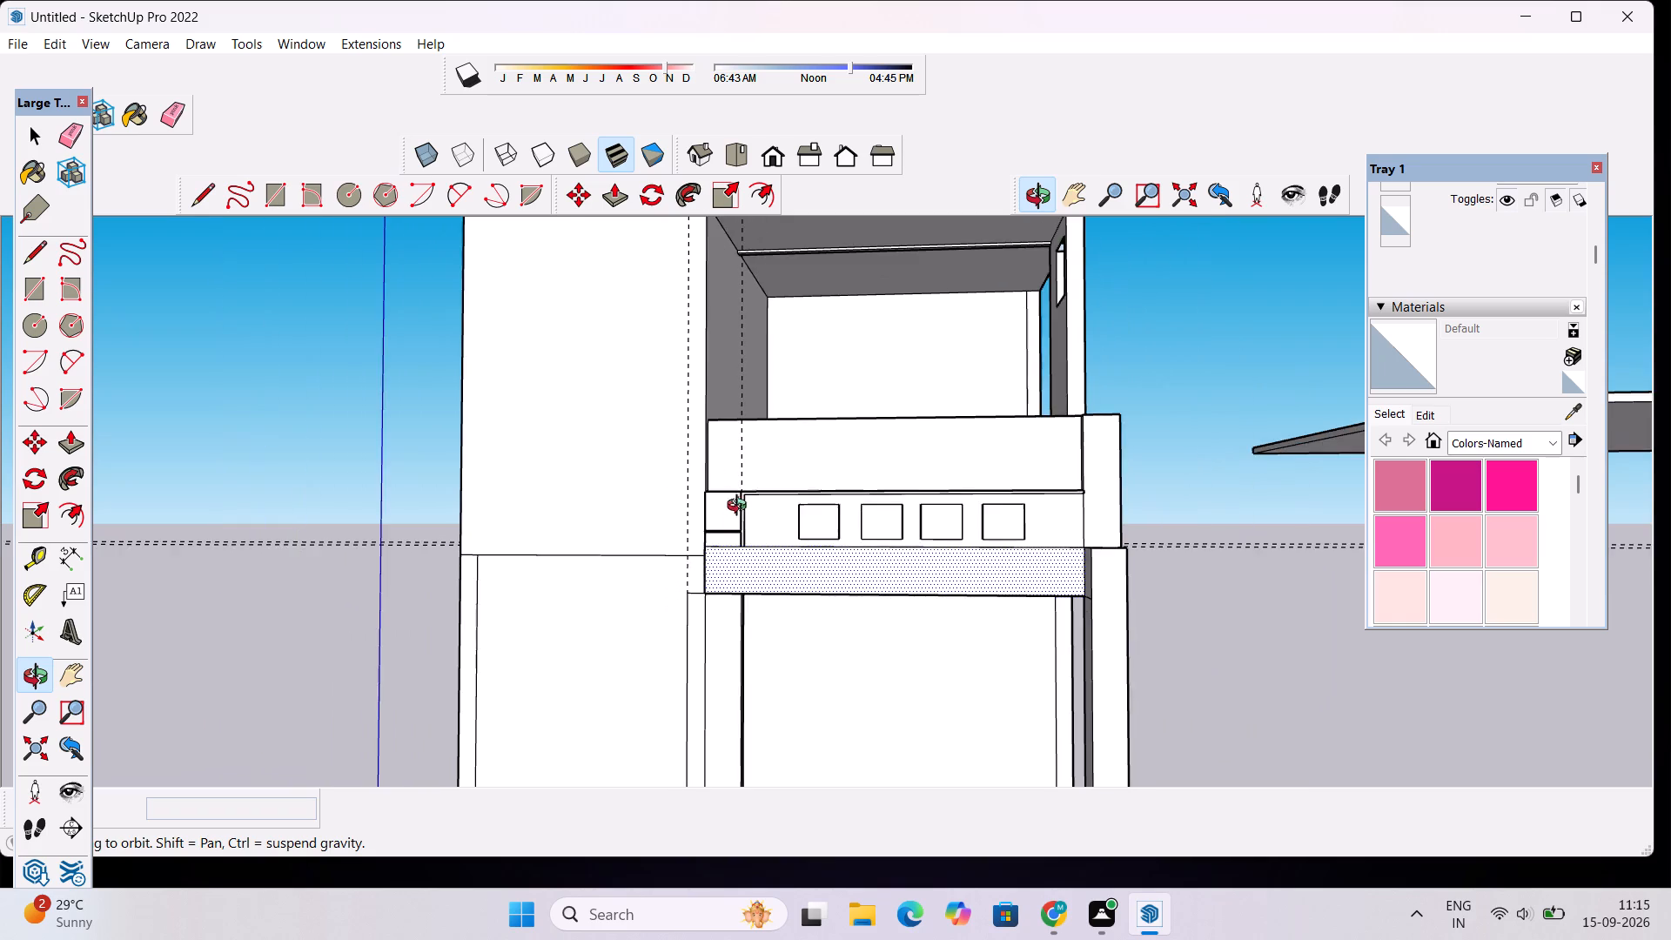
left_click_drag(735, 502, 784, 577)
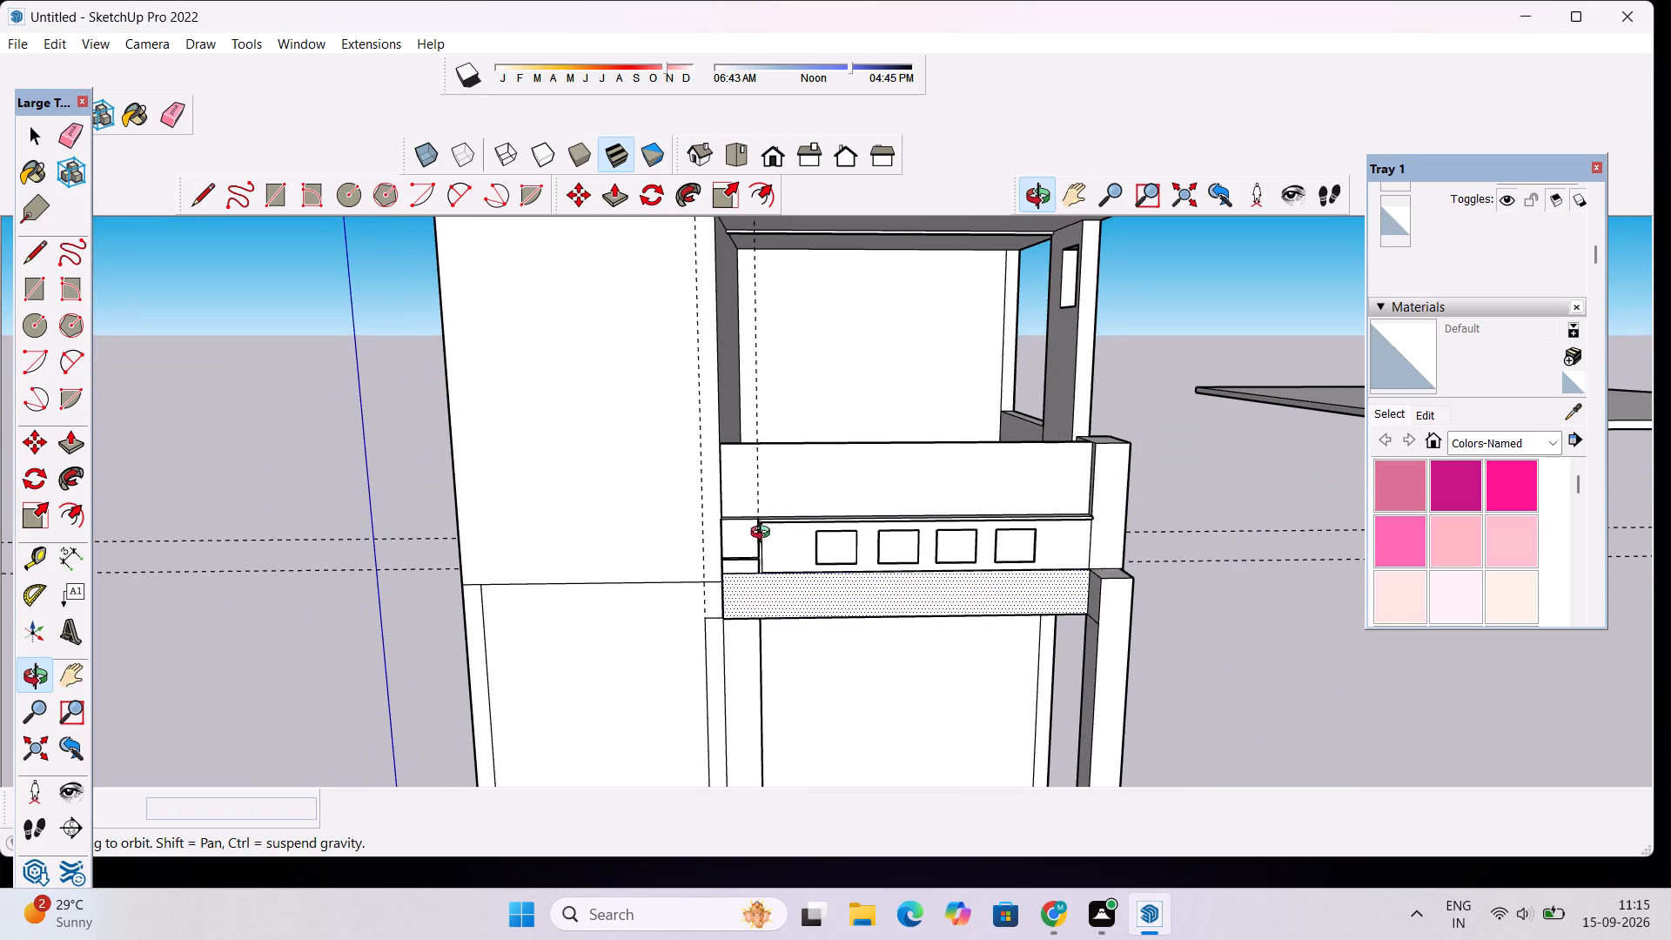
scroll(764, 534, "down", 2)
left_click_drag(881, 704, 831, 570)
scroll(825, 550, "up", 4)
left_click_drag(957, 614, 731, 608)
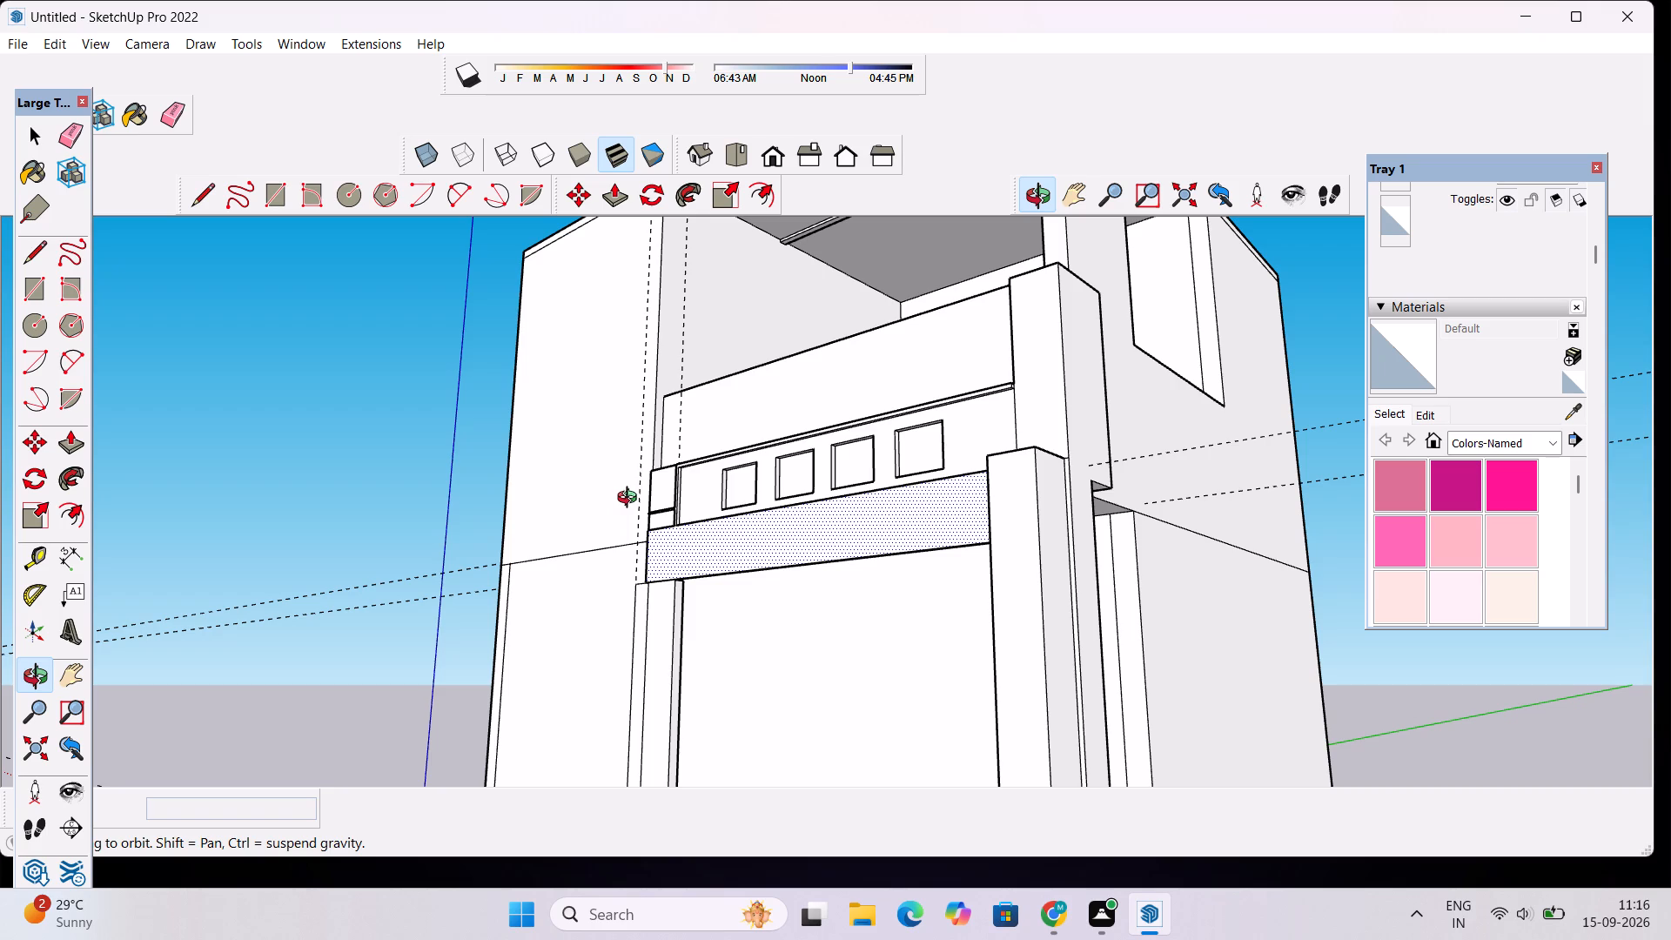
scroll(631, 474, "down", 2)
left_click_drag(631, 466, 713, 508)
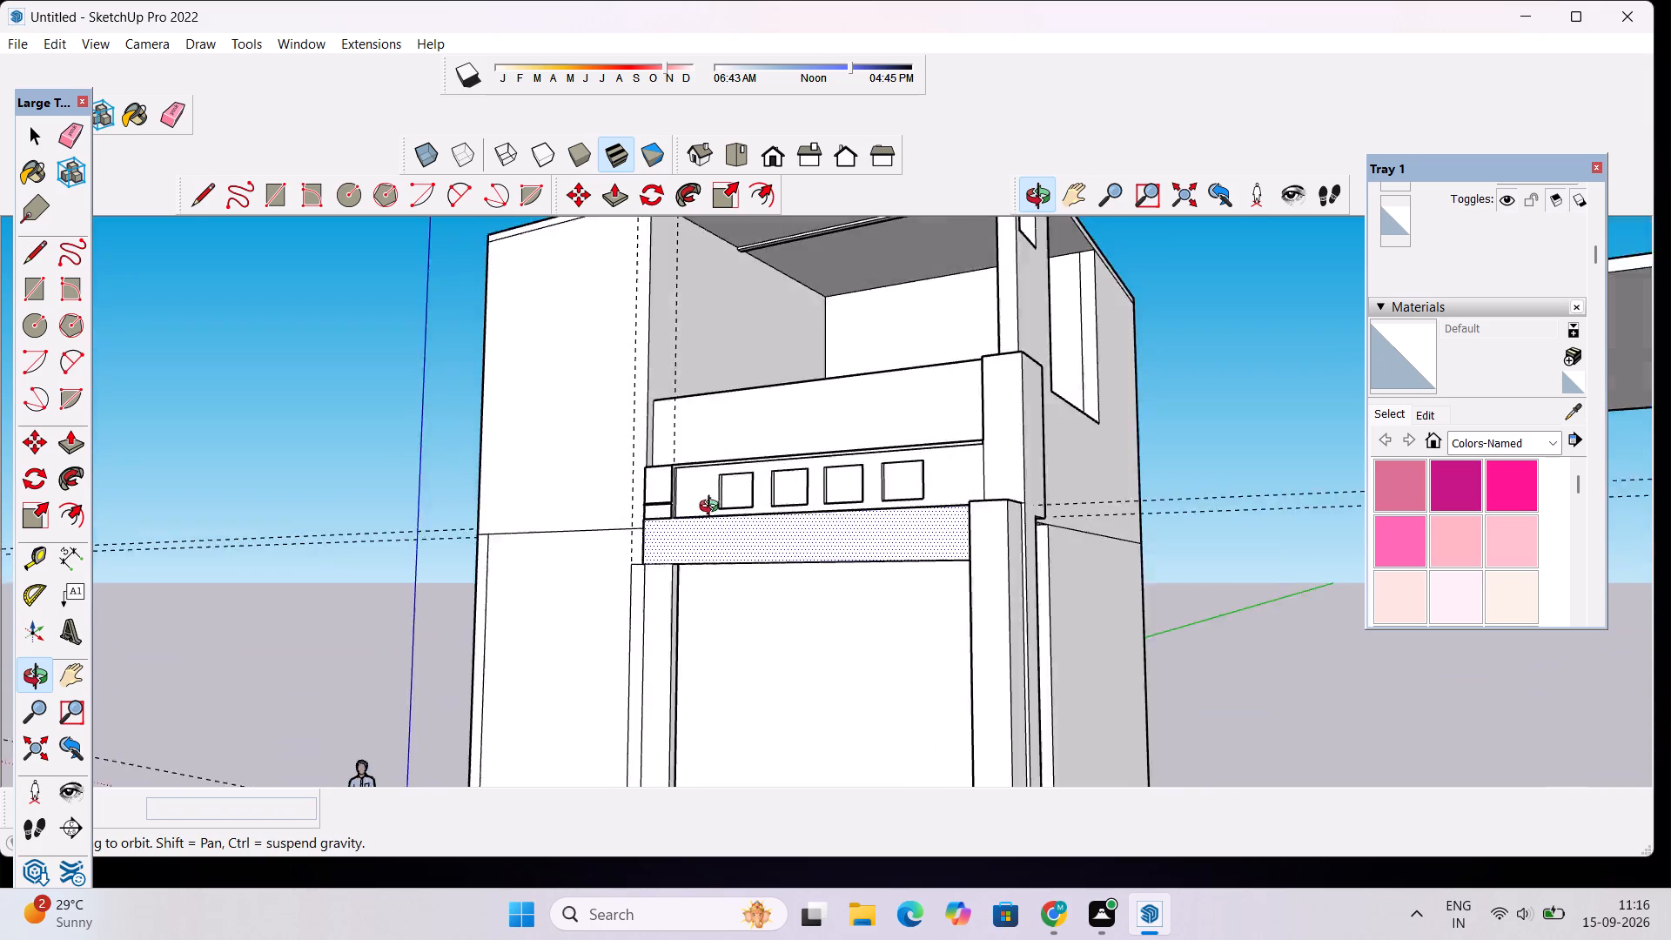
left_click_drag(713, 508, 861, 522)
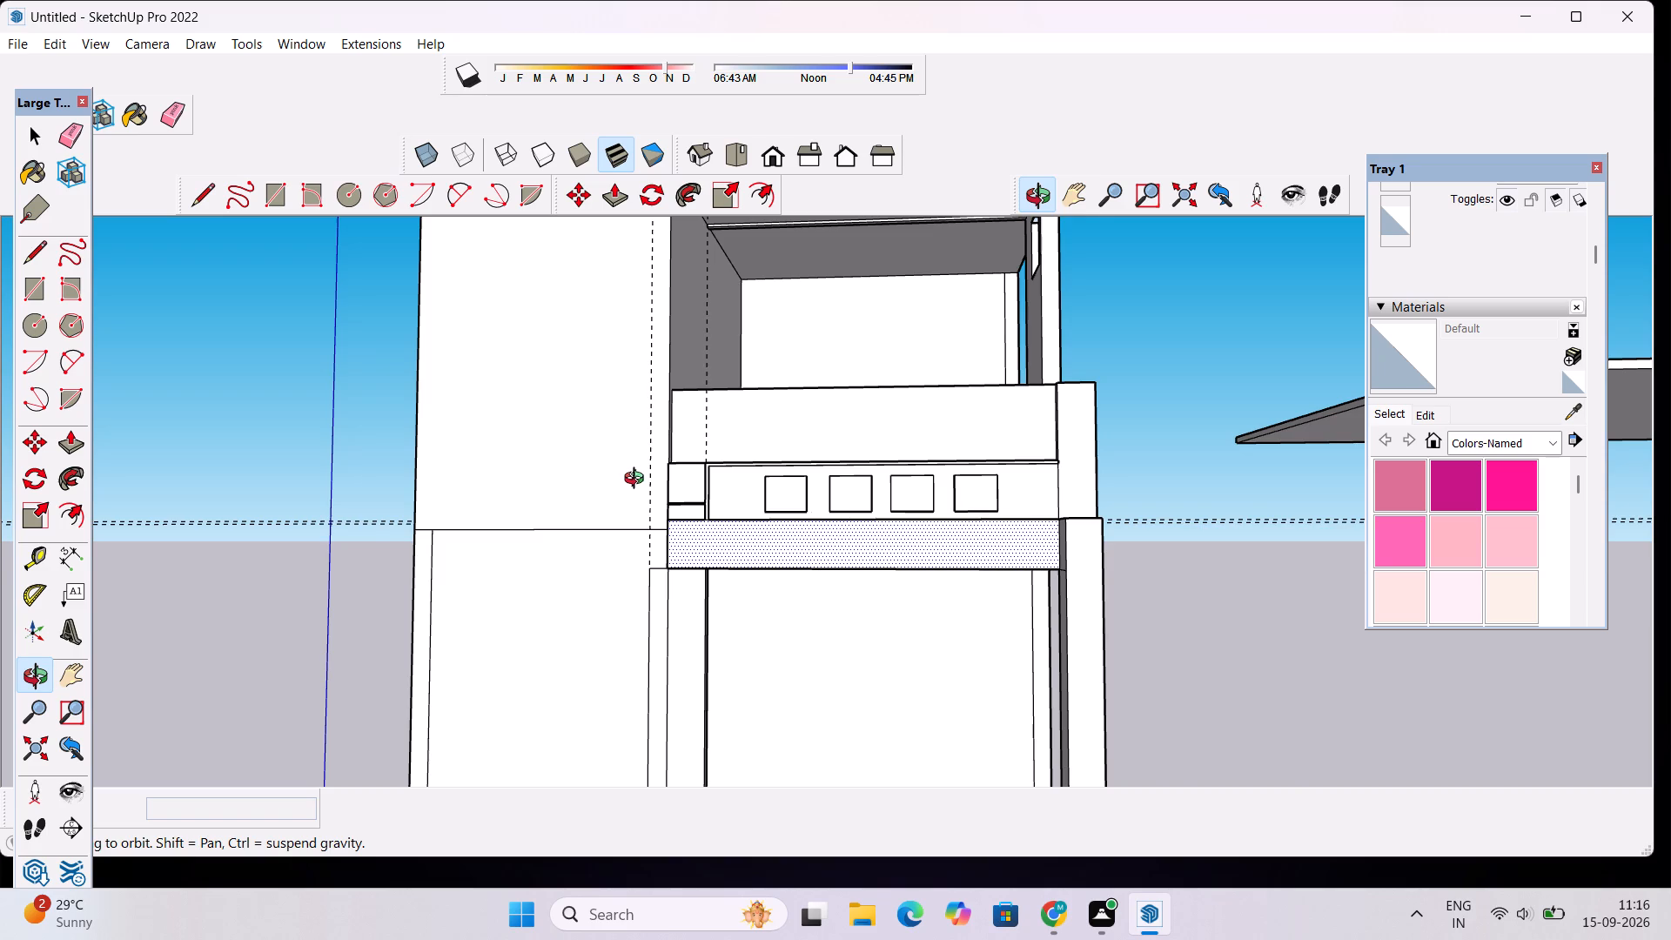
Examine the front panel with the square recesses and its junctions with the beam and corner column from above and below.
scroll(641, 478, "up", 3)
left_click_drag(648, 477, 796, 527)
scroll(818, 512, "down", 2)
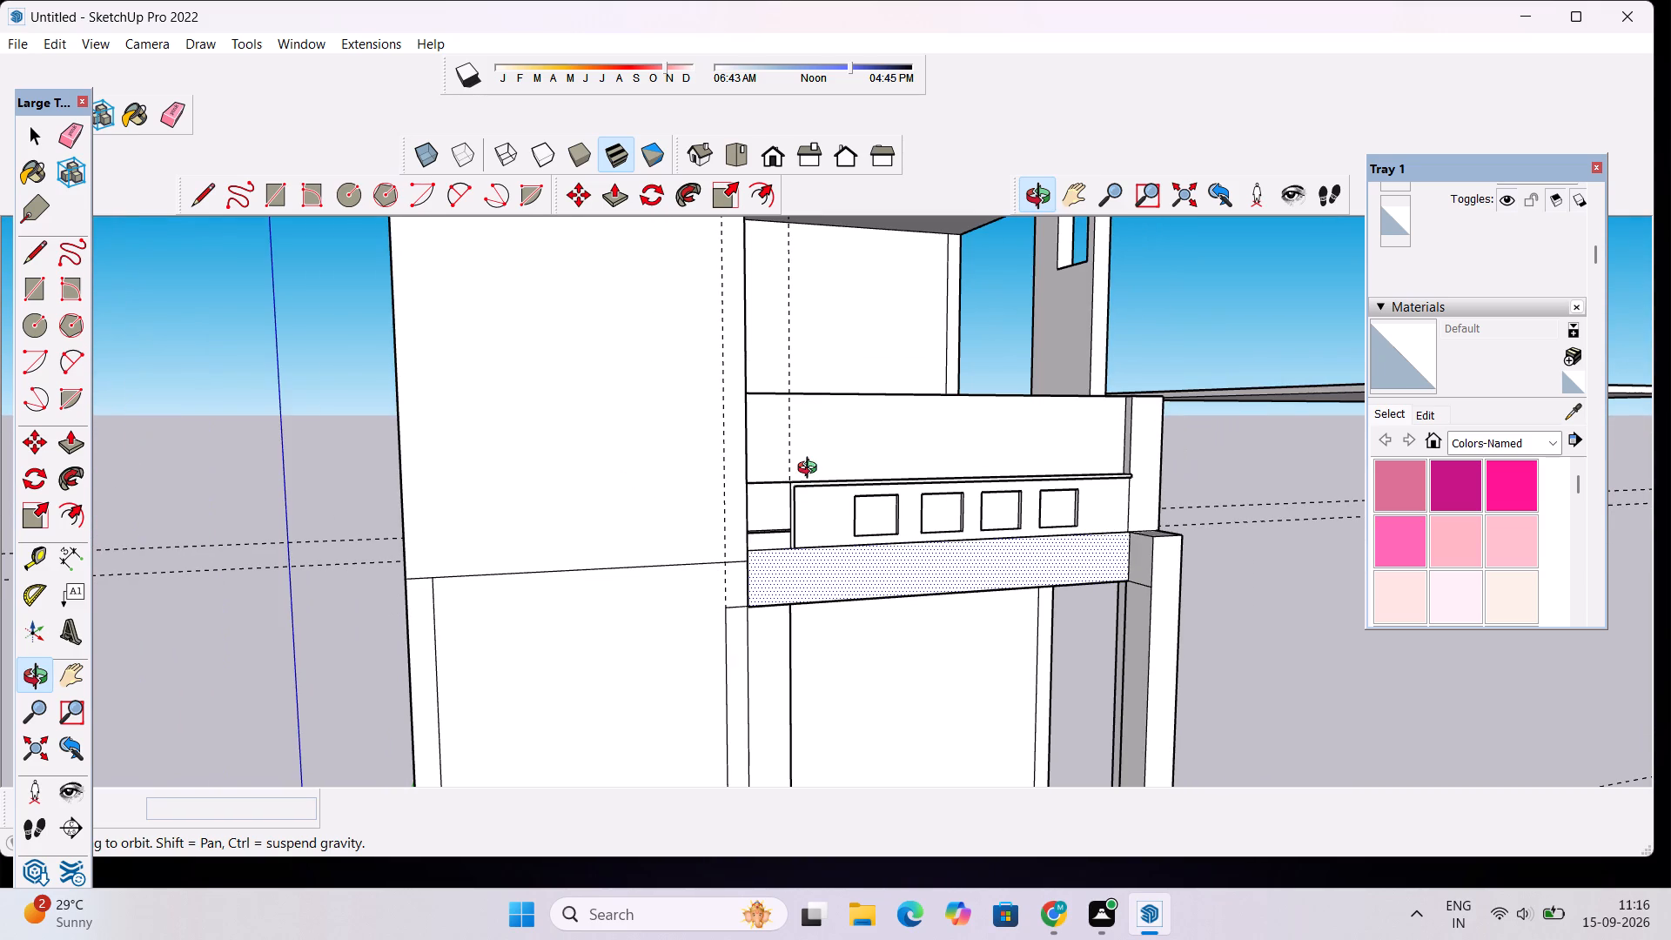
scroll(794, 440, "down", 4)
left_click_drag(813, 471, 854, 606)
scroll(1068, 600, "up", 2)
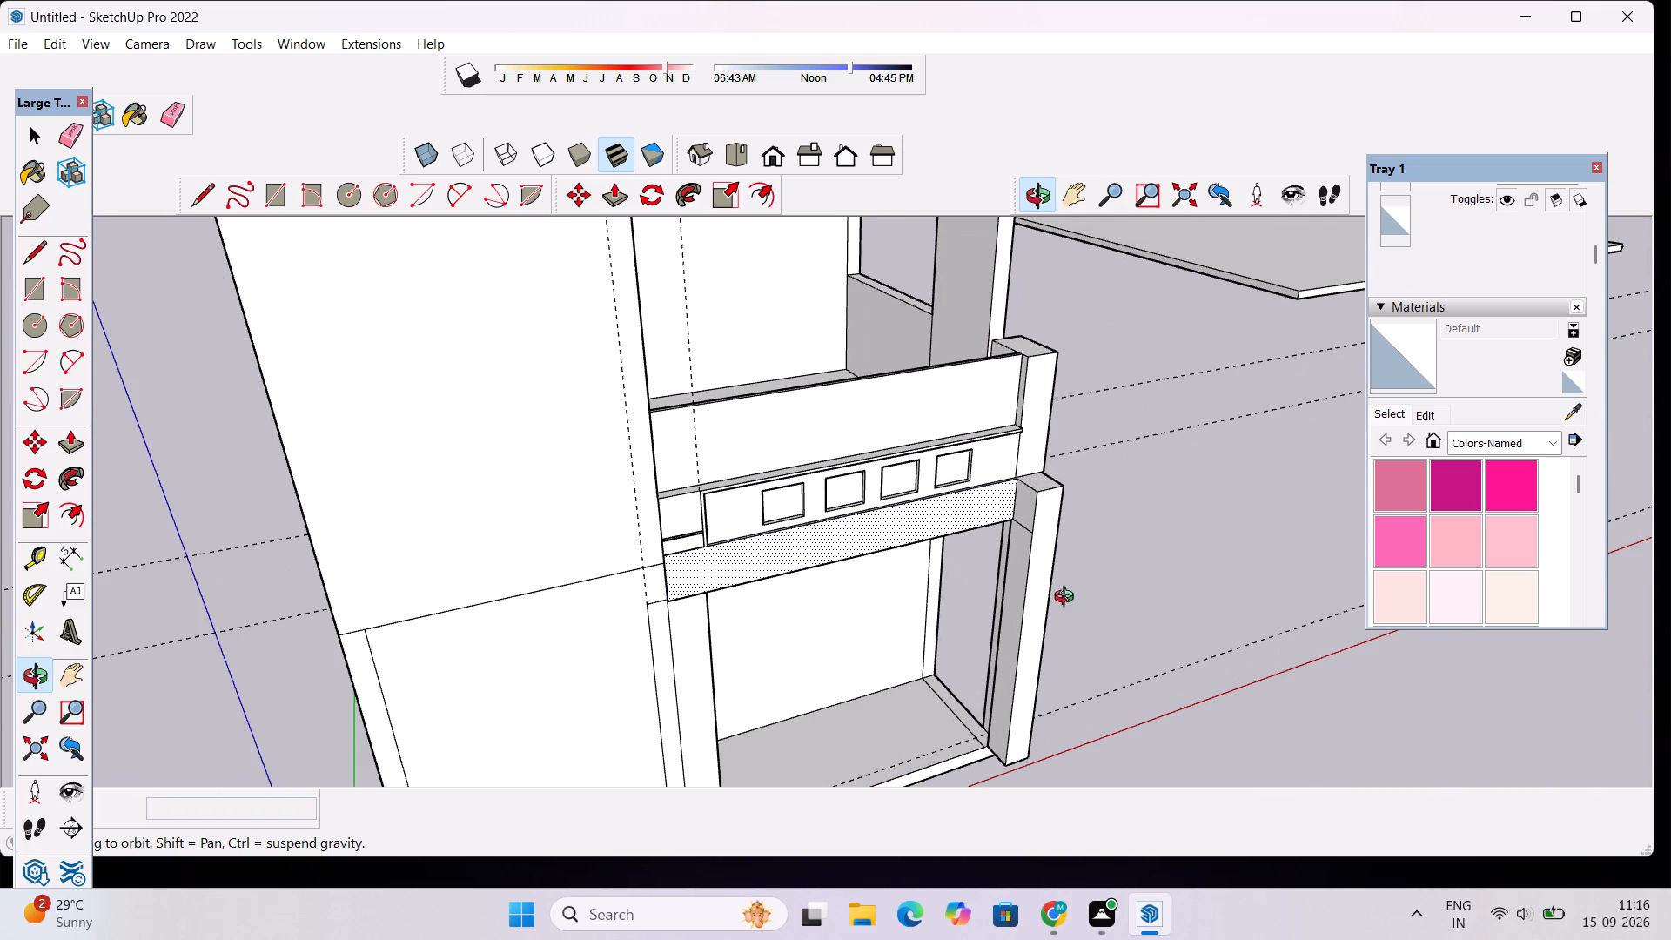
left_click_drag(996, 587, 827, 534, "shift")
left_click_drag(627, 628, 545, 424)
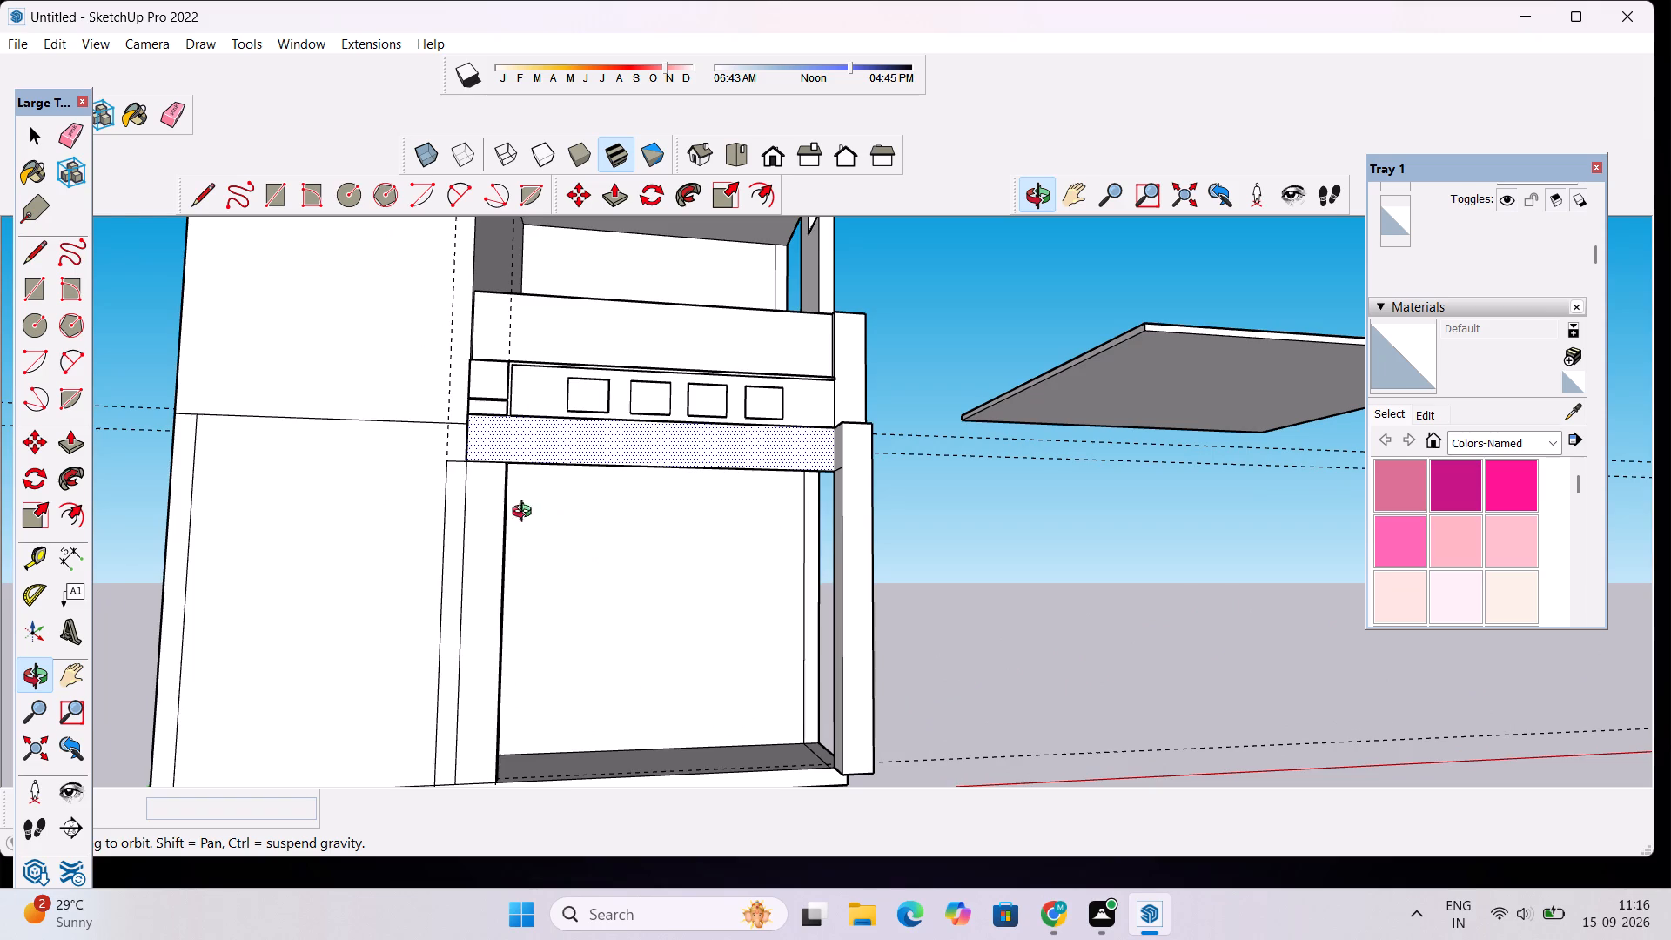
scroll(533, 590, "down", 1)
left_click_drag(589, 623, 587, 414)
scroll(585, 408, "up", 4)
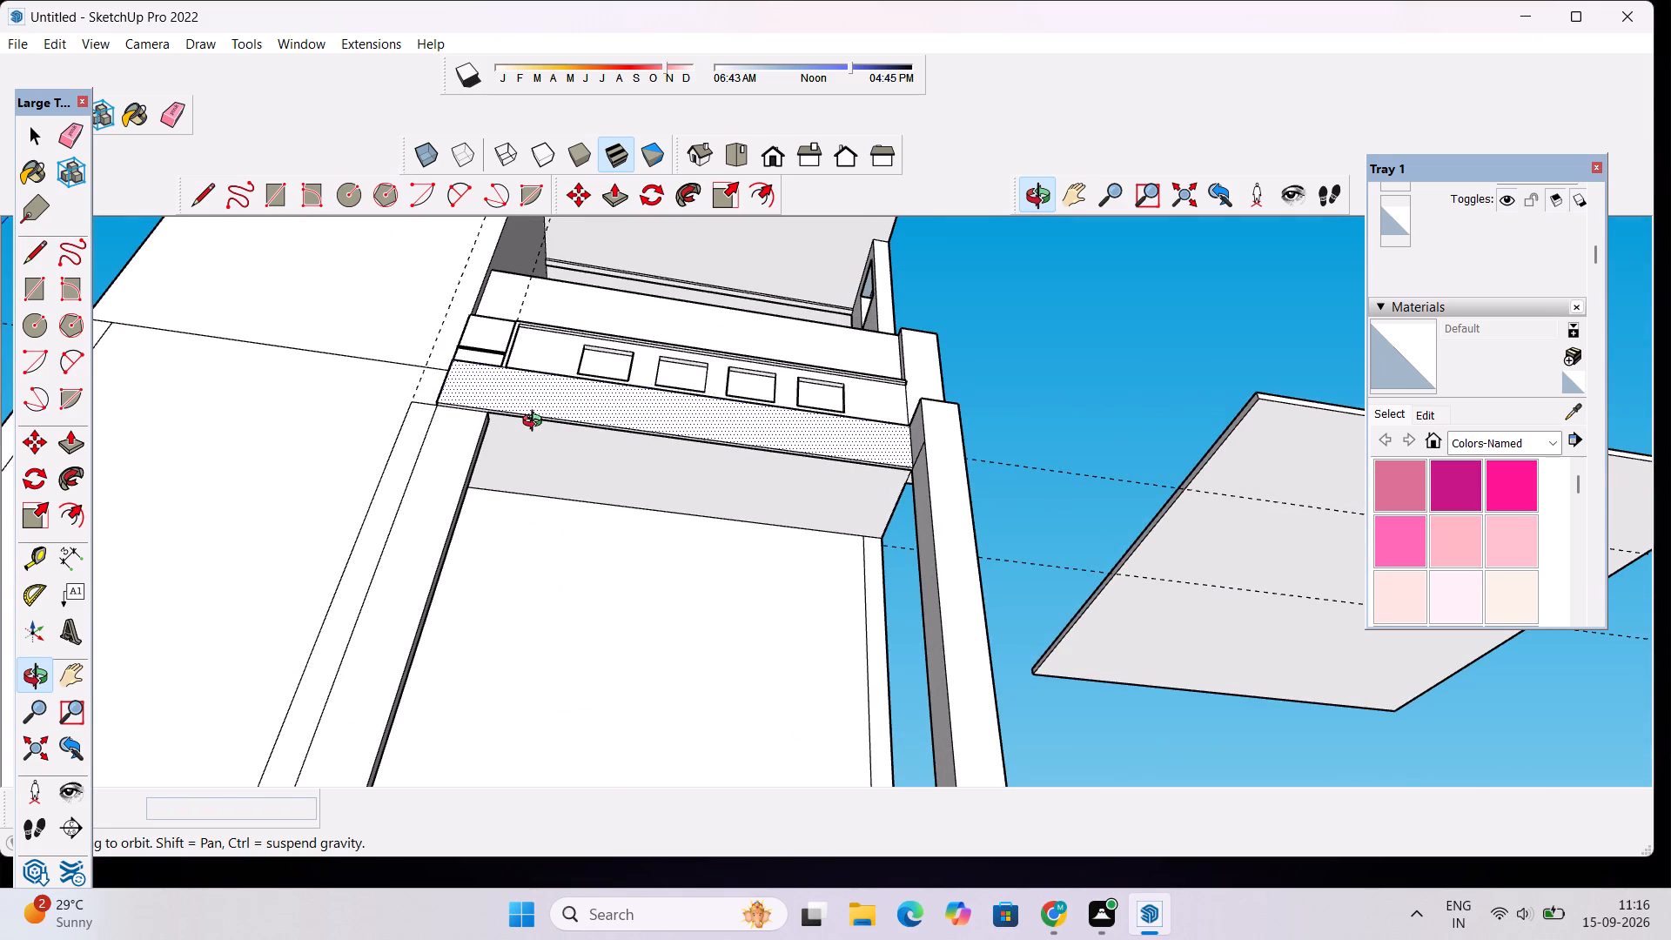
left_click_drag(536, 423, 684, 470, "shift")
scroll(681, 438, "down", 1)
left_click_drag(747, 352, 754, 431)
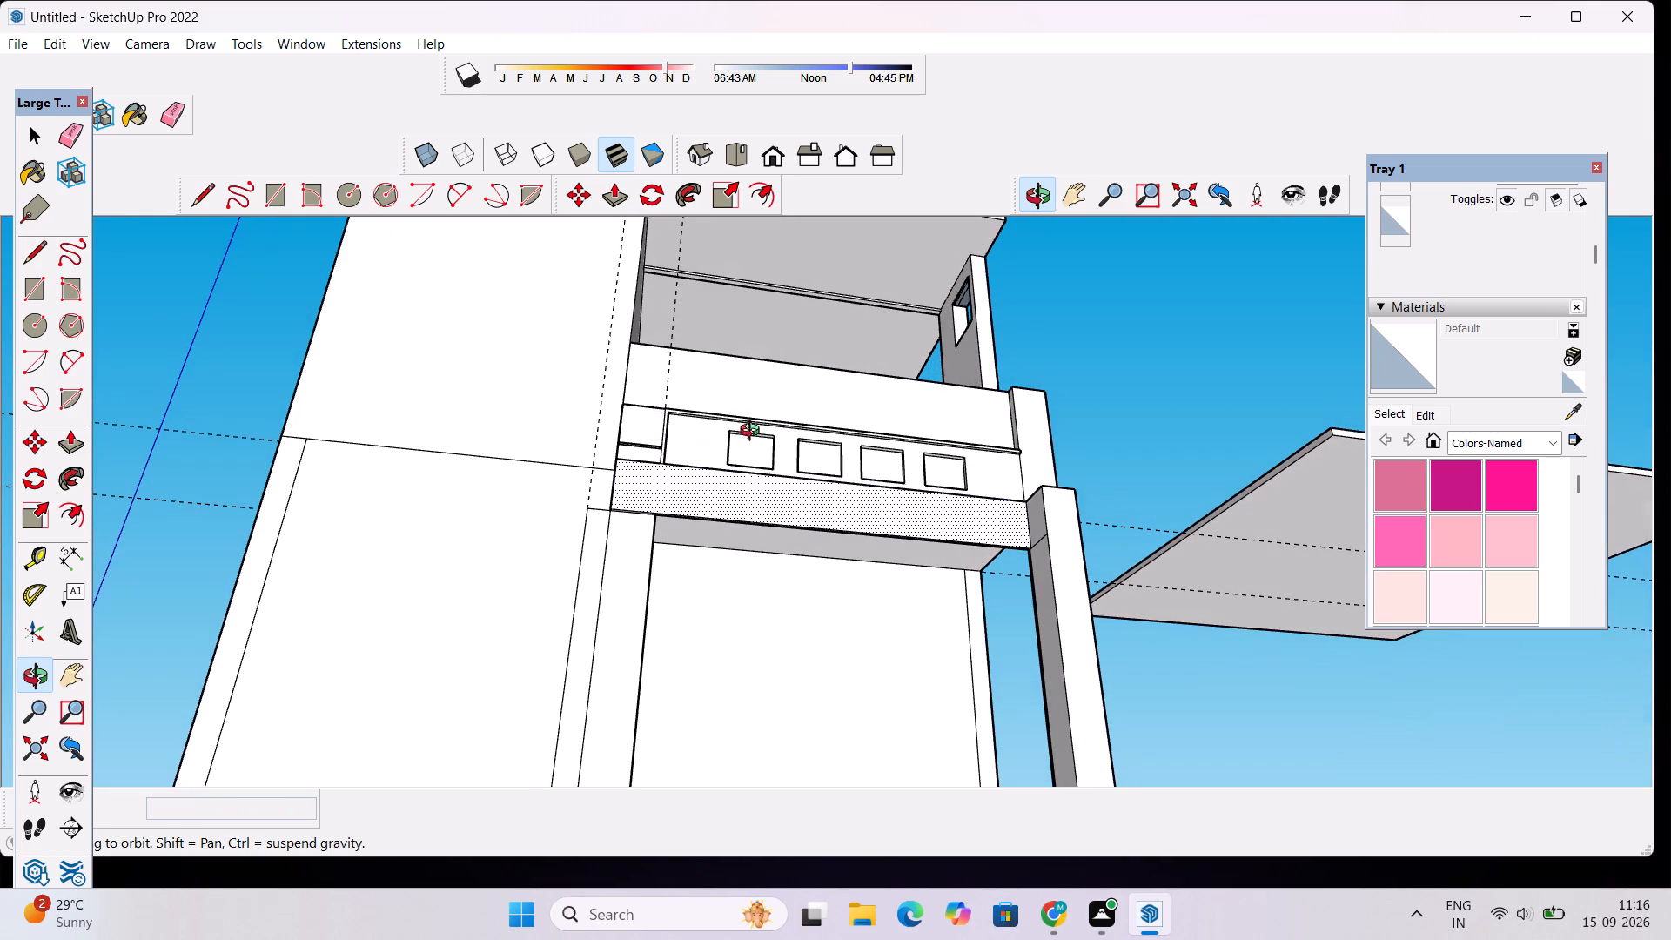
scroll(706, 418, "up", 1)
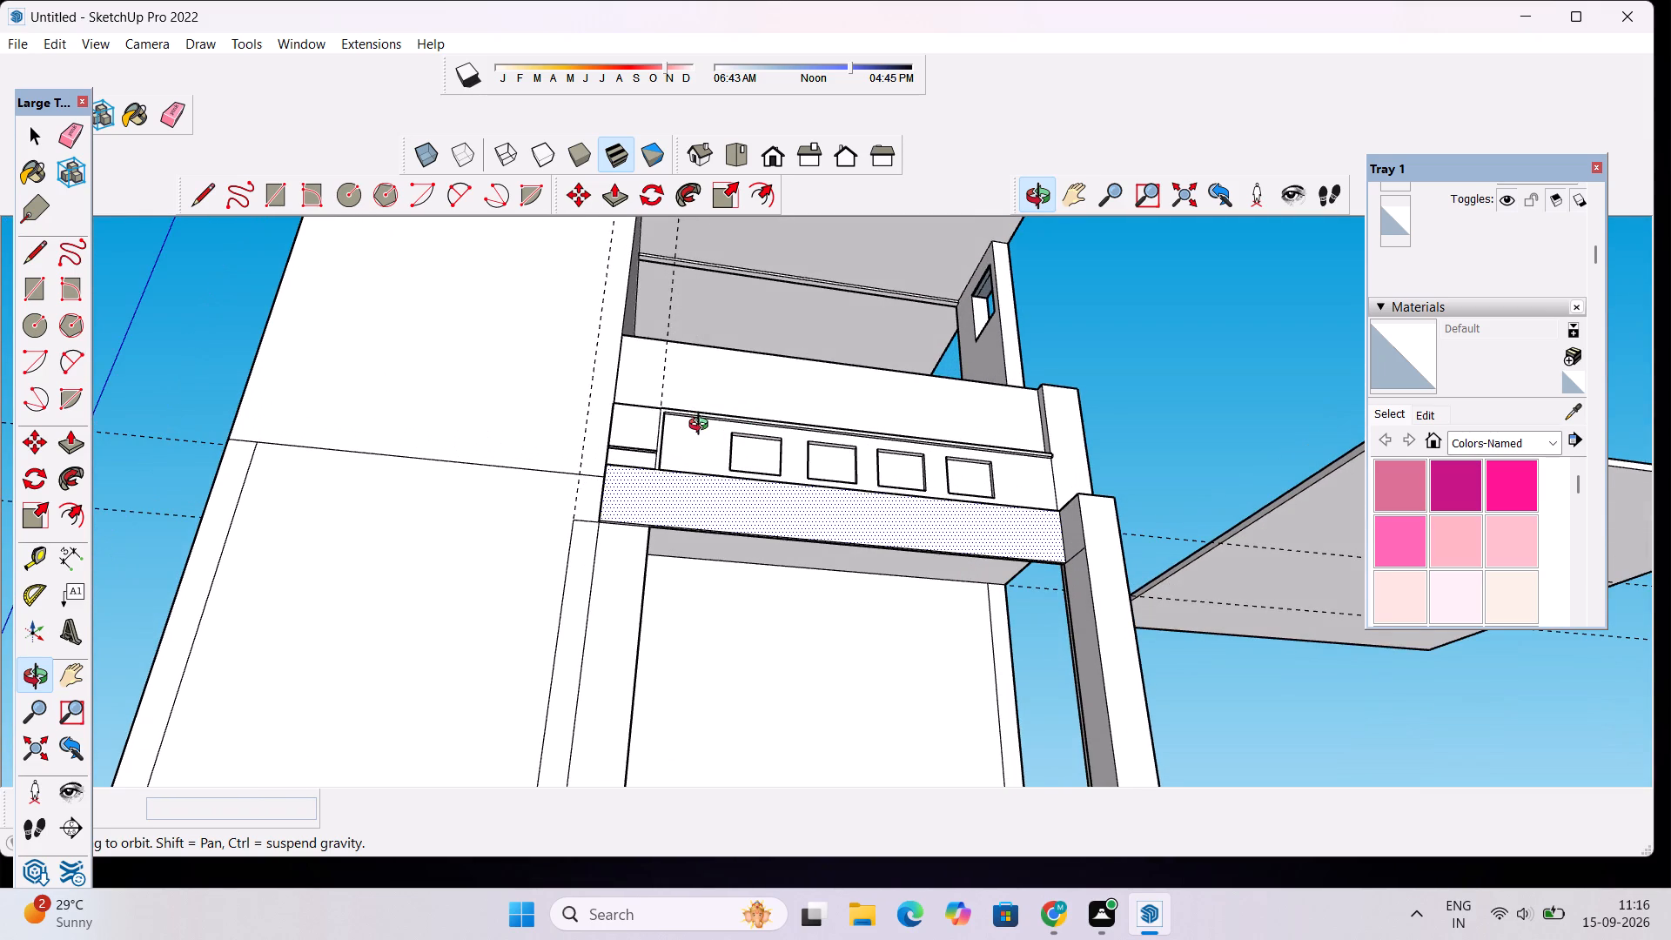
scroll(702, 426, "down", 3)
left_click_drag(763, 470, 764, 494)
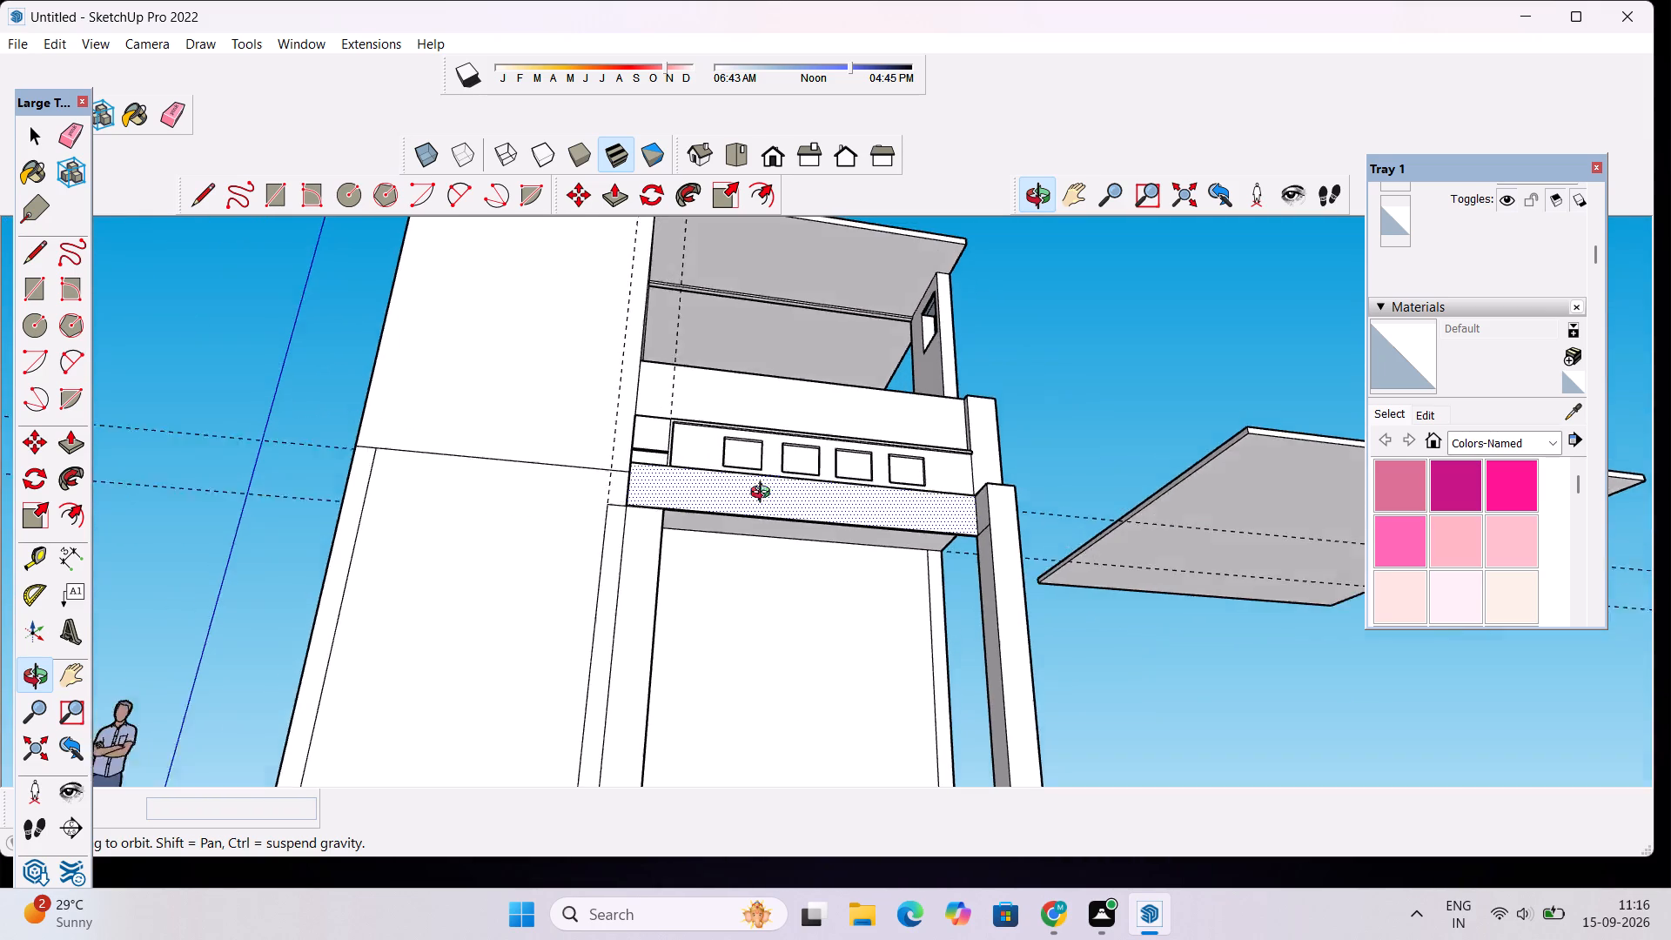
left_click_drag(764, 494, 765, 601)
scroll(764, 601, "up", 4)
left_click_drag(890, 547, 697, 569)
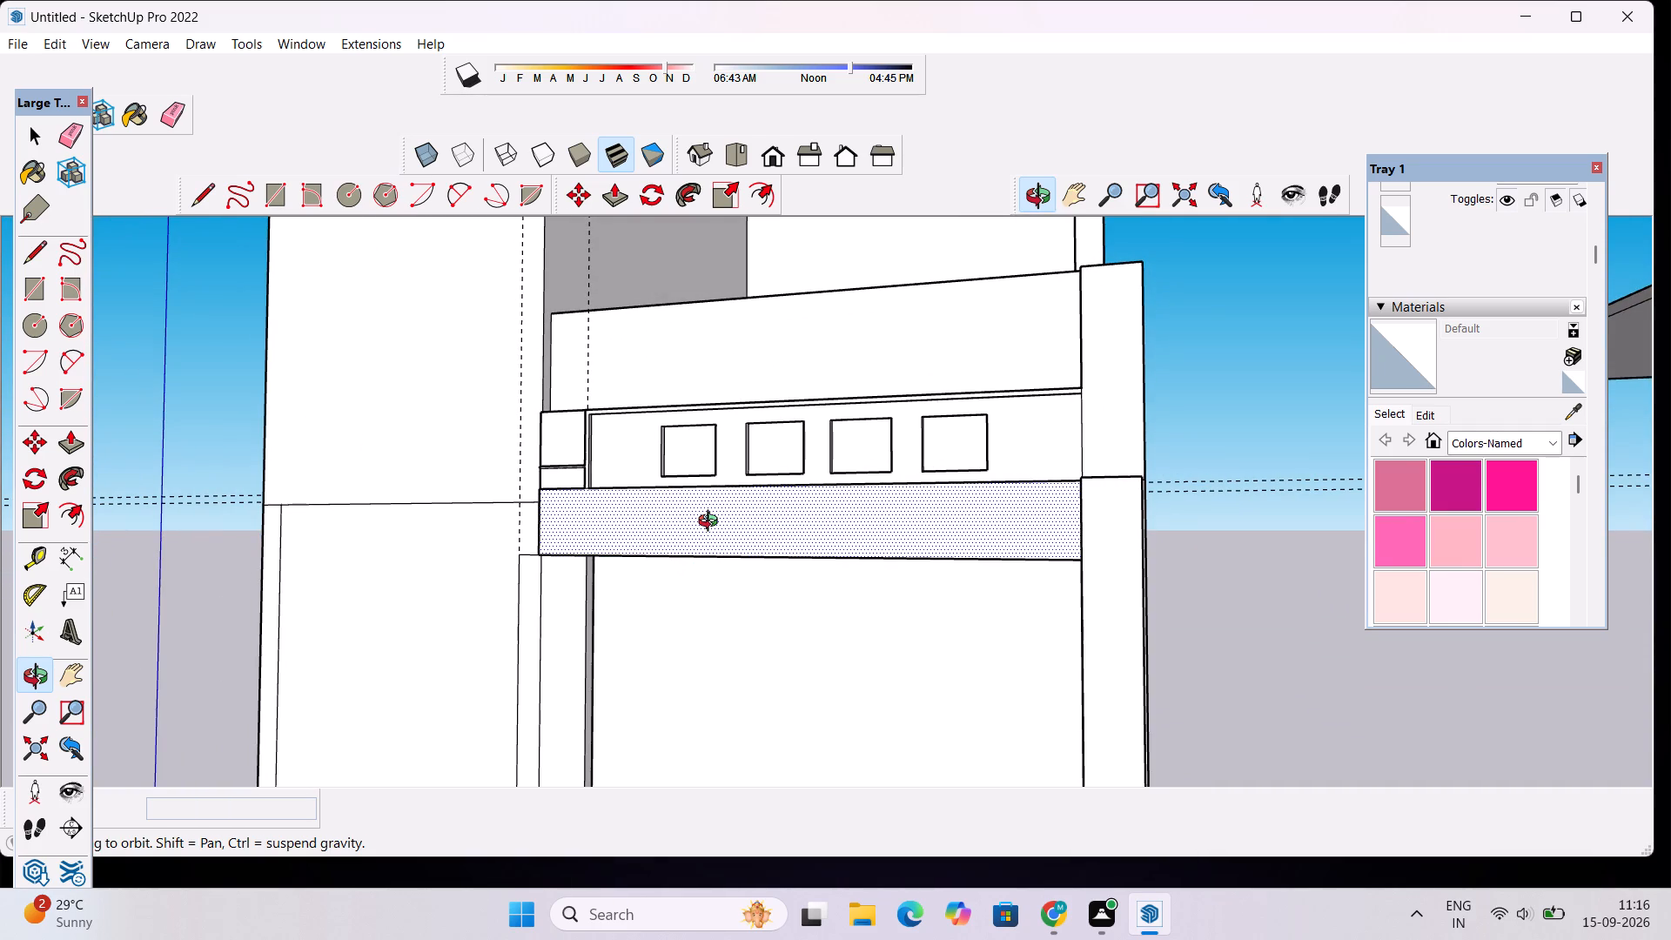
Examine the beam's underside, the ground-floor opening beneath it and the roof overhang from low viewpoints.
scroll(713, 548, "up", 3)
left_click_drag(721, 645, 741, 558)
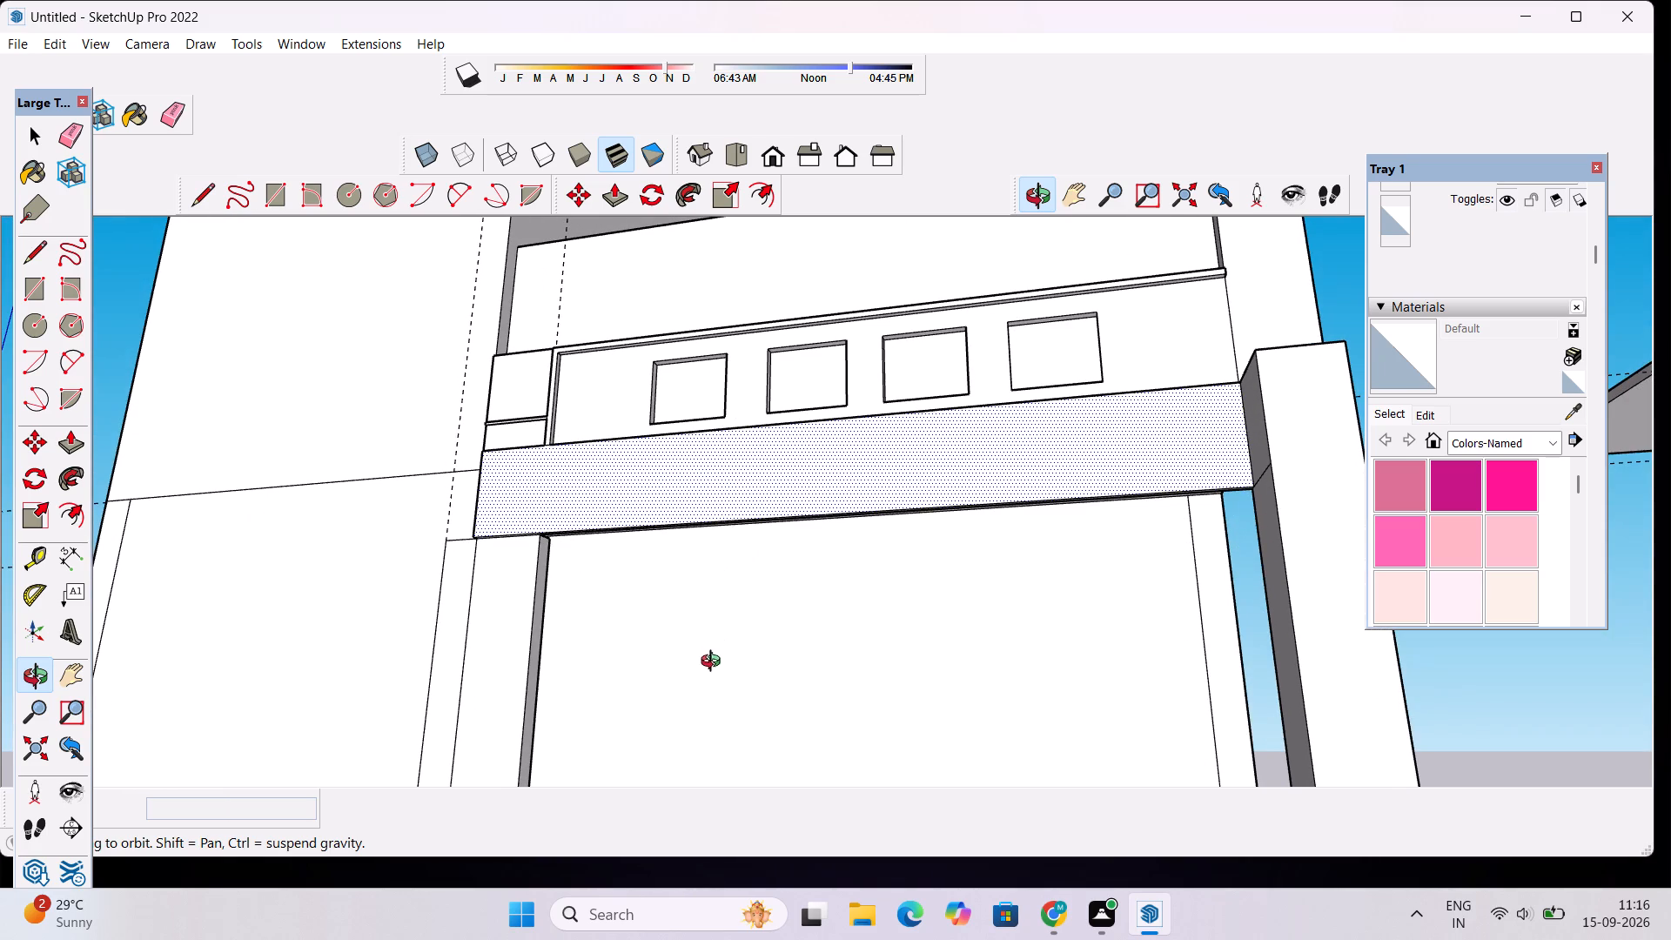
left_click_drag(712, 681, 739, 640)
scroll(737, 645, "down", 1)
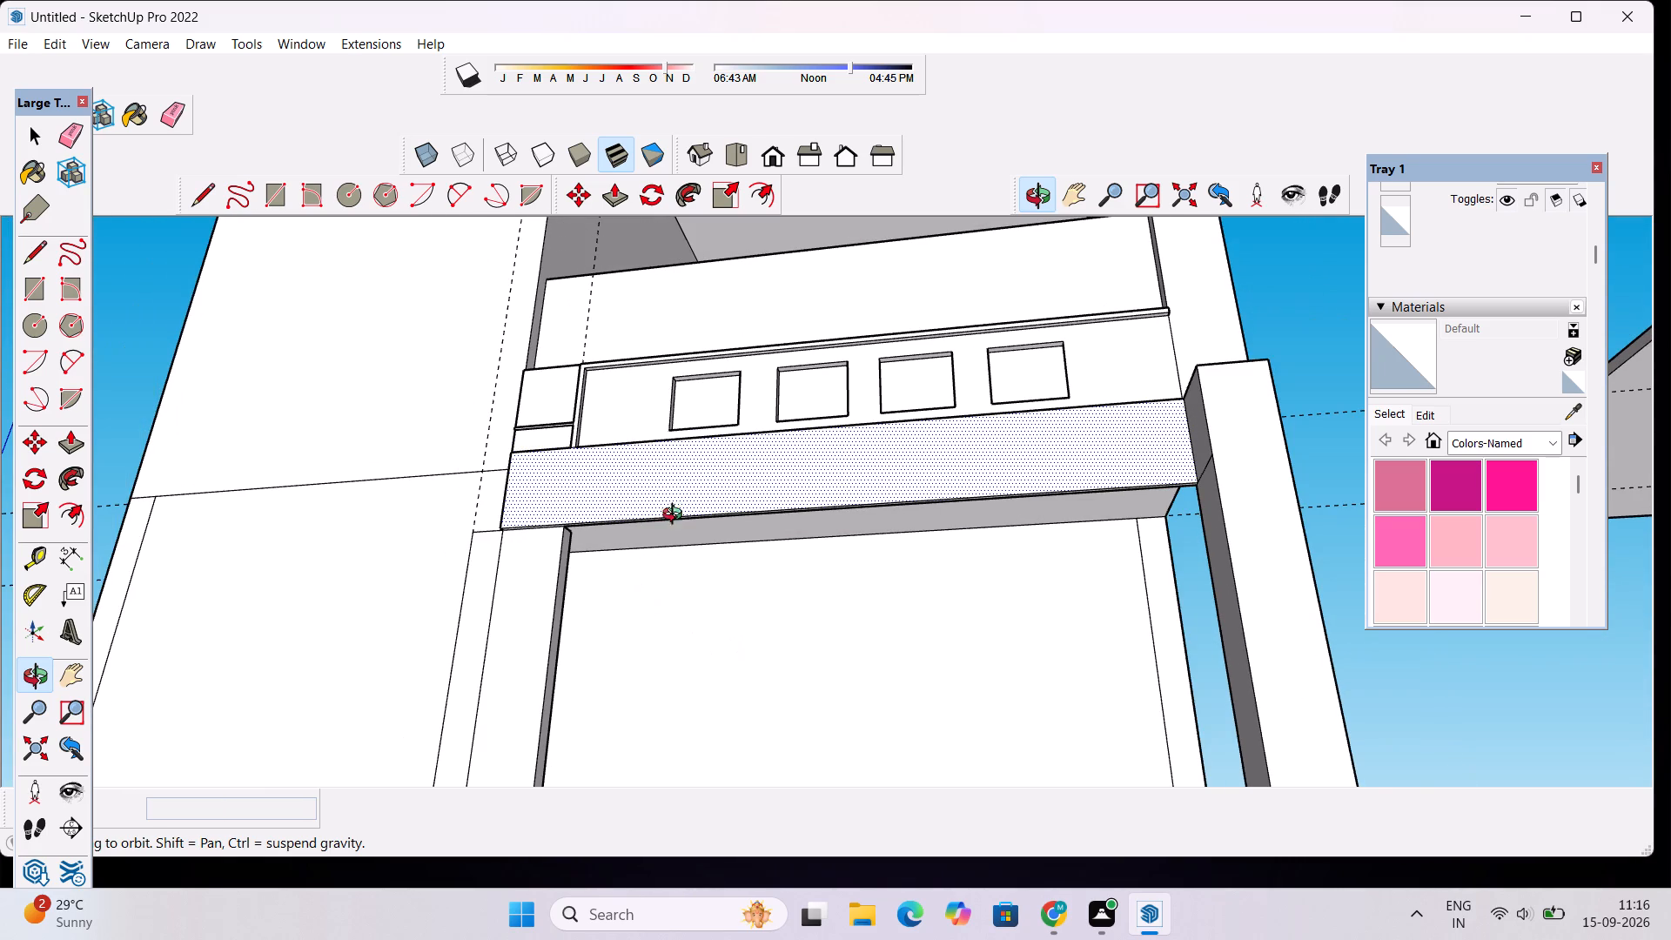
left_click_drag(721, 580, 743, 466)
scroll(747, 438, "down", 4)
left_click_drag(741, 443, 741, 553, "shift")
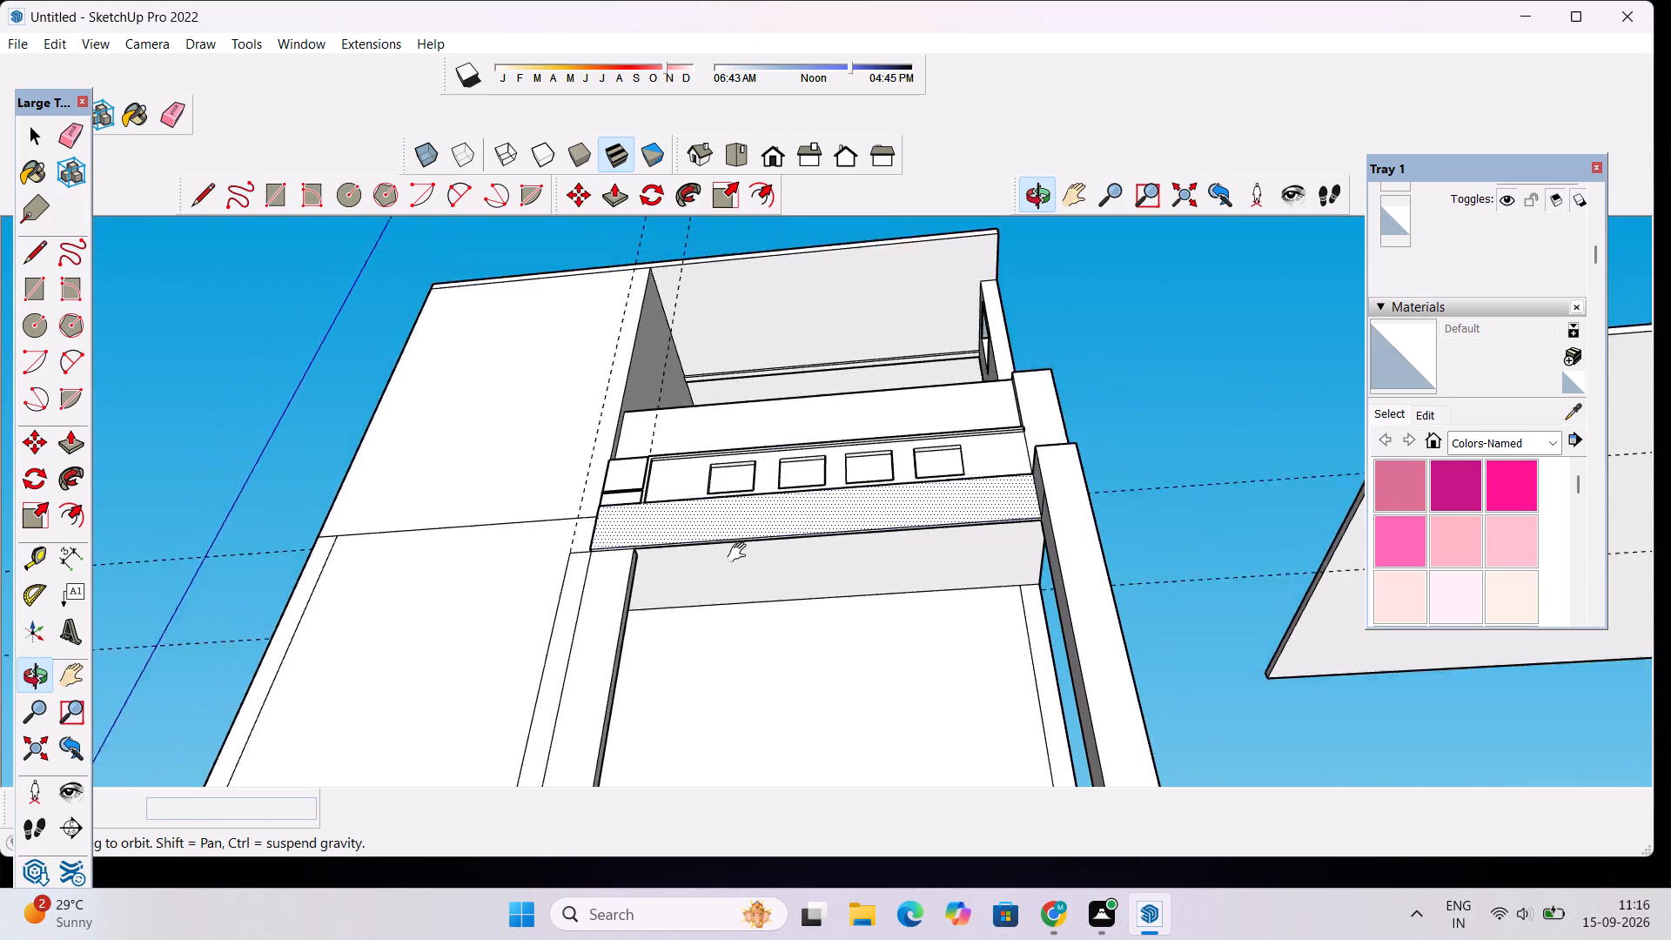
left_click_drag(741, 553, 741, 636, "shift")
left_click_drag(743, 683, 768, 359)
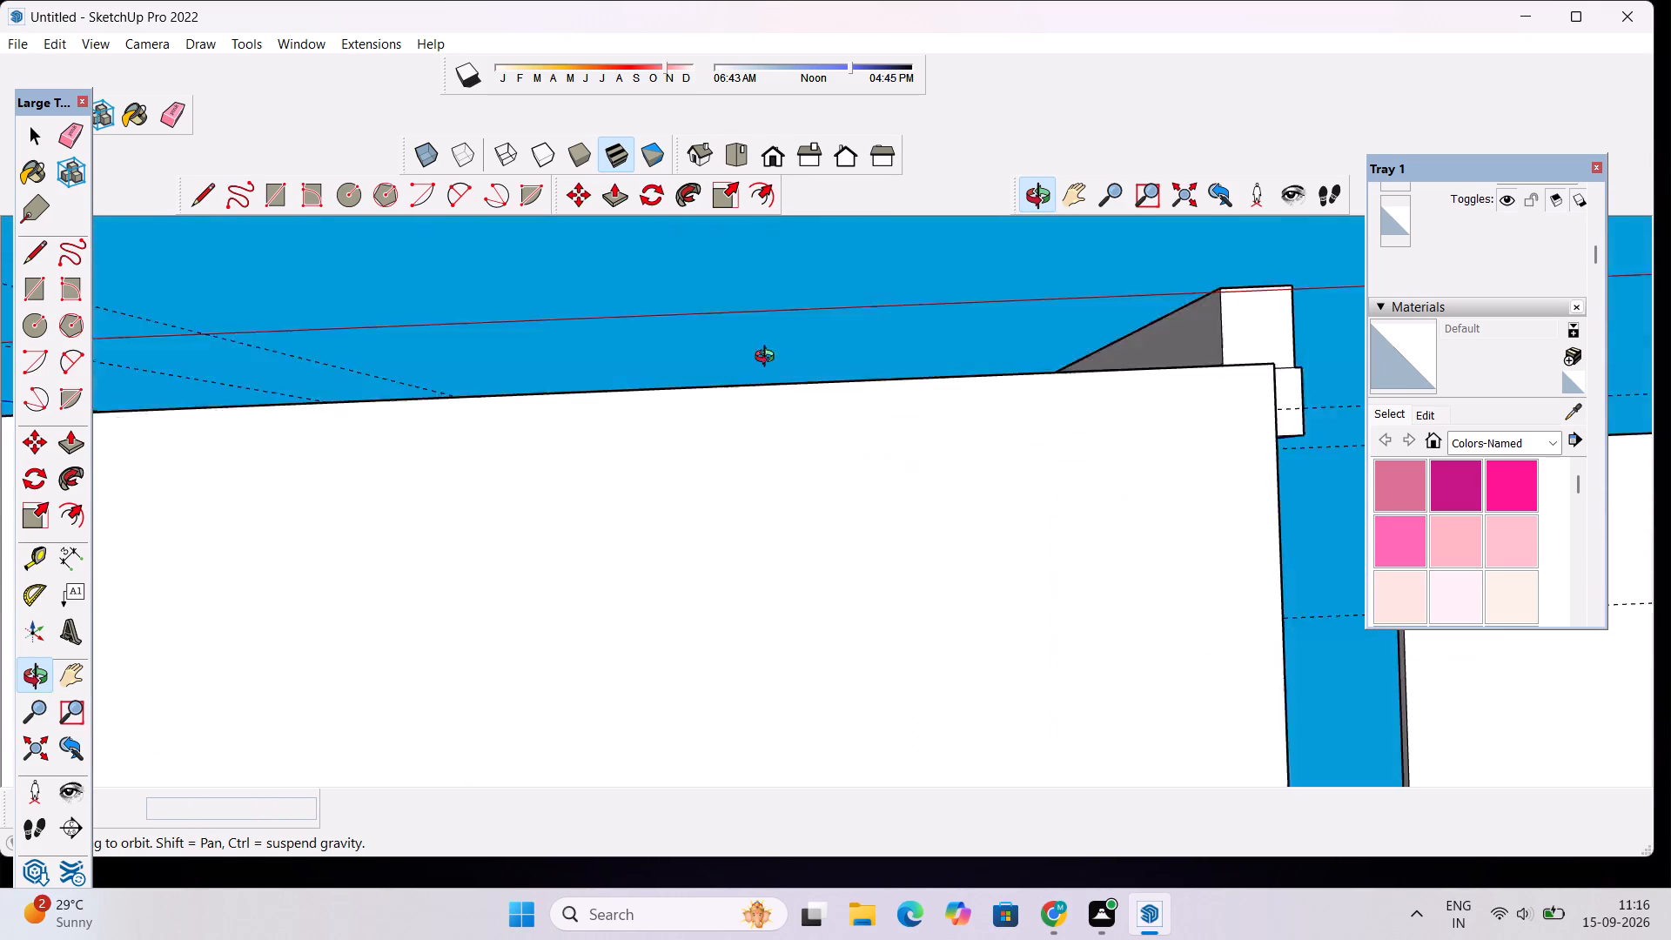
left_click_drag(768, 359, 862, 719)
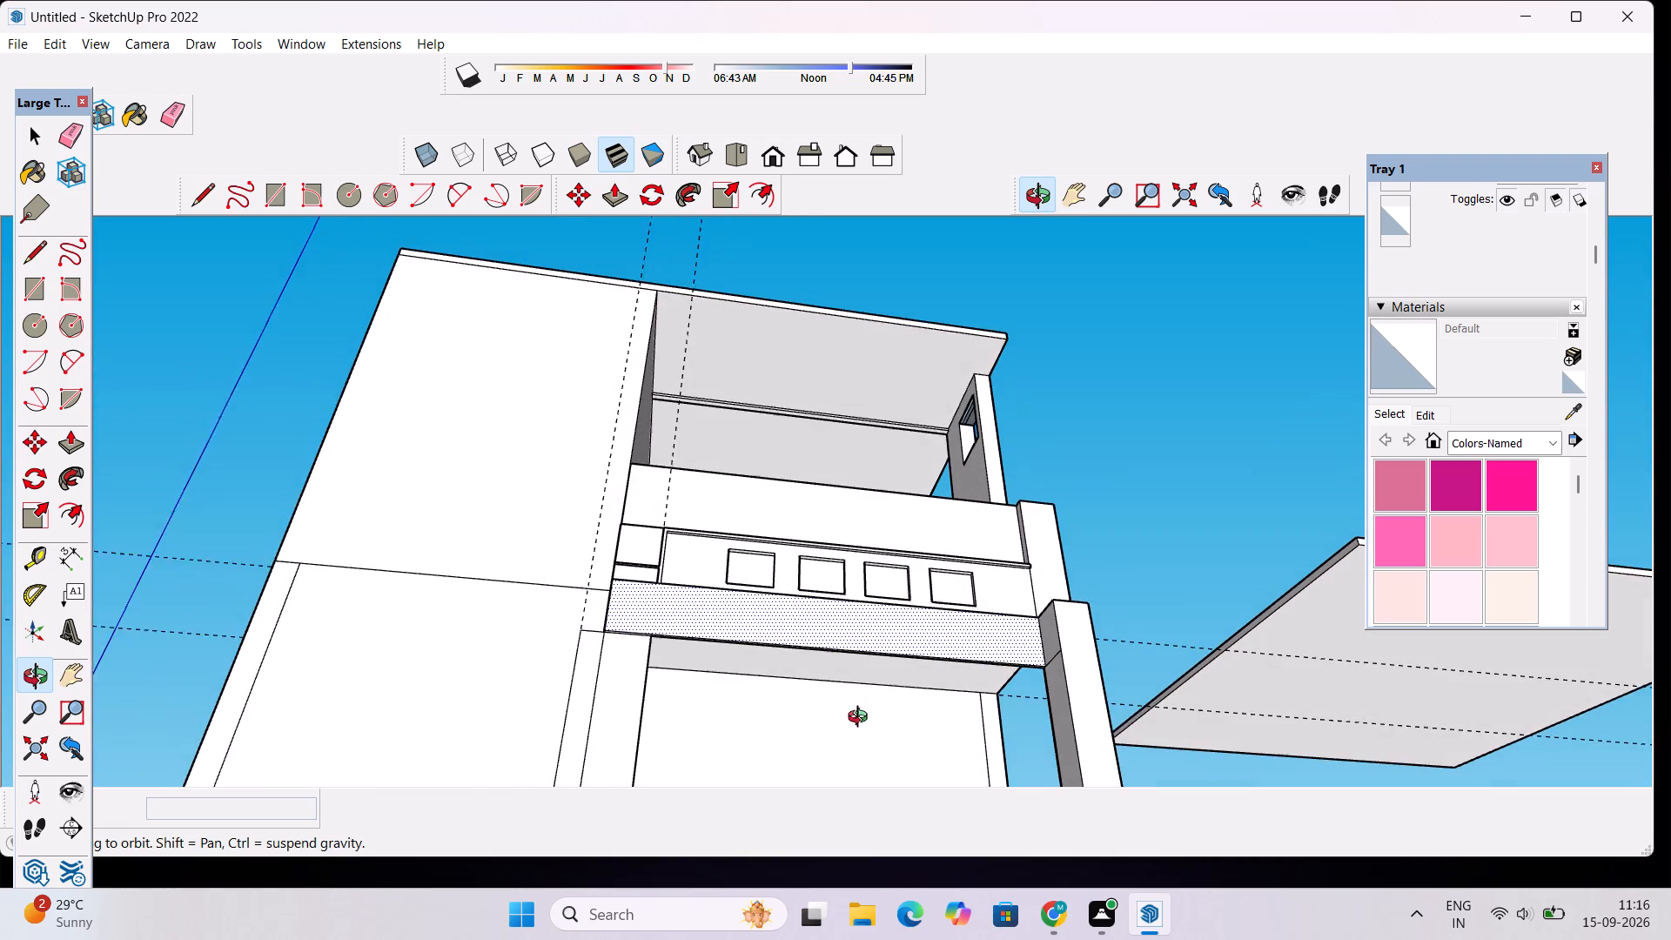
left_click_drag(862, 719, 859, 722)
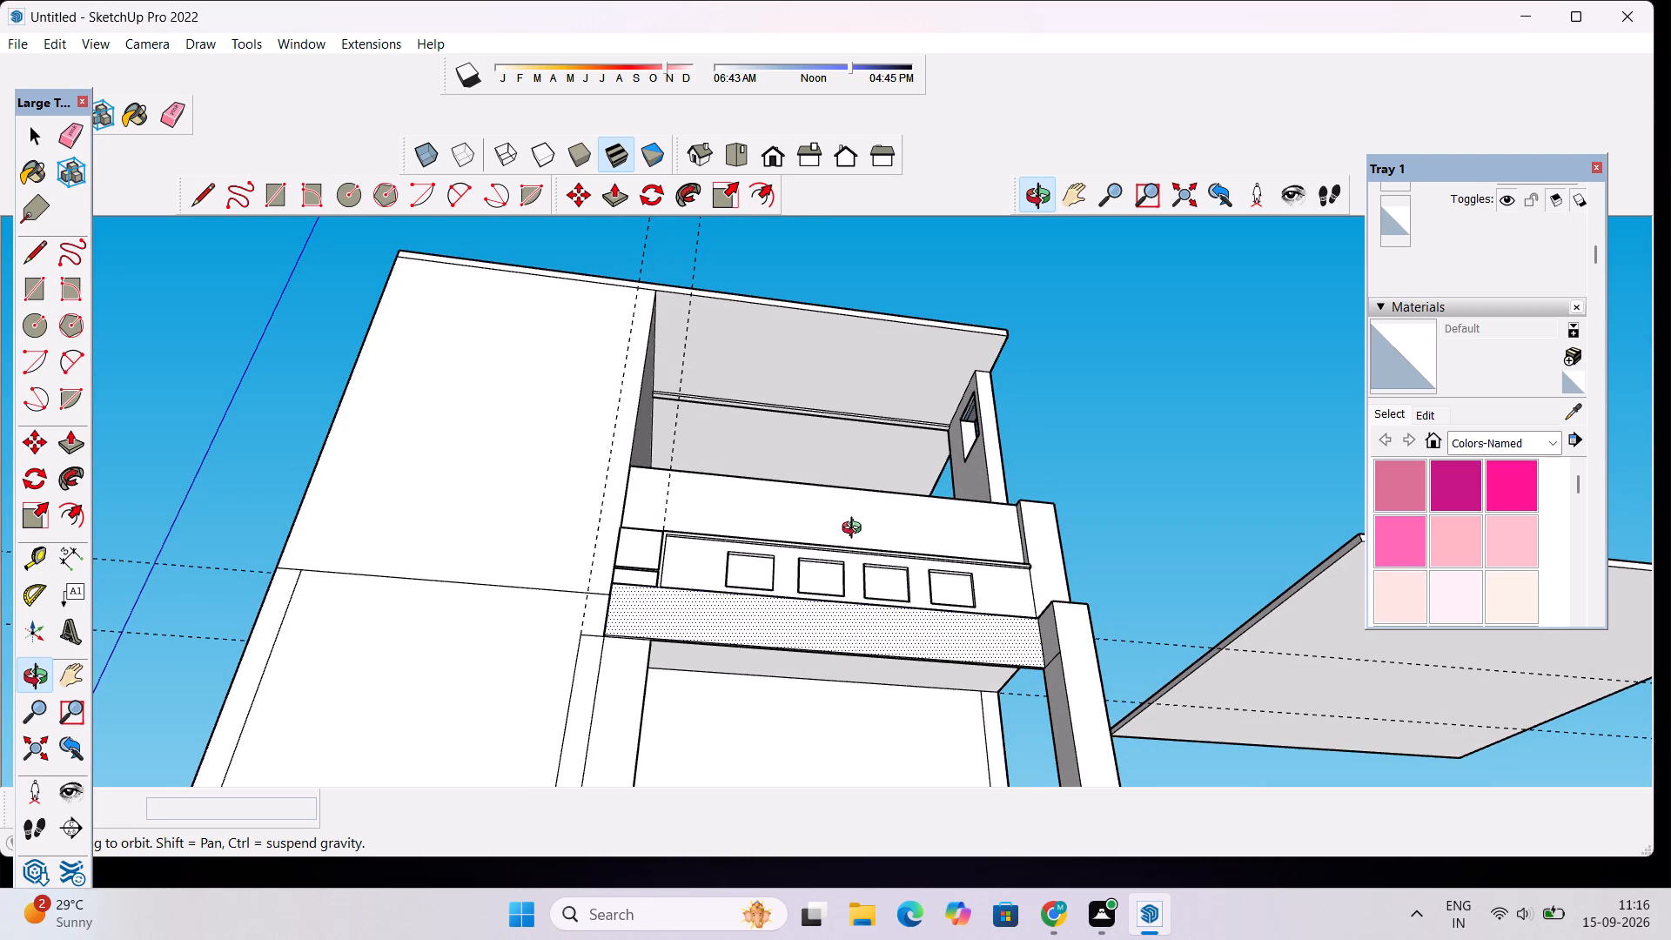
scroll(857, 514, "down", 3)
left_click_drag(835, 467, 862, 574)
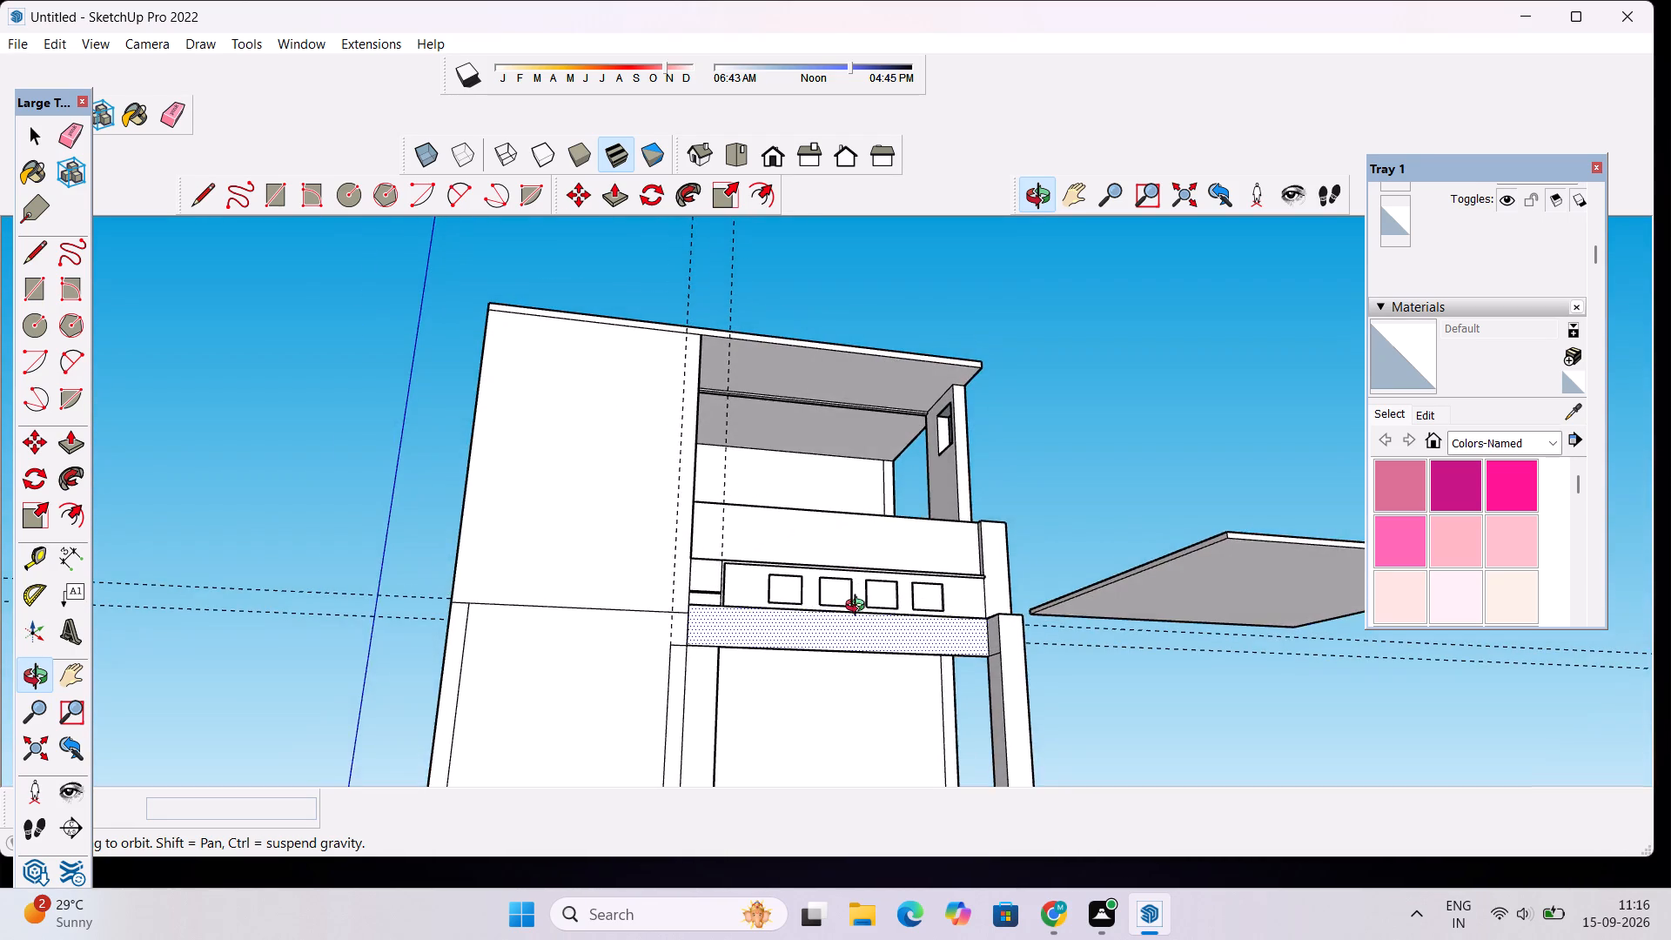
Examine the front parapet, its corner block and the upper storey opening from the front and slightly above.
scroll(859, 608, "up", 3)
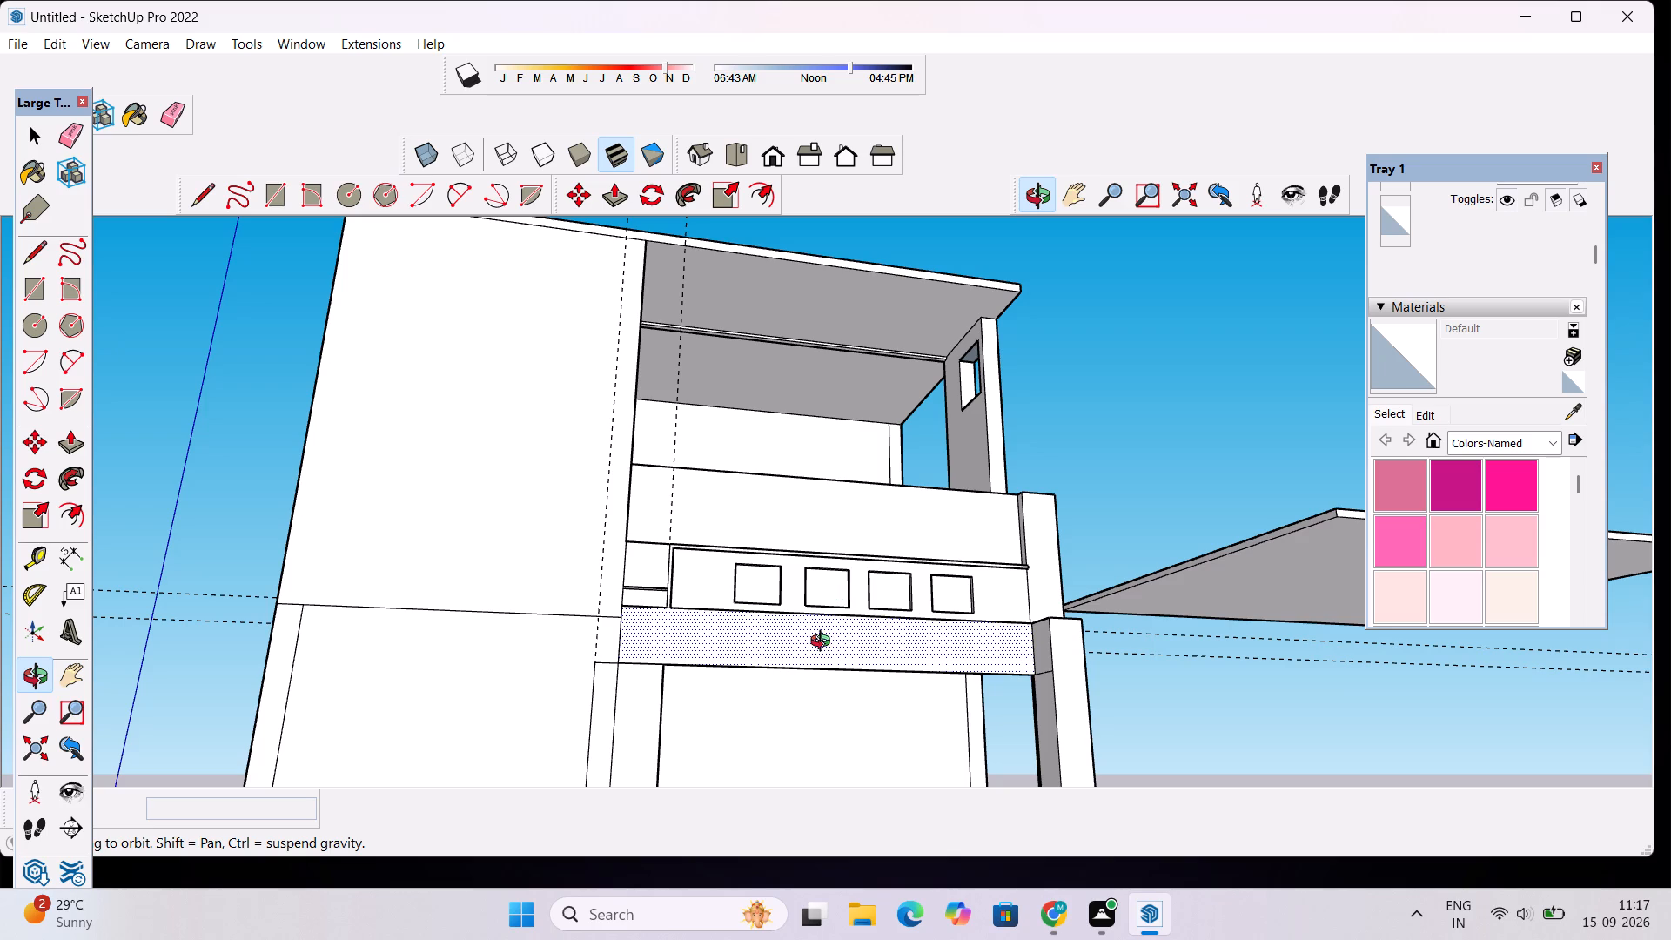
scroll(819, 676, "down", 1)
left_click_drag(823, 615, 809, 685)
scroll(792, 634, "up", 3)
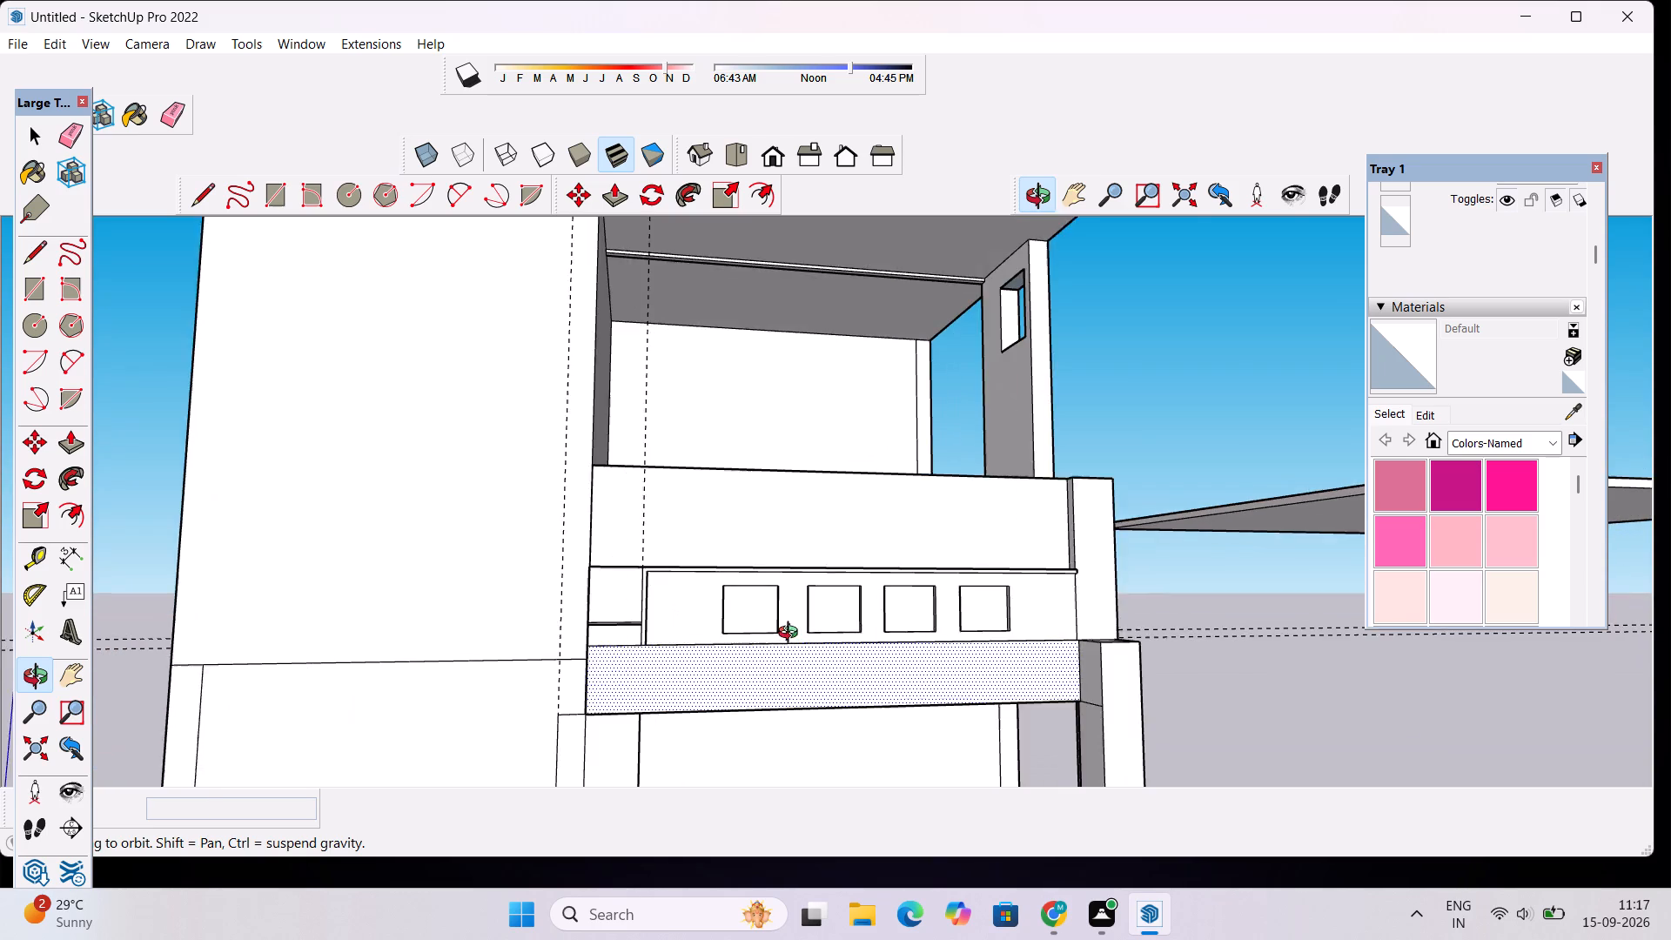
scroll(792, 634, "up", 3)
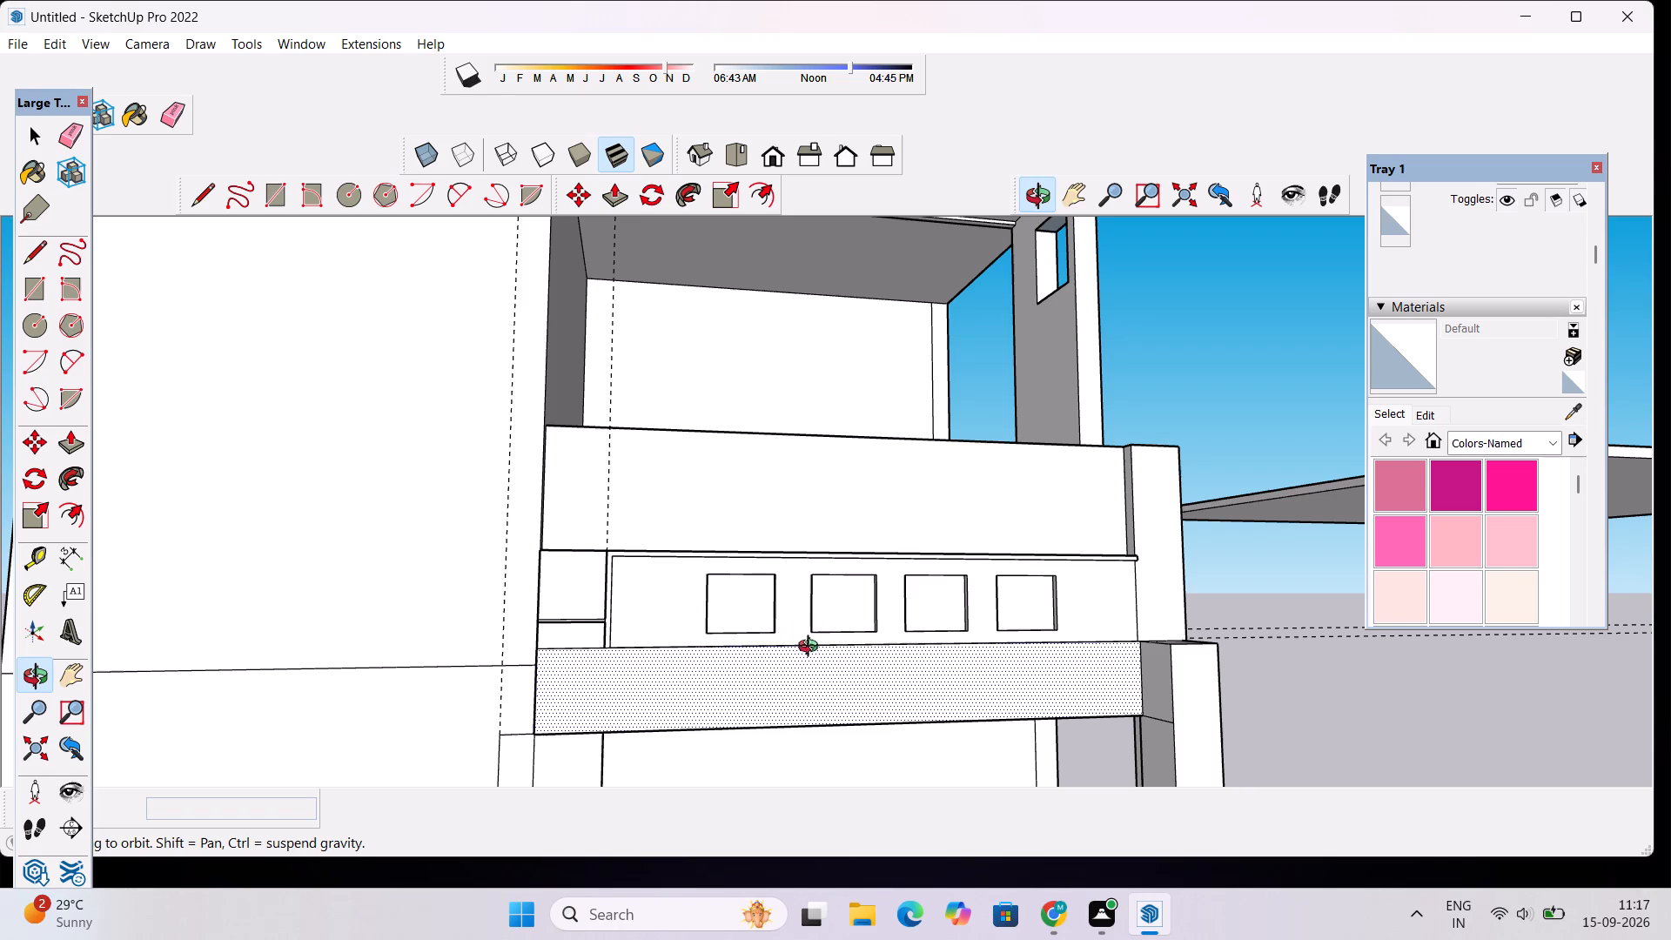
scroll(813, 668, "down", 2)
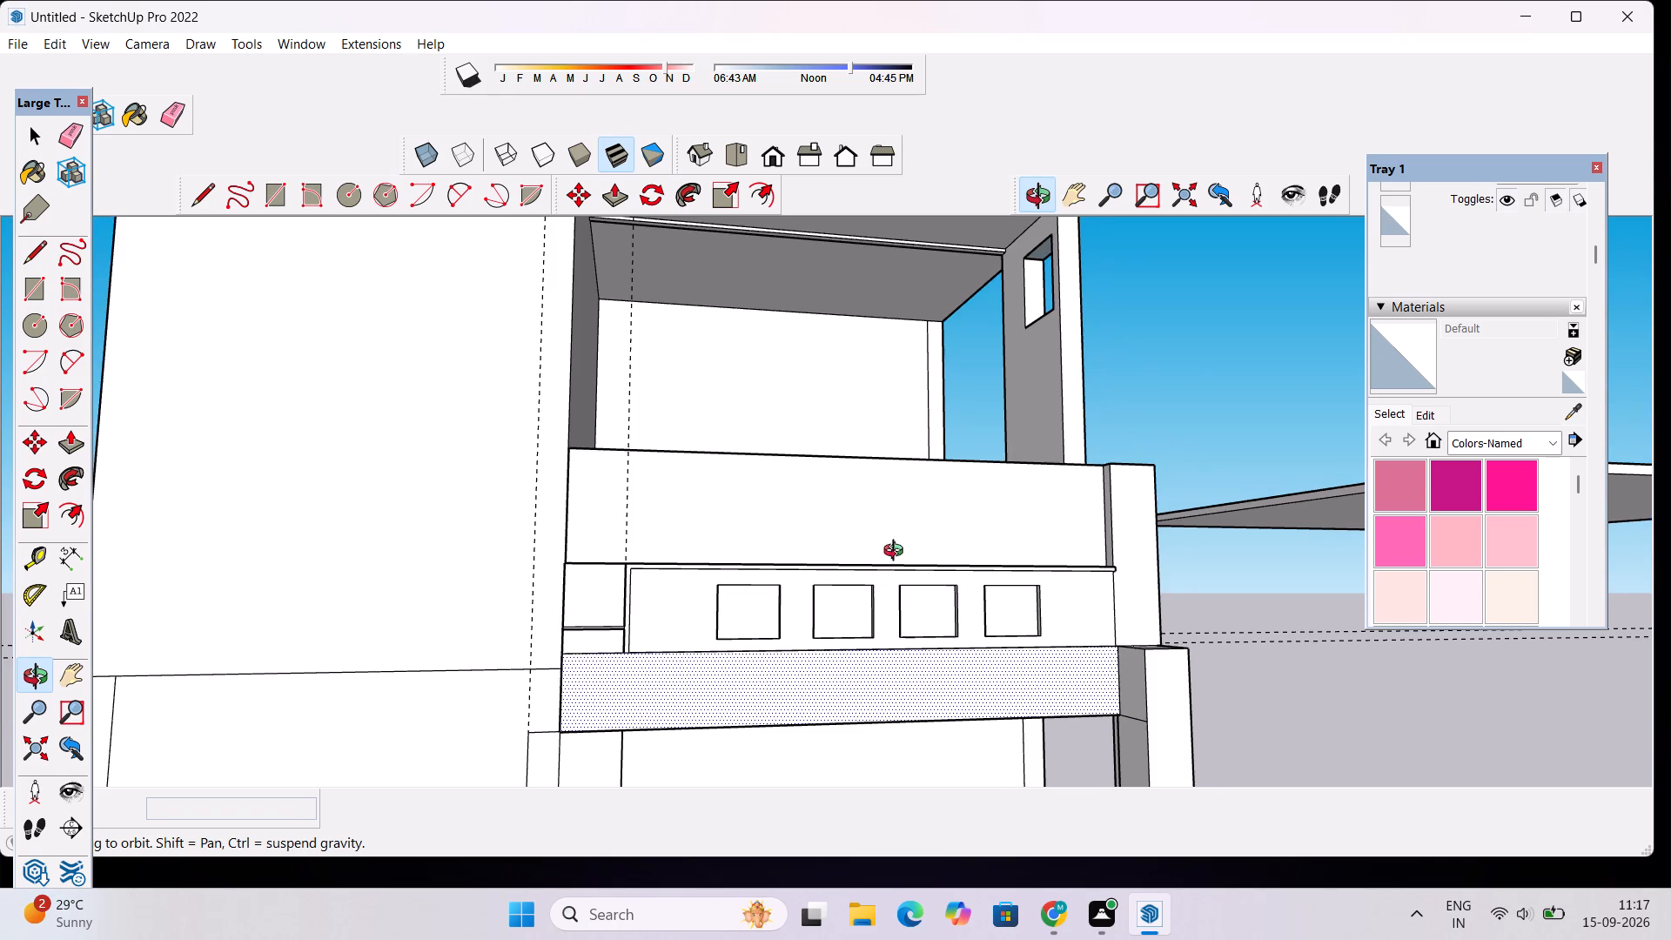
left_click_drag(900, 536, 885, 660)
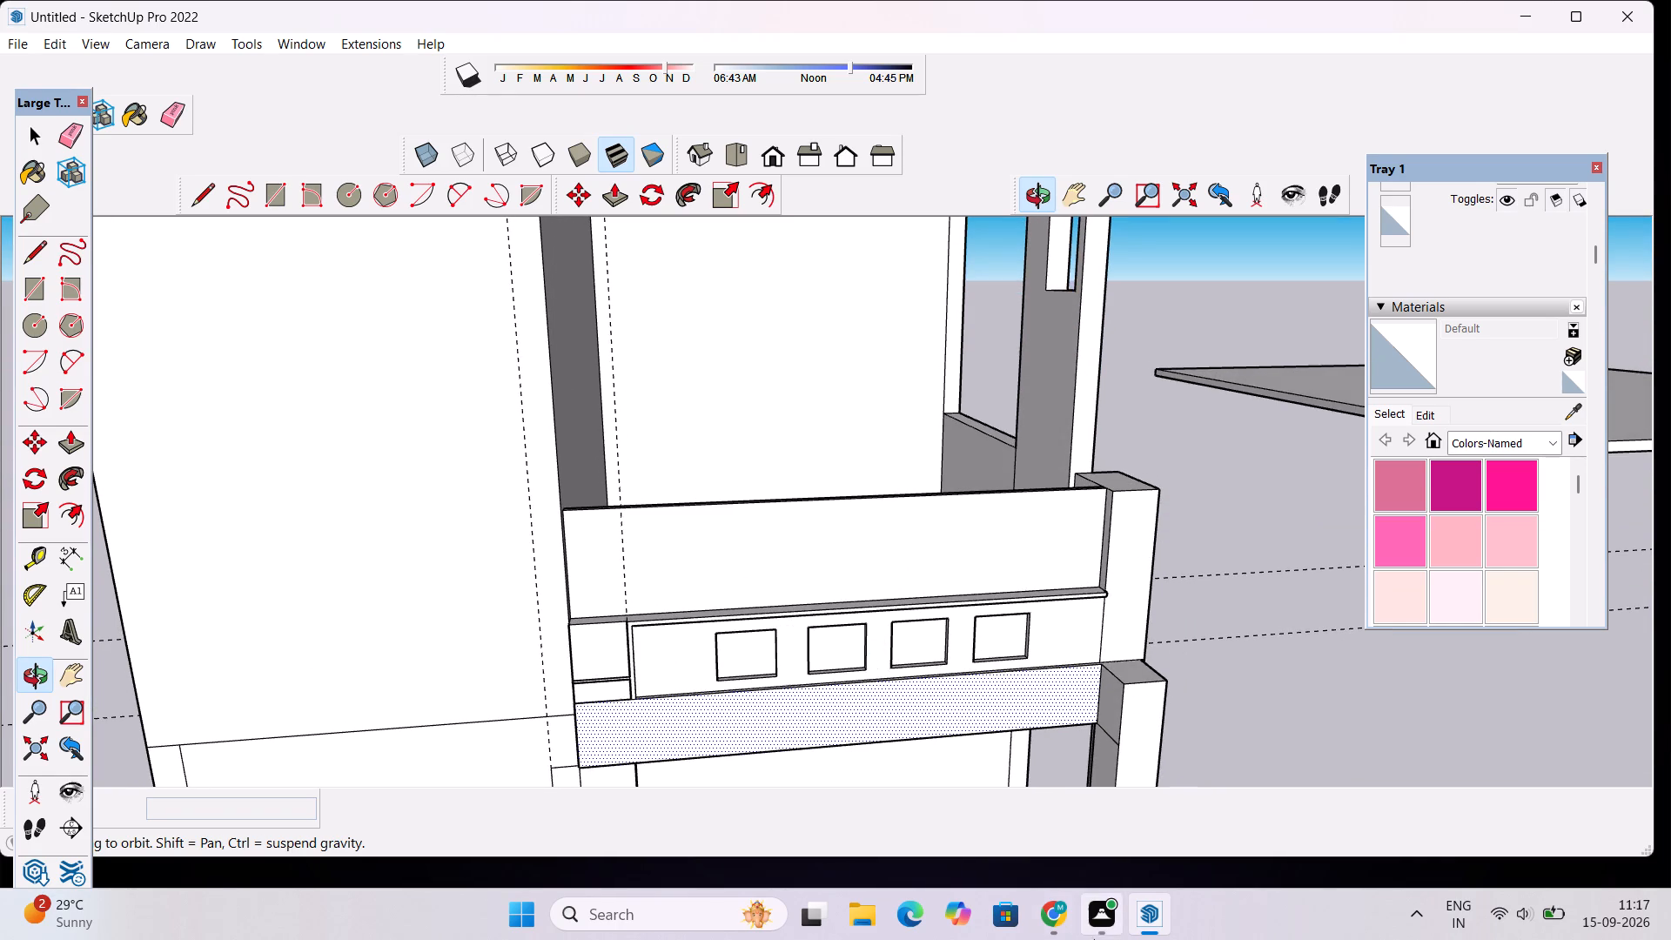
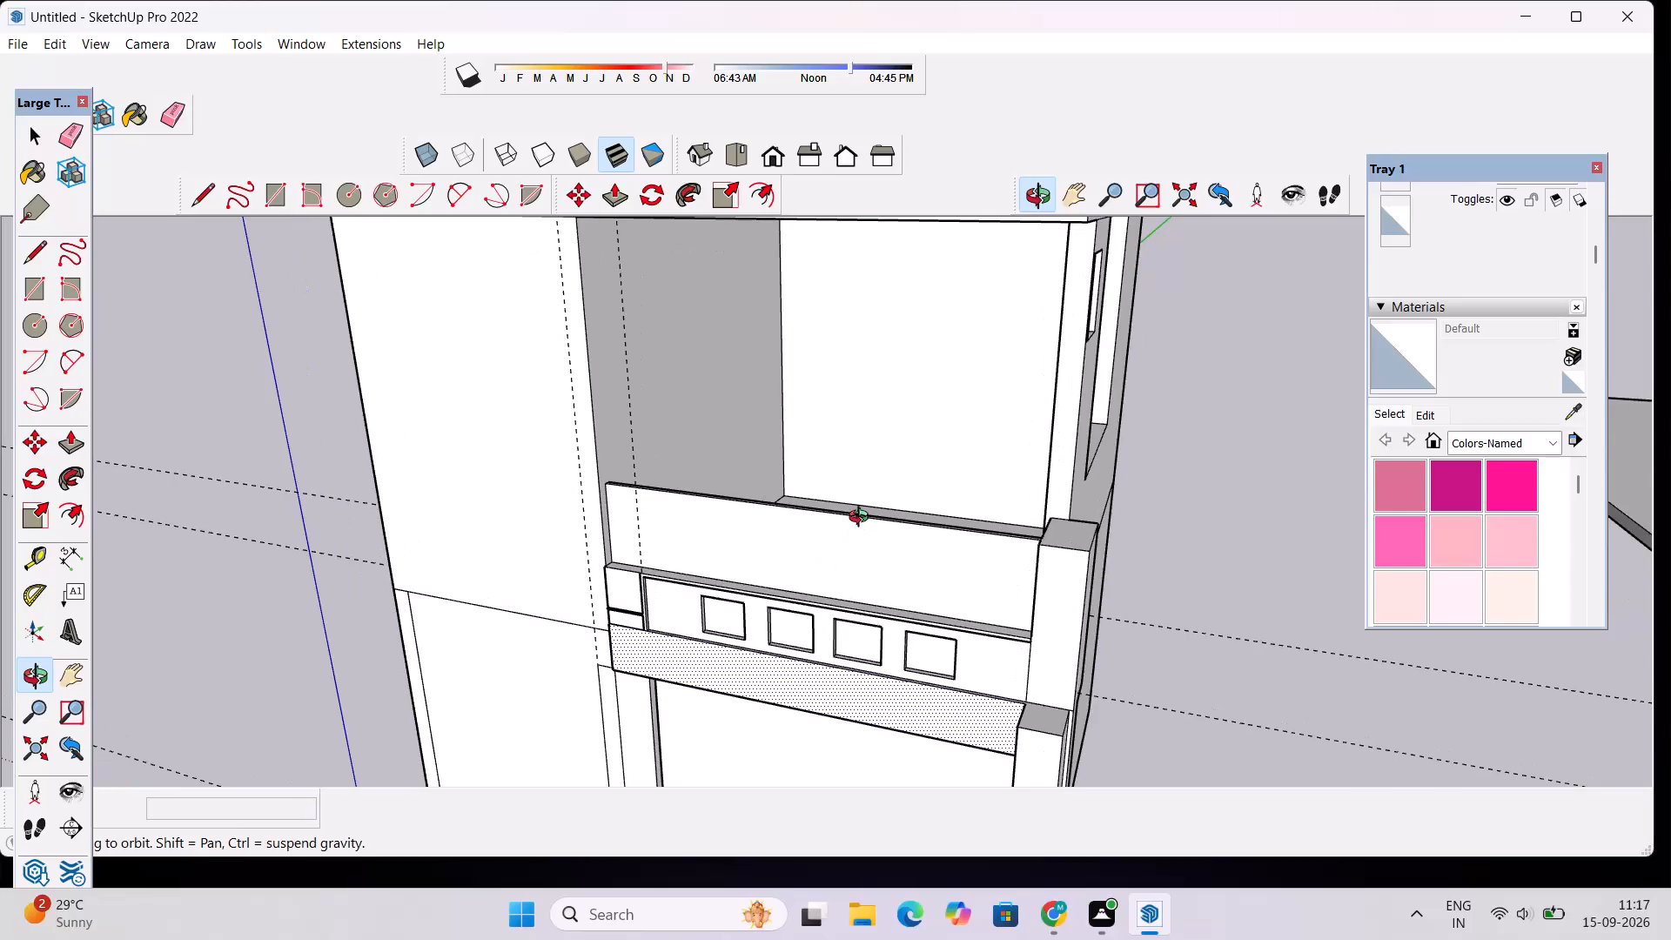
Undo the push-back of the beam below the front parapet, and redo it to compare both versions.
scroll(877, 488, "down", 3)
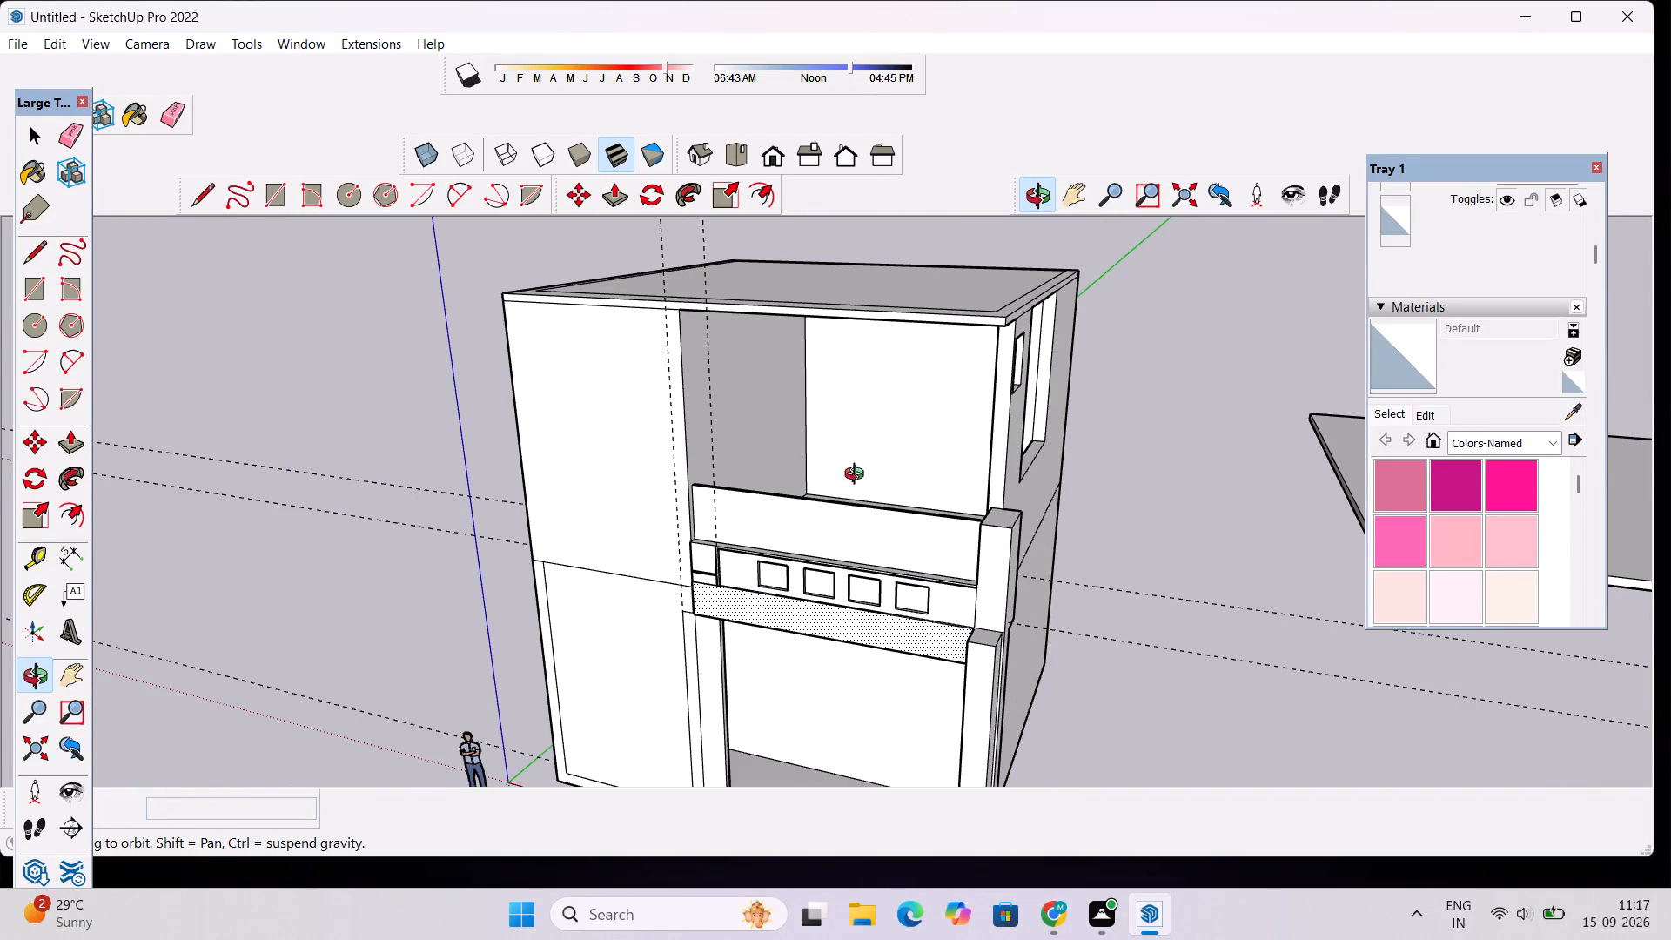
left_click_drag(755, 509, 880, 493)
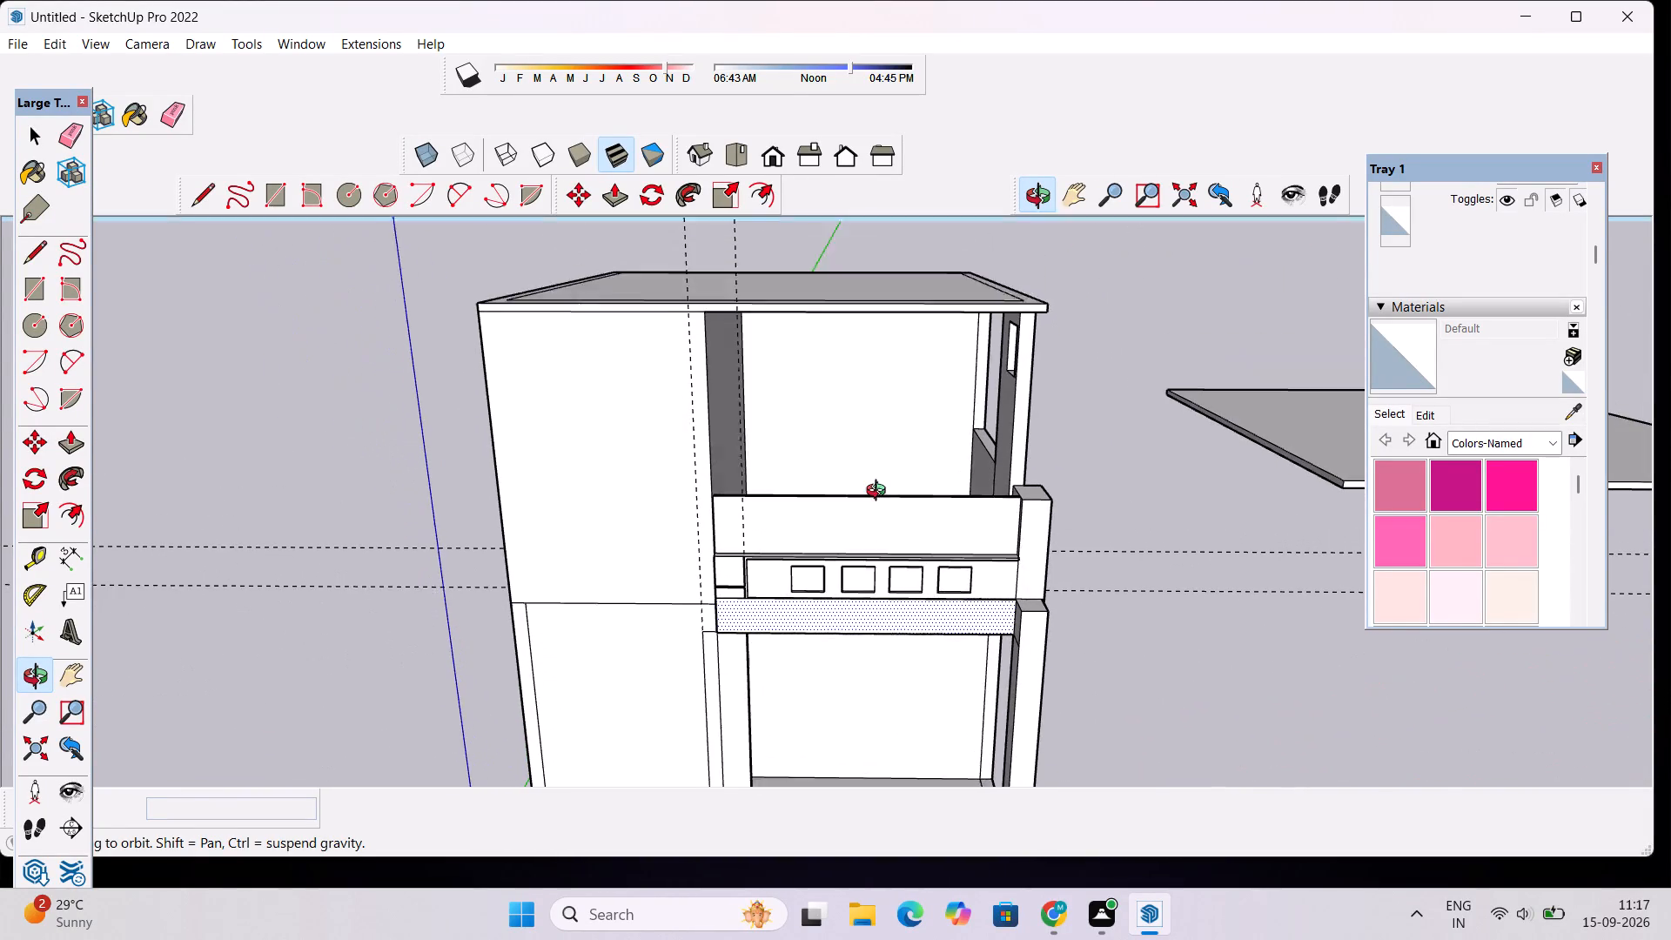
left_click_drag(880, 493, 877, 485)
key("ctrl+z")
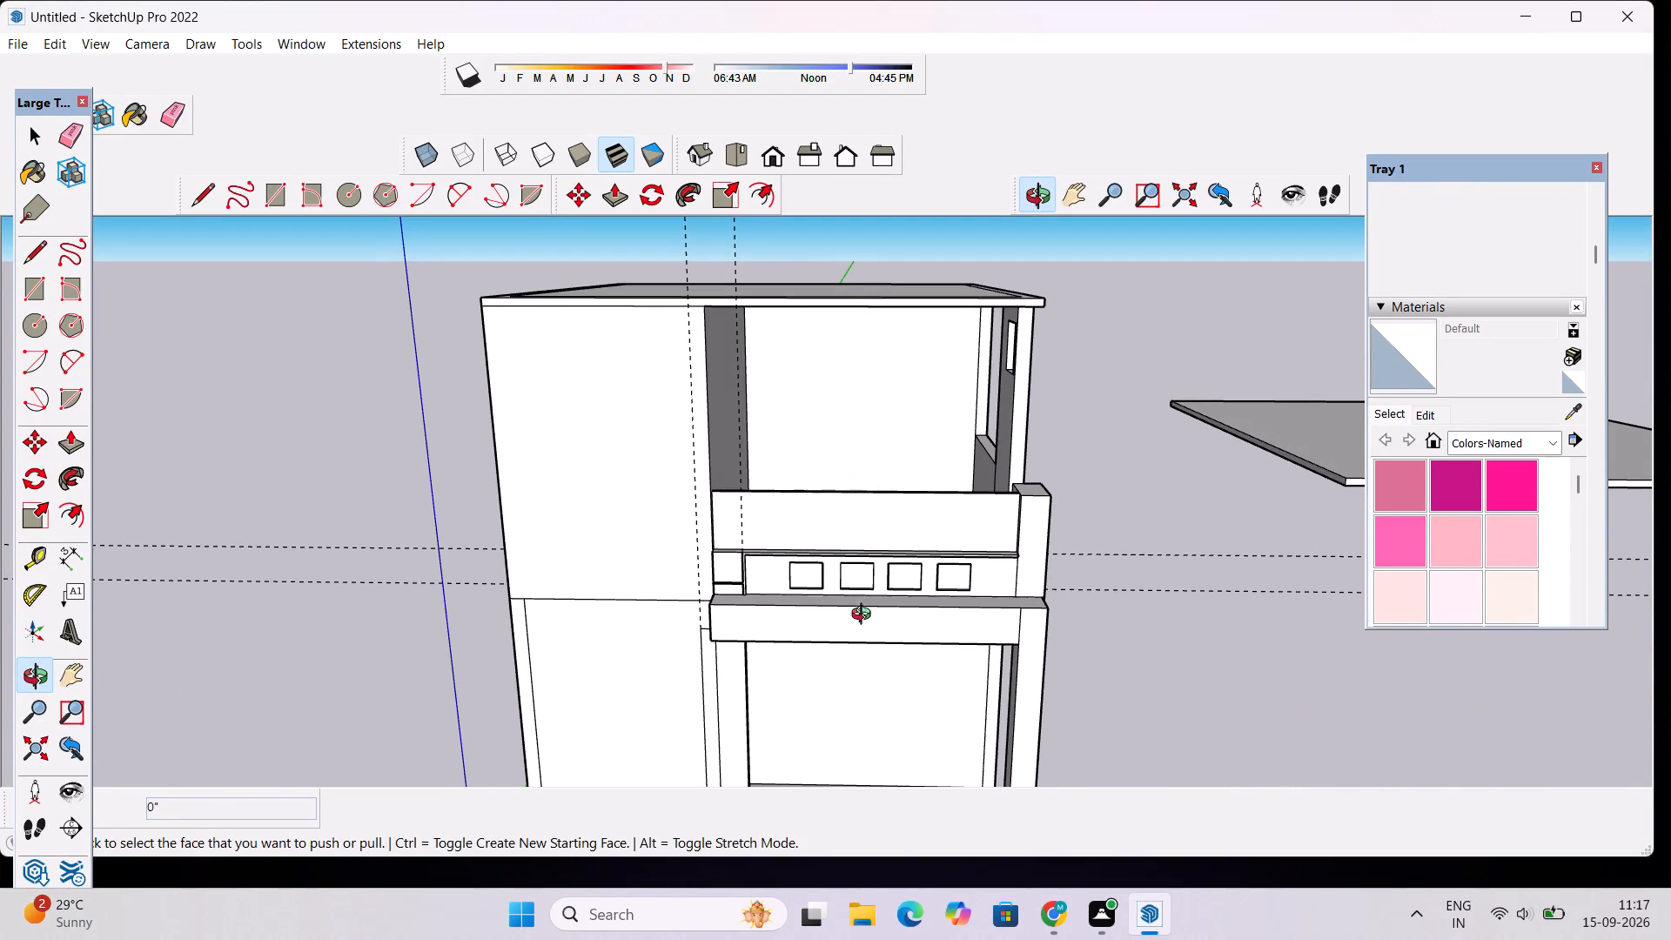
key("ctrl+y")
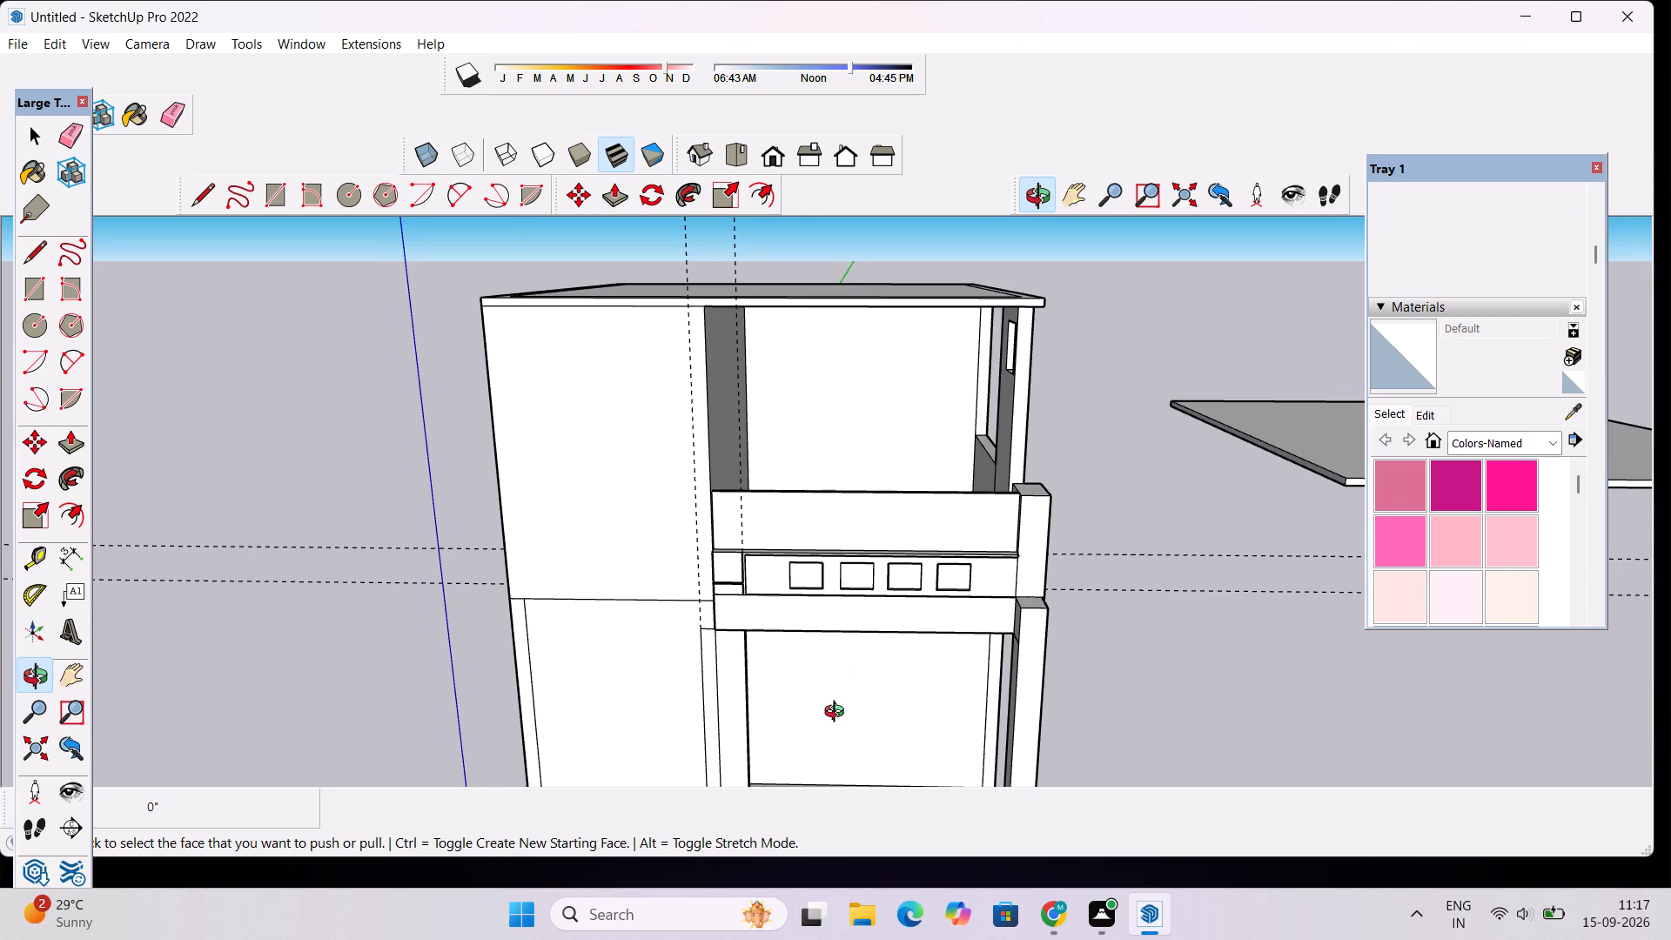
Examine the beam, the recessed panel and the corner columns from low in front and from the side wall.
left_click_drag(838, 700, 833, 570)
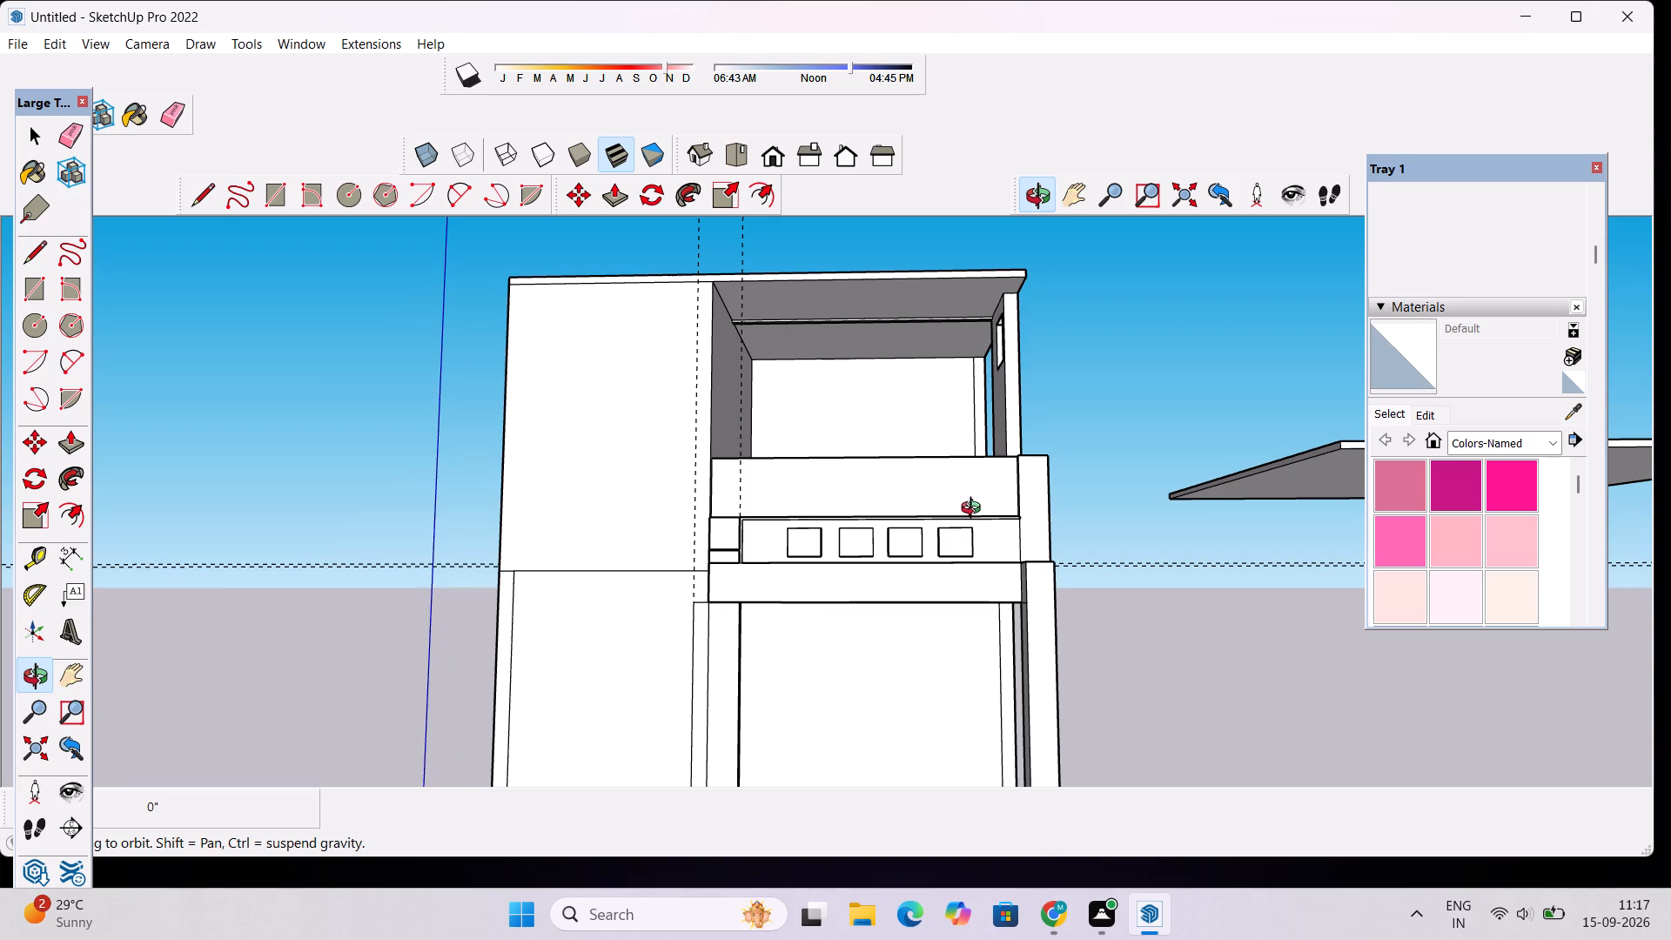
scroll(926, 514, "down", 4)
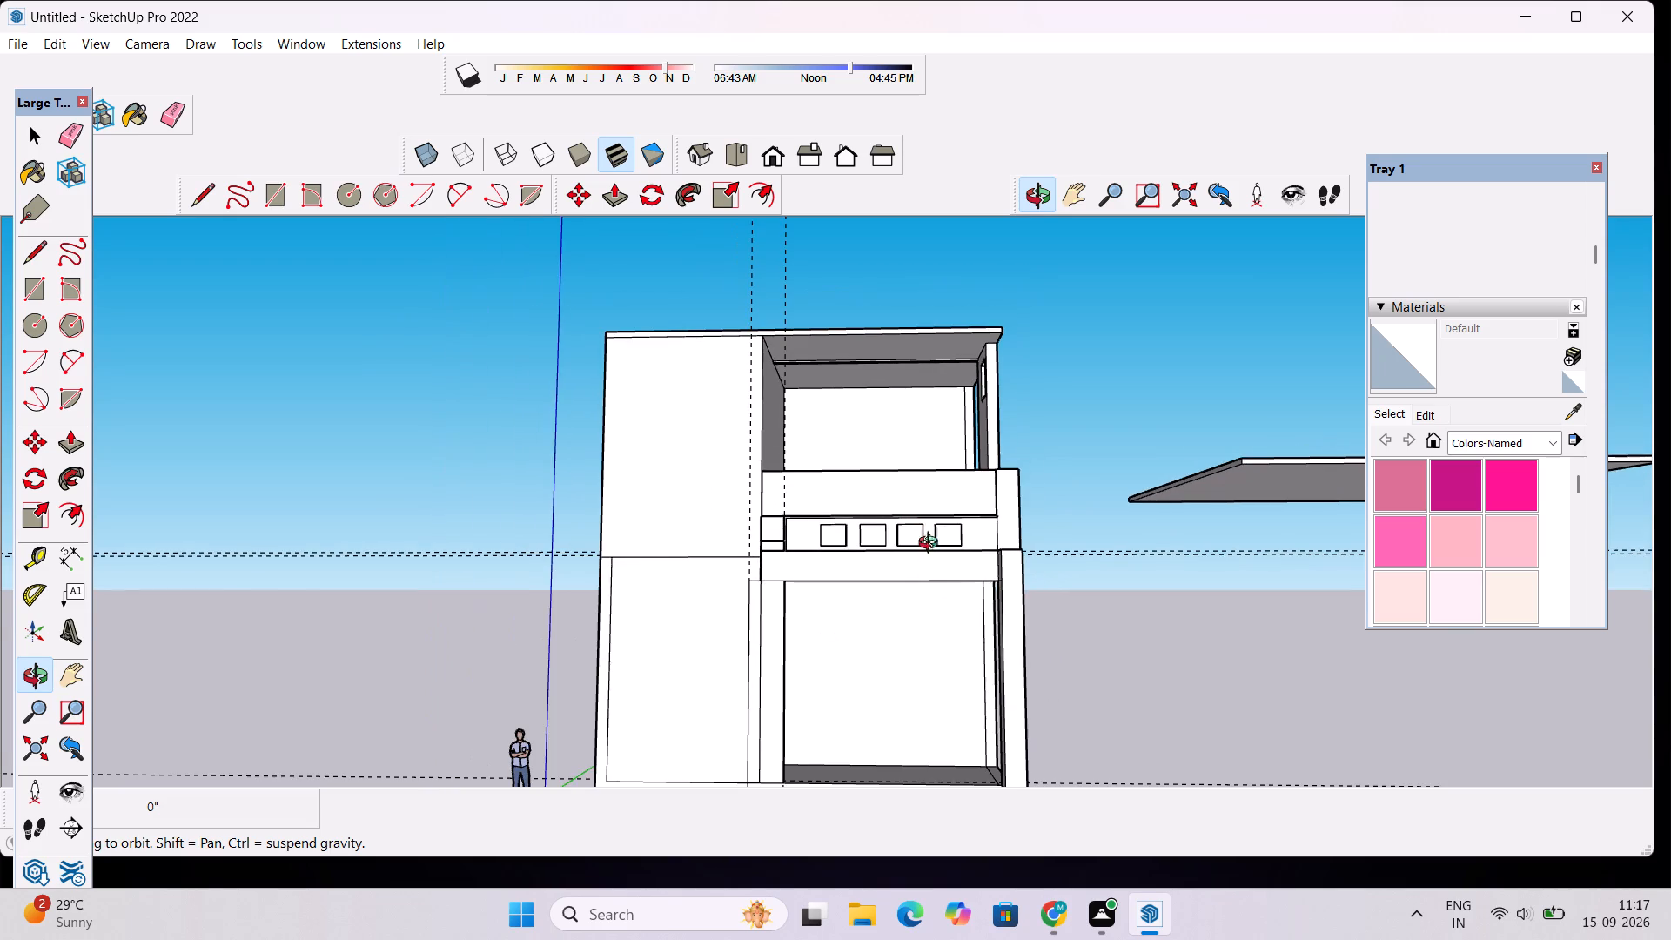
left_click_drag(940, 610, 916, 390)
scroll(924, 487, "up", 4)
left_click_drag(1043, 530, 535, 673)
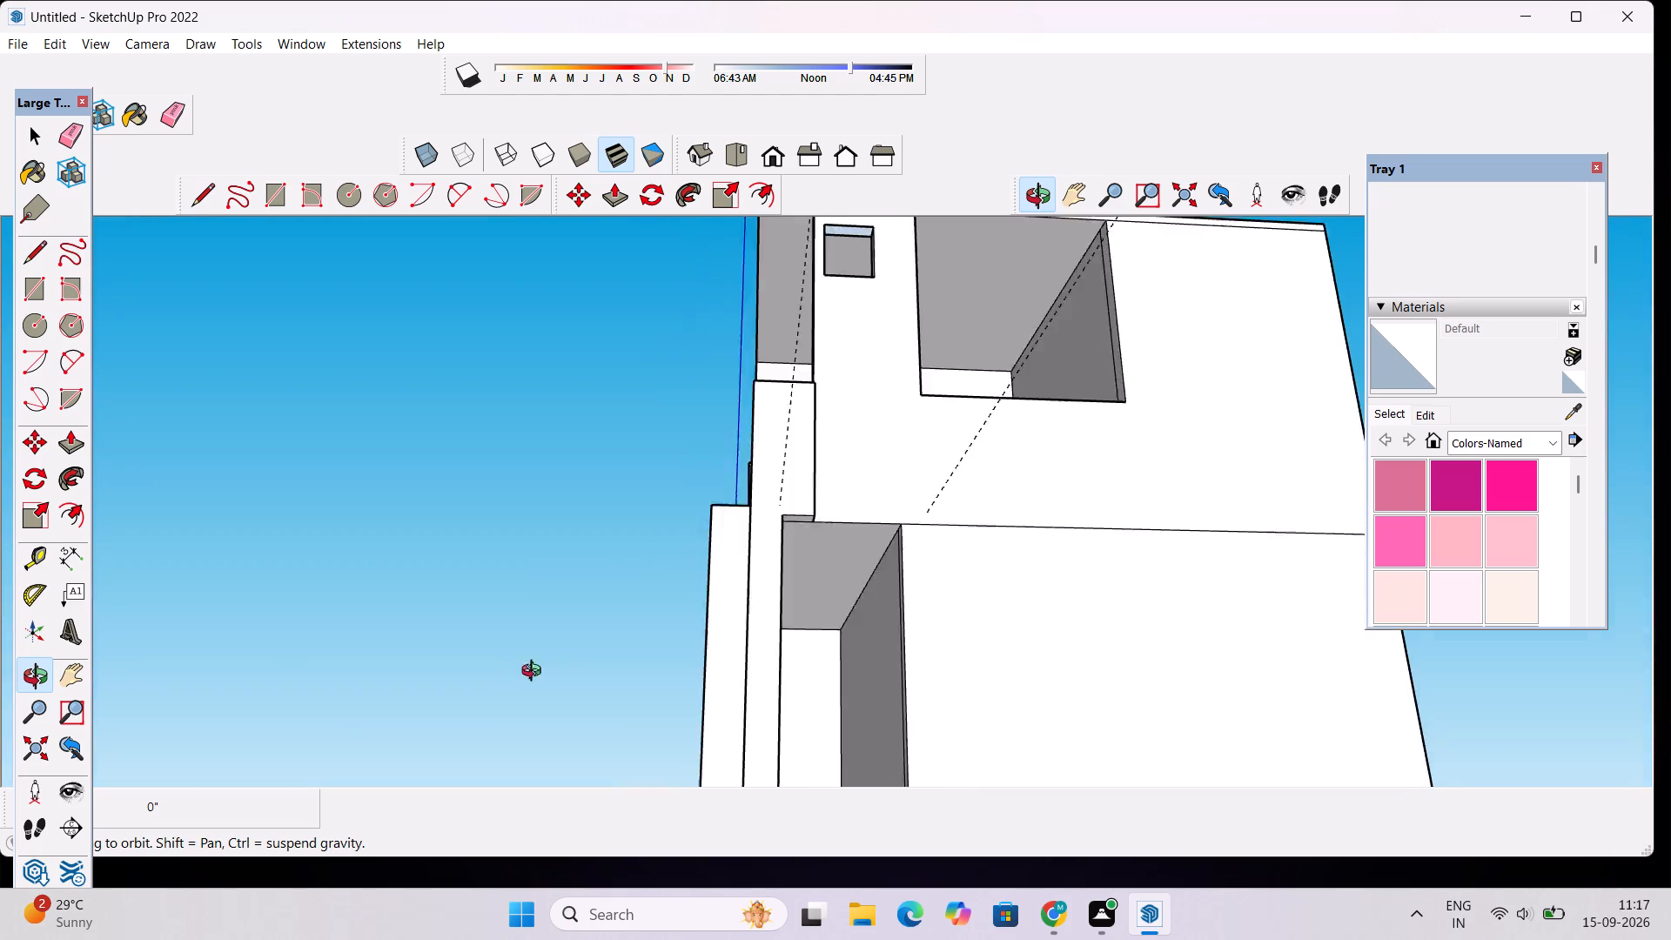
left_click_drag(535, 673, 502, 686)
left_click_drag(792, 492, 1384, 389)
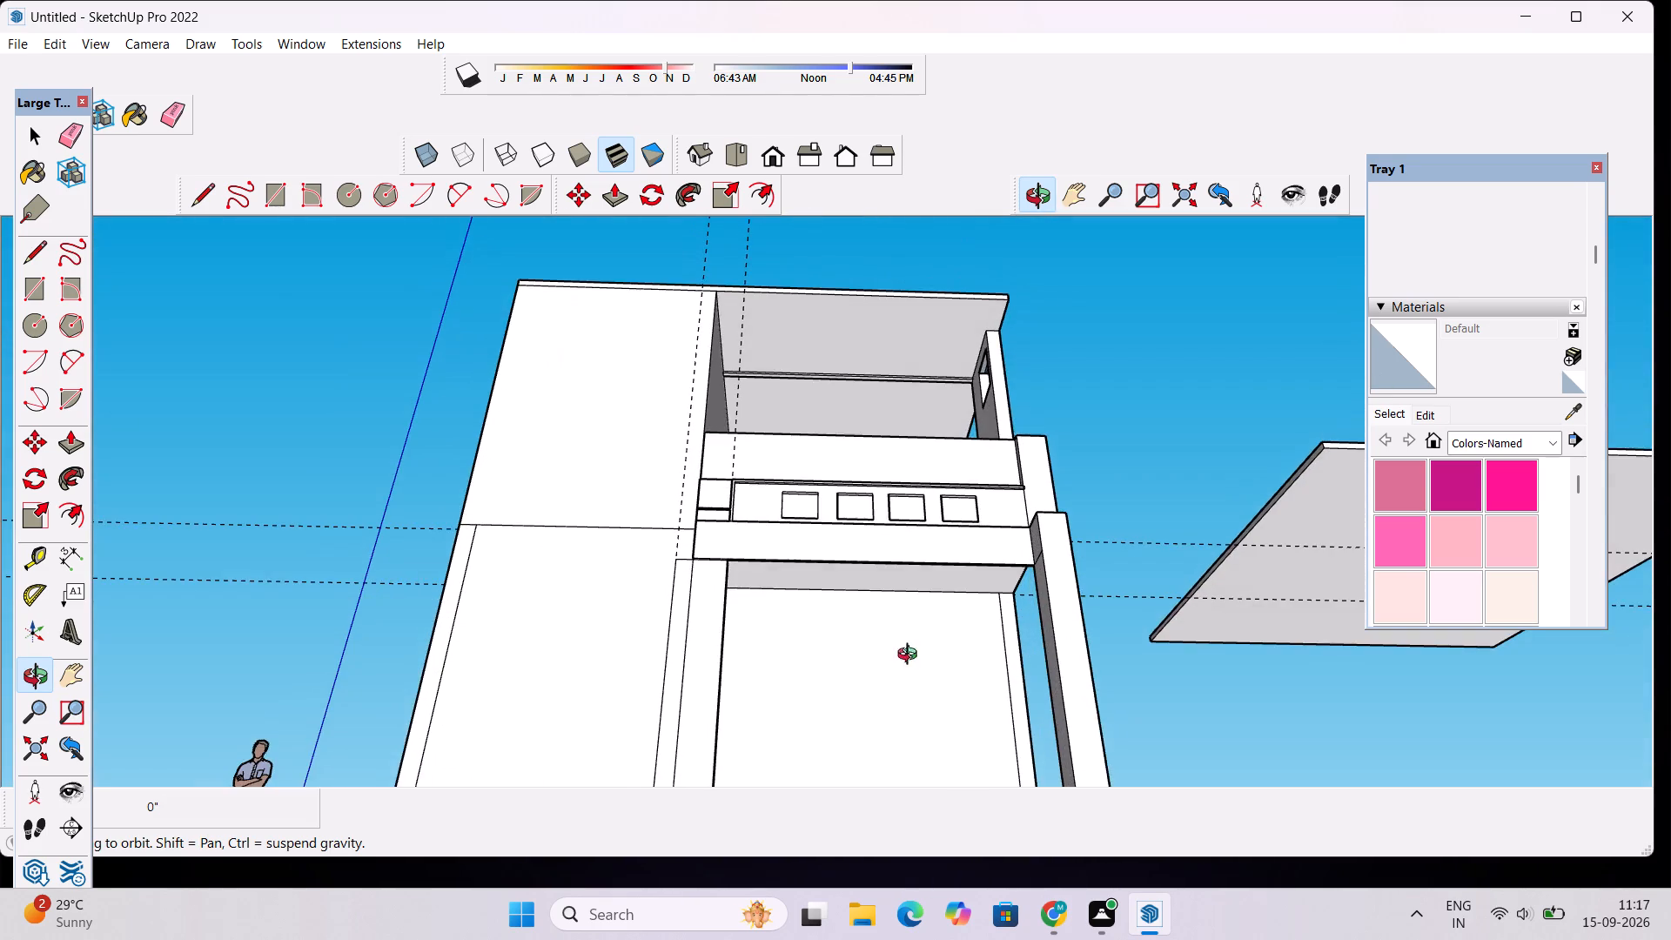
Examine the front facade, the beam's underside and the column junctions from beneath, from the front corner and from slightly above.
left_click_drag(909, 640, 1122, 517)
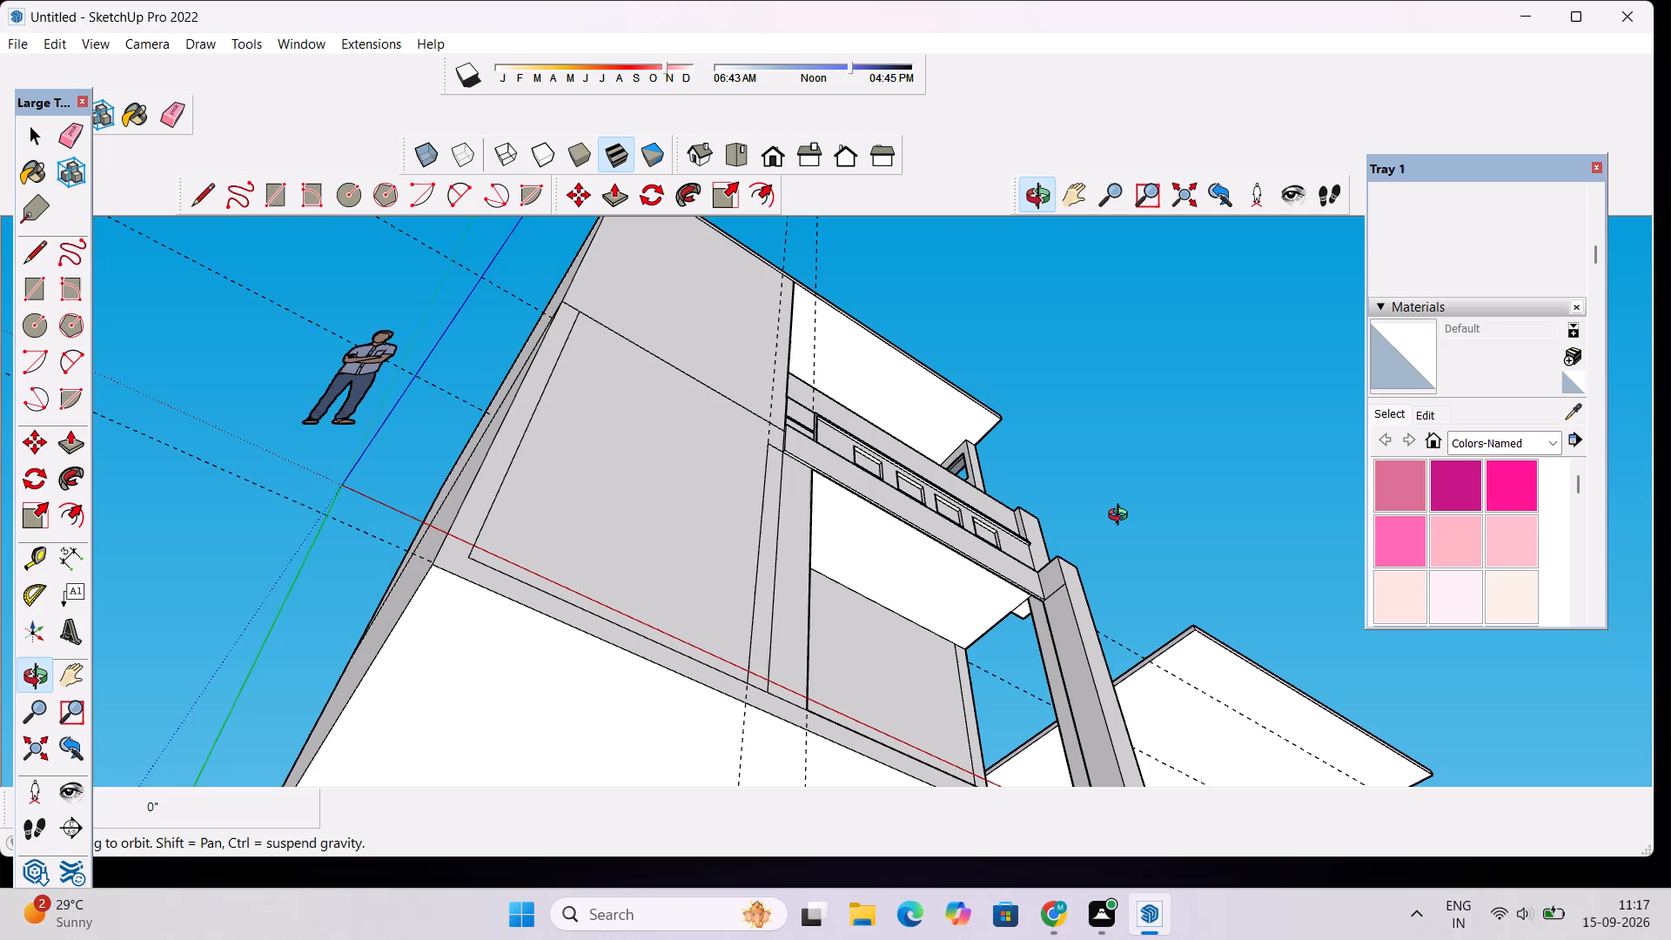
scroll(949, 493, "down", 5)
left_click_drag(946, 492, 937, 594)
scroll(945, 514, "up", 2)
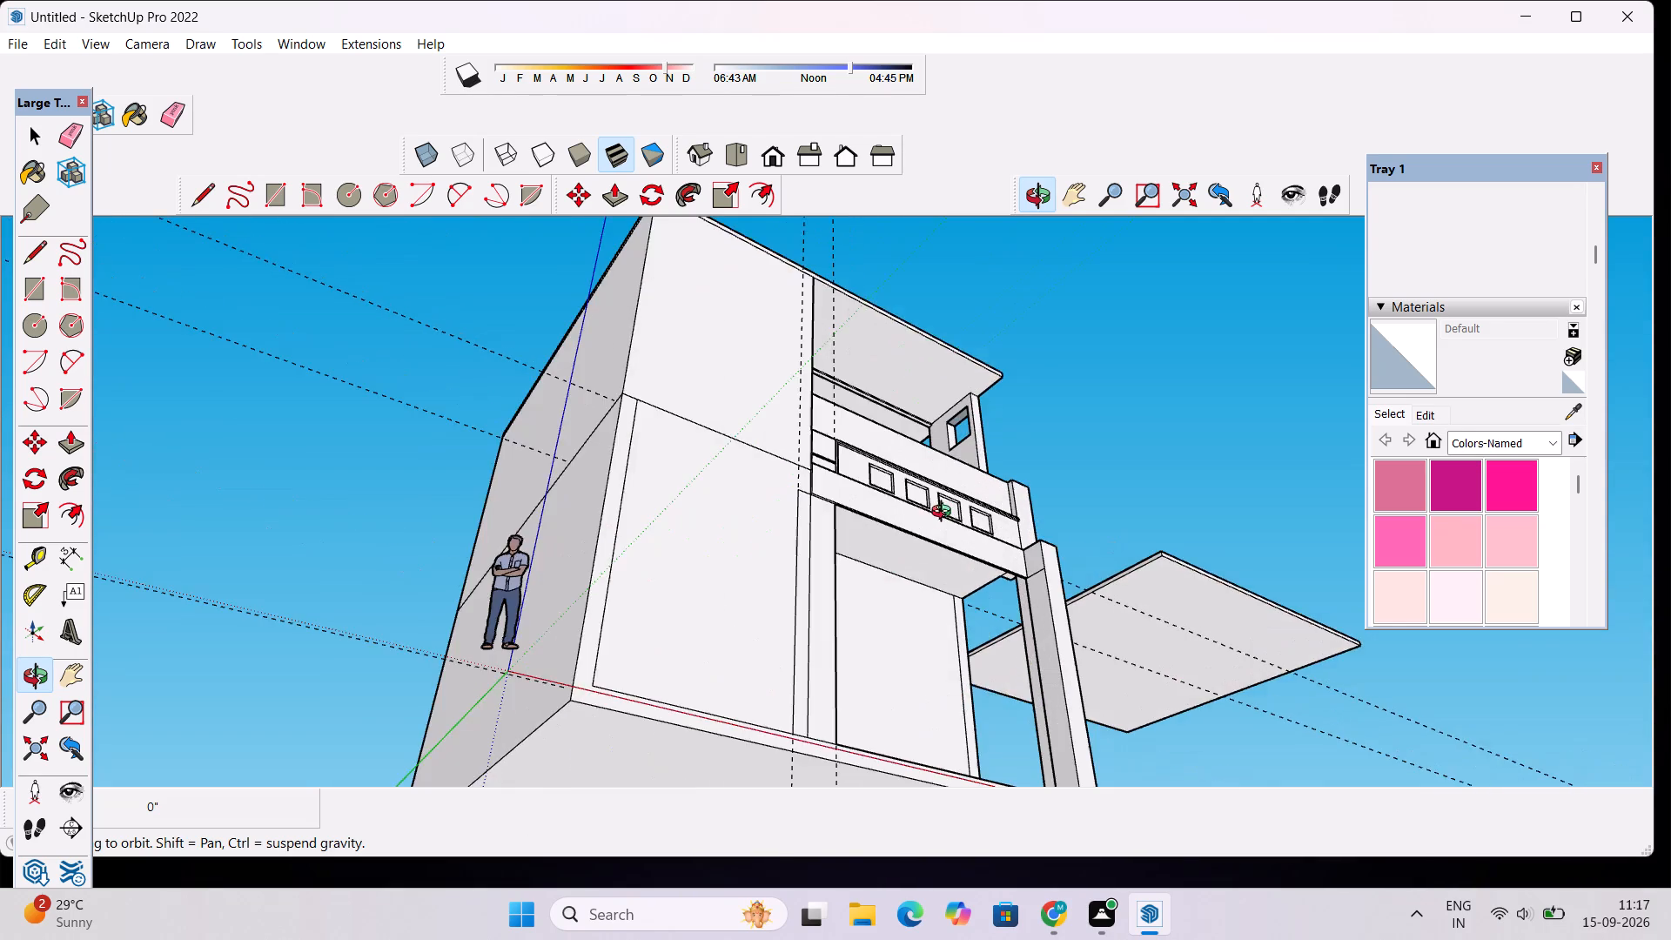
scroll(945, 514, "up", 2)
left_click_drag(945, 506, 937, 601)
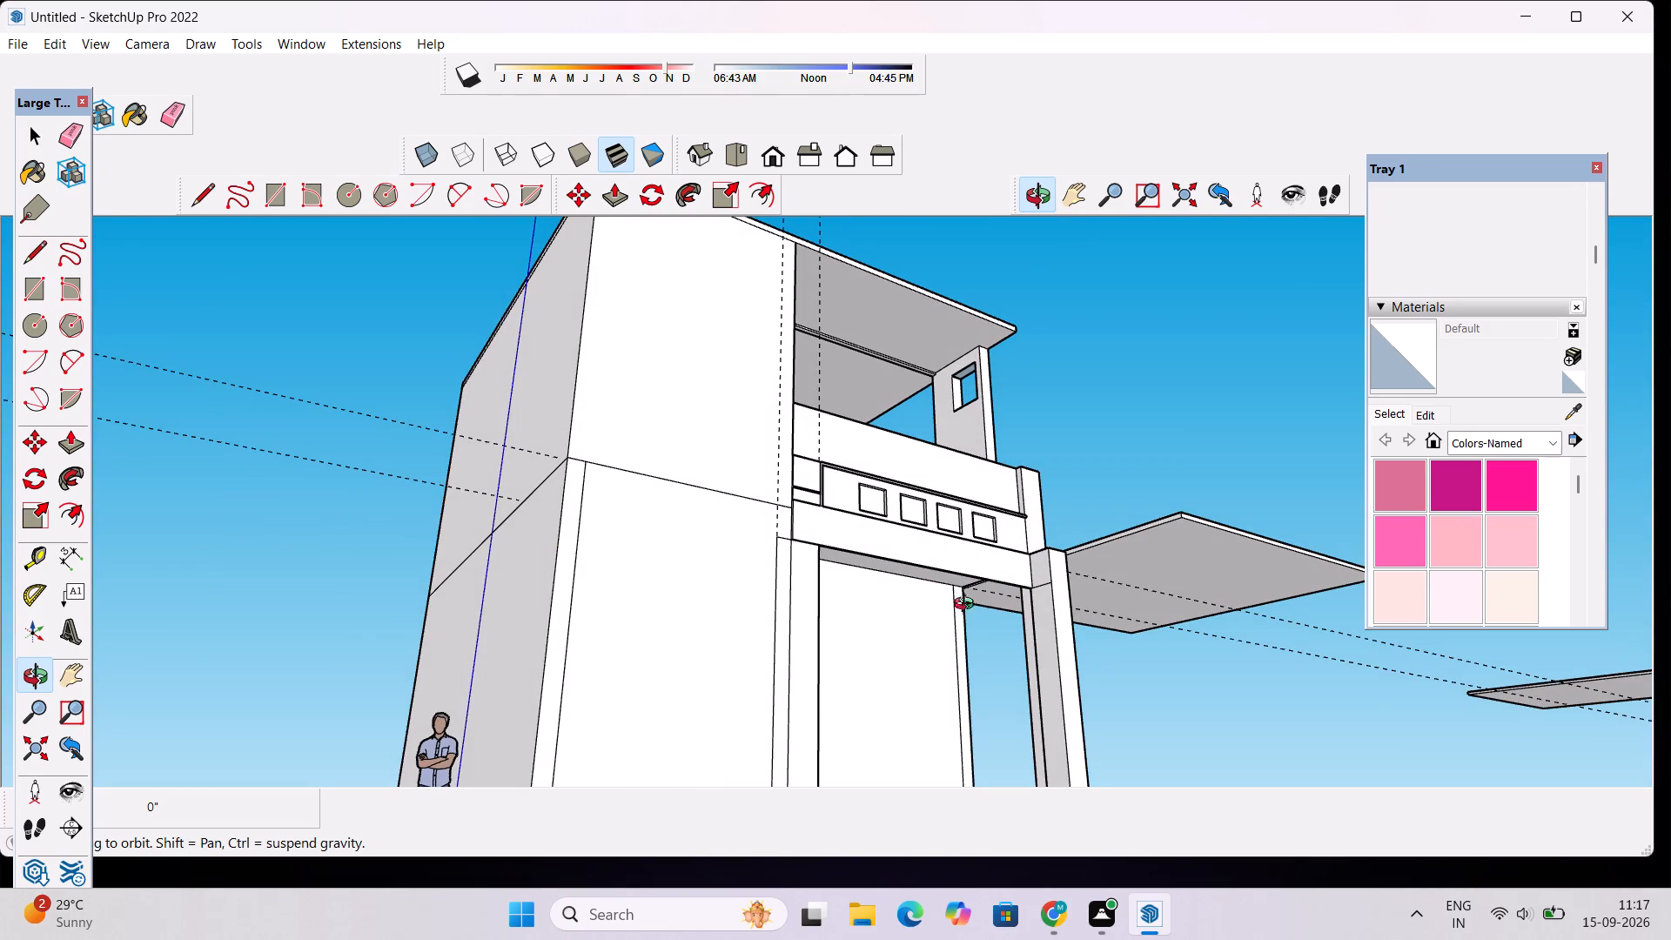
scroll(824, 437, "down", 2)
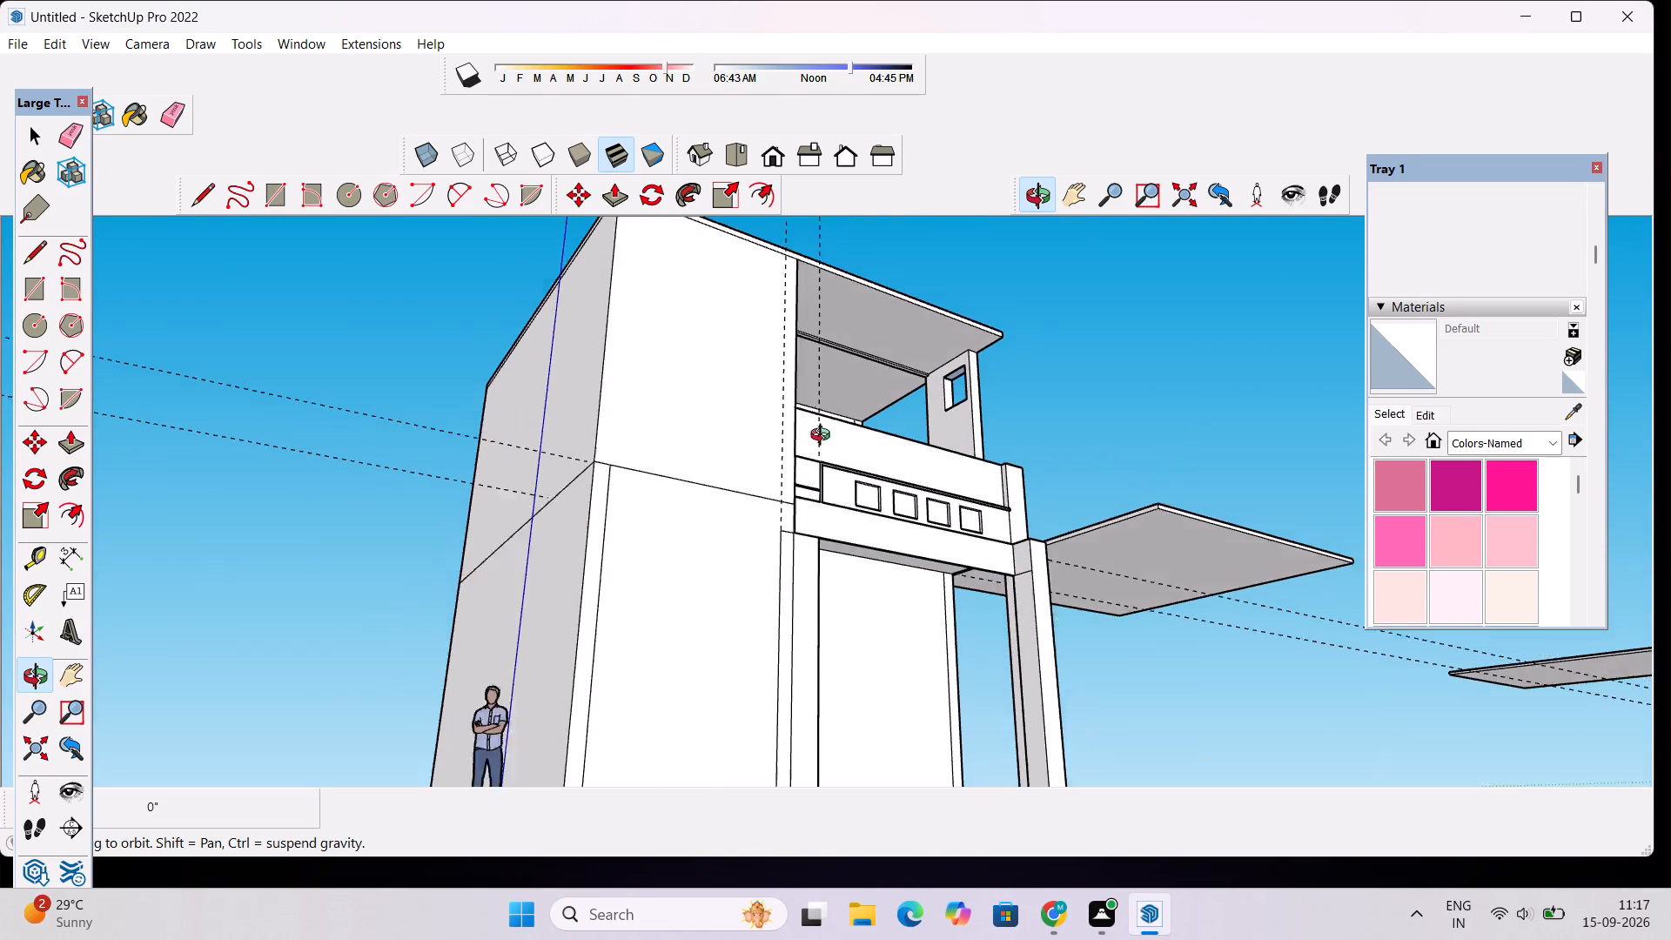
scroll(824, 437, "down", 1)
left_click_drag(935, 393, 902, 581)
scroll(896, 554, "up", 2)
left_click_drag(917, 531, 656, 497)
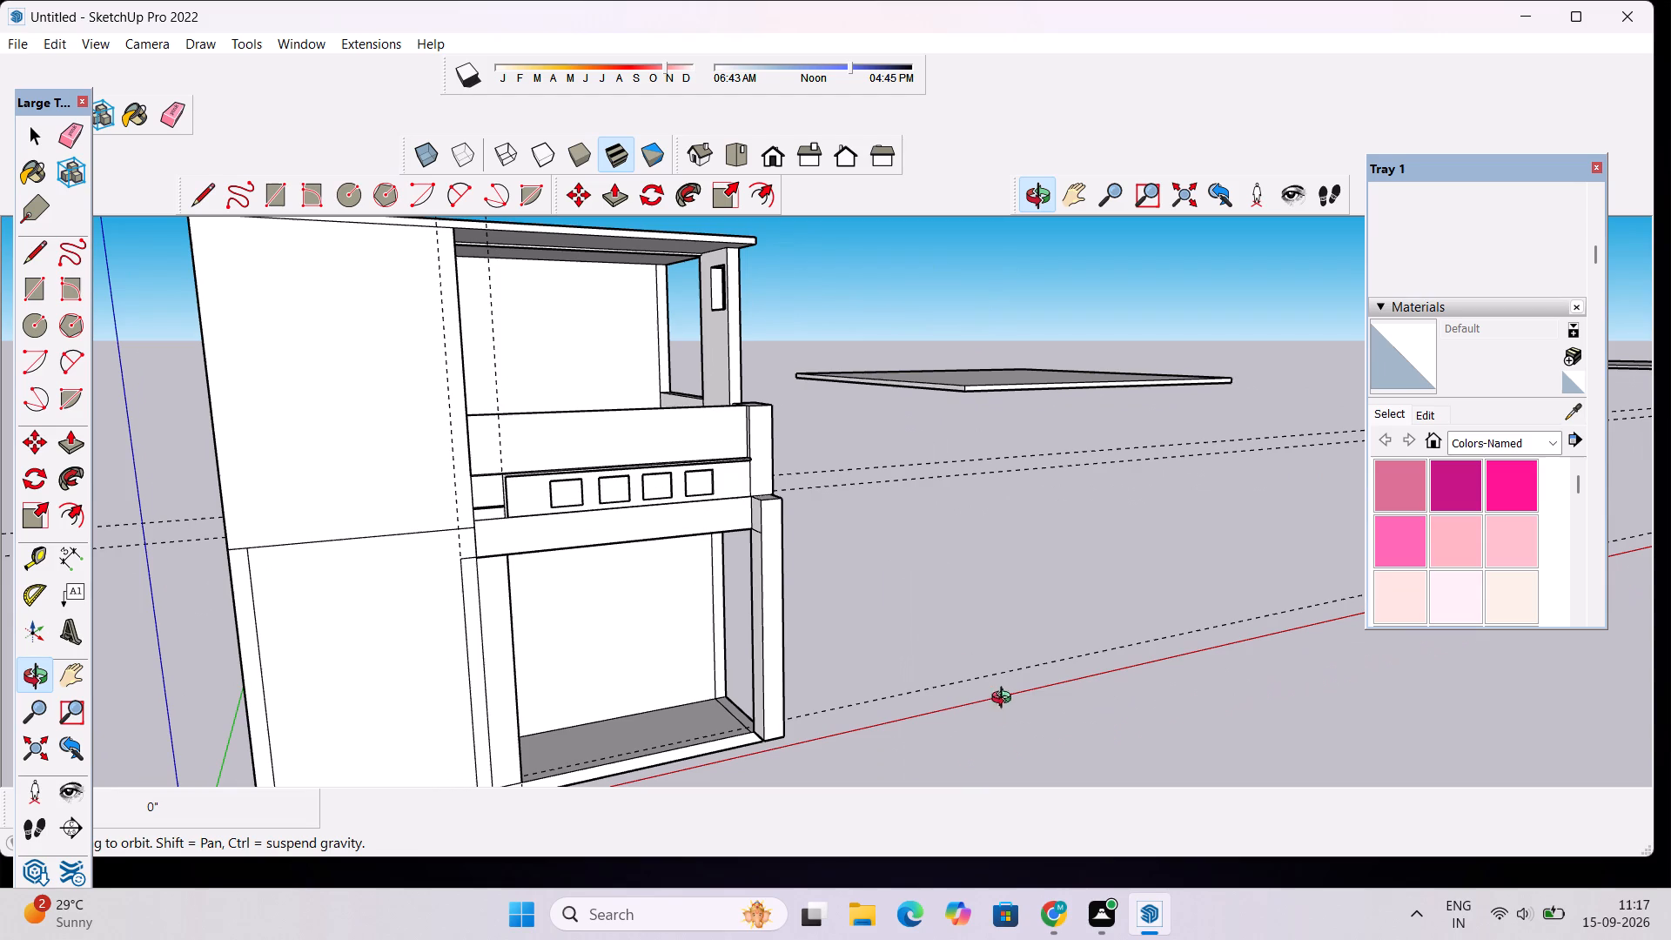
left_click_drag(853, 523, 845, 591)
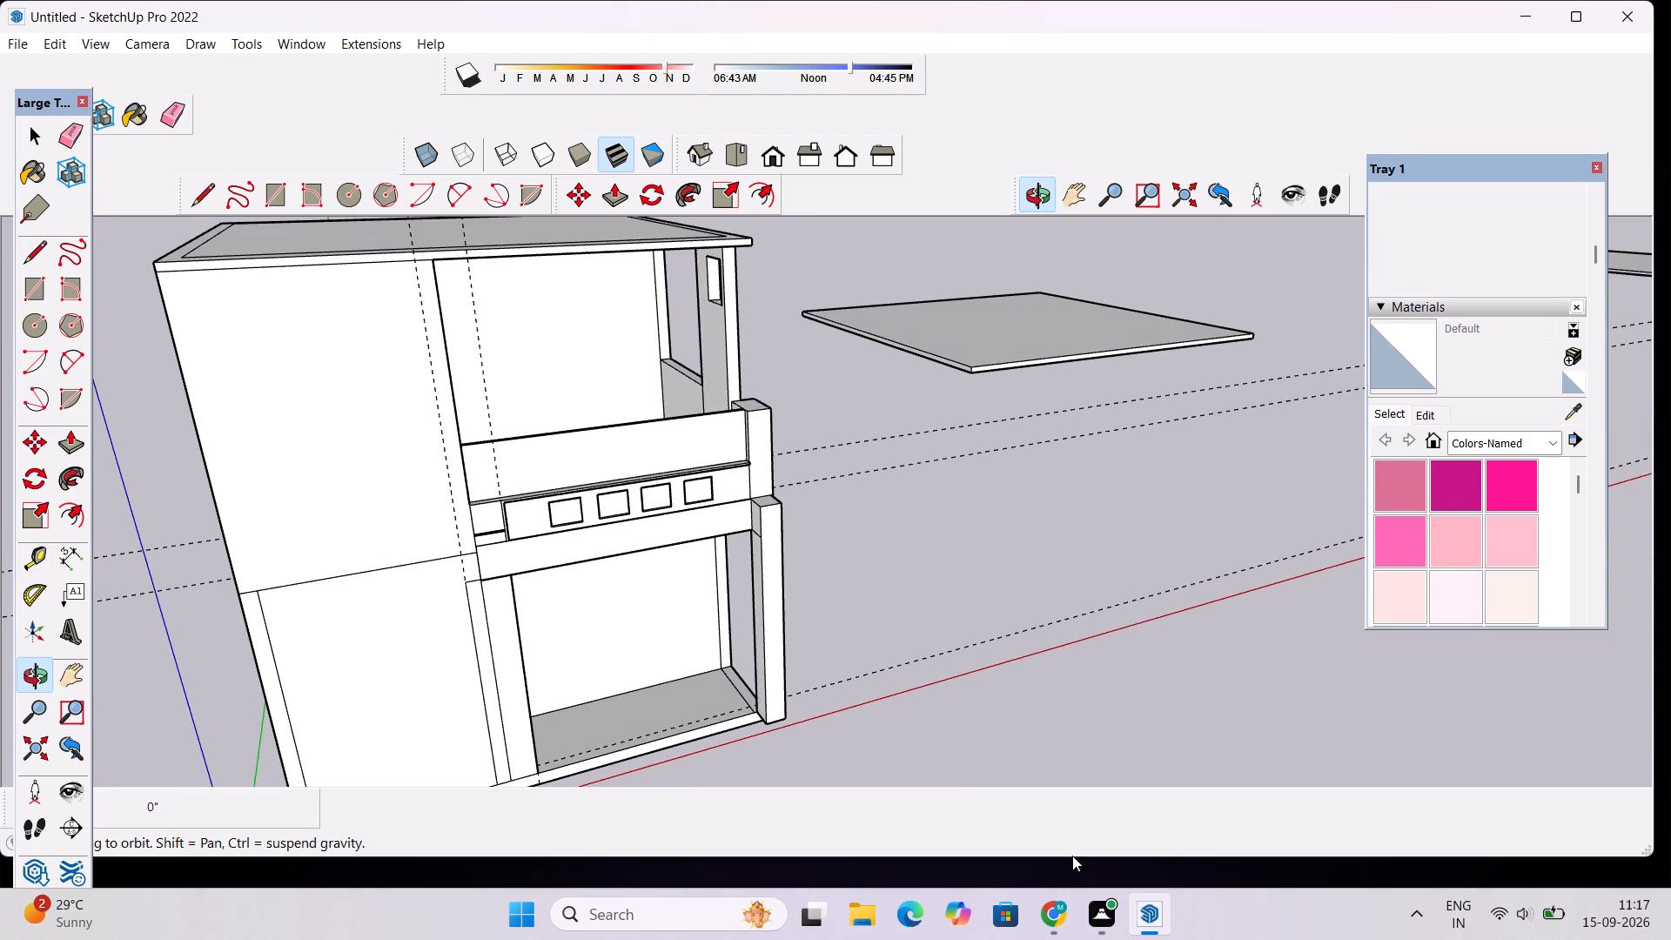
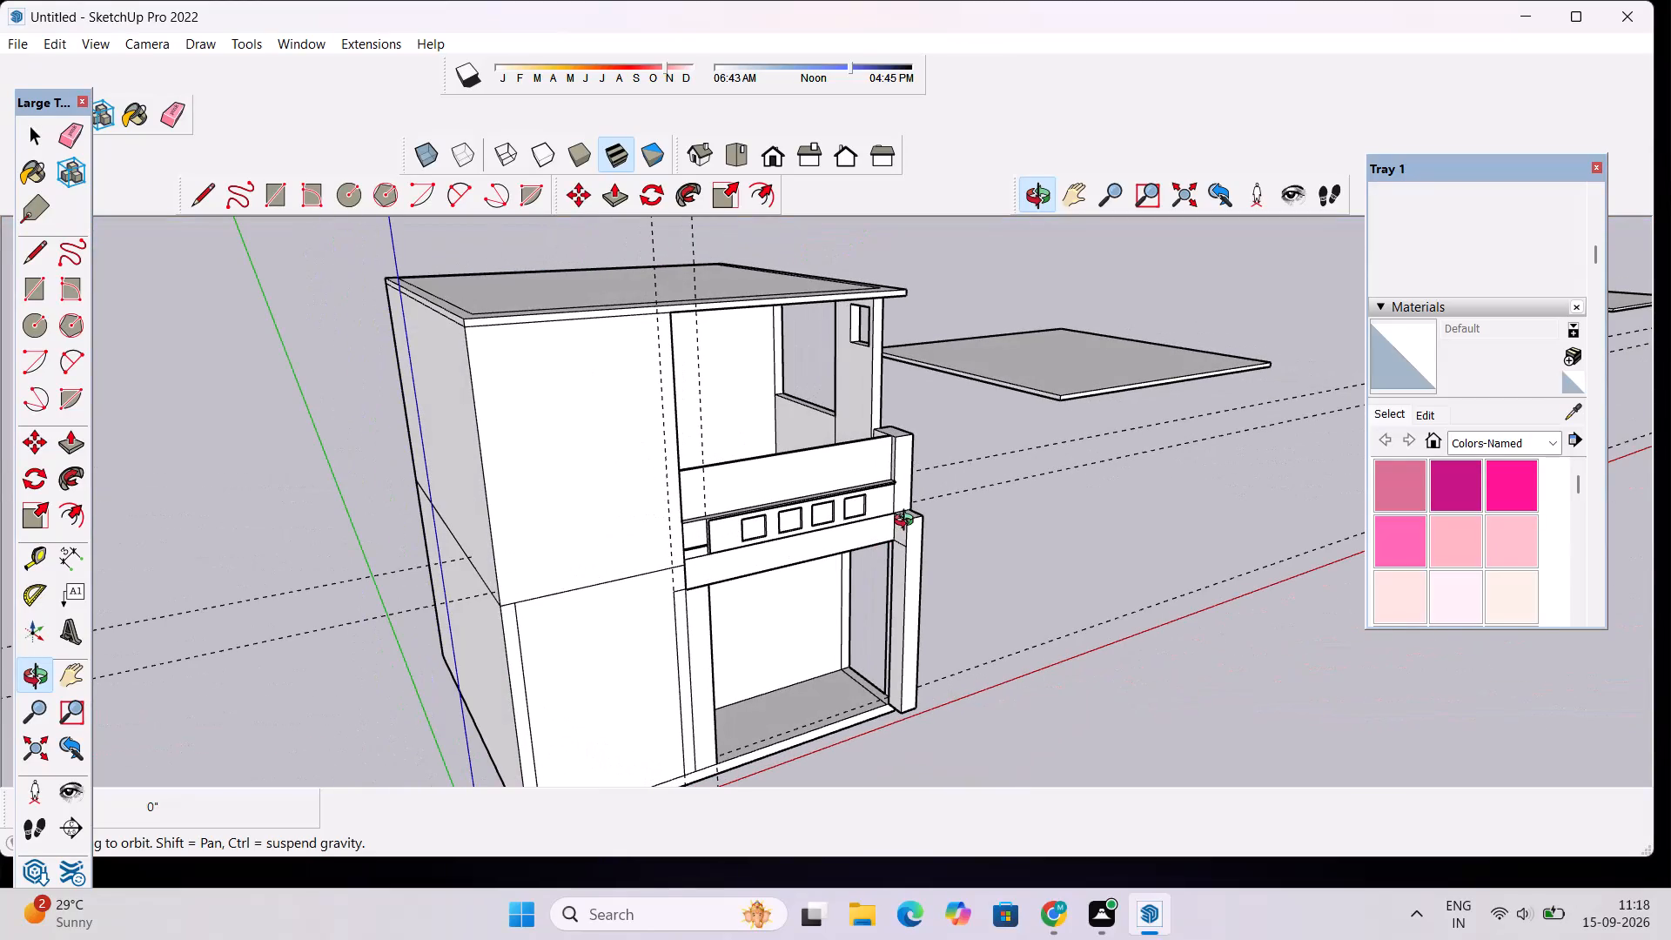
Examine the whole building from above, from the front and side corners and at eye level, comparing the facade's proportions.
scroll(908, 522, "down", 2)
left_click_drag(997, 526, 919, 567)
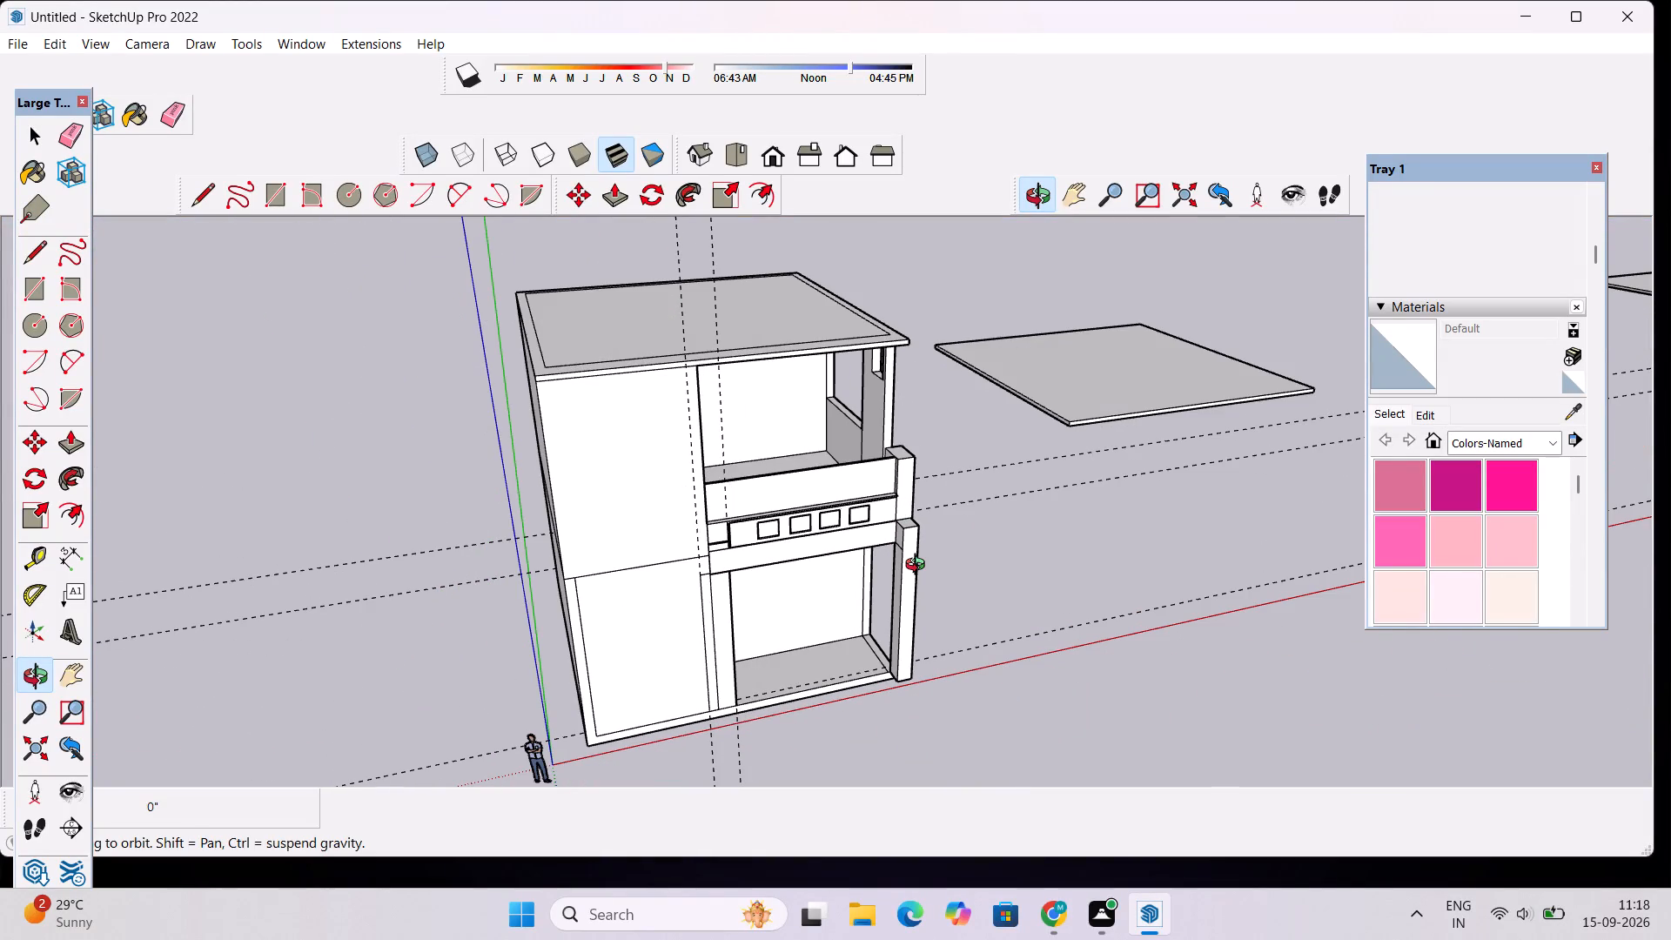
scroll(919, 566, "down", 2)
left_click_drag(926, 574, 938, 581)
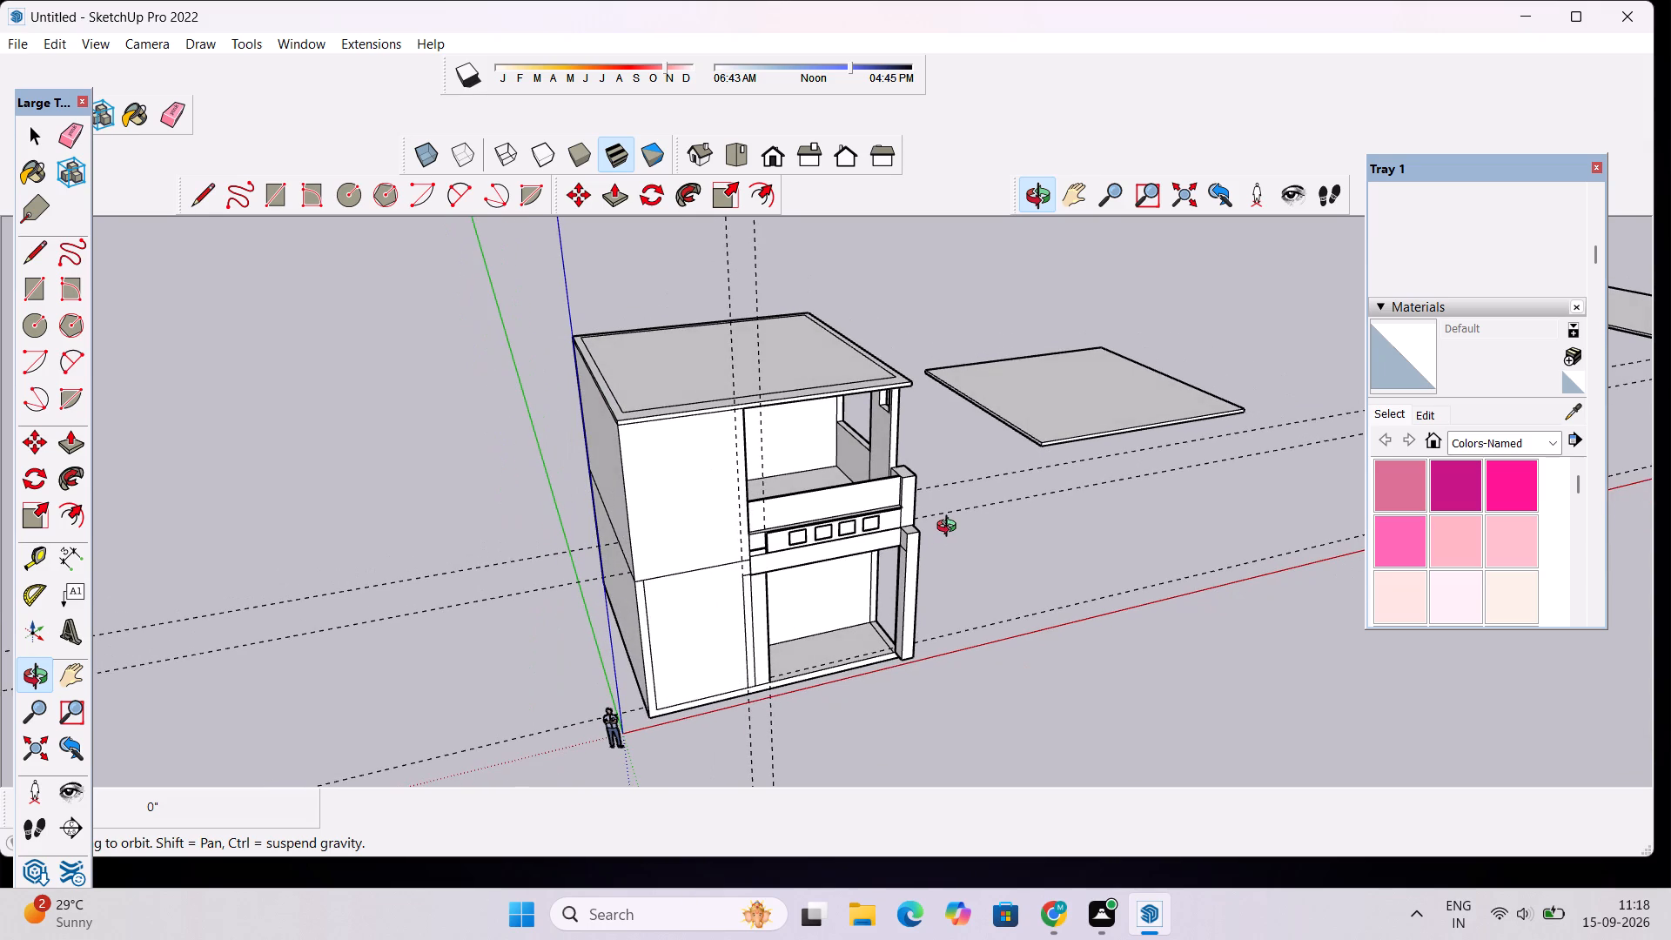
scroll(941, 460, "down", 2)
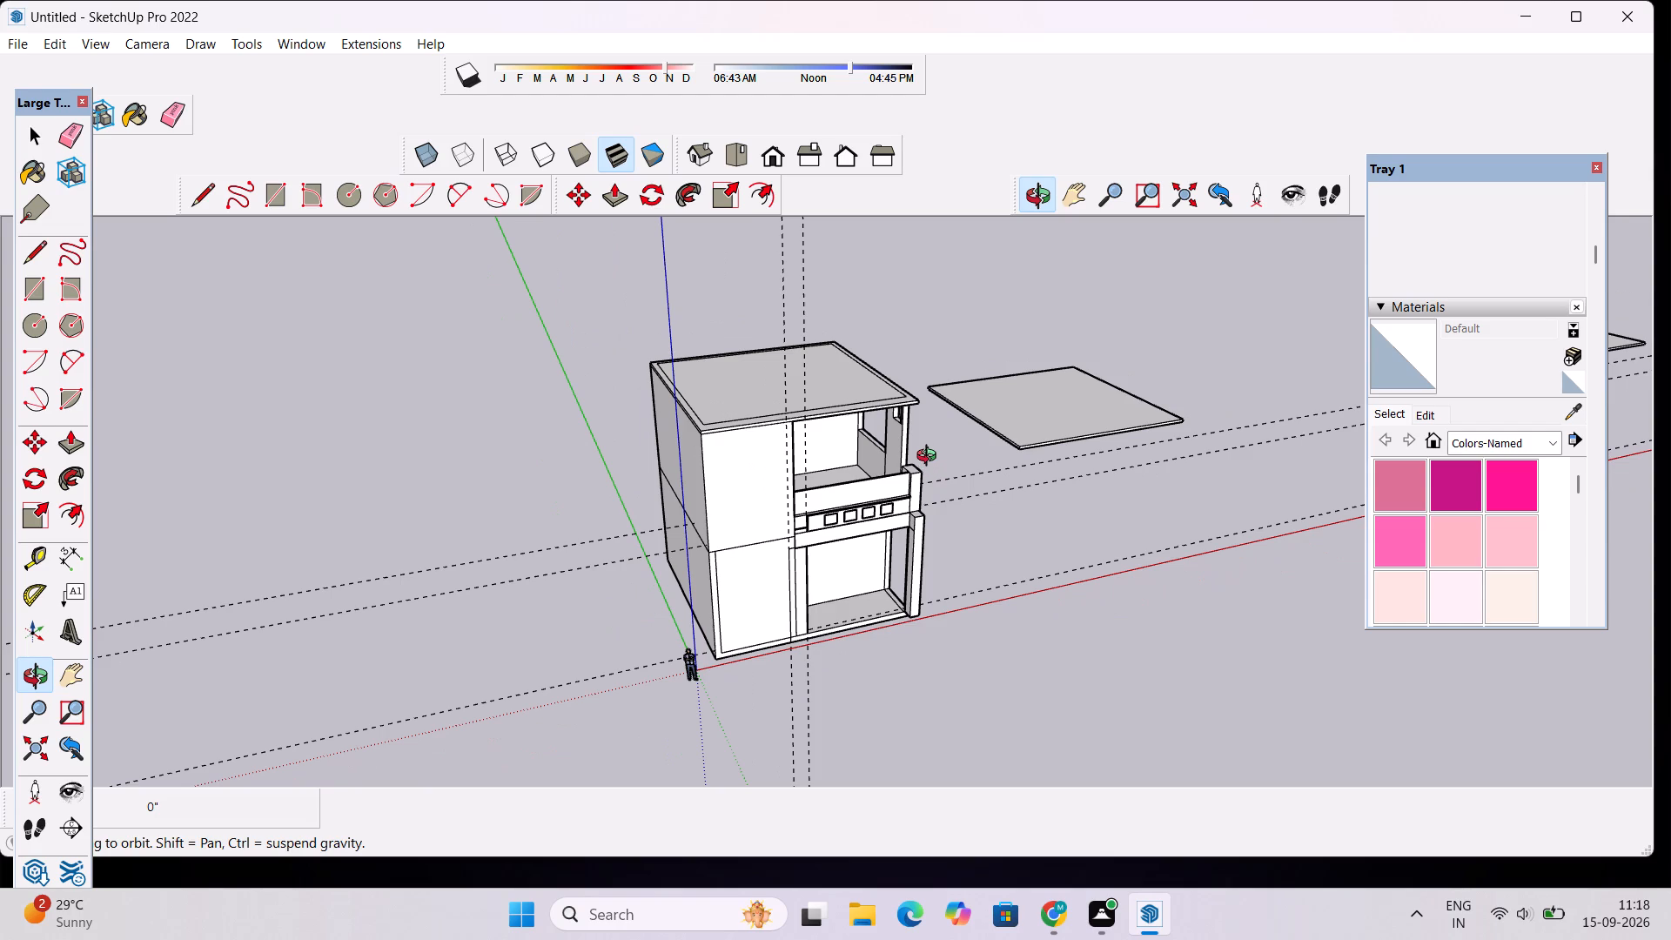
scroll(929, 470, "down", 1)
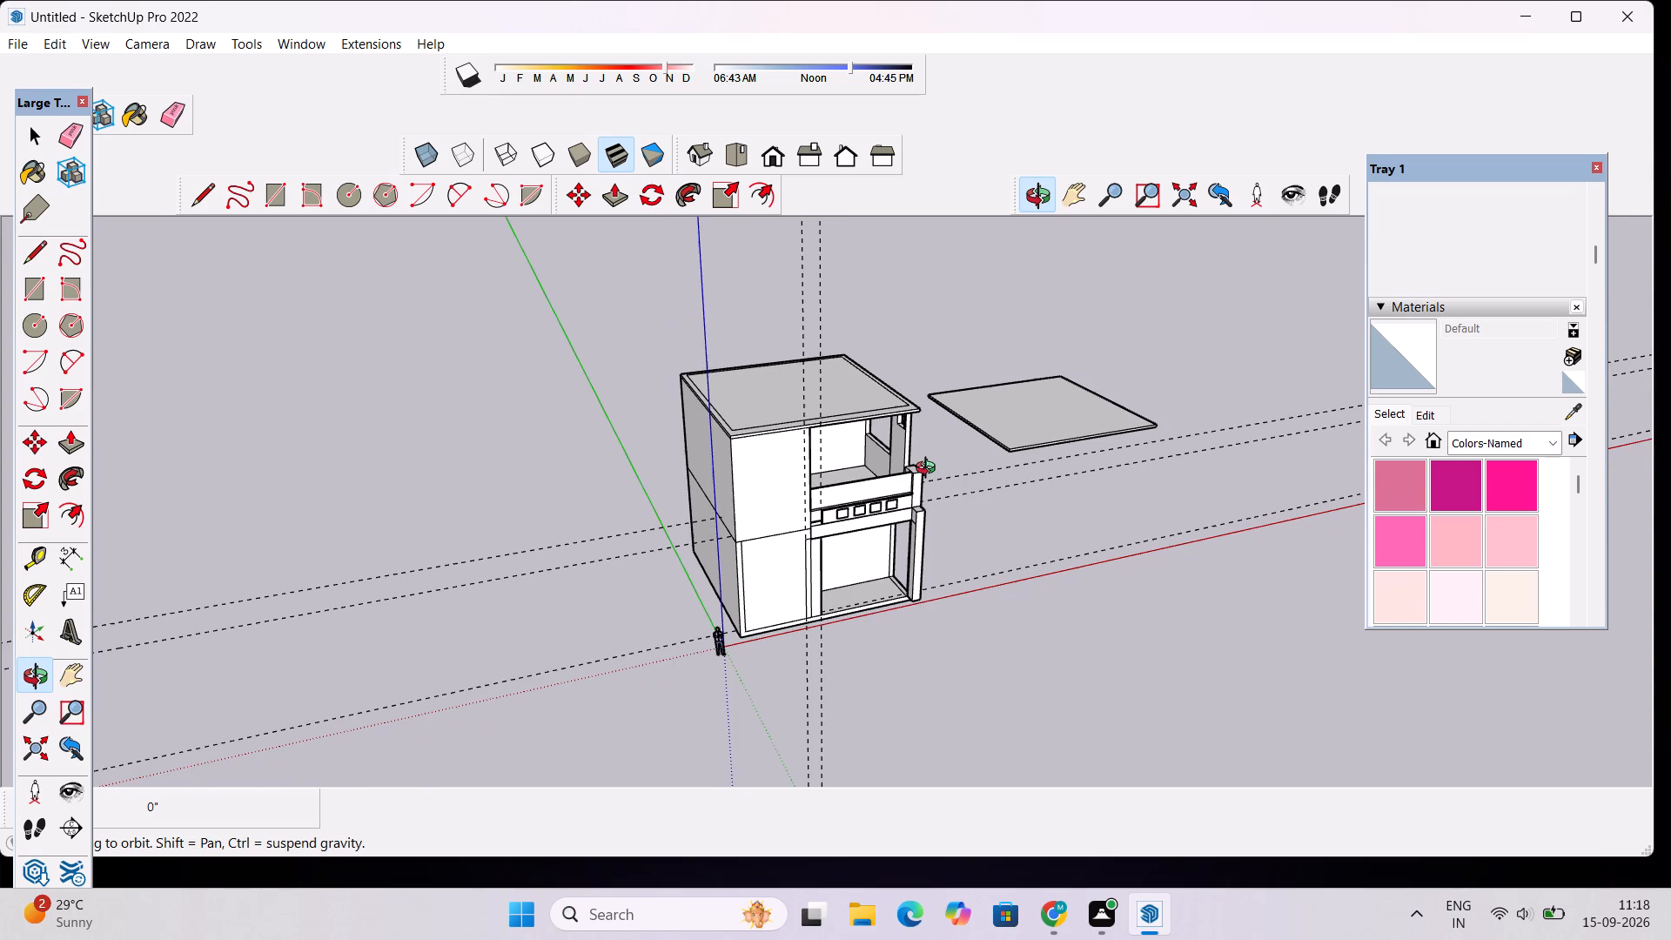
scroll(937, 517, "up", 4)
left_click_drag(909, 517, 1092, 522)
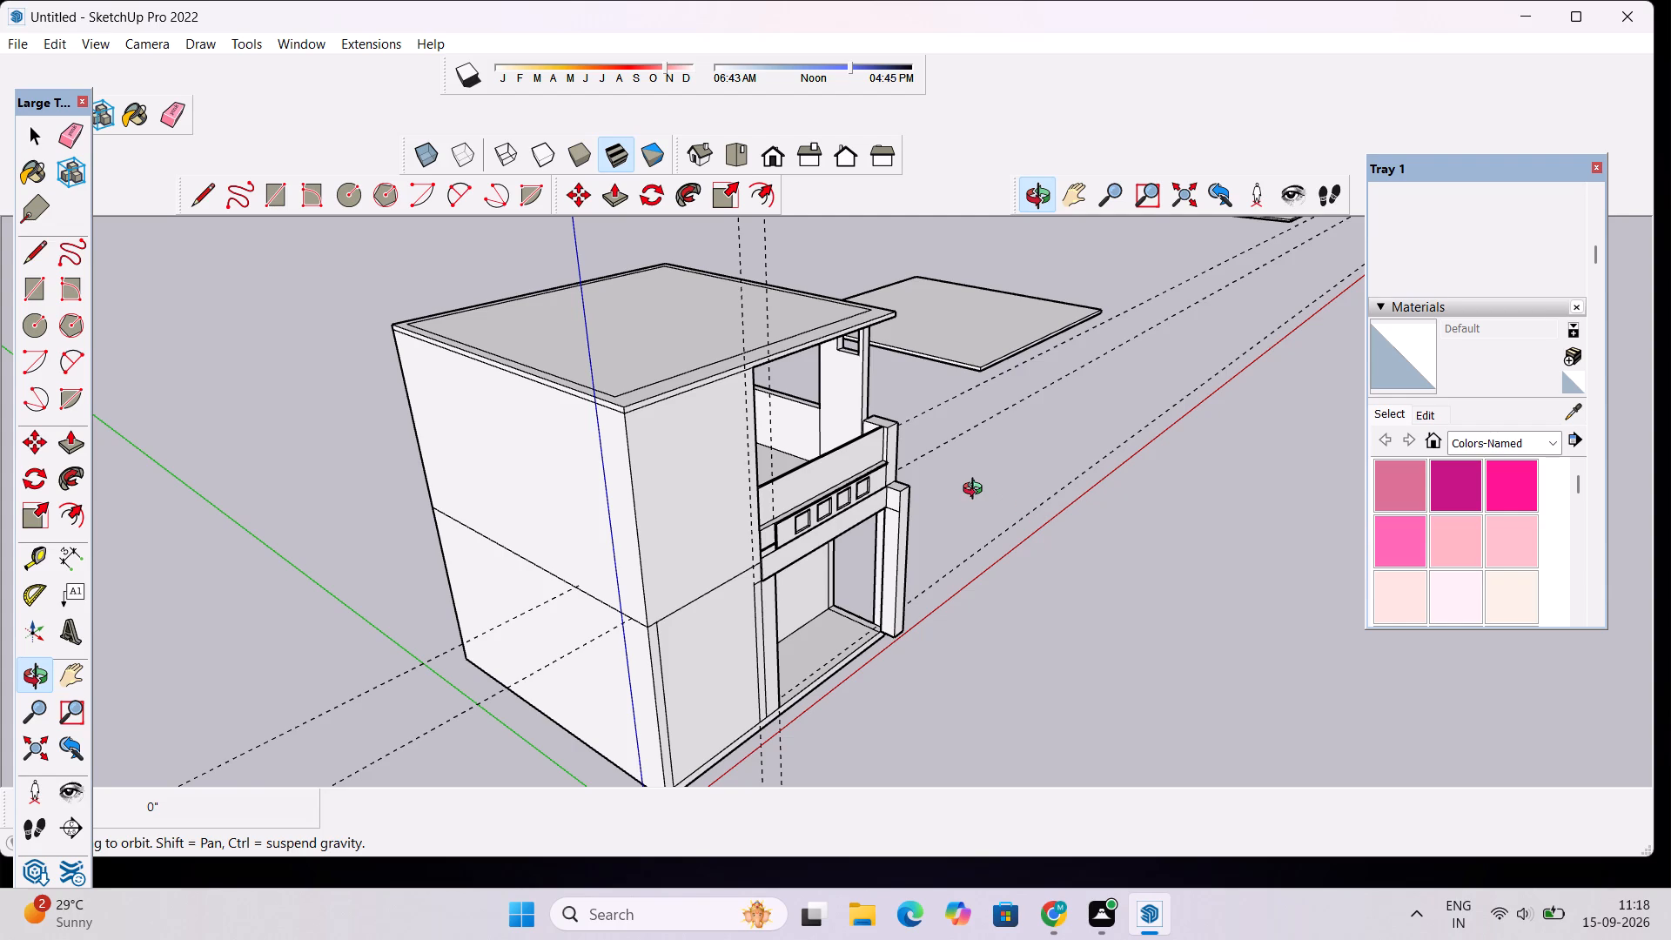
scroll(974, 485, "down", 2)
left_click_drag(982, 493, 867, 503)
scroll(762, 510, "up", 3)
left_click_drag(821, 492, 634, 462, "shift")
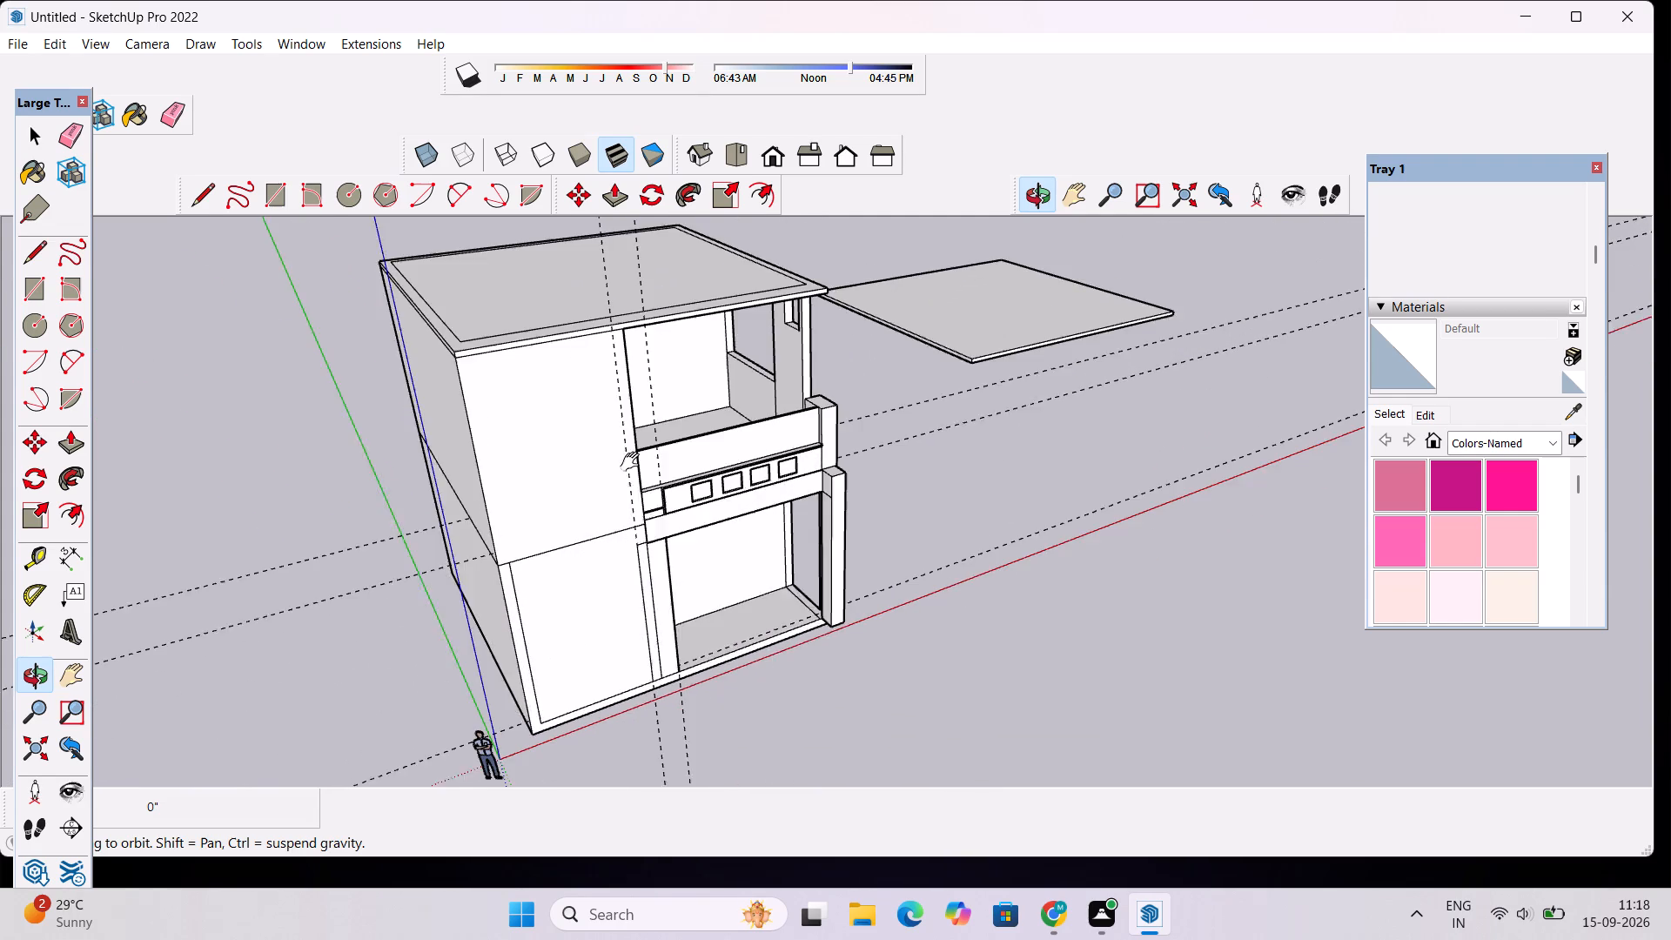
left_click_drag(634, 462, 629, 462, "shift")
left_click_drag(727, 590, 695, 462)
scroll(694, 455, "up", 2)
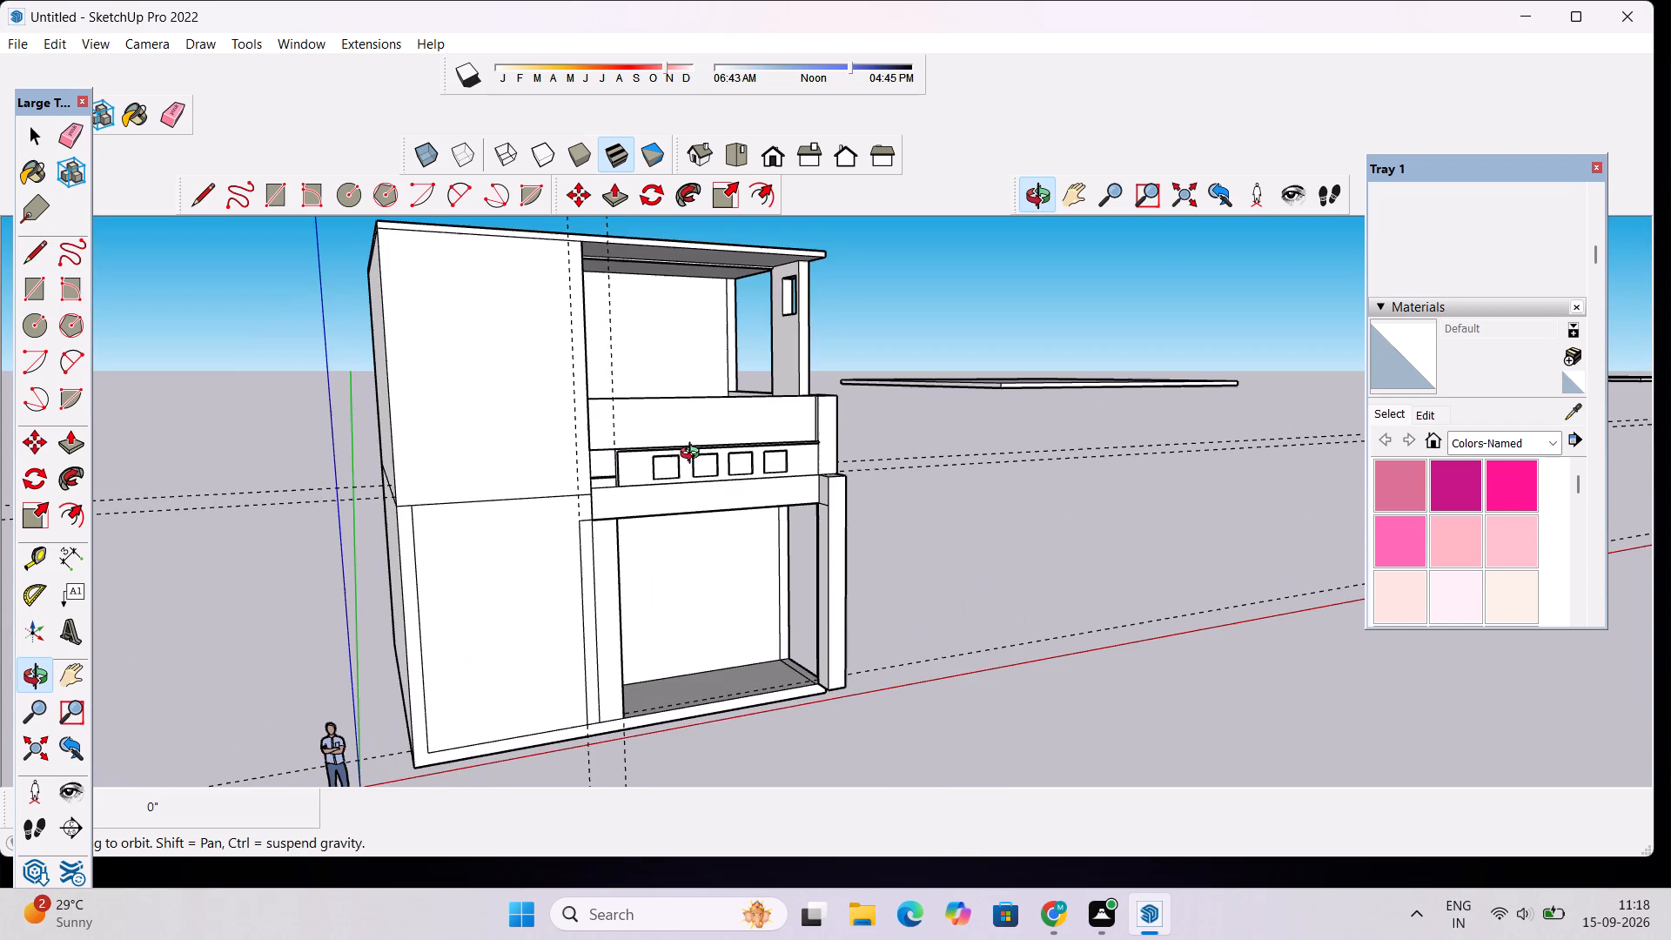
left_click_drag(705, 433, 710, 538)
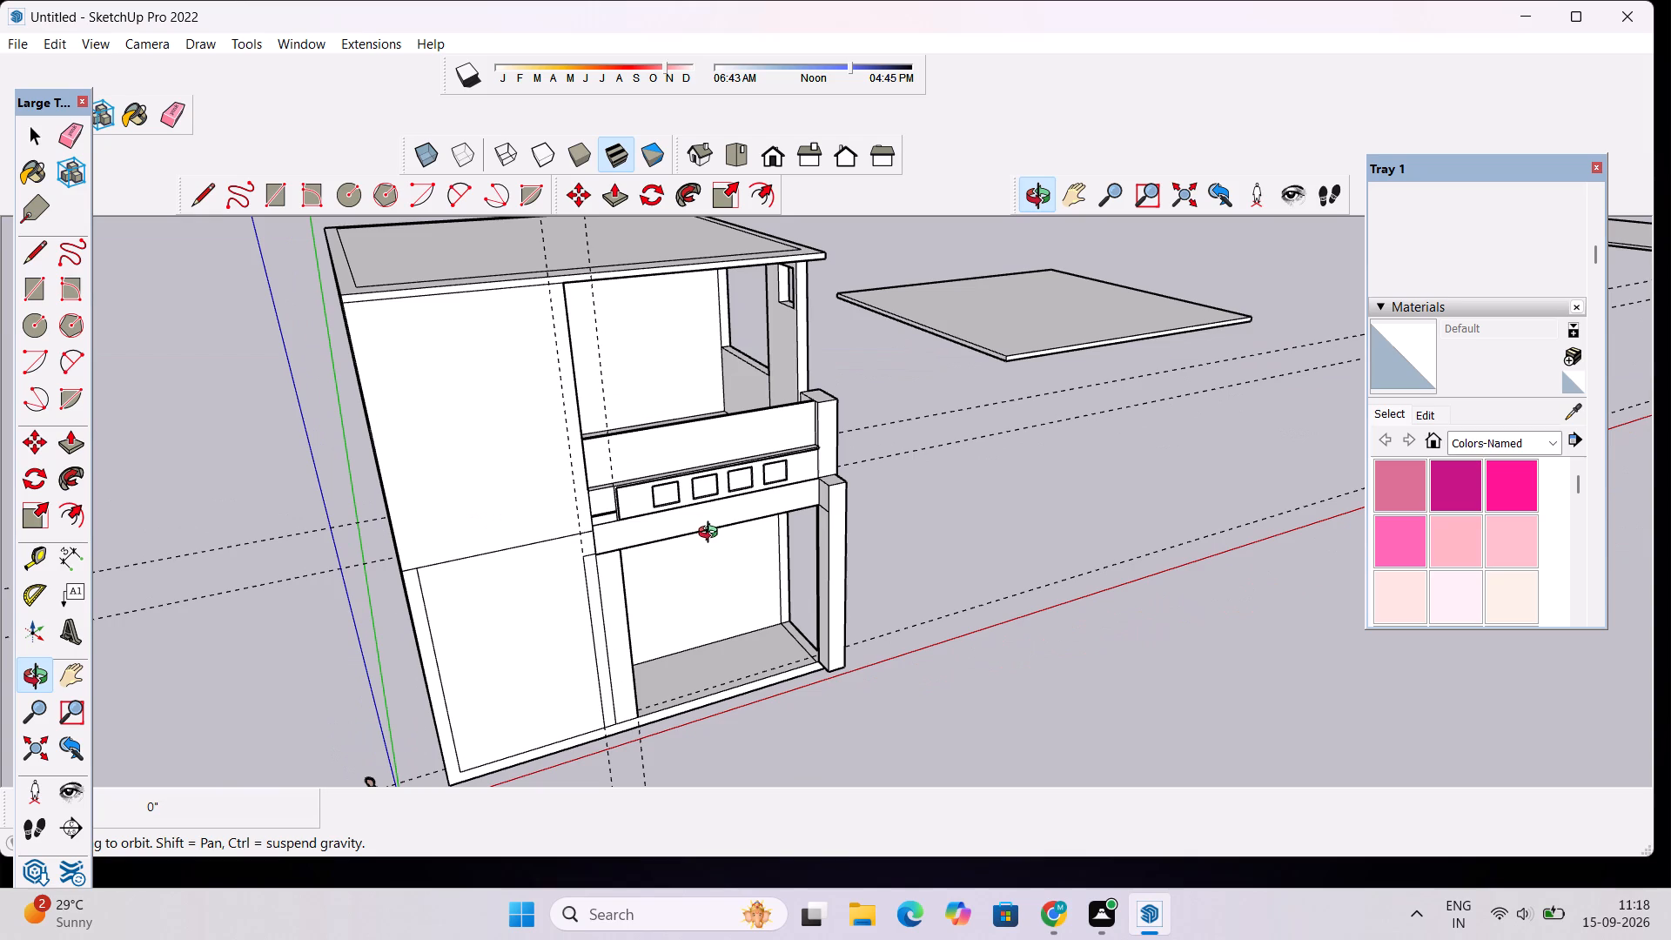
left_click_drag(823, 514, 751, 585)
scroll(661, 519, "up", 2)
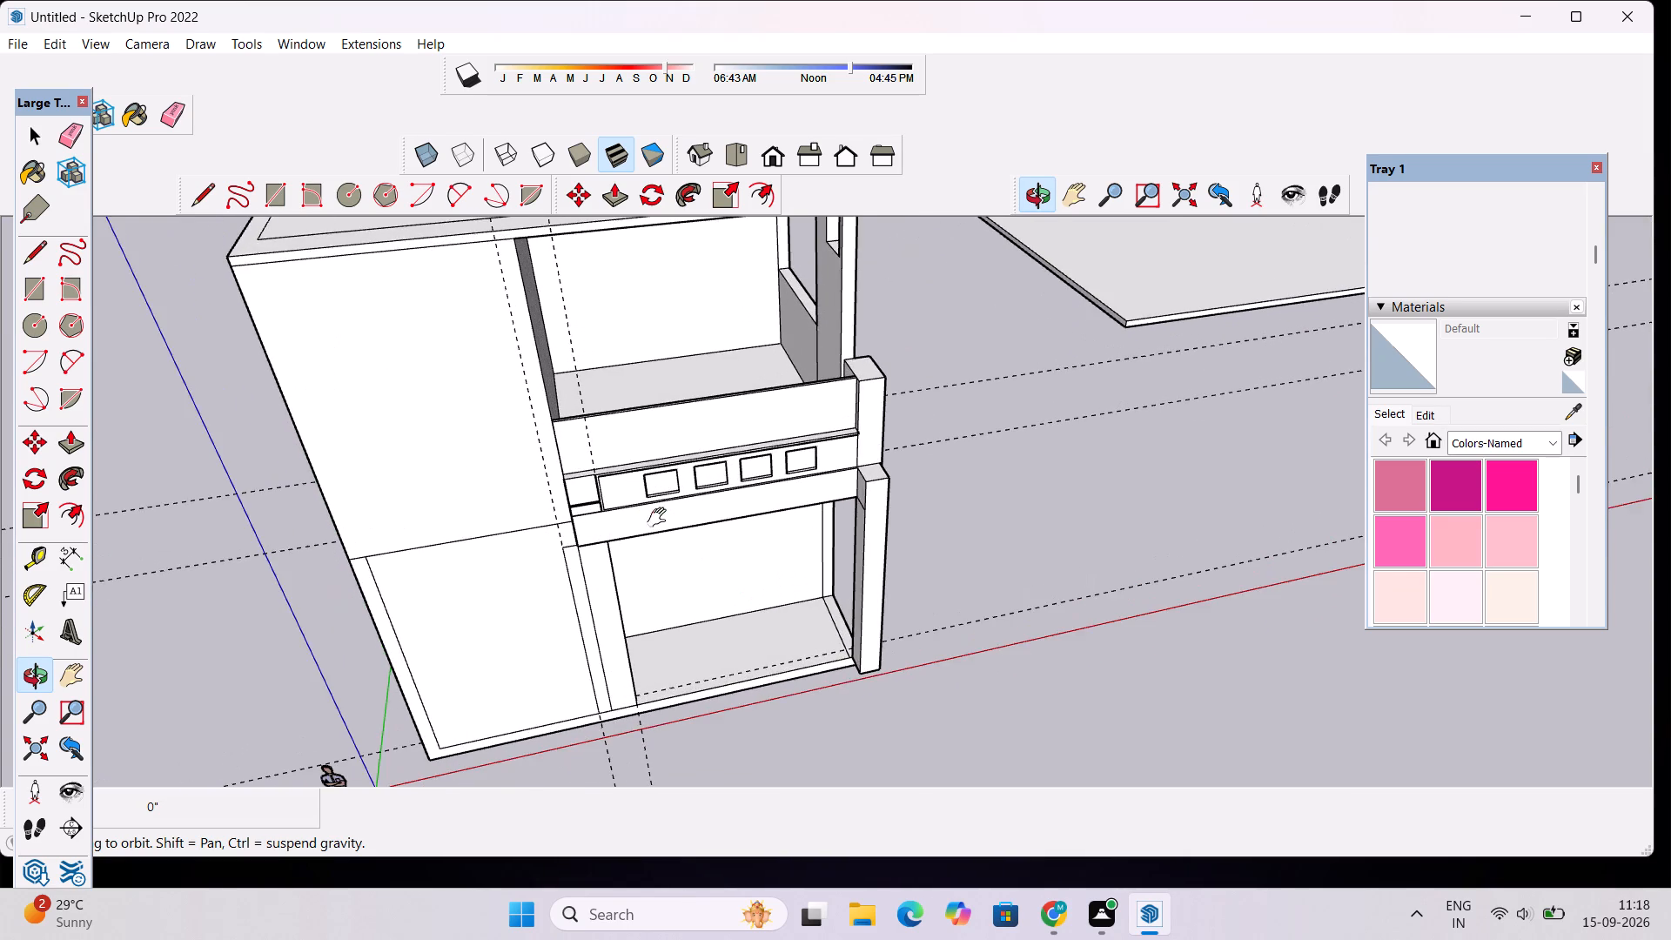
left_click_drag(661, 518, 754, 562, "shift")
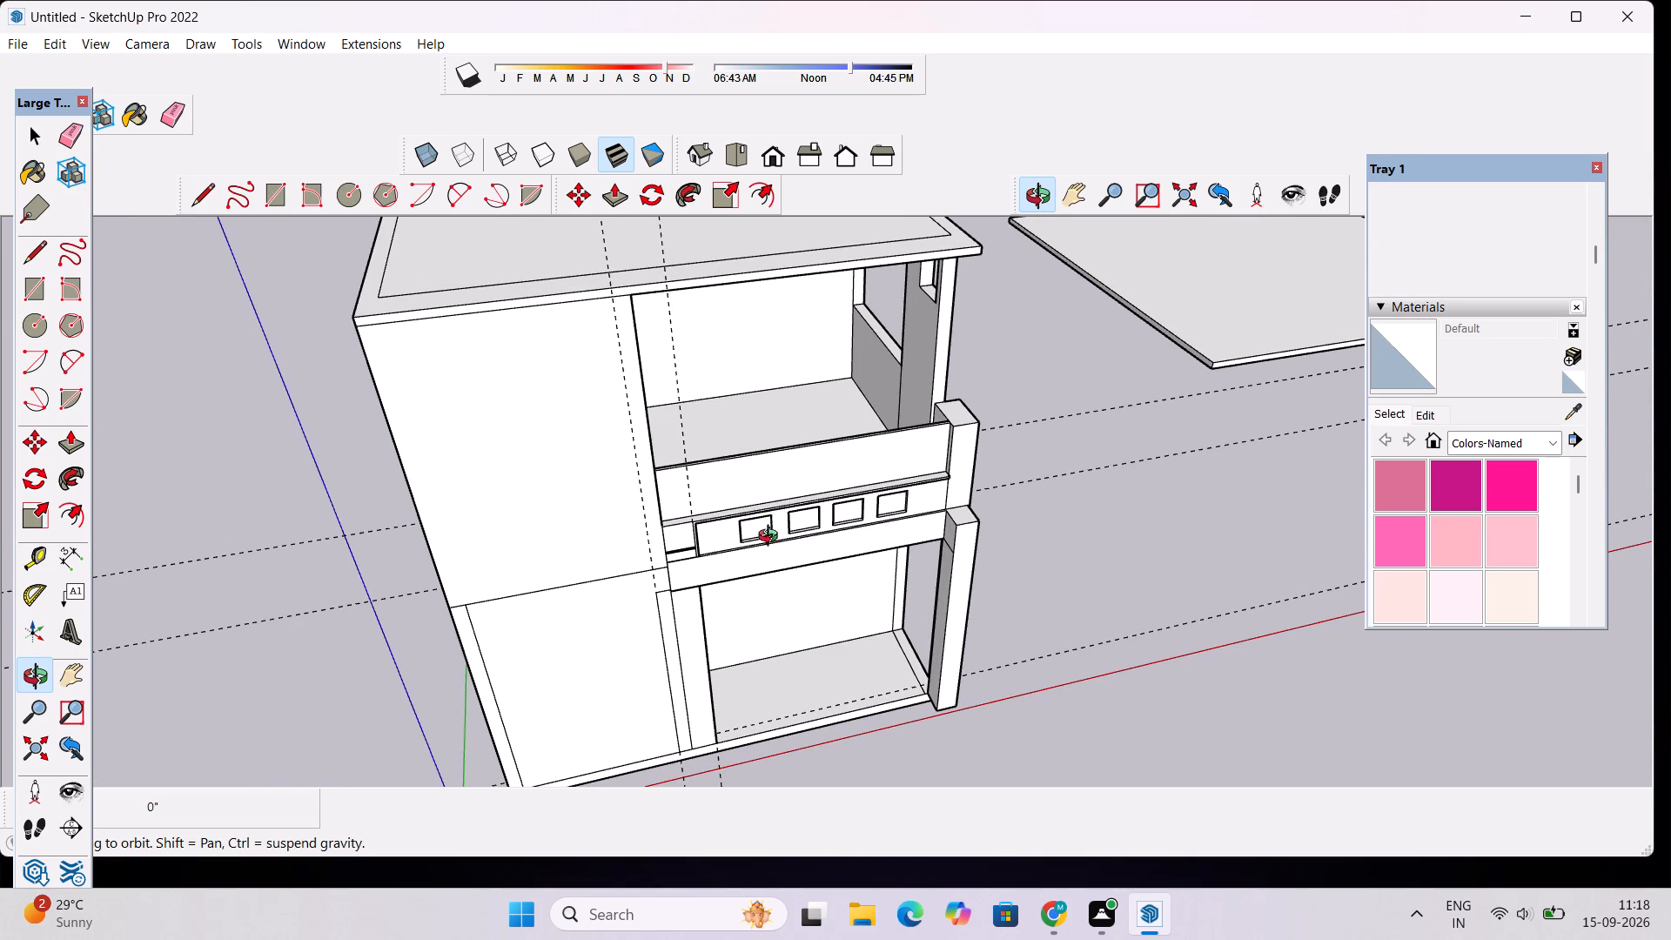
scroll(772, 538, "down", 3)
left_click_drag(748, 645, 709, 493)
left_click_drag(625, 503, 653, 517)
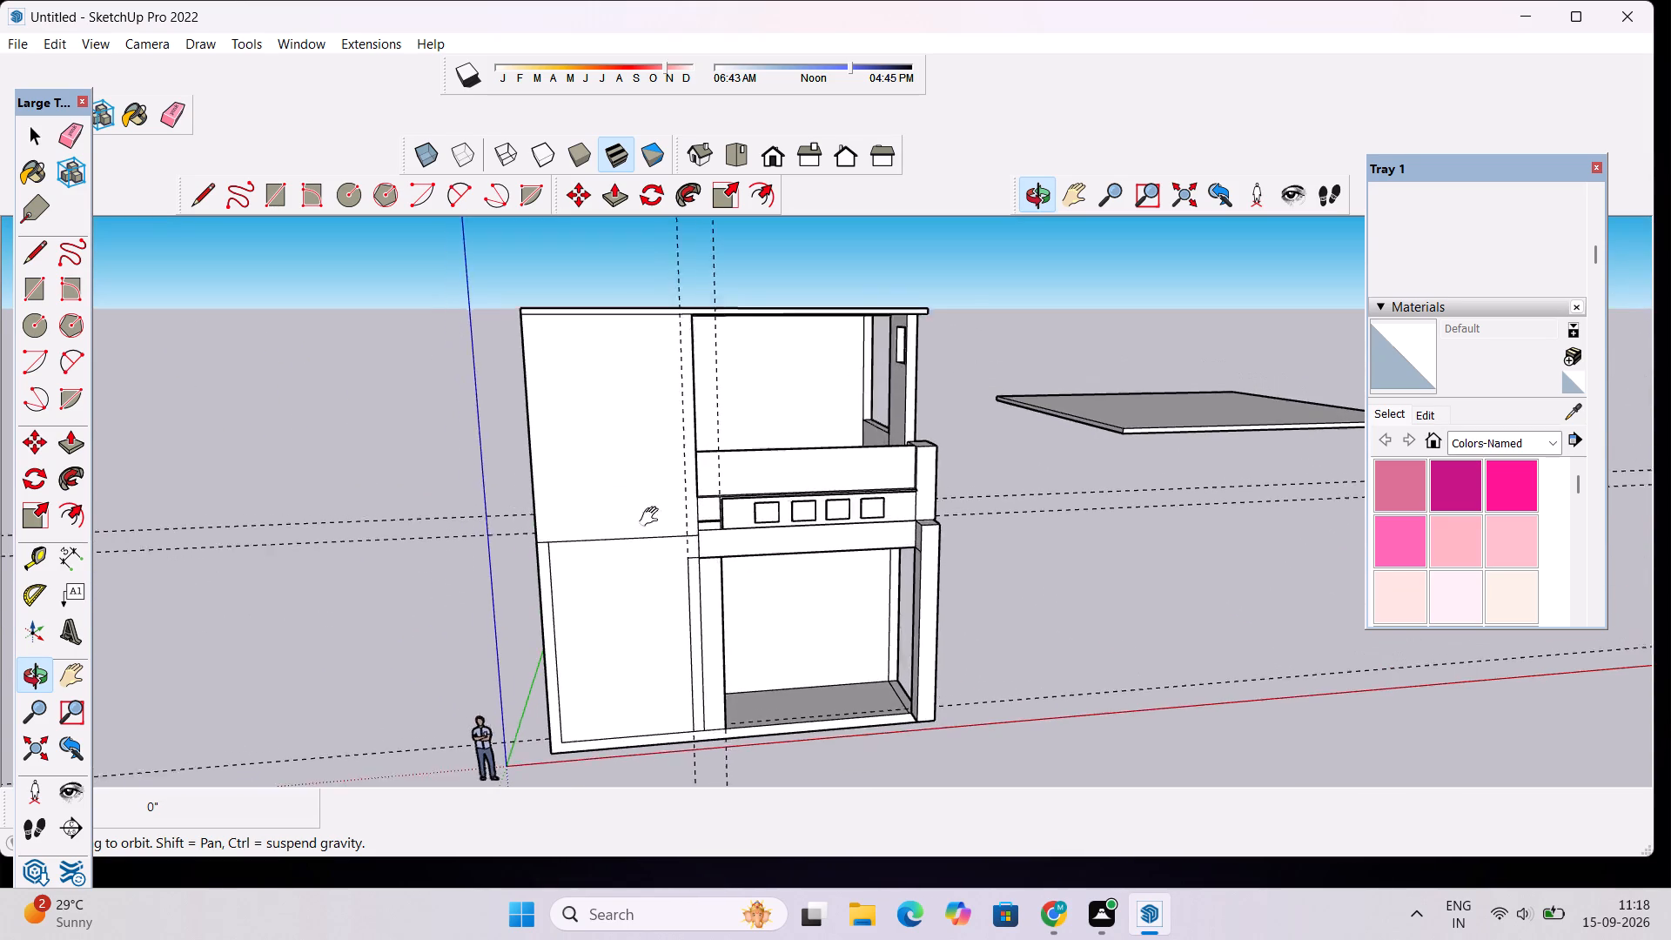
Erase the horizontal floor line and the inner vertical line on the solid part of the front wall.
left_click_drag(653, 517, 742, 559)
scroll(747, 591, "up", 7, "shift")
scroll(673, 592, "down", 3)
key("e")
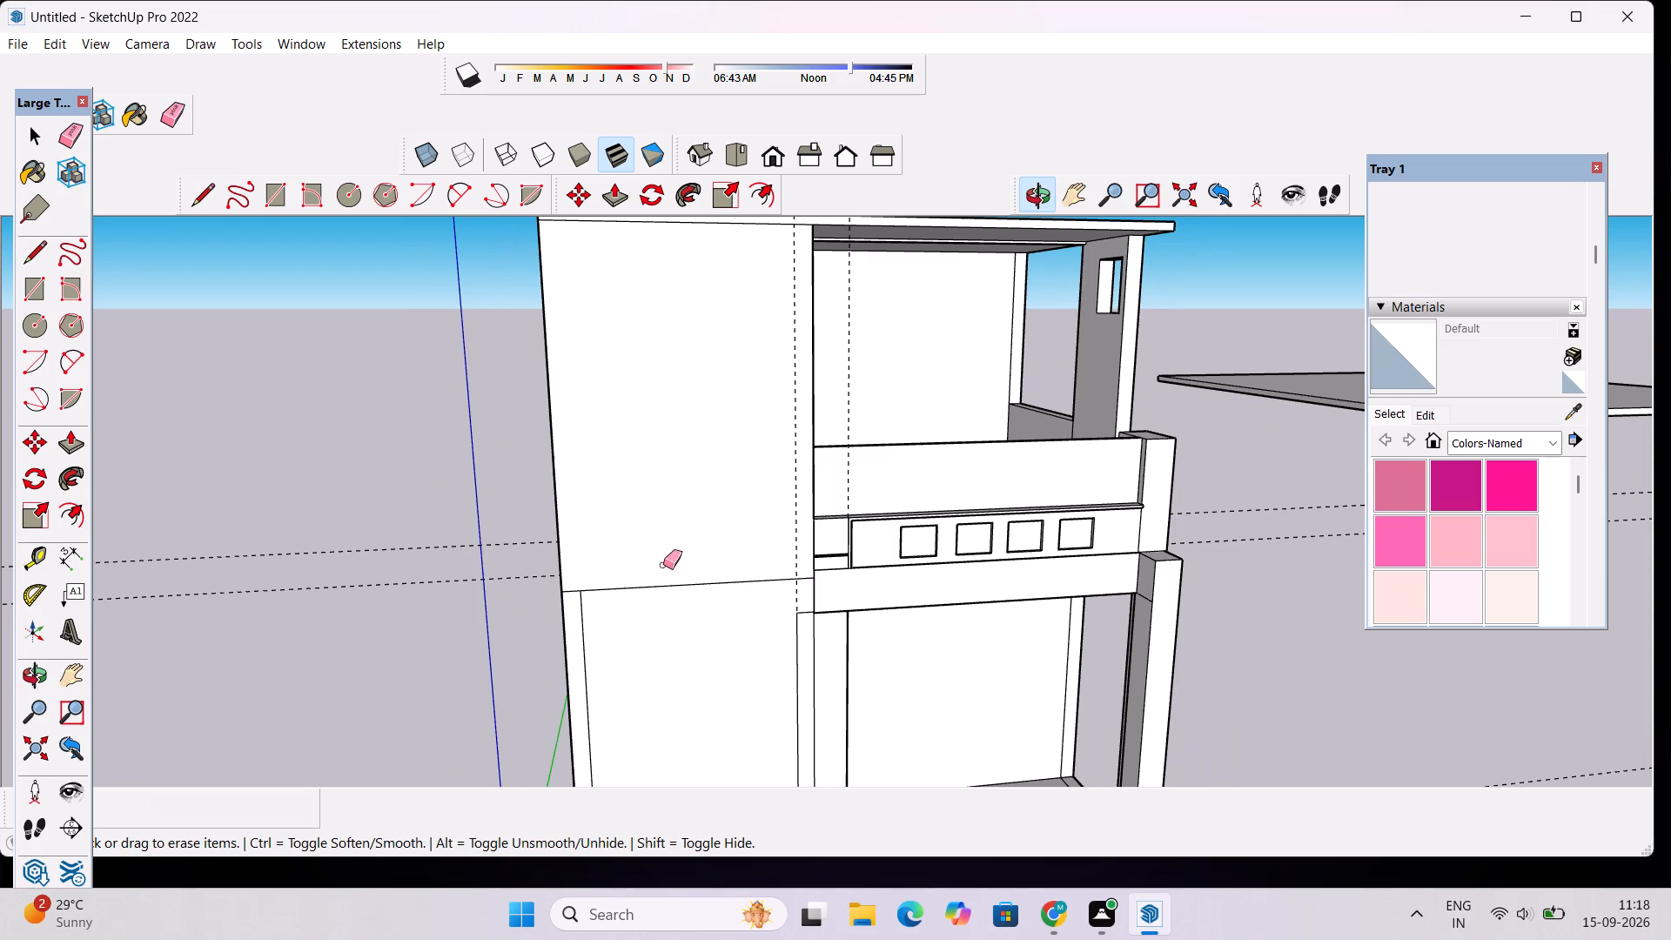
left_click_drag(663, 565, 580, 661)
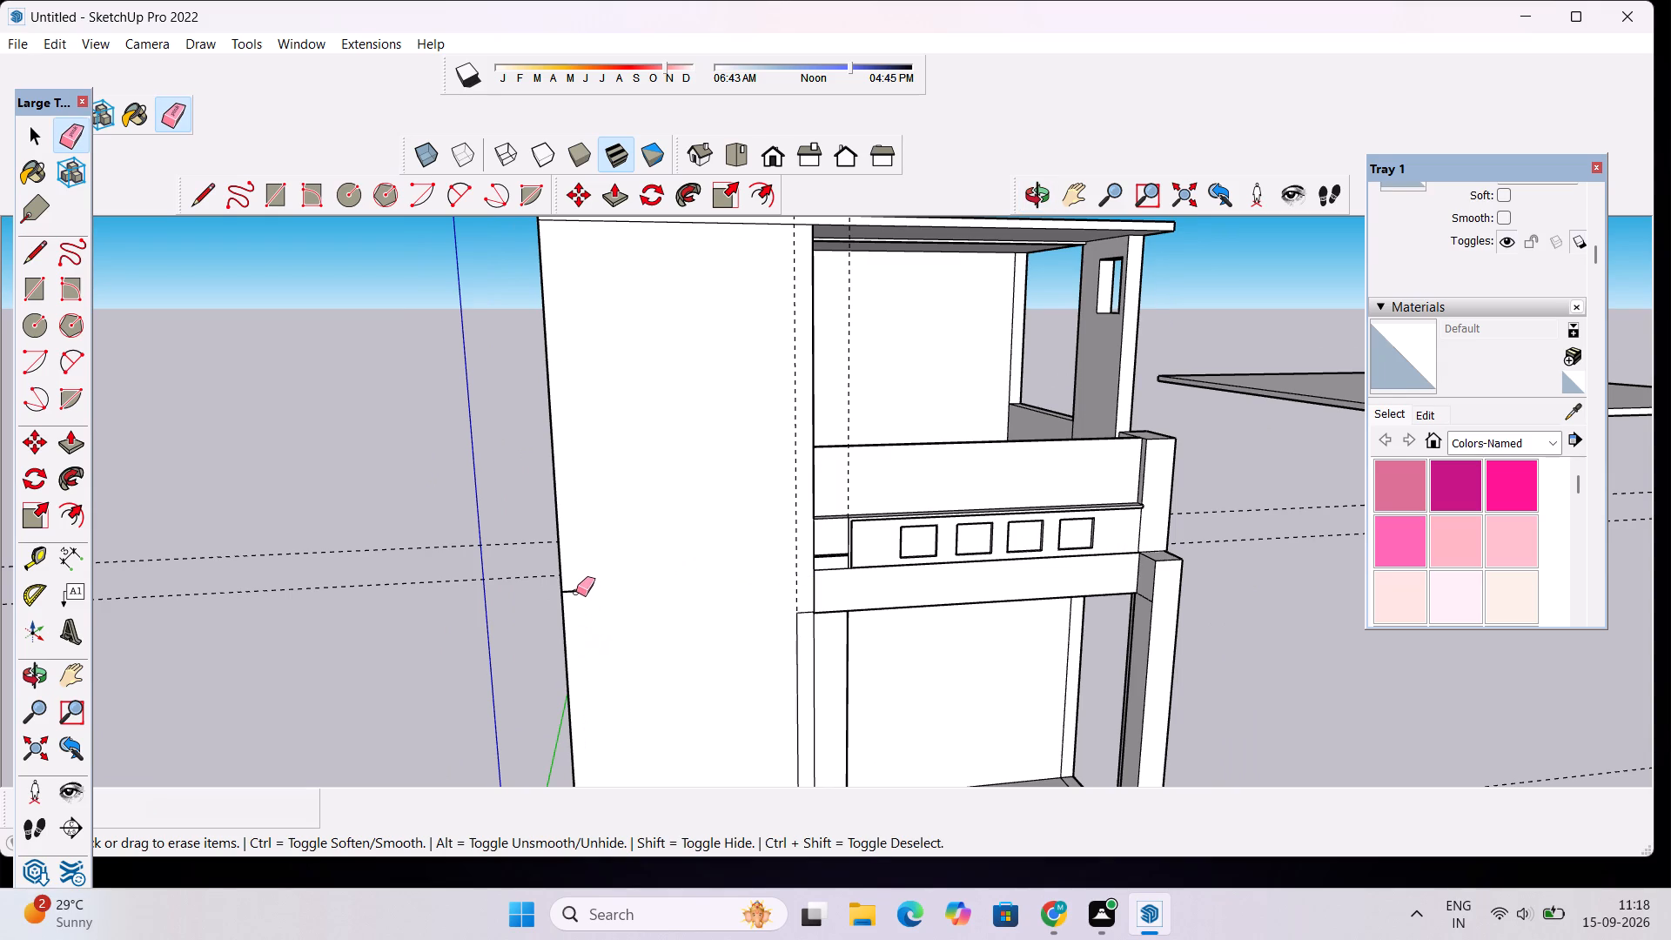
left_click(576, 592)
Examine the front facade, the corner columns and the side wall from low angles around the building.
left_click(1025, 205)
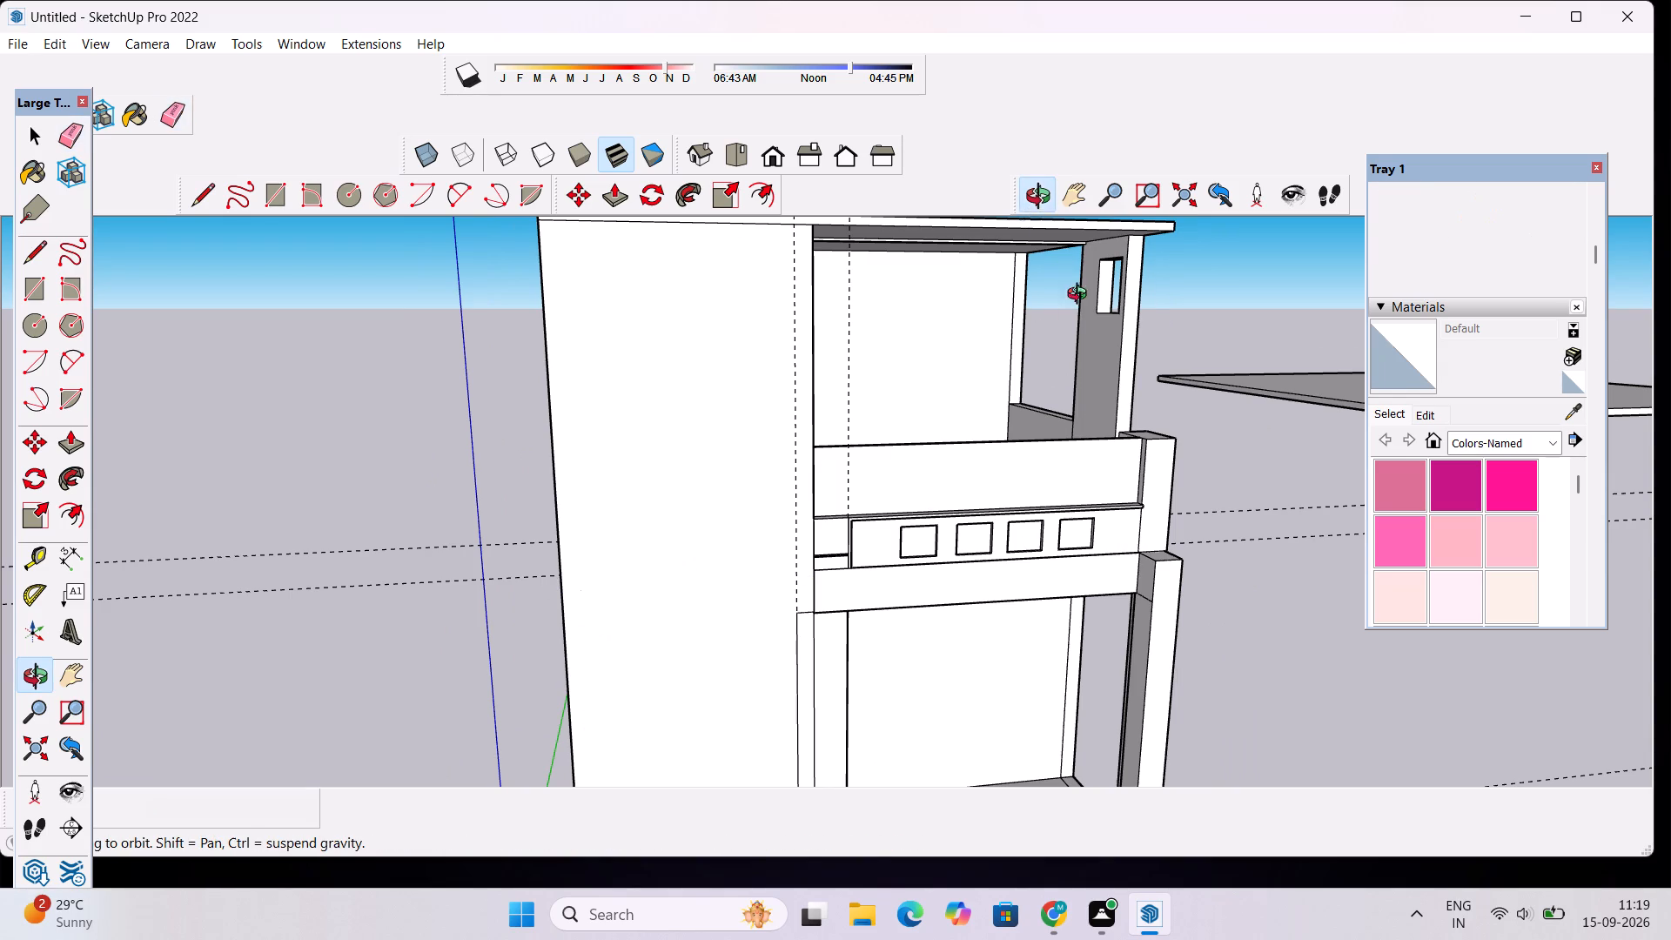
left_click_drag(1097, 339, 808, 318)
scroll(803, 305, "down", 1)
scroll(787, 397, "down", 3)
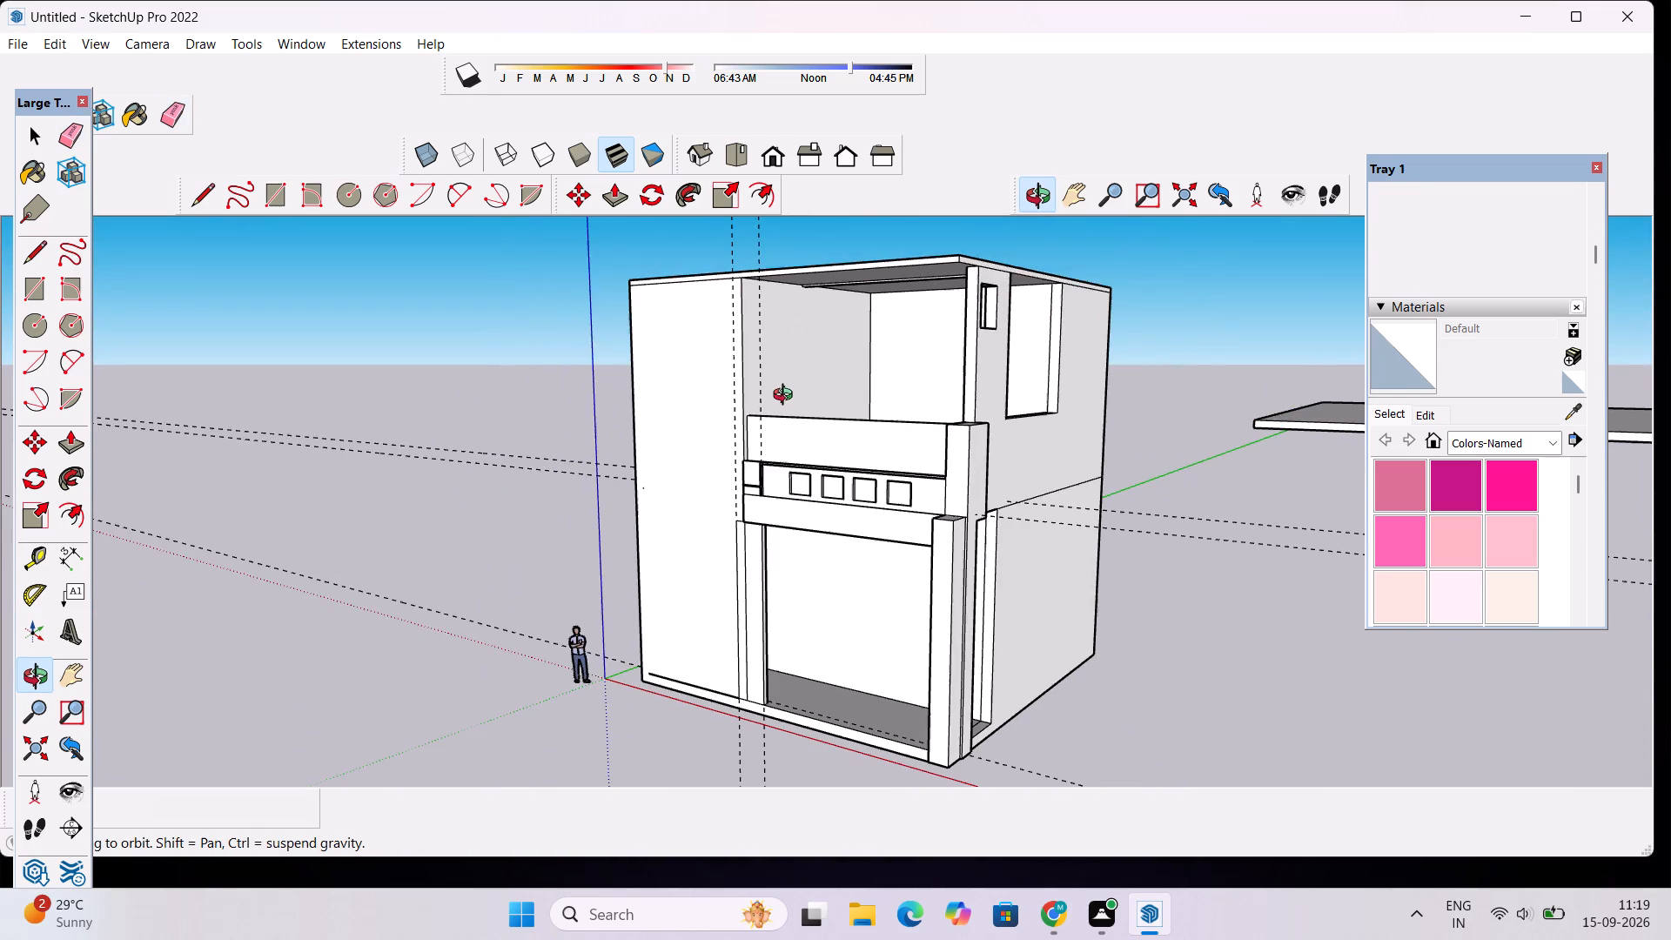
left_click_drag(943, 540, 691, 422)
scroll(897, 578, "up", 5)
left_click_drag(916, 577, 787, 581)
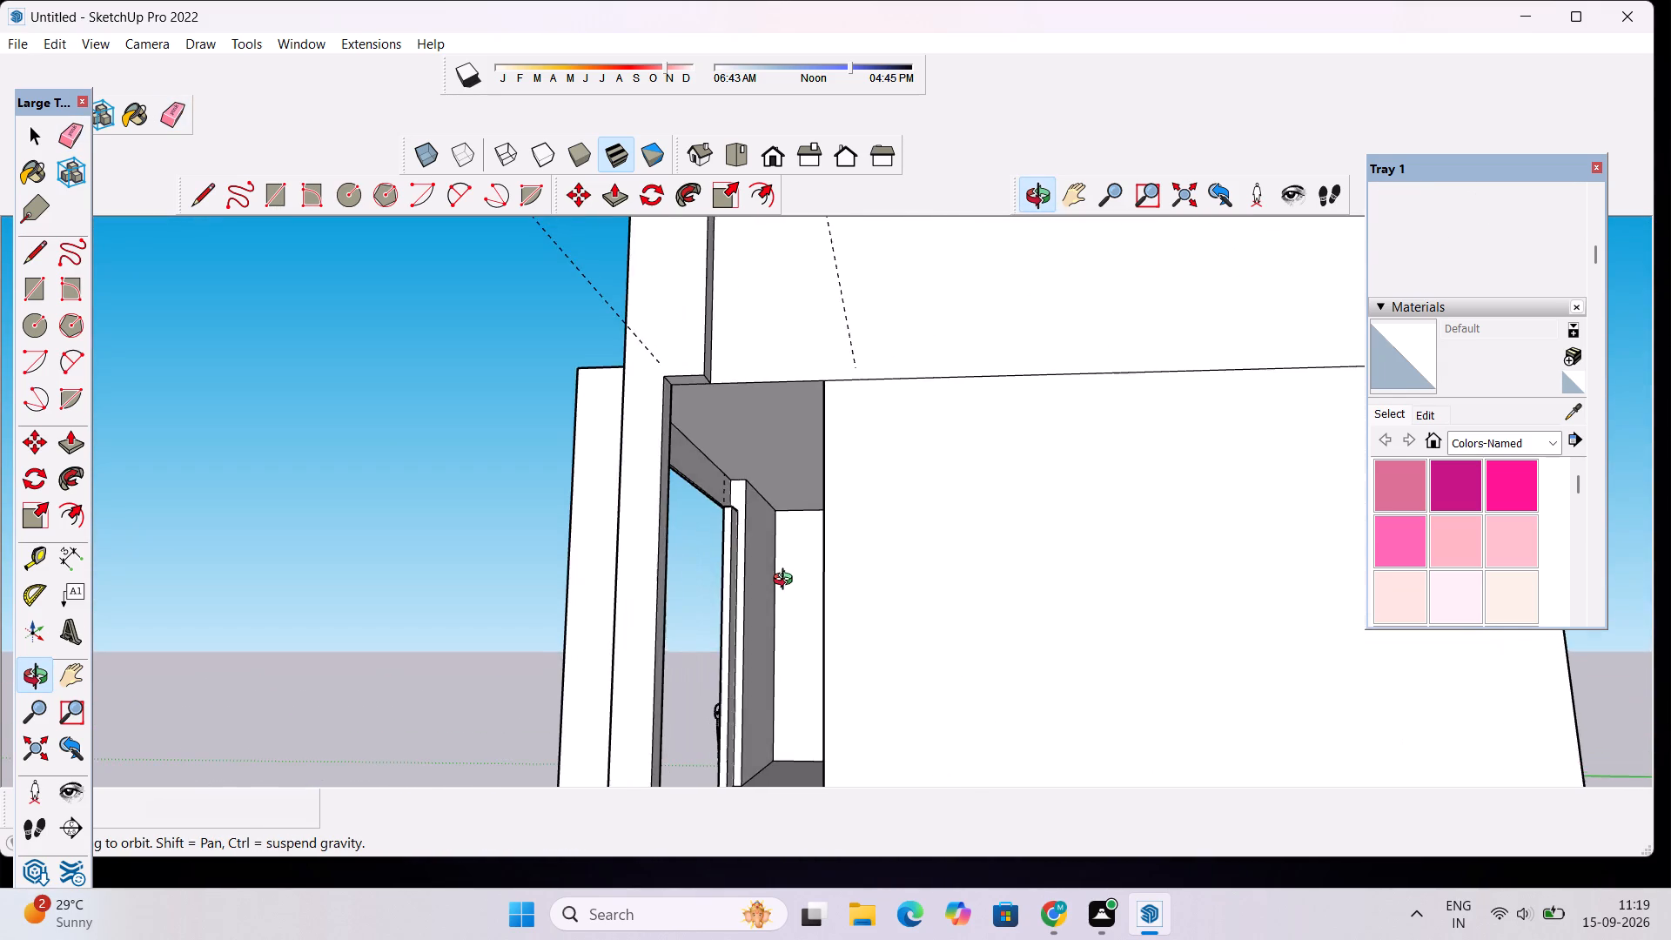
left_click_drag(787, 581, 993, 578)
scroll(872, 501, "down", 3)
left_click_drag(740, 498, 895, 539)
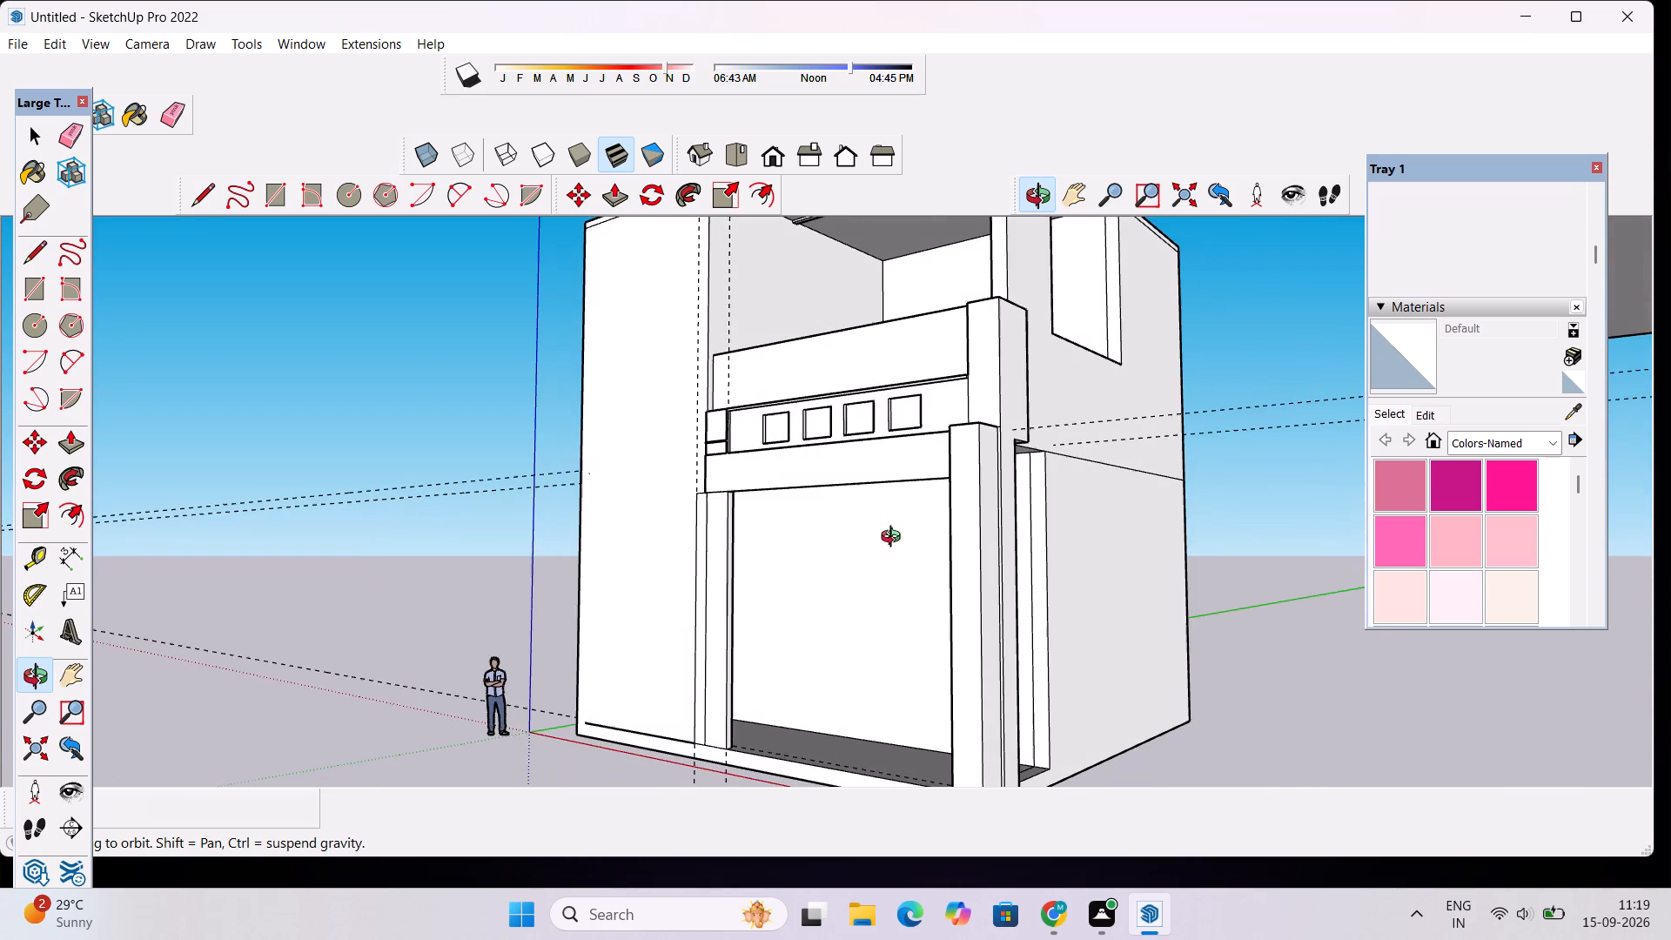
scroll(817, 489, "down", 2)
left_click_drag(718, 474, 978, 486)
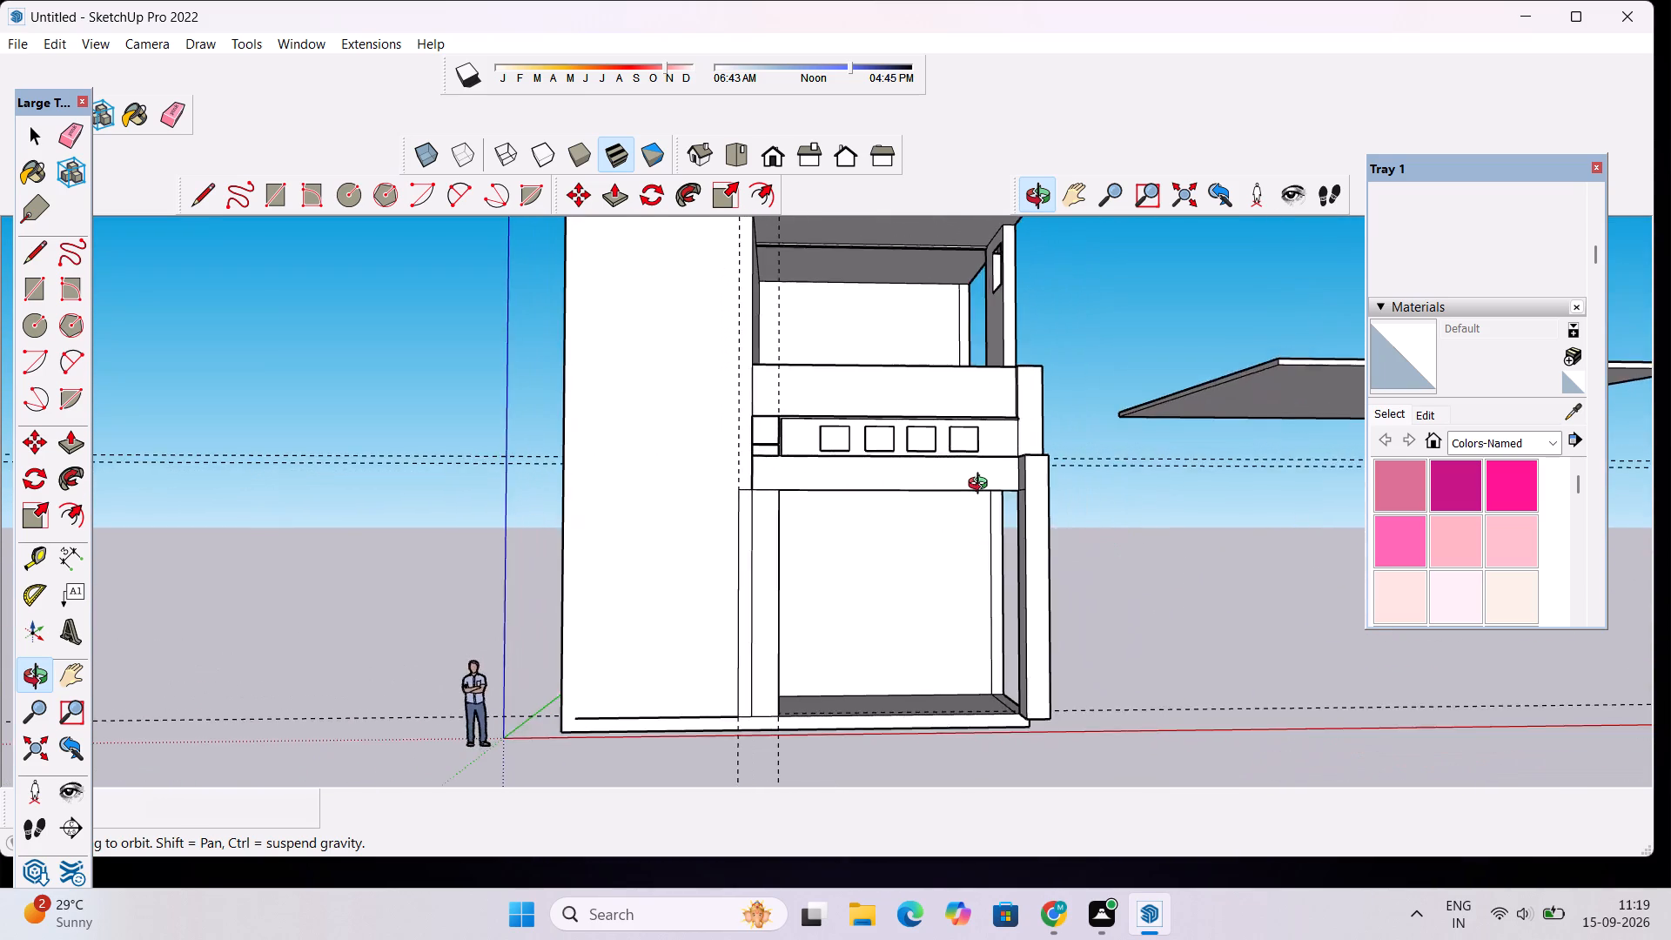
Erase the remaining horizontal line just above the base of the solid front wall.
scroll(982, 486, "down", 5)
scroll(902, 461, "down", 3)
left_click_drag(896, 422, 887, 521)
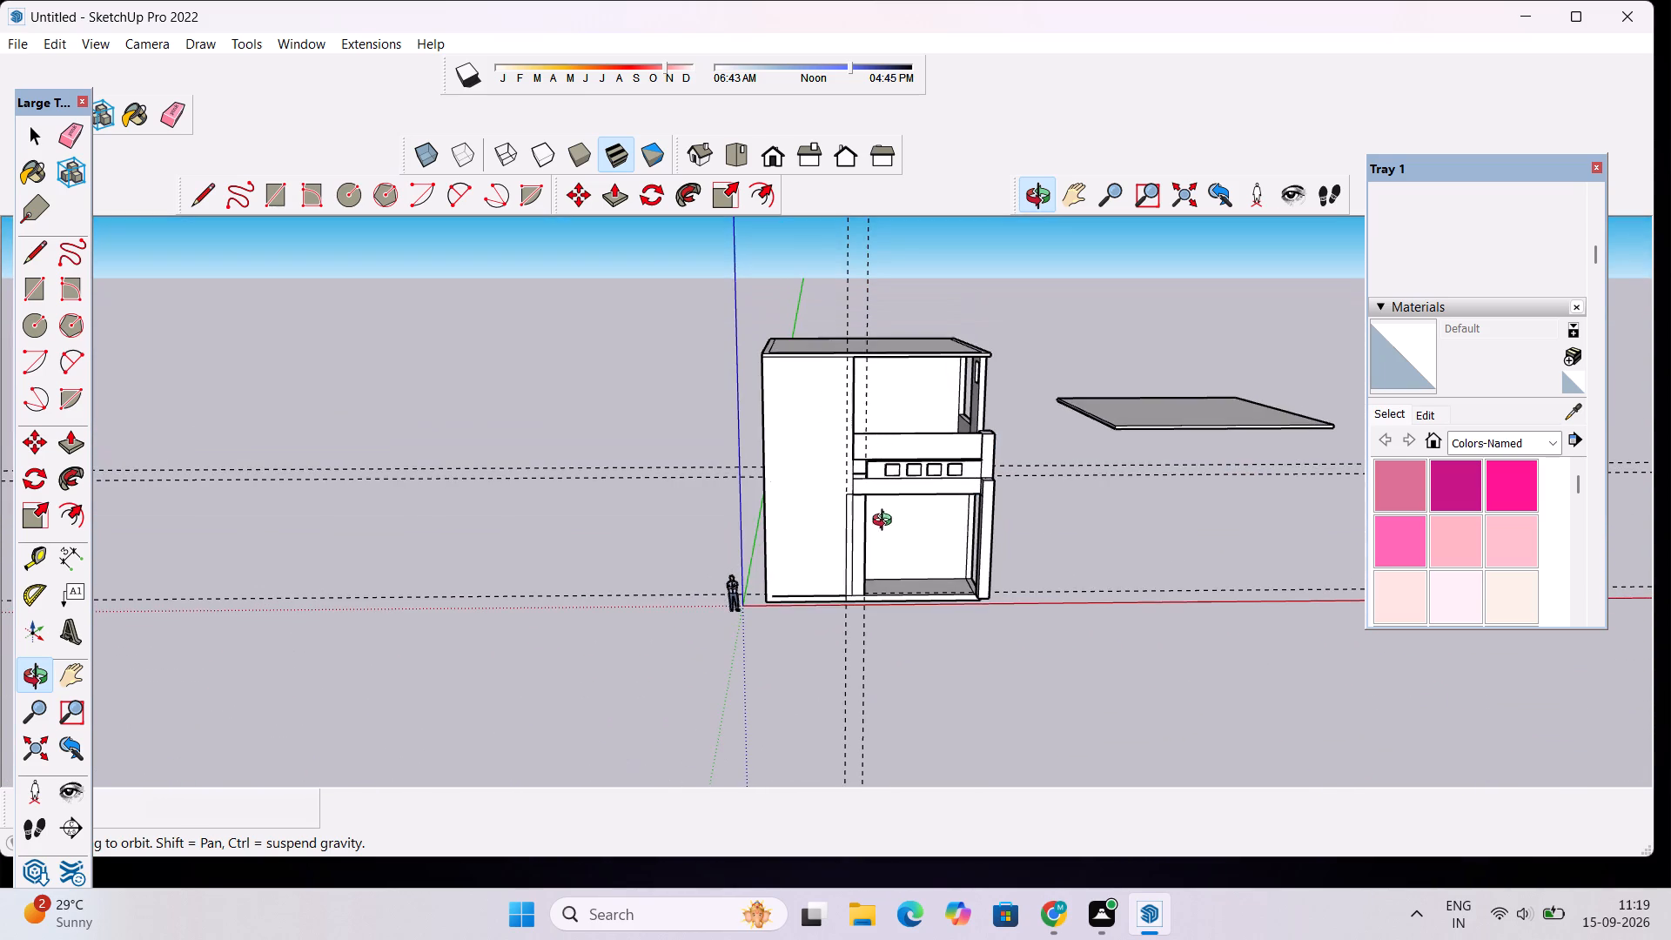
scroll(858, 614, "up", 14)
key("e")
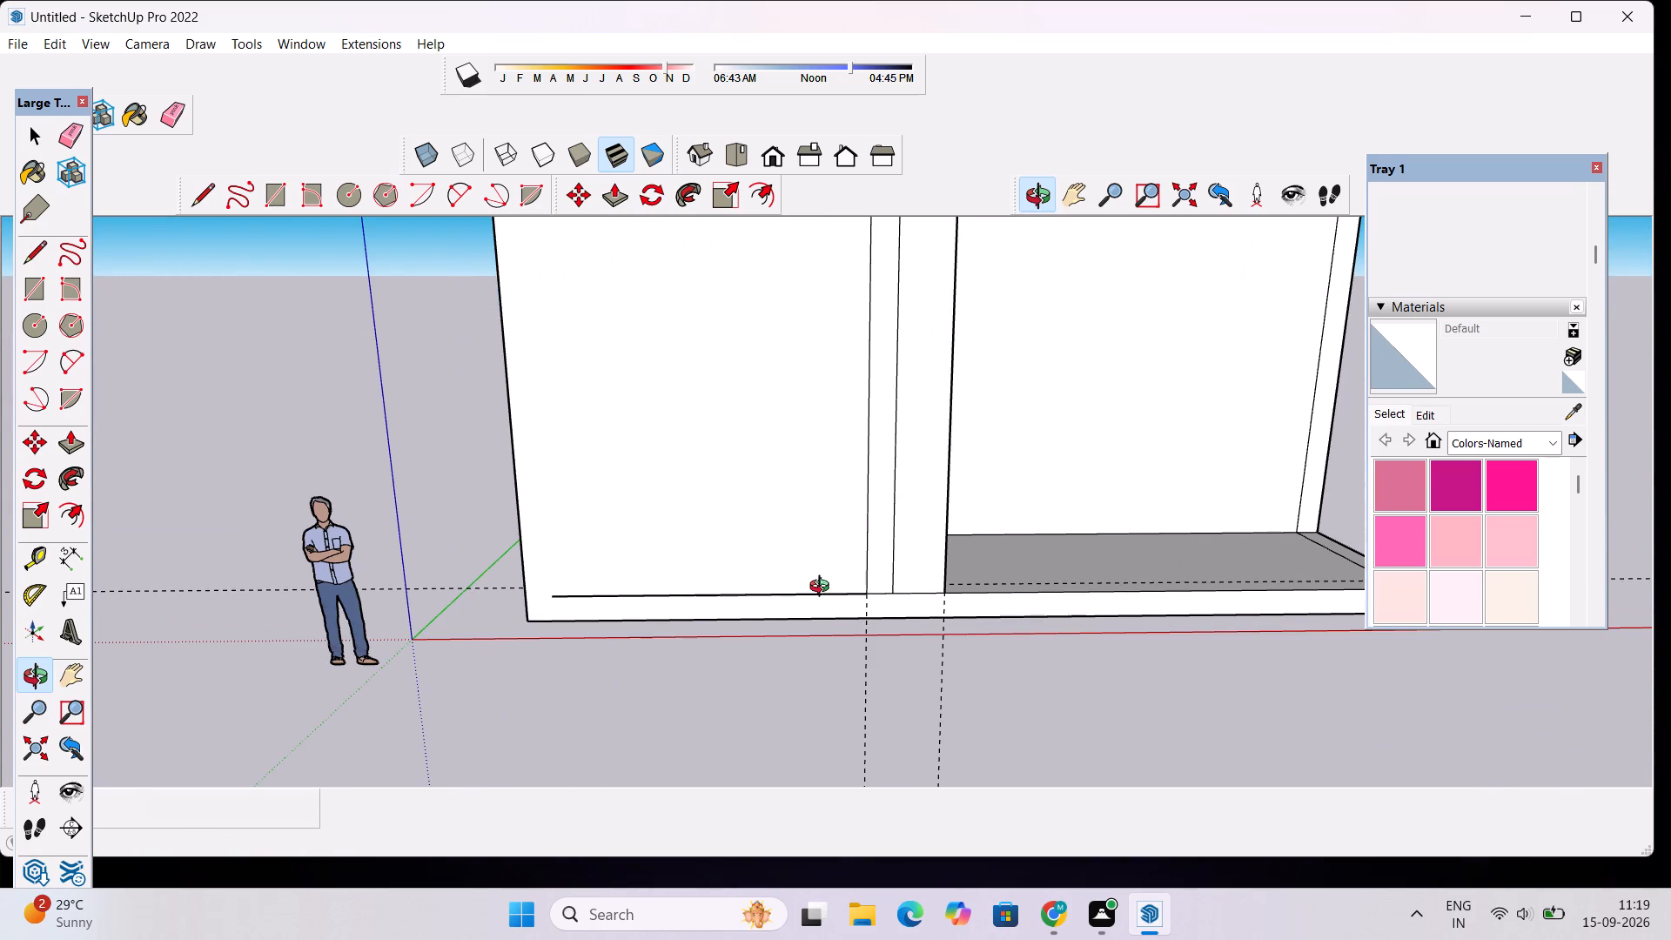
left_click_drag(814, 585, 815, 598)
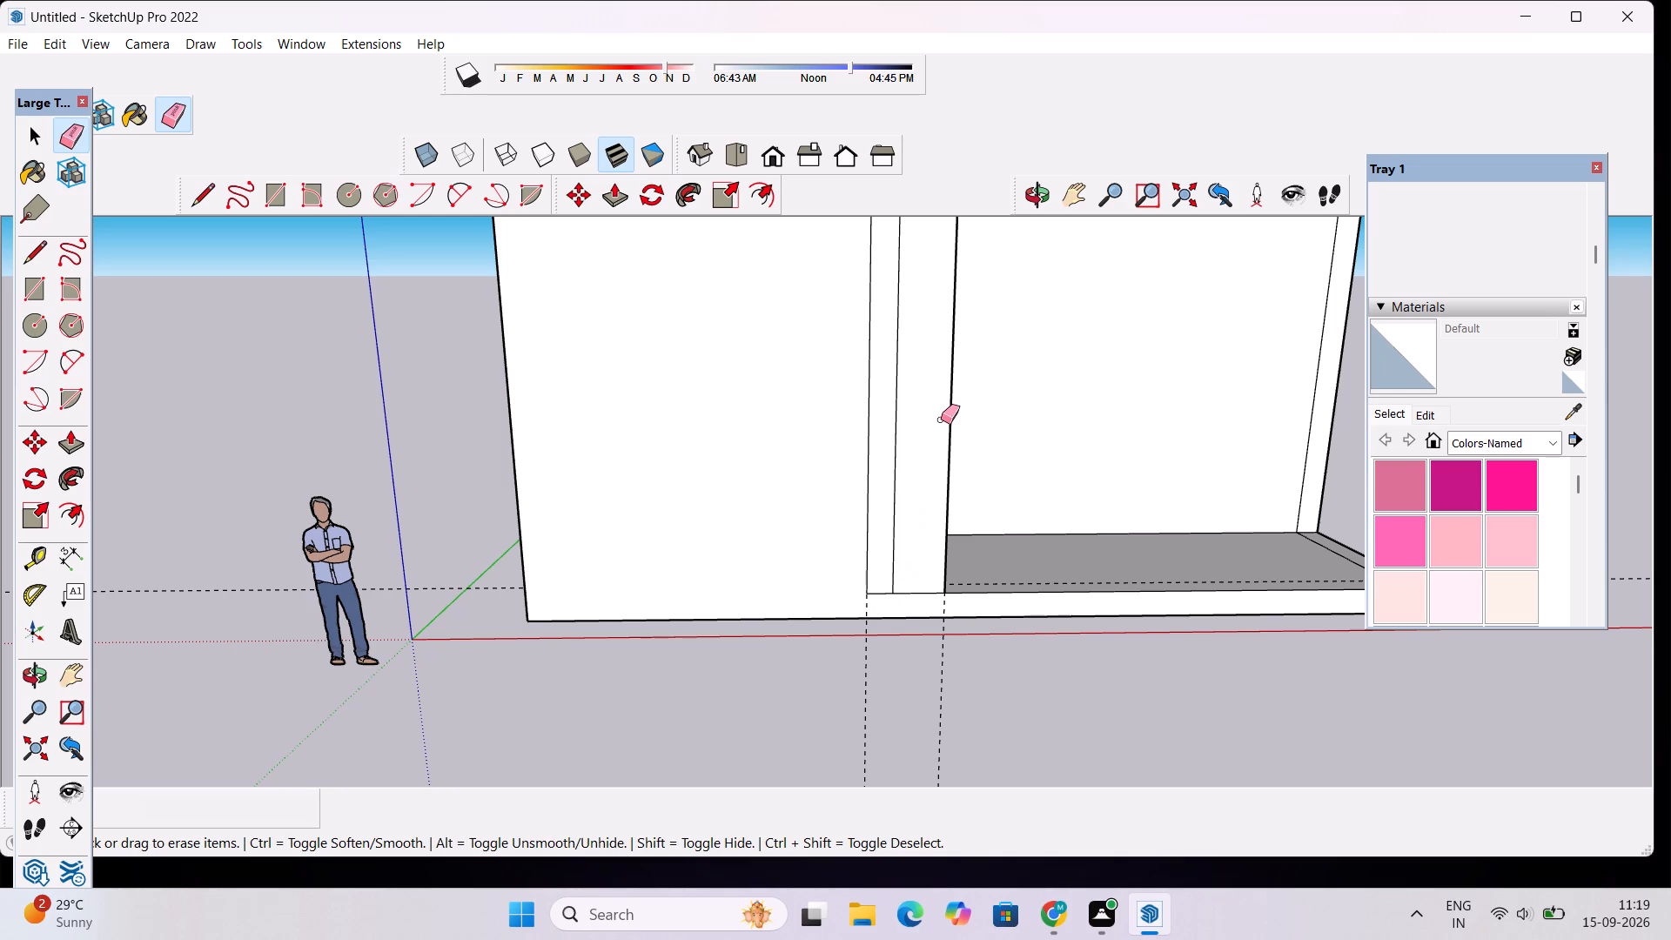
Push/Pull the narrow strip and the adjoining column face beside the ground-floor opening 2" forward to meet the beam above.
left_click(1029, 196)
left_click_drag(984, 351, 971, 526)
scroll(971, 526, "down", 3)
scroll(935, 465, "up", 2)
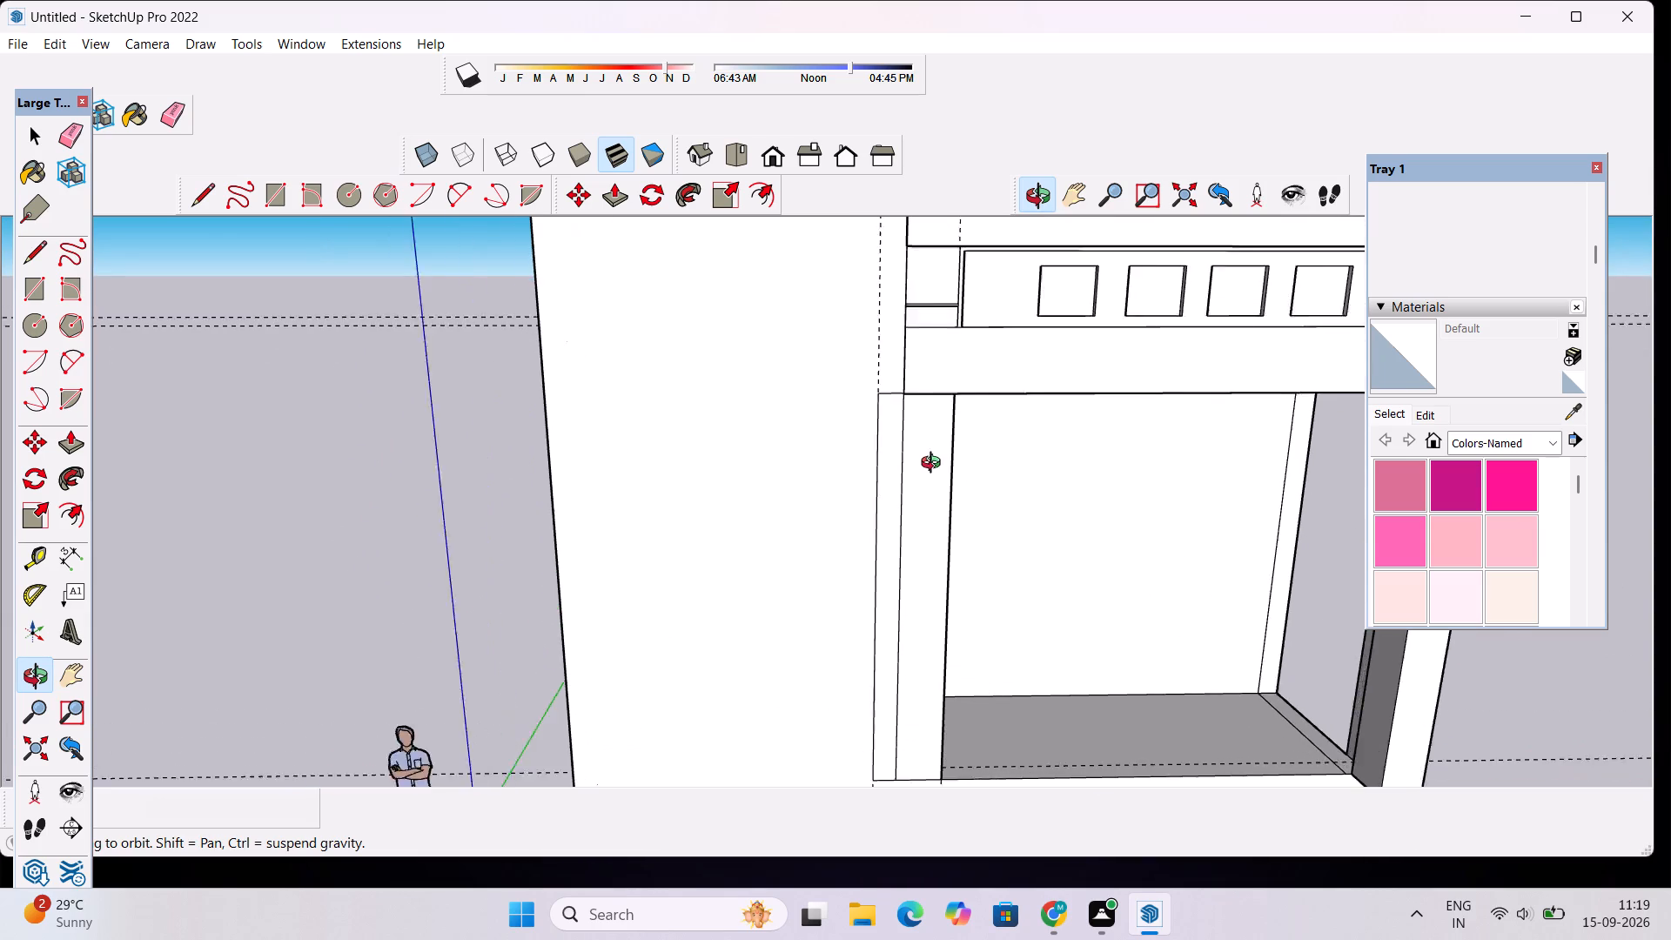
scroll(935, 465, "up", 1)
left_click_drag(881, 499, 1115, 564)
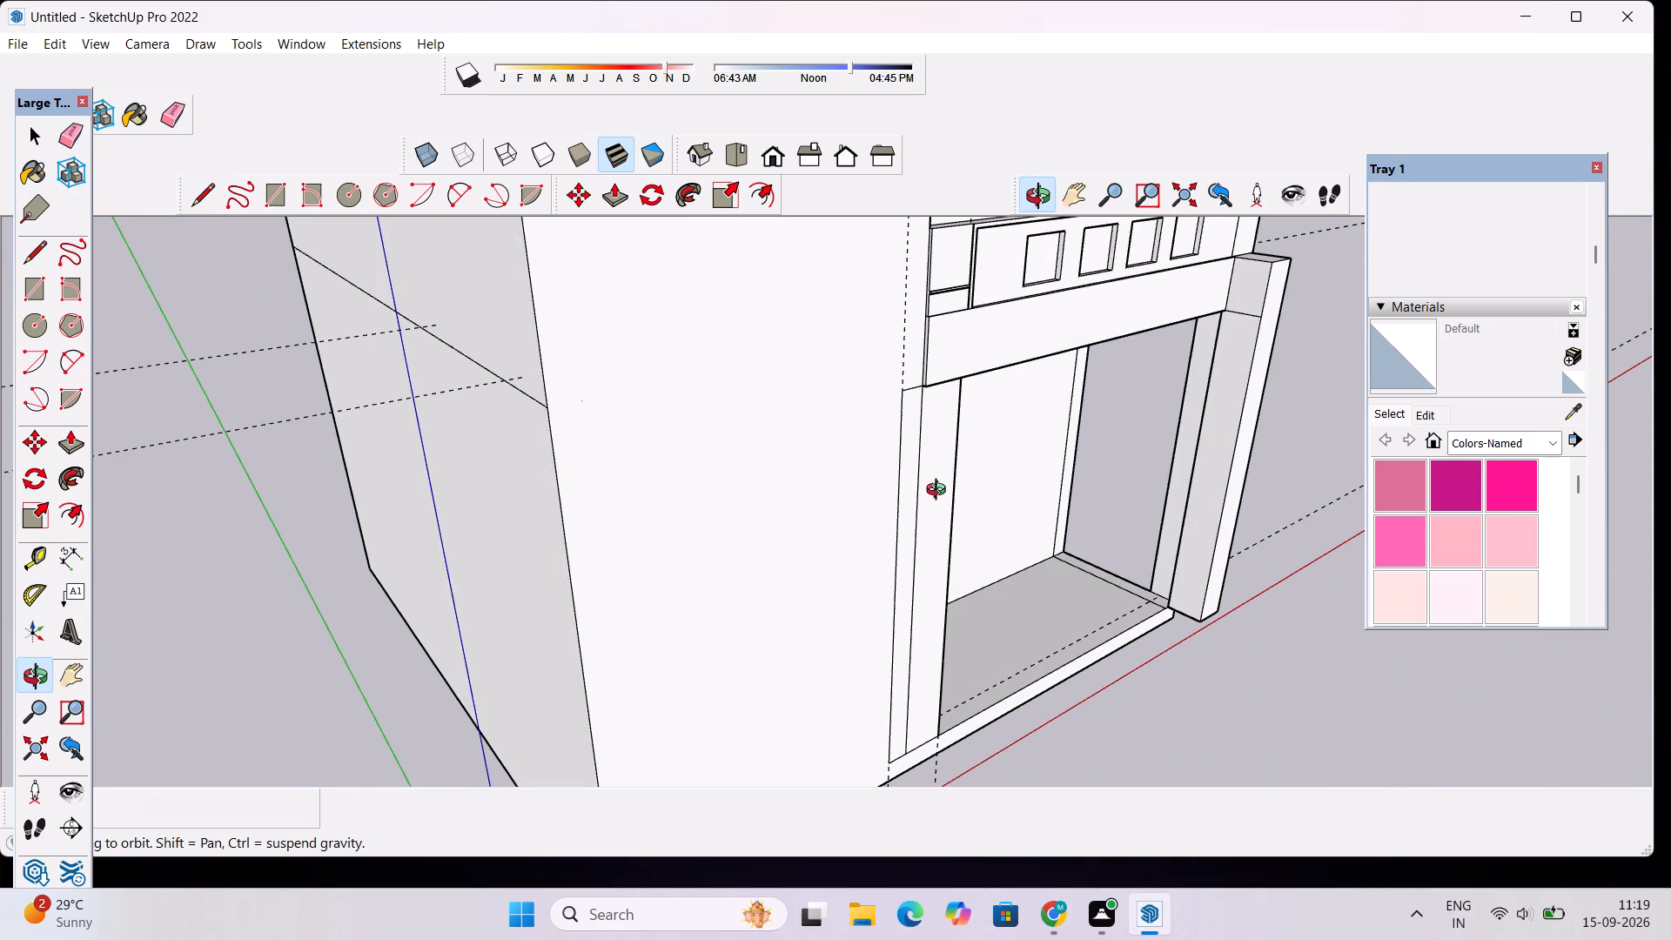
left_click_drag(927, 467, 923, 528, "shift")
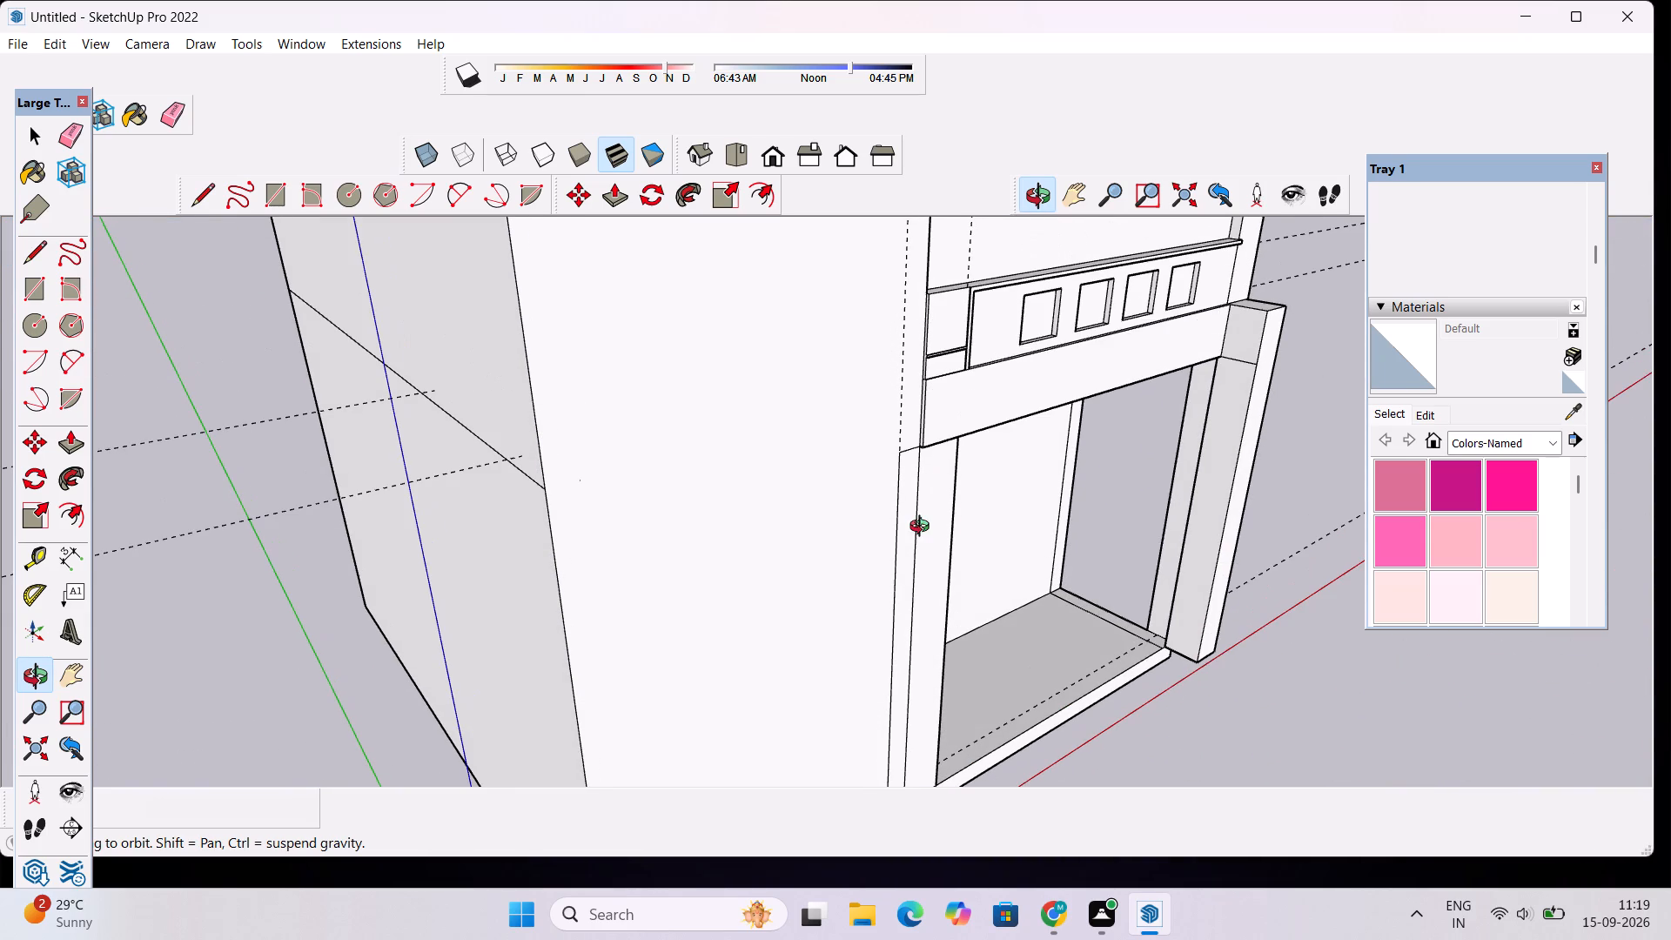
scroll(919, 518, "up", 3)
key("p")
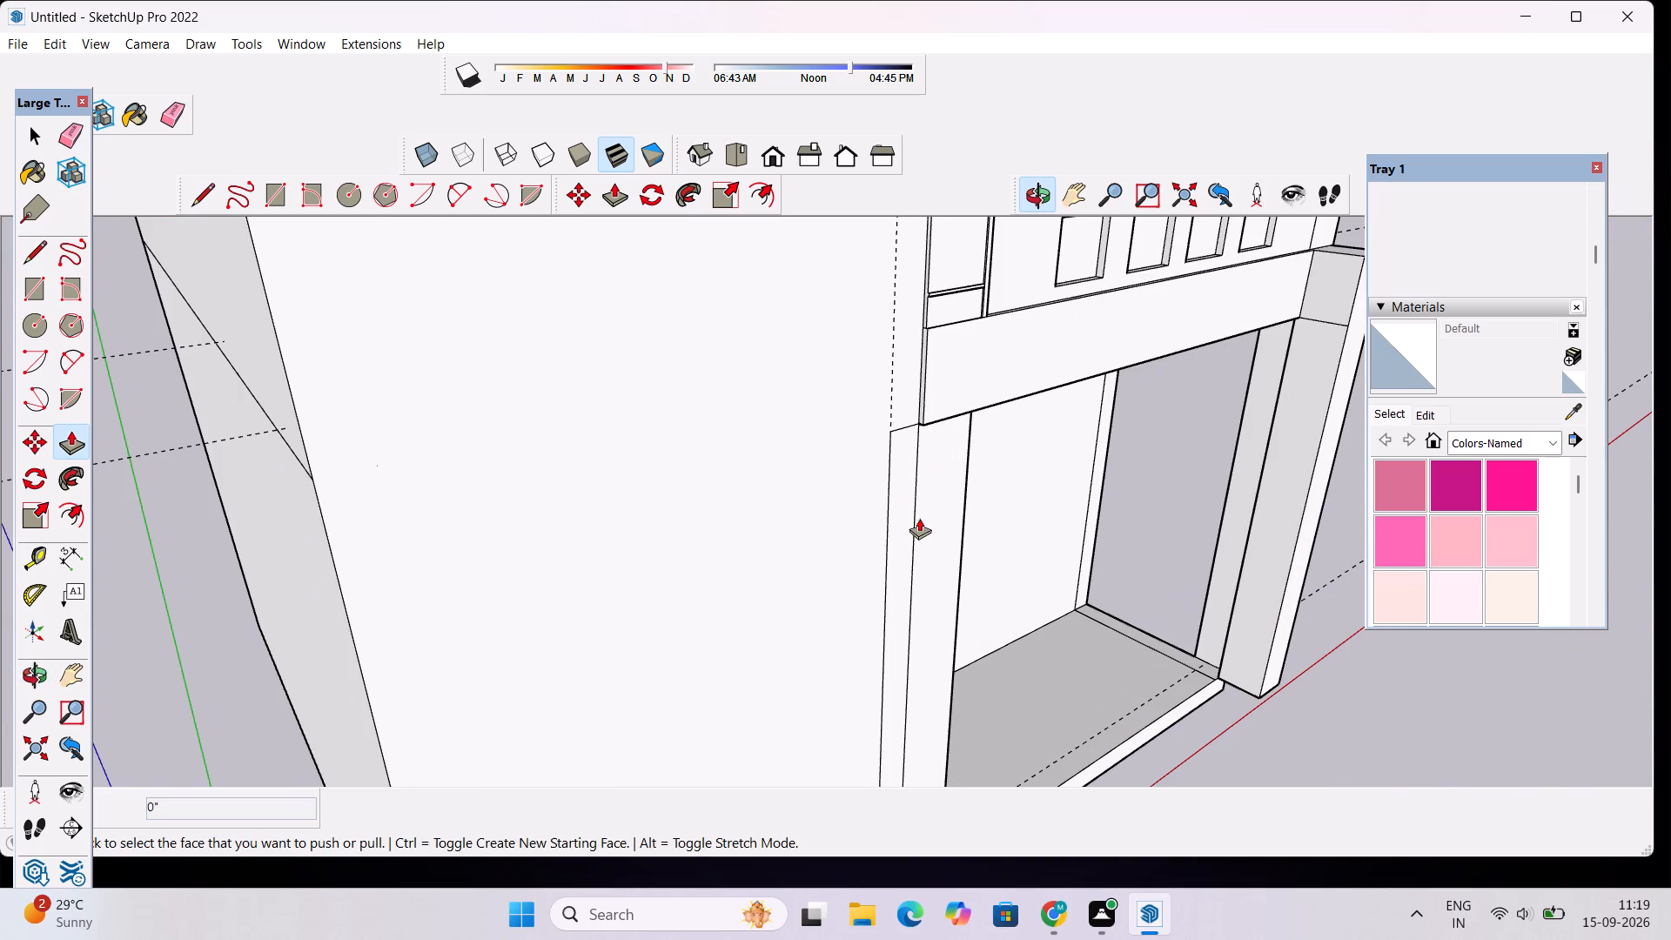
left_click(909, 531)
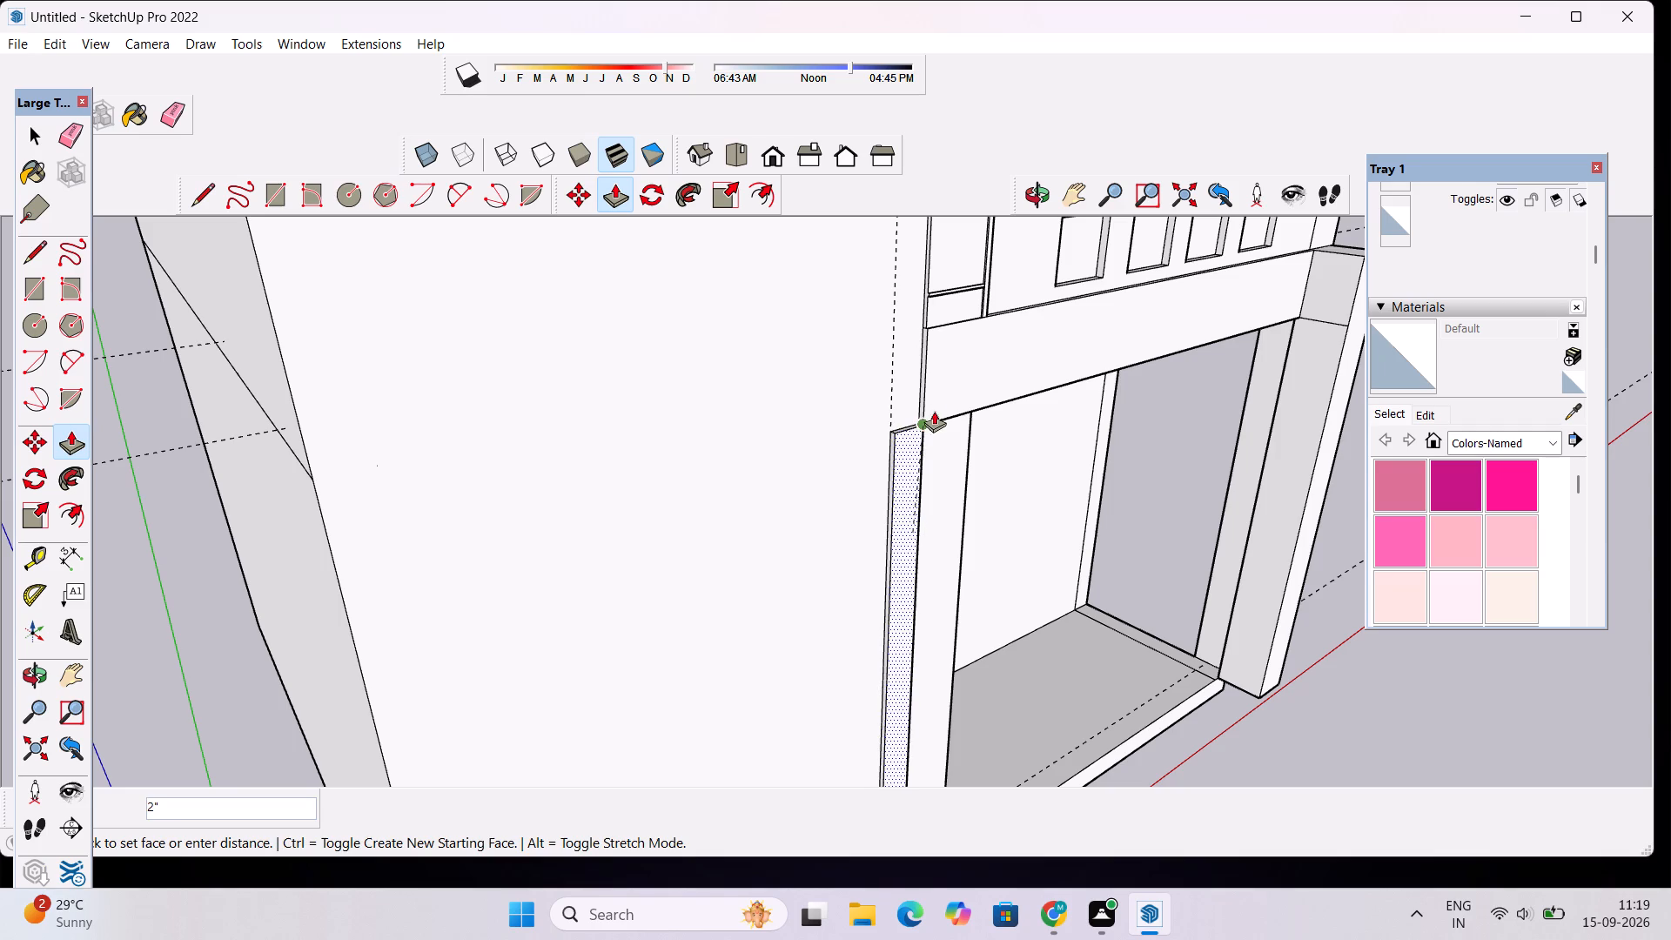
left_click(938, 408)
left_click(939, 467)
left_click(958, 387)
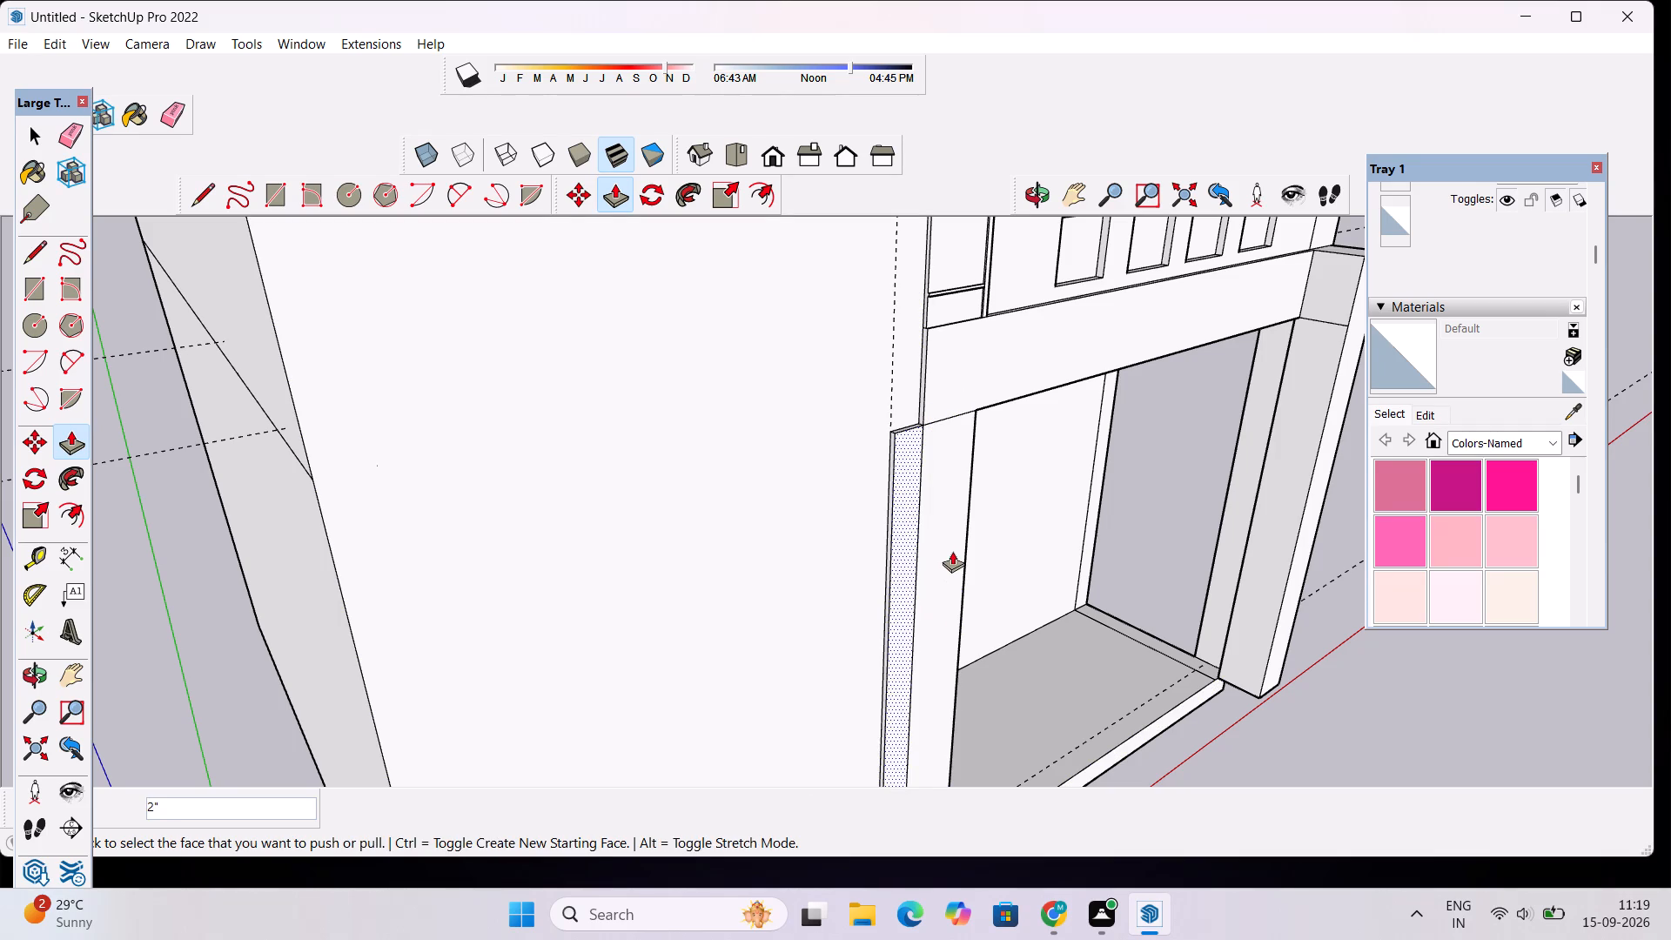
Examine the junction of the column strip, the beam and the solid front wall from close up and from farther away.
left_click(1029, 194)
left_click_drag(1045, 459, 881, 568)
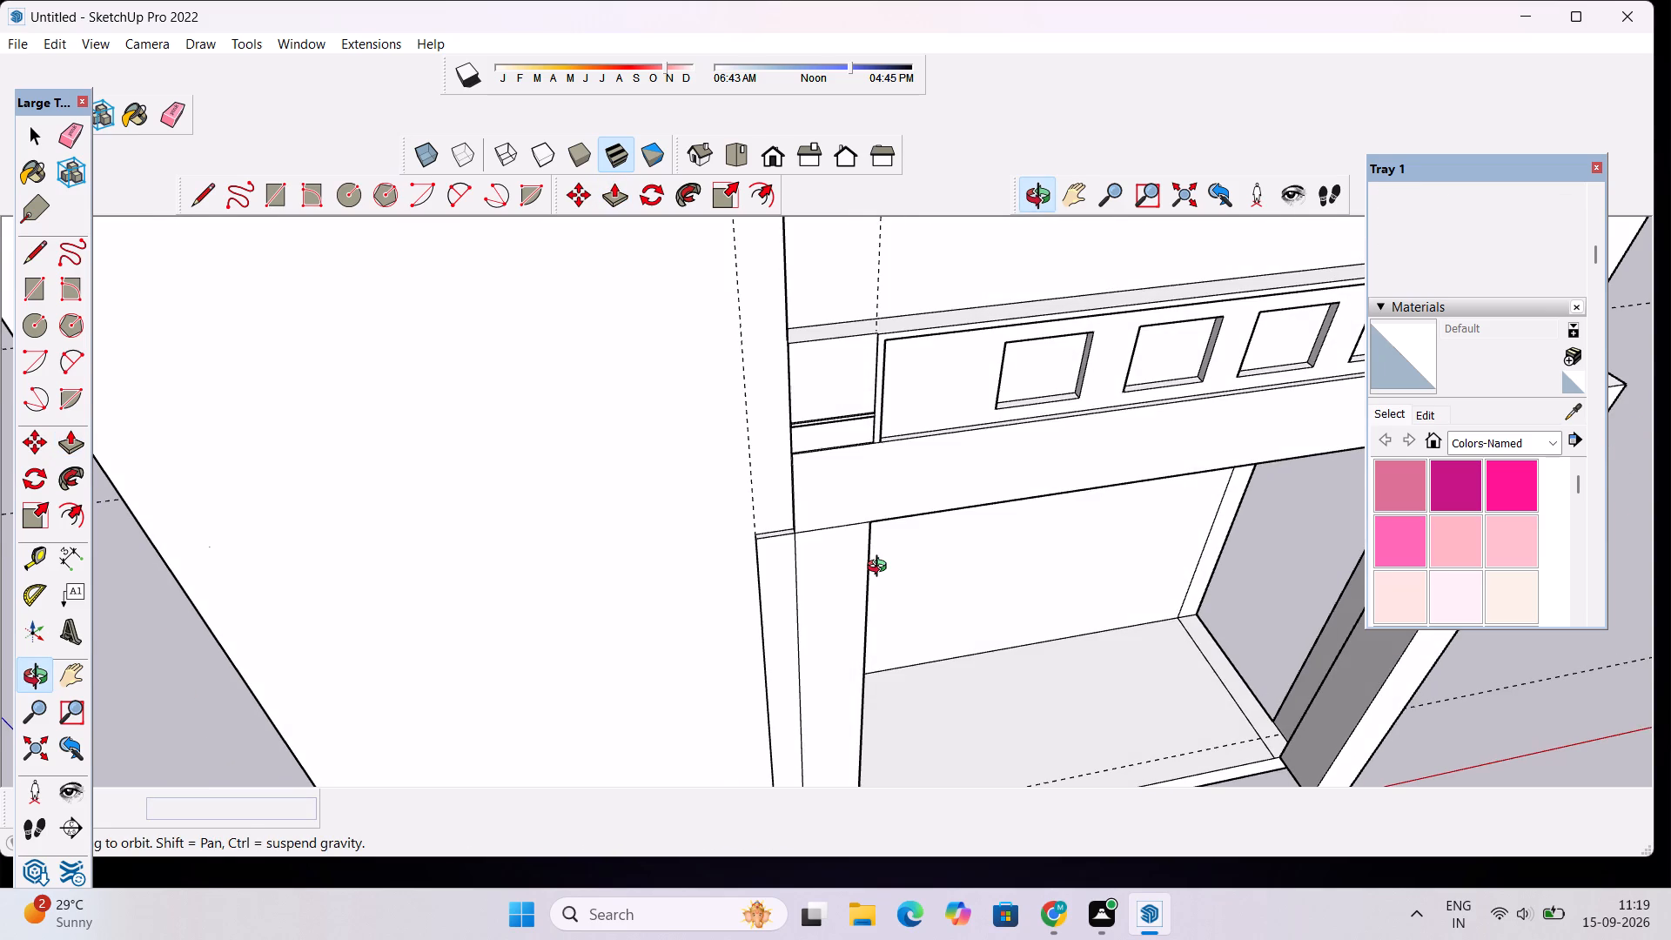
scroll(881, 563, "down", 3)
left_click_drag(948, 597, 876, 406)
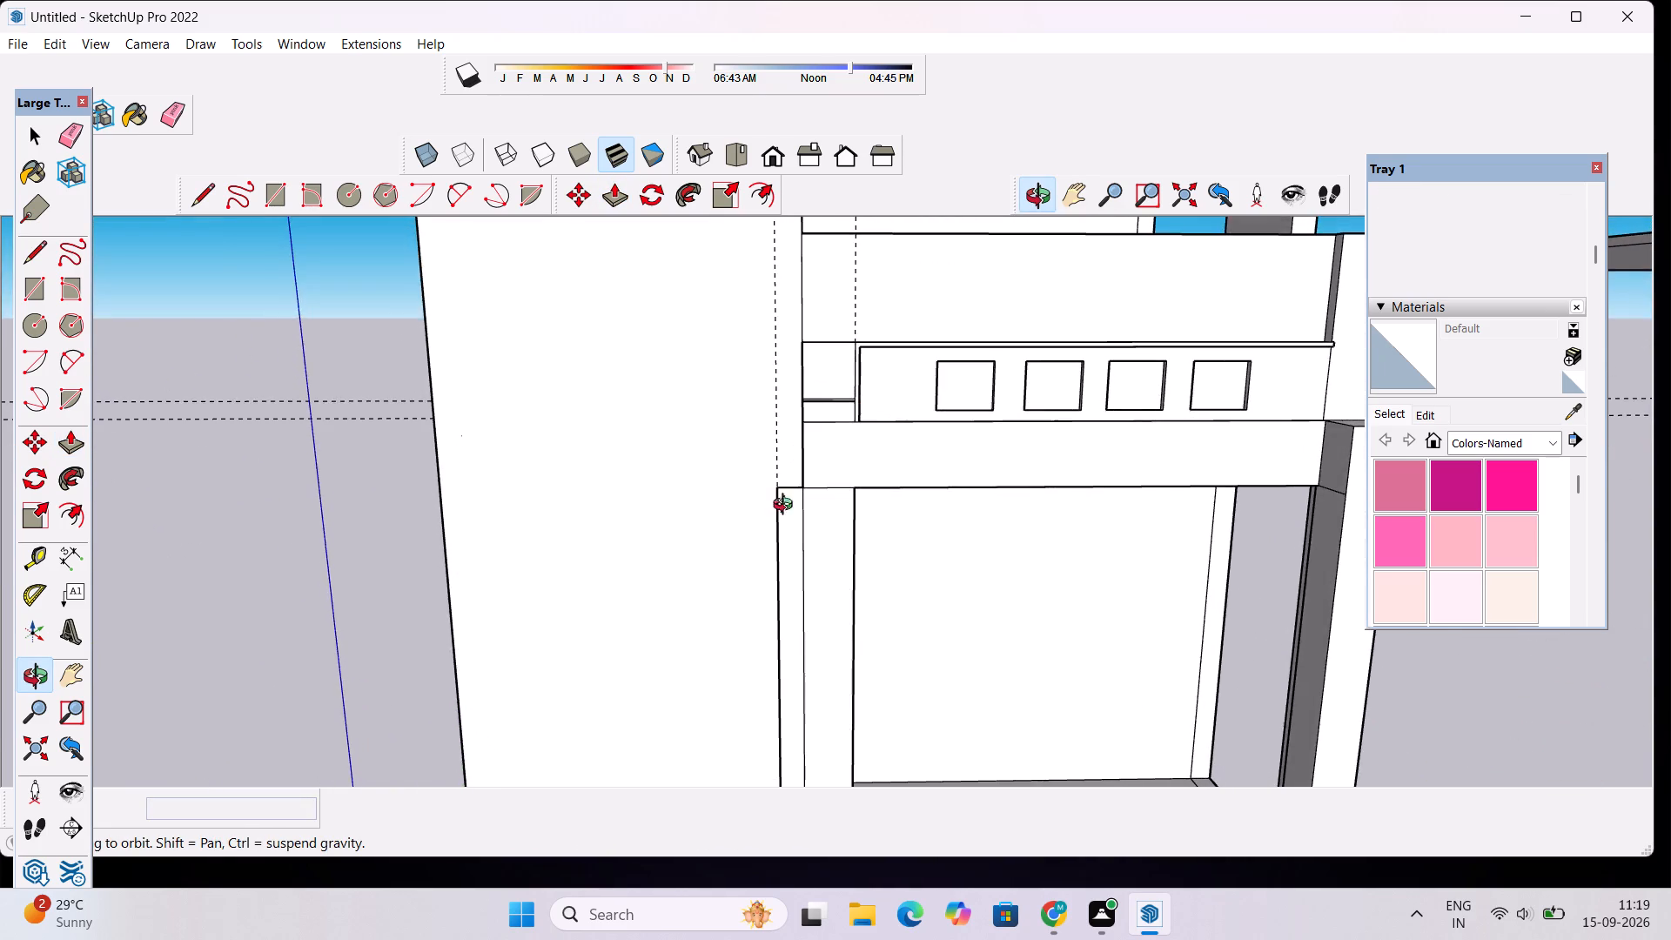
scroll(778, 591, "up", 4)
left_click_drag(780, 555, 916, 691)
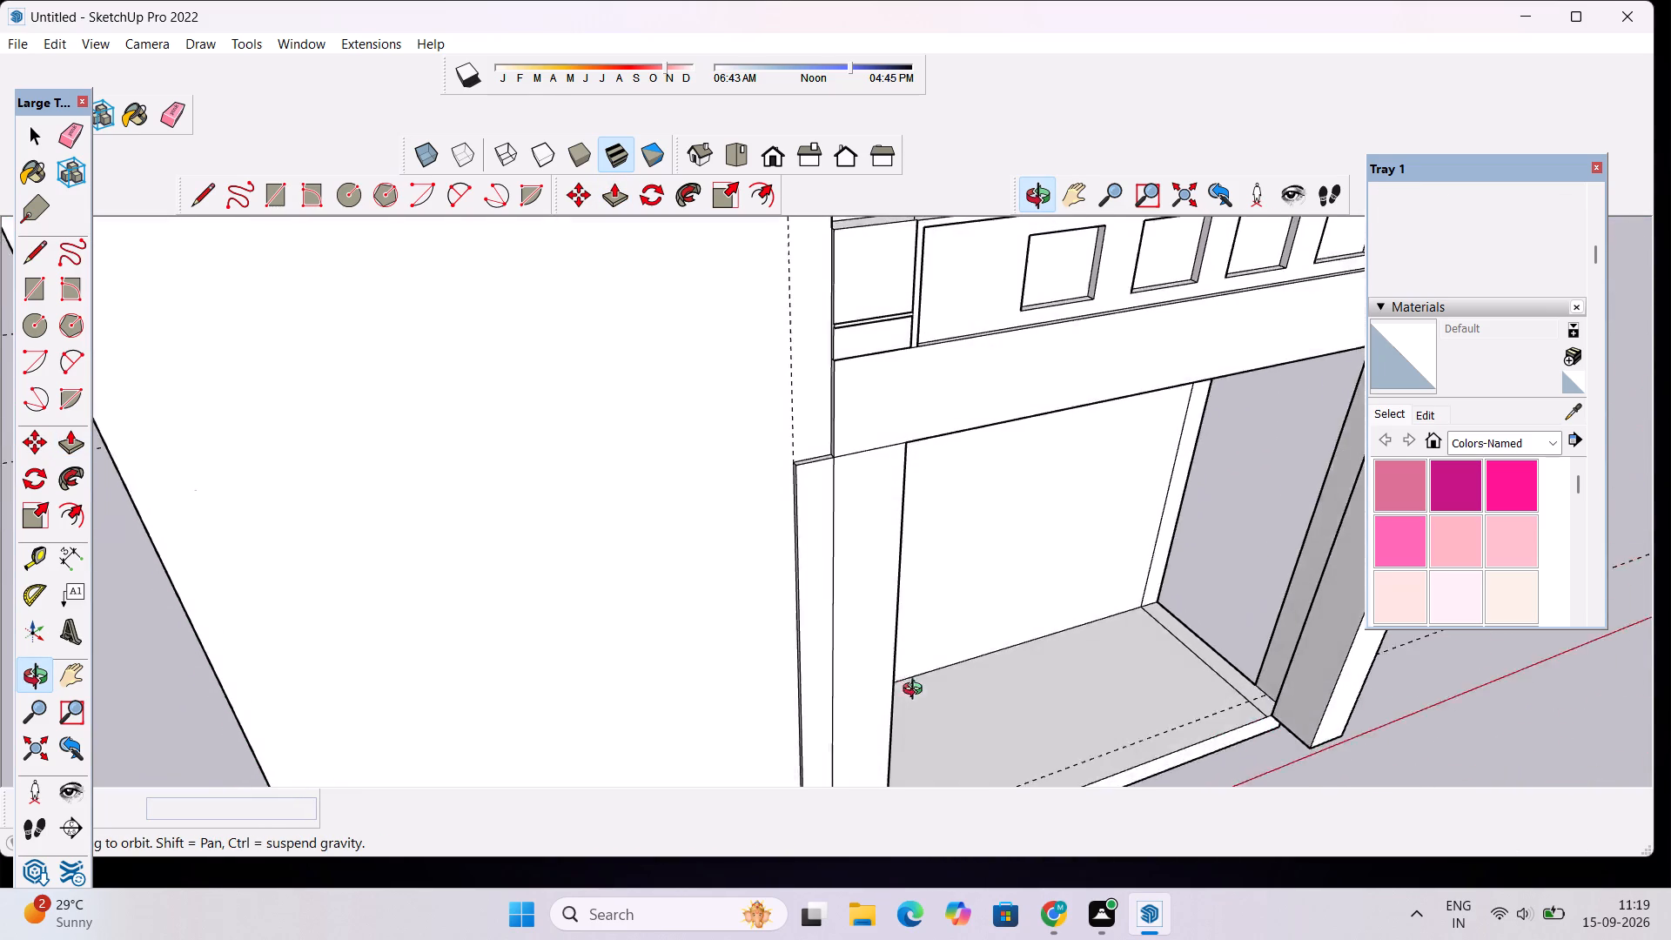
left_click_drag(916, 691, 893, 672)
scroll(893, 668, "down", 3)
left_click_drag(915, 682, 873, 651)
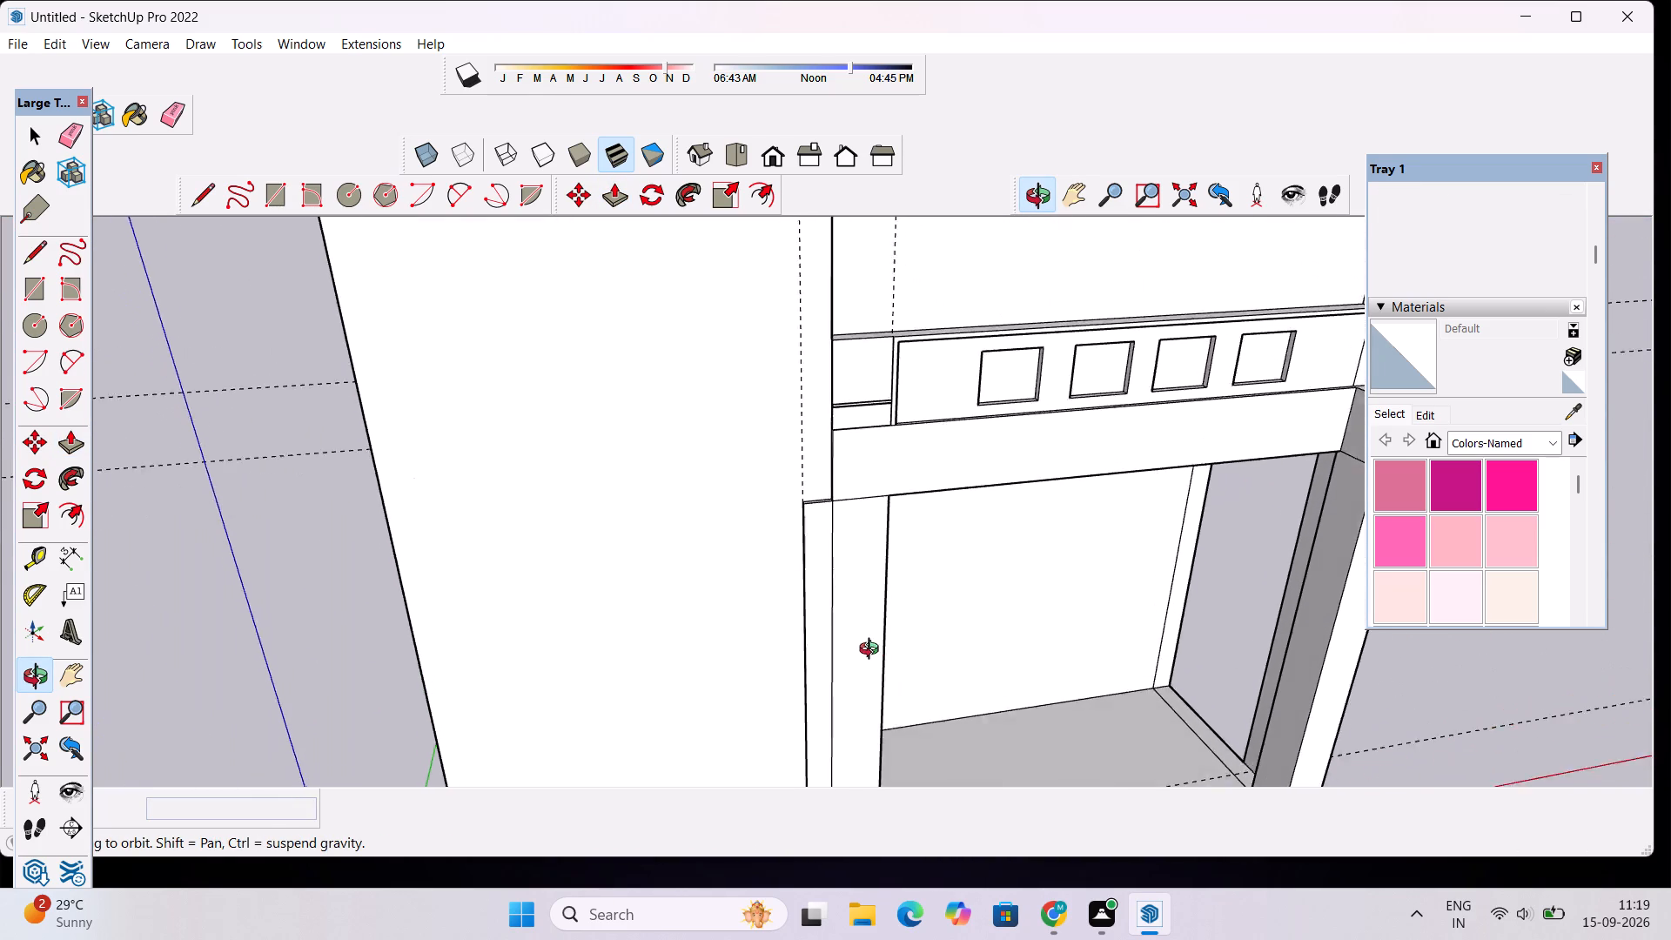
left_click_drag(873, 651, 846, 631)
scroll(839, 629, "down", 3)
left_click_drag(688, 576, 725, 671)
scroll(734, 635, "down", 6)
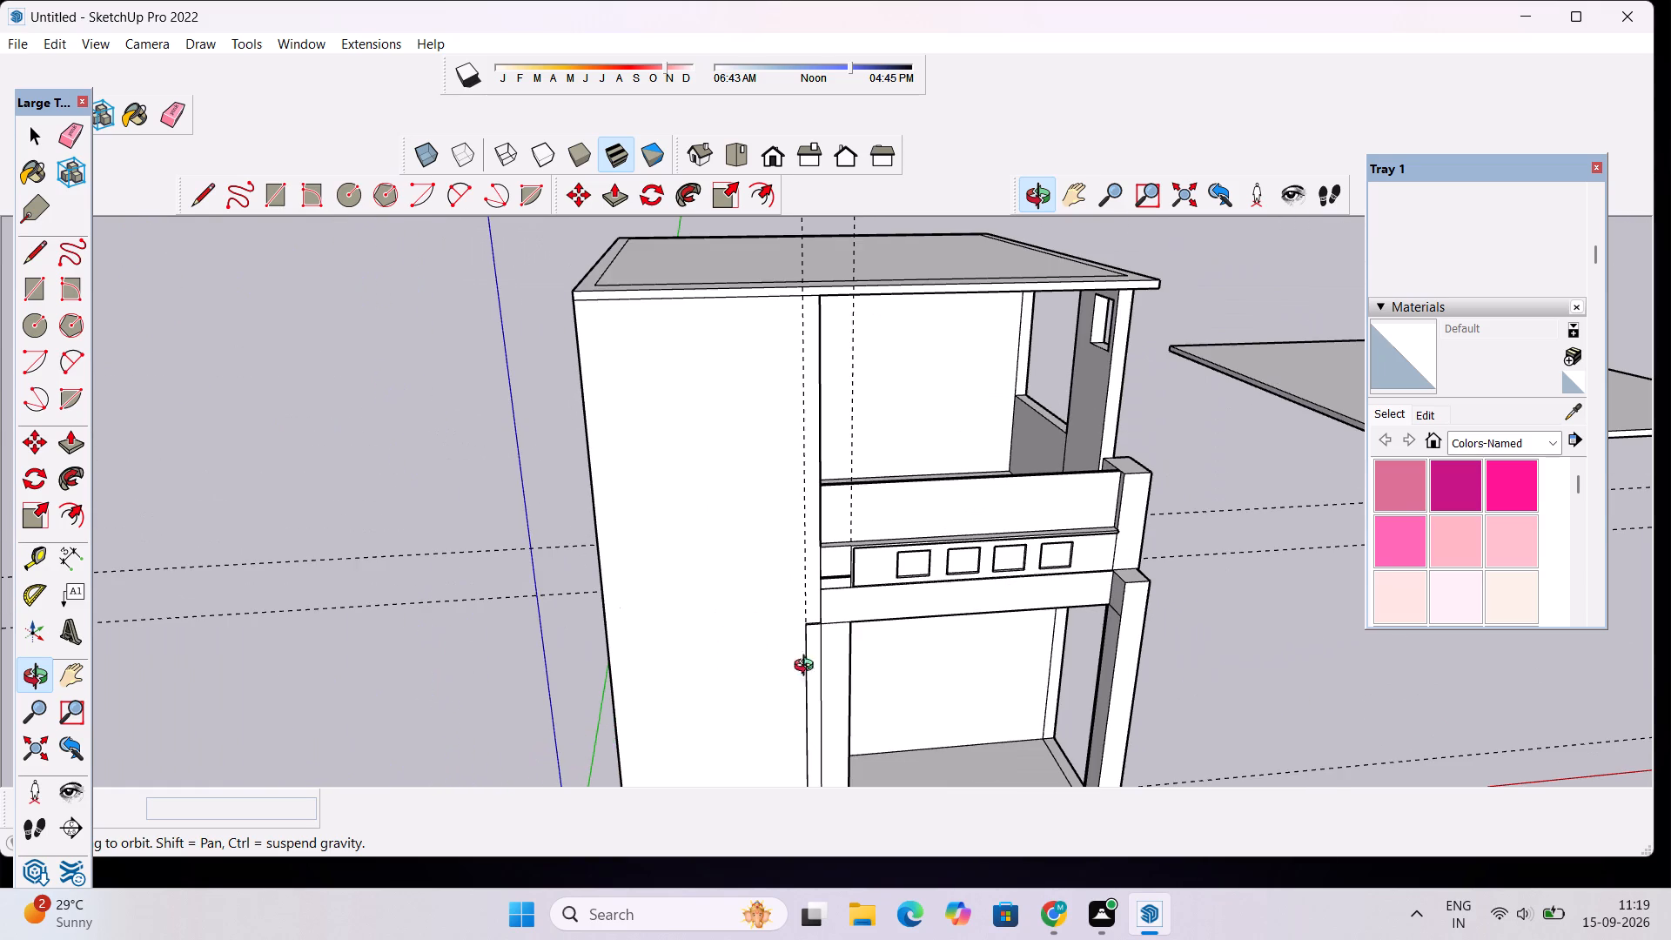
left_click_drag(786, 584, 684, 668)
scroll(705, 515, "down", 3)
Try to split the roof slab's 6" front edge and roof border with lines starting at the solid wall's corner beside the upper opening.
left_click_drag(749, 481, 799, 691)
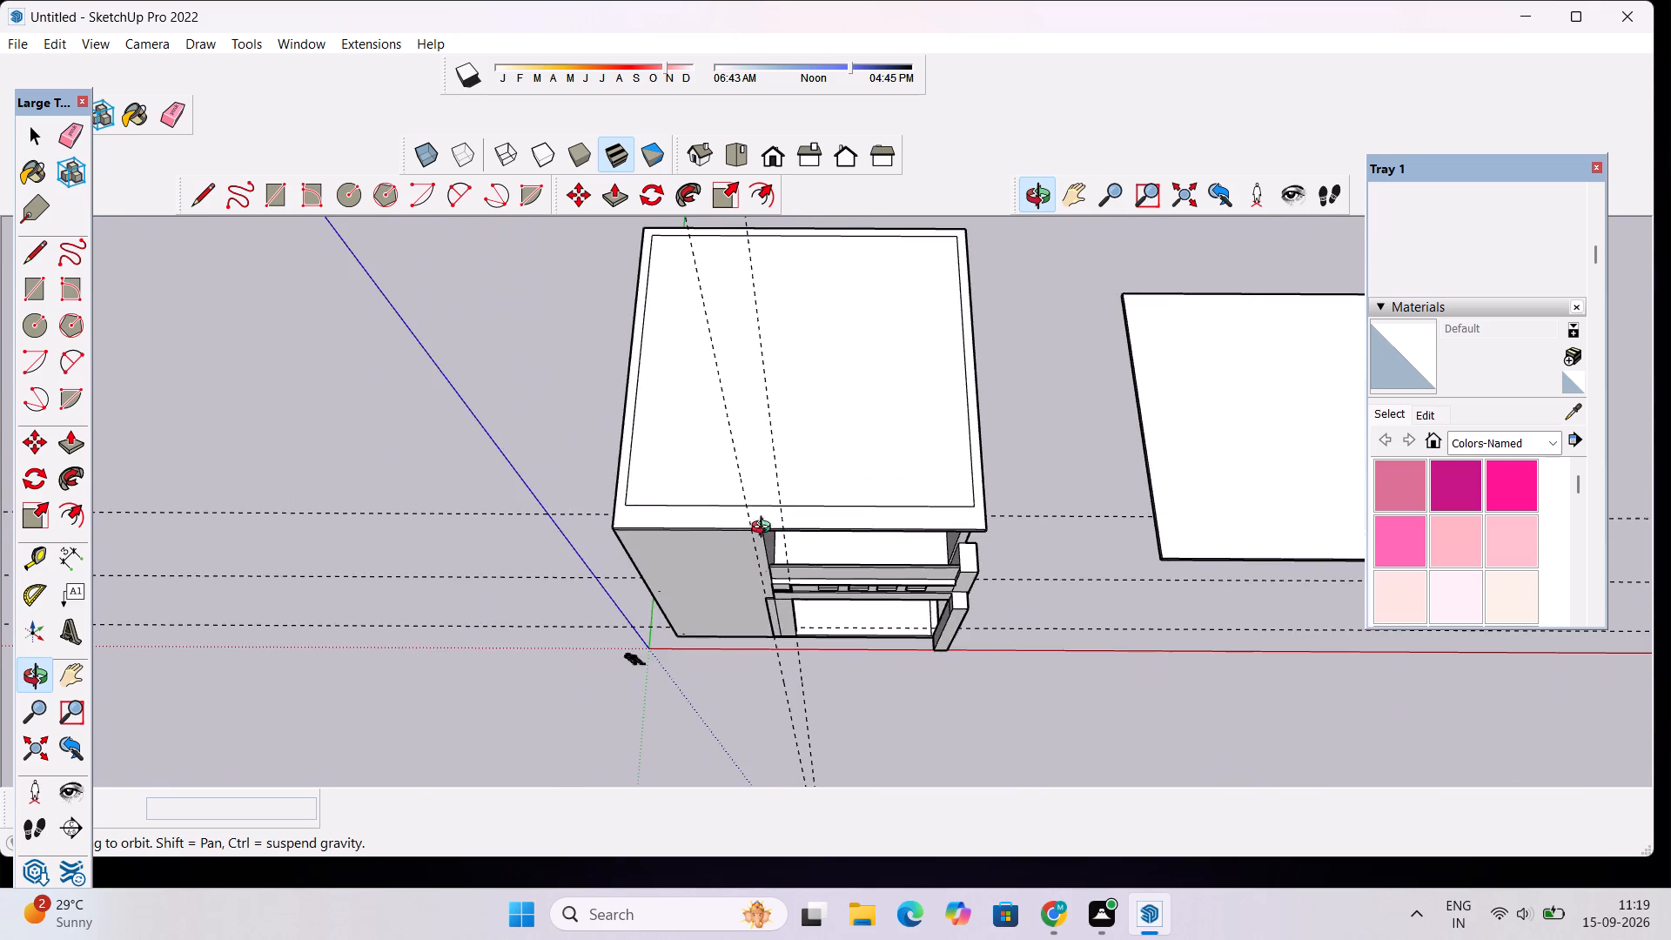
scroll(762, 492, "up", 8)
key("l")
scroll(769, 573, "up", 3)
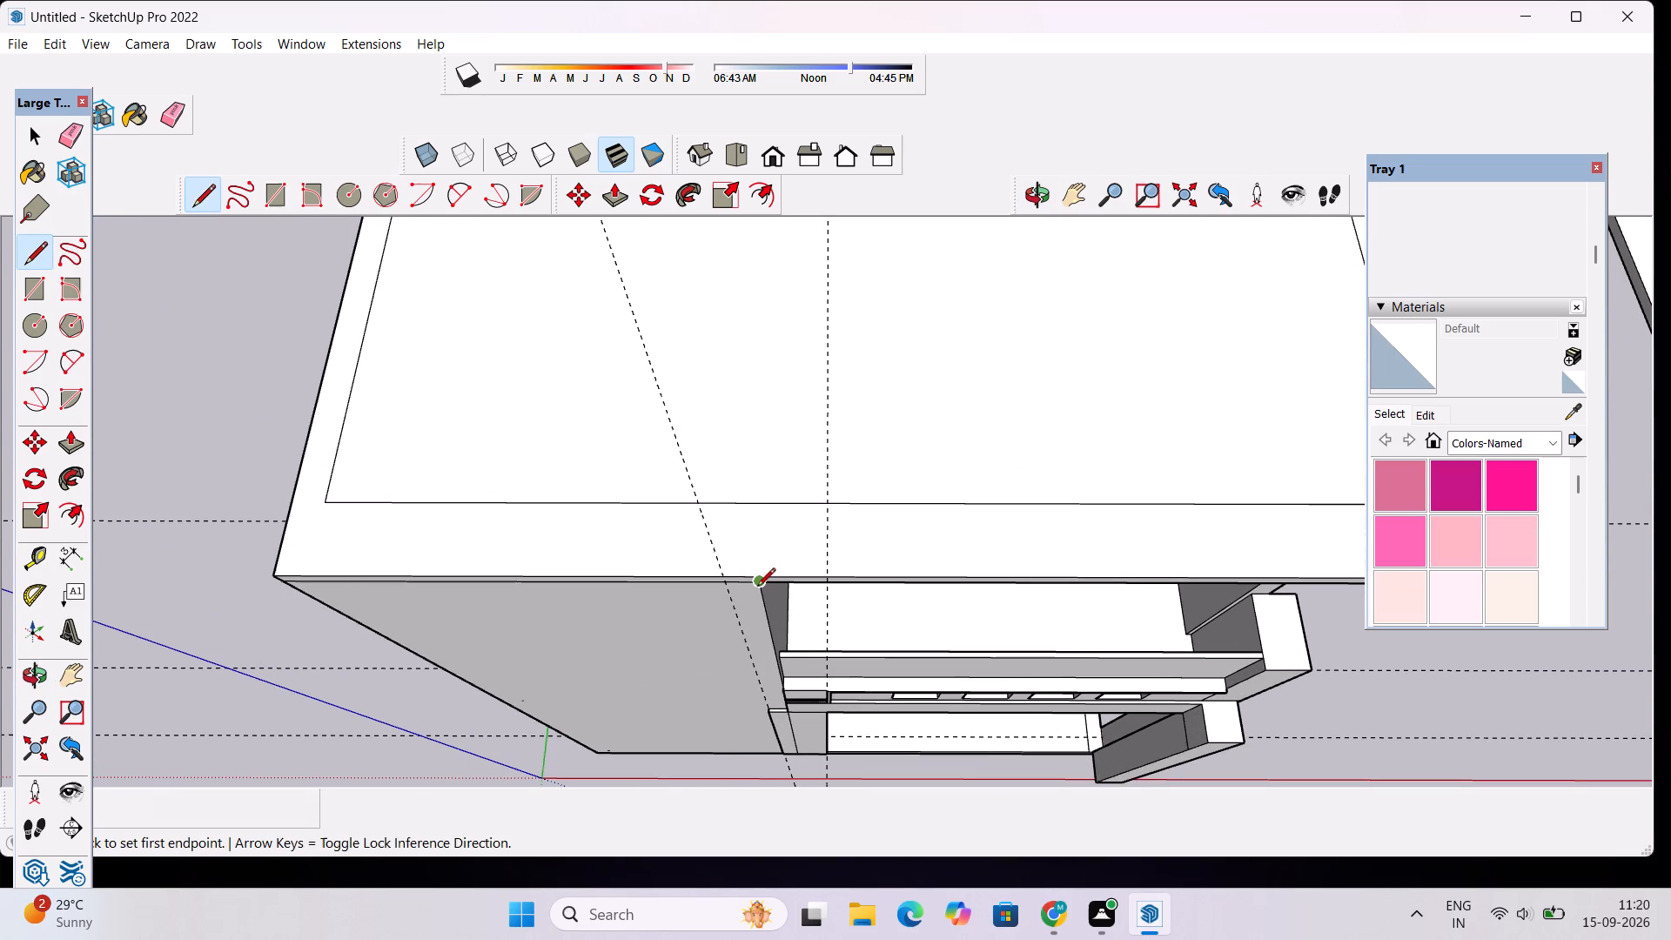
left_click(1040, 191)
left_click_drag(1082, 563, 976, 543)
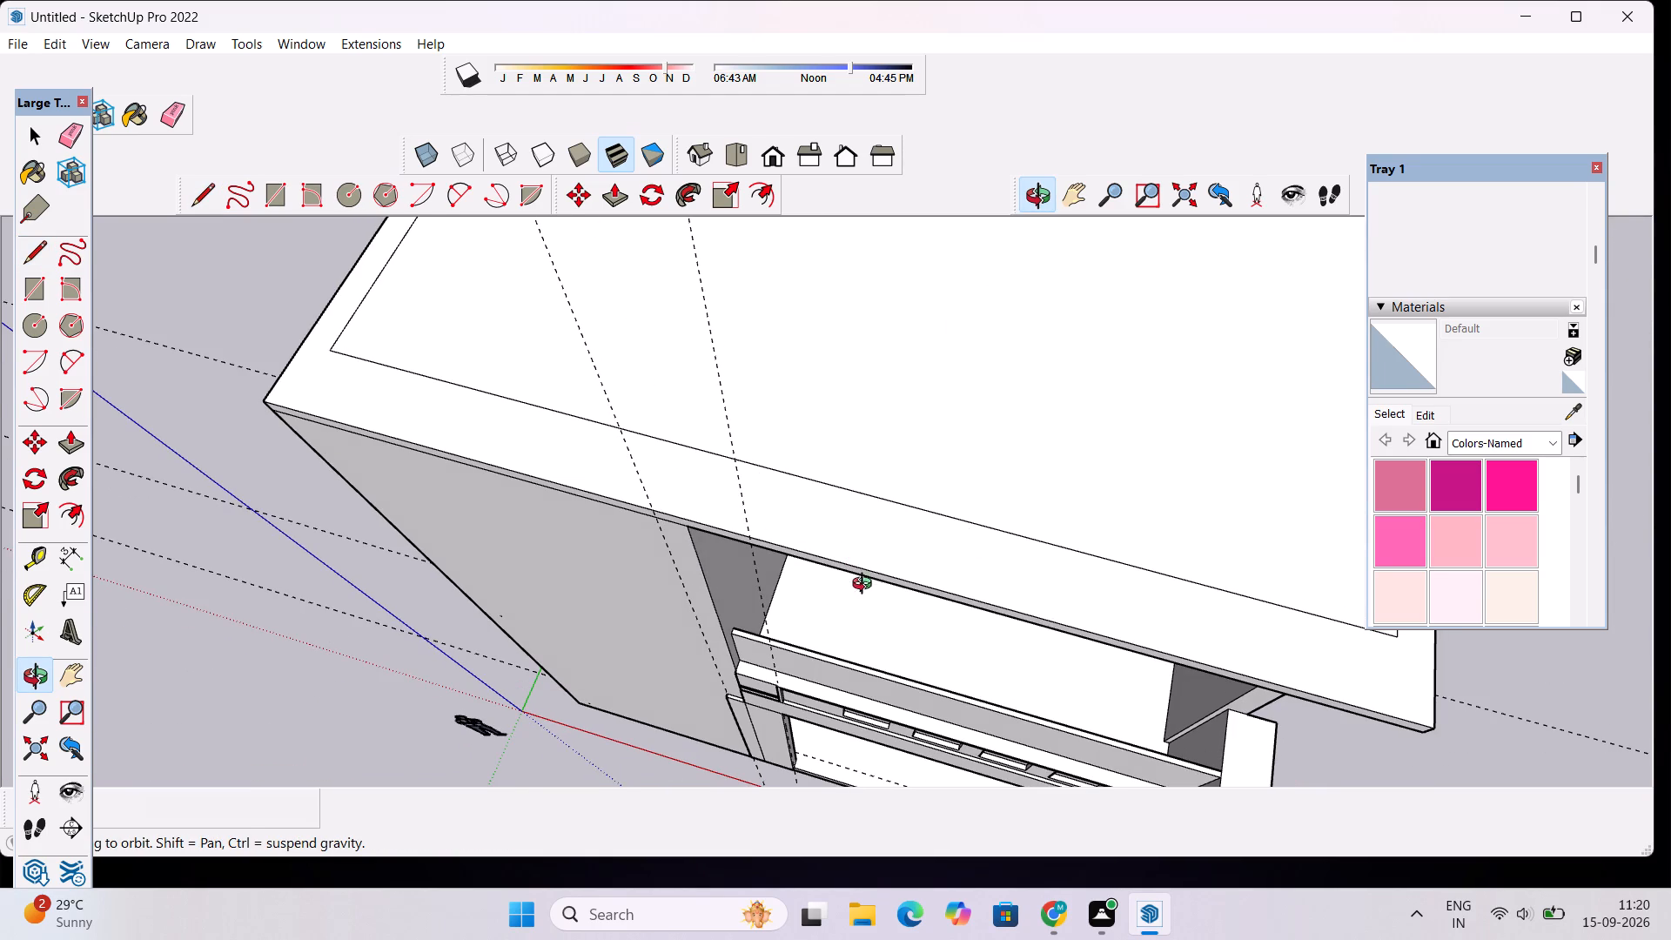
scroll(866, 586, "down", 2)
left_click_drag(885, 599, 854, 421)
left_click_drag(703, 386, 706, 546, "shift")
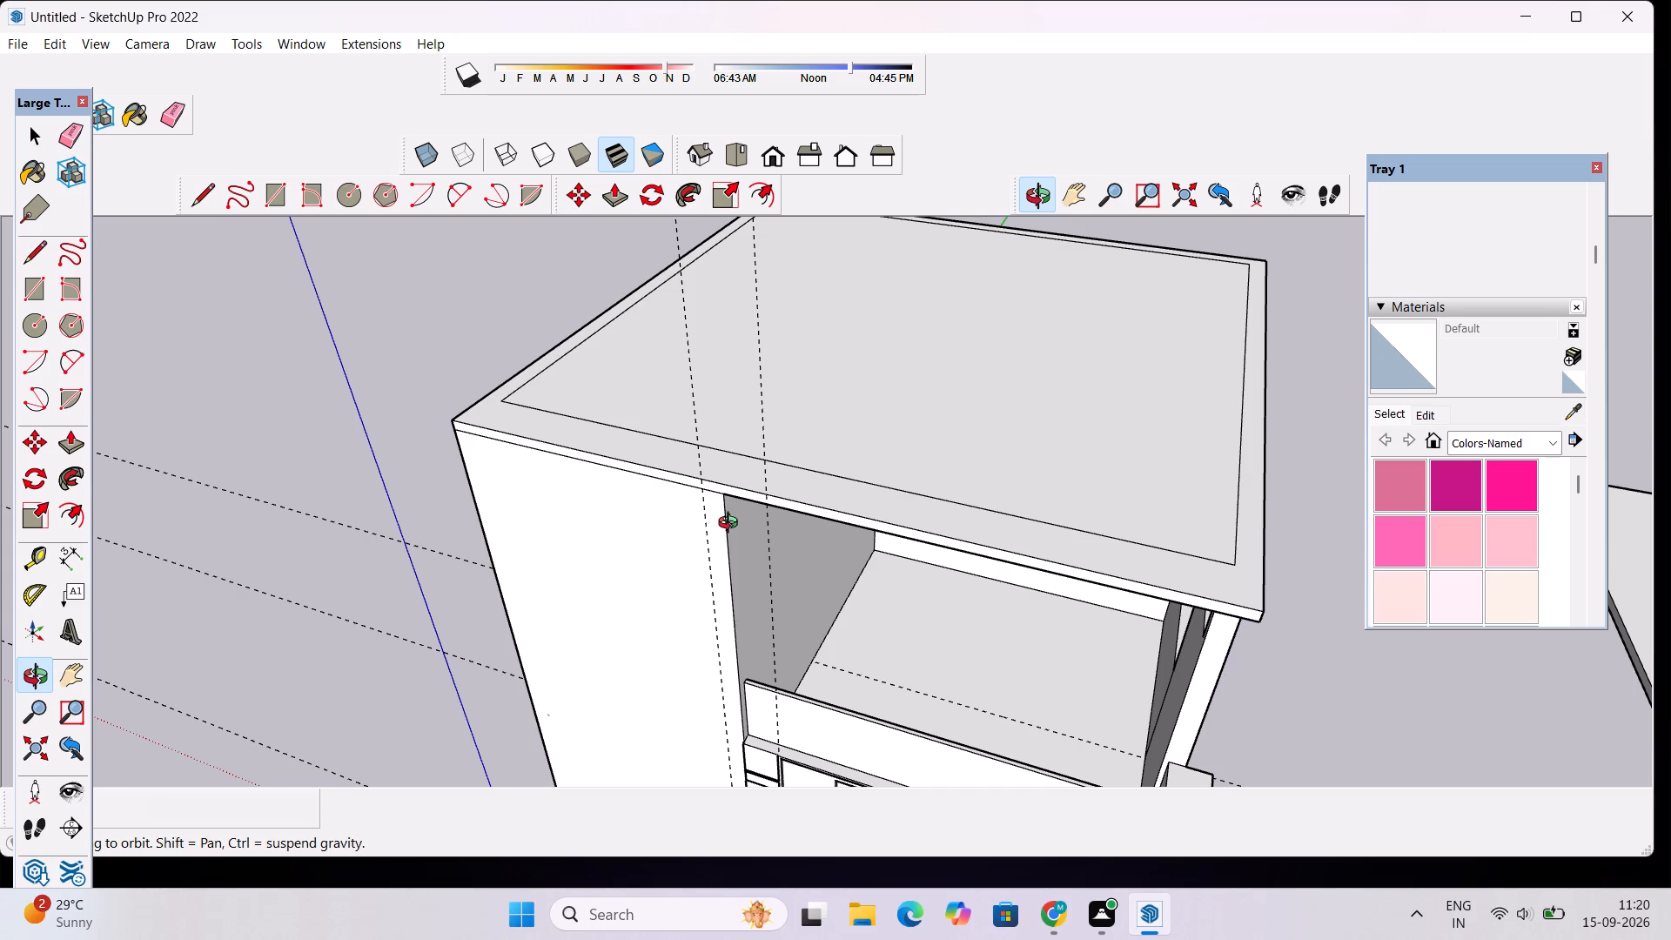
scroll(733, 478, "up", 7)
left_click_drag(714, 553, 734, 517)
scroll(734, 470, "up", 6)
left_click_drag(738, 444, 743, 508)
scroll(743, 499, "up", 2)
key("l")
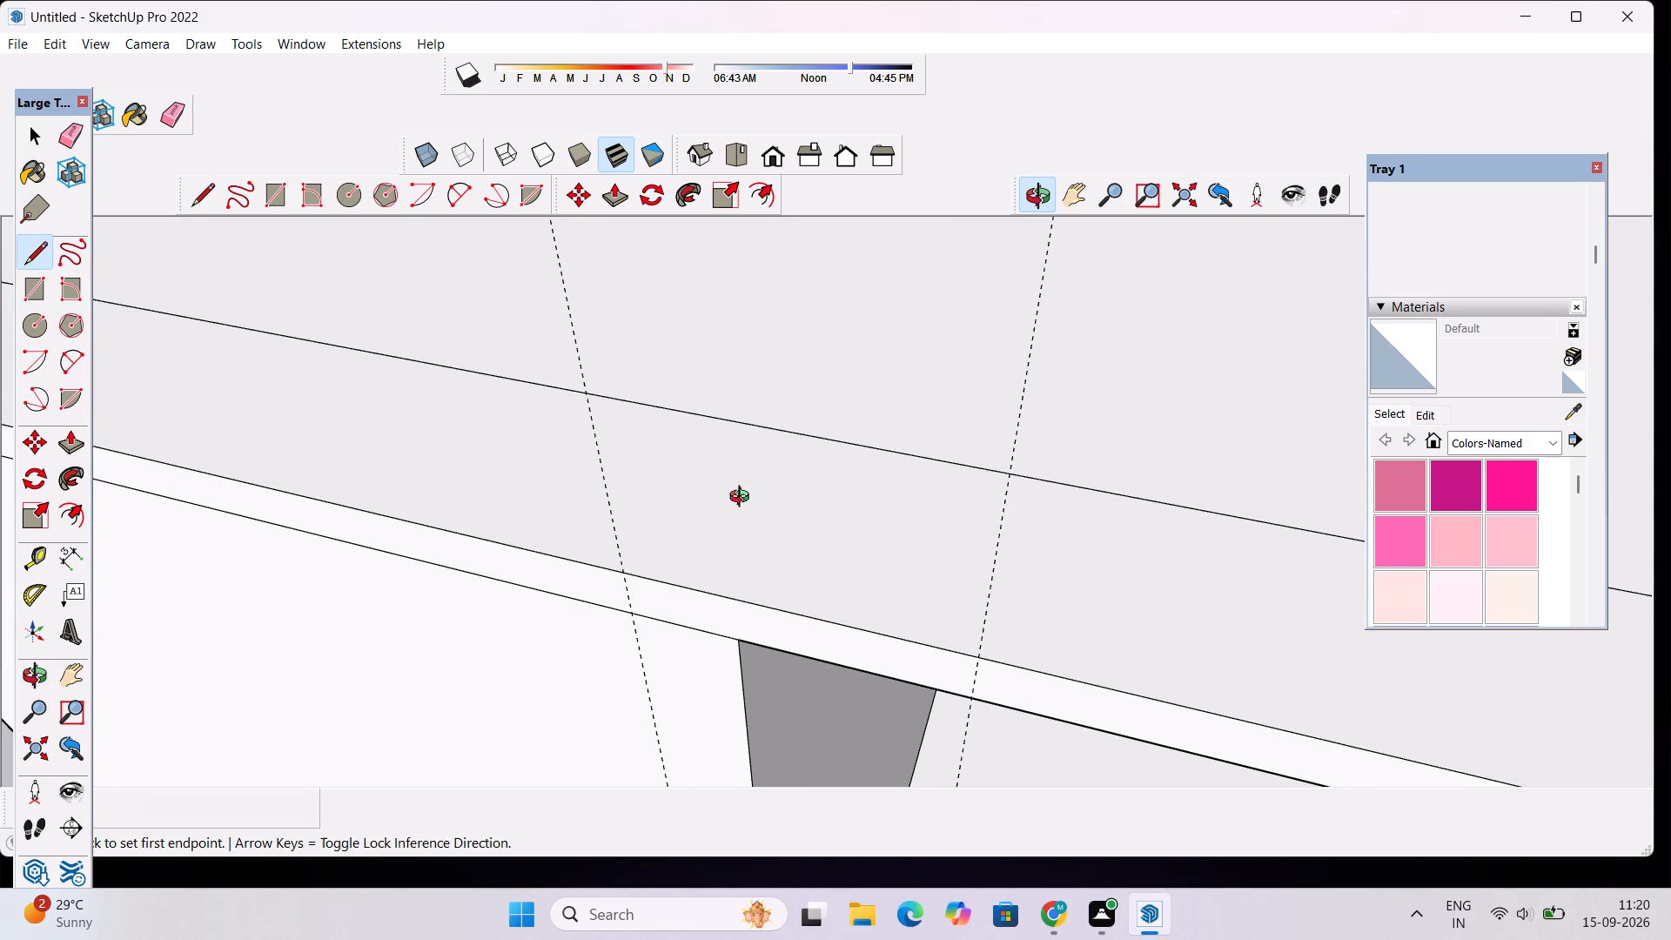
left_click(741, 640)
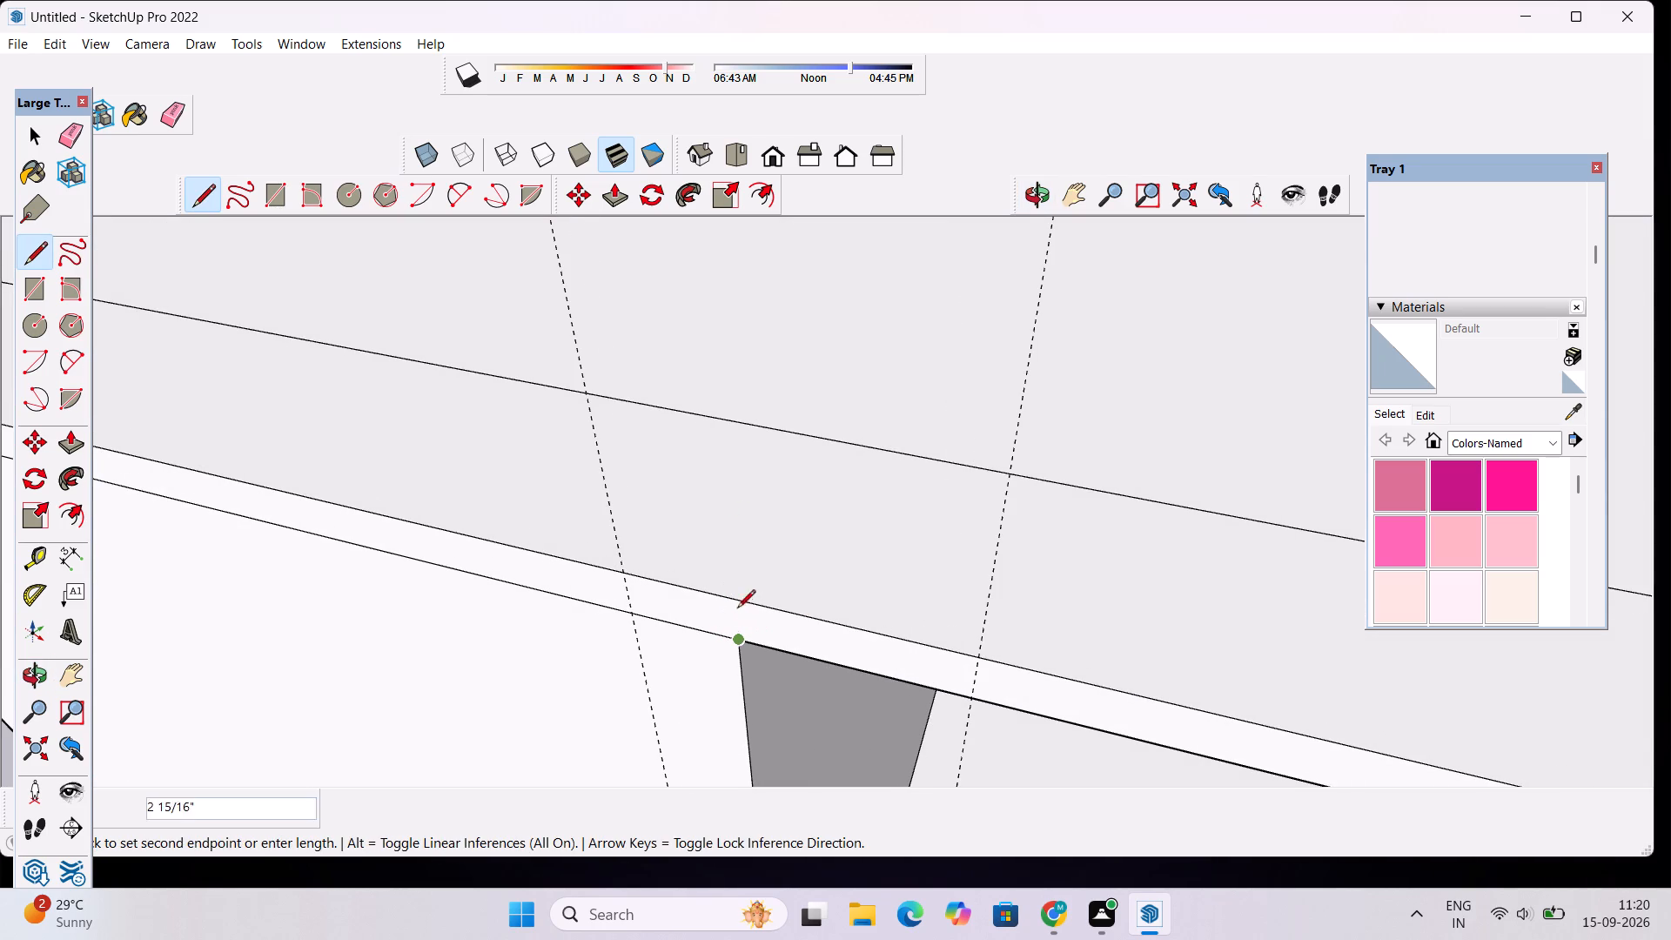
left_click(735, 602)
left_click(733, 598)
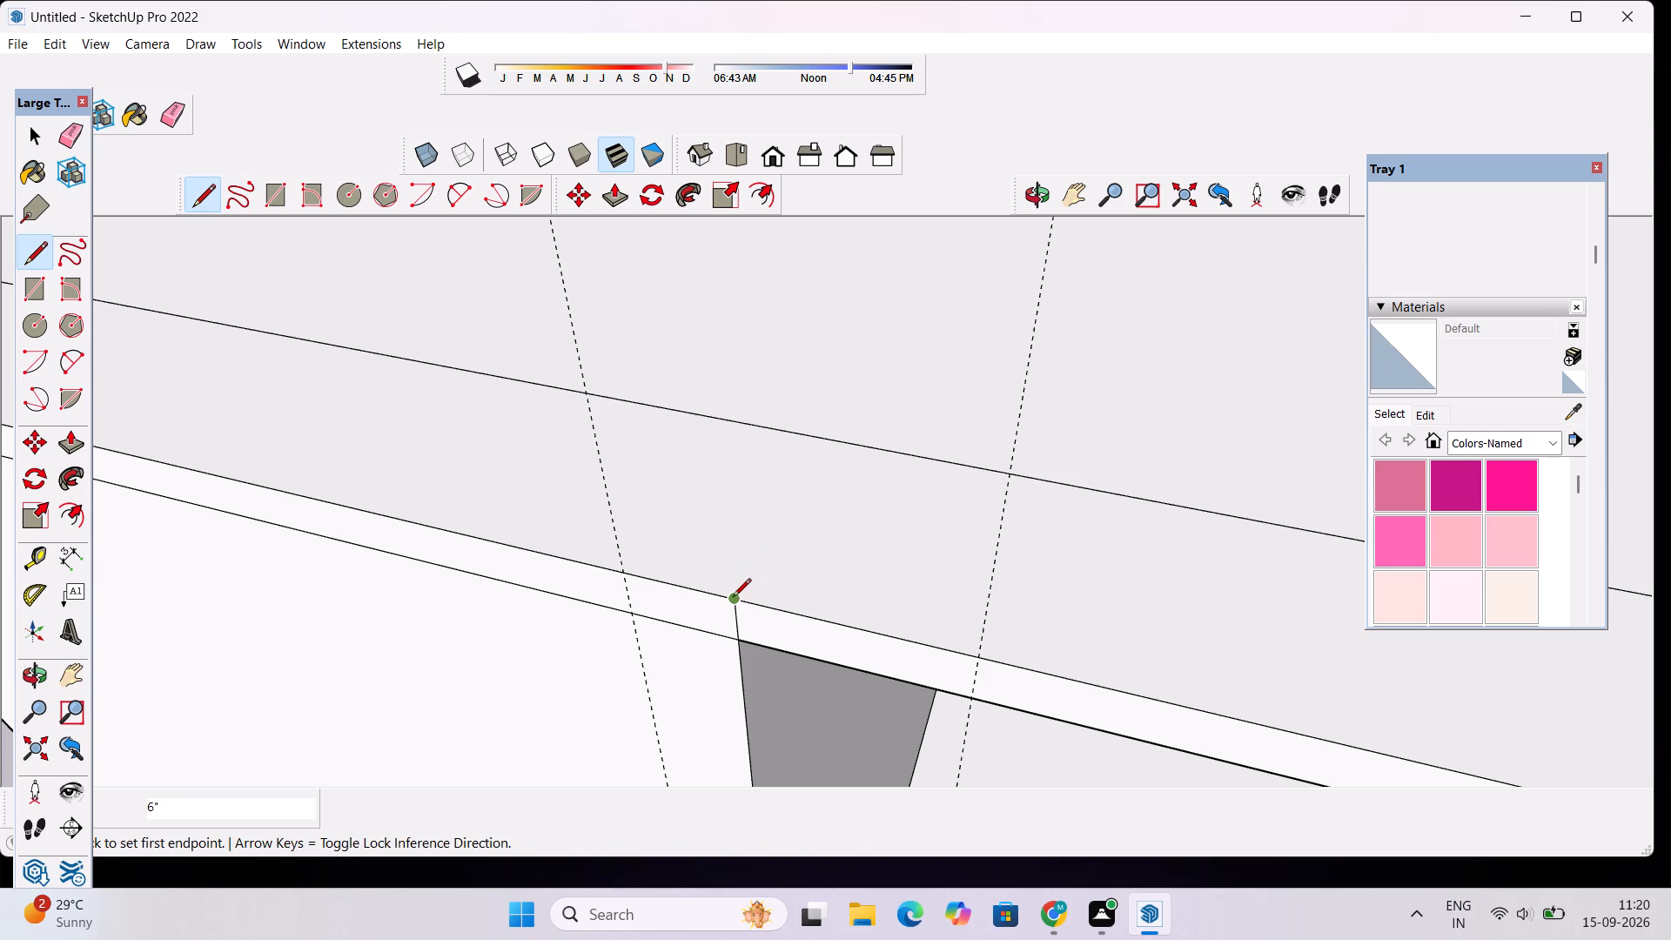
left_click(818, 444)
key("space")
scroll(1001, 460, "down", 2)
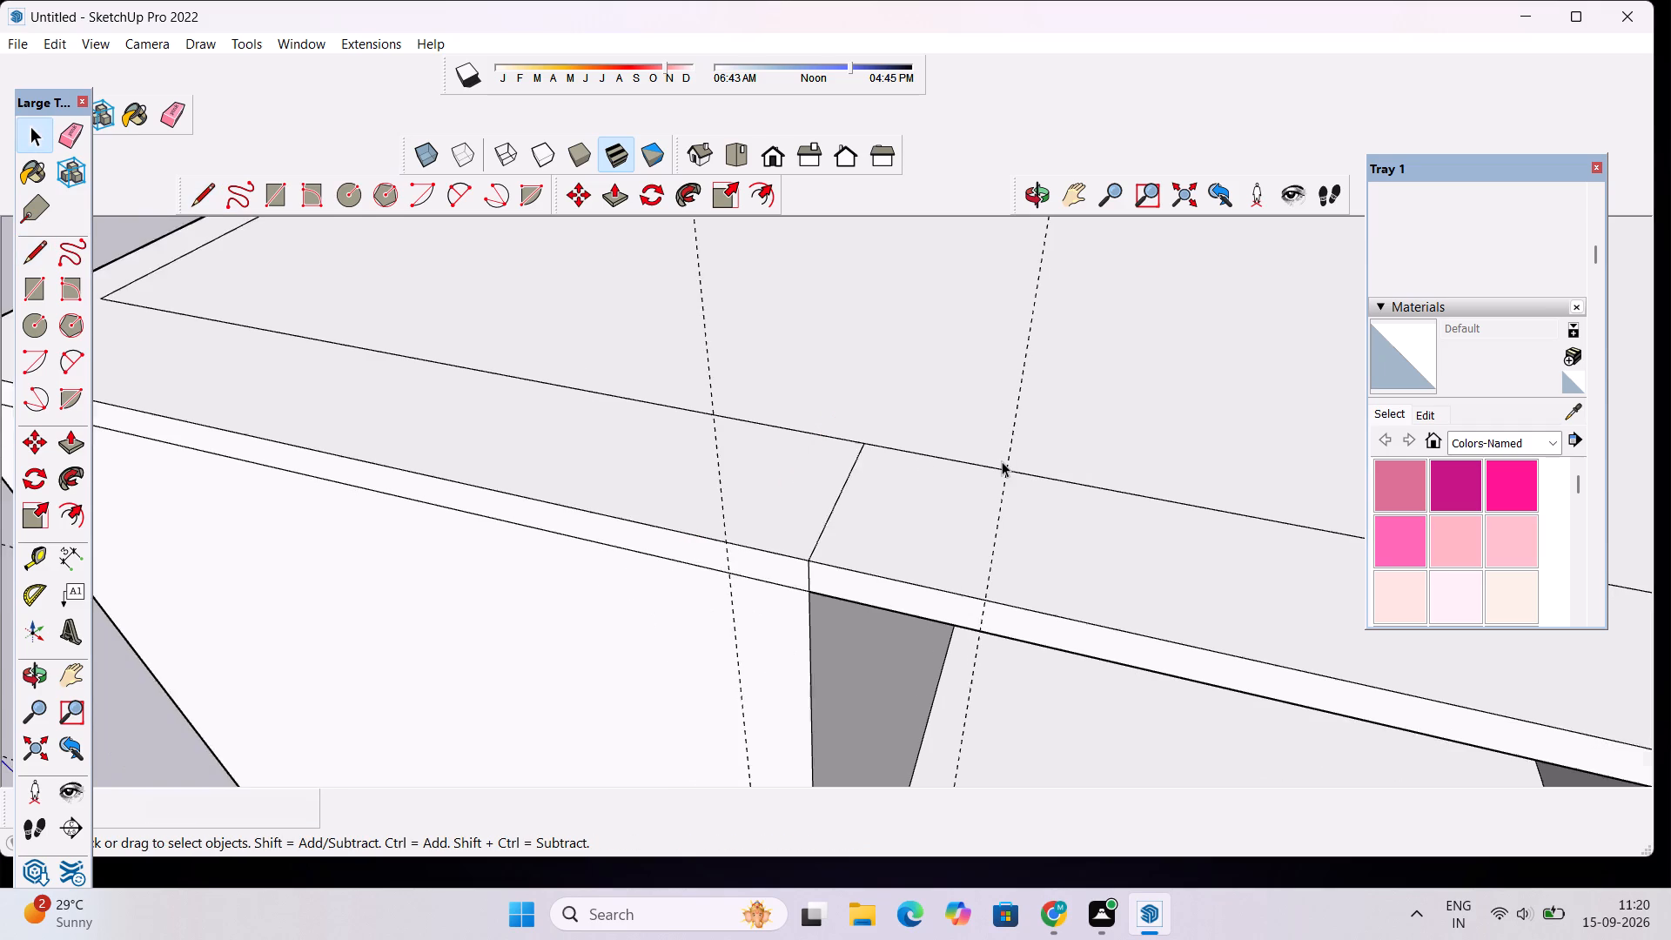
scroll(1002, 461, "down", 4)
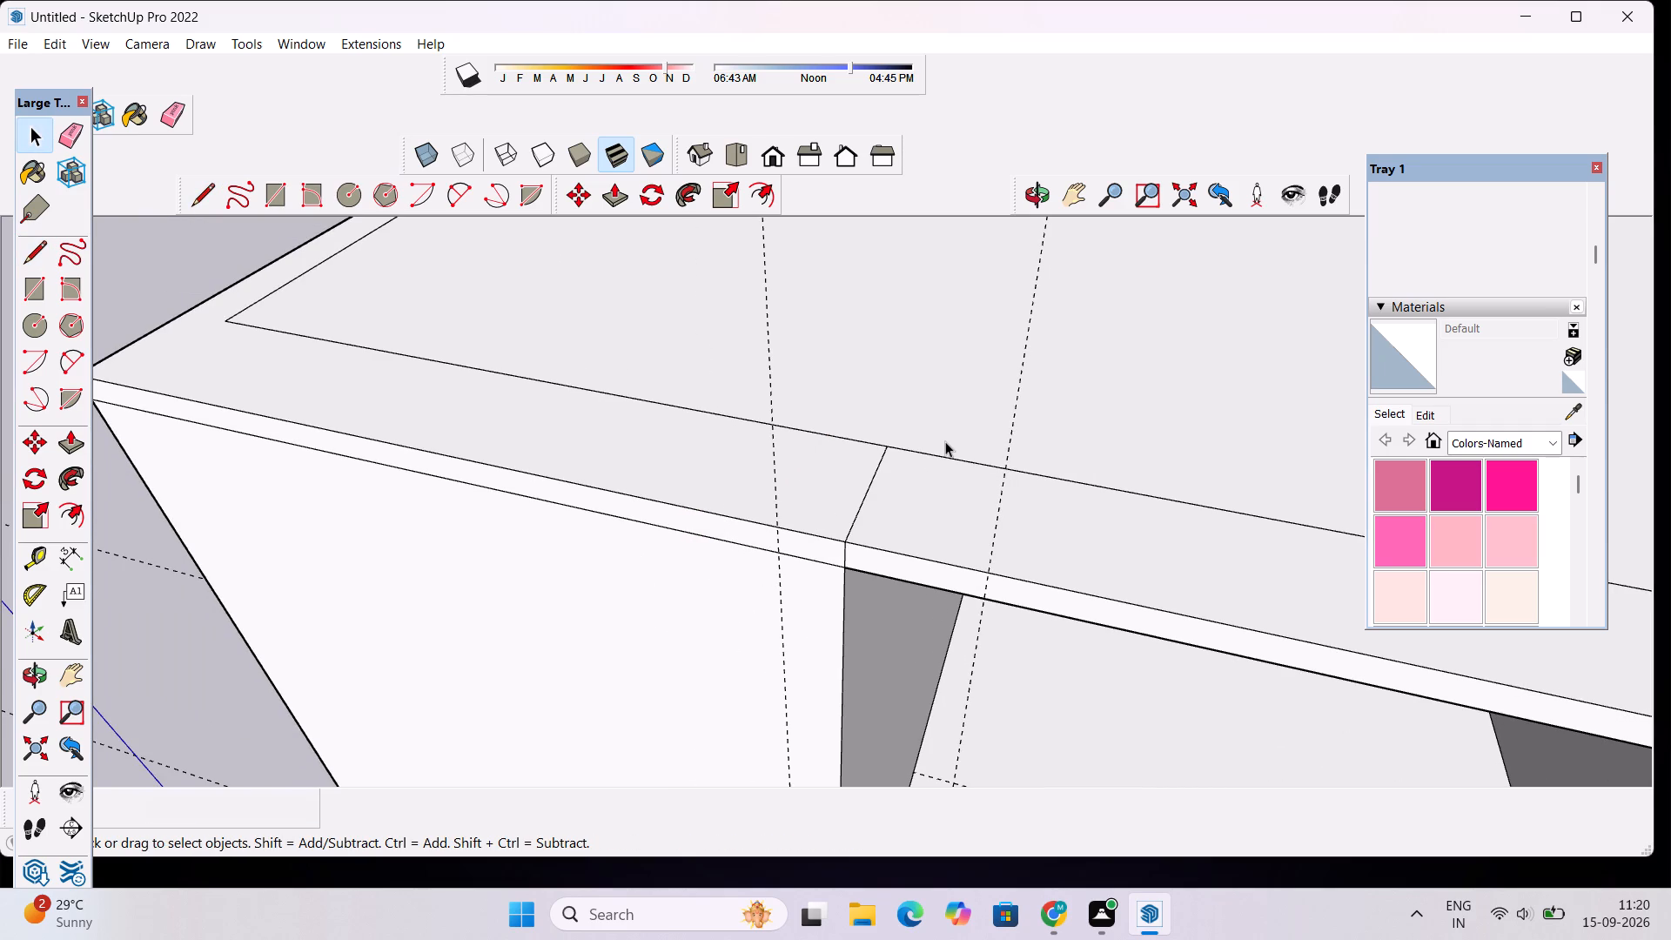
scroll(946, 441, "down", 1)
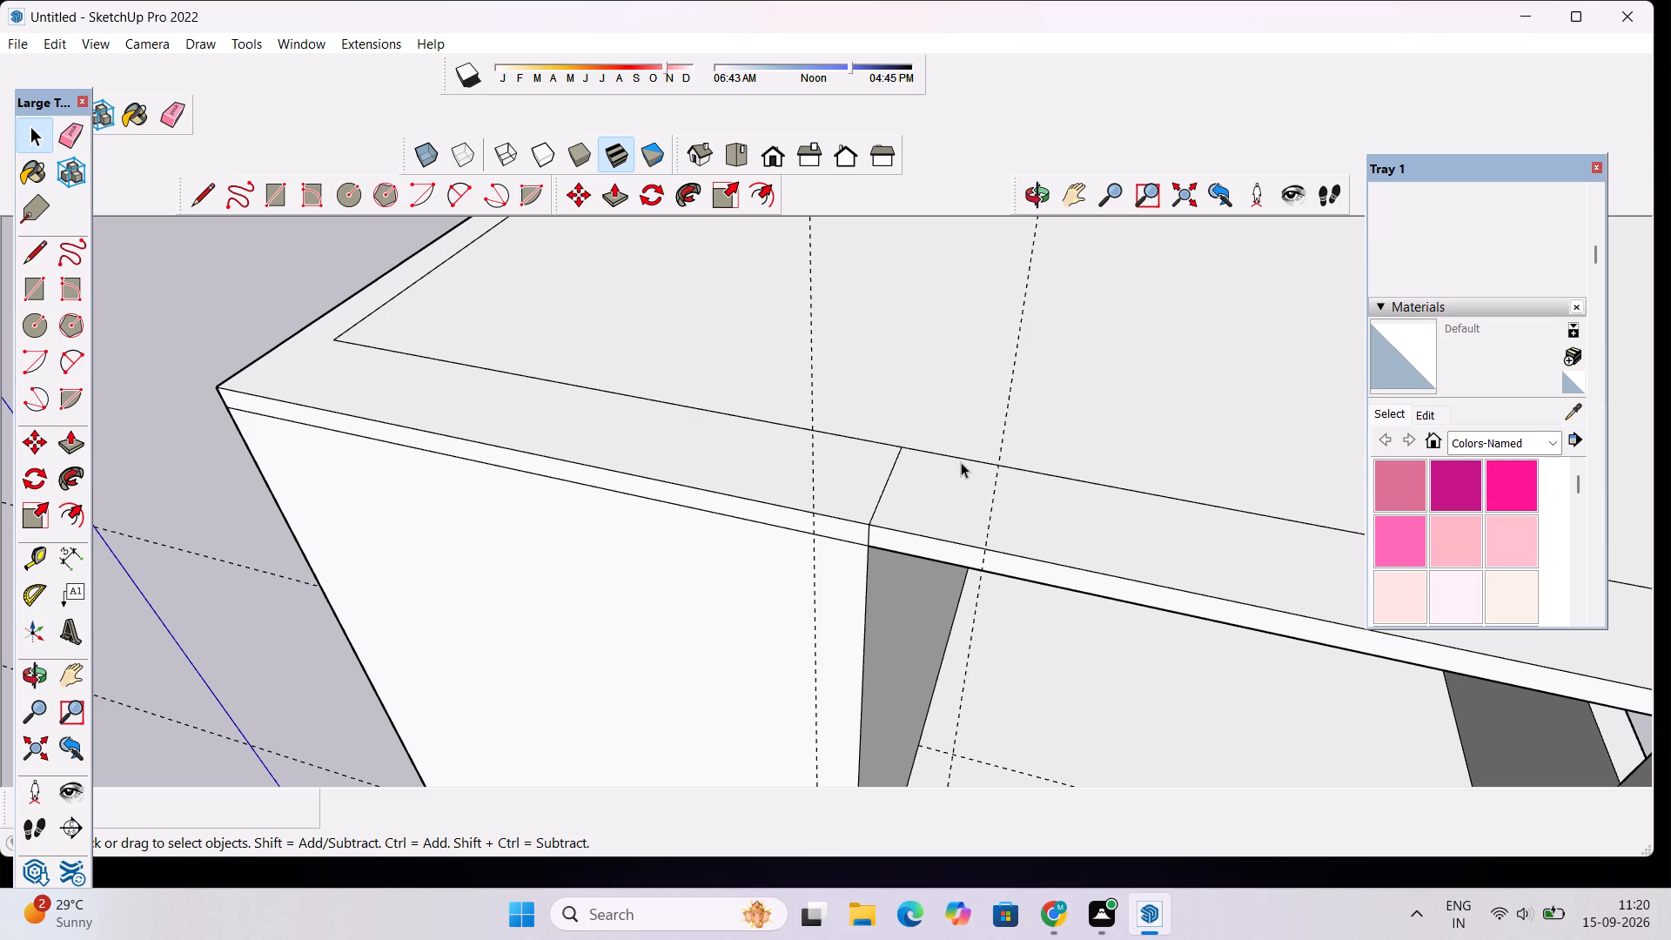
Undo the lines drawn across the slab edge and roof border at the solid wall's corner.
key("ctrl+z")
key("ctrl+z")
Draw a 6" line up the slab's front edge at the guide beside the solid wall and continue it across the roof border.
key("l")
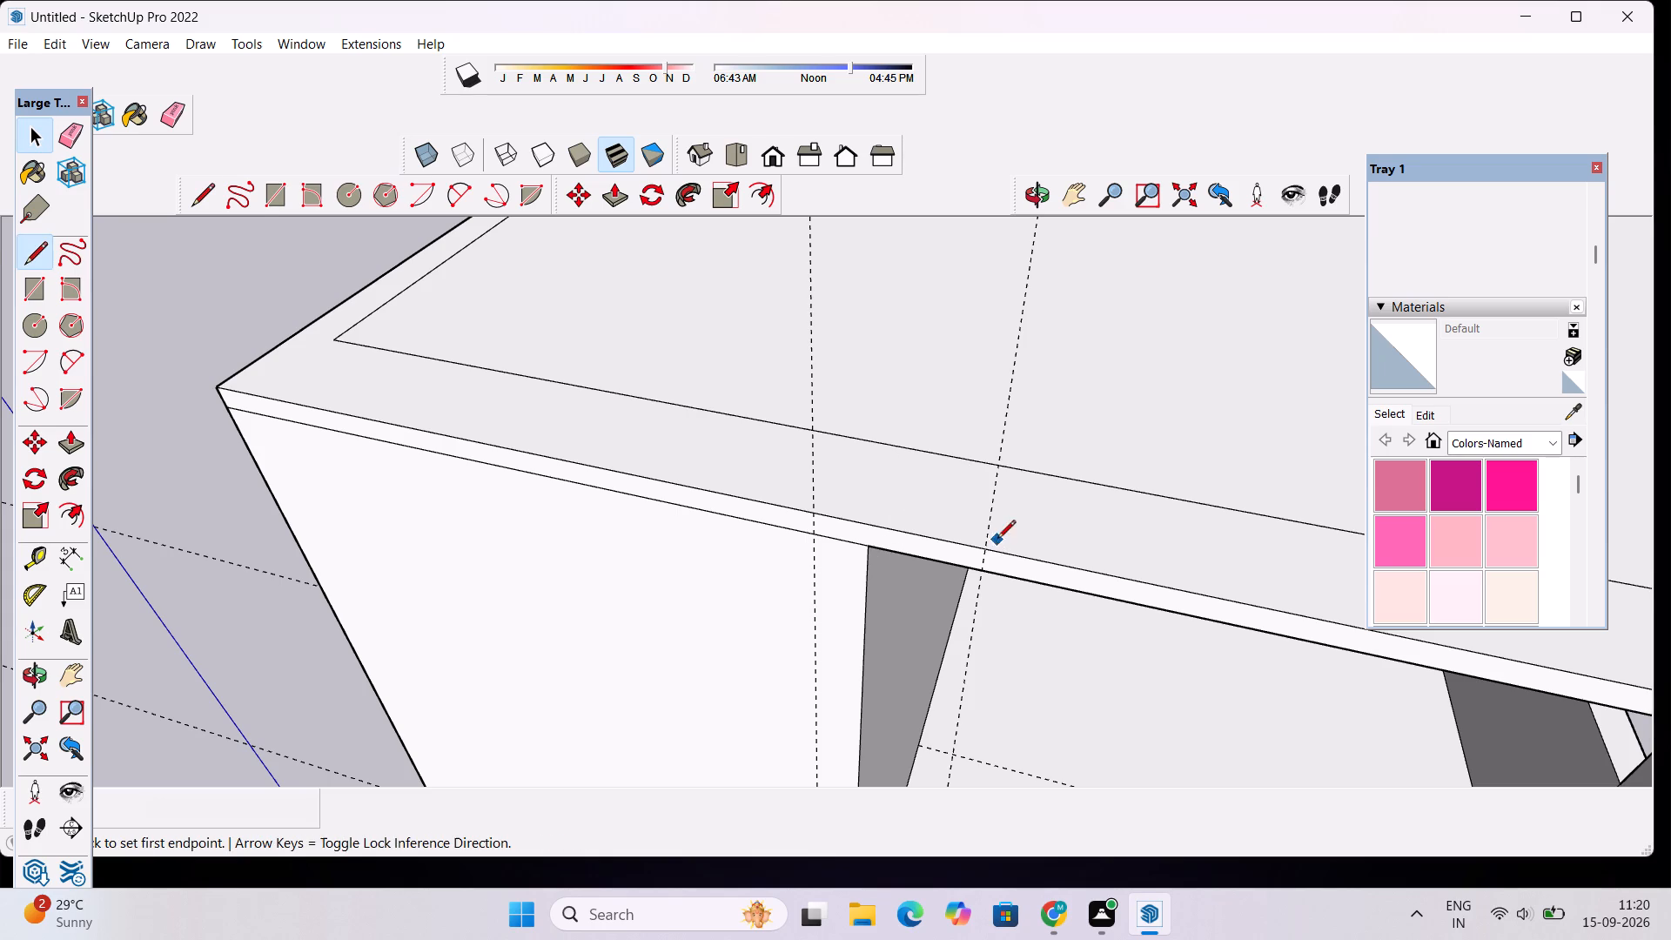
scroll(960, 572, "up", 1)
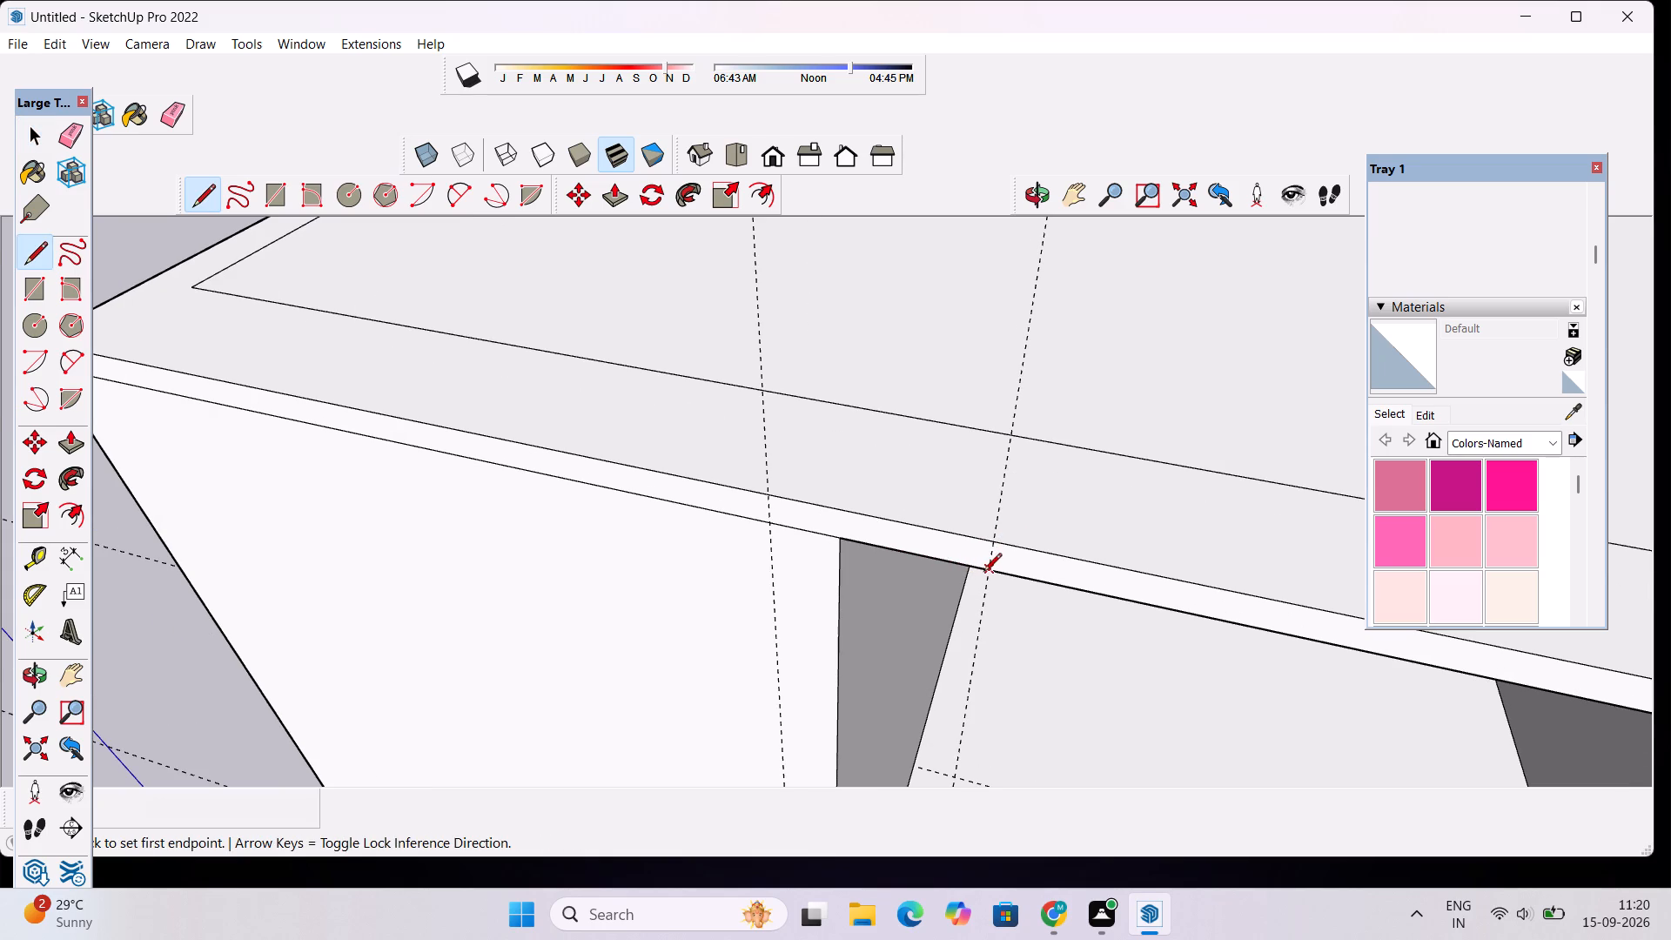
left_click(984, 573)
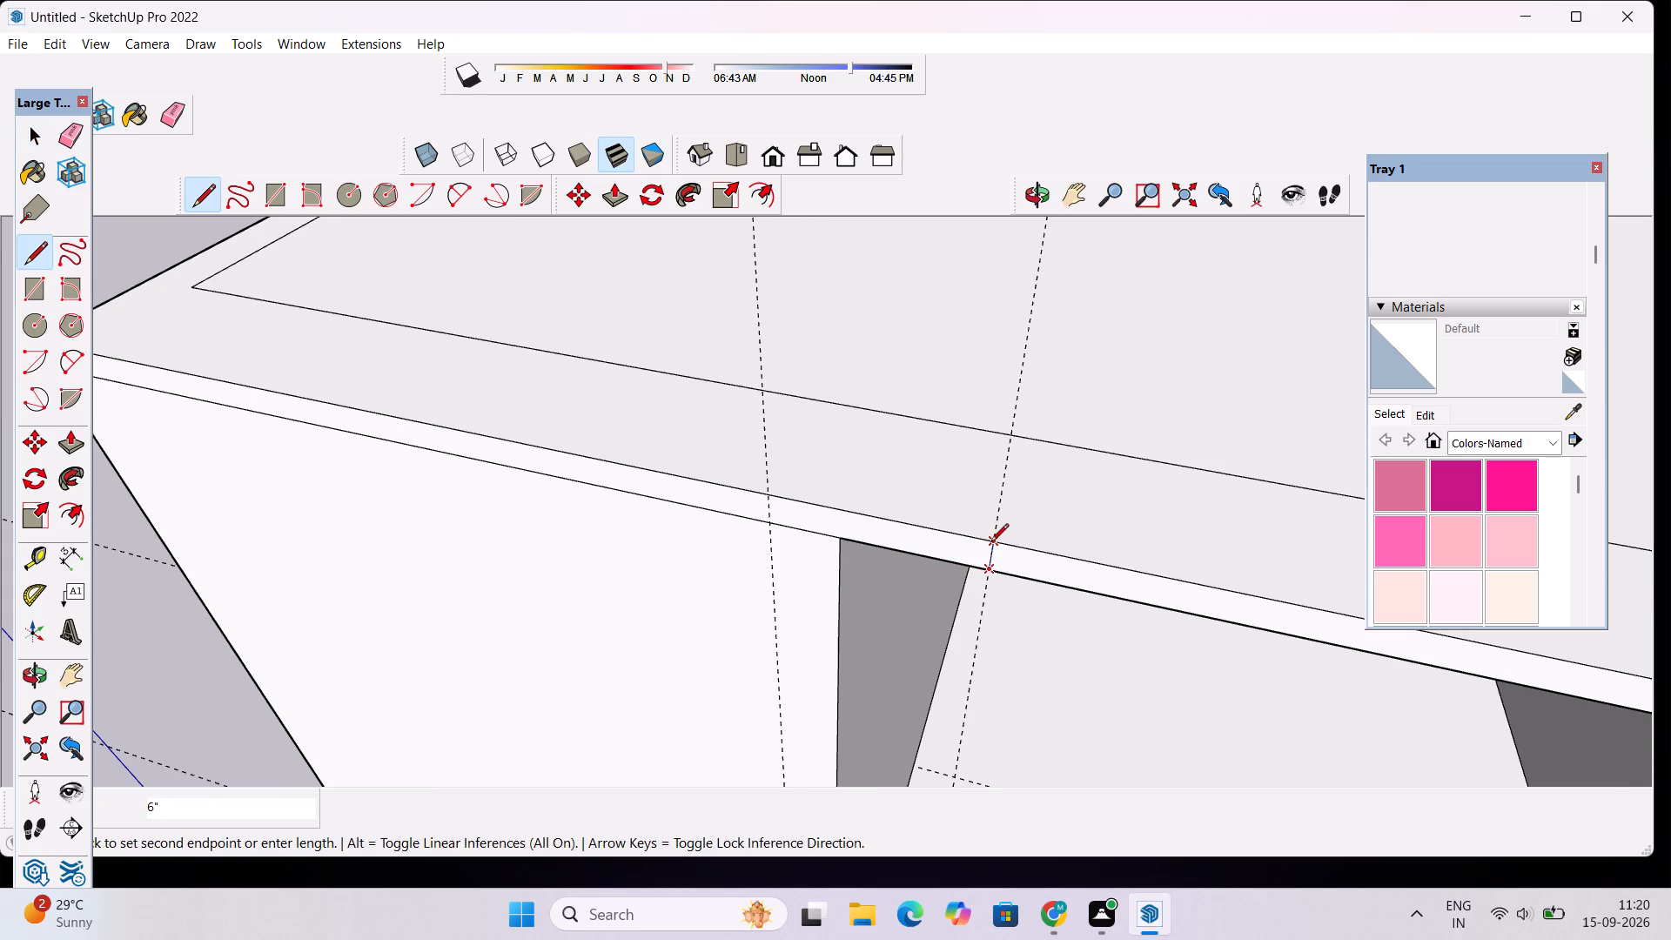
left_click(990, 543)
scroll(995, 546, "up", 3)
left_click(991, 540)
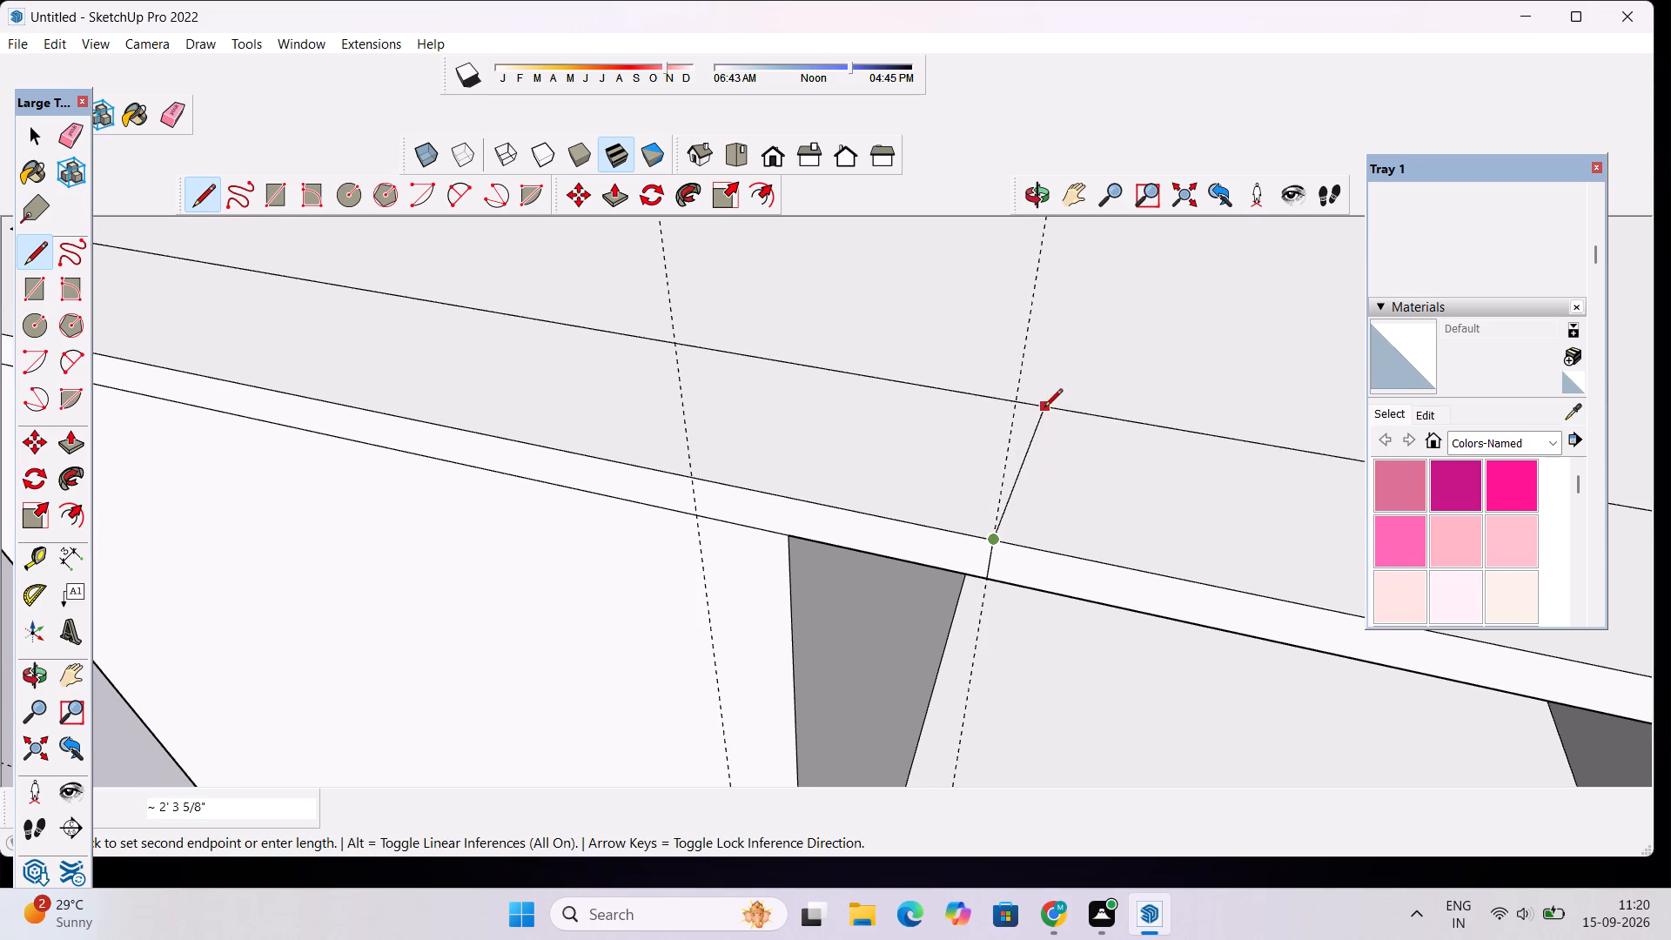
left_click(1023, 410)
key("space")
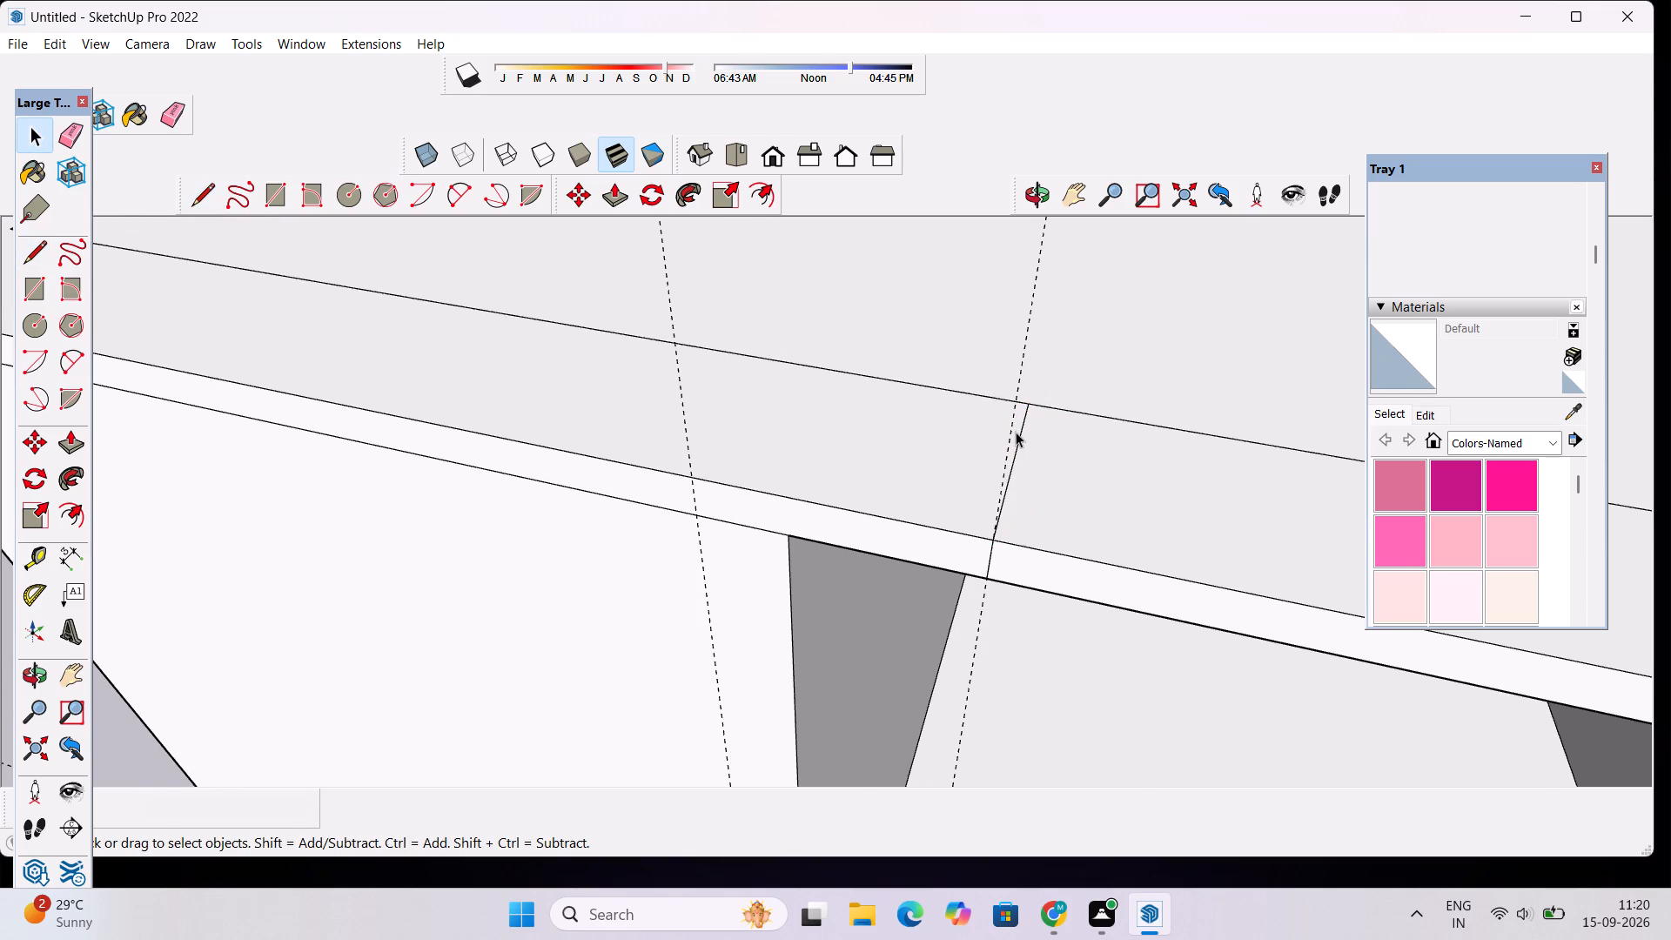
Erase the two vertical guide lines crossing the facade and the horizontal guide lines beside the building.
scroll(1016, 430, "down", 5)
key("e")
scroll(1016, 430, "down", 4)
left_click_drag(1017, 358, 1018, 358)
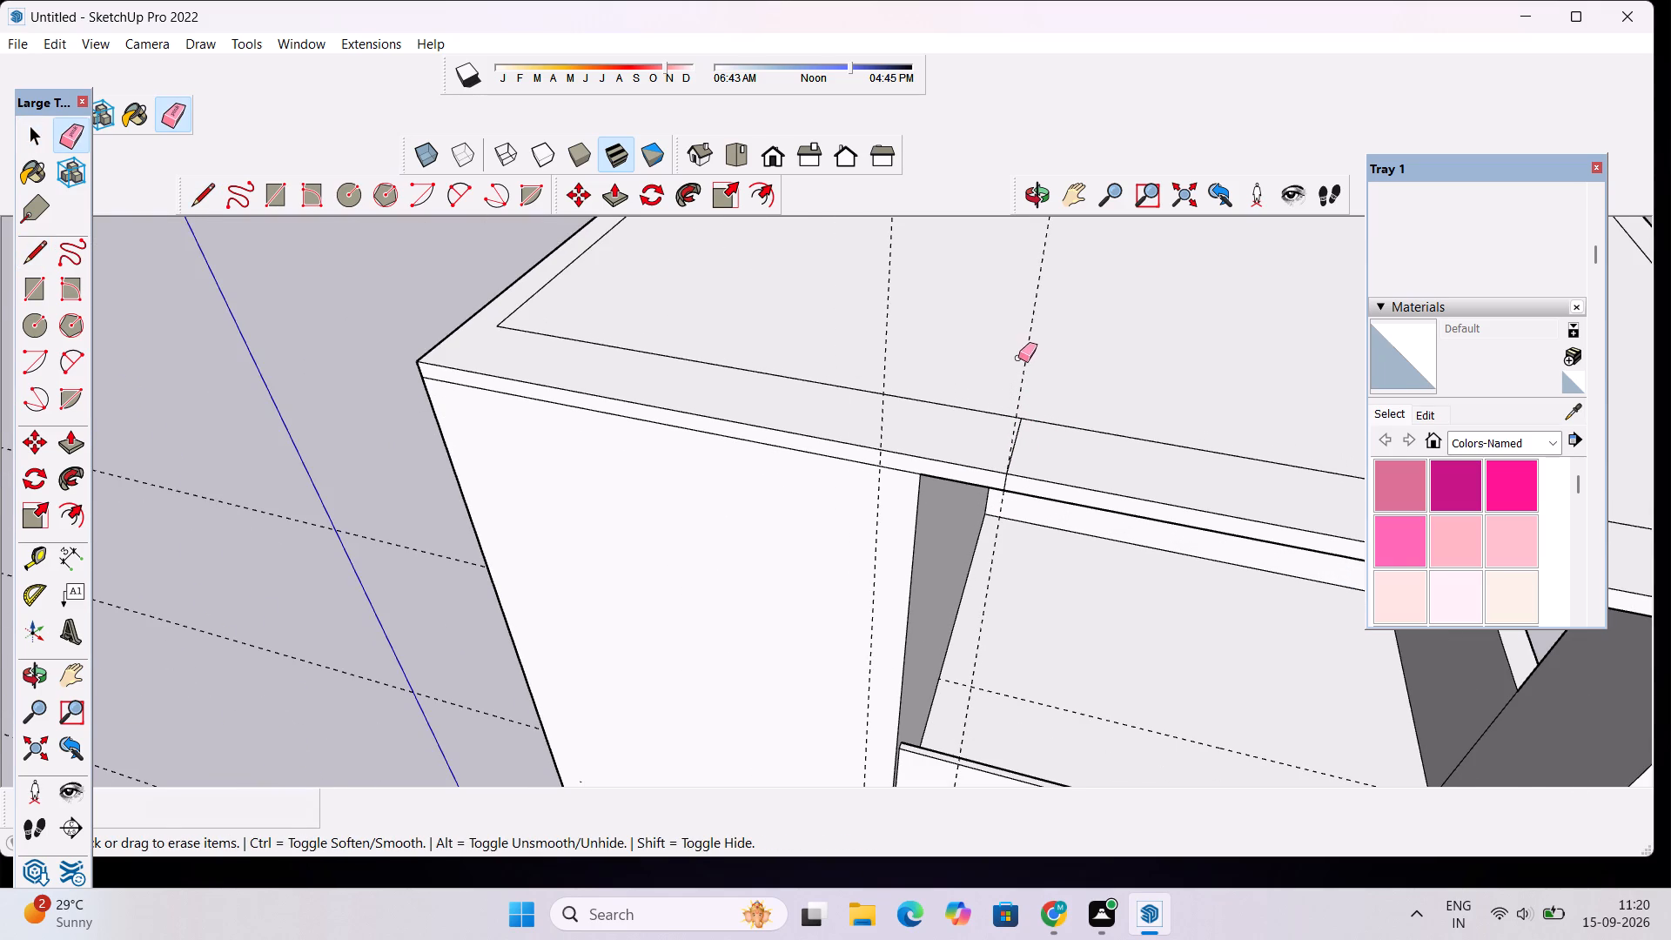
left_click_drag(1018, 358, 1034, 359)
scroll(923, 363, "down", 4)
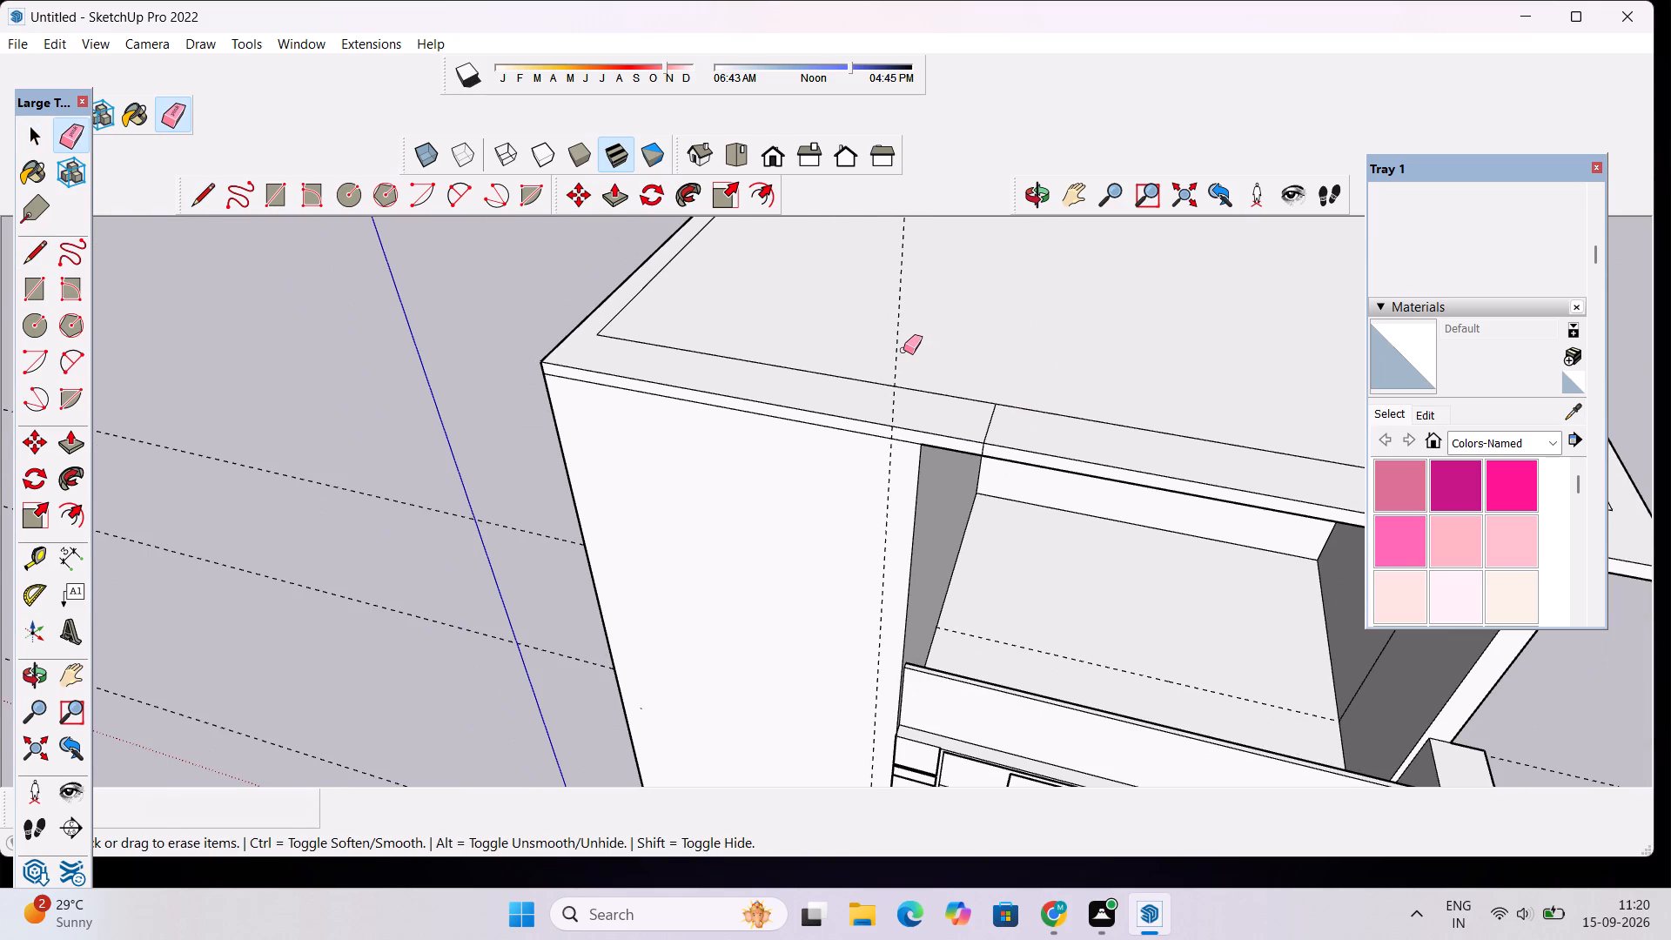
left_click(903, 350)
left_click(903, 348)
left_click_drag(445, 476, 395, 765)
scroll(563, 524, "down", 1)
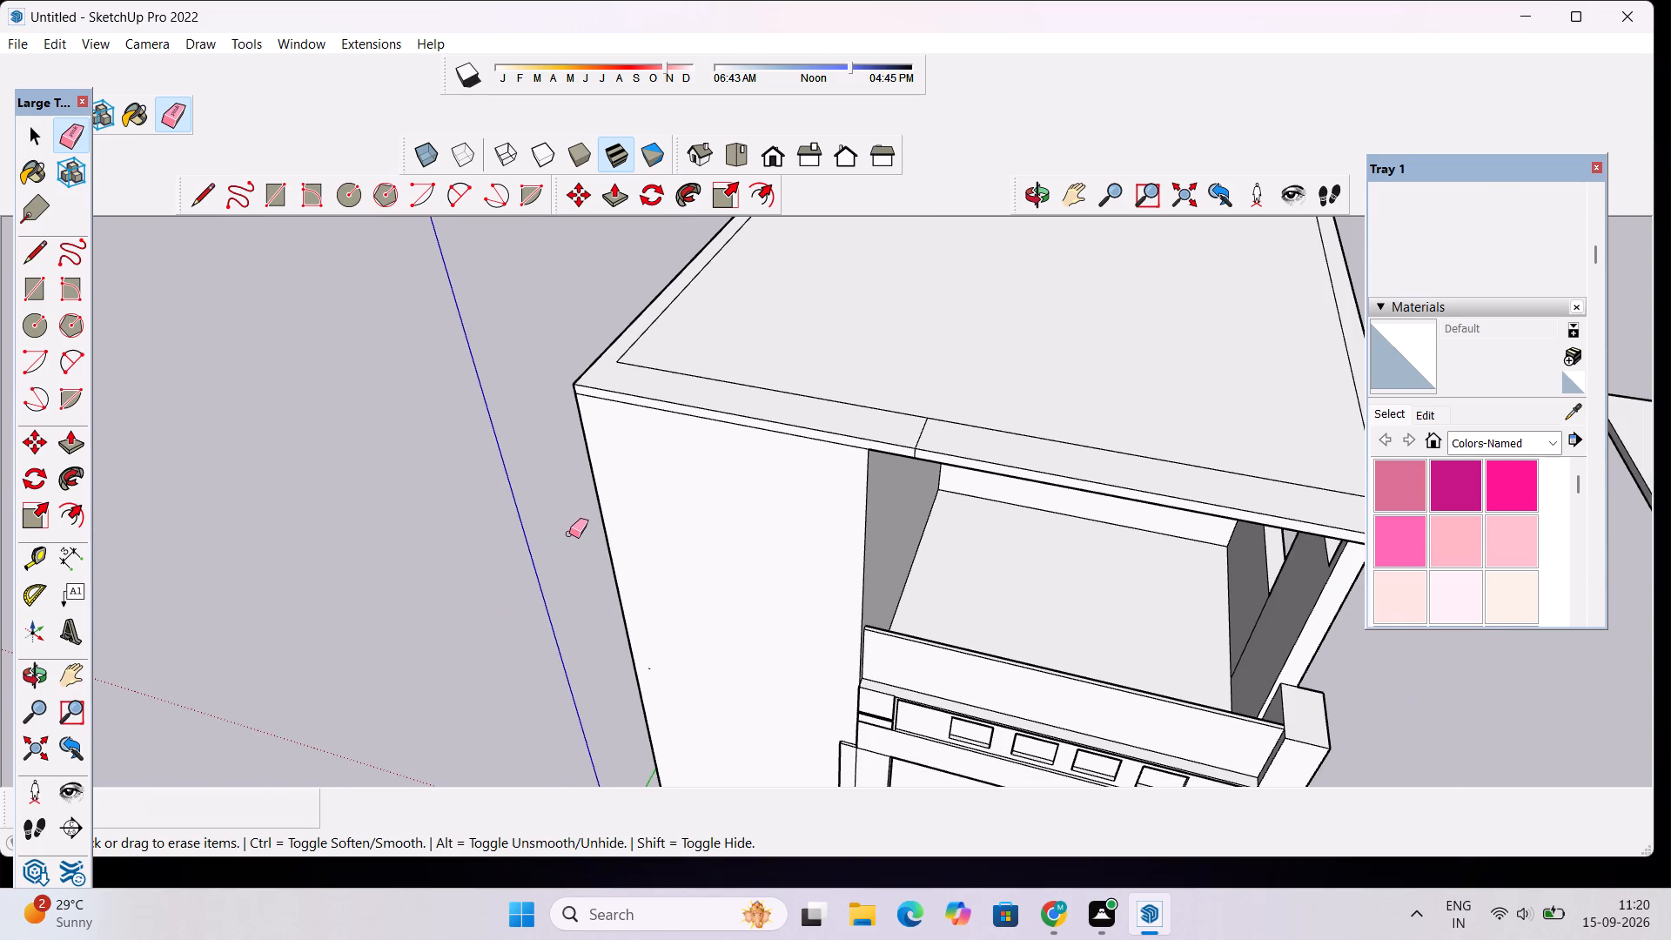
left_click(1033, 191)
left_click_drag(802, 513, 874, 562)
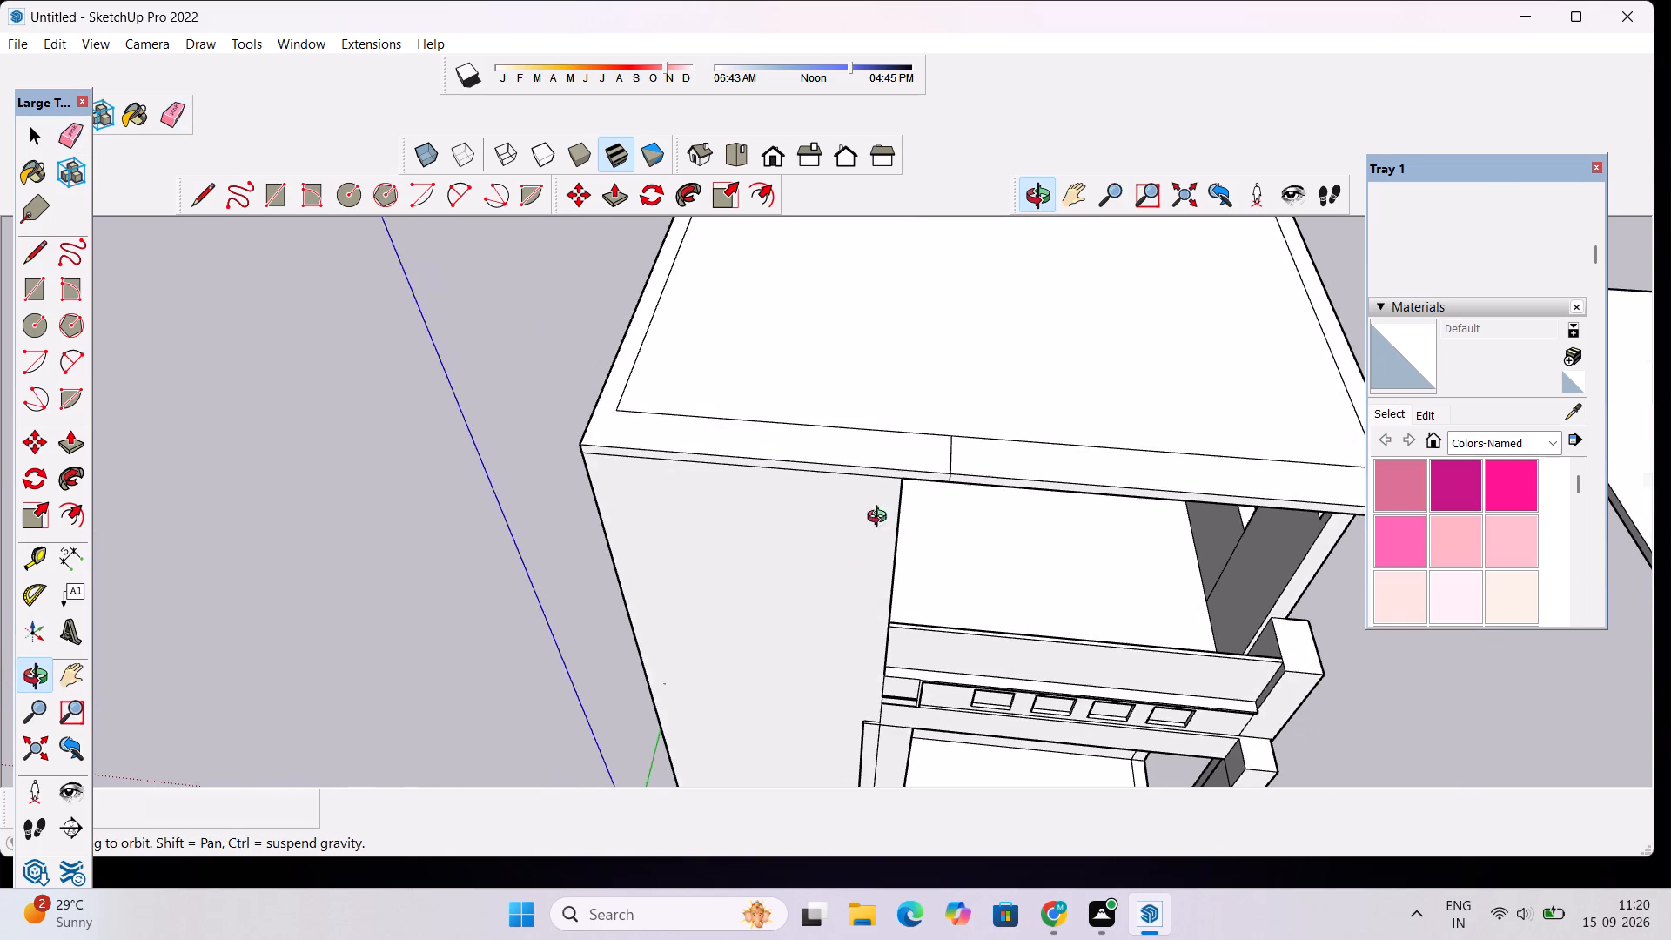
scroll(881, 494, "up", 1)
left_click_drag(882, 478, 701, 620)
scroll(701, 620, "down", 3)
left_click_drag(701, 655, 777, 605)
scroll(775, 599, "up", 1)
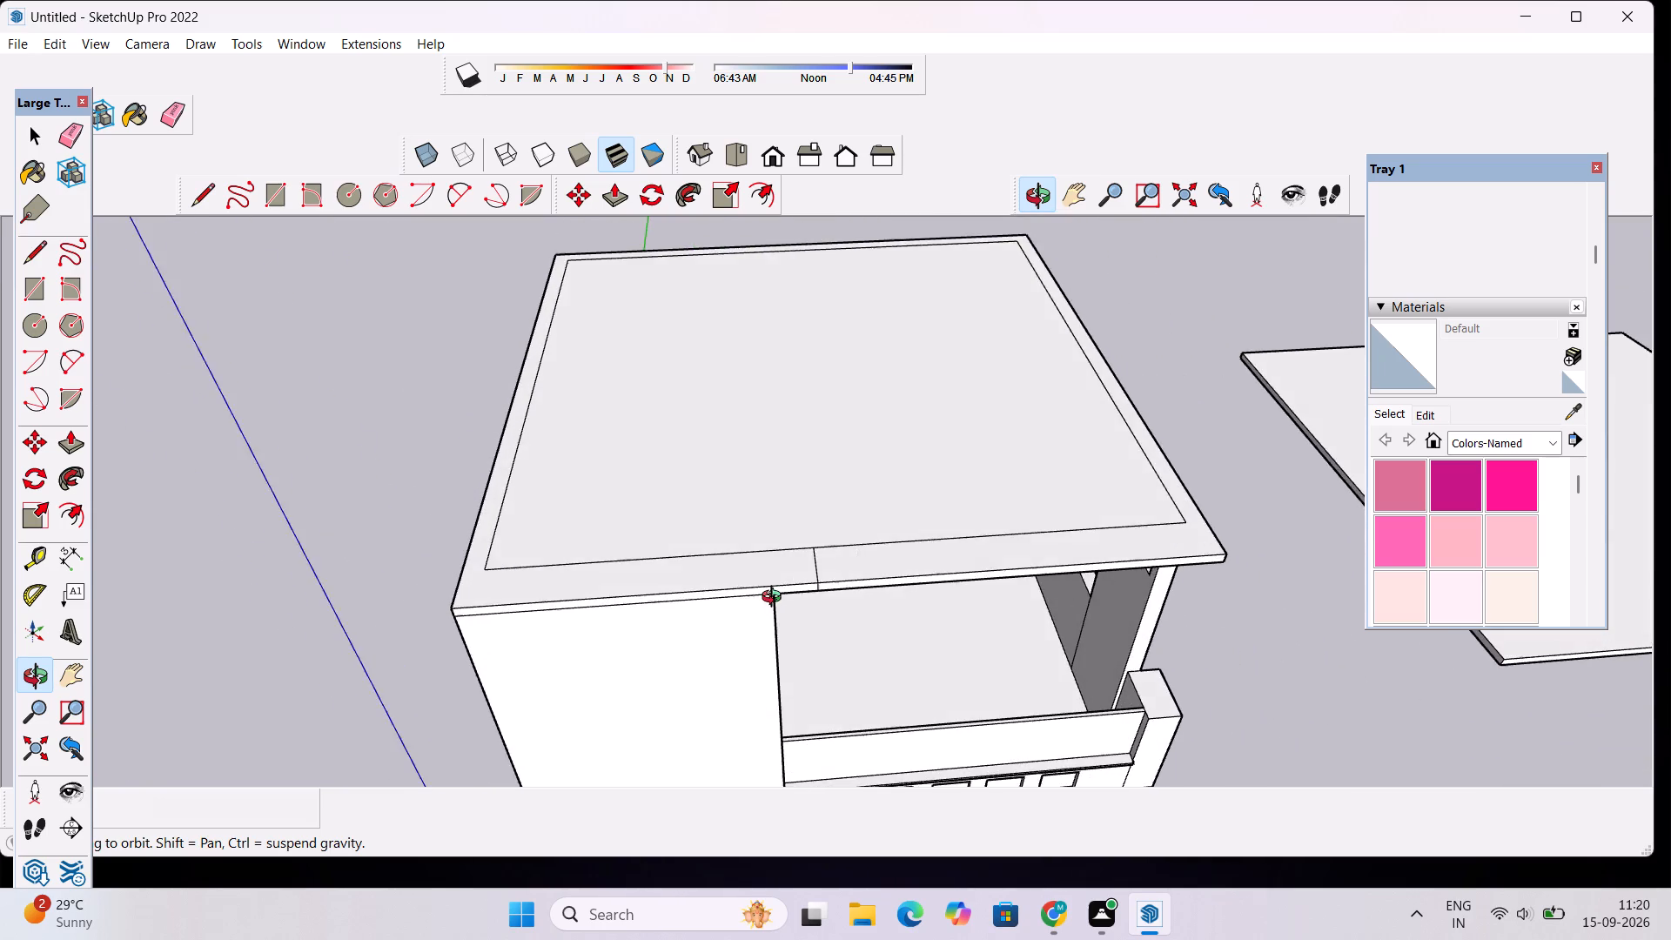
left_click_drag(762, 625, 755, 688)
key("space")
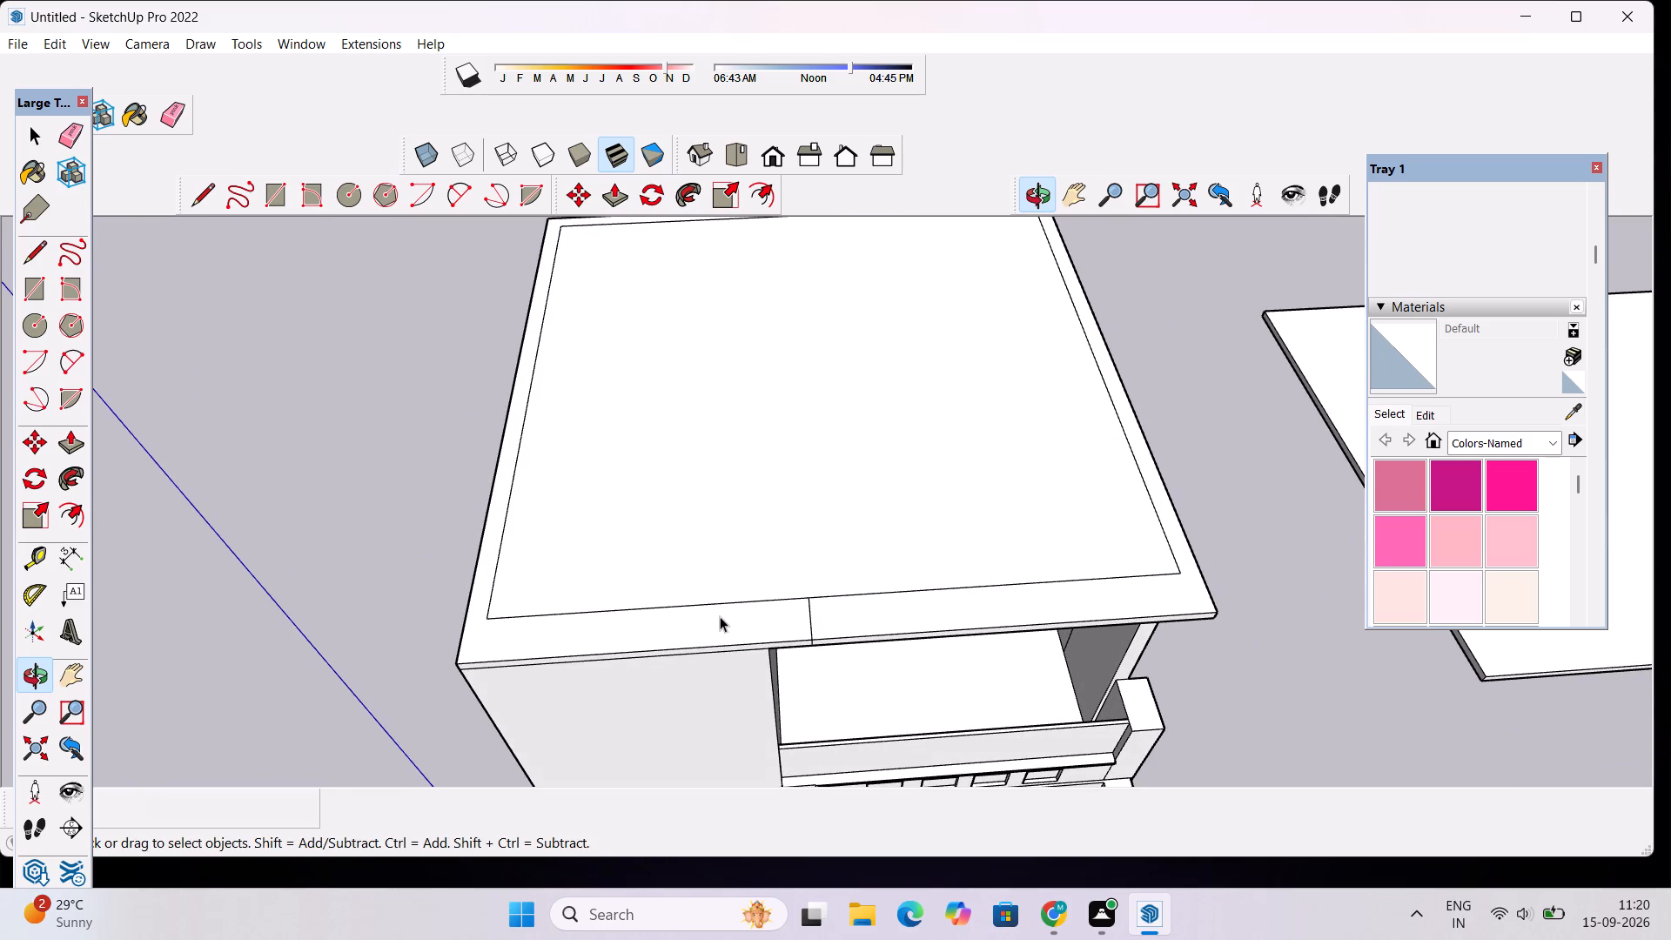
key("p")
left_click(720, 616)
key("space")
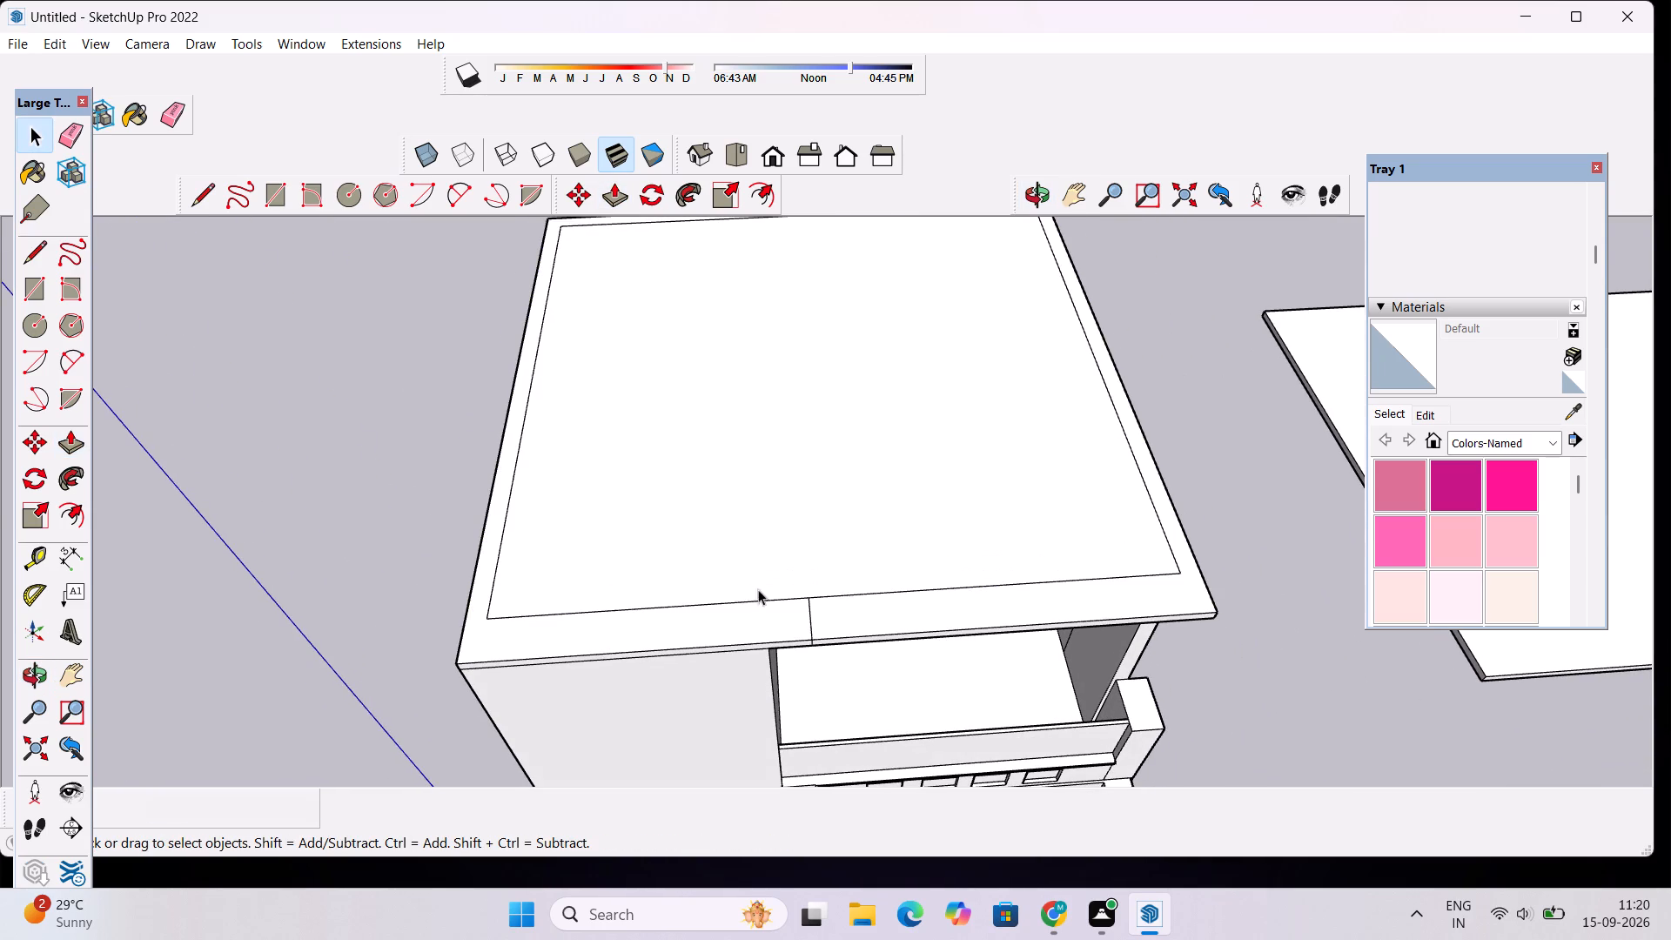
Draw a short line across the roof border along the solid side wall, a short way behind the front corner.
scroll(856, 638, "up", 2)
scroll(933, 540, "down", 6)
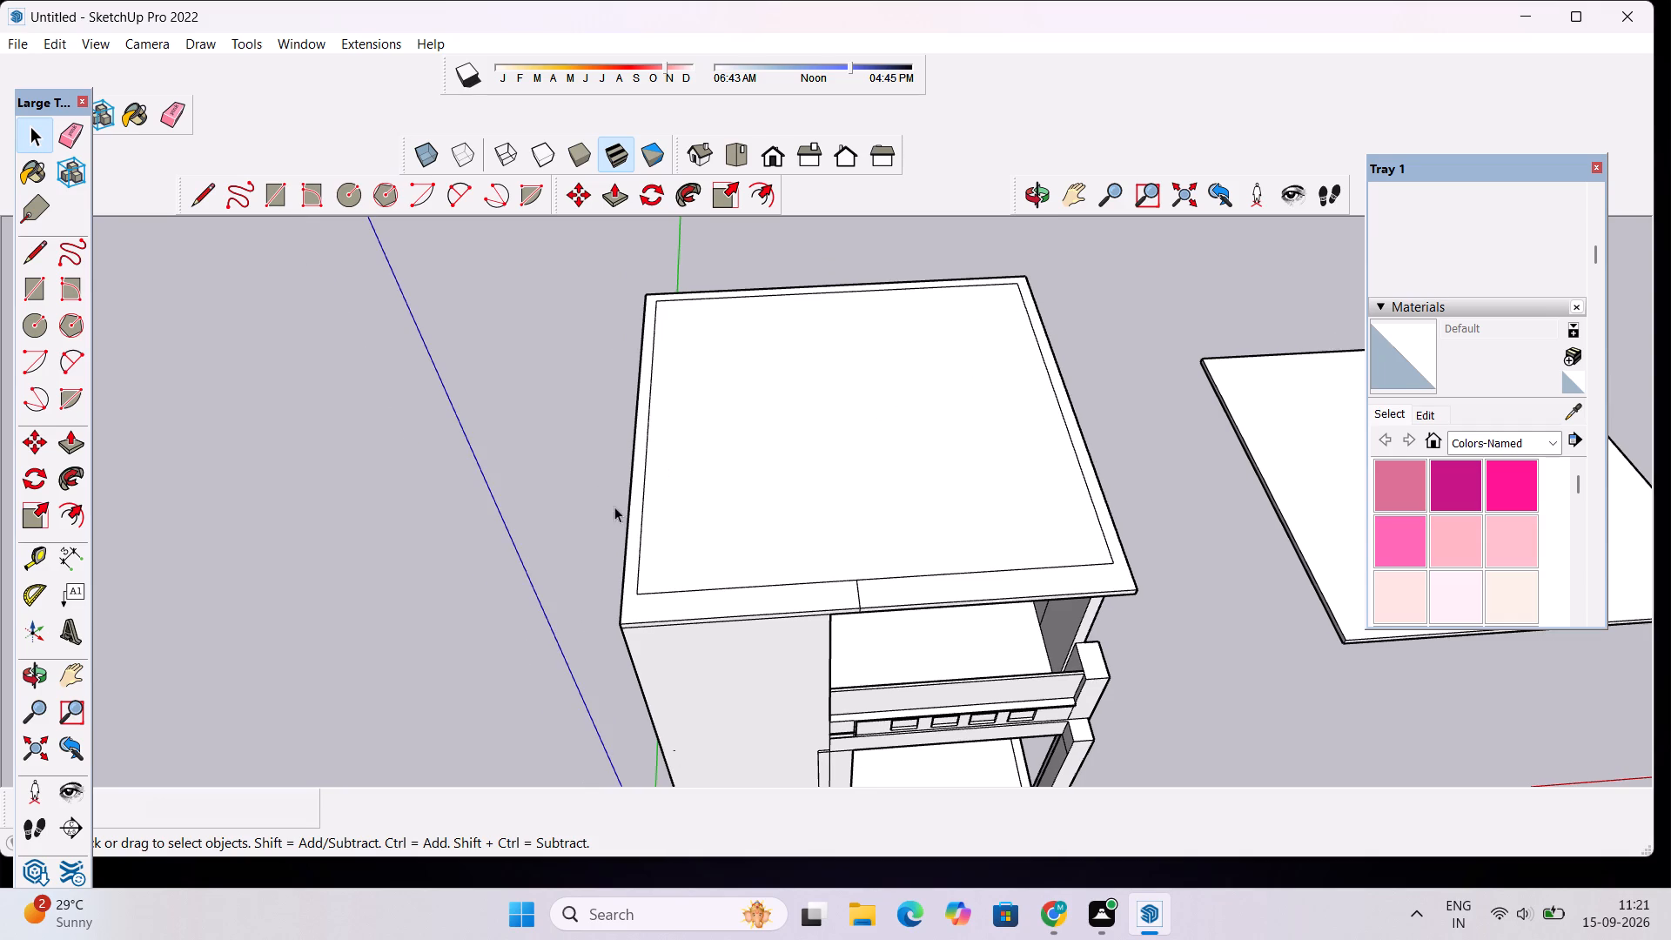
key("l")
left_click(636, 524)
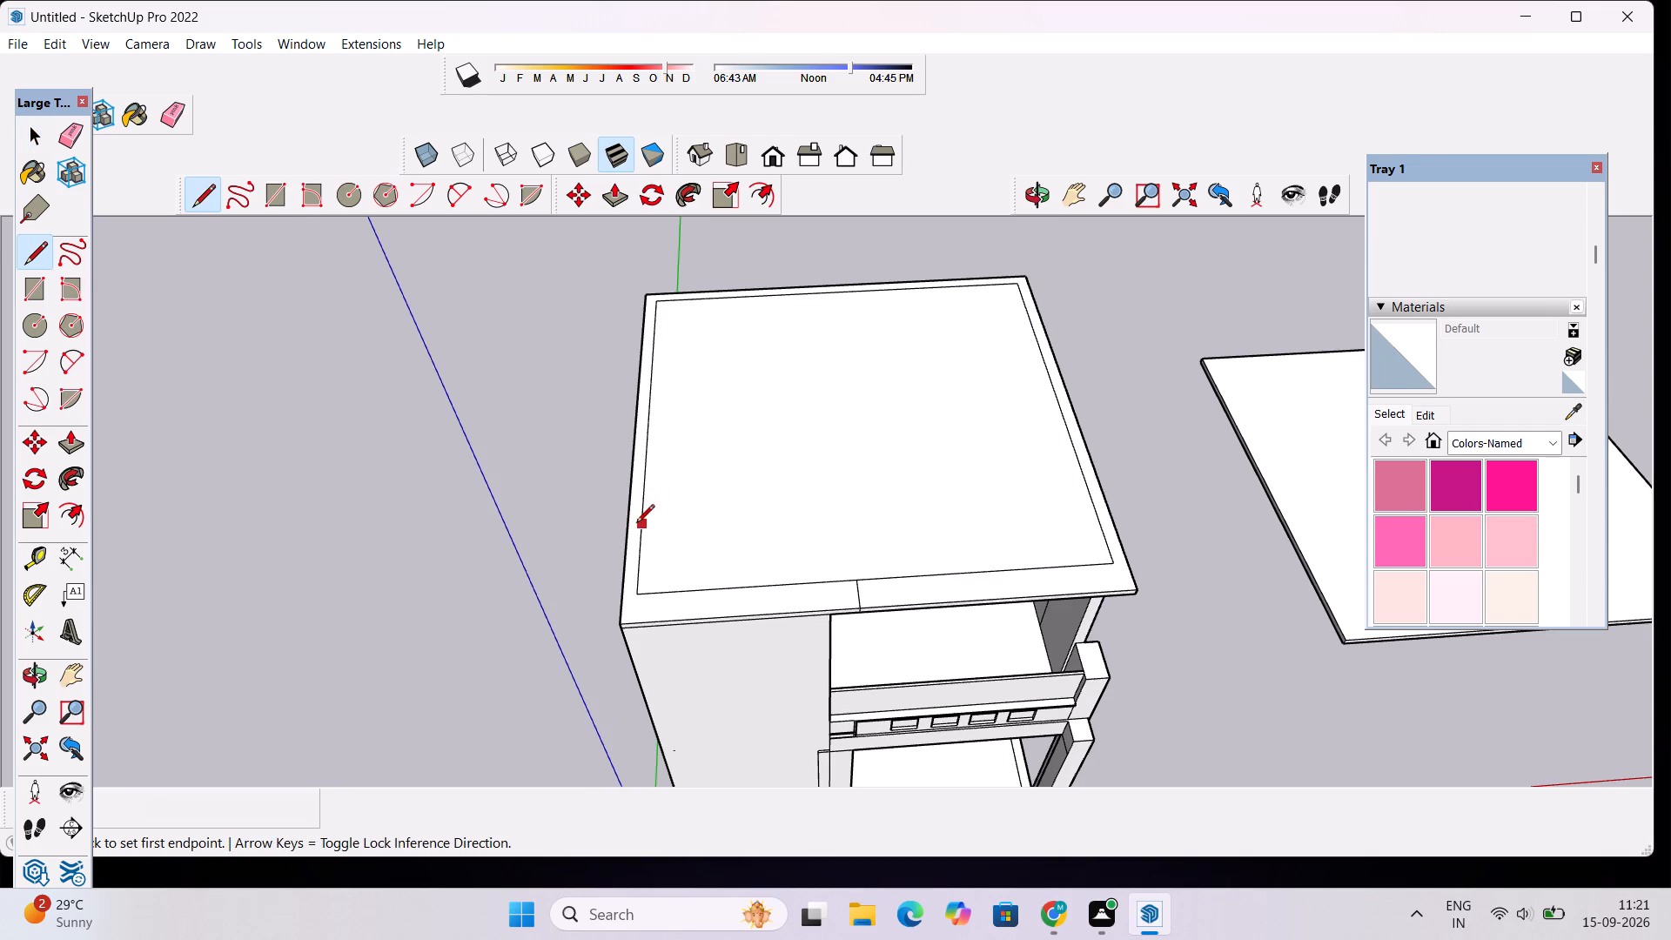
left_click(631, 527)
key("space")
Push/Pull the L-shaped roof border piece above the solid wall's corner up 5'.
left_click(633, 547)
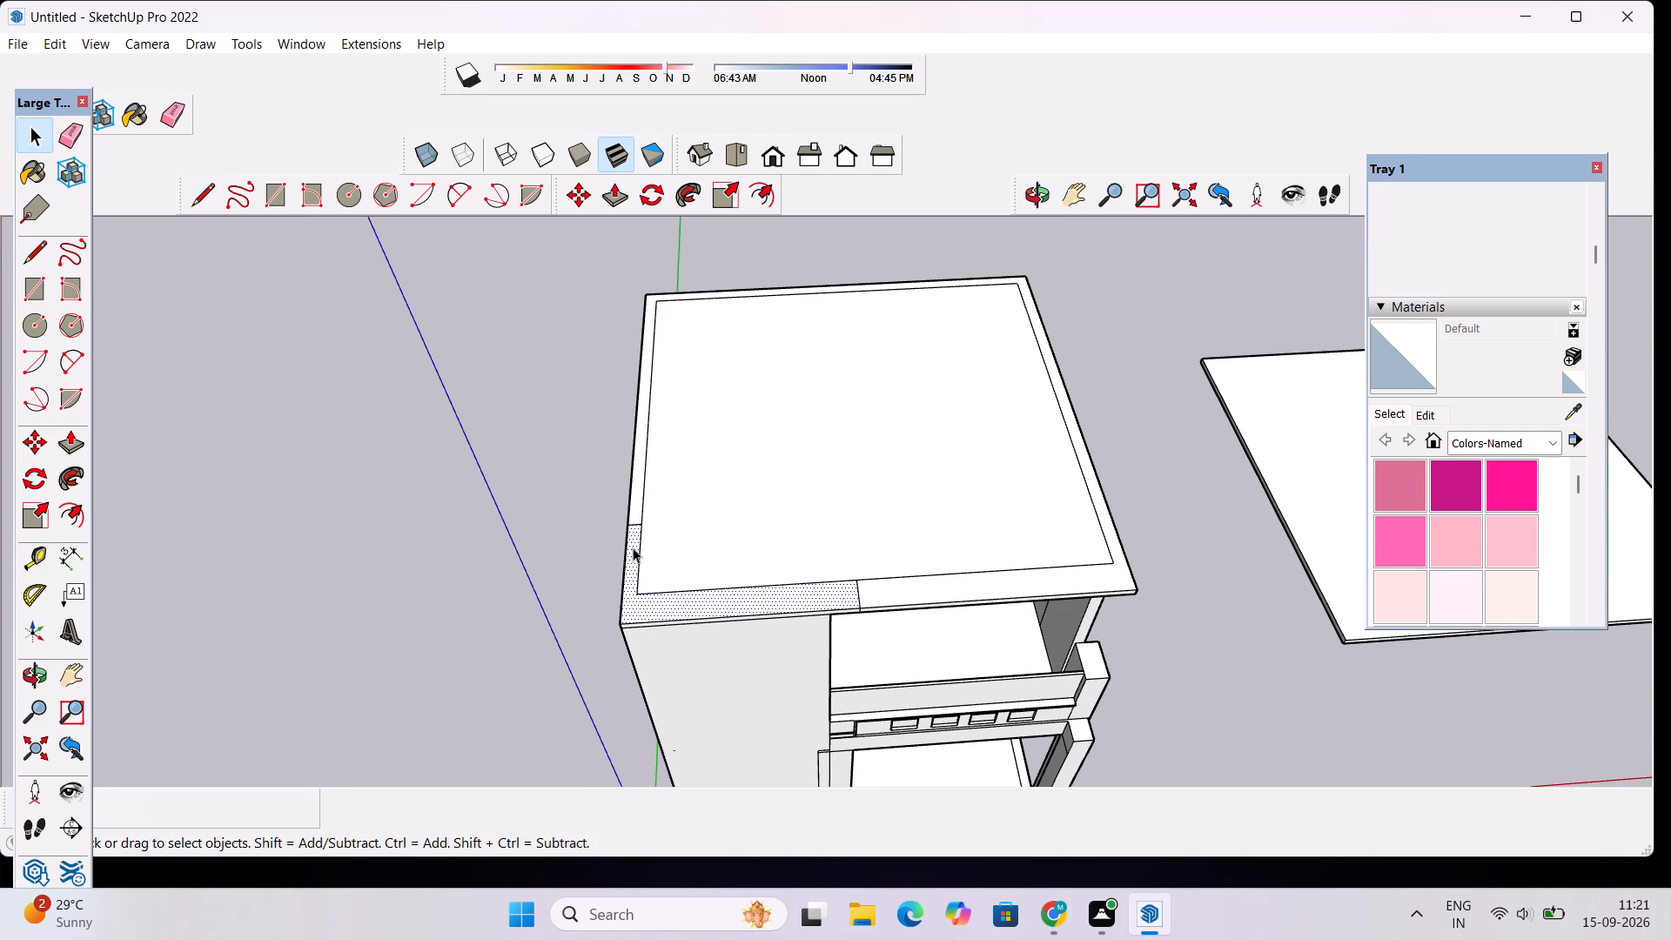
key("p")
left_click(633, 547)
scroll(637, 506, "down", 3)
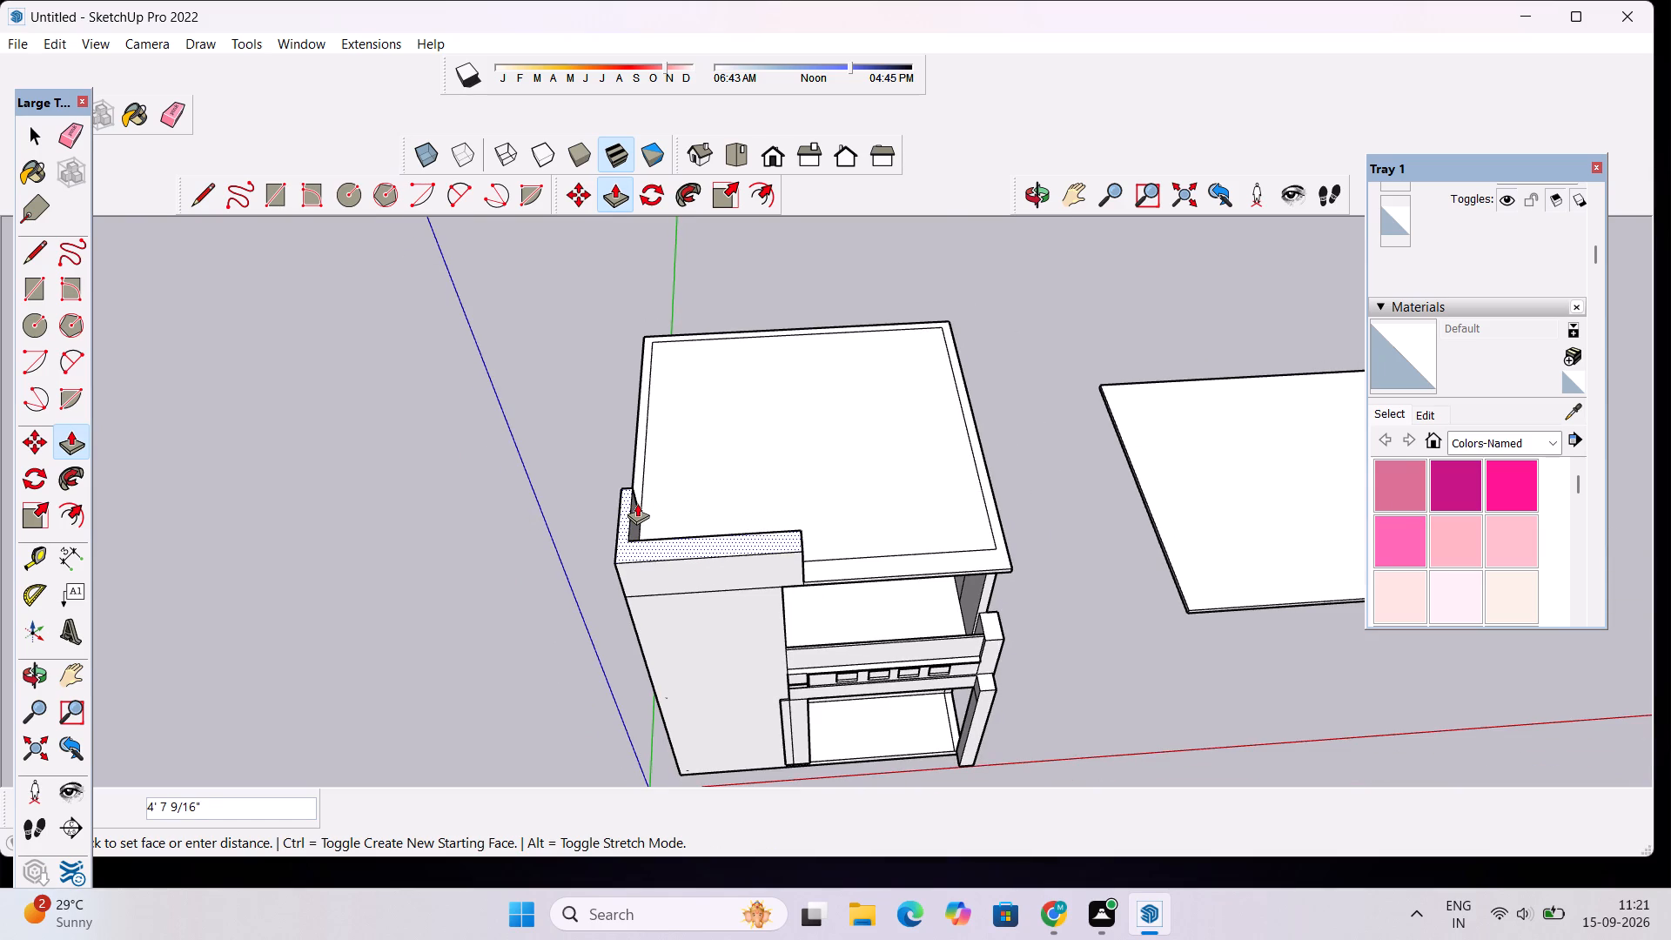
scroll(637, 503, "down", 1)
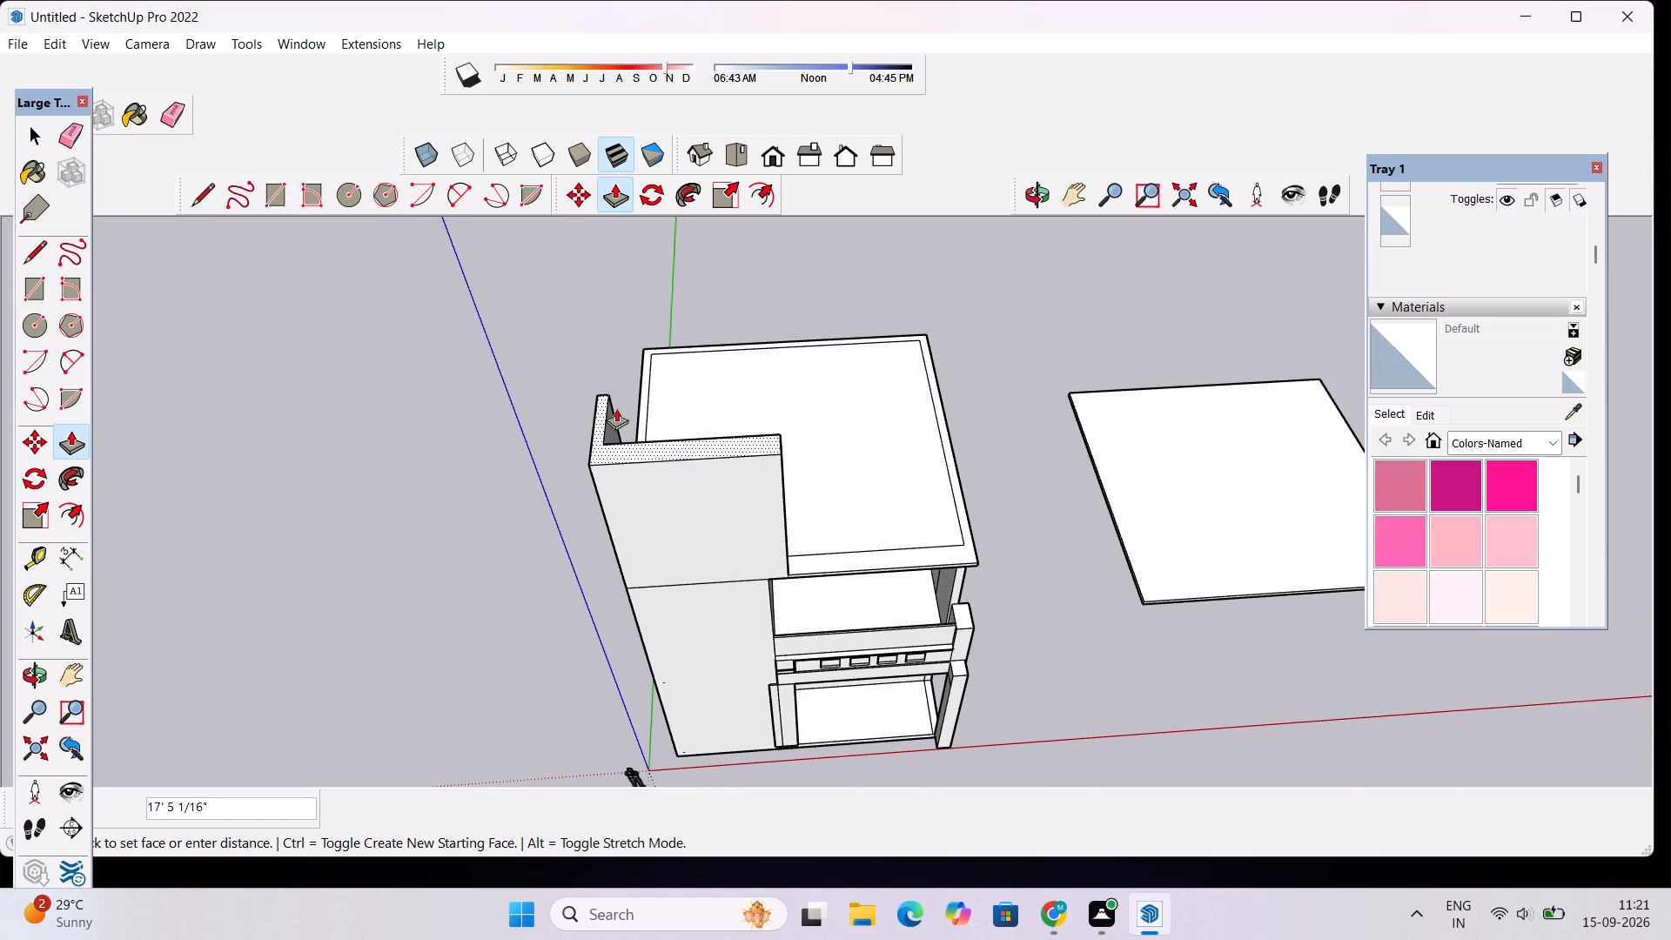
type("5'")
key("Return")
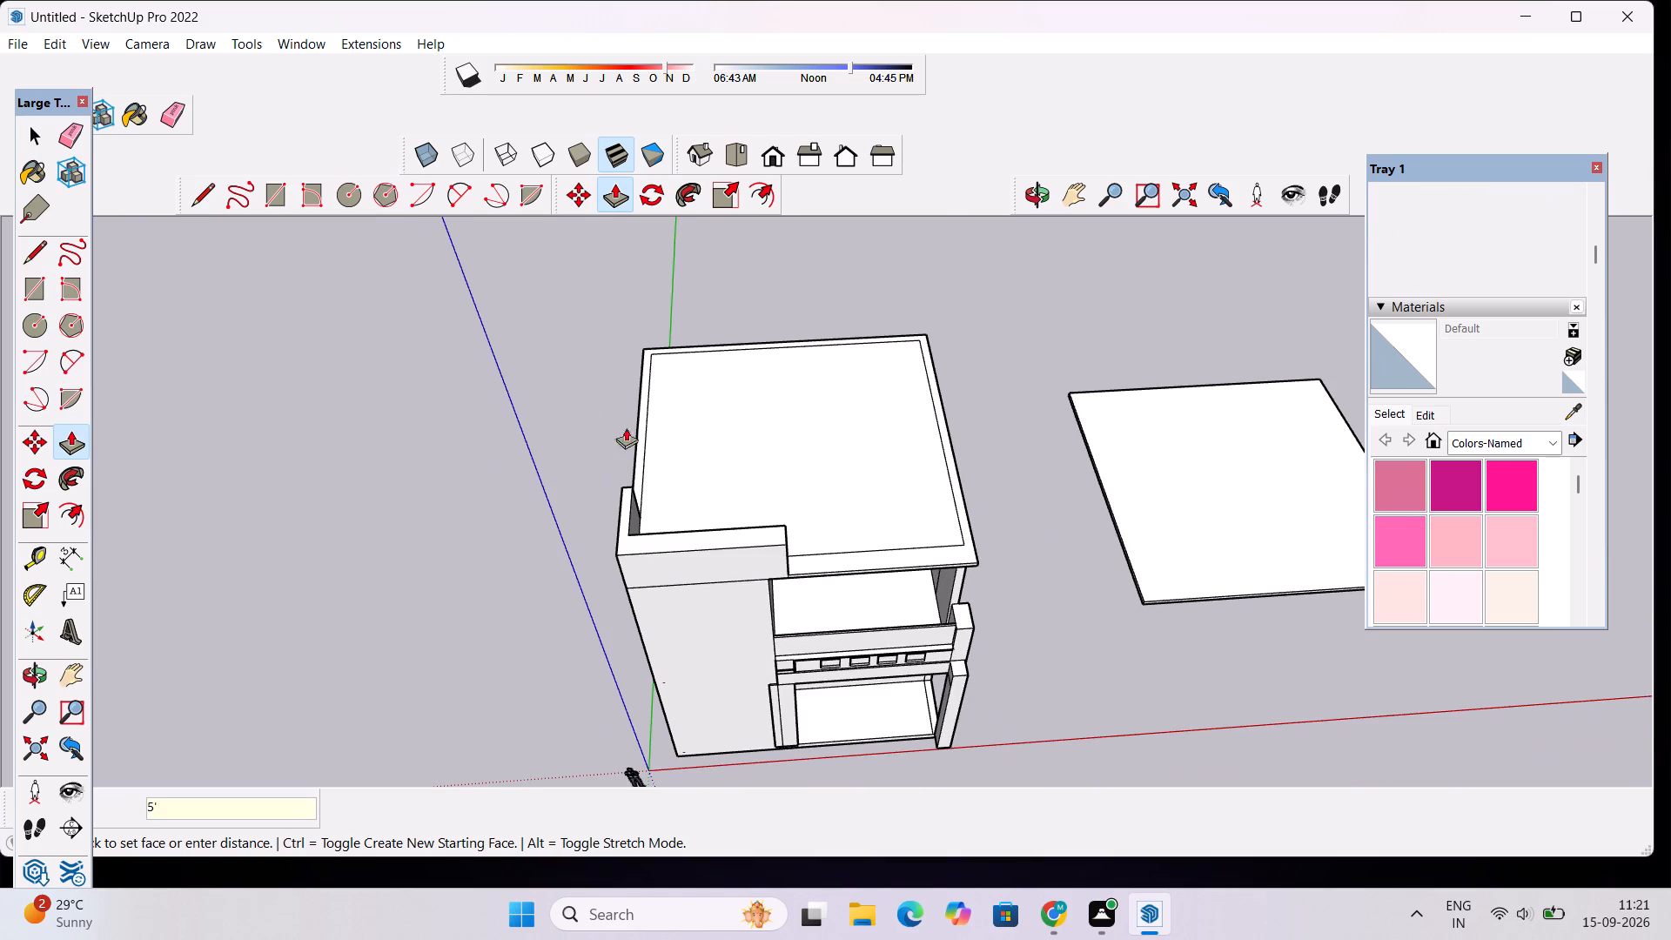
Push/Pull the top face of the L-shaped corner parapet up another 2'.
left_click_drag(1045, 196, 1045, 206)
left_click_drag(931, 605, 930, 326)
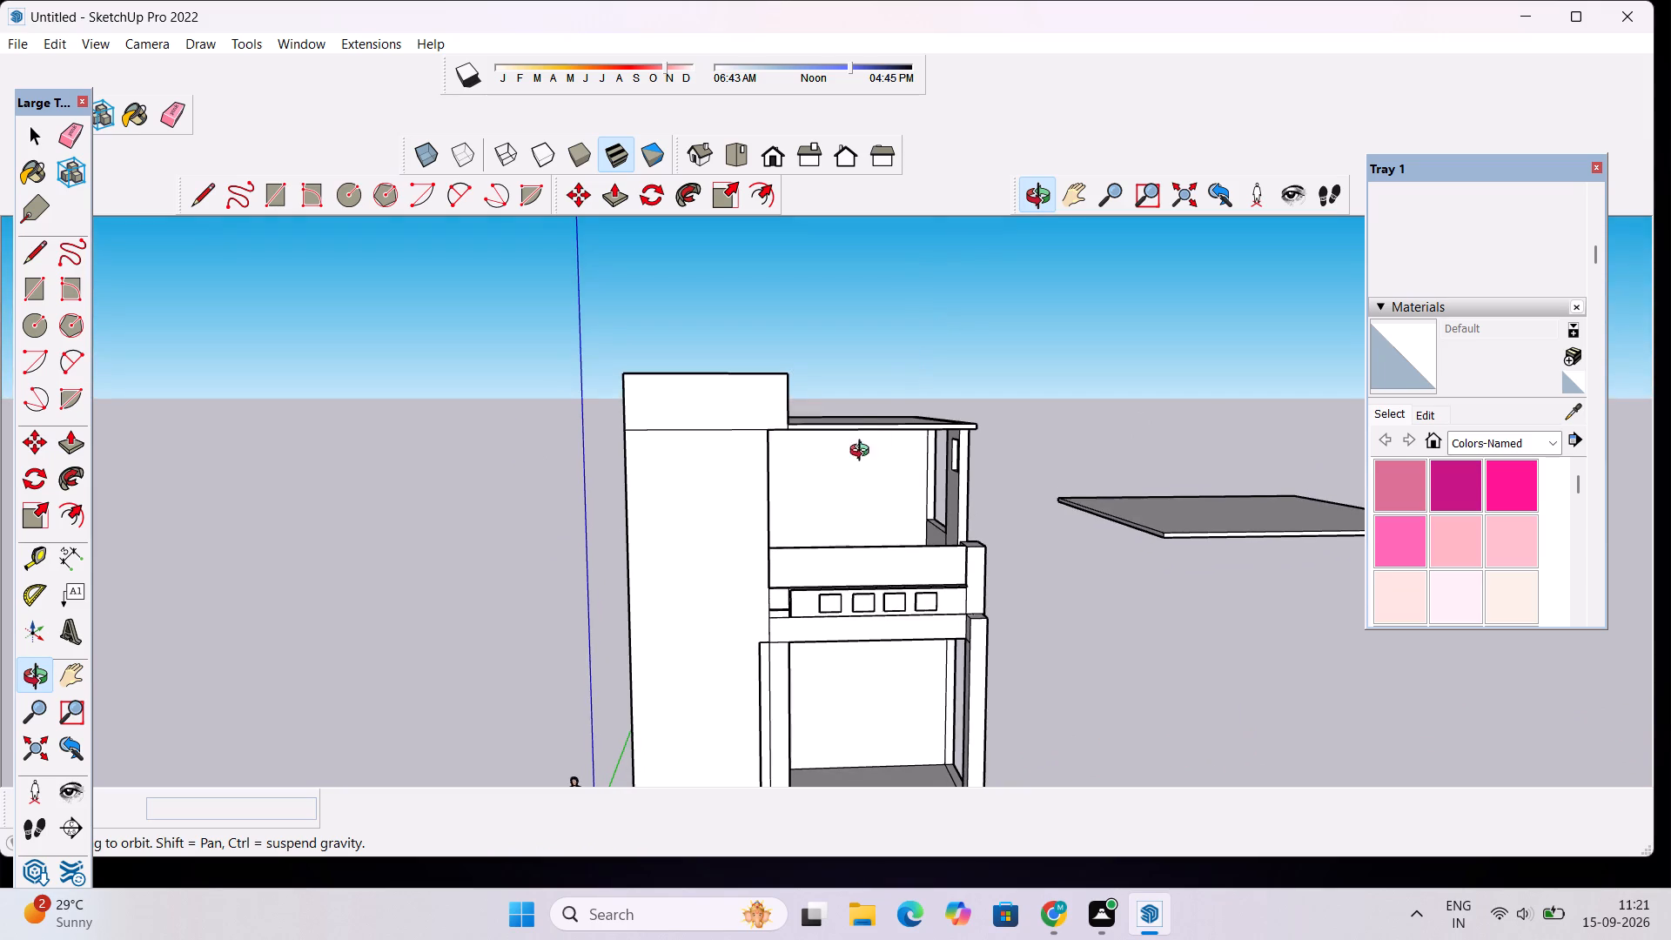
left_click_drag(860, 413, 861, 428)
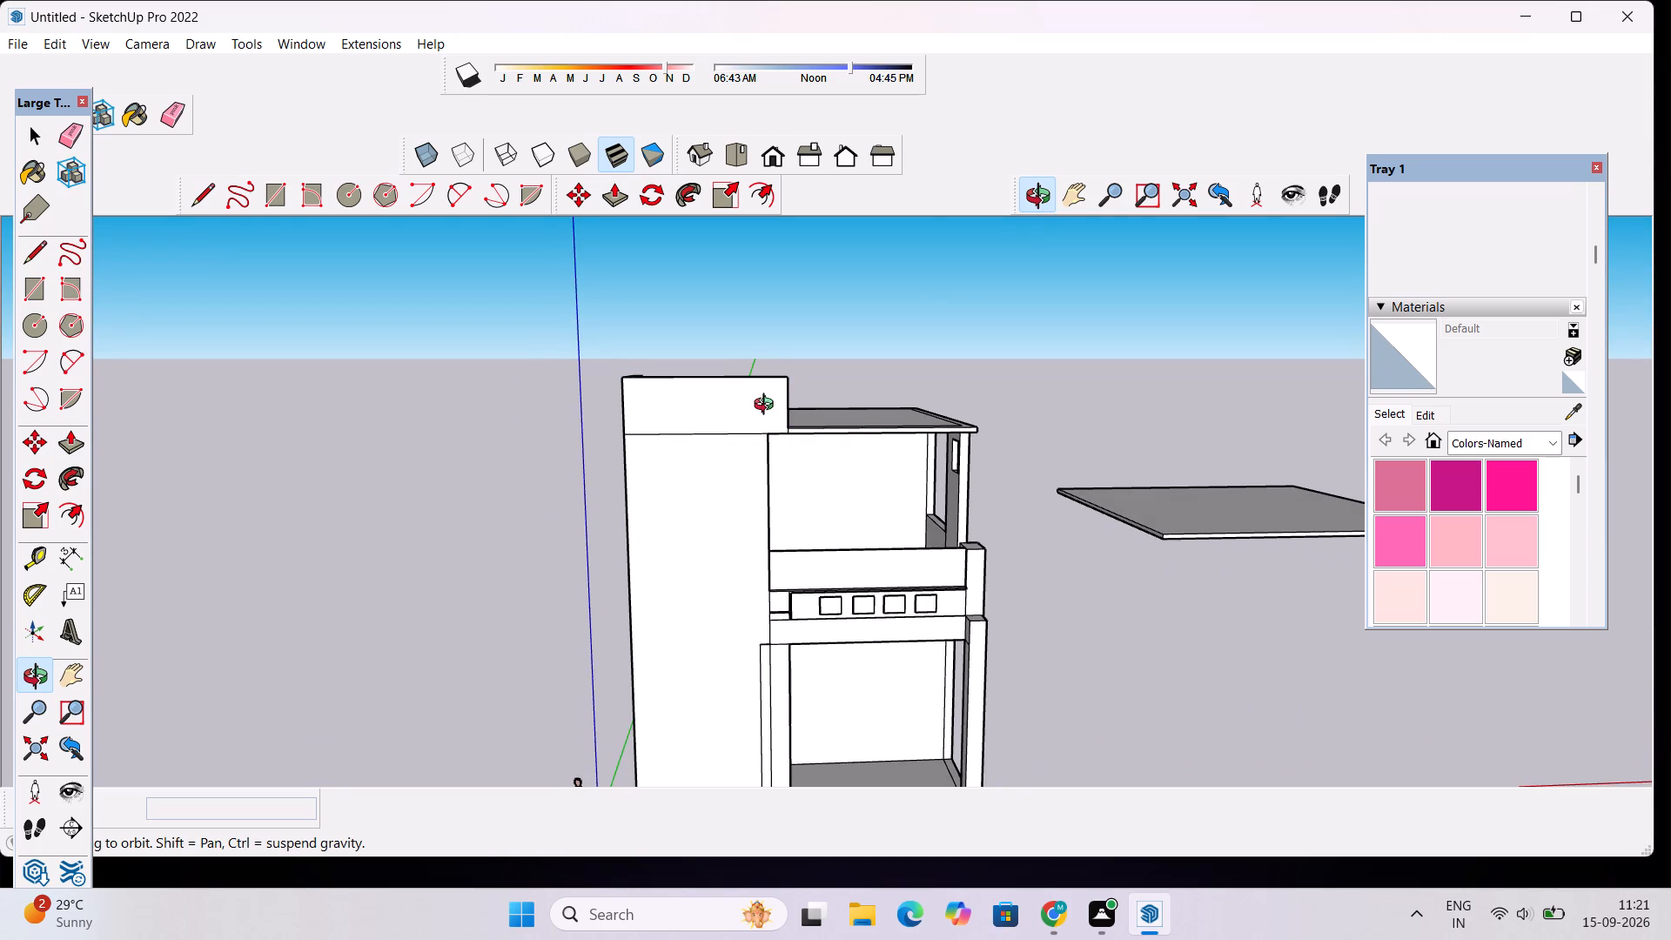
scroll(768, 406, "up", 1)
left_click_drag(768, 406, 799, 684)
scroll(753, 439, "up", 7)
key("p")
left_click(768, 543)
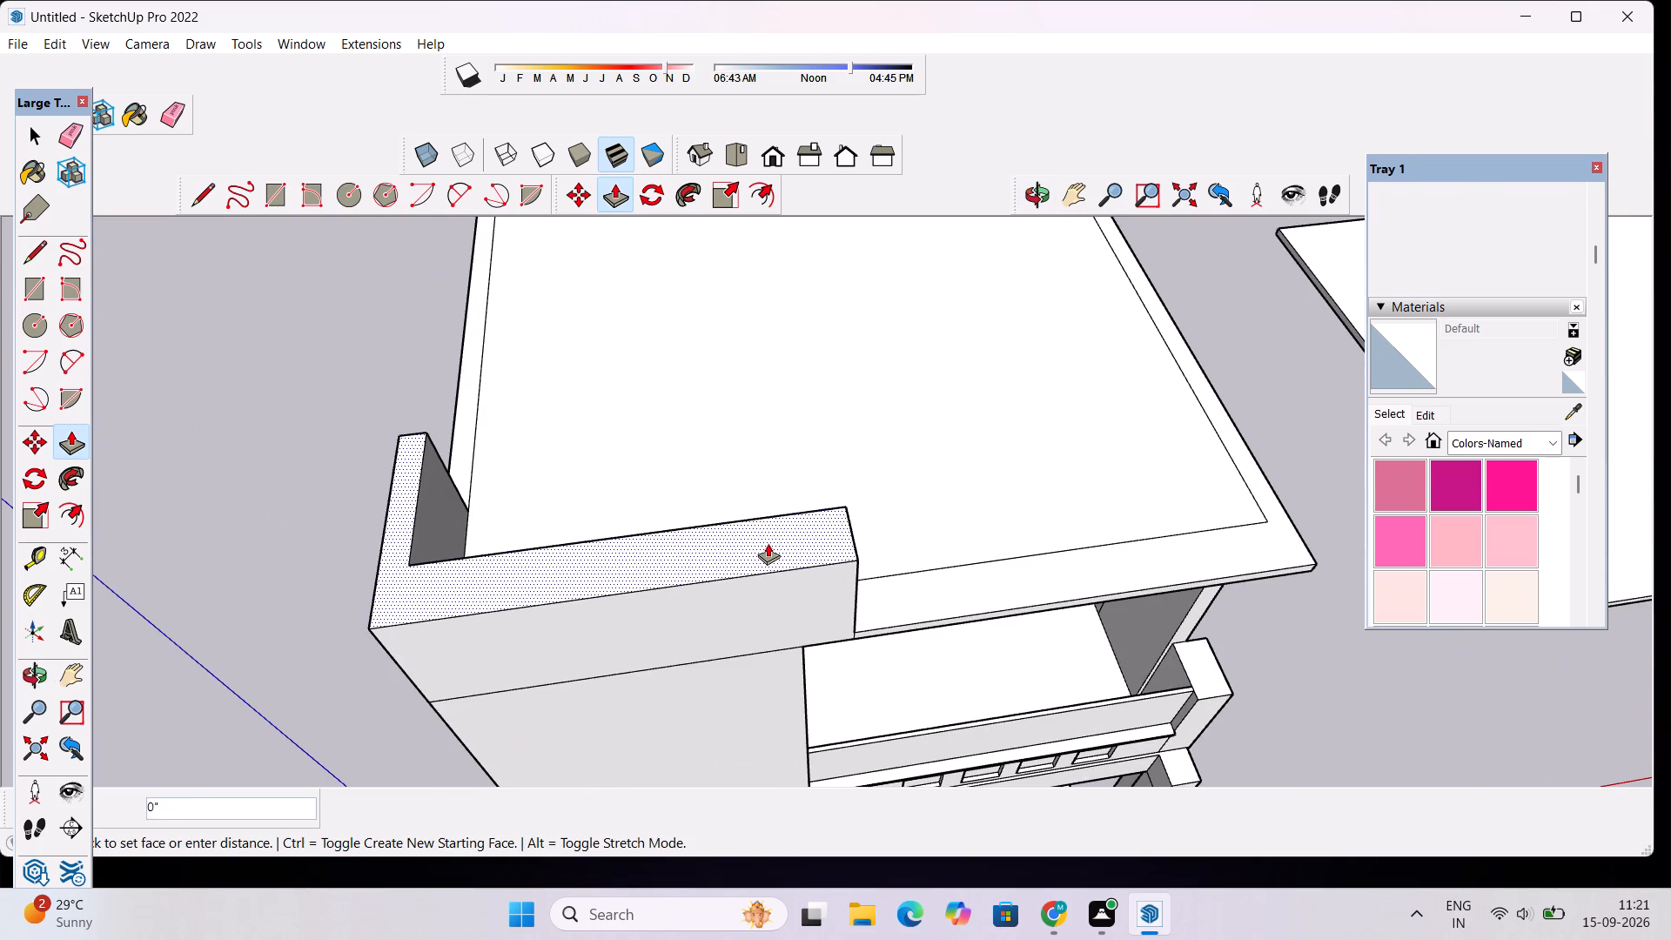
type("2'")
key("Return")
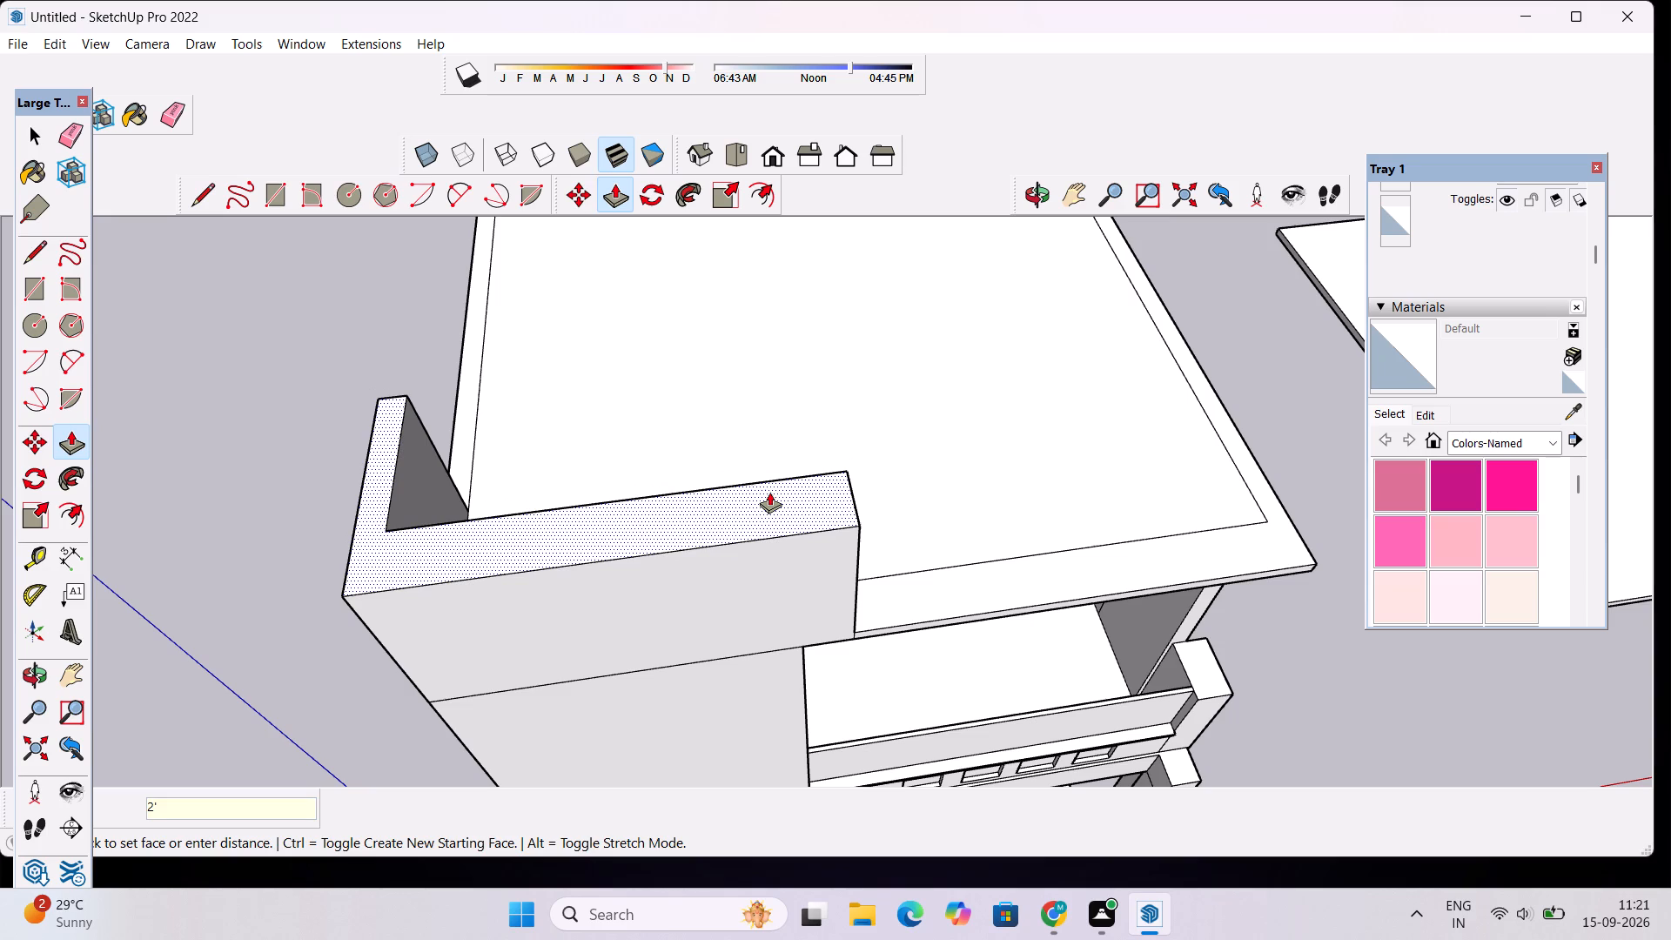
Erase the horizontal line between the solid front wall and the raised corner parapet.
left_click(1016, 195)
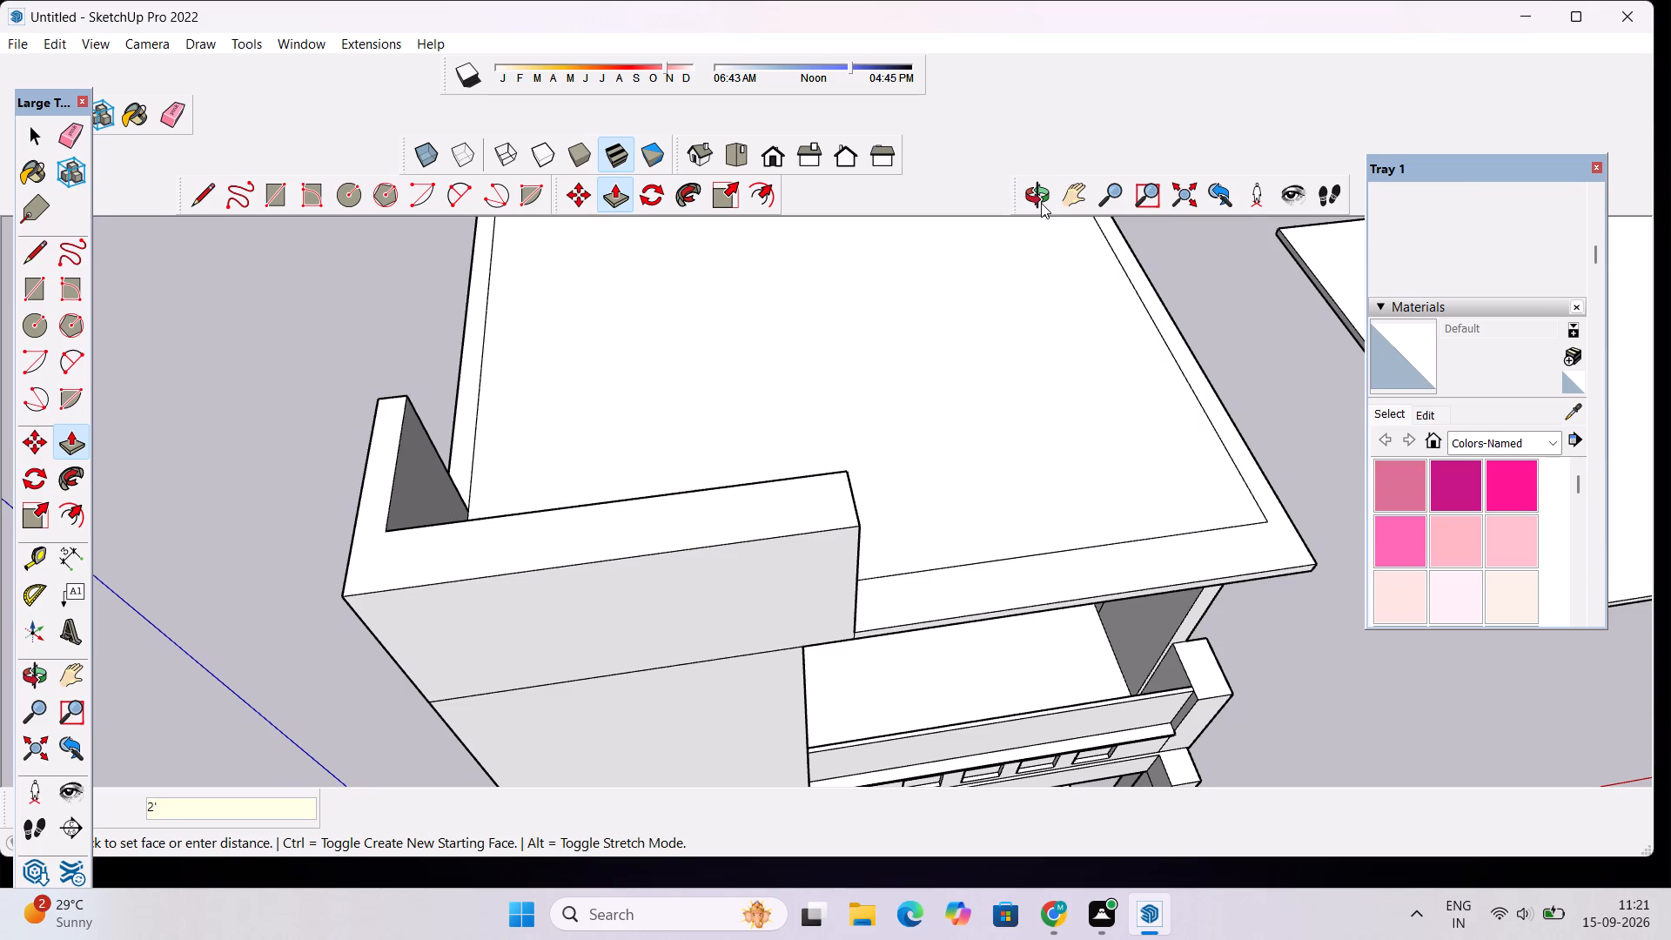
key("space")
left_click(1041, 191)
left_click_drag(1035, 427, 778, 315)
key("e")
left_click_drag(626, 480, 630, 524)
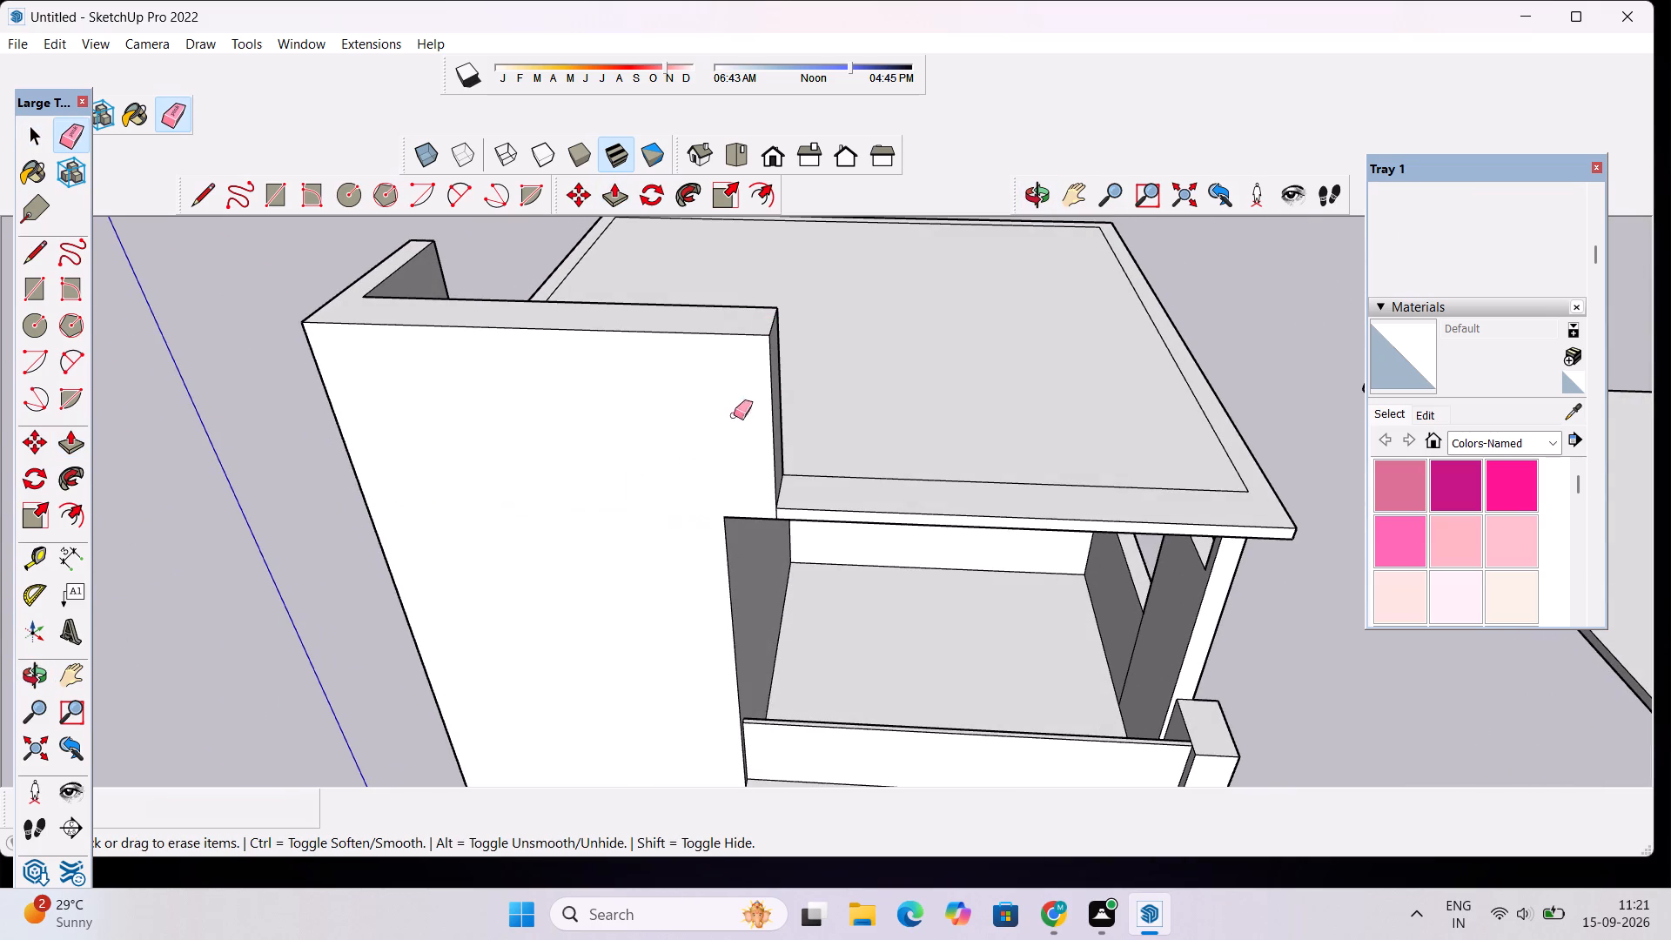
Examine the raised corner parapet, roof and solid front wall from above, the front and the side.
left_click(1034, 200)
left_click_drag(1033, 299, 761, 707)
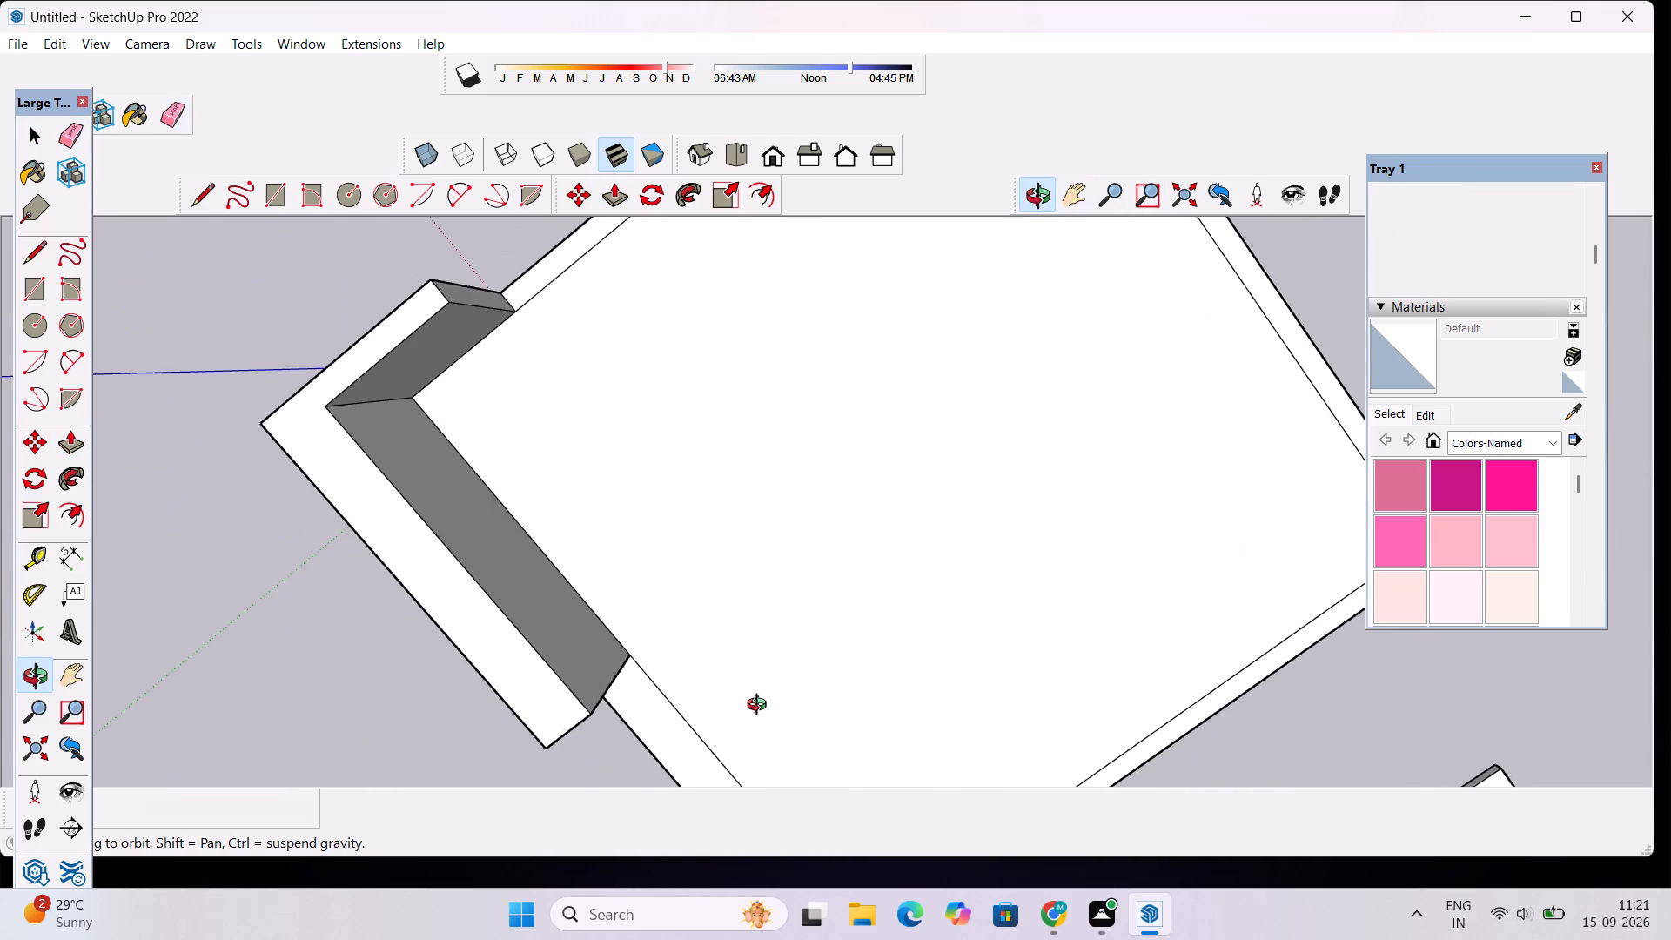
left_click_drag(761, 707, 1131, 352)
scroll(1133, 387, "down", 8)
scroll(738, 594, "up", 1)
left_click_drag(755, 555, 808, 469)
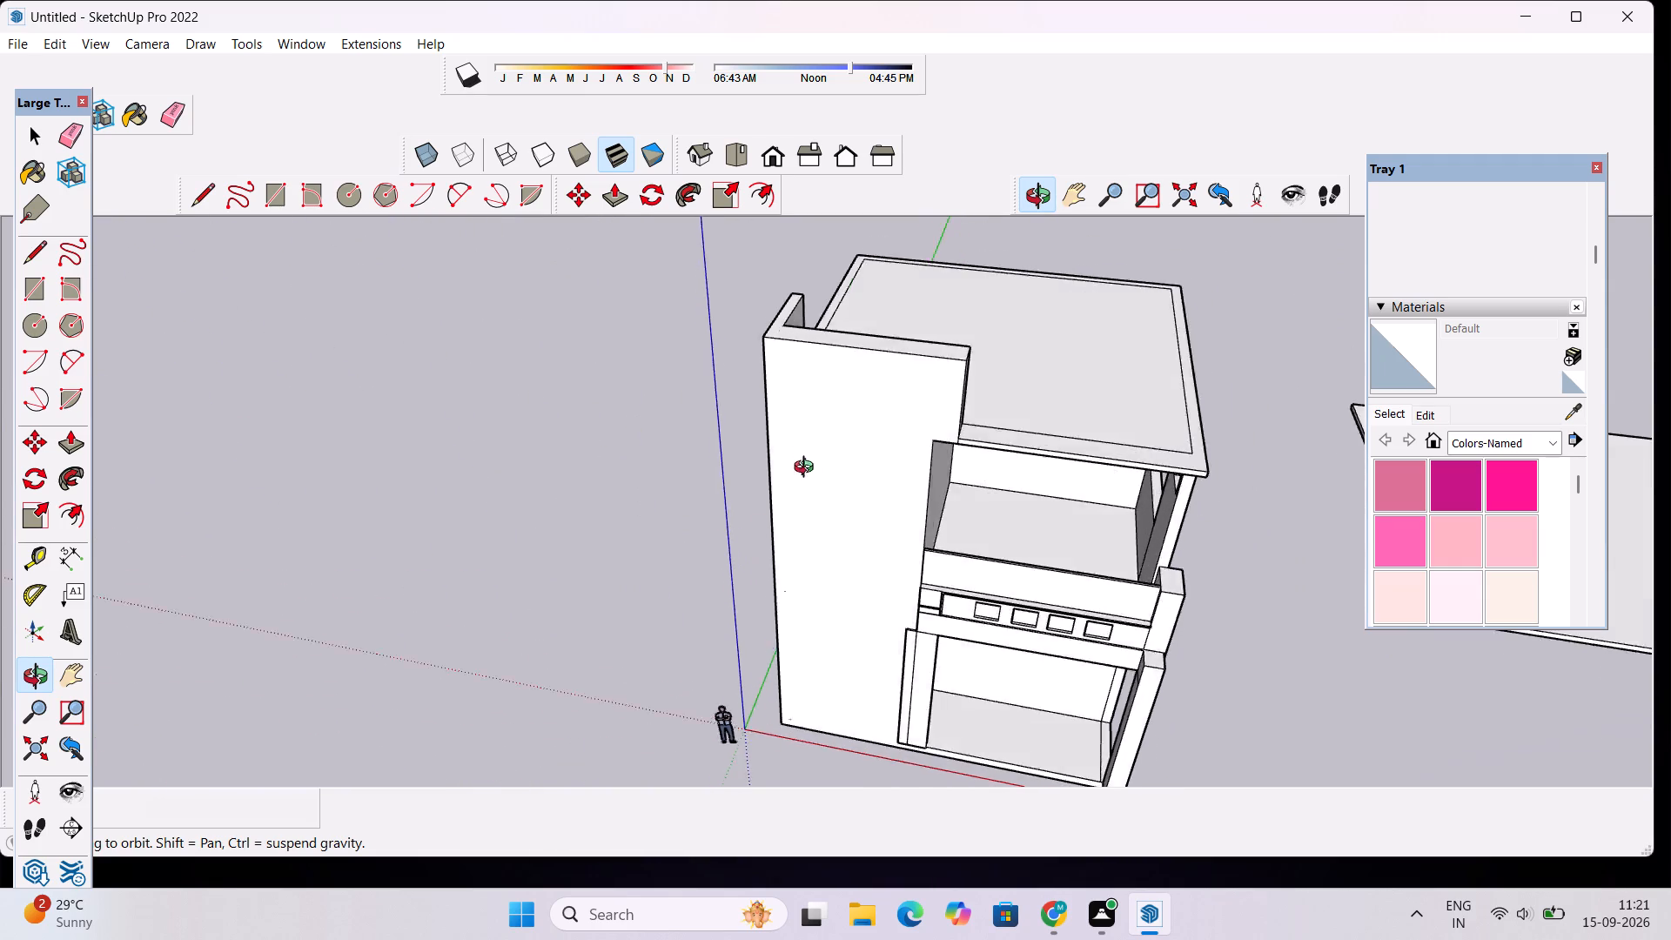
left_click_drag(808, 469, 815, 449)
scroll(833, 460, "down", 2)
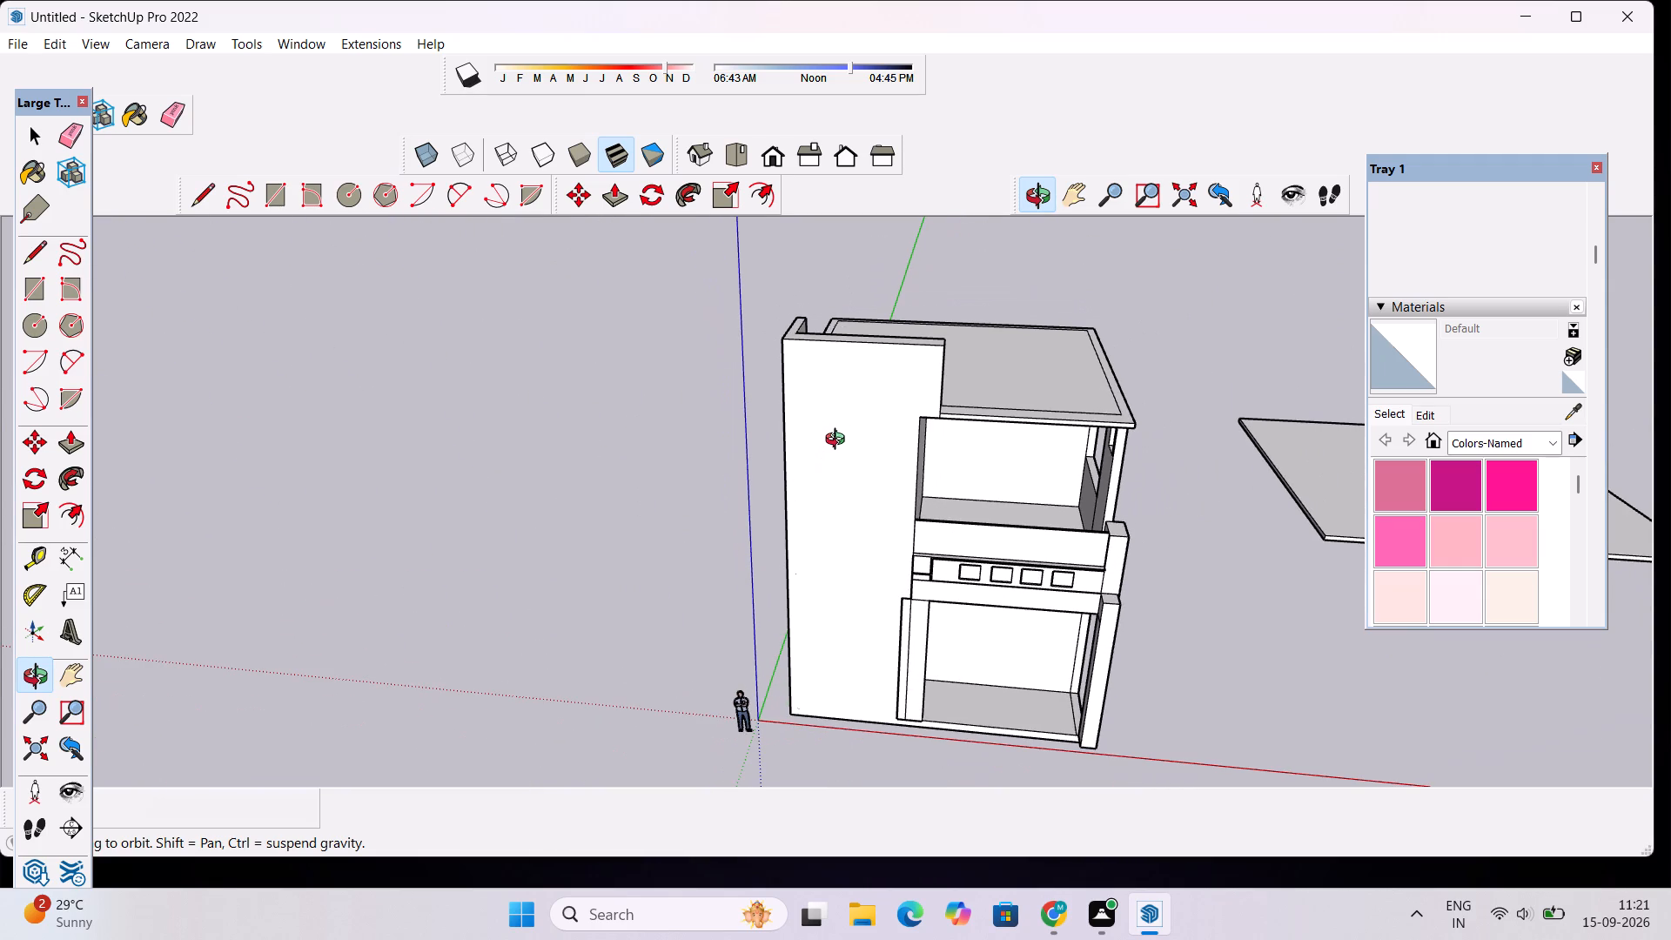
left_click_drag(837, 476, 845, 545)
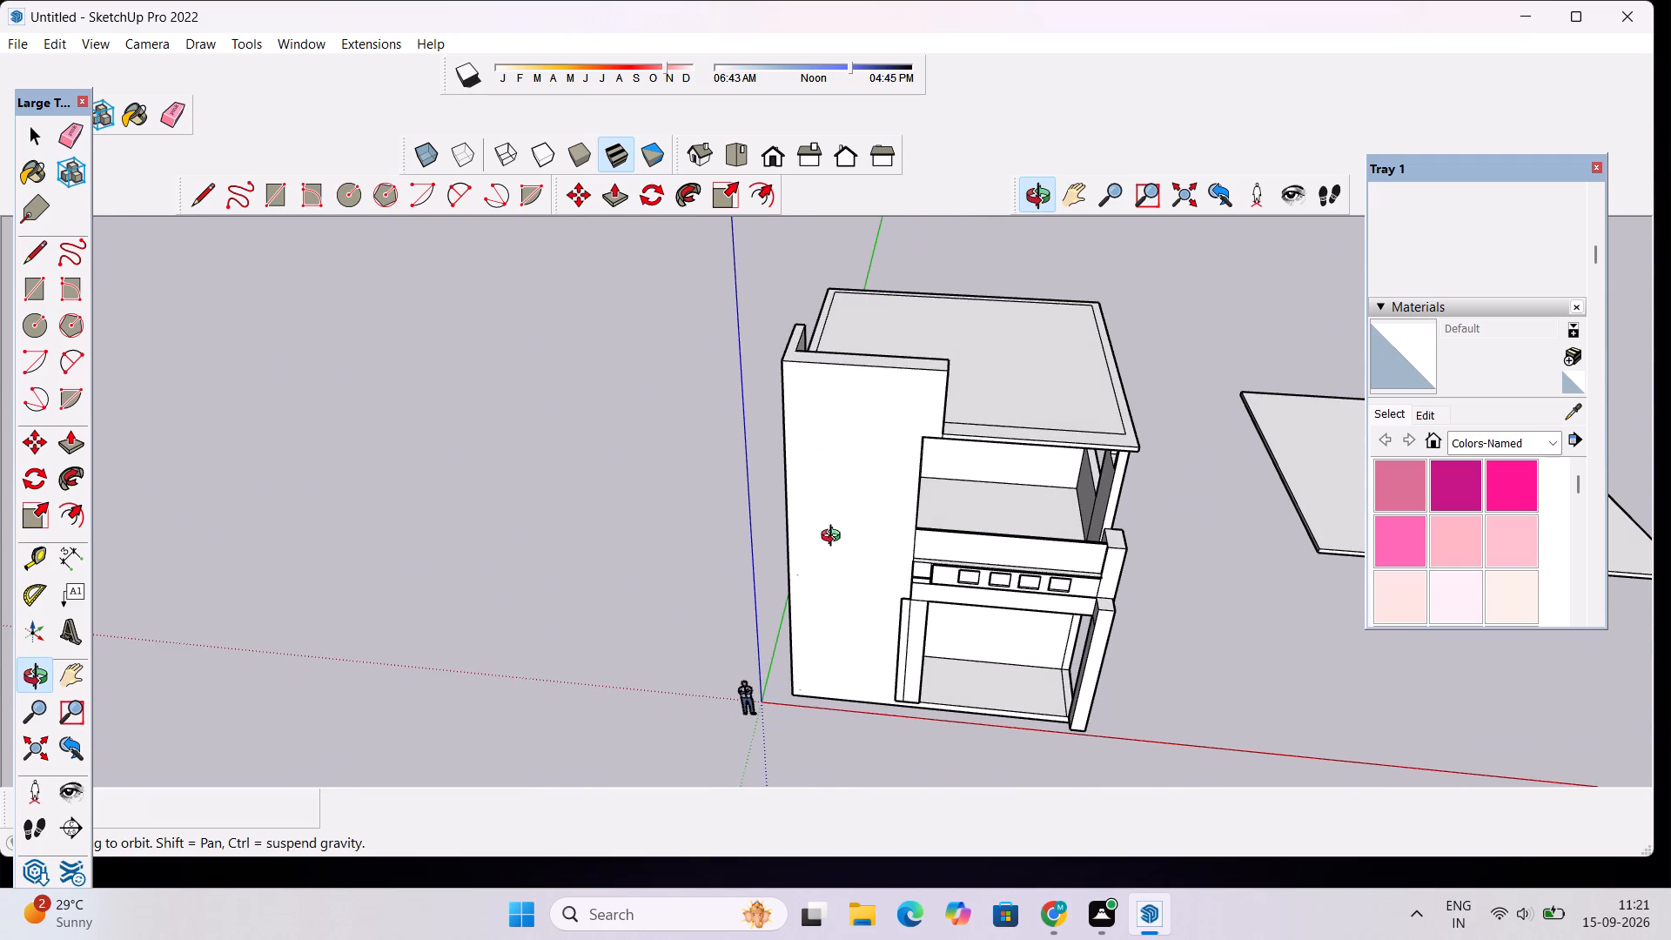
scroll(836, 534, "up", 4)
left_click_drag(829, 547, 906, 527, "shift")
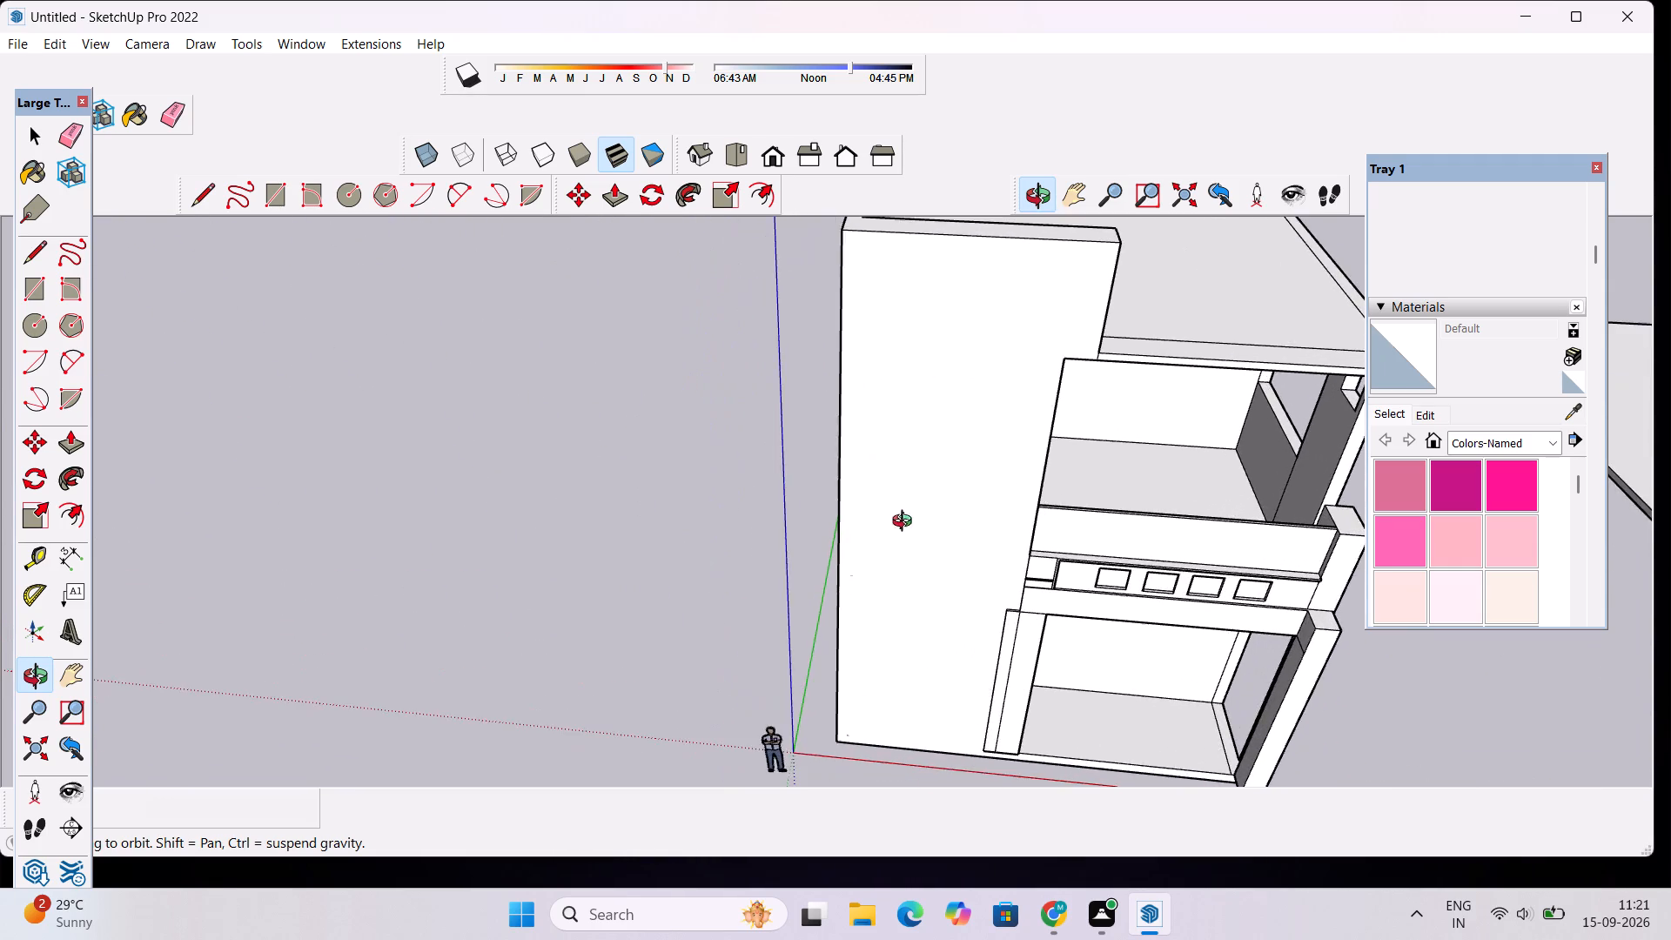
scroll(905, 525, "down", 4)
left_click_drag(891, 643, 963, 386)
left_click_drag(1043, 423, 932, 502)
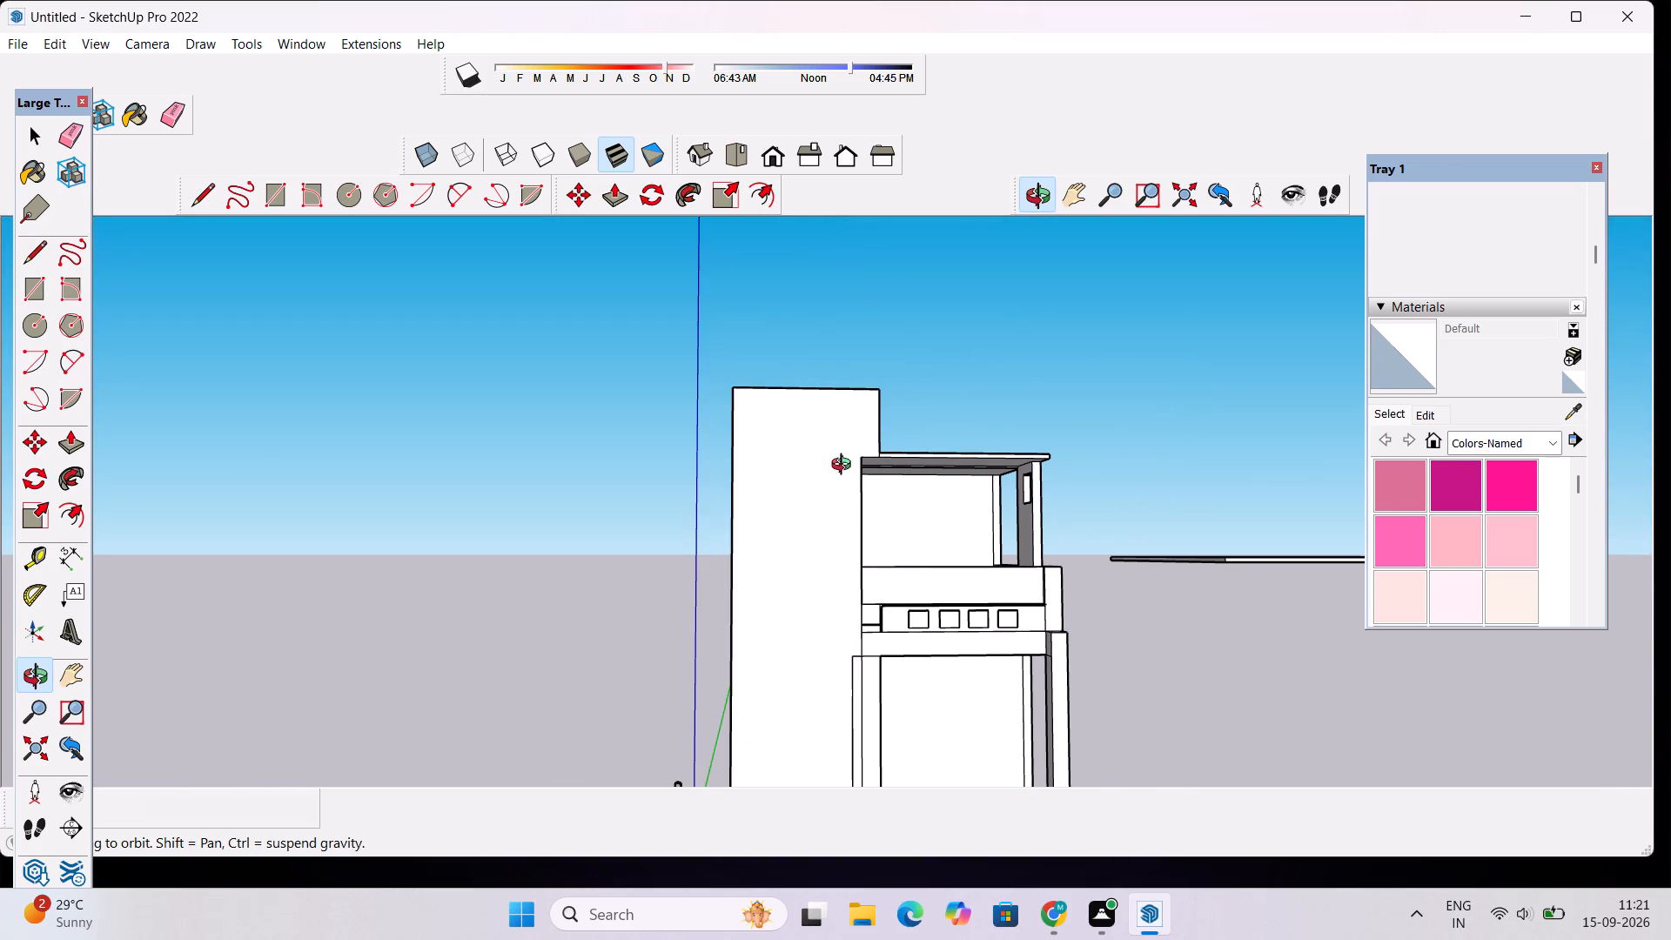
left_click_drag(897, 476, 733, 511)
scroll(817, 468, "up", 5)
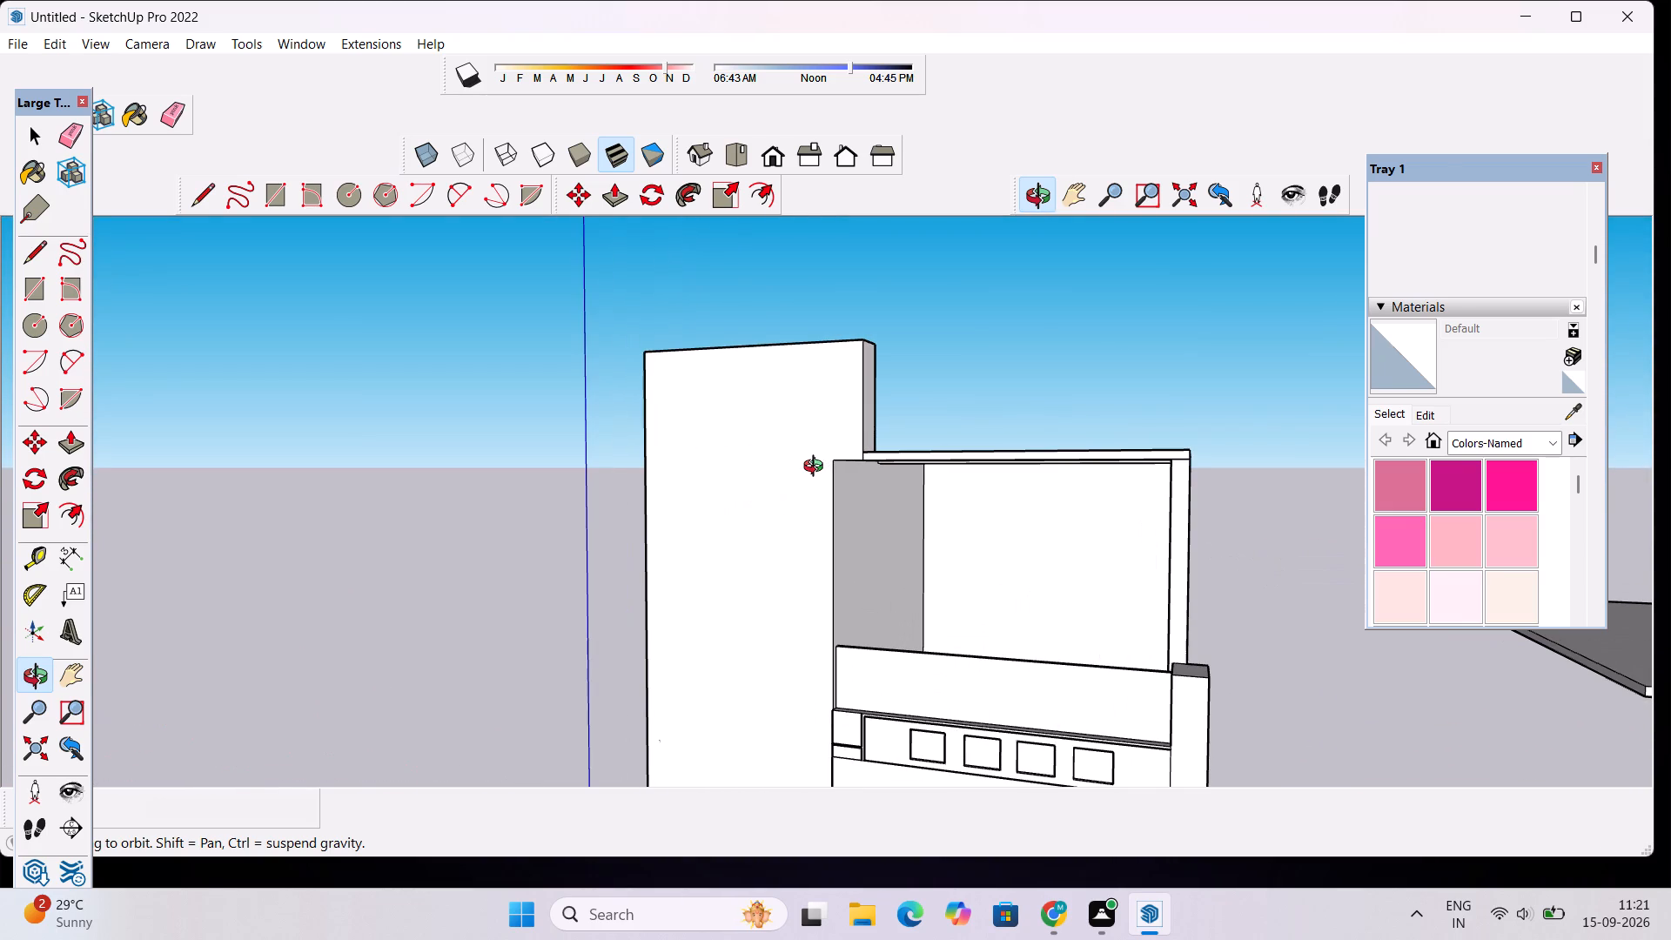
left_click_drag(756, 463, 834, 615)
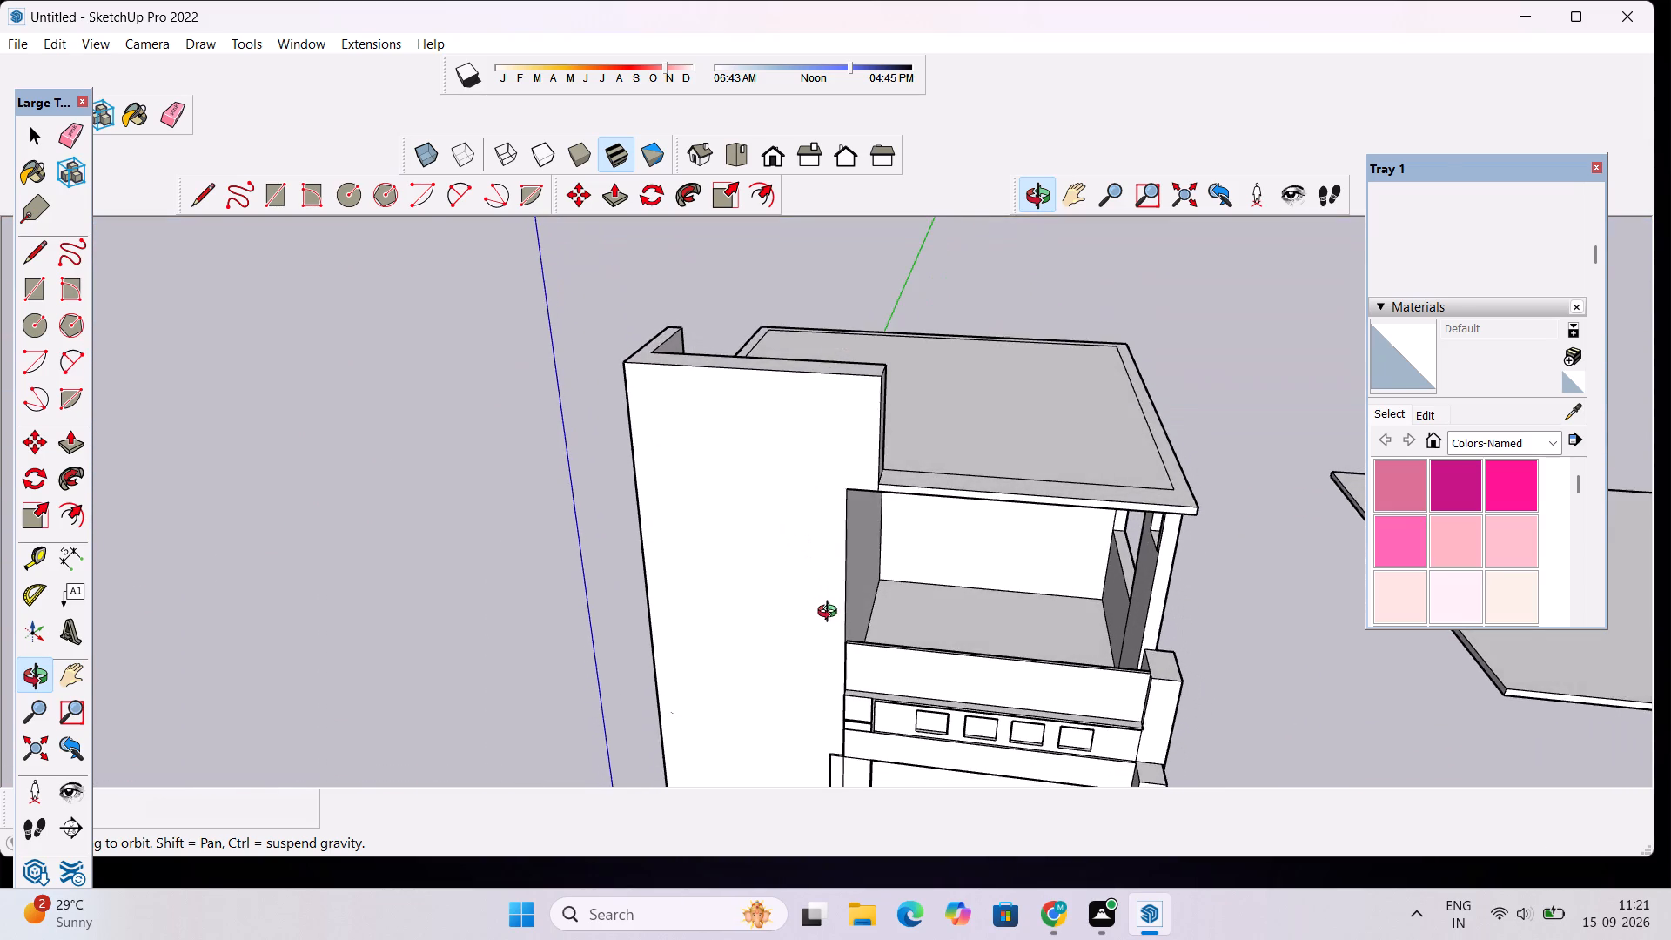
scroll(831, 614, "up", 3)
left_click_drag(802, 587, 936, 547)
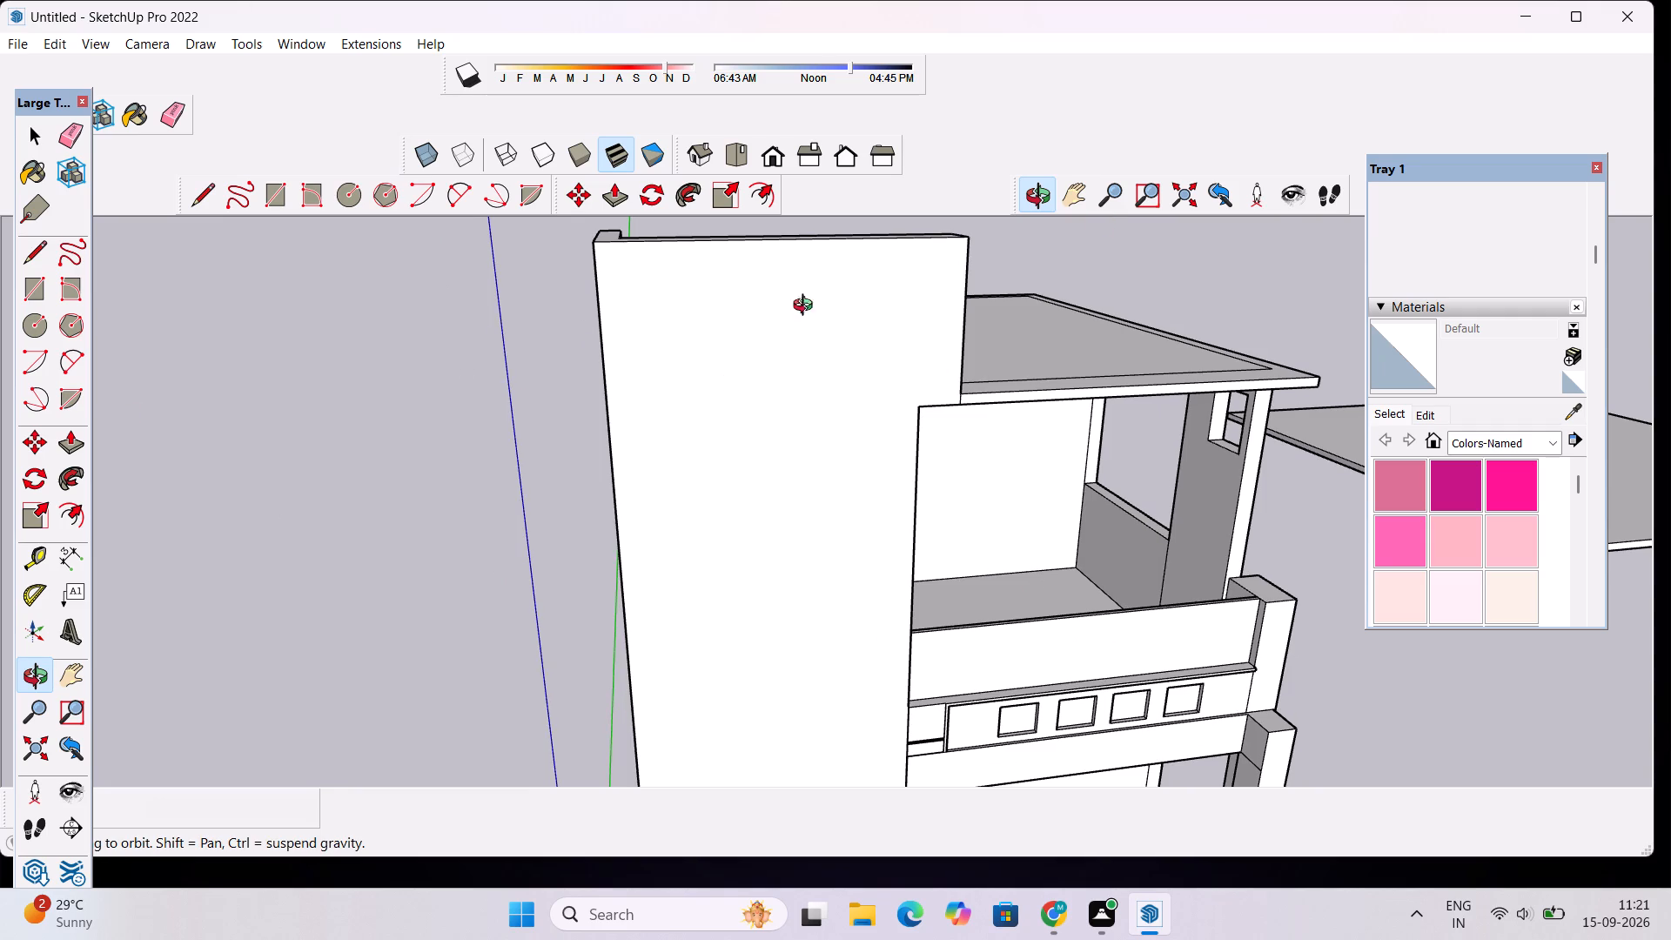
scroll(485, 422, "down", 5)
left_click_drag(661, 493, 659, 431)
left_click_drag(663, 410, 575, 446, "shift")
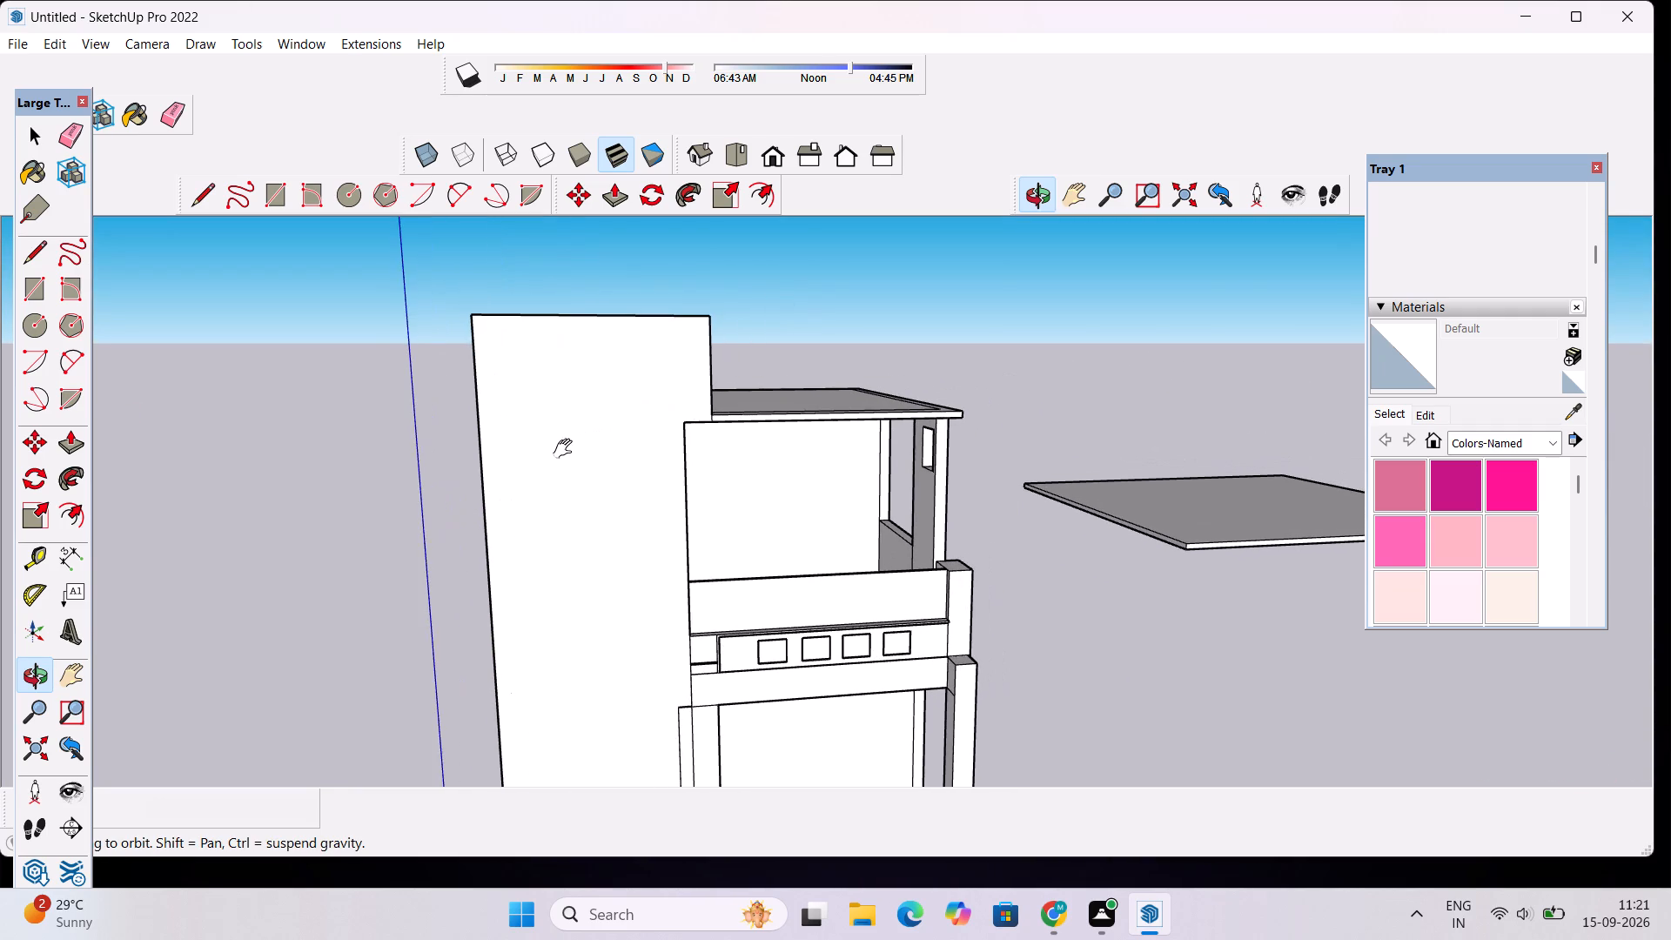
scroll(502, 426, "up", 3, "shift")
left_click_drag(500, 425, 549, 432)
scroll(621, 426, "down", 4)
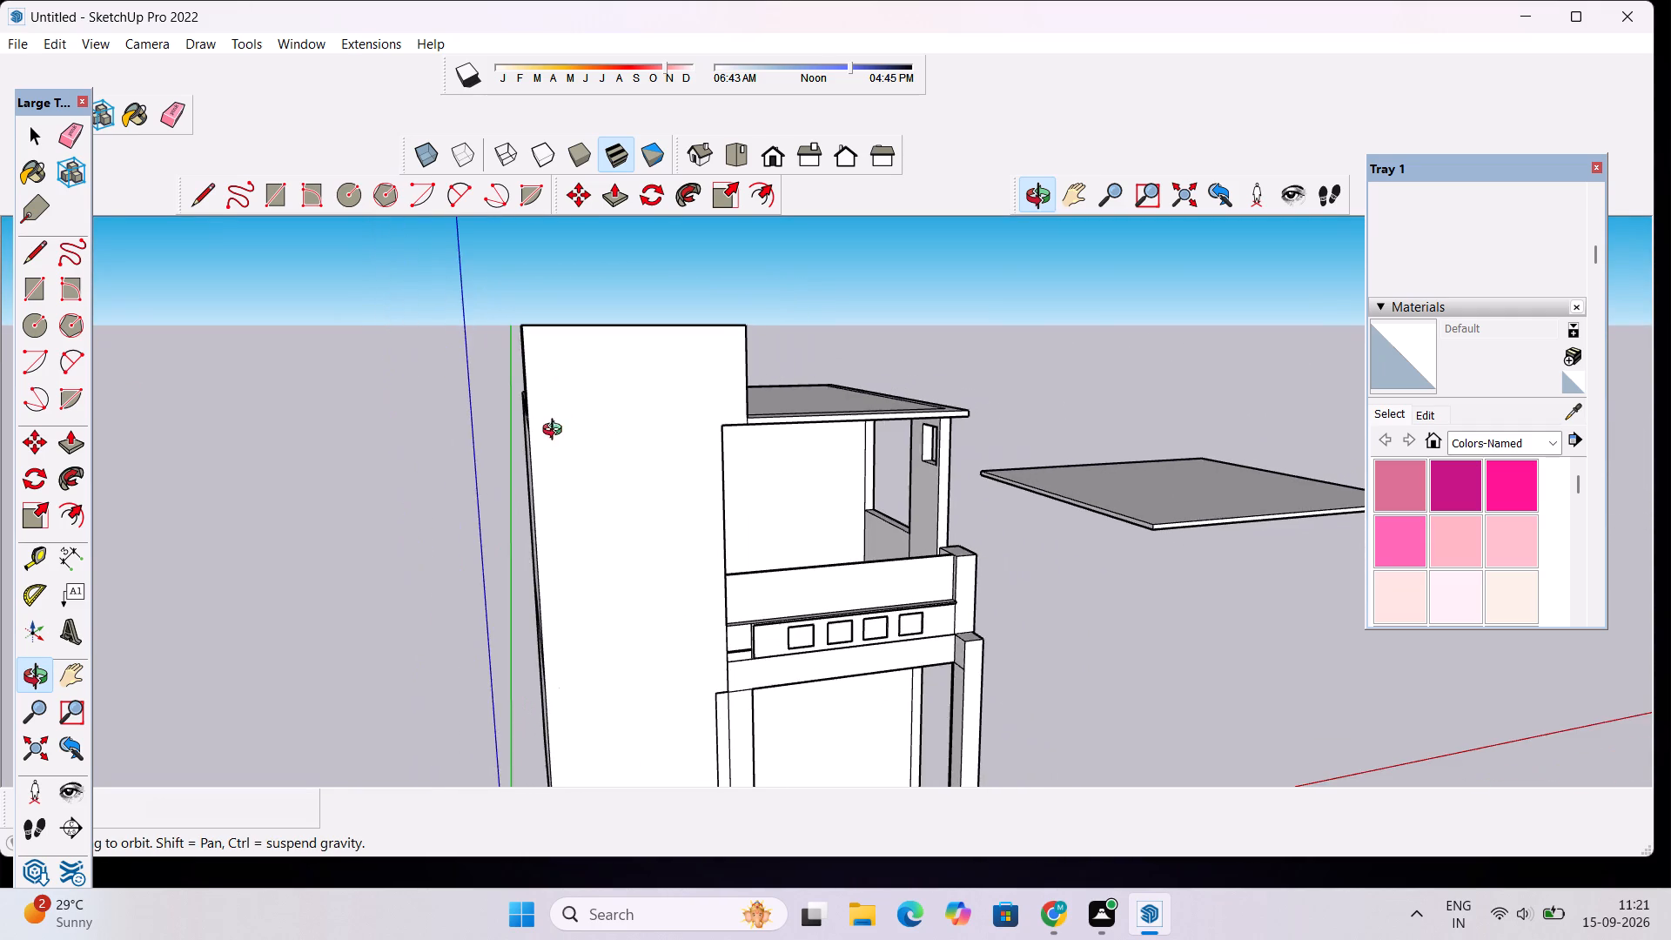
left_click_drag(559, 435, 711, 433, "shift")
scroll(688, 374, "down", 1)
left_click_drag(748, 454, 709, 423)
scroll(644, 402, "down", 4)
left_click_drag(686, 443, 654, 443, "shift")
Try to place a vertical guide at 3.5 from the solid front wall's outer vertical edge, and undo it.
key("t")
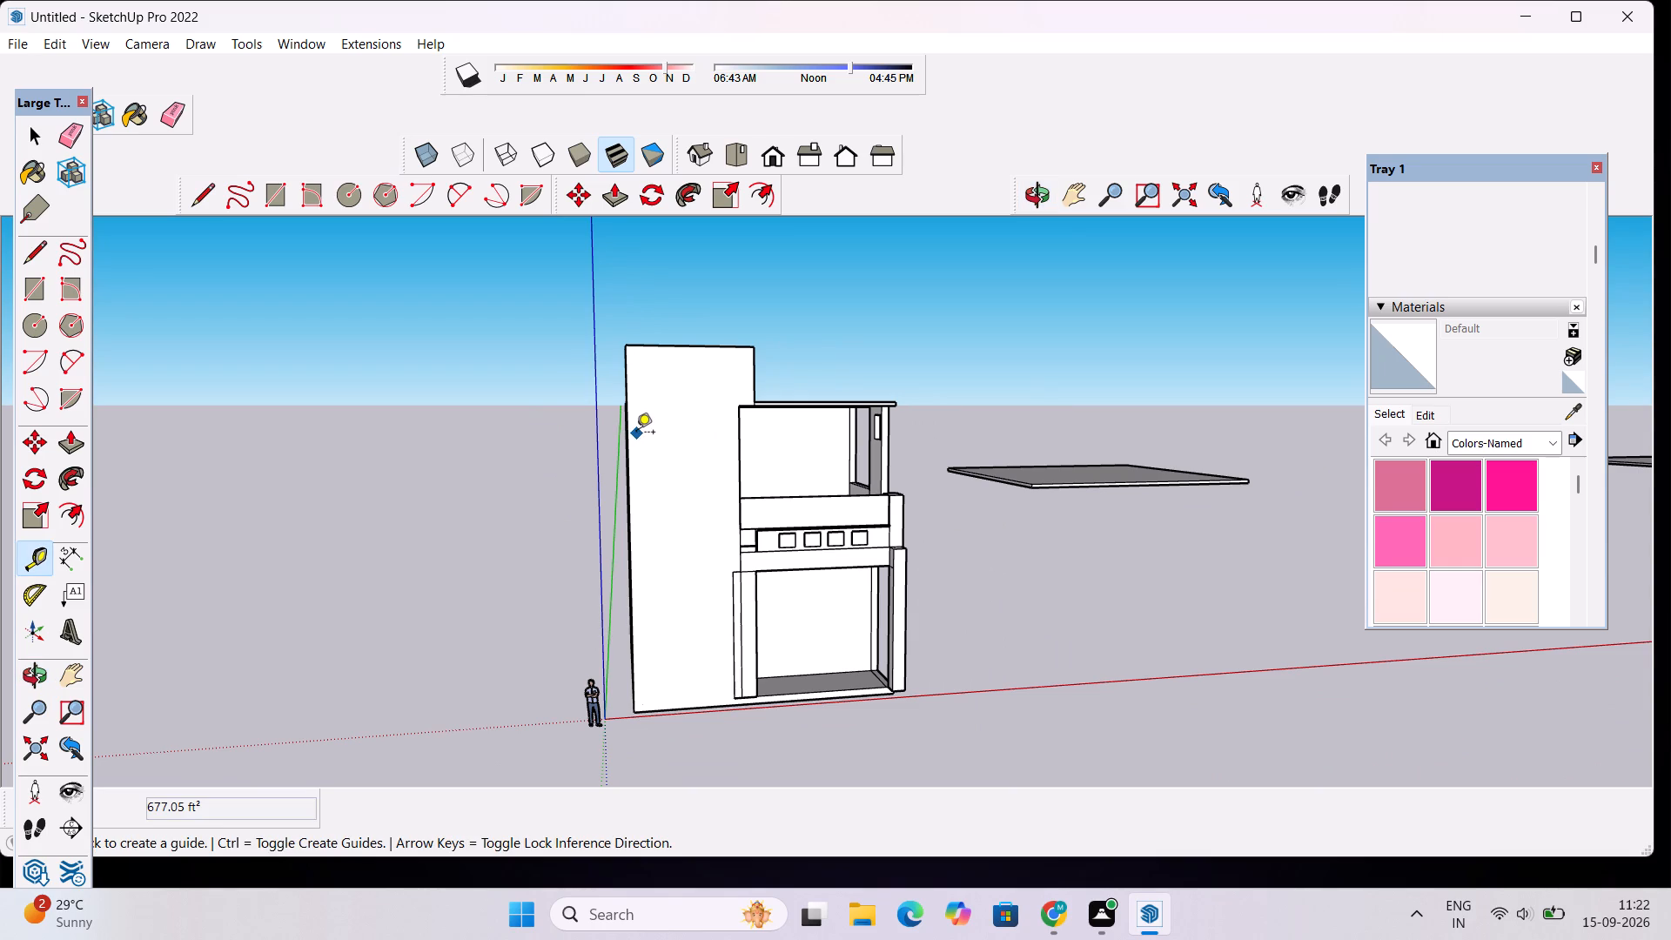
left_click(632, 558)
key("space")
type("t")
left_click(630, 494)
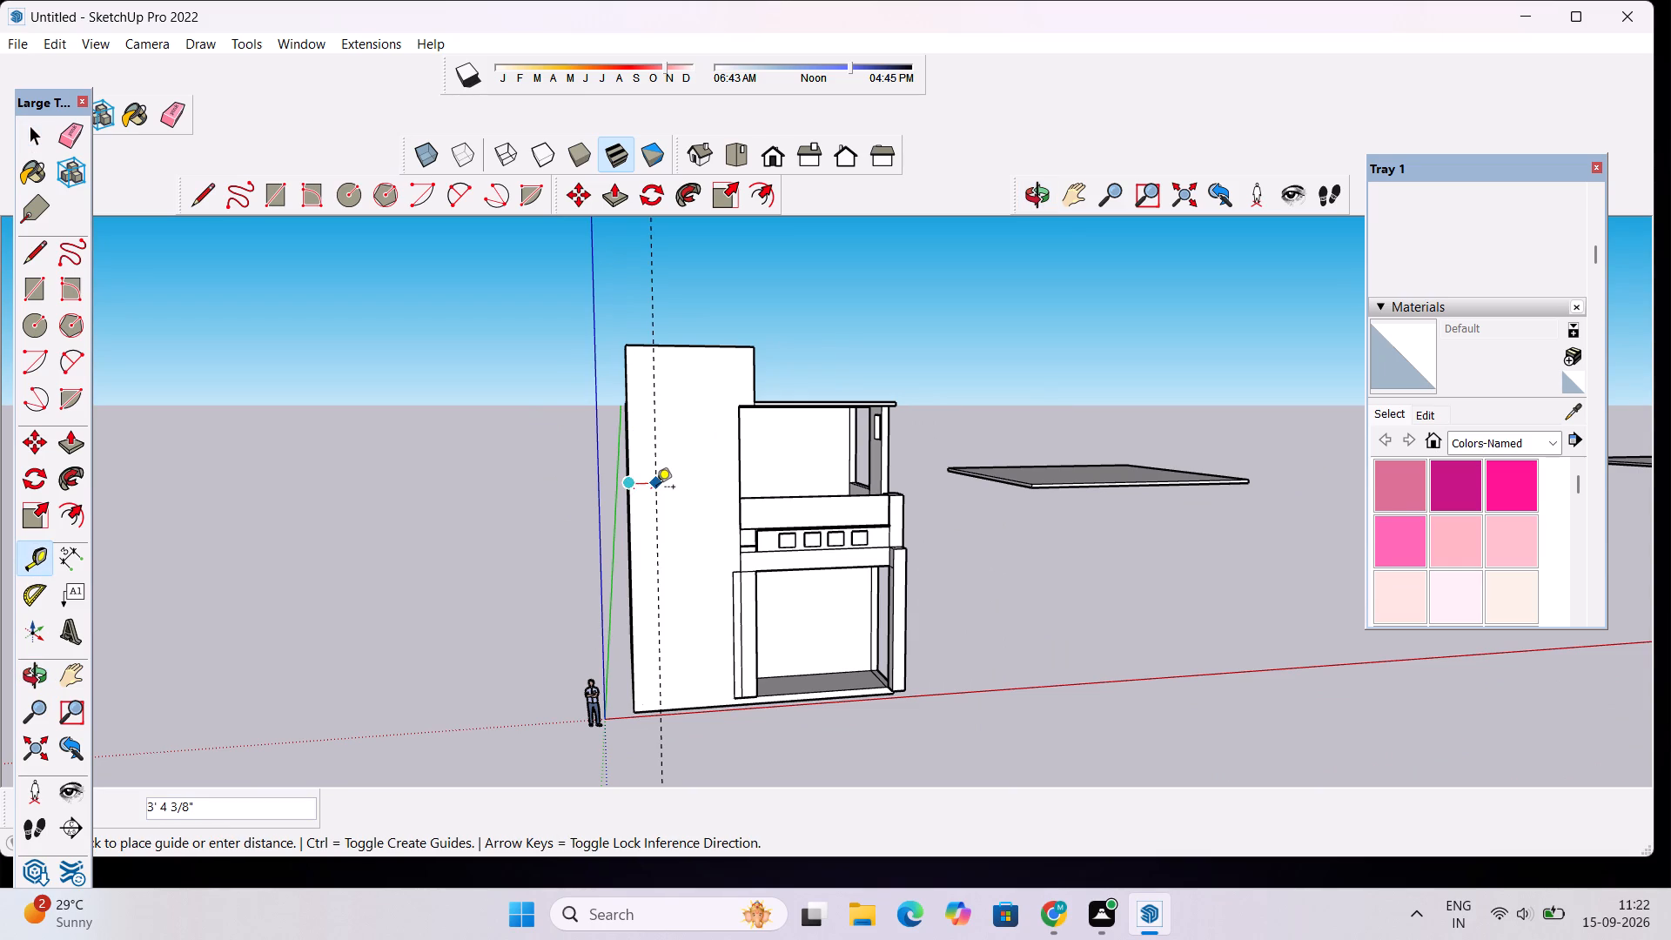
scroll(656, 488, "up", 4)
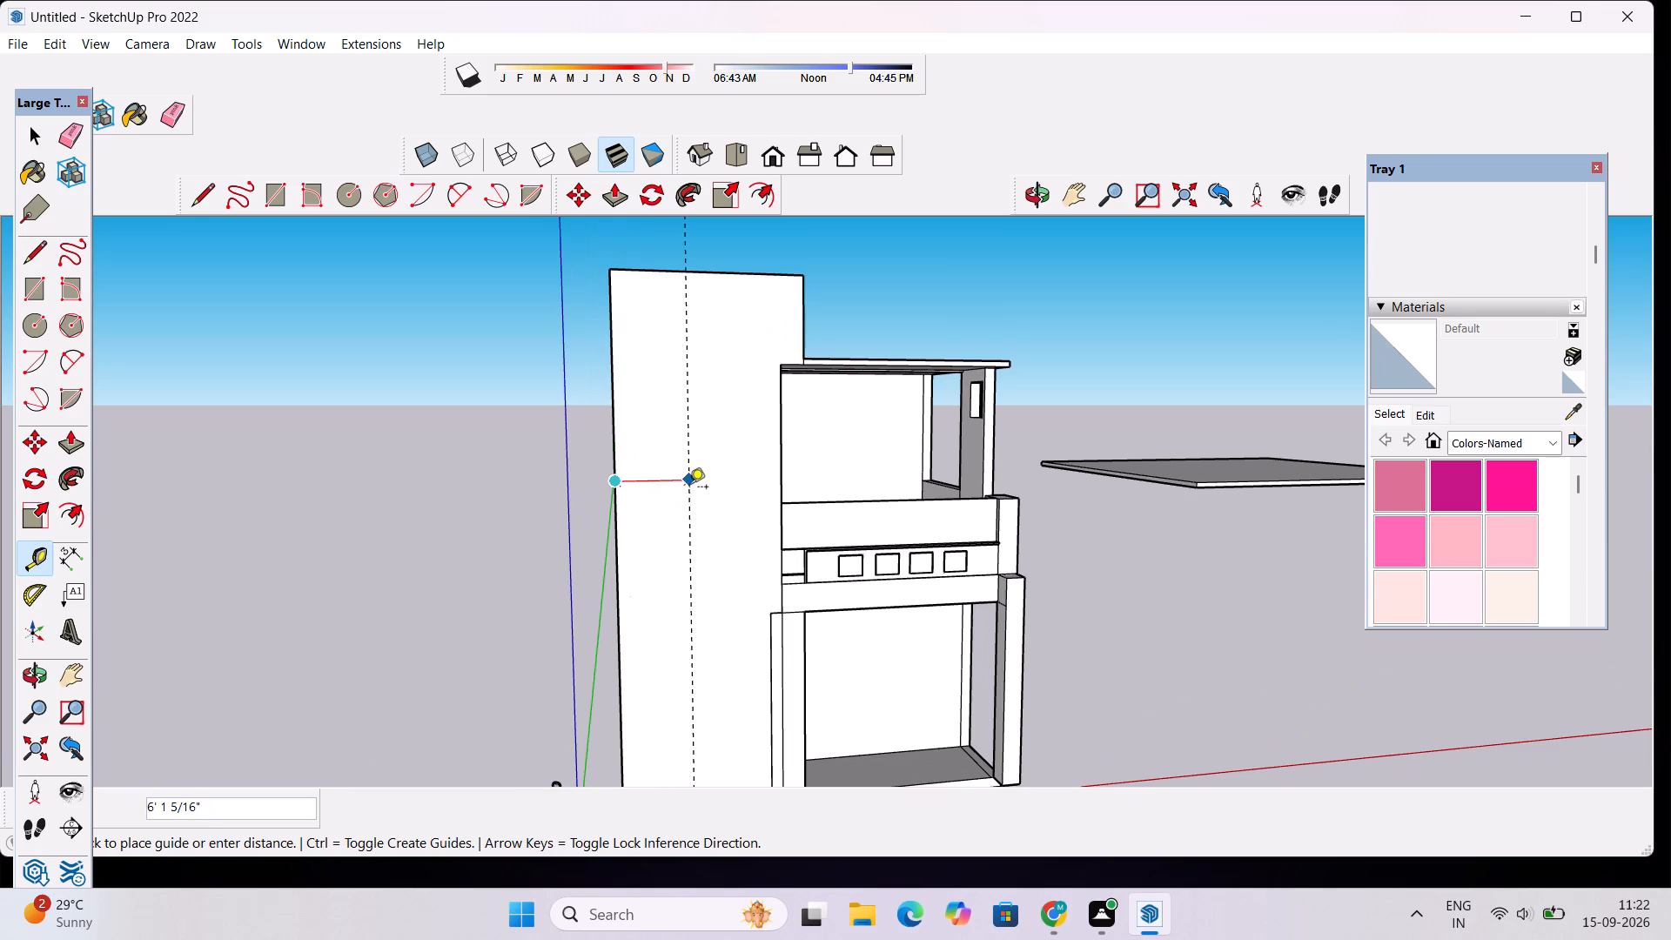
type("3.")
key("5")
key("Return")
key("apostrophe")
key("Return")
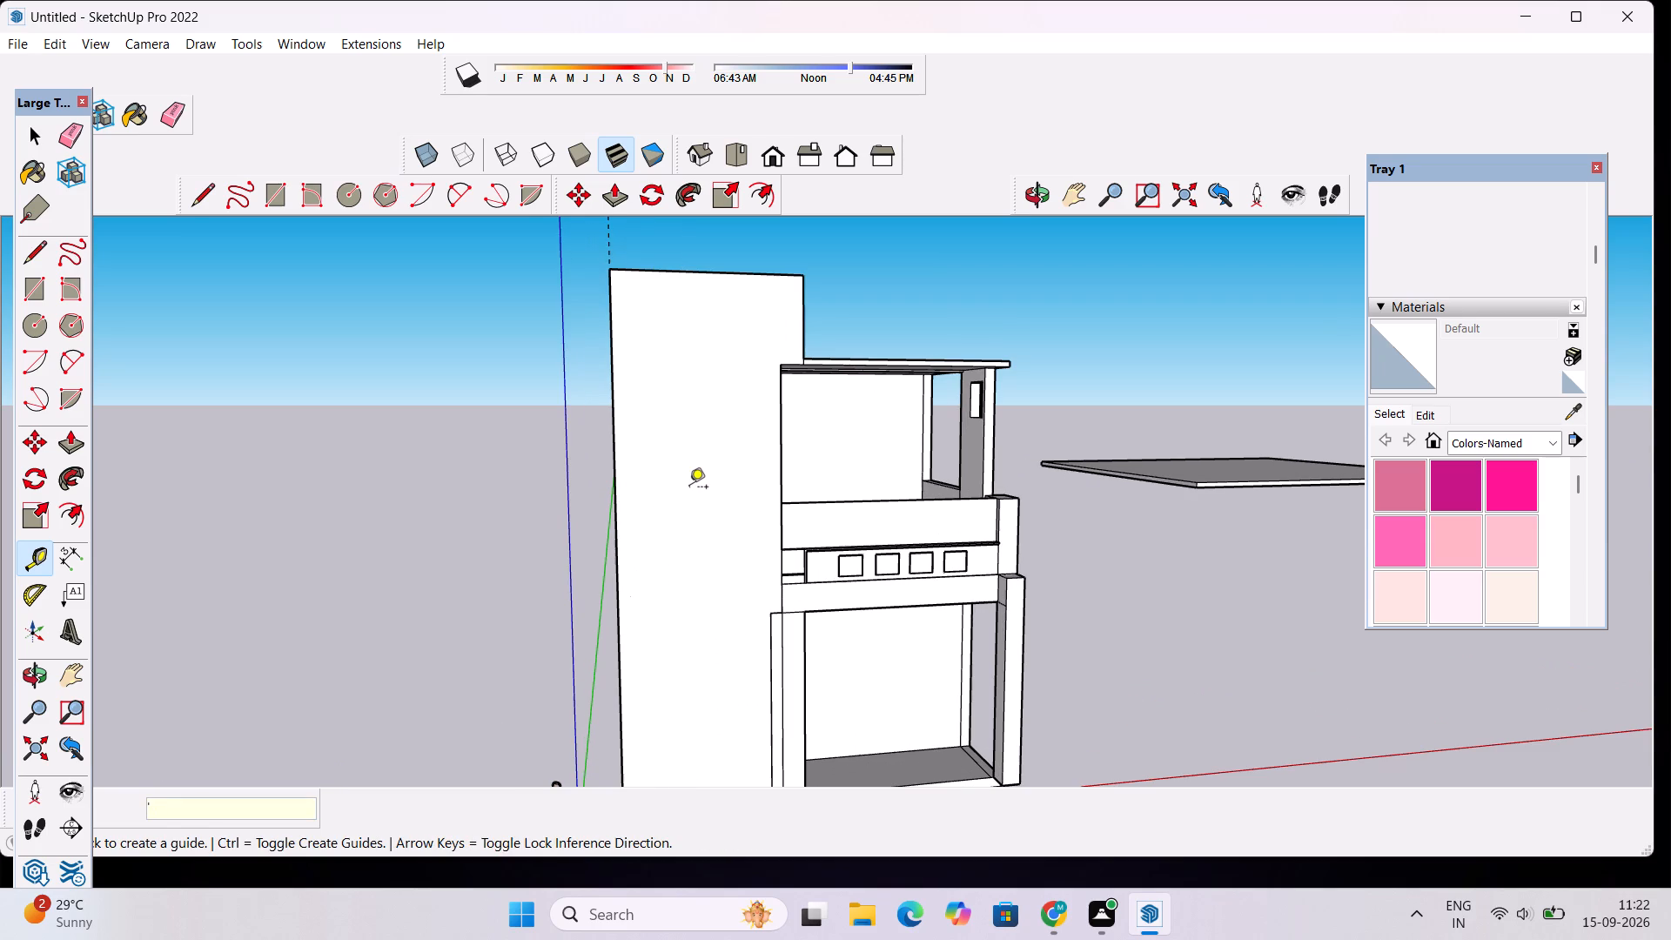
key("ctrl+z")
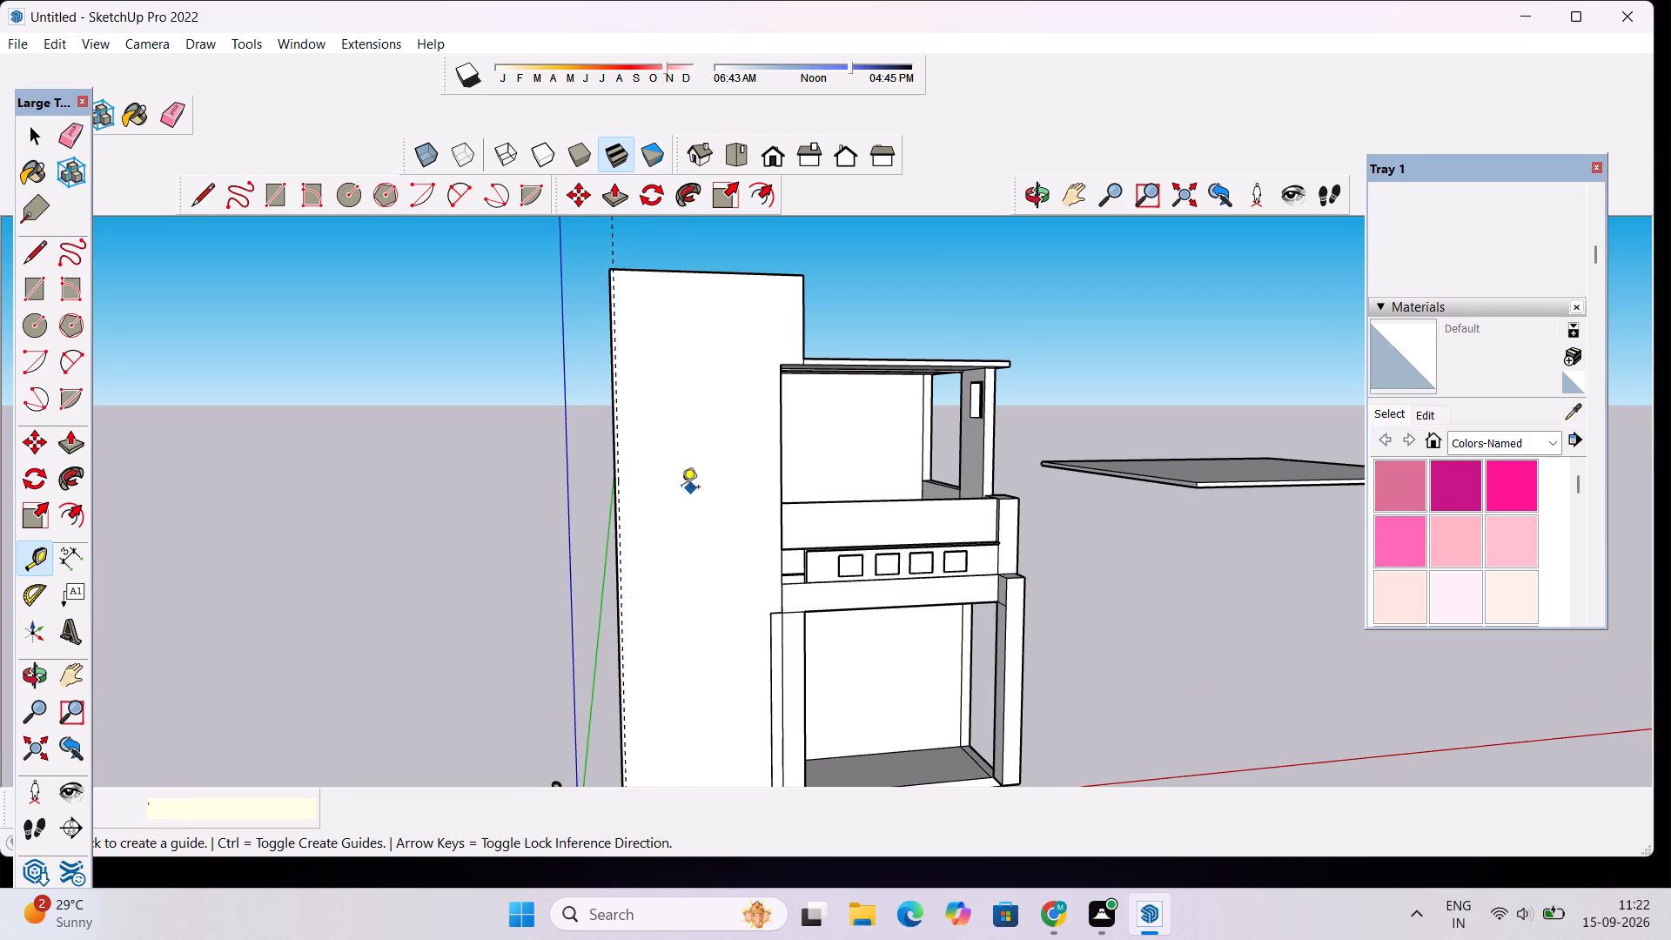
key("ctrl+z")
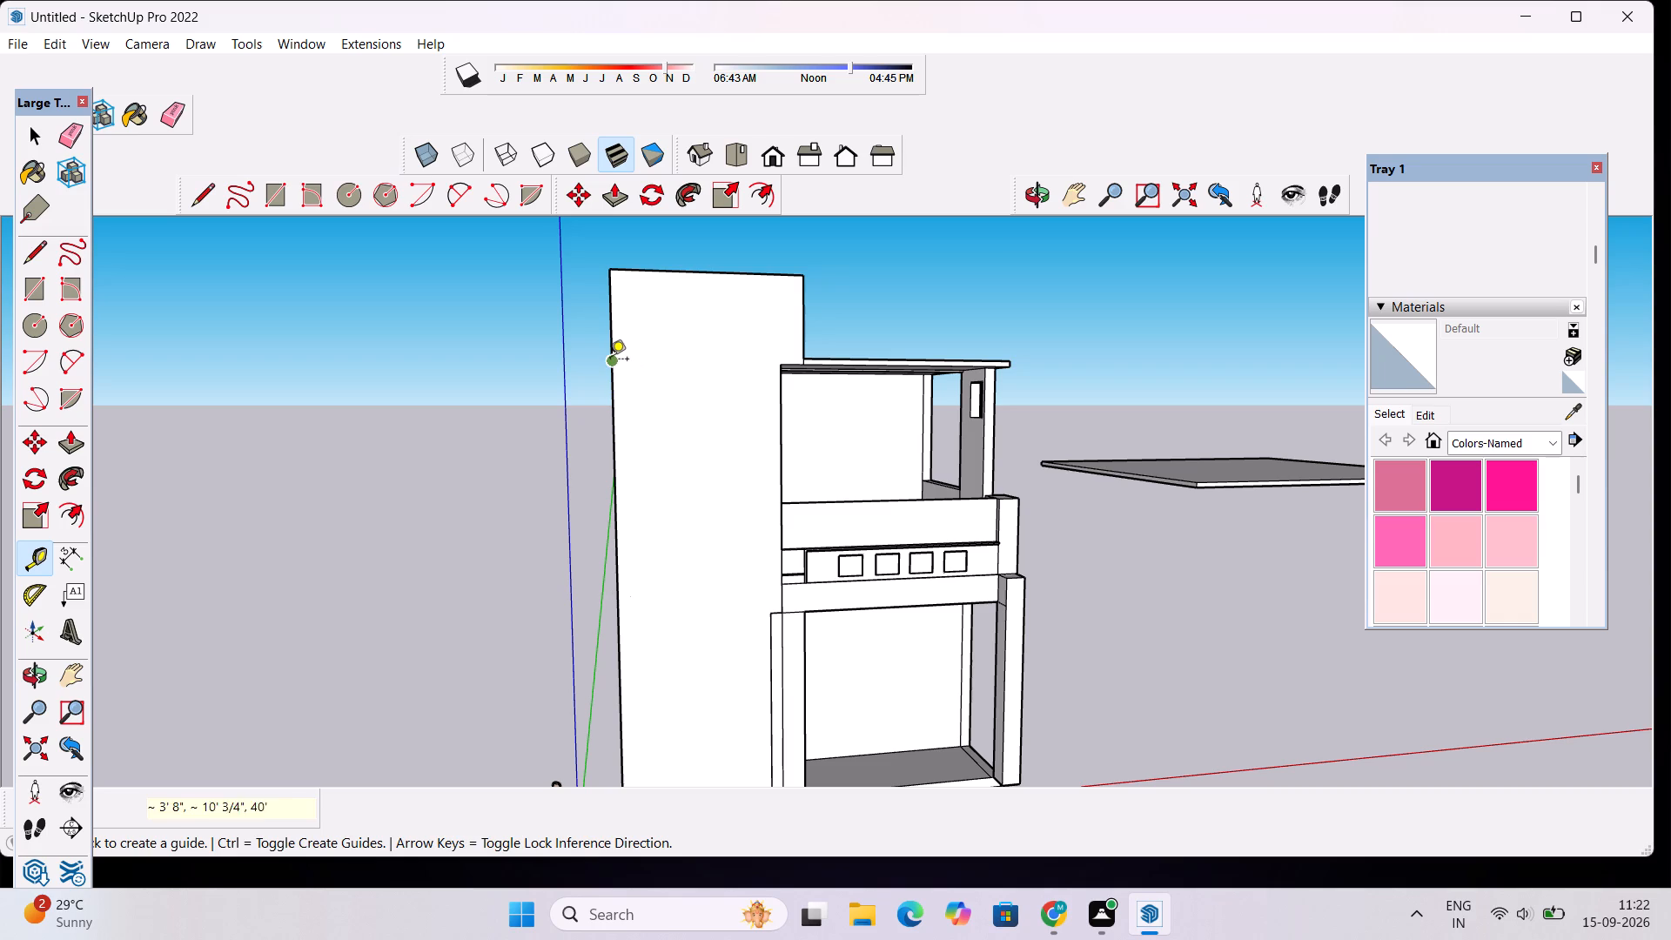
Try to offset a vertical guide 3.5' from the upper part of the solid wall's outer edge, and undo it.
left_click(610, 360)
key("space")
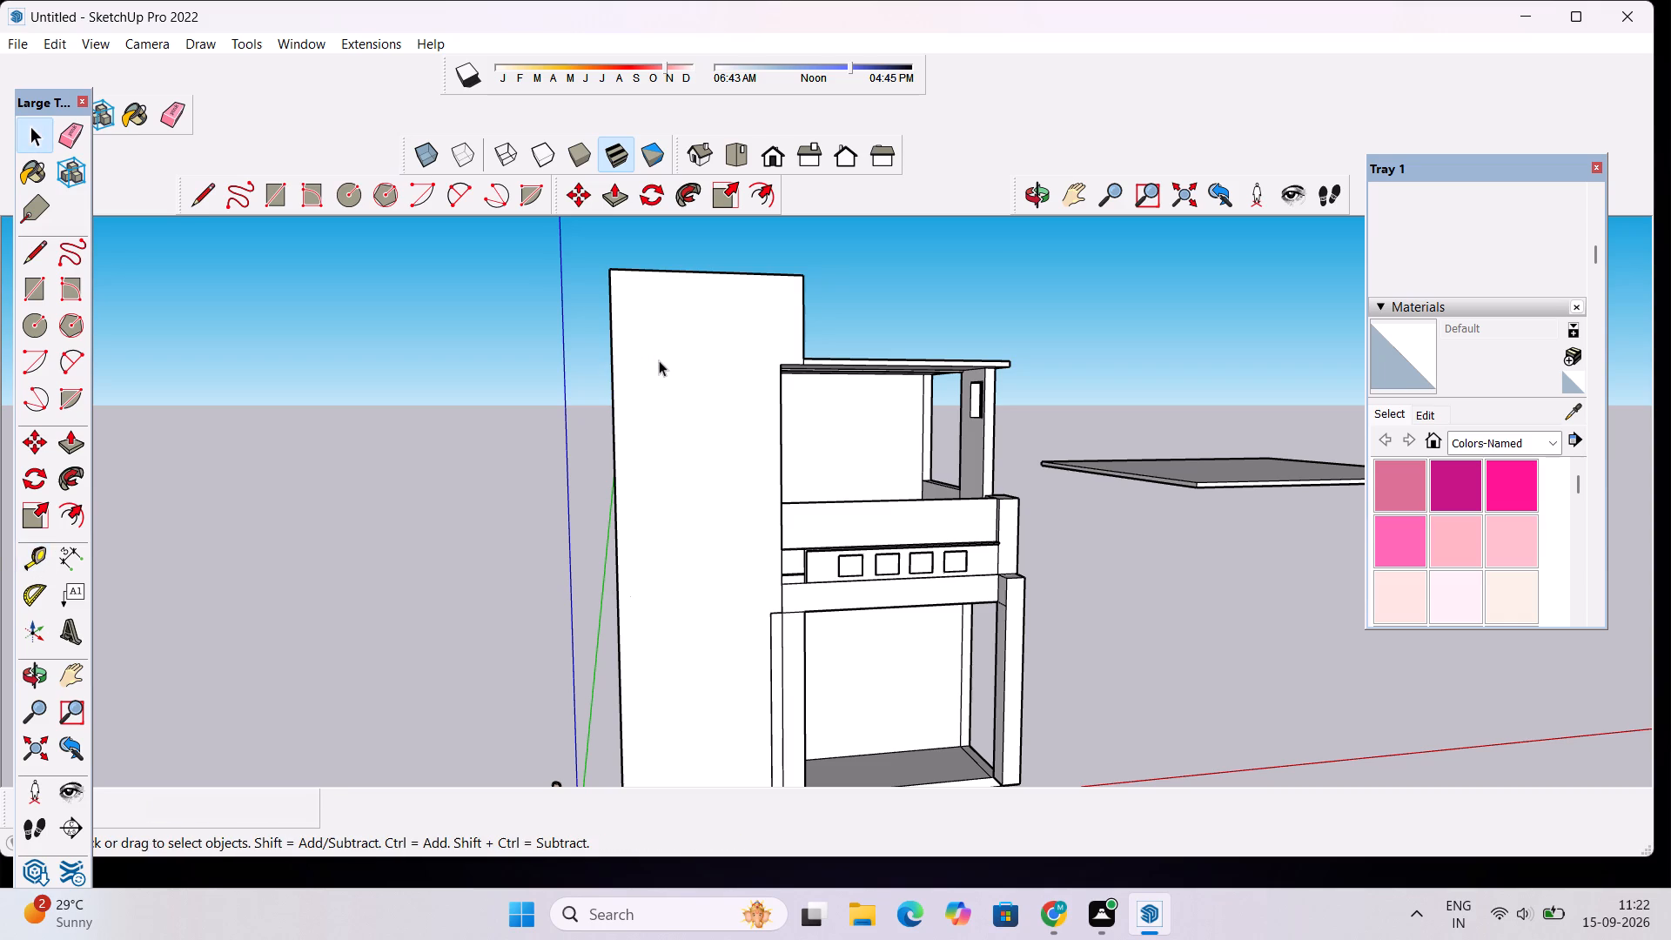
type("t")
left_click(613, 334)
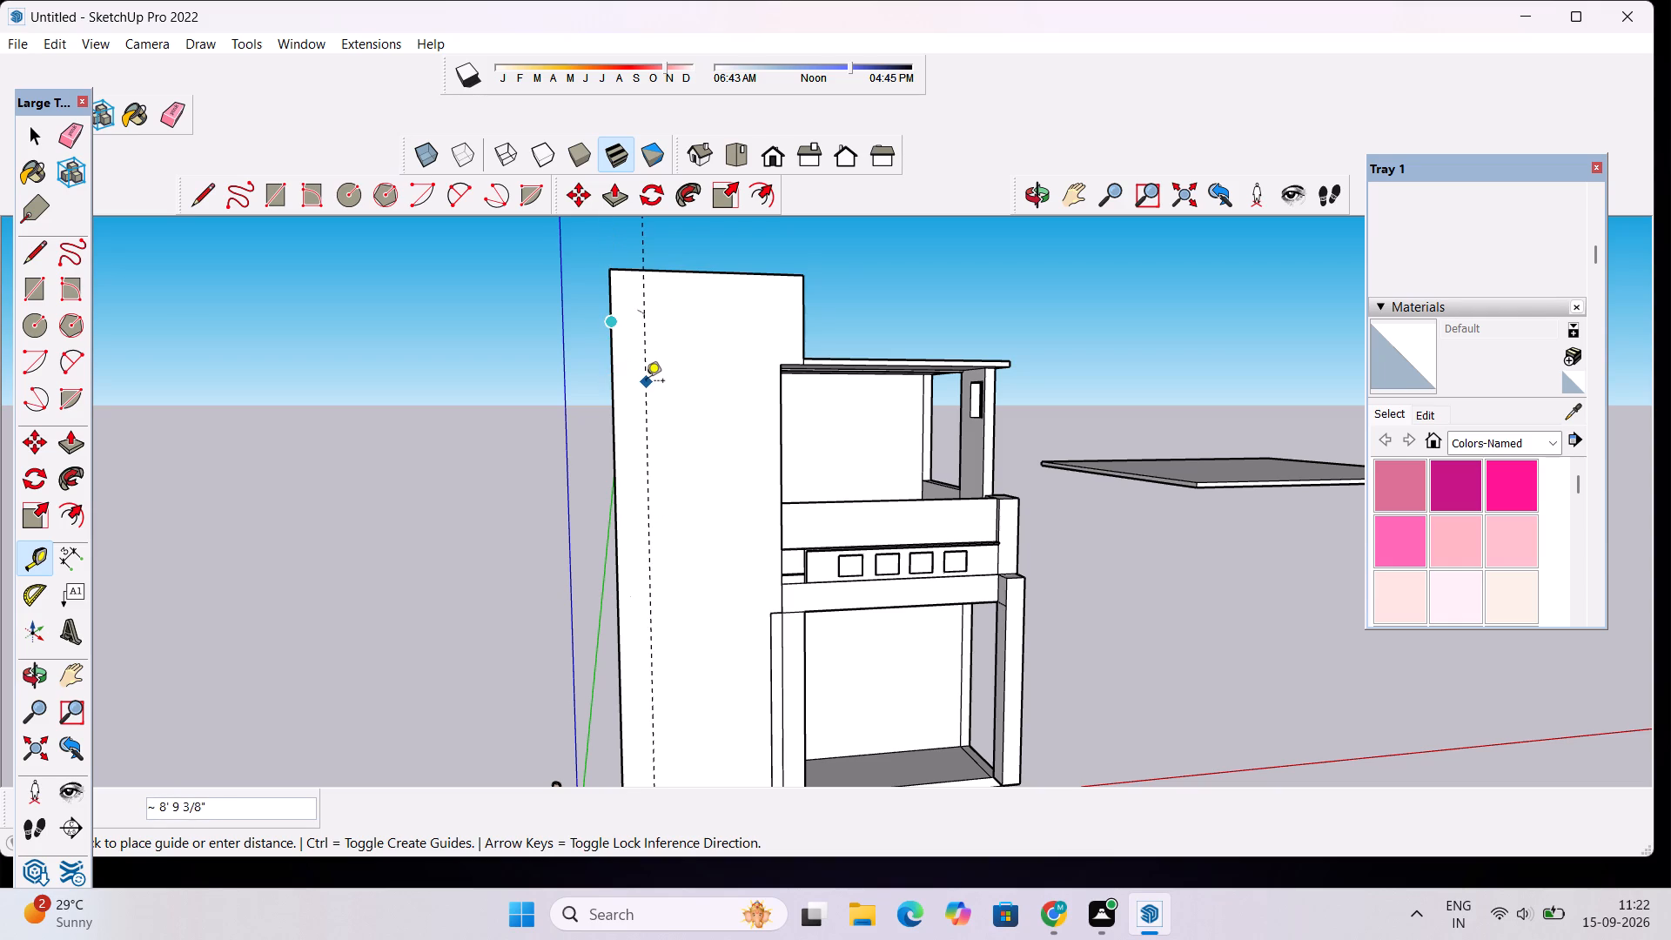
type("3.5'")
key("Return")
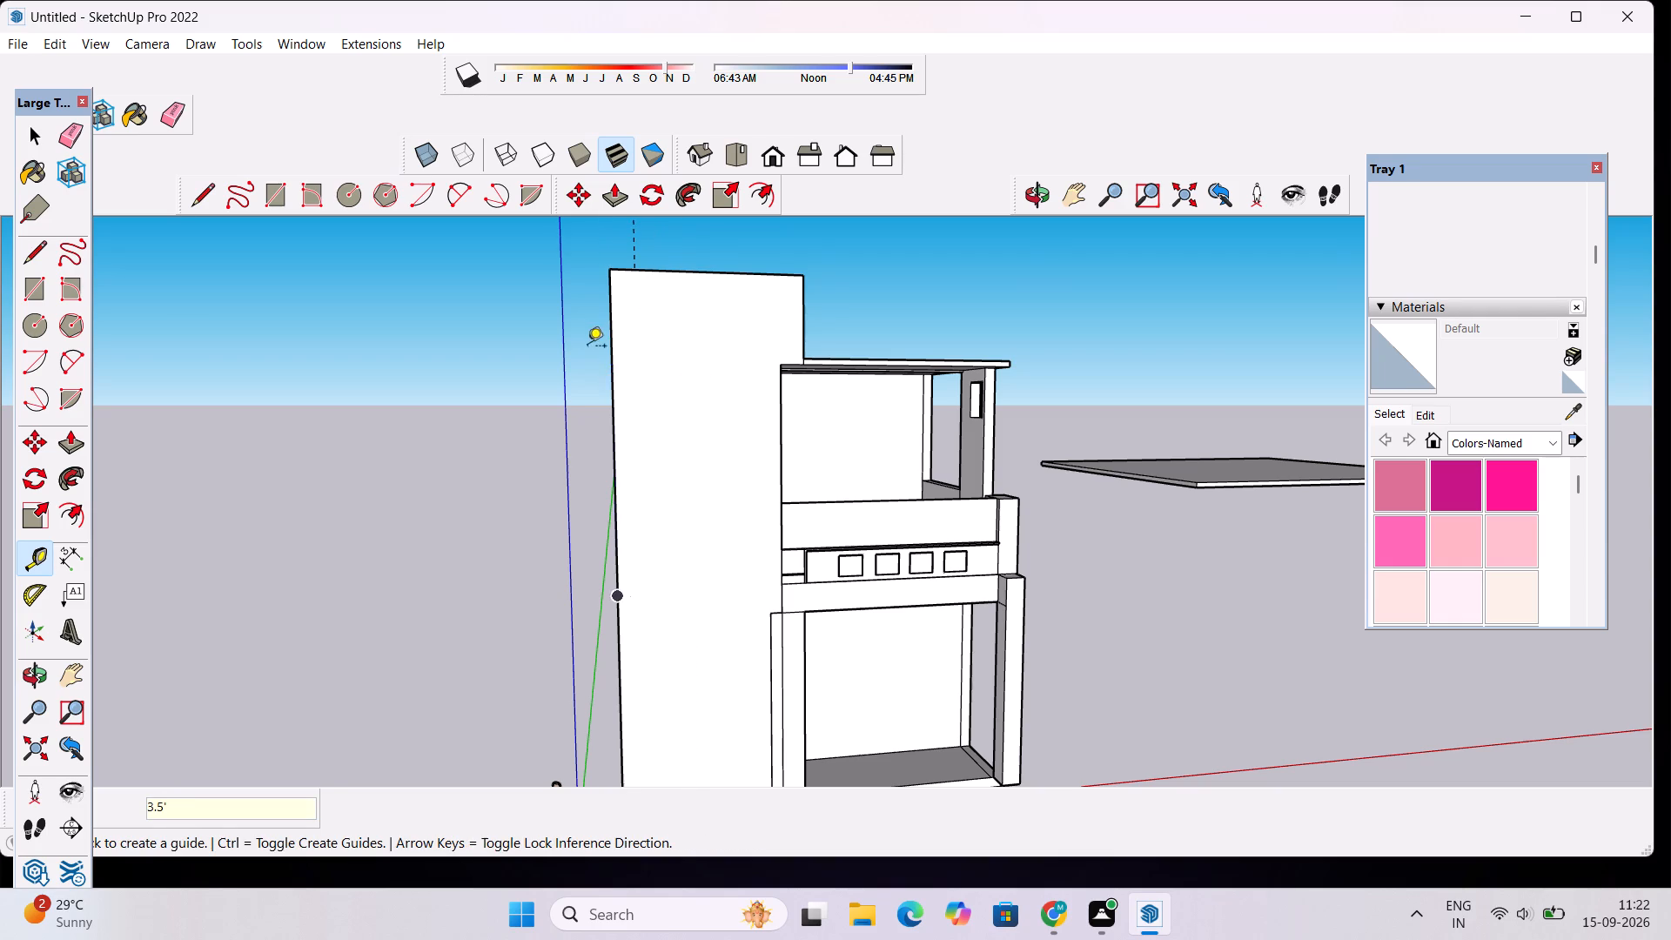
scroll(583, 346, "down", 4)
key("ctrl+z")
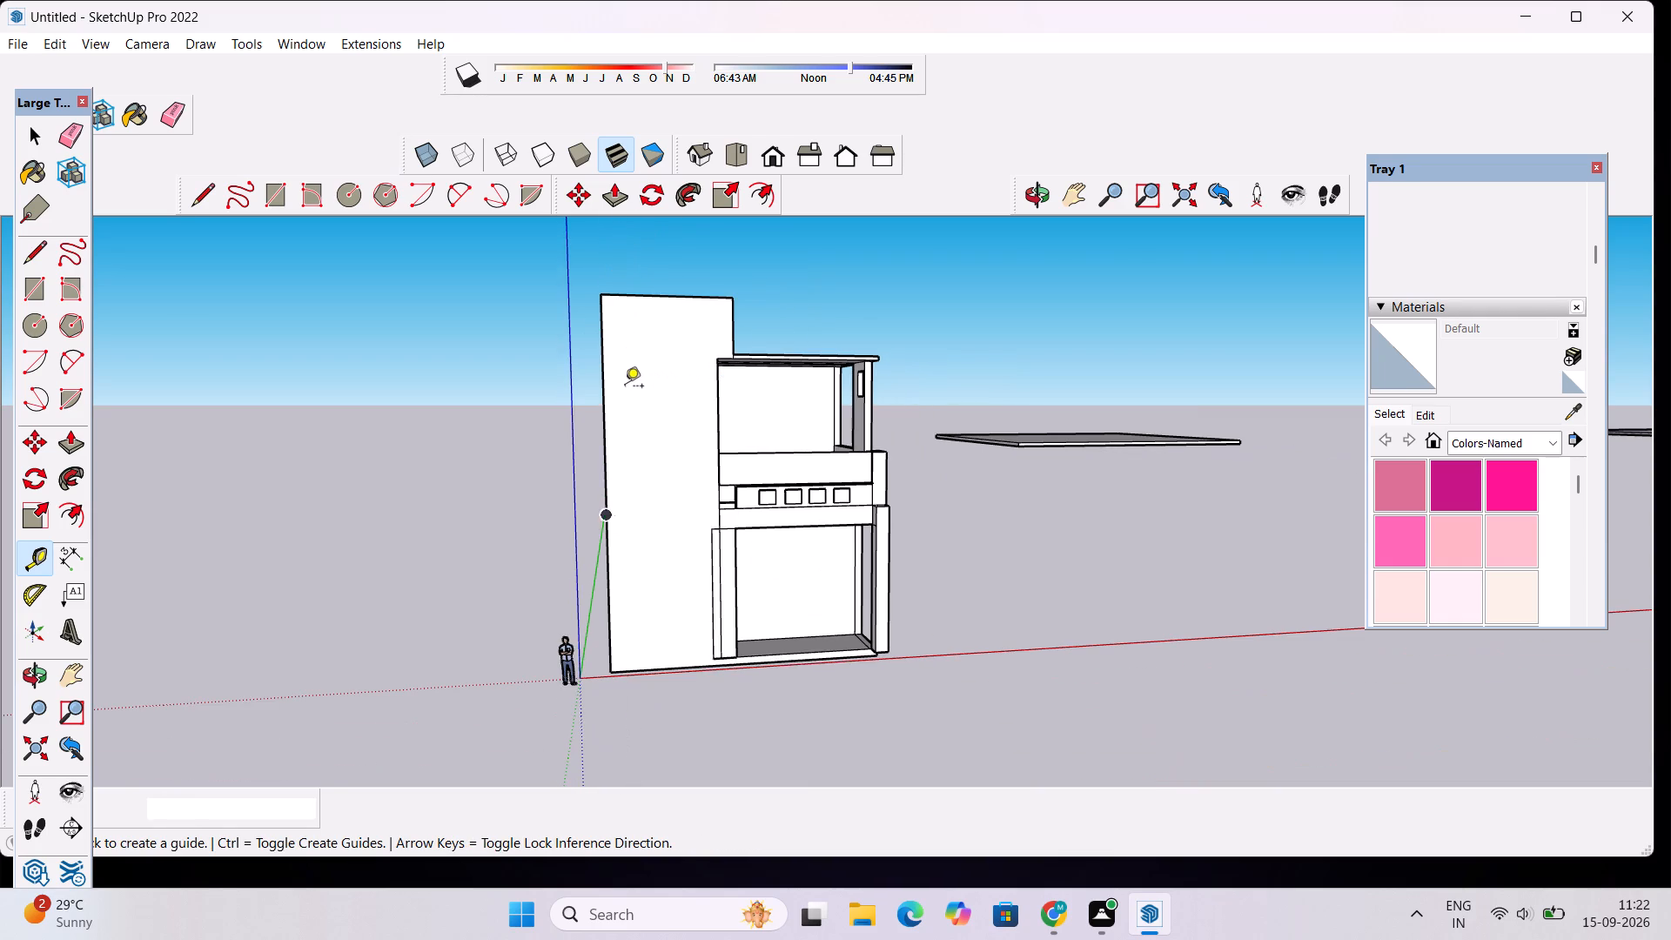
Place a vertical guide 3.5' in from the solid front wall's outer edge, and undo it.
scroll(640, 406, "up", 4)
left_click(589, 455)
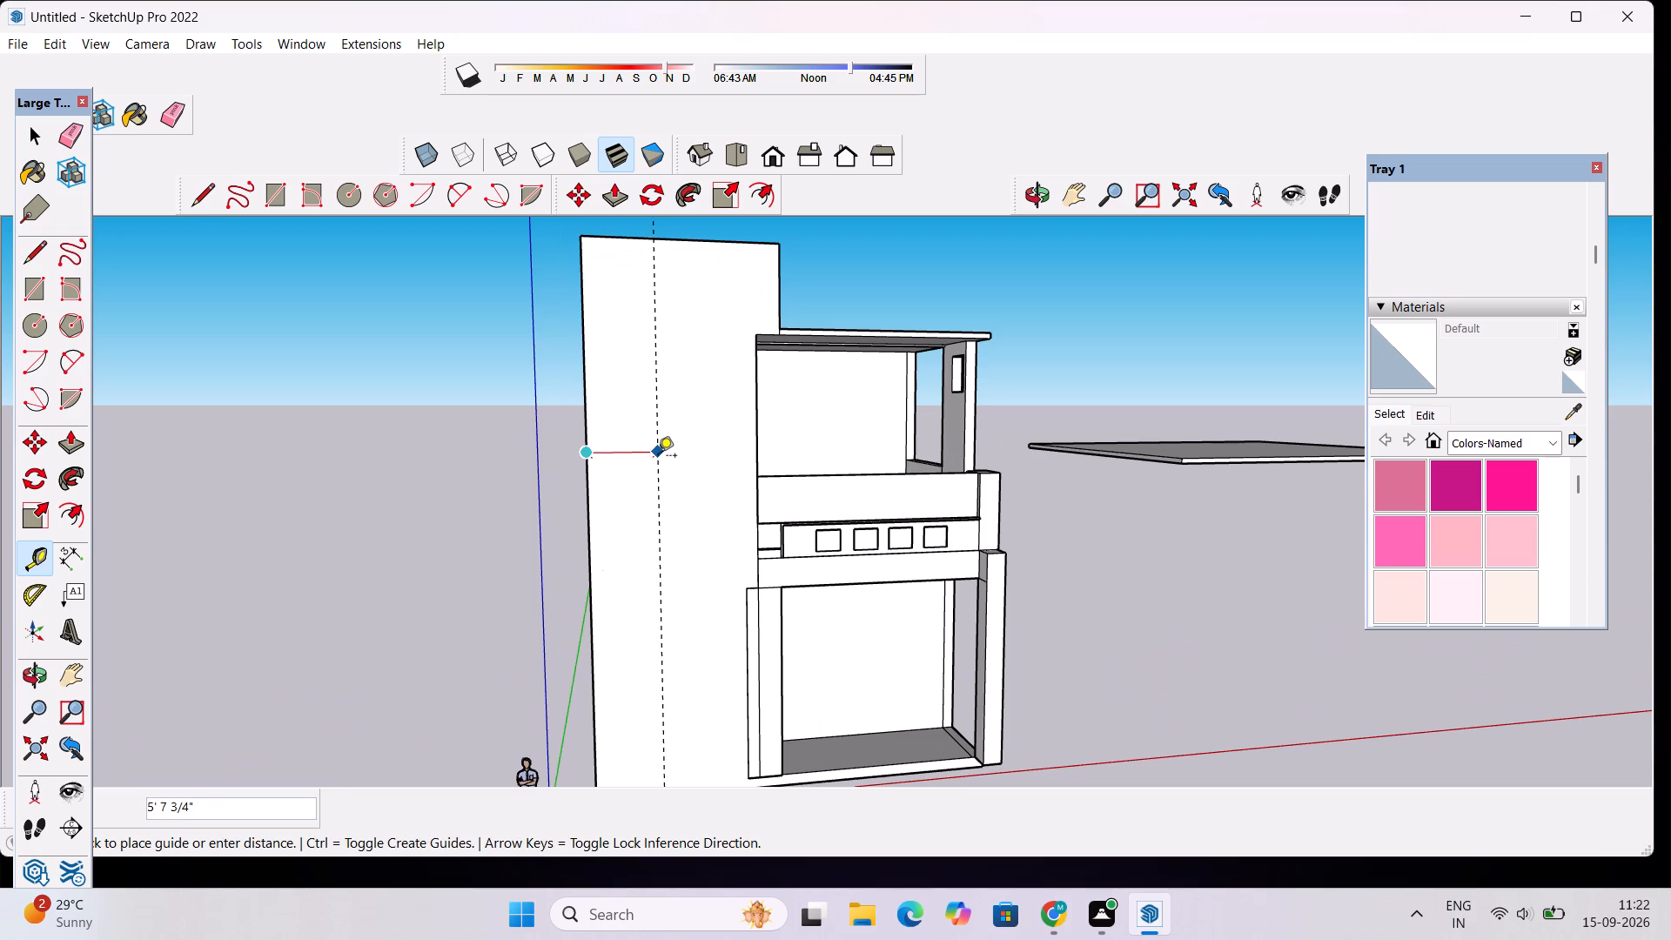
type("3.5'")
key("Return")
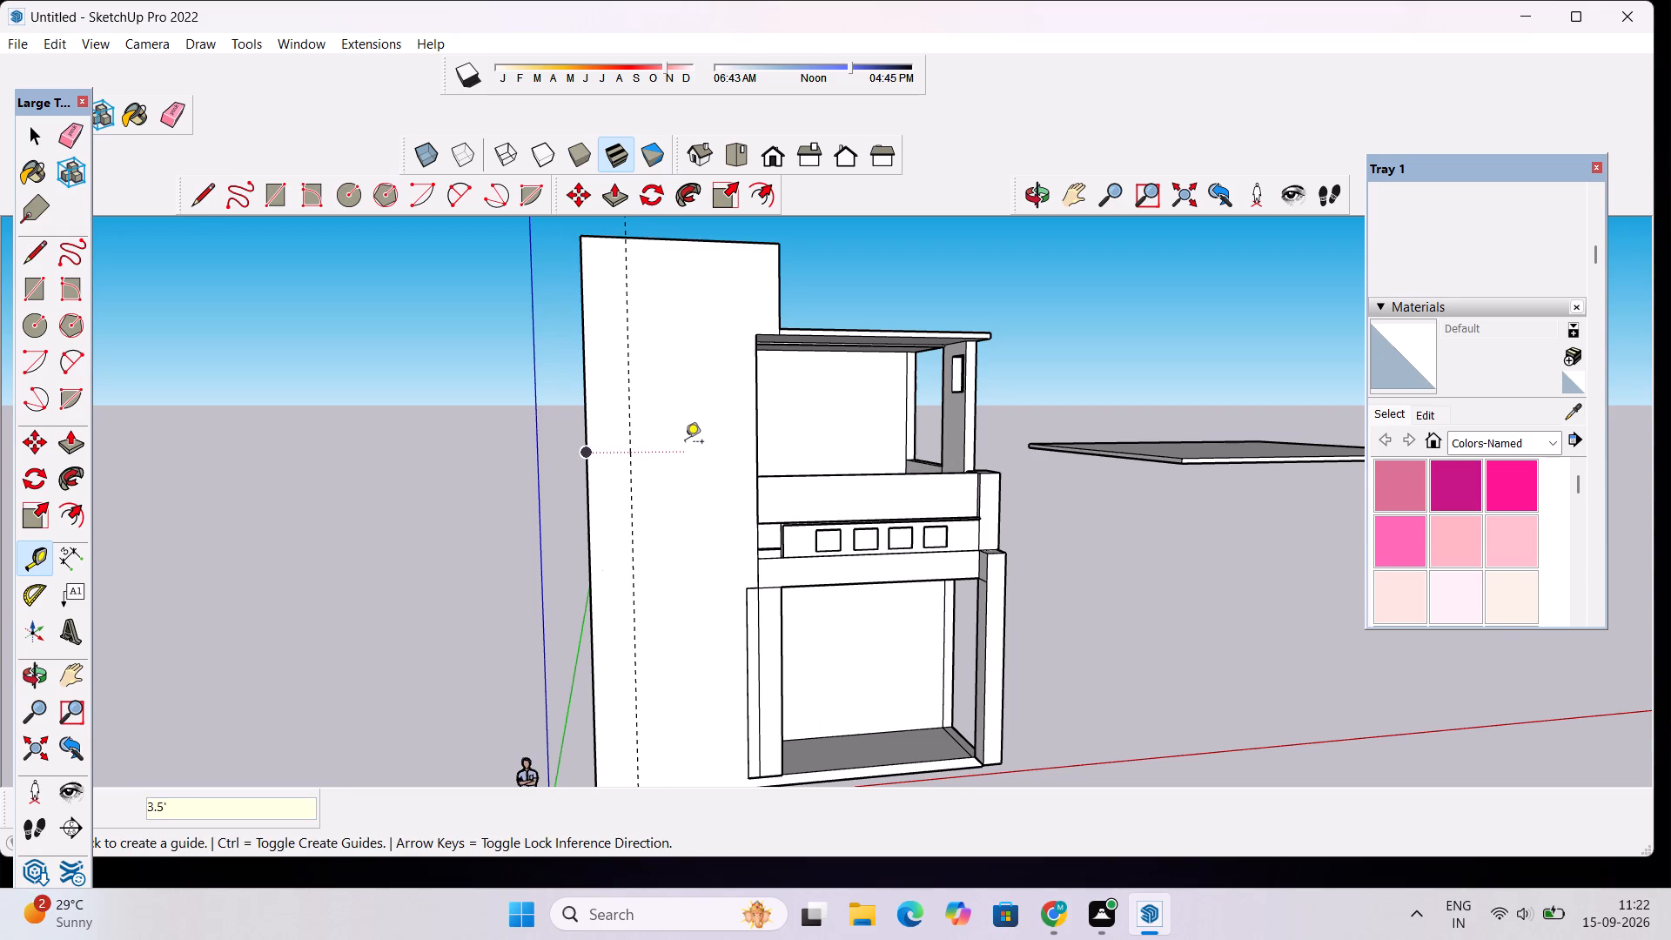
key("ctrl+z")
Place a vertical guide on the solid front wall, 3.5' in from its outer vertical edge.
left_click(582, 366)
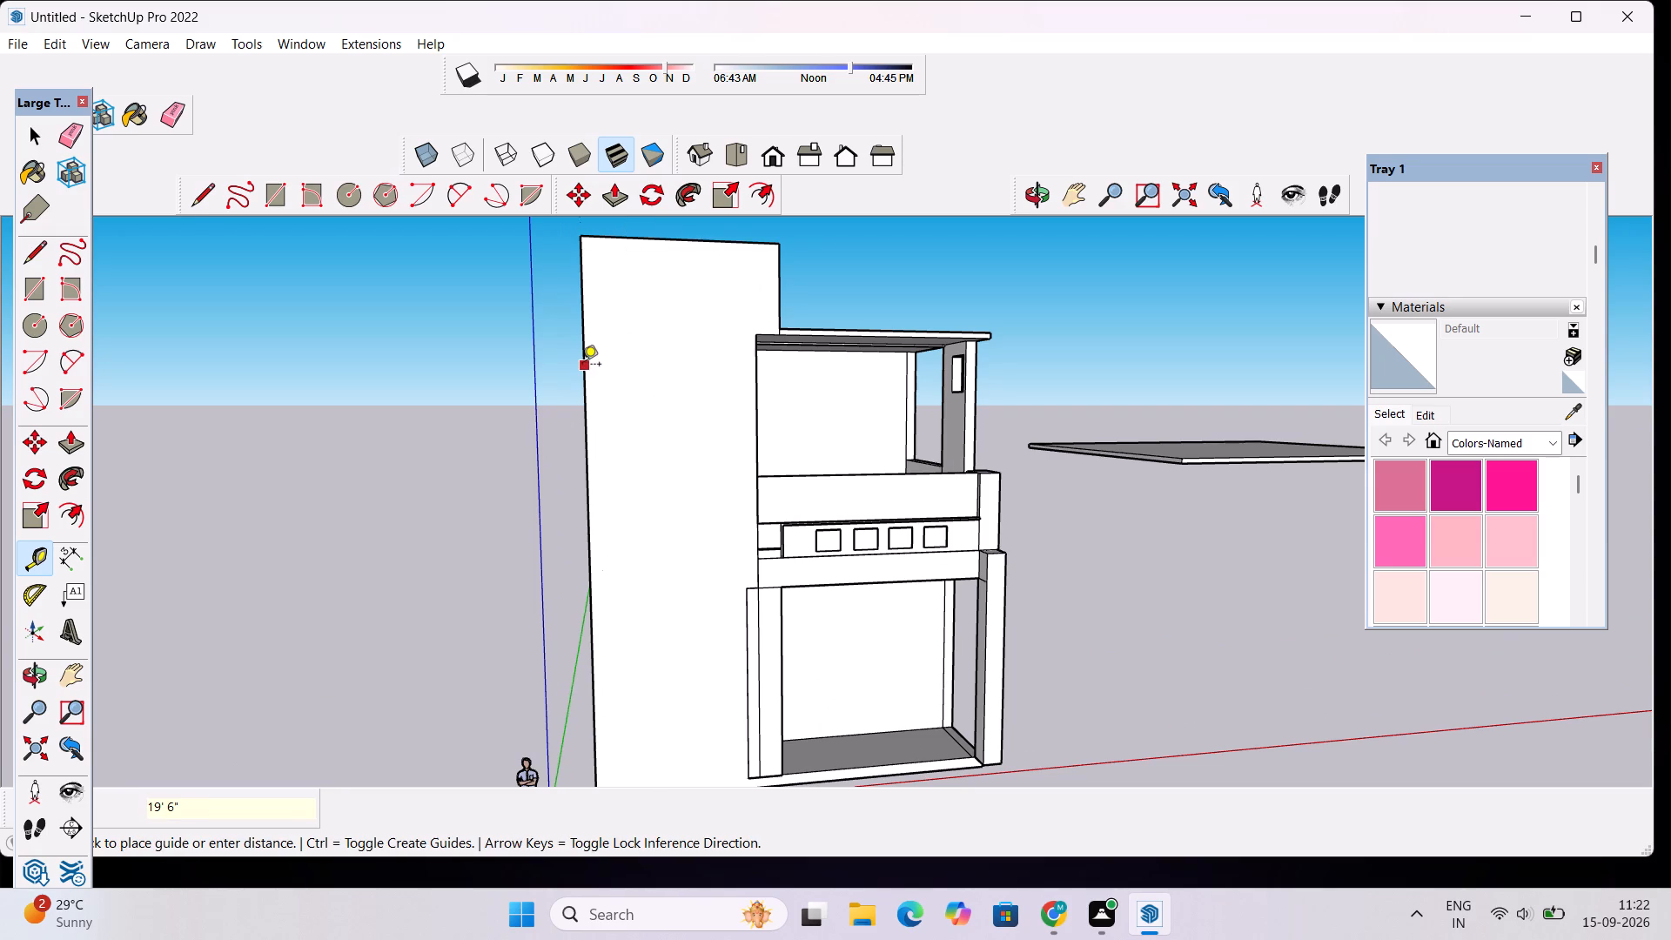
type("3.5'")
key("Return")
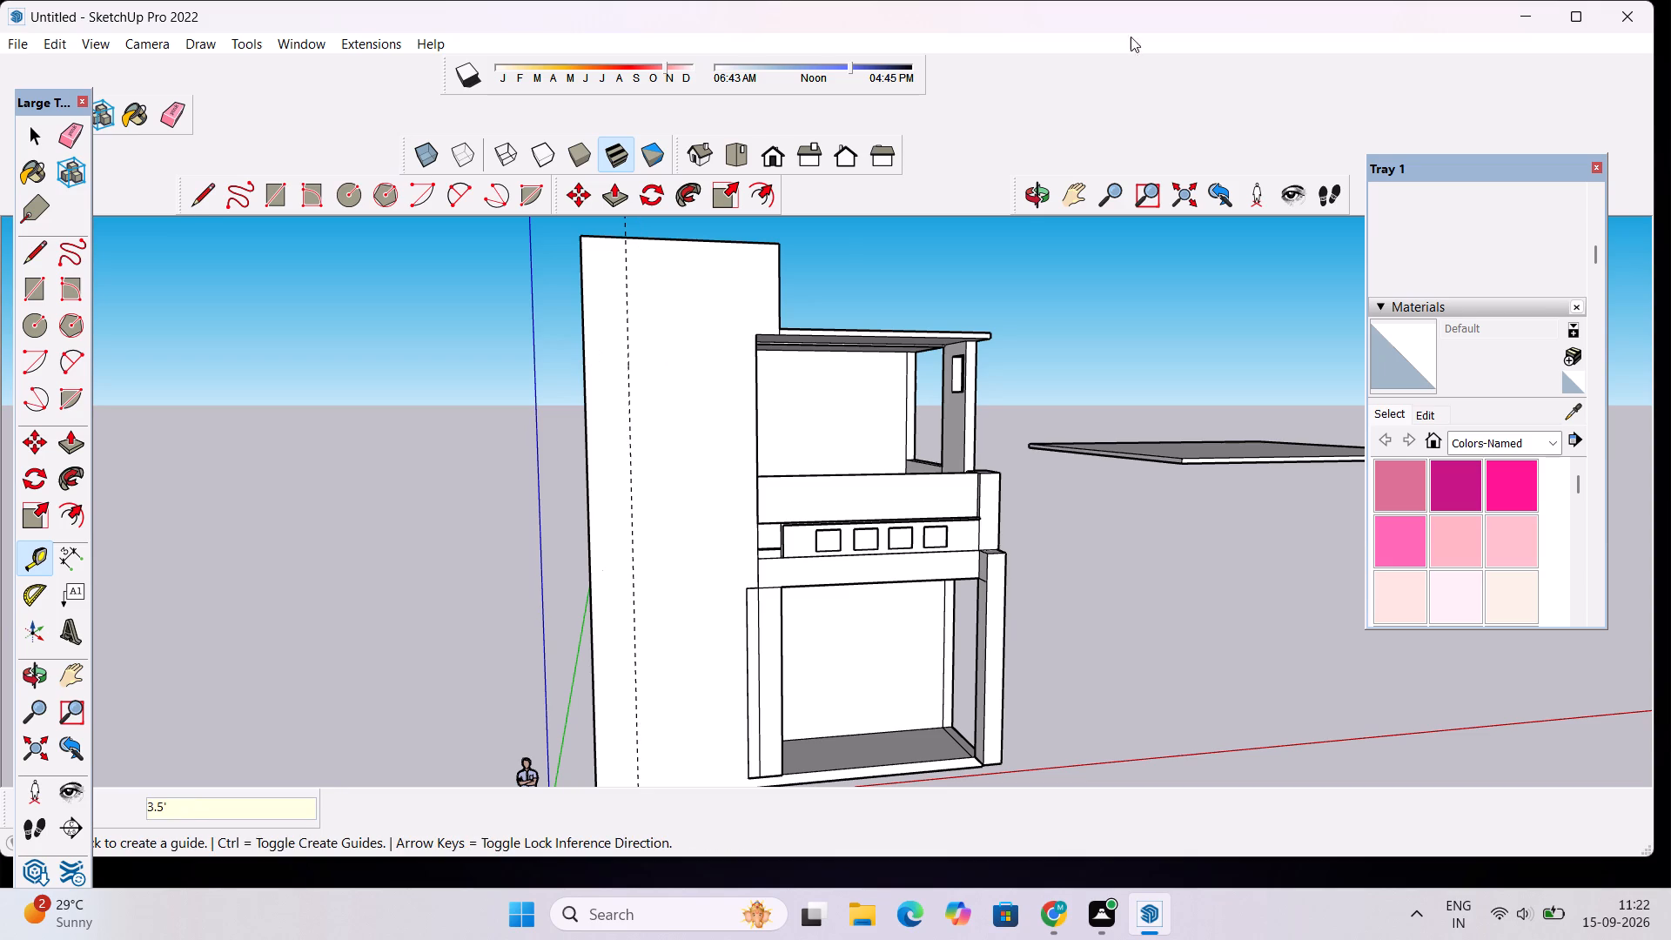
Examine the vertical guide's position on the solid front wall from its top edge down to its base.
left_click(1036, 195)
left_click_drag(1010, 267, 938, 332)
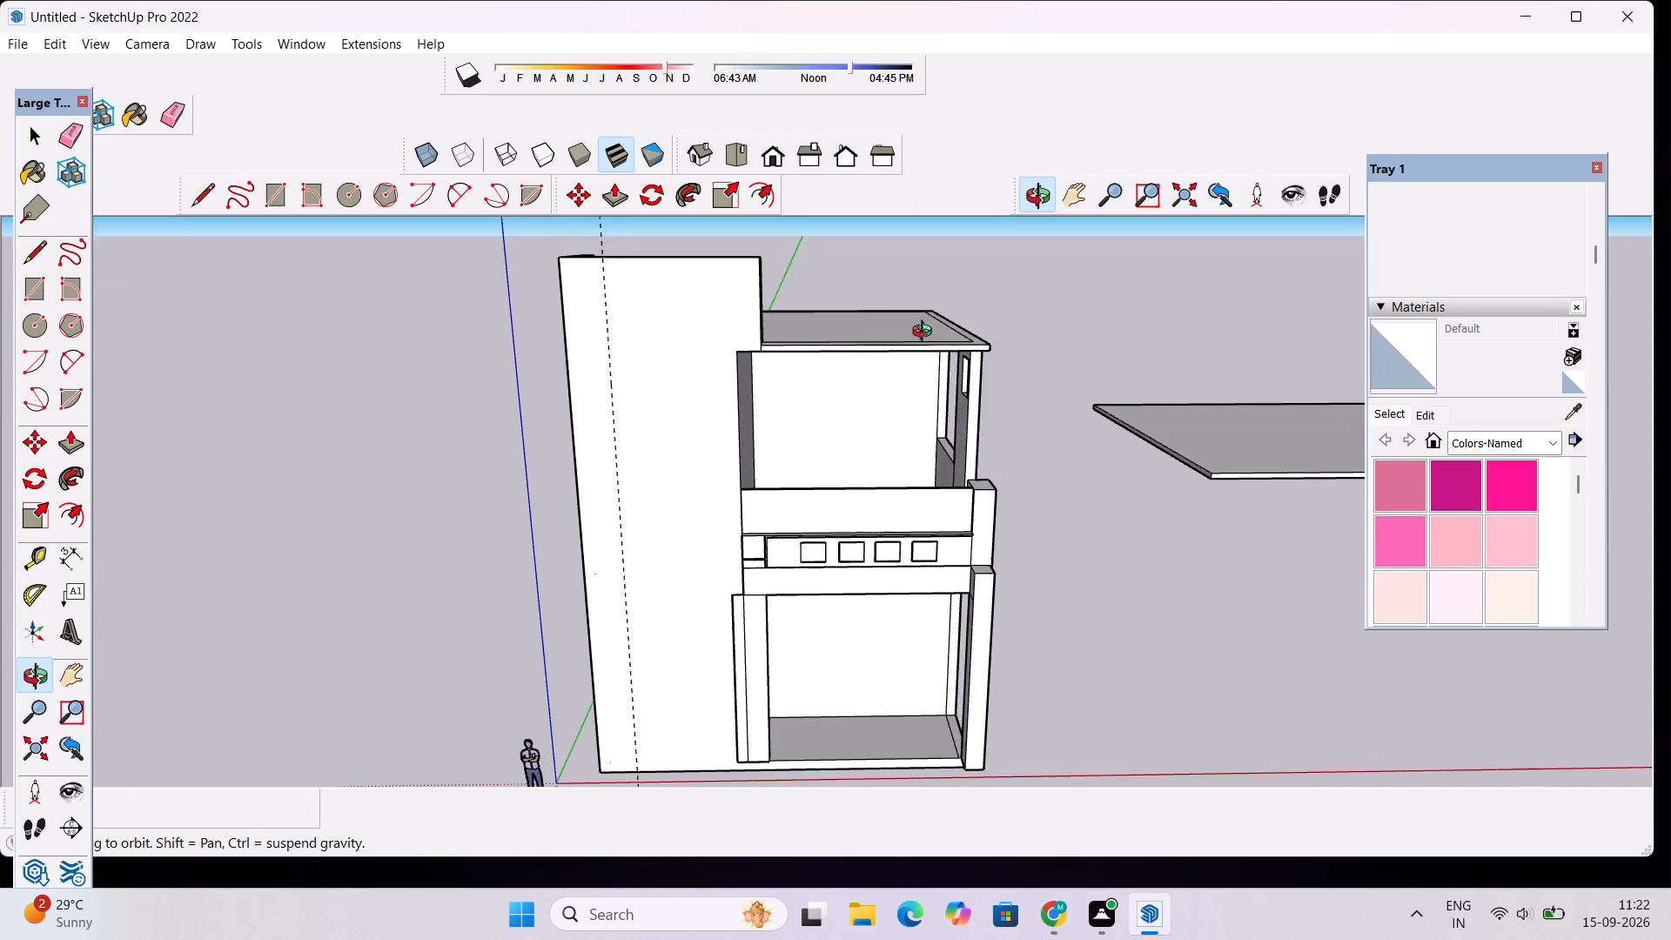
scroll(909, 323, "down", 6)
left_click_drag(803, 468, 830, 411, "shift")
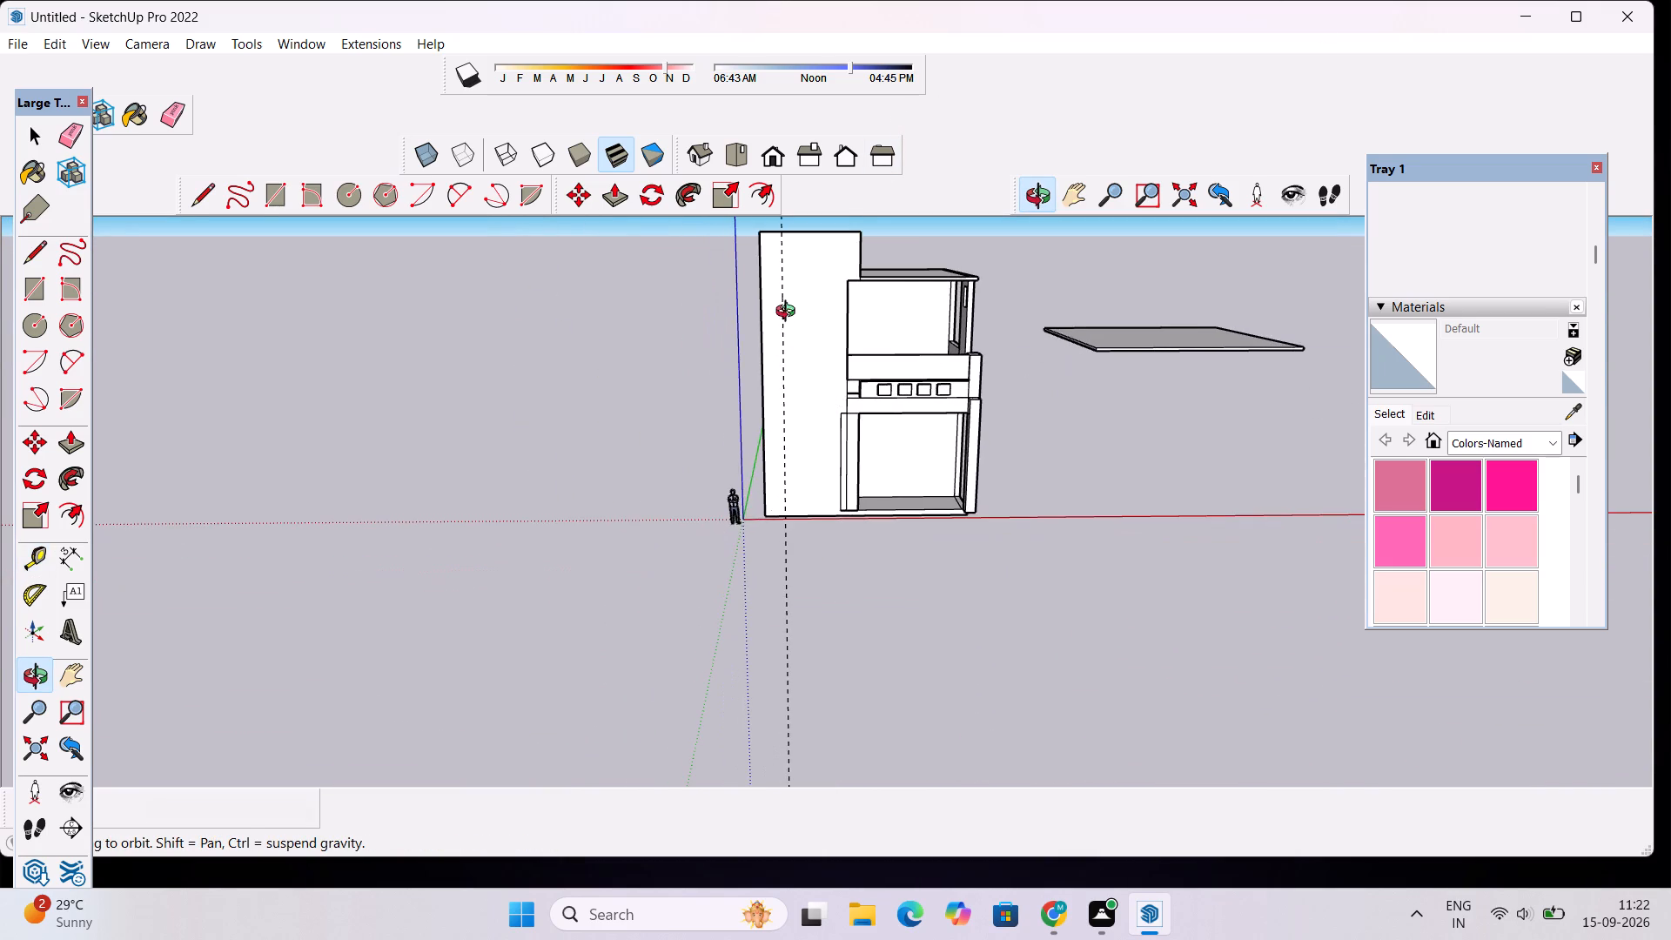
scroll(789, 313, "up", 1)
left_click_drag(800, 246, 898, 399, "shift")
left_click_drag(915, 491, 896, 419, "shift")
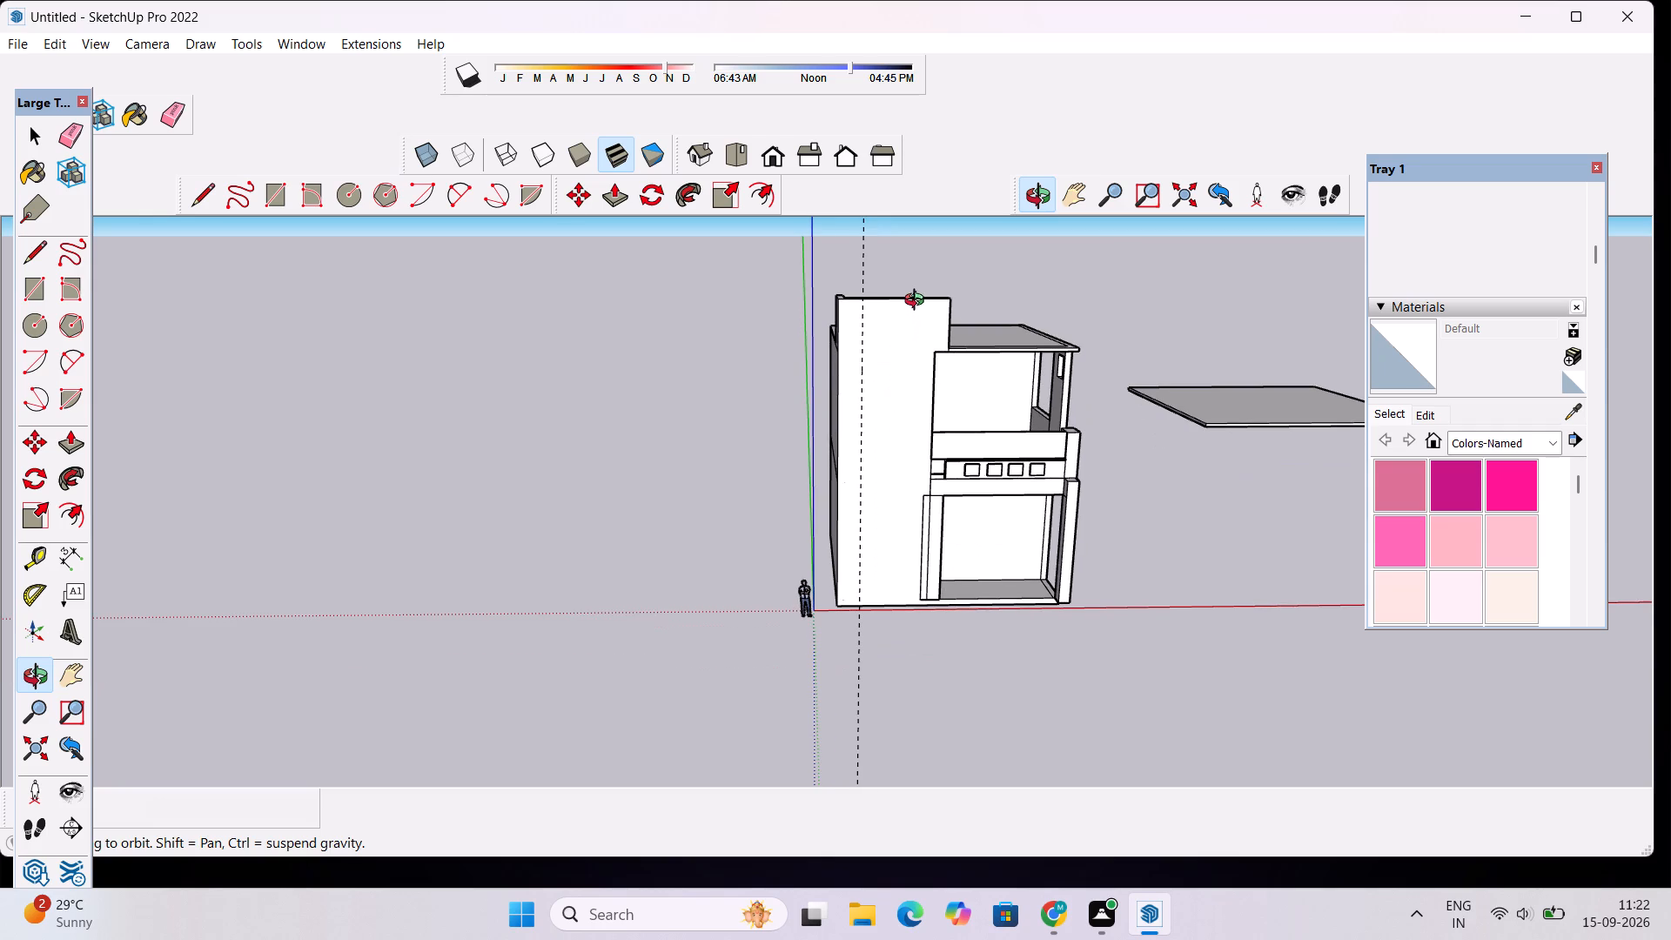
scroll(914, 313, "down", 2)
scroll(842, 495, "up", 4)
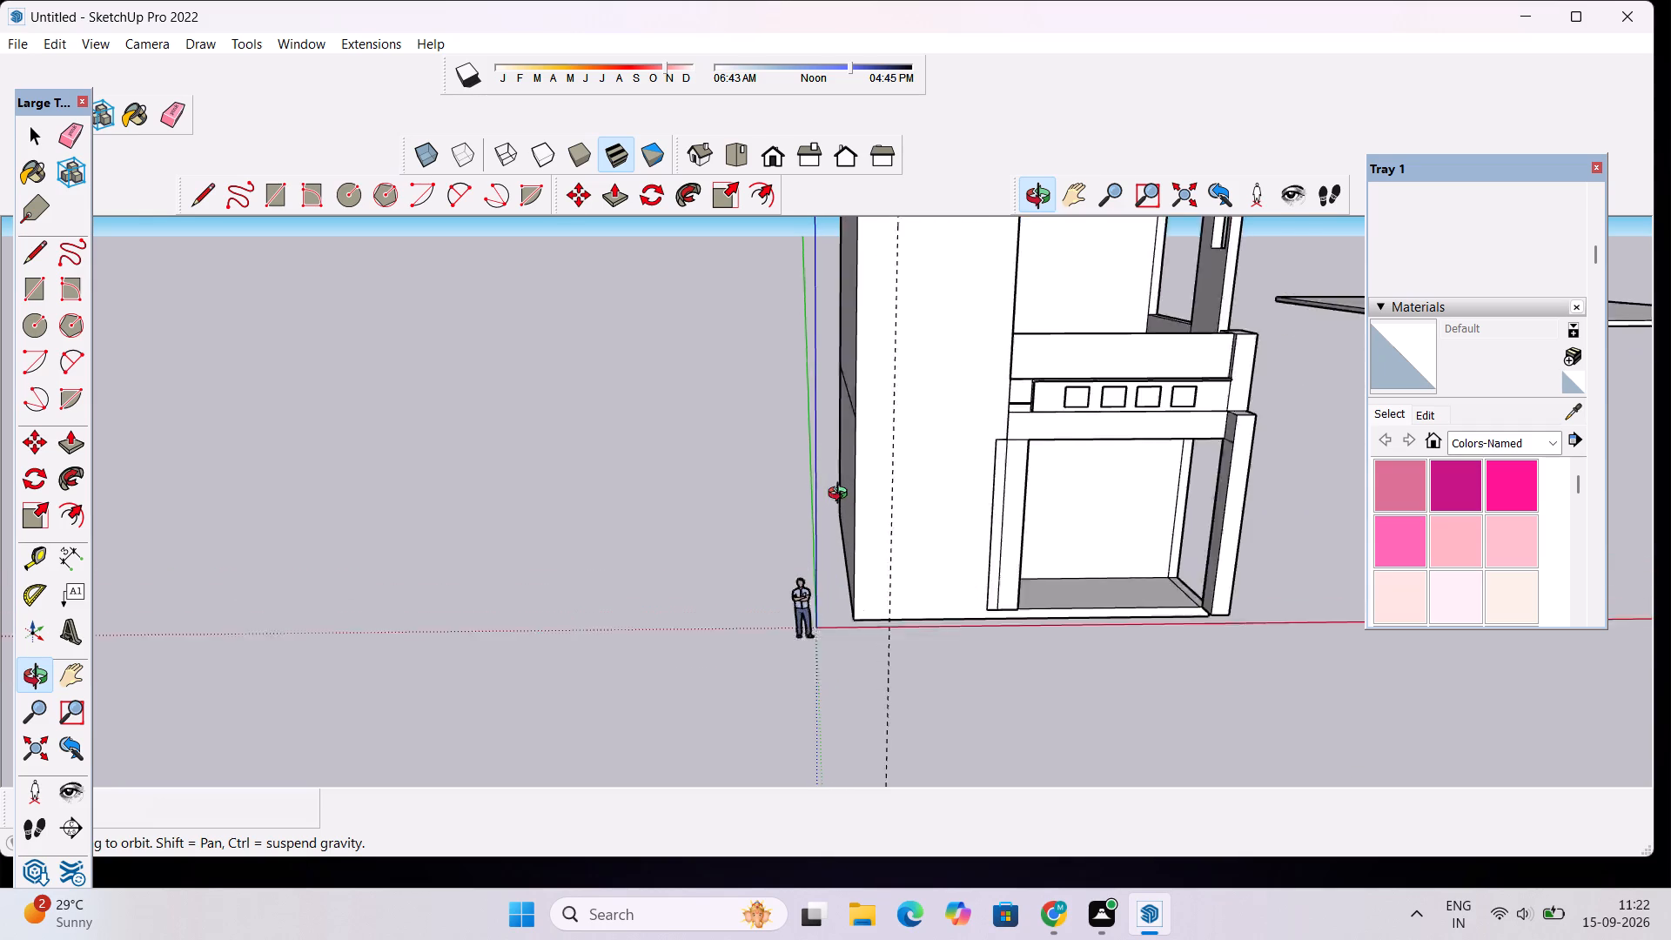
scroll(842, 495, "up", 2)
scroll(864, 457, "down", 1)
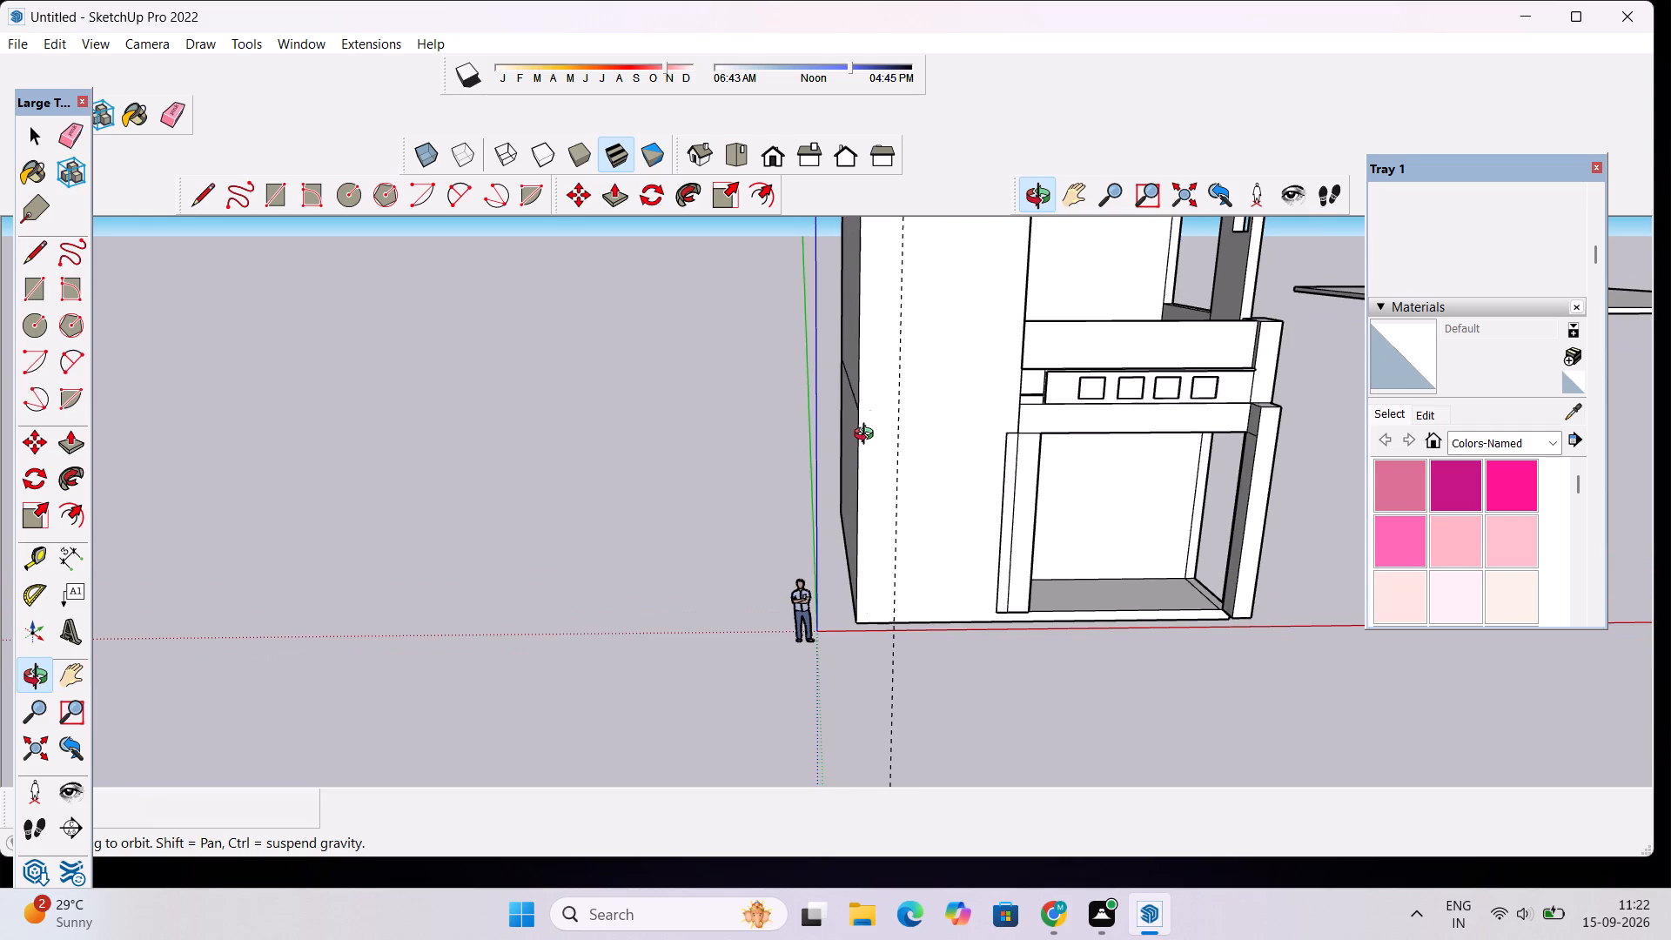
scroll(869, 416, "down", 1)
left_click_drag(896, 352, 869, 460, "shift")
scroll(869, 439, "down", 3)
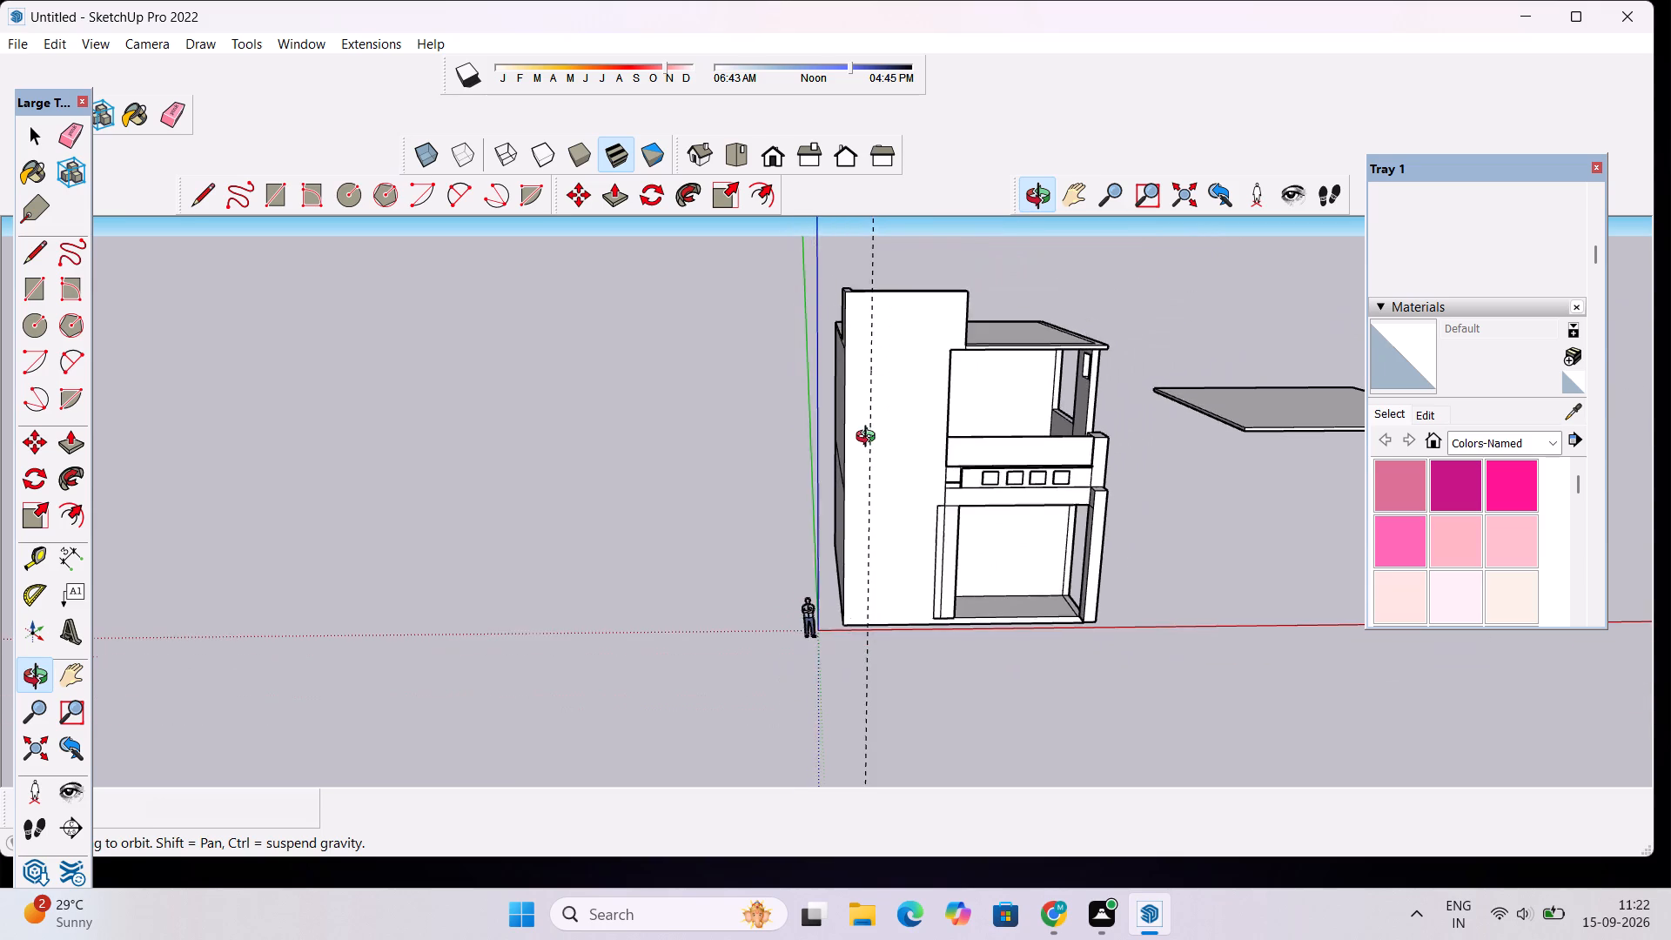
scroll(869, 439, "down", 1)
left_click_drag(906, 330, 874, 400, "shift")
left_click_drag(862, 503, 865, 476)
scroll(855, 402, "up", 3)
scroll(855, 379, "down", 3)
left_click(835, 412, "shift")
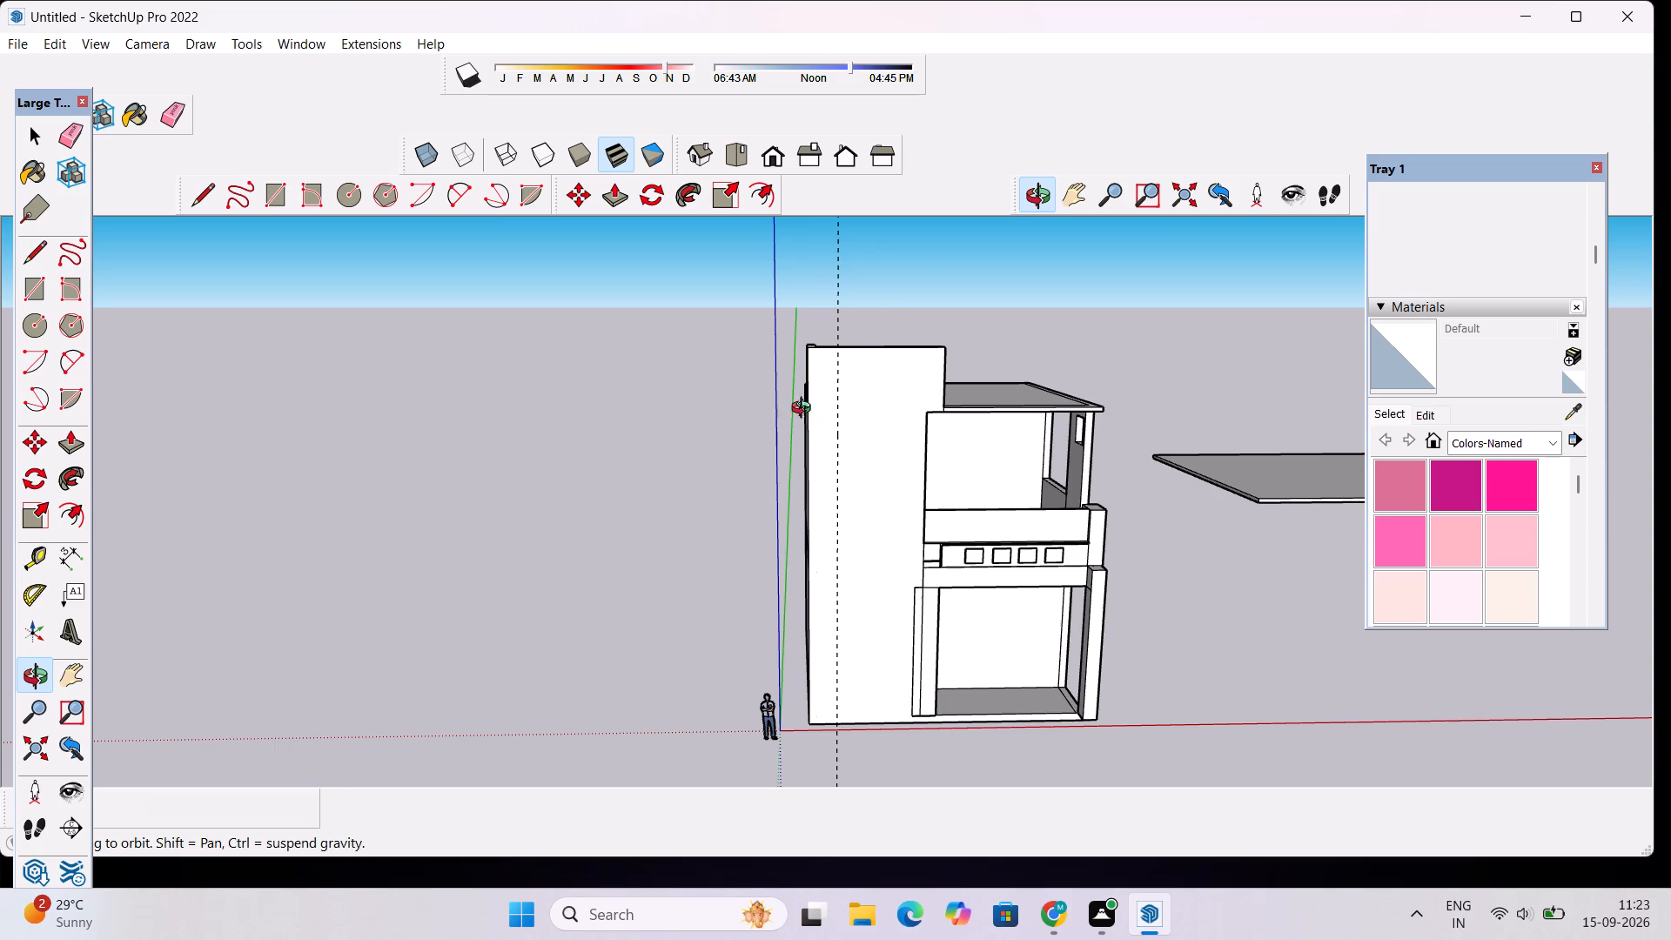
scroll(784, 413, "up", 4)
left_click_drag(829, 401, 789, 399, "shift")
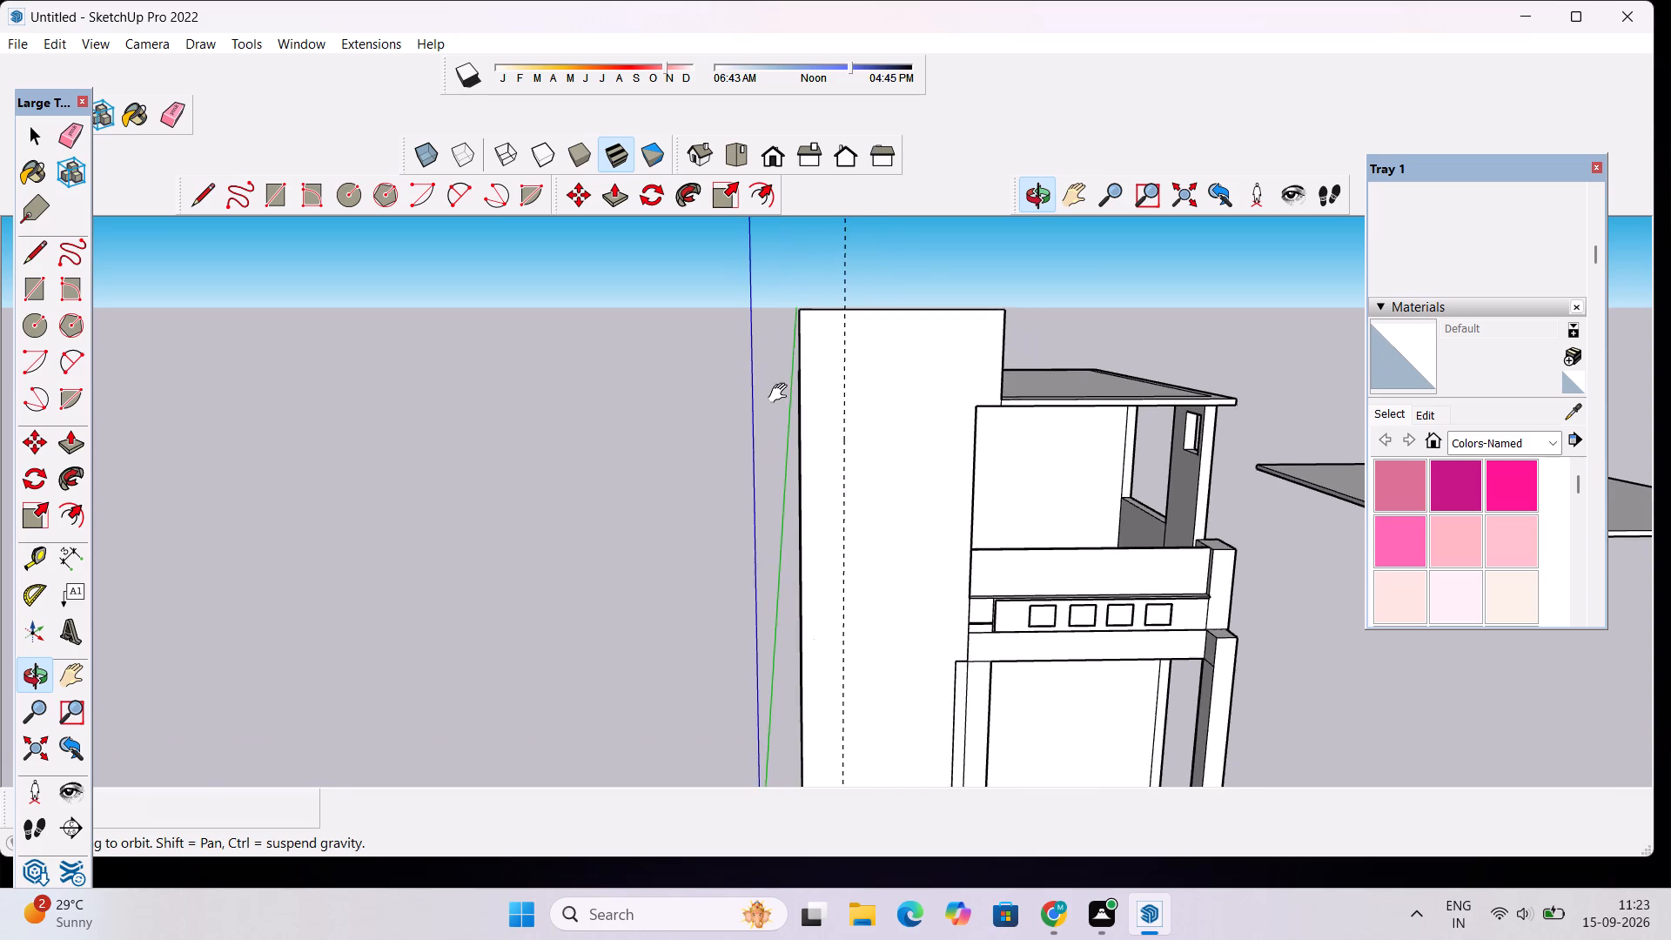
Draw a 47' vertical line on the solid front wall along the guide, from its top edge to its base.
scroll(782, 393, "down", 4, "shift")
left_click_drag(901, 383, 821, 413, "shift")
scroll(819, 413, "left", 1)
key("l")
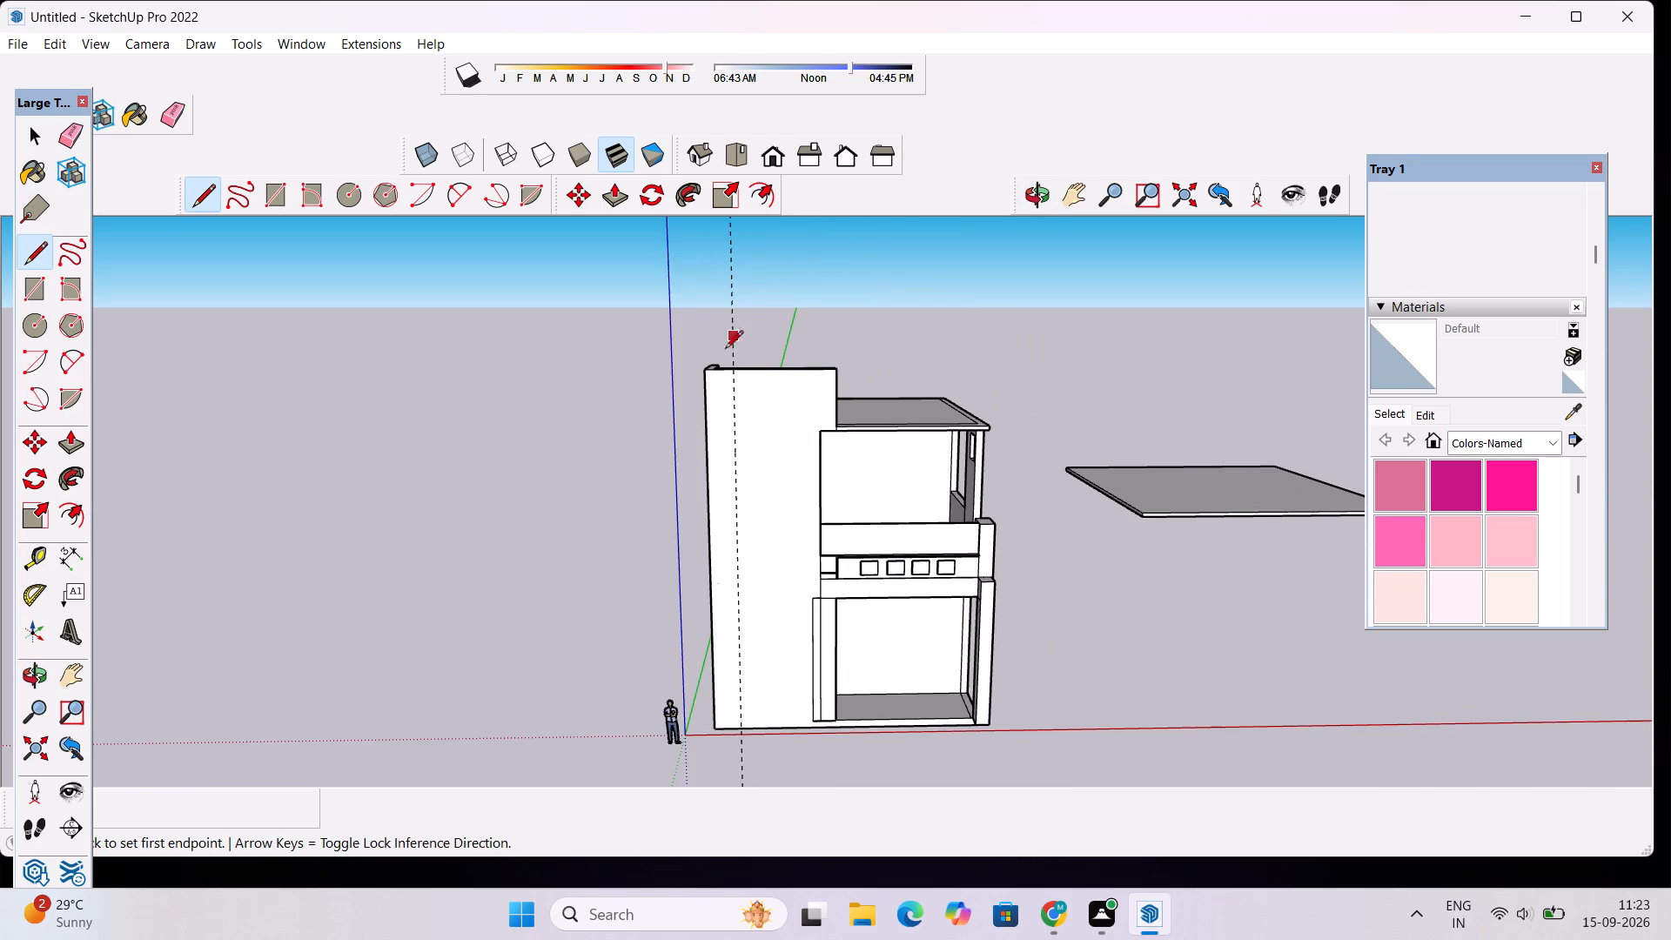
left_click(735, 371)
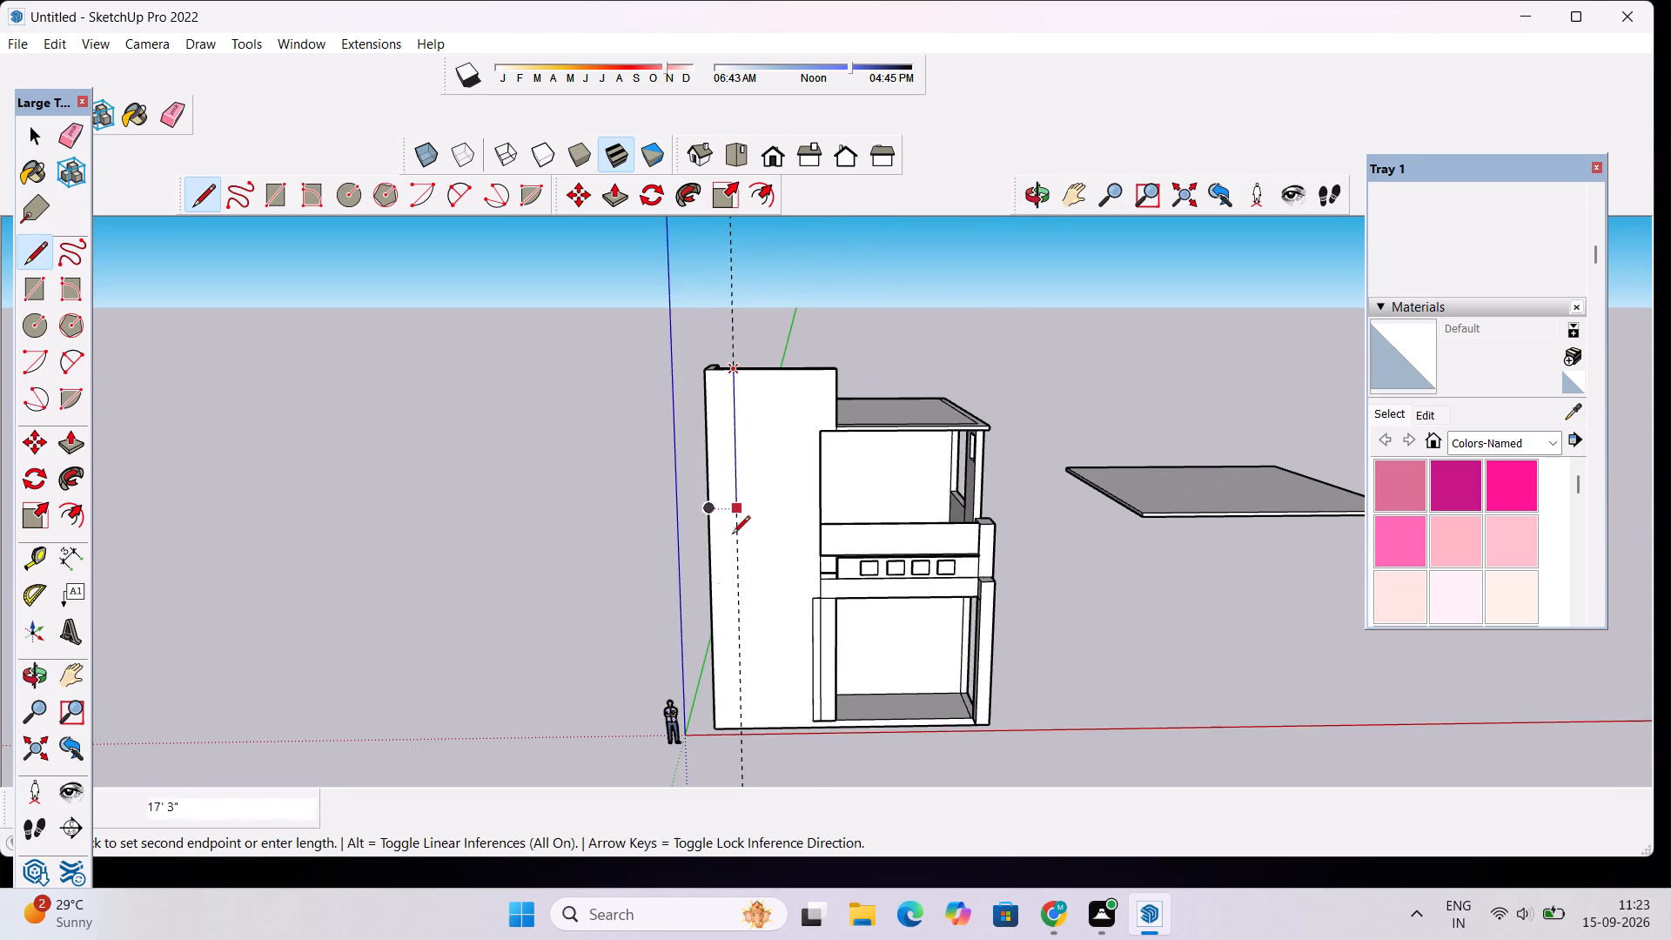
left_click(753, 726)
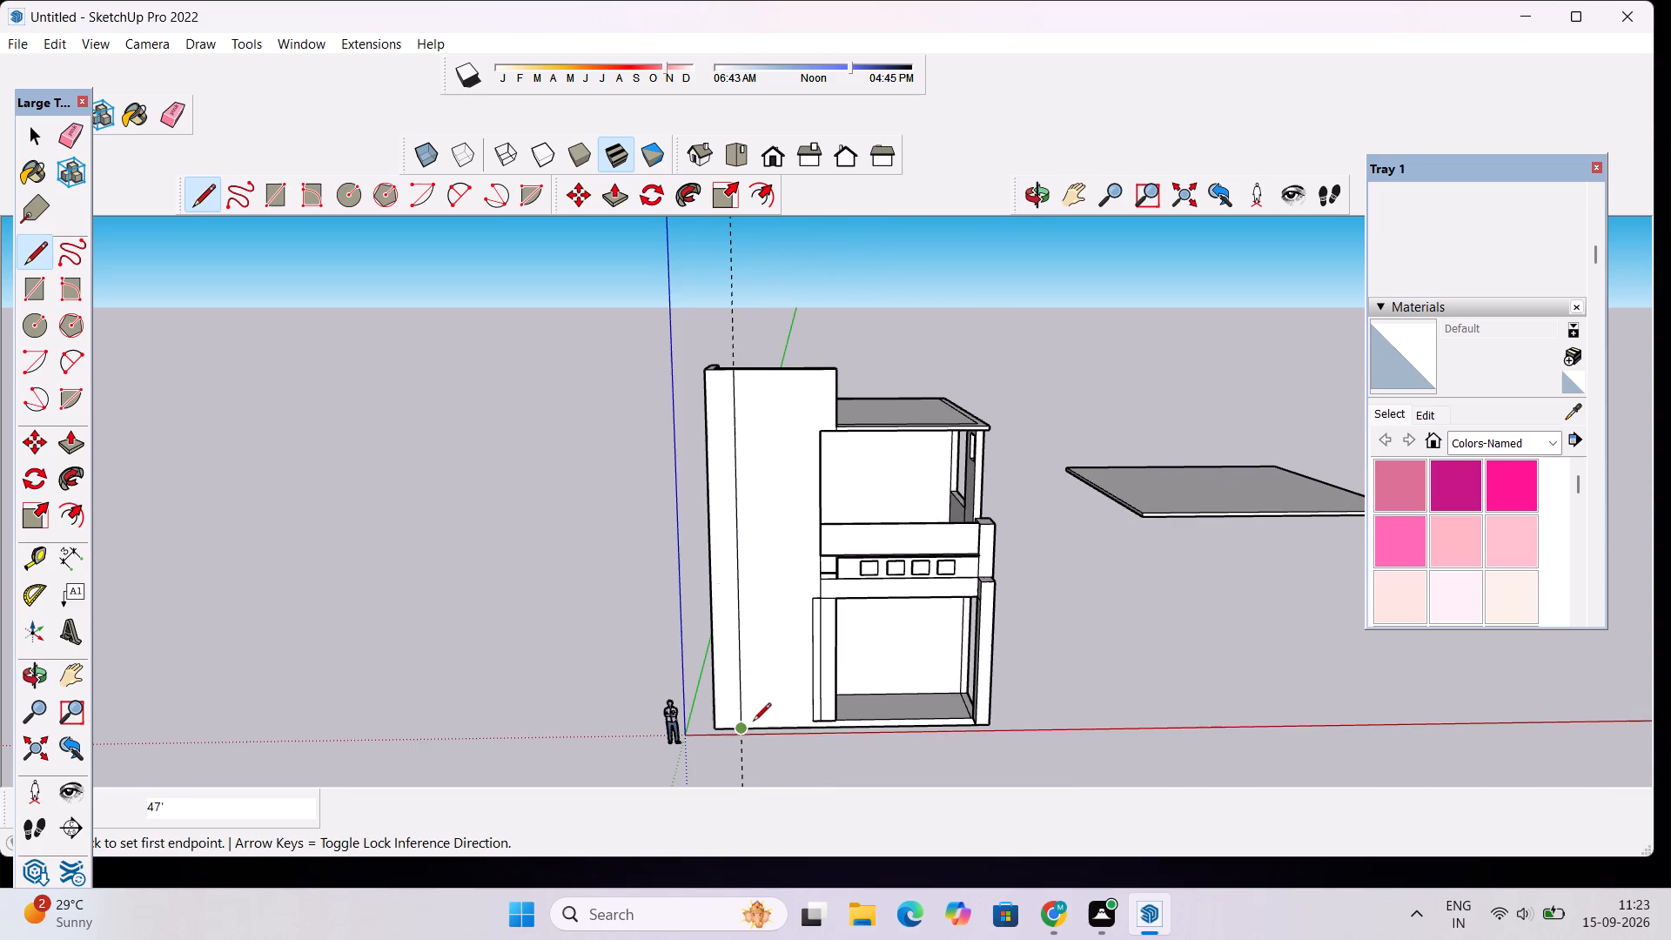
Draw a 12' 6" horizontal line just above the roof slab, from the solid wall's inner edge to the vertical dividing line.
scroll(678, 635, "up", 4)
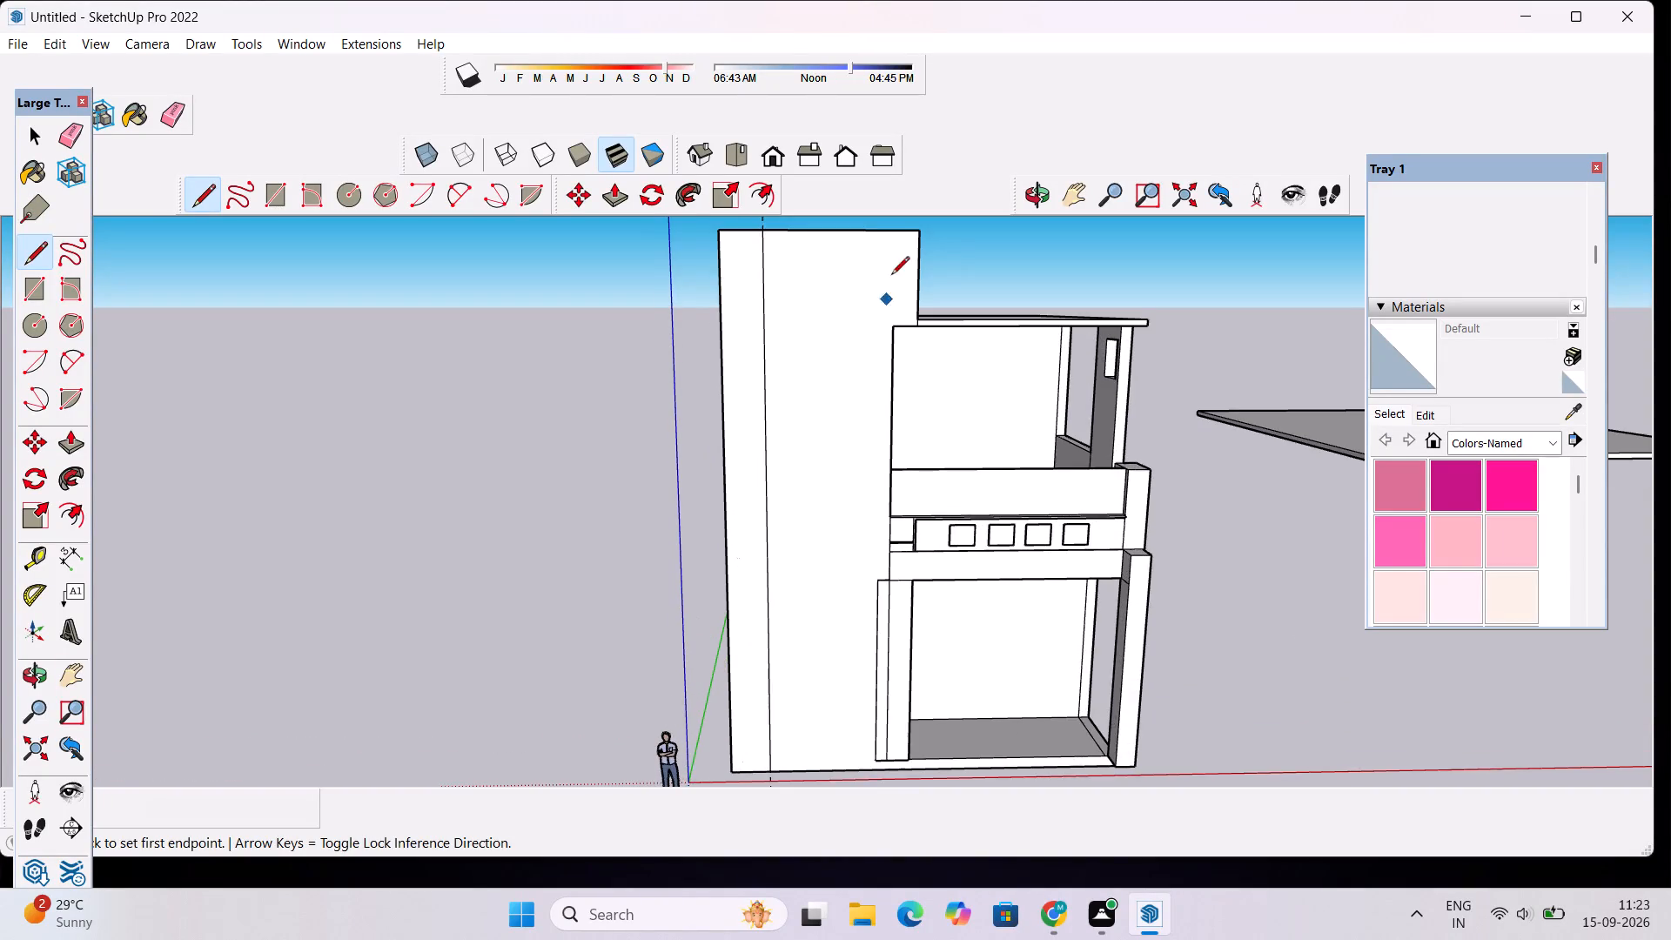
scroll(768, 342, "down", 2)
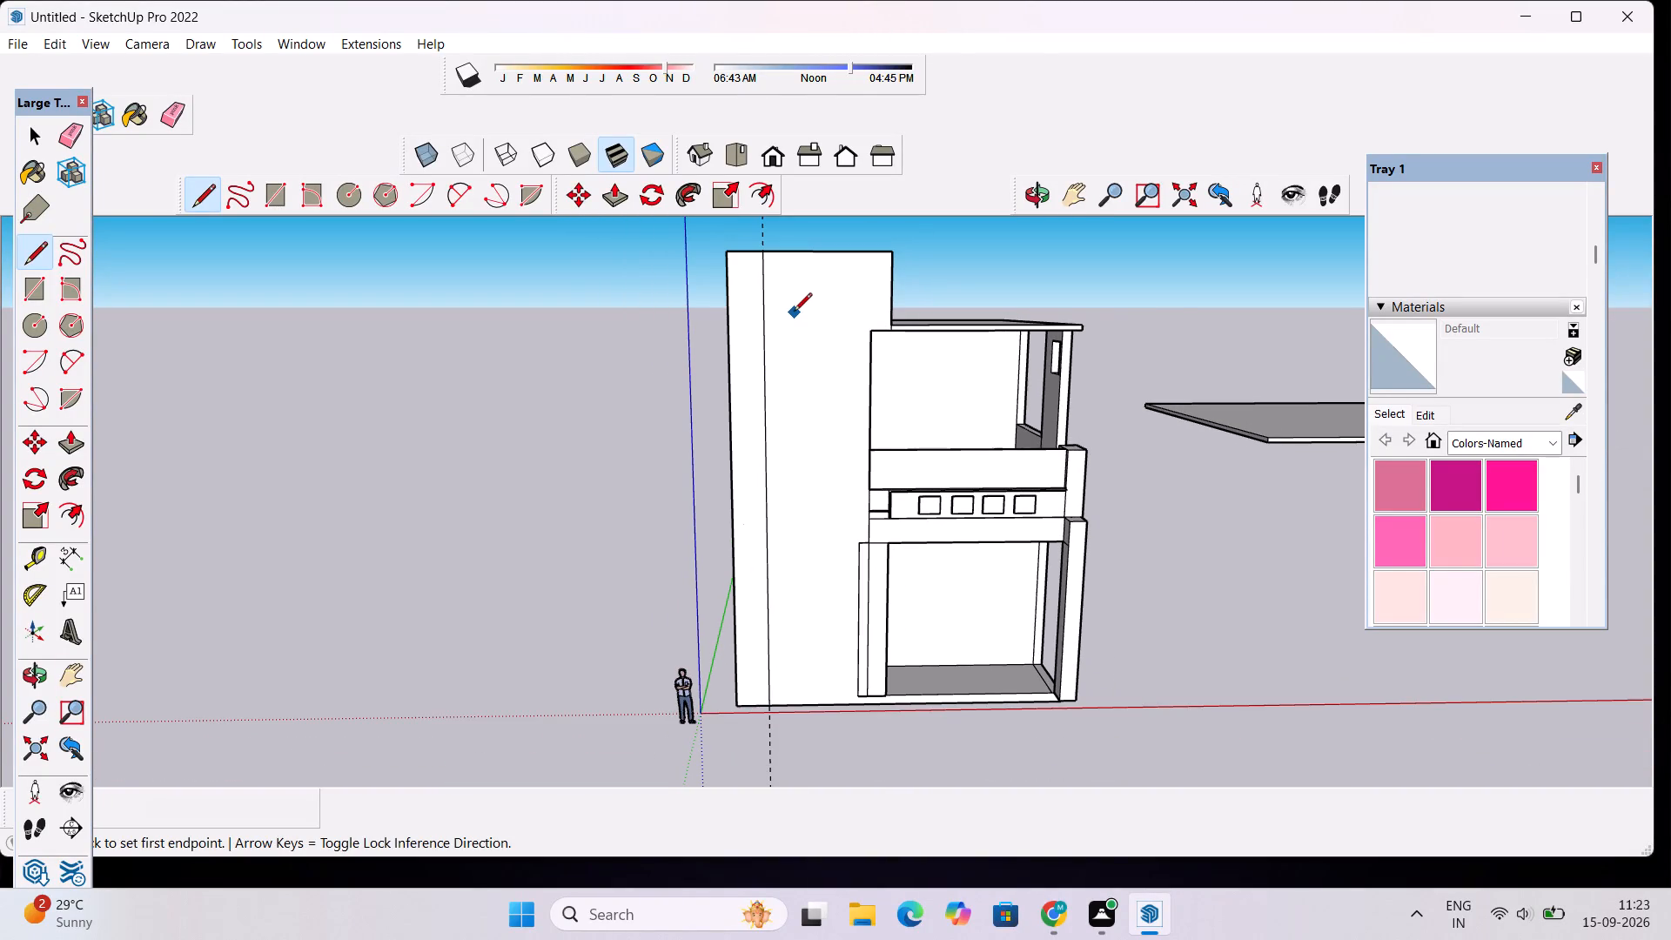
scroll(793, 312, "up", 5)
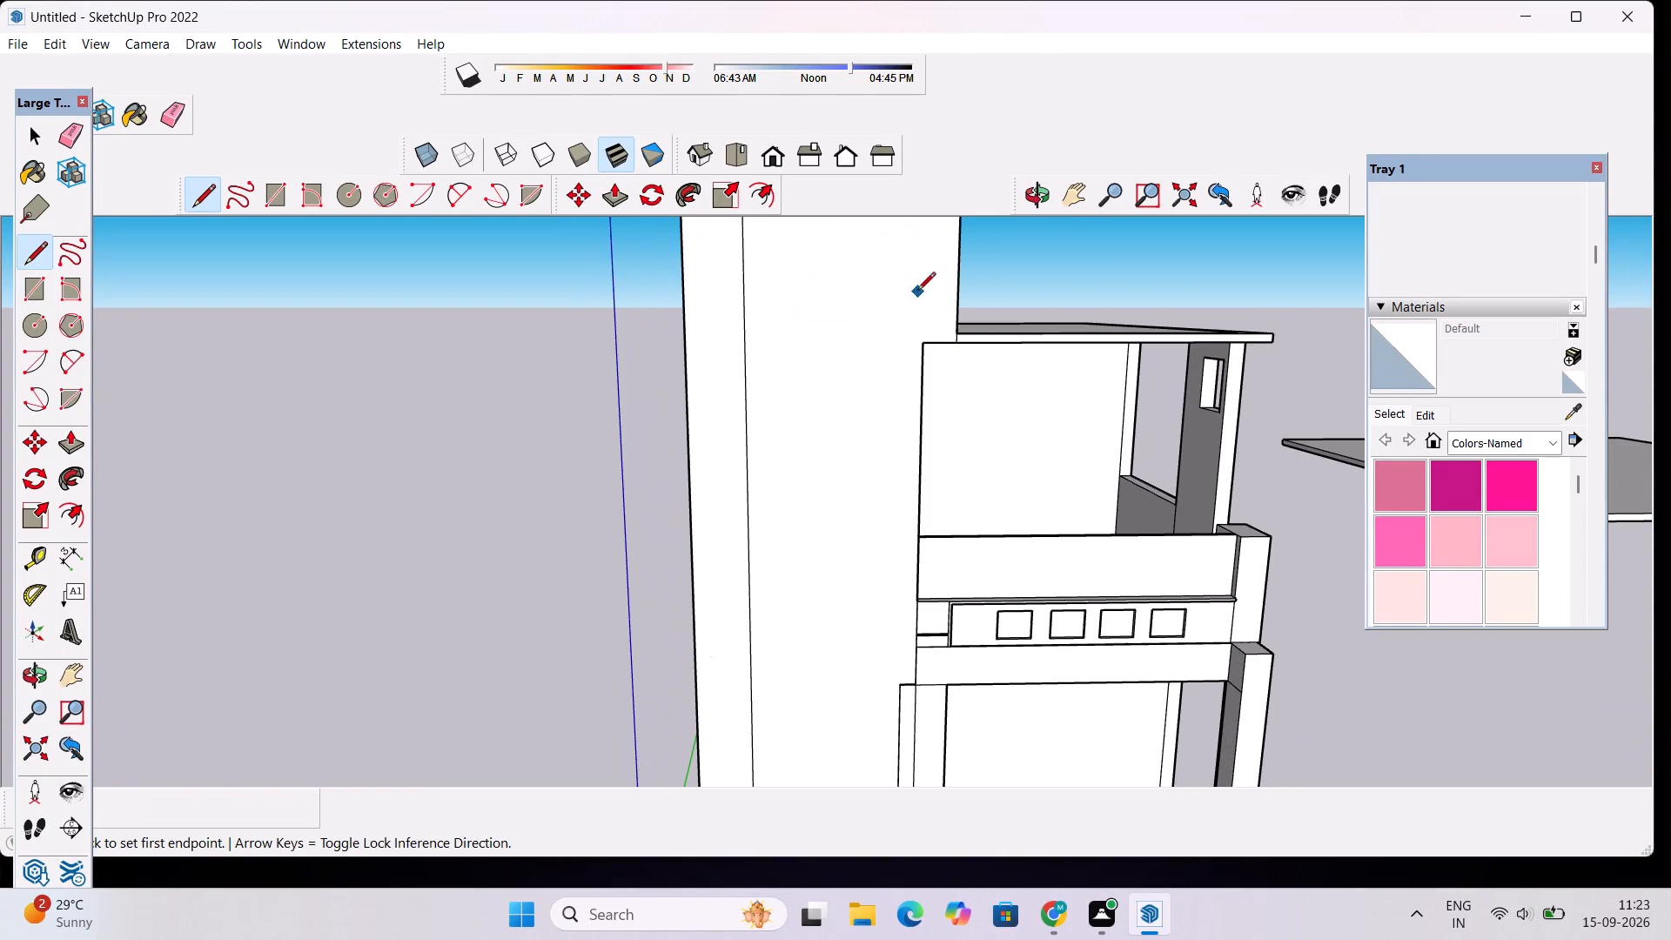
left_click(956, 306)
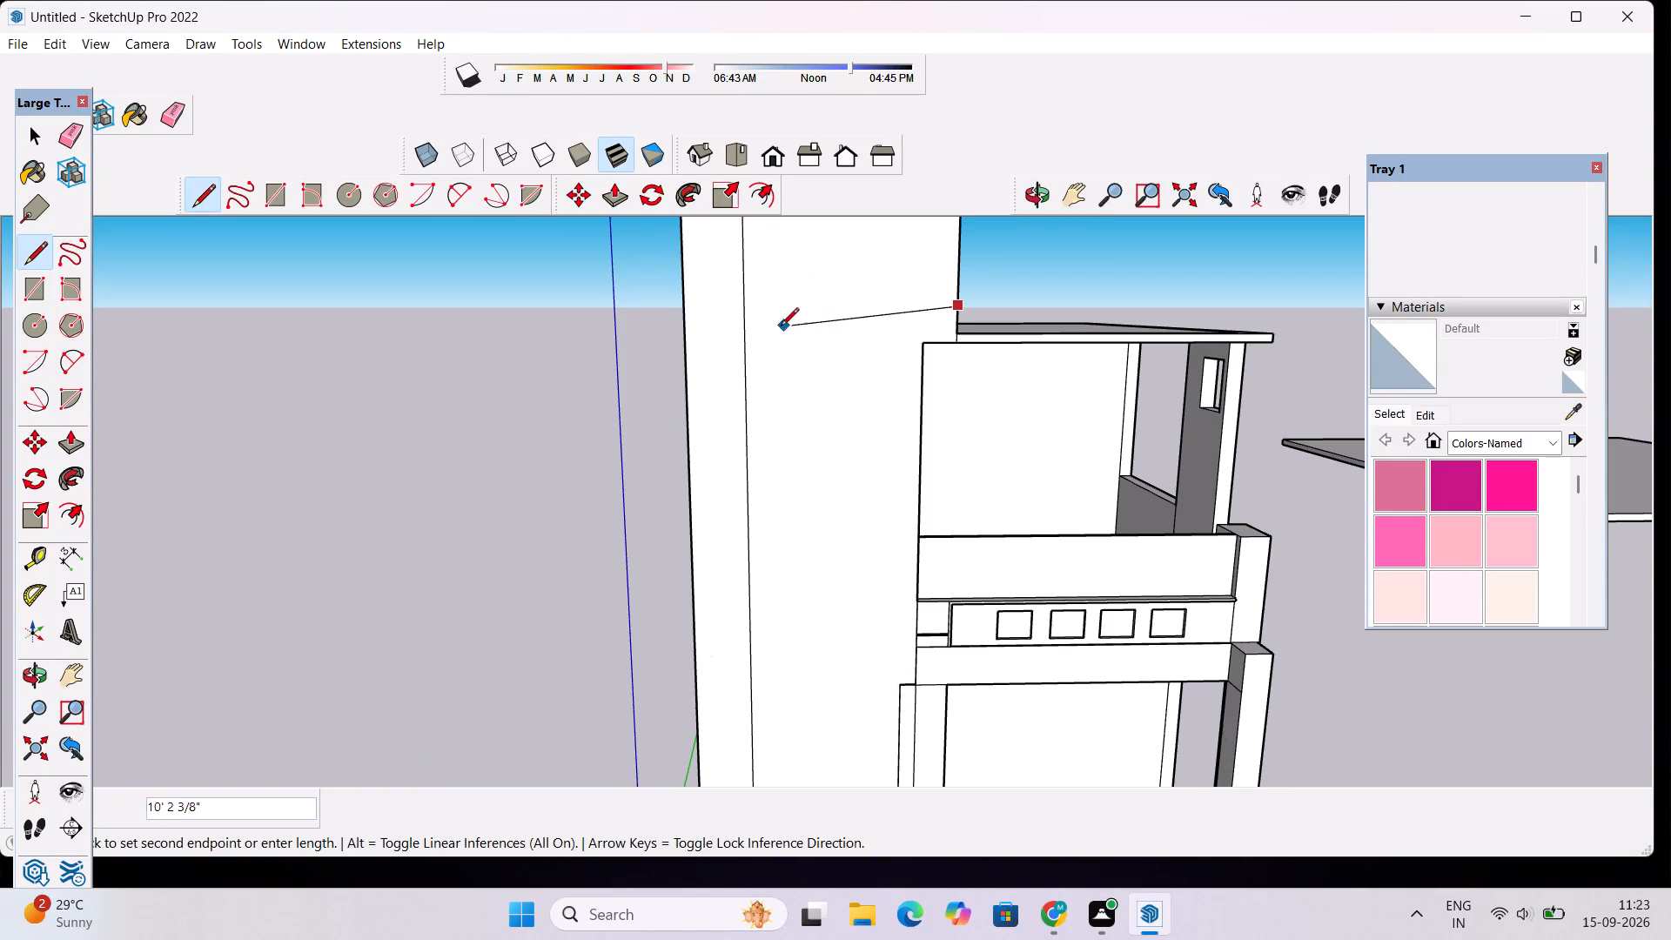
left_click(746, 306)
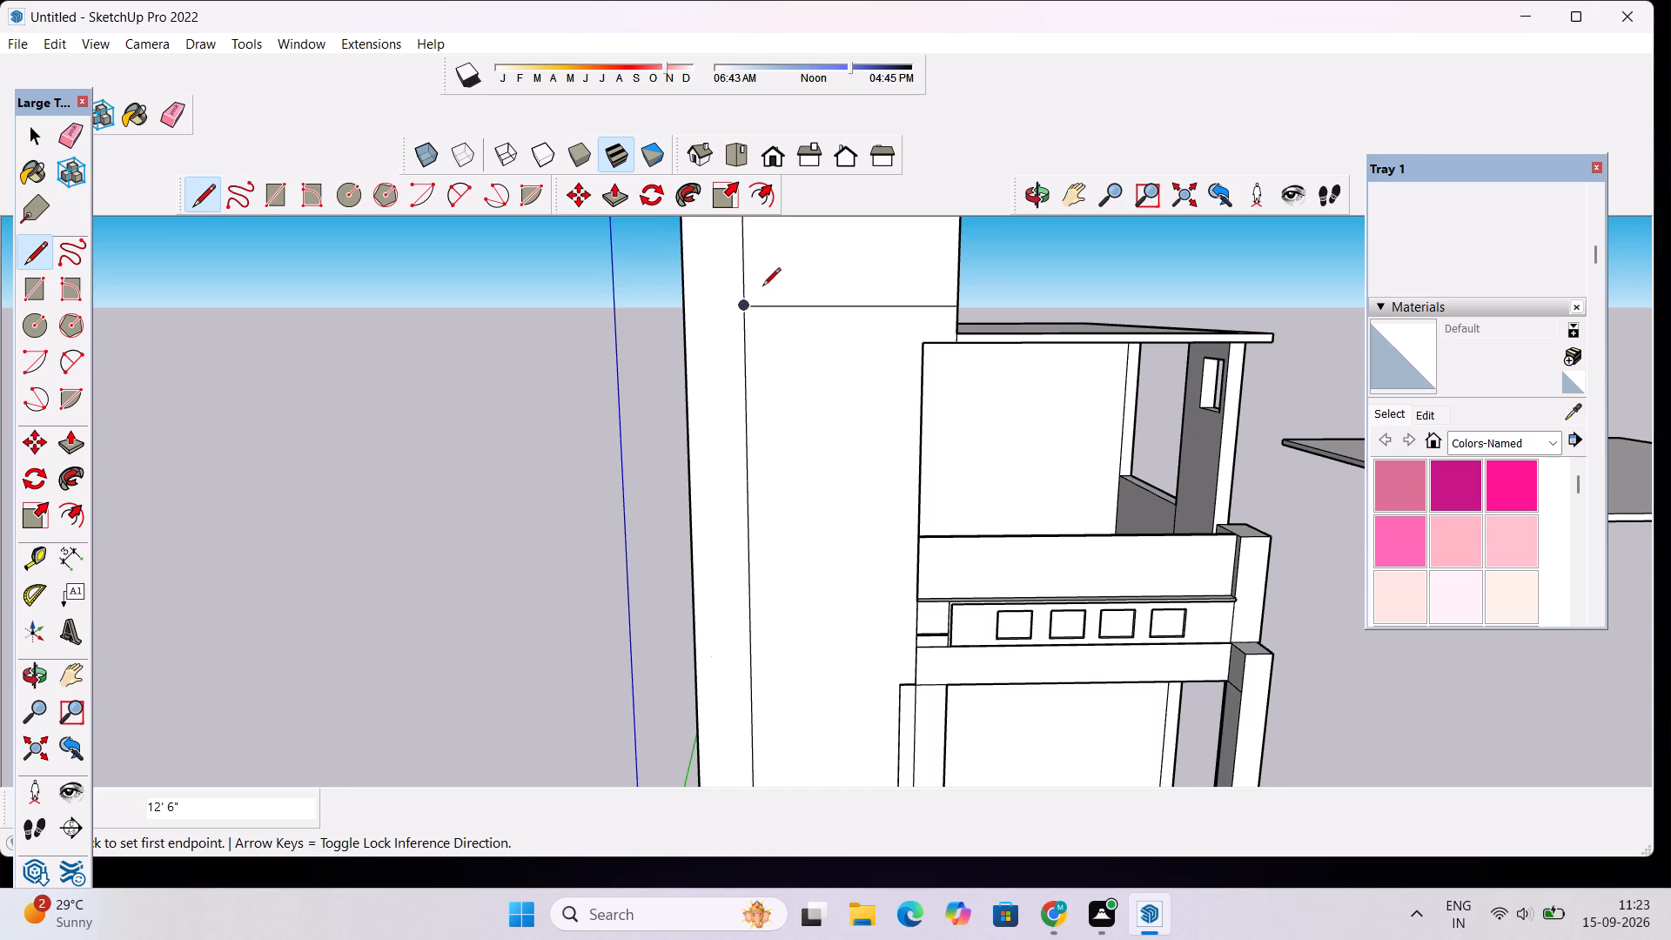
key("space")
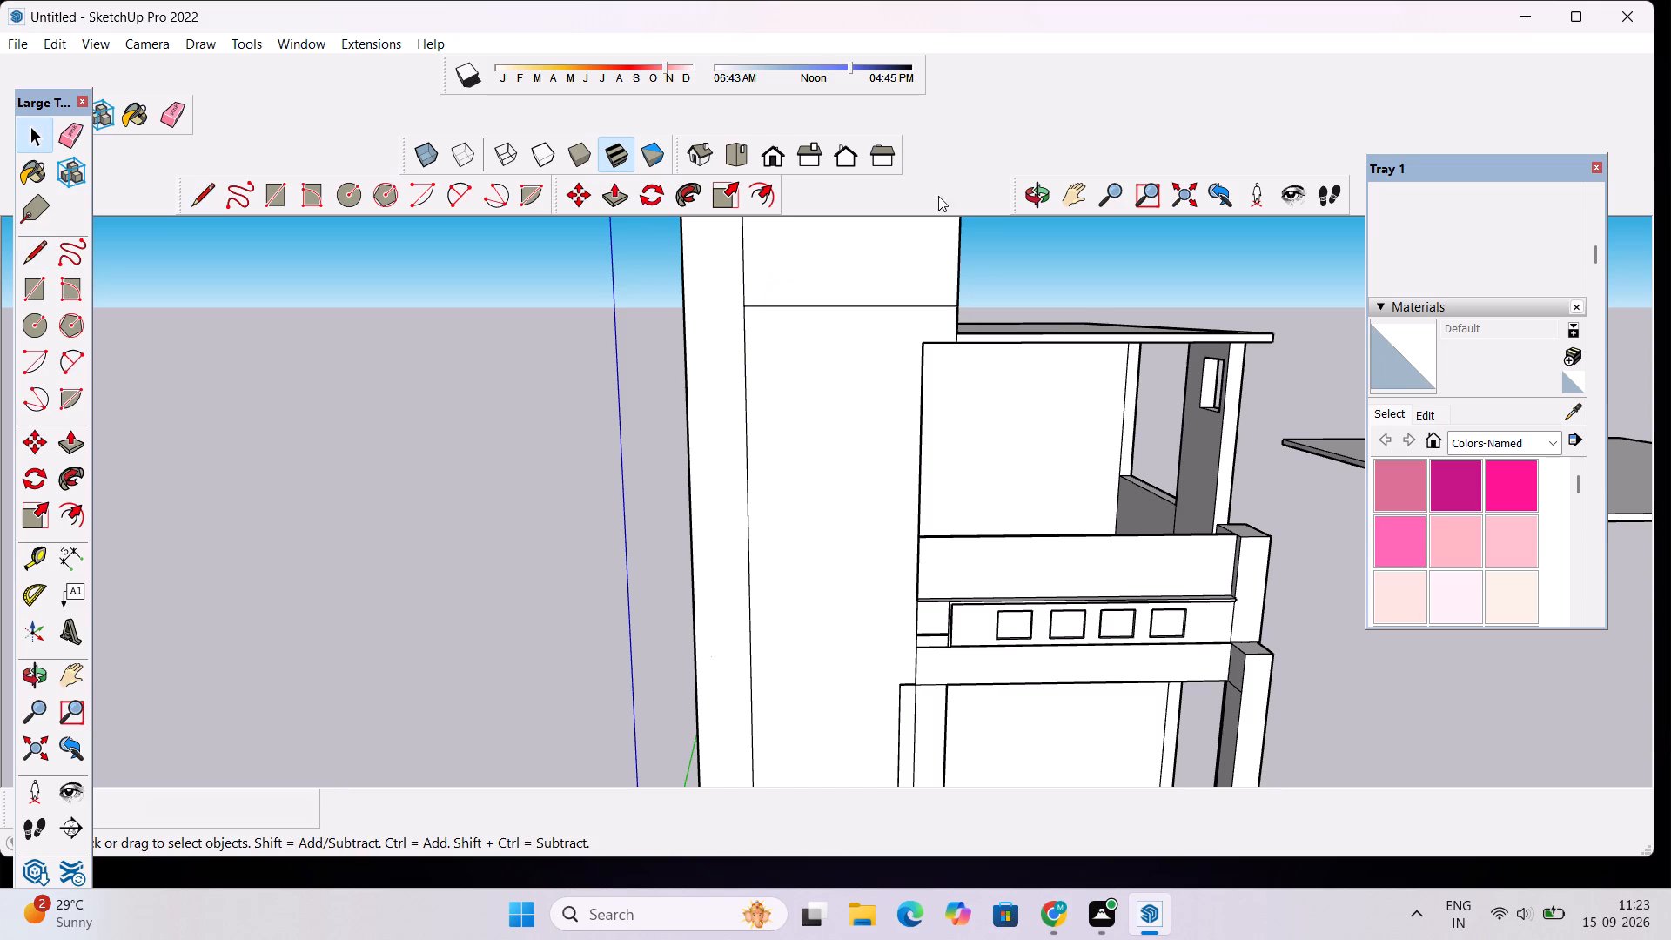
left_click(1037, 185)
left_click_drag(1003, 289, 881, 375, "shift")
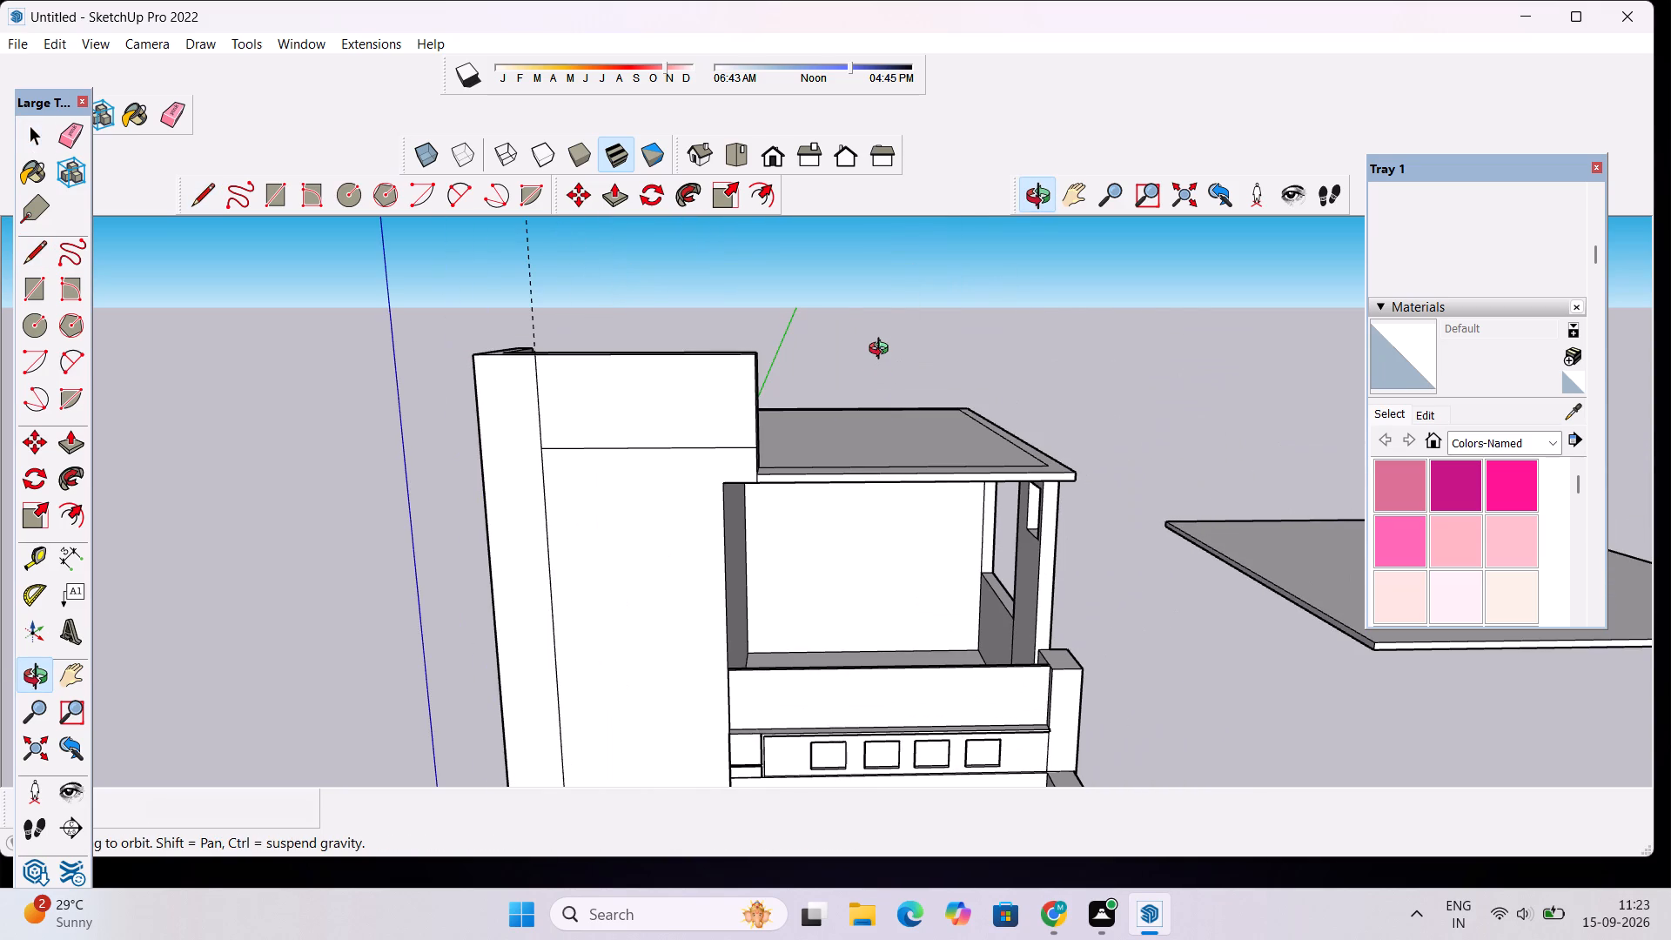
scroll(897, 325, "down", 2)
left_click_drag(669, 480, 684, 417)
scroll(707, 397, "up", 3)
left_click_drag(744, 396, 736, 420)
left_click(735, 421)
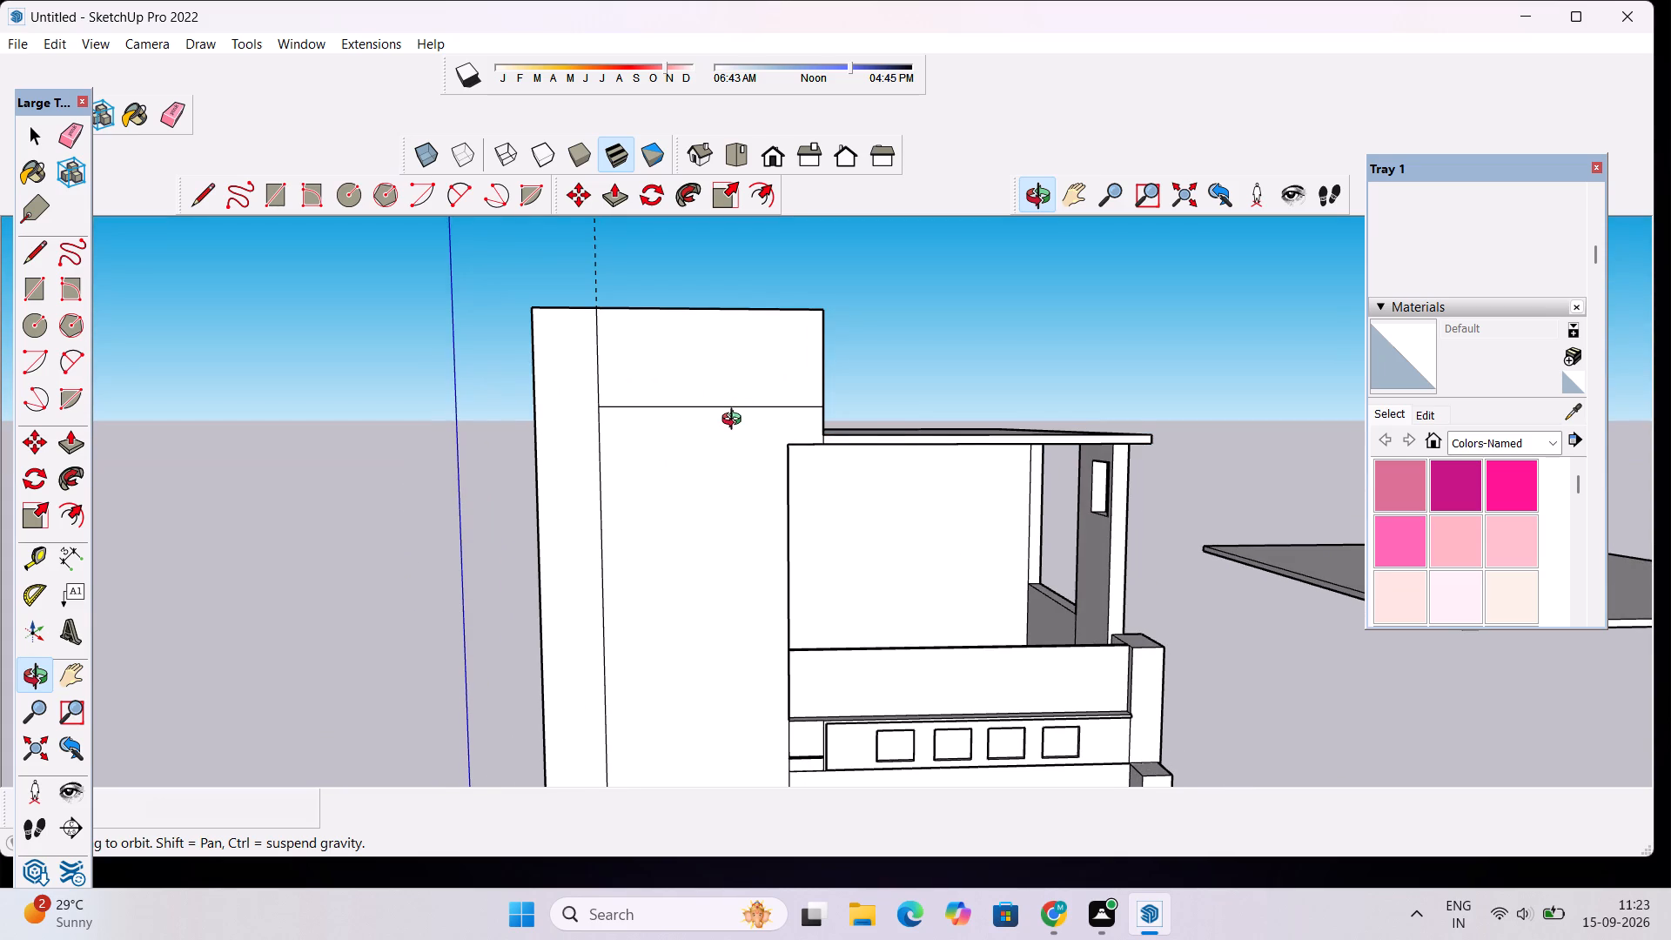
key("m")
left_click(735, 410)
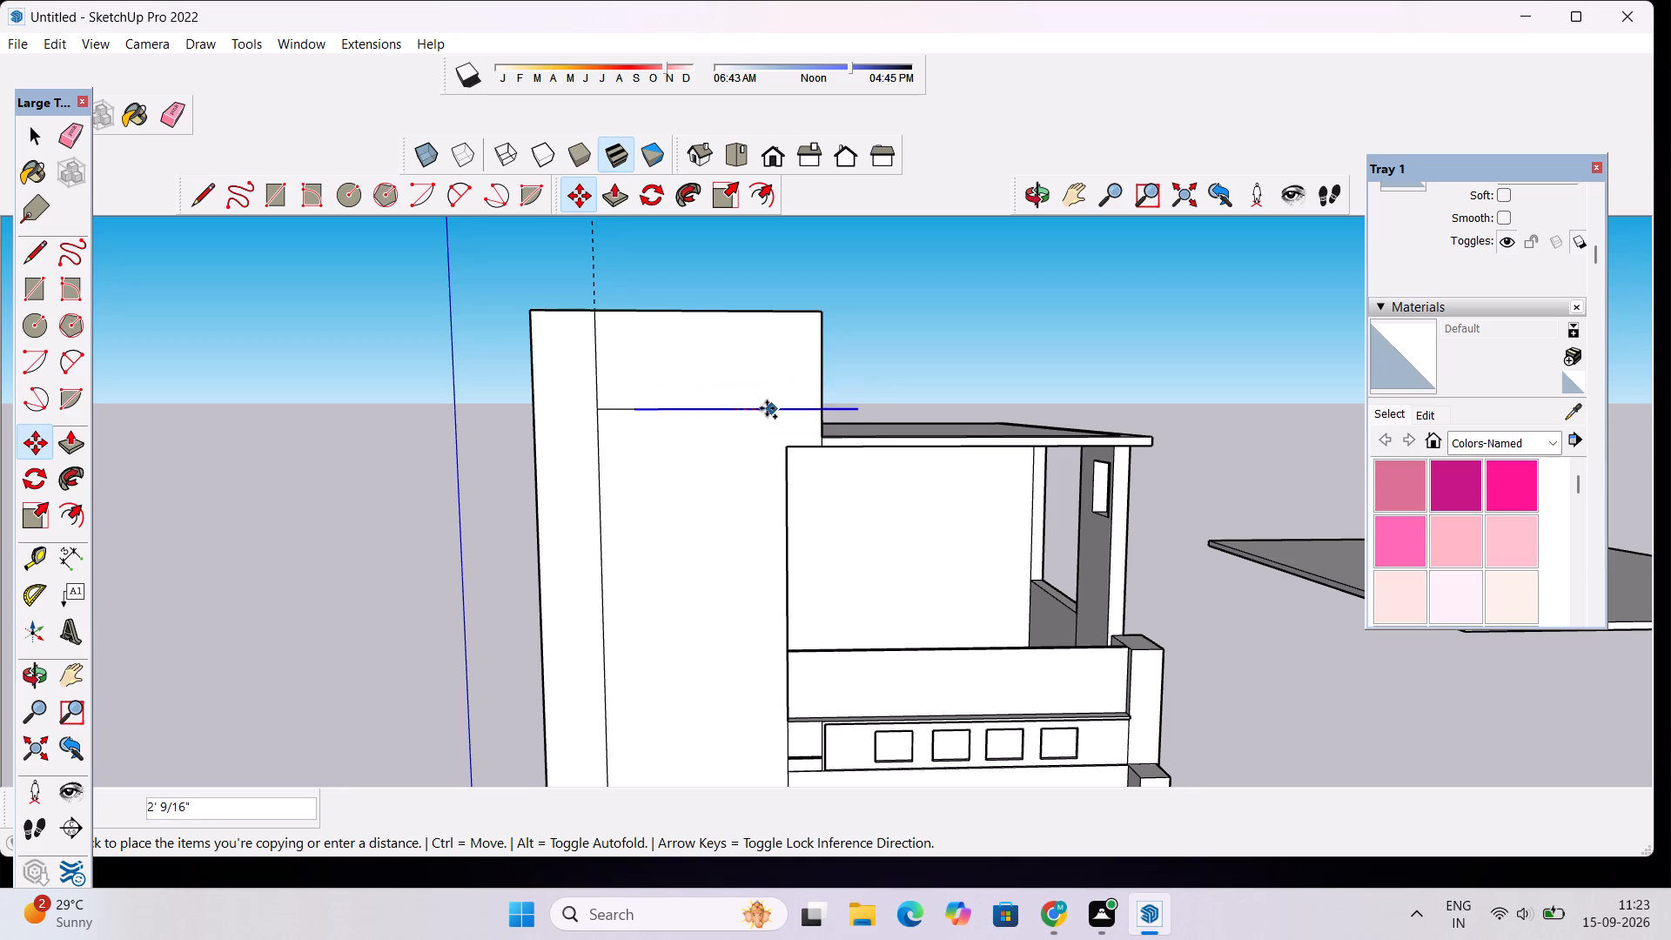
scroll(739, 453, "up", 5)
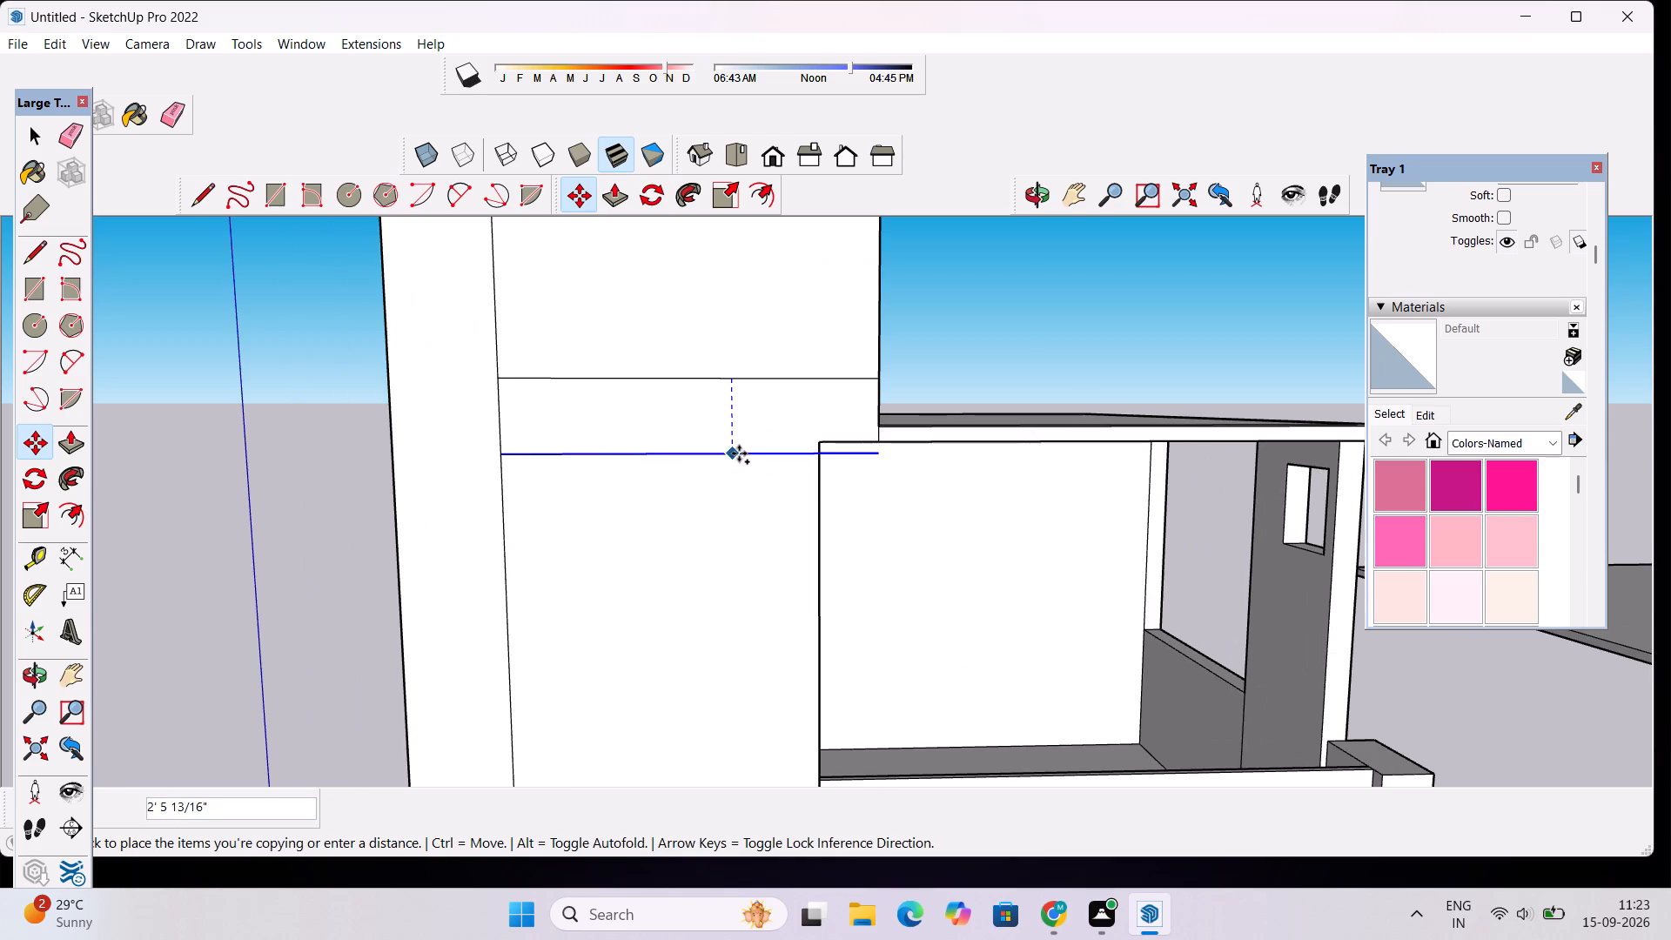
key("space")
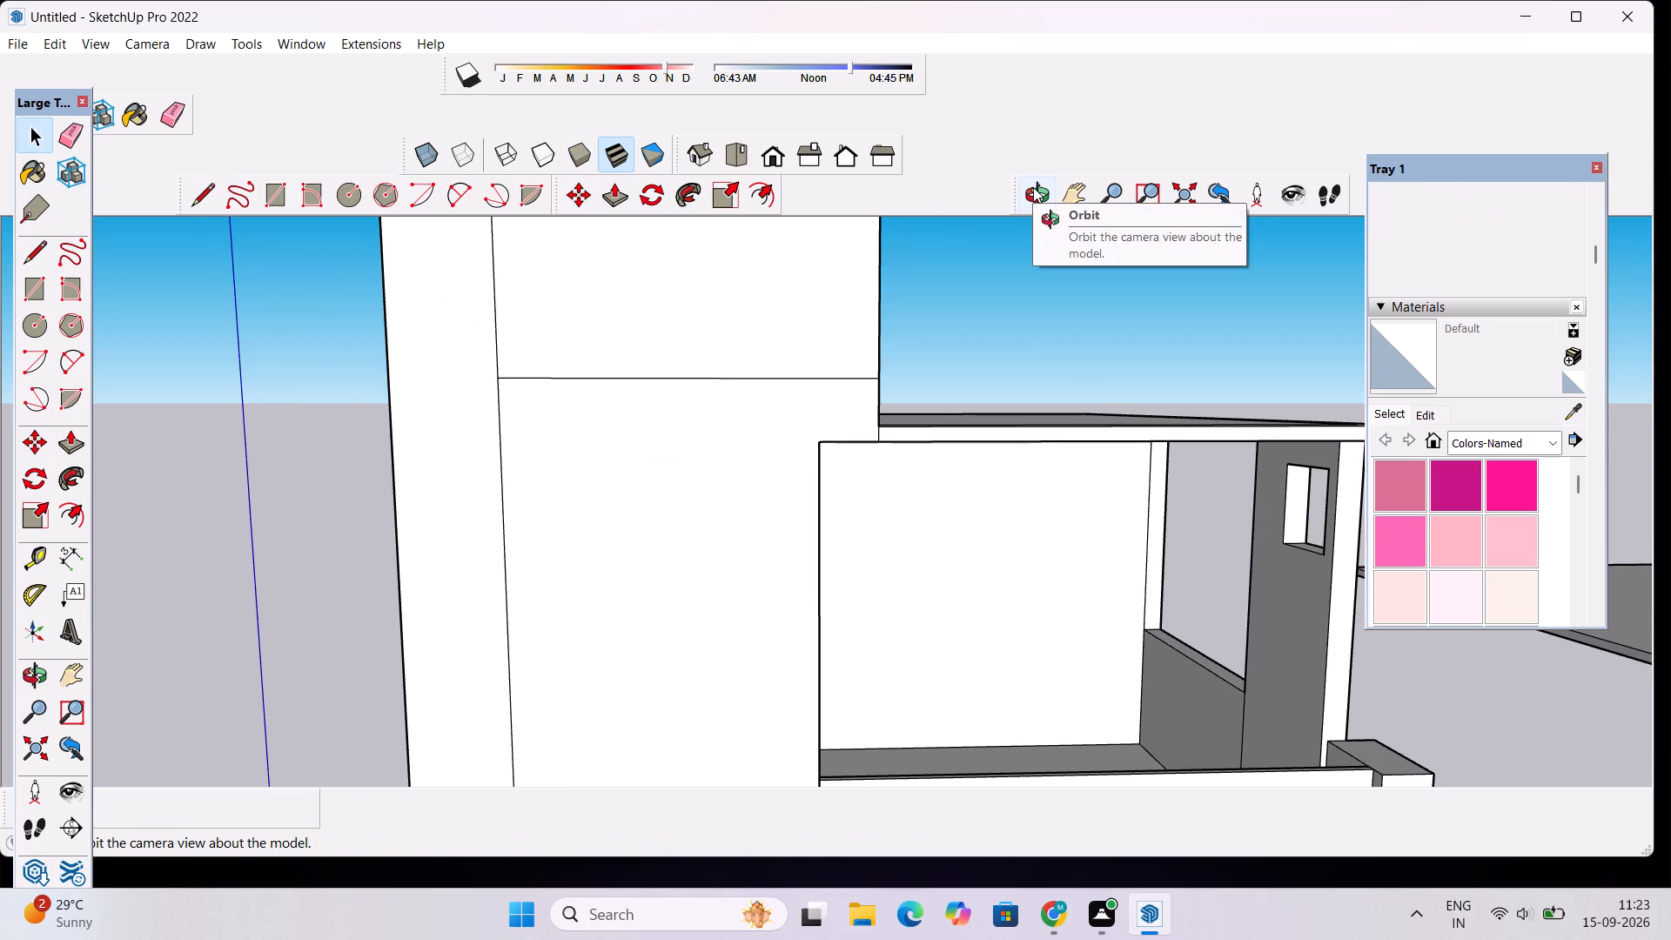
Place a horizontal guide 1' below the horizontal line on the solid front wall.
left_click(1033, 187)
left_click_drag(908, 332, 903, 370, "shift")
scroll(747, 461, "up", 3)
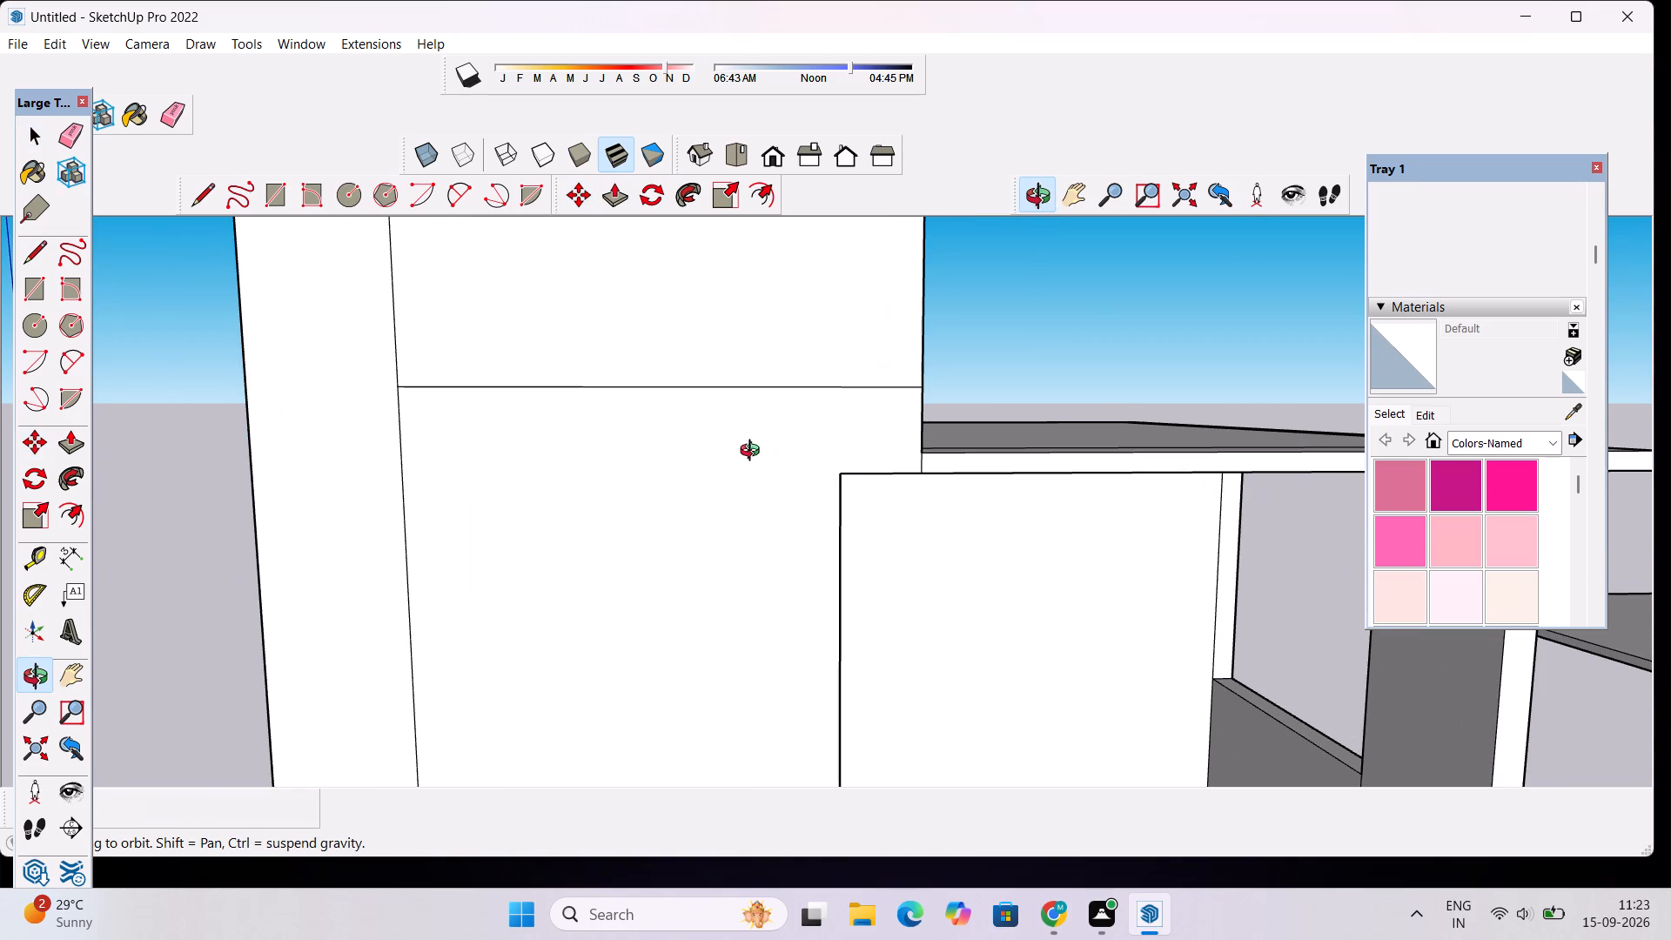
left_click_drag(754, 453, 742, 441, "shift")
left_click(742, 440)
key("t")
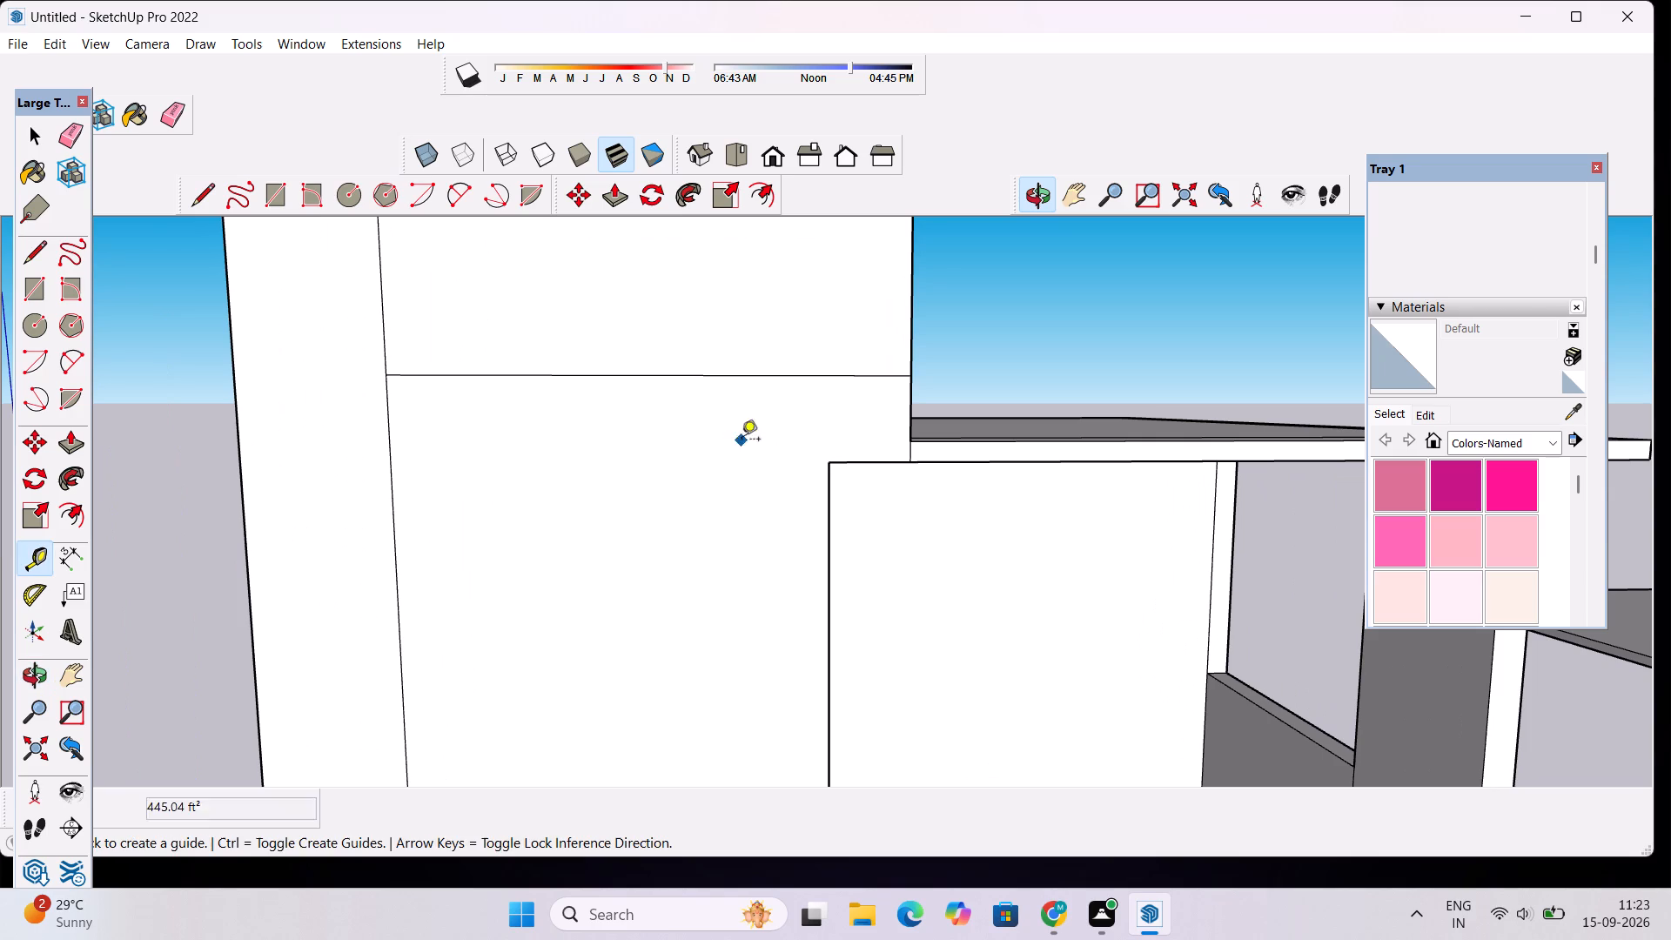
left_click(782, 370)
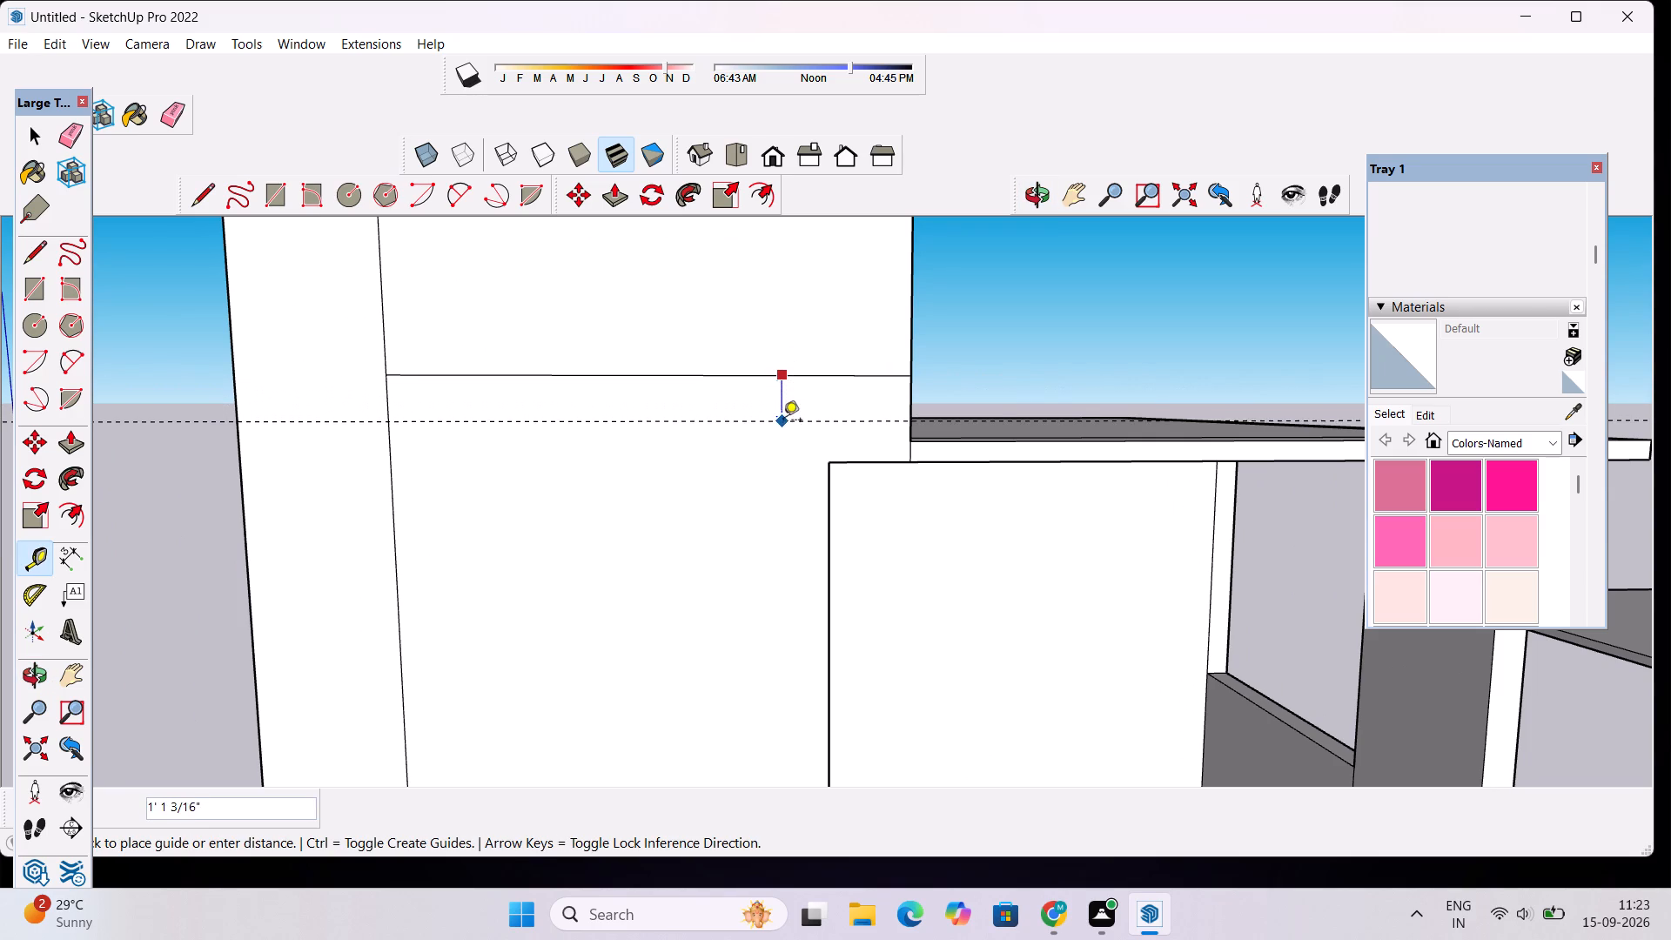
type("1'")
key("Return")
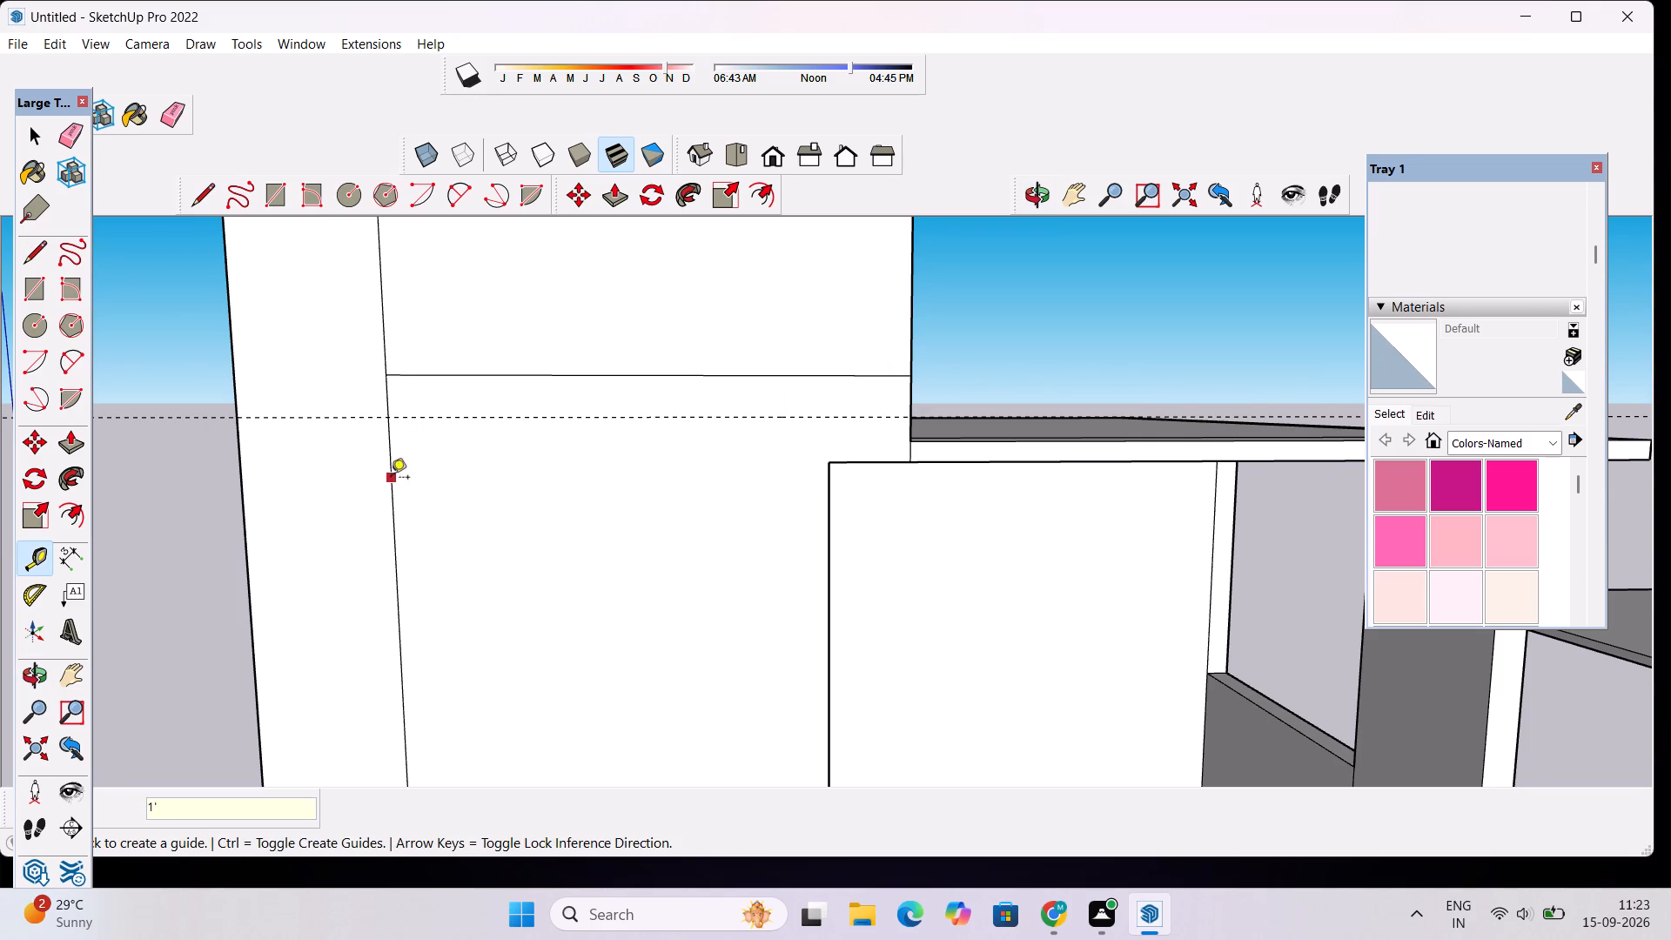
Place a vertical guide 1' from the vertical dividing line, on the side facing the balcony.
left_click(386, 483)
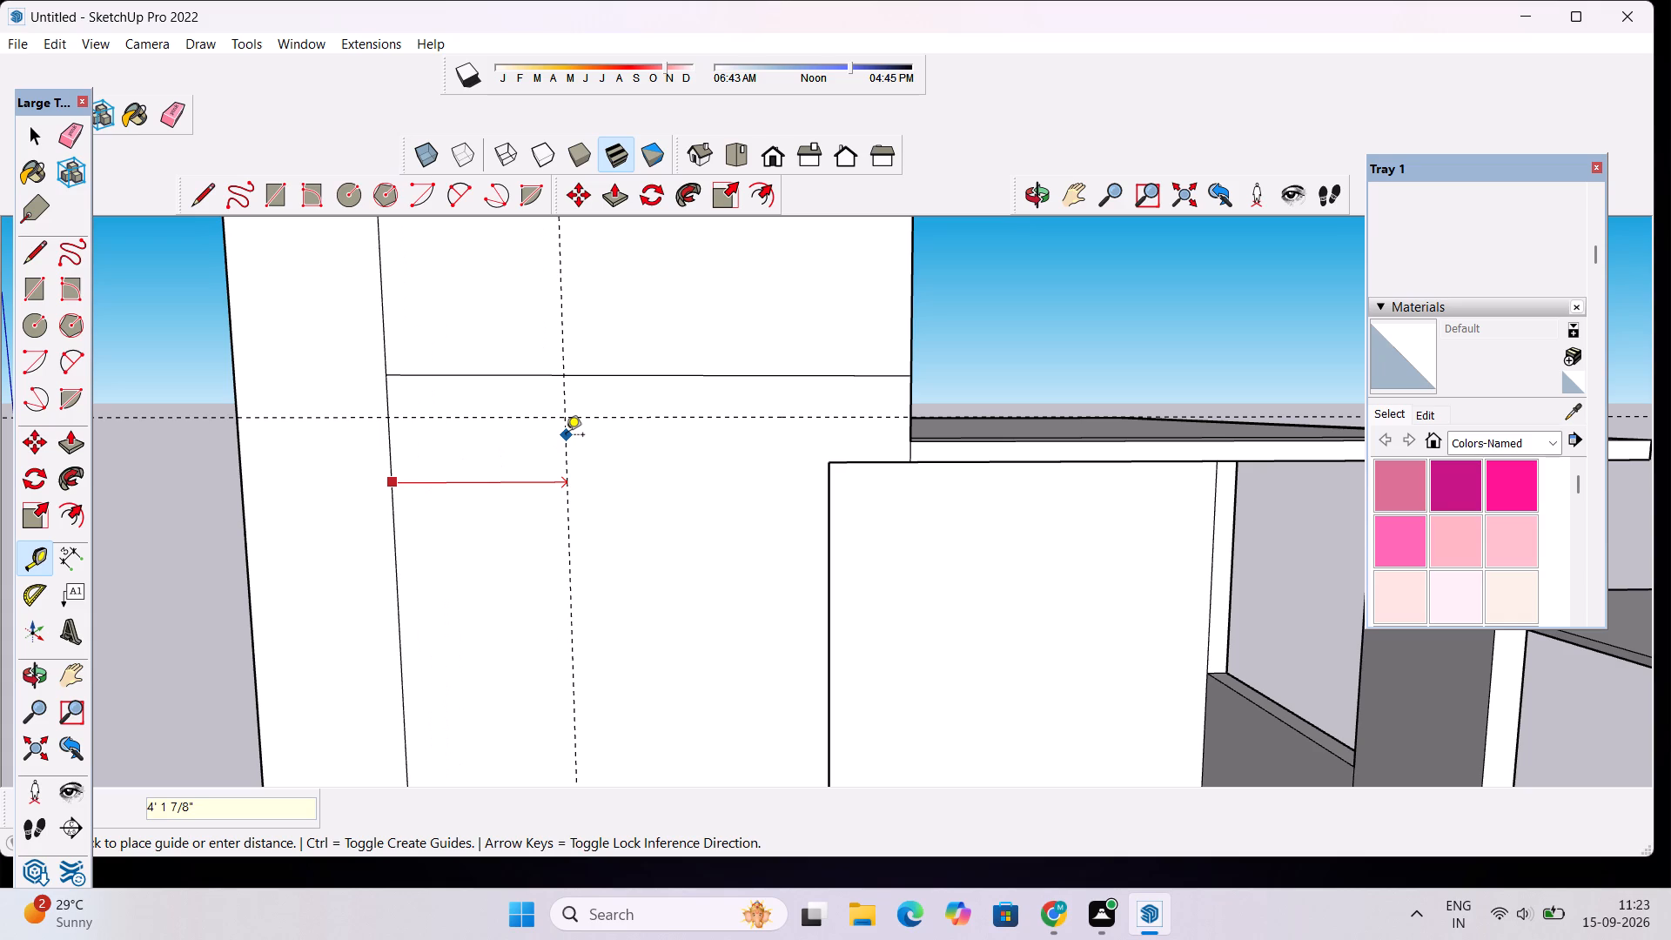
type("1'")
key("Return")
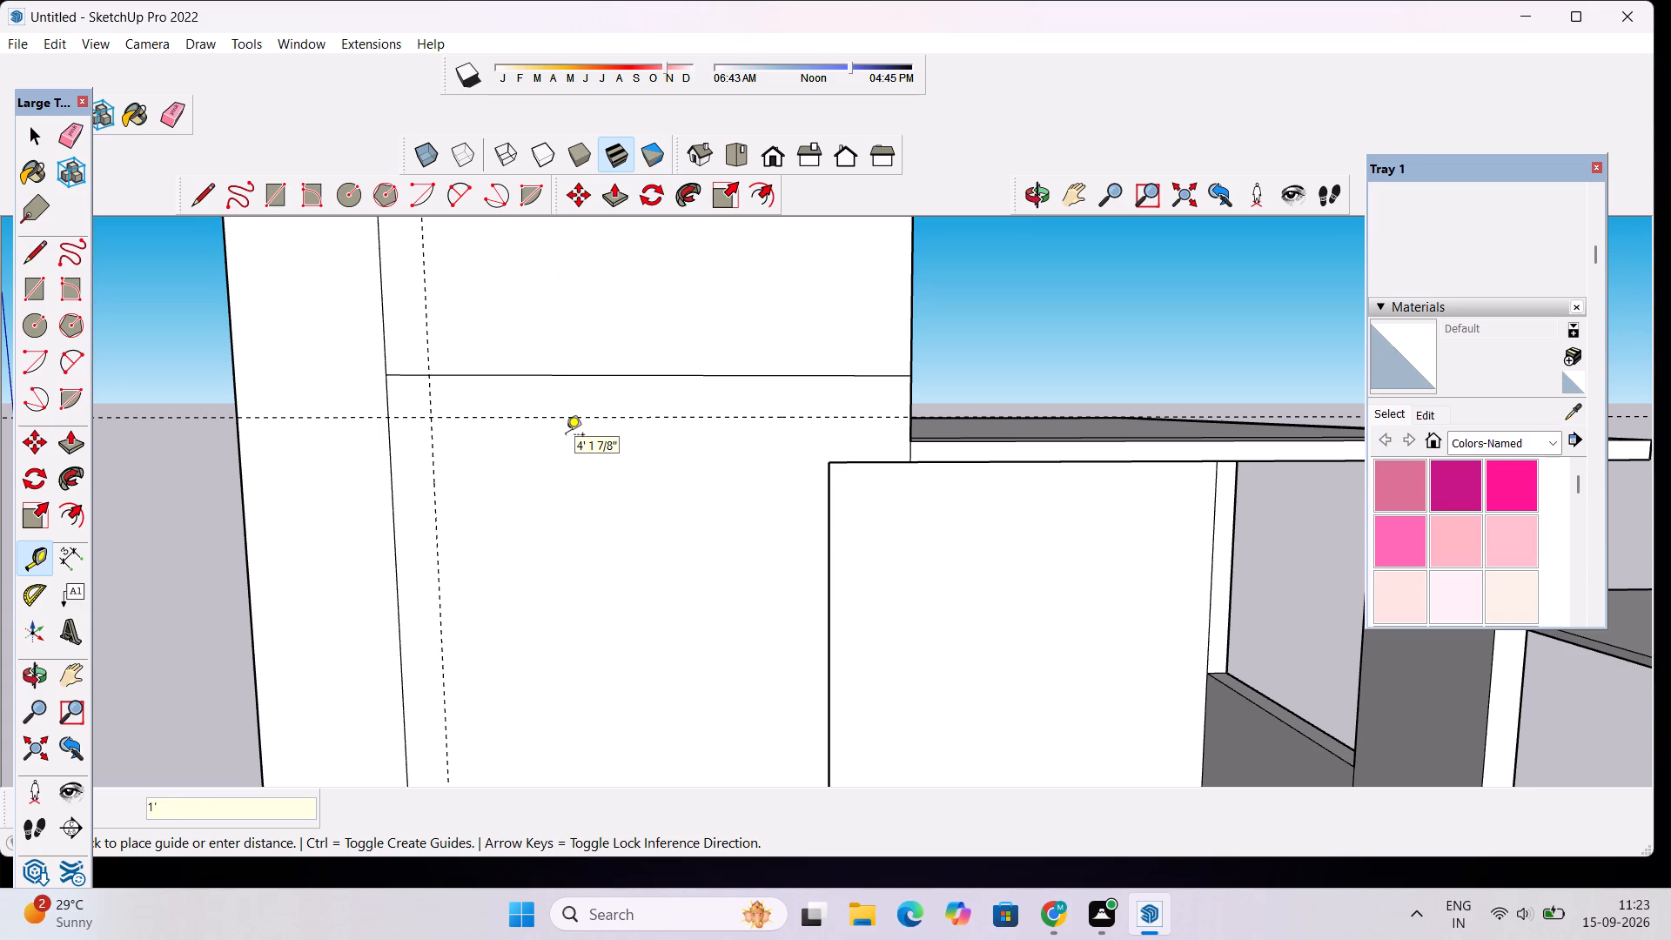
Draw an 11' 6" line along the horizontal guide, from the wall's inner edge to the new vertical guide.
scroll(503, 425, "down", 4)
key("l")
scroll(500, 417, "down", 3)
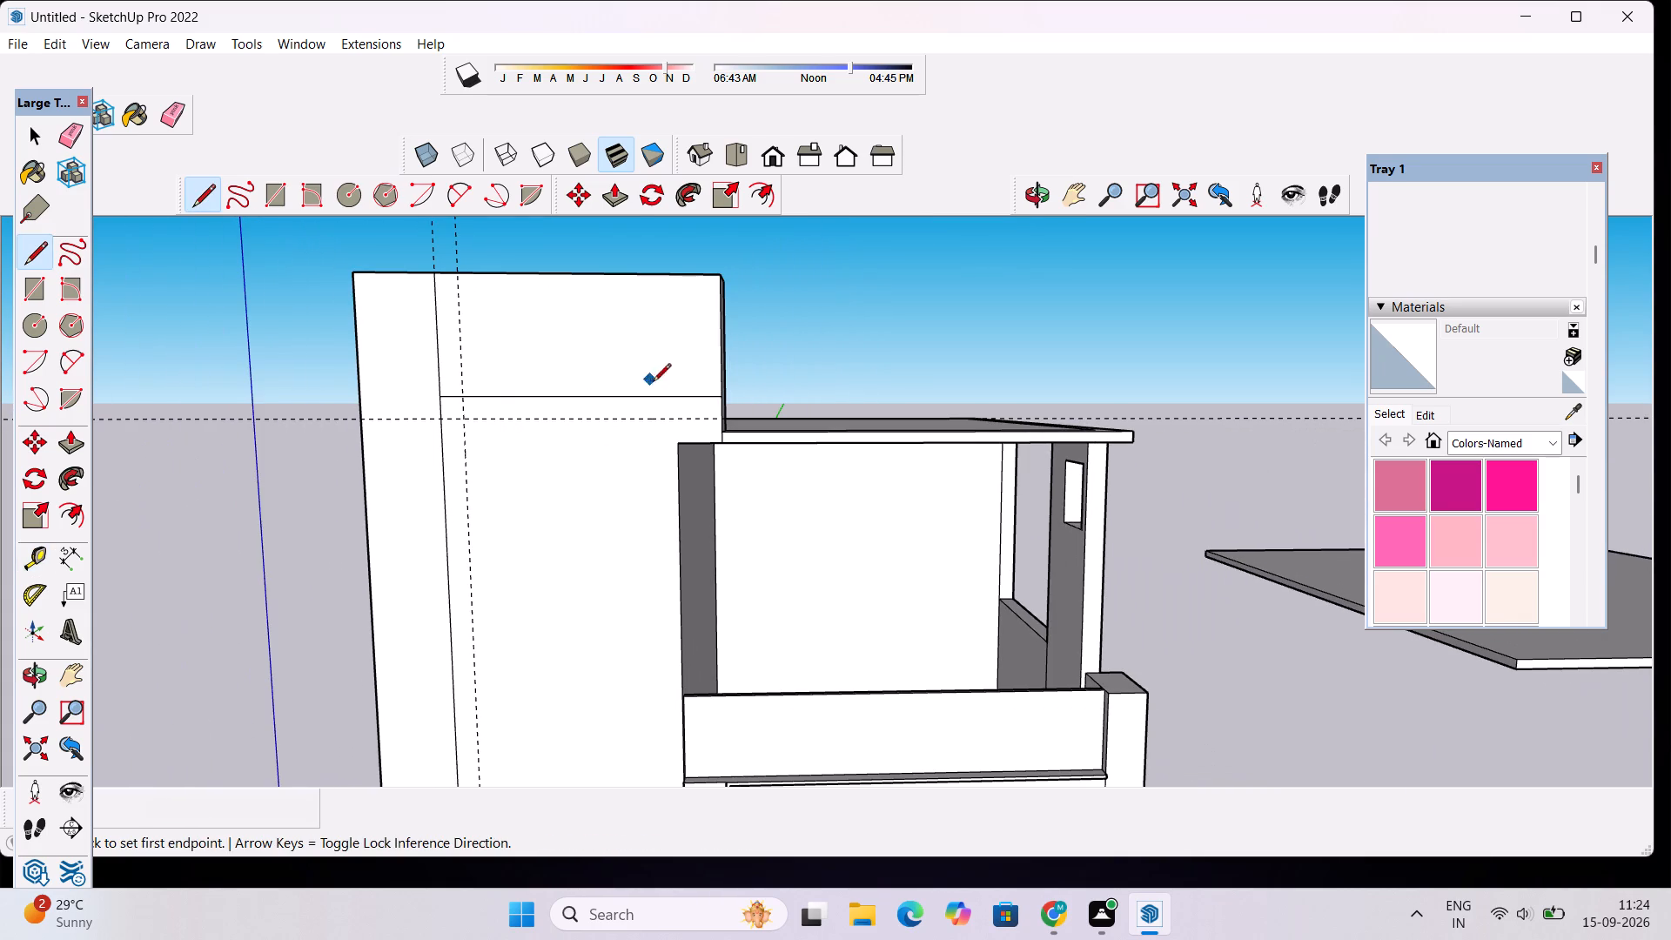
scroll(713, 417, "up", 3)
left_click(726, 417)
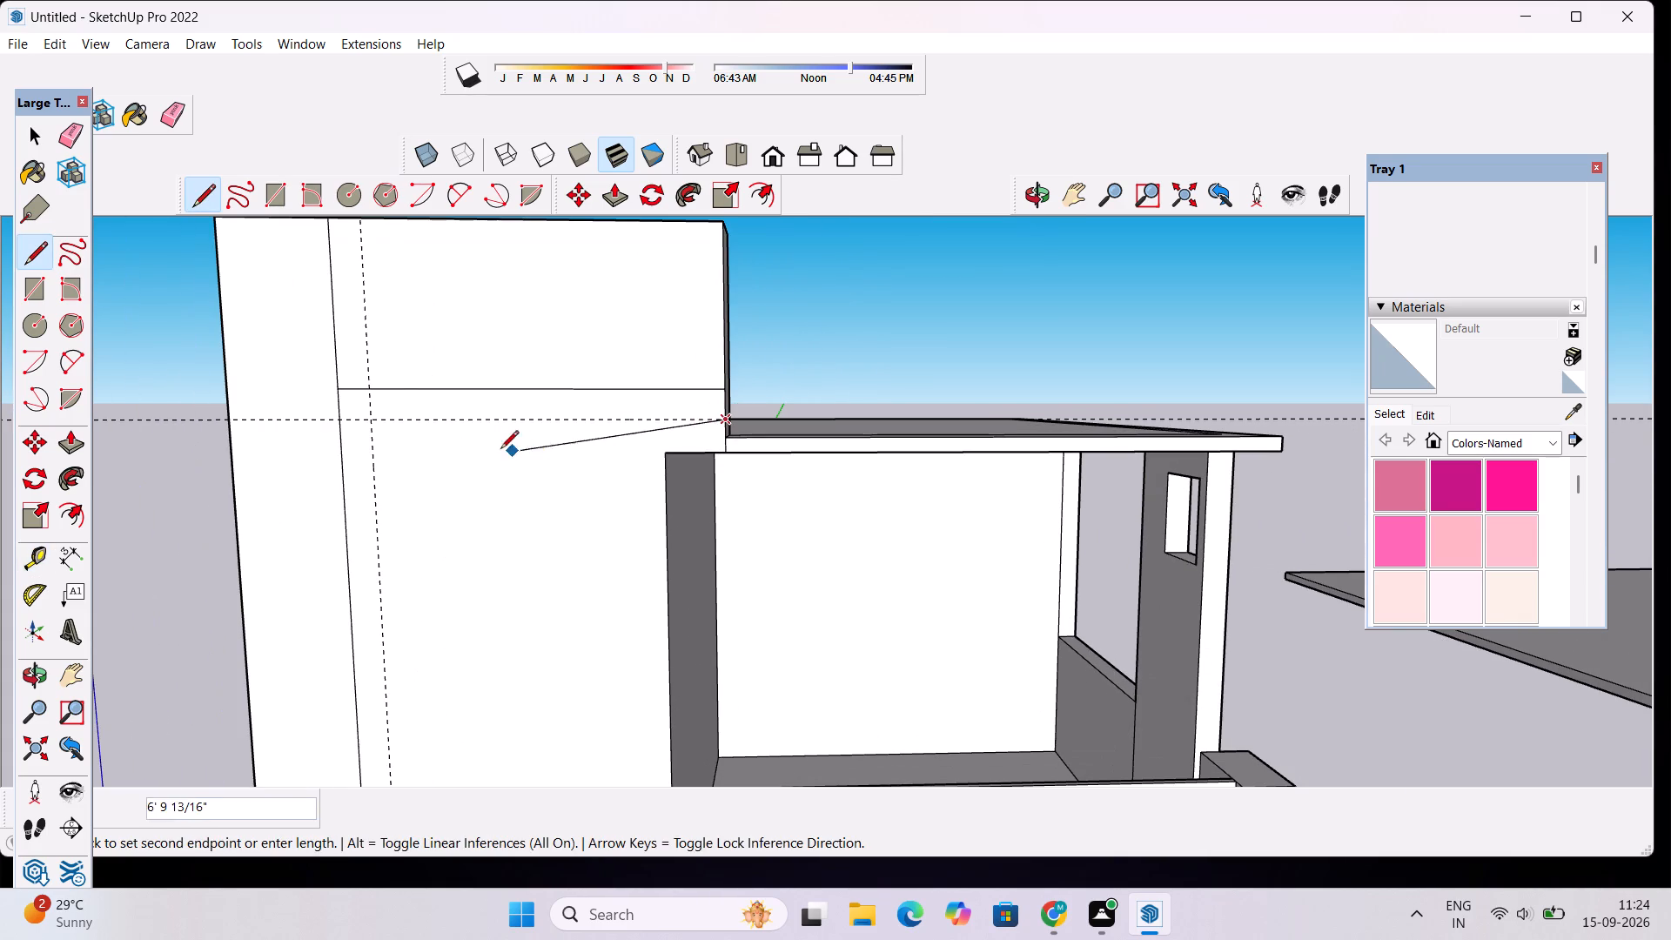
left_click(372, 422)
Continue with a vertical line about 40' 7" long from the guide intersection down to the solid wall's base.
scroll(420, 386, "down", 15)
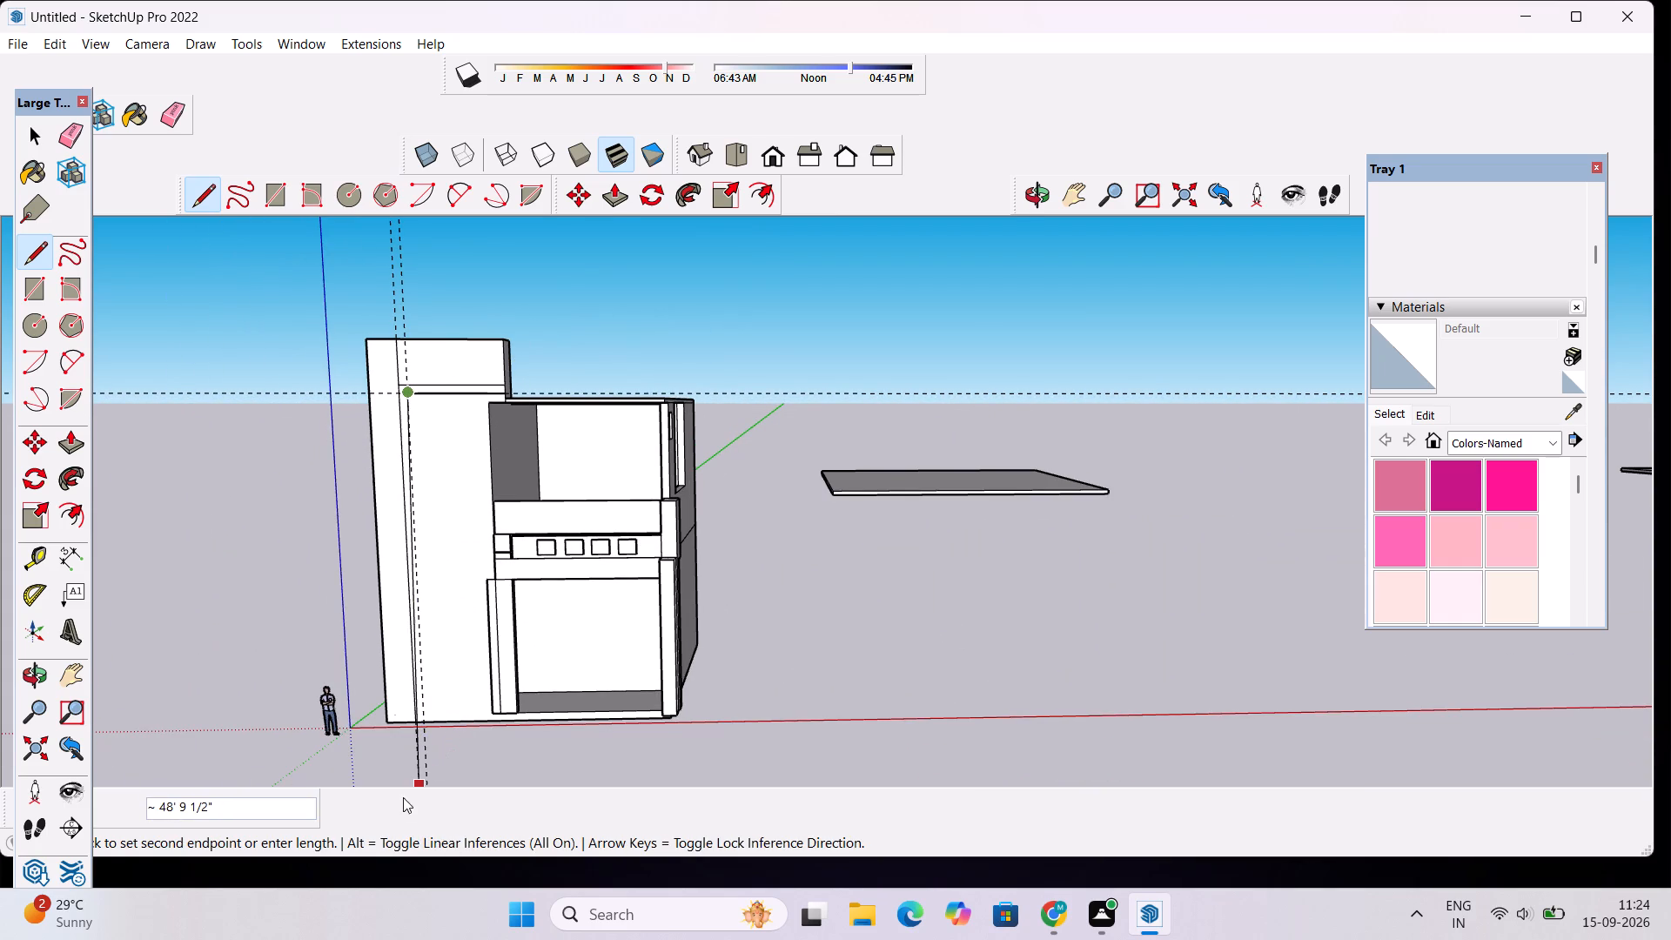
scroll(252, 847, "up", 4)
scroll(414, 698, "up", 8)
scroll(431, 697, "down", 2)
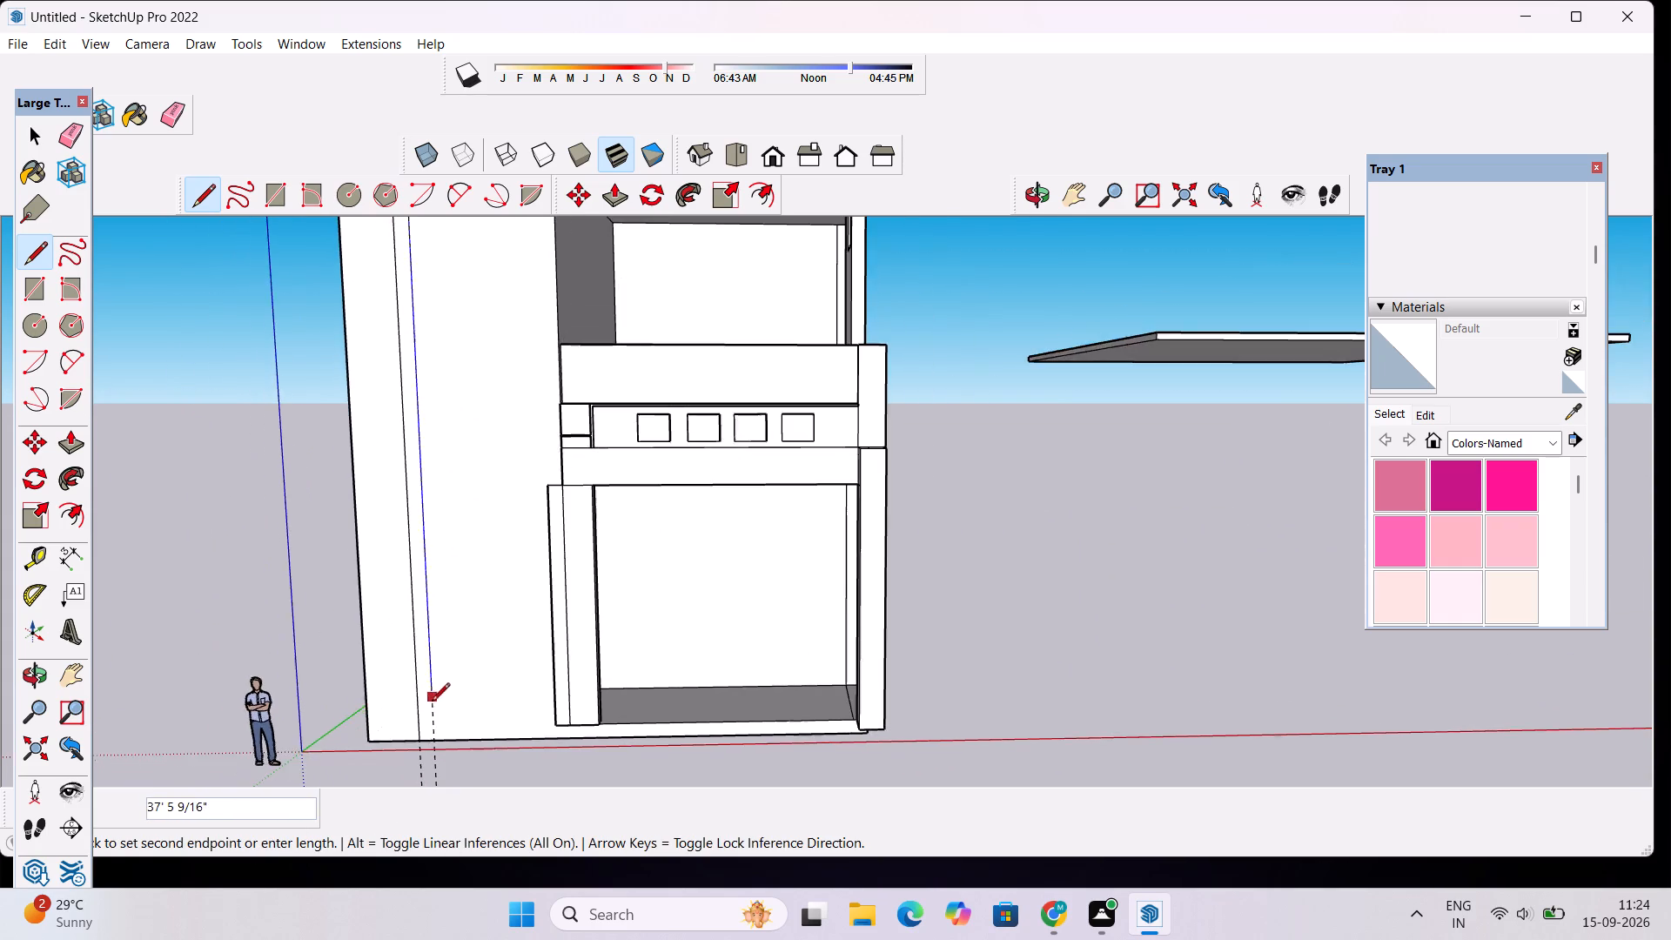
scroll(432, 734, "up", 6)
left_click(433, 745)
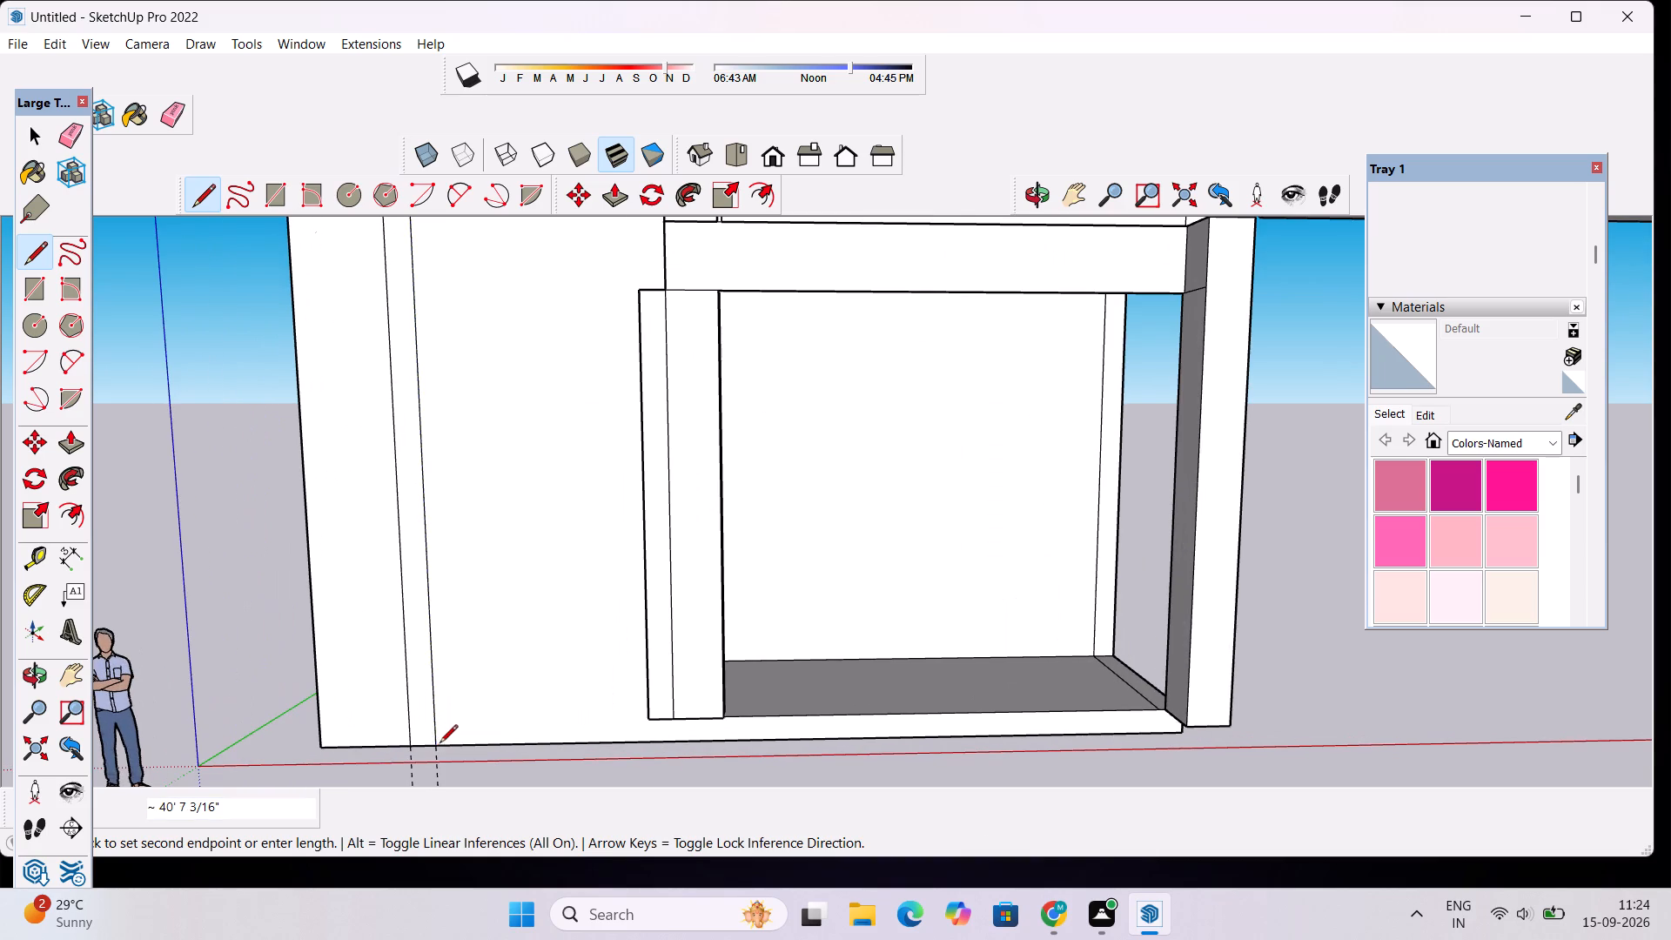
scroll(452, 739, "down", 3)
key("space")
Erase the horizontal guide and both vertical guides on the solid front wall.
left_click(1033, 189)
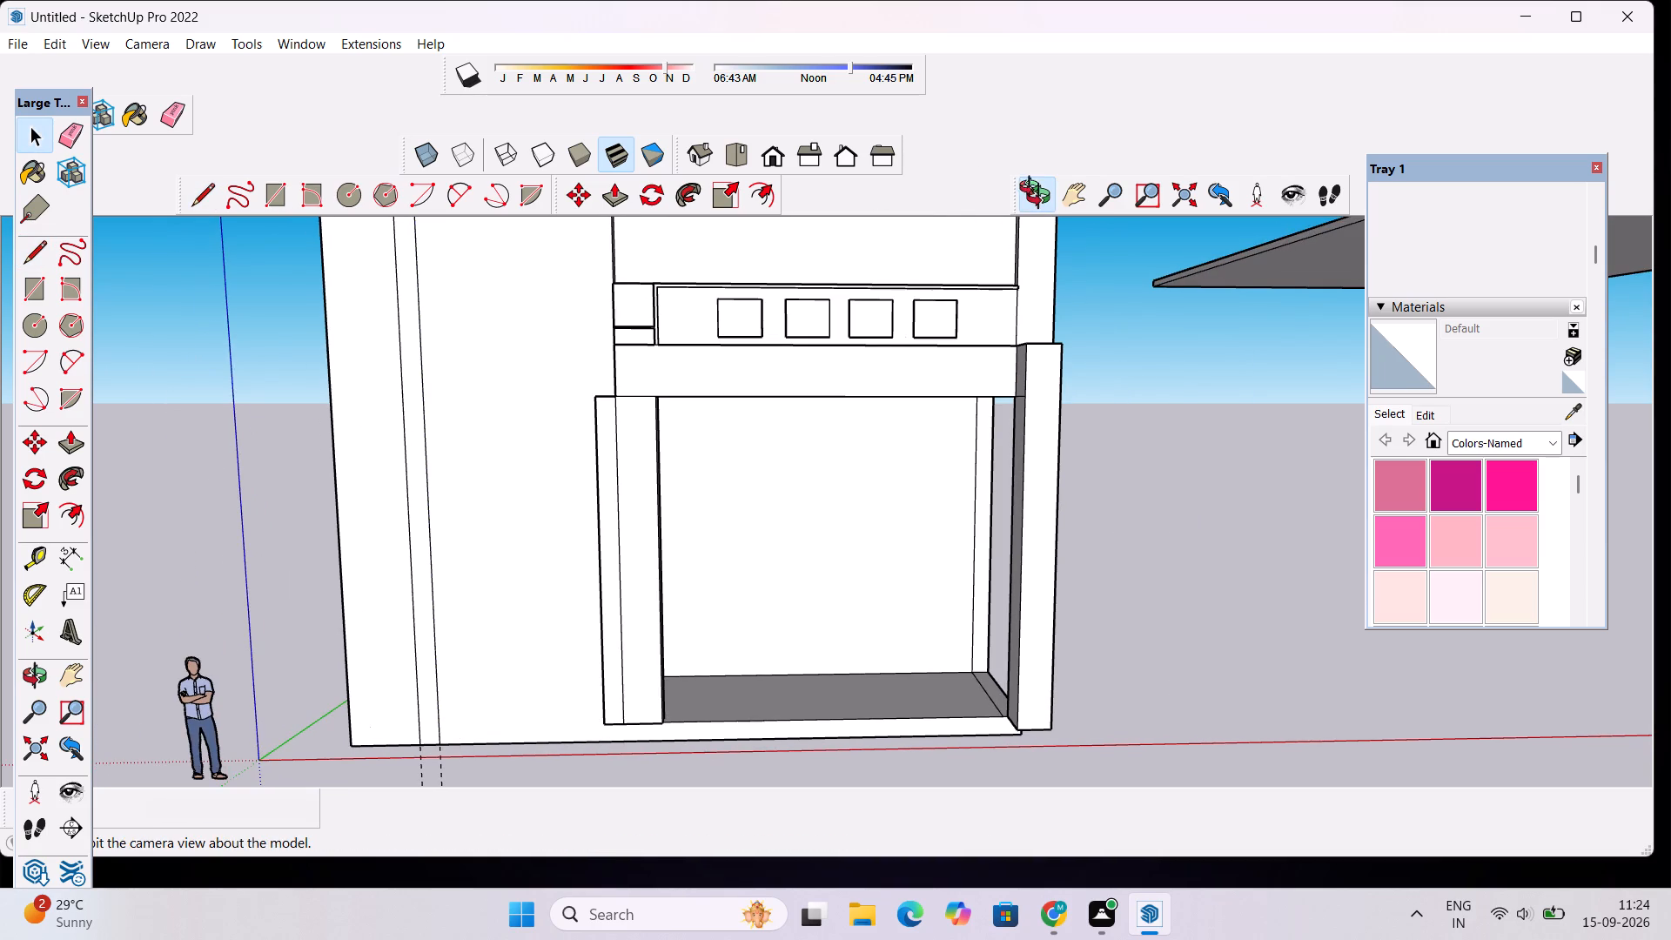
left_click_drag(755, 433, 850, 503, "shift")
scroll(850, 503, "down", 6)
left_click_drag(763, 446, 782, 547)
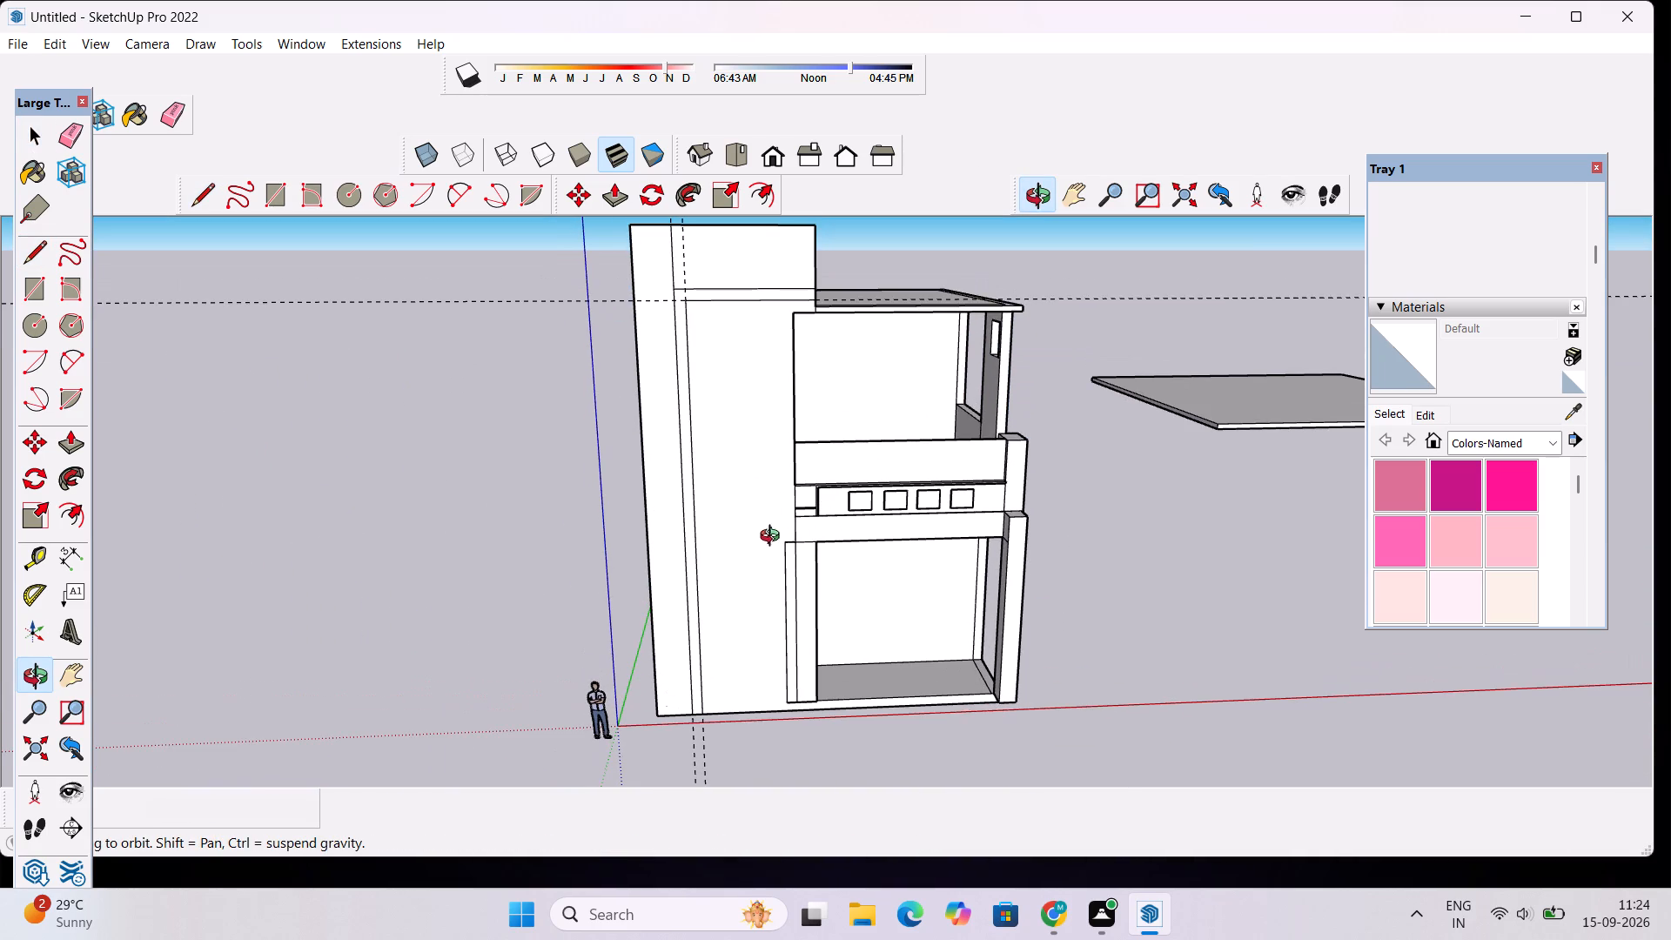
left_click_drag(705, 344, 815, 458, "shift")
scroll(714, 424, "up", 2)
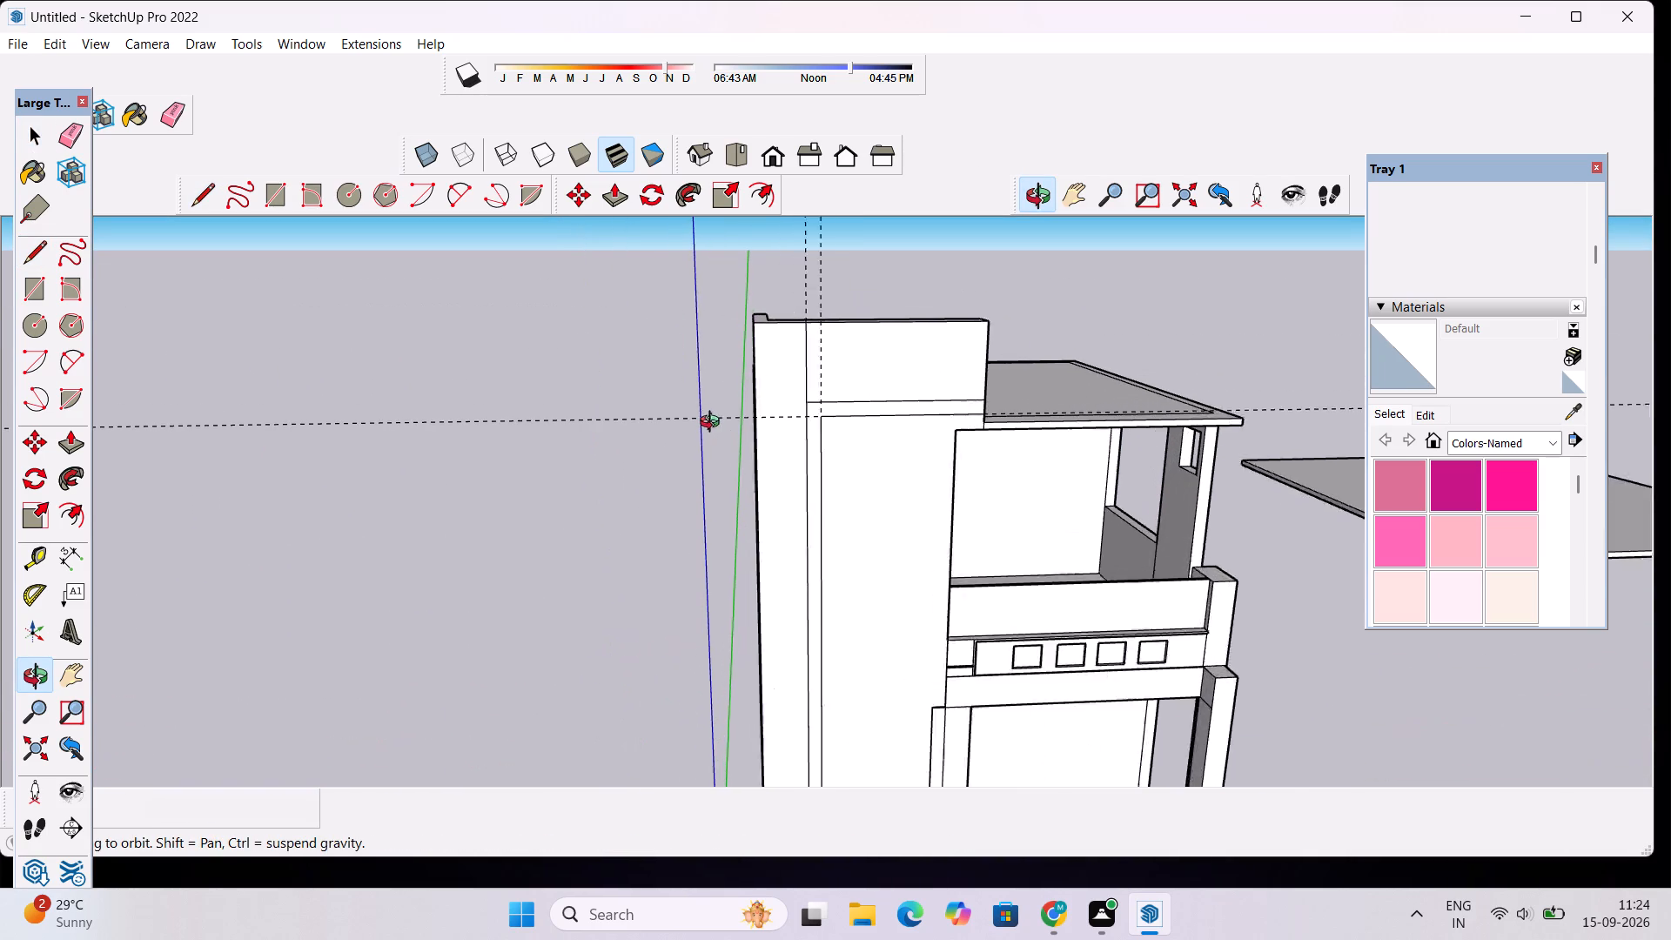
scroll(714, 424, "up", 2)
key("e")
left_click_drag(587, 397, 590, 420)
left_click_drag(858, 243, 820, 259)
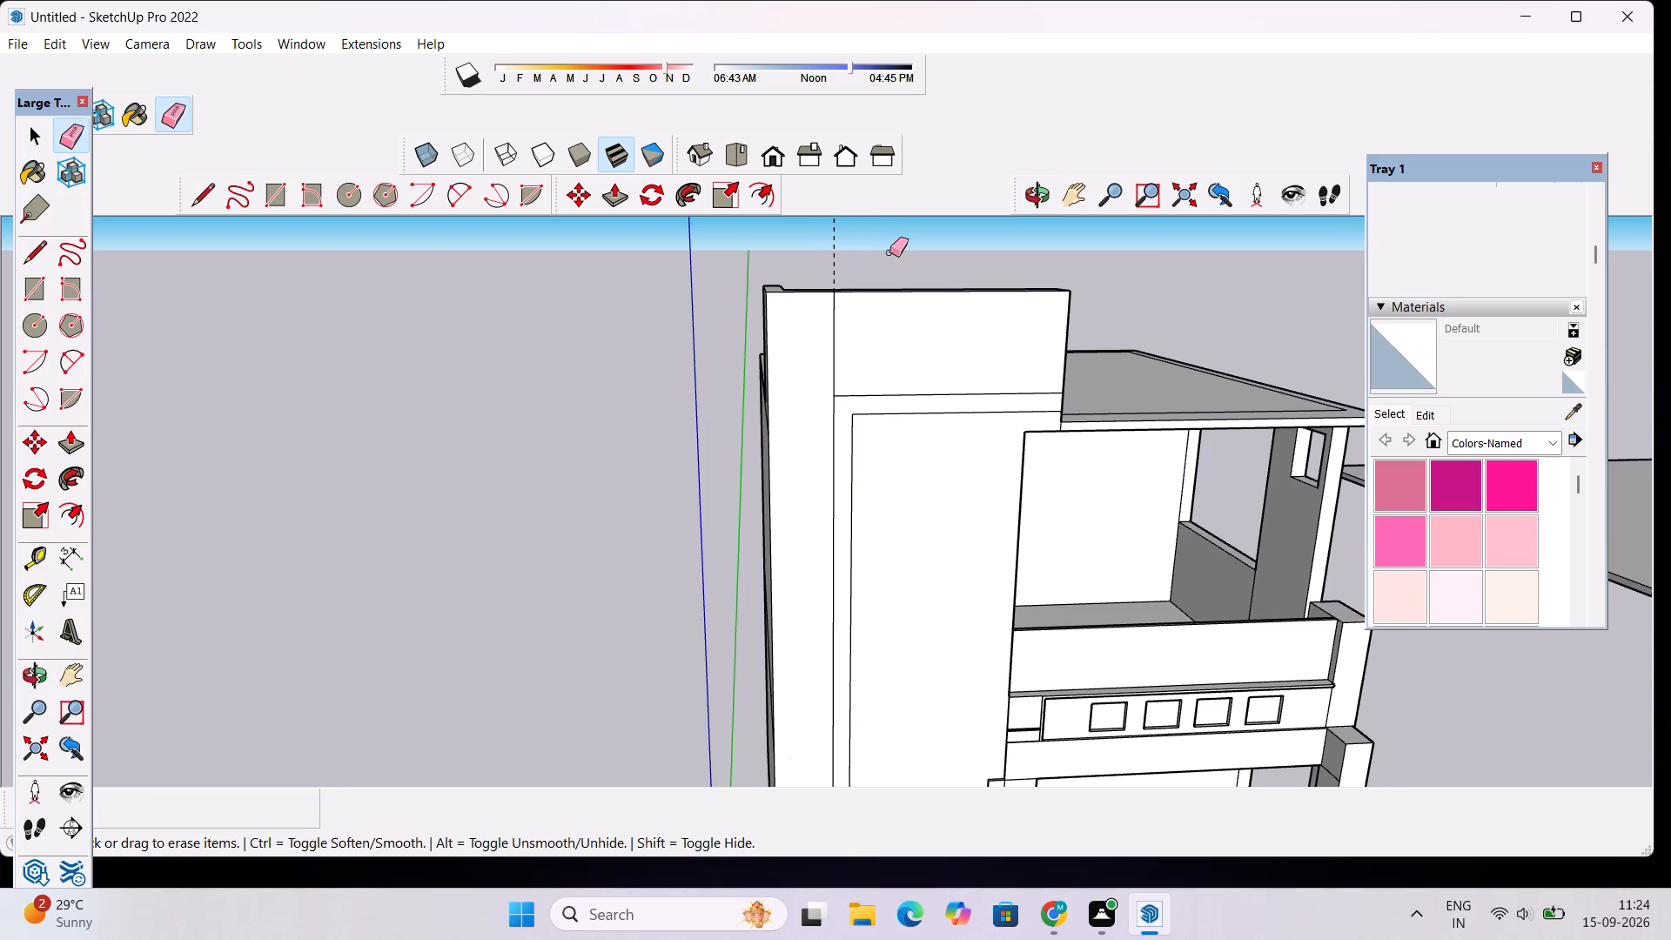
left_click_drag(858, 255, 833, 265)
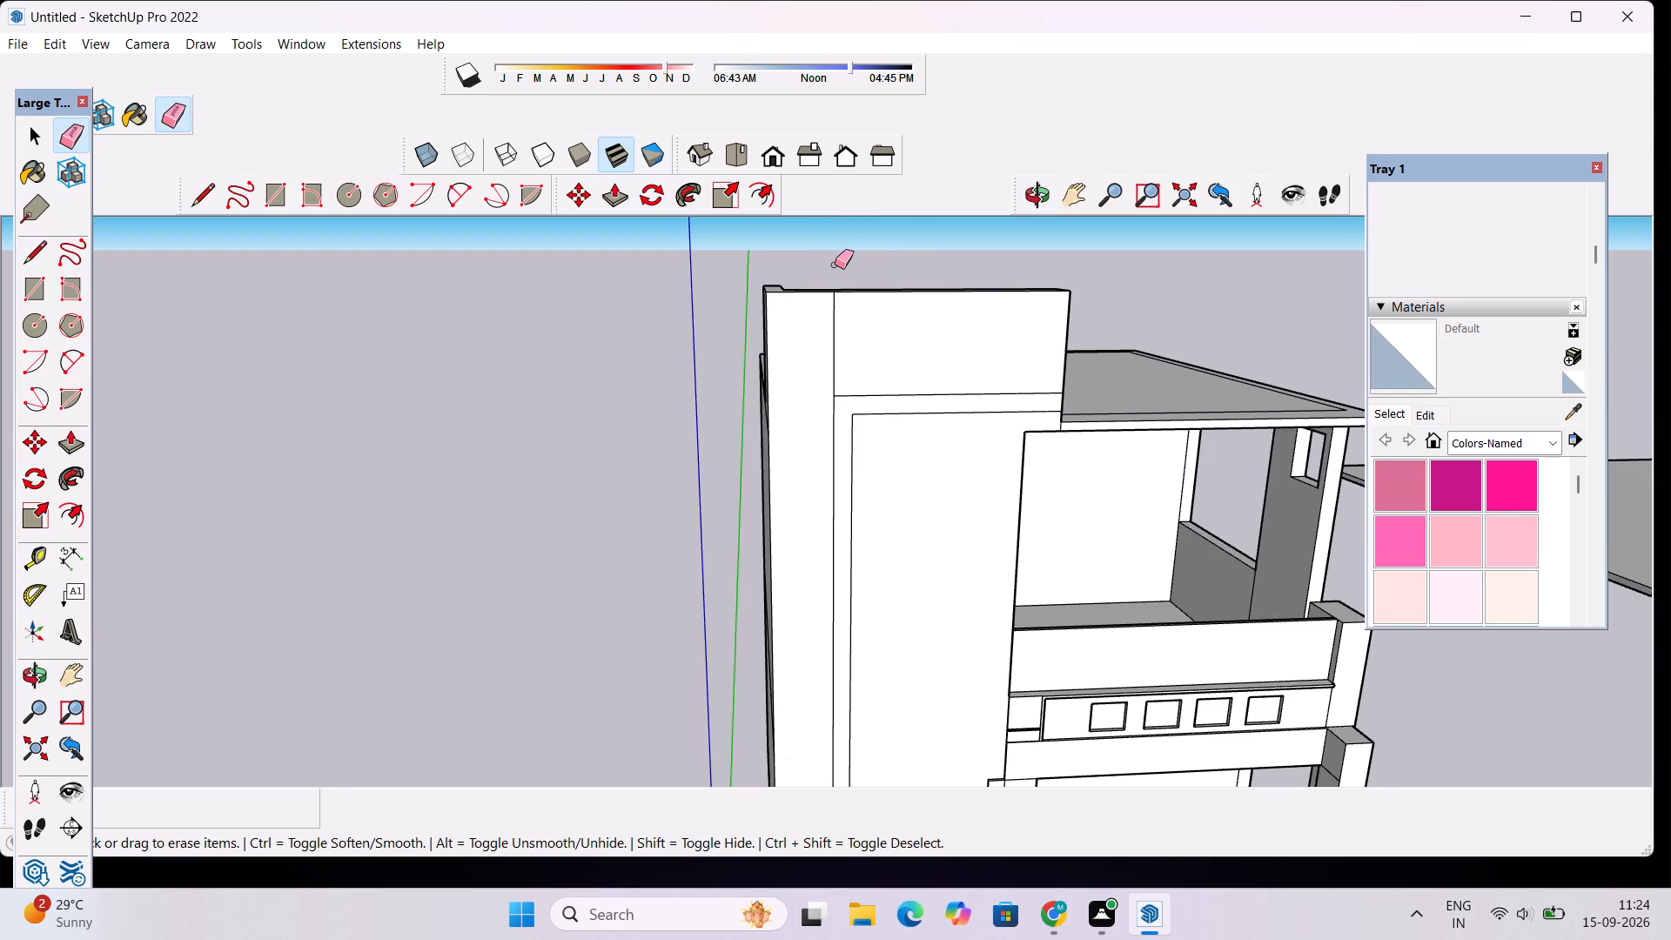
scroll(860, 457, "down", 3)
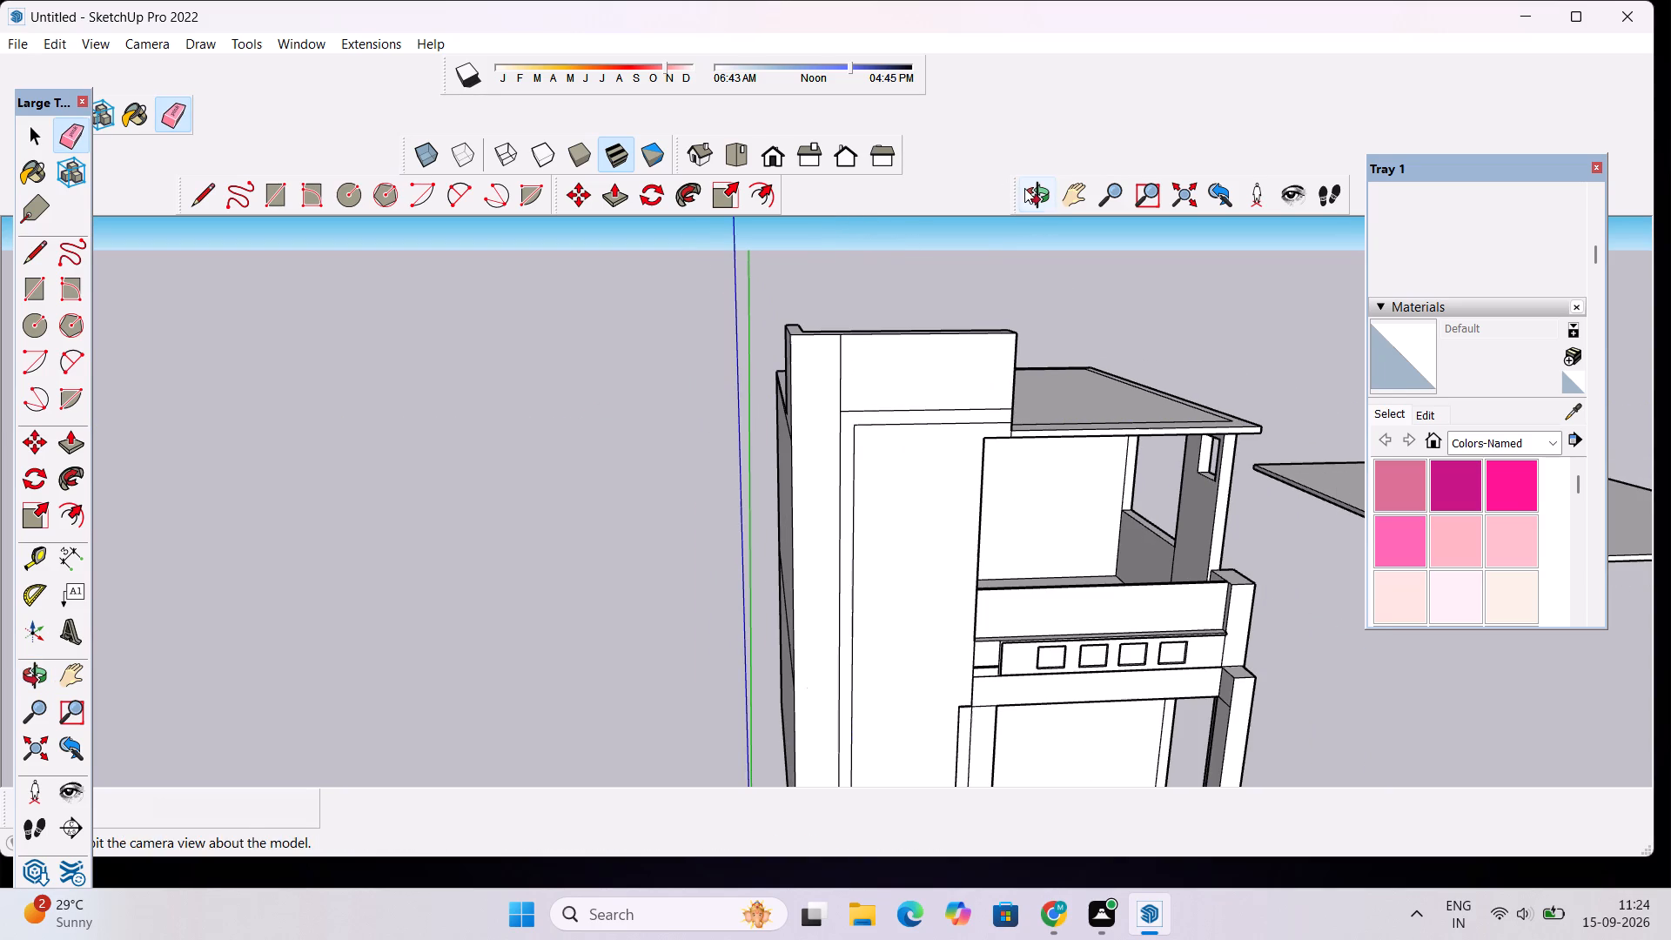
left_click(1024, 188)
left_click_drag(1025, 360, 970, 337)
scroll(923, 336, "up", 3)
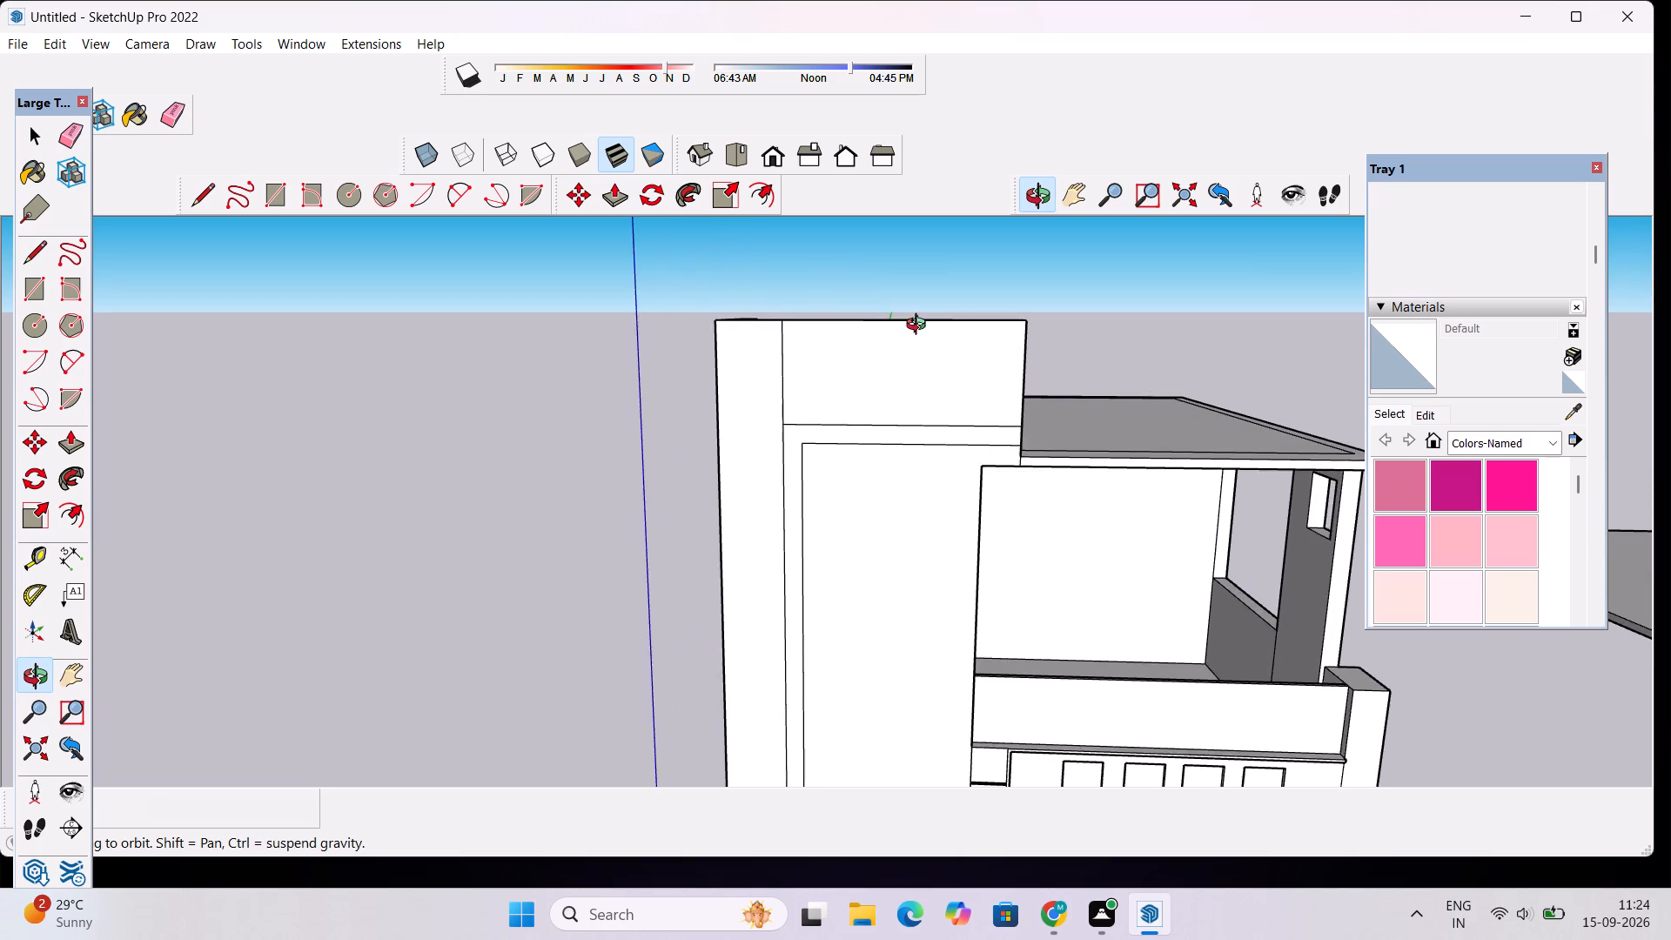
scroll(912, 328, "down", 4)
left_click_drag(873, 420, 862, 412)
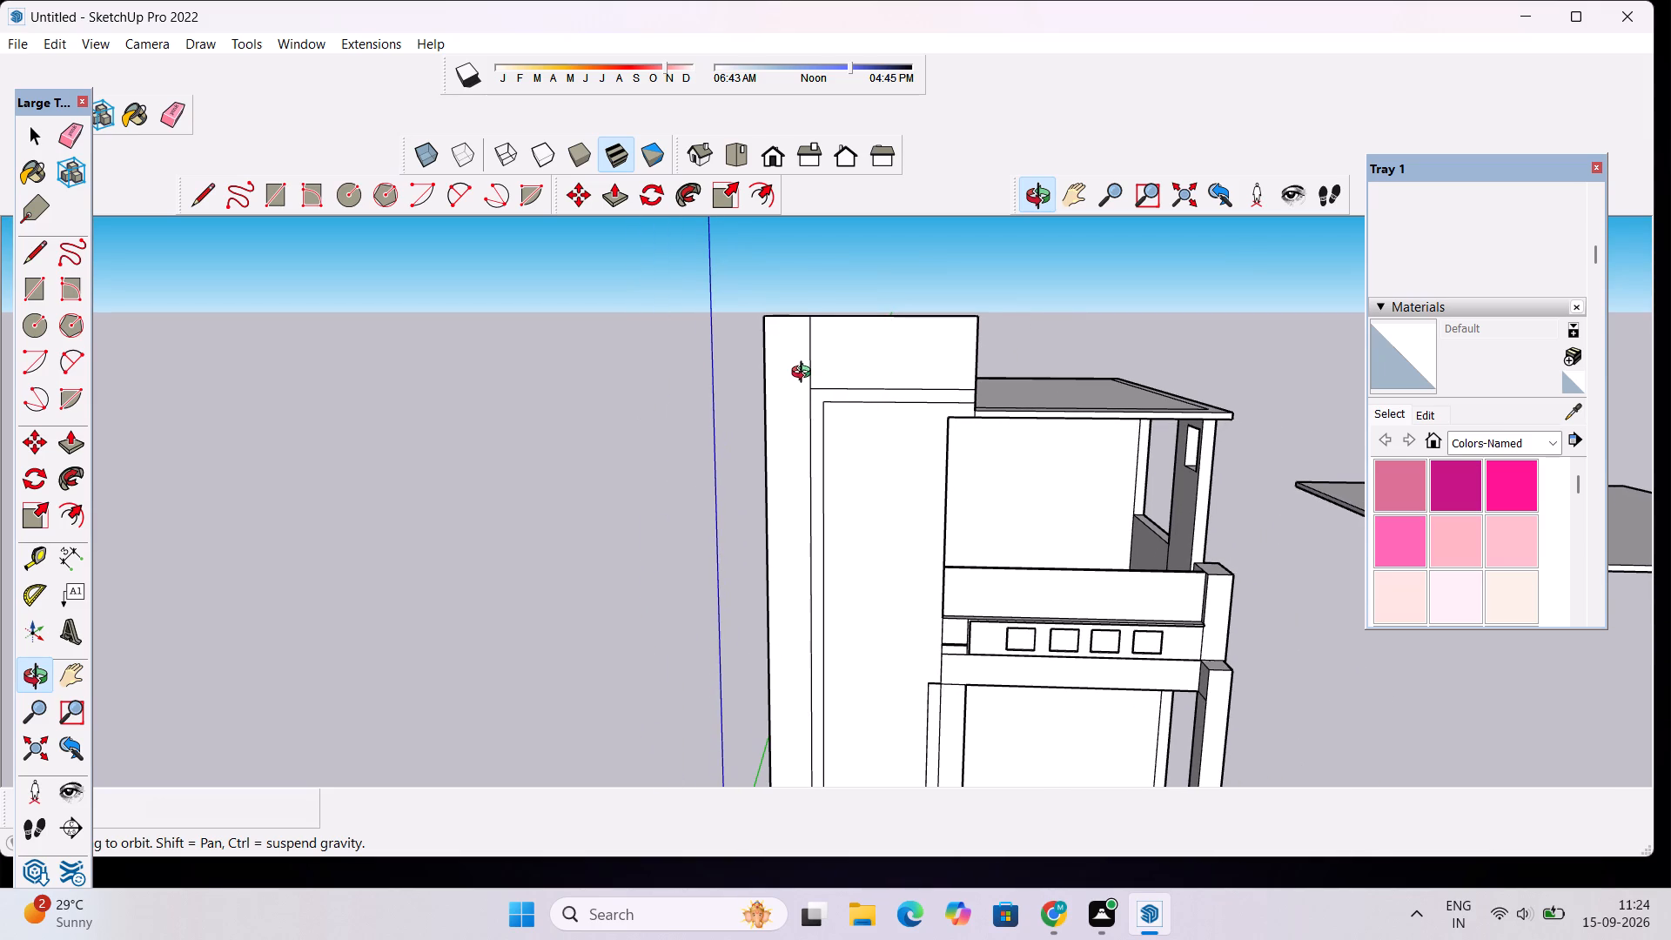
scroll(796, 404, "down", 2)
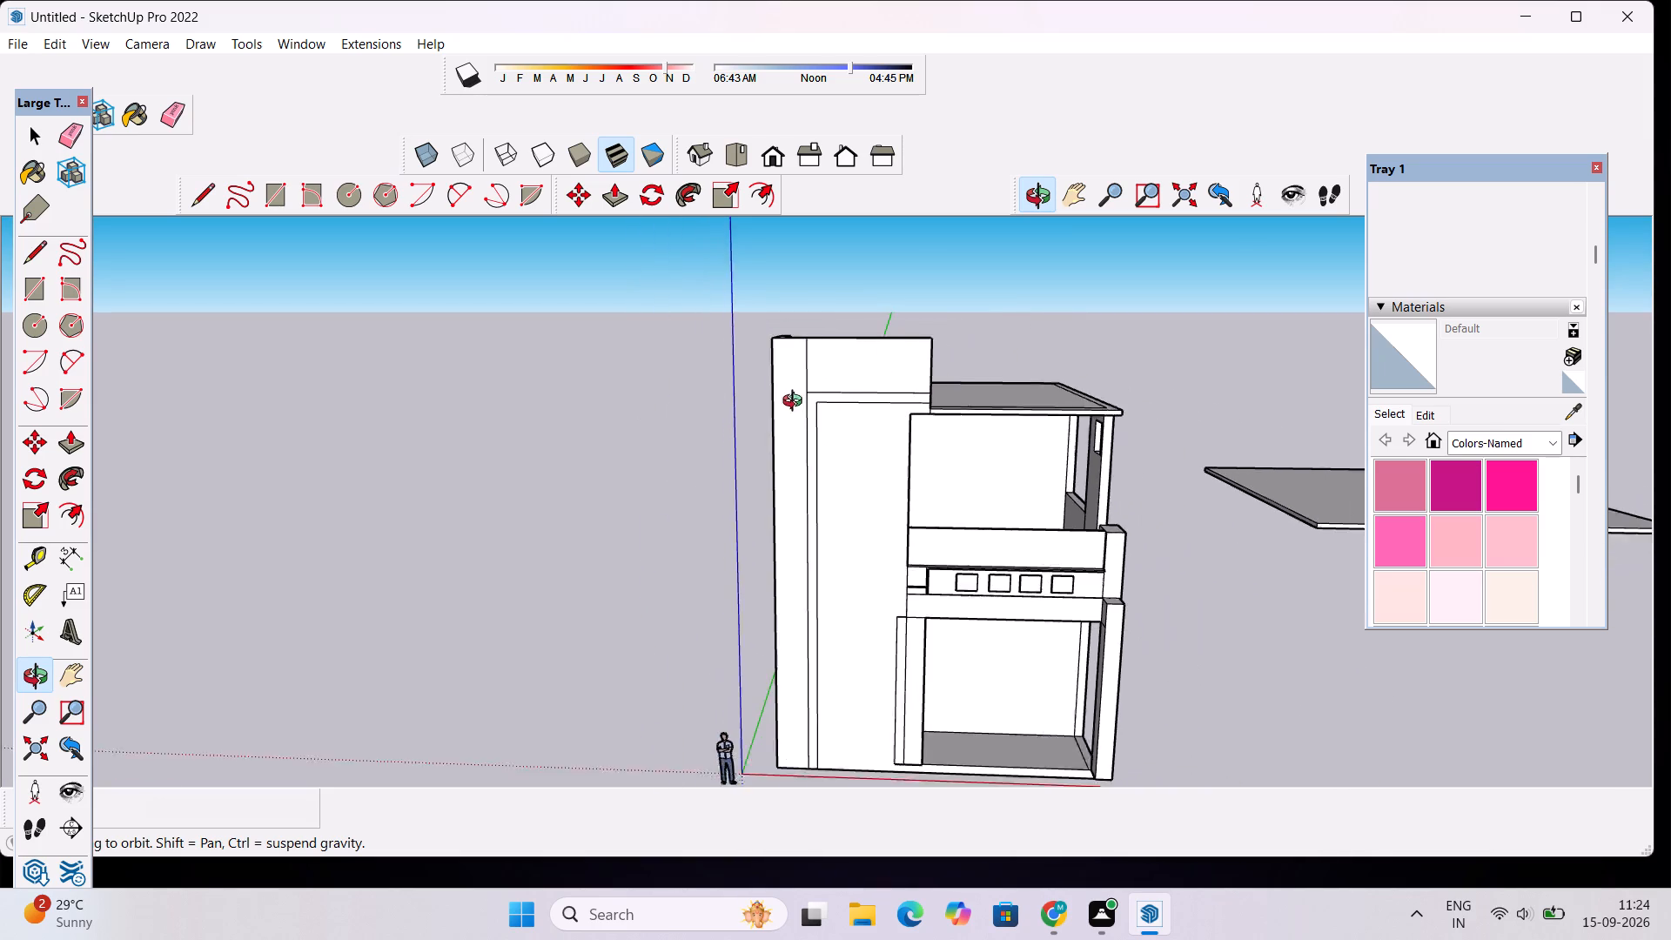
Examine the tall front wall with its L-shaped band and the adjoining balcony side from the front.
scroll(796, 403, "down", 2)
left_click_drag(866, 525, 869, 441, "shift")
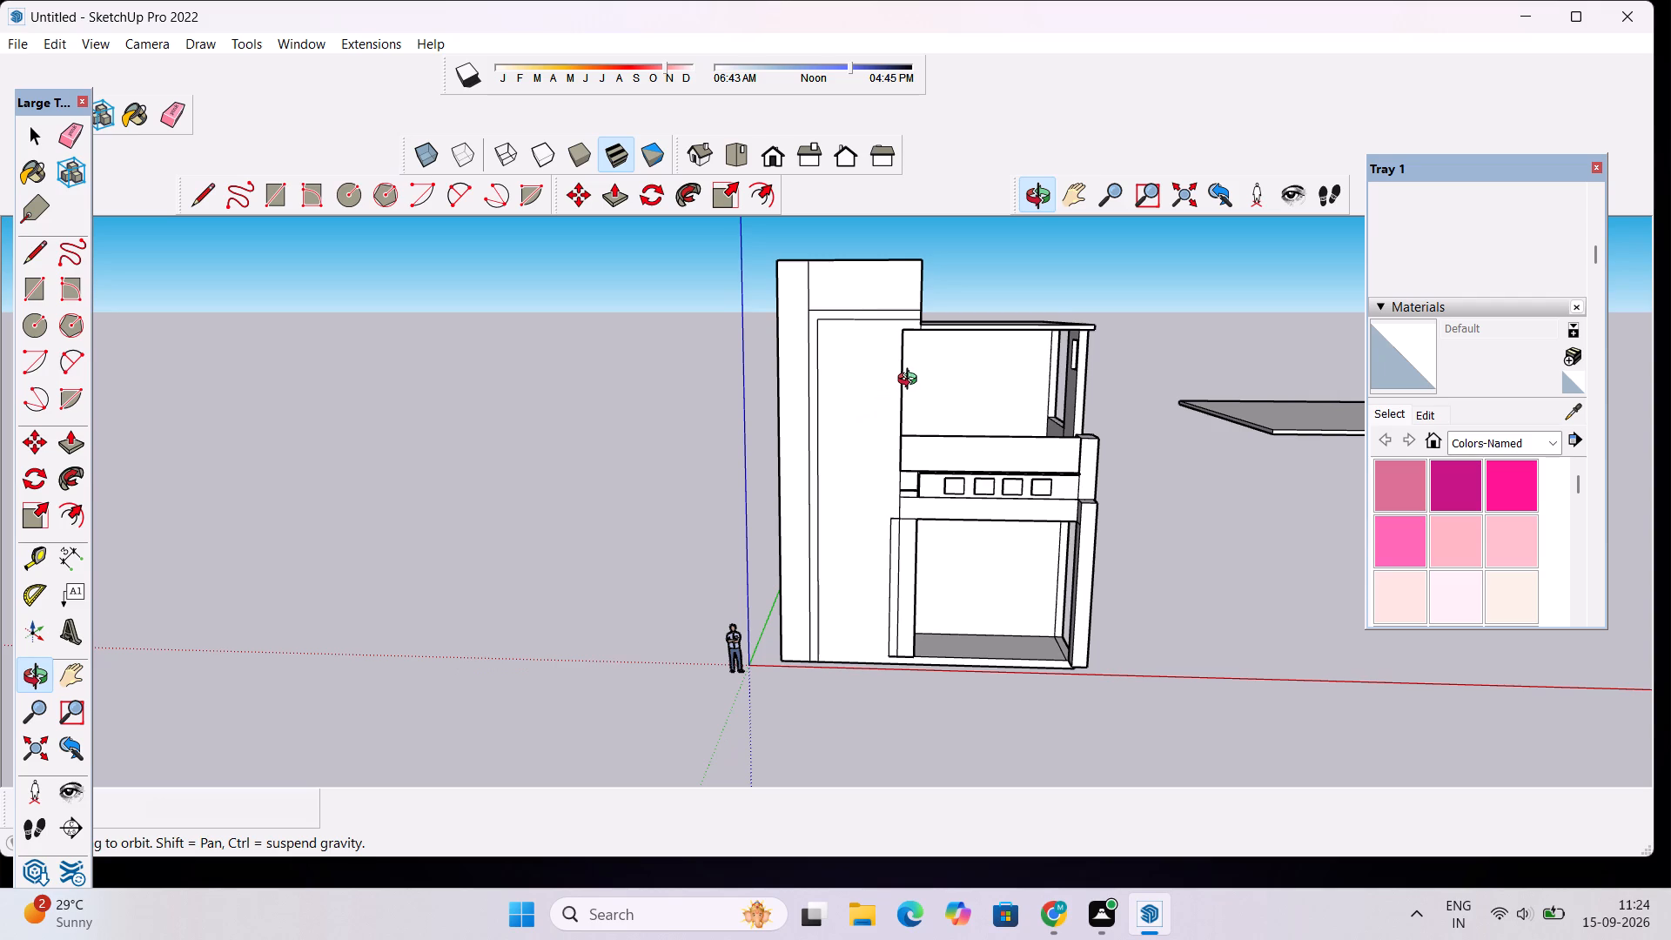
scroll(857, 523, "up", 3)
left_click_drag(812, 536, 812, 550)
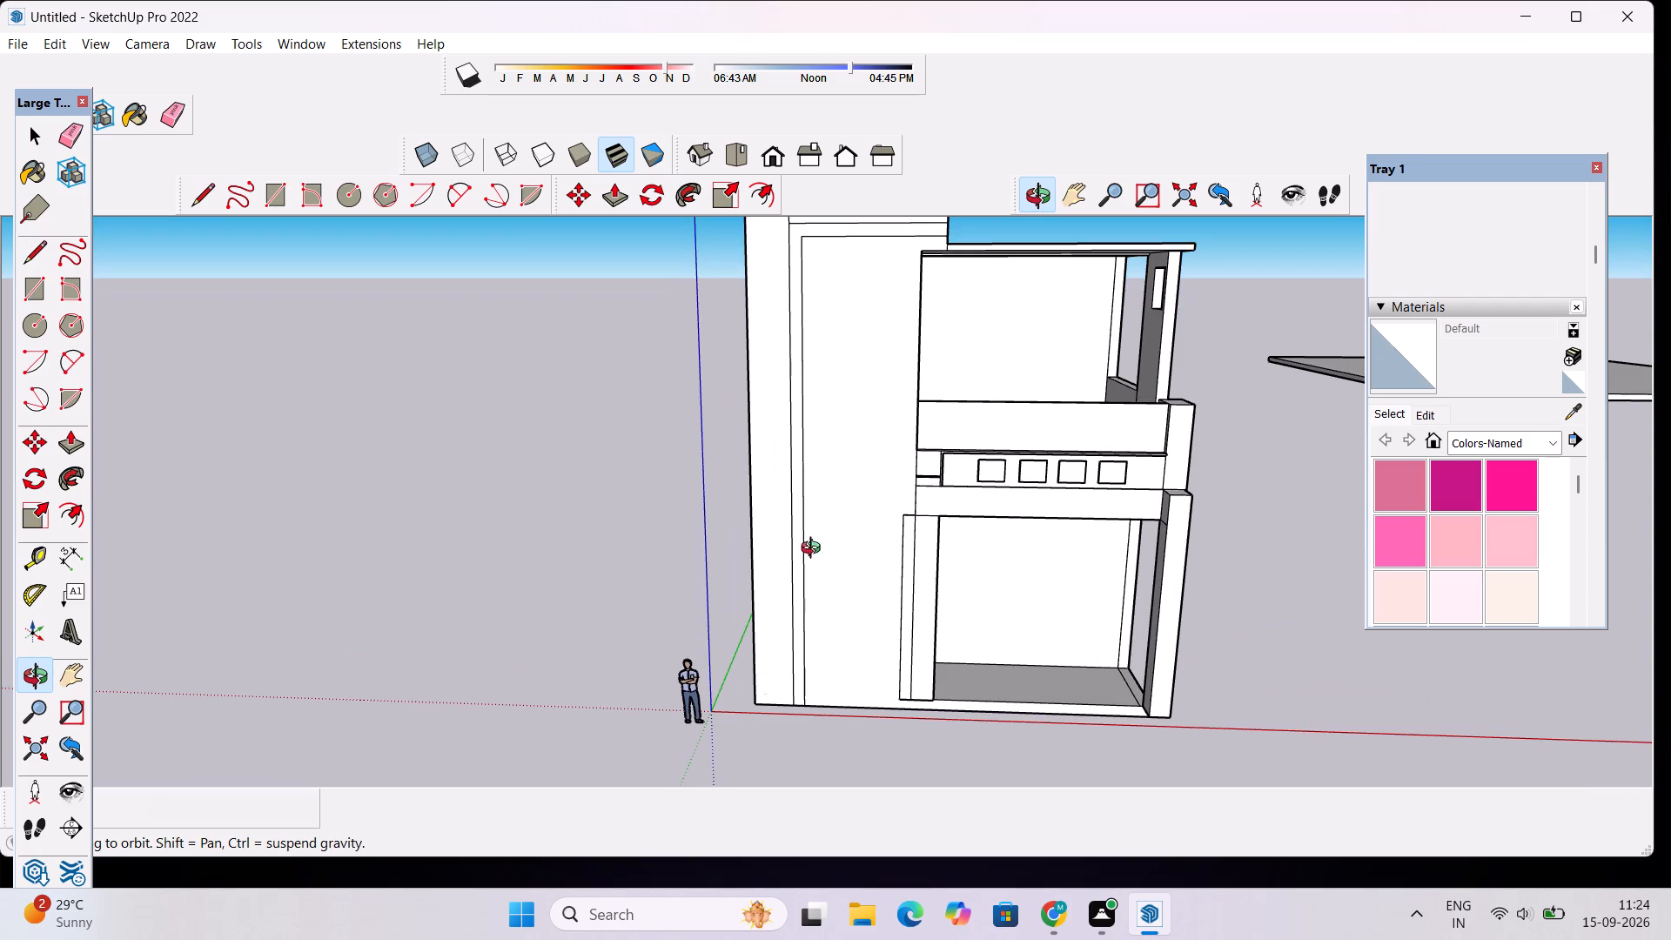
left_click_drag(823, 572, 828, 496)
scroll(827, 490, "down", 1)
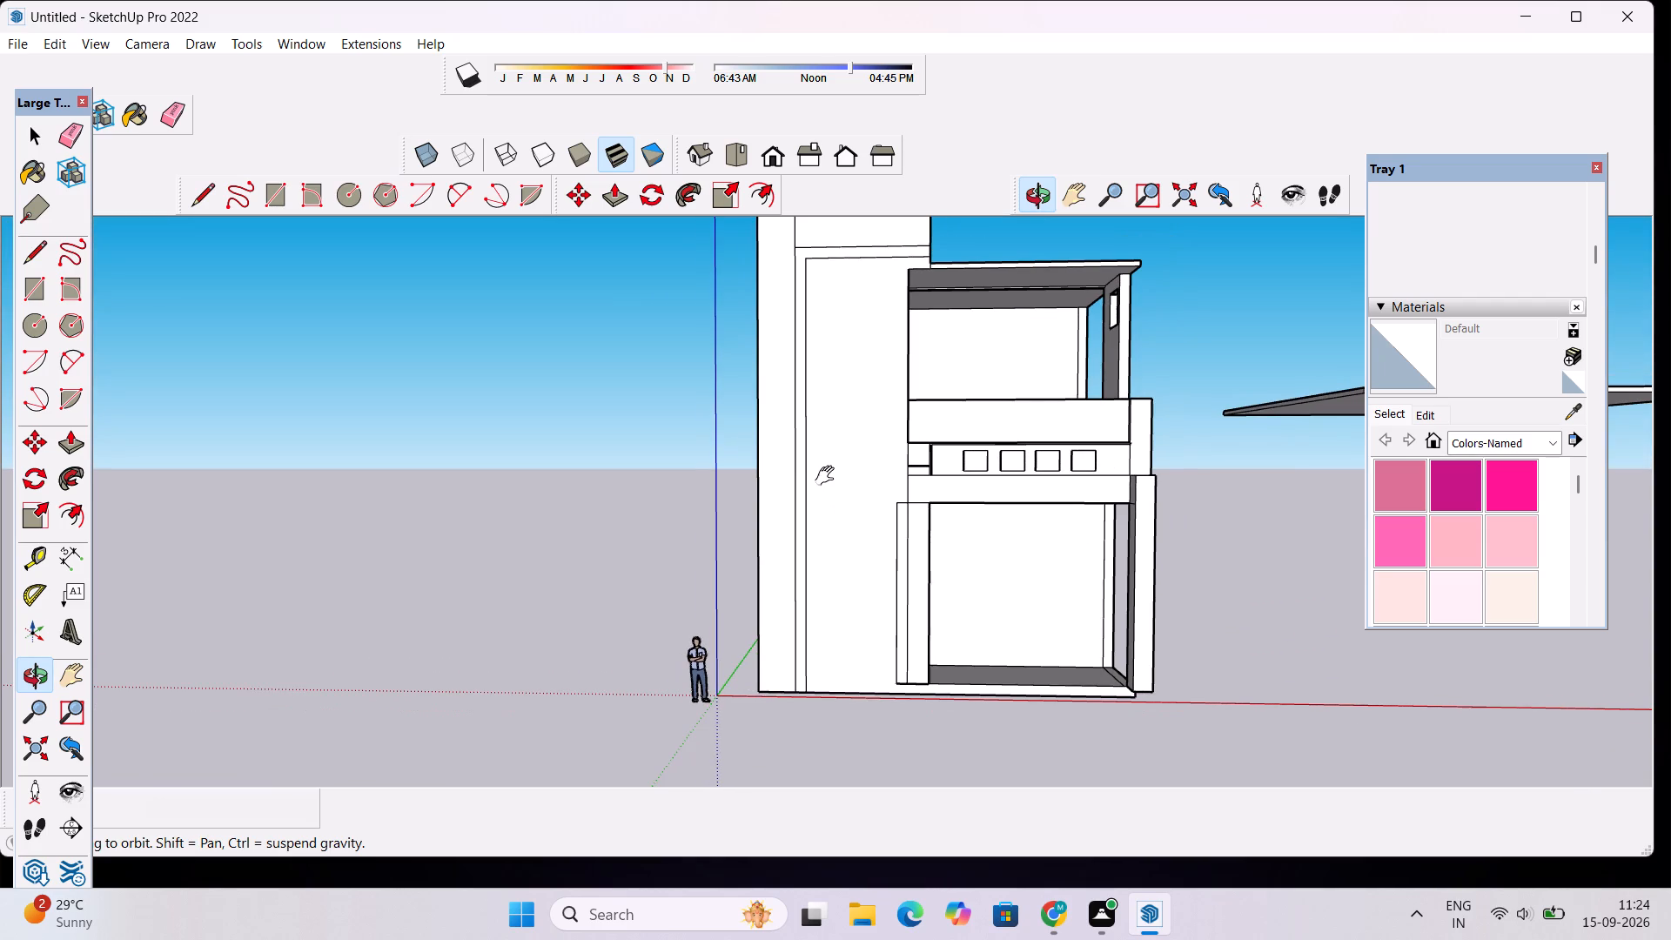
left_click_drag(829, 476, 874, 520, "shift")
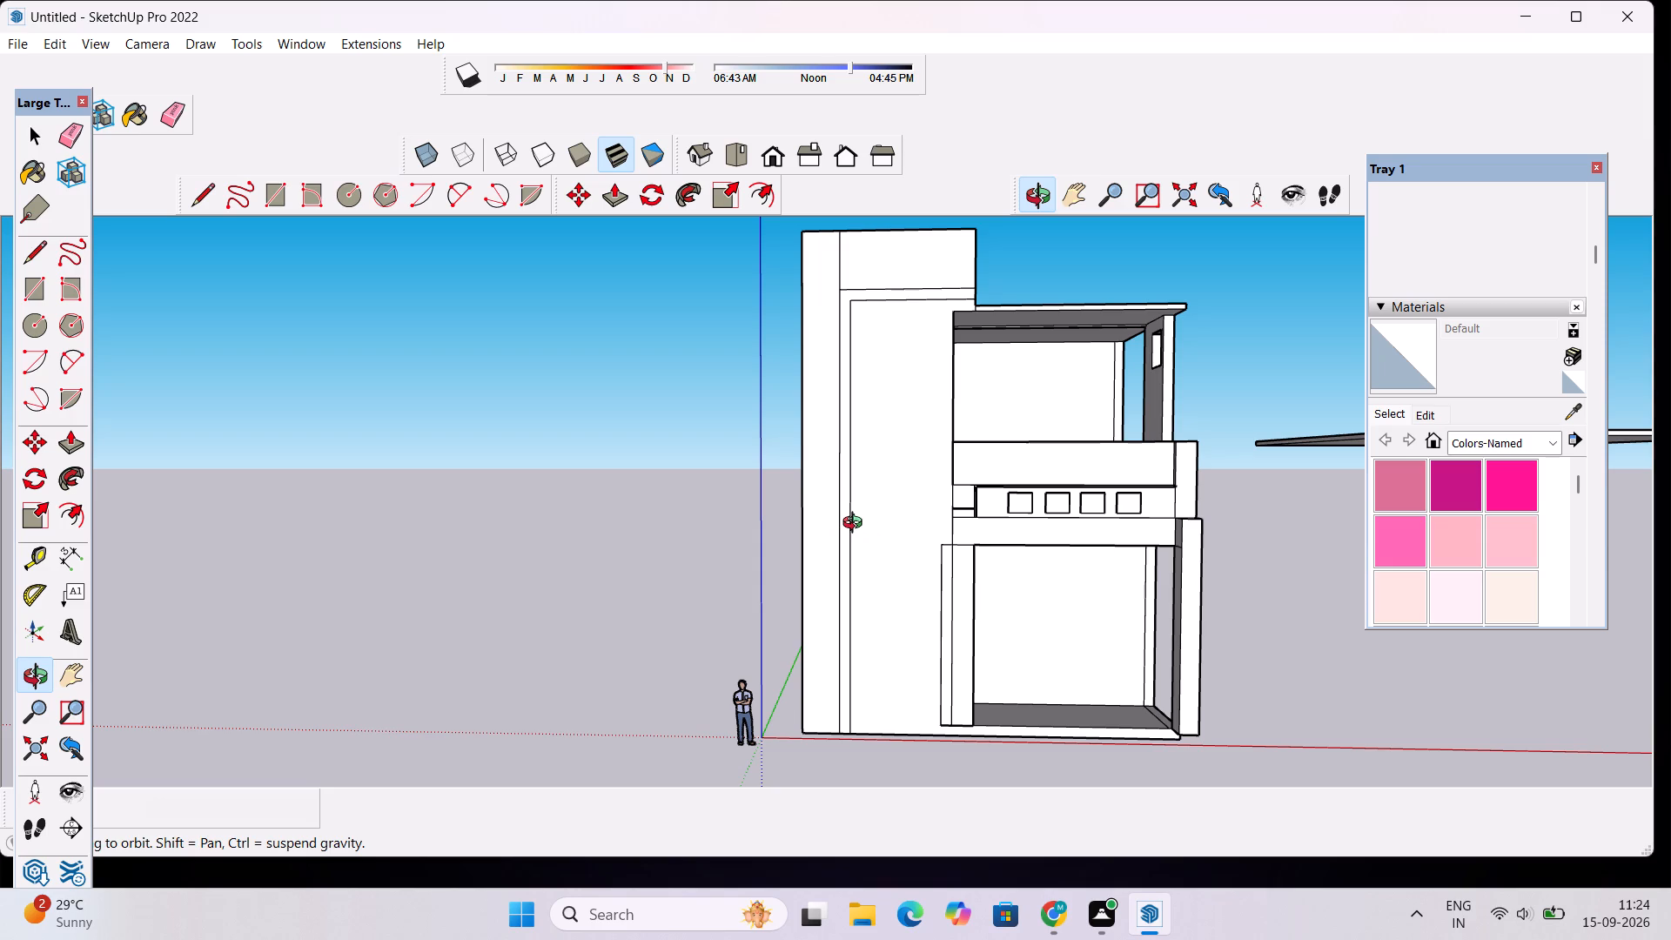
scroll(856, 525, "down", 1)
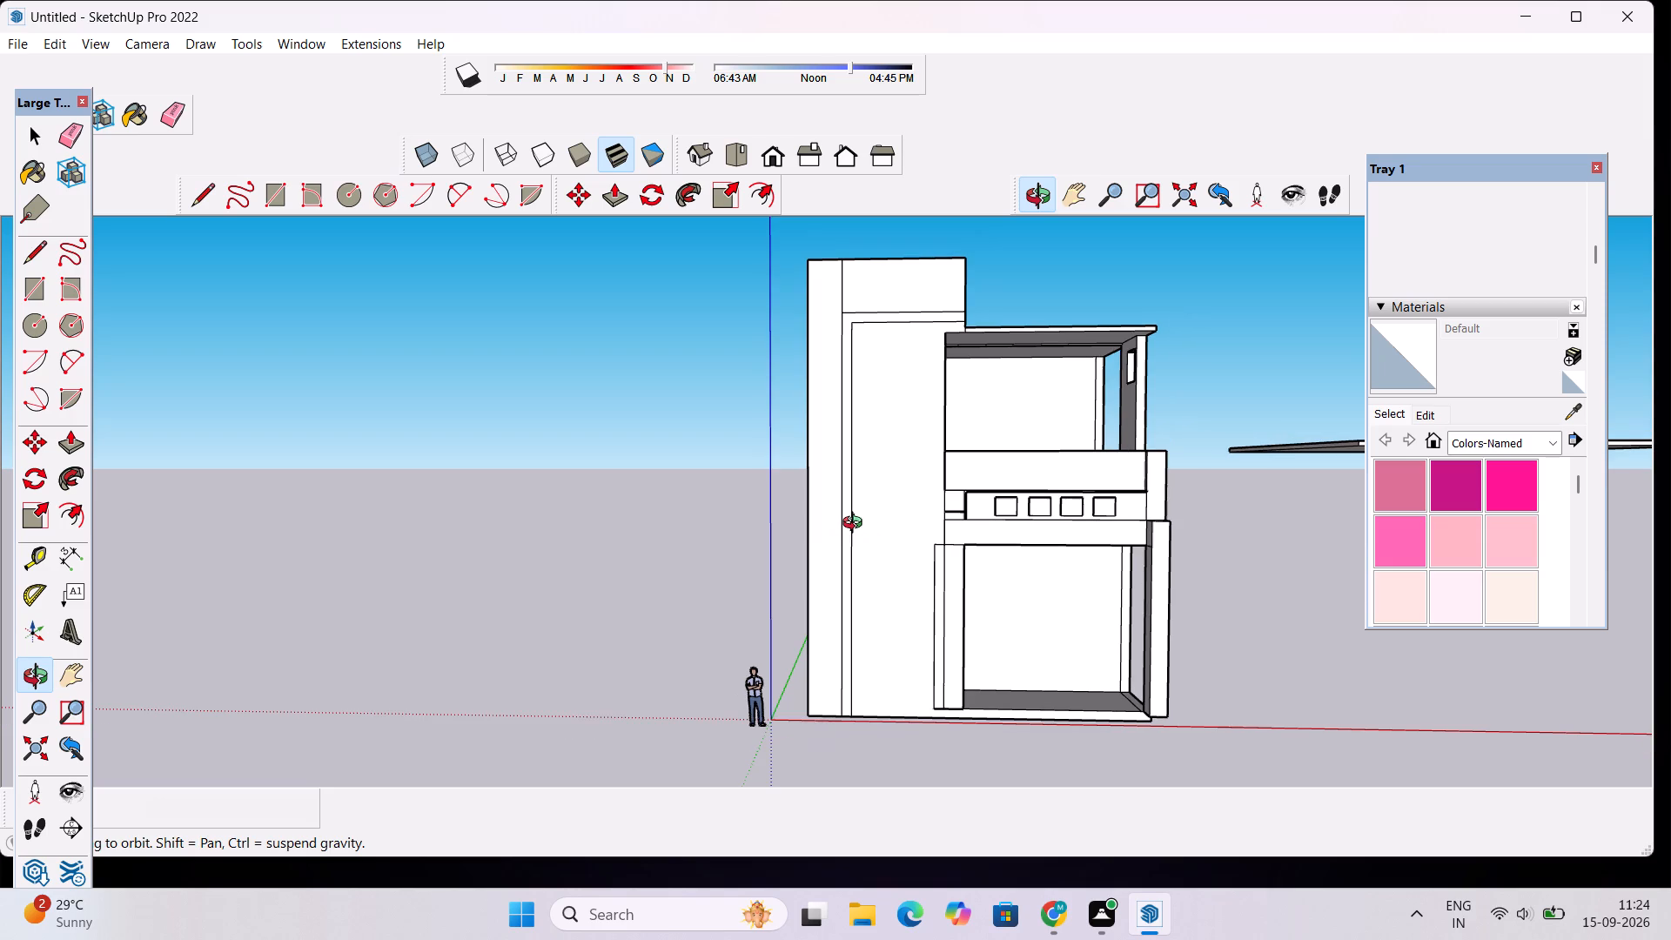
left_click_drag(823, 550, 879, 608)
left_click_drag(887, 670, 887, 598, "shift")
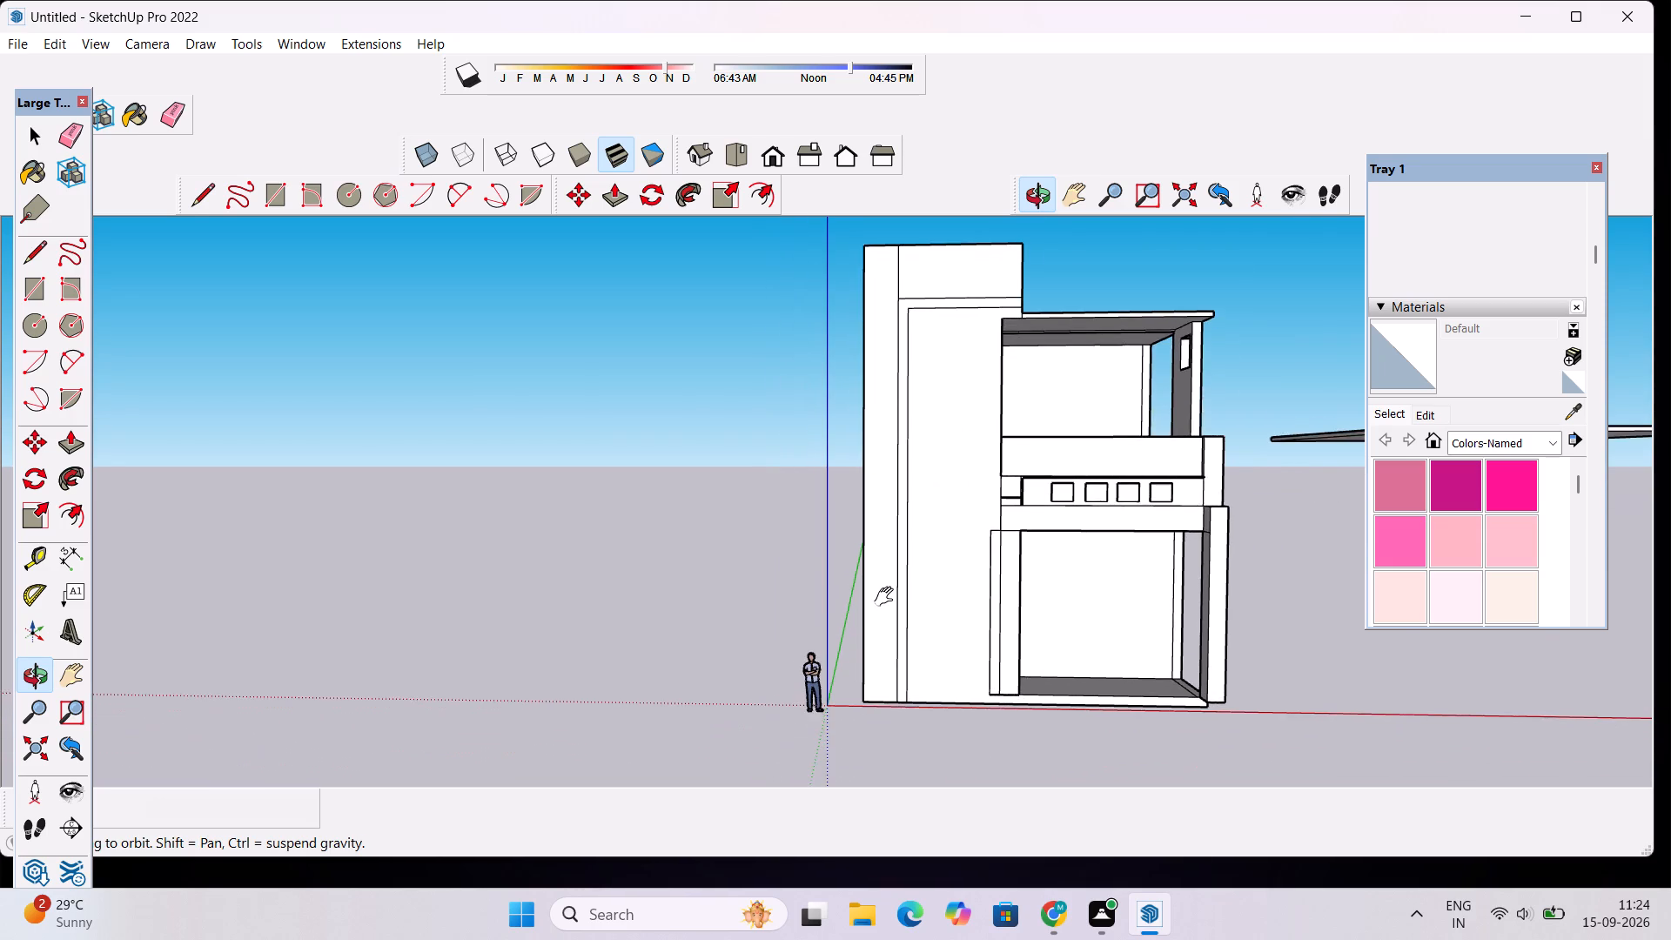
Draw a vertical line about 14' 5" long up the solid wall's outer edge from its bottom corner.
scroll(888, 597, "up", 8, "shift")
left_click_drag(896, 584, 845, 524, "shift")
scroll(839, 520, "up", 2)
key("l")
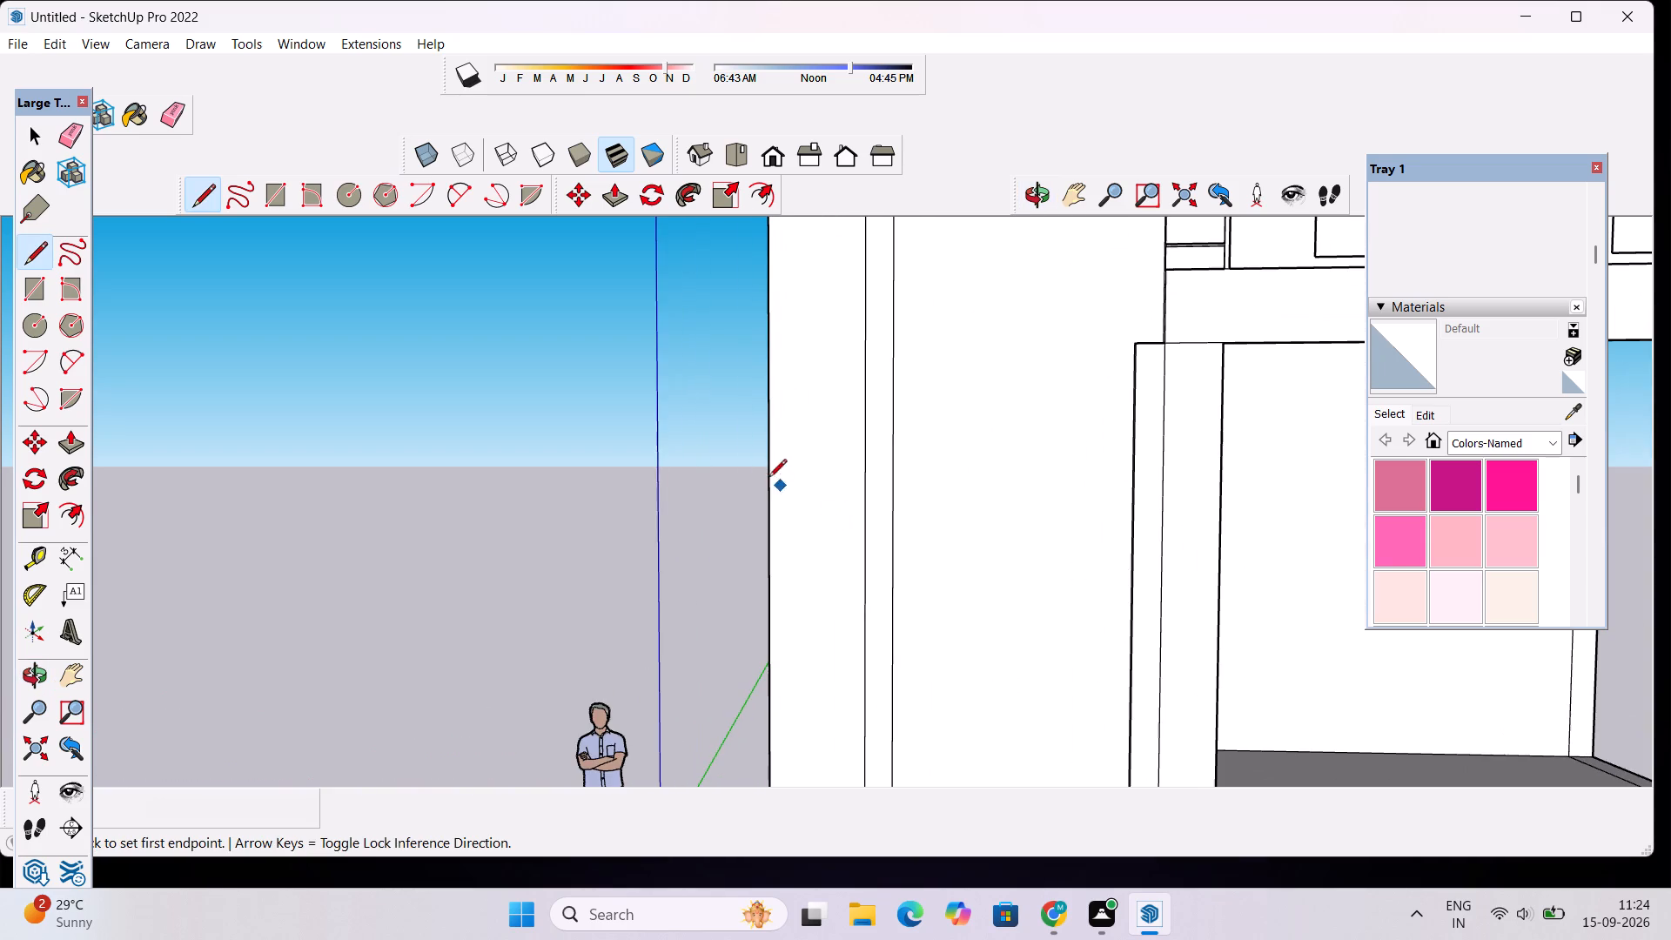
scroll(768, 478, "down", 4)
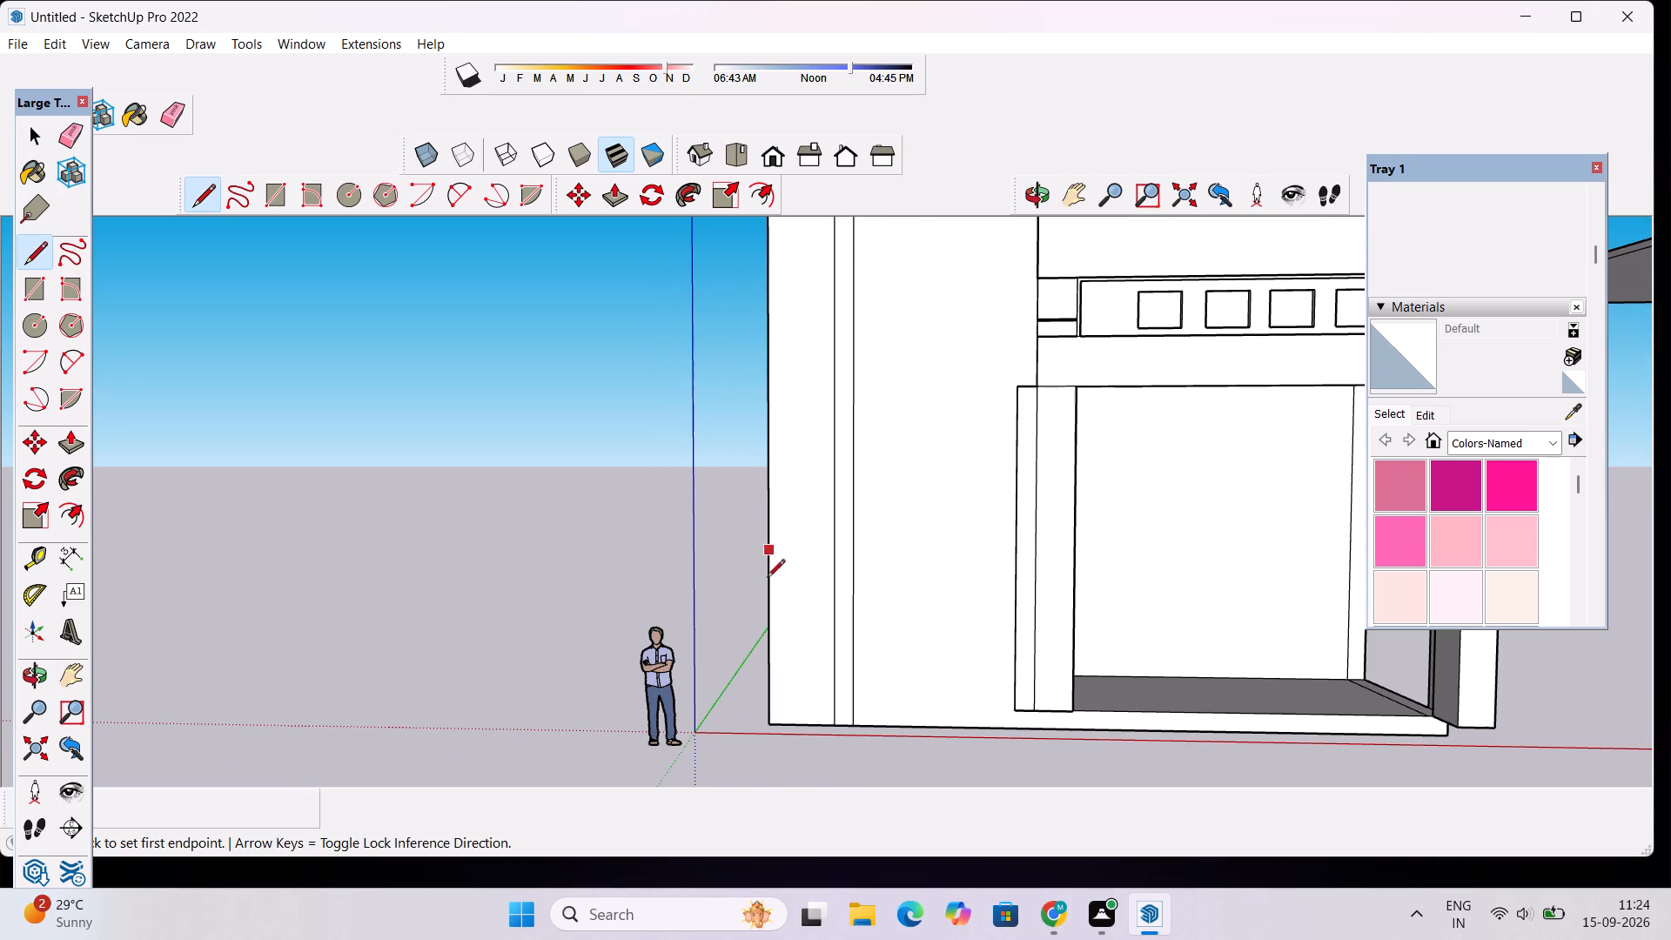
left_click(762, 727)
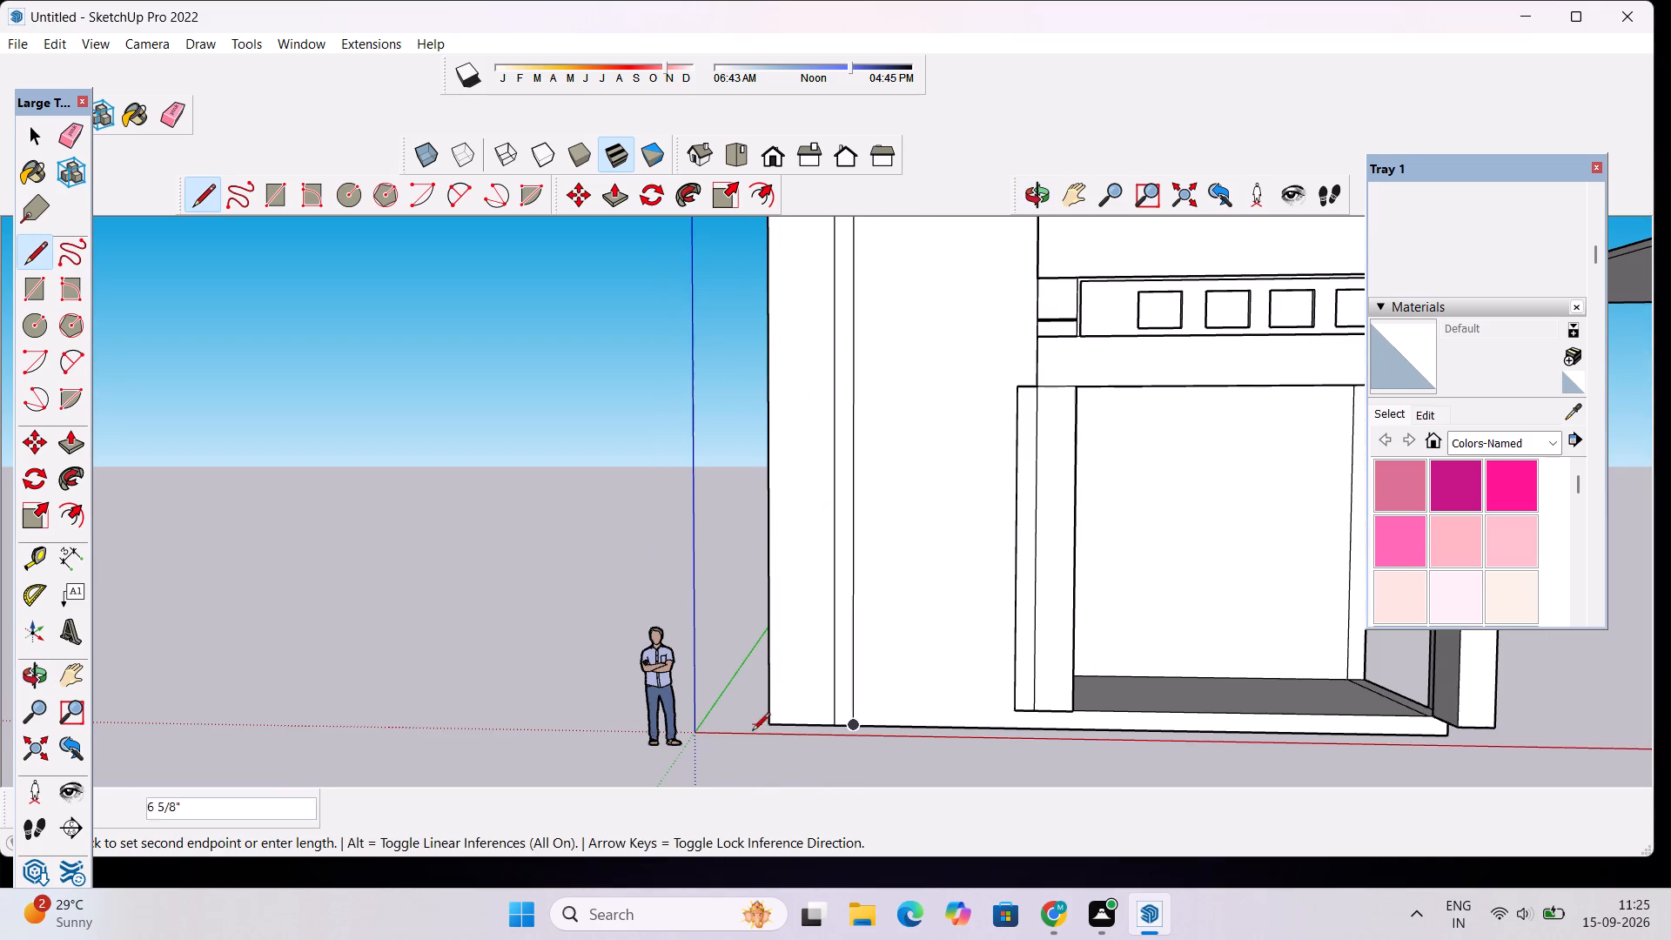
left_click(768, 725)
left_click(766, 455)
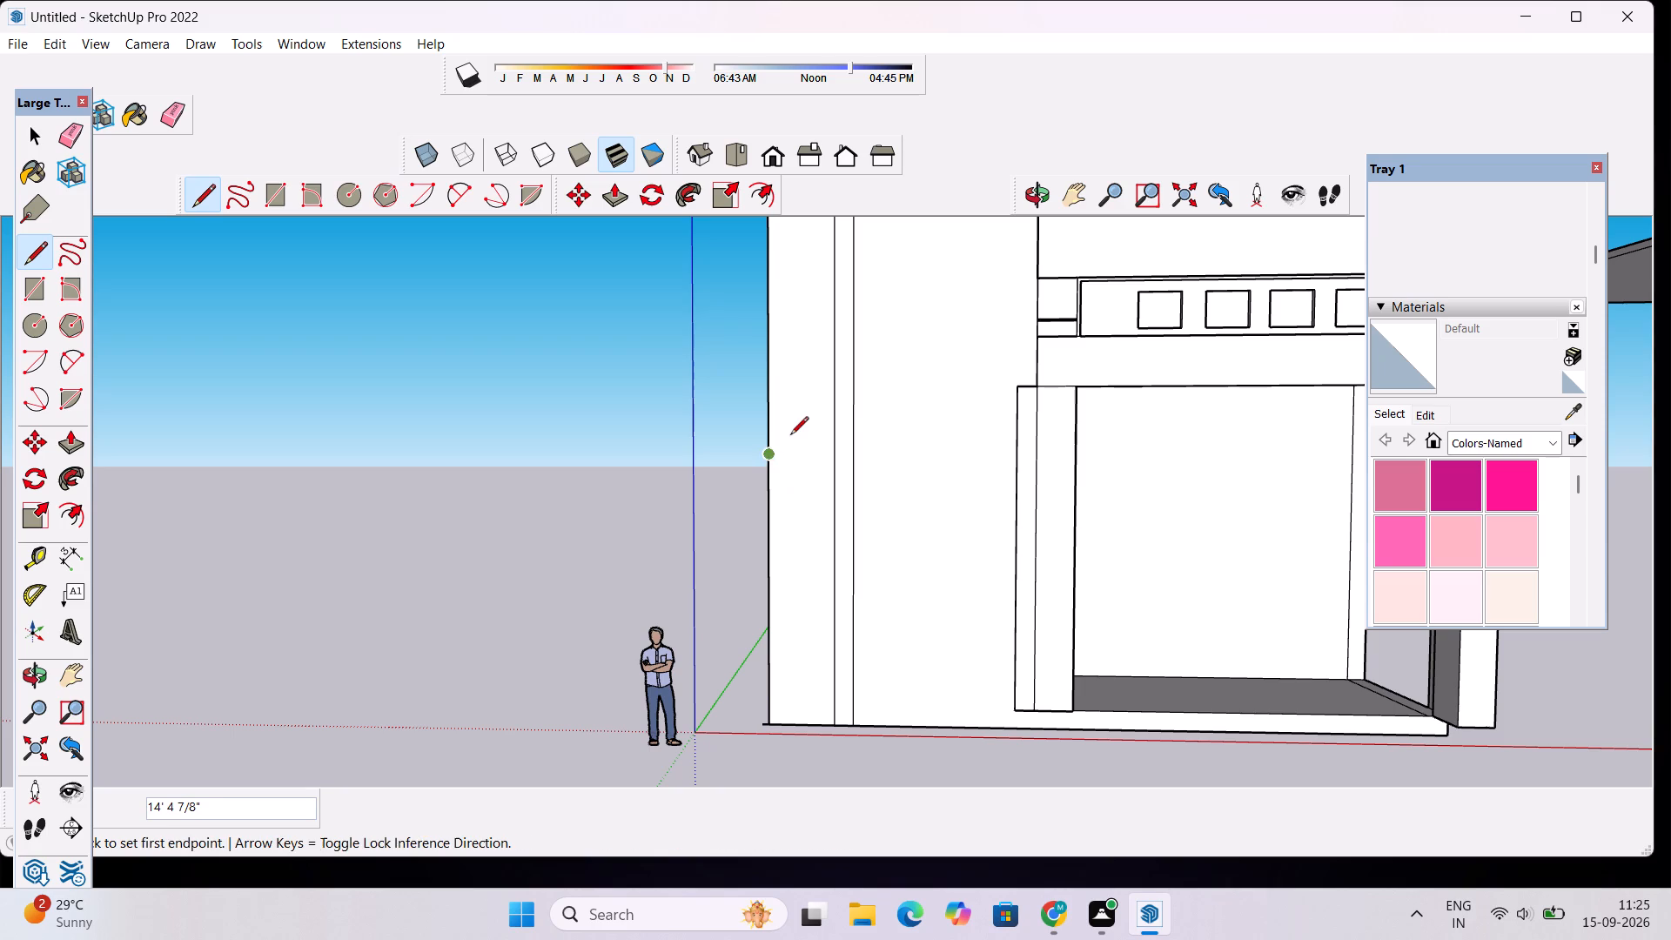
left_click(769, 450)
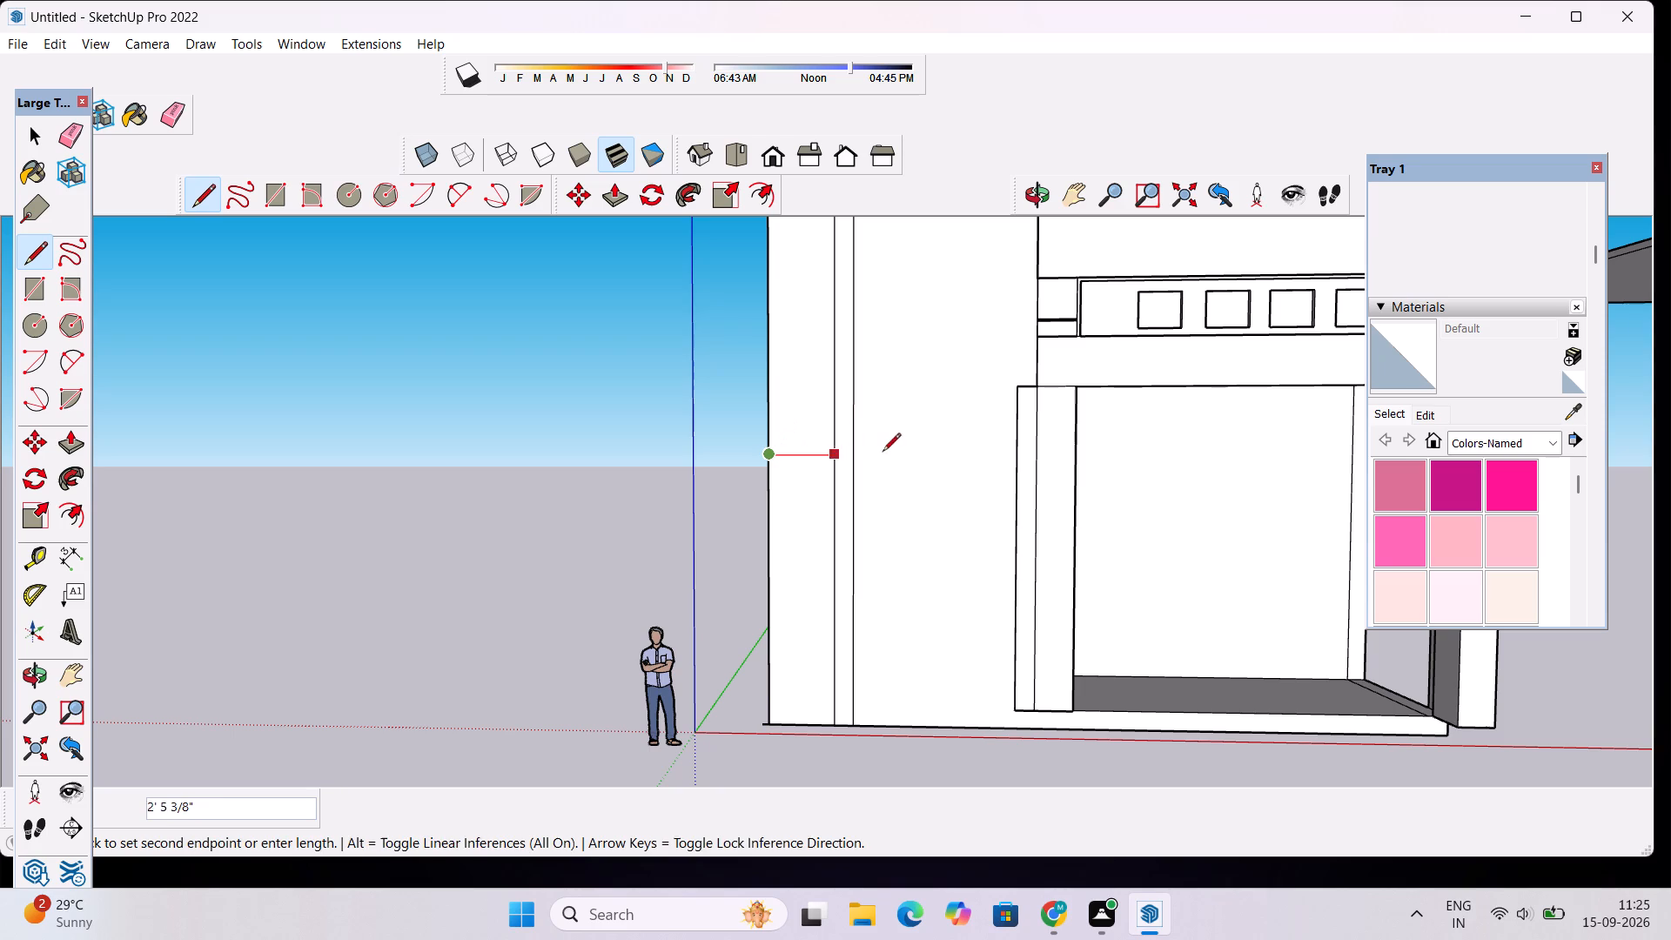
key("space")
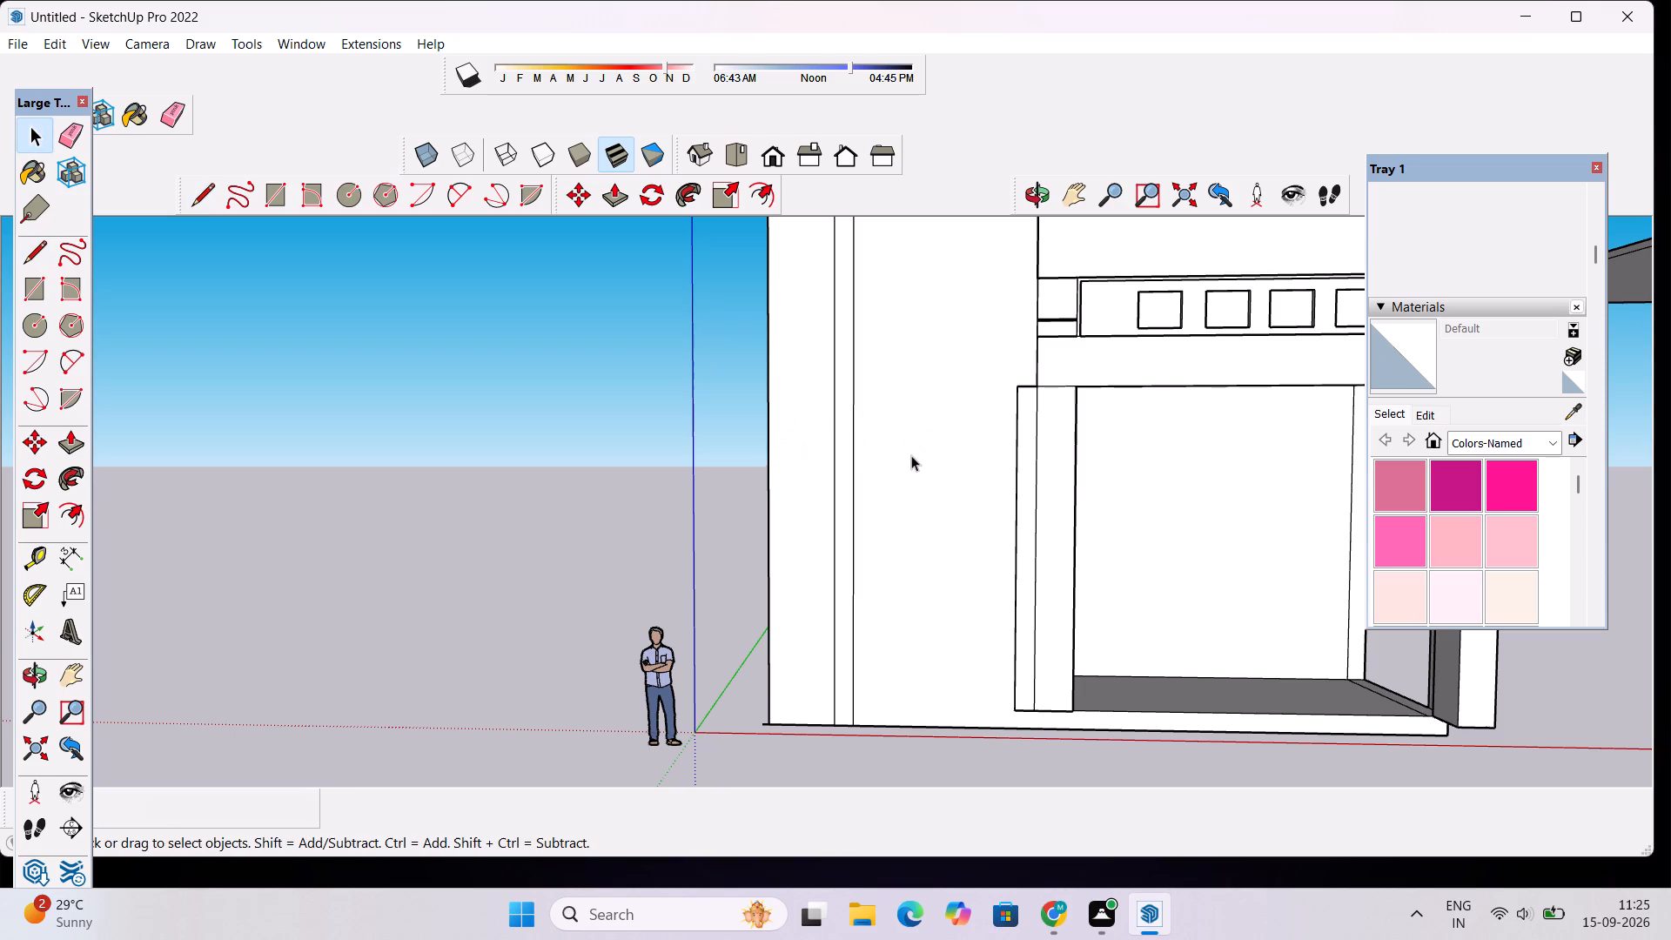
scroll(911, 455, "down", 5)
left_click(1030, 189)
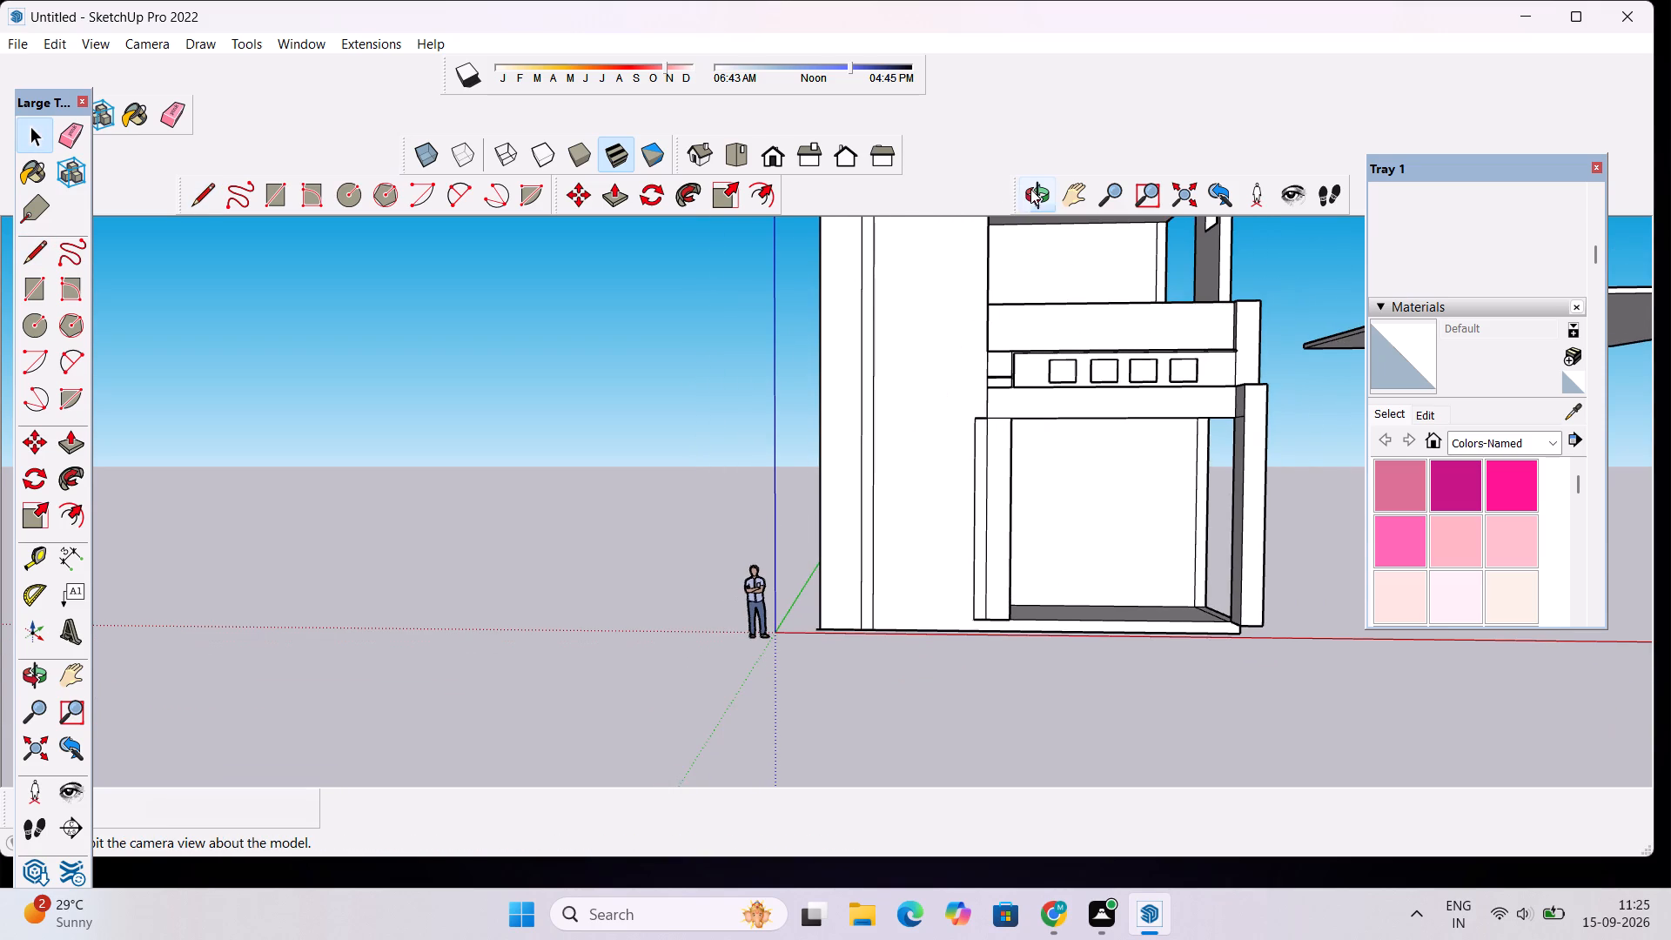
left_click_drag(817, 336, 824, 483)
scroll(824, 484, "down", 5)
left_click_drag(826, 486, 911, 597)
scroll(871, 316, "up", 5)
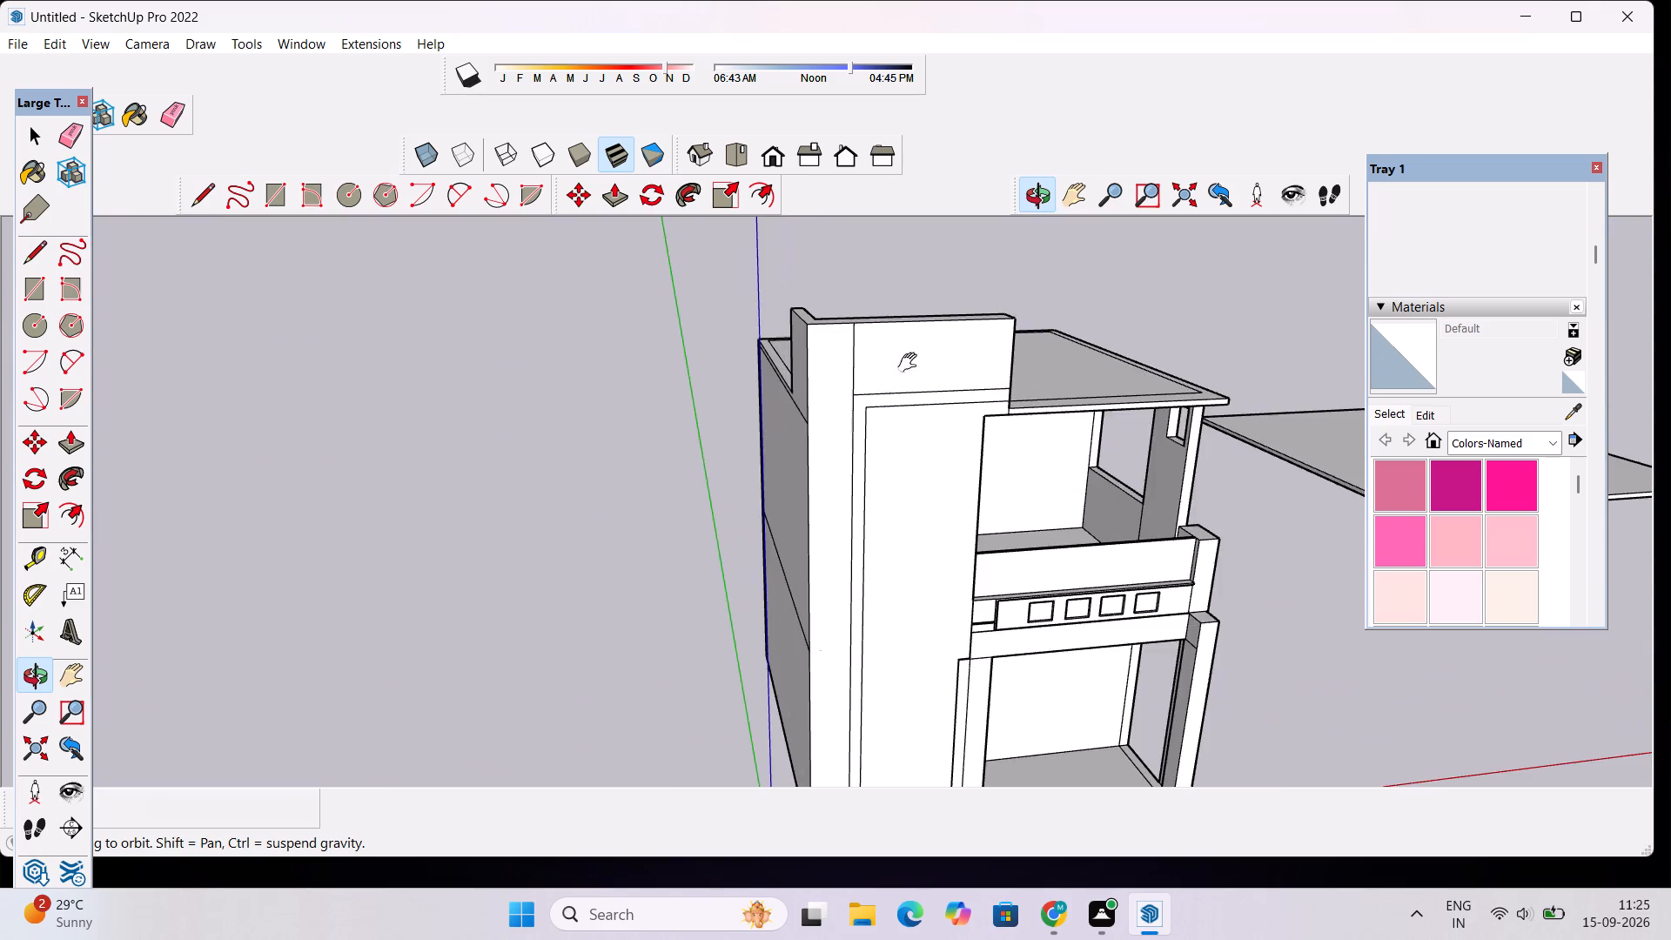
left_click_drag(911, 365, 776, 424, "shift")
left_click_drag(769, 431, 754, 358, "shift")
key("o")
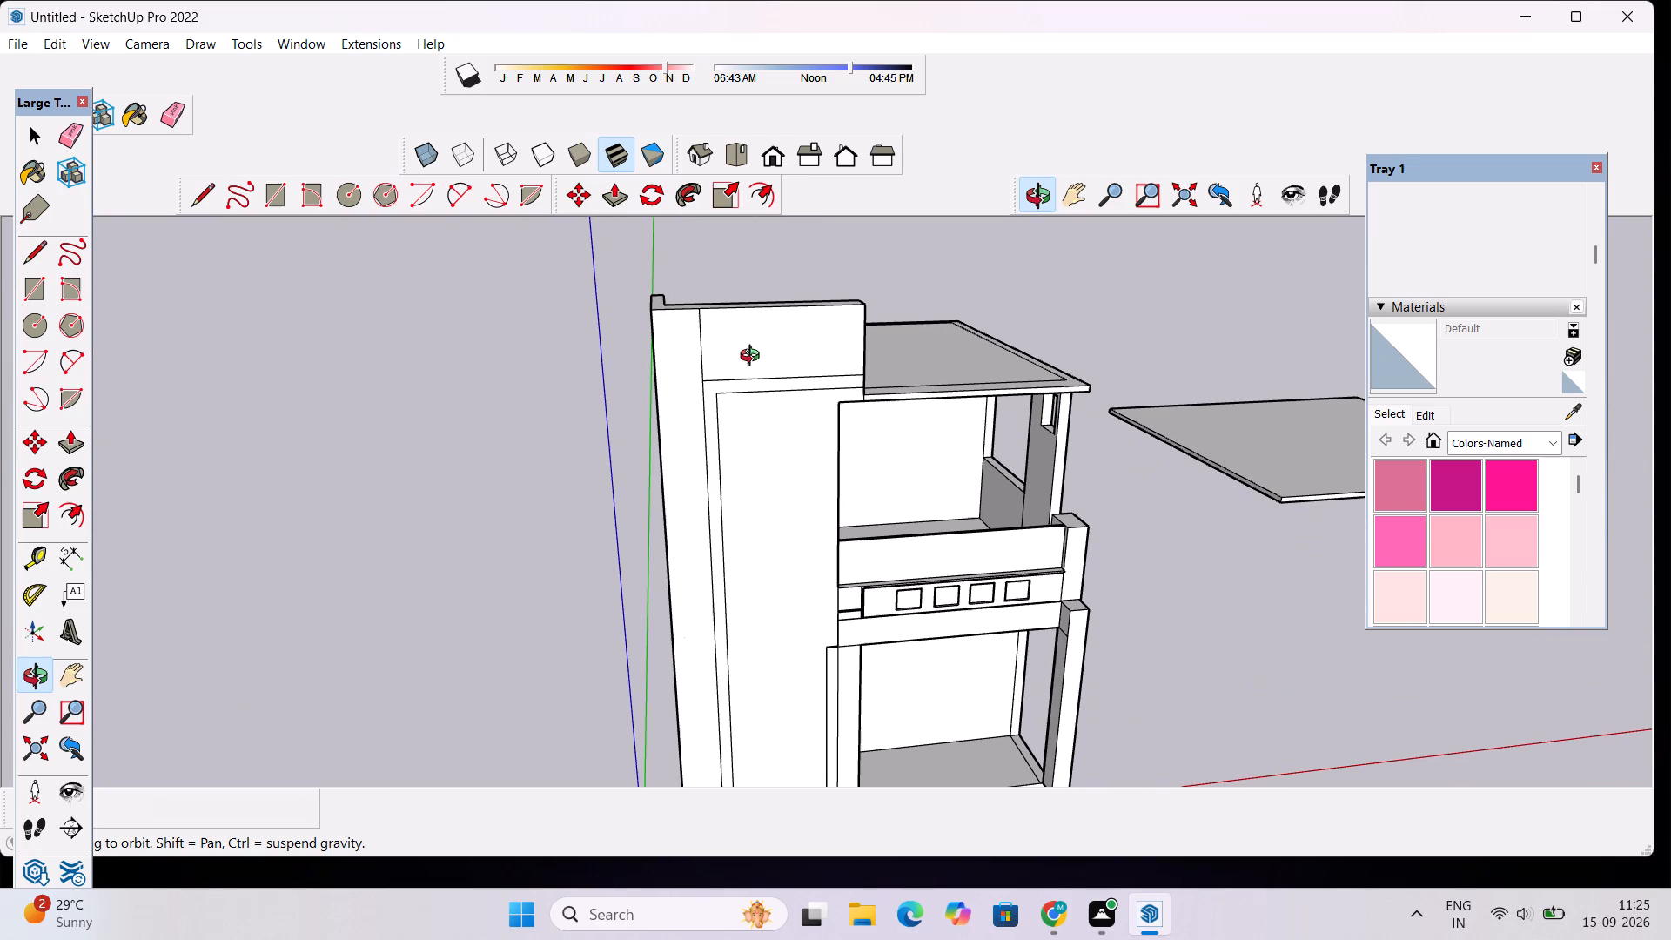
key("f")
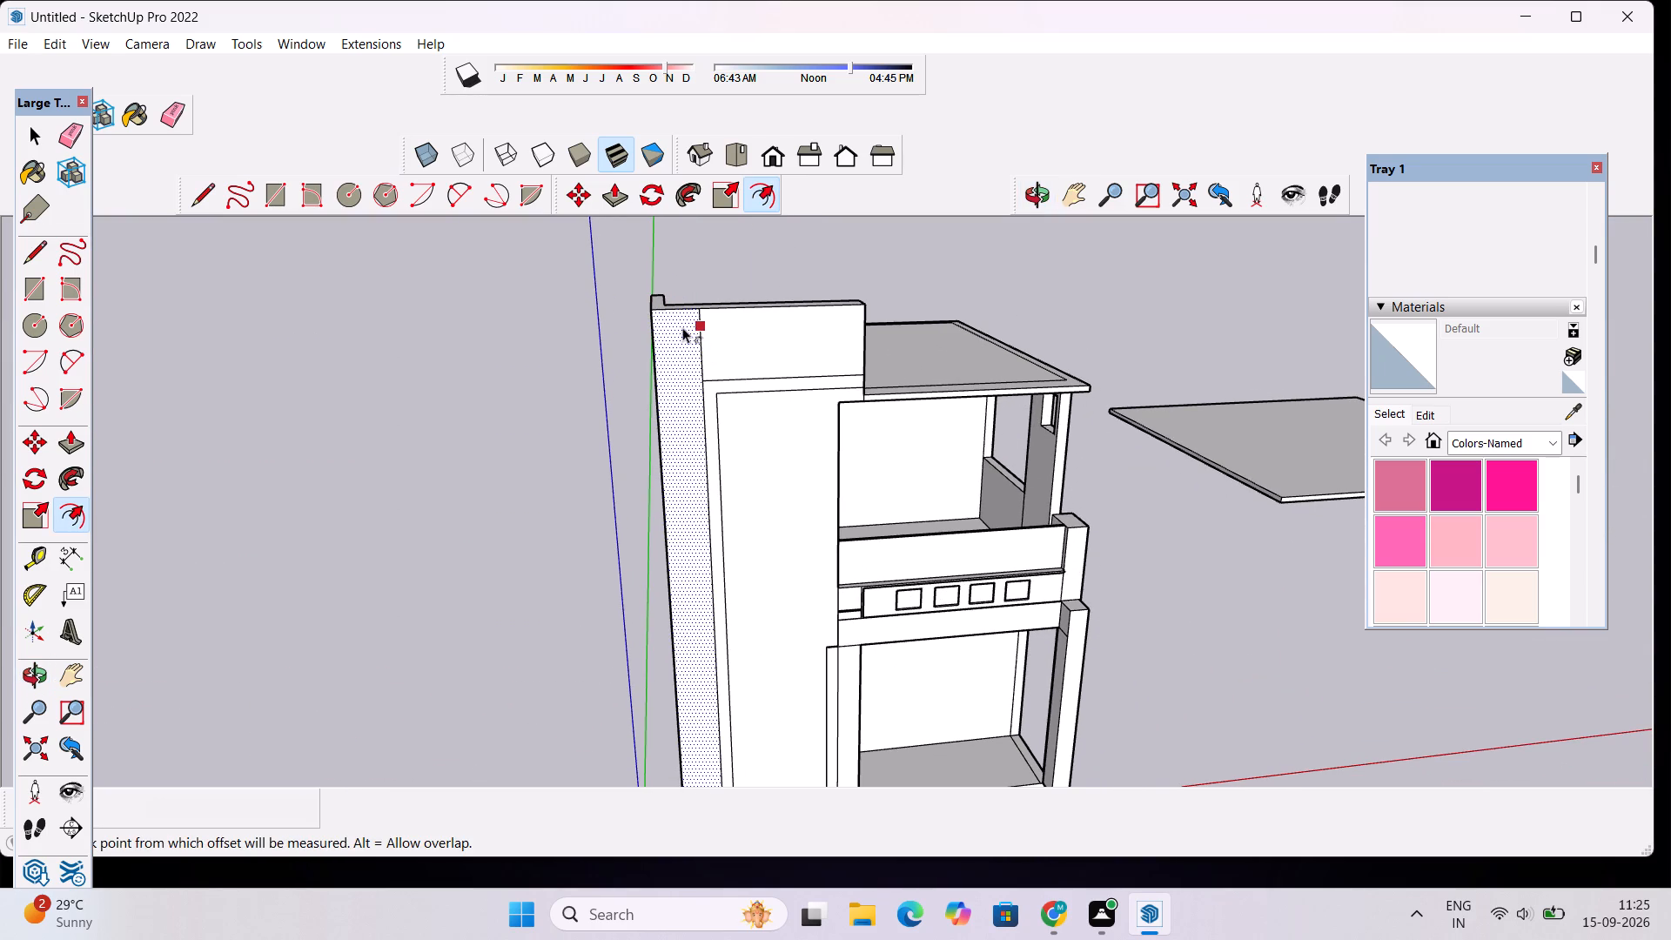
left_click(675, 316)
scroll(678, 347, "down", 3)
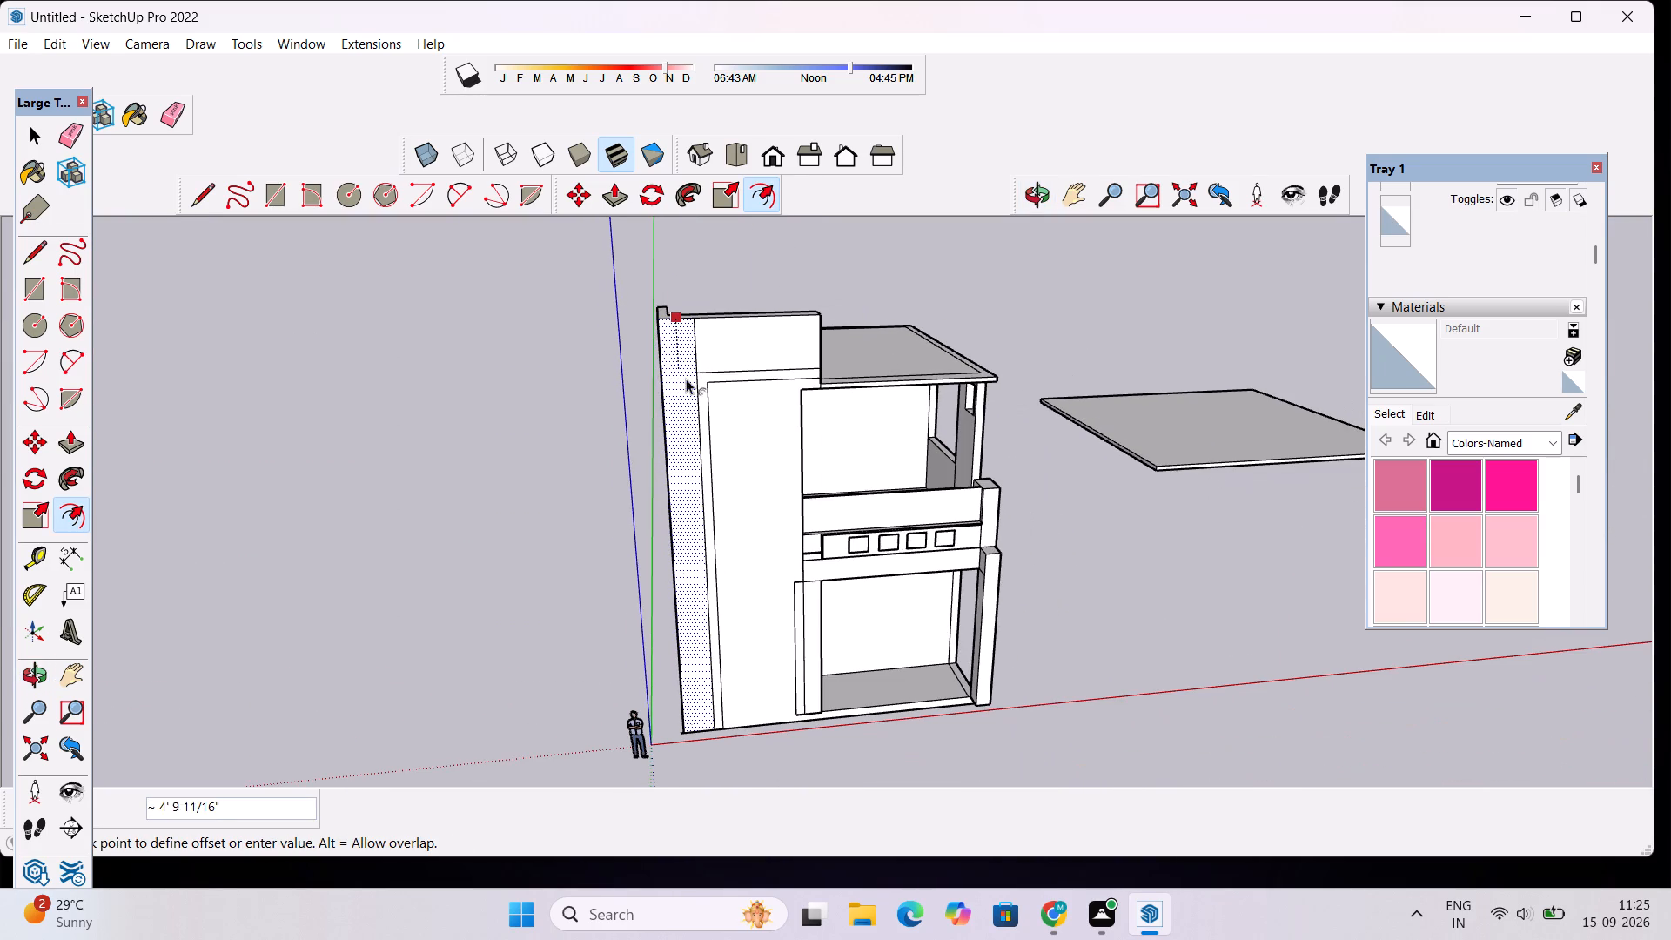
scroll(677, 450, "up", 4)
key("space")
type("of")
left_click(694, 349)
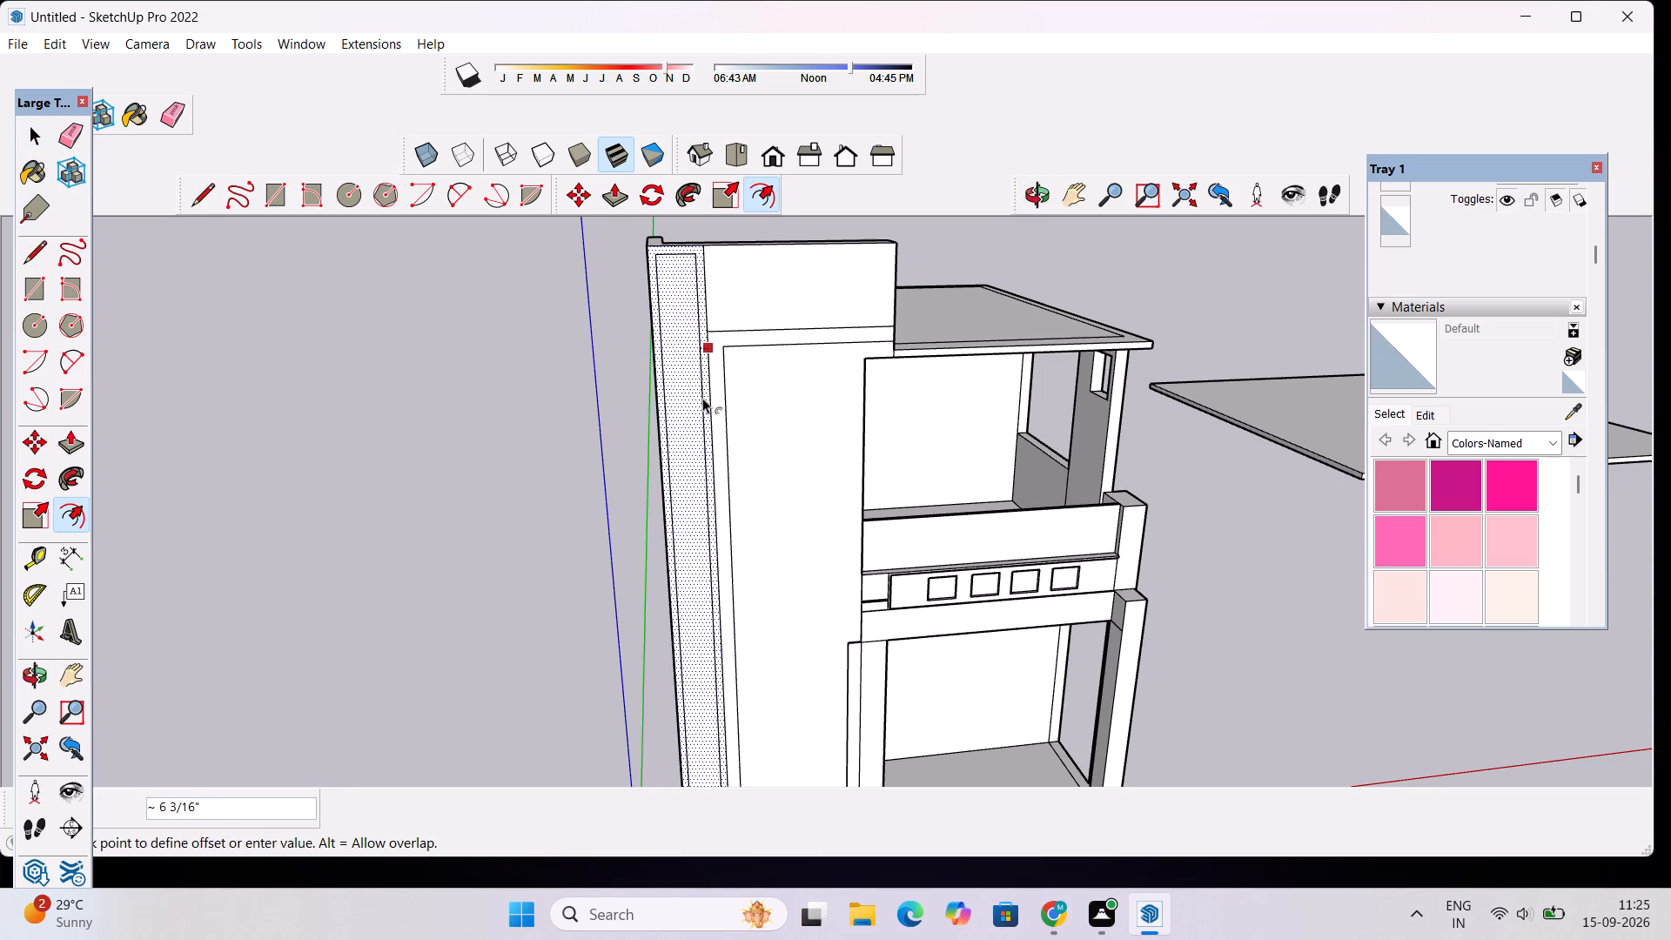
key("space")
Place a horizontal guide 3' below the top edge of the front wall's outer vertical strip.
scroll(698, 293, "down", 4)
left_click(1035, 194)
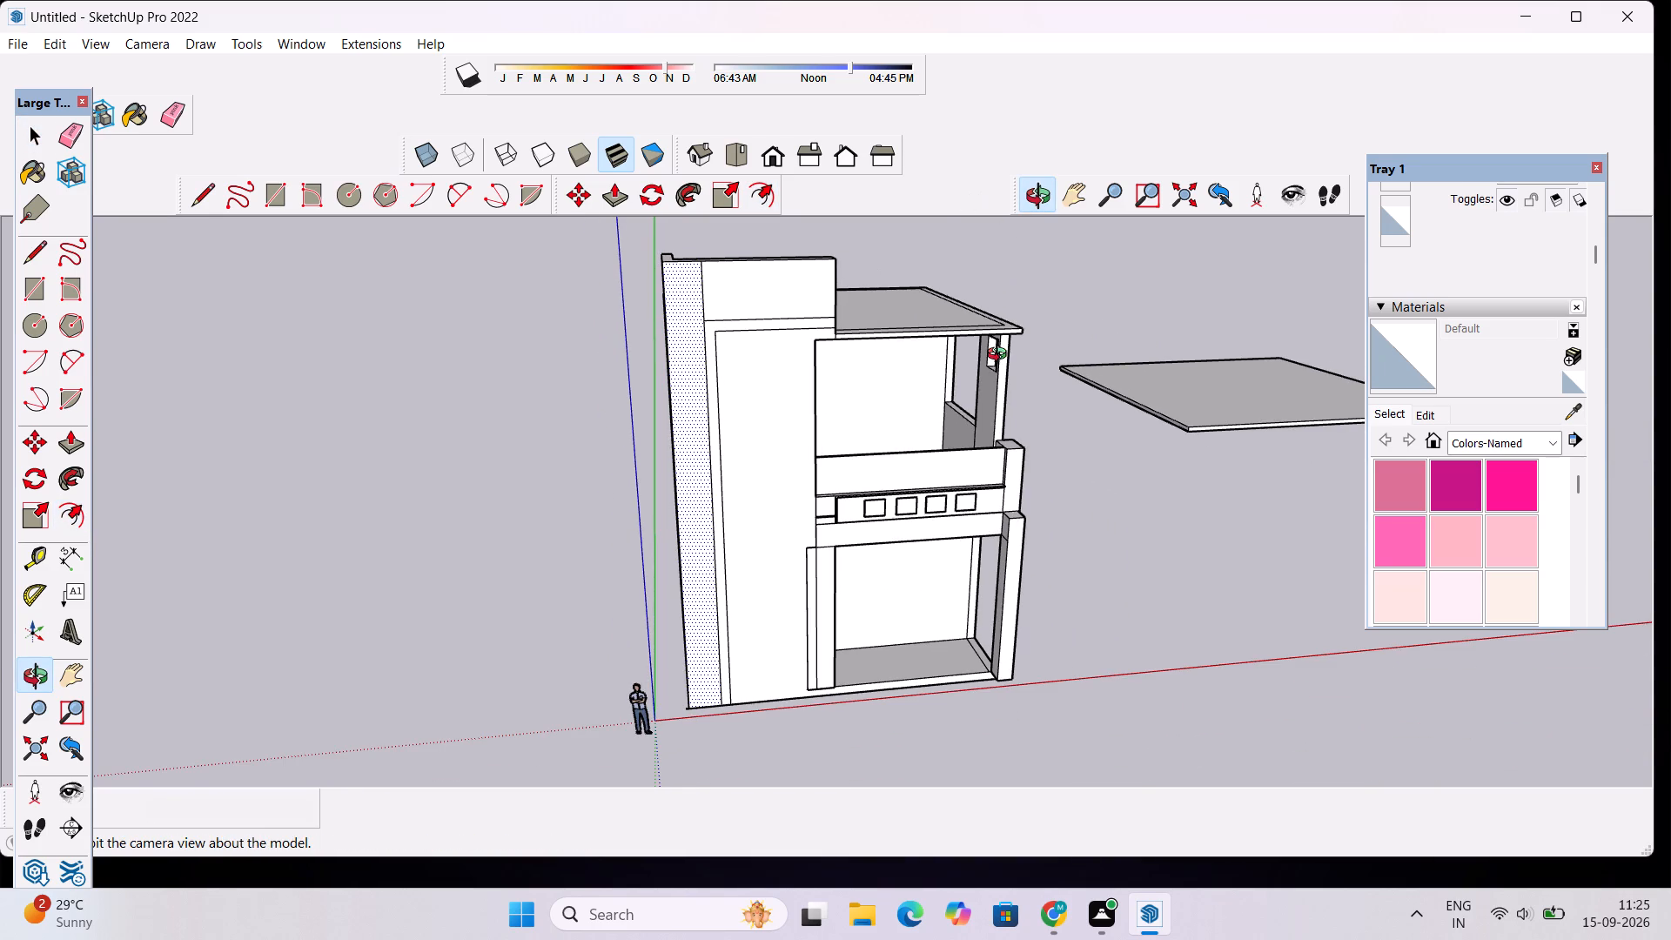
left_click_drag(1001, 356, 929, 352, "shift")
left_click_drag(935, 407, 913, 396)
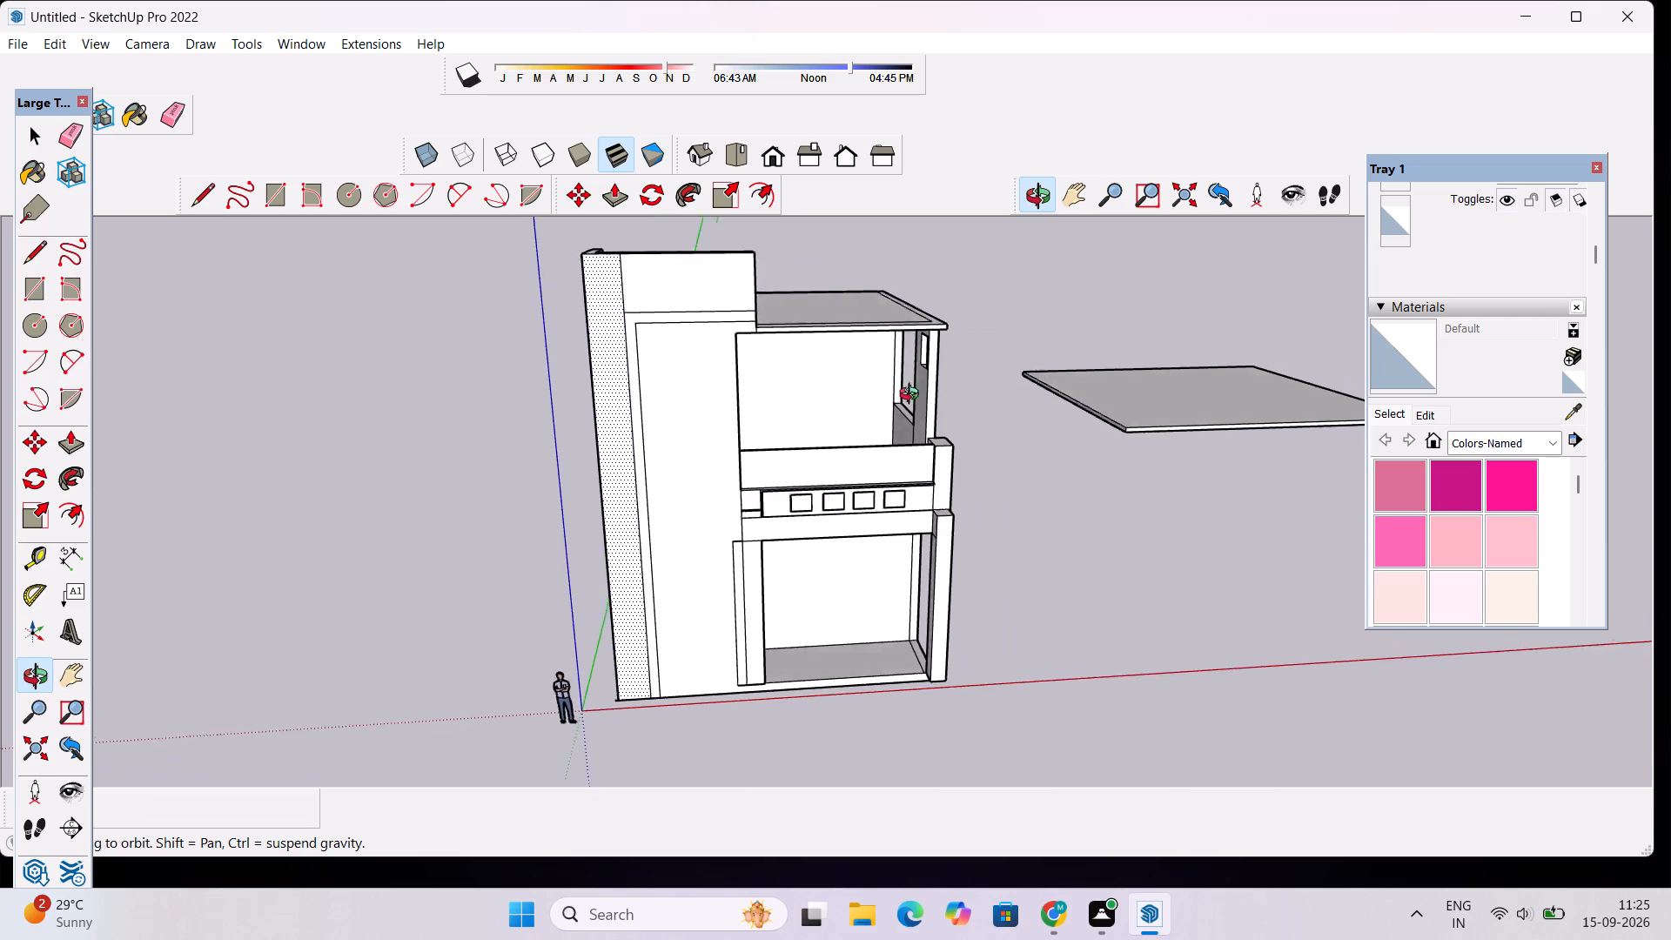
left_click_drag(913, 396, 896, 382)
scroll(862, 347, "down", 2)
left_click_drag(853, 356, 1104, 439, "shift")
scroll(1035, 406, "up", 2)
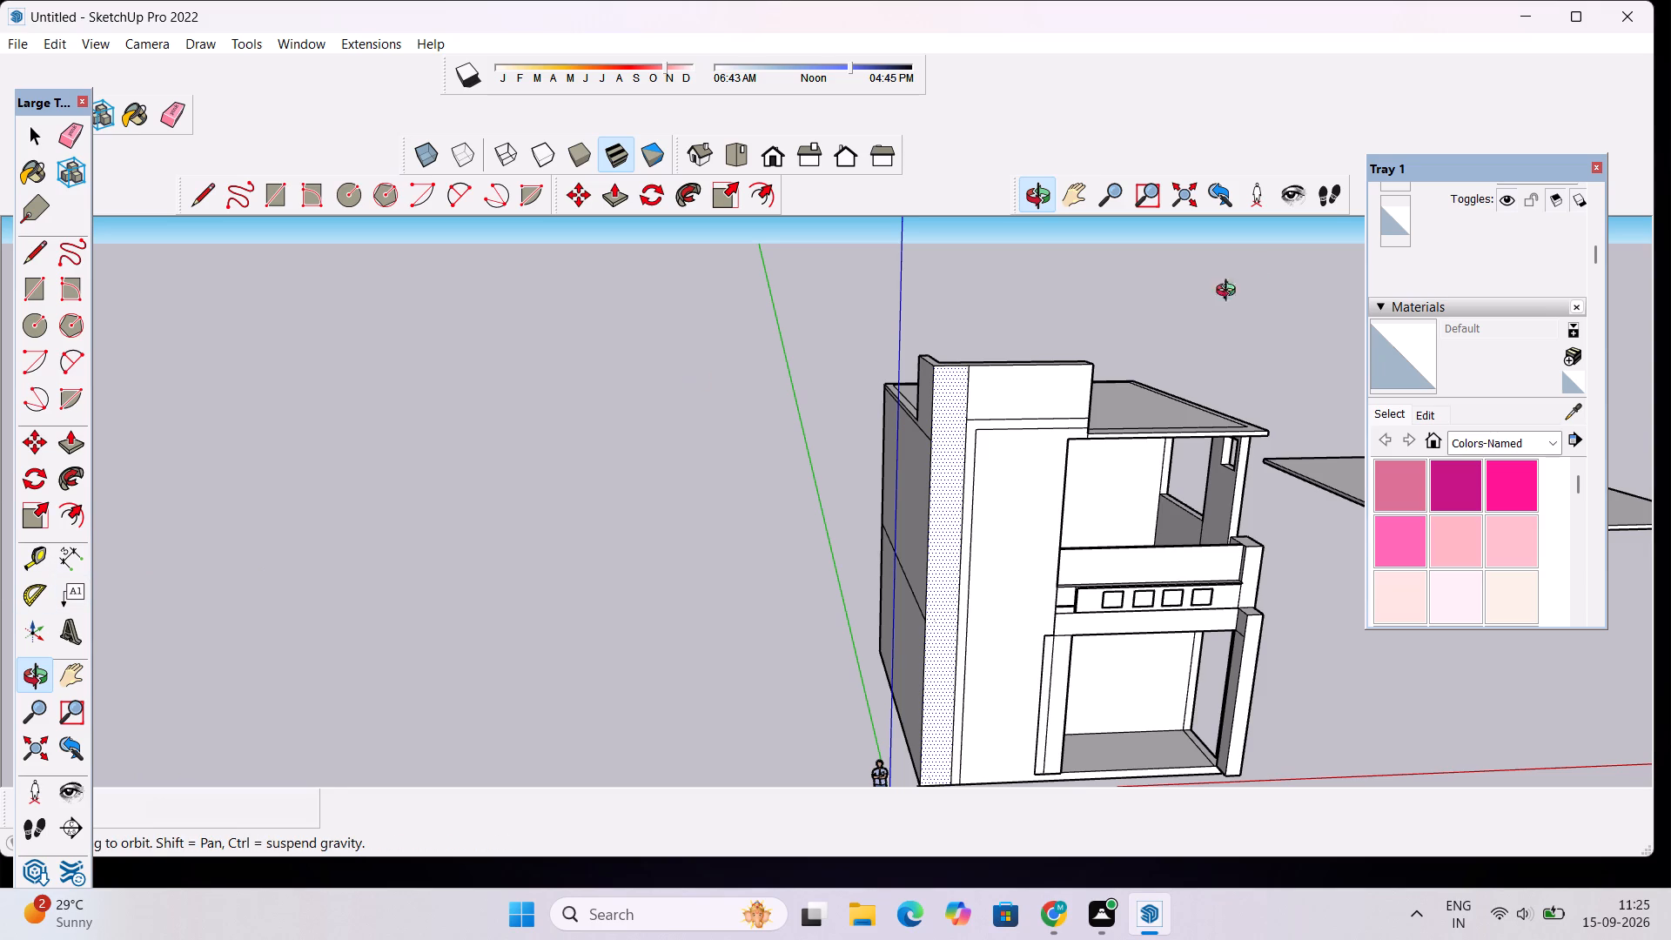
left_click_drag(1044, 549, 970, 507, "shift")
scroll(858, 540, "up", 3)
left_click_drag(875, 552, 849, 573)
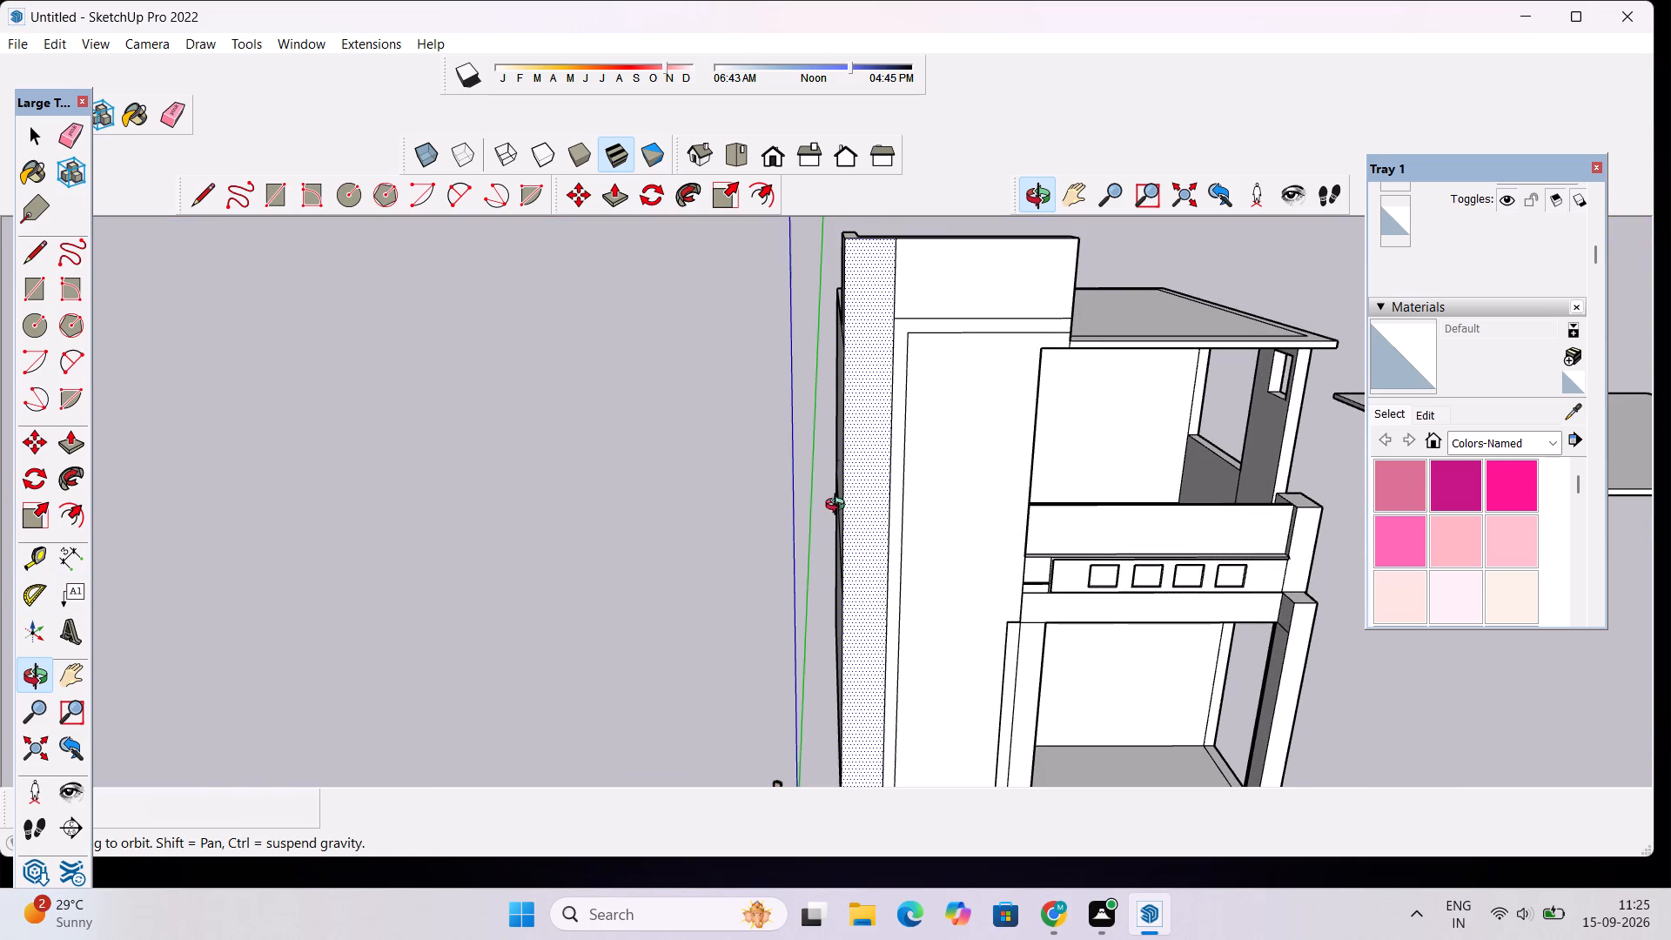
left_click(873, 342)
key("t")
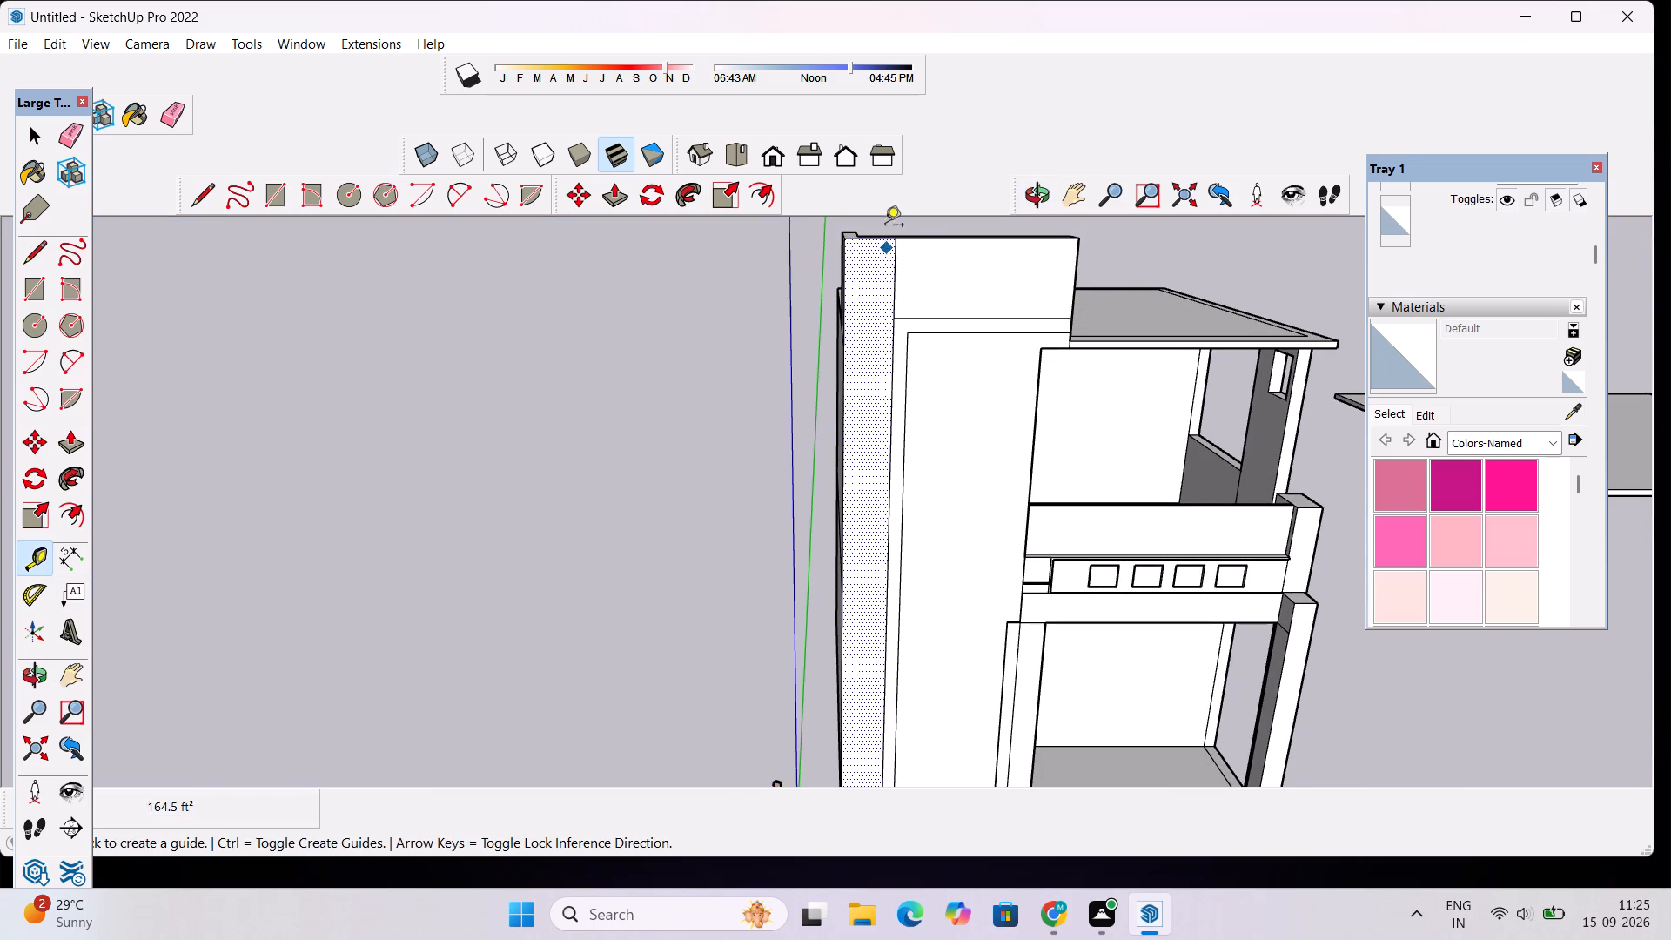
left_click(871, 238)
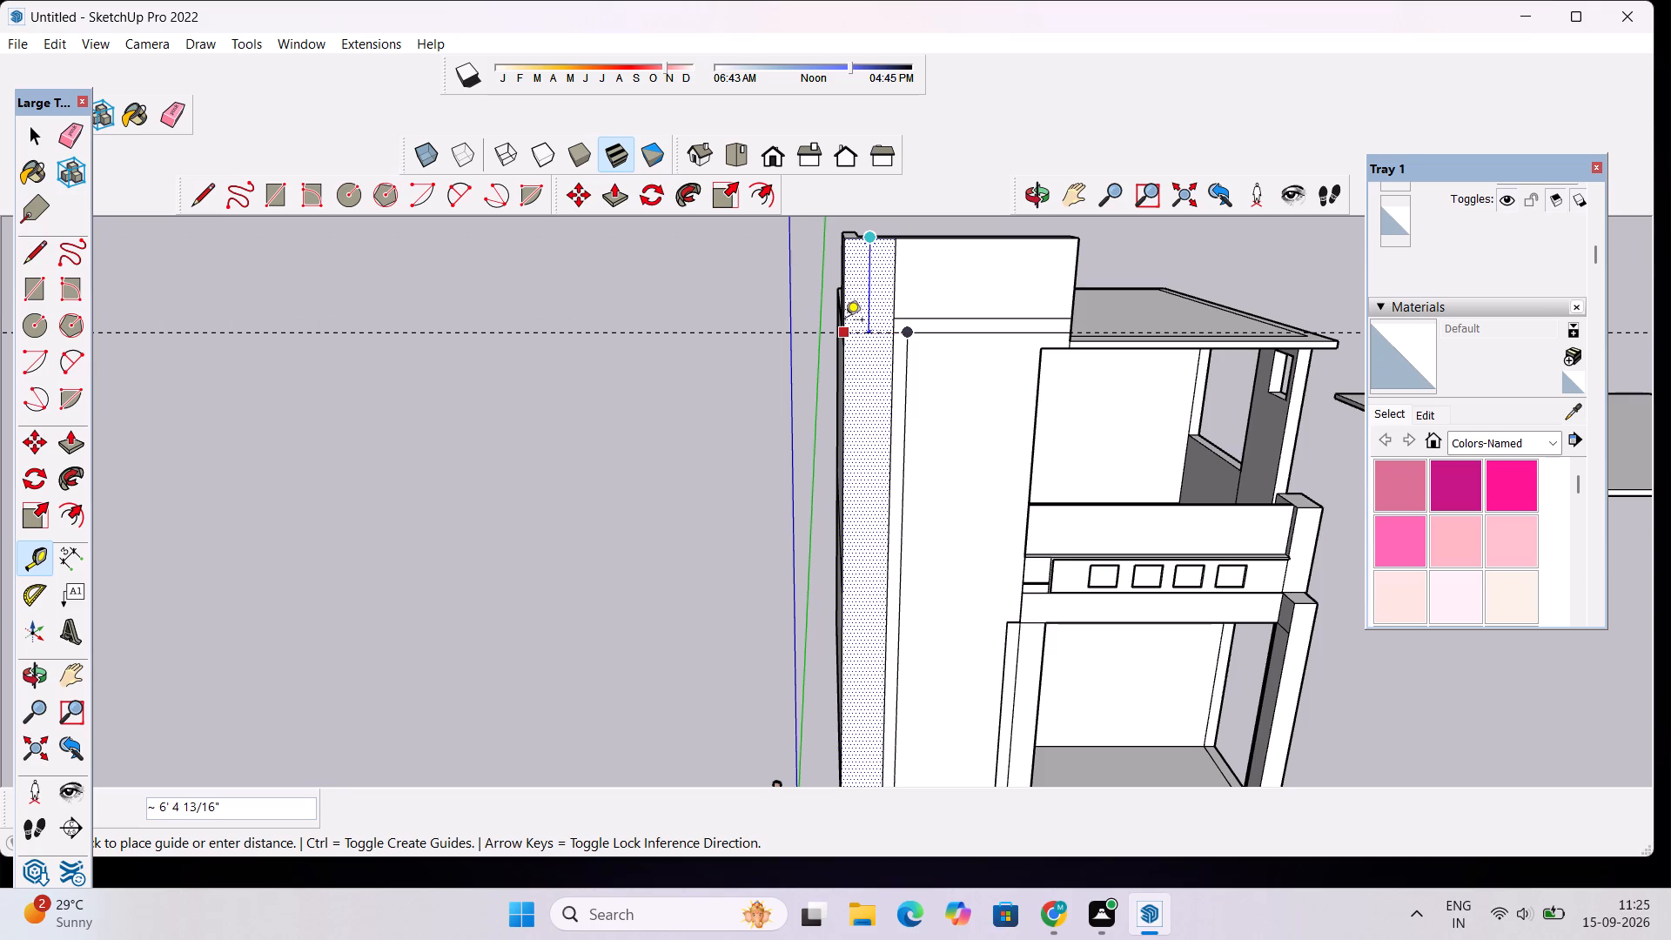
type("3'")
key("Return")
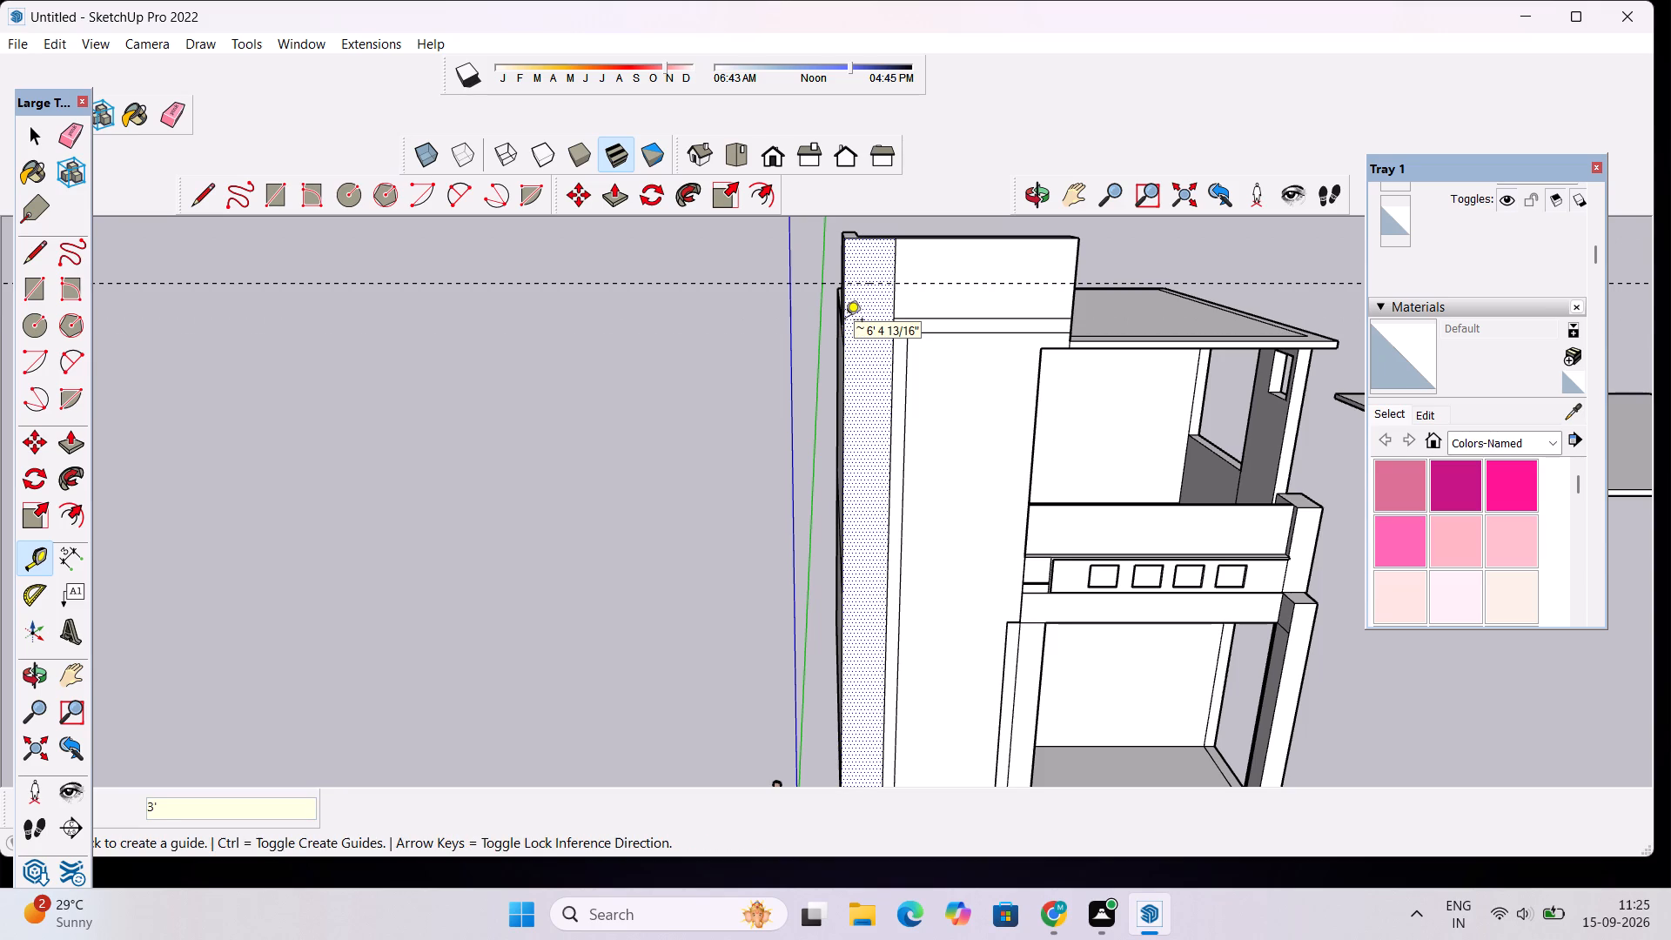
Place another horizontal guide about 33' 9" below the upper guide, near the base of the outer strip.
scroll(882, 291, "up", 6)
left_click(882, 275)
scroll(871, 327, "down", 2)
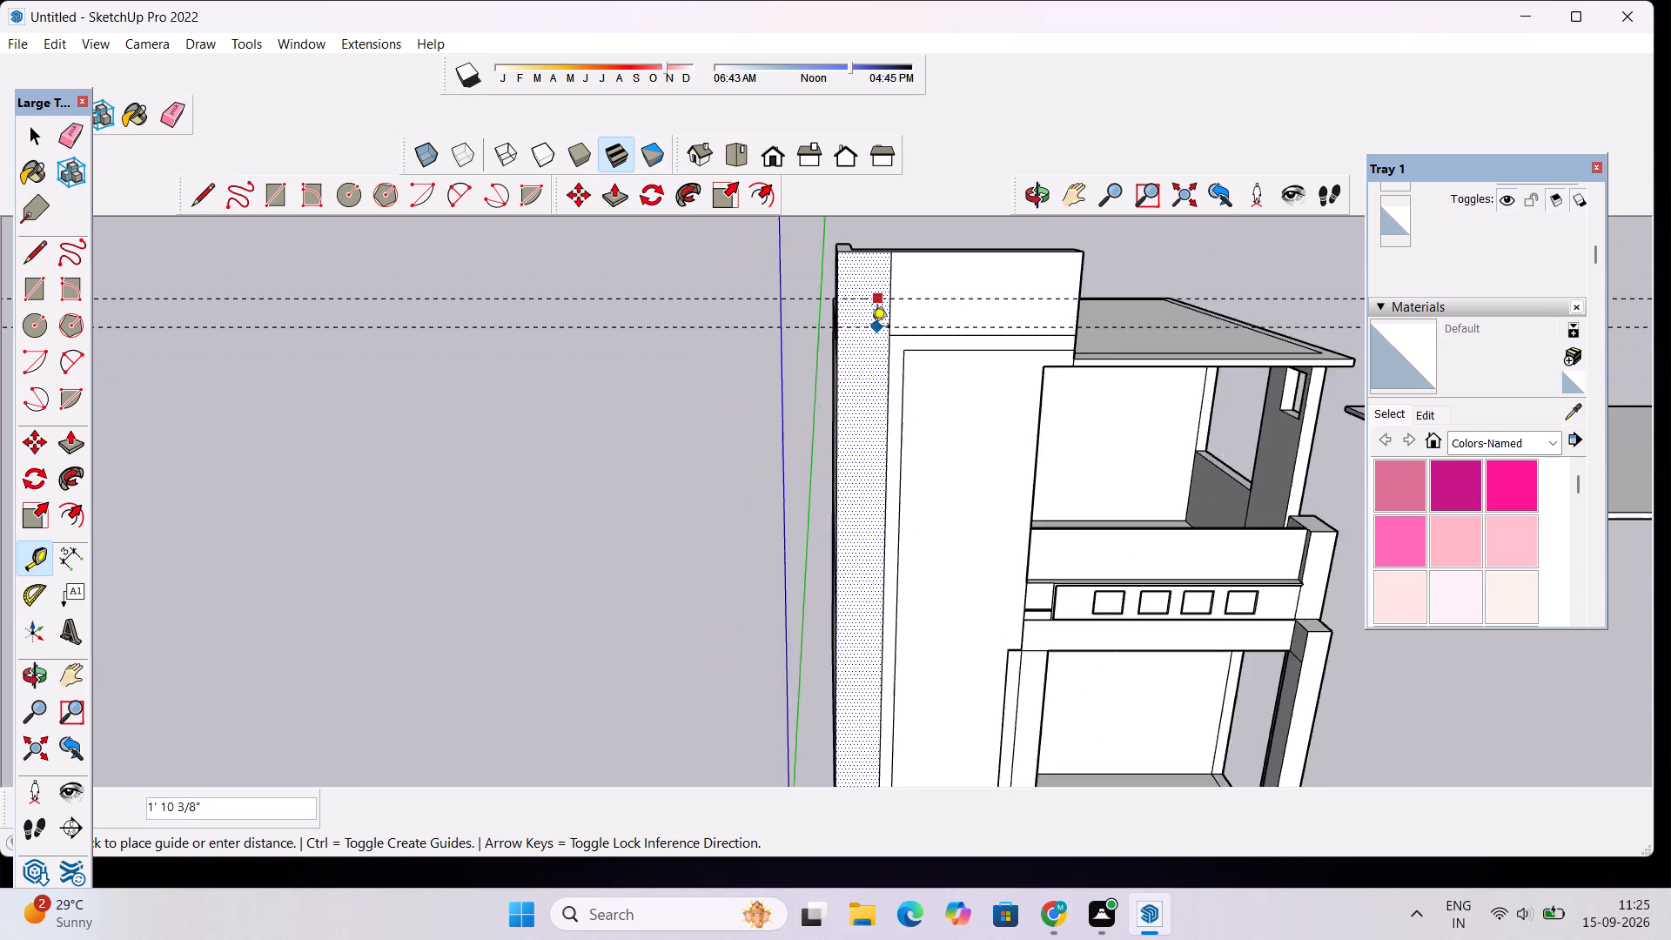
scroll(871, 327, "down", 16)
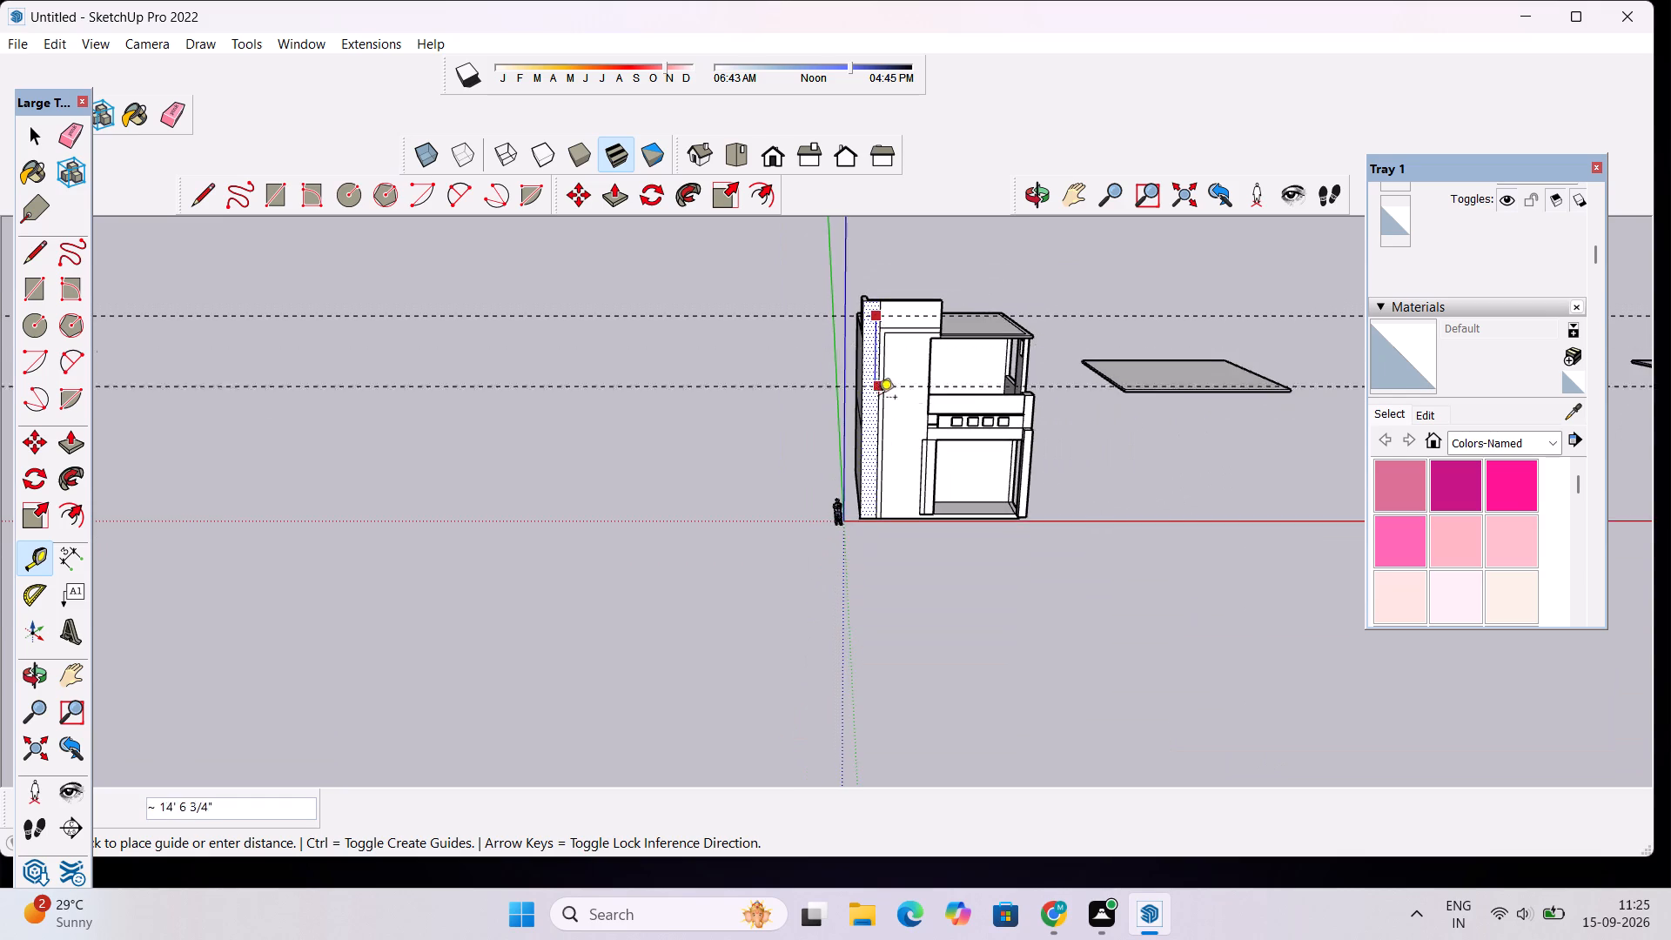
scroll(878, 417, "up", 6)
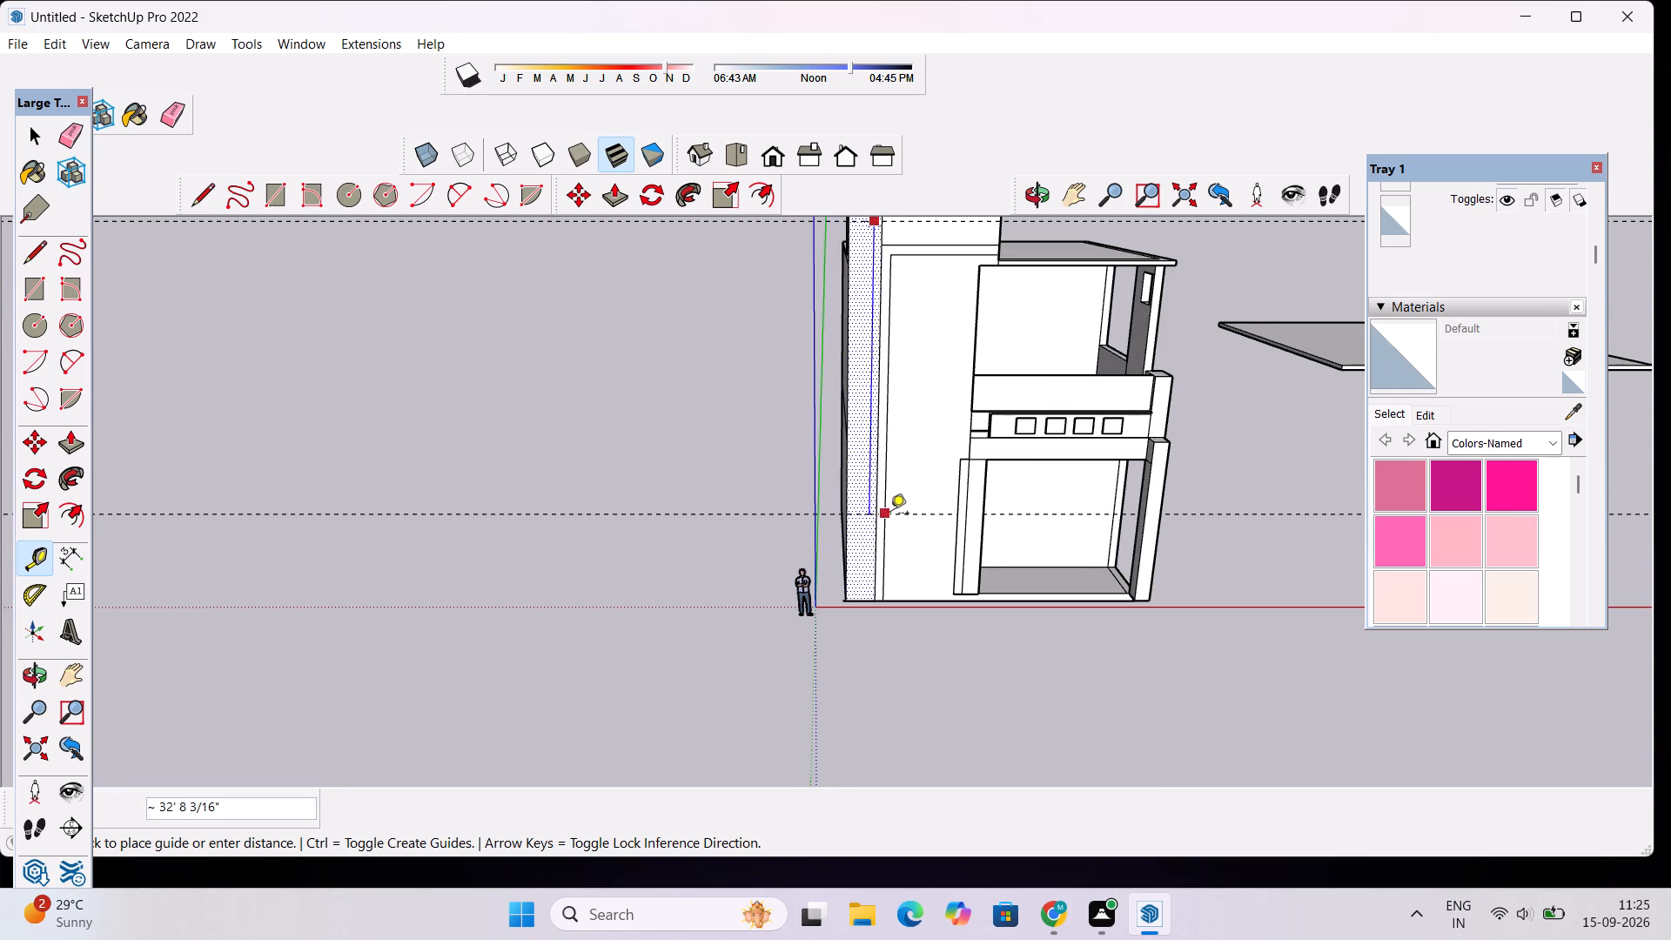
left_click(890, 522)
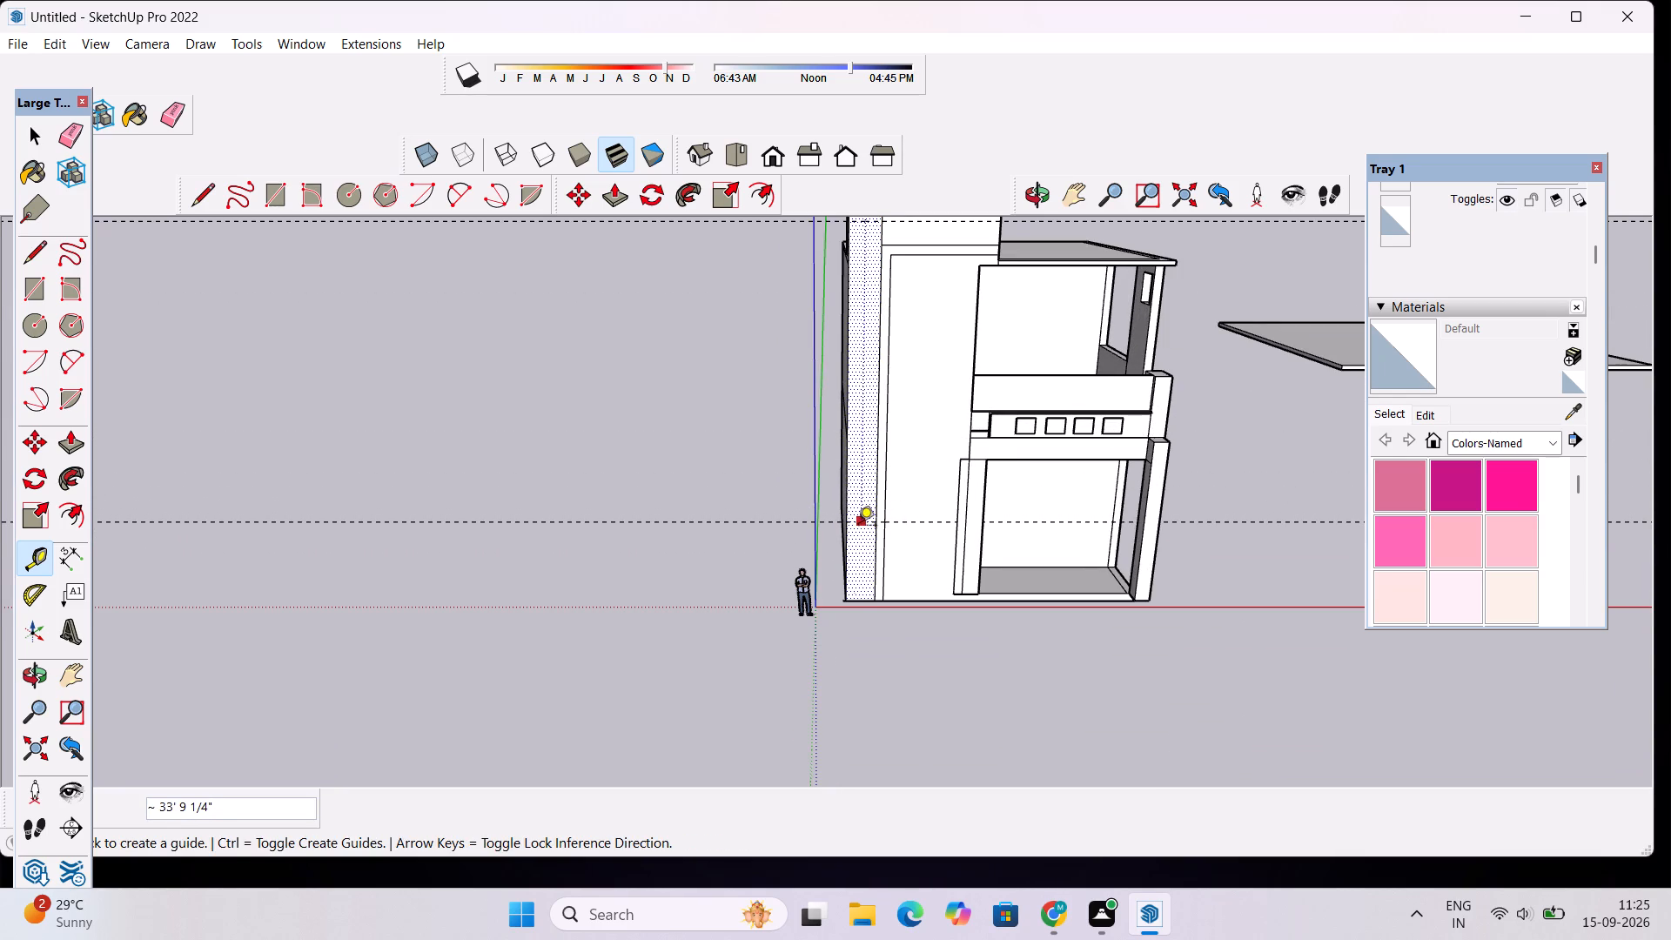
Place a horizontal guide 3' above the lower guide on the outer strip.
scroll(858, 522, "up", 7)
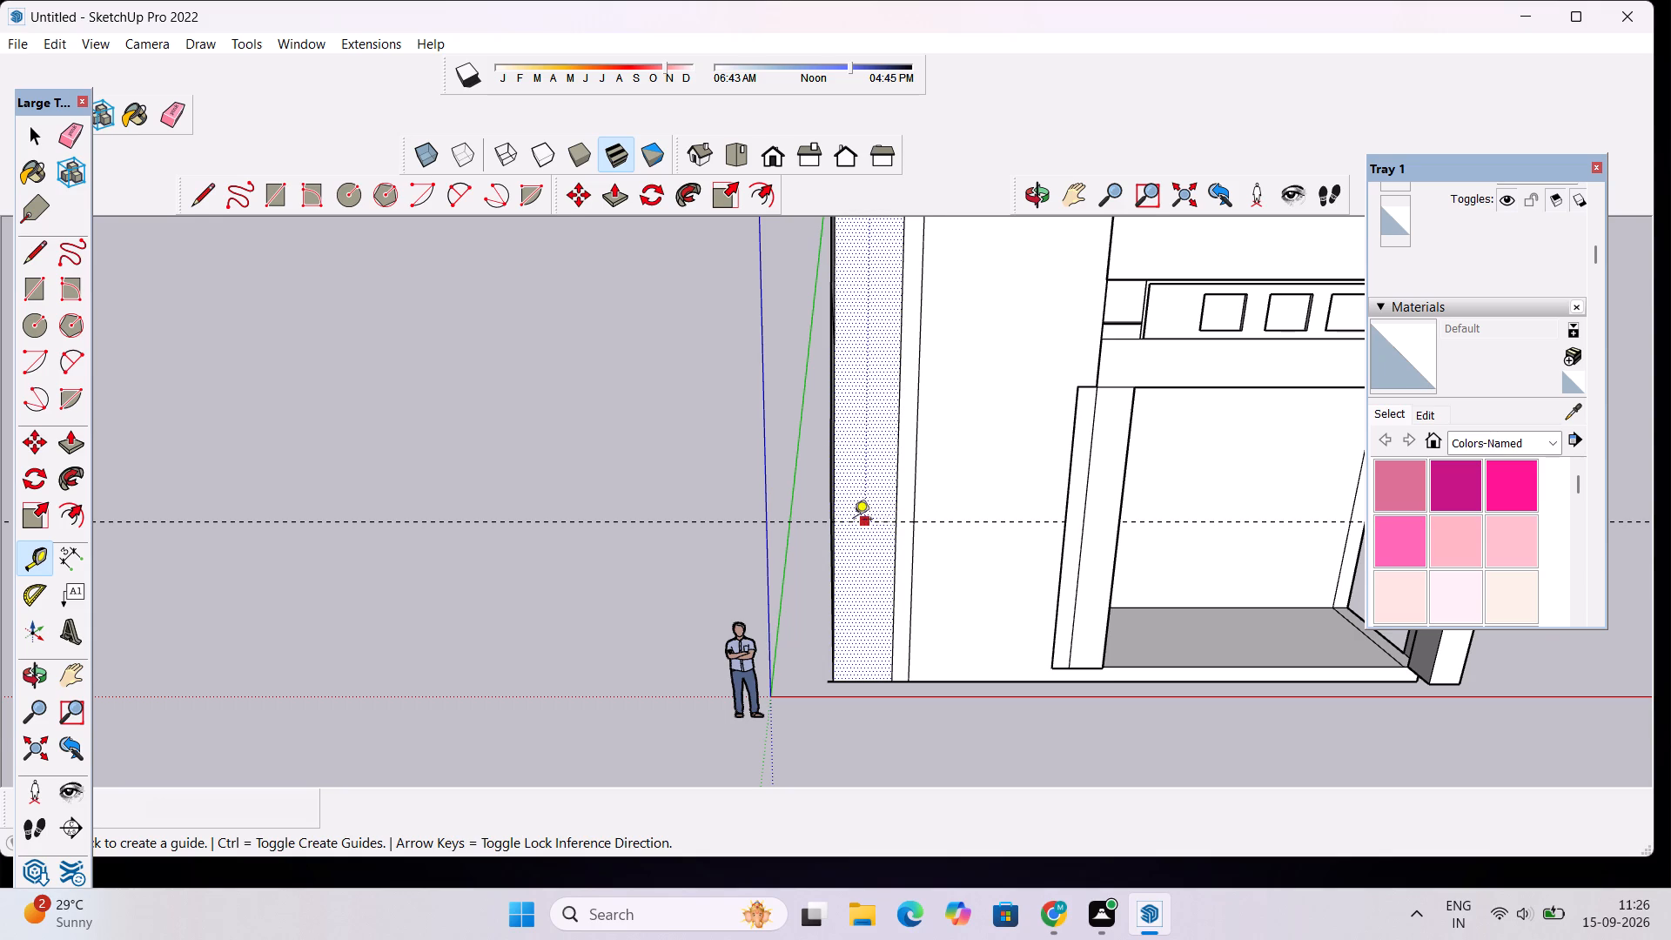
scroll(854, 520, "up", 3)
left_click(850, 522)
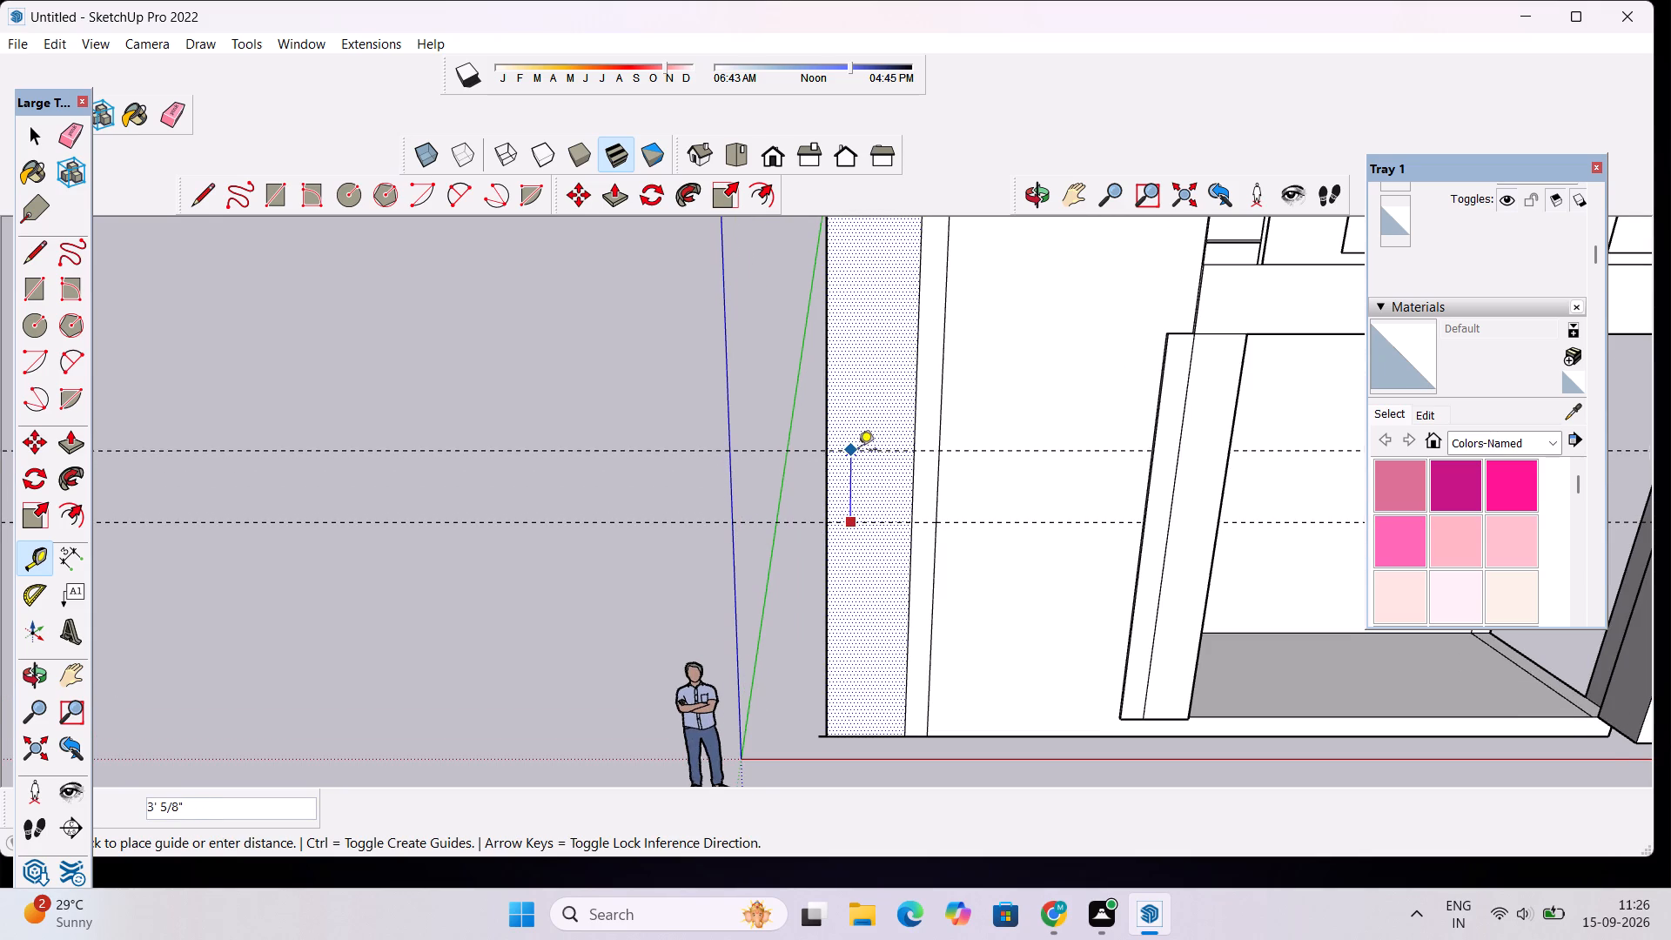
scroll(858, 451, "down", 1)
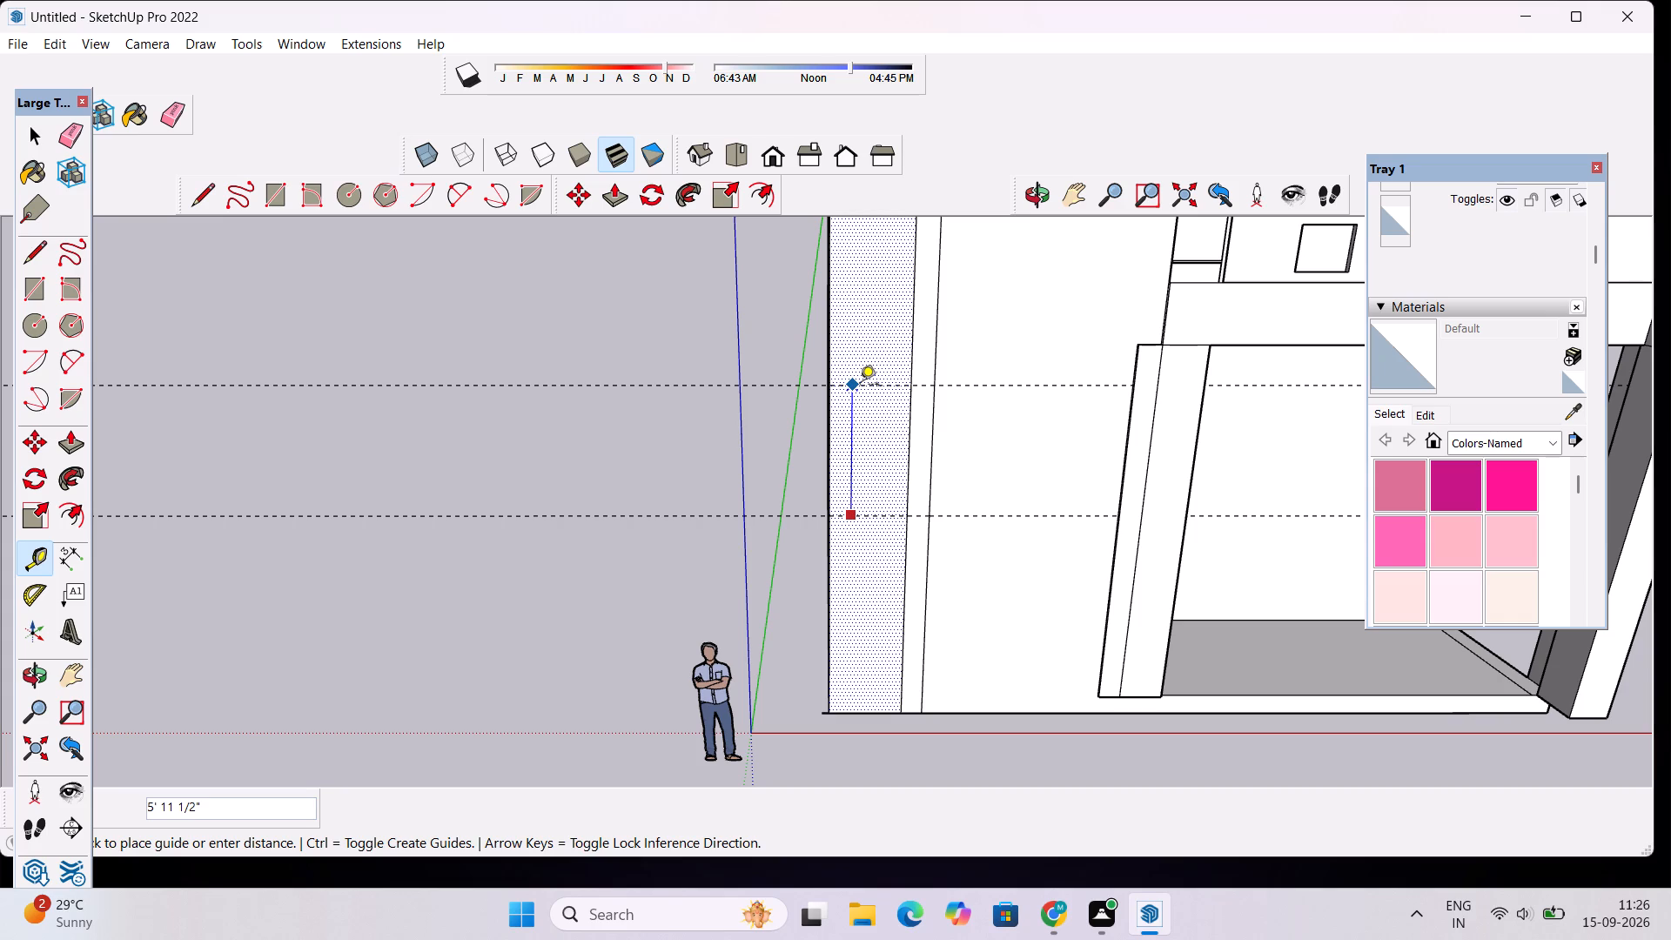
scroll(870, 384, "down", 1)
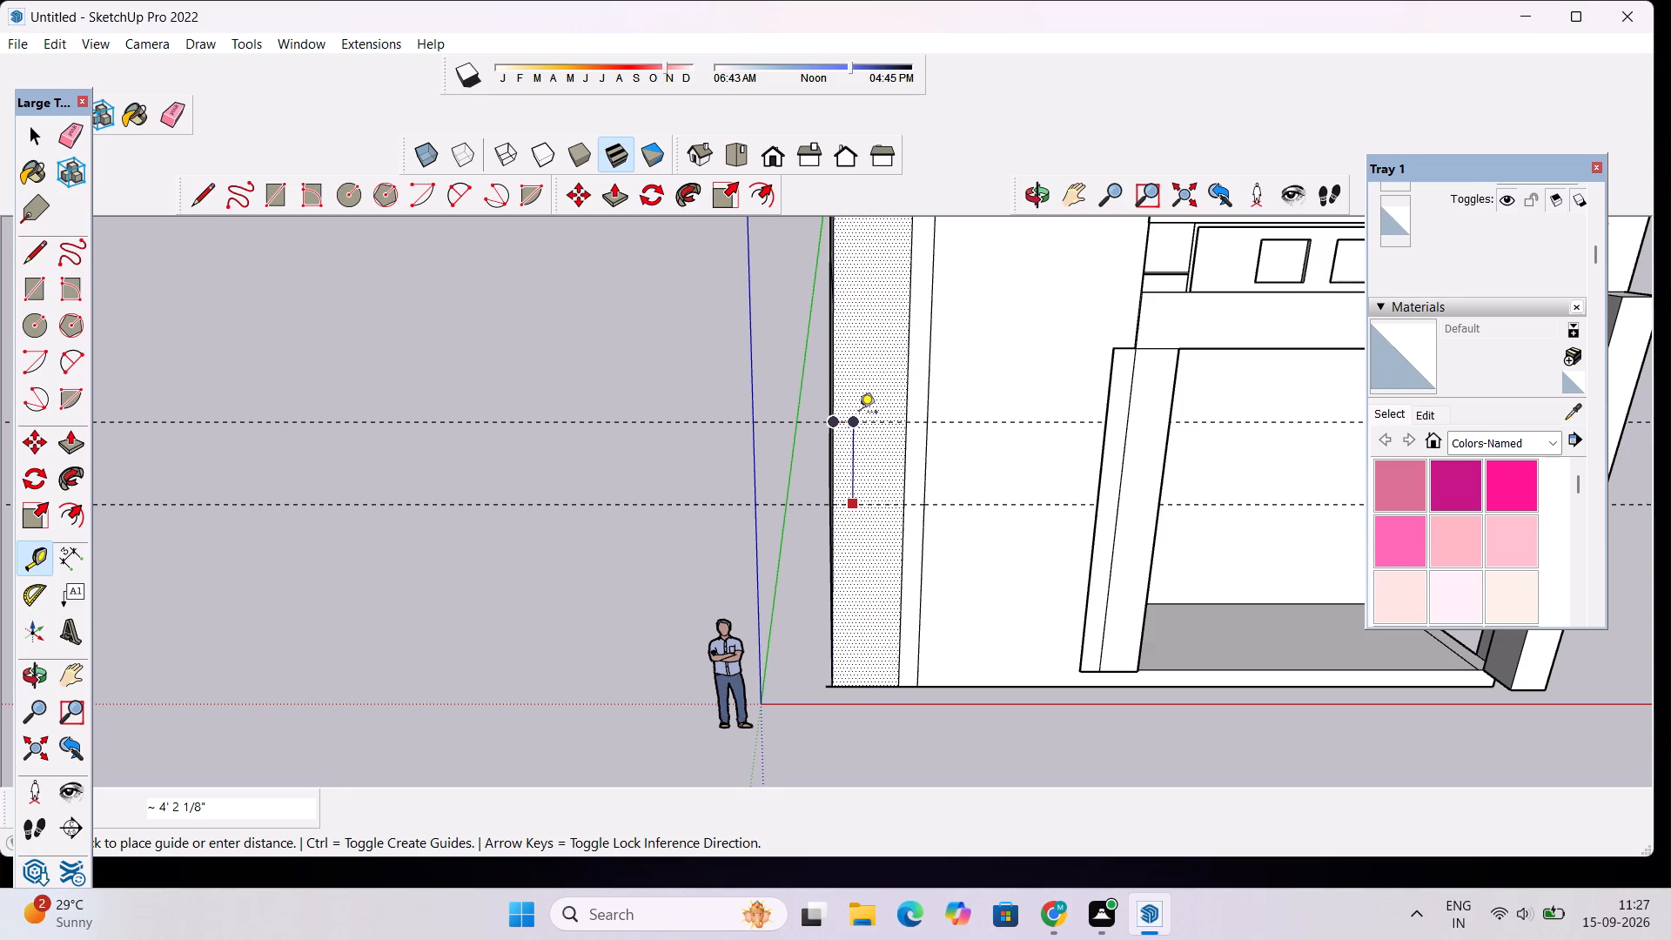
type("3'")
key("Return")
scroll(872, 458, "down", 12)
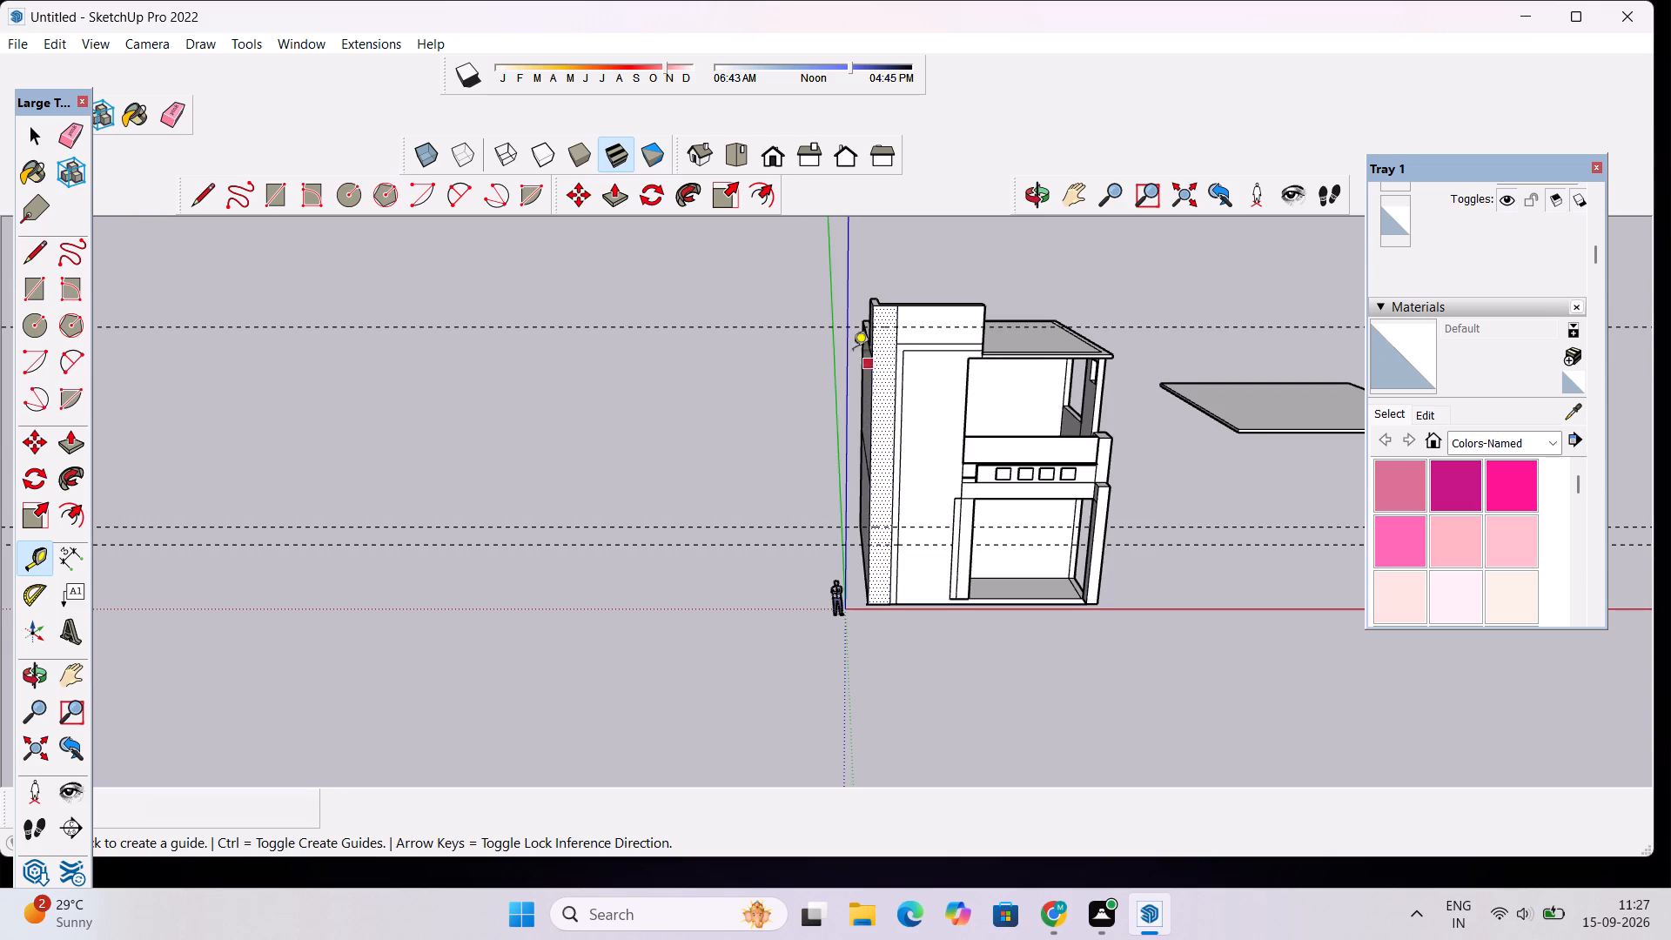
Place a vertical guide 9" inside the outer edge of the front wall's outer strip.
scroll(886, 336, "up", 7)
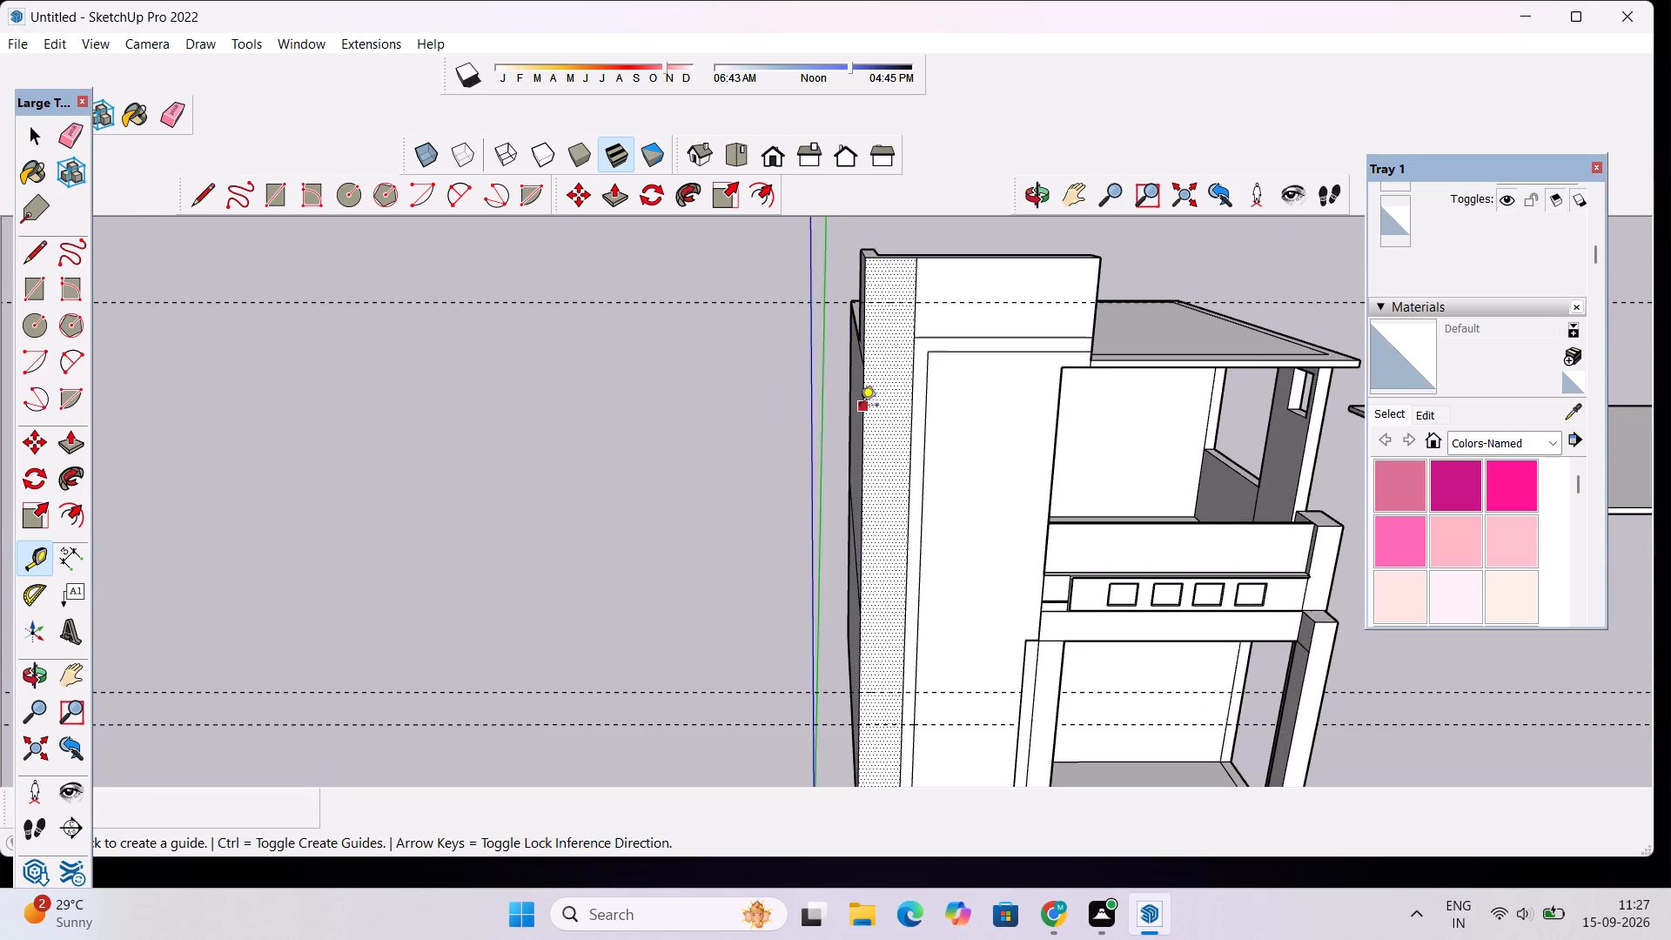
scroll(869, 375, "down", 2)
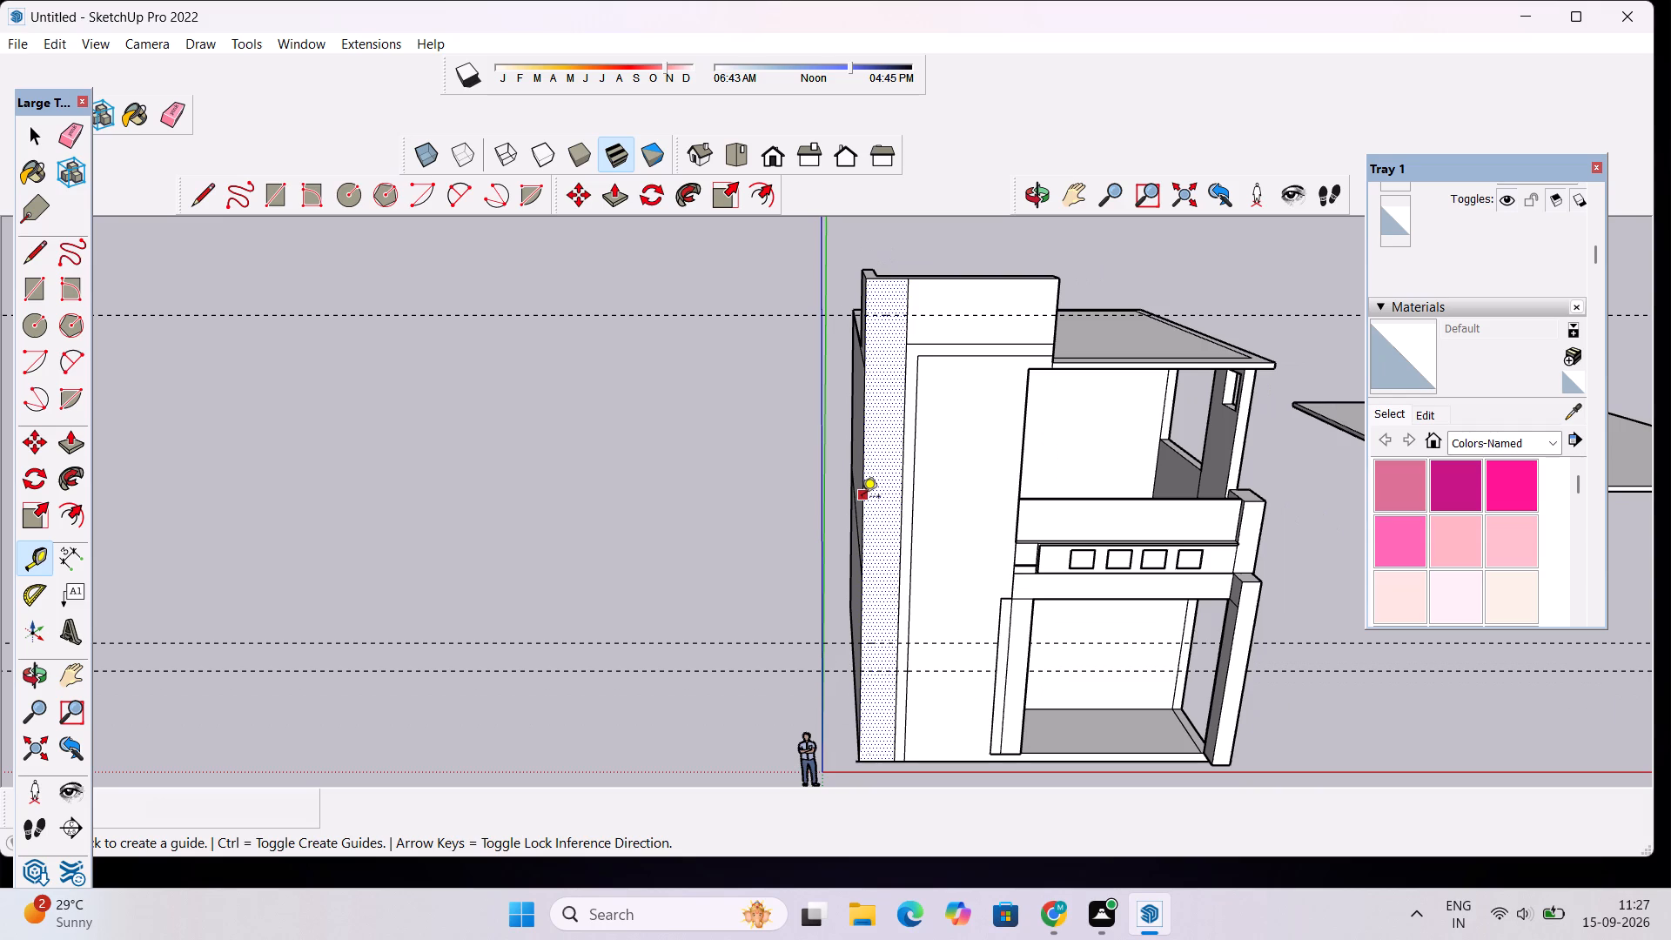
scroll(899, 567, "up", 5)
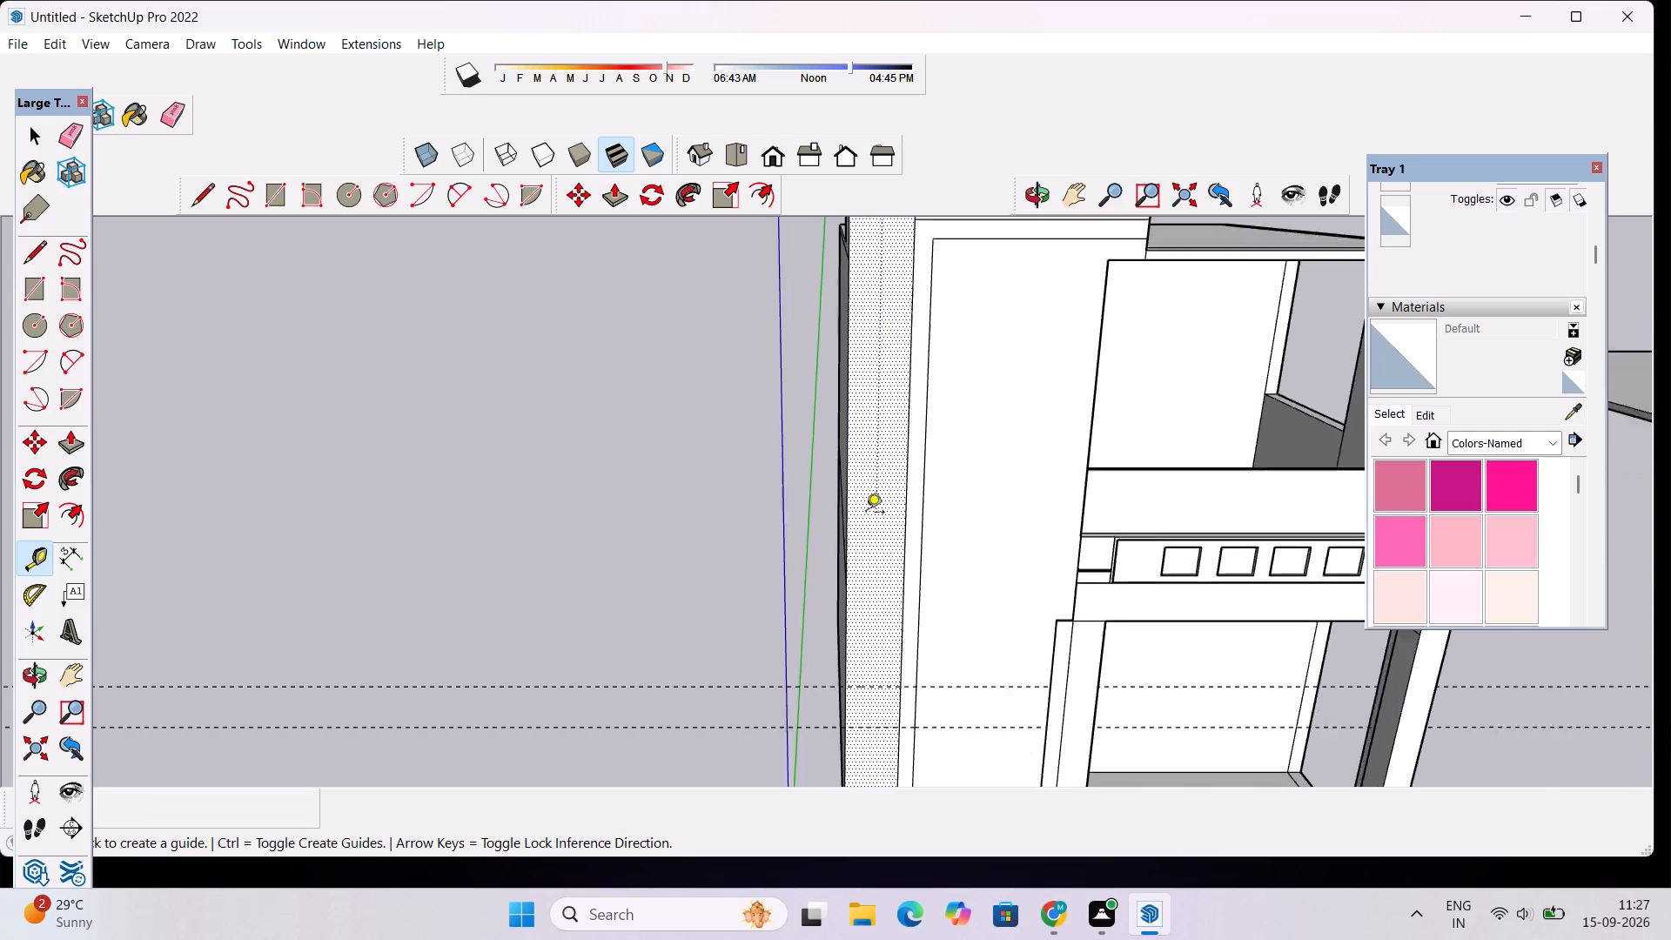
scroll(866, 514, "up", 1)
left_click(842, 503)
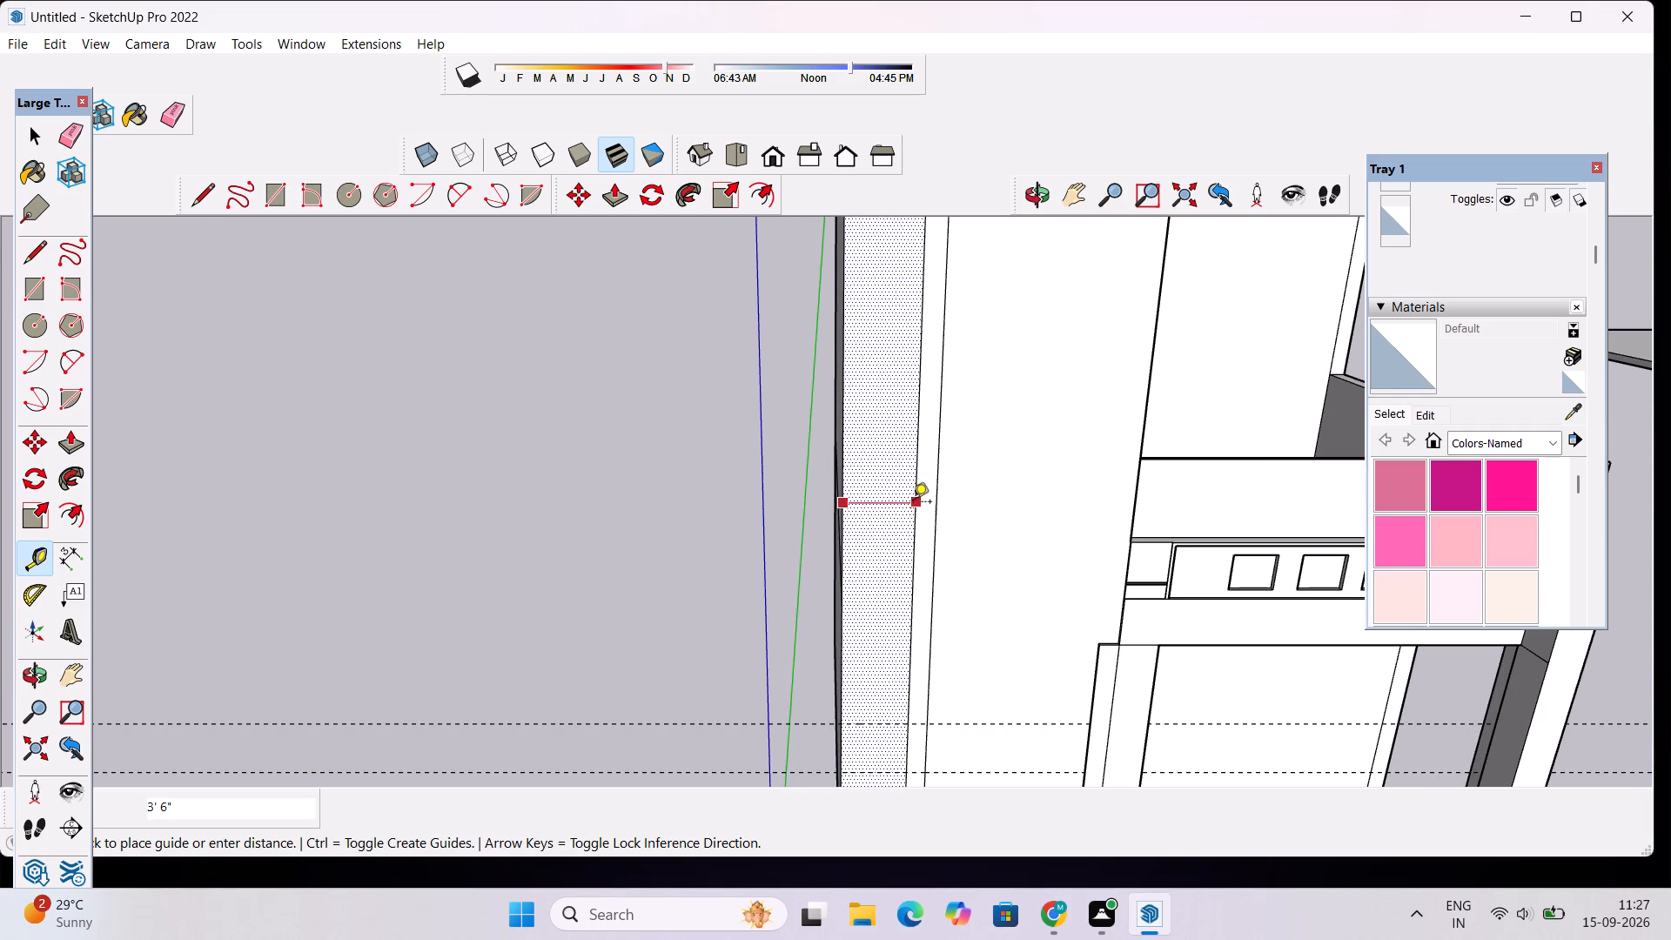
scroll(862, 503, "up", 3)
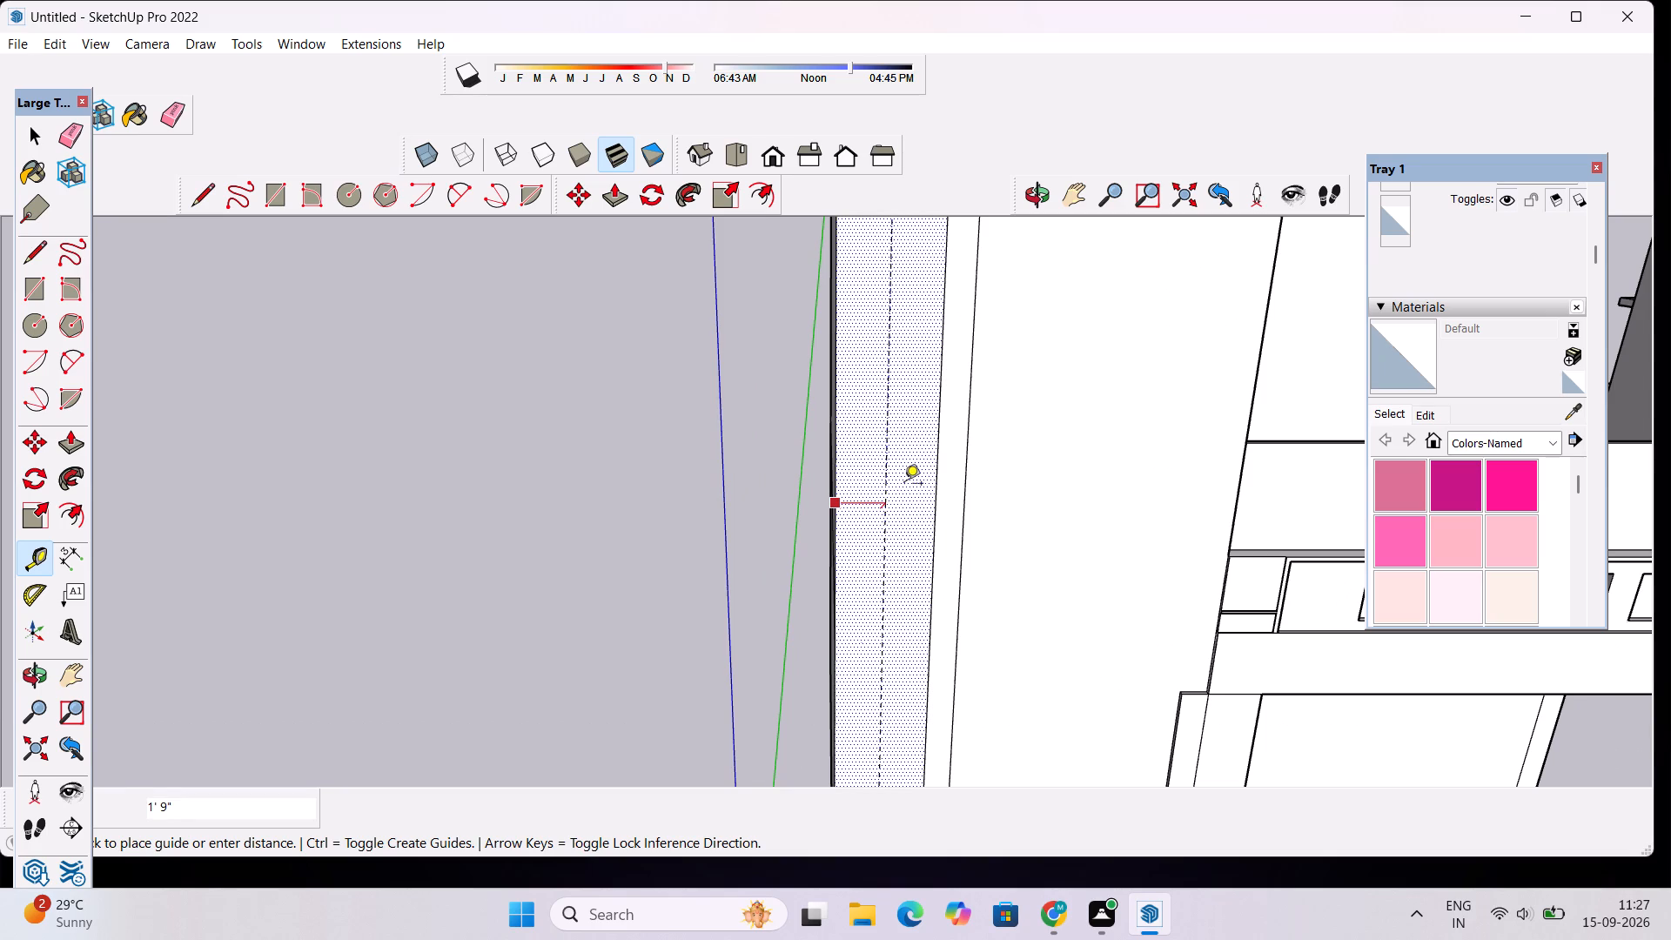
type("9\"")
key("Return")
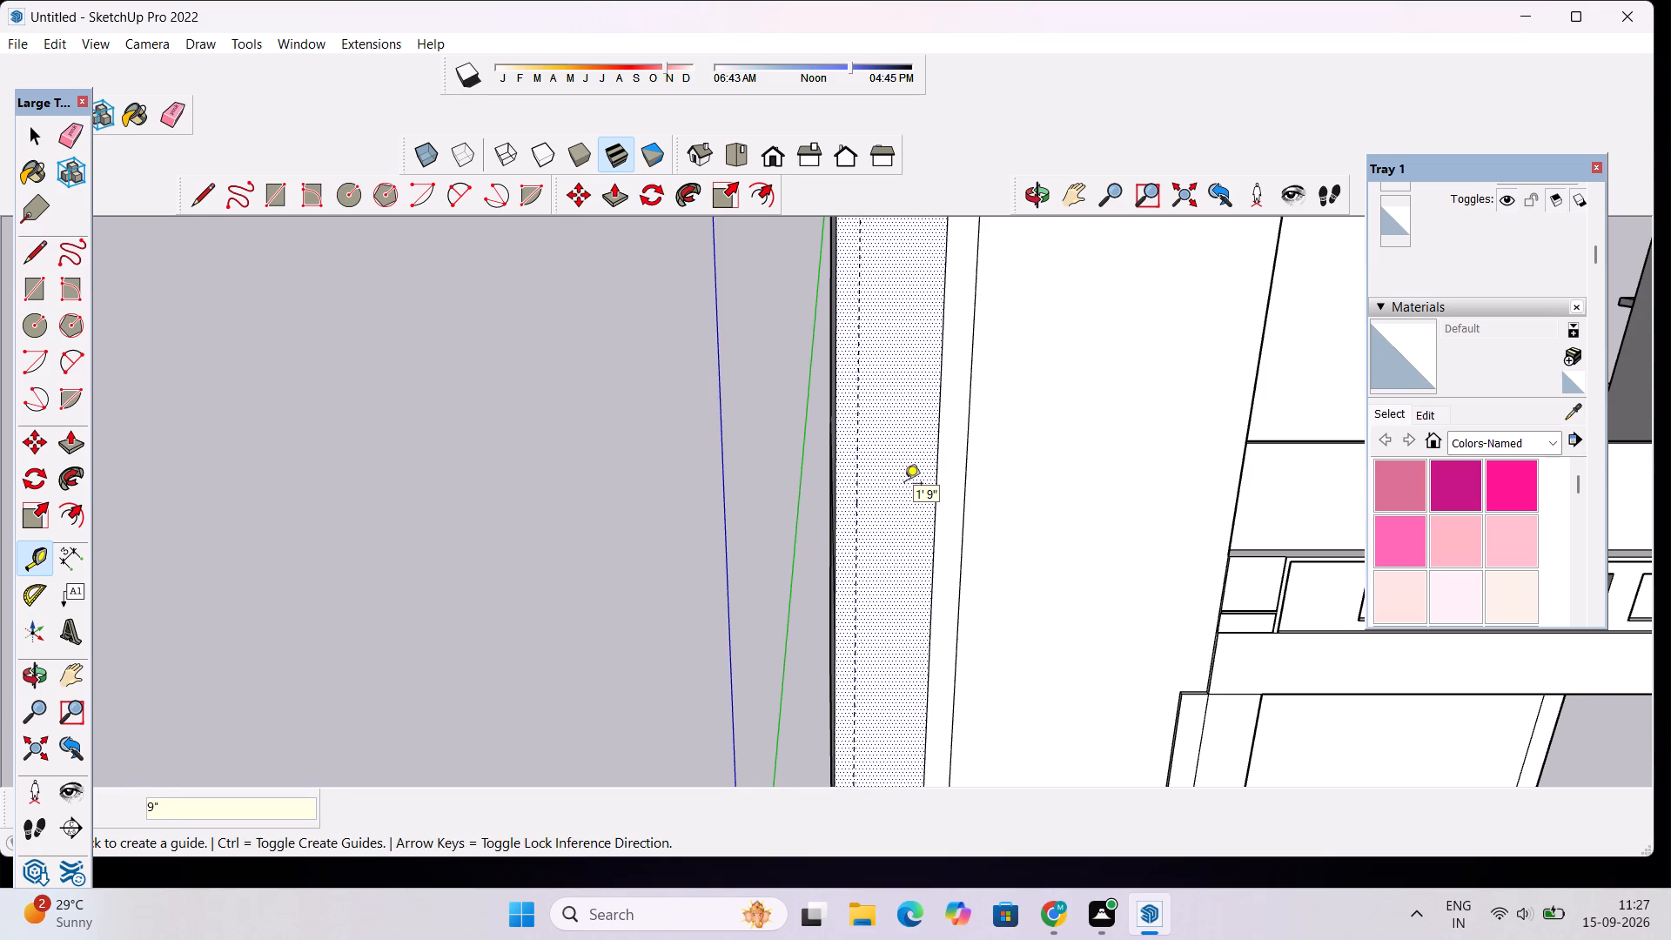
Place a second vertical guide on the outer strip, 9" in from its inner edge.
scroll(902, 487, "down", 3)
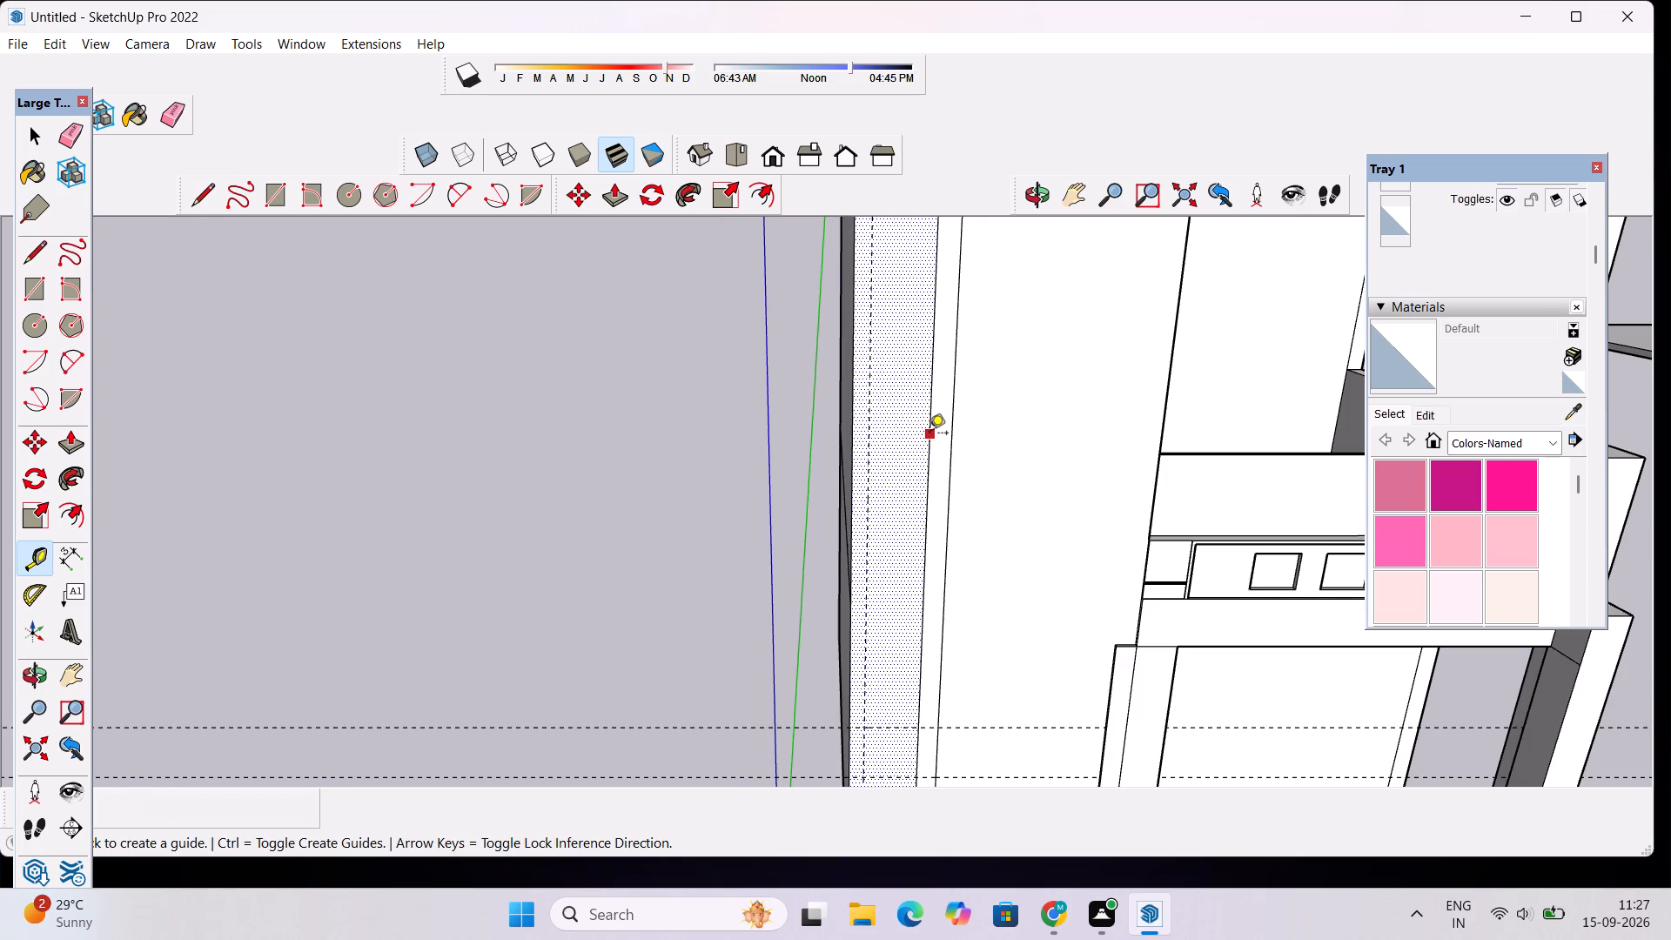
left_click(929, 434)
type("9\"")
key("Return")
Draw a rectangle about 30' 9" by 2' on the outer strip between the vertical guides, from the top guide to the upper of the two lower guides.
scroll(872, 517, "down", 7)
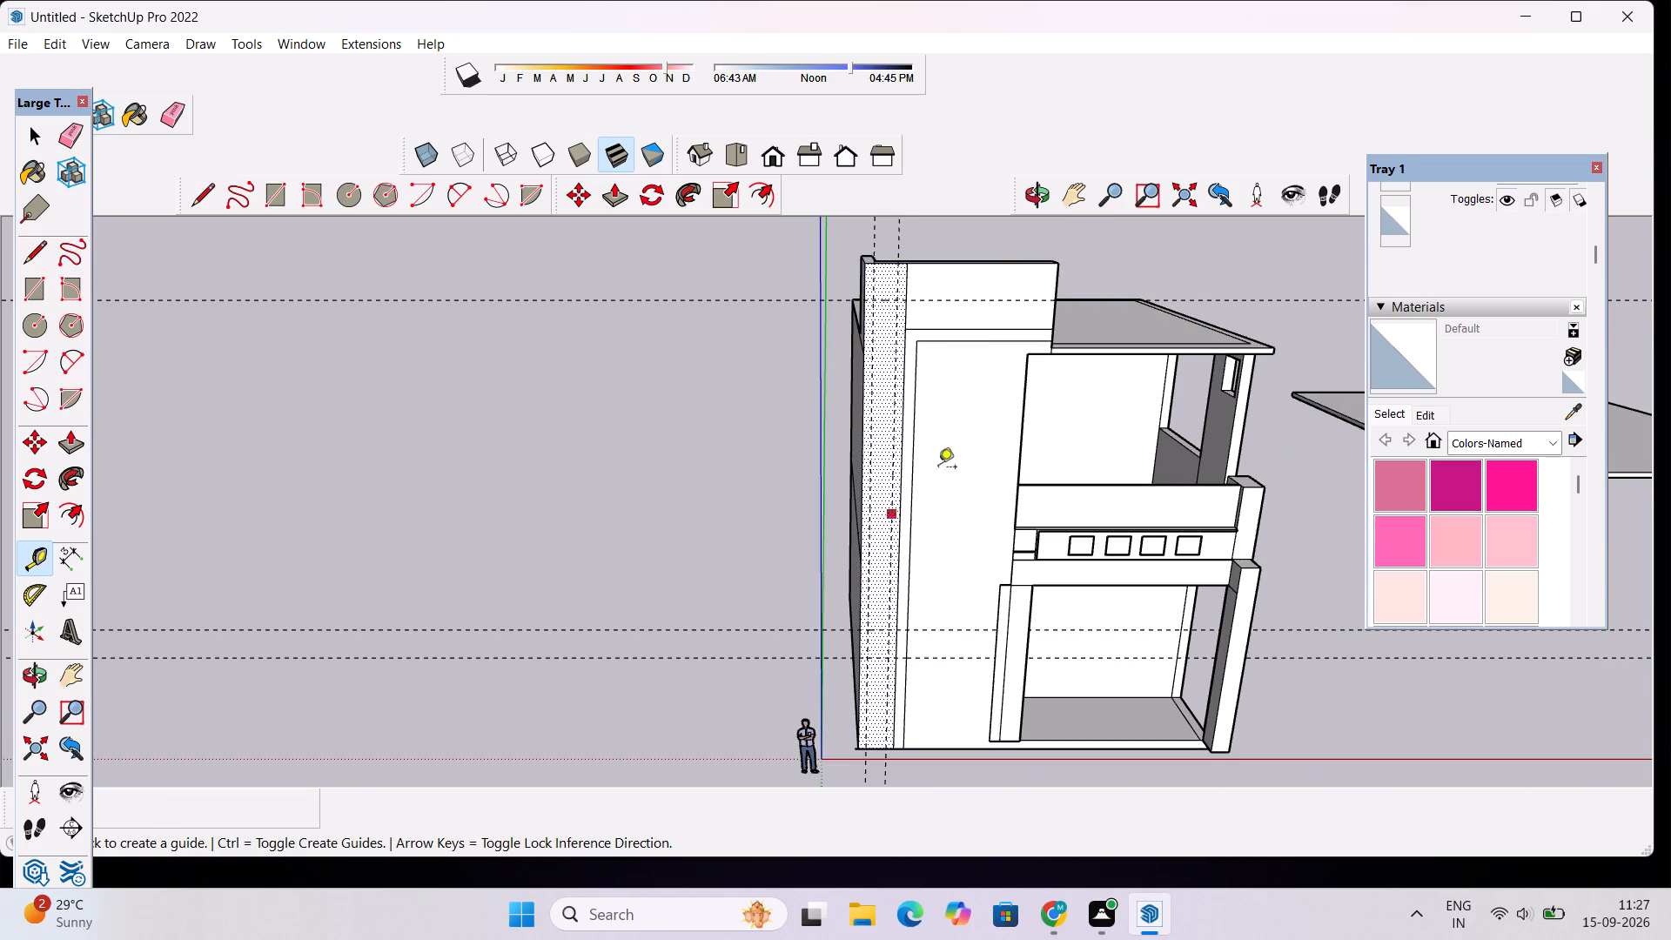
left_click(1034, 194)
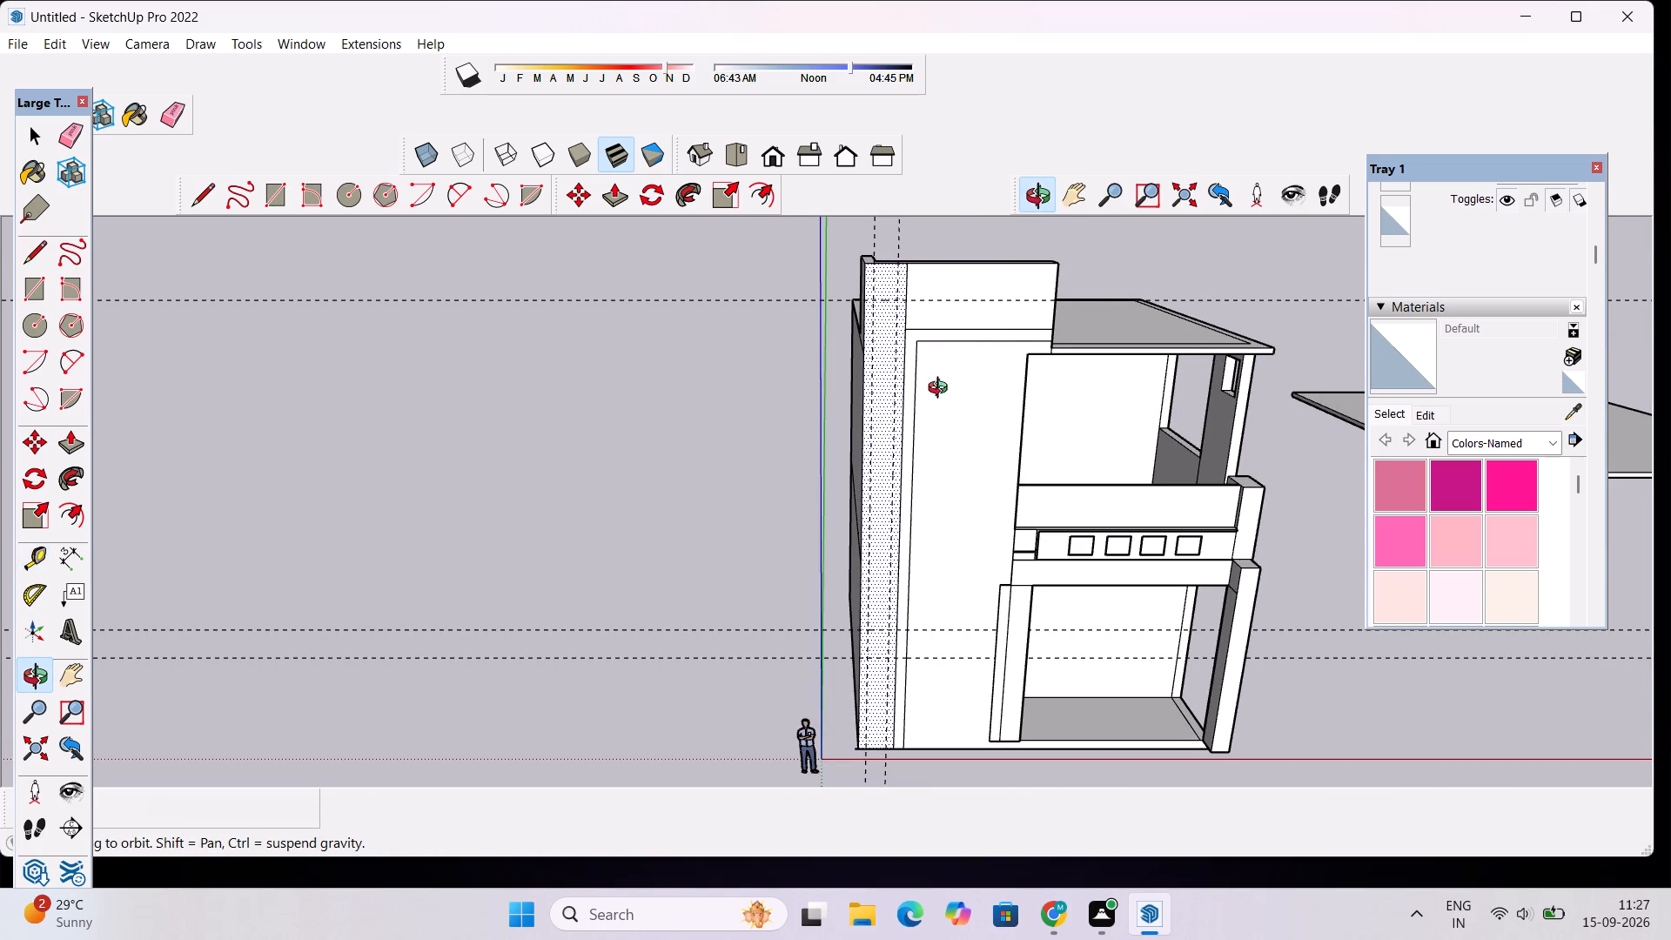
left_click_drag(936, 351, 935, 318)
scroll(859, 262, "up", 3)
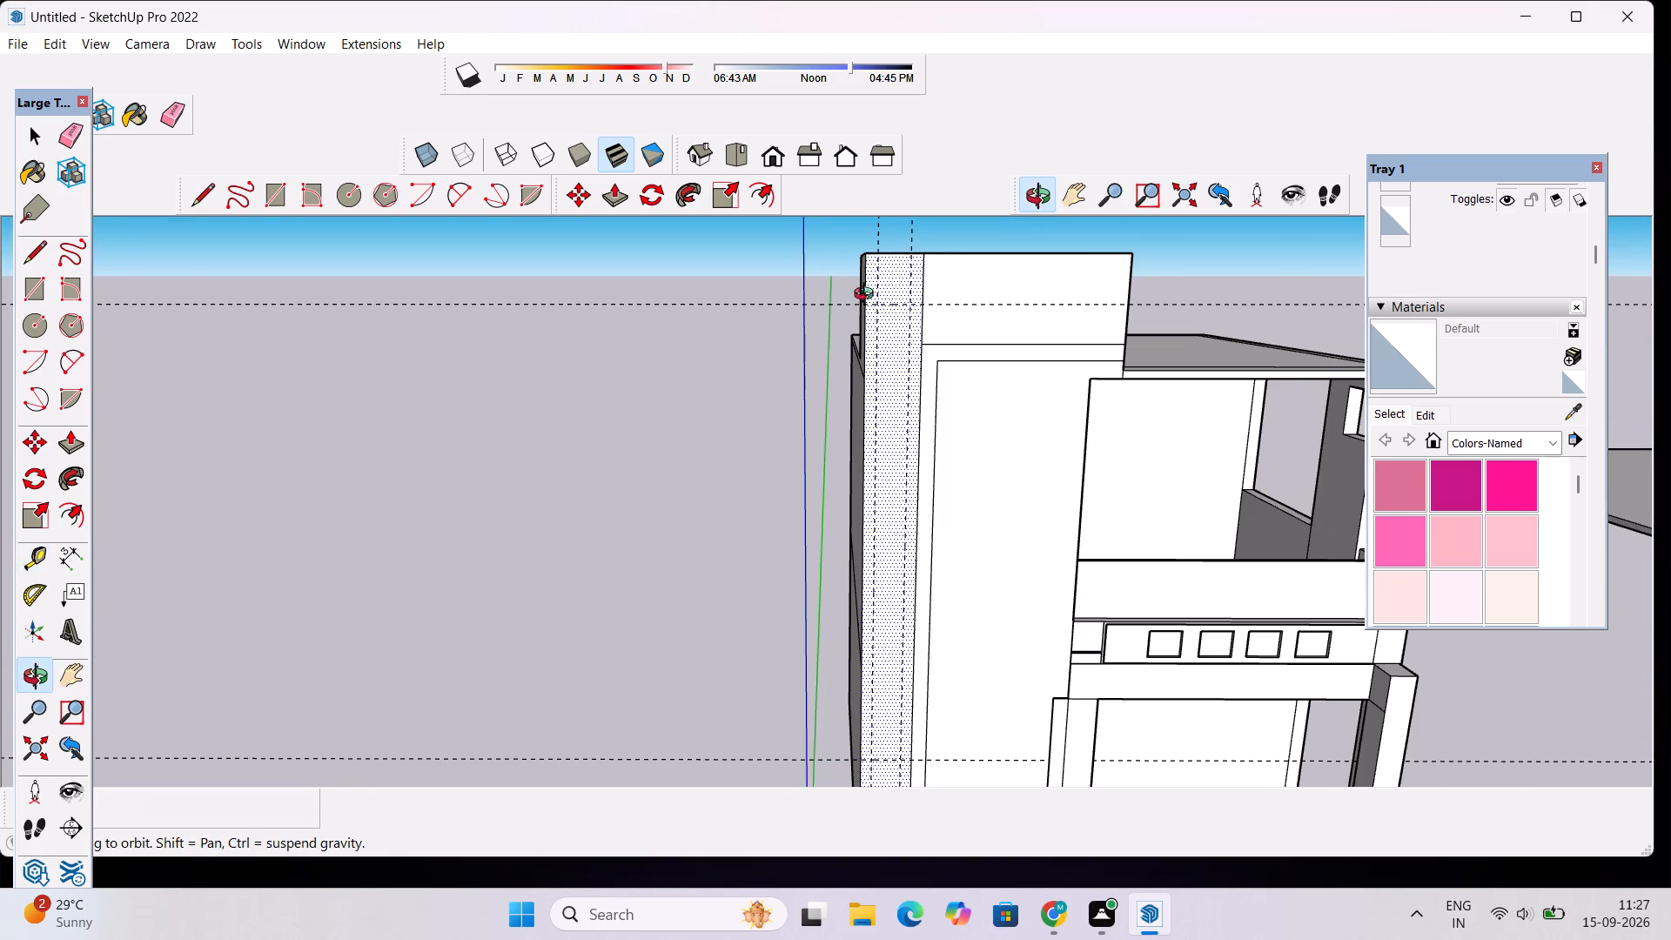
scroll(911, 365, "up", 2)
key("r")
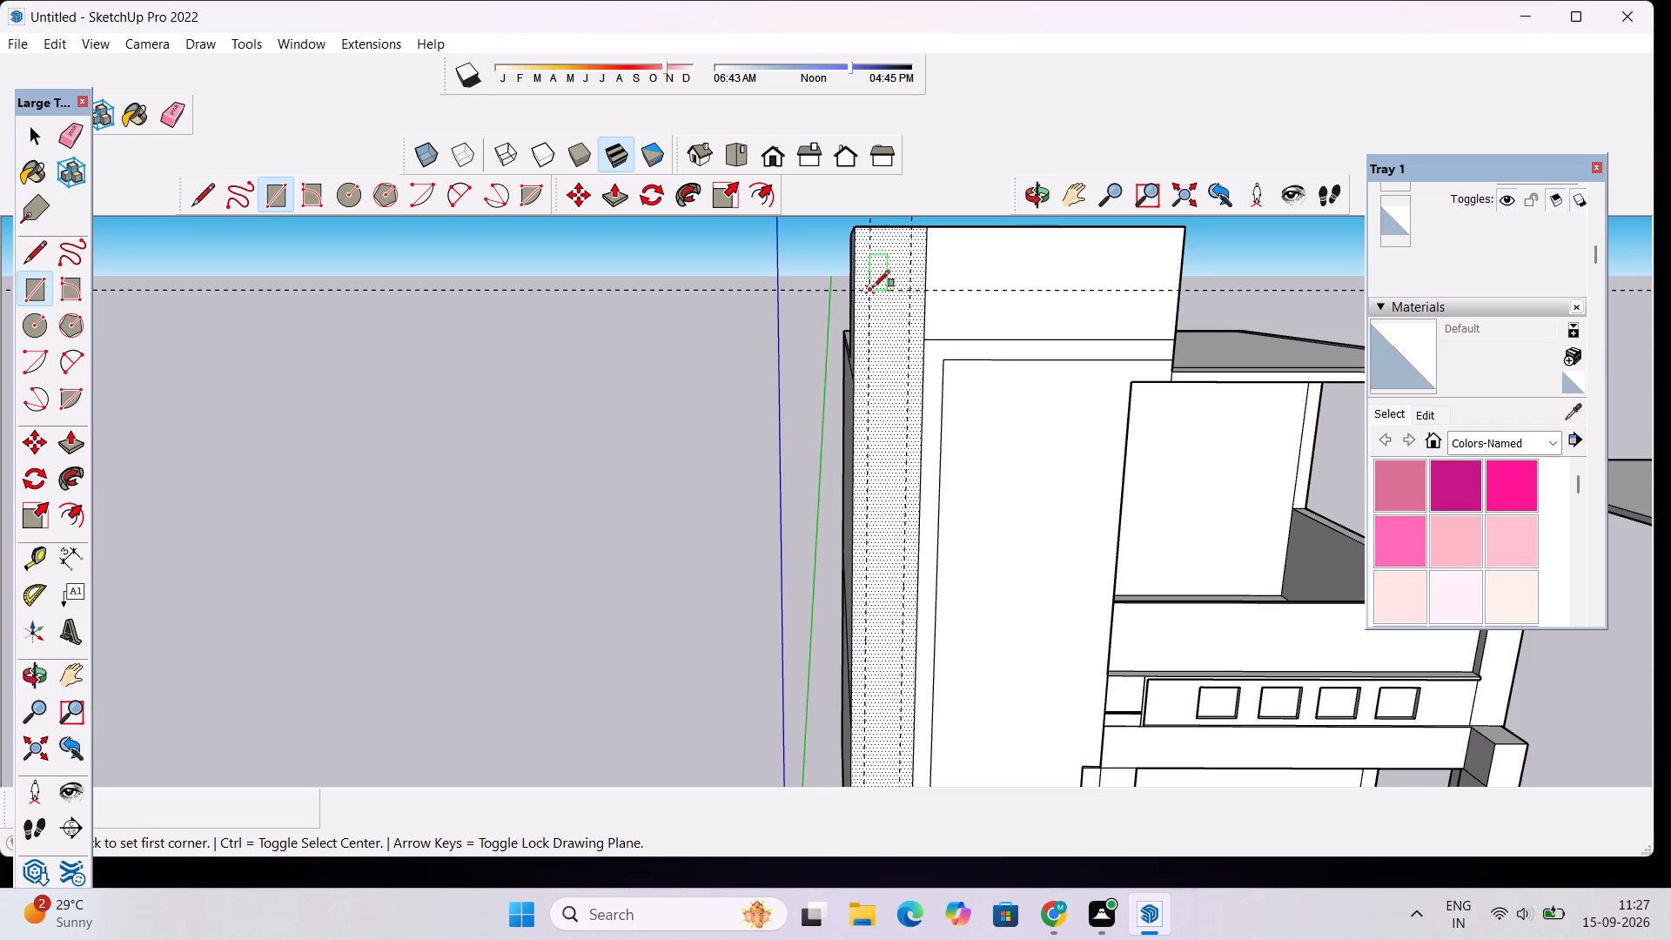
left_click(872, 289)
scroll(874, 285, "down", 9)
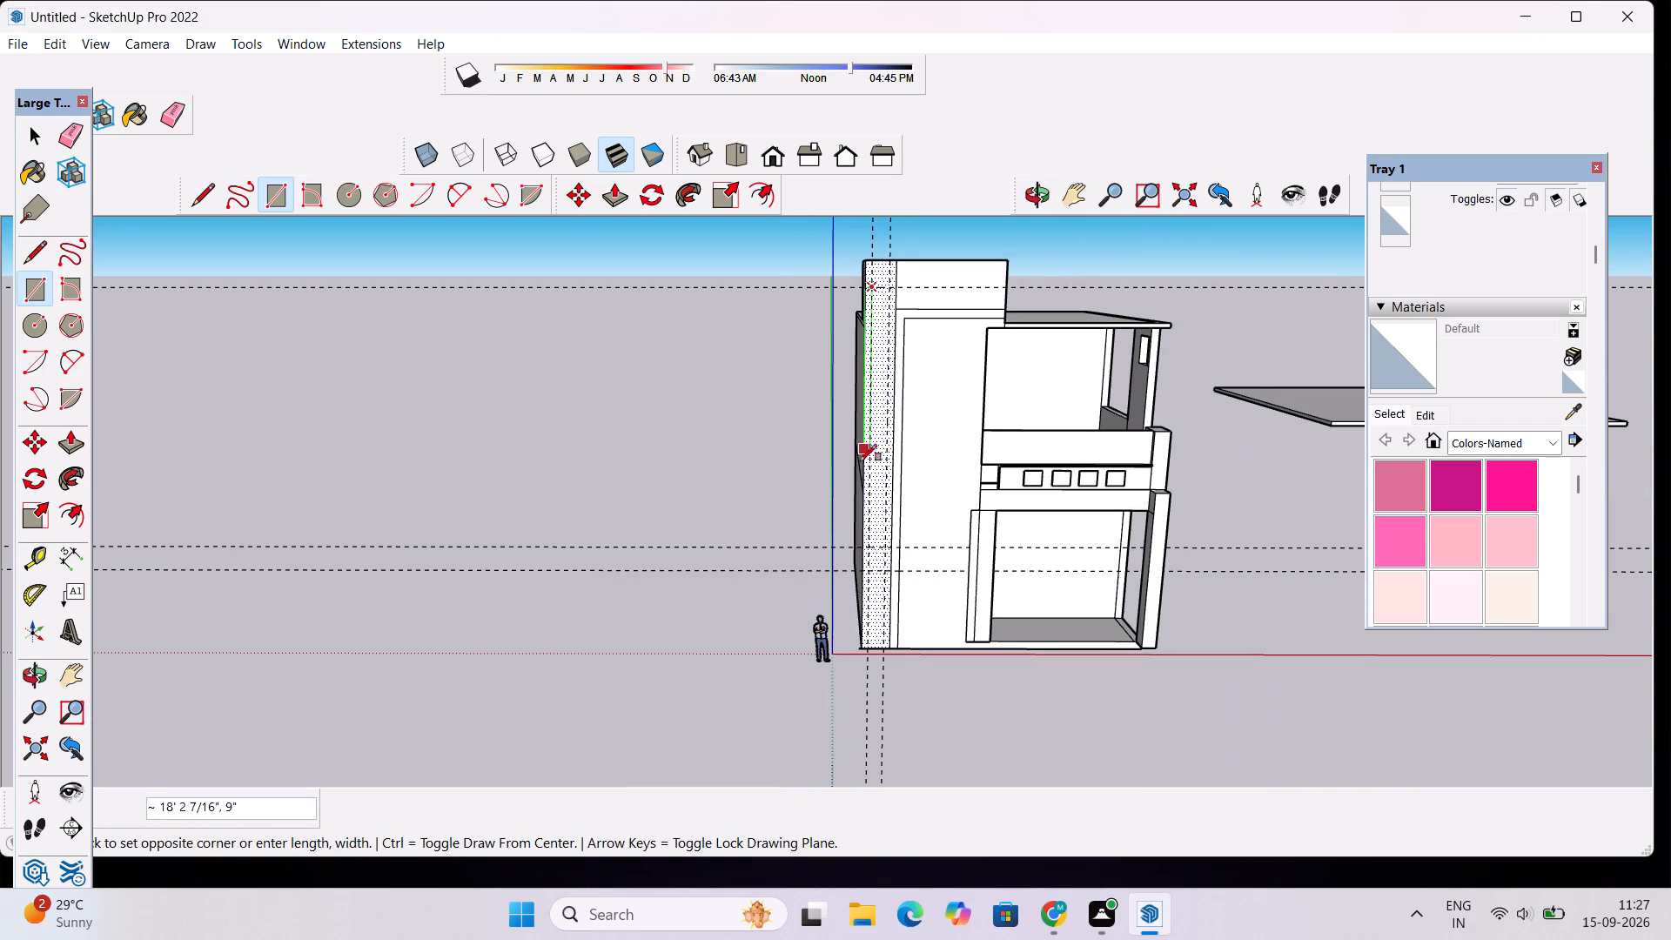
scroll(873, 575, "up", 2)
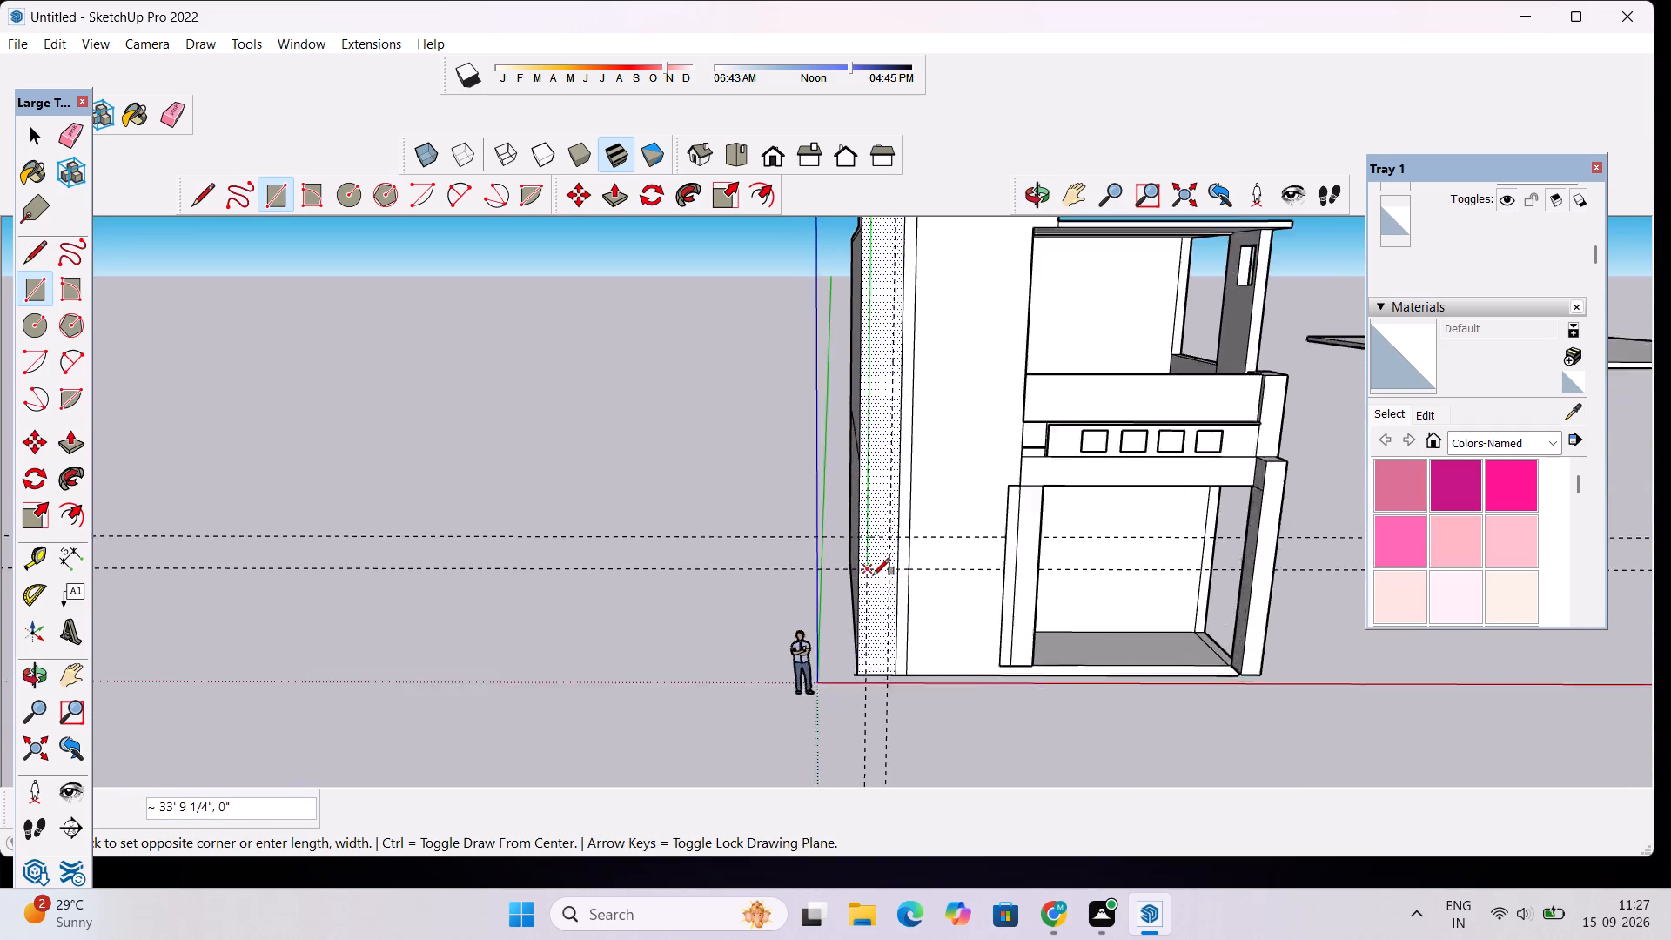
scroll(873, 575, "up", 5)
left_click(900, 517)
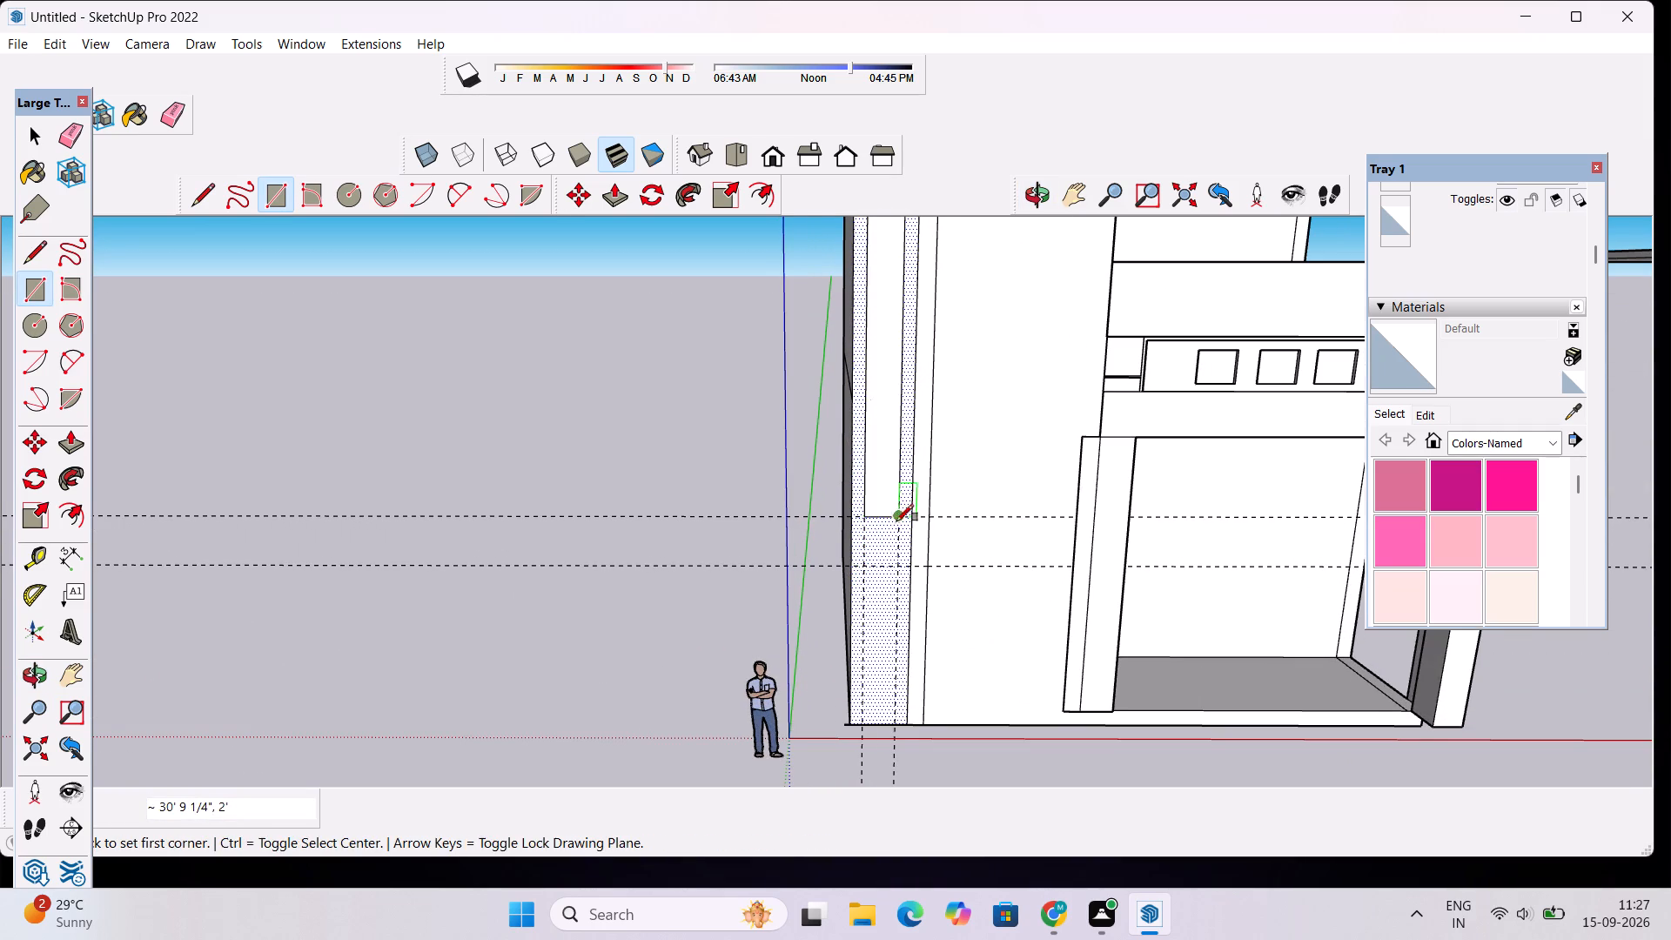
scroll(873, 538, "down", 1)
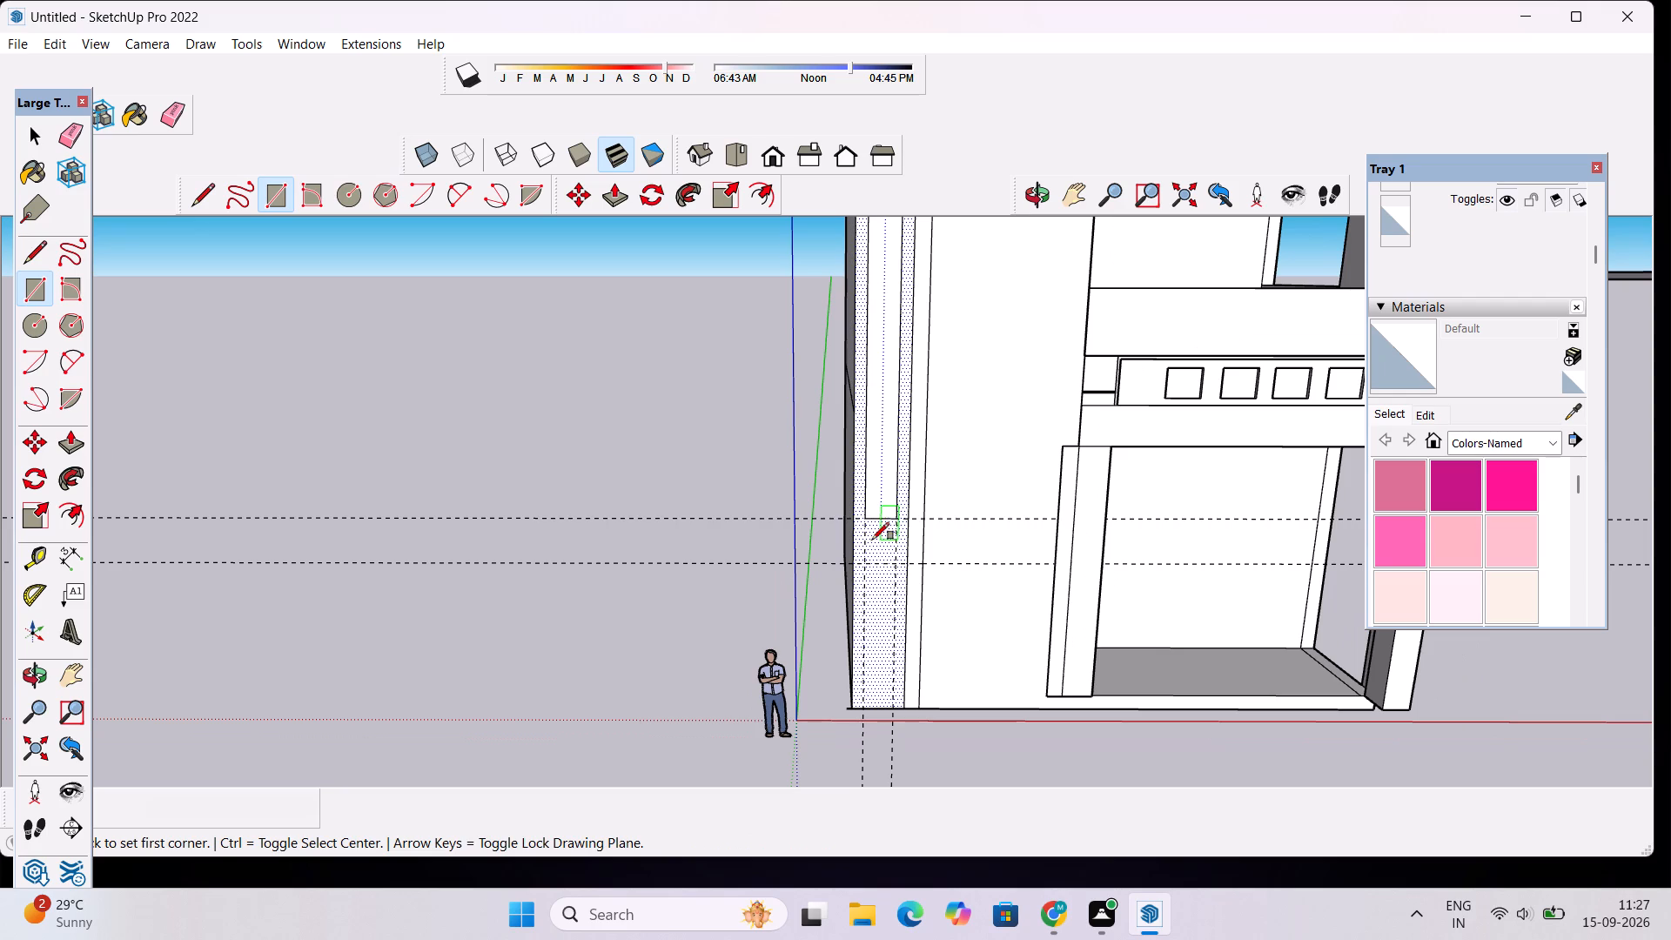
key("space")
Draw a 13' horizontal line at the tall rectangle's base level, from the wall's outer edge to the porch column.
scroll(907, 439, "down", 11)
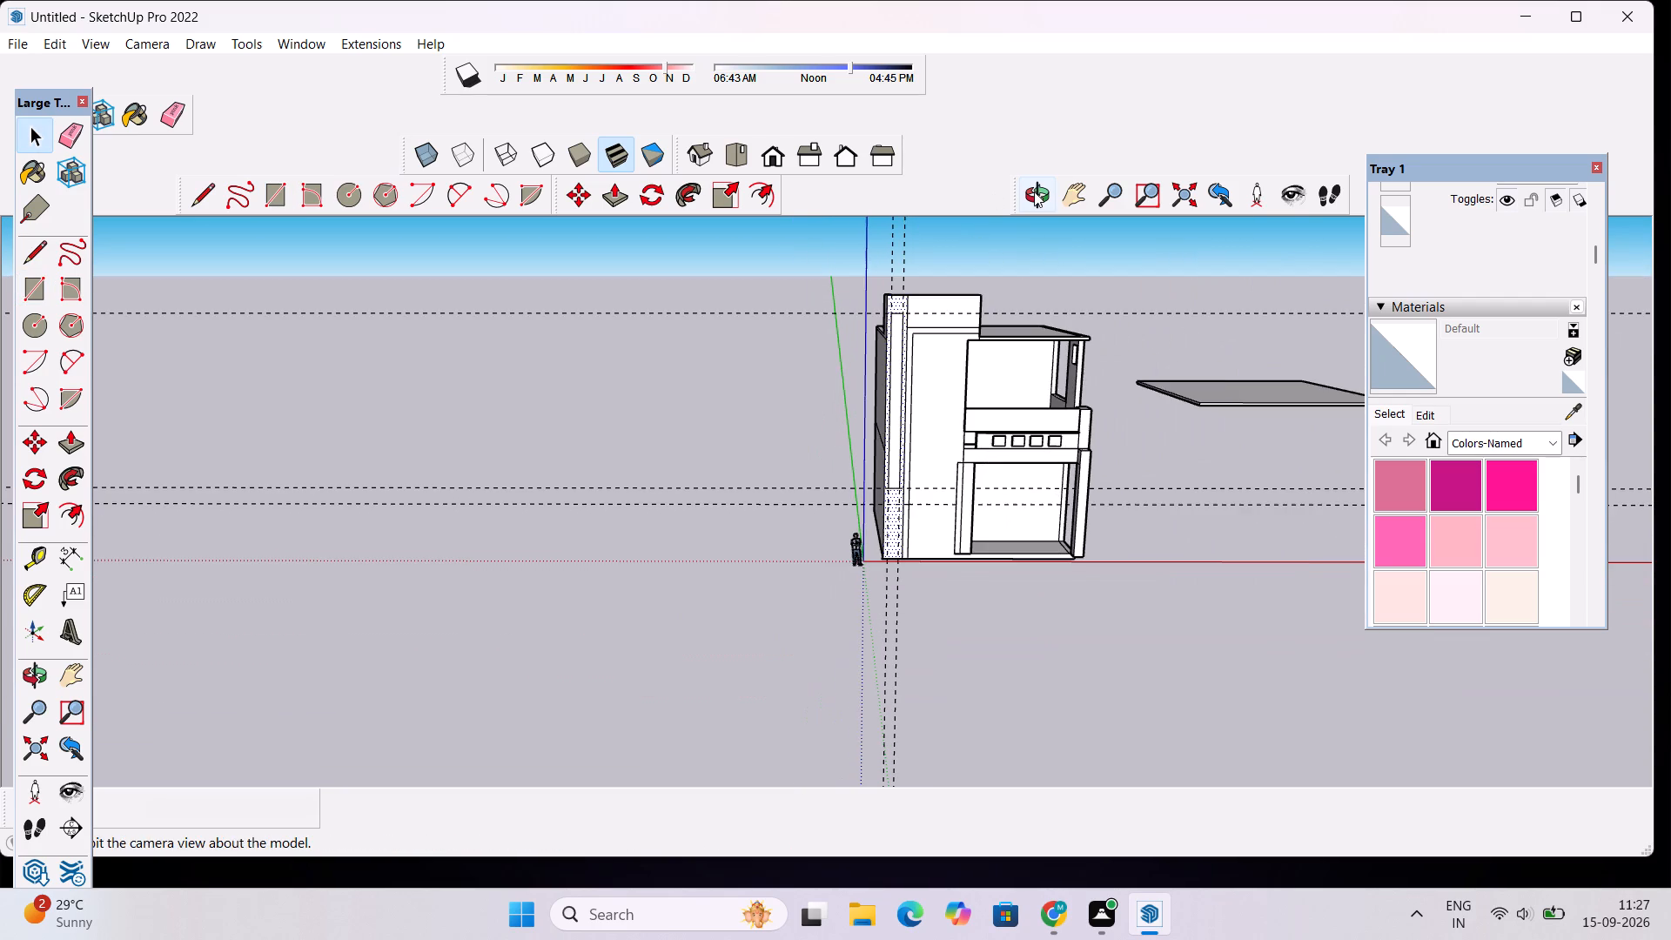
left_click(1034, 191)
scroll(912, 426, "up", 9)
scroll(909, 550, "up", 3)
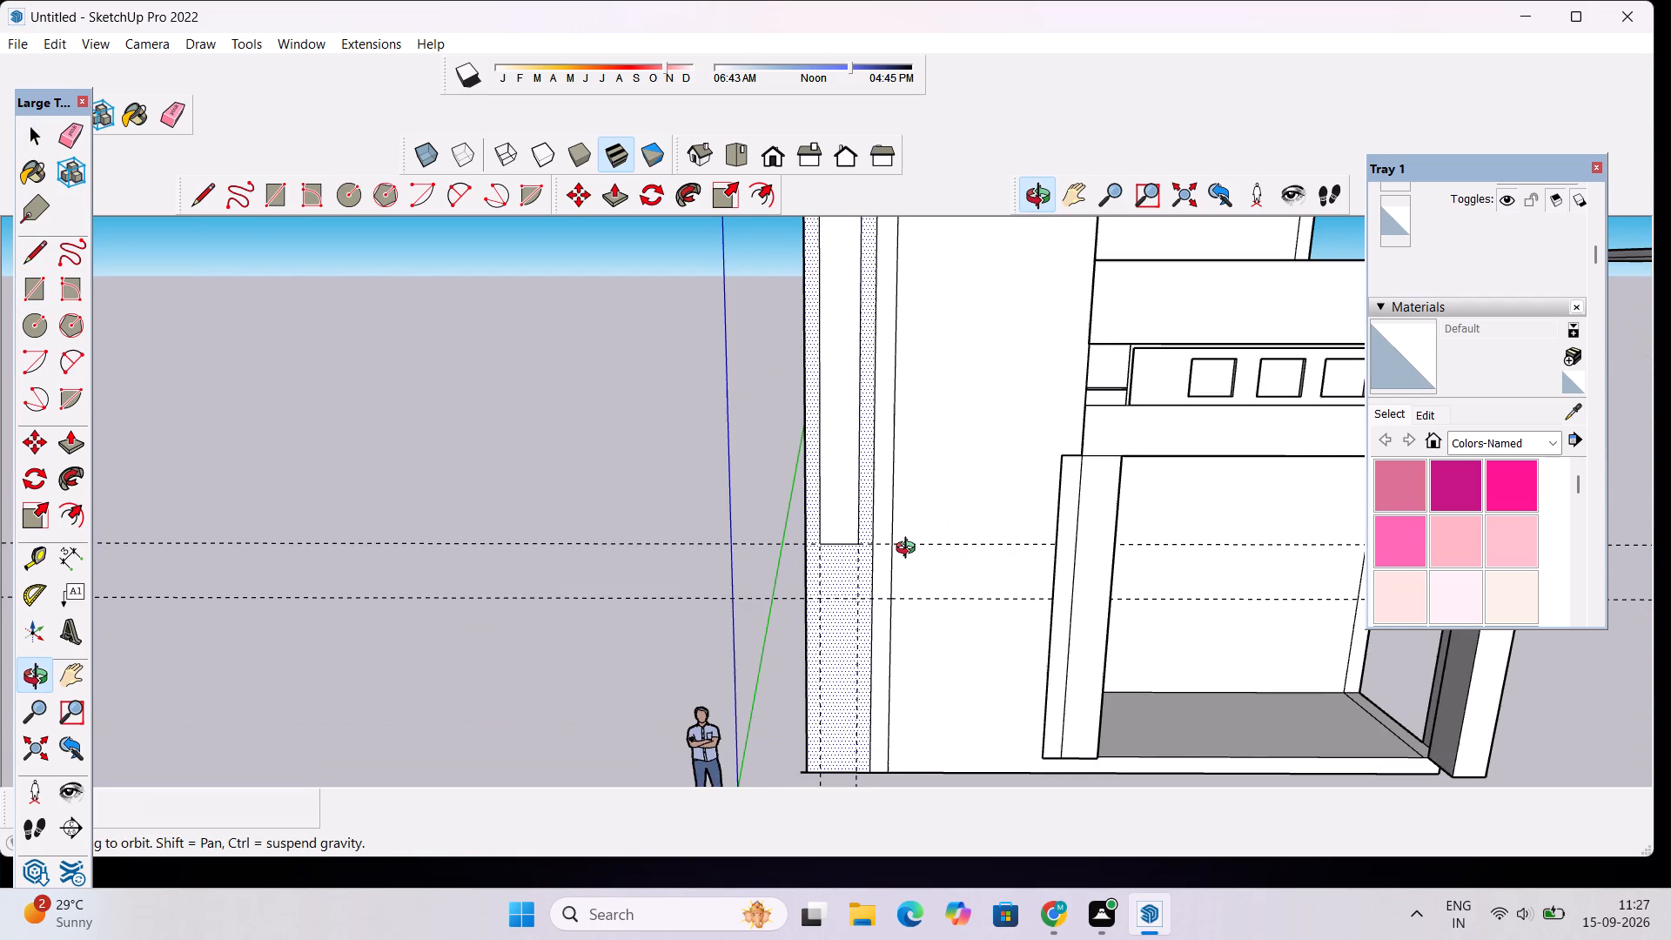
key("l")
left_click(808, 547)
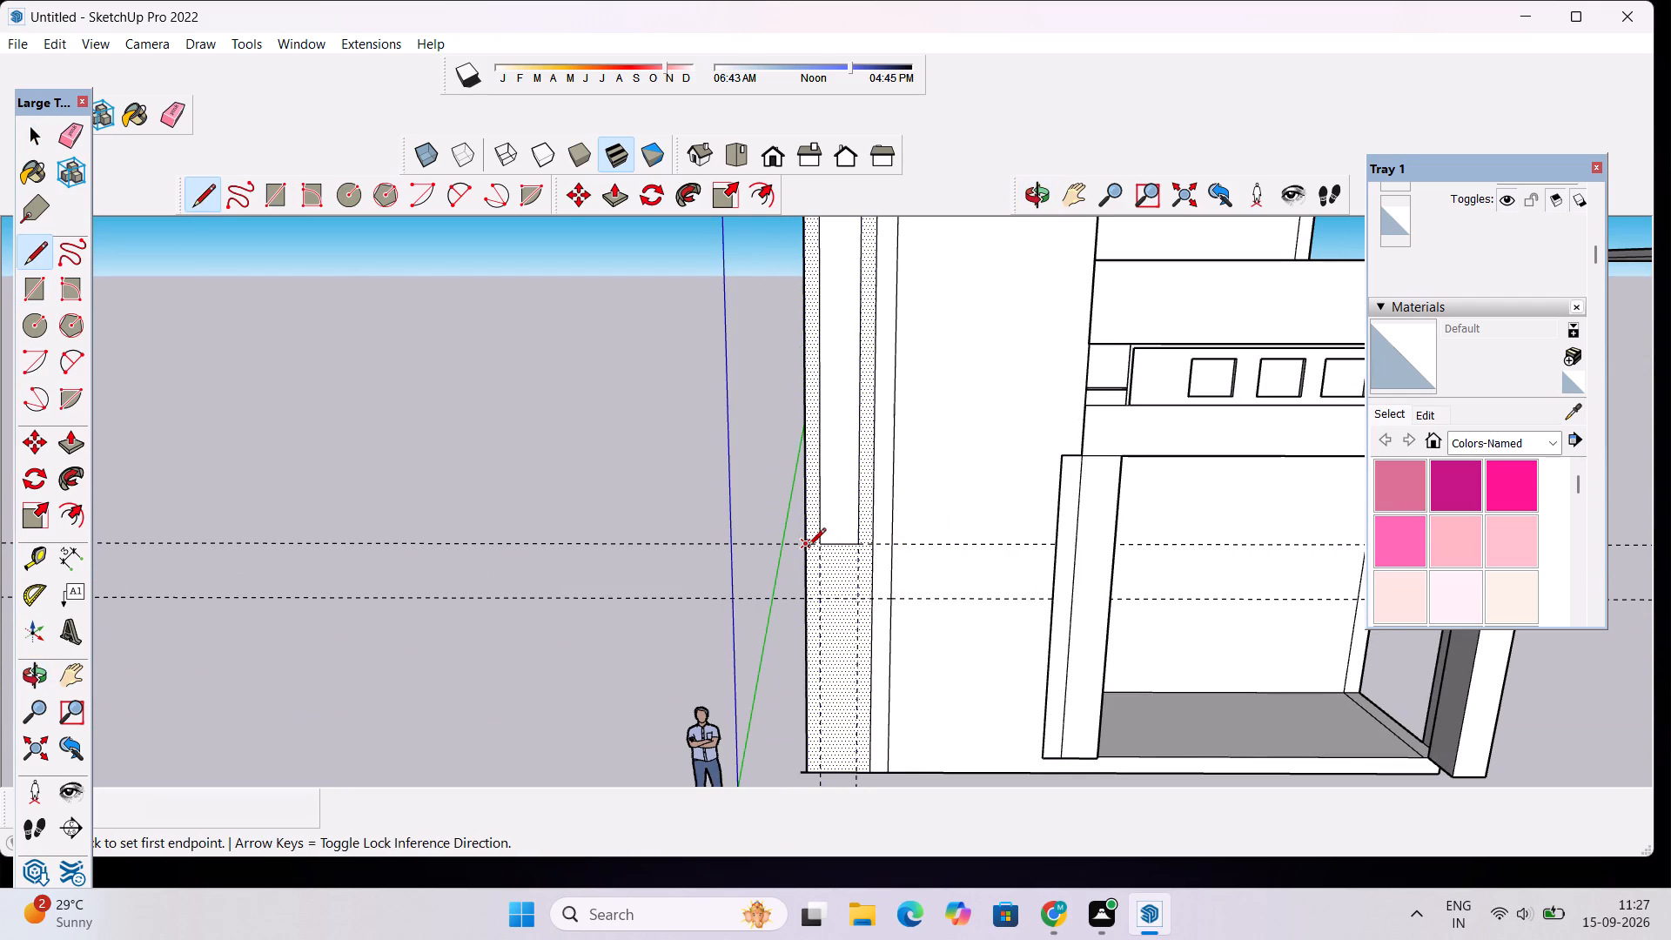
left_click(1054, 542)
scroll(1077, 545, "up", 9)
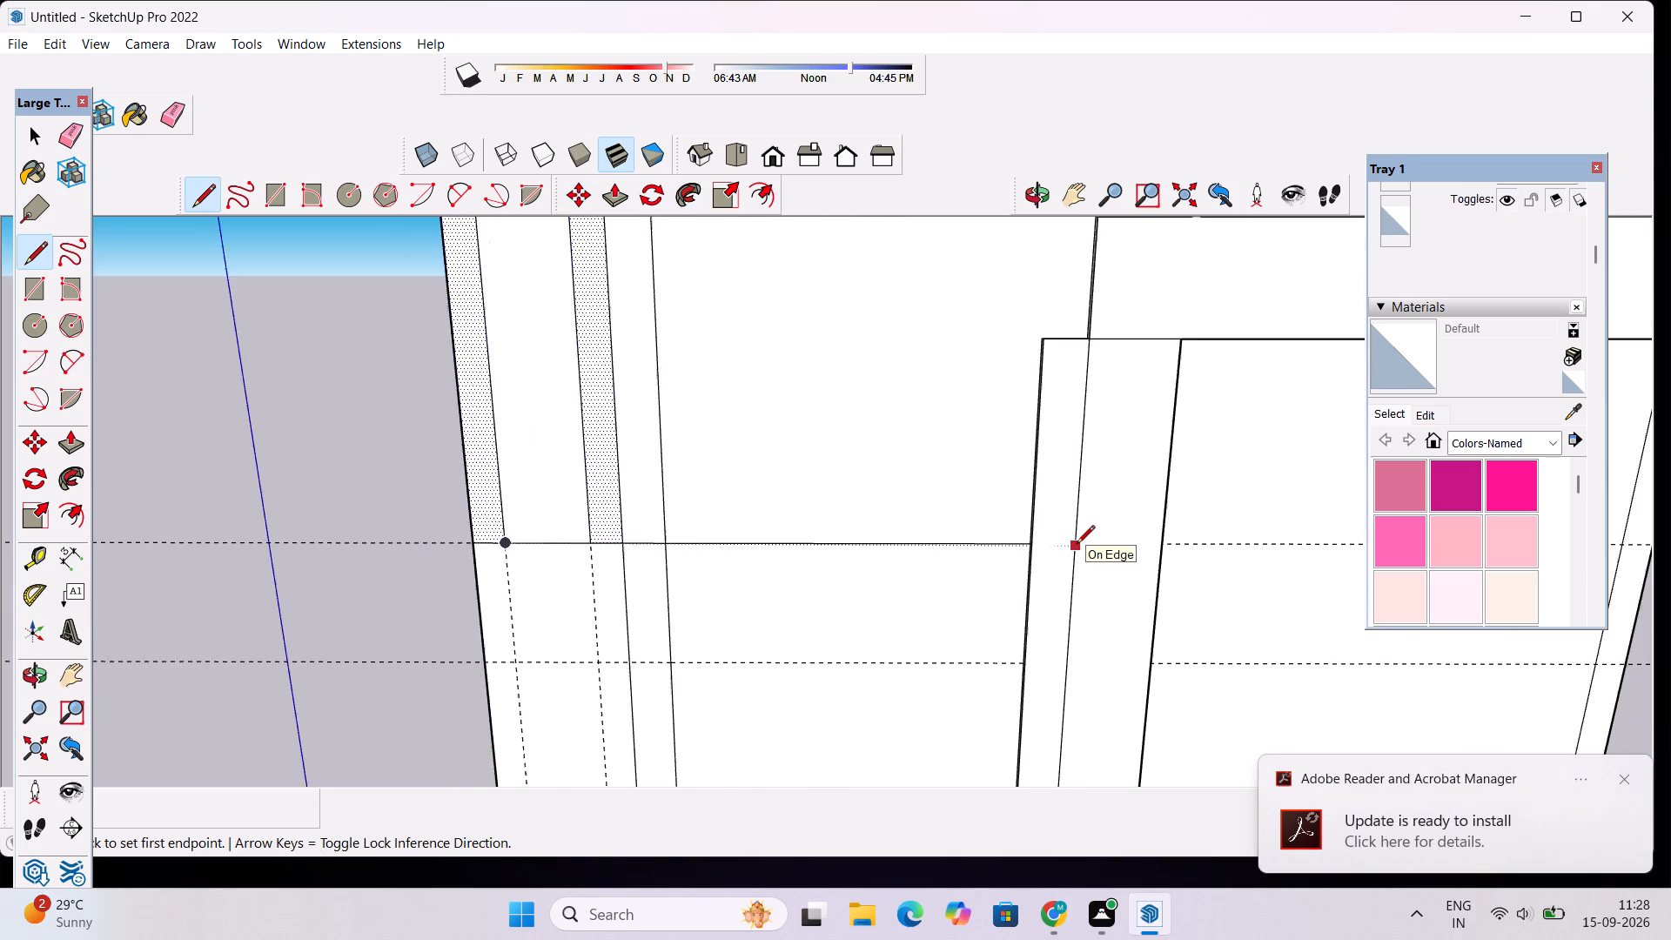
scroll(1077, 545, "up", 7)
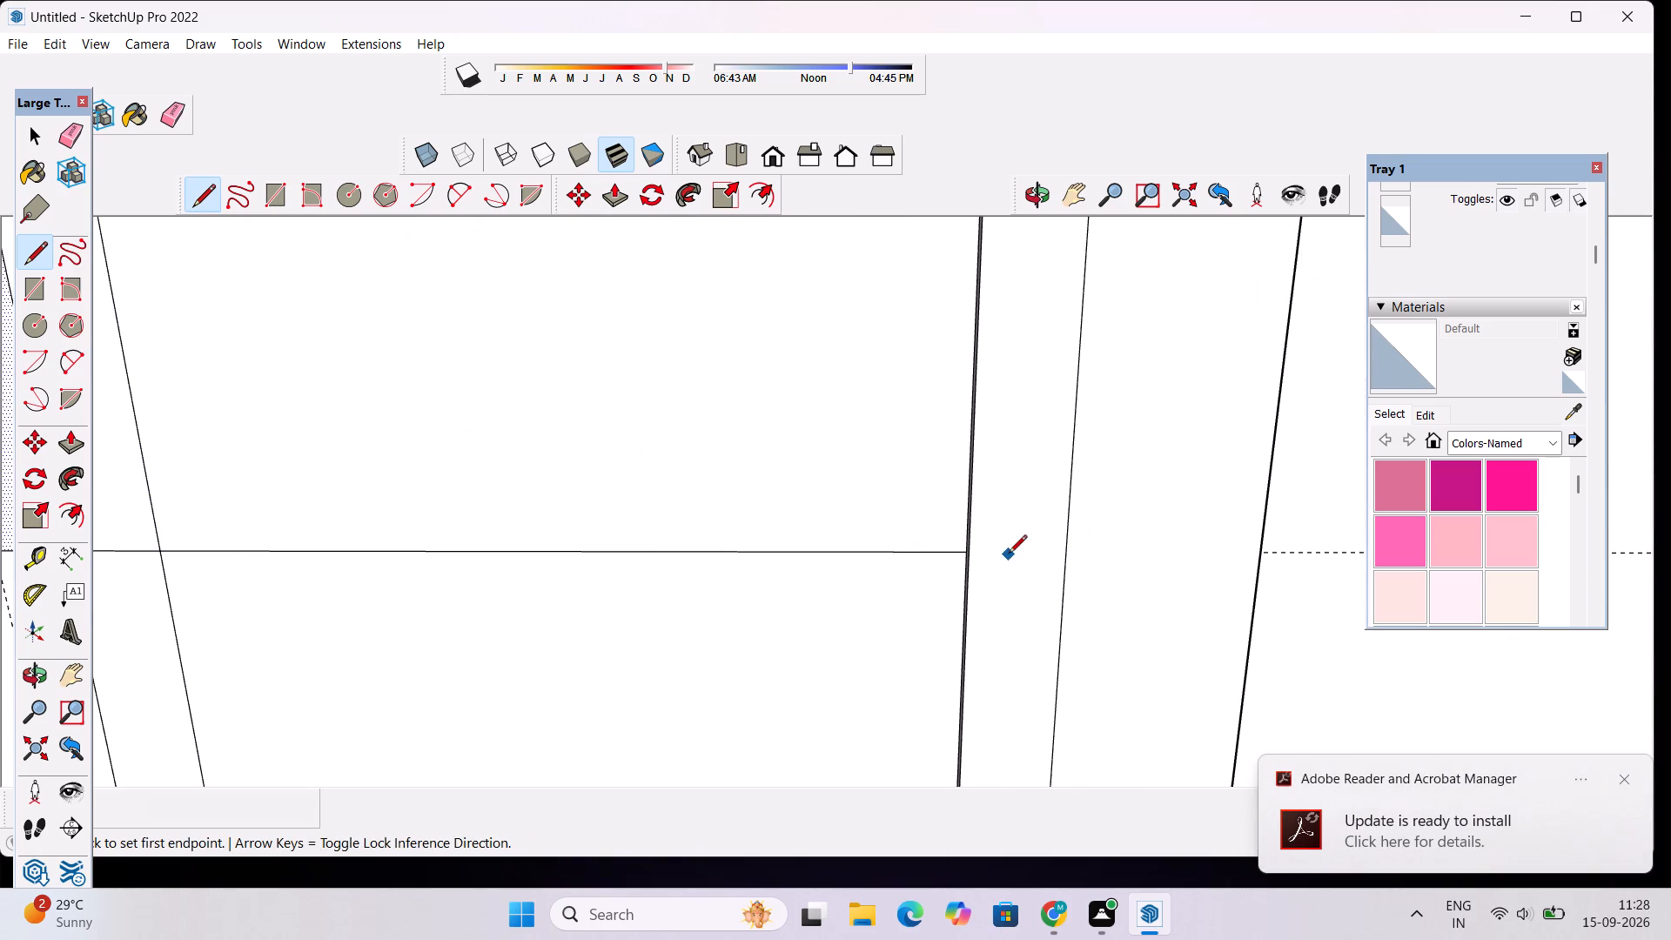
scroll(971, 509, "down", 10)
key("space")
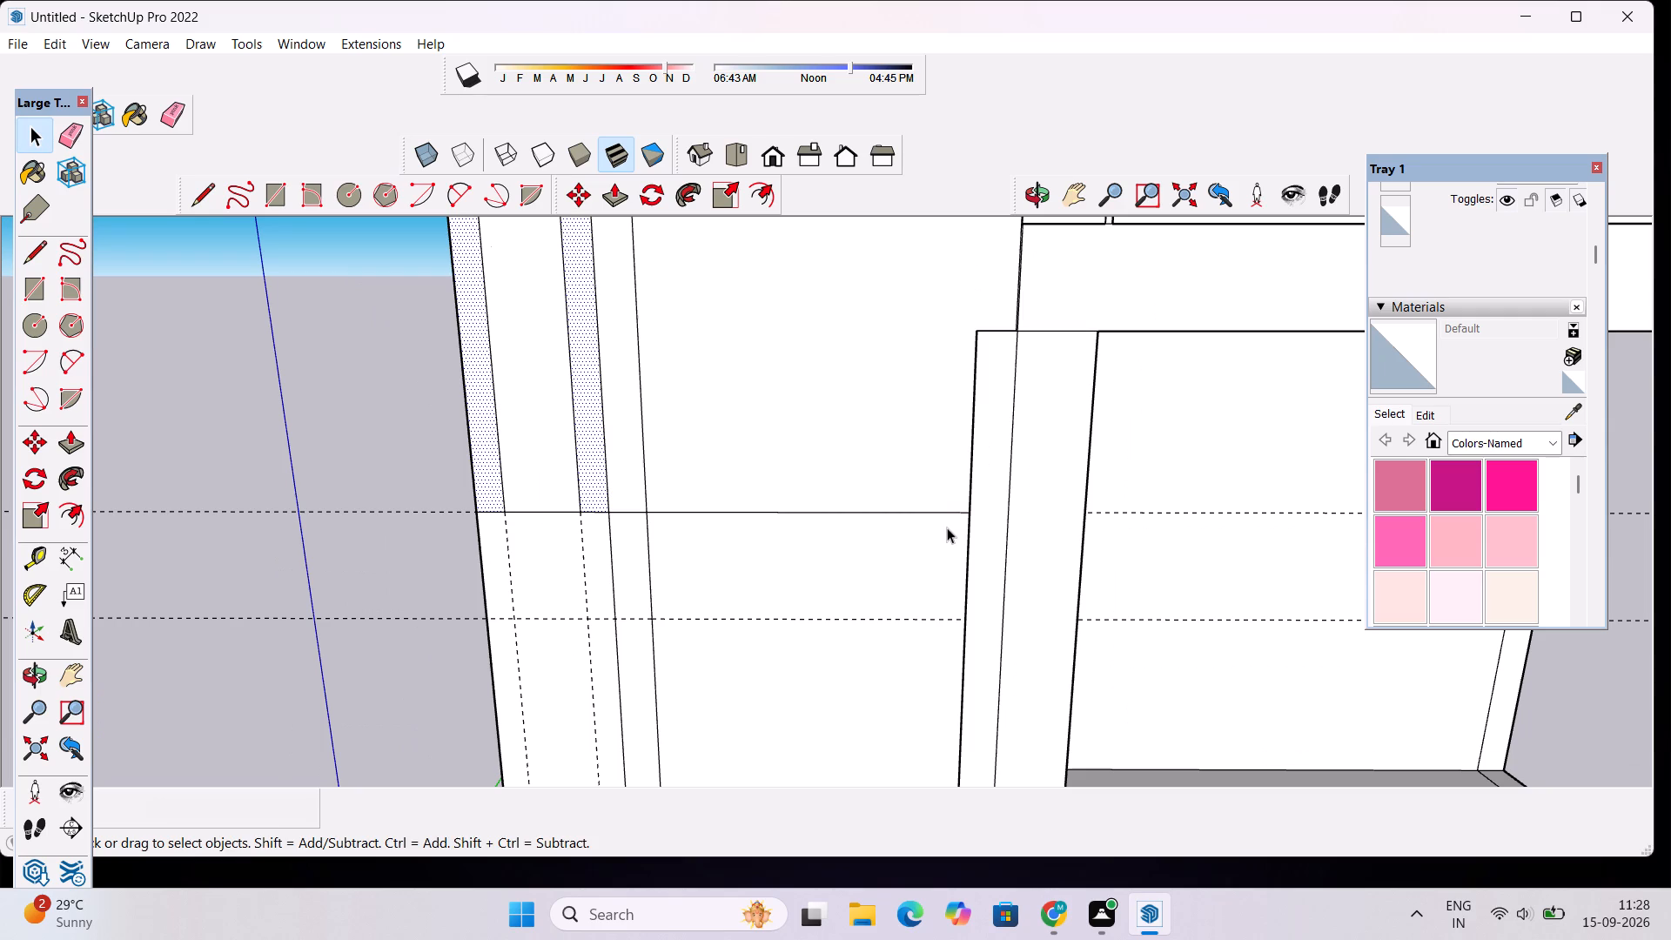
Erase the strip and band edges below the new horizontal line, both vertical guides and the two lower horizontal guides.
key("e")
left_click_drag(728, 560, 657, 586)
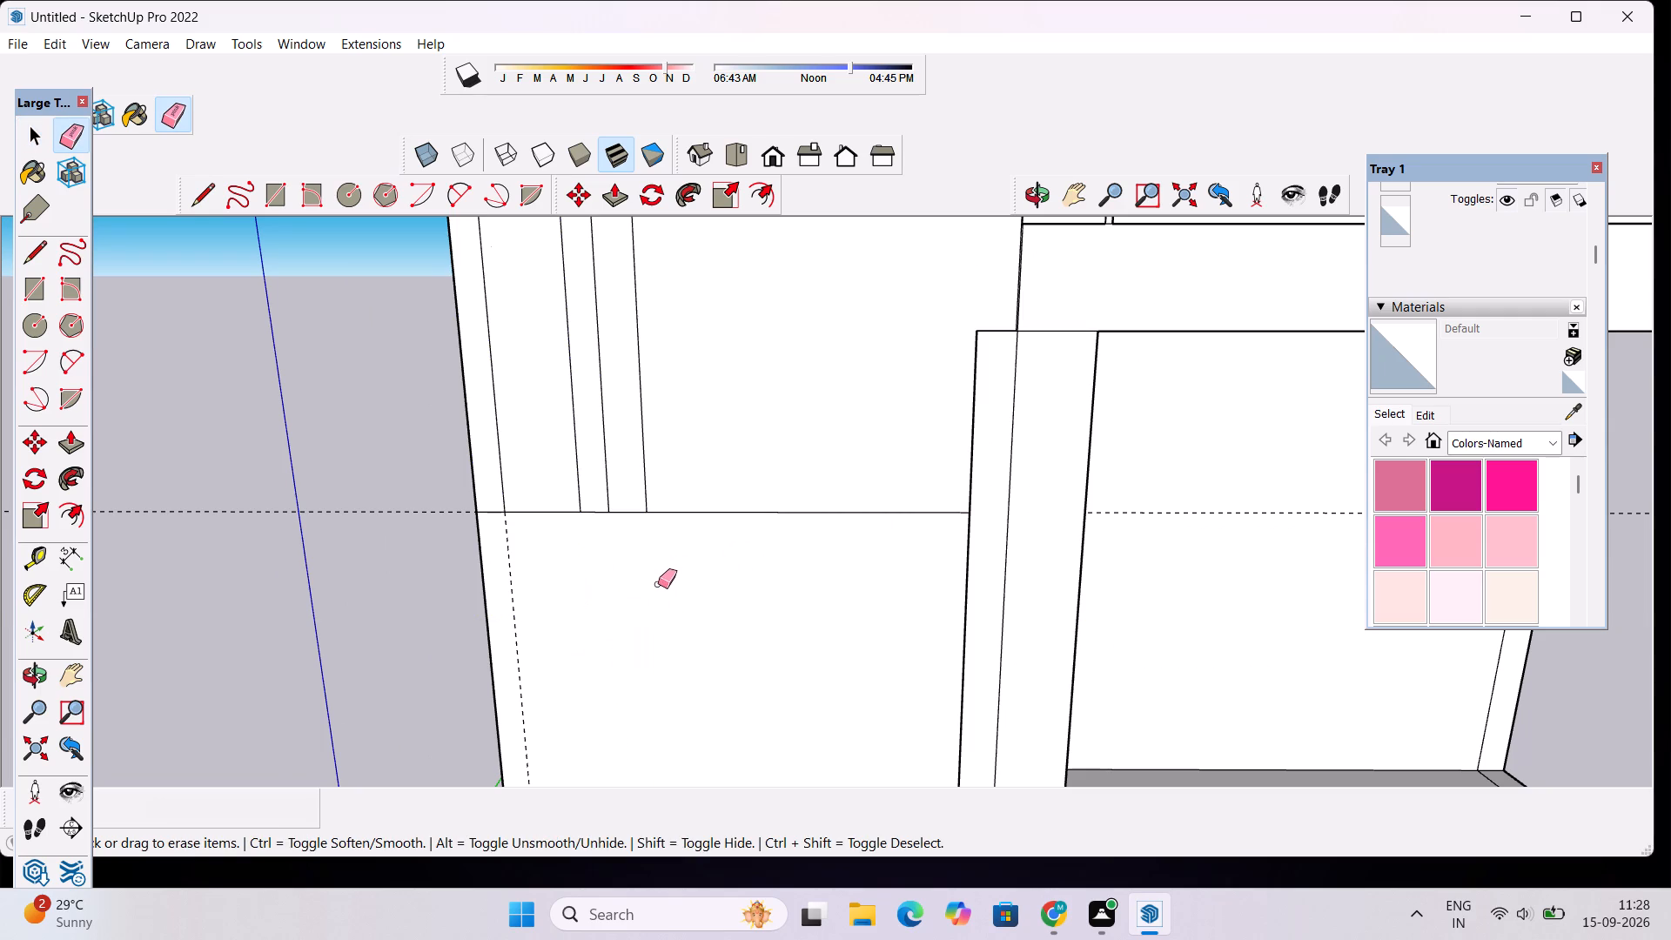
left_click_drag(502, 571, 513, 585)
left_click_drag(422, 496, 423, 516)
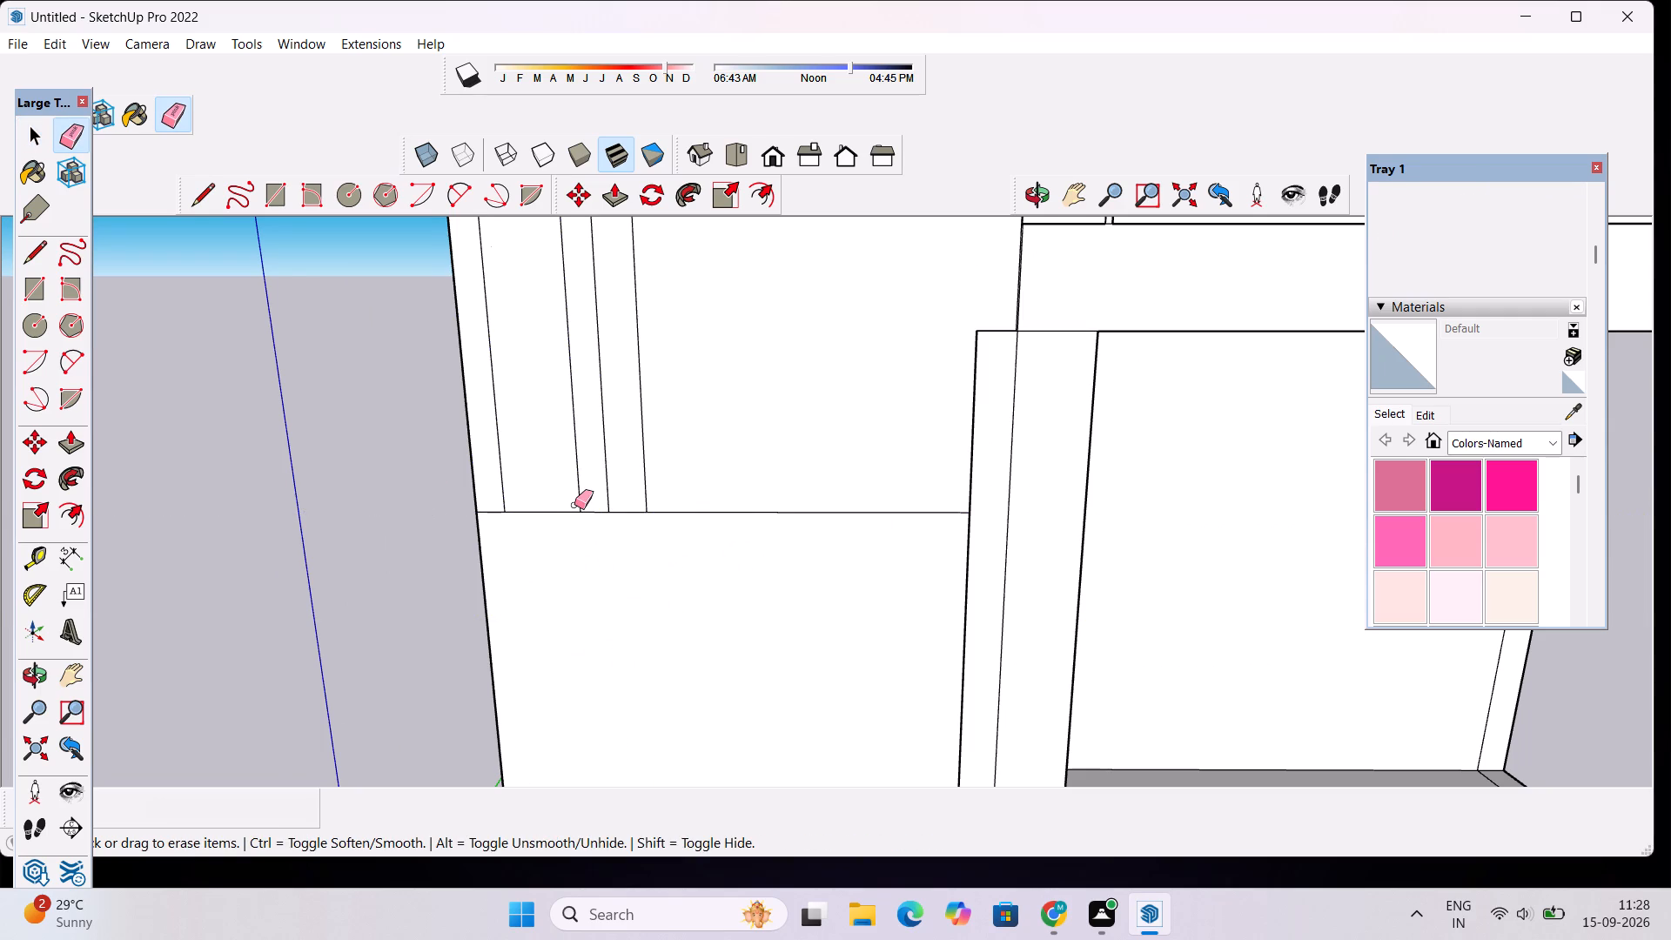
Erase the remaining horizontal guide near the top of the front wall.
scroll(574, 505, "down", 1)
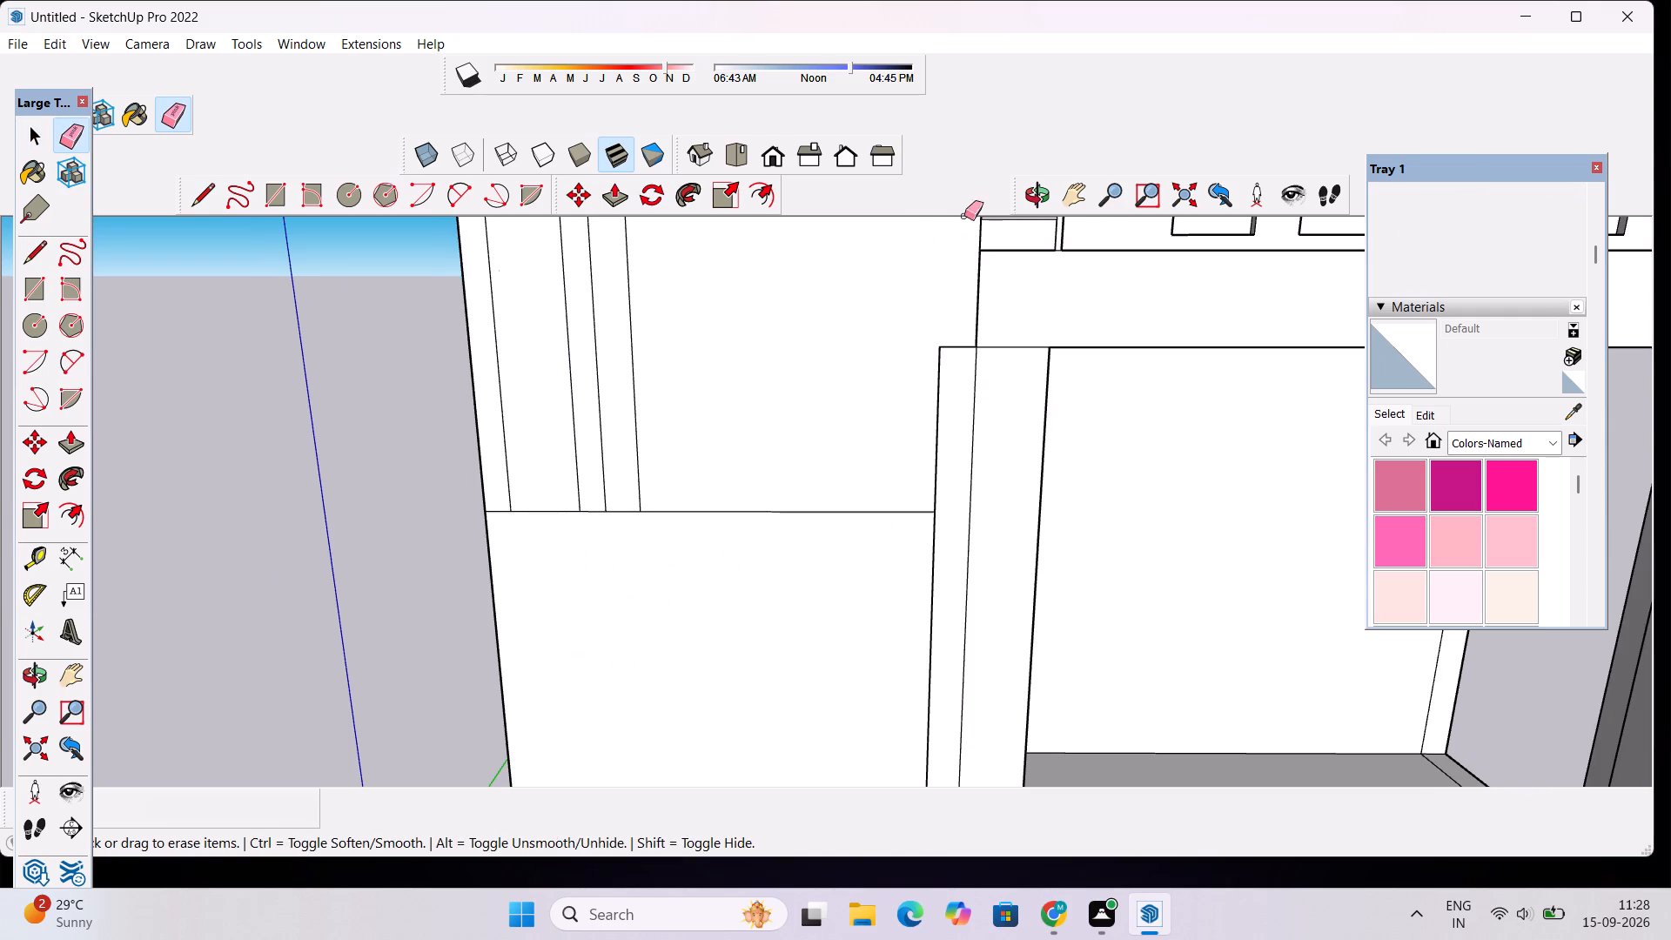
left_click(1030, 199)
left_click_drag(574, 581, 676, 546)
scroll(676, 546, "down", 5)
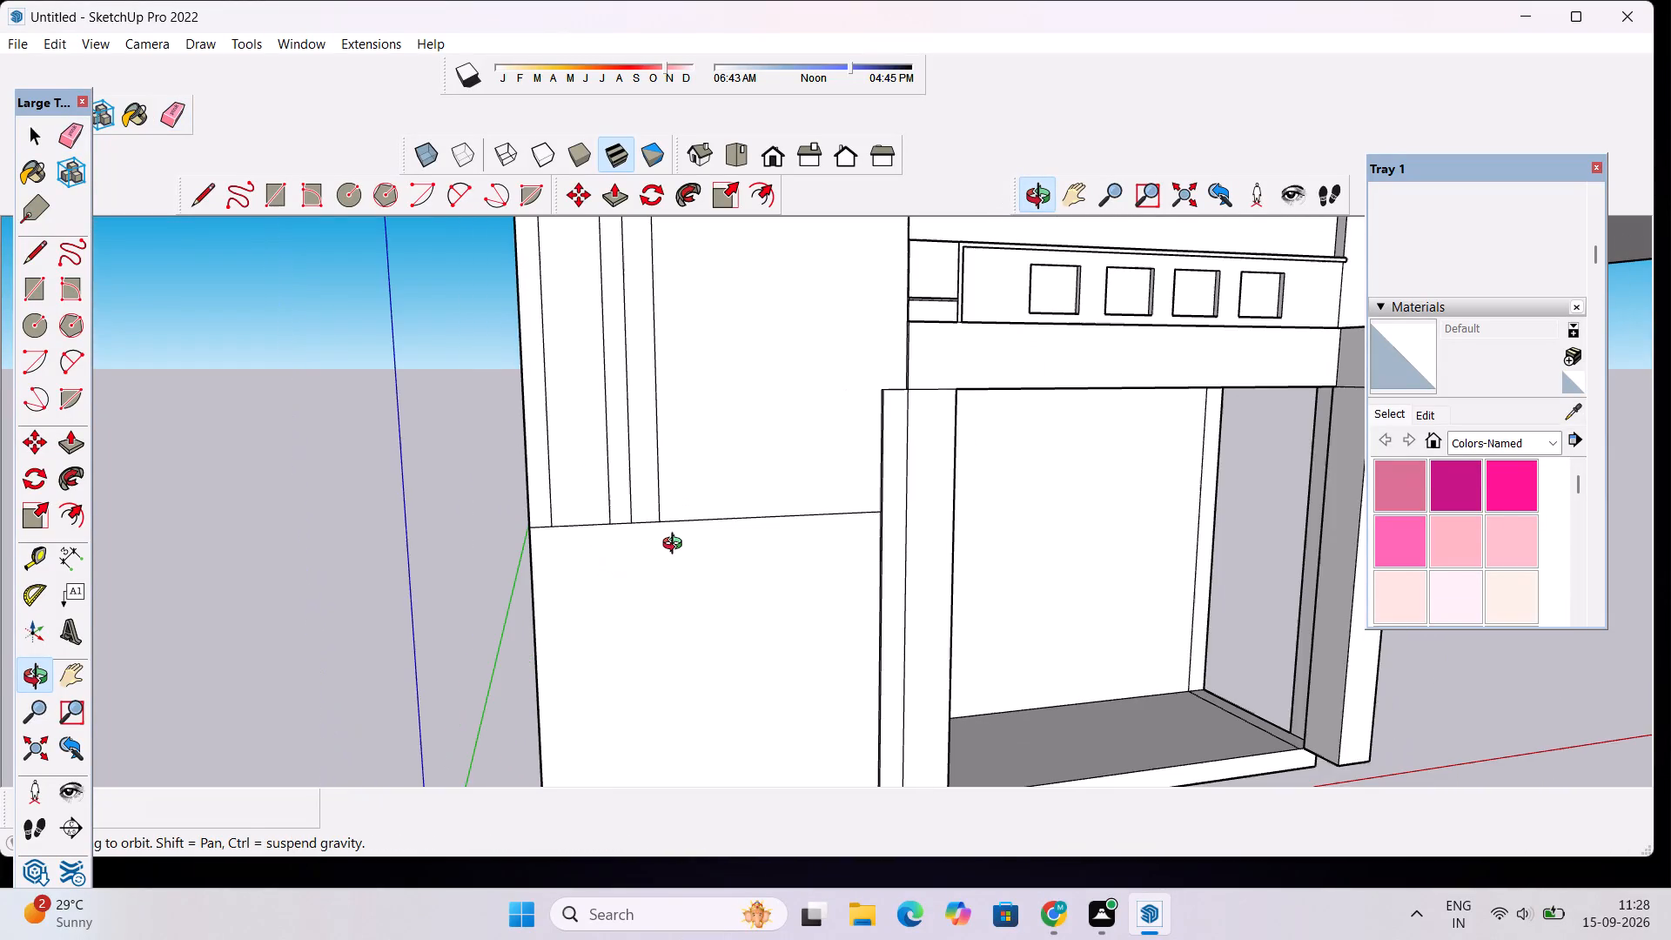
left_click_drag(643, 594, 750, 616)
scroll(754, 616, "down", 3)
left_click_drag(750, 663, 737, 592, "shift")
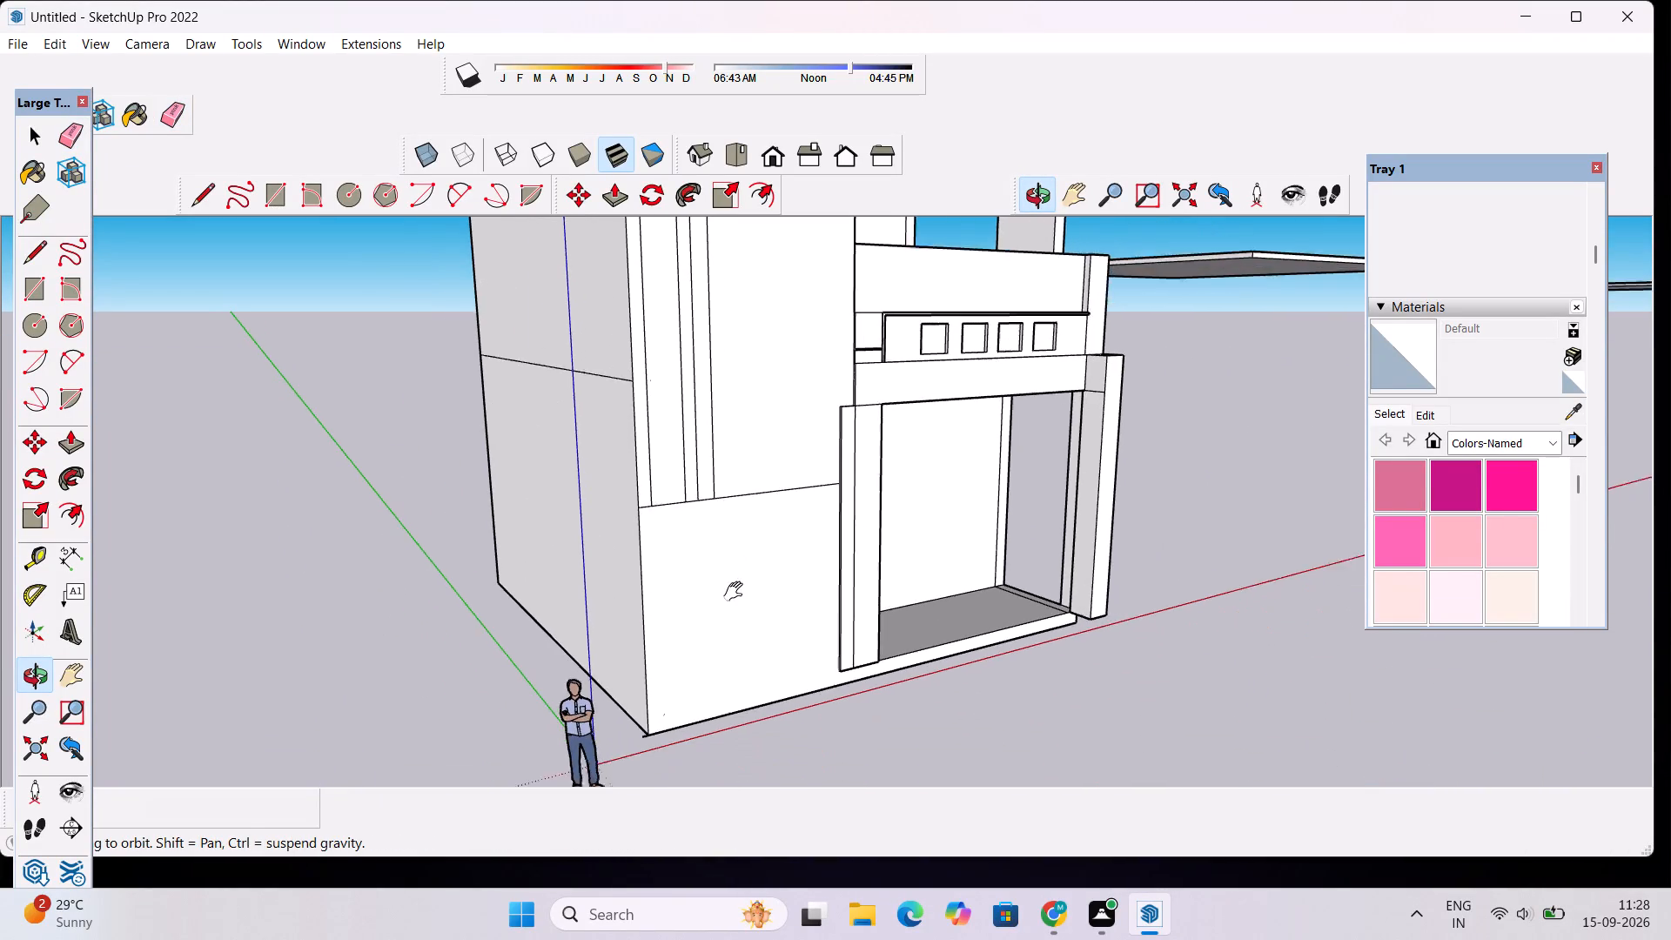
left_click_drag(737, 592, 733, 565, "shift")
scroll(703, 476, "up", 3, "shift")
left_click_drag(703, 463, 721, 698, "shift")
scroll(720, 645, "down", 5)
left_click_drag(816, 643, 637, 681)
scroll(594, 604, "down", 6)
left_click_drag(589, 484, 722, 608, "shift")
scroll(729, 577, "up", 9, "shift")
left_click_drag(726, 517, 789, 556, "shift")
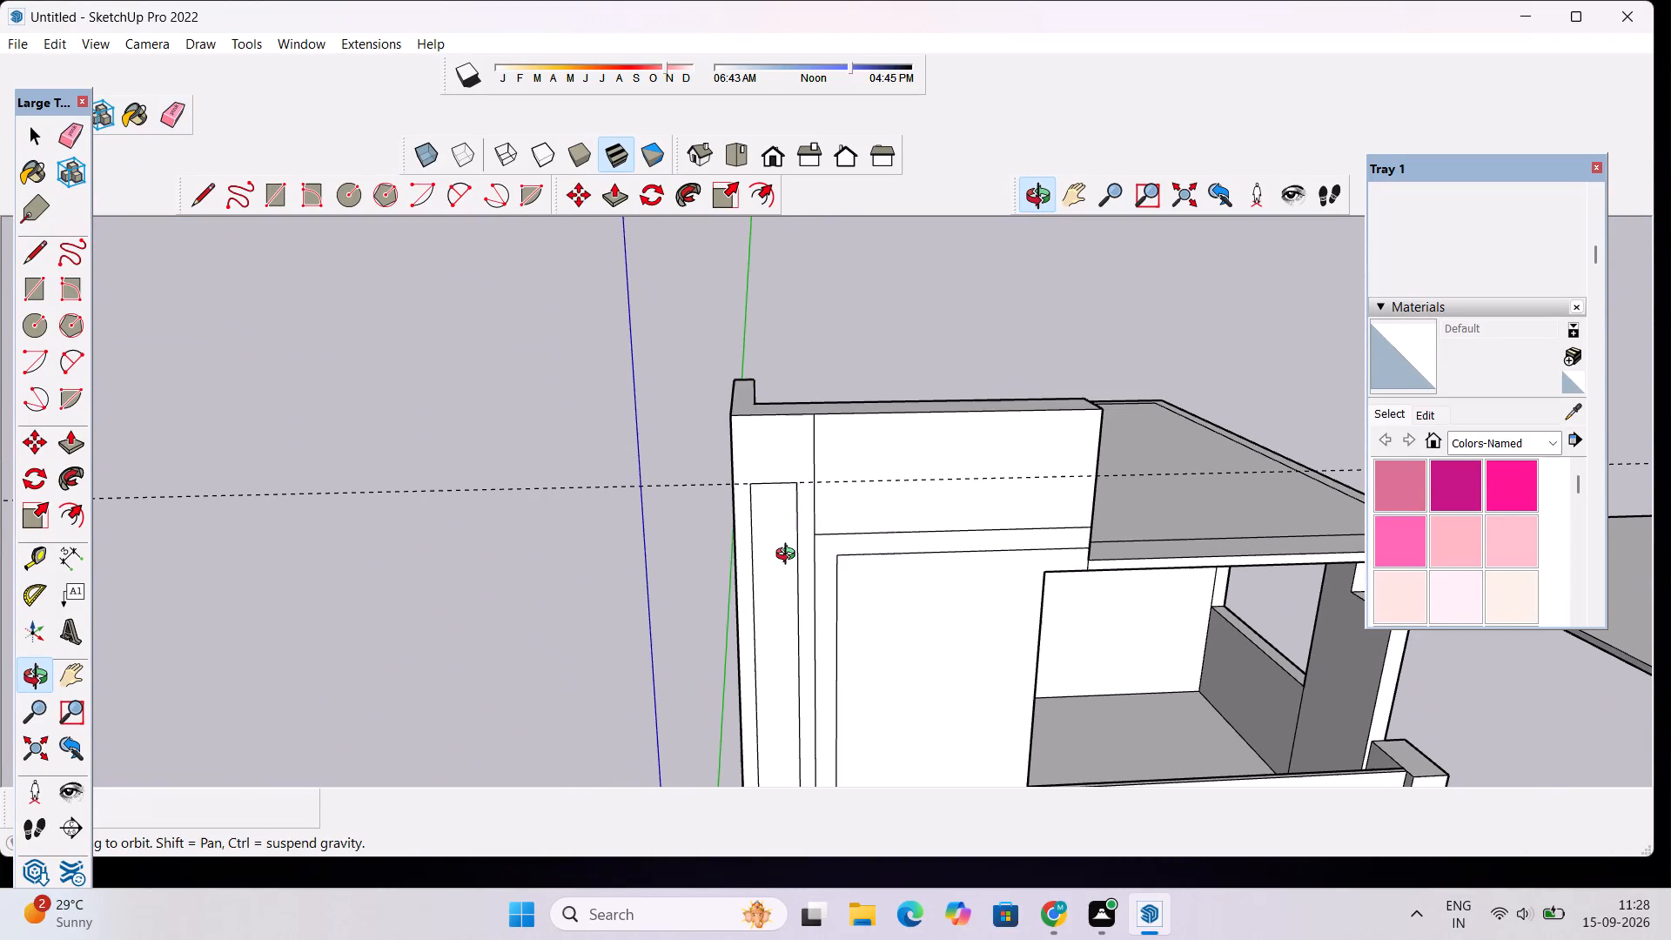
key("e")
left_click_drag(613, 473, 615, 498)
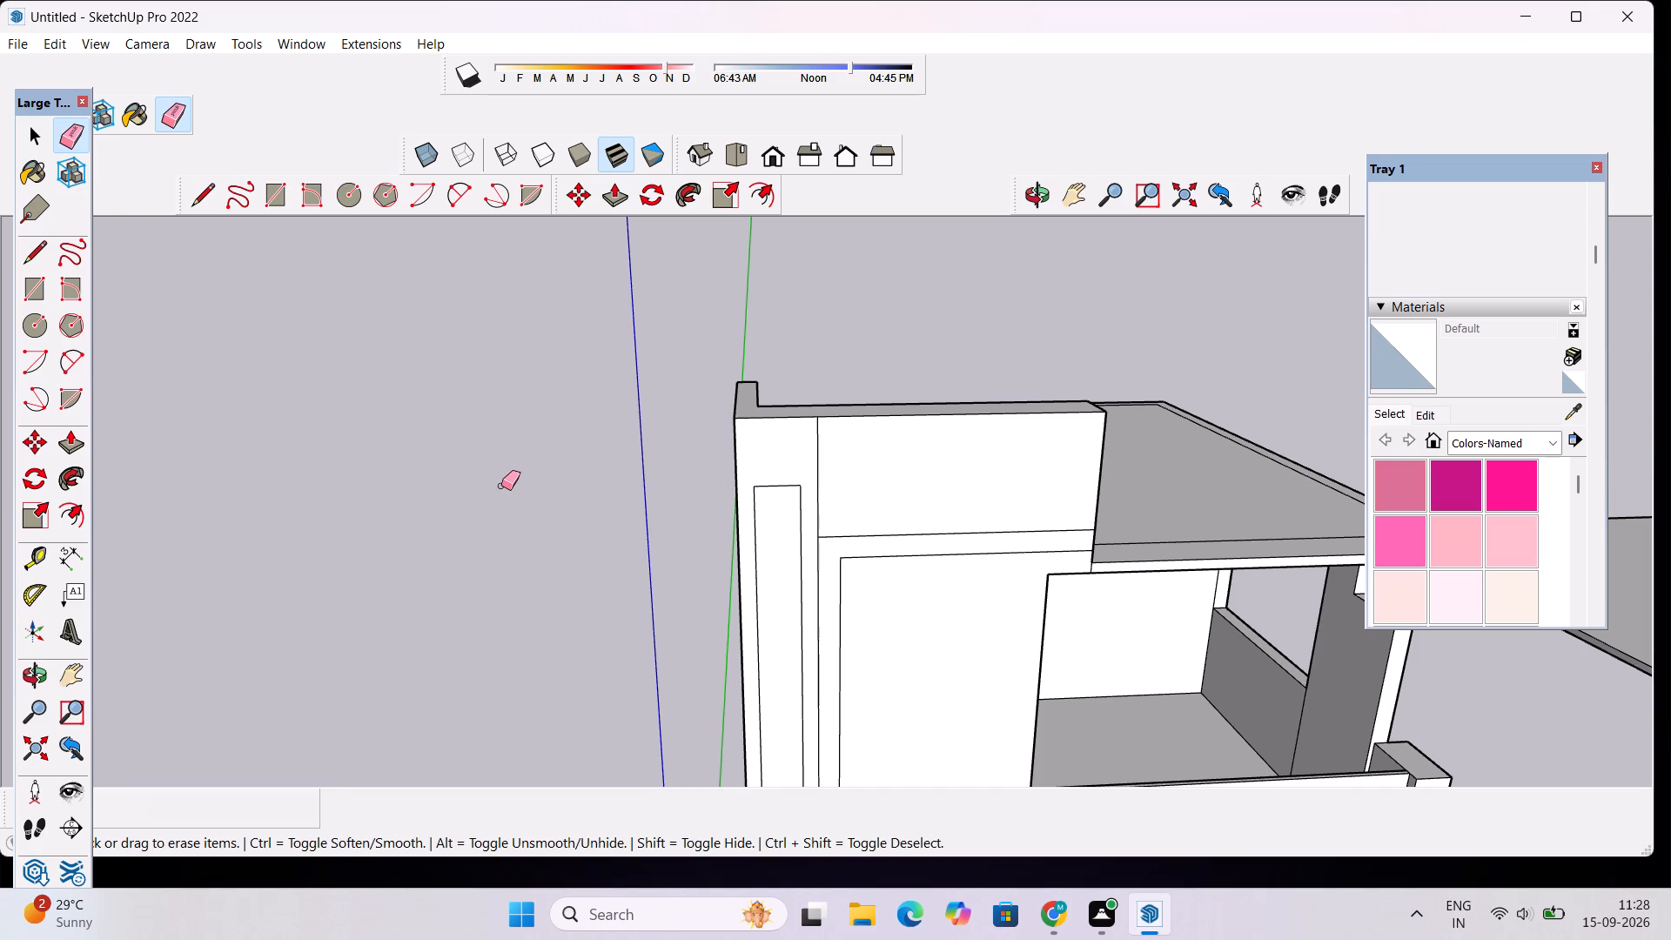
Push/Pull the outer strip's face surrounding the tall narrow rectangle outward by 3".
left_click(1034, 194)
left_click_drag(846, 665, 846, 634)
scroll(725, 567, "down", 2)
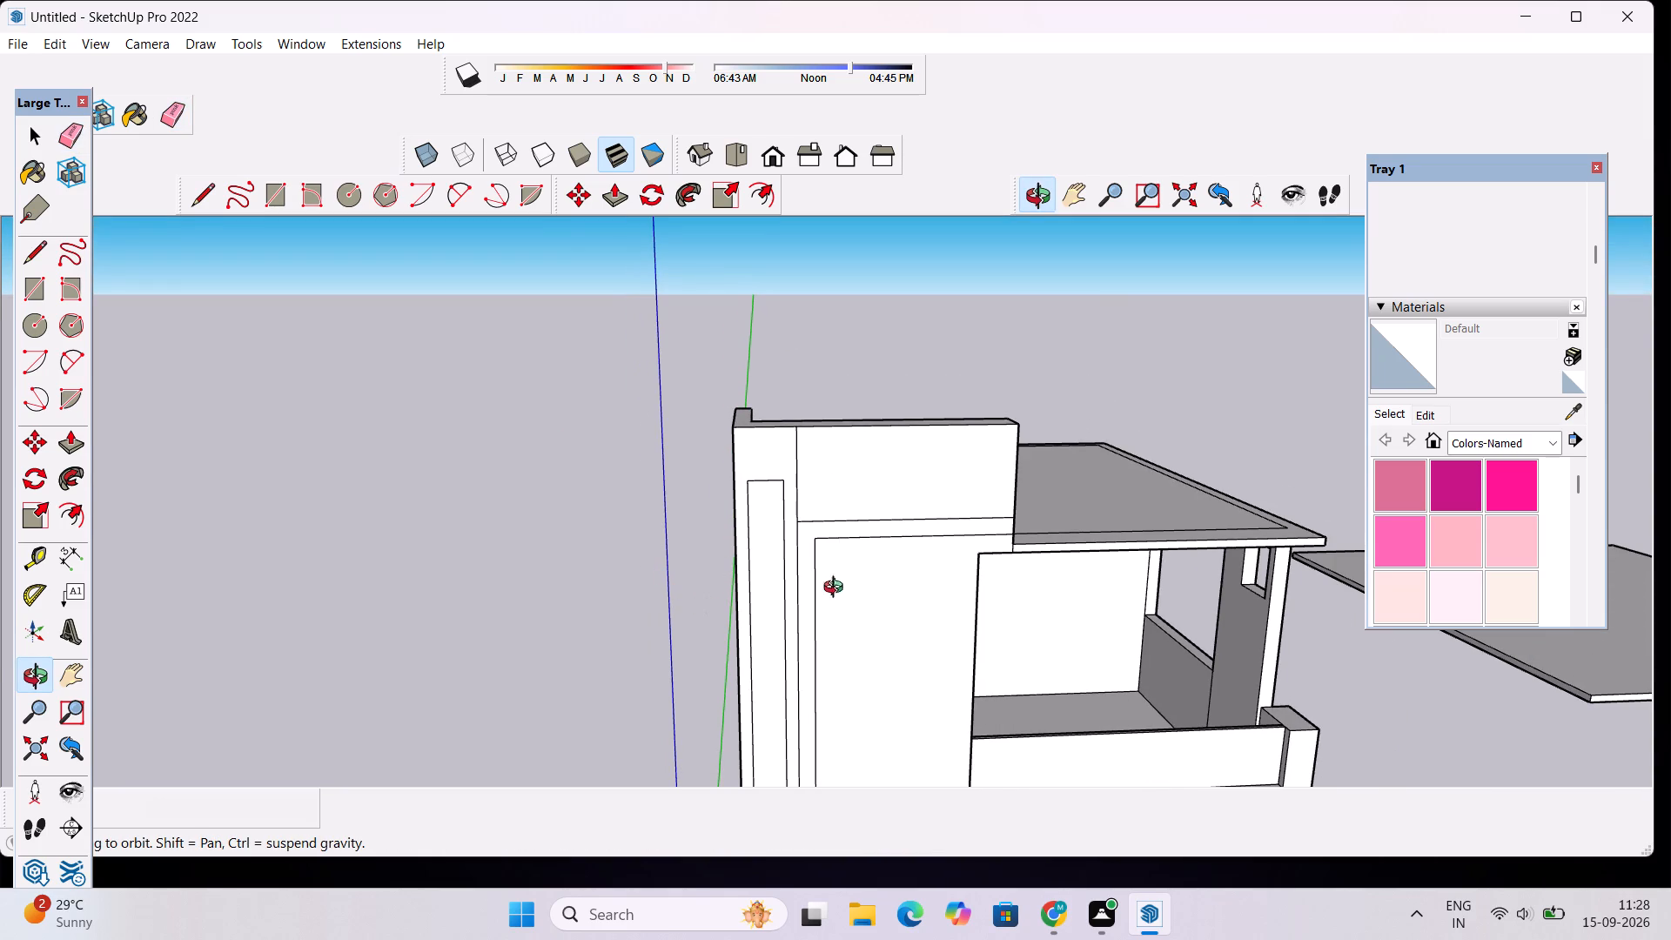
left_click_drag(837, 589, 761, 557)
scroll(711, 560, "down", 1)
left_click_drag(668, 573, 684, 589)
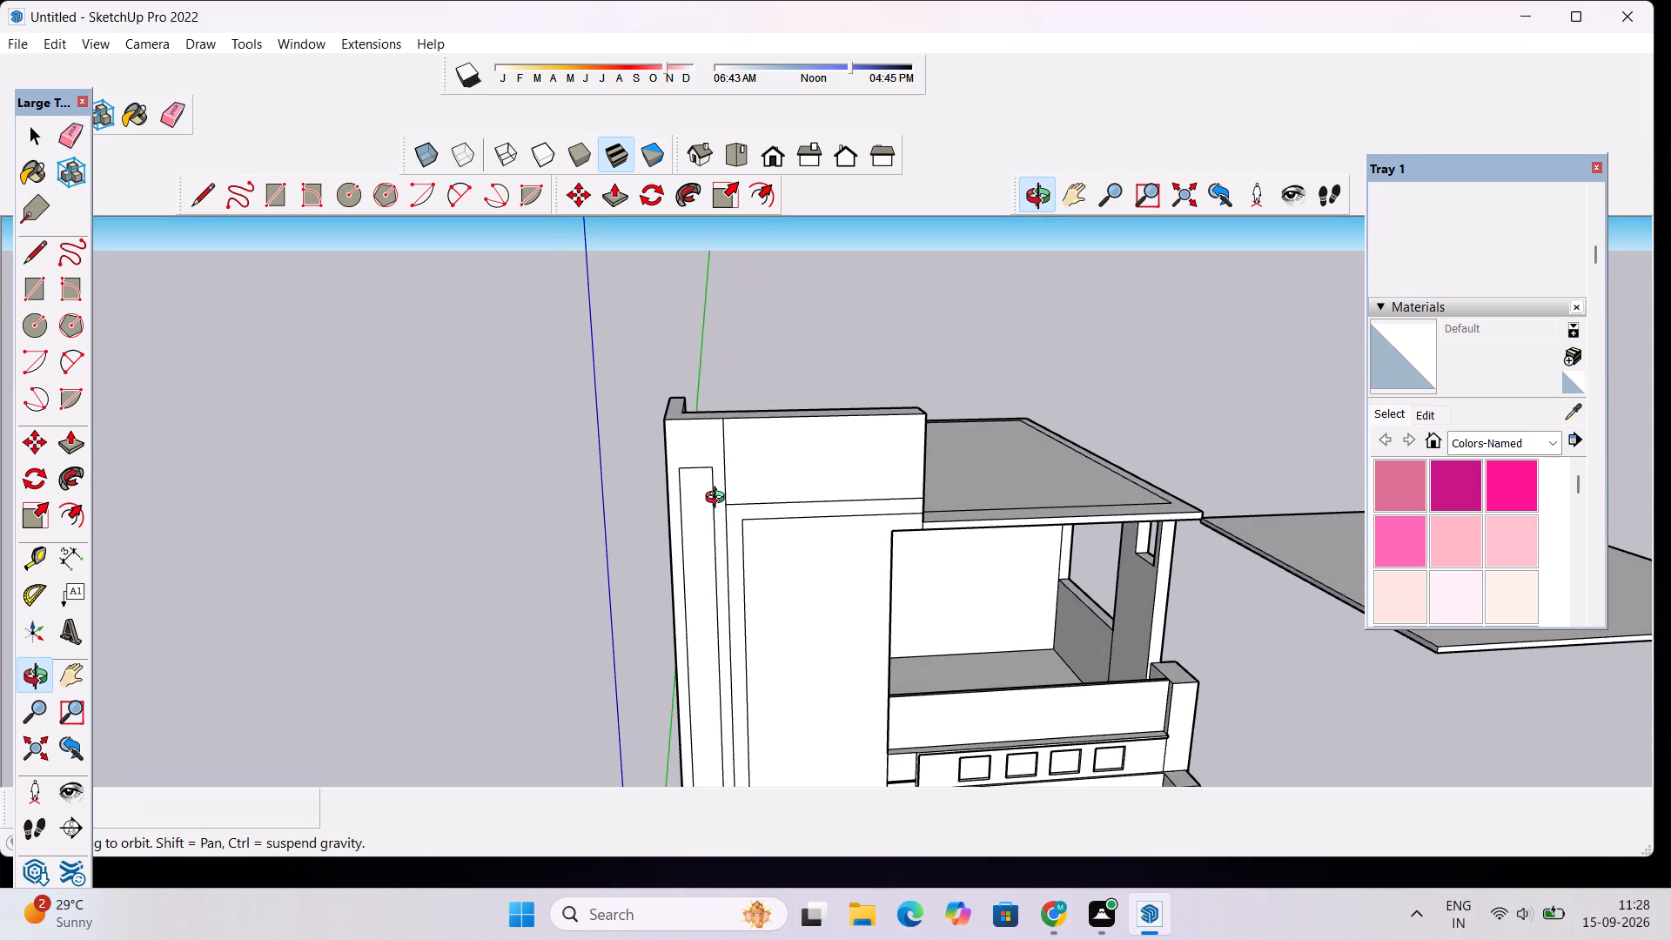
scroll(719, 500, "up", 3)
key("space")
left_click(708, 431)
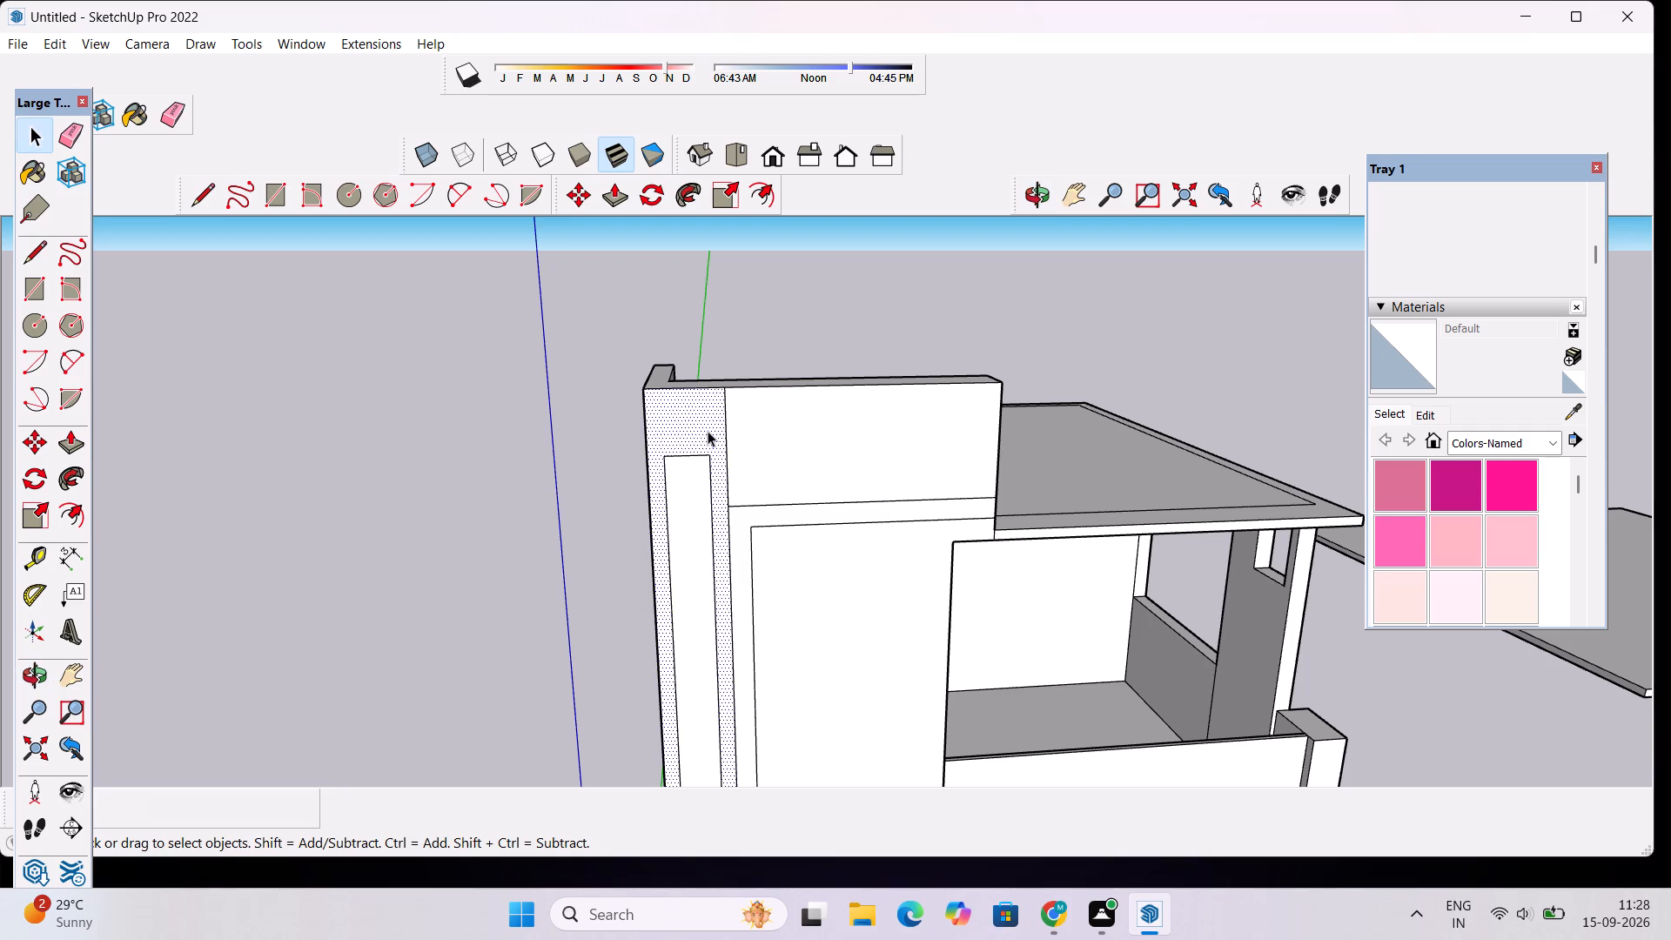
key("p")
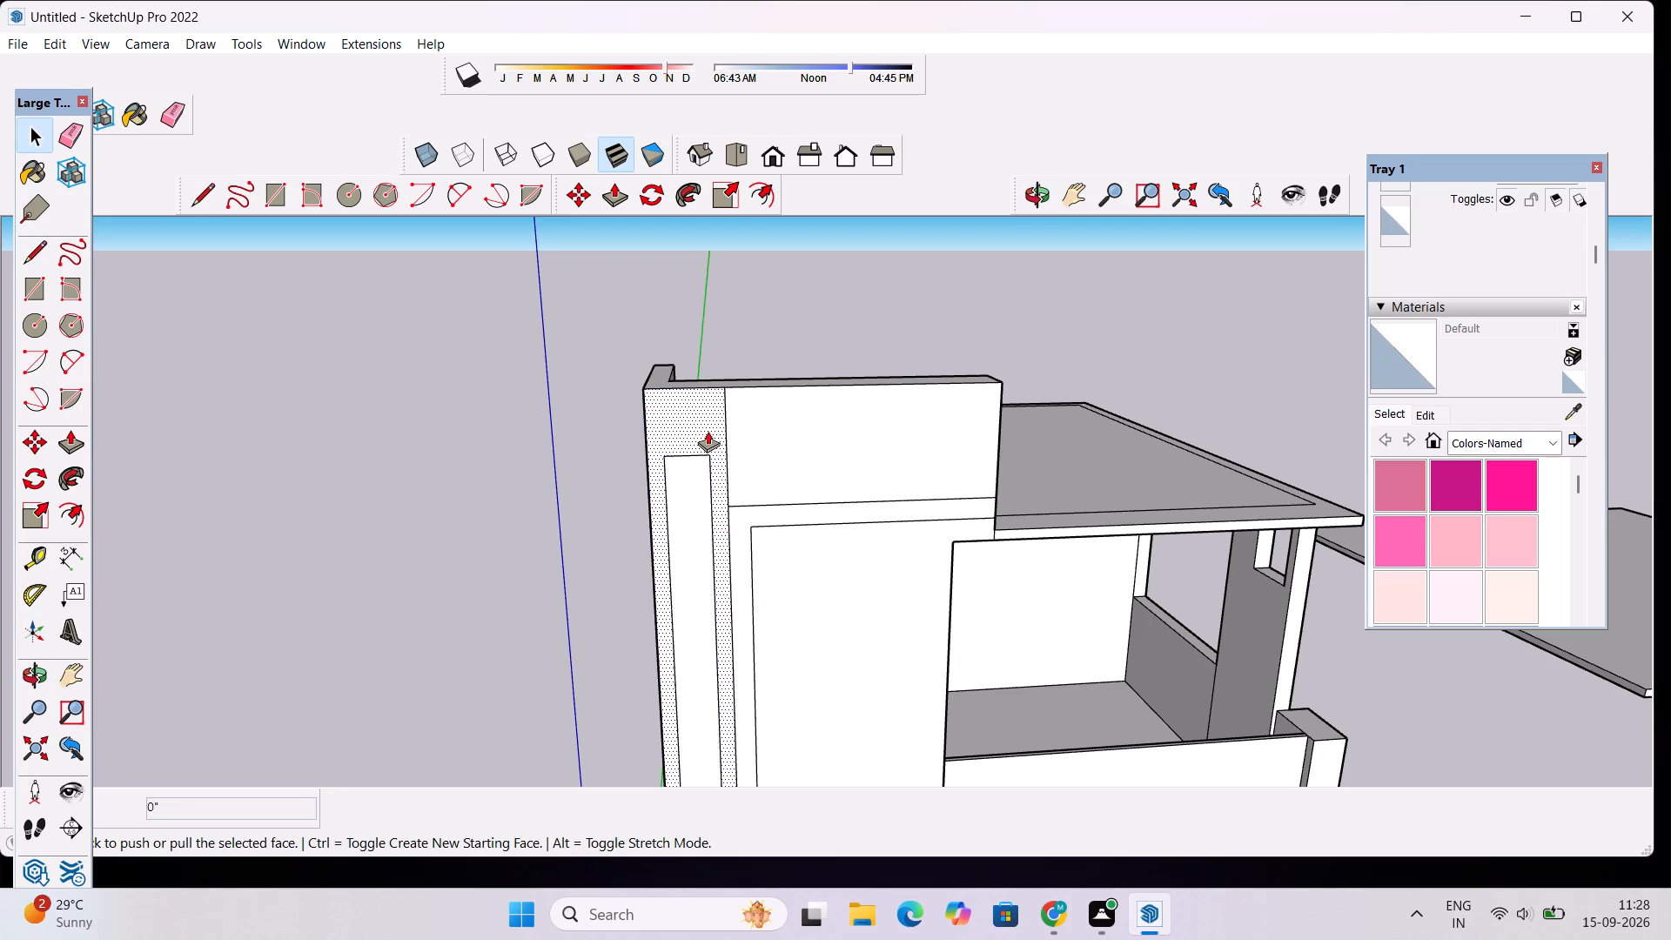
left_click(708, 431)
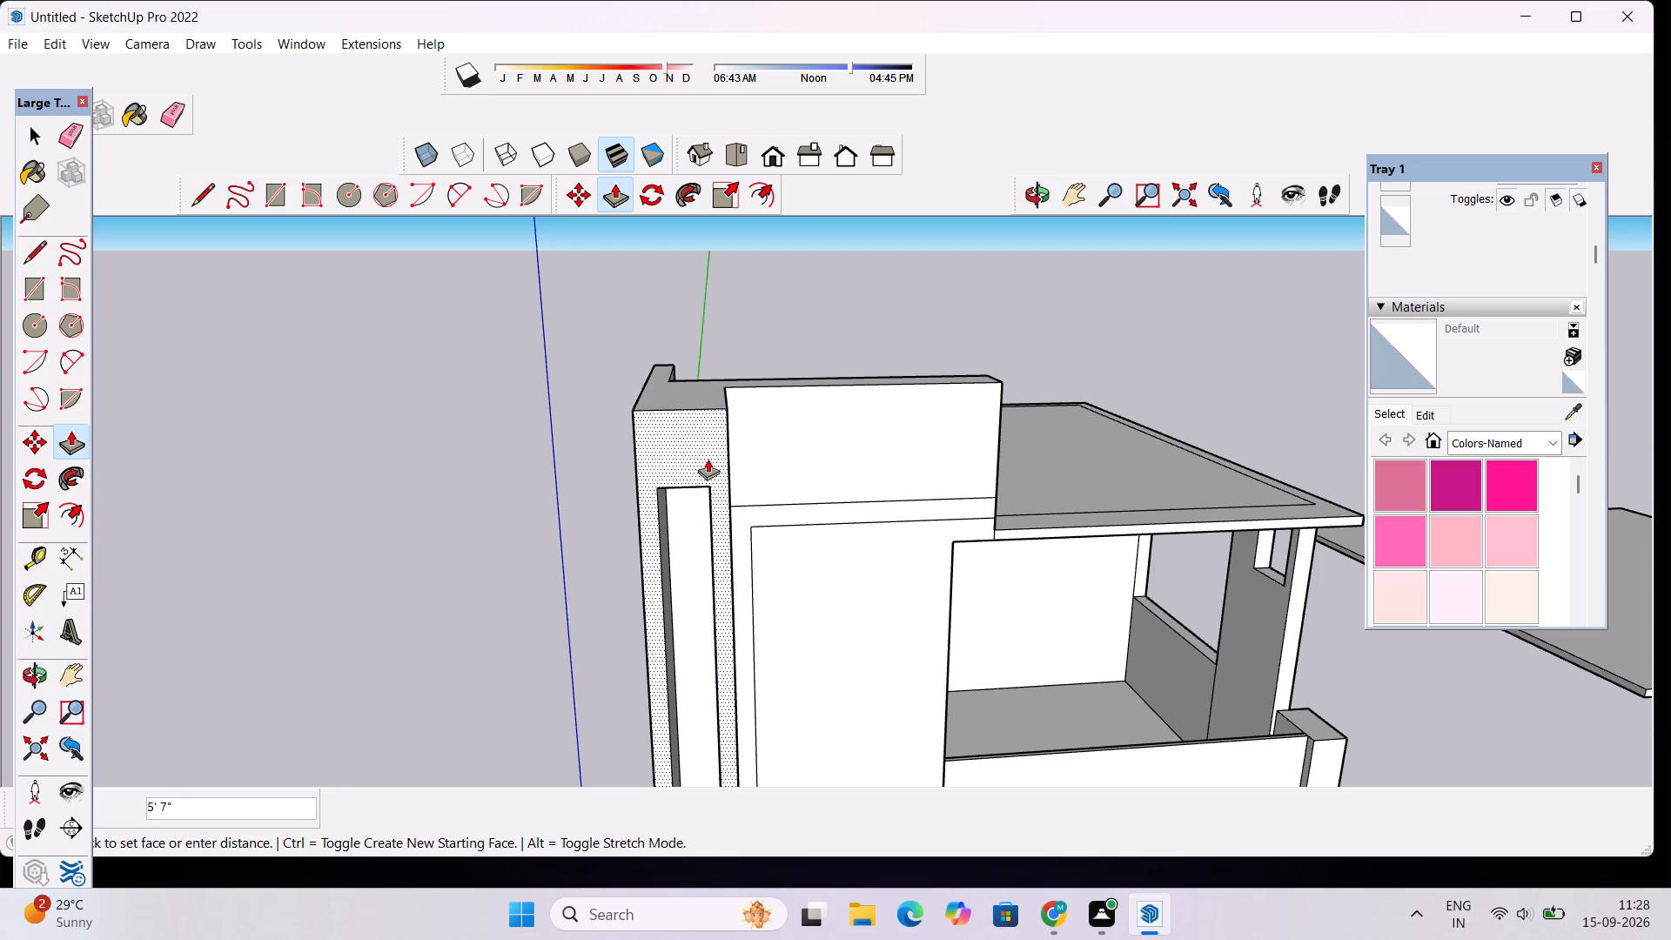
key("3")
key("shift+quotedbl")
key("Return")
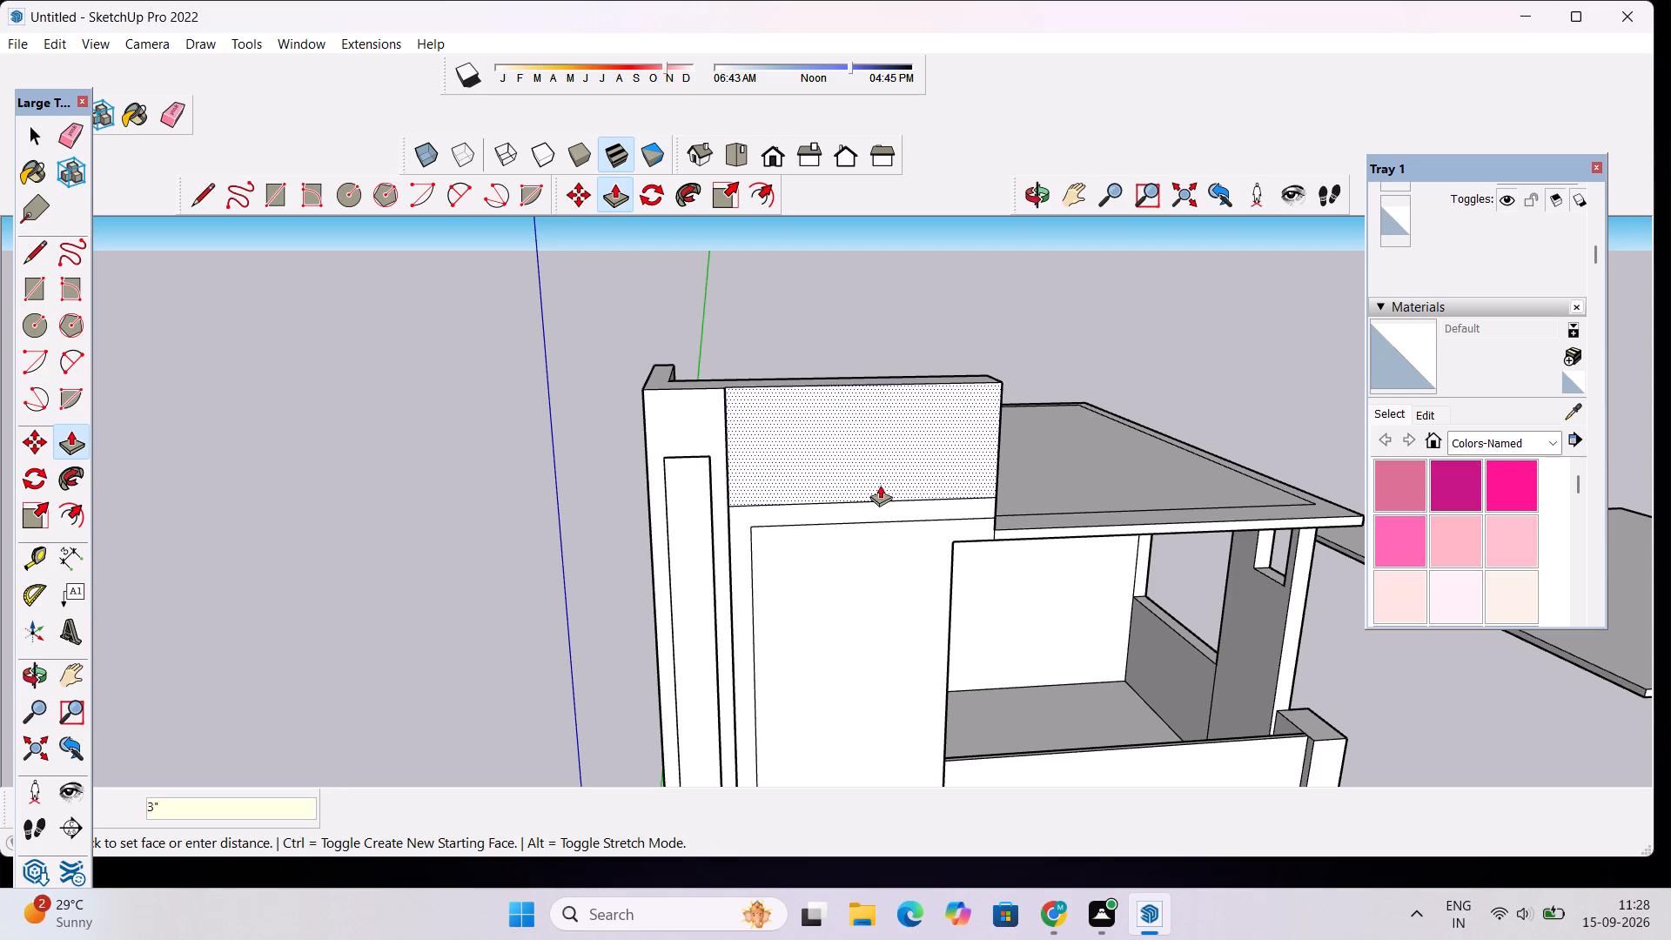
left_click(1037, 194)
left_click_drag(1091, 338, 800, 400)
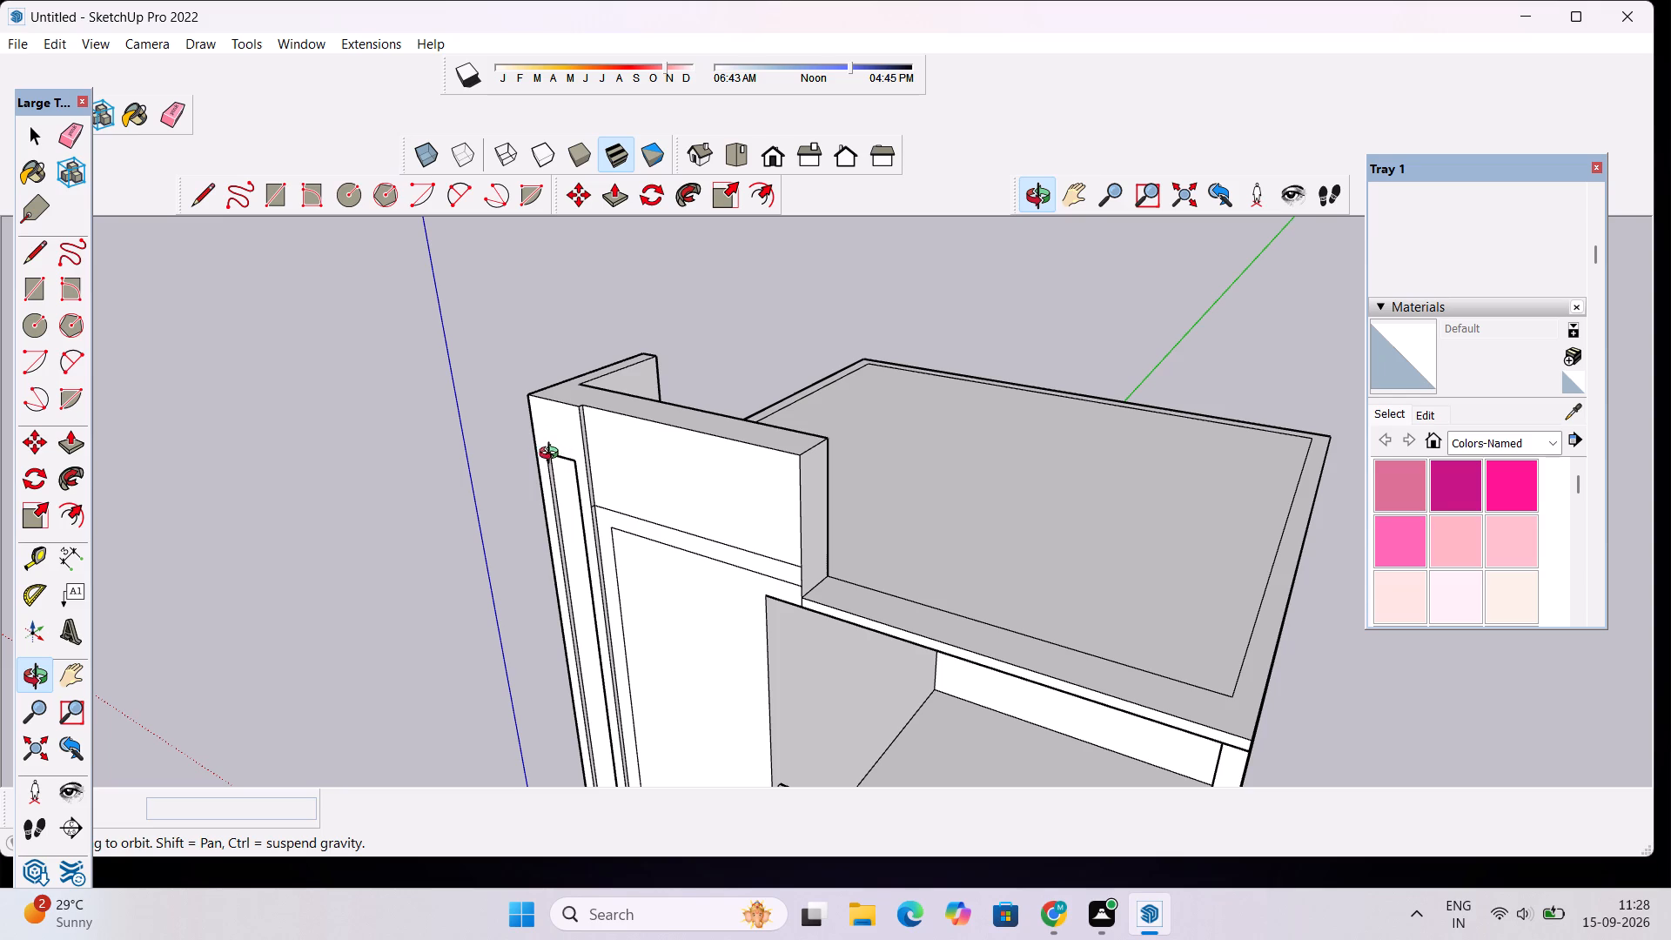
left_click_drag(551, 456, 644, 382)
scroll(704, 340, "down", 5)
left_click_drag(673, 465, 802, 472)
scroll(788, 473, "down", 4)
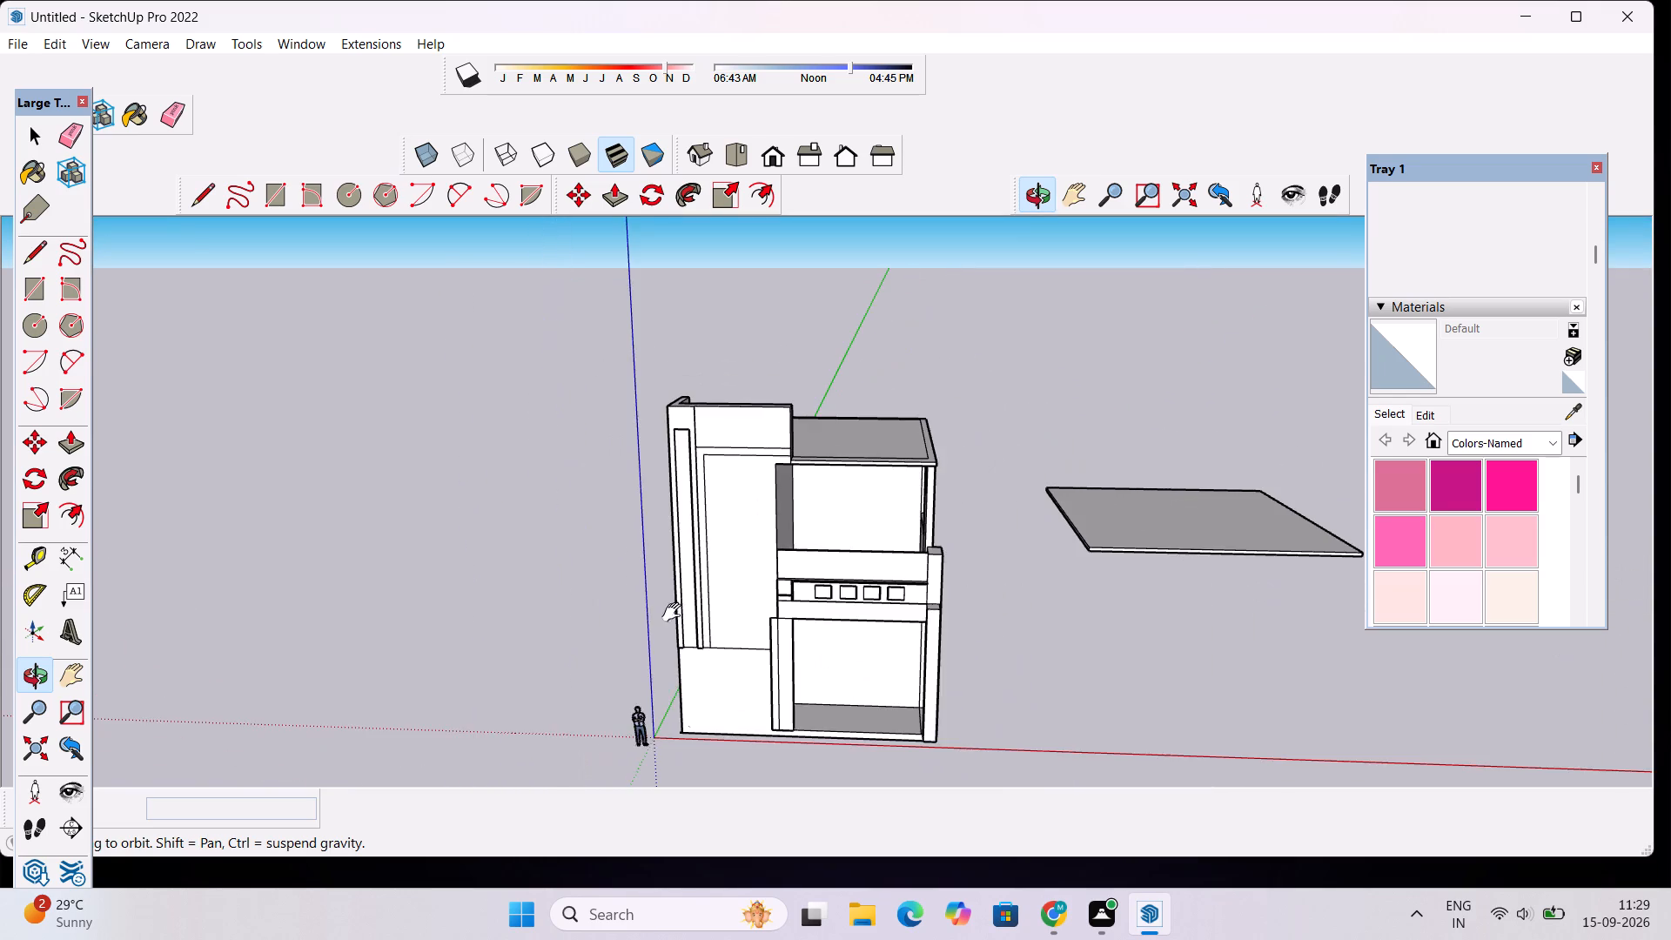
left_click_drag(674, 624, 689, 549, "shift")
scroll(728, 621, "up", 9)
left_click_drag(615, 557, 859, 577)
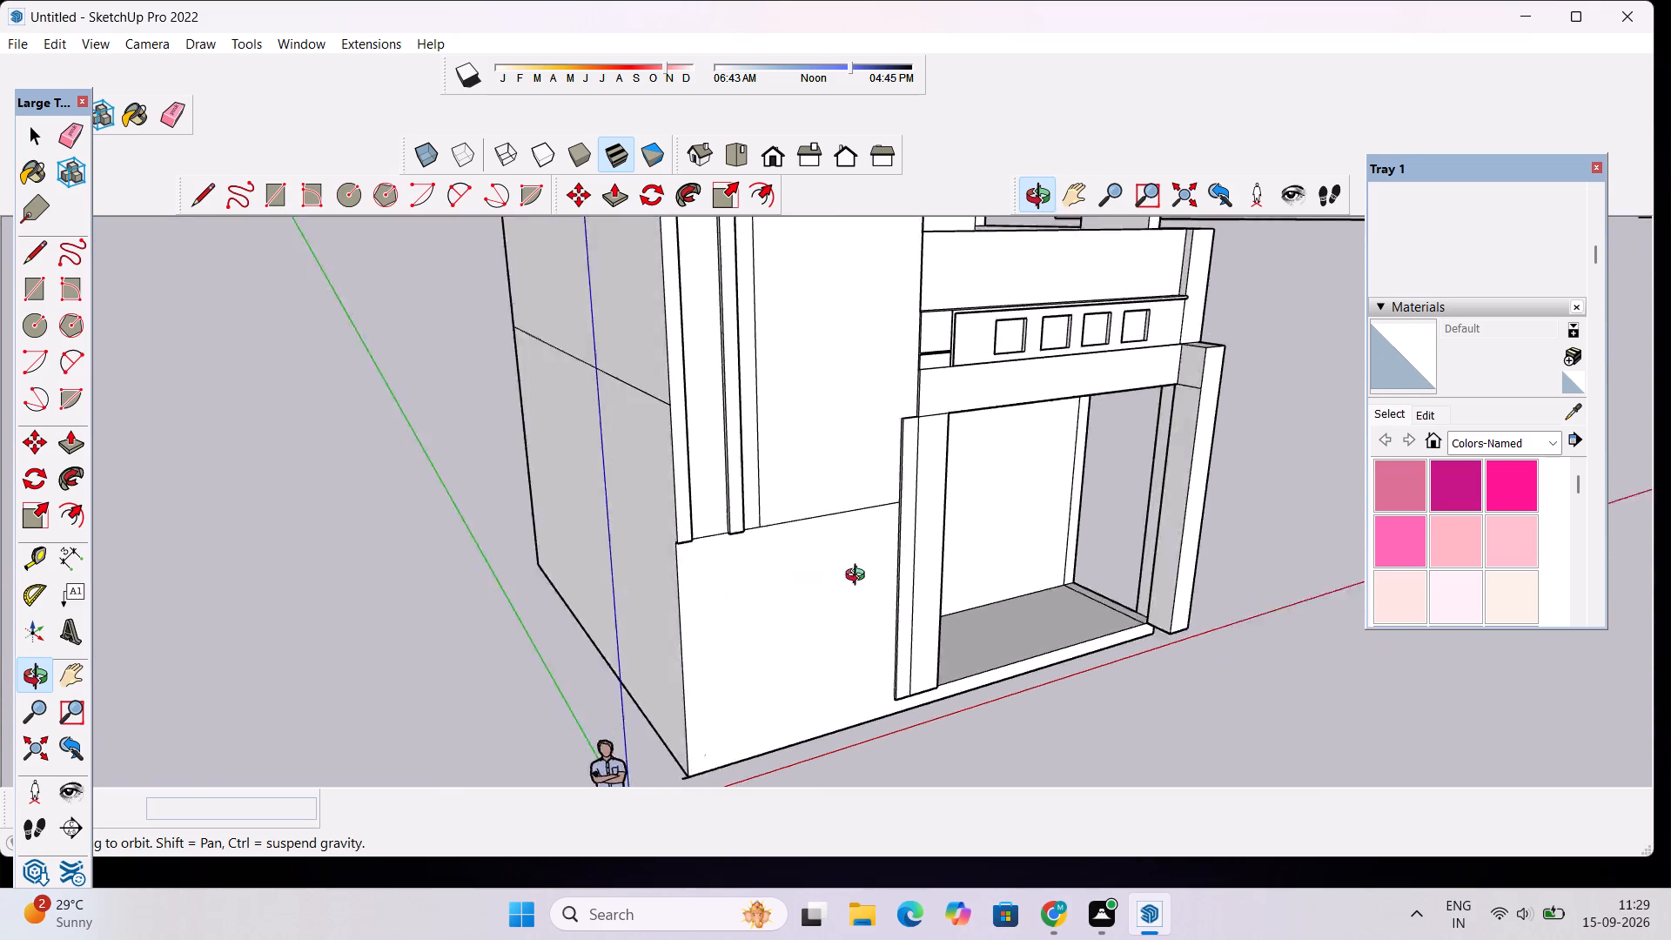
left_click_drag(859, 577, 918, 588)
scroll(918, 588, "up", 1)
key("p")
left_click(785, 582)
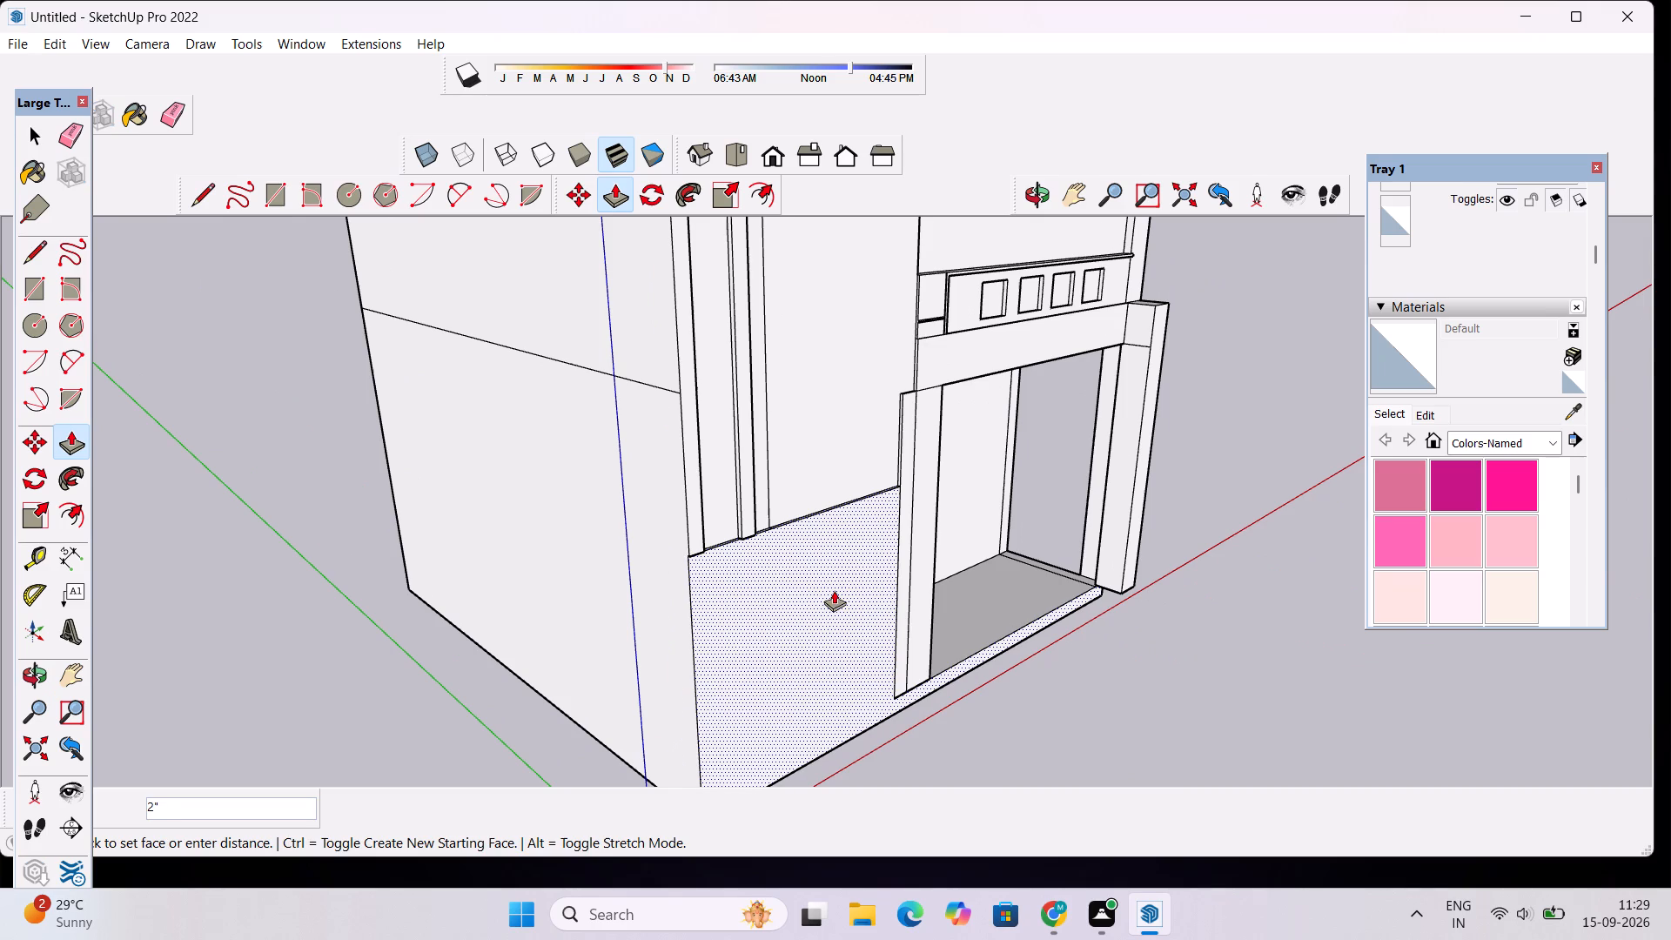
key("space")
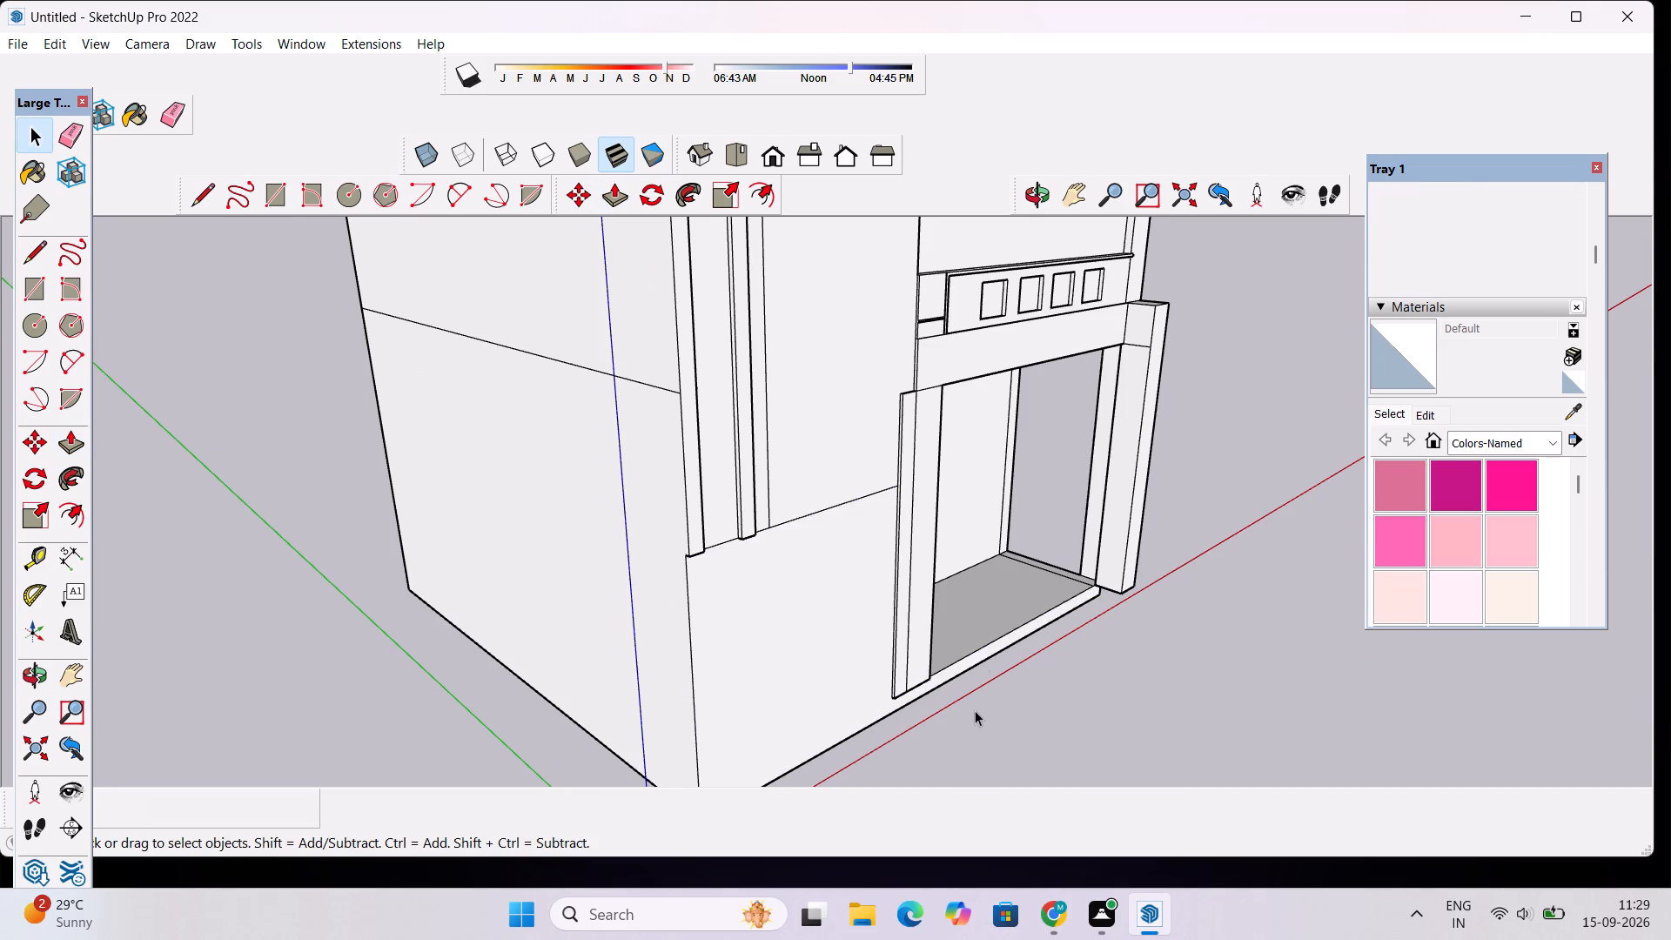
Draw a 1' vertical line from the porch column's bottom corner down to the front wall's base edge.
scroll(974, 714, "up", 14)
scroll(861, 675, "up", 1)
key("l")
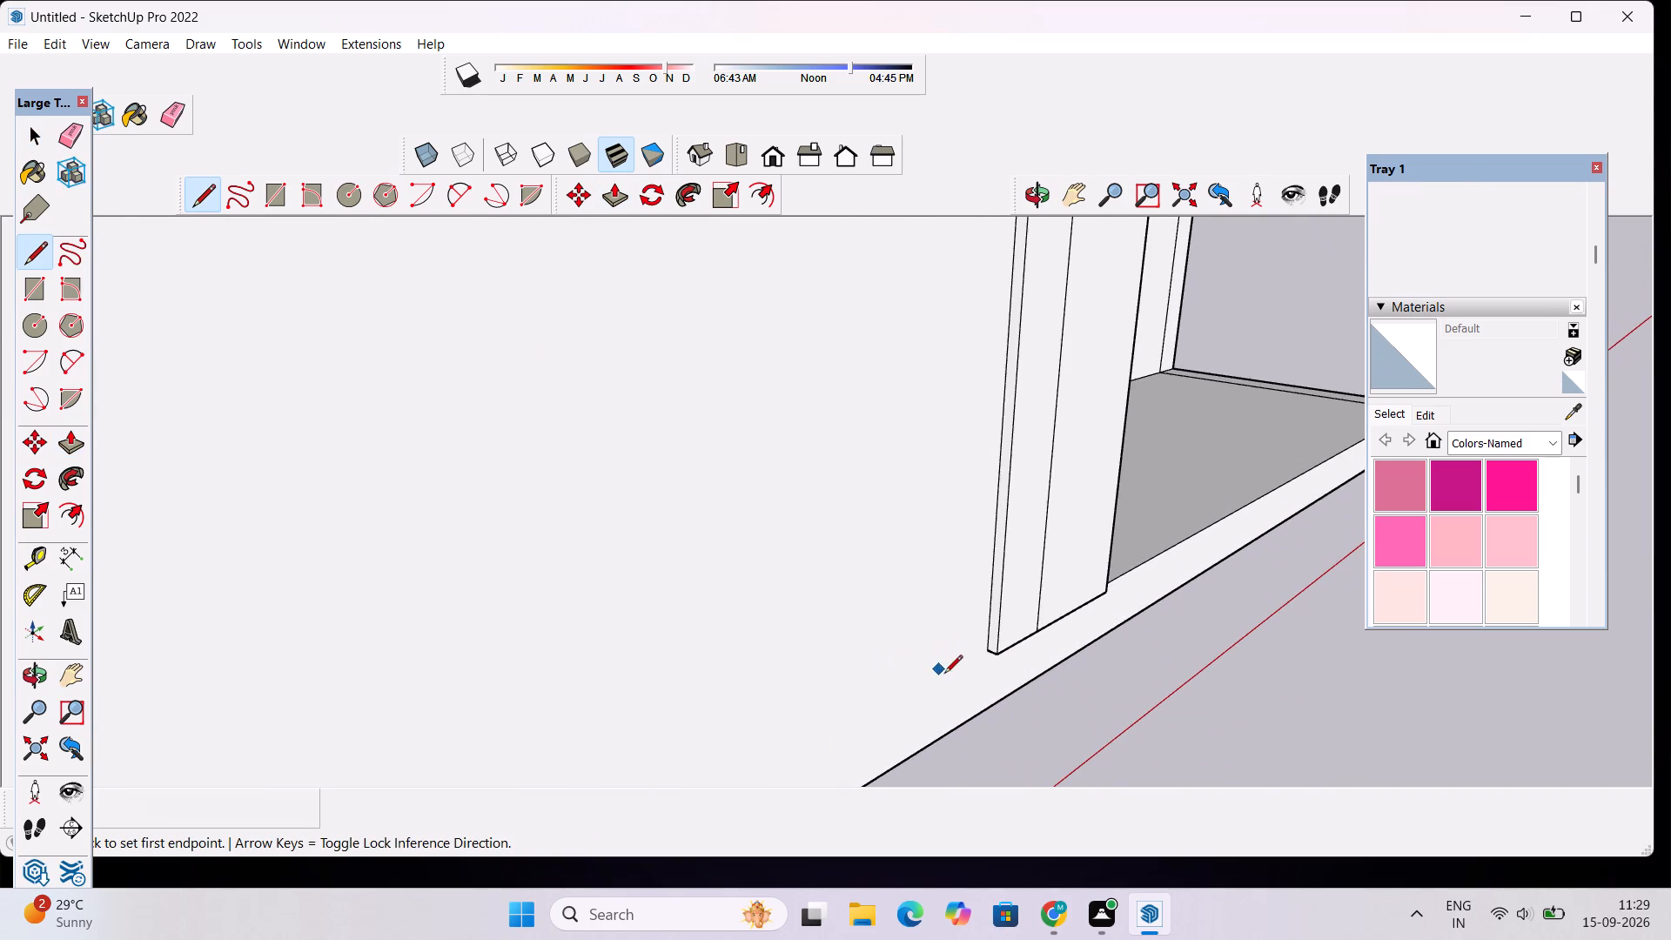
scroll(944, 675, "up", 5)
left_click(1010, 636)
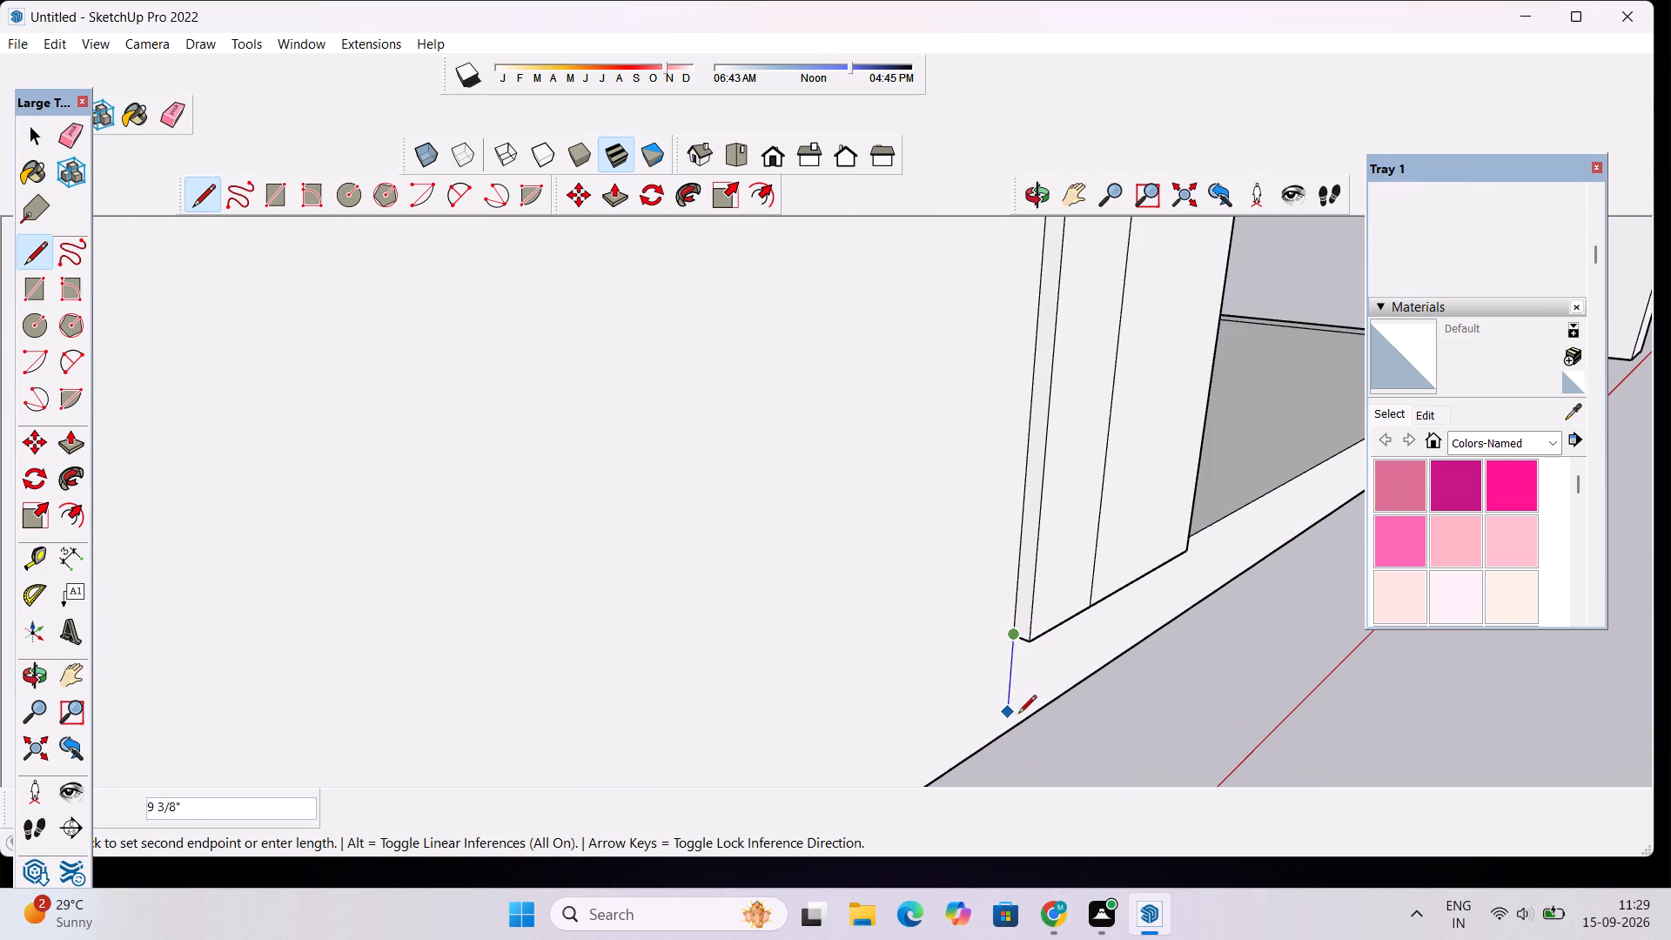
left_click(1010, 738)
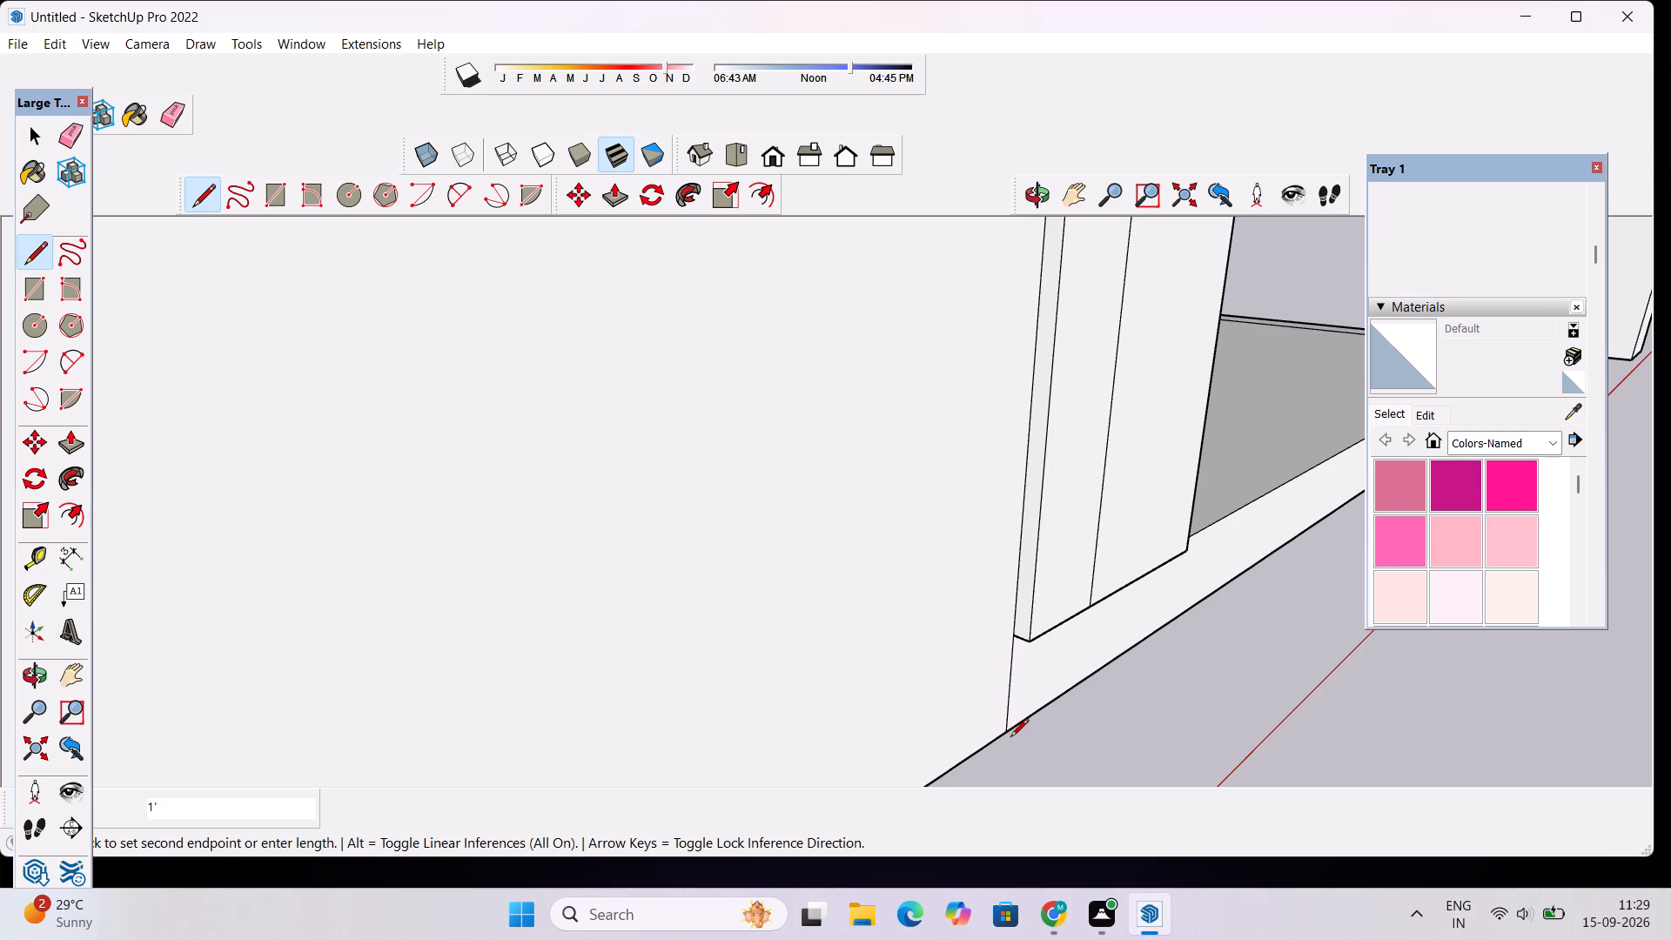
key("space")
Push/Pull the lower front wall face beside the porch column outward by 2".
scroll(968, 689, "down", 5)
left_click(1024, 190)
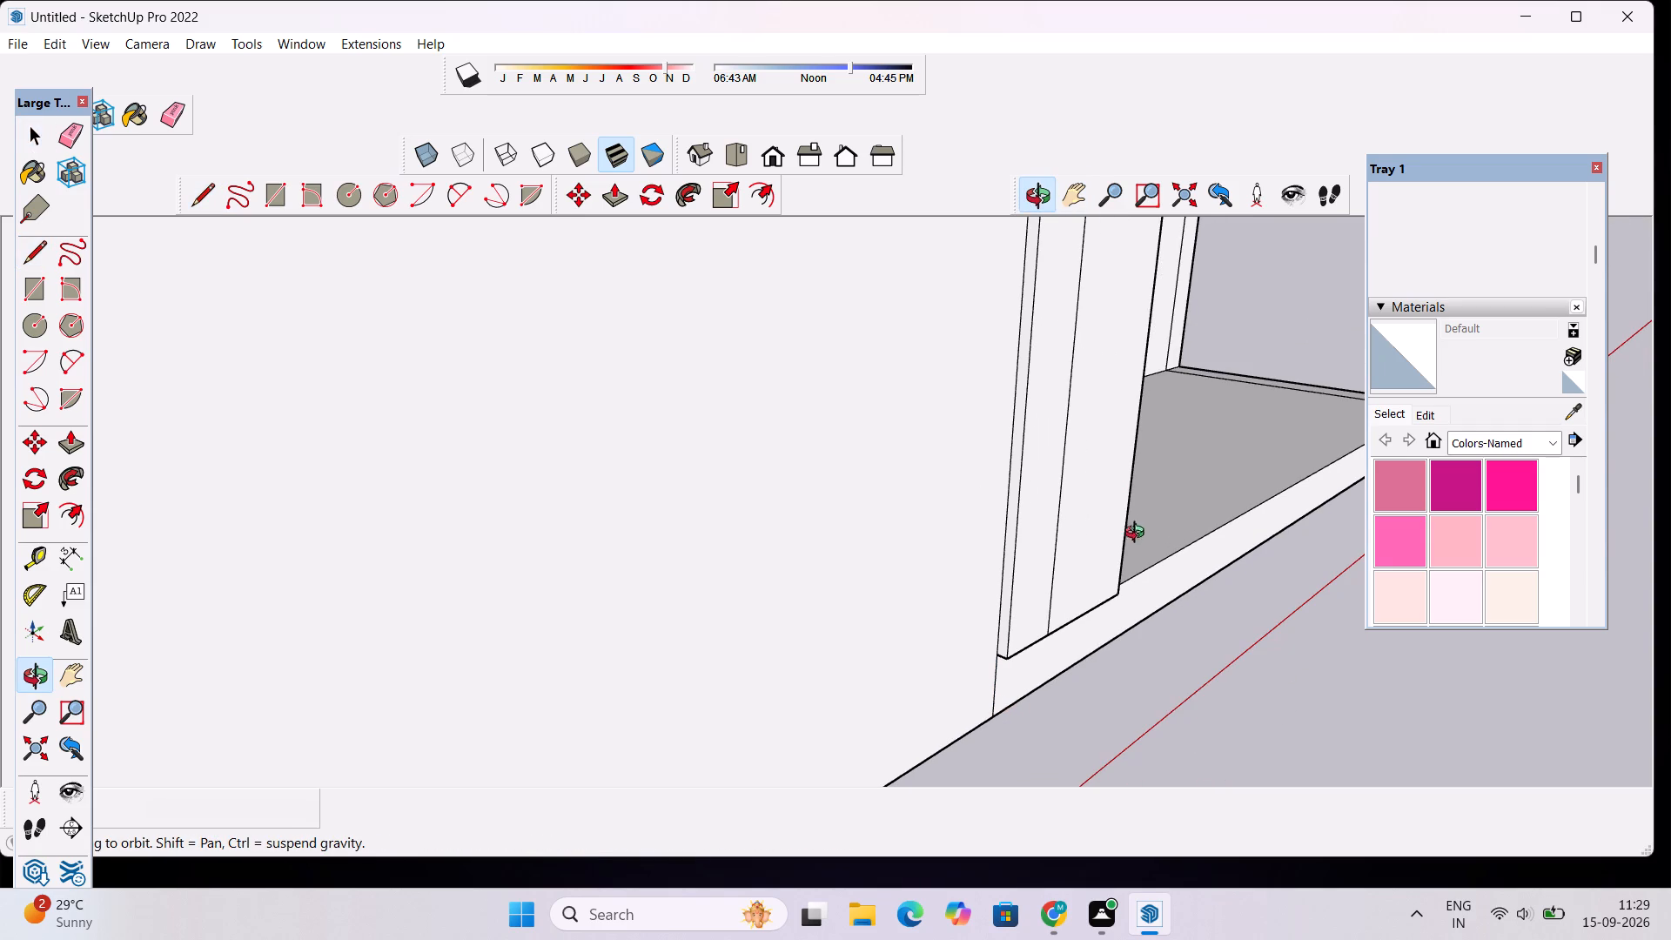
left_click_drag(1136, 541, 966, 496)
scroll(785, 473, "down", 11)
left_click_drag(627, 461, 678, 526, "shift")
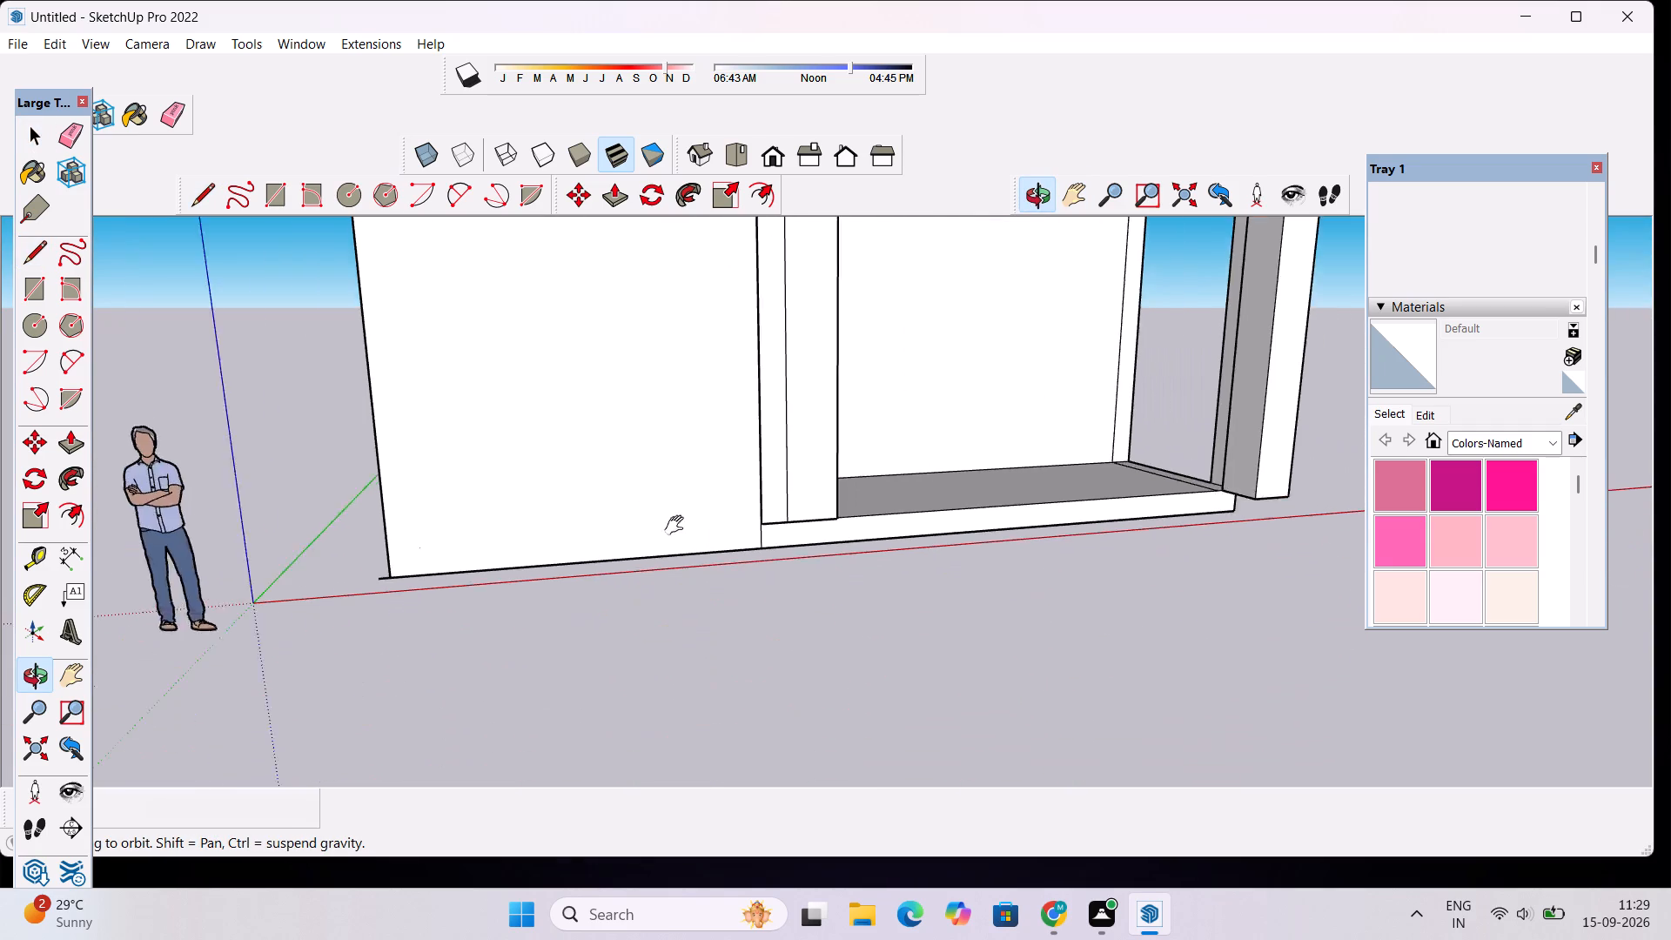
left_click_drag(678, 526, 714, 574, "shift")
scroll(714, 574, "down", 5)
left_click_drag(547, 412, 560, 500, "shift")
scroll(590, 556, "up", 4)
key("space")
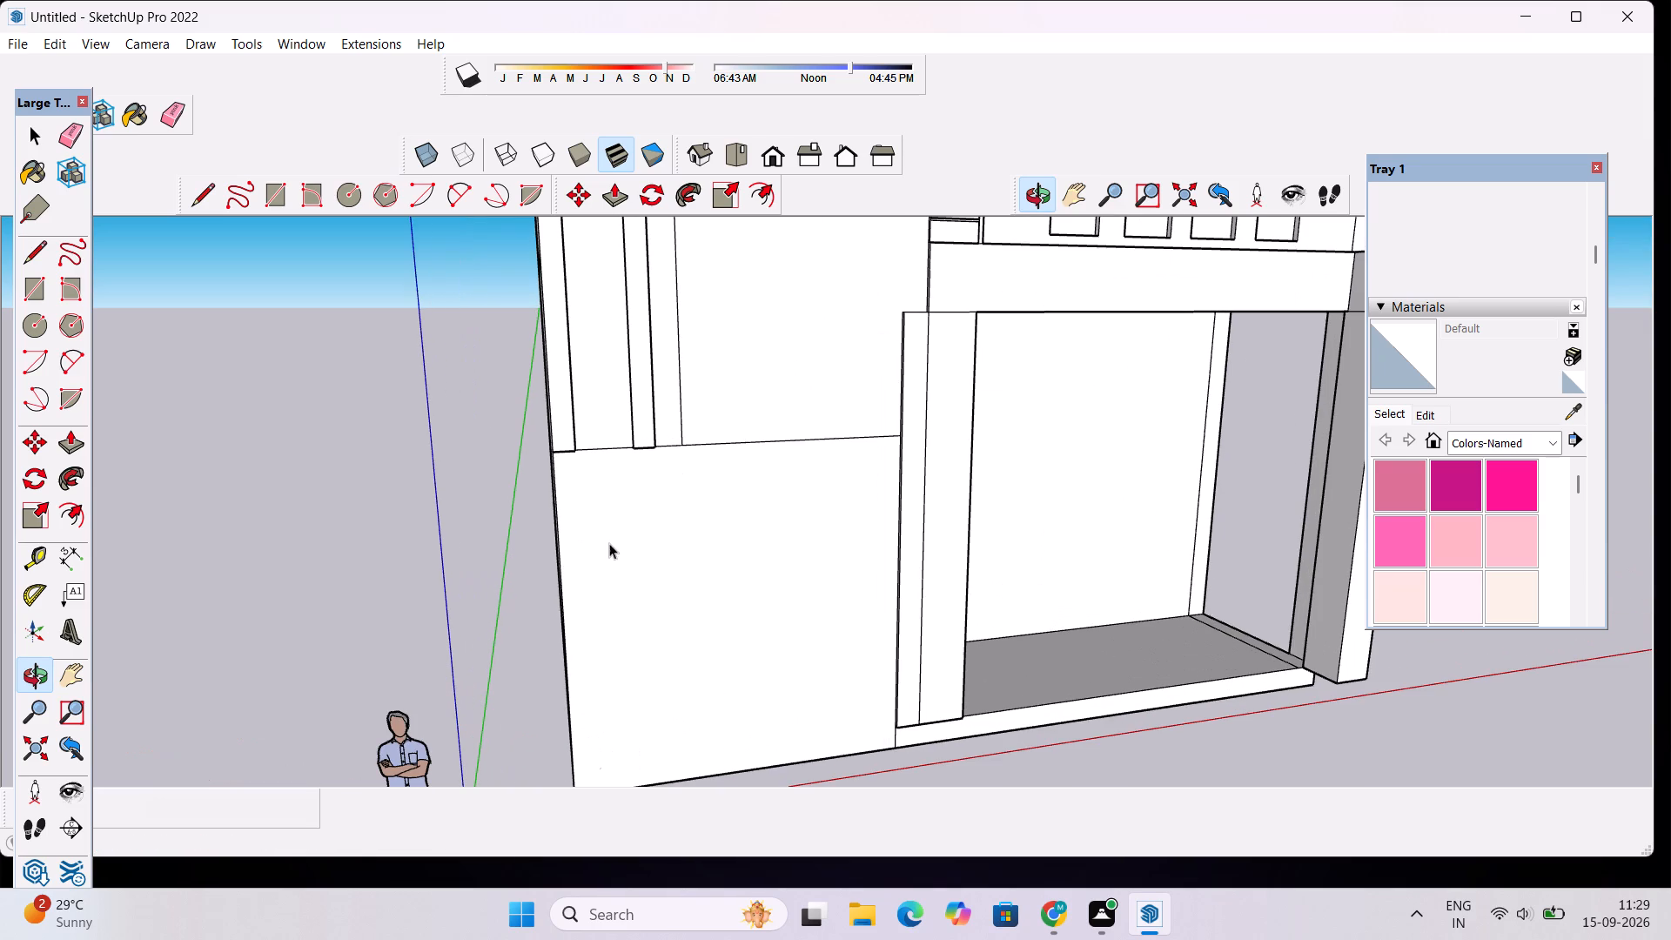
left_click(622, 520)
key("p")
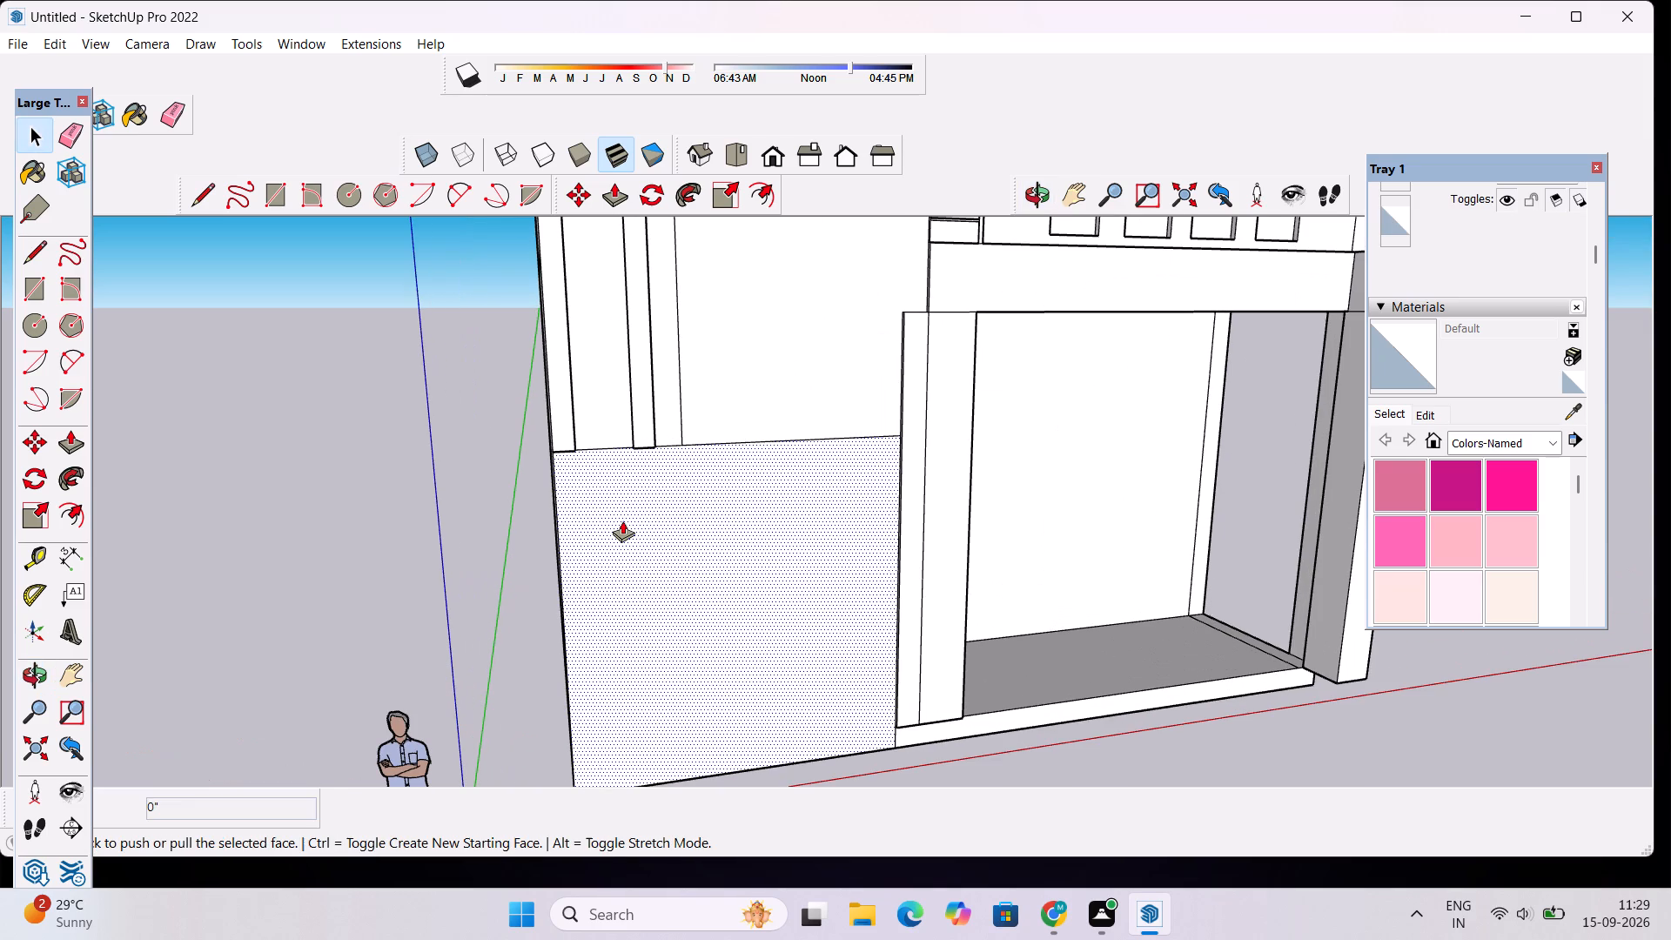
left_click(622, 520)
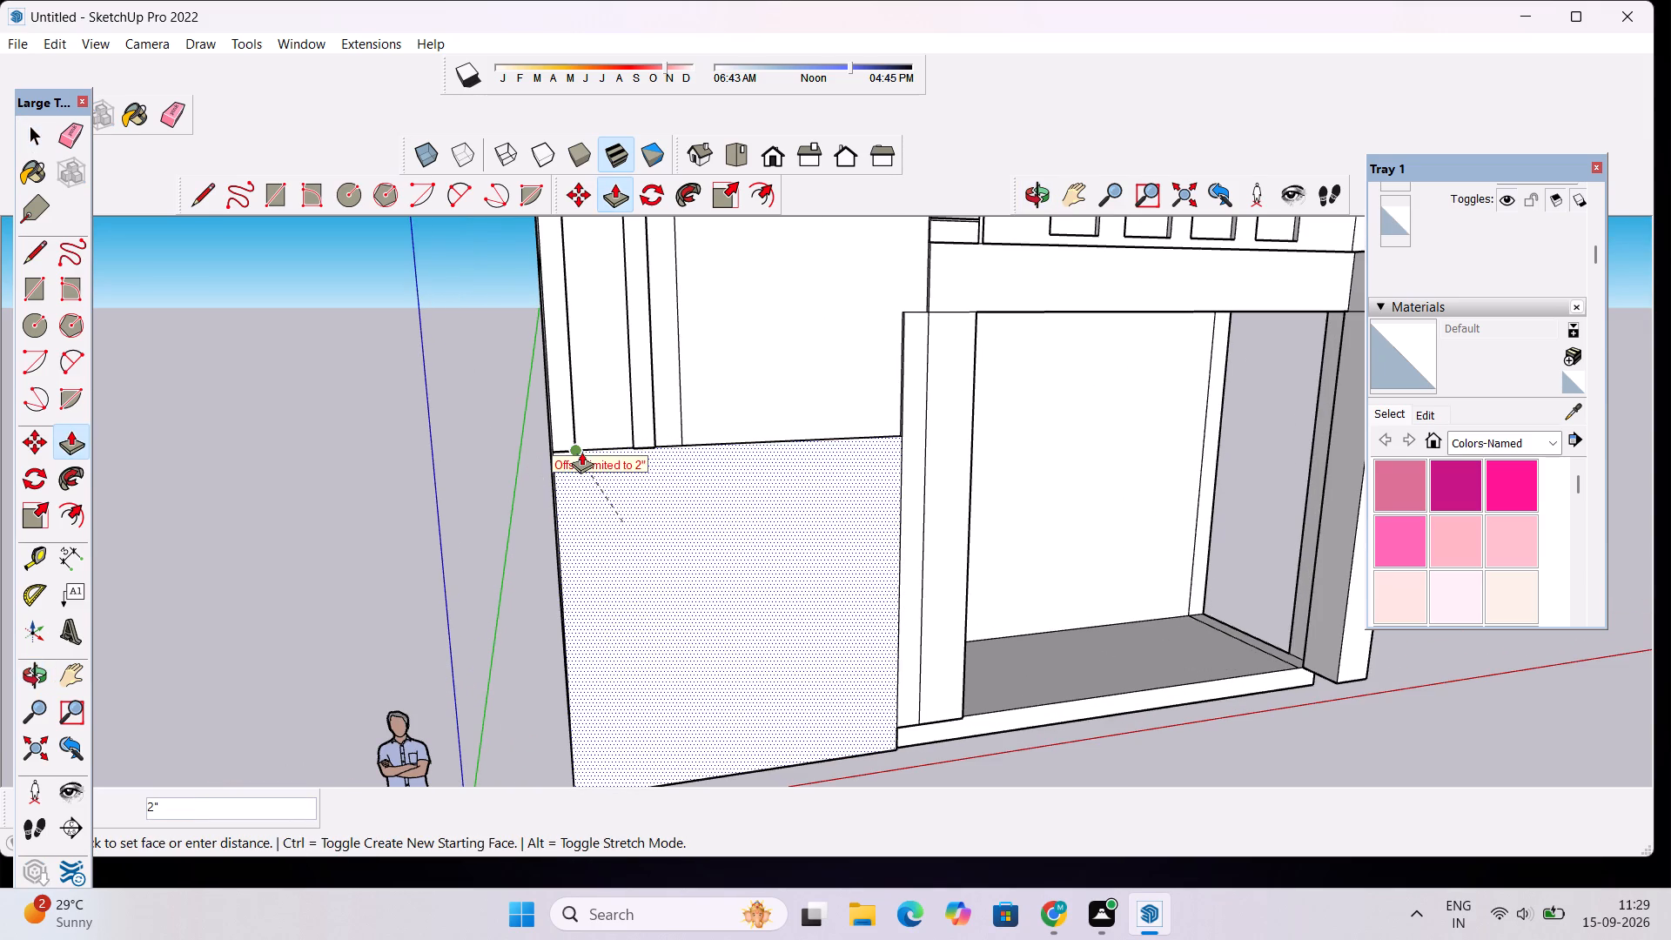
left_click(567, 450)
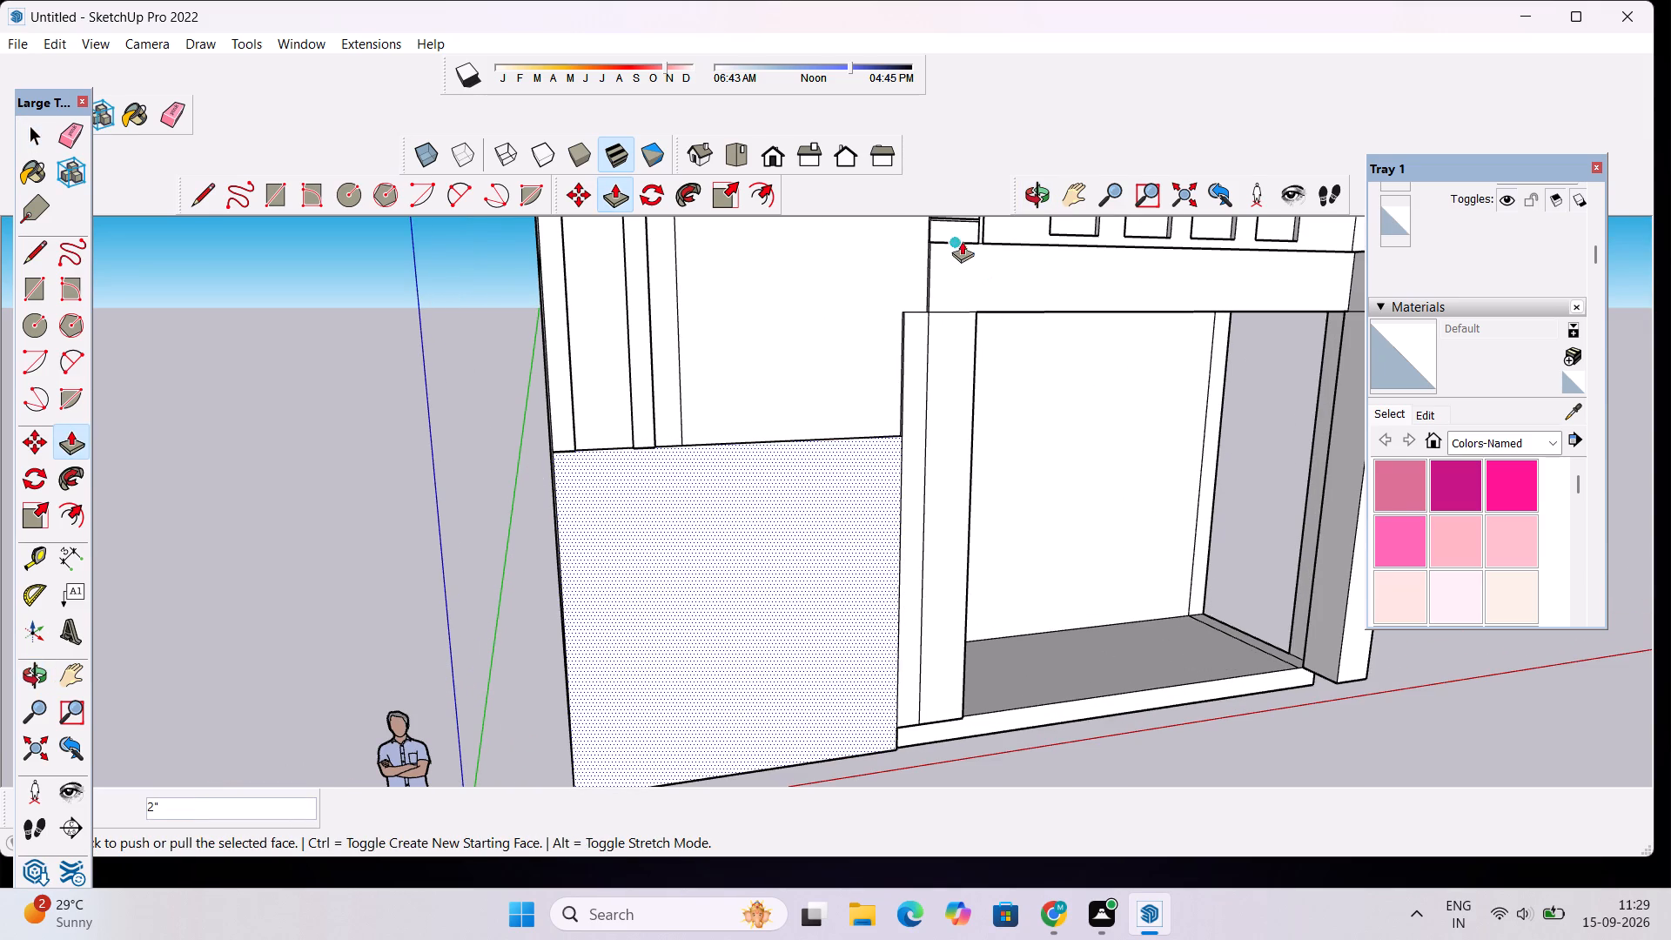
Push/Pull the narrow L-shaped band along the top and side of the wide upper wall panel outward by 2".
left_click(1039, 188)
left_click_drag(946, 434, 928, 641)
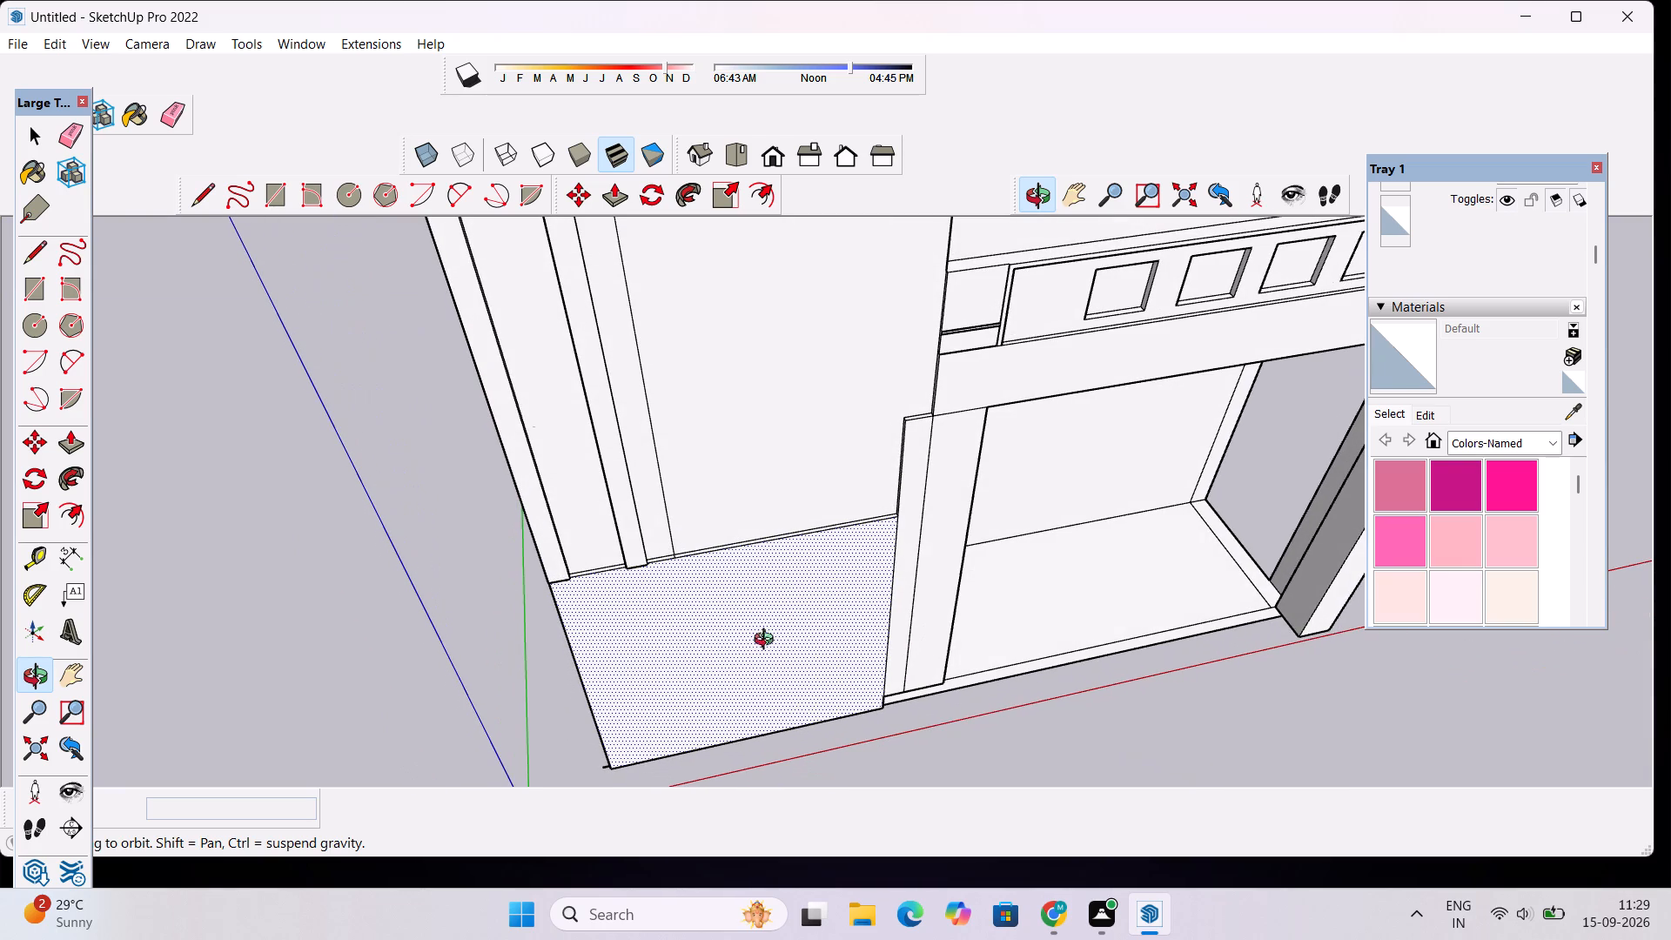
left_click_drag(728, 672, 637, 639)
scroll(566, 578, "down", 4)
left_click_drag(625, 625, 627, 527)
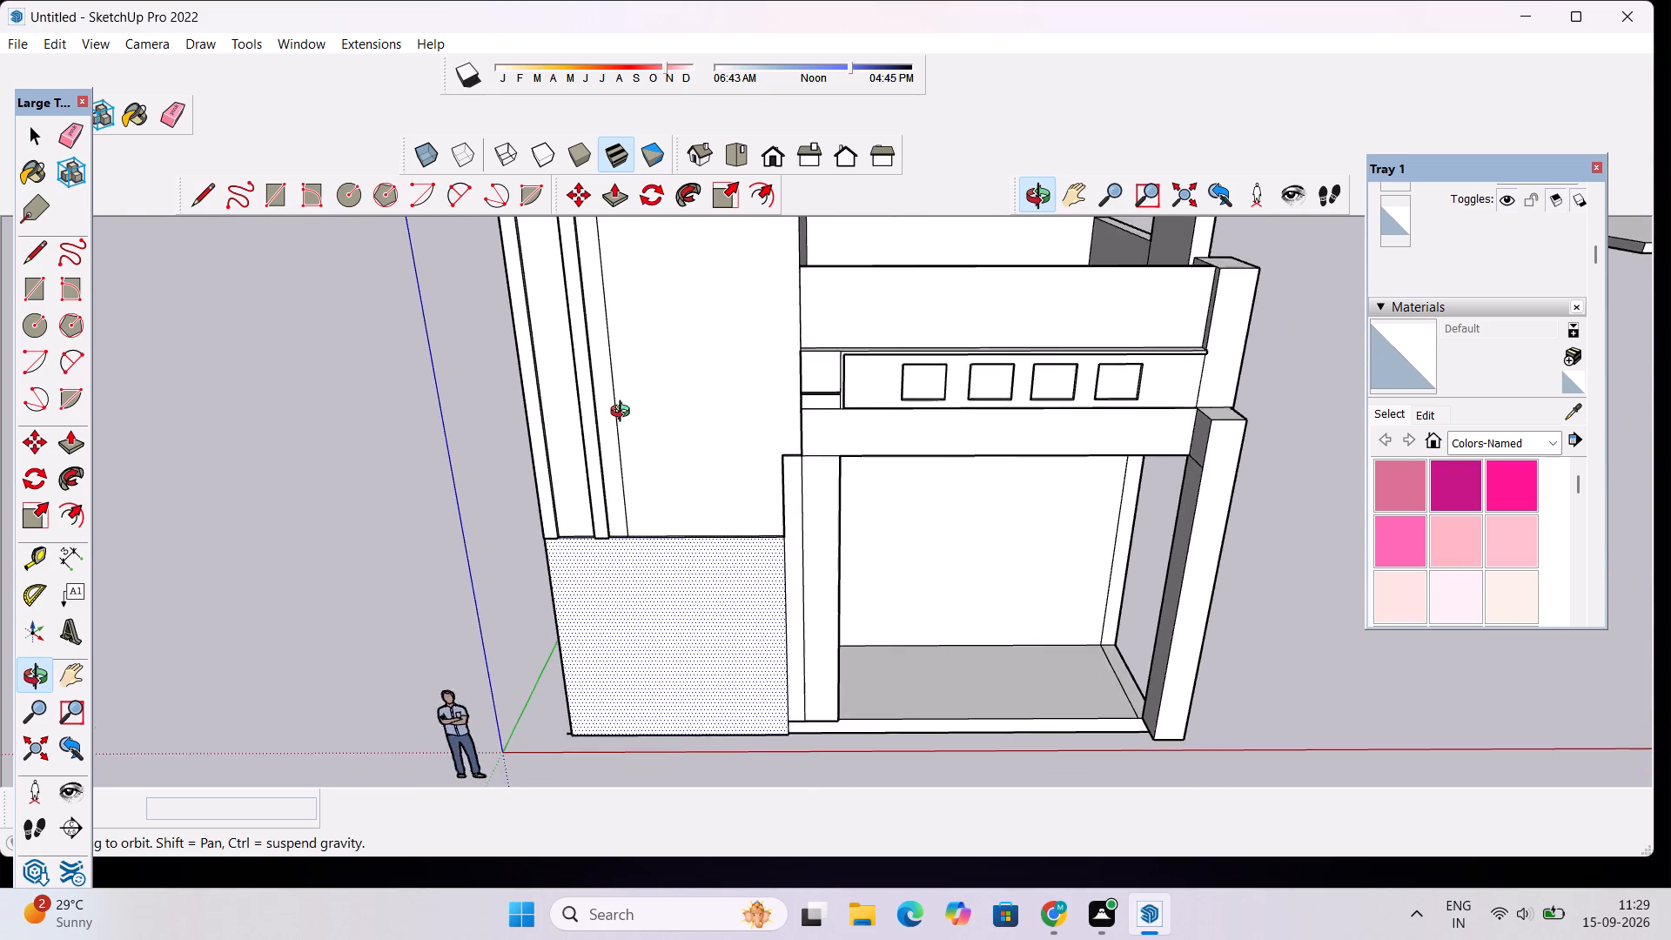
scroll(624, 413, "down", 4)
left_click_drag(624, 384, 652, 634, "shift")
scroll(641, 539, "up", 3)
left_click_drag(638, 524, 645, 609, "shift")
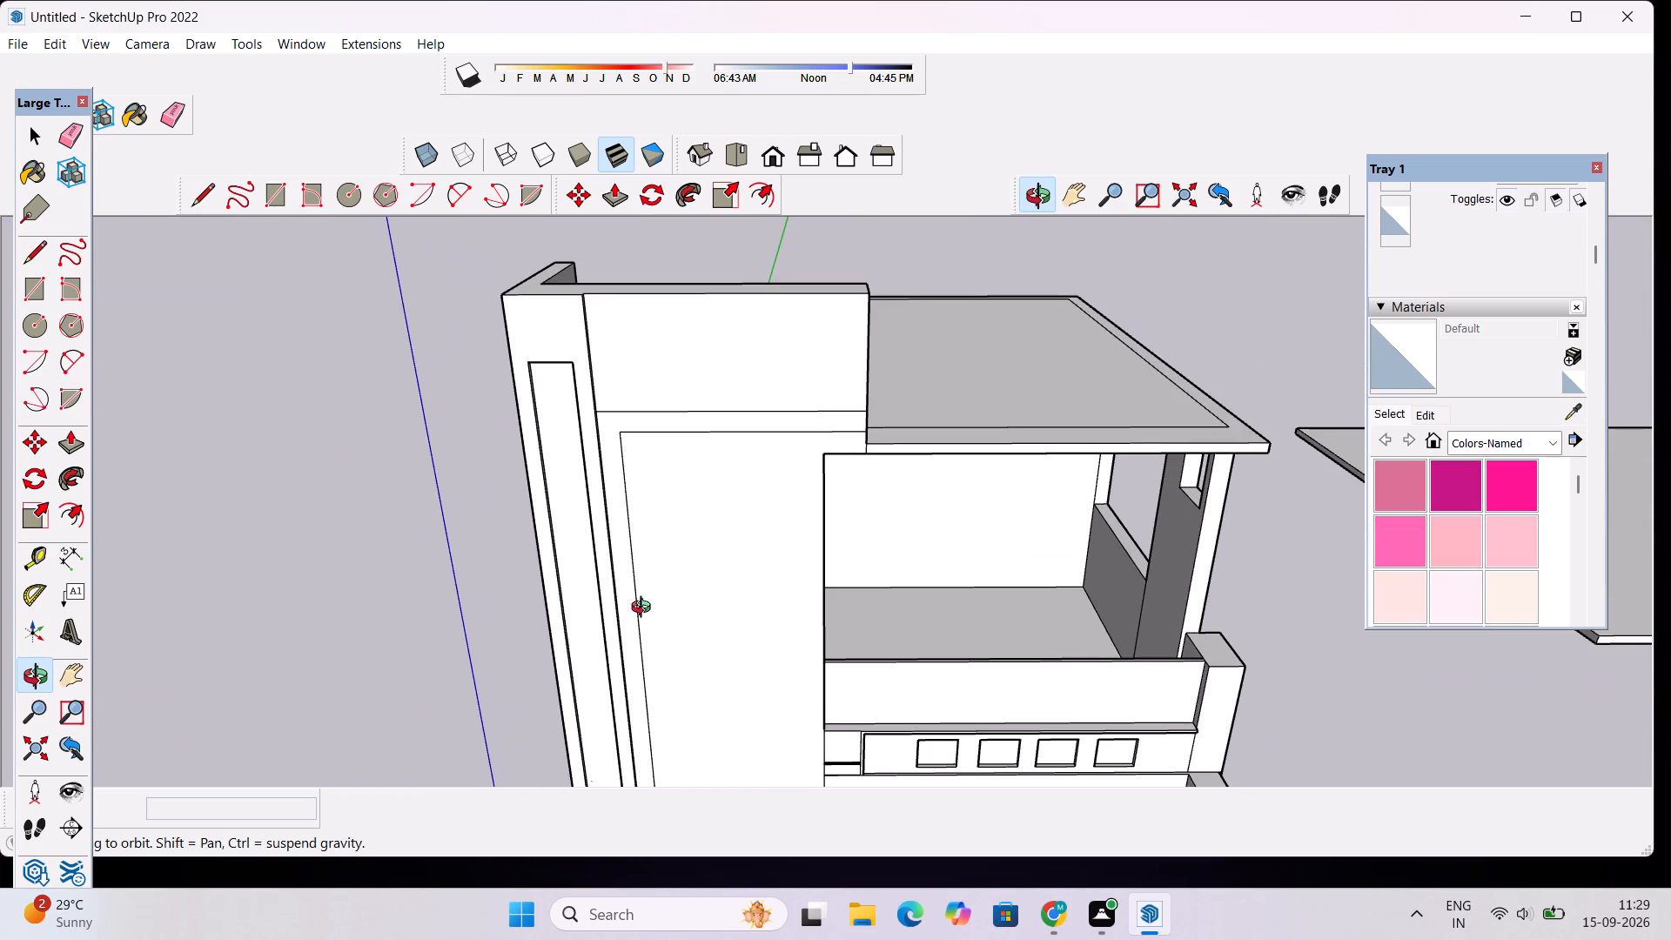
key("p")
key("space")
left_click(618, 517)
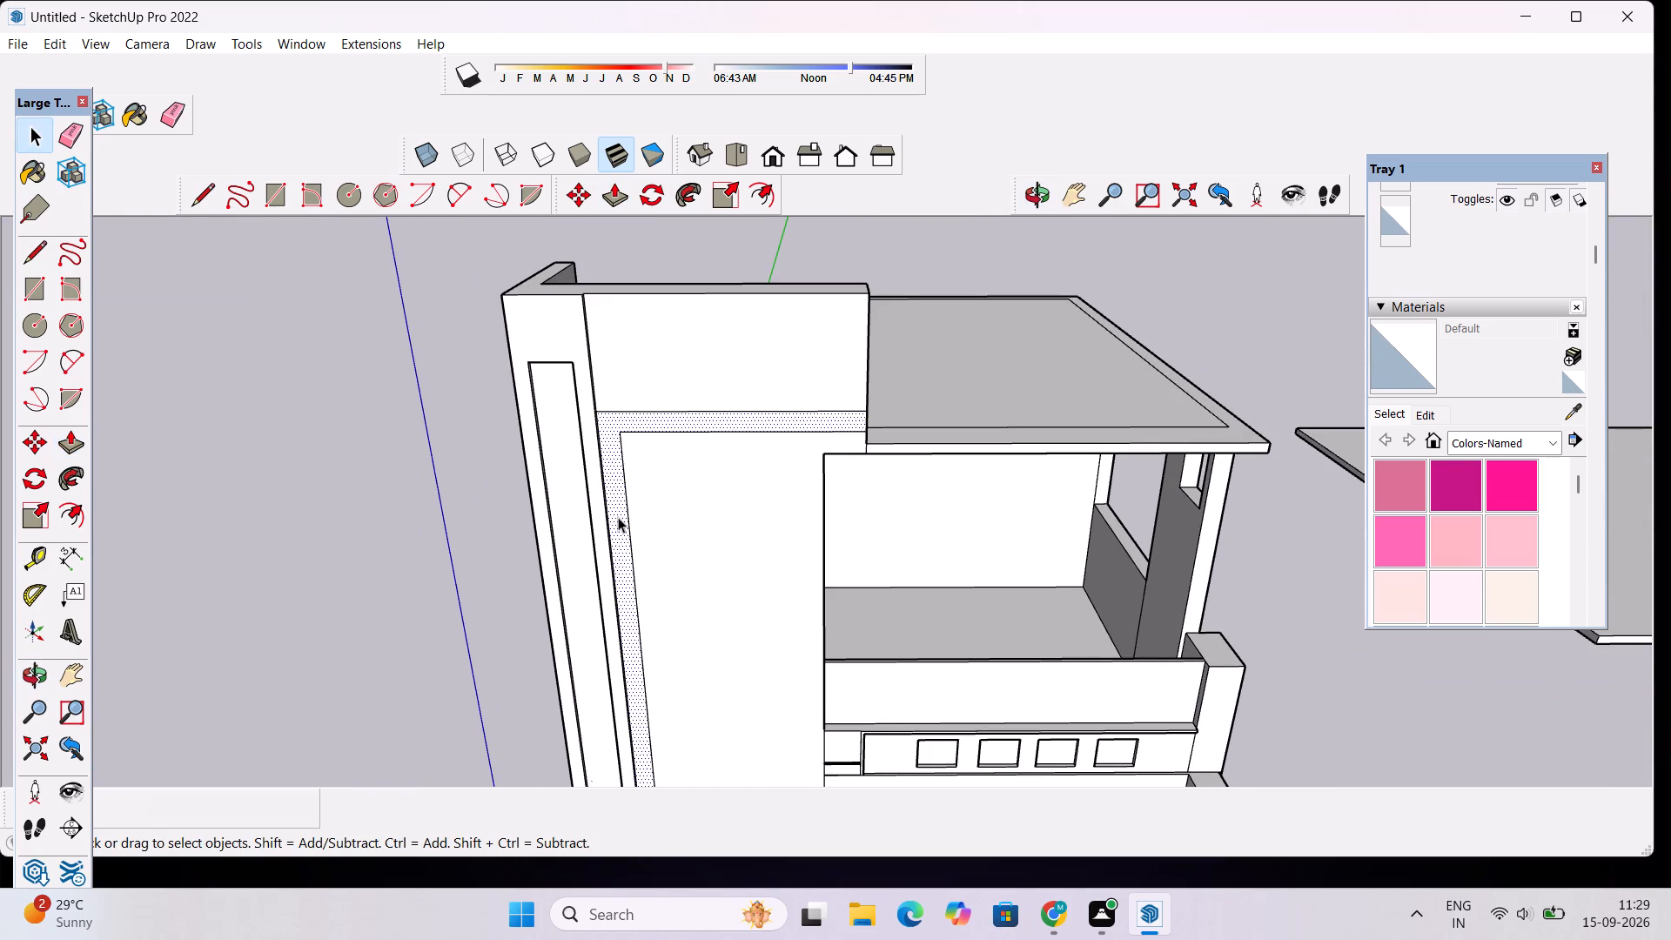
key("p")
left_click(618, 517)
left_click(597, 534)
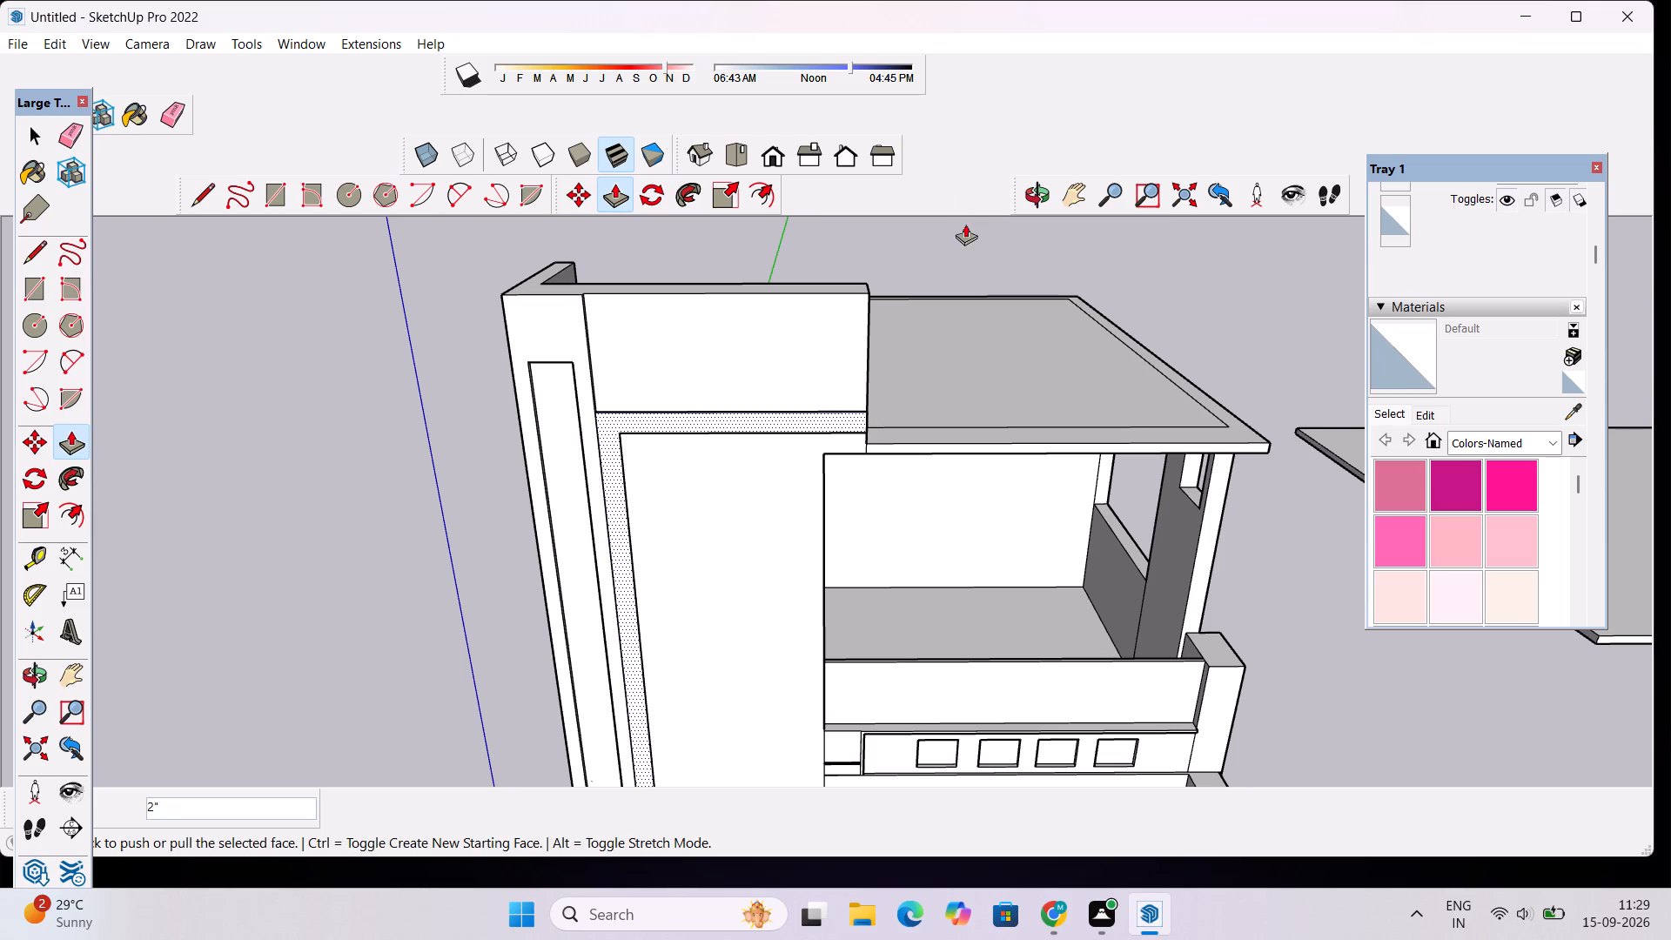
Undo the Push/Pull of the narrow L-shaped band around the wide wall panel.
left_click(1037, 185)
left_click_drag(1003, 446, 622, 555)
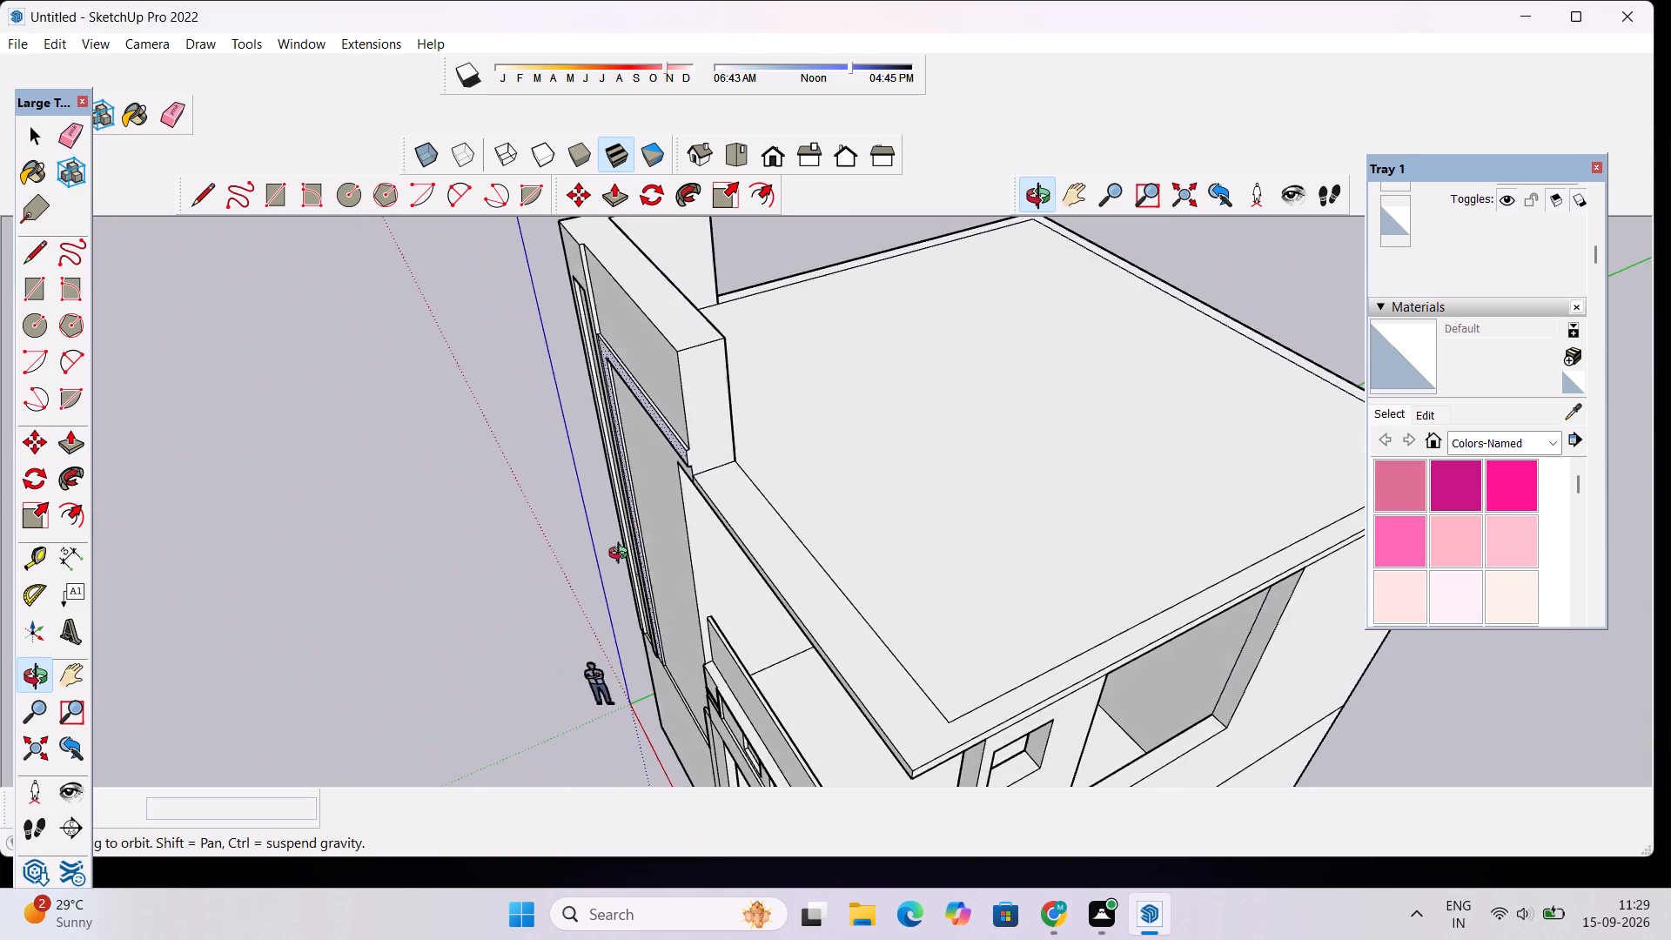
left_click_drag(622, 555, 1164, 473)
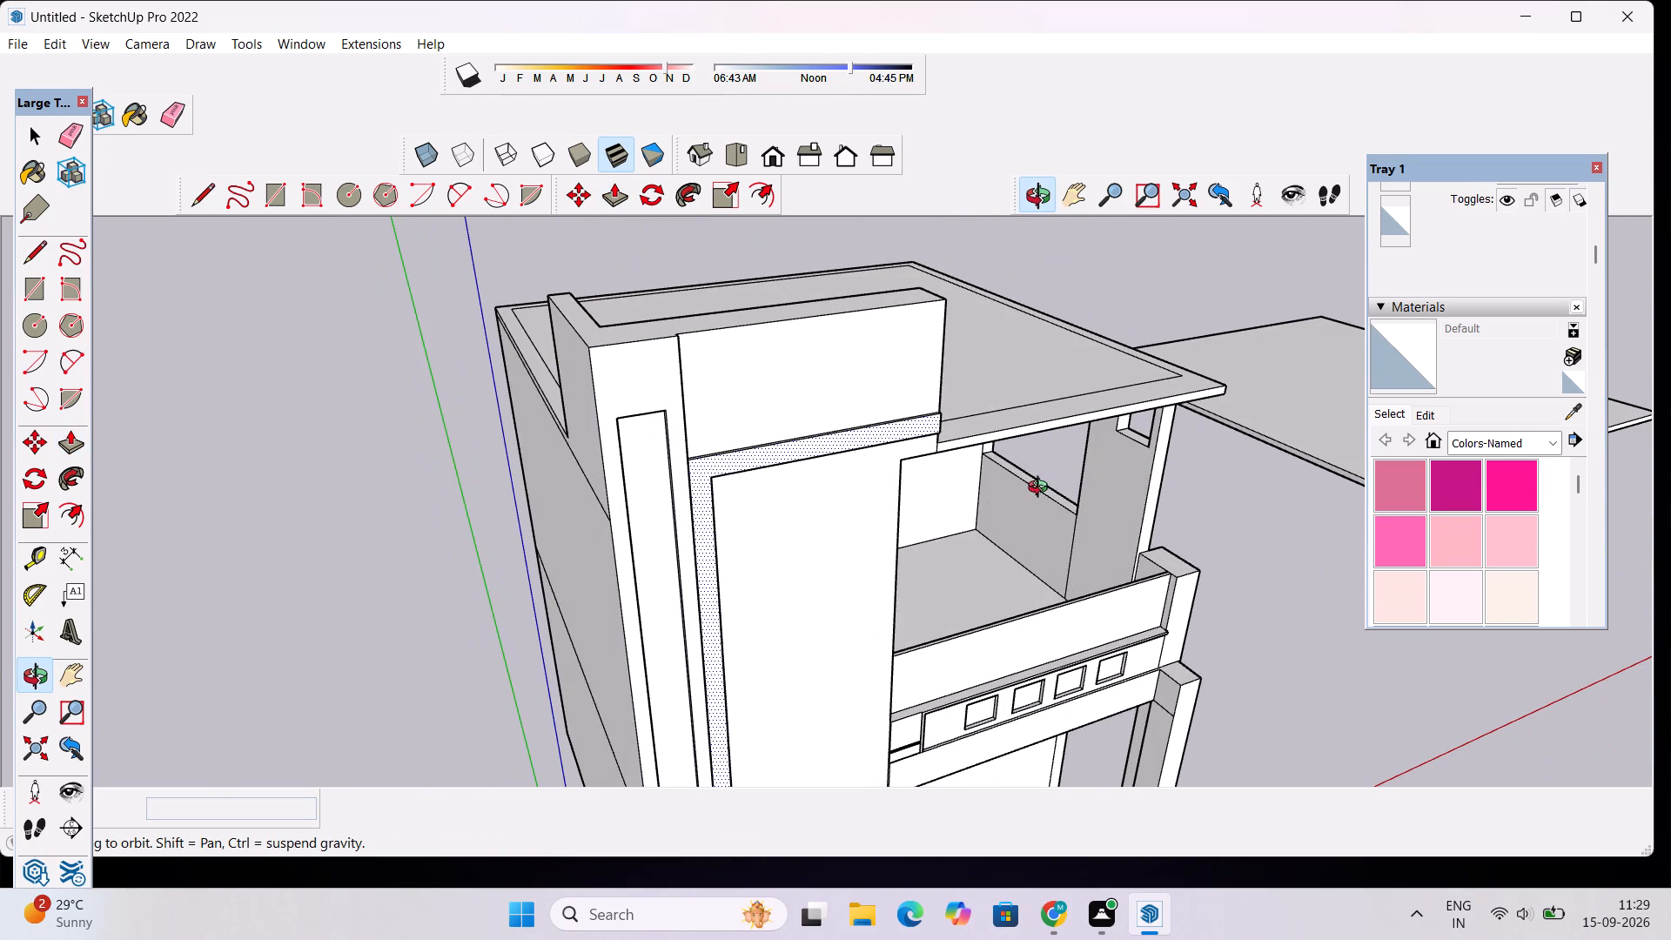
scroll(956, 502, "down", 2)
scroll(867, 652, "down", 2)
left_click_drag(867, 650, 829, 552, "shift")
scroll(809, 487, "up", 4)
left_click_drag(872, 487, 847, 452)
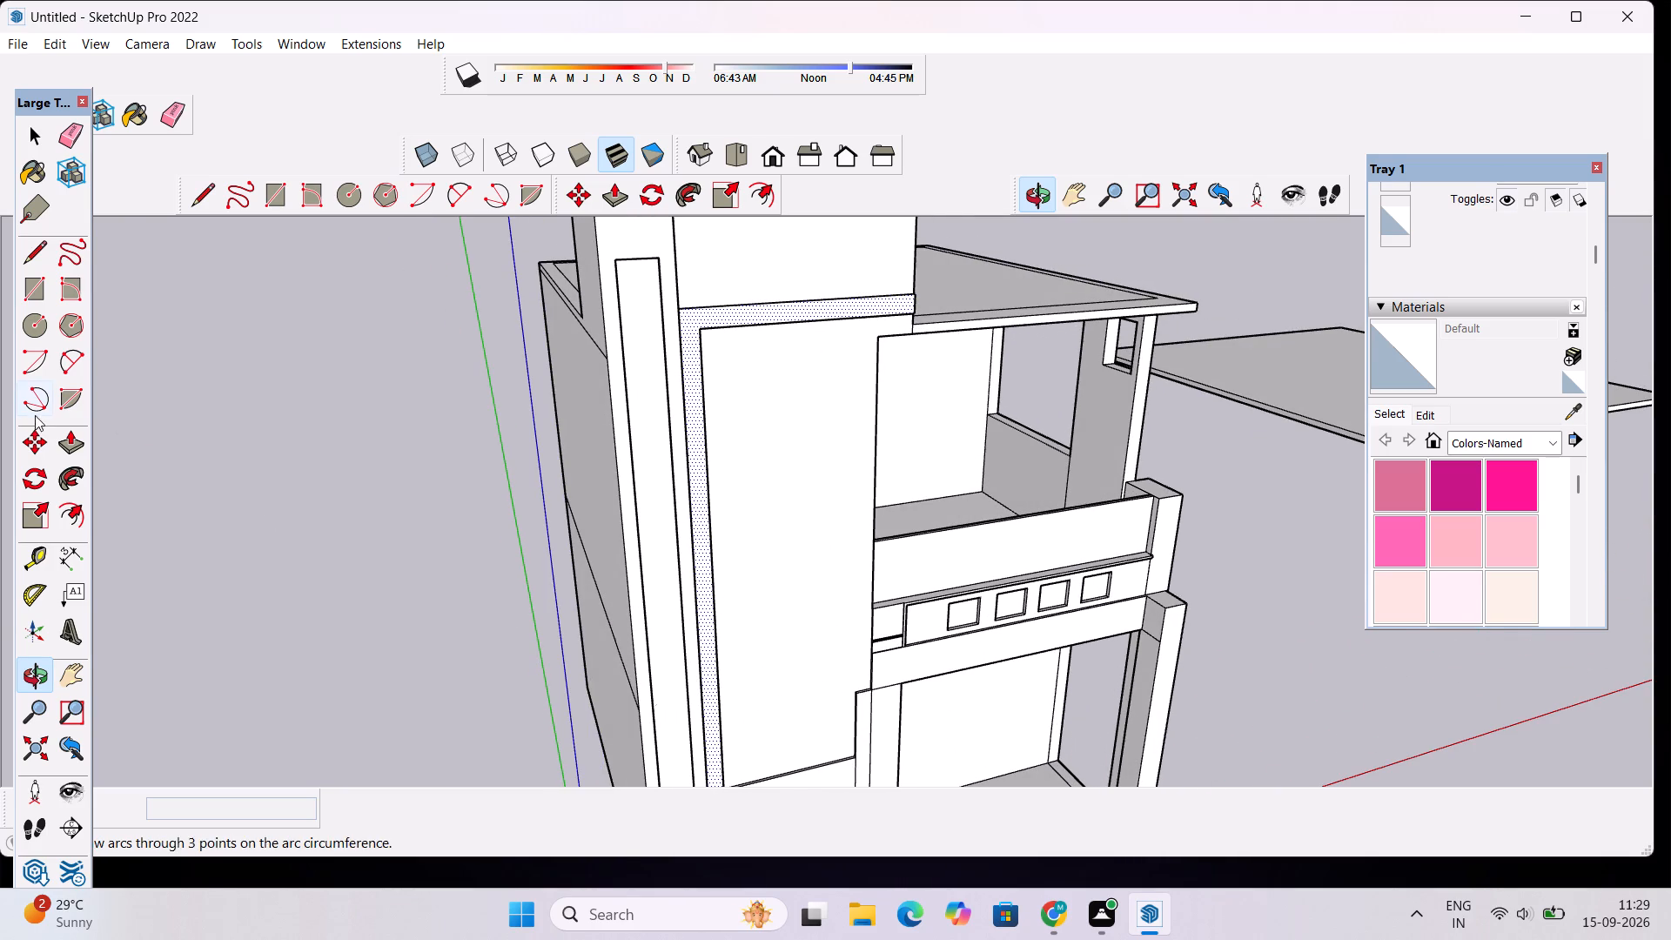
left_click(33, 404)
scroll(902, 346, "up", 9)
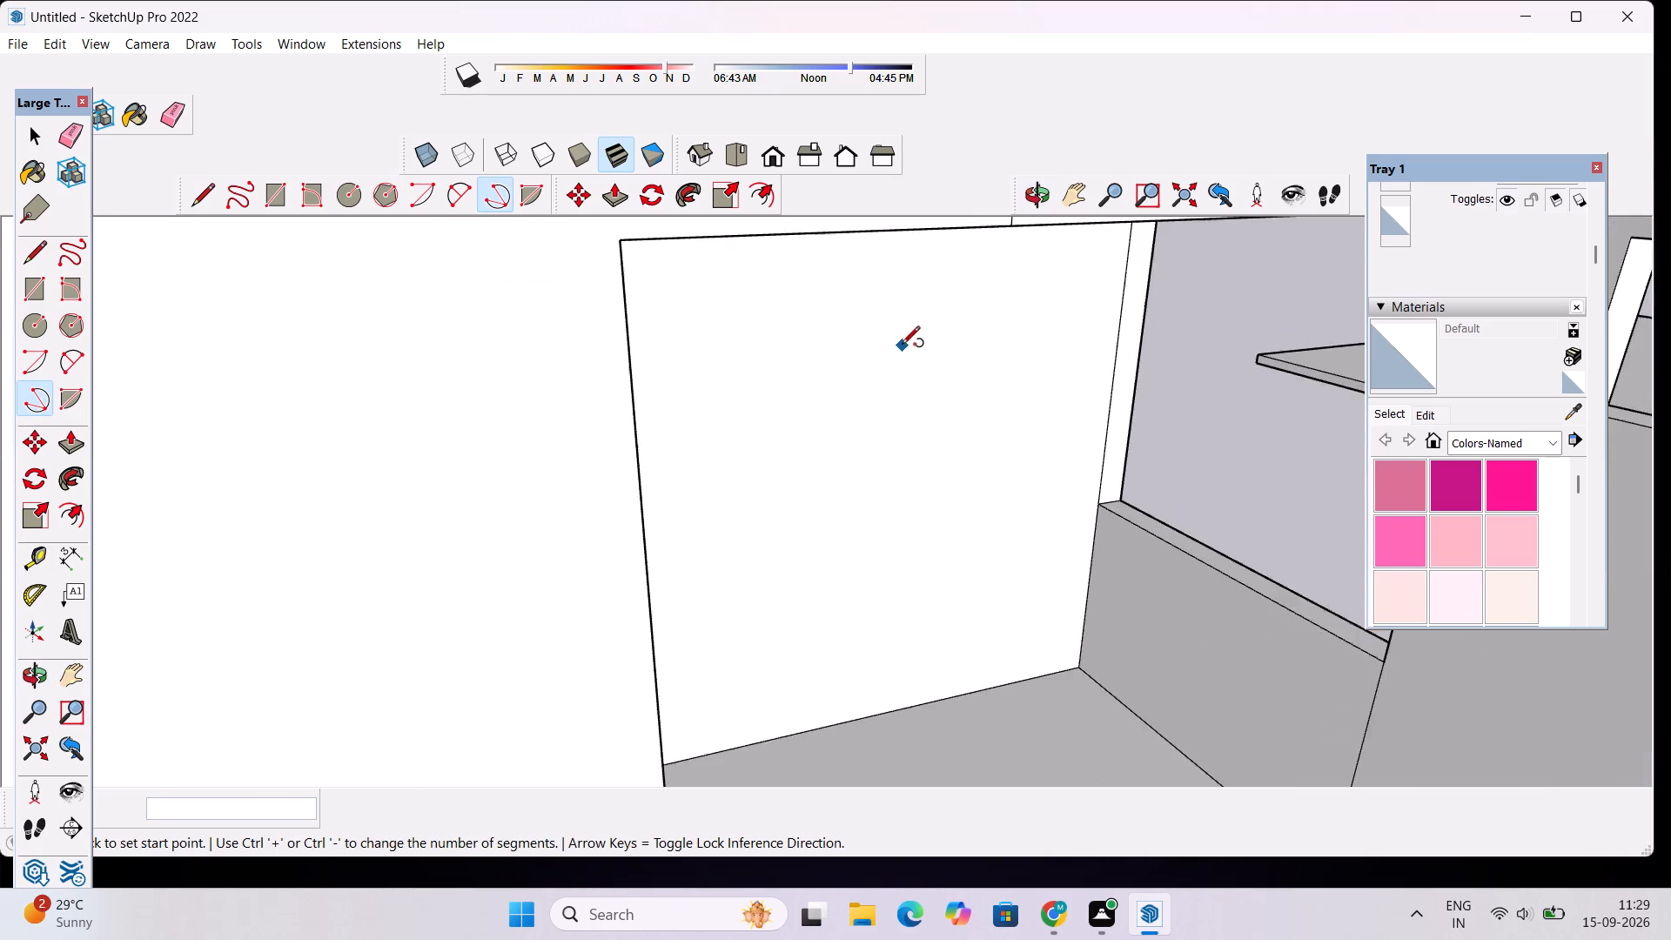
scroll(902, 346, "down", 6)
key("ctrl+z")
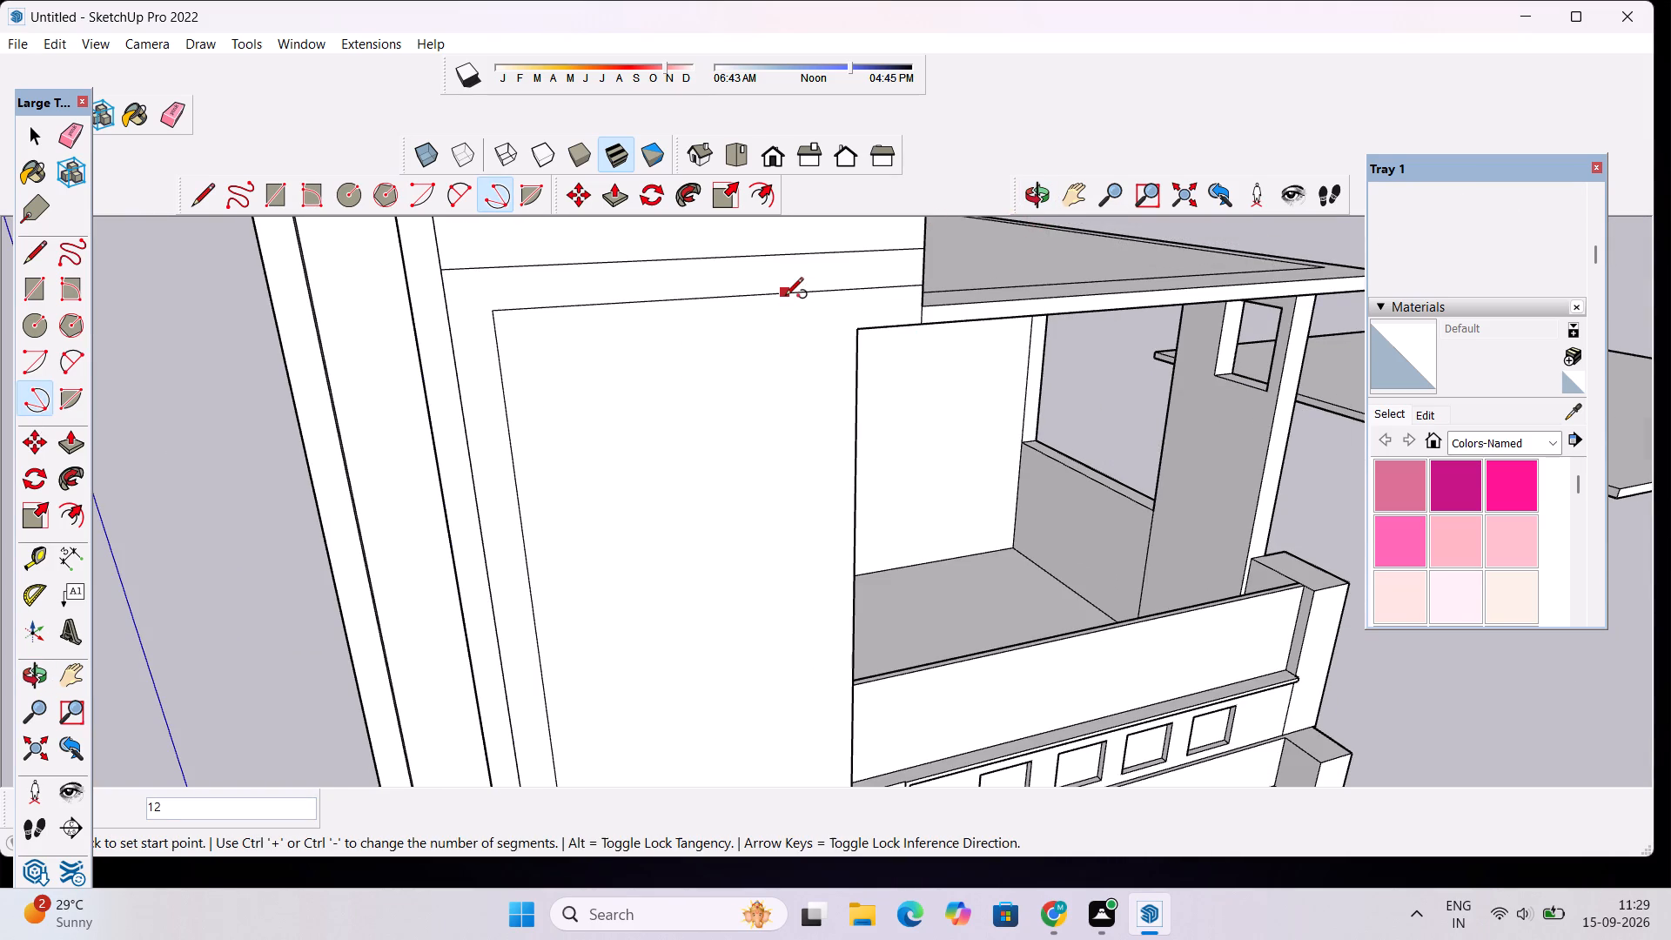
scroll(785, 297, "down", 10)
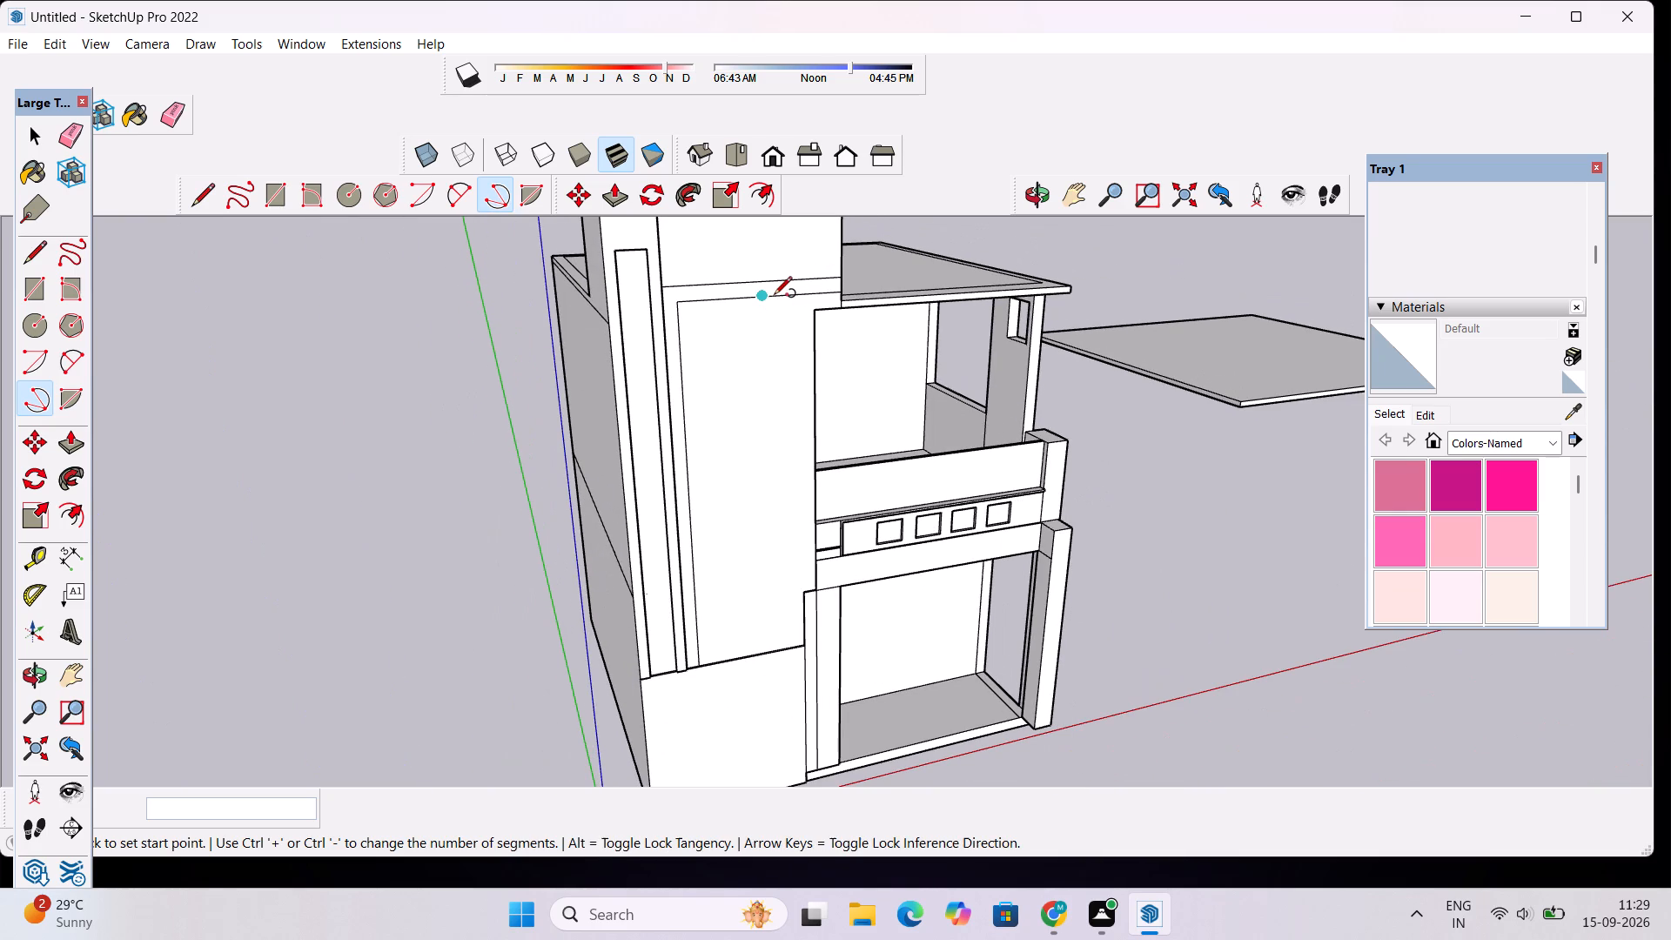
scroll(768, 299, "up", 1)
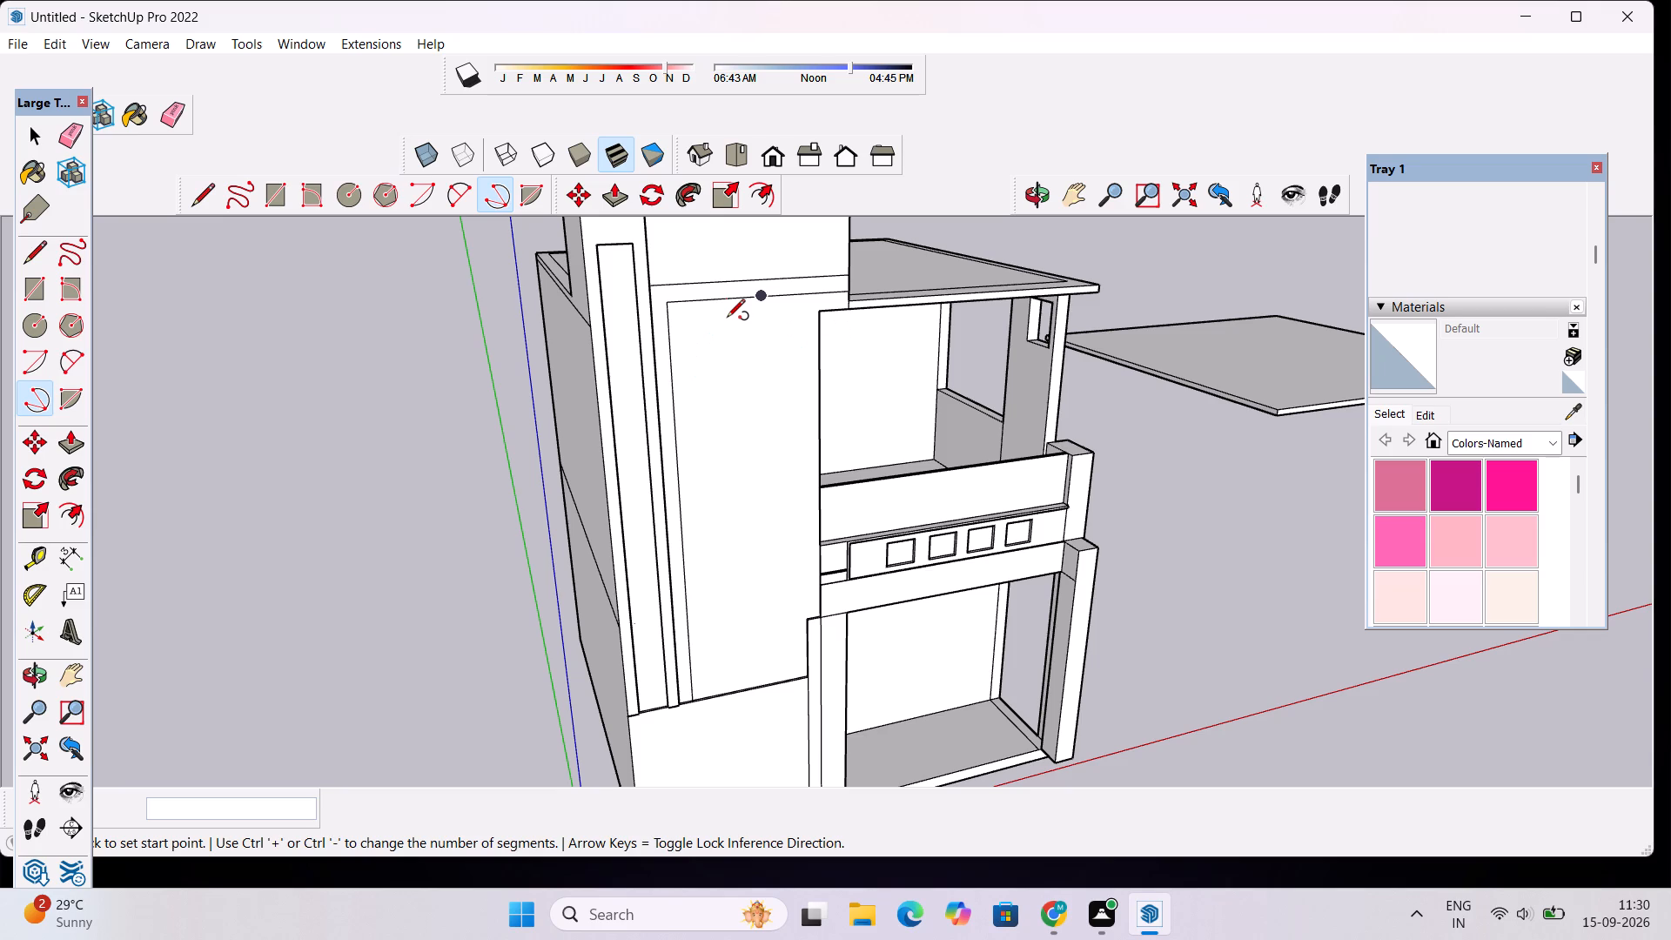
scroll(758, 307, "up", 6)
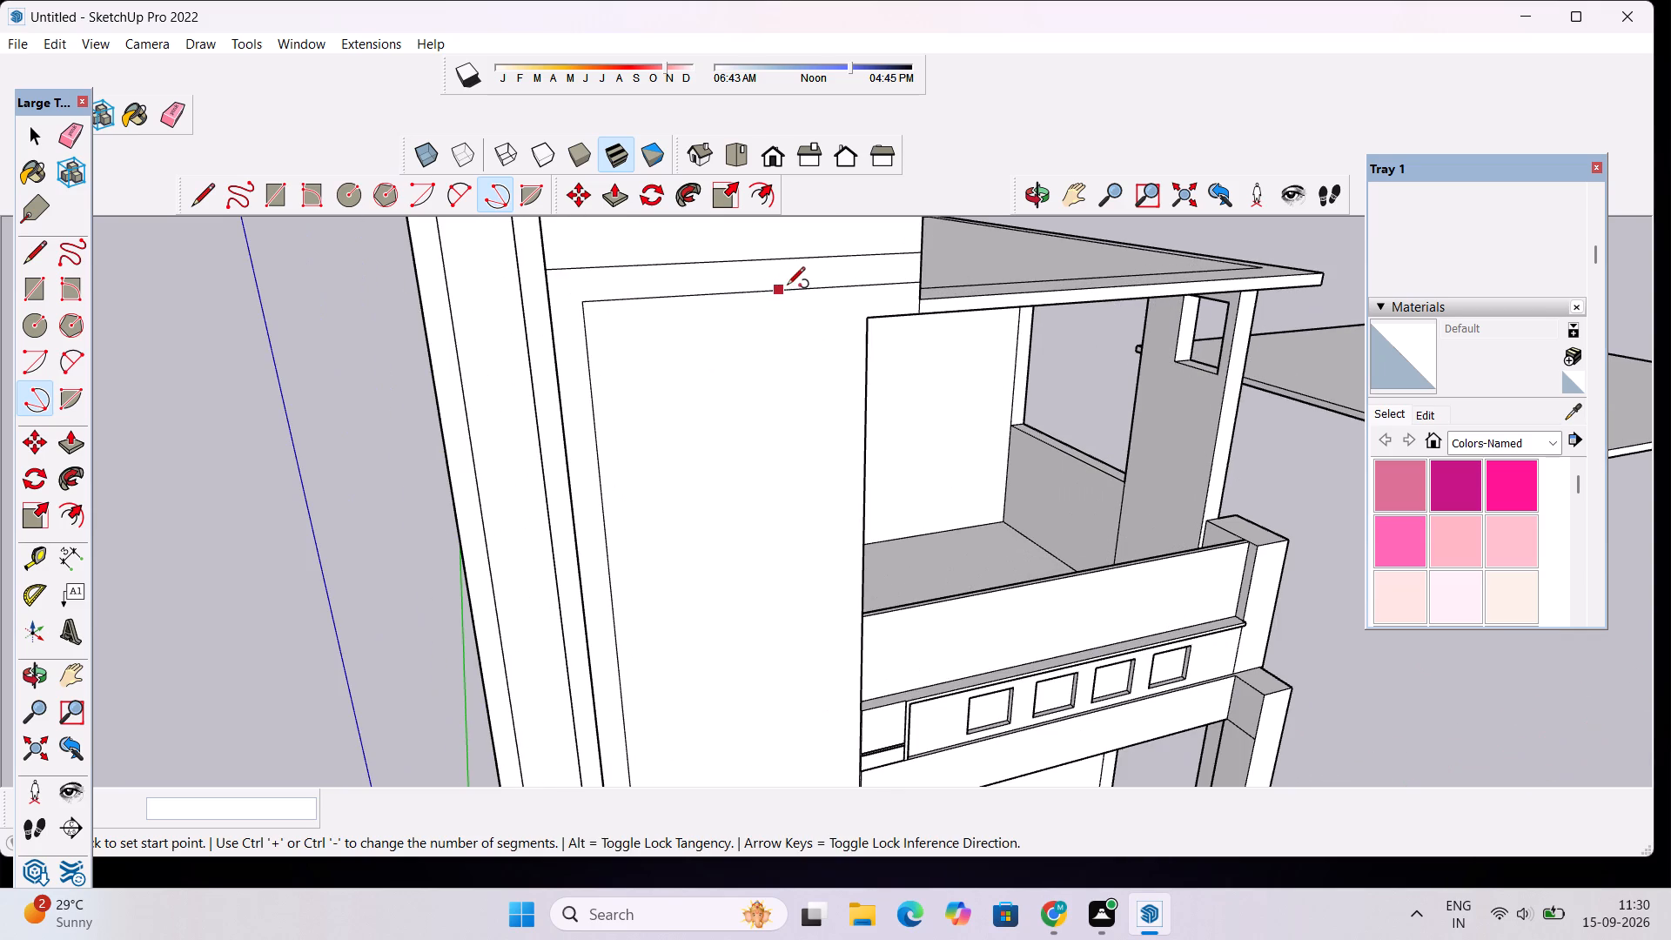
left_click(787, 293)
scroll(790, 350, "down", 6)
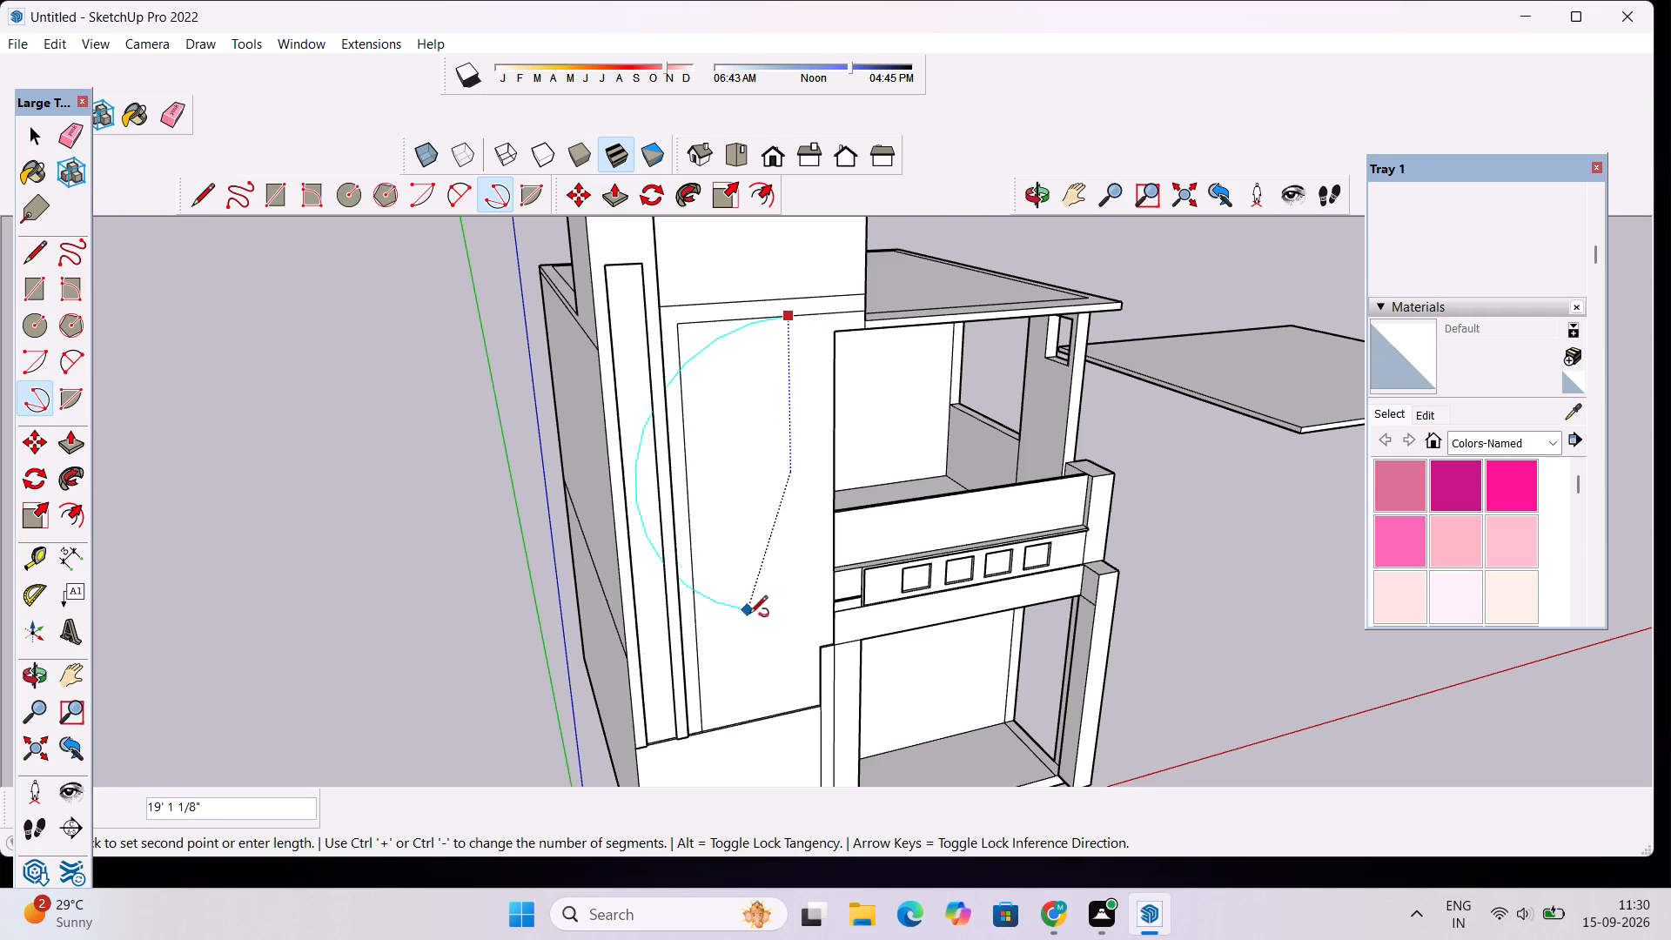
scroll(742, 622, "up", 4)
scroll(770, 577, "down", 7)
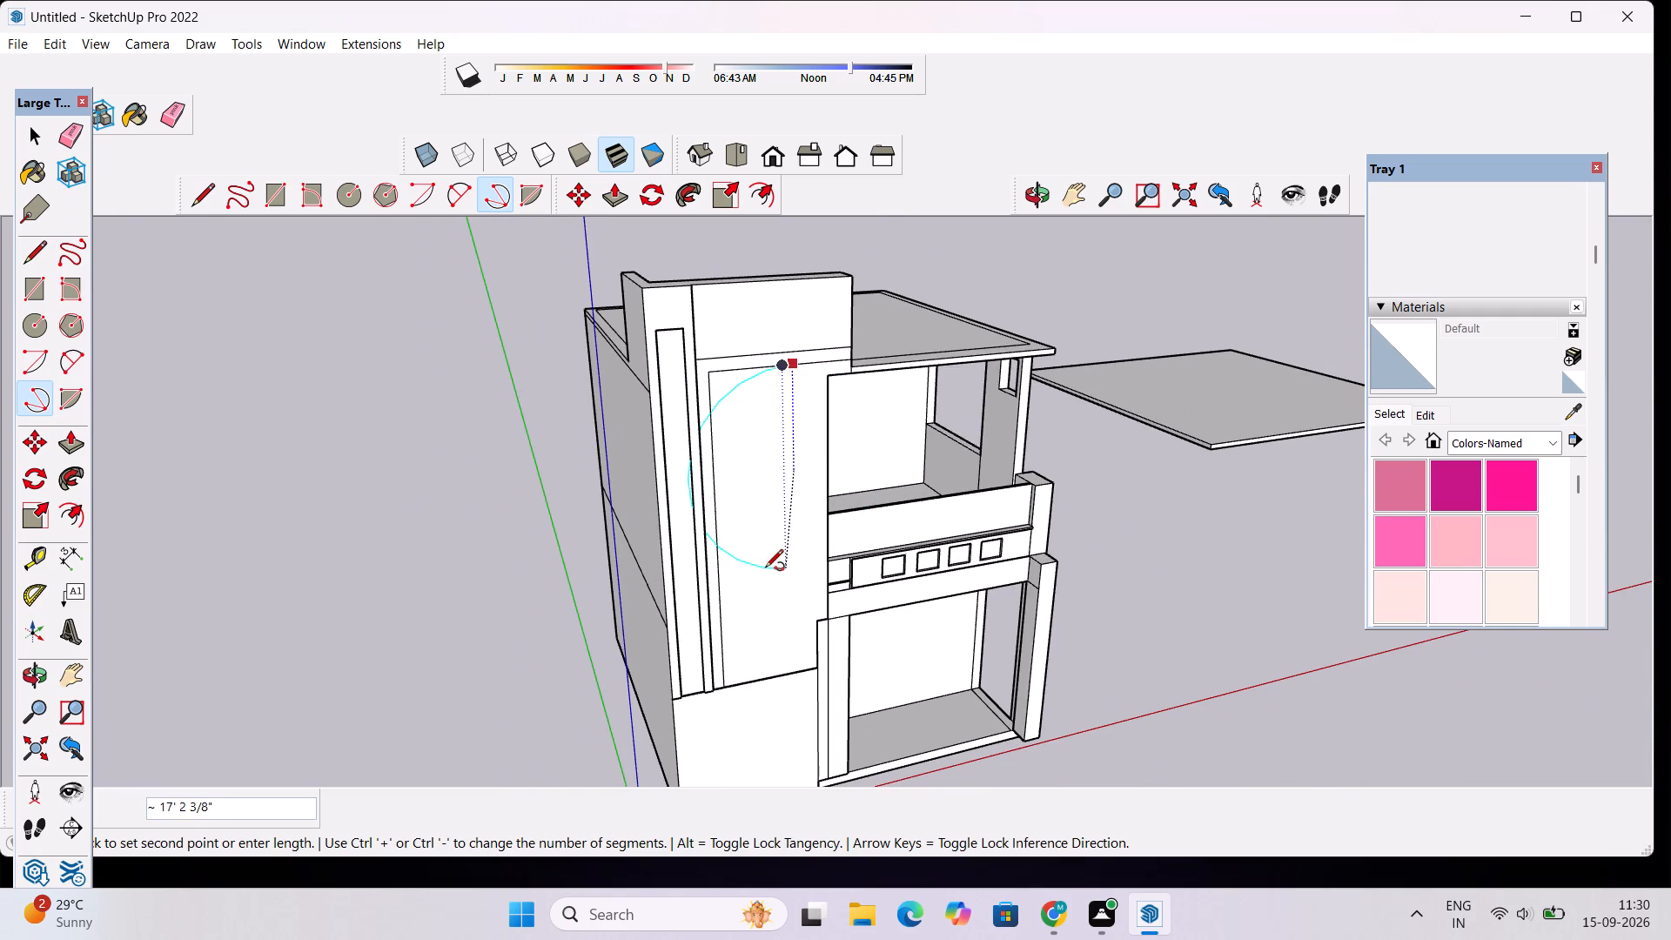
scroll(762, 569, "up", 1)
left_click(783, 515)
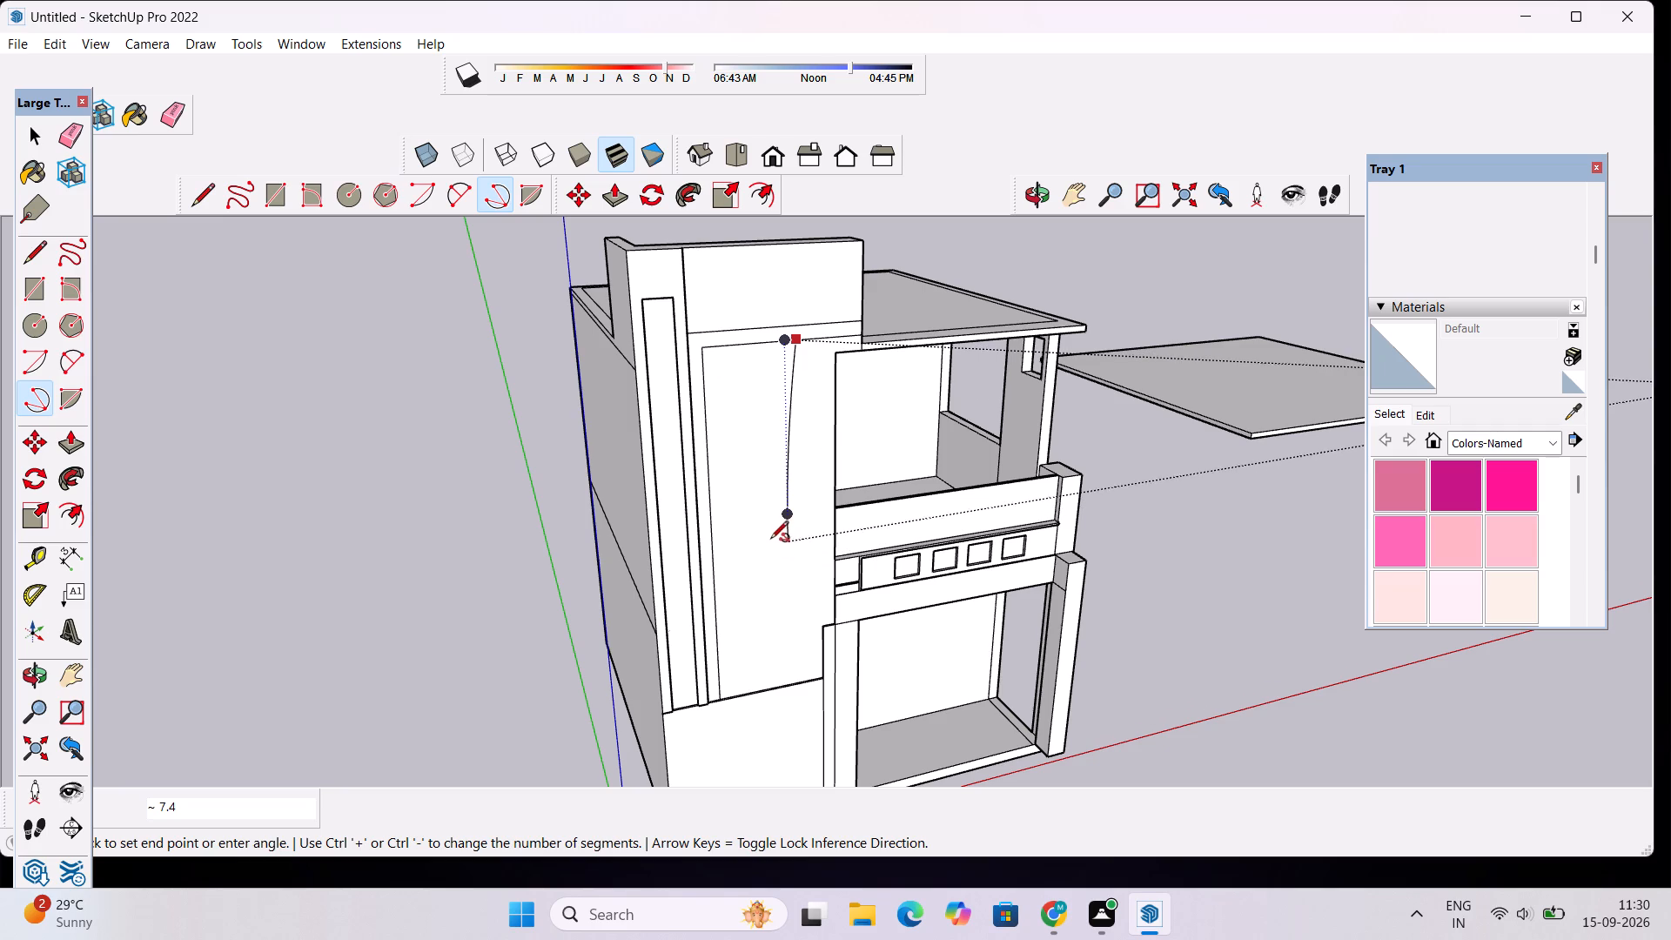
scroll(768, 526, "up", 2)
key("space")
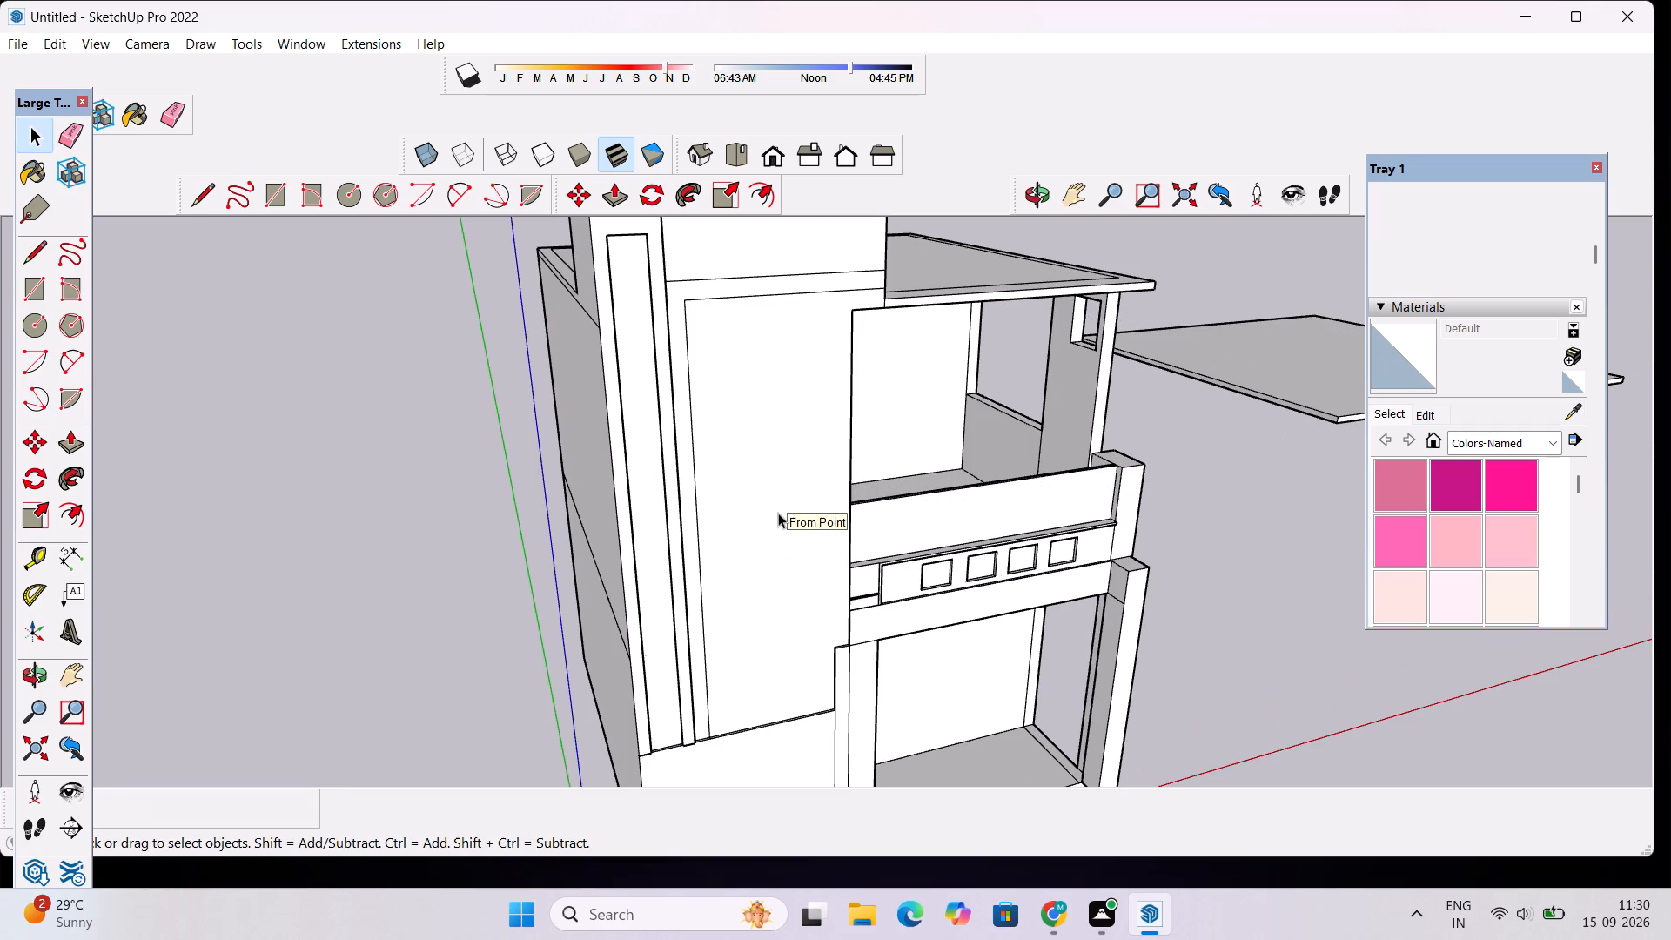
Draw a 90° 3 Point Arc on the wide upper wall panel, starting on its top edge and bulging toward the balcony.
left_click(42, 402)
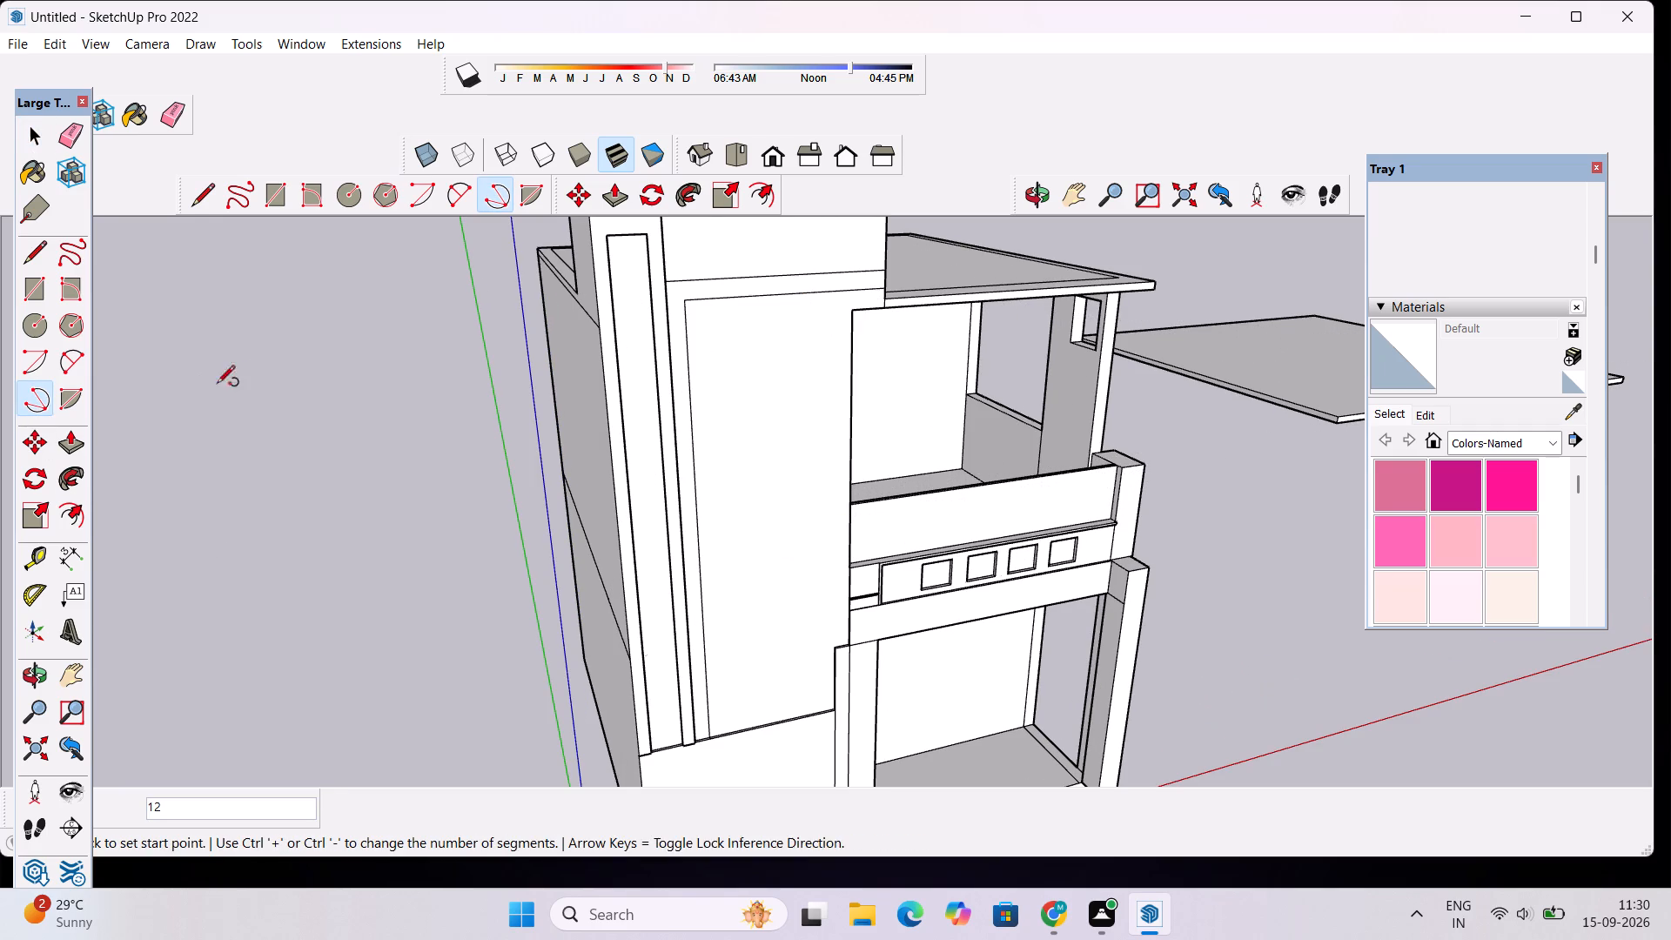
left_click(762, 296)
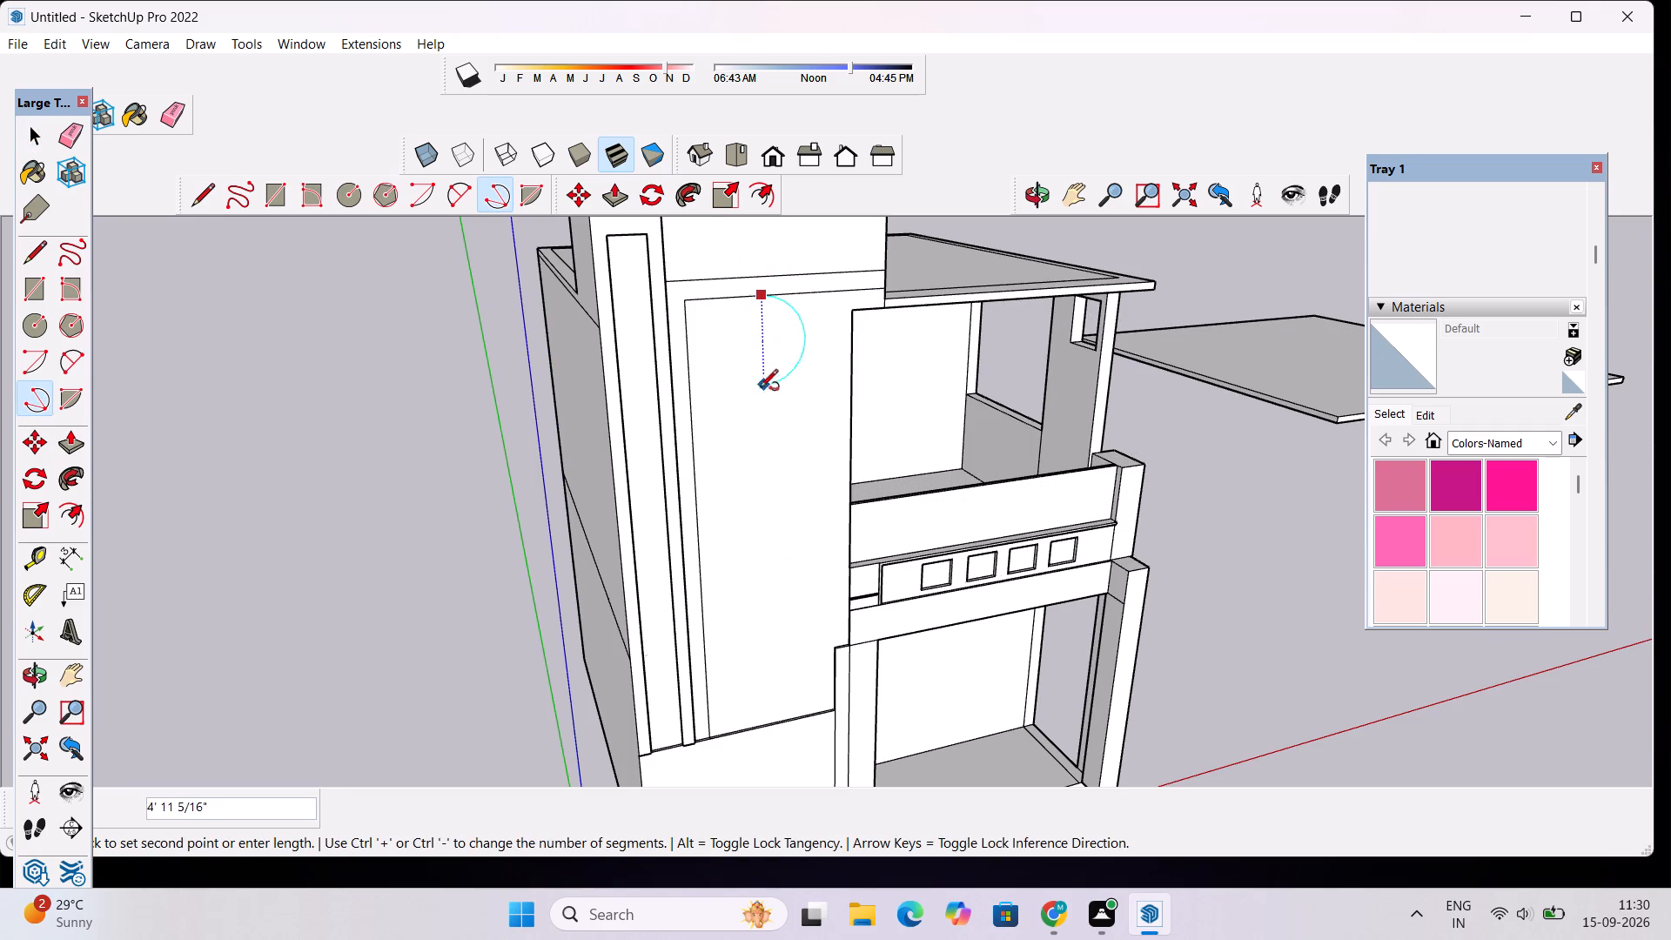
left_click(754, 446)
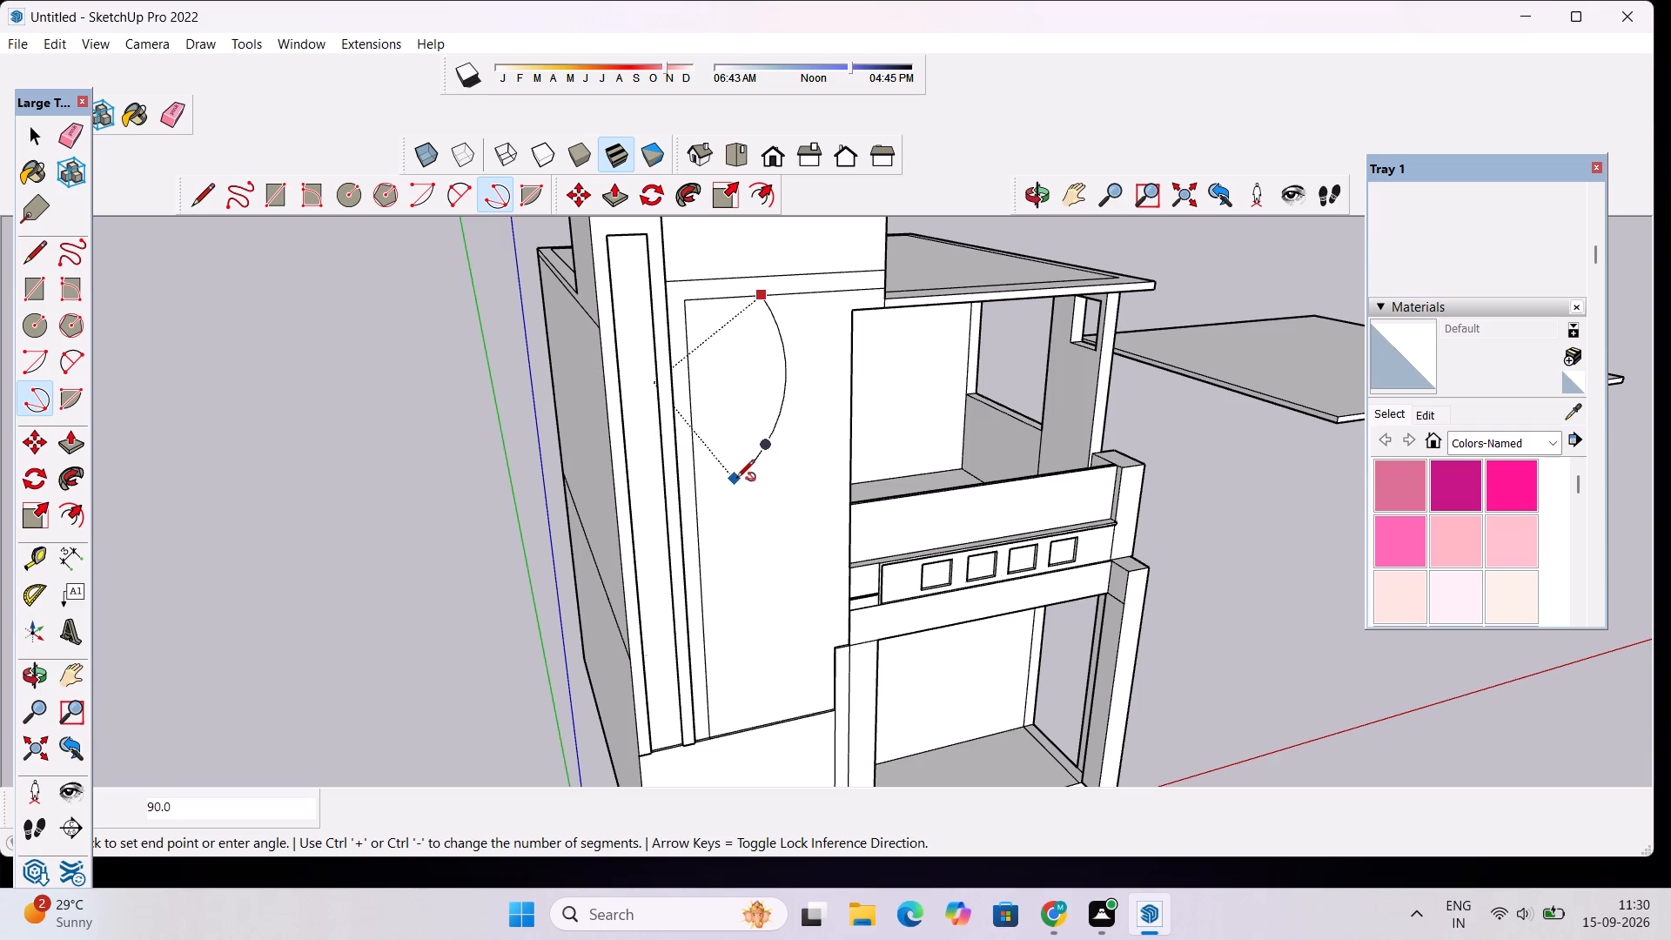
left_click(734, 480)
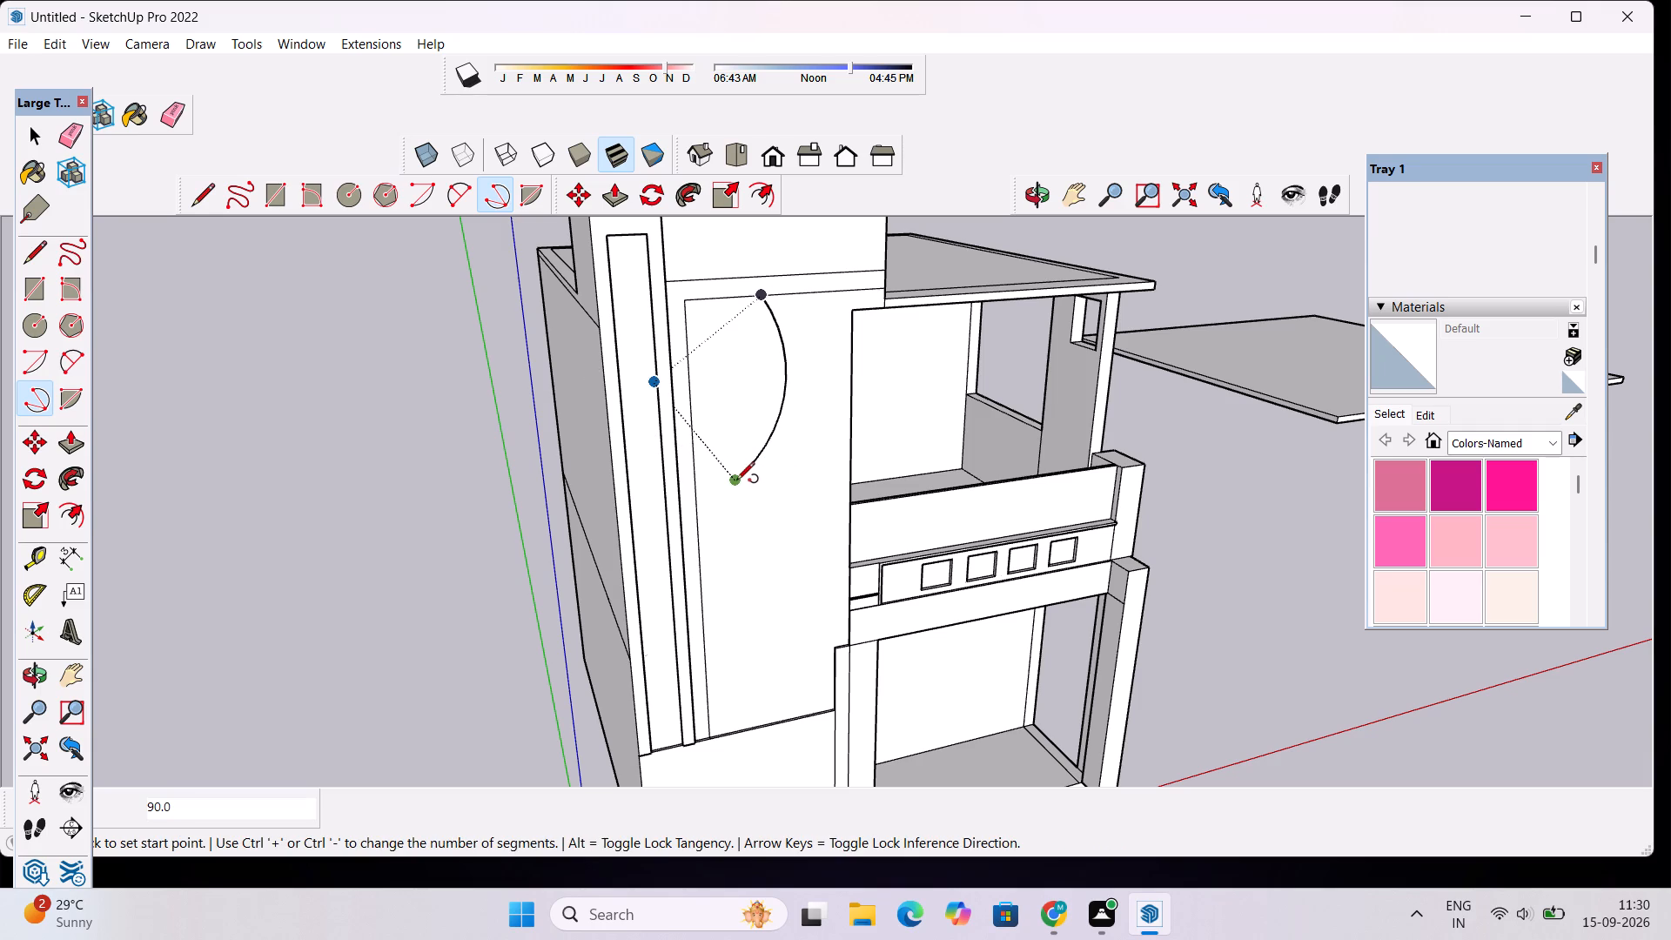
Draw a second 3 Point Arc of about 61° from the first arc's lower end, bulging the opposite way toward the panel's lower corner.
left_click(735, 484)
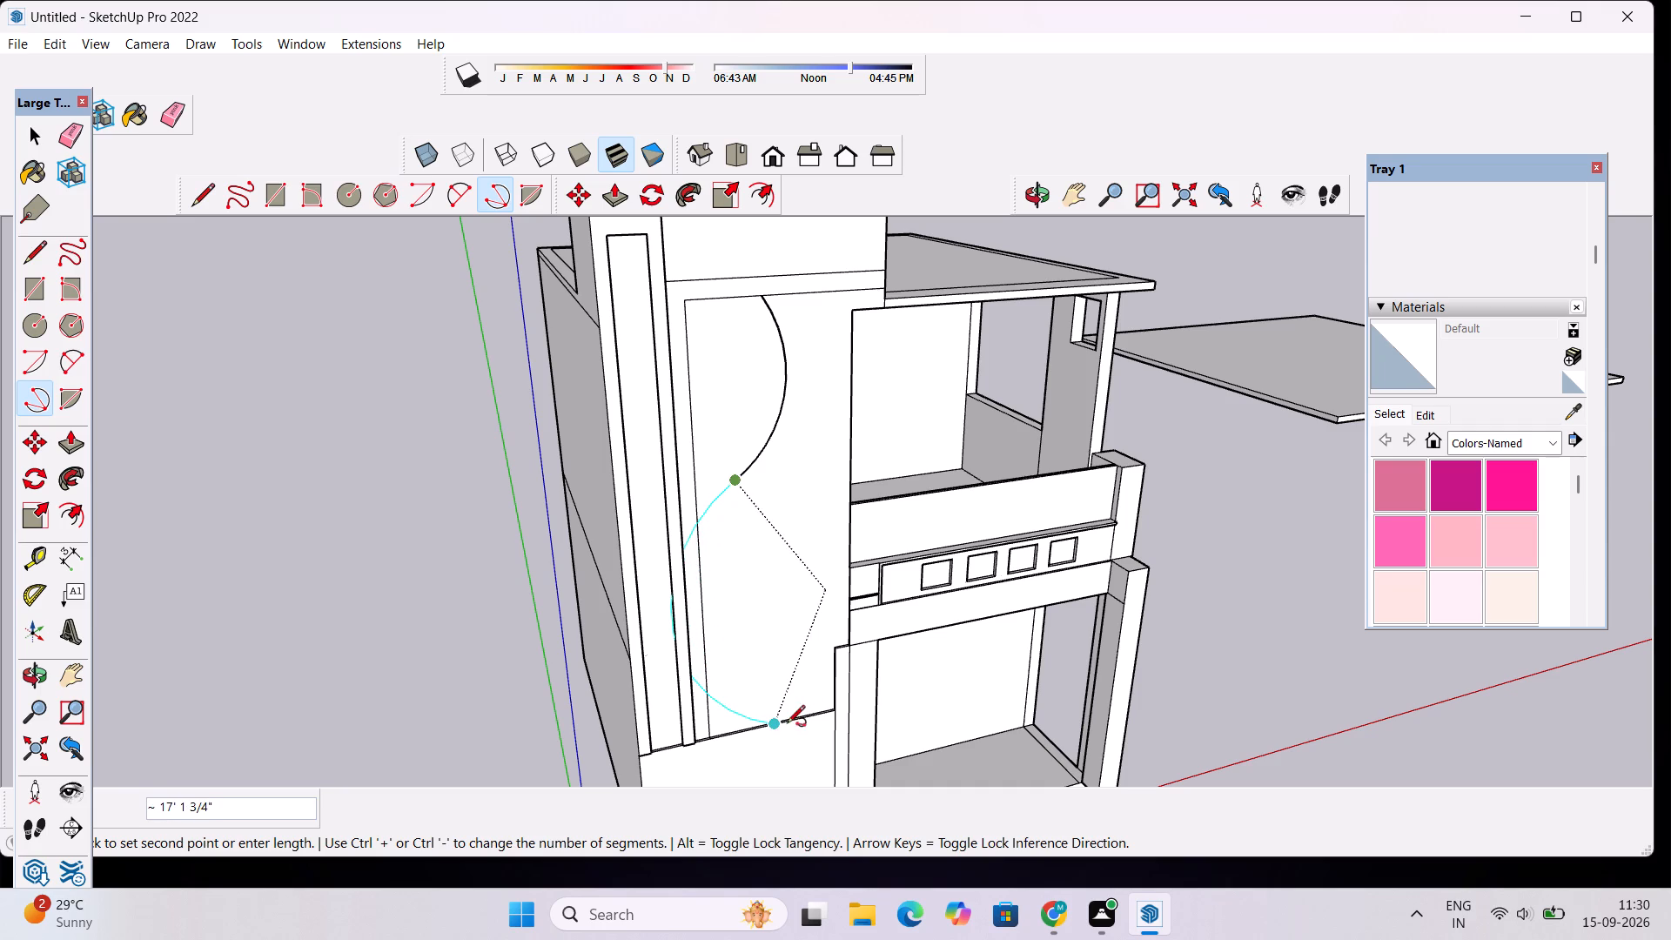
left_click(789, 660)
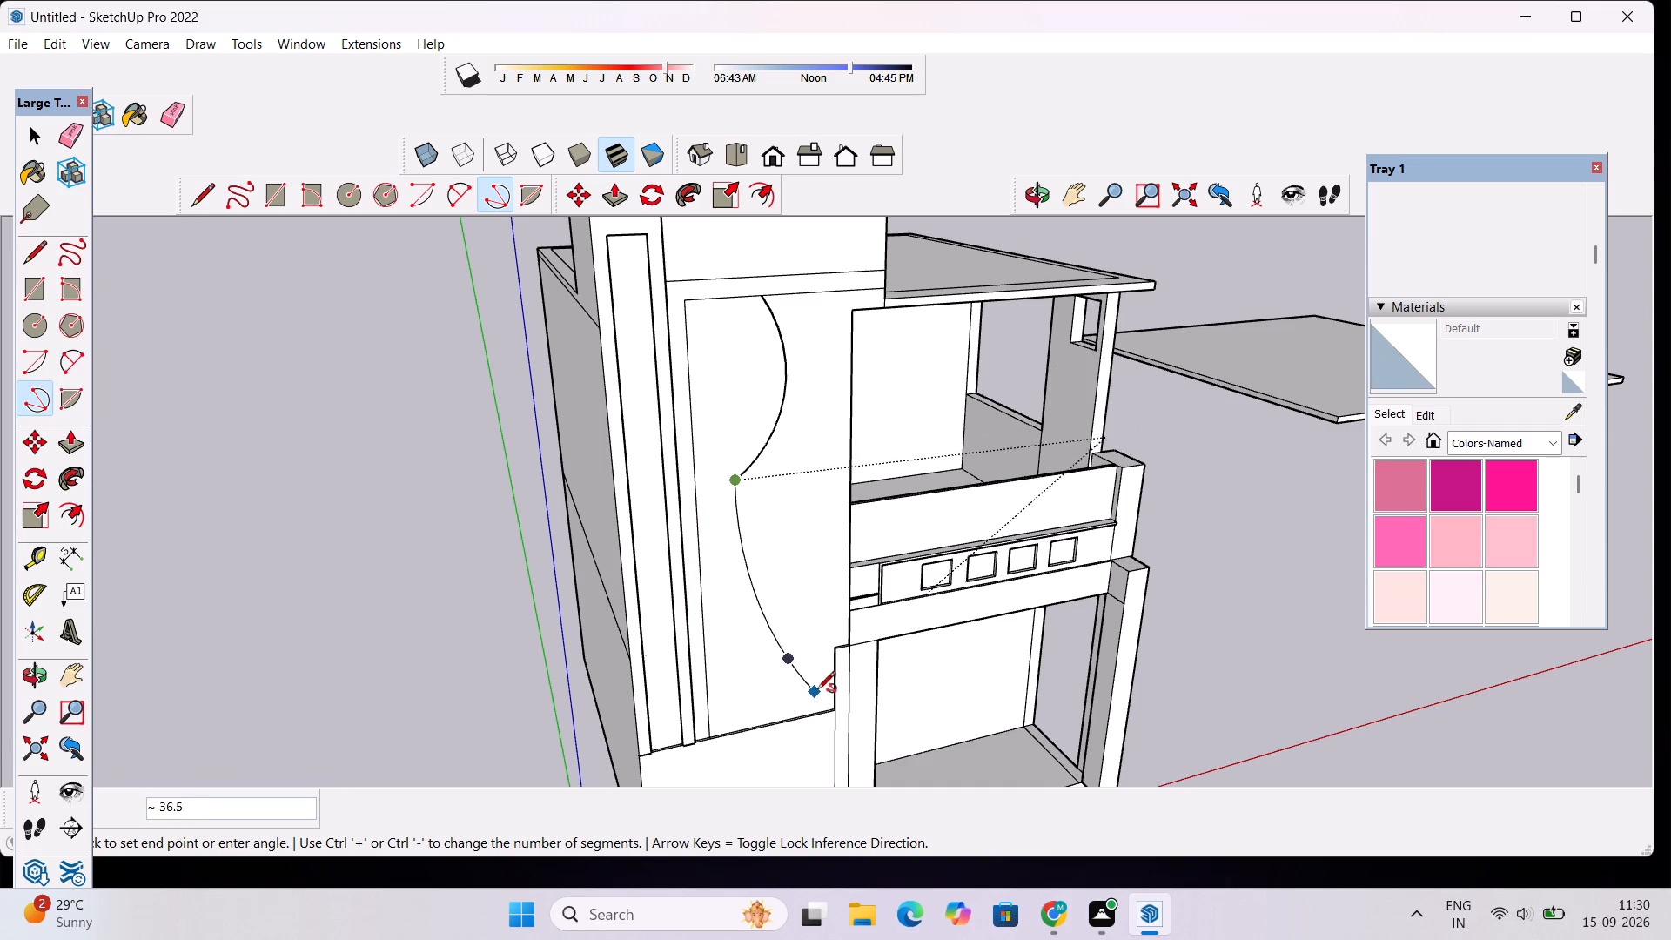
scroll(812, 686, "up", 4)
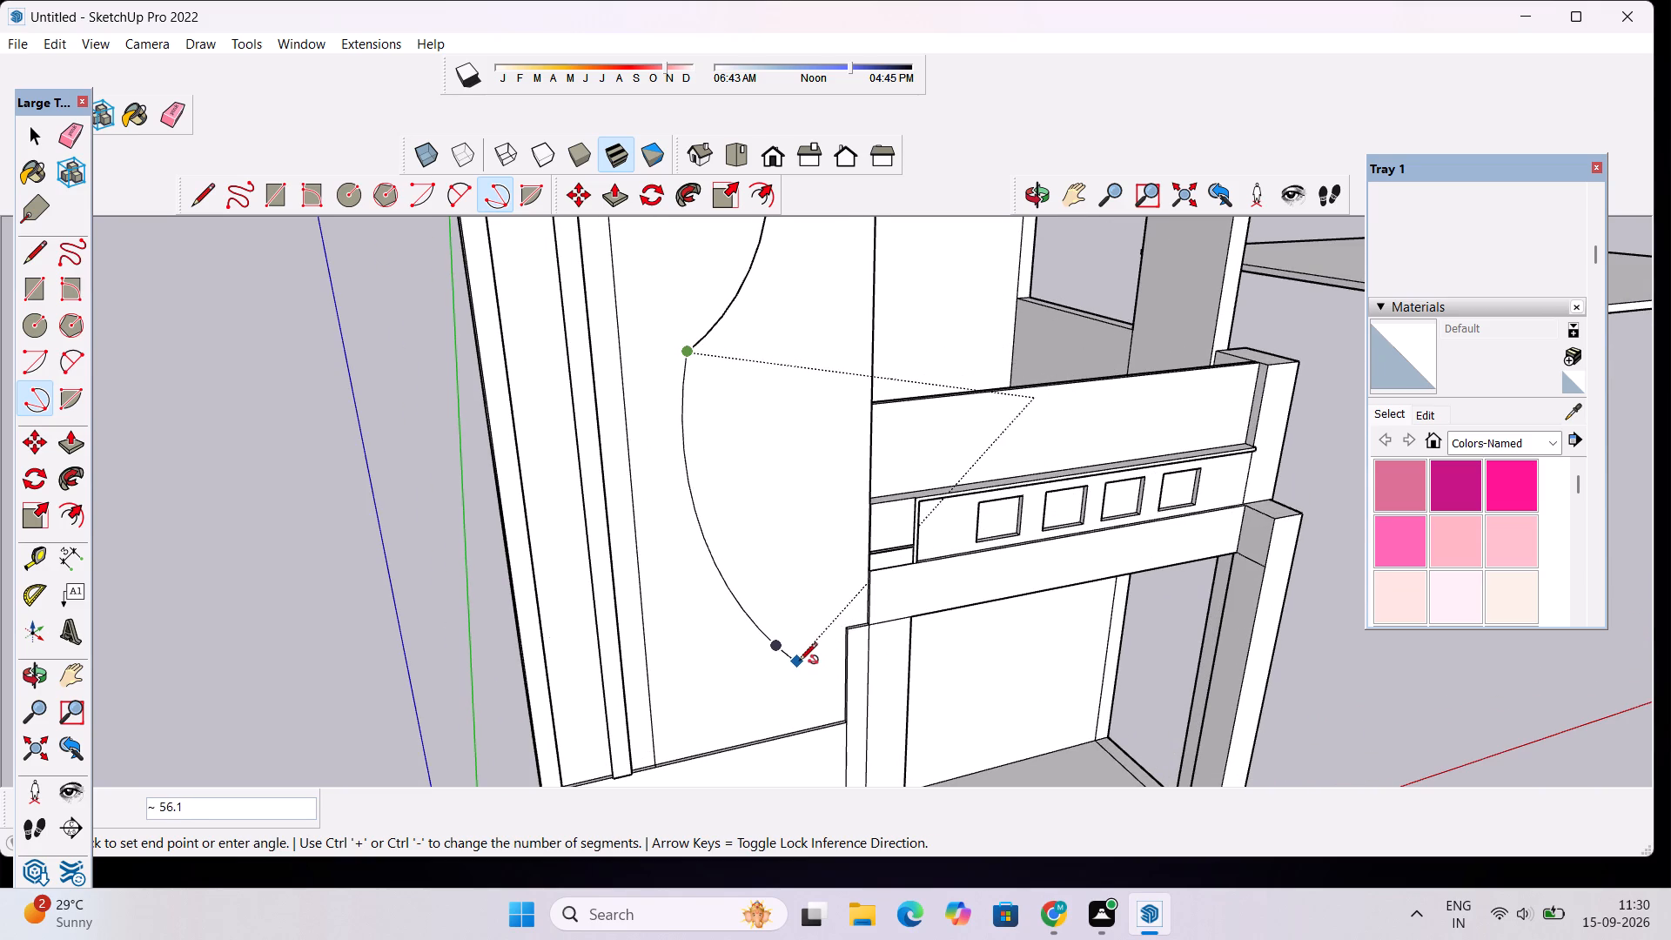
left_click(794, 659)
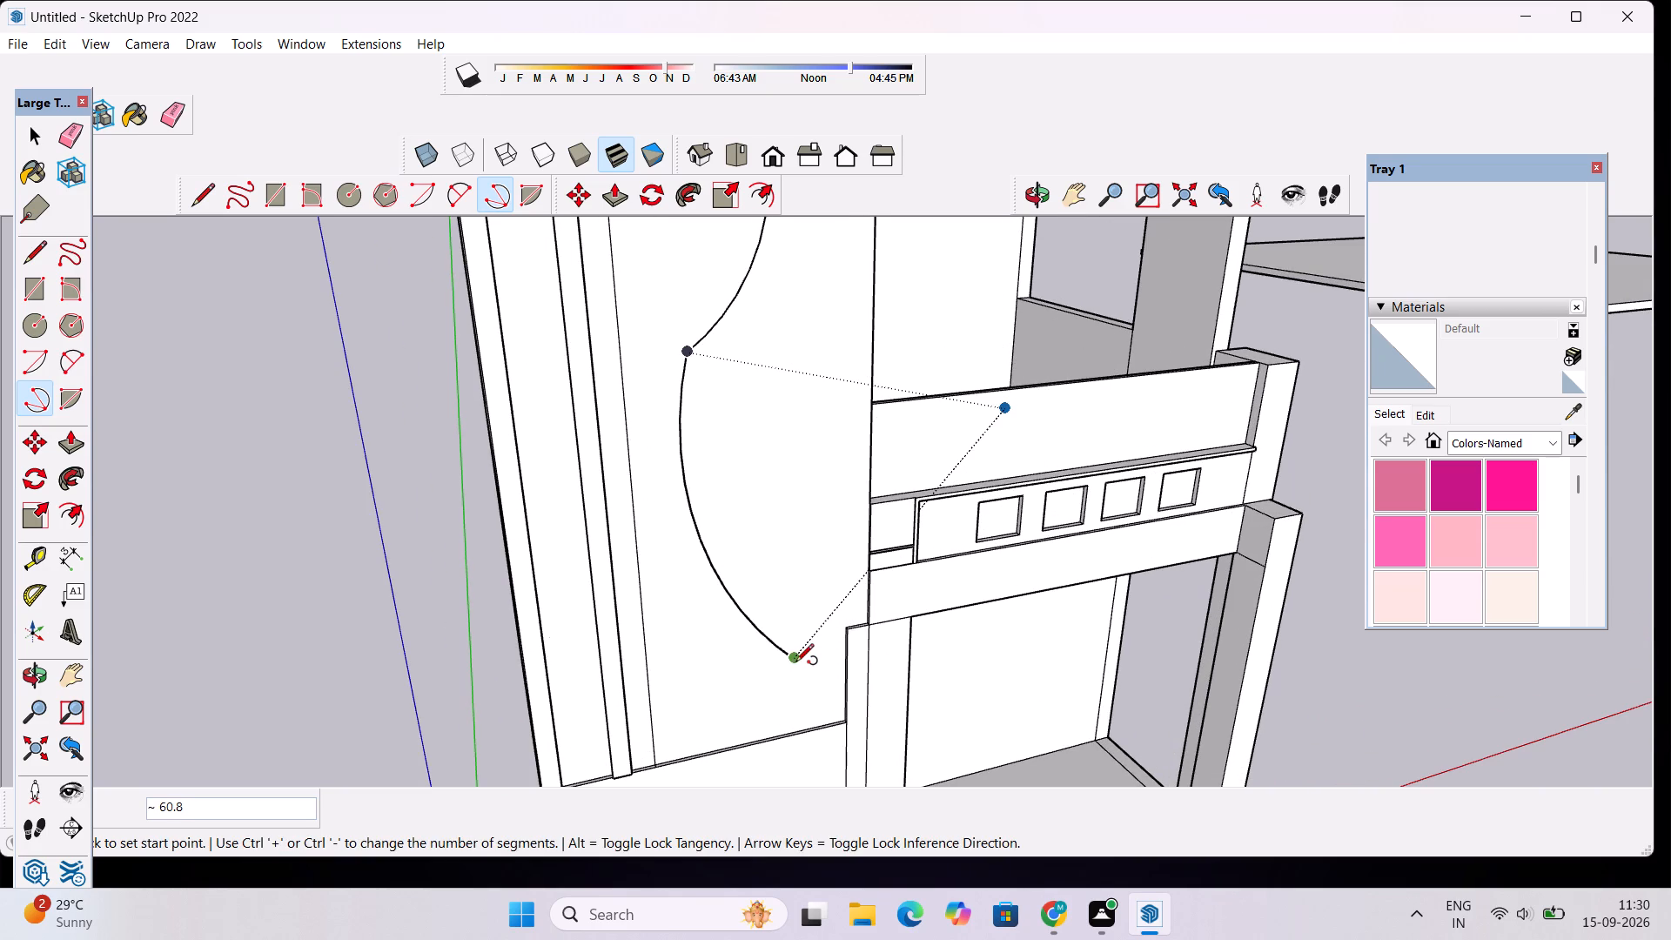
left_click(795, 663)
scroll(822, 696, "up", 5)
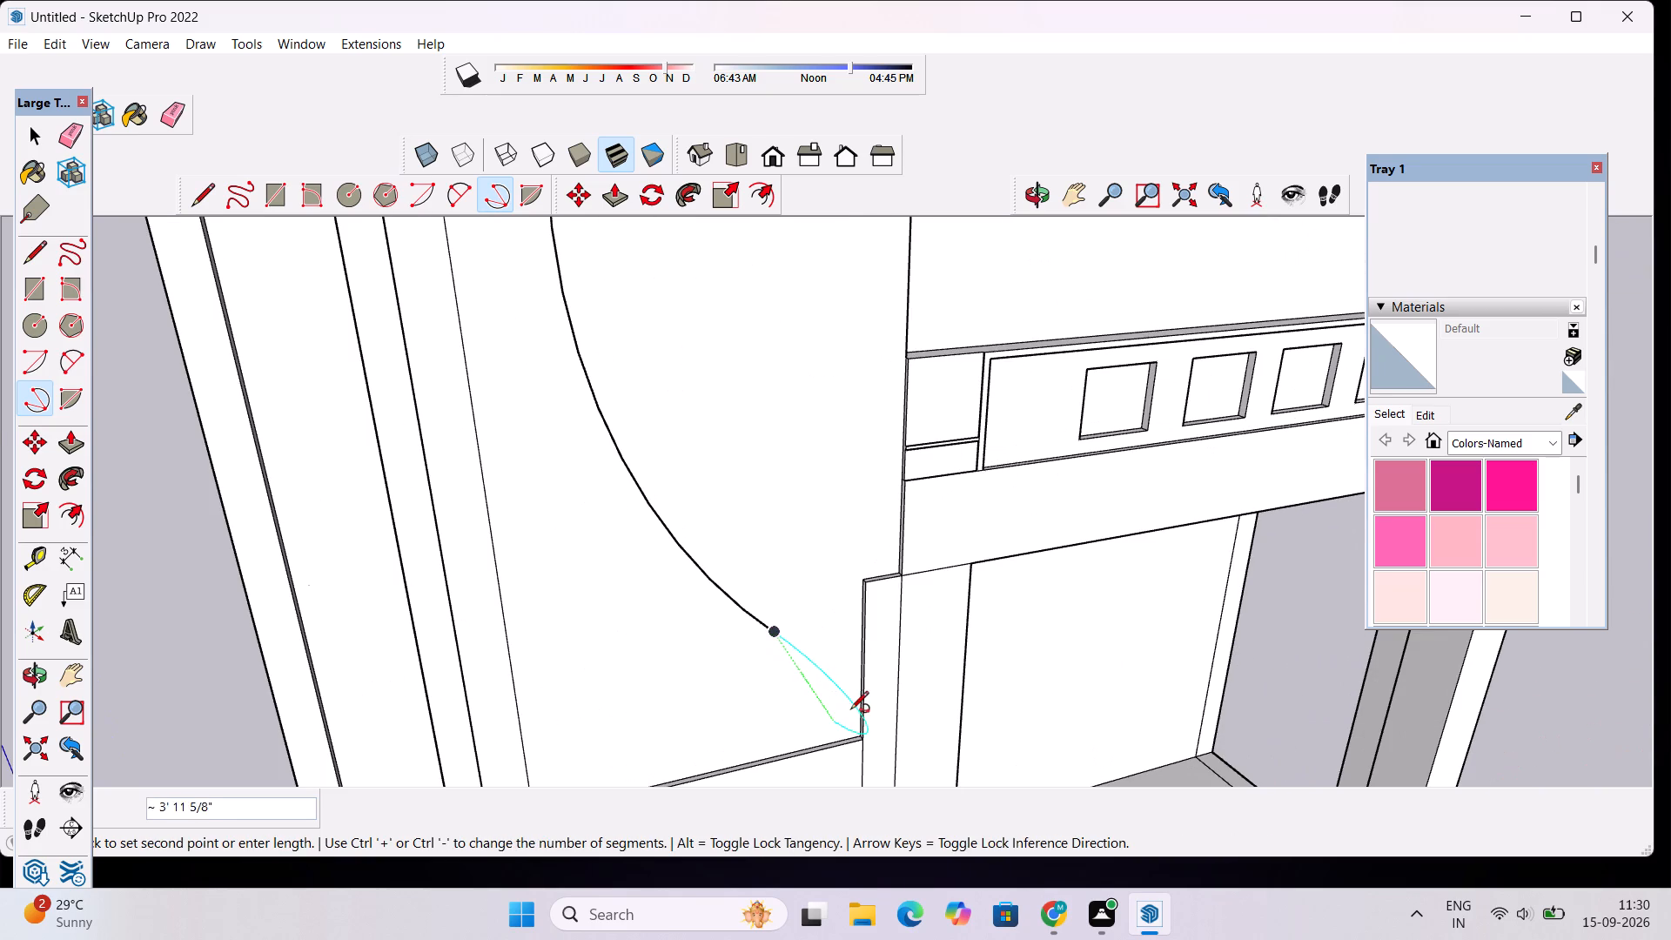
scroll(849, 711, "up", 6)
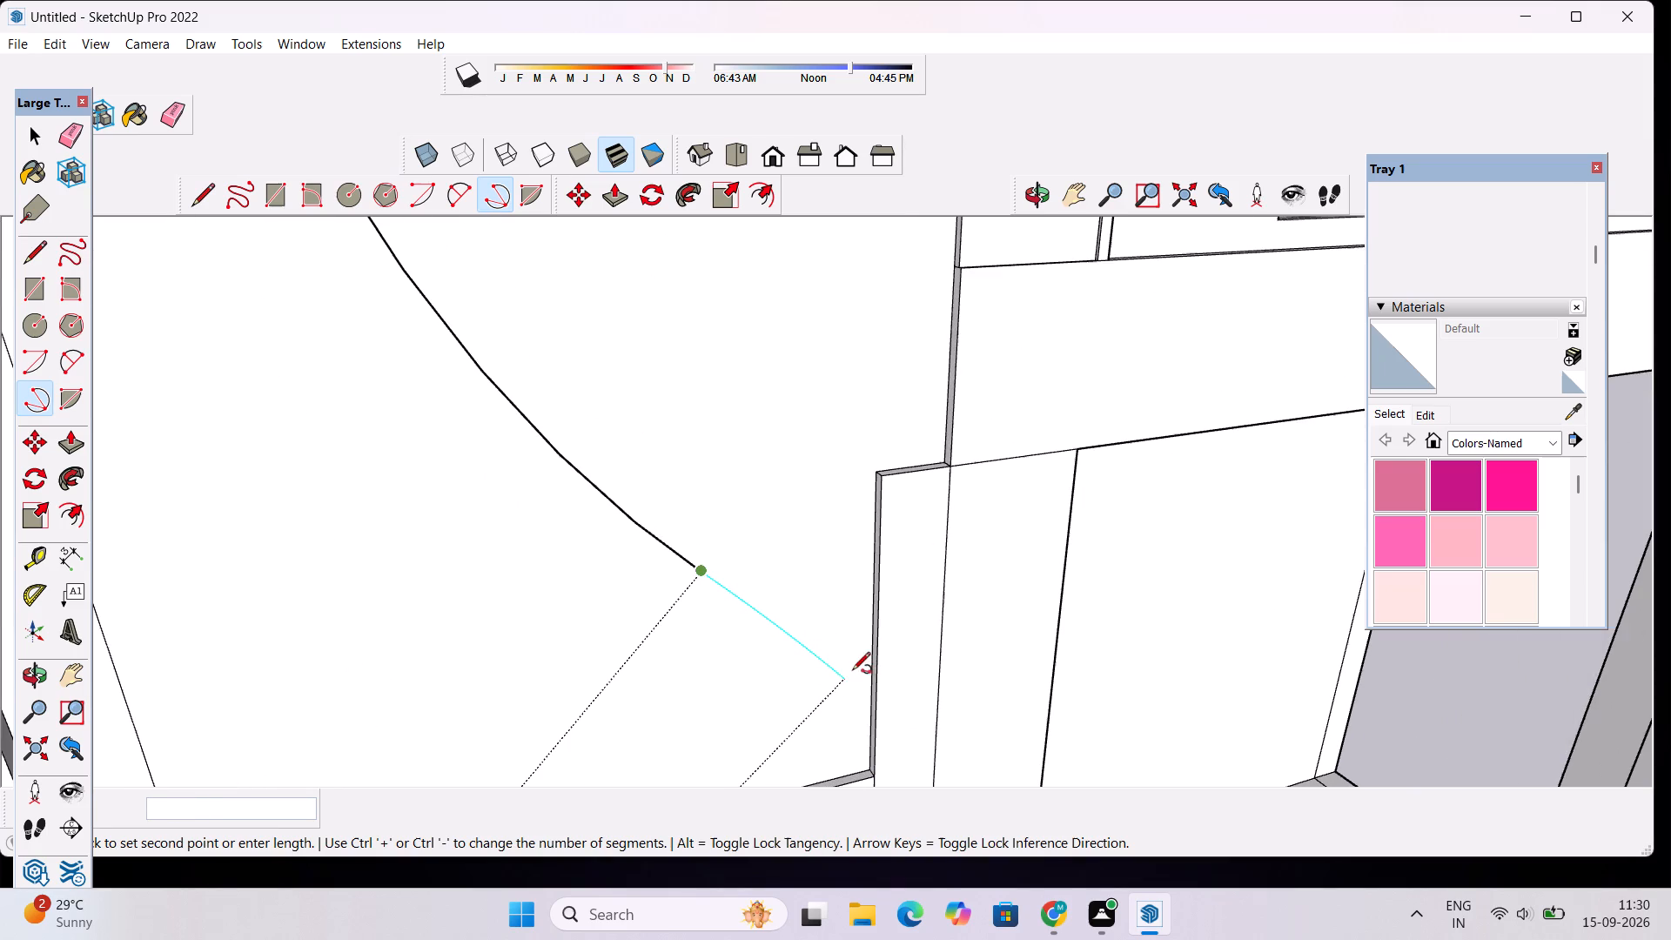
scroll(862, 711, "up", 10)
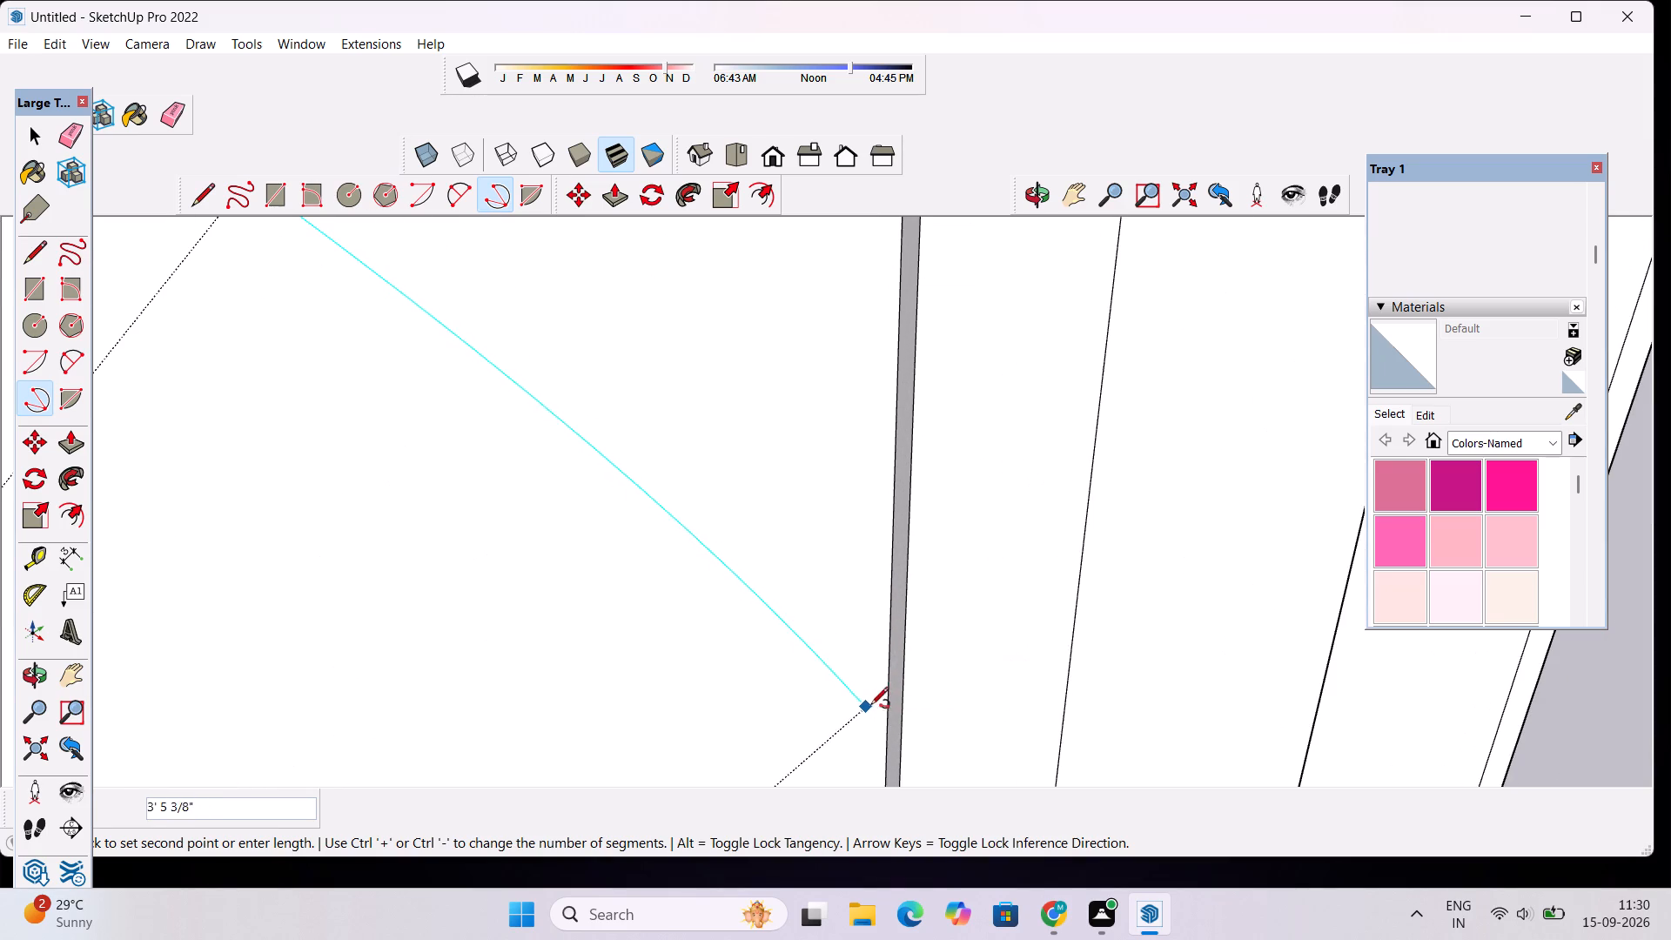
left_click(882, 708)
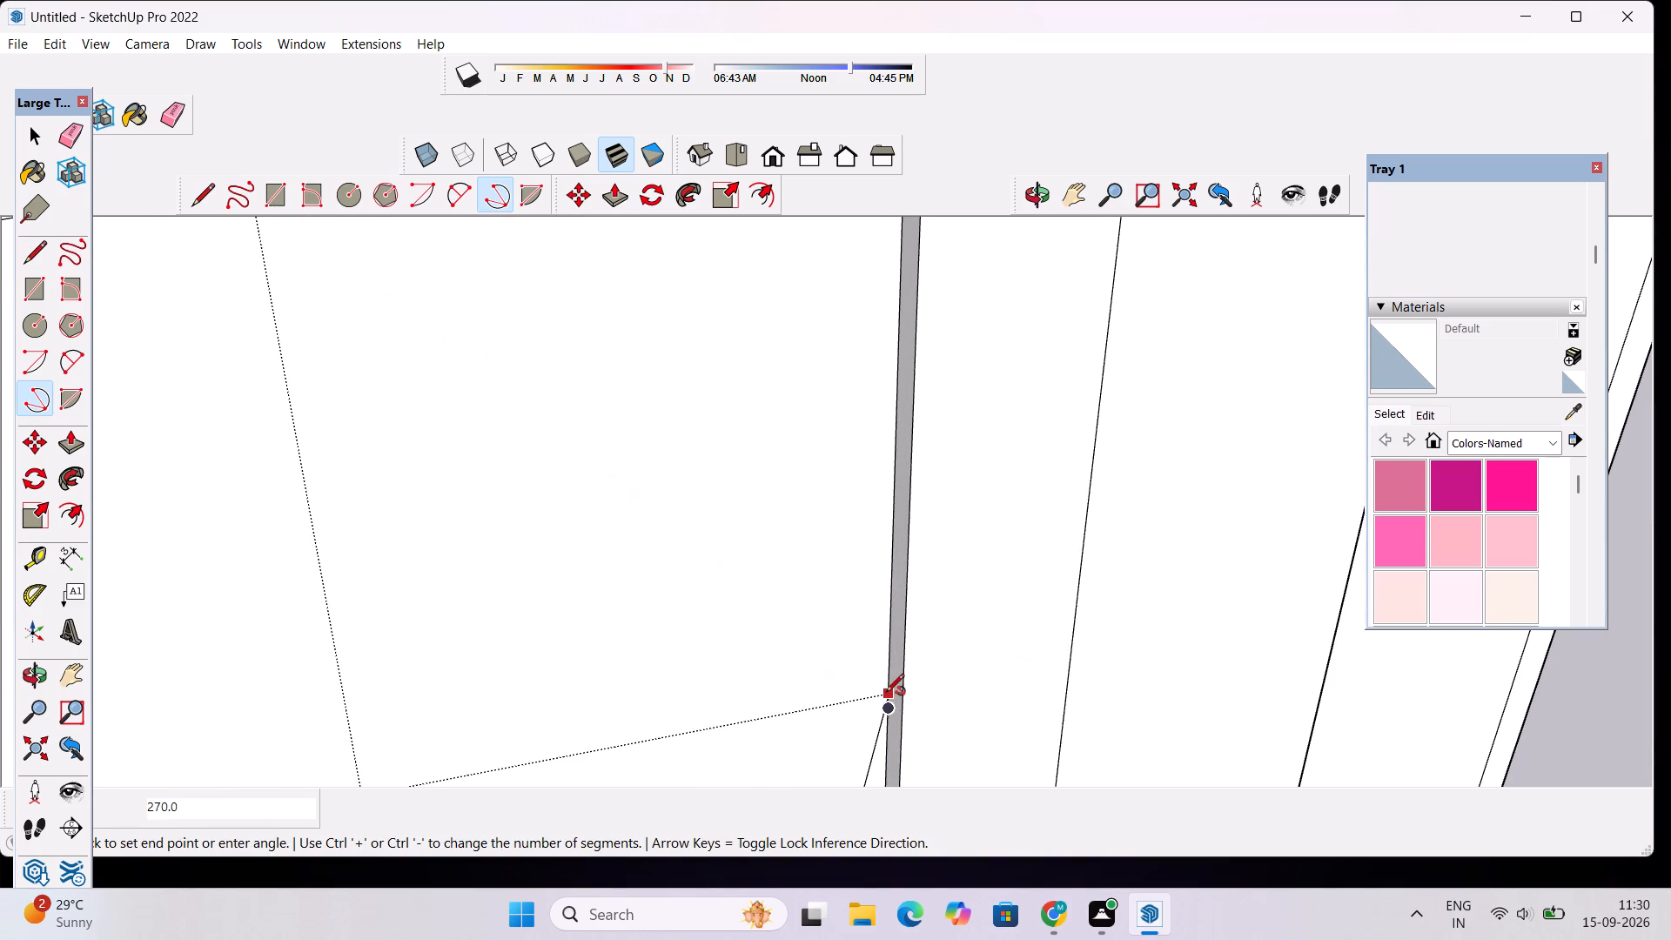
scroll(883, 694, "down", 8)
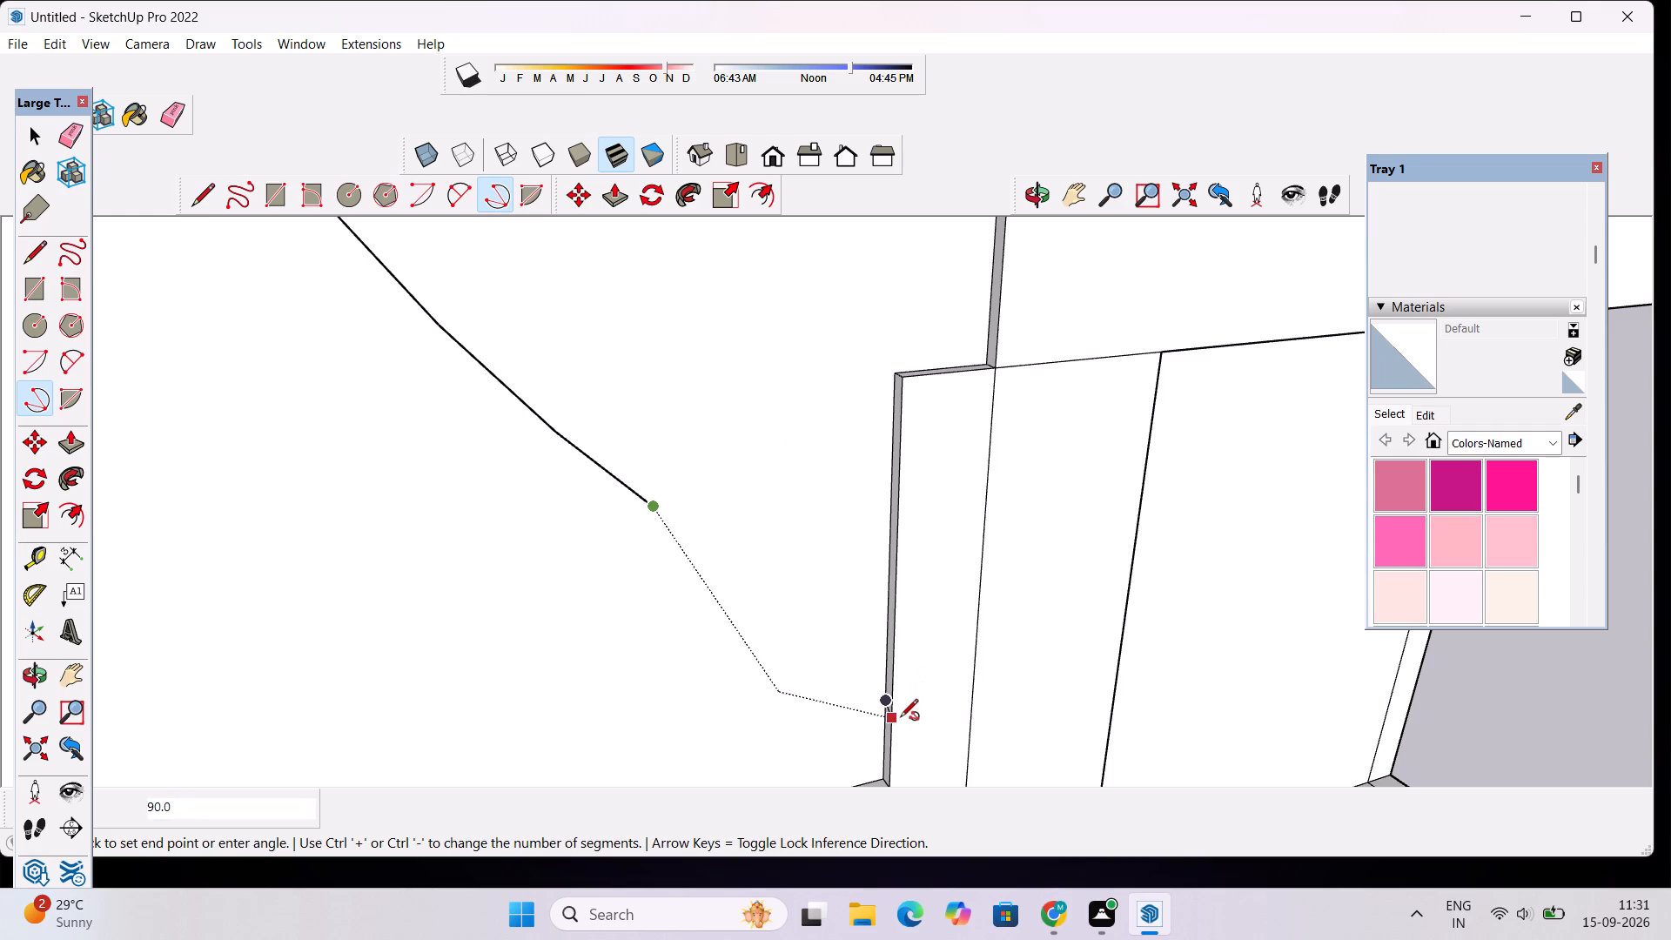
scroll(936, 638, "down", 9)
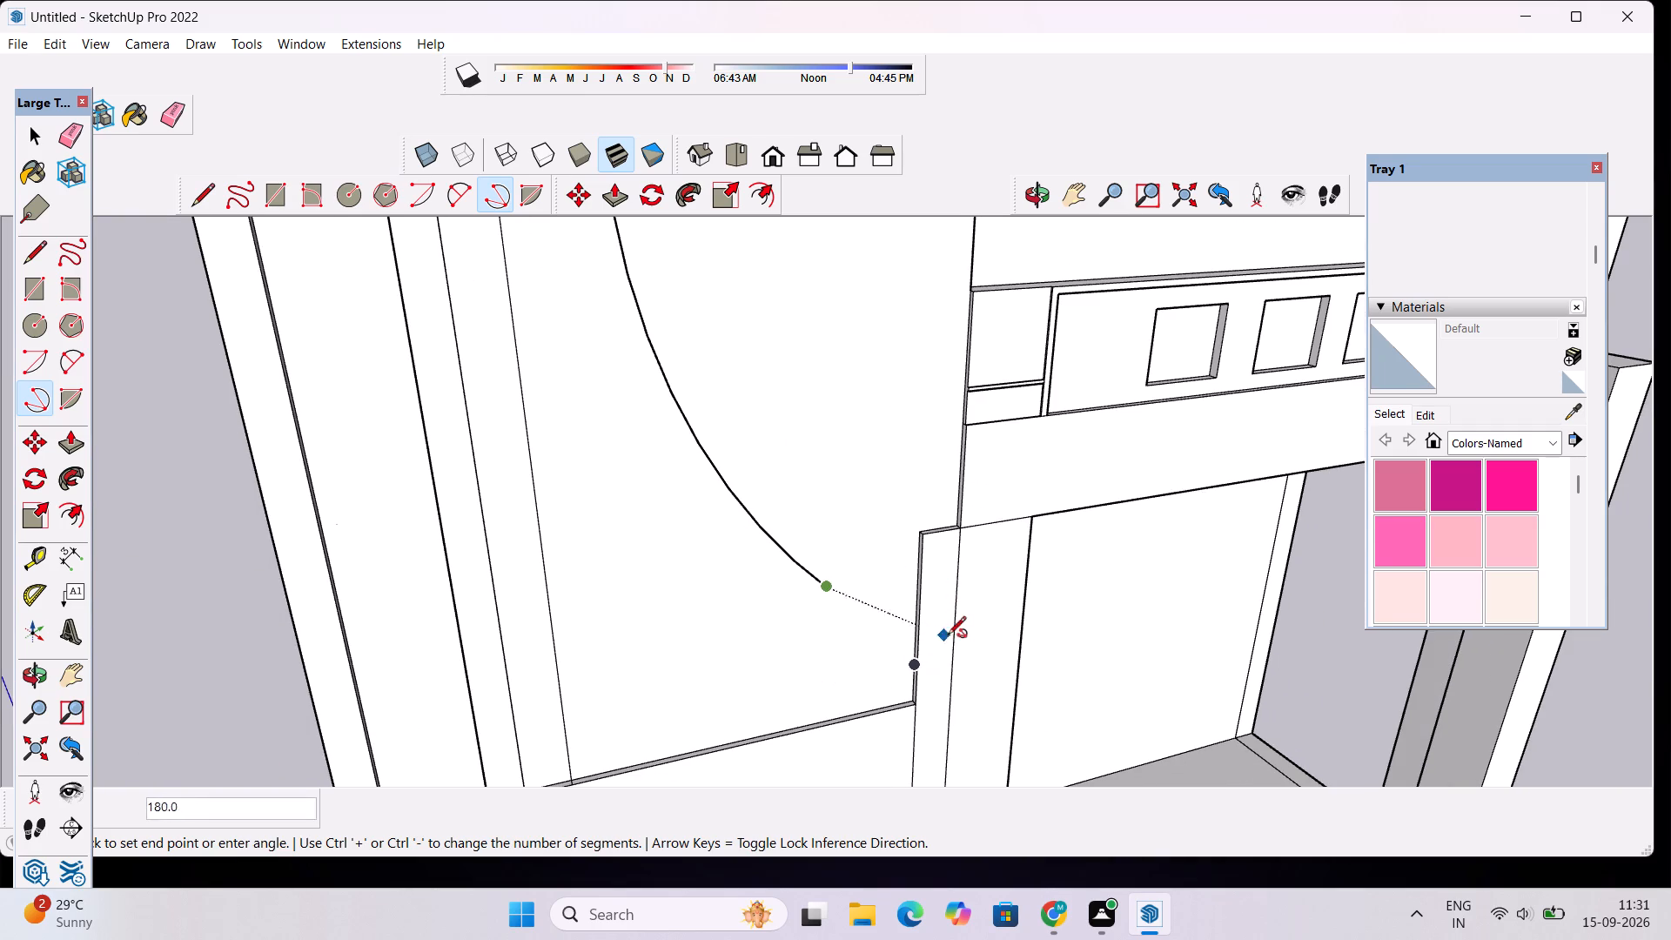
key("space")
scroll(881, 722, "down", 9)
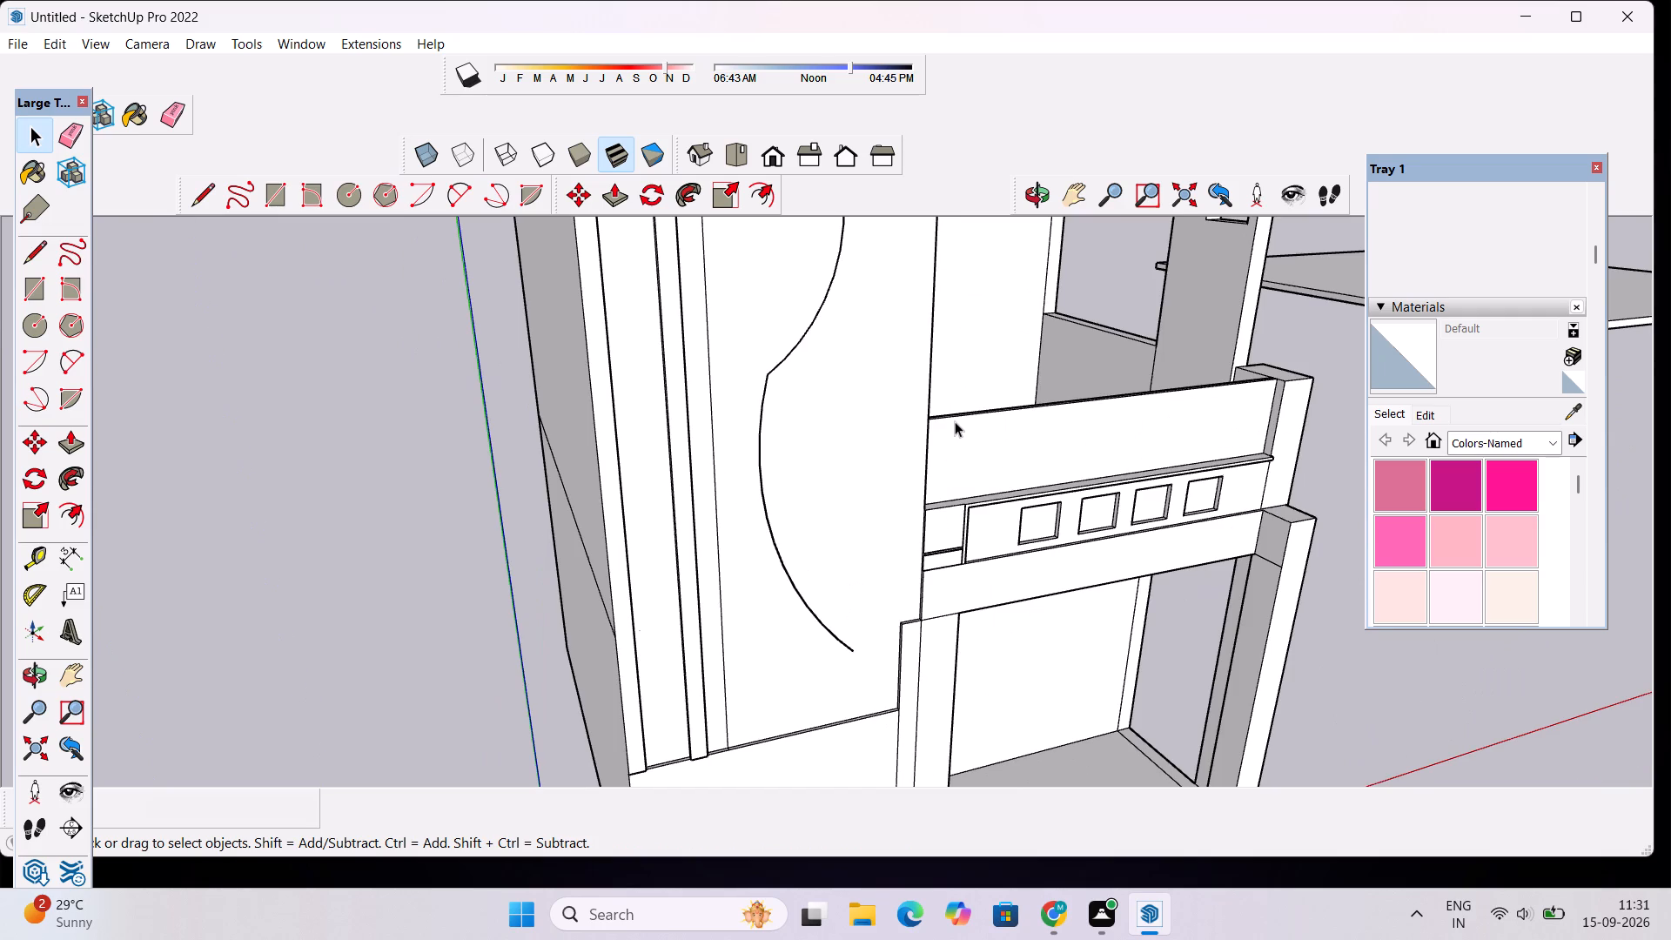
Round the sharp junction between the two arcs with a short tangent 2 Point Arc.
left_click(1037, 195)
left_click_drag(1010, 253, 989, 331, "shift")
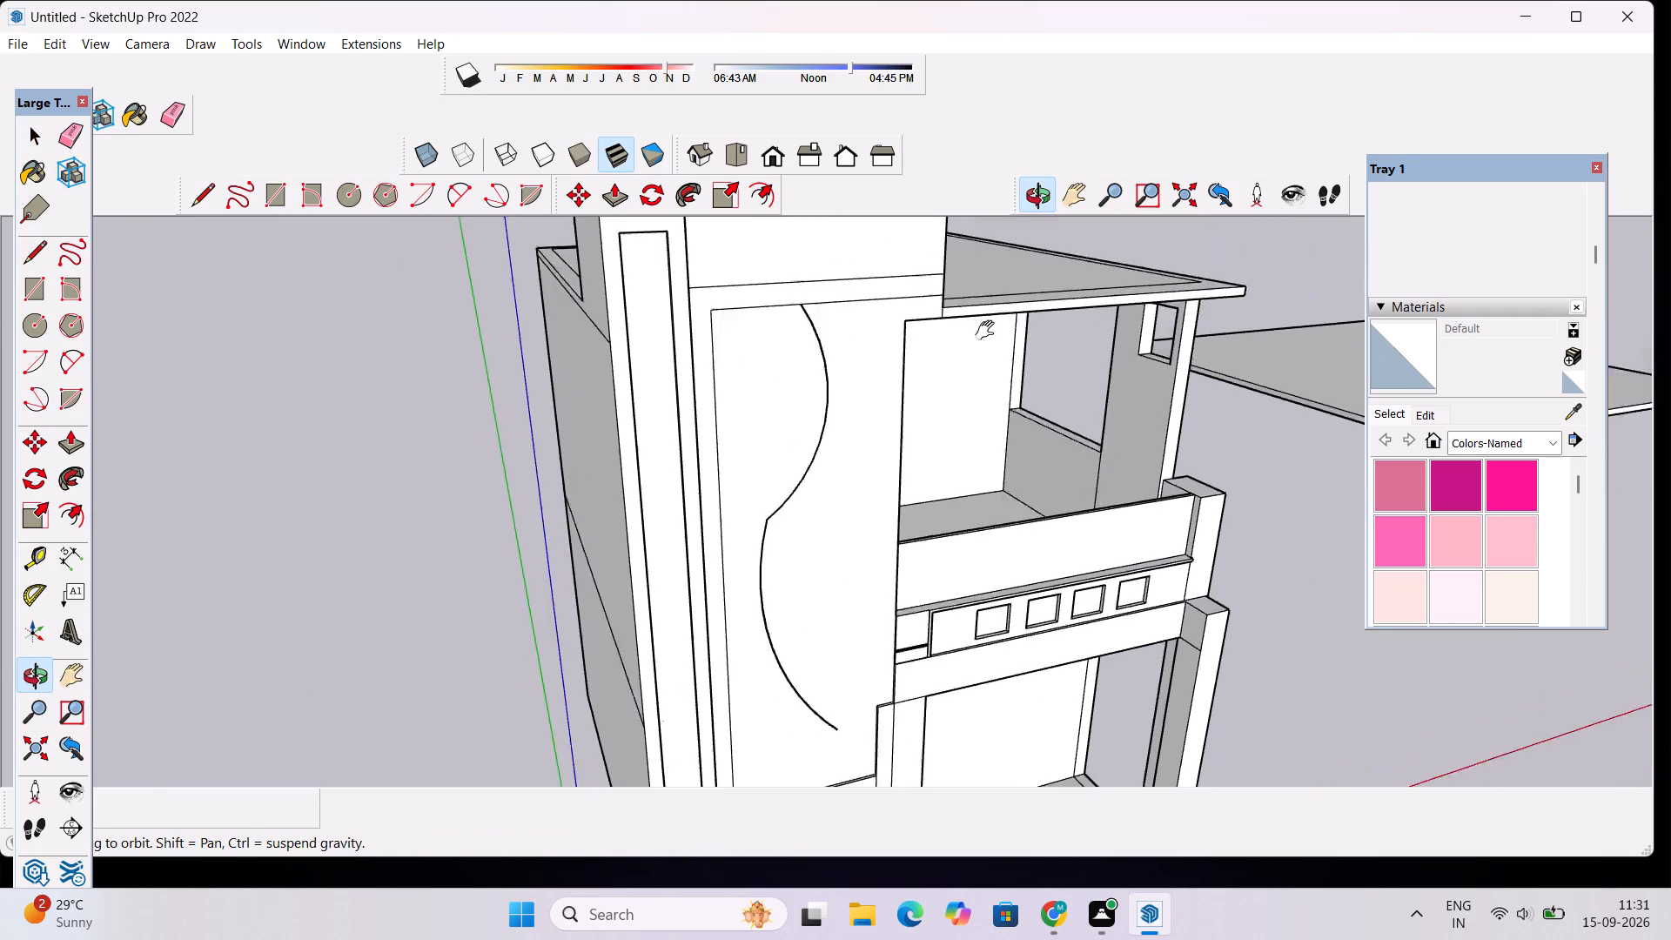
left_click_drag(989, 331, 971, 394, "shift")
scroll(962, 398, "down", 5)
left_click_drag(938, 519, 829, 494)
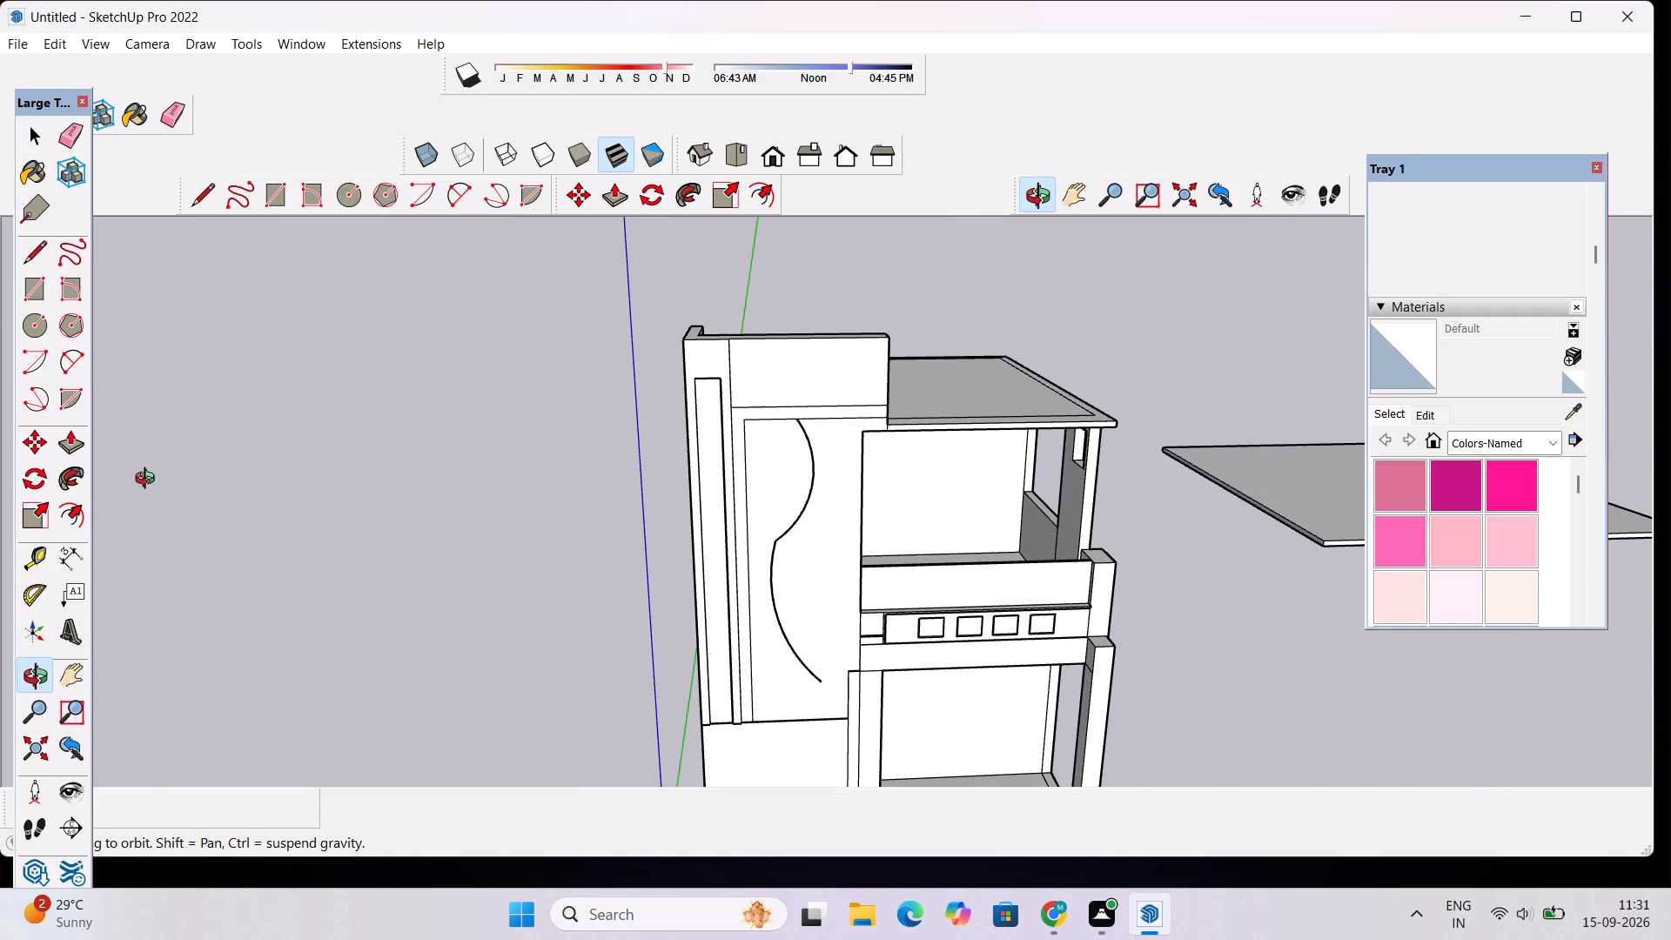
left_click(78, 364)
scroll(788, 557, "up", 5)
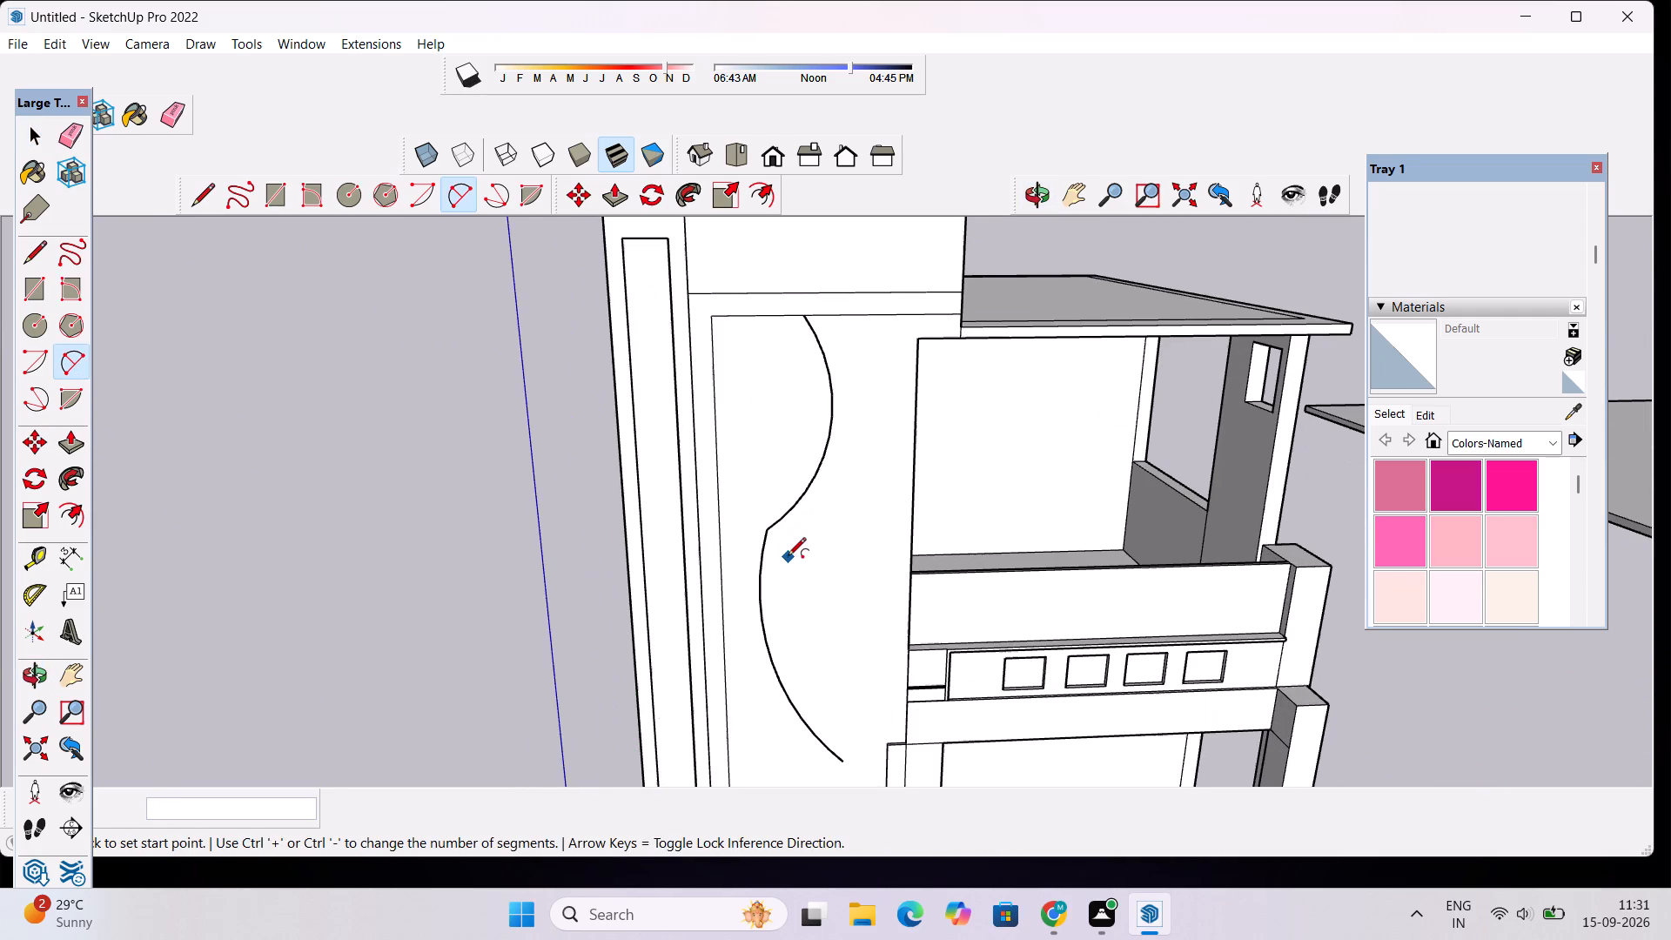
left_click(761, 564)
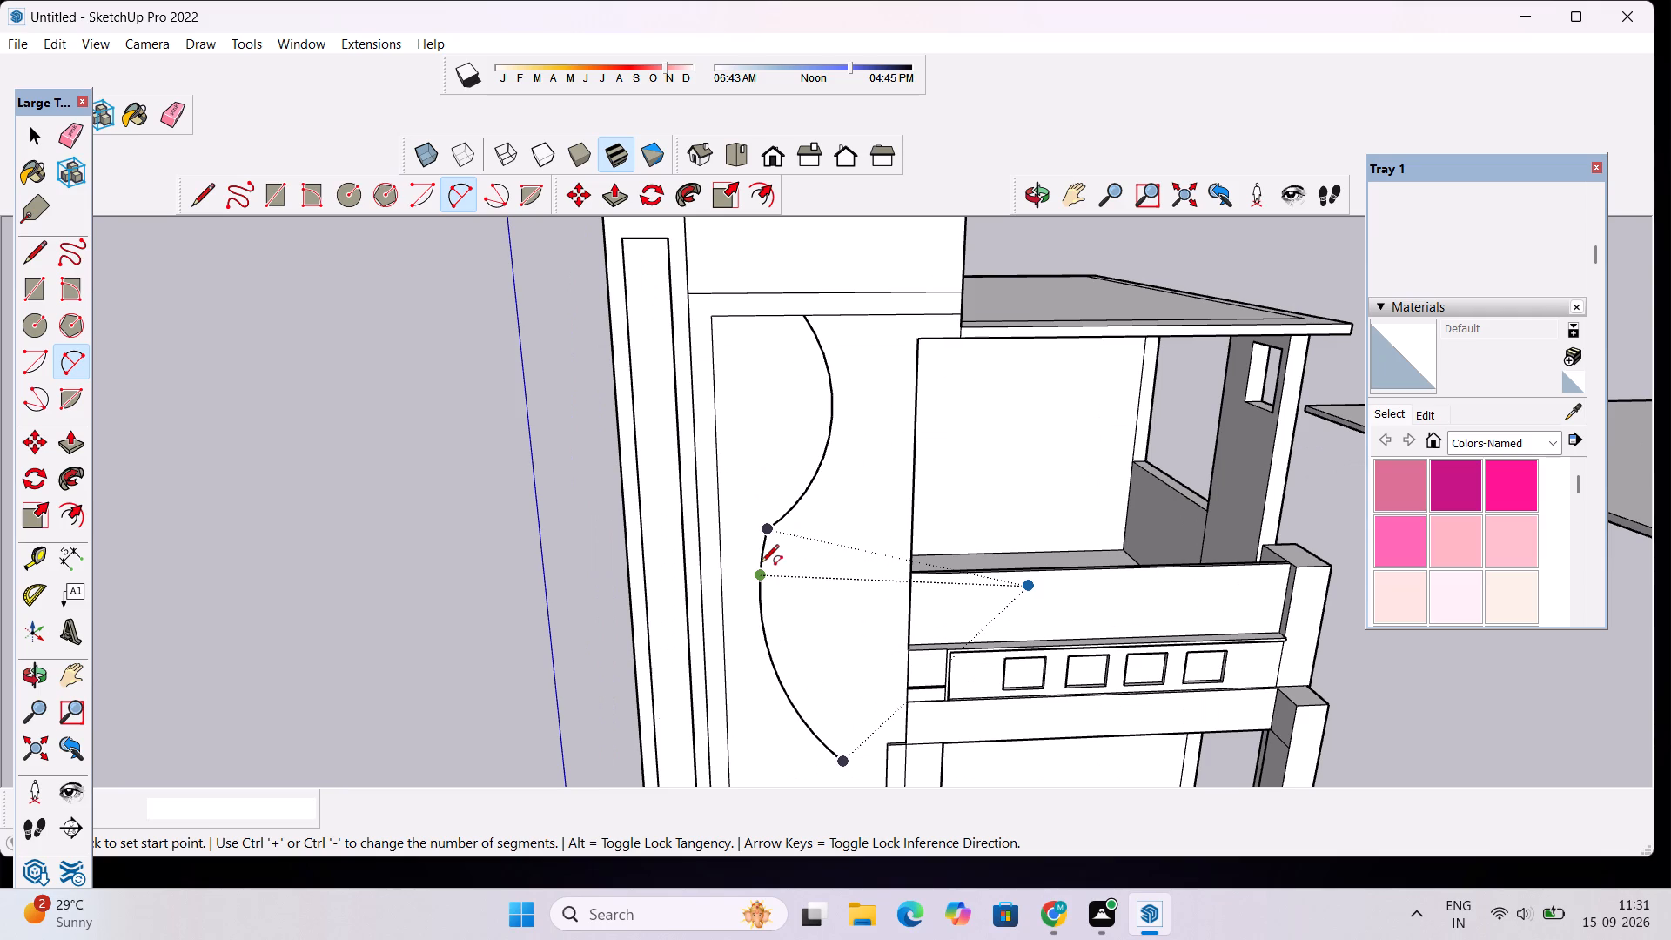
double_click(783, 516)
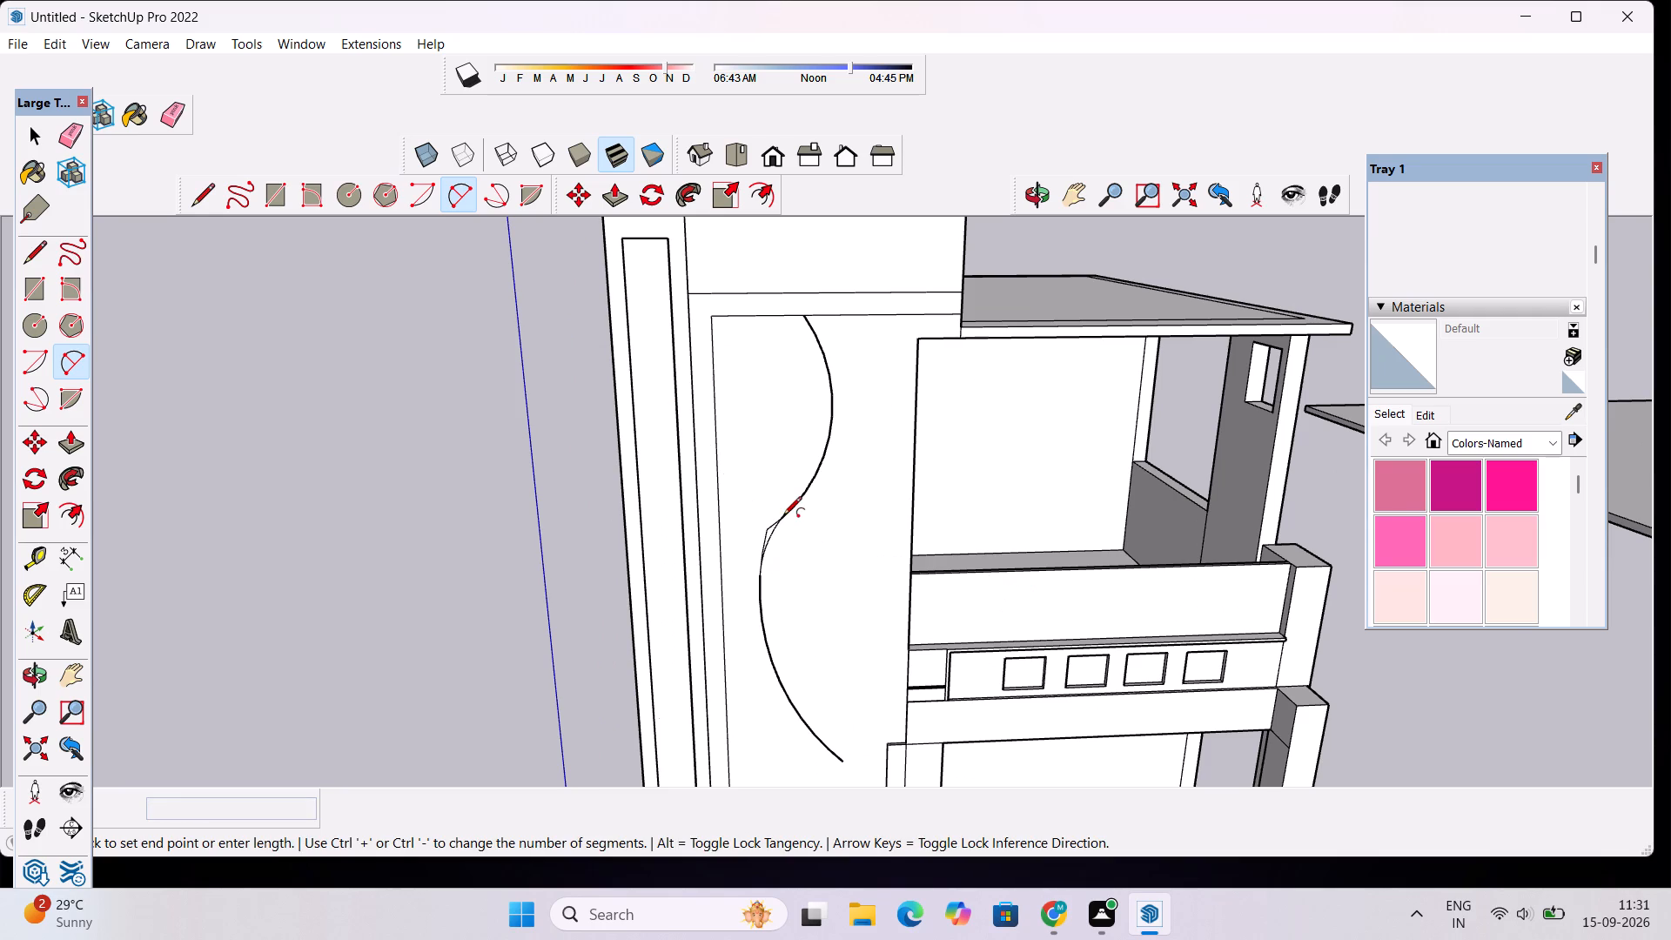
key("space")
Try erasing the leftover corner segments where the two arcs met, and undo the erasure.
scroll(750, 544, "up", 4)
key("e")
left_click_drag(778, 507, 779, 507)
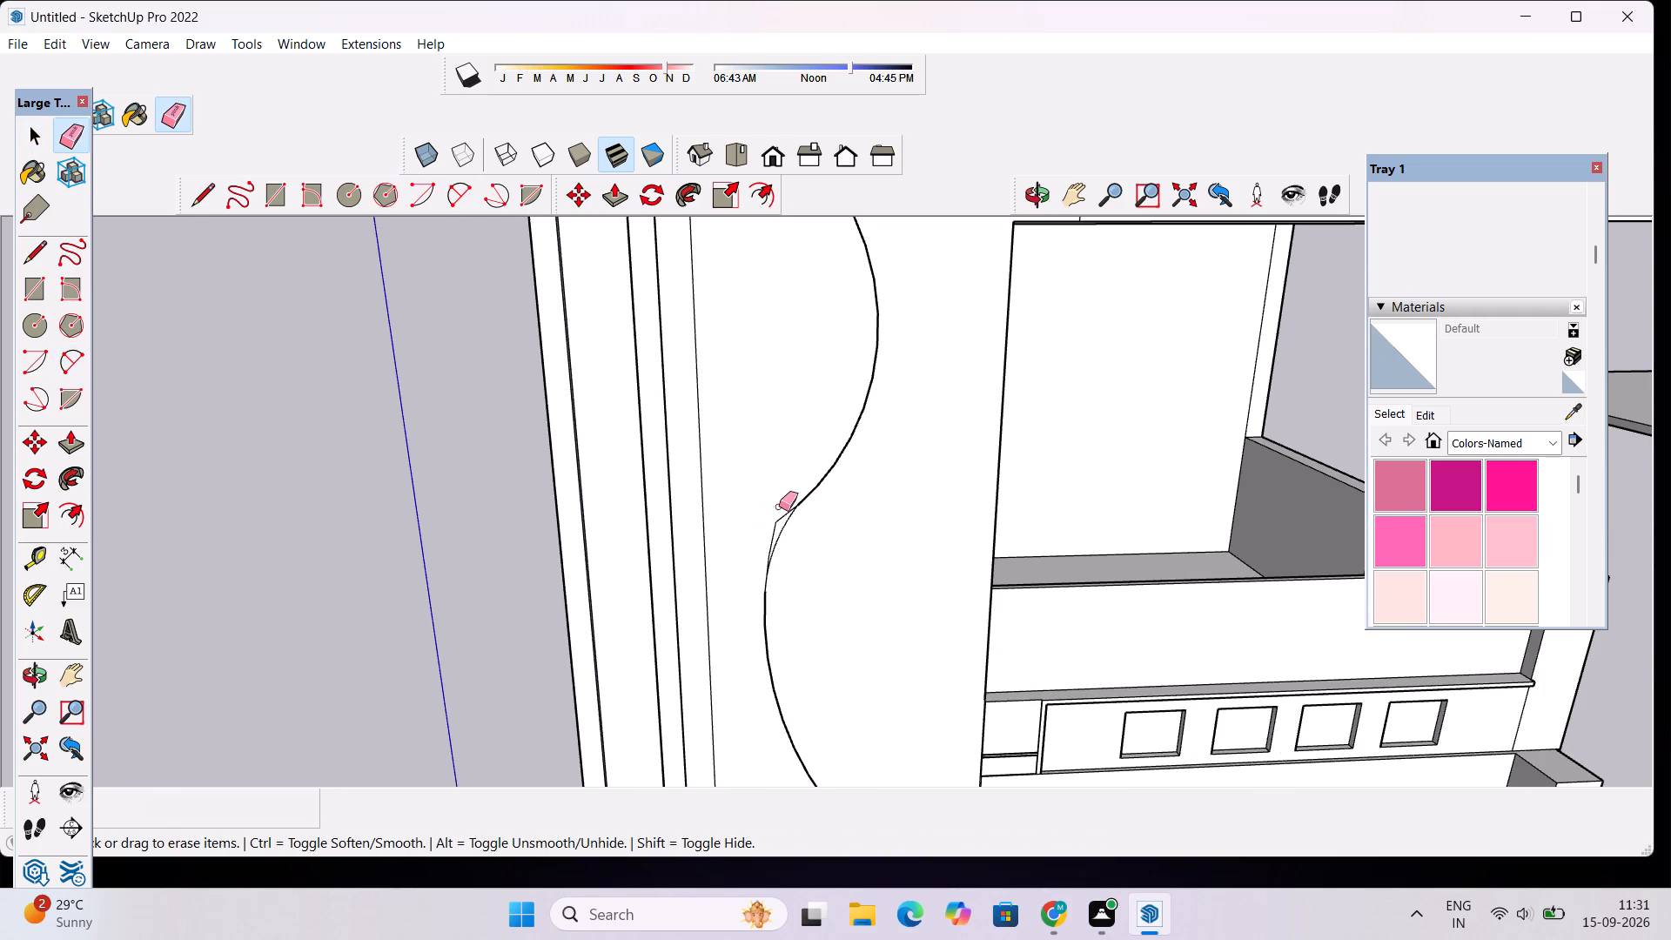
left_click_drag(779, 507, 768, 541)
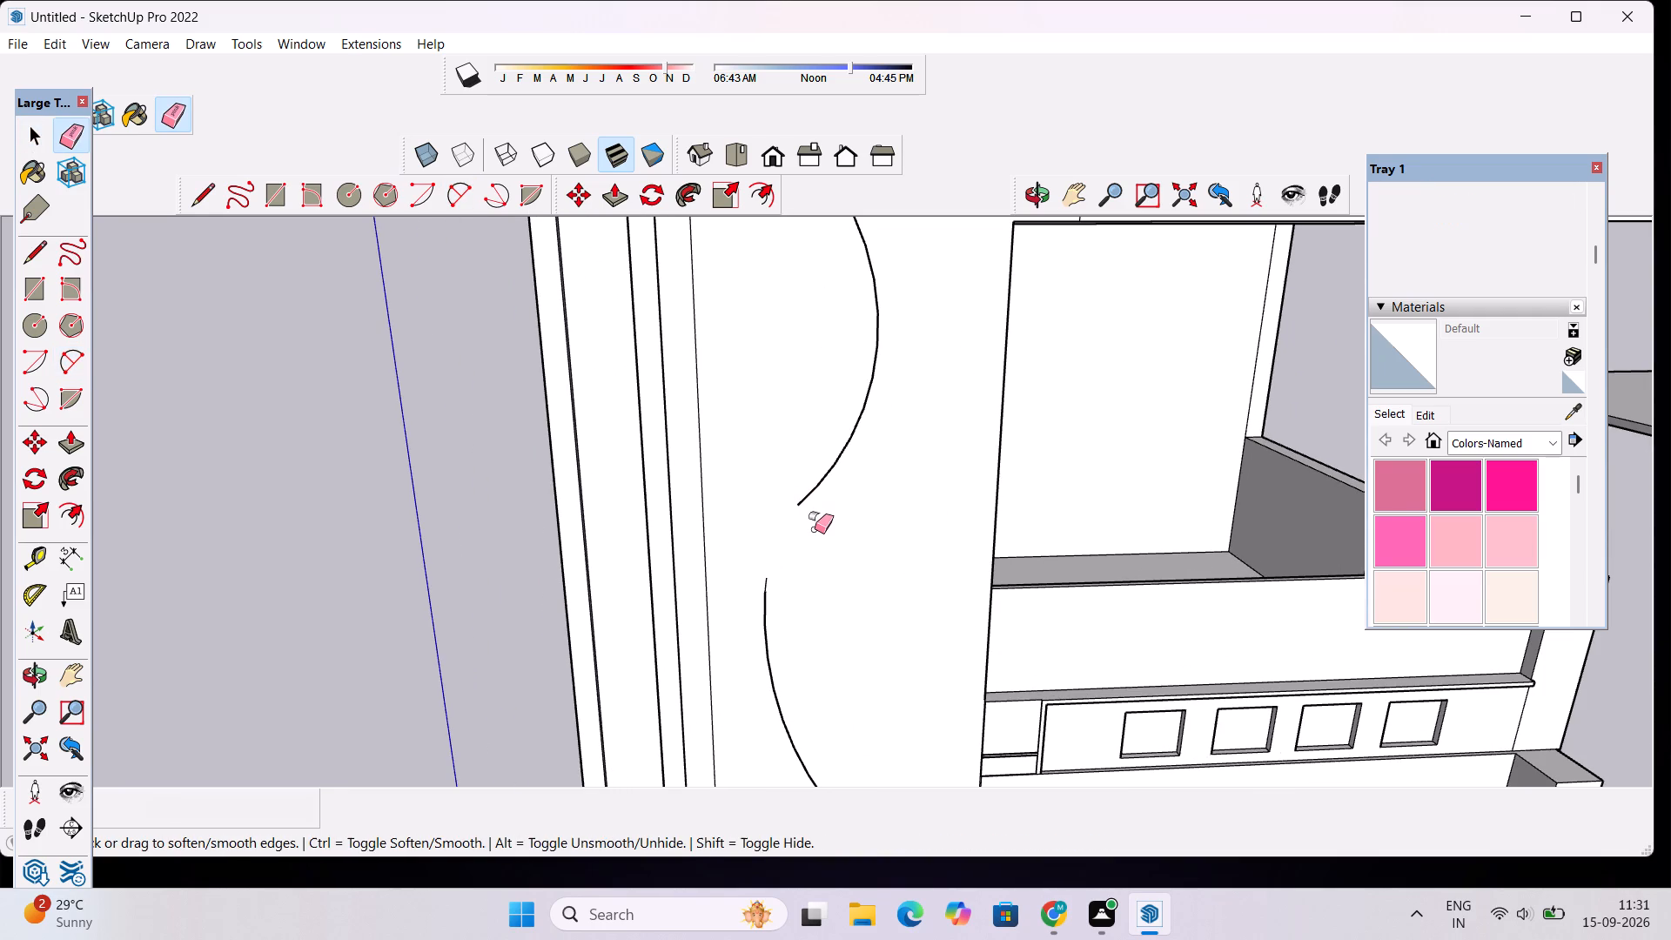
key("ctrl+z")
Erase the leftover corner segments outside the small connecting arc so one smooth S-curve remains.
scroll(796, 515, "up", 6)
left_click_drag(766, 520, 750, 554)
scroll(759, 608, "down", 14)
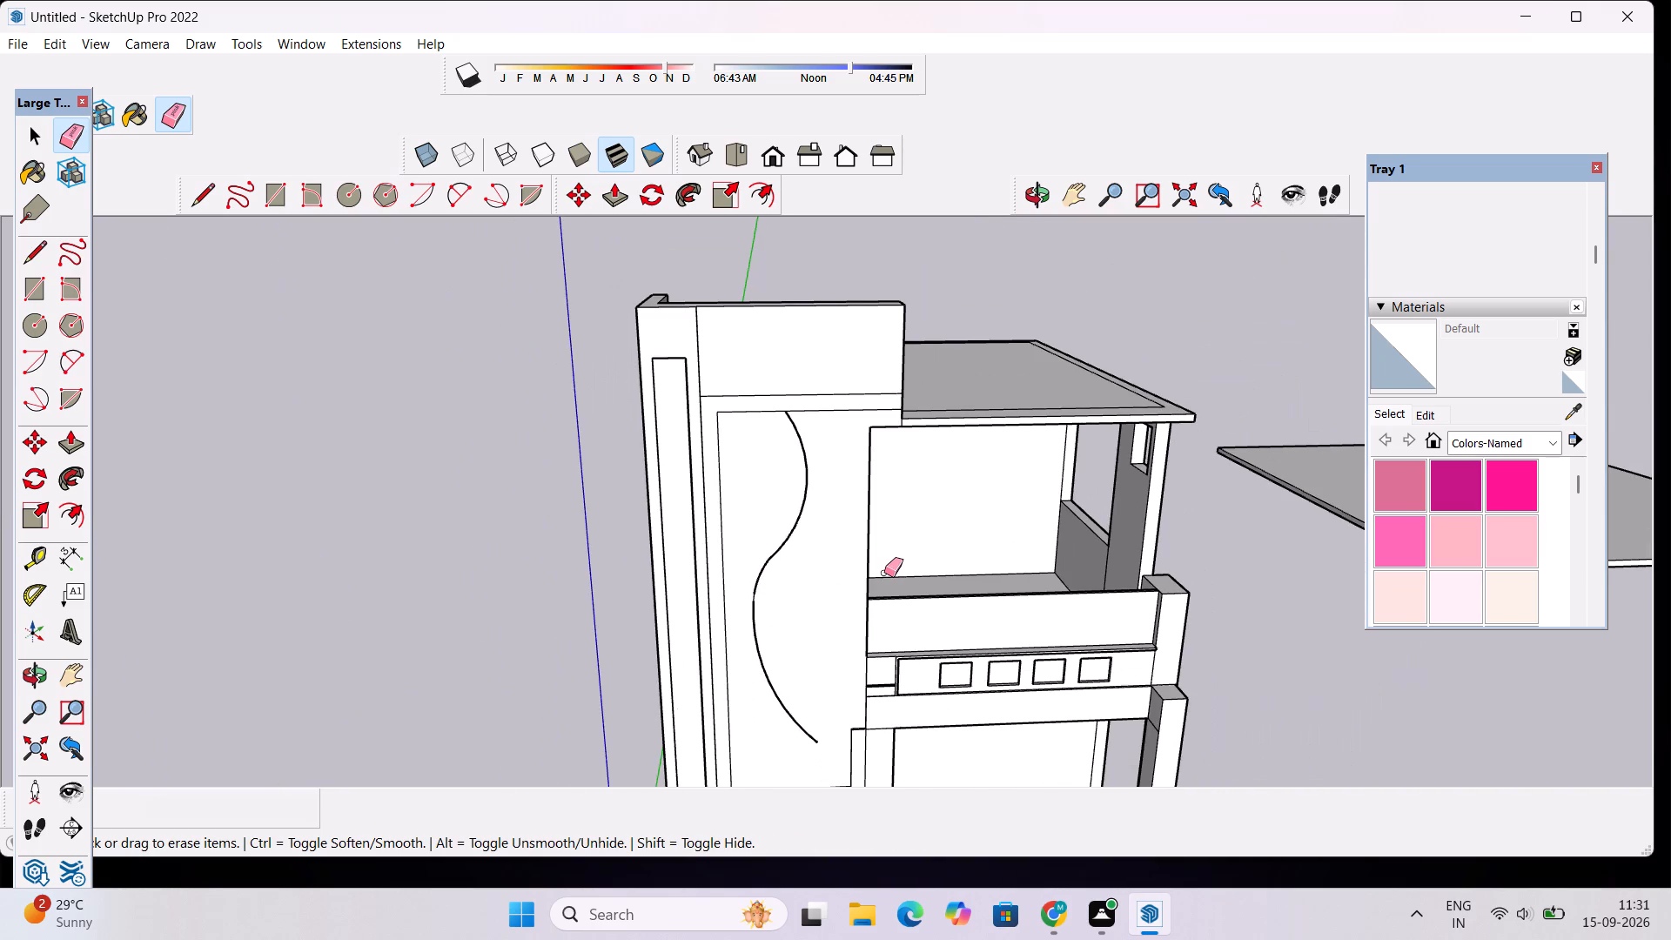
scroll(850, 534, "down", 4)
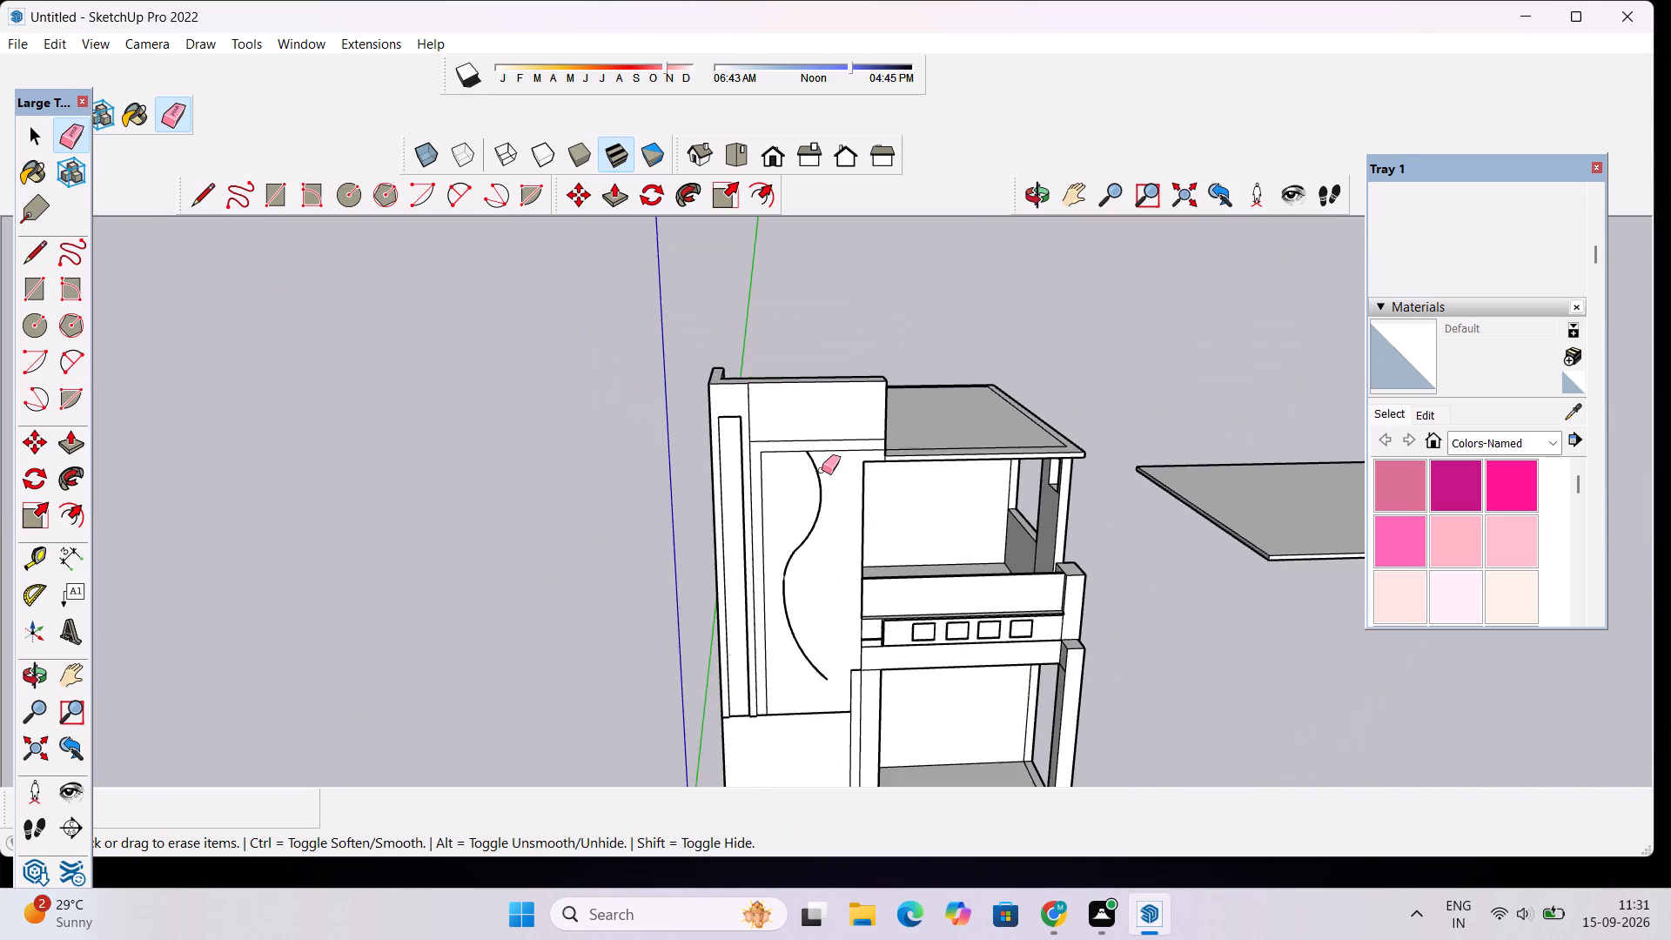
Copy all three arcs of the S-curve 2' 3 1/2" horizontally along the red axis toward the balcony.
scroll(822, 470, "up", 3)
key("space")
scroll(824, 563, "down", 4)
scroll(832, 597, "up", 3)
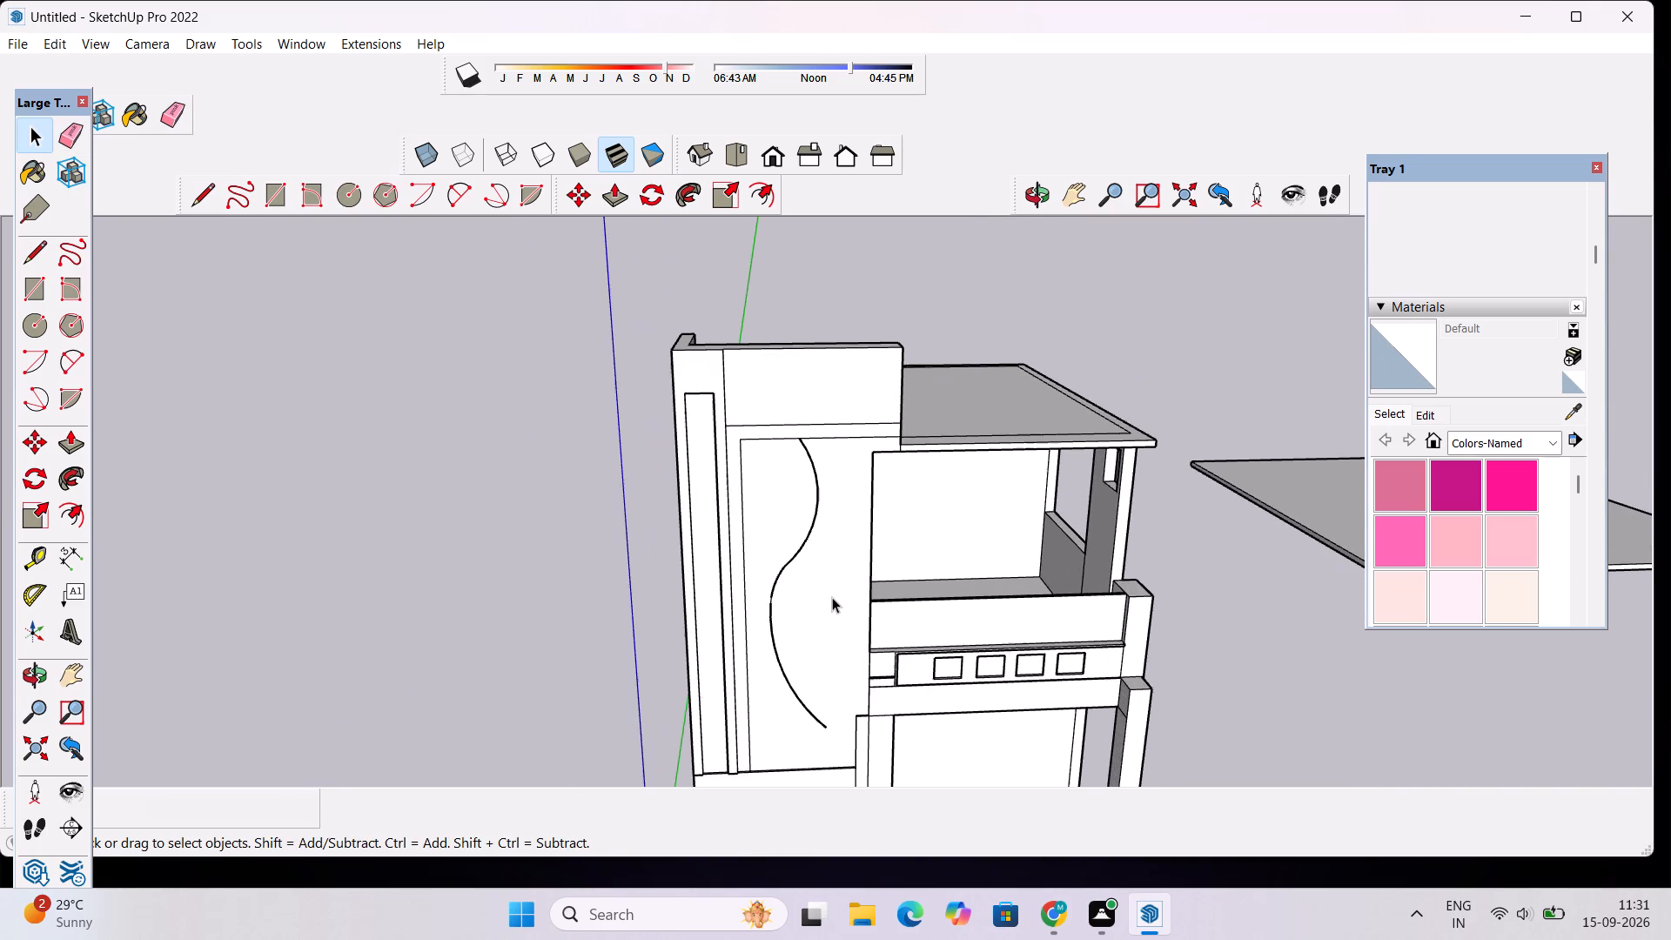
scroll(832, 597, "up", 1)
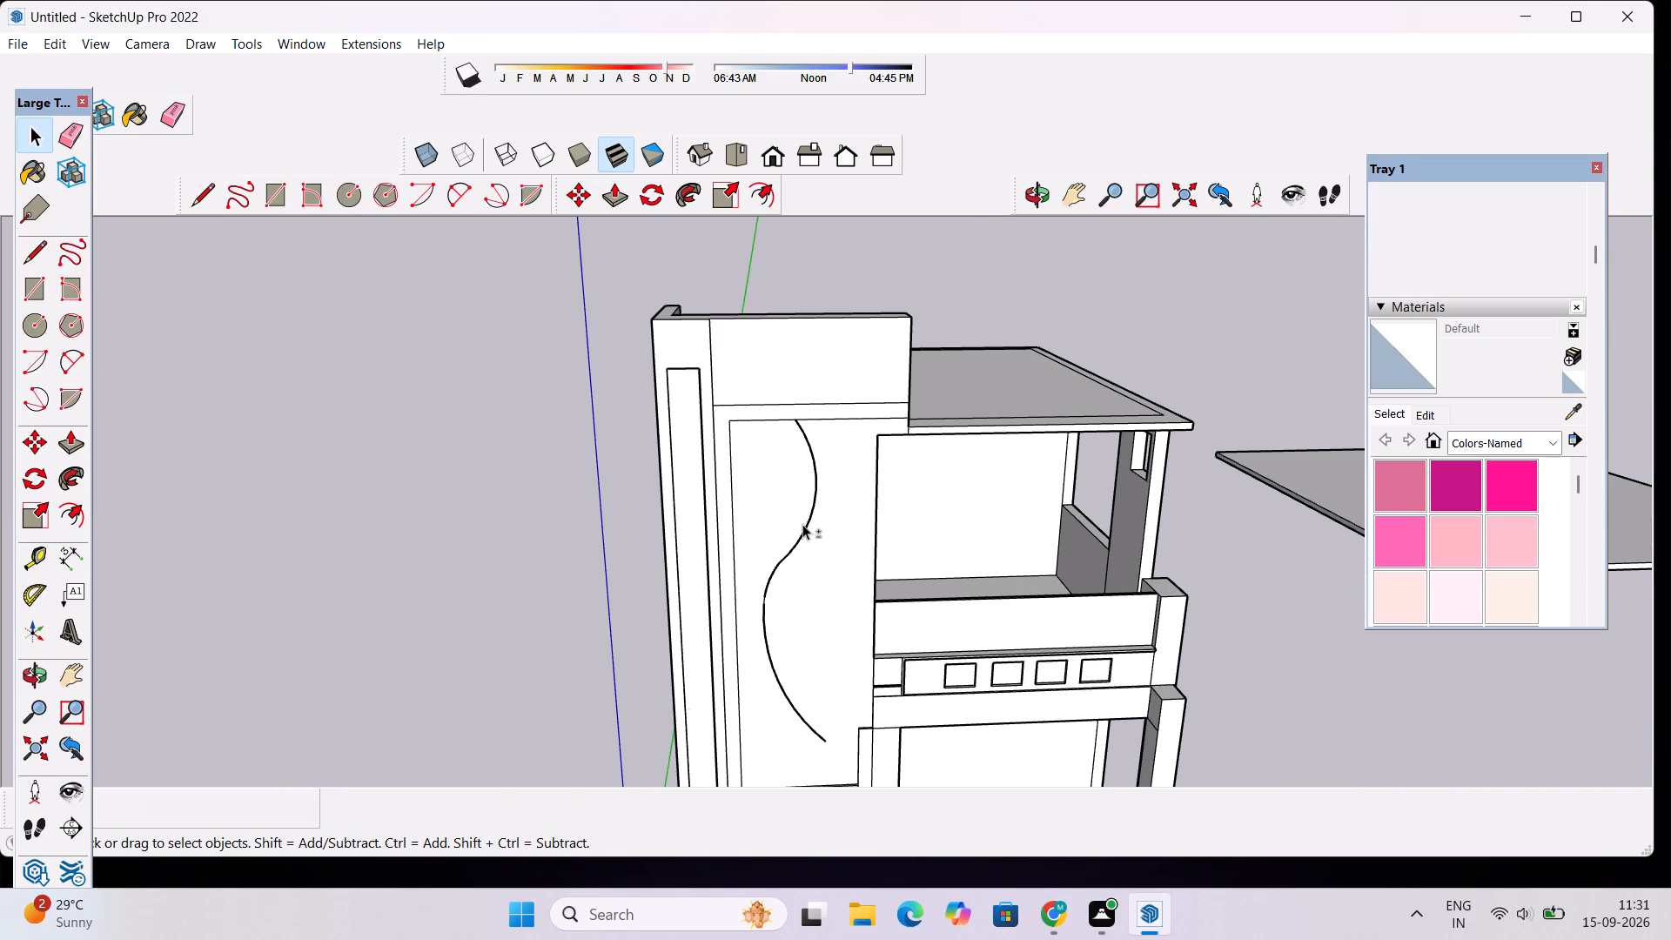
left_click(802, 537, "shift")
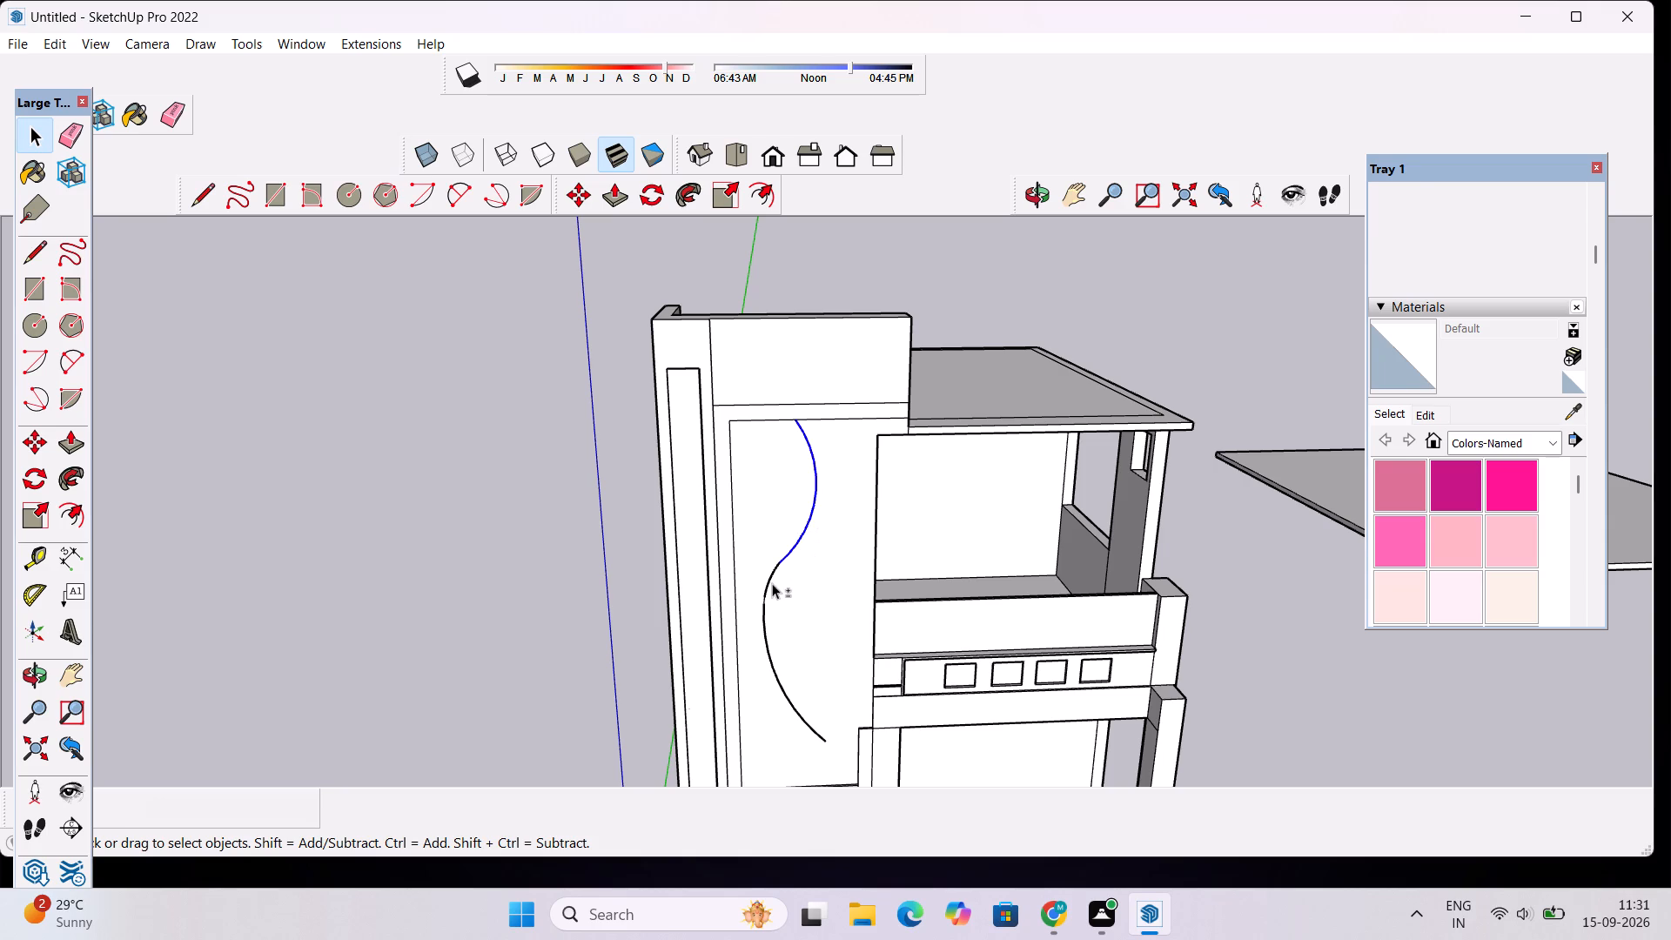
left_click(768, 586, "shift")
left_click(763, 608, "shift")
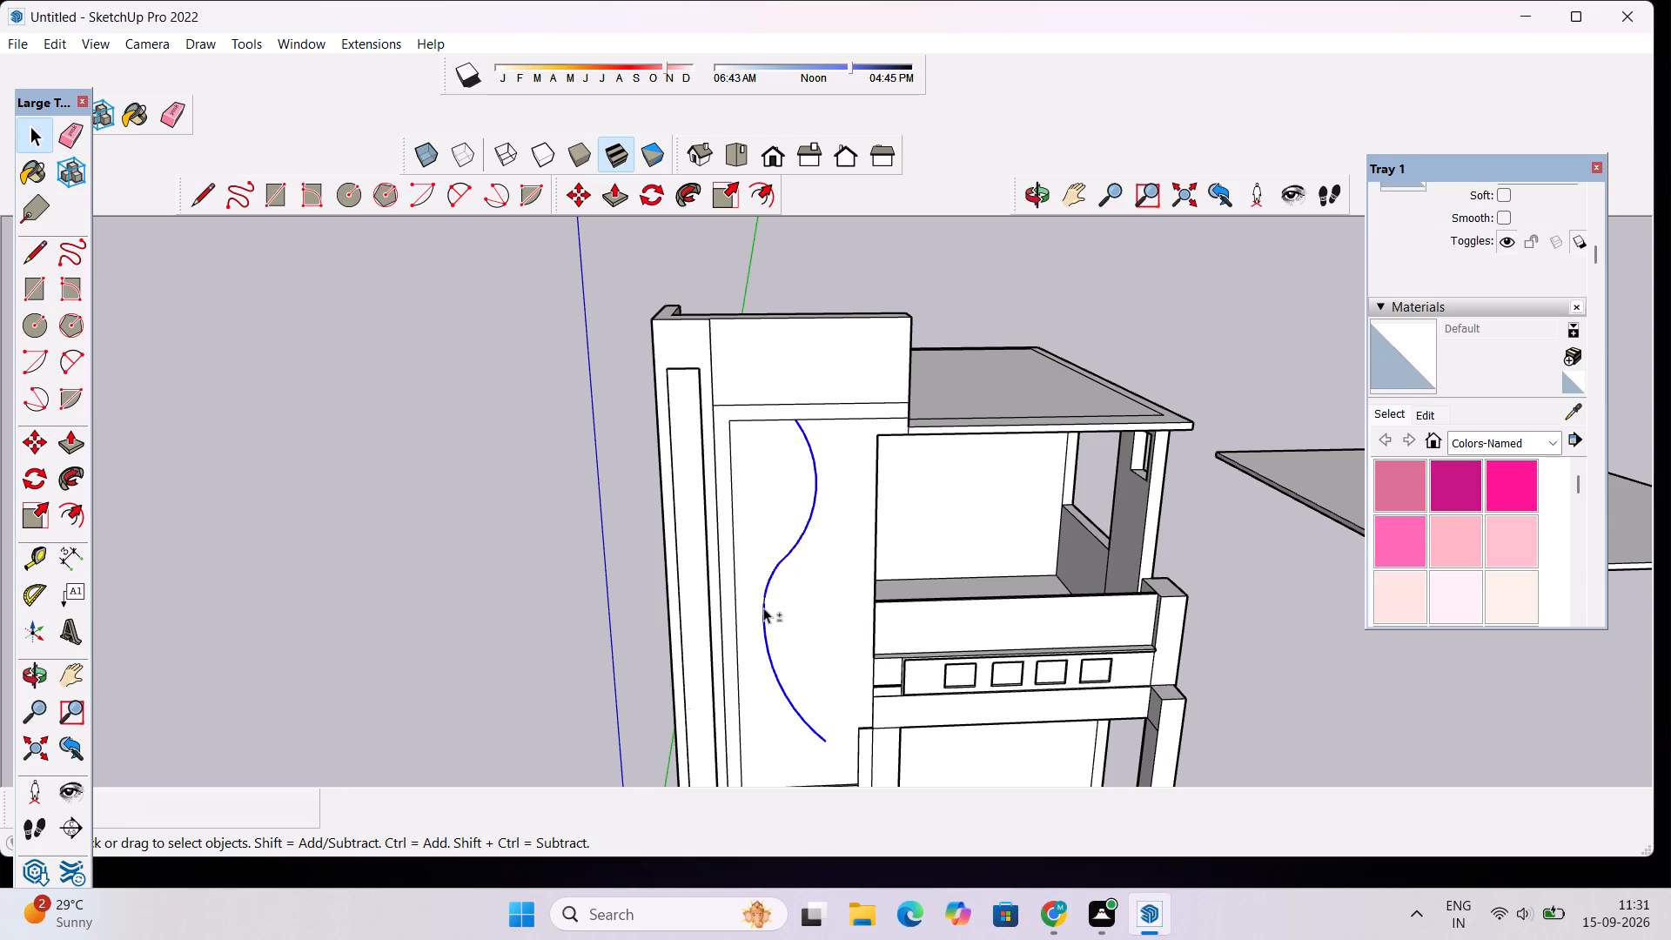
scroll(765, 621, "up", 6, "shift")
left_click(763, 585, "shift")
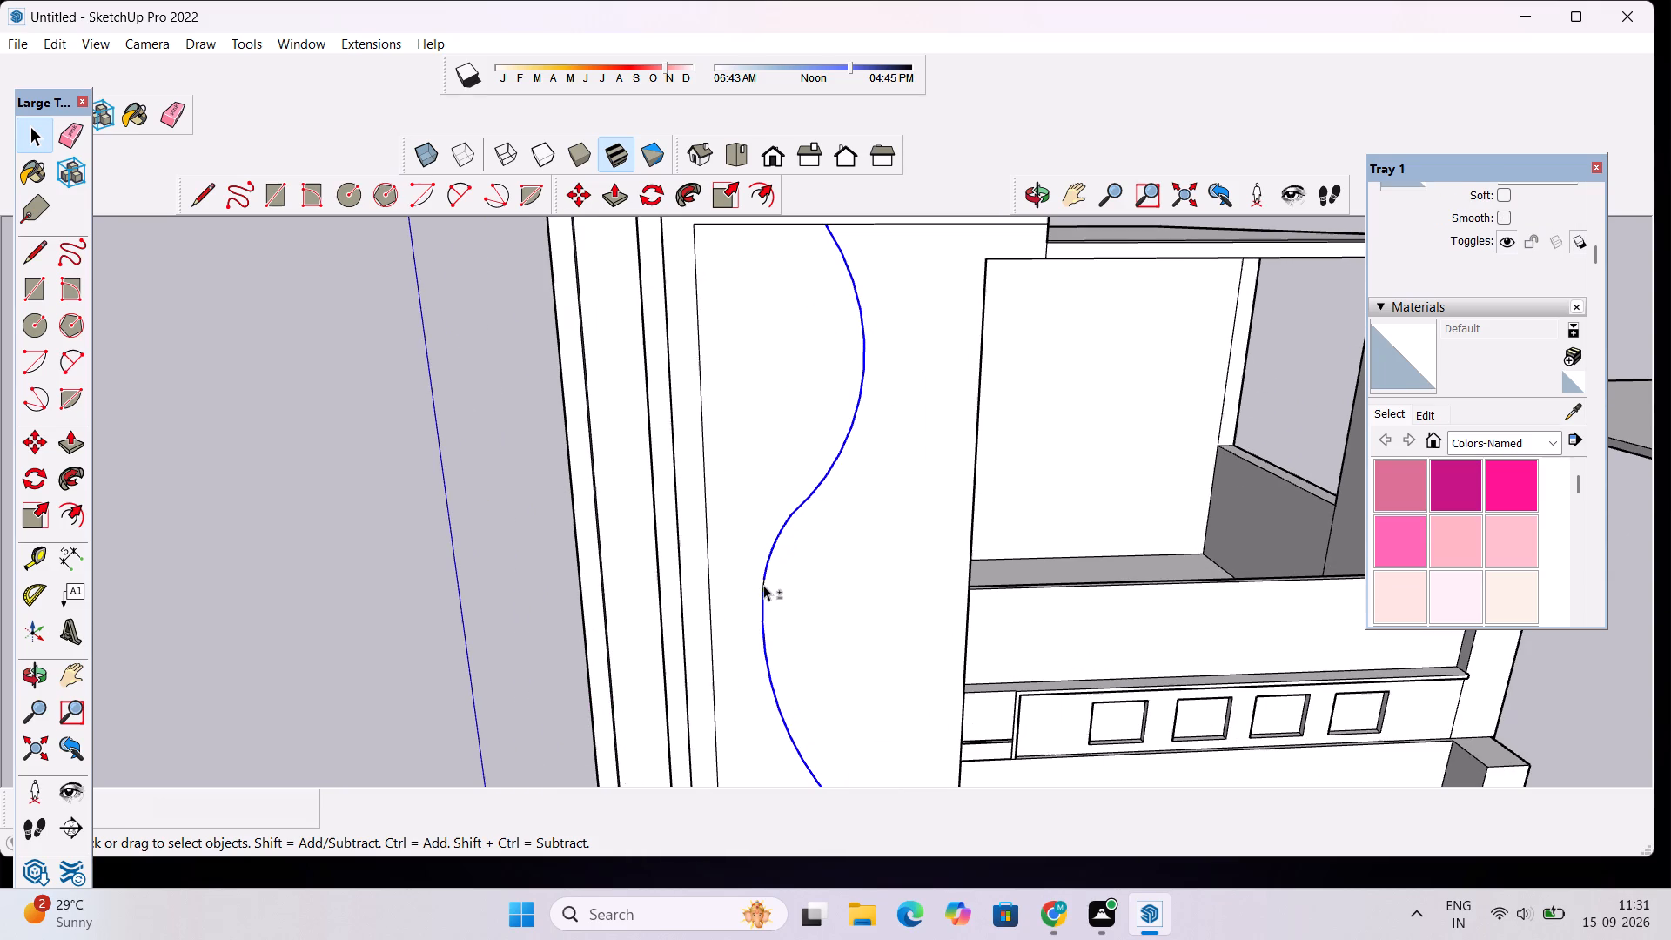
scroll(744, 574, "down", 3)
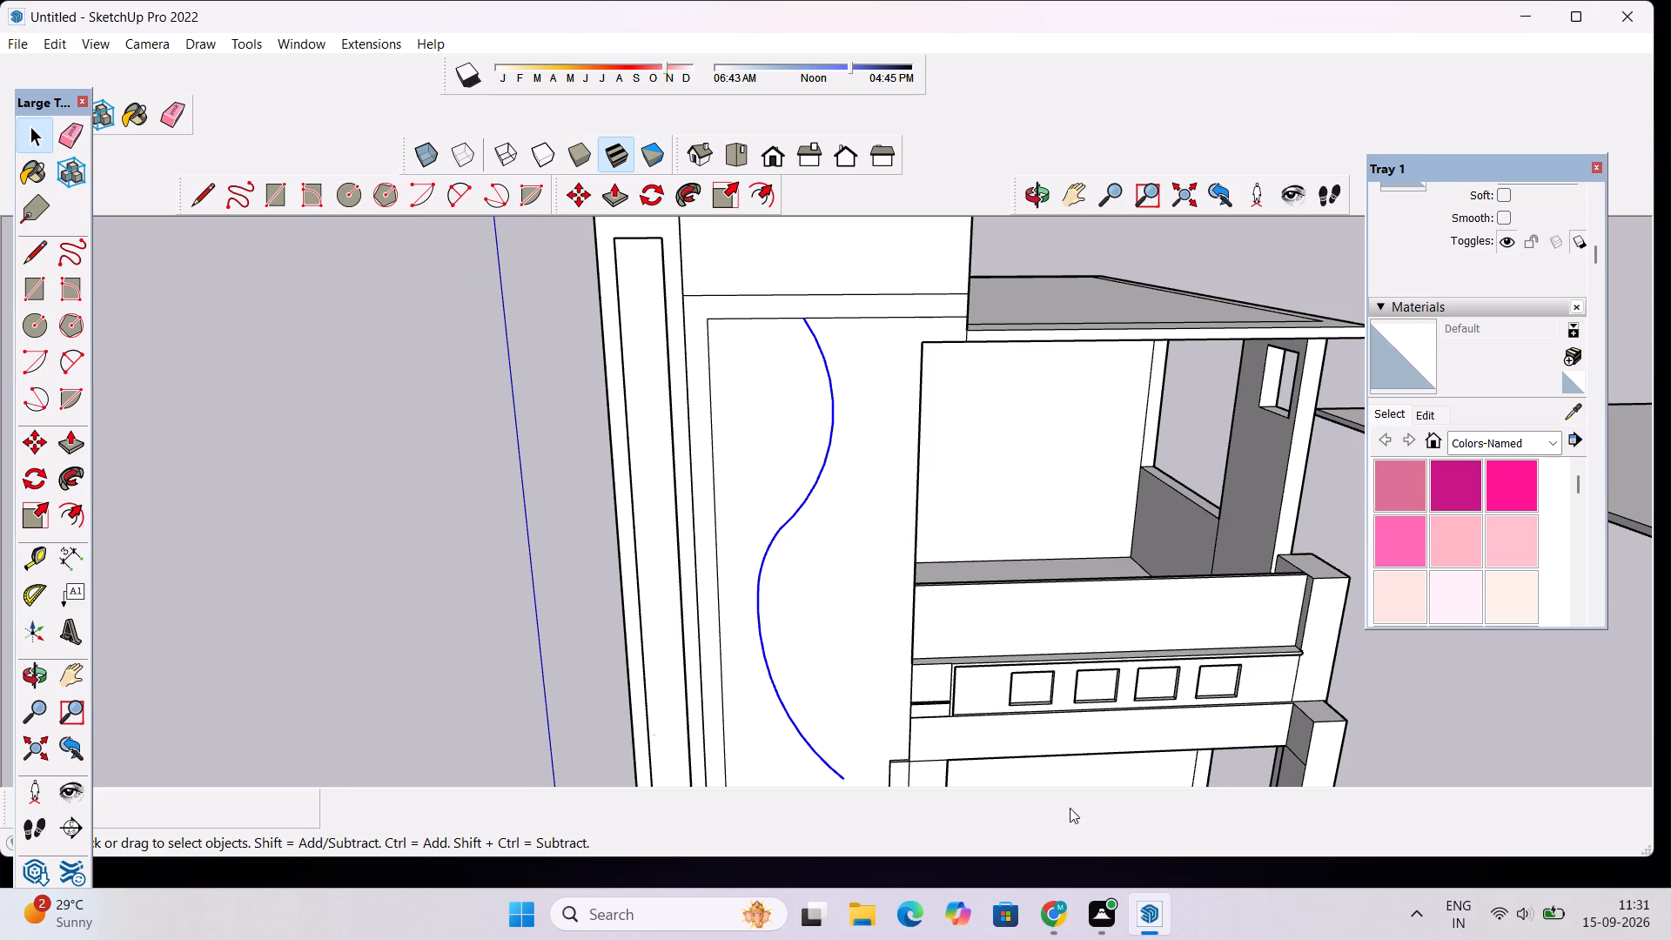
scroll(896, 560, "down", 3)
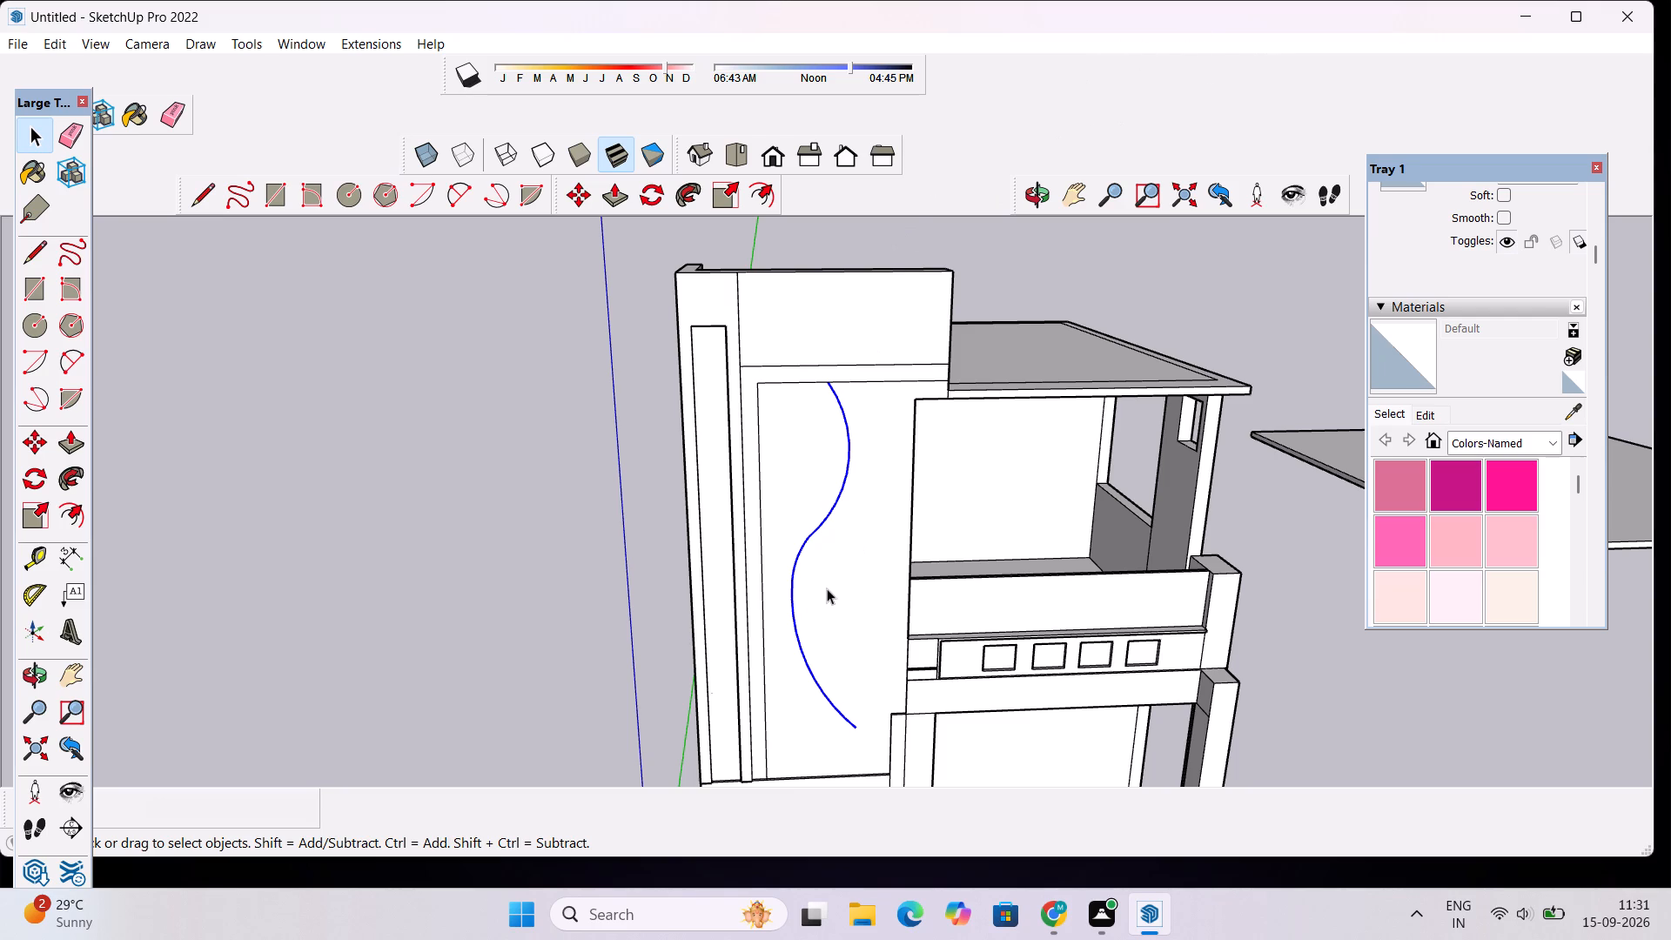
scroll(838, 603, "up", 4)
key("m")
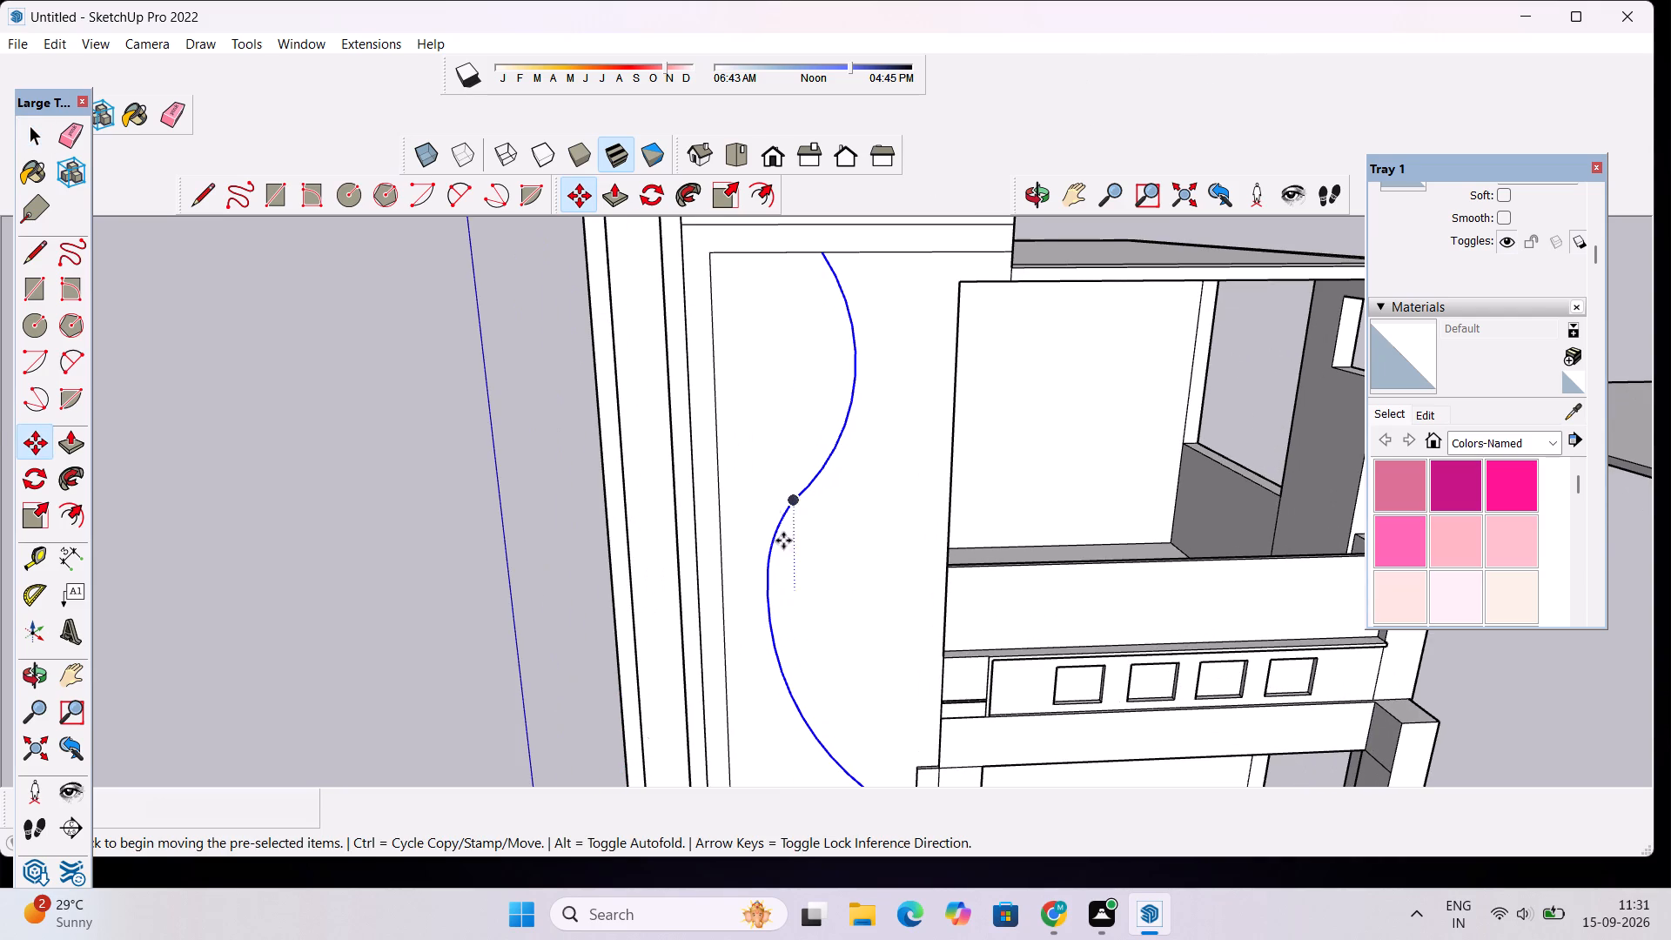
left_click(797, 500)
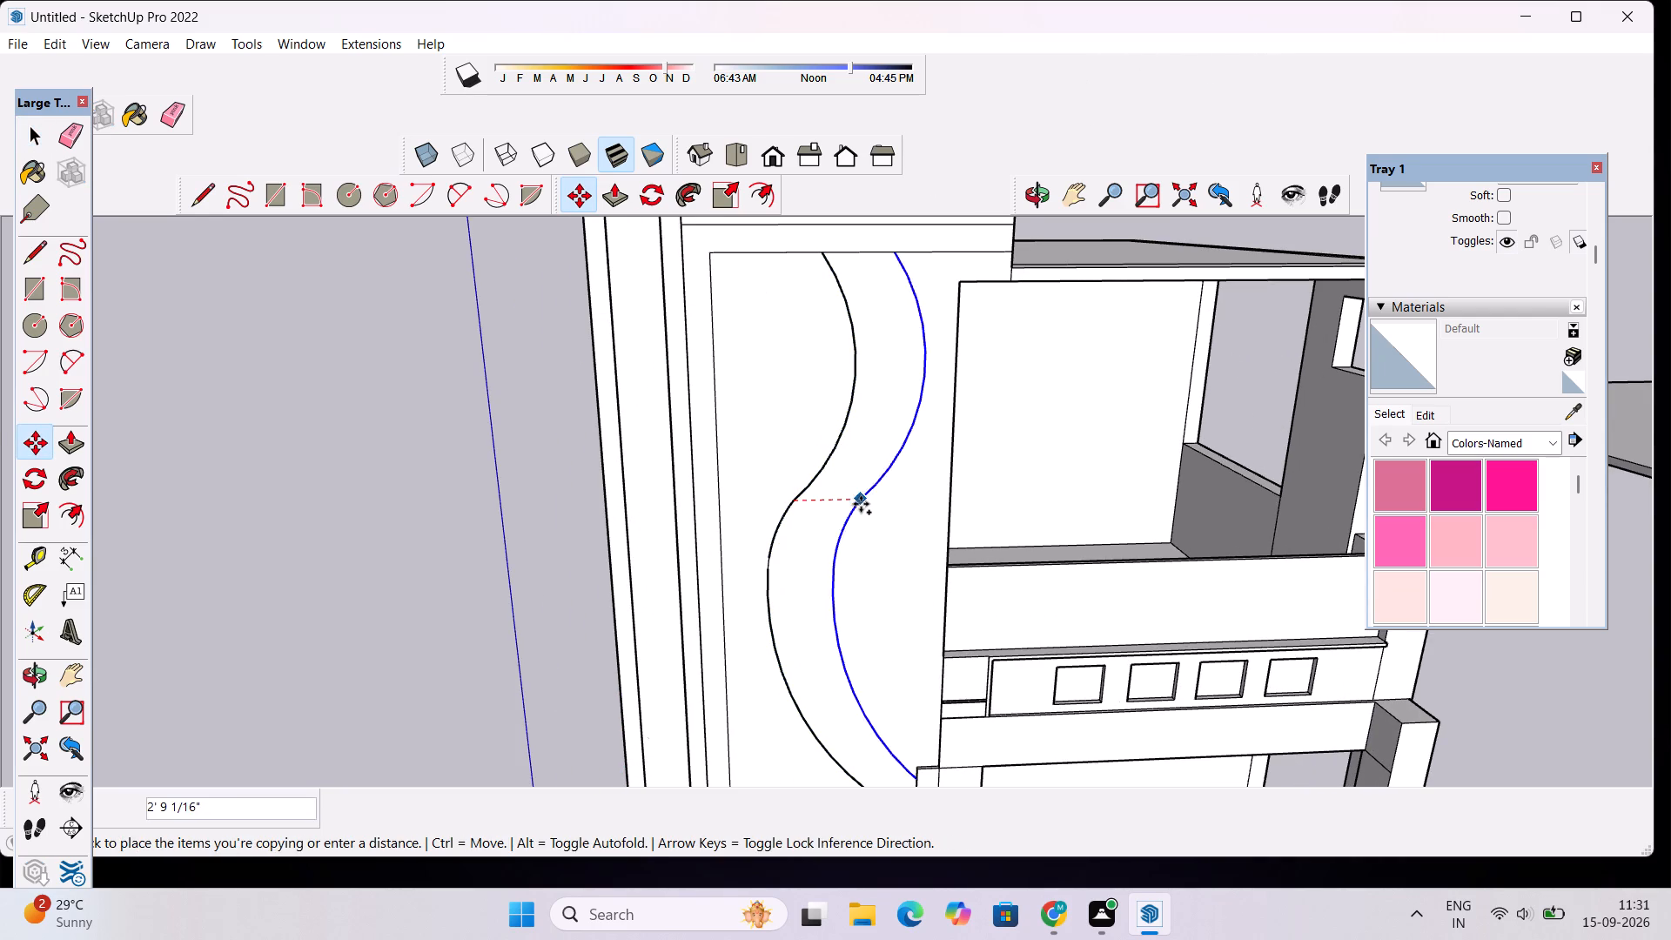
scroll(849, 504, "down", 1)
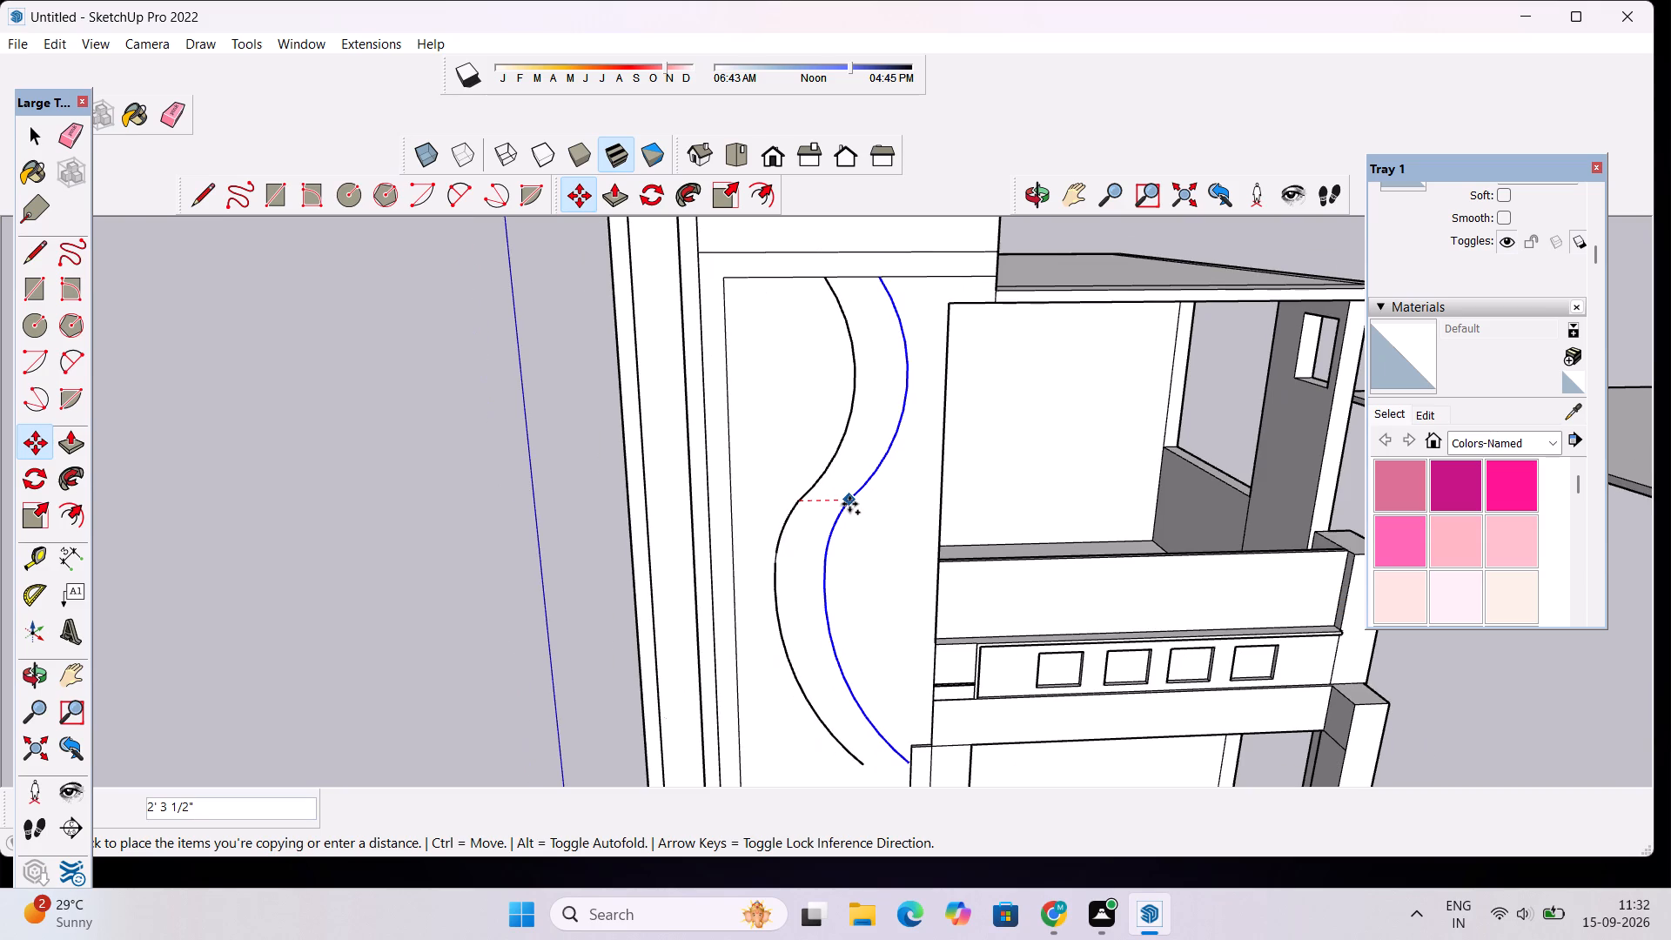
left_click(849, 504)
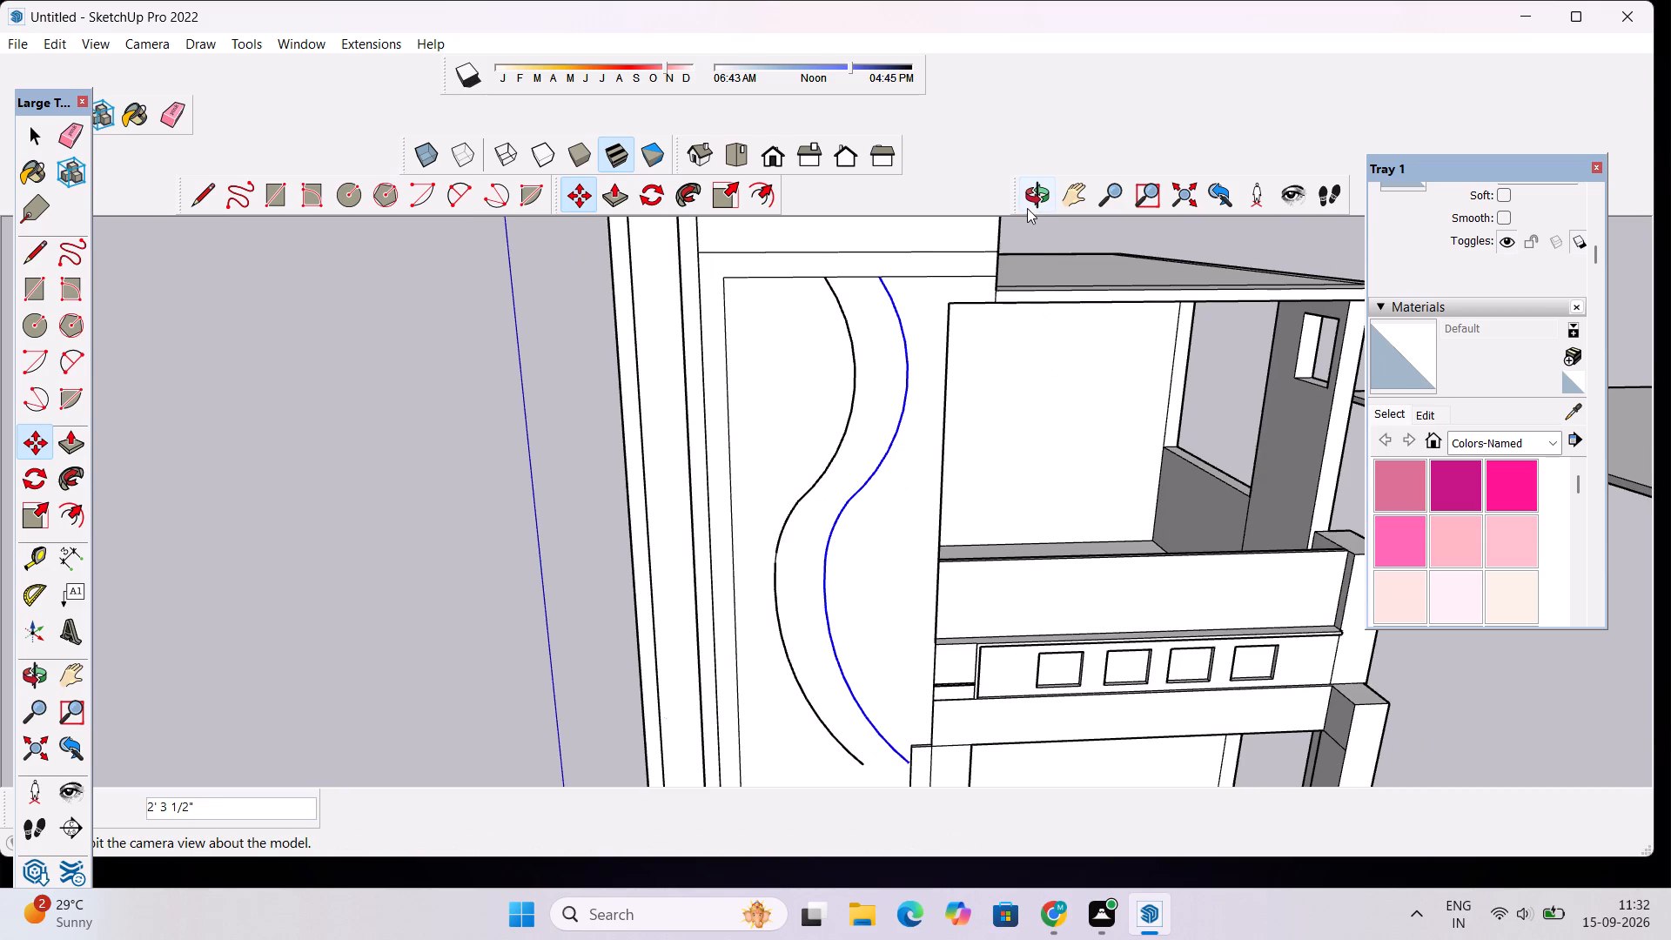
Examine the two parallel S-curves on the front wall and how their lower ends sit near the panel's lower edges.
left_click(1028, 198)
left_click_drag(1059, 377, 848, 407)
scroll(846, 407, "down", 9)
left_click_drag(815, 539, 927, 504)
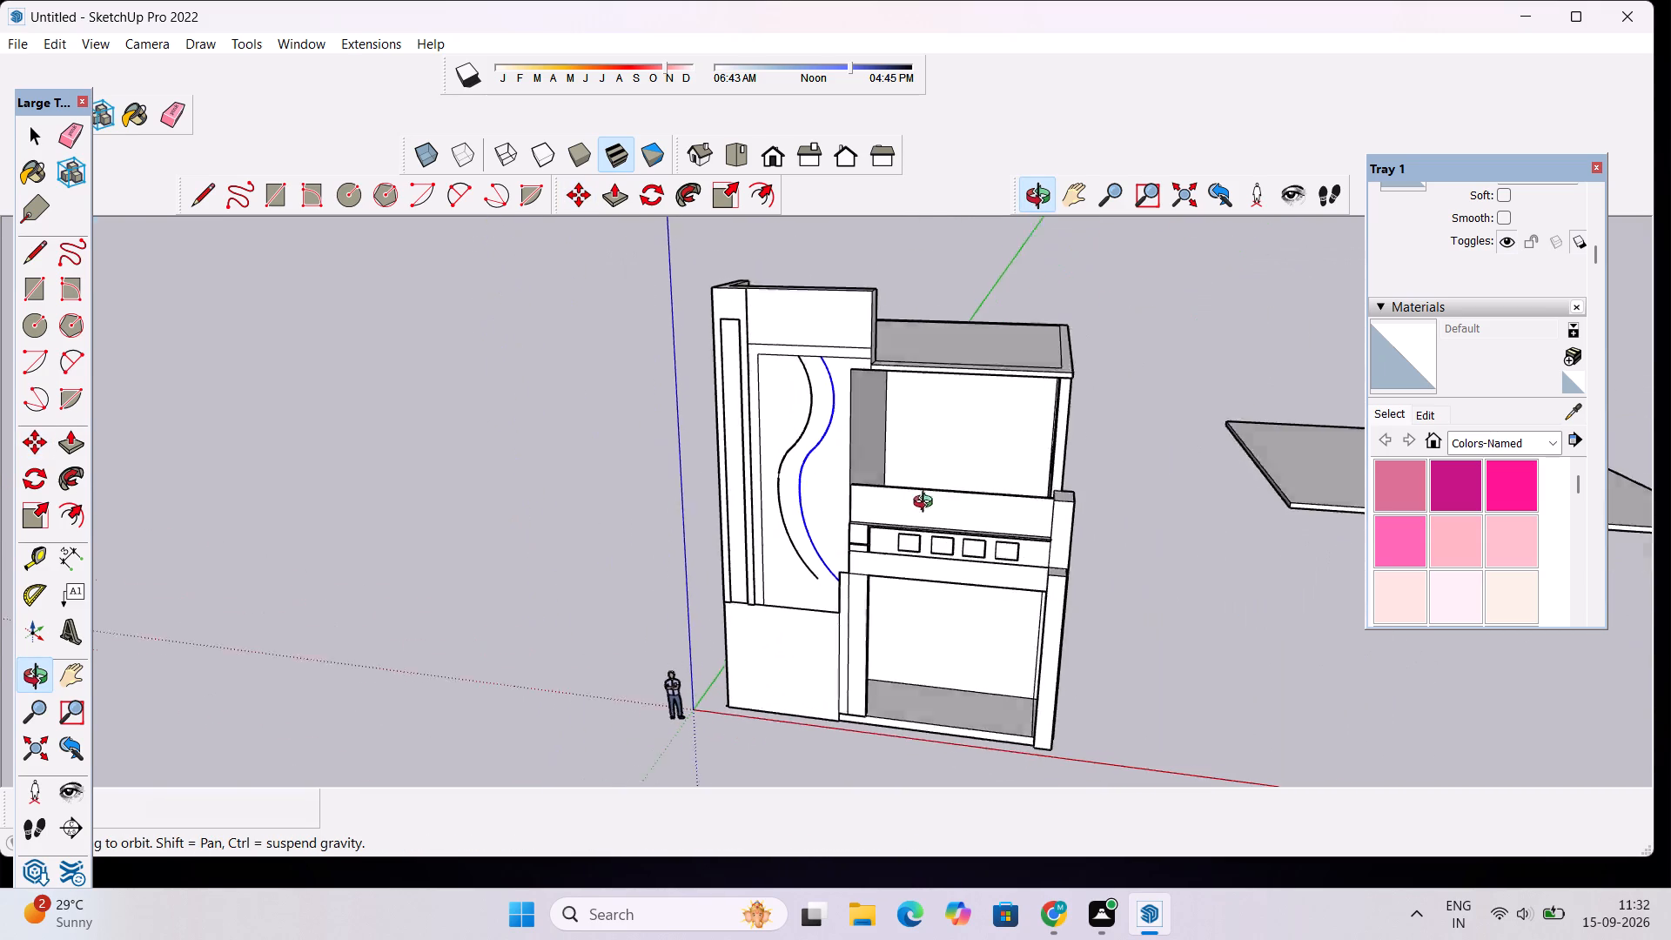
left_click_drag(927, 504, 929, 503)
scroll(845, 614, "up", 8)
left_click_drag(821, 605, 986, 566)
scroll(1016, 547, "down", 3)
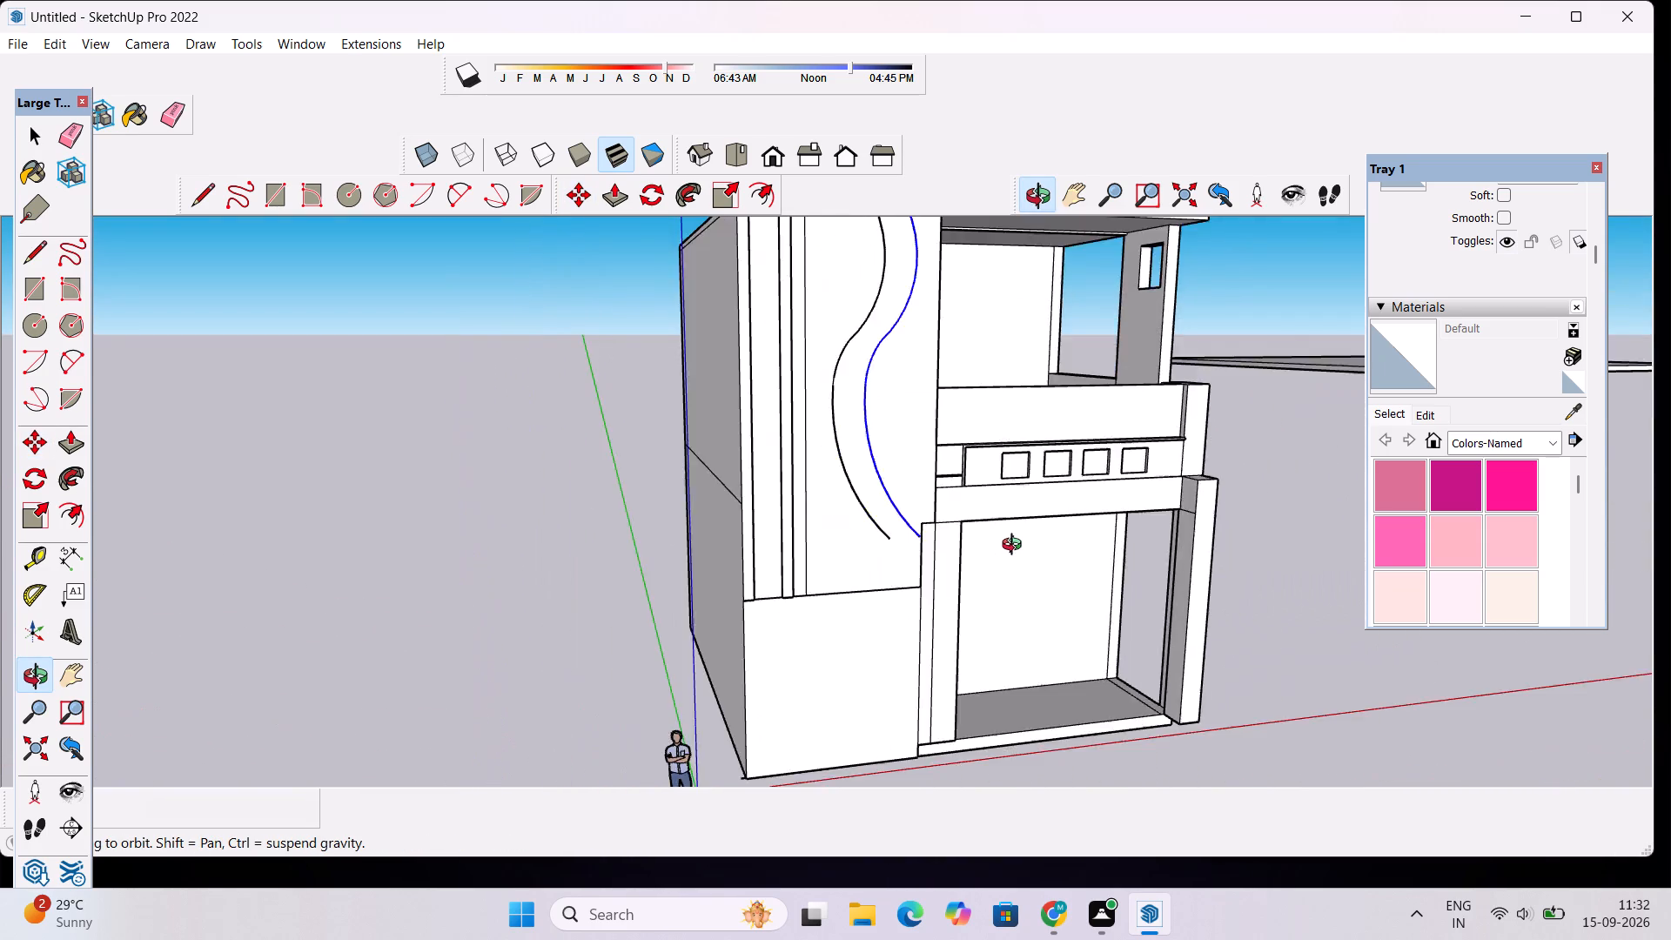
scroll(1016, 547, "down", 6)
scroll(936, 540, "up", 4)
left_click_drag(956, 527, 905, 573)
scroll(903, 574, "up", 3)
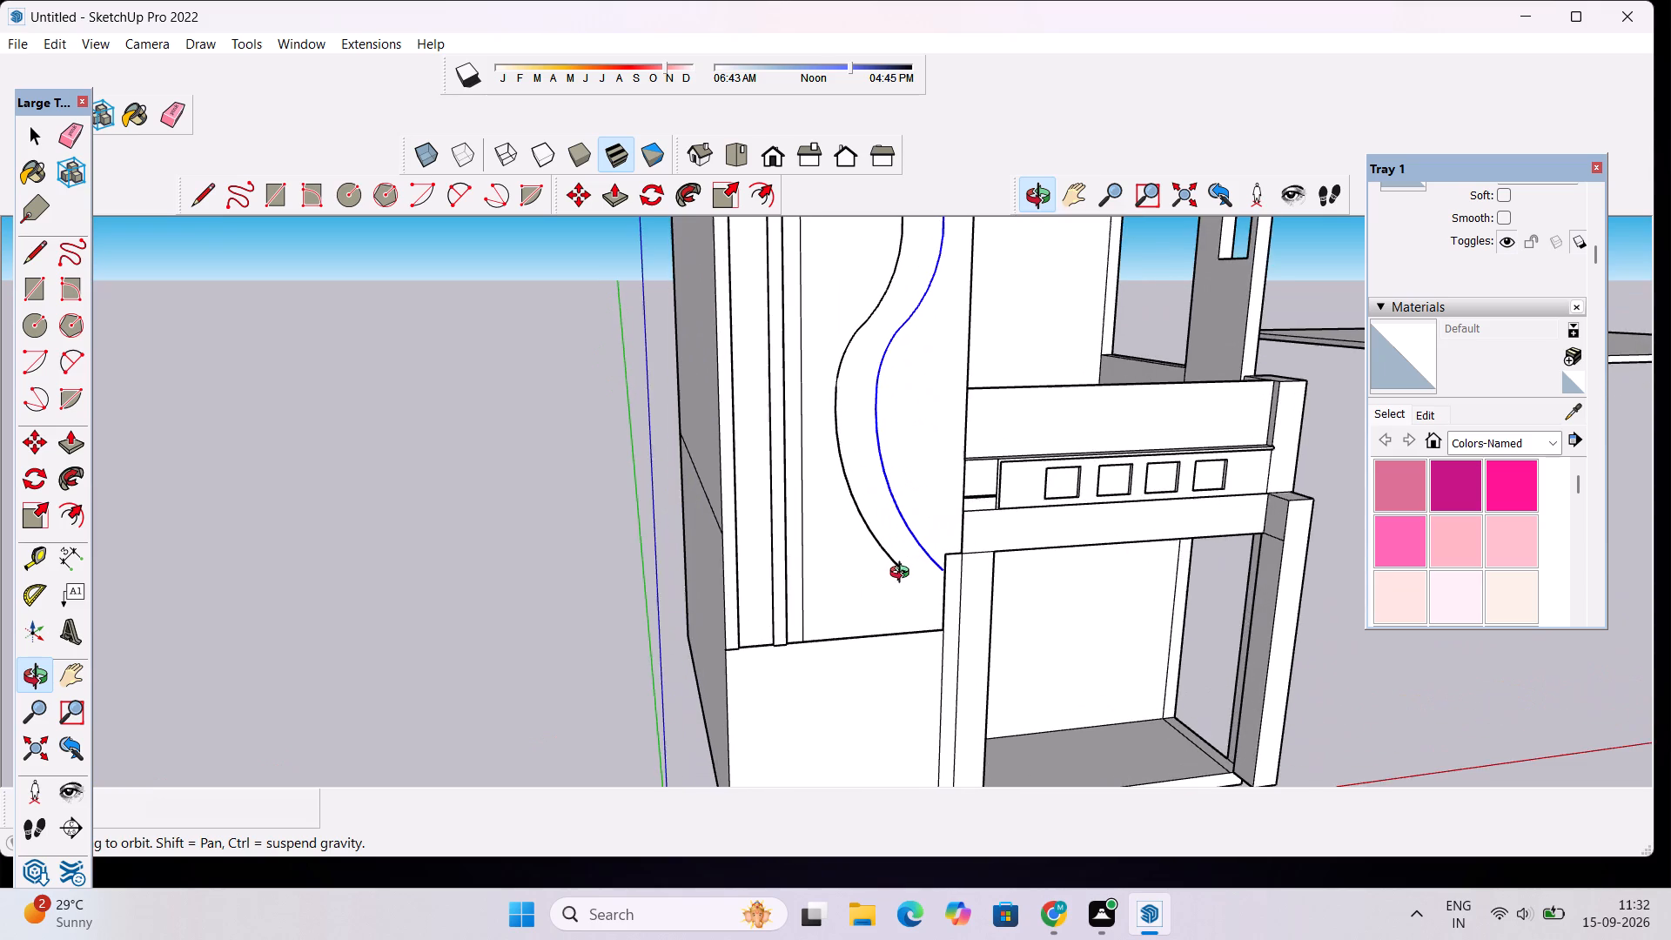
scroll(903, 574, "up", 8)
left_click(903, 576, "shift")
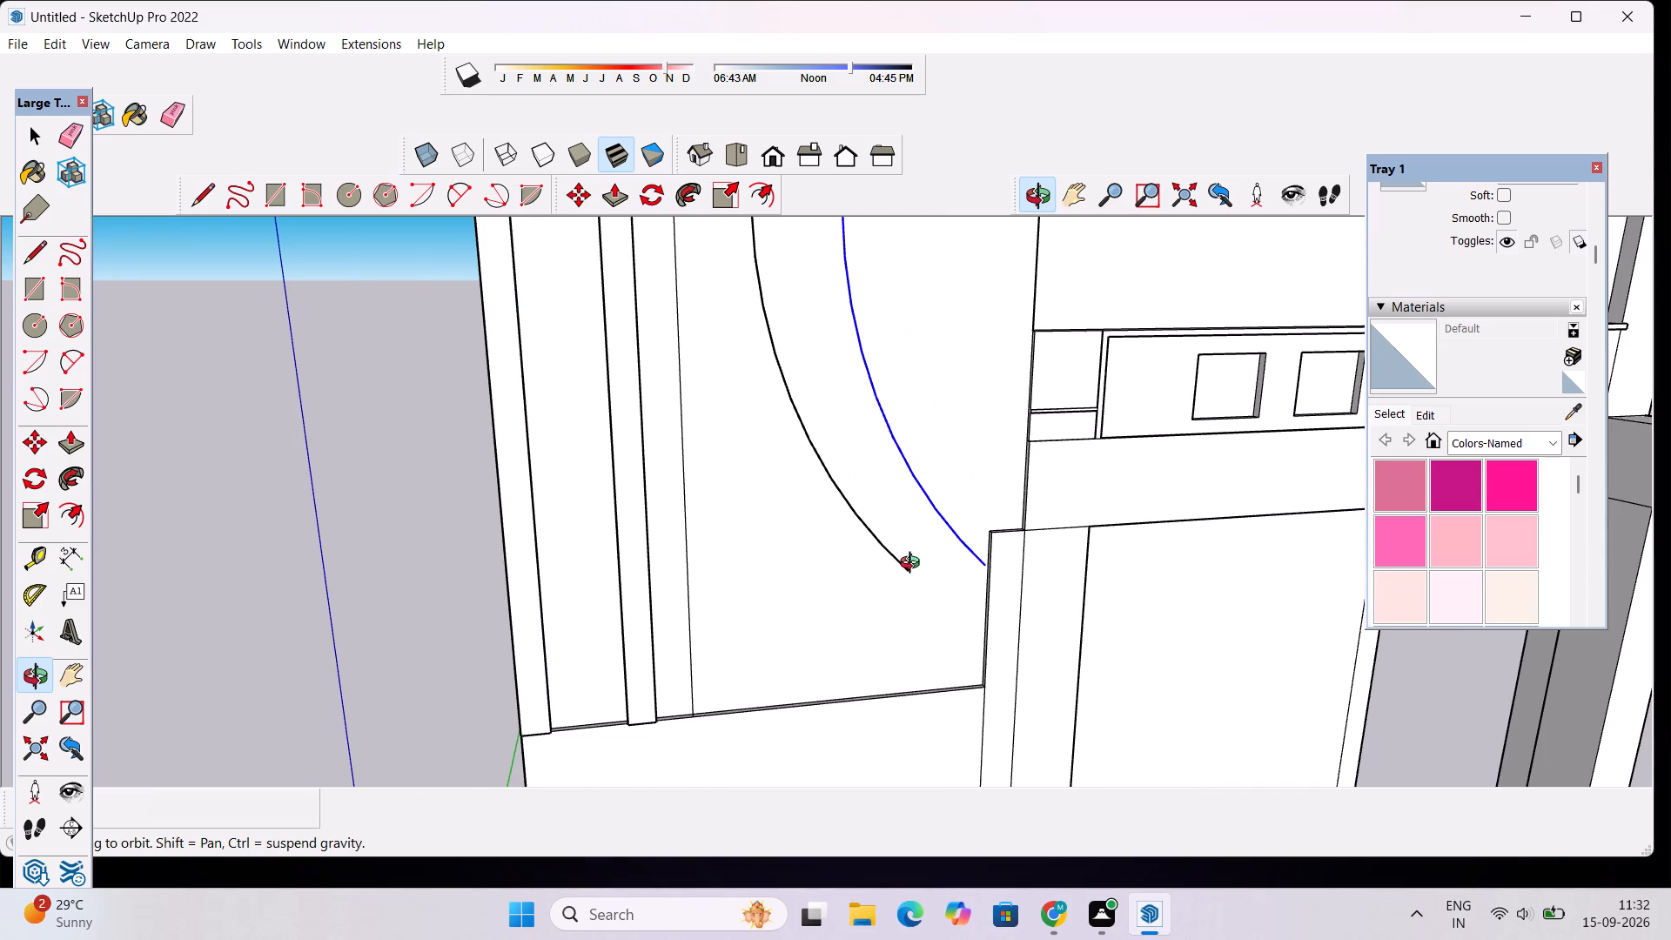
Draw a straight line about 2' 3 1/2" long joining the lower ends of the two S-curves to close the band.
scroll(929, 591, "down", 3)
scroll(917, 640, "up", 4)
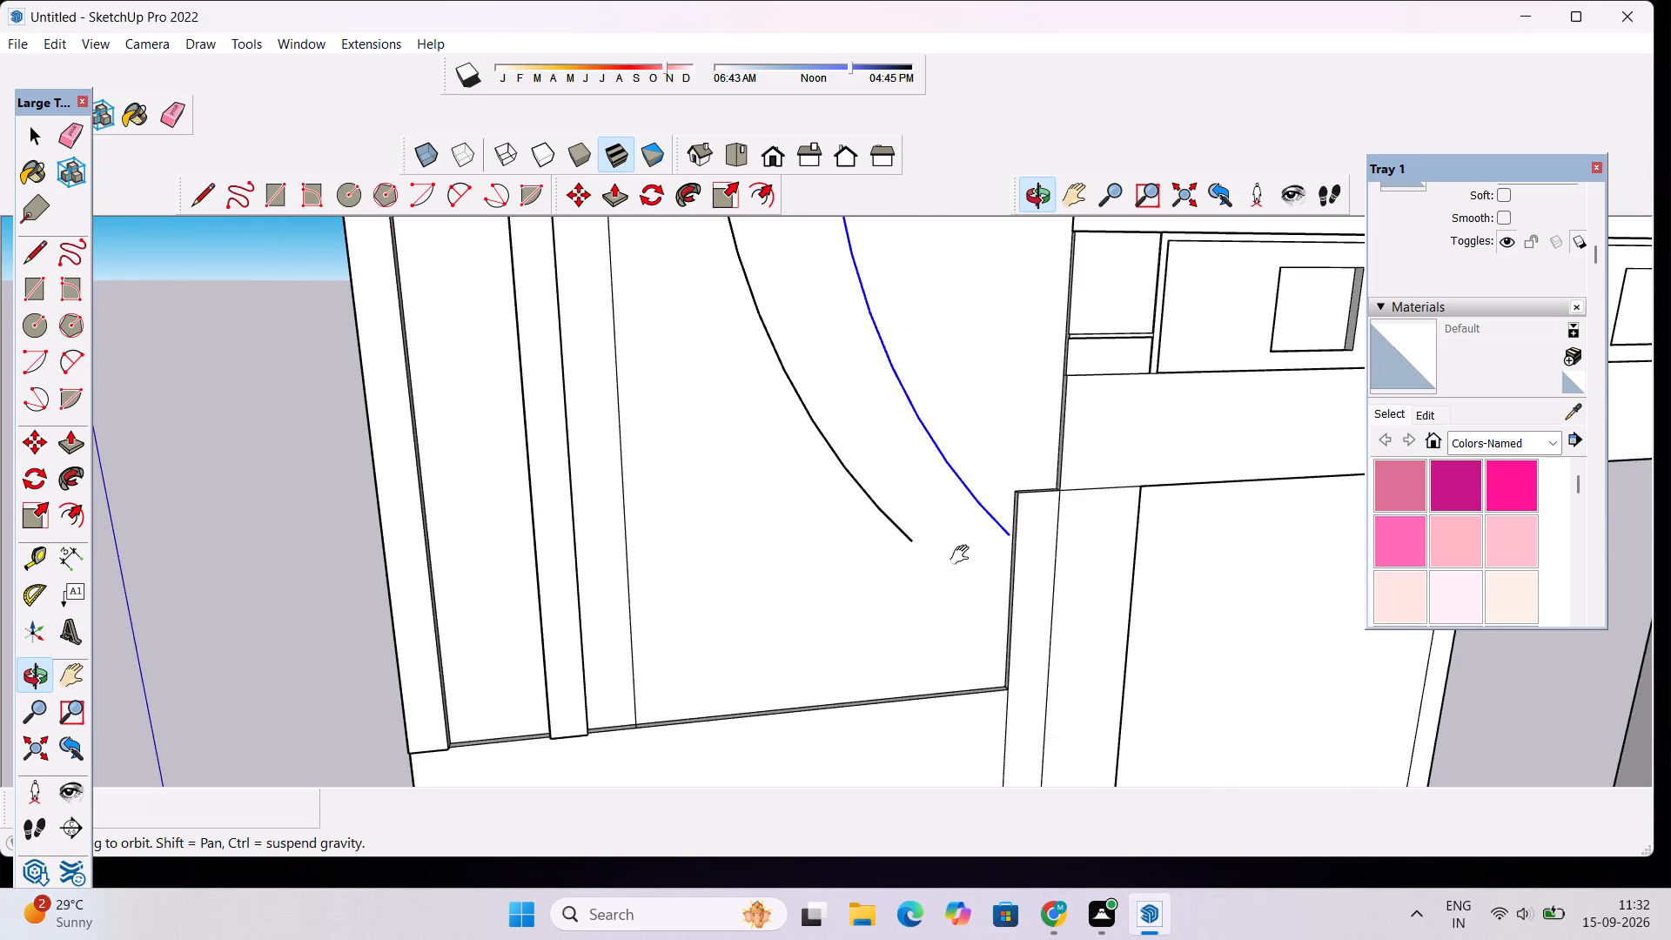
scroll(963, 555, "down", 4, "shift")
left_click_drag(963, 555, 983, 640, "shift")
scroll(985, 630, "down", 5, "shift")
scroll(984, 632, "up", 3)
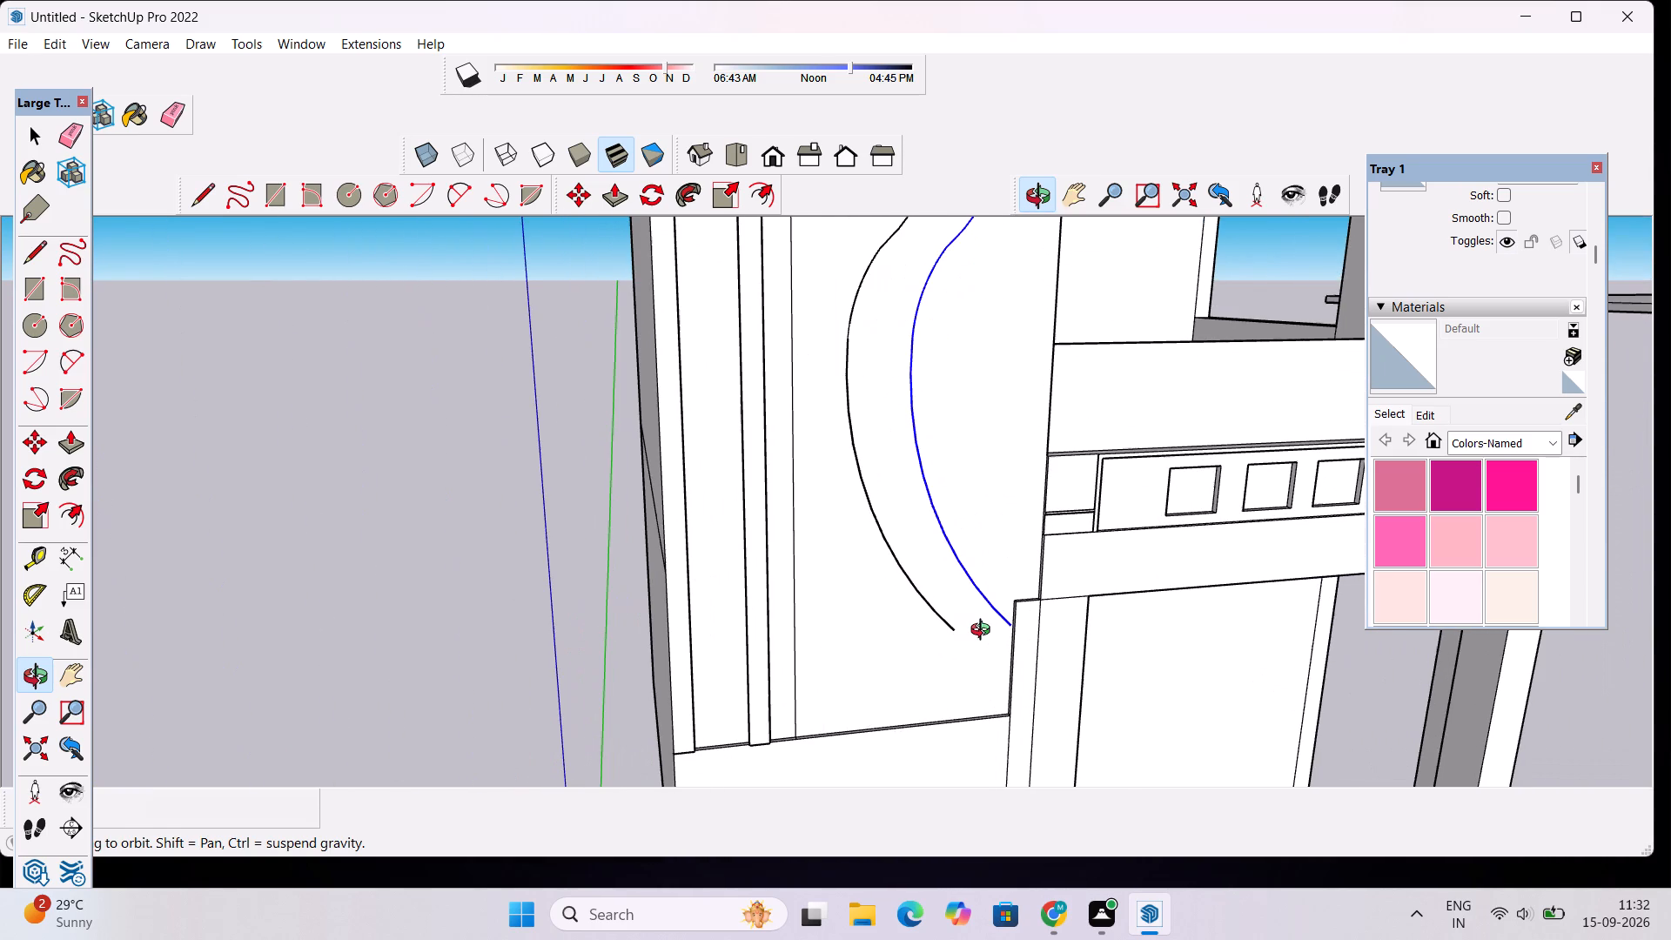
key("l")
scroll(984, 632, "up", 12)
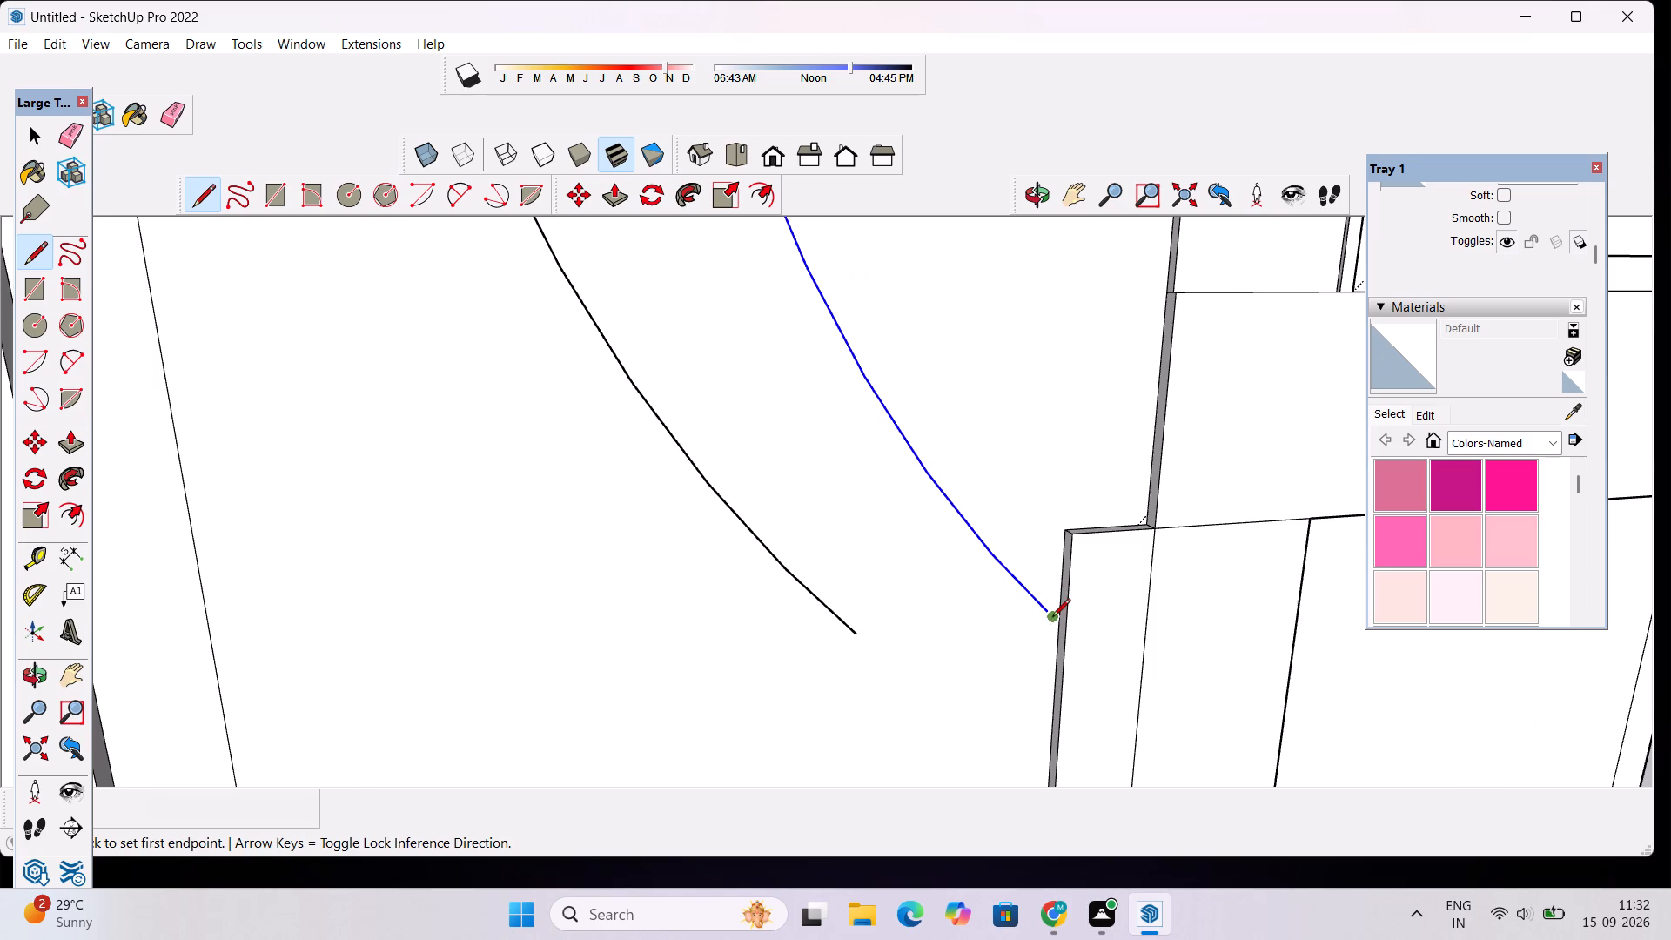
left_click(1052, 618)
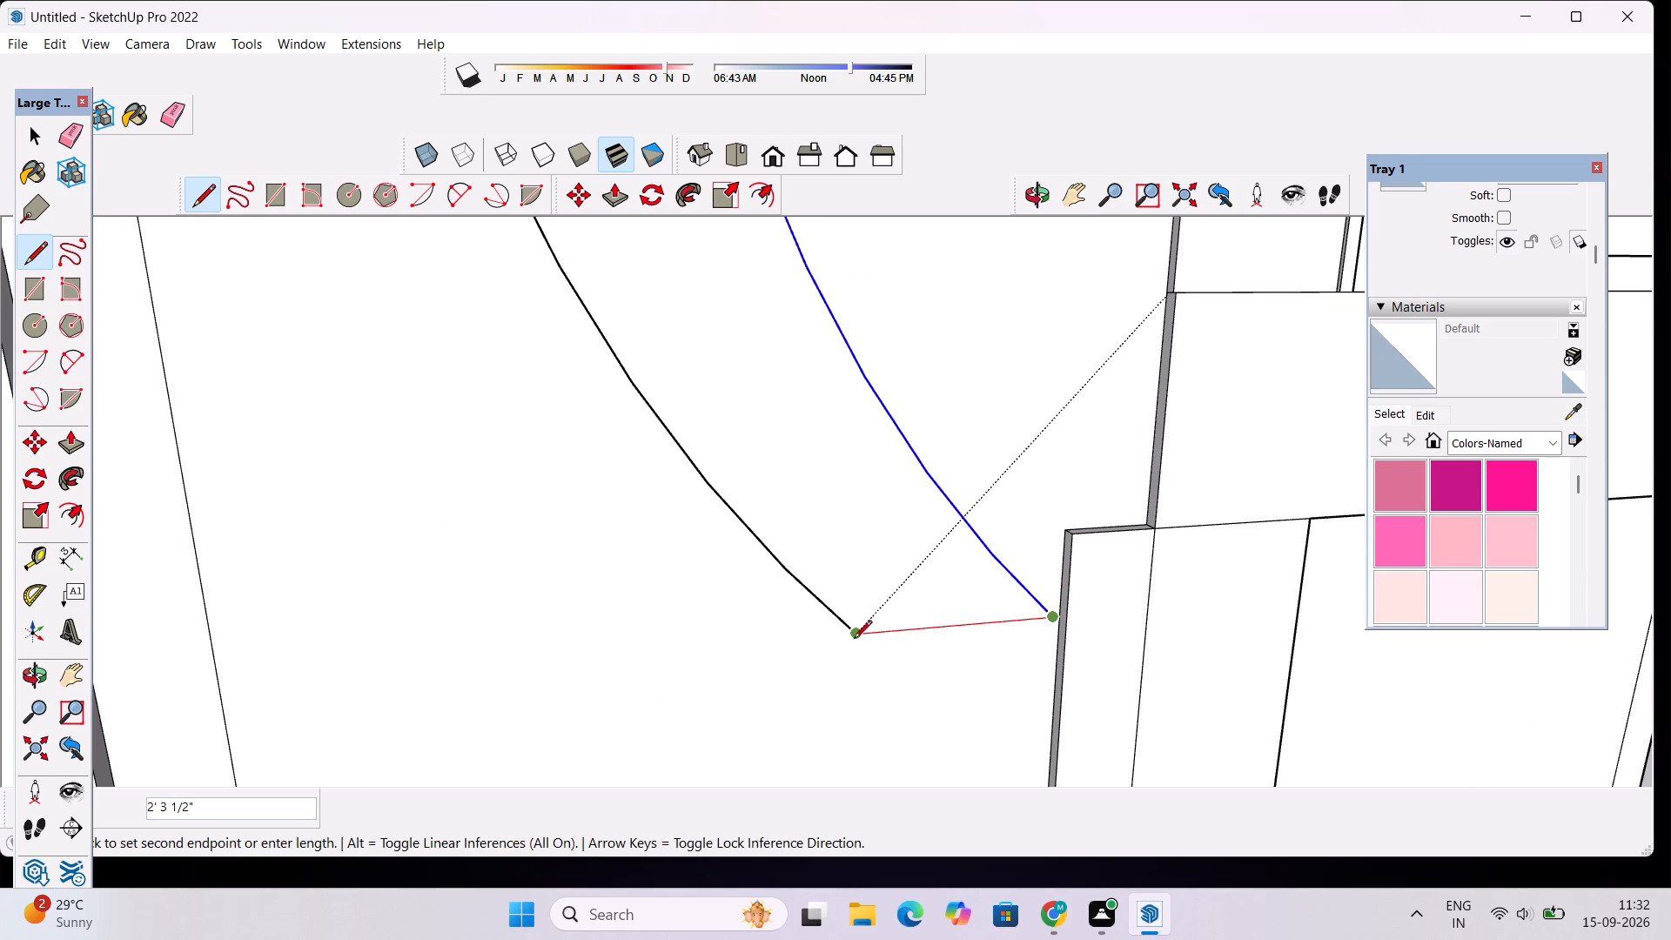
left_click(854, 640)
key("space")
scroll(854, 640, "down", 20)
scroll(854, 640, "down", 2)
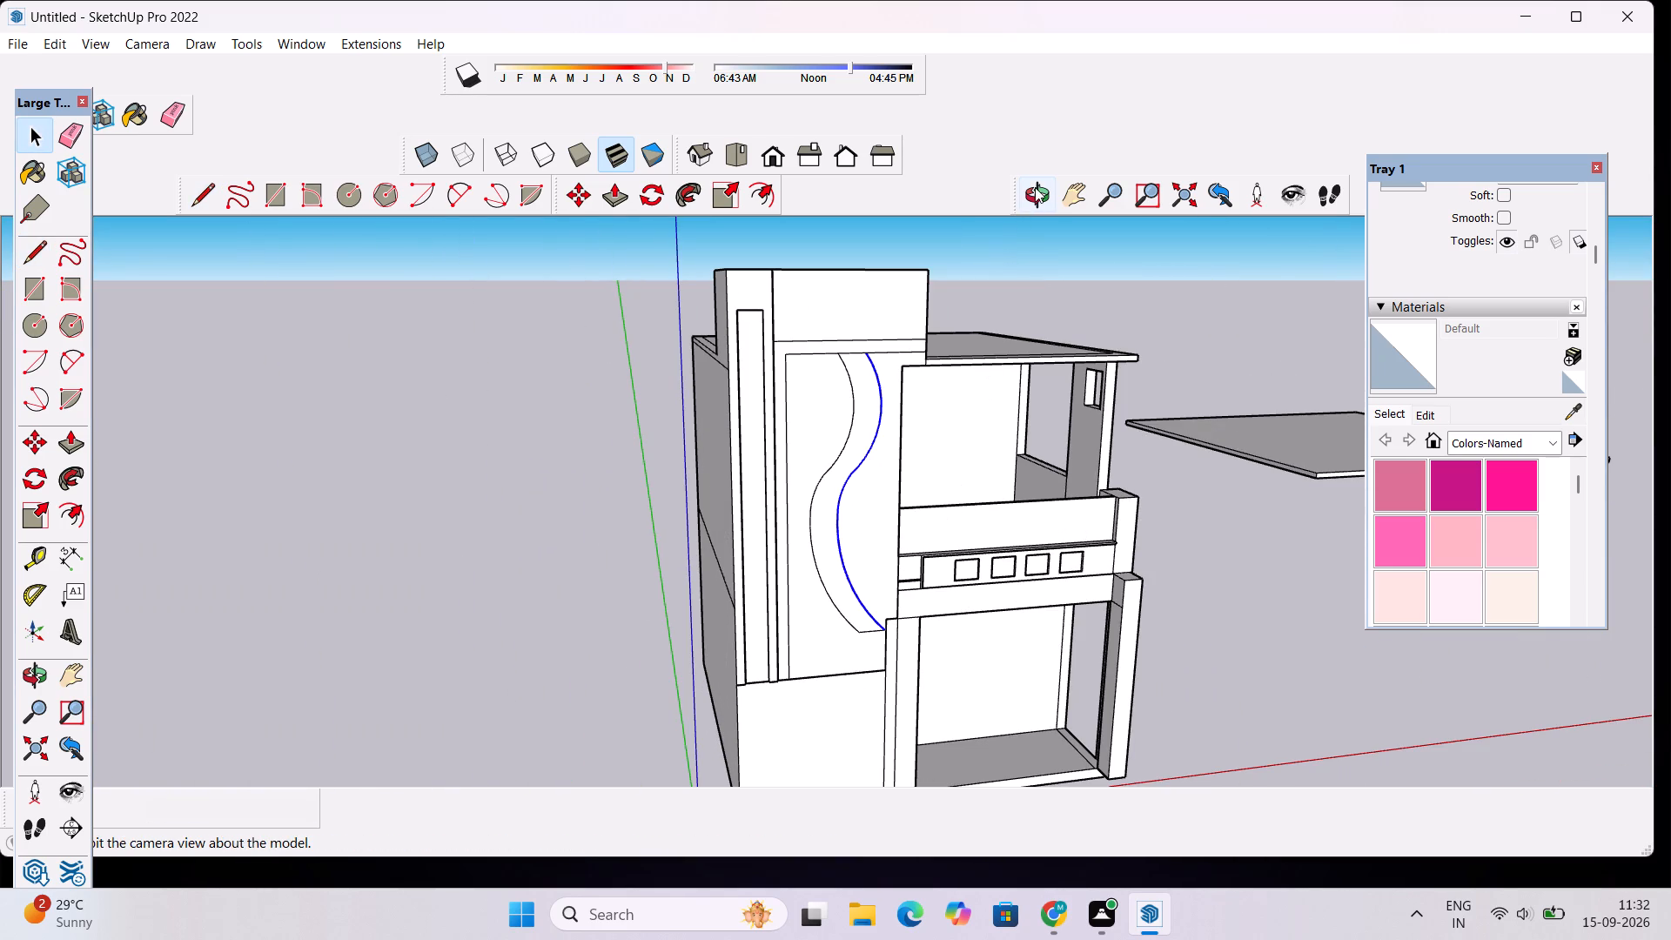
Push/Pull the narrow border face along the top and outer side of the S-curve panel by 2".
left_click(1035, 187)
left_click_drag(943, 346, 906, 464, "shift")
scroll(855, 529, "up", 3)
left_click_drag(837, 568, 835, 546, "shift")
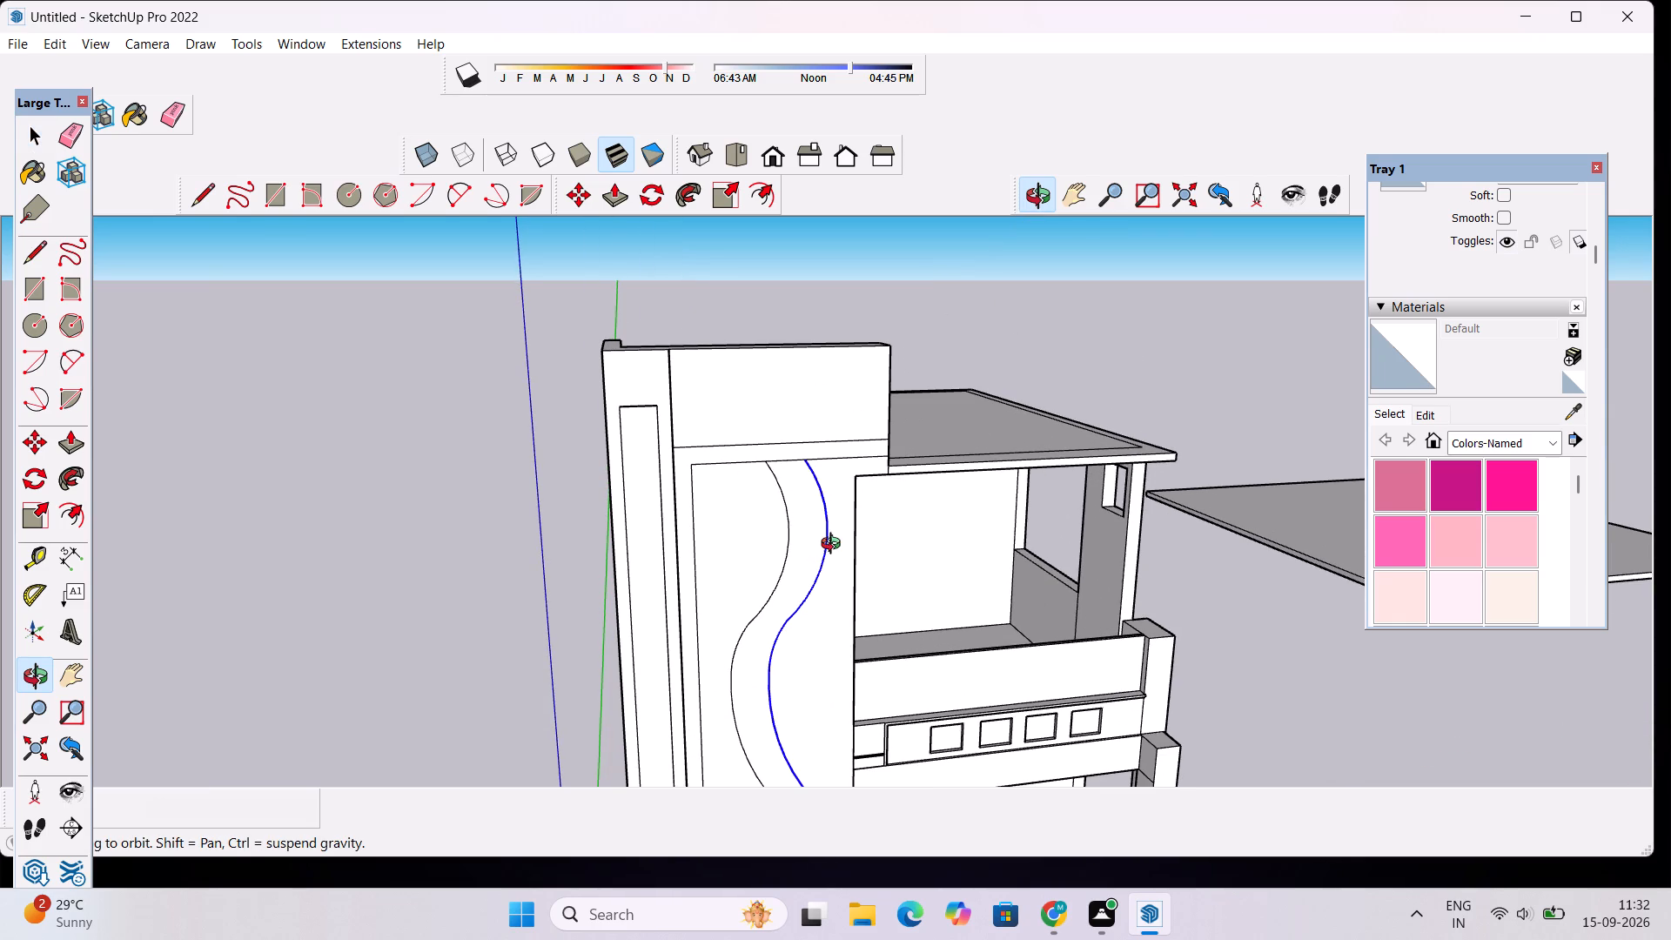
key("space")
left_click(726, 453)
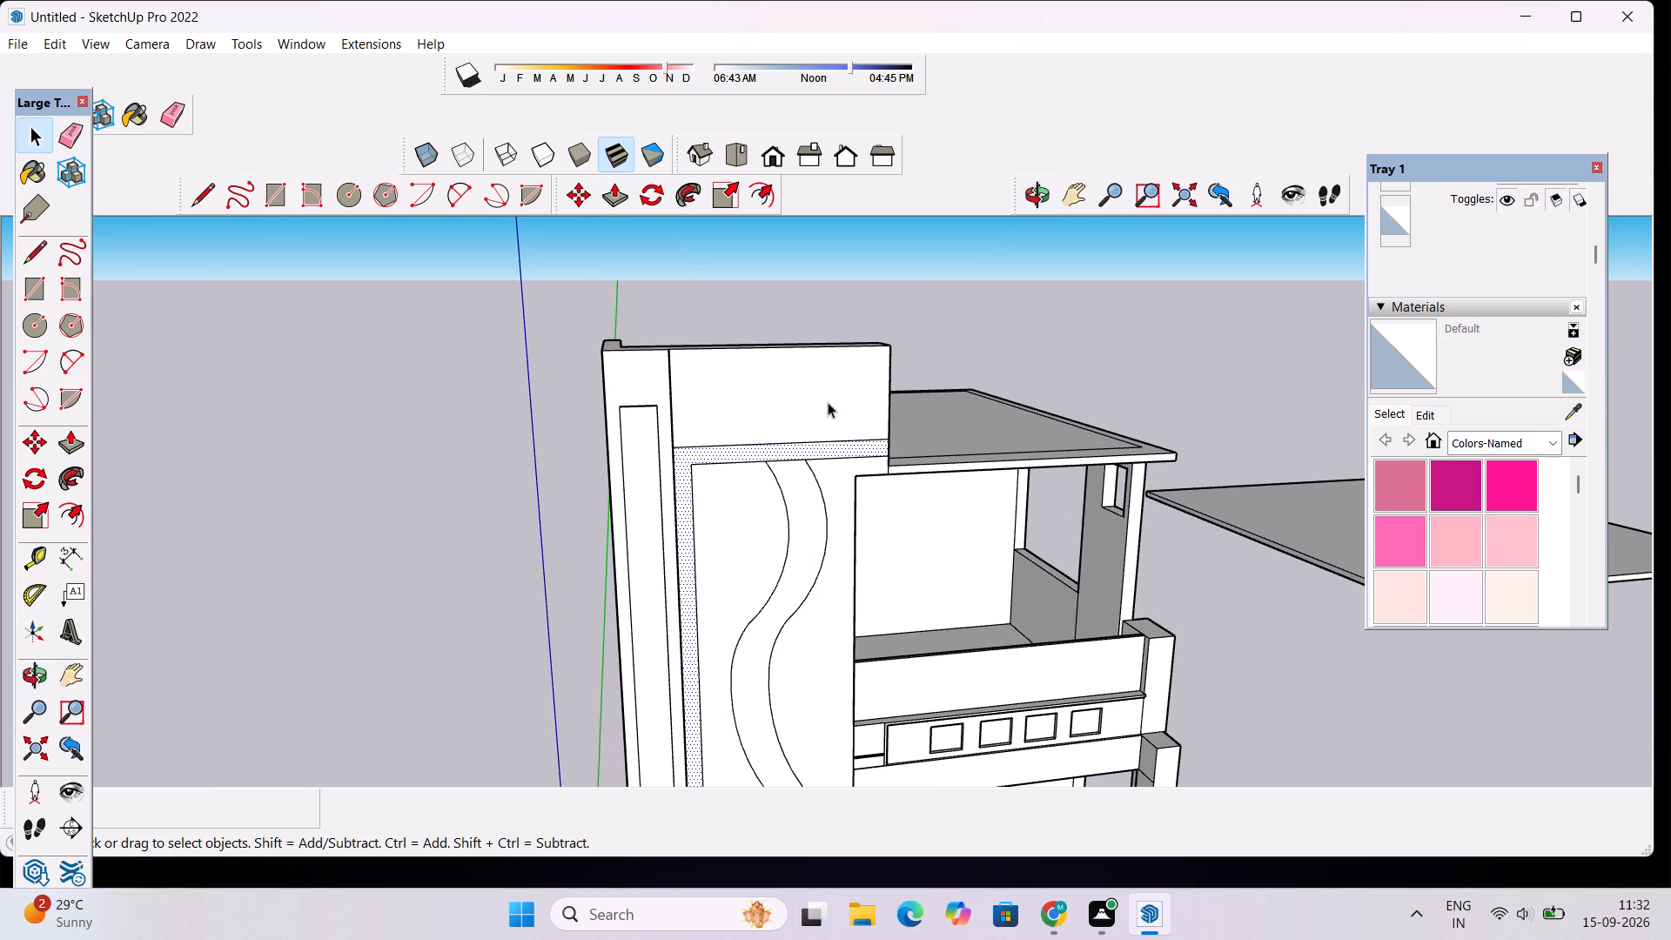
key("p")
left_click(775, 449)
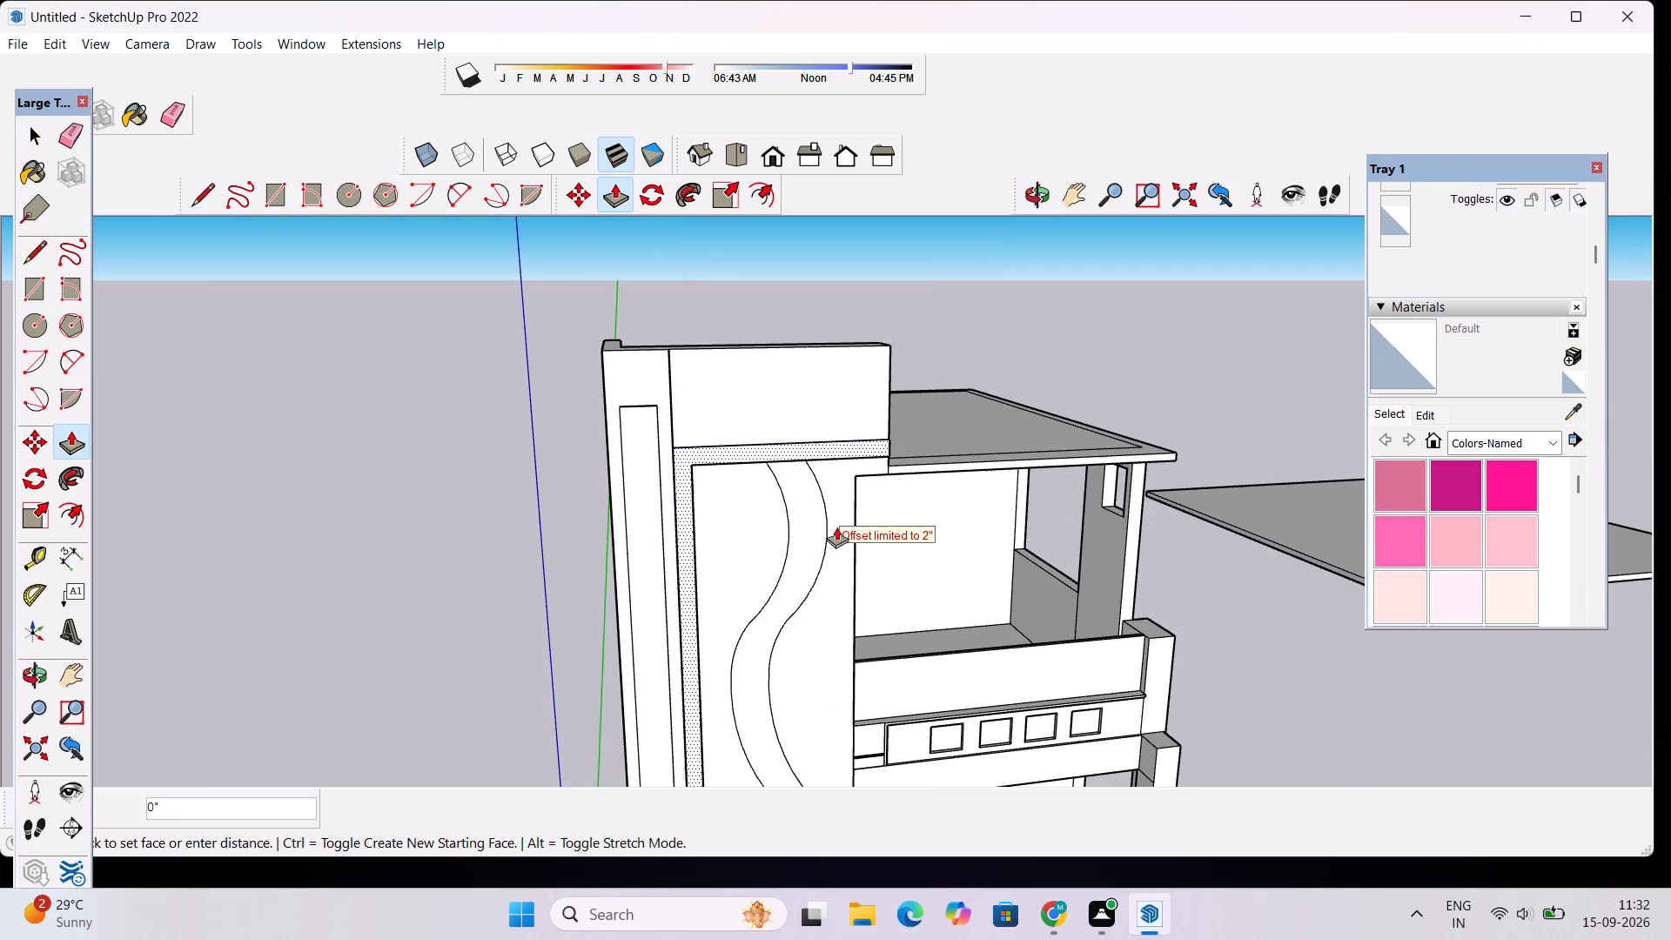
left_click(853, 535)
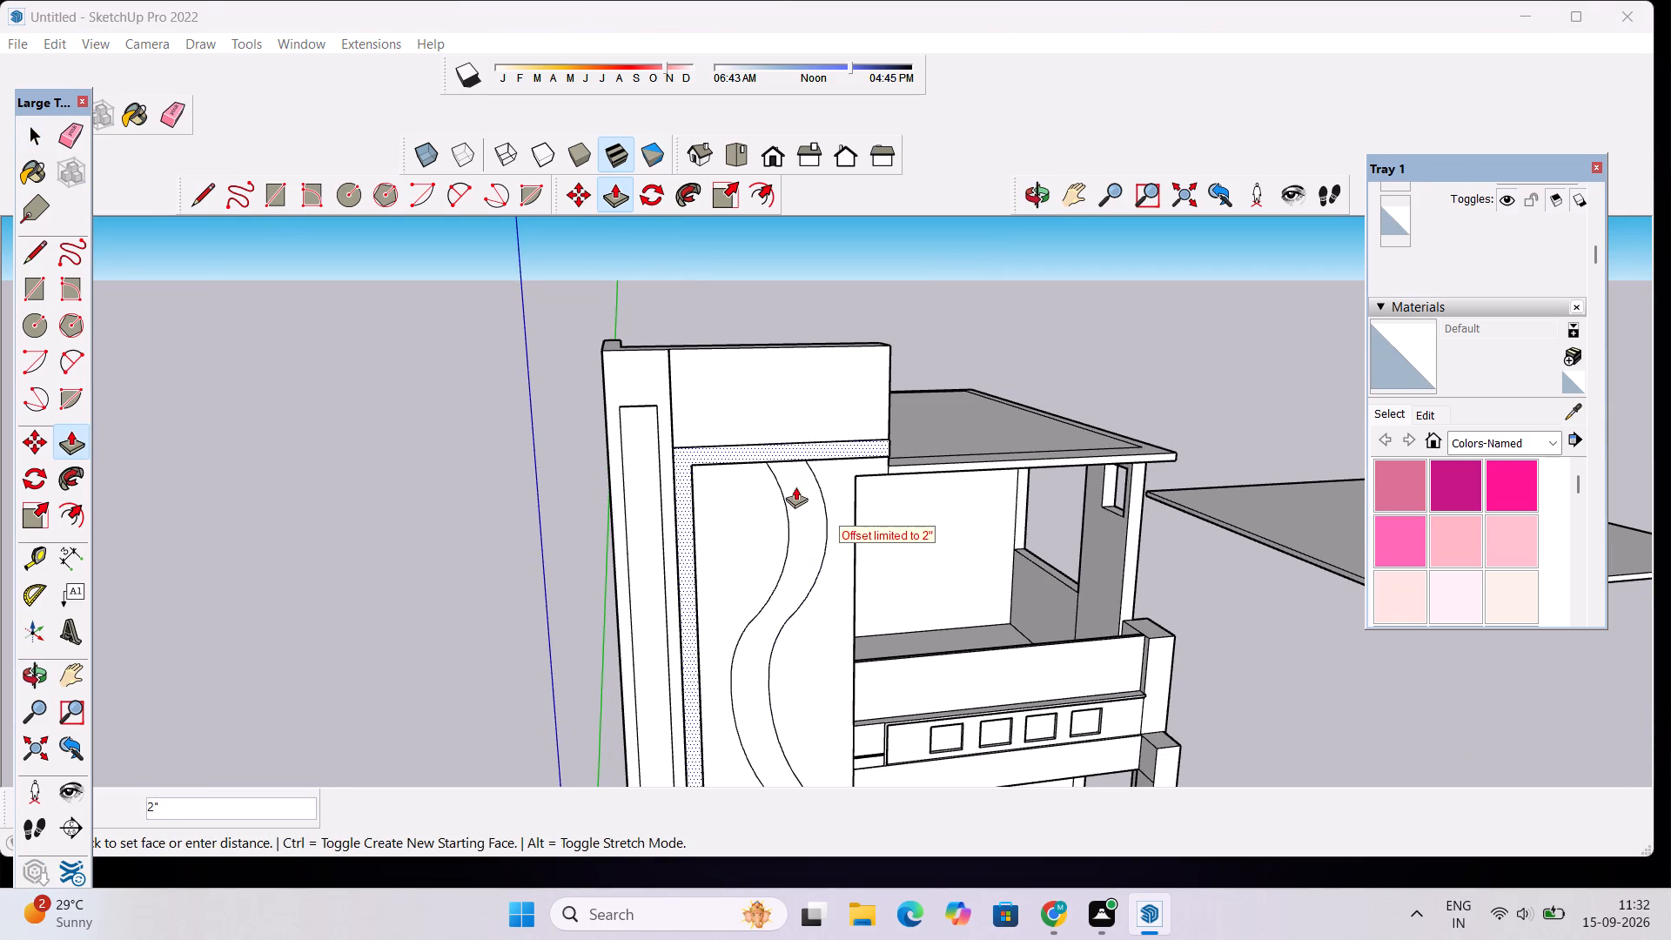
Push/Pull the closed S-shaped band face on the front wall by 2".
left_click(795, 487)
key("space")
left_click(795, 487)
key("p")
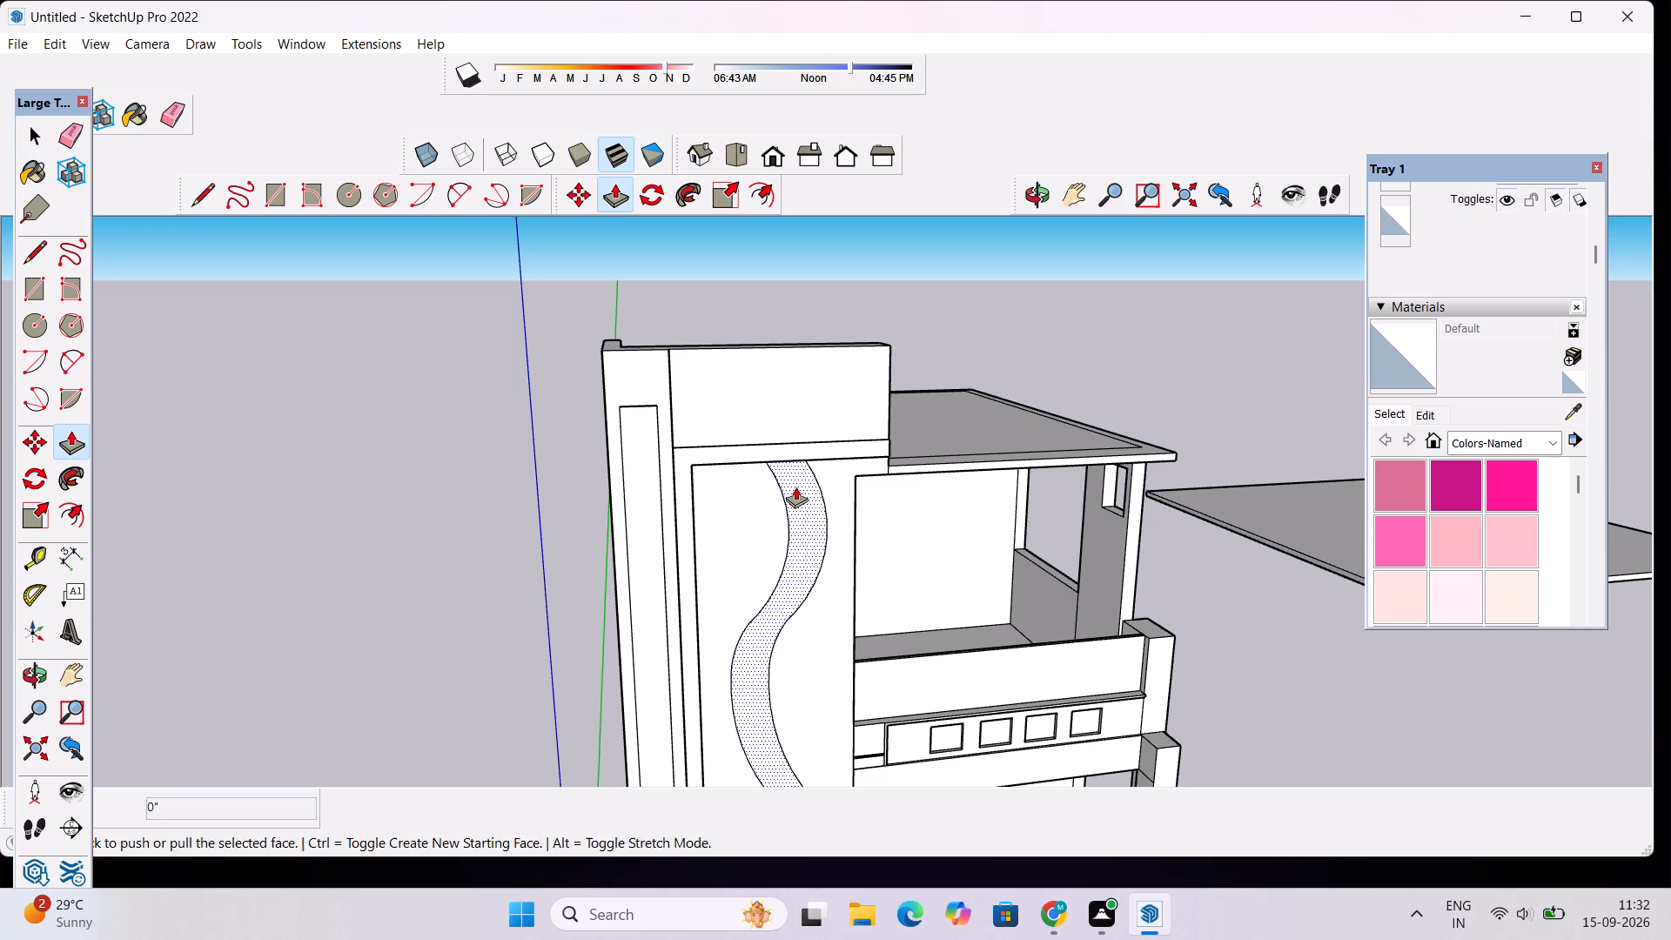
left_click(795, 487)
left_click(804, 520)
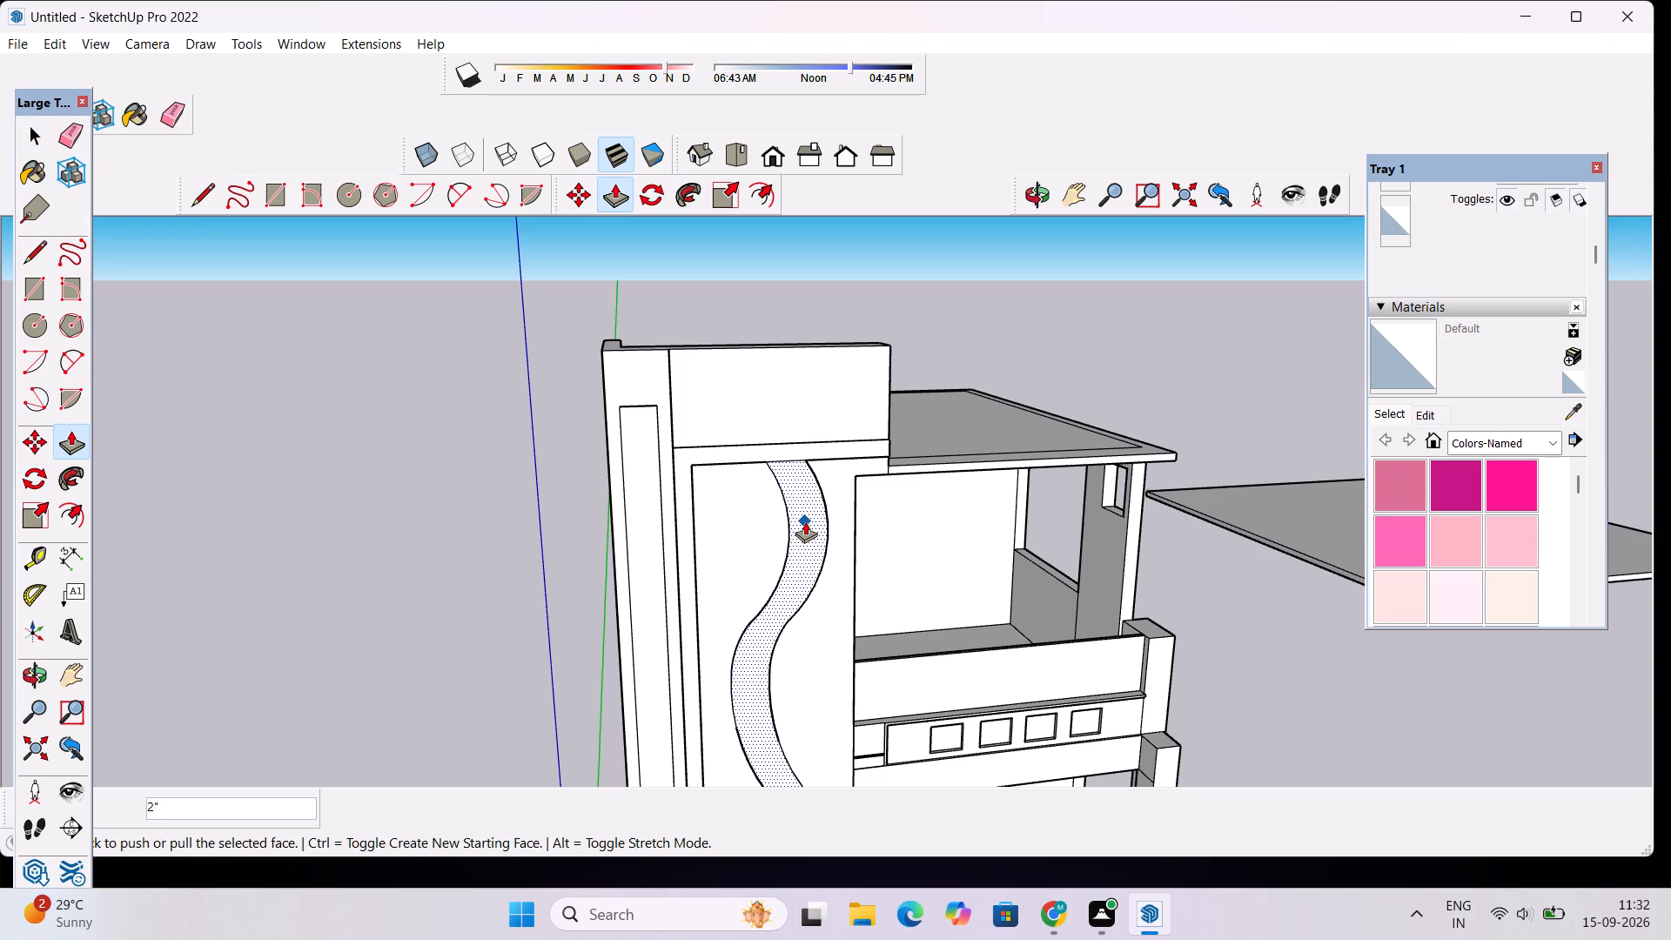
Examine the whole building from the front and side to check the S-shaped band and the border of the tall wall.
scroll(805, 521, "down", 3)
left_click(1028, 196)
left_click_drag(1072, 293, 1044, 346)
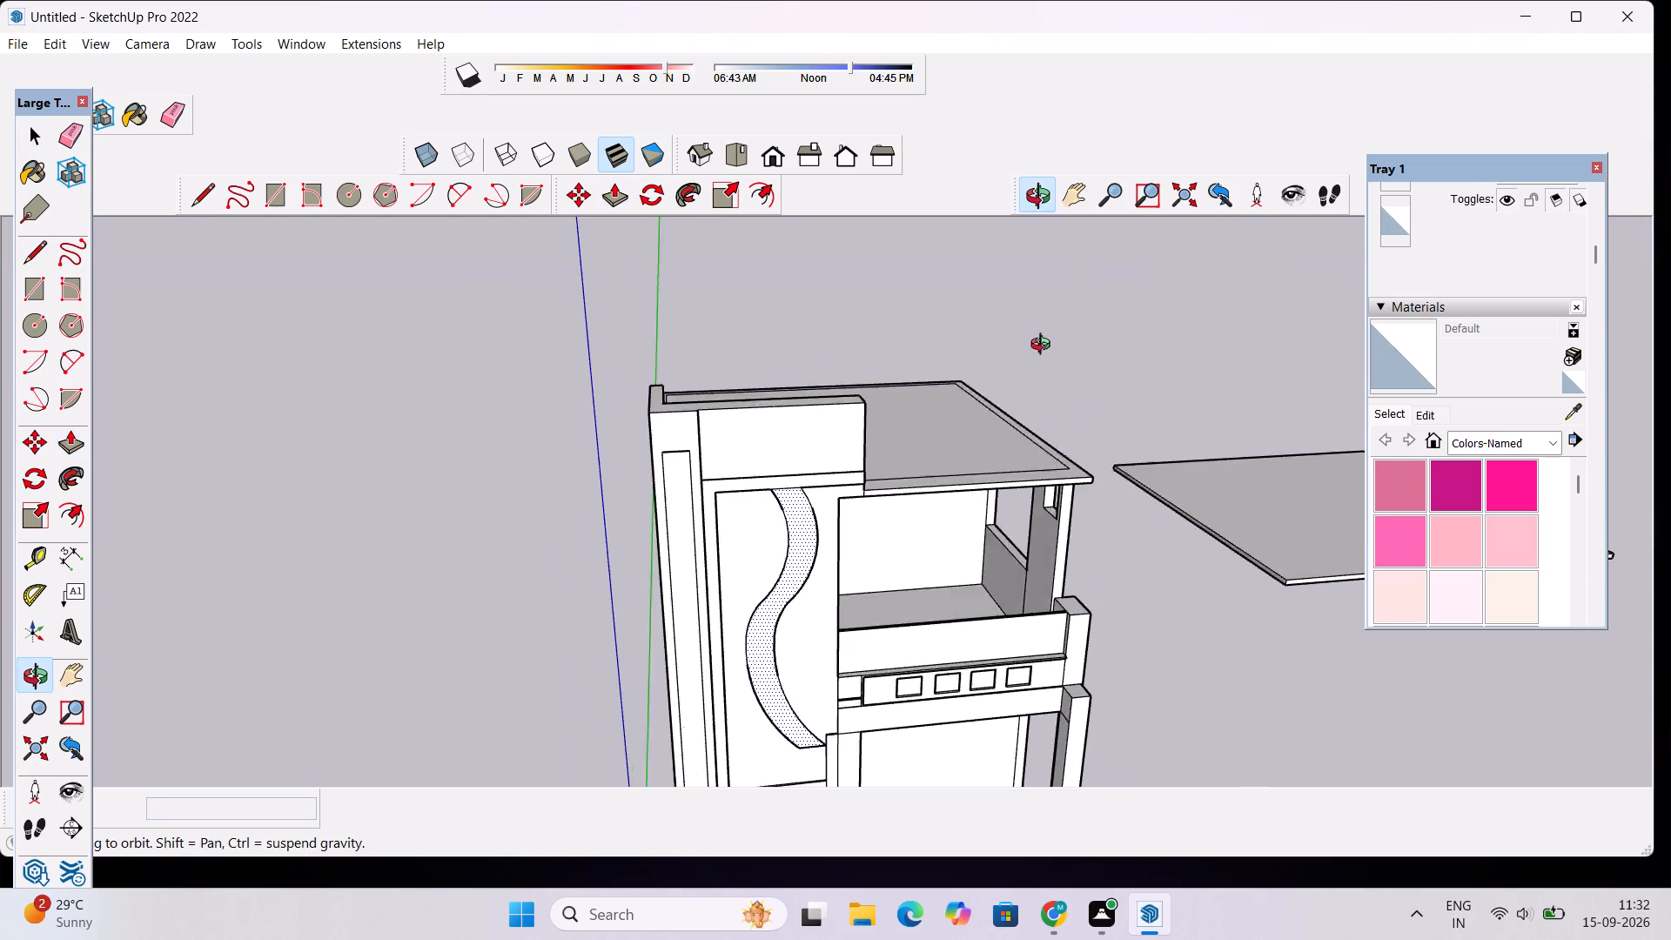
left_click_drag(1044, 346, 681, 372)
scroll(693, 453, "down", 4)
left_click_drag(701, 557, 917, 441)
scroll(924, 413, "down", 5)
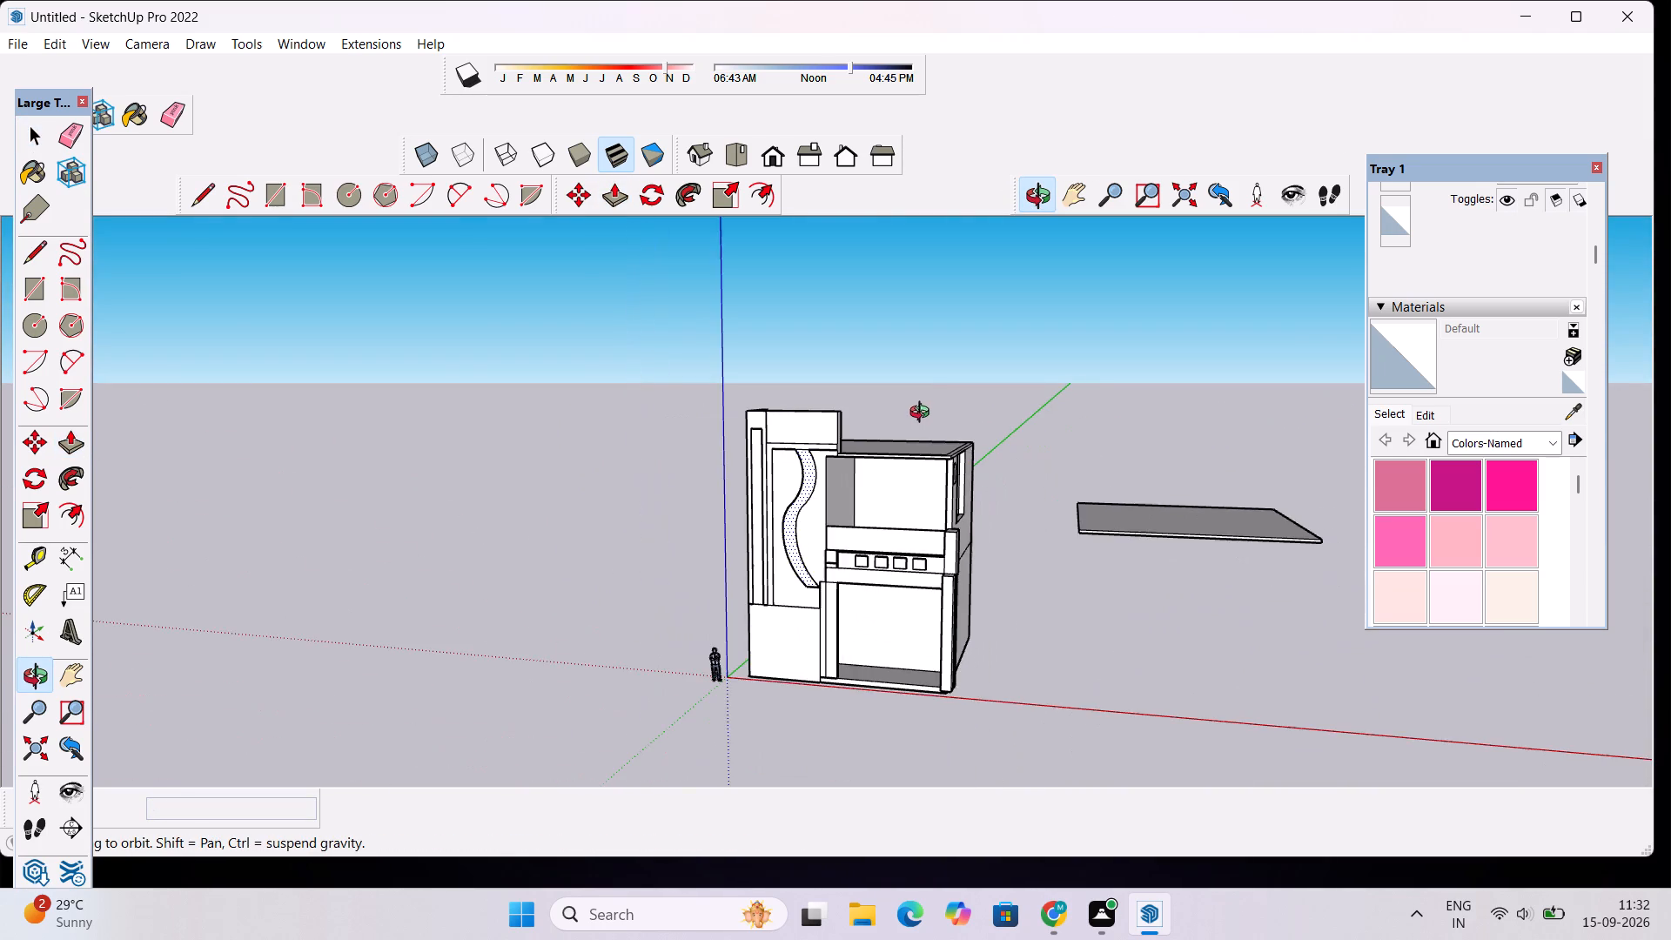
scroll(832, 580, "up", 5)
left_click_drag(735, 672, 829, 664)
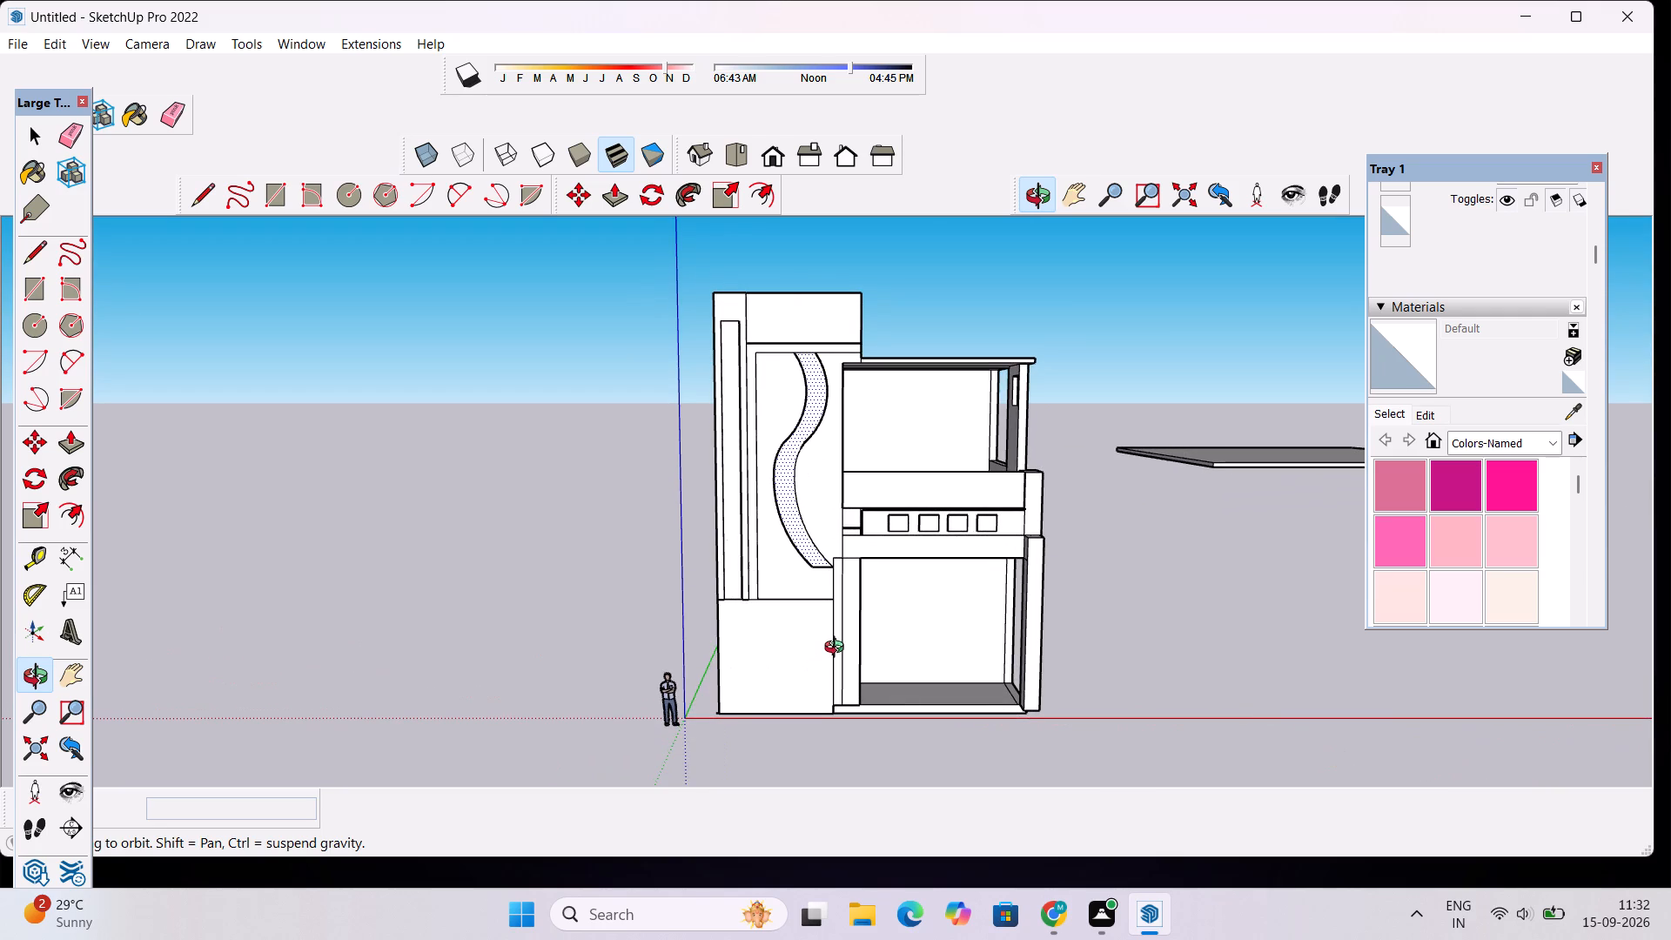
scroll(812, 616, "down", 3)
scroll(773, 706, "up", 4)
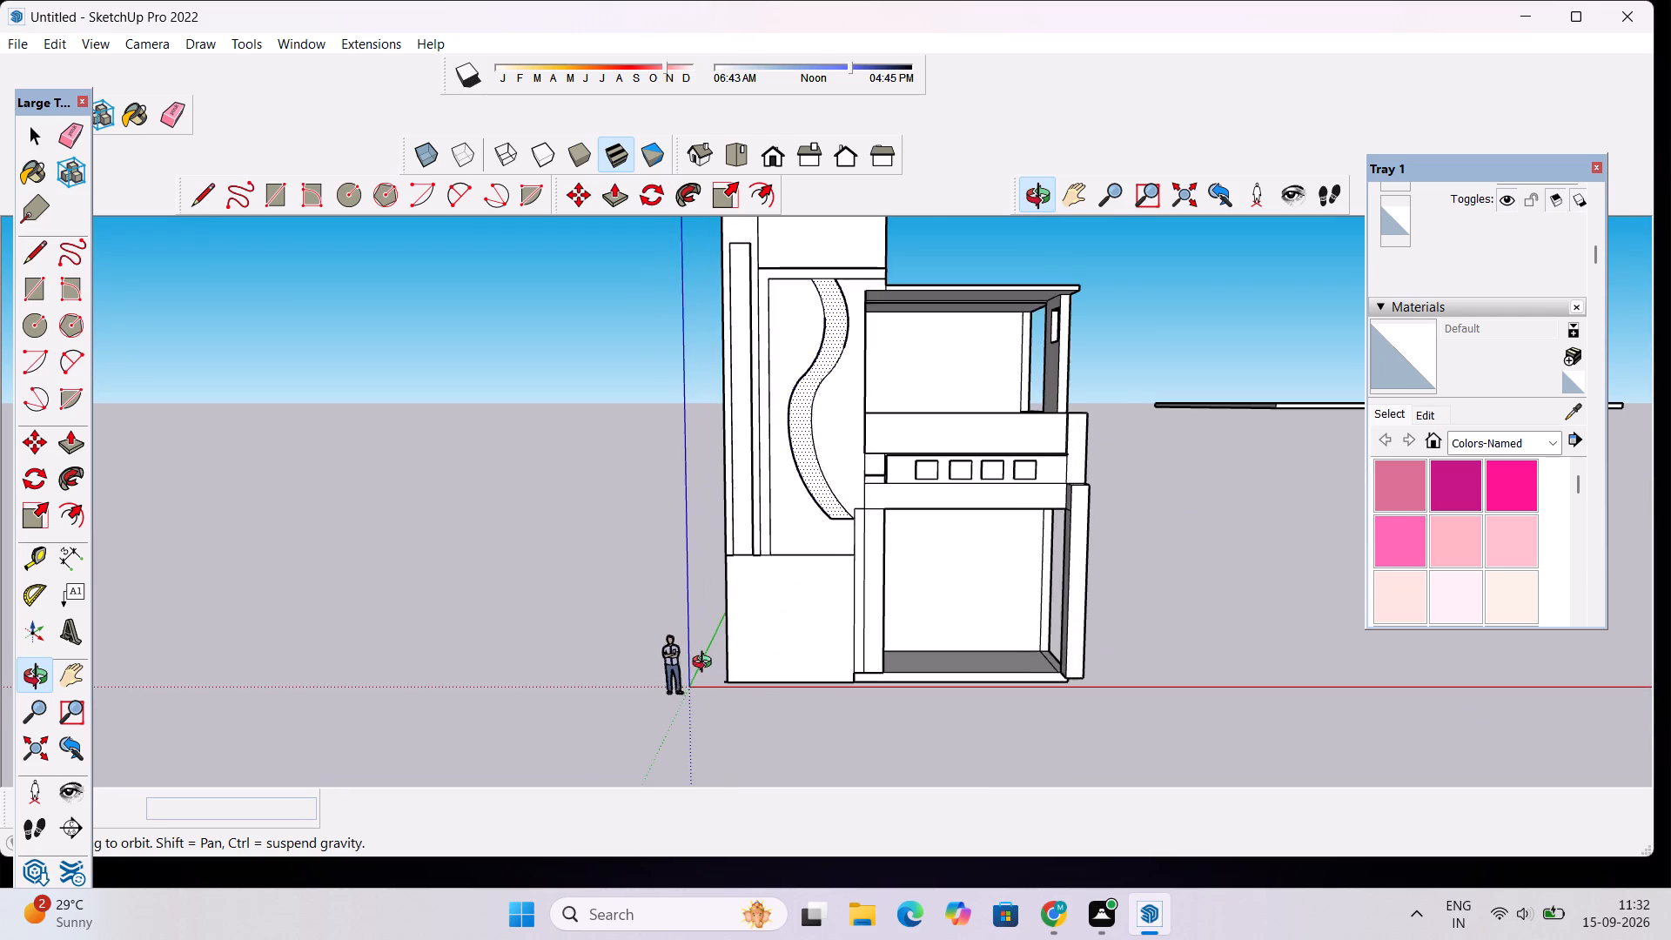
Draw a vertical line about 13' 2 3/4" long near the lower front face's outer edge, from its top edge to the base.
scroll(706, 664, "up", 3)
left_click(762, 681)
scroll(752, 588, "up", 4)
left_click_drag(753, 586, 946, 567)
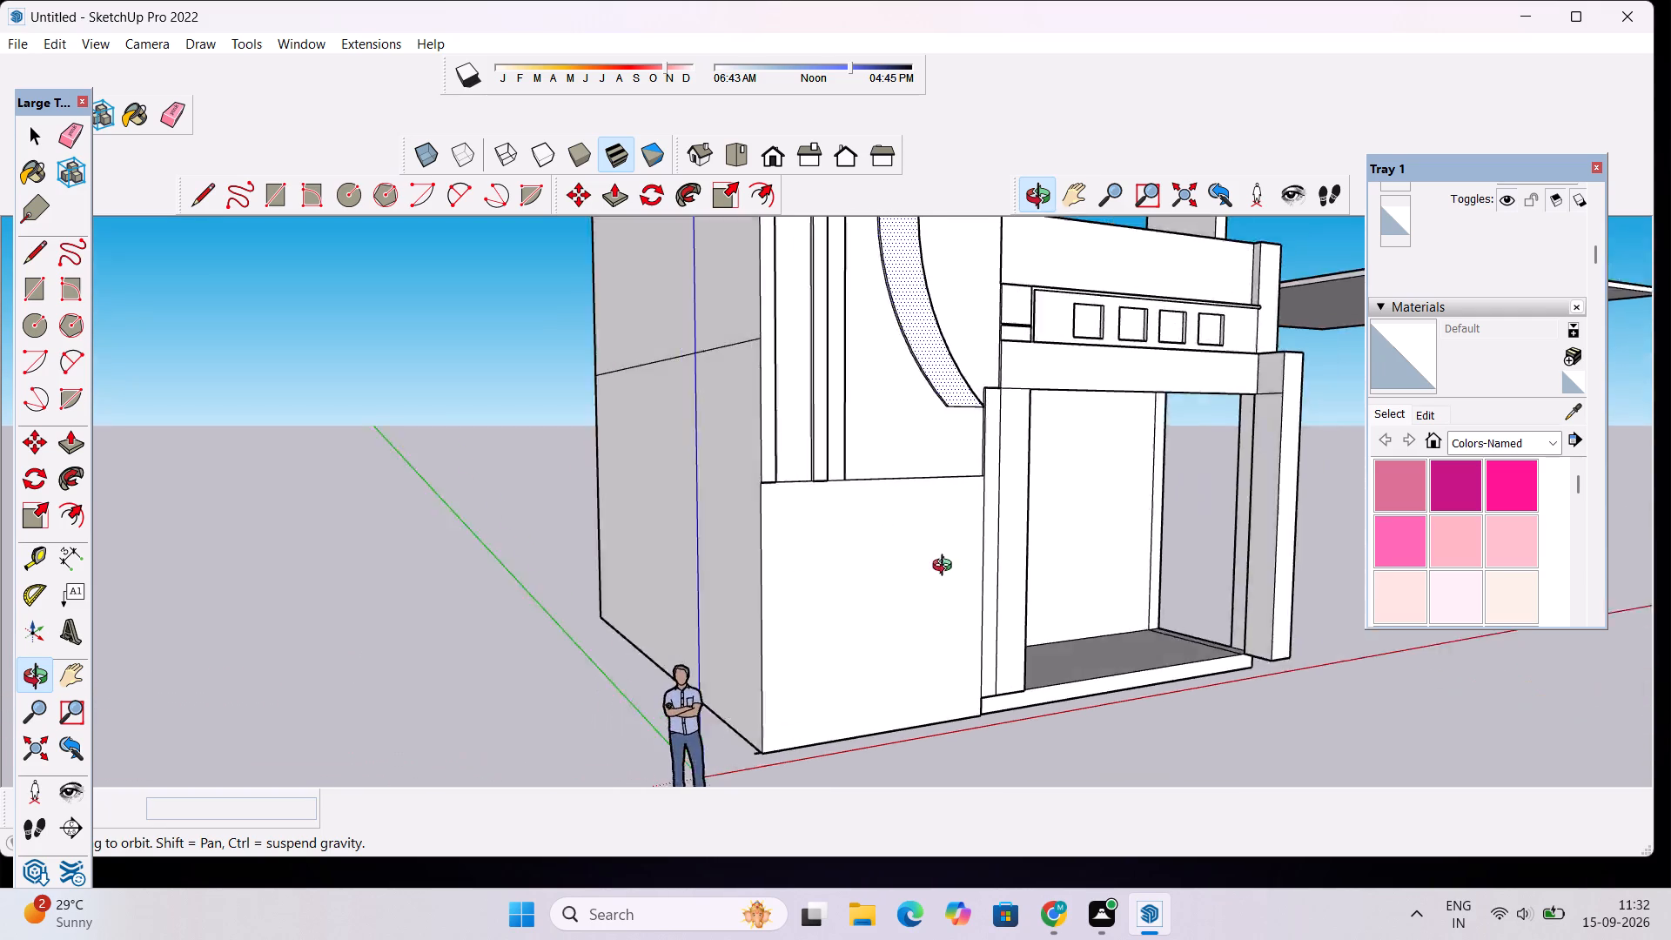
left_click_drag(946, 567, 1070, 525)
scroll(827, 545, "up", 4)
left_click_drag(827, 545, 862, 604)
scroll(879, 563, "down", 4)
left_click_drag(955, 517, 832, 544)
scroll(820, 544, "down", 4)
scroll(826, 594, "up", 3)
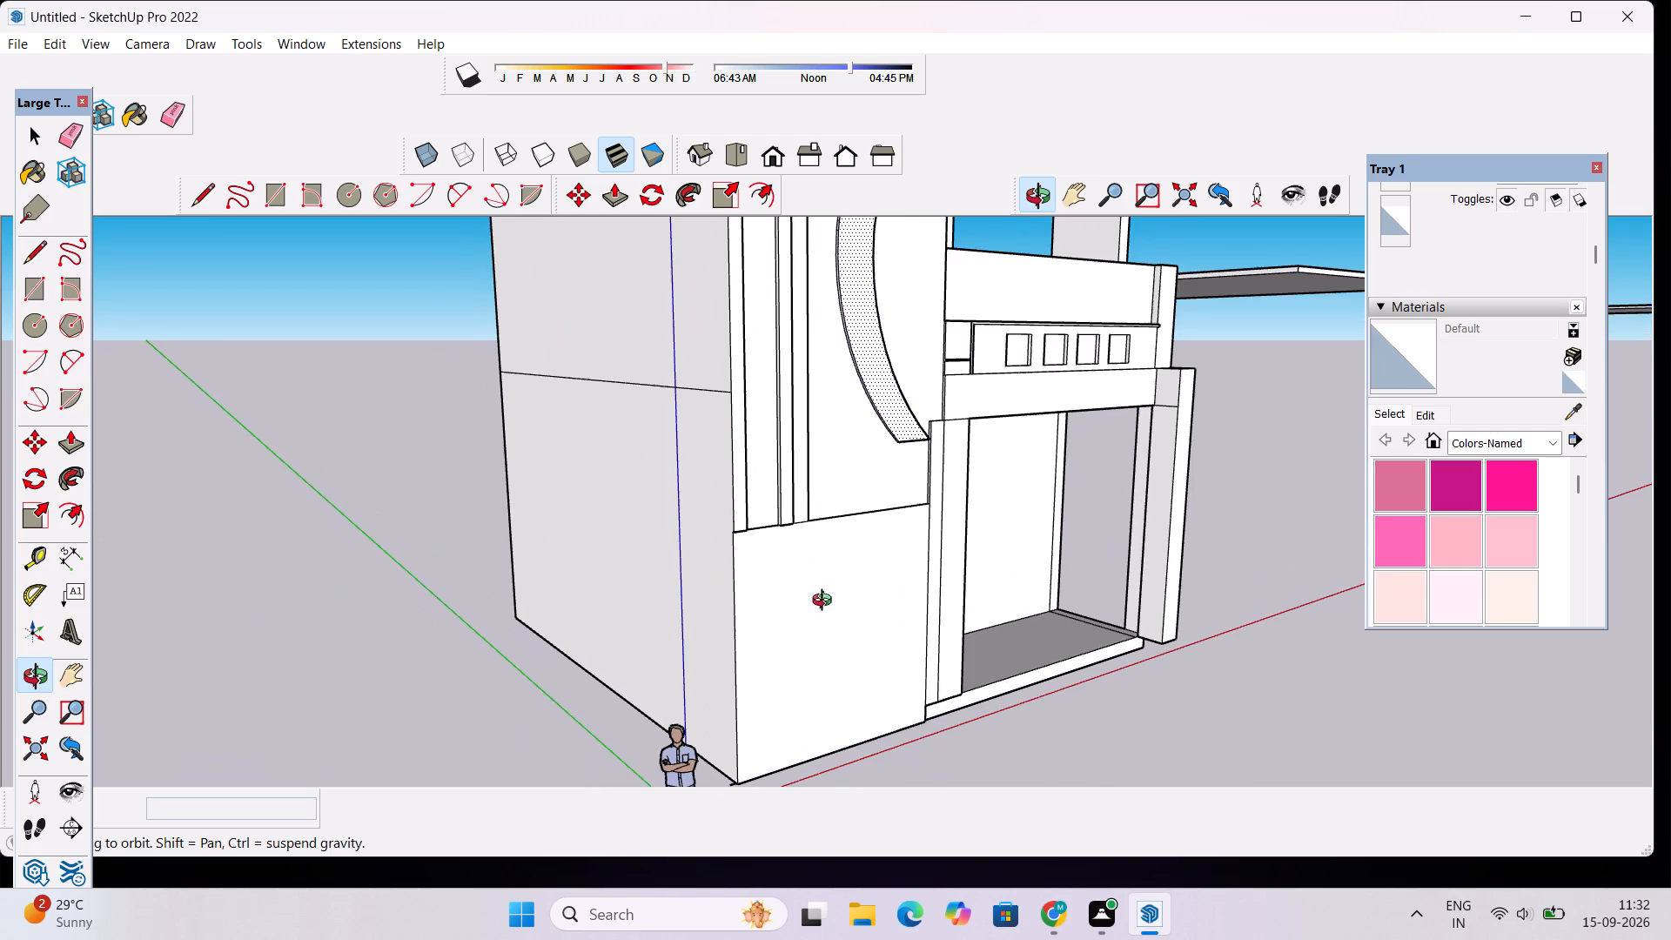
left_click_drag(826, 606, 814, 566)
left_click_drag(895, 581, 852, 592)
scroll(707, 613, "up", 4)
left_click_drag(880, 568, 807, 576)
scroll(659, 555, "up", 1)
key("l")
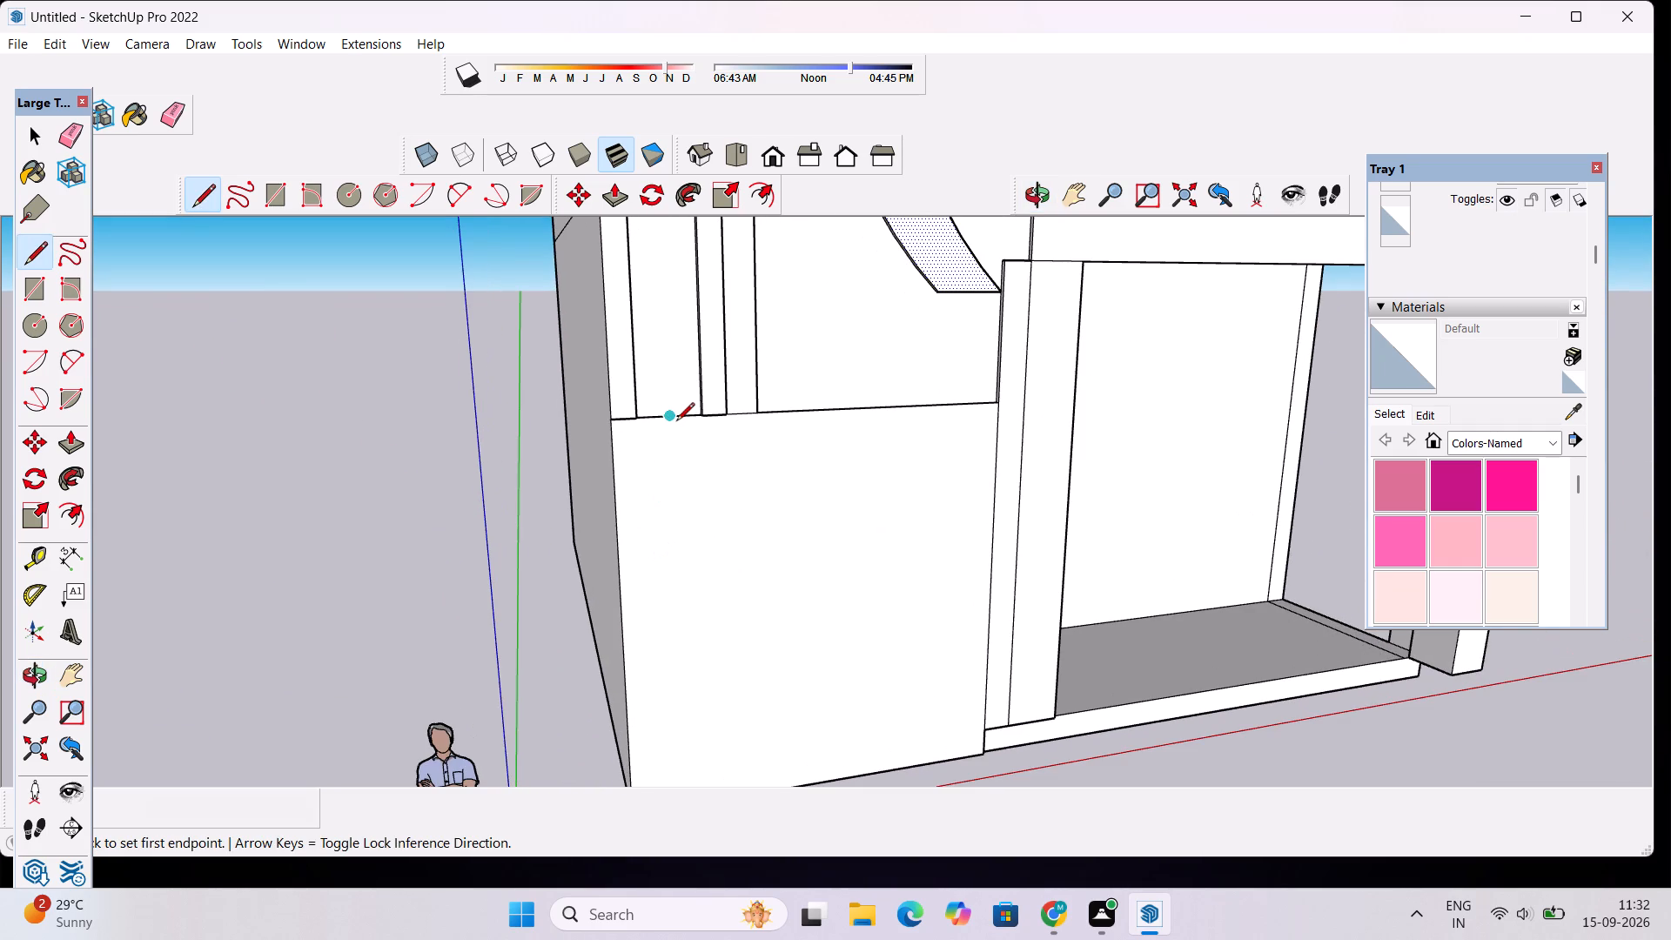
left_click(676, 422)
scroll(701, 532, "down", 5)
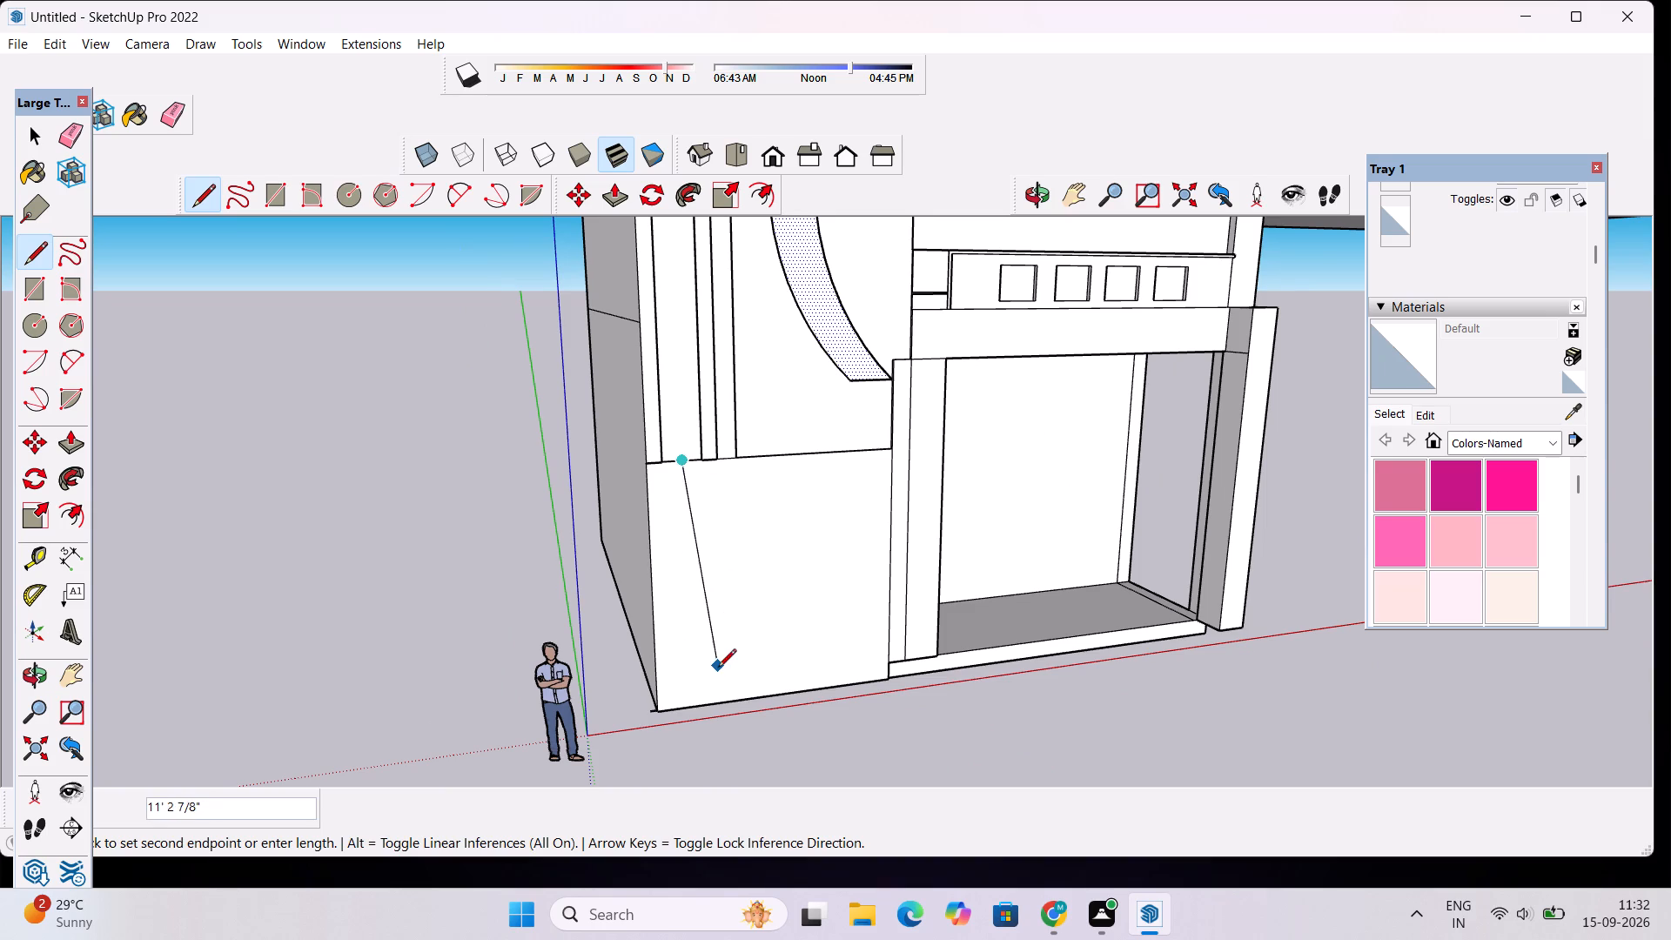
scroll(715, 685, "up", 3)
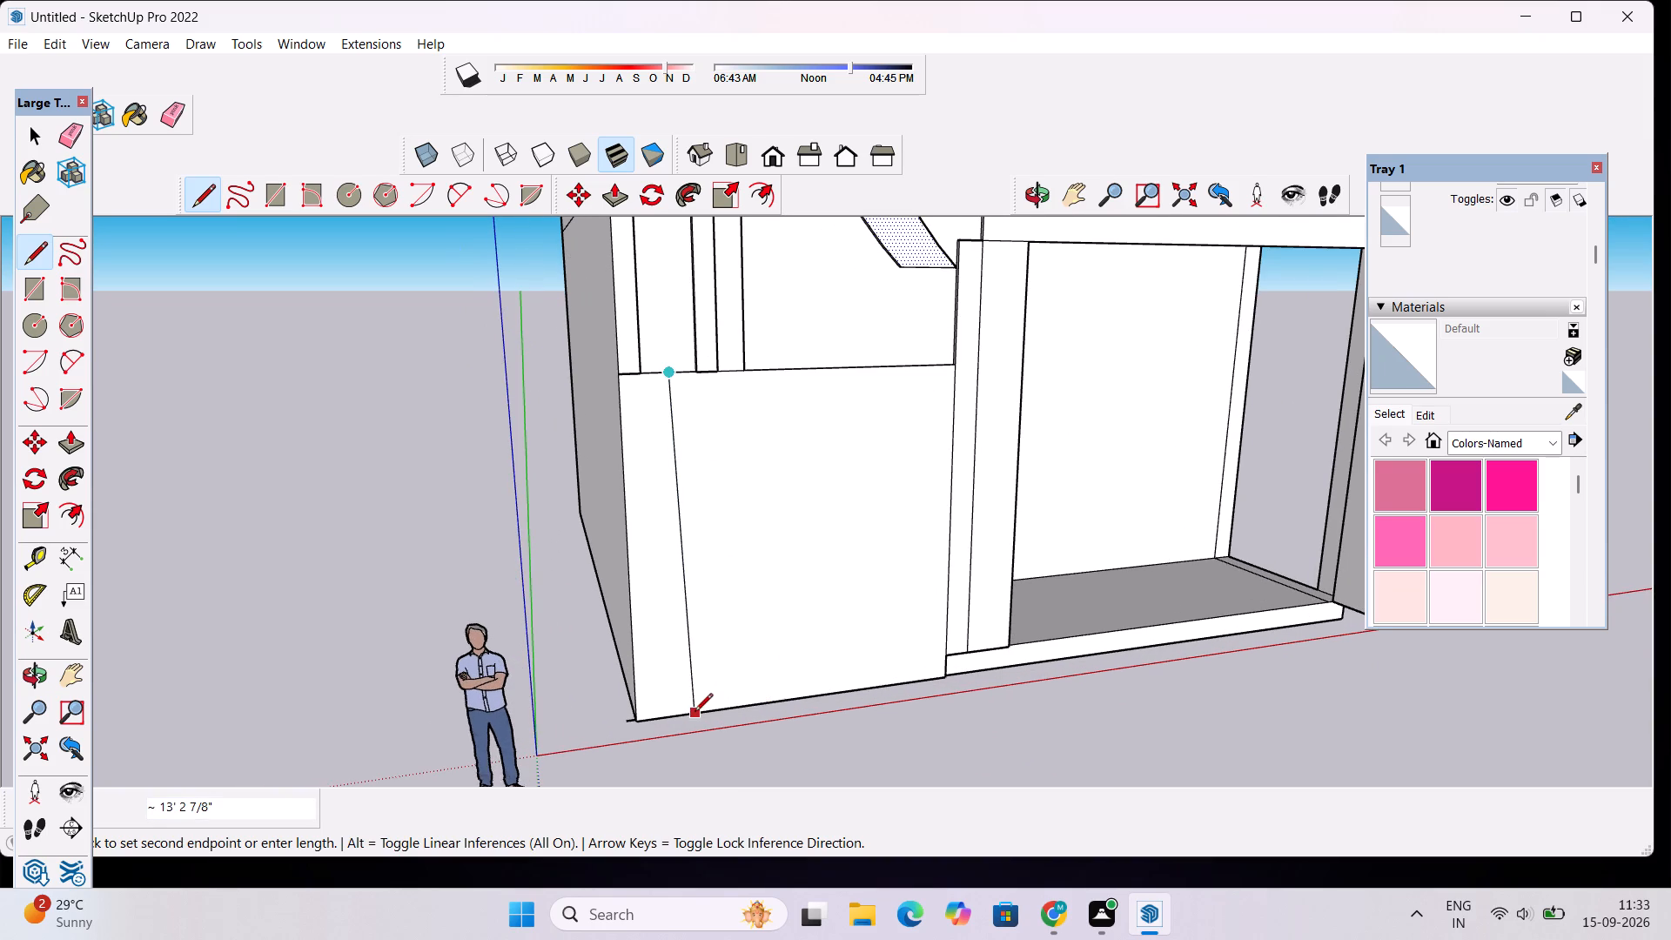
left_click(687, 716)
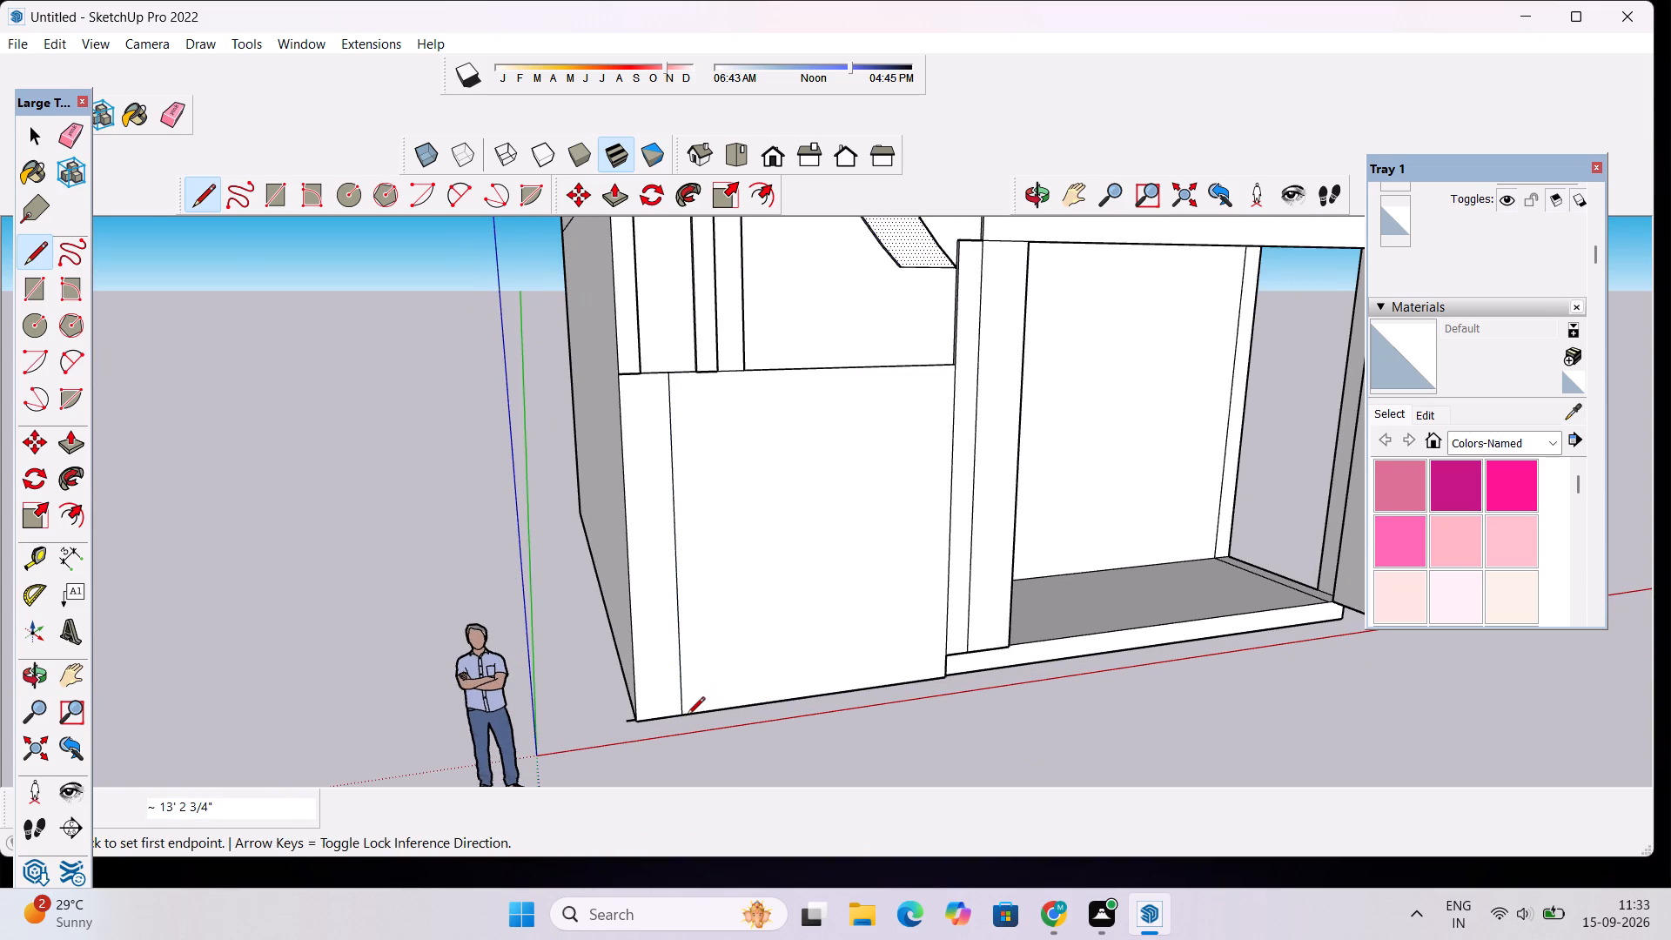
key("space")
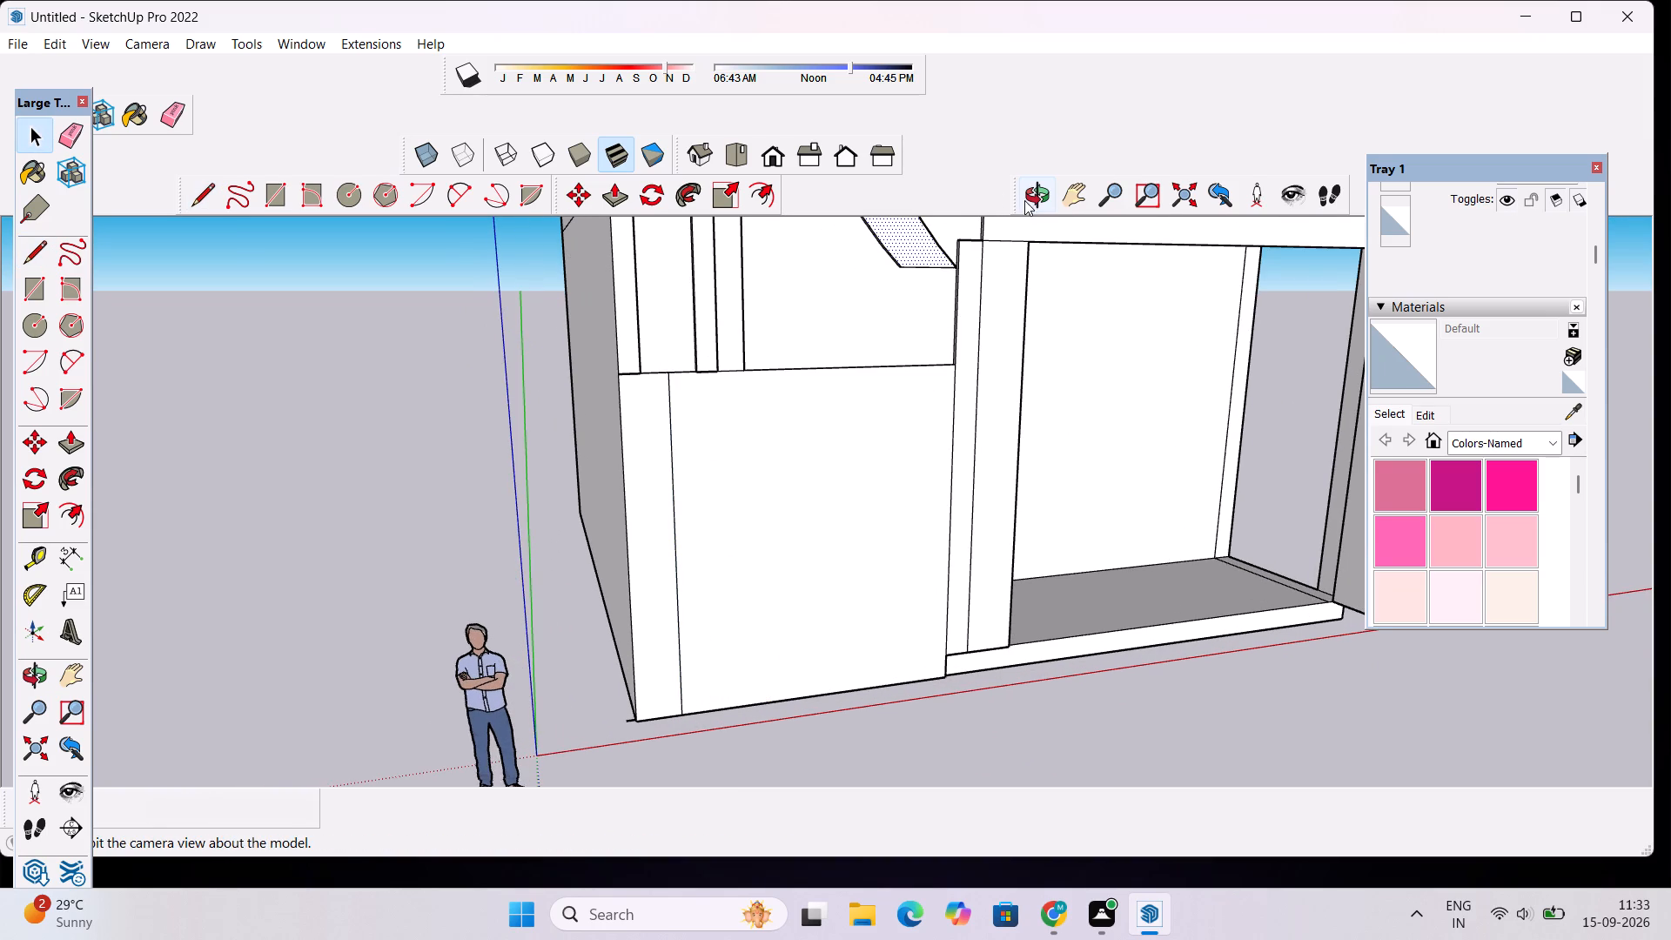
Draw a 3" line outward along the red axis from the upper outer corner of the lower front face.
left_click(1024, 203)
left_click_drag(711, 433, 954, 473)
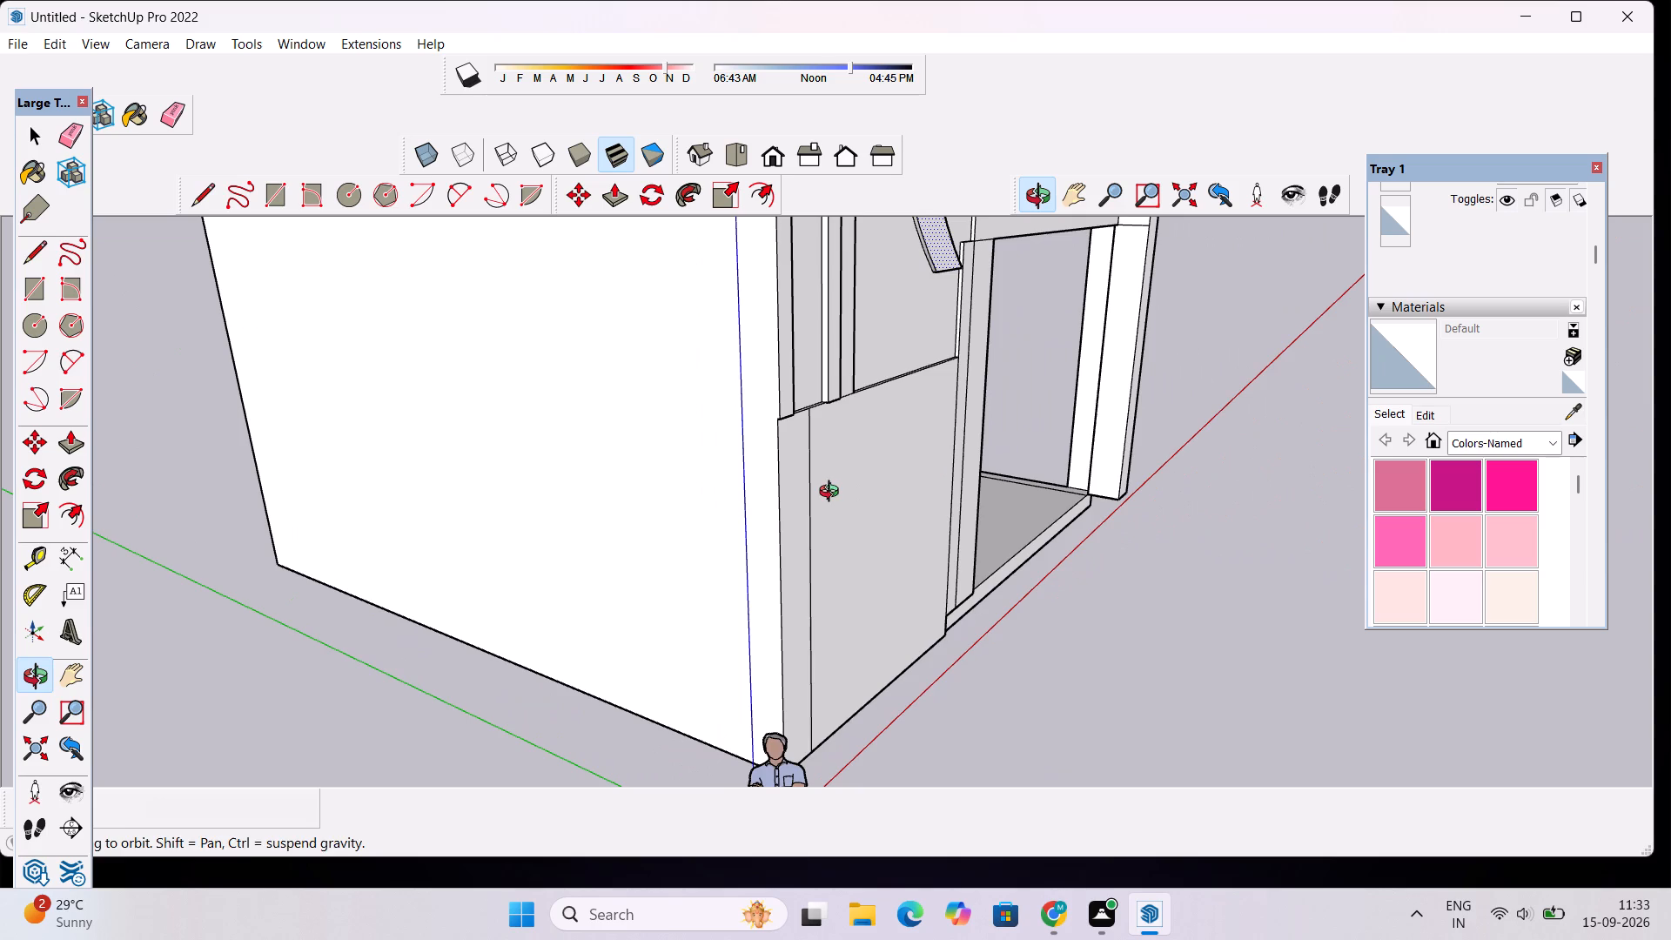
key("l")
scroll(832, 493, "up", 3)
scroll(717, 440, "up", 3)
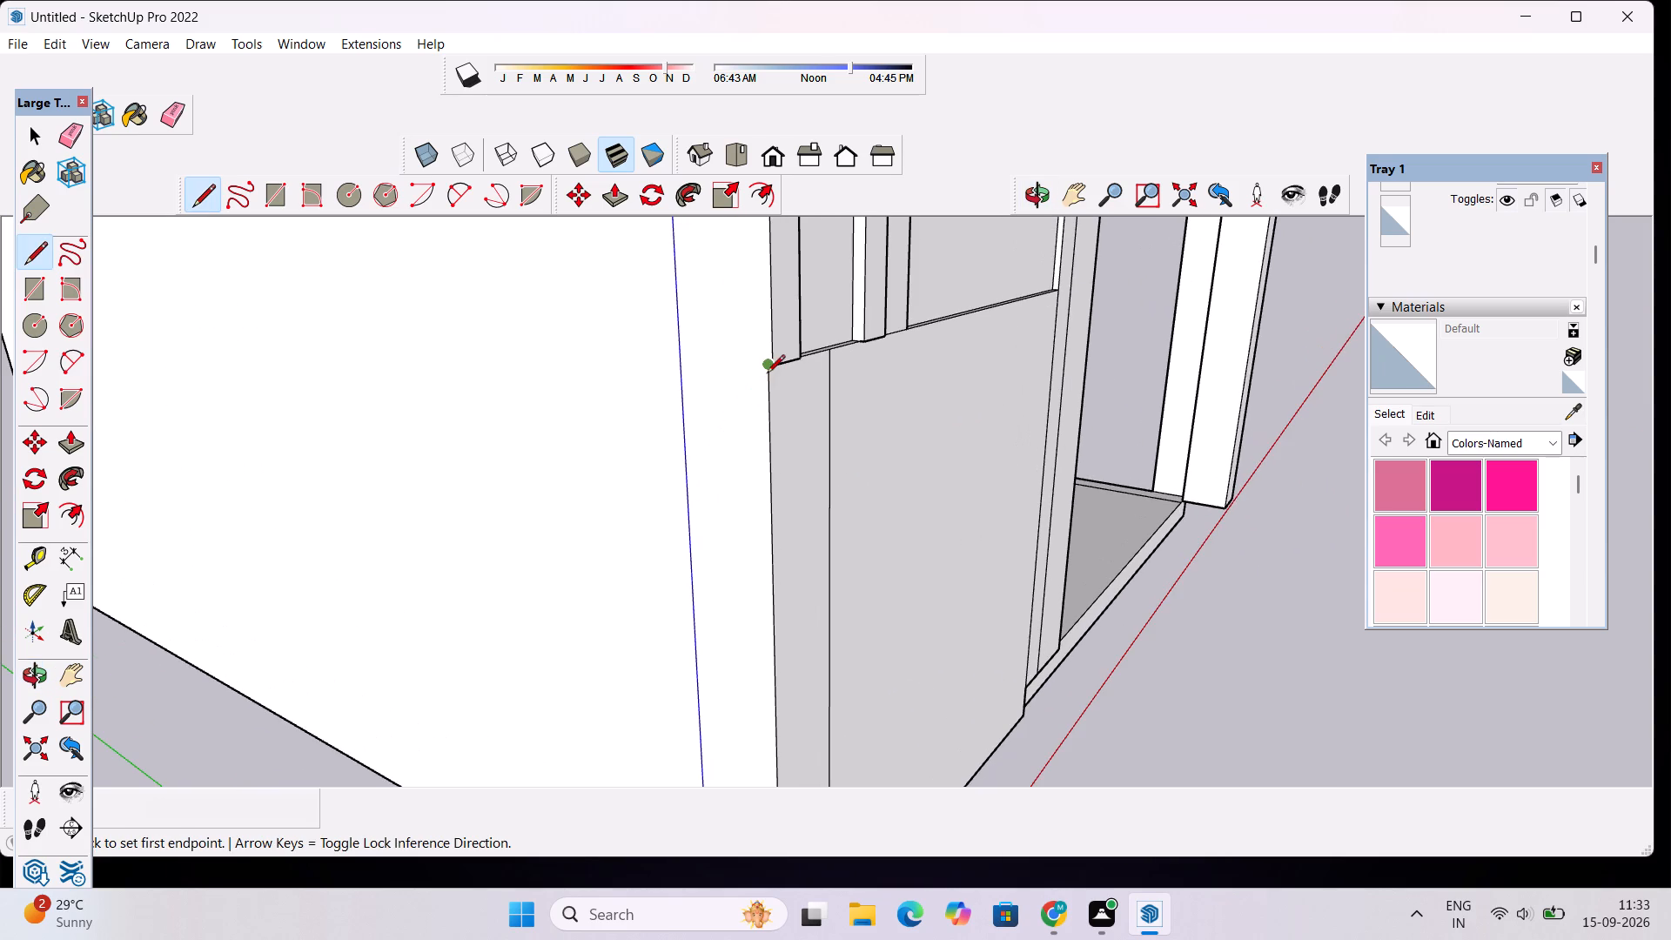
left_click(766, 372)
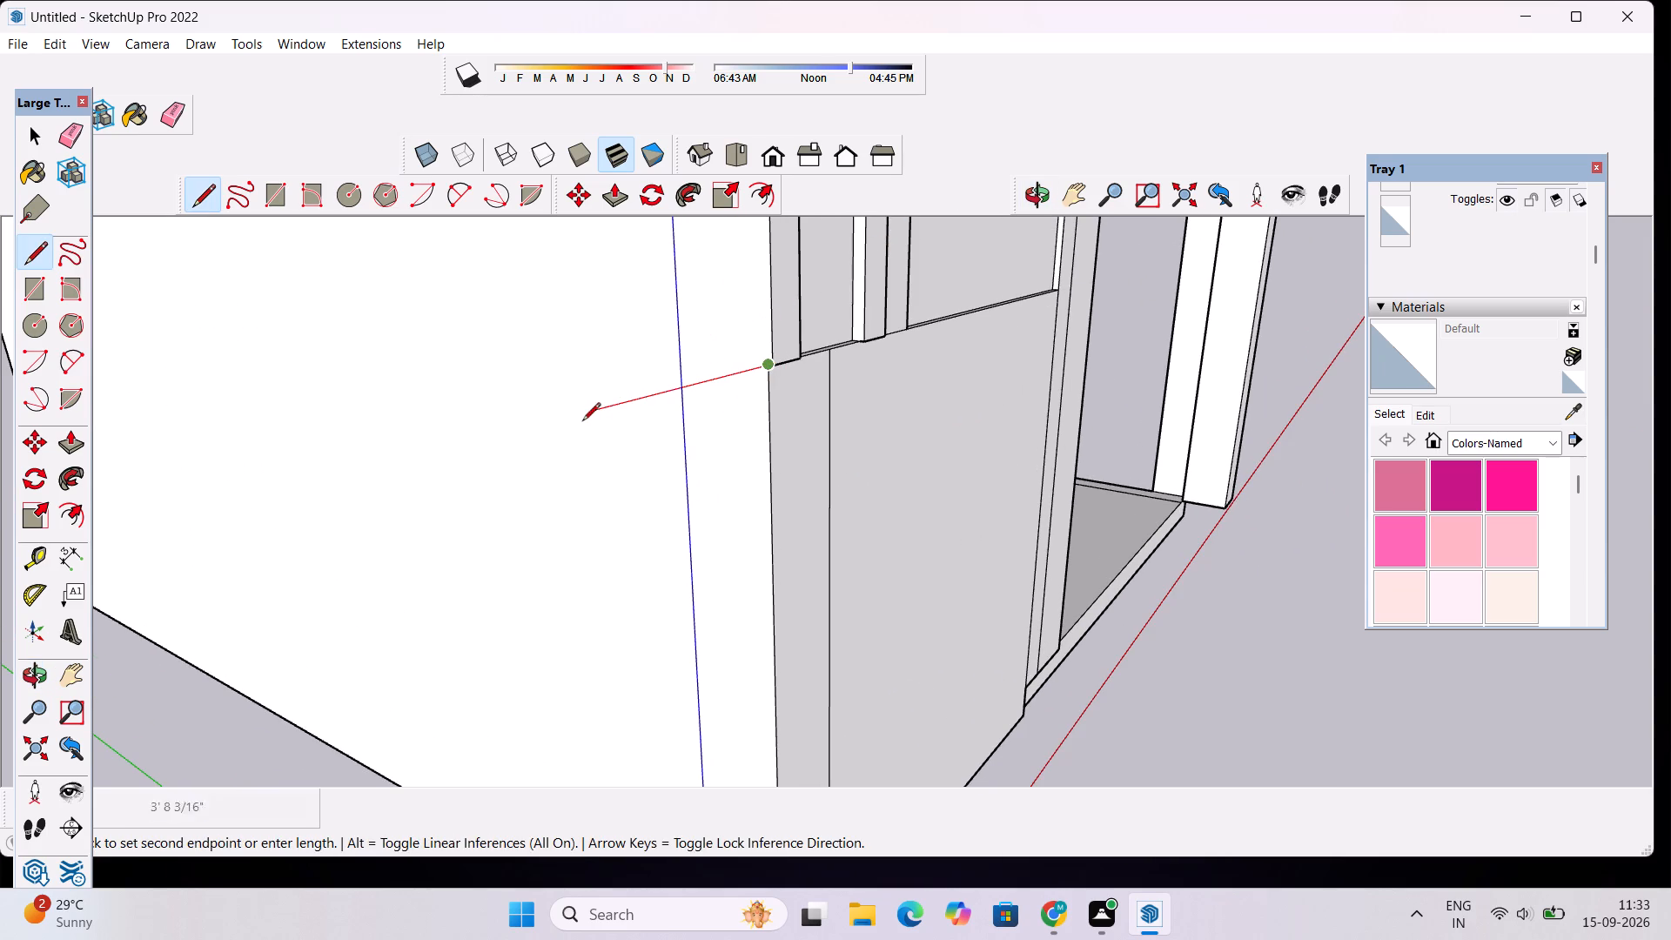
key("3")
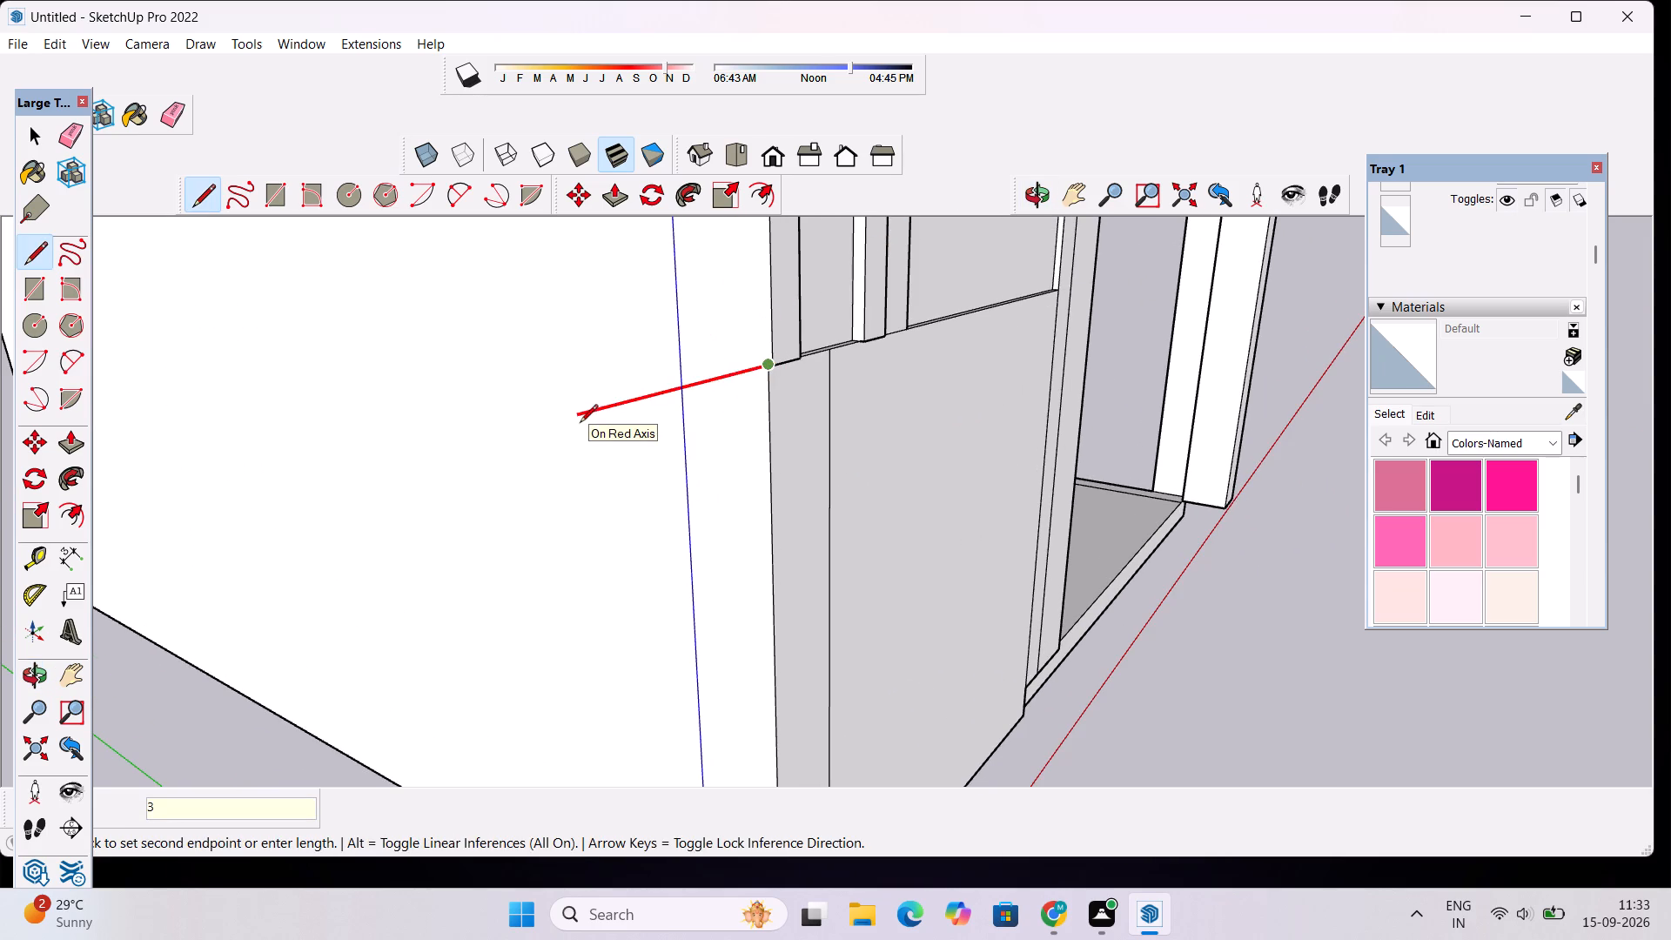
key("shift+quotedbl")
key("Return")
Continue the outline about 13' 2 3/4" down the blue axis and 3" back to the wall's bottom corner, closing a narrow strip.
scroll(674, 499, "down", 9)
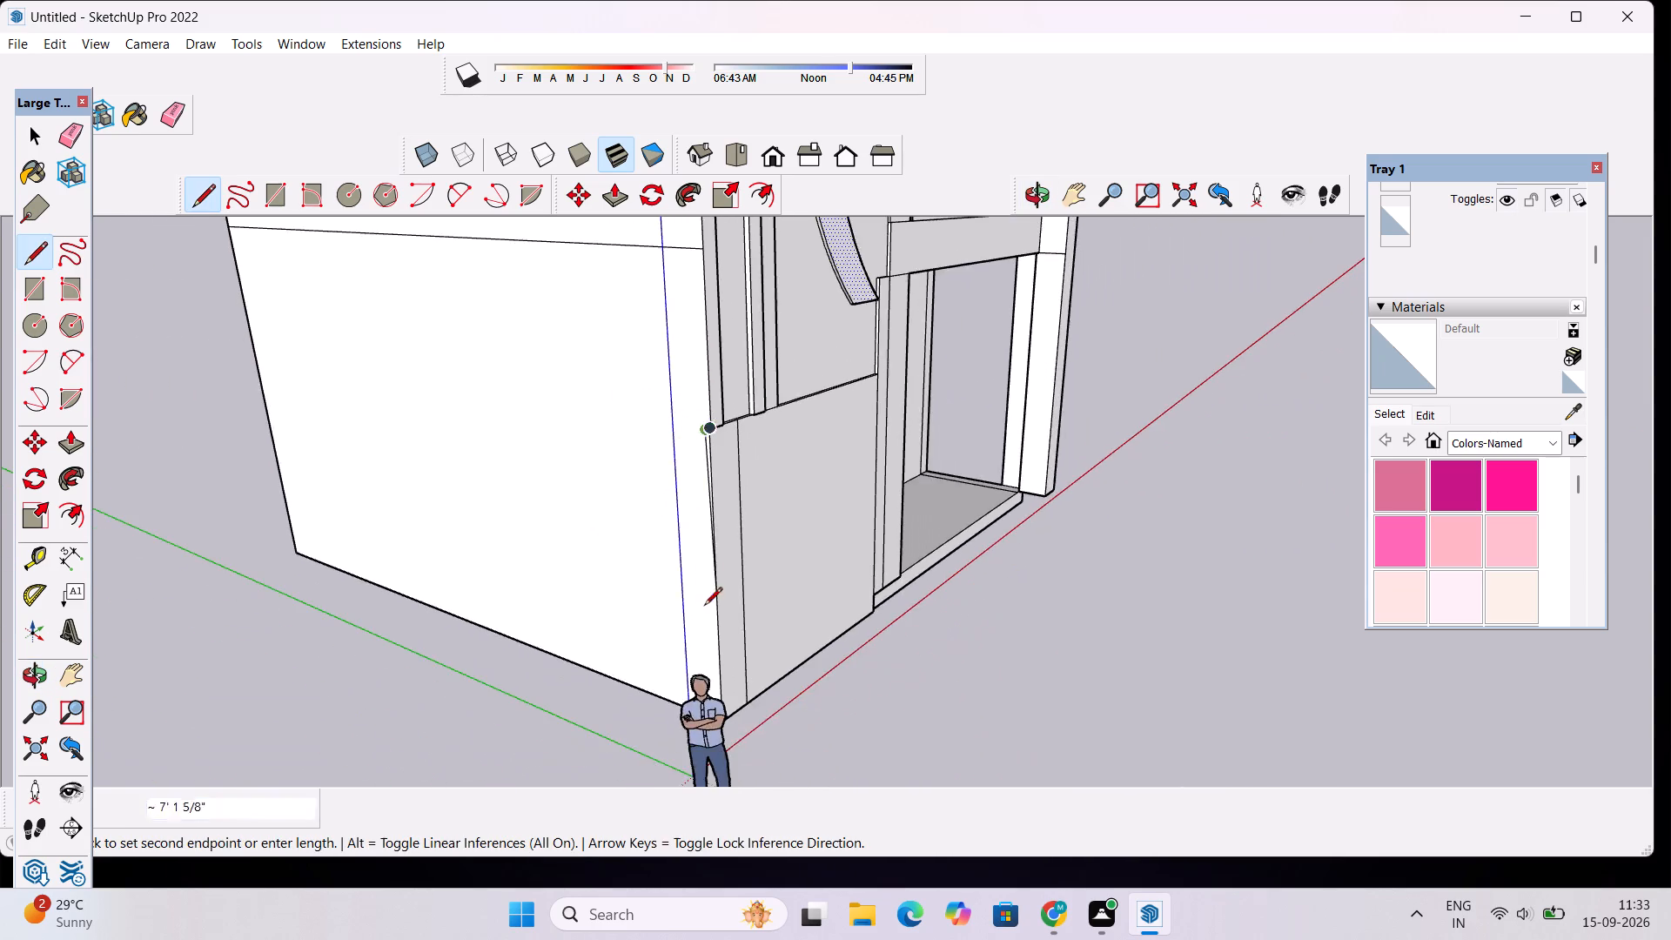
scroll(705, 608, "down", 4)
scroll(751, 637, "up", 6)
left_click(1036, 201)
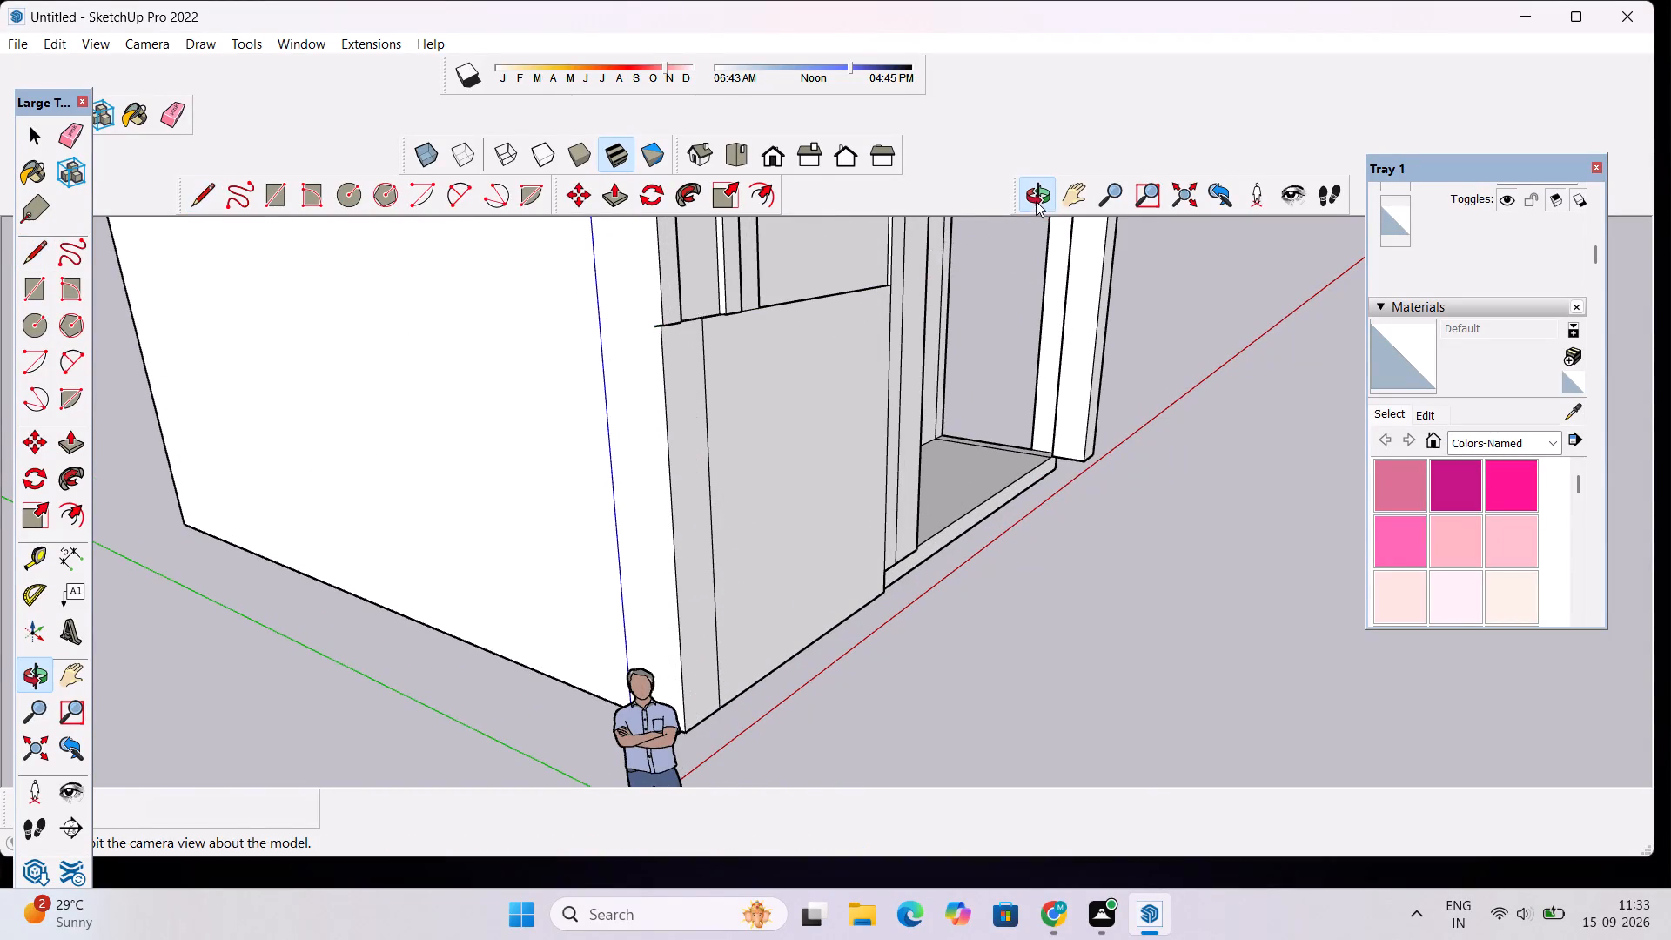
left_click_drag(1050, 366, 827, 428)
scroll(815, 387, "down", 5)
scroll(586, 471, "up", 4)
key("l")
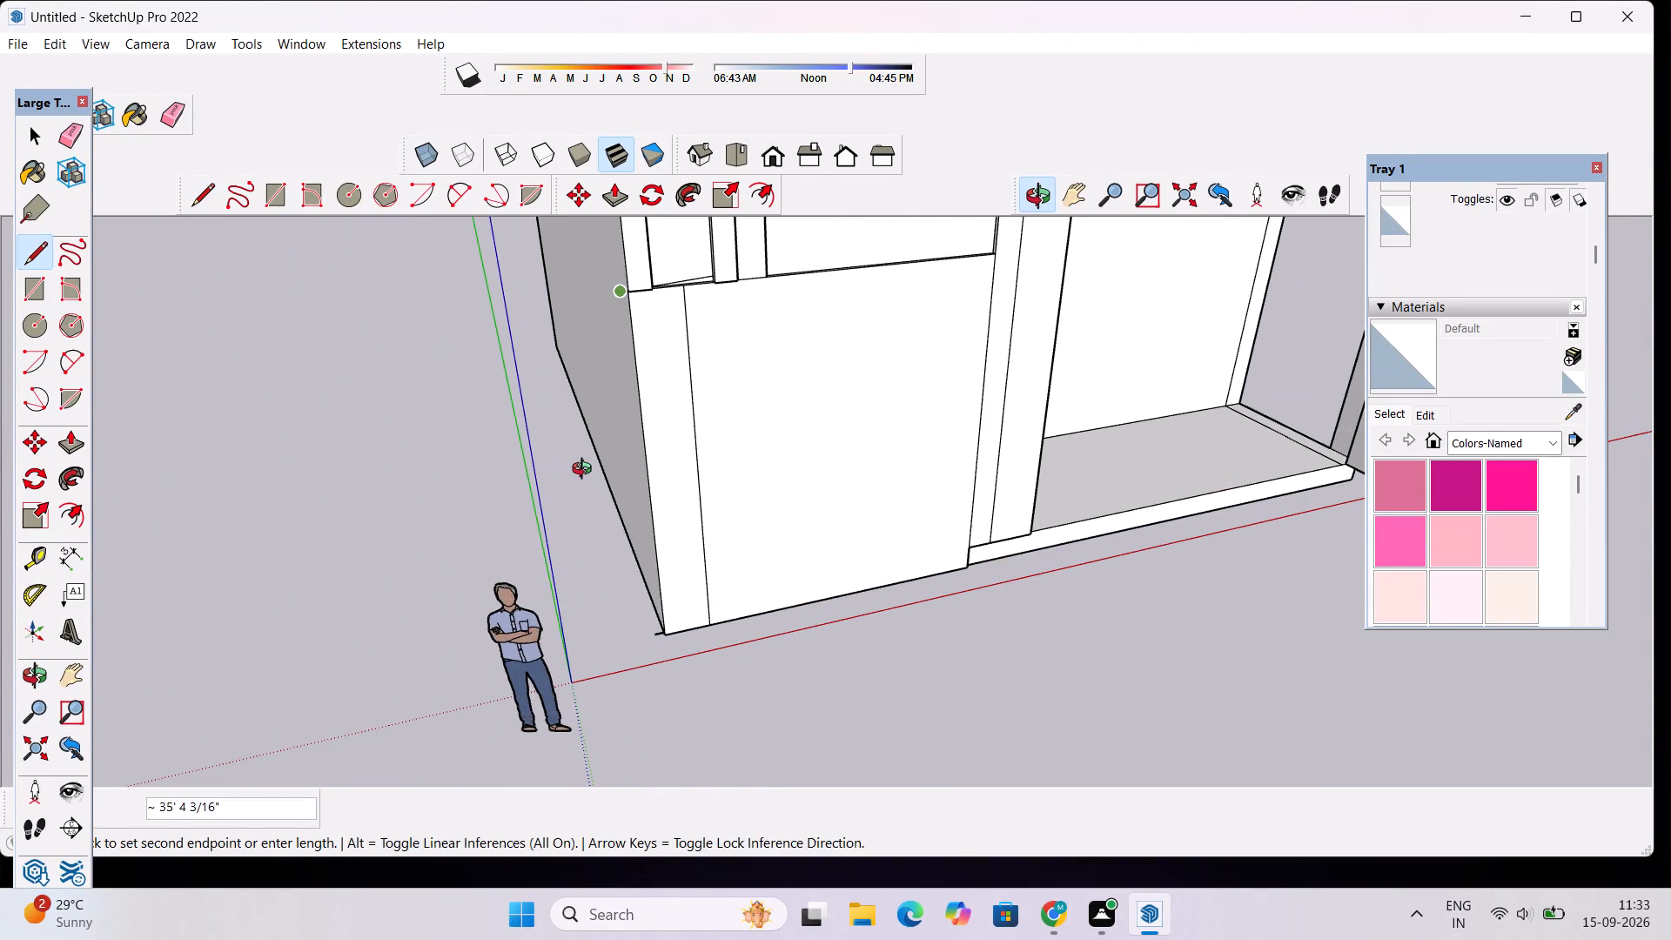
scroll(644, 616, "up", 7)
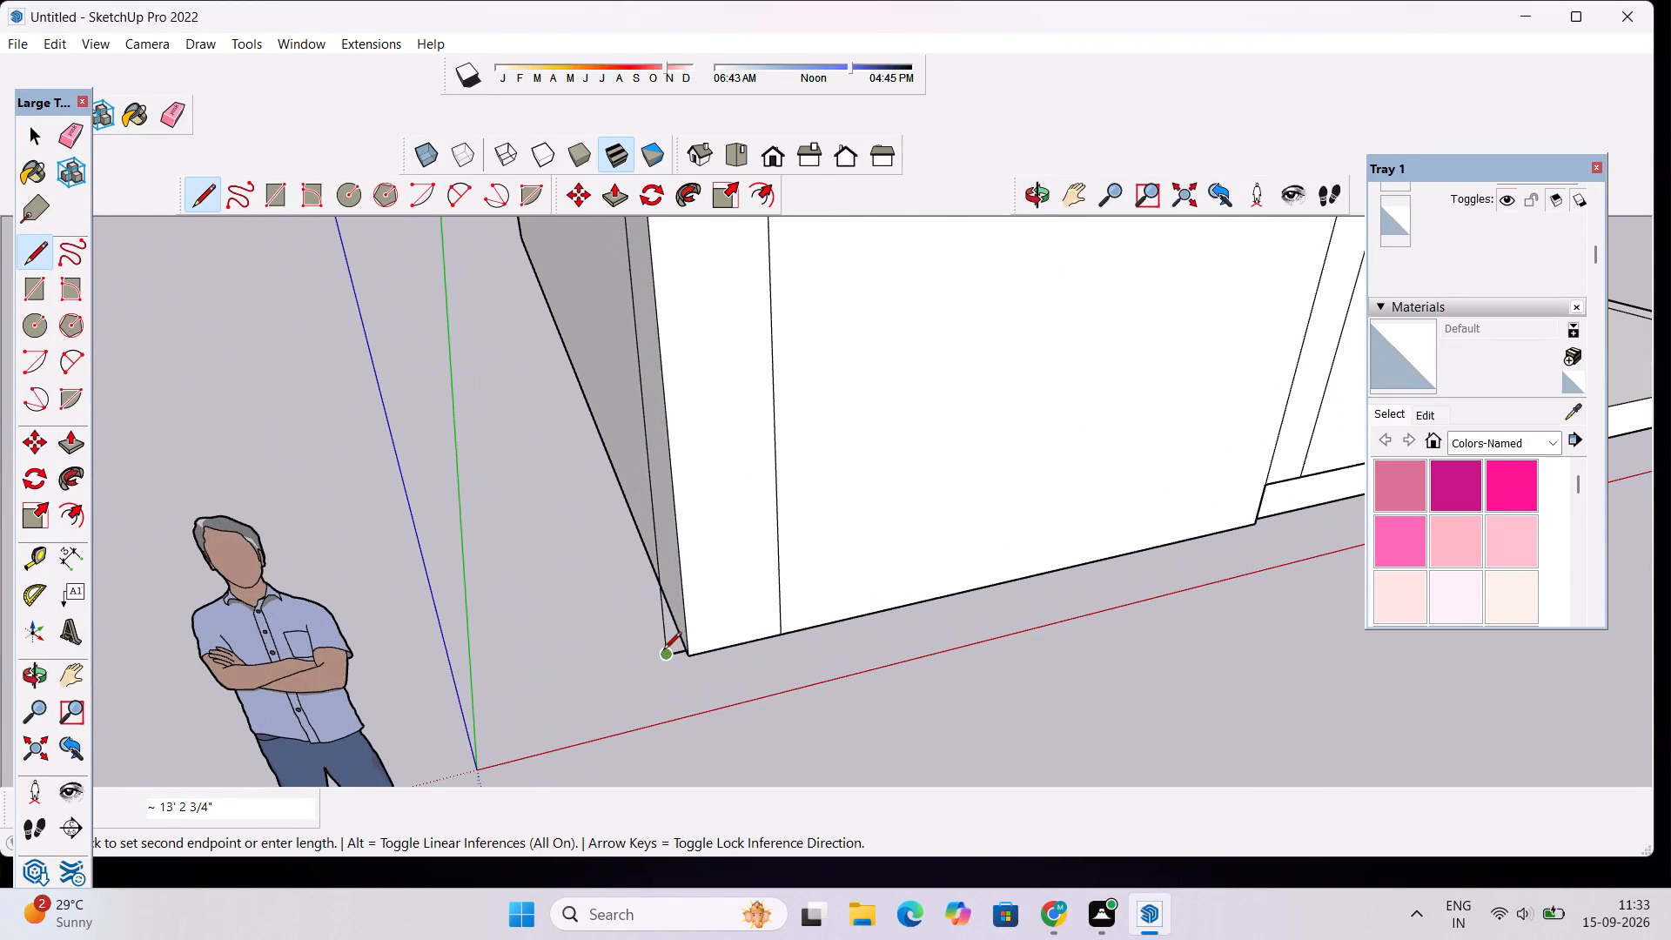
scroll(674, 644, "up", 6)
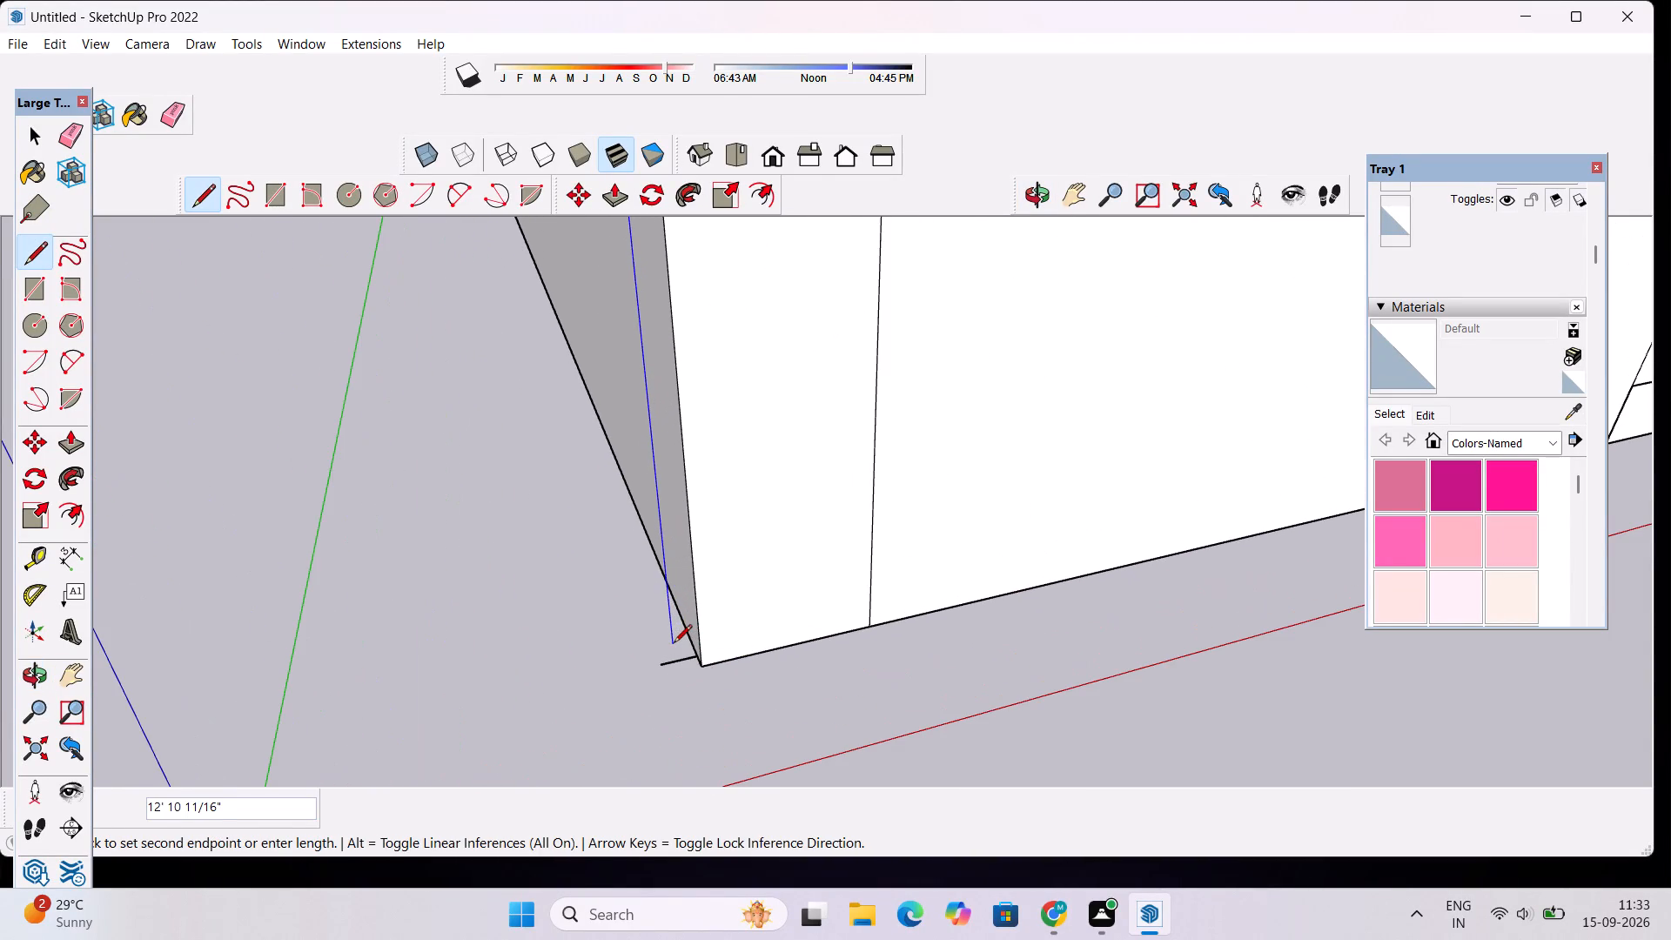
scroll(685, 681, "up", 3)
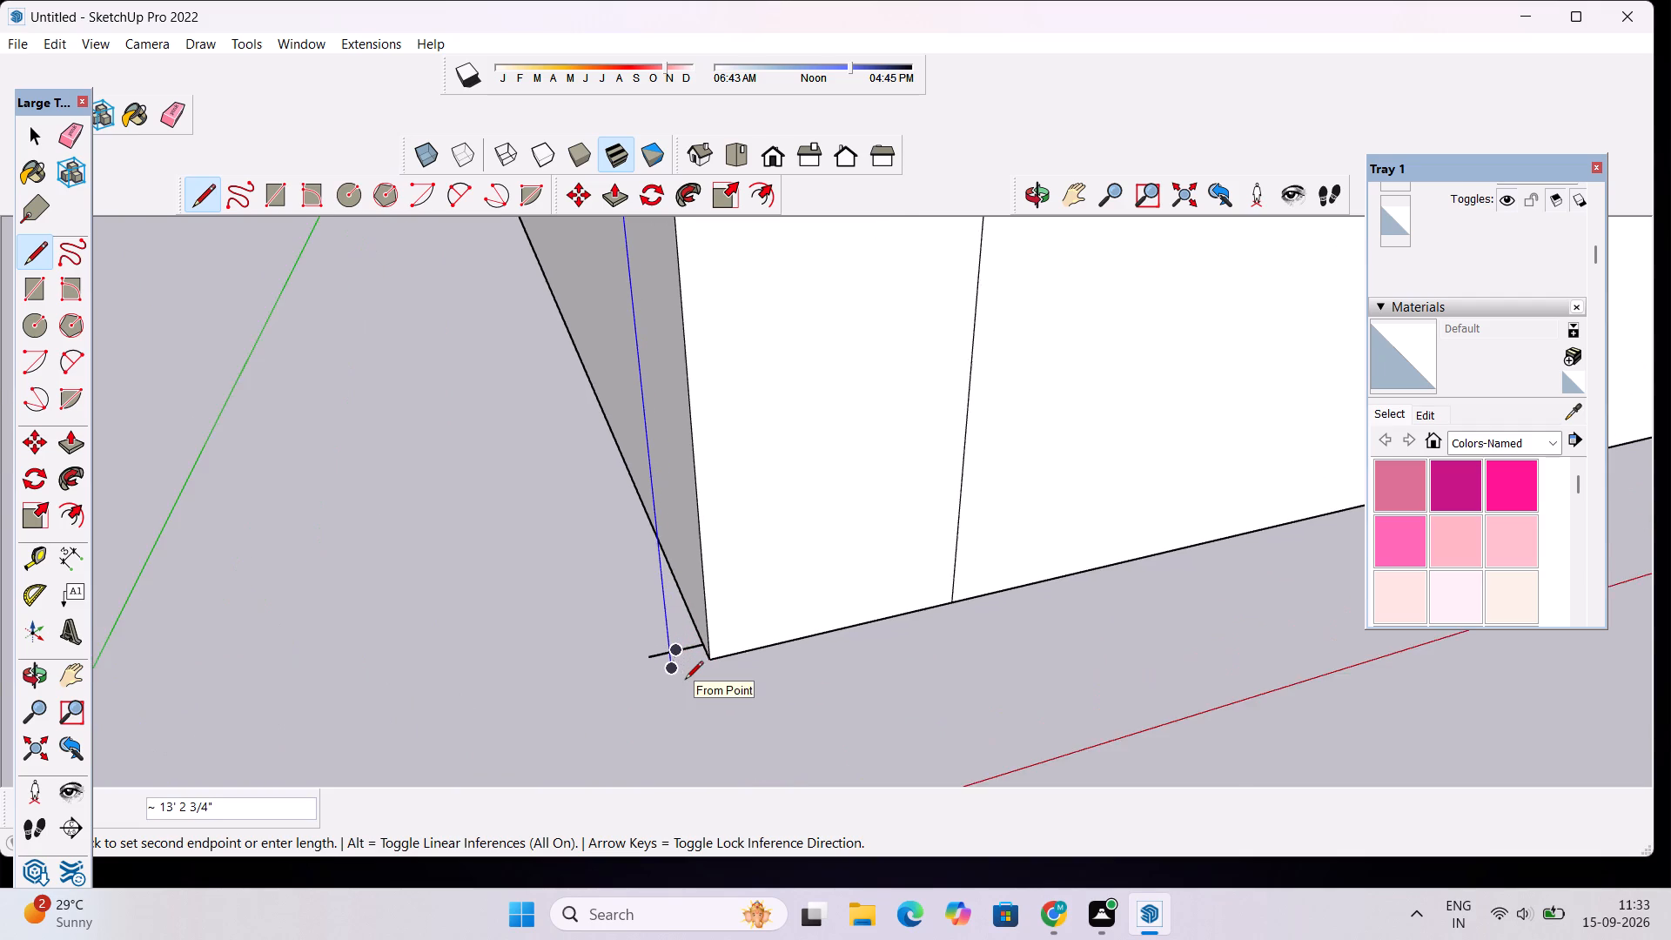
scroll(685, 681, "up", 10)
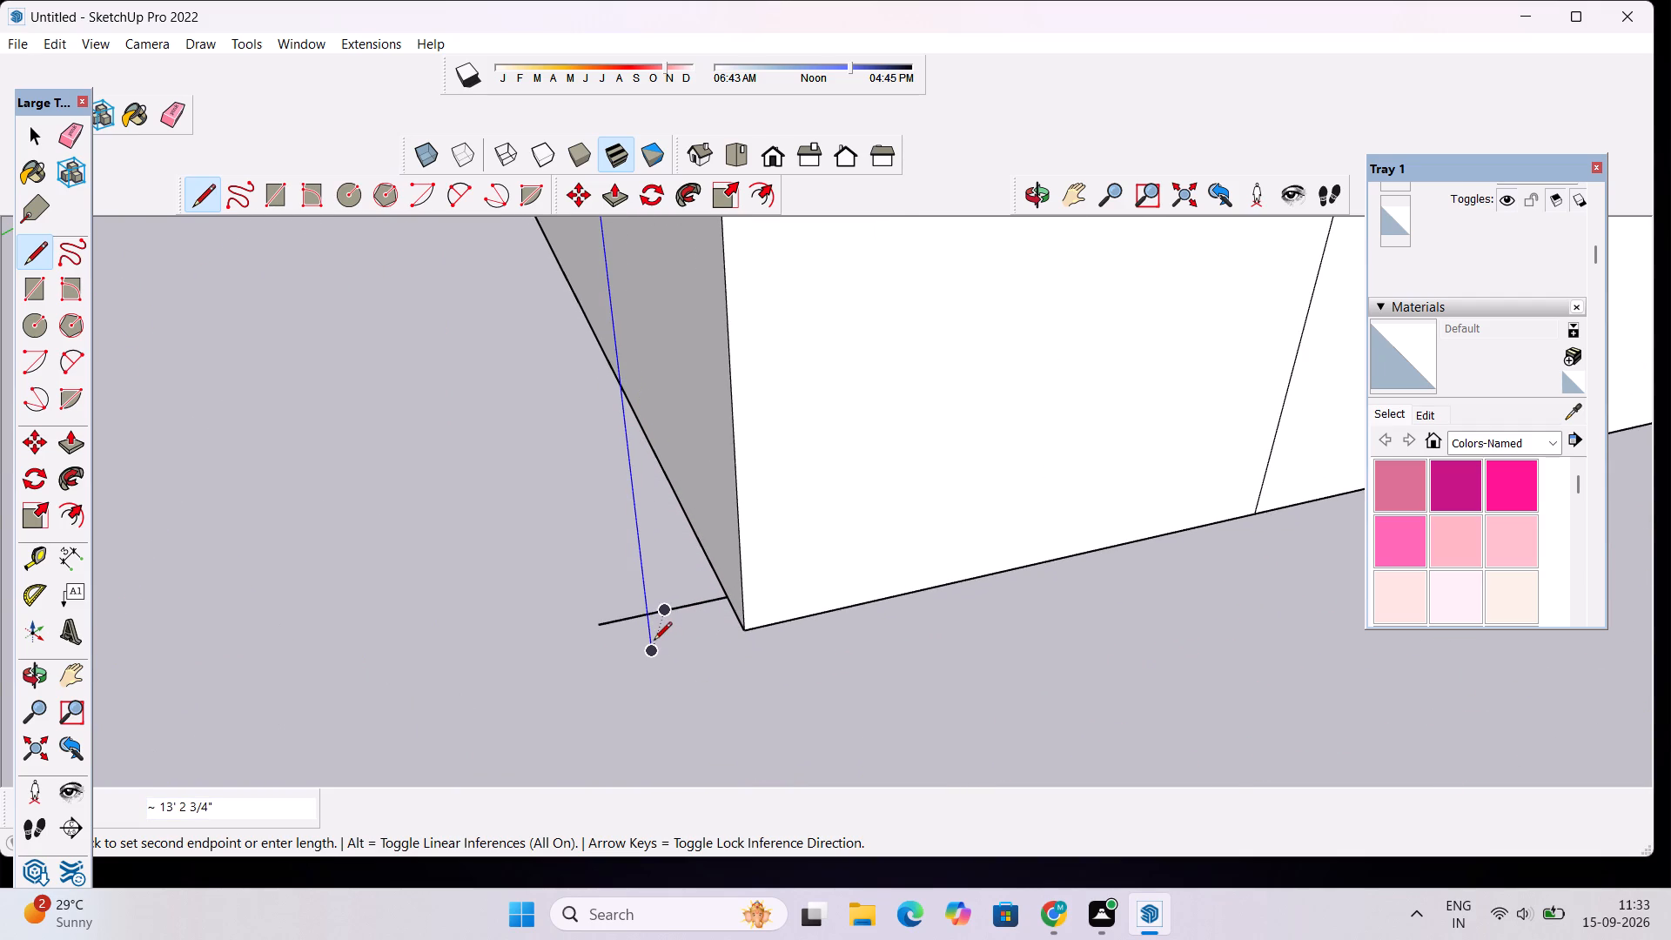
left_click(654, 641)
left_click(741, 628)
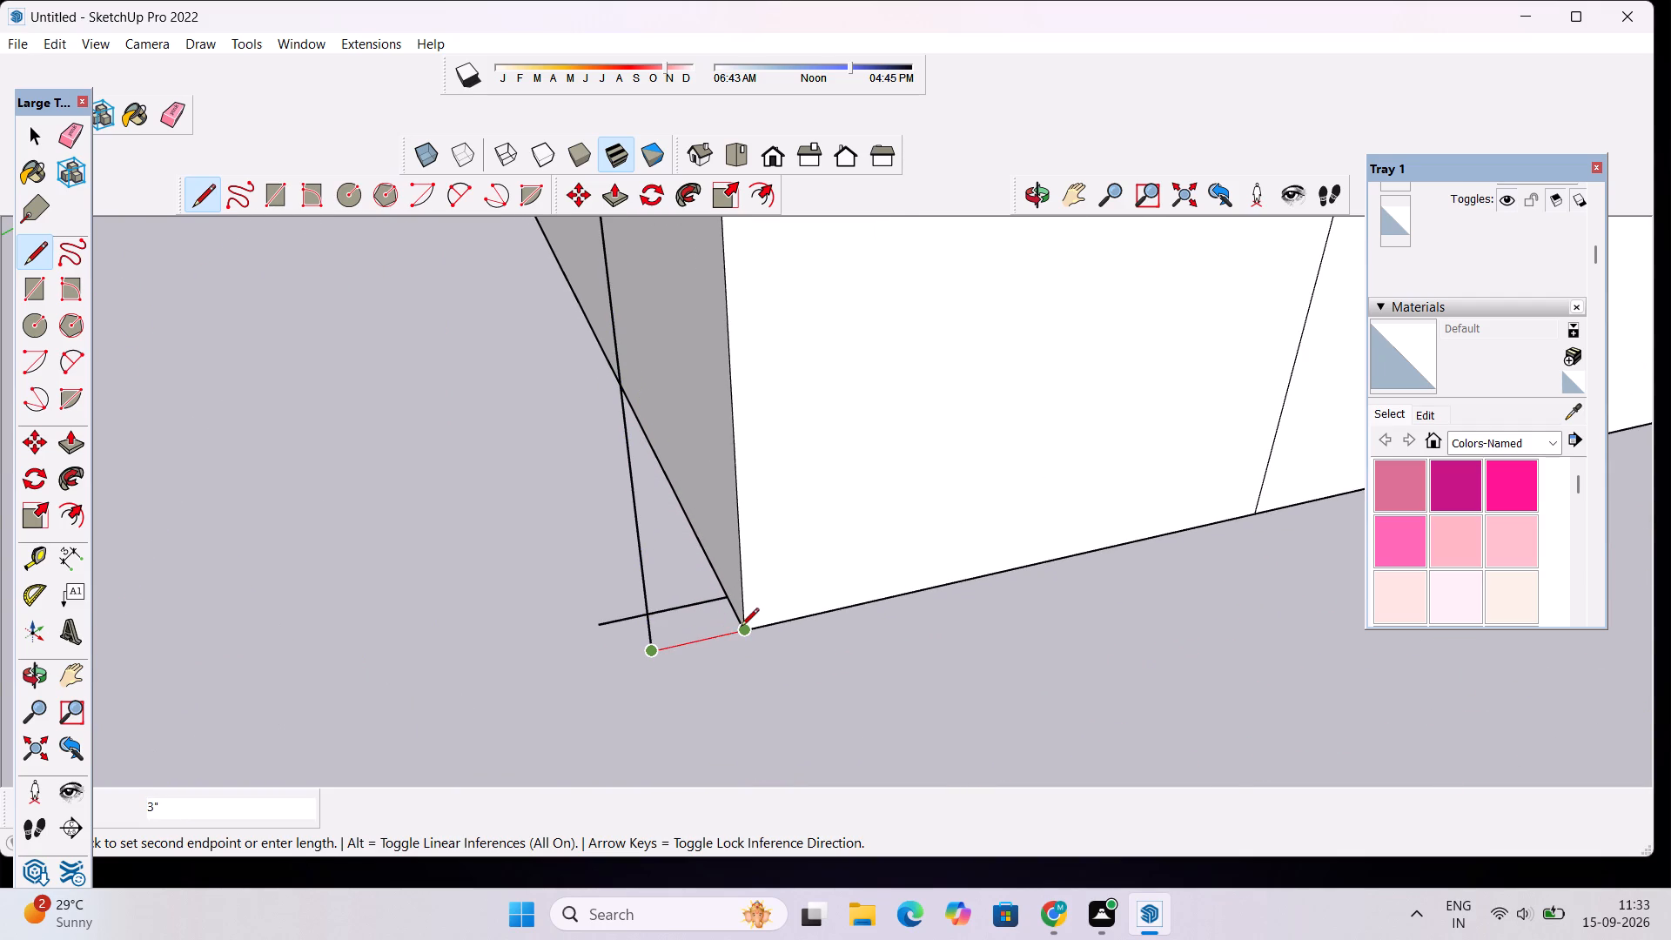
scroll(705, 625, "down", 20)
scroll(705, 625, "down", 9)
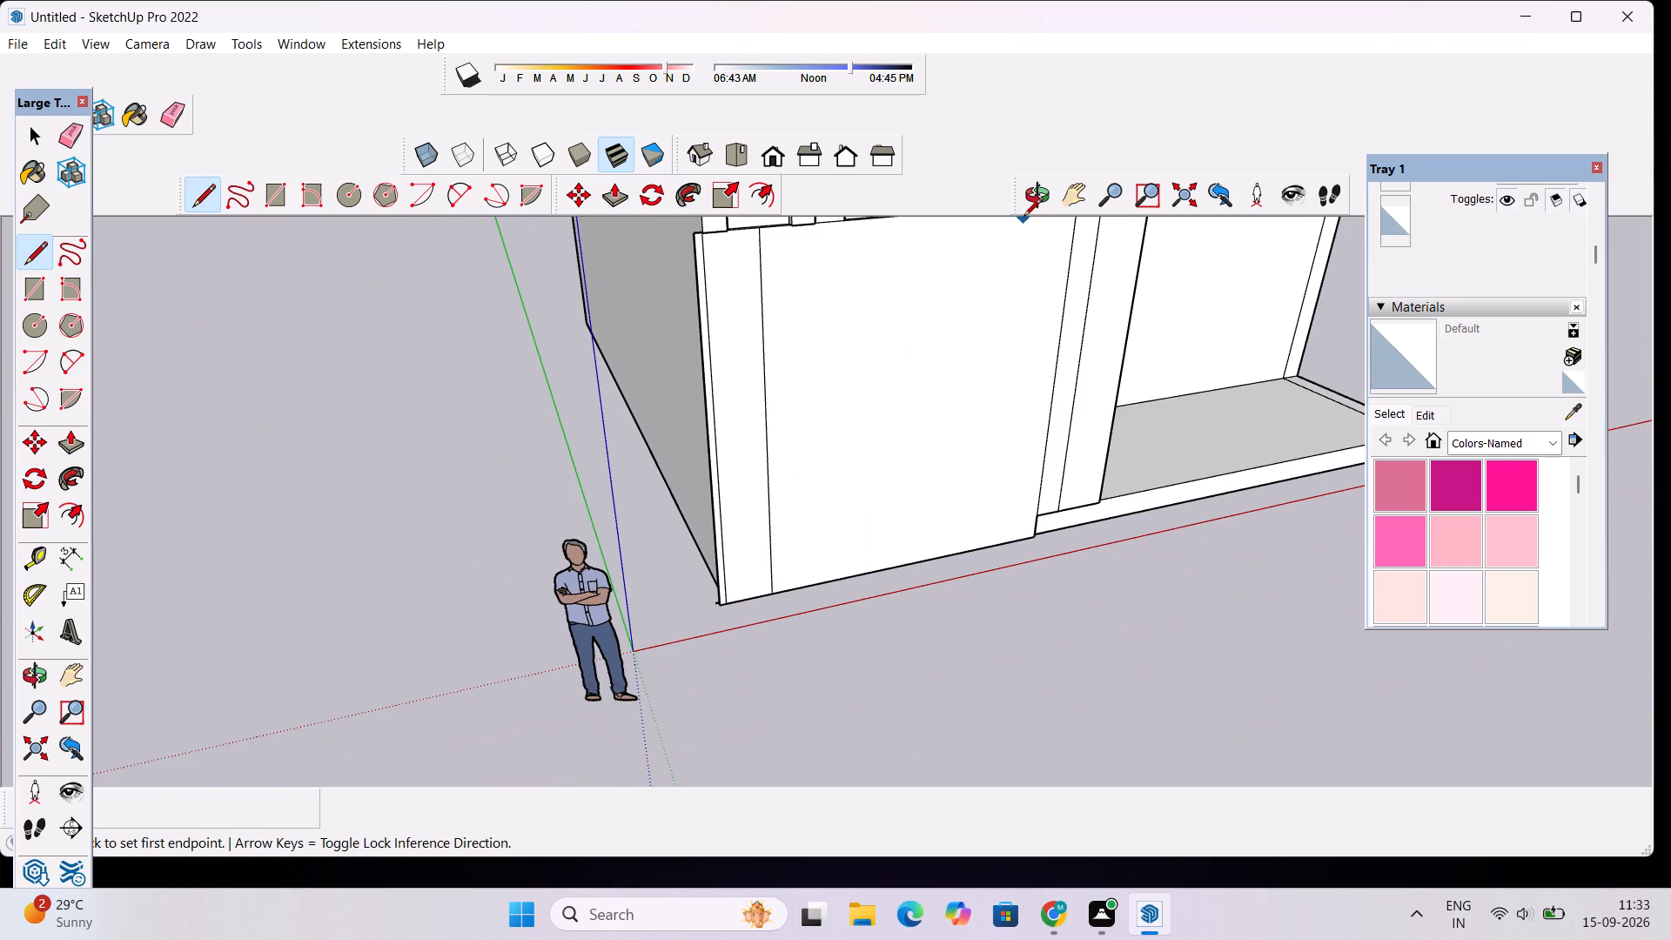
Push/Pull the wide vertical strip at the outer edge of the lower front face by about 5/16".
left_click(1032, 203)
left_click_drag(841, 433, 1010, 373)
scroll(891, 393, "down", 3)
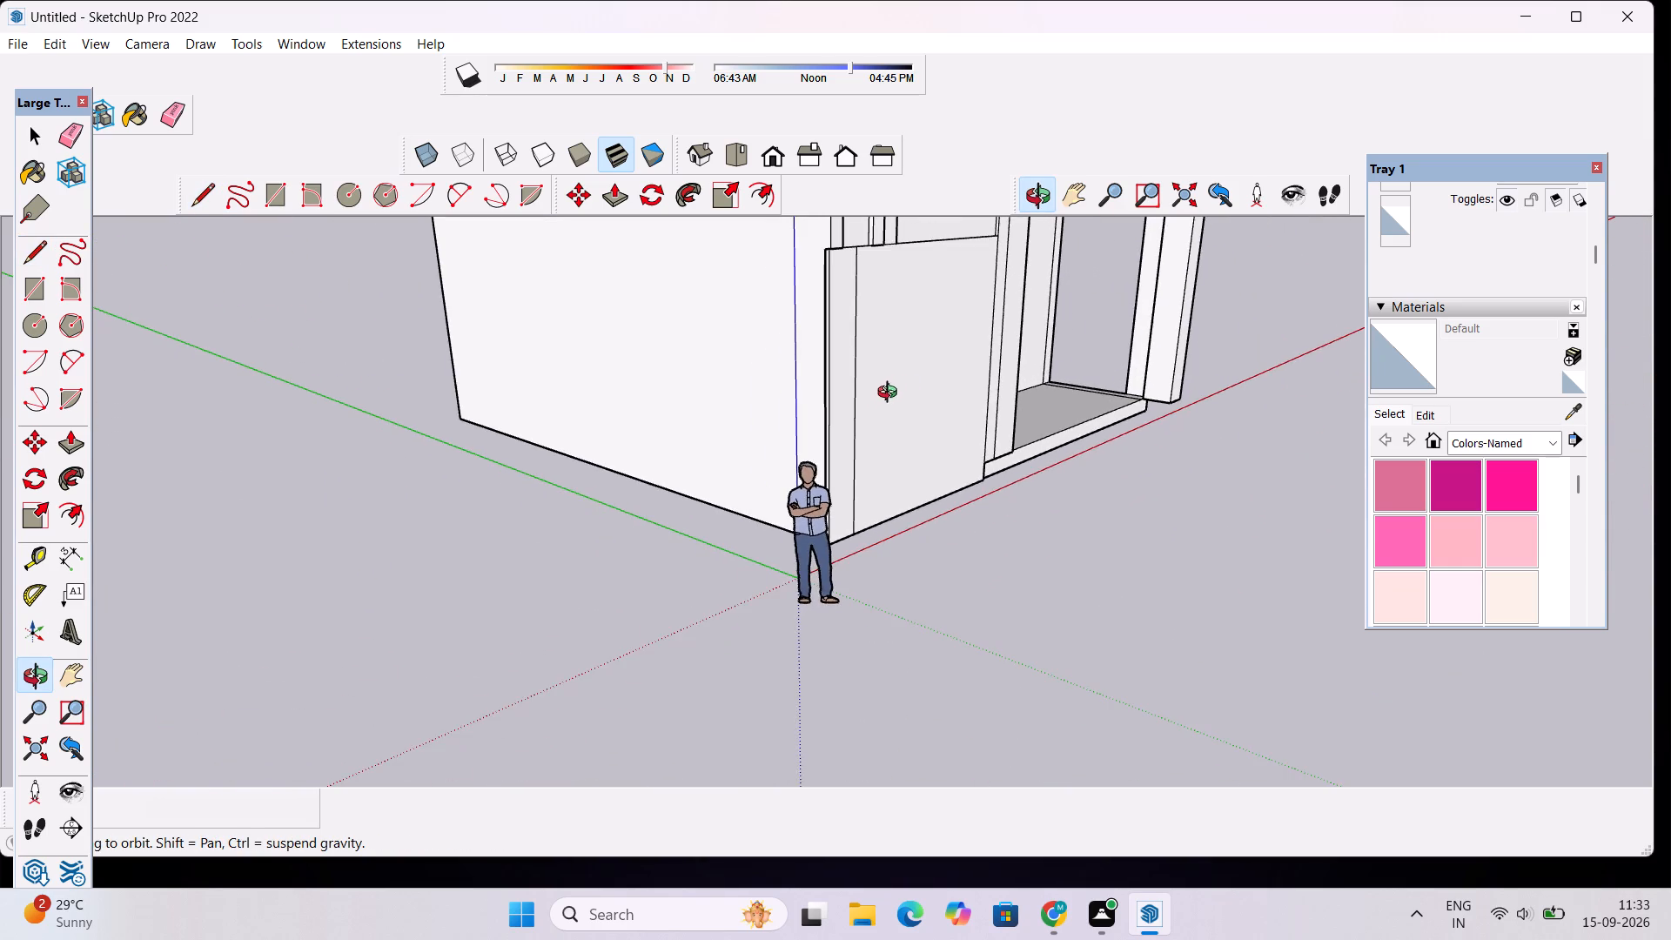
left_click_drag(896, 387, 807, 505)
scroll(769, 506, "up", 4)
left_click_drag(821, 501, 666, 512)
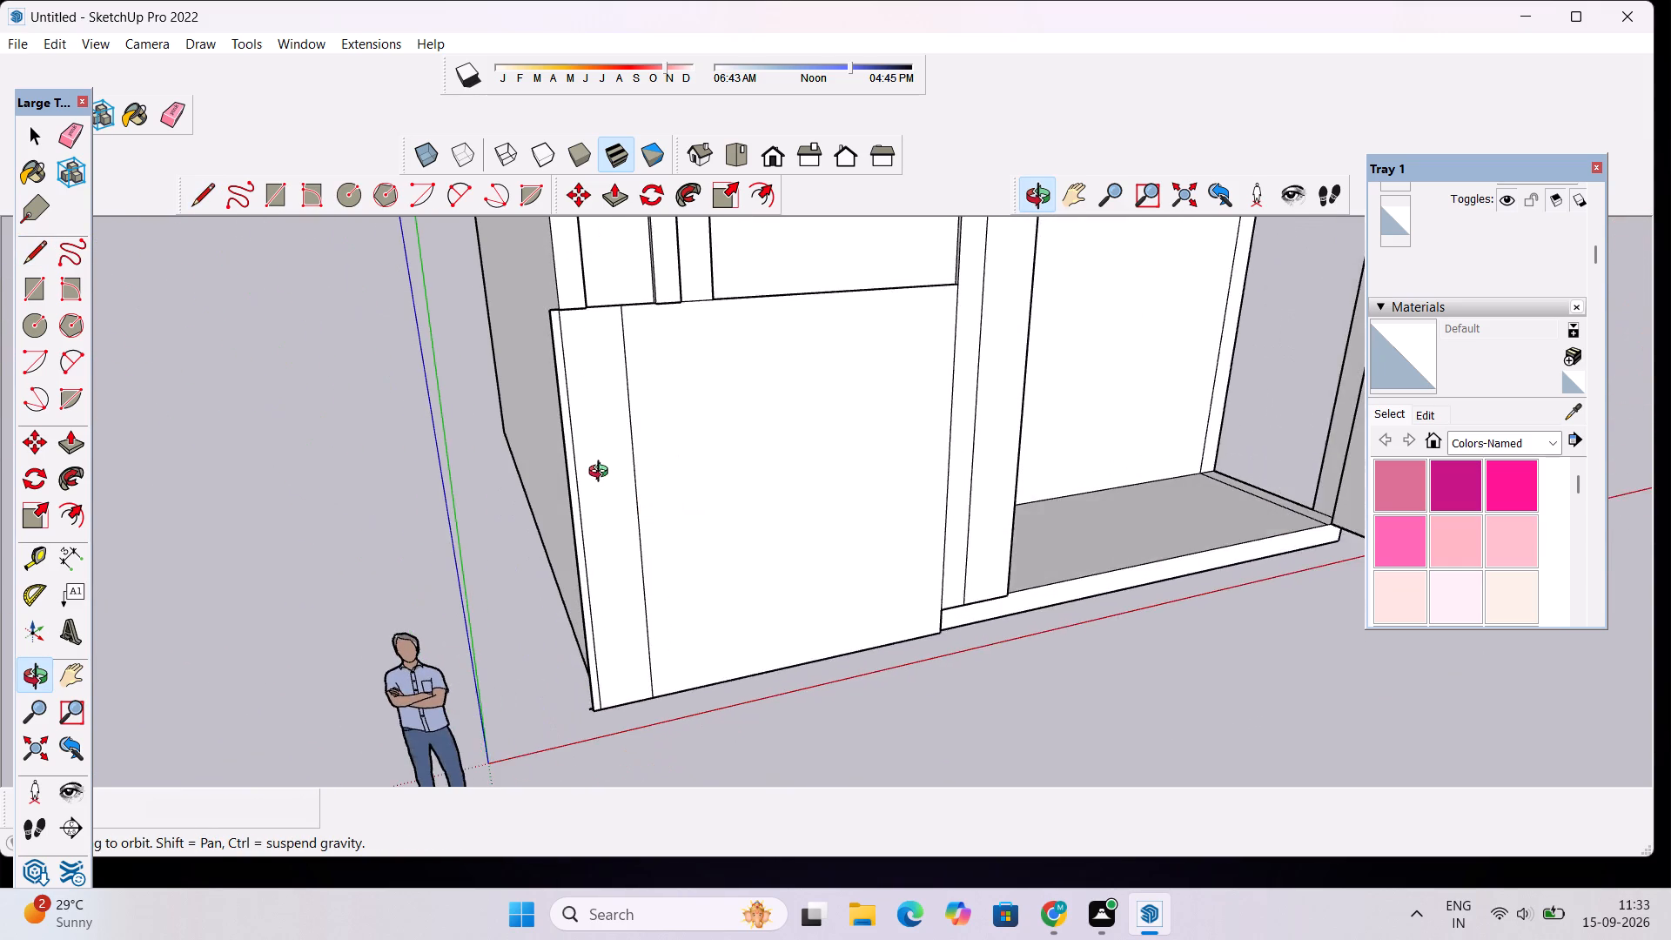
scroll(602, 473, "up", 1)
key("space")
left_click(619, 444)
key("p")
left_click(618, 444)
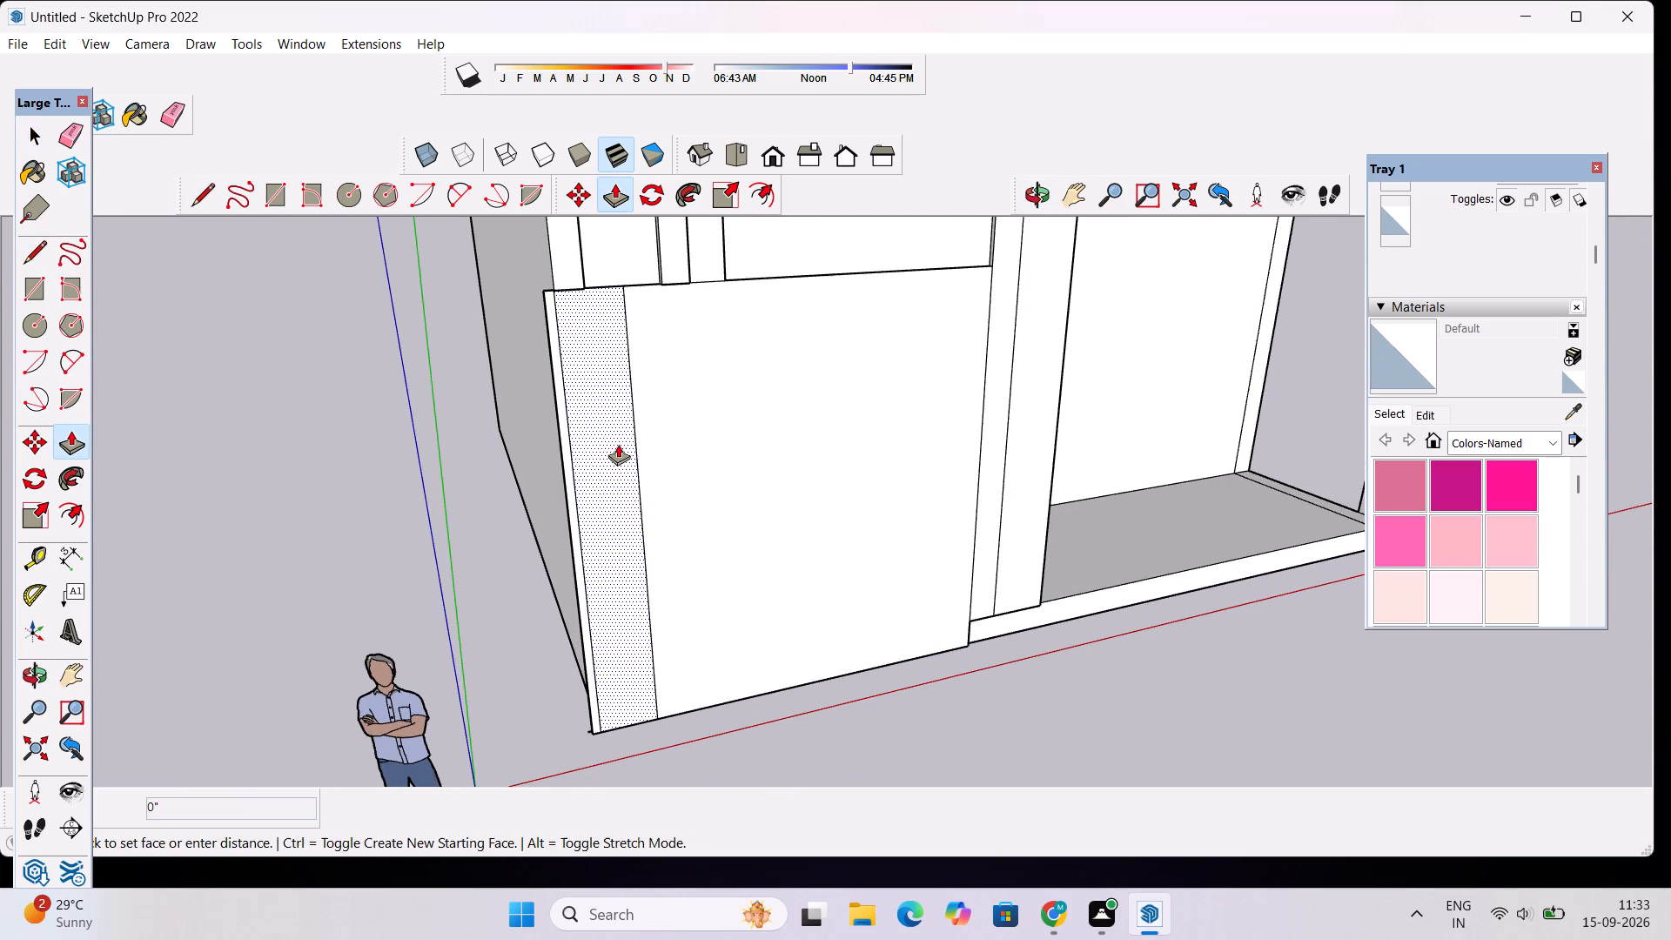
left_click(651, 498)
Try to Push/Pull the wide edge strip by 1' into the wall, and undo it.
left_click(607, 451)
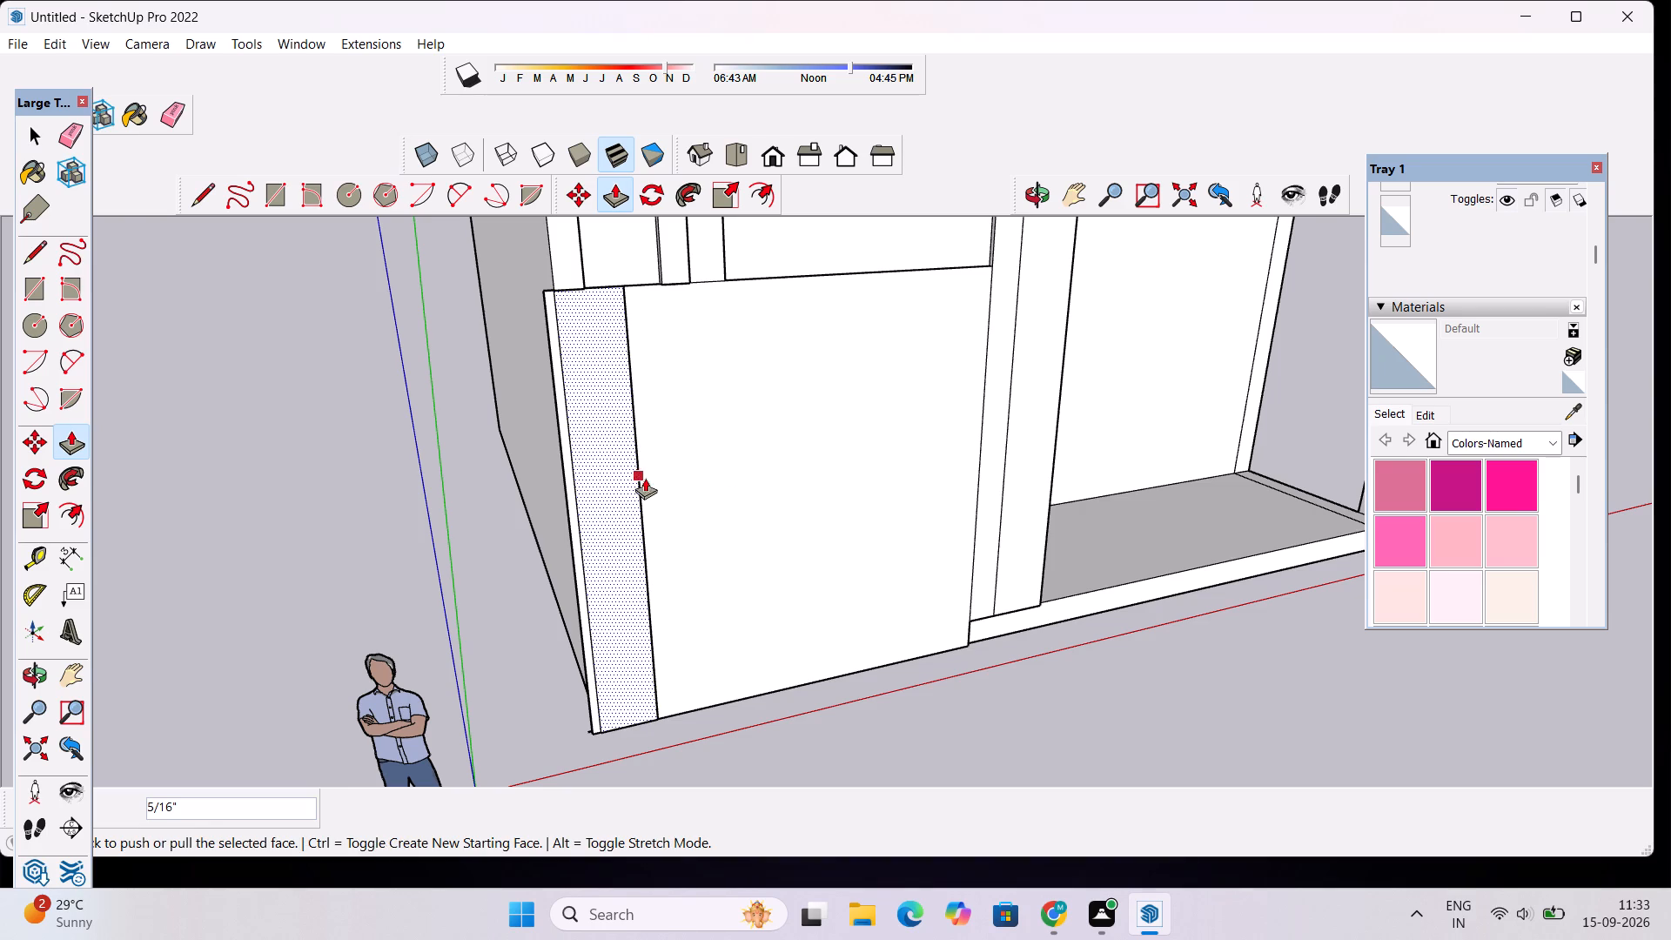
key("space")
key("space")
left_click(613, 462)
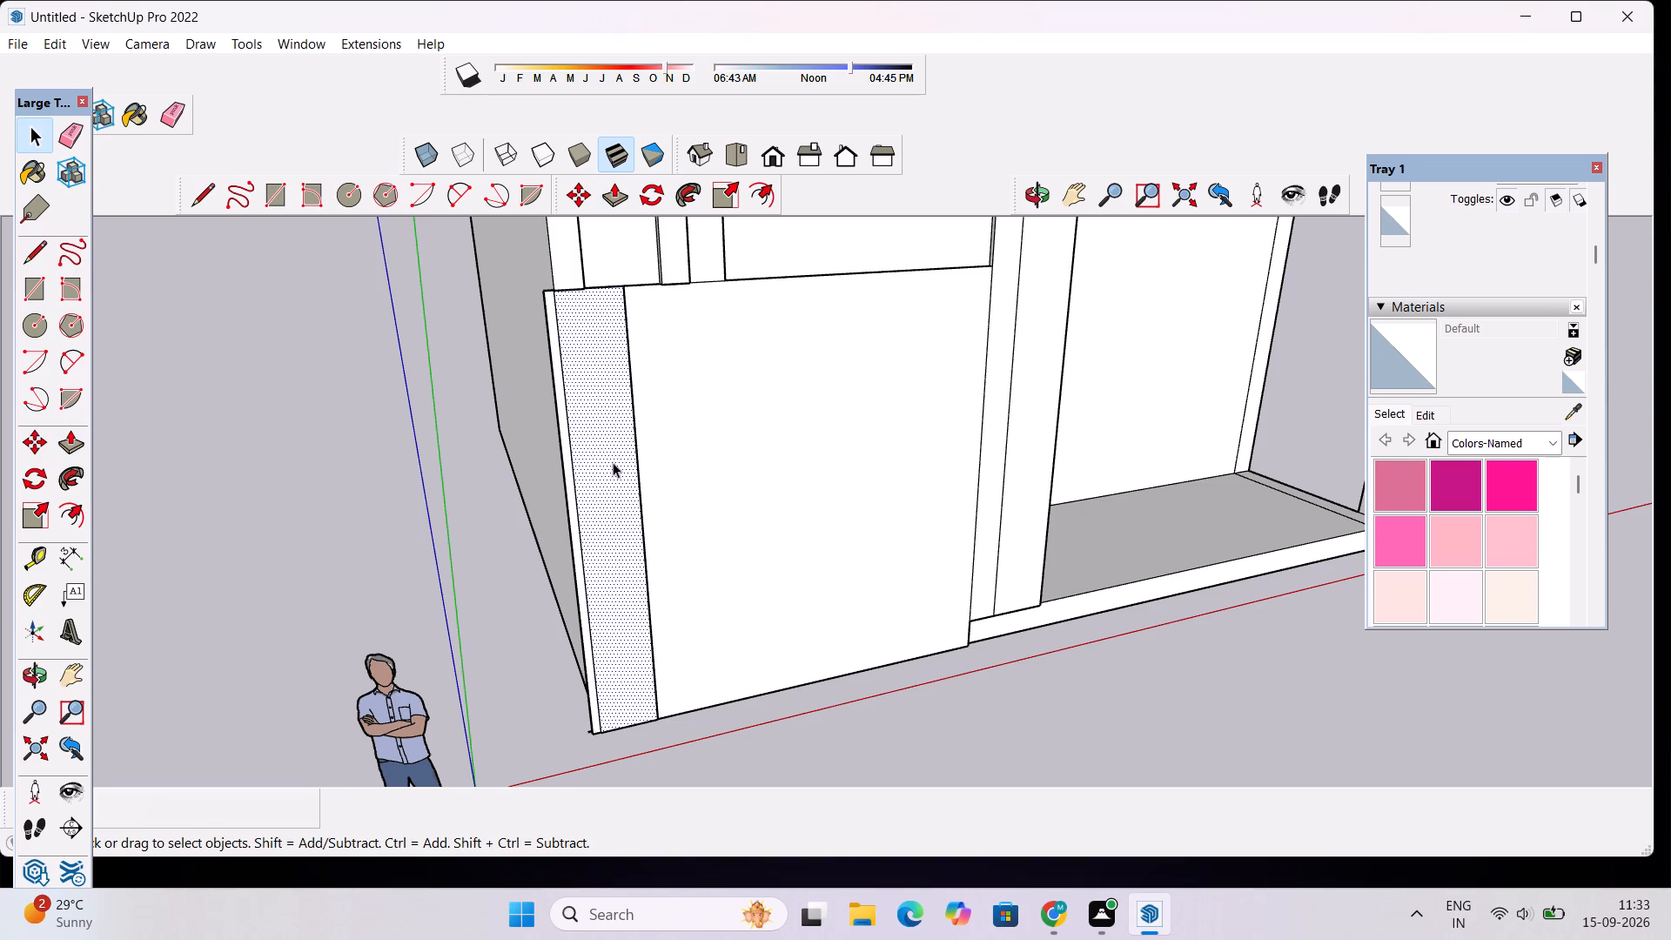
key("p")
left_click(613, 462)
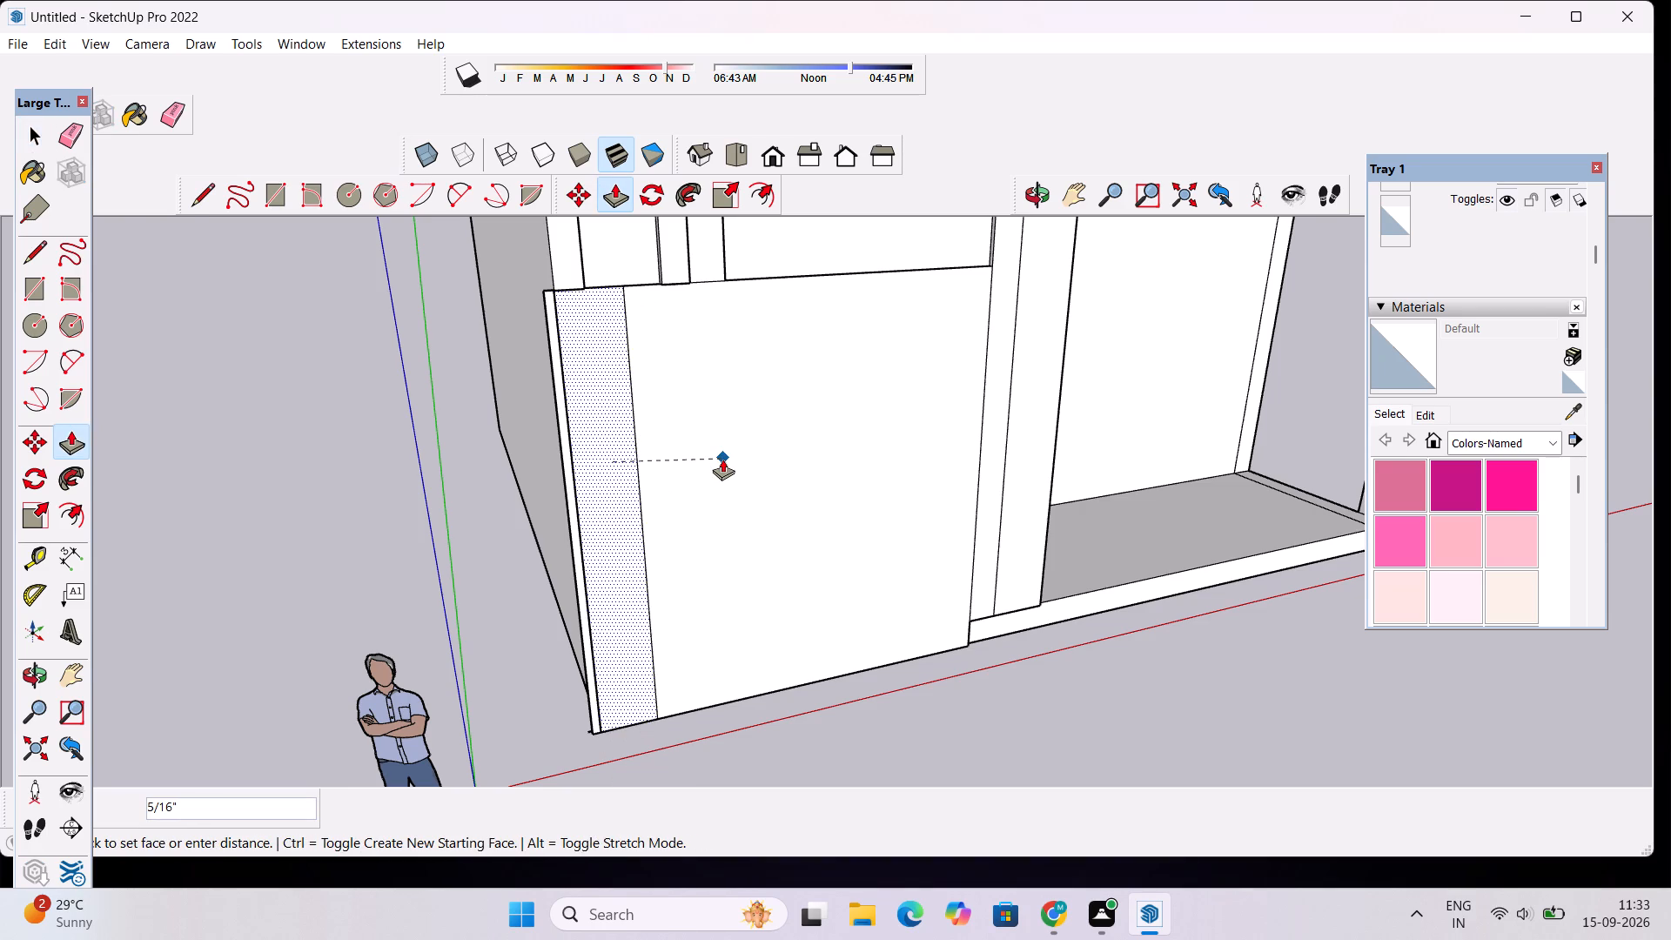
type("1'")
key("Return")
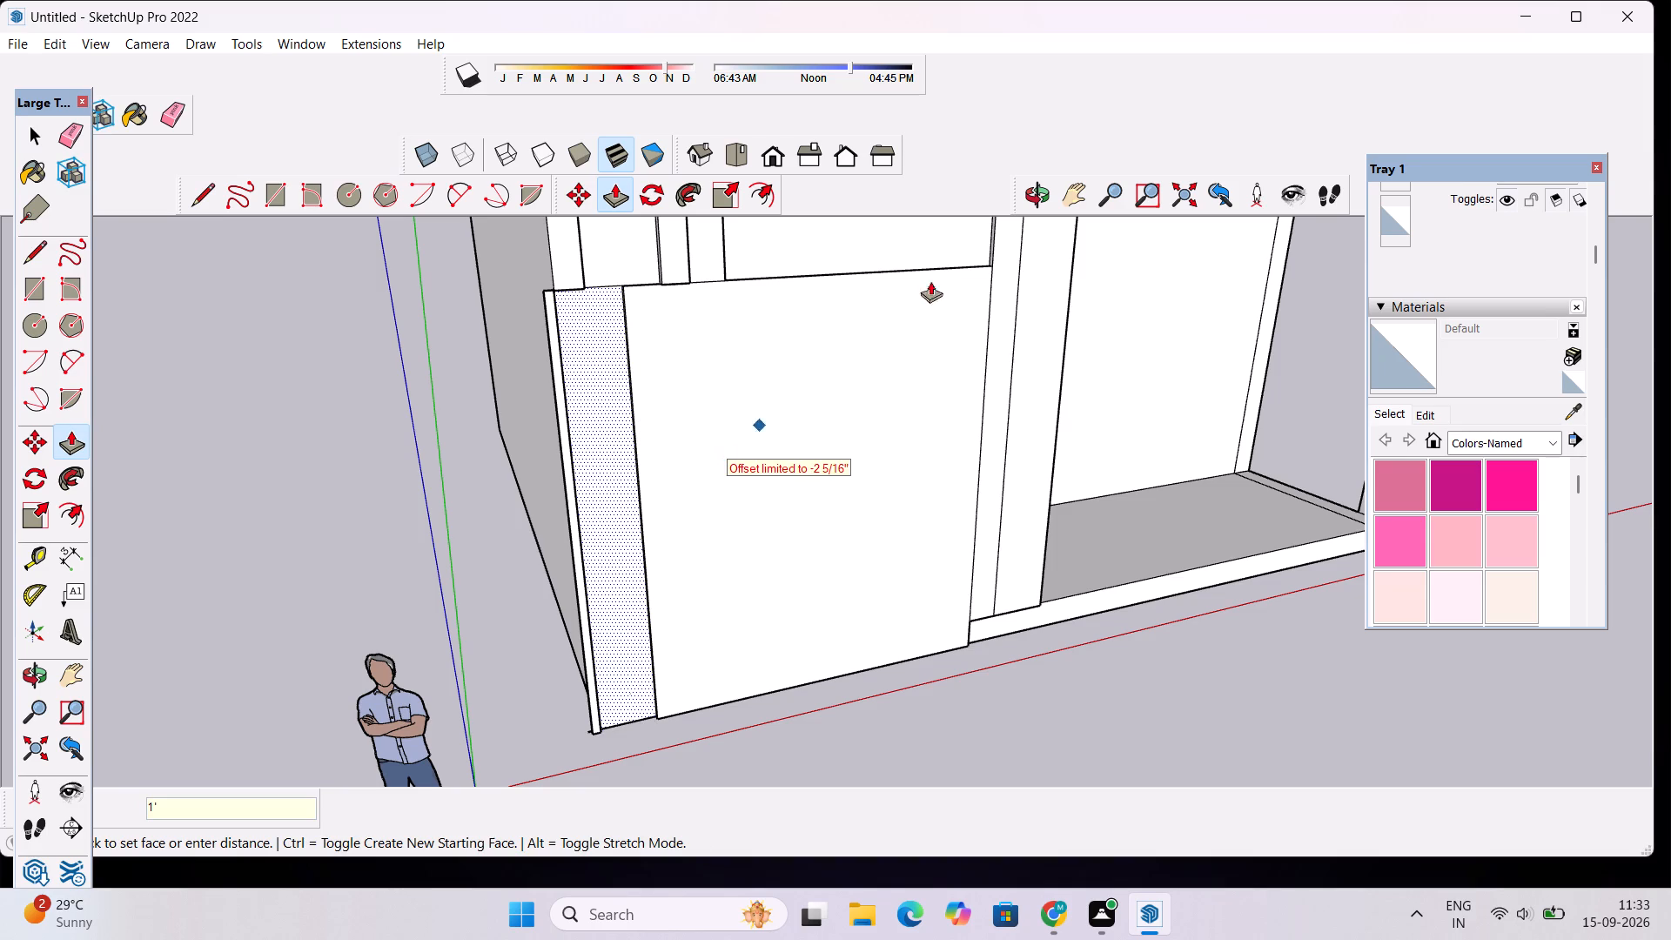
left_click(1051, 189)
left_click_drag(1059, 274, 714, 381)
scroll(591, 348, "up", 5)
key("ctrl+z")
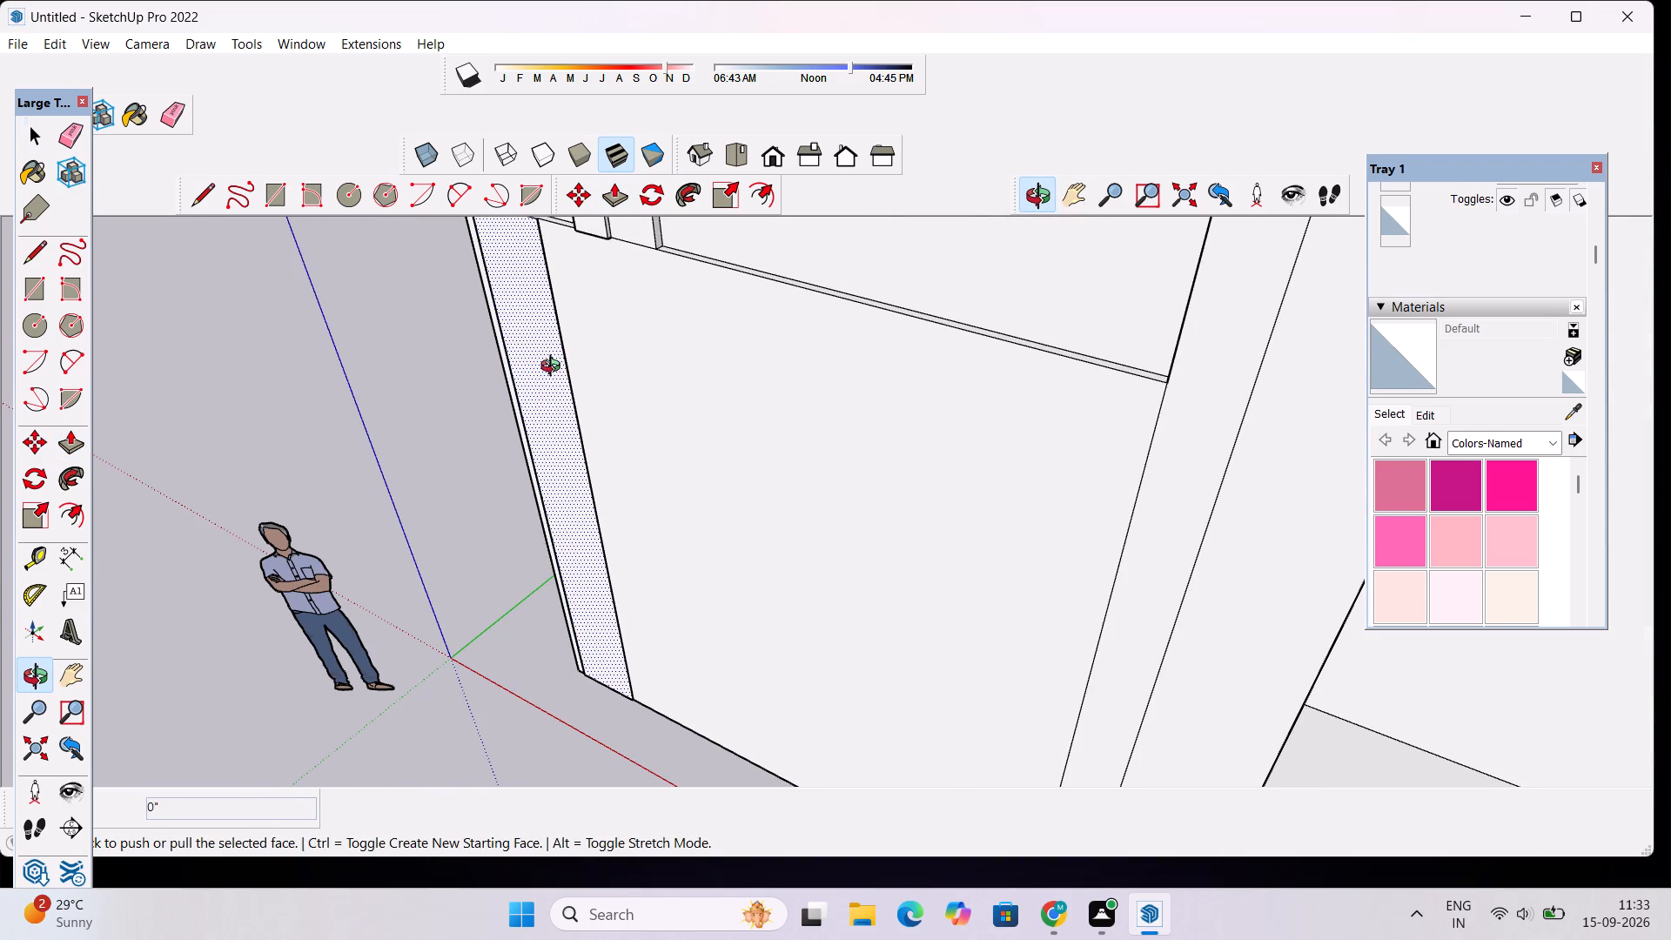
Pull the wide edge strip of the lower front face outward 1' to form a corner pillar.
key("space")
left_click(551, 369)
key("p")
left_click(550, 368)
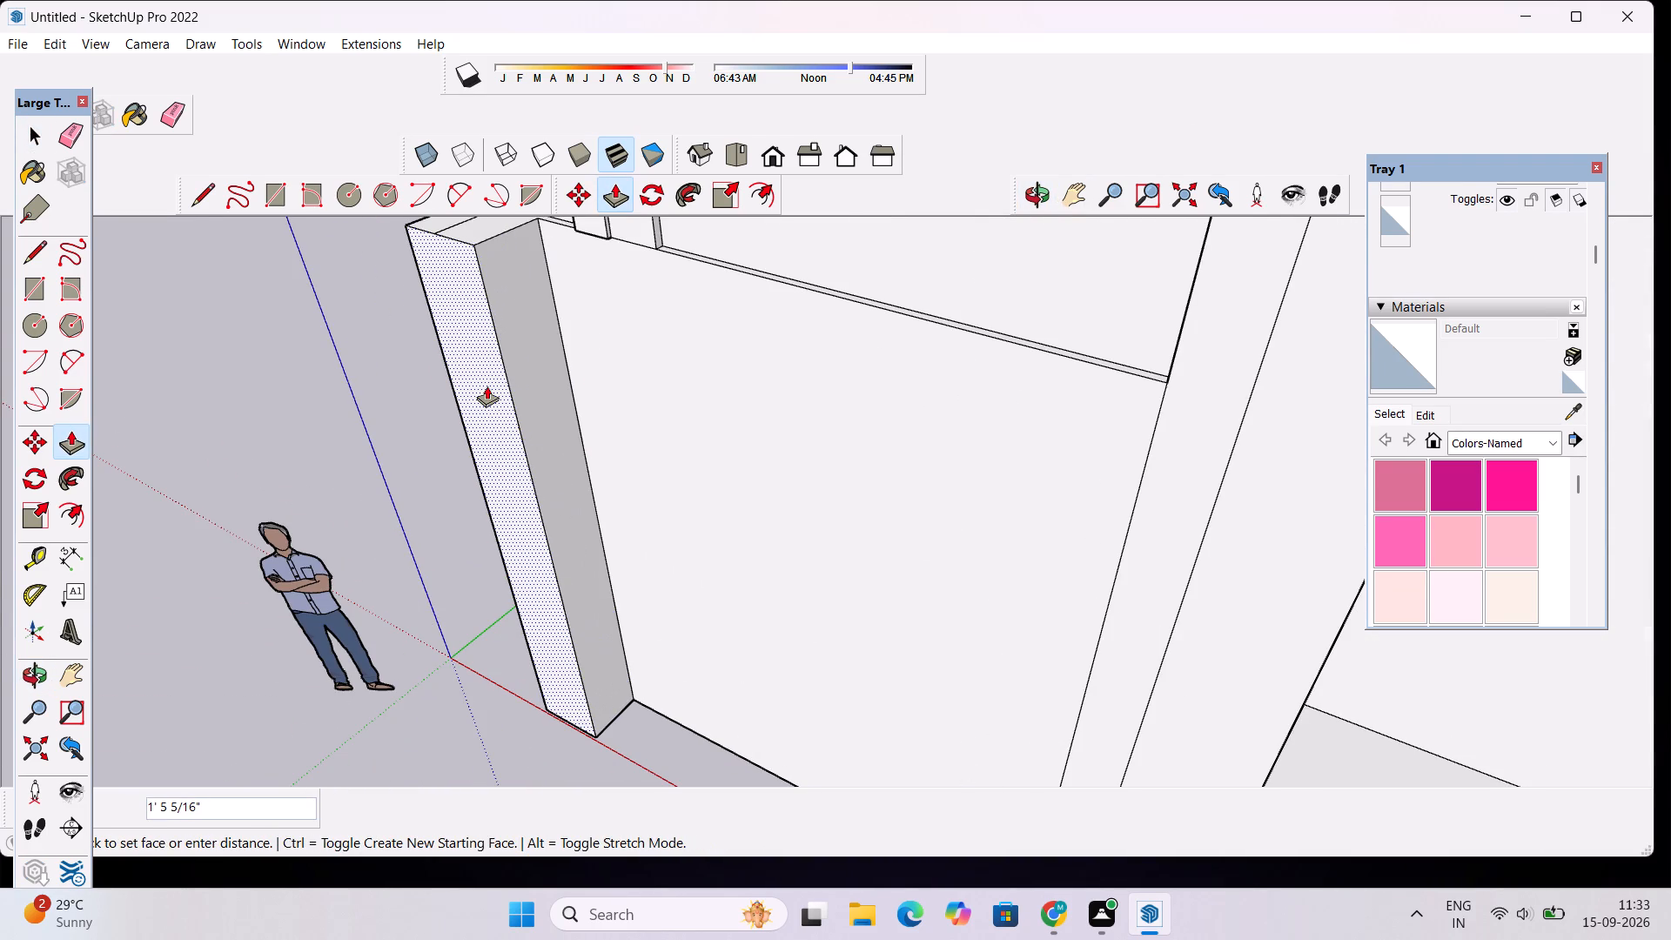
type("1'")
key("Return")
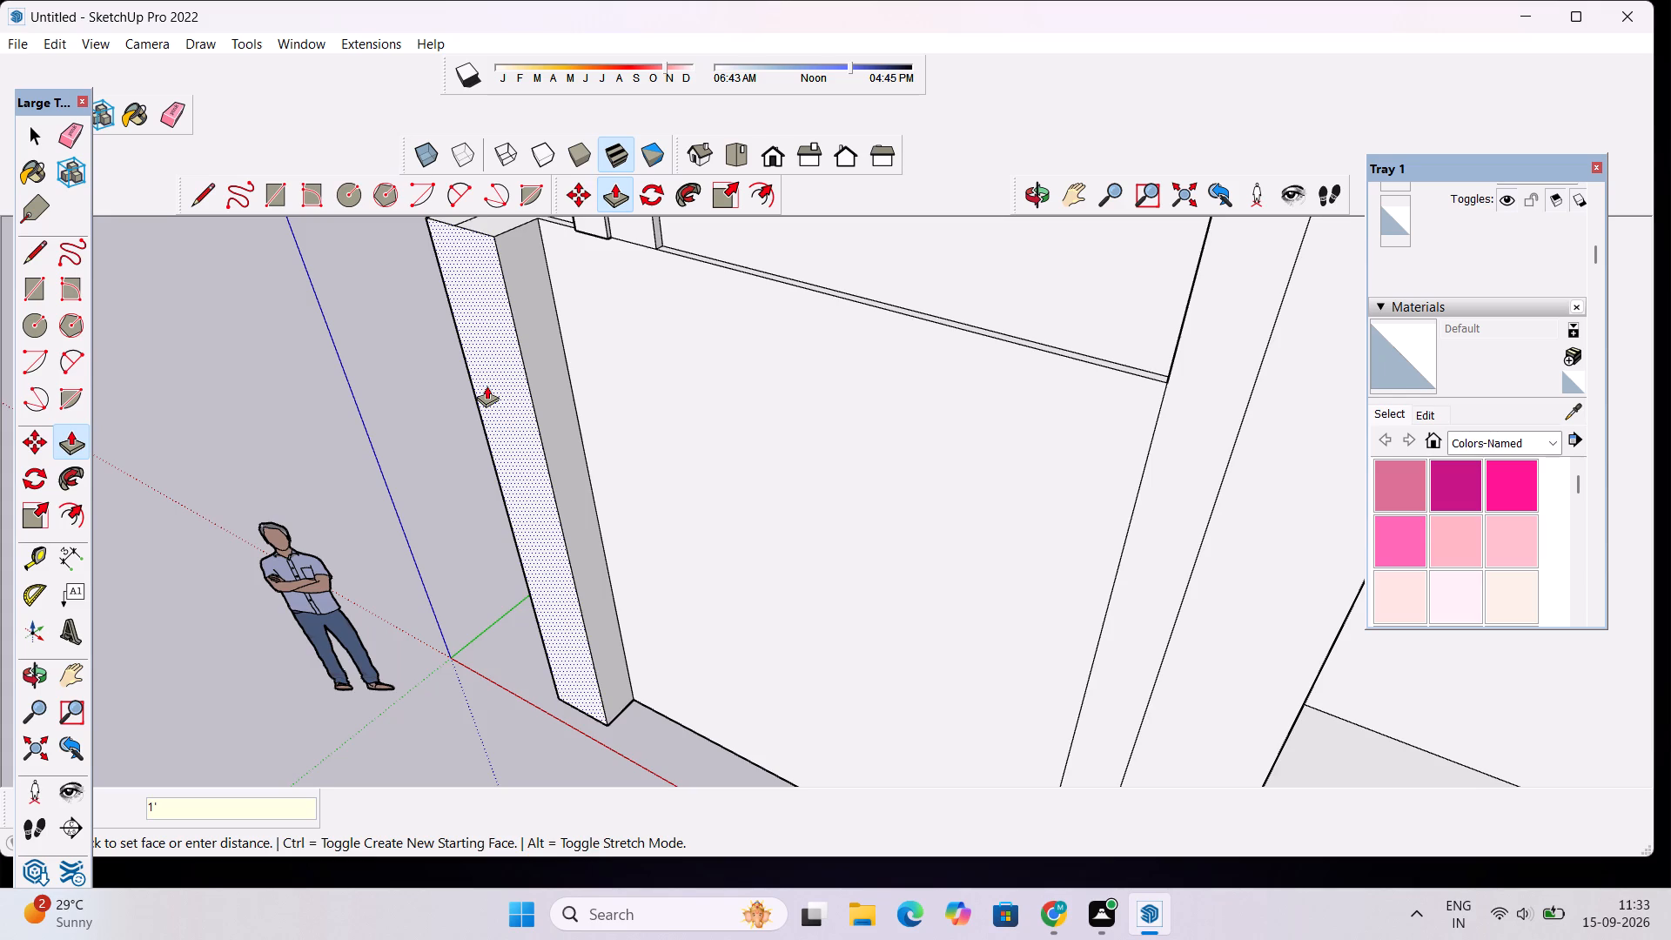
Pull the narrow outer strip beside the new pillar out about 1' 5/16", flush with the pillar's front.
scroll(510, 384, "down", 3)
left_click(1044, 194)
left_click_drag(441, 344, 666, 316)
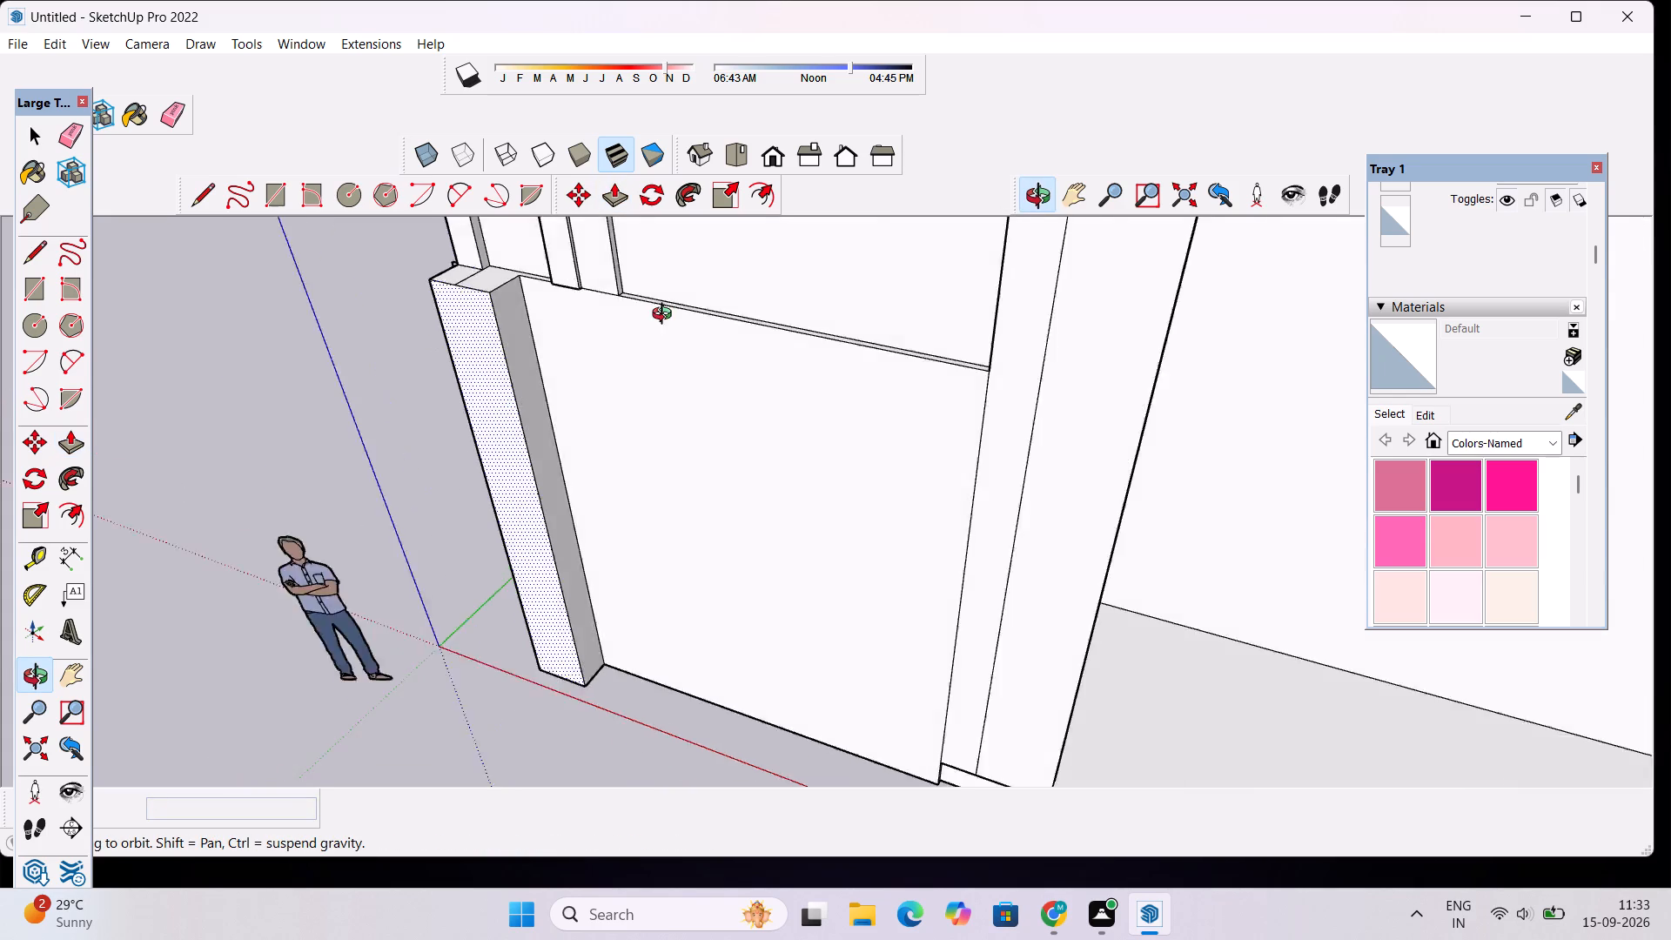
left_click_drag(666, 316, 944, 251)
scroll(724, 351, "up", 2)
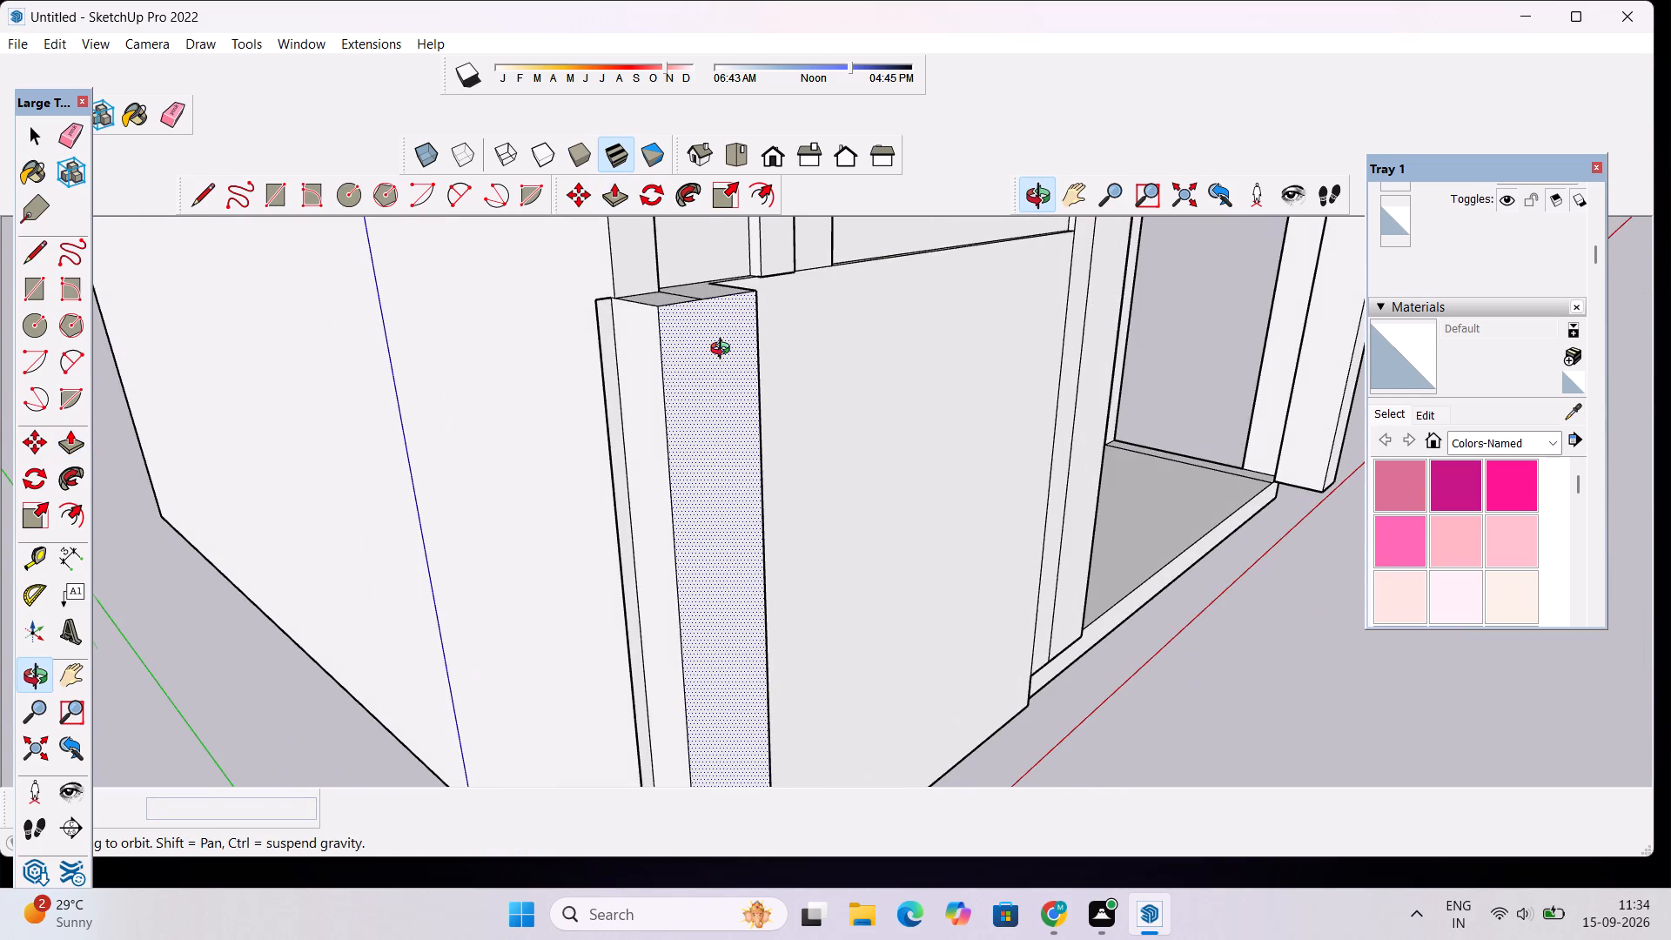
scroll(724, 351, "up", 3)
left_click_drag(722, 352, 717, 386, "shift")
scroll(641, 417, "up", 4)
left_click_drag(663, 399, 643, 433, "shift")
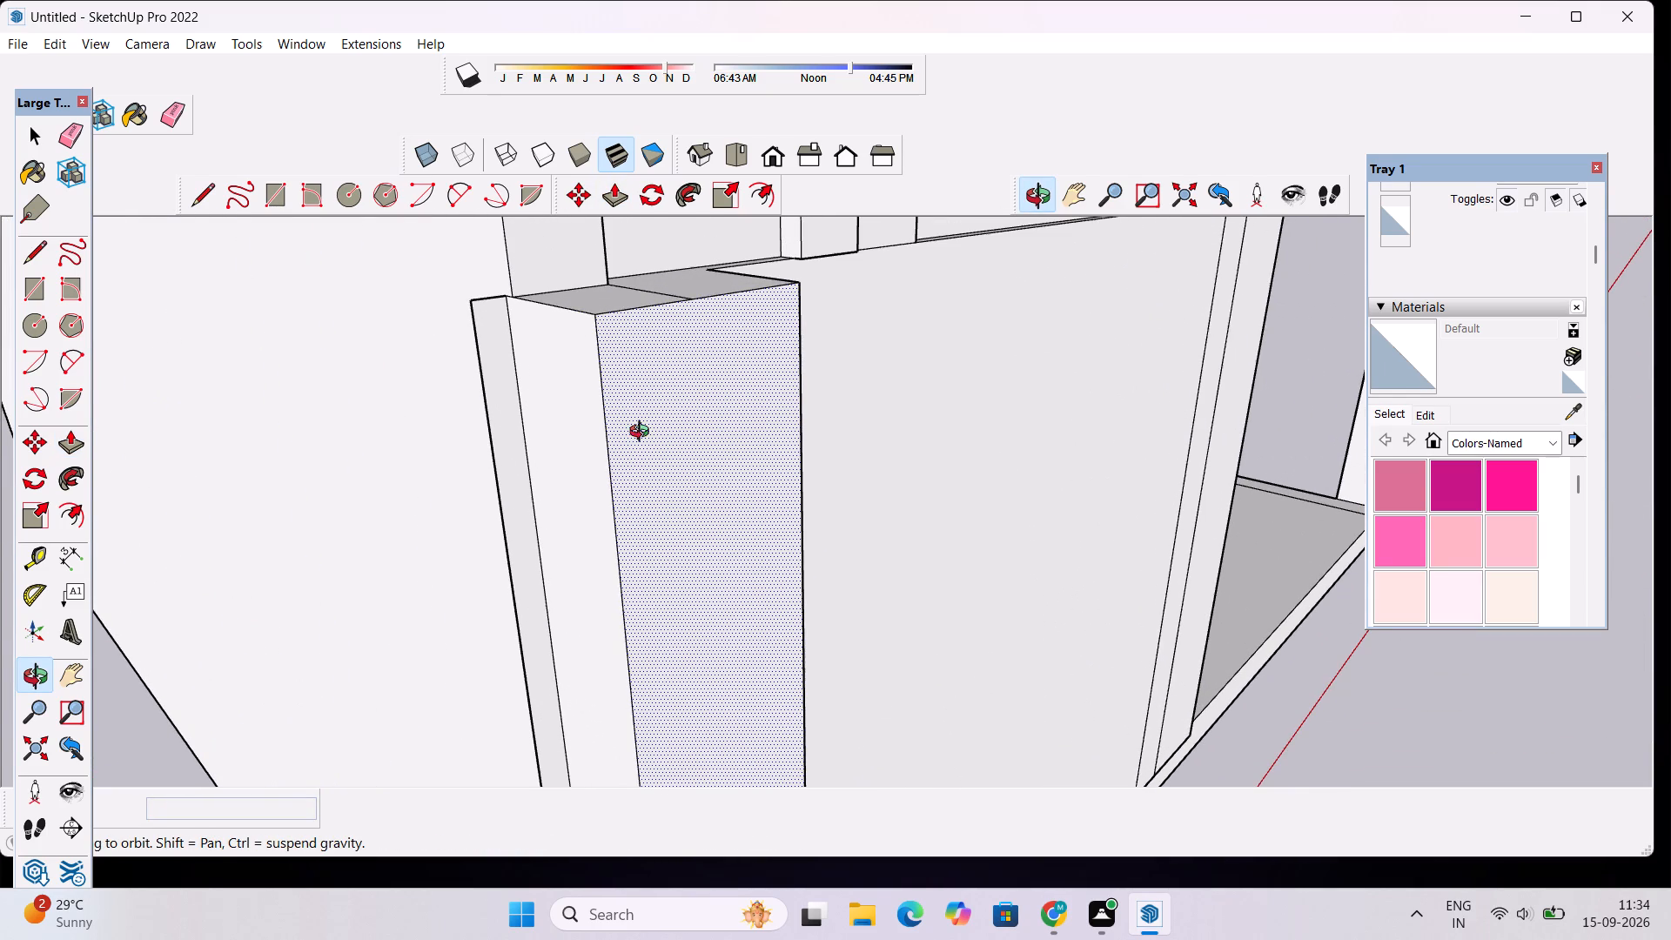
key("space")
key("p")
key("space")
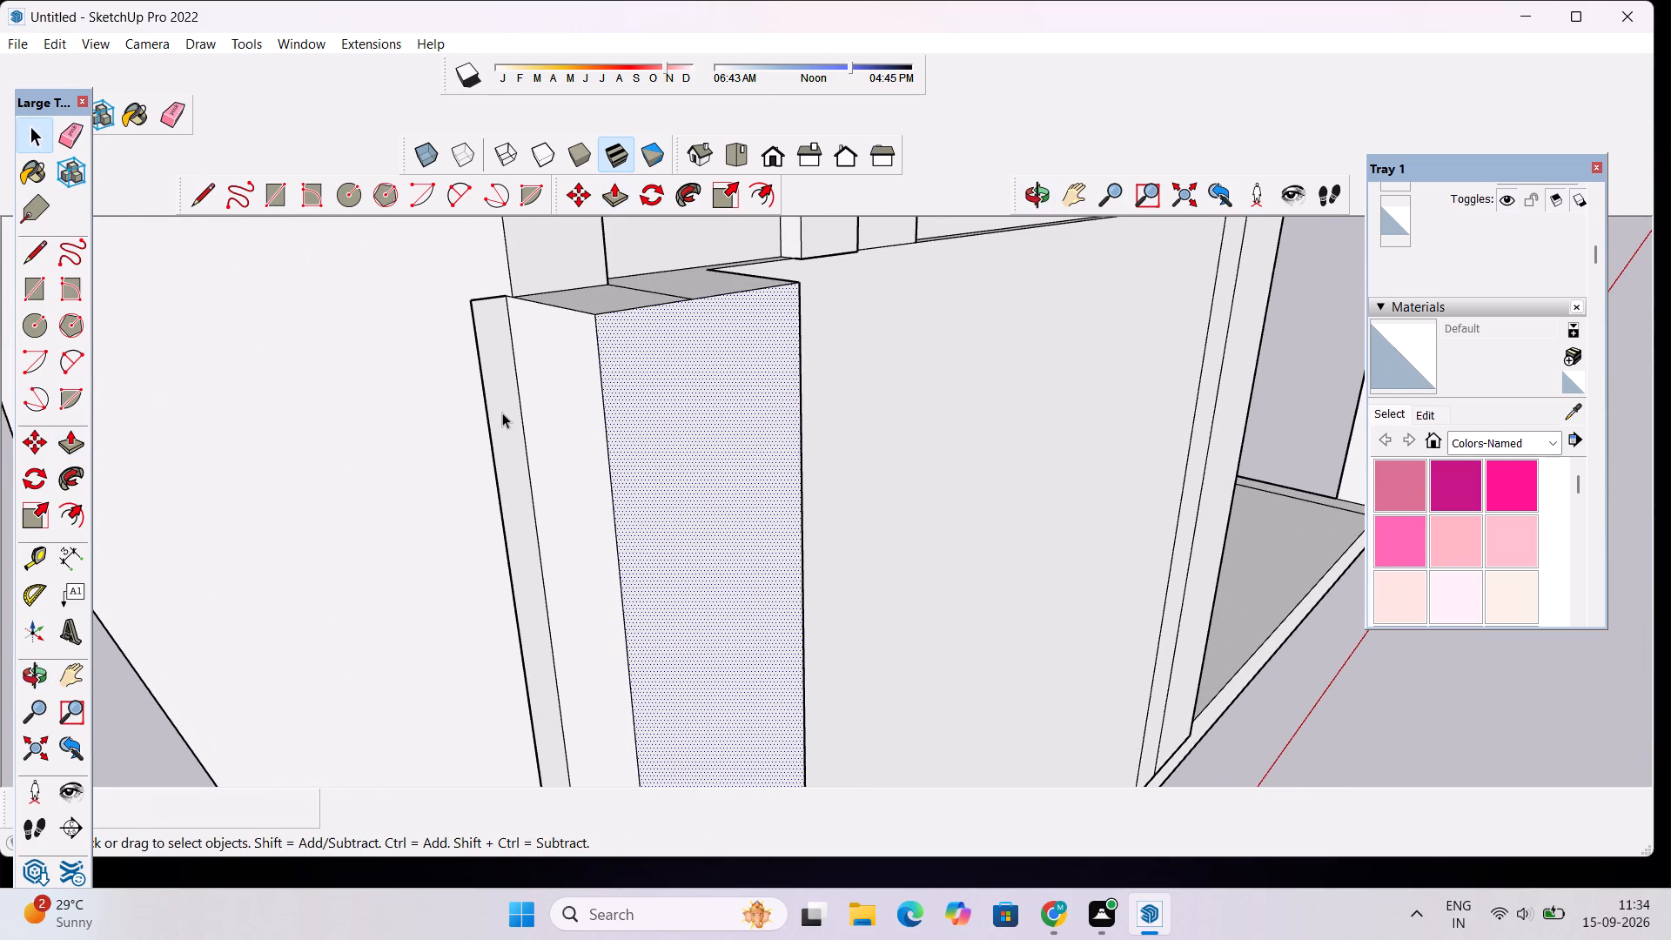
left_click(503, 402)
key("p")
left_click(503, 402)
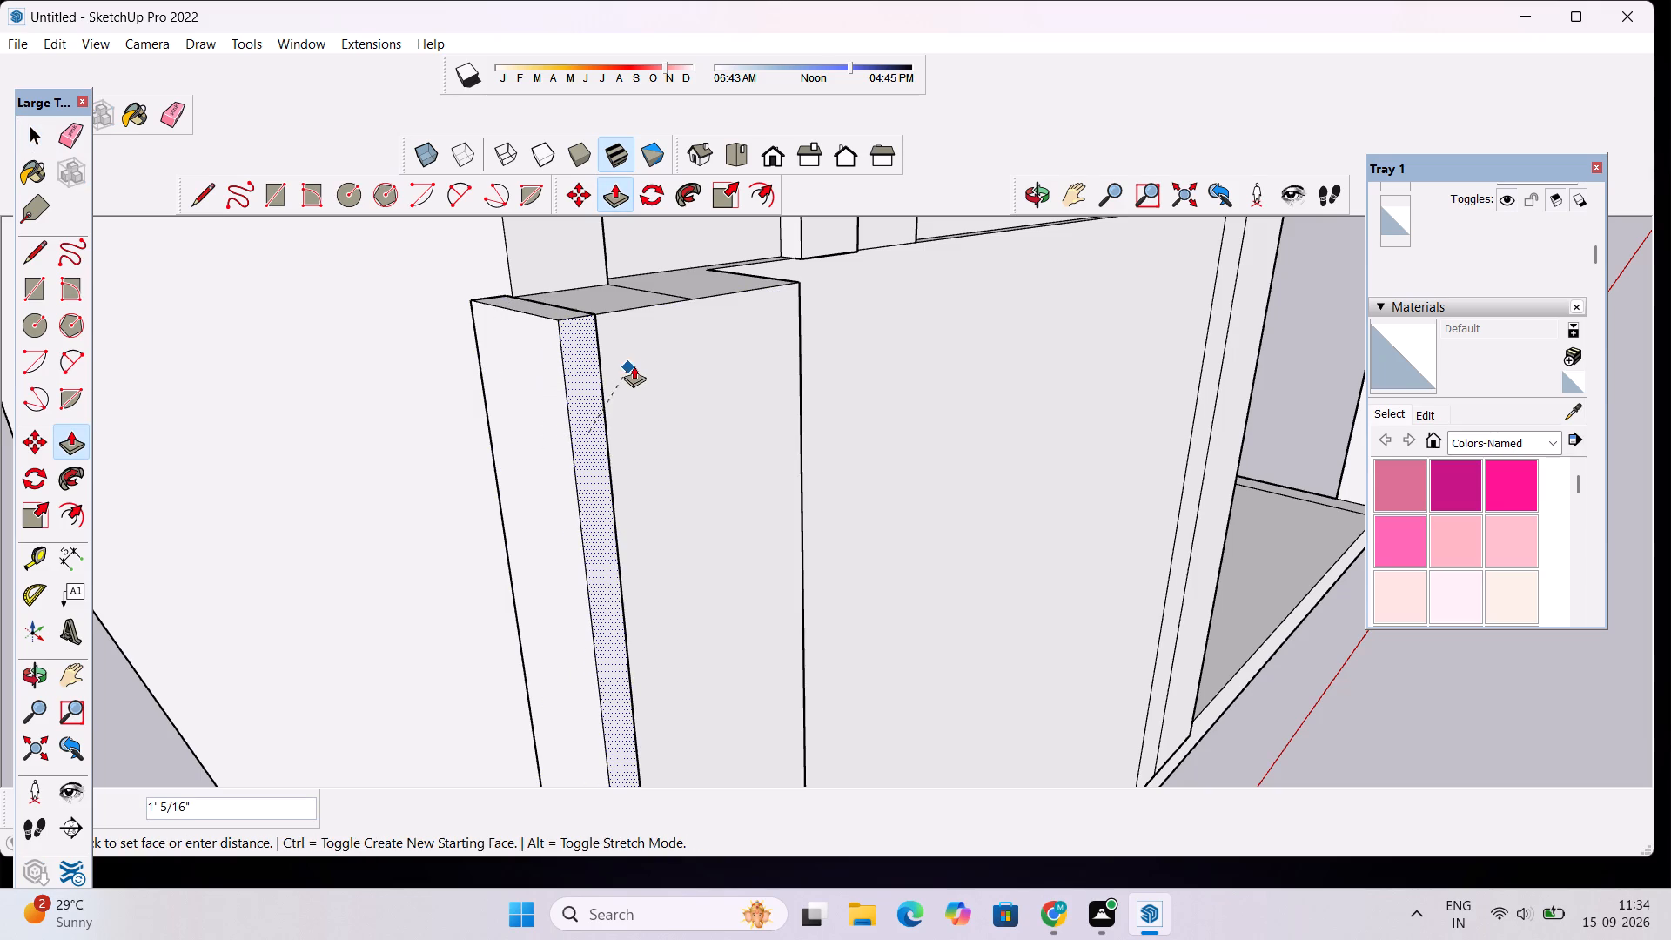
left_click(636, 357)
key("space")
Erase the leftover seam lines across the corner pillar's top and down its front face.
scroll(723, 266, "down", 1)
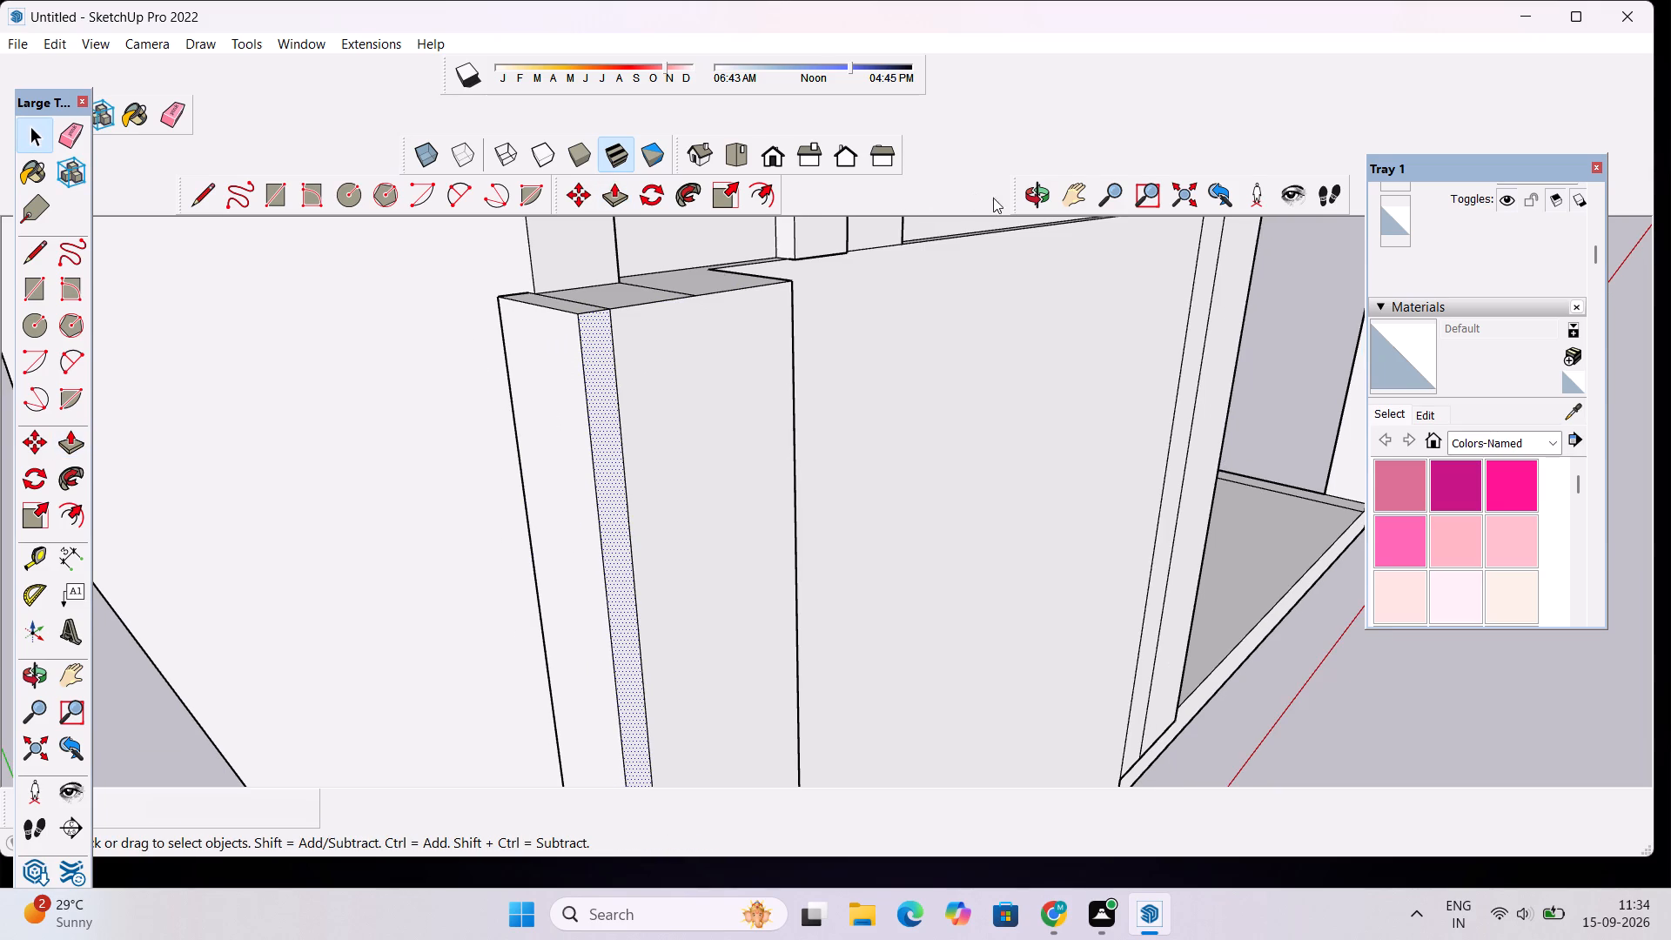
left_click(1024, 198)
left_click_drag(813, 368, 813, 423)
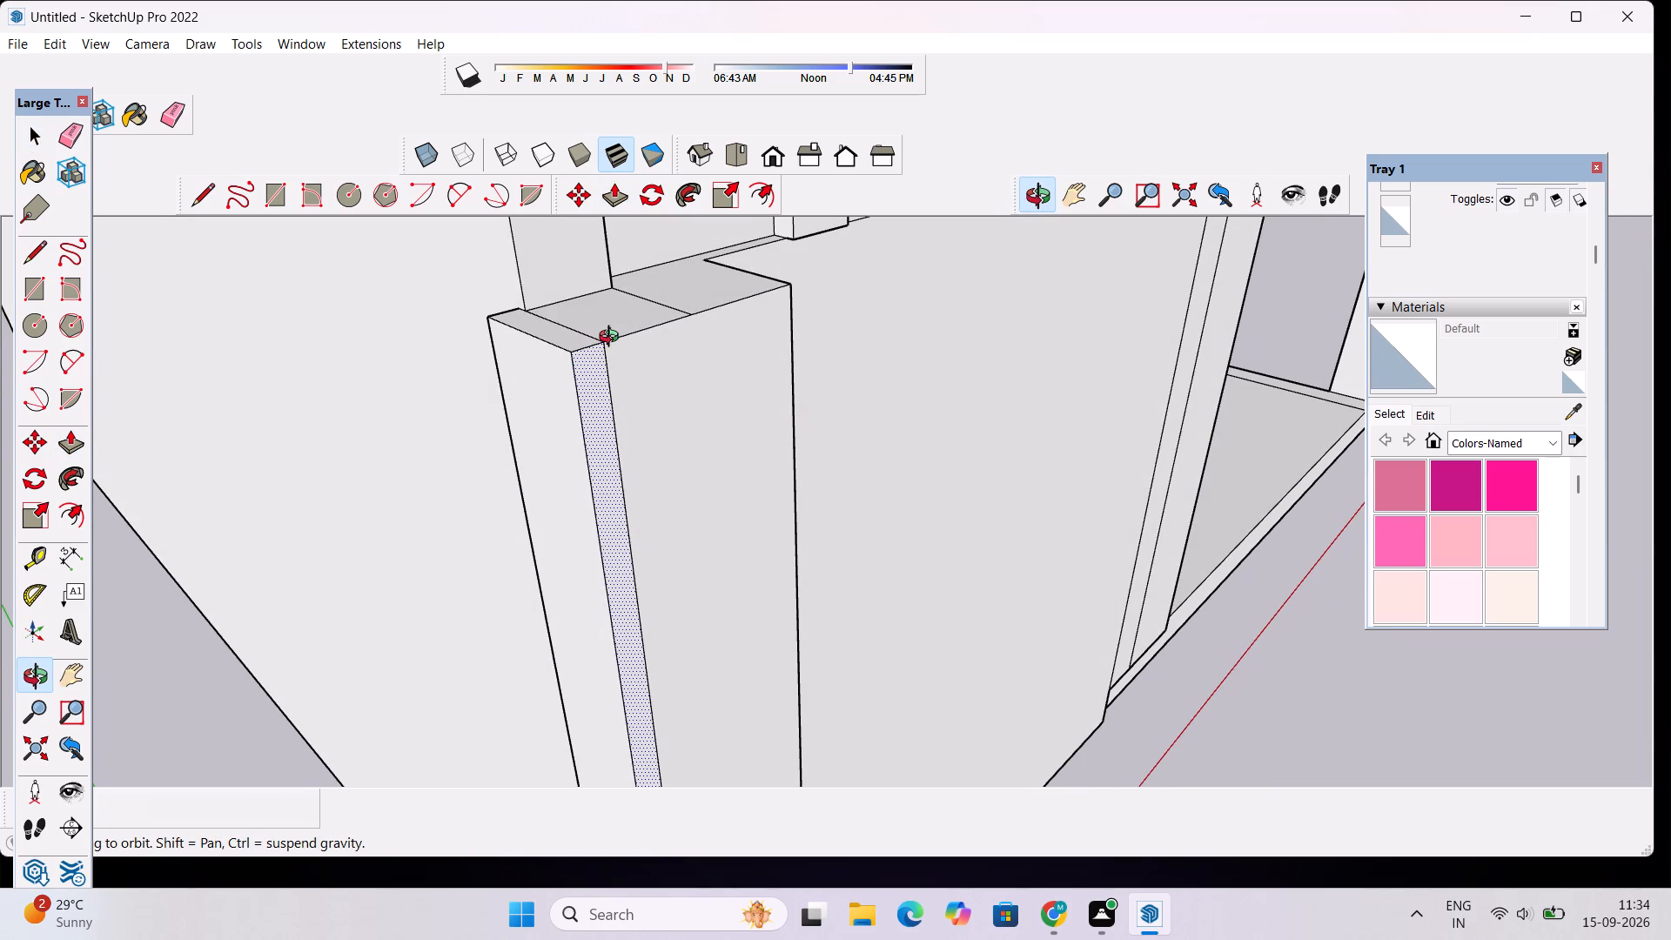
scroll(603, 330, "down", 1)
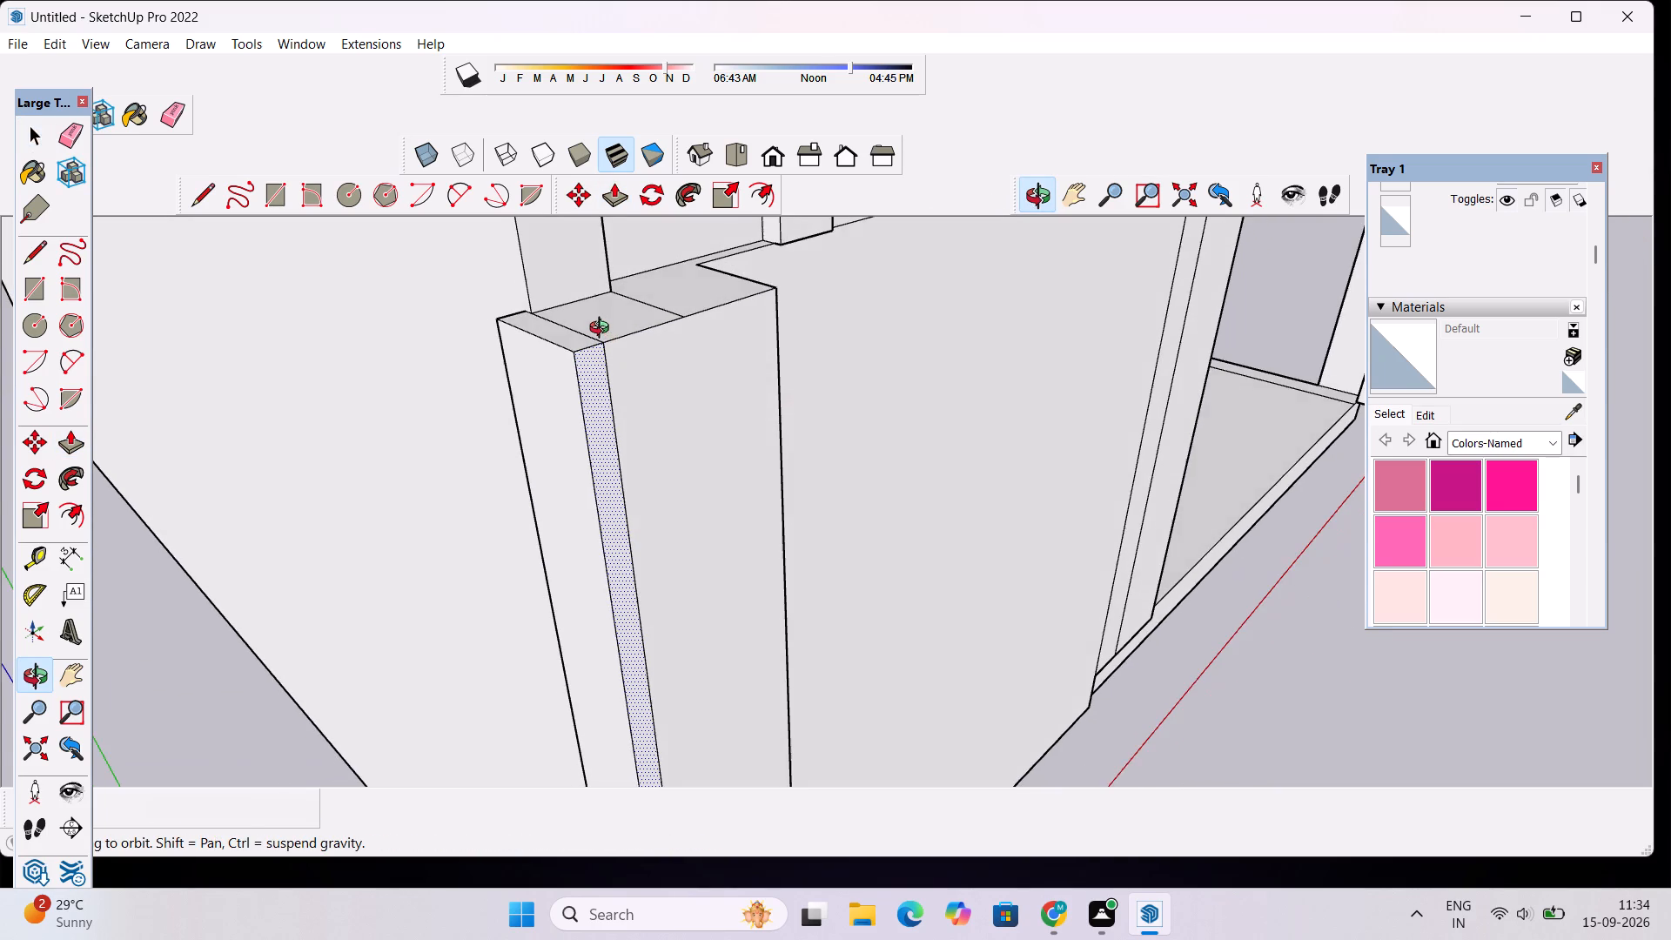
left_click_drag(603, 330, 594, 404)
scroll(565, 351, "up", 3)
left_click_drag(732, 366, 580, 409)
scroll(607, 297, "up", 3)
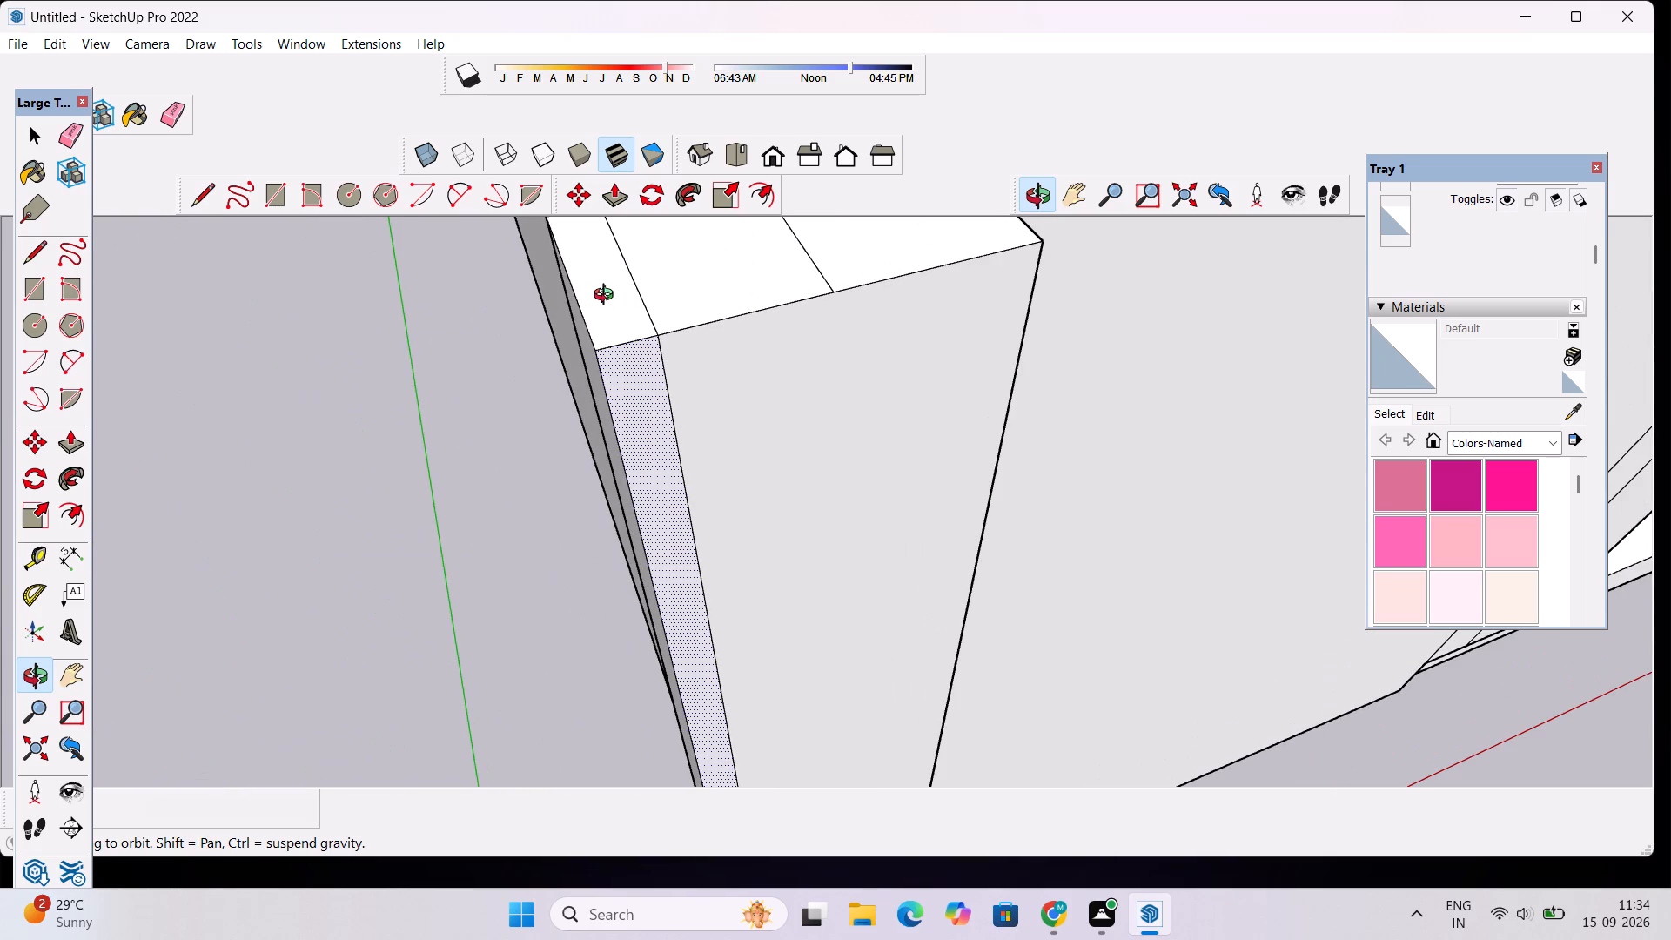
scroll(587, 297, "down", 1)
left_click_drag(597, 282, 603, 385, "shift")
scroll(635, 365, "up", 3)
left_click_drag(746, 344, 582, 370)
scroll(520, 344, "down", 2)
left_click_drag(574, 369, 803, 338)
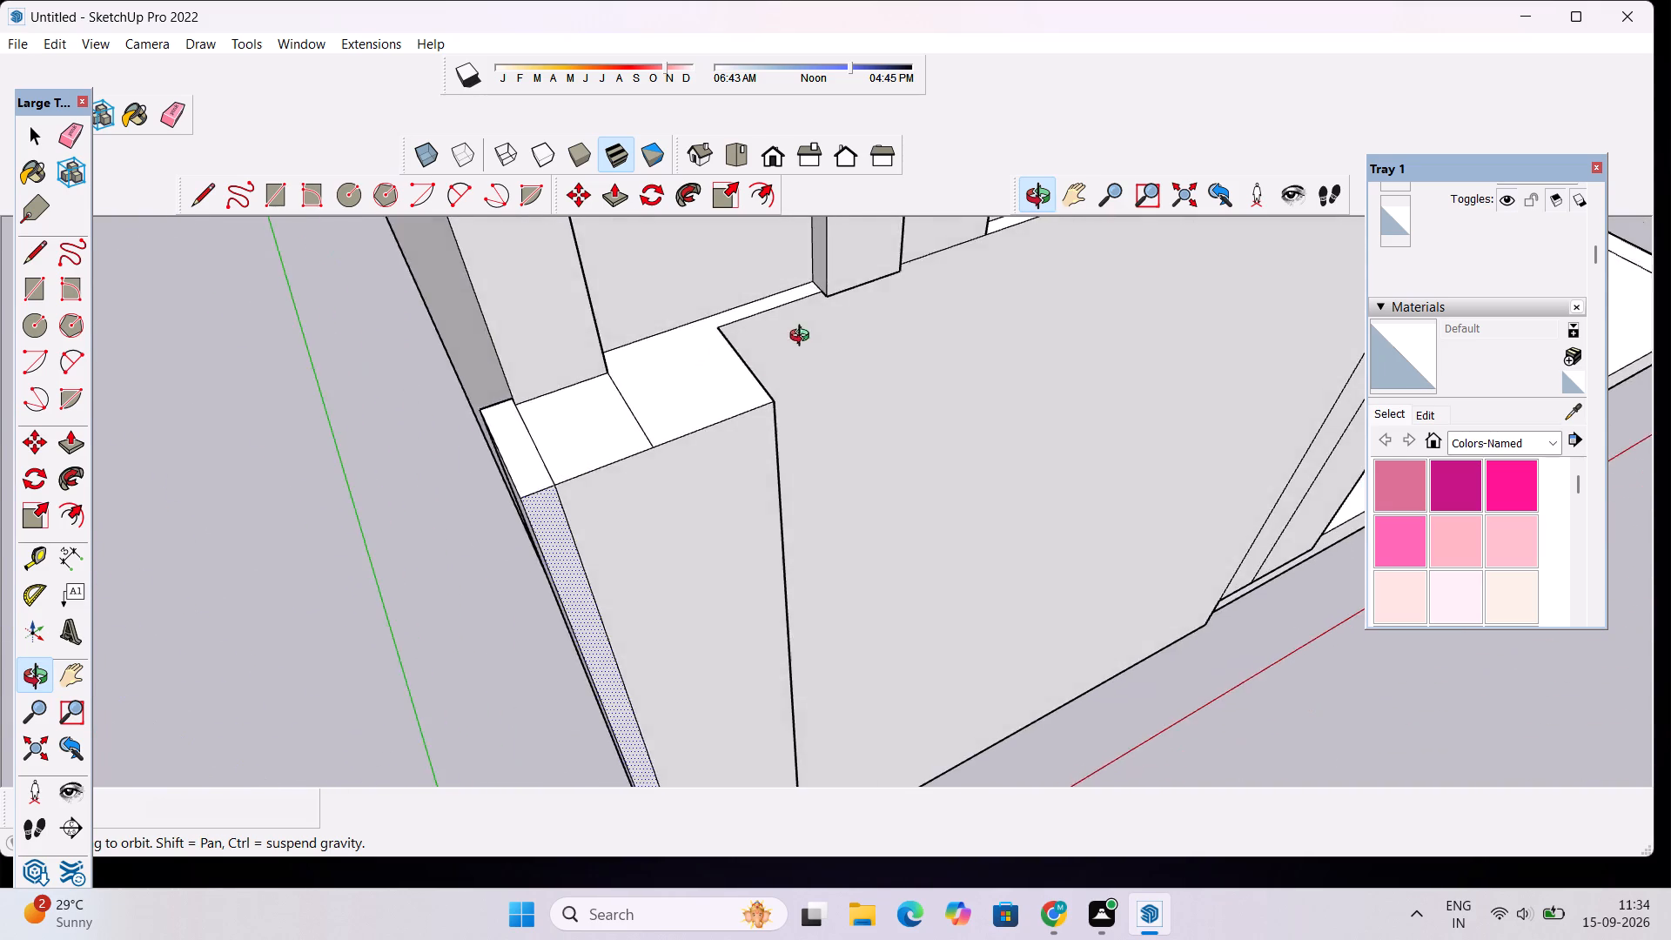
left_click_drag(803, 338, 786, 349)
scroll(705, 366, "down", 4)
left_click_drag(666, 379, 675, 429, "shift")
scroll(676, 431, "up", 2)
key("e")
left_click_drag(691, 391, 672, 417)
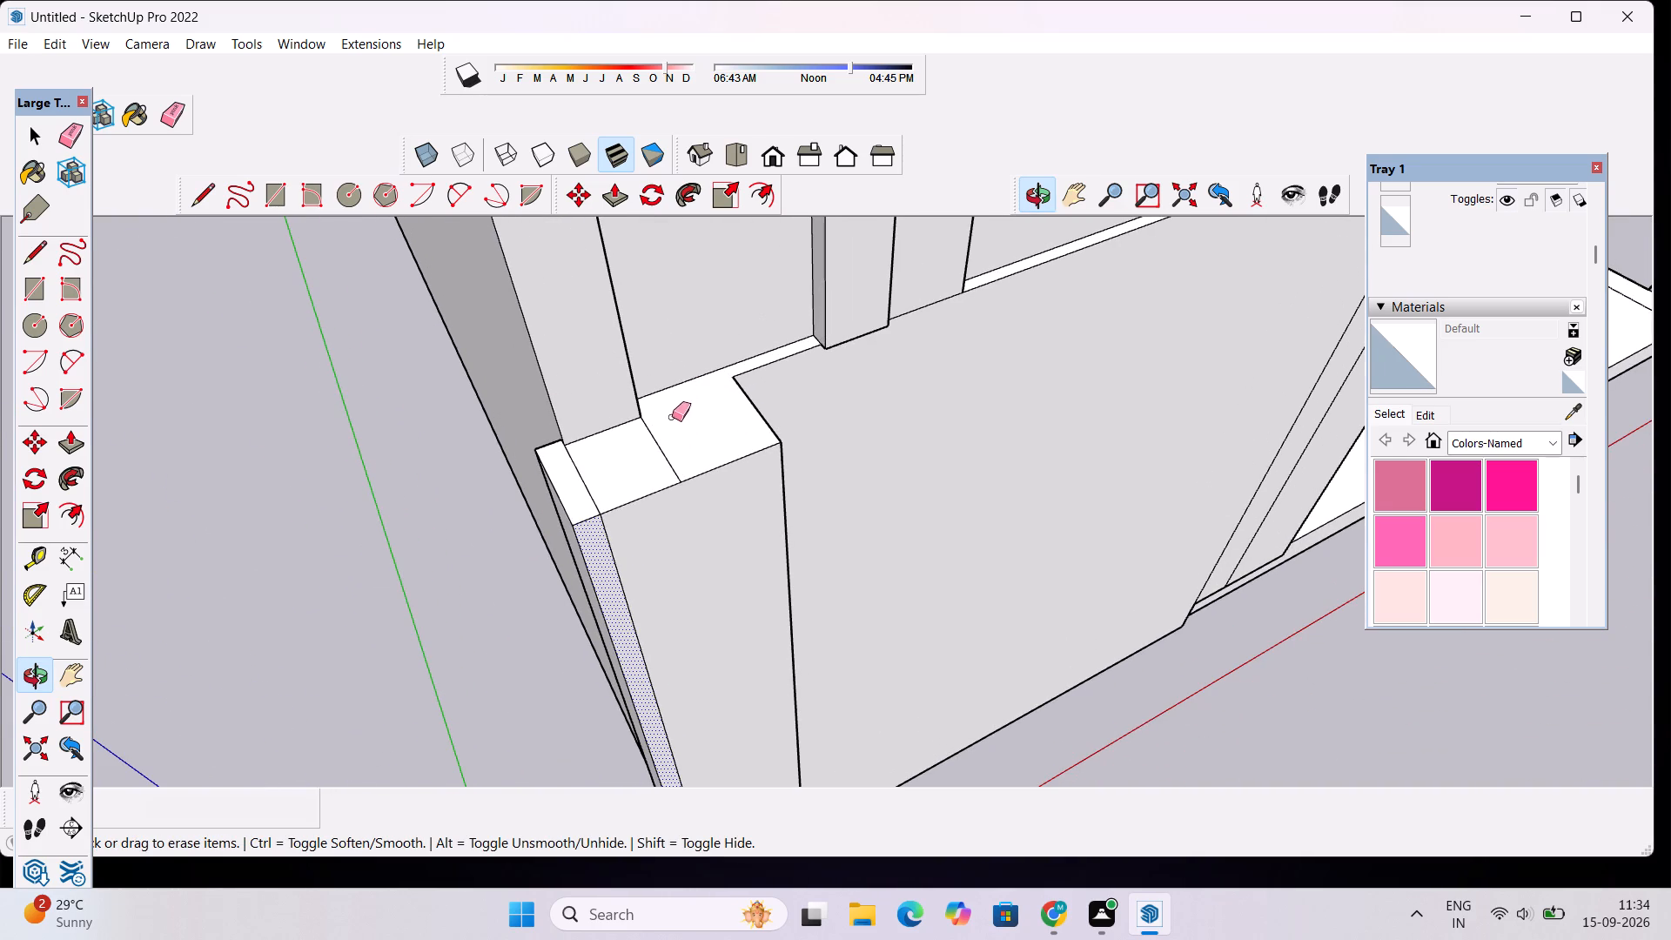
left_click_drag(672, 417, 586, 481)
scroll(650, 415, "down", 1)
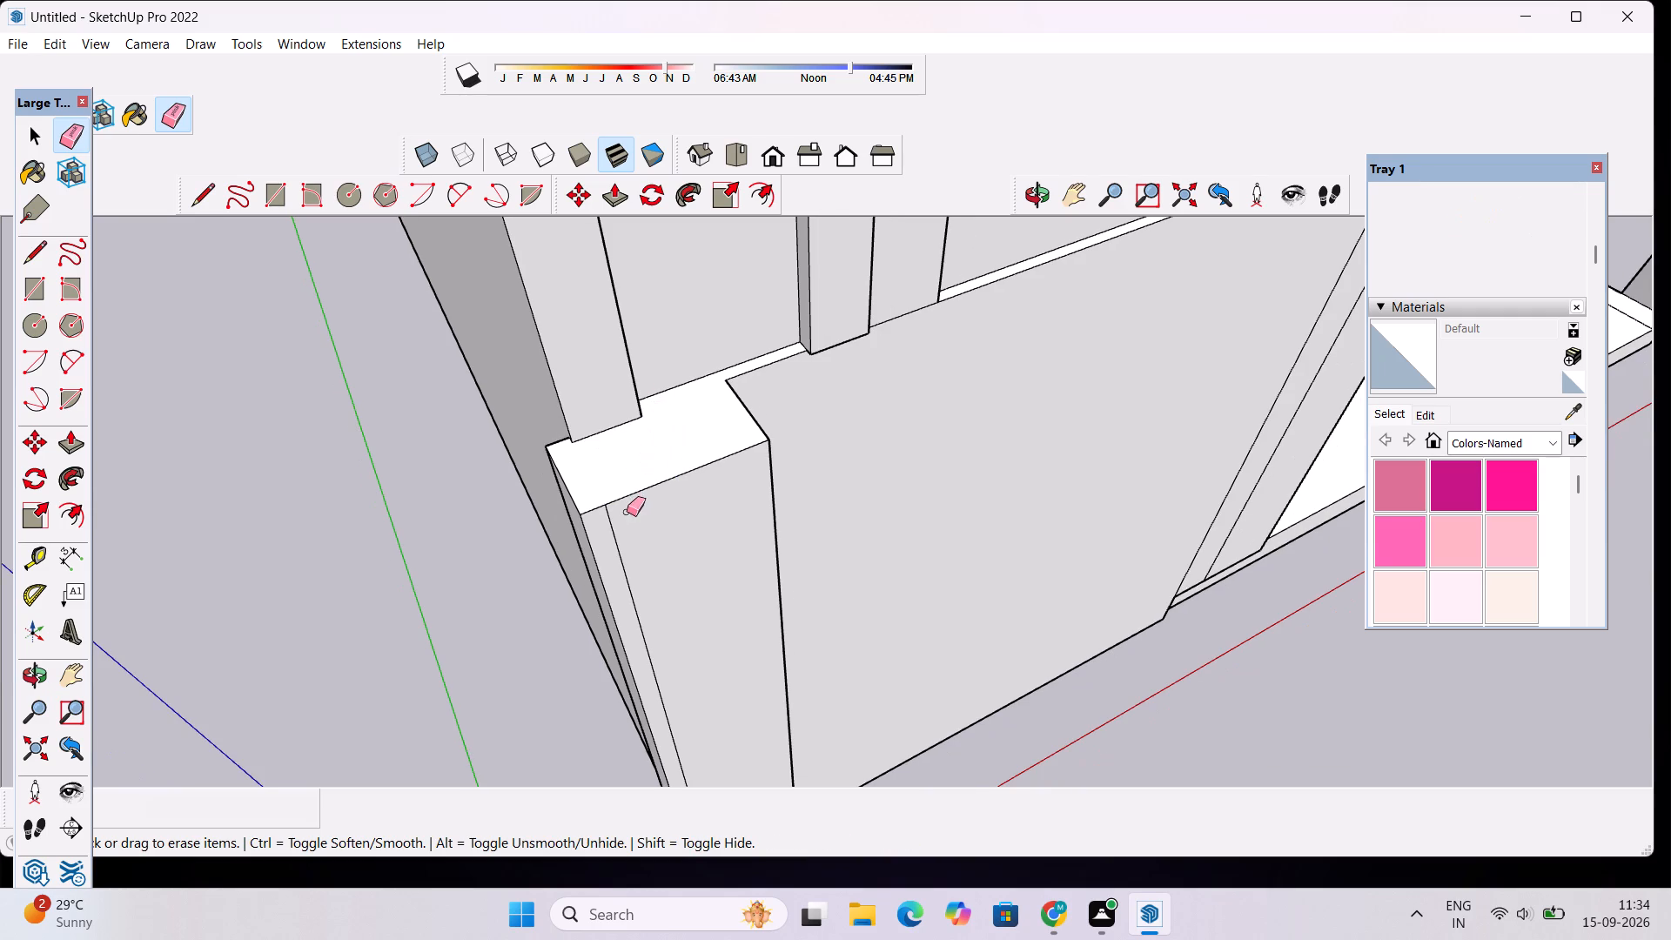
left_click_drag(626, 514, 614, 542)
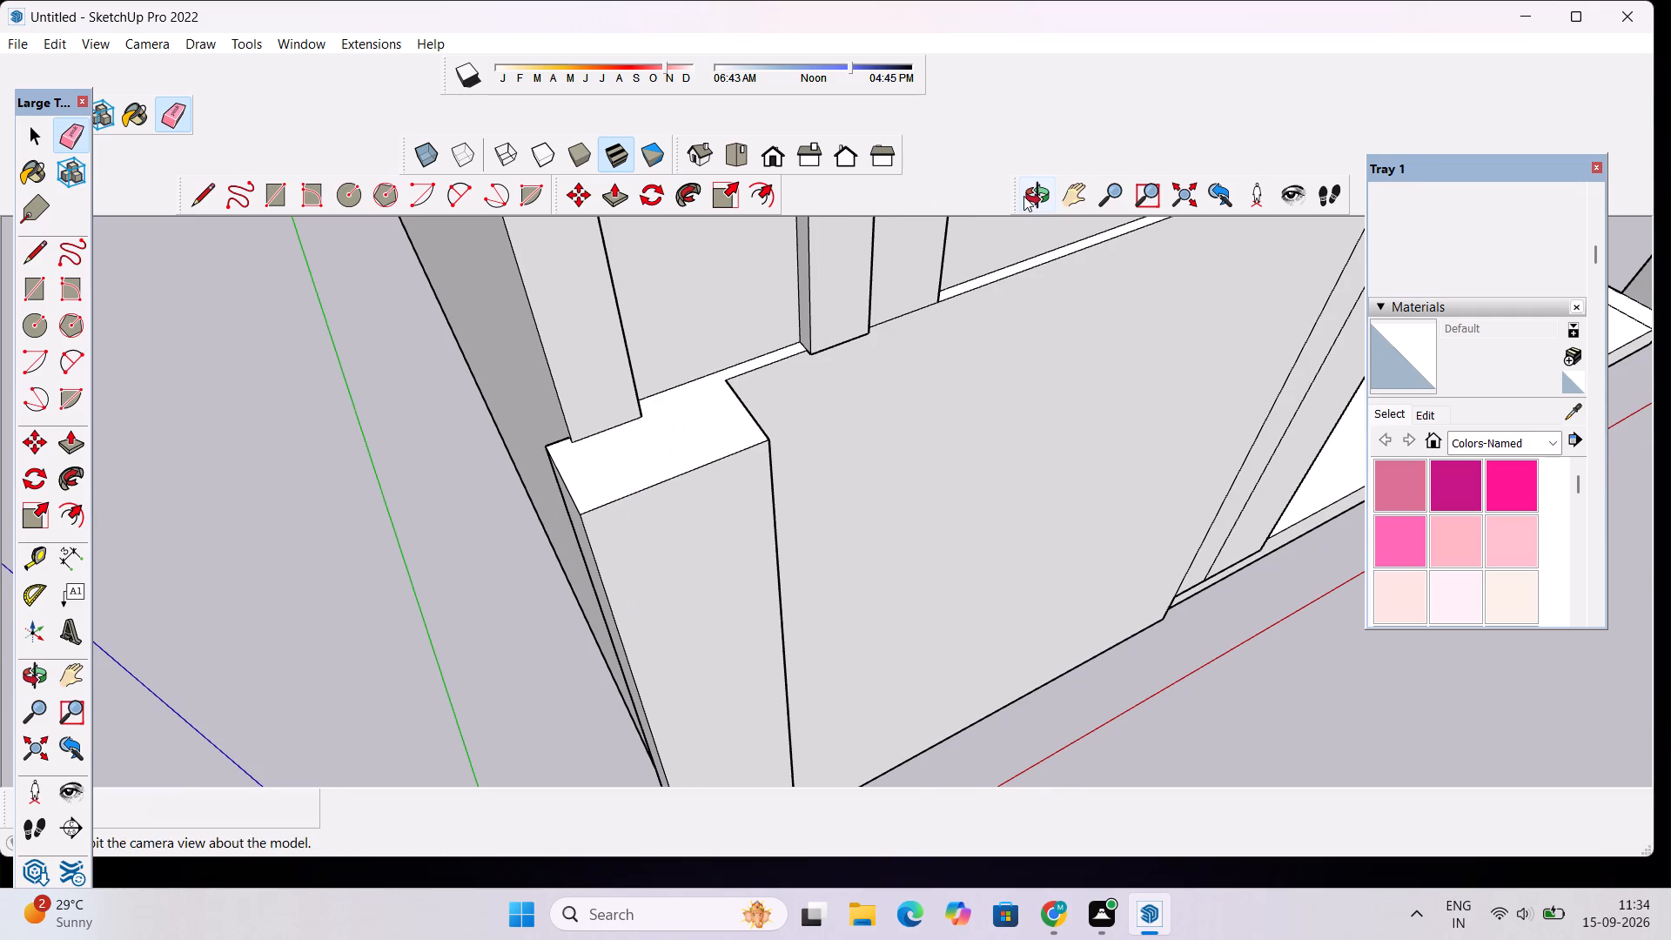
Examine the corner pillar and the lower front face beside the ground-floor opening from several angles.
left_click(1023, 196)
left_click_drag(693, 430, 862, 230)
scroll(840, 257, "down", 6)
left_click_drag(653, 356, 984, 345)
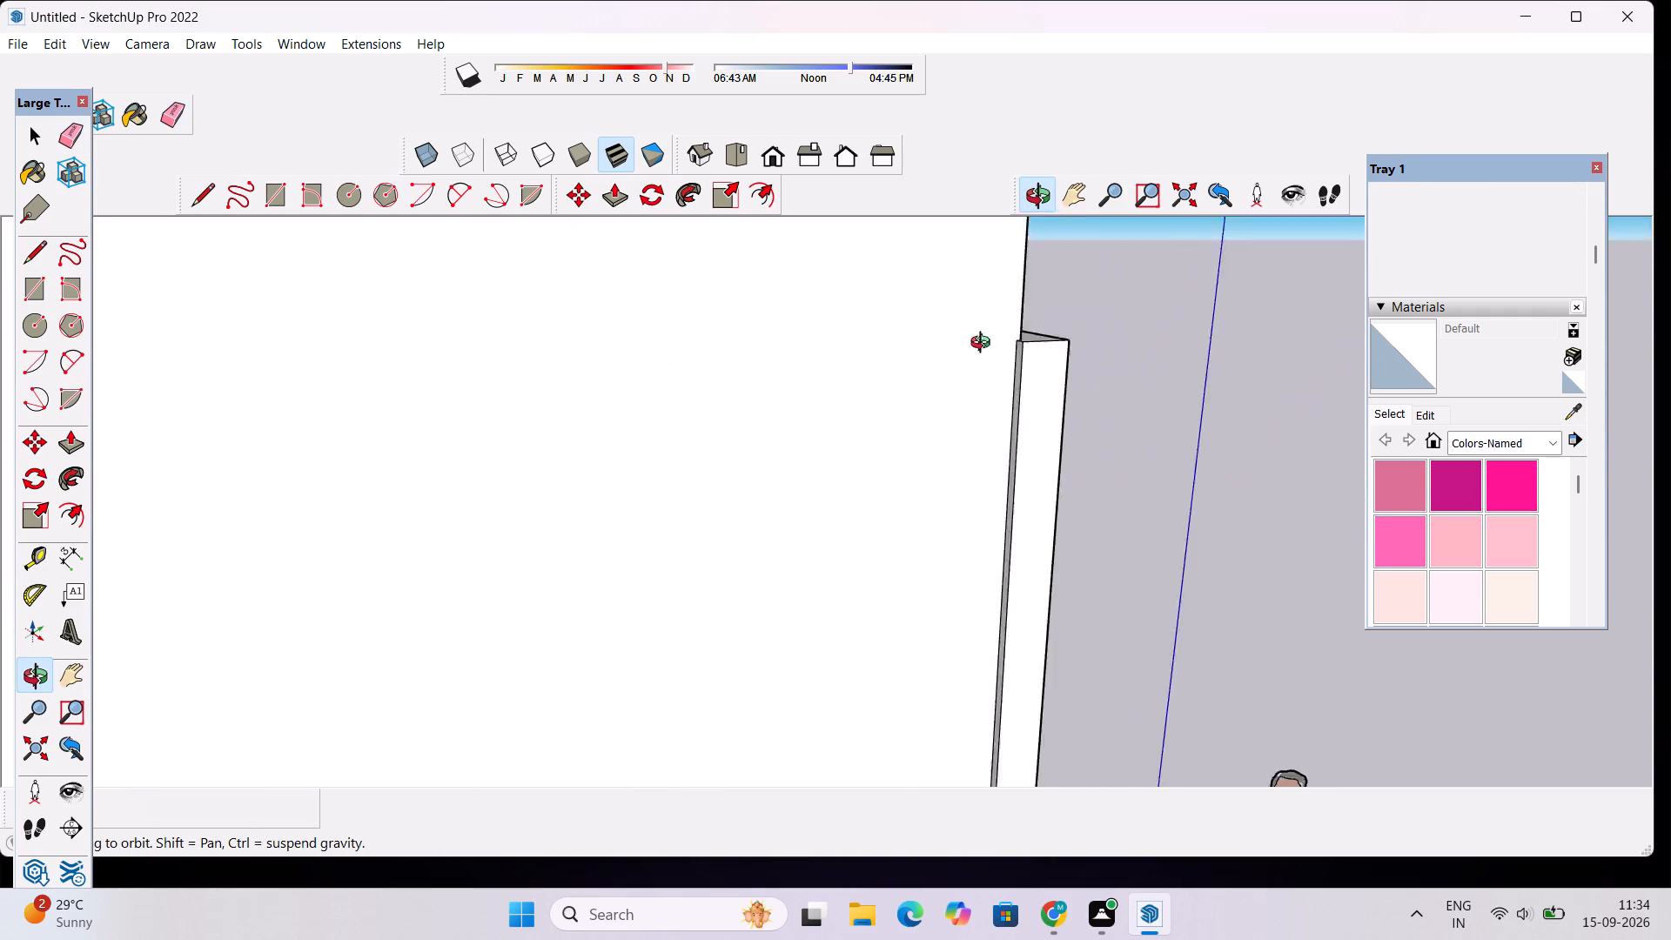
left_click_drag(984, 345, 562, 326)
scroll(541, 302, "down", 4)
left_click_drag(782, 388, 700, 419)
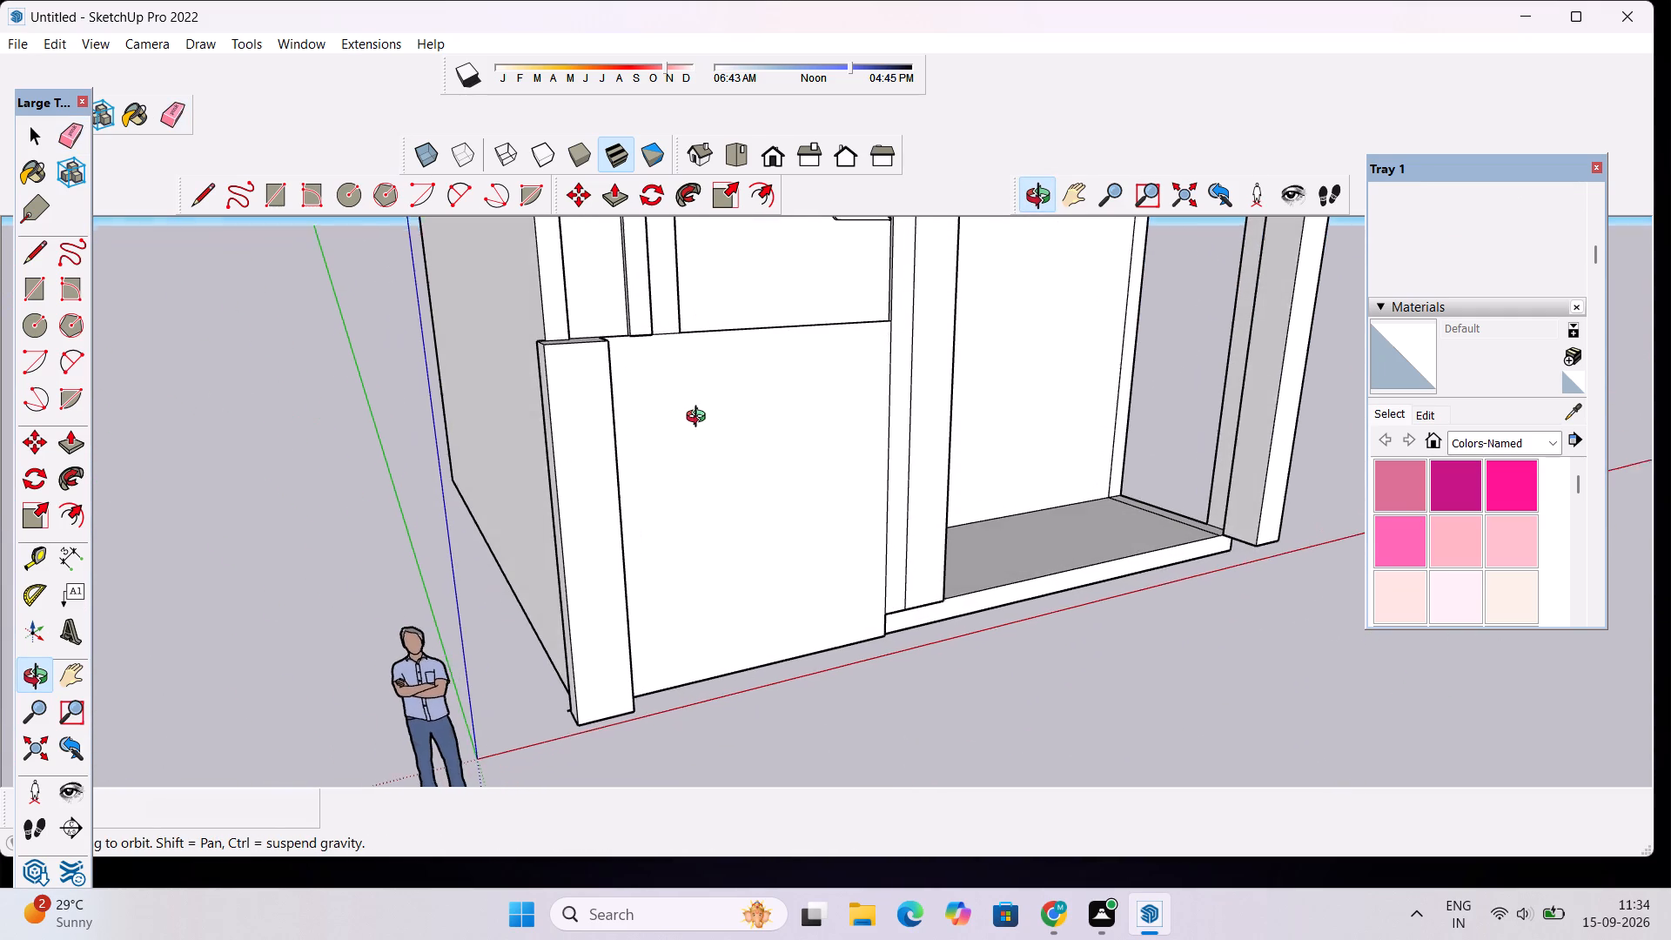
left_click_drag(700, 419, 698, 419)
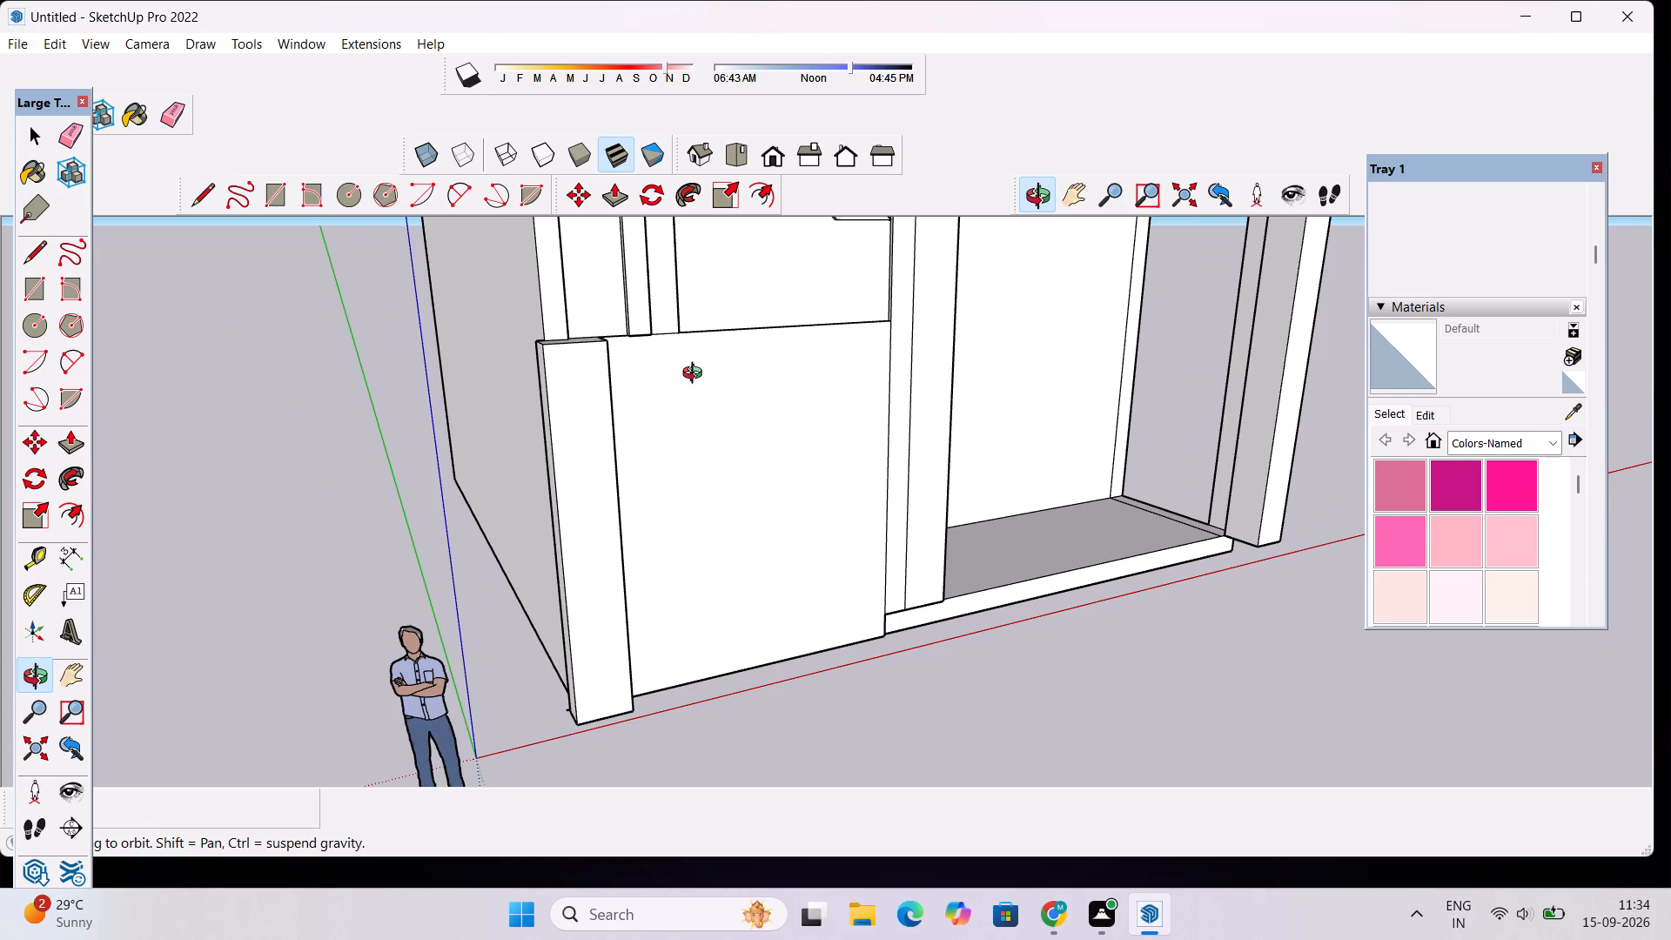
scroll(680, 427, "down", 5)
scroll(764, 476, "up", 5)
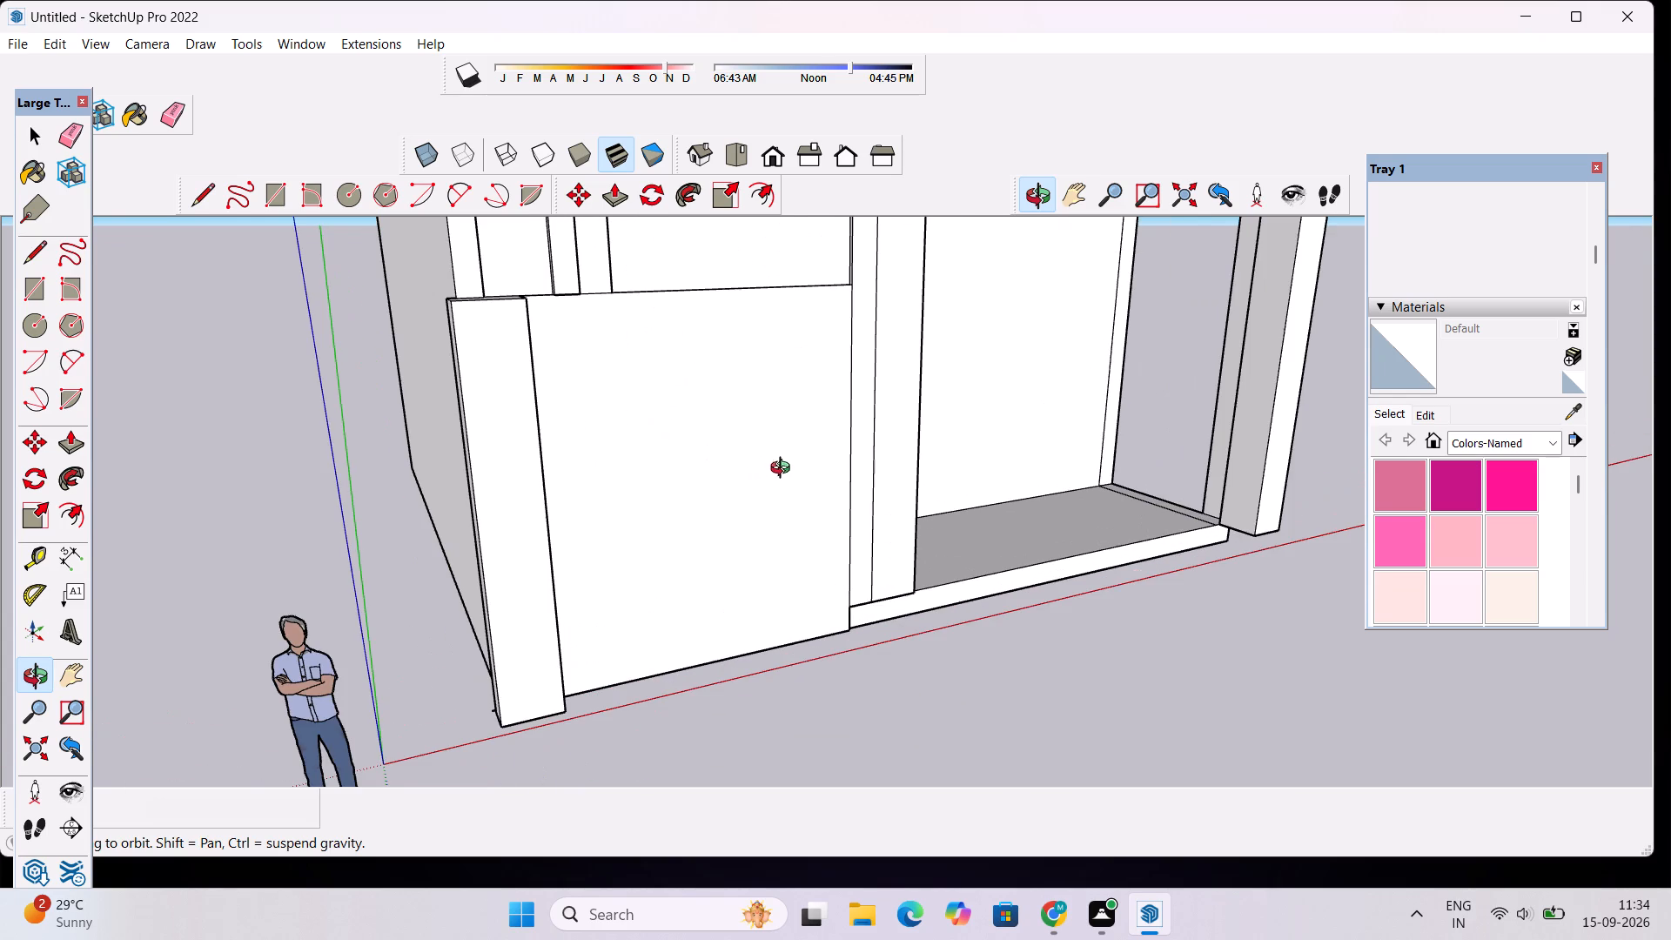
left_click_drag(784, 470, 641, 519)
scroll(639, 519, "up", 2)
left_click_drag(639, 517, 846, 593)
scroll(849, 593, "down", 3)
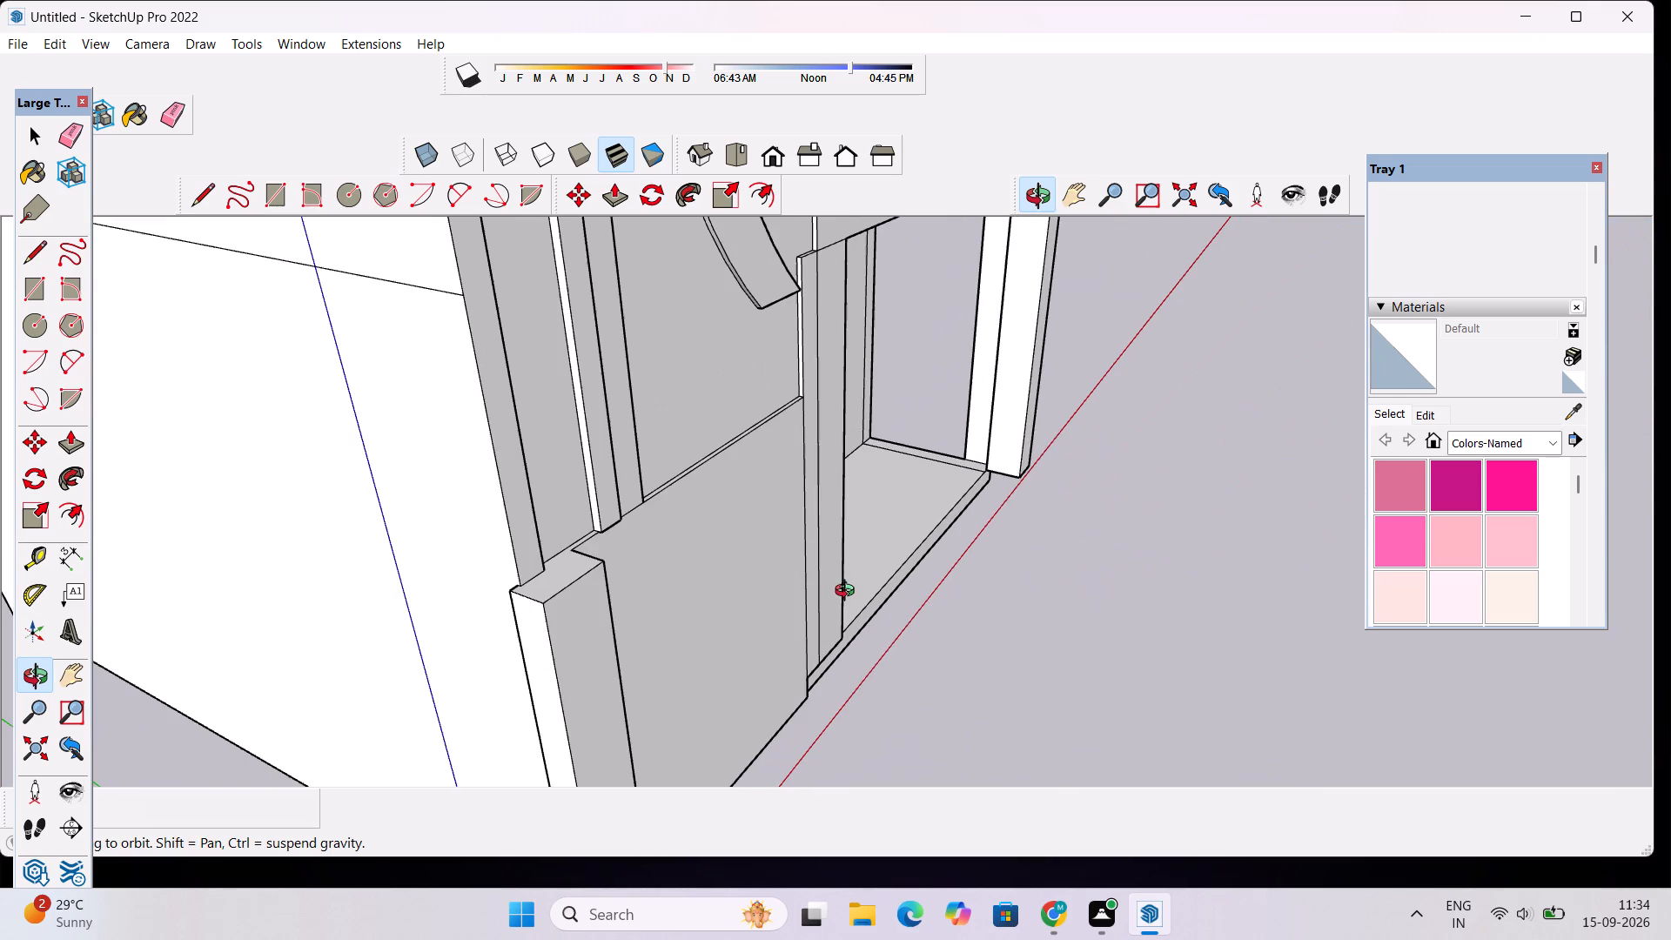
left_click_drag(849, 593, 774, 595)
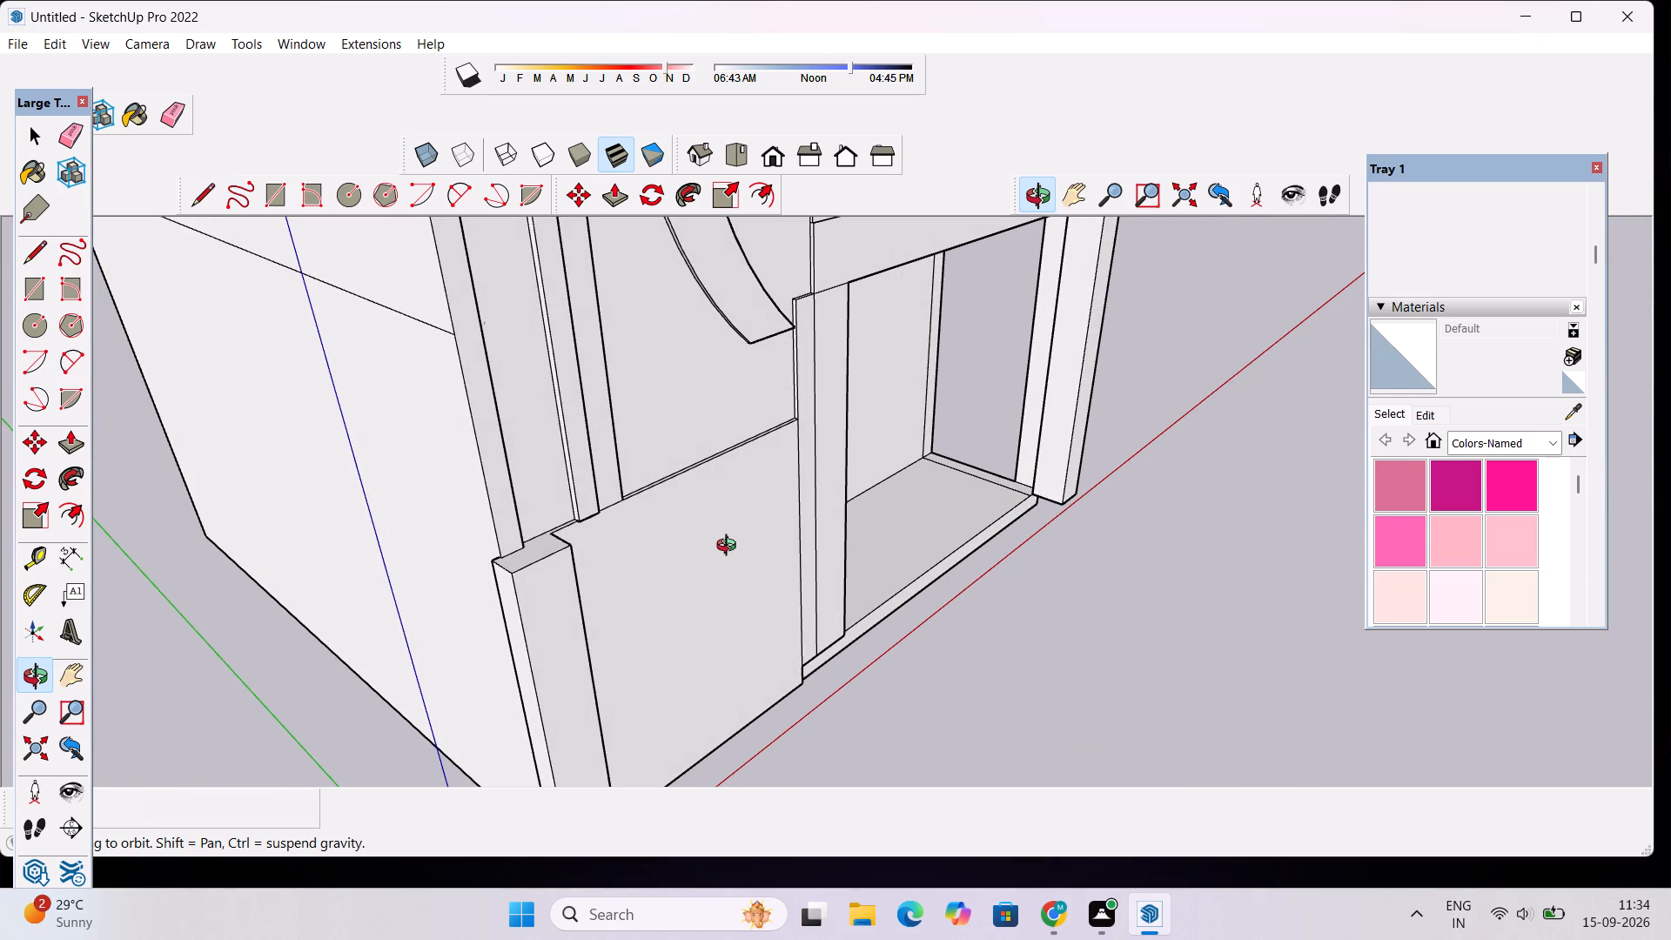
left_click_drag(722, 589, 545, 605)
scroll(542, 592, "up", 3)
left_click_drag(562, 604, 544, 542)
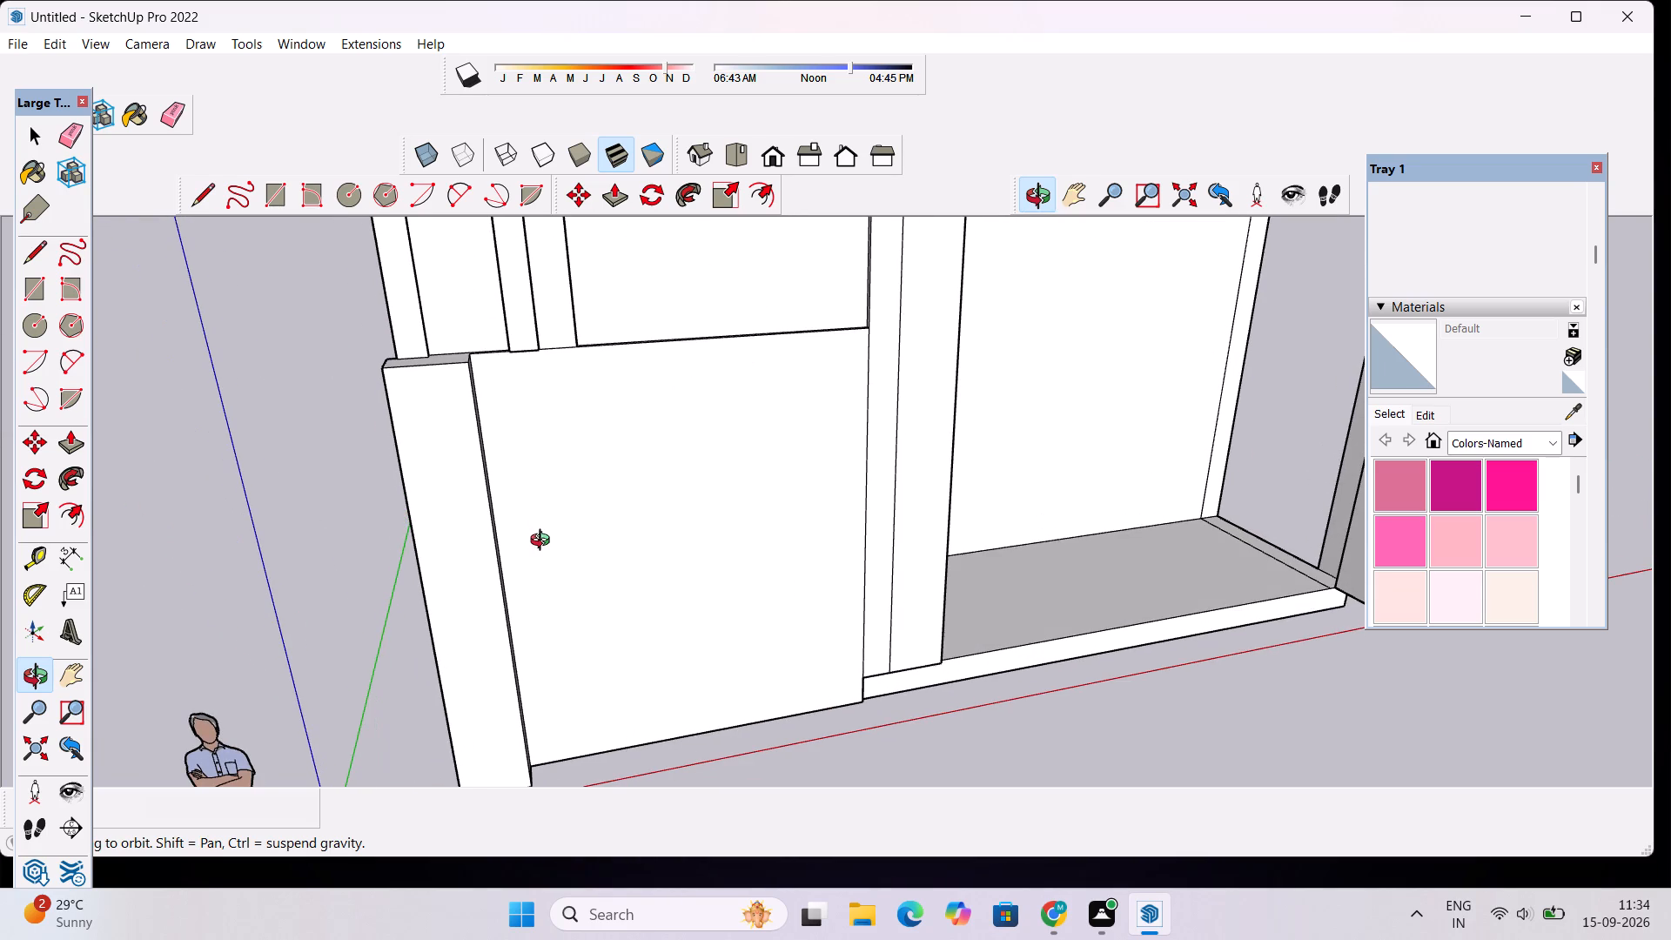
scroll(550, 527, "down", 3)
left_click_drag(522, 512, 744, 574)
scroll(780, 536, "up", 2)
left_click_drag(795, 533, 682, 565, "shift")
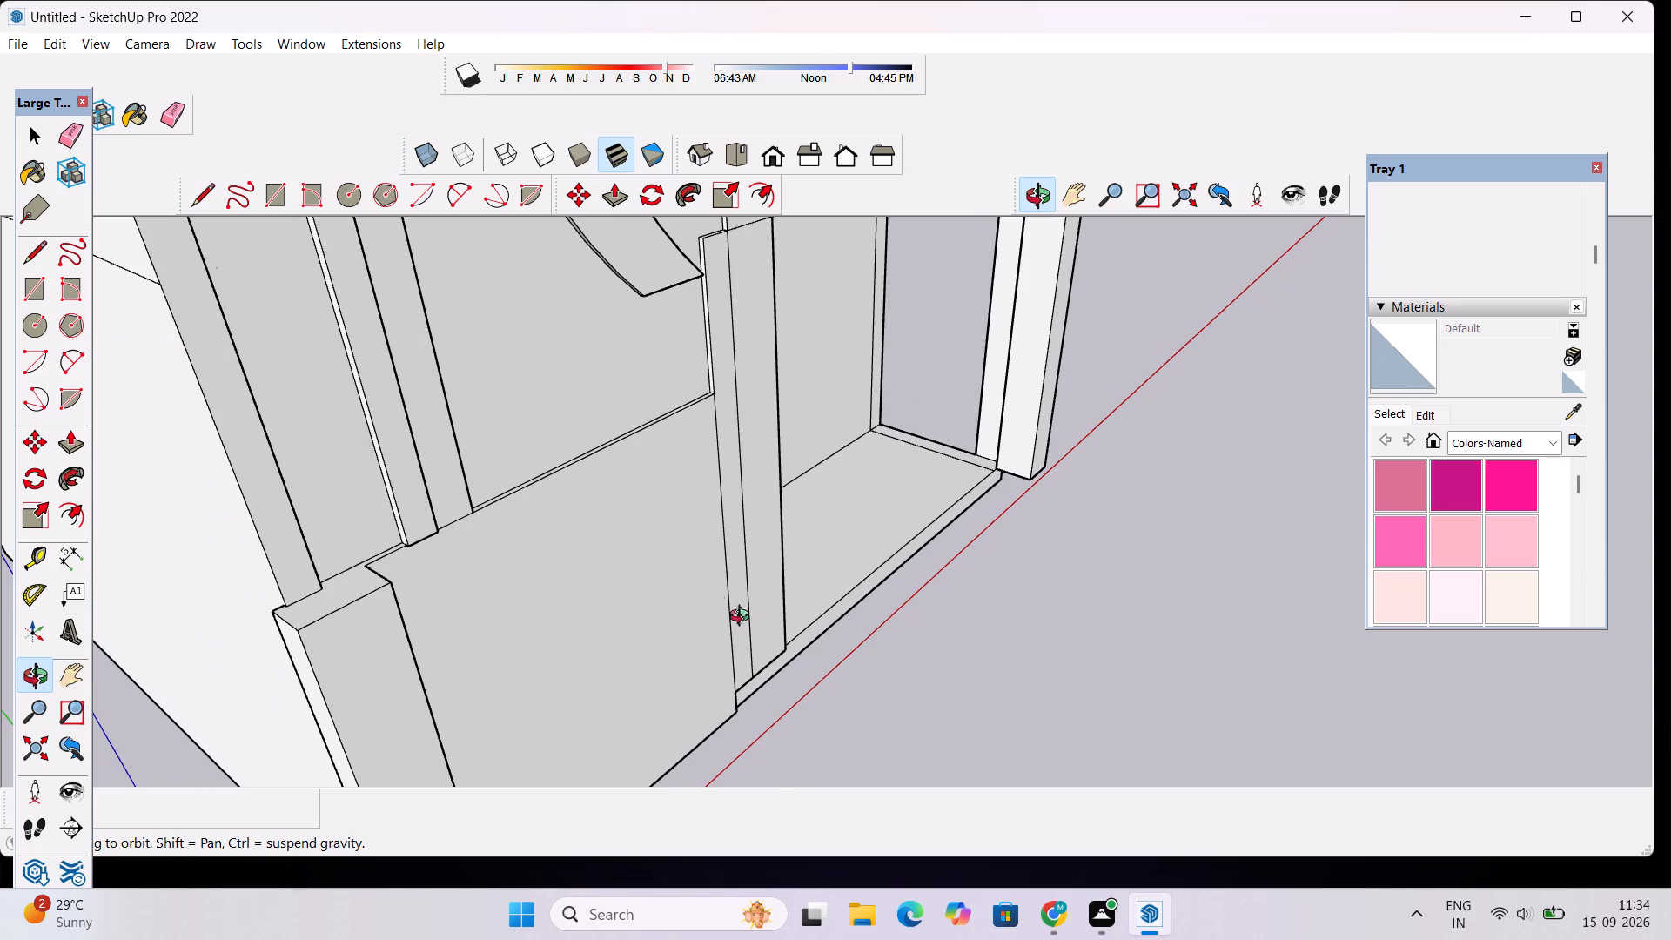
left_click_drag(756, 608, 623, 615, "shift")
scroll(622, 616, "down", 4)
left_click_drag(695, 681, 583, 671)
scroll(473, 581, "down", 5)
left_click_drag(470, 585, 554, 601, "shift")
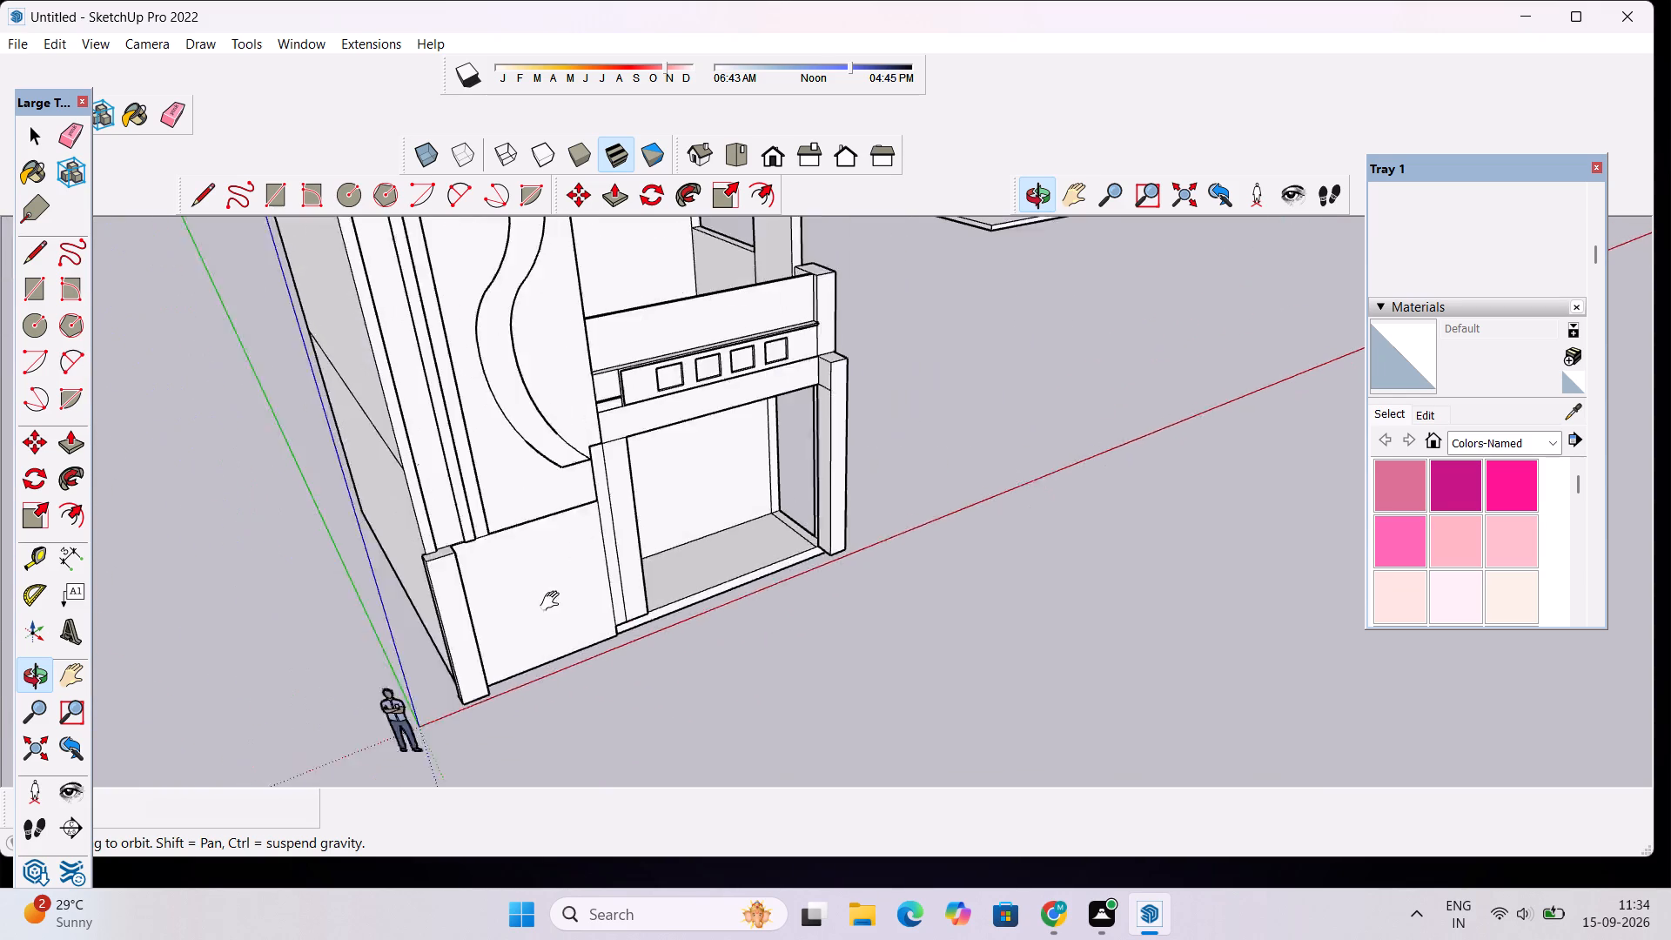
left_click_drag(554, 601, 639, 628, "shift")
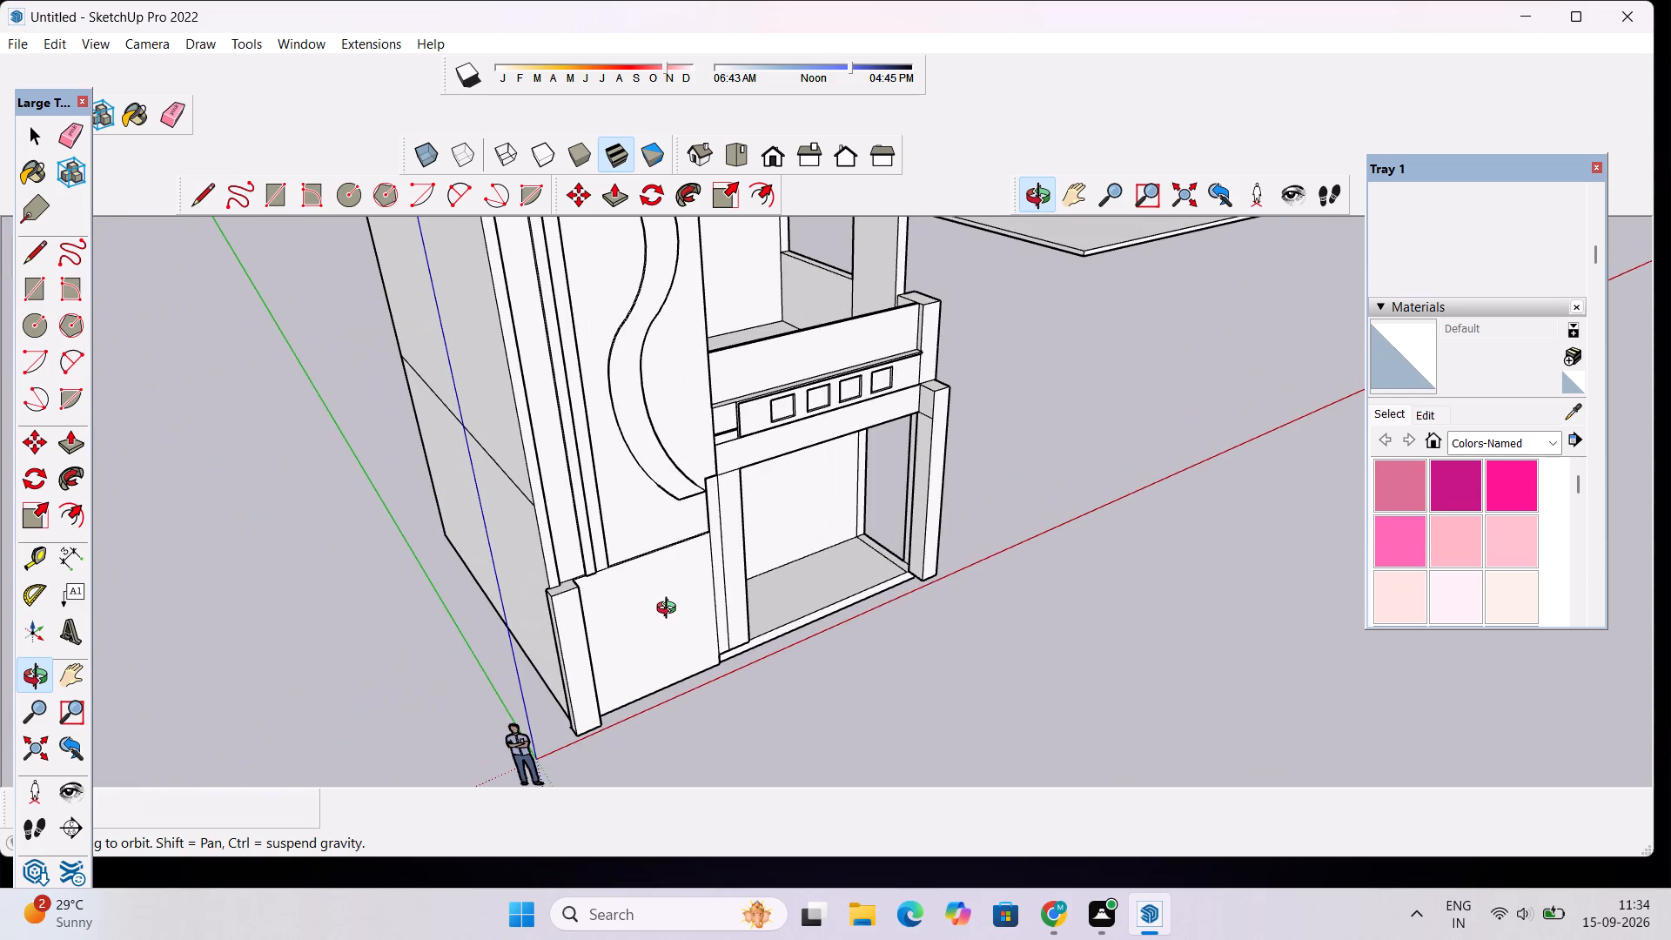
left_click_drag(772, 644, 694, 639)
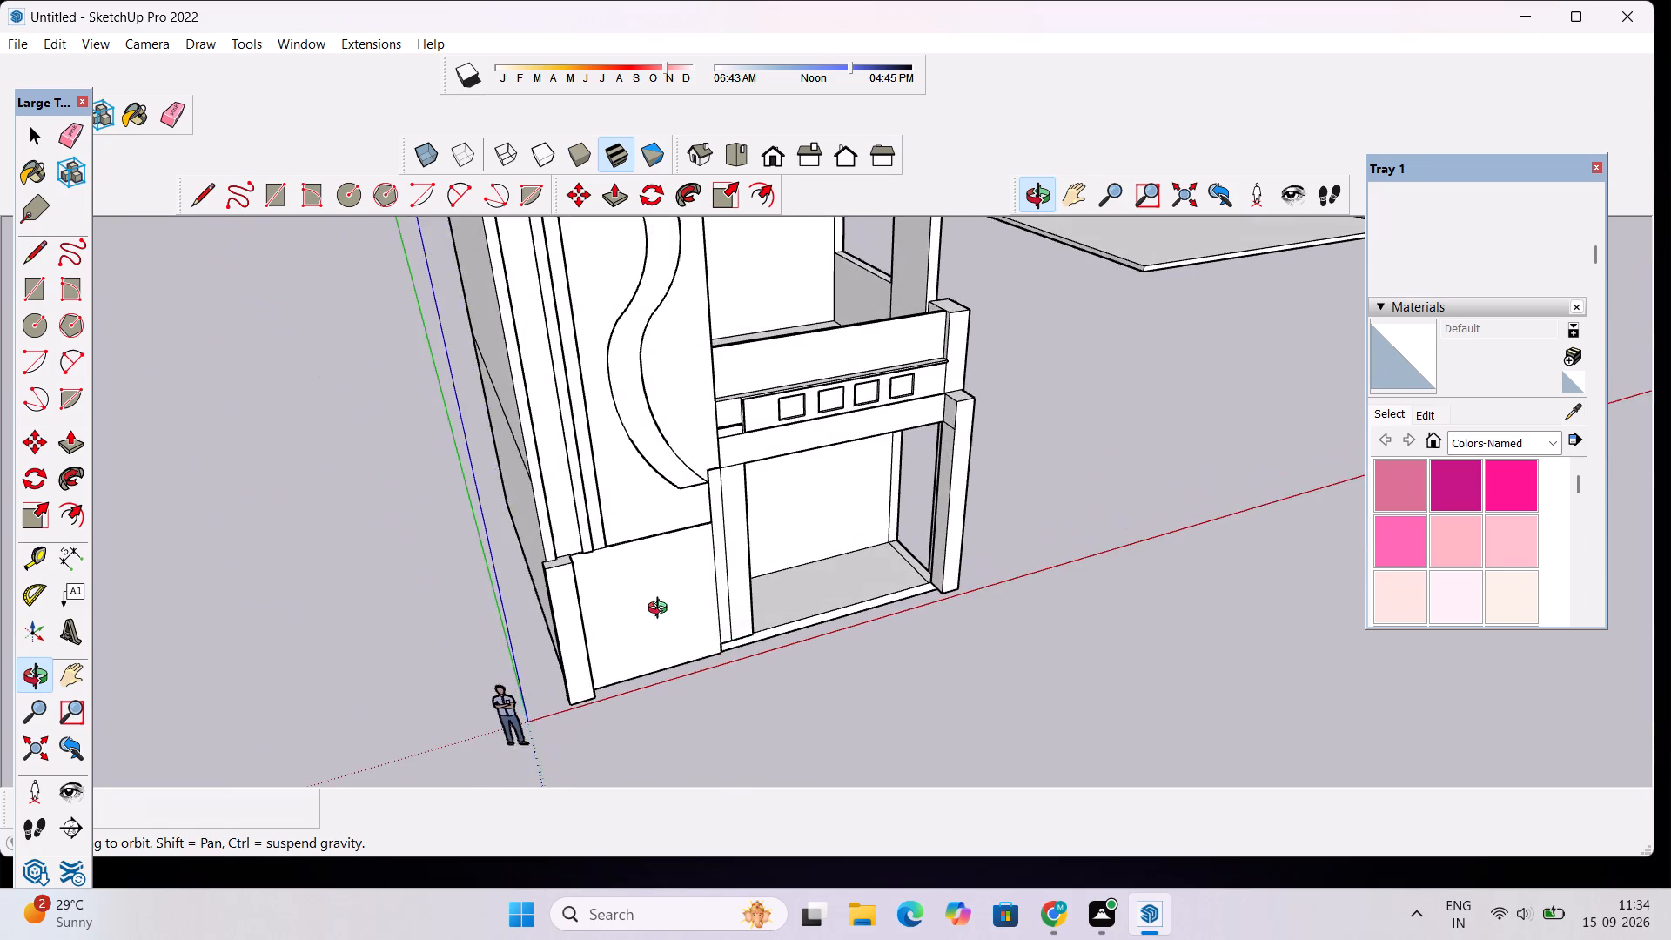
scroll(654, 584, "up", 3)
left_click_drag(767, 596, 688, 601)
scroll(674, 598, "up", 3)
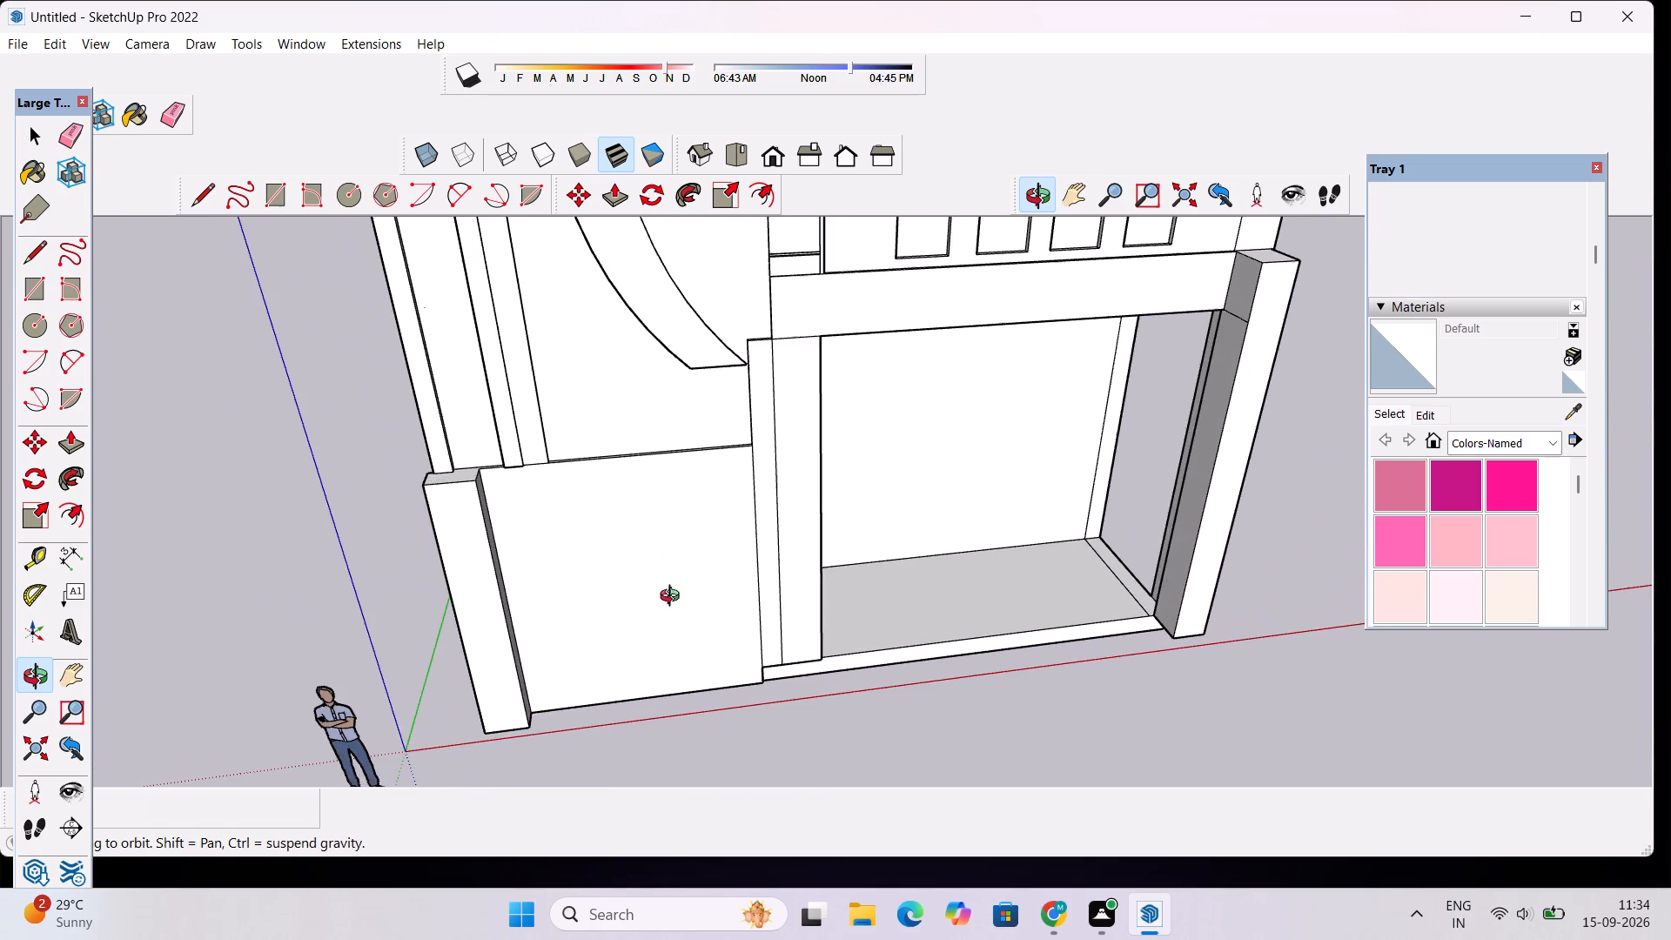
Draw a 2' horizontal line across the wide front strip beside the ground-floor opening, level with the lower face's top edge.
scroll(674, 598, "up", 2)
left_click_drag(820, 571, 759, 554)
scroll(759, 554, "up", 2)
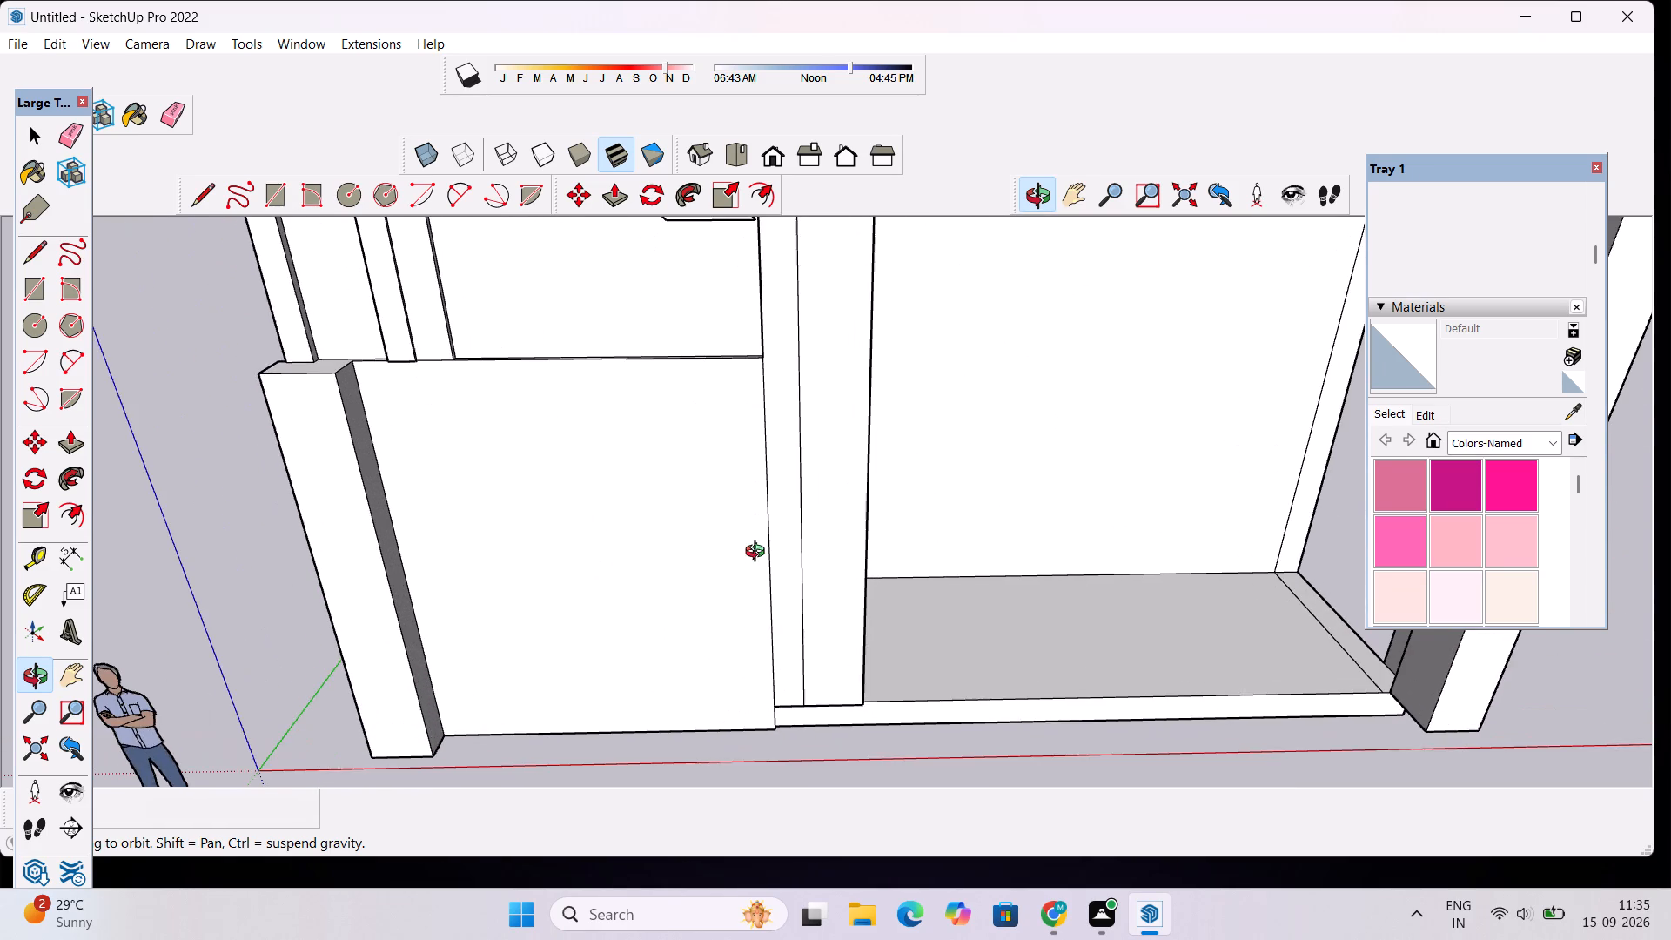
left_click_drag(754, 553, 706, 659, "shift")
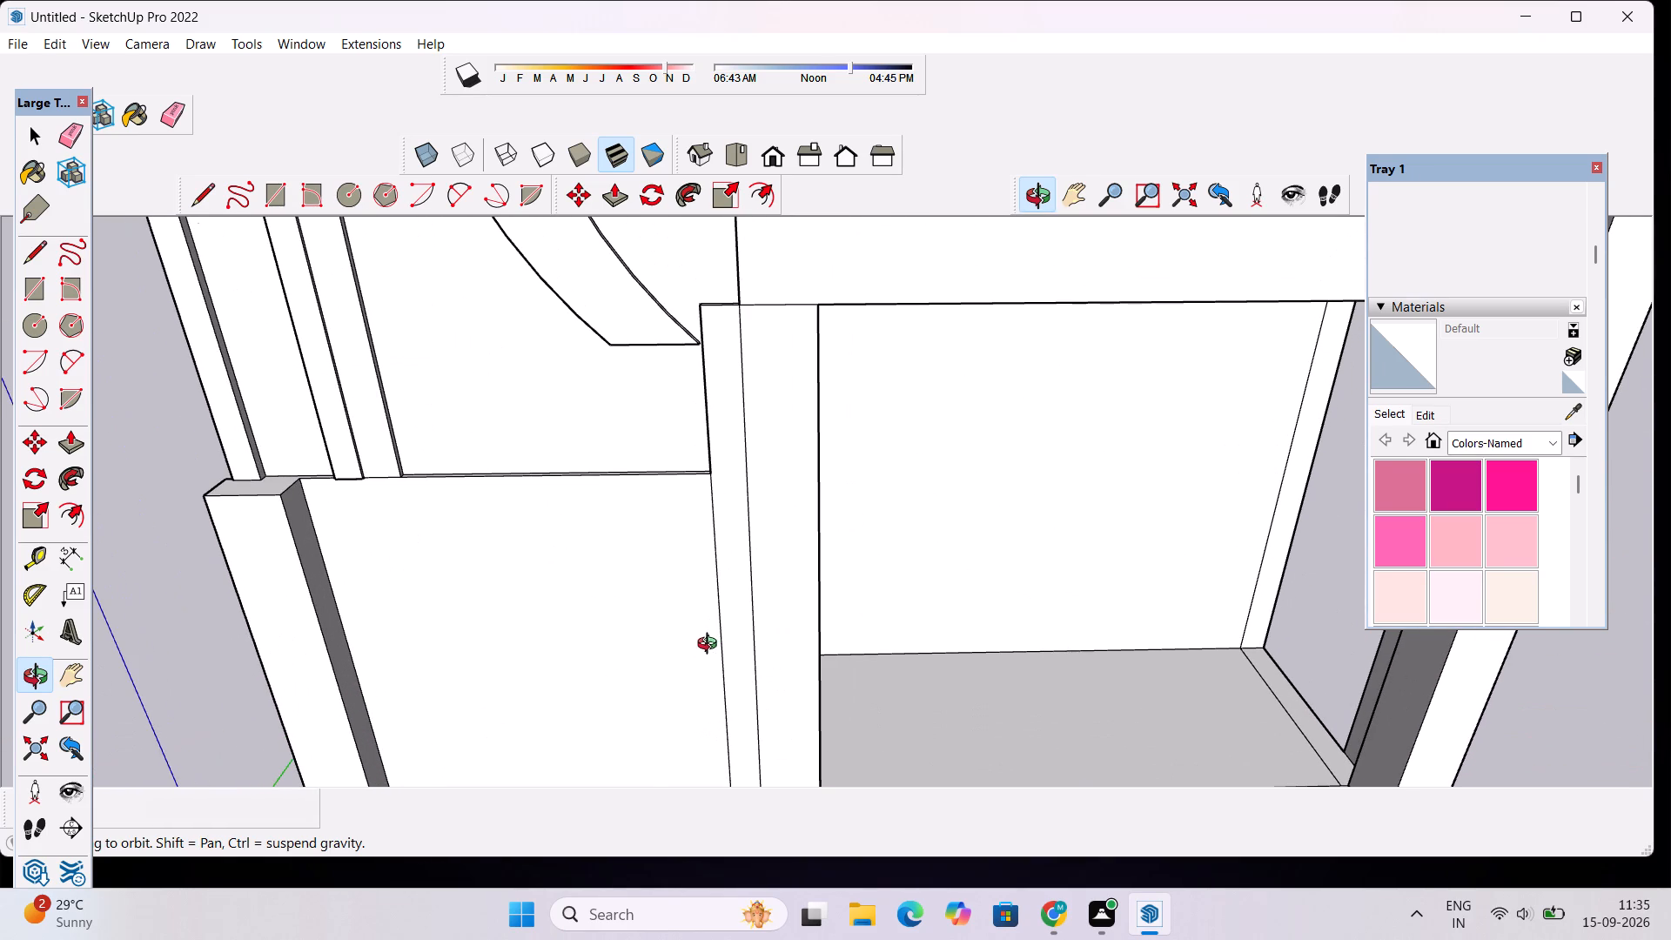
scroll(759, 519, "up", 1)
key("l")
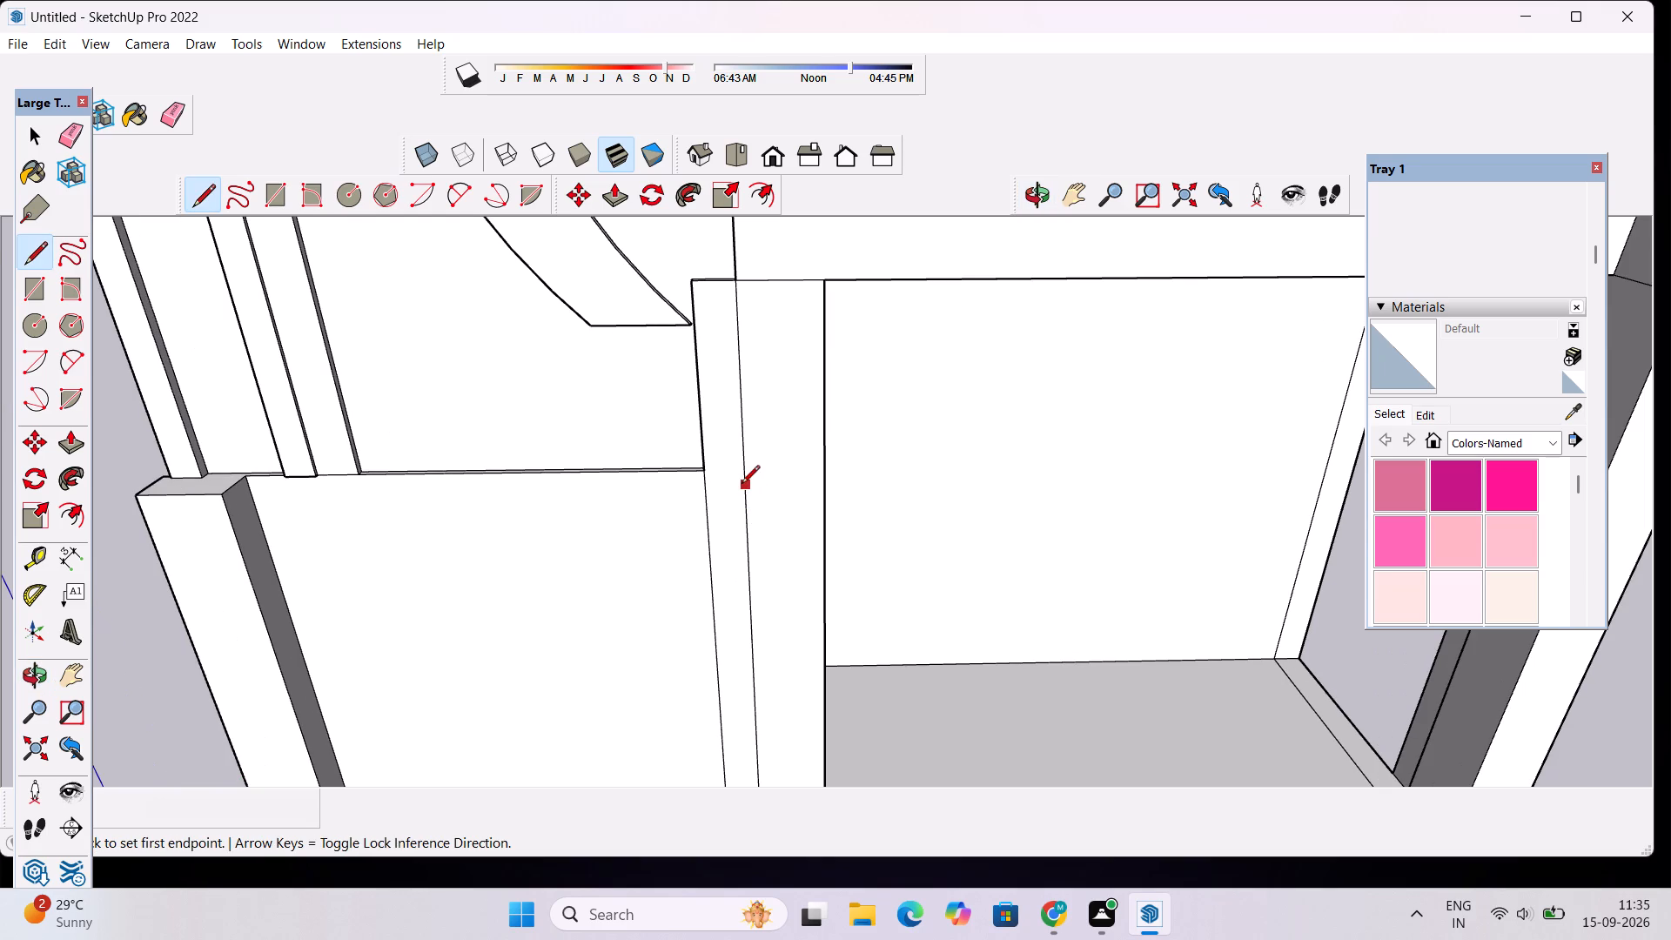
left_click(743, 479)
left_click(823, 483)
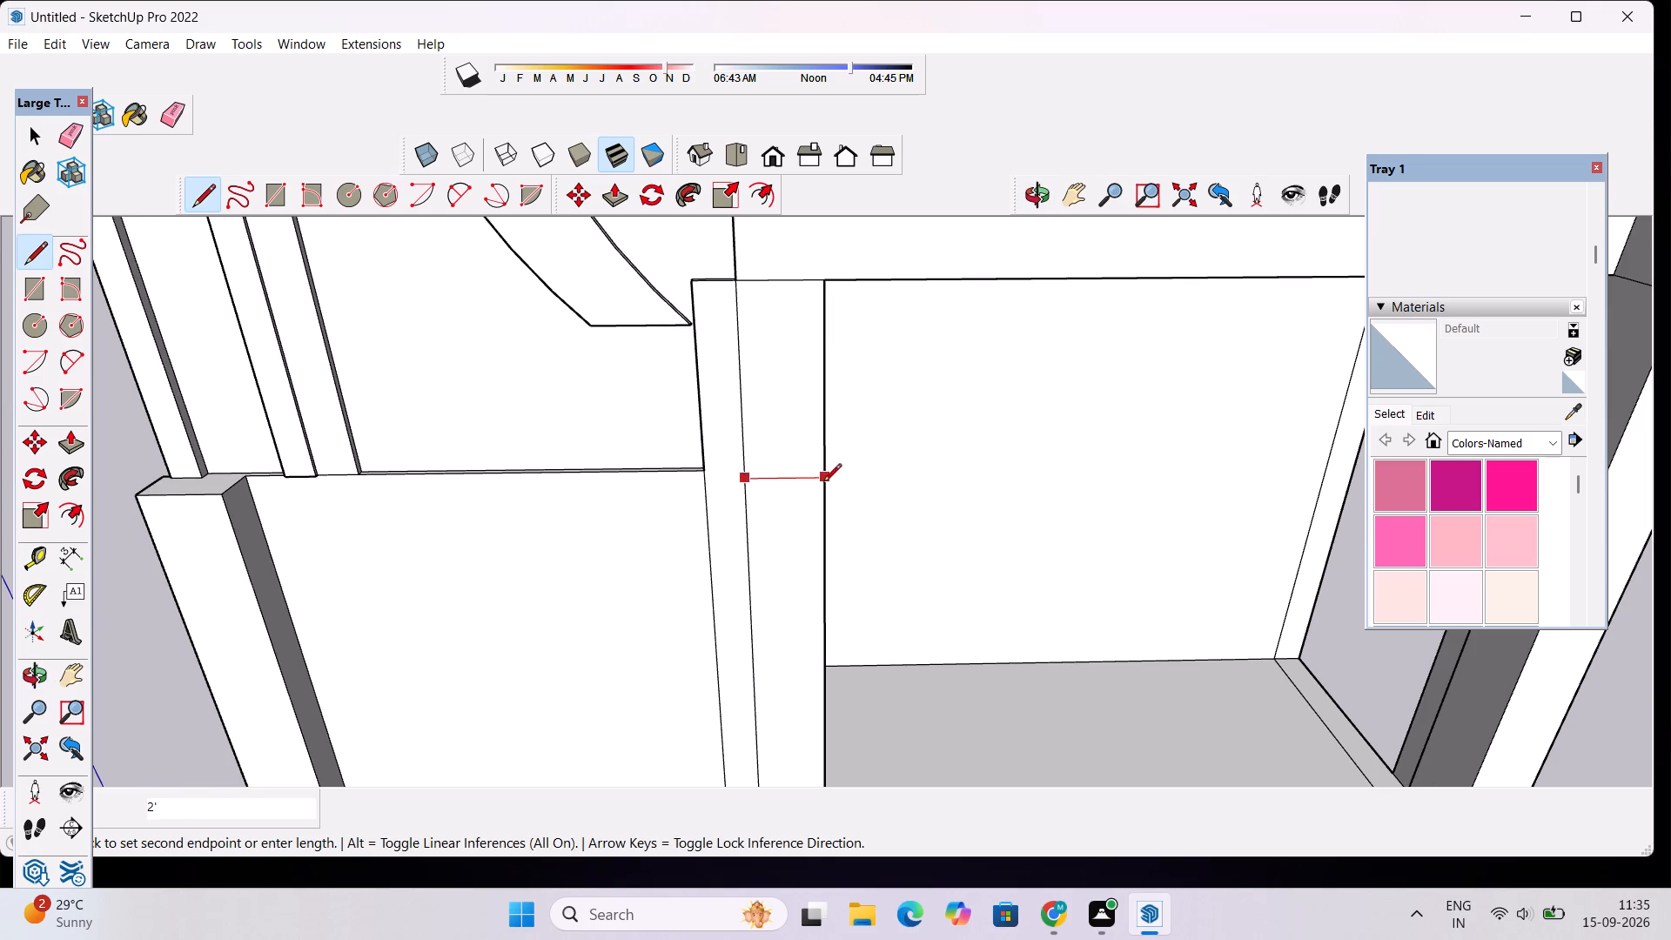
key("space")
scroll(780, 488, "down", 1)
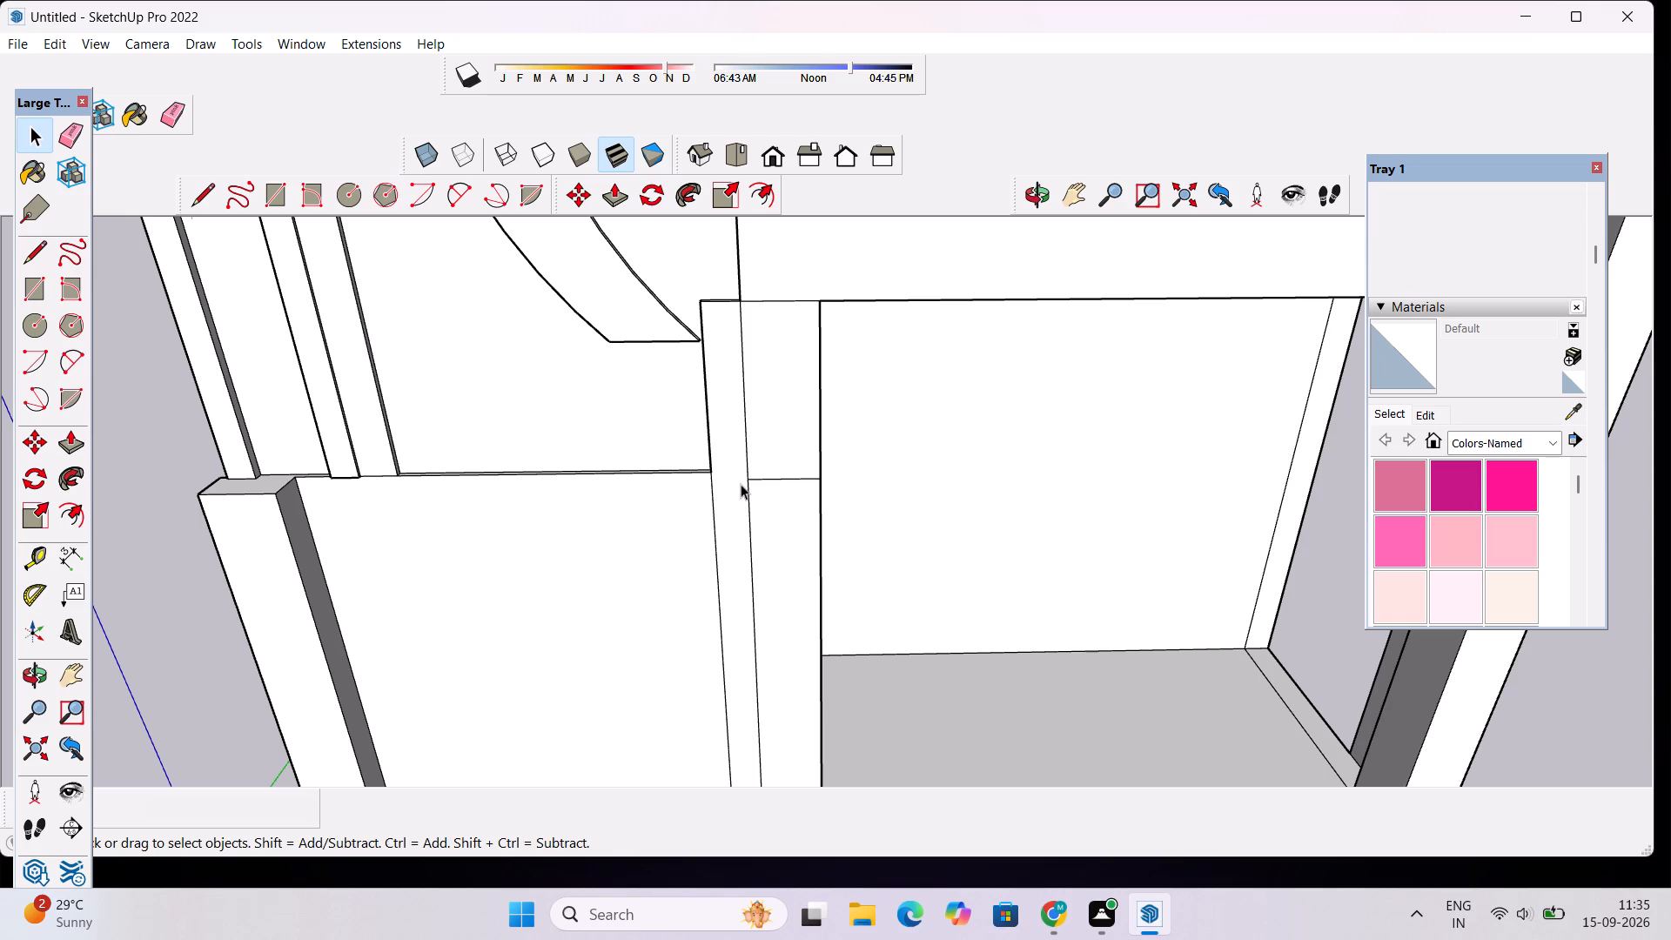
key("l")
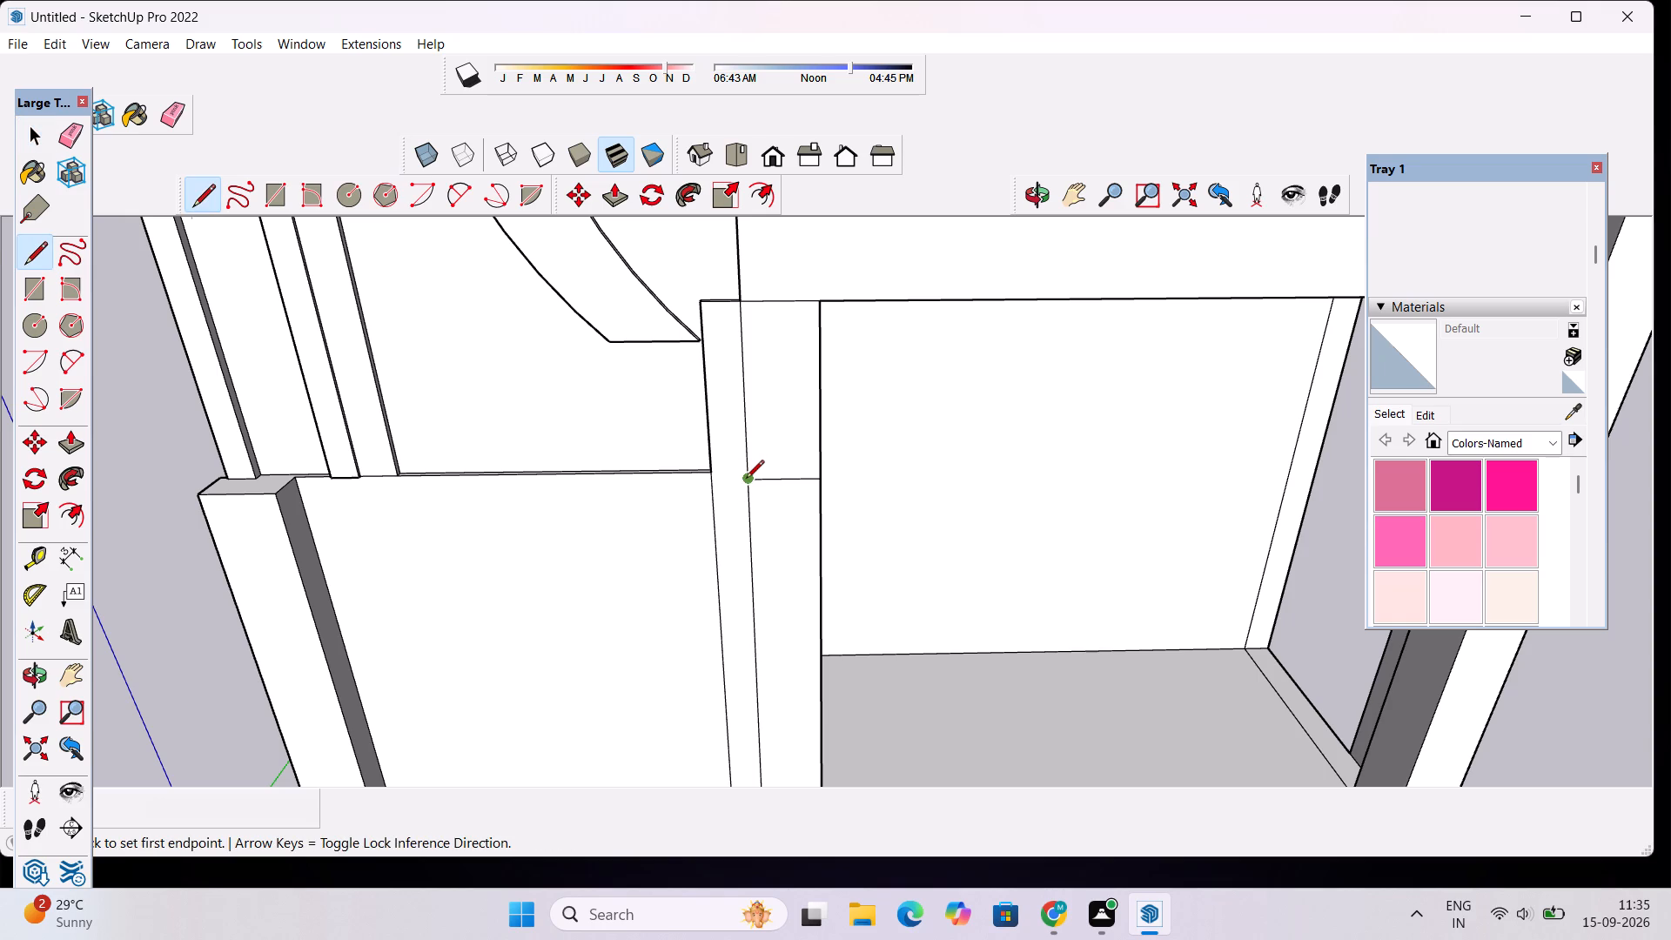
key("space")
Pull the part of the strip below the new line outward 1' to form a pillar beside the opening.
key("p")
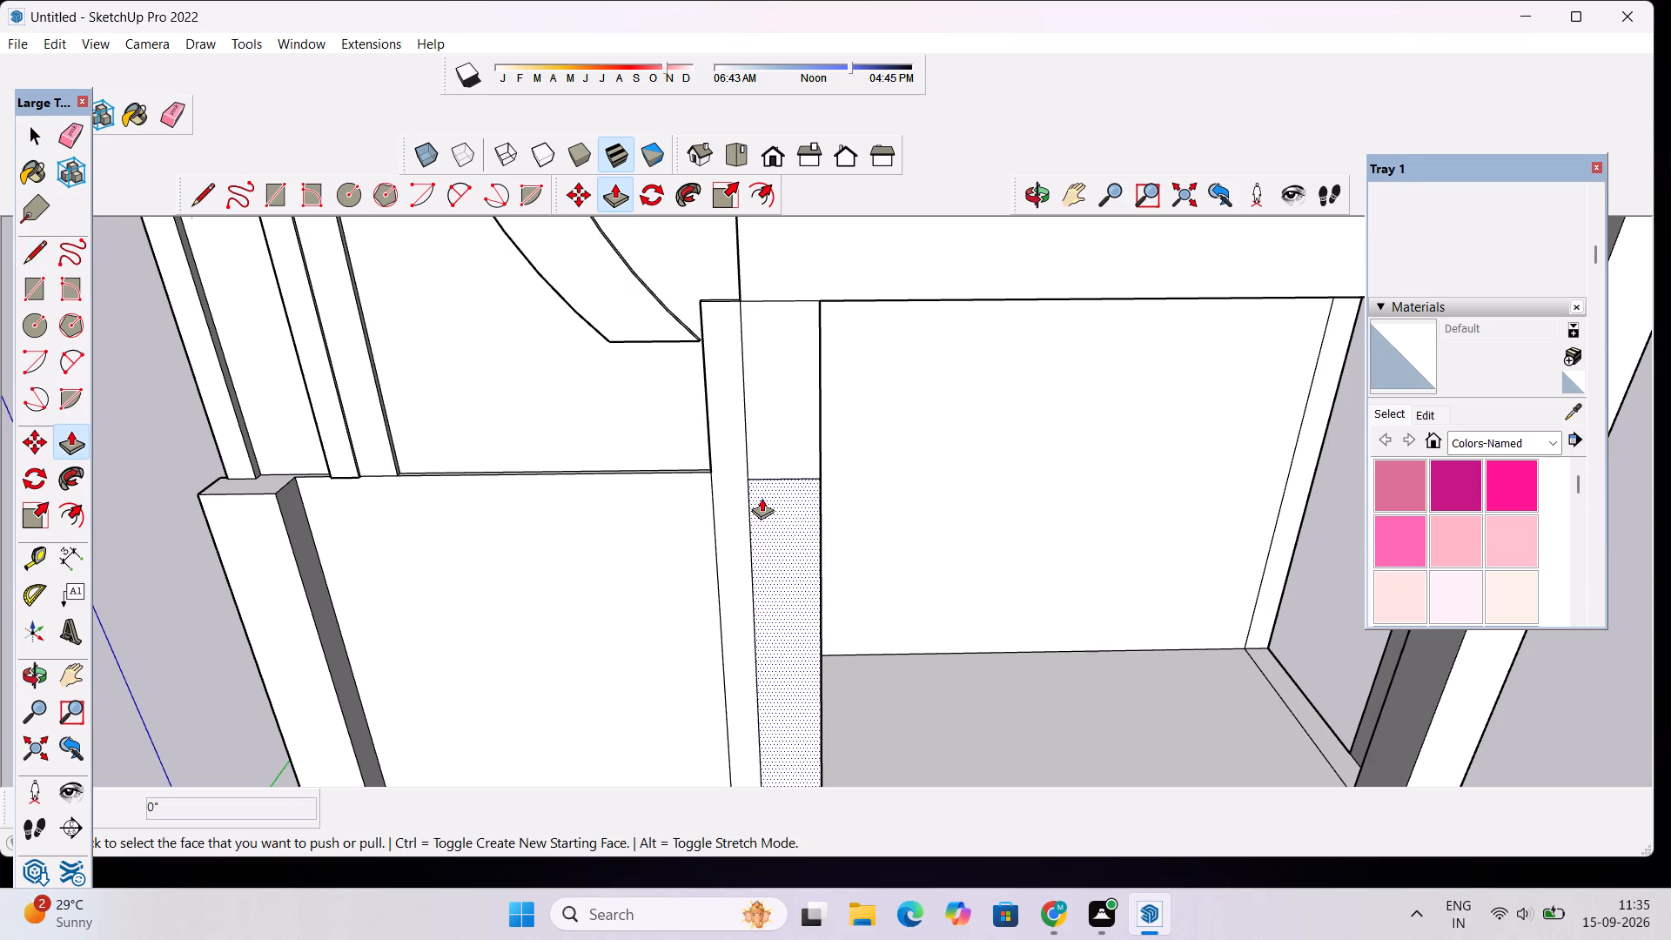
left_click(762, 498)
type("1'")
key("Return")
Examine the new pillar beside the opening, its base and the adjoining lower front face from several angles.
left_click(1042, 187)
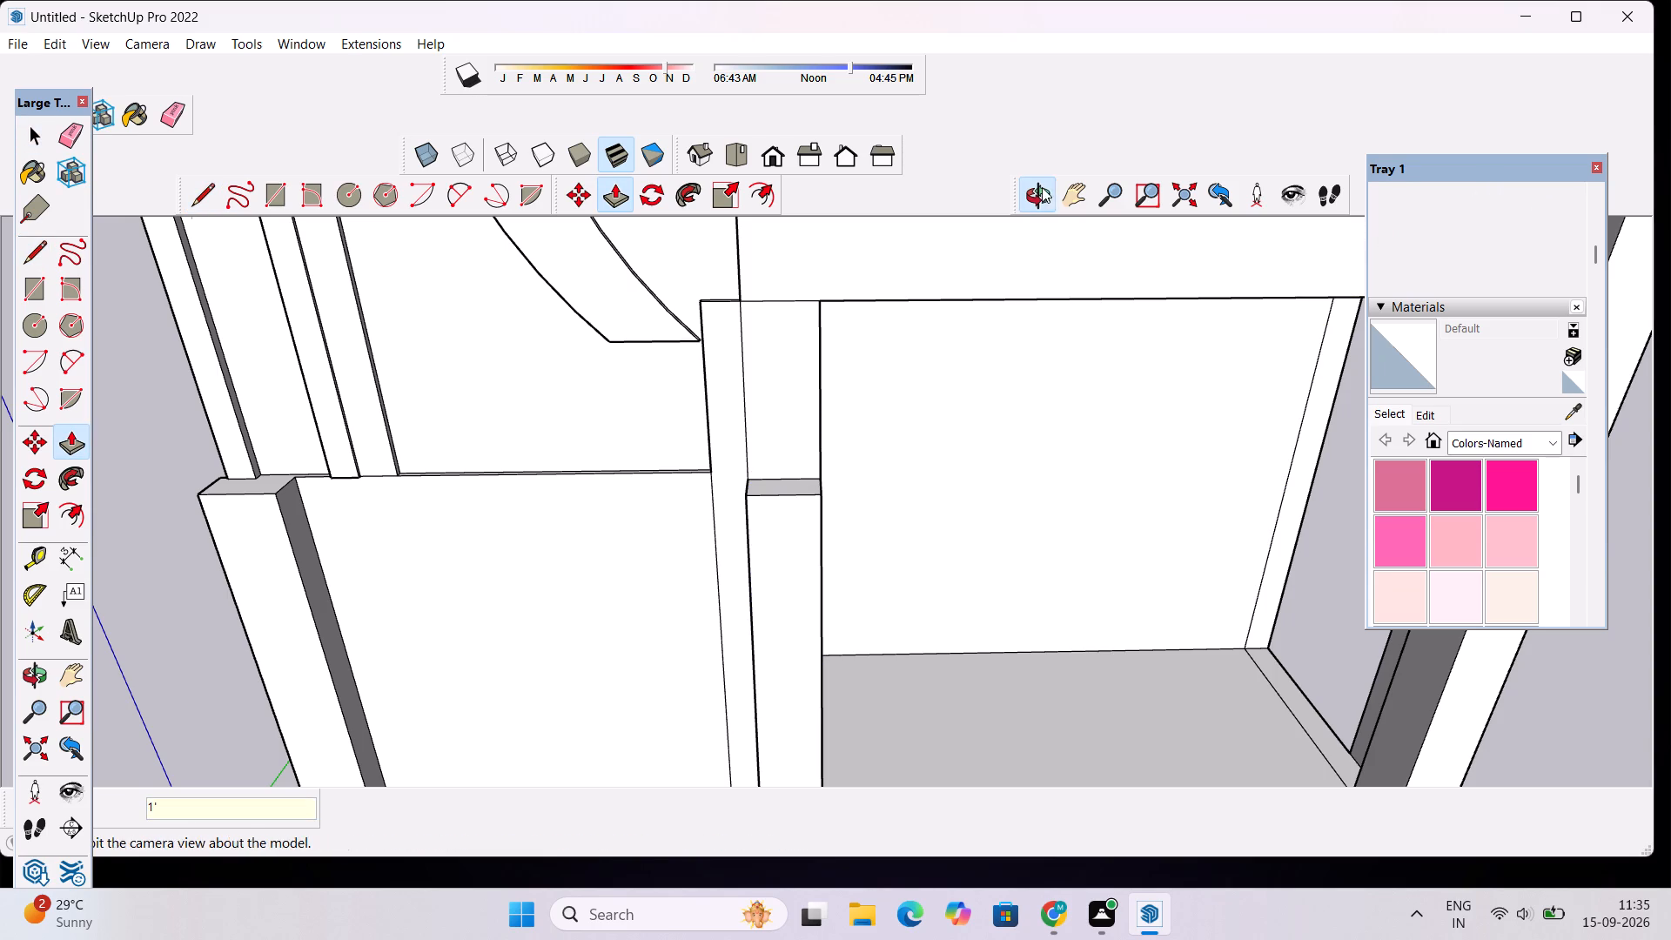
left_click_drag(718, 503, 864, 402)
scroll(869, 396, "down", 5)
left_click_drag(821, 552, 718, 563)
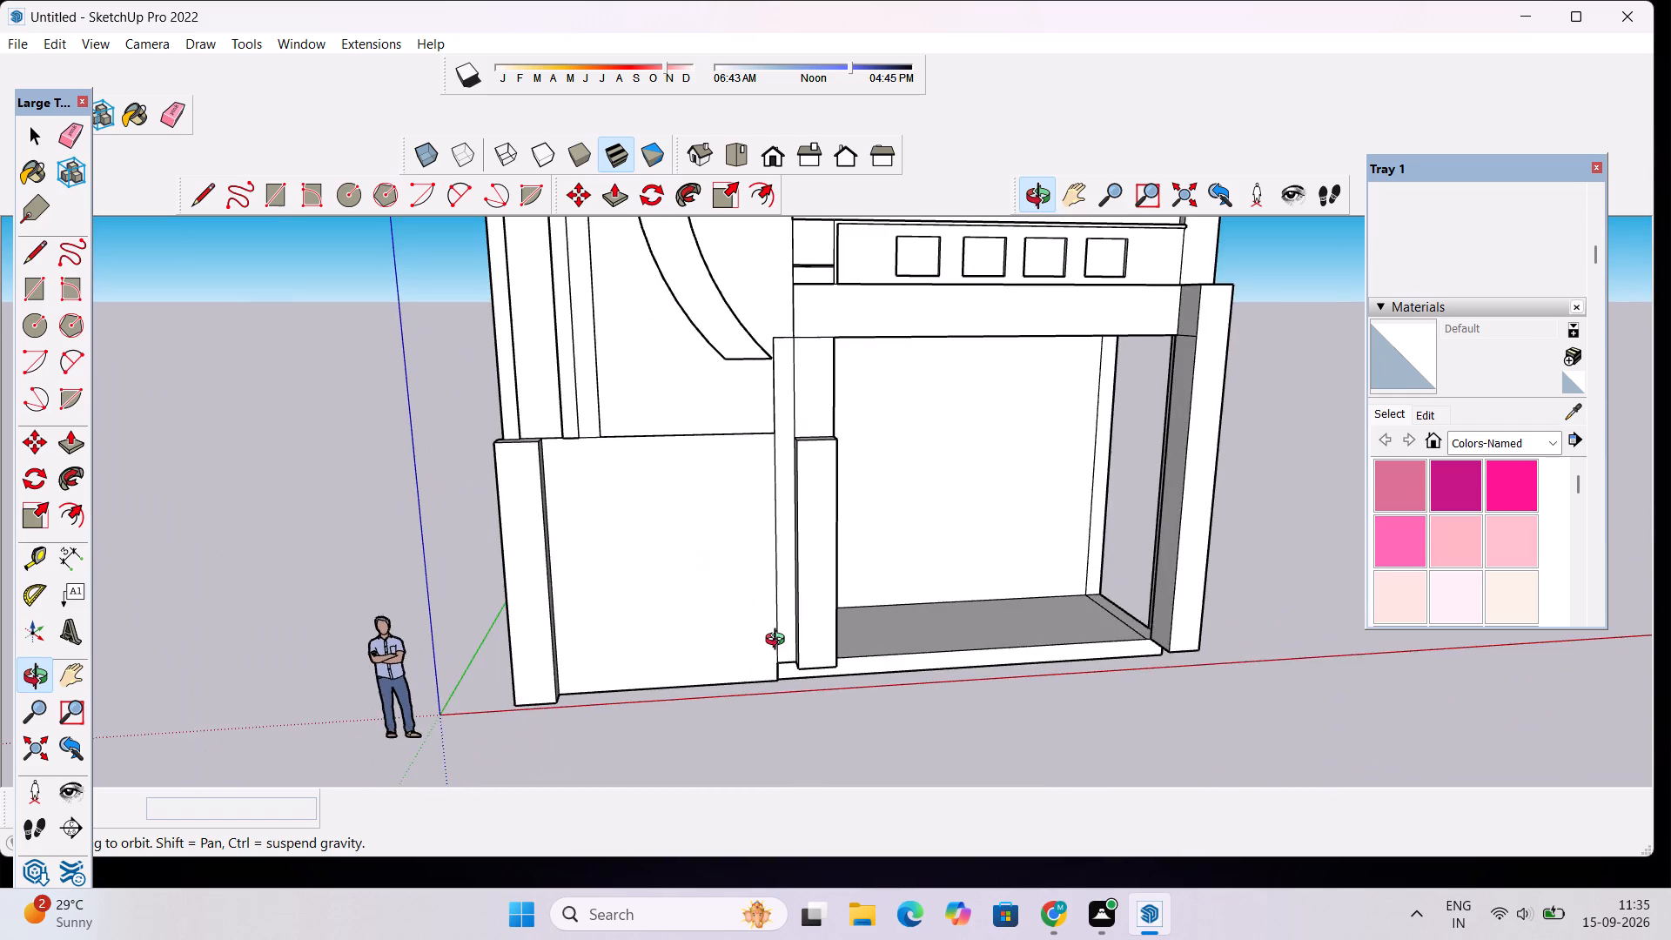
scroll(779, 646, "up", 5)
left_click_drag(772, 717, 672, 543)
scroll(672, 543, "down", 2)
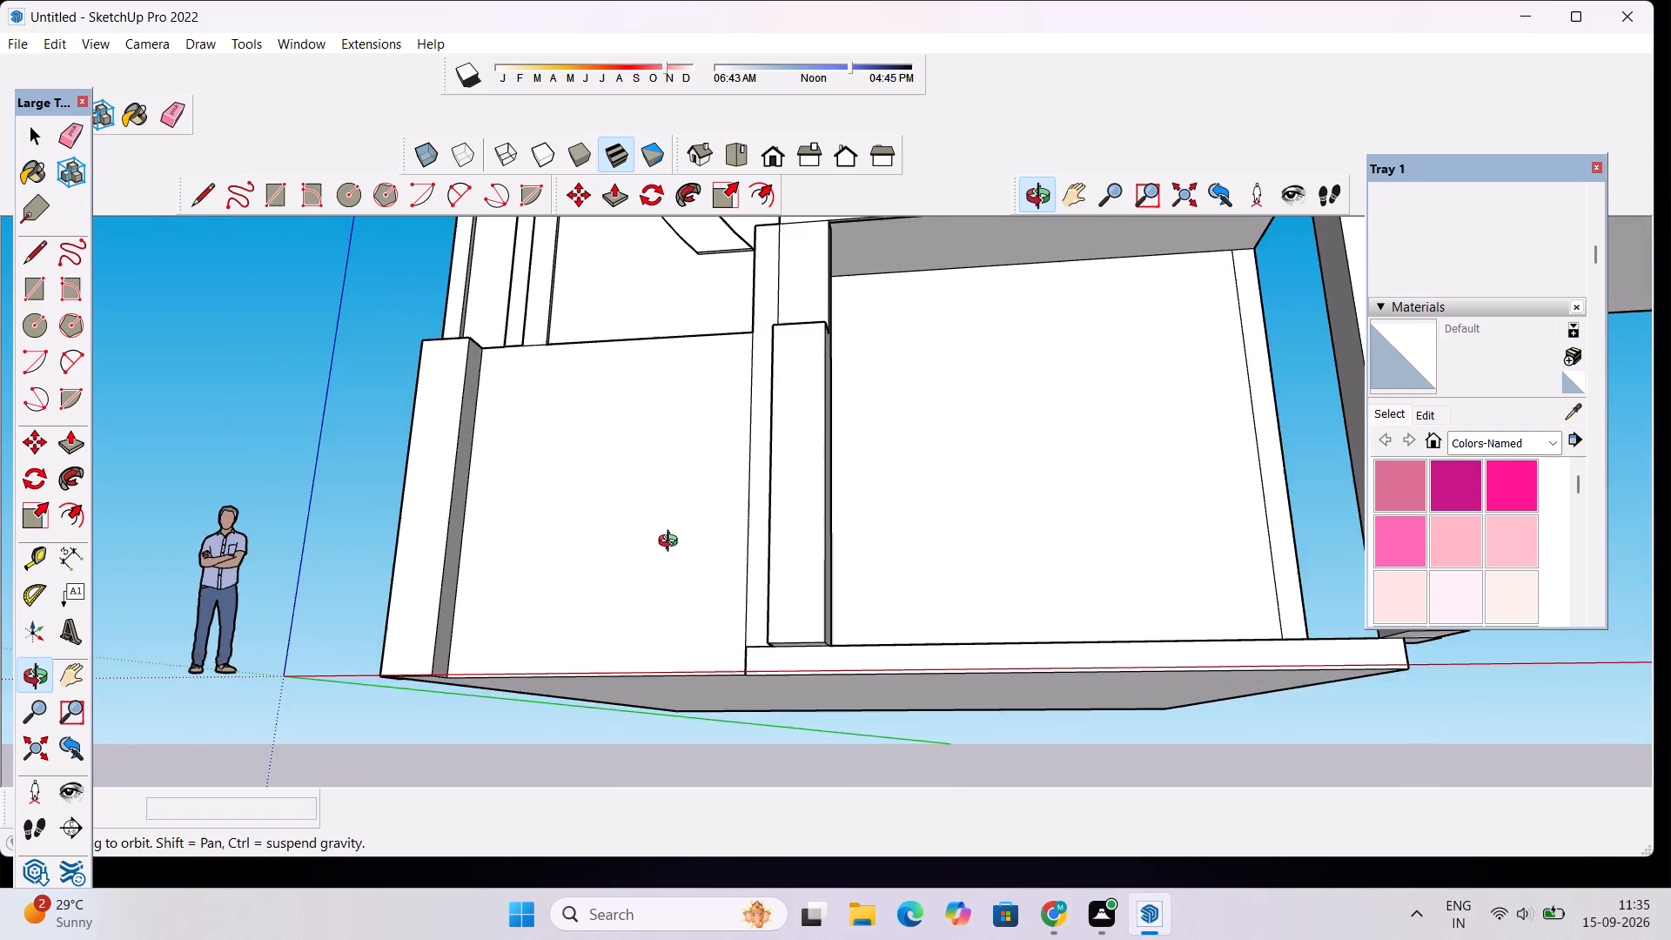
left_click_drag(670, 546, 701, 581)
scroll(734, 564, "down", 6)
left_click_drag(738, 583, 754, 653)
scroll(646, 654, "up", 4)
left_click_drag(688, 510, 684, 584)
scroll(683, 541, "up", 3)
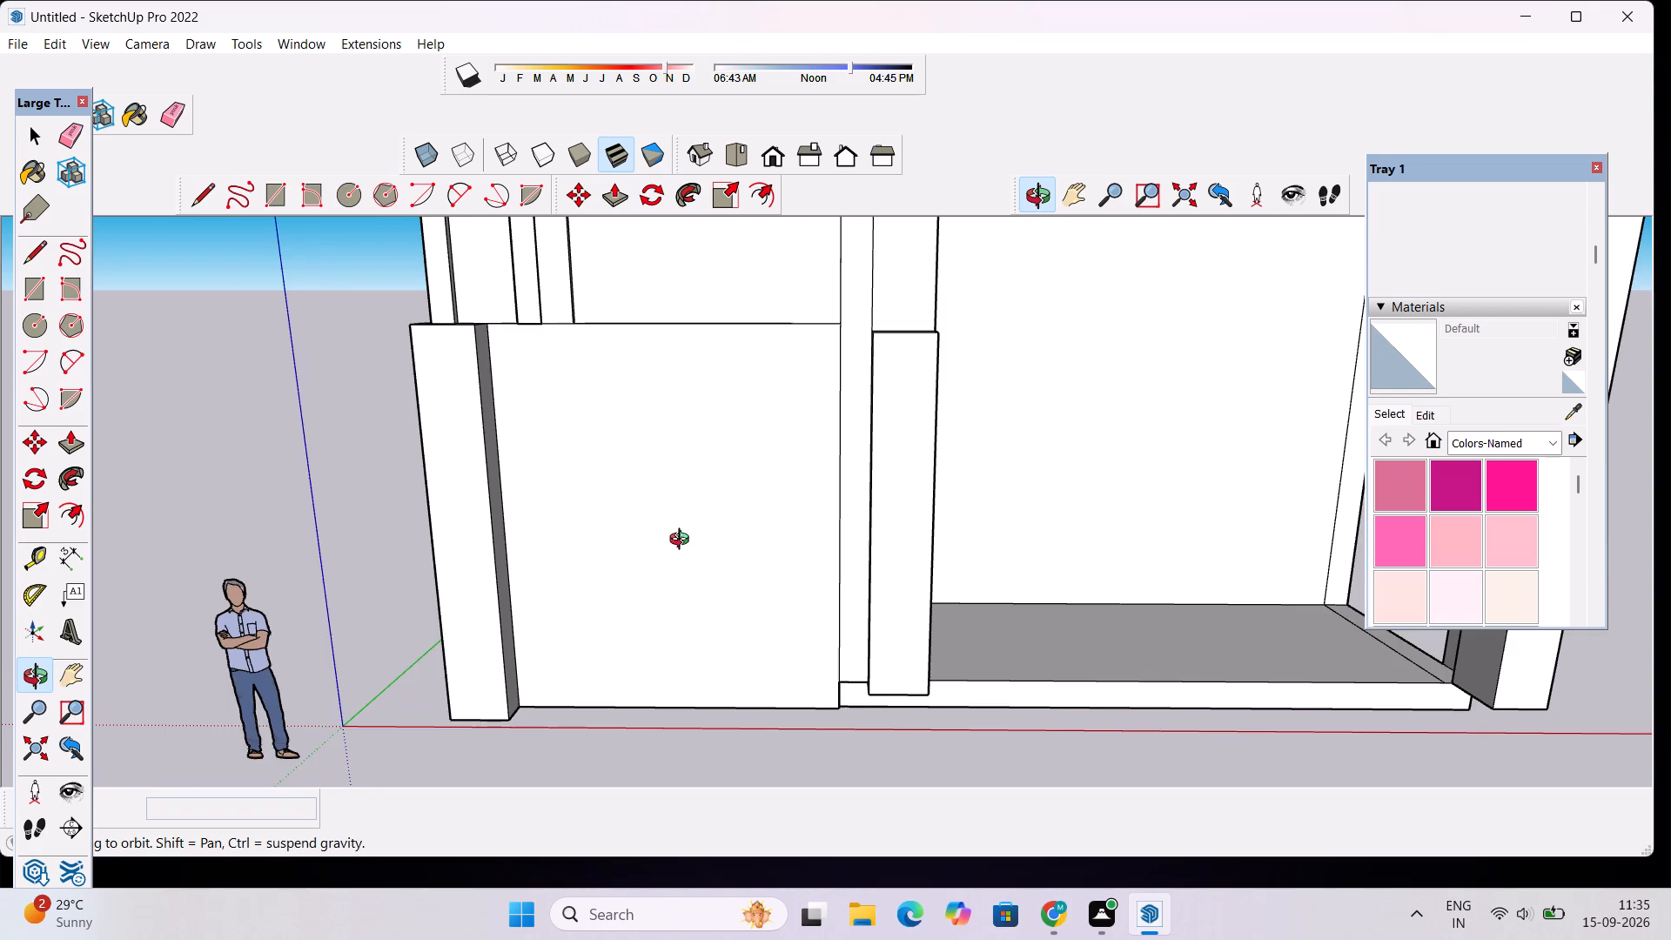
scroll(683, 541, "up", 4)
left_click_drag(688, 554, 755, 546)
scroll(764, 540, "down", 4)
left_click_drag(792, 514, 783, 540, "shift")
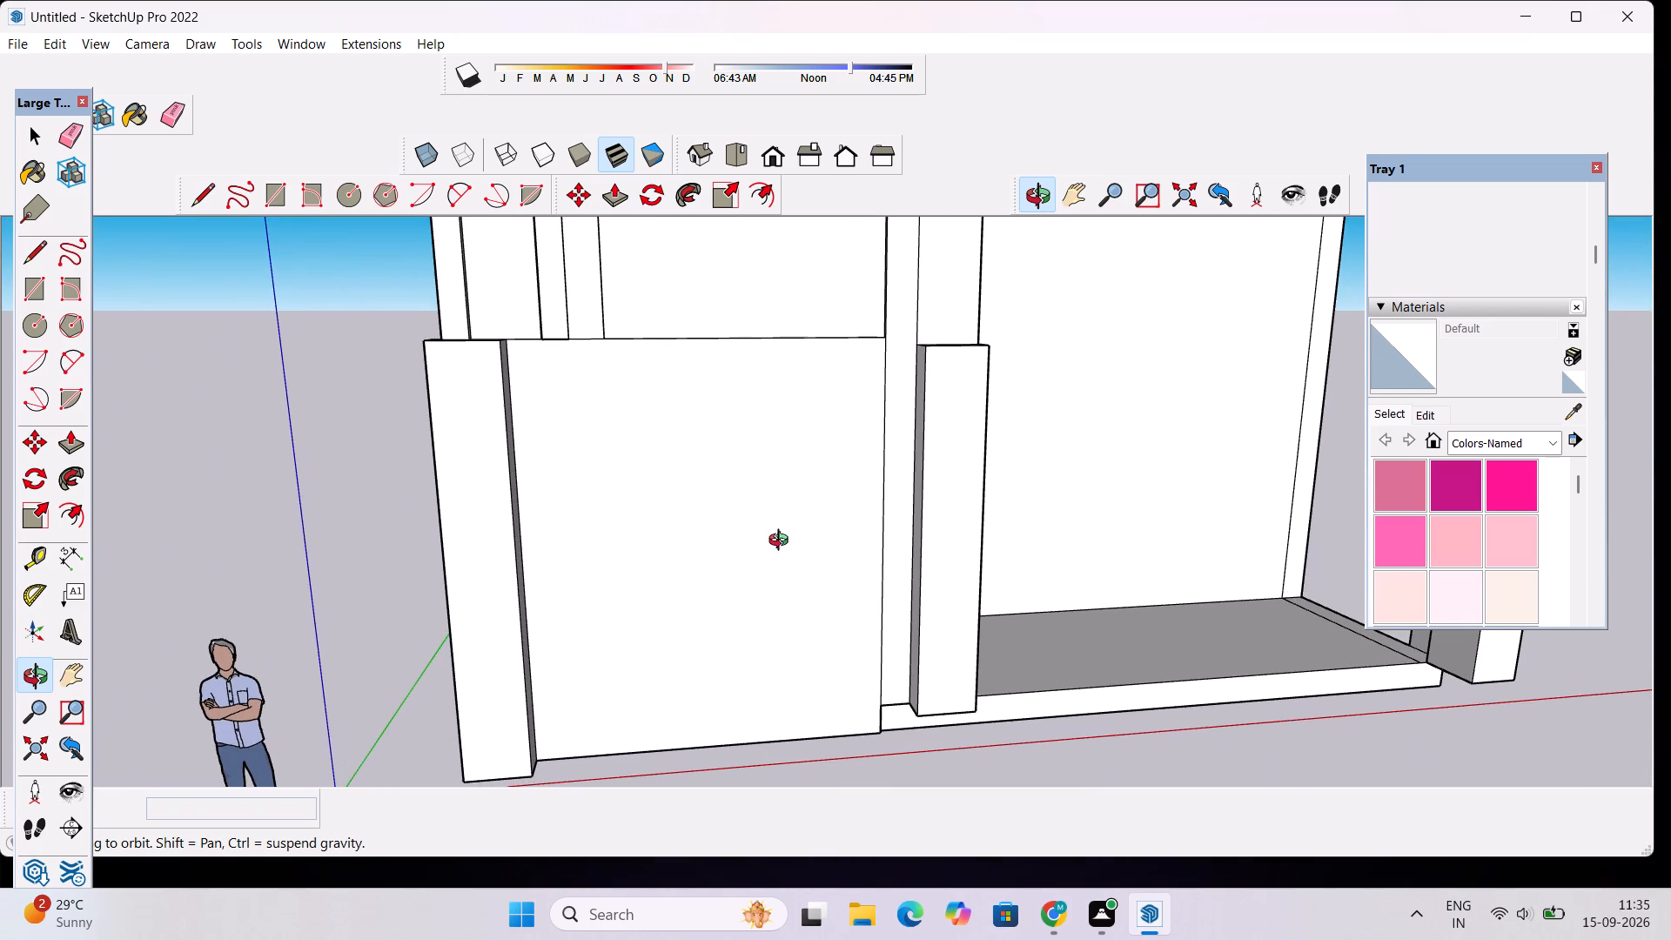
left_click_drag(782, 551, 735, 567, "shift")
scroll(735, 567, "up", 2)
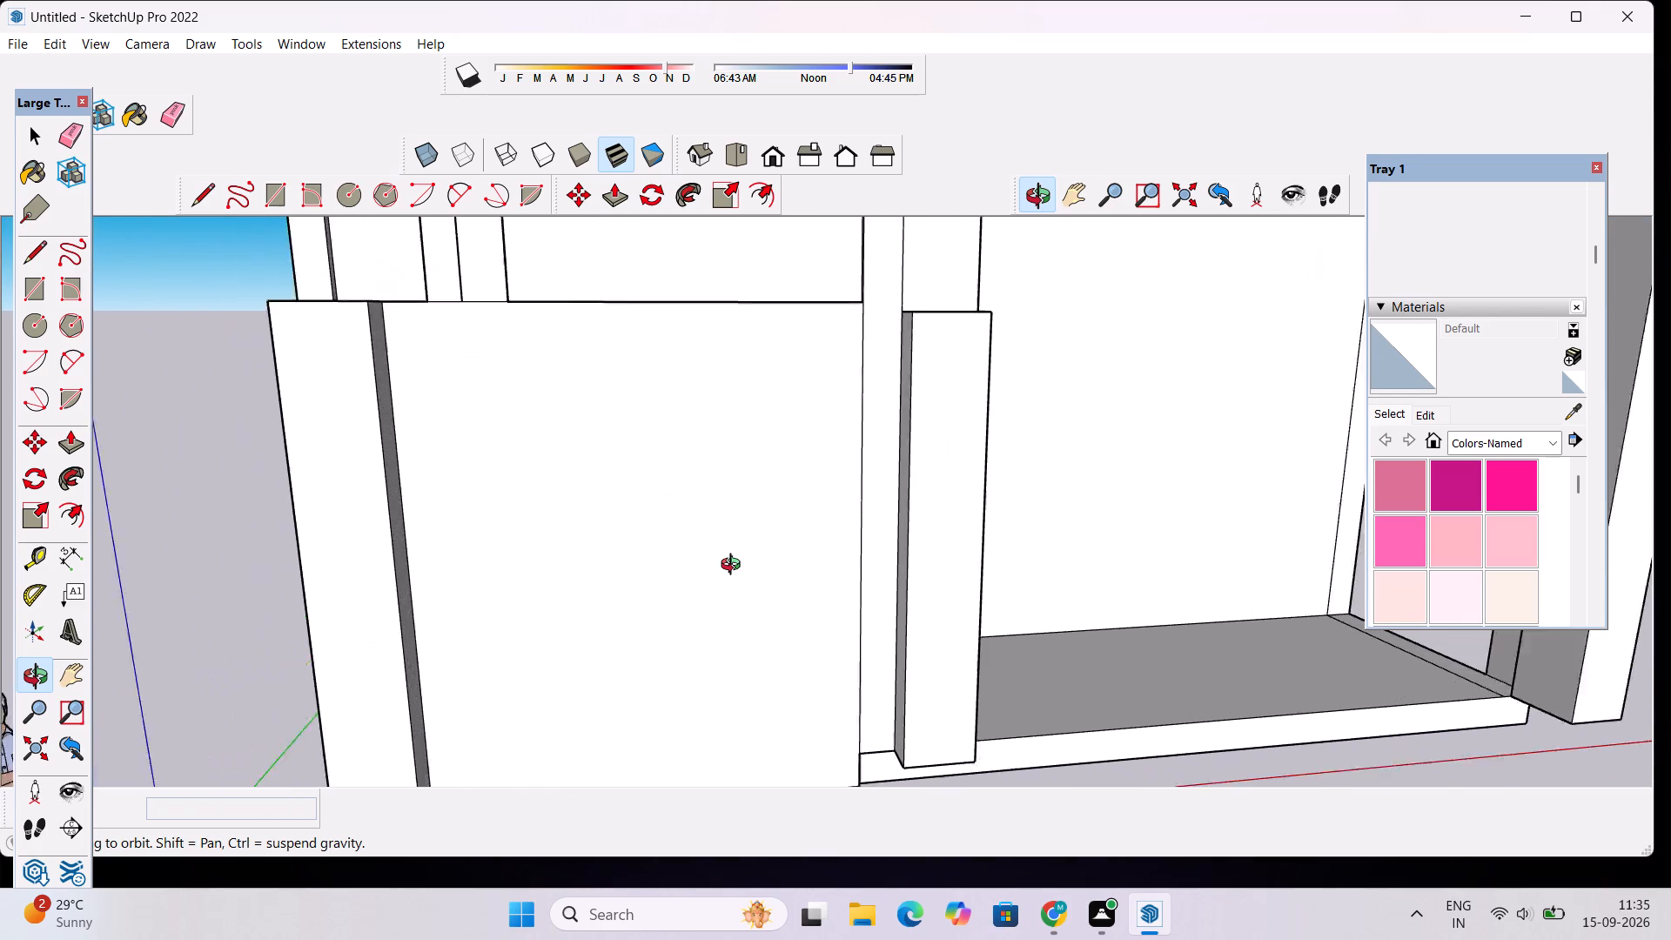
scroll(735, 567, "up", 1)
left_click_drag(733, 567, 802, 561)
scroll(817, 559, "down", 3)
left_click_drag(823, 555, 782, 561, "shift")
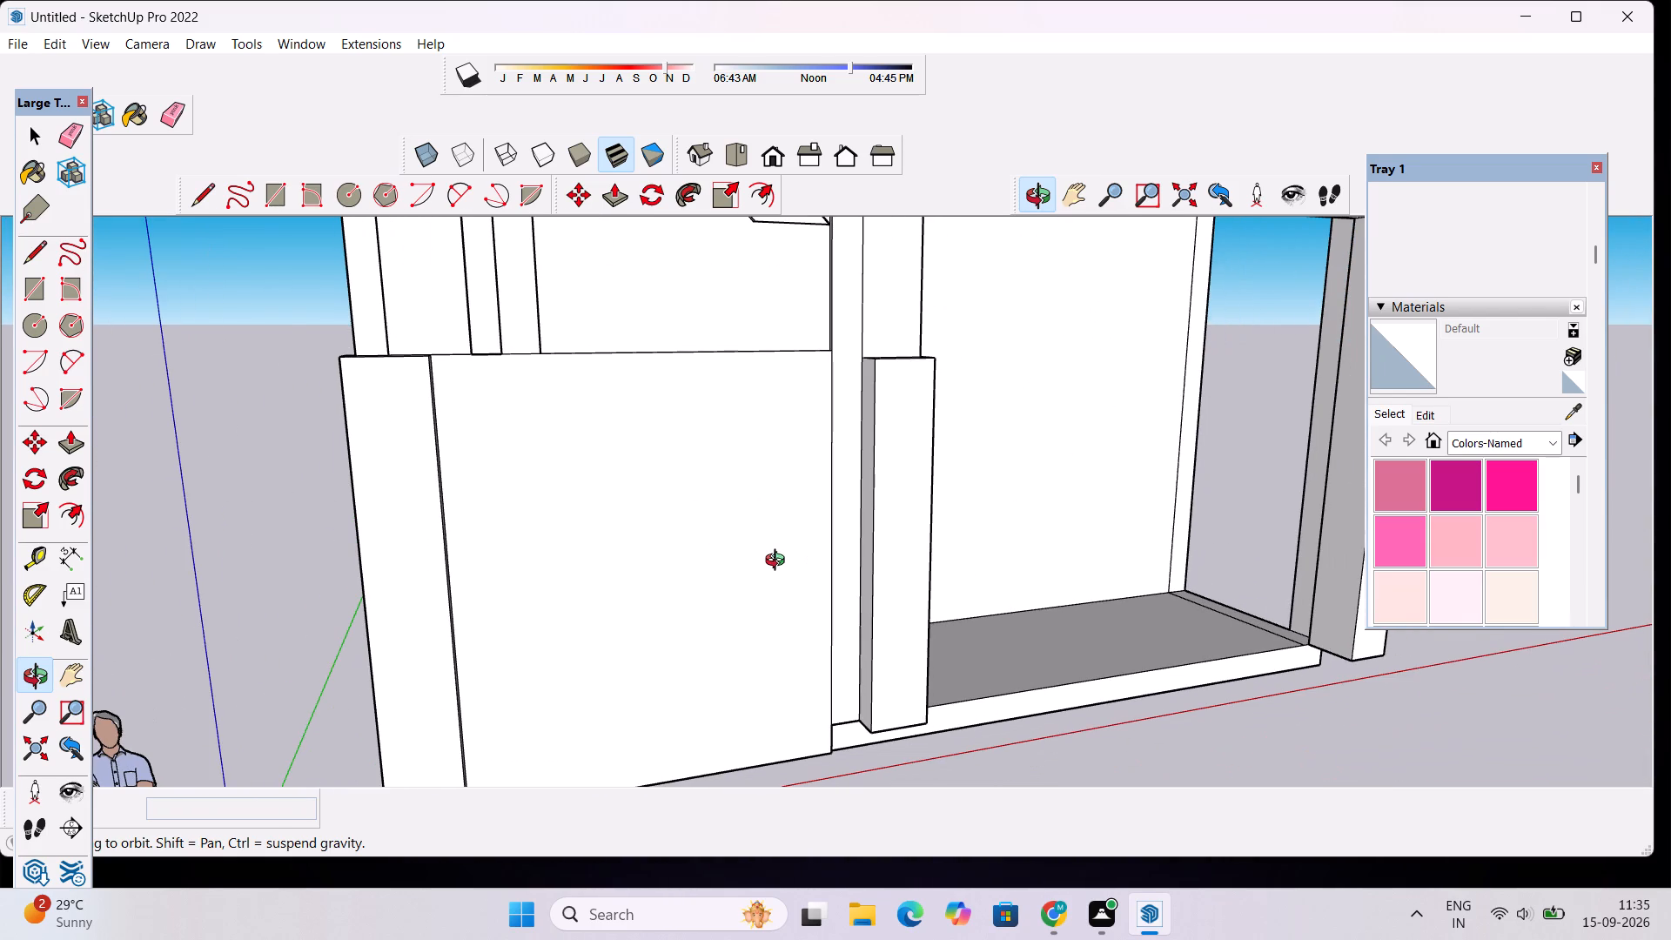
scroll(779, 562, "up", 1)
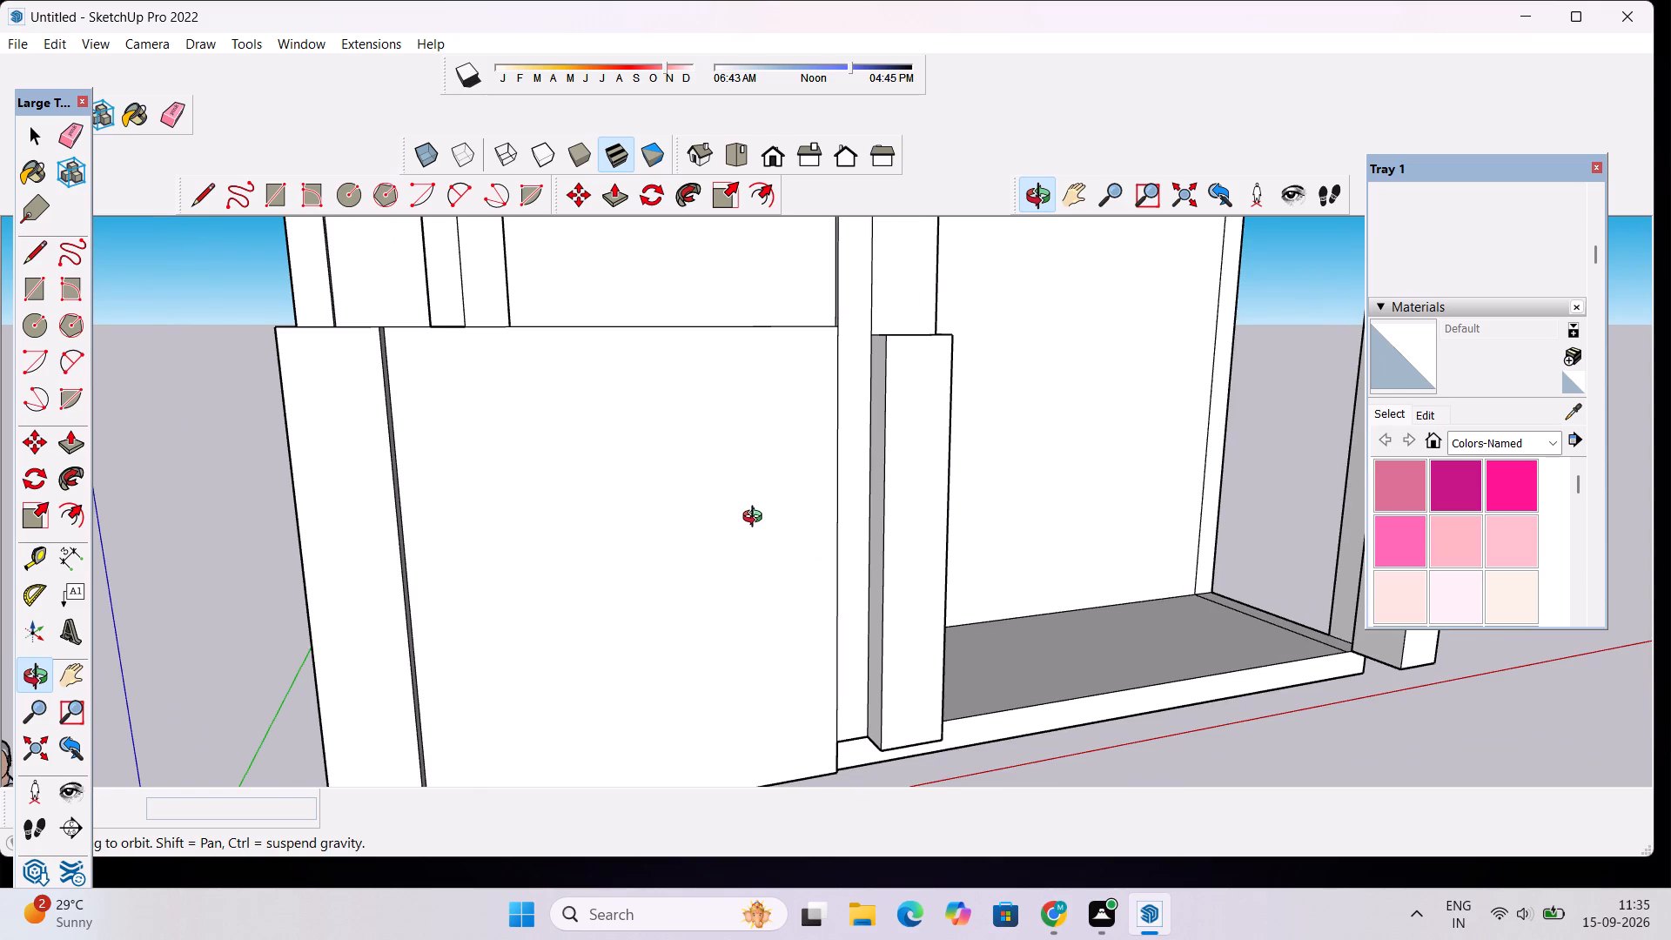
left_click_drag(756, 519, 823, 628)
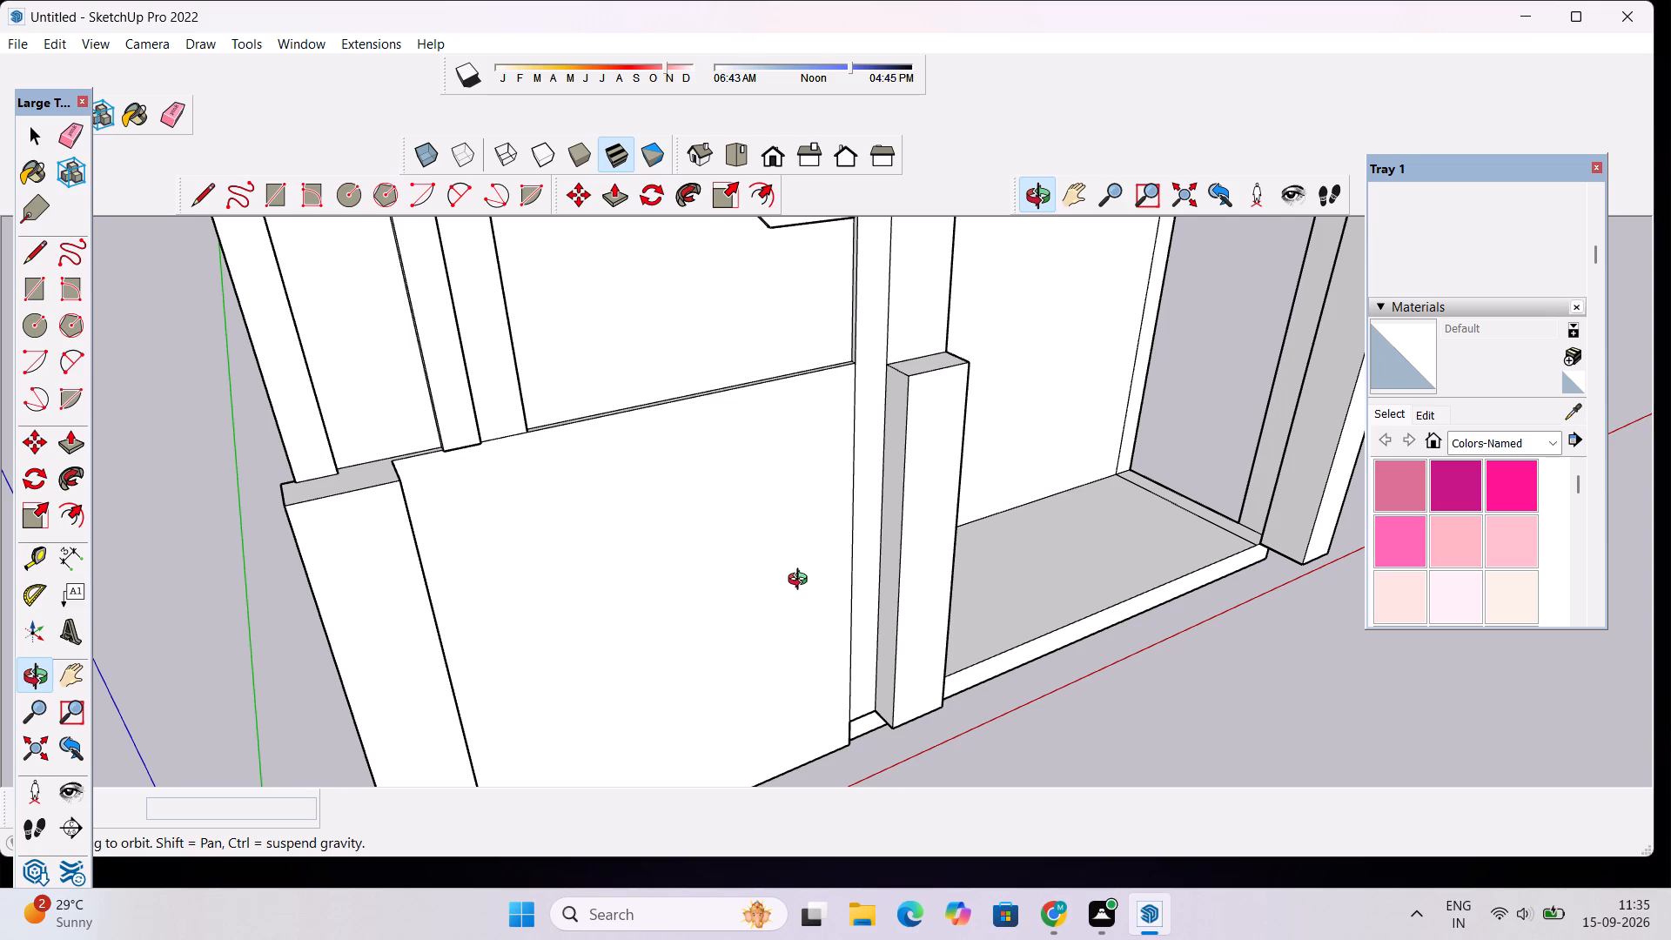
scroll(782, 502, "down", 4)
left_click_drag(809, 540, 806, 545)
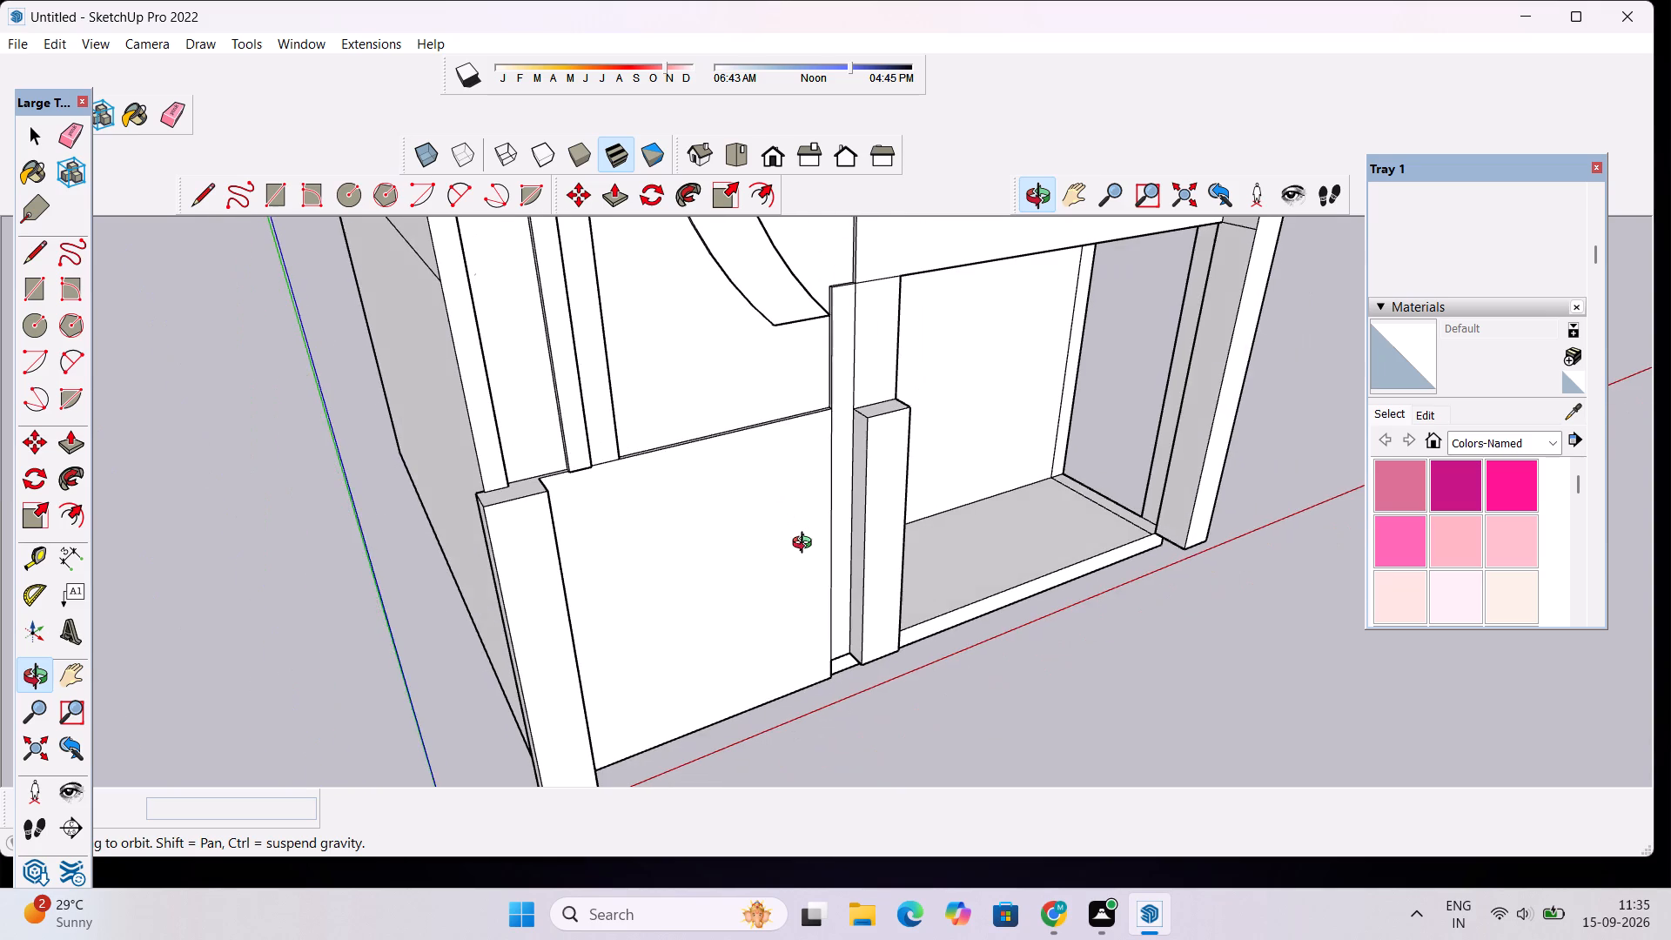
left_click_drag(806, 545, 802, 551)
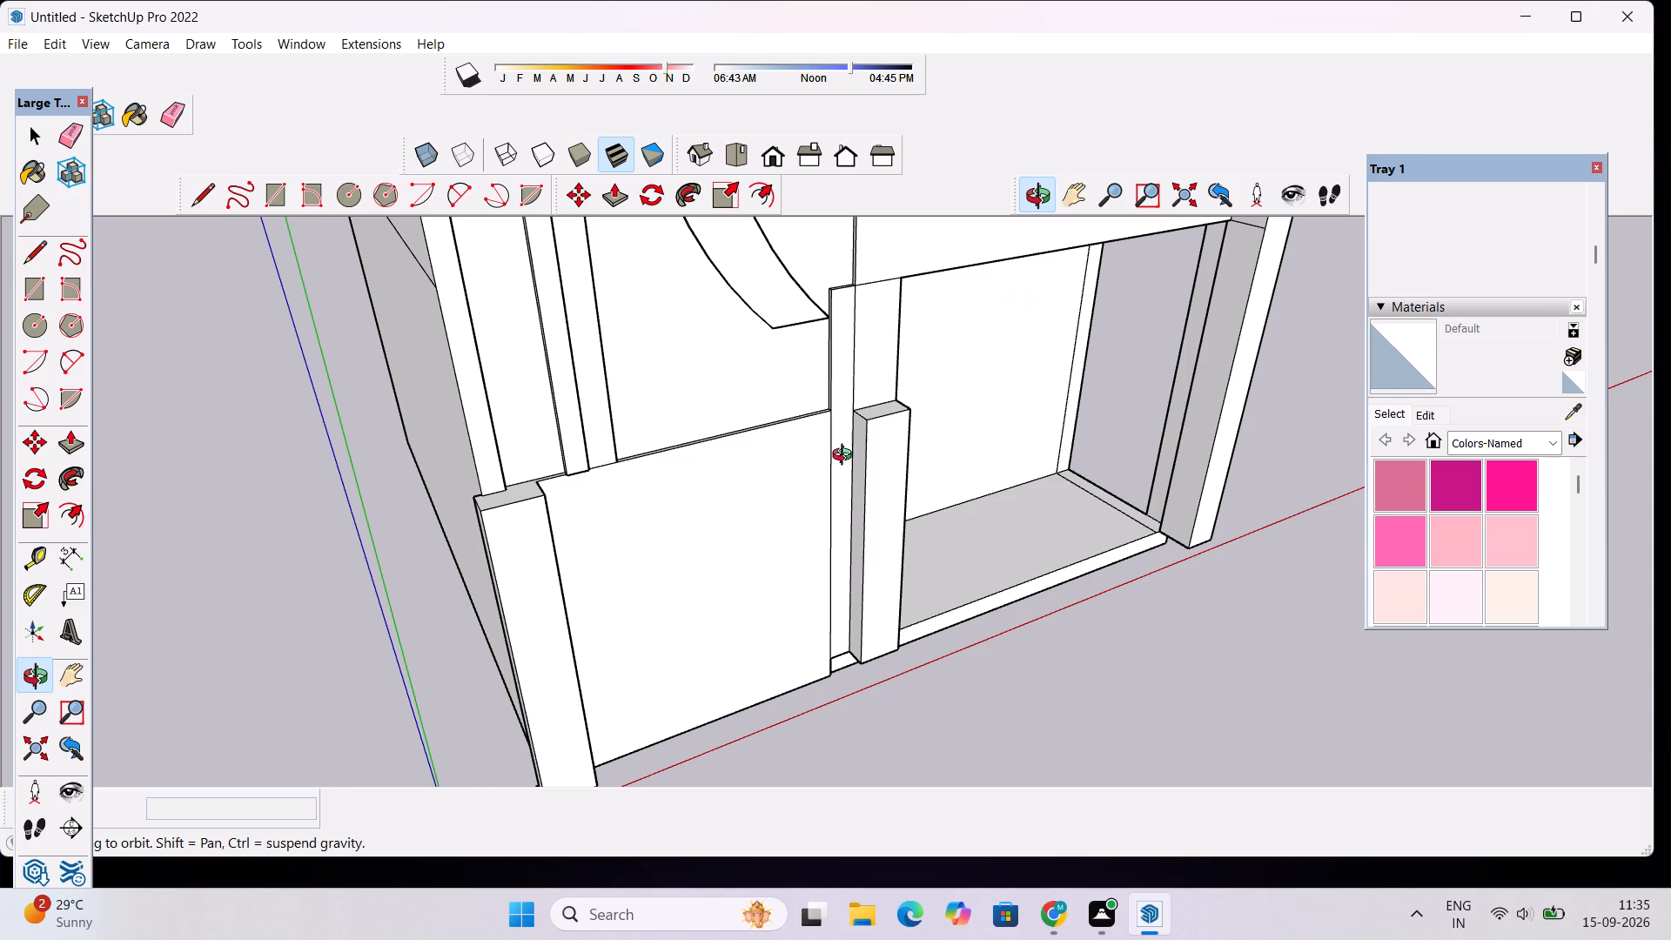
scroll(781, 520, "up", 3)
left_click_drag(812, 553, 878, 586)
scroll(882, 560, "down", 3)
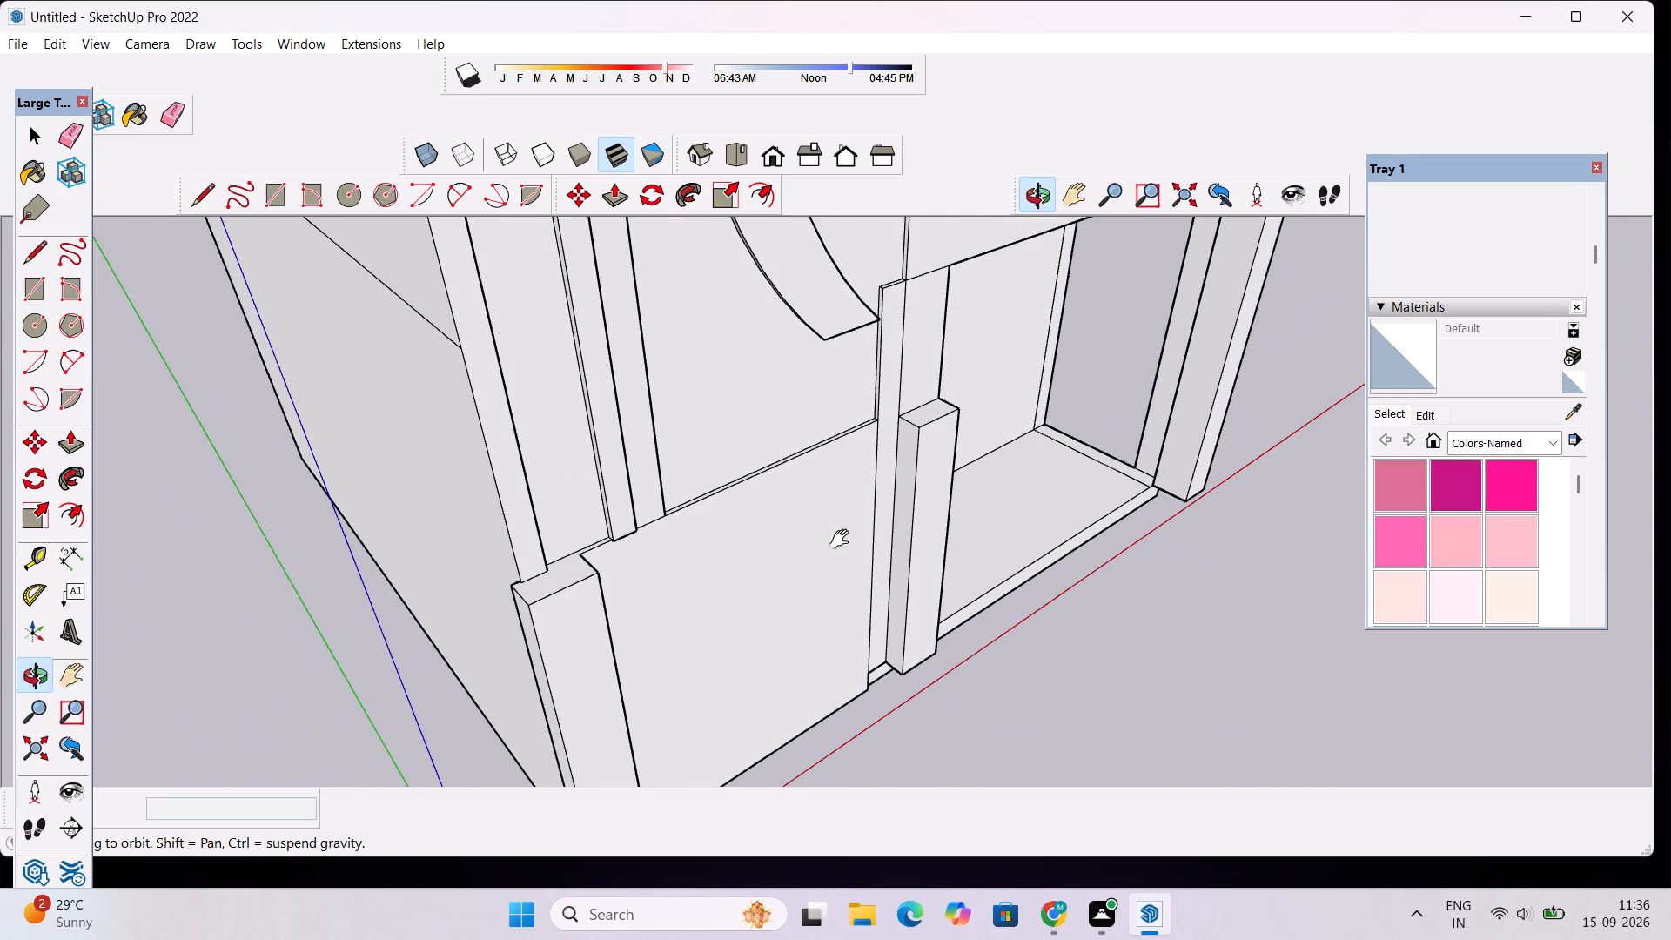
left_click_drag(843, 540, 808, 543, "shift")
left_click_drag(817, 587, 754, 564)
scroll(751, 564, "down", 1)
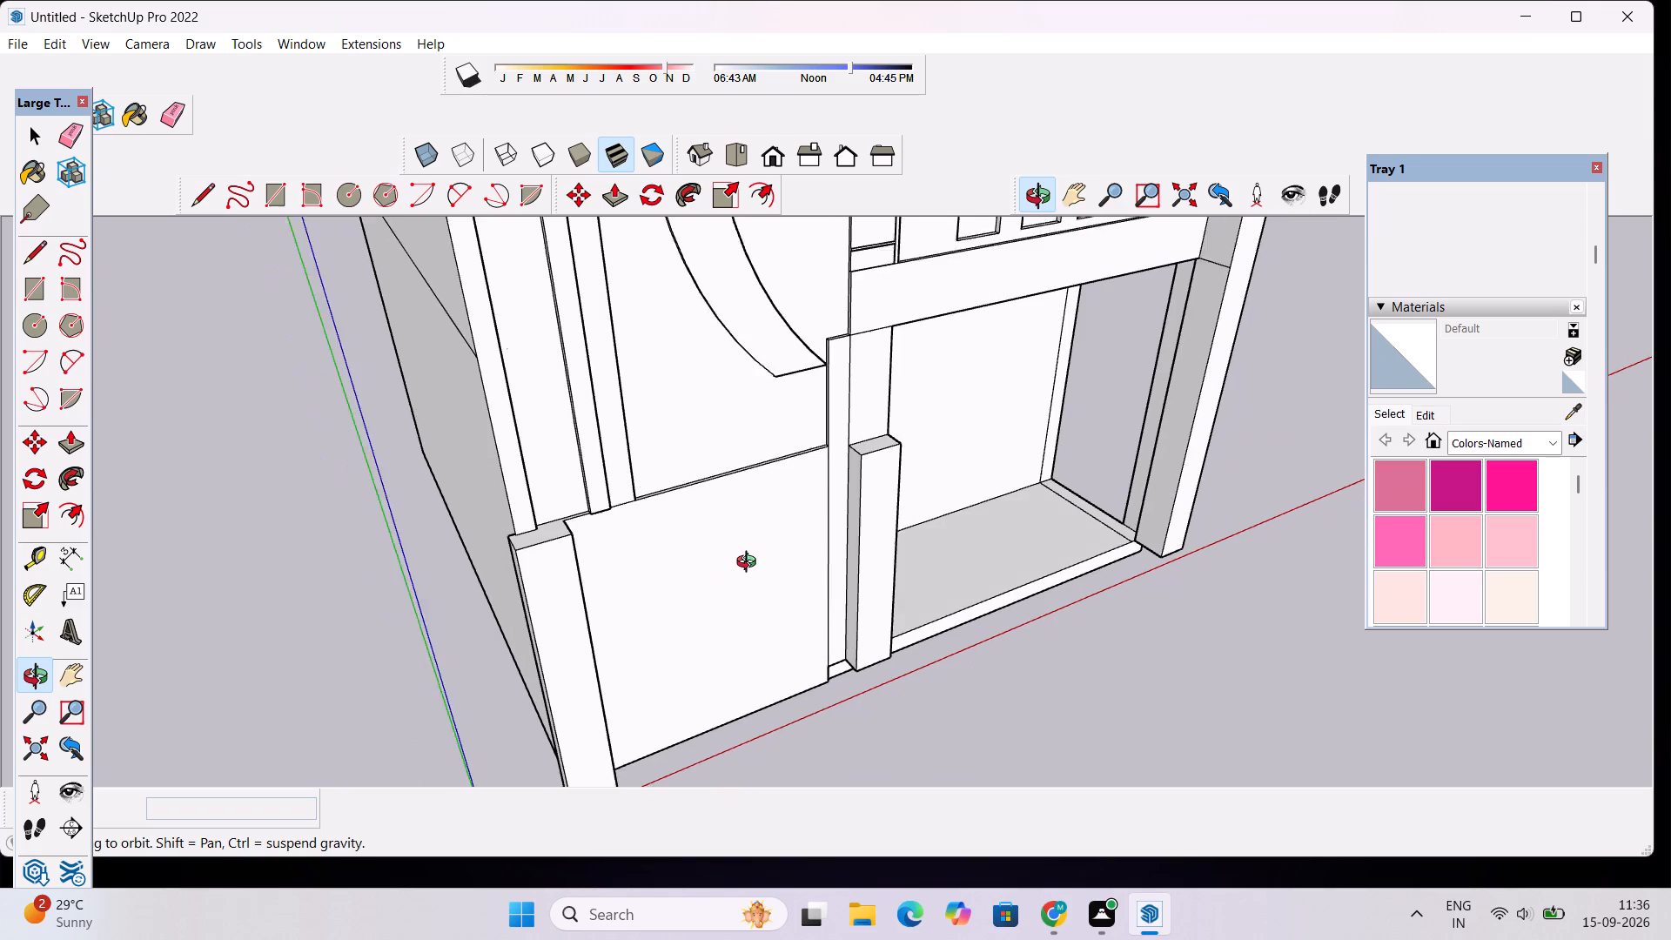
Pull the narrow strip between the lower front face and the new pillar outward, flush with the pillar's front.
scroll(750, 564, "down", 1)
left_click_drag(753, 599, 710, 478, "shift")
scroll(737, 465, "up", 7)
left_click_drag(797, 511, 715, 548)
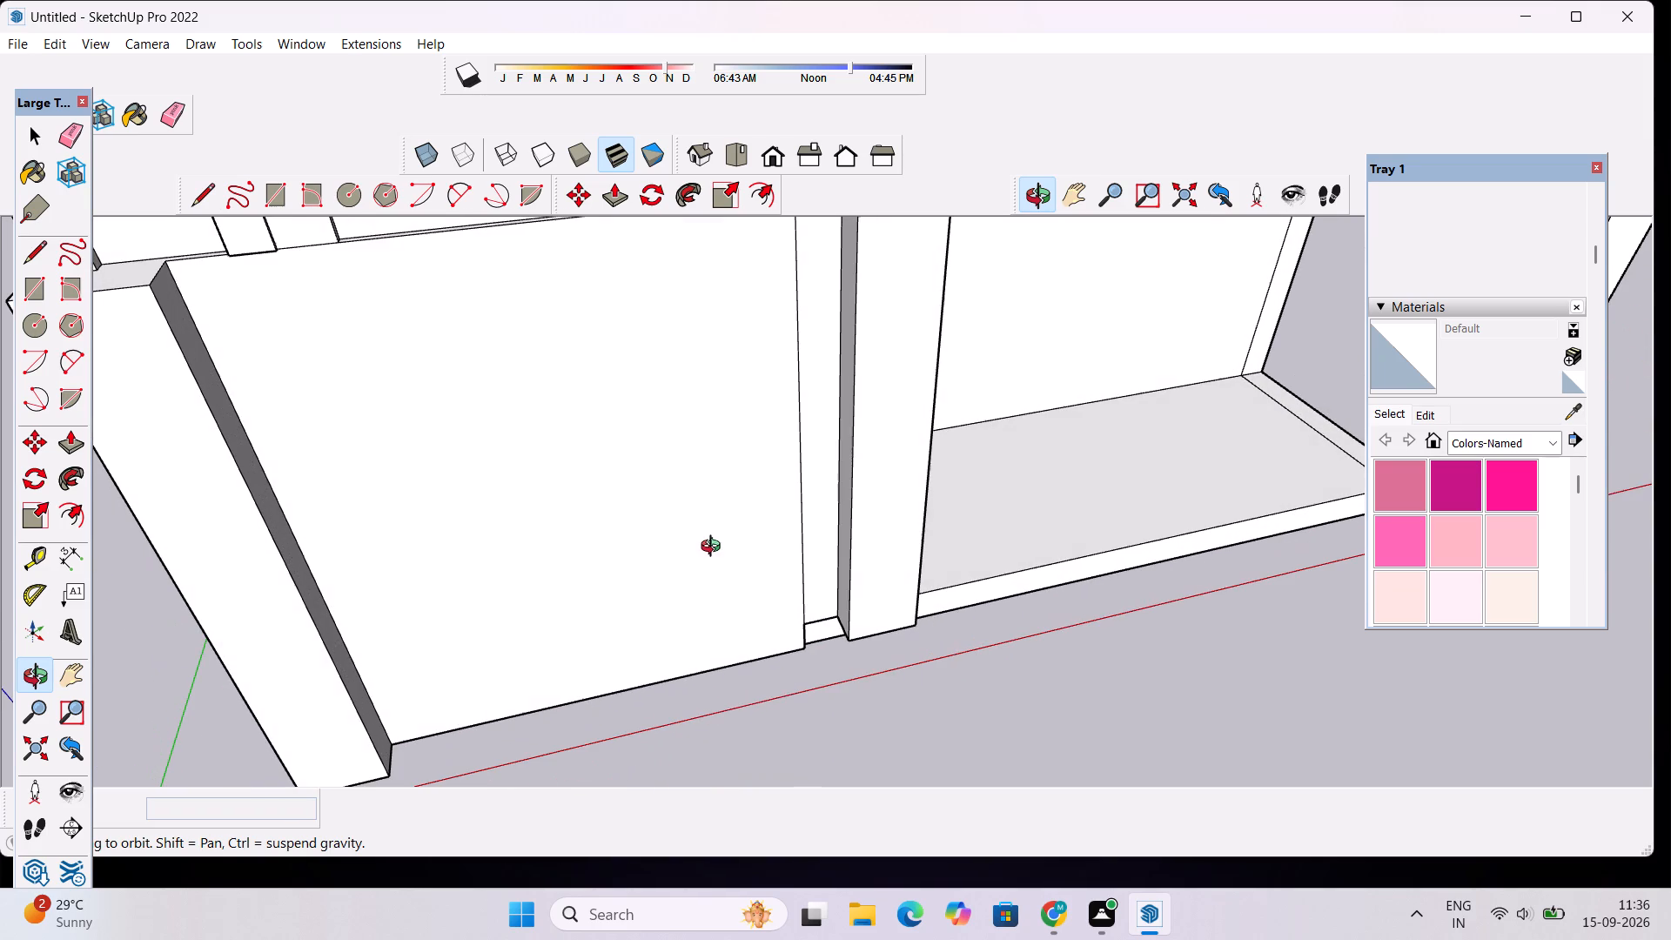
key("p")
left_click(821, 506)
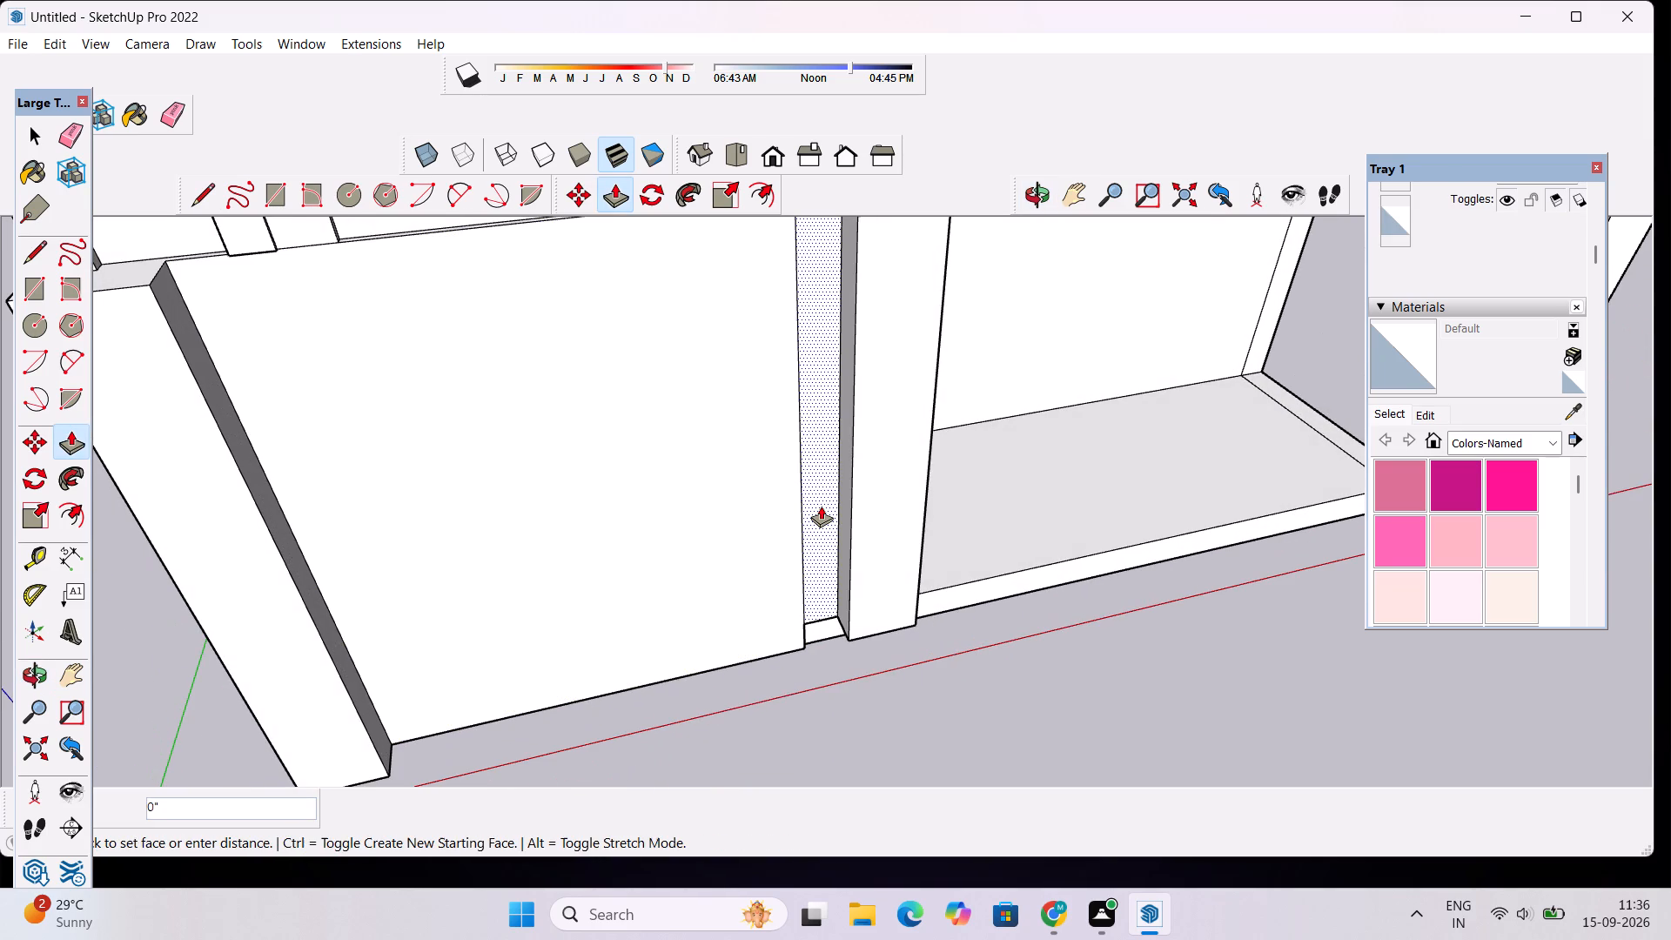
left_click(857, 530)
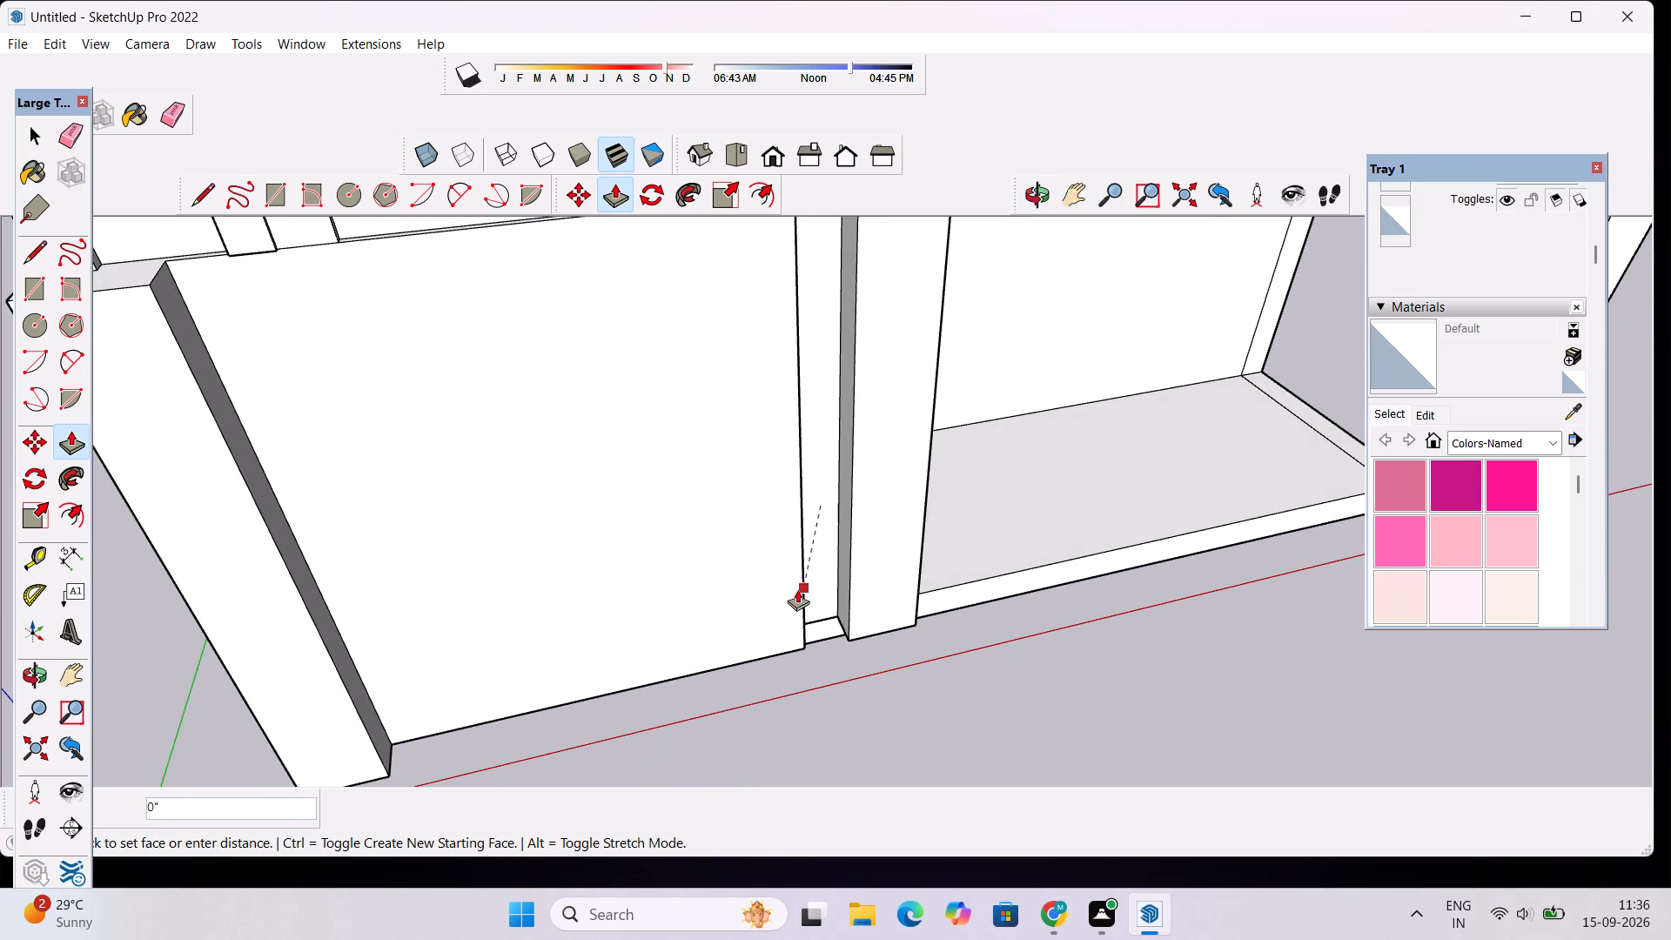
left_click(869, 542)
key("space")
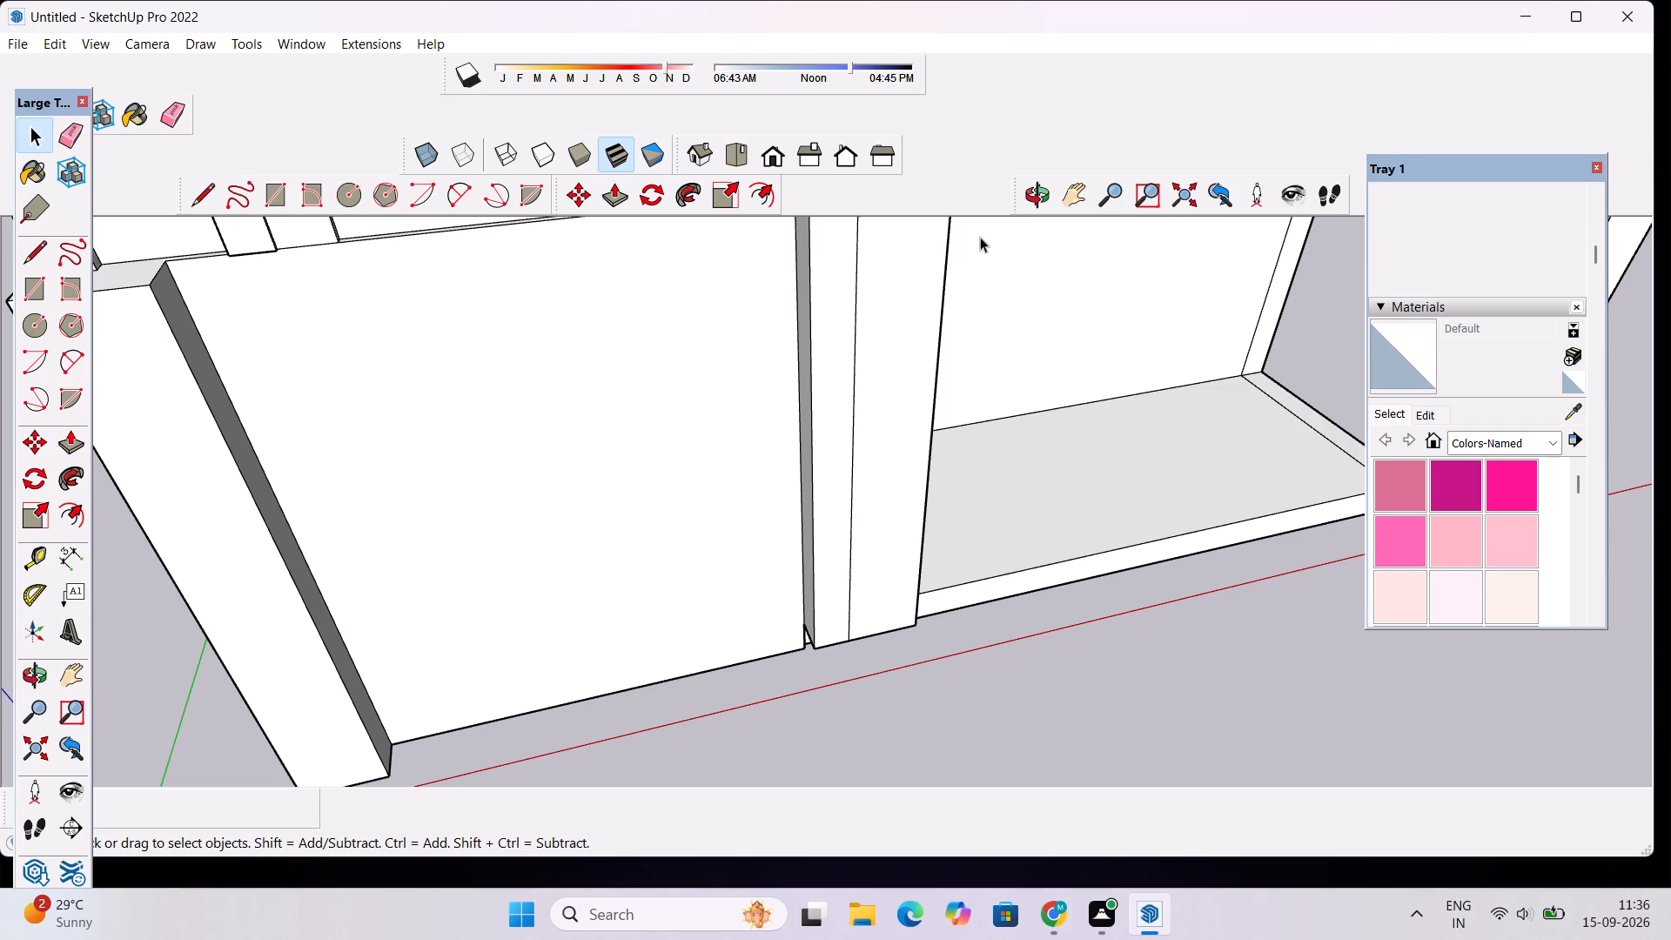
Draw a rectangle about 7' 5" wide and 2' 8" high on the lower front face, against the pillar beside the opening.
left_click(1022, 194)
left_click_drag(804, 585, 799, 474)
scroll(799, 468, "down", 5)
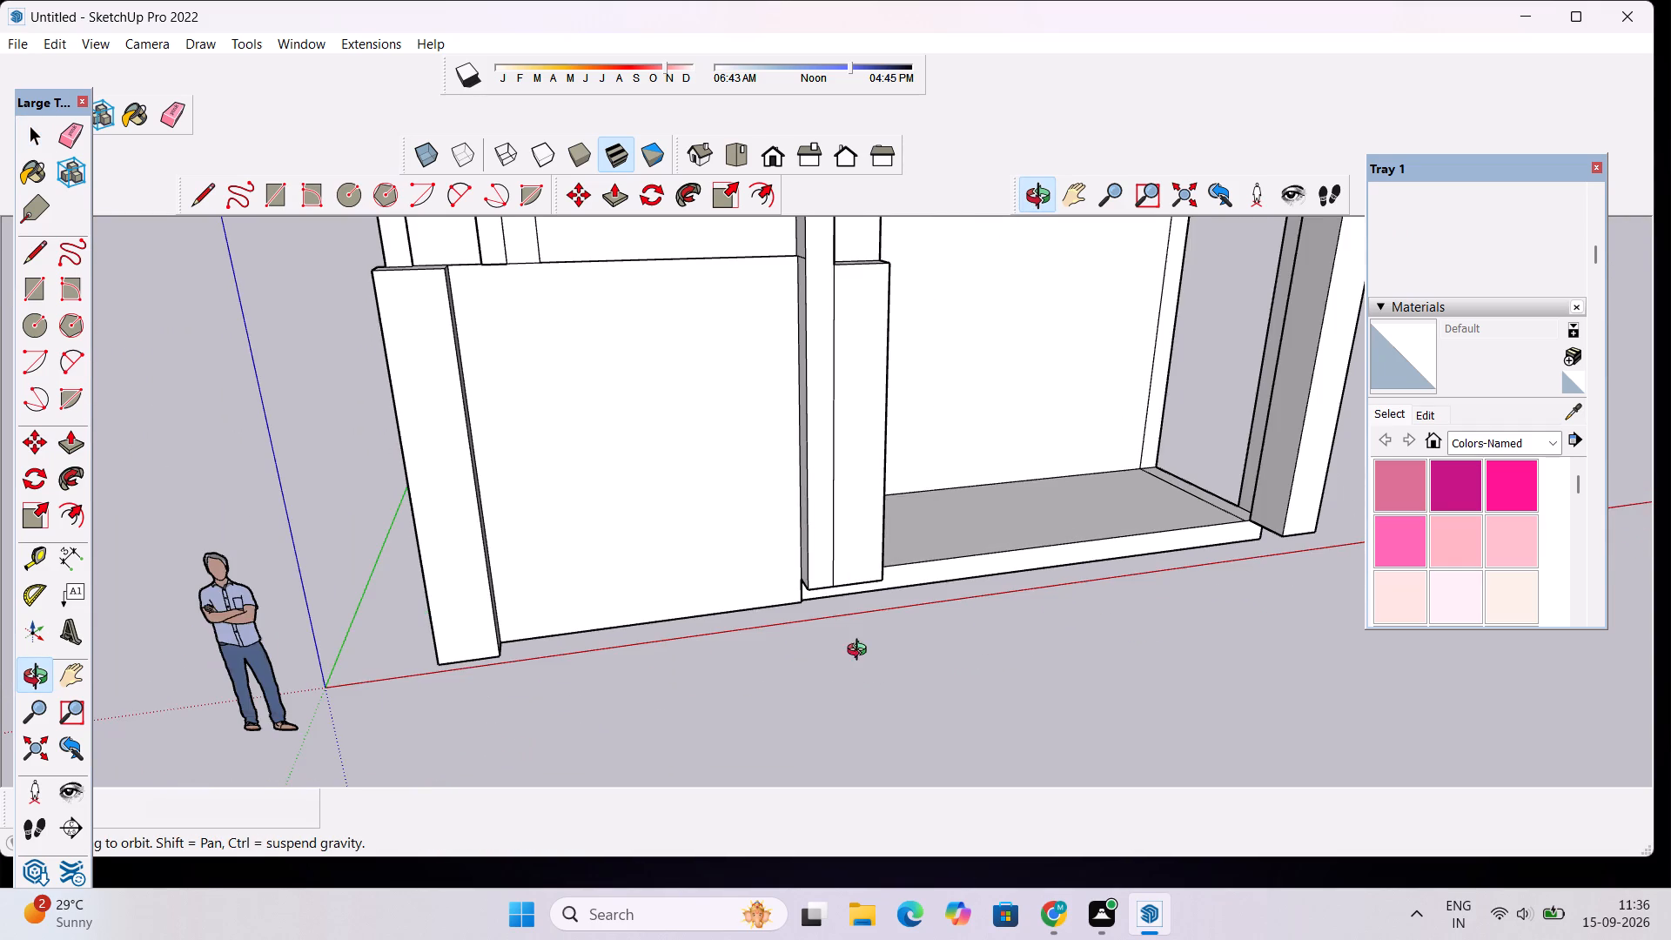
left_click_drag(853, 628, 866, 599)
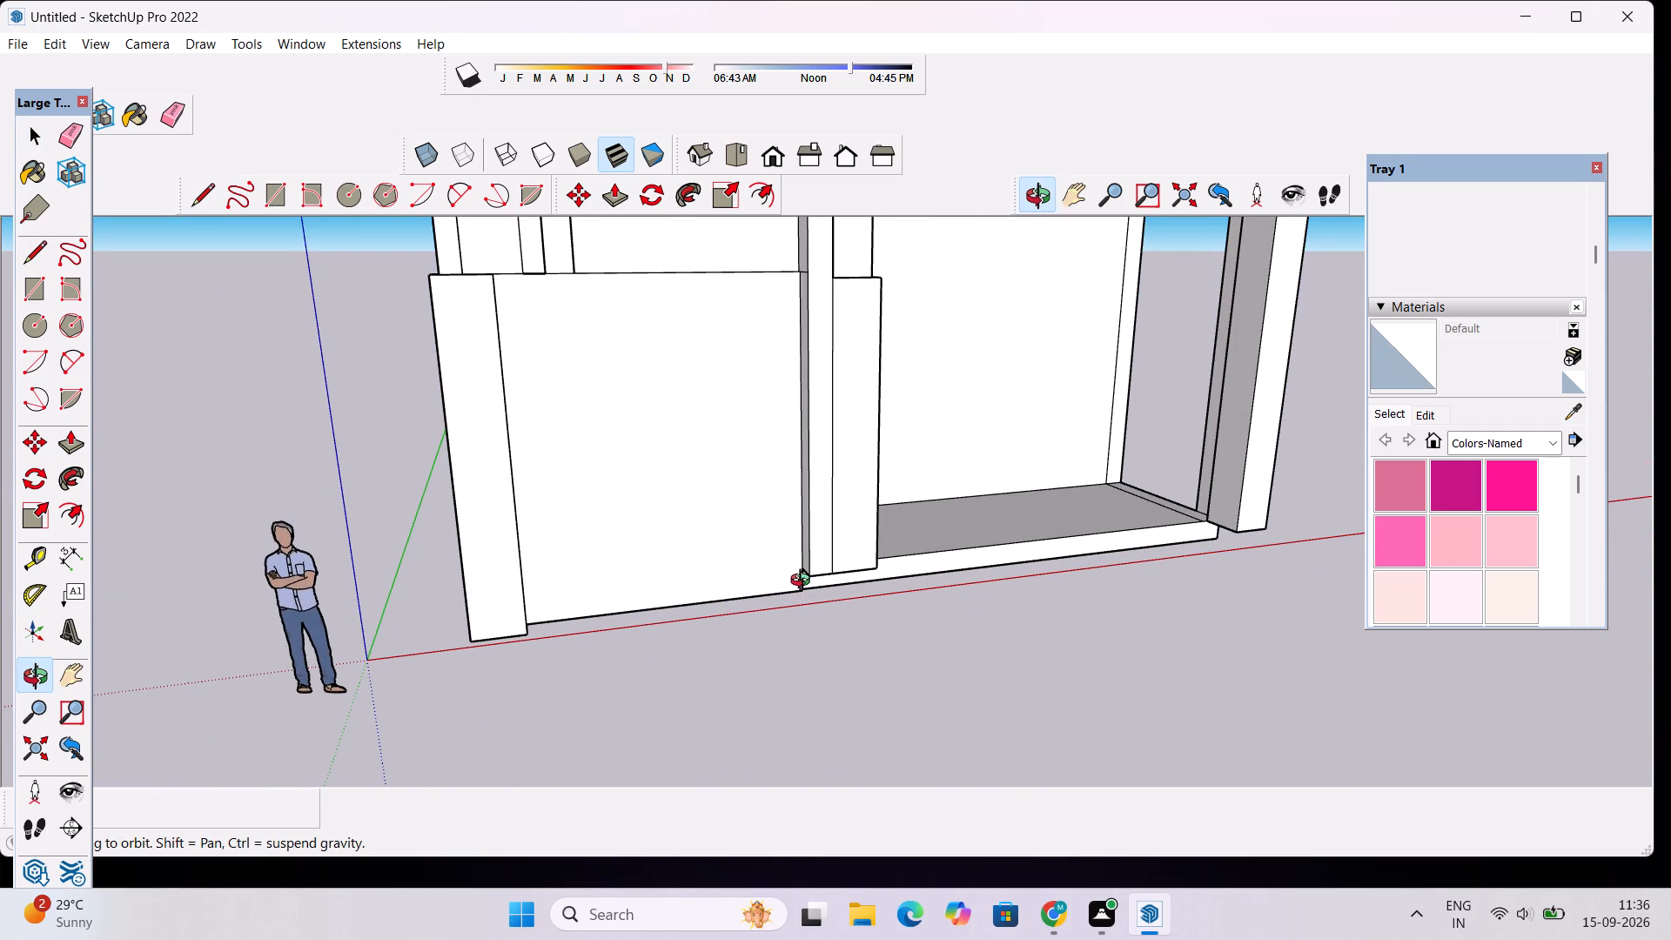
scroll(747, 572, "down", 3)
left_click_drag(745, 573, 740, 634, "shift")
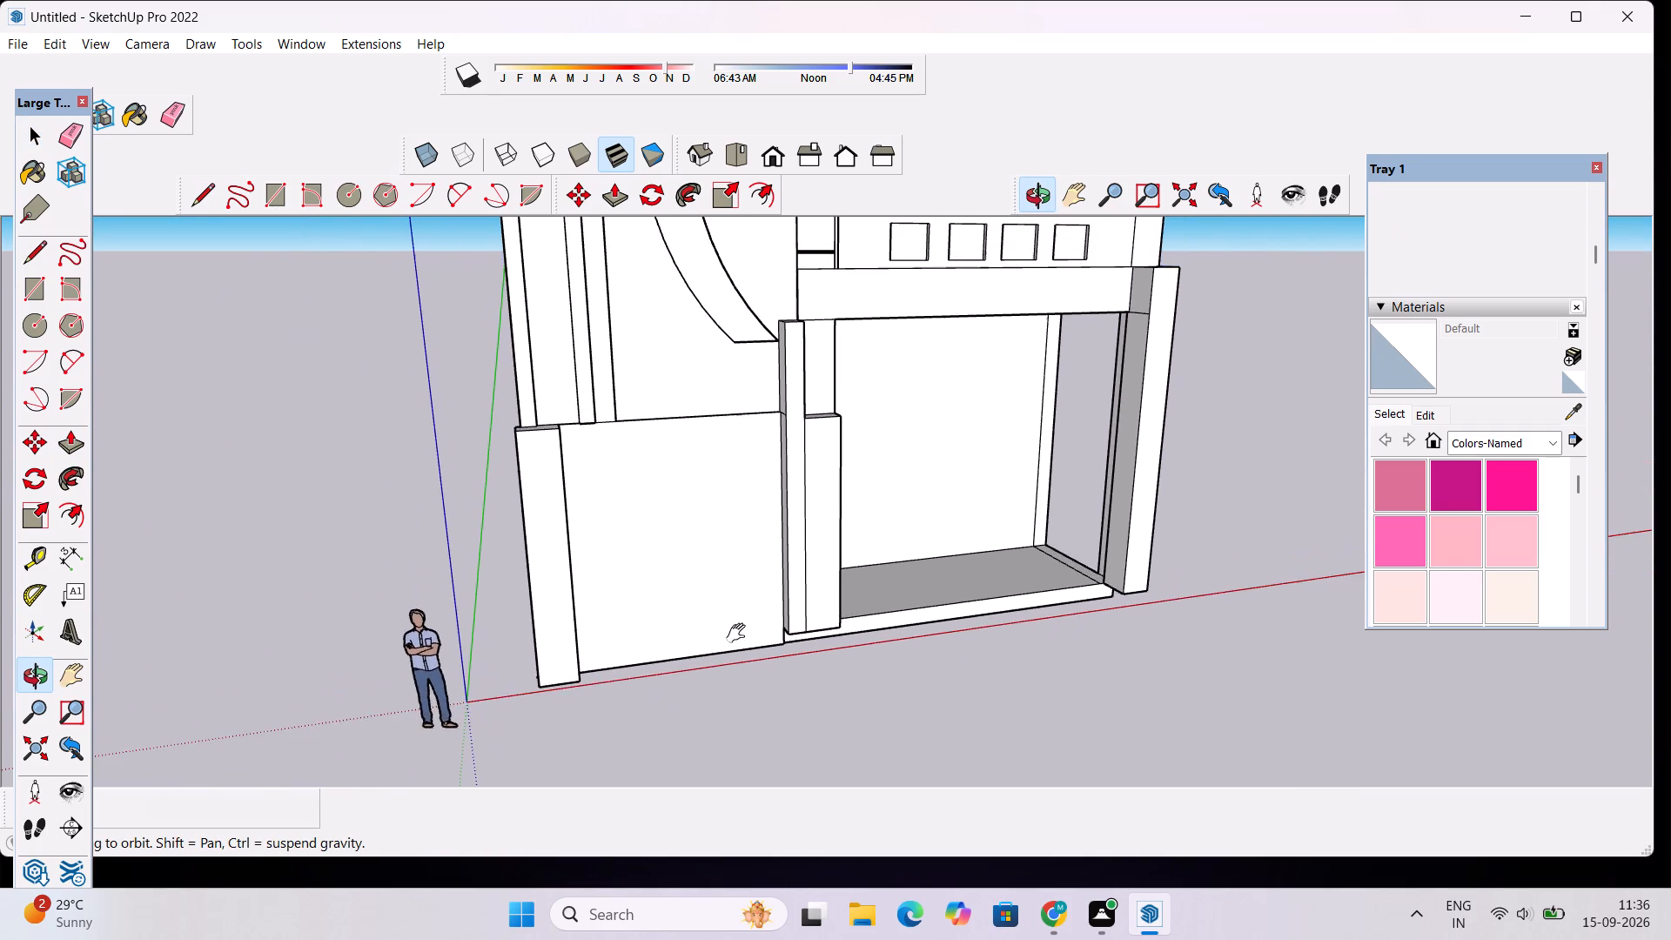
scroll(735, 621, "up", 3, "shift")
left_click_drag(737, 613, 754, 661, "shift")
scroll(772, 595, "up", 3, "shift")
left_click(791, 614)
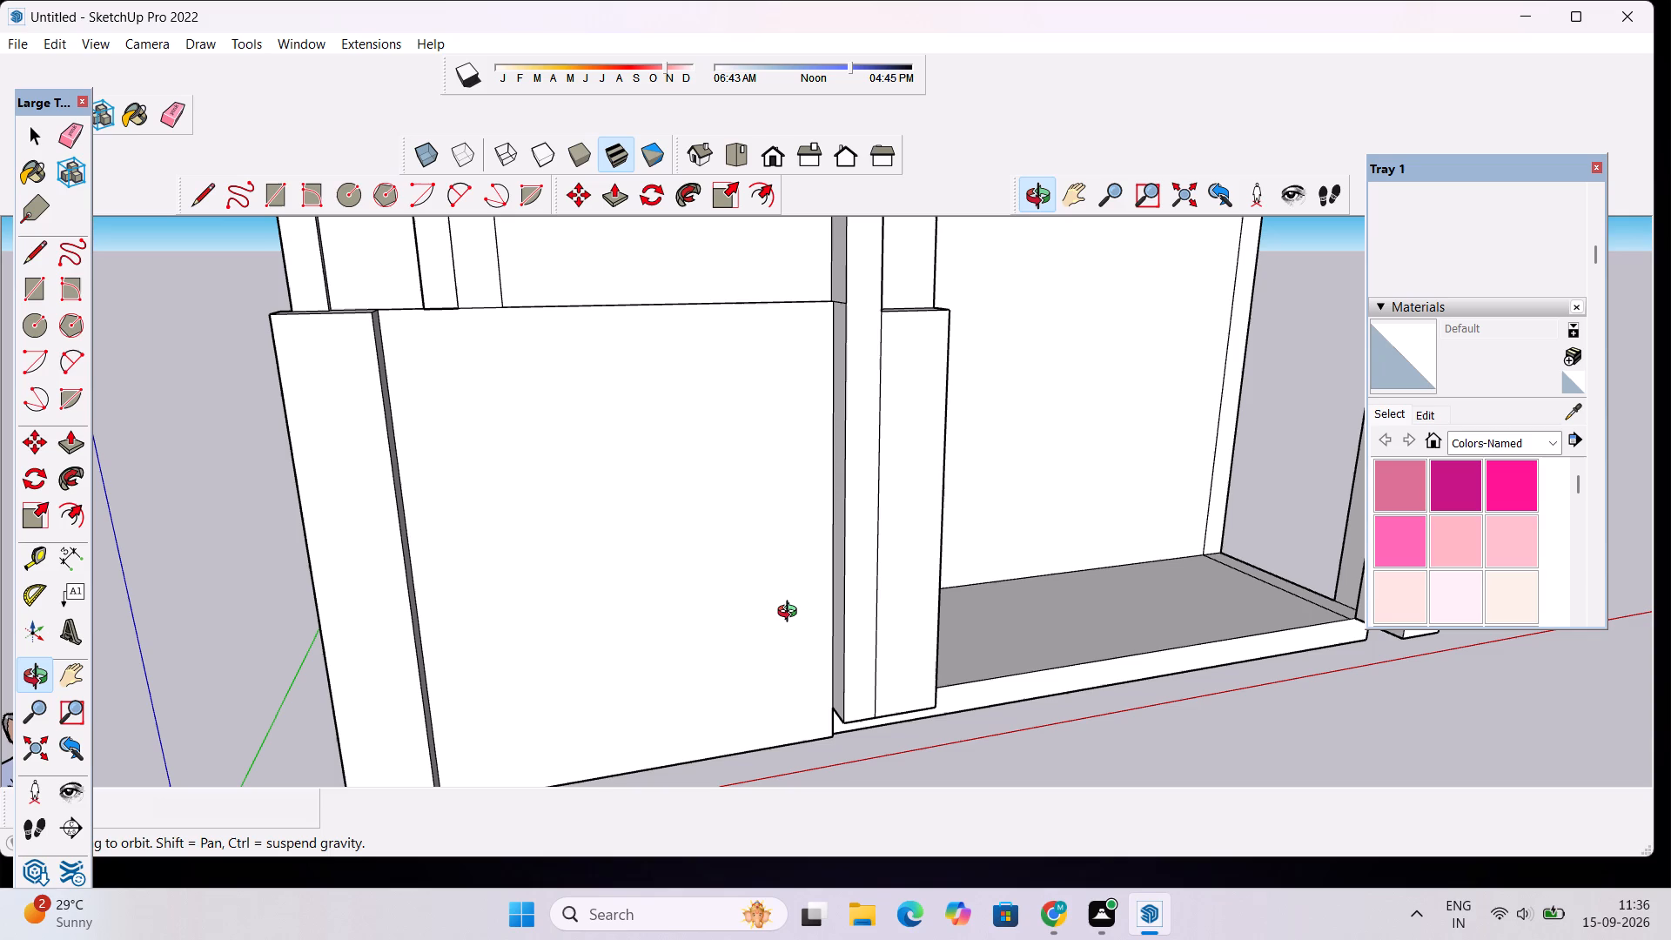
key("r")
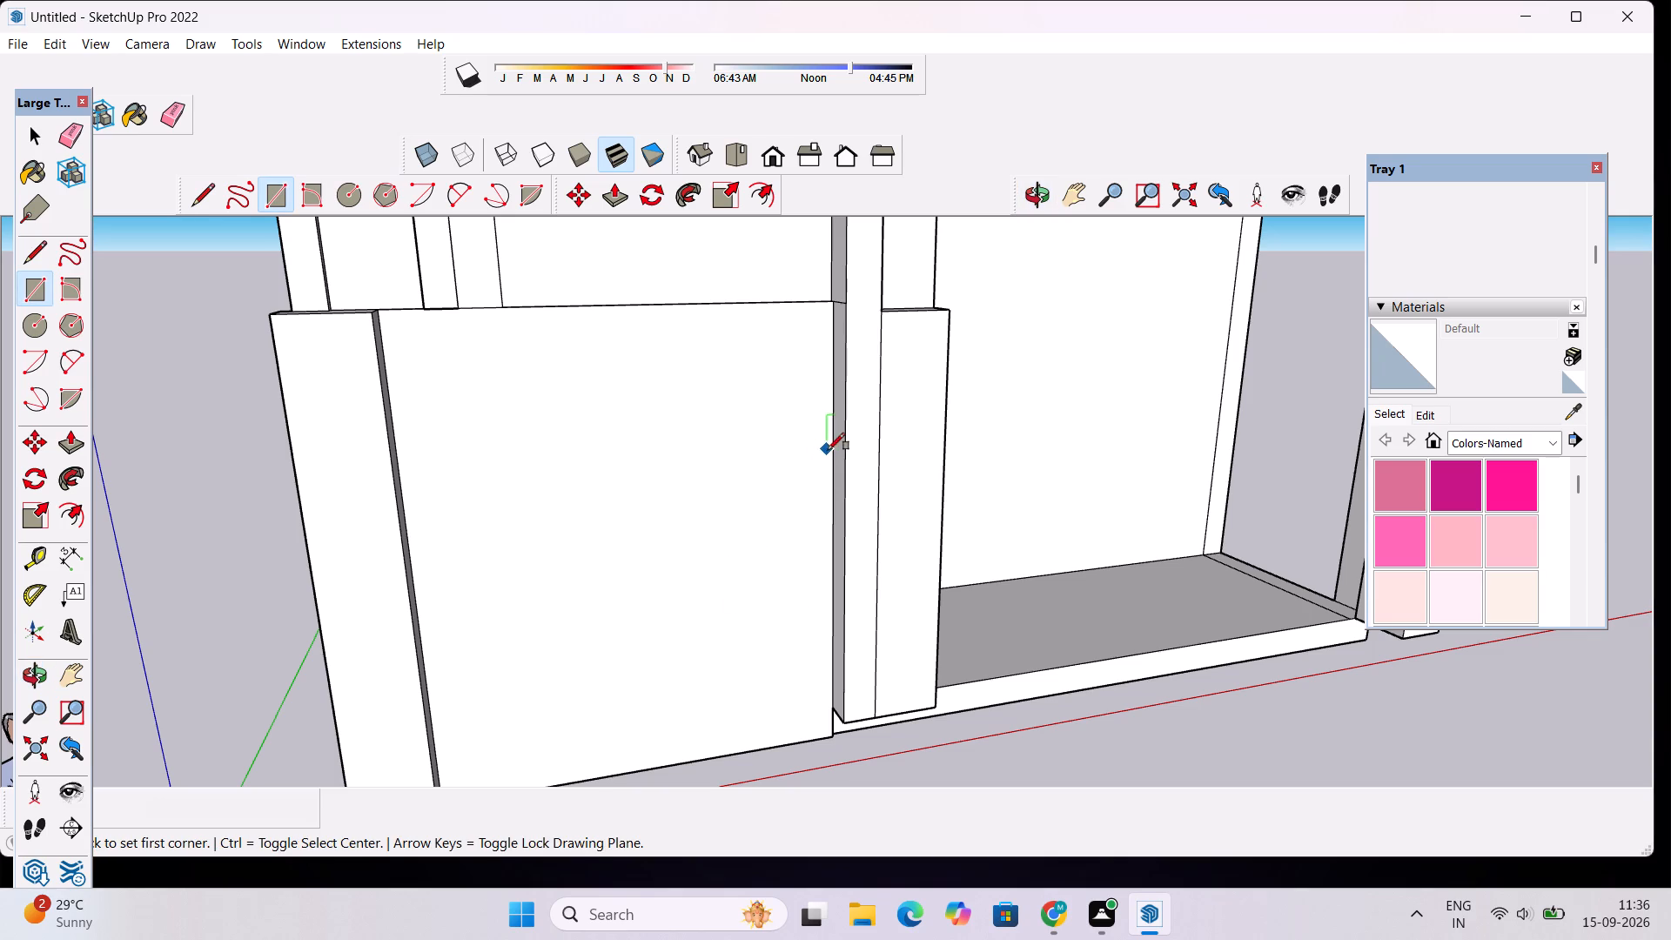
left_click(828, 450)
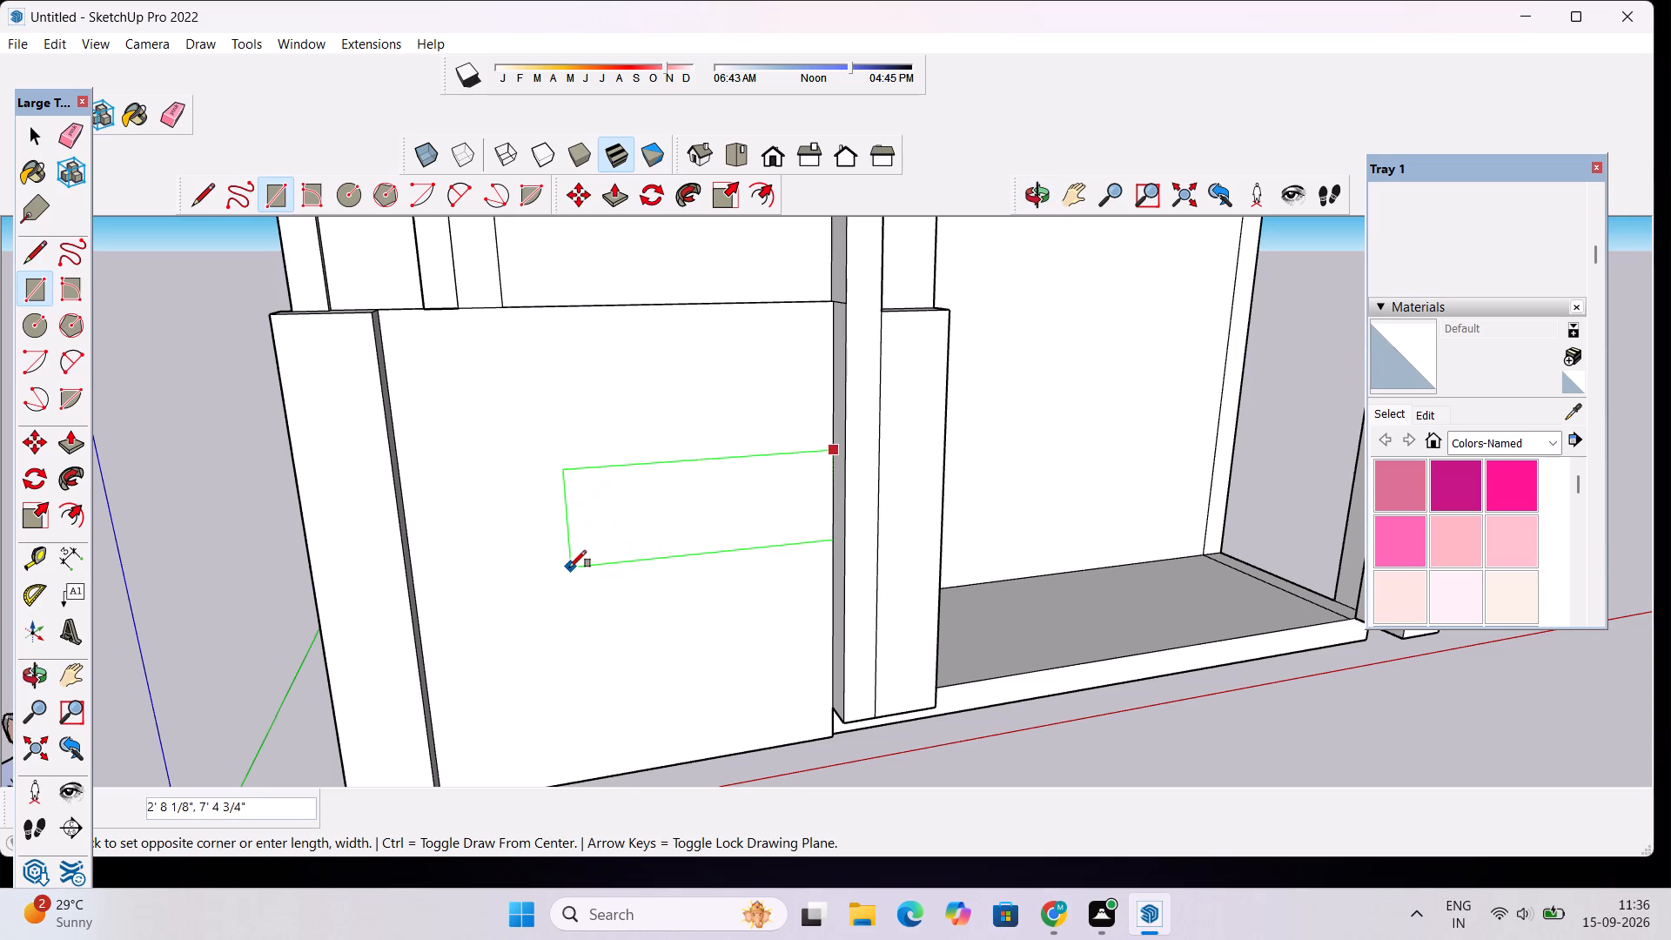
left_click(569, 567)
key("space")
Pull the new rectangle on the lower front face outward 6".
left_click(688, 502)
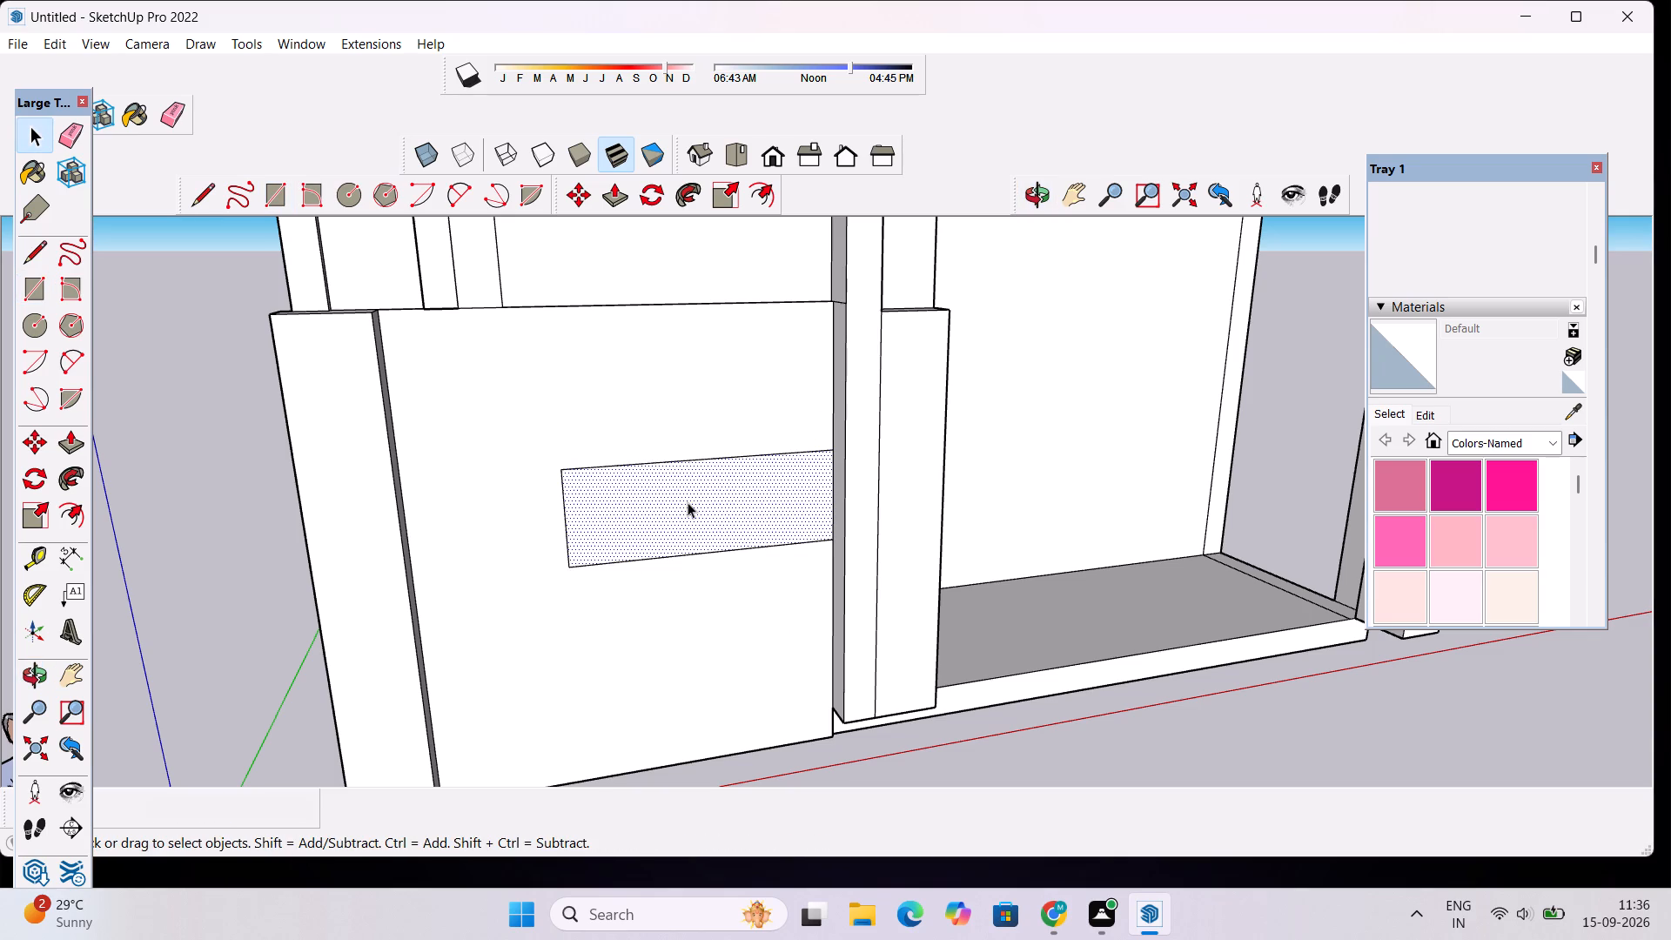
key("p")
left_click(688, 502)
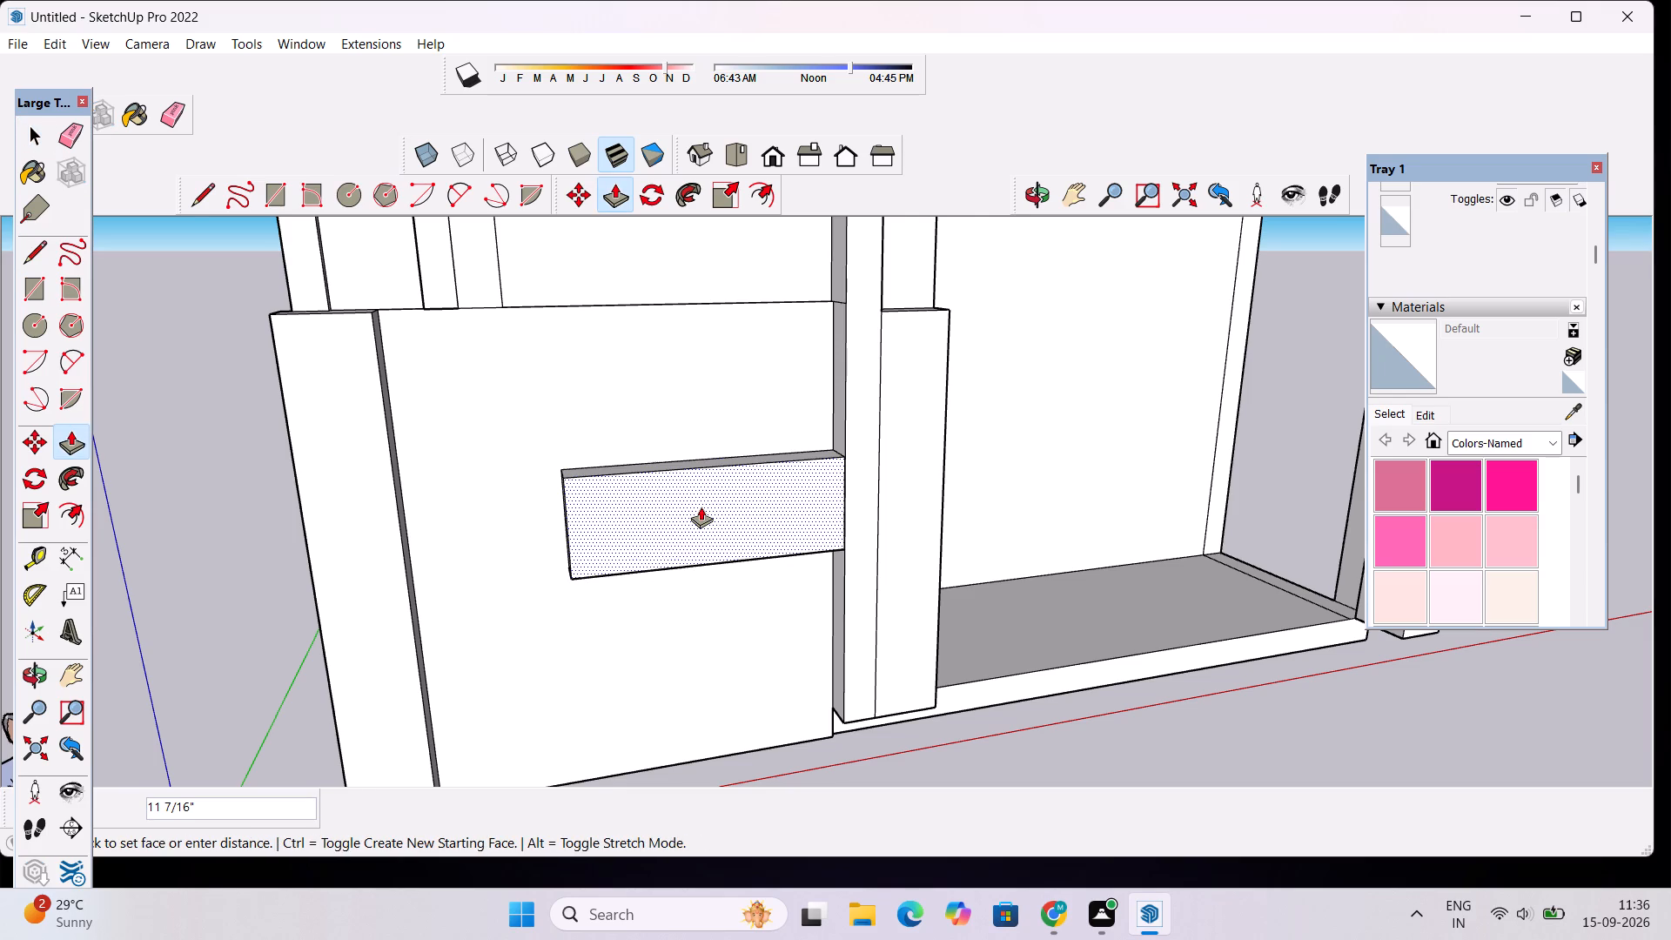
scroll(701, 507, "up", 6)
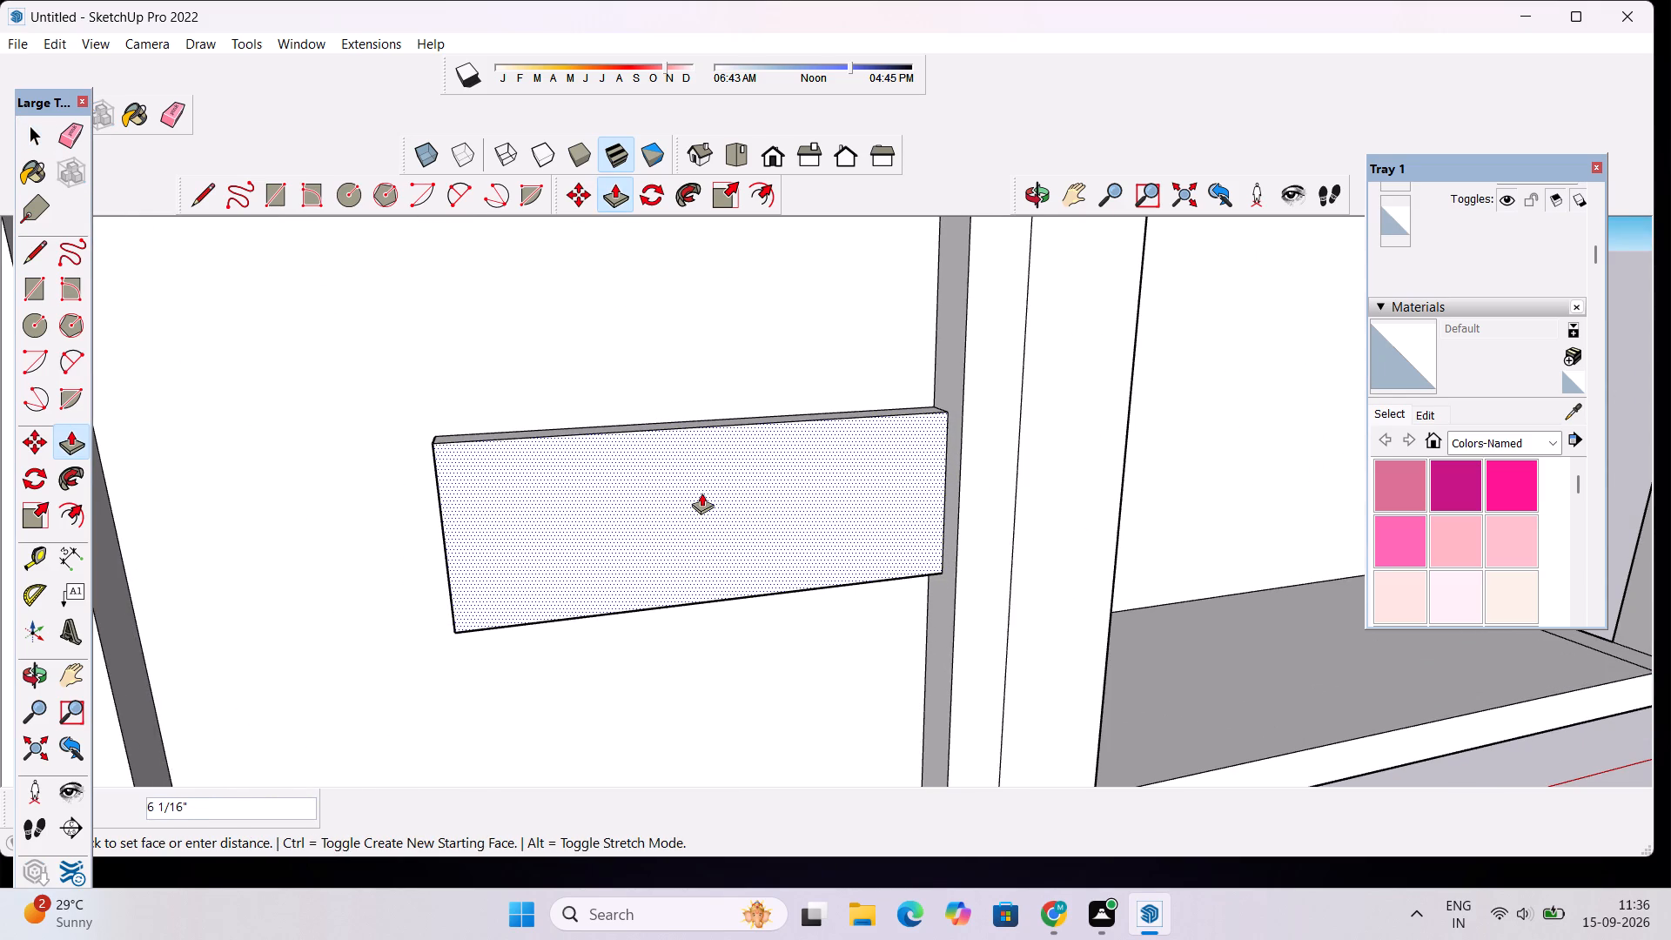
type("6\"")
key("Return")
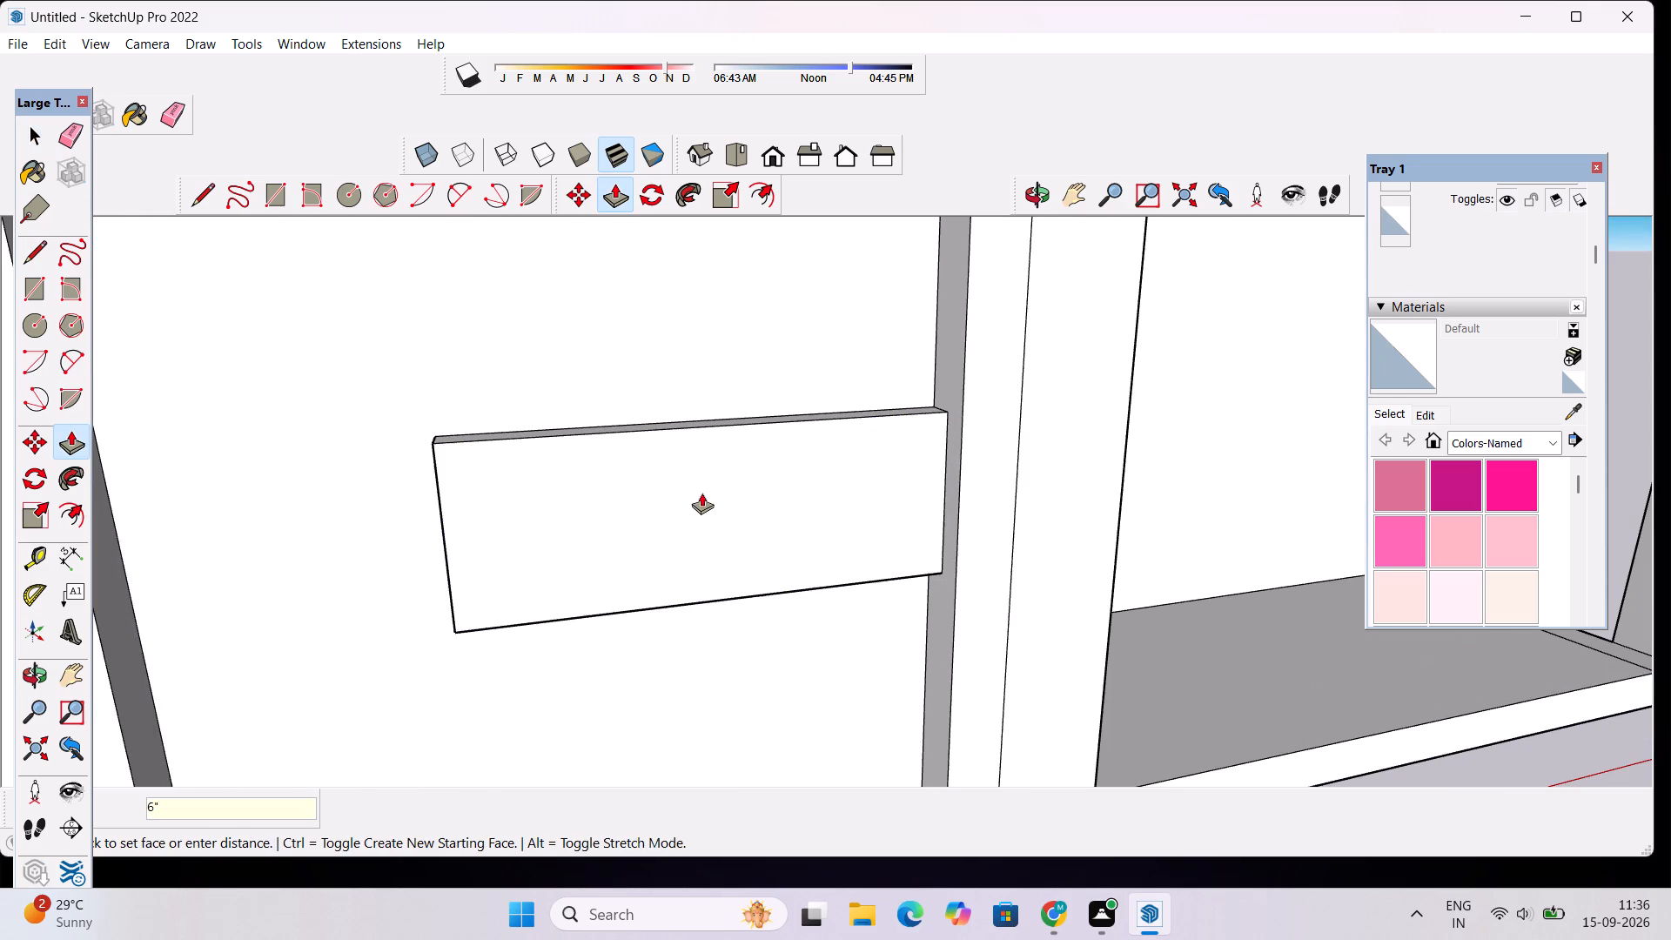
Examine the raised panel on the lower front face and the adjoining pillars from several angles.
left_click(1039, 182)
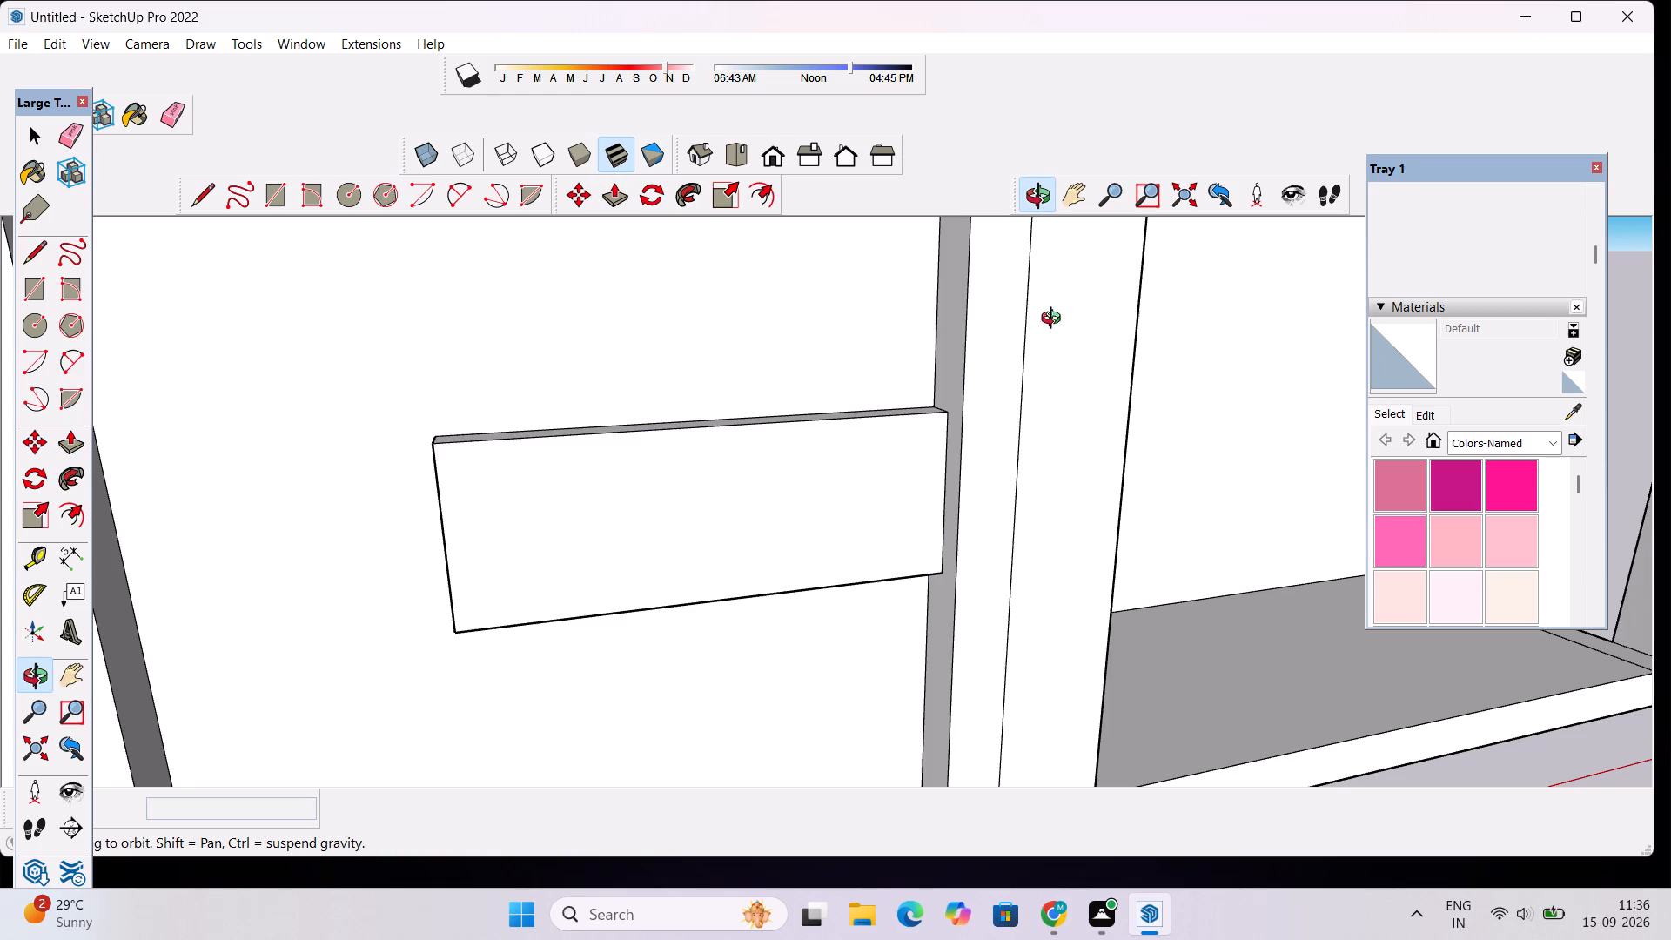
left_click_drag(1048, 333, 919, 380)
scroll(918, 380, "down", 5)
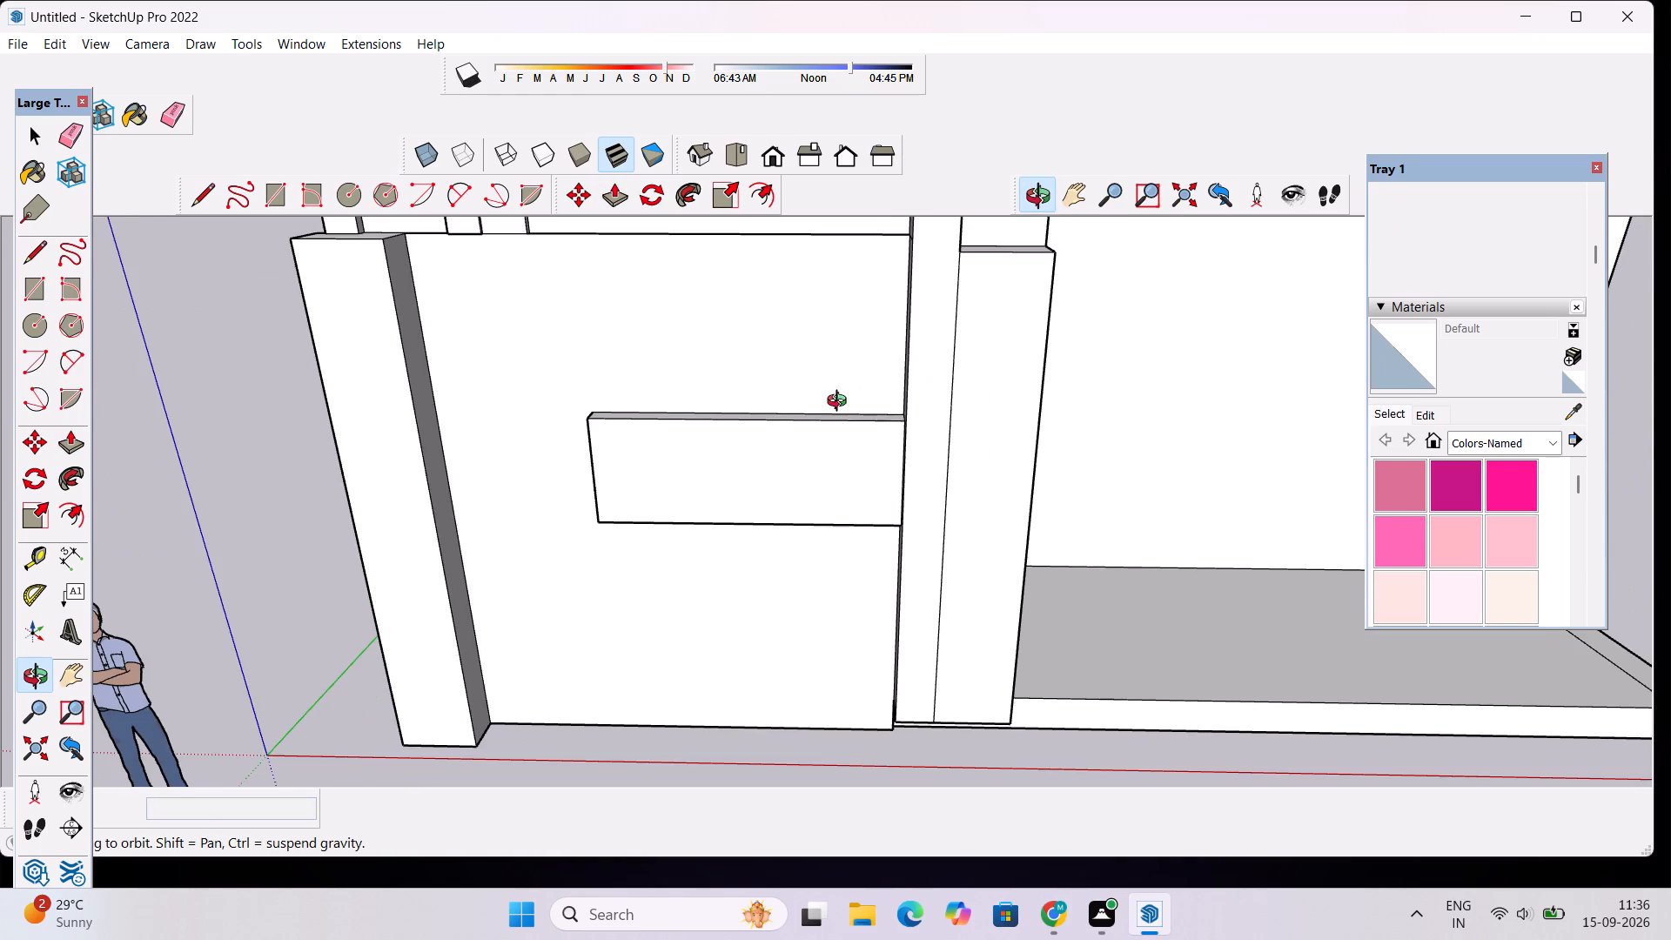
scroll(841, 403, "down", 2)
scroll(708, 449, "down", 4)
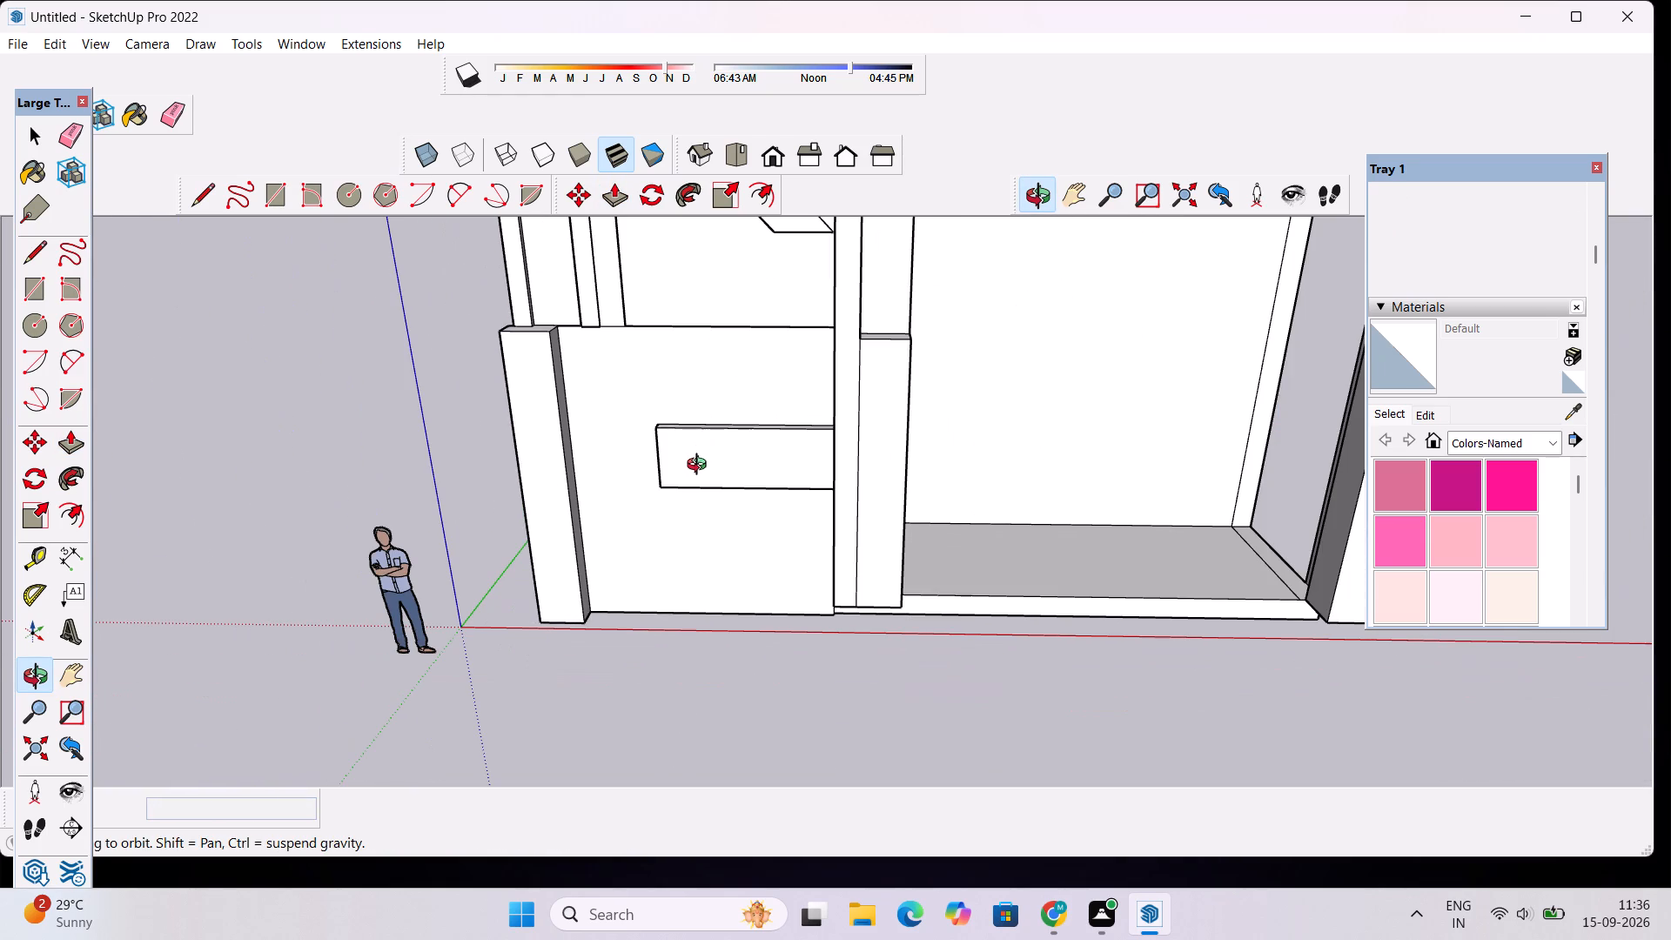
scroll(700, 467, "up", 2)
left_click_drag(708, 507, 904, 483)
scroll(924, 451, "down", 2)
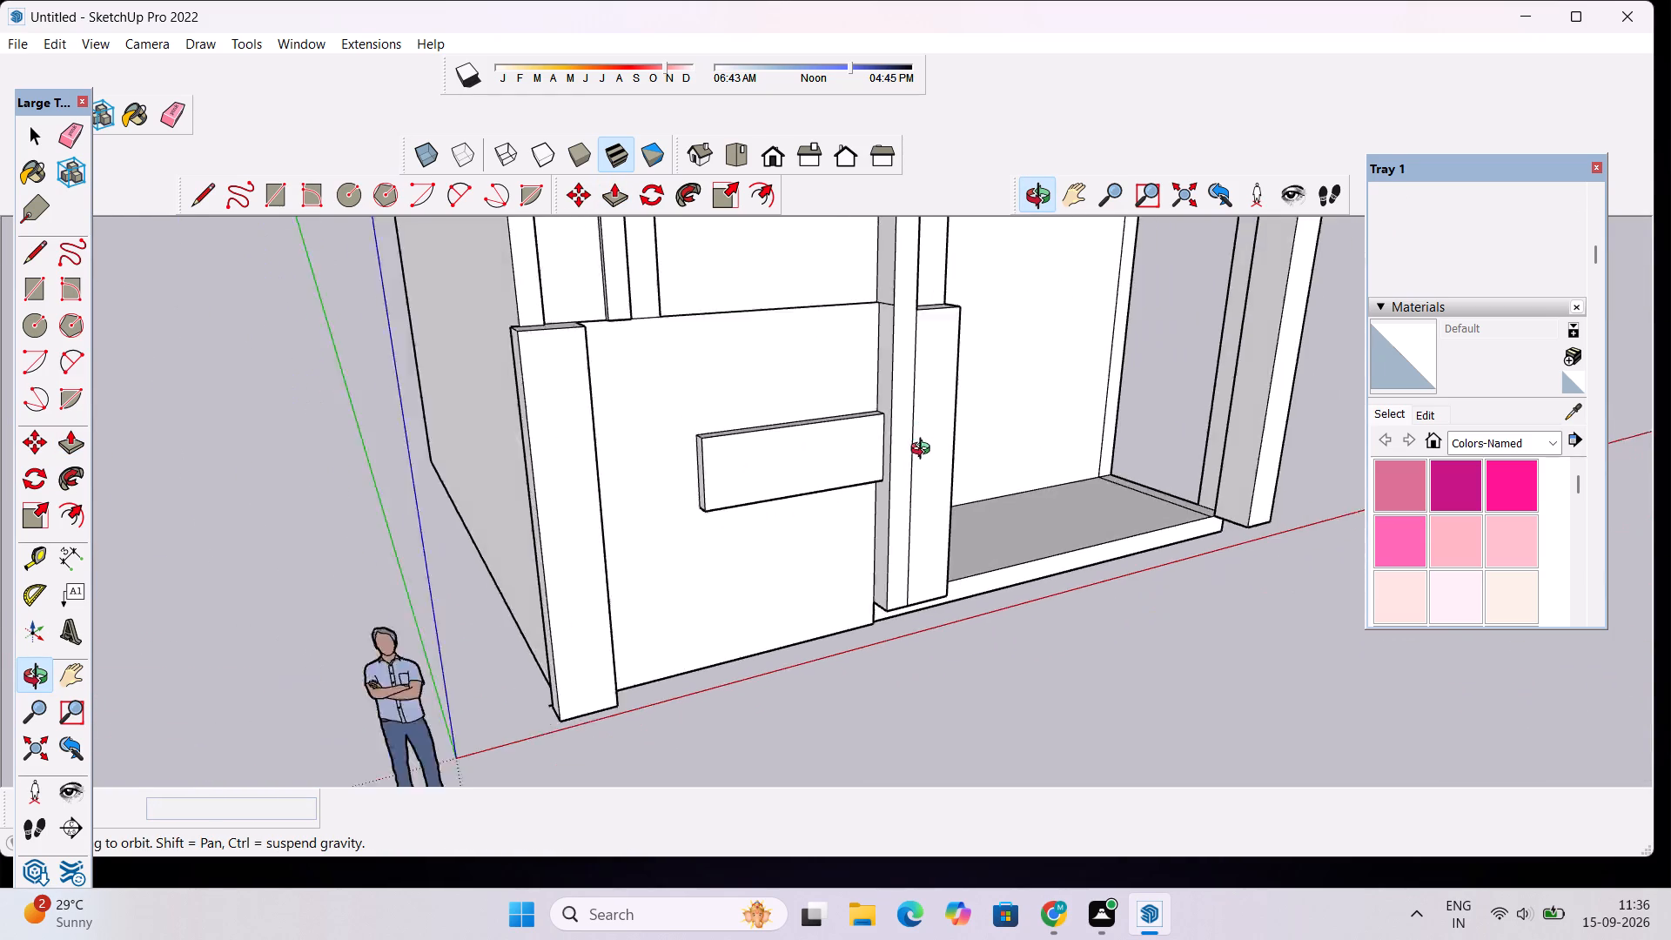
scroll(924, 451, "down", 2)
left_click_drag(954, 507, 798, 433)
scroll(793, 429, "down", 4)
left_click_drag(807, 443, 674, 522)
Draw a rectangle about 1' 6" wide and 1' 4" high inside the raised panel, near the end farthest from the opening.
scroll(670, 524, "up", 4, "shift")
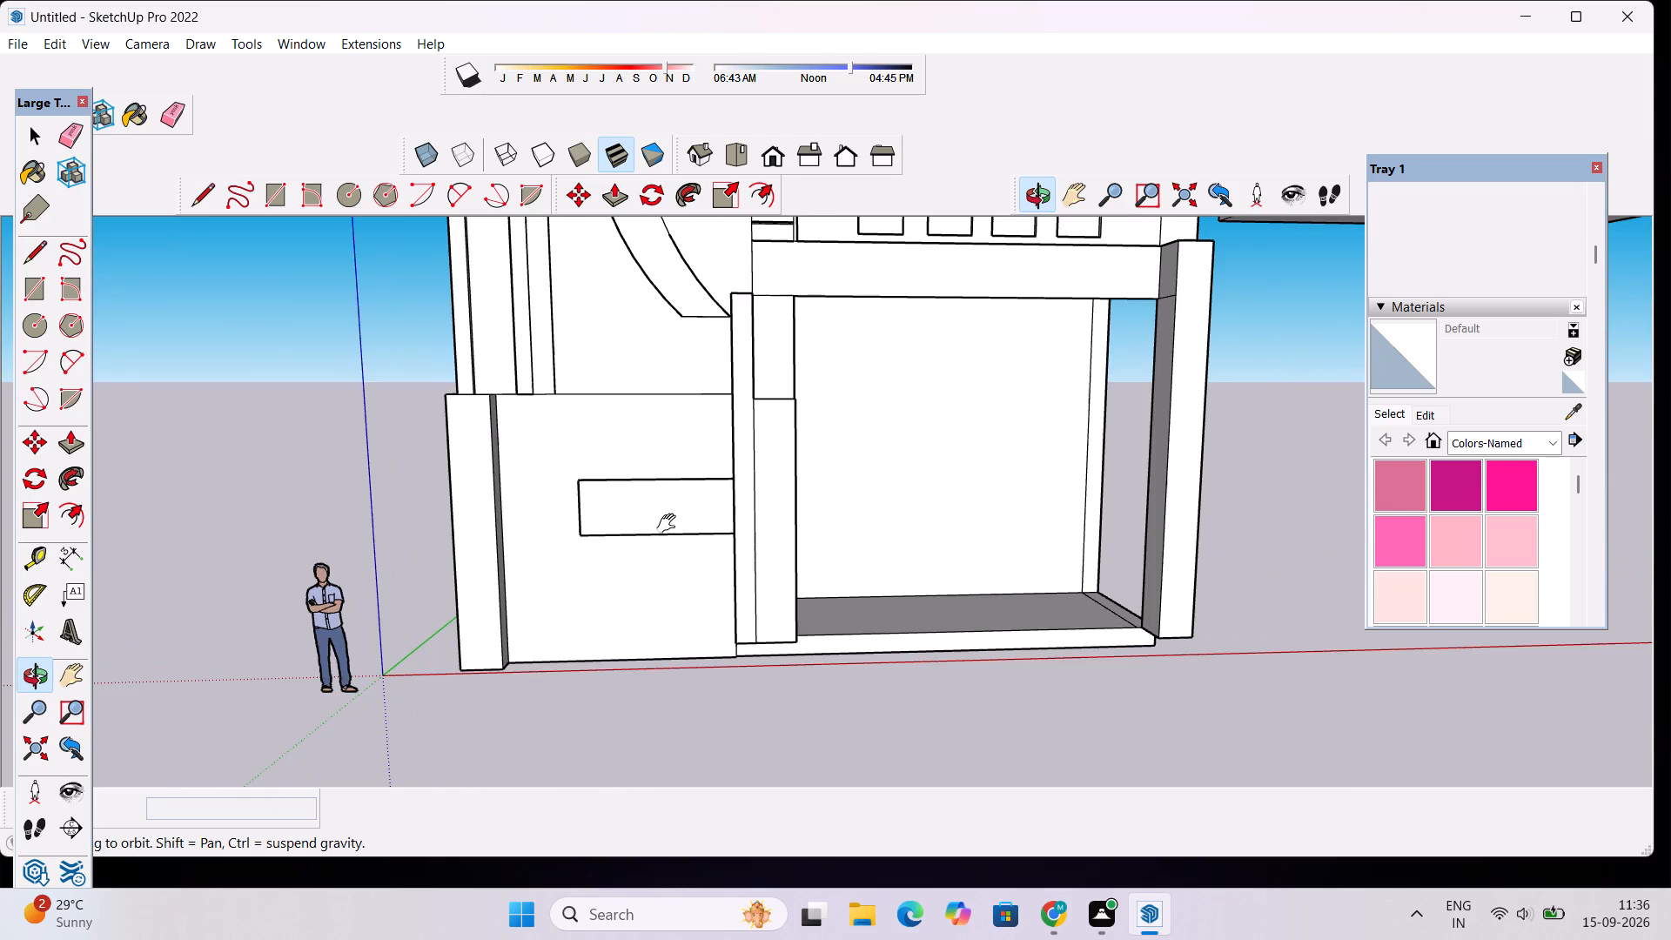
left_click_drag(601, 546, 708, 544, "shift")
scroll(713, 536, "up", 4, "shift")
left_click_drag(755, 521, 721, 522, "shift")
scroll(720, 522, "up", 4, "shift")
left_click_drag(705, 526, 710, 594)
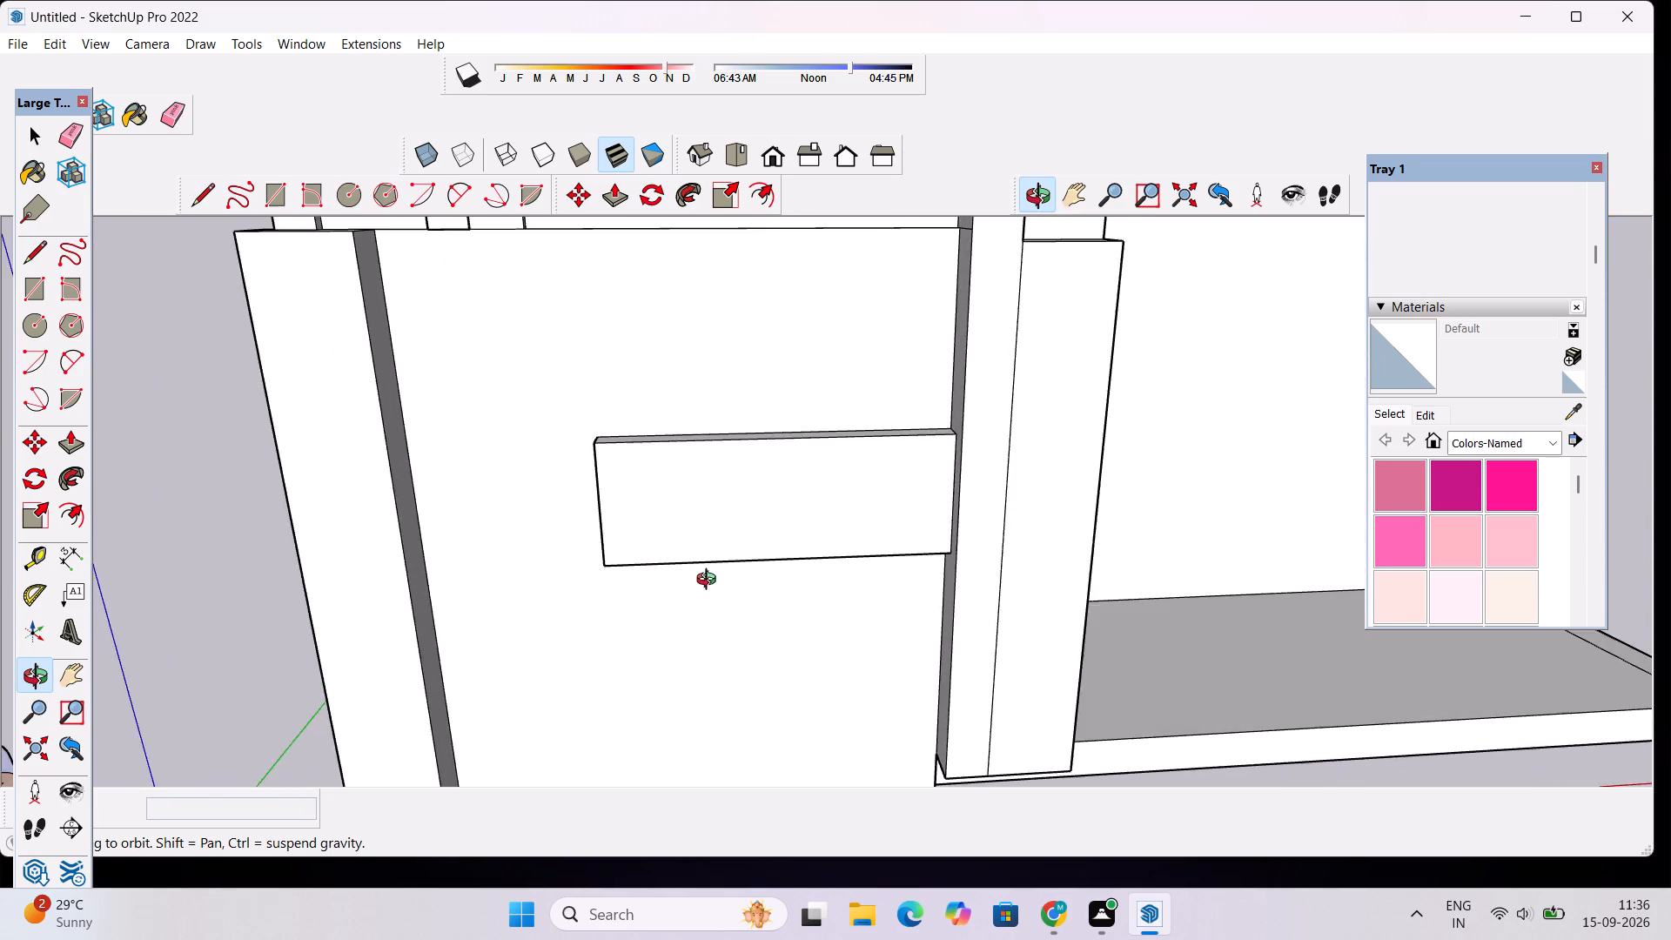
scroll(709, 569, "up", 4)
left_click_drag(708, 552, 674, 576, "shift")
scroll(674, 576, "up", 1)
key("r")
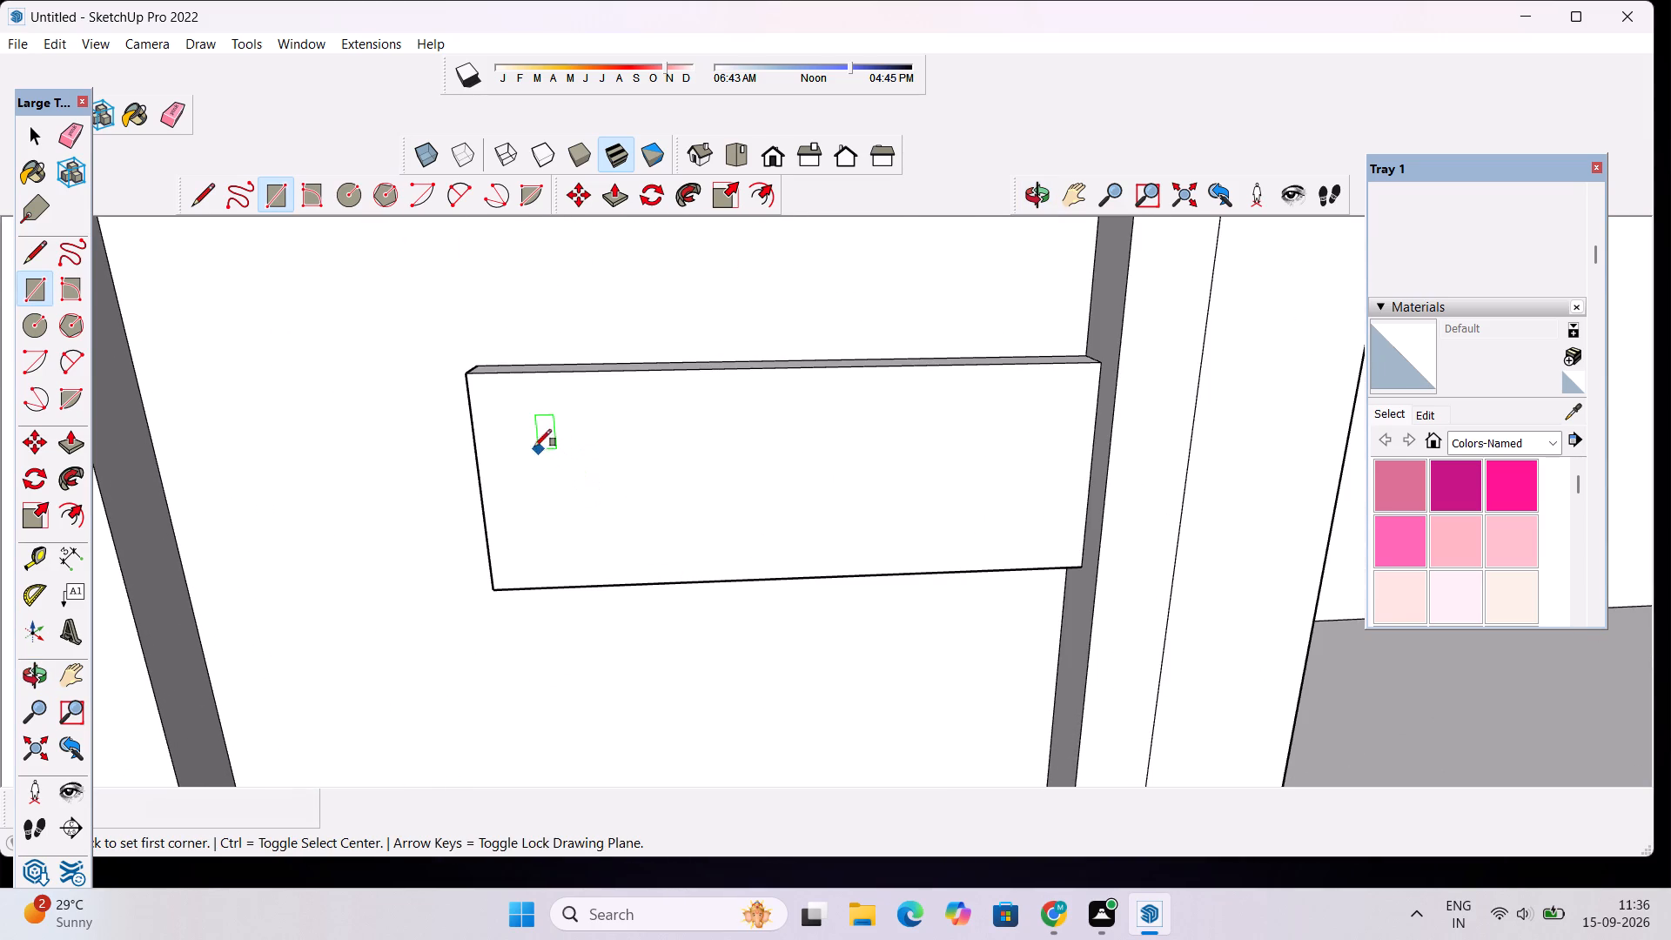
left_click(524, 433)
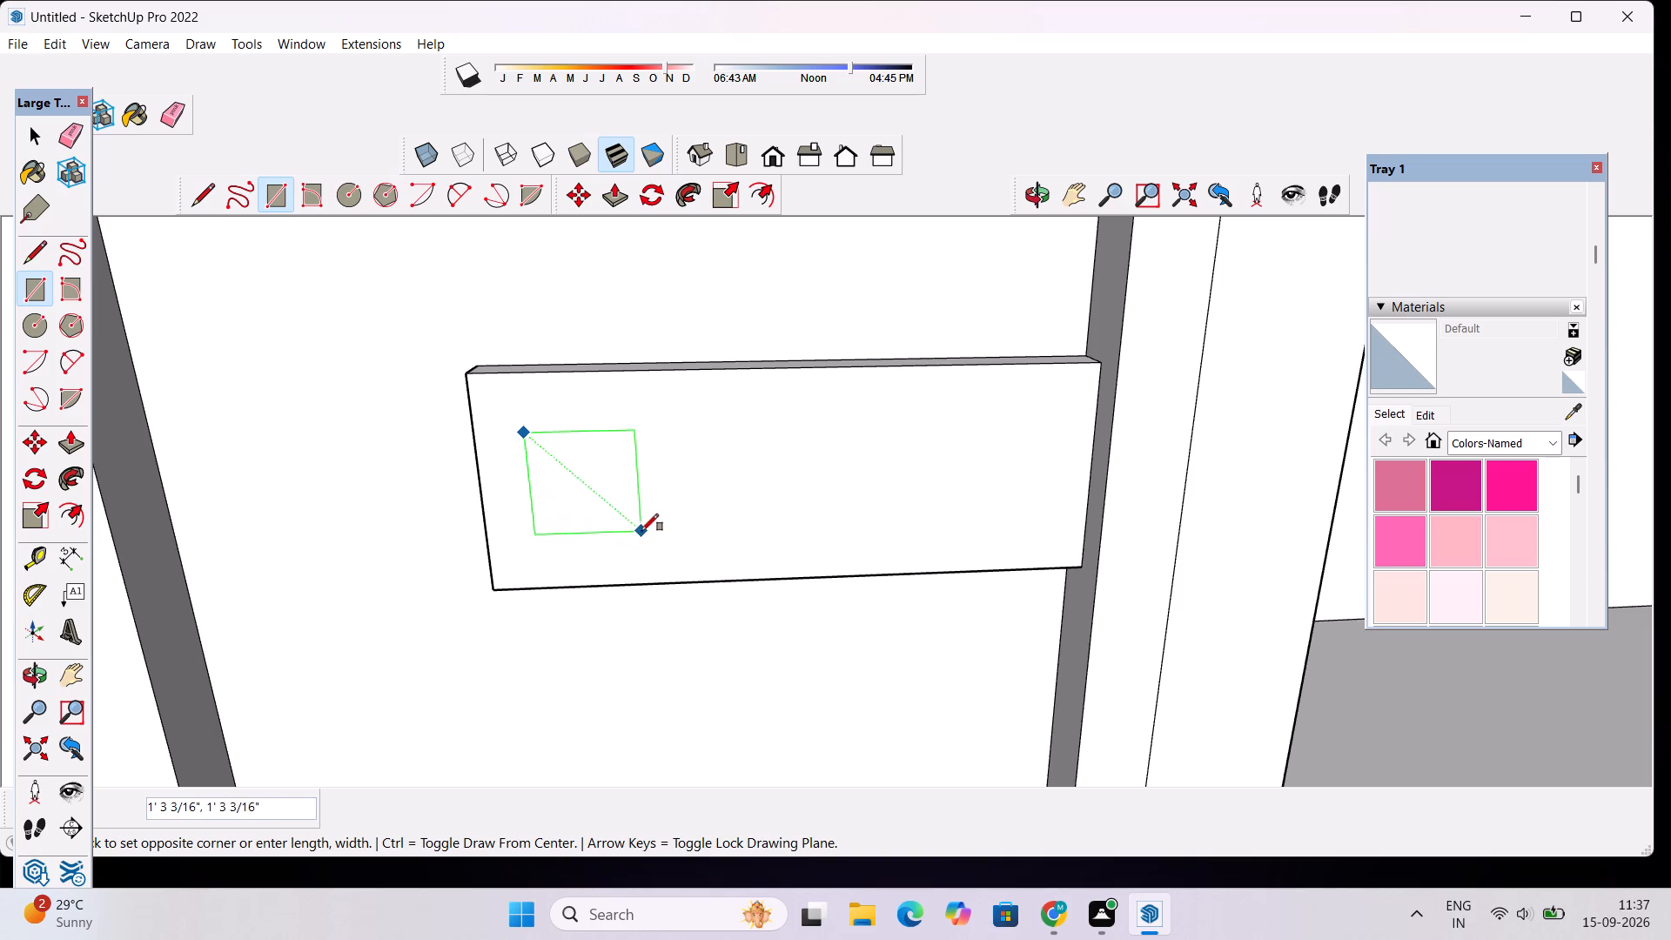
left_click(661, 533)
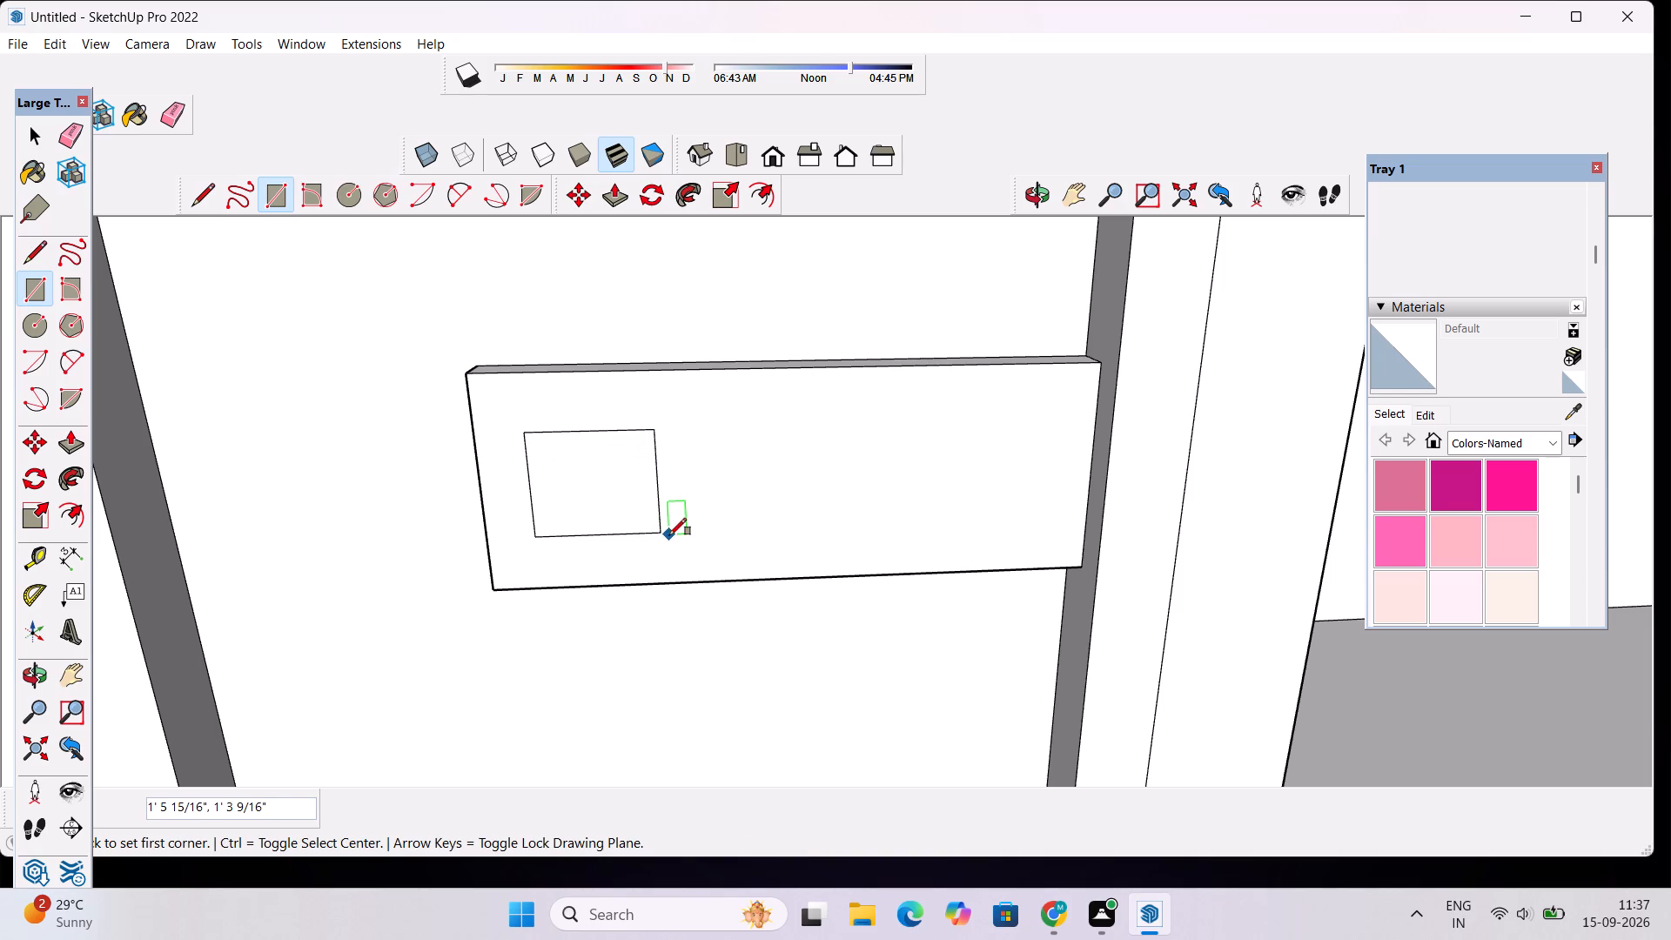
key("space")
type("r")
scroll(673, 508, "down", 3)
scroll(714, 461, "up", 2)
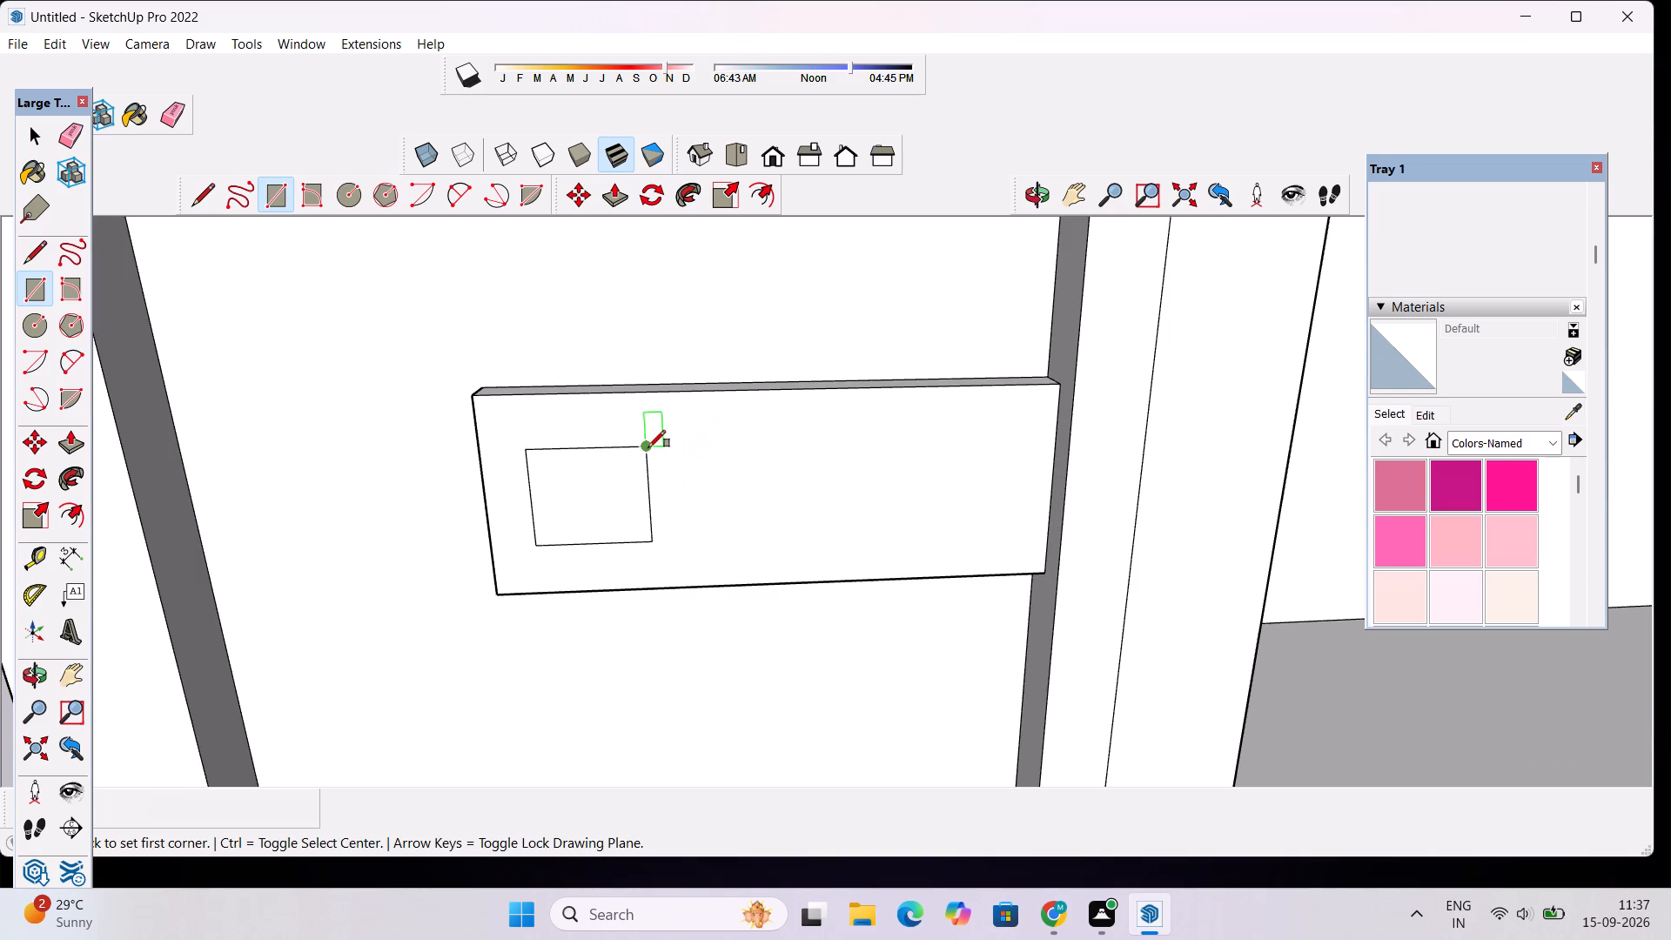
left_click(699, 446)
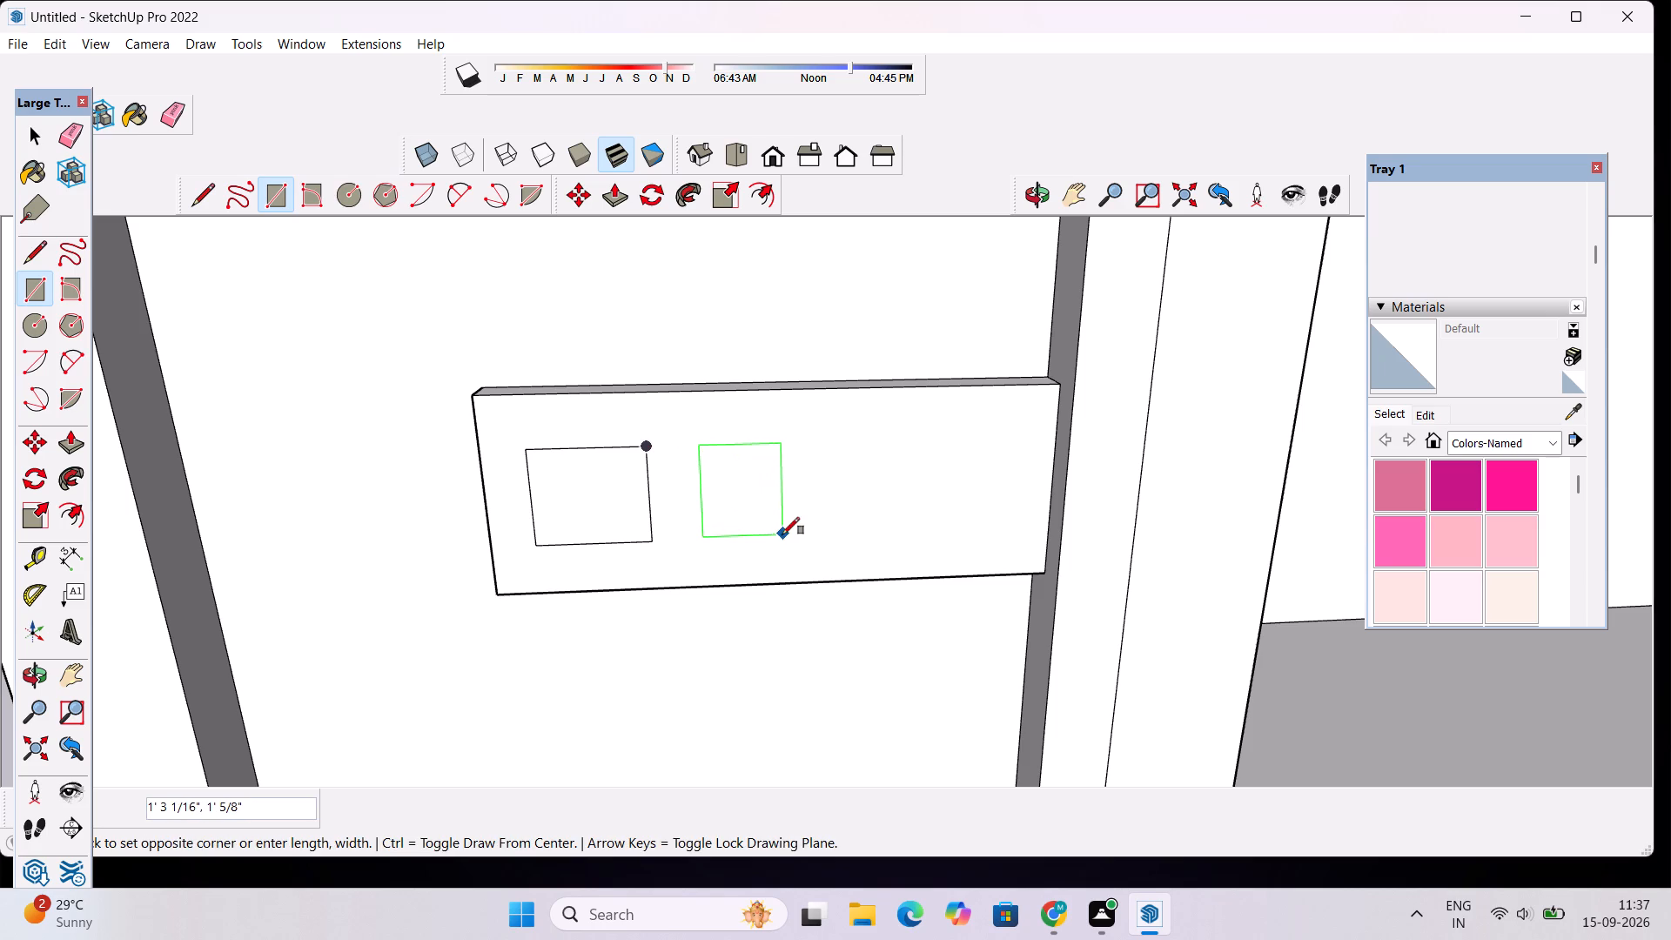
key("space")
Copy the small rectangle twice along the raised panel to form a row of three, offsetting the first copy about 2' 1".
double_click(600, 496)
key("m")
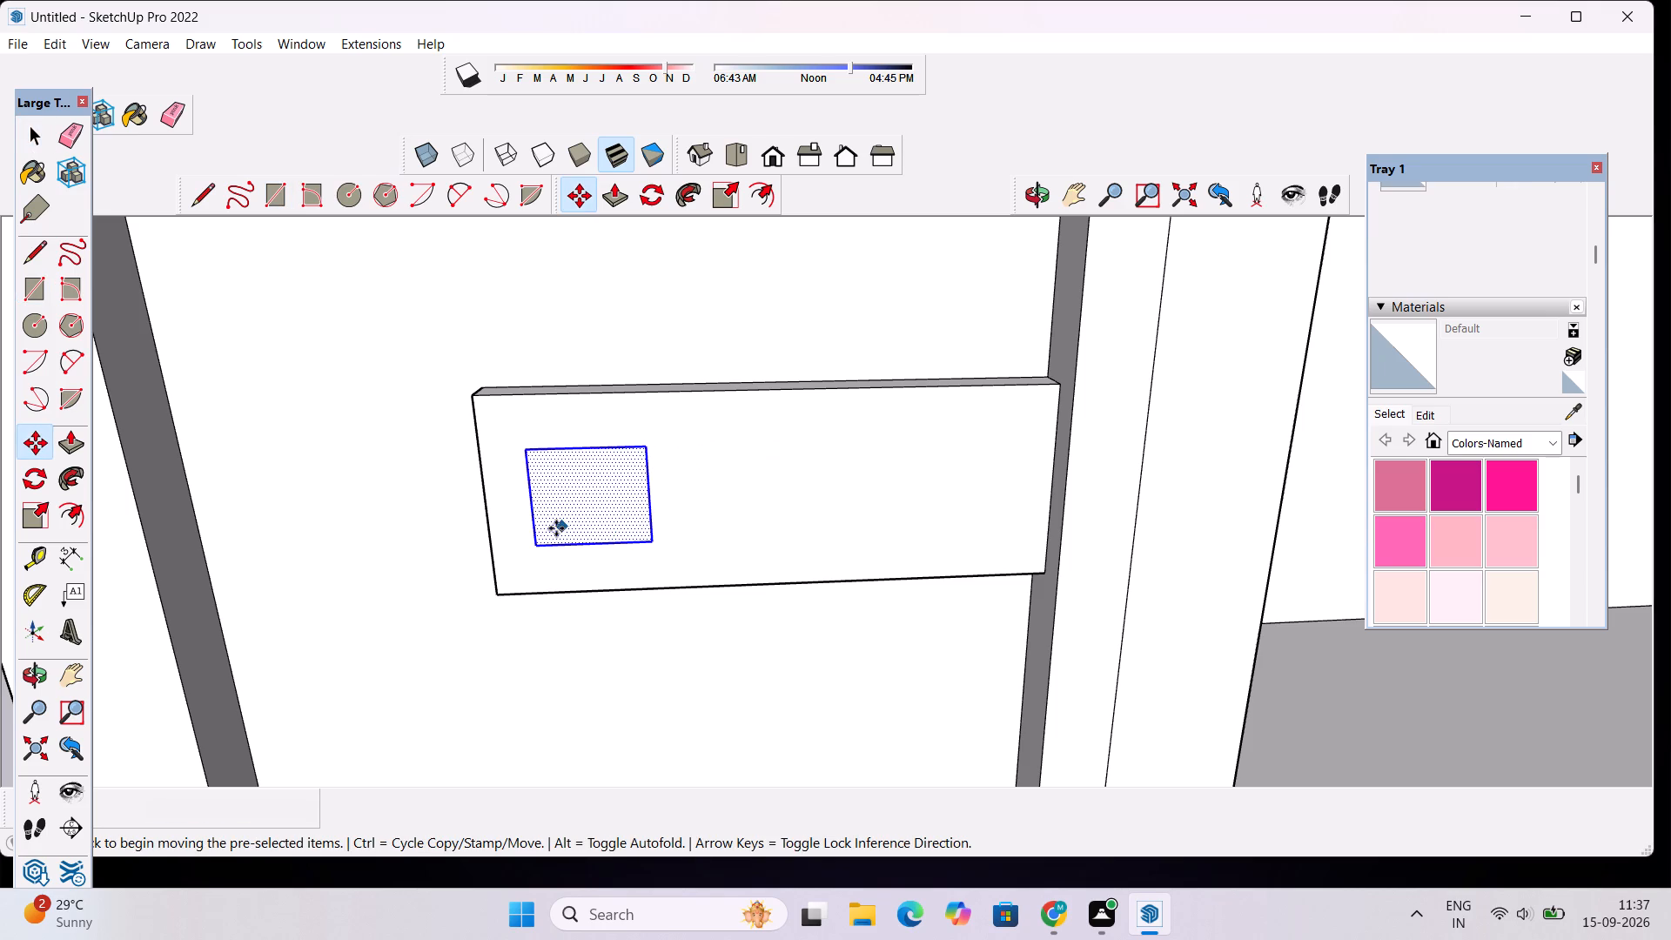
left_click(538, 543)
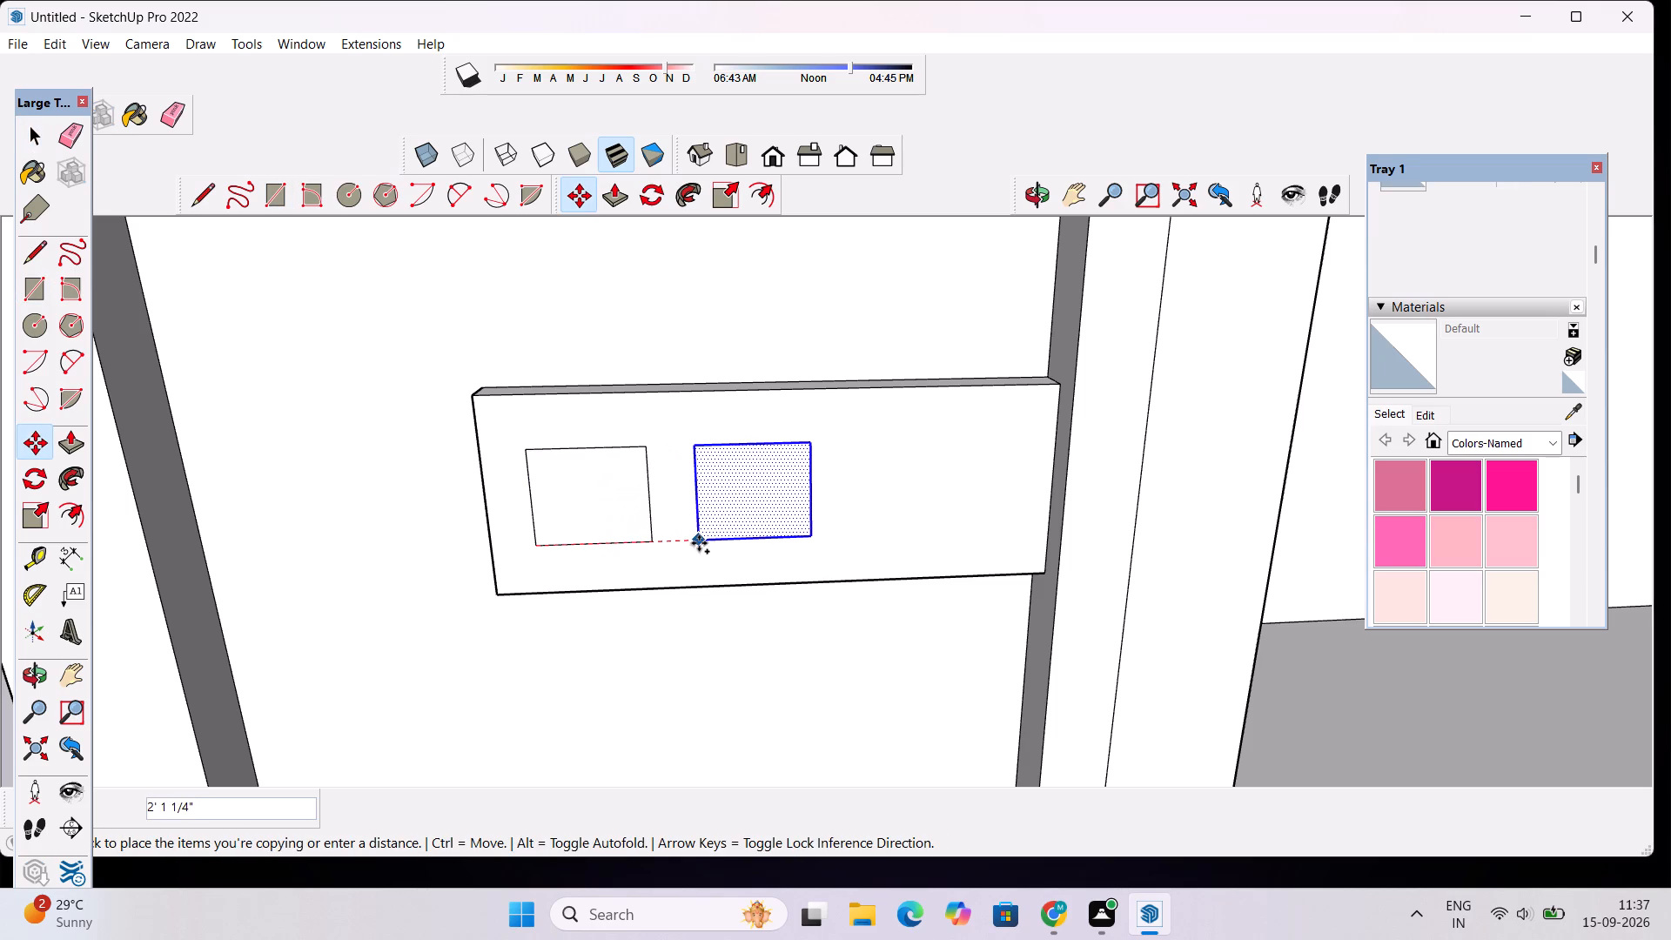
left_click(699, 543)
left_click(703, 539)
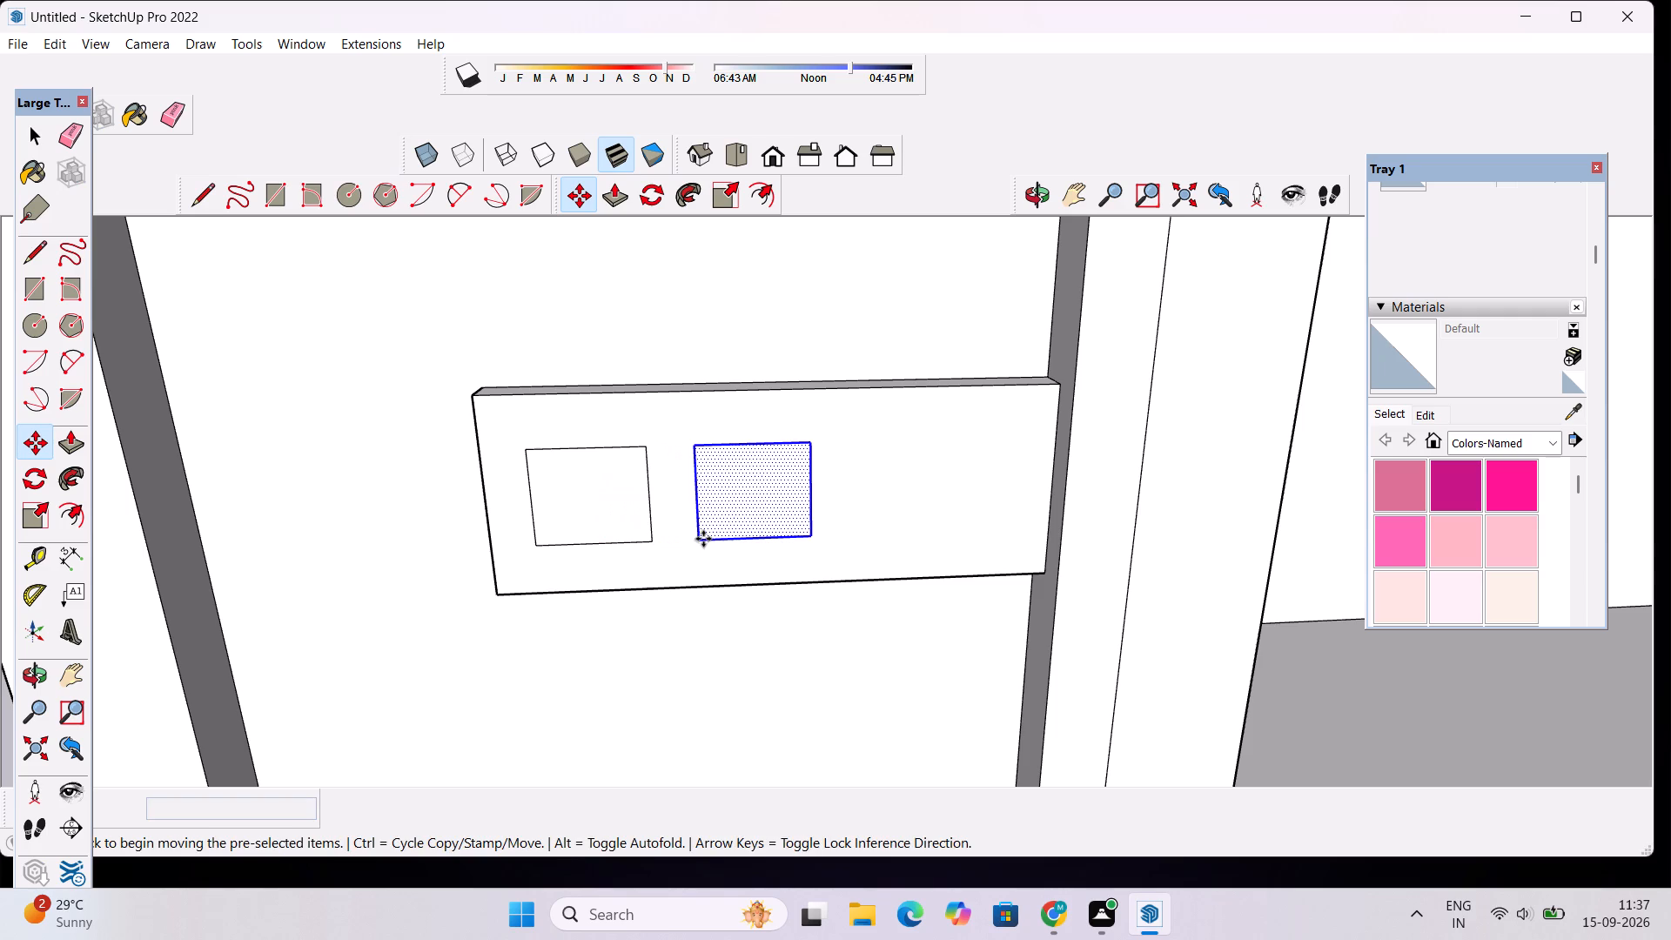
left_click(850, 533)
key("space")
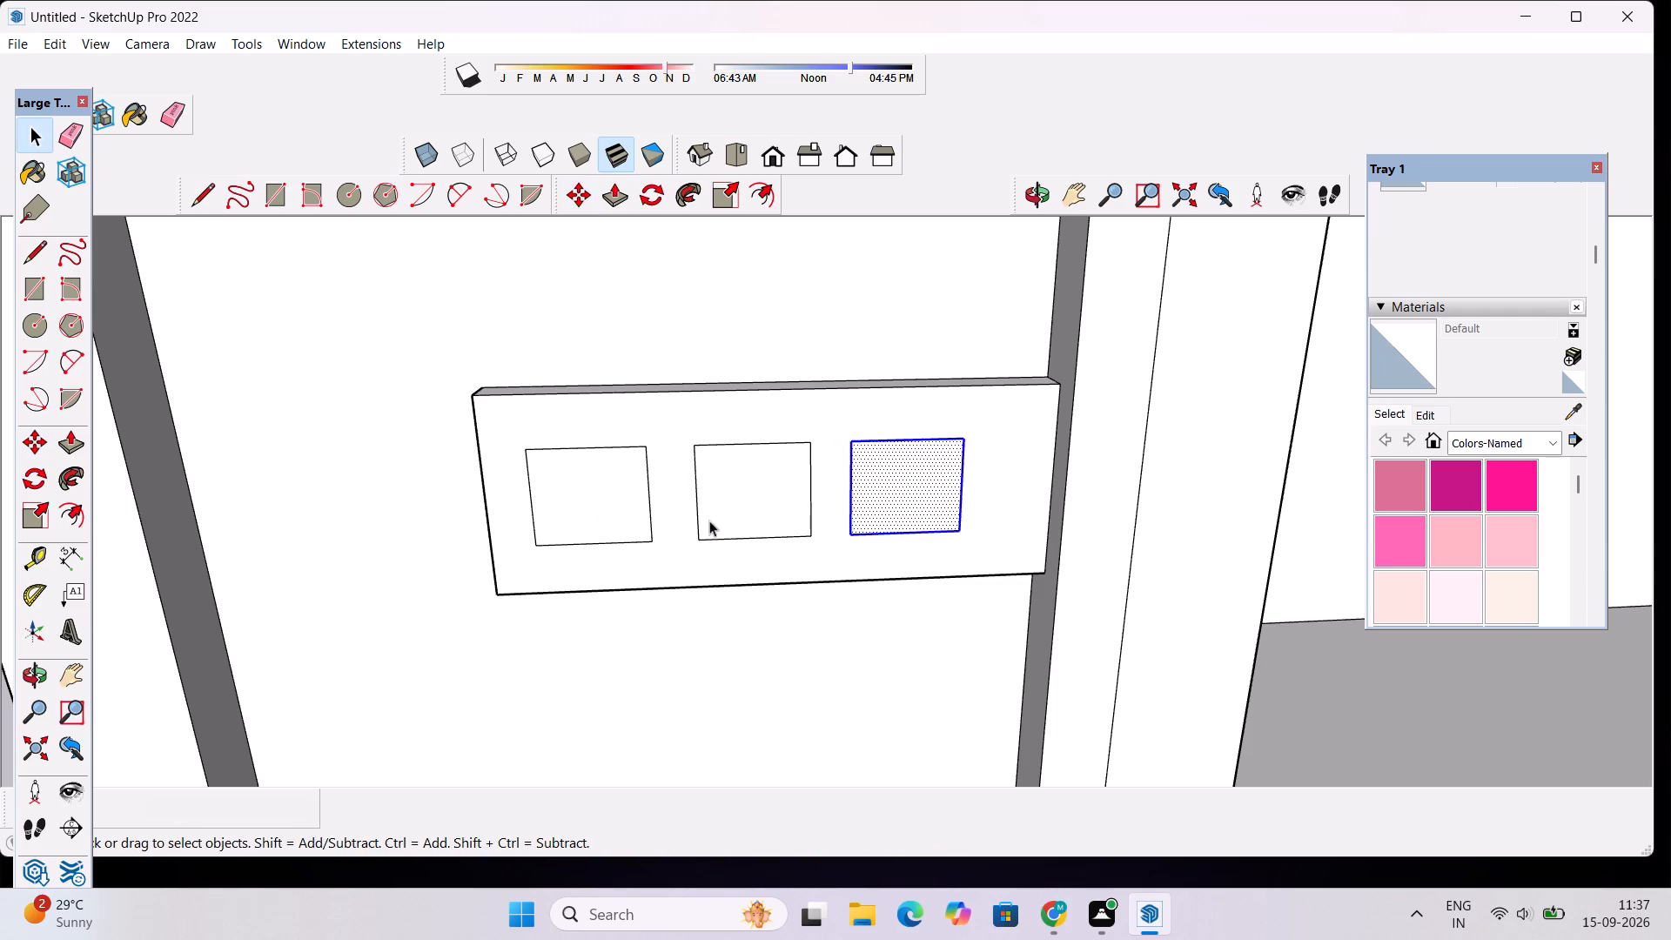
Recess the three small rectangles 2" into the raised panel.
left_click(576, 517)
key("p")
left_click(576, 517)
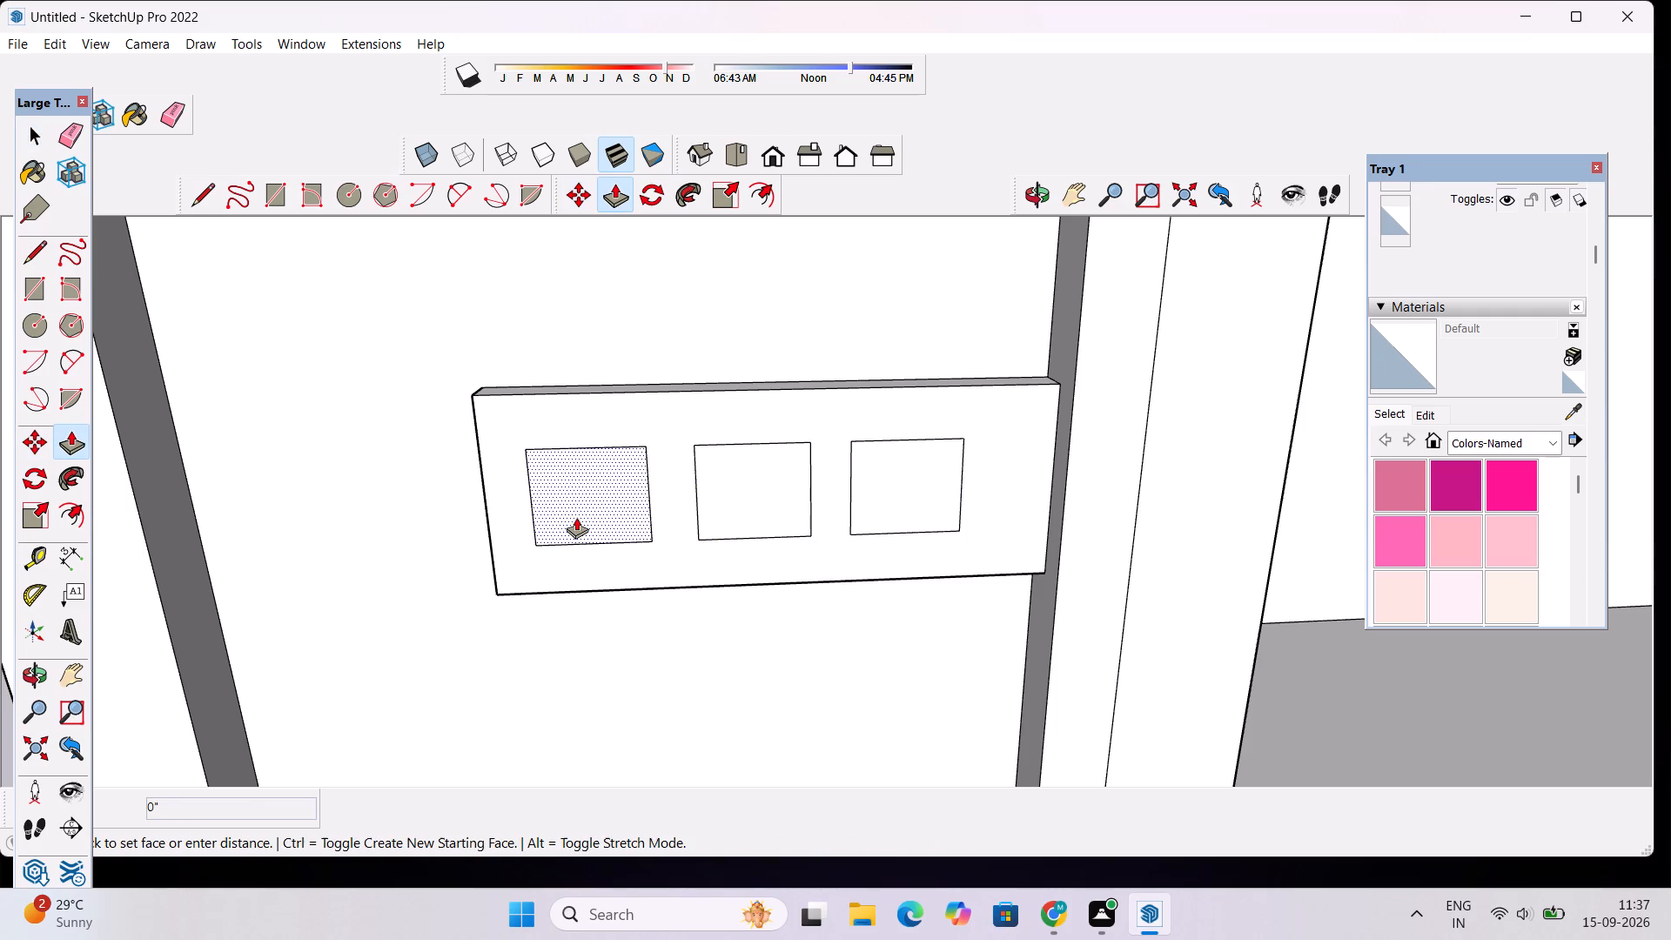
type("2\"")
key("Return")
left_click(773, 491)
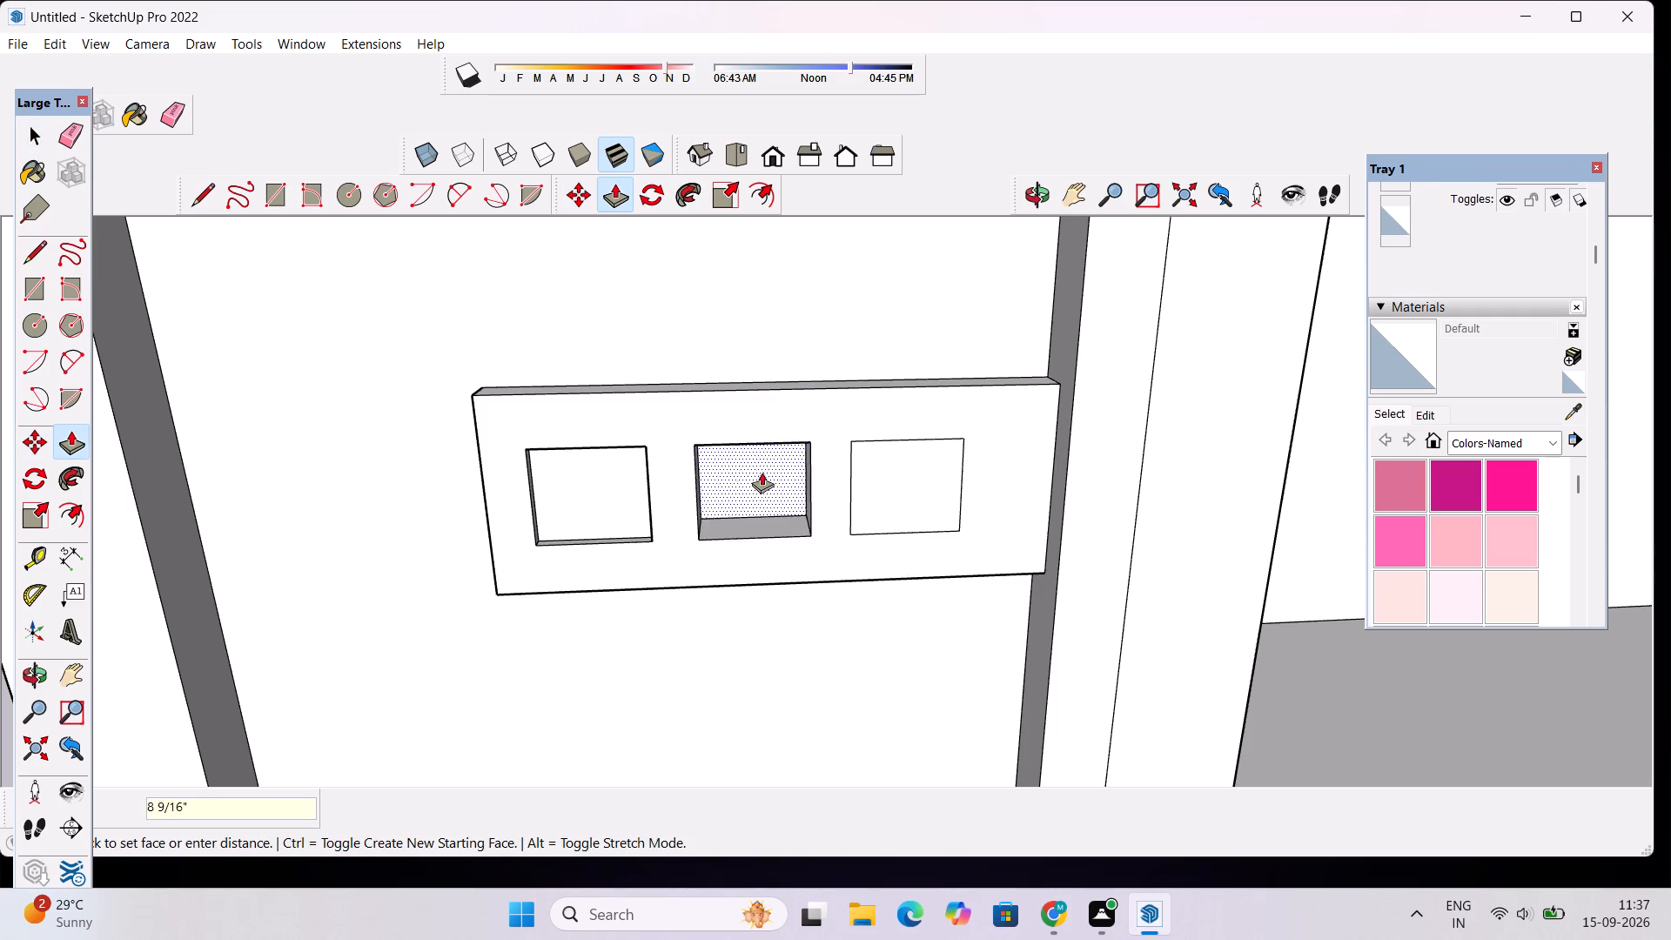
left_click(606, 483)
left_click(885, 479)
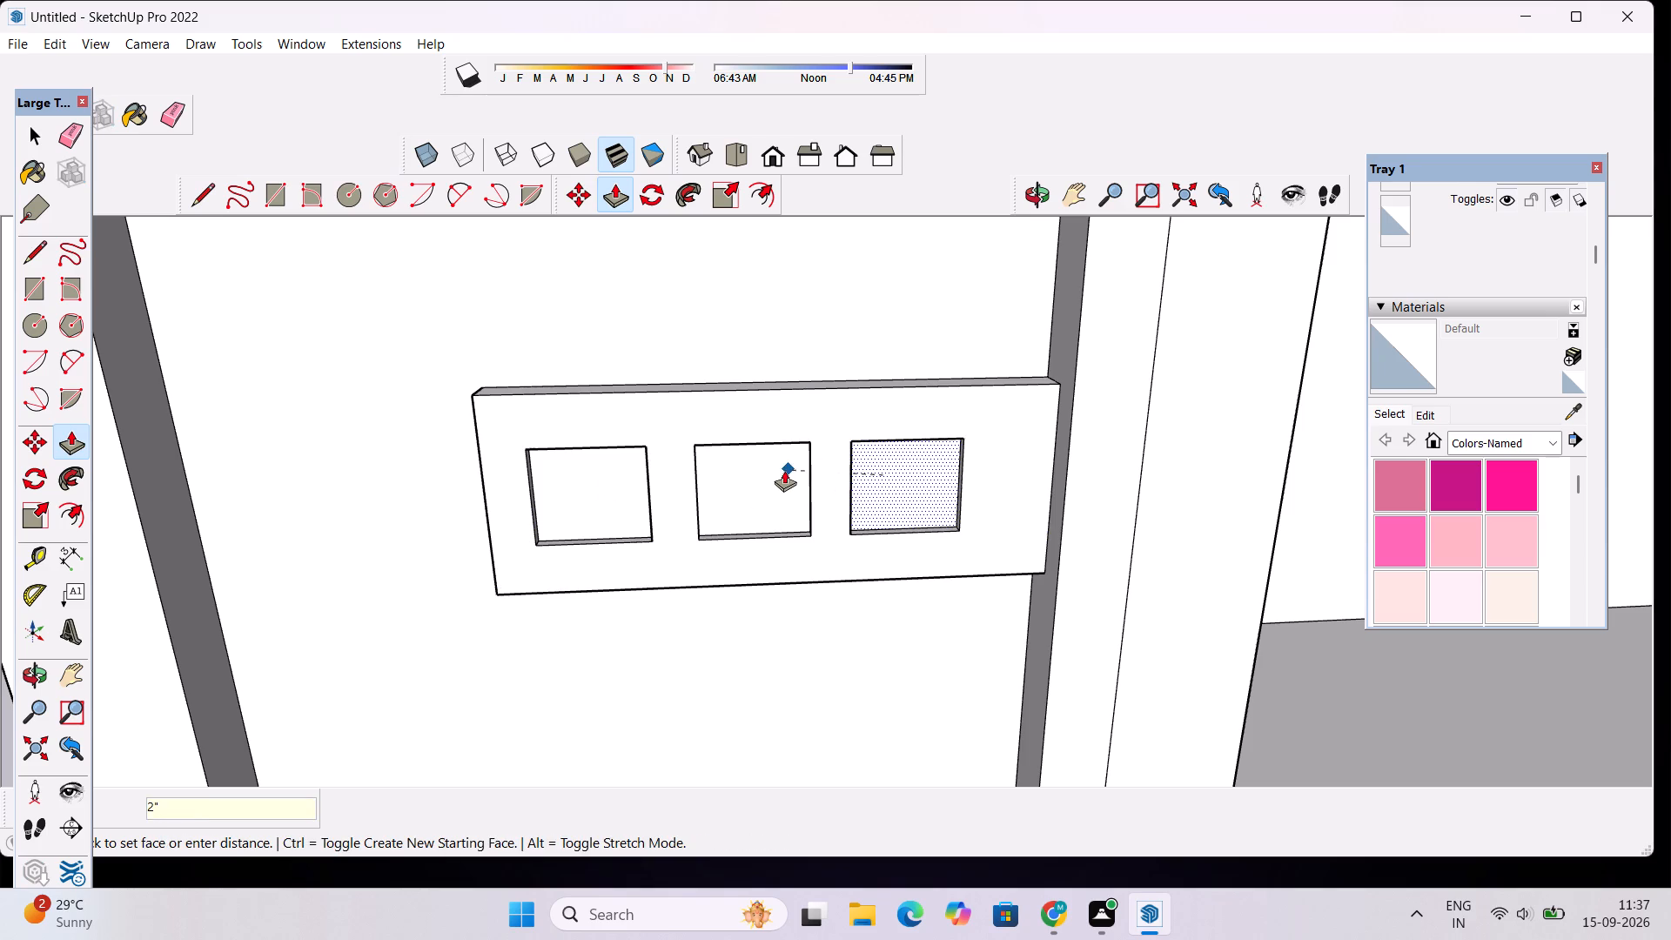
left_click(783, 470)
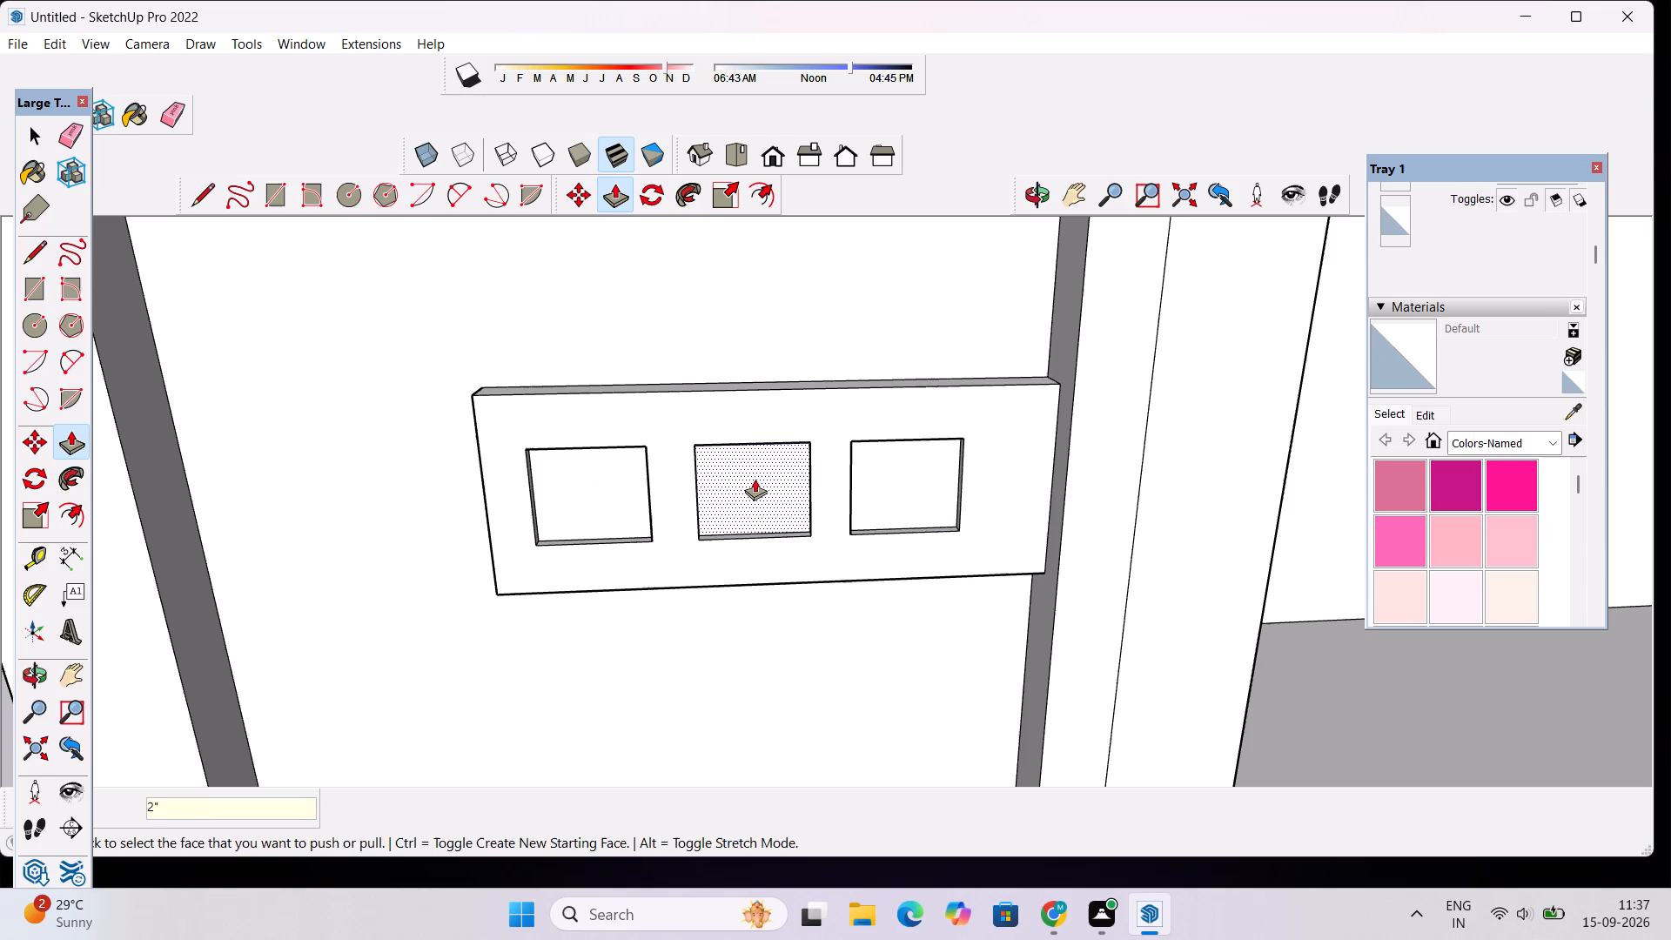
key("space")
Draw a horizontal line across the front of the pillar beside the opening, 3" below its ledge.
scroll(817, 483, "down", 7)
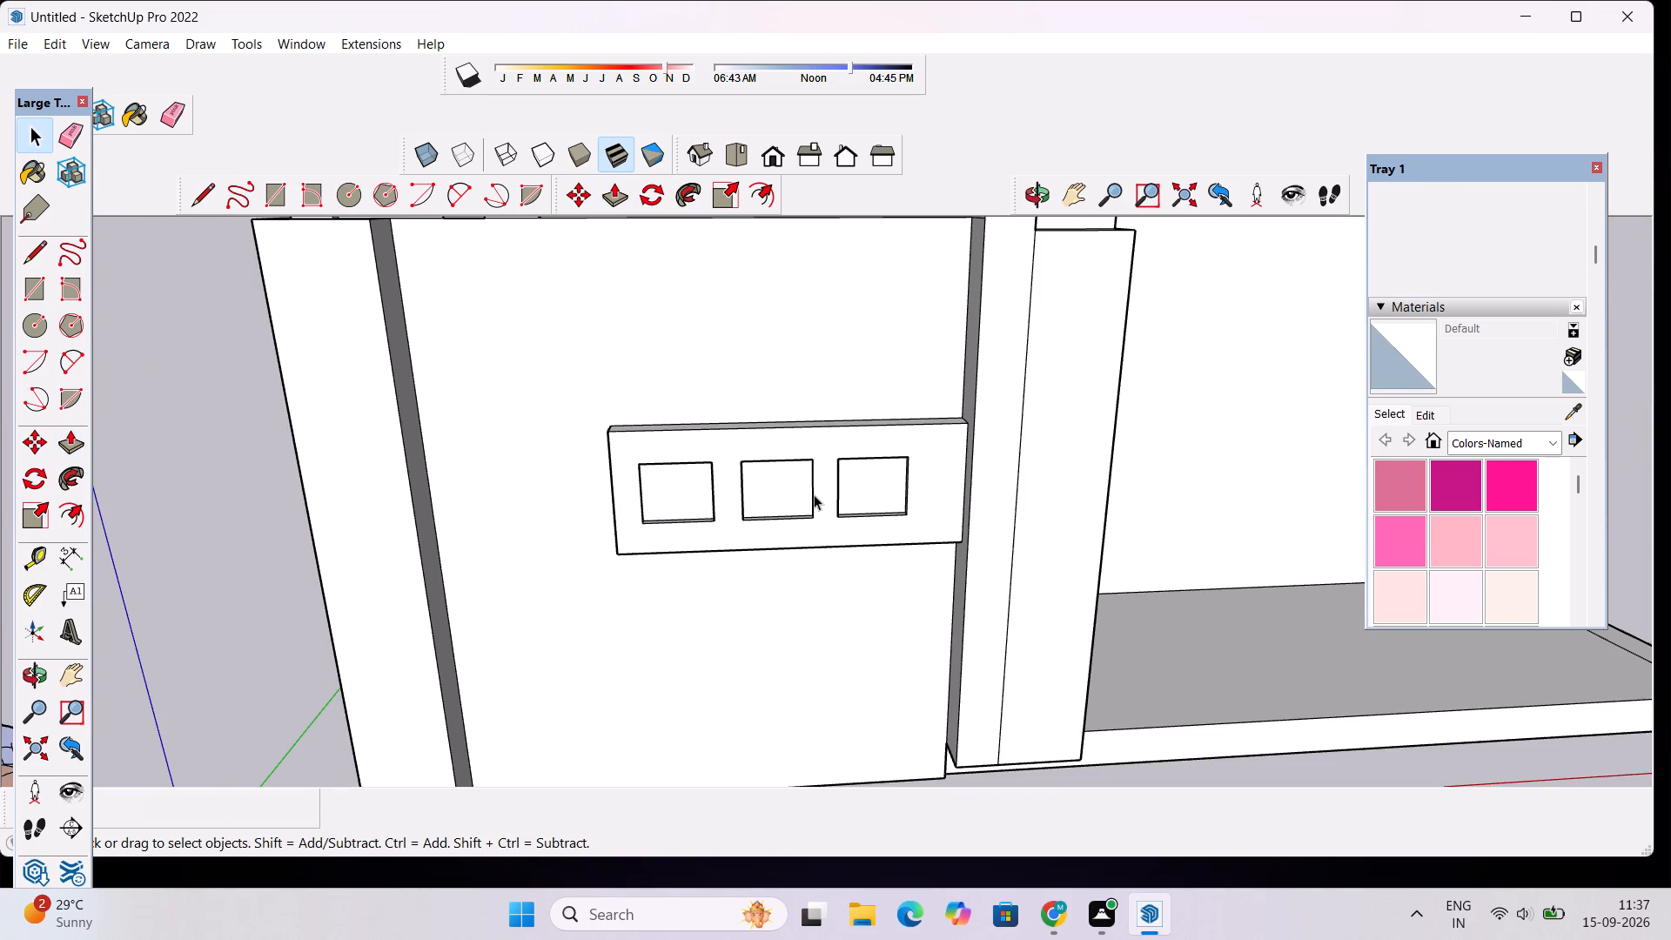
scroll(814, 494, "down", 5)
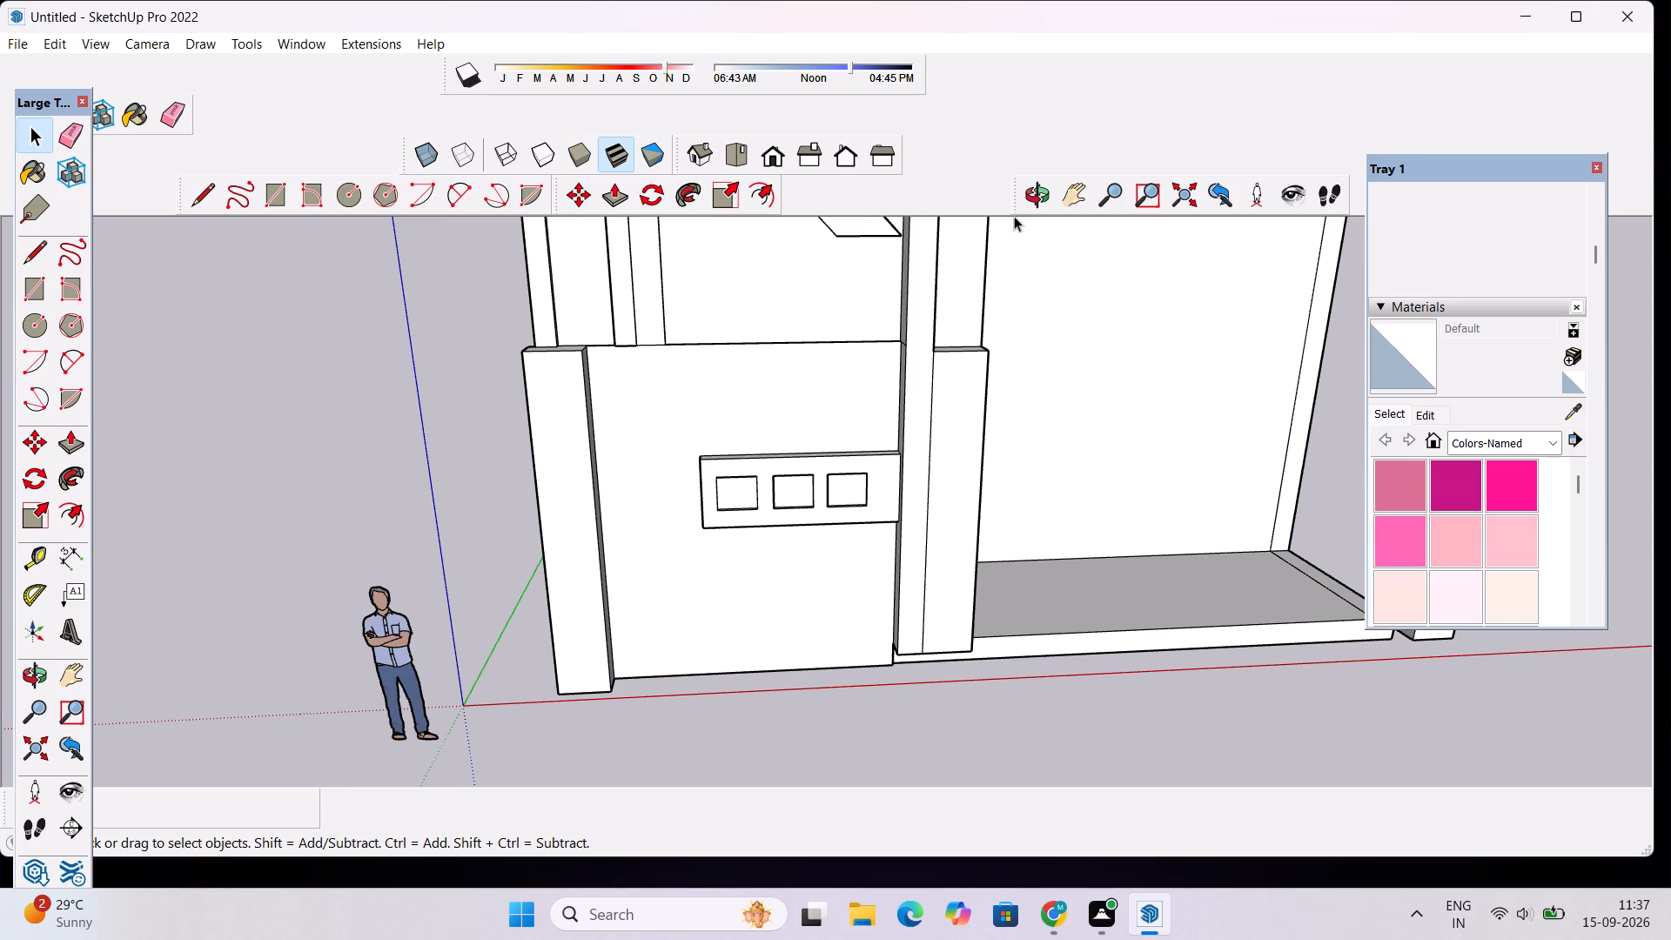
left_click(1028, 195)
left_click_drag(1007, 413, 907, 405)
scroll(921, 334, "up", 7)
left_click_drag(915, 430, 951, 500)
scroll(963, 420, "up", 4)
left_click_drag(974, 487, 861, 454)
scroll(831, 453, "up", 3)
left_click_drag(831, 453, 688, 496)
scroll(683, 496, "up", 3, "shift")
left_click_drag(681, 497, 747, 508)
key("l")
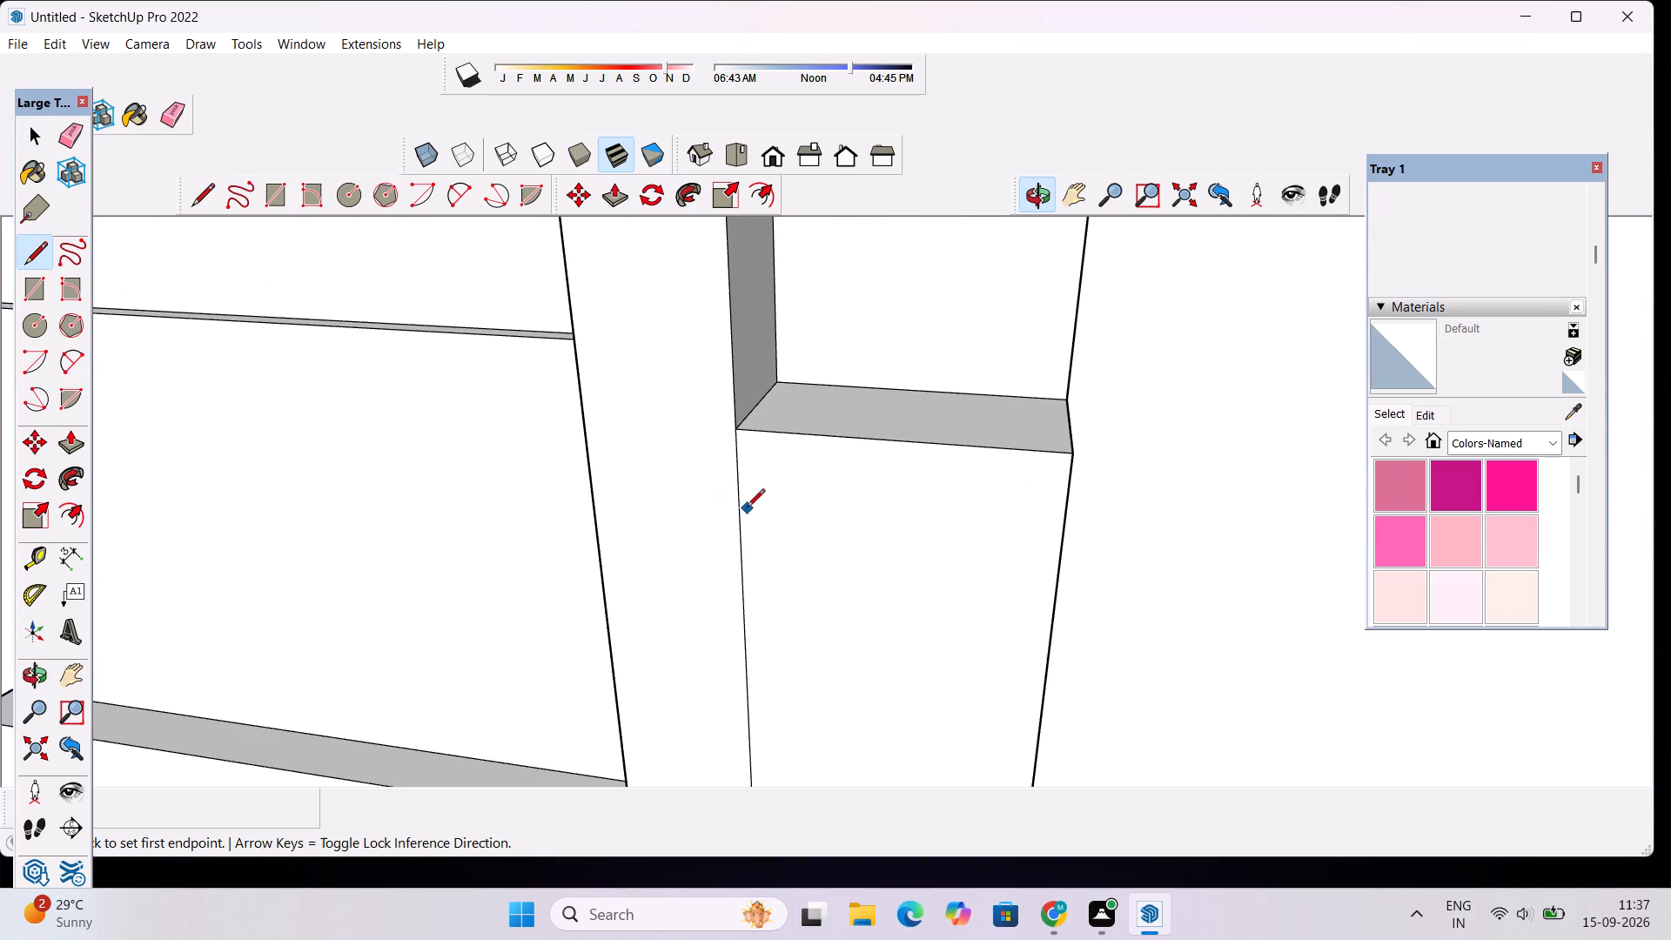
left_click(735, 427)
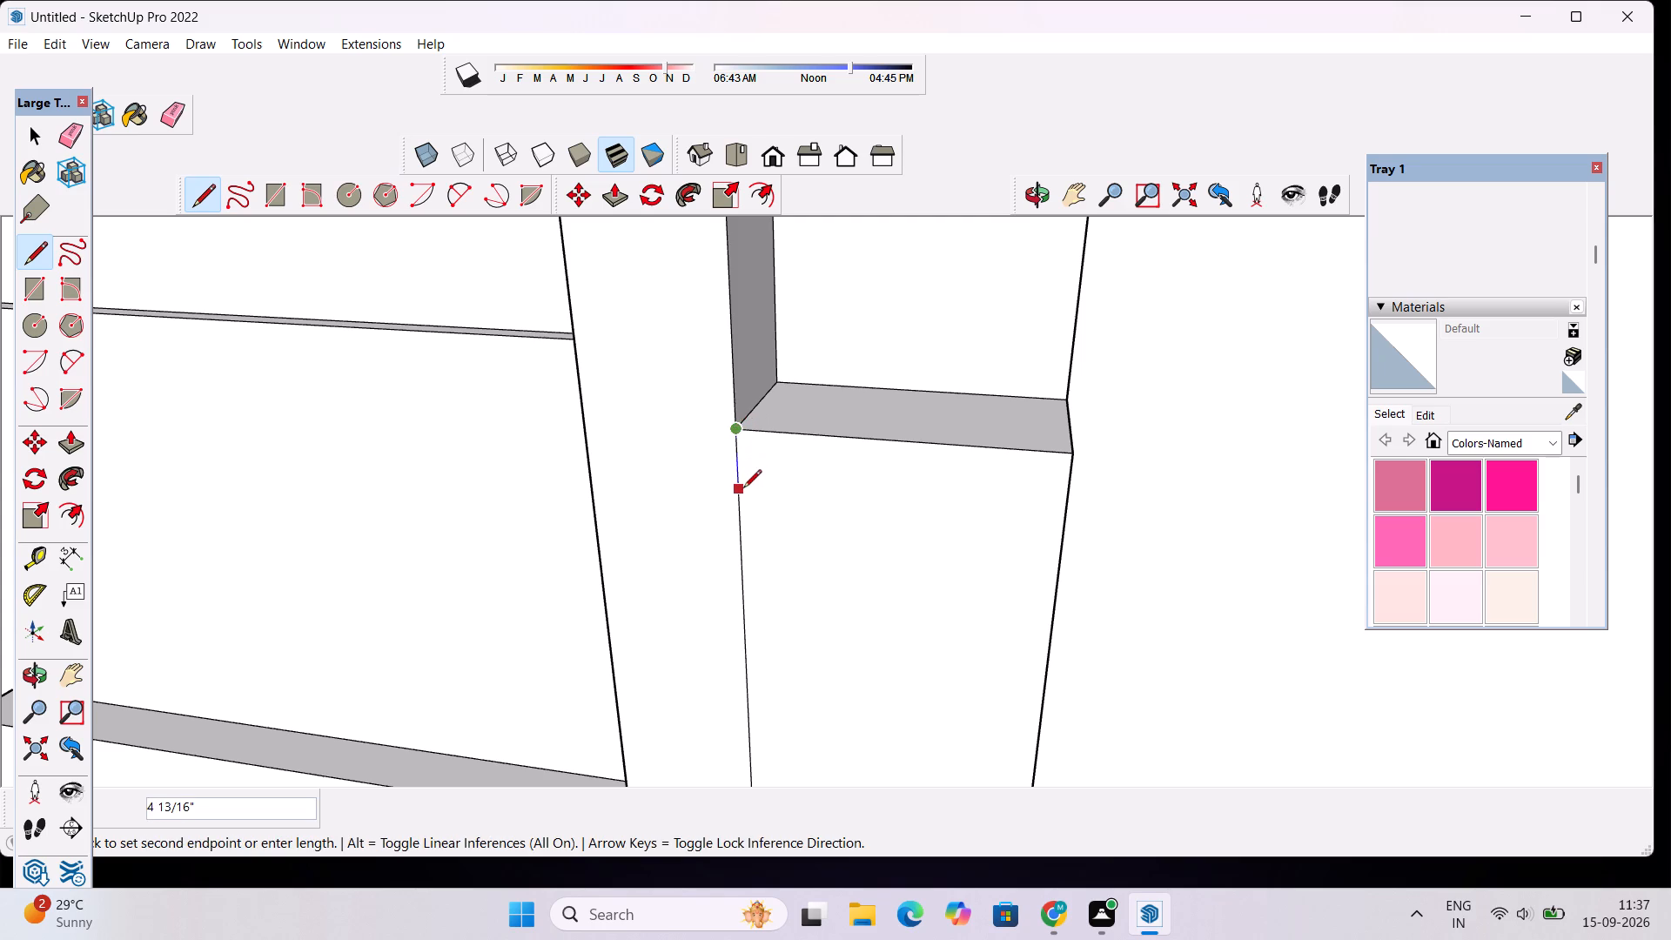
key("3")
key("shift+quotedbl")
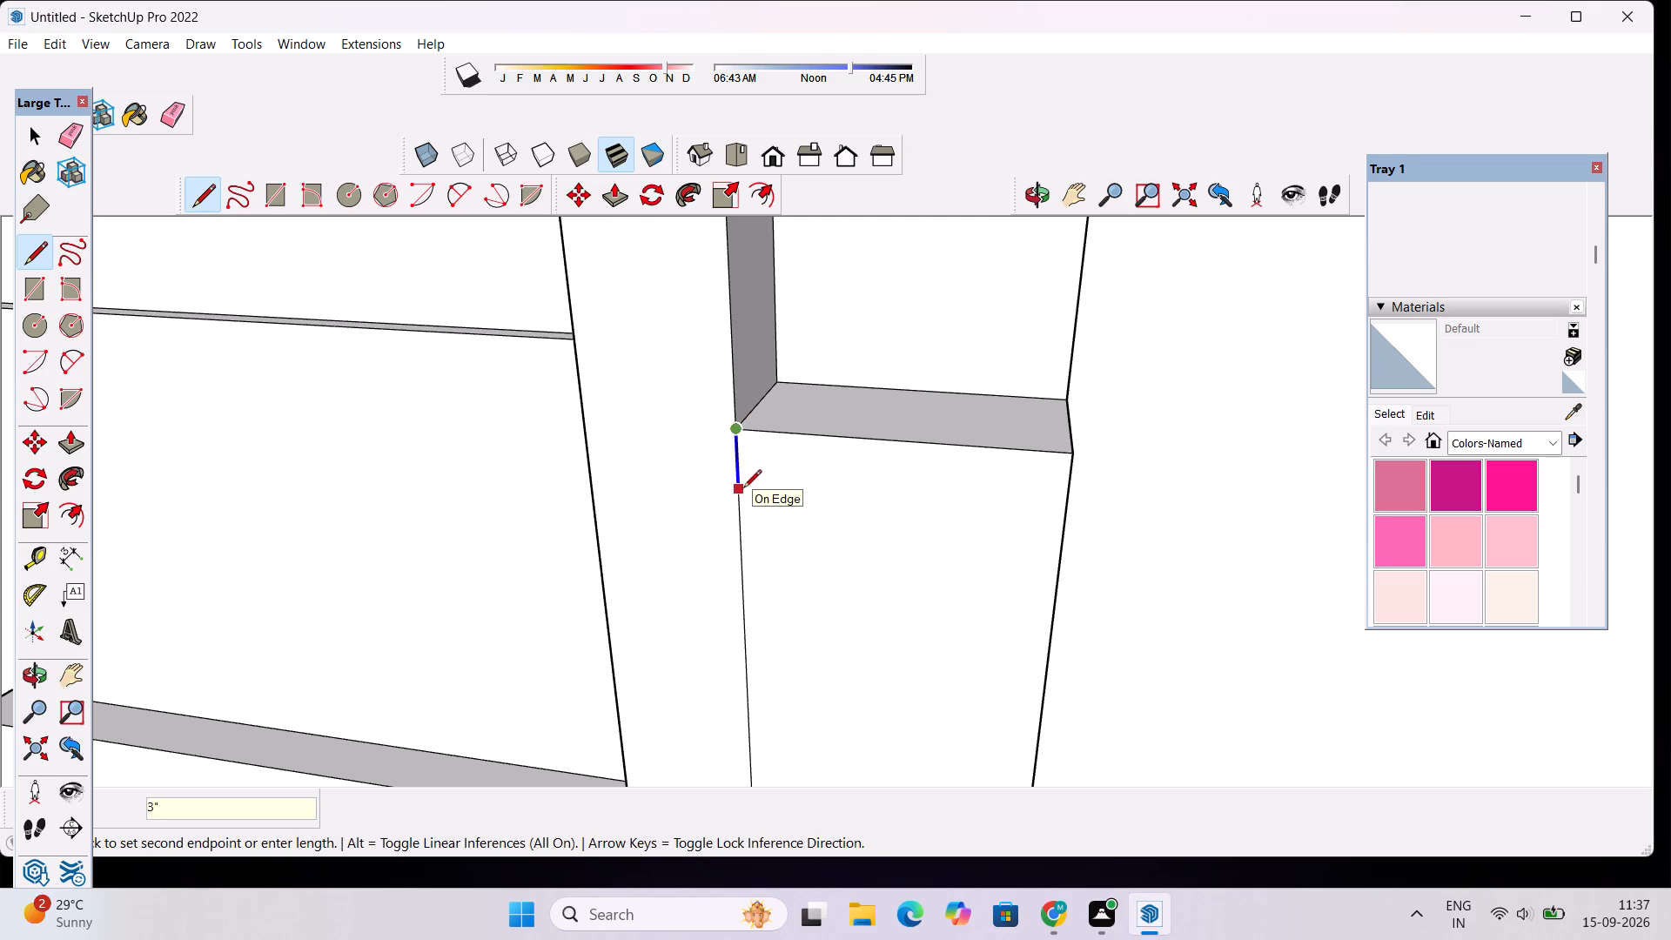
key("Return")
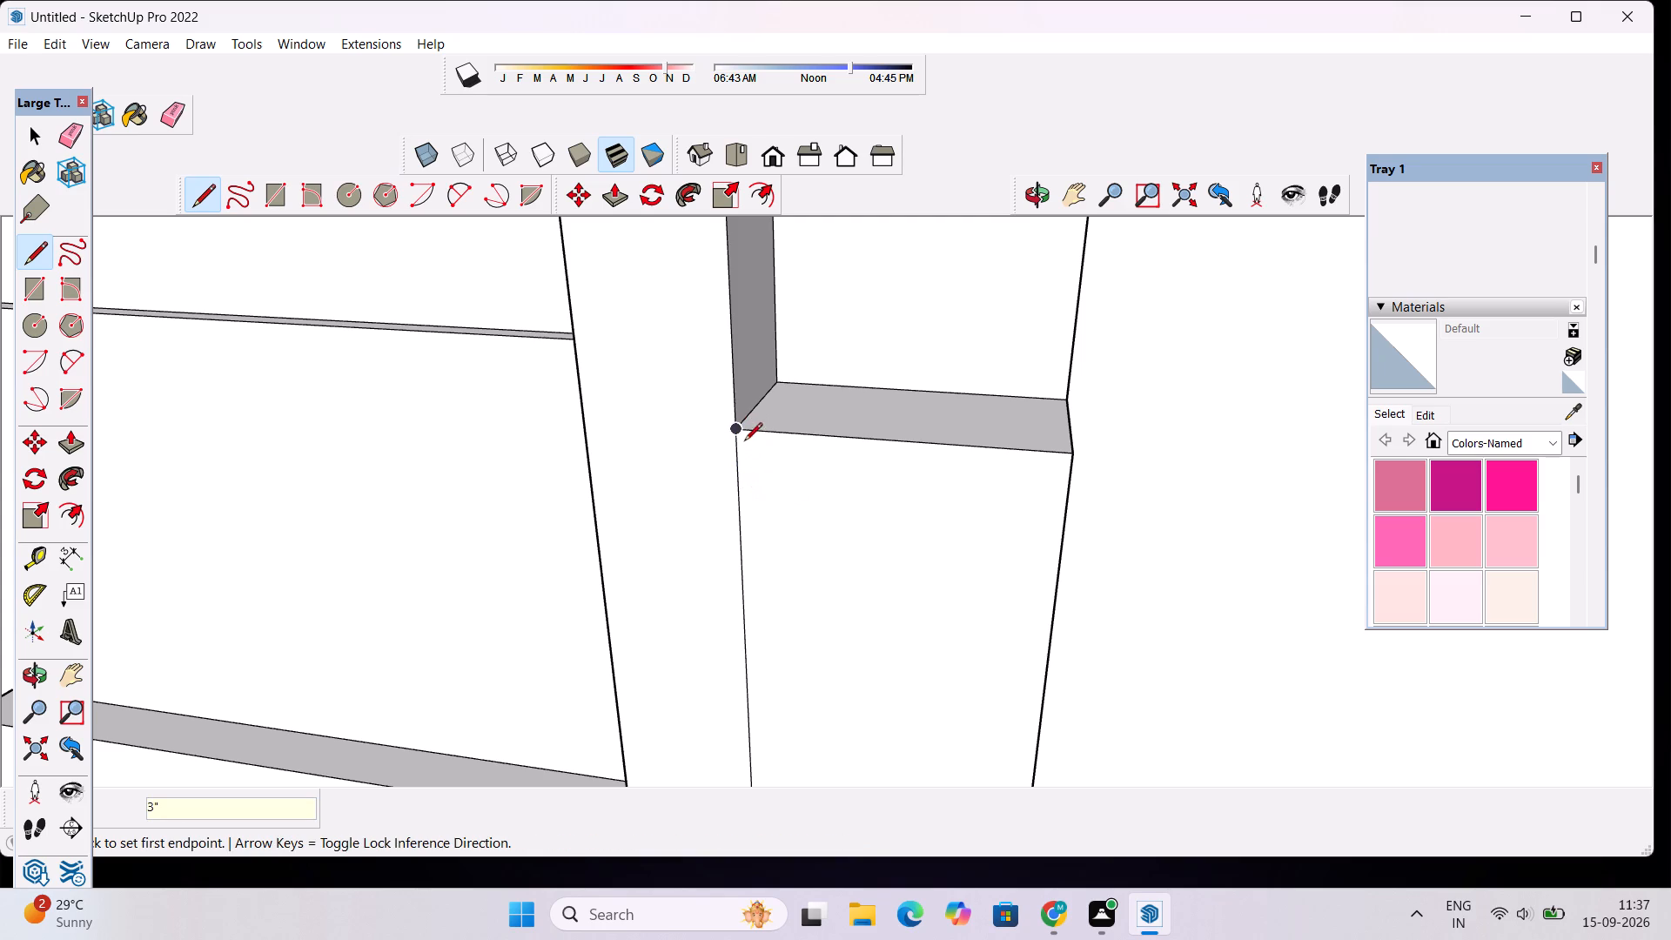
left_click(736, 467)
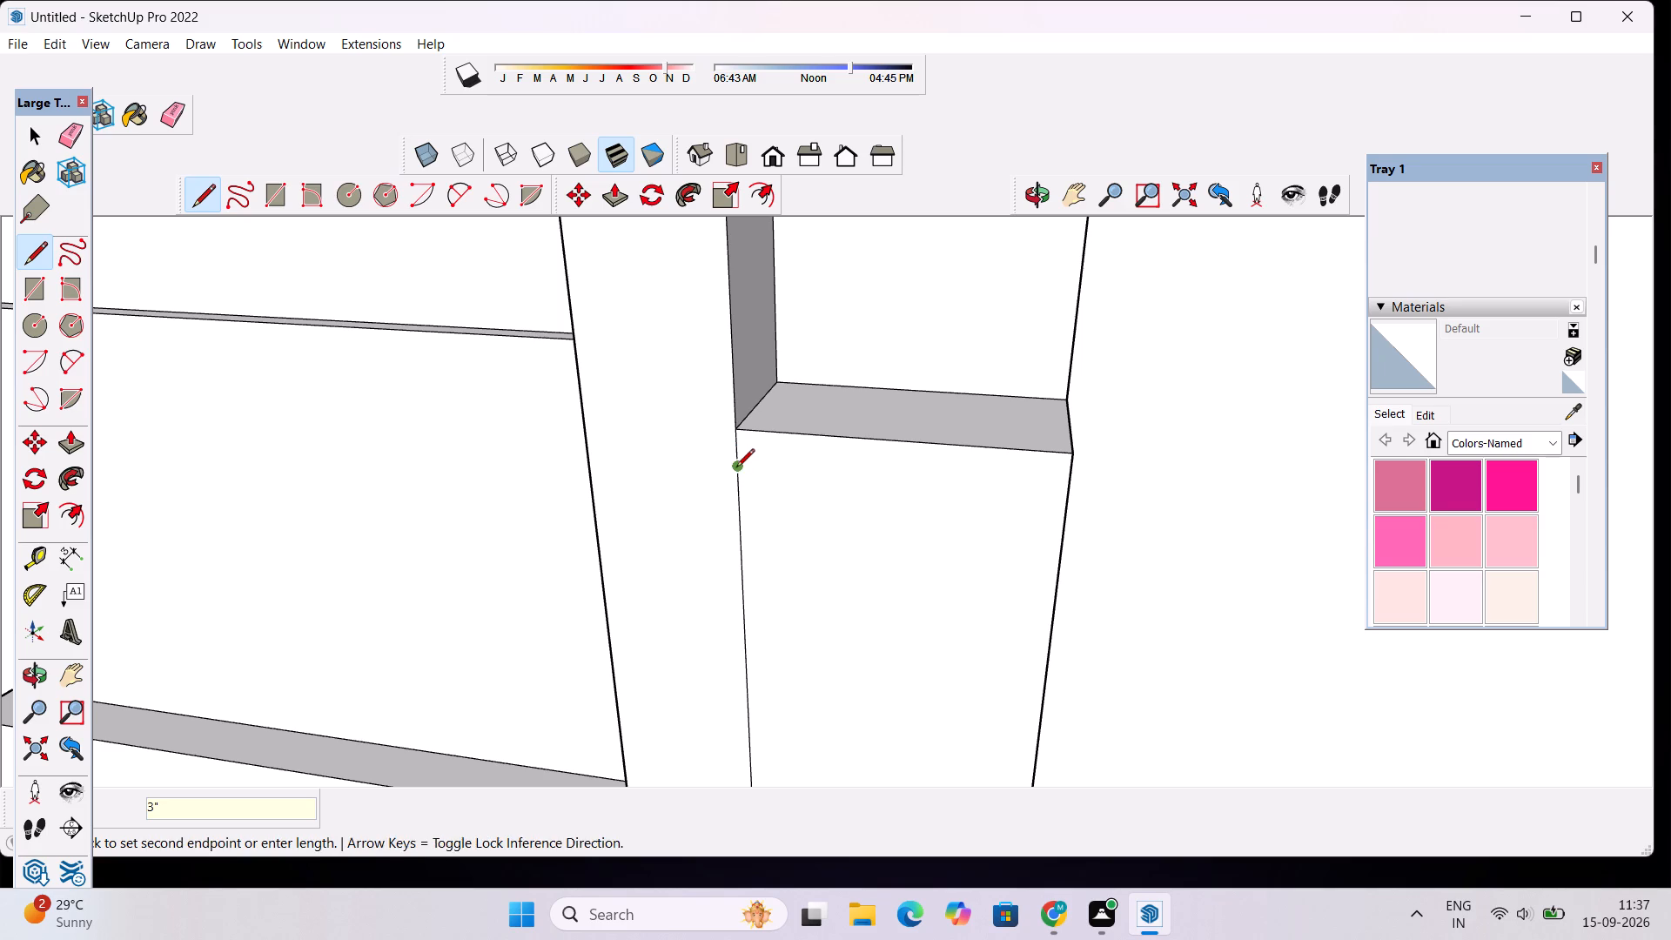
left_click(1065, 498)
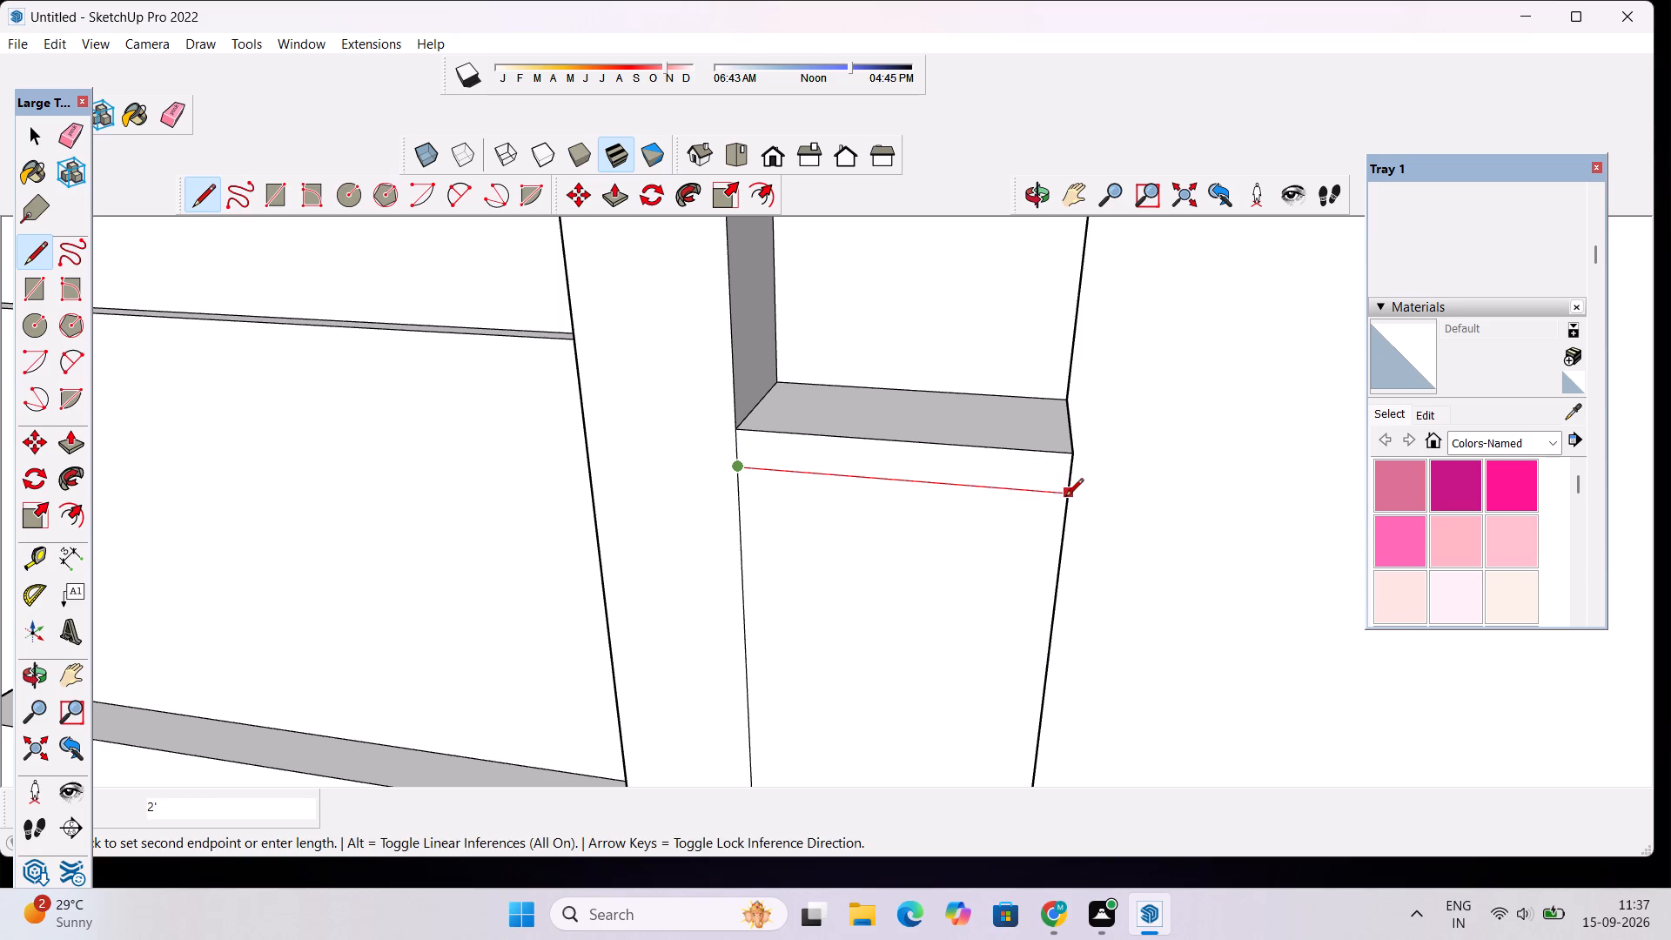
key("space")
Pull the narrow strip under the pillar's ledge outward 3".
left_click(1030, 467)
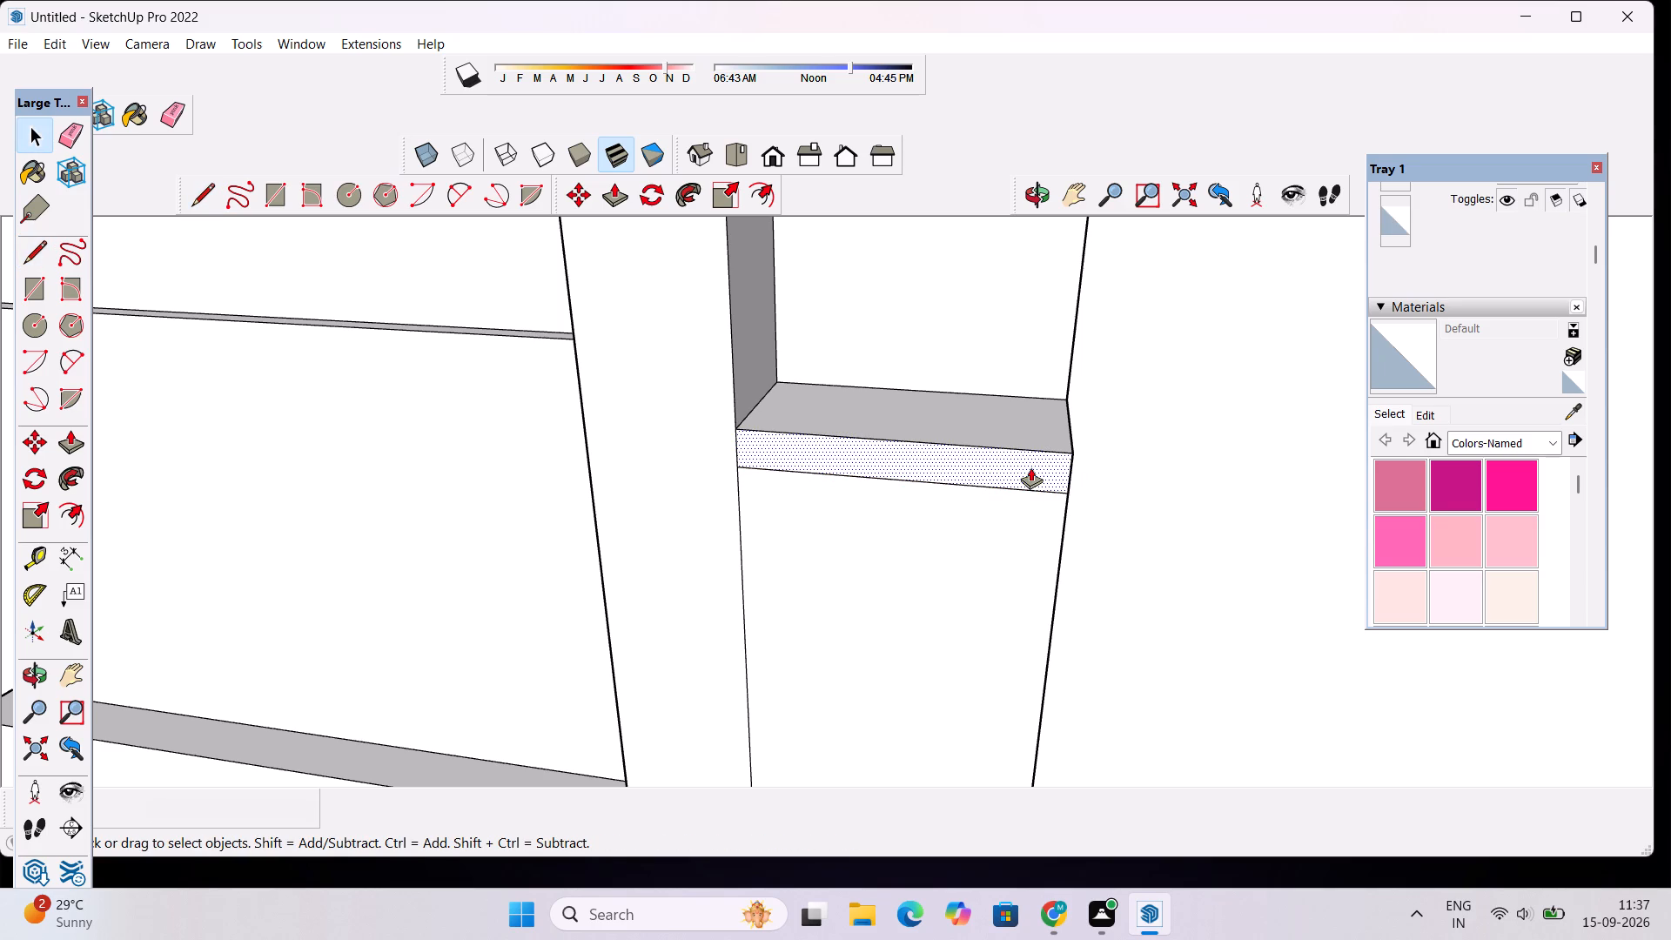
key("p")
left_click(1030, 467)
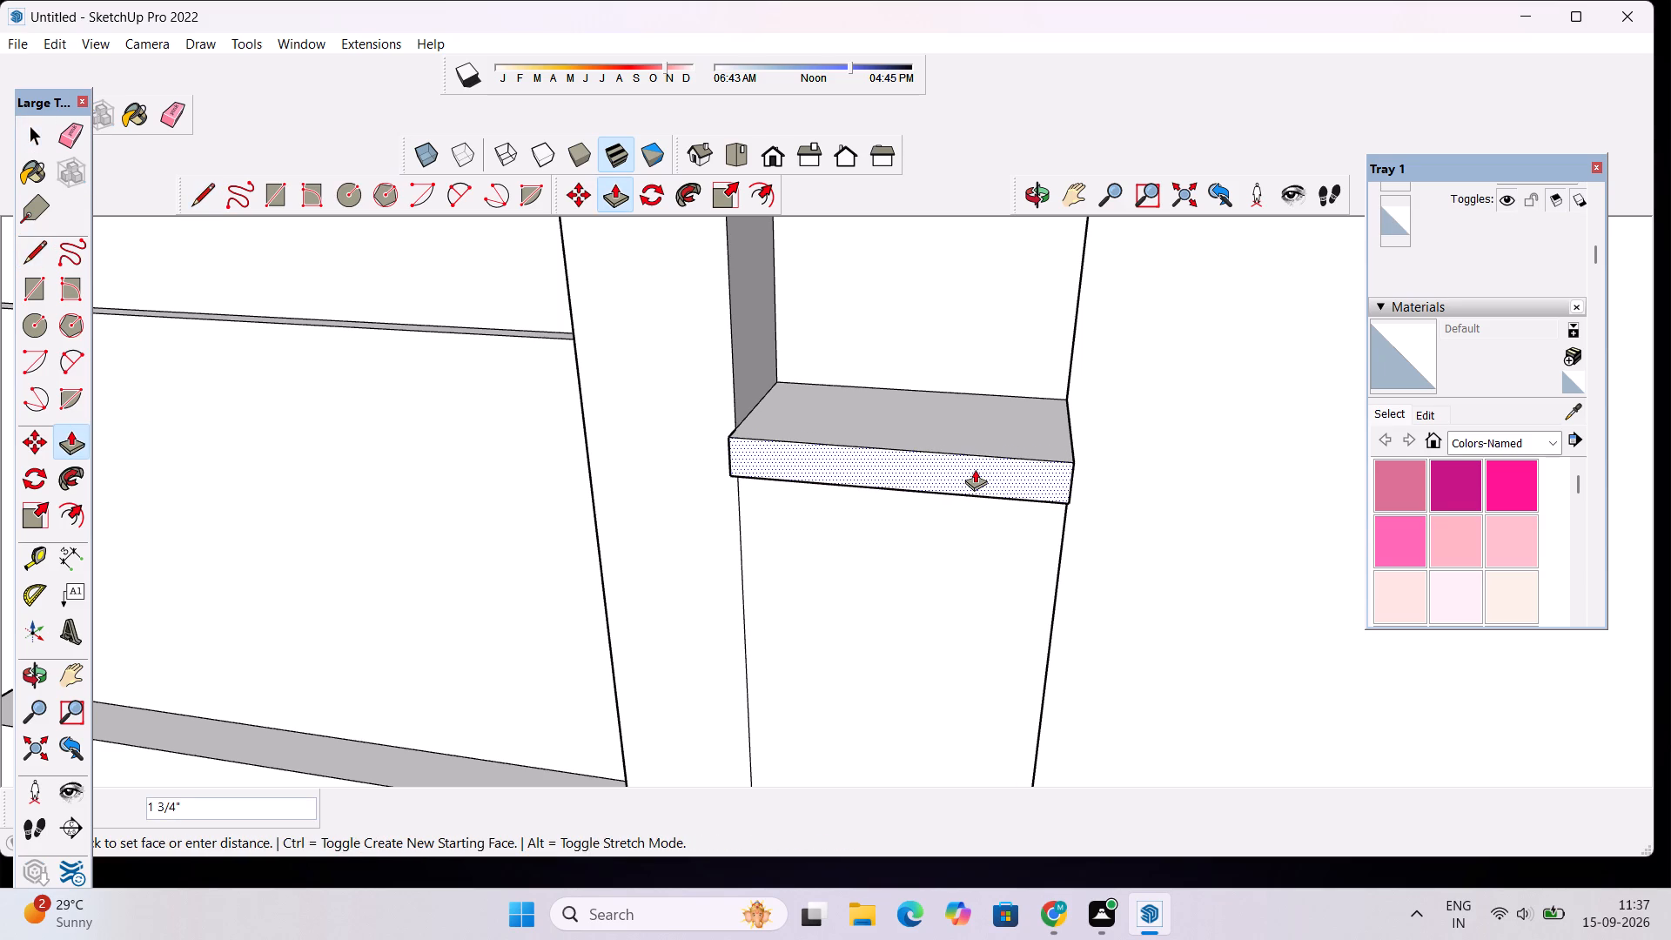
key("3")
key("shift+quotedbl")
key("Return")
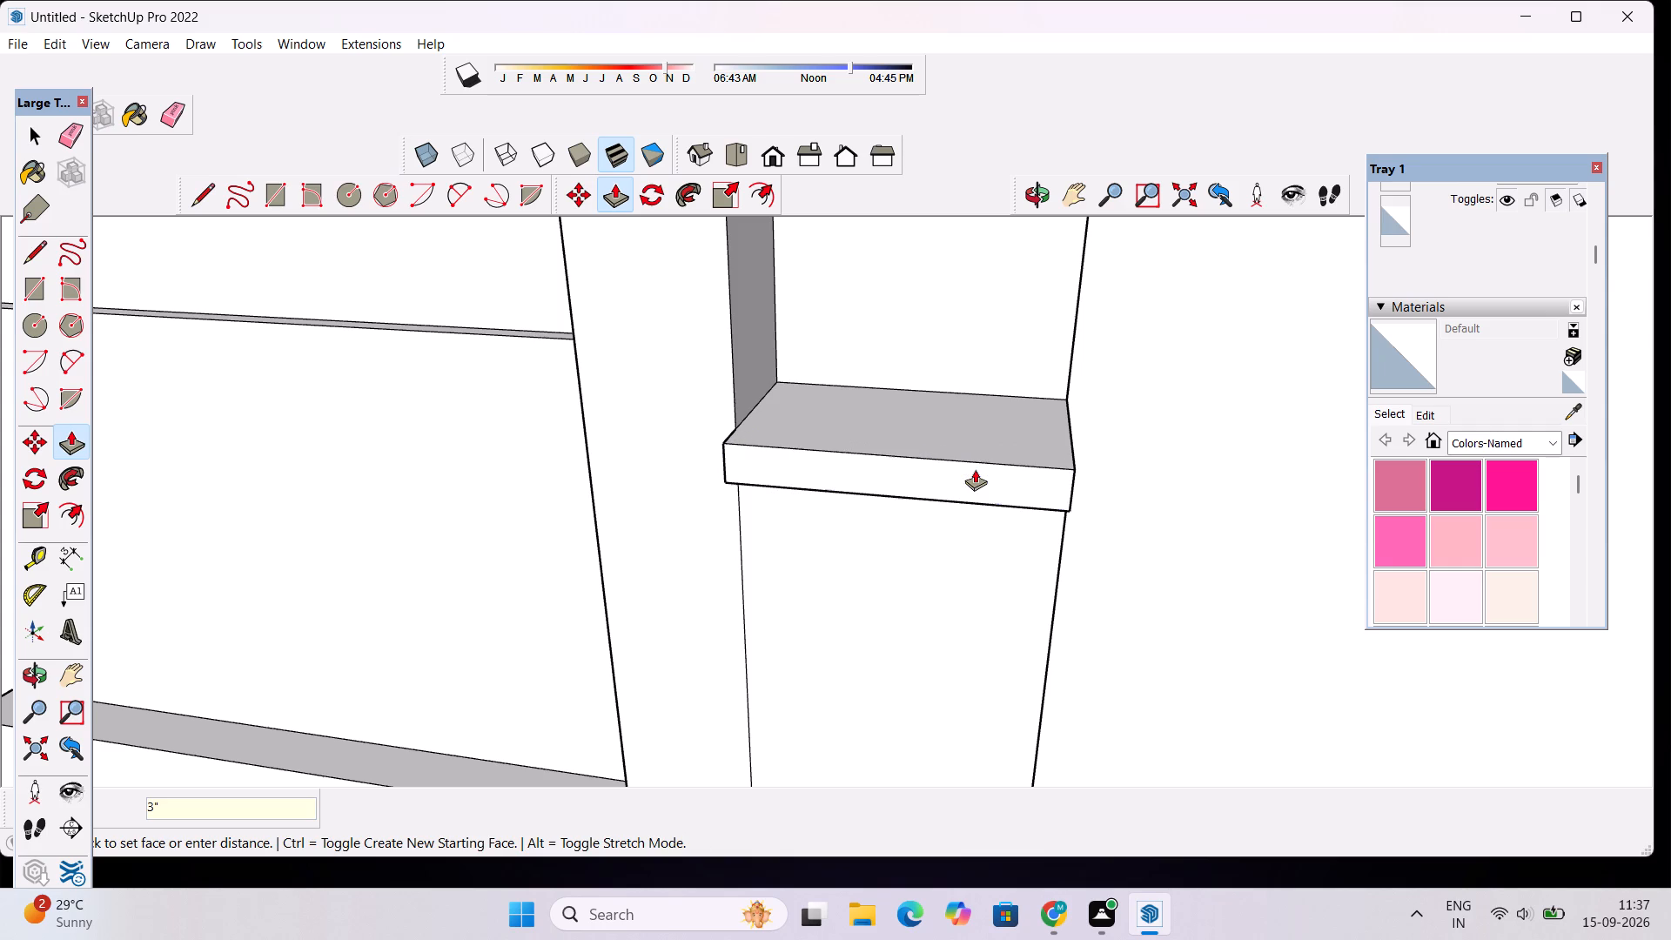
Extend the ledge strip's end facing the raised panel sideways by about 2 9/16".
left_click(1038, 184)
left_click_drag(839, 341, 1136, 336)
scroll(816, 500, "up", 3)
key("space")
left_click(837, 467)
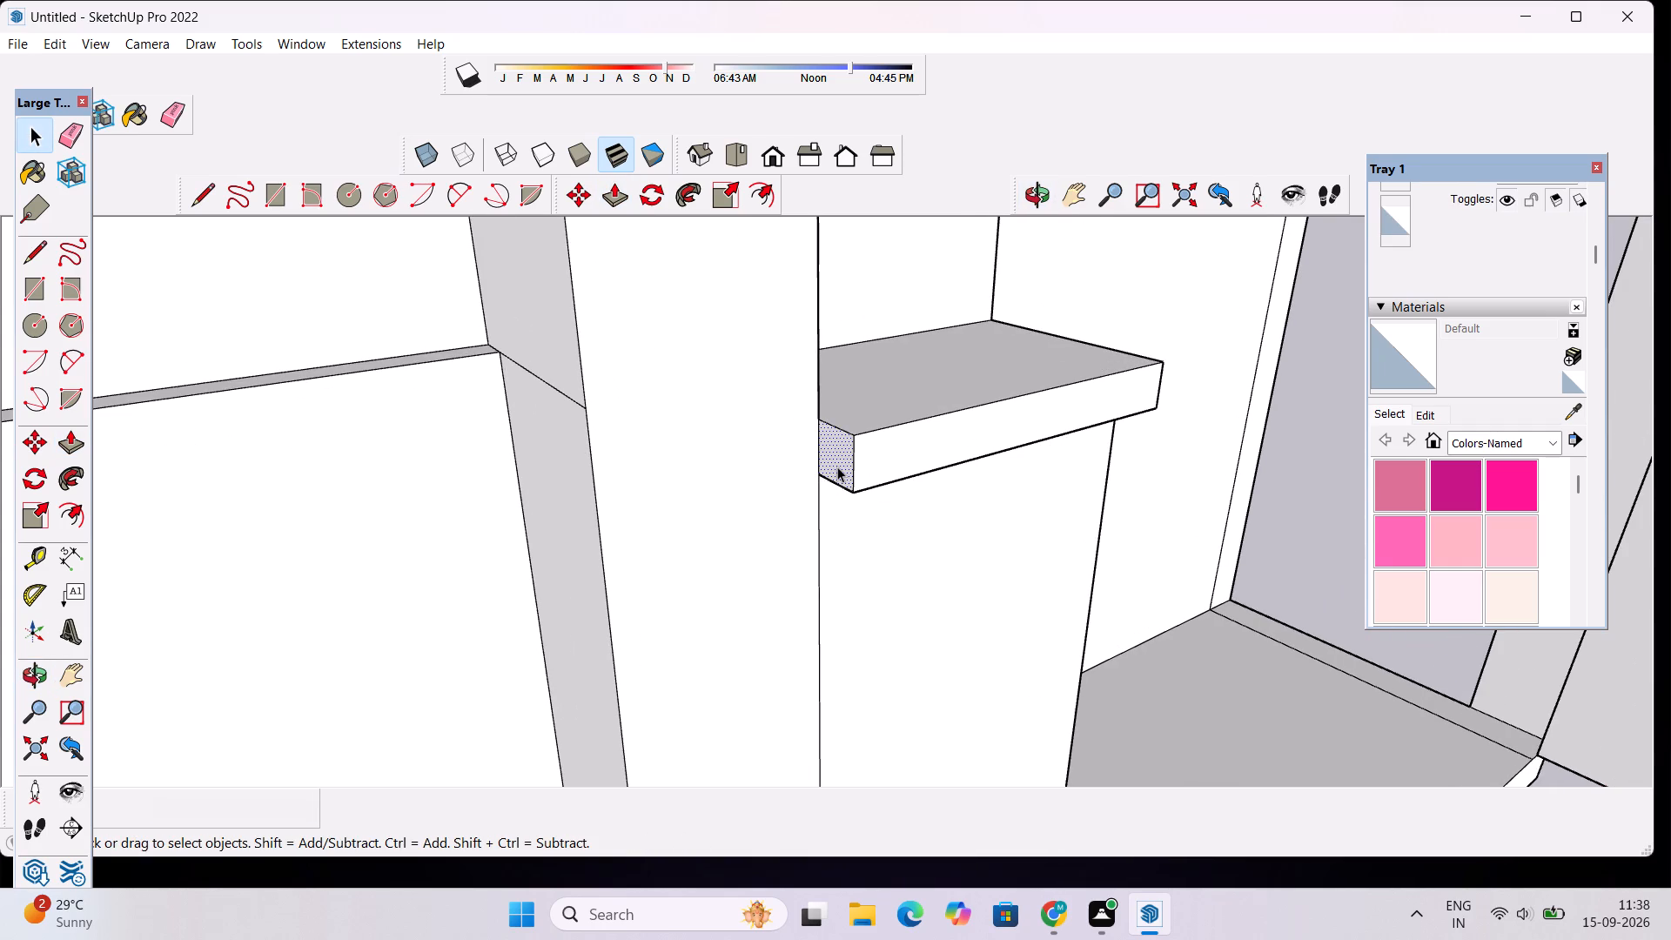
key("p")
left_click(837, 467)
left_click(792, 467)
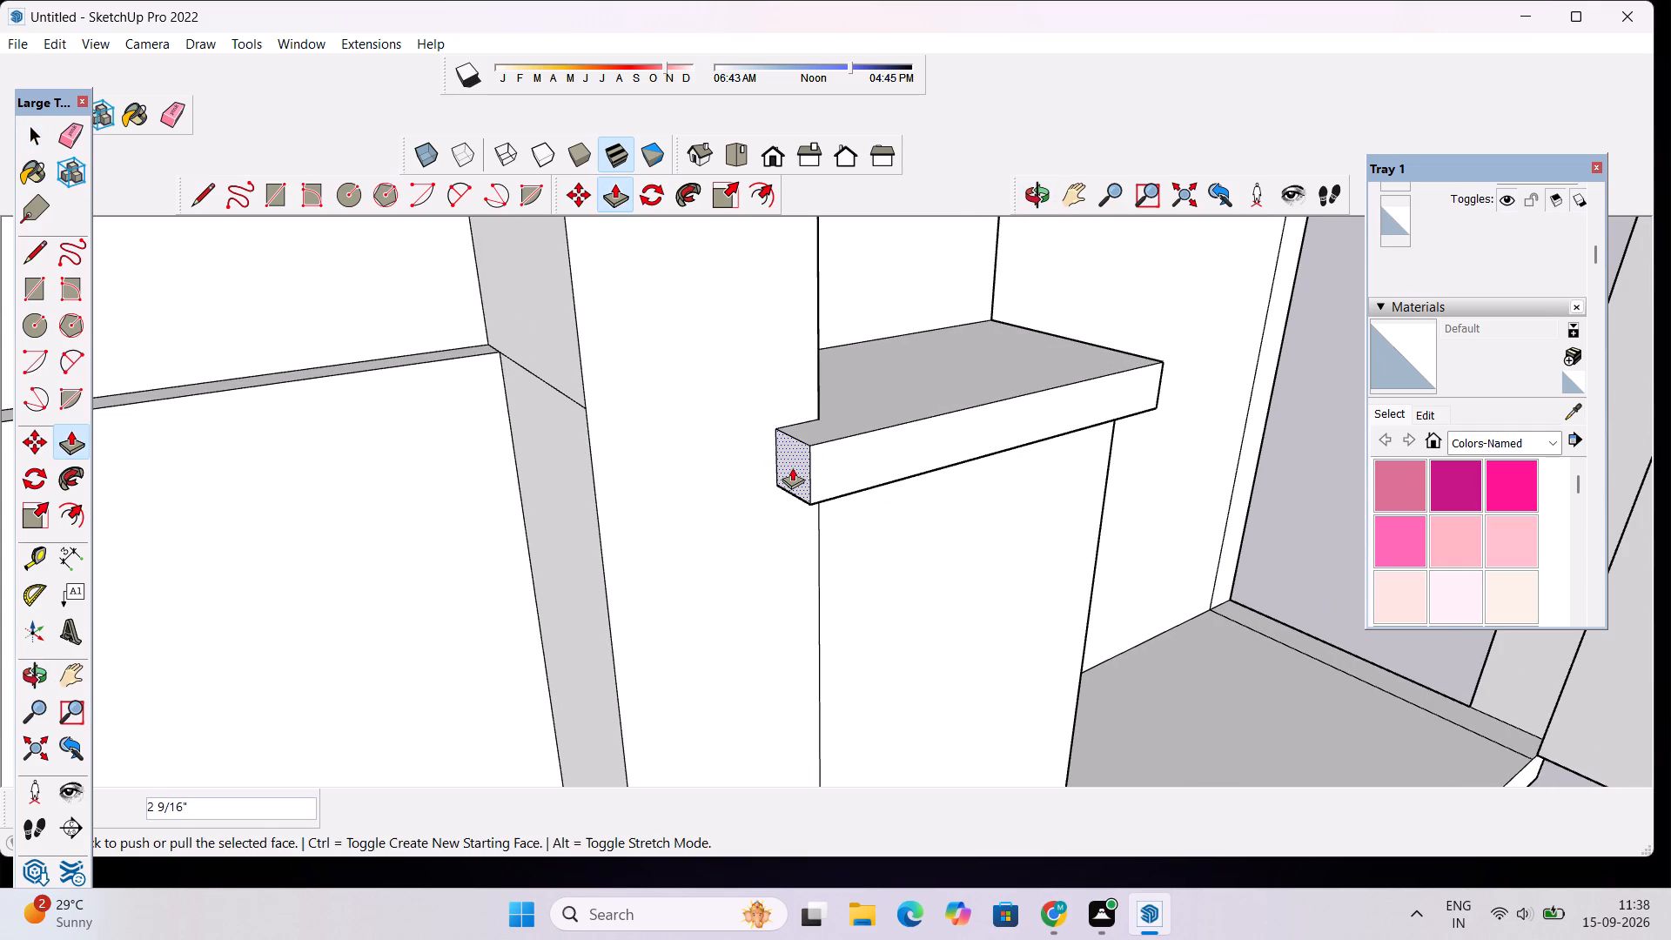
Examine the pillar's extended ledge from several angles and compare it with the rest of the building's front.
left_click(1032, 184)
left_click_drag(1091, 377, 836, 389)
scroll(820, 391, "down", 2)
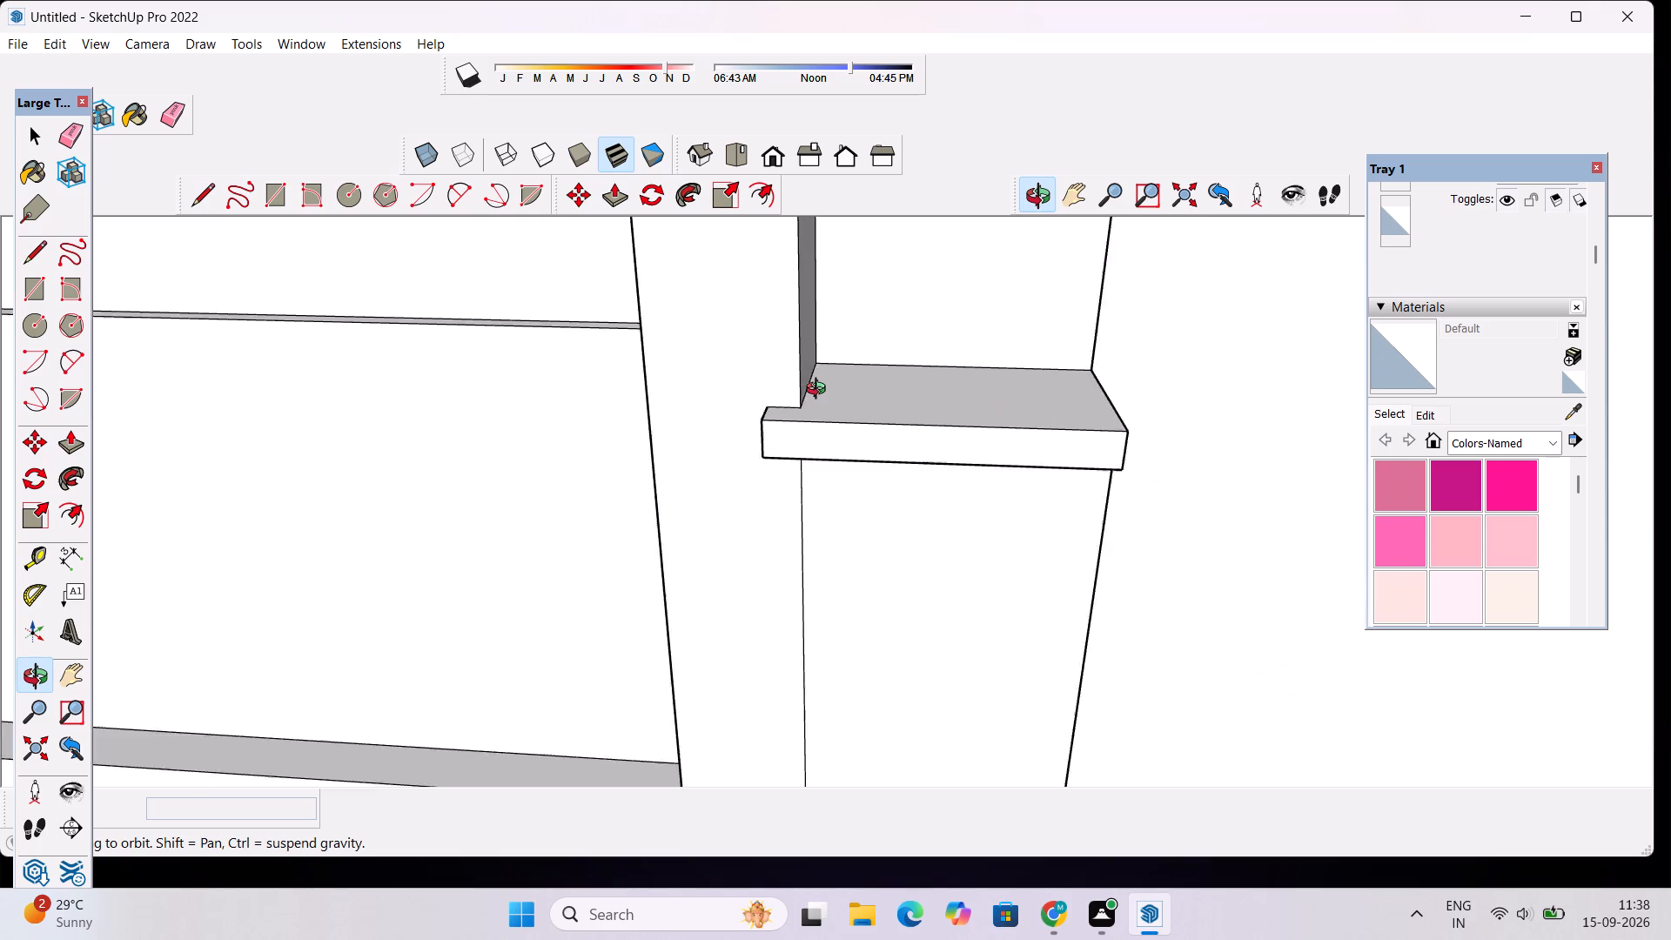
scroll(820, 391, "down", 7)
left_click_drag(892, 462, 892, 413)
scroll(896, 373, "up", 3)
left_click_drag(1118, 382, 701, 460)
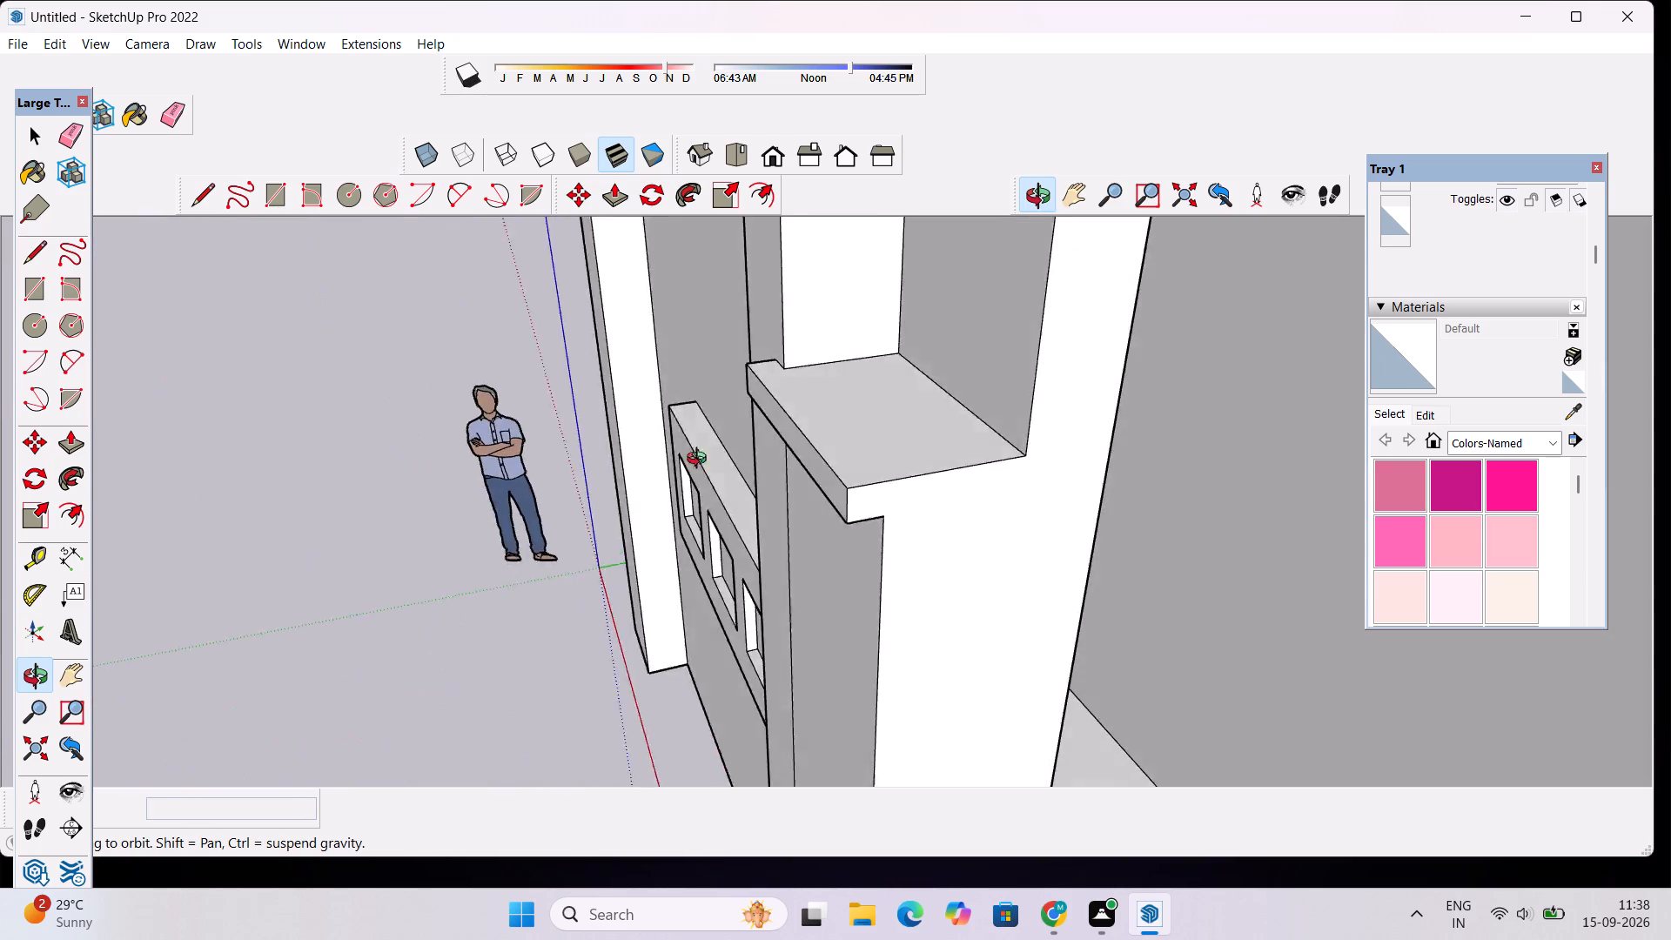
left_click_drag(701, 460, 642, 443)
scroll(634, 435, "down", 5)
left_click_drag(646, 434, 870, 417)
scroll(870, 417, "down", 8)
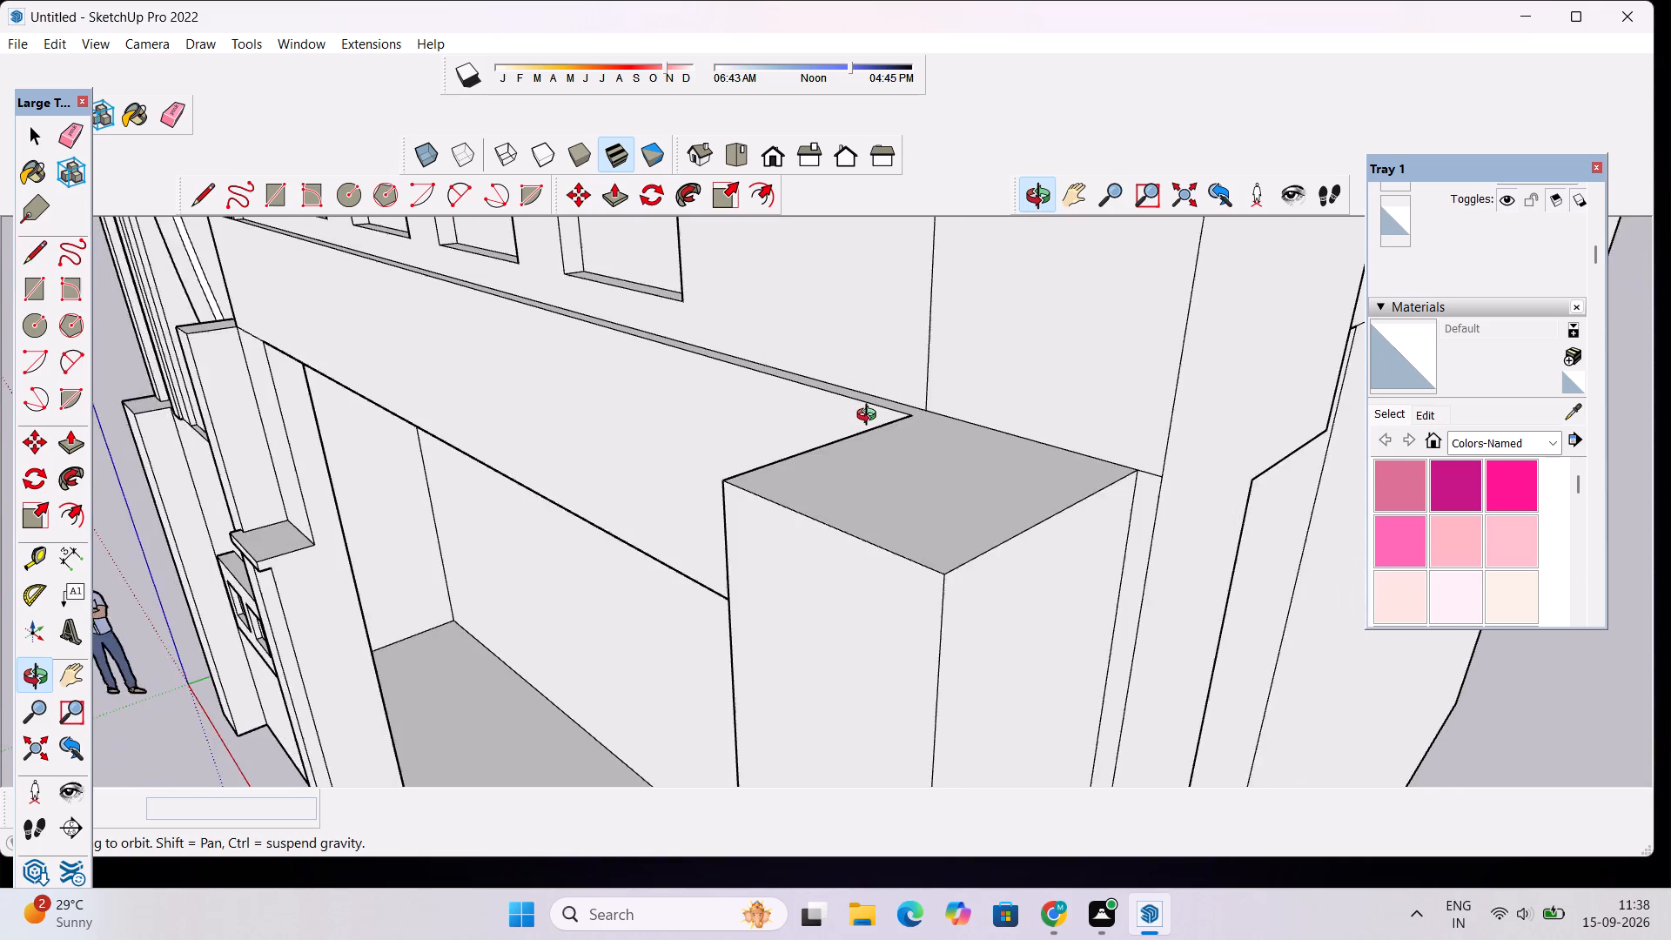
scroll(870, 417, "down", 6)
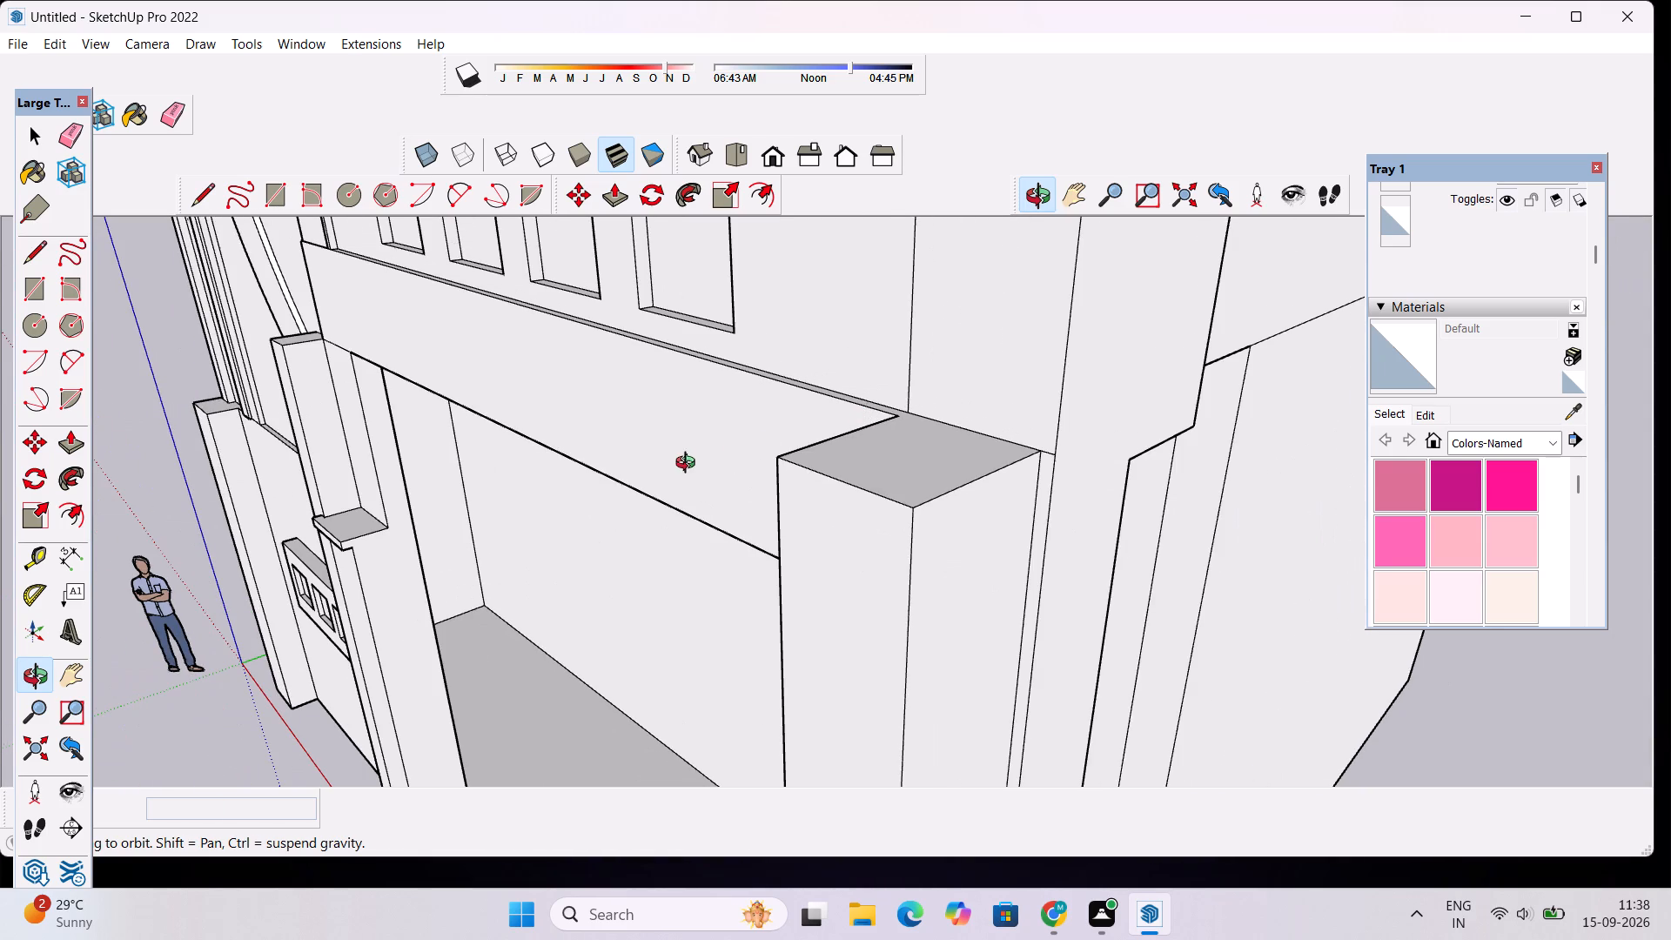
scroll(689, 465, "down", 4)
left_click_drag(574, 534, 726, 492)
scroll(735, 473, "down", 11)
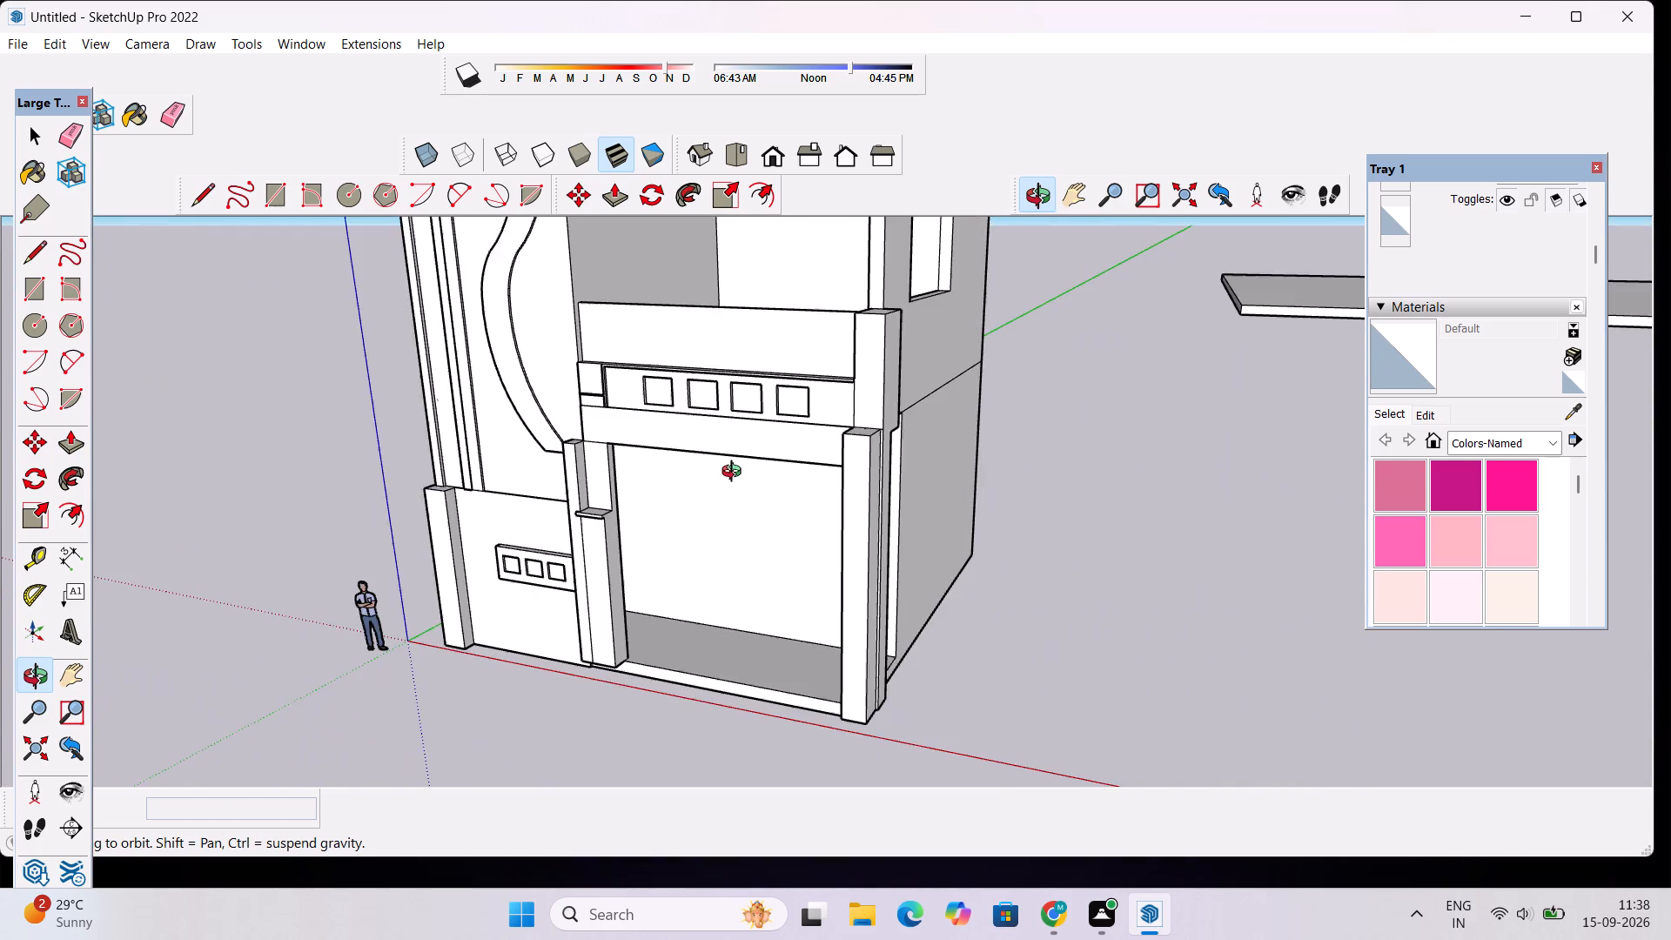
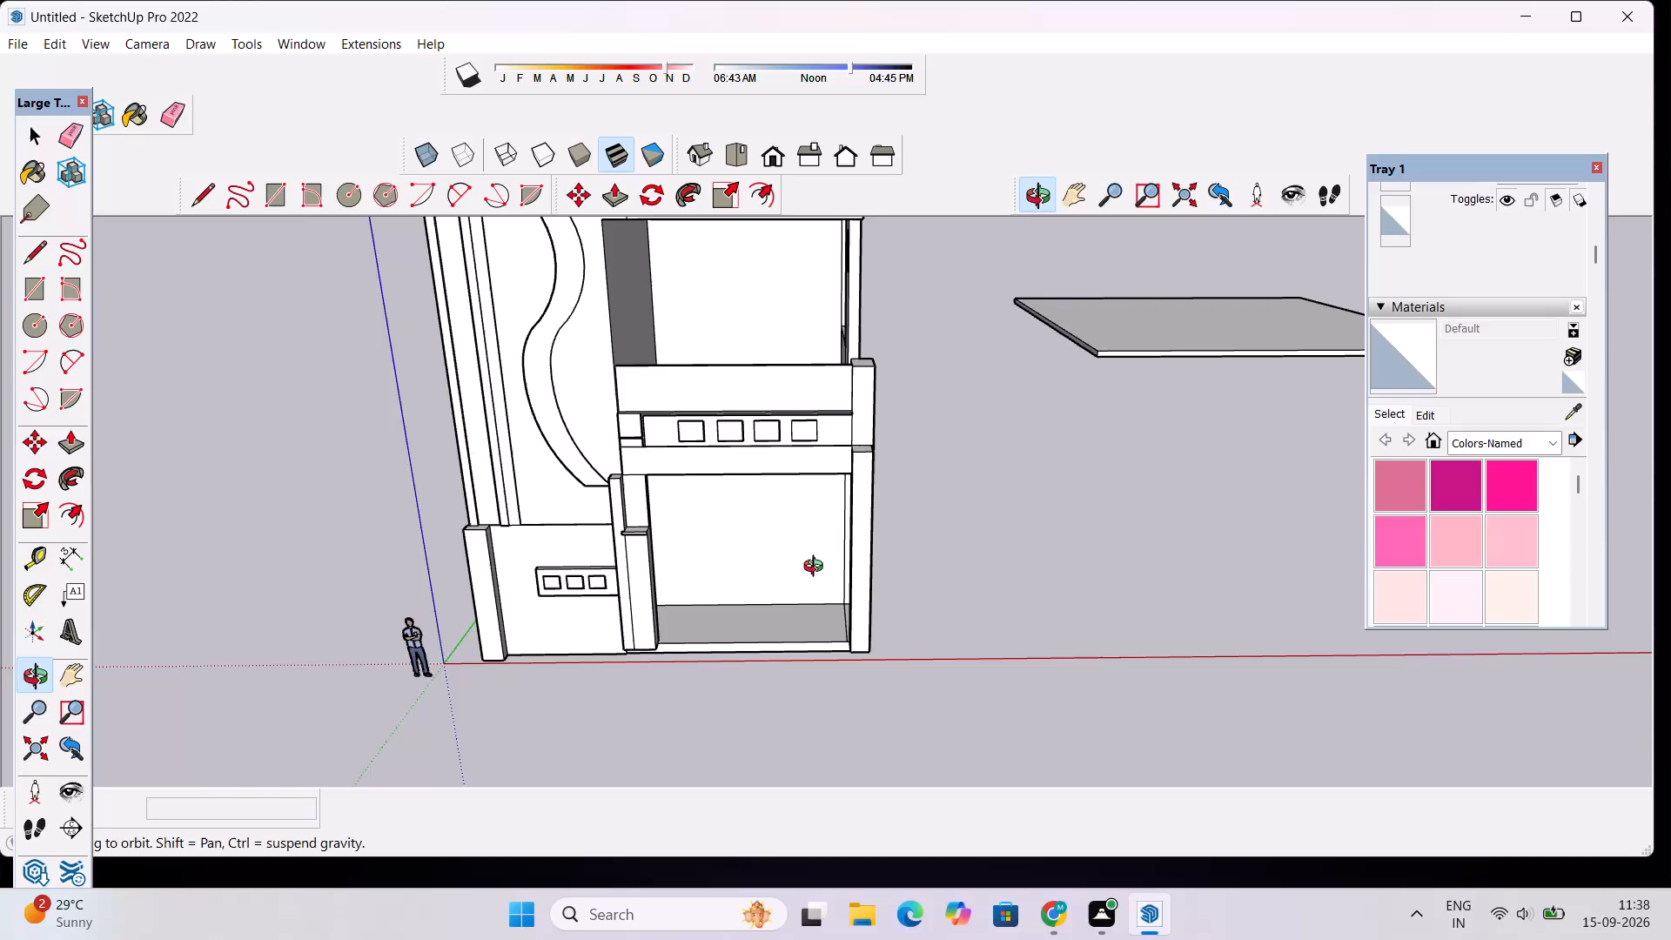
Push/Pull the front face of the ground-floor opening's outer column to align with the base corner of the inner pillar.
scroll(886, 518, "up", 4)
left_click_drag(953, 531, 641, 554)
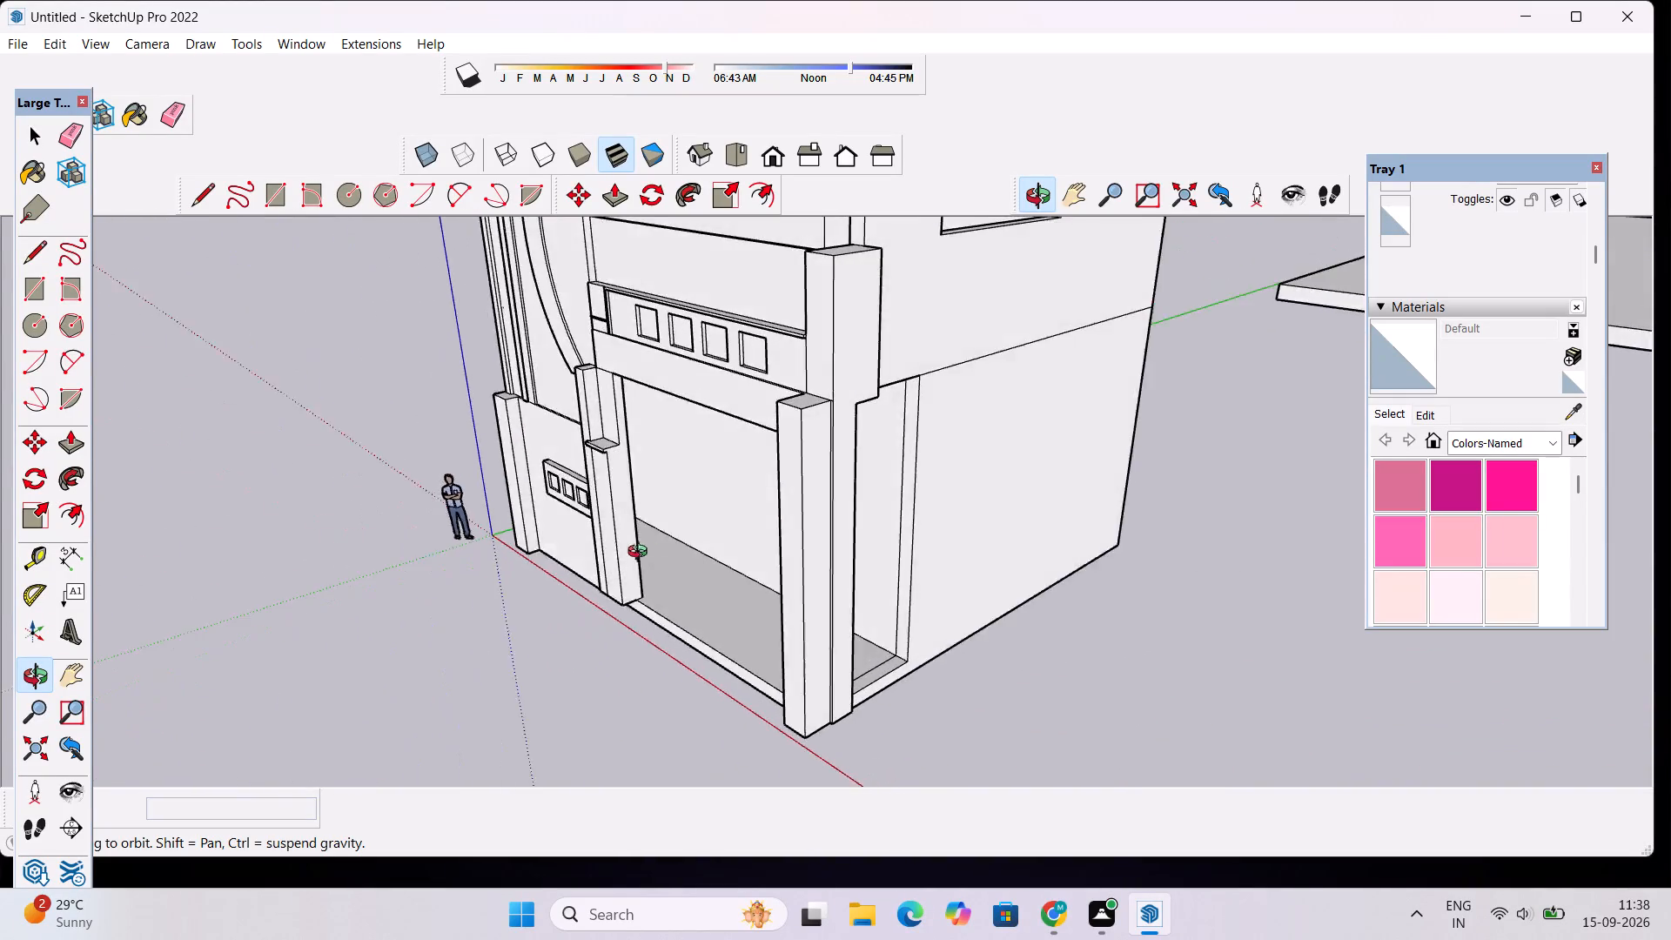
left_click_drag(641, 554, 592, 558)
left_click_drag(607, 570, 1050, 597)
scroll(1084, 597, "up", 2)
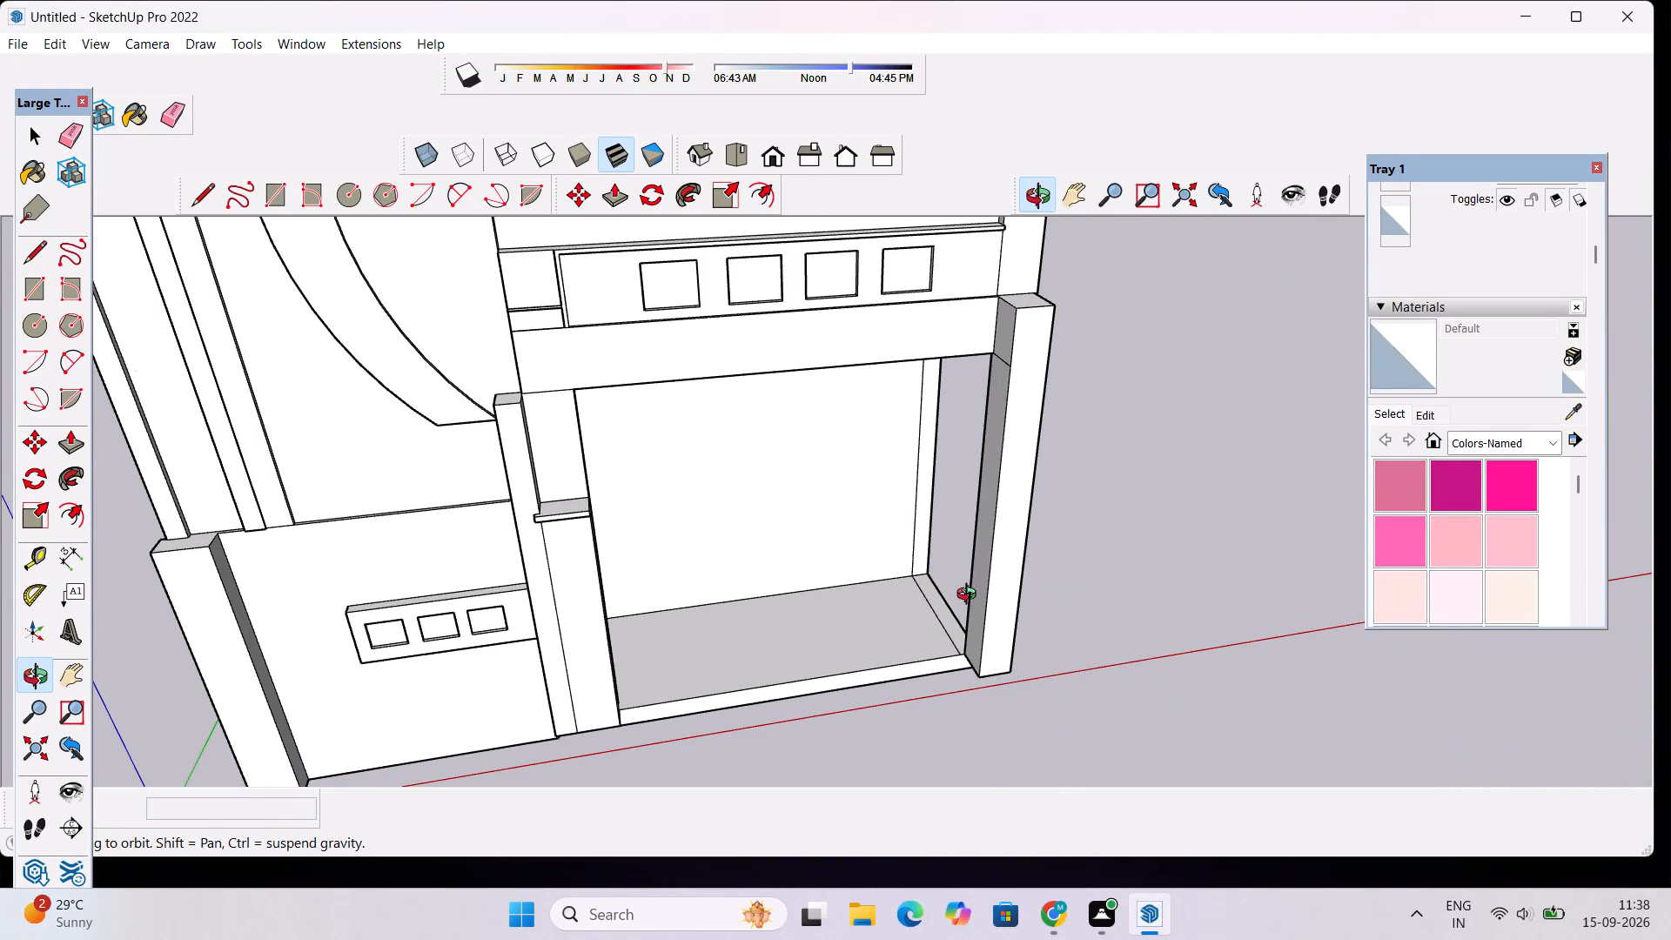
scroll(970, 596, "up", 5)
left_click_drag(985, 570, 1004, 530)
scroll(998, 516, "down", 6)
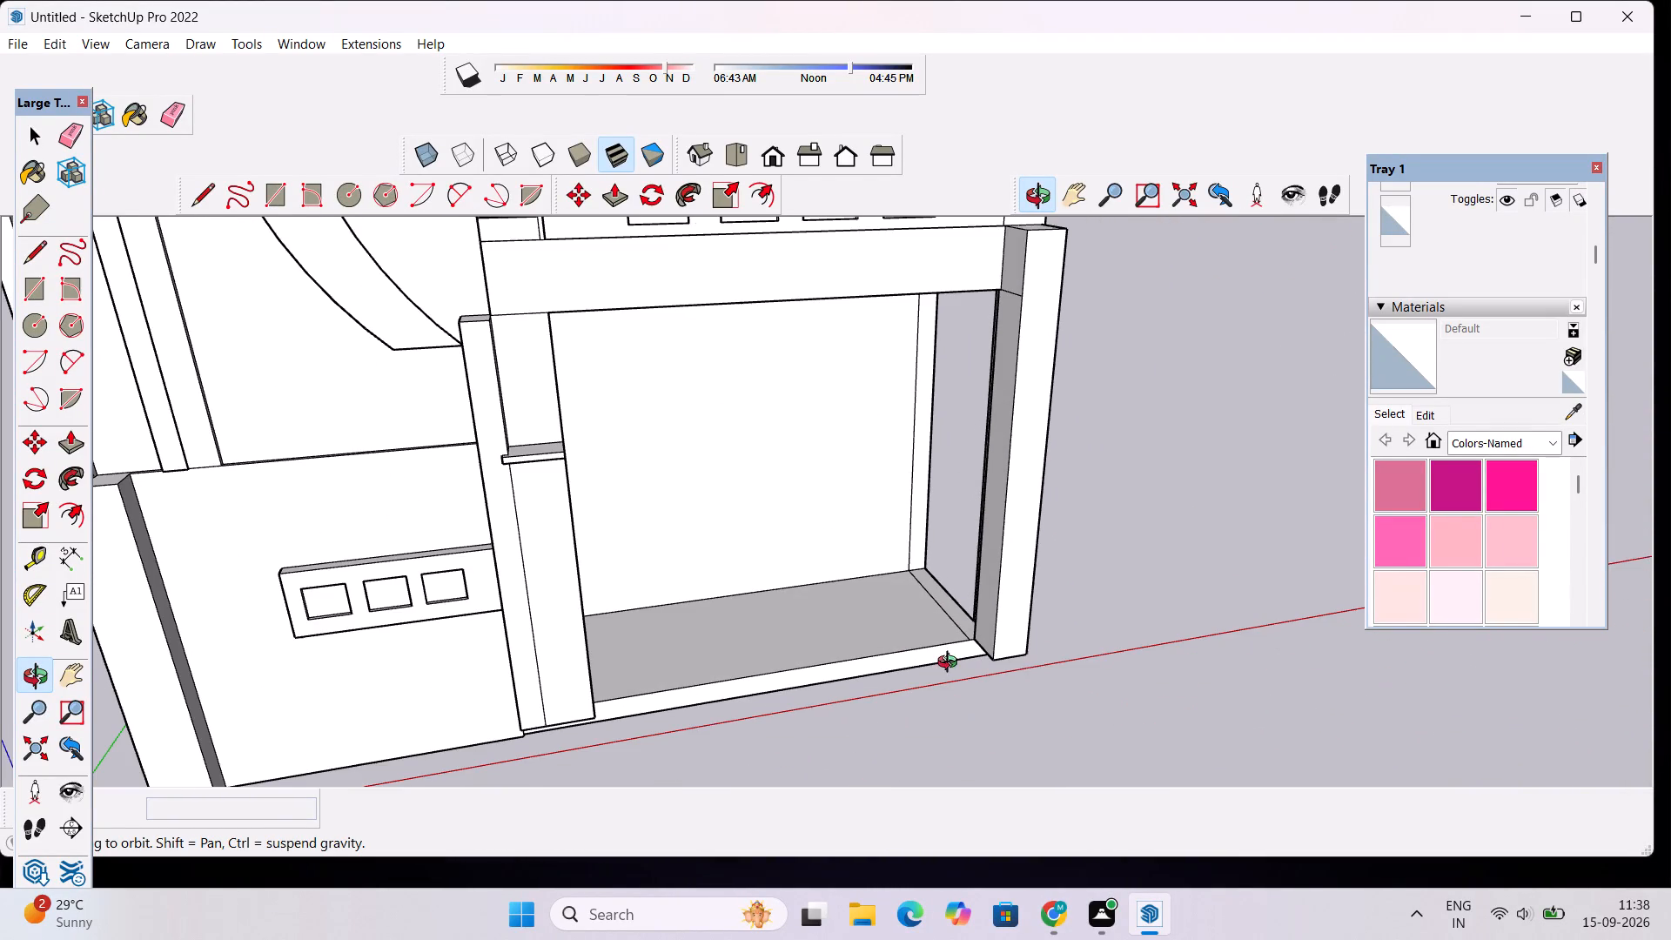
scroll(941, 703, "up", 1)
scroll(1055, 530, "up", 2)
scroll(1053, 534, "down", 1)
left_click_drag(1037, 542, 1037, 561, "shift")
scroll(598, 722, "up", 3)
left_click_drag(567, 720, 633, 710)
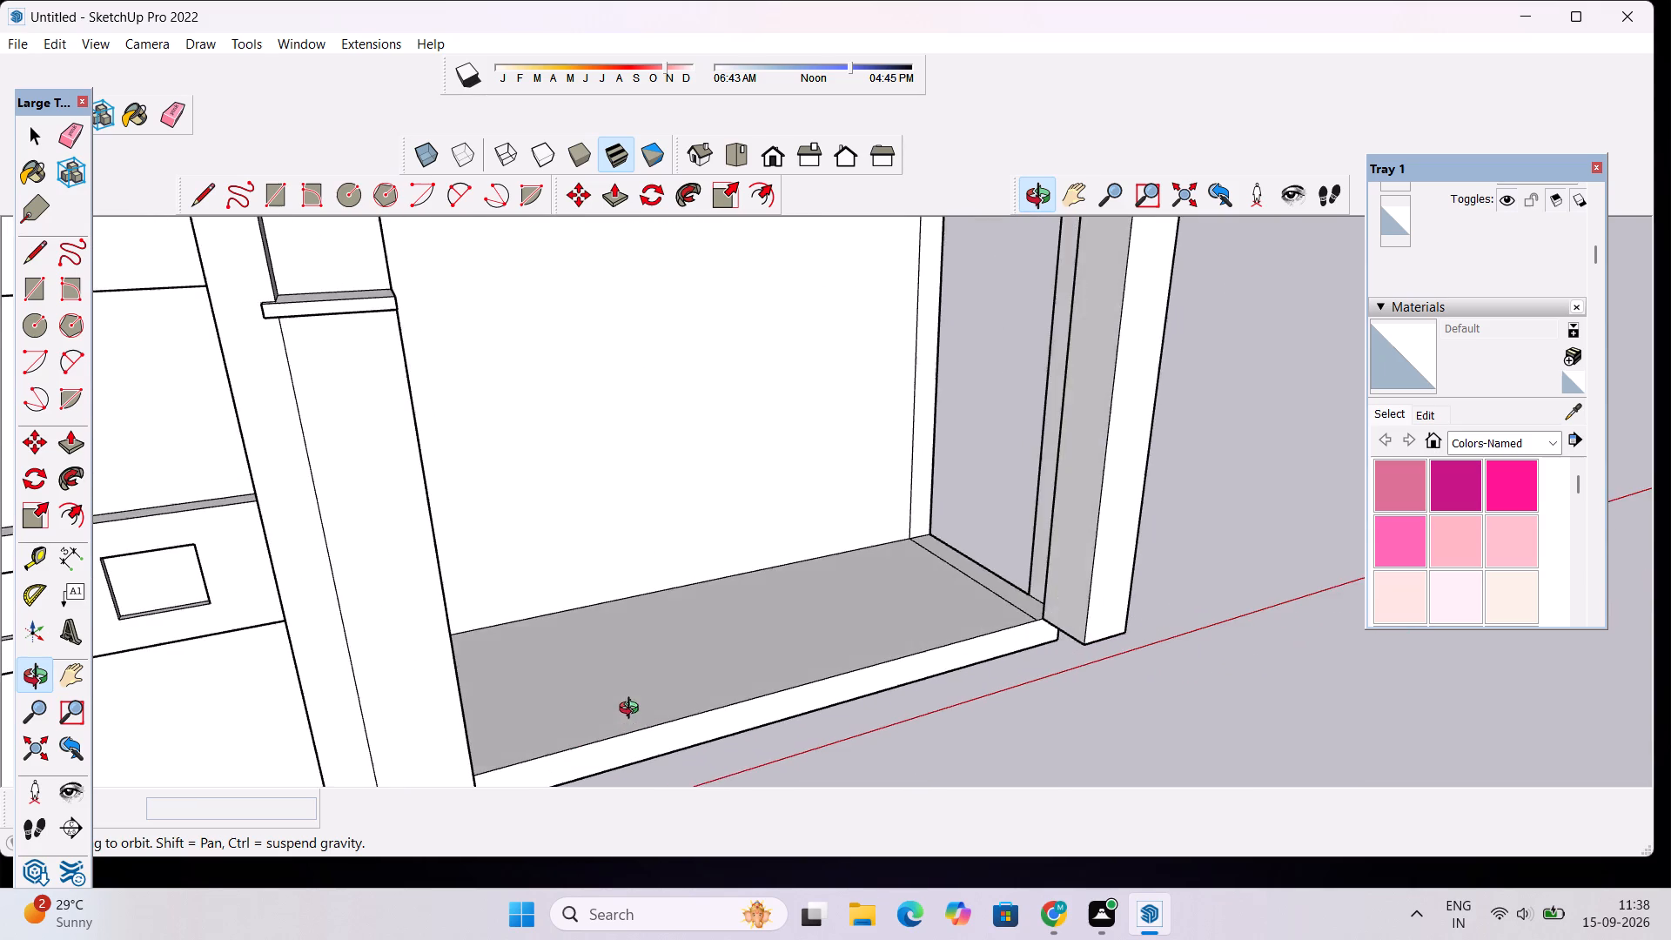
left_click_drag(633, 710, 635, 709)
scroll(661, 689, "down", 5)
scroll(938, 626, "up", 2)
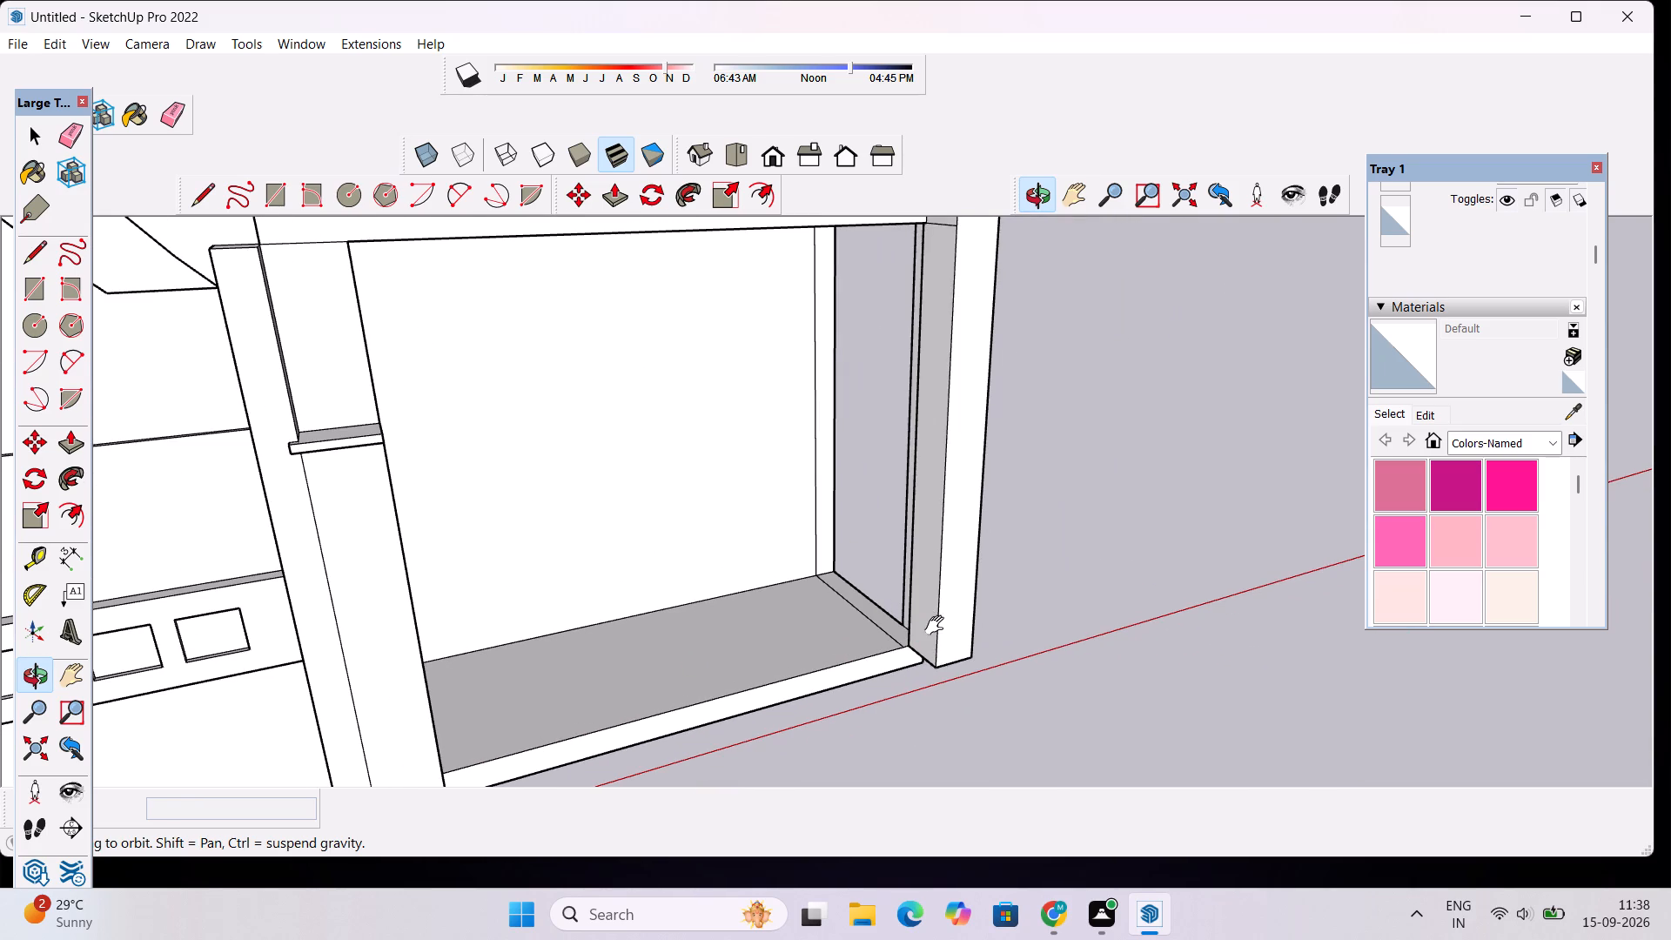
left_click(966, 603, "shift")
key("p")
key("space")
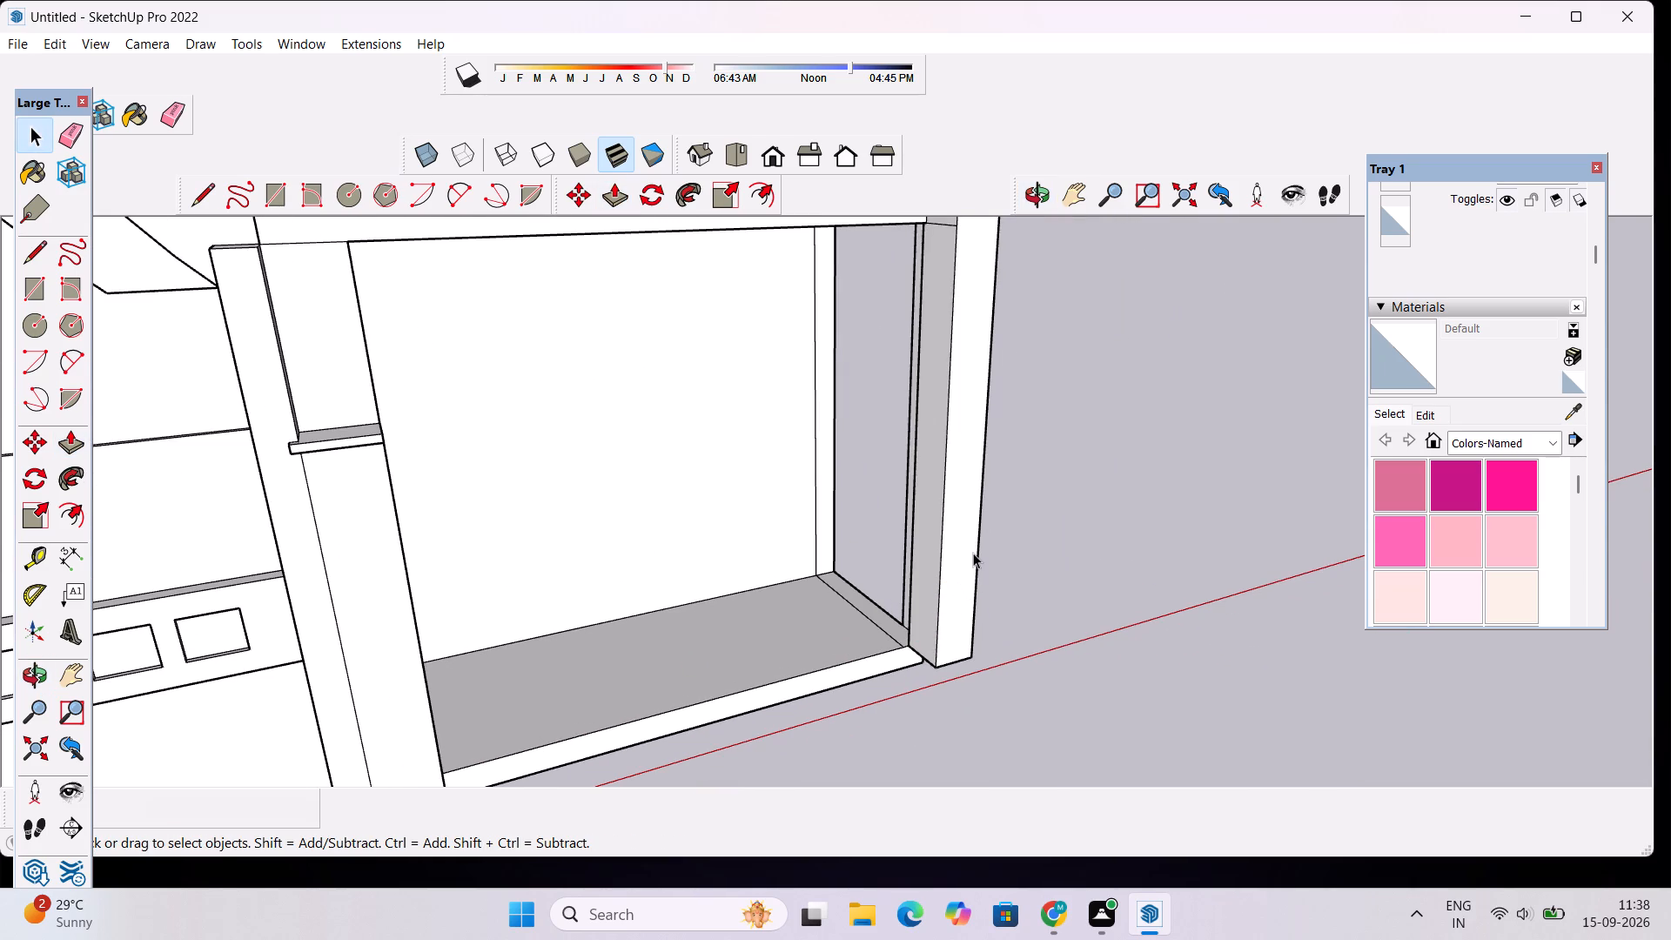
left_click(973, 553)
key("p")
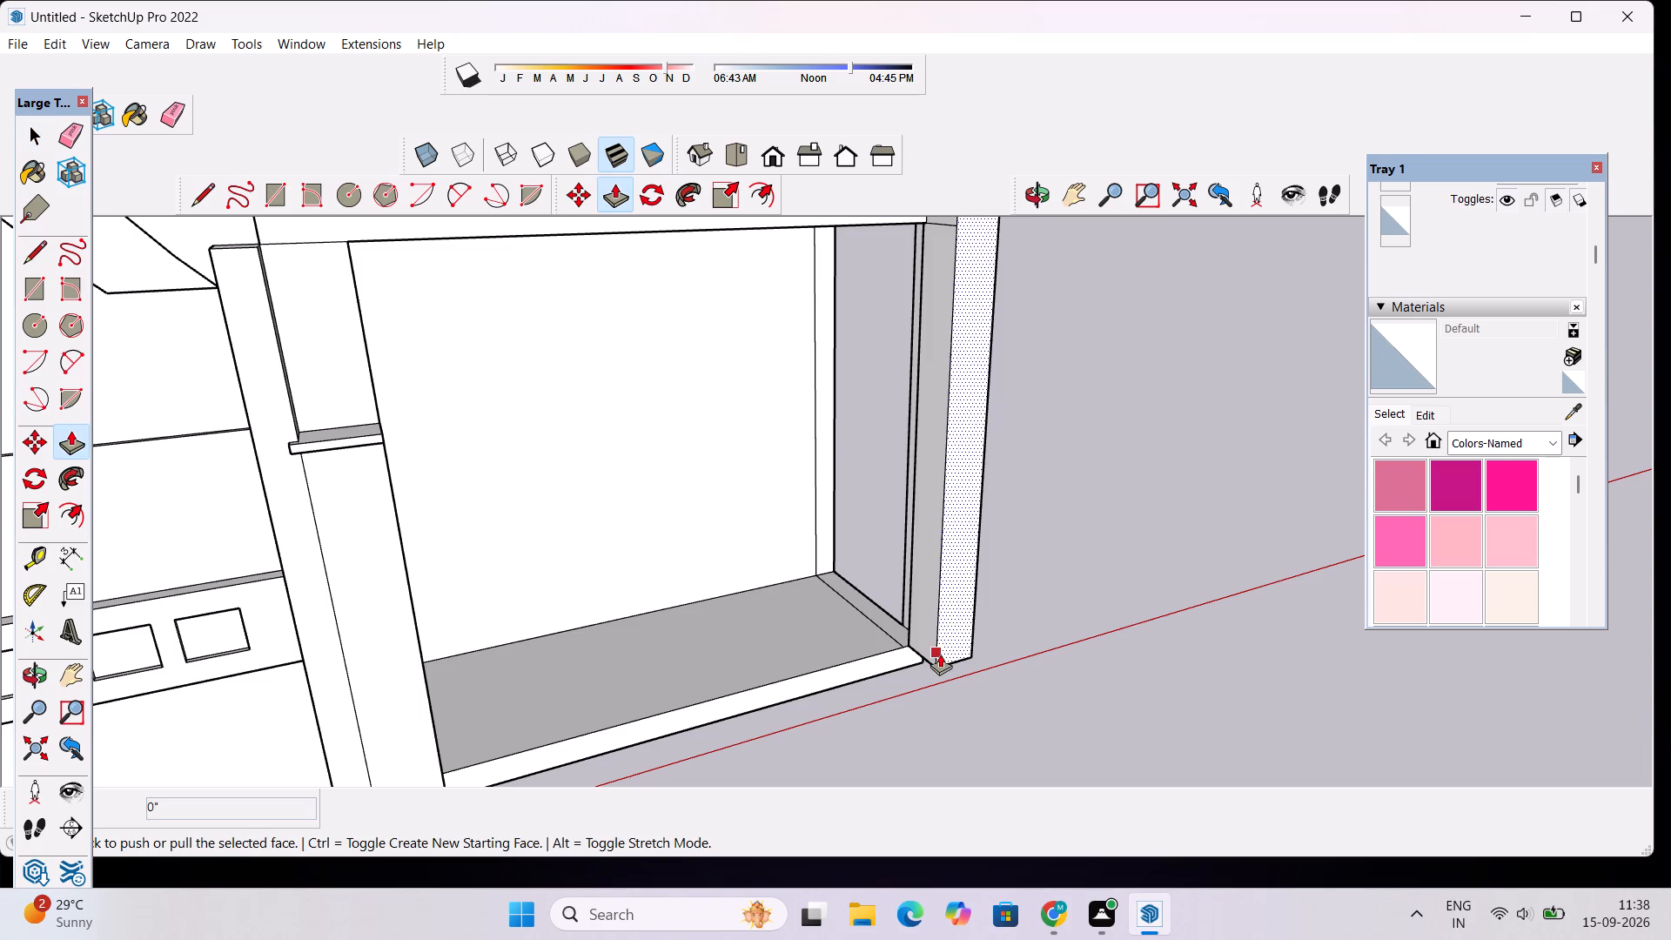
left_click(940, 654)
scroll(642, 599, "down", 4)
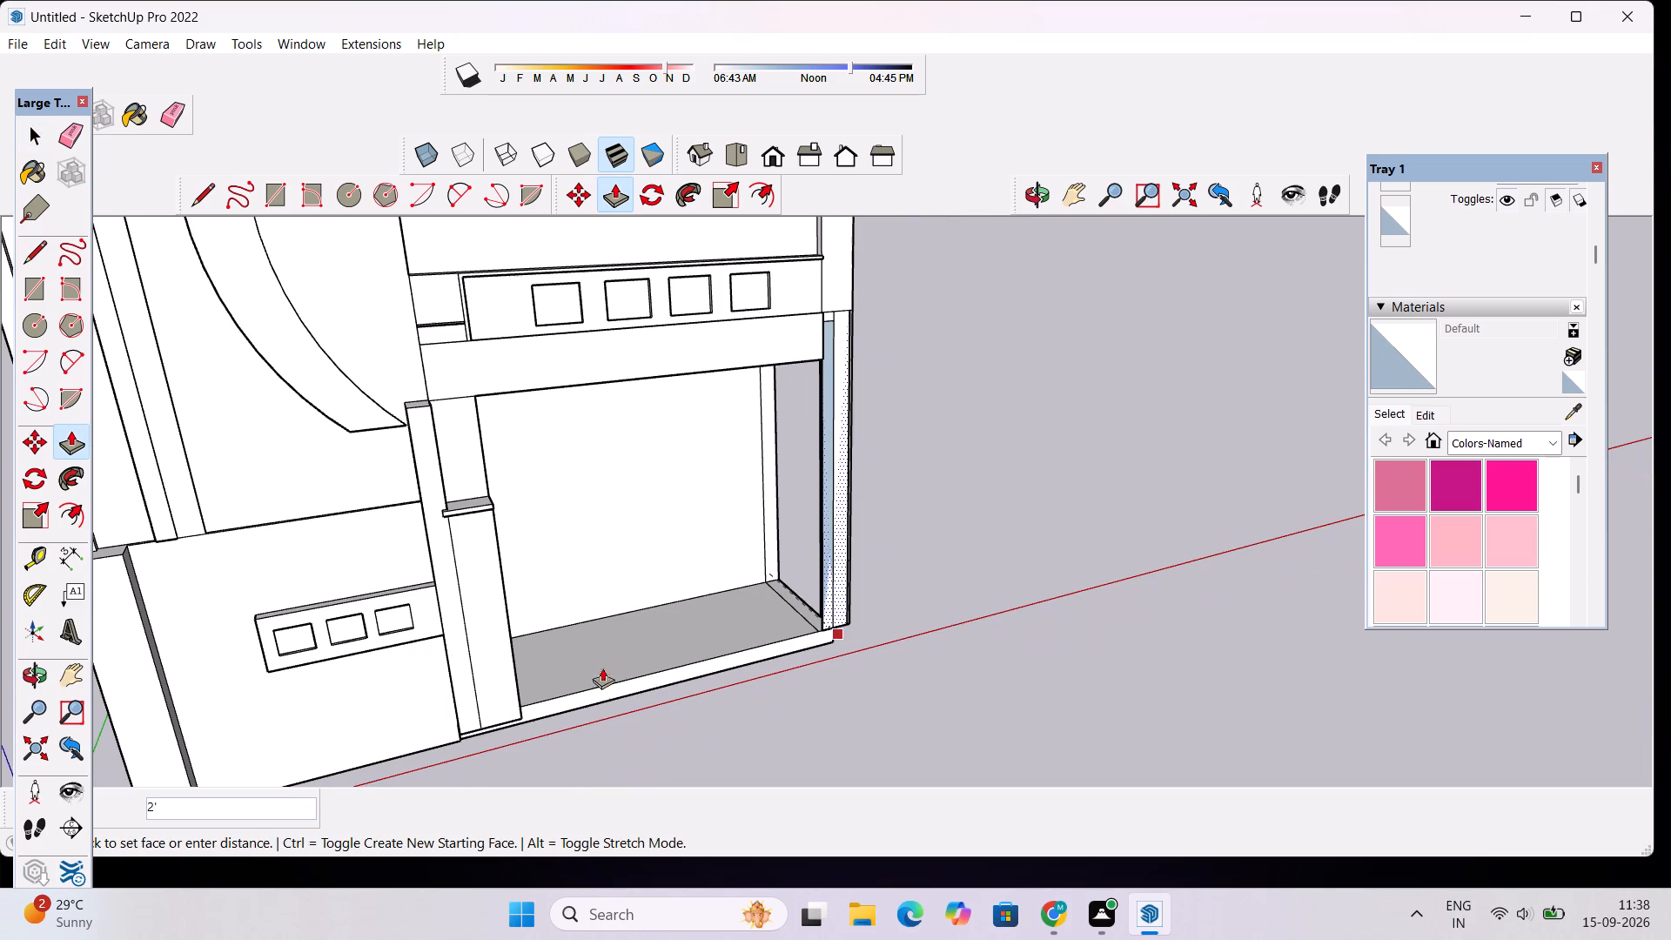
left_click(523, 716)
key("space")
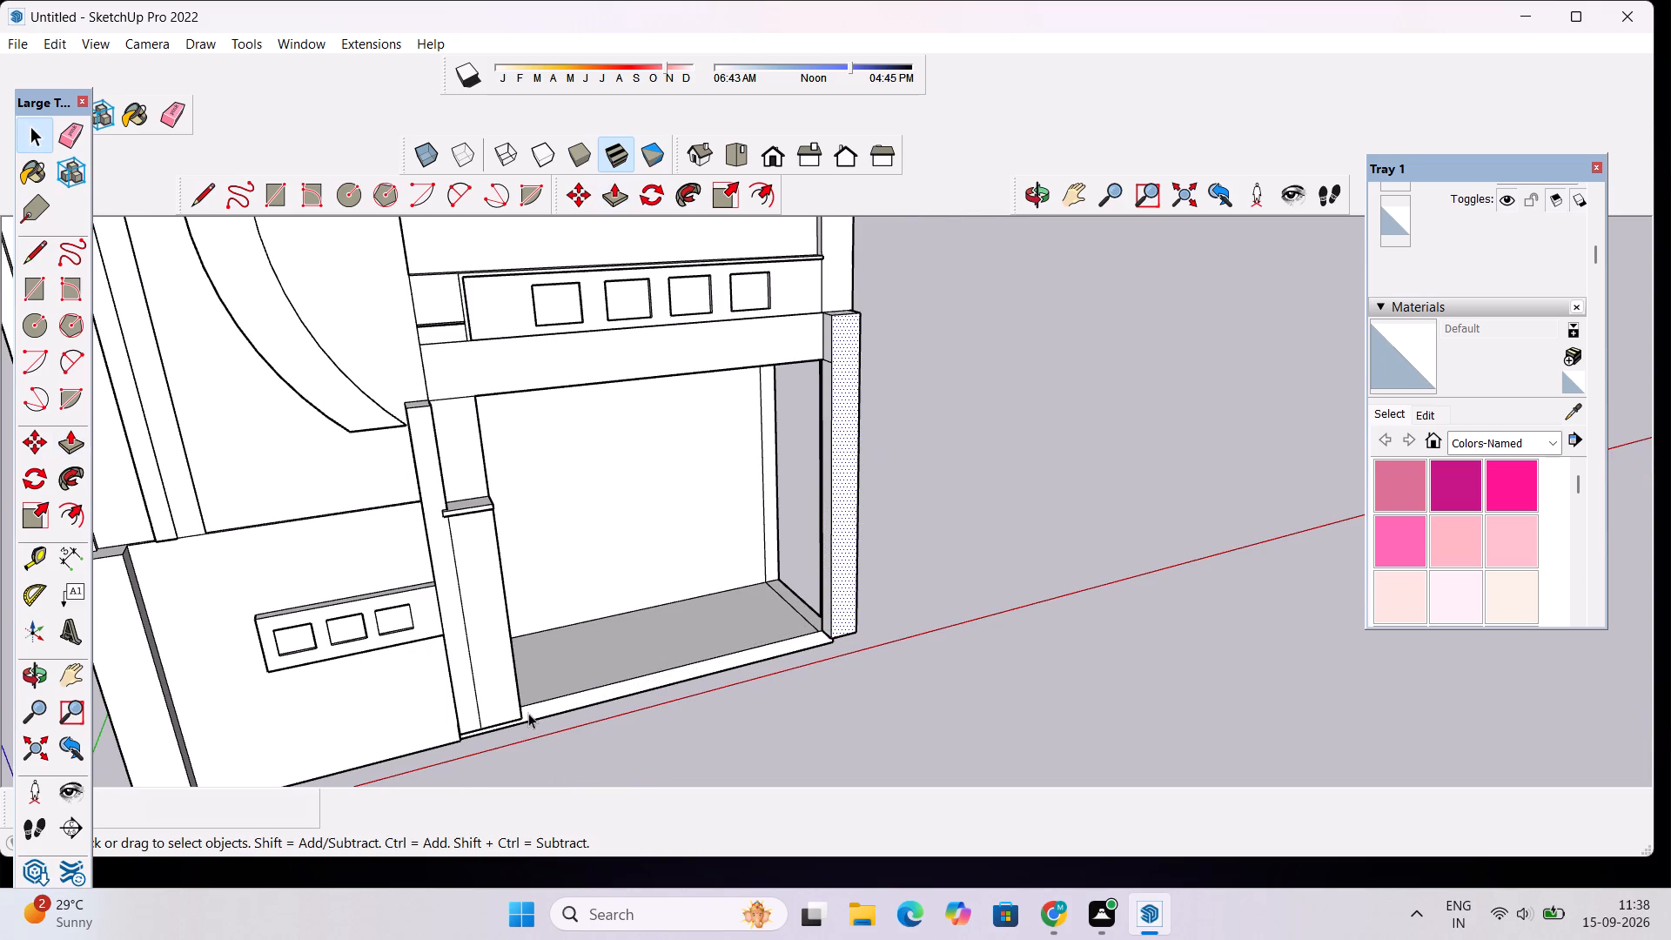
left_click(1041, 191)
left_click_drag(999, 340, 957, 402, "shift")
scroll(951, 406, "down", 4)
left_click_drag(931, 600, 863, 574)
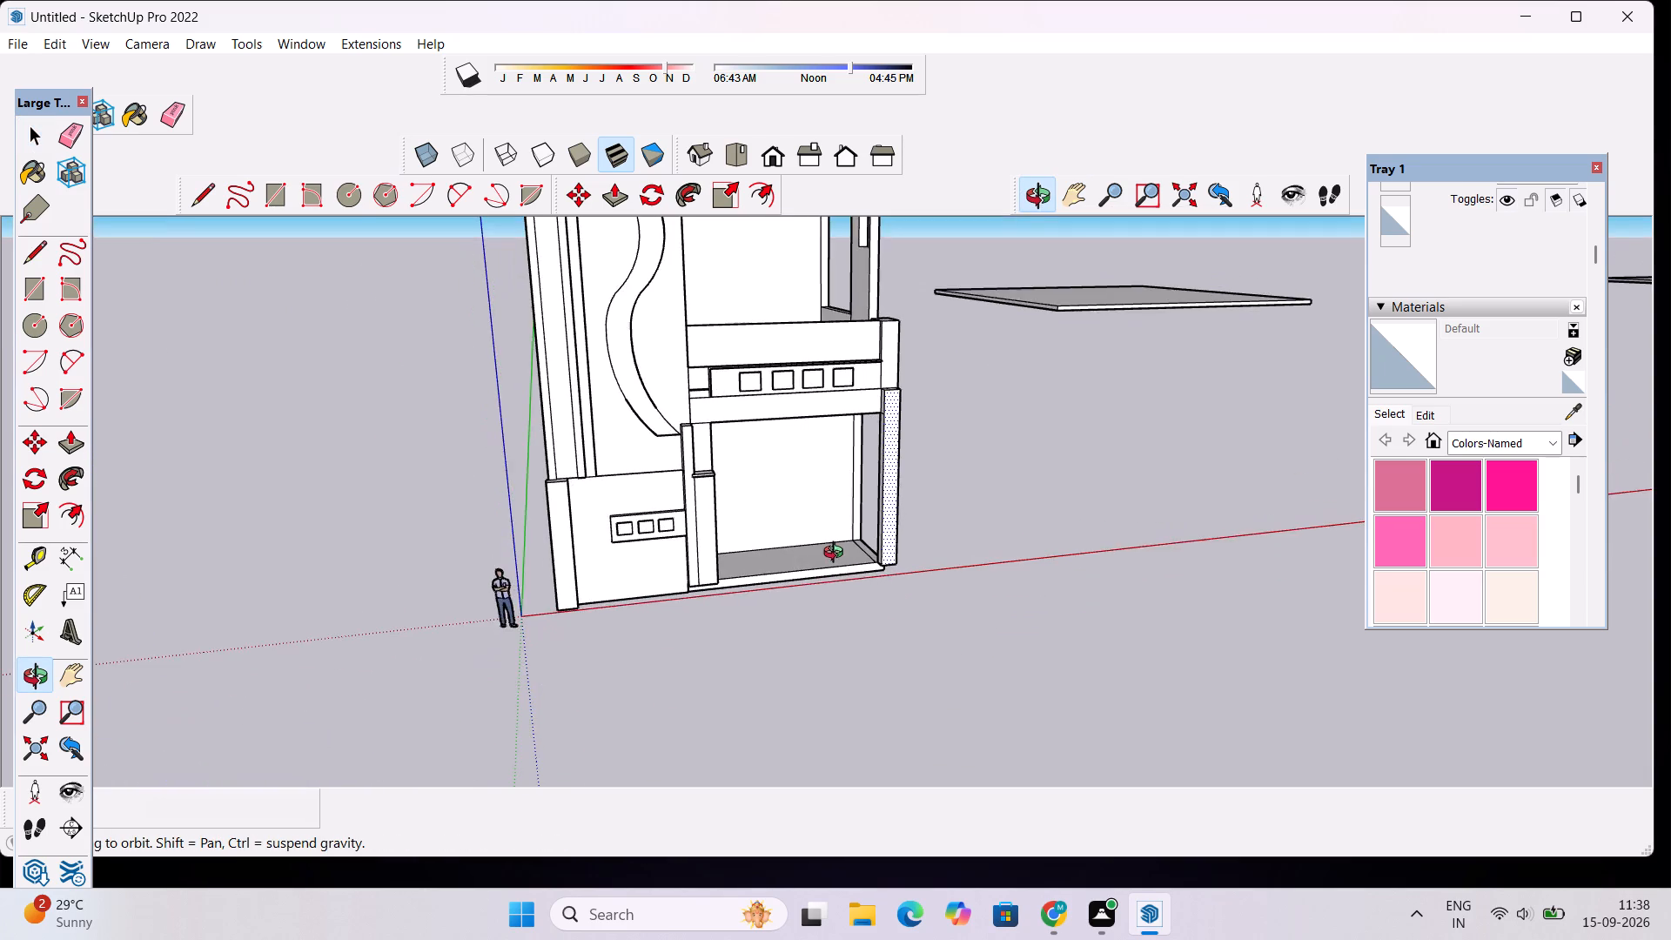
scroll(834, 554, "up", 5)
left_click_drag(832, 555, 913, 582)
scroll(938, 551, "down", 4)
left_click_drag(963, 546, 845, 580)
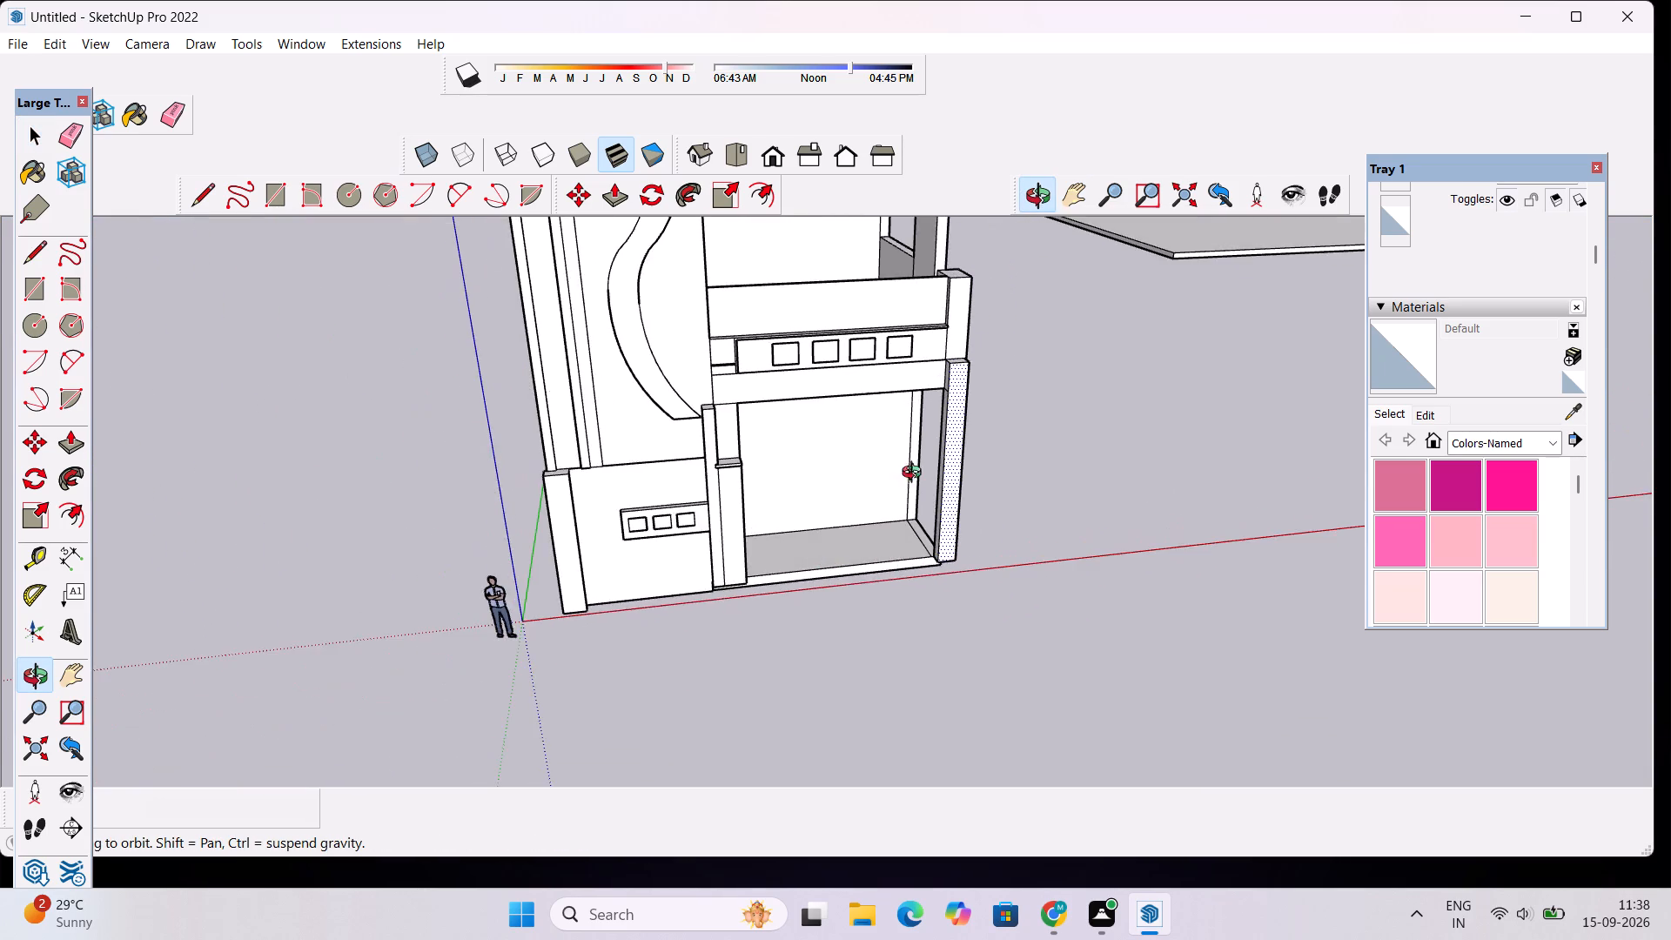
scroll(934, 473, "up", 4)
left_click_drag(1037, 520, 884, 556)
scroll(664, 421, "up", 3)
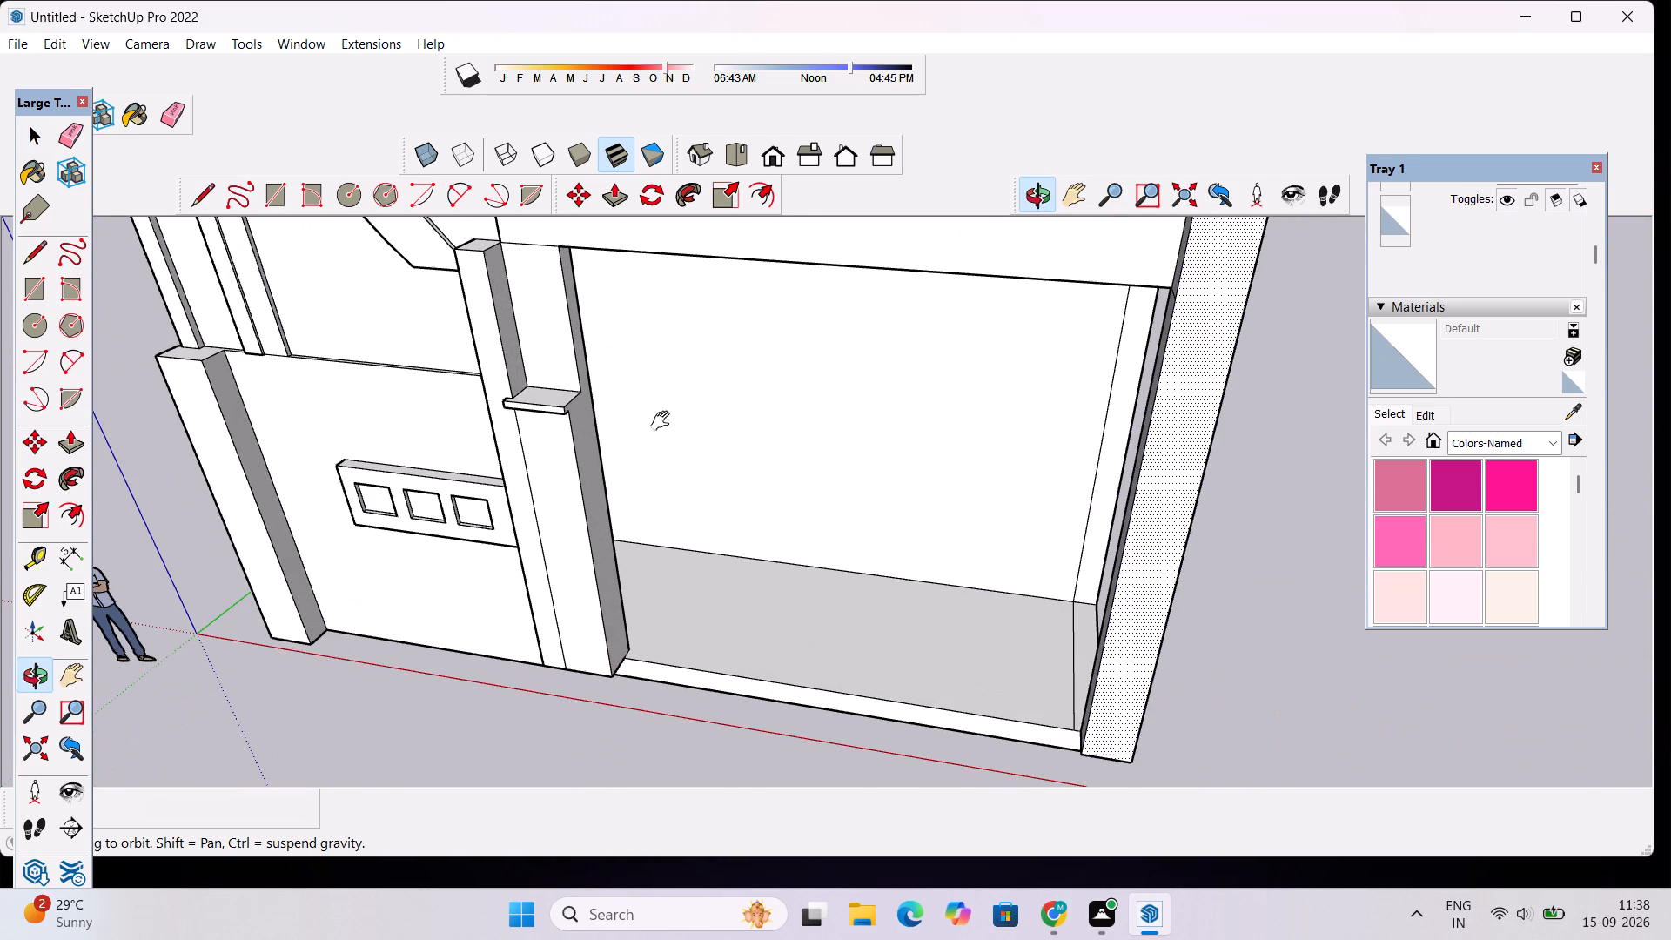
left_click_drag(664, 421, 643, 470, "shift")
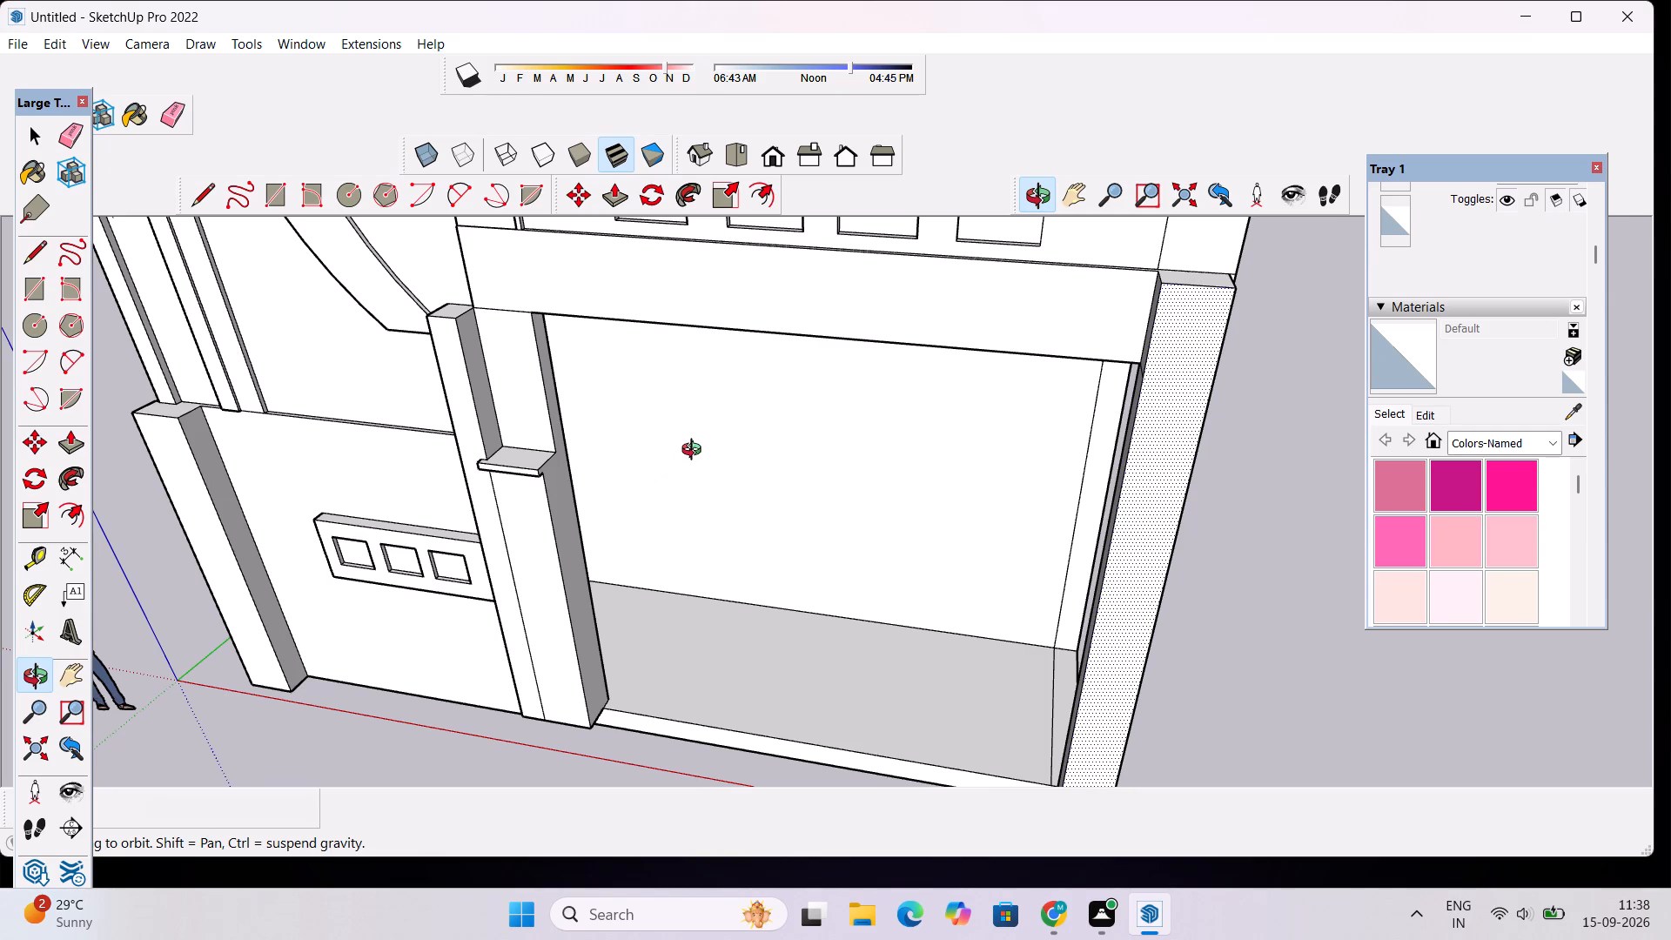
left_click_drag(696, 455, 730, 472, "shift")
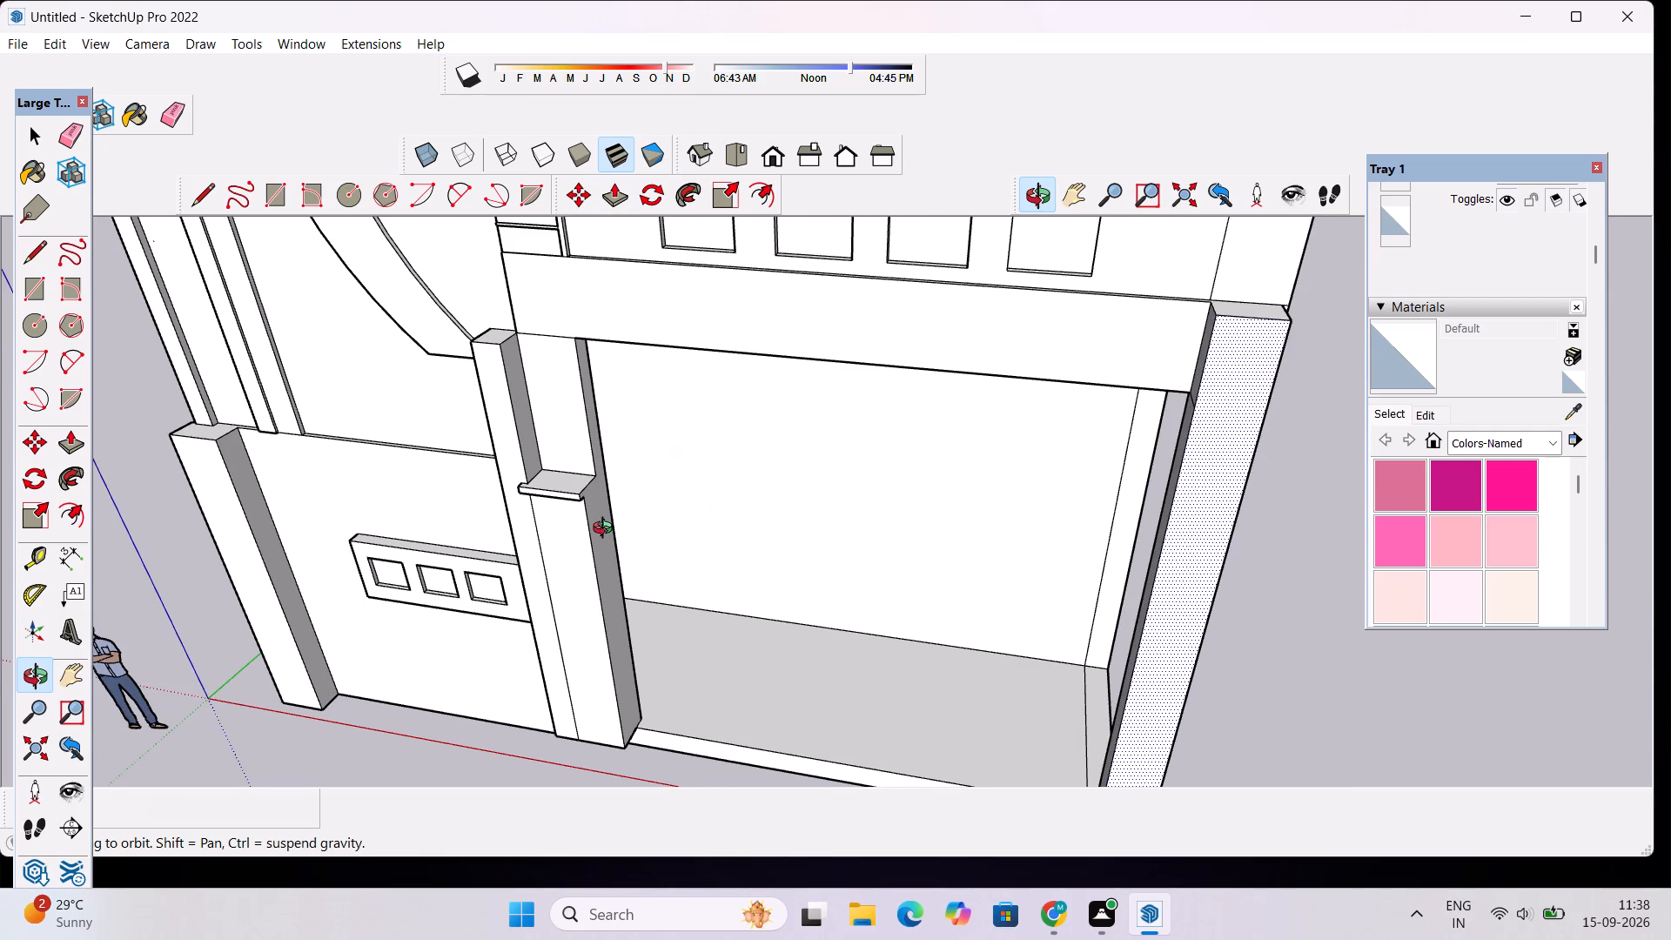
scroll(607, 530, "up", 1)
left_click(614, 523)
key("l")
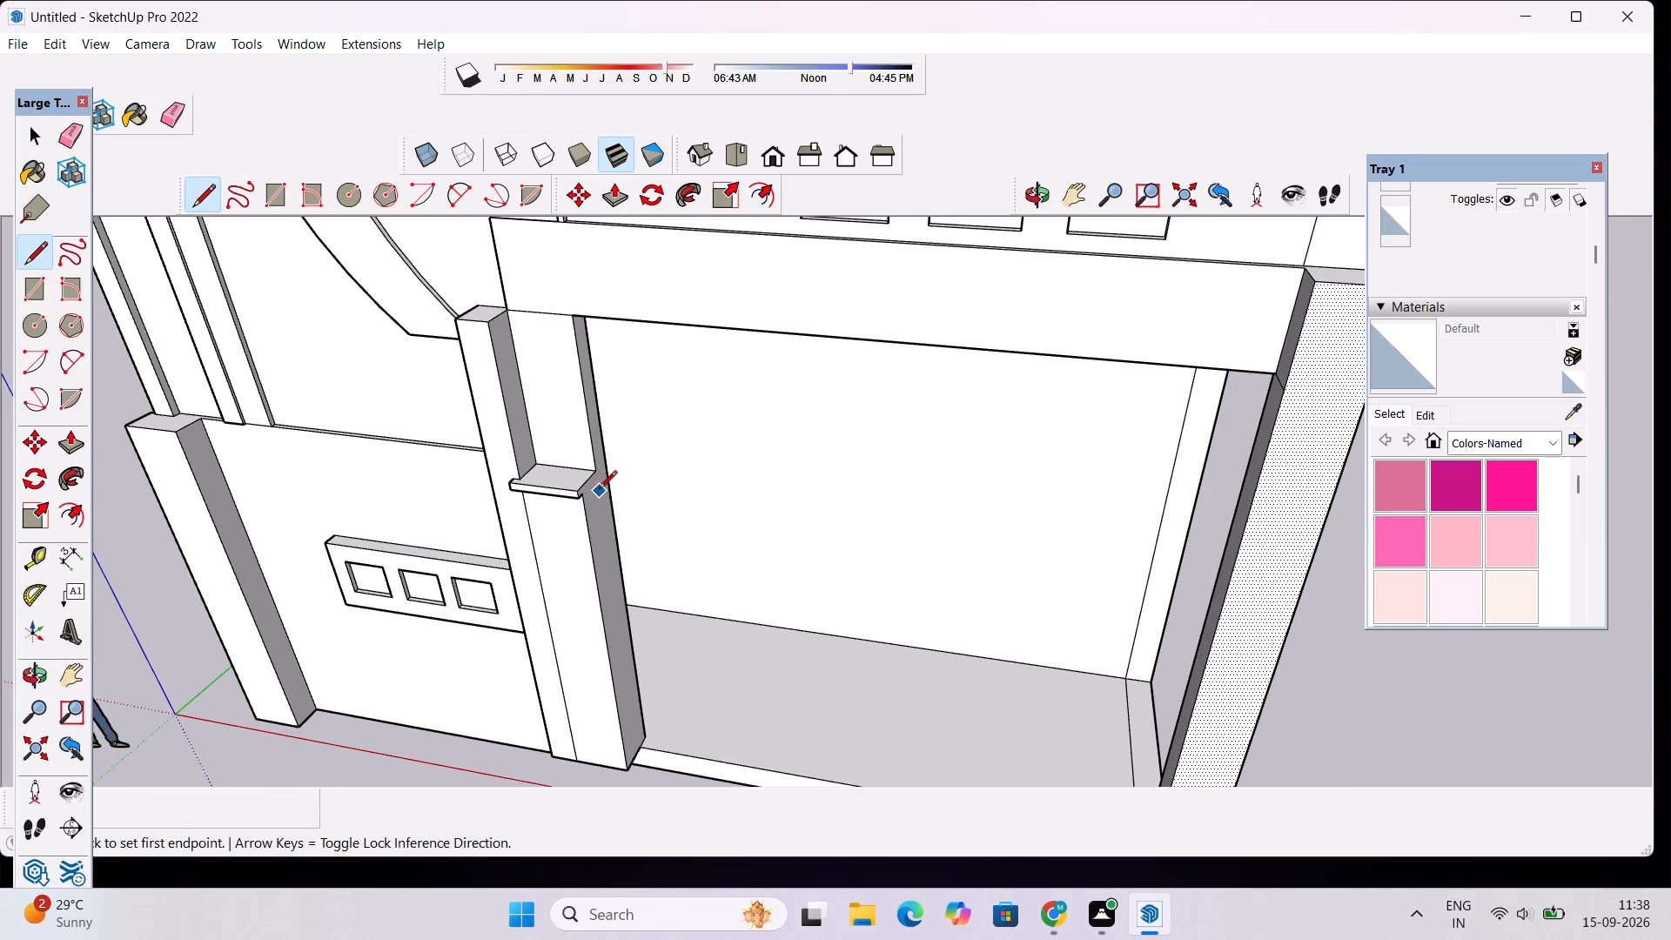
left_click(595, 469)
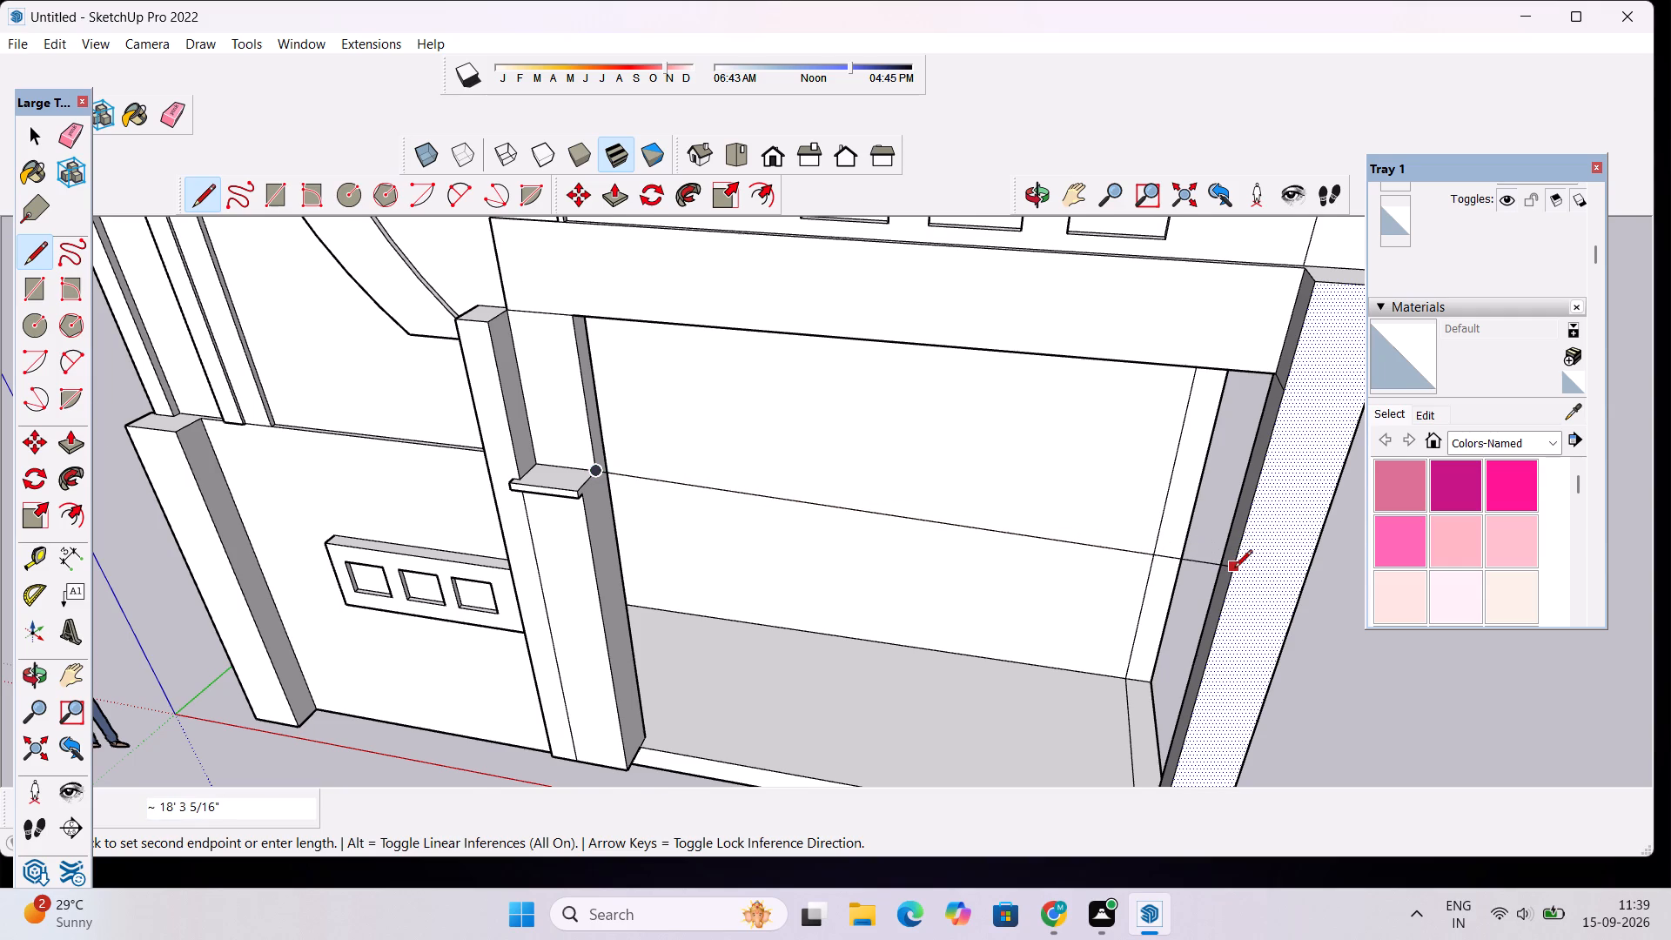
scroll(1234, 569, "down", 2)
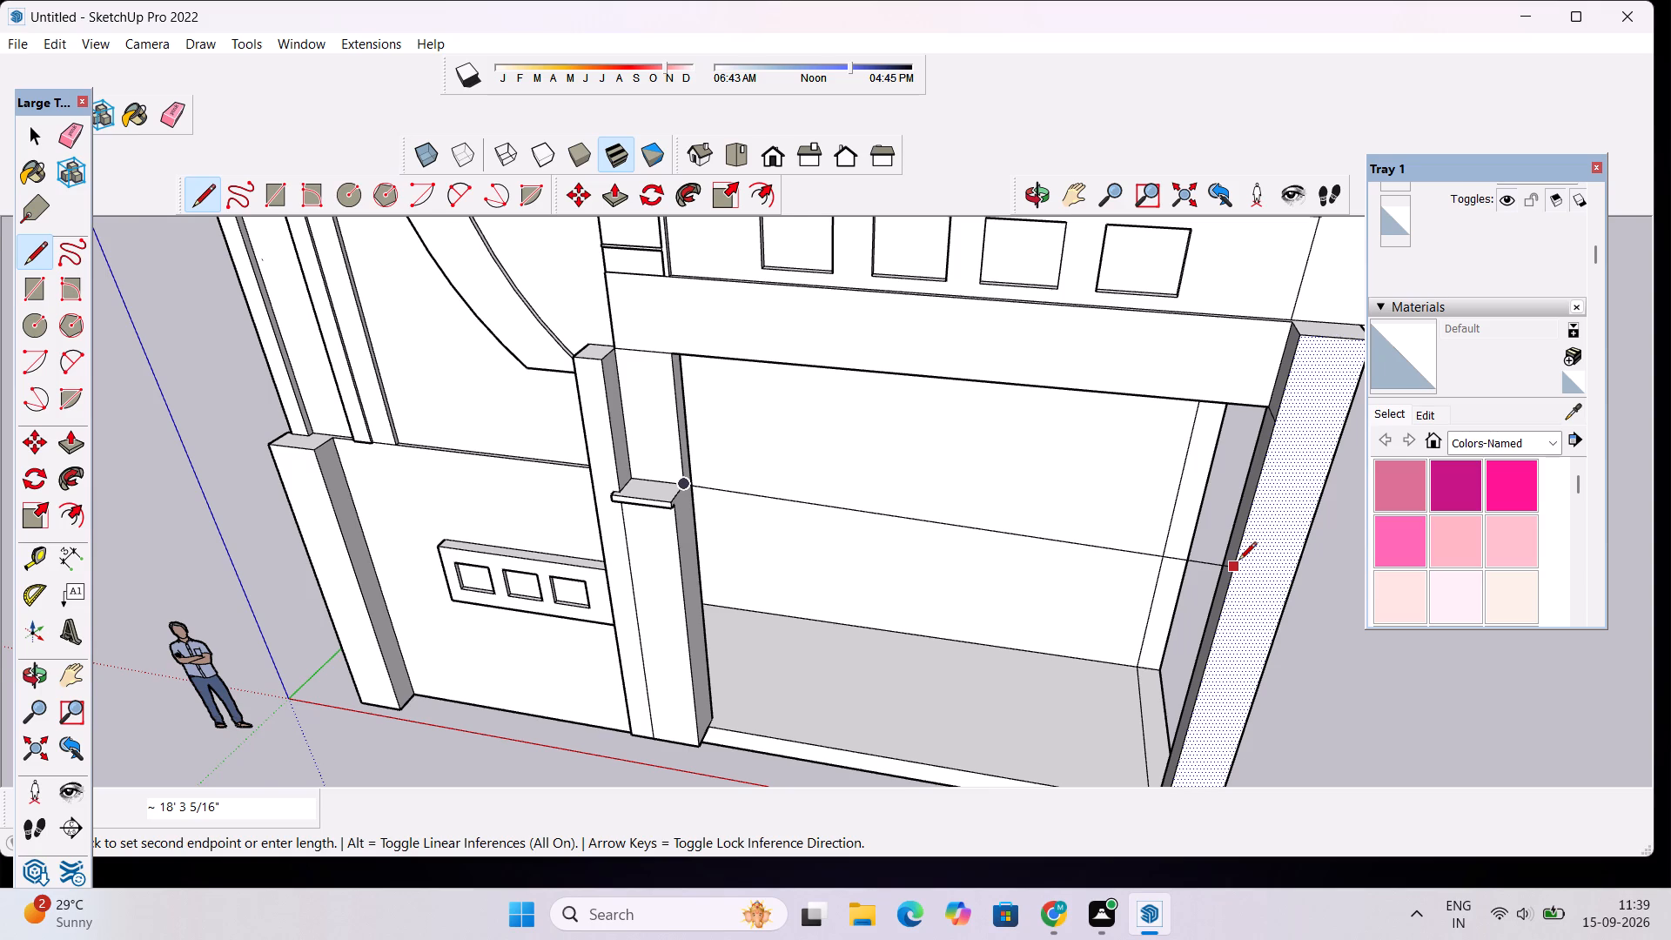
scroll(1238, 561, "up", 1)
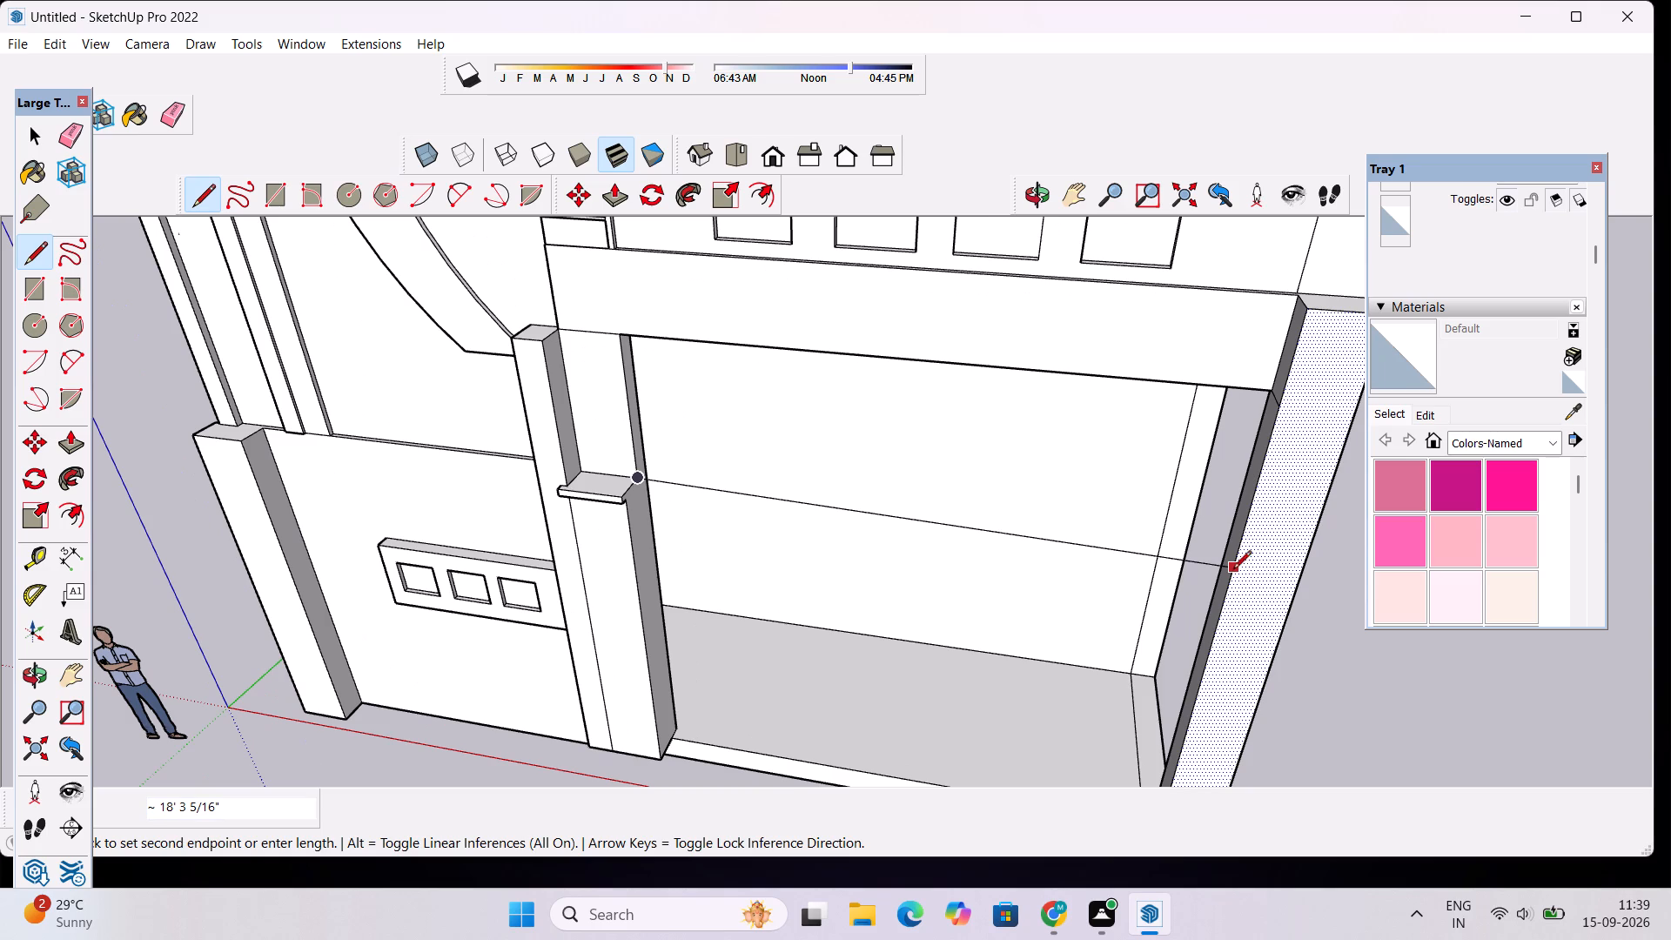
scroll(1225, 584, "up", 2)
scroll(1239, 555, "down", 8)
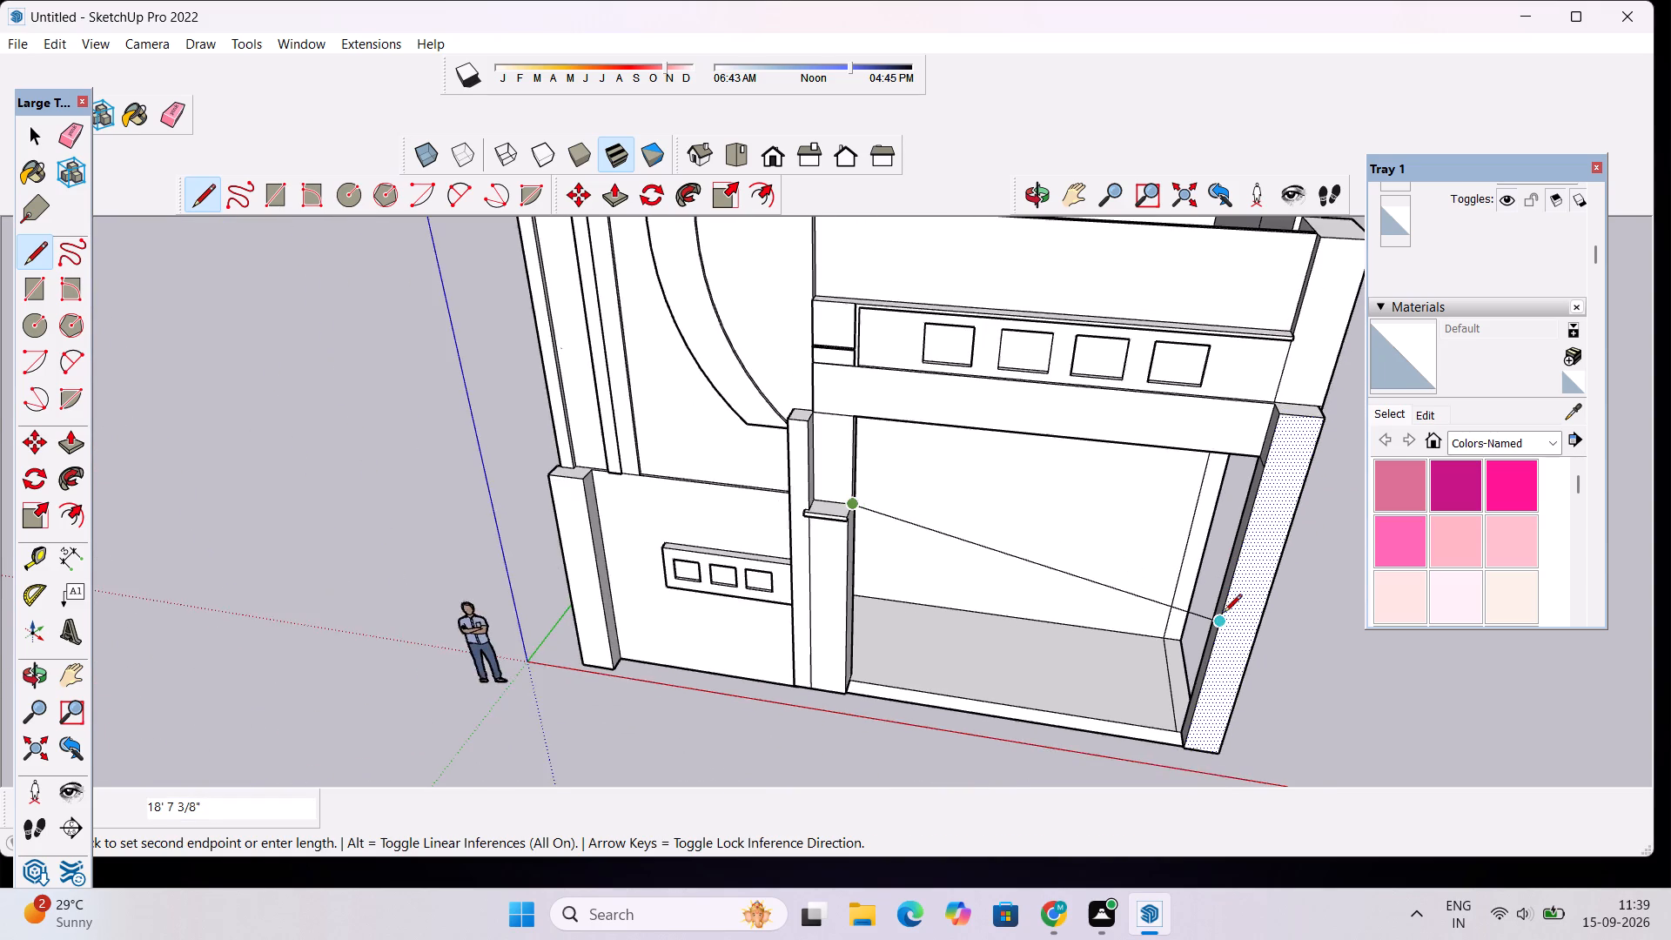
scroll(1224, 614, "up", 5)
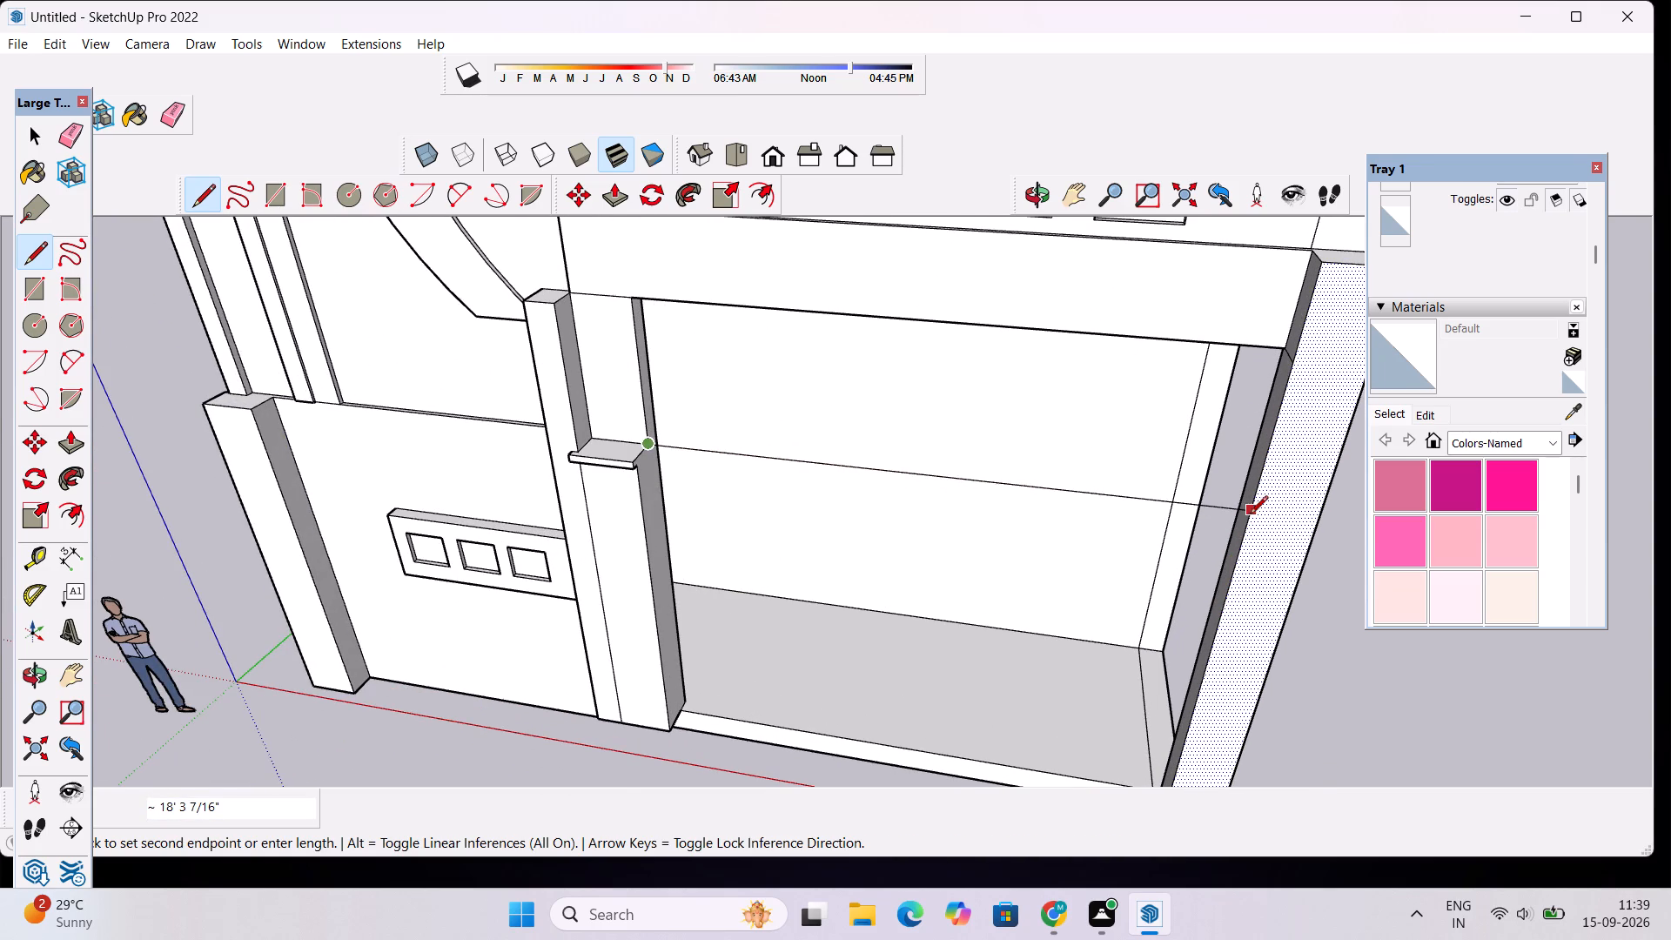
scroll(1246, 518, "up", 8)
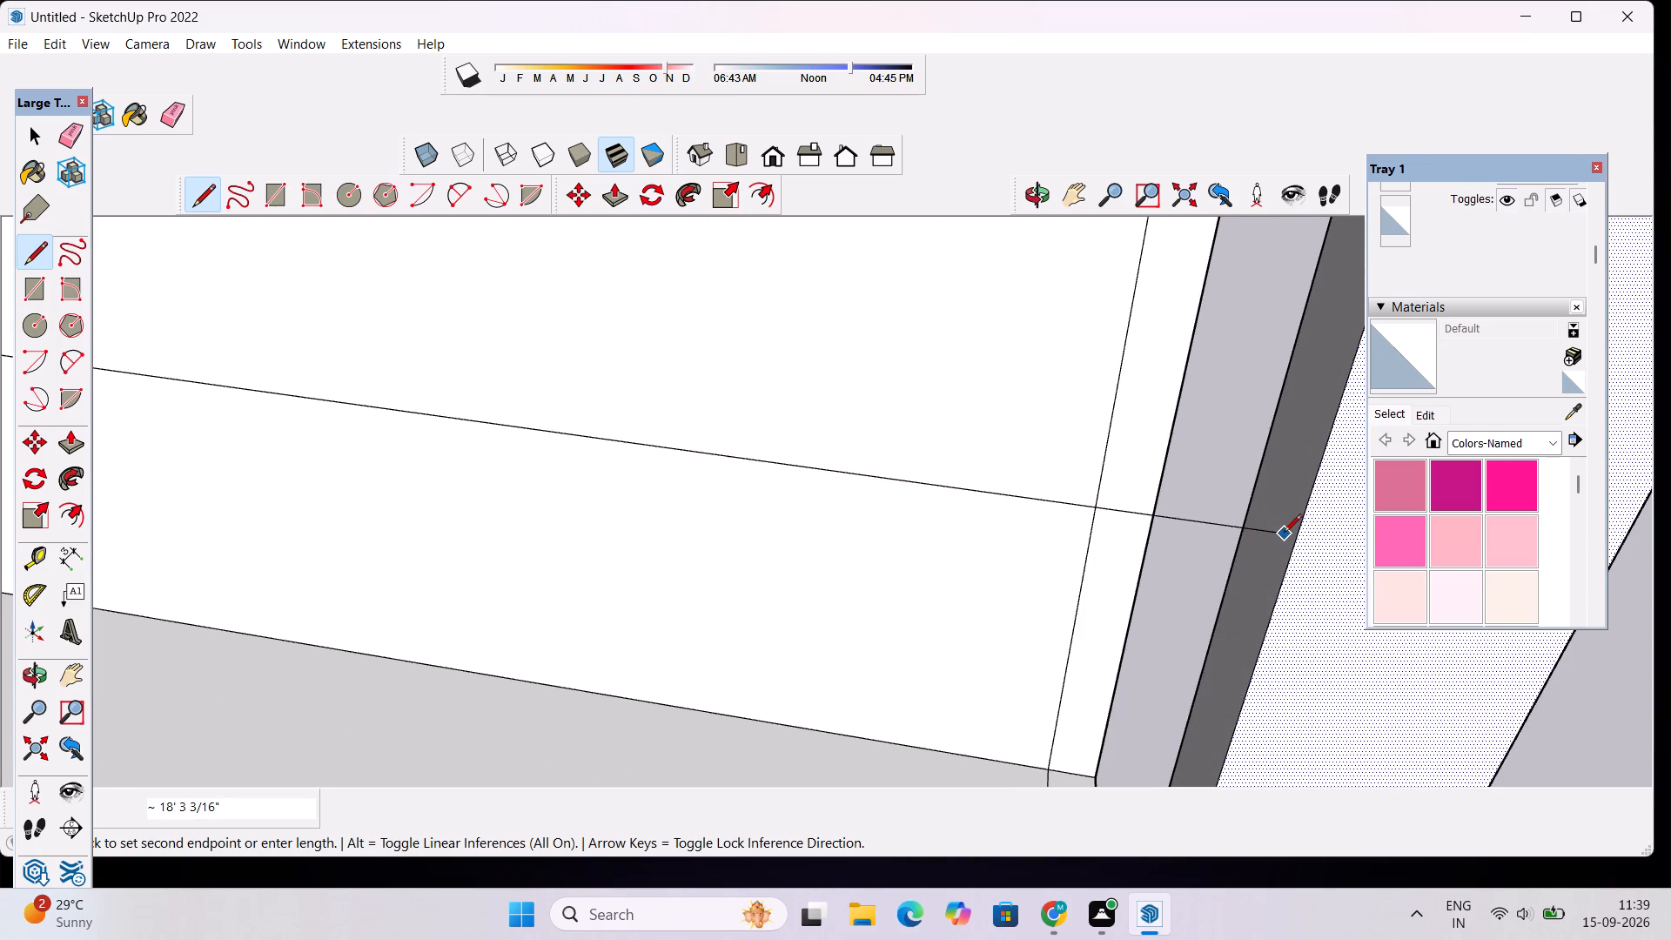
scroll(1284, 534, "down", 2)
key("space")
Draw an 18' 3" line along the red axis from the inner pillar's ledge corner across the opening to the outer column's inner side face.
scroll(1183, 583, "down", 4)
left_click(1044, 198)
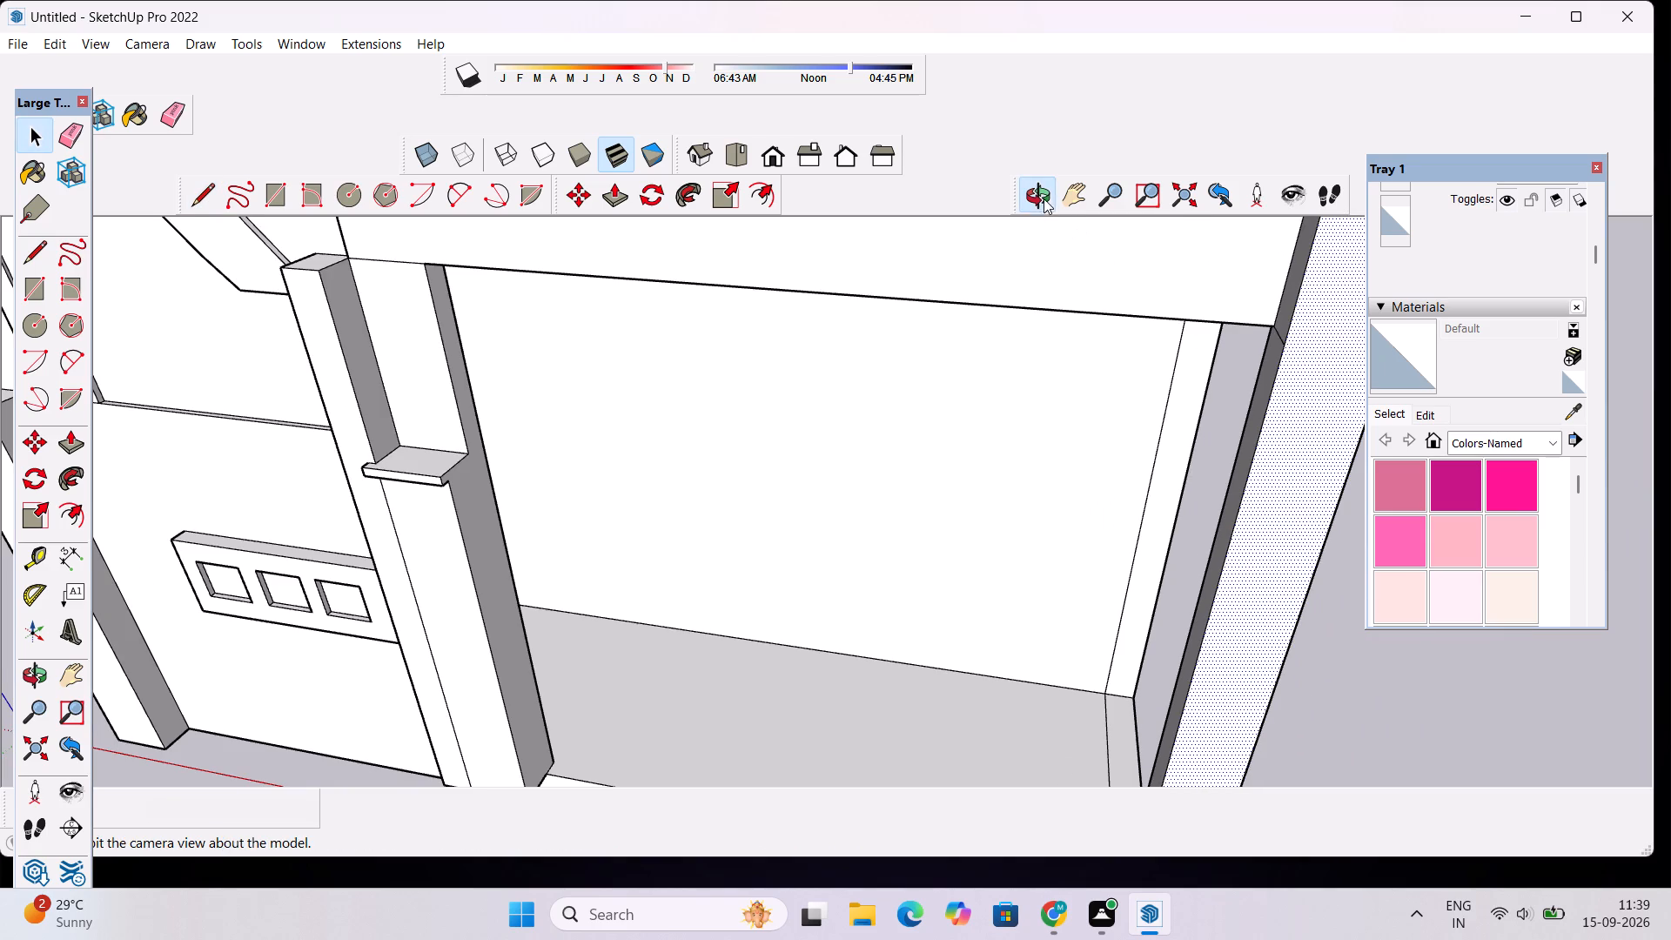
left_click_drag(764, 665, 882, 585)
scroll(890, 574, "down", 5)
left_click_drag(890, 574, 768, 675, "shift")
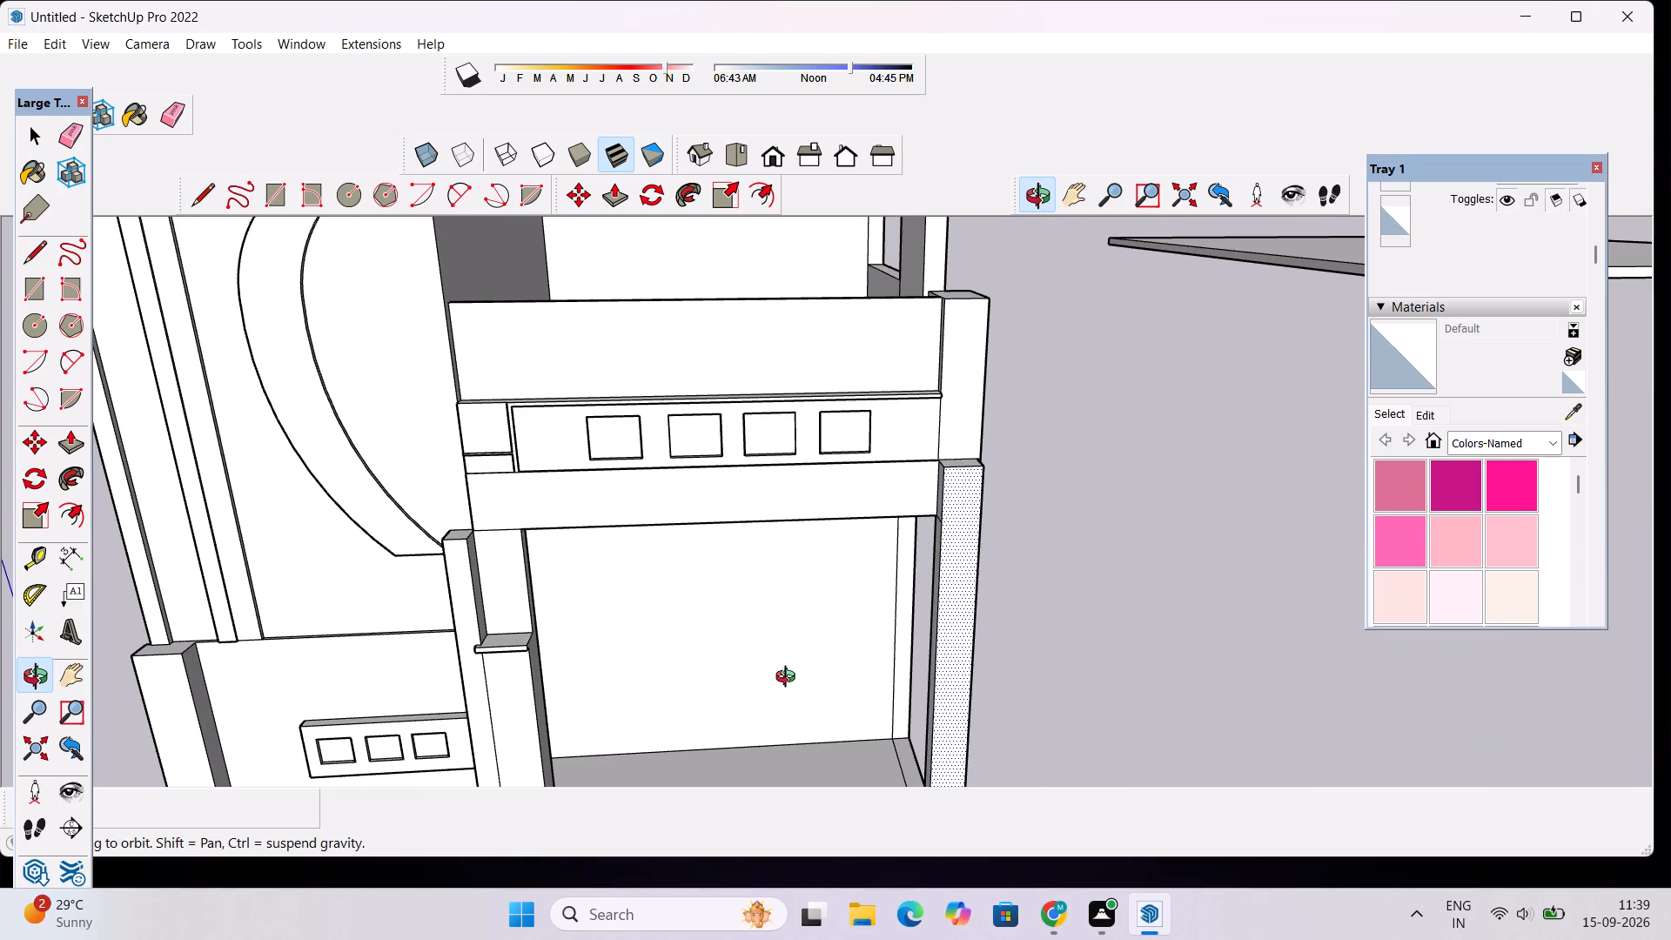
scroll(704, 657, "up", 3)
left_click_drag(437, 661, 649, 612)
scroll(681, 594, "down", 6)
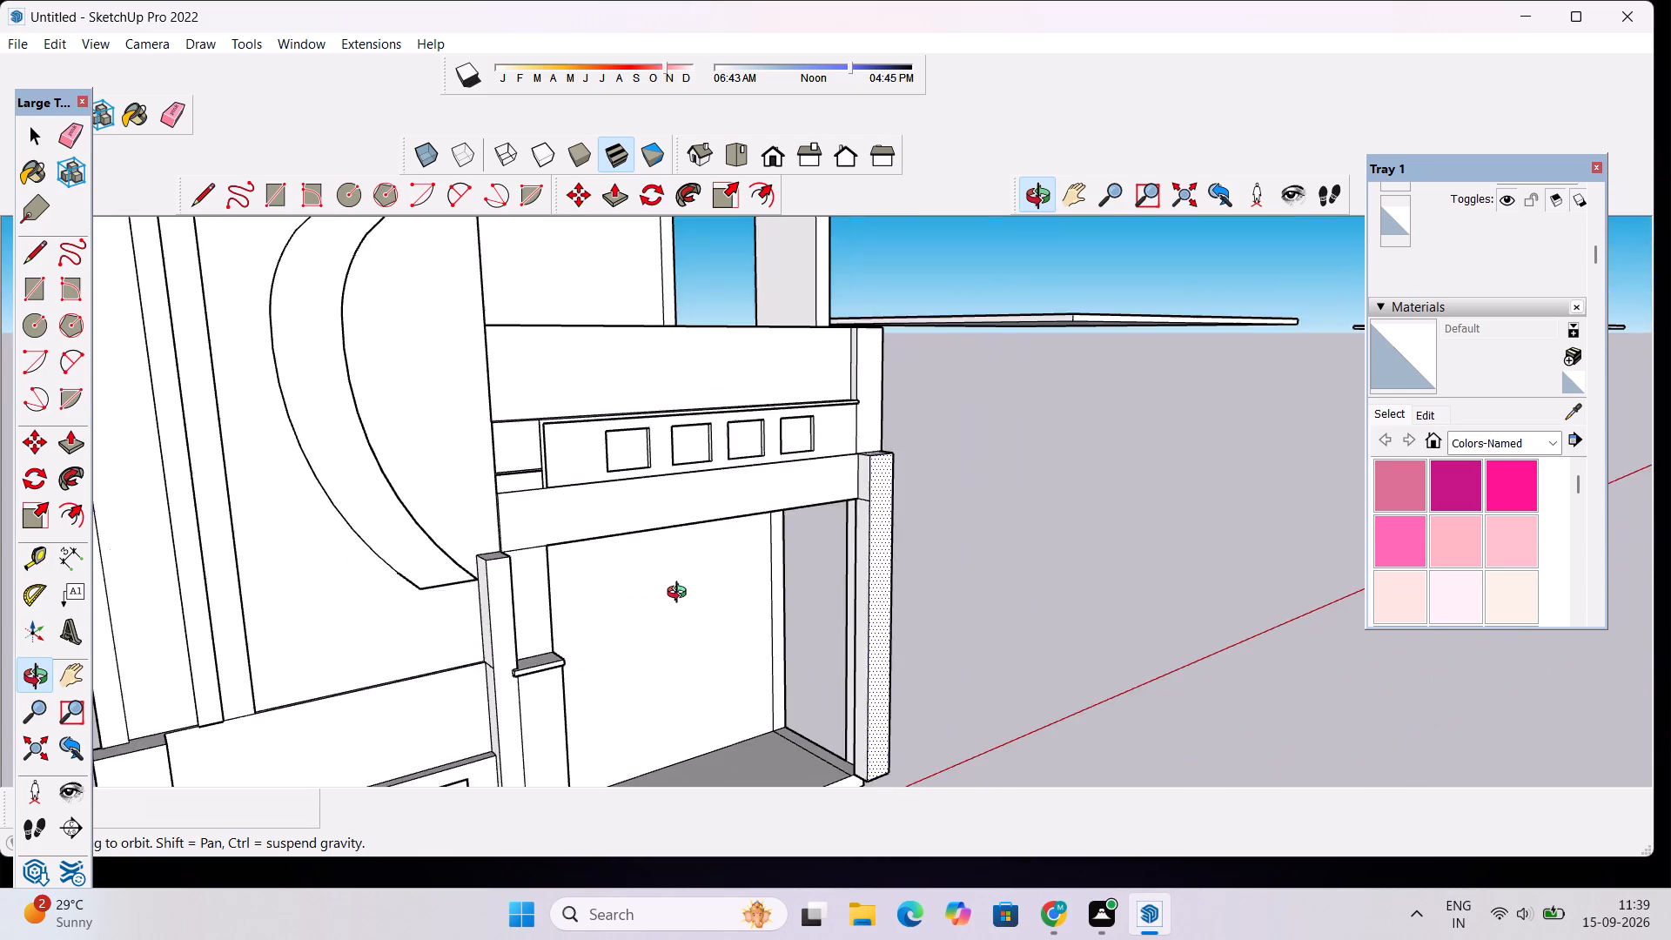
left_click_drag(889, 688, 715, 659)
scroll(609, 589, "down", 5)
scroll(607, 663, "up", 4)
left_click_drag(623, 619, 623, 708)
scroll(591, 615, "up", 2)
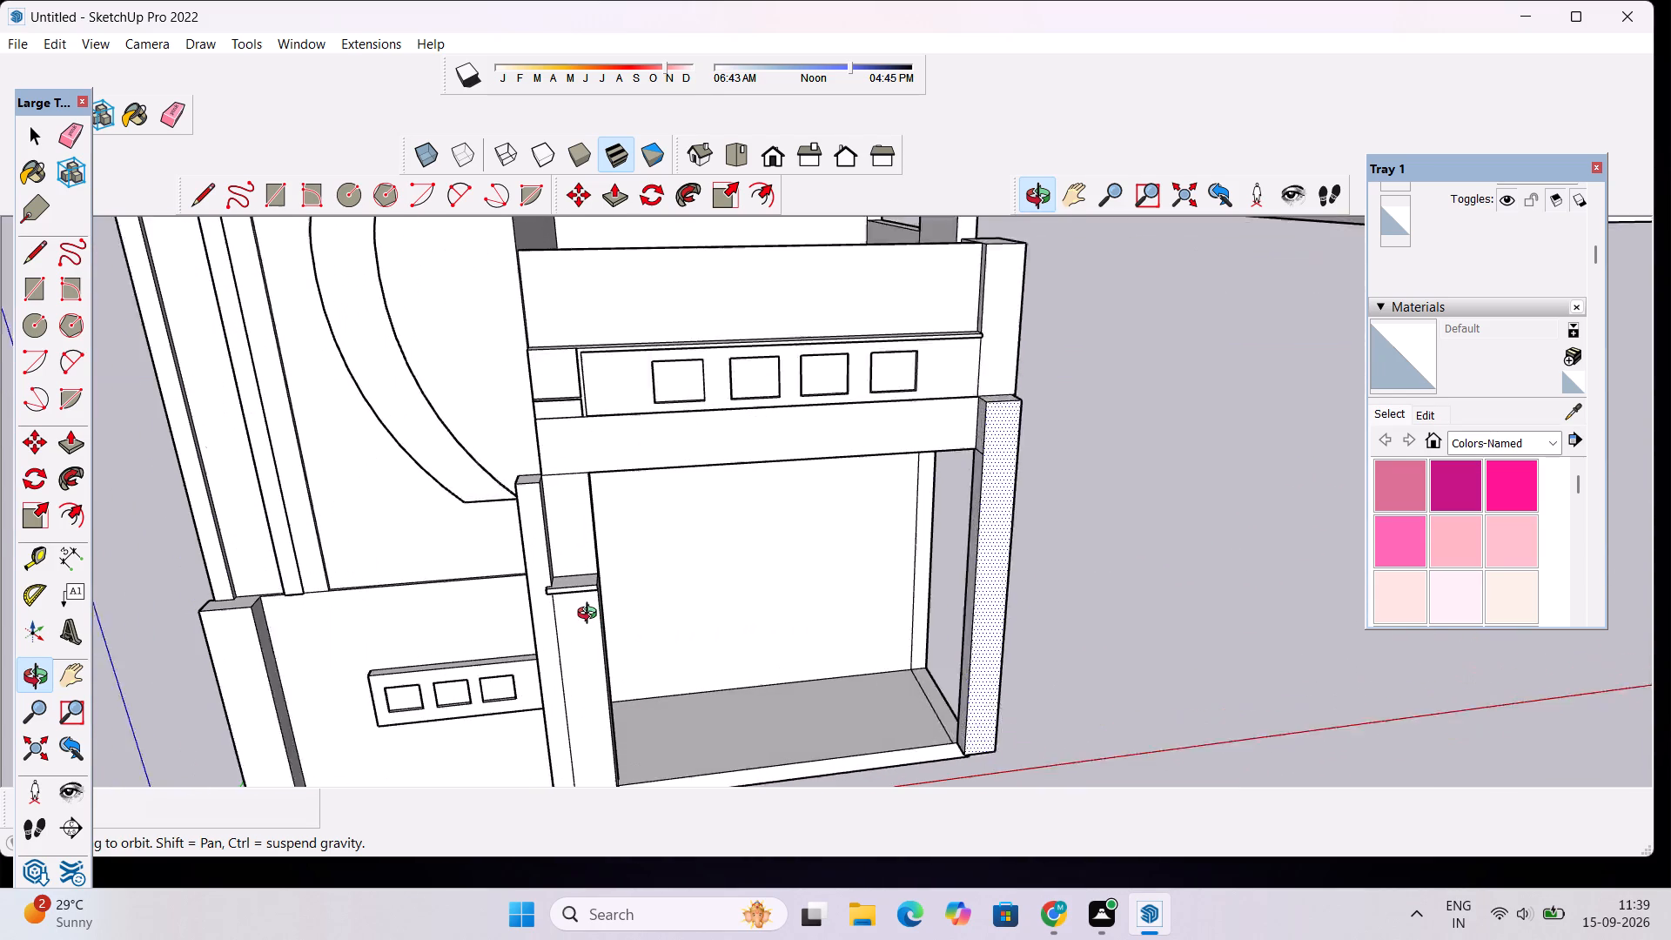
scroll(591, 615, "up", 5)
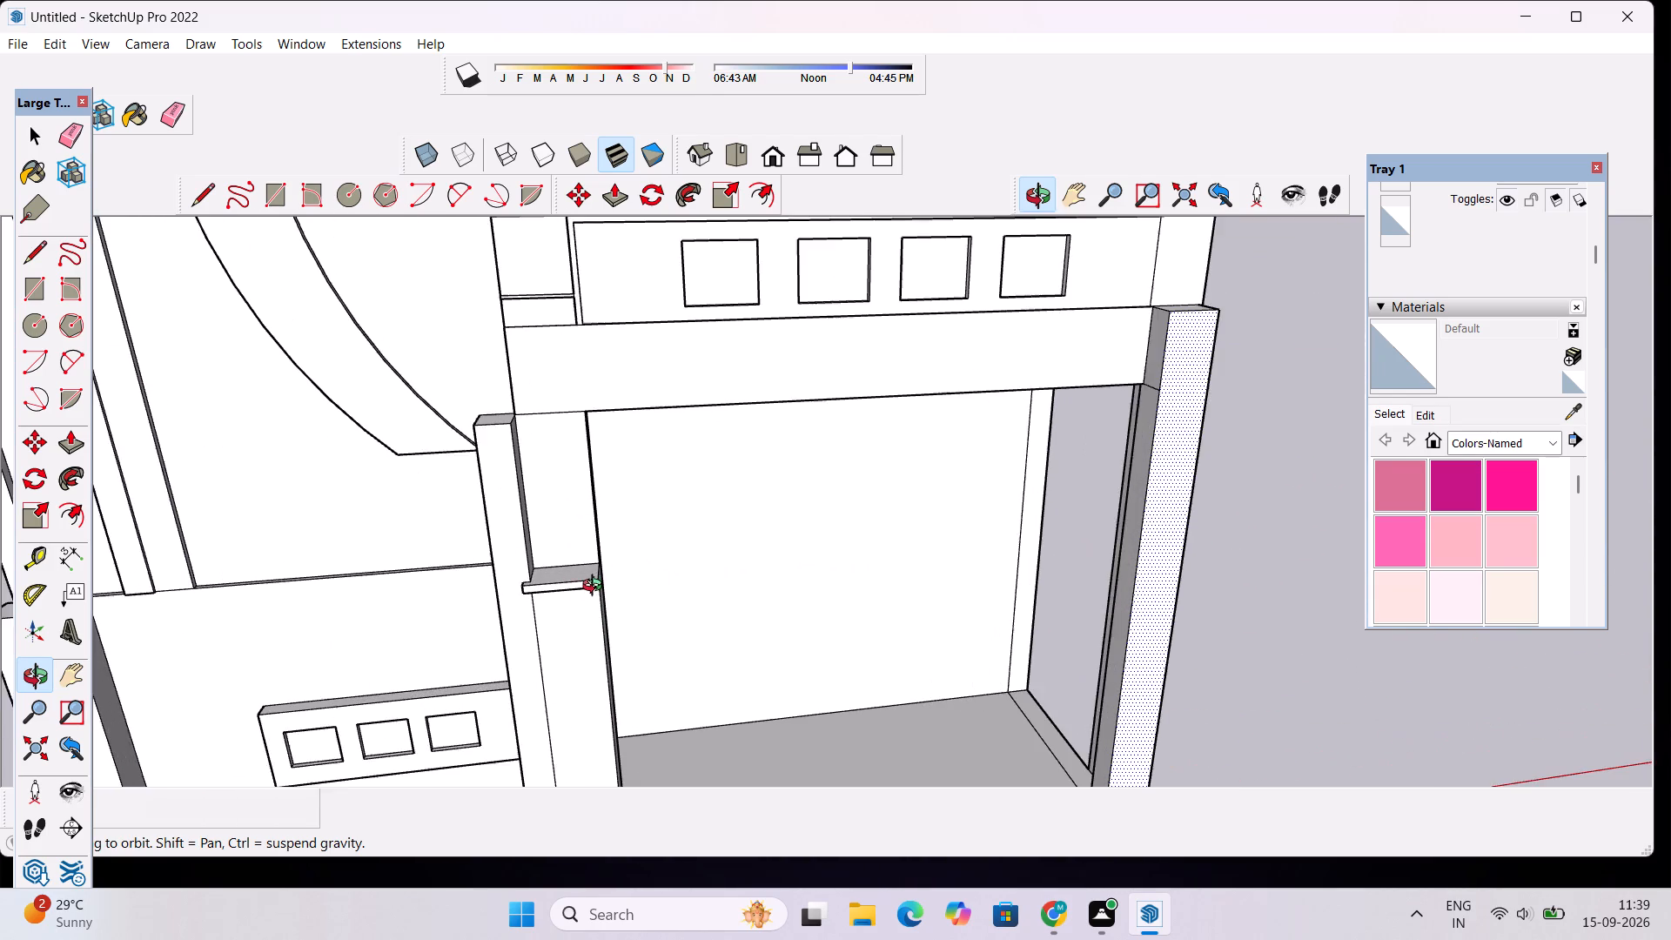
left_click_drag(648, 608, 614, 668)
scroll(634, 614, "up", 4)
left_click_drag(690, 605, 620, 625)
scroll(620, 625, "up", 1)
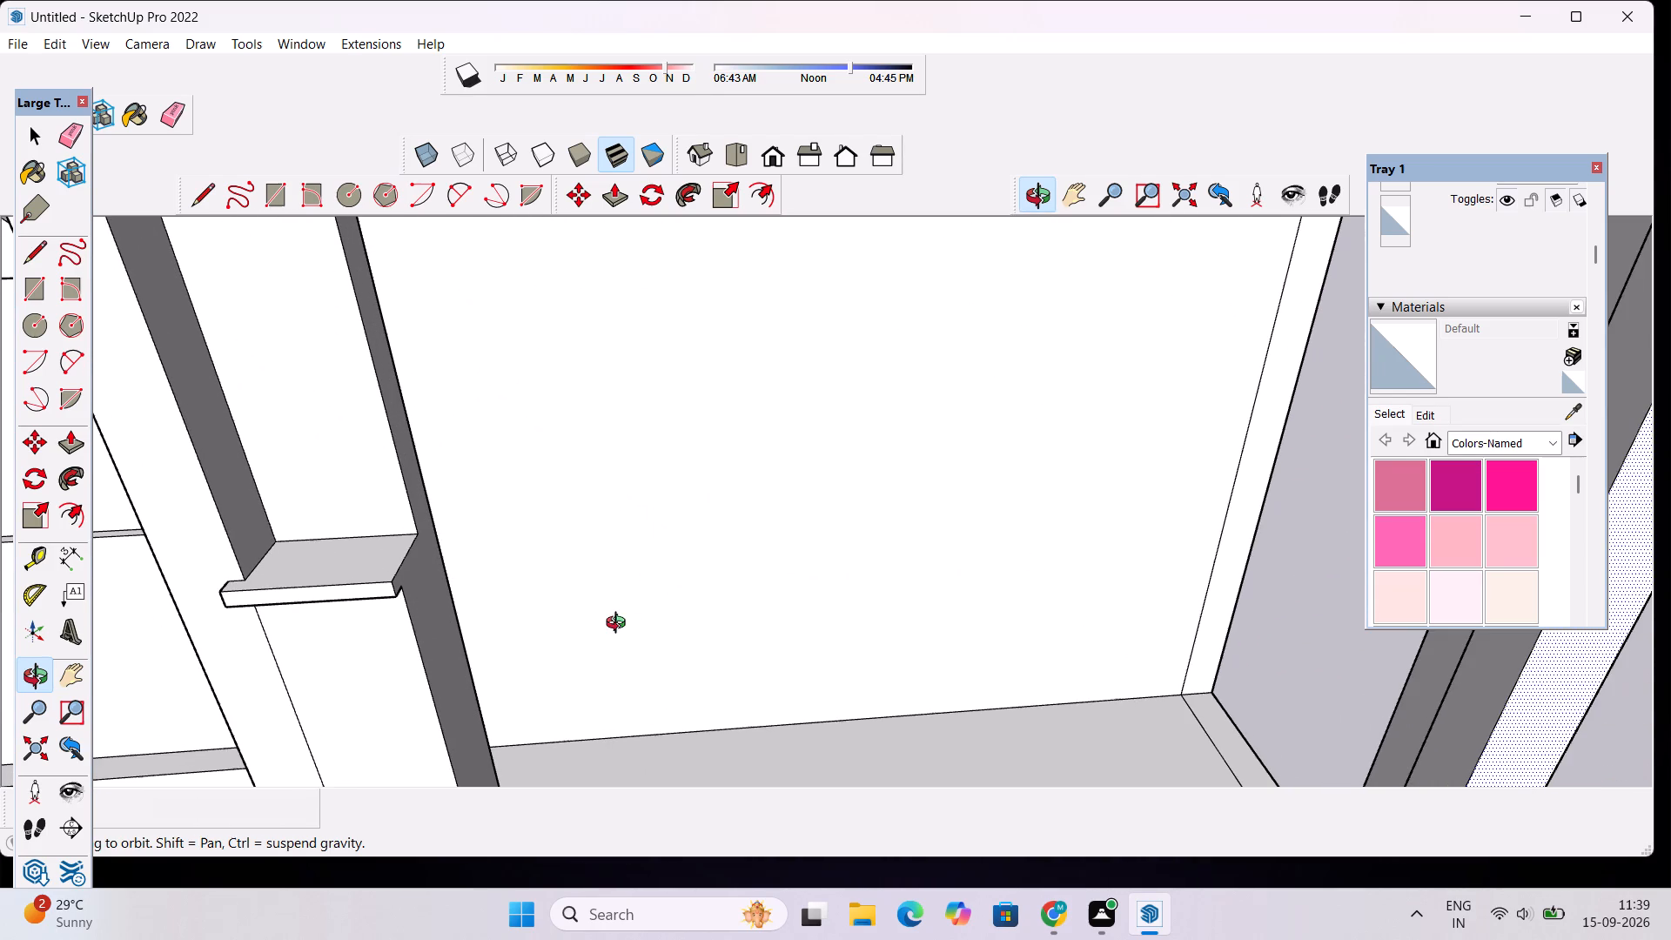
key("l")
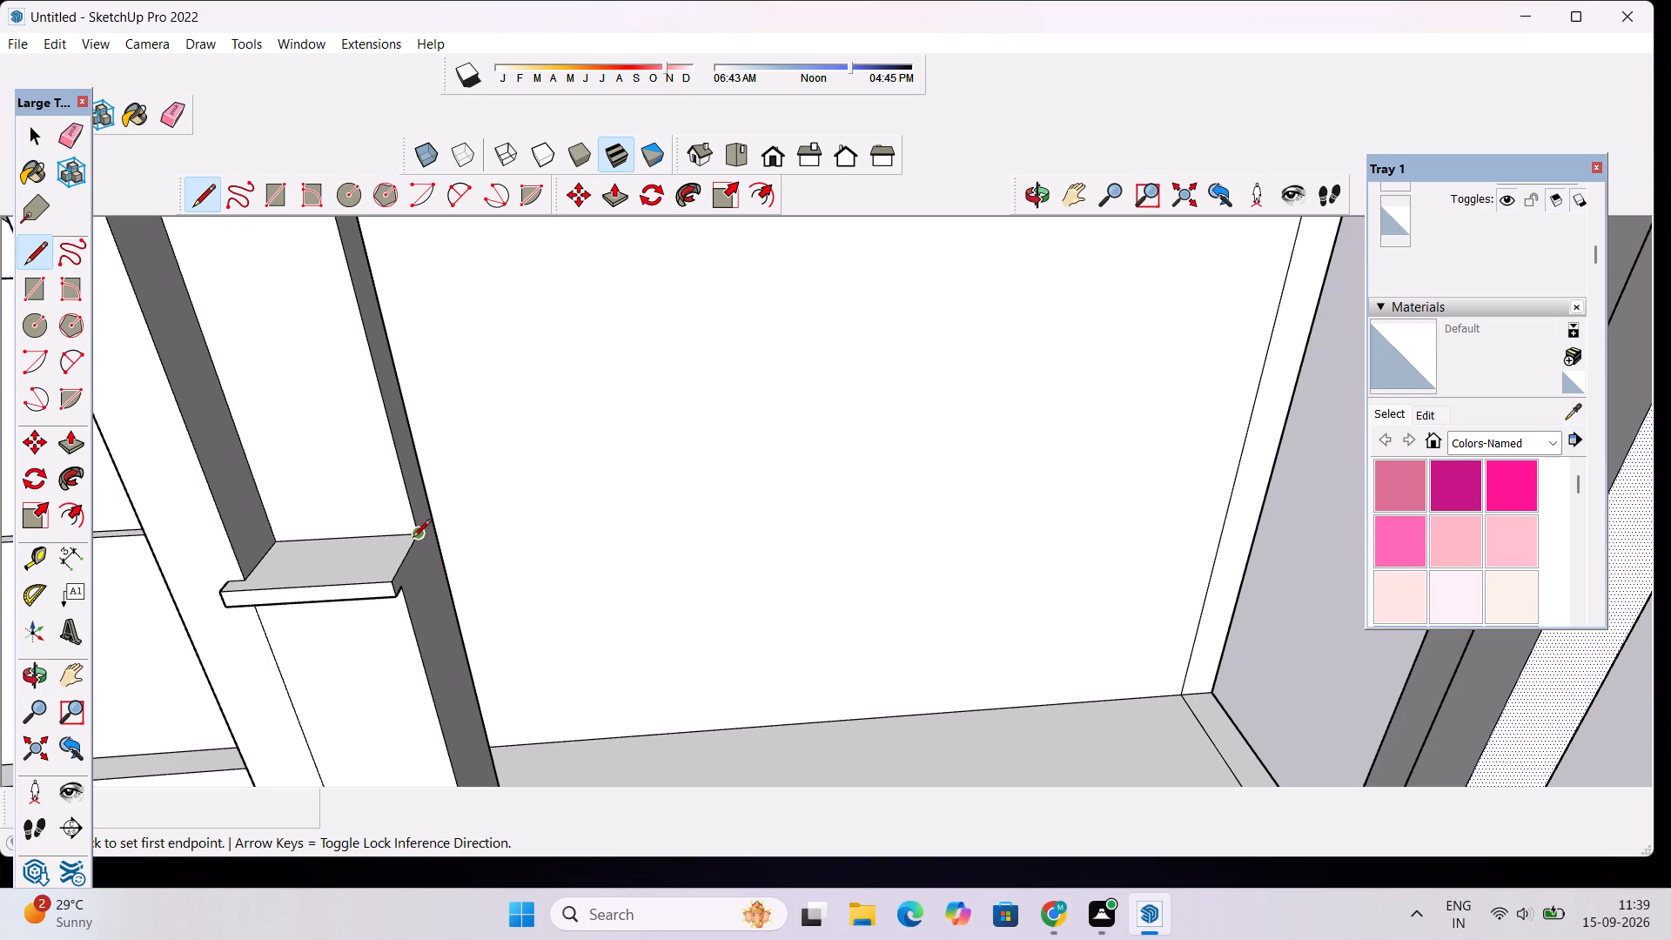
left_click(414, 538)
scroll(475, 527, "down", 7)
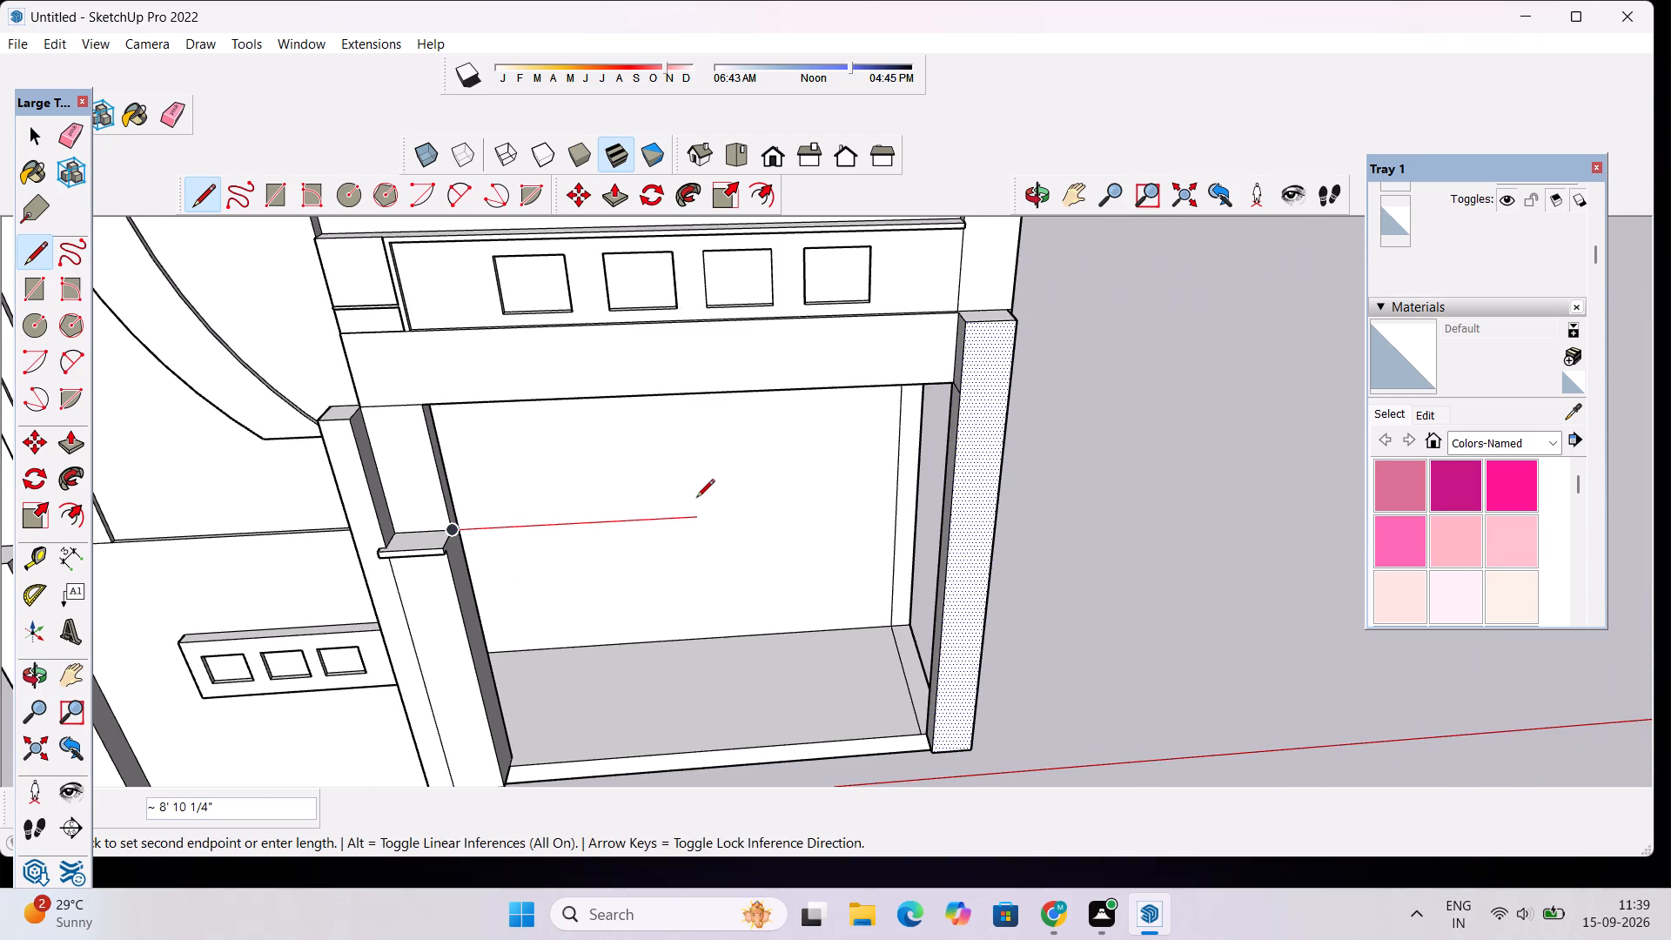
scroll(696, 499, "up", 4)
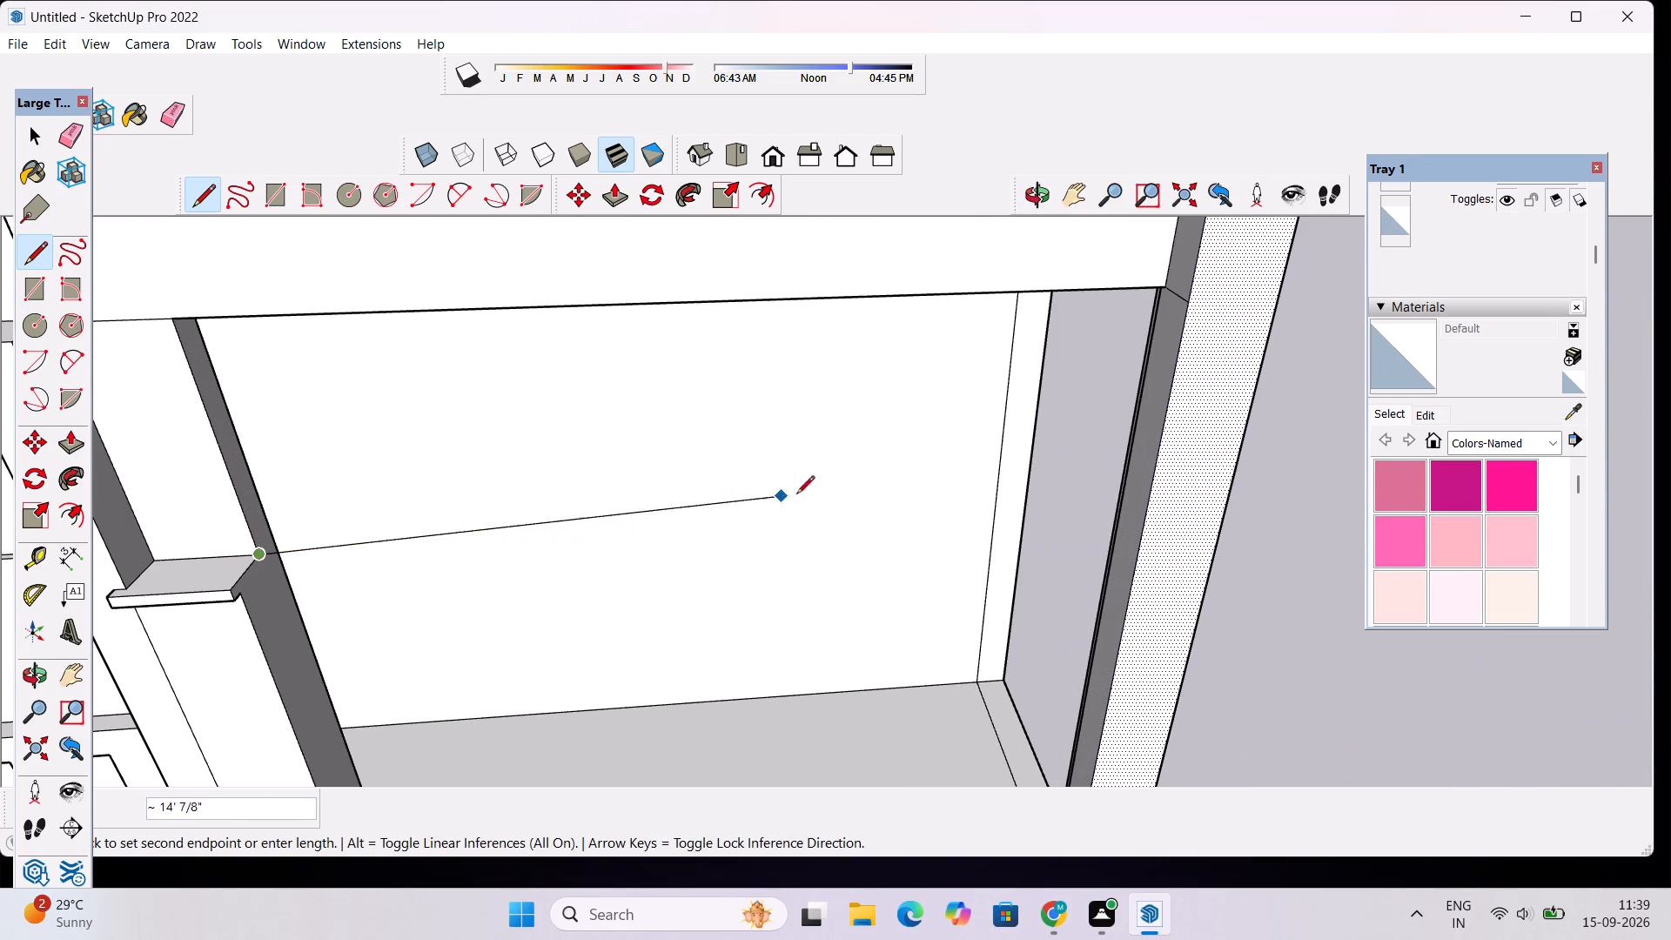
scroll(996, 520, "up", 4)
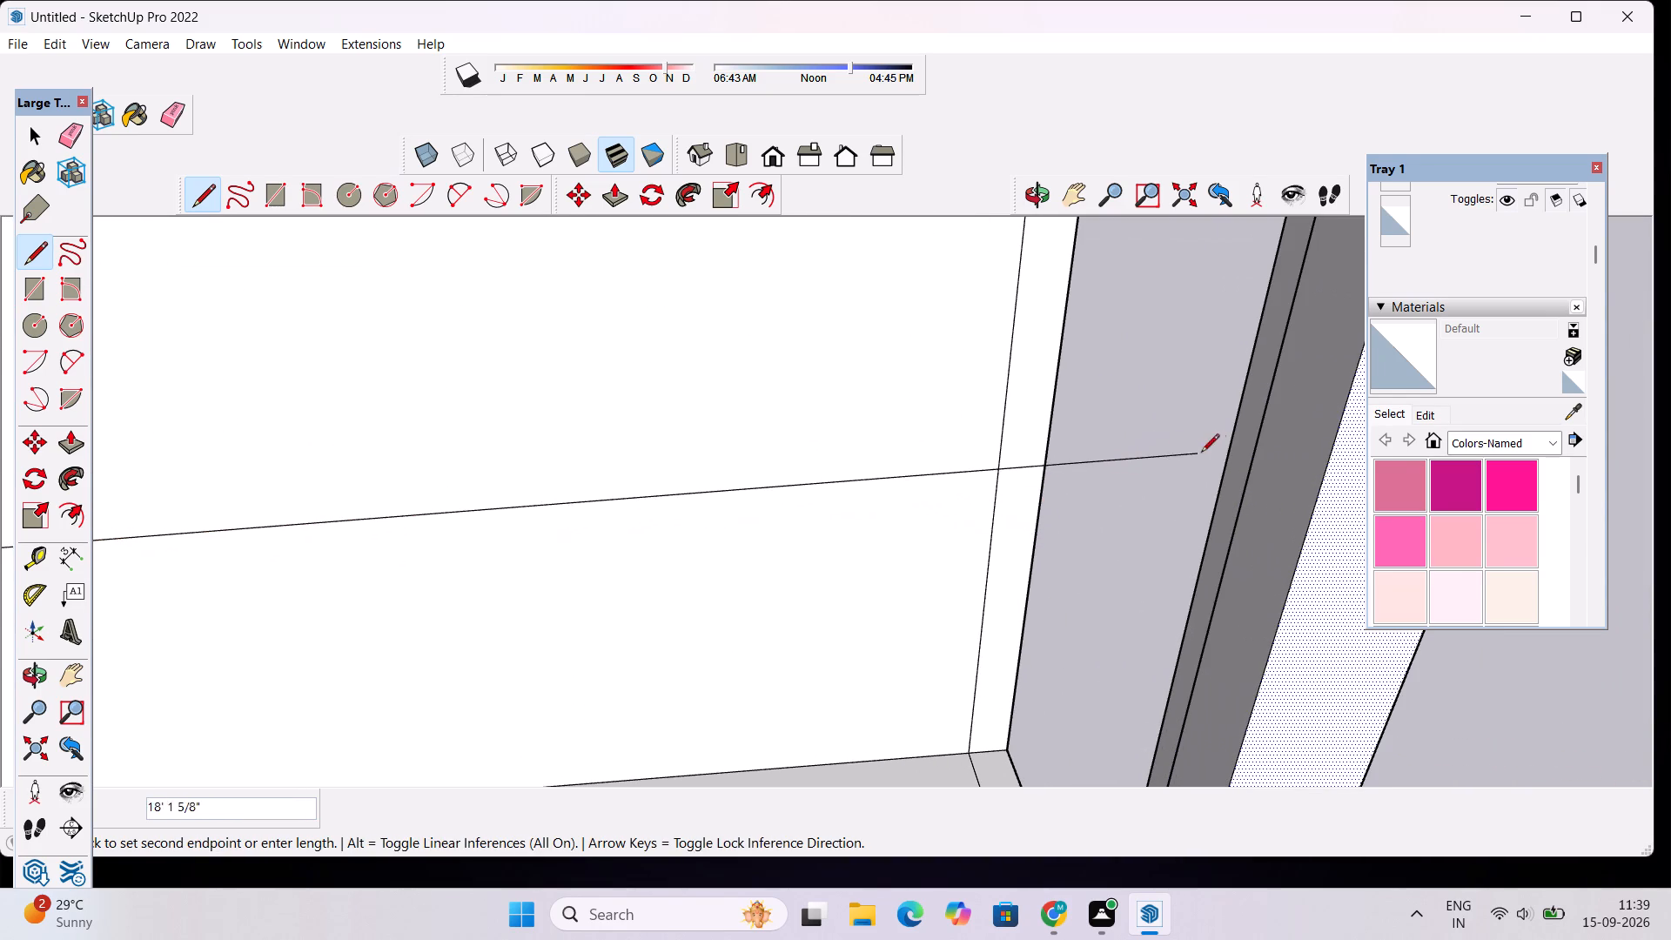
left_click(1244, 494)
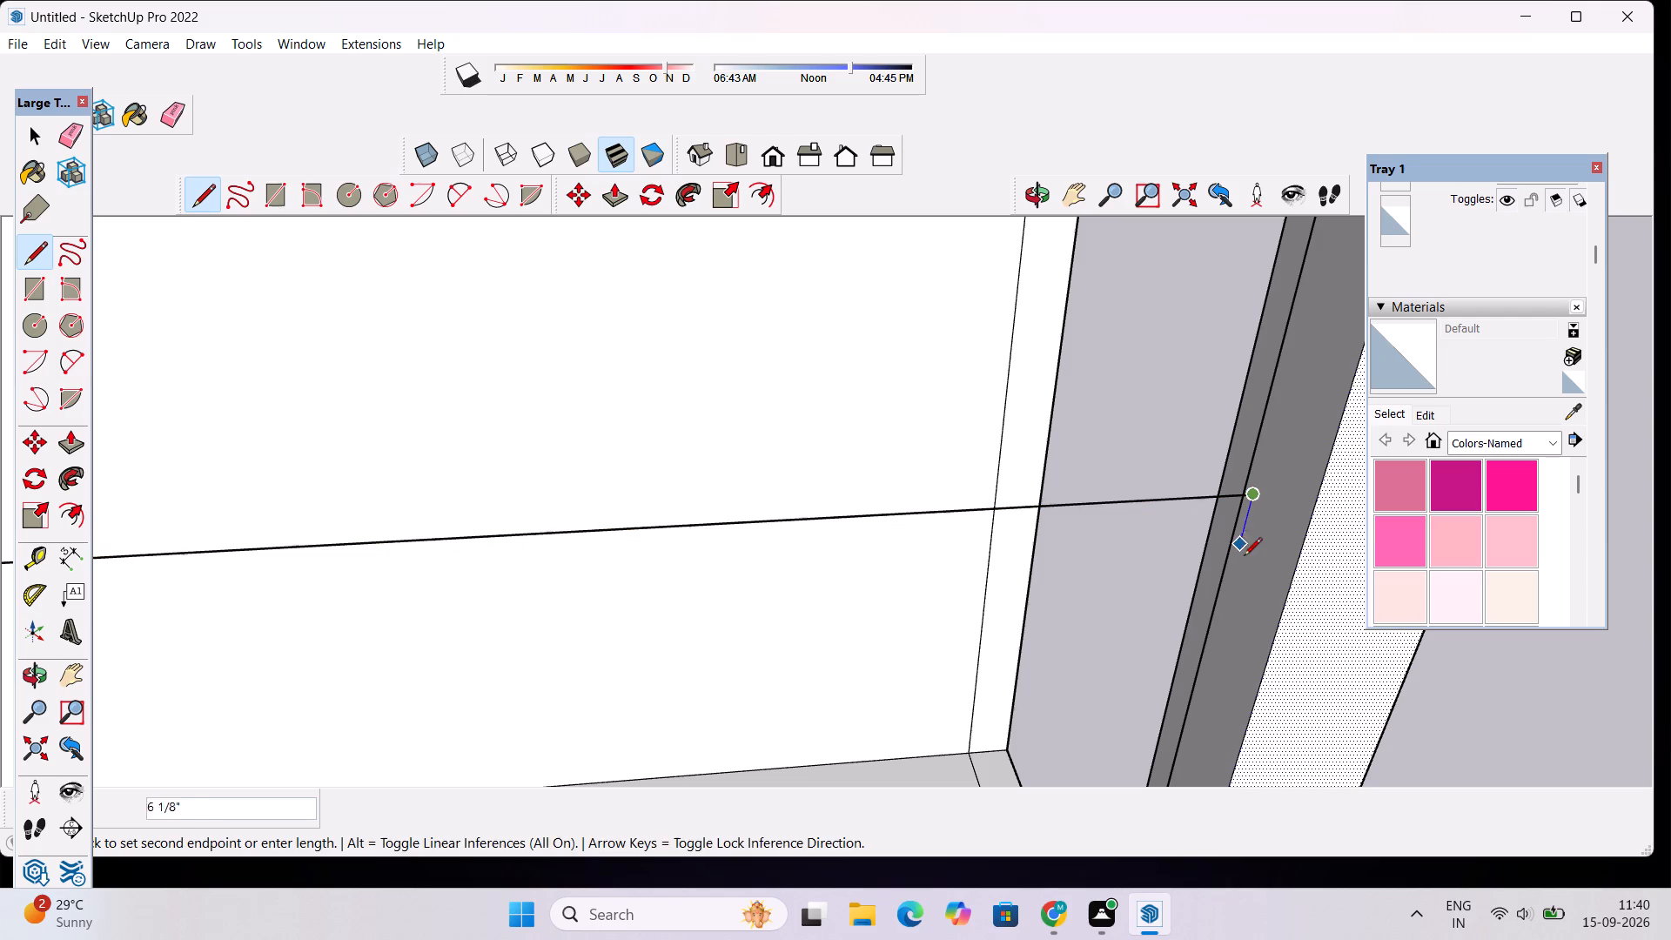
Draw a 12' vertical line down the outer column's inner side face, from the crossing line's end to the opening's base.
scroll(1248, 528, "down", 9)
scroll(1235, 614, "down", 9)
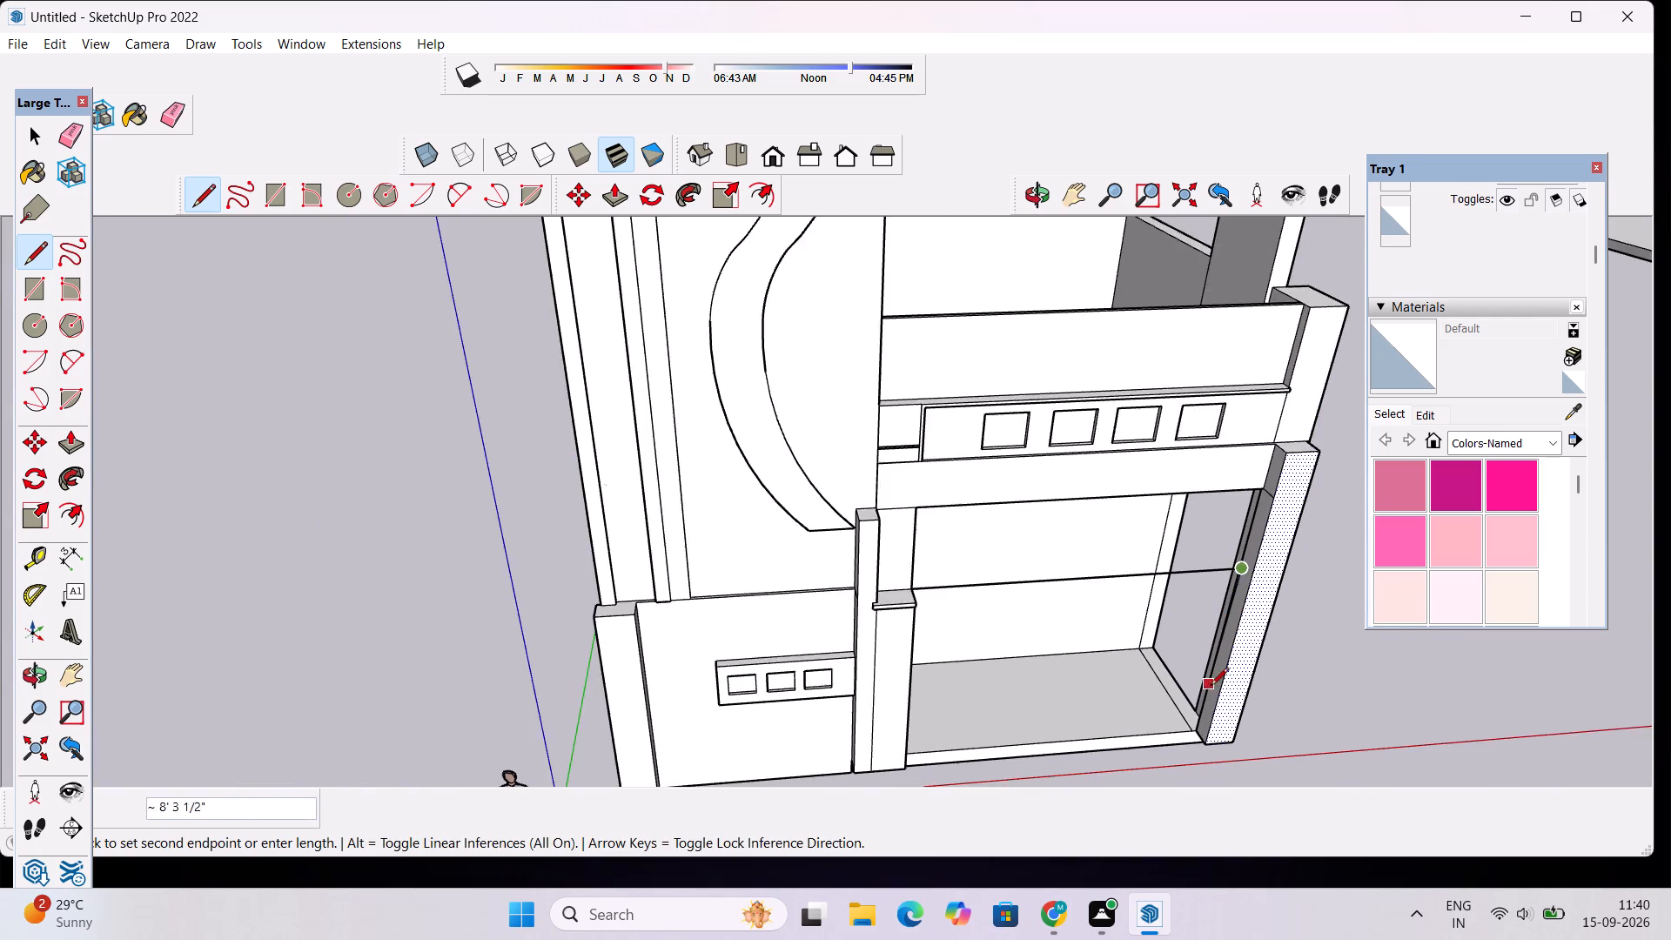
scroll(1209, 691, "up", 6)
scroll(1209, 691, "down", 6)
scroll(1200, 740, "up", 4)
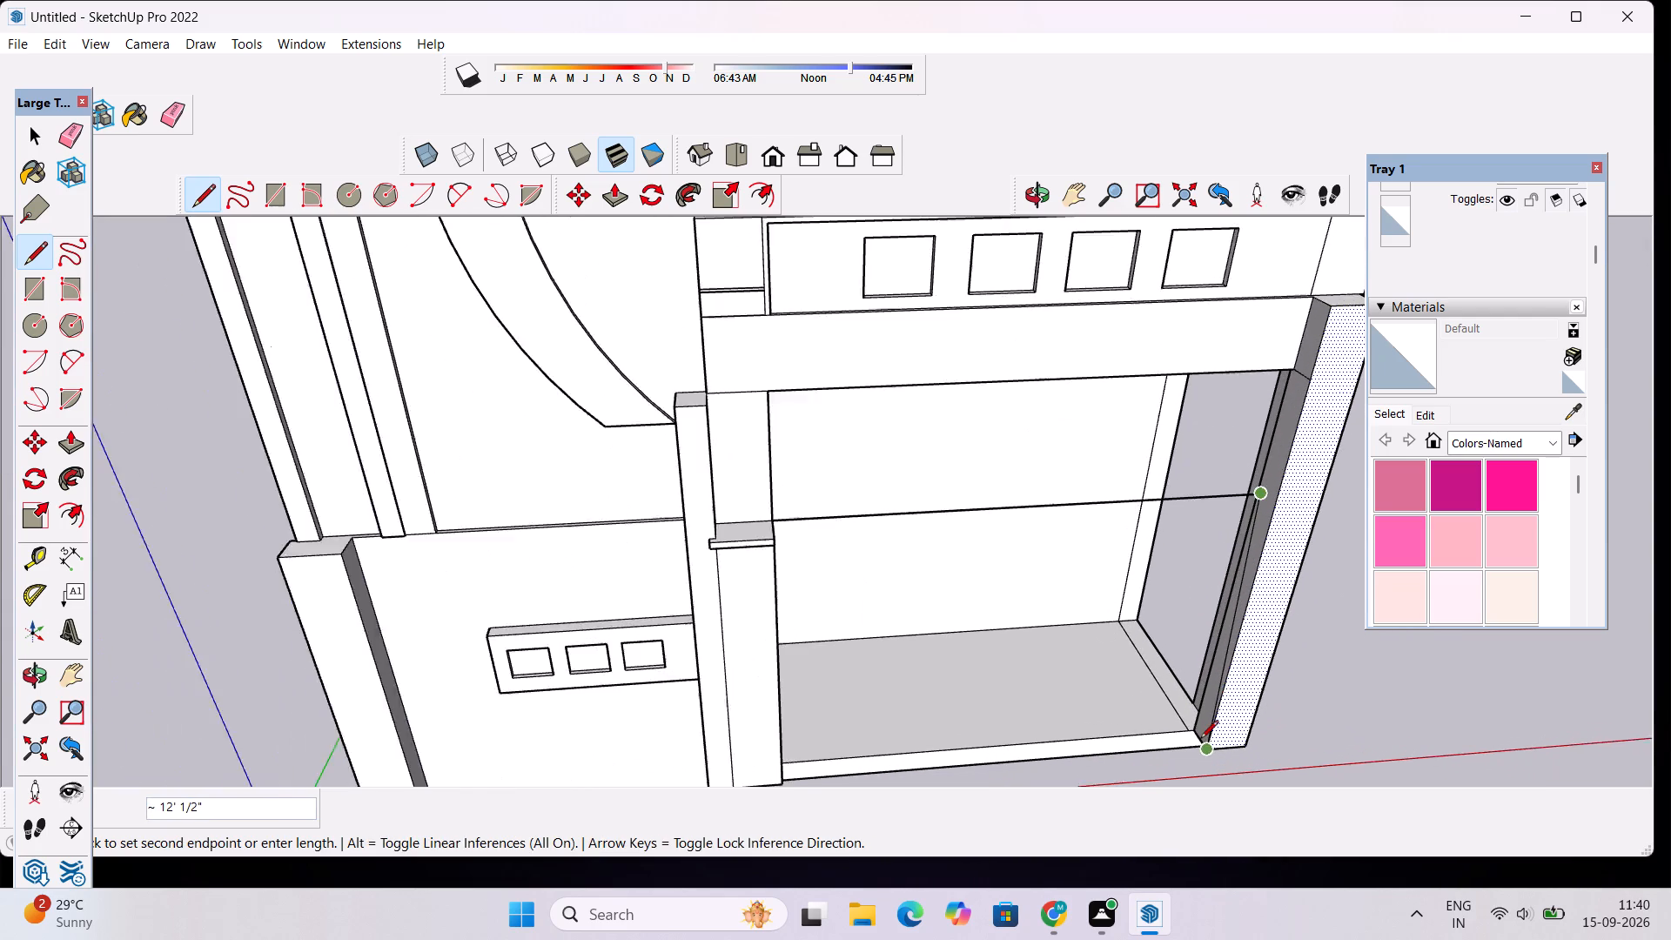
scroll(1200, 740, "up", 14)
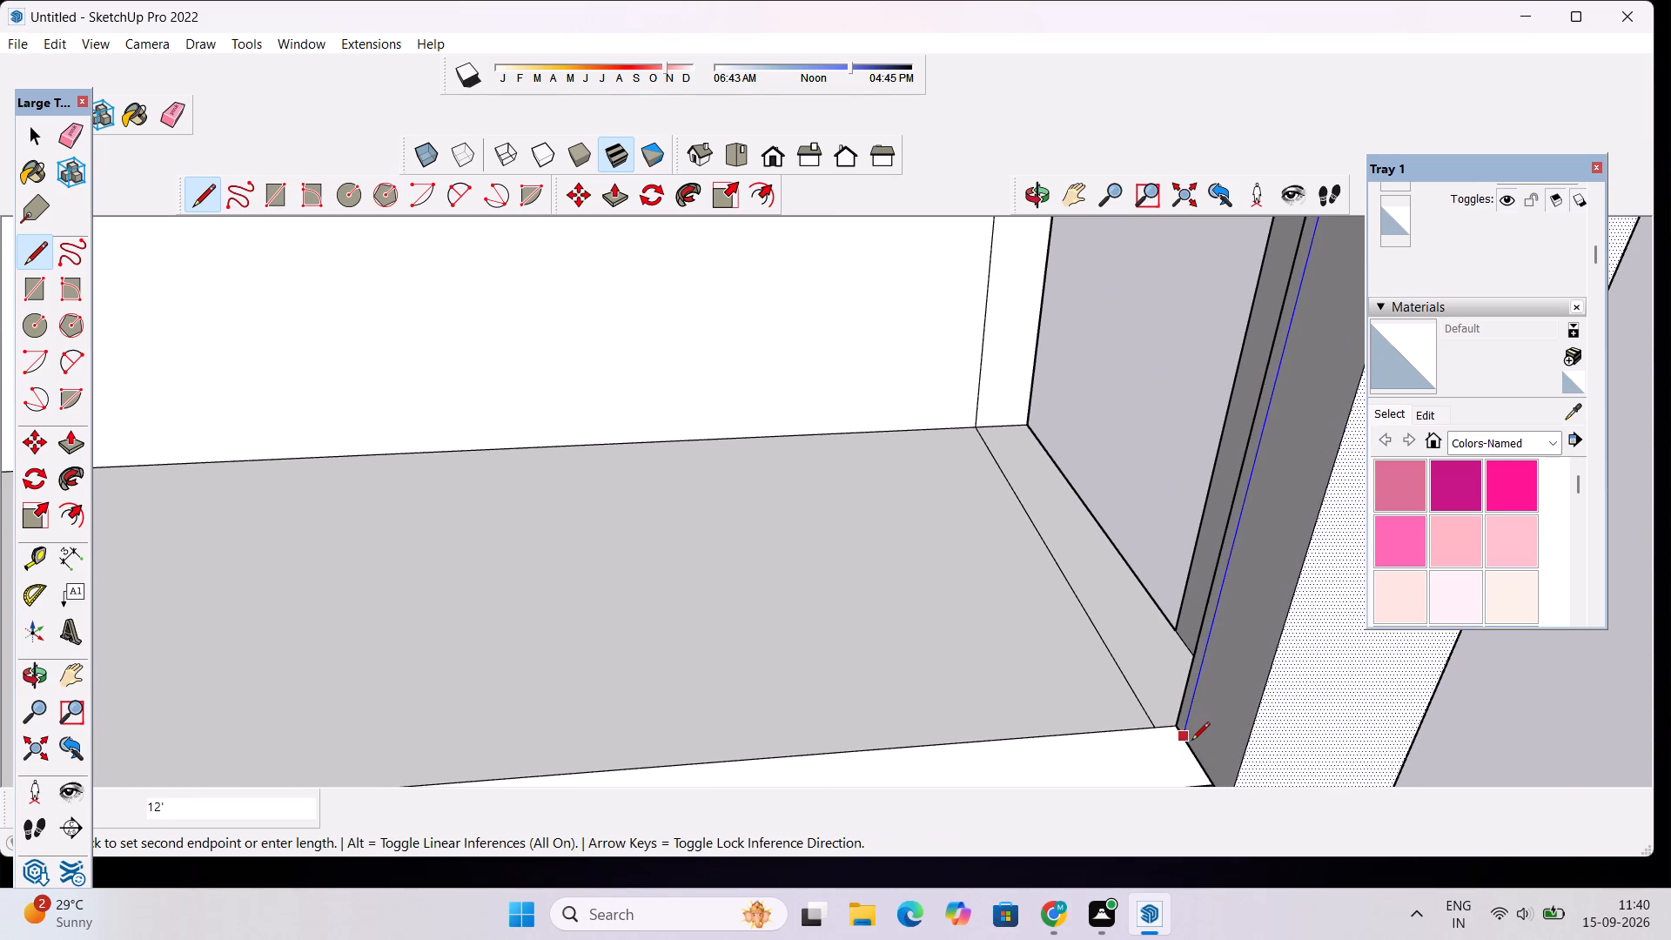
left_click(1192, 742)
key("space")
Erase the horizontal line that crosses the opening between the inner pillar's ledge and the outer column.
scroll(1104, 671, "down", 2)
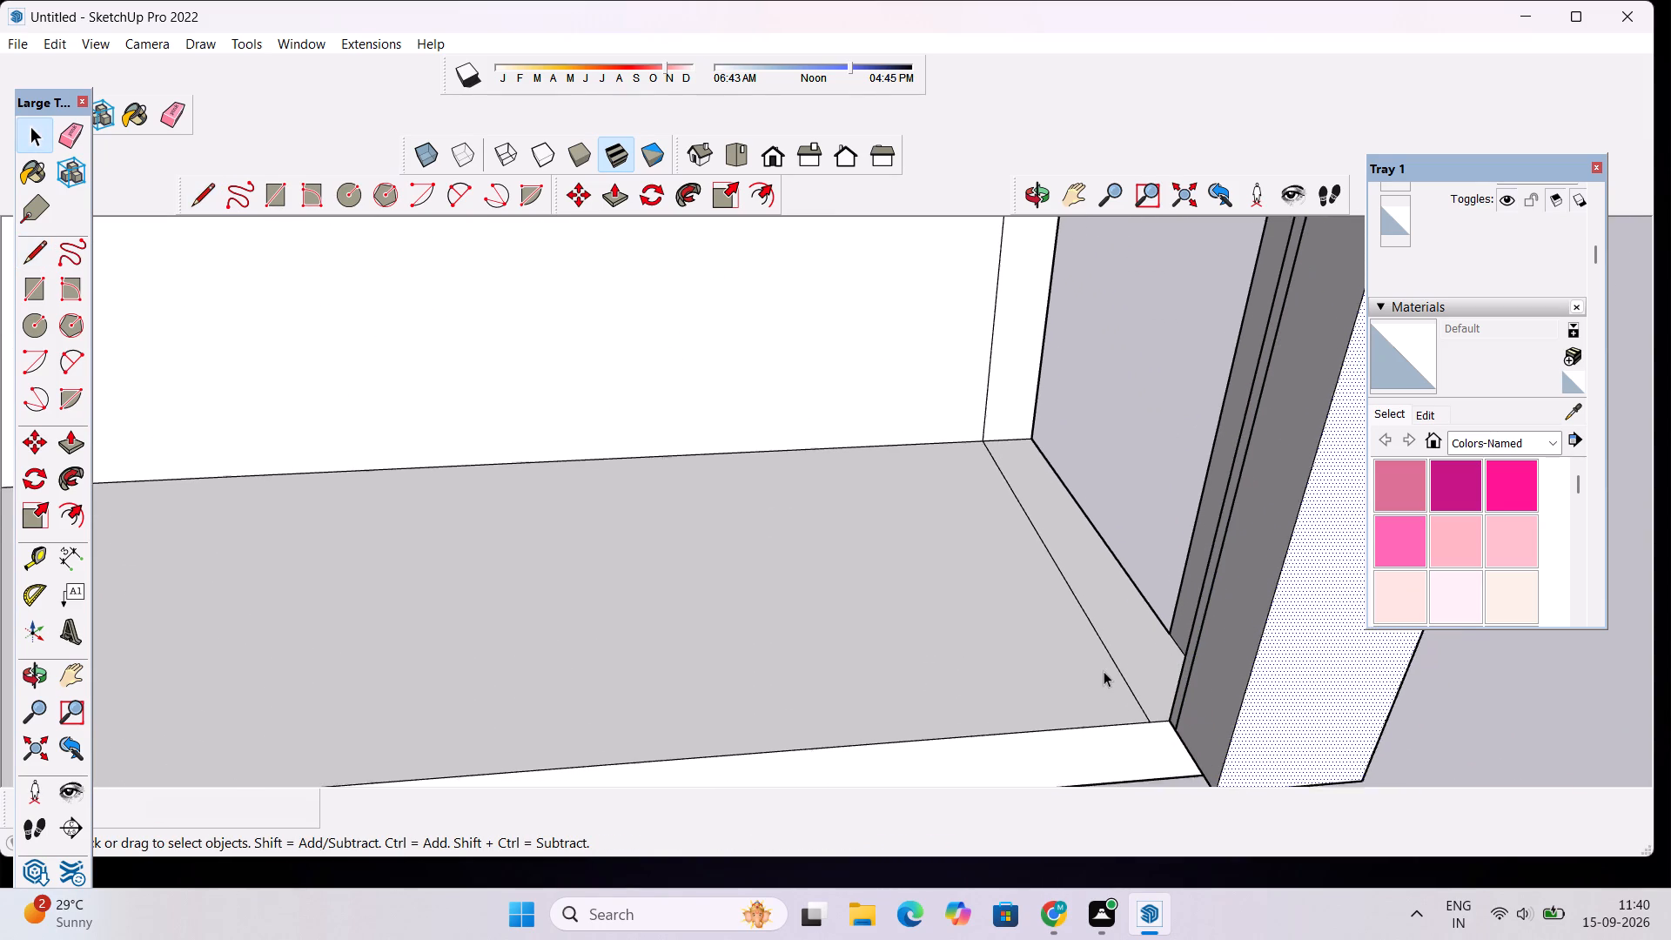
scroll(1104, 671, "down", 12)
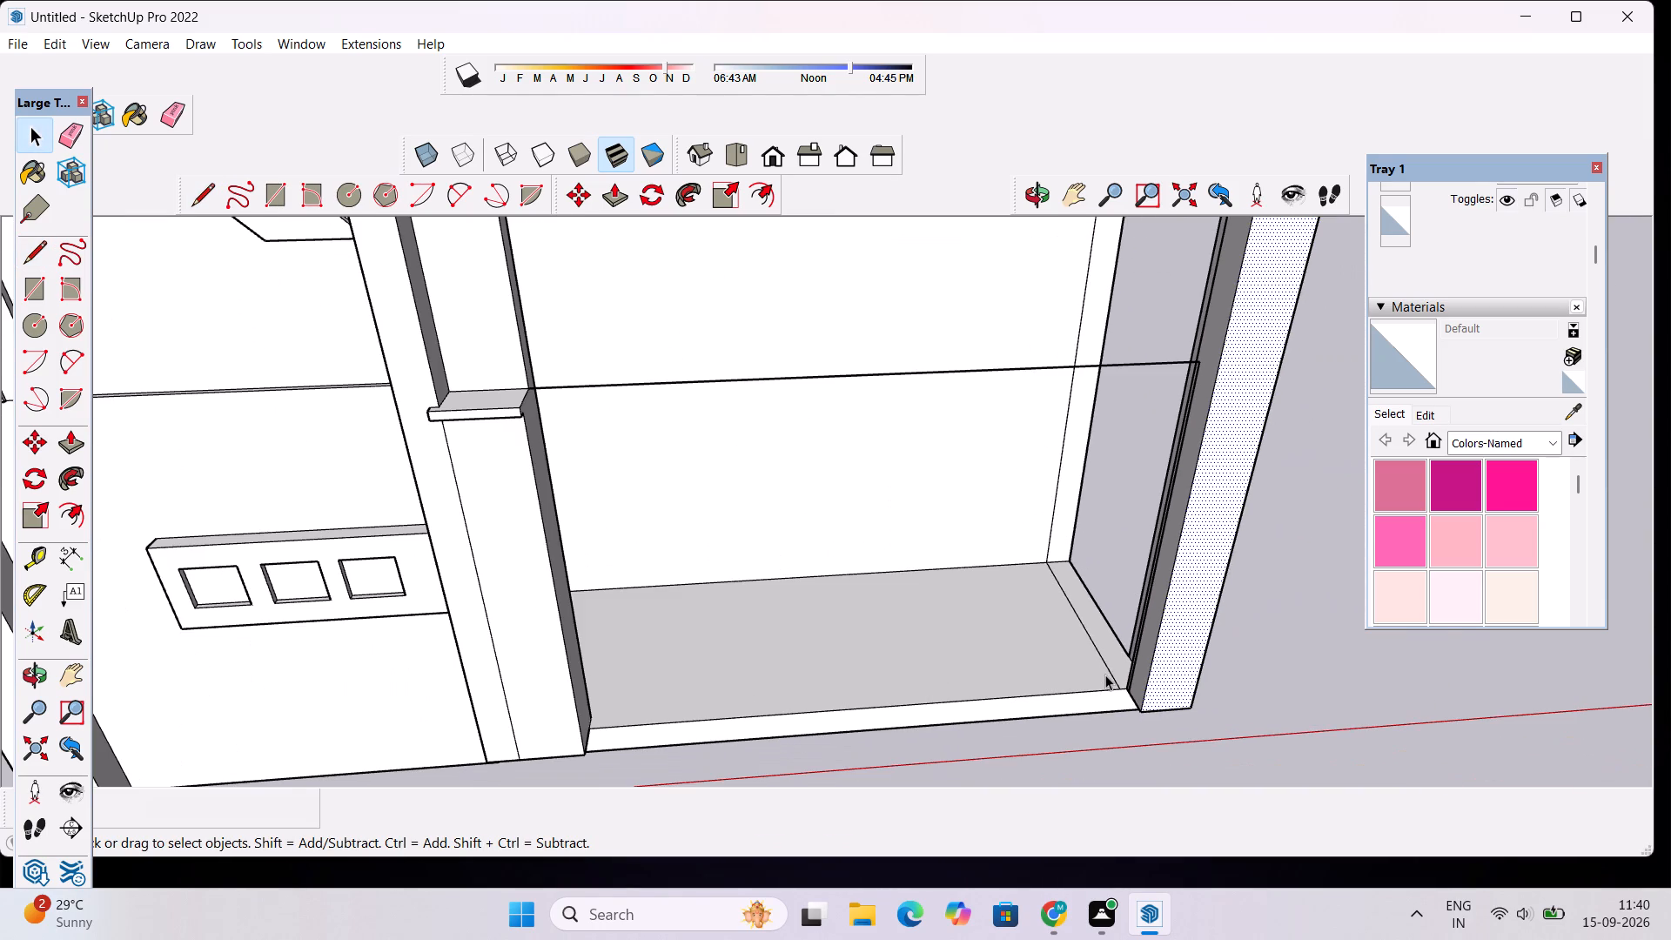
key("e")
left_click_drag(1018, 413, 1017, 420)
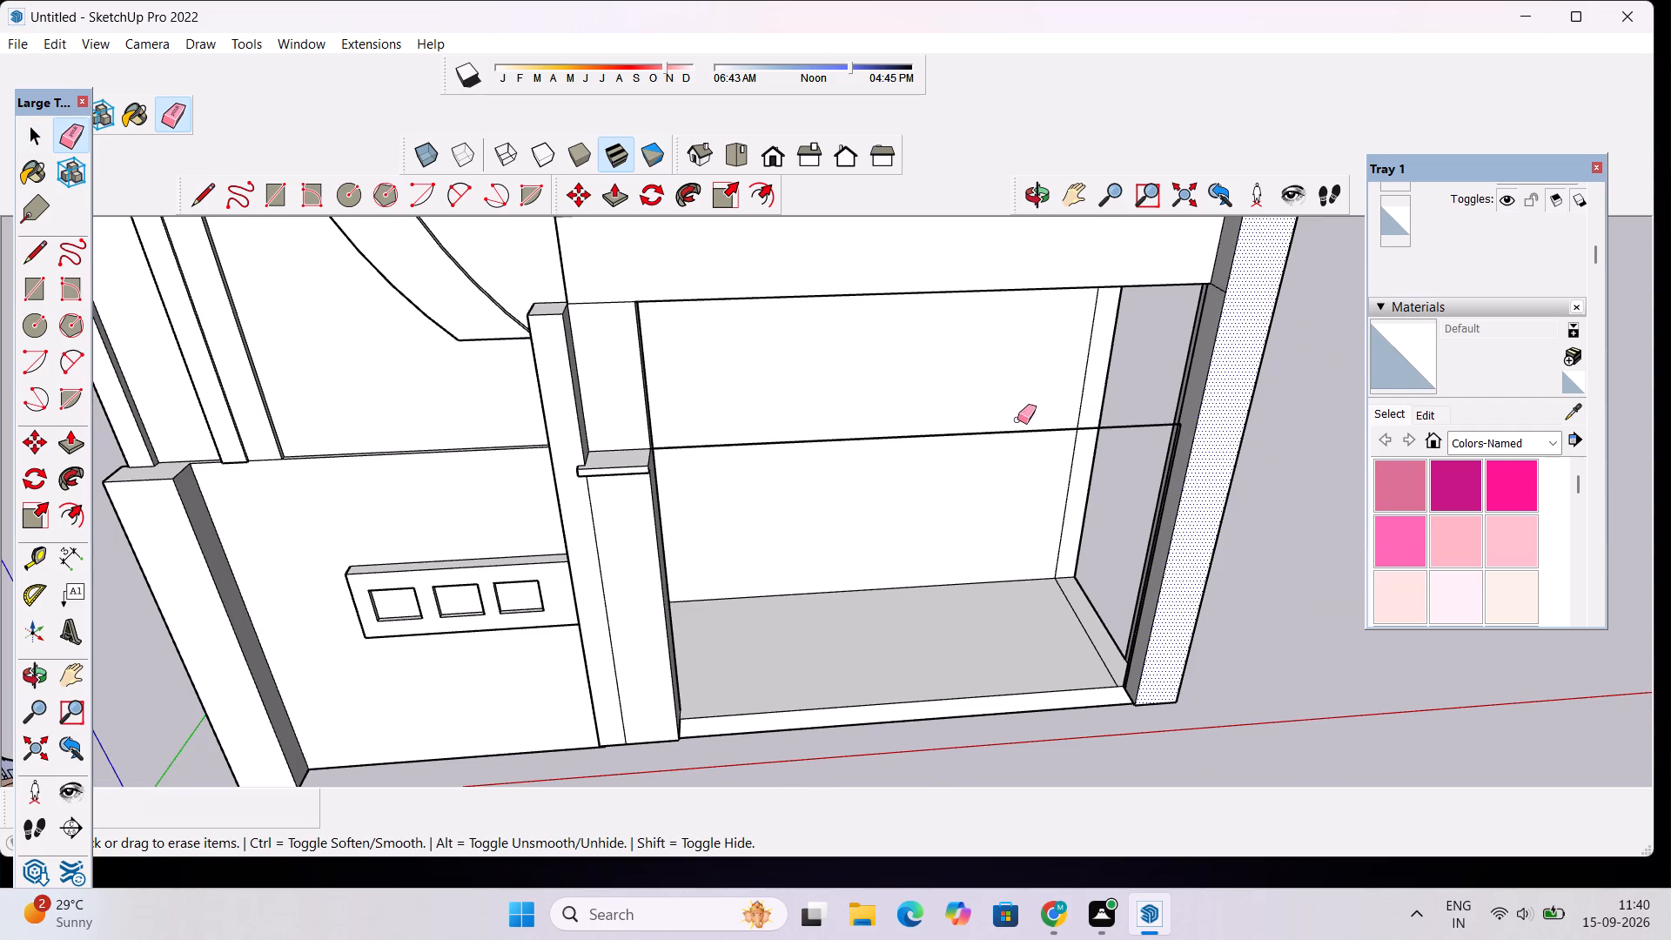
left_click_drag(1017, 420, 1017, 436)
Draw a line about 18' 3" long from the front underside corner of the inner pillar's ledge across to the outer column's front inner edge.
left_click(1042, 190)
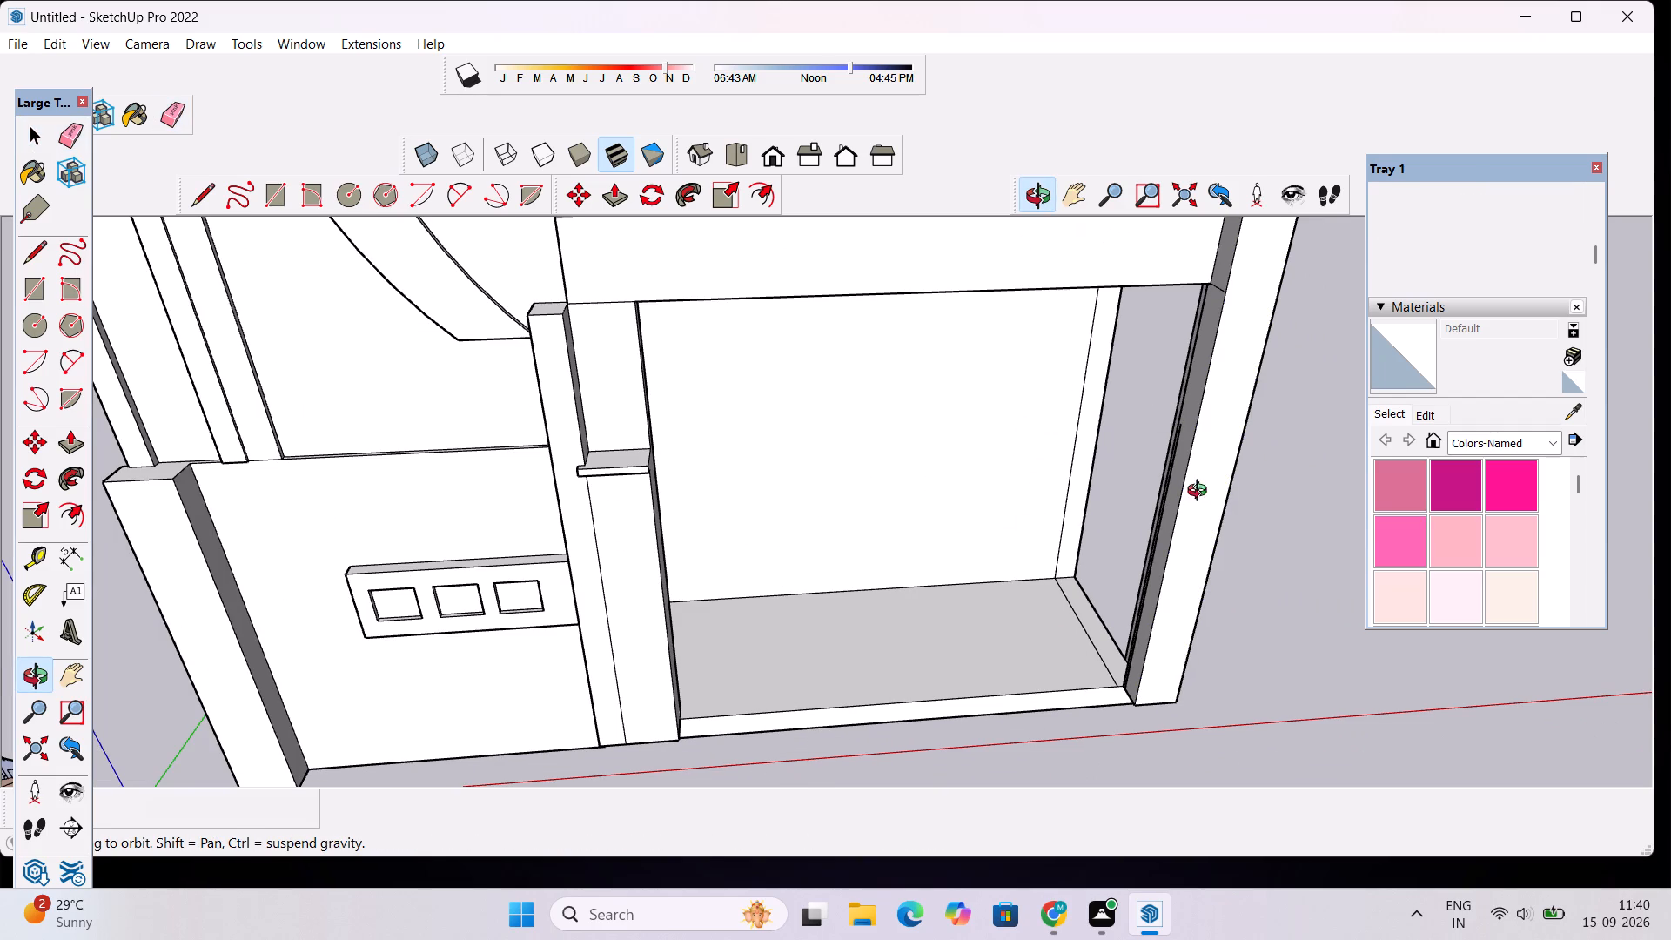
scroll(1156, 556, "up", 3)
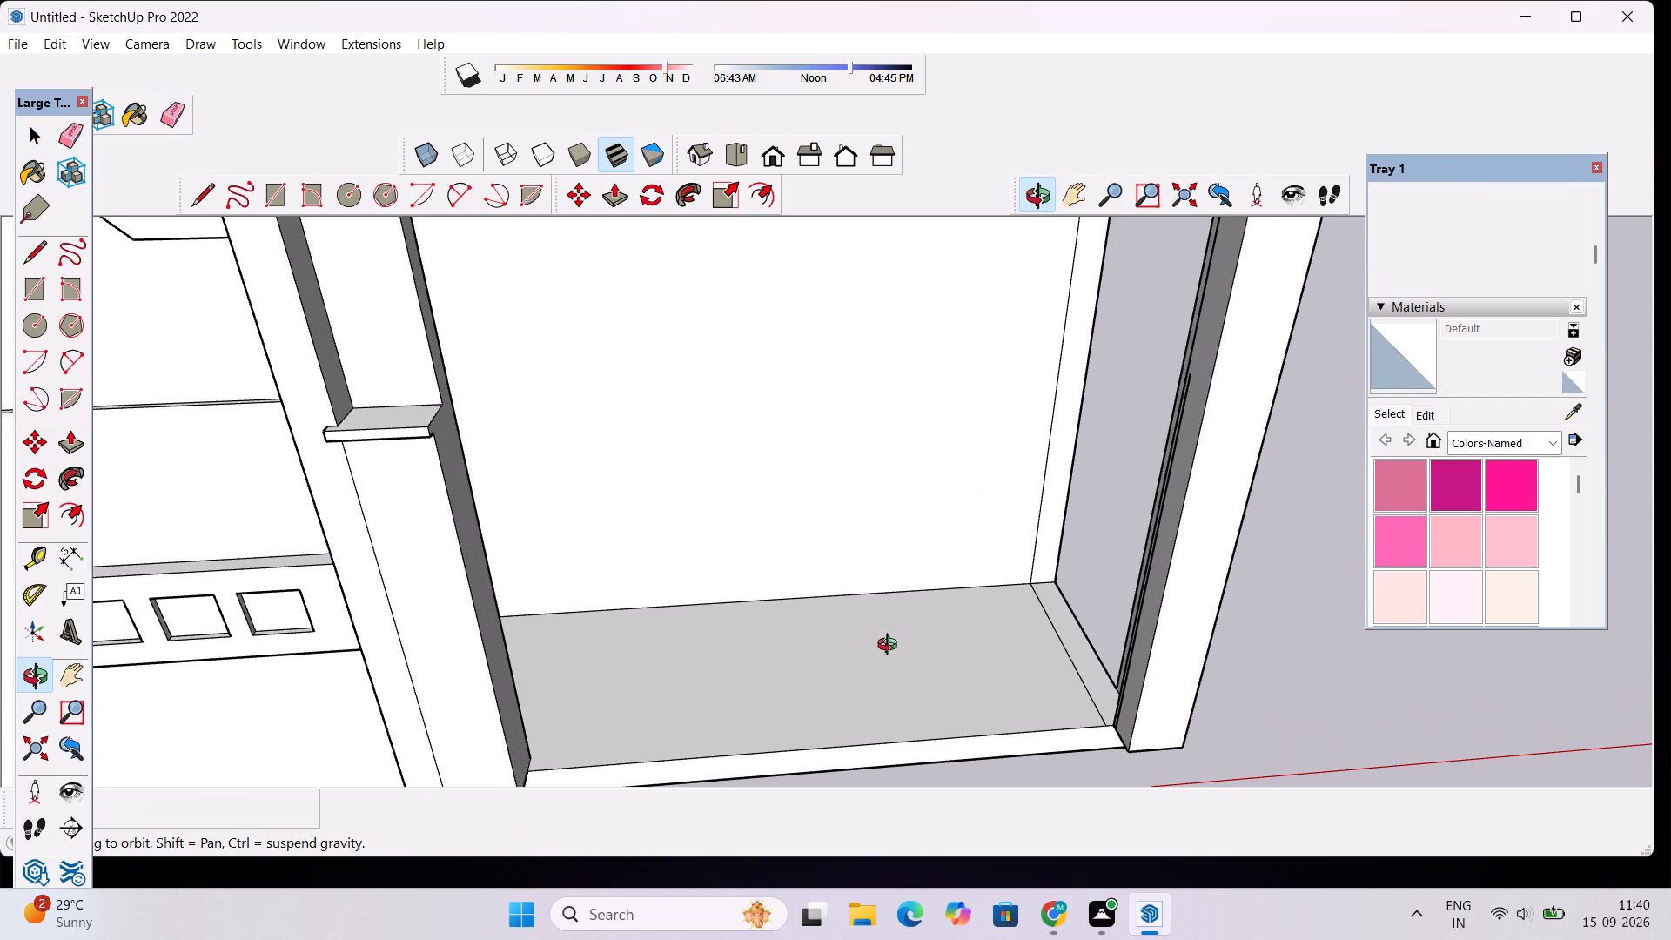
left_click_drag(1103, 668, 1039, 681)
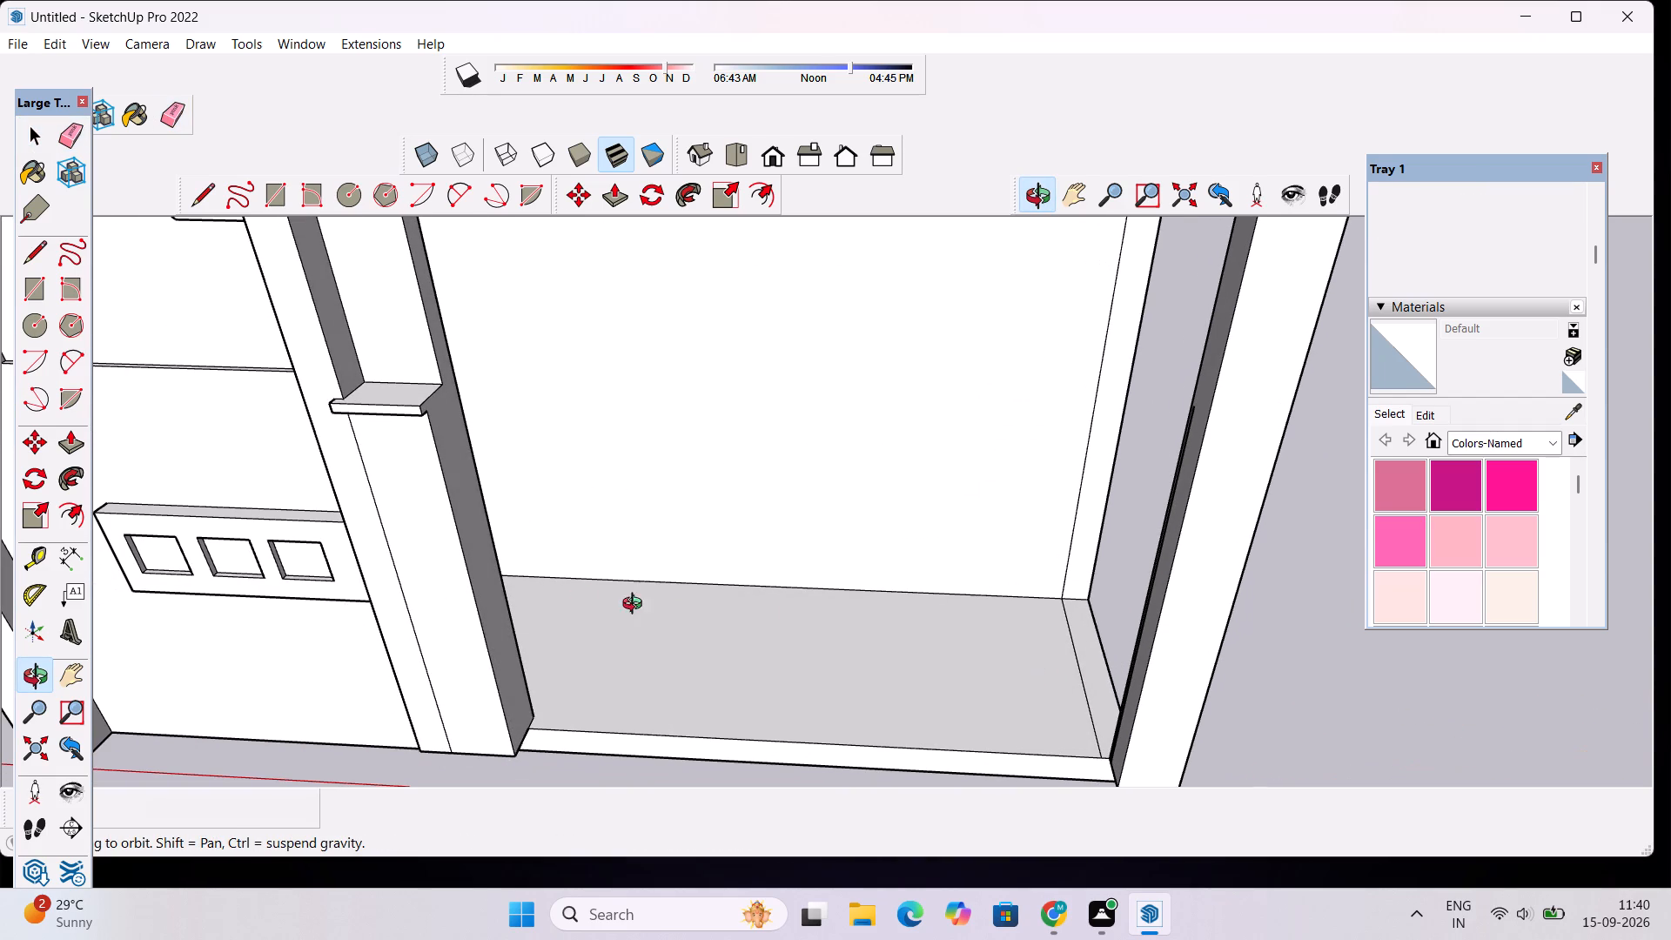
left_click_drag(466, 570, 555, 593, "shift")
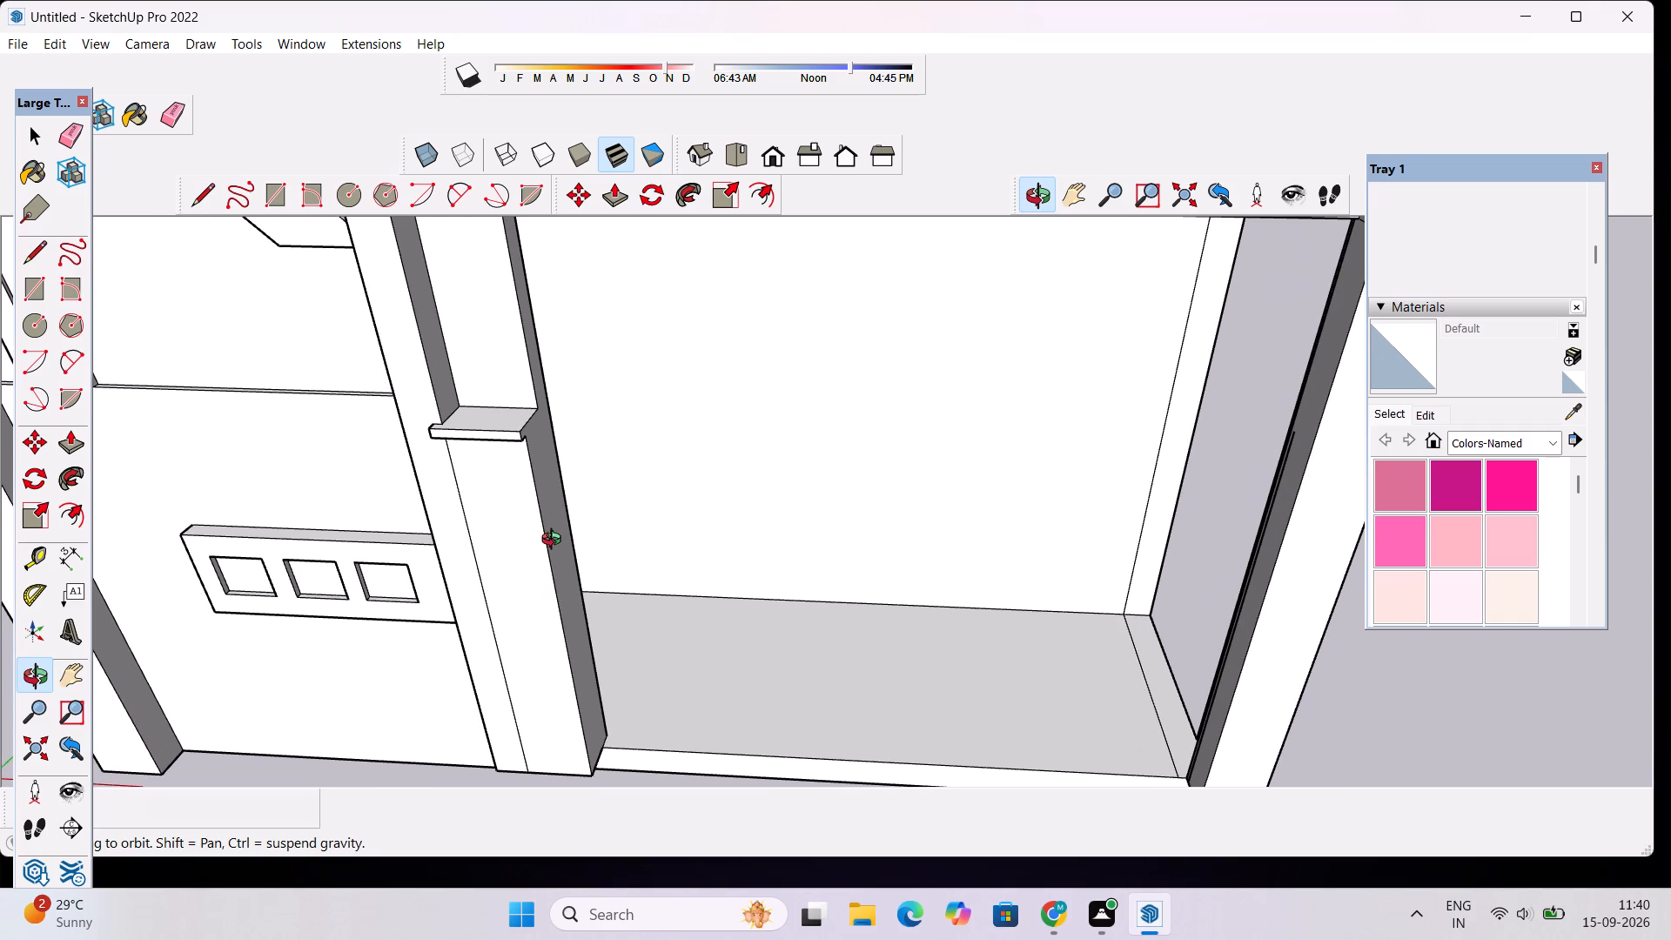
key("l")
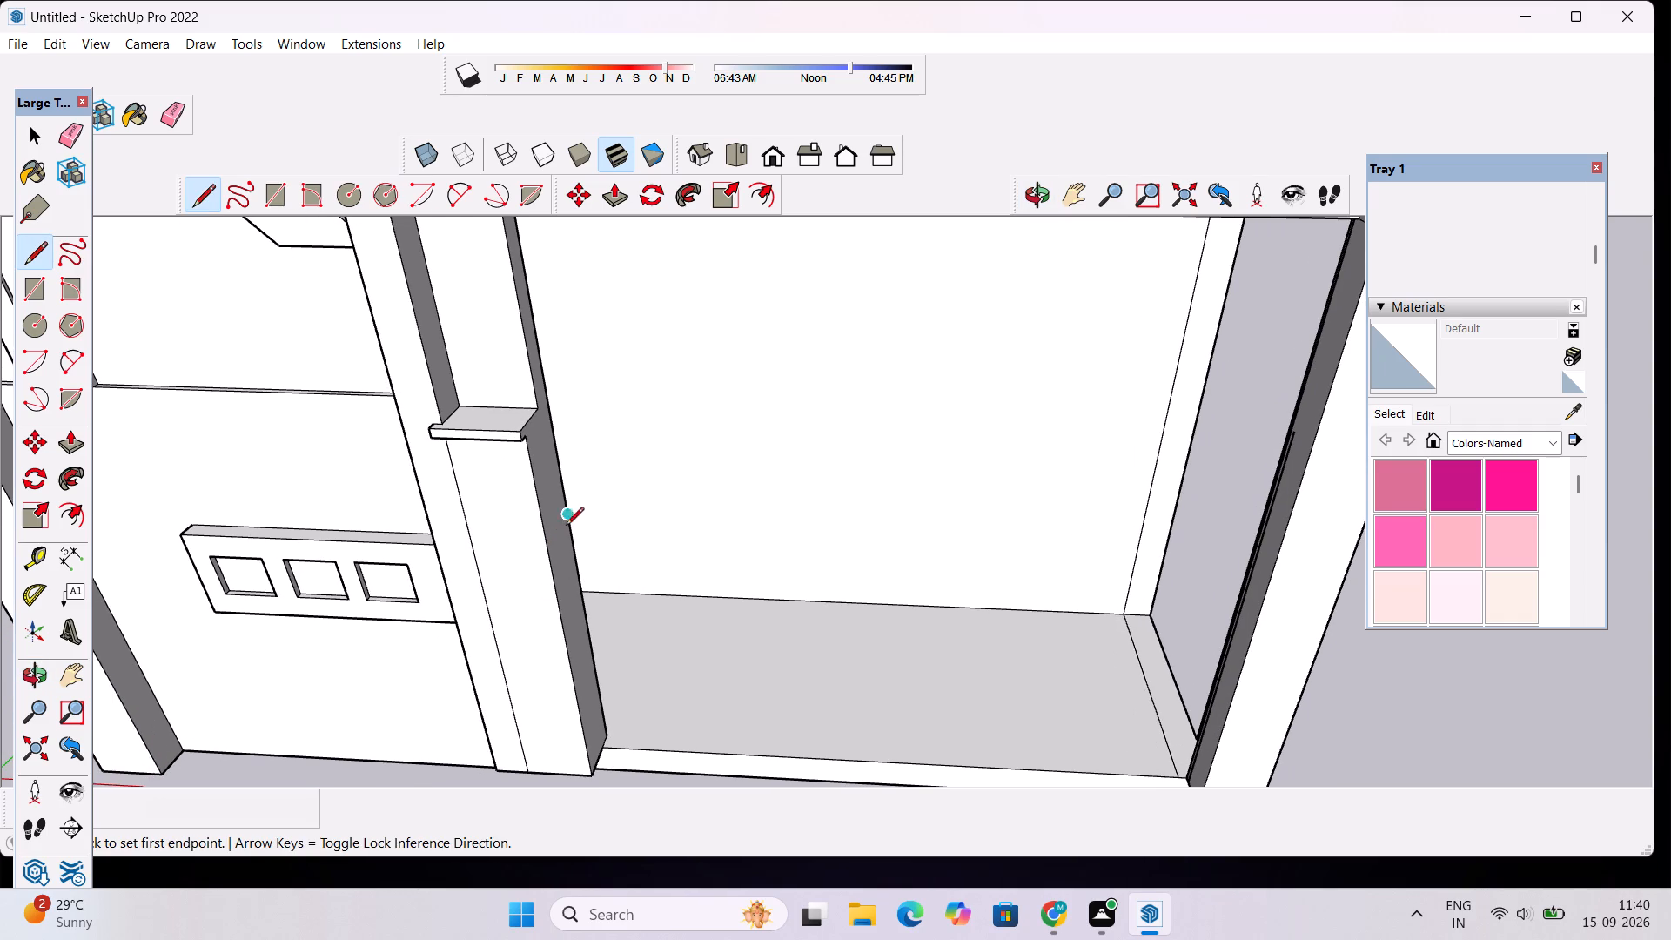
scroll(536, 460, "up", 5)
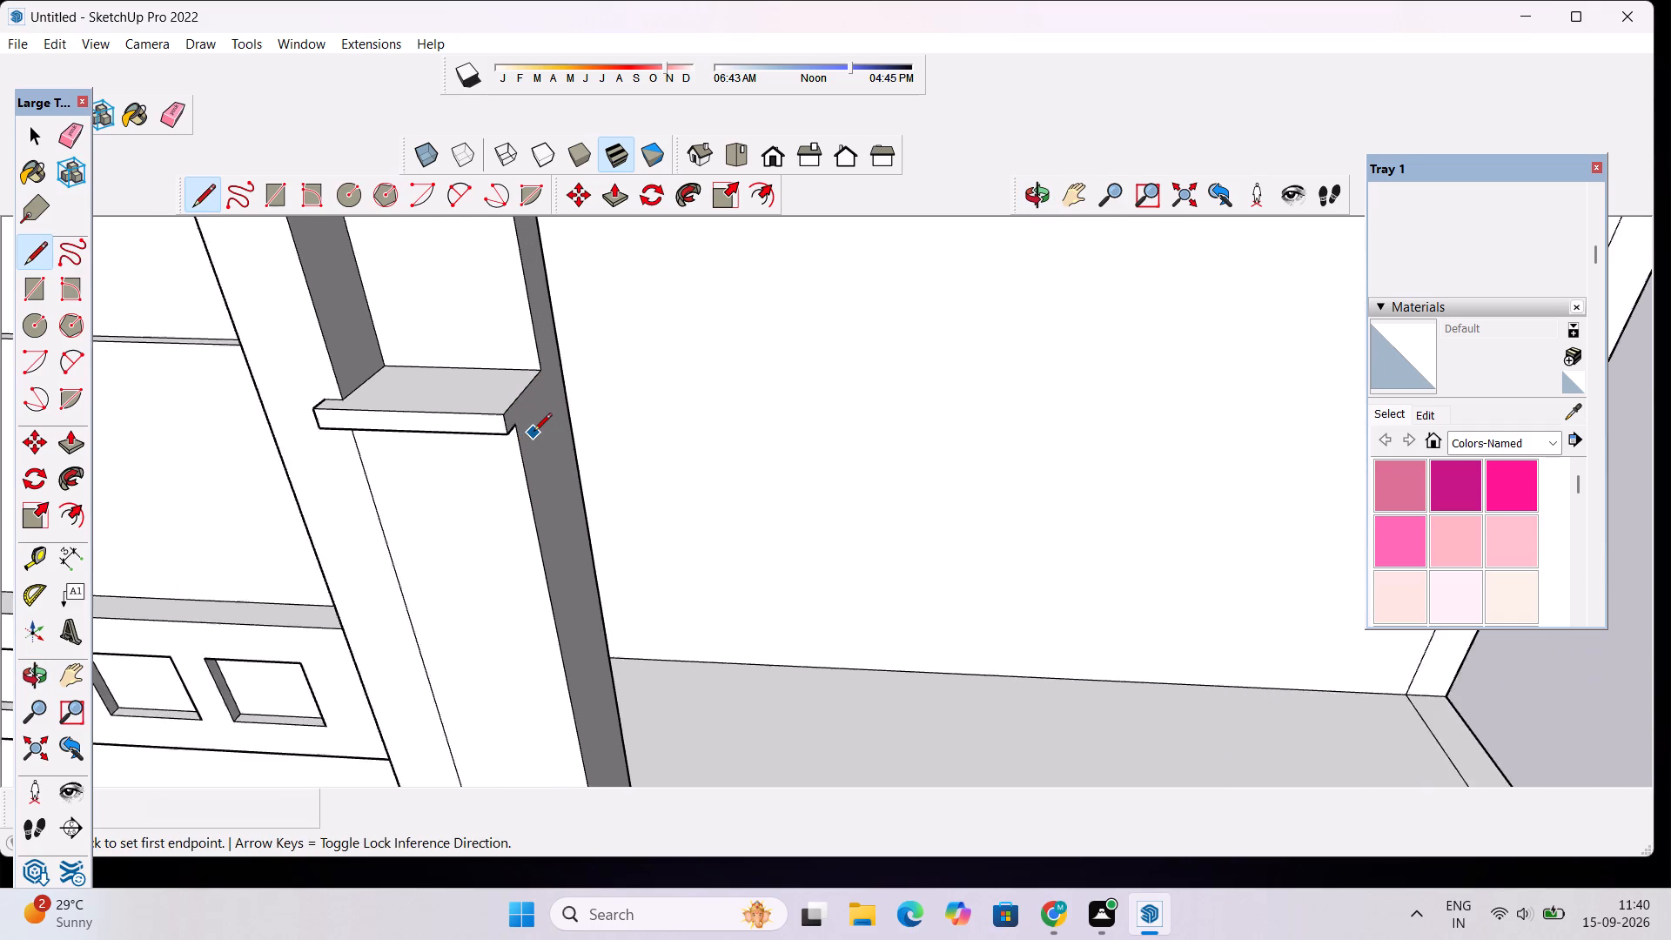
scroll(534, 433, "up", 10)
left_click(510, 426)
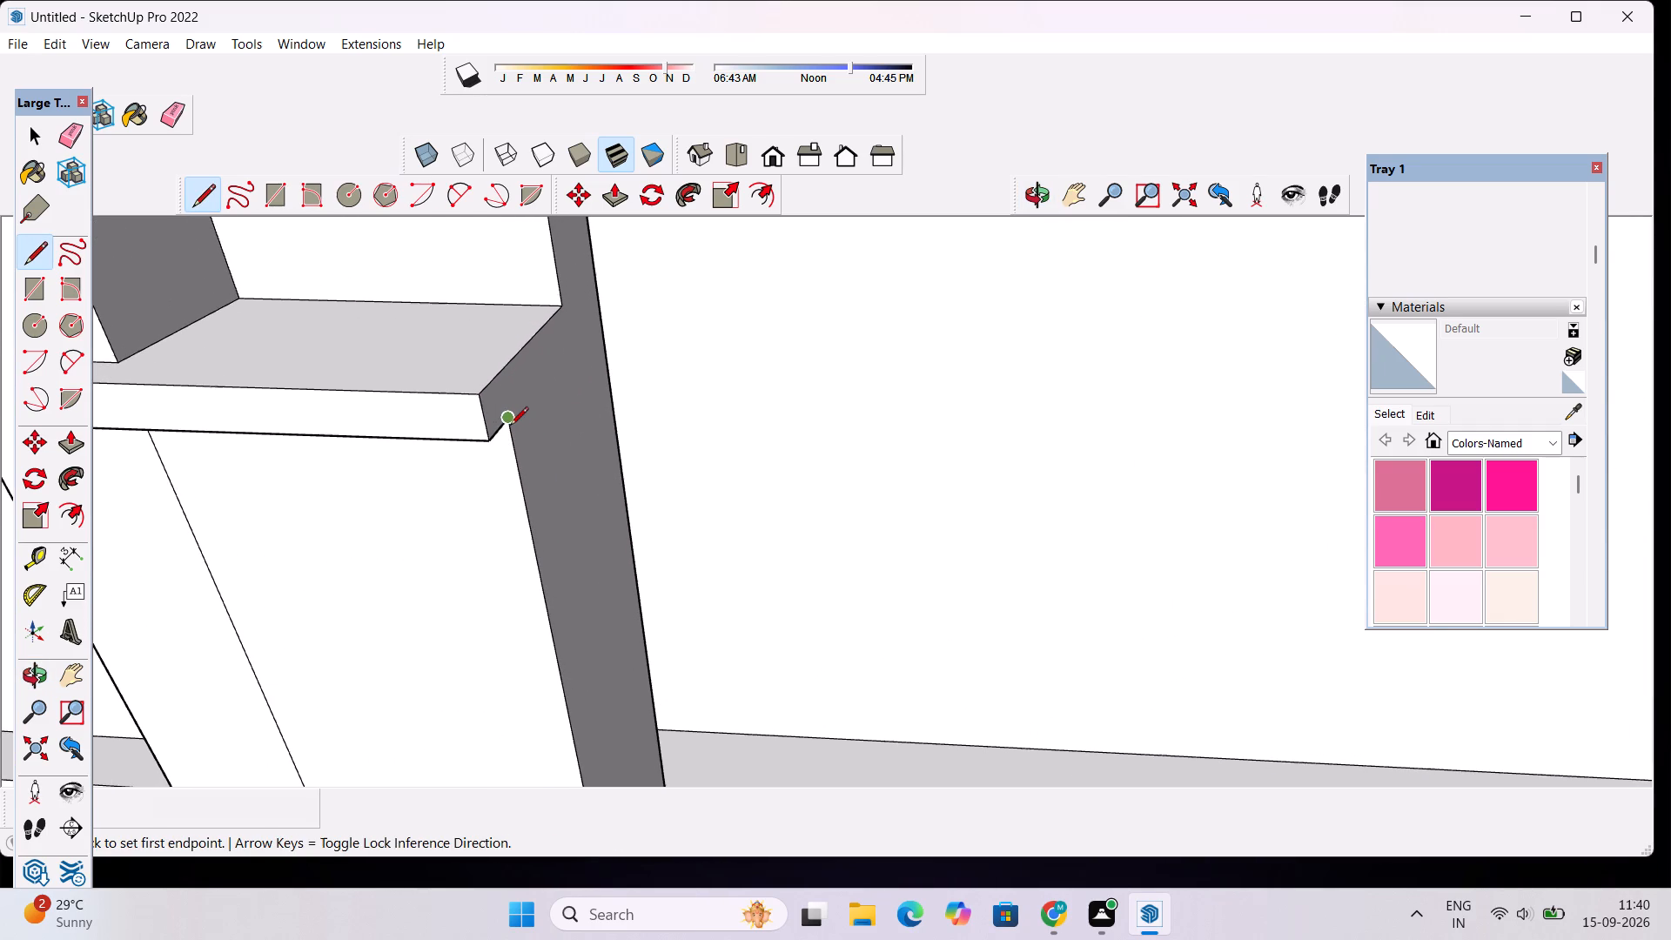
scroll(613, 425, "down", 11)
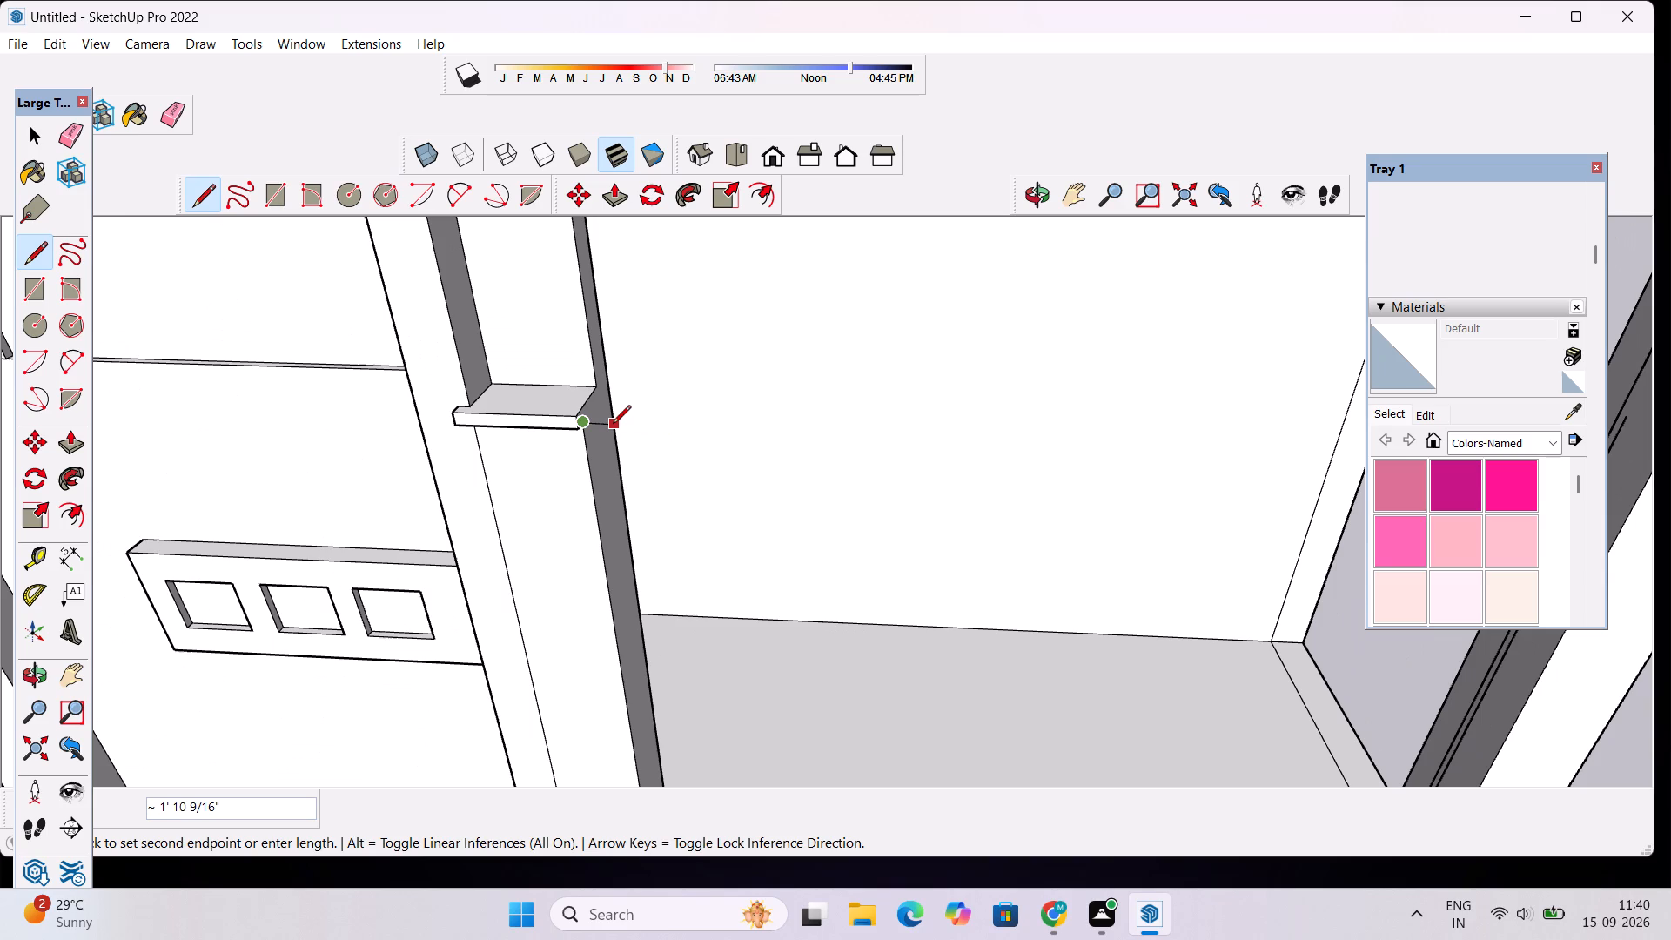
scroll(616, 424, "up", 2)
scroll(616, 424, "down", 8)
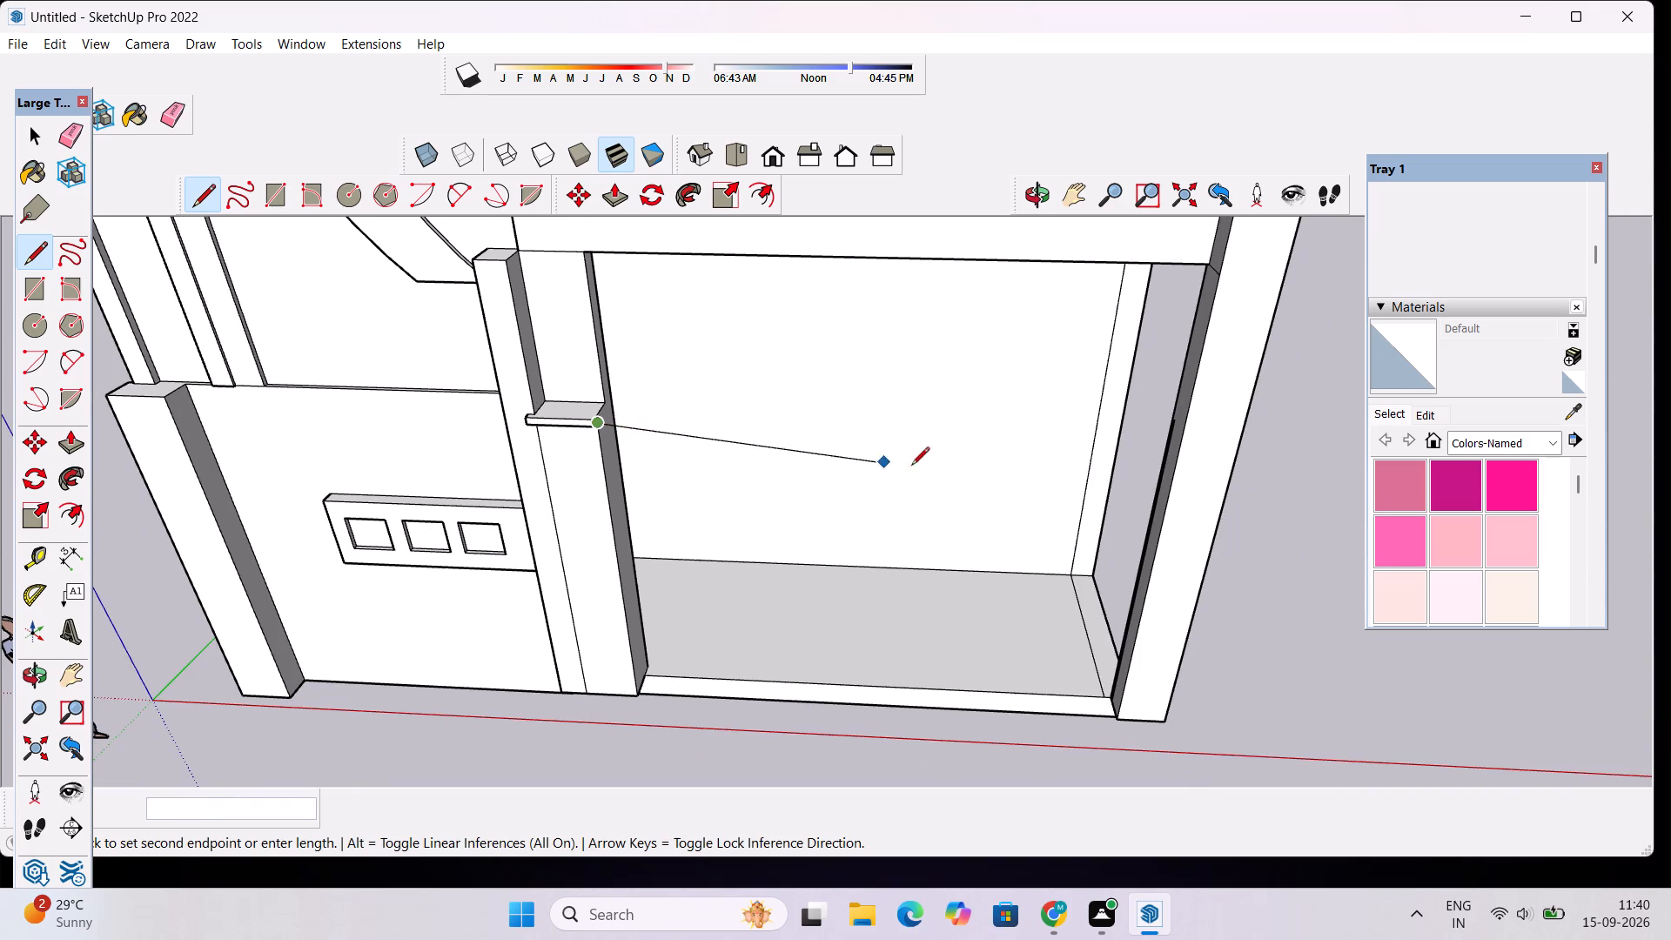
scroll(1101, 438, "up", 2)
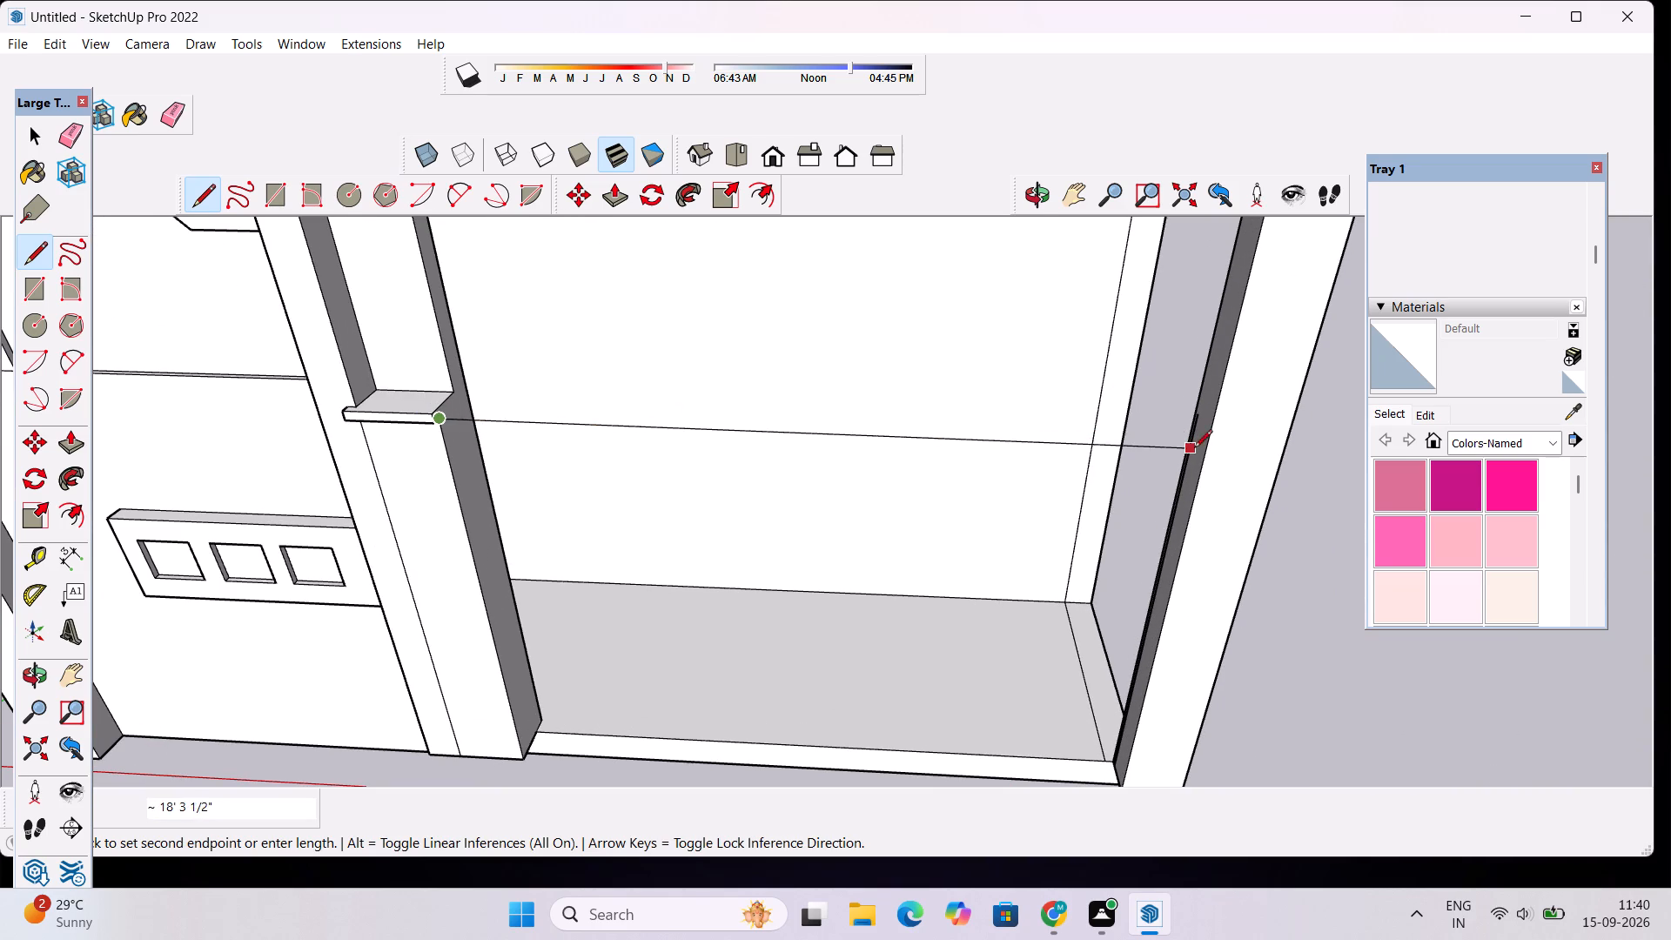
left_click(1205, 434)
key("space")
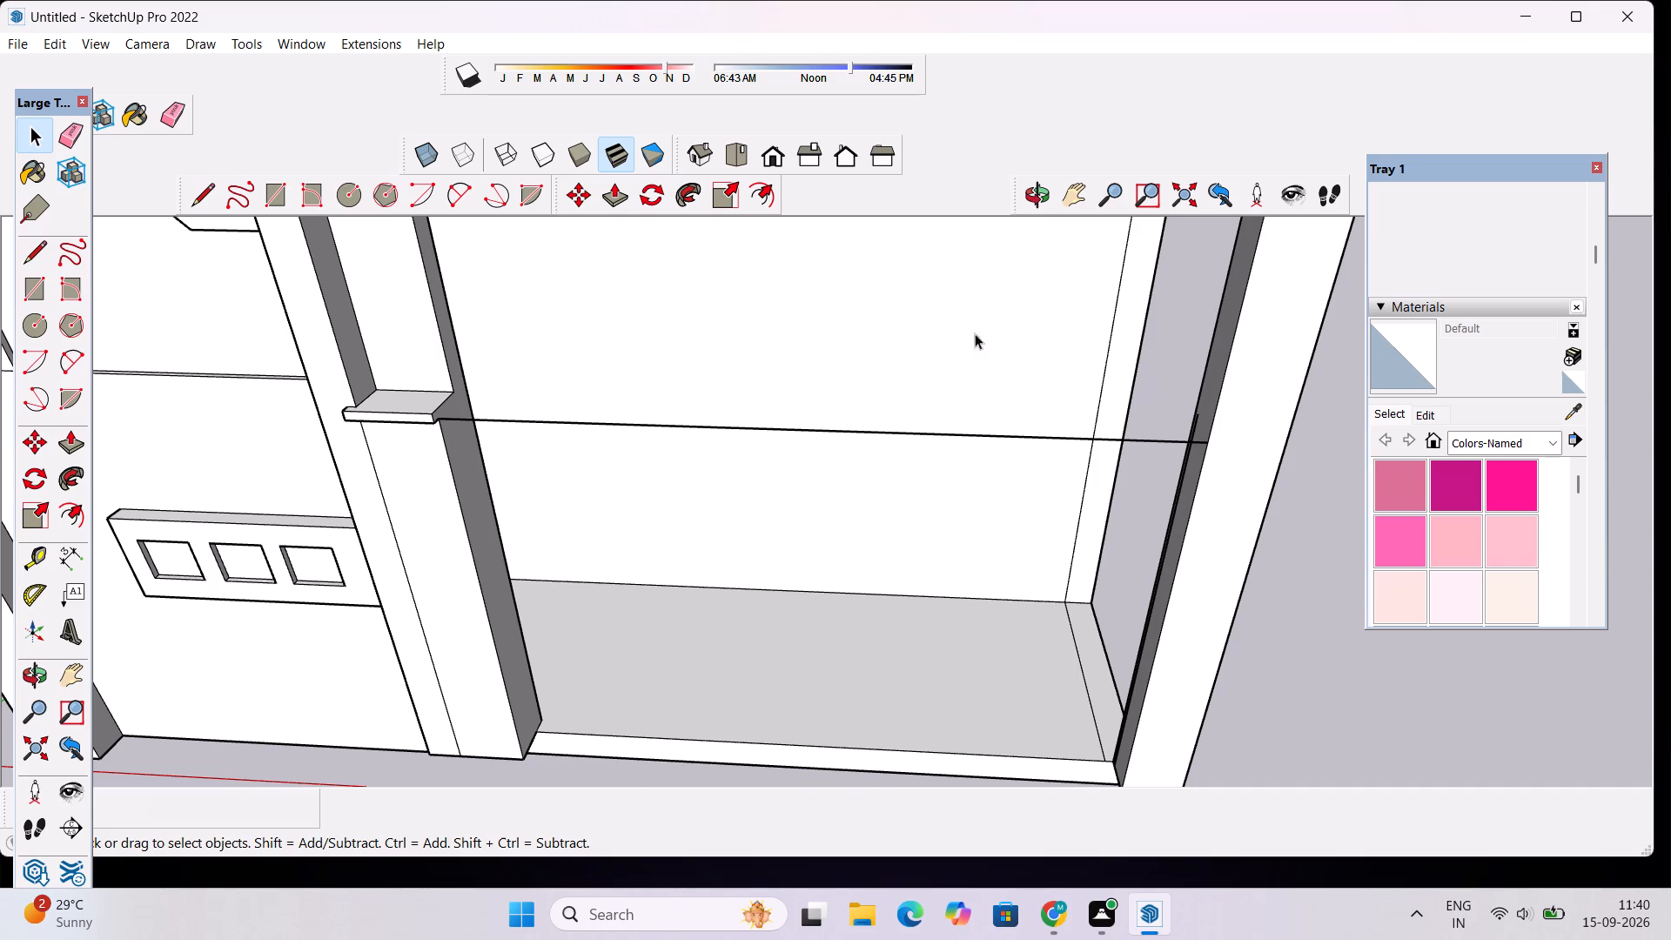
Erase the short edge crossing the outer column's inner side face at the beam's bottom corner.
left_click(1042, 195)
left_click_drag(822, 456, 1048, 457)
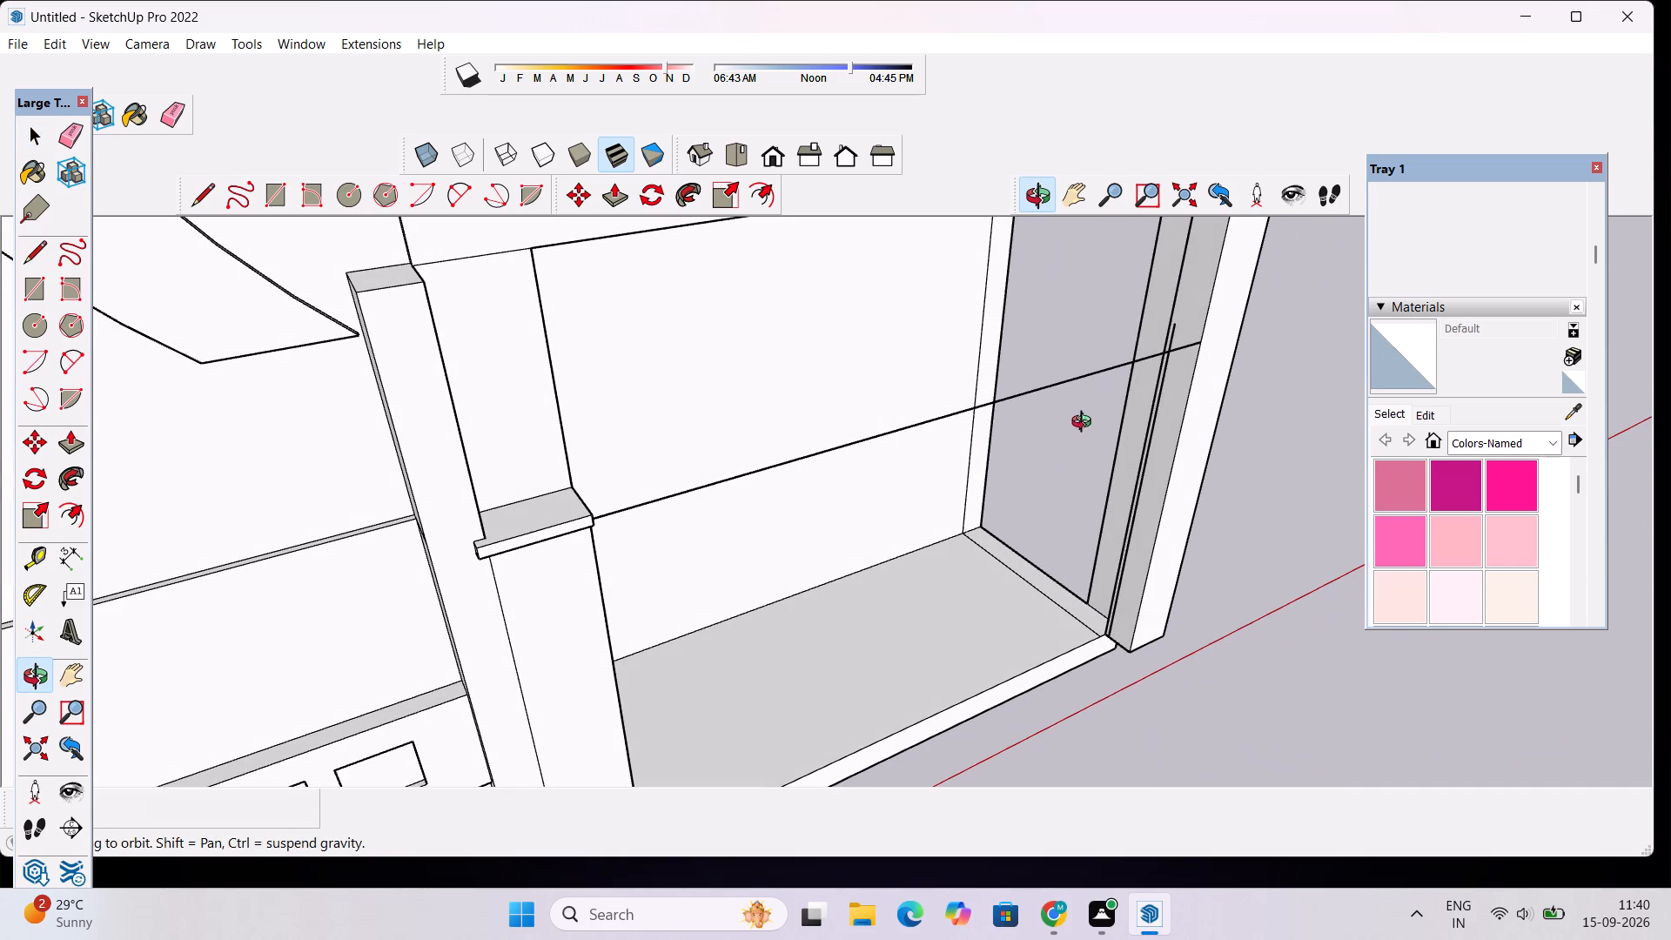
left_click_drag(1199, 335, 1077, 546, "shift")
scroll(1075, 543, "up", 2)
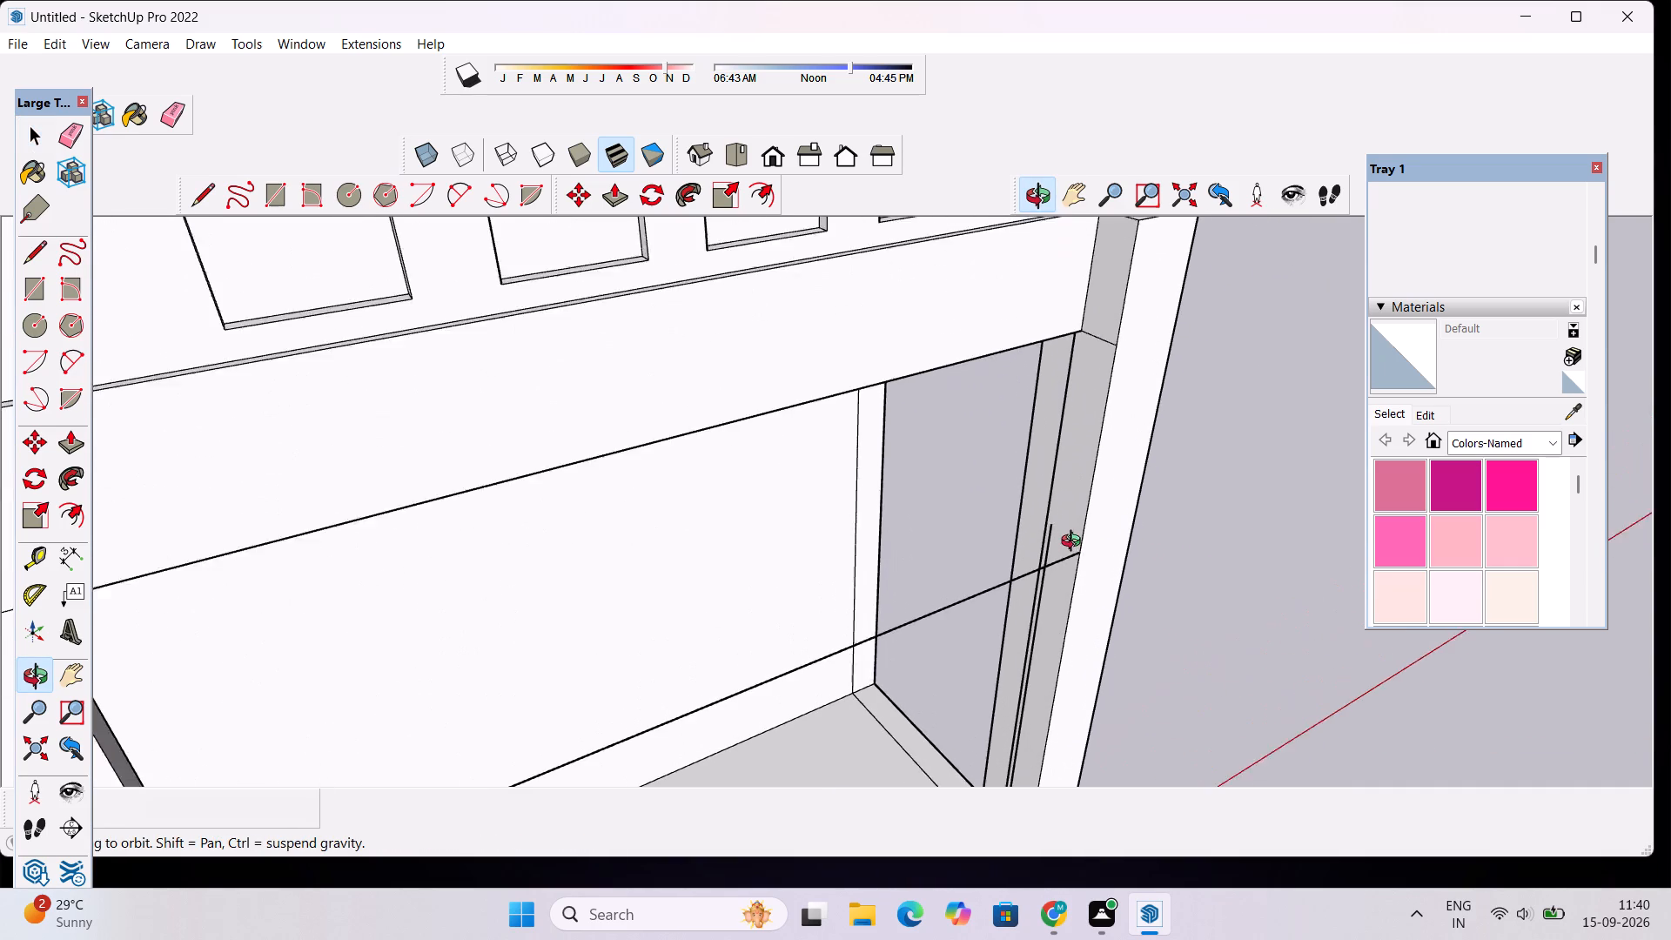
scroll(1075, 543, "up", 1)
left_click_drag(1082, 404, 1073, 479, "shift")
key("e")
left_click_drag(1089, 374, 1090, 398)
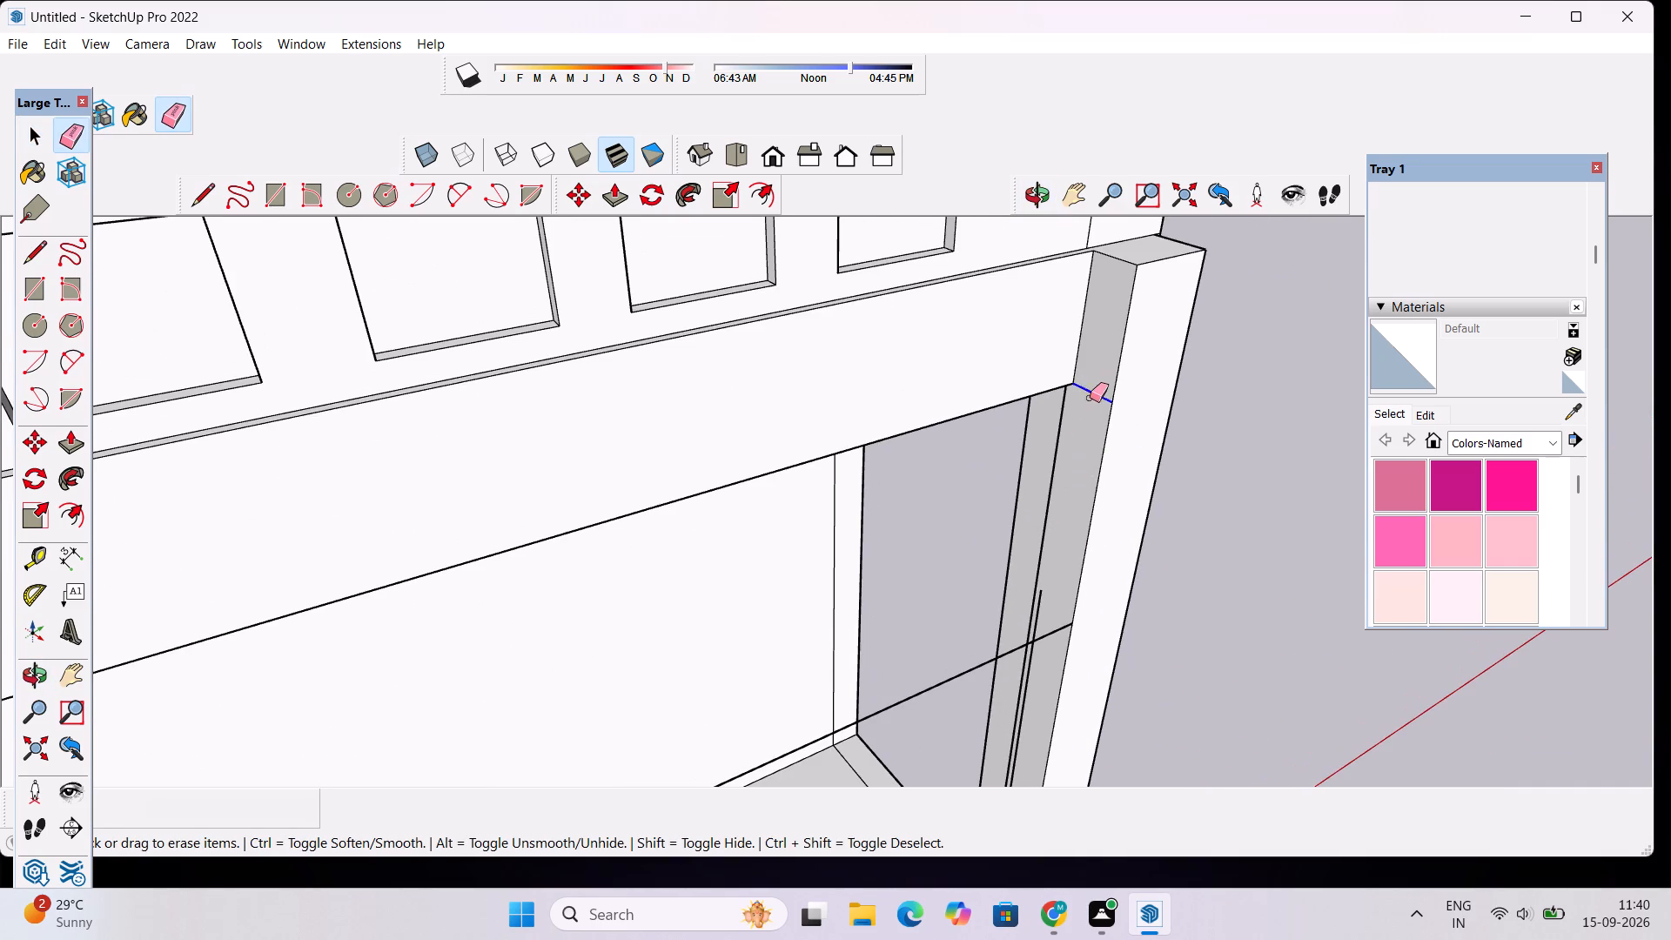
left_click_drag(1090, 398, 1090, 406)
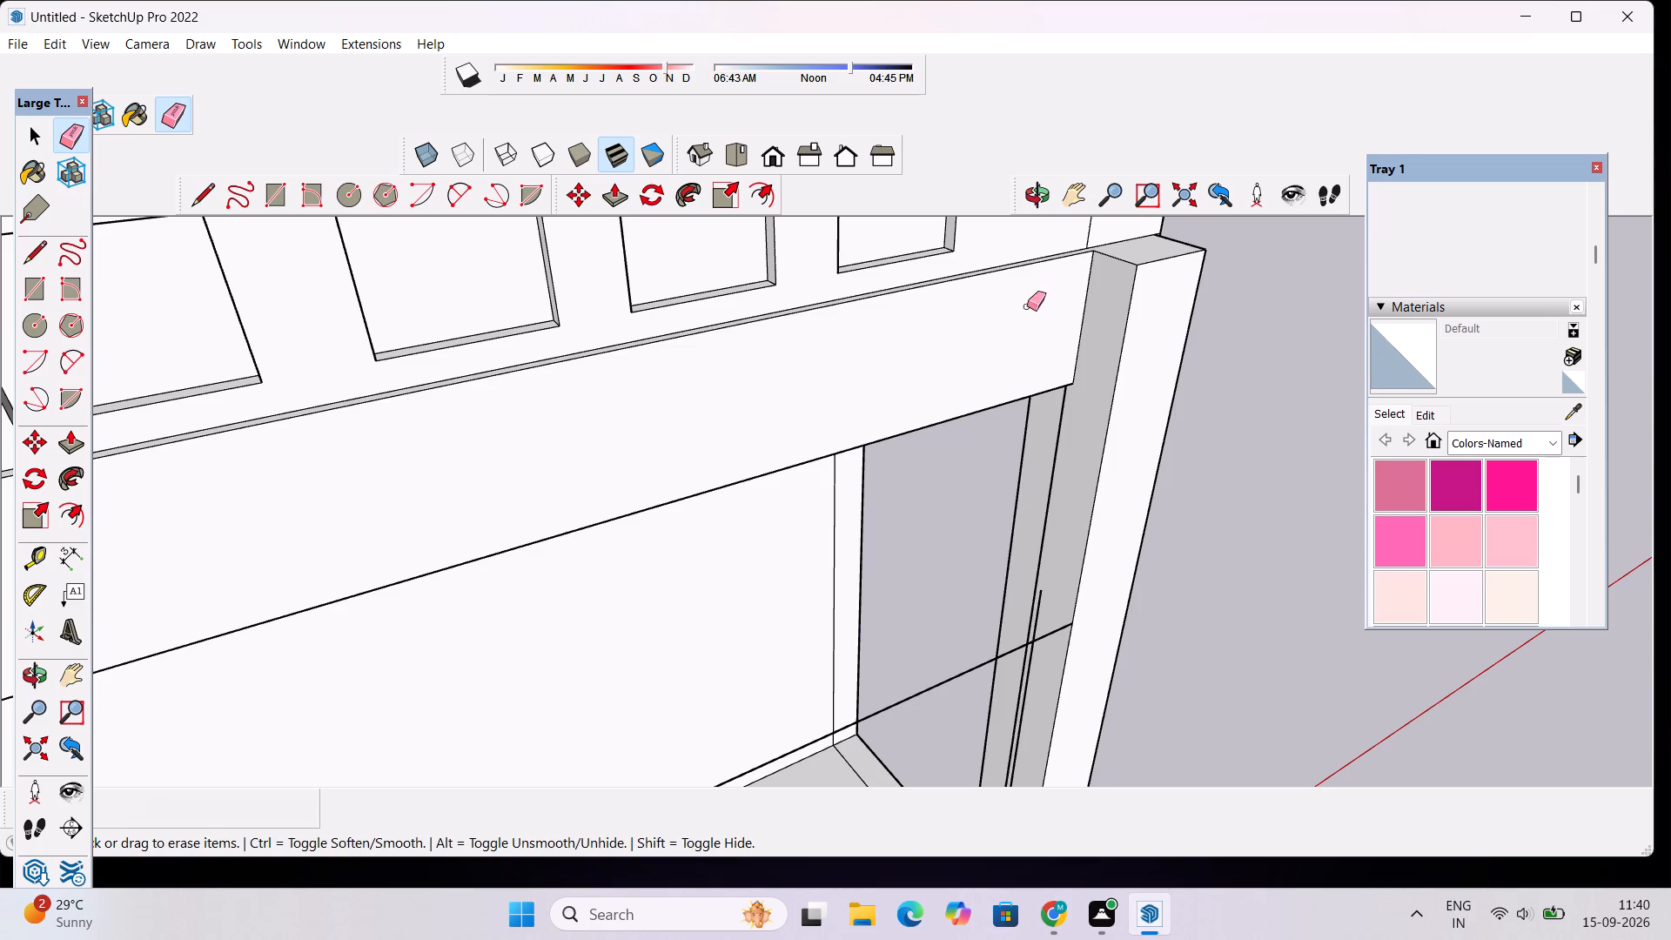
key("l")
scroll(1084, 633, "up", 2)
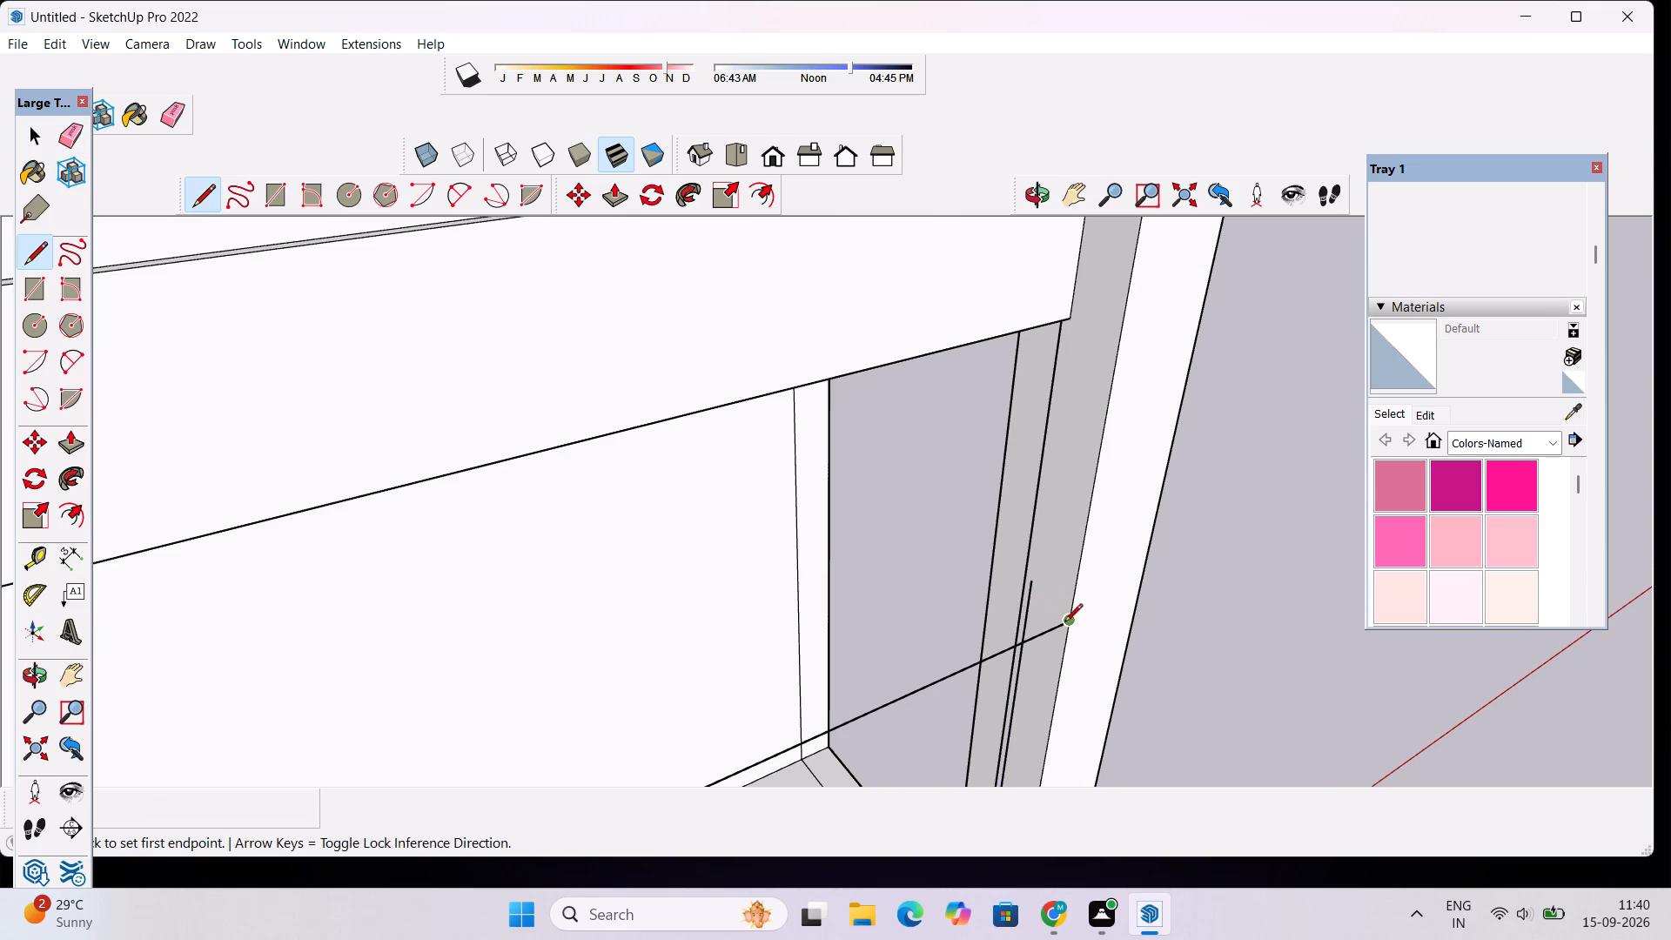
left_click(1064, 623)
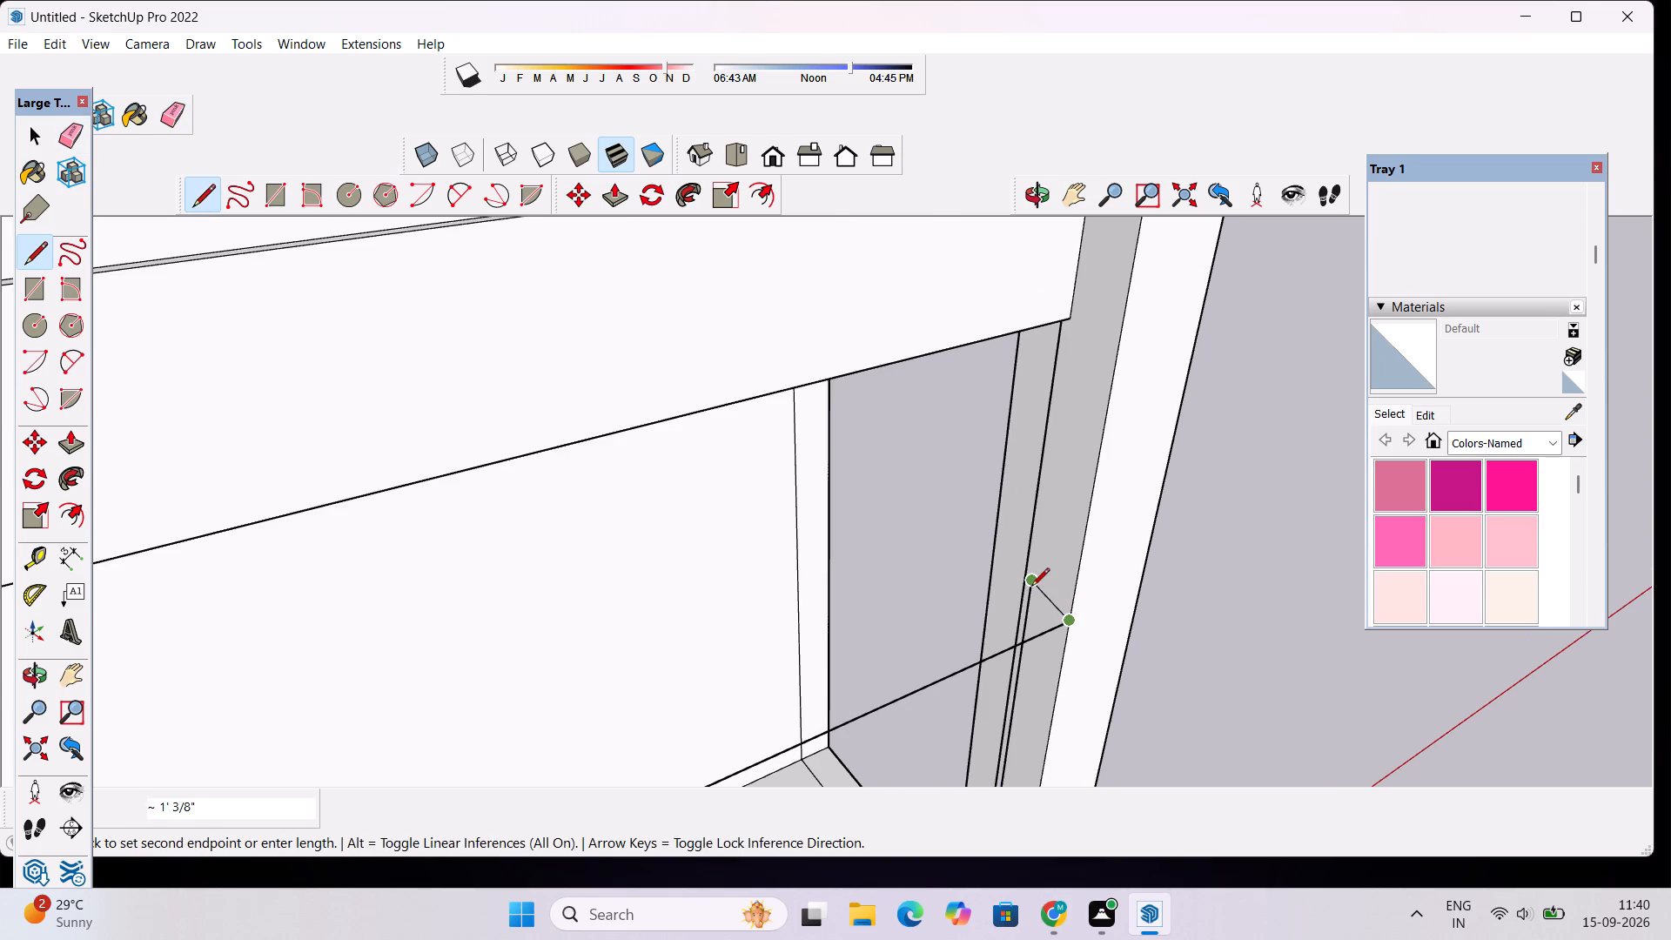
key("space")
Draw a 1' line along the green axis from the crossing line's end on the outer column's front edge to the vertical line.
left_click(1030, 200)
left_click_drag(884, 593, 936, 543)
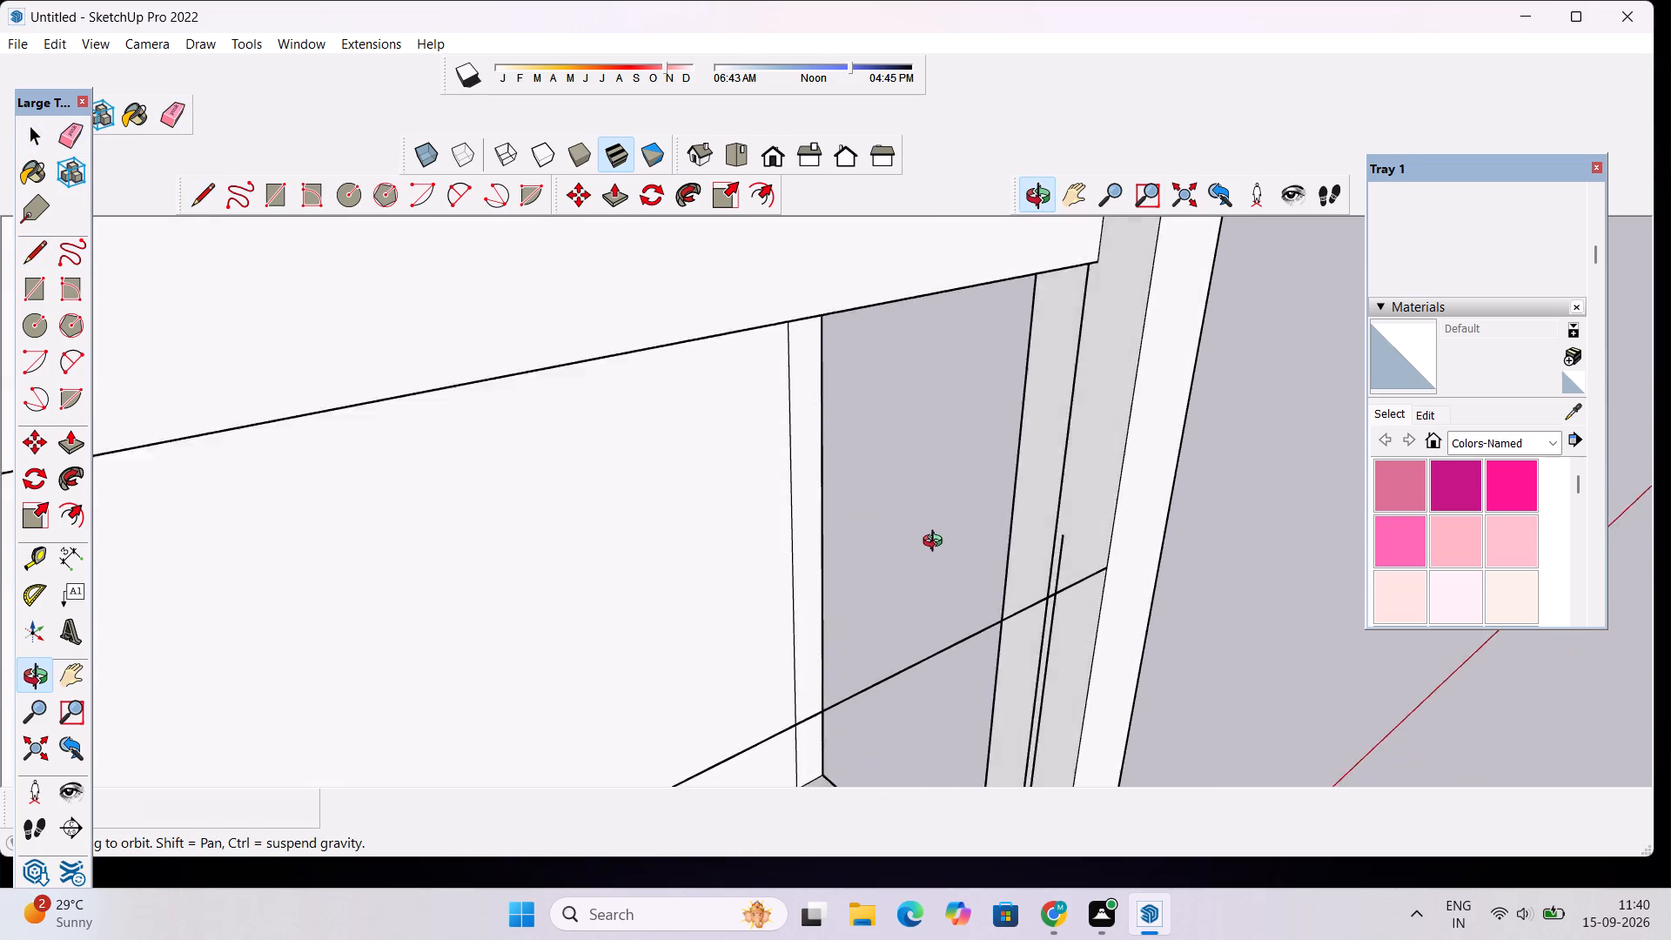
left_click_drag(936, 543, 984, 489)
left_click_drag(1014, 473, 1082, 473)
left_click_drag(1082, 473, 878, 534, "shift")
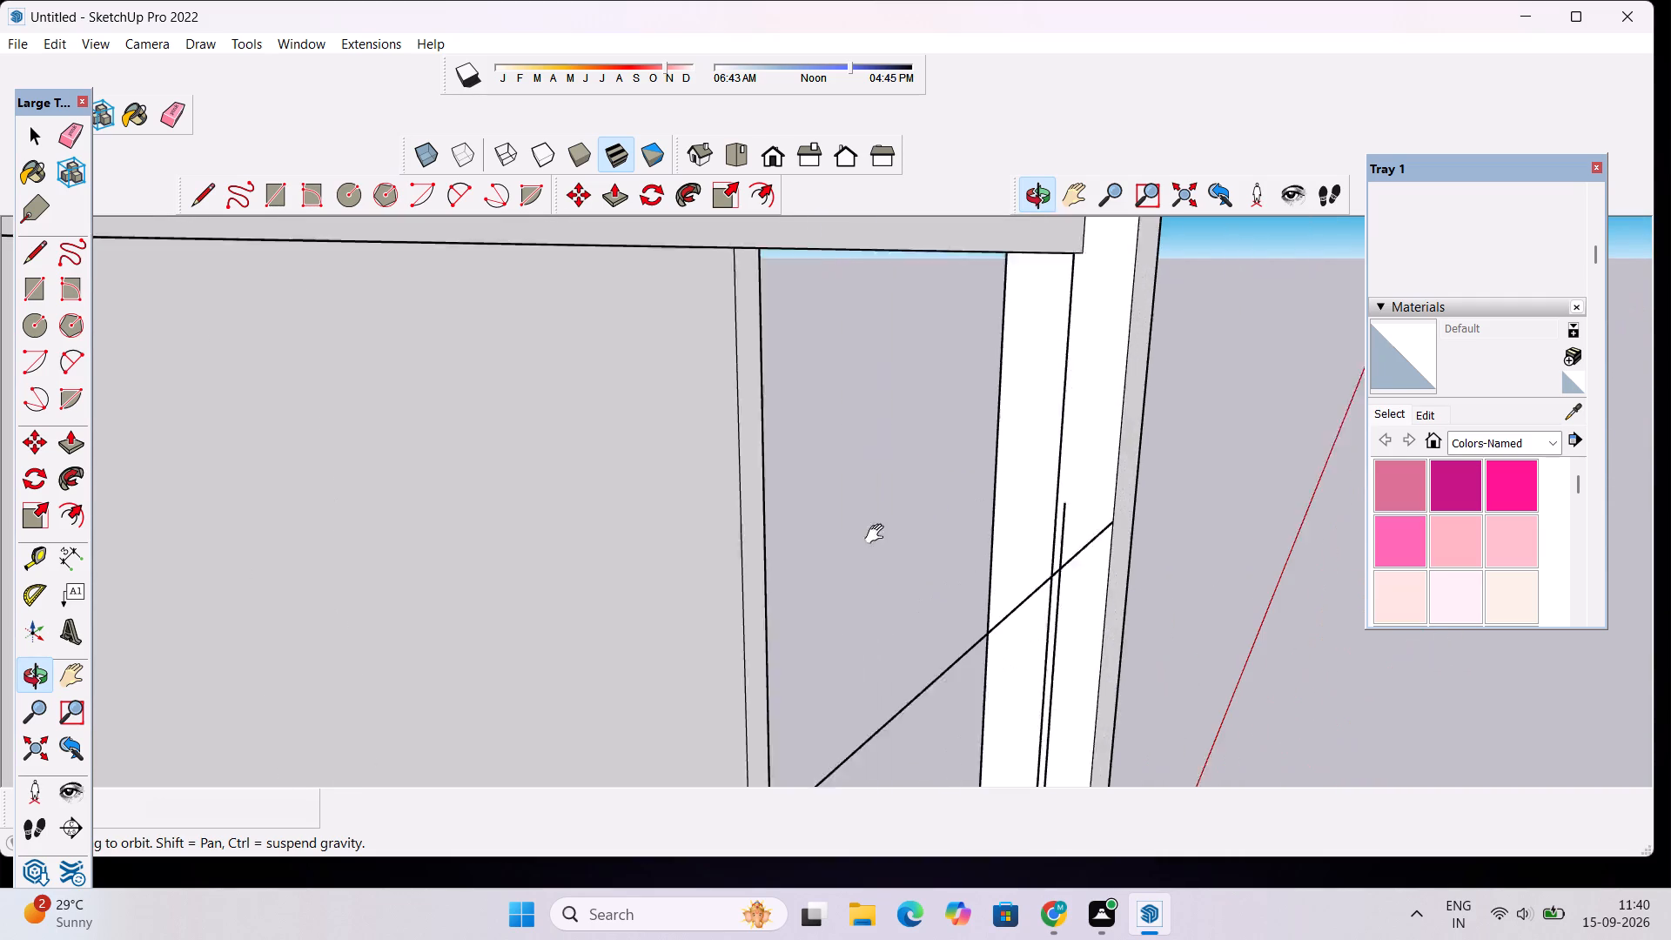
left_click_drag(878, 534, 840, 551, "shift")
key("l")
scroll(969, 575, "up", 2)
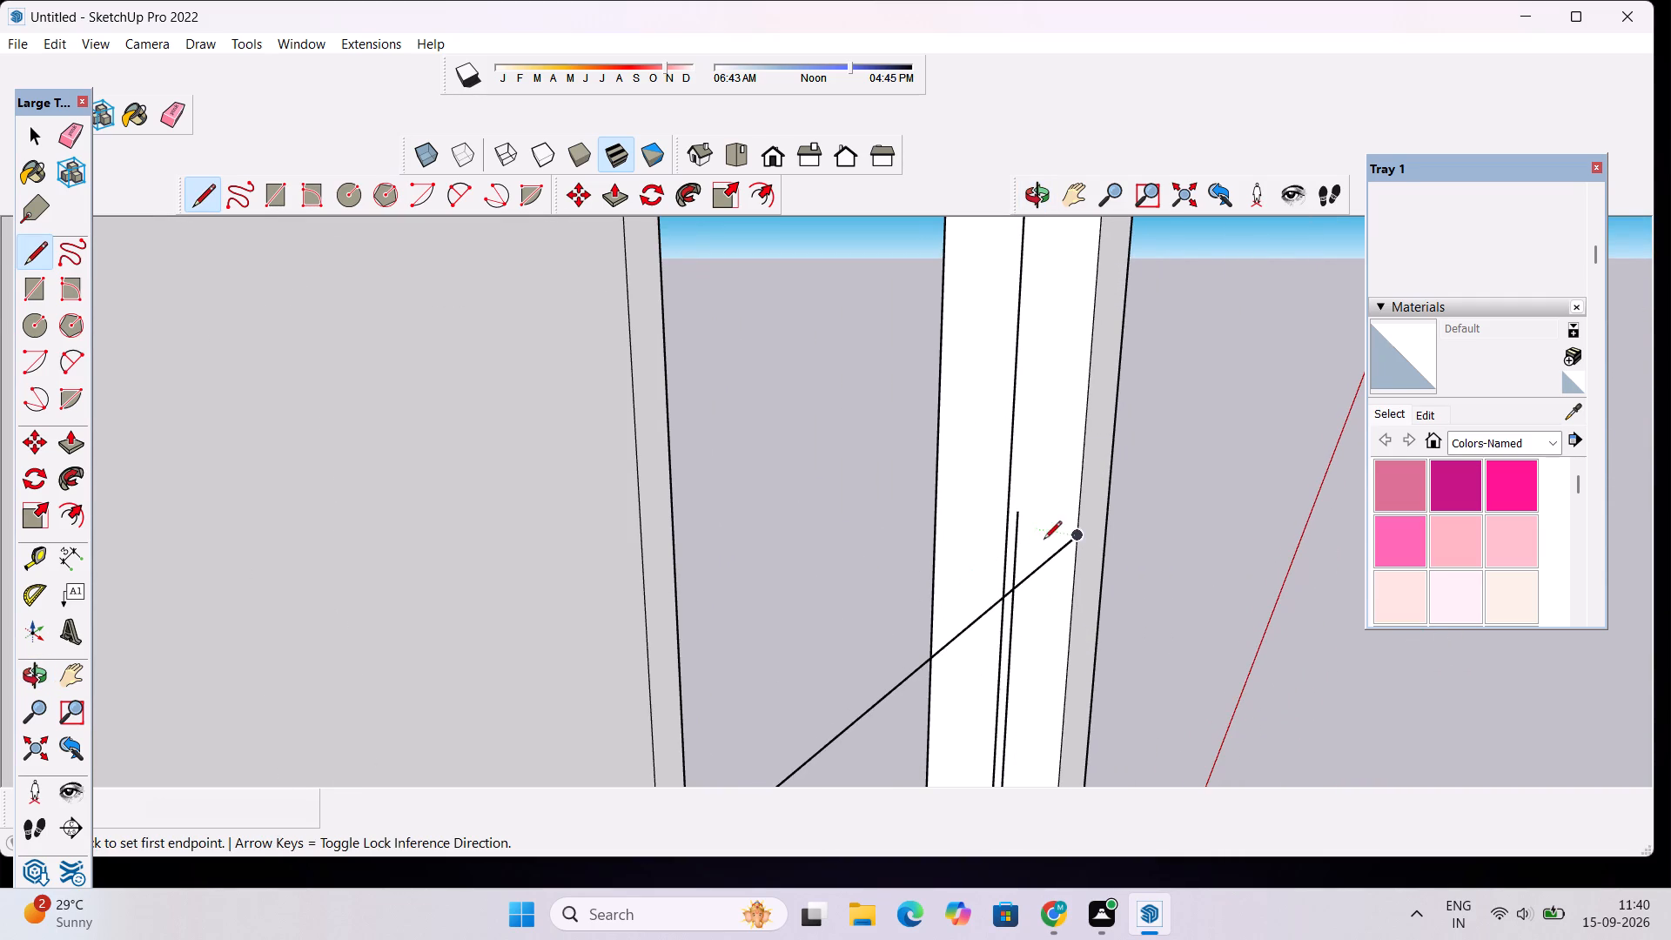
left_click(1075, 541)
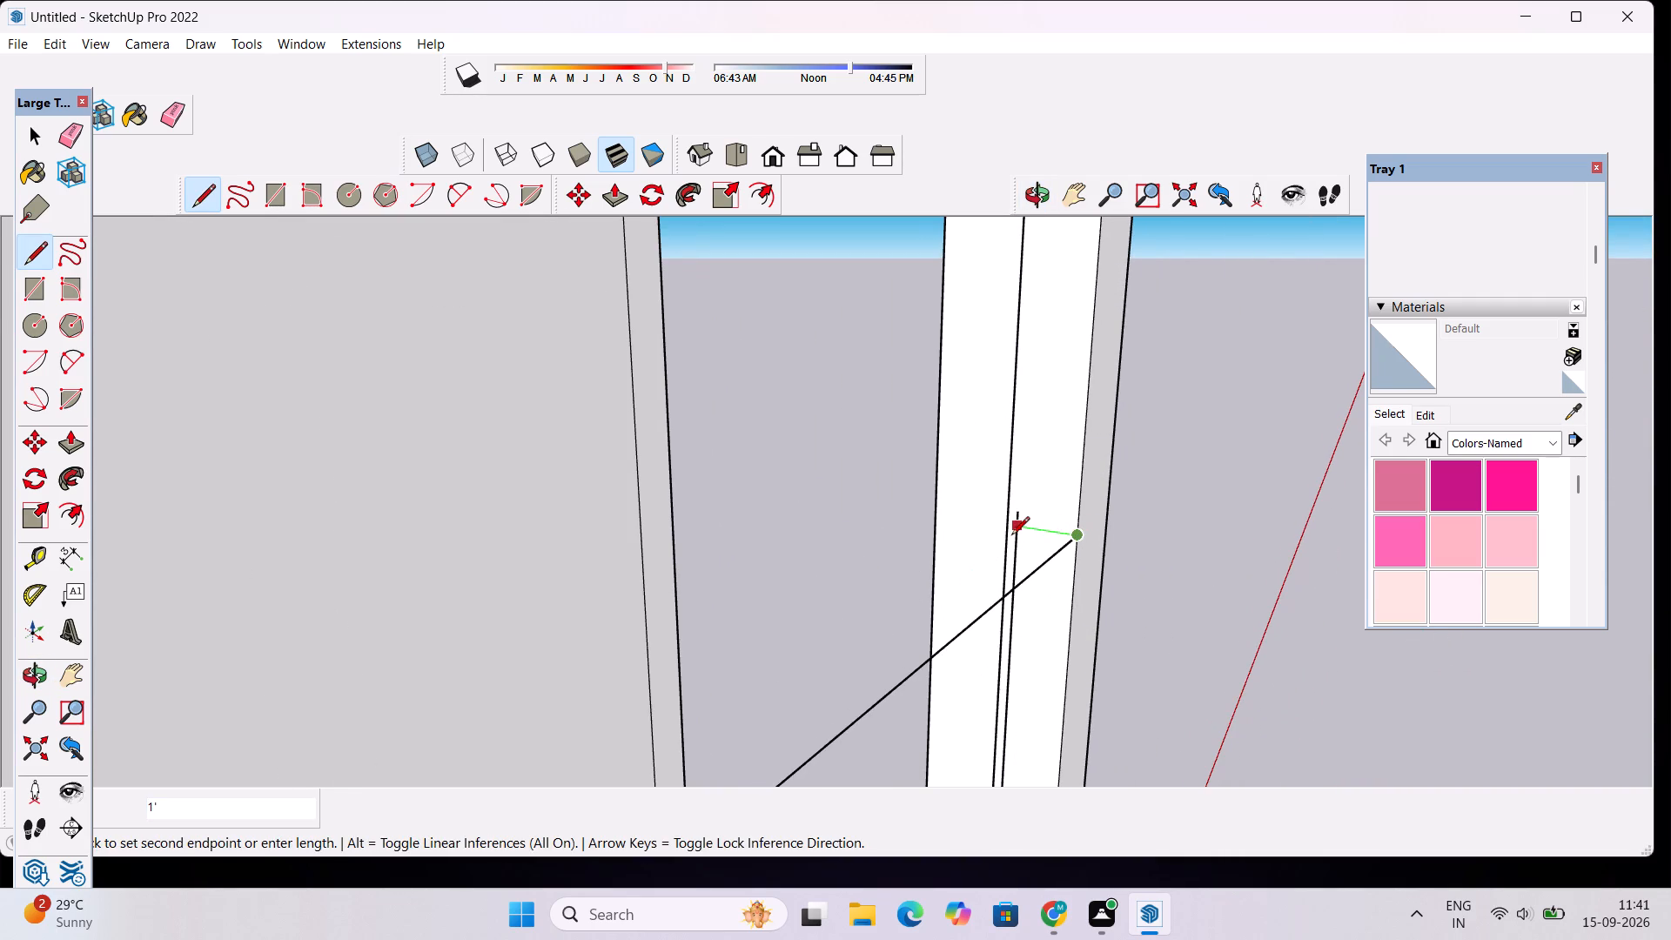
scroll(1011, 532, "up", 1)
left_click(1011, 532)
key("space")
Erase the leftover stub of the vertical line above the 1' line on the outer column's inner side face.
type("e")
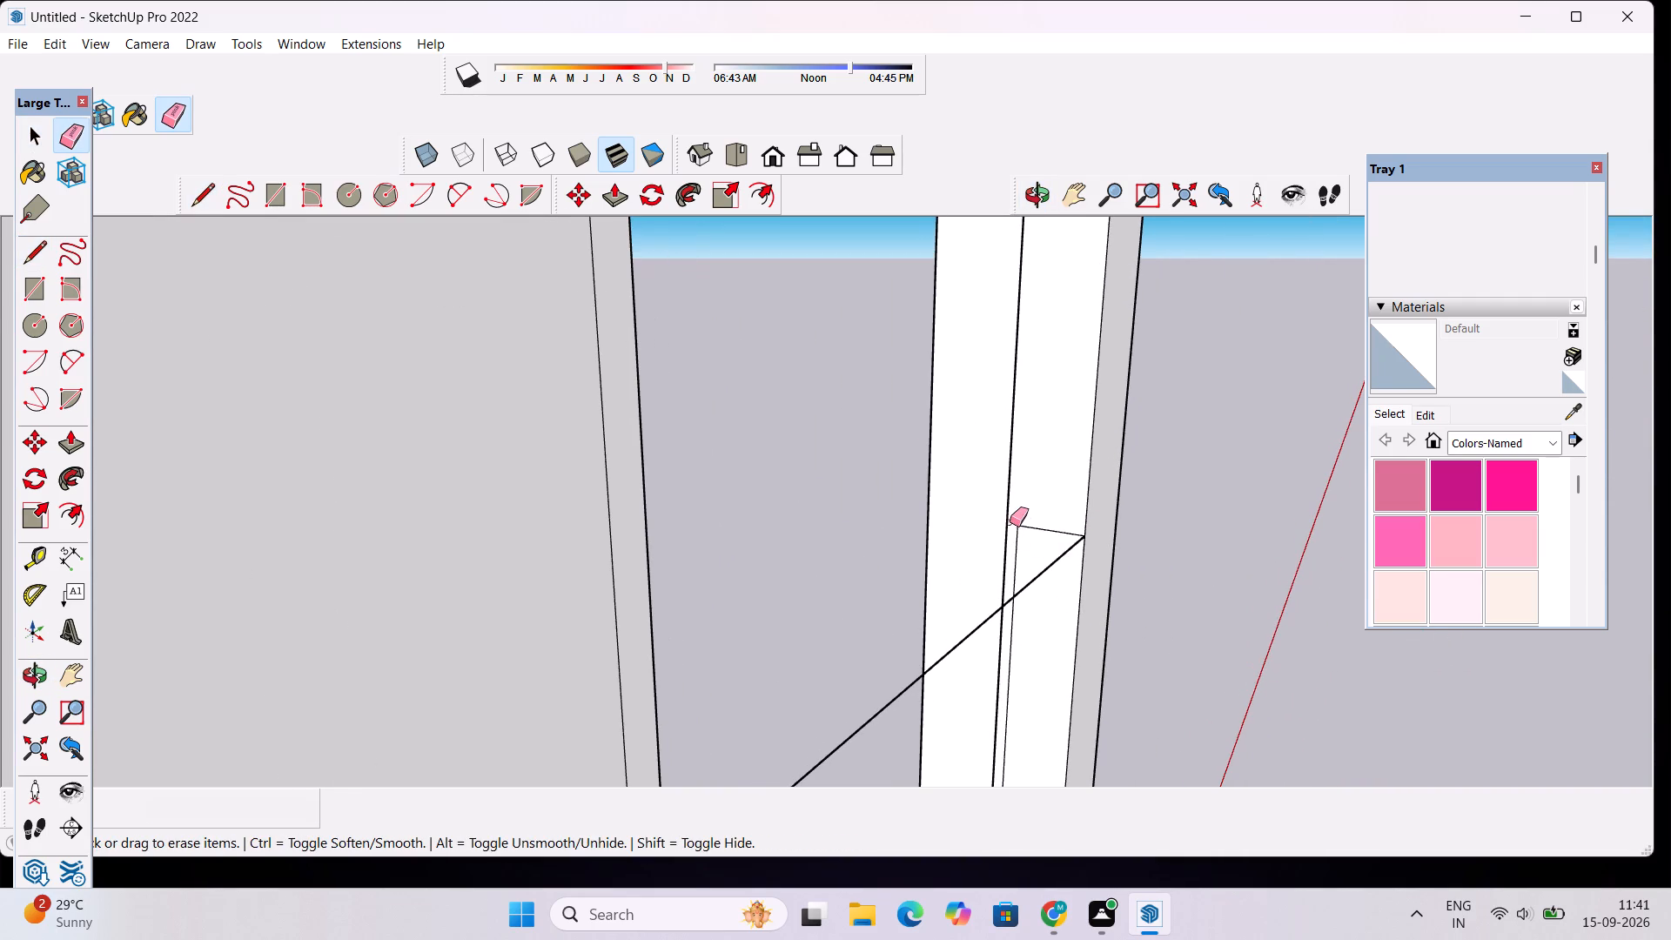
left_click(1020, 514)
Mark 3" along the 1' line on the outer column's inner side face, starting from its inner end.
left_click(1040, 198)
left_click_drag(1083, 491, 947, 493)
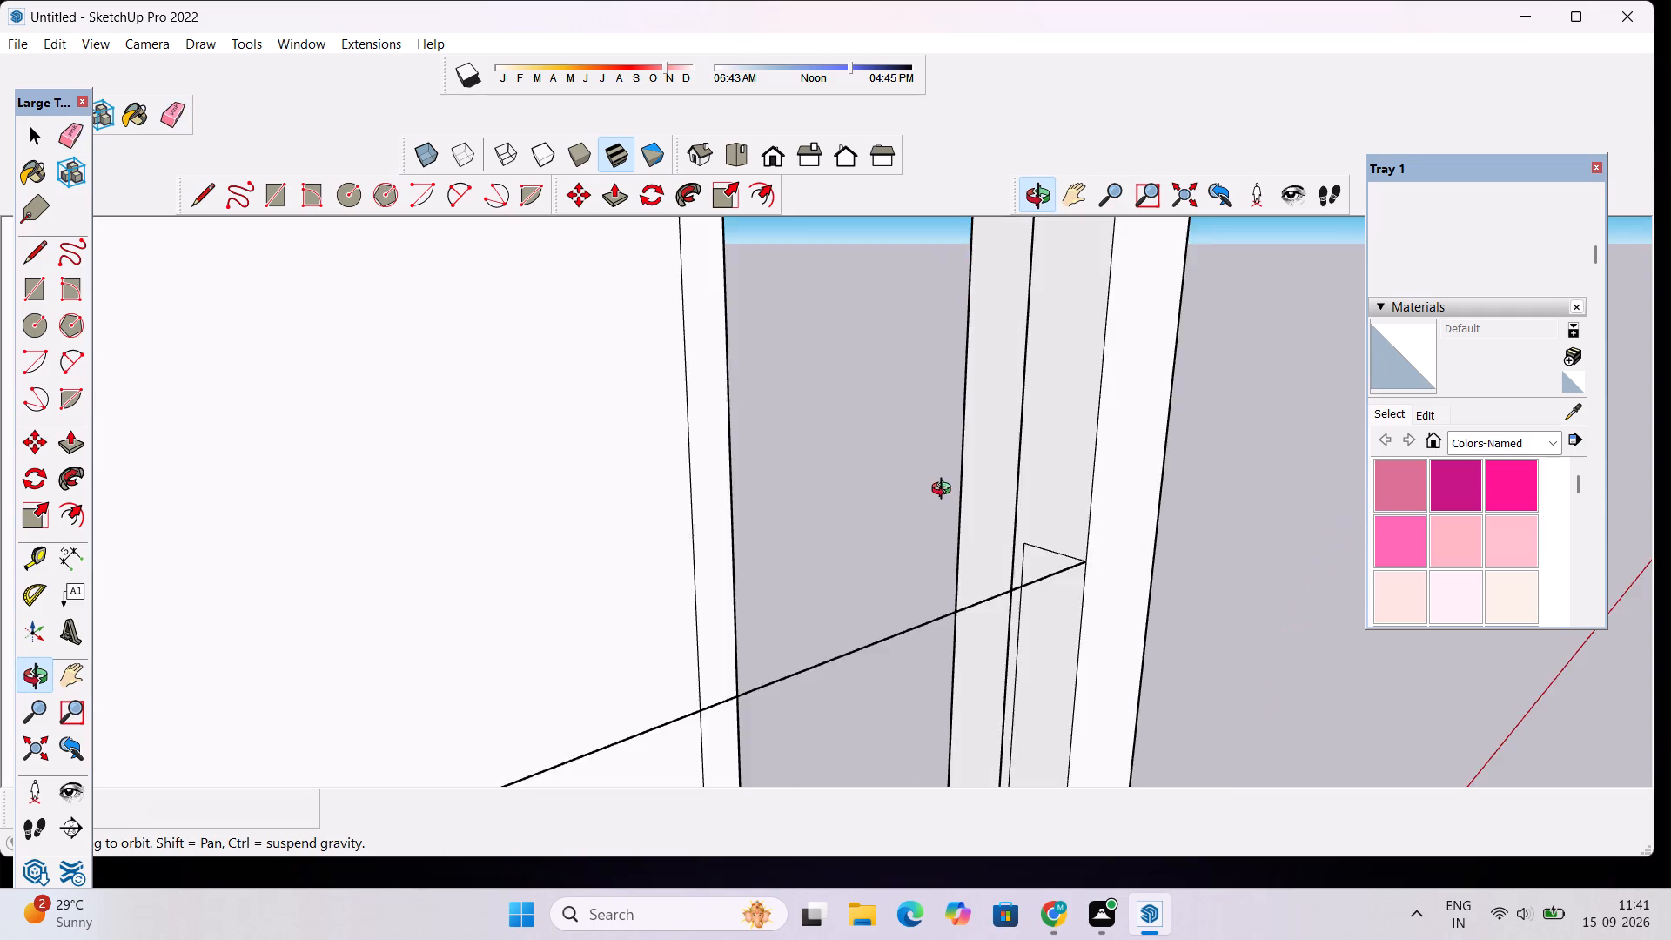
scroll(945, 488, "down", 7)
left_click_drag(987, 546, 967, 567)
scroll(968, 512, "up", 1)
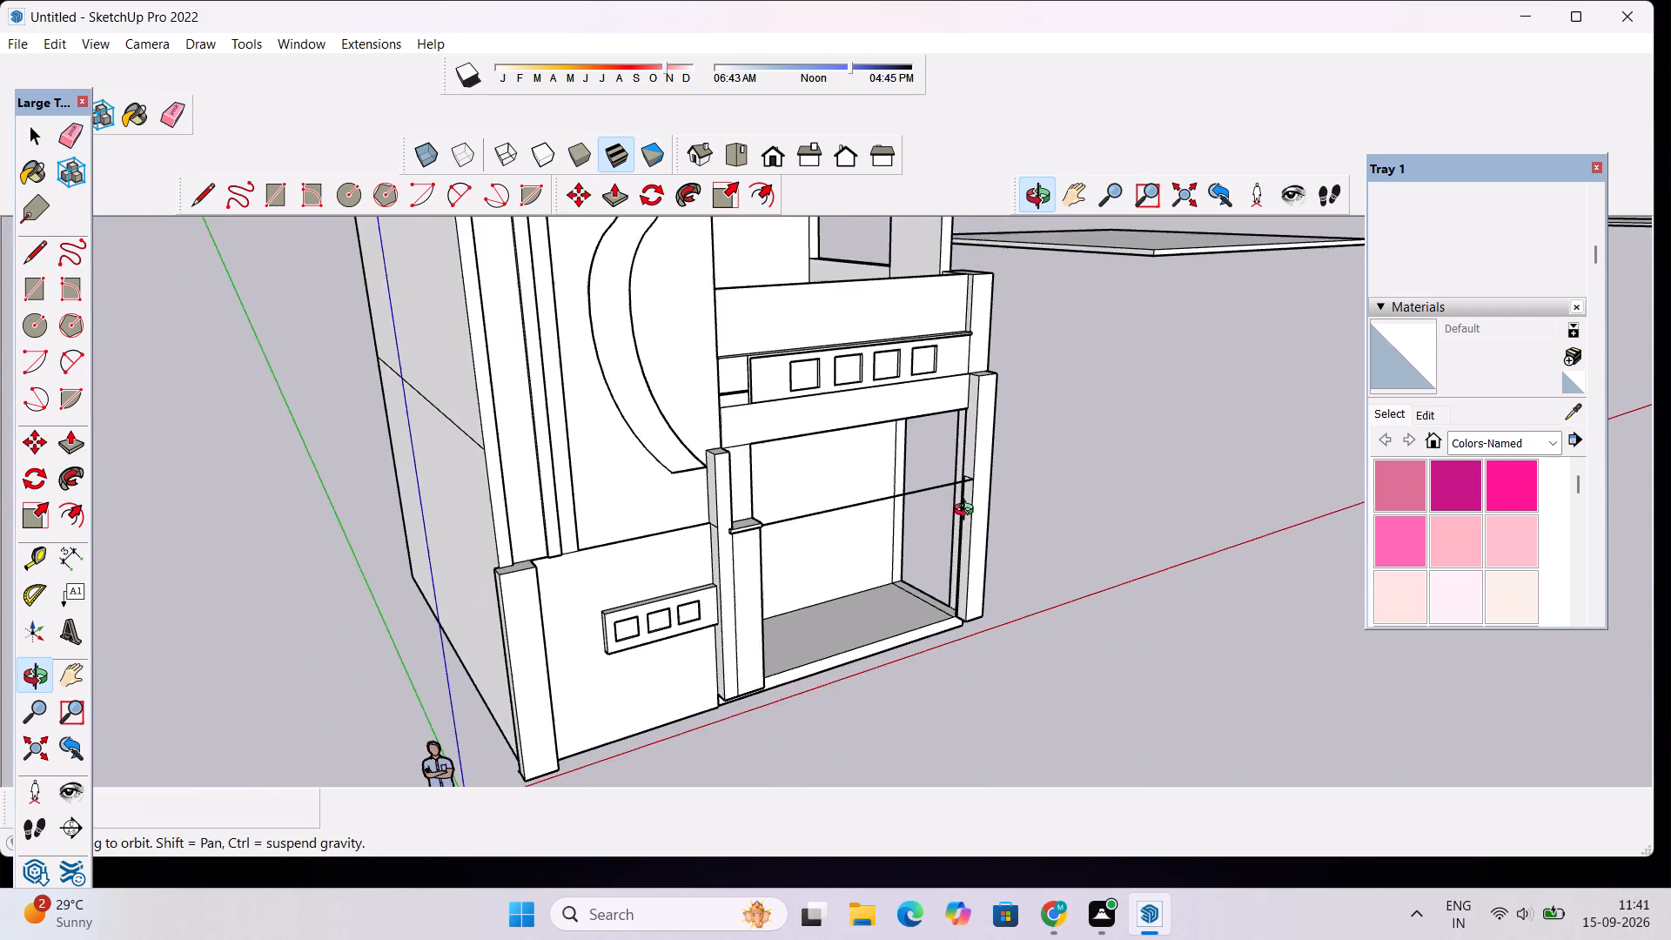
scroll(968, 512, "up", 4)
left_click_drag(968, 512, 1031, 539)
scroll(950, 448, "up", 11)
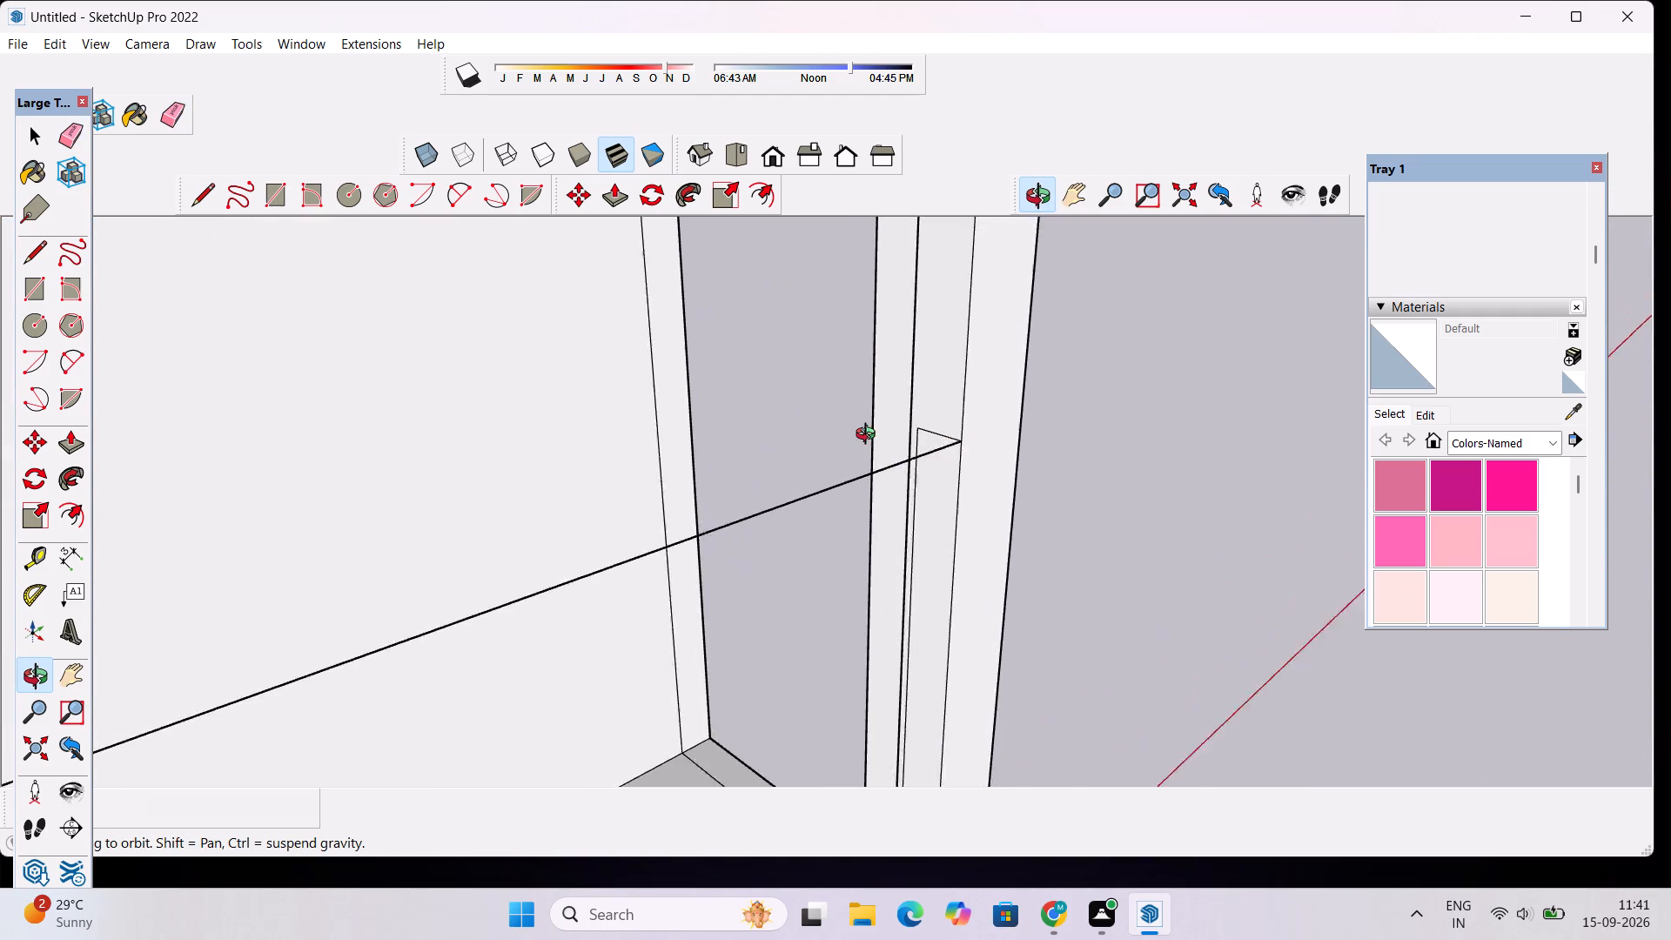
scroll(869, 436, "up", 1)
left_click_drag(874, 436, 857, 474, "shift")
key("l")
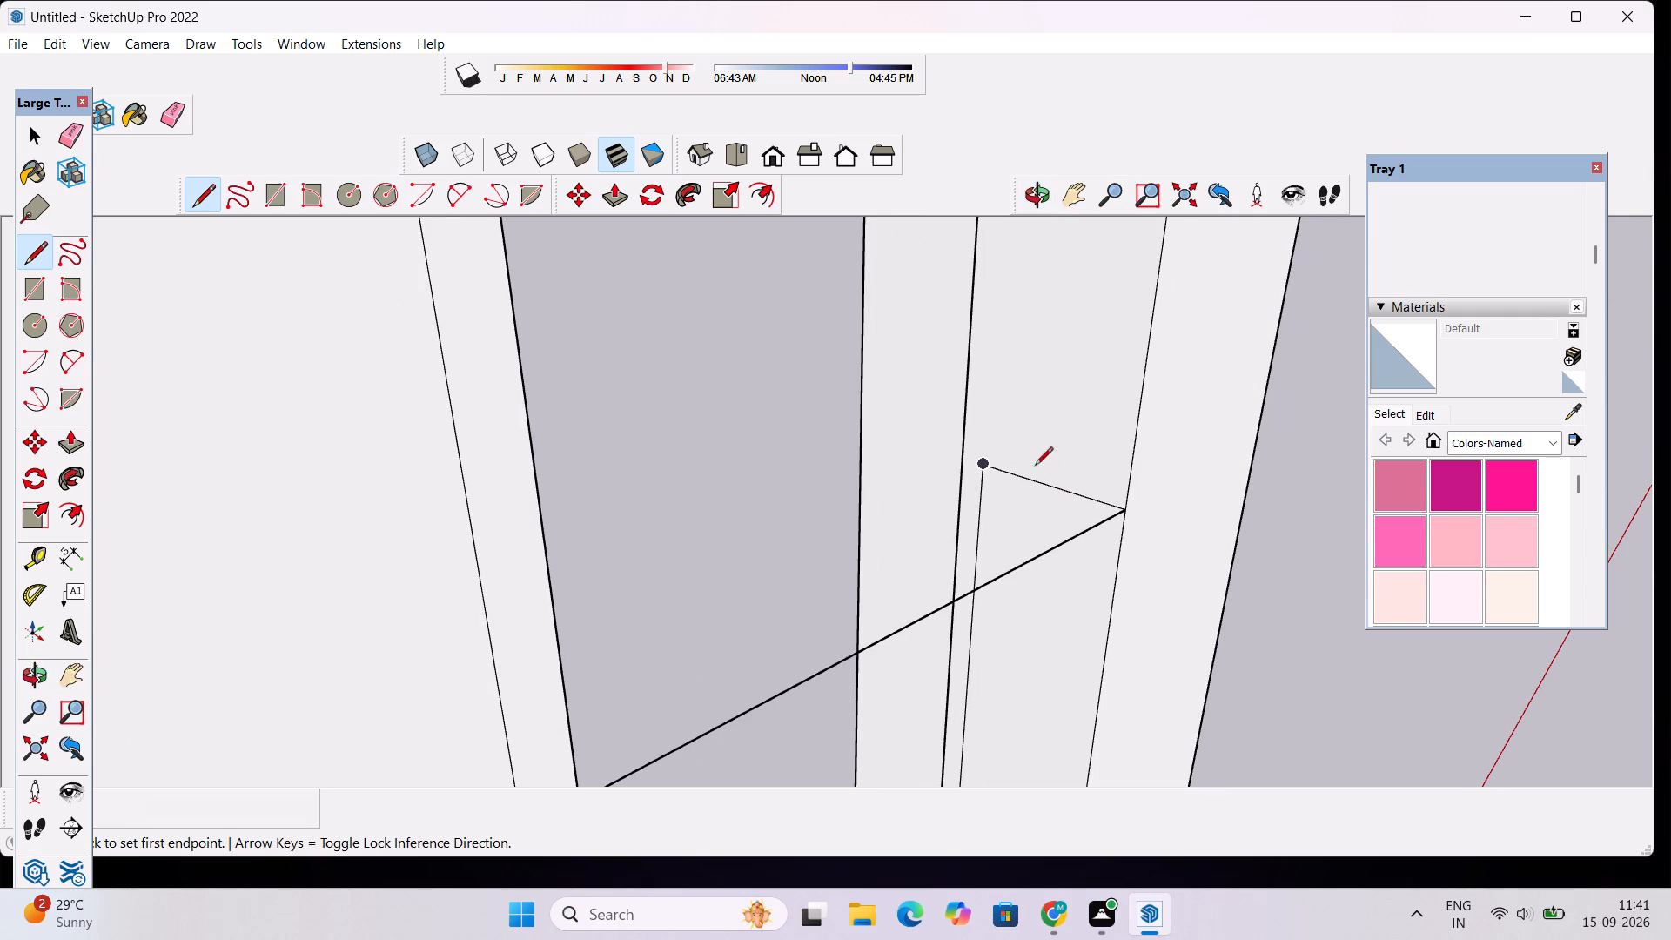
left_click(978, 467)
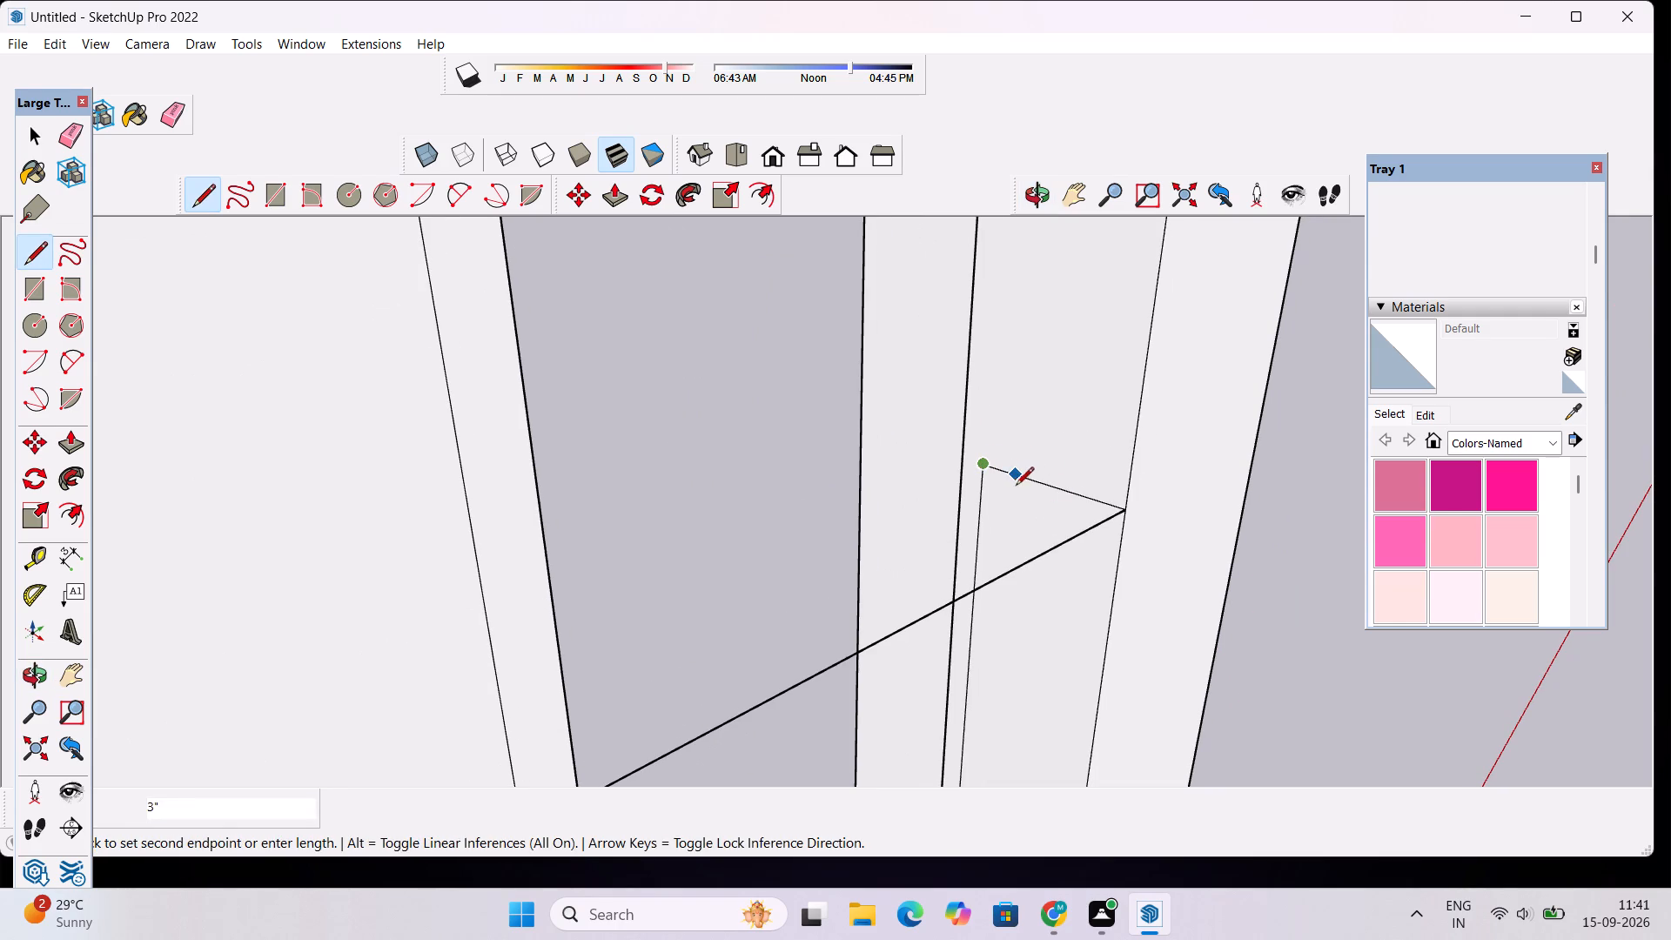
left_click(1015, 476)
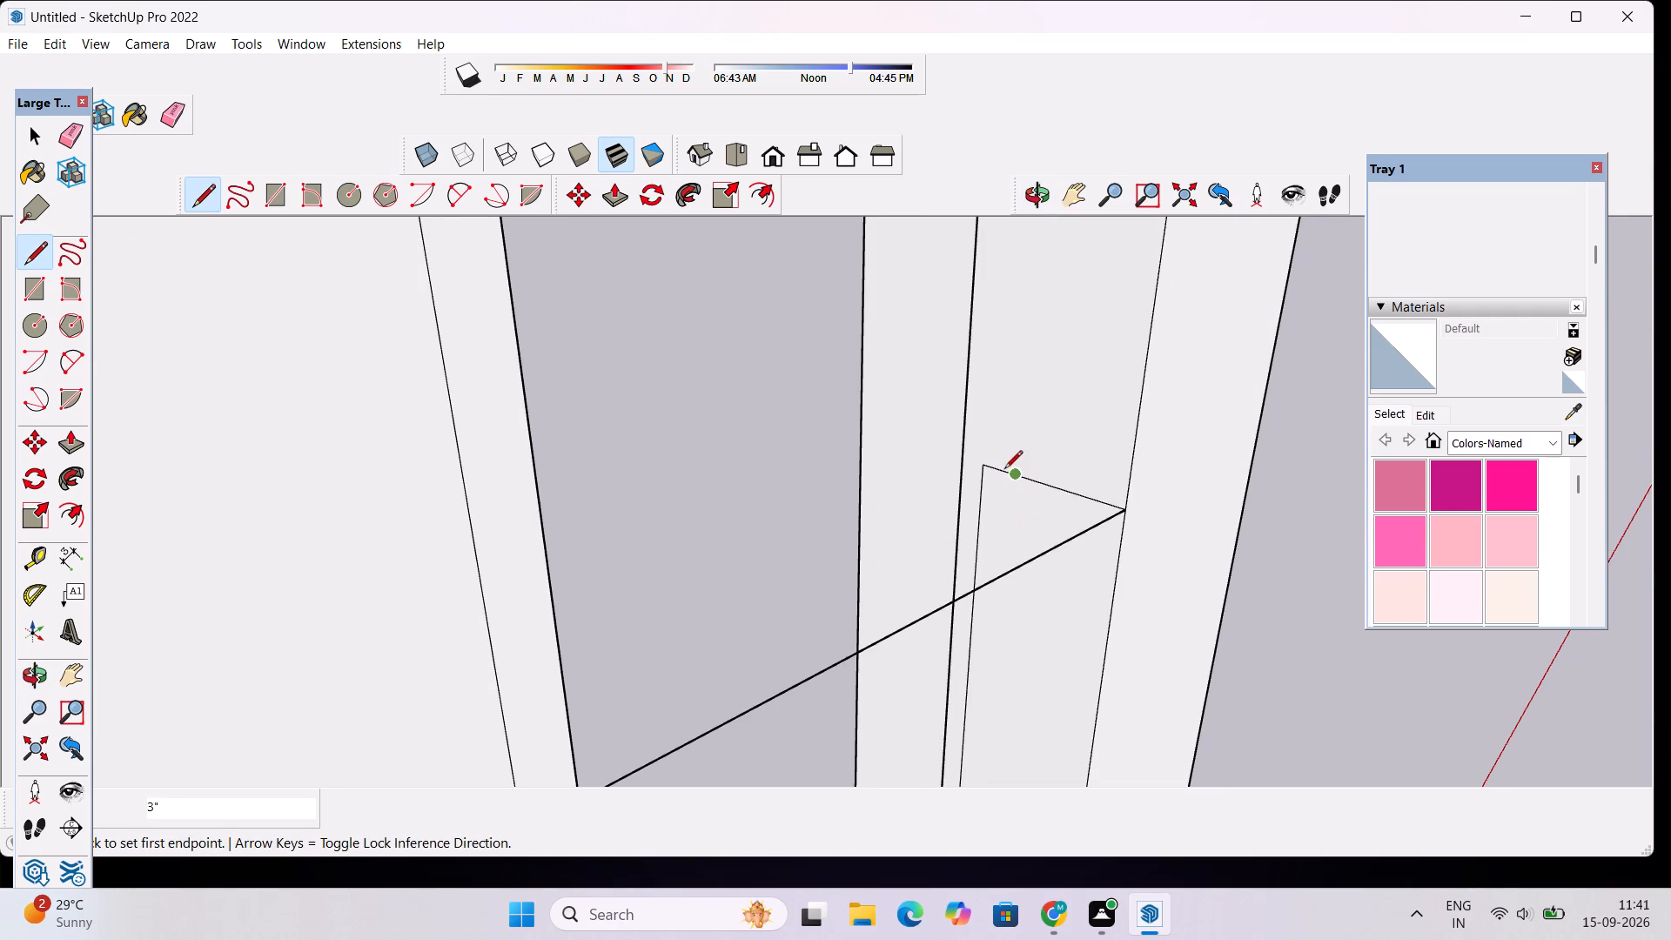
Draw an 11' 9" vertical line from the 3" mark down to the bottom edge of the outer column's inner side face.
left_click(1015, 478)
scroll(1018, 552, "down", 10)
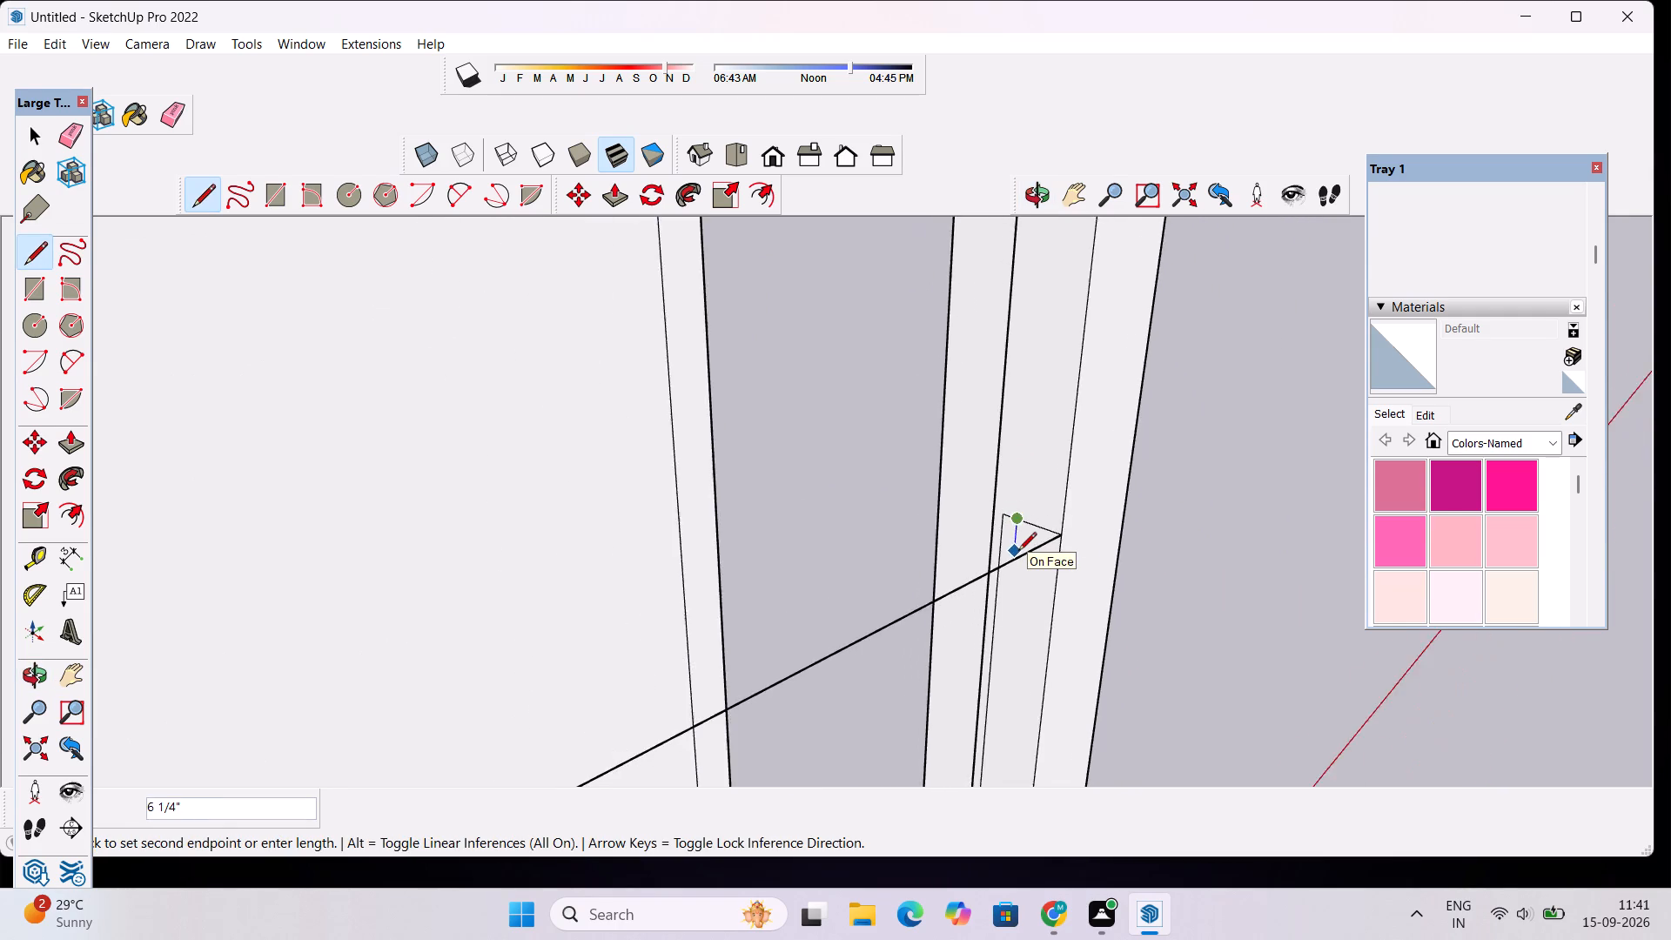
scroll(1018, 552, "down", 18)
scroll(1022, 646, "up", 8)
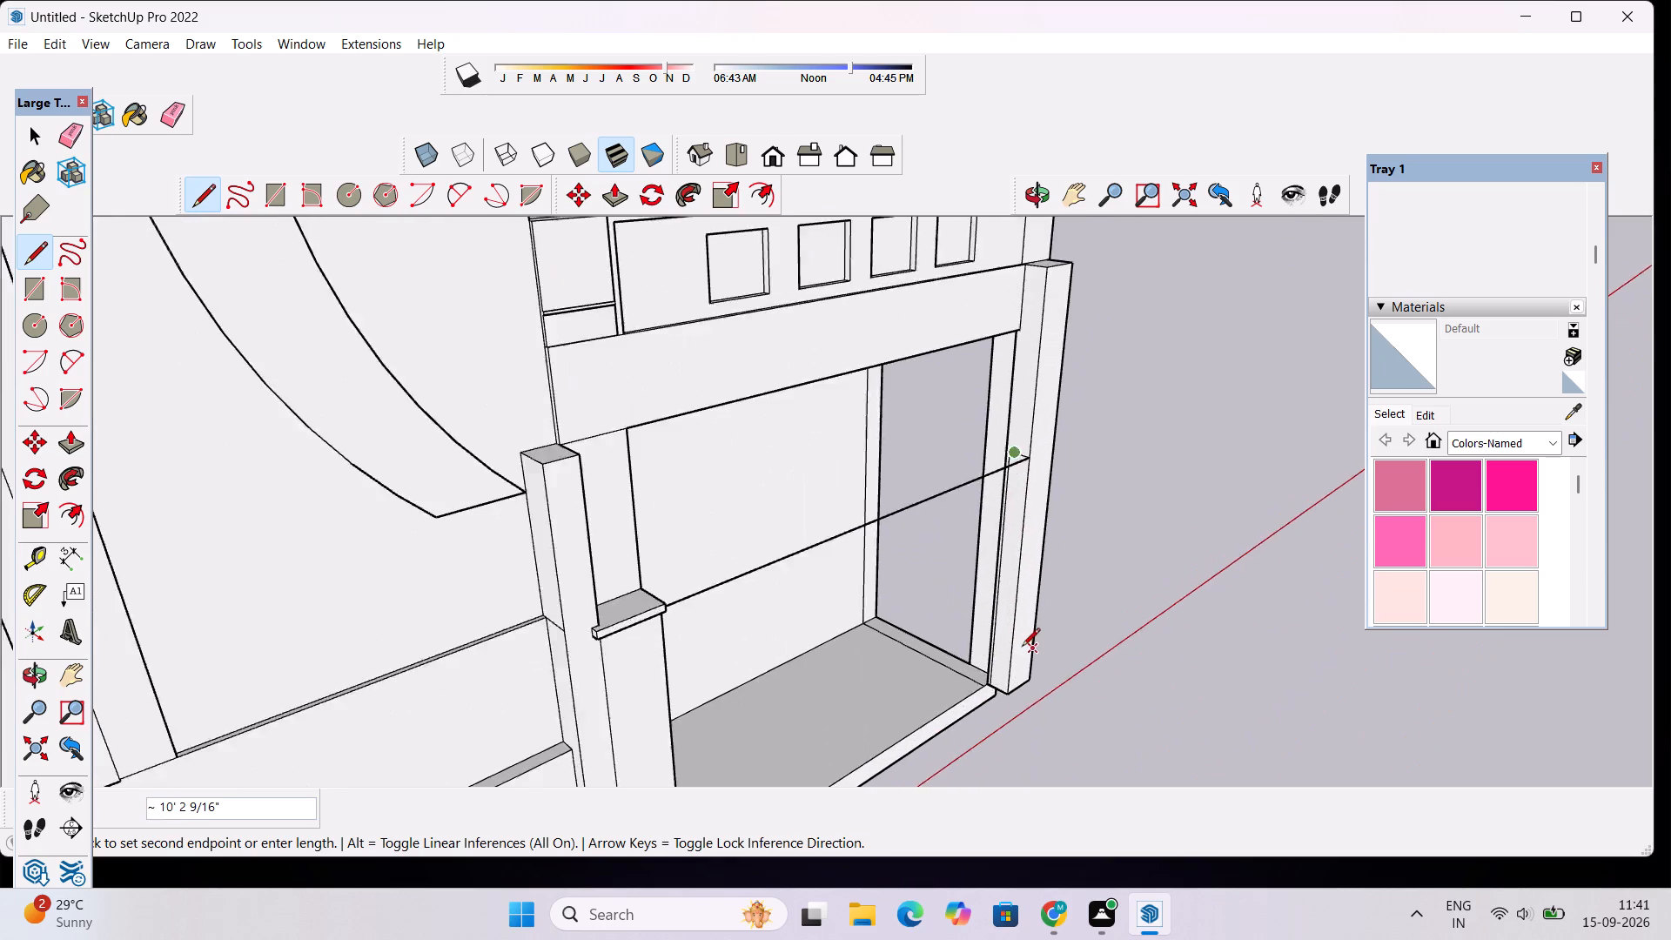
scroll(1022, 648, "up", 6)
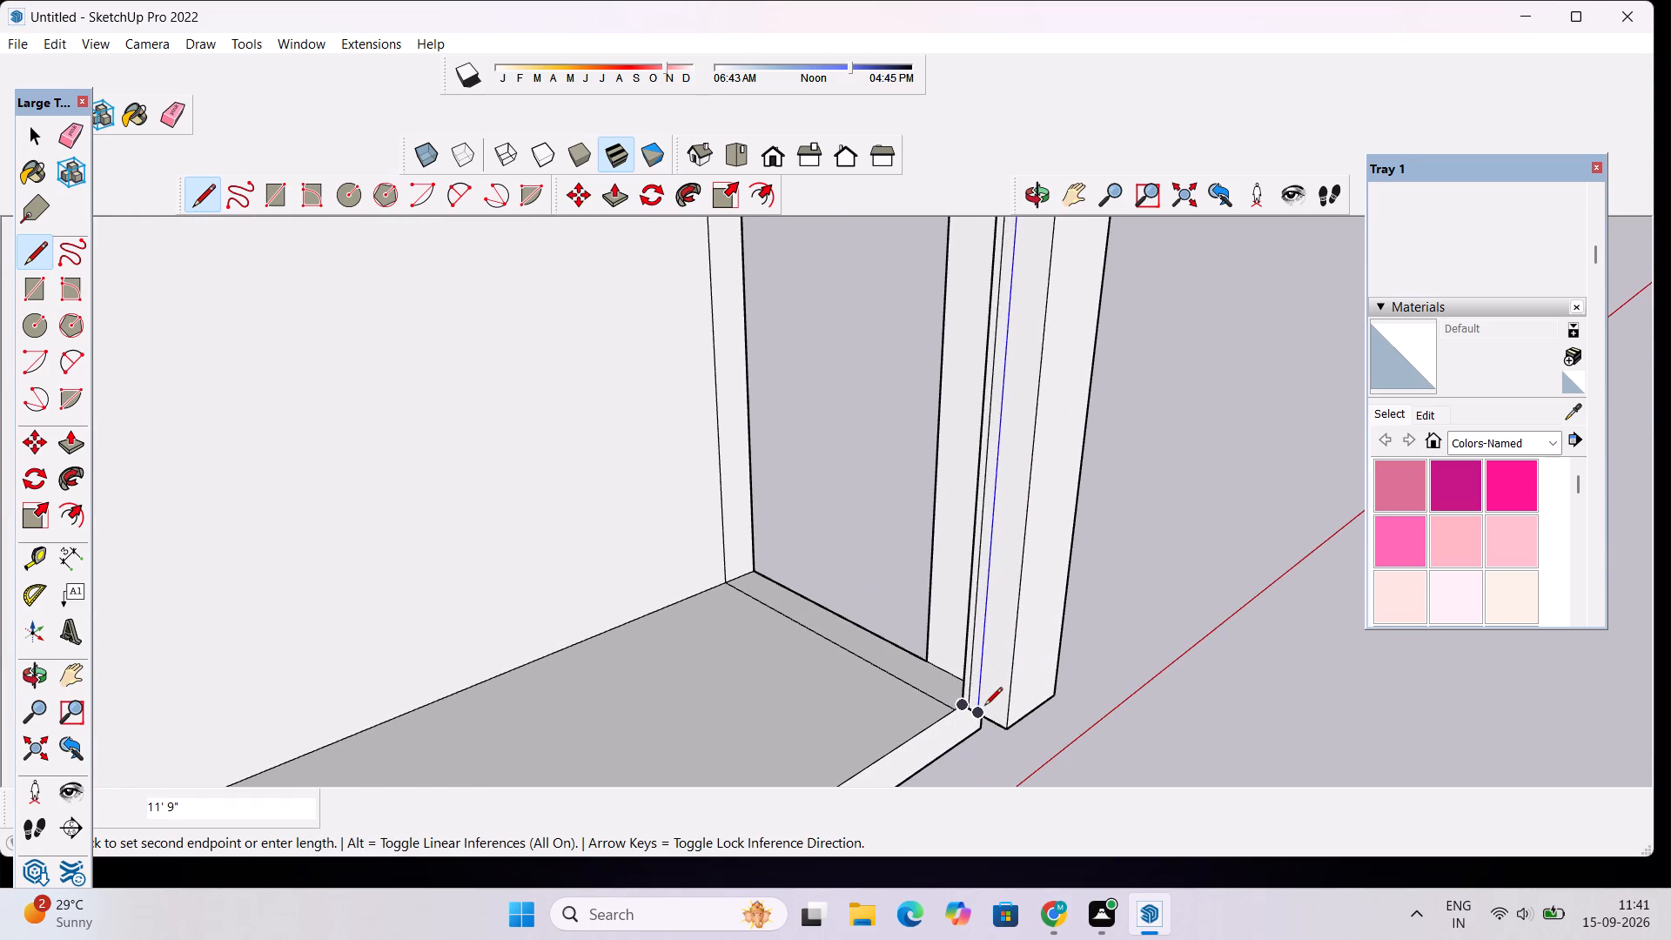
left_click(983, 708)
key("space")
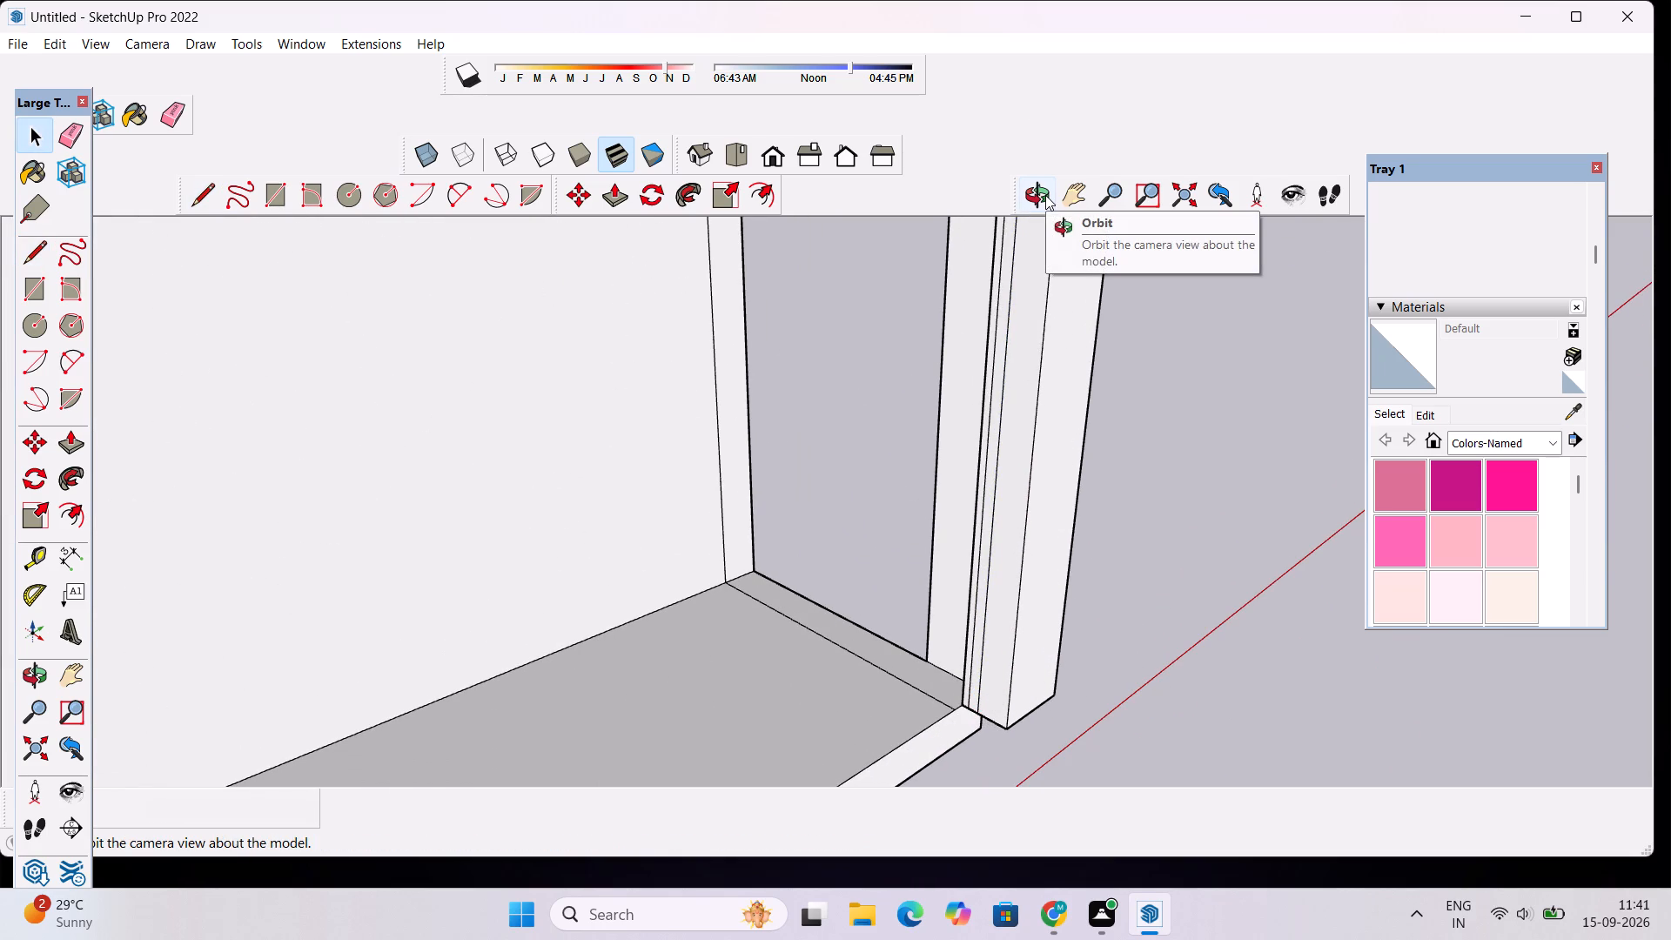
Erase the part of the 1' line between the 3" strip and the outer column's front edge.
left_click(1045, 194)
left_click_drag(1003, 339, 1010, 442, "shift")
left_click_drag(1023, 419, 1010, 473, "shift")
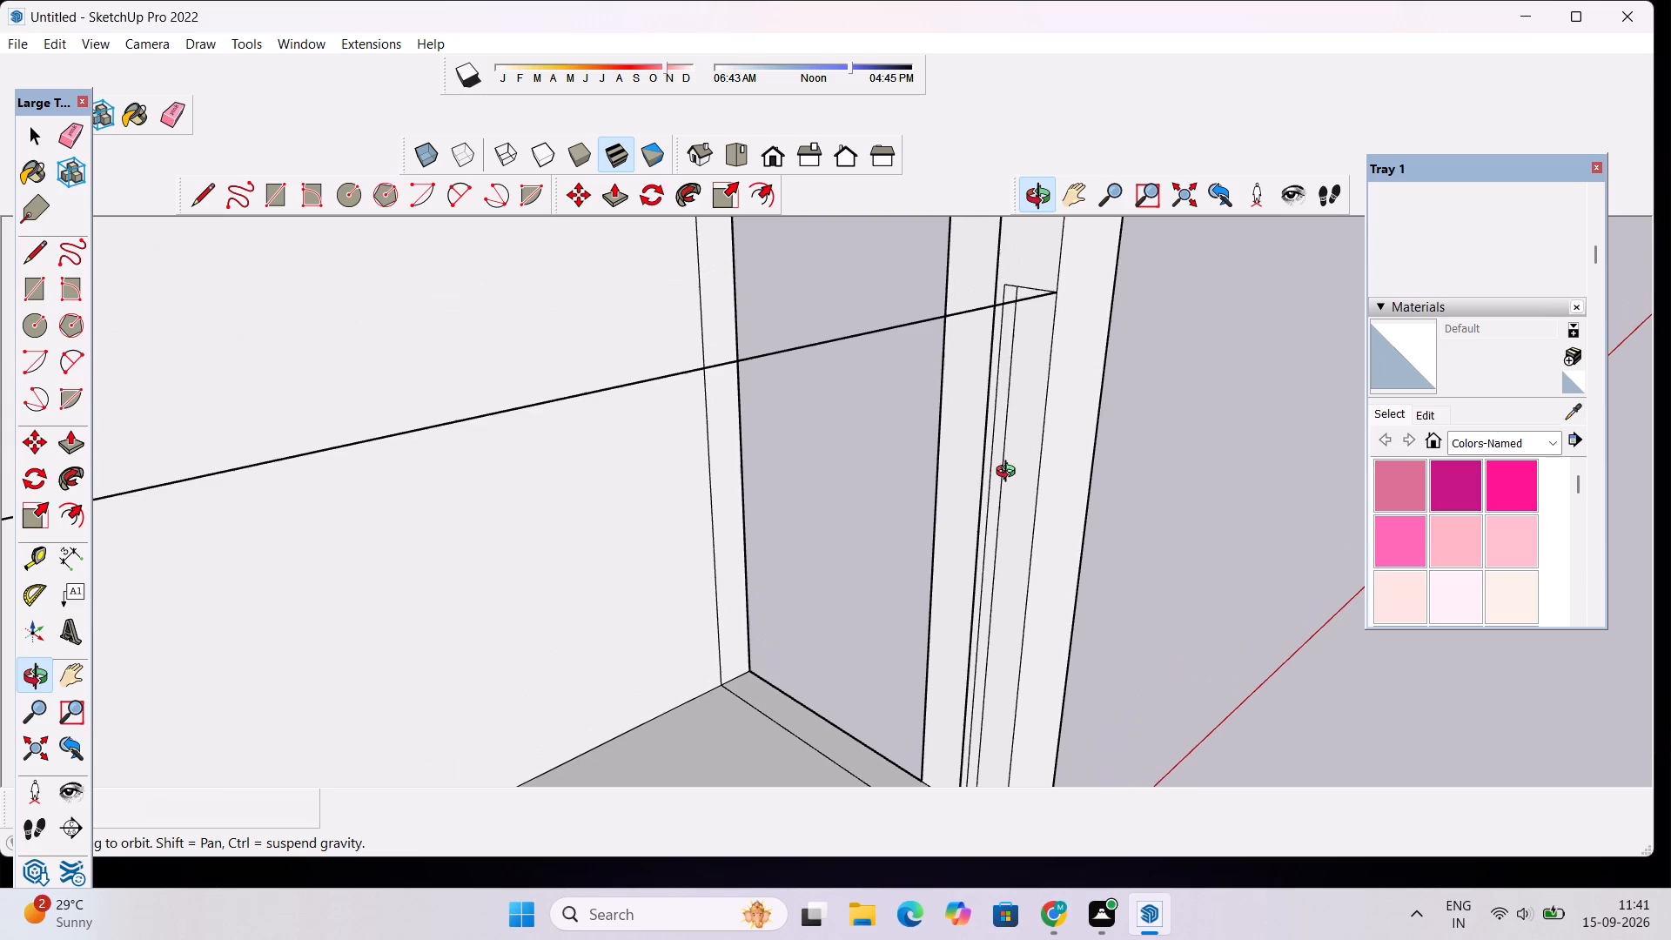
scroll(1015, 418, "up", 1)
key("space")
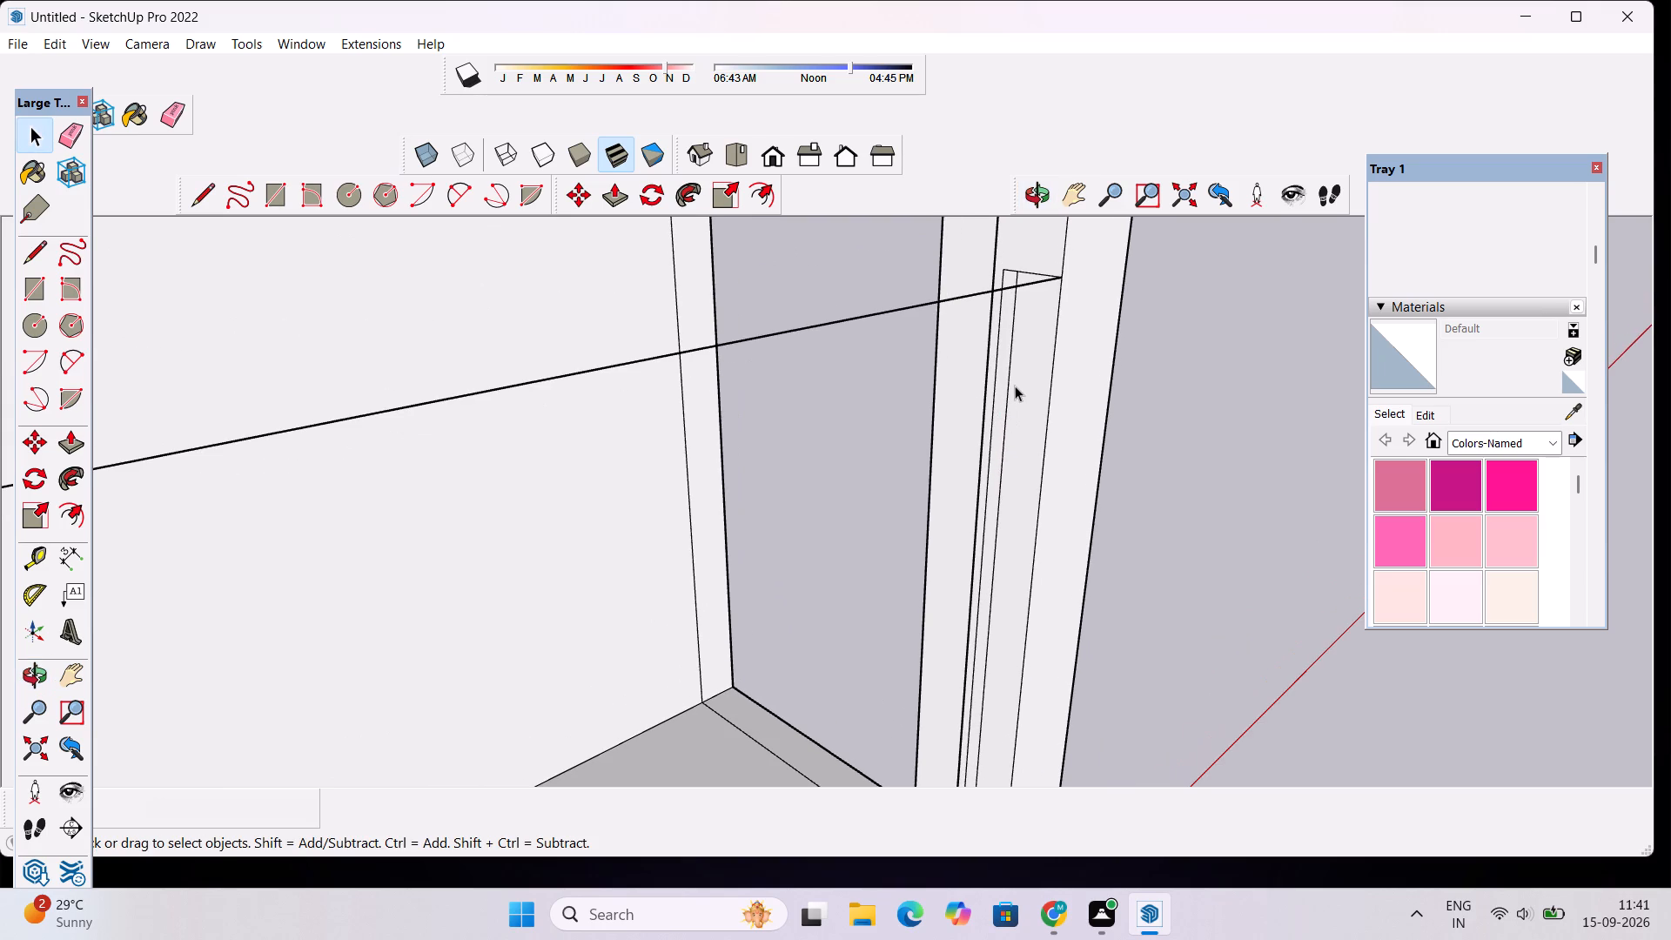
scroll(1051, 259, "up", 3)
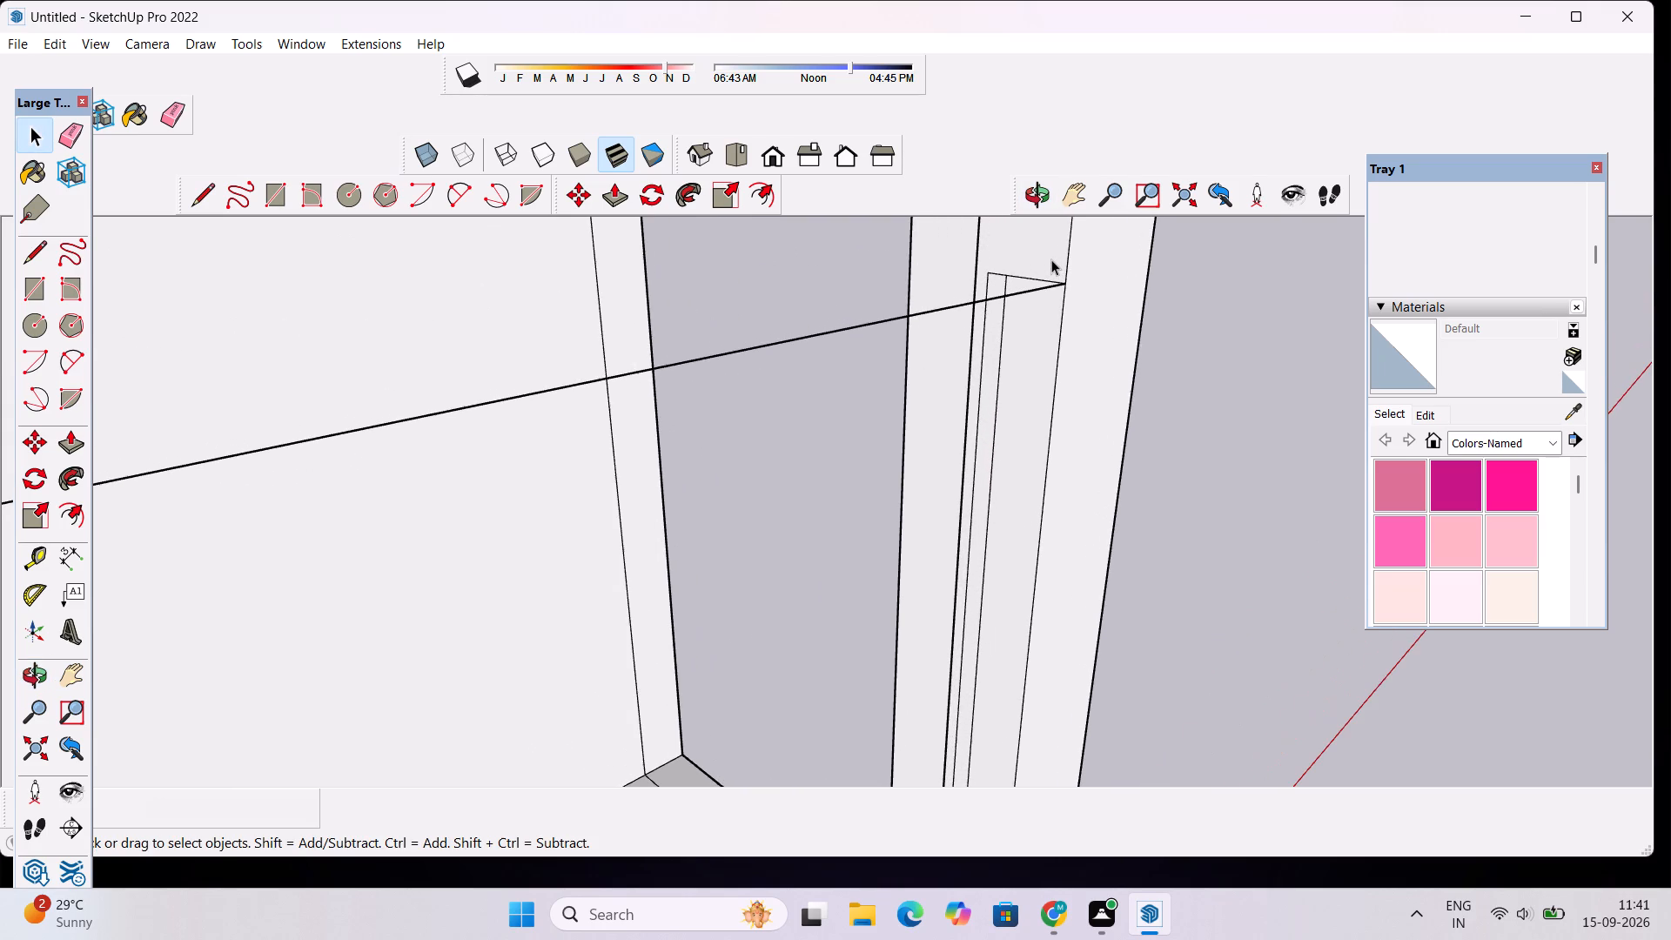
key("e")
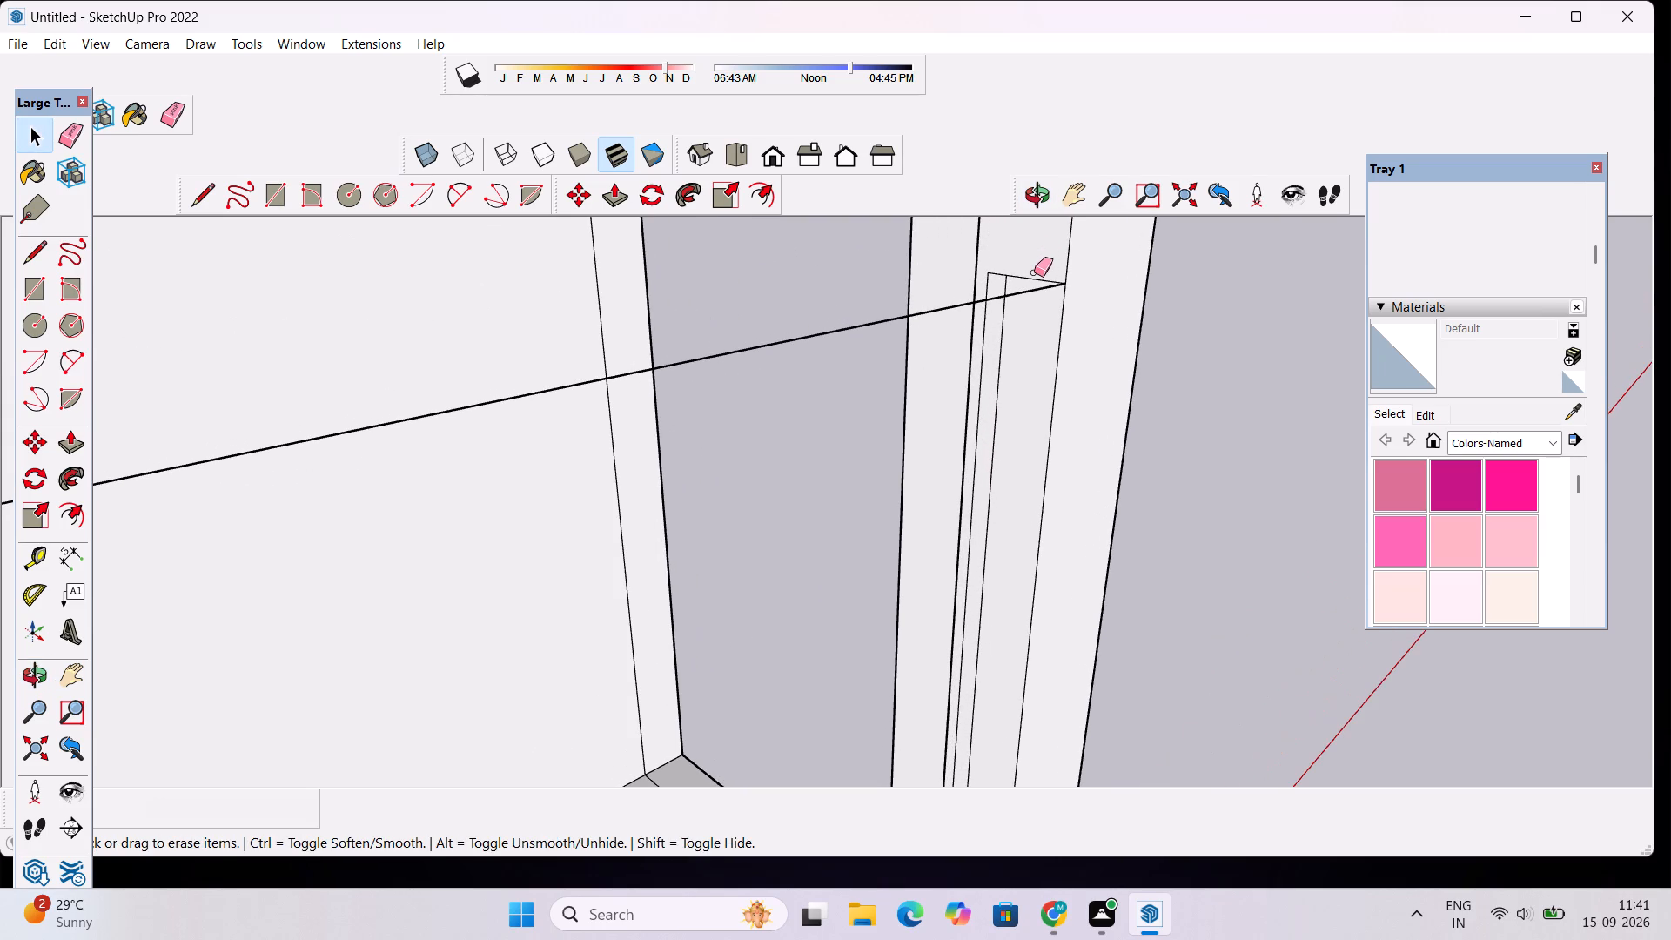
left_click(1034, 272)
left_click(1034, 277)
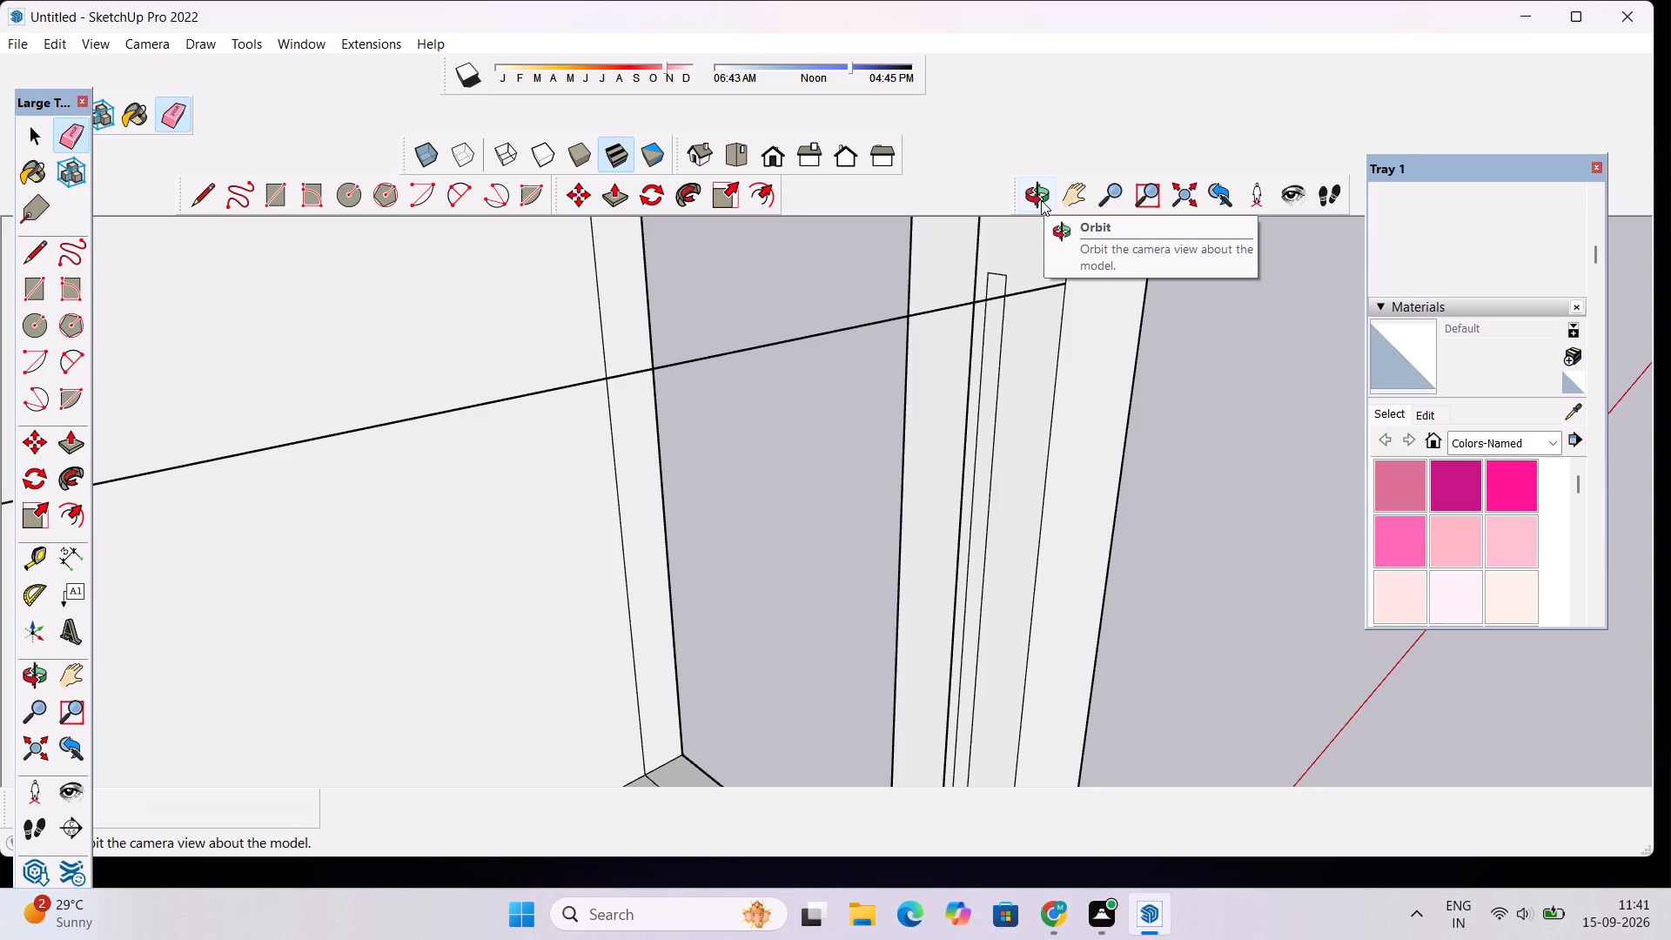
Push/Pull the 3"-wide strip from the outer column across the opening to the inner pillar's side face.
scroll(1044, 290, "down", 2)
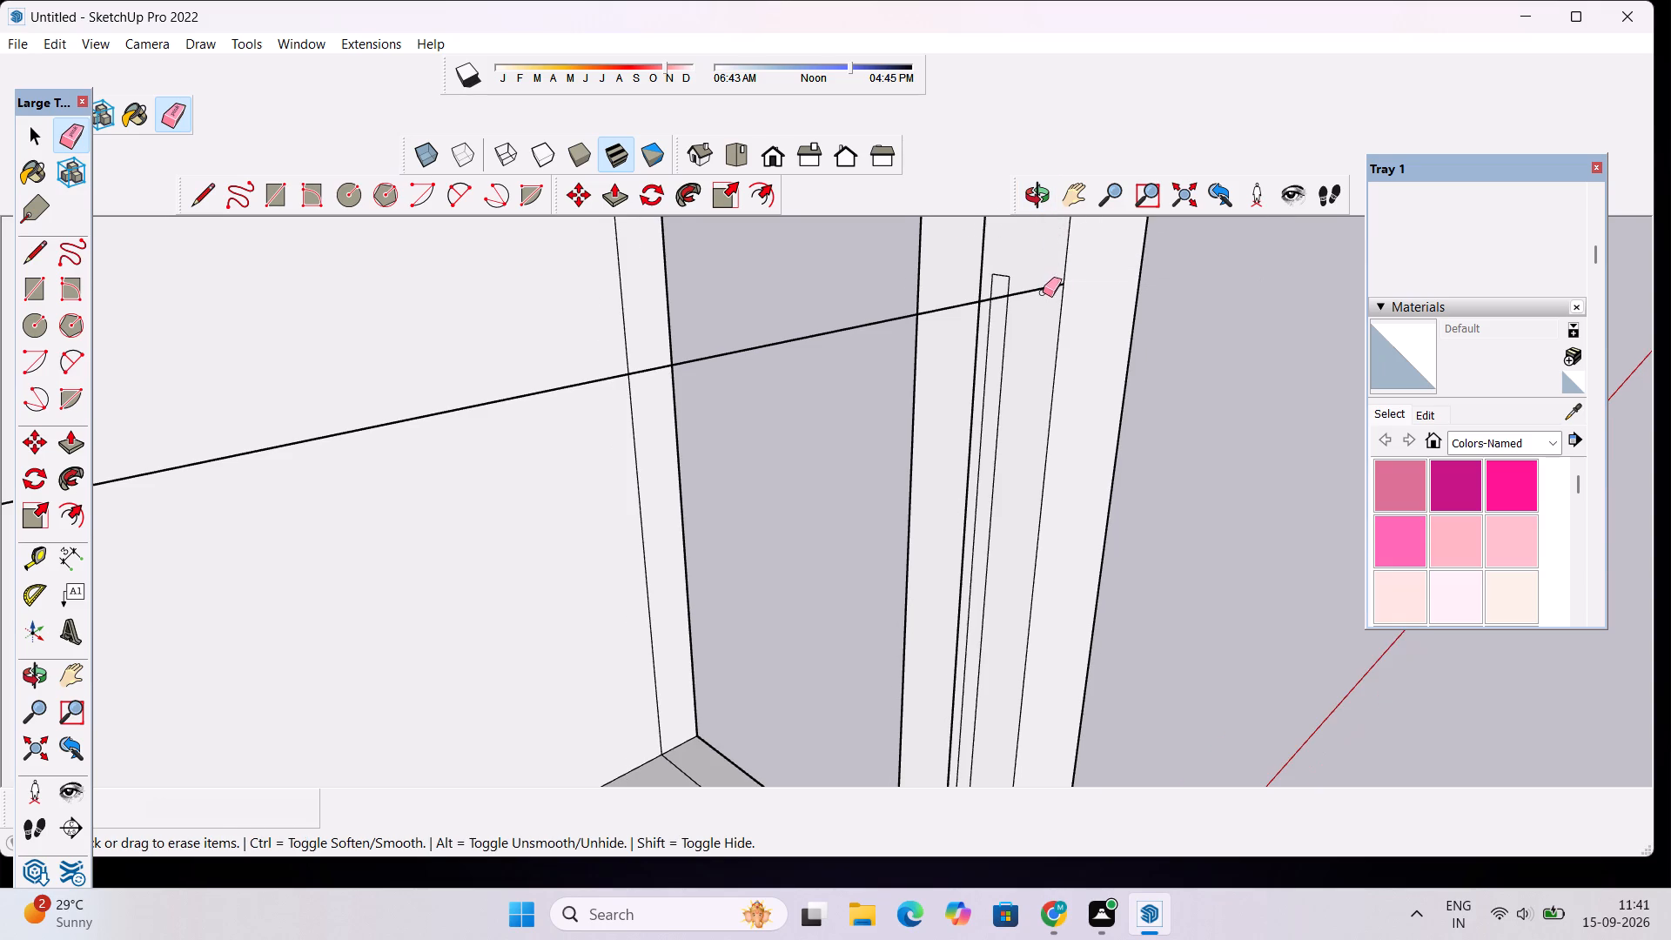
left_click(1043, 197)
left_click_drag(1094, 346, 1072, 362)
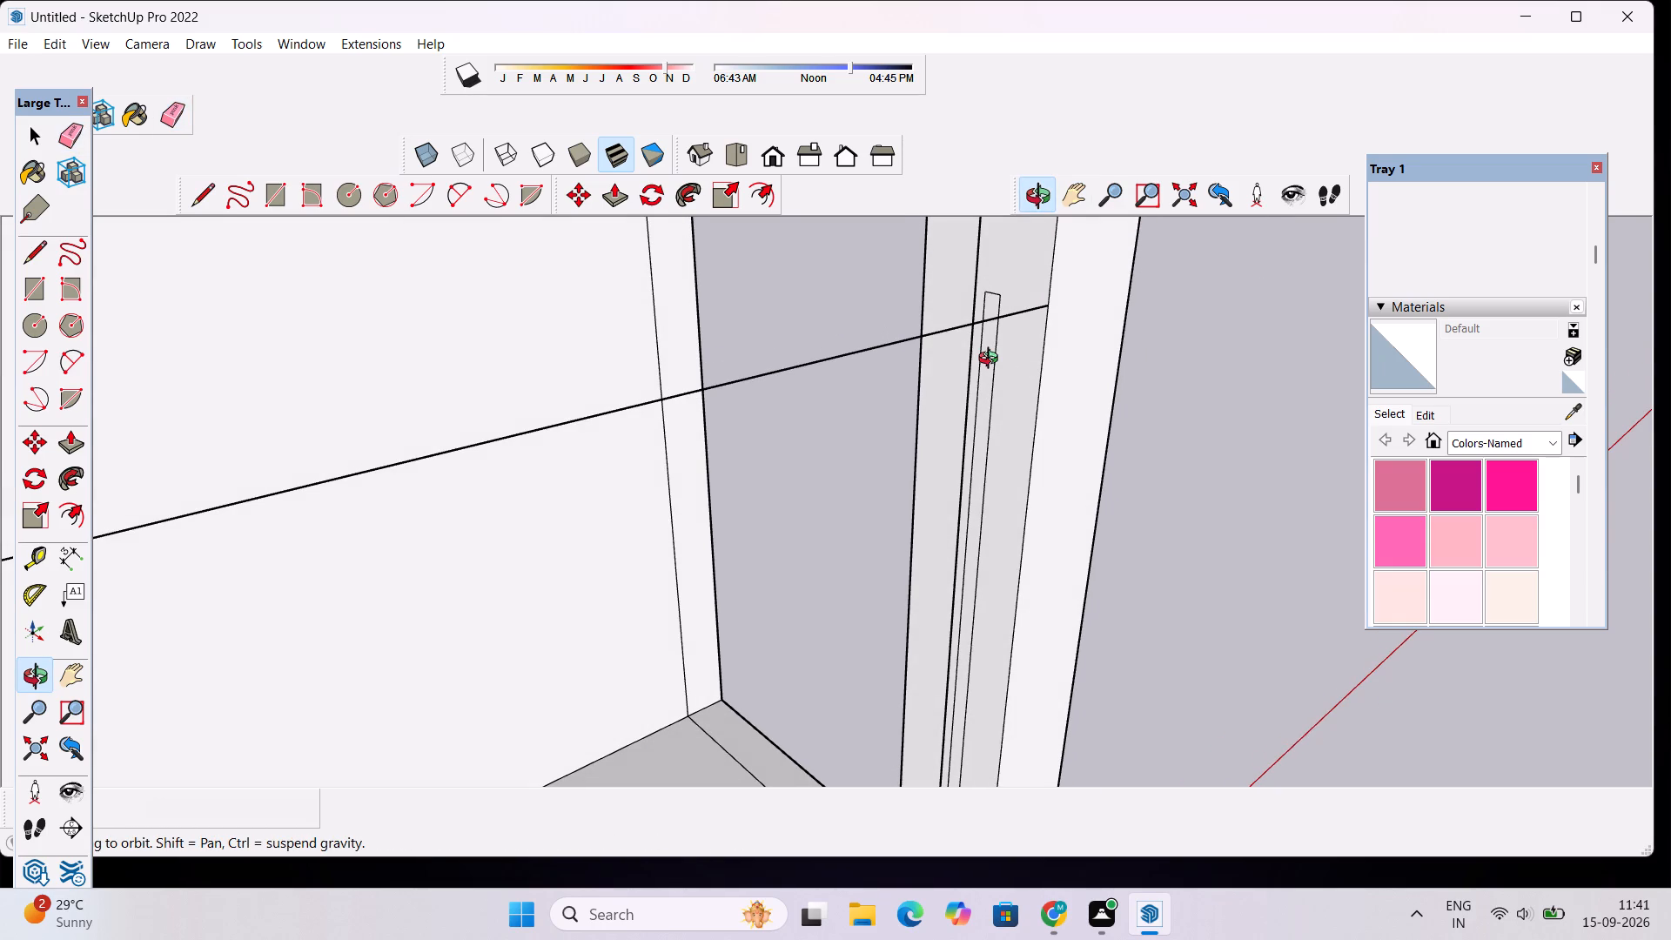
left_click_drag(990, 359, 1008, 399, "shift")
left_click_drag(1060, 396, 1044, 400)
key("p")
left_click(997, 403)
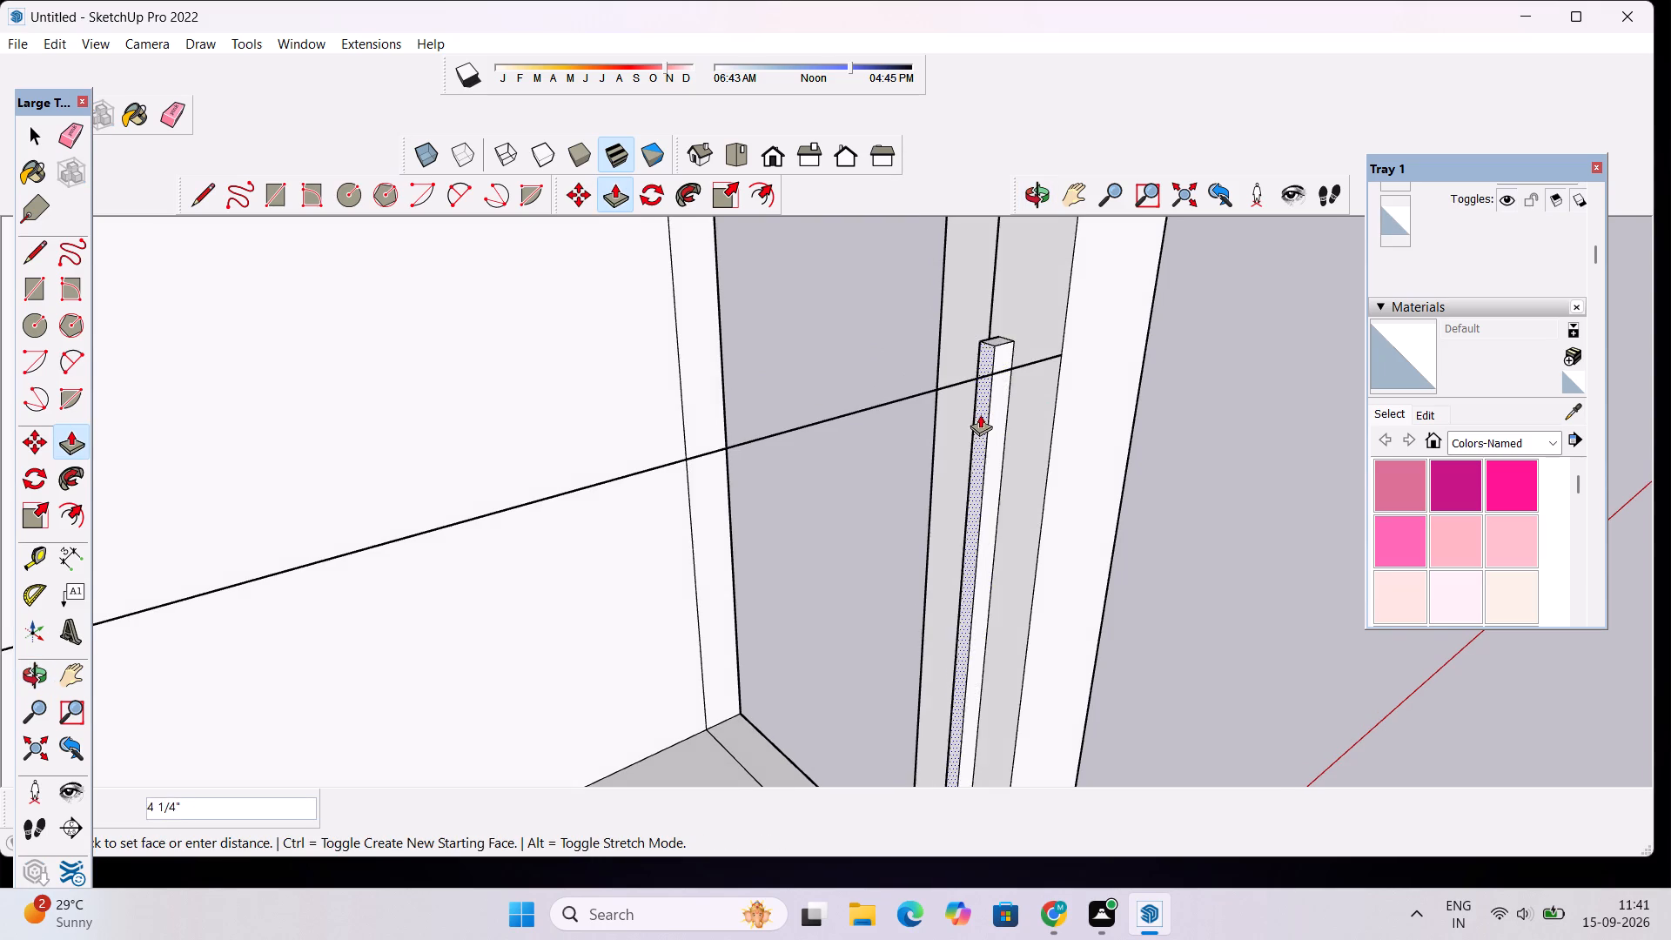
scroll(976, 416, "down", 11)
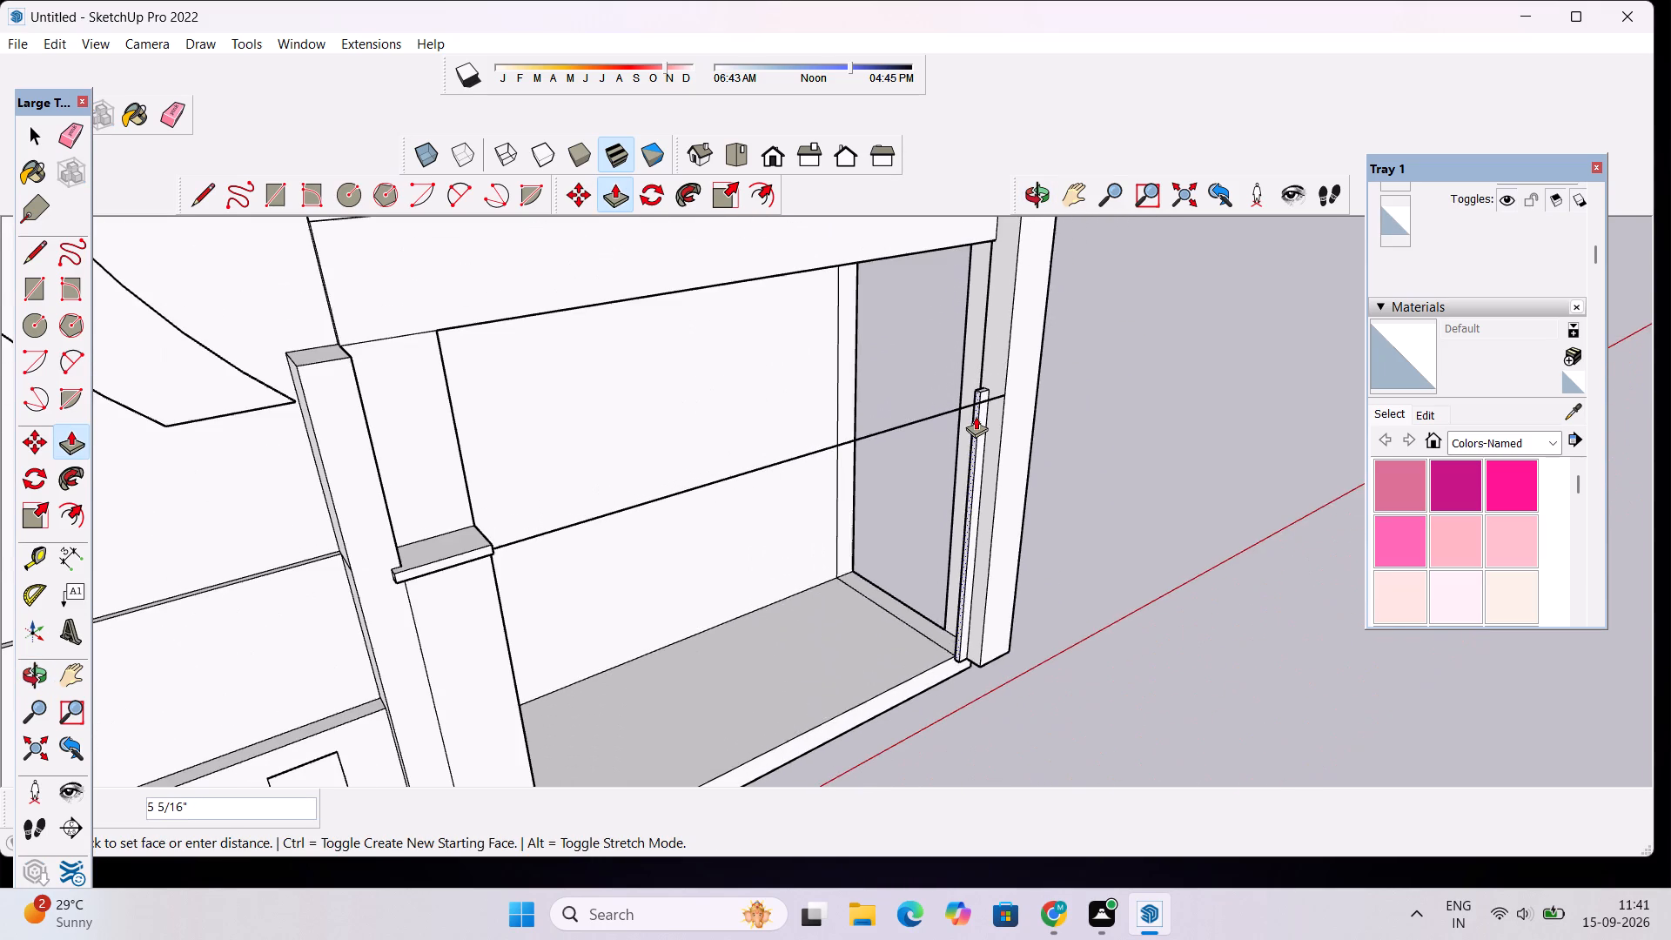
scroll(681, 518, "up", 7)
scroll(341, 525, "up", 2)
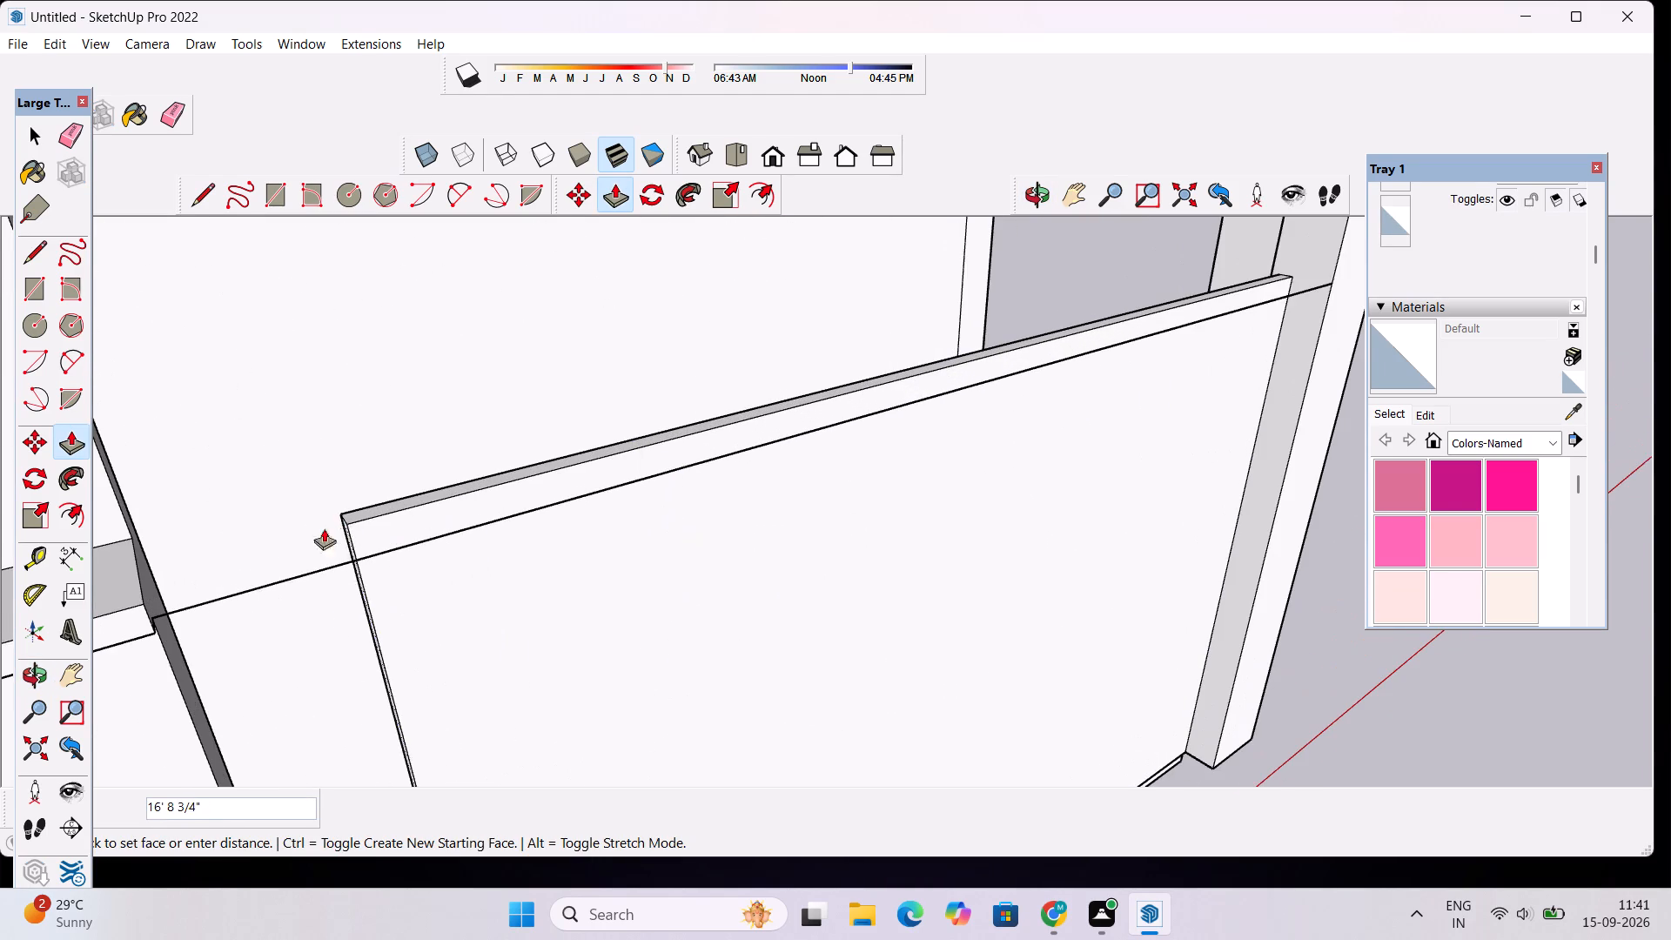
left_click(145, 548)
key("space")
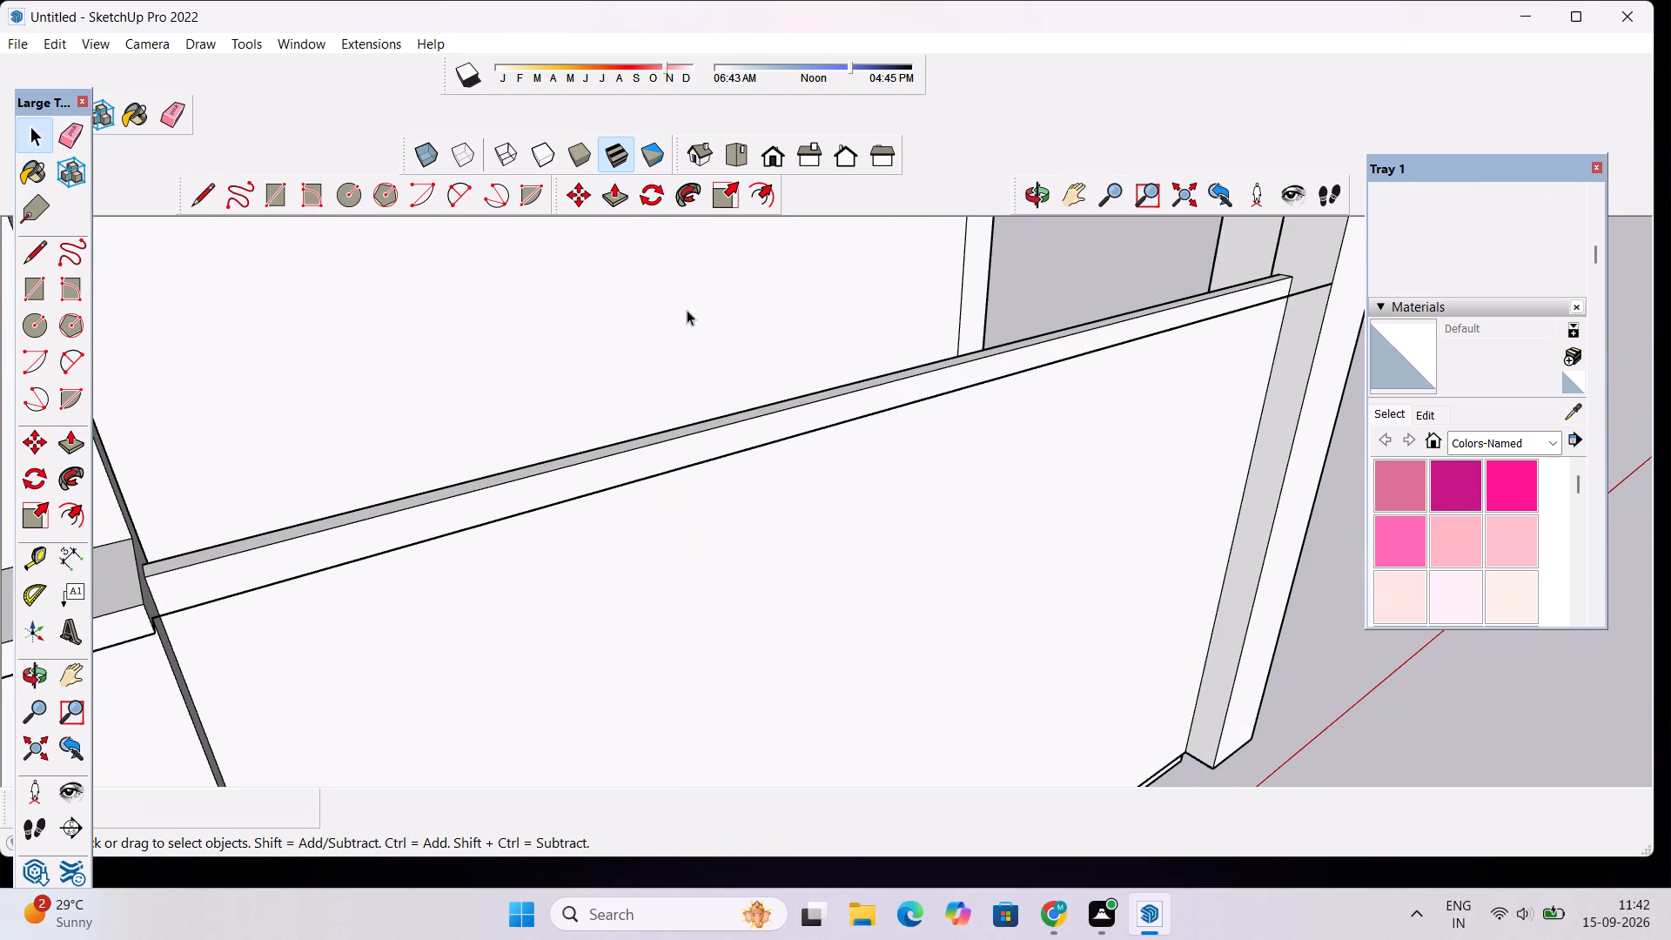
Draw a line across the outer column's front face from the long crossing line's end to the column's outer edge.
left_click(1037, 192)
left_click_drag(1010, 329, 835, 330)
scroll(830, 322, "down", 5)
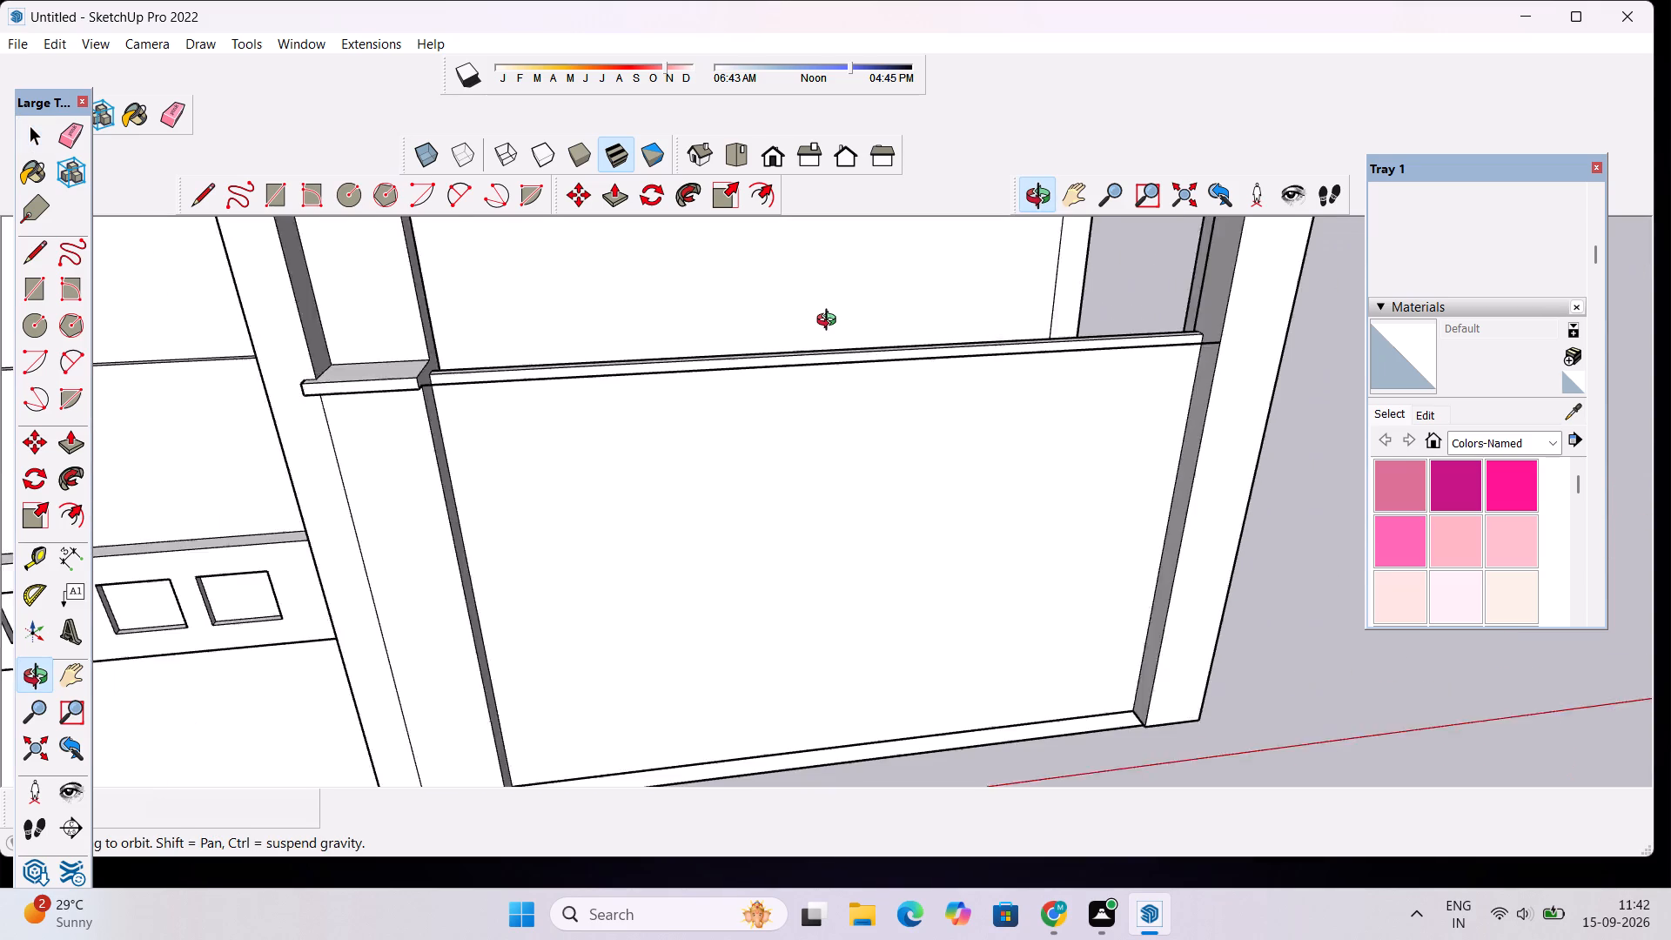
scroll(830, 322, "down", 2)
left_click_drag(825, 420, 1084, 453)
scroll(983, 288, "up", 2)
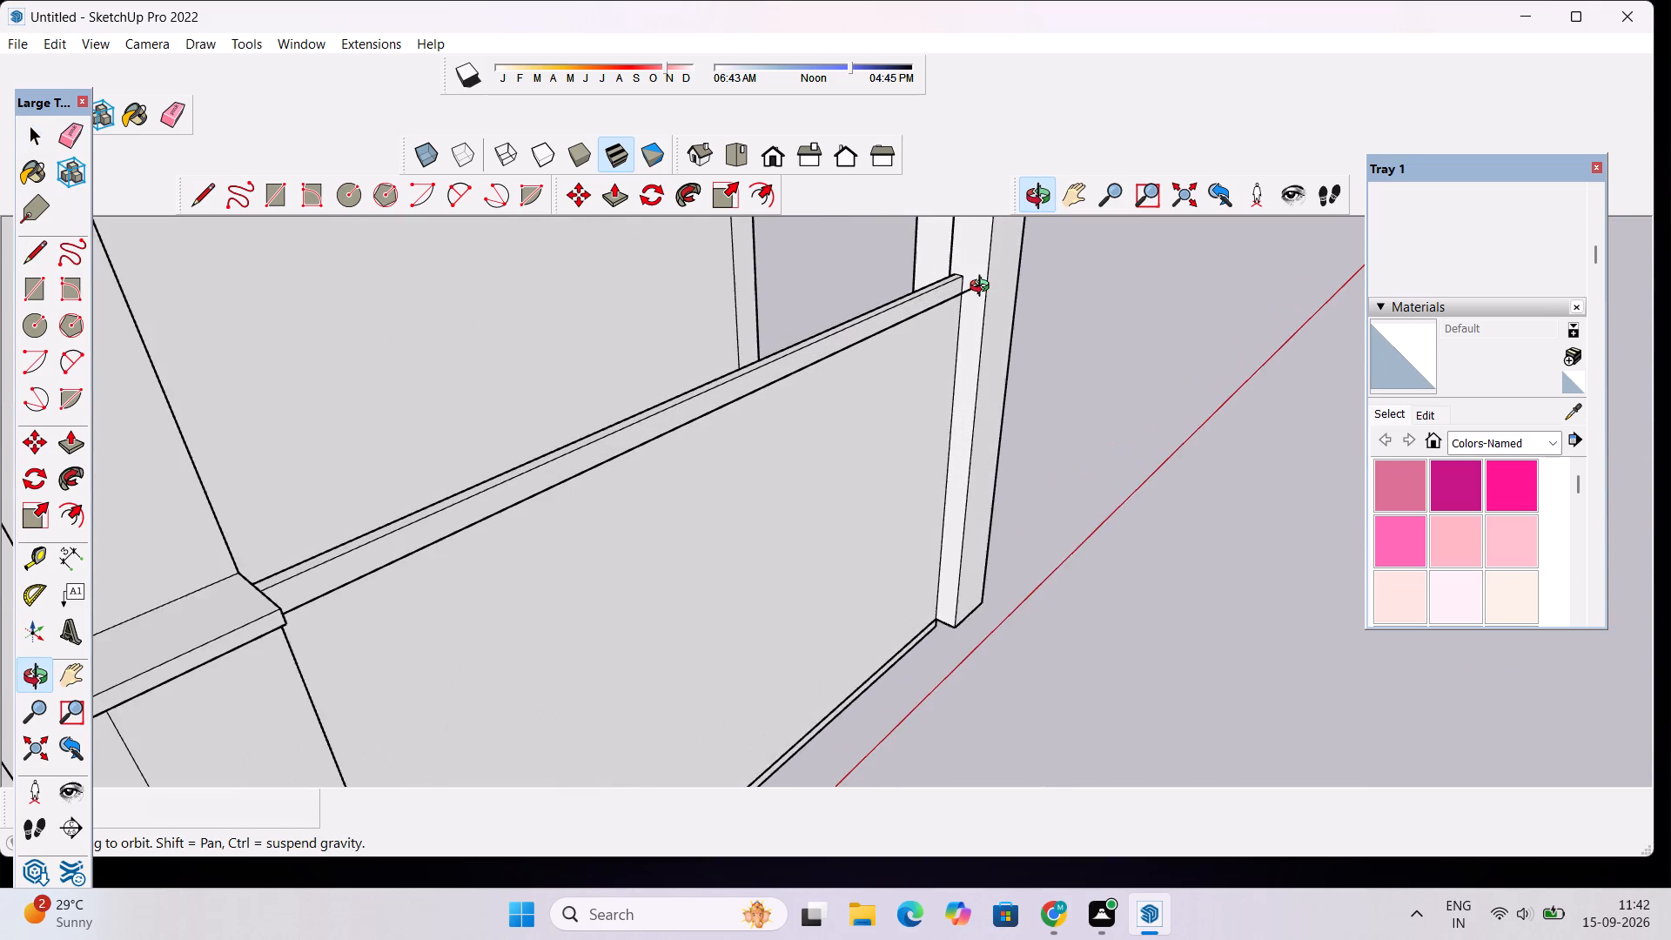
scroll(983, 288, "up", 4)
left_click_drag(983, 288, 942, 341, "shift")
scroll(935, 346, "up", 4, "shift")
left_click_drag(970, 350, 953, 362, "shift")
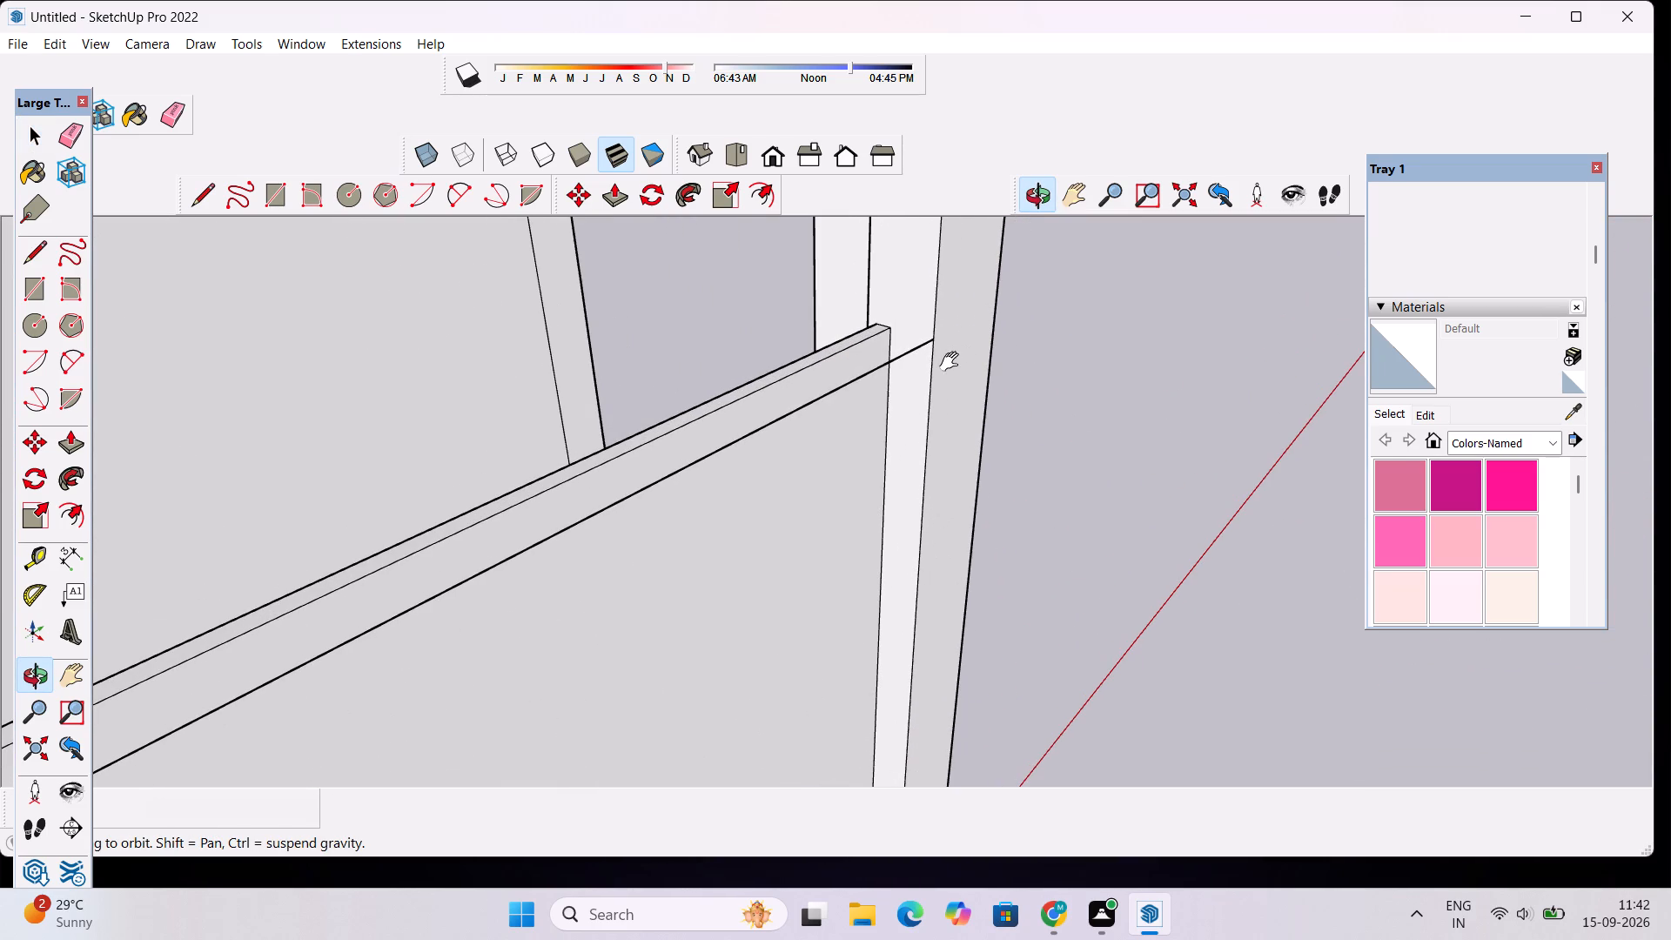
key("l")
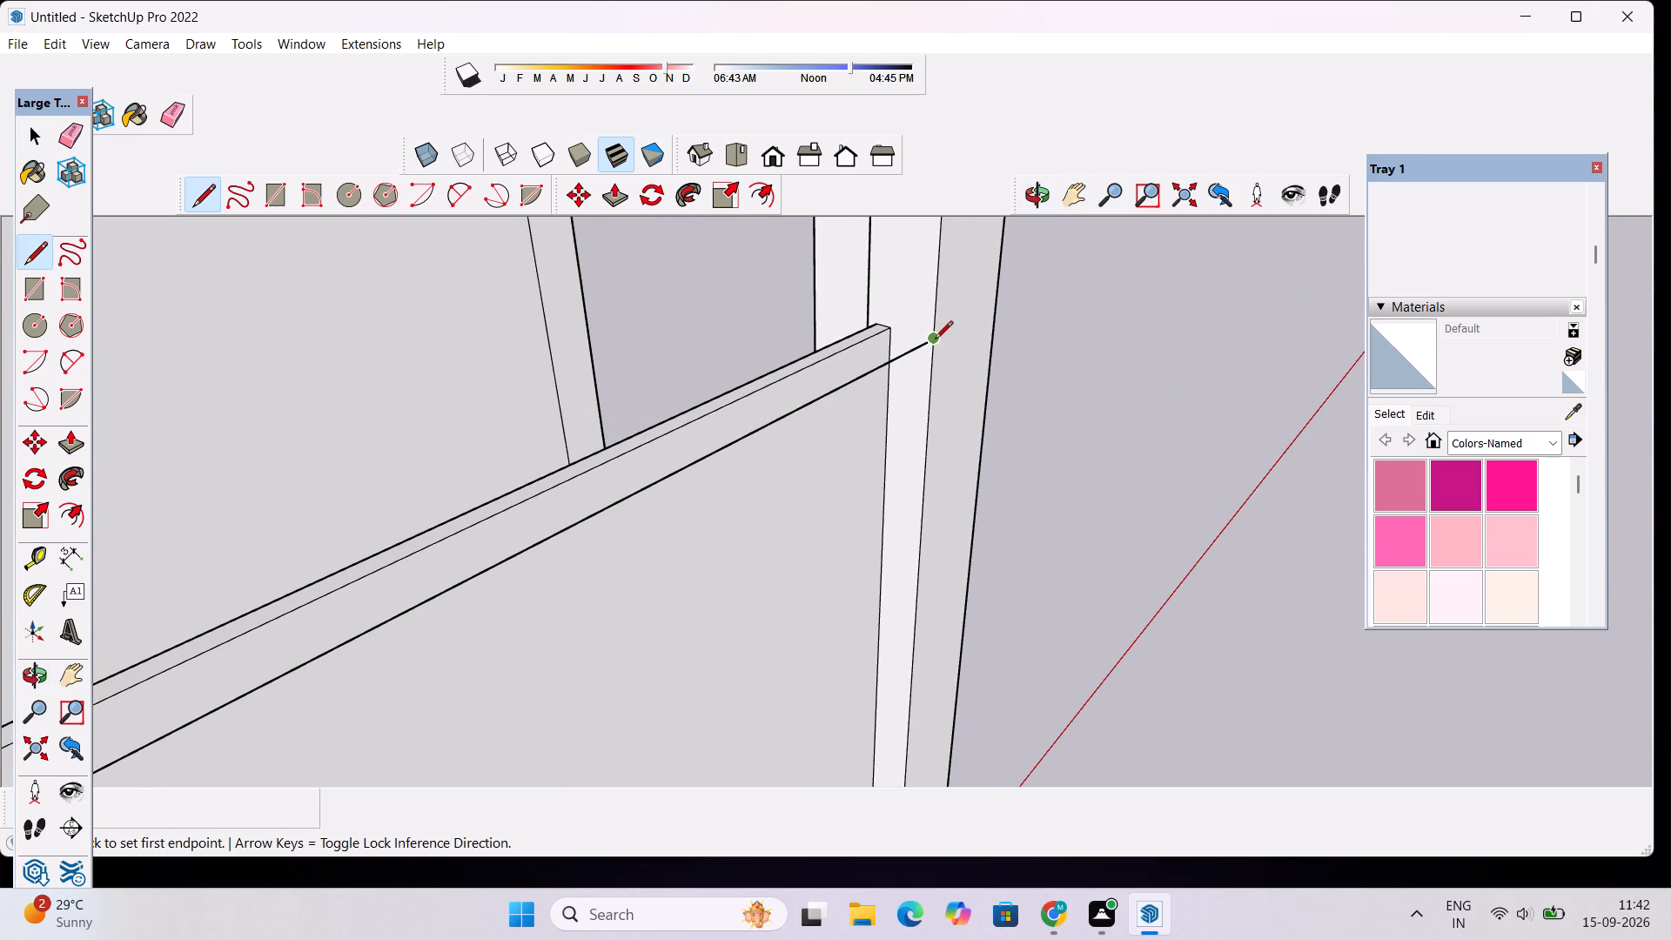
left_click(935, 340)
left_click(998, 313)
scroll(977, 321, "down", 3)
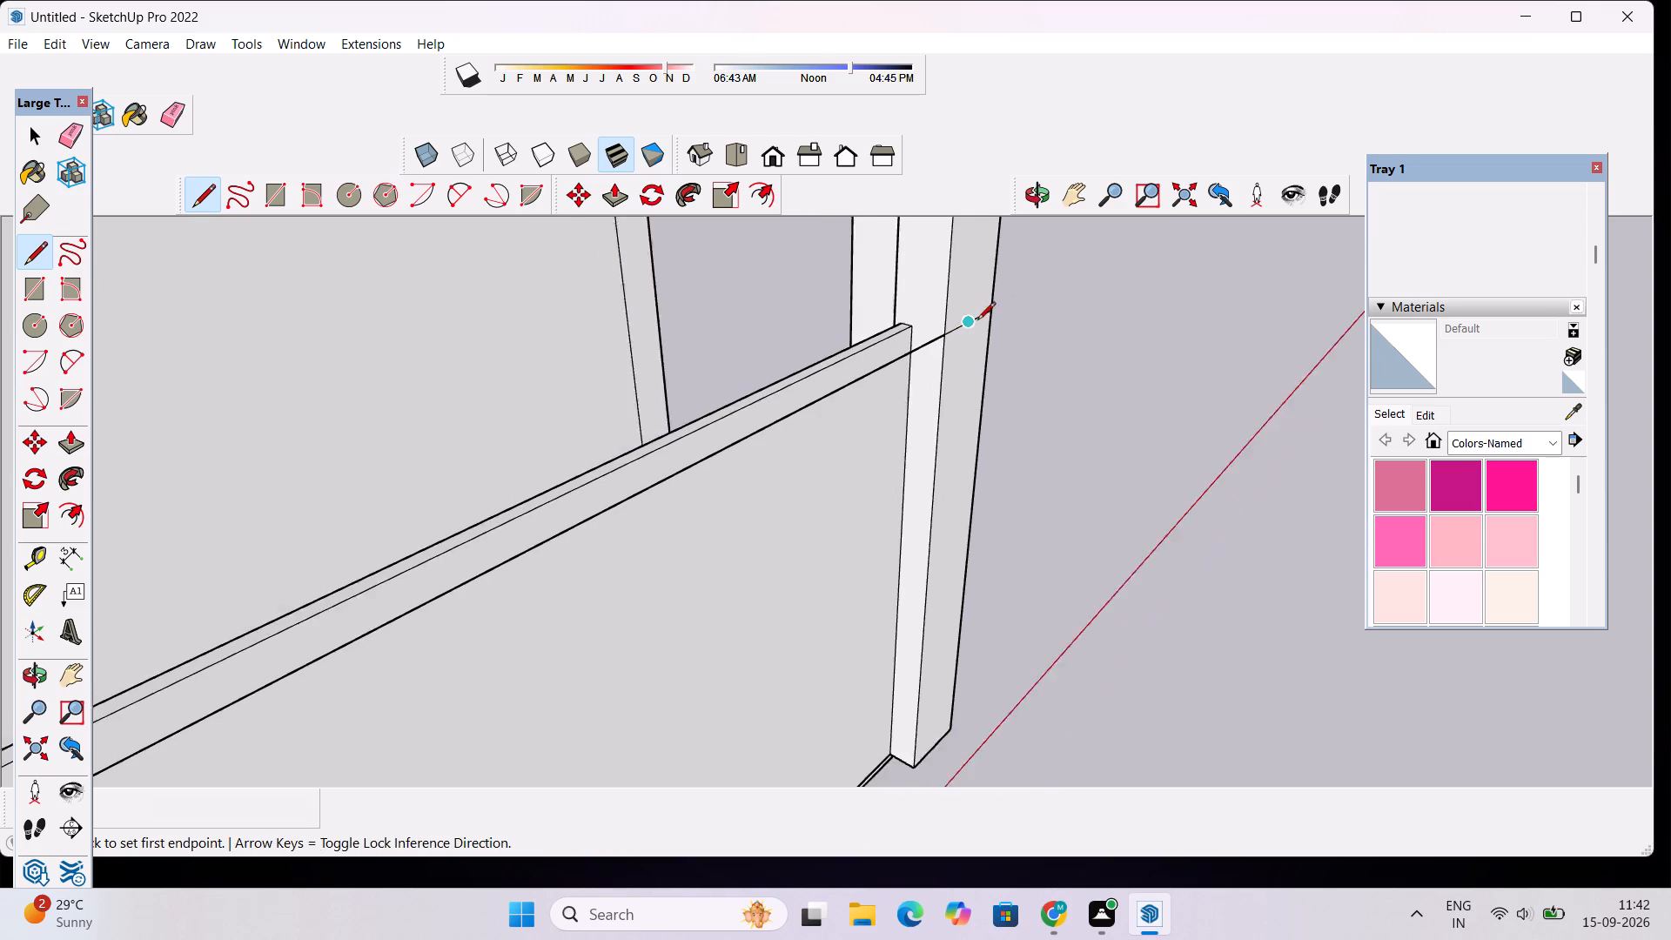
Draw a 1' 9" line across the outer column's front face, 3" below and parallel to the first line.
scroll(977, 321, "down", 6)
scroll(985, 327, "up", 9)
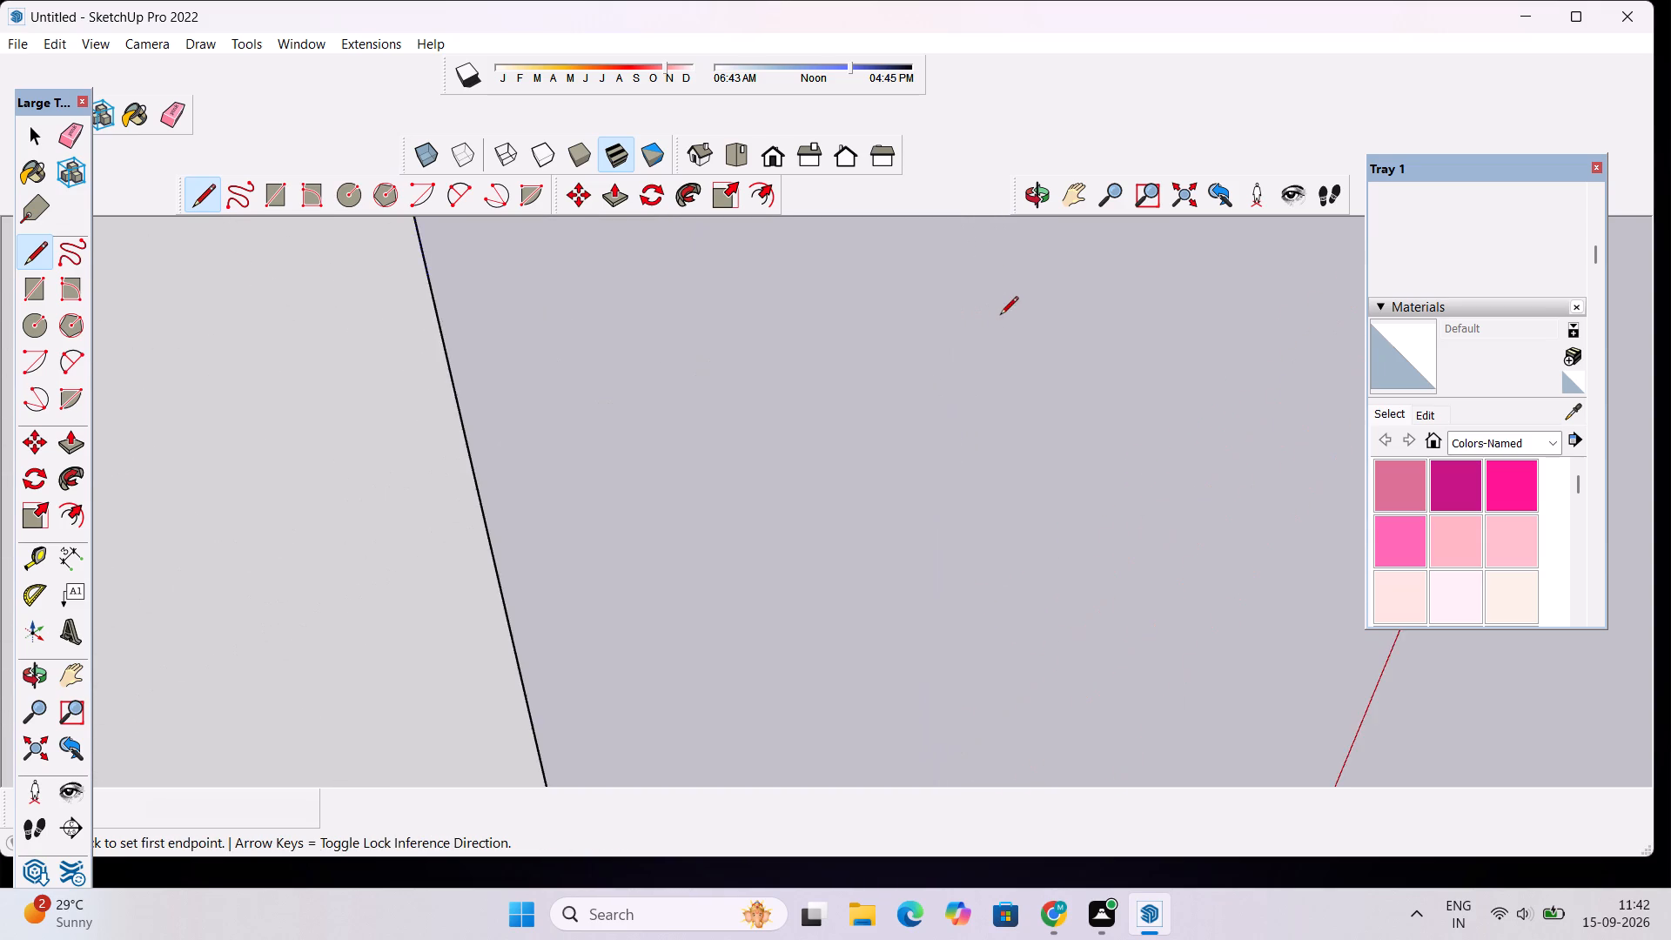
scroll(940, 316, "down", 4)
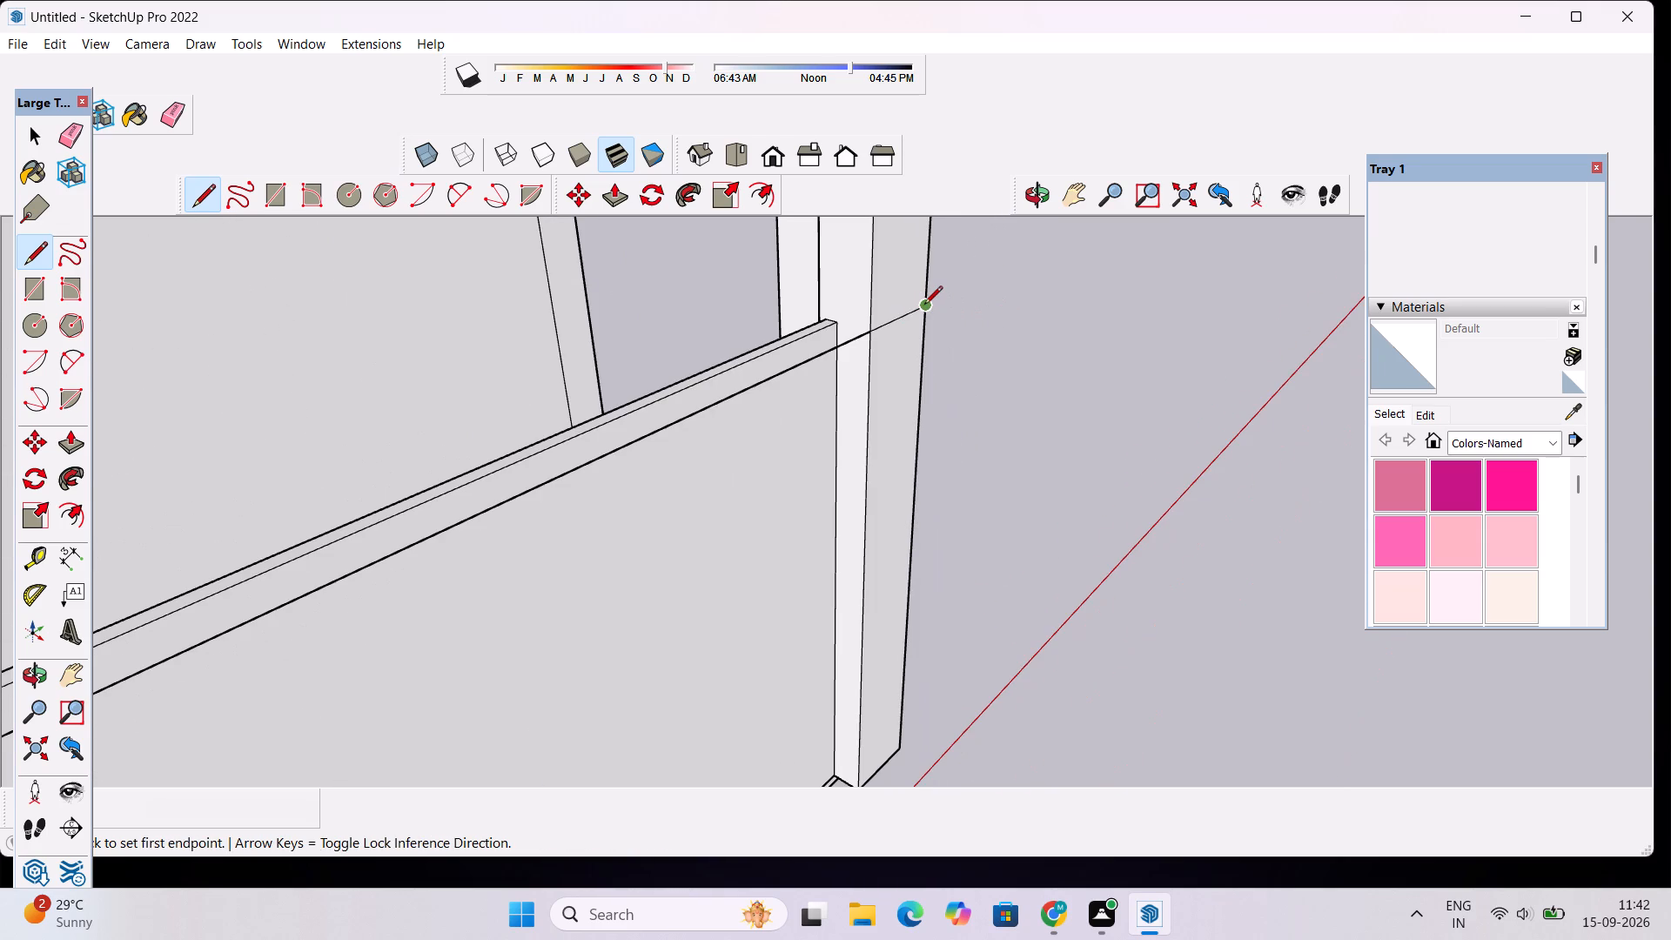
scroll(924, 305, "up", 6)
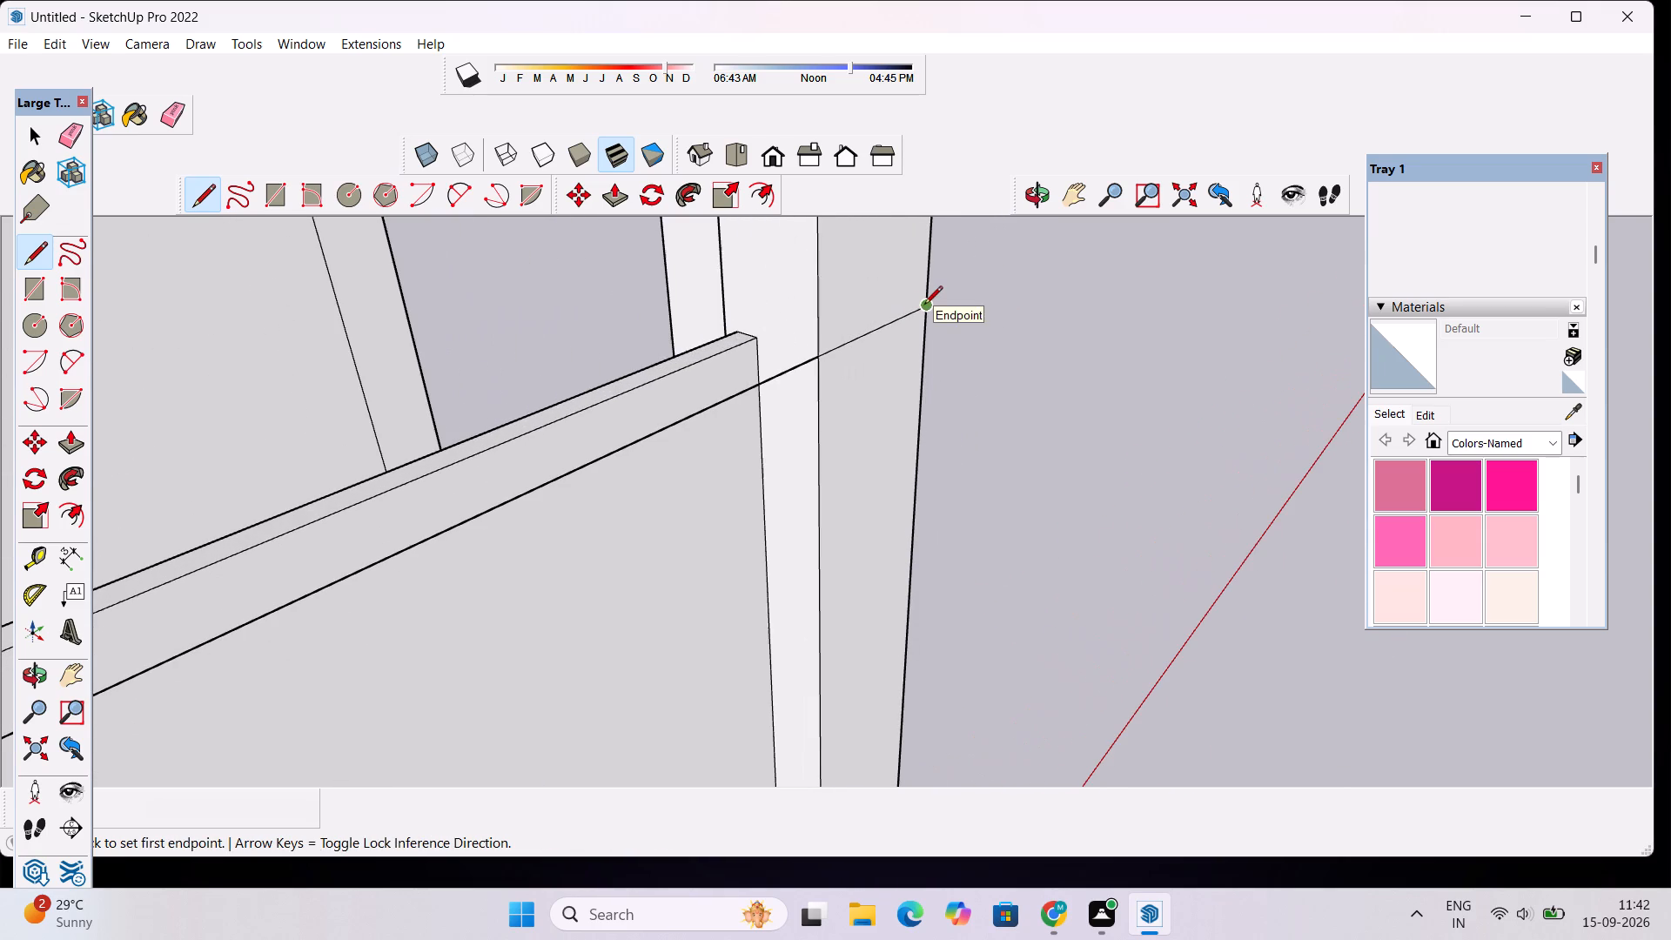
left_click(817, 359)
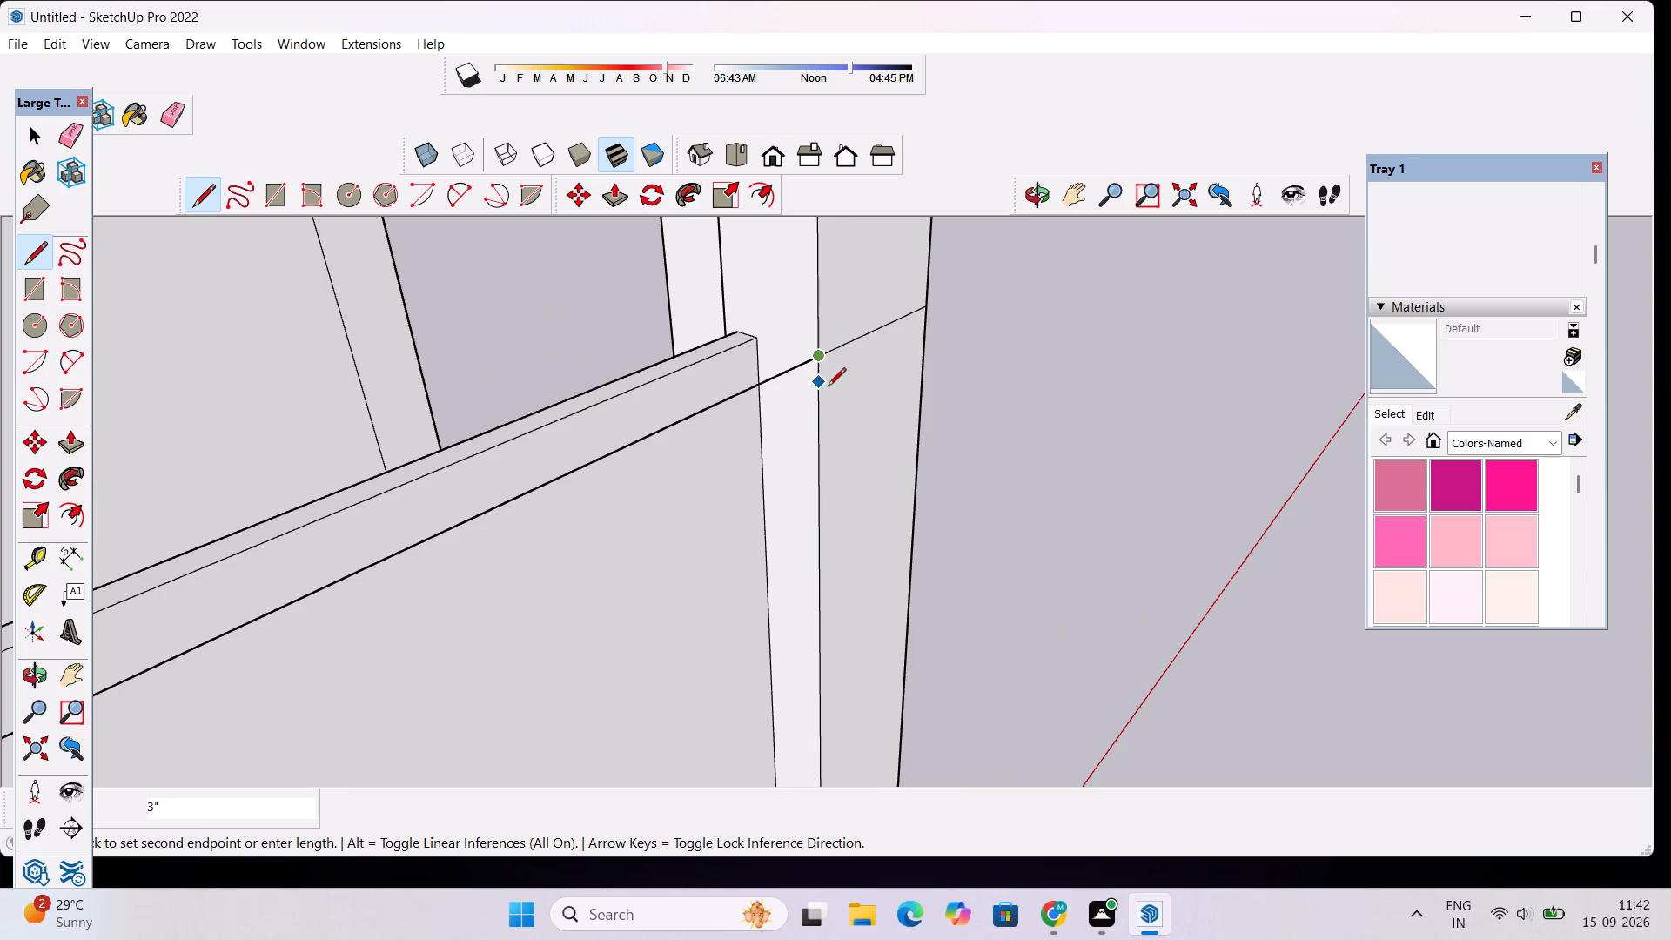
left_click(816, 386)
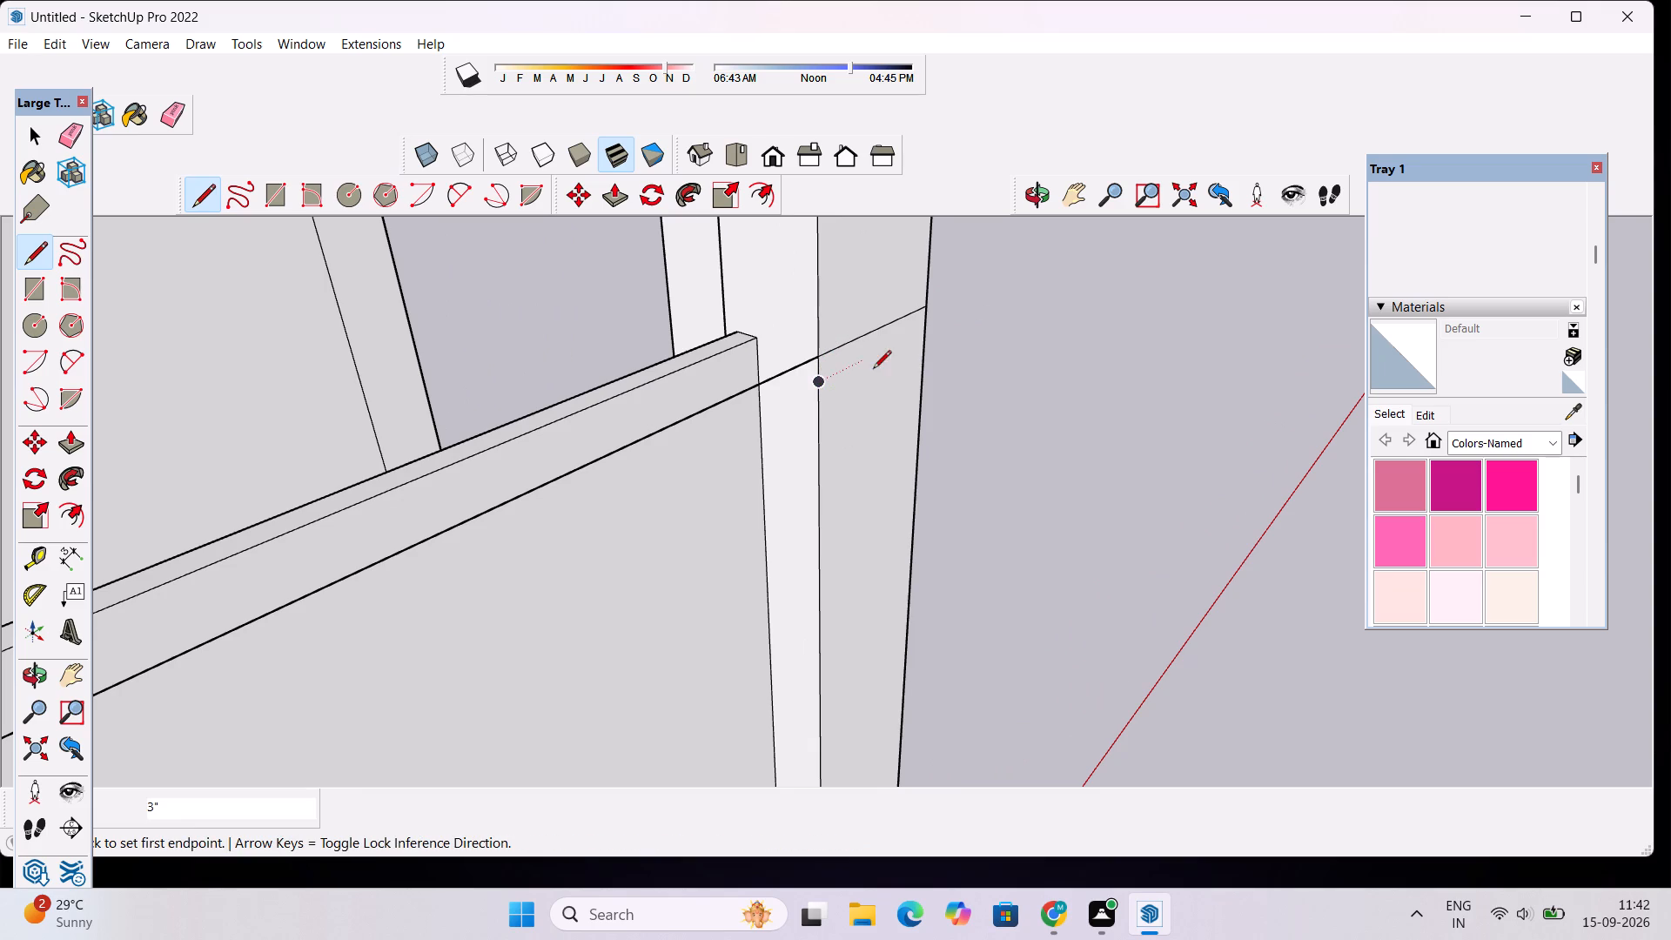
left_click(814, 383)
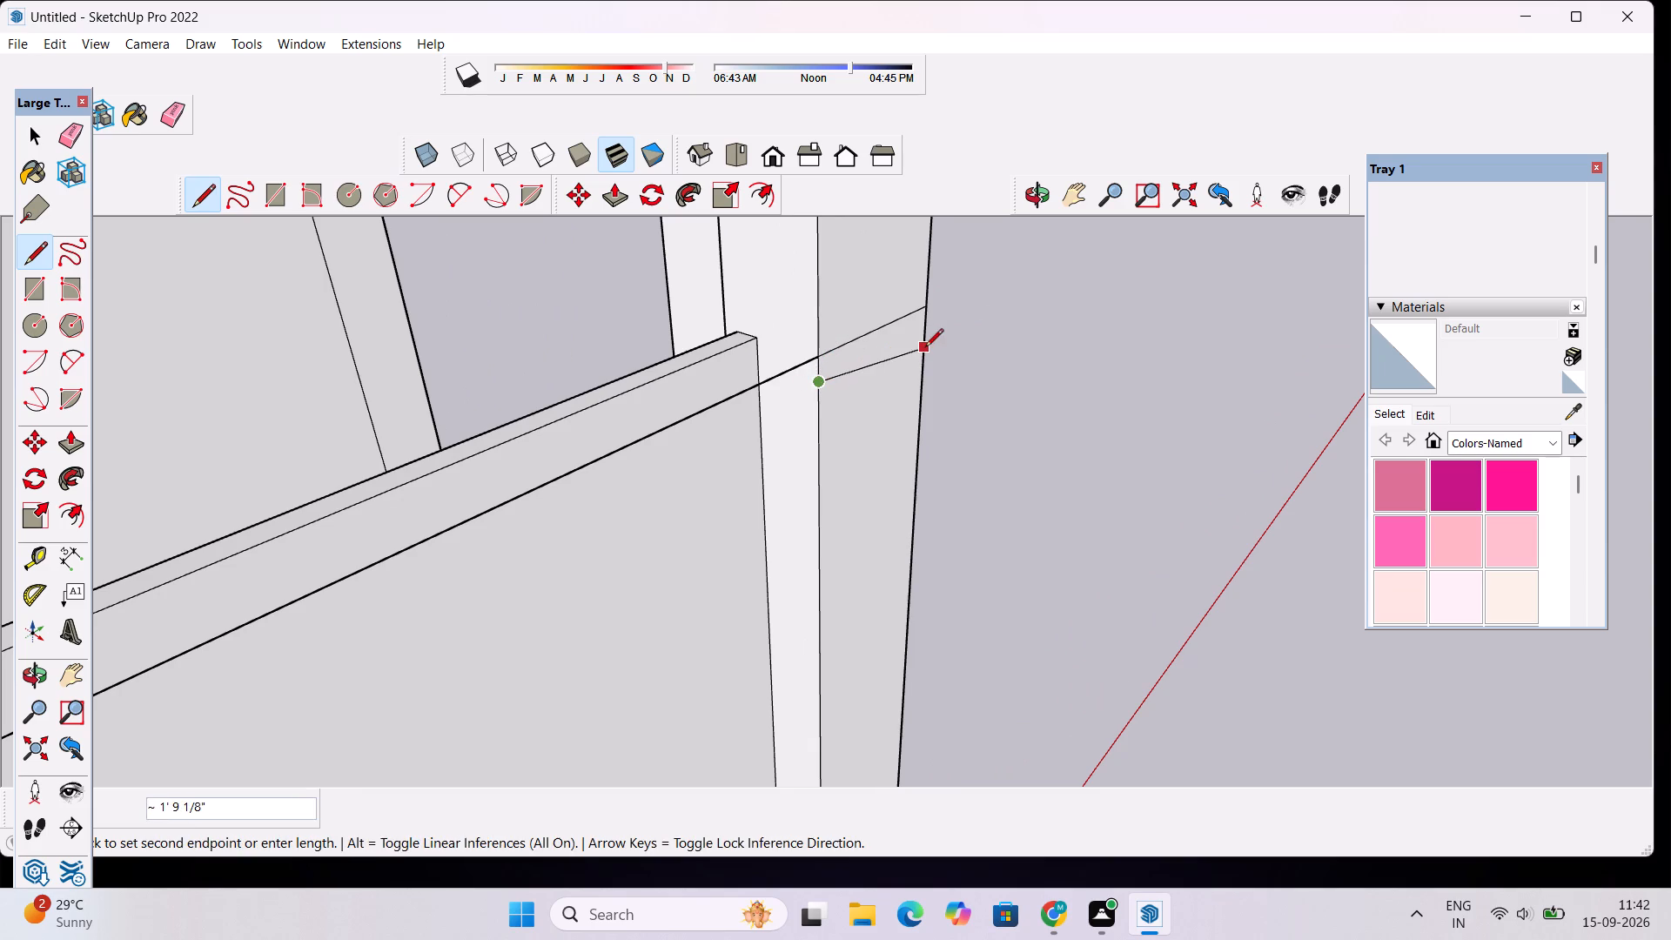
scroll(925, 348, "up", 3)
left_click(930, 319)
key("space")
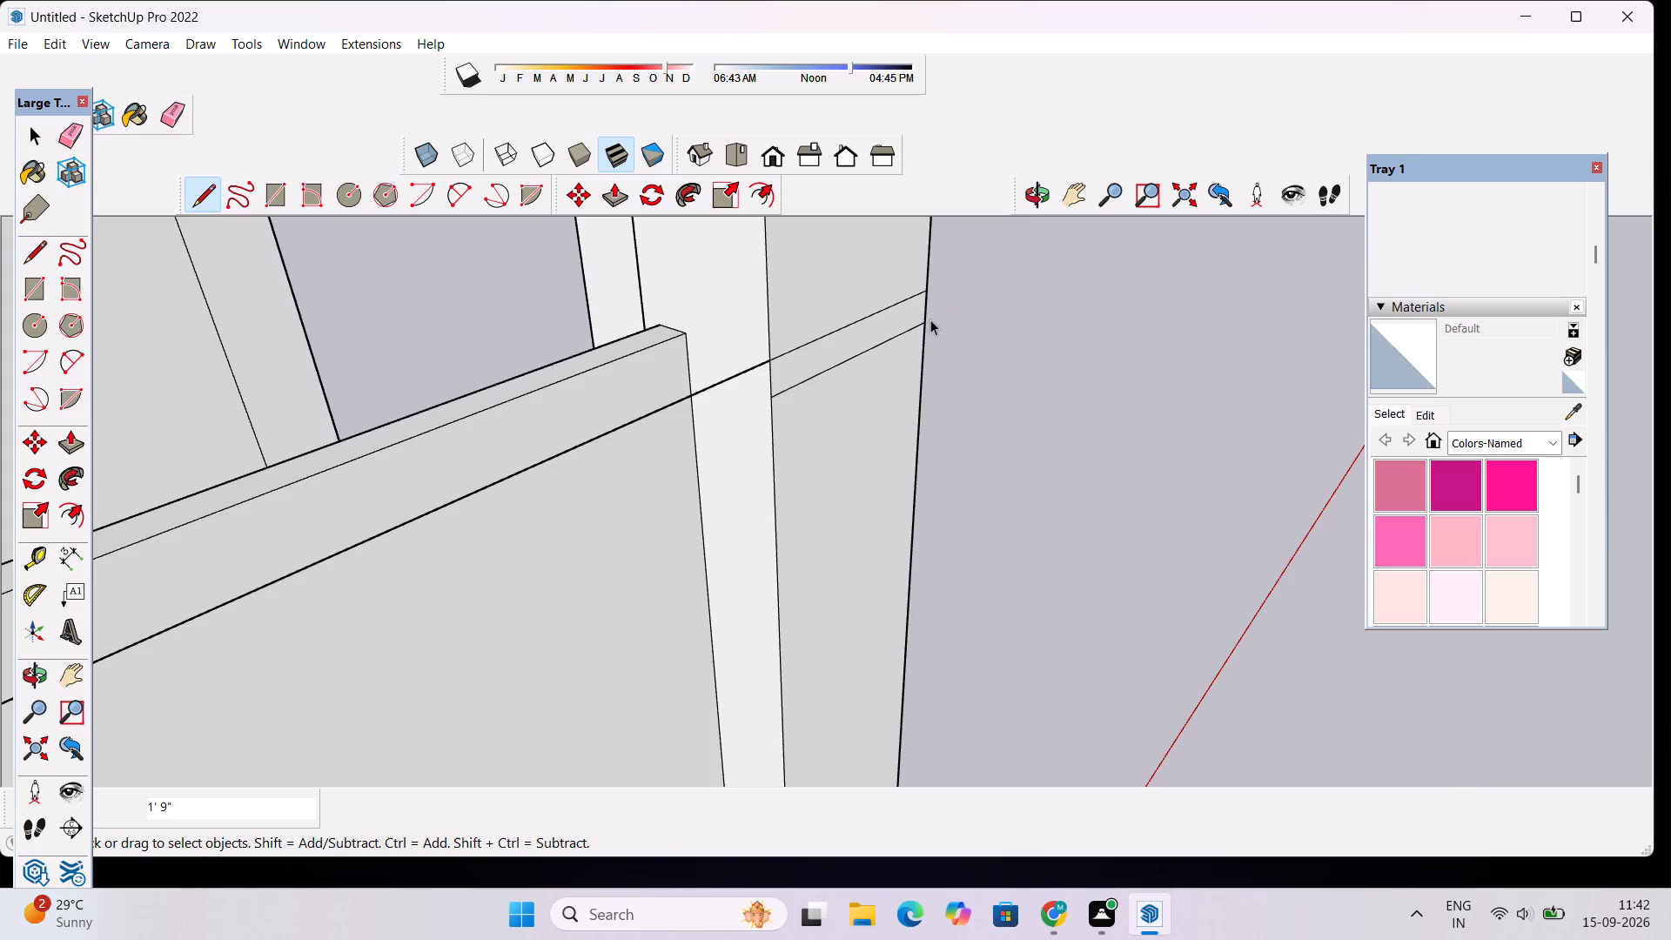
Erase the long crossing line in front of the new panel between the inner pillar and outer column.
key("e")
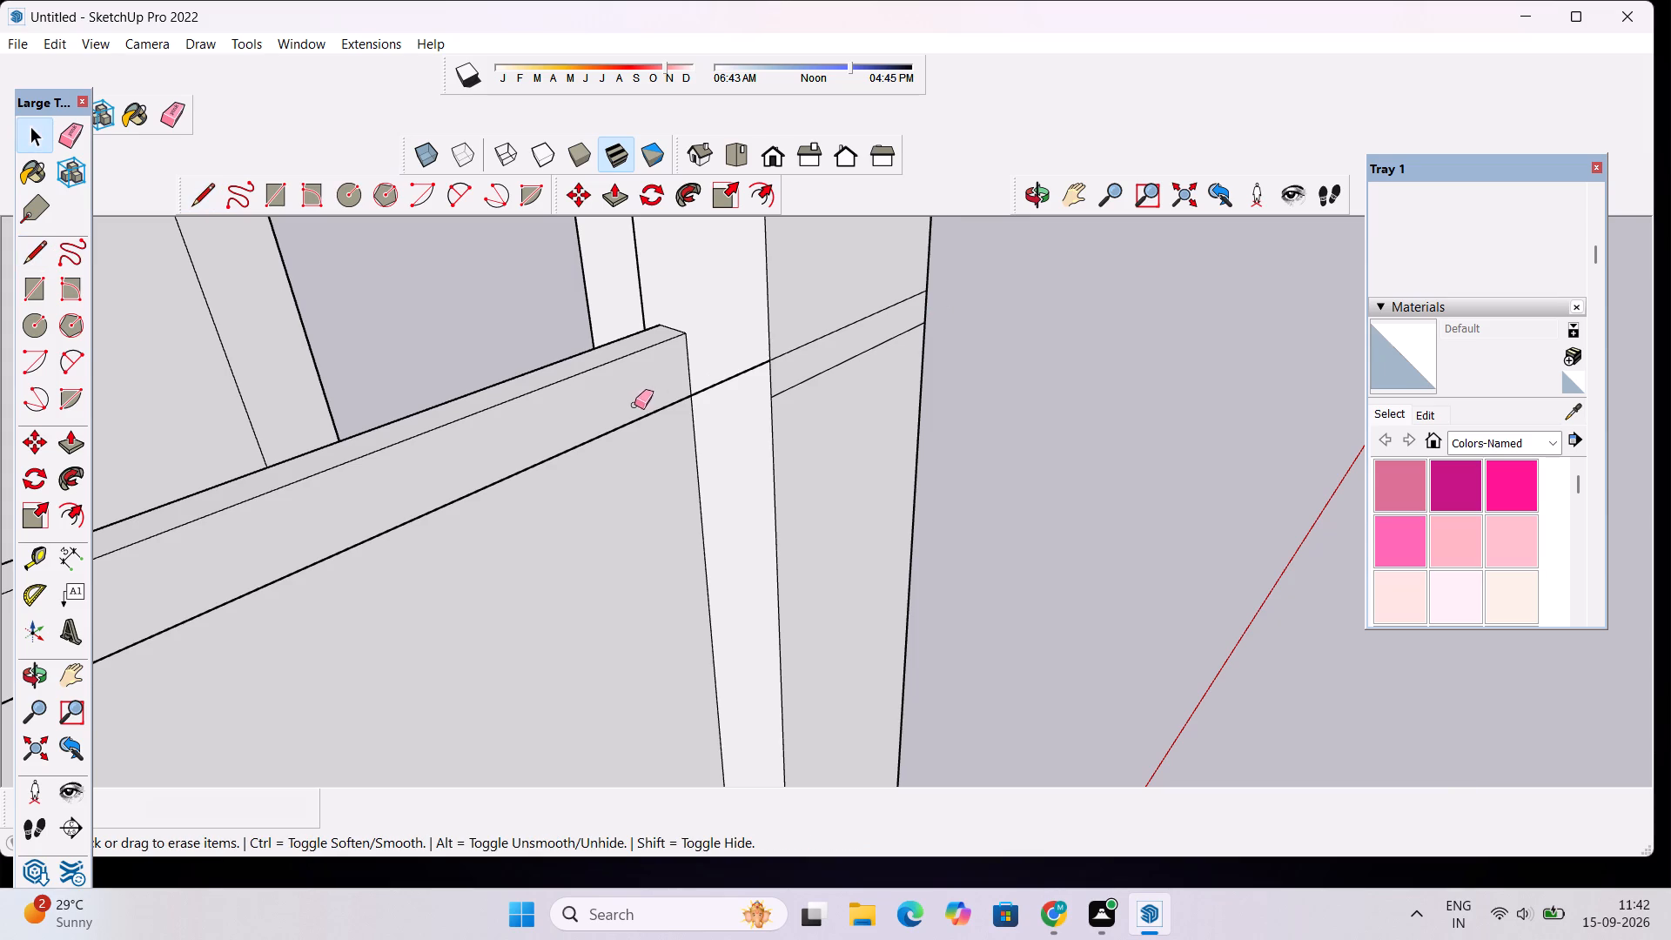
left_click_drag(633, 413, 633, 424)
left_click(1044, 187)
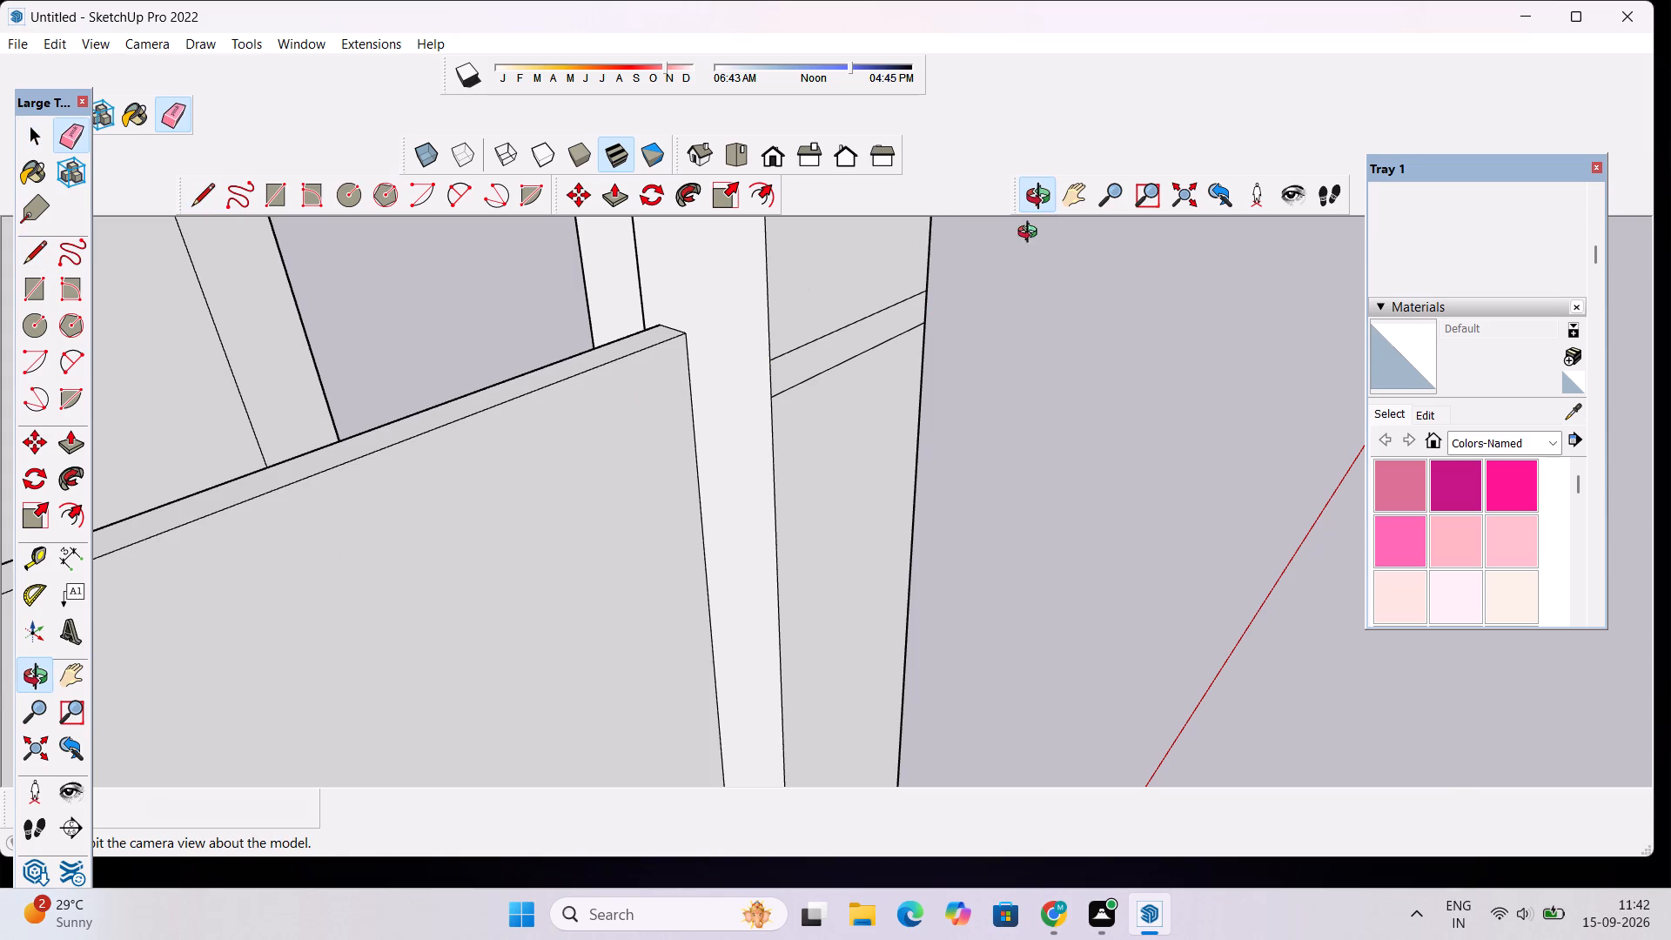
Push/Pull the 3" band on the outer column's front face outward, matching the inner pillar's ledge.
left_click_drag(1011, 279, 830, 307)
scroll(822, 317, "down", 5)
scroll(889, 357, "down", 4)
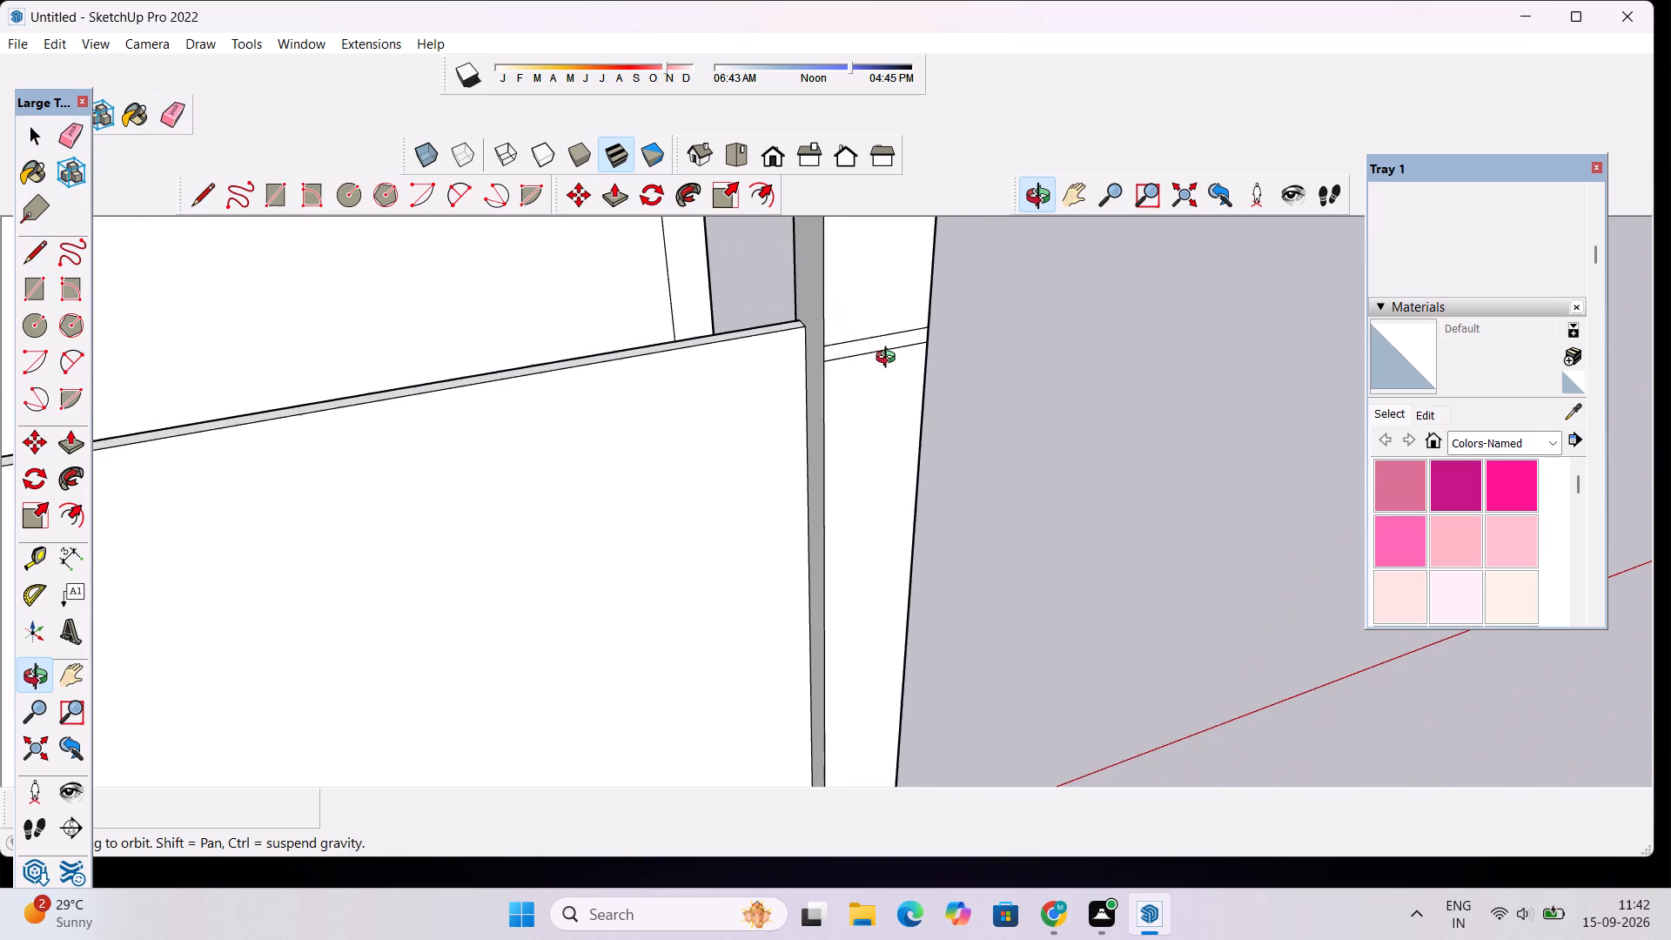
left_click_drag(900, 363, 790, 363)
scroll(782, 359, "down", 6)
left_click_drag(648, 372, 823, 392, "shift")
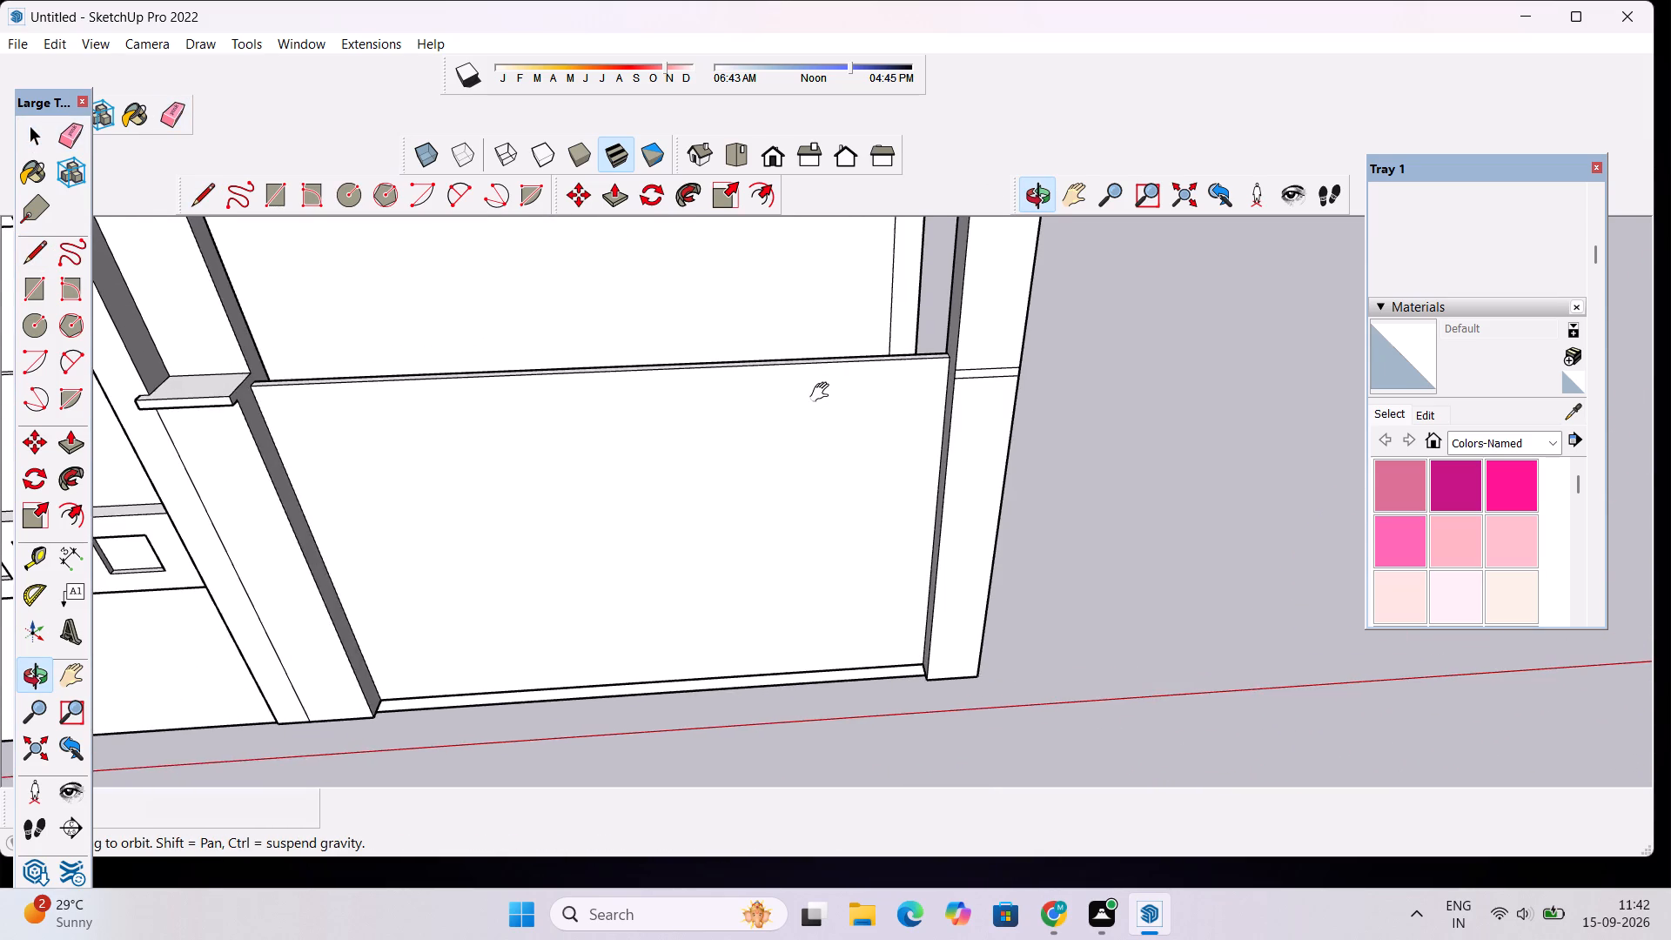
scroll(823, 393, "up", 1, "shift")
key("p")
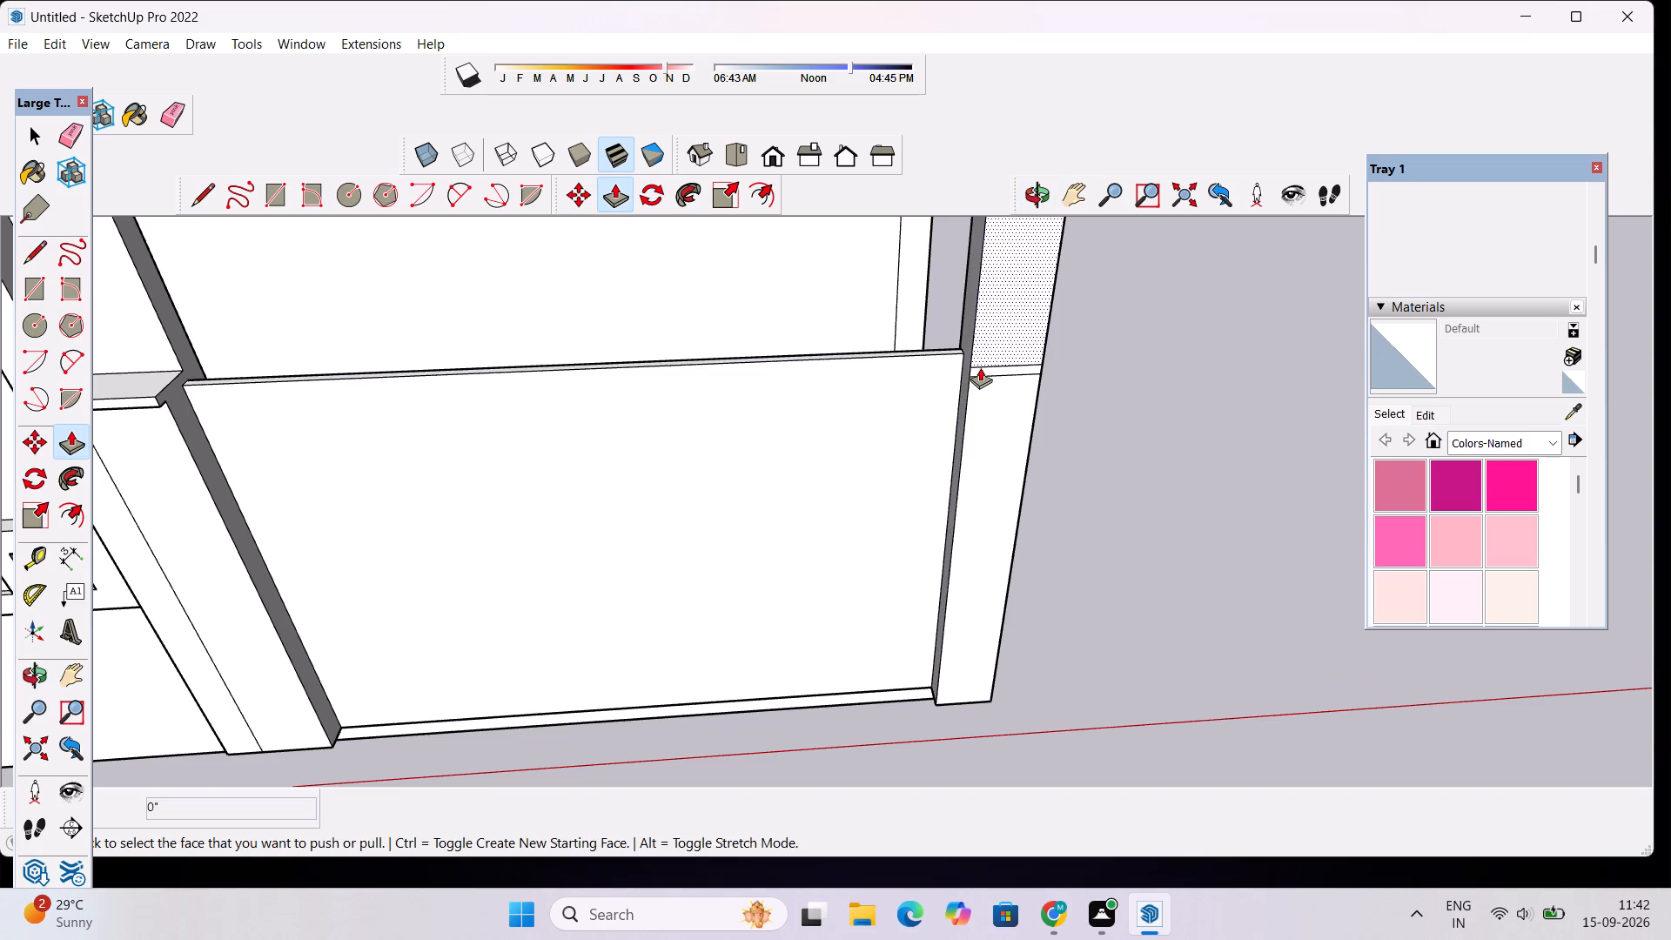
left_click(982, 371)
scroll(727, 417, "down", 3)
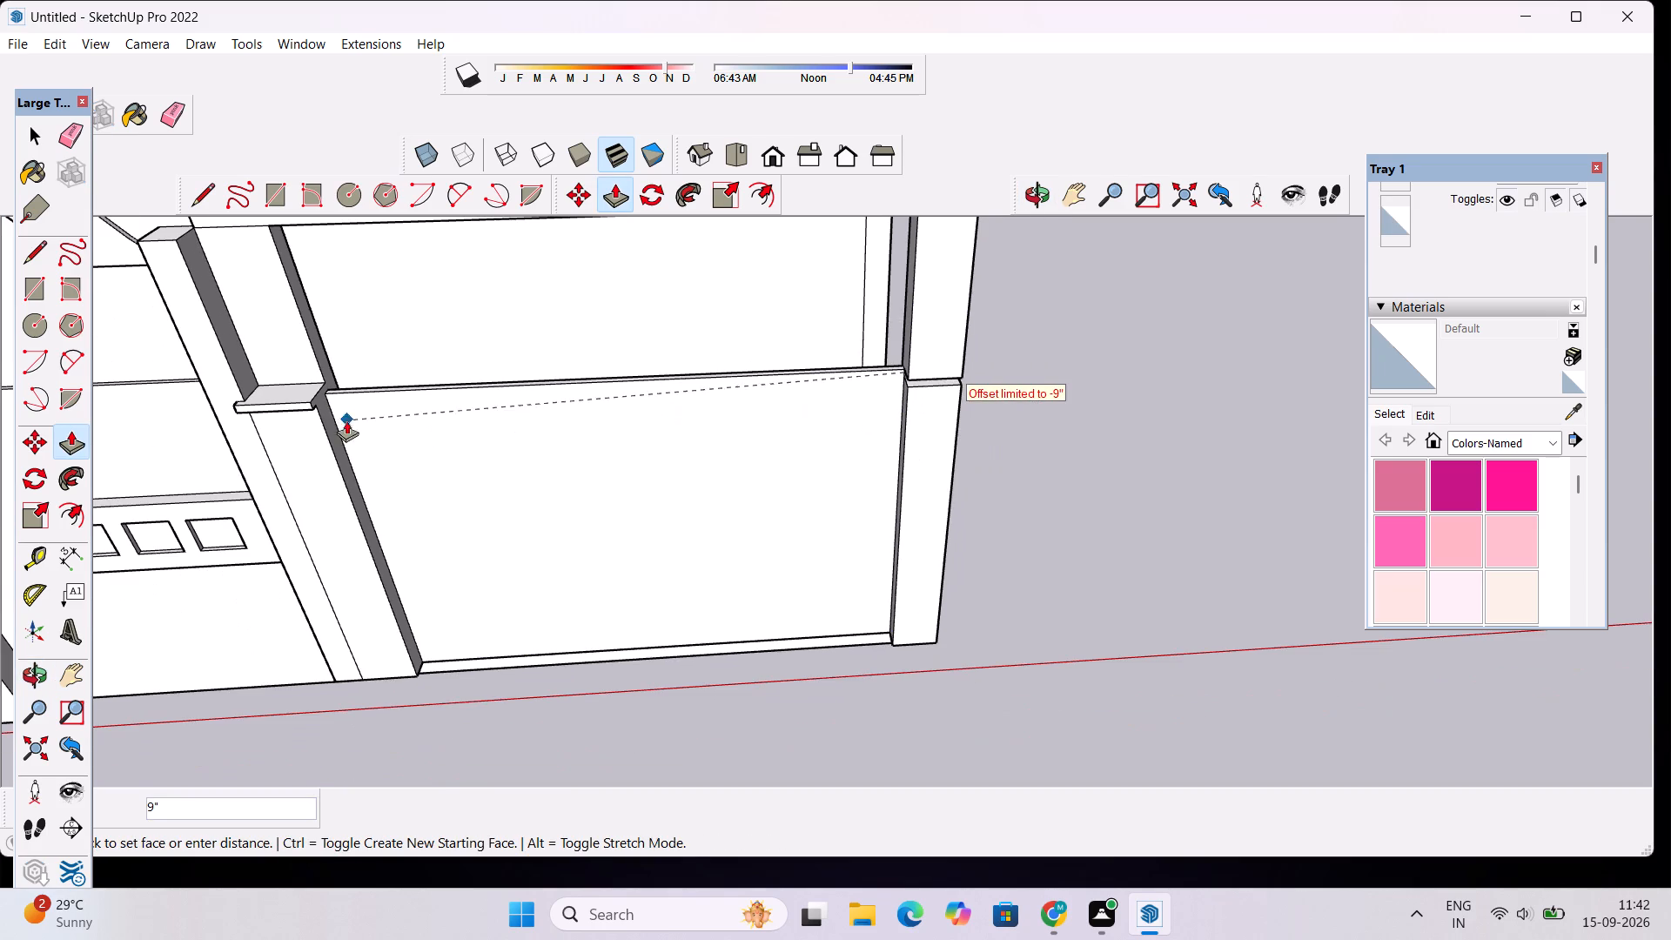
left_click(312, 413)
Draw two parallel lines across the outer column's inner side face, from the ledge's upper and lower corners to the panel.
scroll(1017, 231, "up", 3)
left_click_drag(1033, 198, 1104, 209)
left_click(1032, 202)
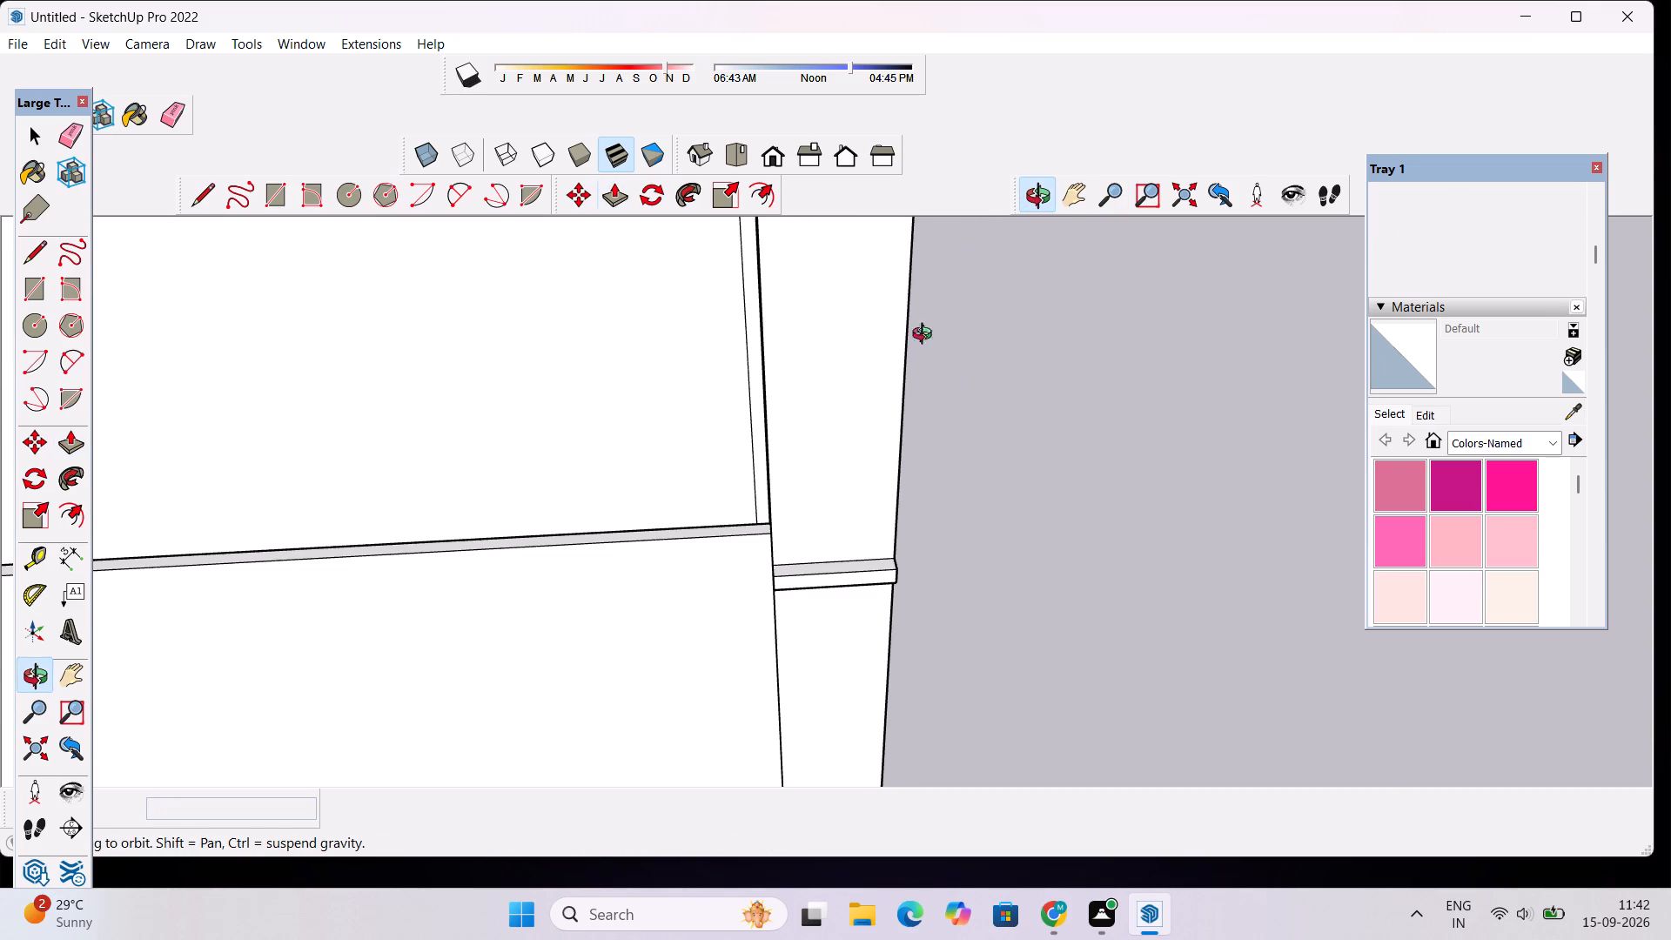
left_click_drag(826, 428, 987, 375)
scroll(1003, 361, "down", 5)
left_click_drag(907, 483, 1044, 485)
scroll(916, 413, "up", 6)
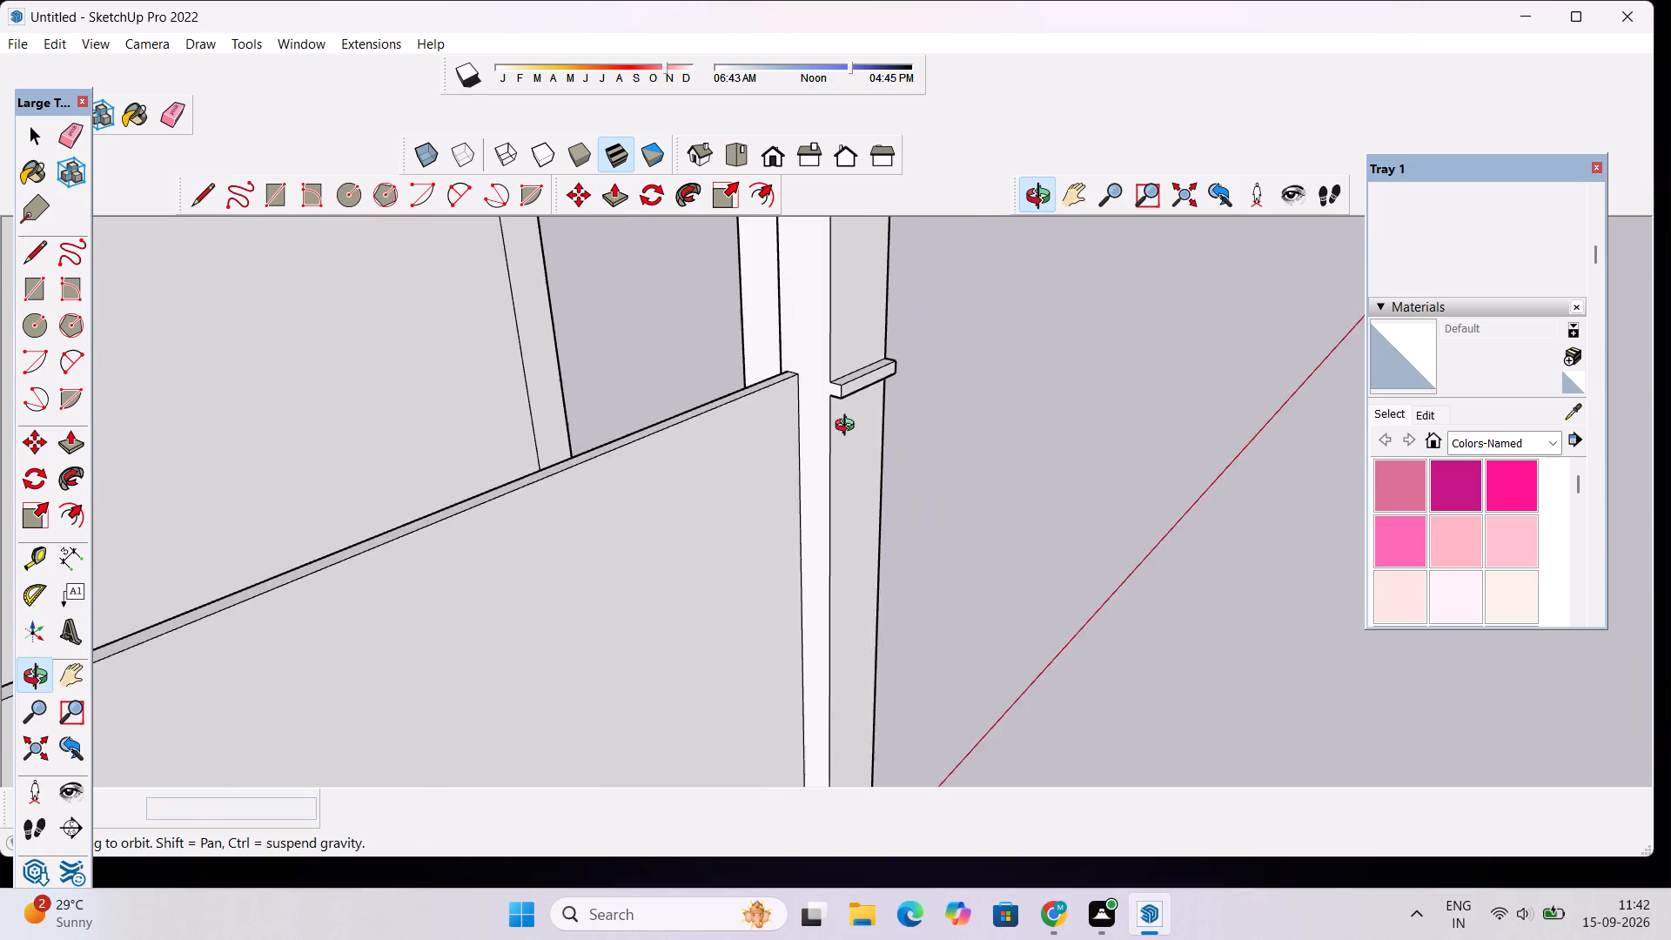
scroll(849, 427, "up", 2)
left_click_drag(821, 435, 921, 440)
scroll(921, 440, "down", 4)
left_click_drag(895, 433, 875, 494, "shift")
scroll(875, 494, "up", 6, "shift")
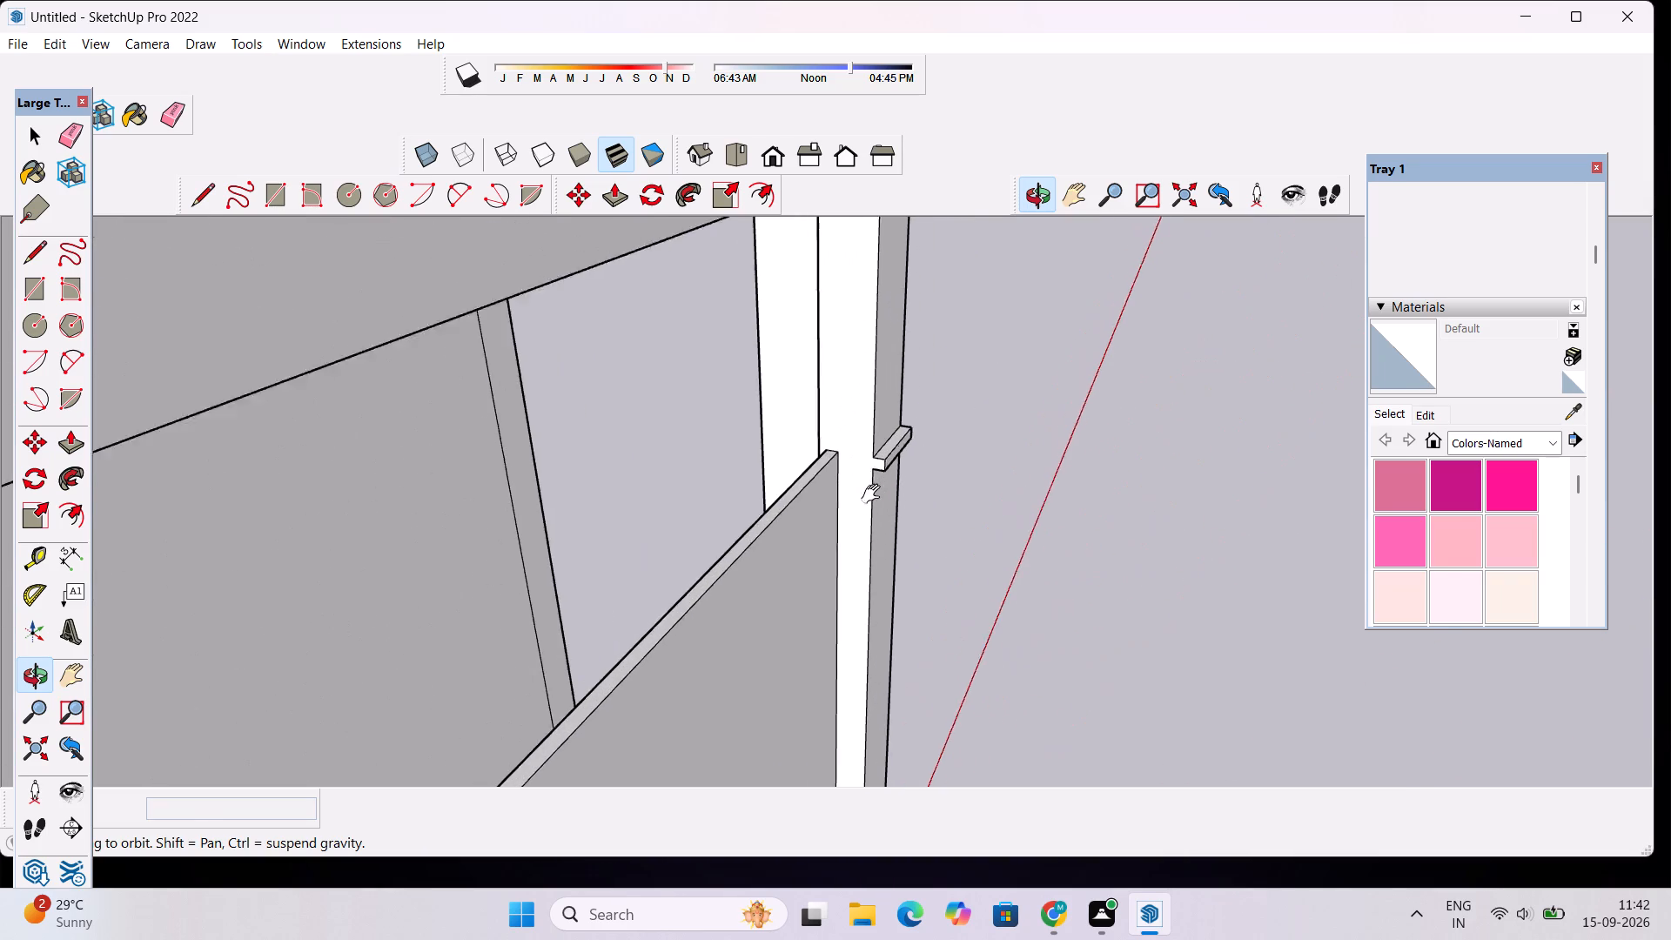
scroll(875, 494, "up", 2, "shift")
left_click_drag(868, 443, 864, 465, "shift")
scroll(864, 465, "up", 7, "shift")
key("l")
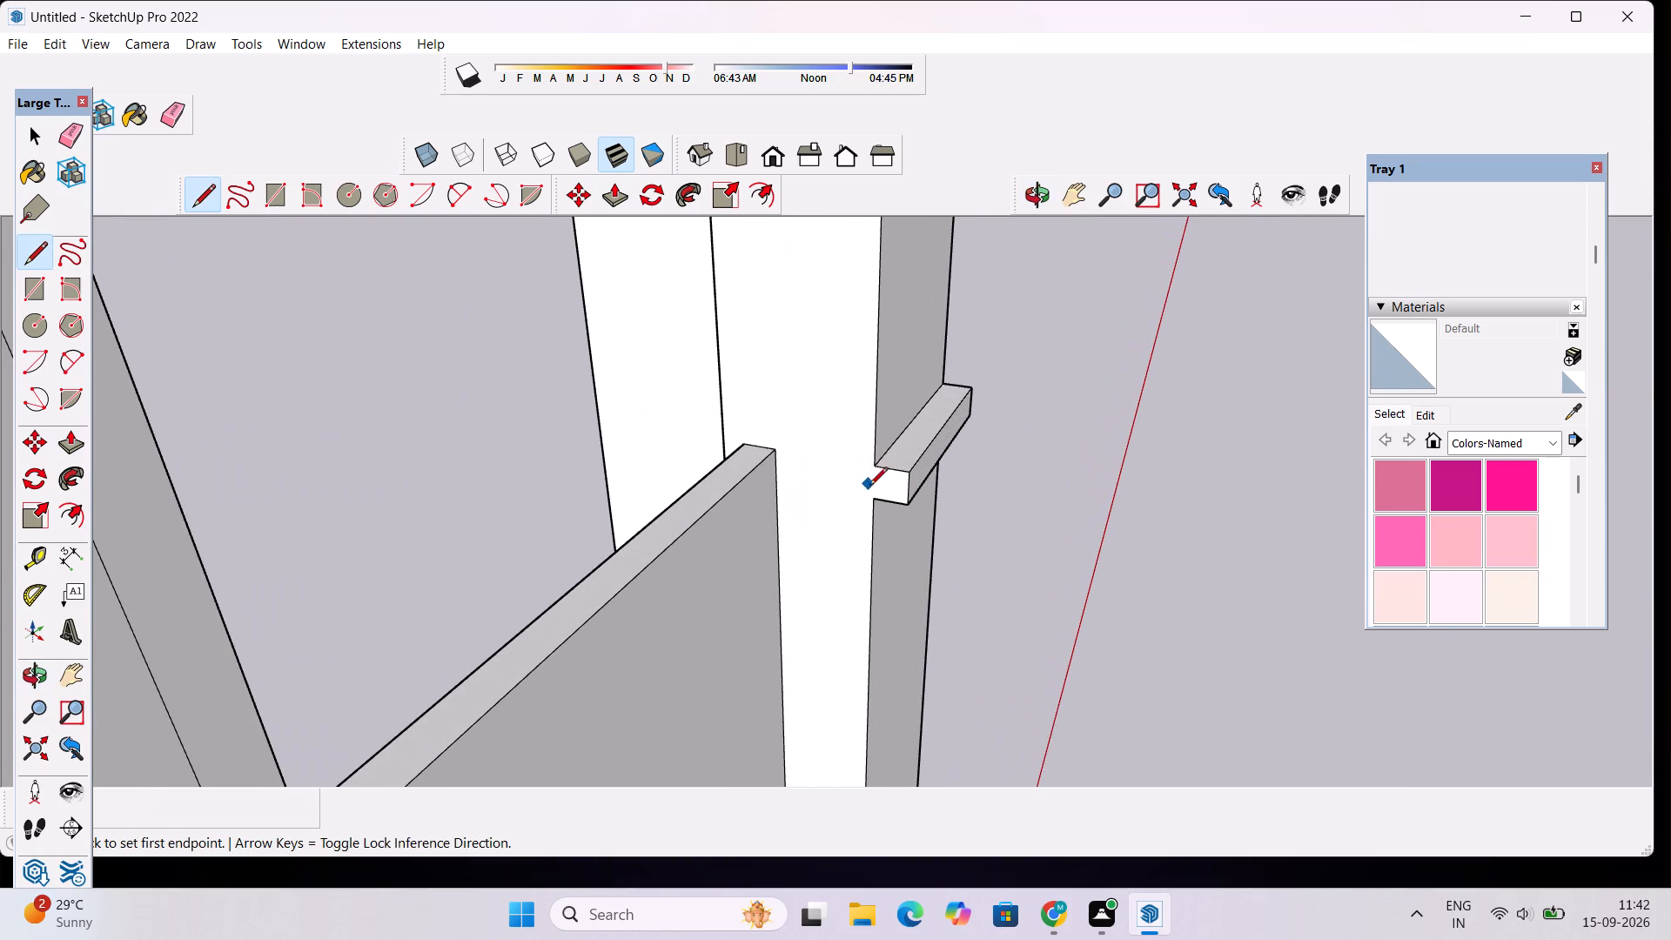
left_click(868, 503)
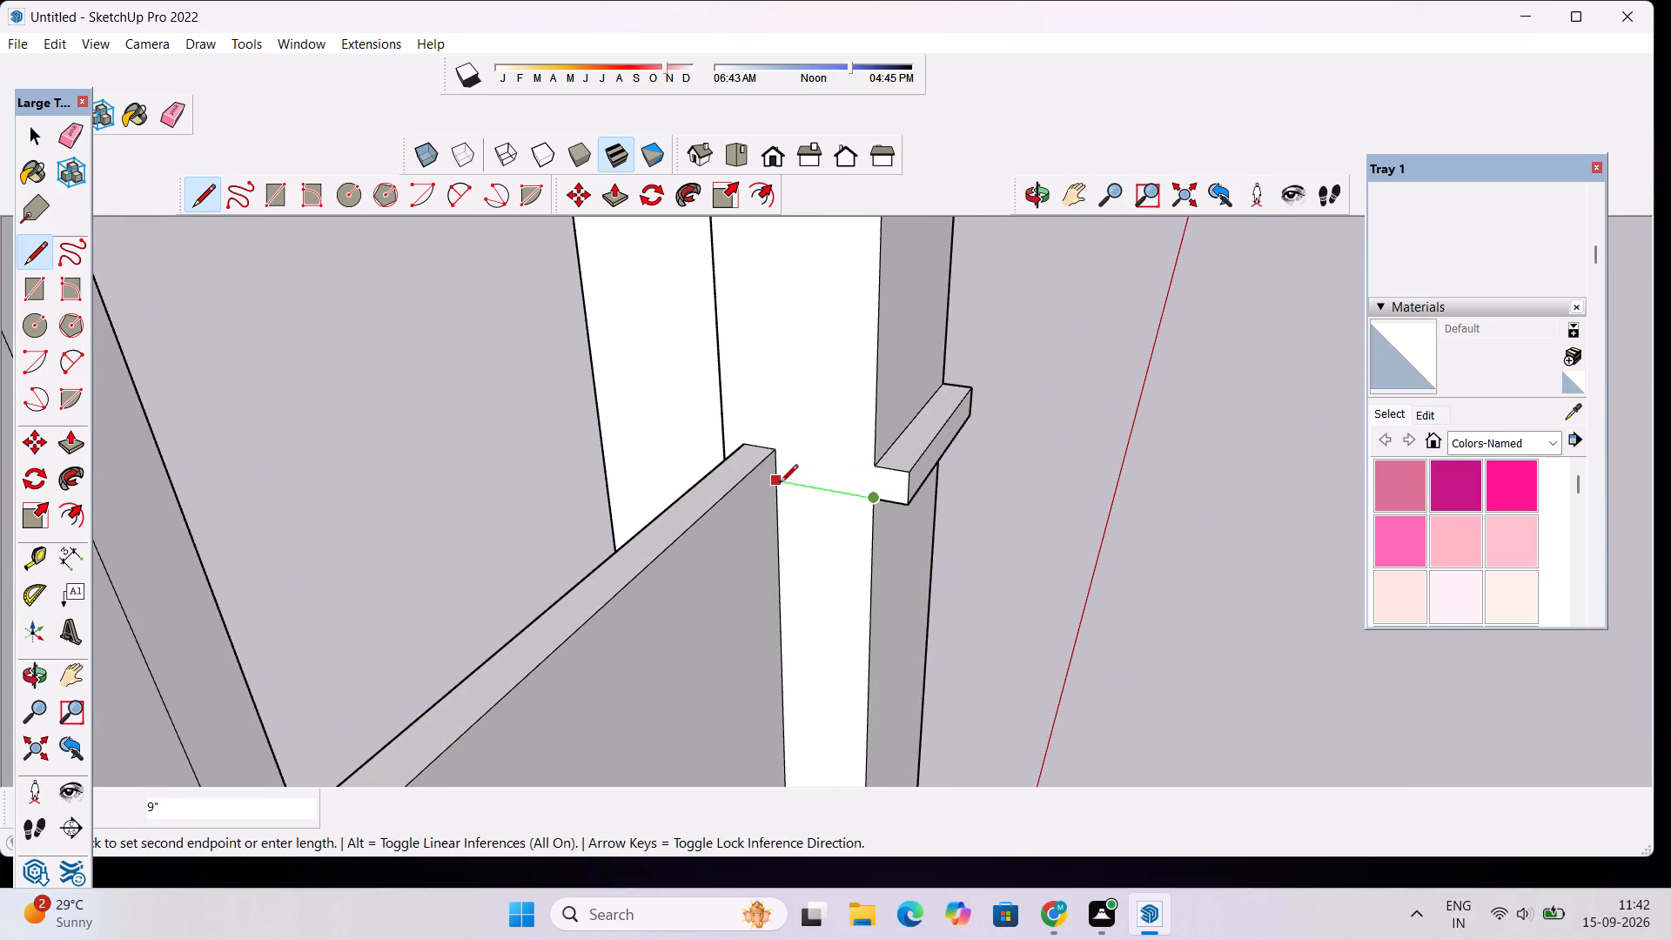
left_click(778, 483)
key("space")
key("l")
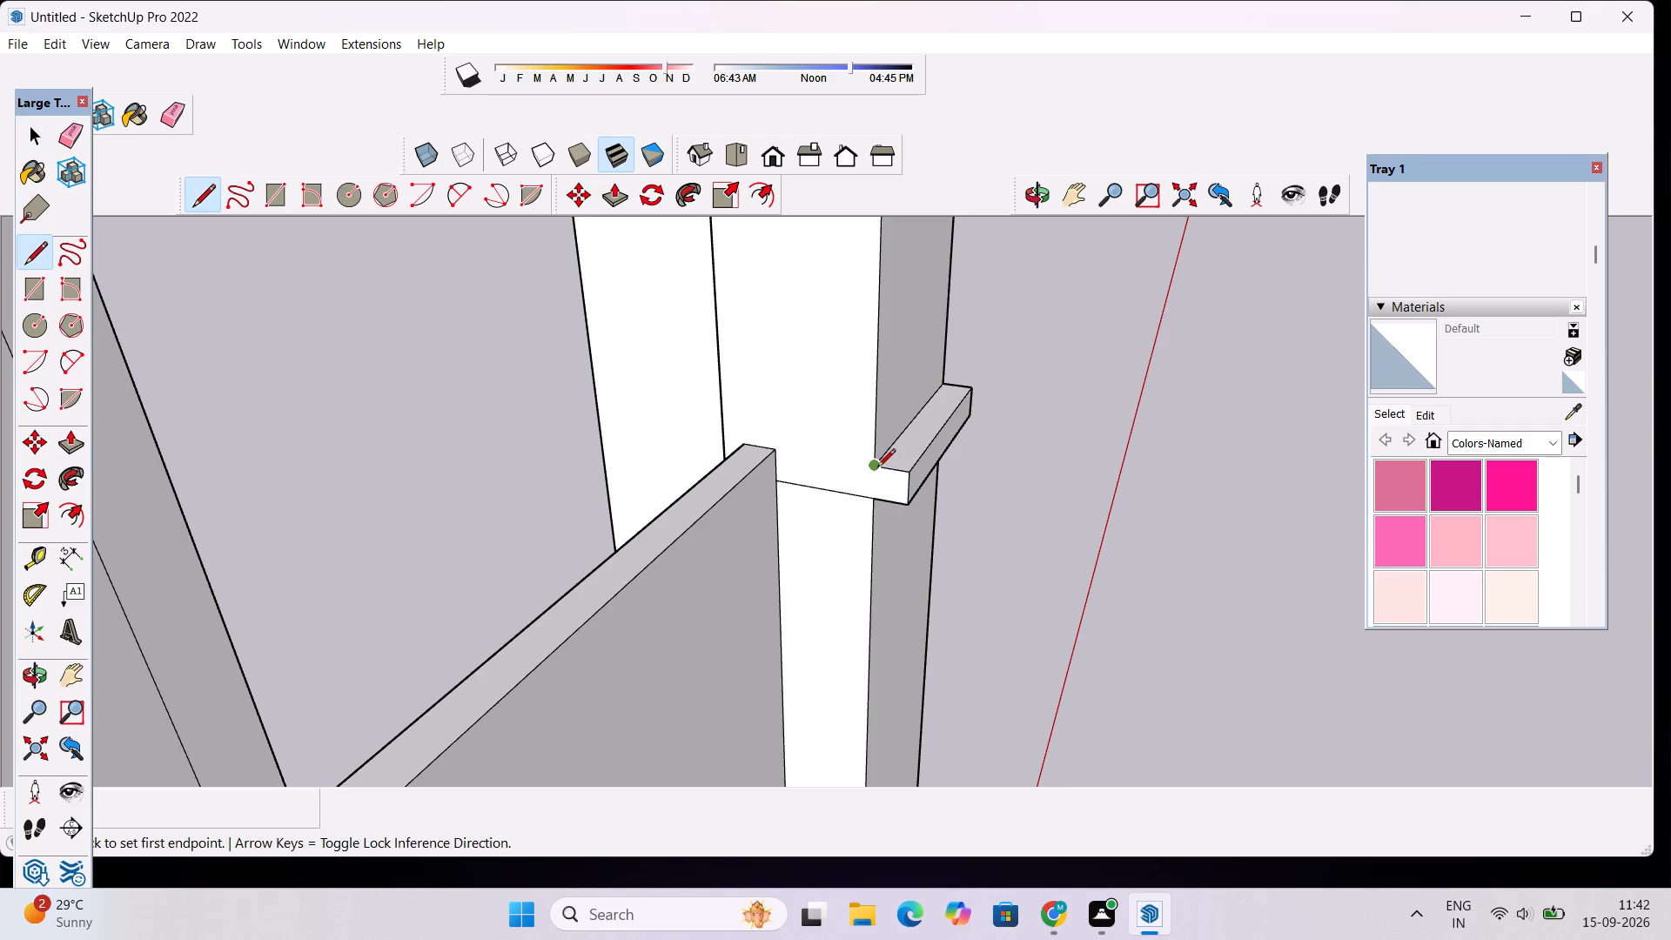
left_click(877, 468)
left_click(774, 448)
key("space")
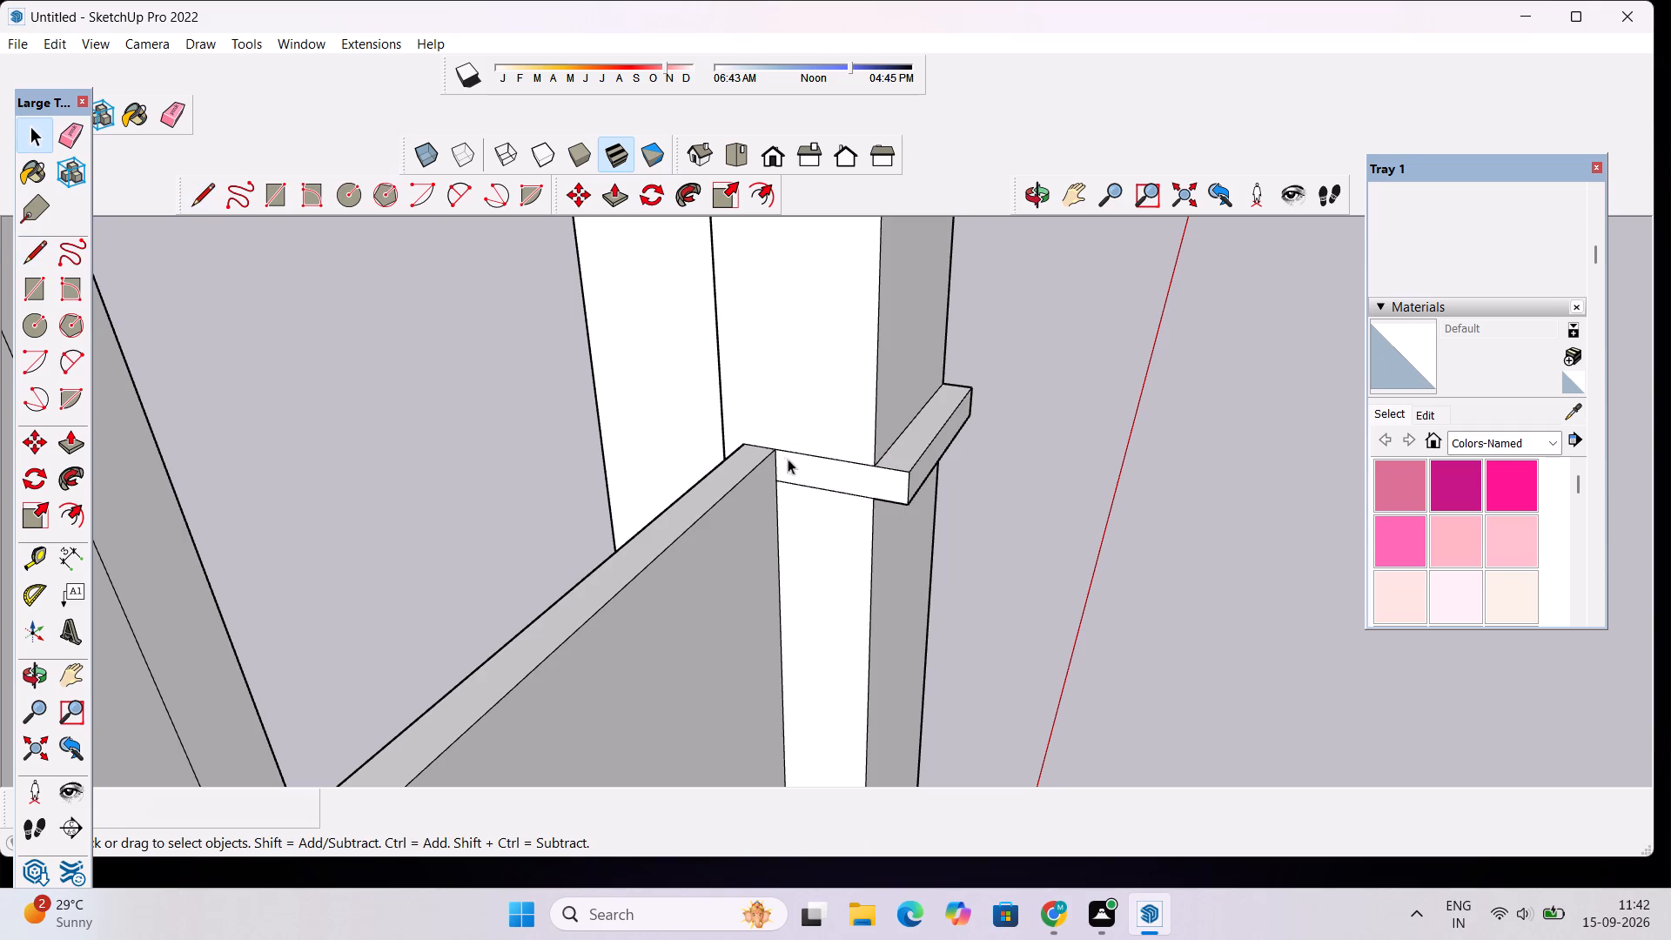
Push/Pull the new strip on the outer column's side face outward about 3 3/16" to wrap the ledge around the corner.
left_click(811, 472)
key("p")
left_click(811, 472)
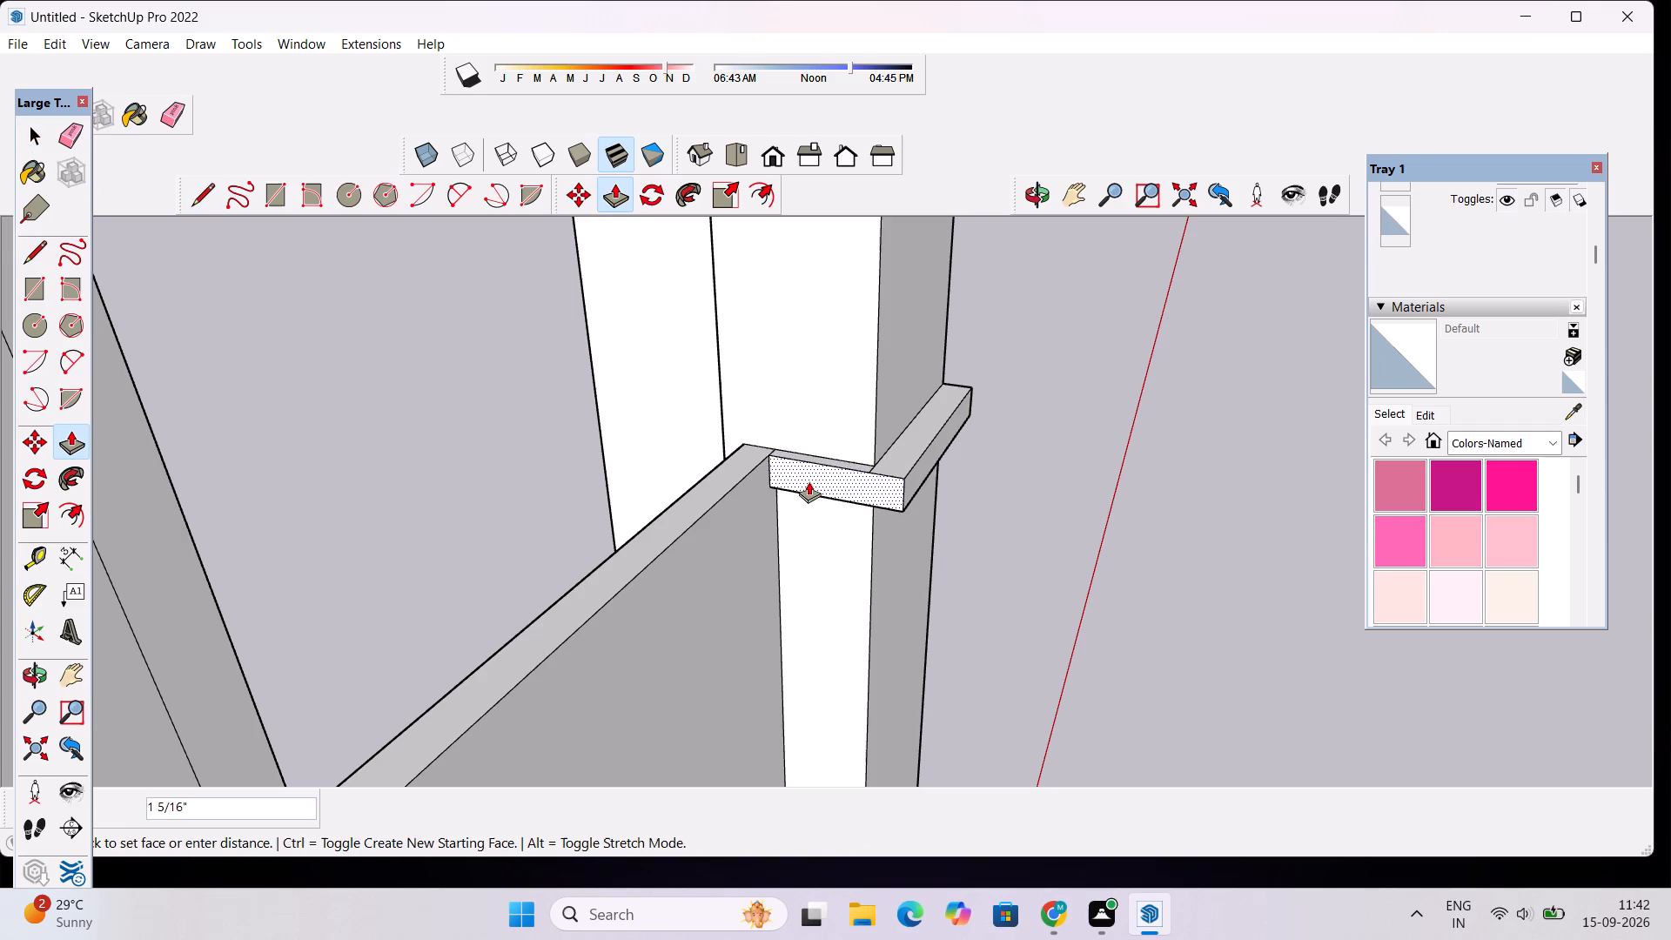
left_click(797, 488)
Erase the two seam edges on top of the ledge, at the column corner and where it meets the panel.
scroll(796, 489, "down", 5)
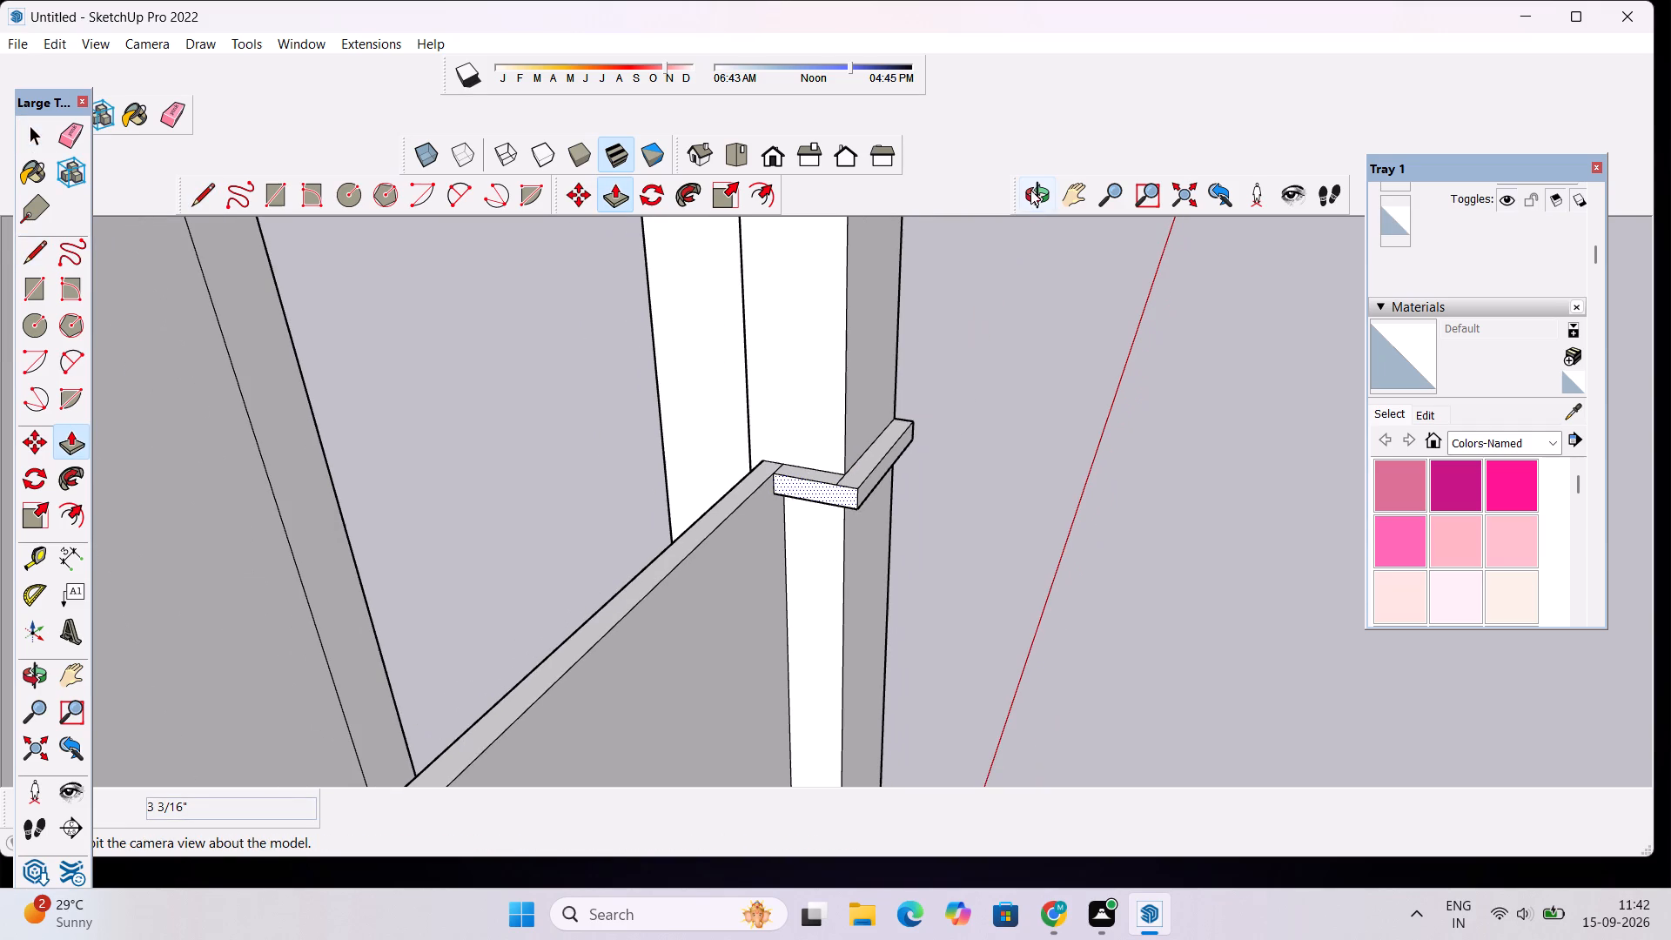
left_click(1030, 189)
left_click_drag(943, 430, 928, 538)
scroll(838, 554, "up", 6)
key("e")
scroll(912, 440, "up", 4)
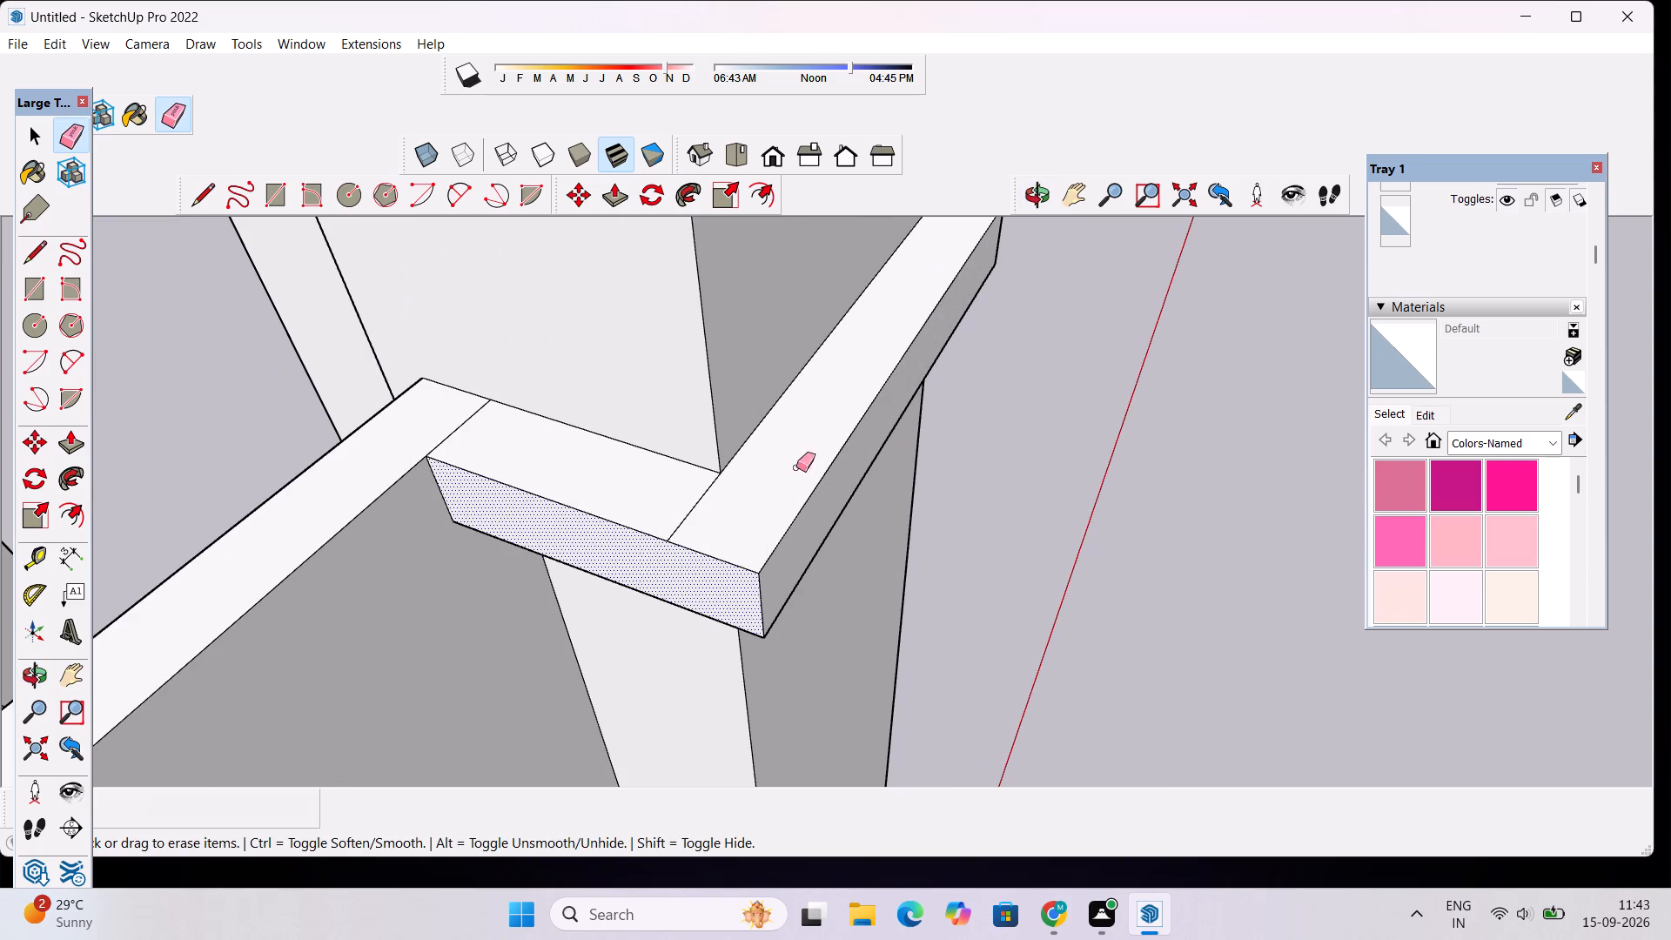
left_click_drag(699, 501, 708, 506)
left_click_drag(446, 423, 473, 440)
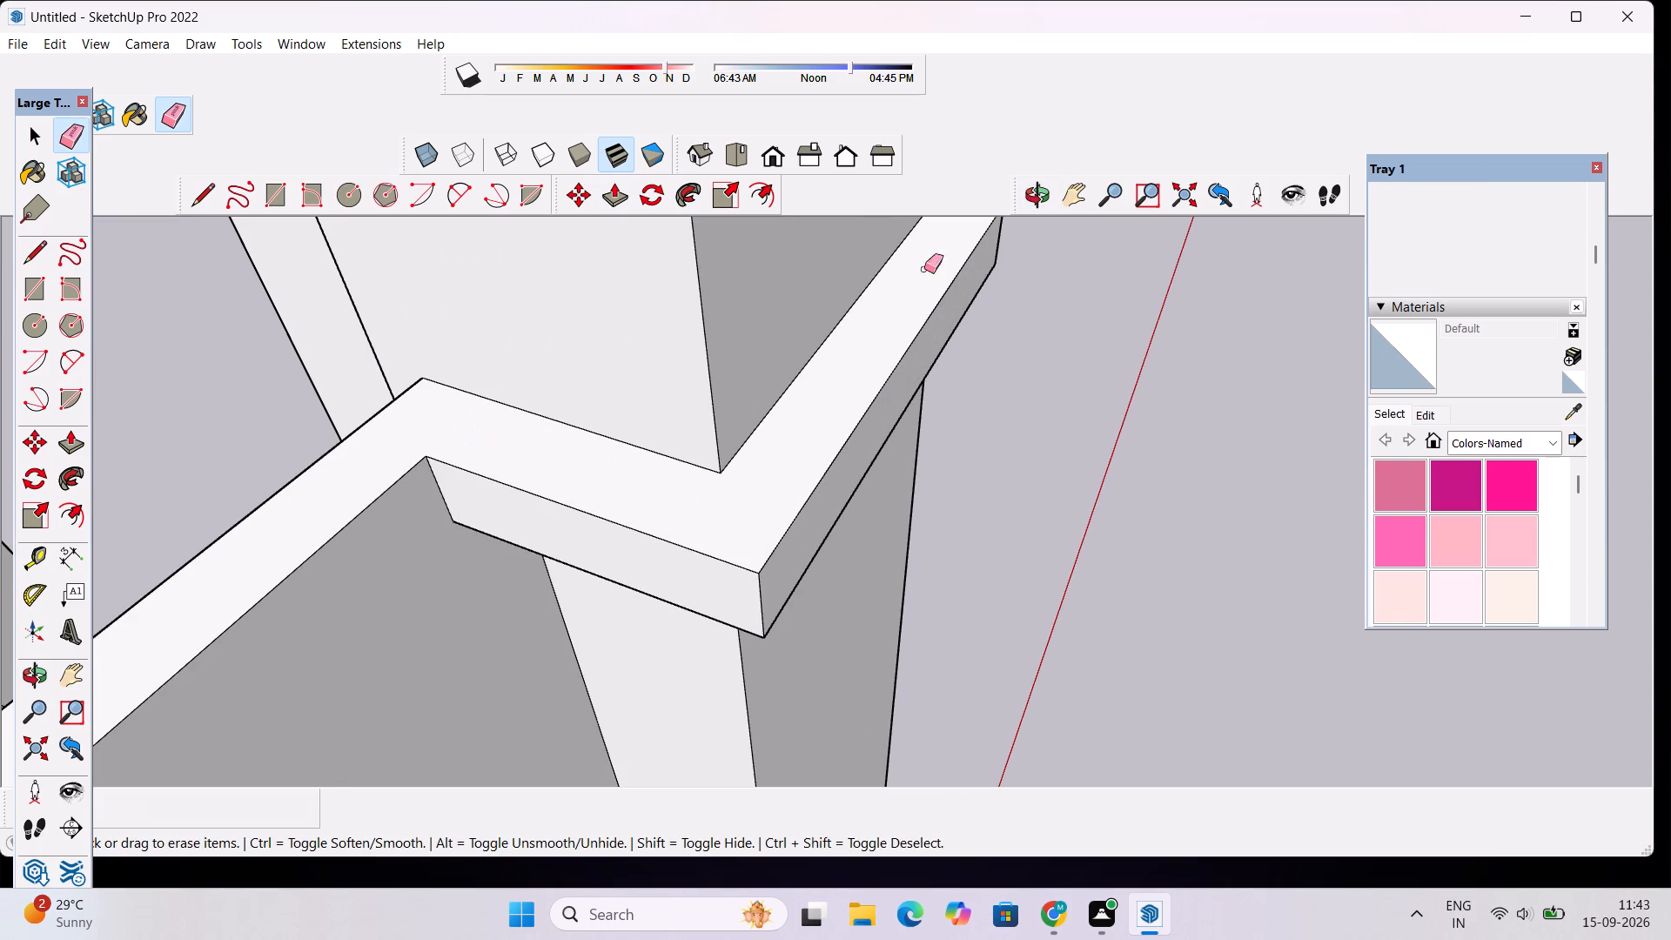
Erase the leftover seam edge on the underside of the ledge at the outer column's corner.
left_click(1040, 199)
left_click_drag(1002, 480, 866, 286)
scroll(849, 289, "down", 5)
left_click_drag(771, 426, 782, 215)
scroll(721, 385, "up", 2)
key("e")
scroll(758, 409, "up", 2)
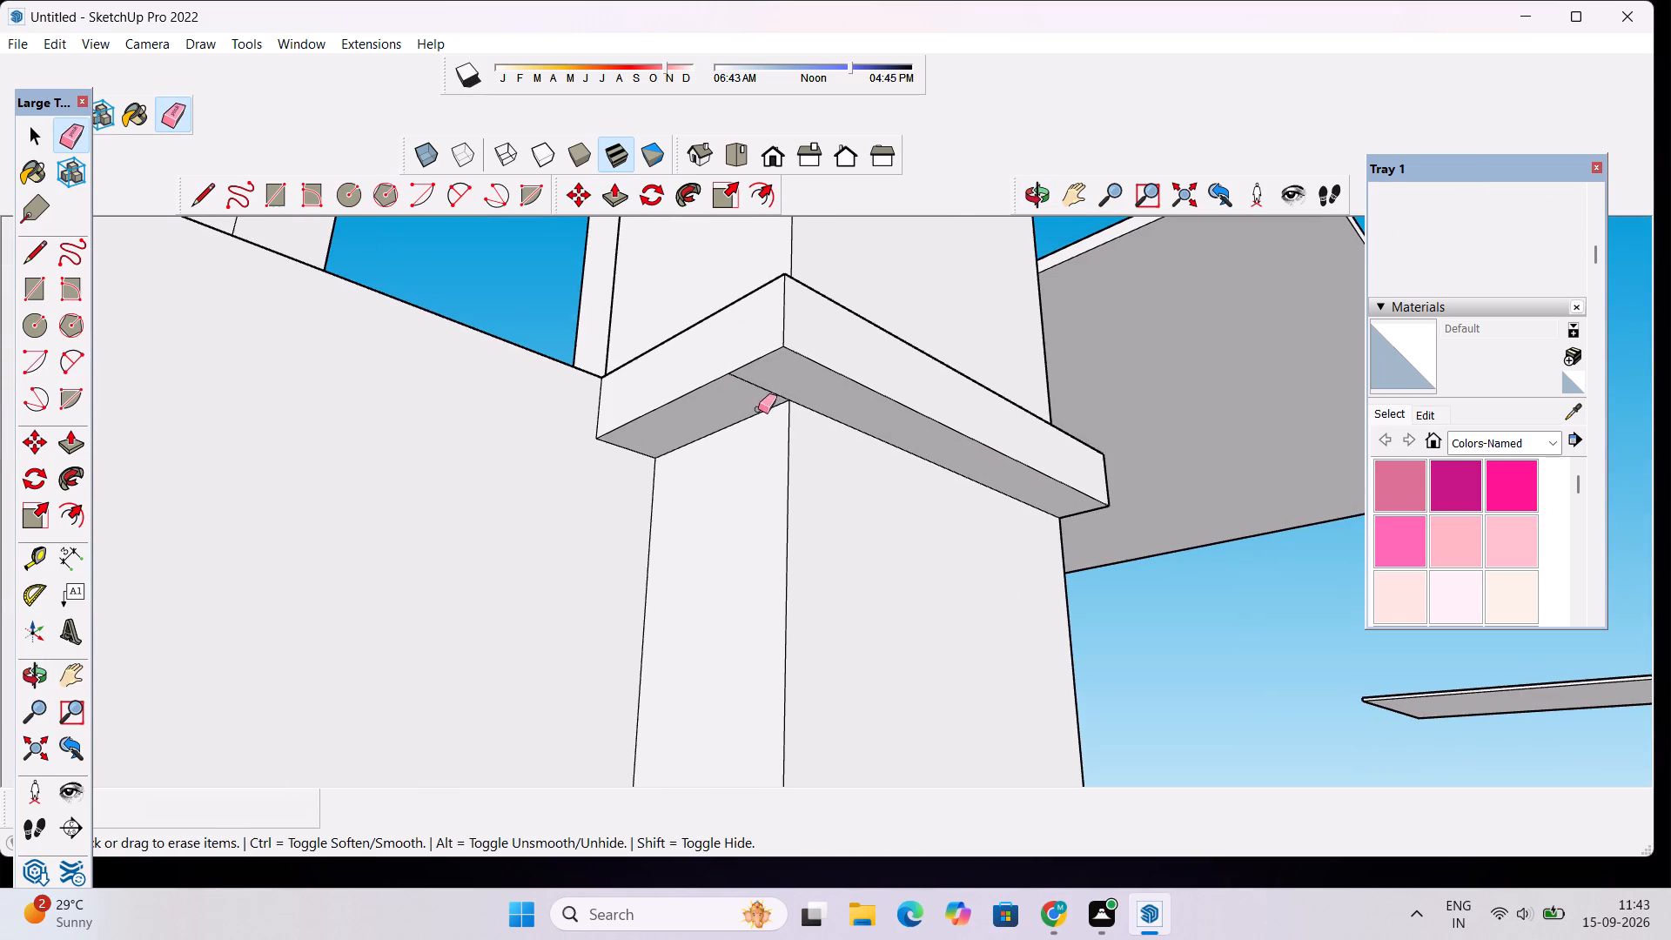
scroll(758, 409, "up", 1)
left_click_drag(775, 371, 762, 396)
Examine the wrapped ledge on the outer column and the panel between the two pillars from several angles.
scroll(870, 345, "down", 5)
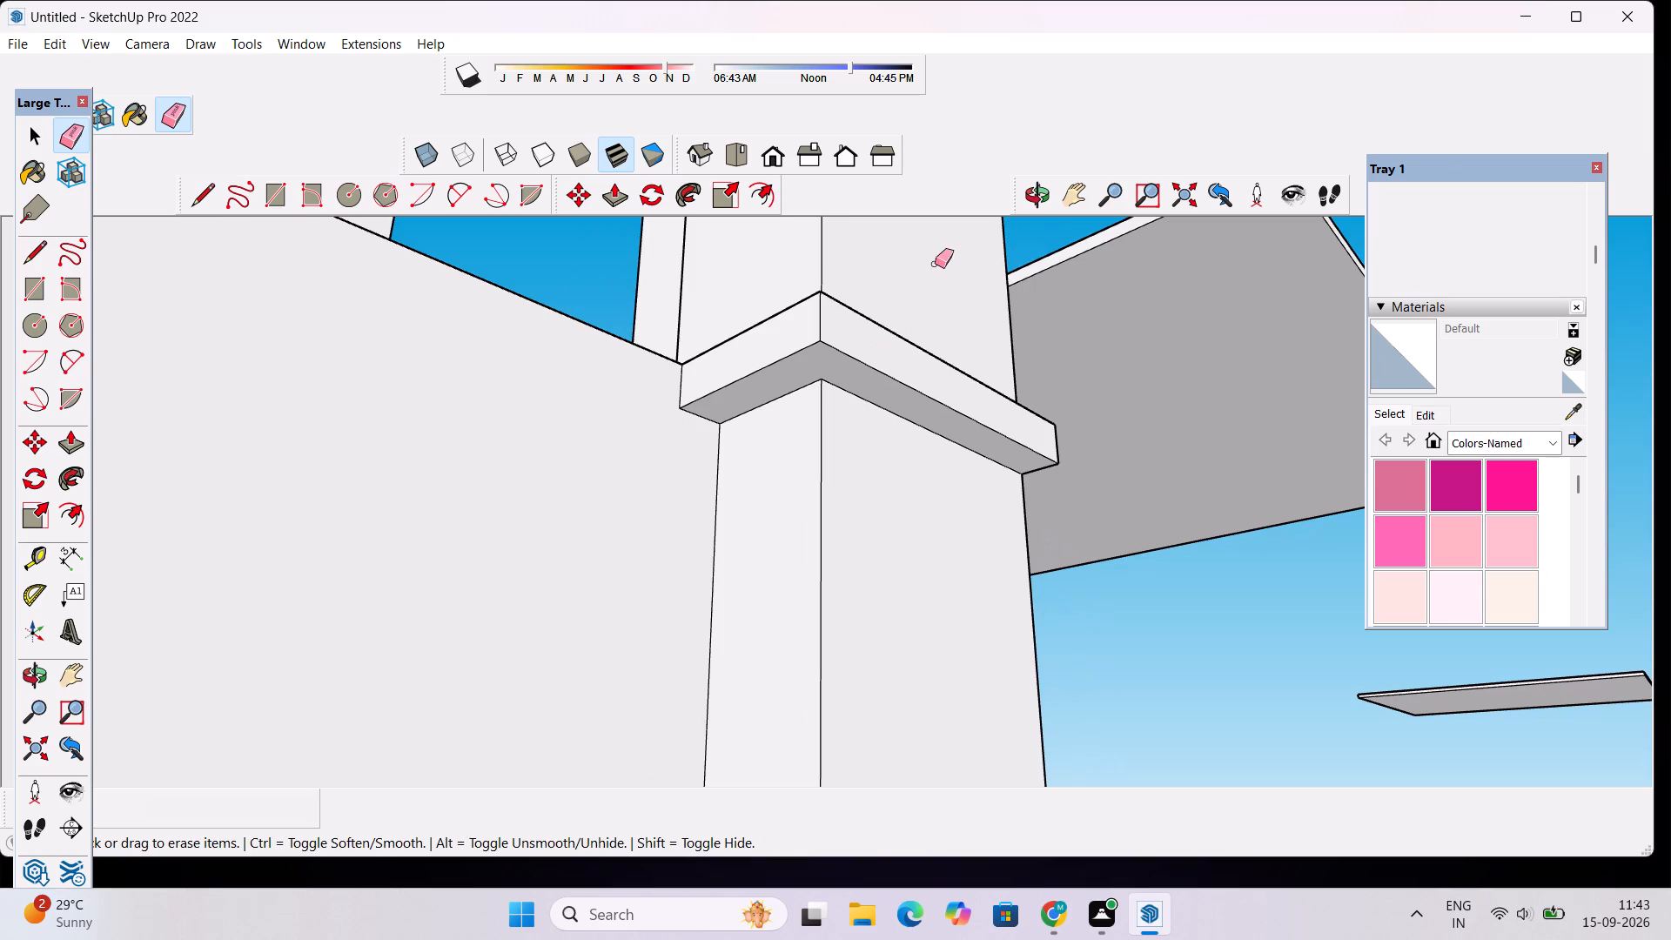
left_click(1041, 195)
left_click_drag(978, 283, 910, 401)
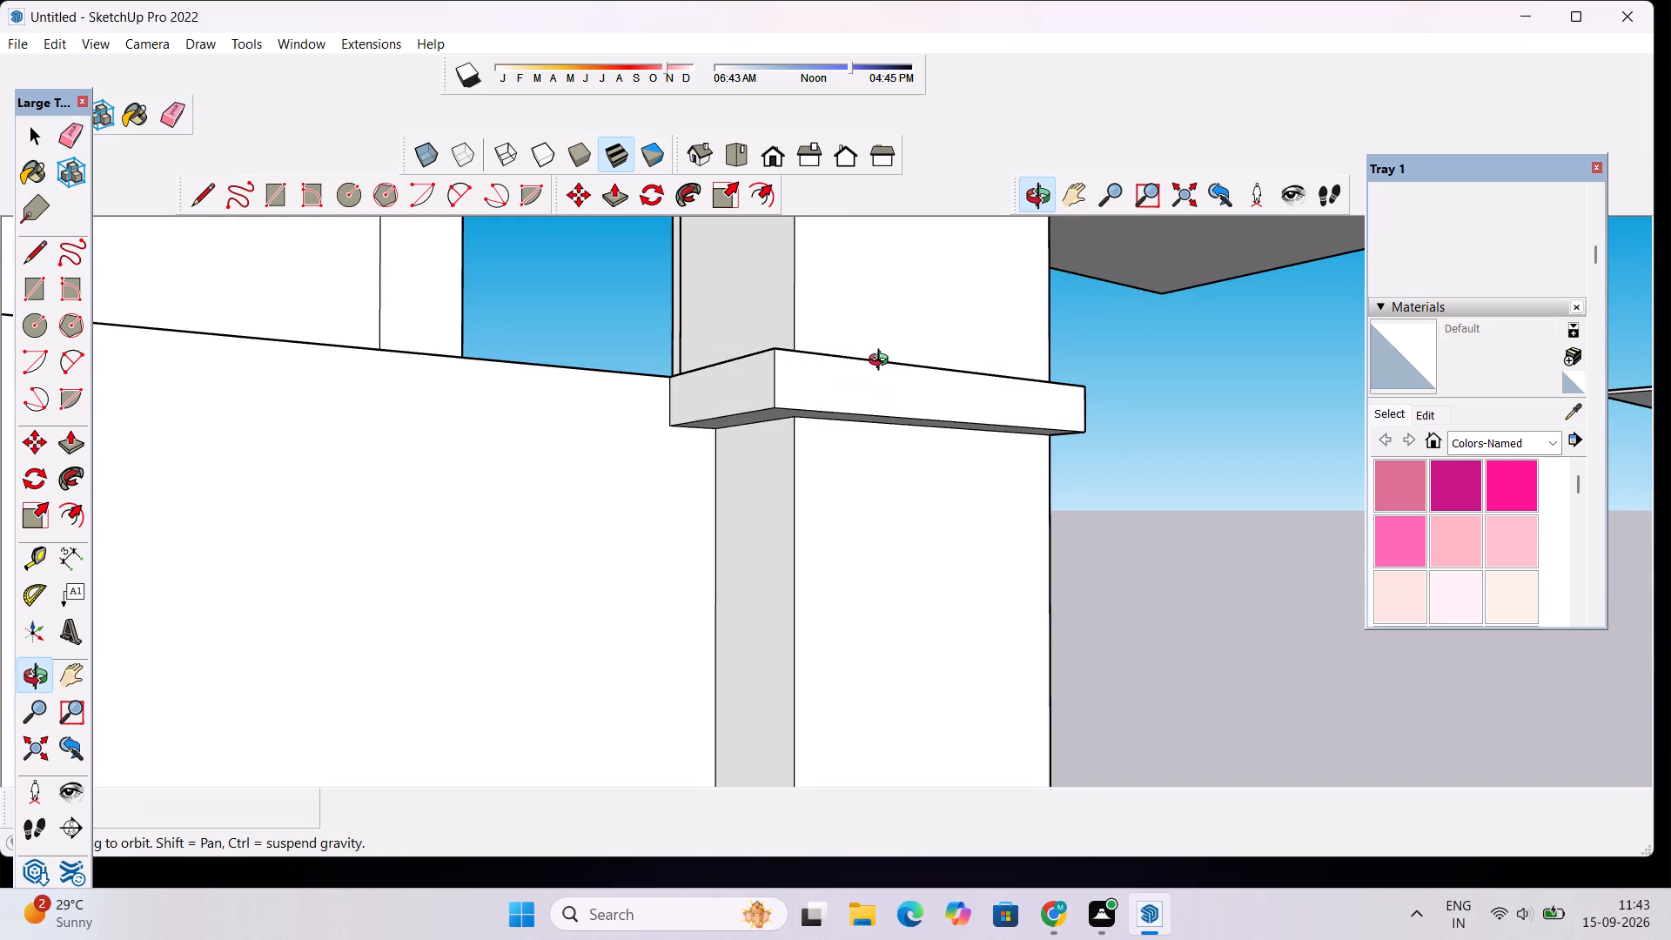
scroll(871, 338, "down", 3)
left_click_drag(888, 346, 809, 464)
scroll(813, 423, "down", 5)
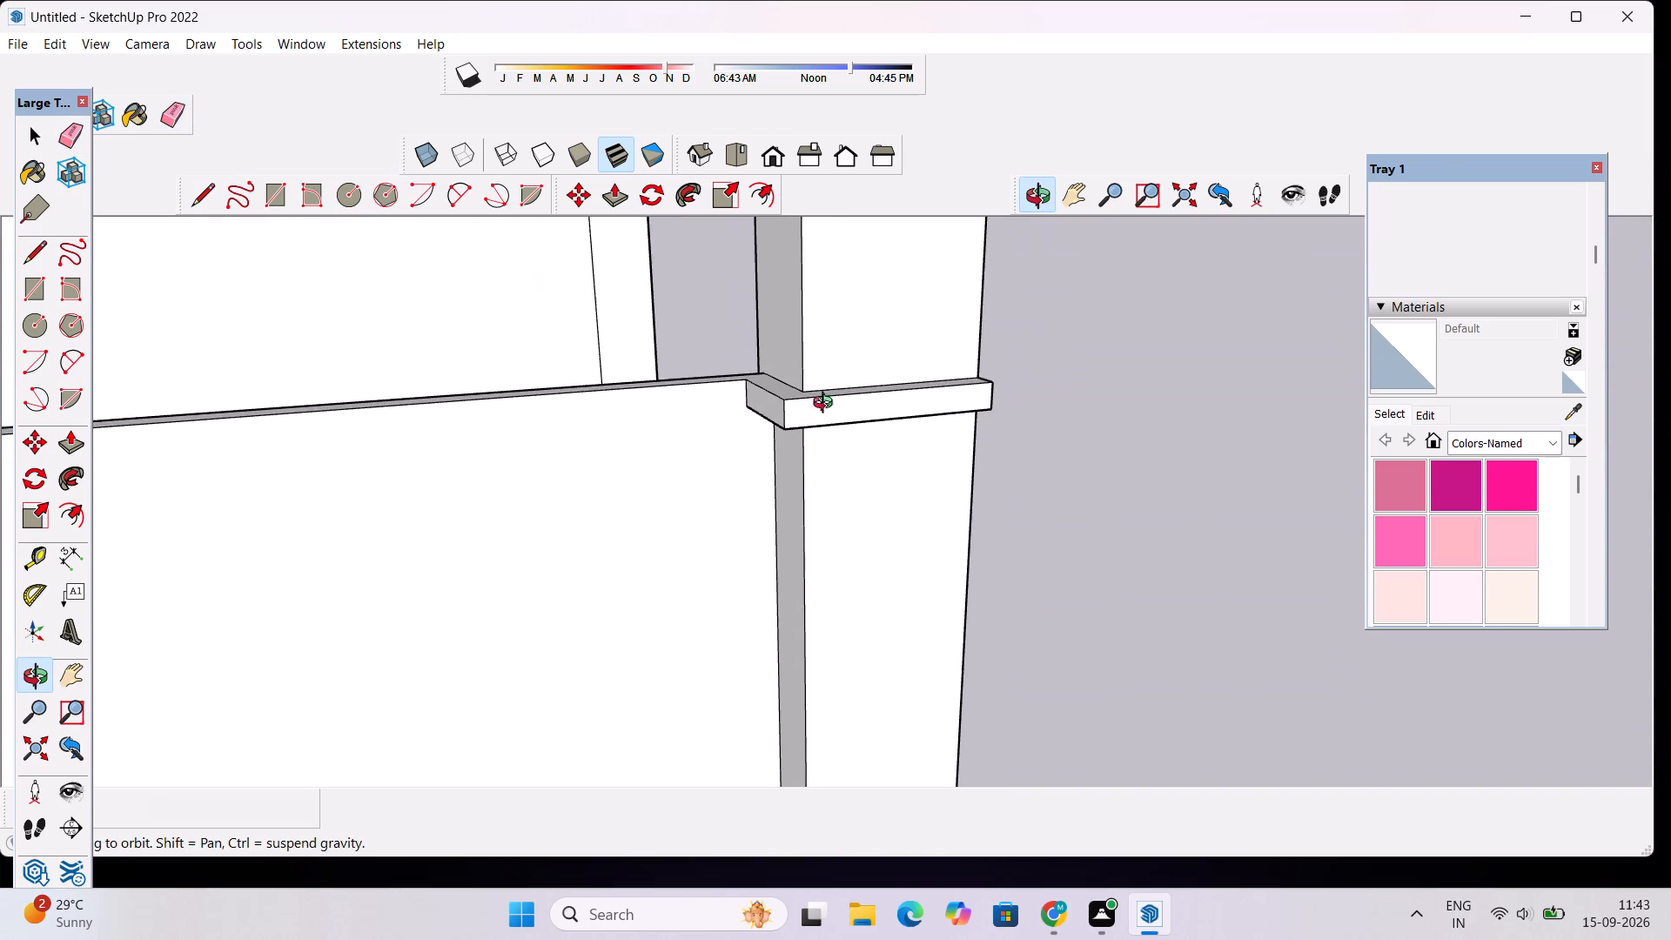
left_click_drag(873, 366, 868, 386)
scroll(842, 404, "down", 3)
left_click_drag(808, 454, 606, 507)
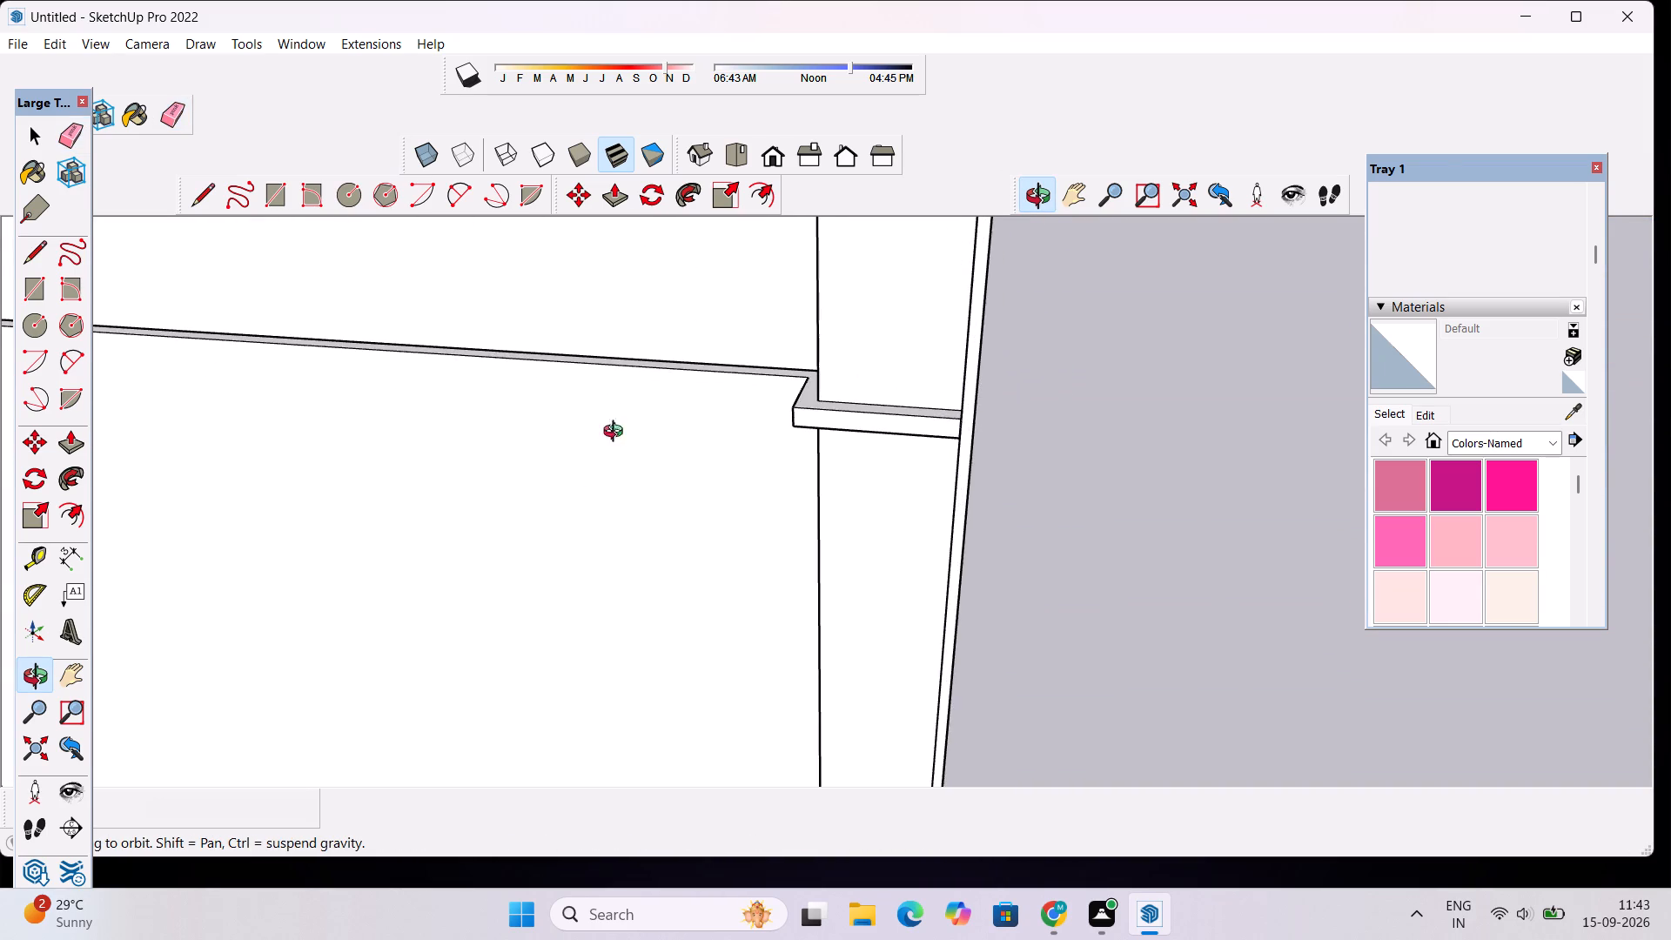
scroll(695, 377, "down", 7)
left_click_drag(533, 496, 849, 523, "shift")
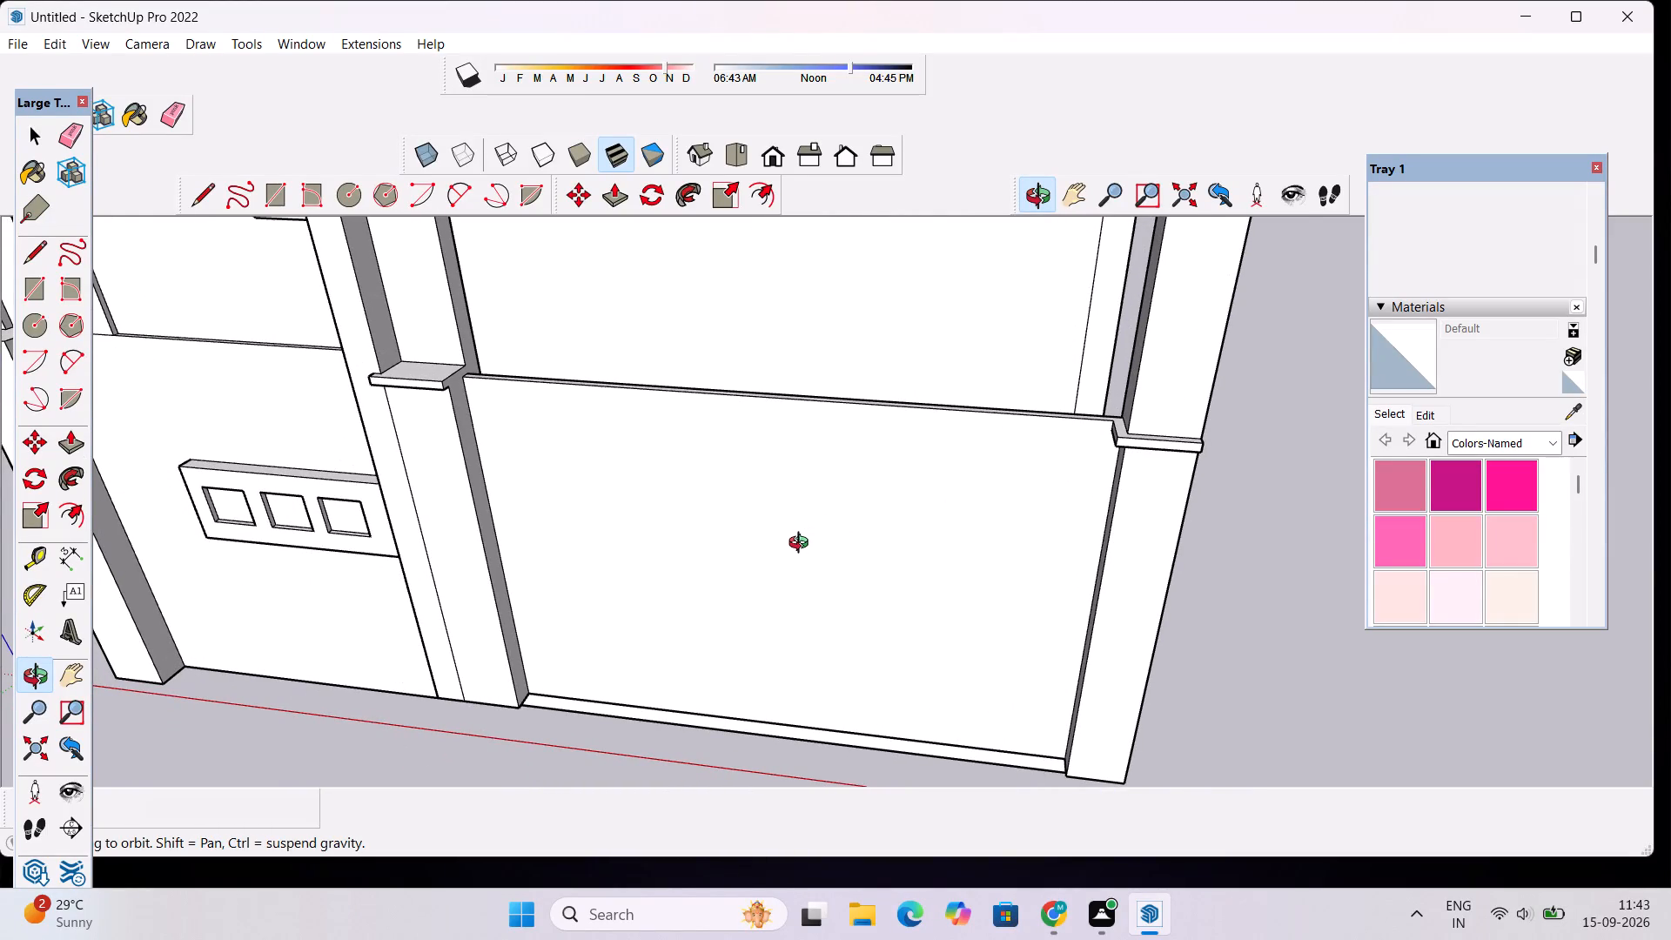
scroll(802, 545, "up", 3)
scroll(802, 545, "down", 8)
scroll(770, 580, "up", 3)
left_click_drag(739, 584, 802, 562)
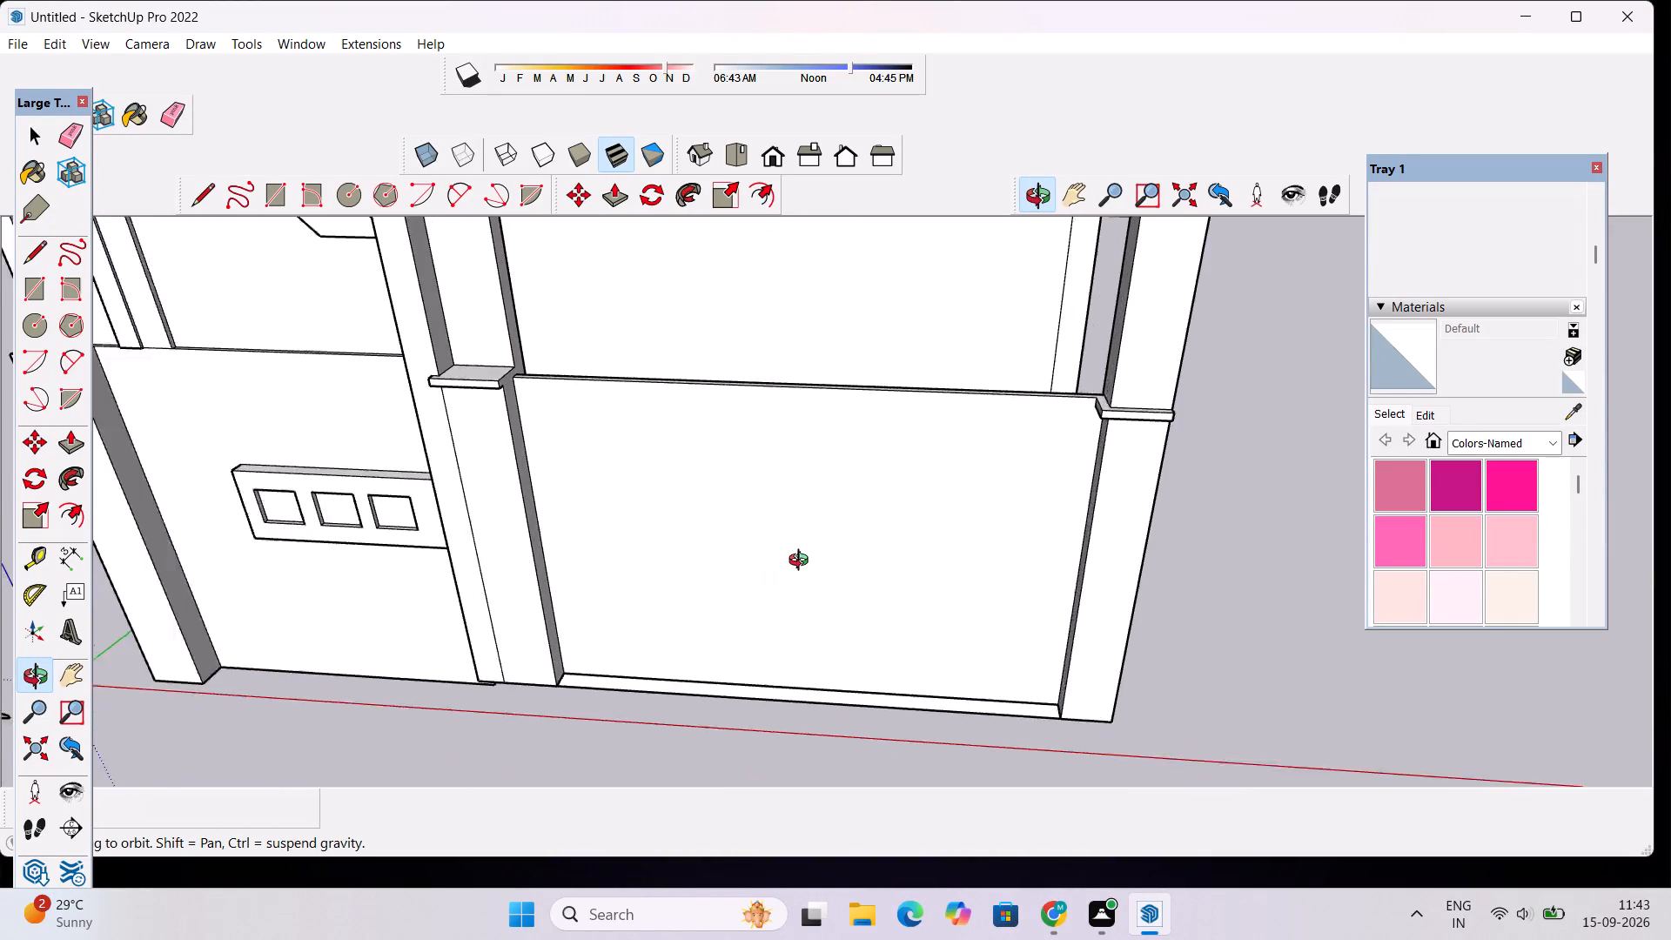
left_click_drag(802, 562, 811, 541)
Draw a vertical rectangle about 8 13/16" wide and 11' 9" high on the panel, from its top edge's midpoint to its bottom edge.
scroll(787, 482, "down", 3)
left_click_drag(777, 564, 777, 507)
scroll(802, 475, "down", 3)
left_click_drag(807, 475, 677, 519, "shift")
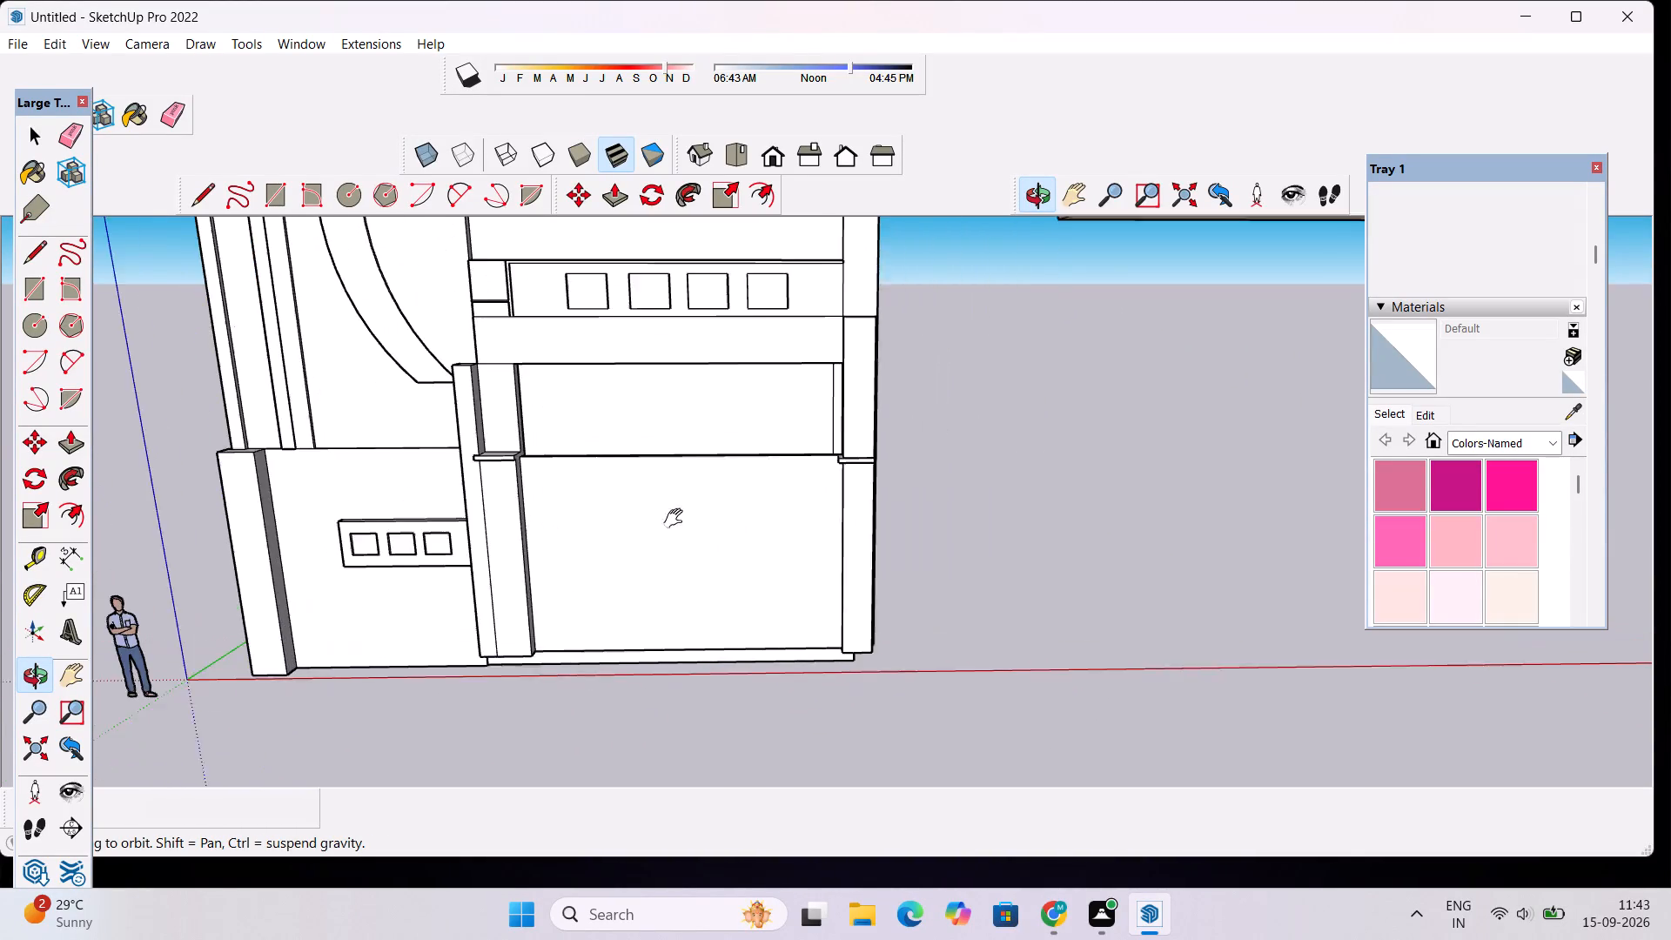
left_click_drag(677, 519, 677, 520, "shift")
scroll(654, 520, "up", 2, "shift")
key("r")
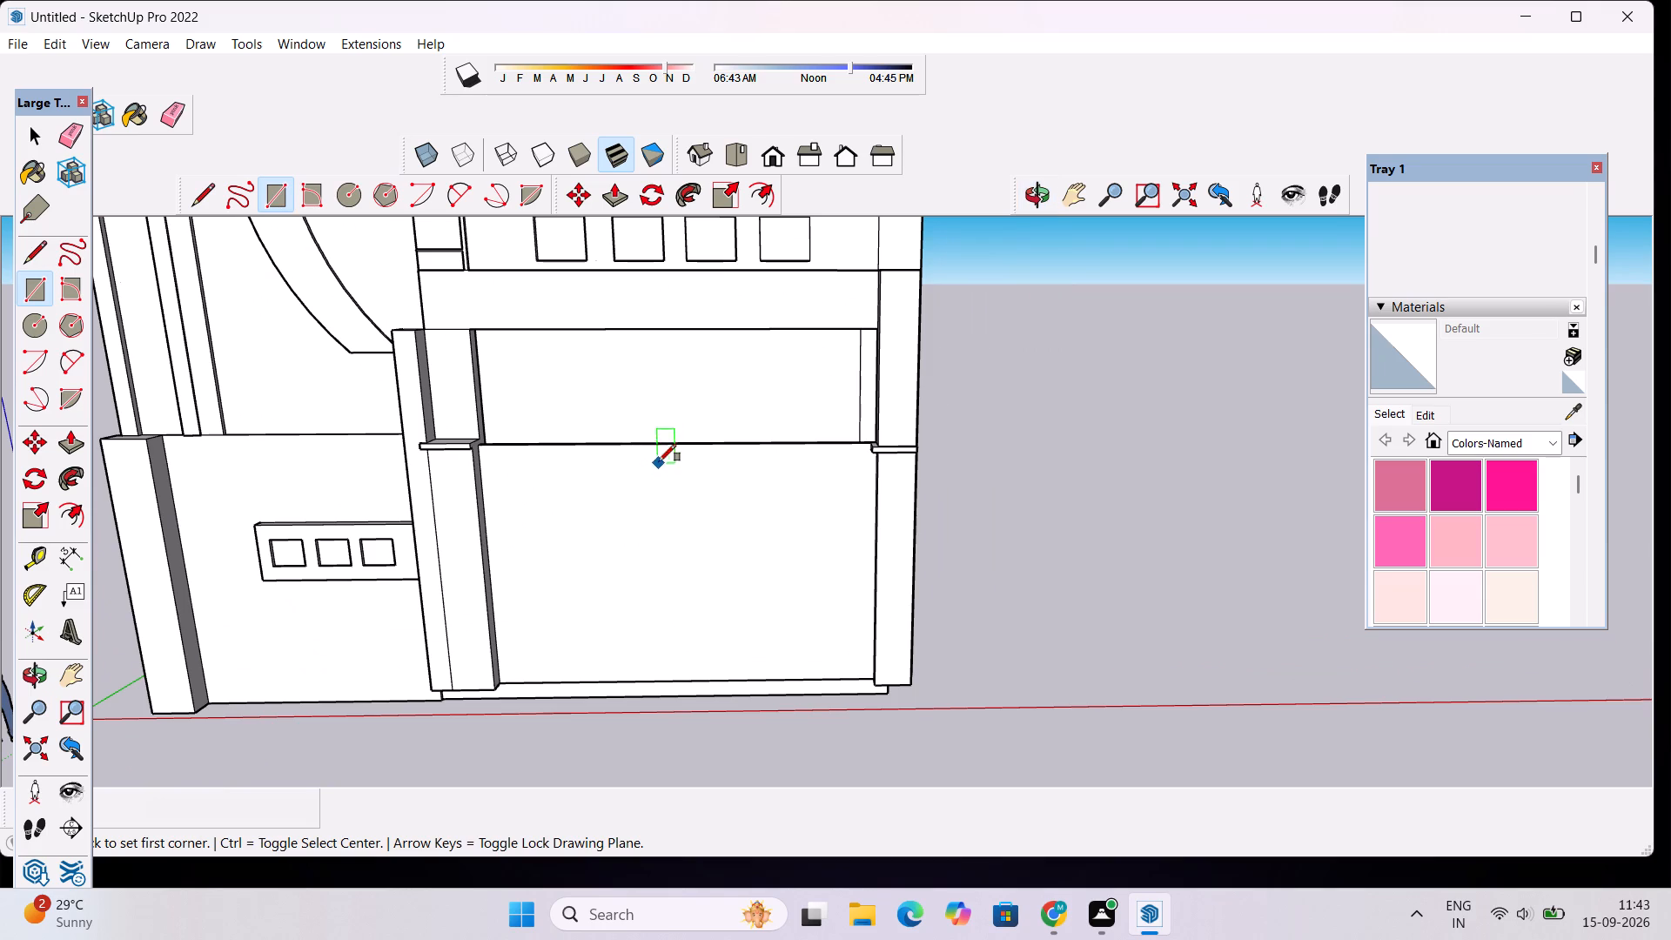
left_click(675, 442)
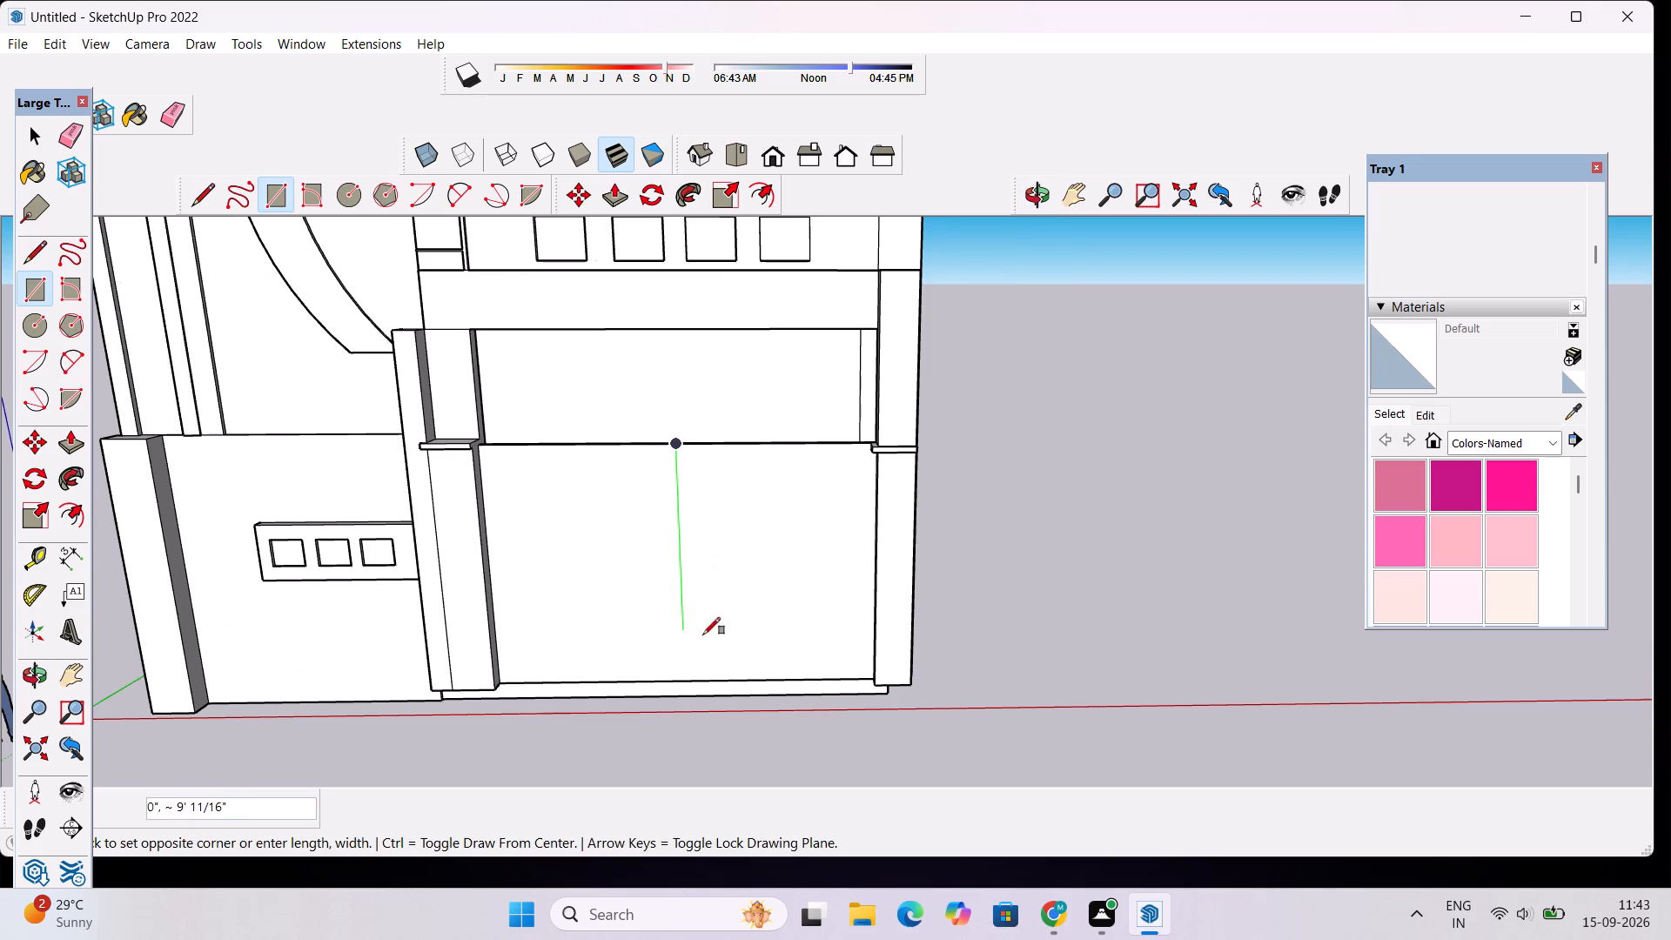
scroll(698, 675, "up", 2)
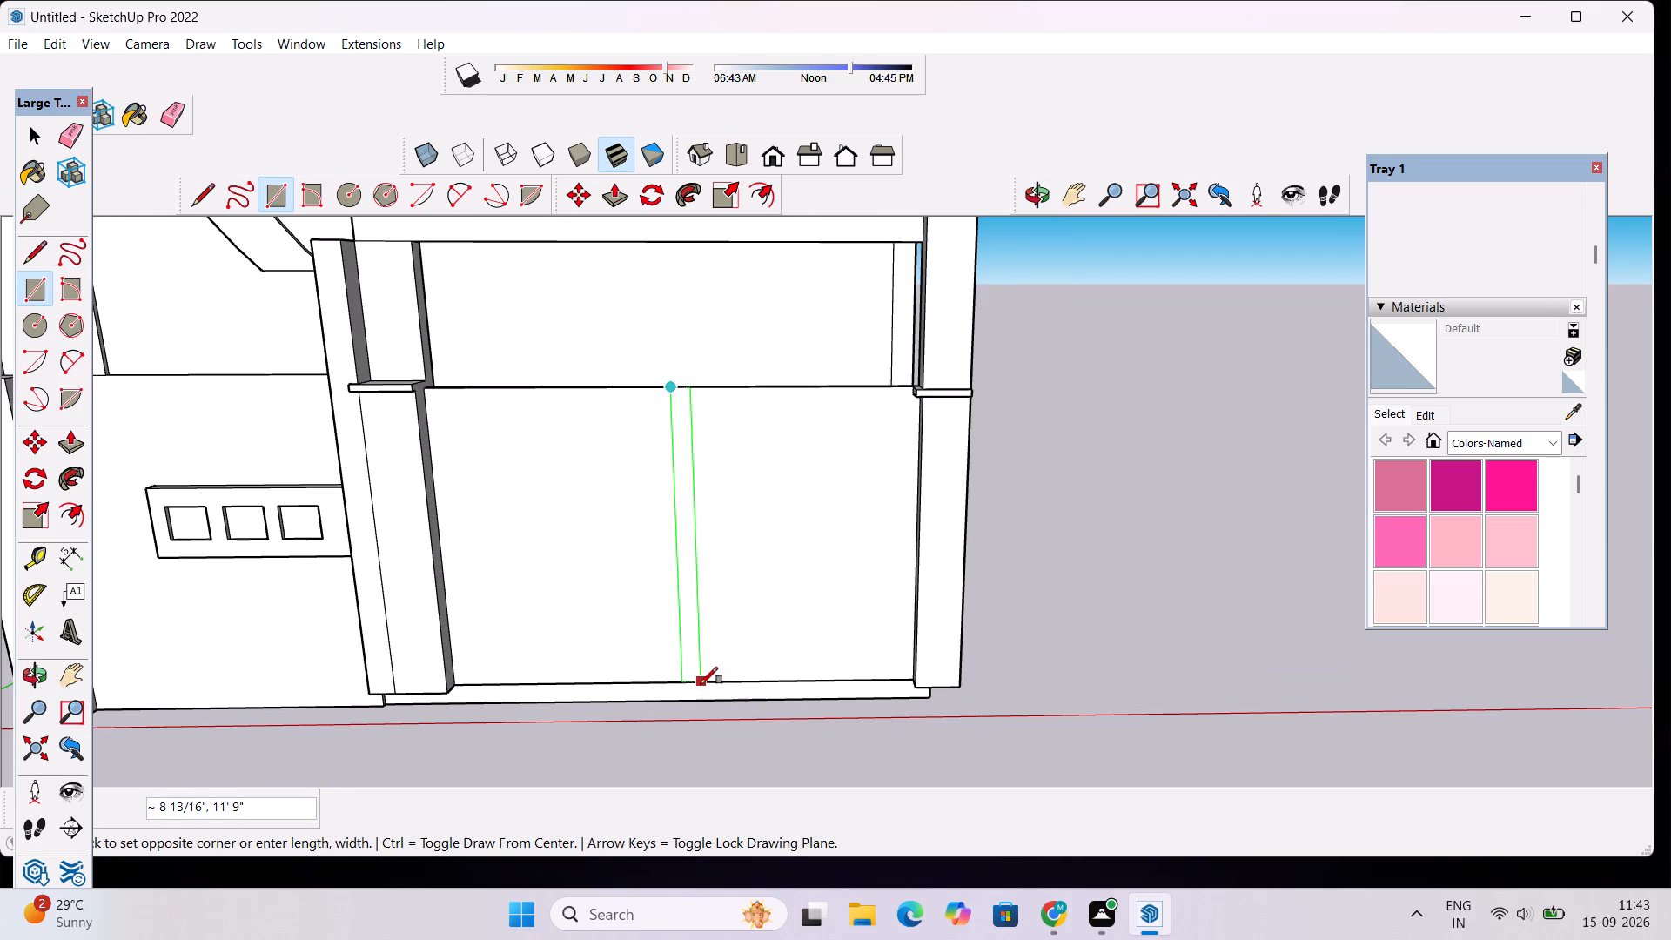
left_click(701, 684)
key("space")
Push/Pull the front face of the base slab below the panel and pillars outward by 5".
scroll(703, 660, "down", 2)
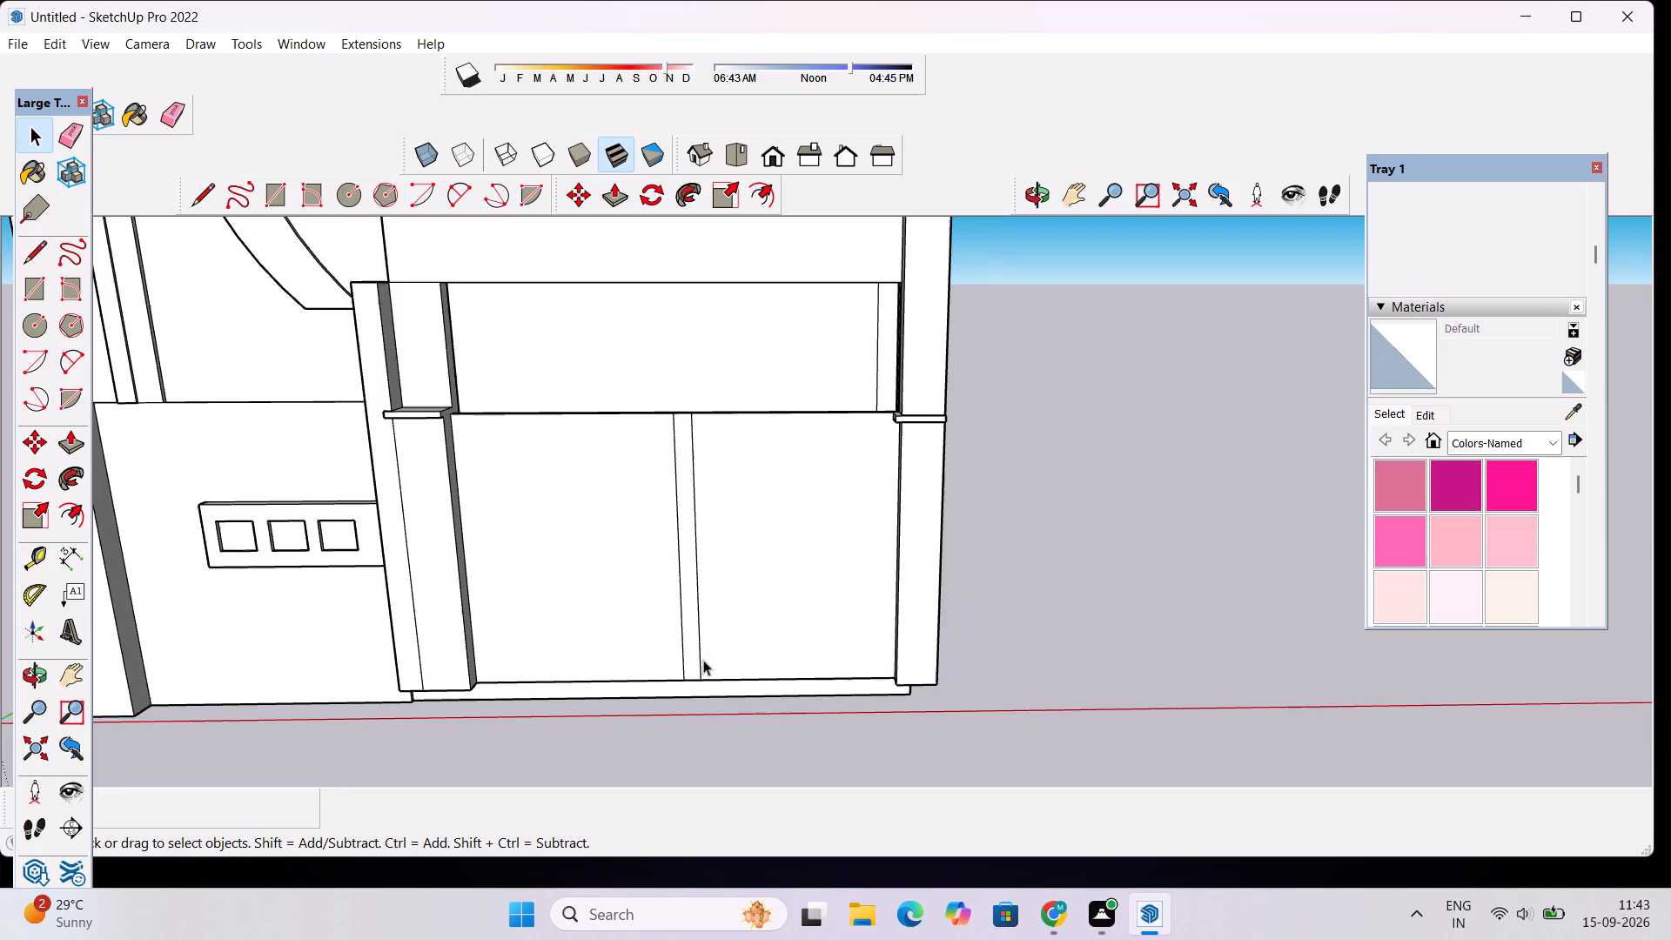
scroll(703, 660, "down", 1)
scroll(827, 684, "up", 6)
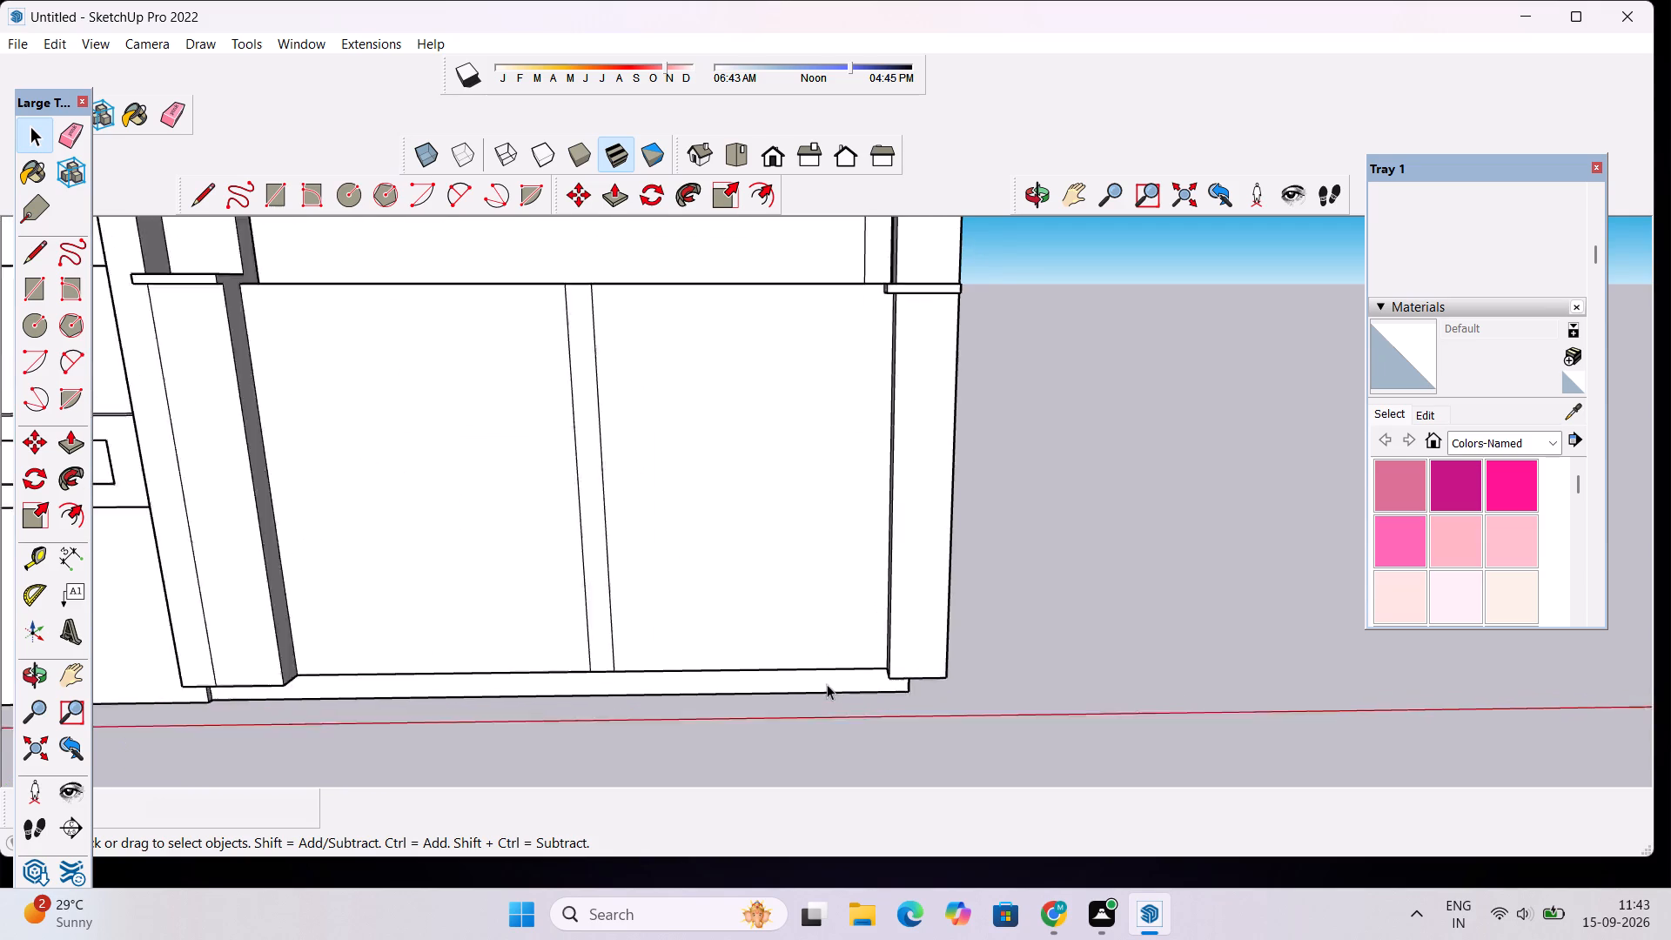
scroll(827, 684, "up", 1)
left_click(827, 684)
scroll(827, 684, "up", 1)
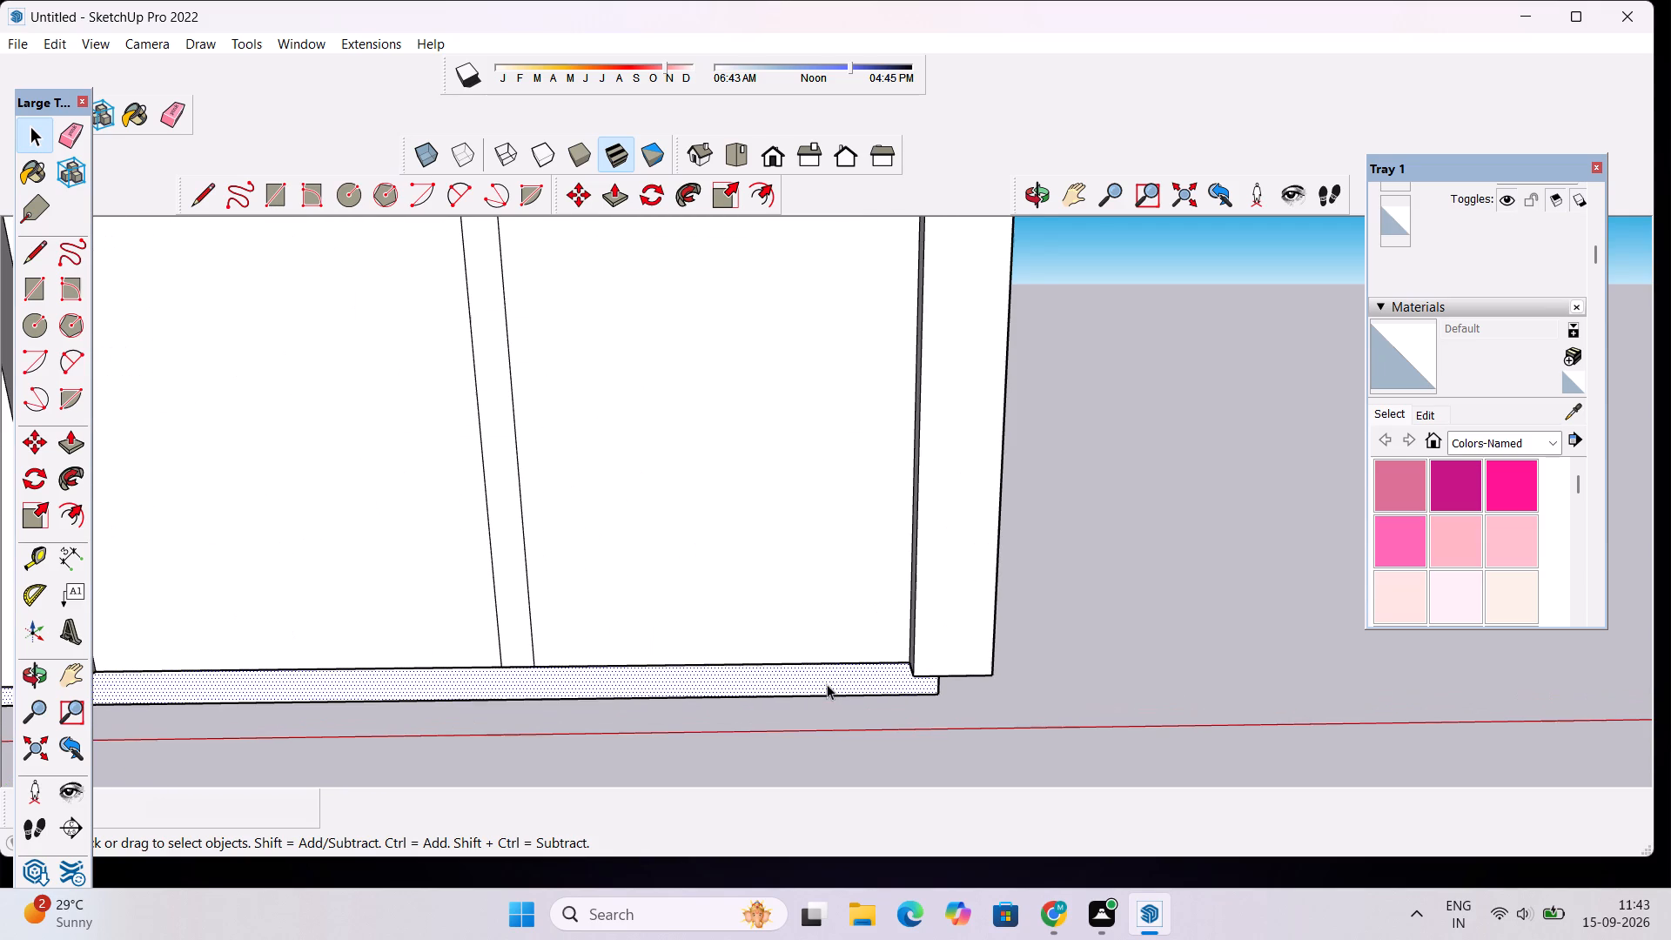
left_click(1029, 196)
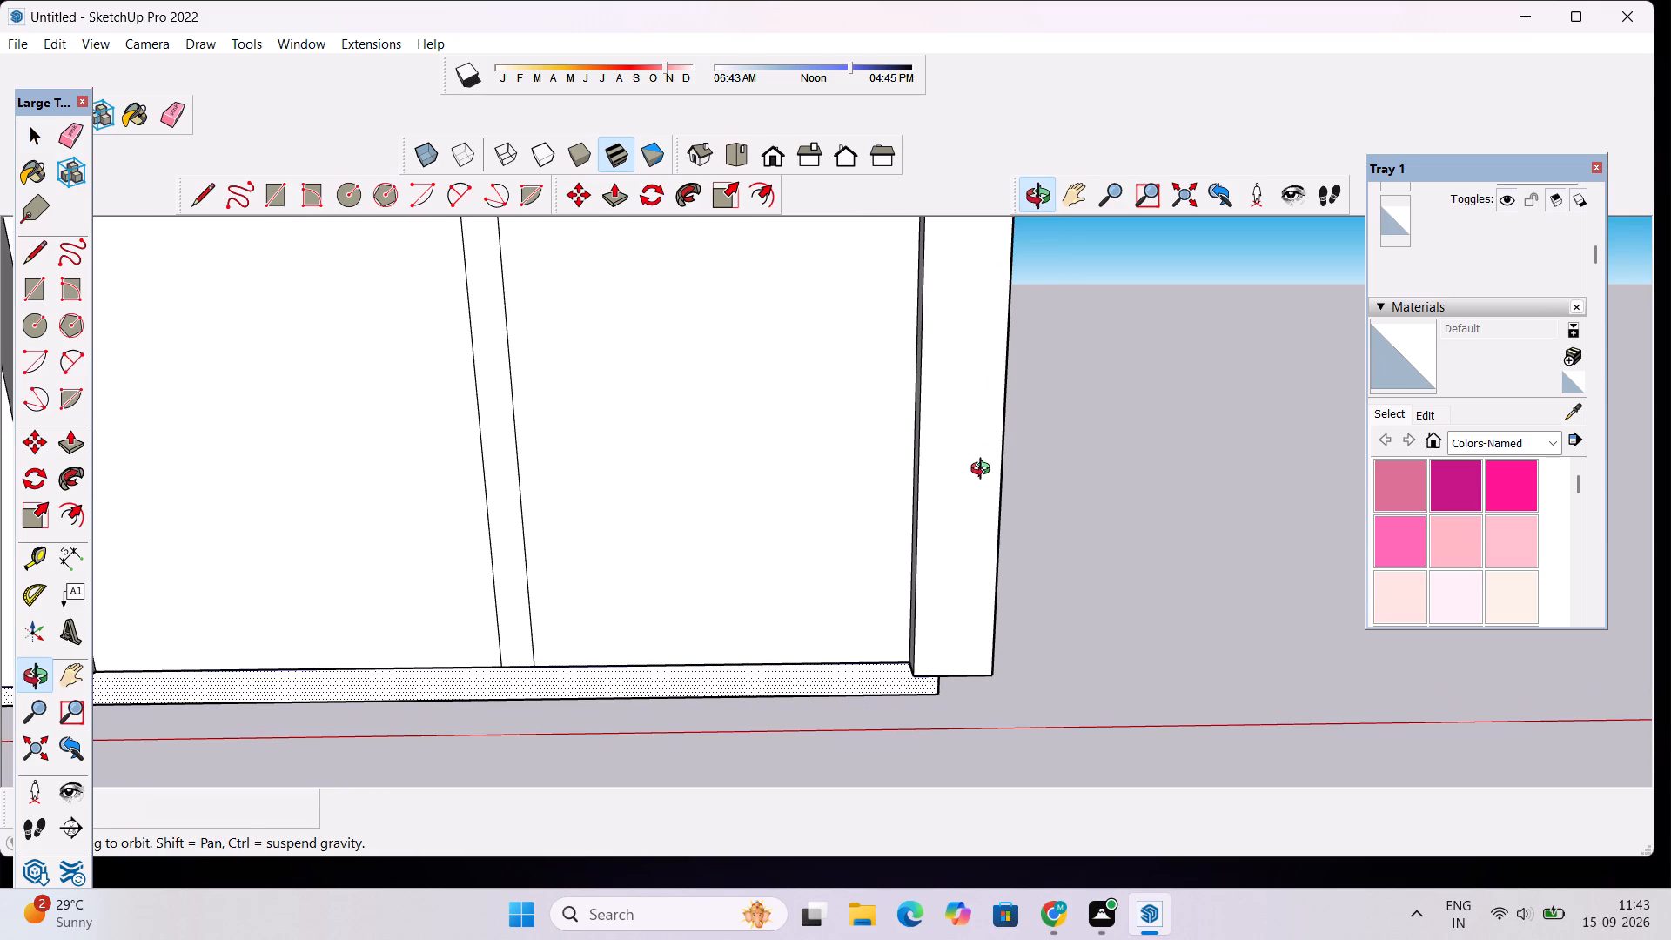
left_click_drag(984, 471, 903, 317)
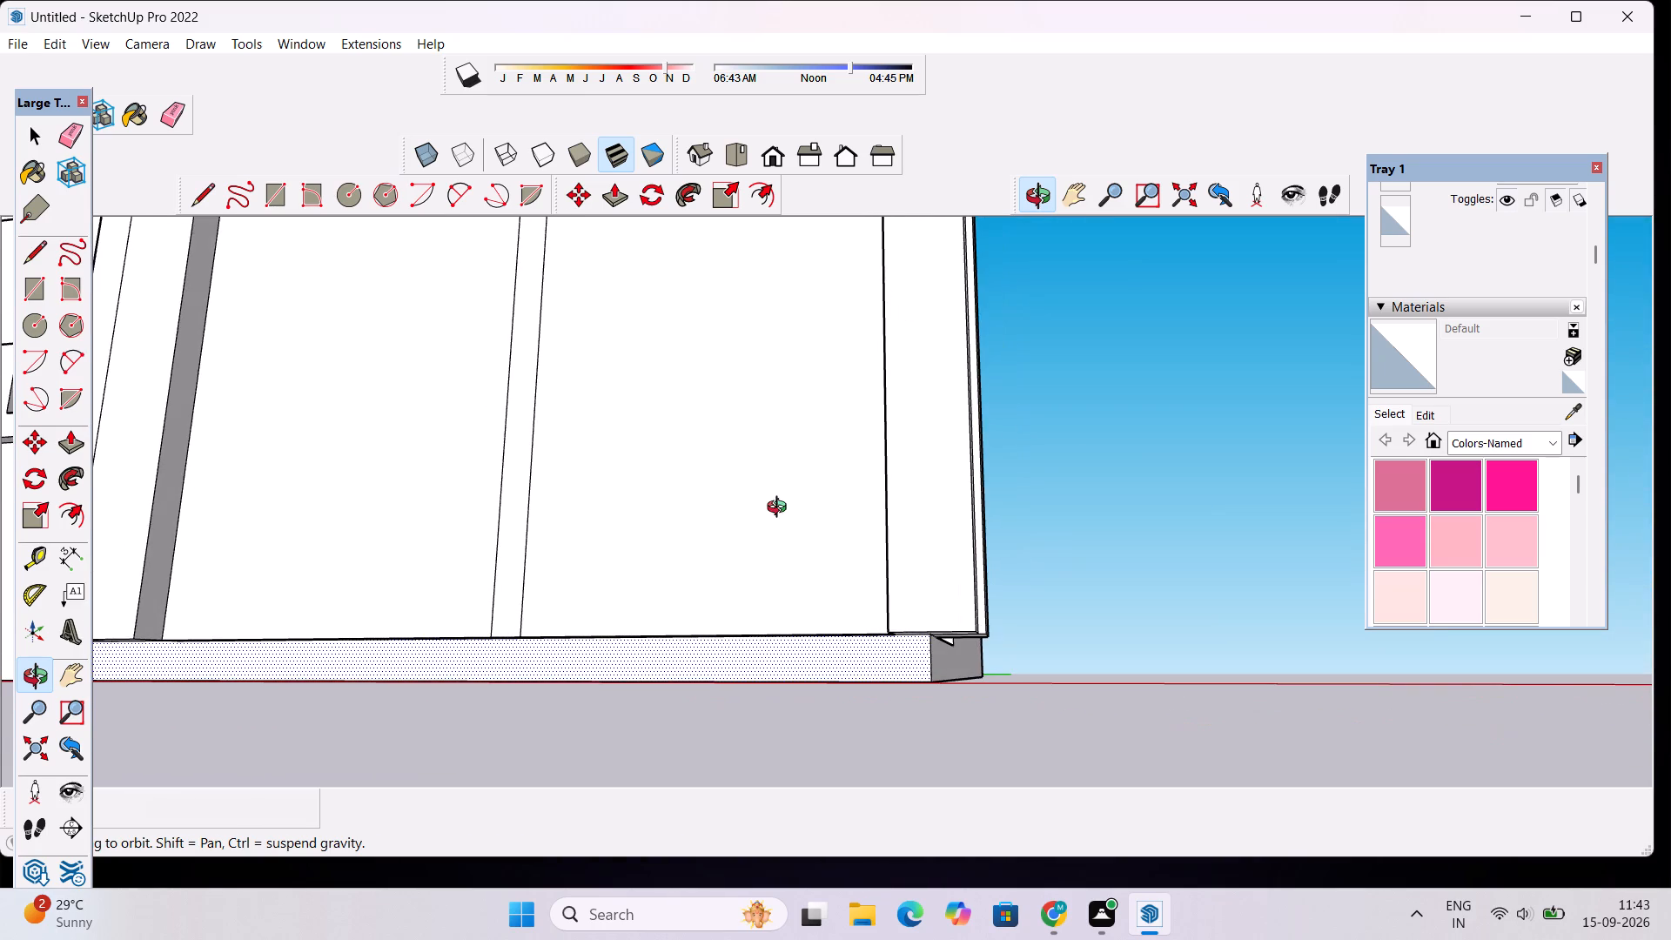
scroll(781, 509, "down", 5)
scroll(593, 603, "up", 3)
left_click_drag(593, 603, 657, 587)
scroll(691, 563, "down", 5)
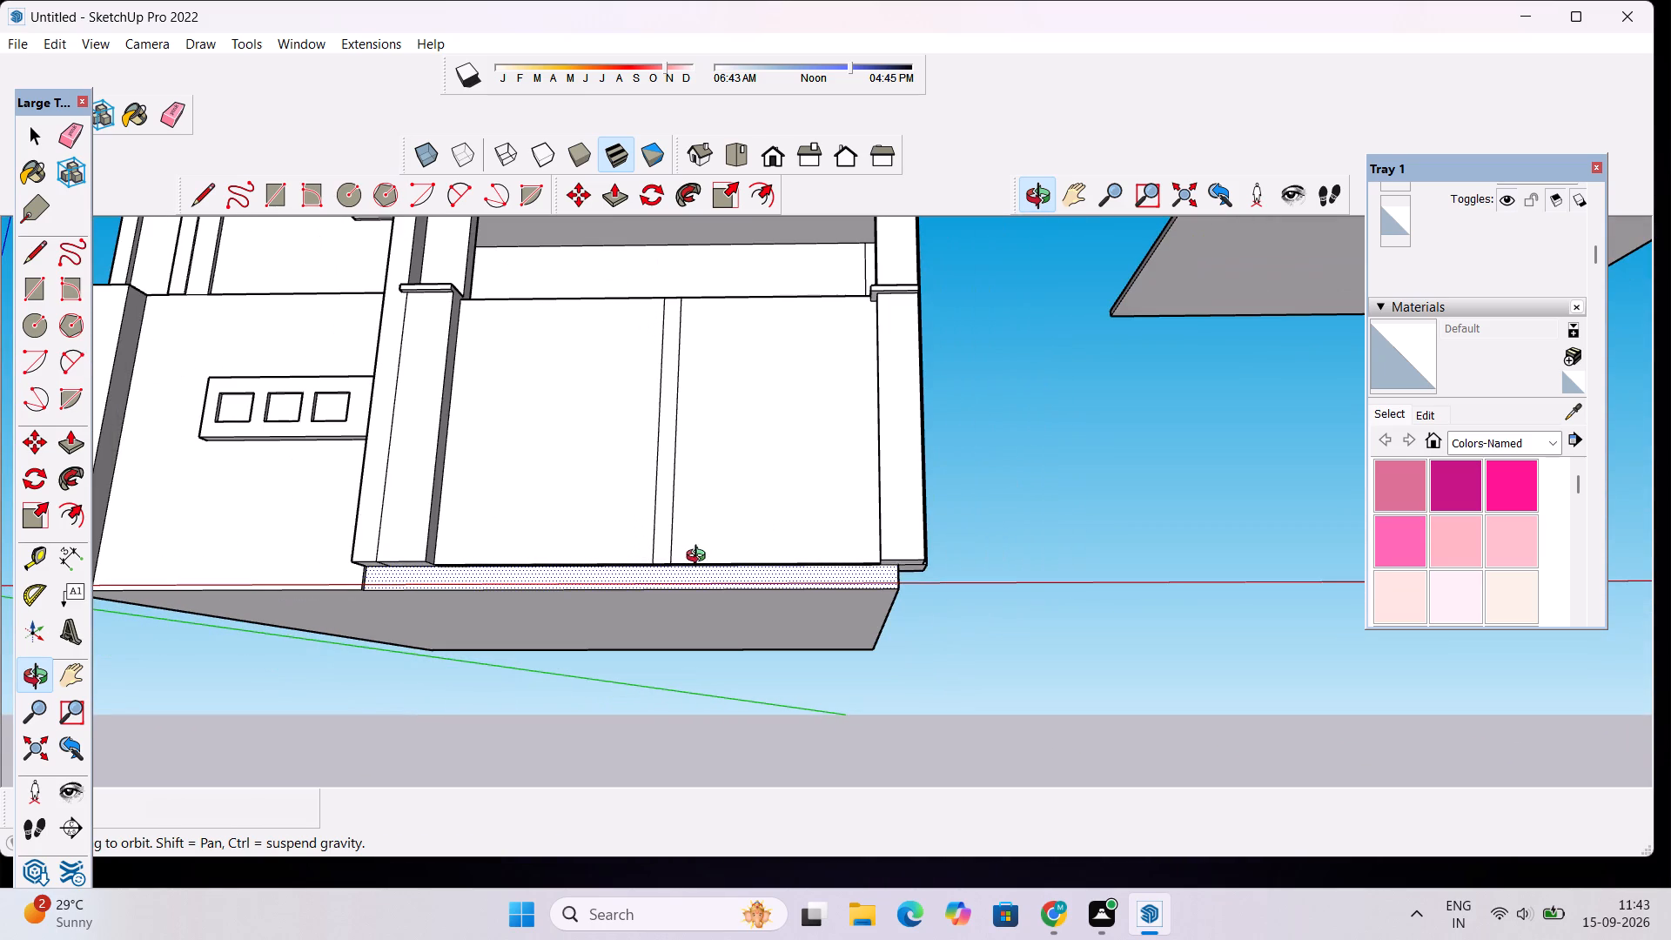
left_click_drag(663, 497, 662, 565)
scroll(443, 595, "up", 1)
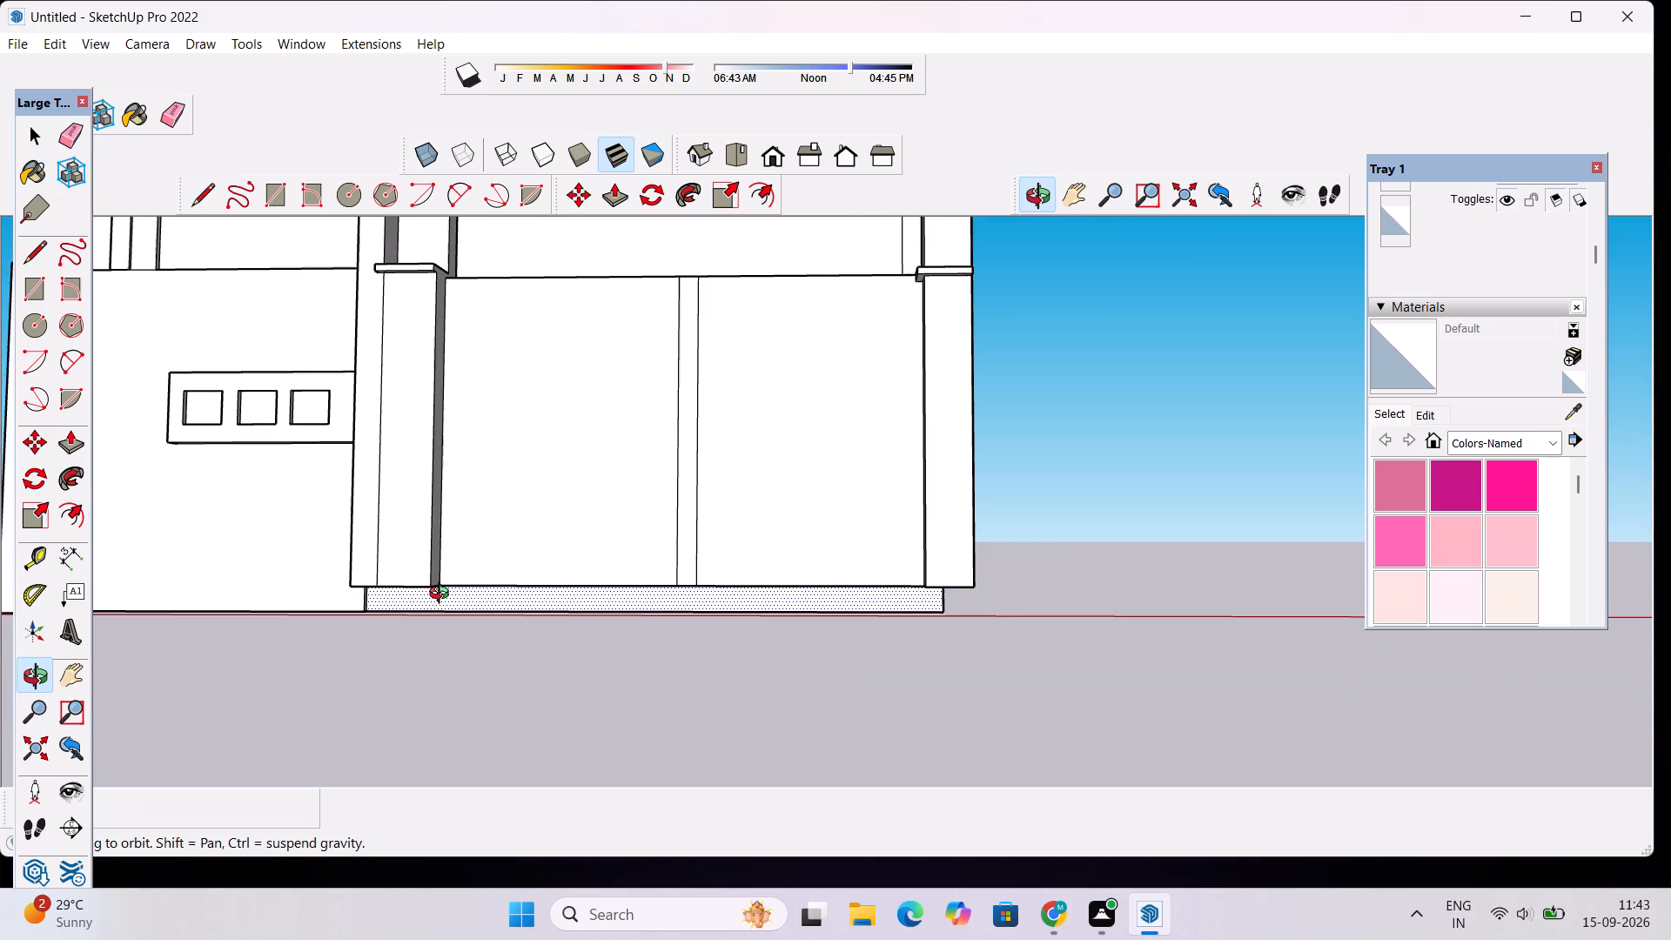
key("p")
left_click(559, 602)
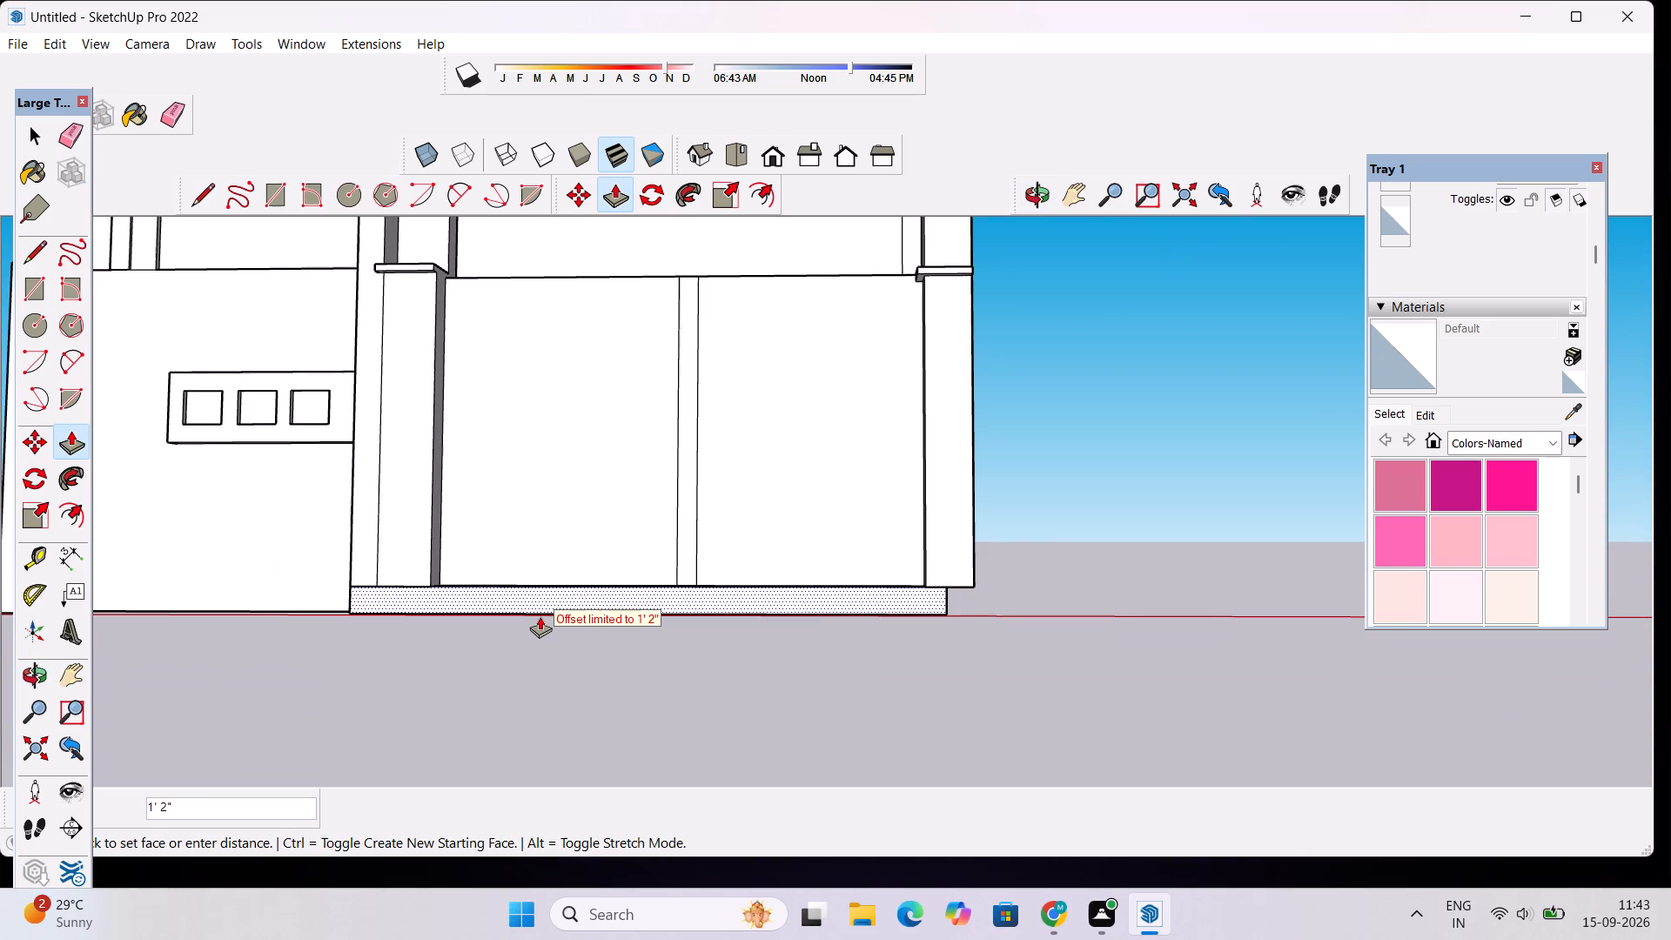
scroll(536, 619, "down", 2)
left_click(776, 597)
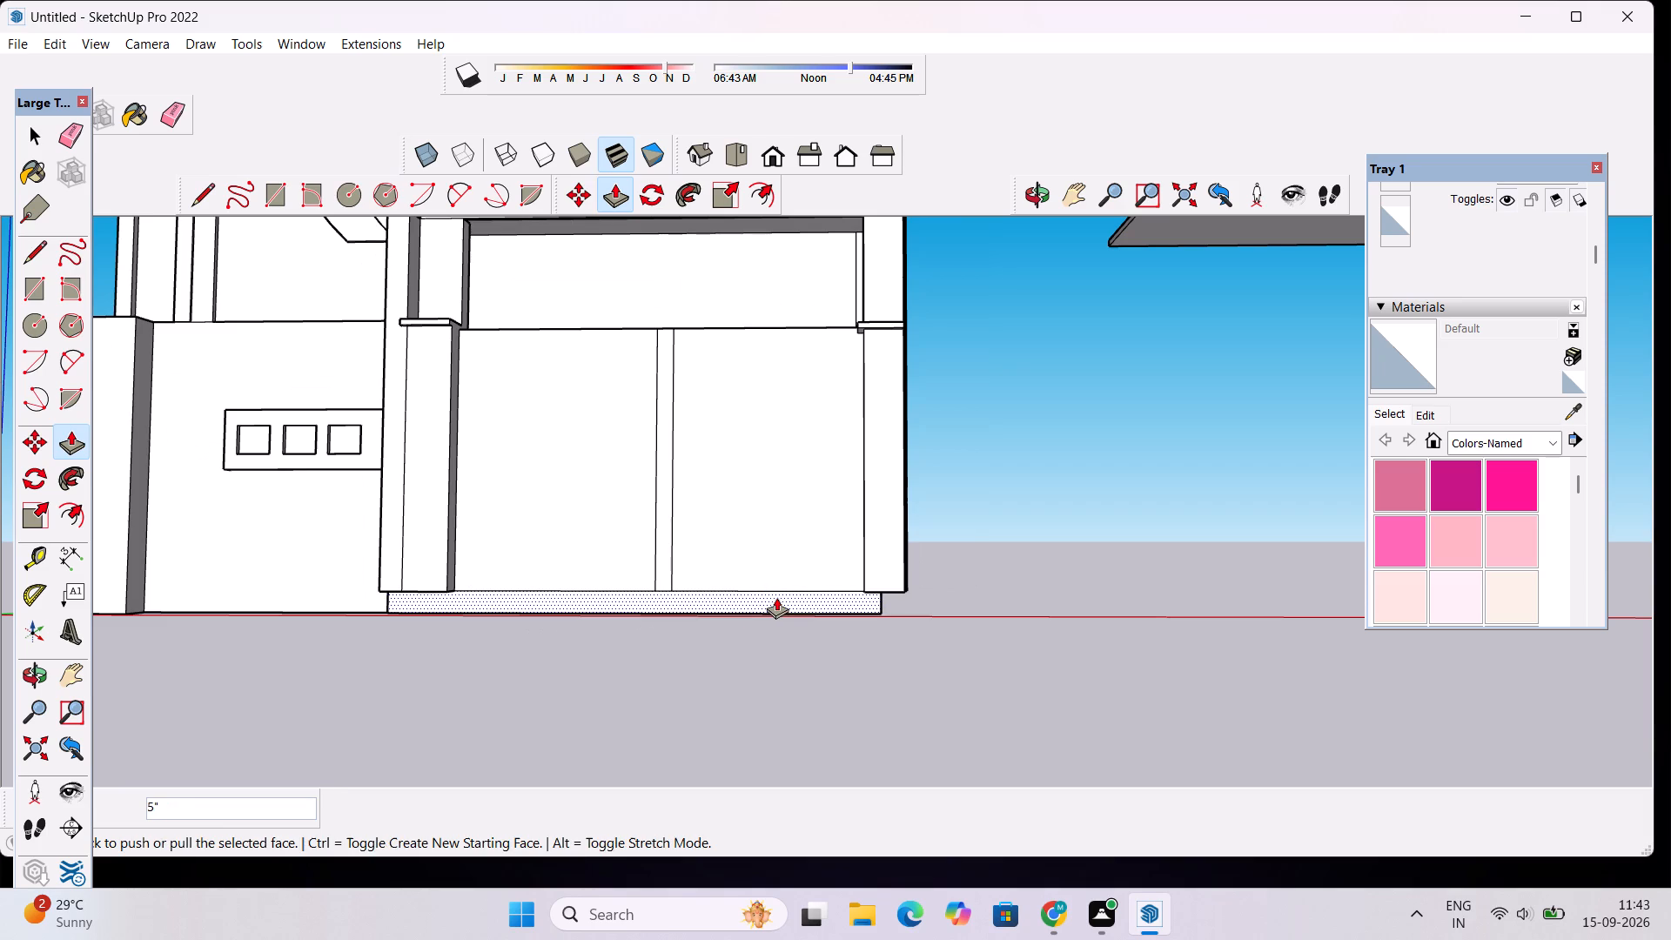
Draw a horizontal line about 22' long across the base slab's front face, joining the midpoints of its two short vertical edges.
scroll(842, 587, "up", 3)
scroll(814, 540, "down", 3)
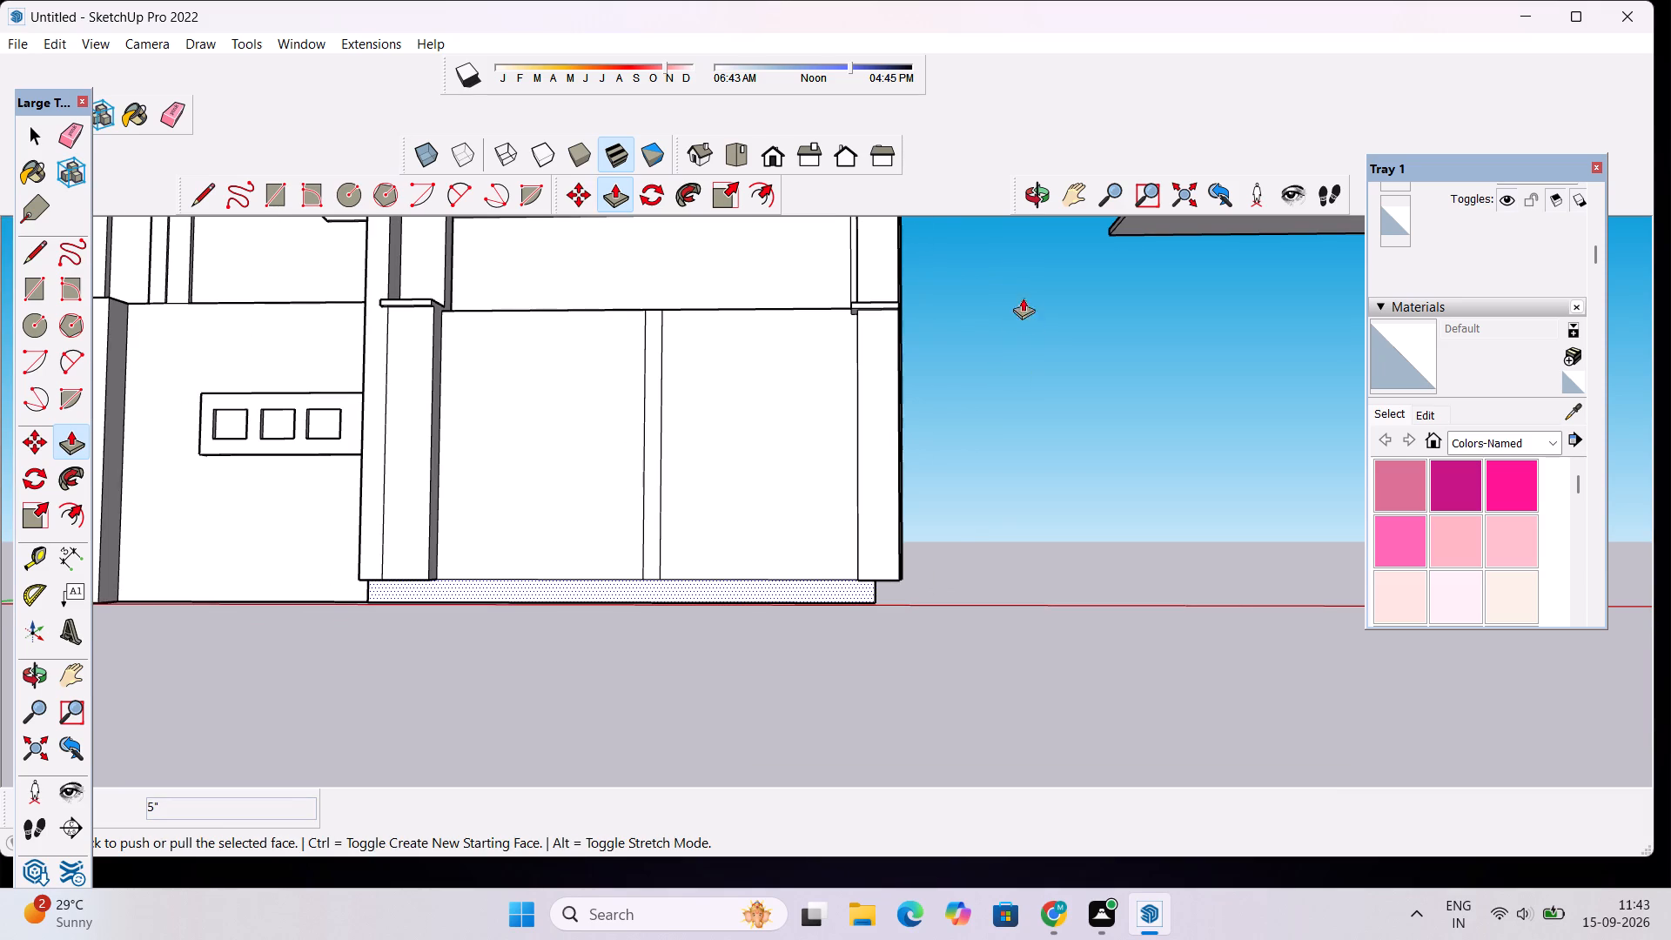
left_click(1034, 191)
left_click_drag(885, 433, 918, 651)
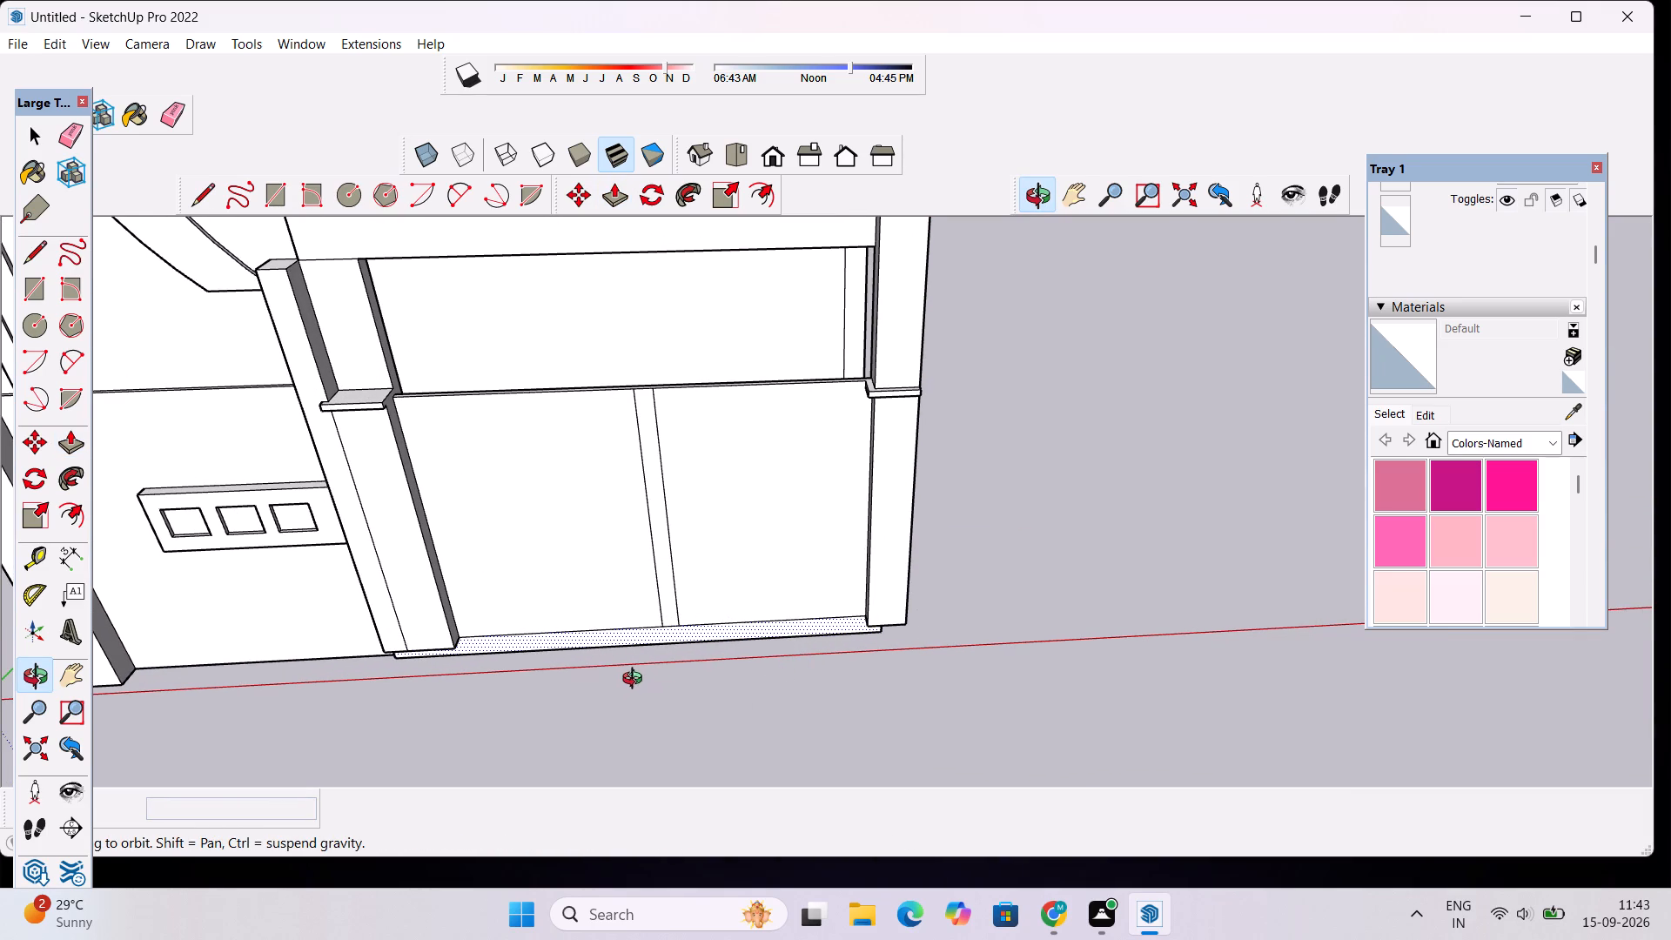
key("space")
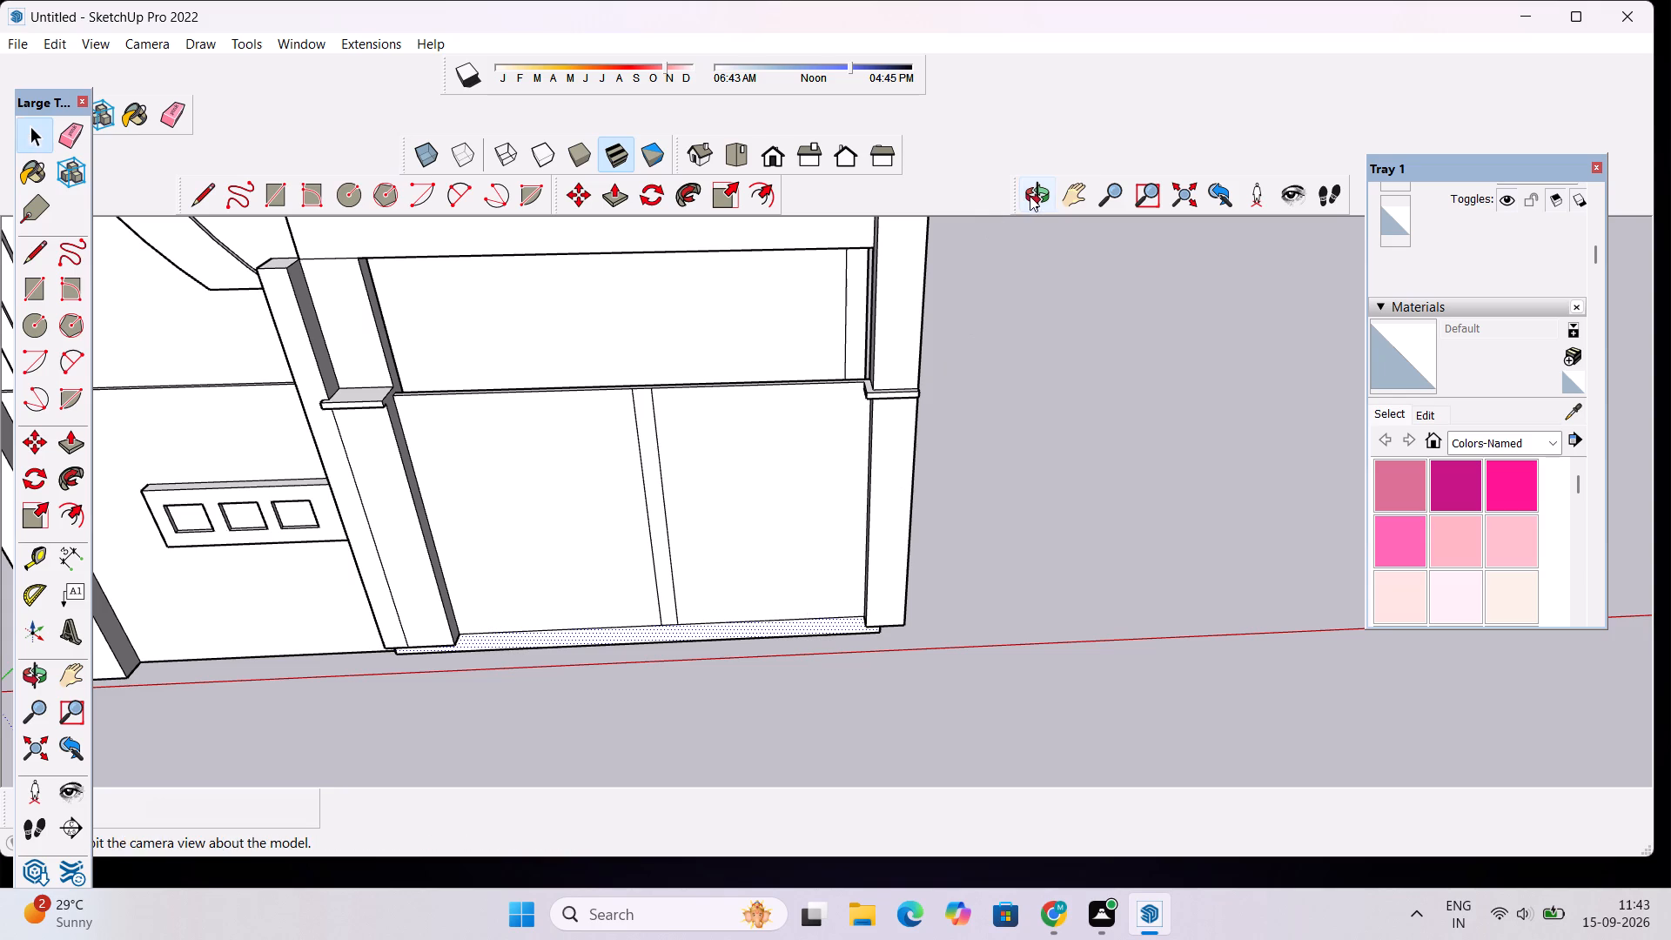
left_click(1030, 196)
left_click_drag(912, 648, 772, 539)
scroll(782, 553, "up", 4)
left_click_drag(781, 562, 790, 499)
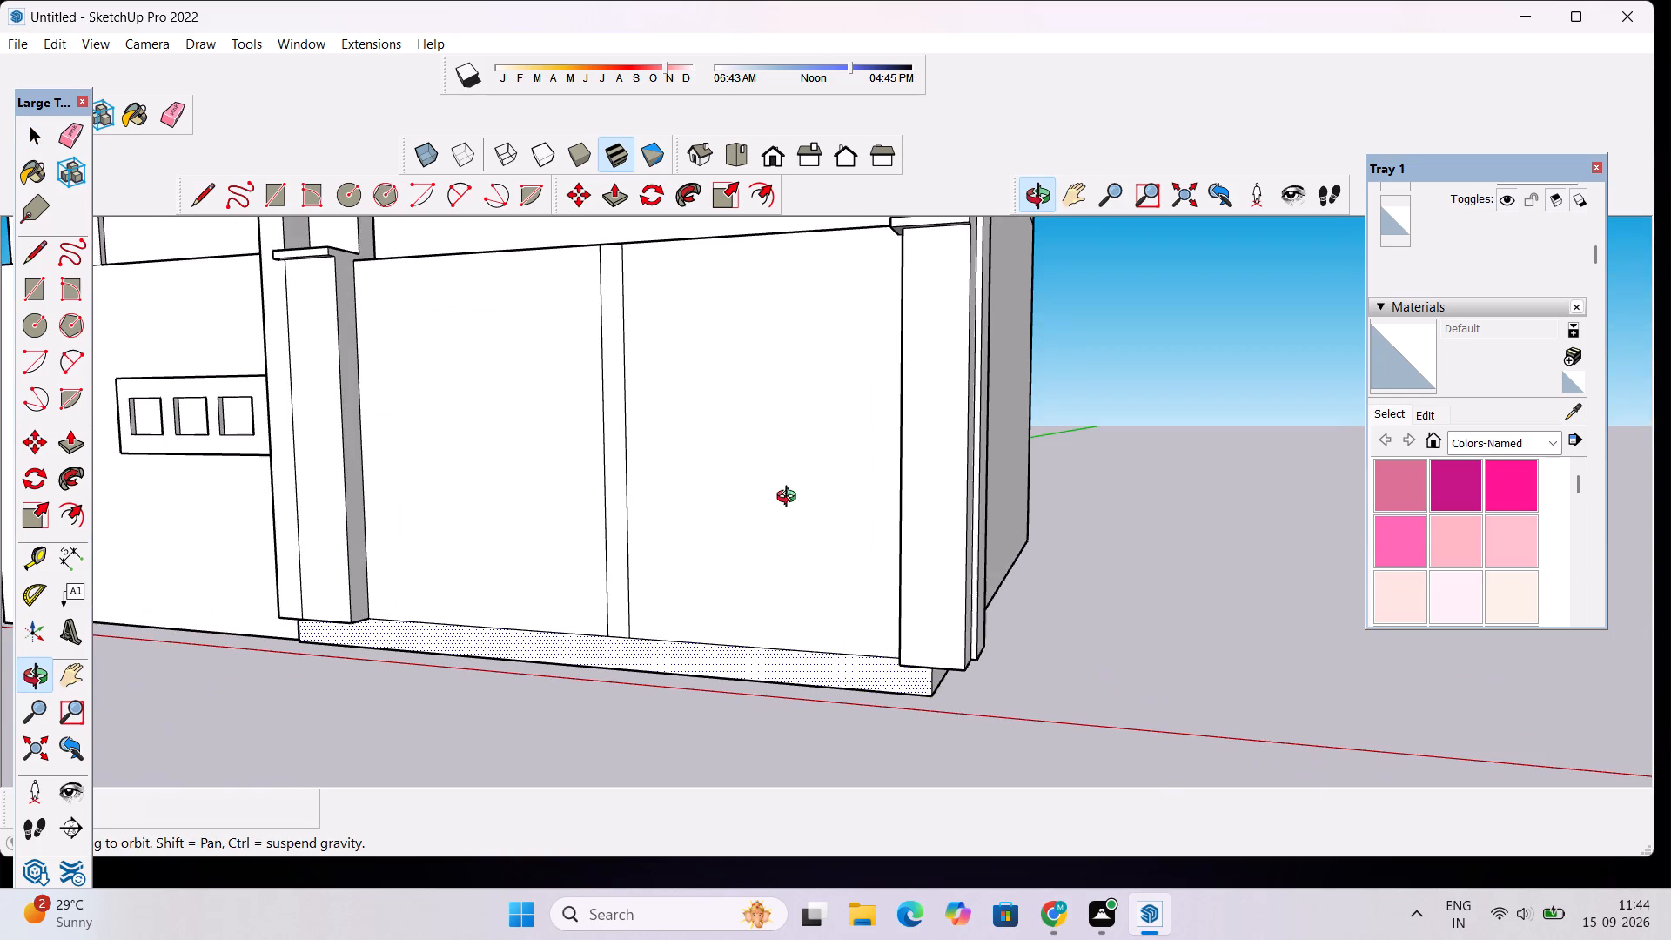
scroll(790, 499, "down", 2)
left_click_drag(786, 531, 791, 362, "shift")
scroll(884, 433, "up", 4)
left_click_drag(875, 446, 1002, 451)
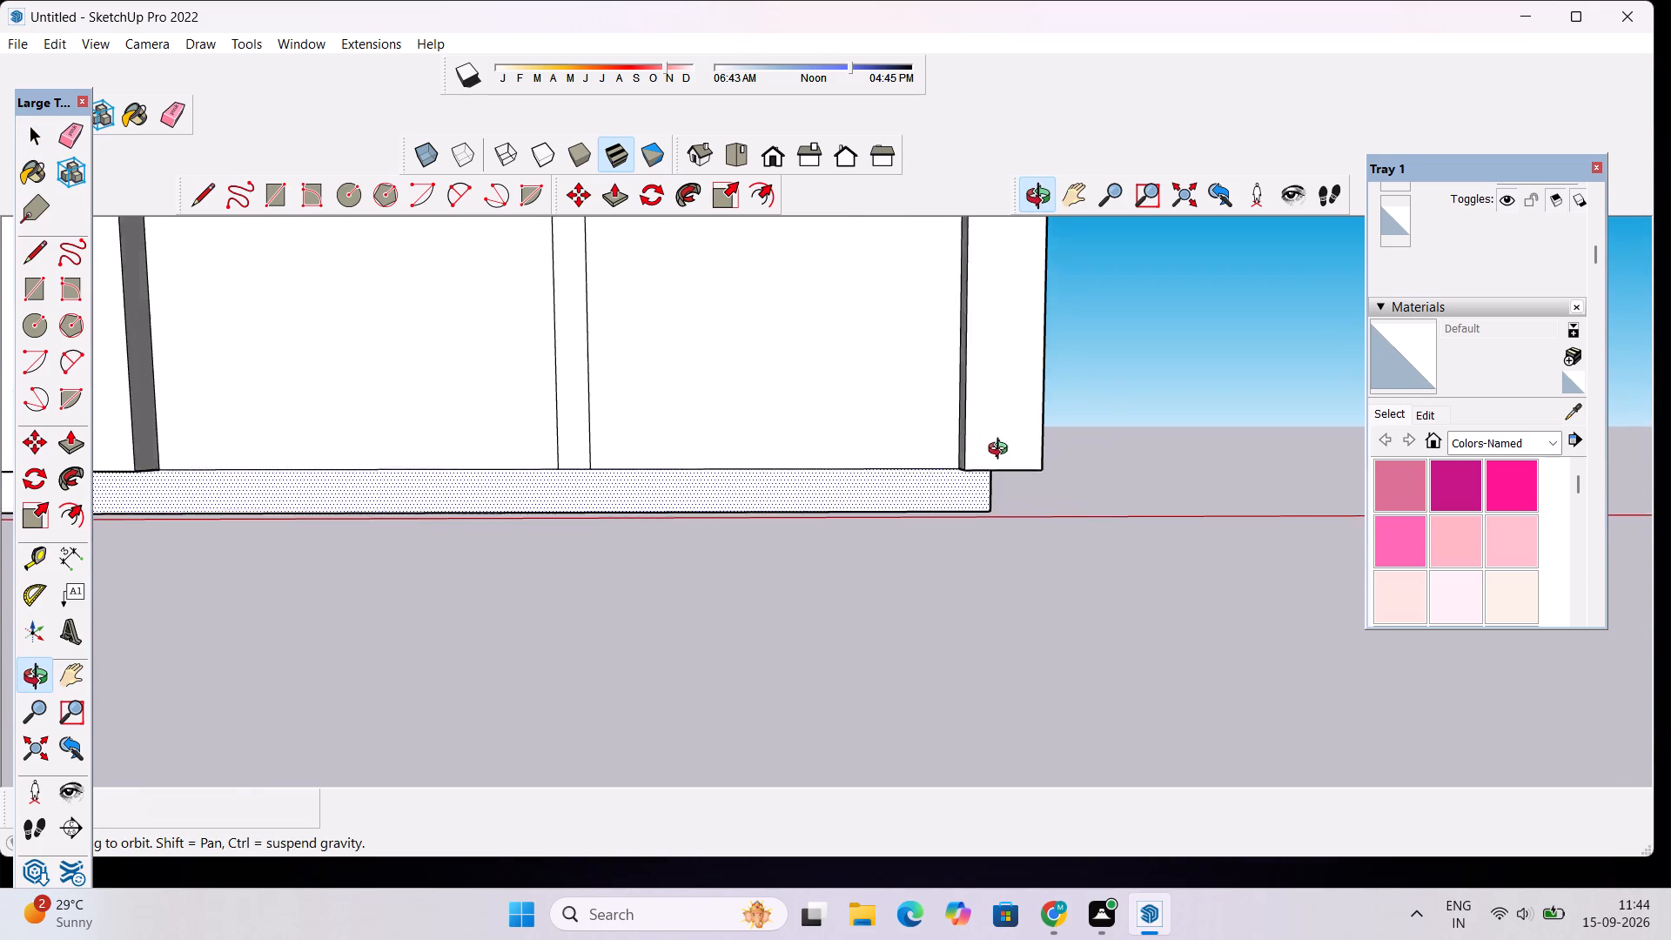
left_click_drag(1002, 451, 1009, 453)
key("l")
scroll(990, 493, "up", 1)
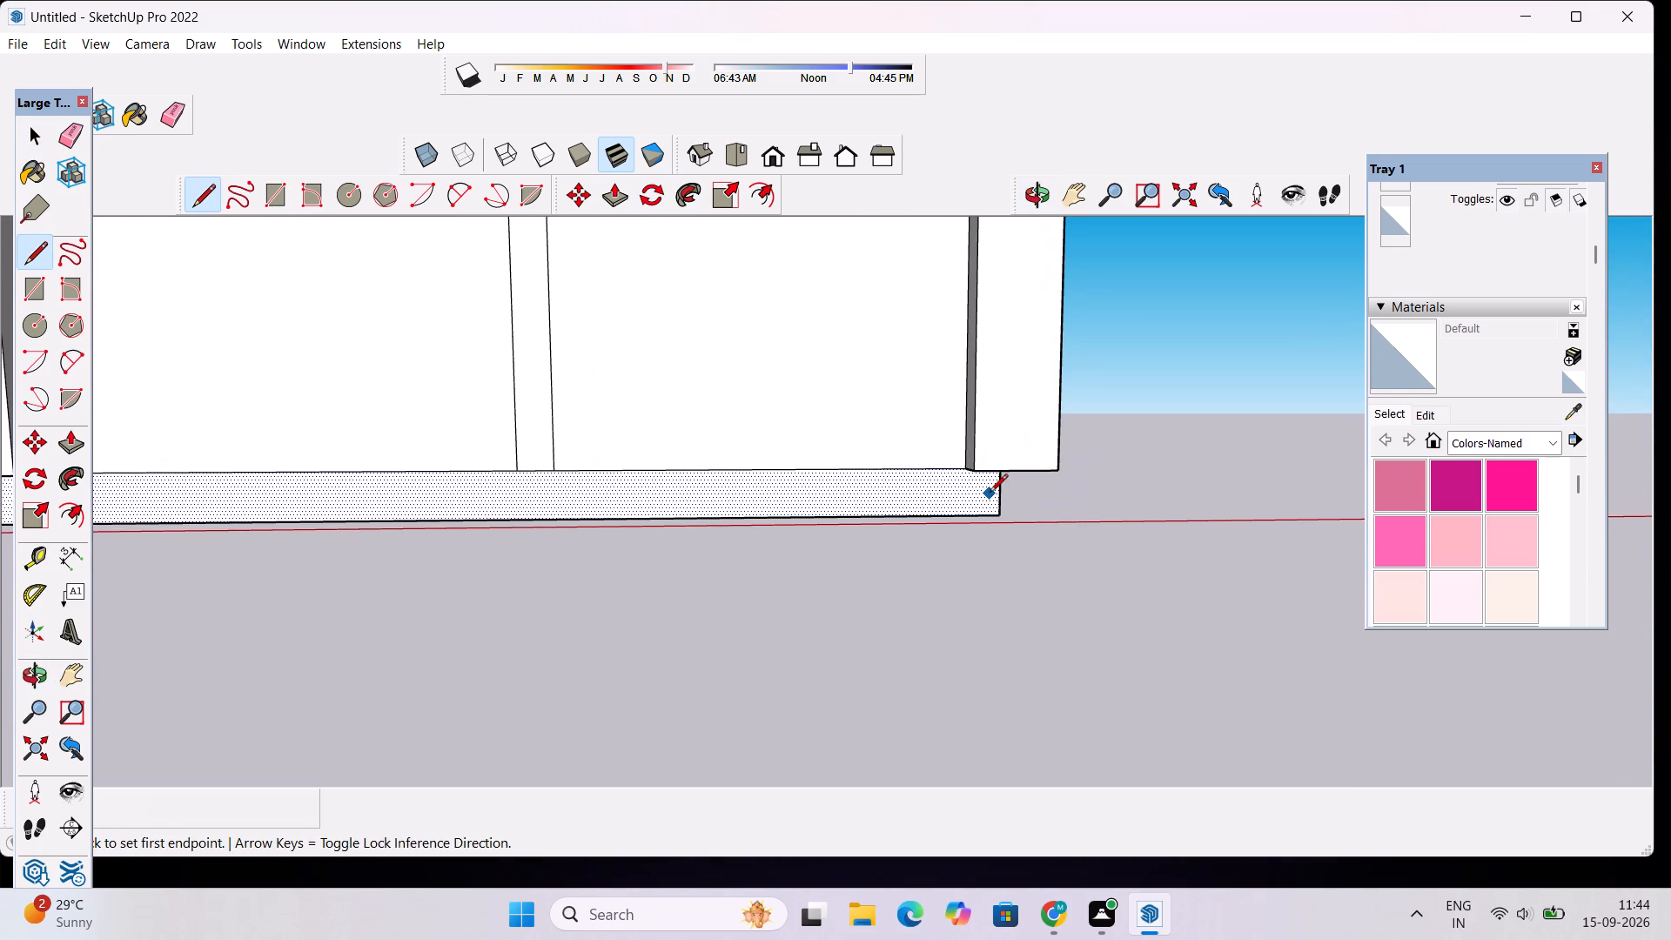
scroll(1008, 475, "up", 3)
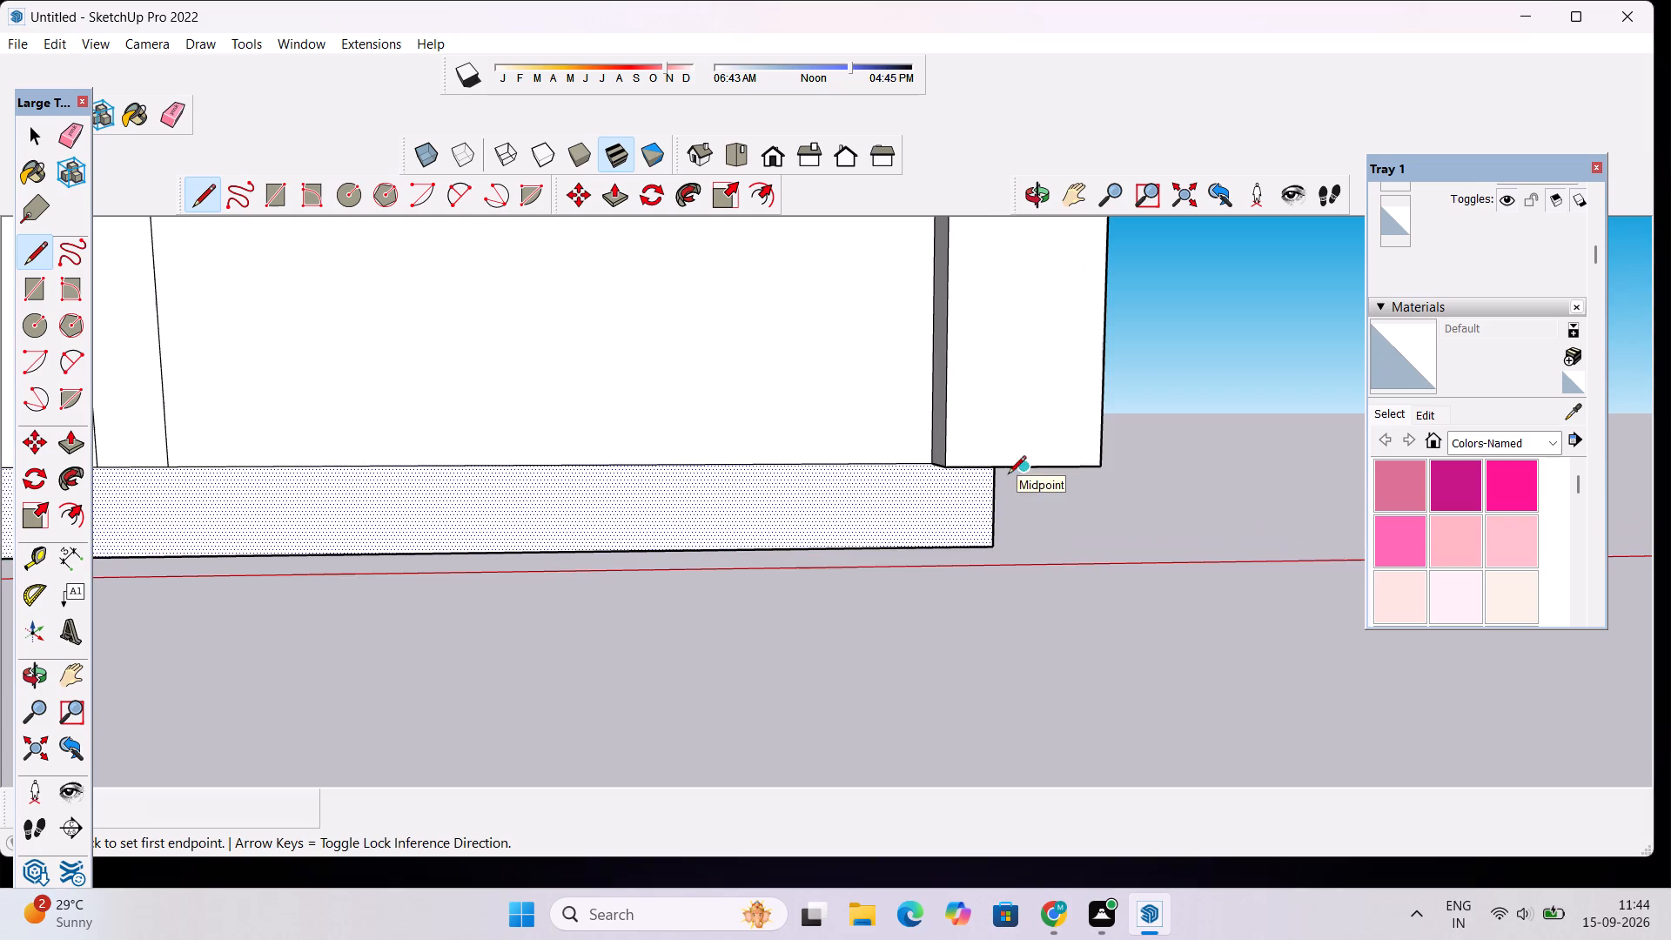
scroll(992, 502, "up", 1)
left_click(992, 502)
scroll(896, 516, "down", 5)
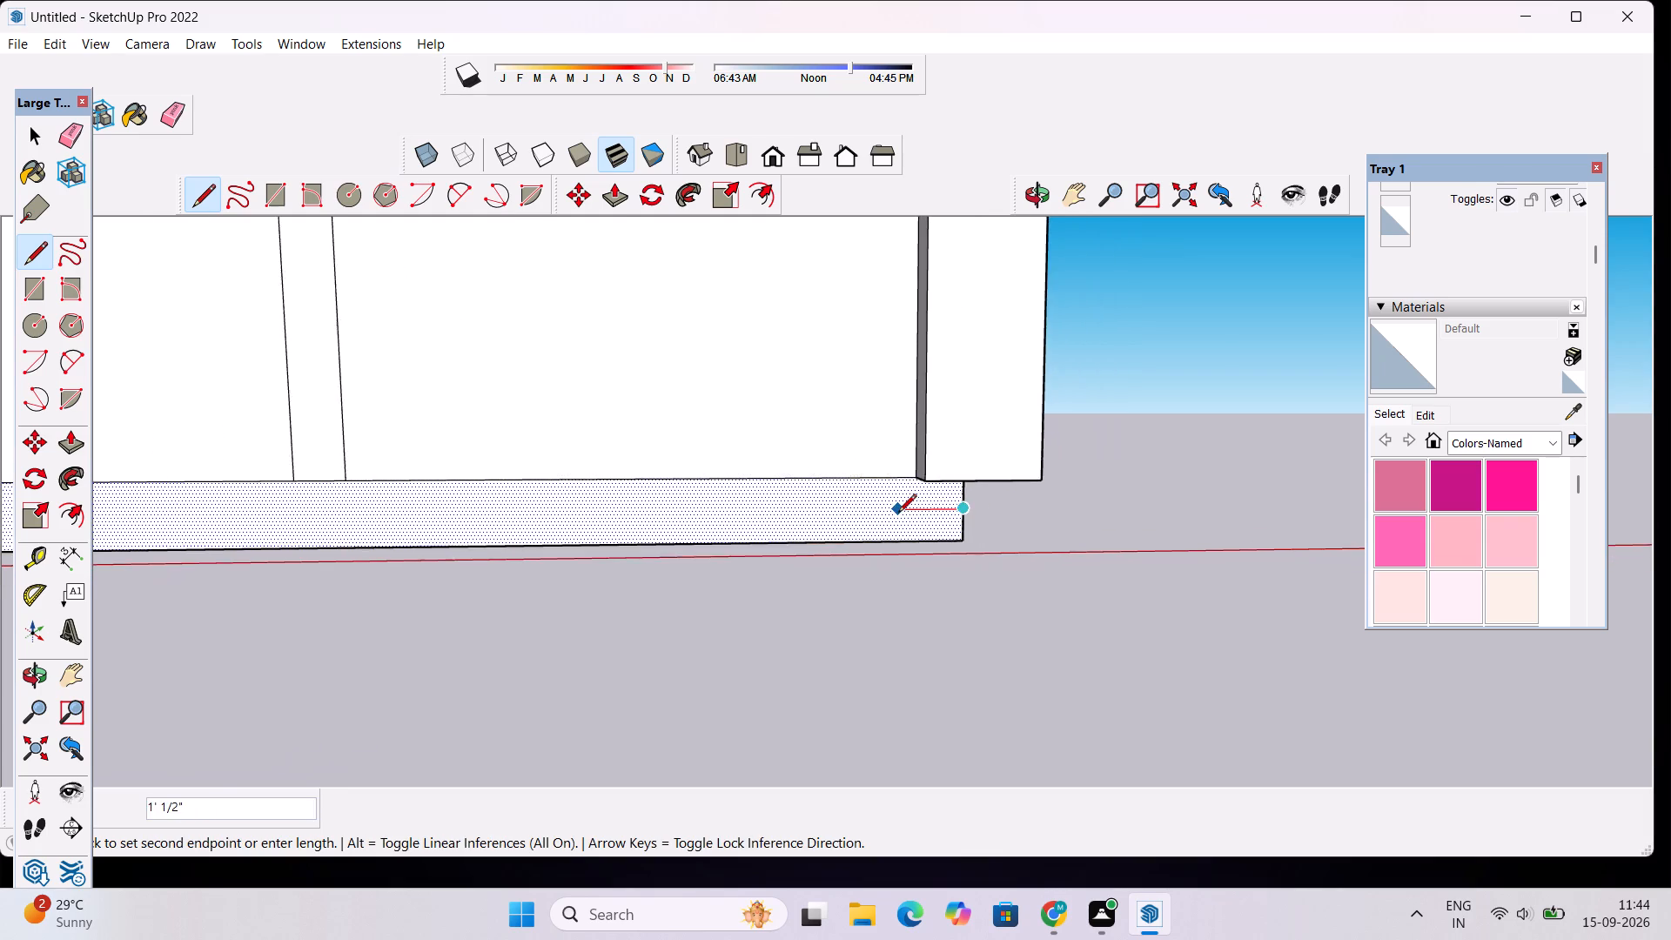
scroll(898, 514, "down", 10)
scroll(565, 511, "up", 4)
scroll(371, 512, "up", 4)
left_click(314, 521)
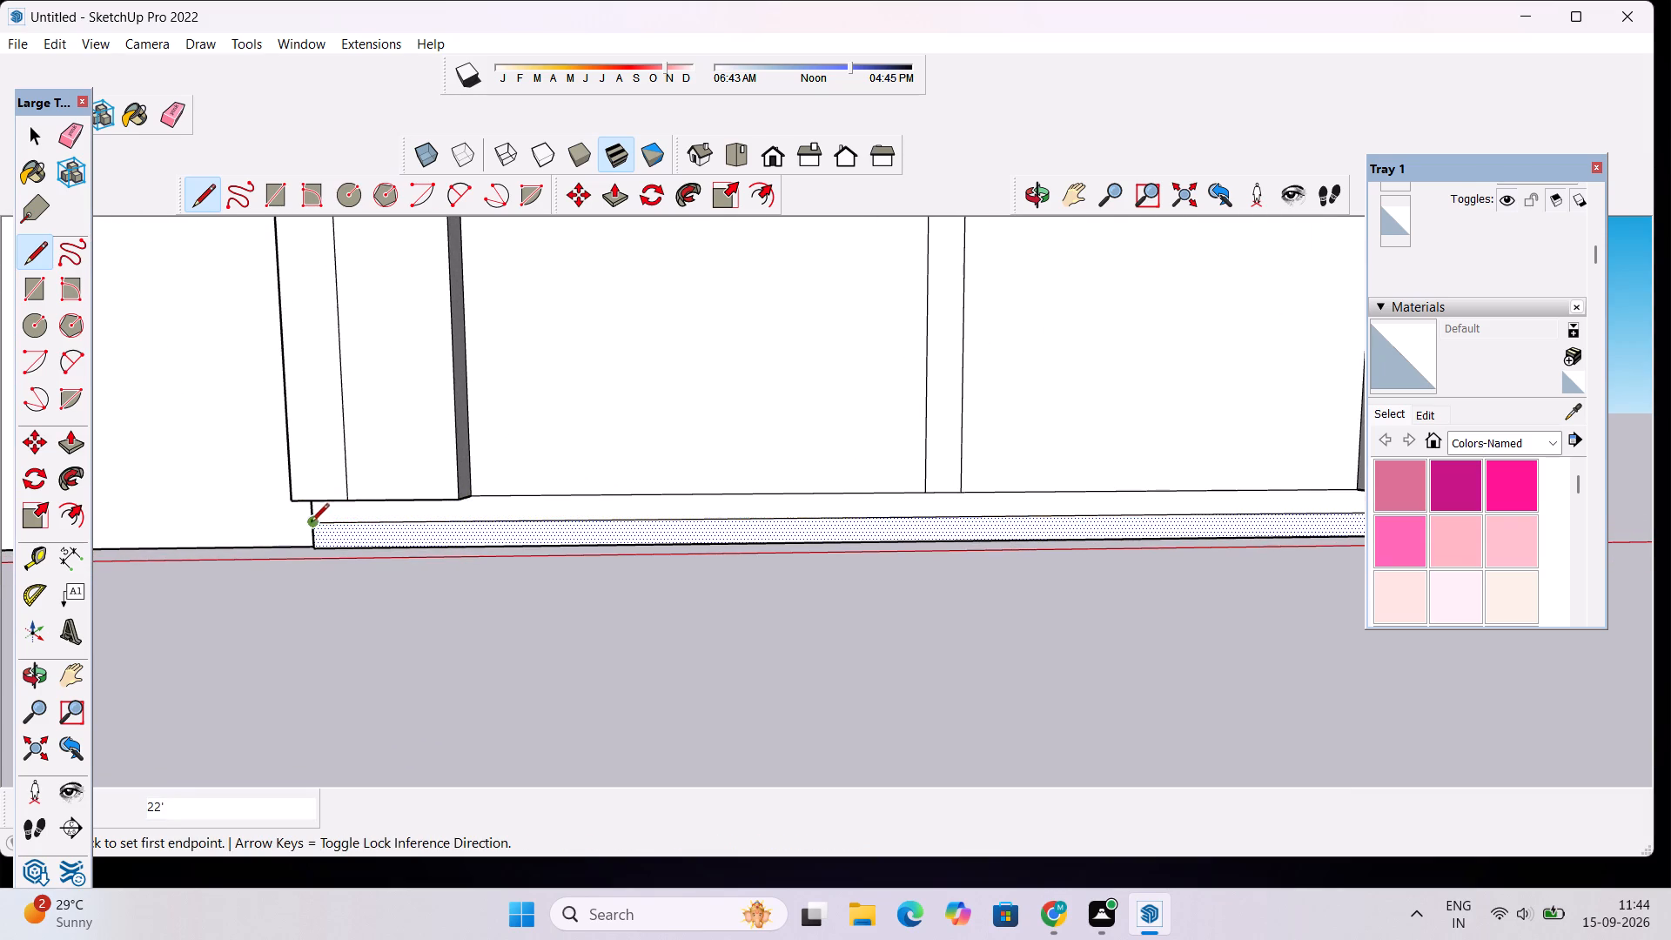
scroll(311, 524, "down", 8)
key("space")
Push/Pull the lower half of the base slab's front face outward by about 7' 1" to form a bottom step.
scroll(448, 477, "down", 4)
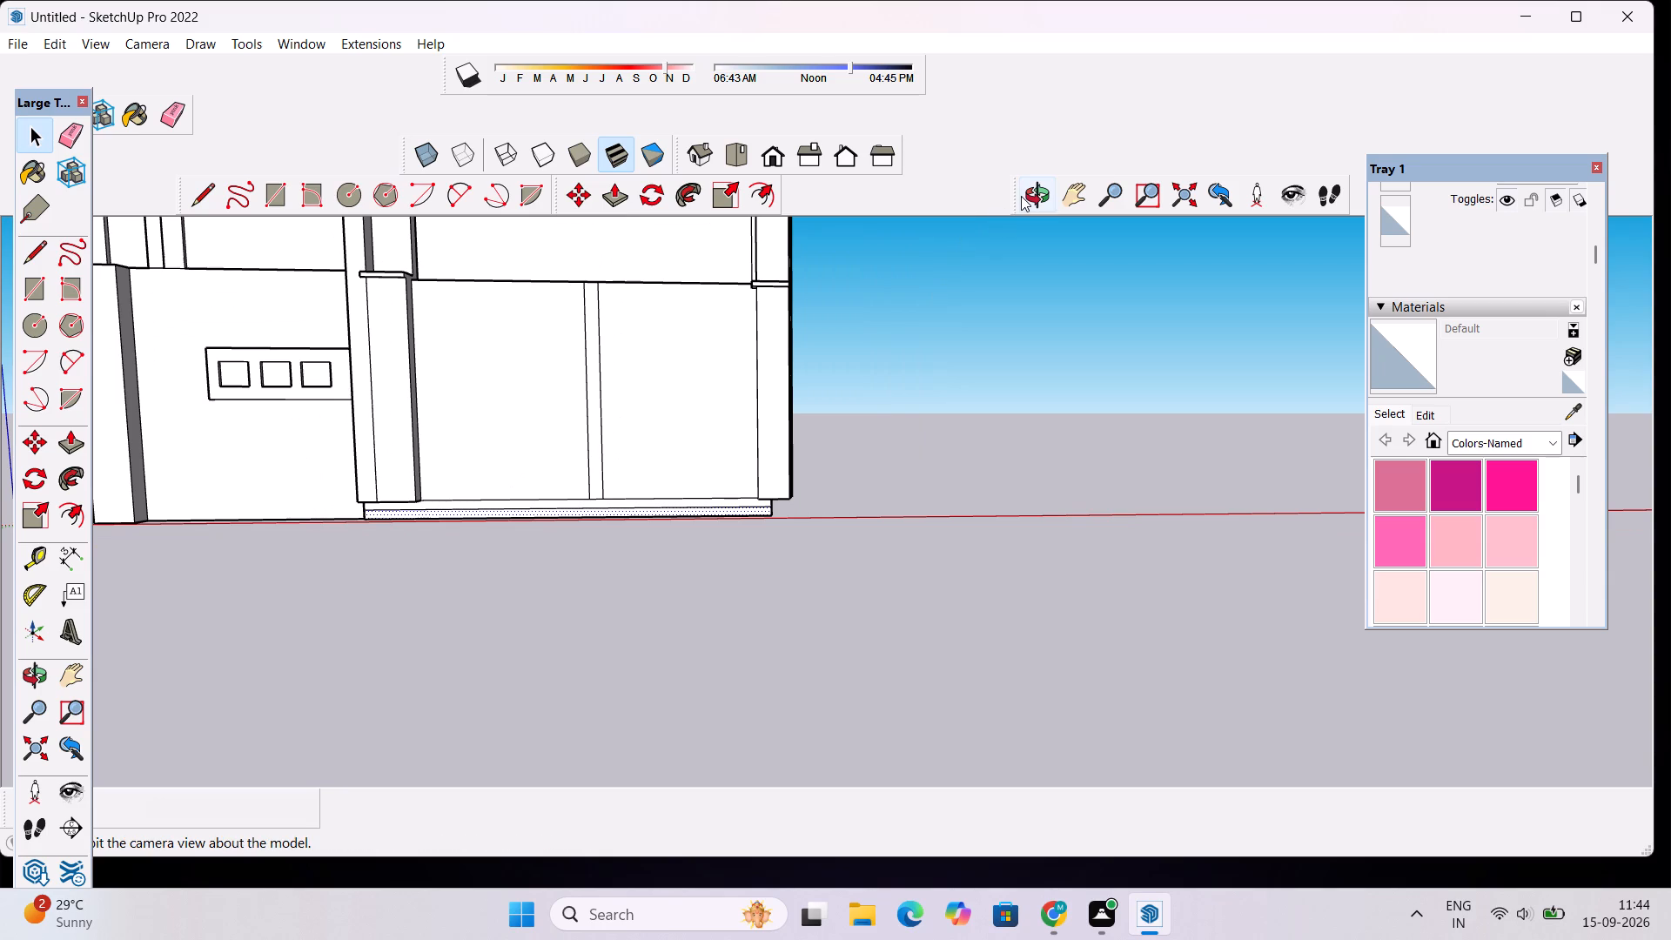
left_click_drag(1022, 196, 1010, 244)
left_click(1033, 189)
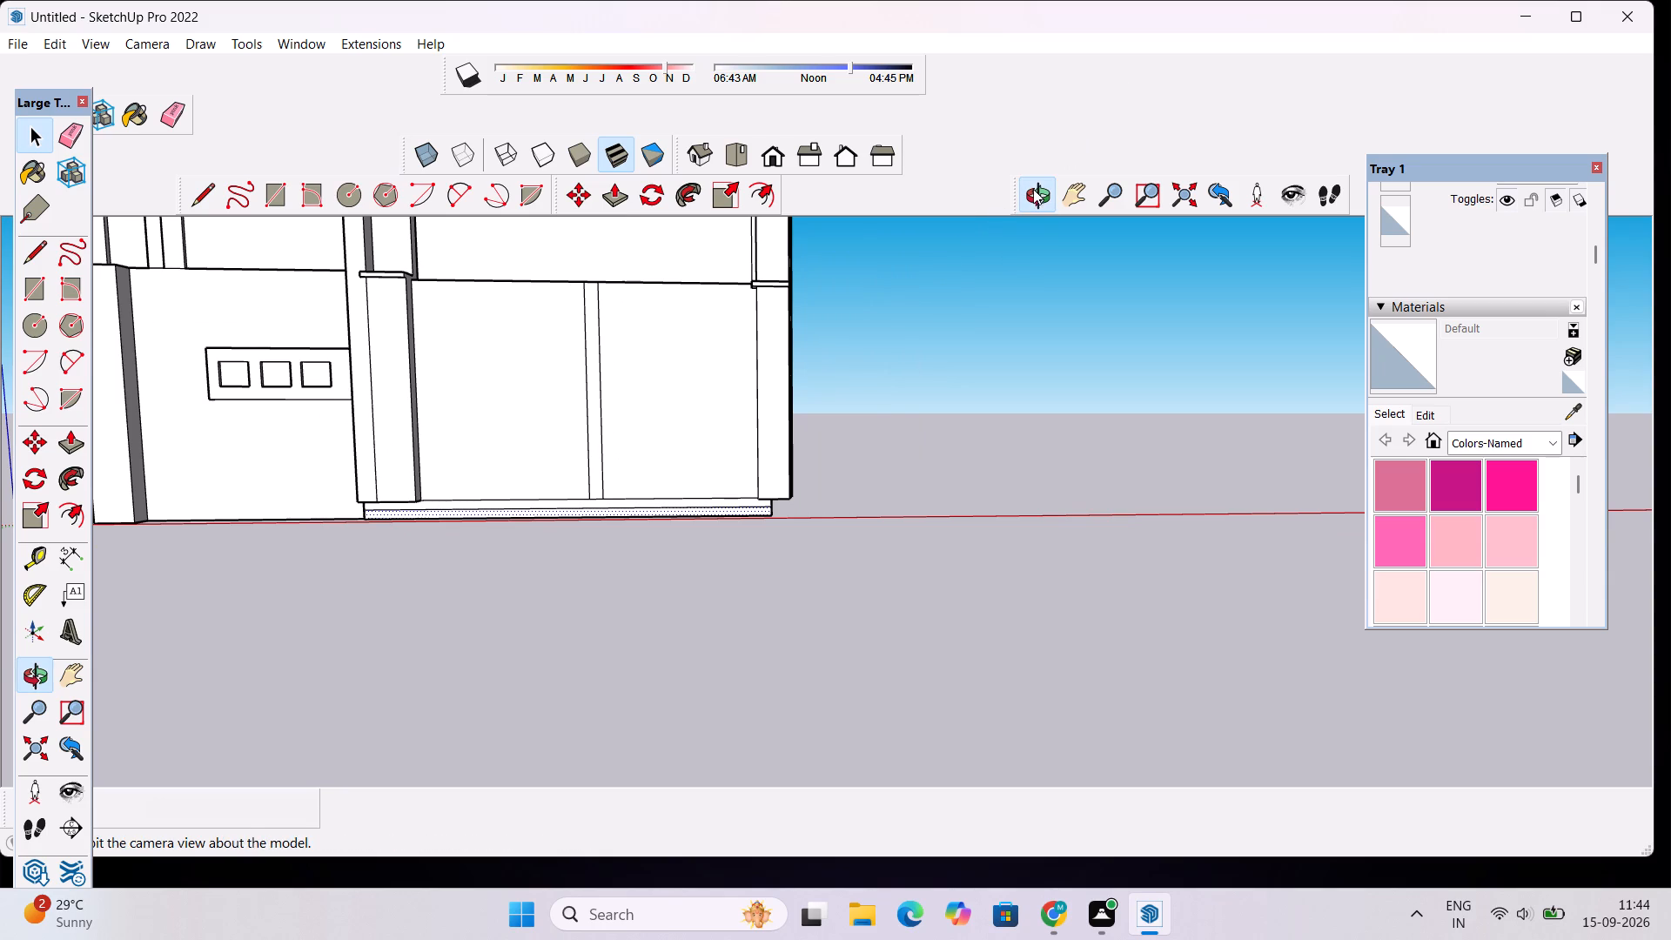
scroll(775, 434, "down", 1)
scroll(746, 406, "up", 4)
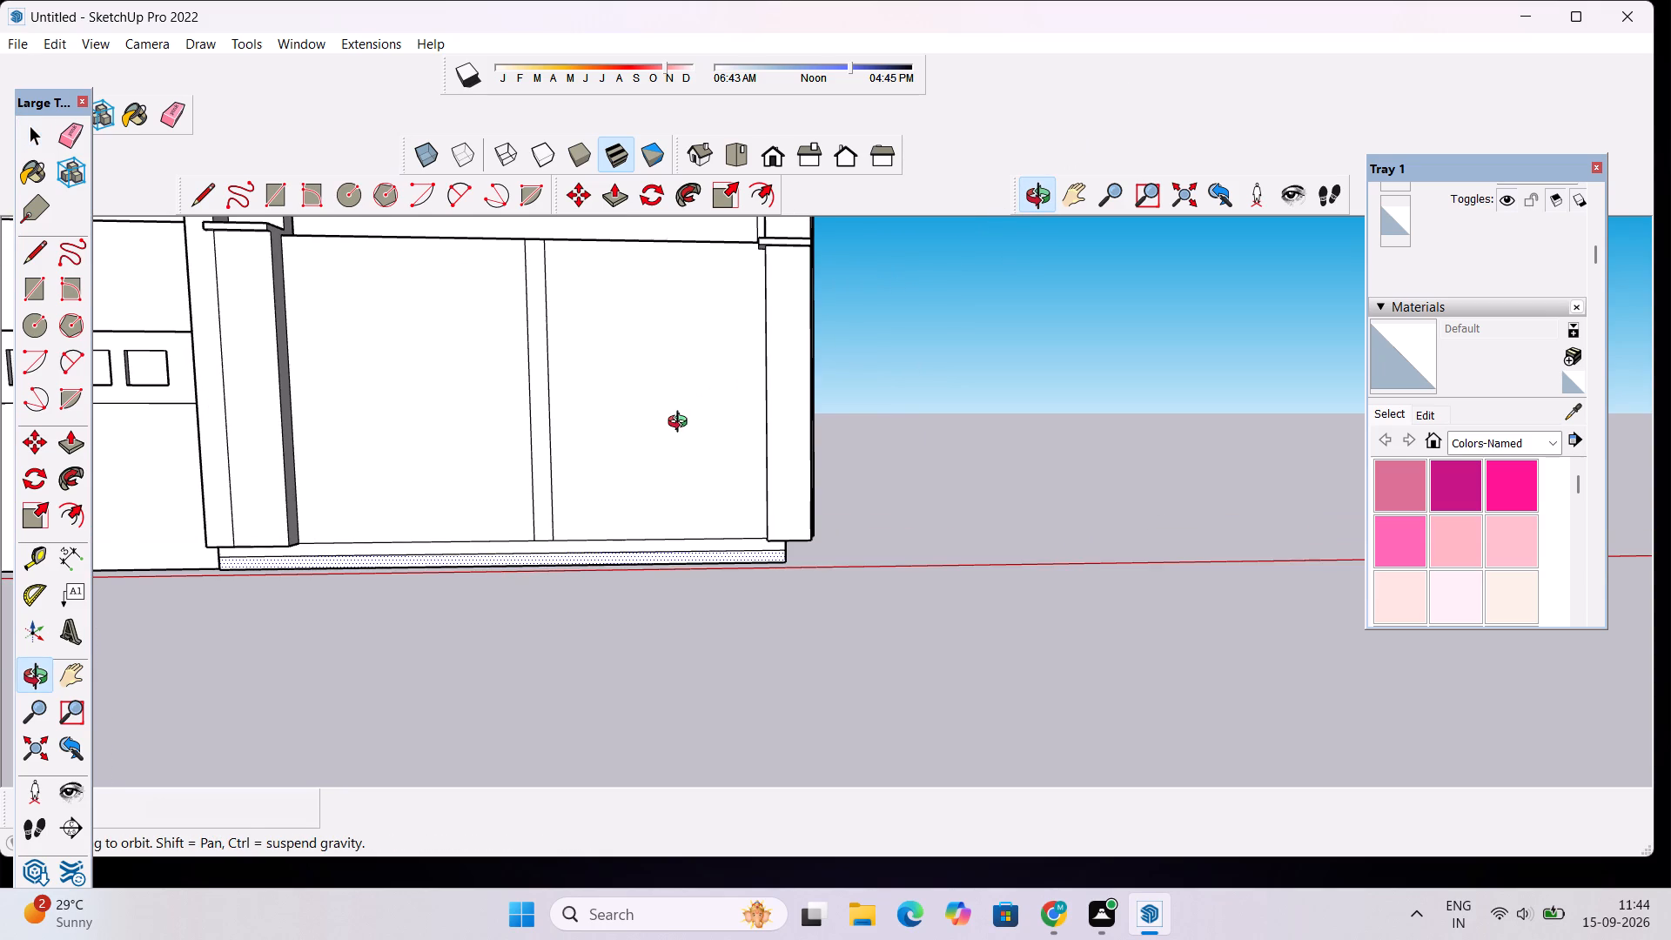
scroll(674, 438, "up", 1)
scroll(605, 538, "up", 4)
left_click_drag(721, 537, 610, 578)
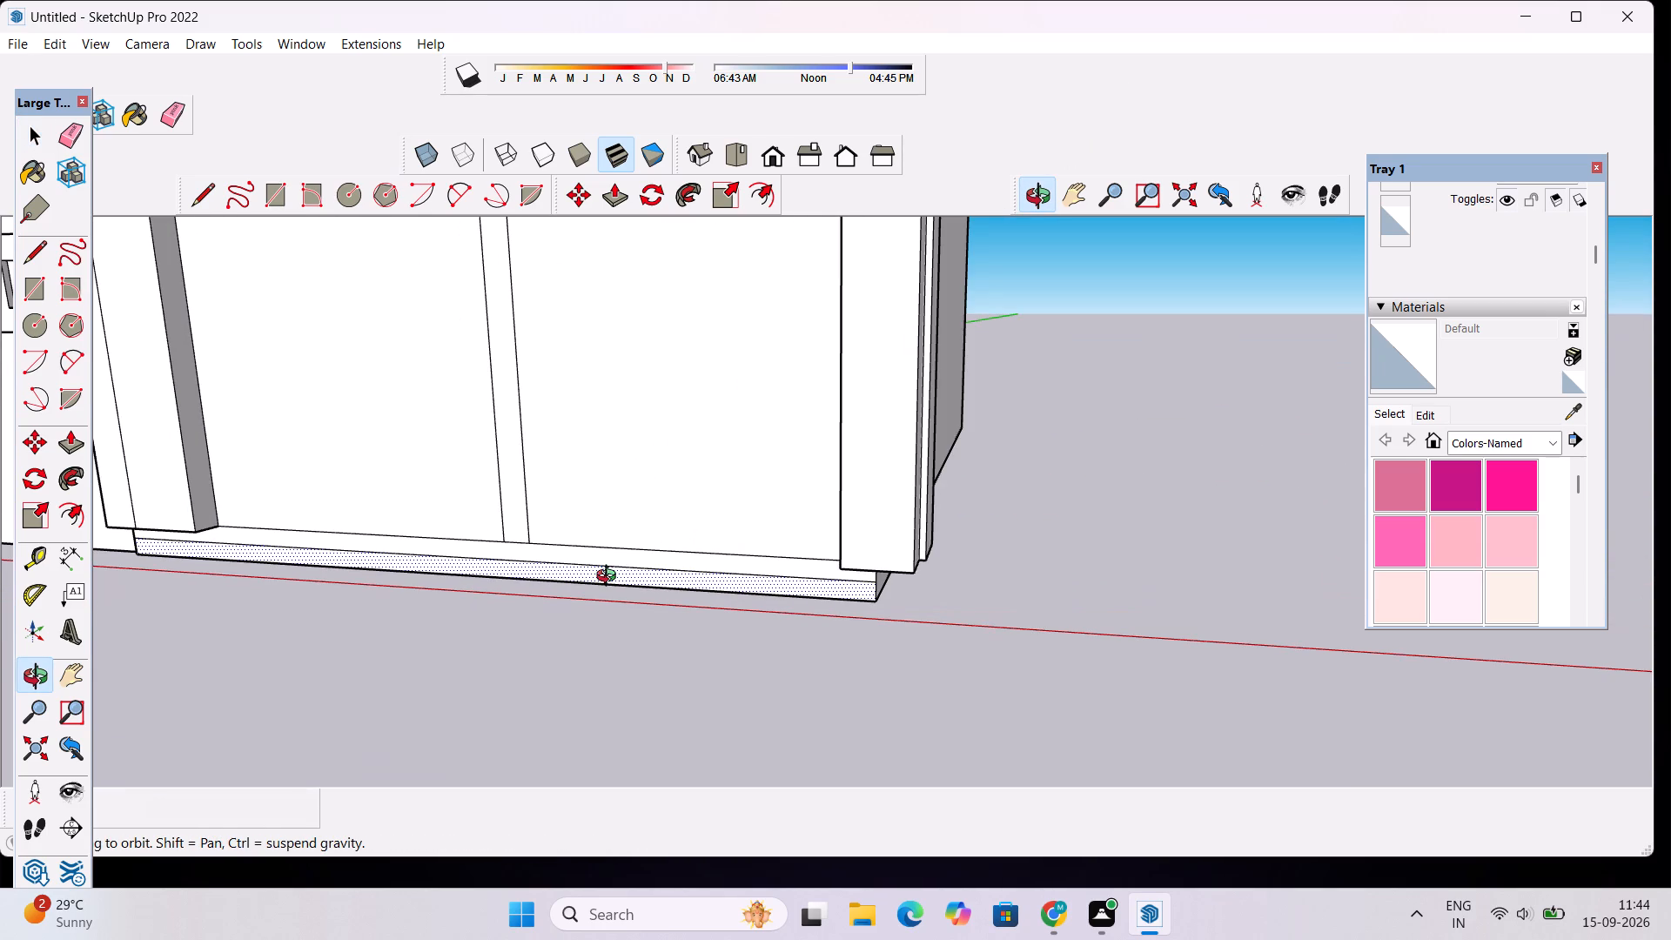
key("p")
left_click(676, 581)
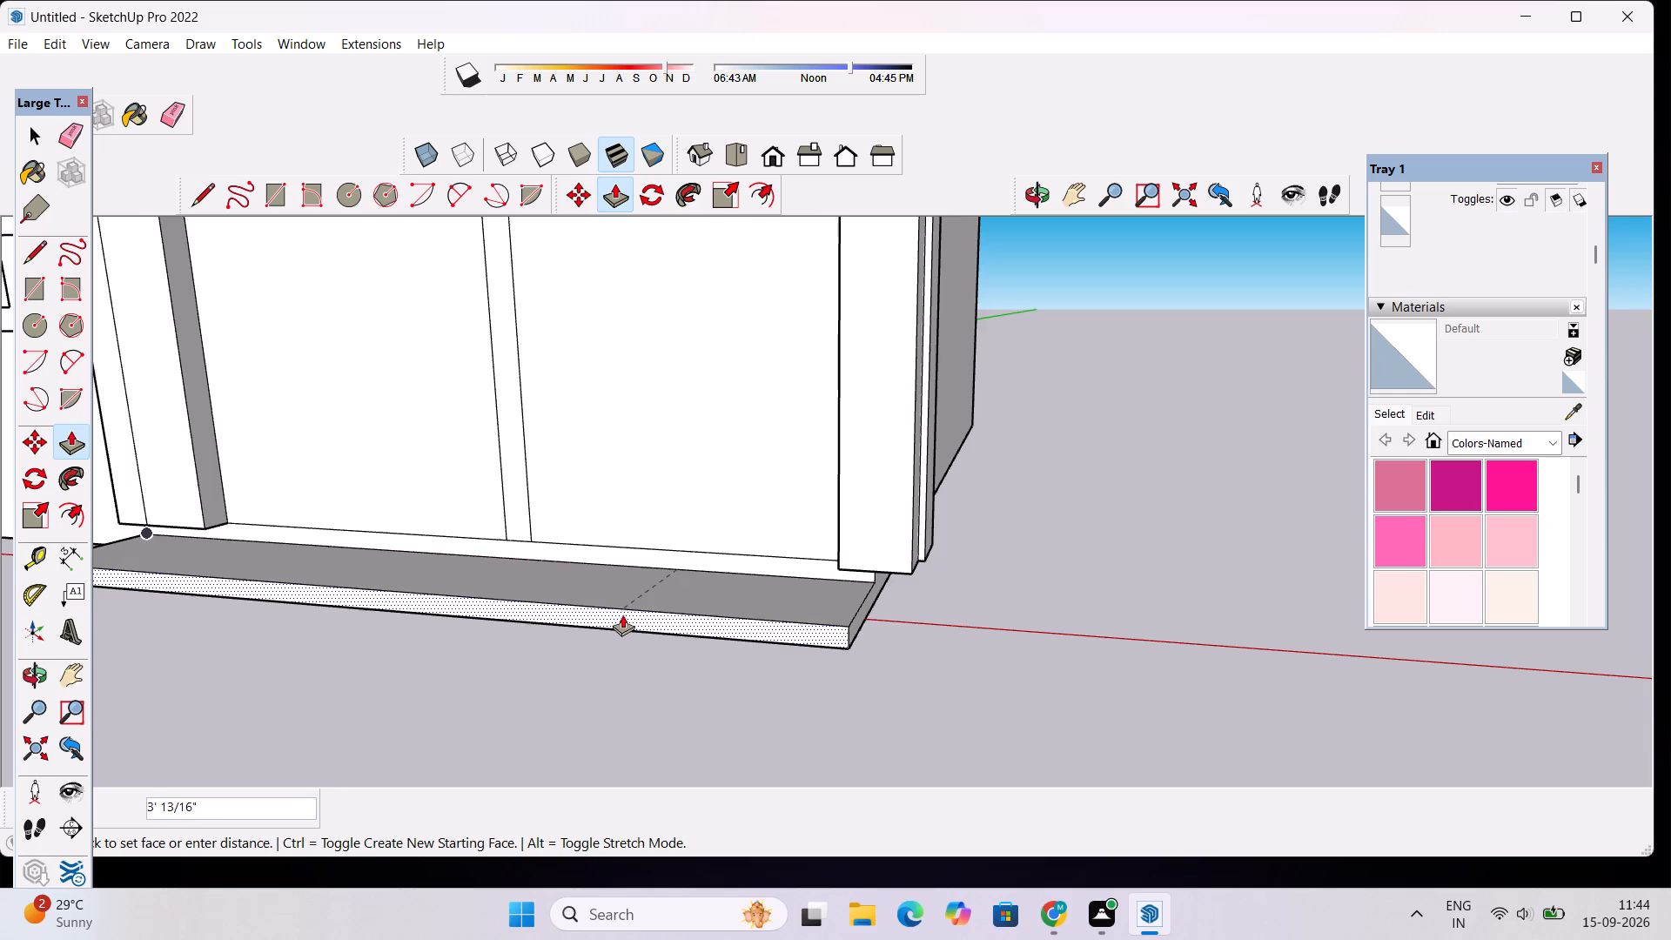
scroll(622, 614, "down", 6)
scroll(552, 699, "down", 3)
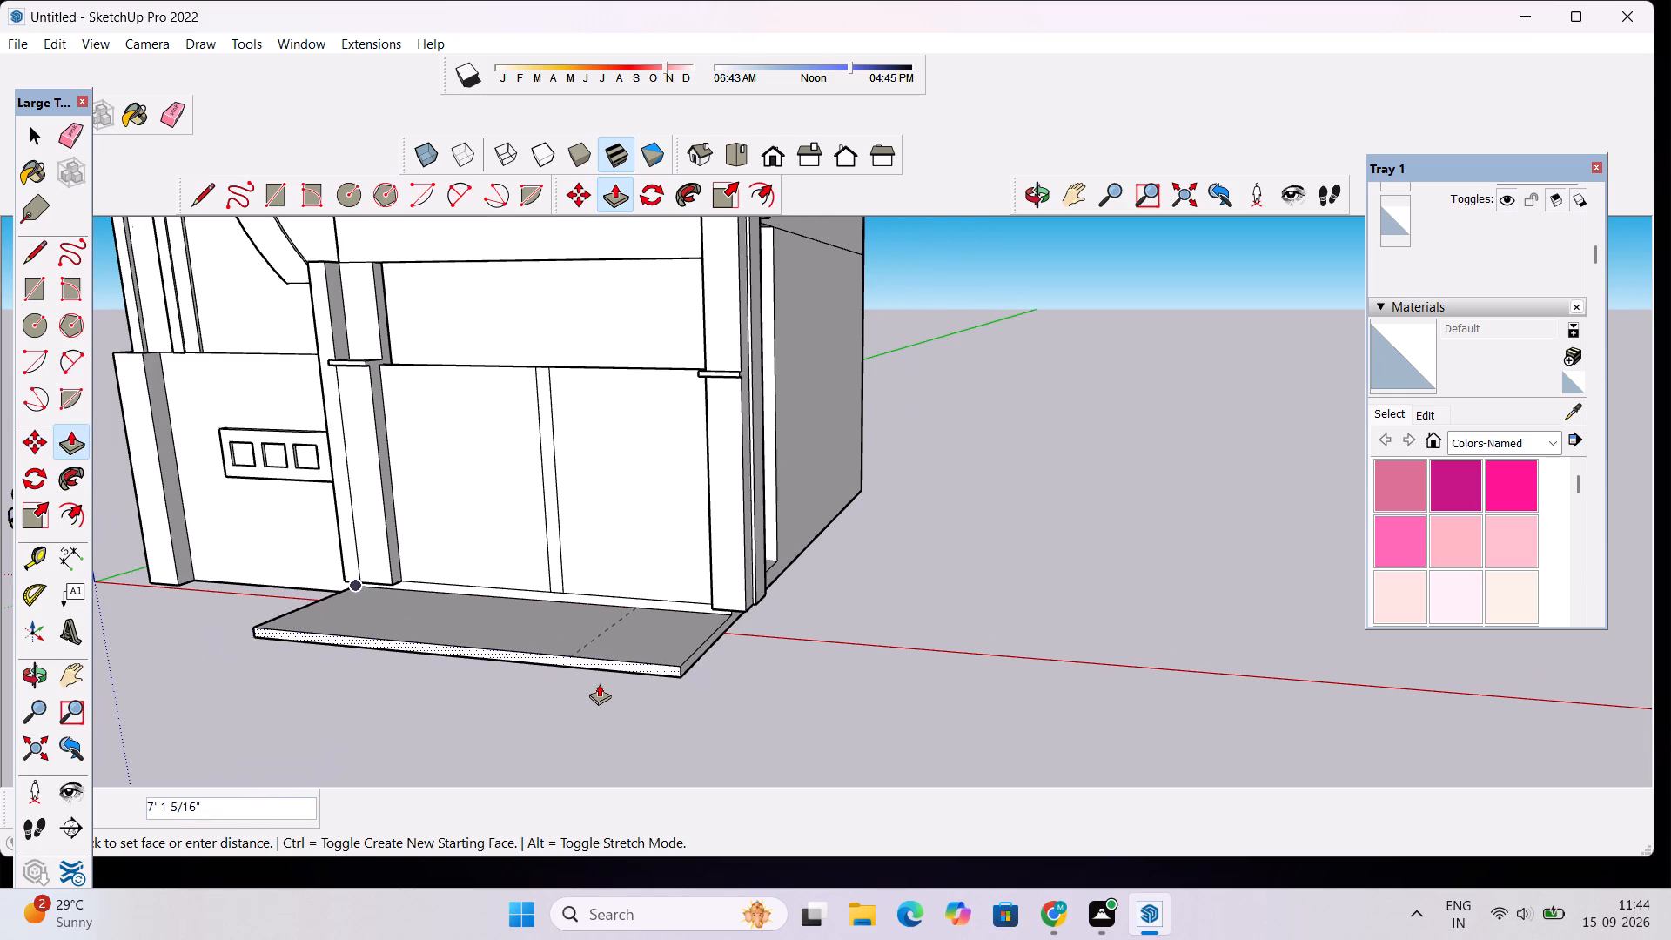
left_click(593, 692)
scroll(614, 601, "up", 4)
key("space")
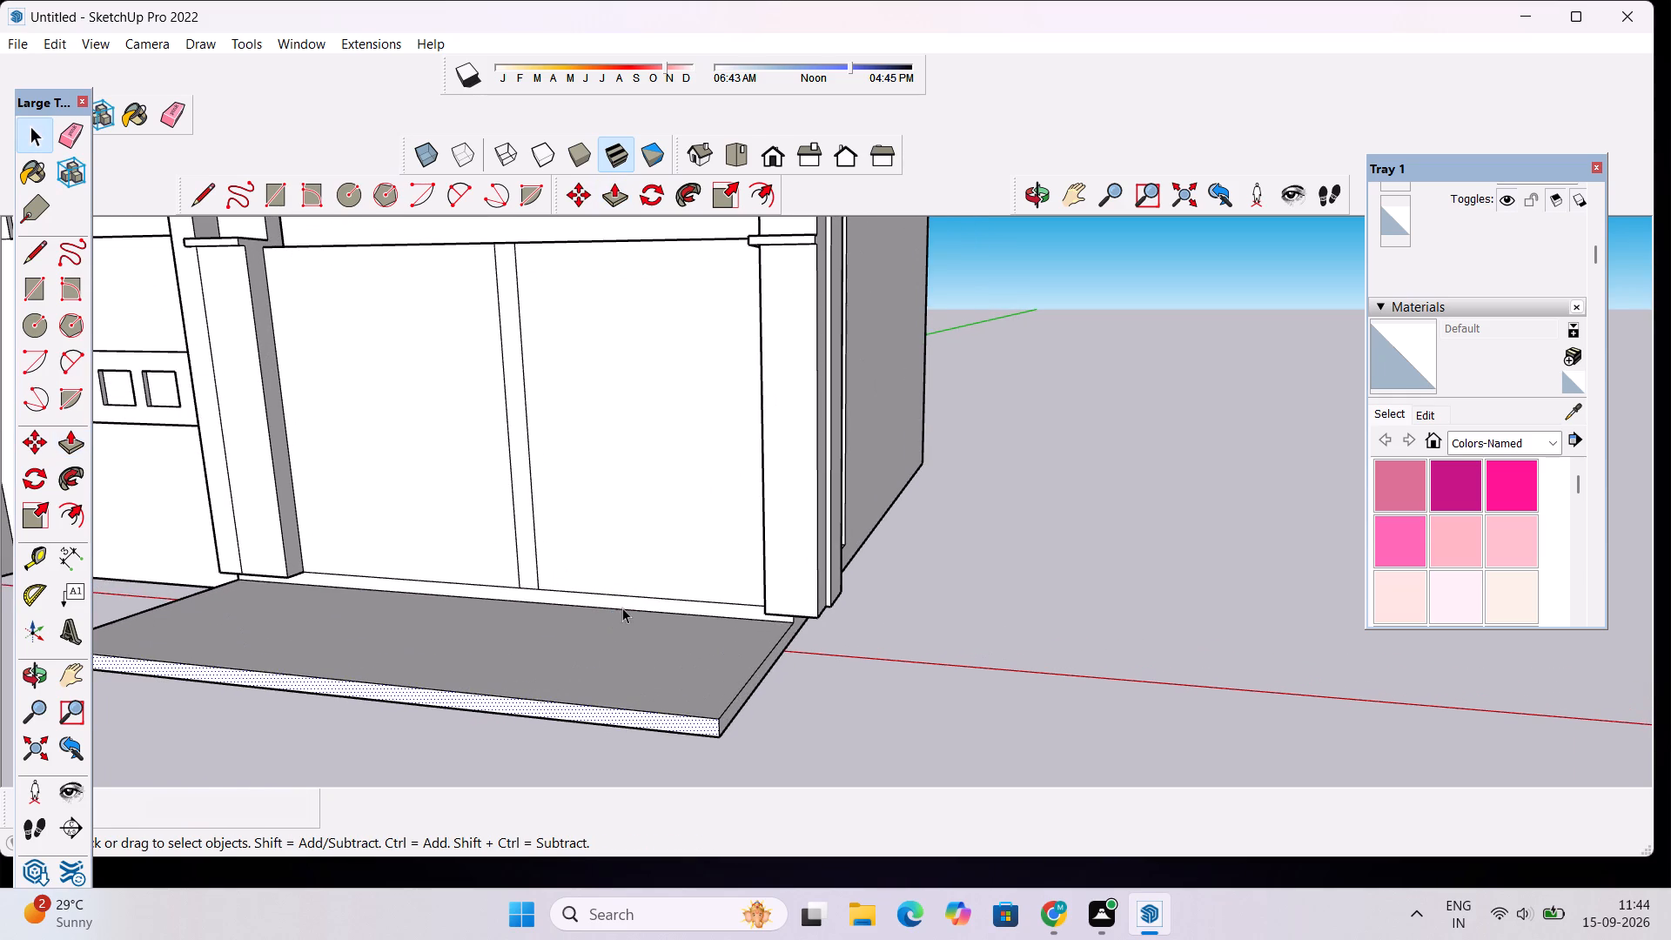
Push/Pull the upper half of the base slab's front face outward by 9".
left_click(626, 599)
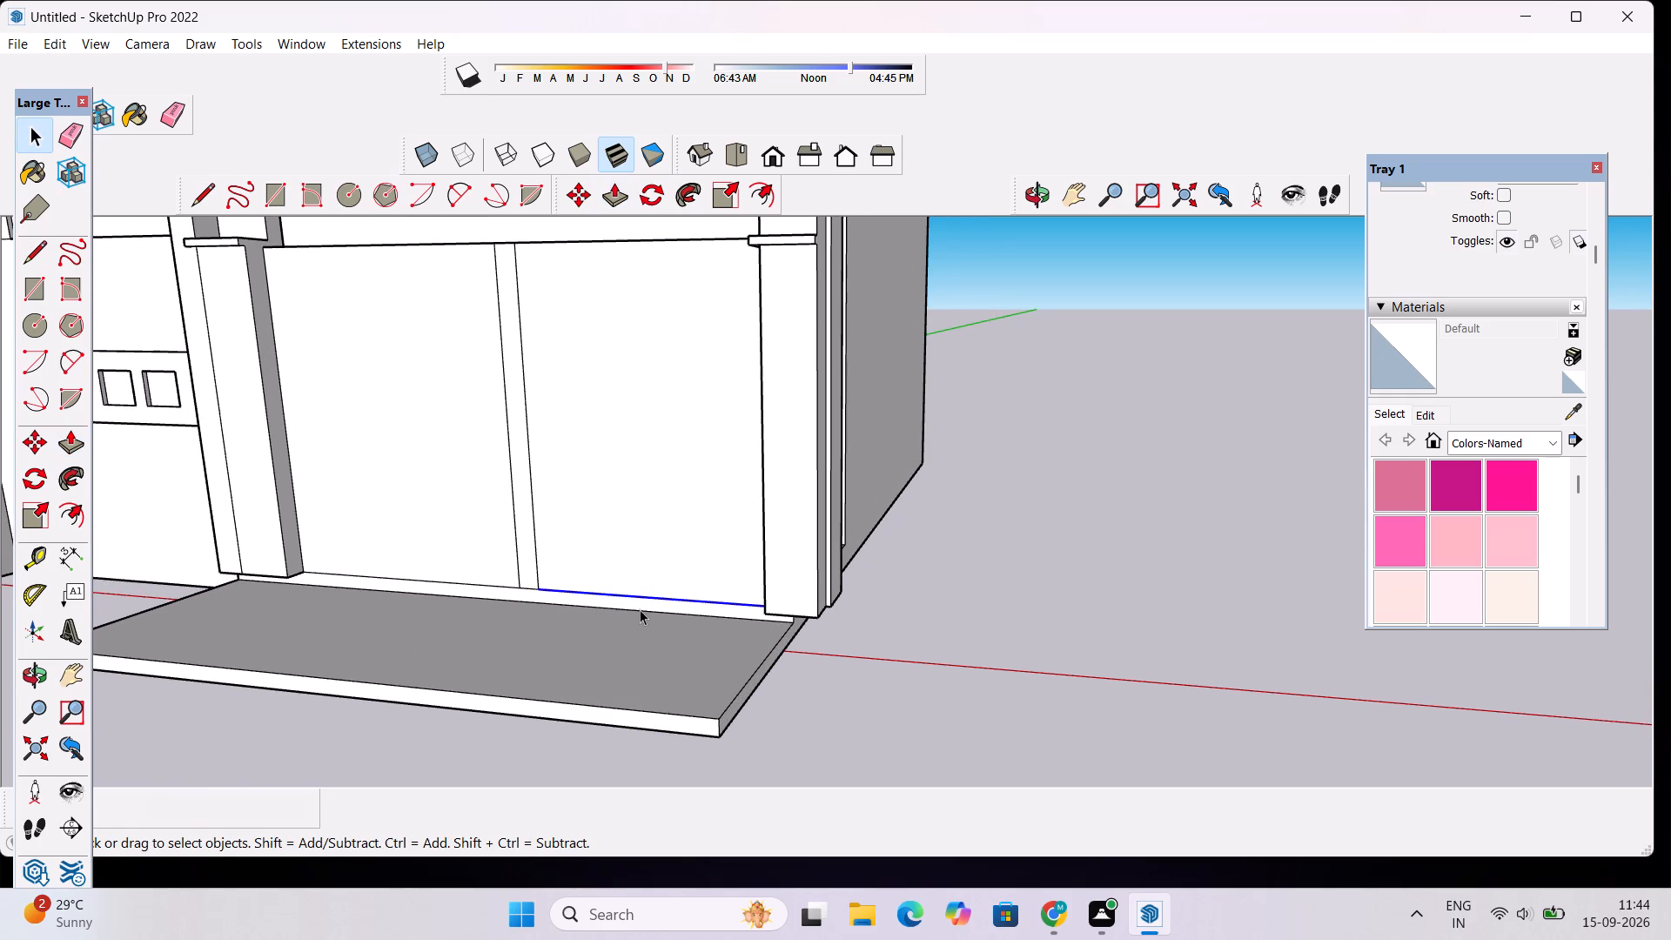
left_click(641, 608)
scroll(646, 594, "up", 4)
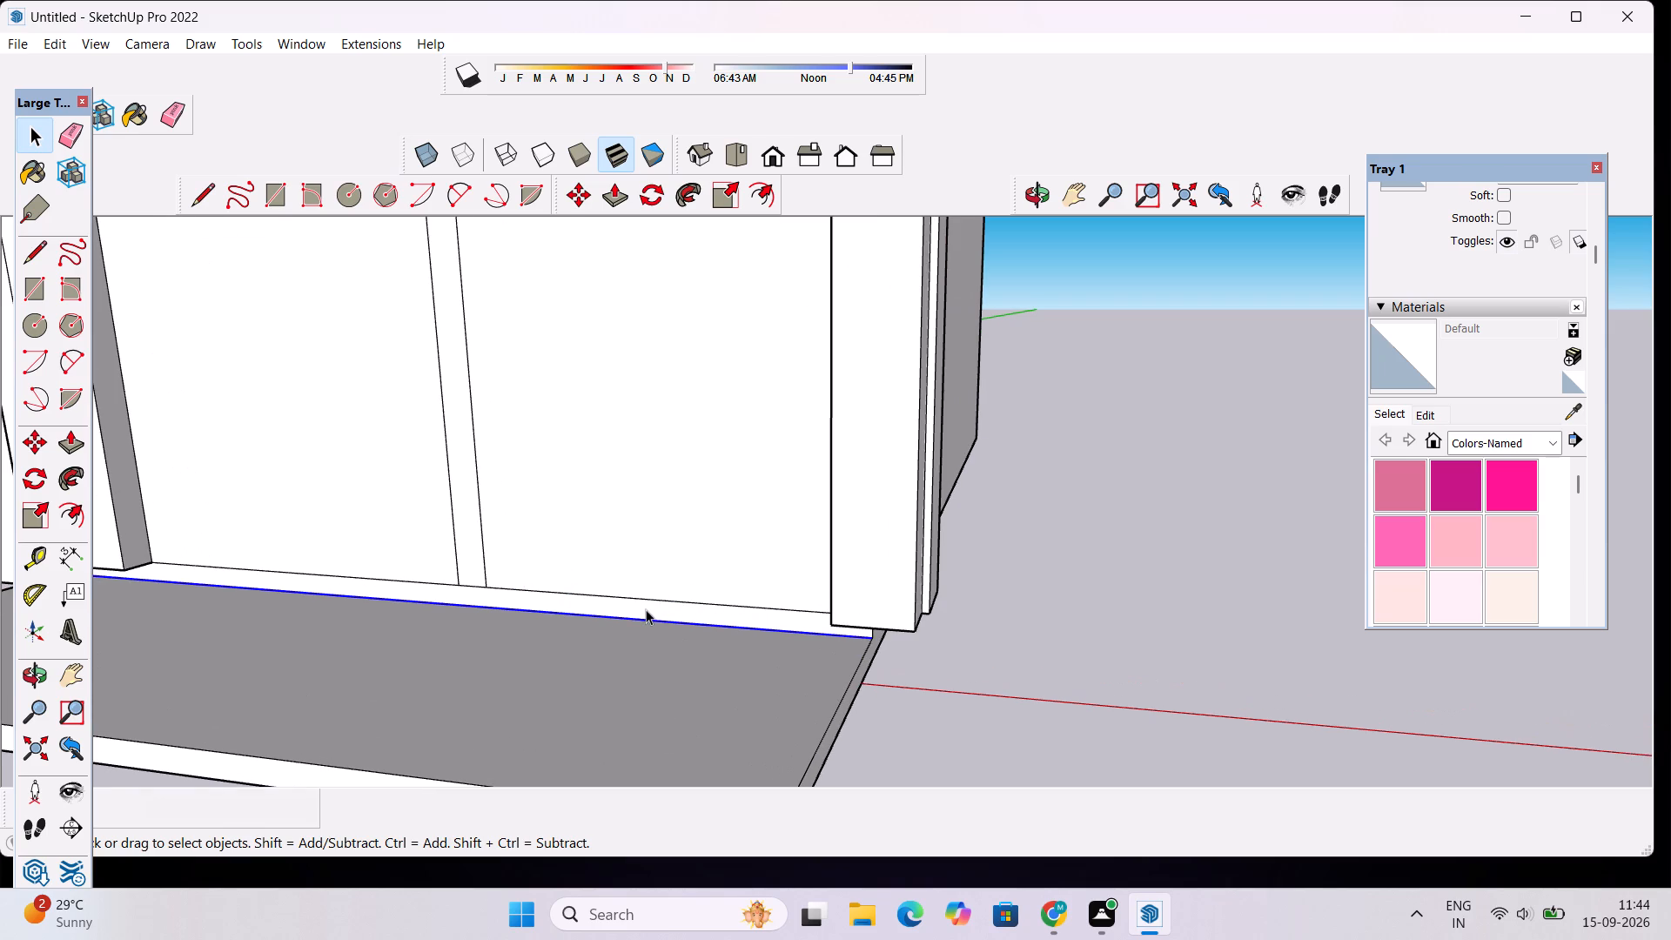
left_click(646, 609)
key("p")
left_click(646, 609)
scroll(621, 628, "down", 8)
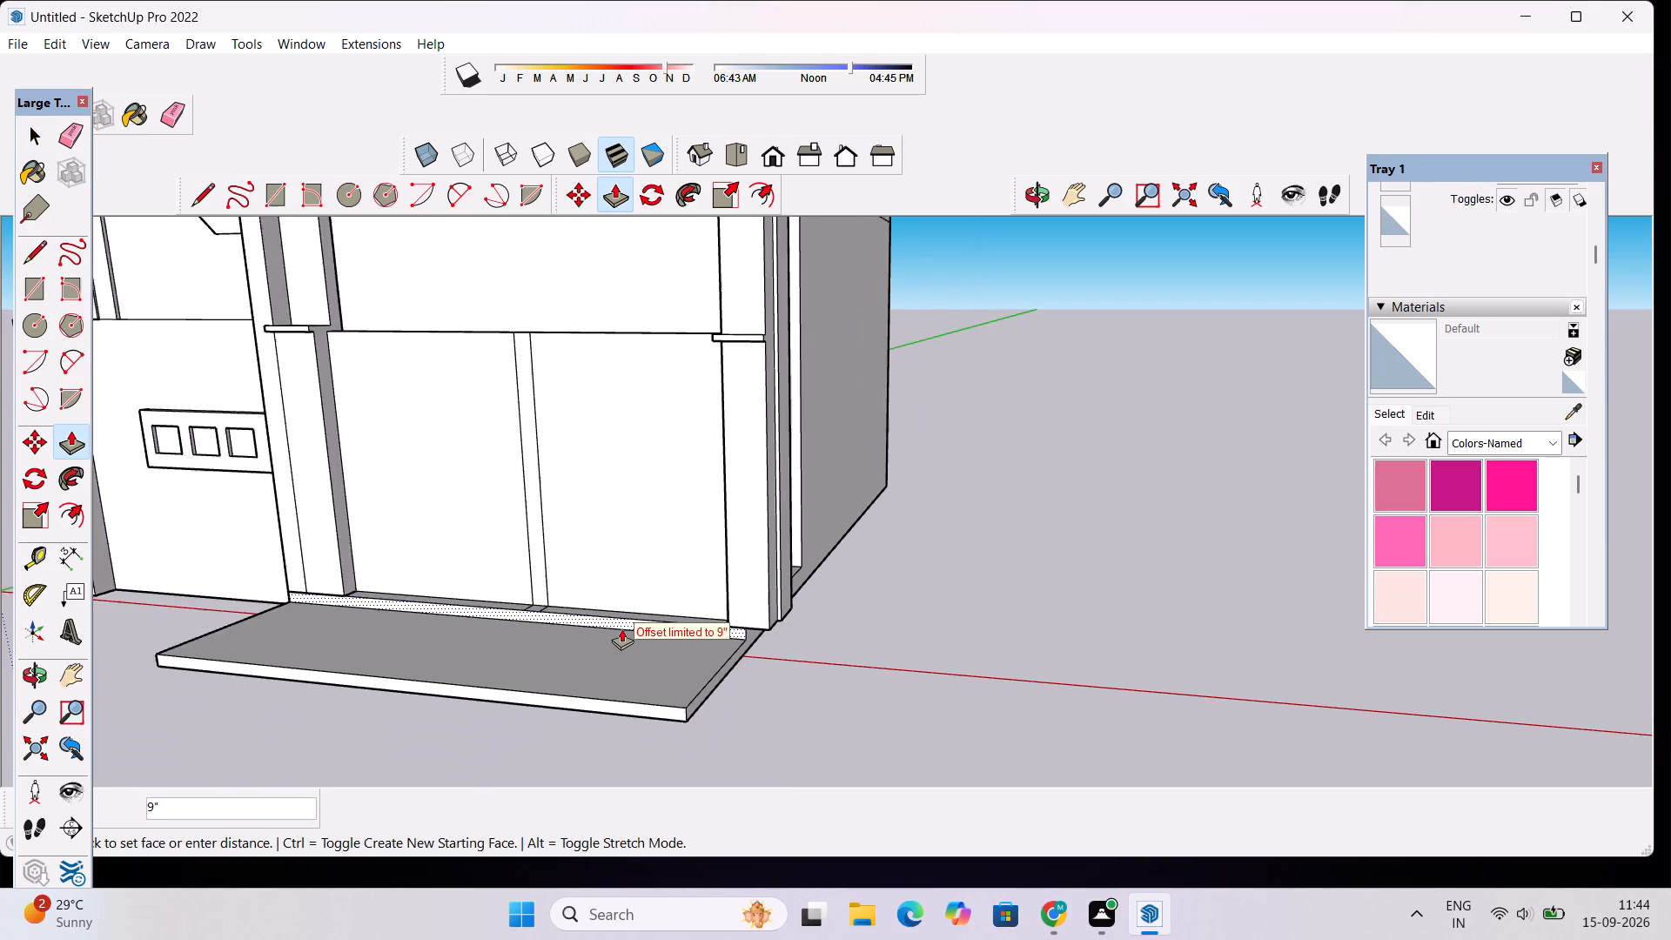
scroll(604, 630, "up", 1)
left_click(604, 630)
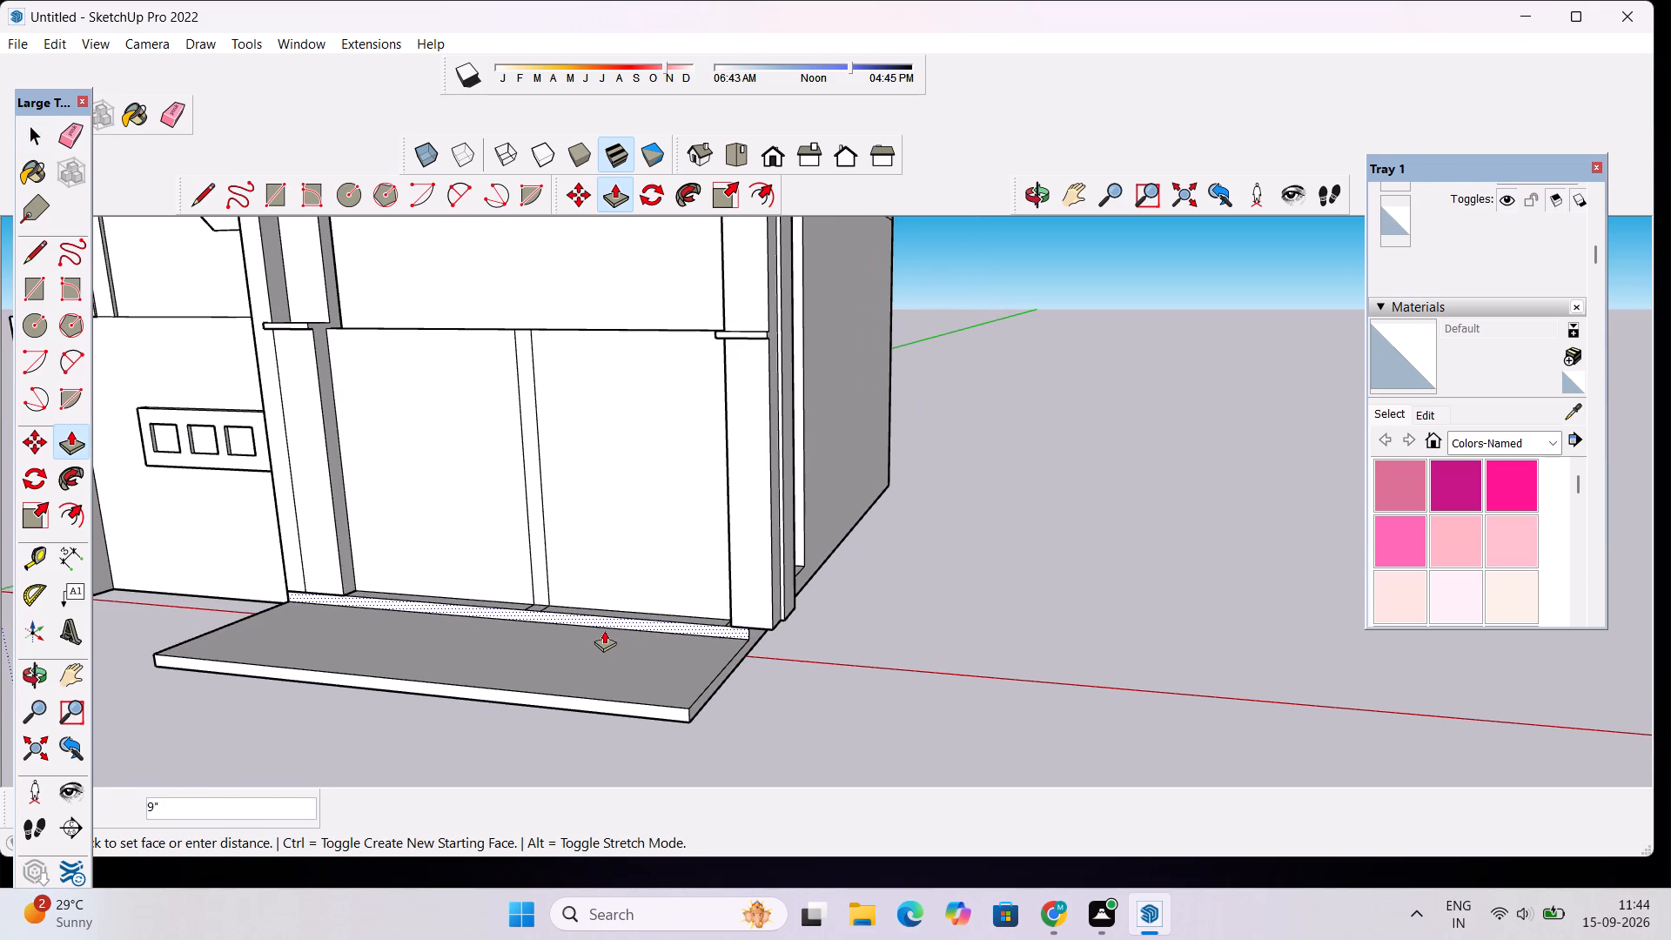
key("space")
Push/Pull the upper strip's front face farther outward by about 3' 7" to form the upper step.
scroll(611, 619, "up", 5)
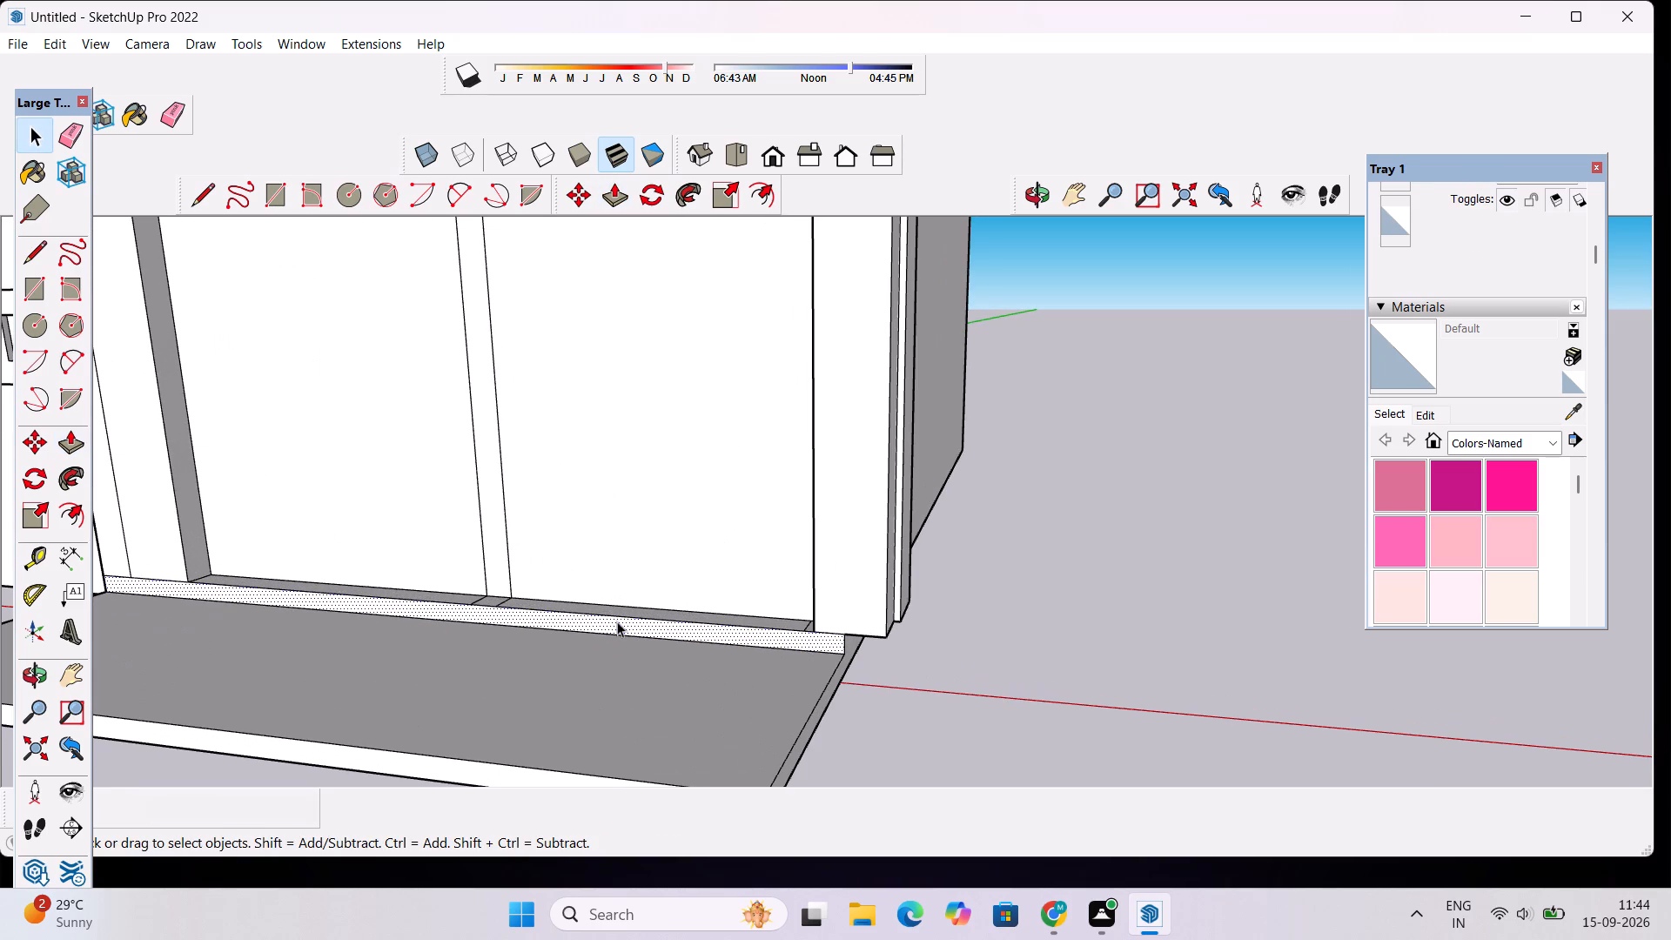
left_click(617, 622)
key("p")
left_click(617, 622)
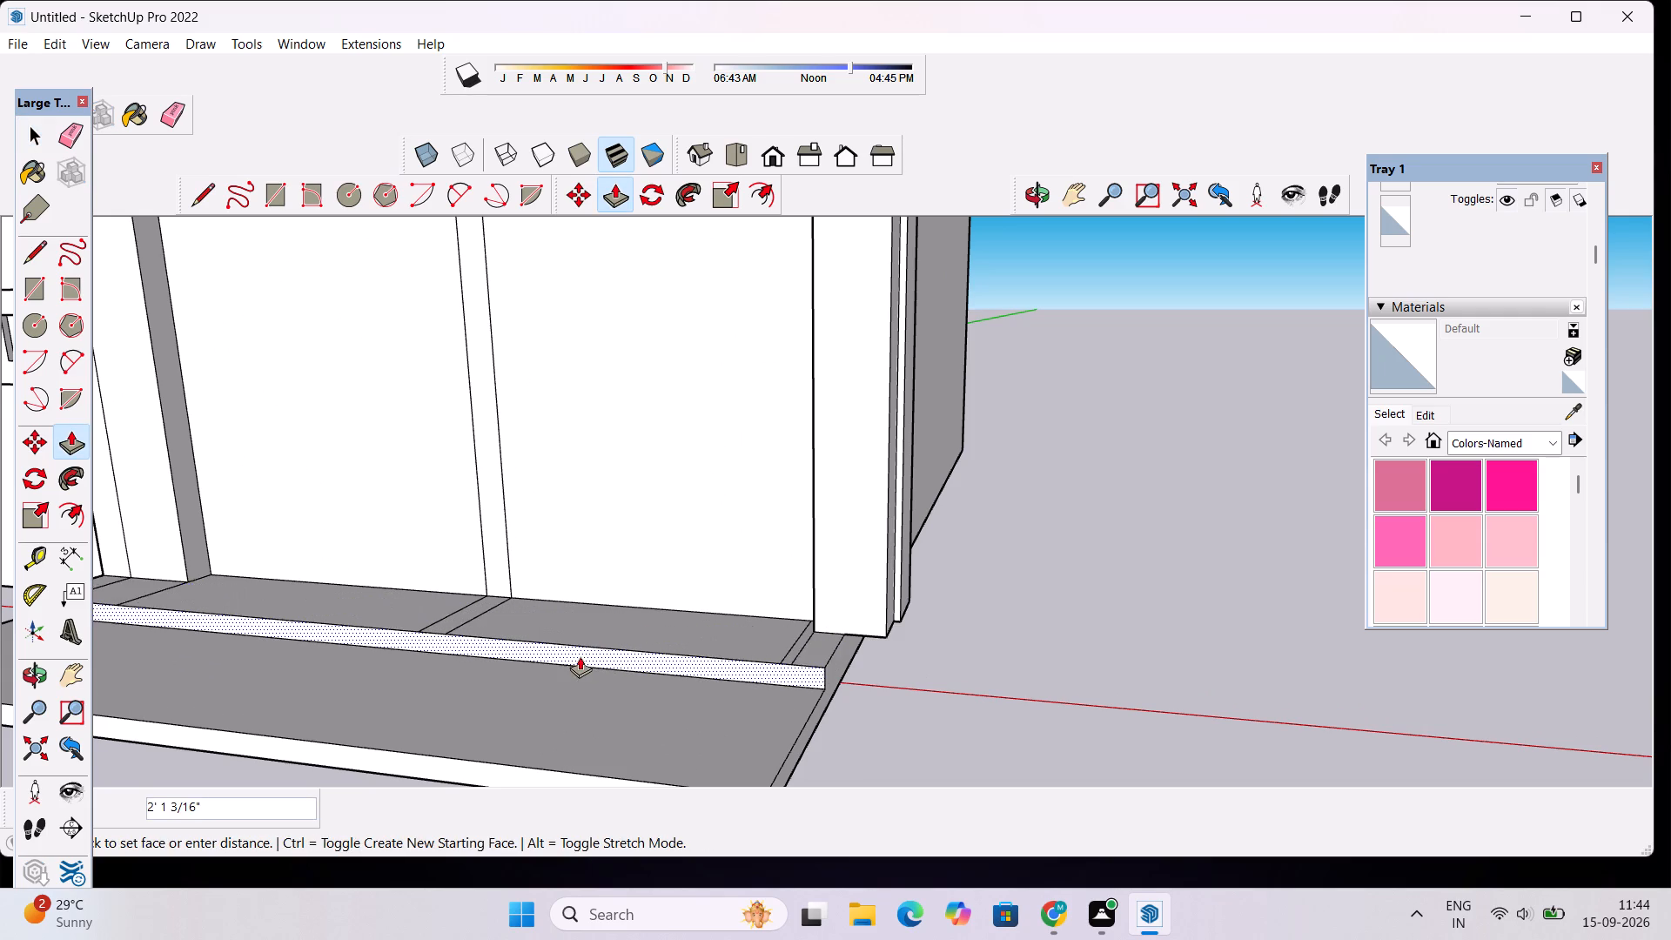
scroll(580, 656, "down", 5)
left_click(567, 681)
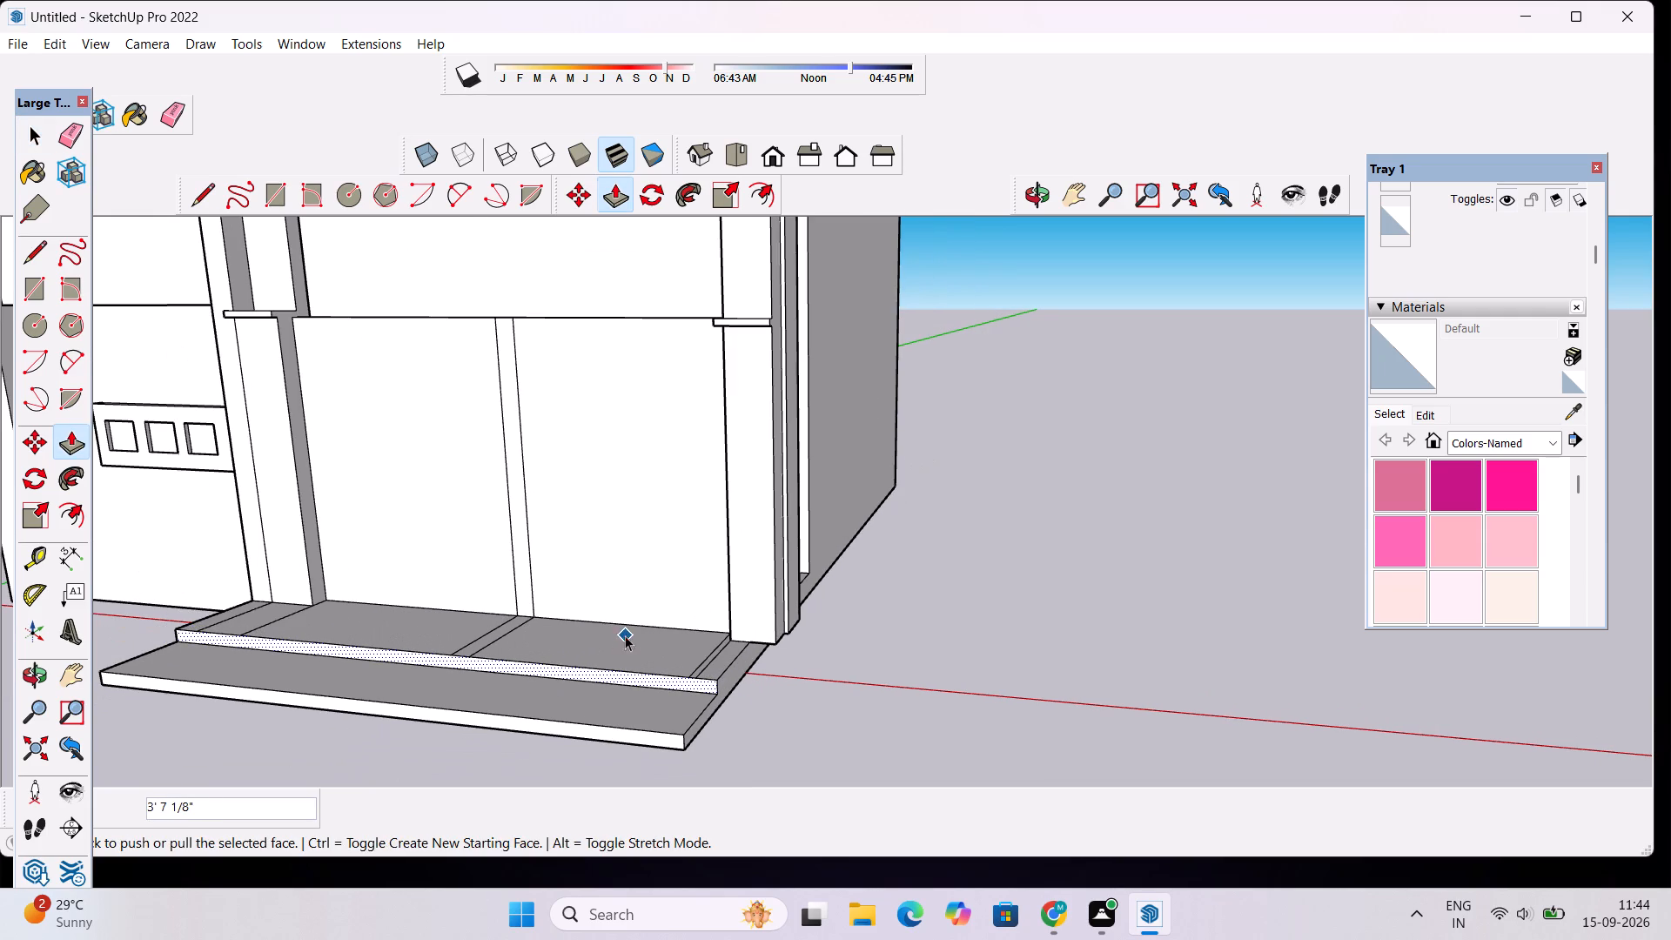
key("space")
Push/Pull the upper step's front face back toward the house to make its tread shallower.
left_click(1024, 204)
left_click_drag(633, 466, 860, 413)
scroll(876, 401, "down", 6)
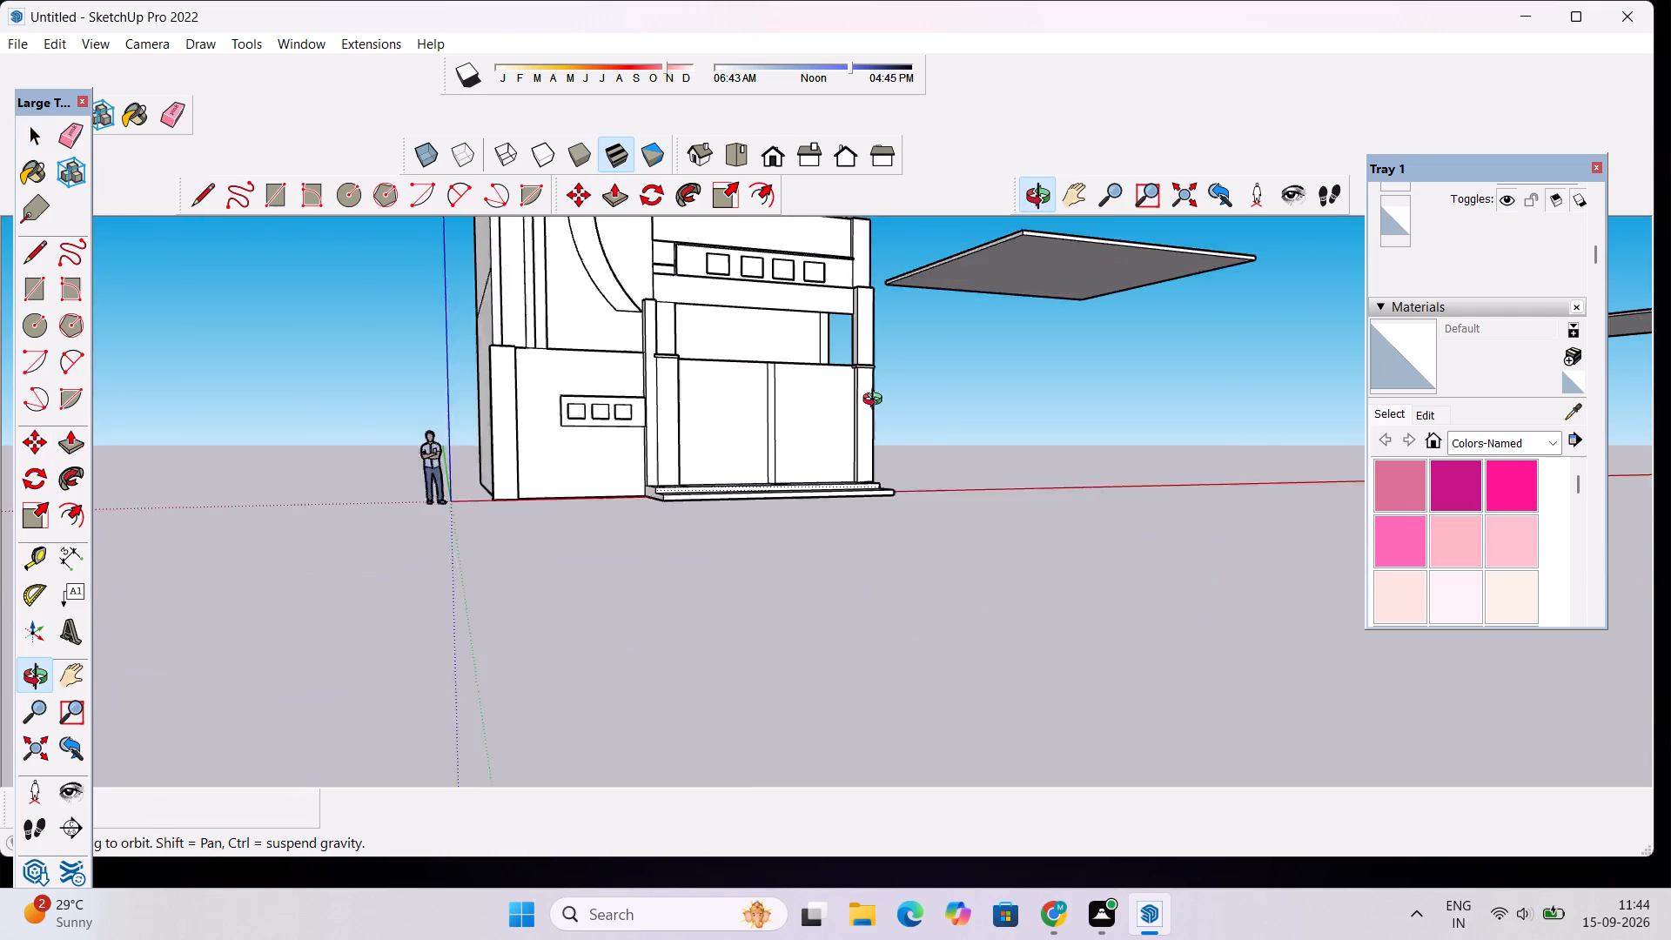
scroll(876, 401, "down", 3)
left_click_drag(891, 455, 769, 702)
scroll(864, 479, "up", 9)
left_click_drag(731, 527, 876, 574)
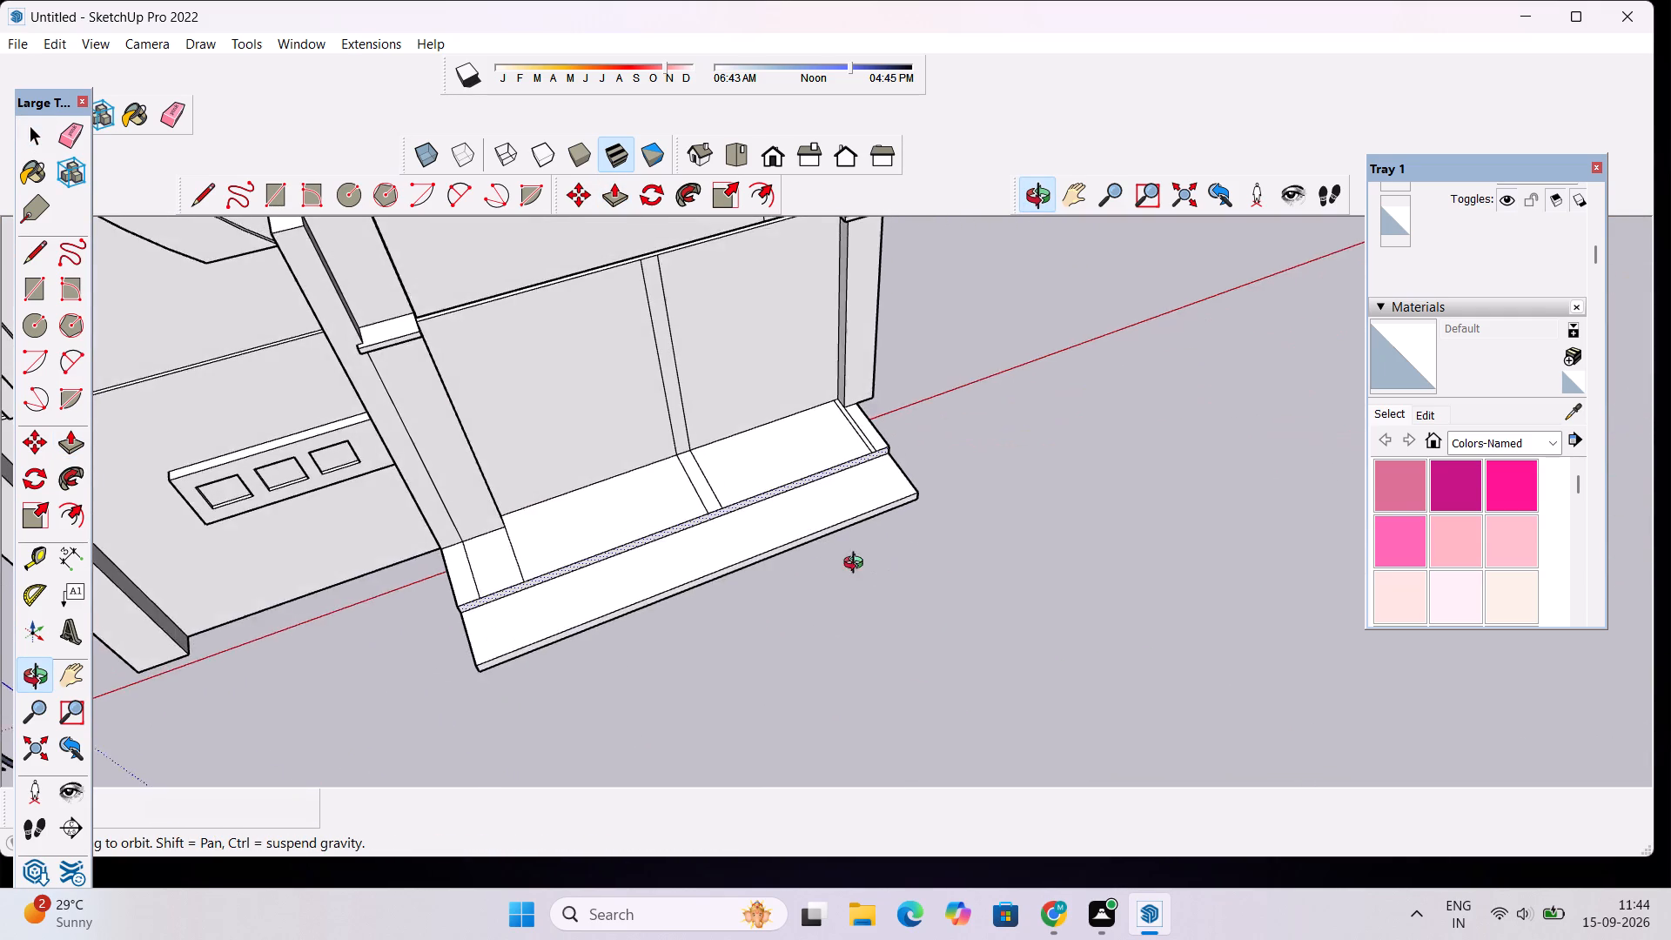
scroll(733, 565, "up", 5)
left_click_drag(636, 574, 824, 520)
scroll(695, 555, "up", 3)
left_click_drag(693, 561, 768, 557)
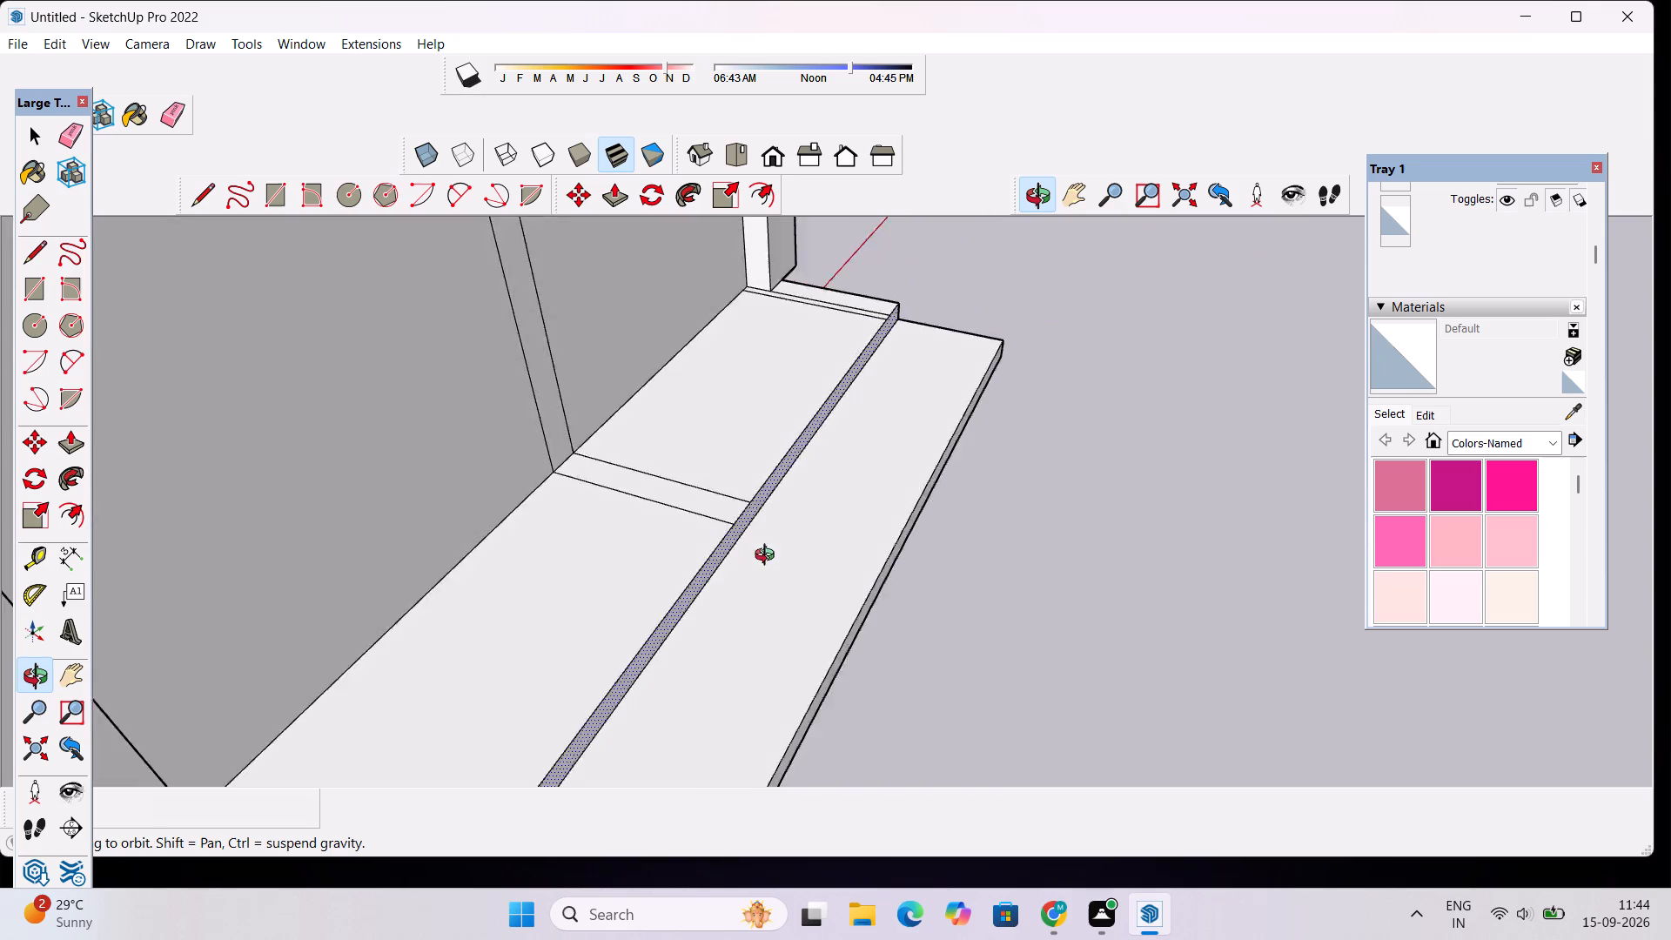
left_click_drag(768, 557, 852, 544)
scroll(852, 544, "down", 3)
left_click_drag(858, 547, 679, 544)
scroll(682, 535, "up", 2)
left_click_drag(766, 574, 694, 581)
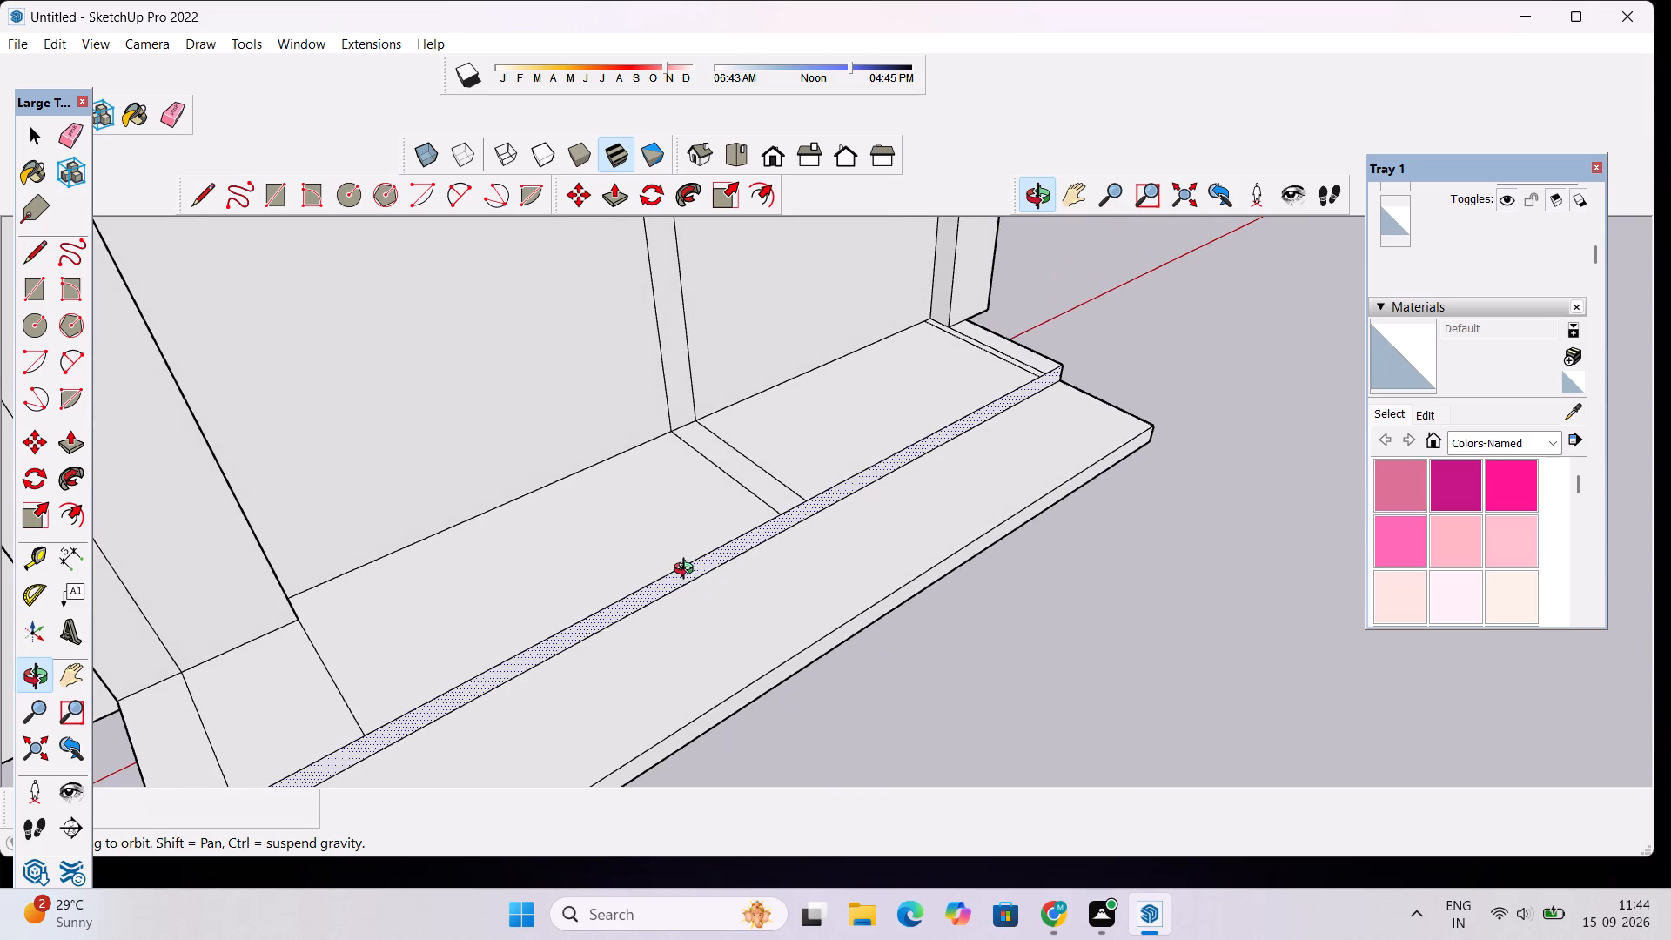
key("p")
left_click(690, 572)
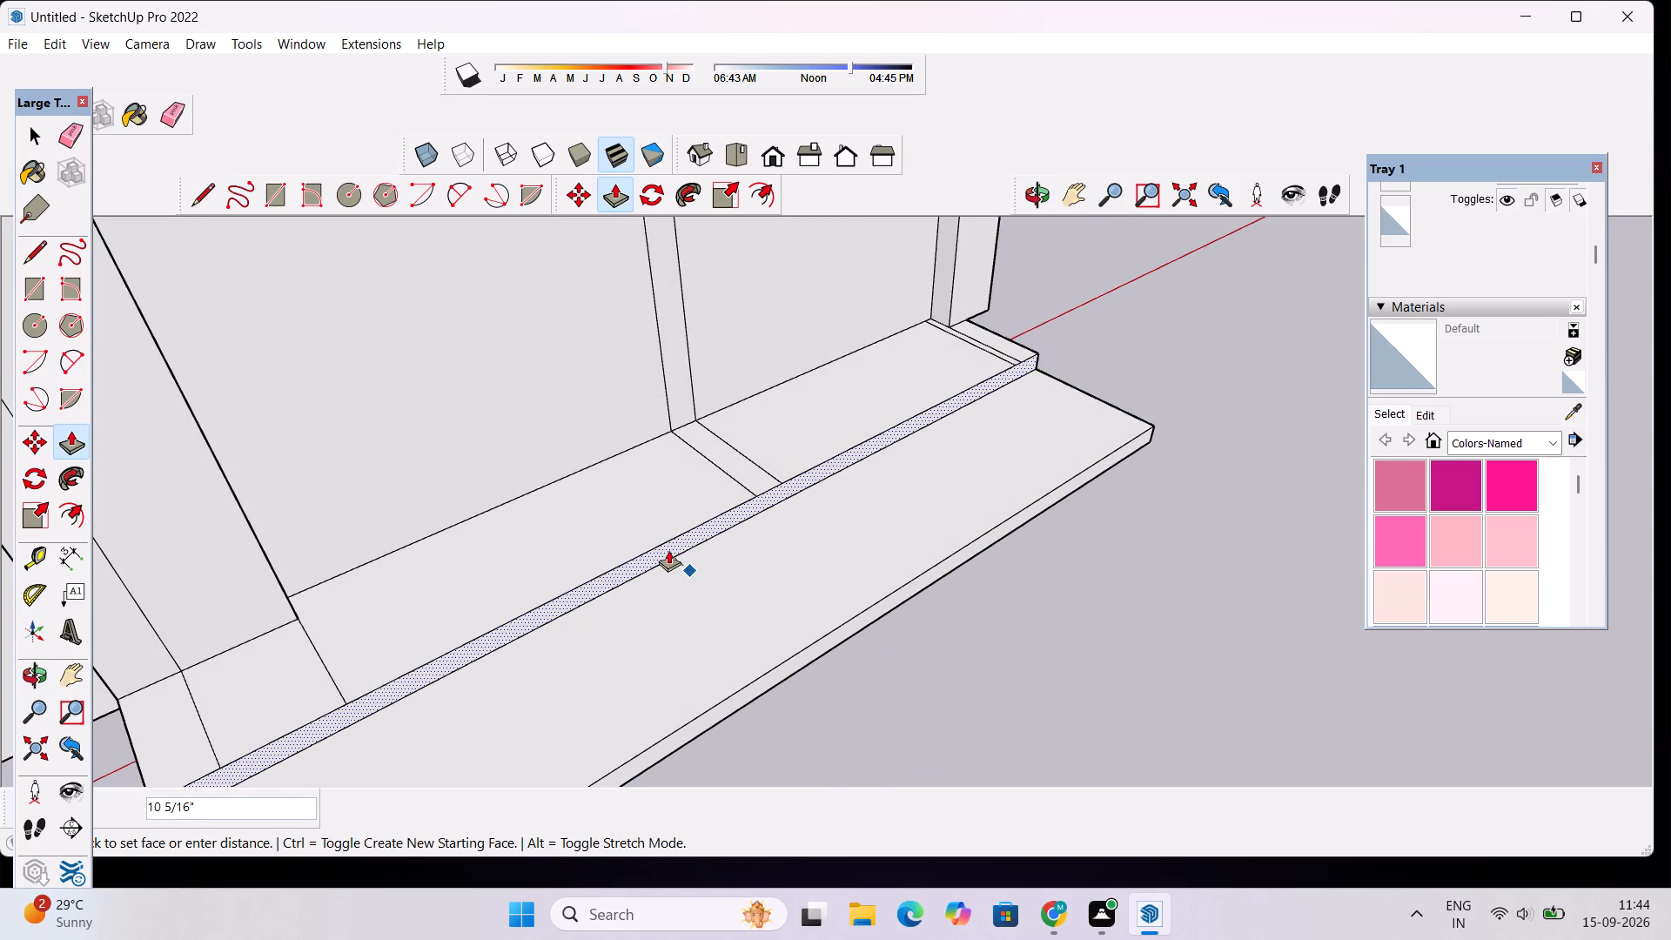
left_click(663, 543)
key("space")
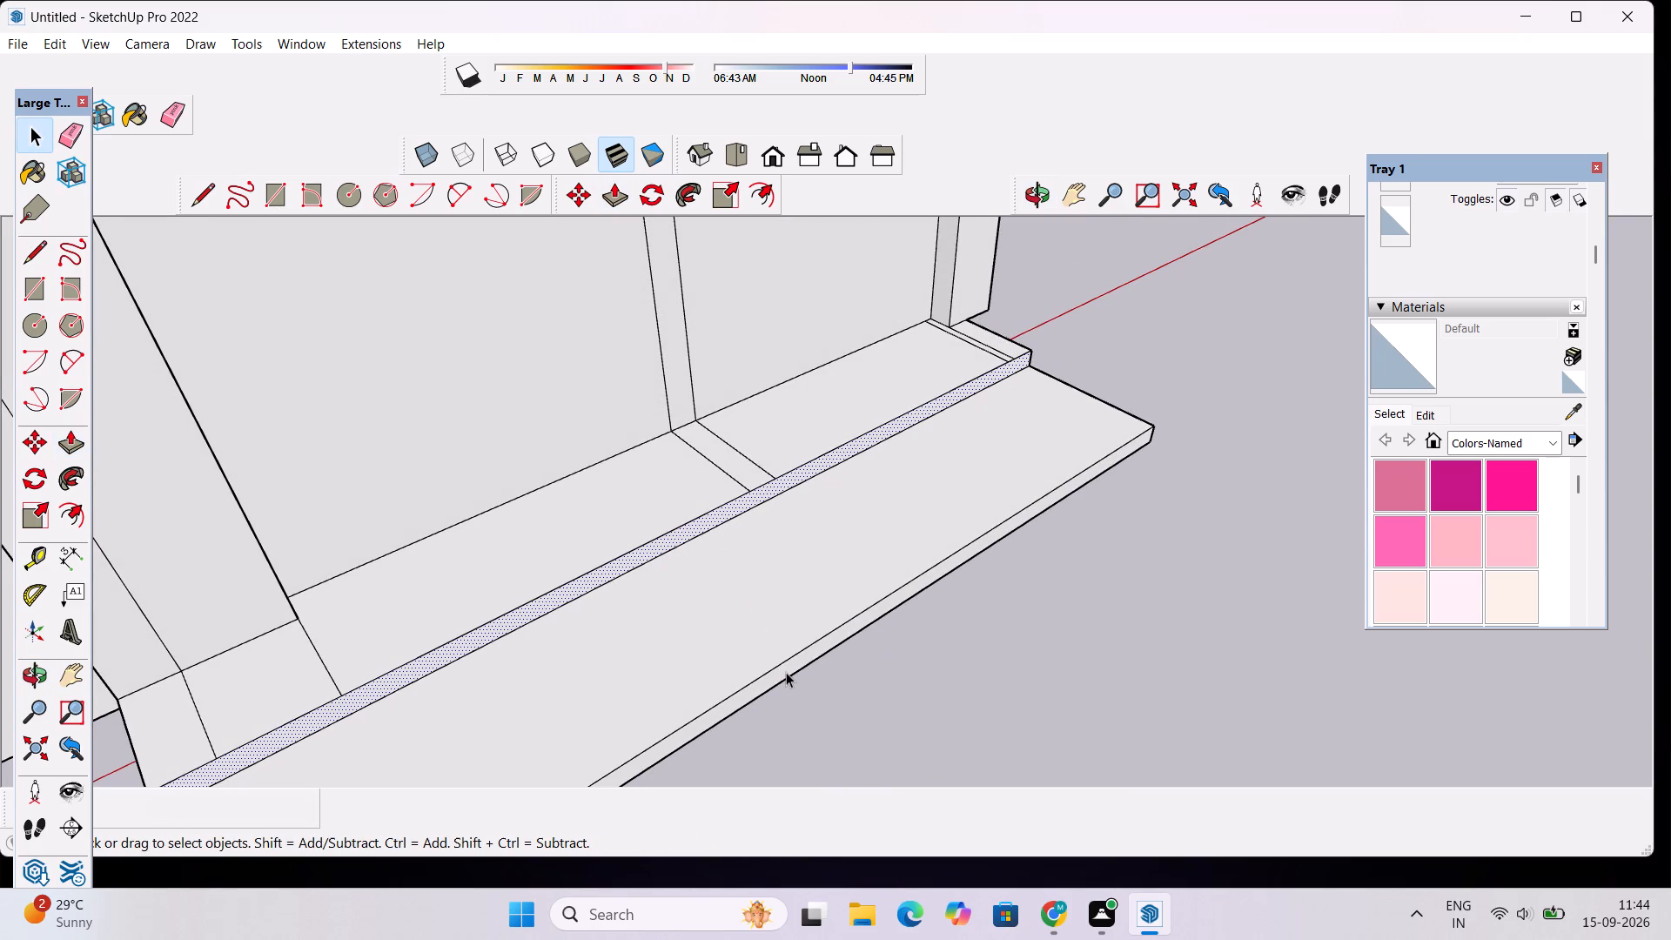
Push/Pull the lower step's front face back toward the house to reduce its depth.
left_click(786, 672)
key("p")
left_click(787, 666)
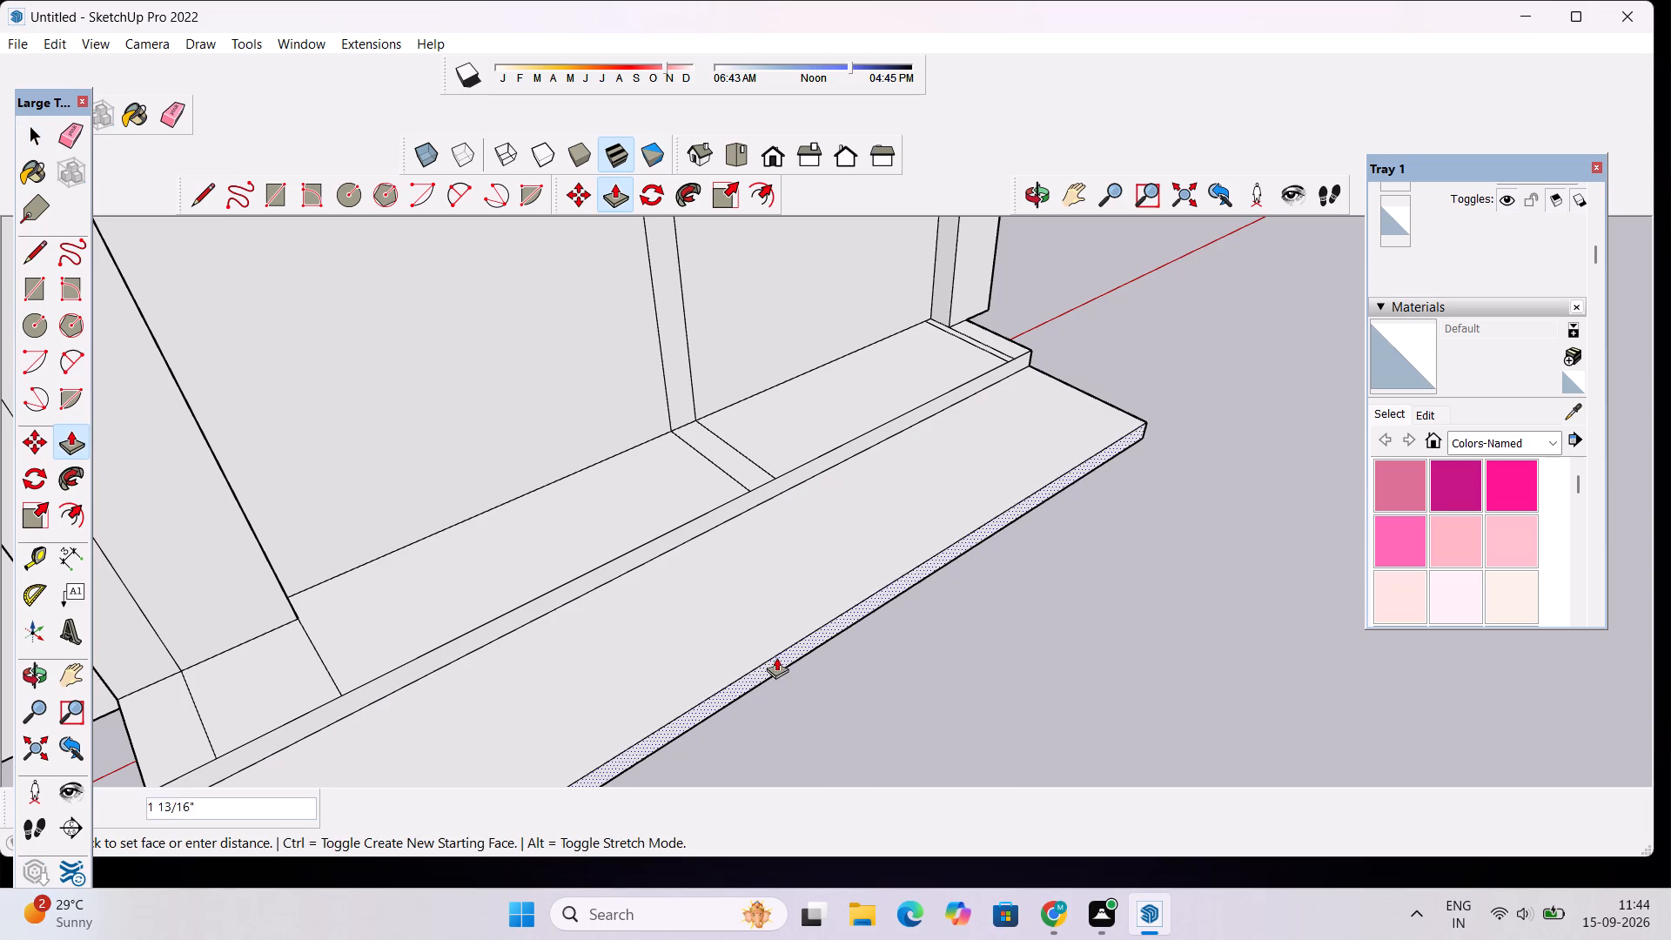
left_click(742, 636)
key("space")
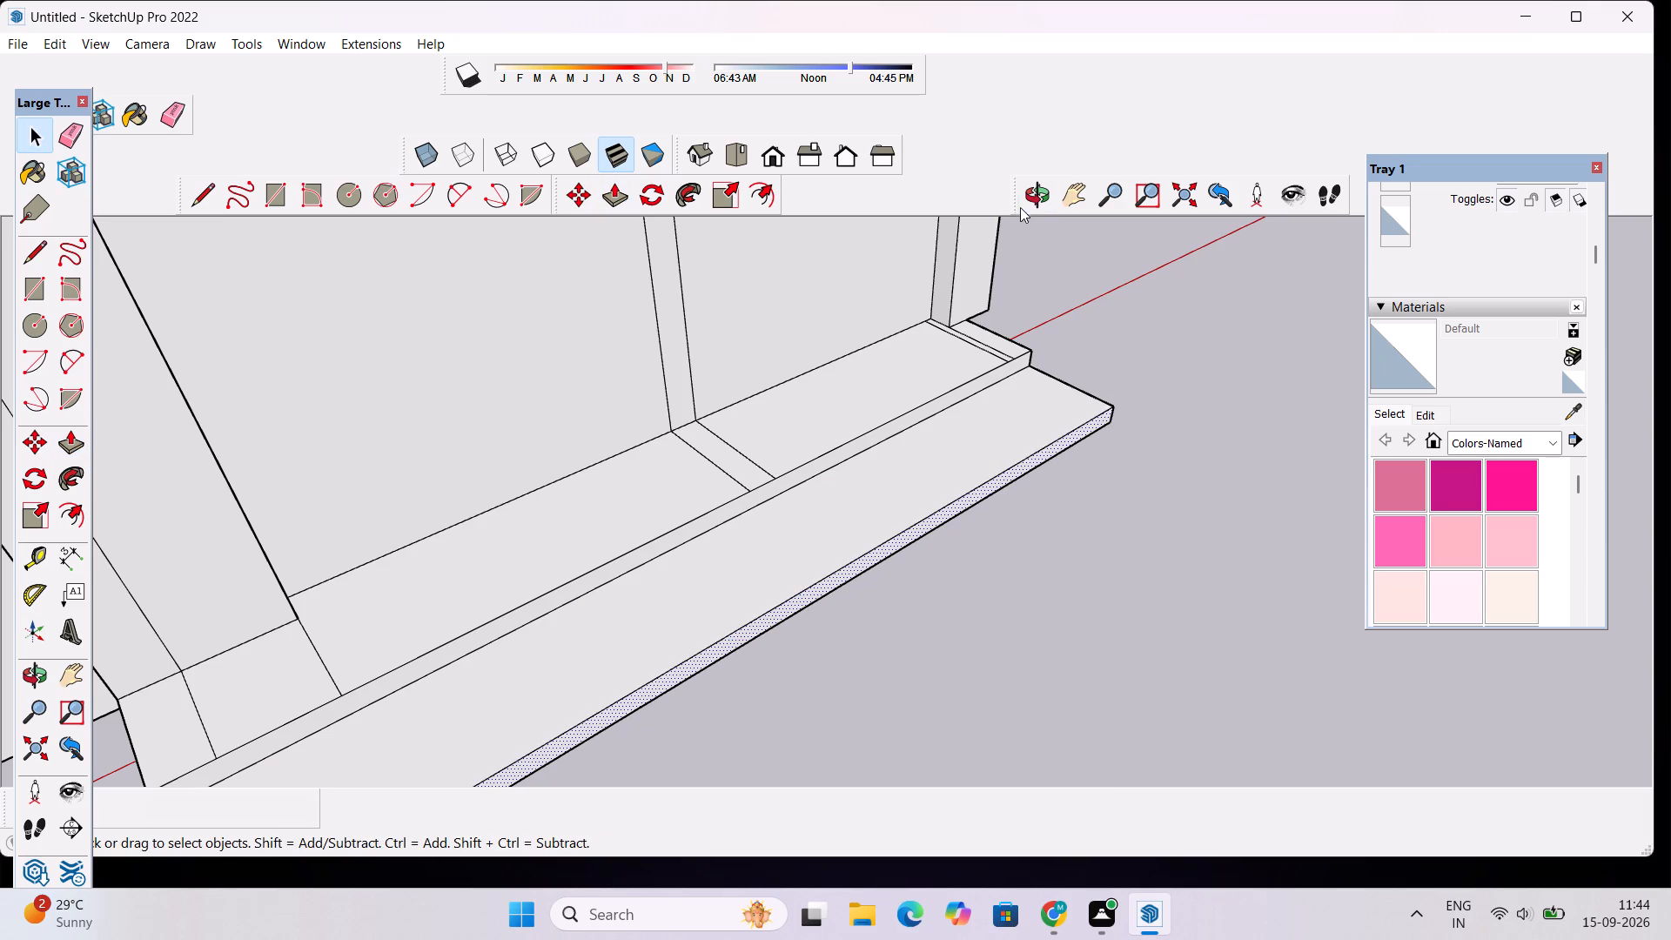
Examine the two entrance steps and the base beside the outer column from the front, side and below.
left_click(1022, 205)
left_click_drag(1119, 406, 887, 275)
left_click_drag(1013, 370, 649, 412, "shift")
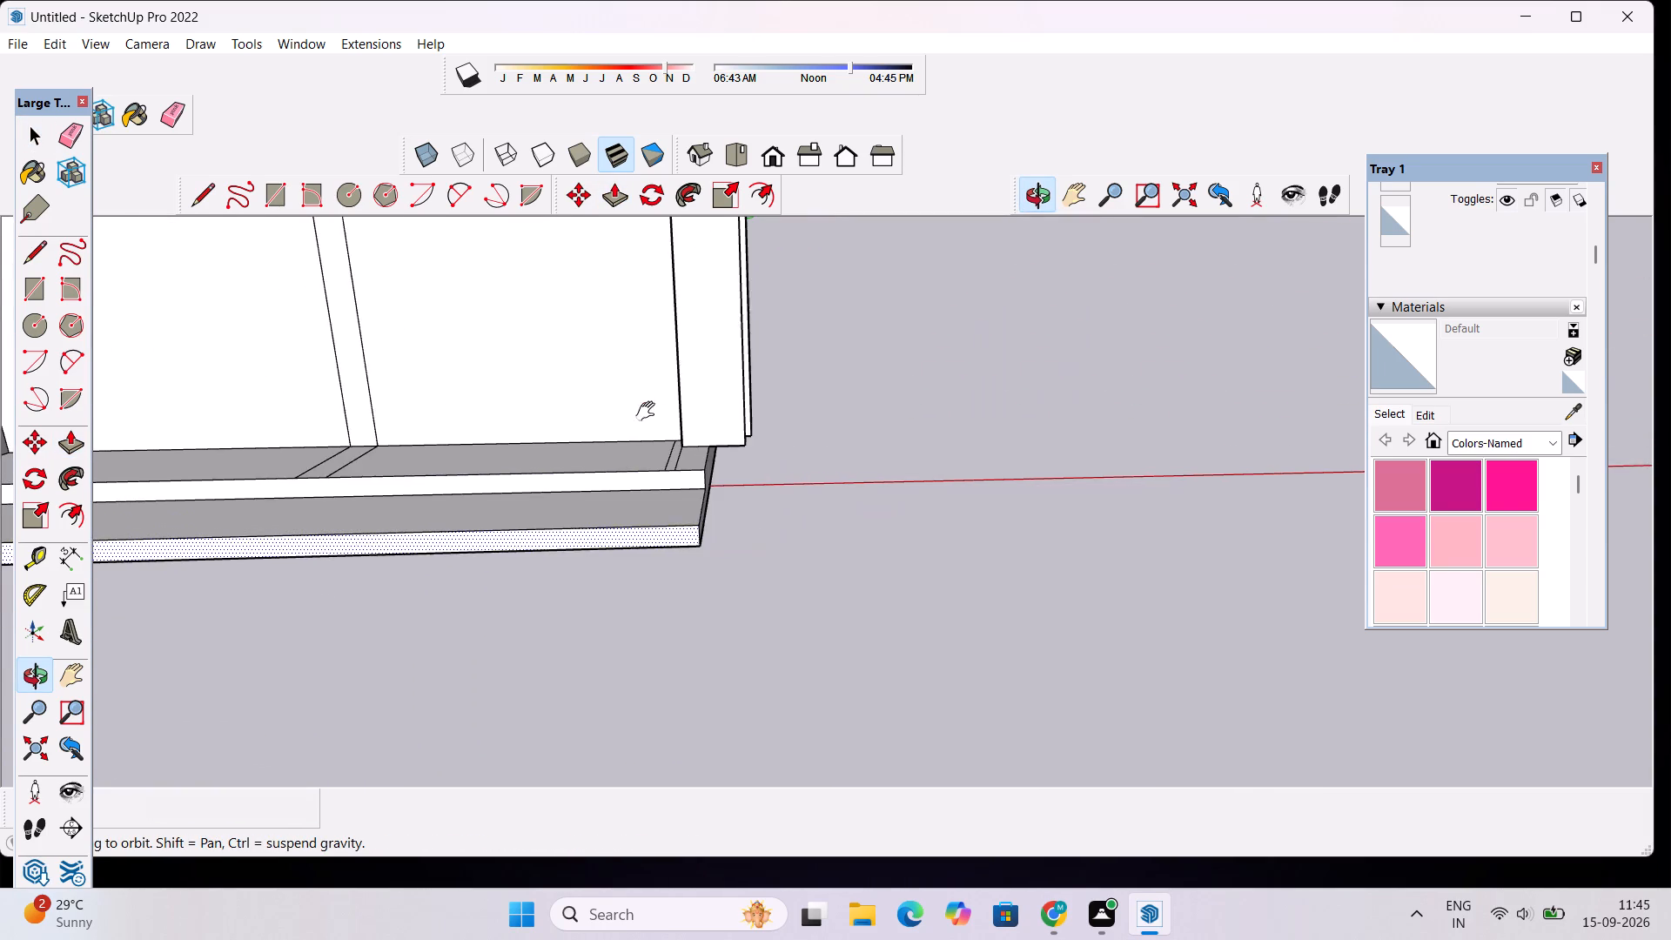
scroll(672, 412, "down", 3)
left_click_drag(732, 477, 588, 336)
scroll(674, 426, "up", 2)
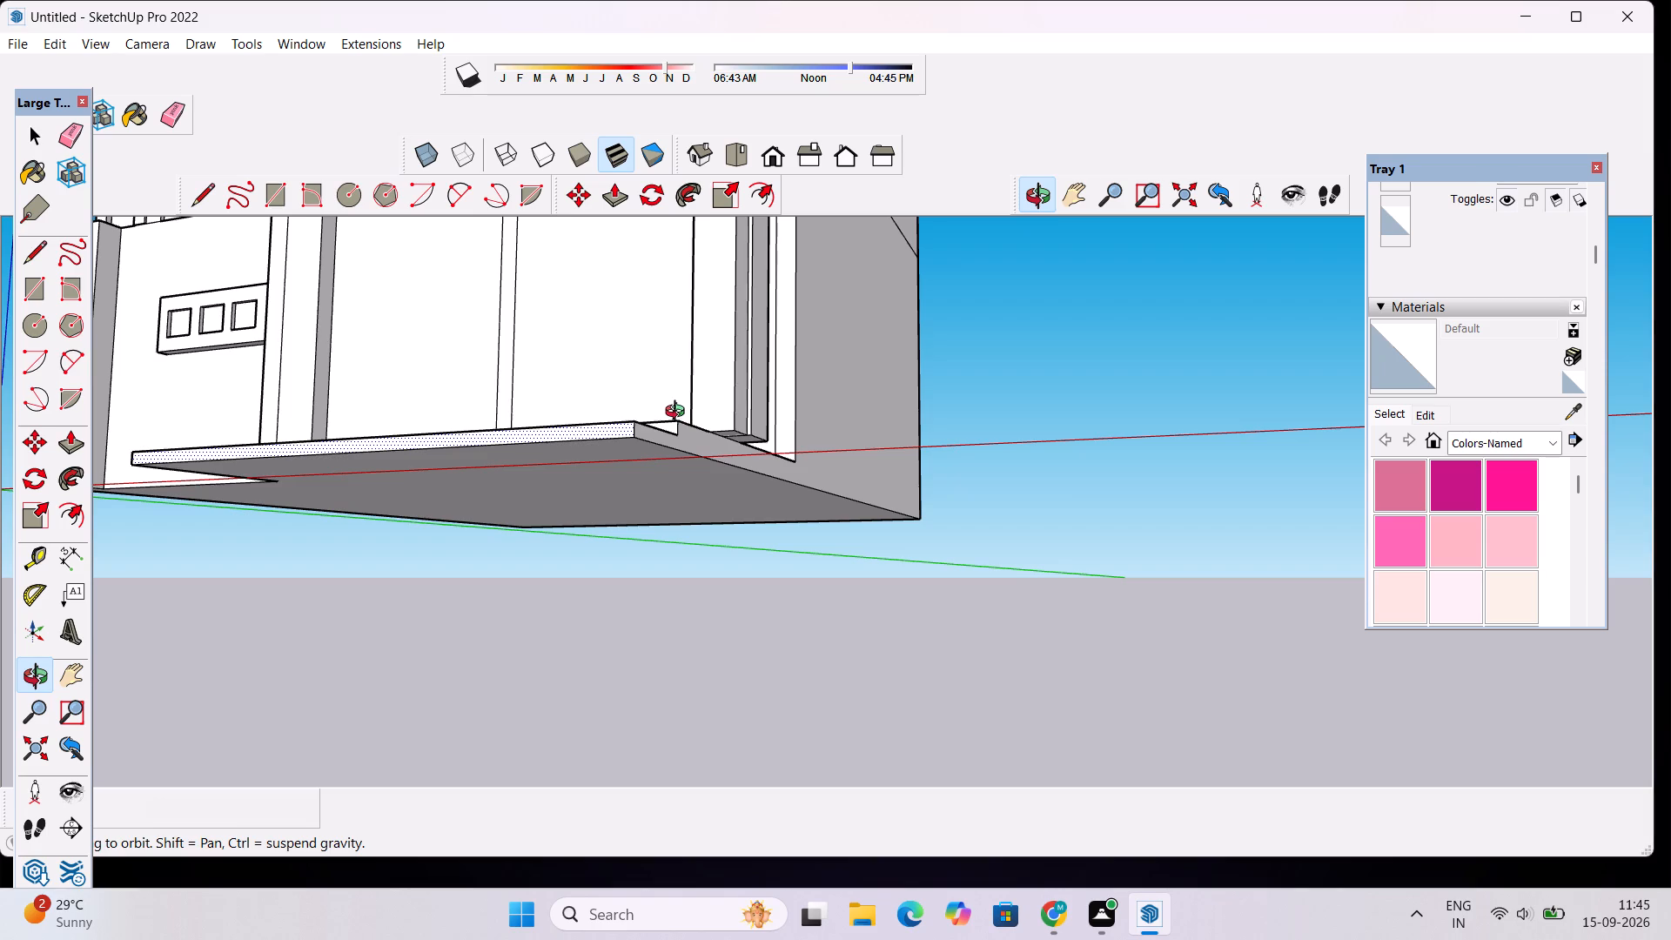
scroll(679, 413, "down", 1)
left_click_drag(654, 433, 820, 634)
scroll(821, 594, "down", 4)
left_click_drag(852, 585, 552, 527)
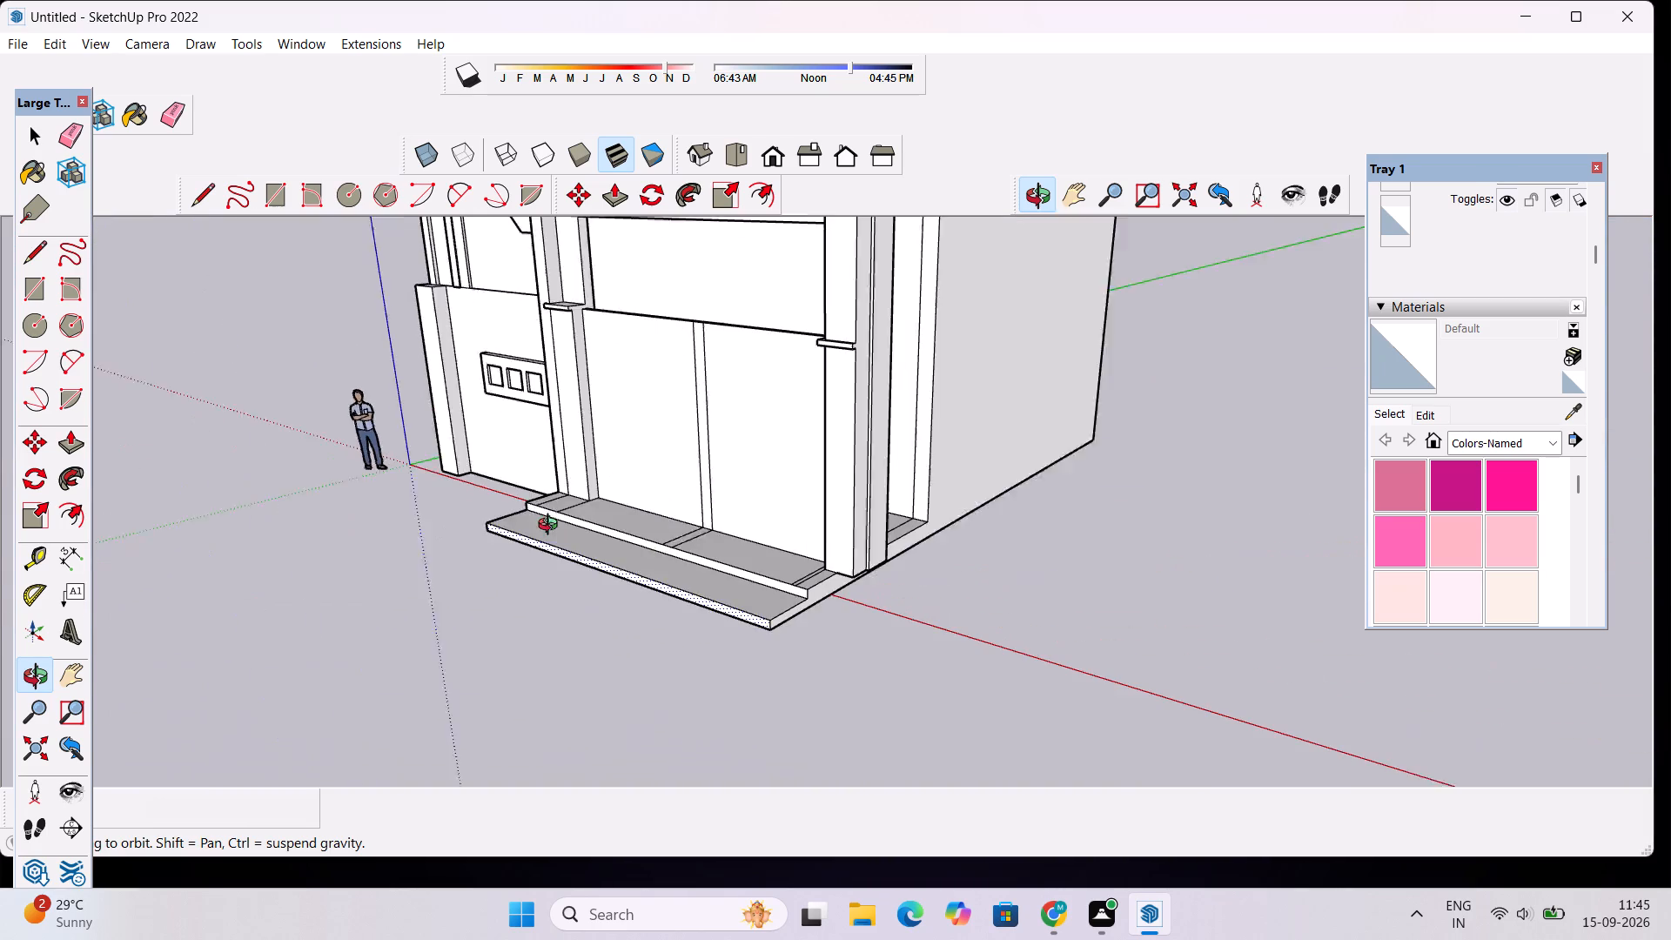
left_click_drag(552, 527, 542, 521)
scroll(823, 588, "up", 4)
left_click_drag(873, 621, 810, 538)
scroll(808, 535, "up", 2)
left_click_drag(815, 531, 819, 568)
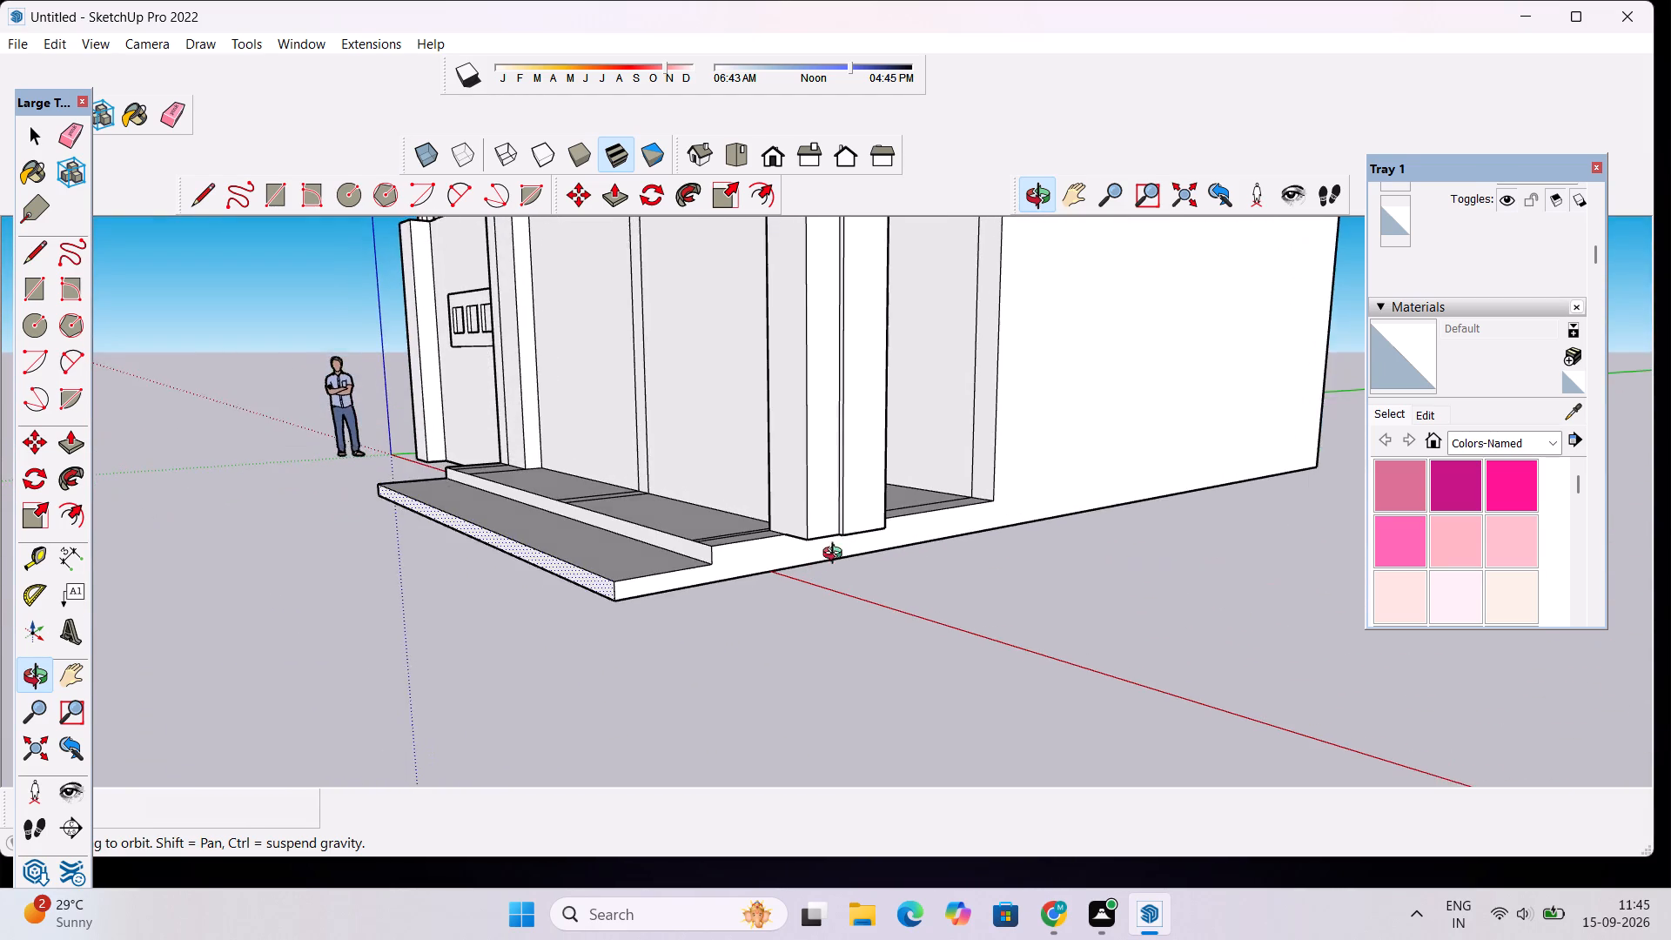
Draw a vertical line 1' long down the base slab's side face, starting below the outer column's bottom corner.
scroll(850, 536, "up", 3)
left_click_drag(908, 558, 778, 442)
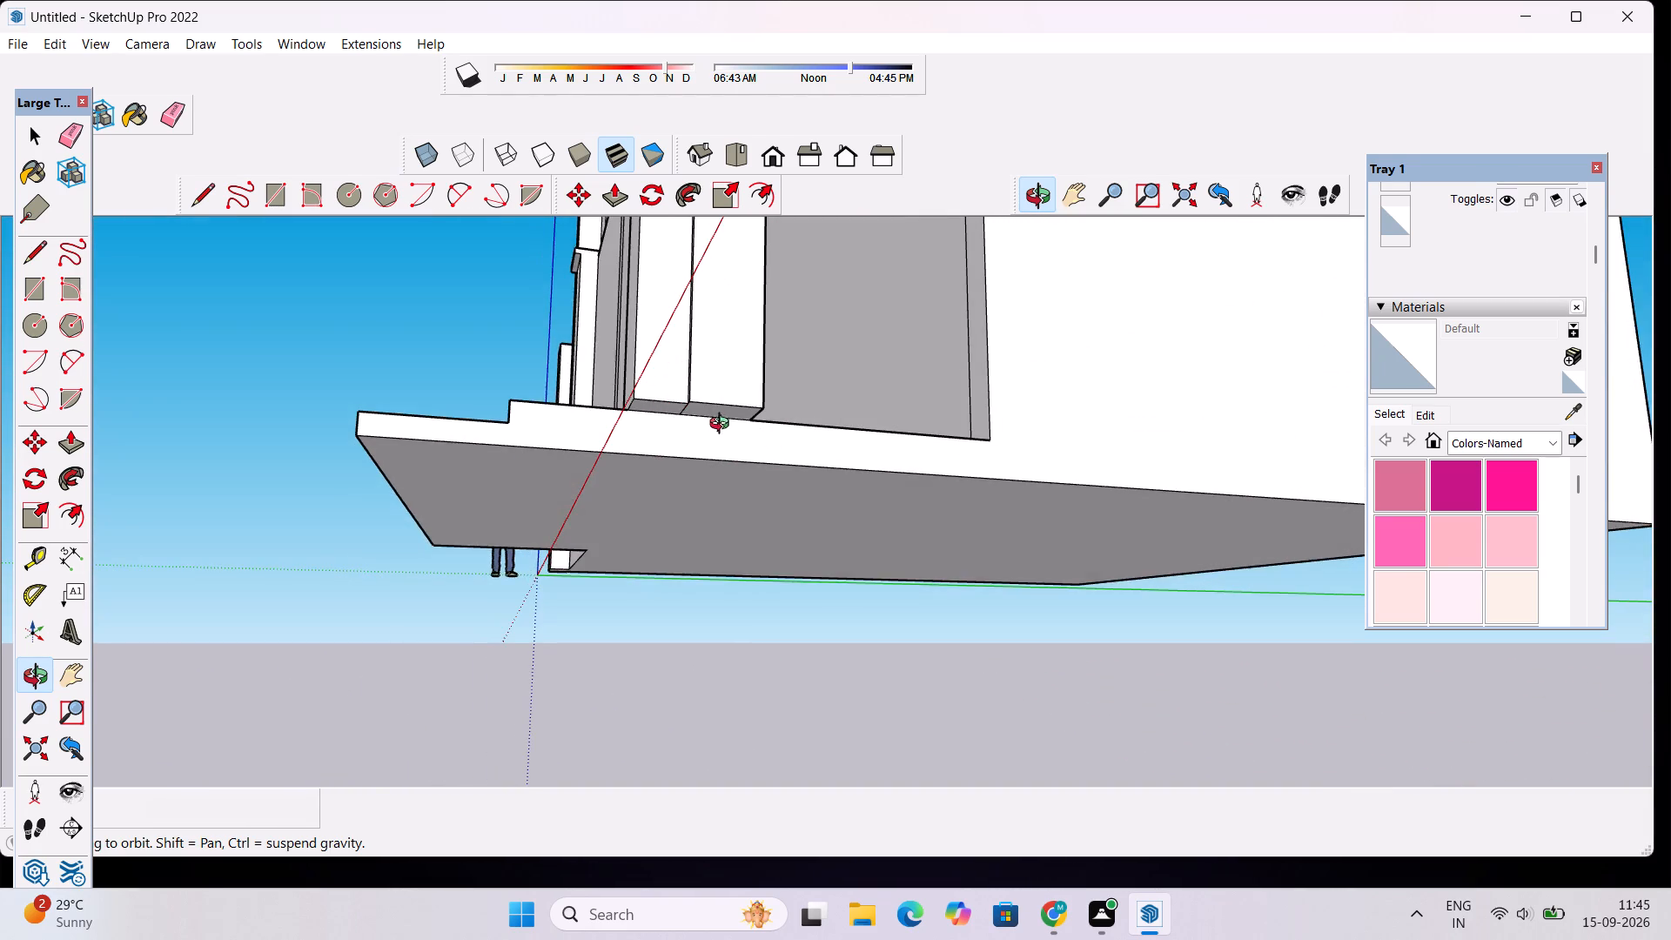
scroll(723, 425, "up", 4)
left_click_drag(821, 411, 821, 478)
left_click_drag(631, 608, 1136, 516)
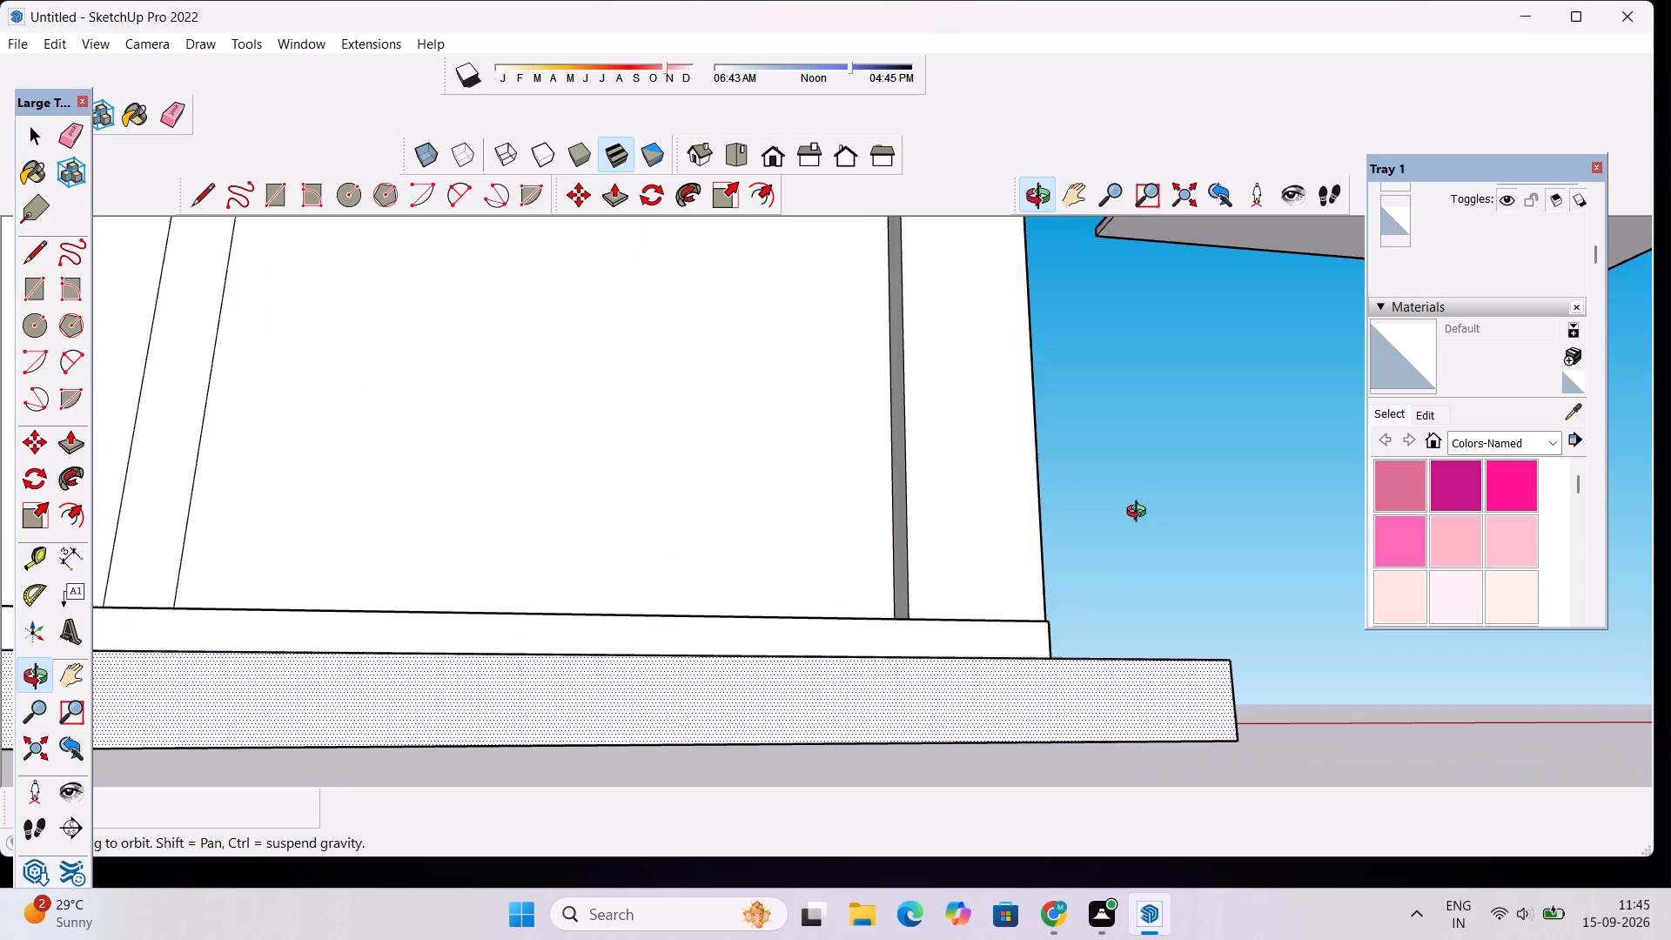
scroll(1134, 512, "down", 5)
left_click_drag(950, 567, 938, 684)
left_click_drag(1034, 660, 970, 635)
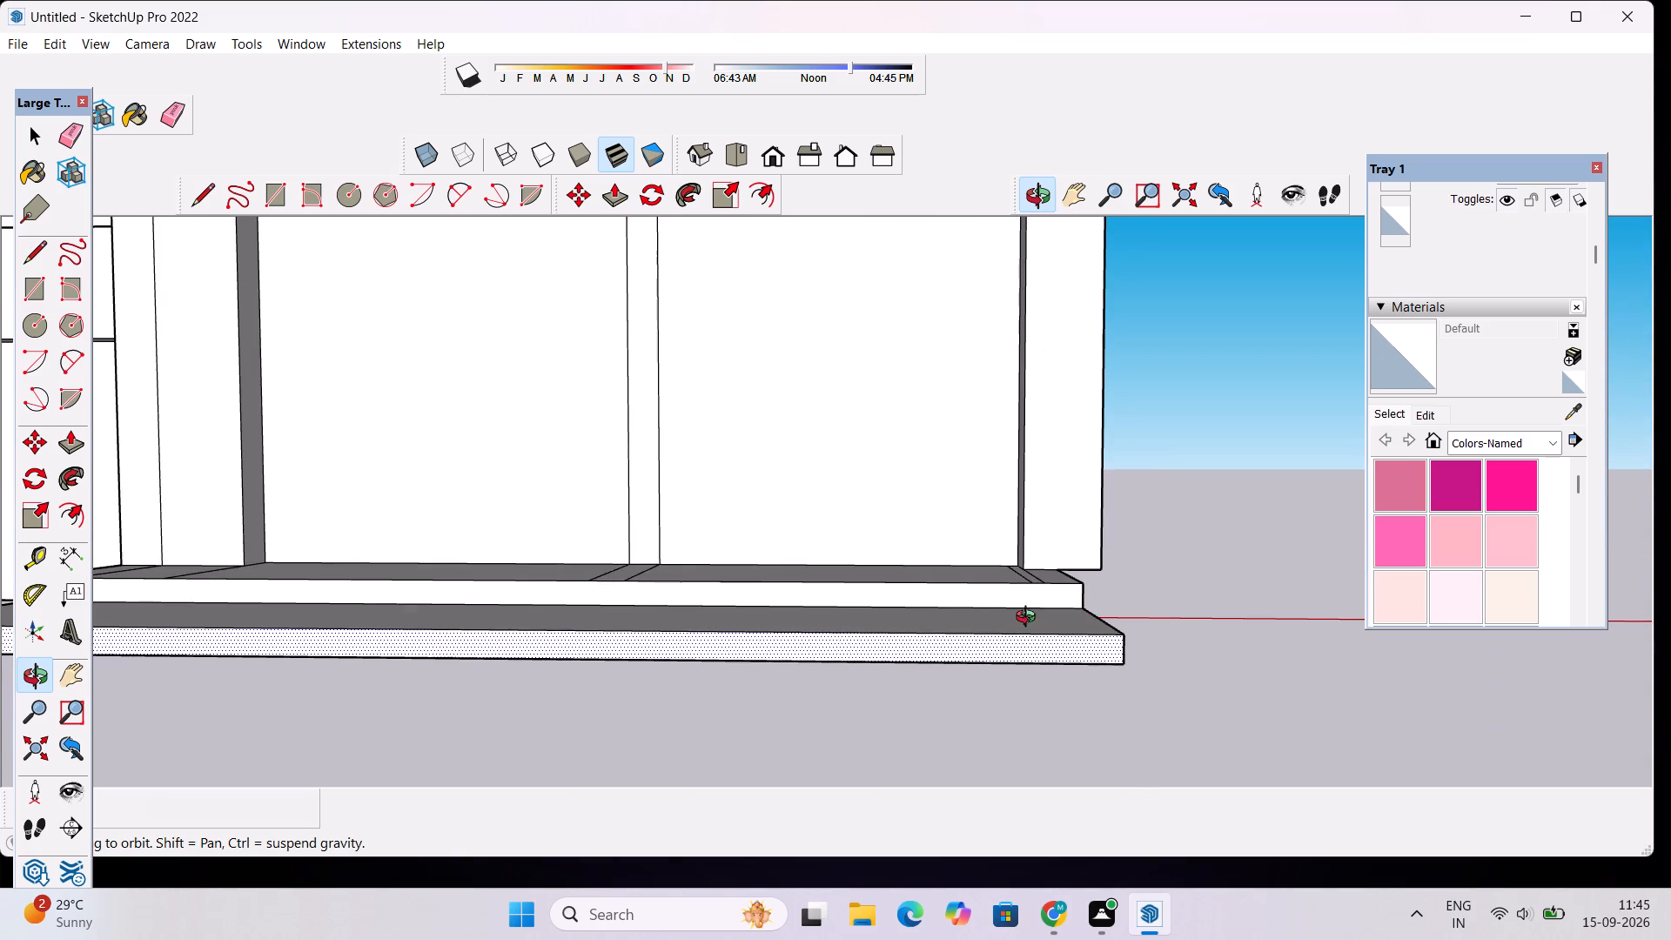
left_click_drag(1050, 609, 728, 608, "shift")
scroll(782, 566, "up", 4, "shift")
left_click_drag(882, 574, 822, 437)
scroll(748, 519, "up", 4)
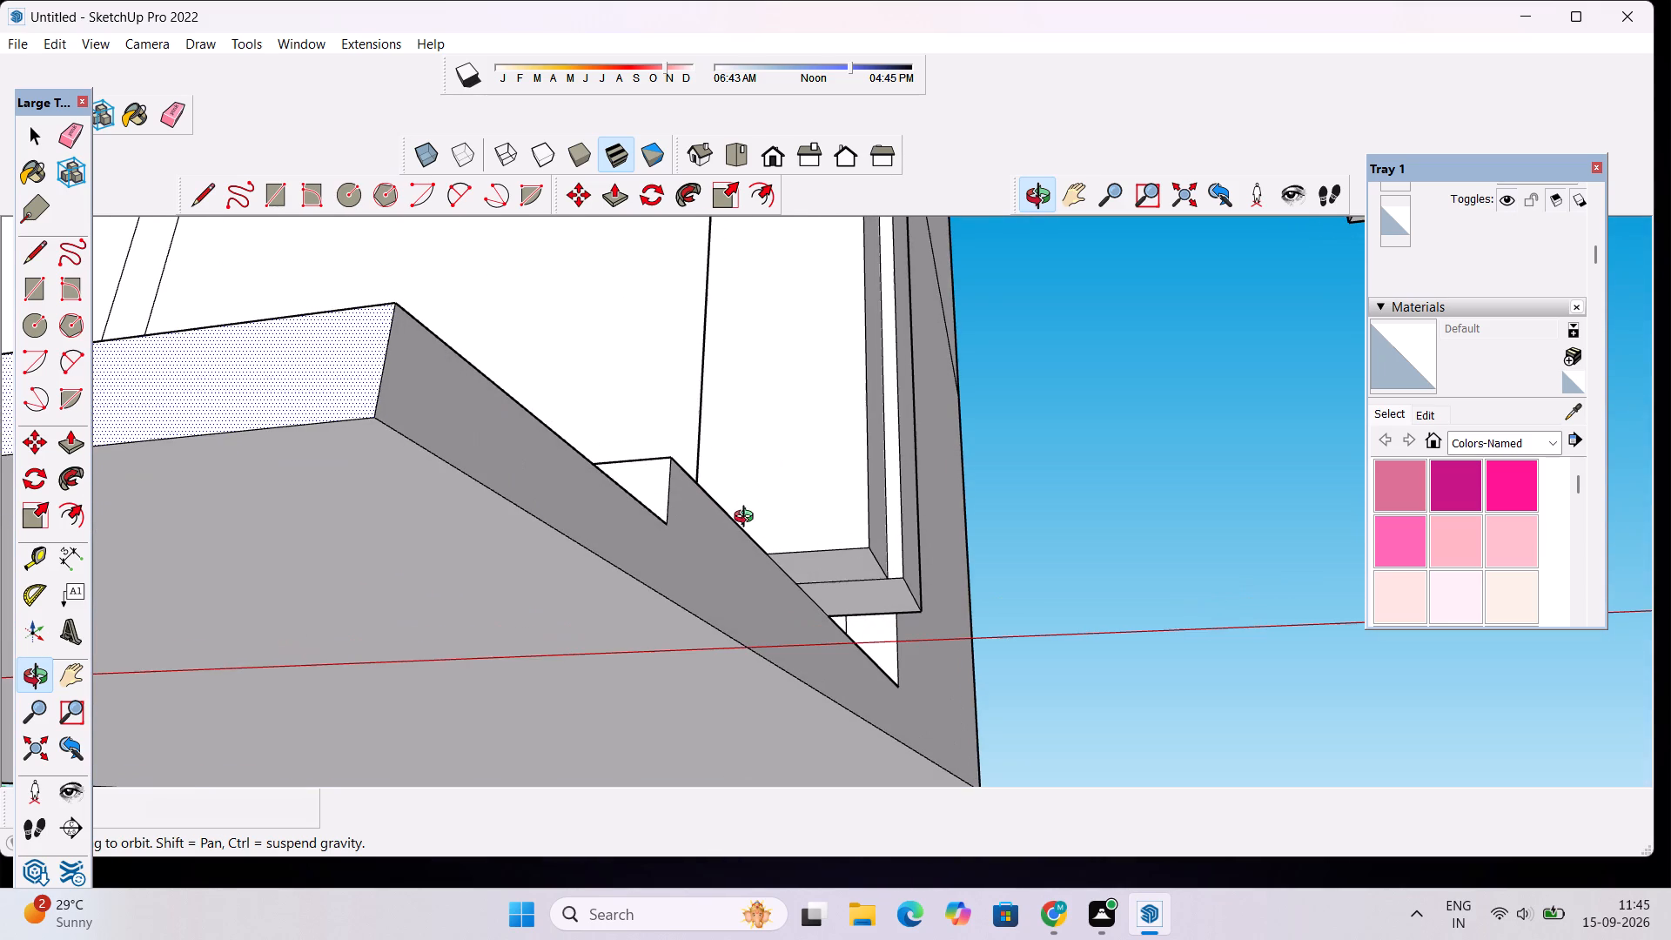
key("l")
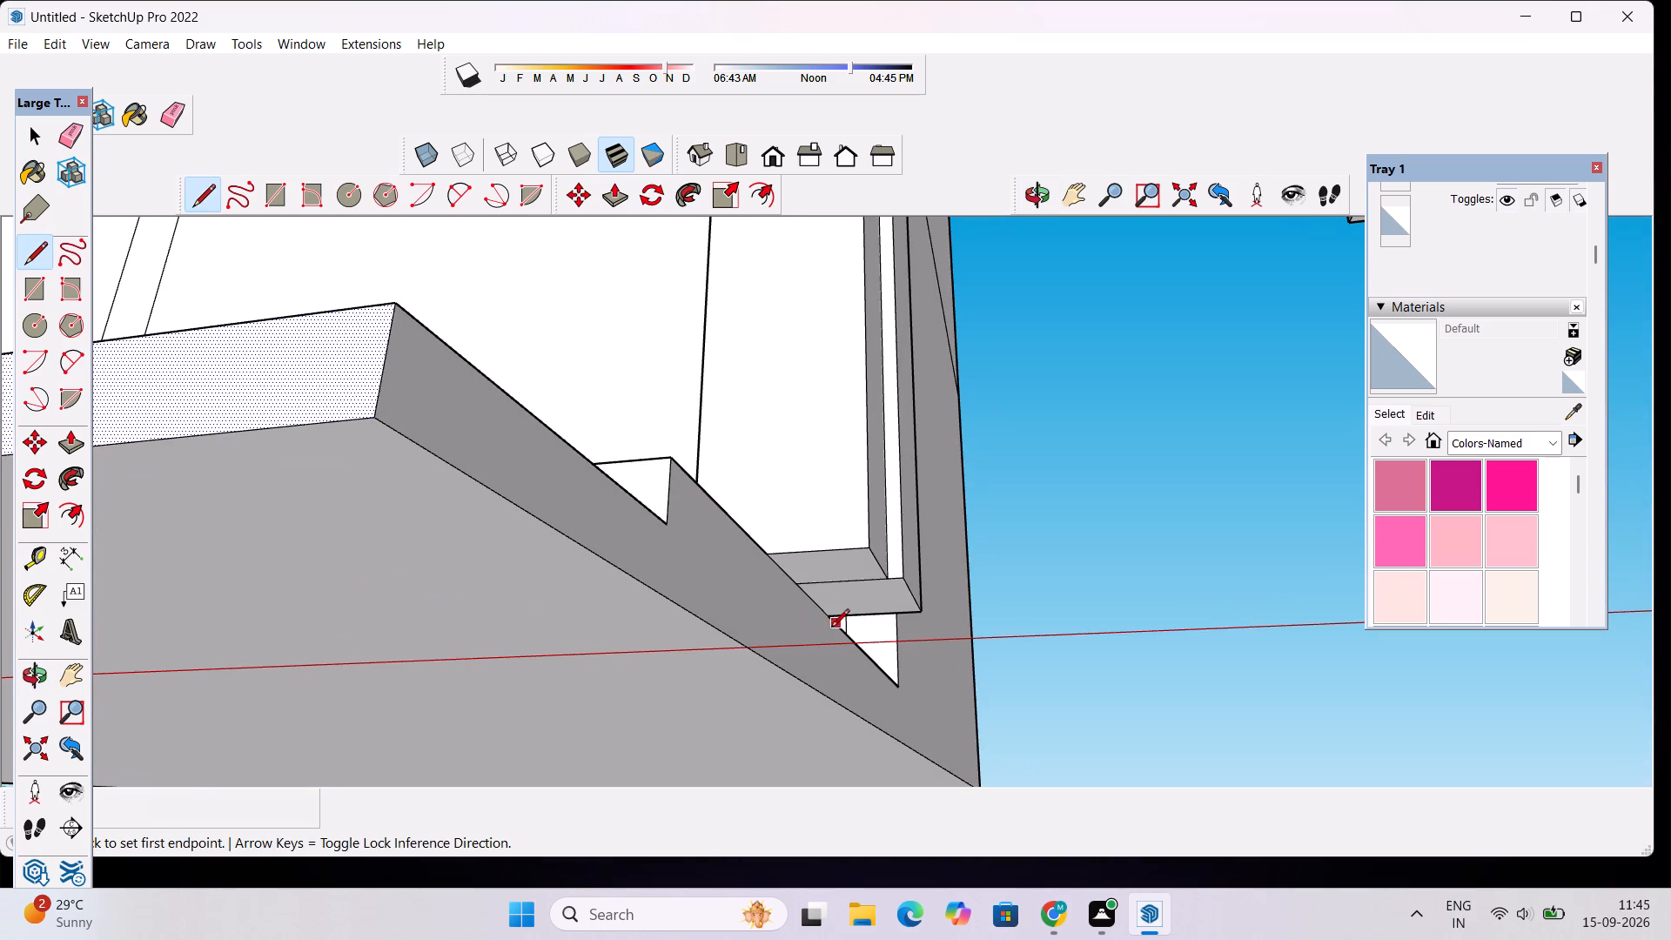
left_click(825, 614)
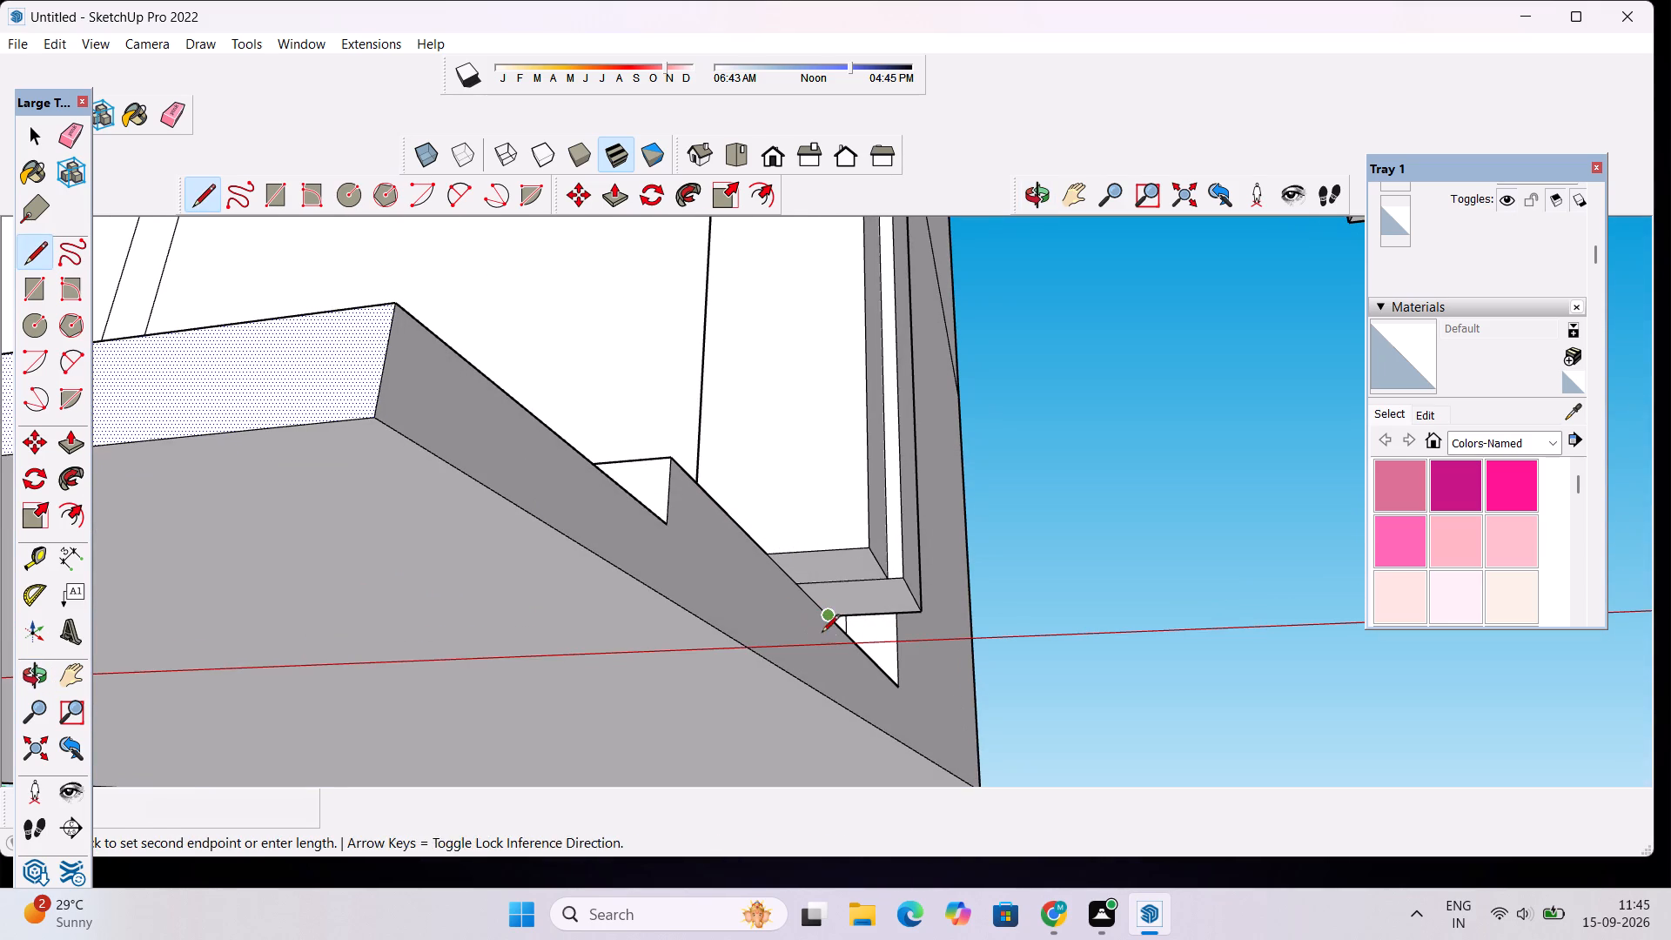
left_click(825, 693)
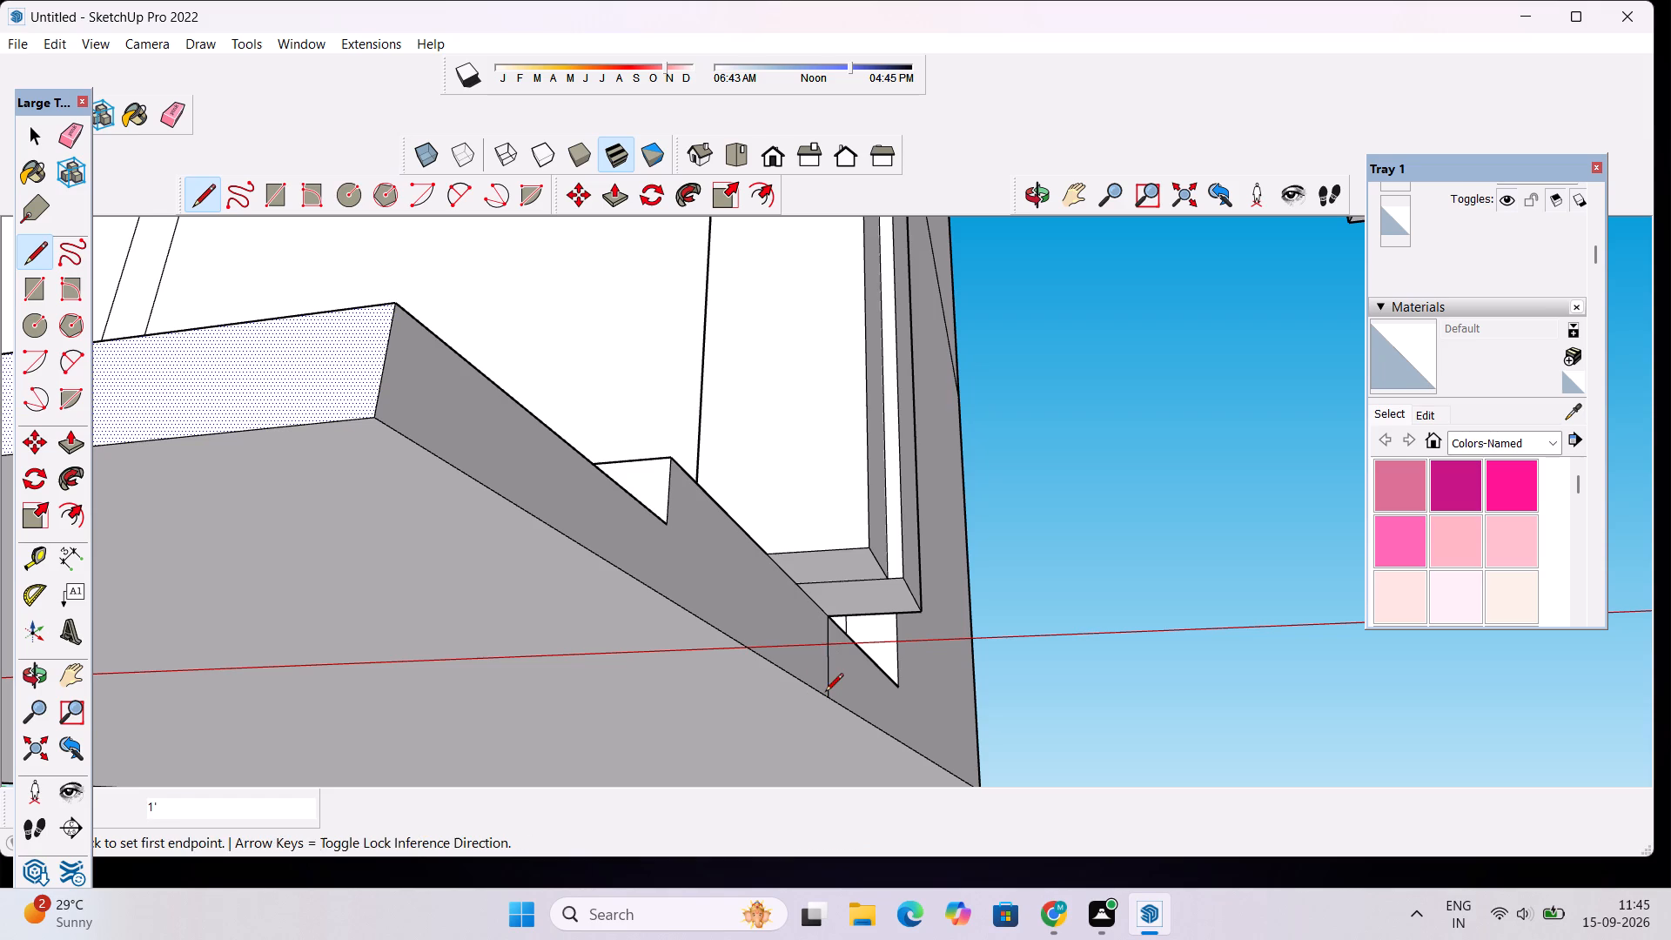
key("space")
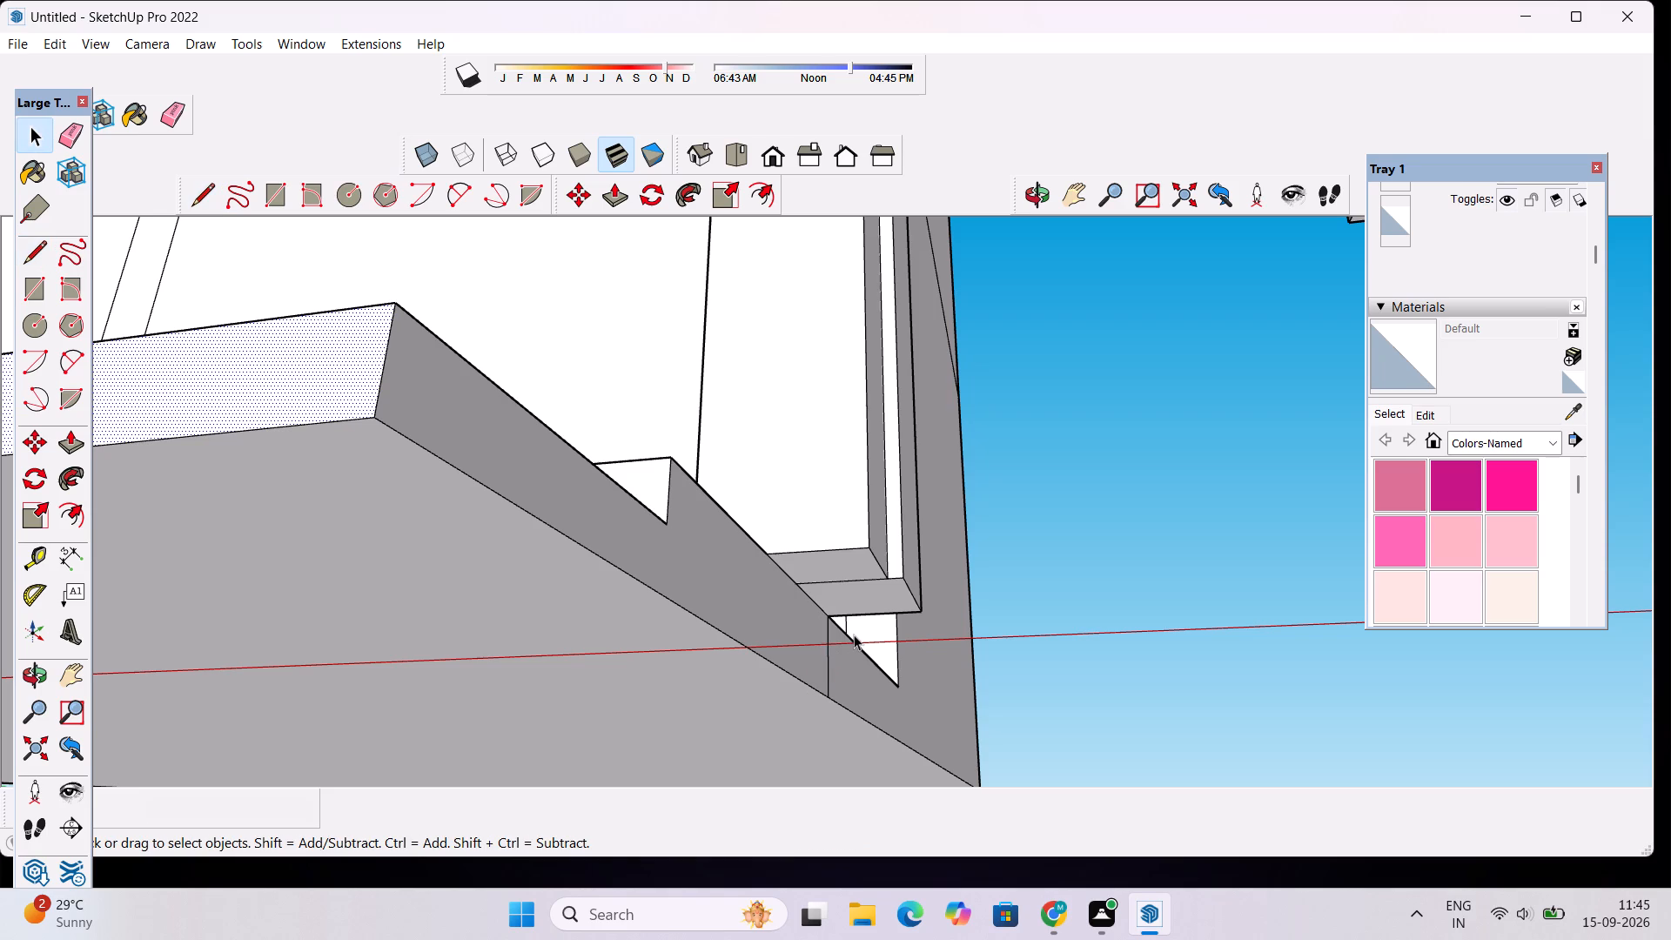
Push/Pull the stepped side face of the base outward 1' to extend both entrance steps beneath the outer column.
key("p")
key("space")
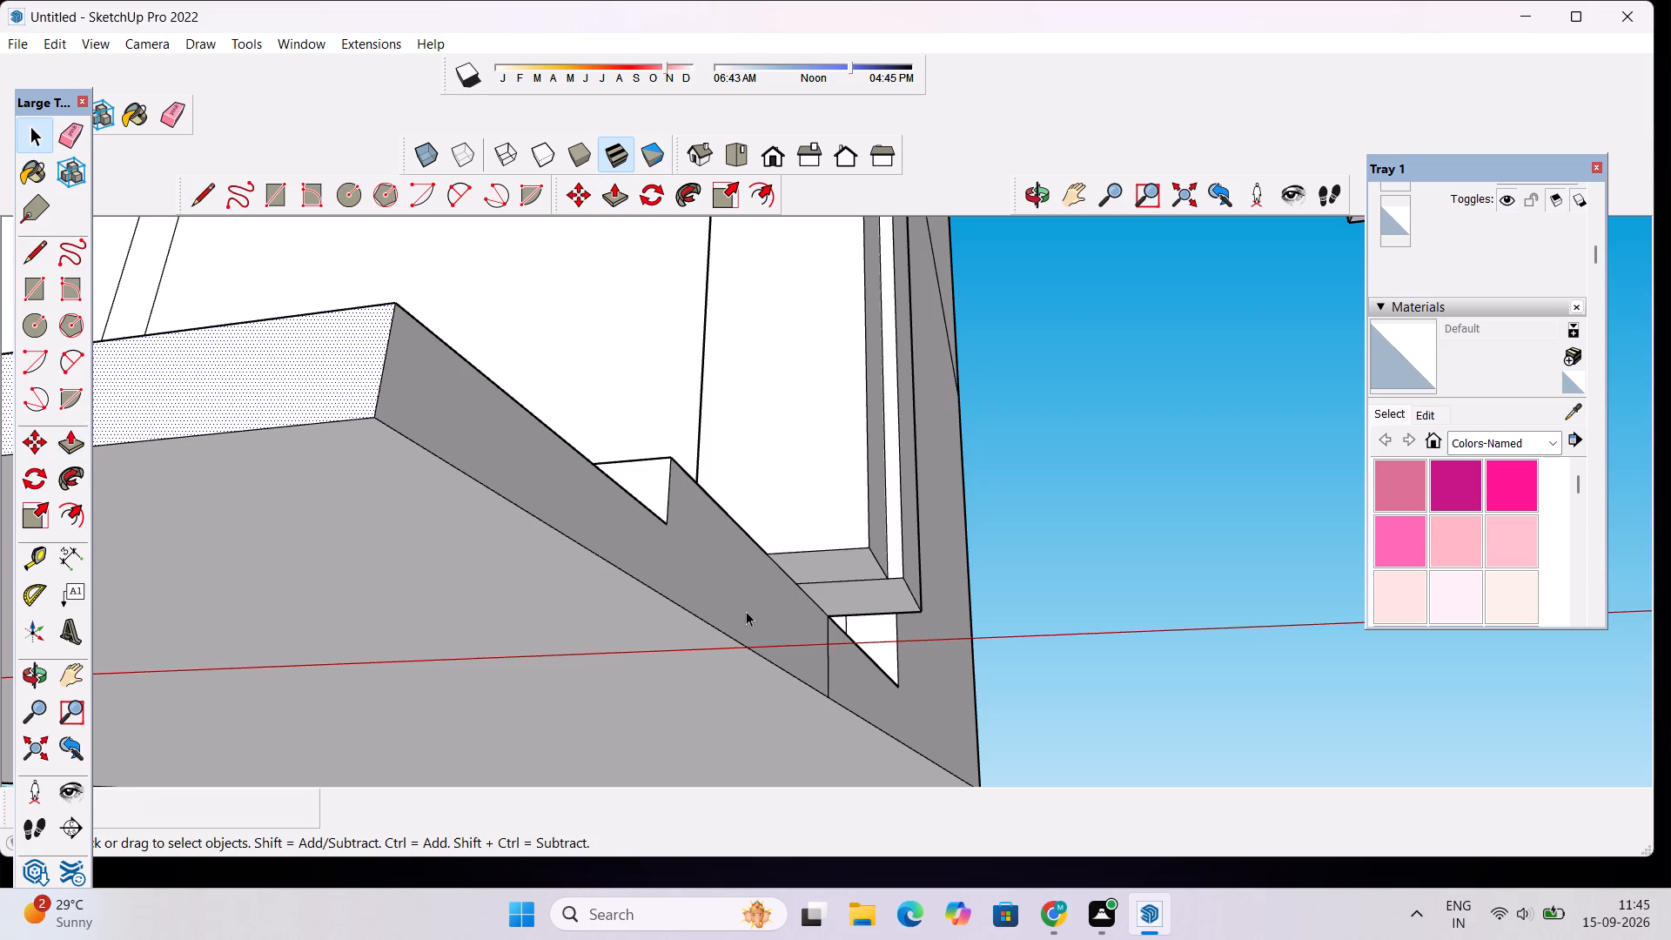
left_click(744, 610)
key("p")
left_click(751, 609)
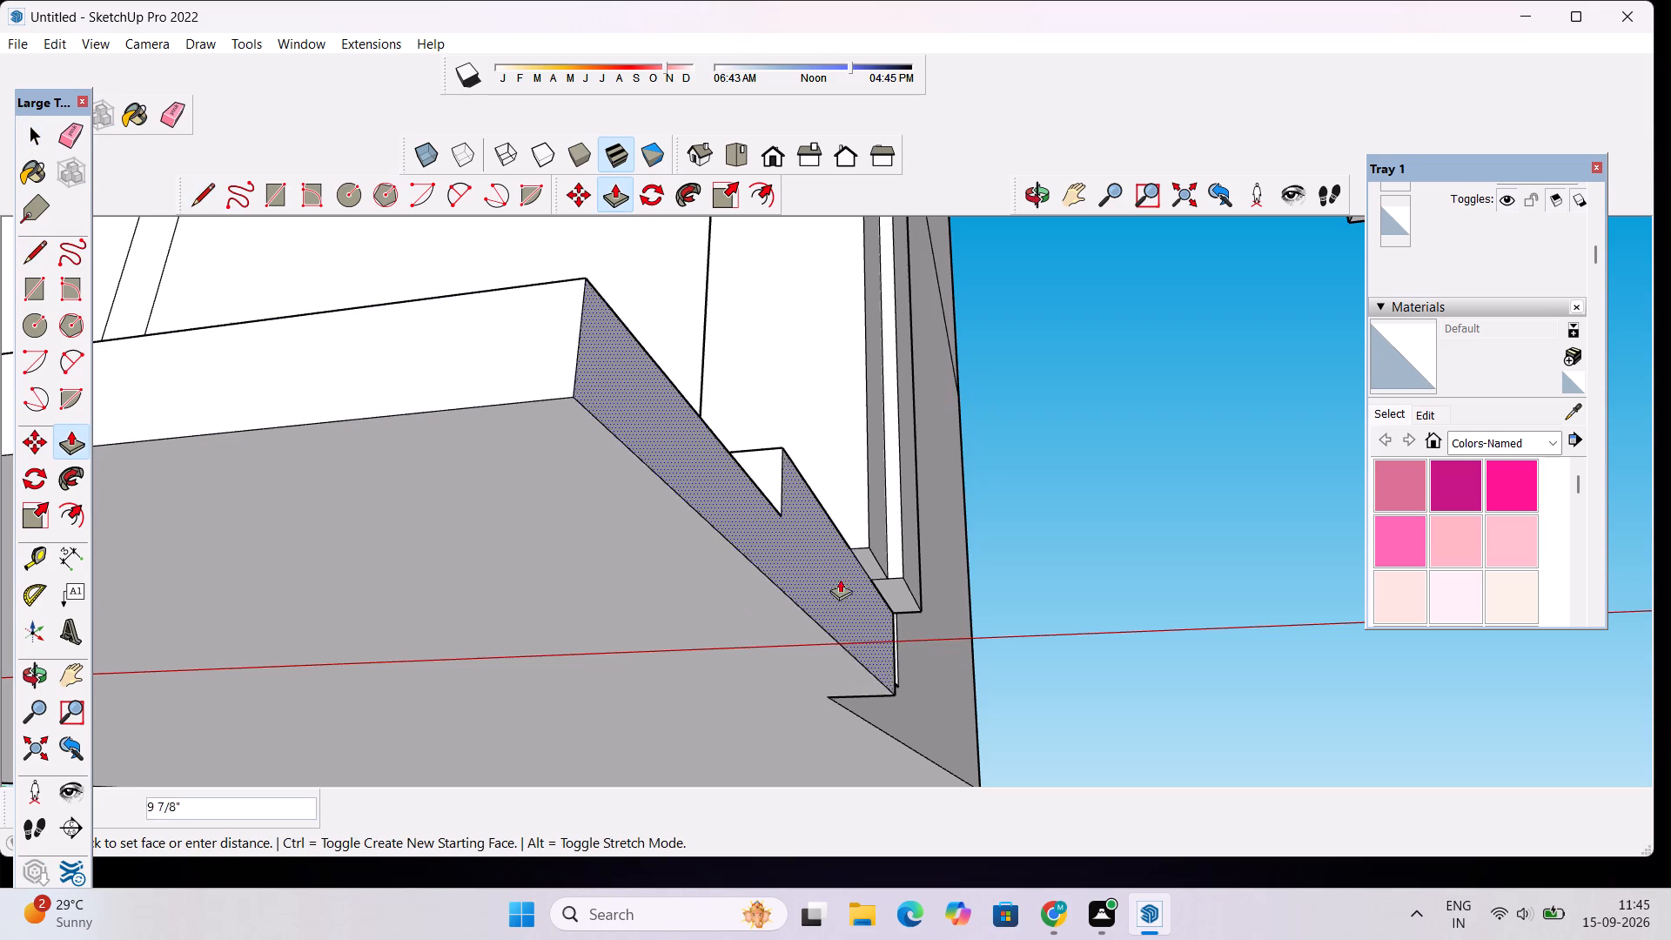
left_click(908, 581)
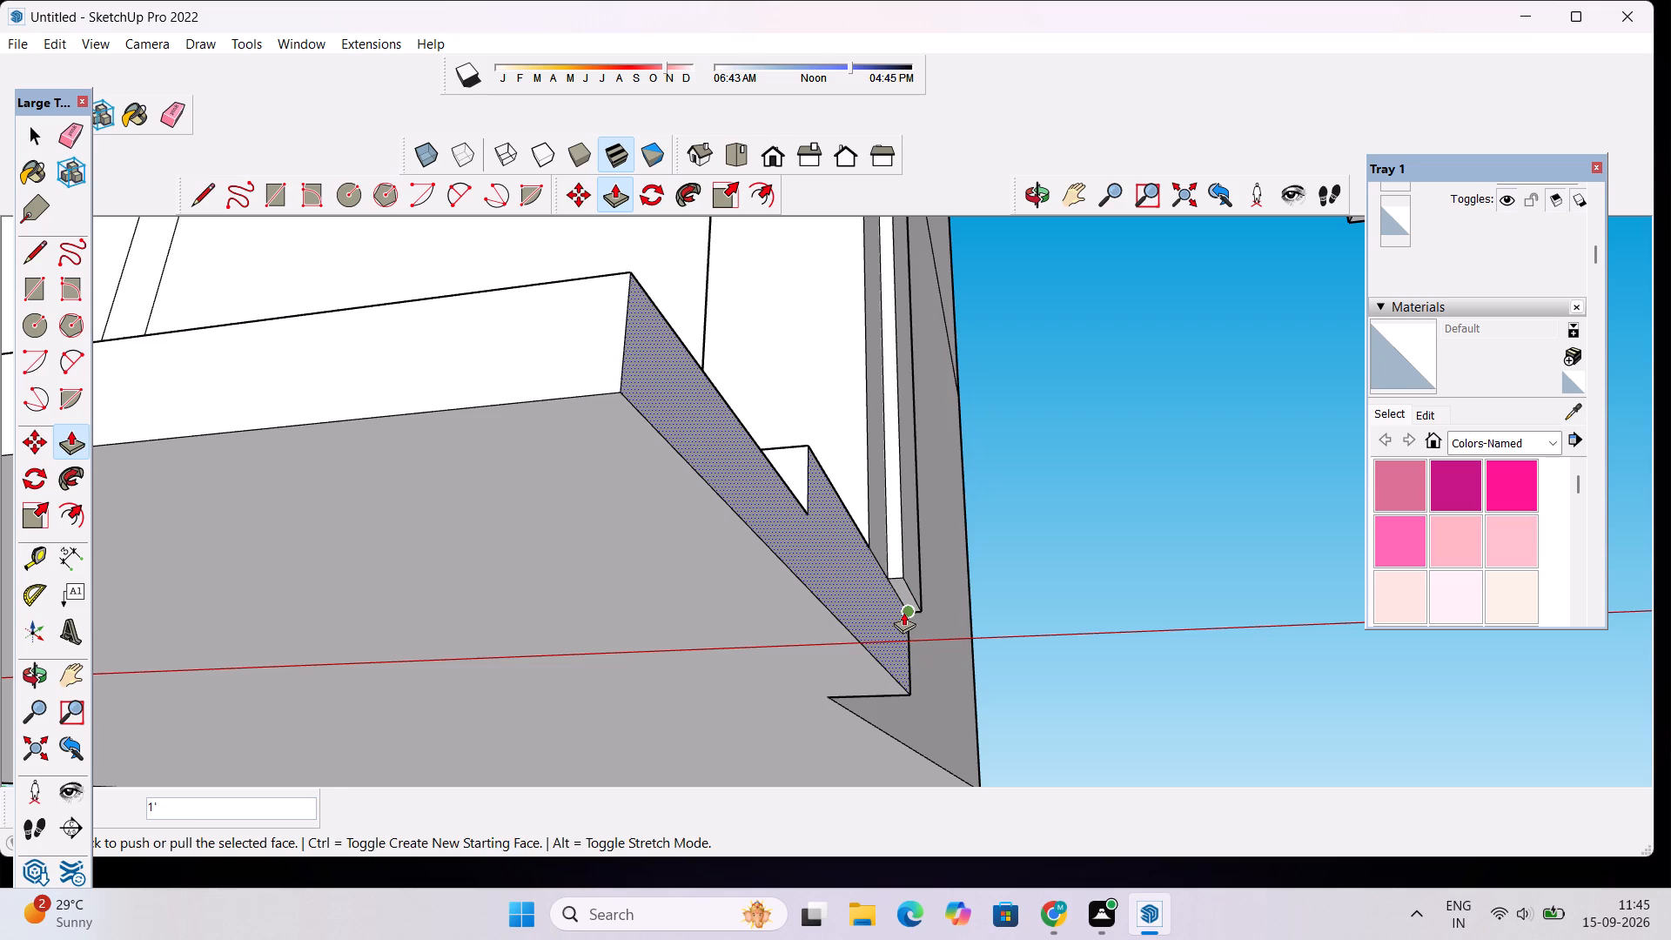
key("space")
Examine the widened entrance steps and the foot of the outer column from the front and side.
left_click(1032, 194)
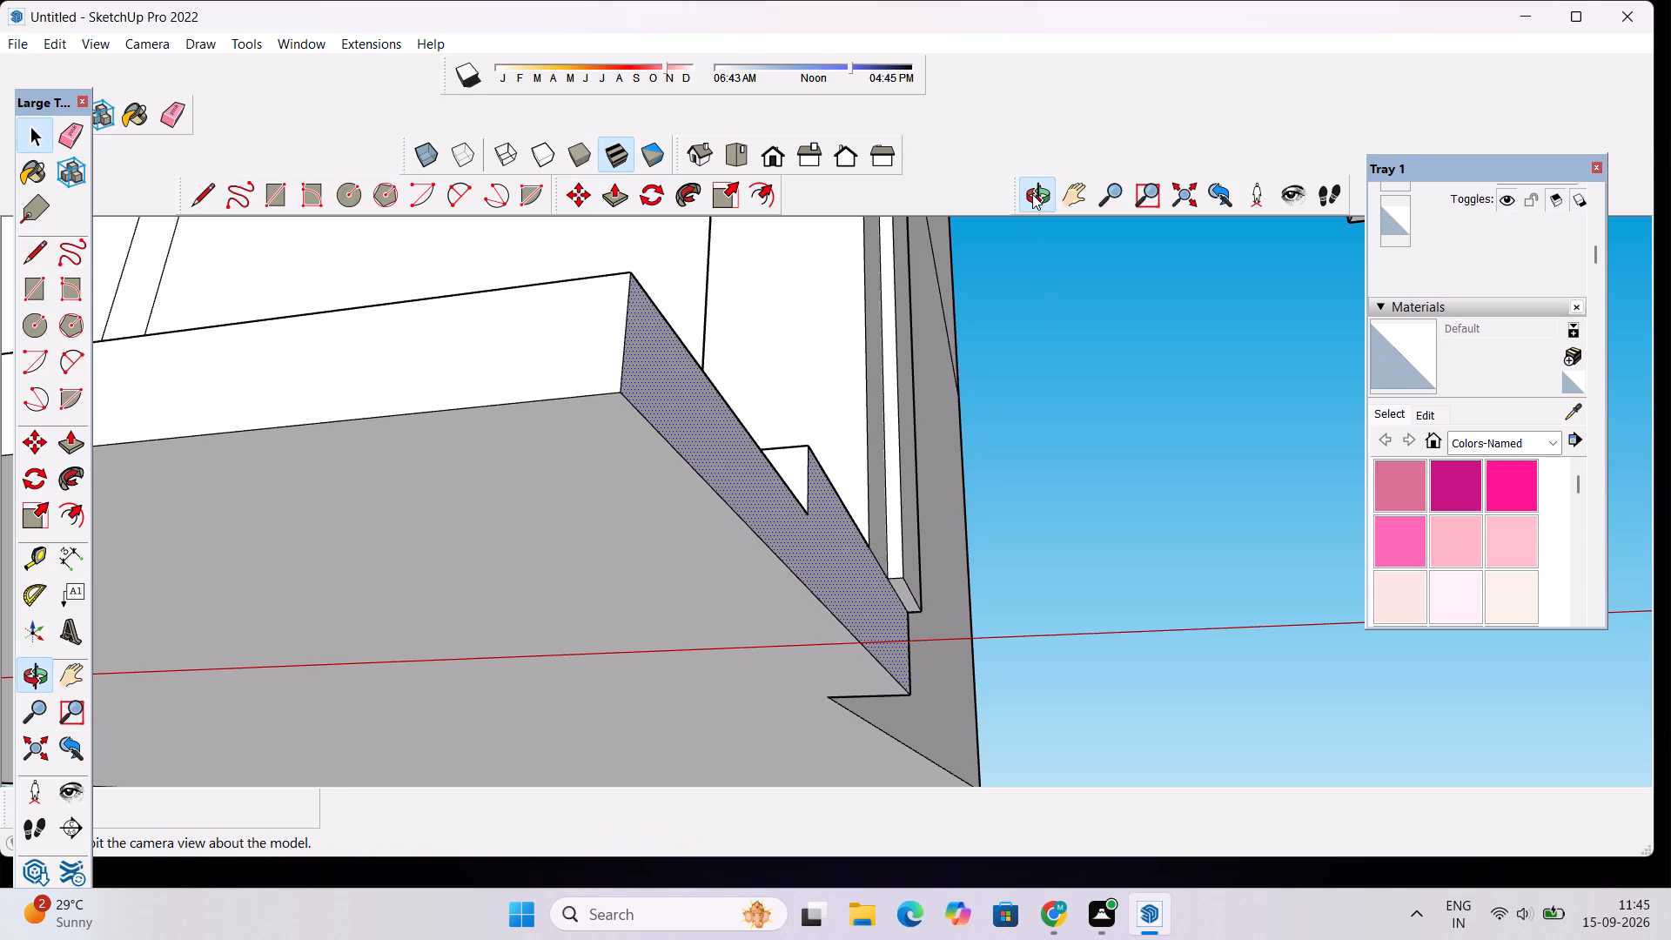
scroll(956, 241, "down", 2)
left_click_drag(965, 299, 1006, 420)
scroll(1006, 420, "down", 7)
left_click_drag(930, 487, 947, 527)
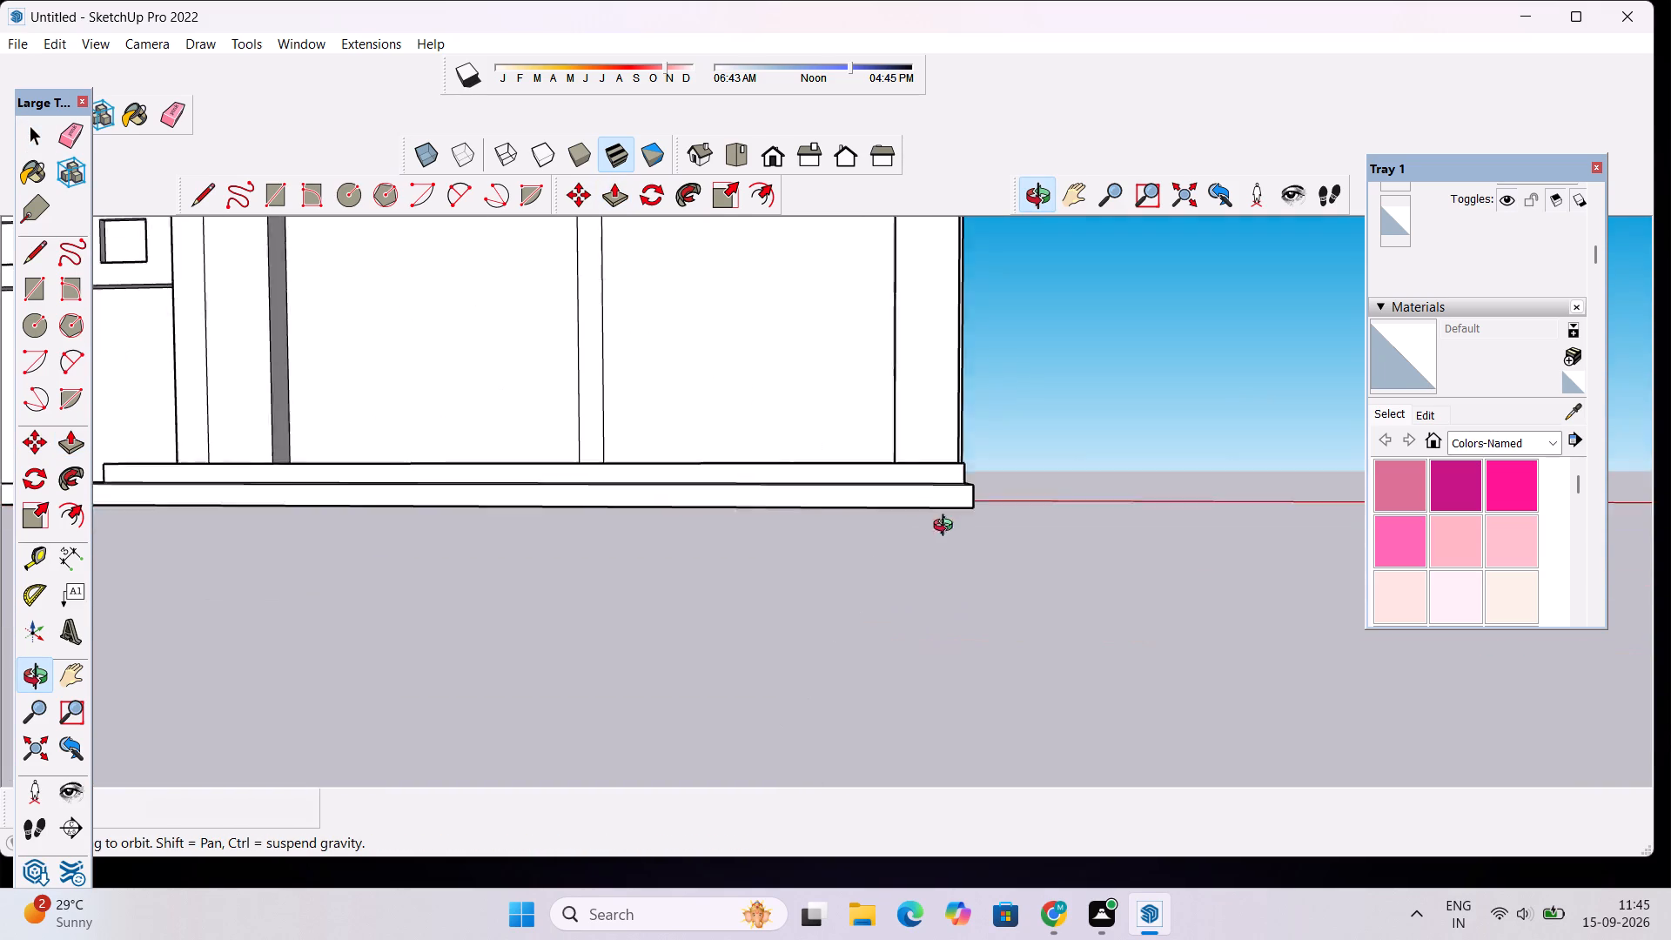
left_click_drag(947, 527, 963, 581)
scroll(955, 546, "down", 5)
left_click_drag(1057, 466, 763, 488)
scroll(910, 524, "up", 7)
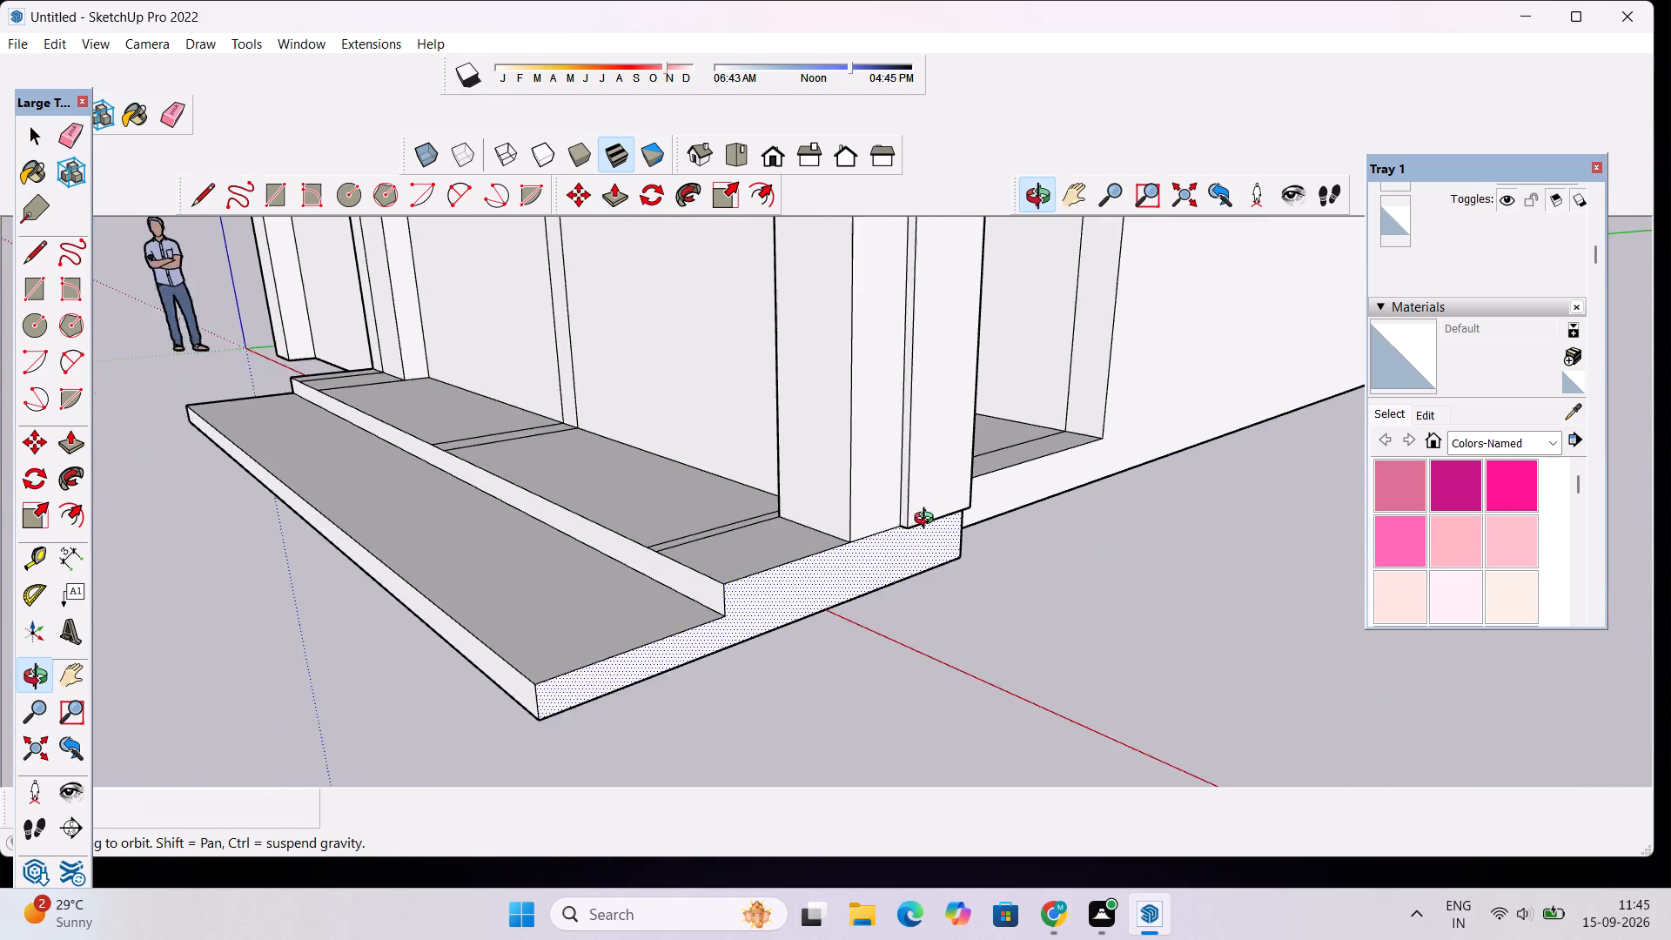
scroll(928, 520, "up", 17)
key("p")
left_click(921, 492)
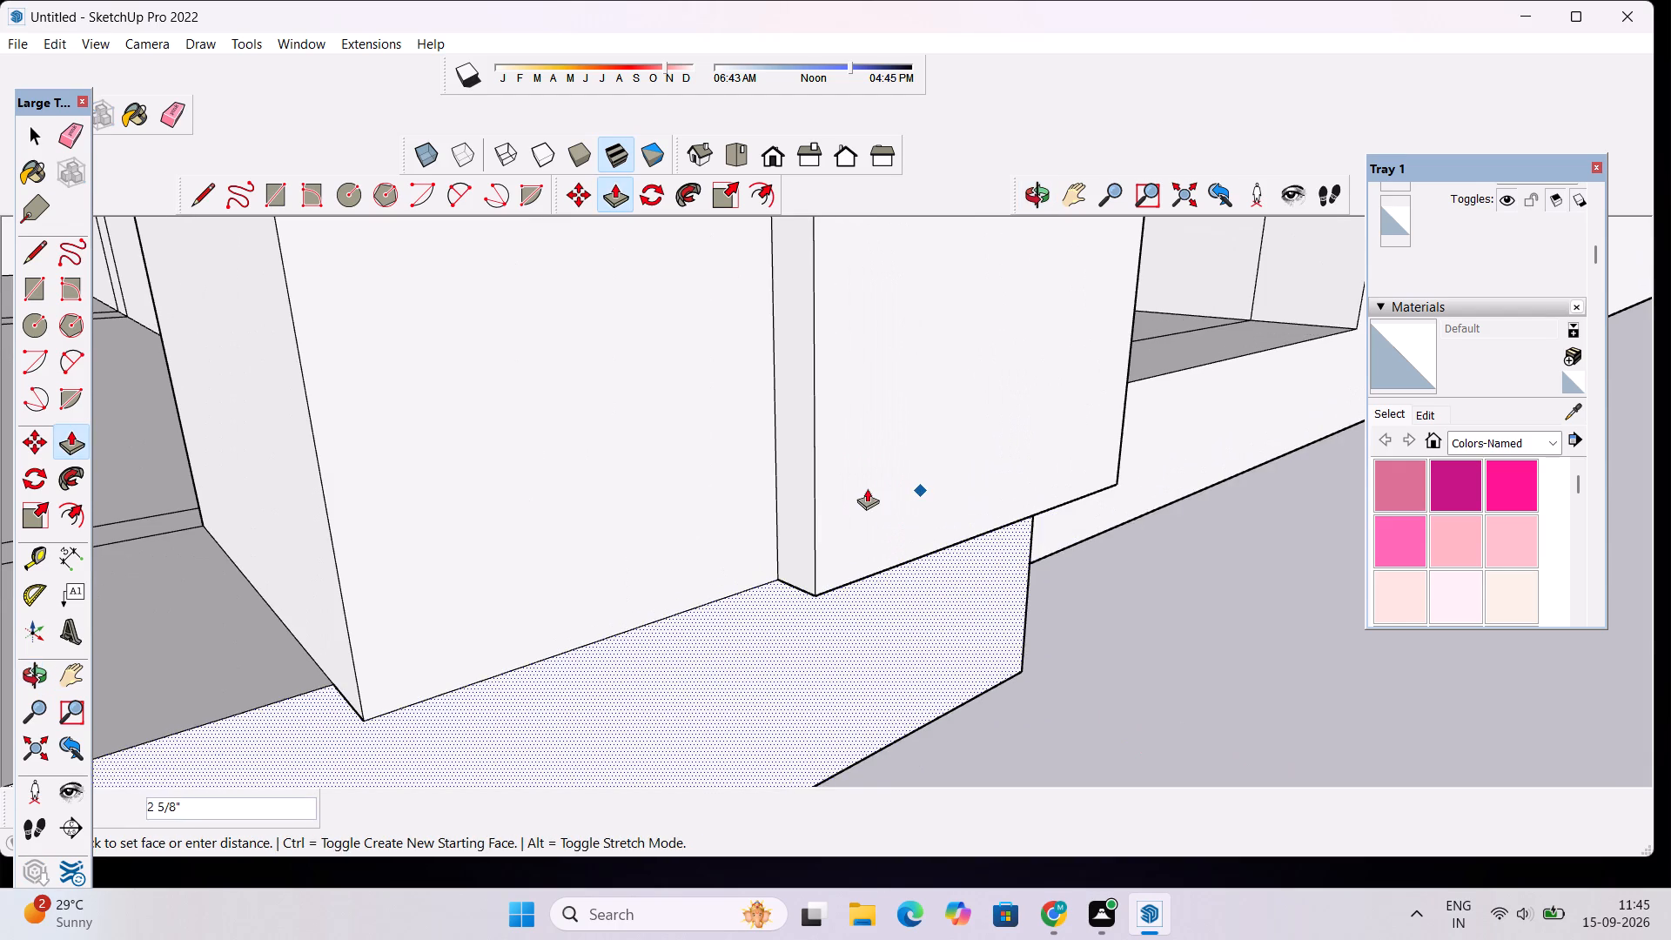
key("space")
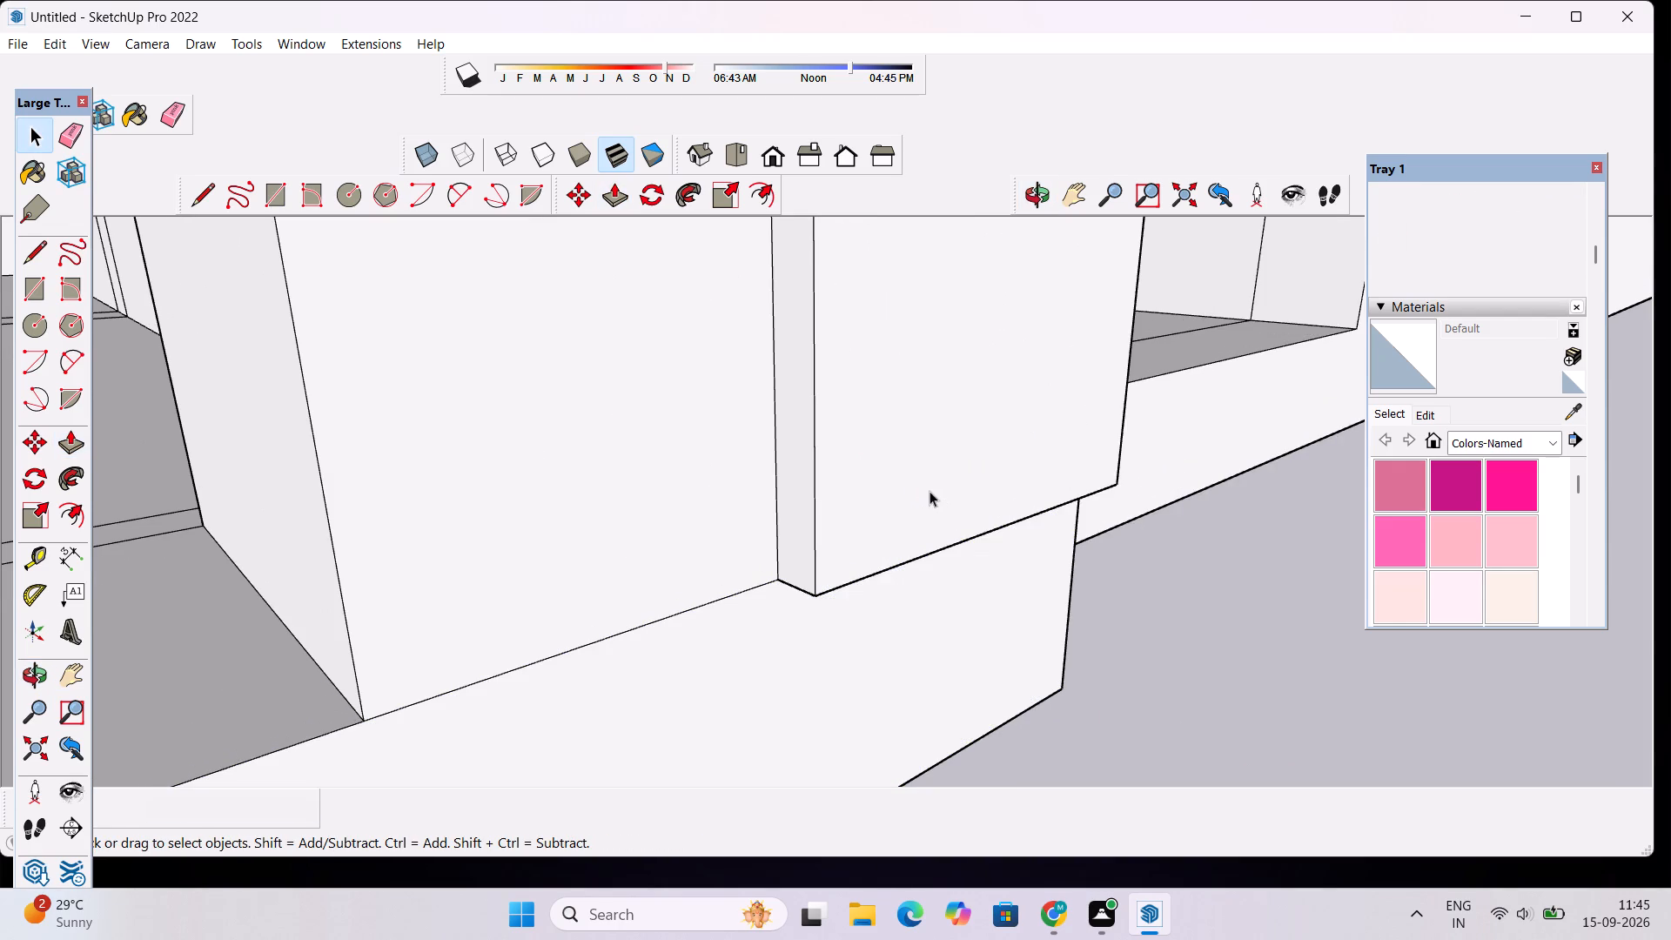
Push/Pull the outer column's protruding side face inward 2" to sit flush with the adjoining column face.
left_click(929, 489)
key("p")
left_click(929, 489)
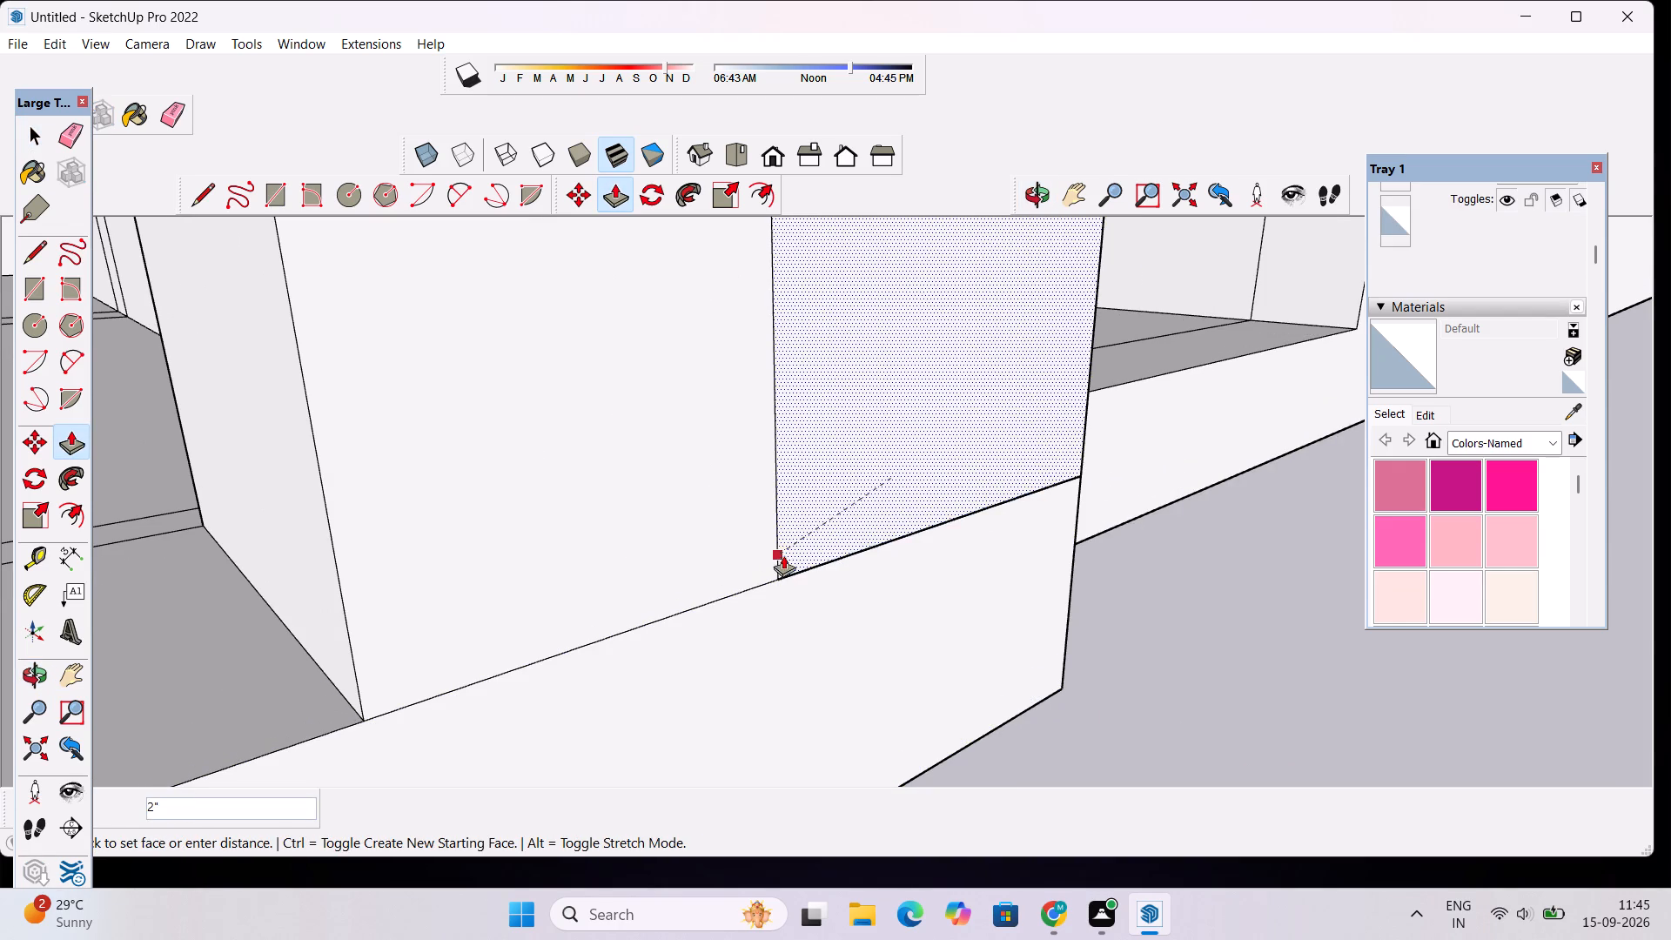
left_click(780, 579)
key("space")
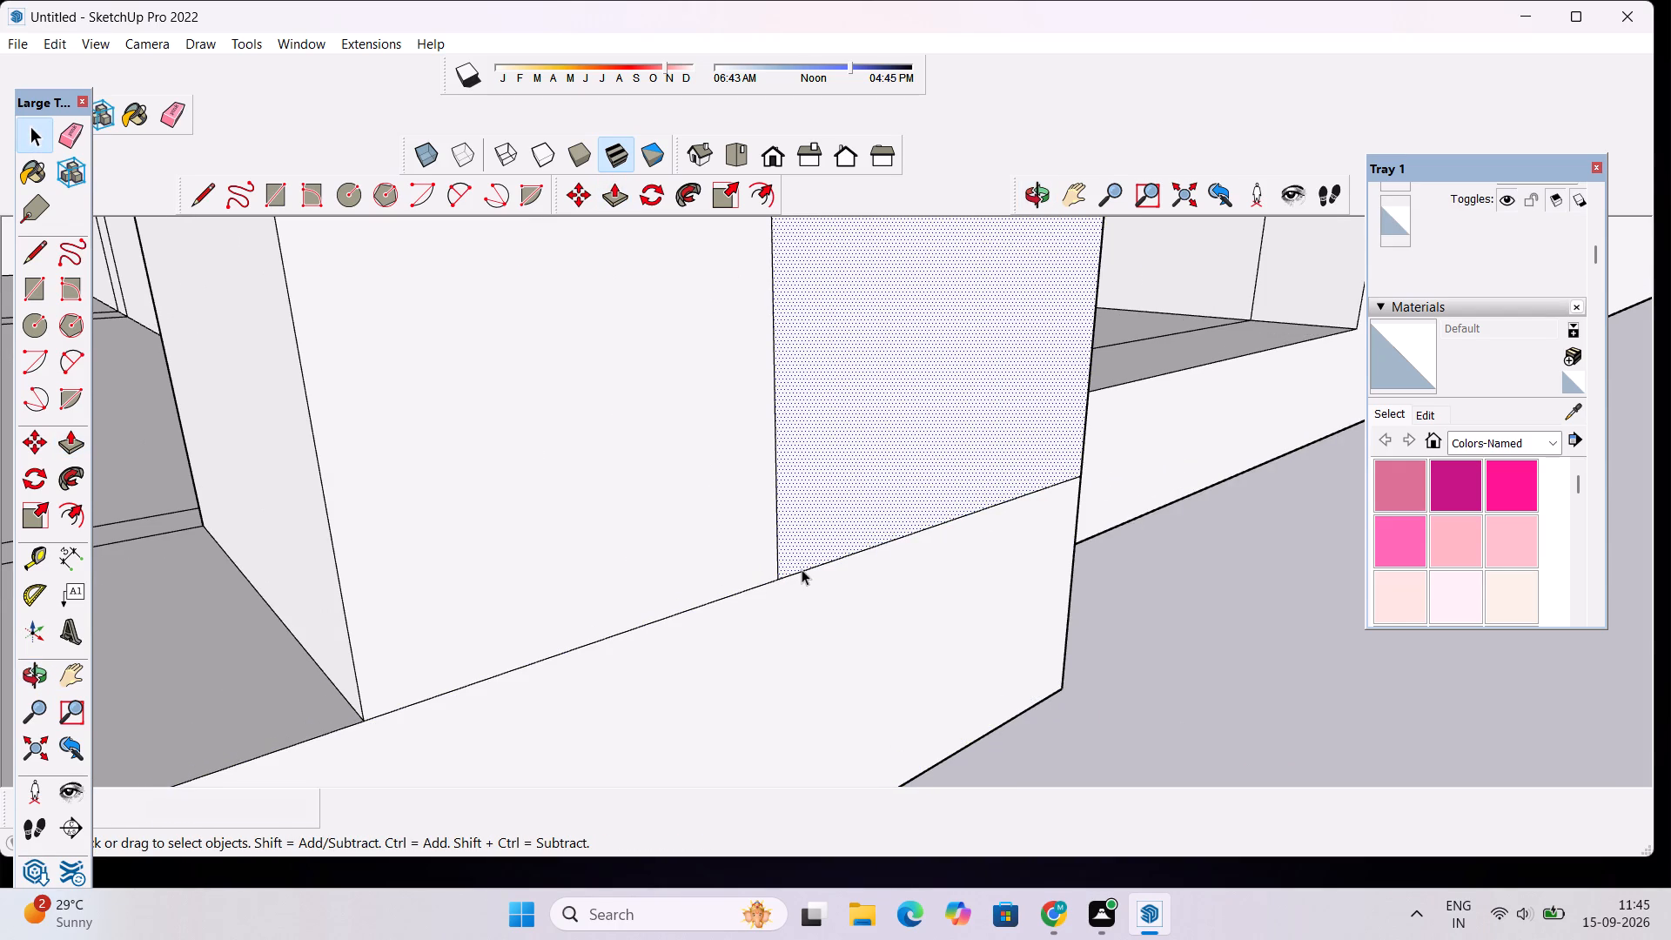
Erase the leftover vertical edge between the two flush side faces of the outer column.
scroll(802, 569, "down", 19)
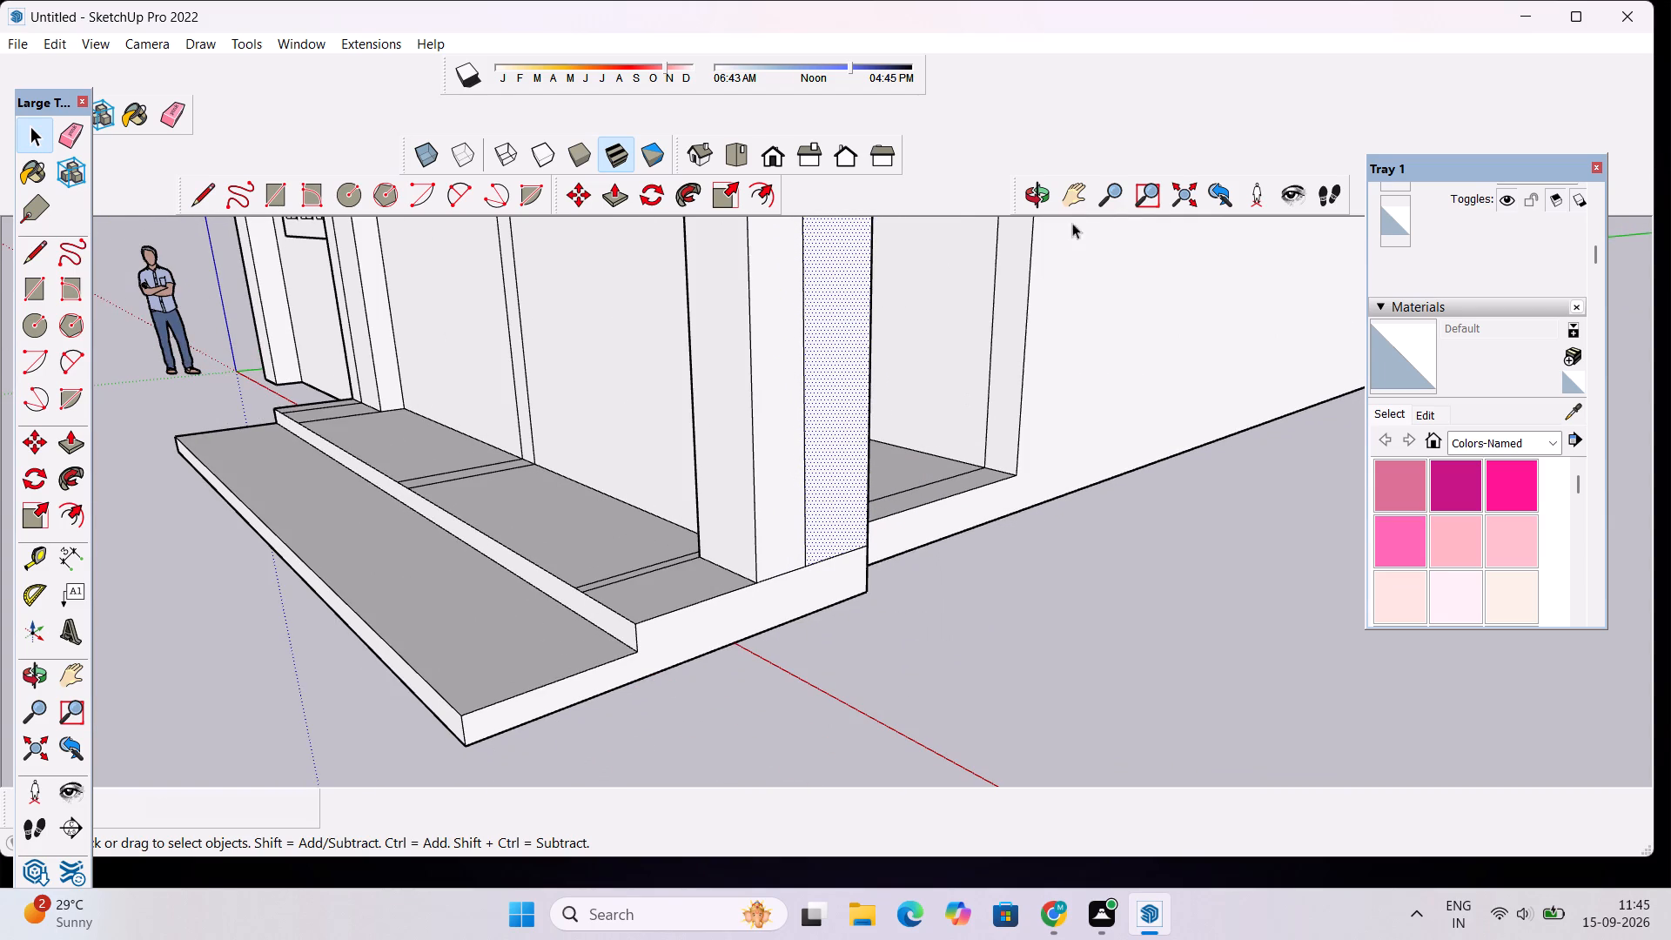
left_click(1041, 195)
scroll(982, 583, "down", 4)
left_click(788, 625)
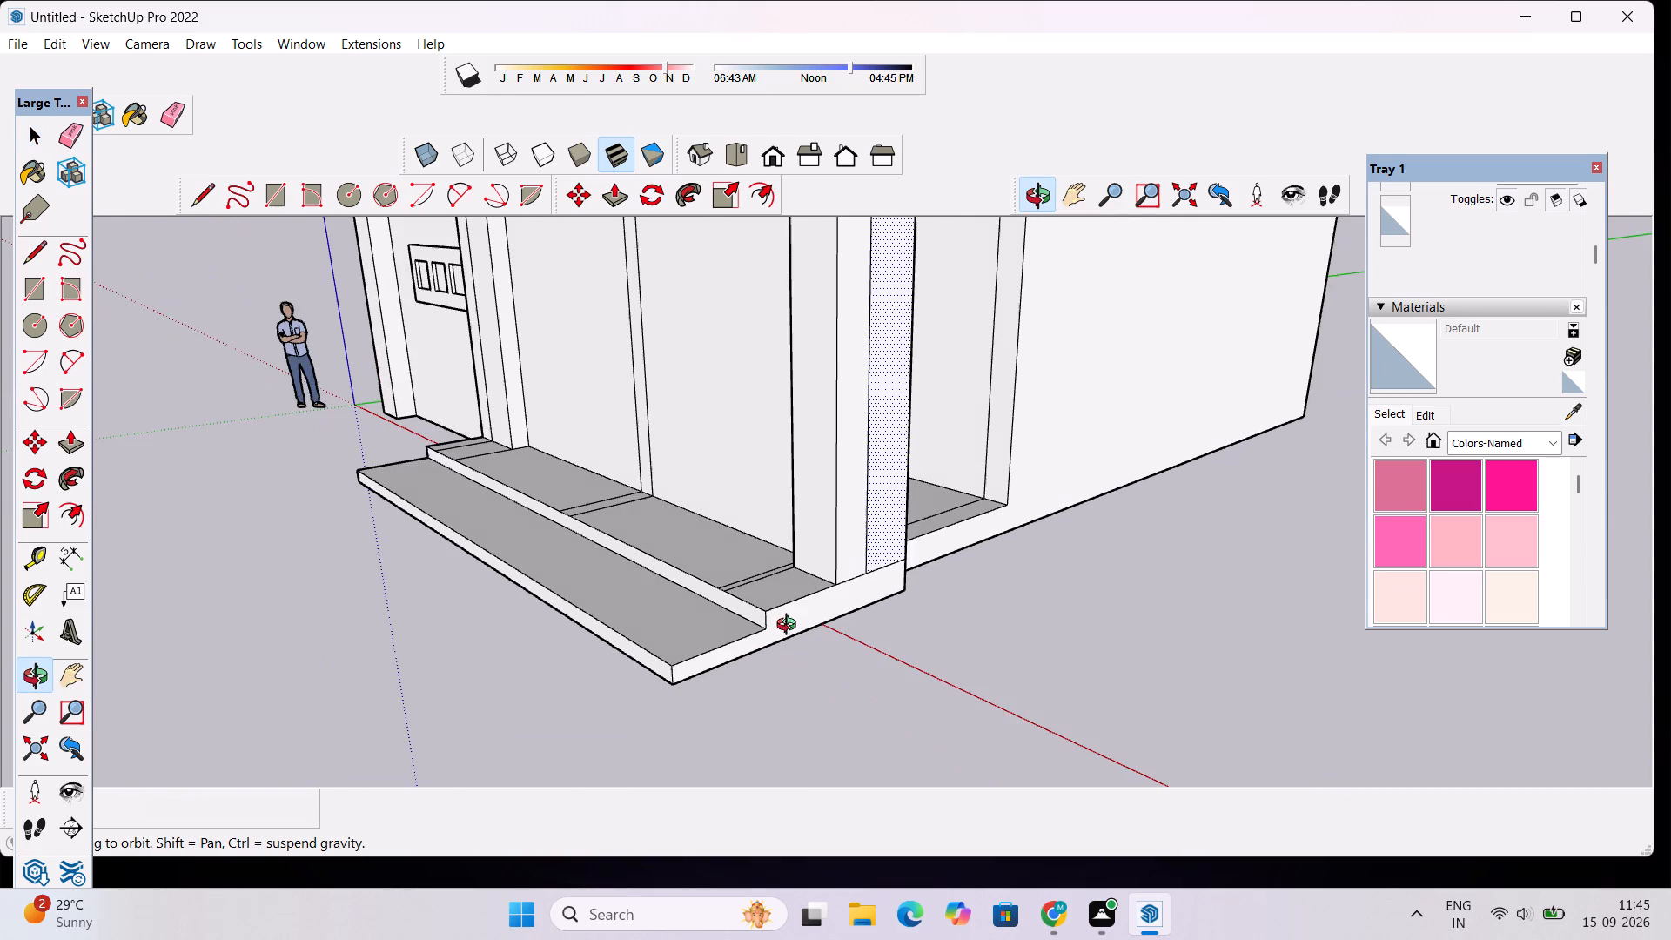
scroll(791, 627, "down", 3)
left_click_drag(861, 587, 779, 780, "shift")
scroll(809, 691, "up", 3)
key("e")
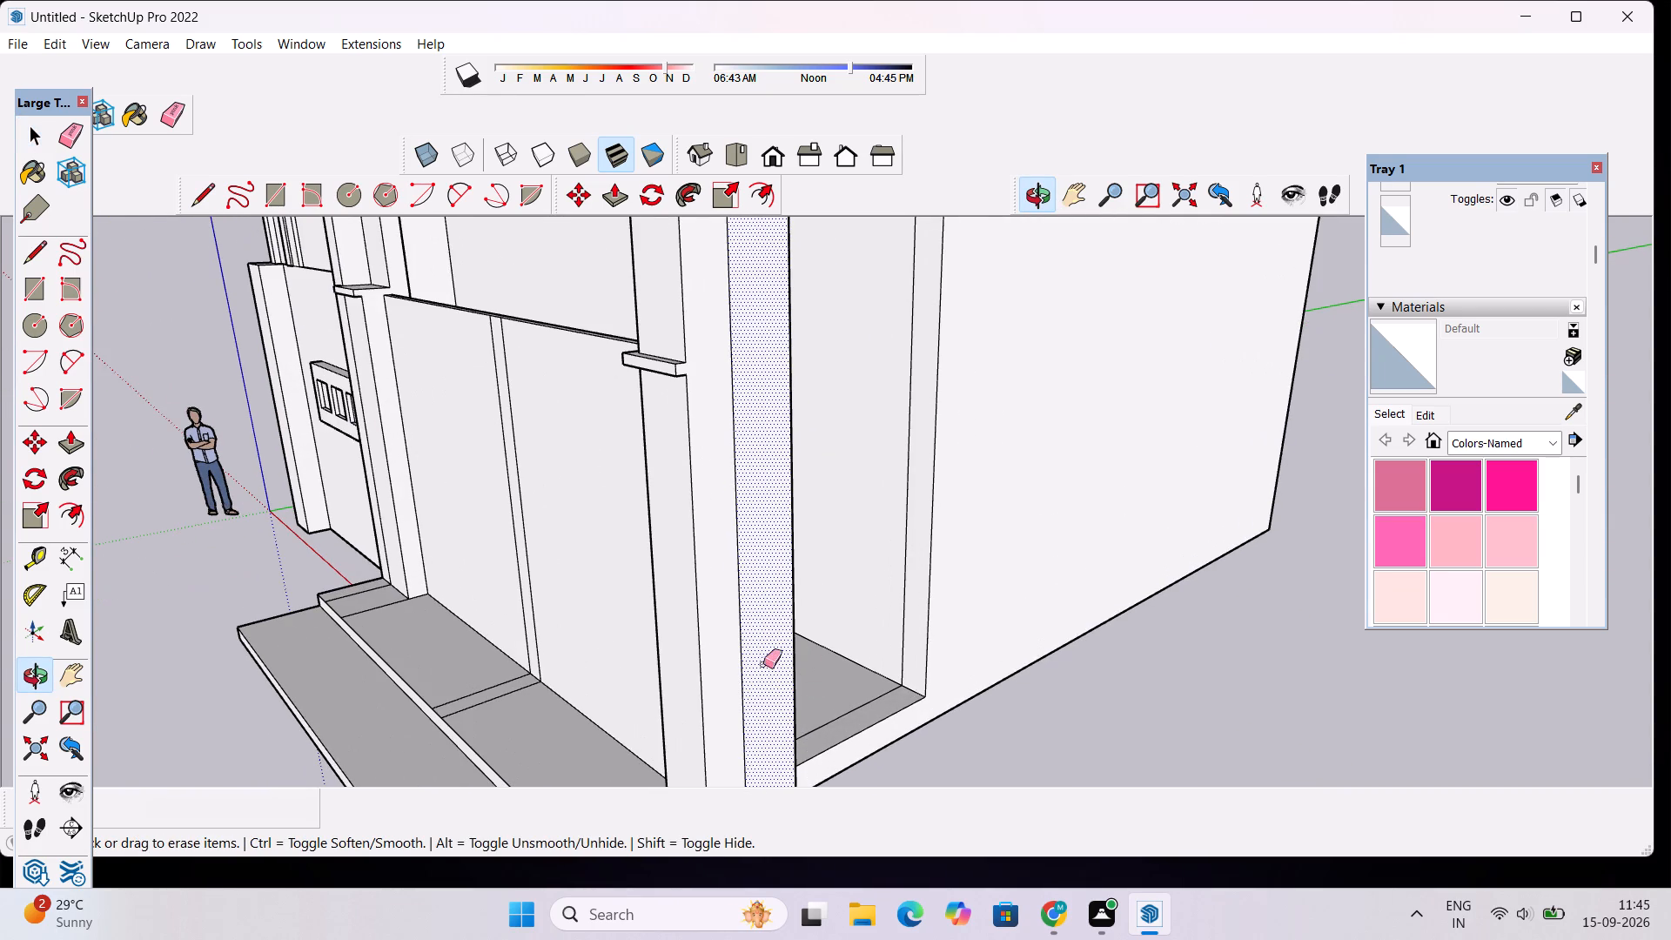
left_click(740, 634)
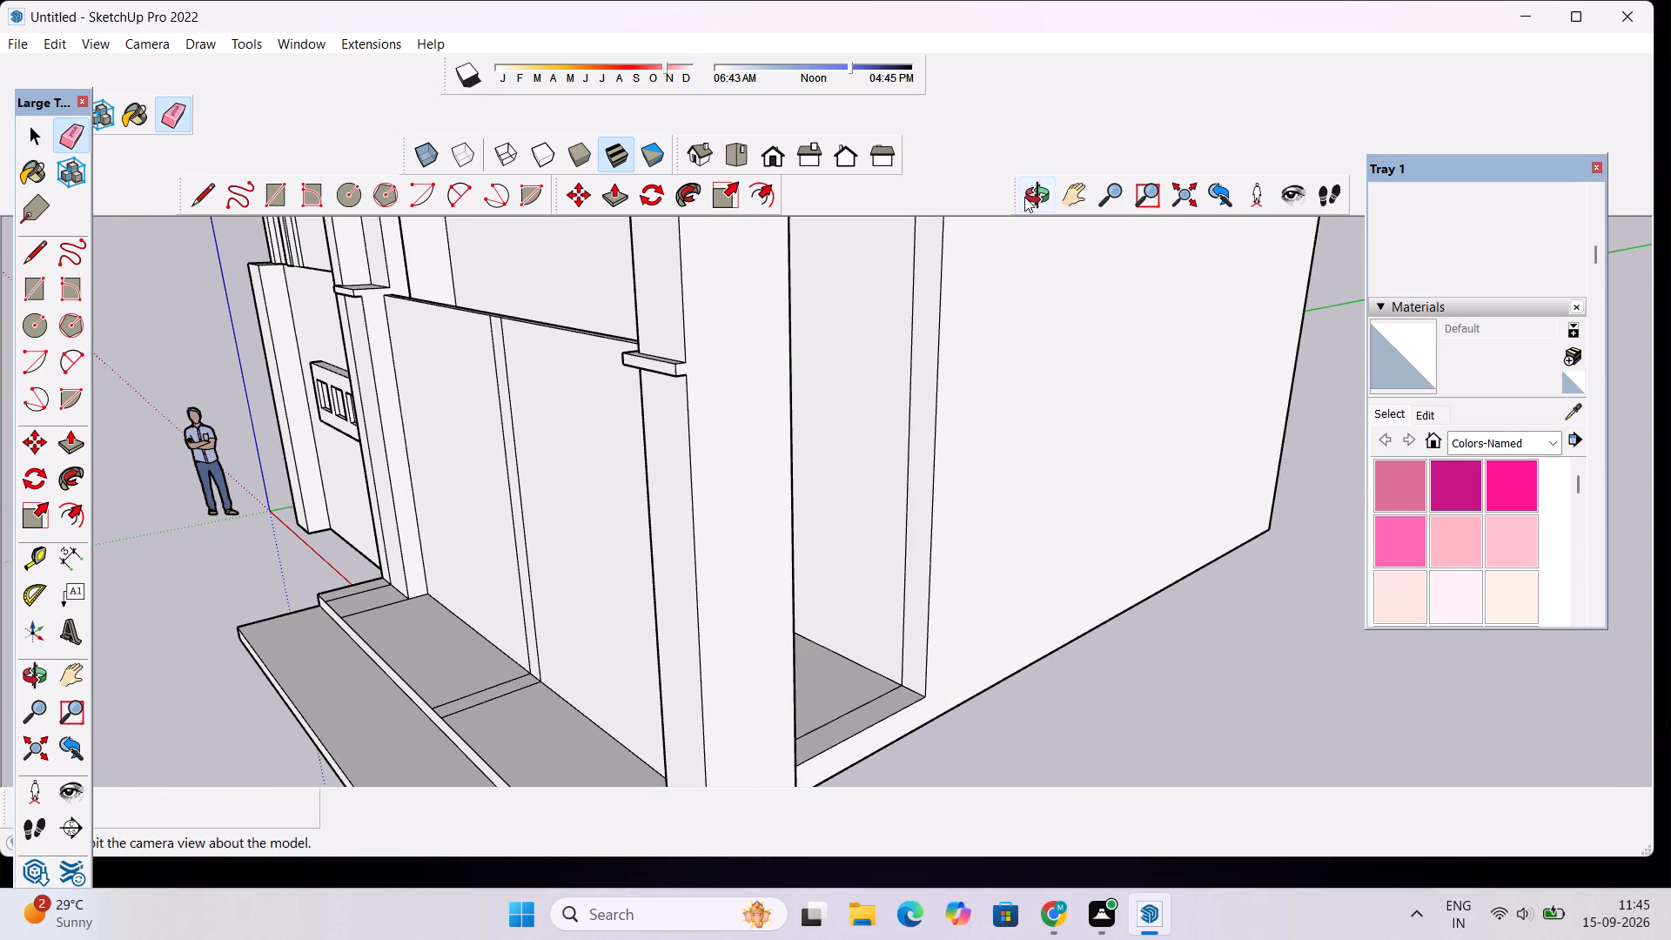
Examine the outer column, its projecting band and the whole front elevation from several angles.
left_click(1026, 197)
left_click_drag(699, 432, 1217, 540)
scroll(1108, 336, "up", 4)
left_click_drag(1141, 465, 1214, 455)
scroll(1225, 419, "down", 5)
left_click_drag(1127, 473, 1299, 431)
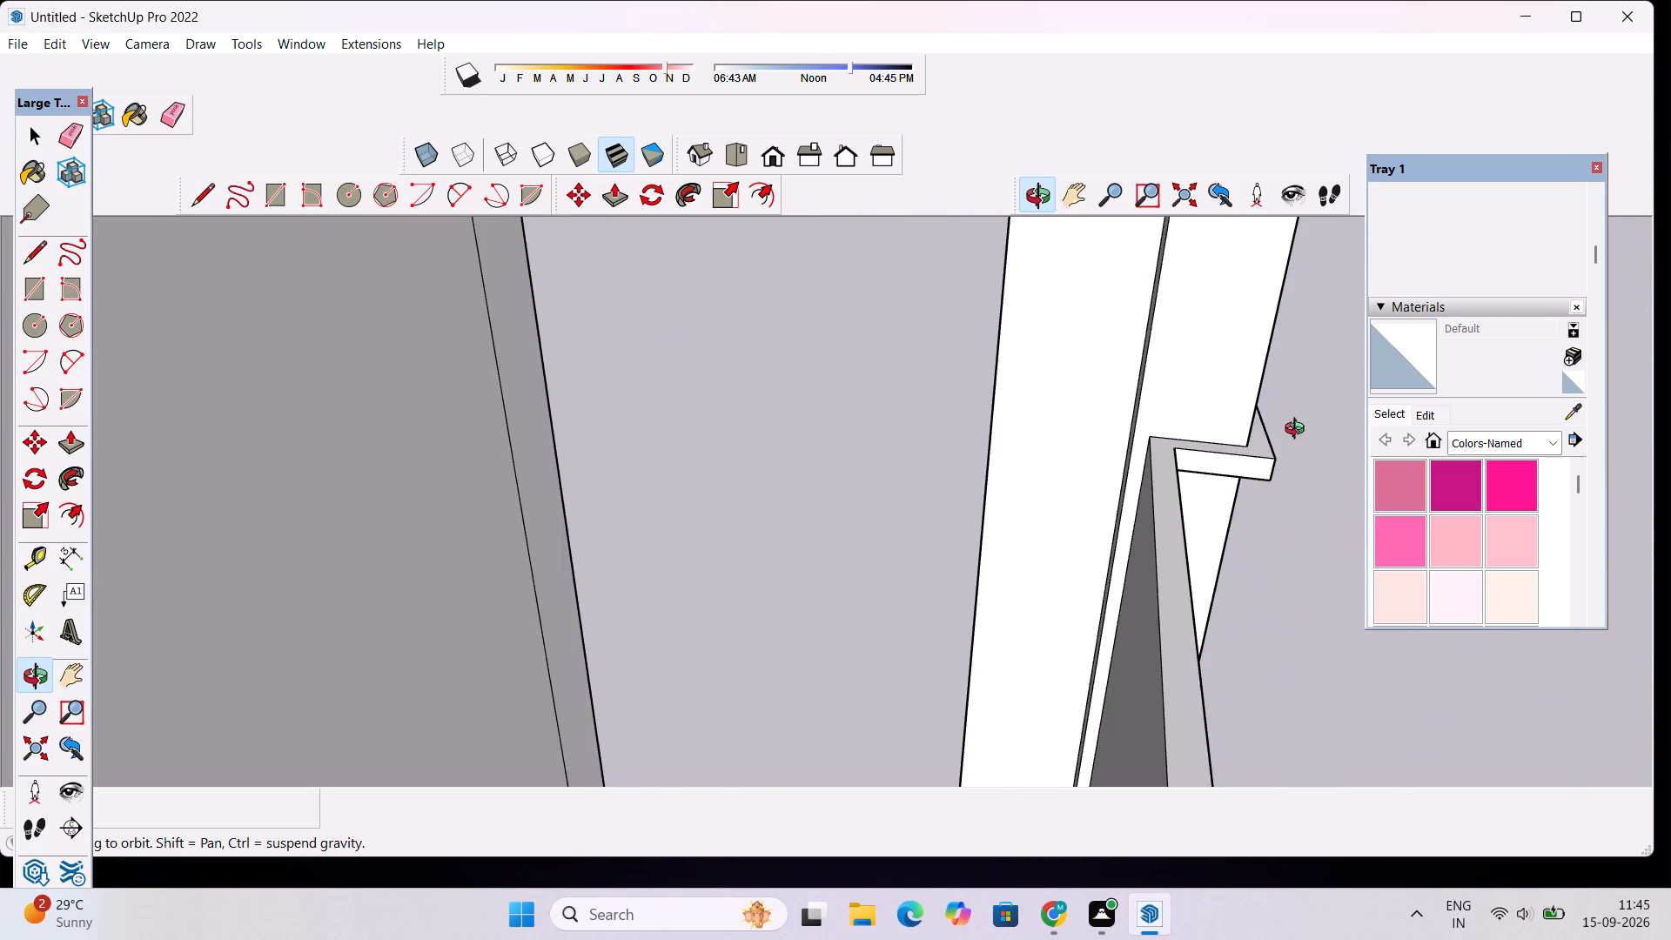
left_click_drag(1299, 431, 1301, 430)
scroll(1218, 470, "down", 6)
left_click_drag(1226, 534, 1024, 509)
scroll(952, 476, "down", 8)
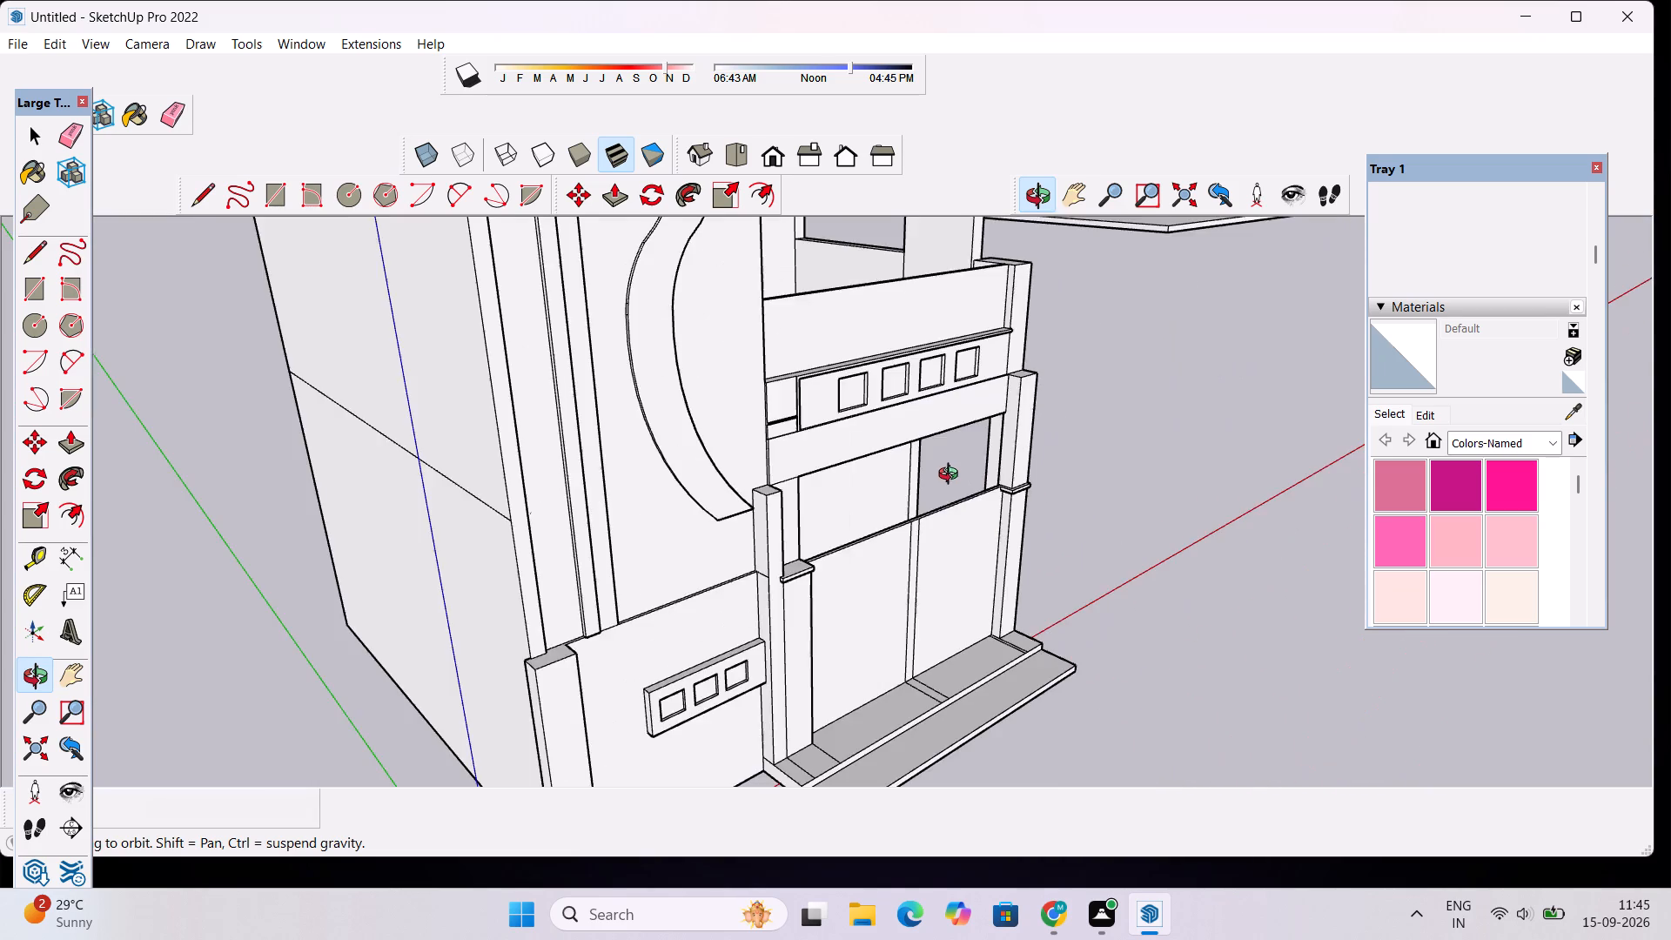
left_click_drag(1054, 563, 860, 524)
left_click_drag(919, 608, 828, 538)
scroll(755, 554, "down", 1)
left_click_drag(755, 552, 704, 675, "shift")
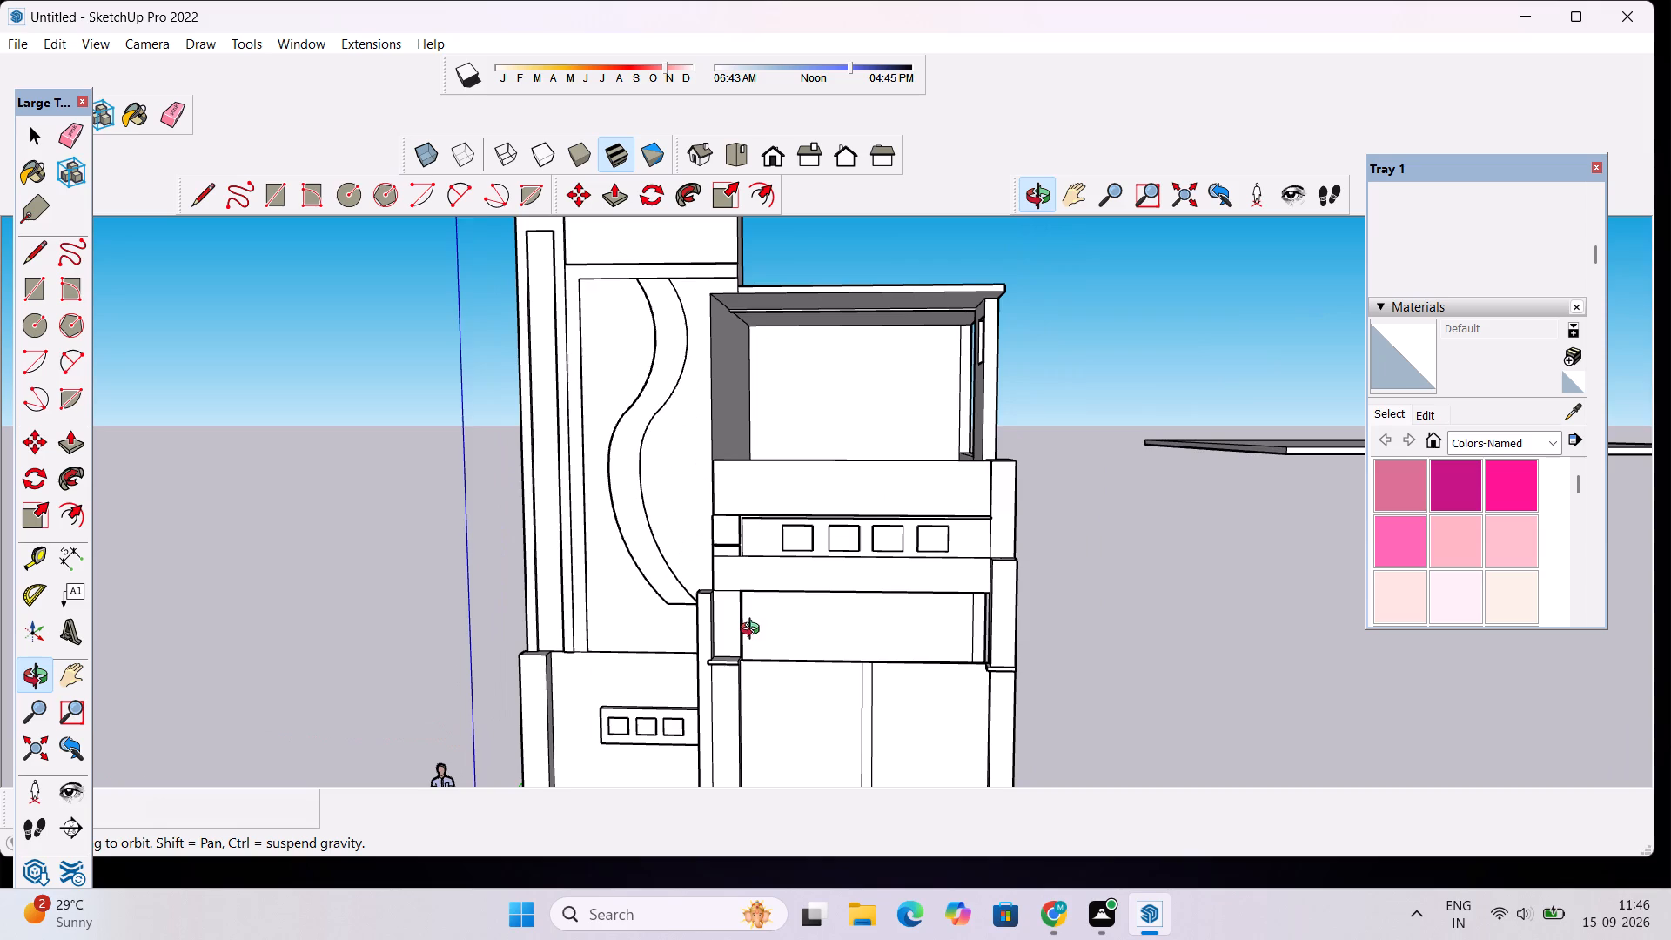
scroll(753, 630, "down", 1)
left_click_drag(571, 634, 798, 706, "shift")
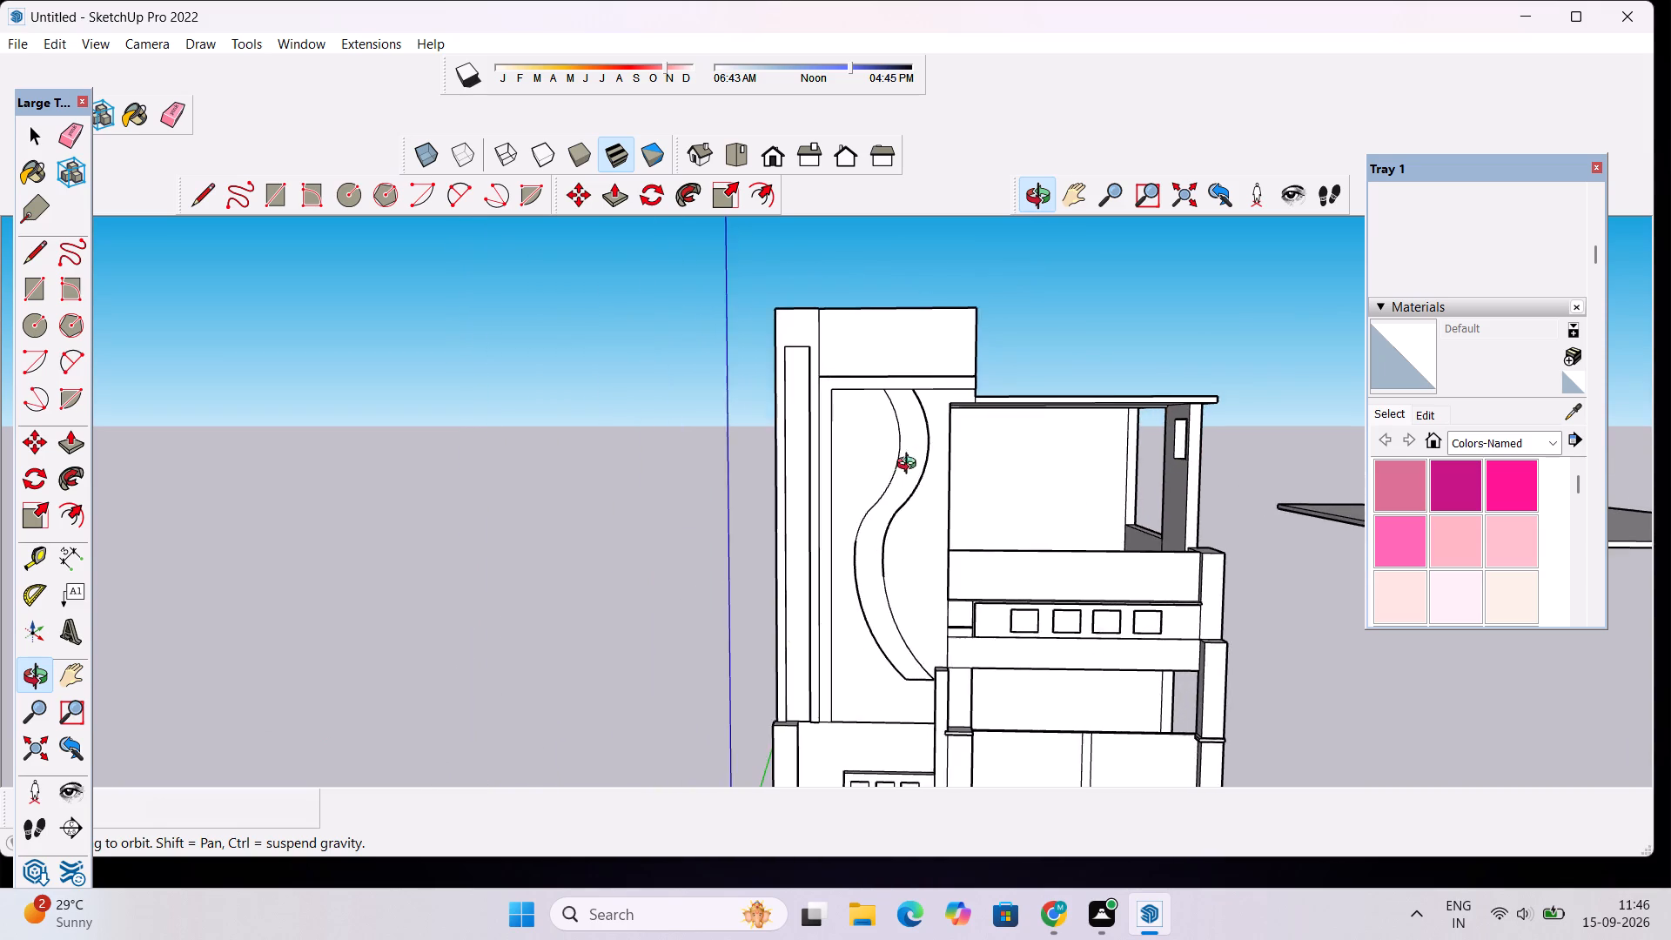
Start a line at the inner edge of the wavy band on the tall upper wall.
scroll(908, 453, "up", 9)
left_click_drag(751, 475, 962, 479)
scroll(965, 431, "up", 4)
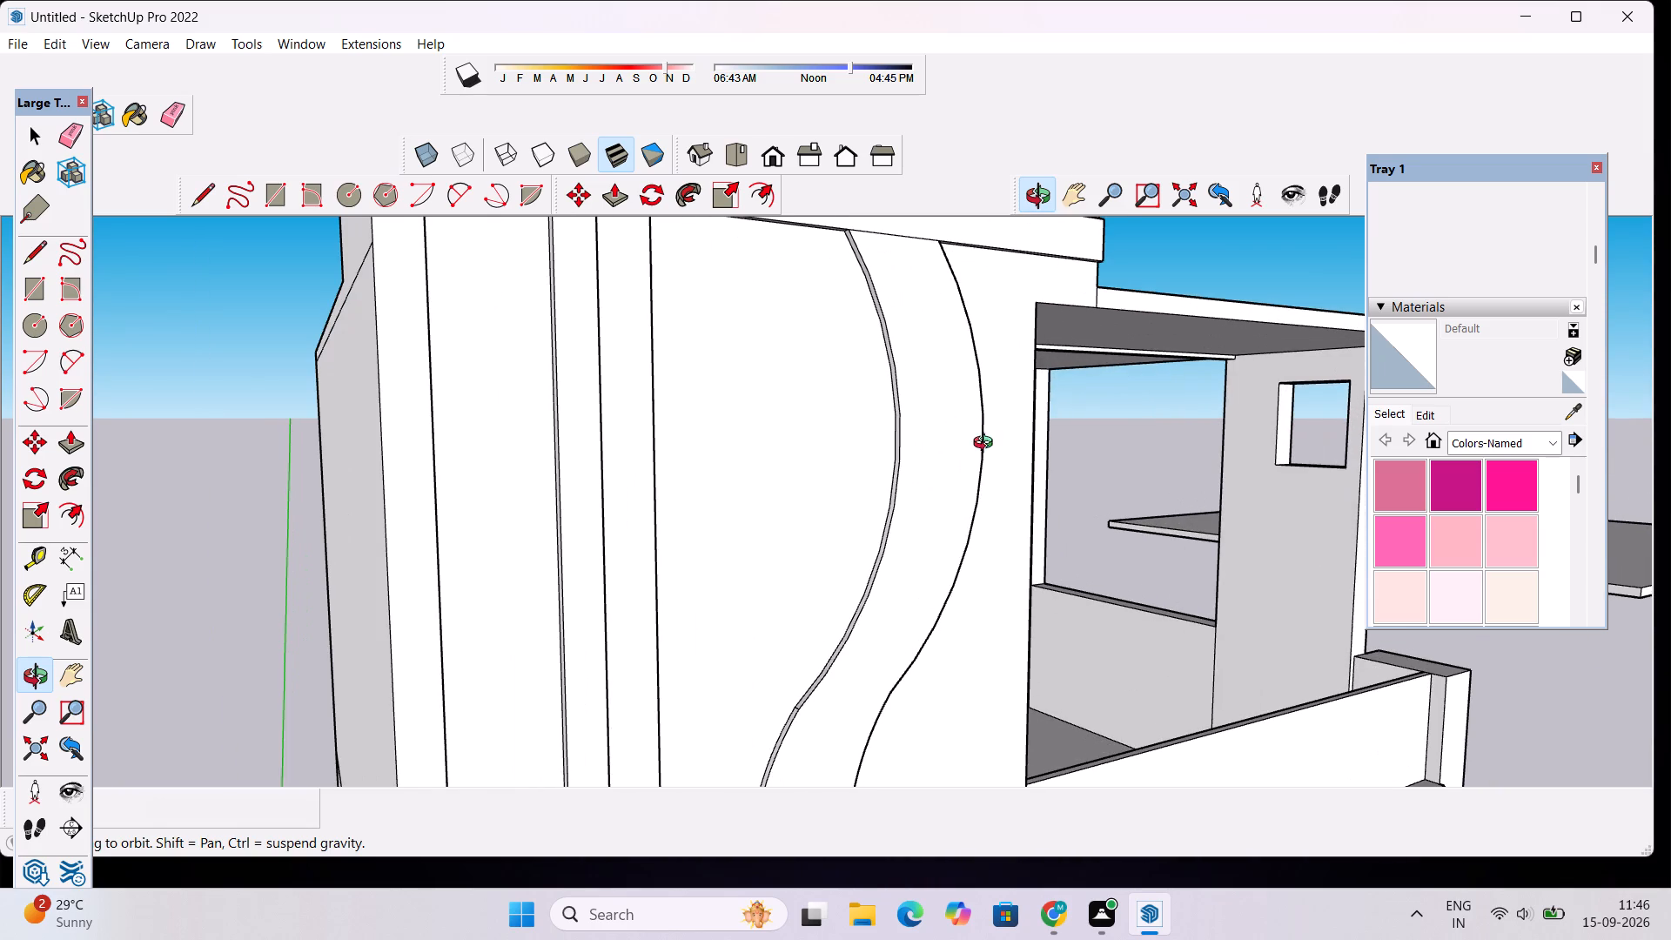
left_click_drag(987, 445, 999, 490, "shift")
key("l")
scroll(872, 406, "up", 3)
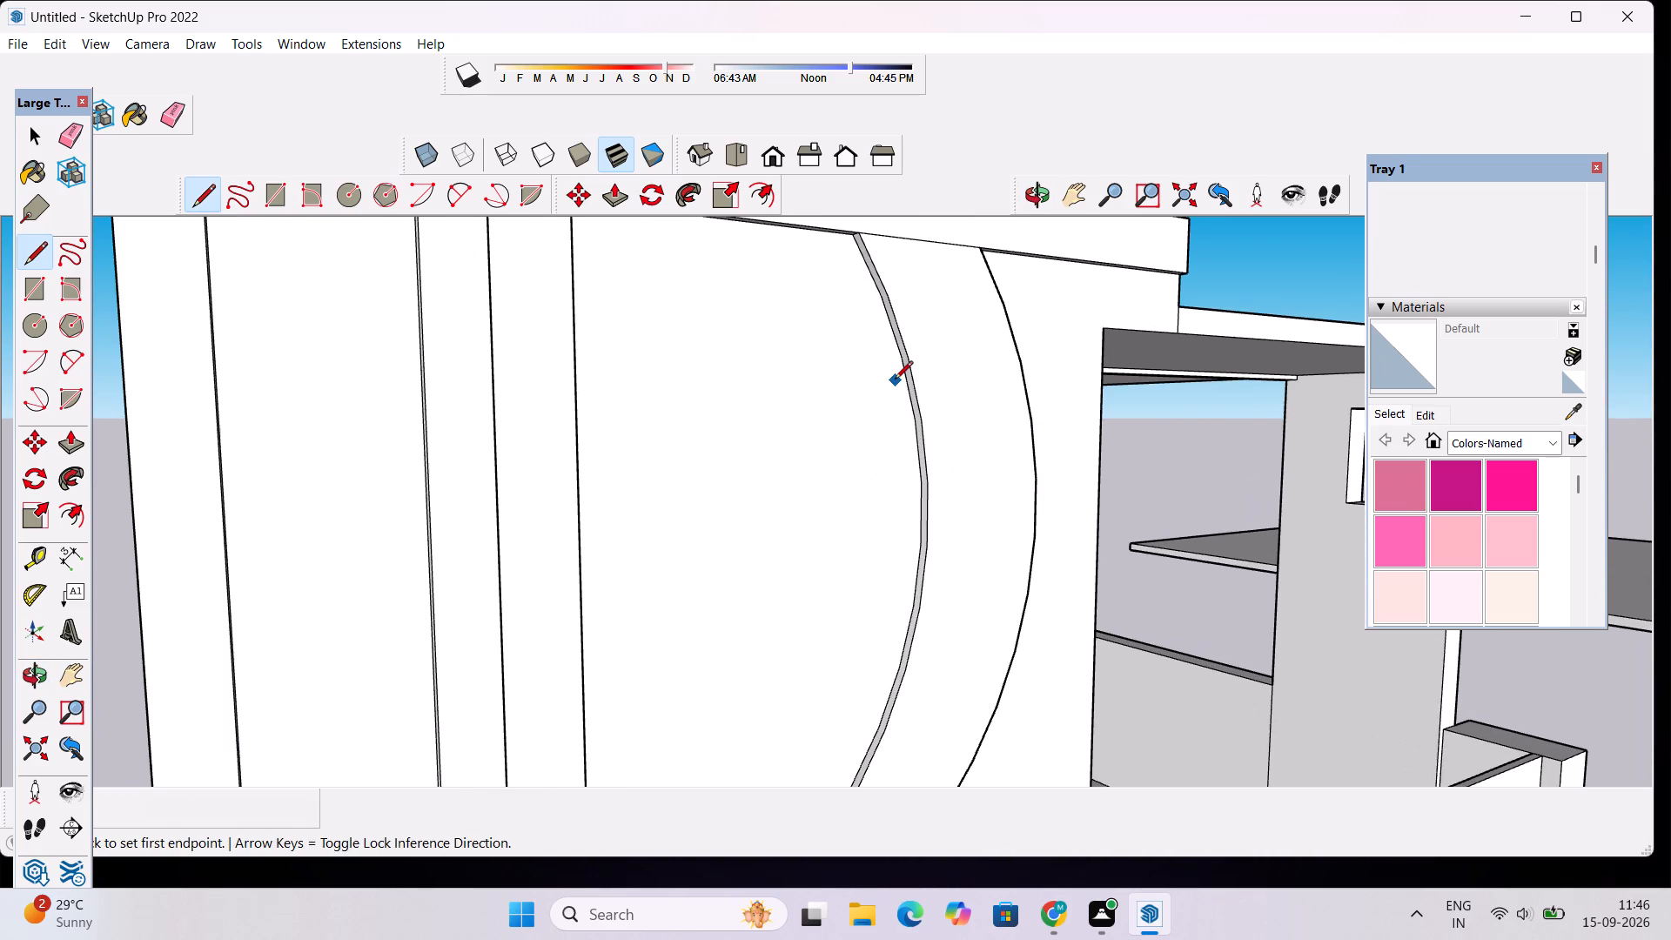
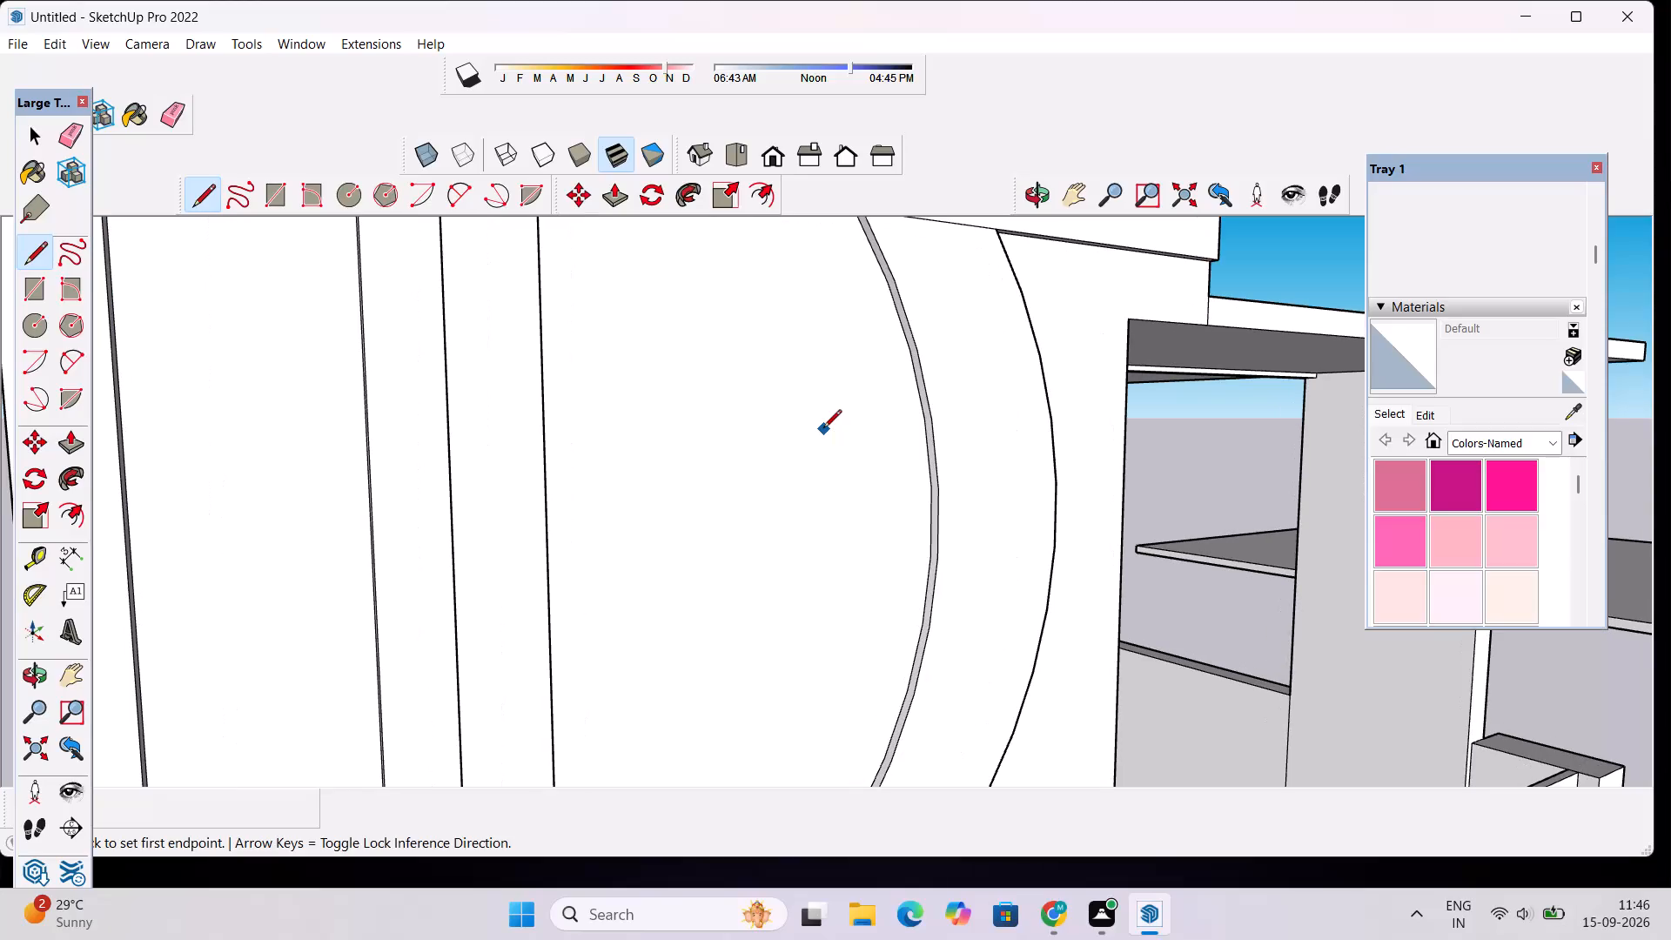
Draw a horizontal line about 4' 8" long from the wavy band's inner edge toward the panel's outer vertical edge.
key("l")
scroll(924, 464, "up", 9)
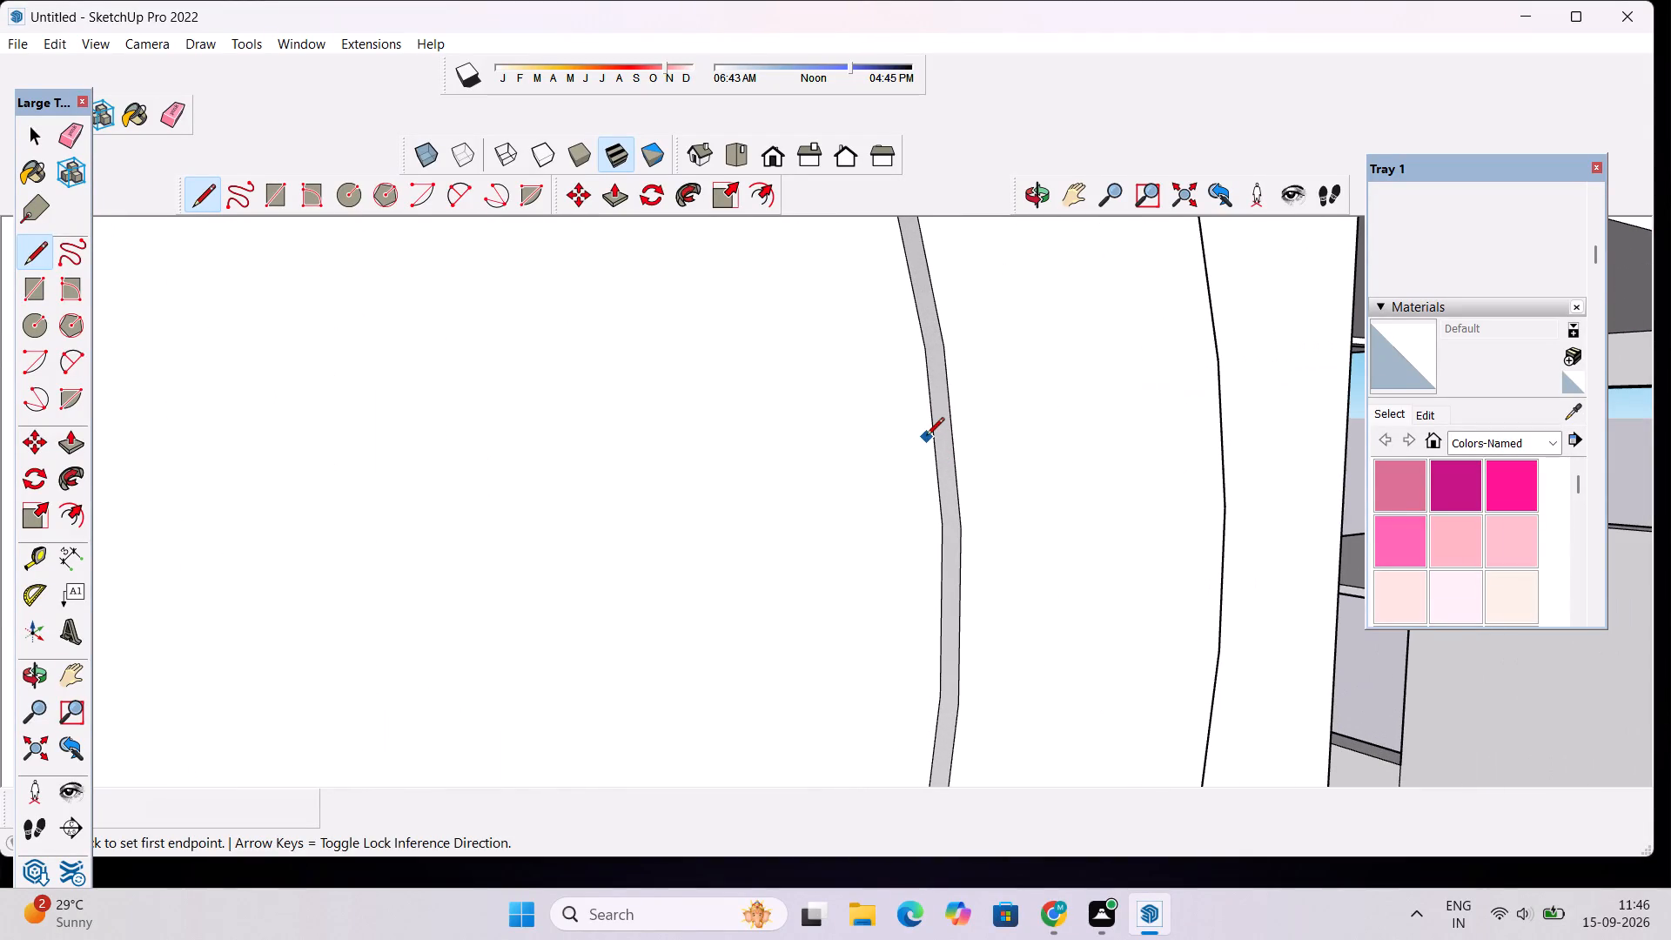
left_click(928, 437)
scroll(815, 465, "down", 11)
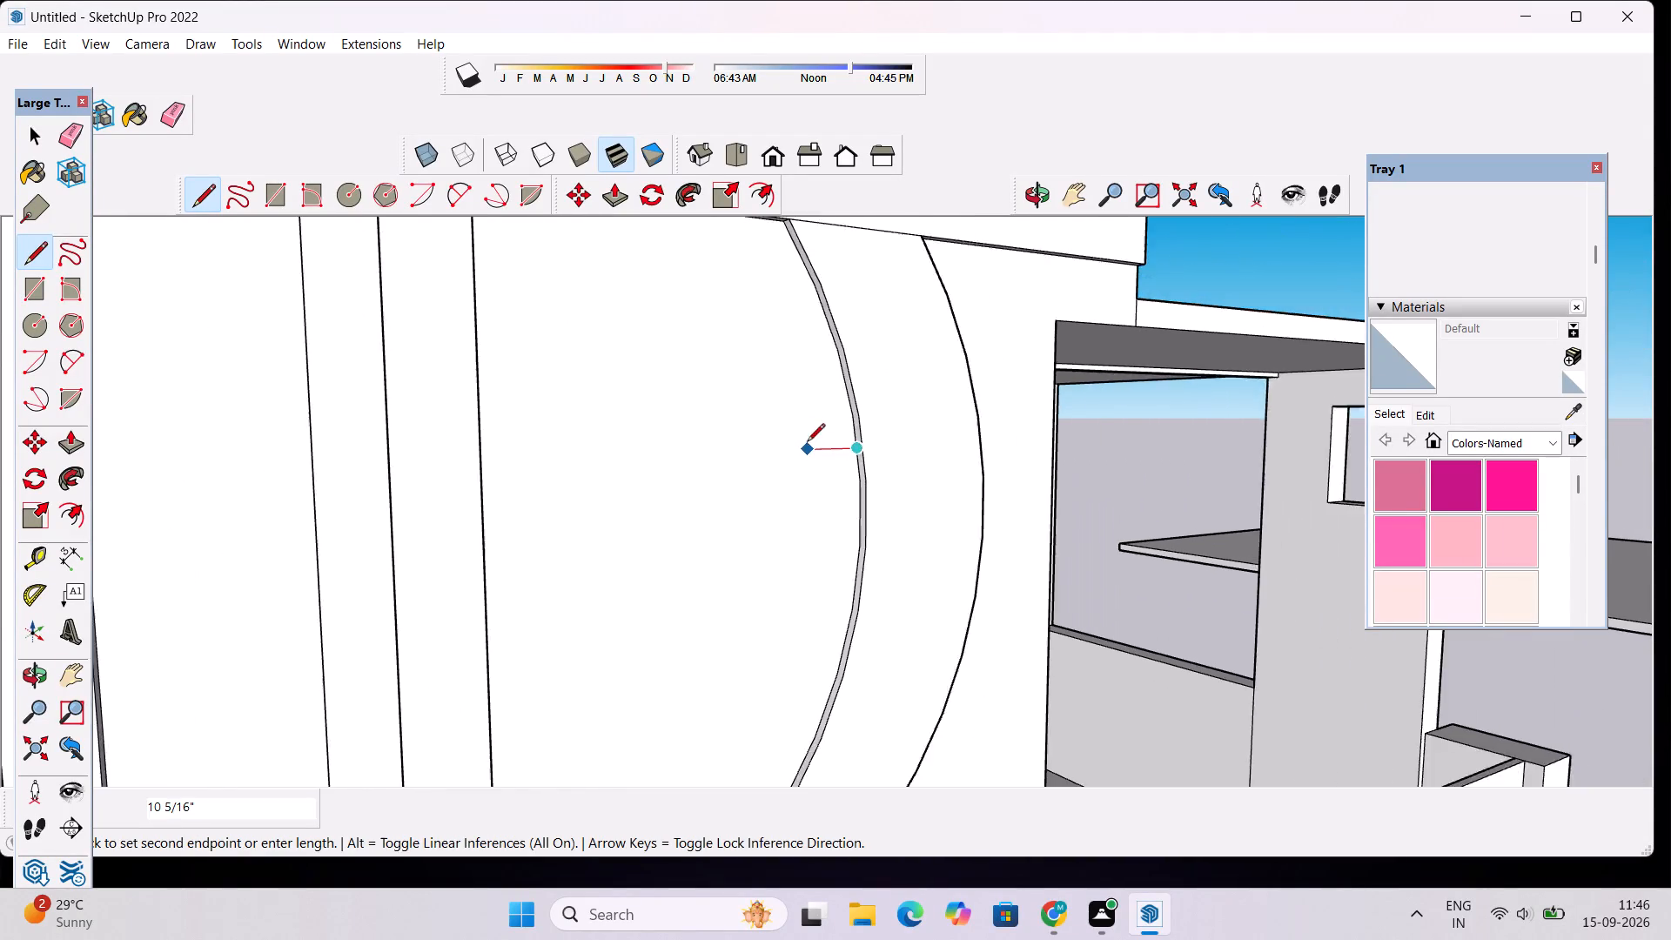
scroll(807, 443, "down", 2)
scroll(651, 447, "down", 4)
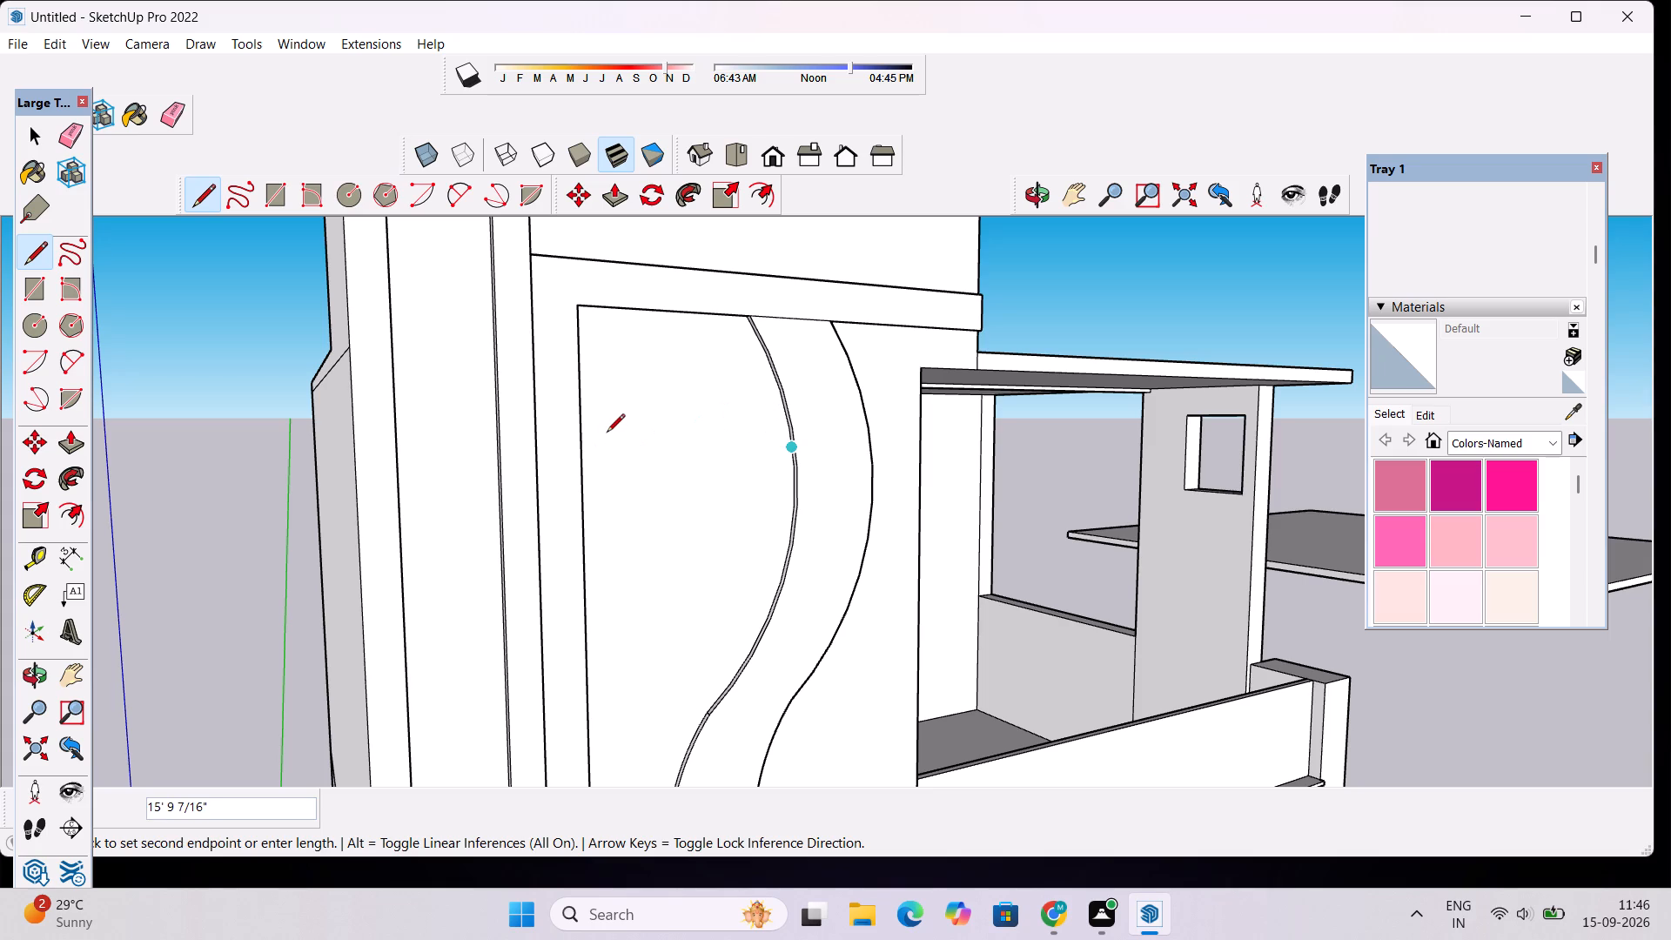
scroll(607, 433, "down", 5)
left_click(1044, 194)
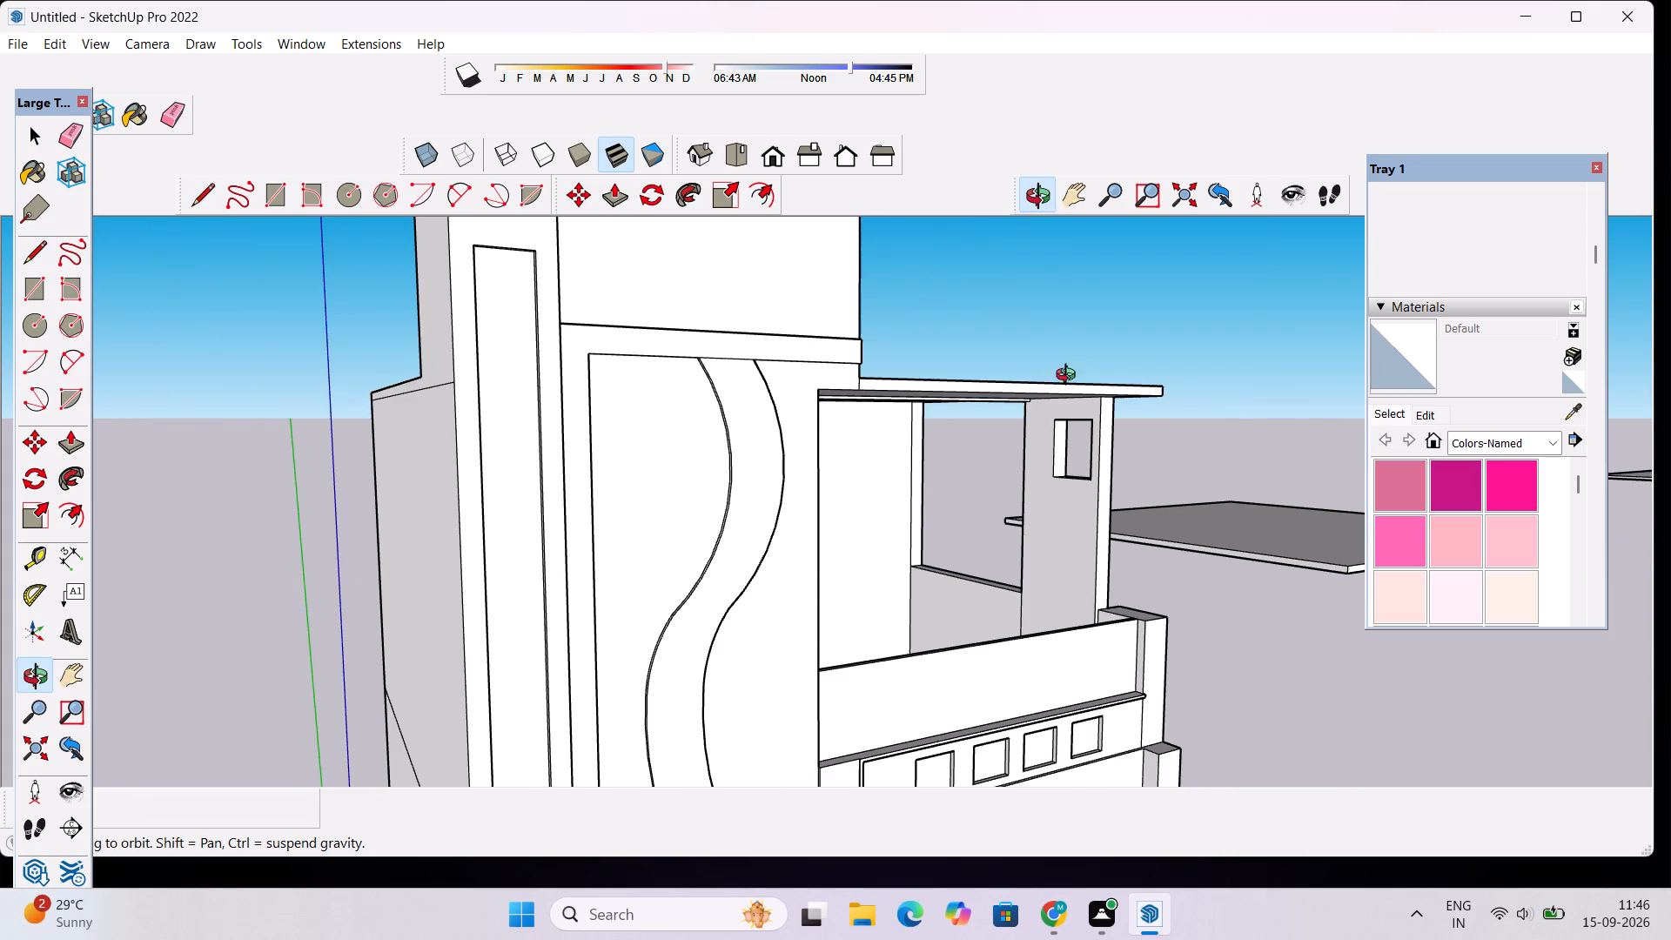
left_click_drag(1070, 377, 919, 466)
scroll(793, 489, "down", 5)
left_click_drag(778, 607, 751, 606)
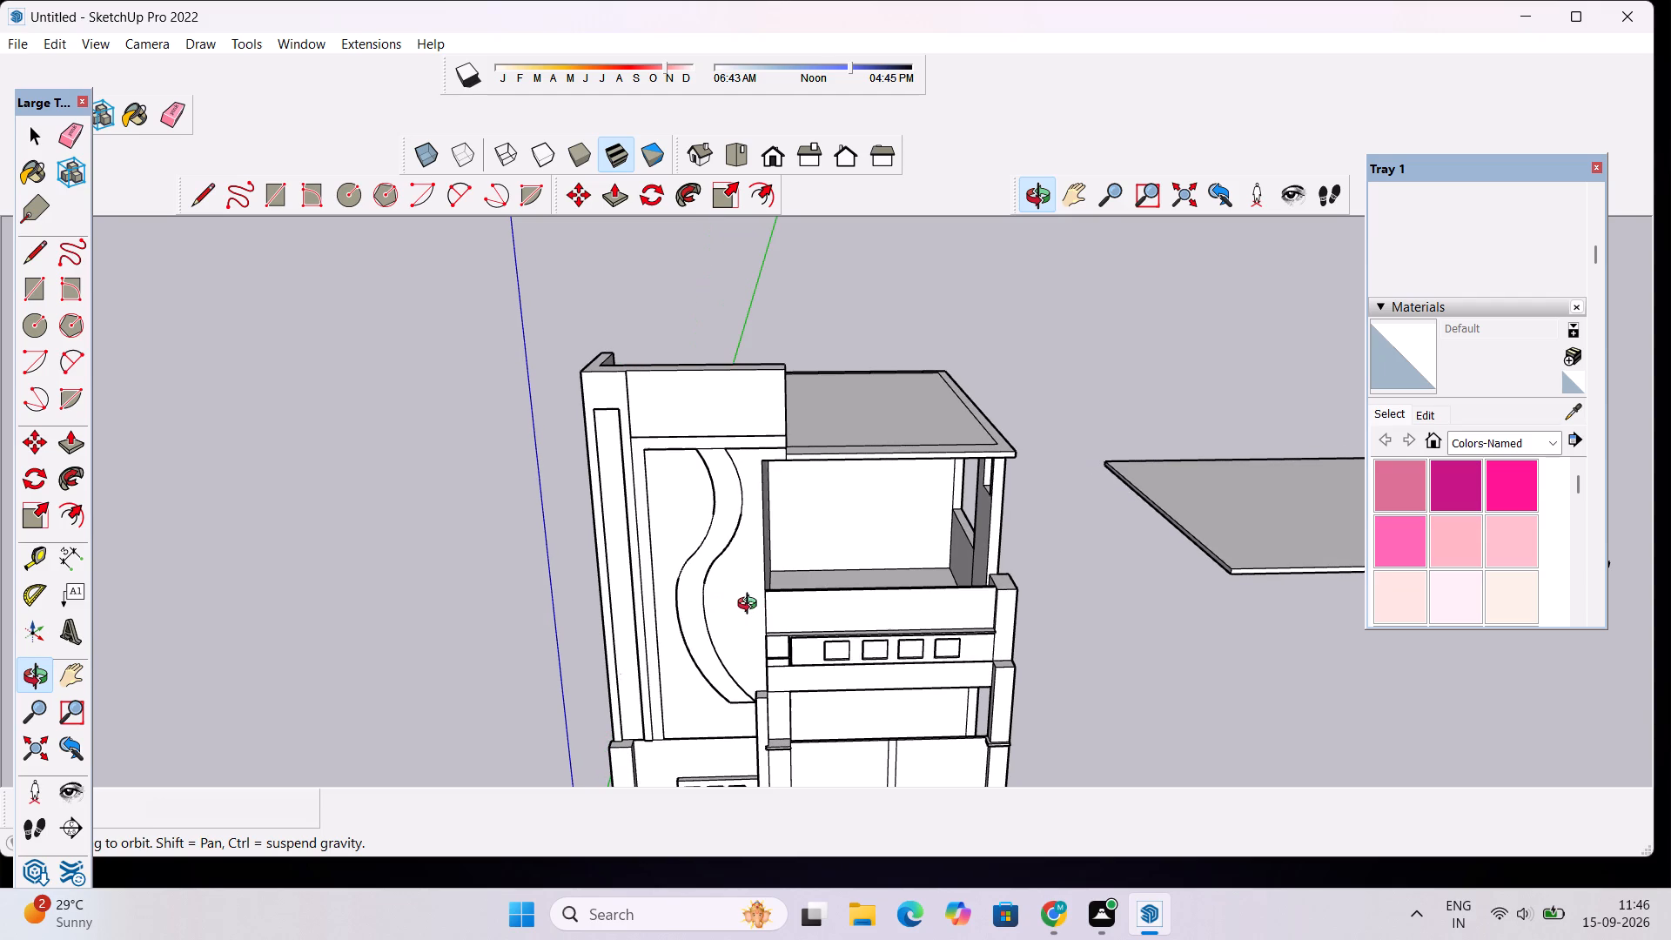
scroll(742, 597, "down", 2)
left_click_drag(695, 600, 817, 562, "shift")
scroll(832, 454, "up", 4, "shift")
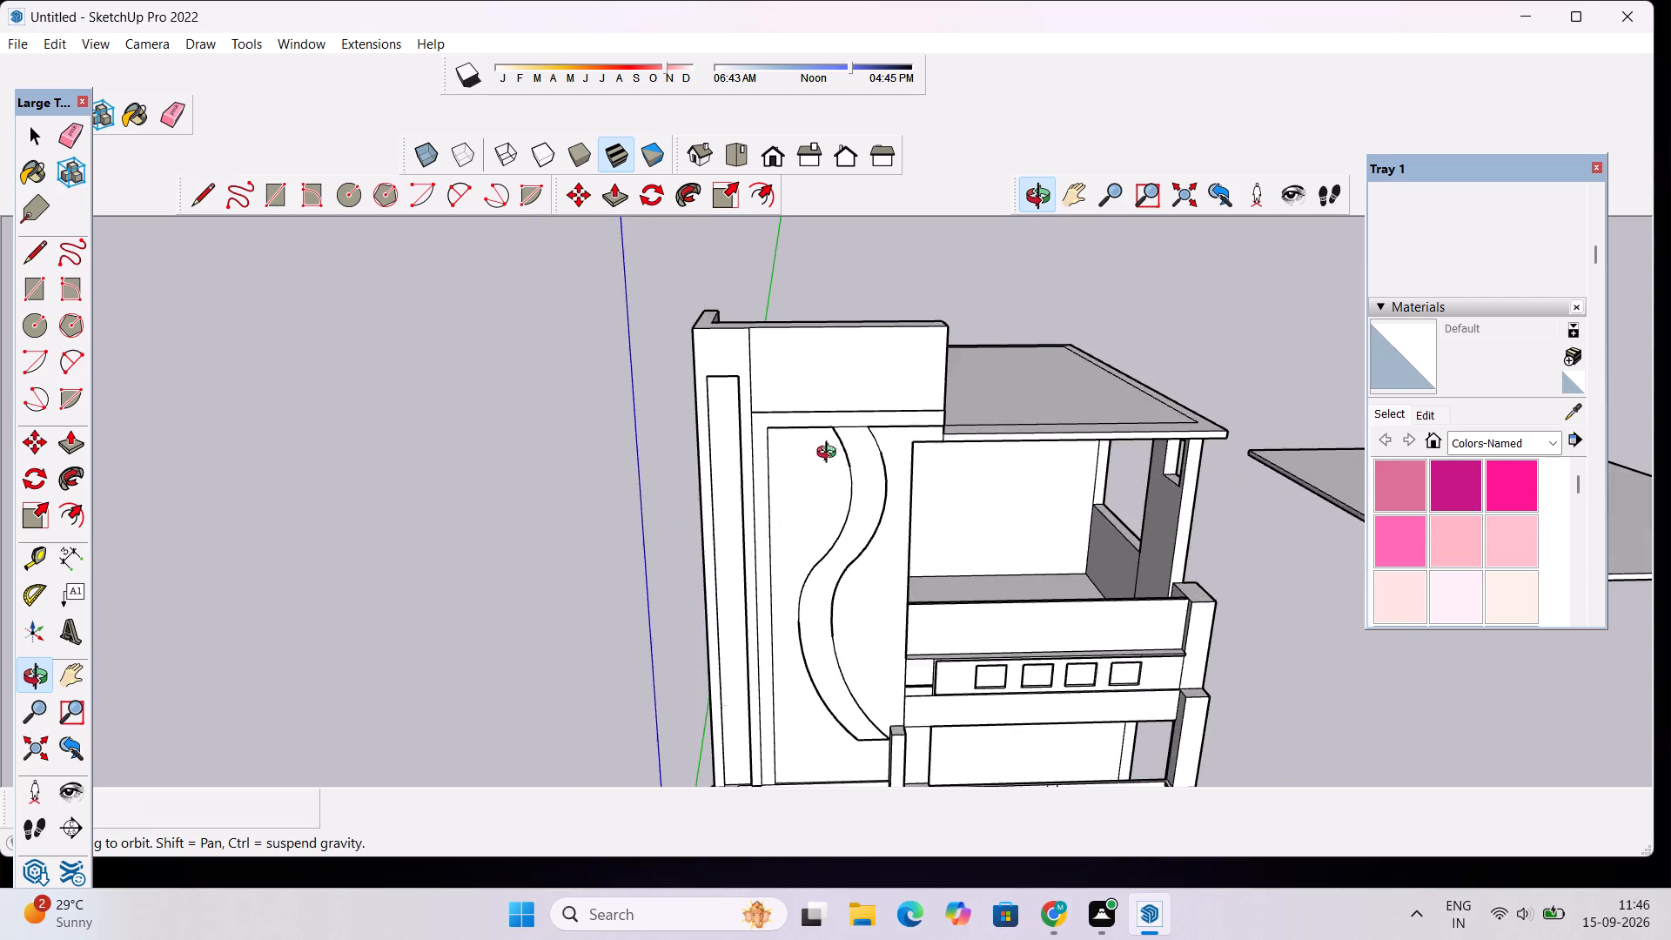
scroll(830, 454, "up", 4, "shift")
left_click_drag(813, 469, 893, 480)
scroll(894, 480, "up", 6)
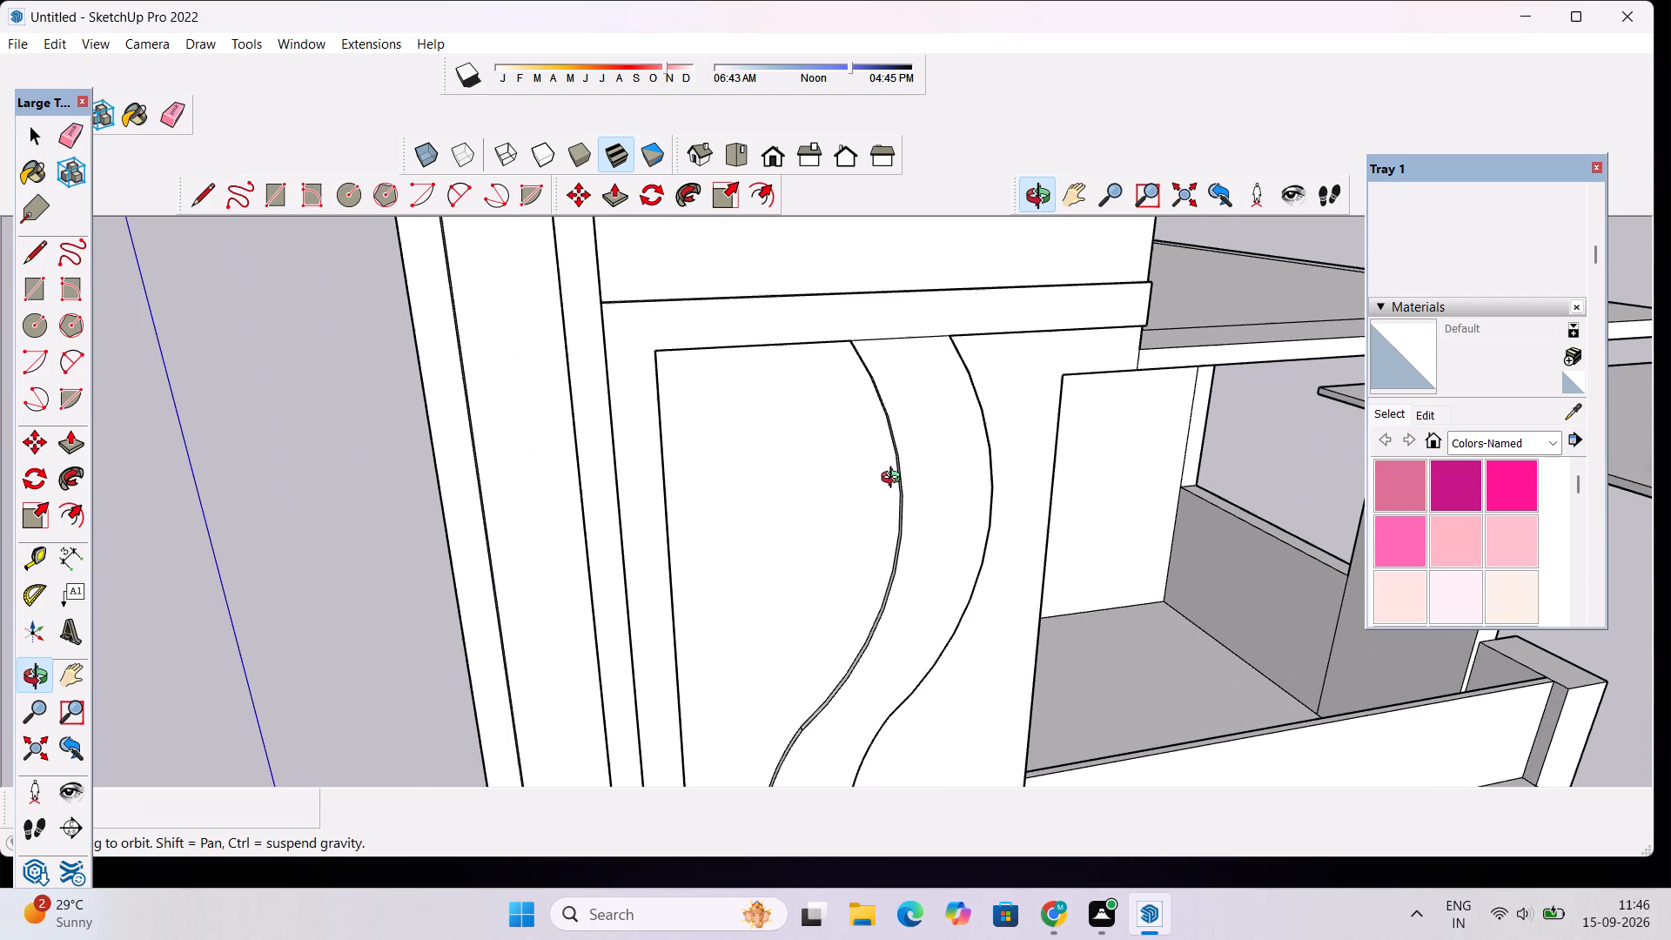
key("l")
scroll(765, 491, "down", 5)
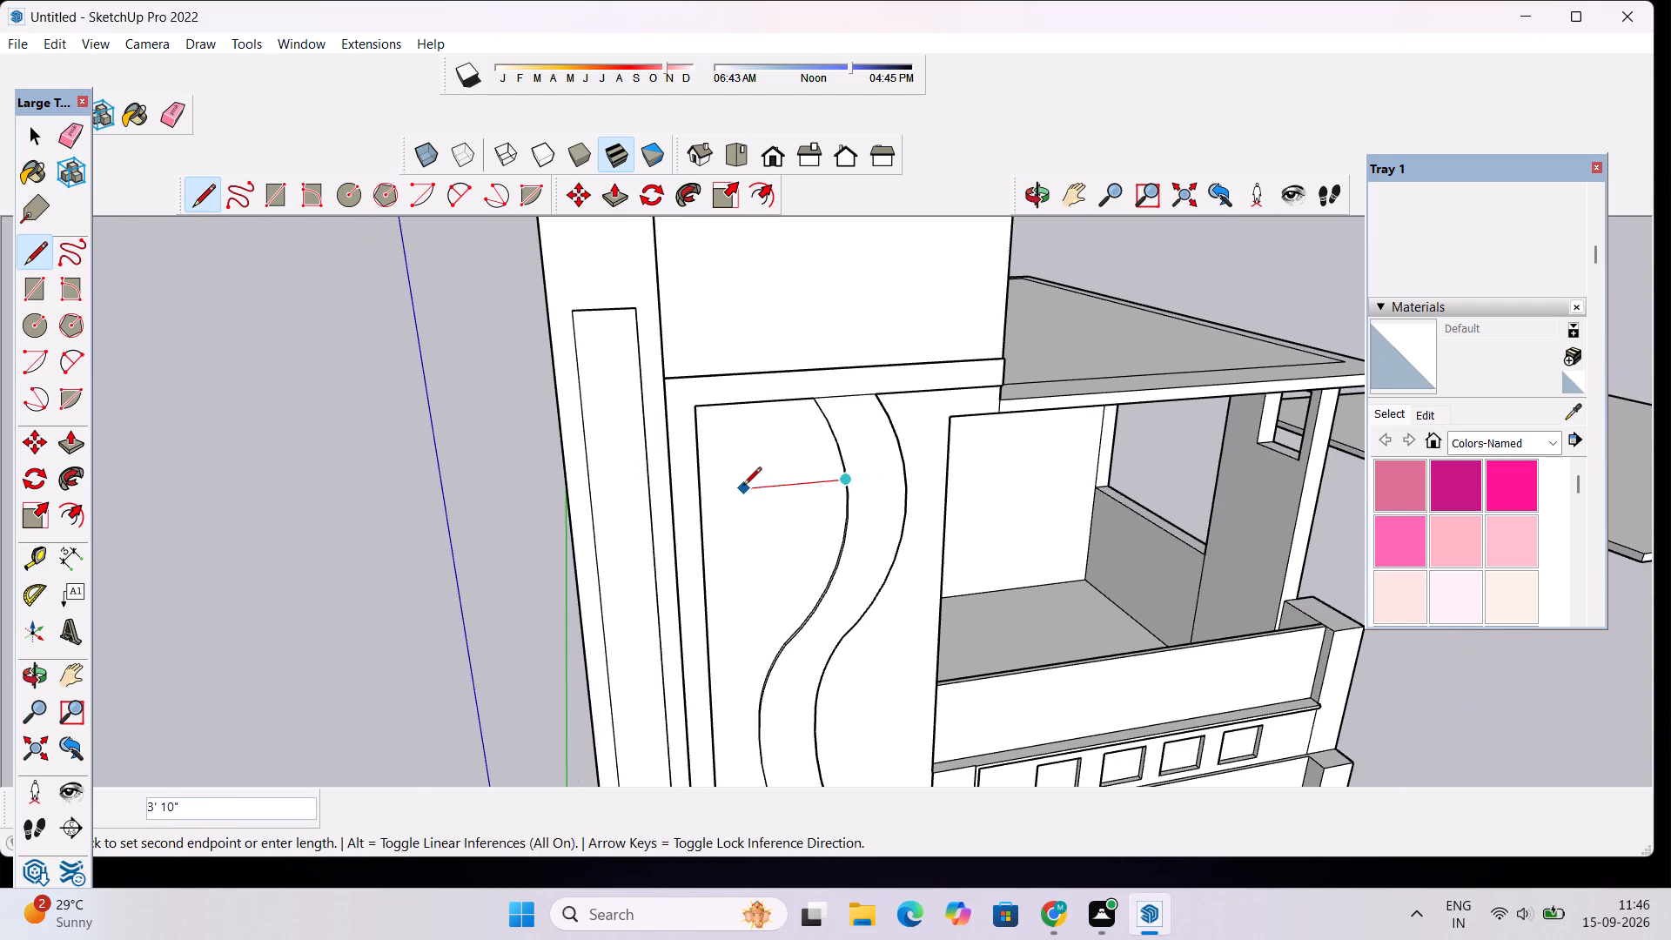
scroll(732, 488, "down", 2)
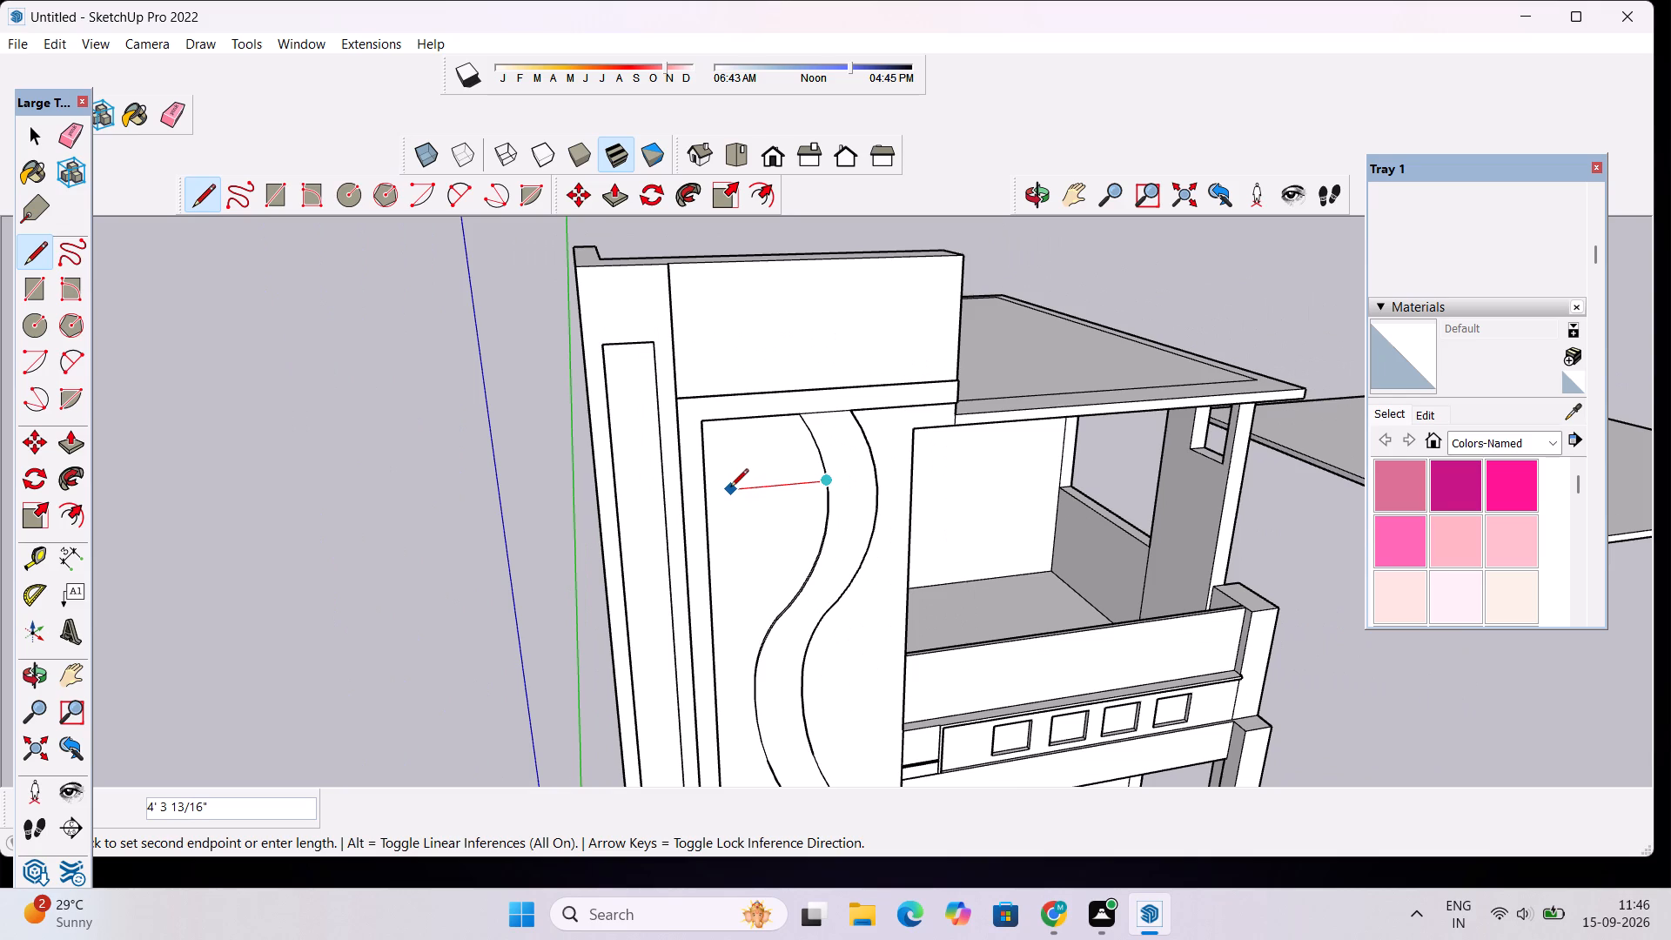
left_click(722, 488)
Draw a vertical line about 24' 1" long from the horizontal line's free end down to the panel's bottom edge.
scroll(716, 497, "down", 11)
scroll(736, 701, "up", 7)
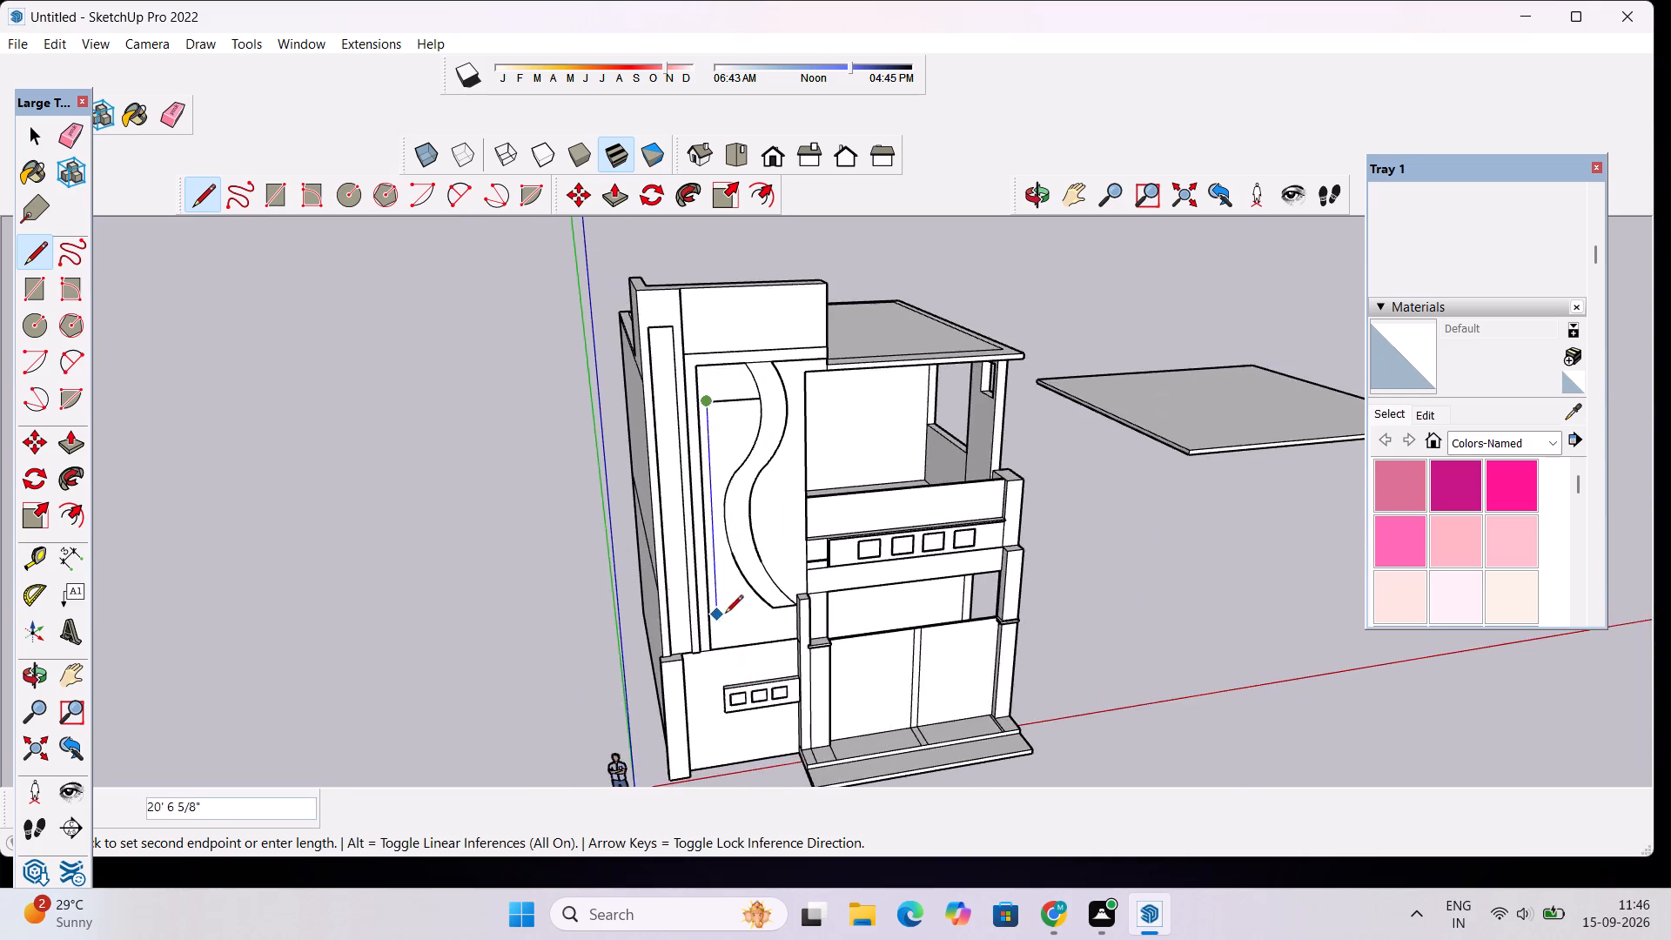
scroll(725, 614, "up", 20)
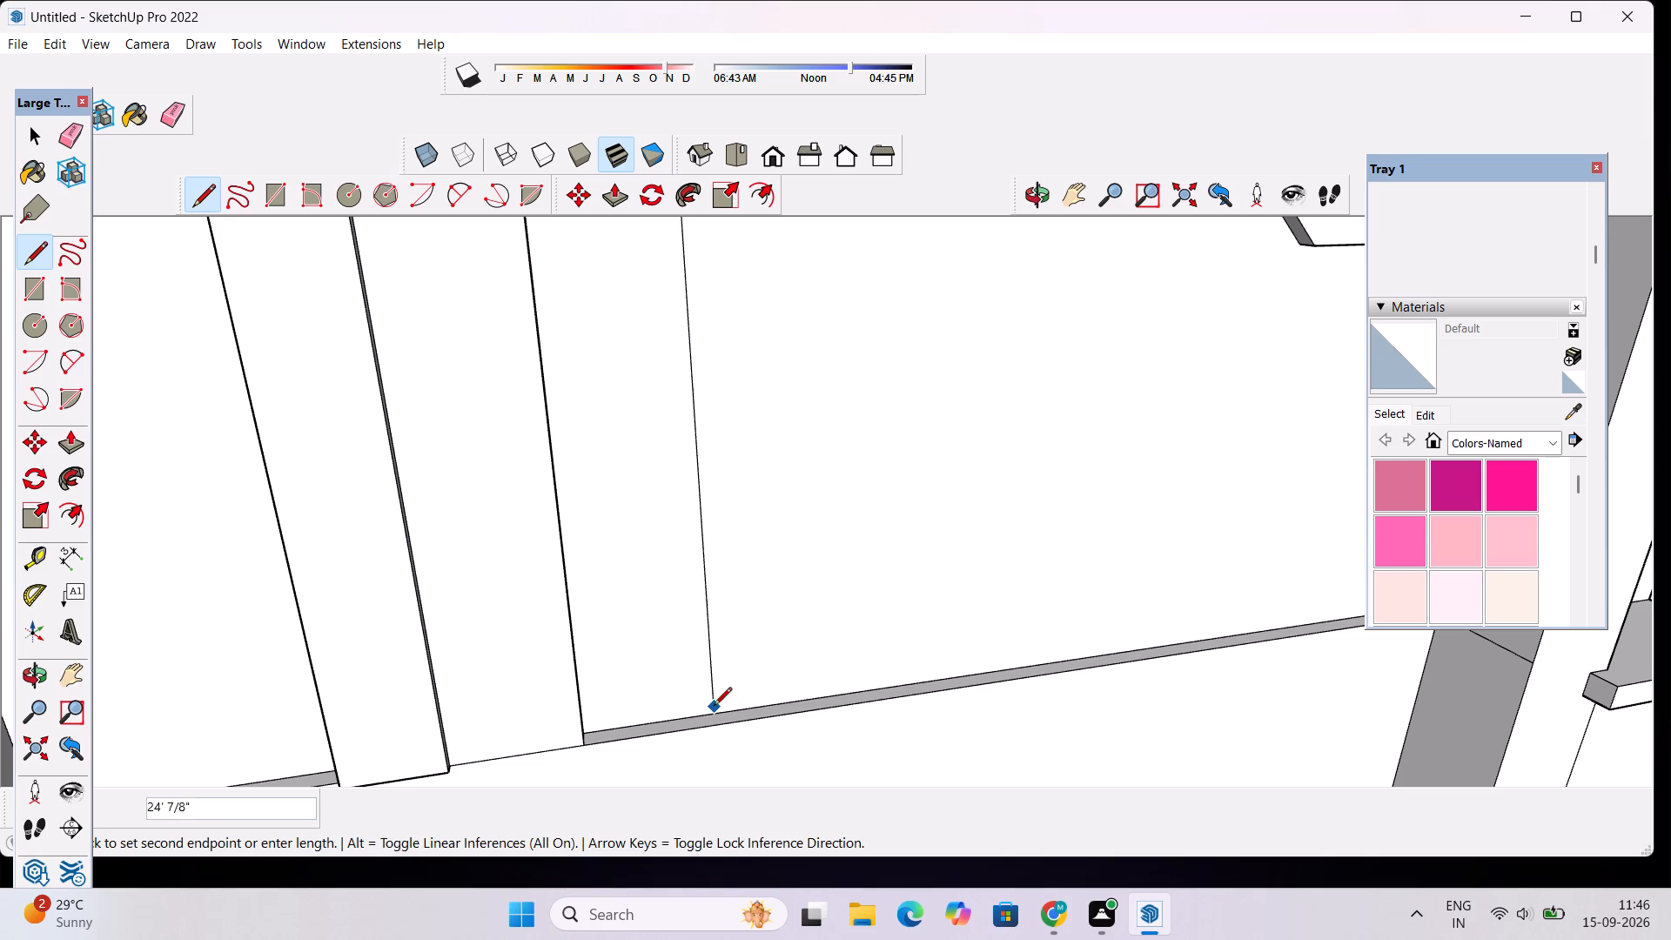
left_click(675, 718)
scroll(674, 719, "down", 4)
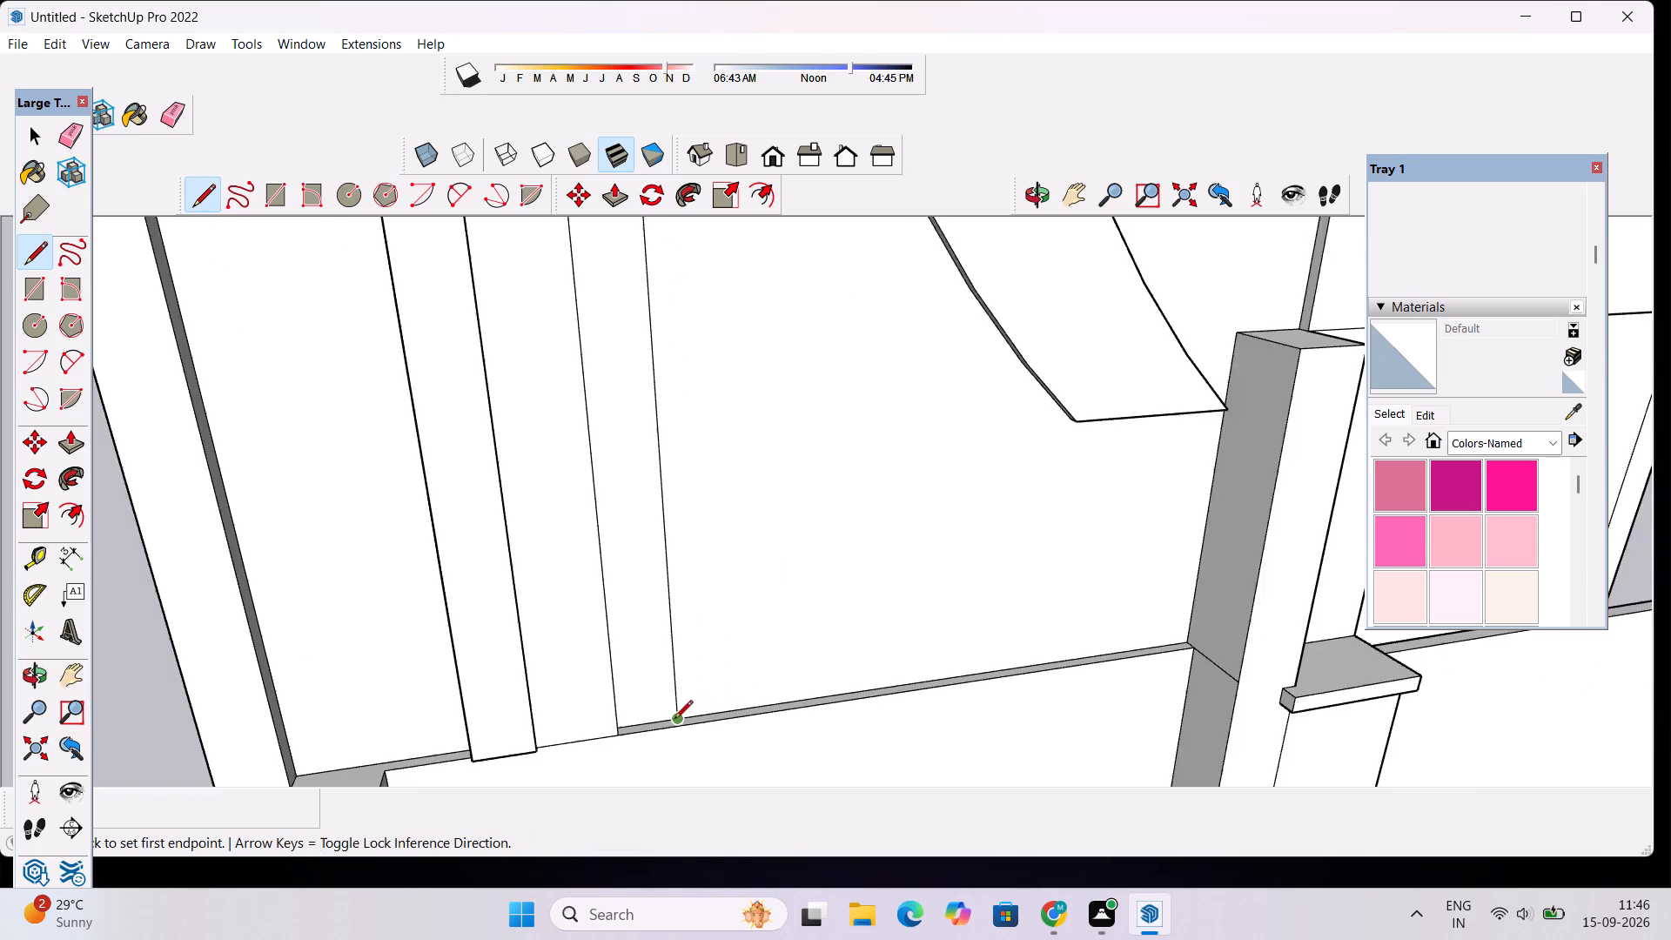
scroll(674, 720, "down", 5)
key("space")
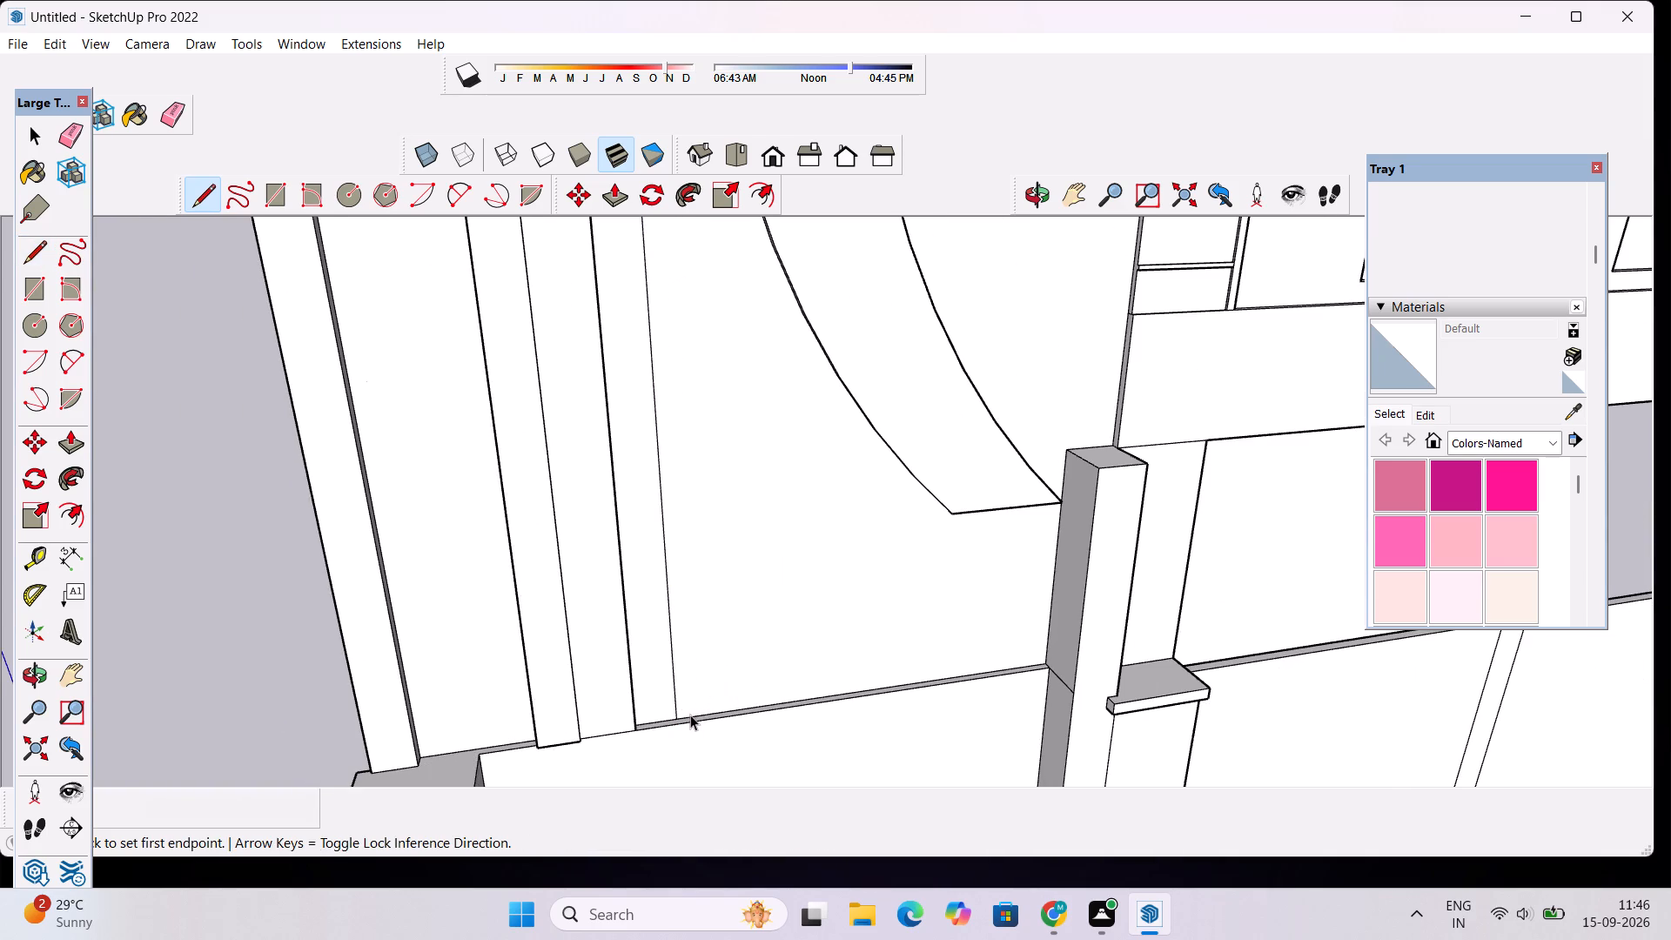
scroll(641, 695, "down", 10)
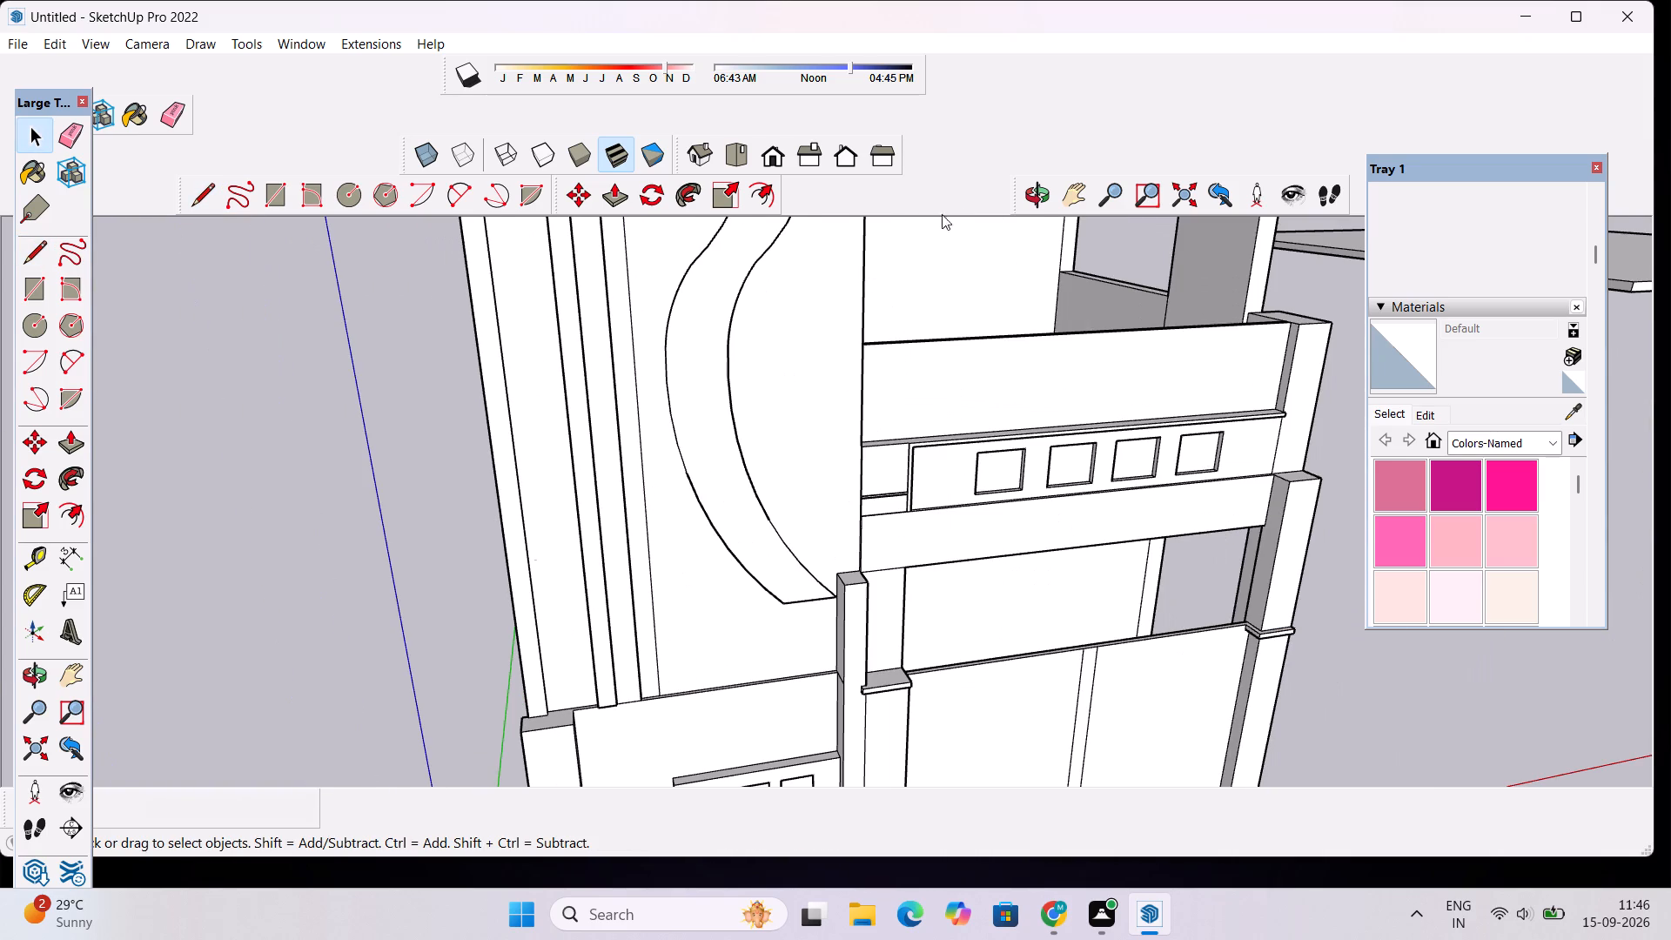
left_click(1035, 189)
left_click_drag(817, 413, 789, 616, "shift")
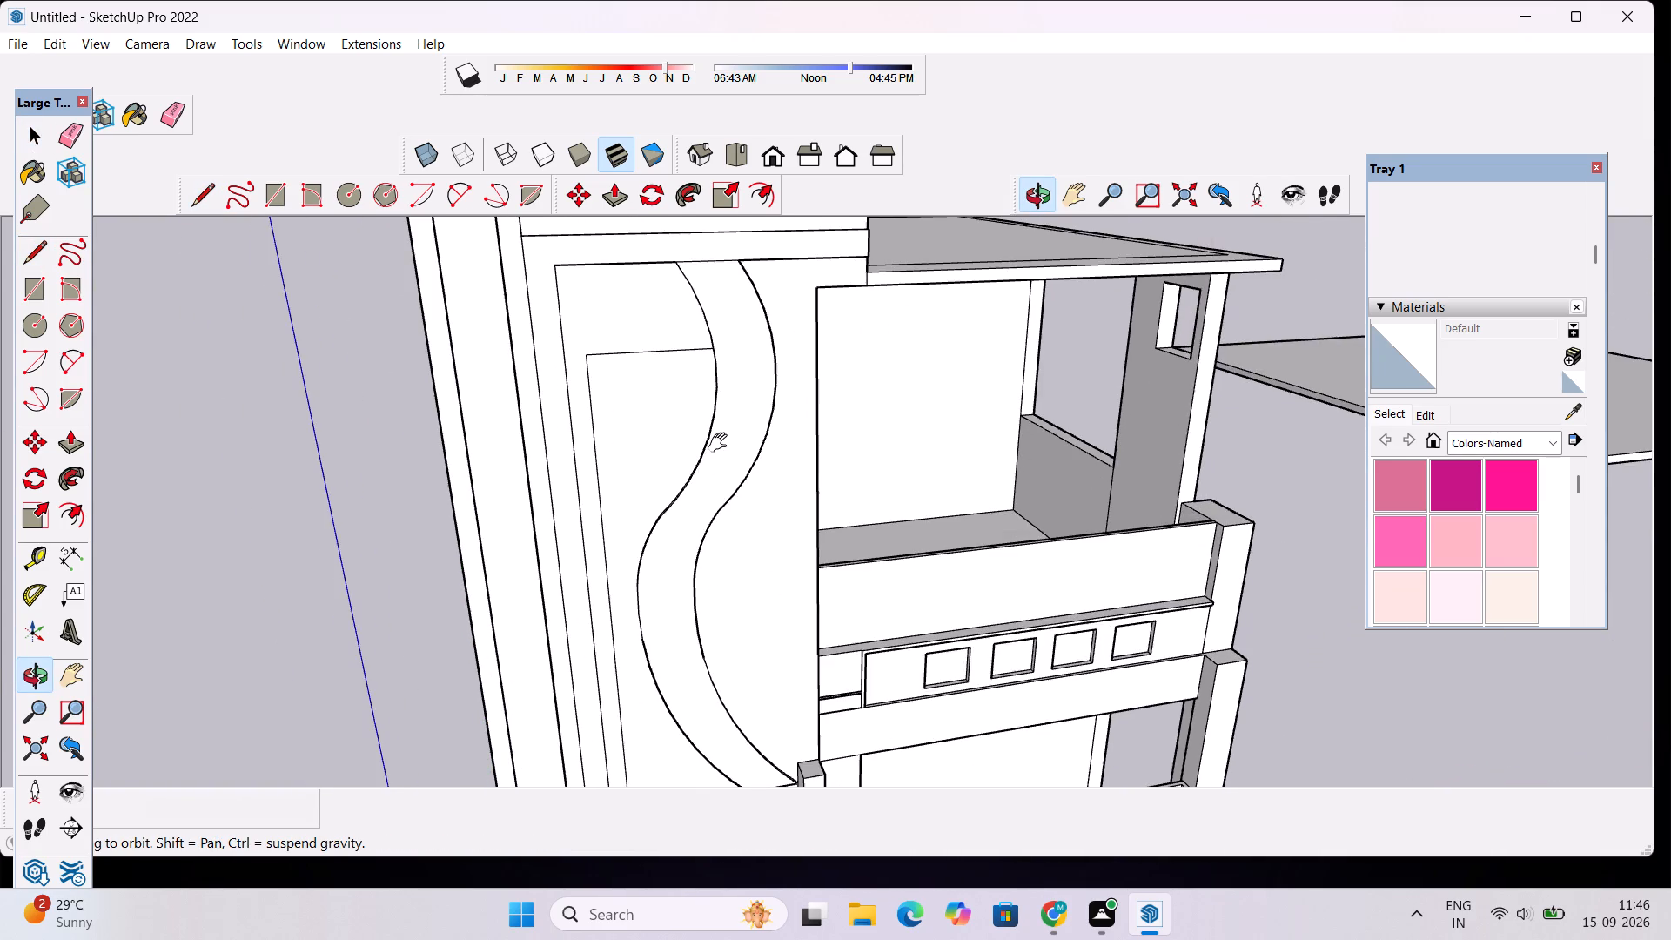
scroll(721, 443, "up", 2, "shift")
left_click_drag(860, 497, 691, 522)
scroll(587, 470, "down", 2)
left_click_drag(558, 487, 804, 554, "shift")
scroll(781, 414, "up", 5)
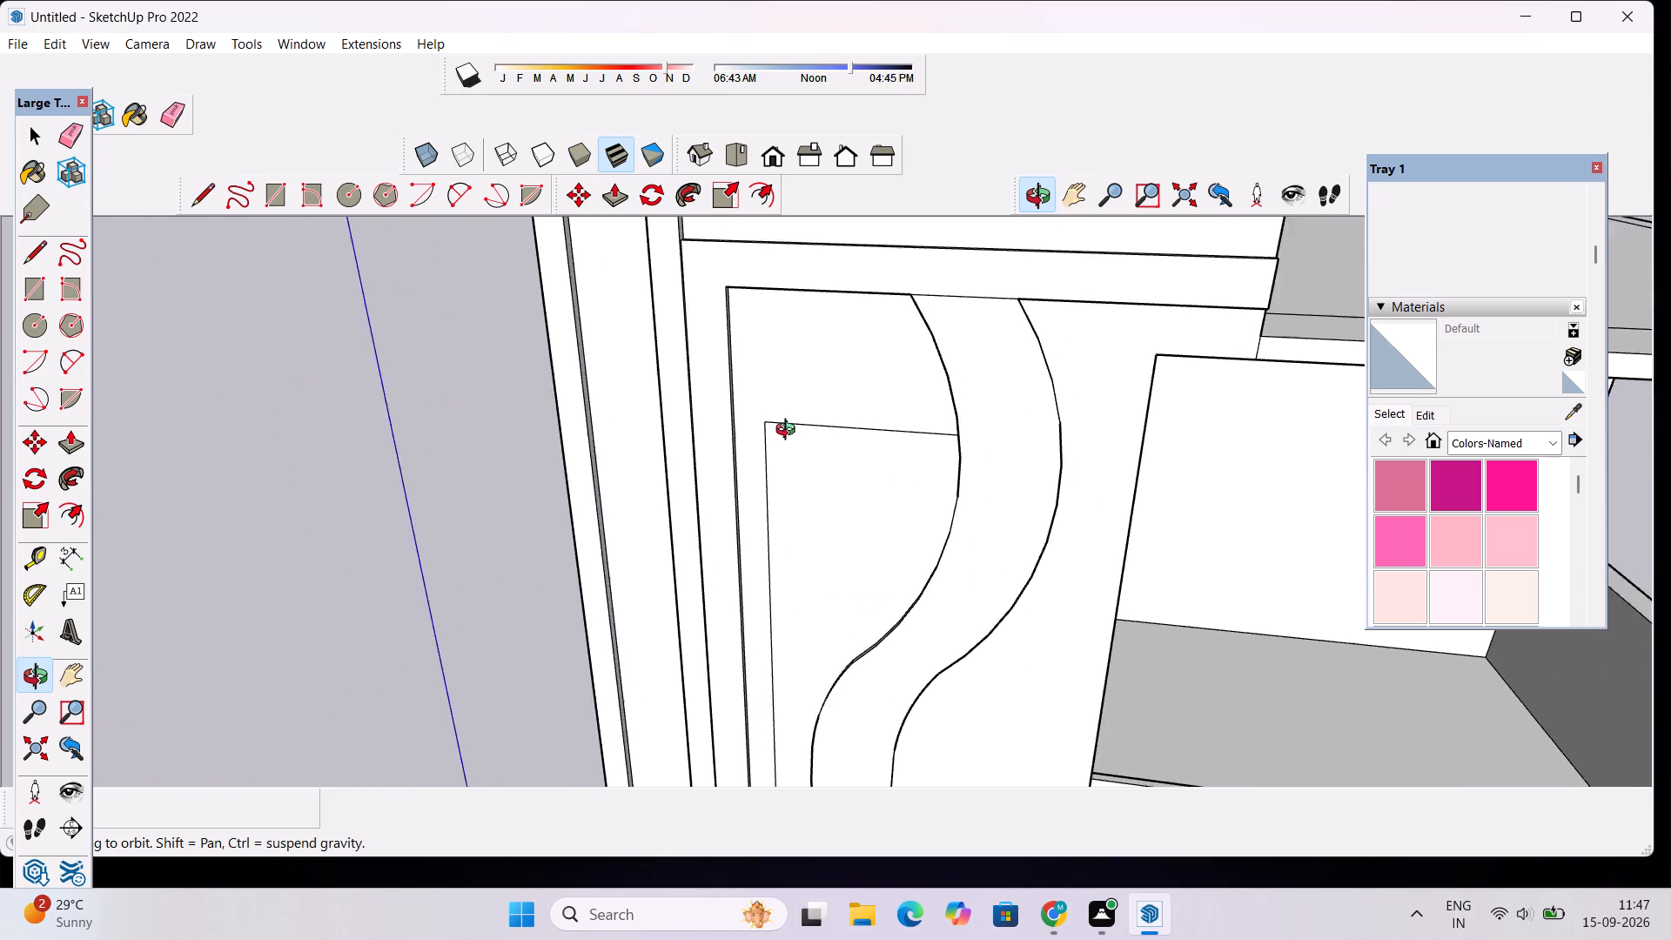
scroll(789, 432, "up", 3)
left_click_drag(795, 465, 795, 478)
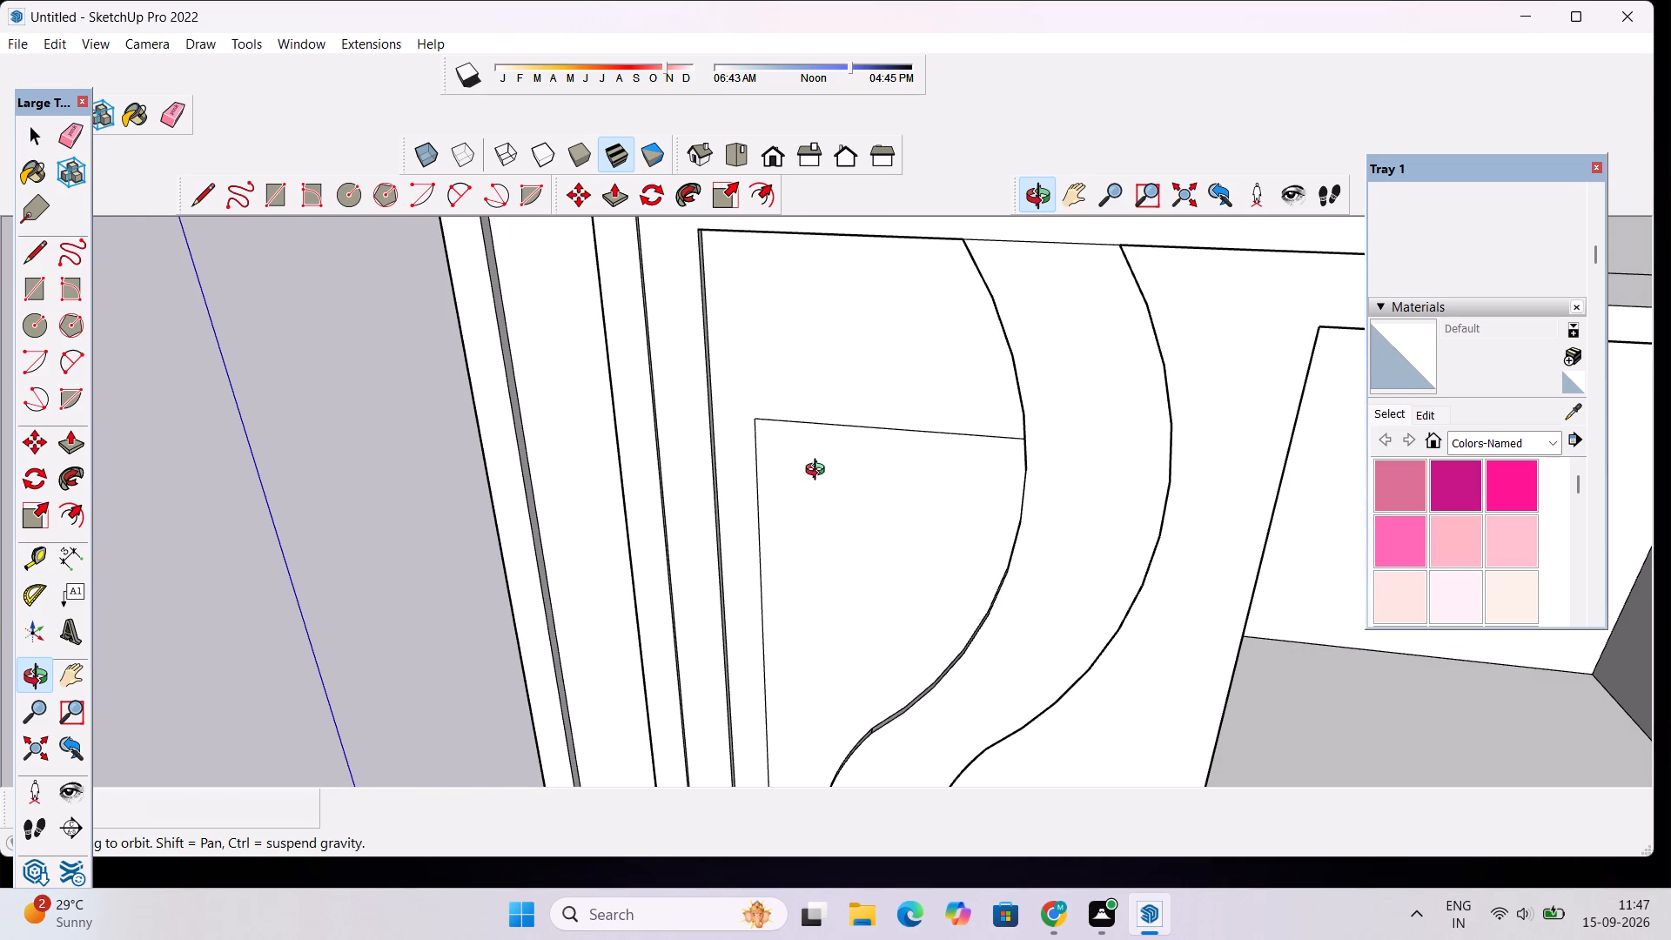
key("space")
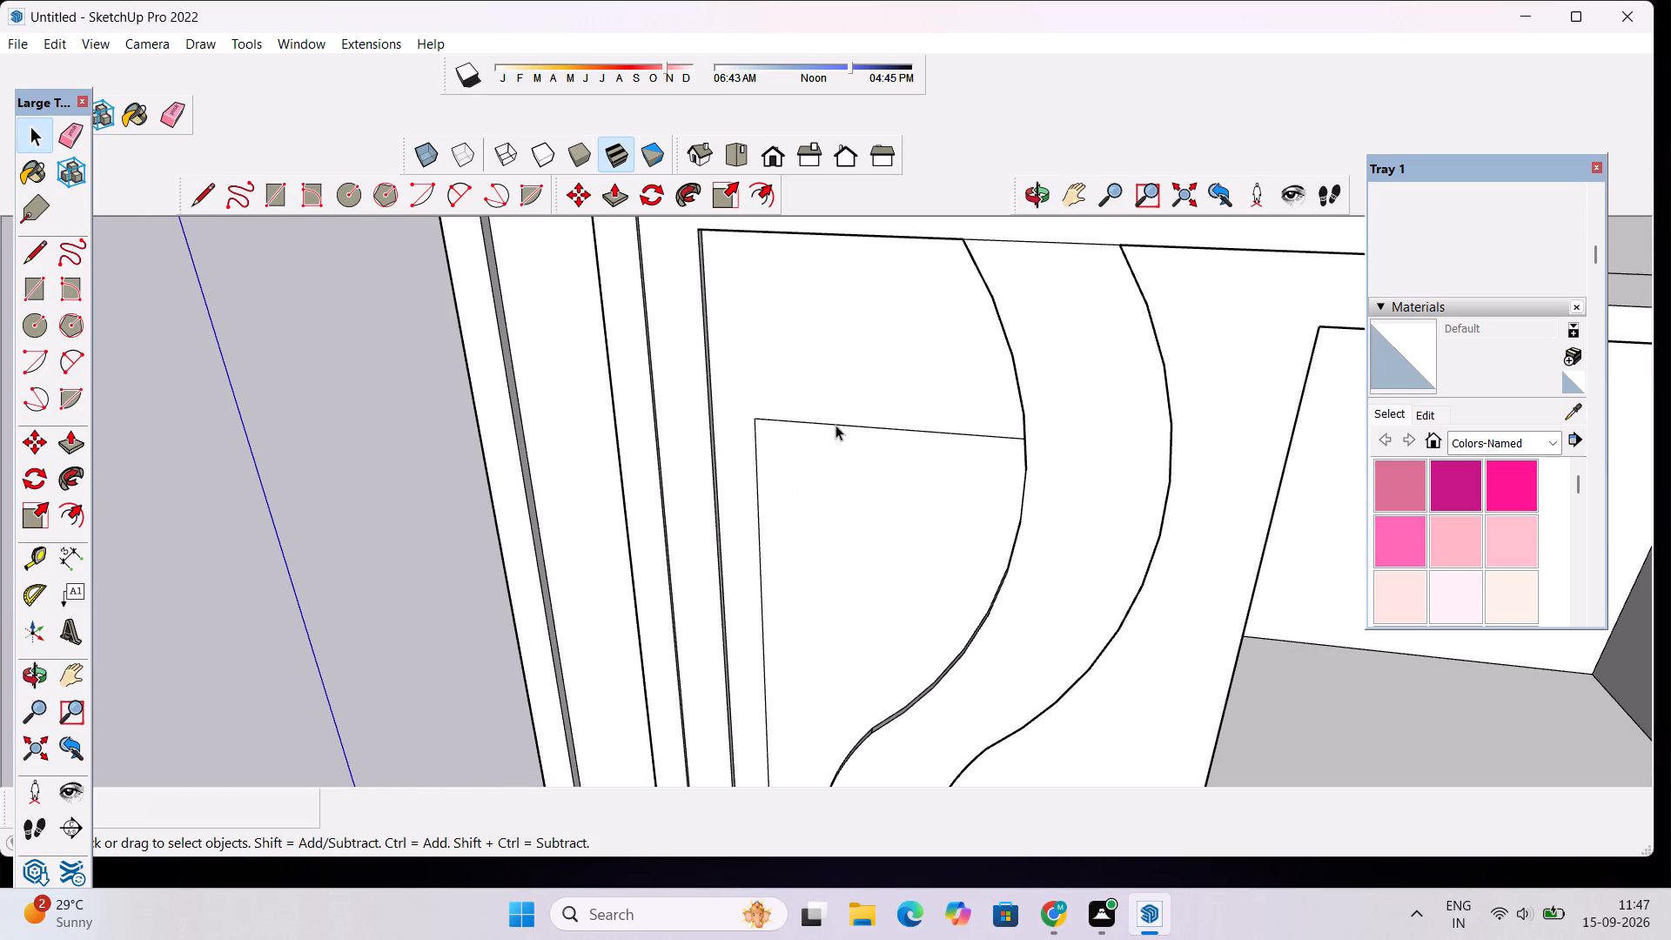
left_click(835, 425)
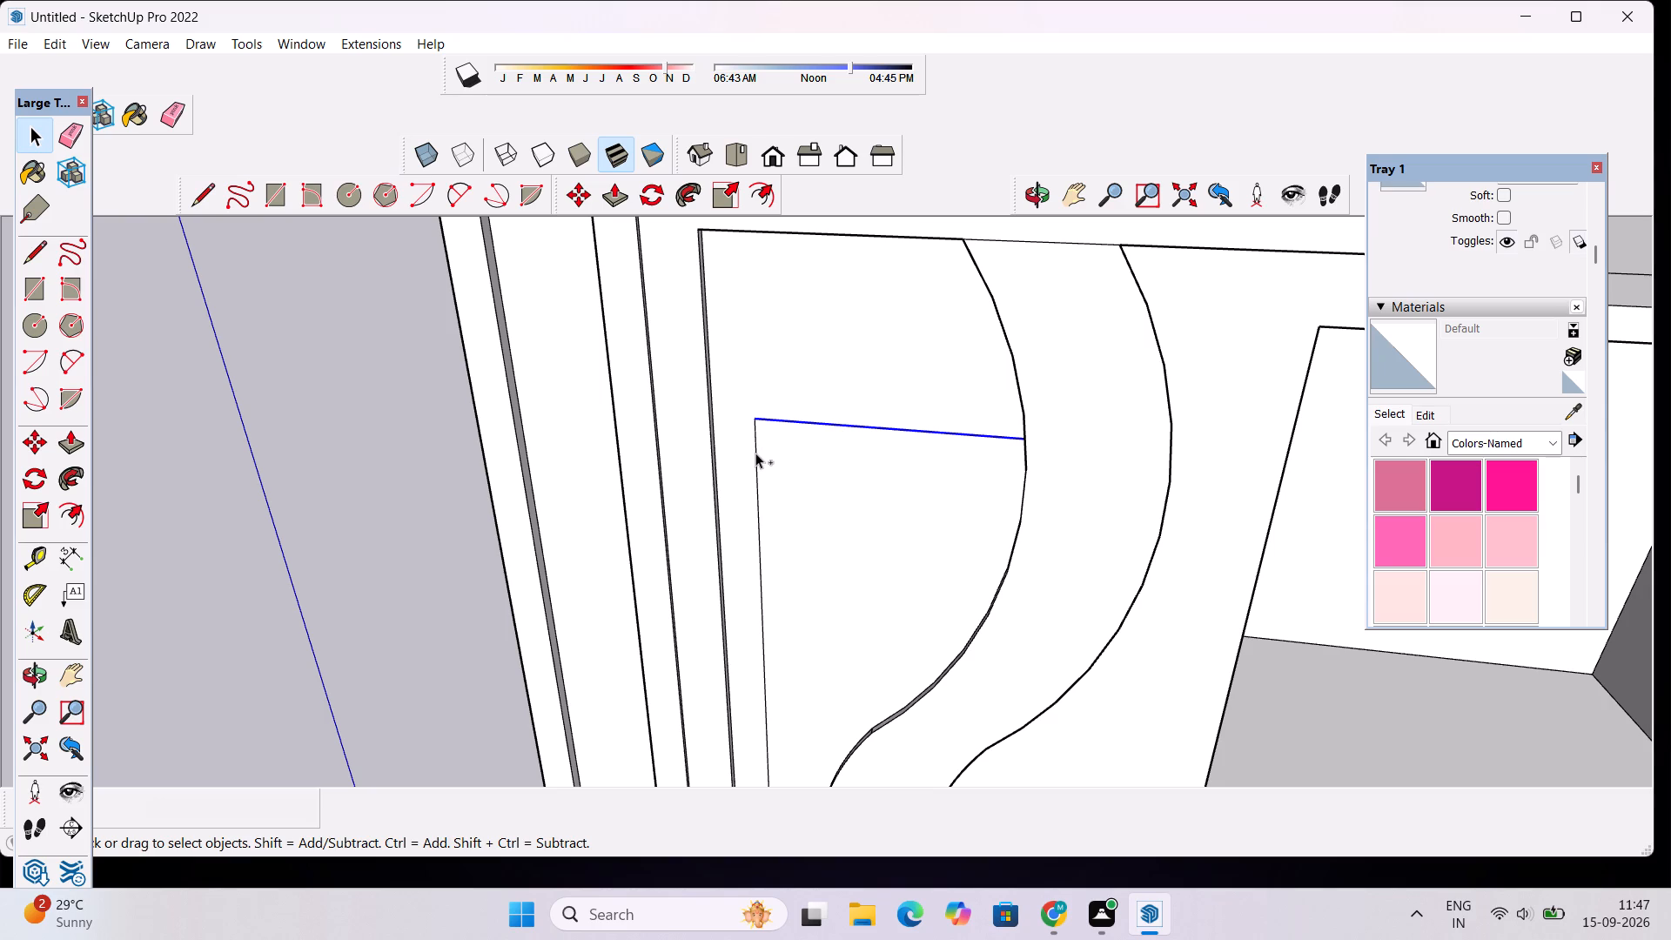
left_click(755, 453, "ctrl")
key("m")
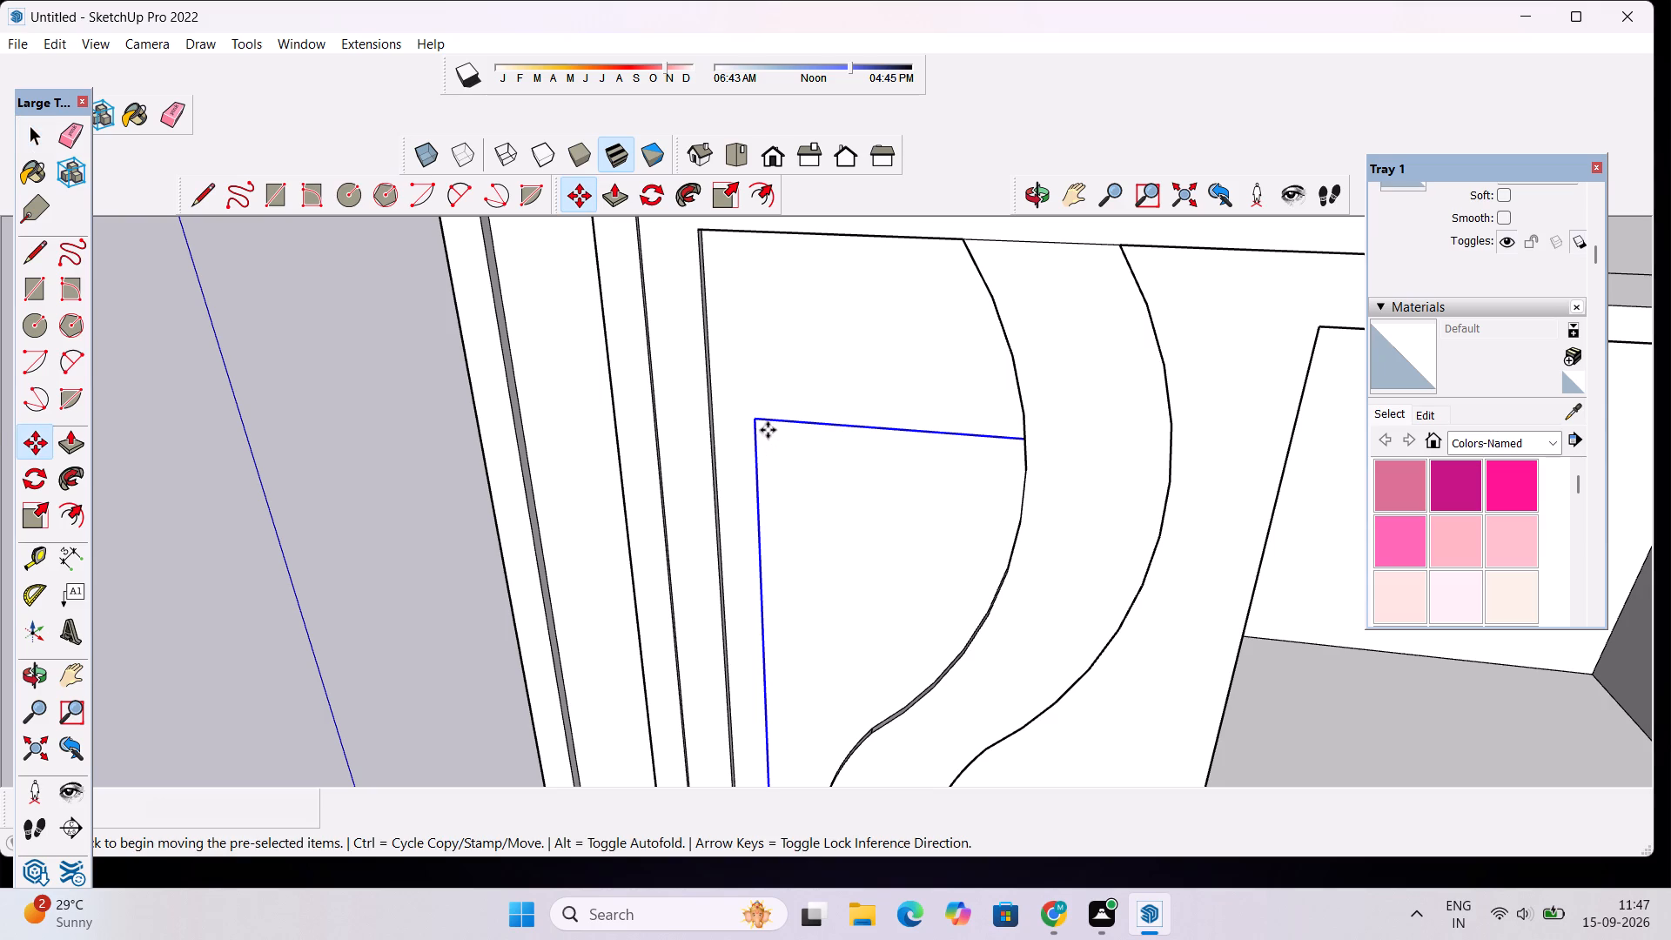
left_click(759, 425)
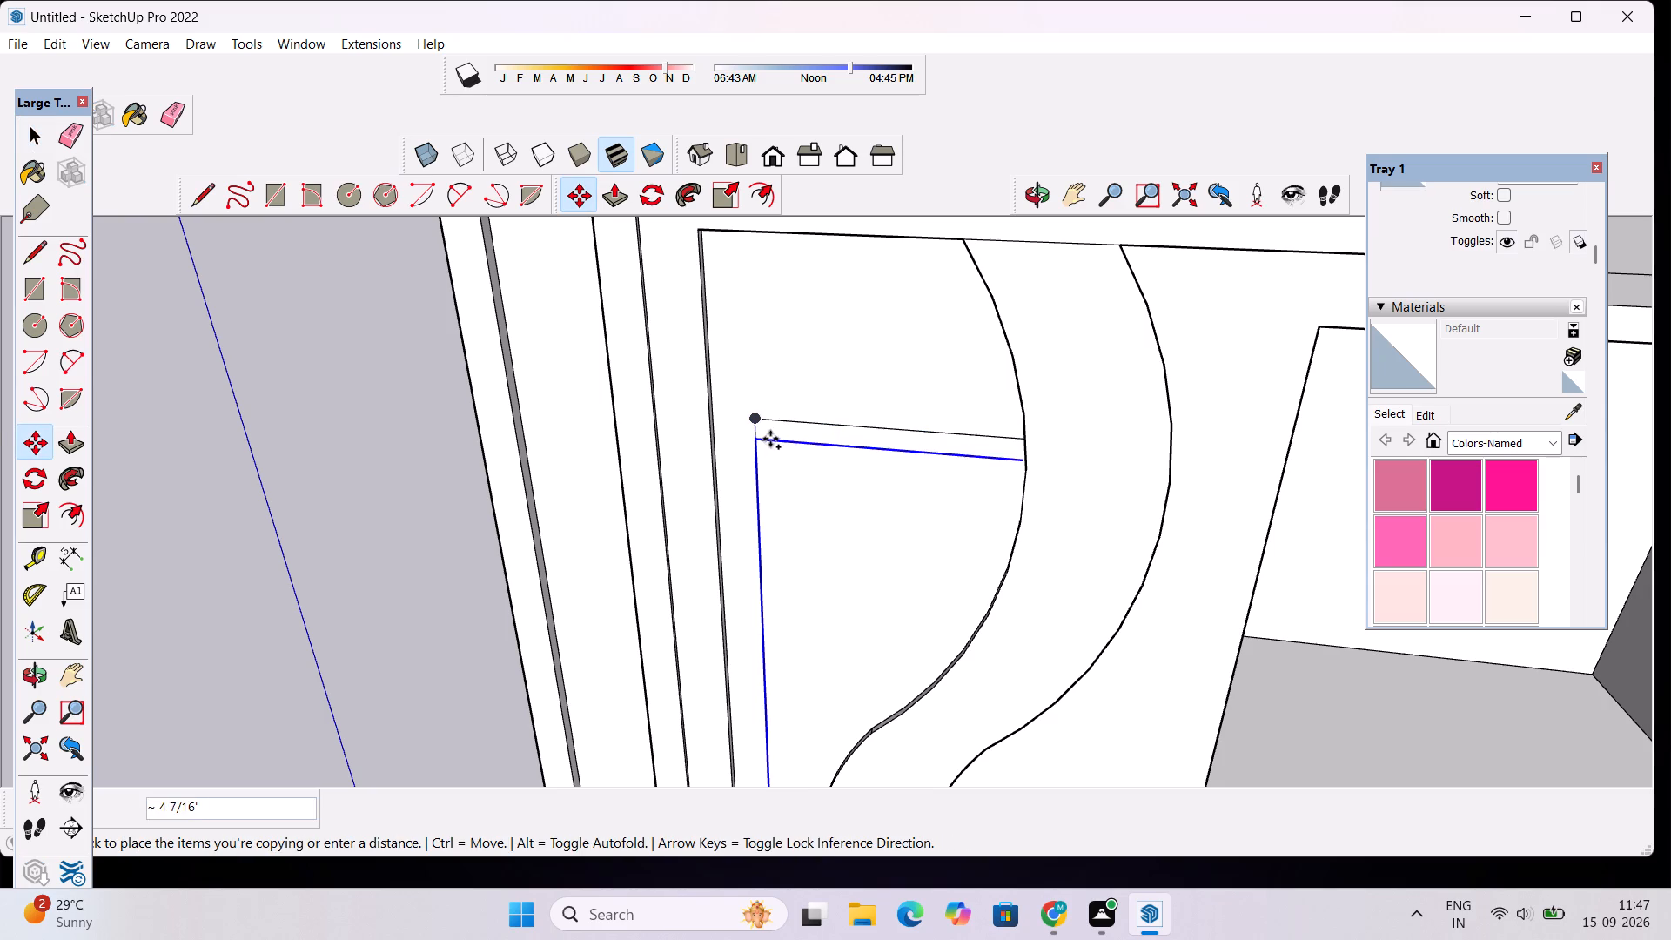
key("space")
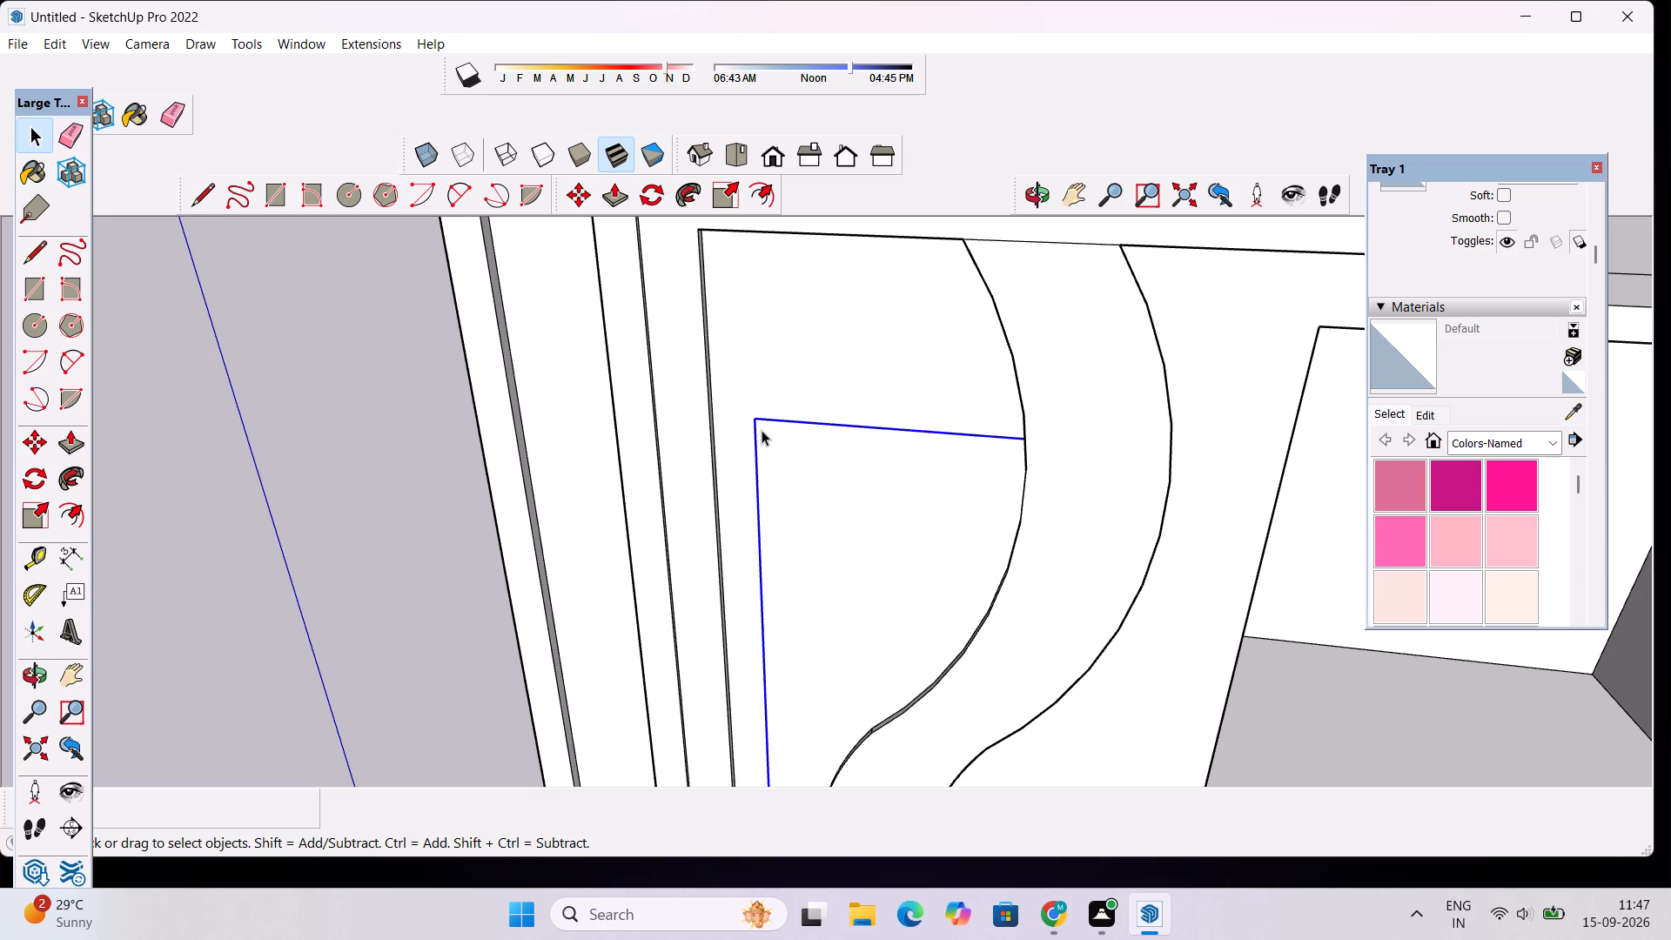
Draw a second line about 4' 7" long just below the horizontal one, from the band's inner edge toward the vertical line.
scroll(795, 412, "down", 3)
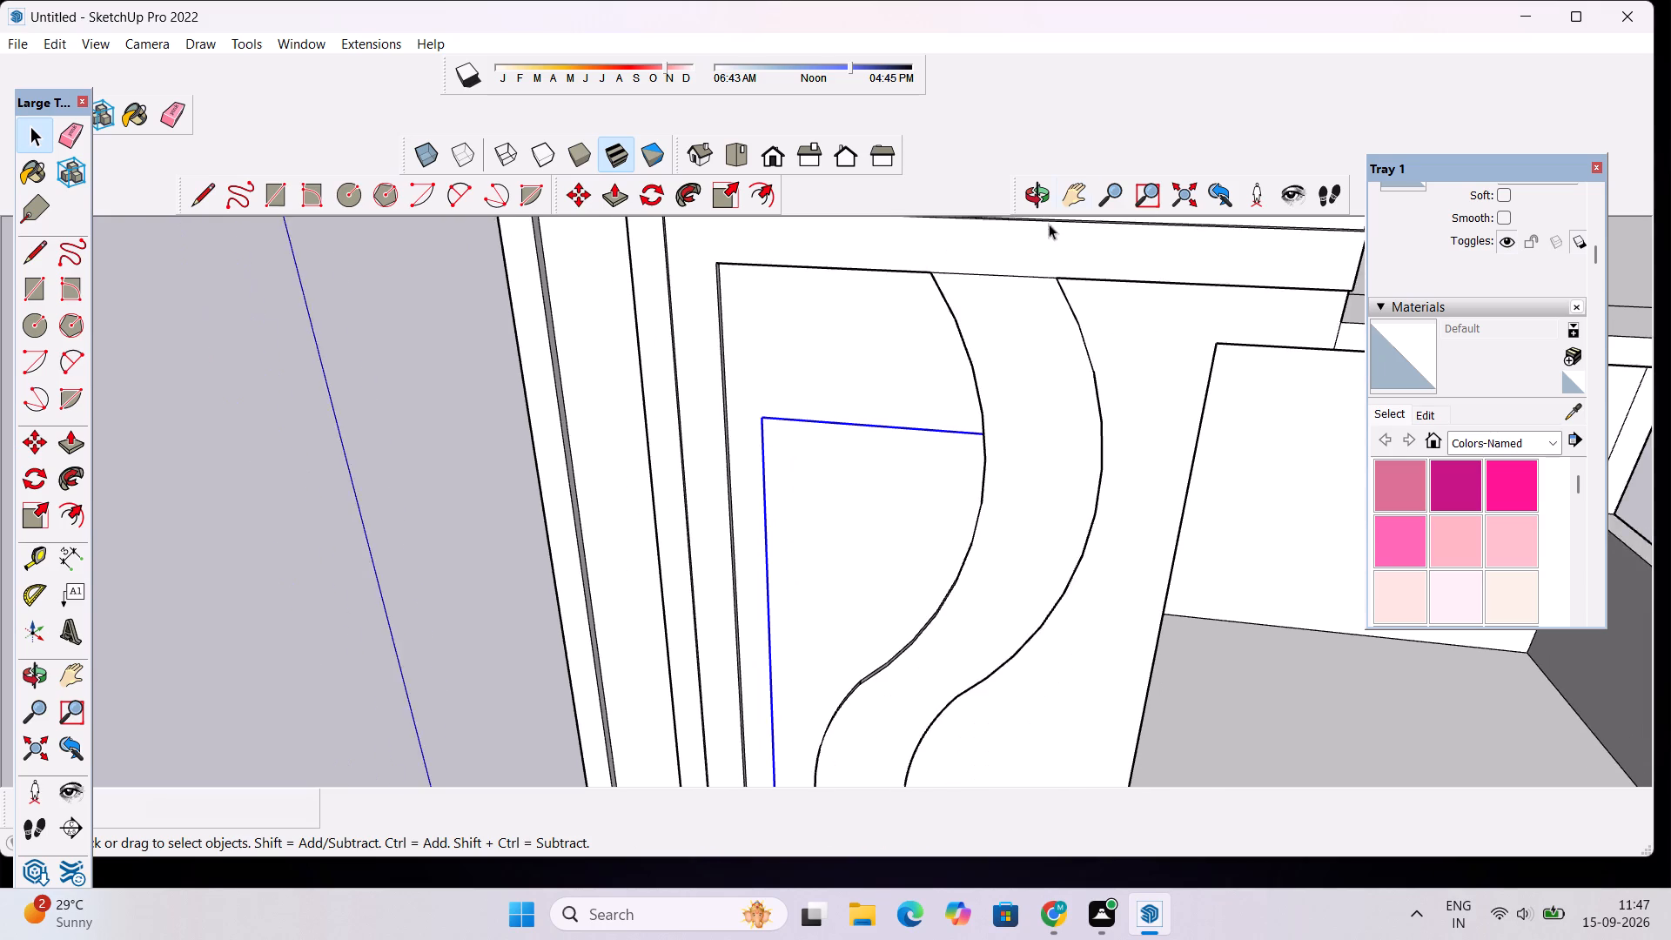
left_click(1035, 205)
left_click_drag(873, 413, 1016, 414)
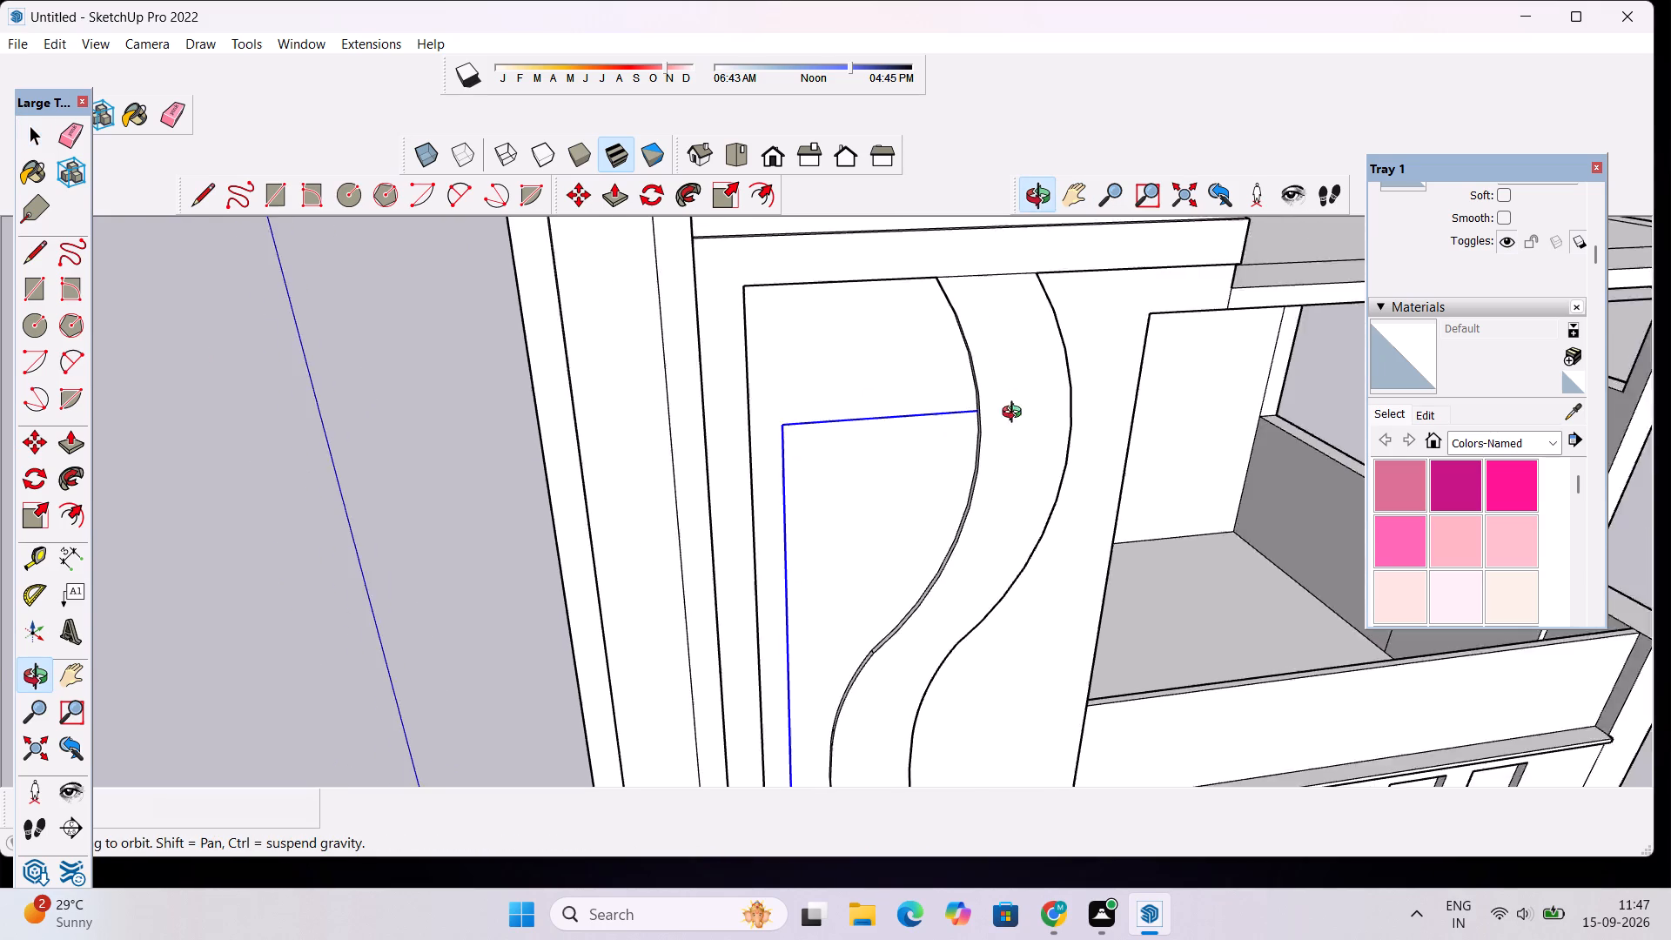
left_click_drag(1016, 414, 1106, 381)
scroll(968, 400, "up", 5)
left_click_drag(965, 401, 953, 453, "shift")
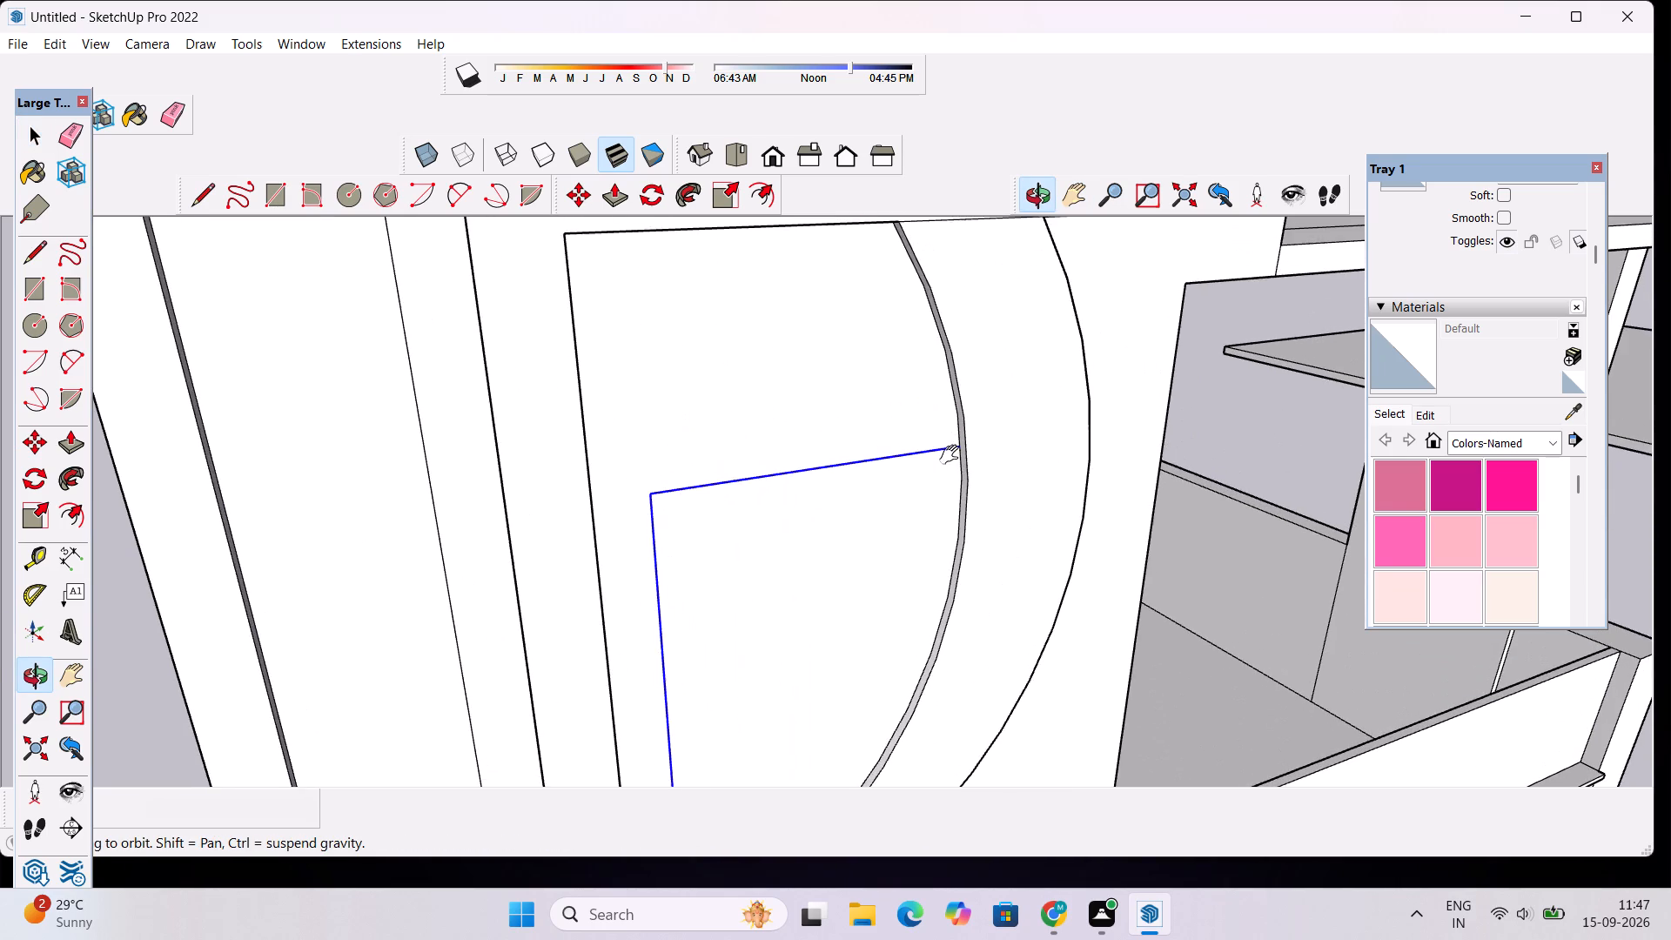
scroll(947, 462, "up", 5, "shift")
key("l")
scroll(974, 457, "right", 5)
scroll(974, 457, "left", 6)
scroll(974, 457, "right", 1)
scroll(974, 457, "up", 1)
scroll(974, 457, "right", 1)
scroll(974, 457, "up", 1)
scroll(974, 457, "right", 1)
scroll(974, 457, "up", 1)
scroll(974, 457, "right", 1)
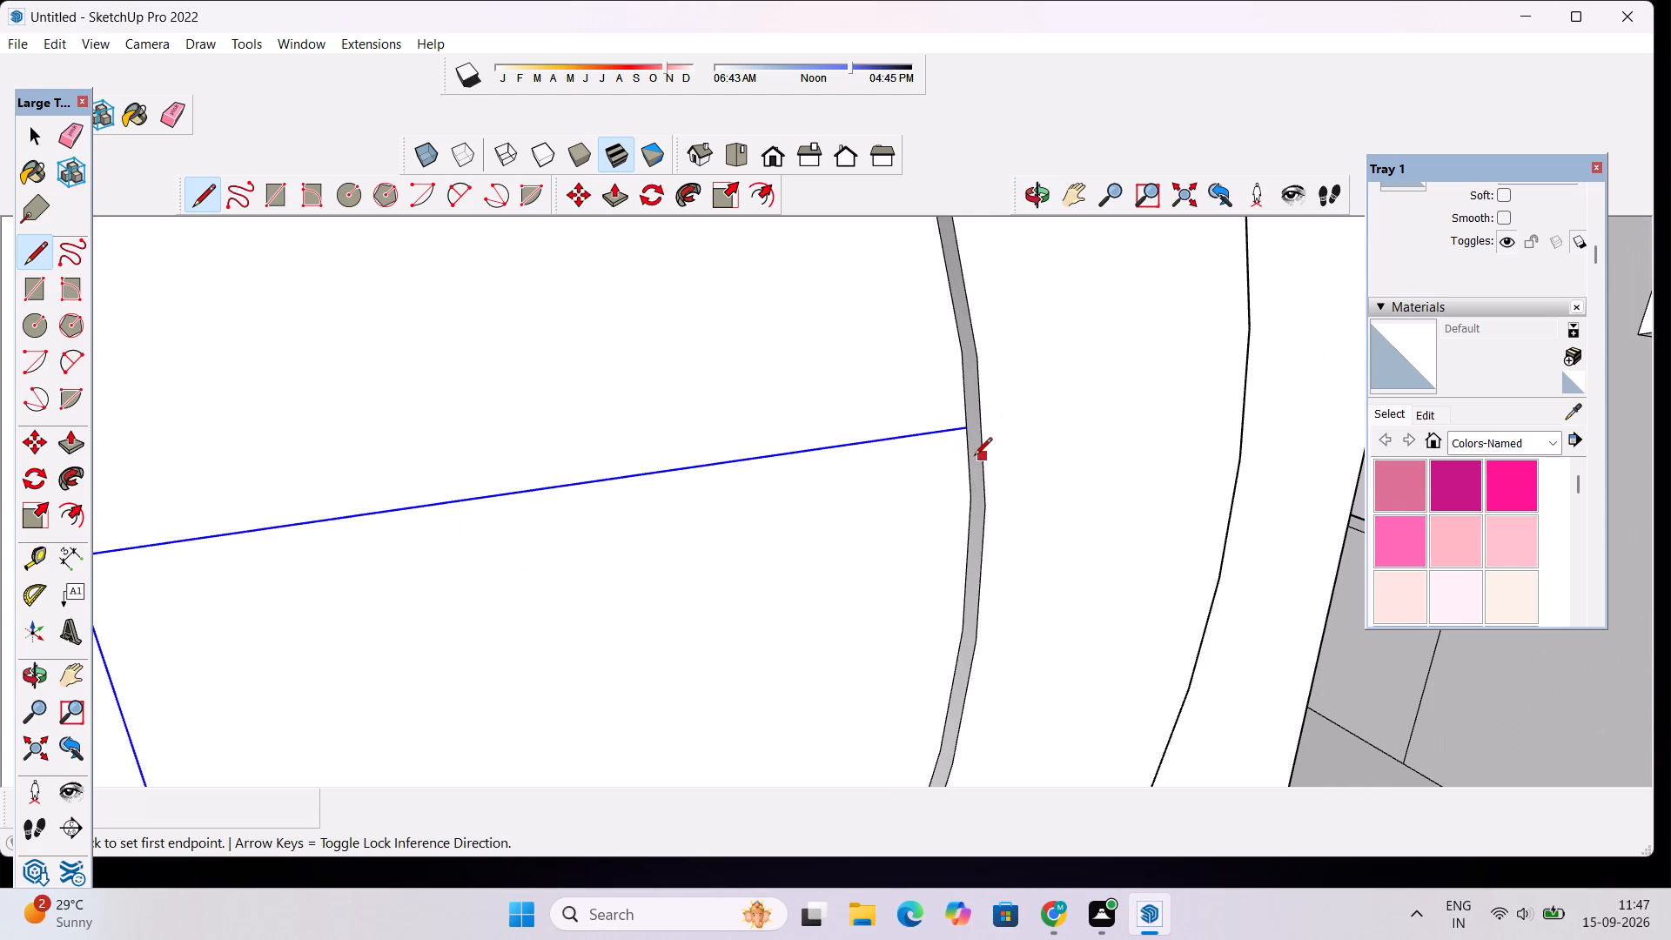
scroll(966, 460, "up", 6)
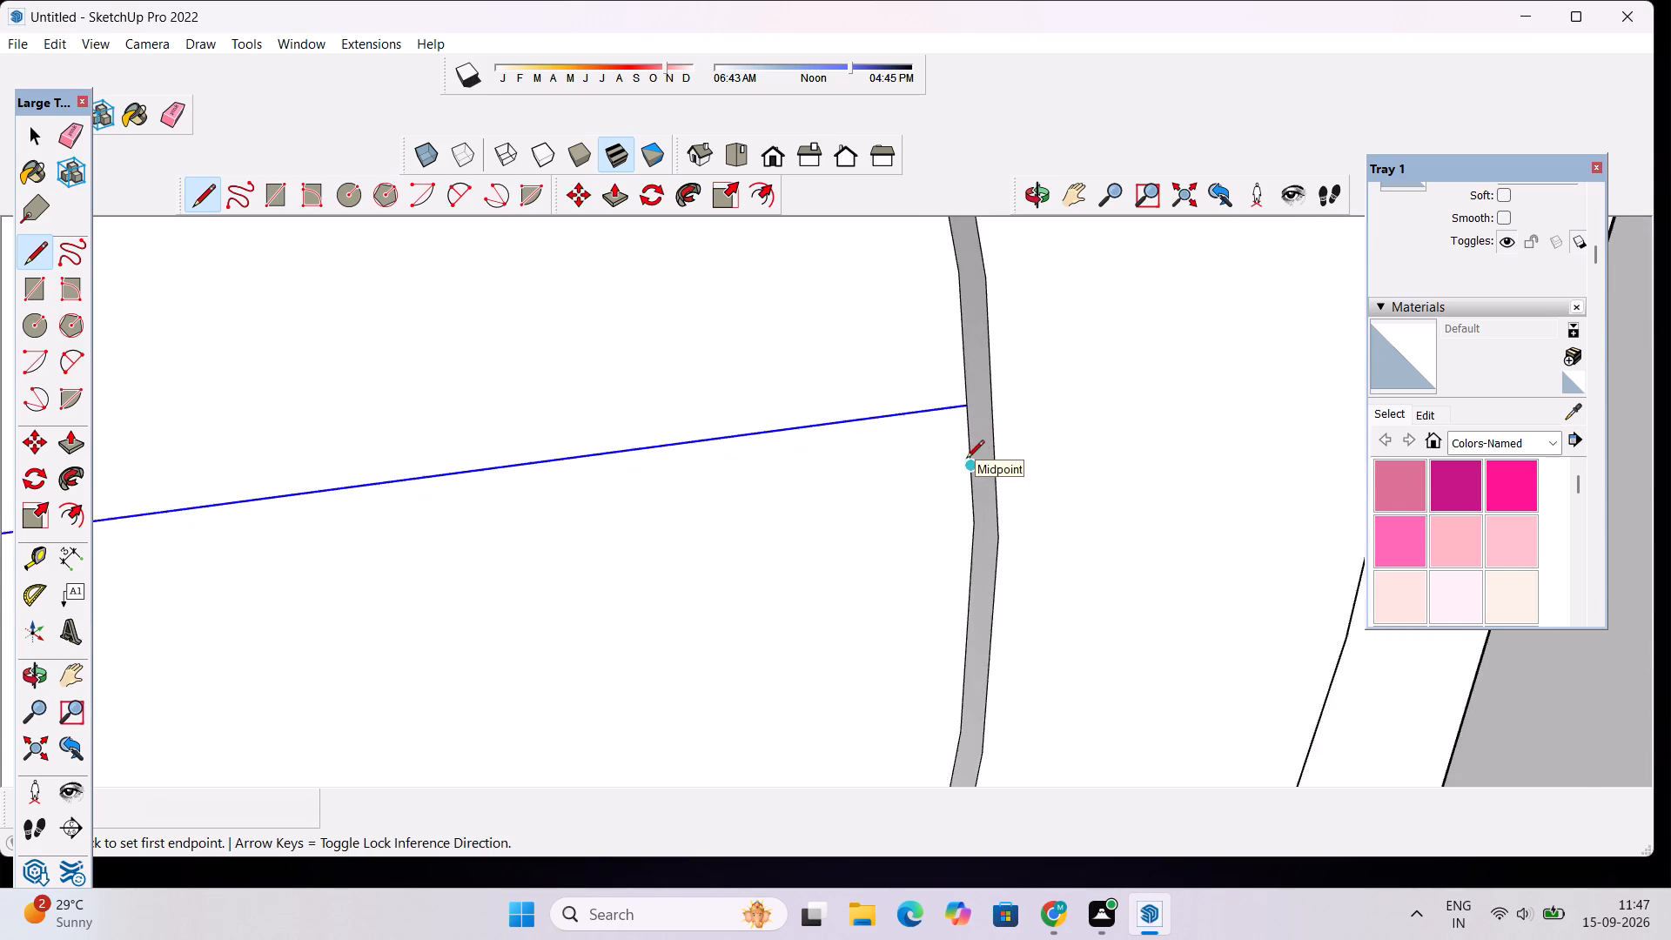
scroll(966, 460, "up", 3)
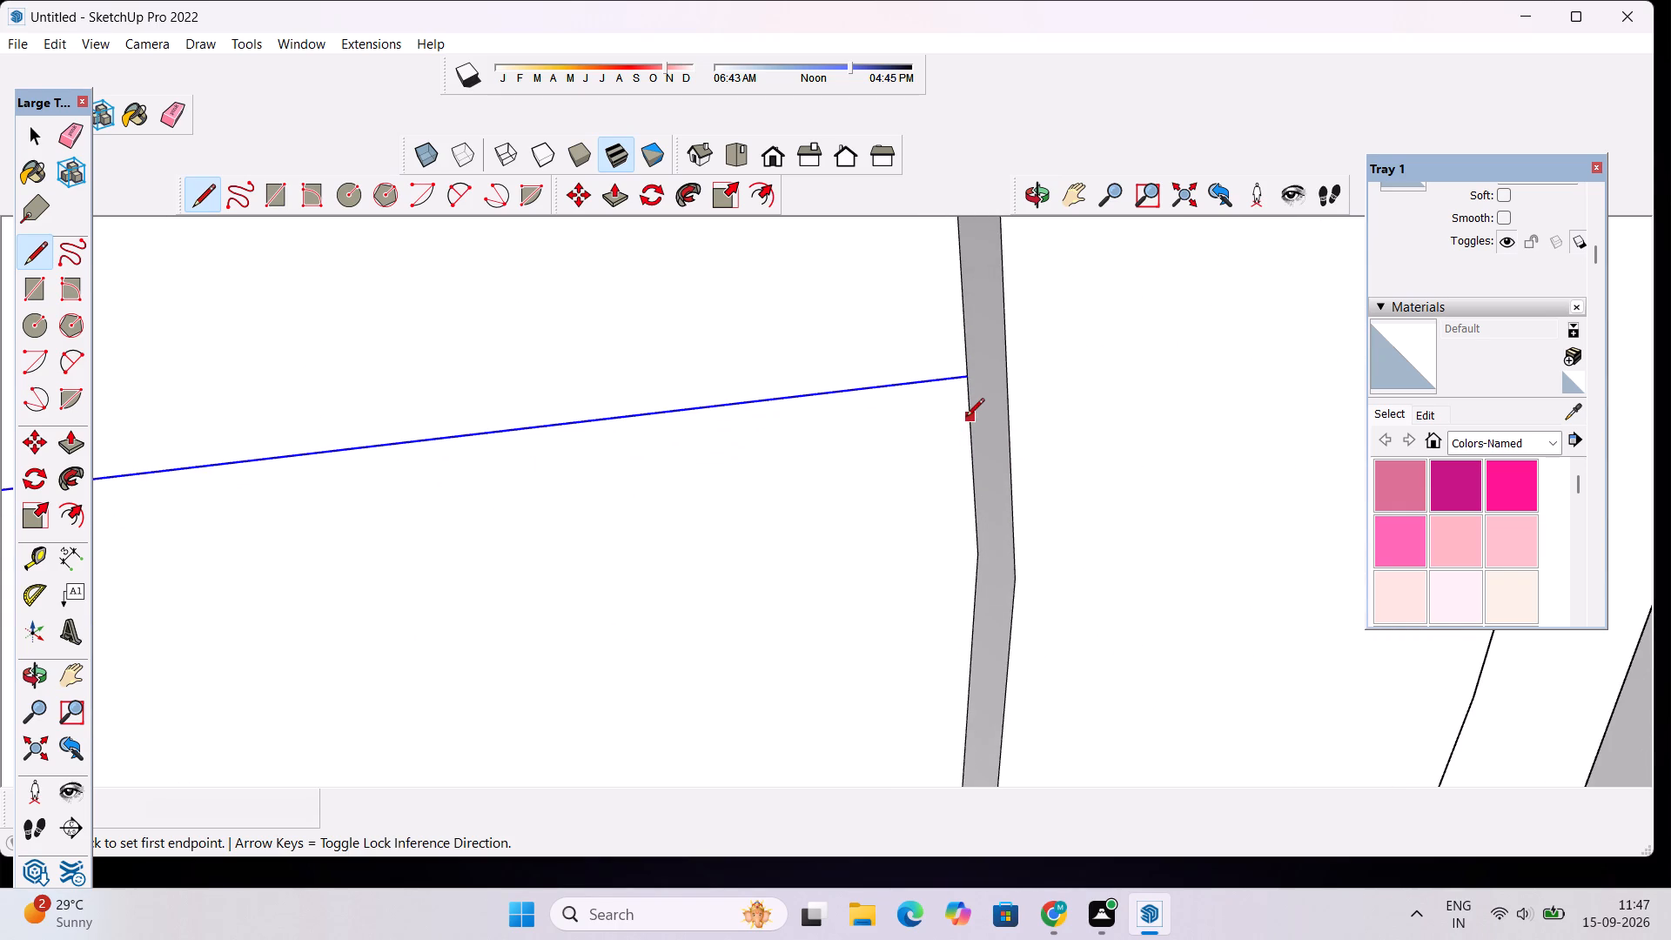
left_click(966, 415)
scroll(877, 436, "down", 10)
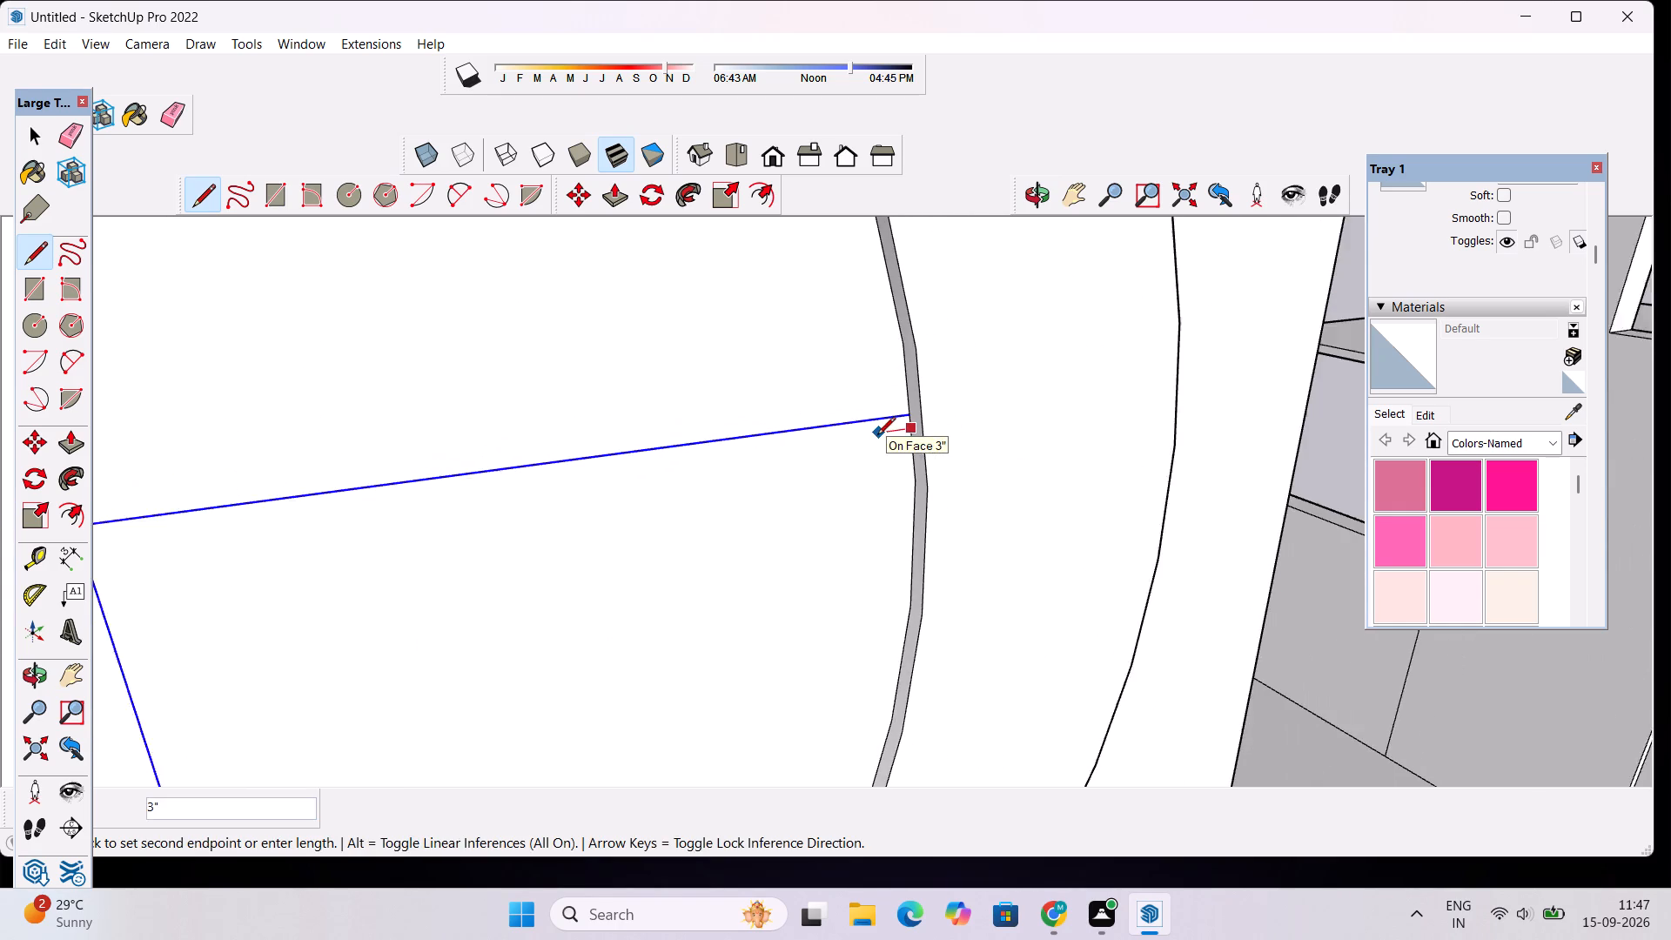
scroll(877, 436, "down", 4)
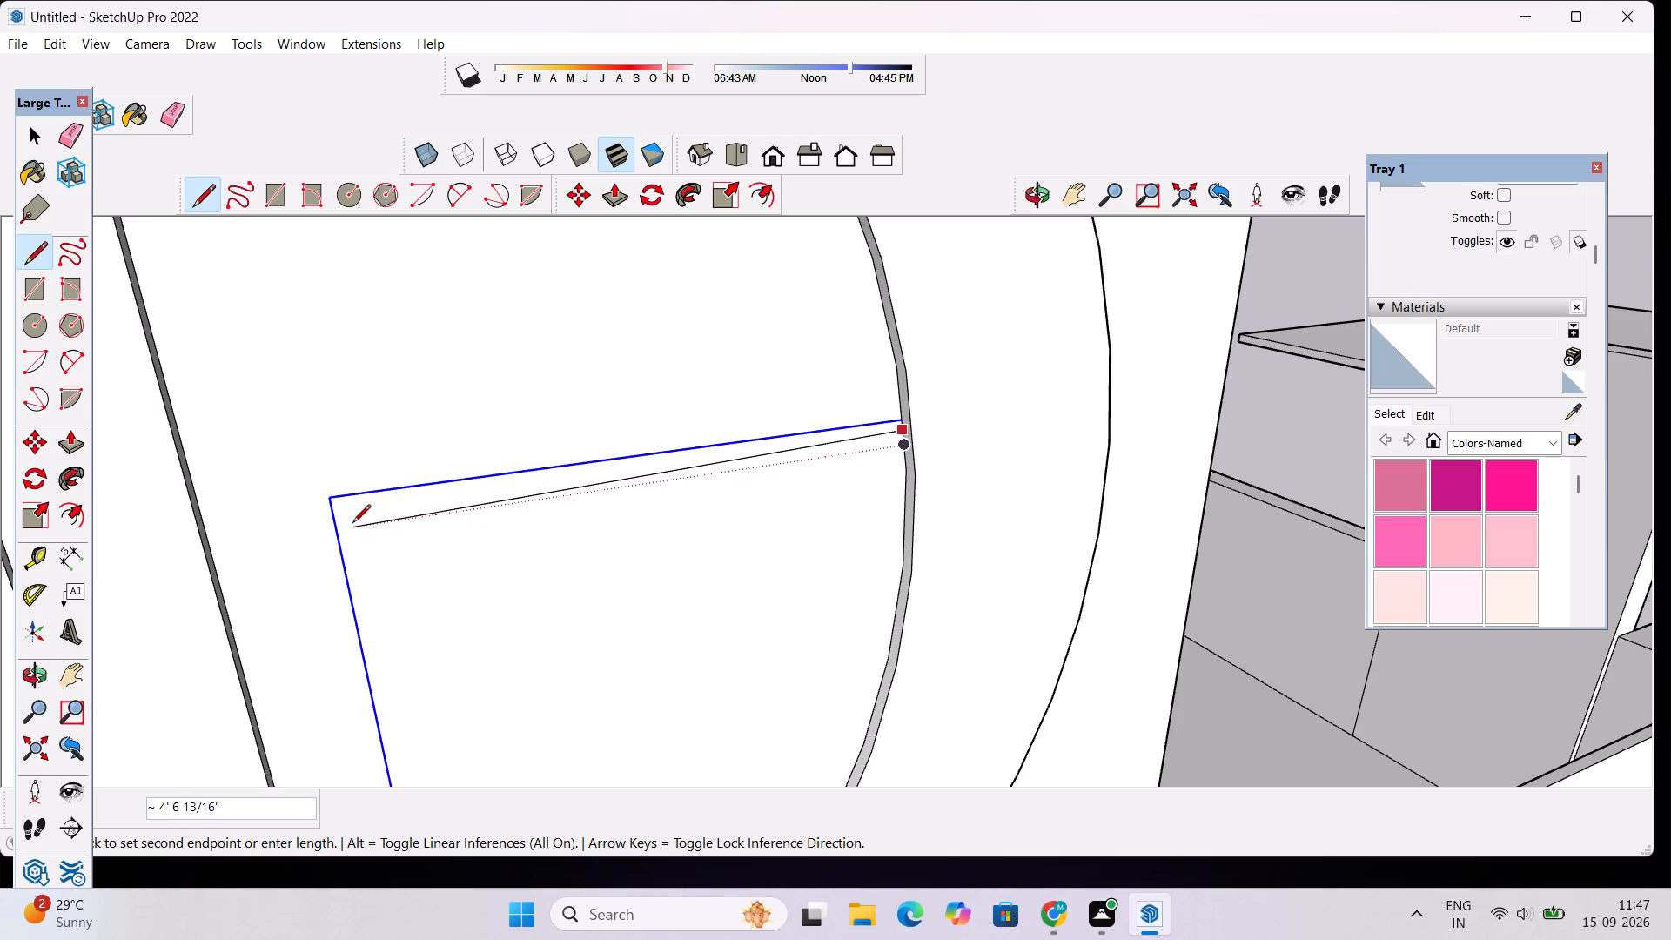
left_click(353, 517)
Draw a second vertical line about 24' long from the lower horizontal line's free end down to the panel's bottom edge.
scroll(358, 564, "down", 20)
scroll(358, 564, "down", 10)
scroll(386, 703, "up", 2)
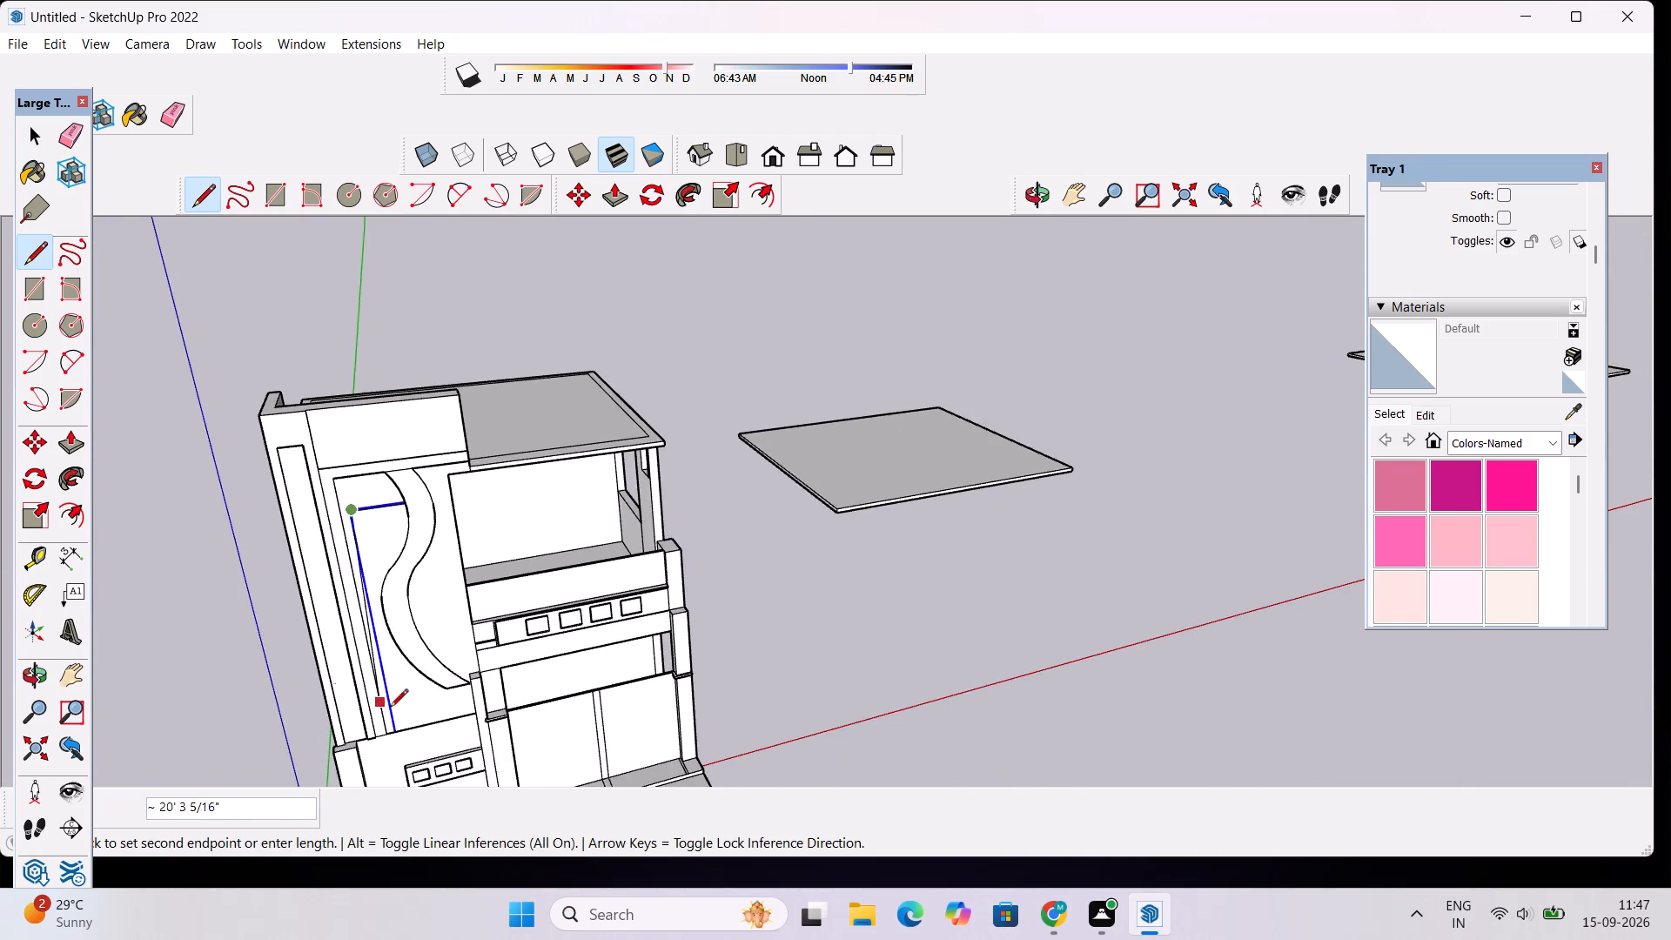
scroll(390, 708, "up", 13)
scroll(373, 751, "up", 11)
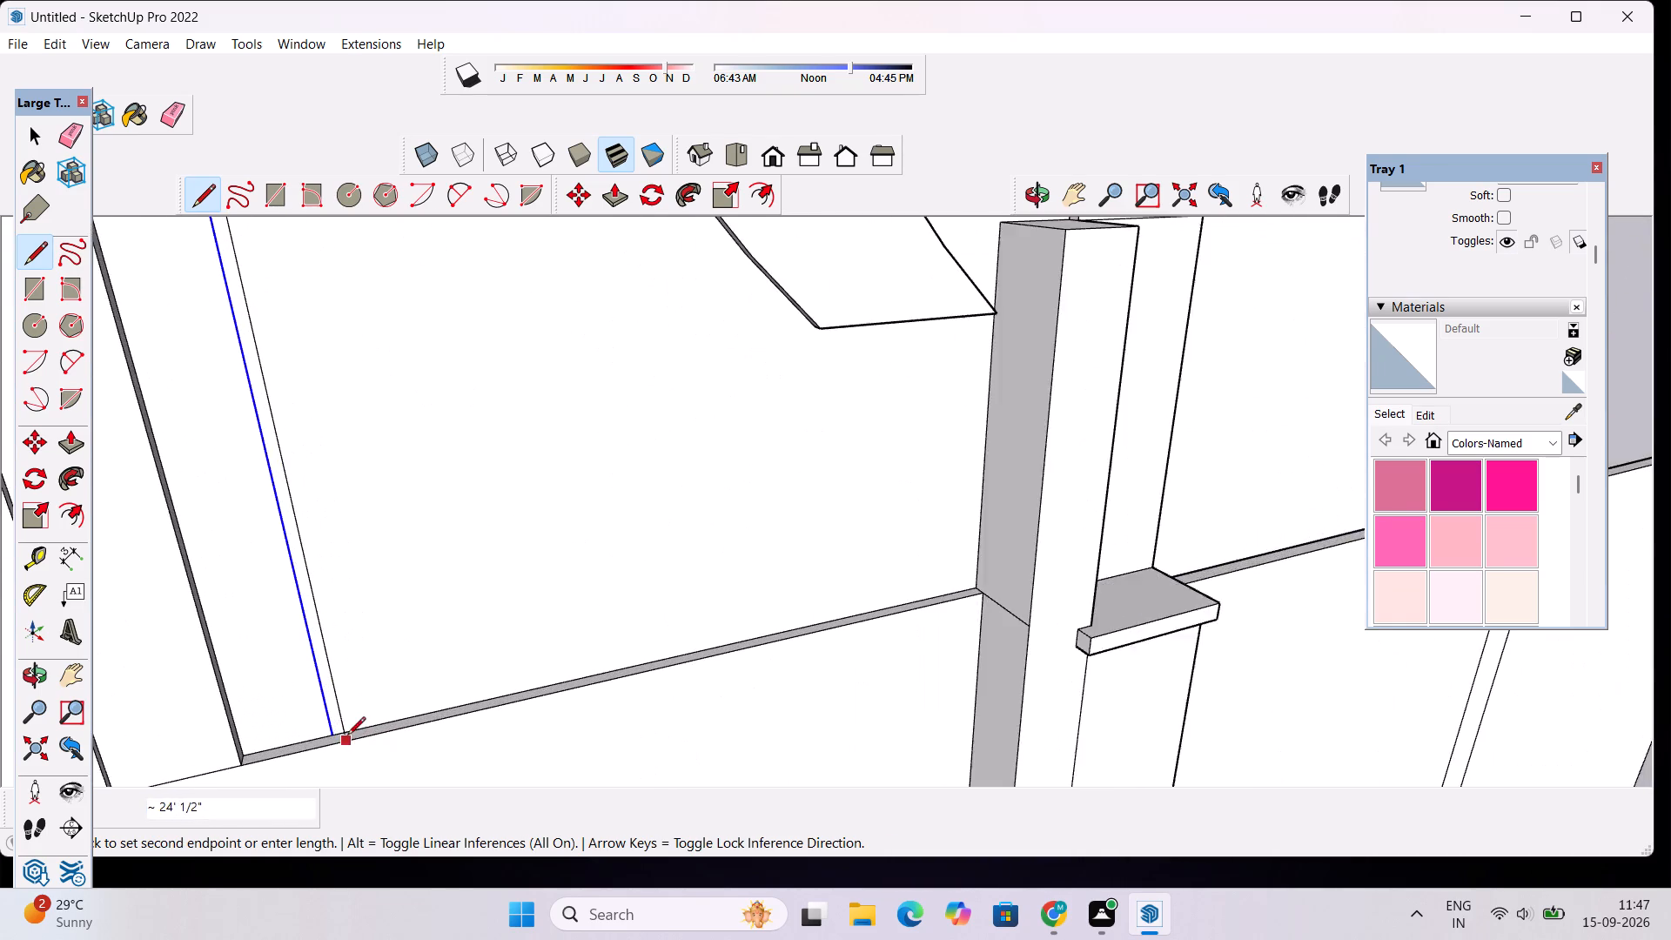
scroll(347, 736, "up", 7)
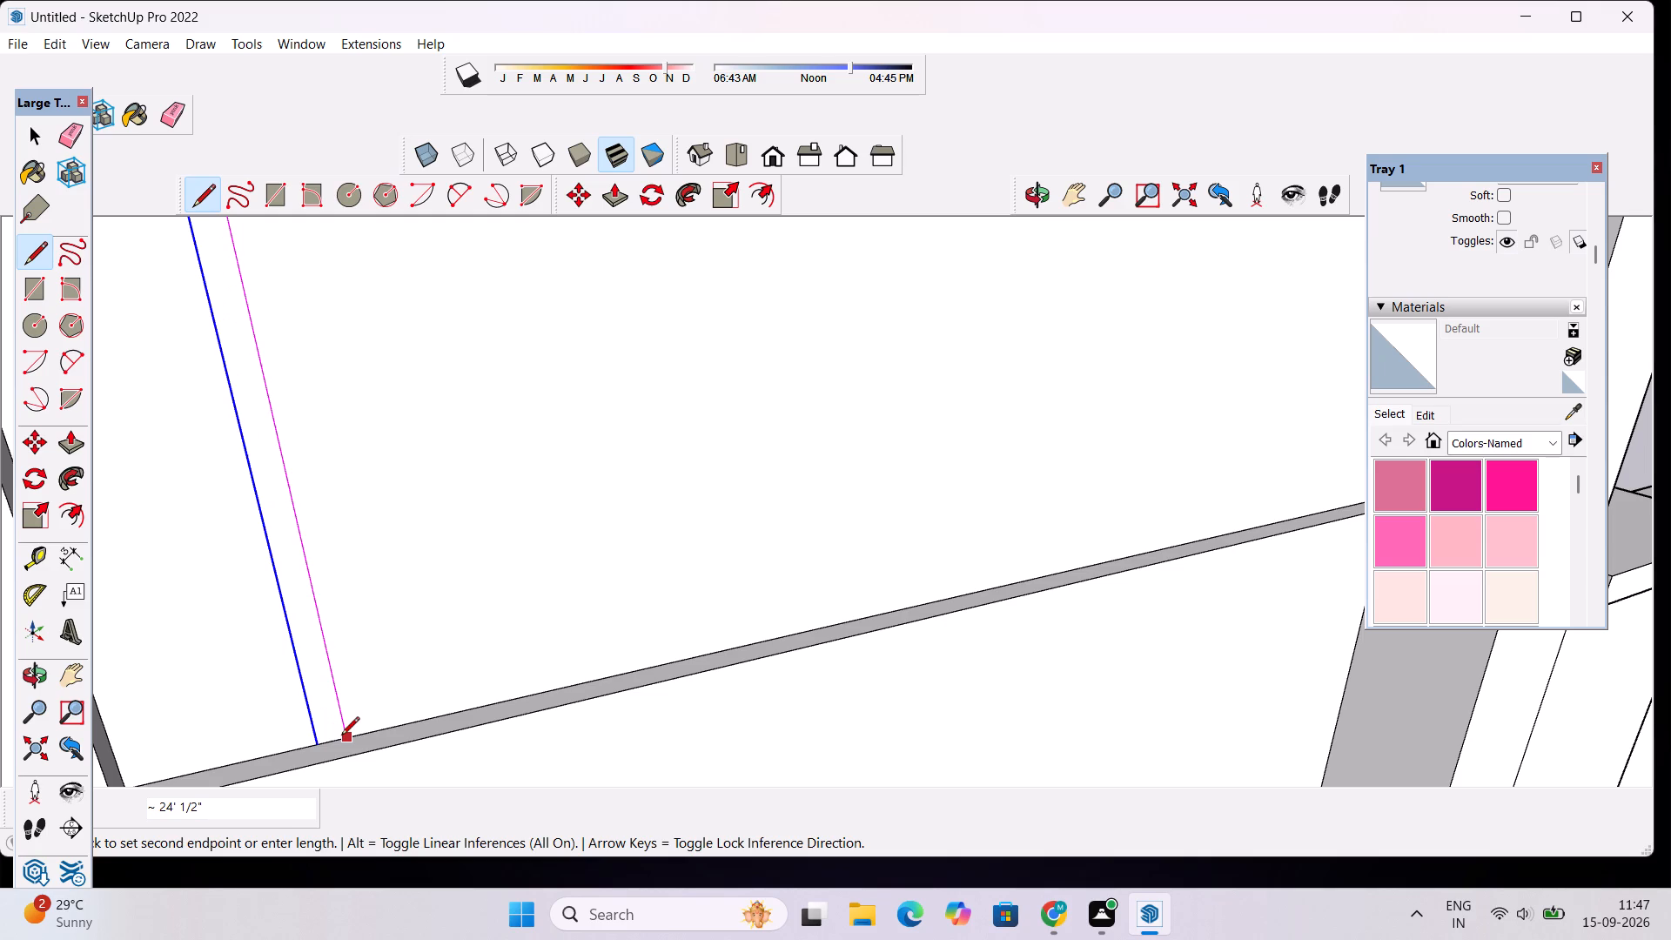
left_click(354, 732)
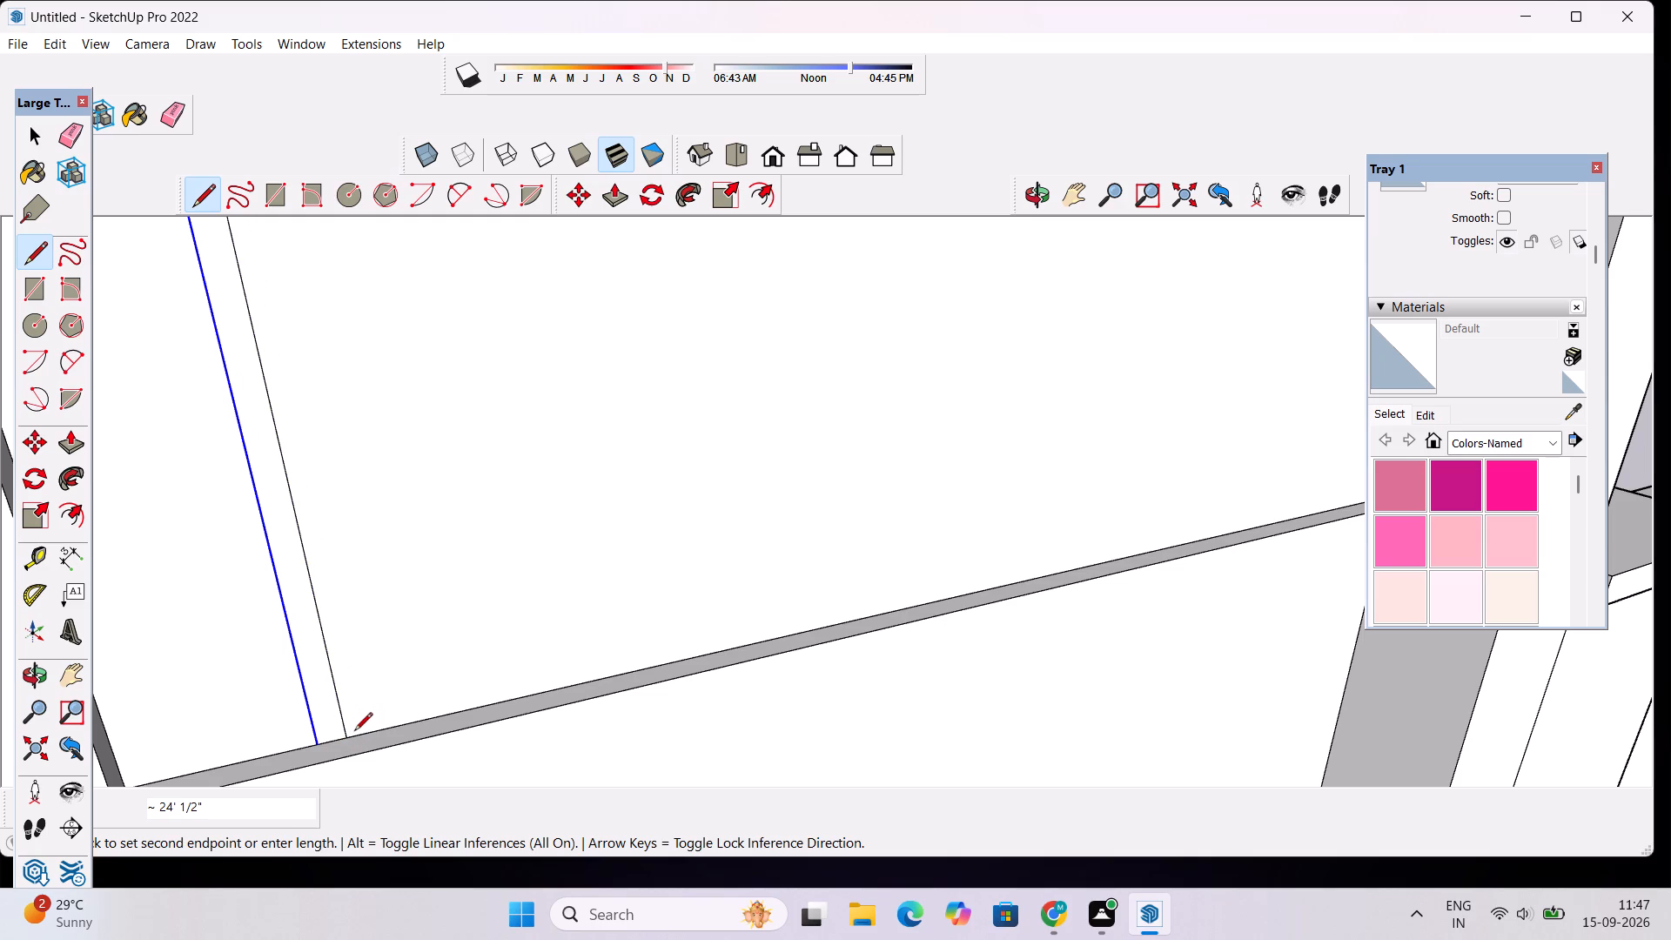
scroll(354, 732, "down", 9)
key("space")
Push/Pull the narrow border face around the flat roof upward by 4' to form a parapet.
scroll(378, 714, "down", 5)
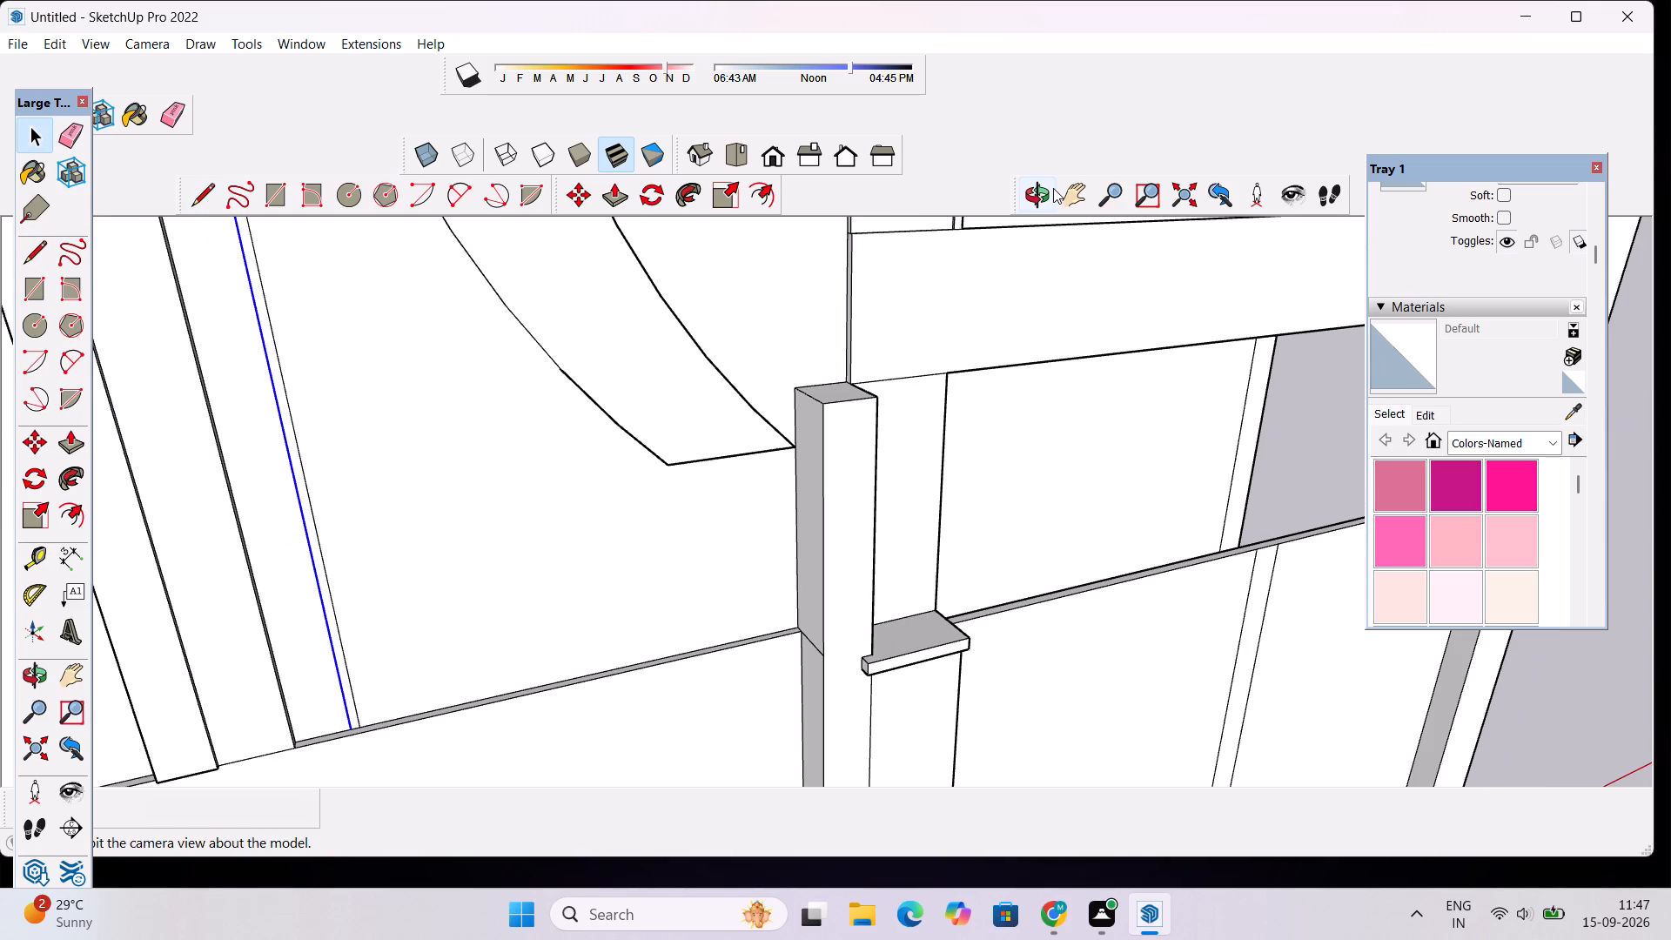
left_click(1032, 198)
left_click_drag(995, 528, 901, 486)
scroll(875, 473, "down", 4)
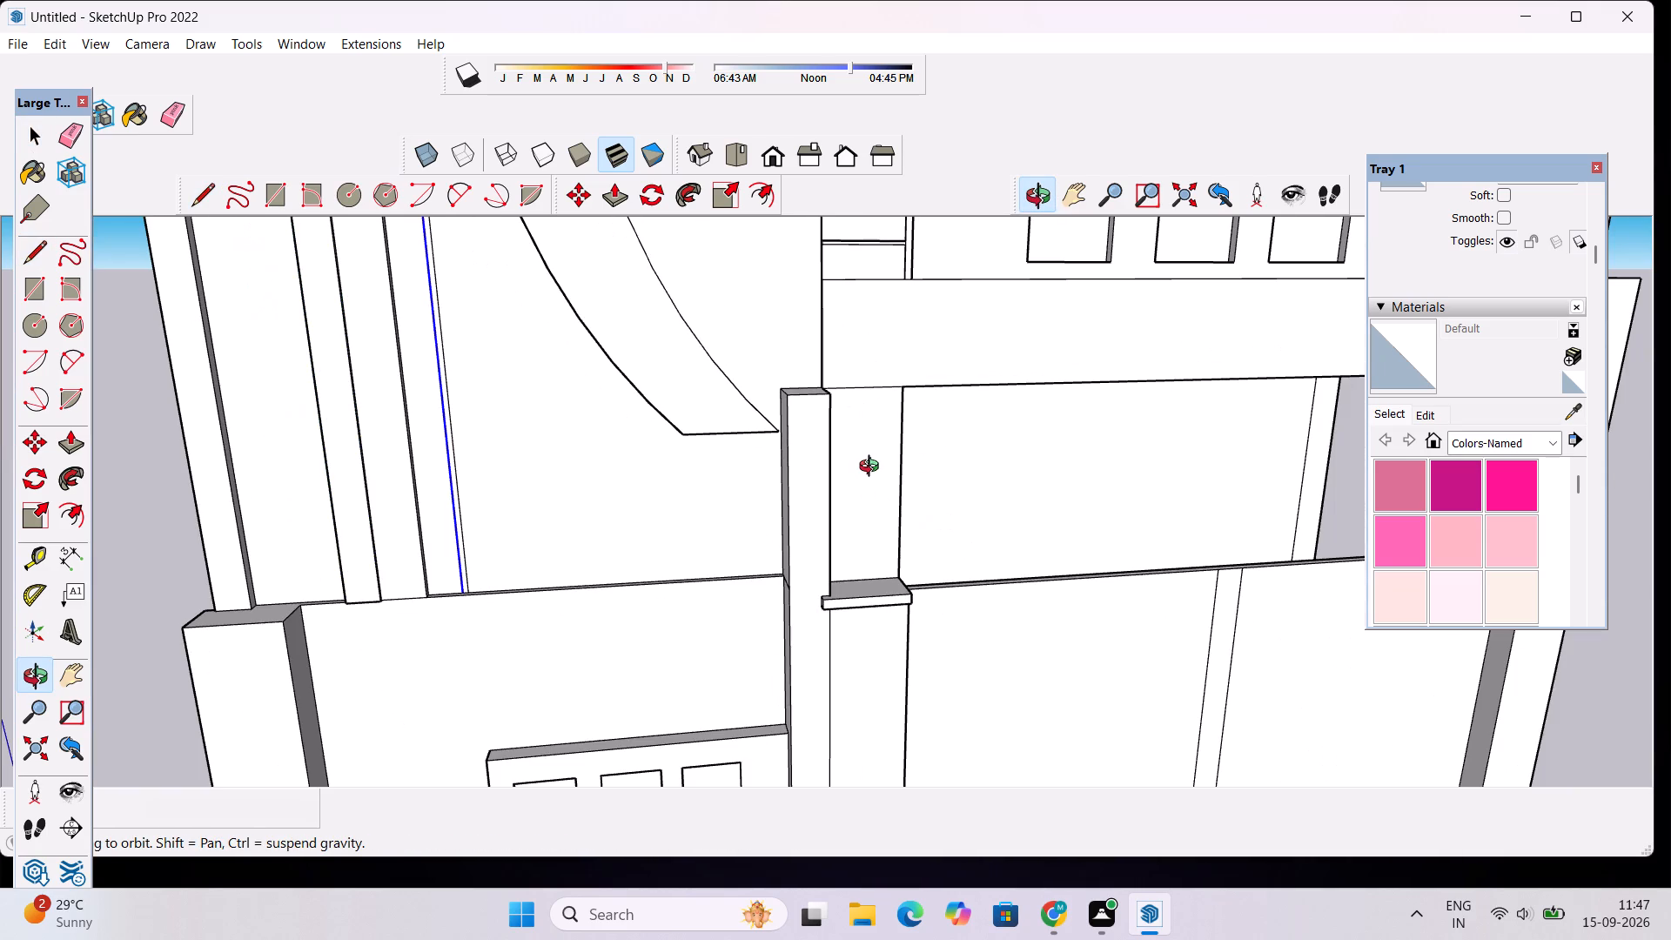
scroll(872, 468, "down", 1)
left_click_drag(744, 499, 797, 580, "shift")
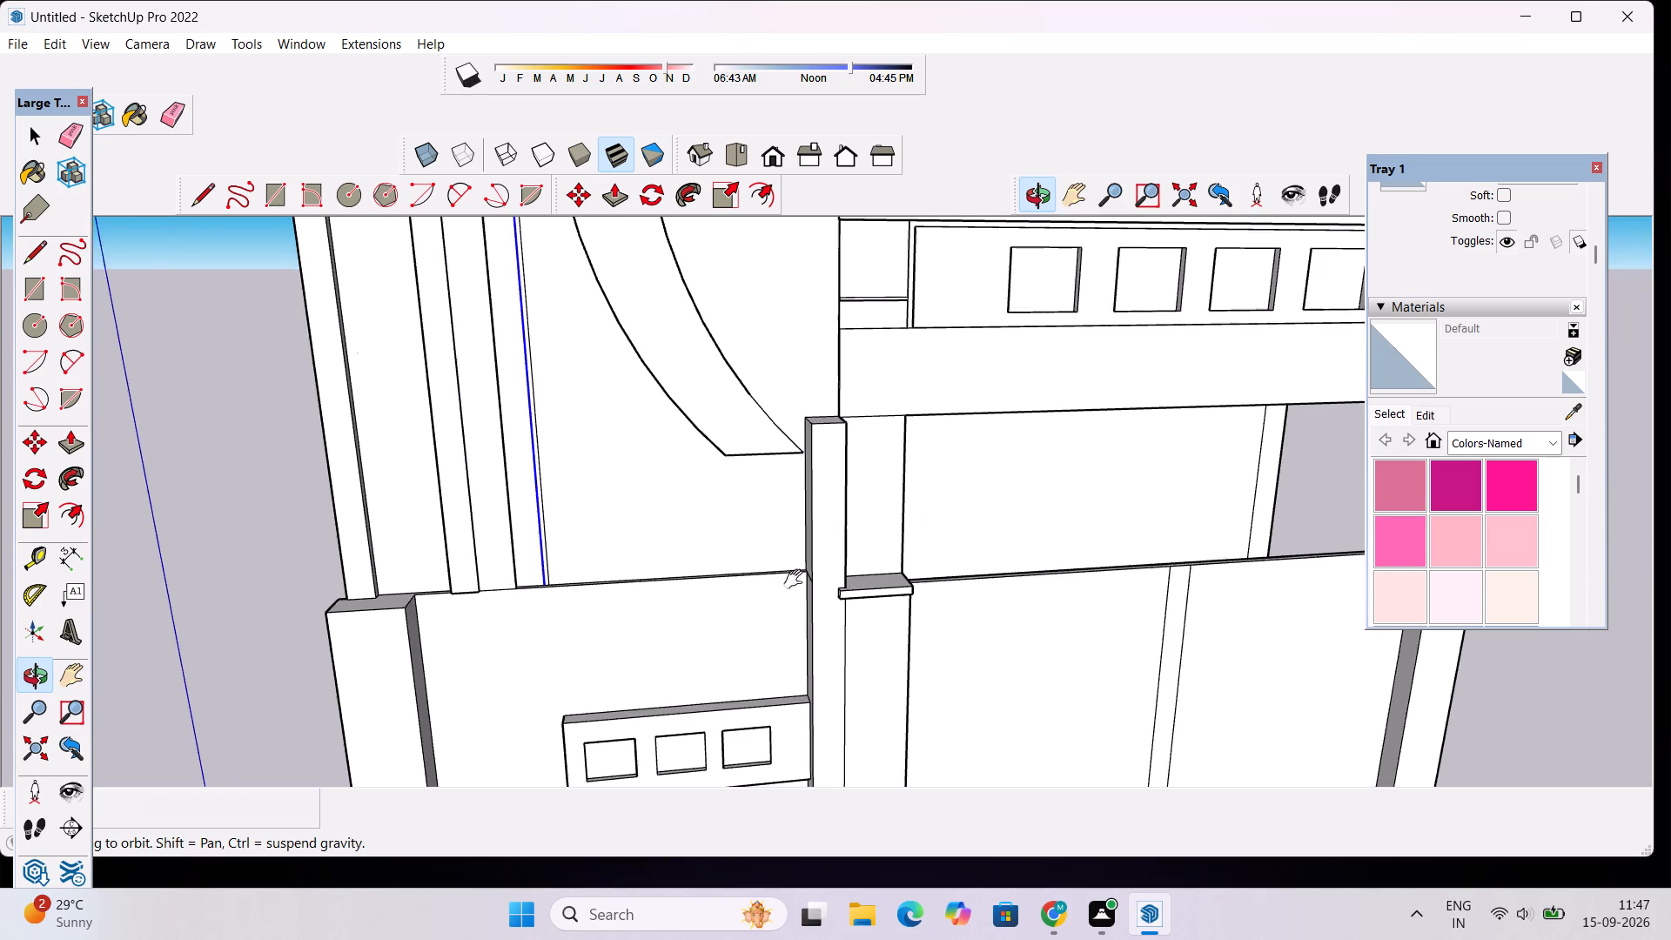
left_click_drag(797, 580, 876, 717, "shift")
scroll(773, 610, "down", 4)
left_click_drag(766, 578, 807, 691, "shift")
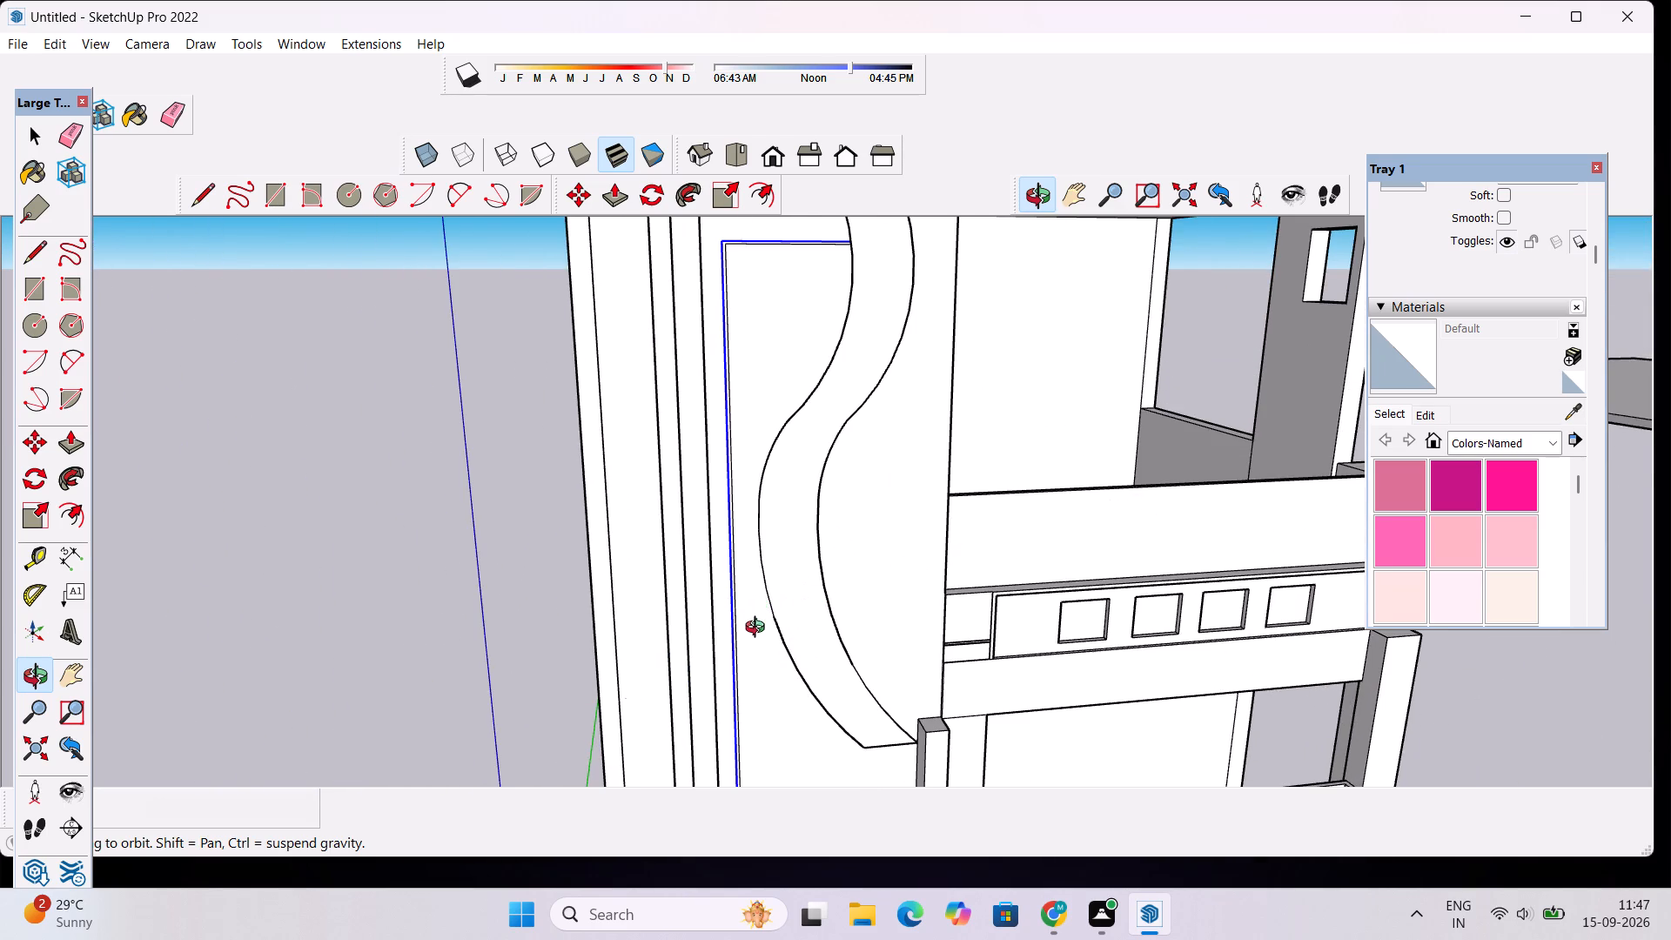
scroll(759, 658, "down", 12)
left_click_drag(901, 645, 876, 573)
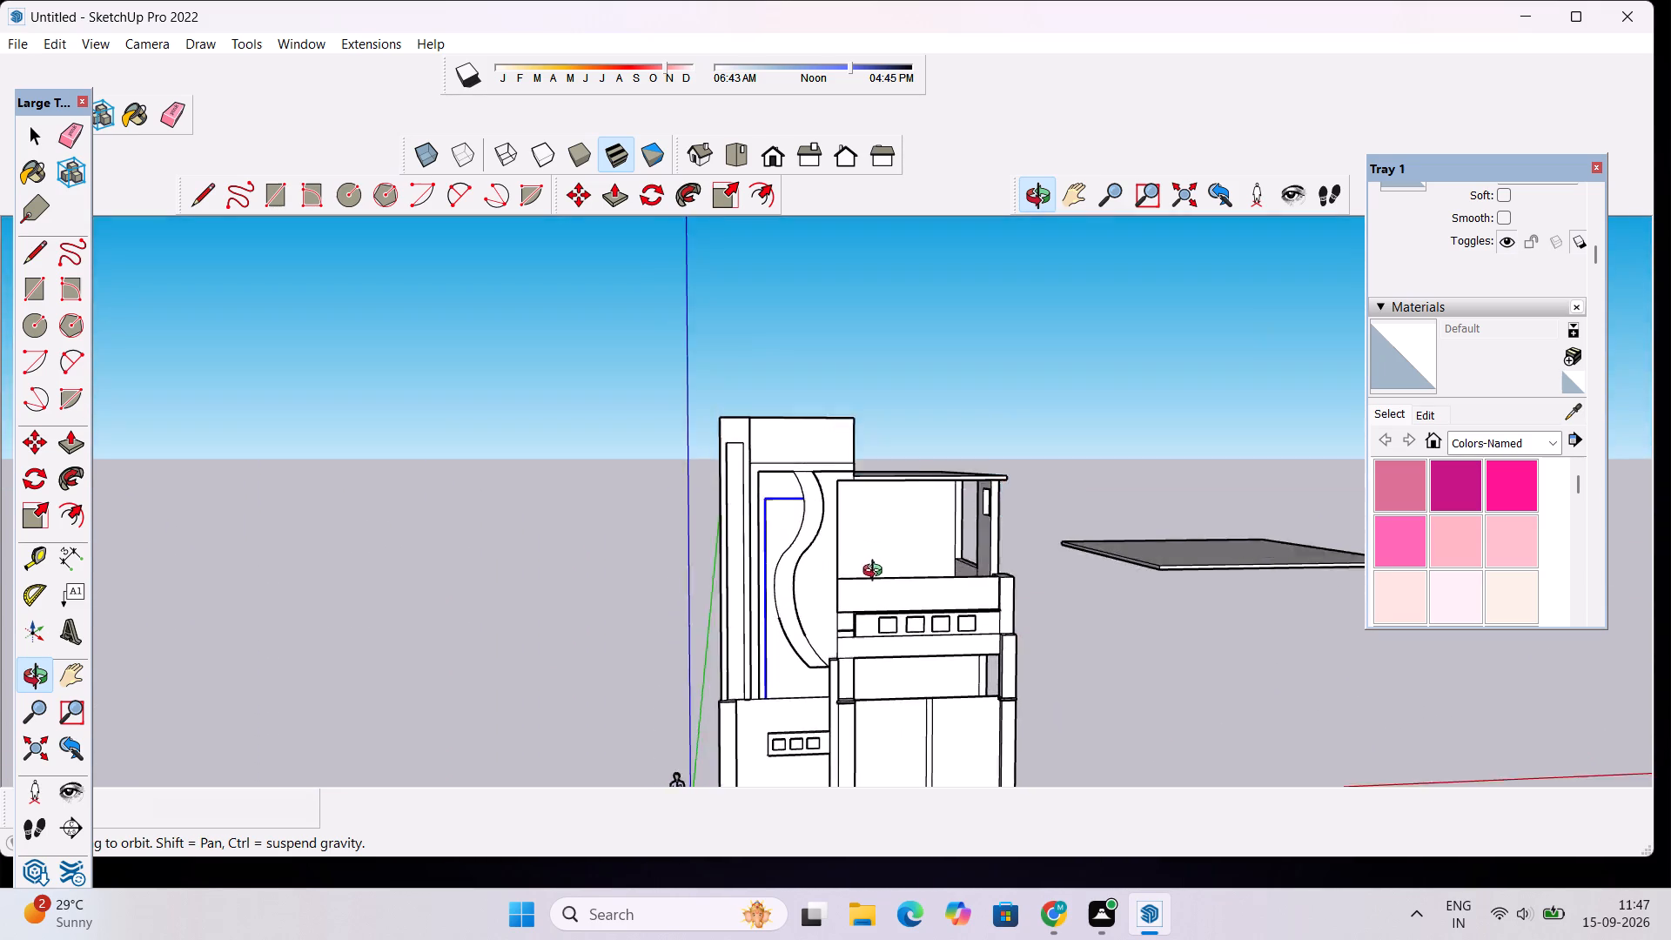
left_click_drag(876, 573, 911, 648)
left_click_drag(961, 652, 820, 712)
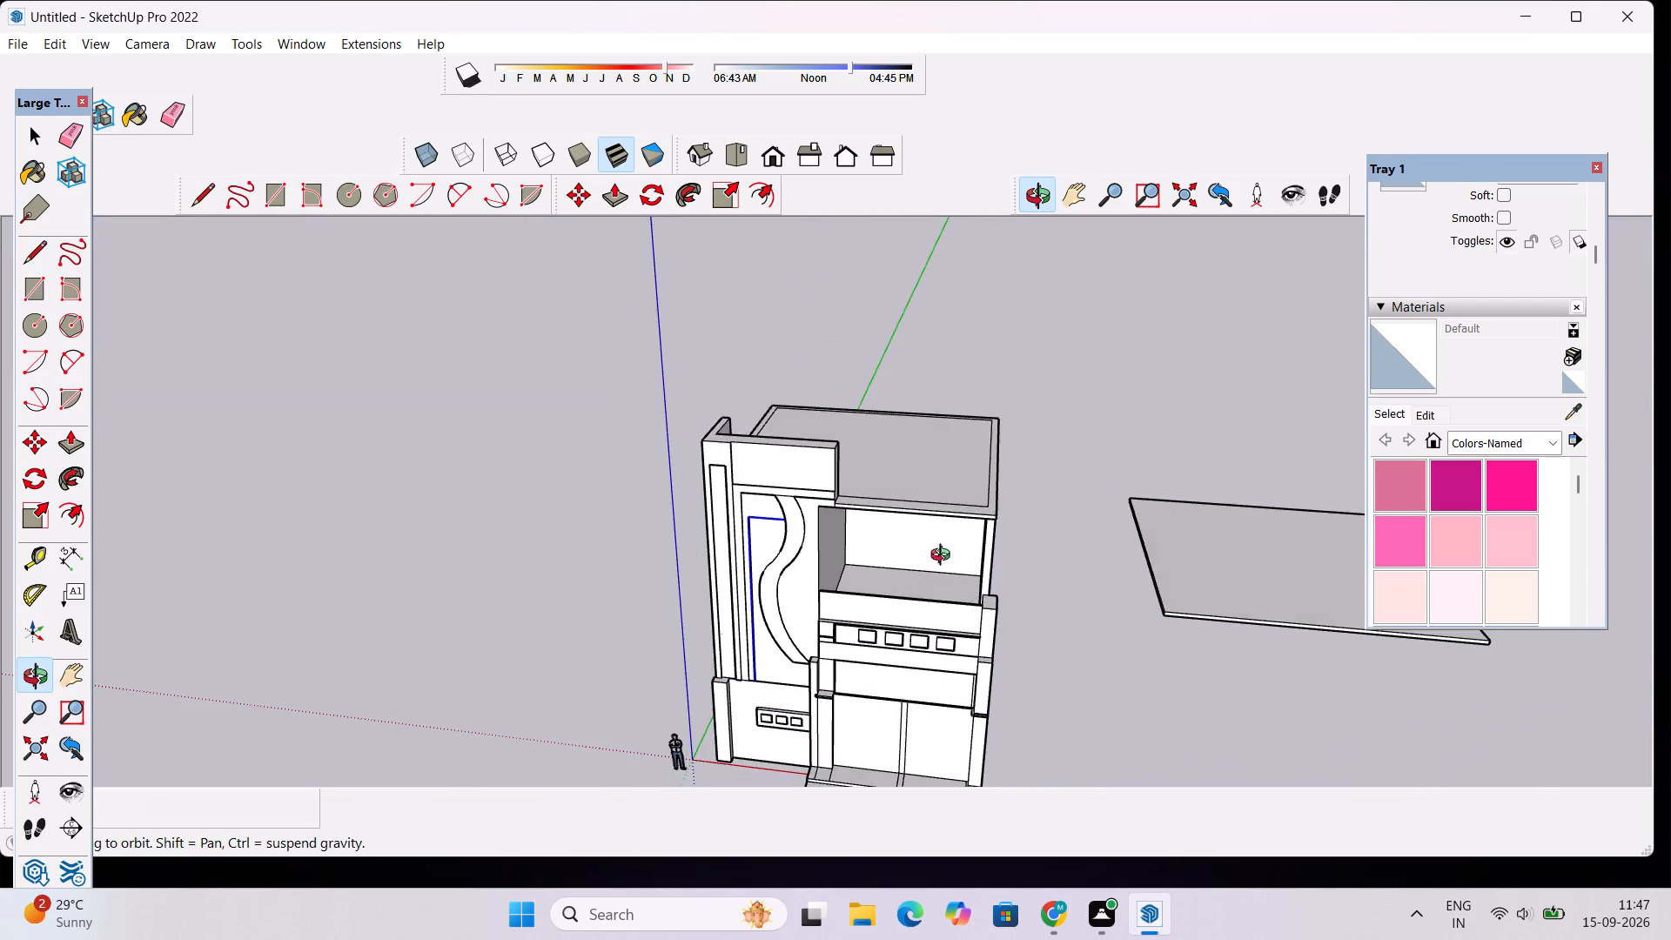
scroll(944, 557, "up", 2)
left_click_drag(986, 554, 678, 650)
left_click_drag(897, 524, 775, 588)
left_click_drag(904, 541, 802, 744)
scroll(808, 714, "up", 1)
left_click_drag(815, 690, 829, 574, "shift")
key("space")
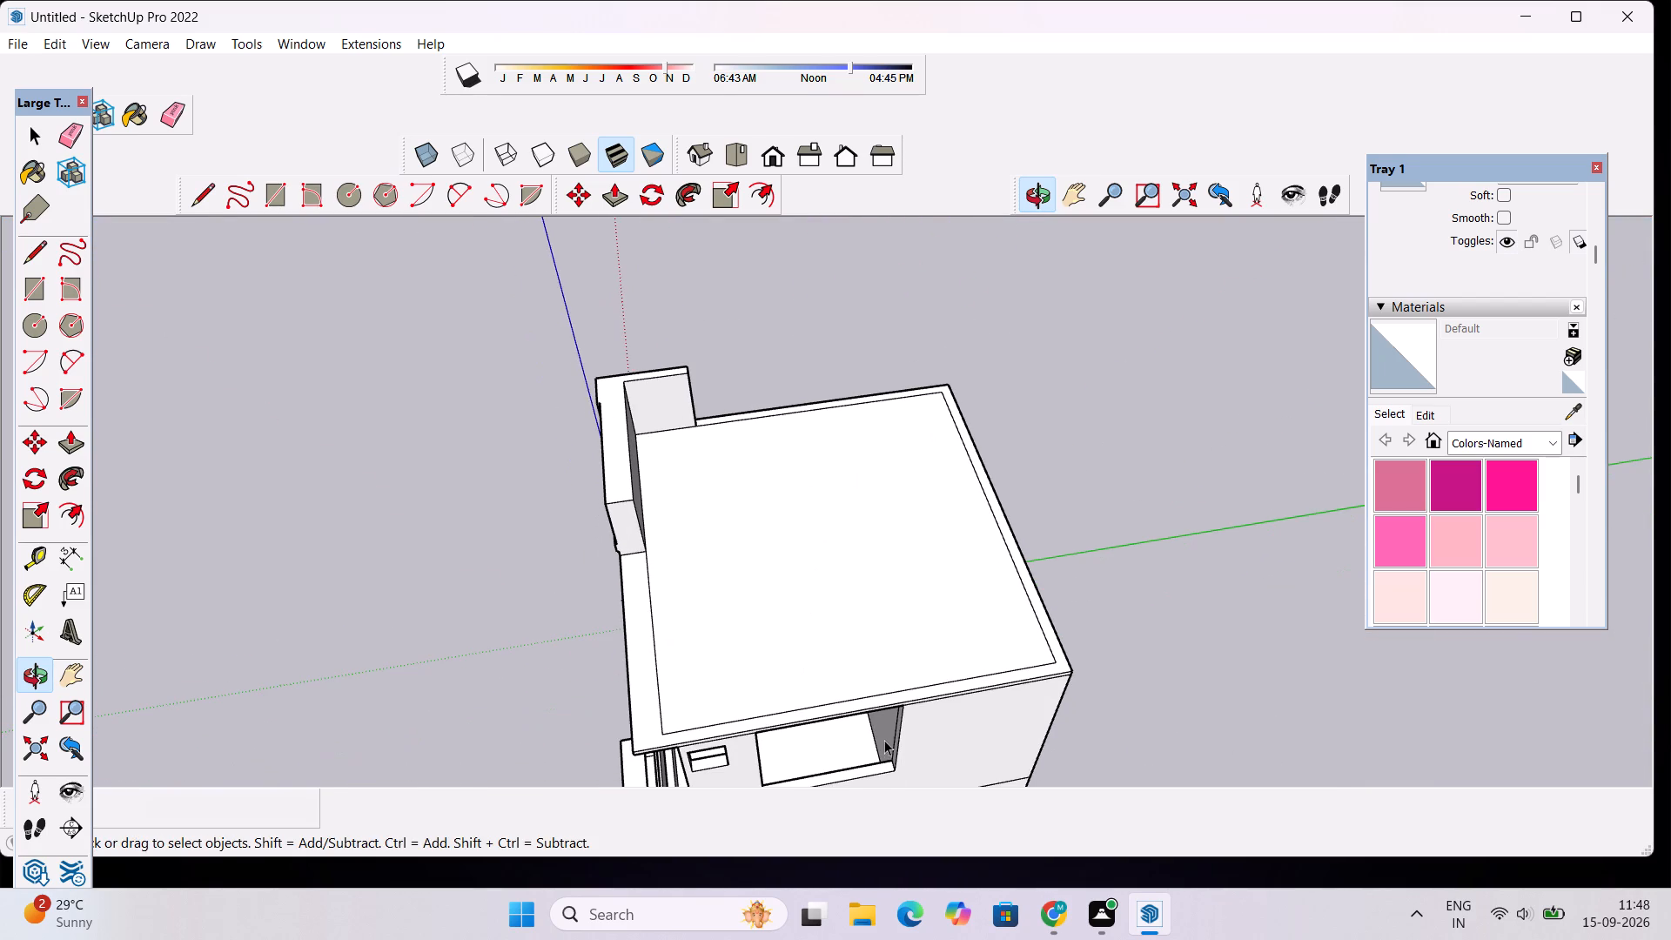
scroll(883, 739, "up", 2)
key("p")
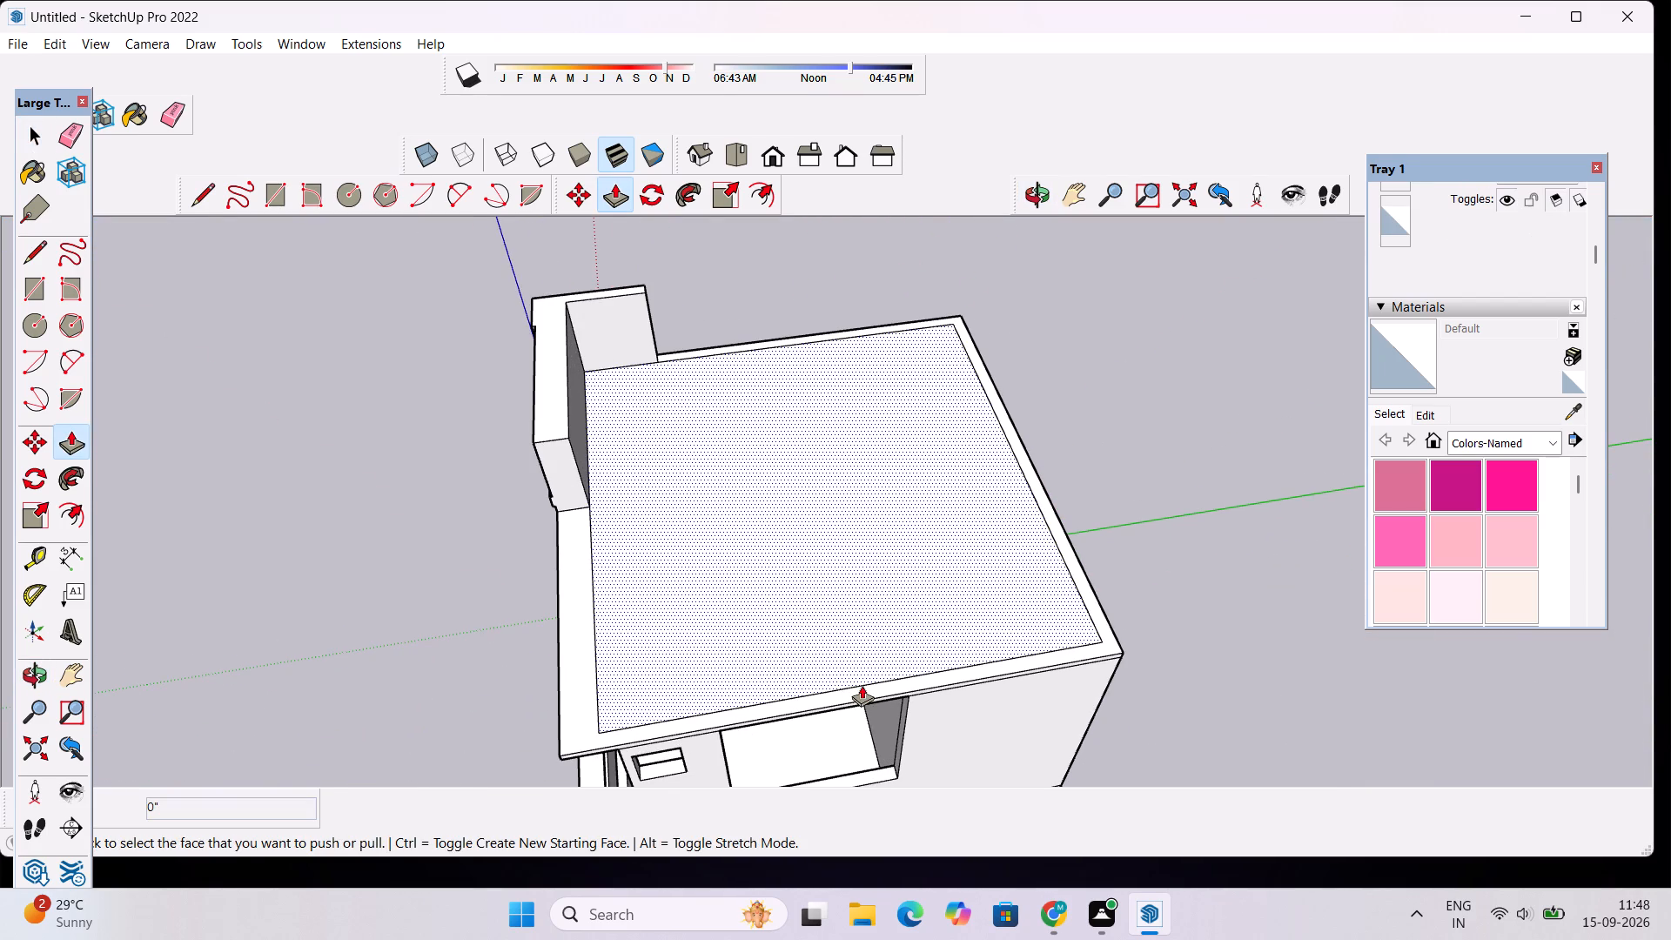
left_click(866, 699)
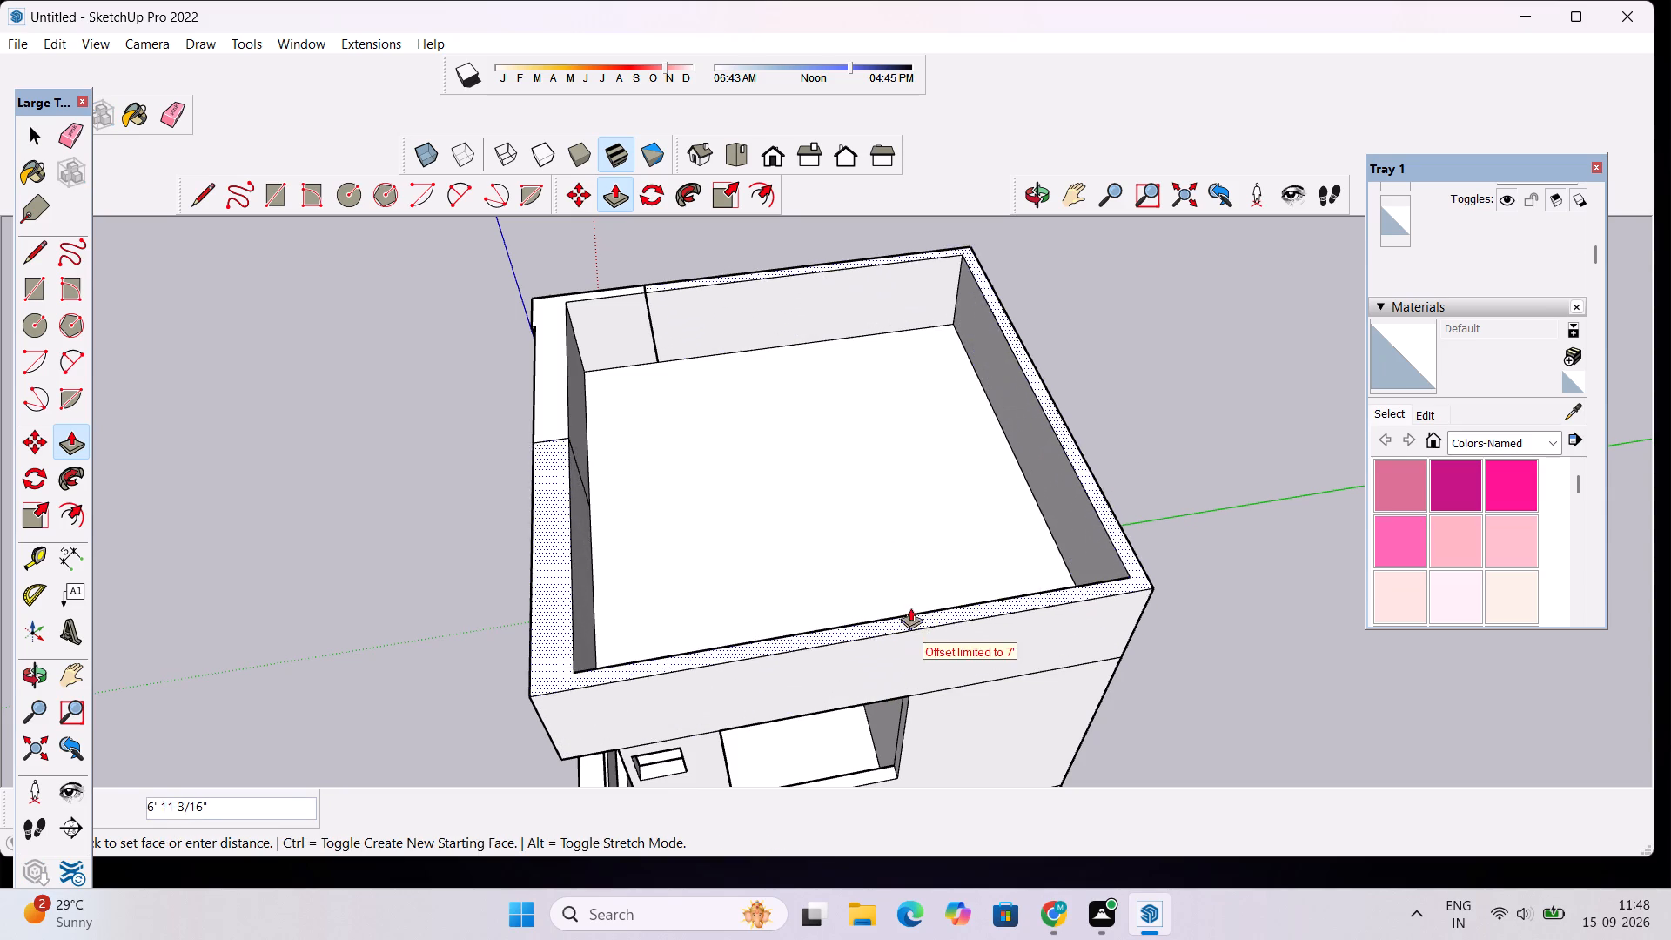
left_click(772, 164)
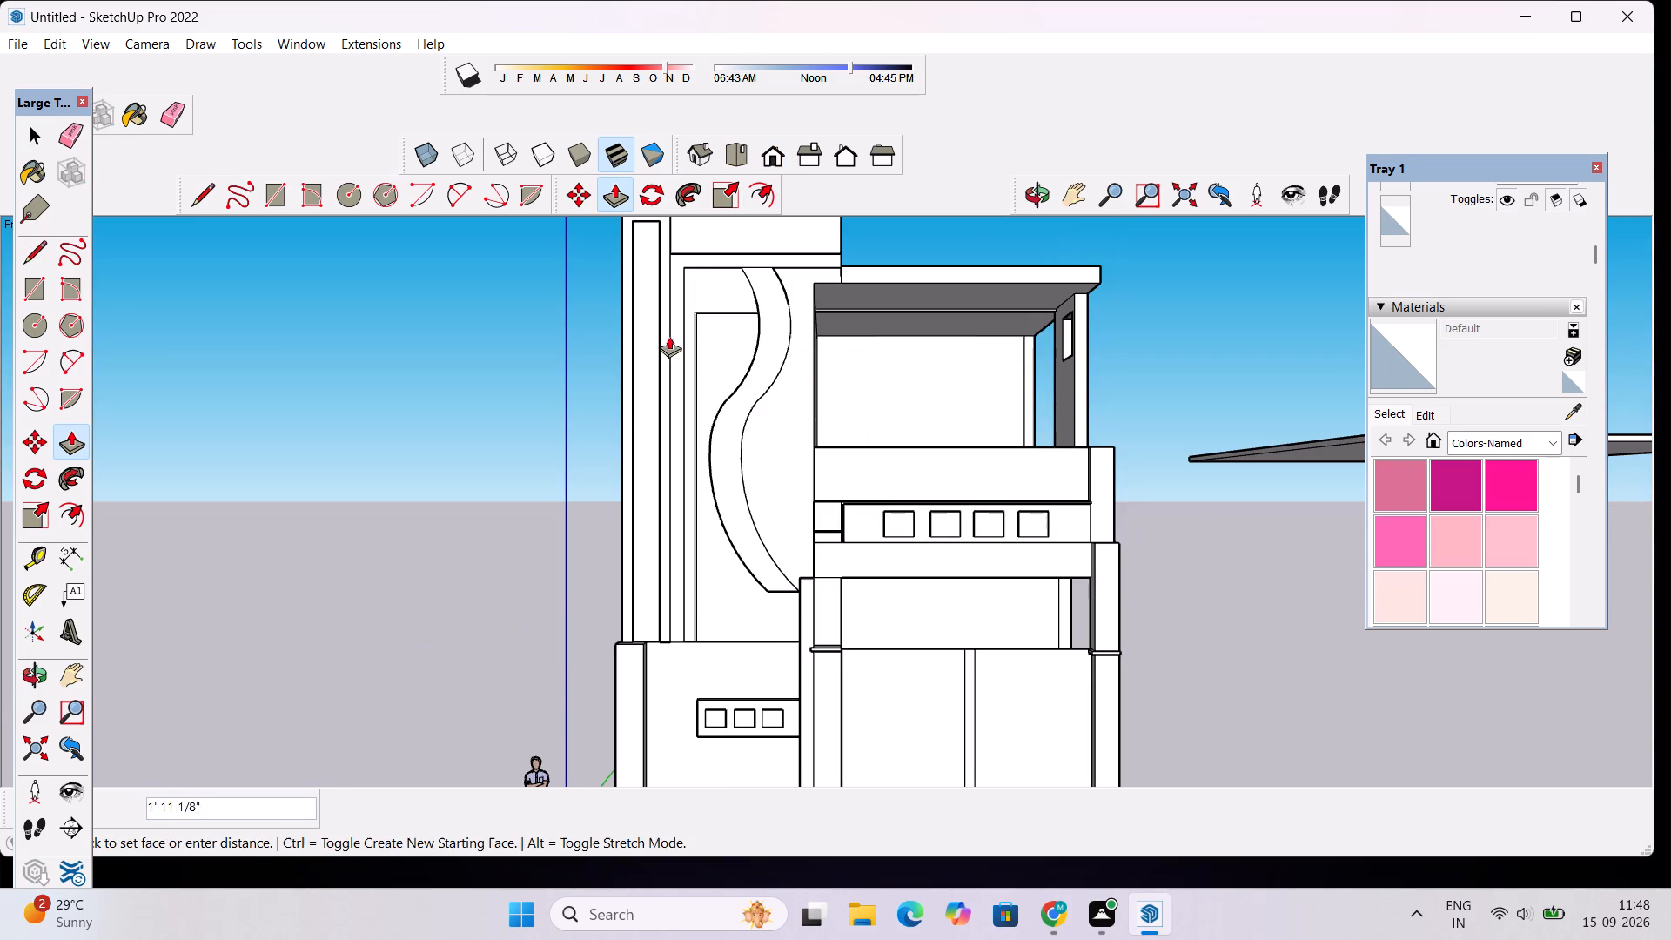
scroll(795, 455, "down", 4)
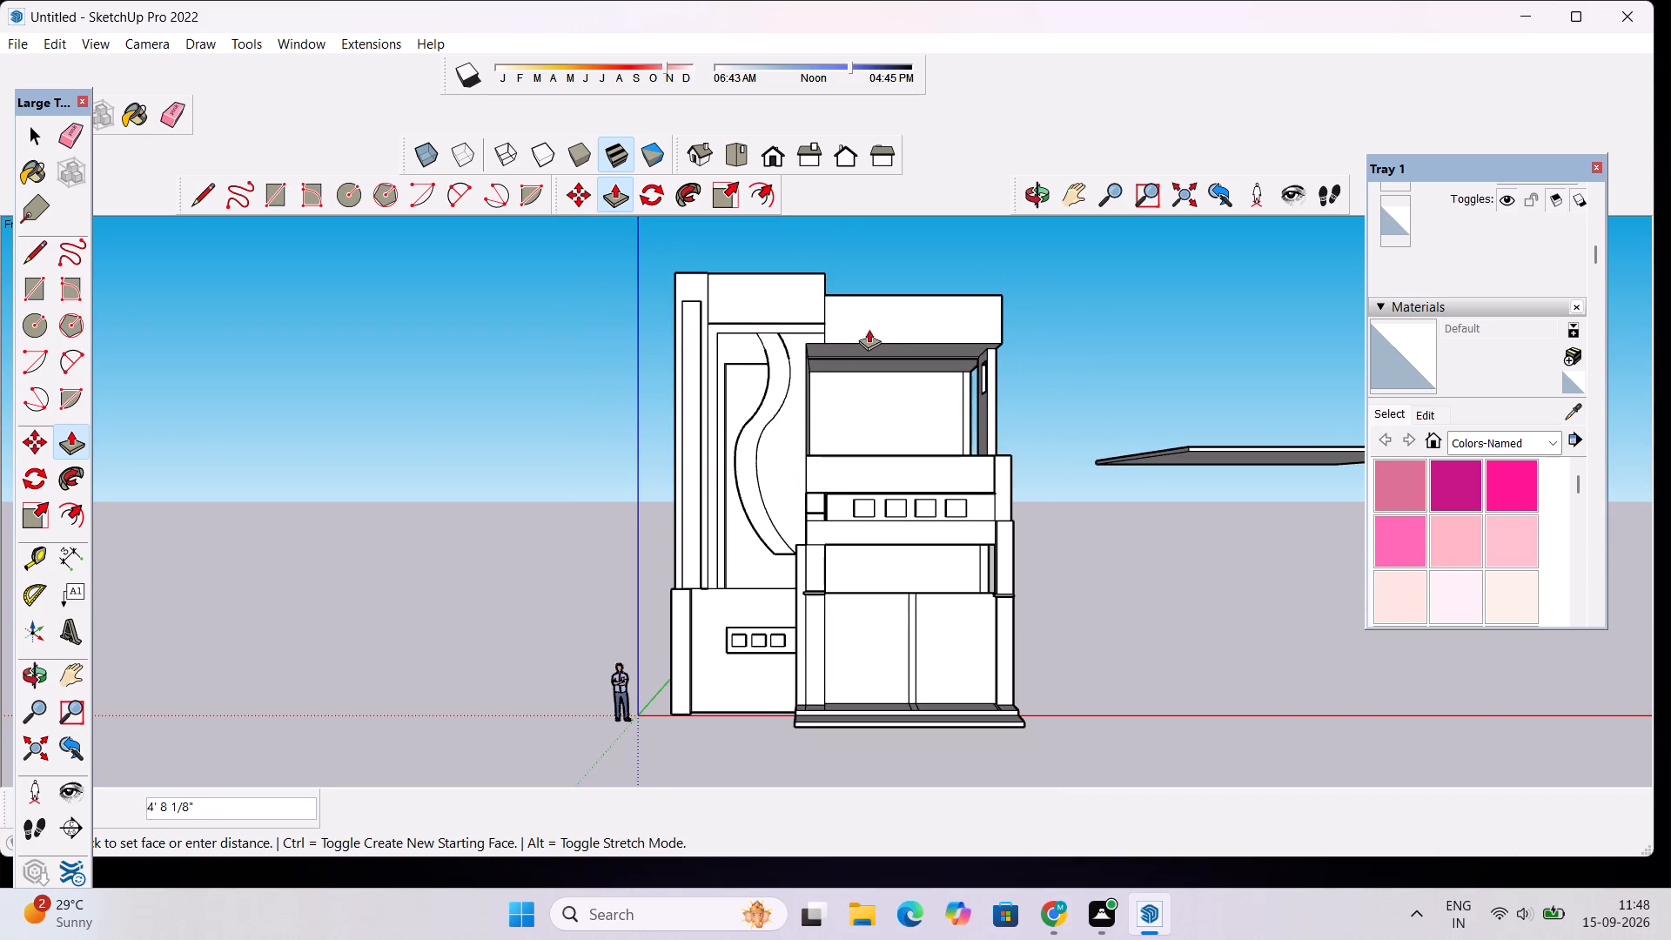
type("4'")
key("Return")
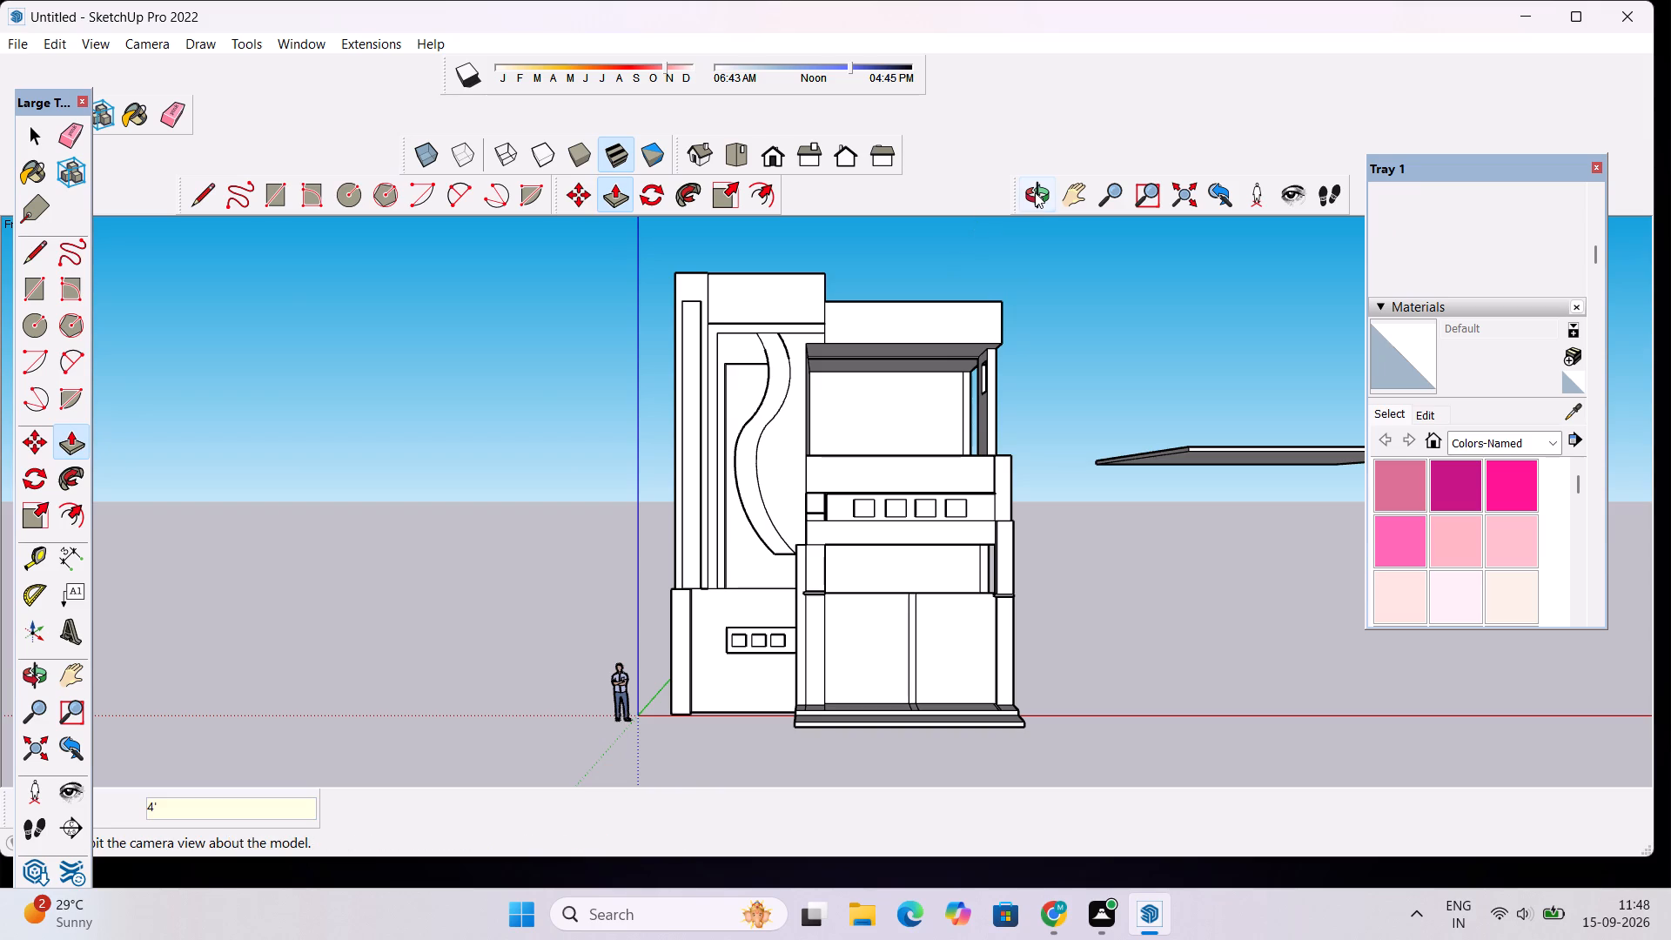
Examine the roof parapet and the overall house massing from above, the side and the front.
left_click(1035, 192)
left_click_drag(950, 367, 957, 690)
scroll(965, 639, "up", 1)
scroll(958, 617, "down", 3)
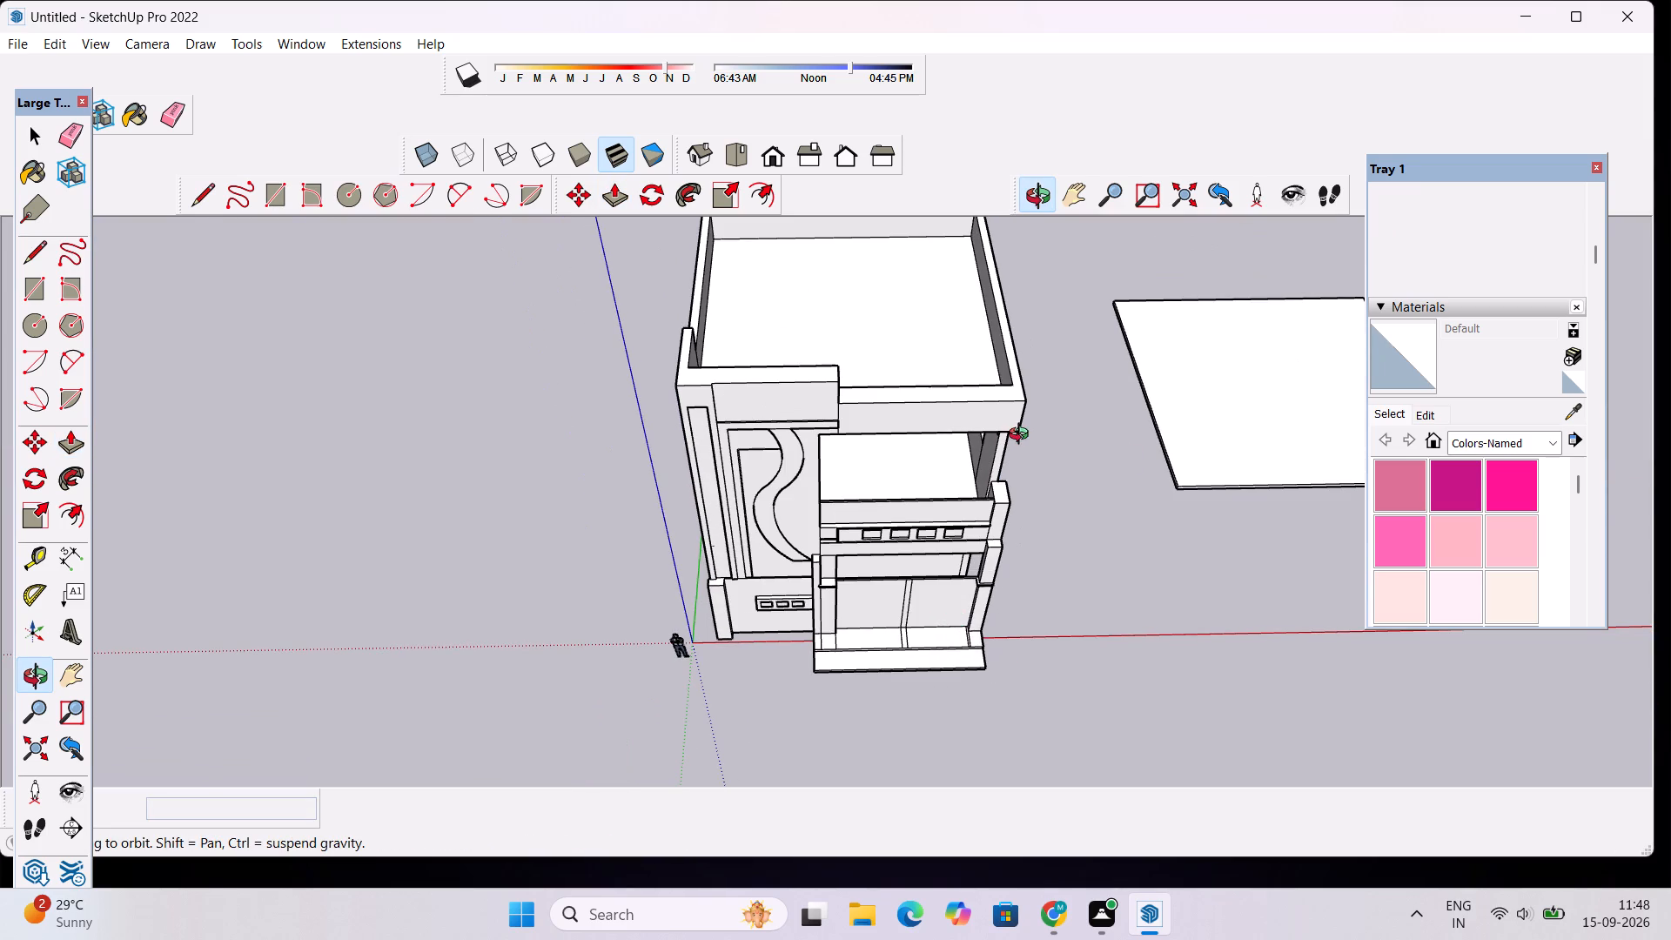
left_click_drag(1031, 432, 957, 547, "shift")
left_click_drag(1117, 541, 888, 537)
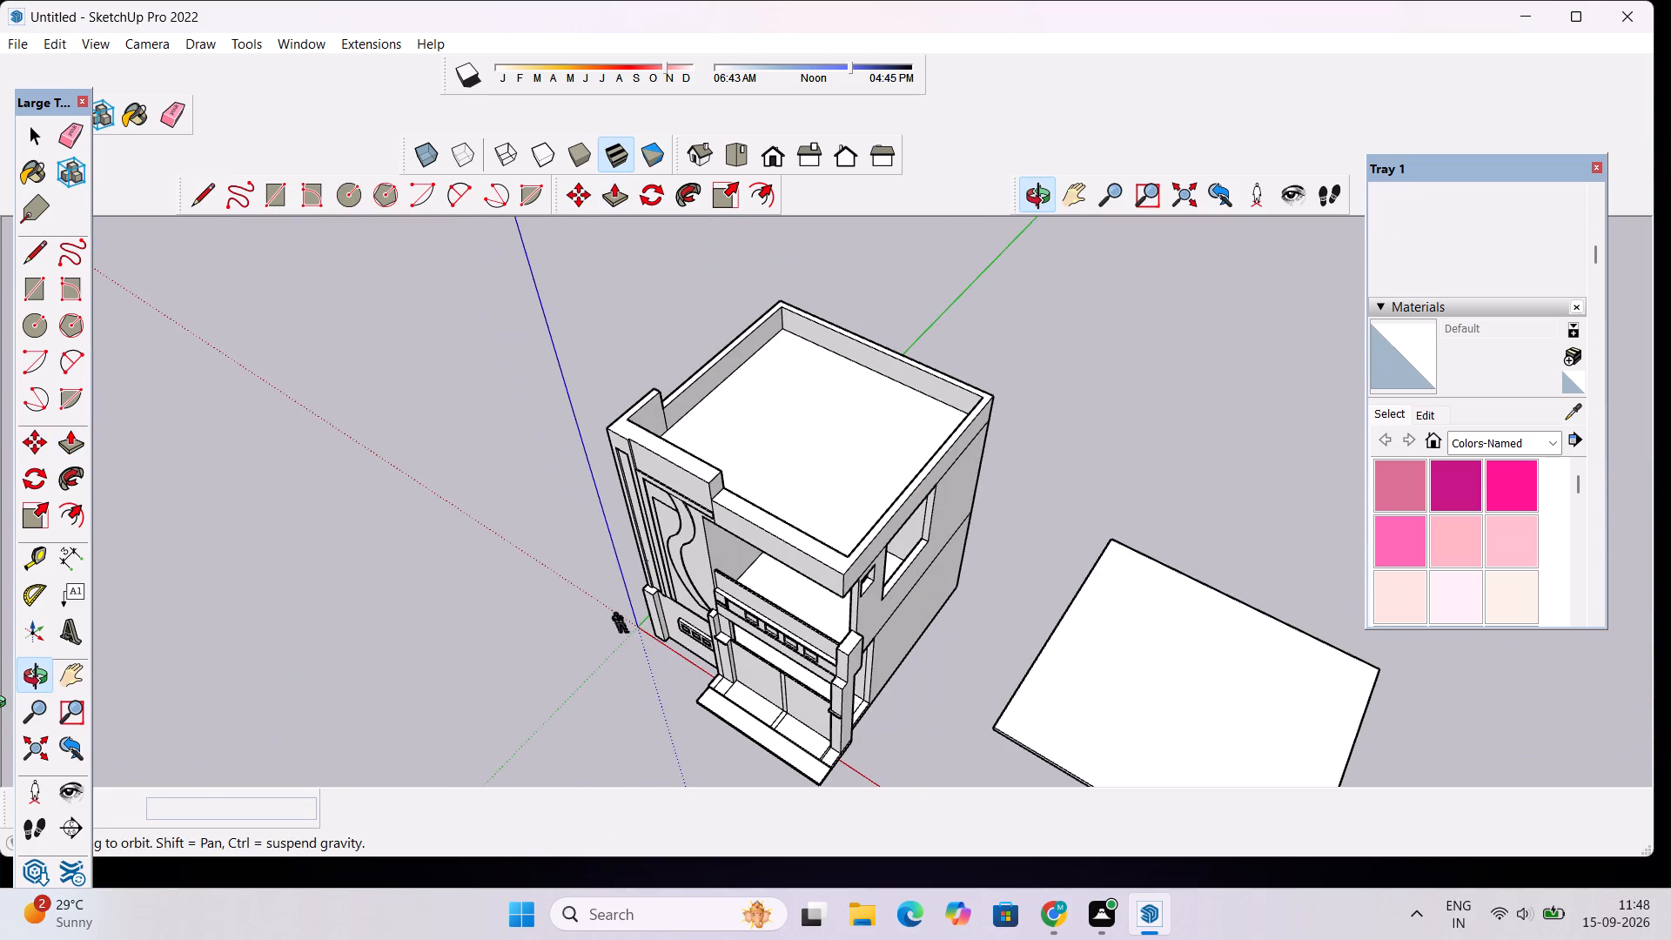
scroll(162, 601, "down", 3)
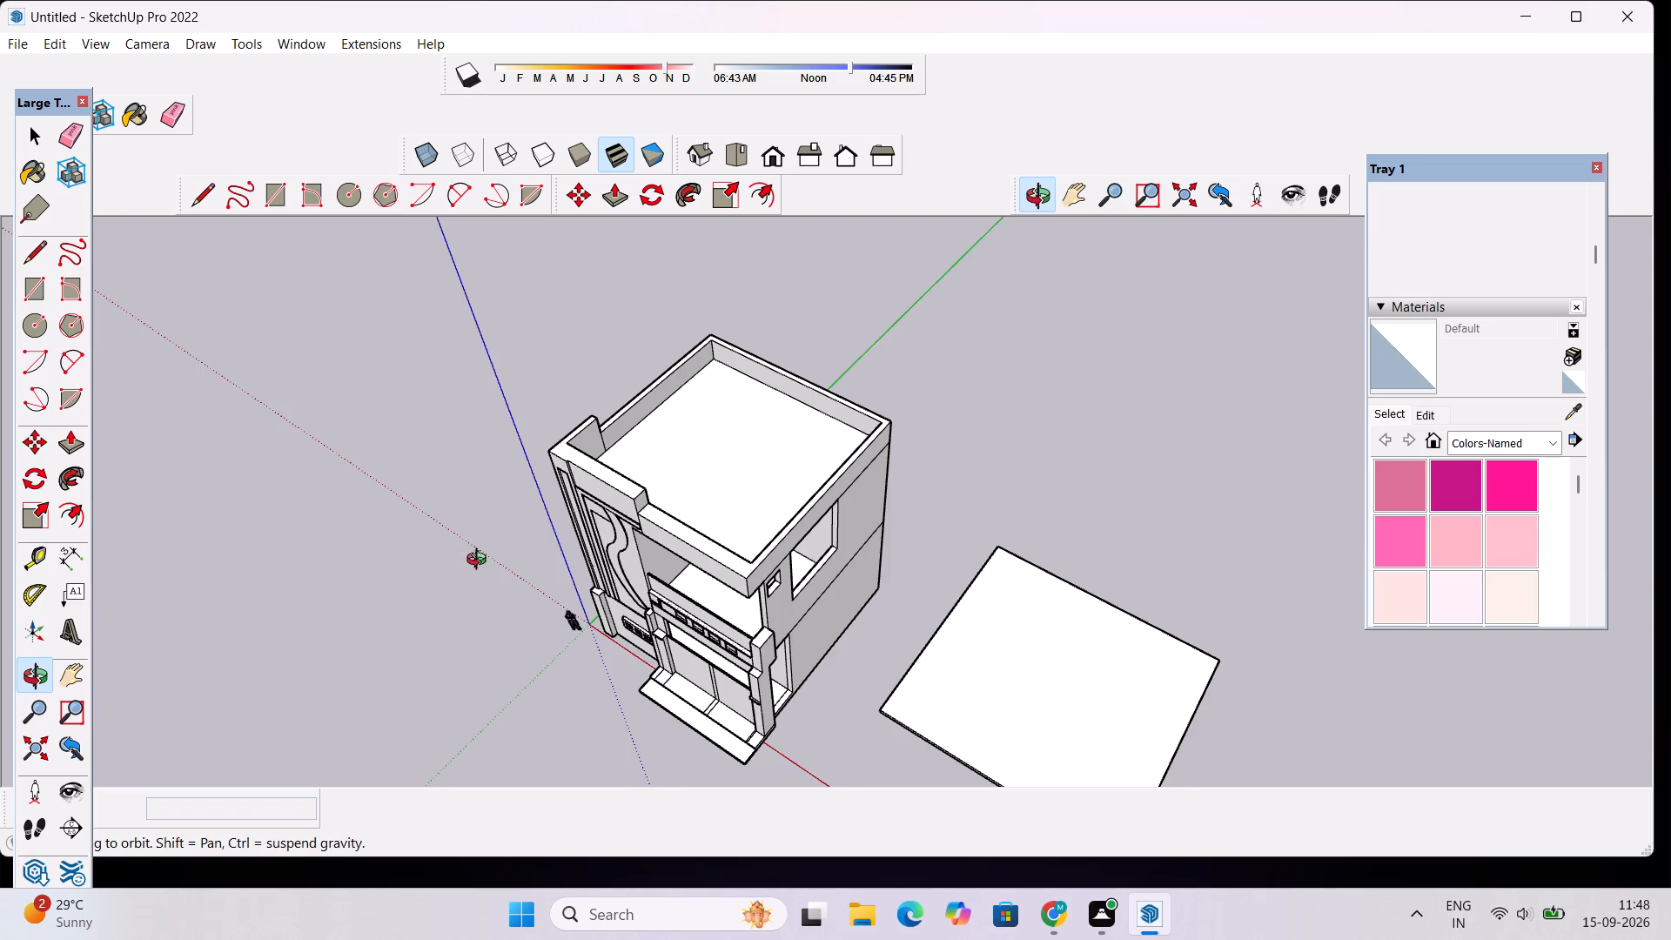
left_click_drag(489, 558, 848, 334)
scroll(827, 548, "down", 6)
left_click_drag(941, 570, 934, 479)
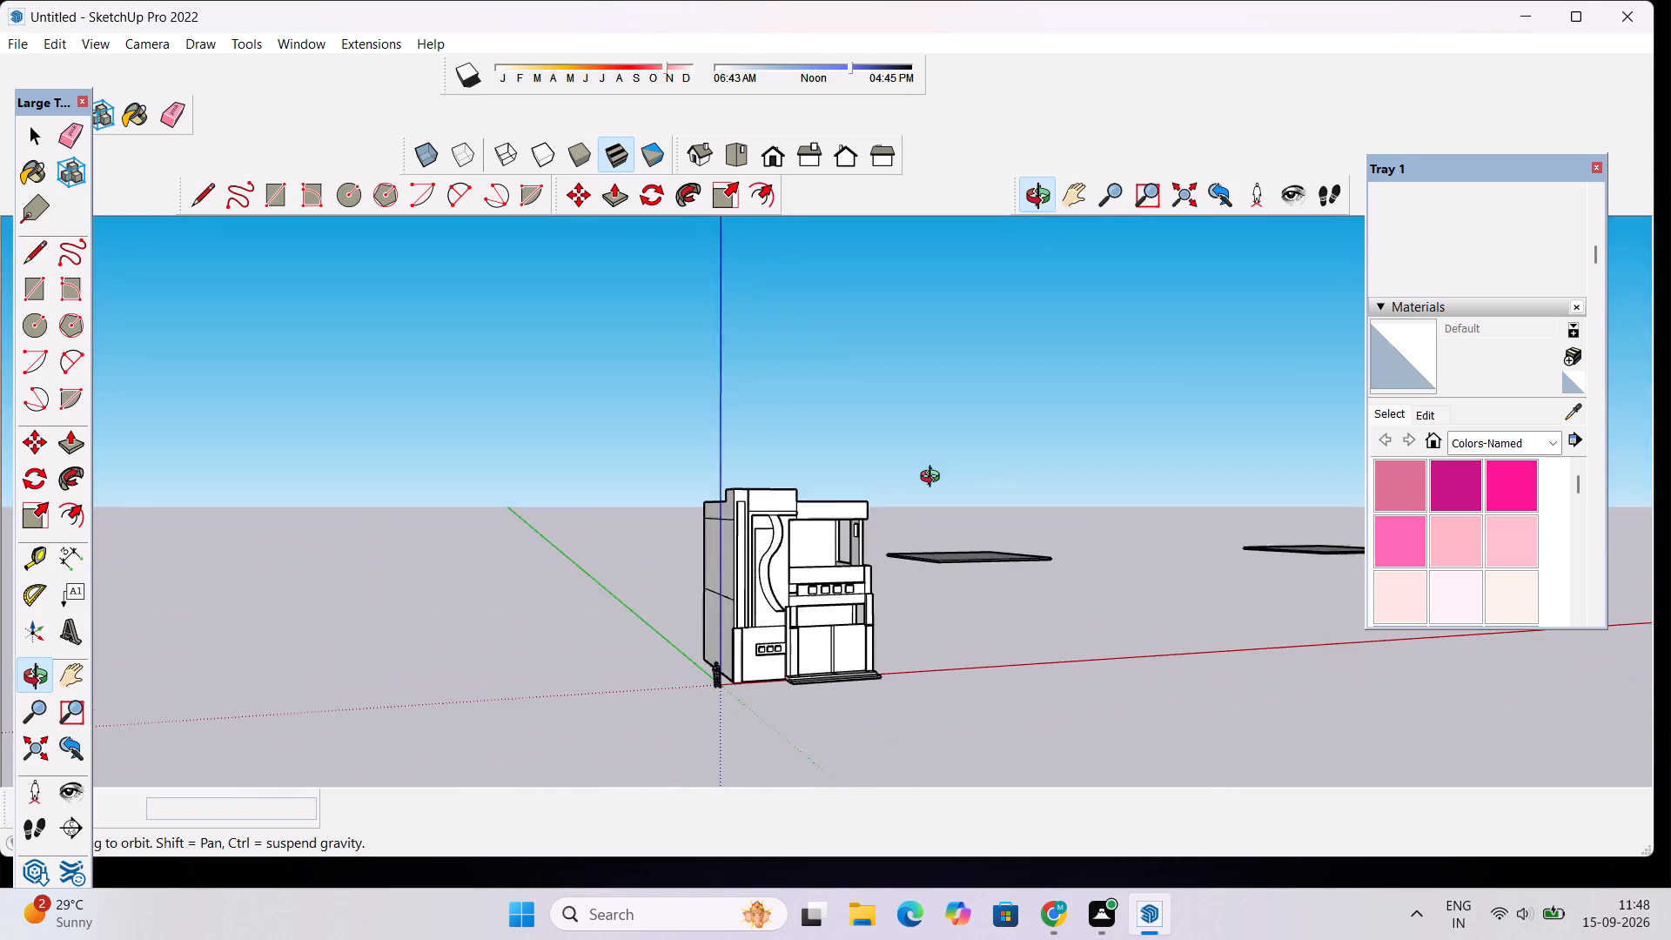
left_click_drag(934, 479, 1084, 469)
Draw a vertical line from the top corner of the small opening in the upper side wall up to the roof slab's underside.
scroll(734, 617, "up", 5)
scroll(898, 501, "up", 9)
scroll(992, 468, "down", 5)
left_click_drag(989, 472, 942, 530, "shift")
scroll(930, 521, "down", 4, "shift")
left_click_drag(918, 566, 921, 596)
scroll(905, 516, "up", 4)
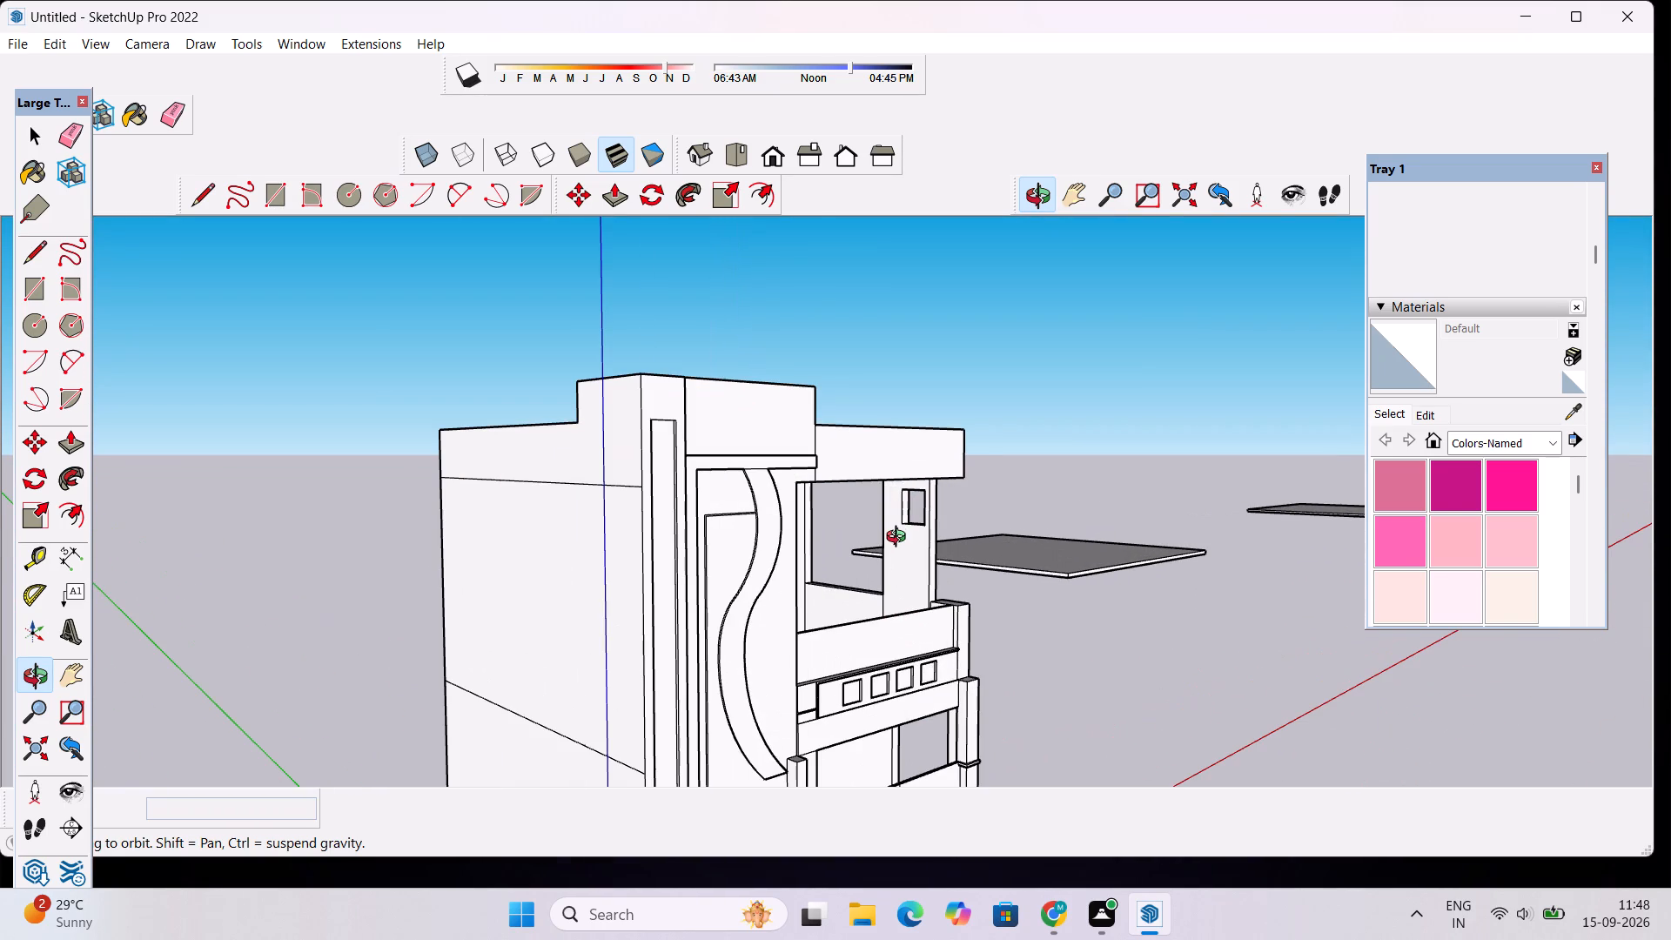
scroll(856, 614, "up", 3)
left_click_drag(857, 614, 921, 613)
scroll(898, 459, "up", 4)
key("l")
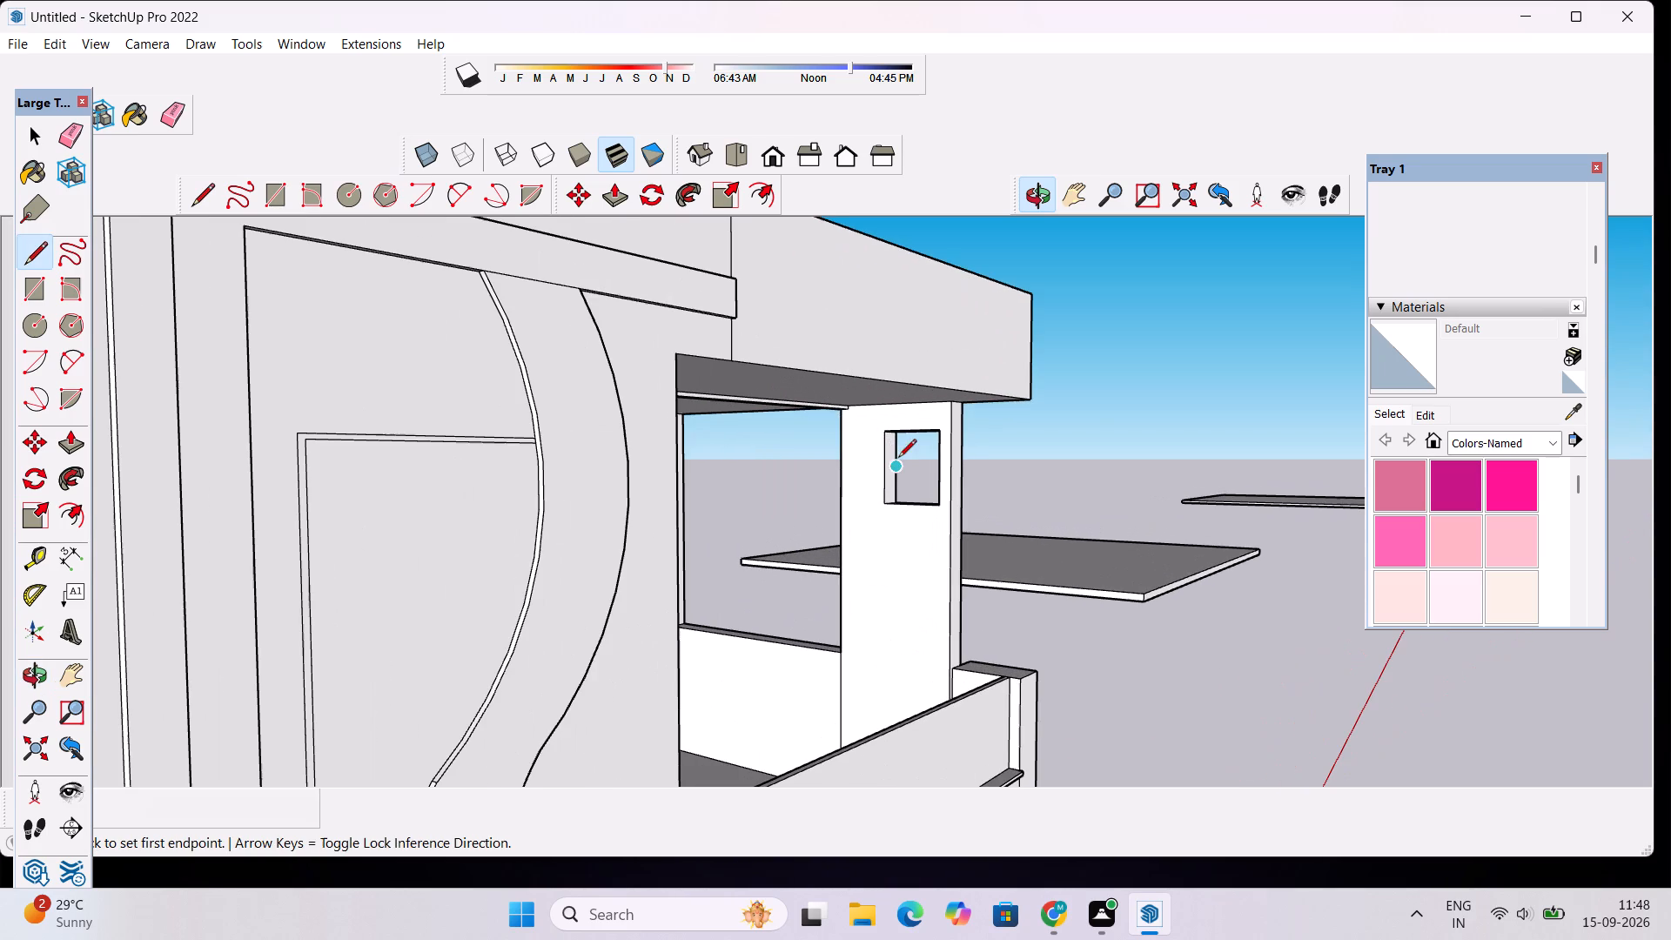
scroll(889, 422, "up", 5)
left_click(885, 442)
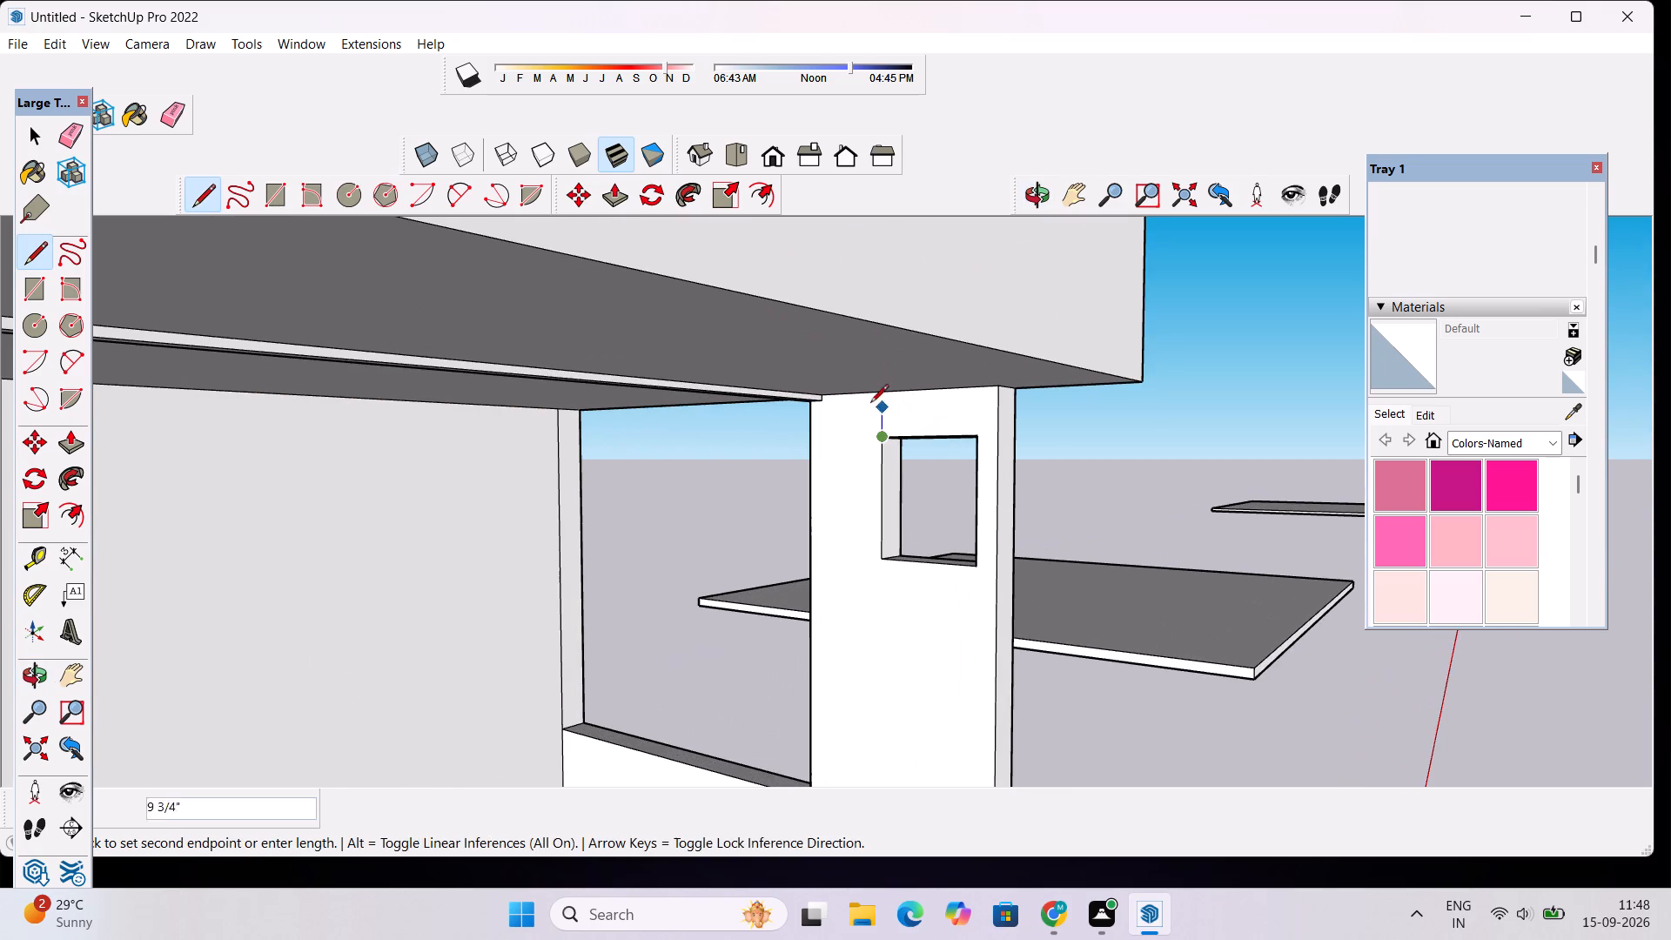
left_click(870, 394)
key("space")
Delete the face covering the small square opening in the upper side wall.
left_click(895, 497)
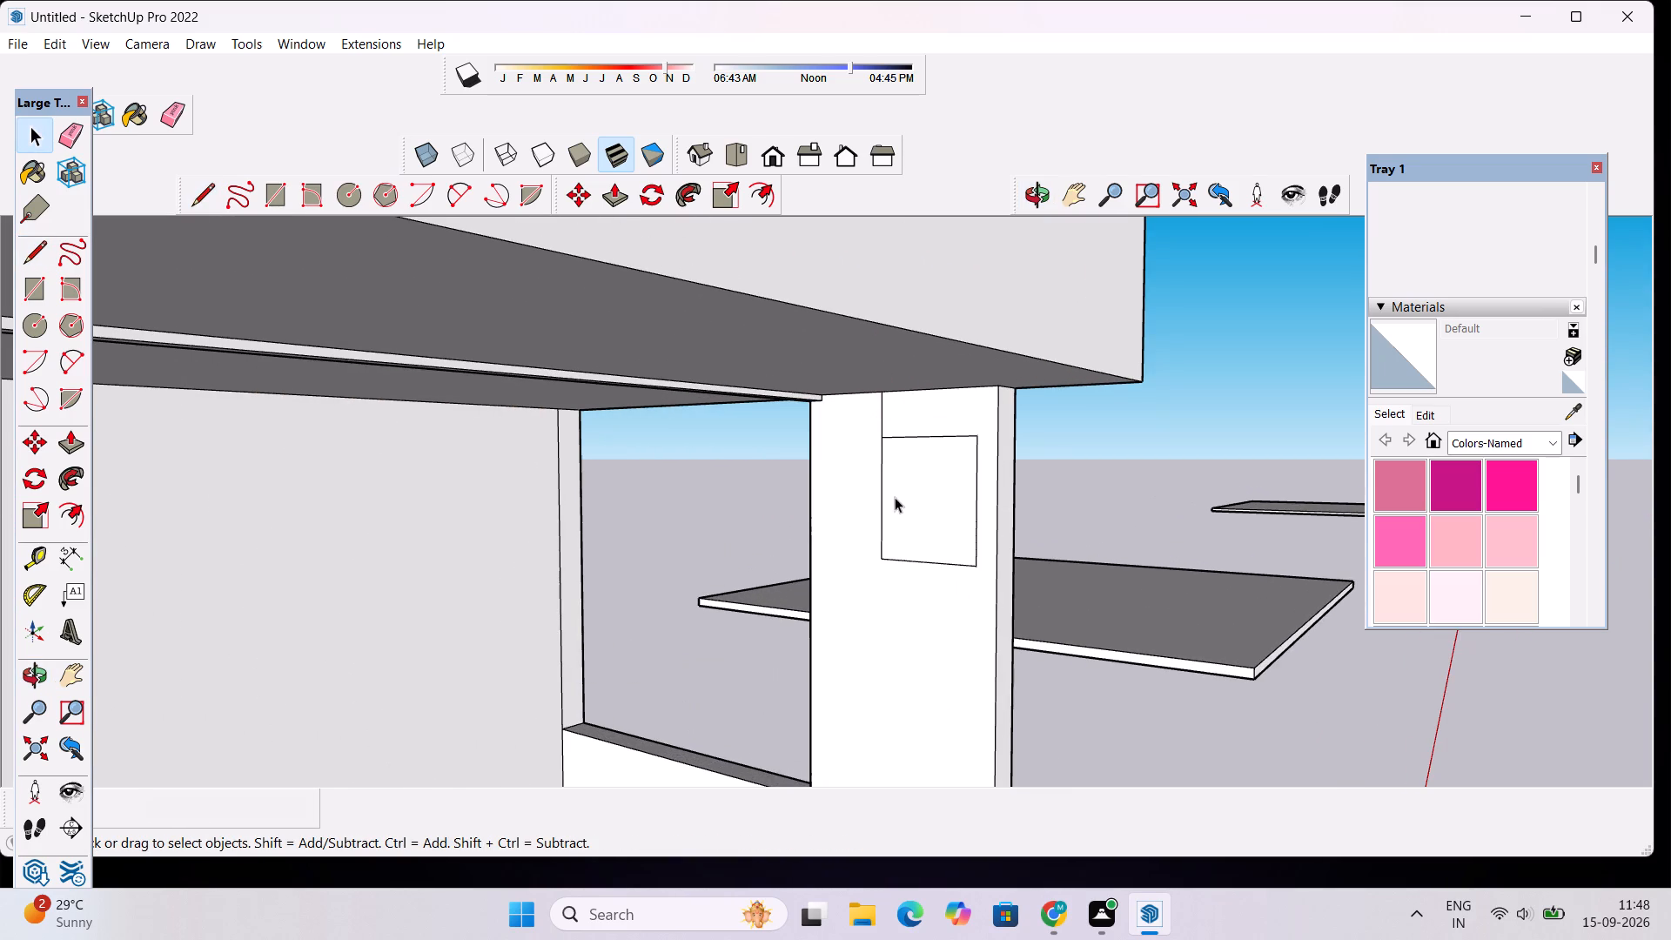
key("Delete")
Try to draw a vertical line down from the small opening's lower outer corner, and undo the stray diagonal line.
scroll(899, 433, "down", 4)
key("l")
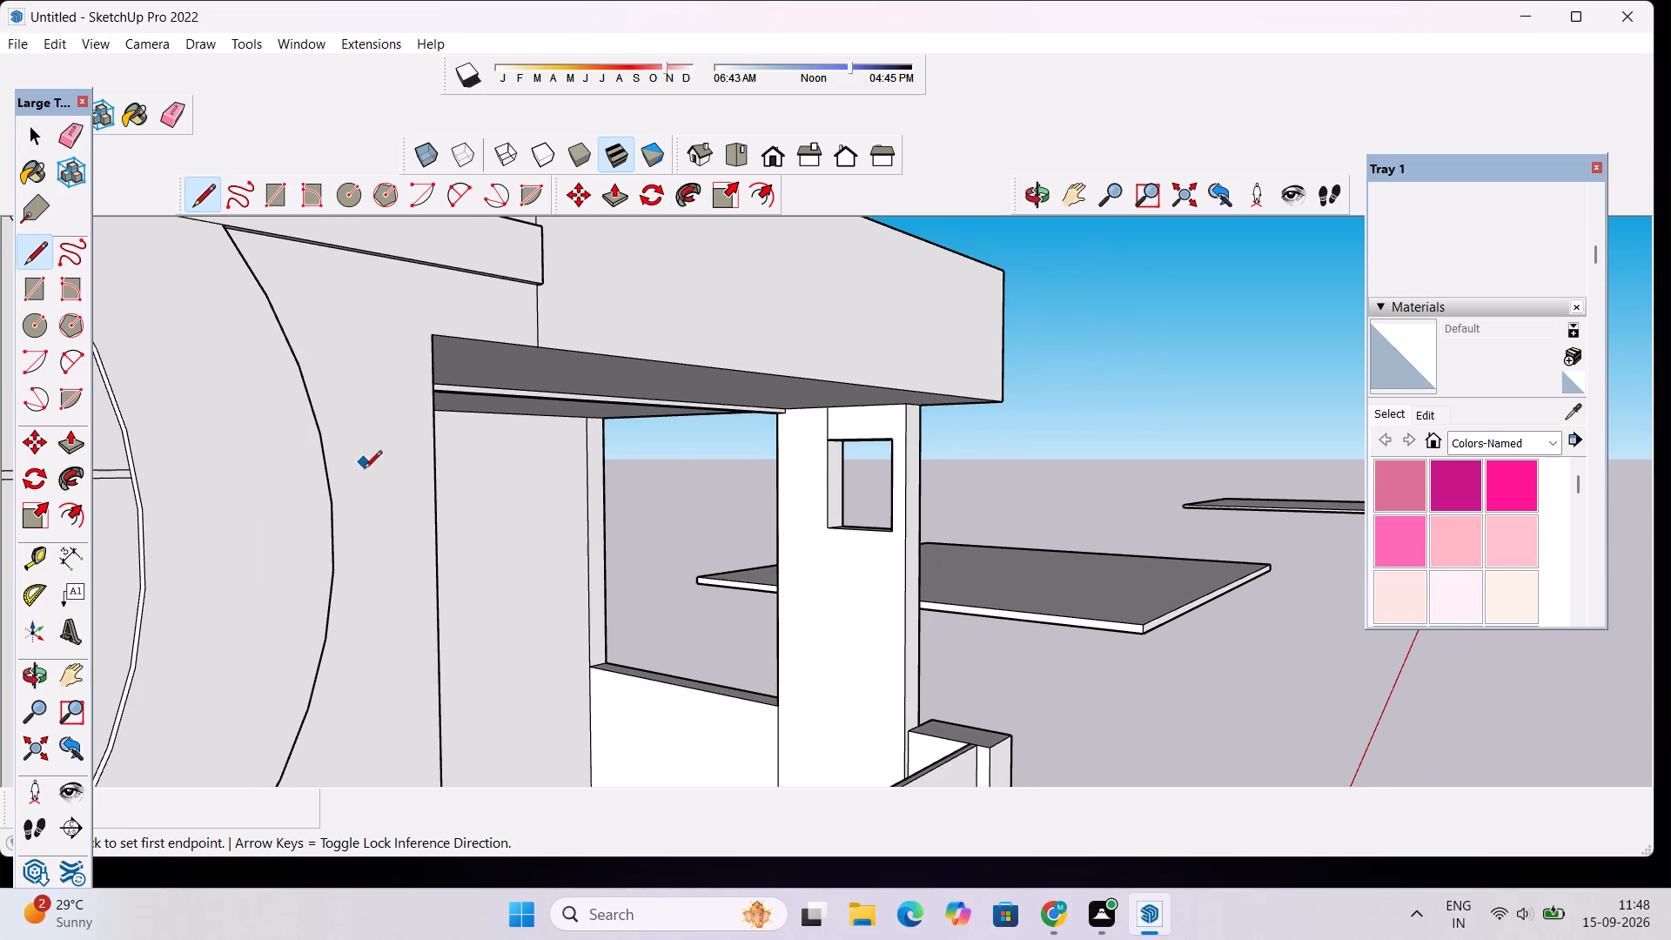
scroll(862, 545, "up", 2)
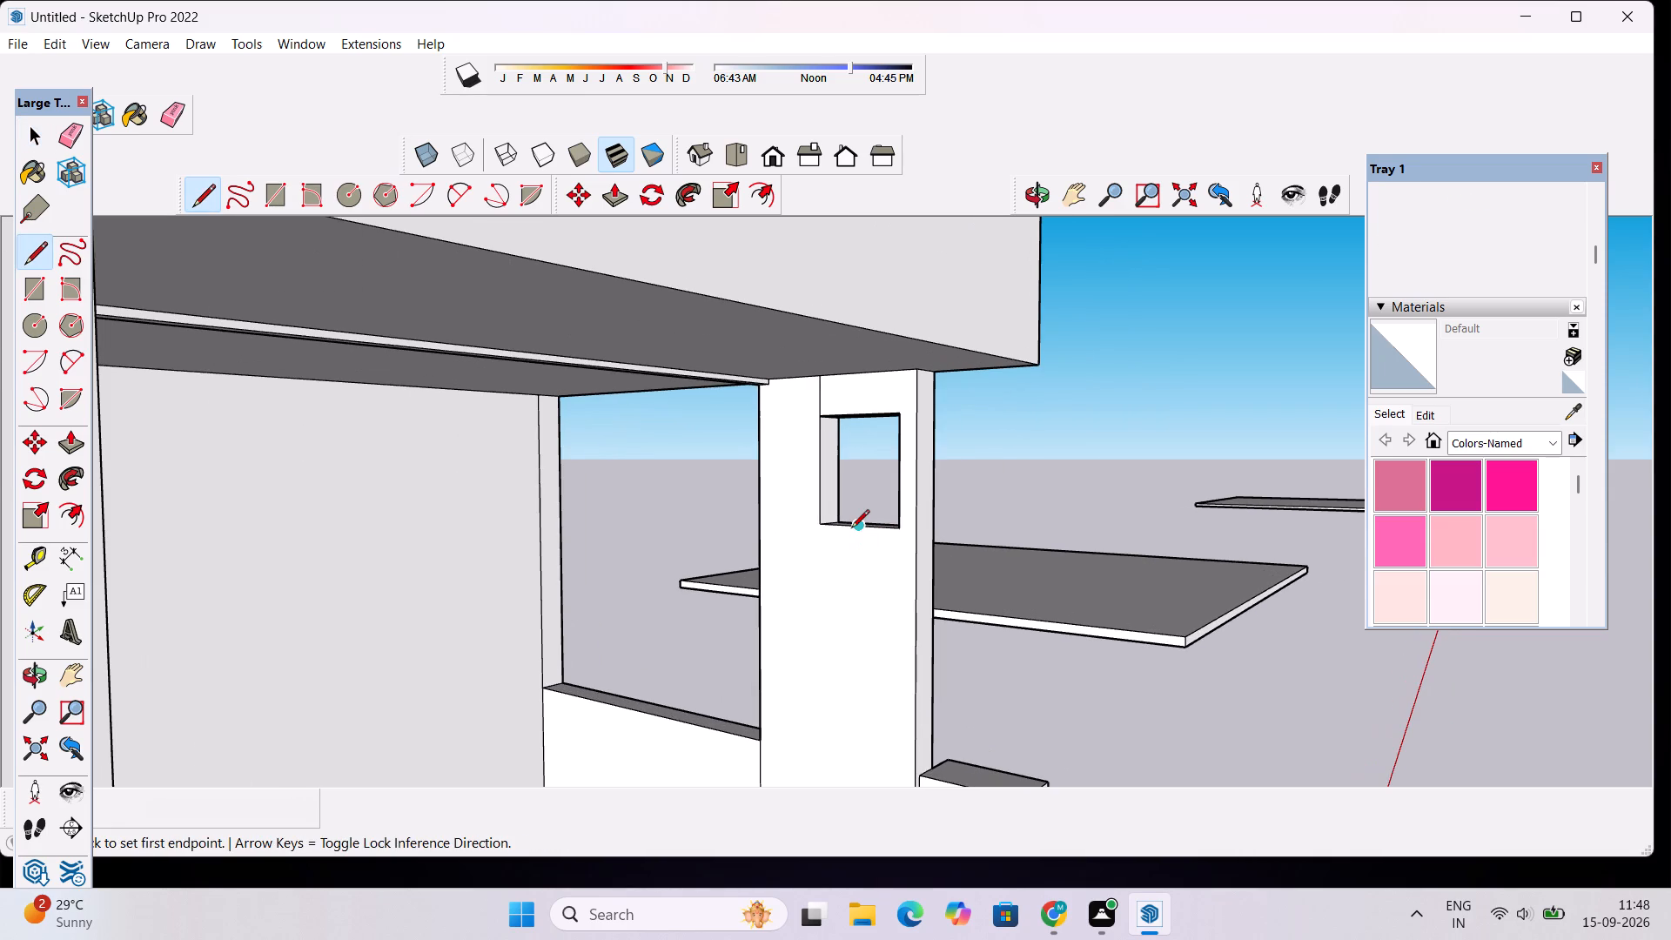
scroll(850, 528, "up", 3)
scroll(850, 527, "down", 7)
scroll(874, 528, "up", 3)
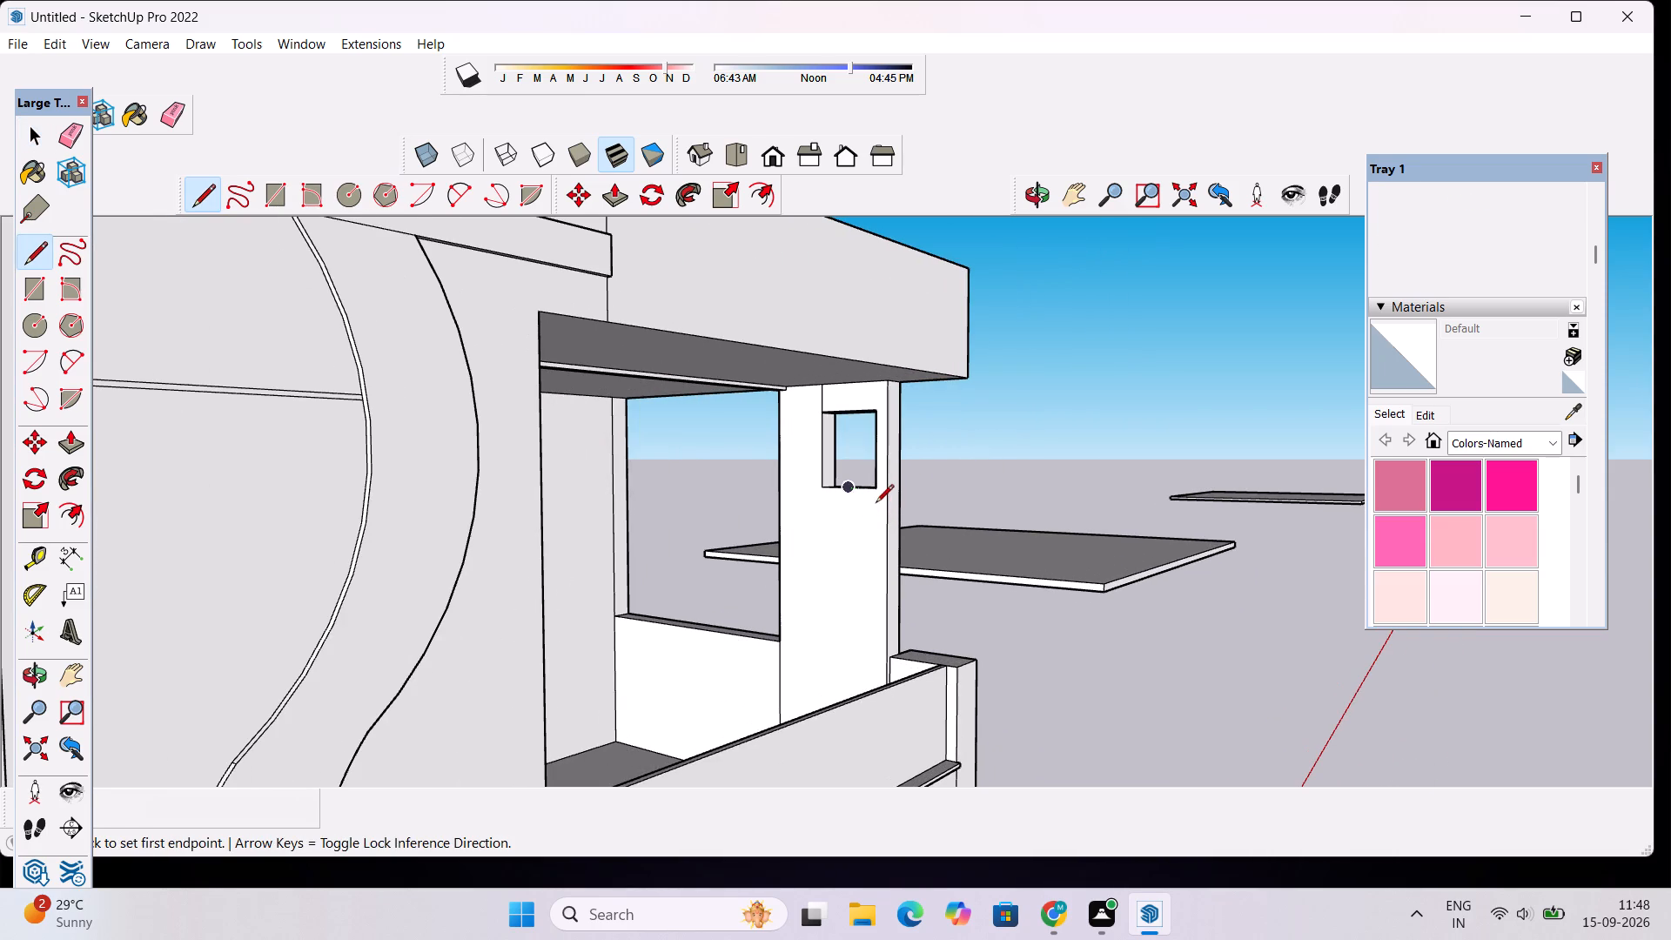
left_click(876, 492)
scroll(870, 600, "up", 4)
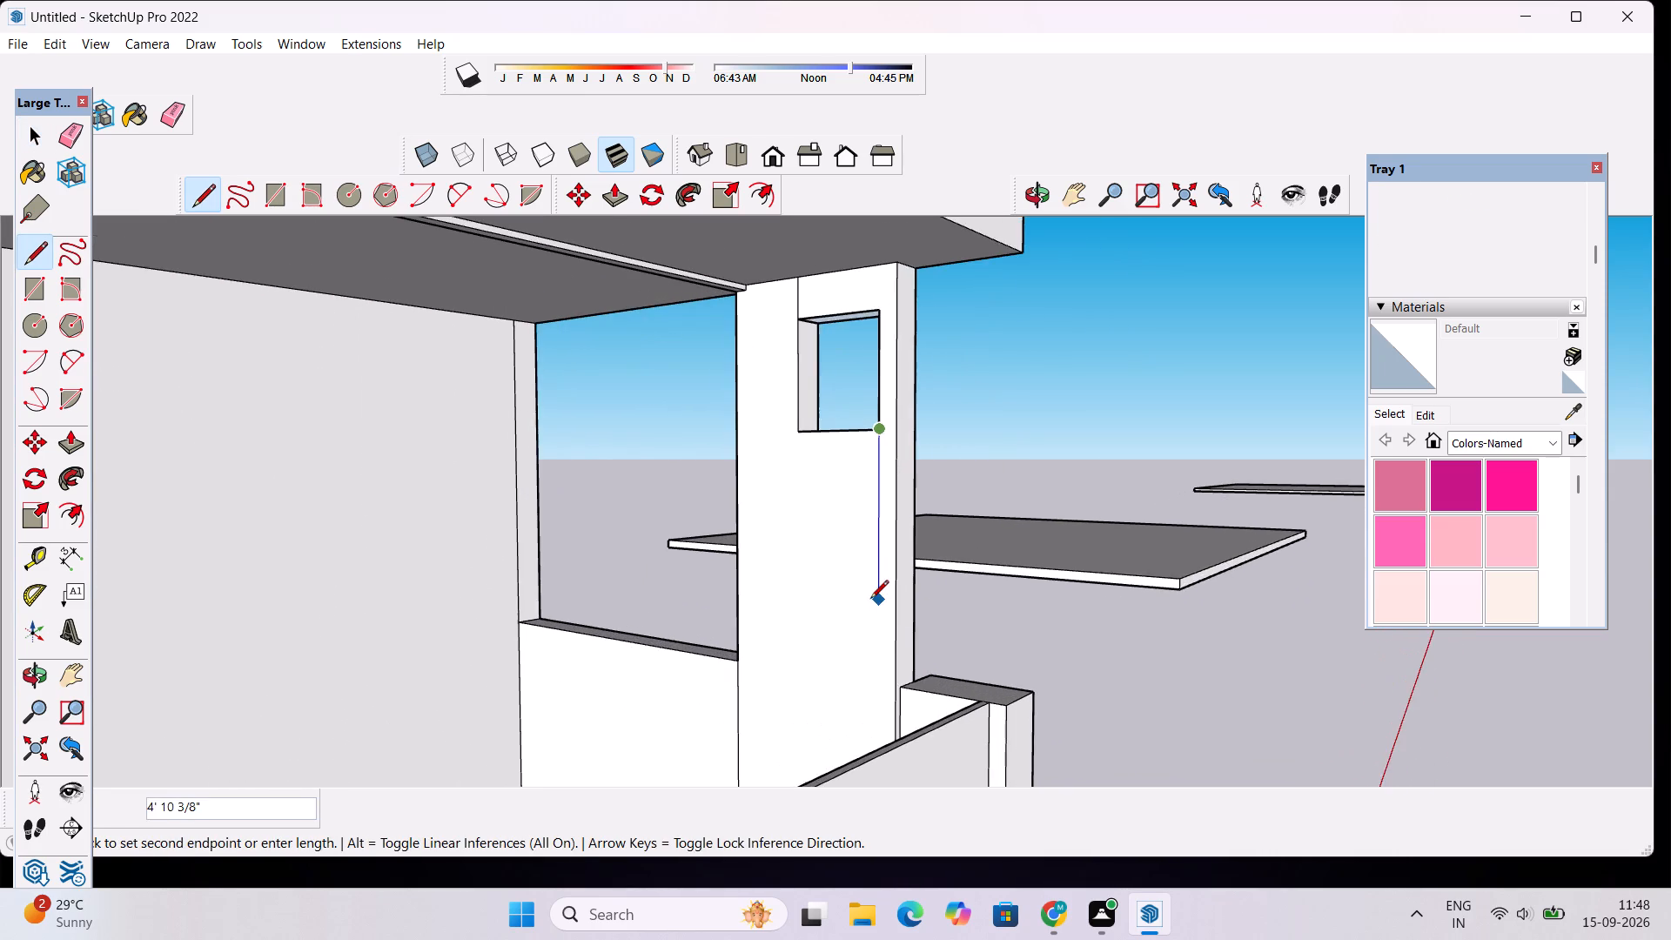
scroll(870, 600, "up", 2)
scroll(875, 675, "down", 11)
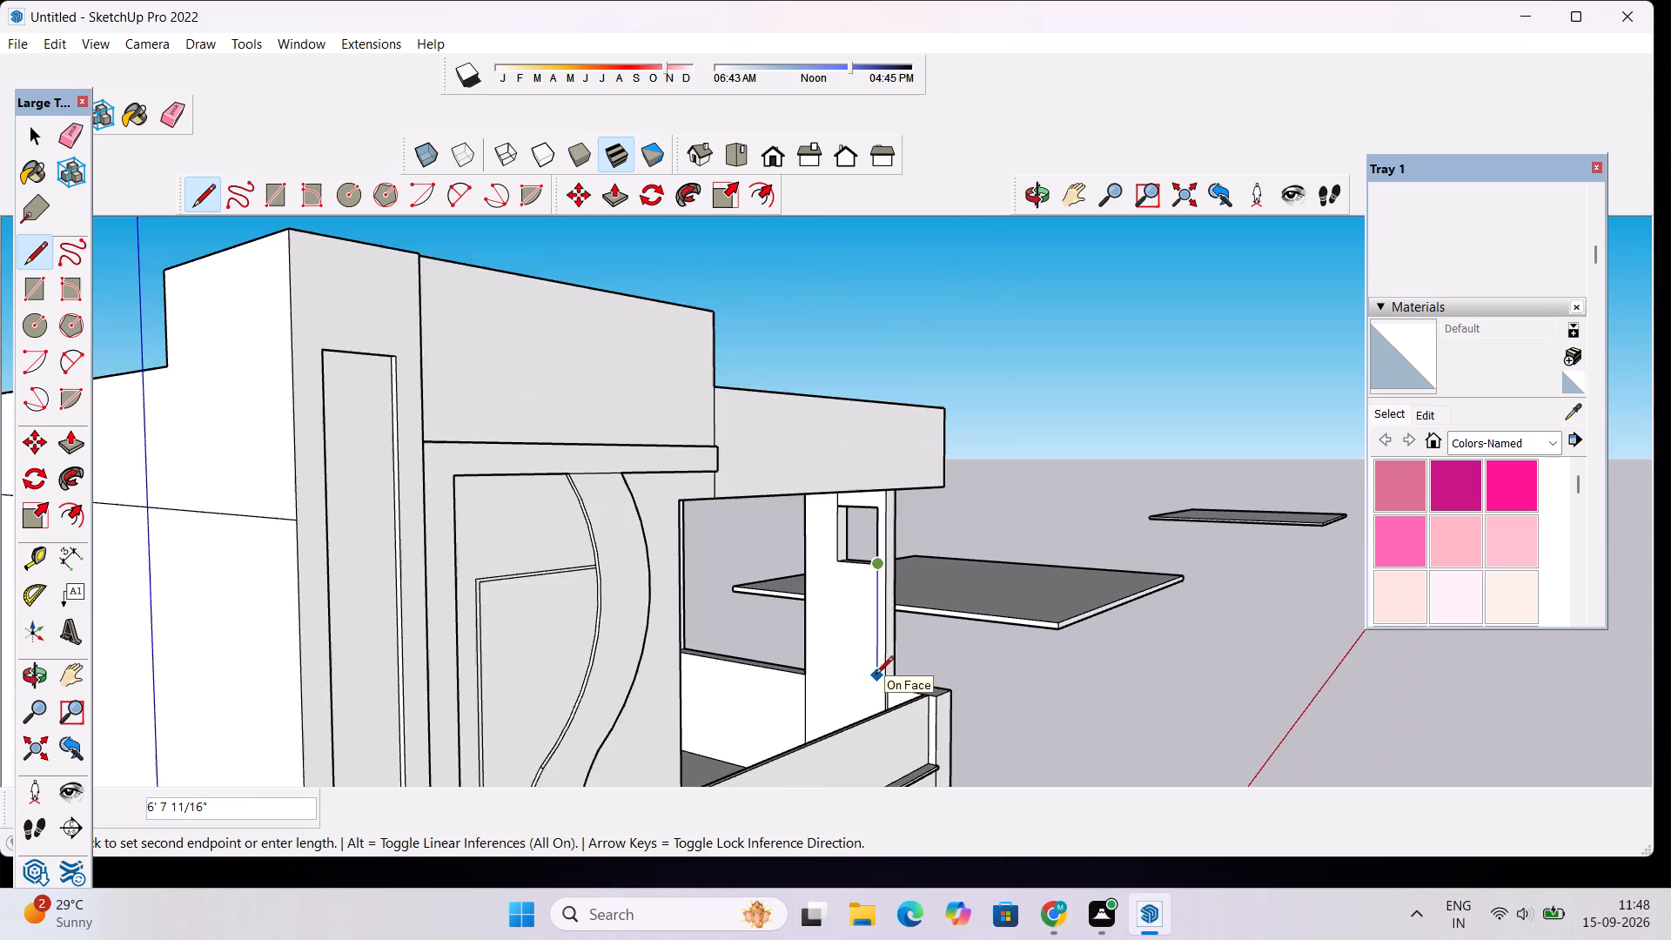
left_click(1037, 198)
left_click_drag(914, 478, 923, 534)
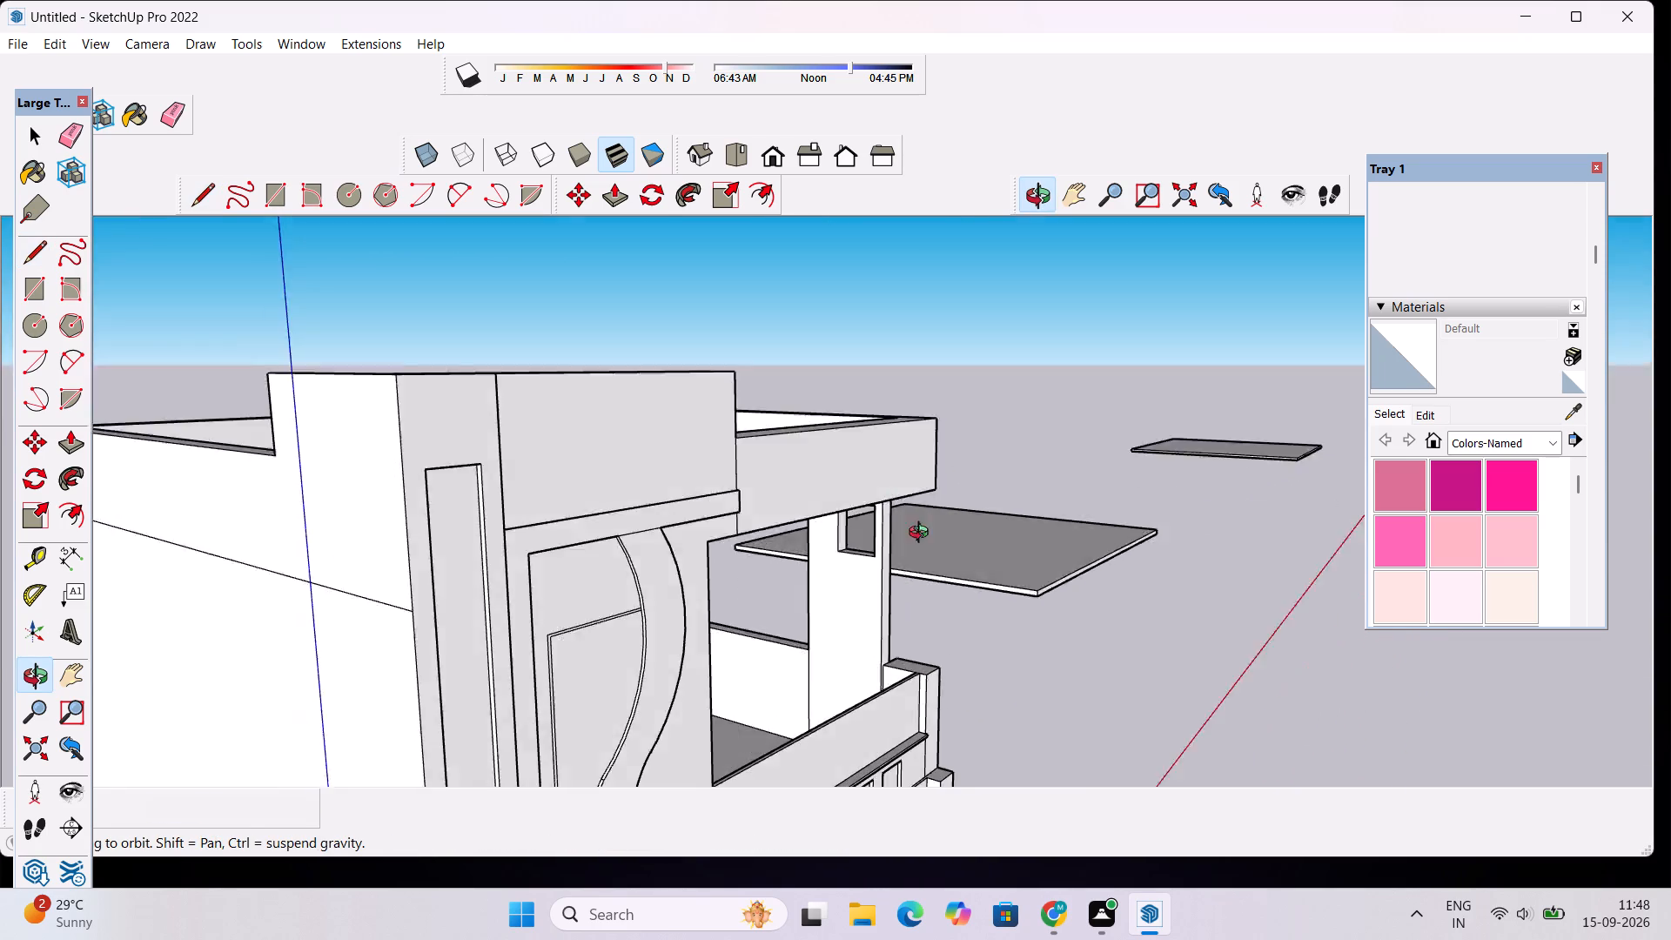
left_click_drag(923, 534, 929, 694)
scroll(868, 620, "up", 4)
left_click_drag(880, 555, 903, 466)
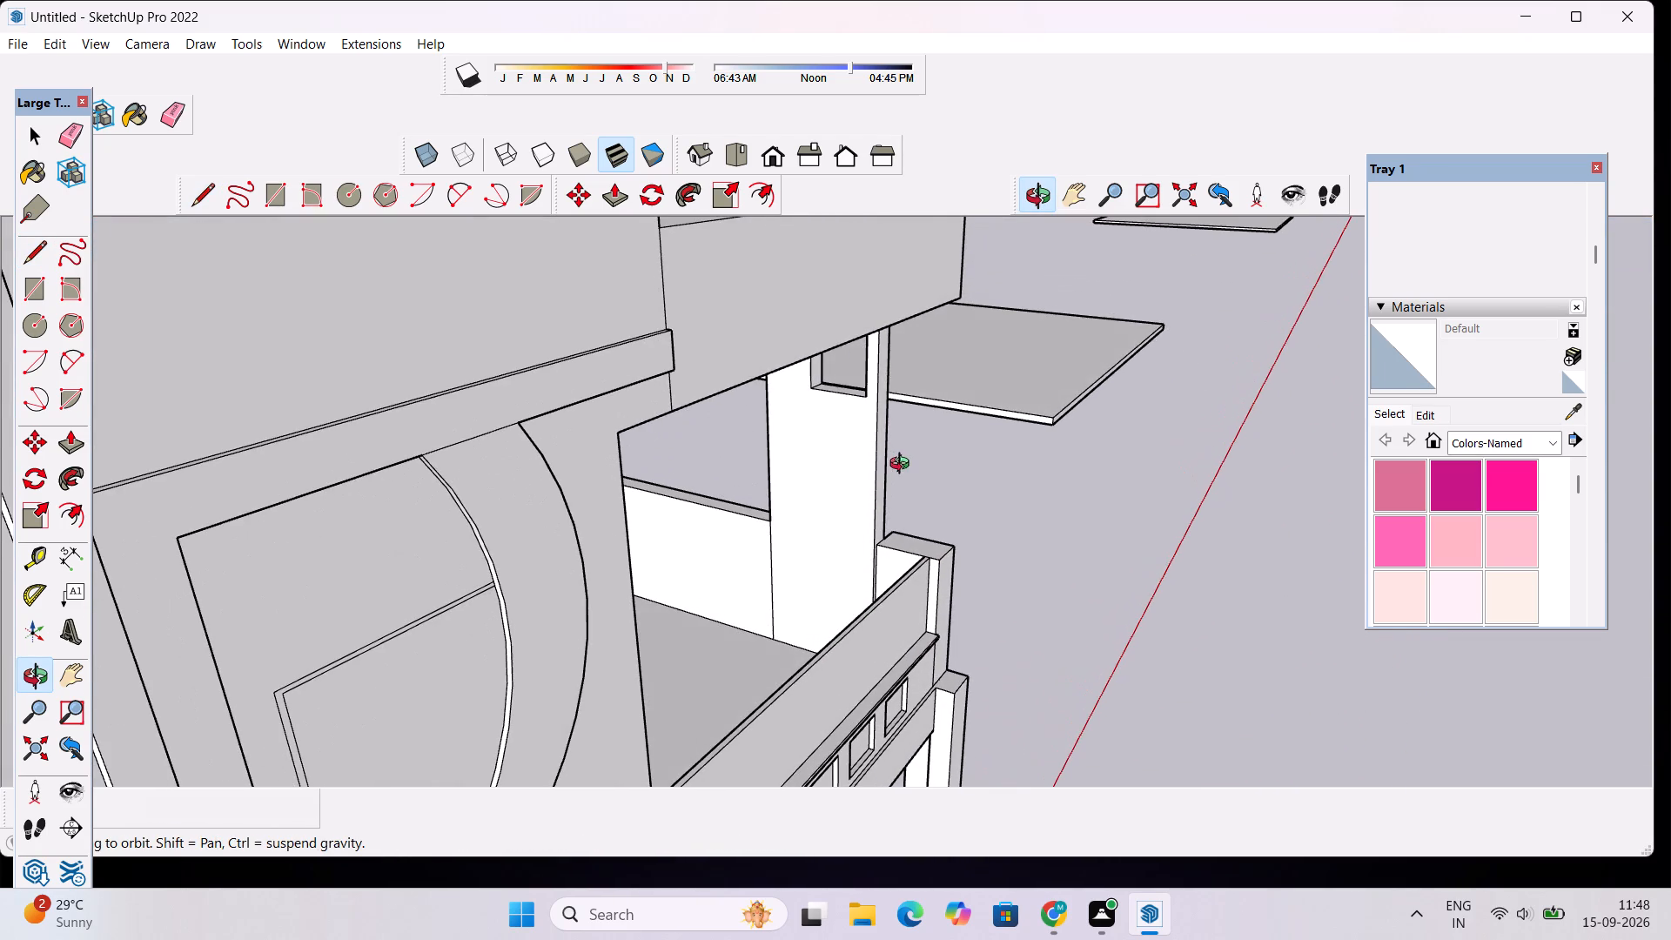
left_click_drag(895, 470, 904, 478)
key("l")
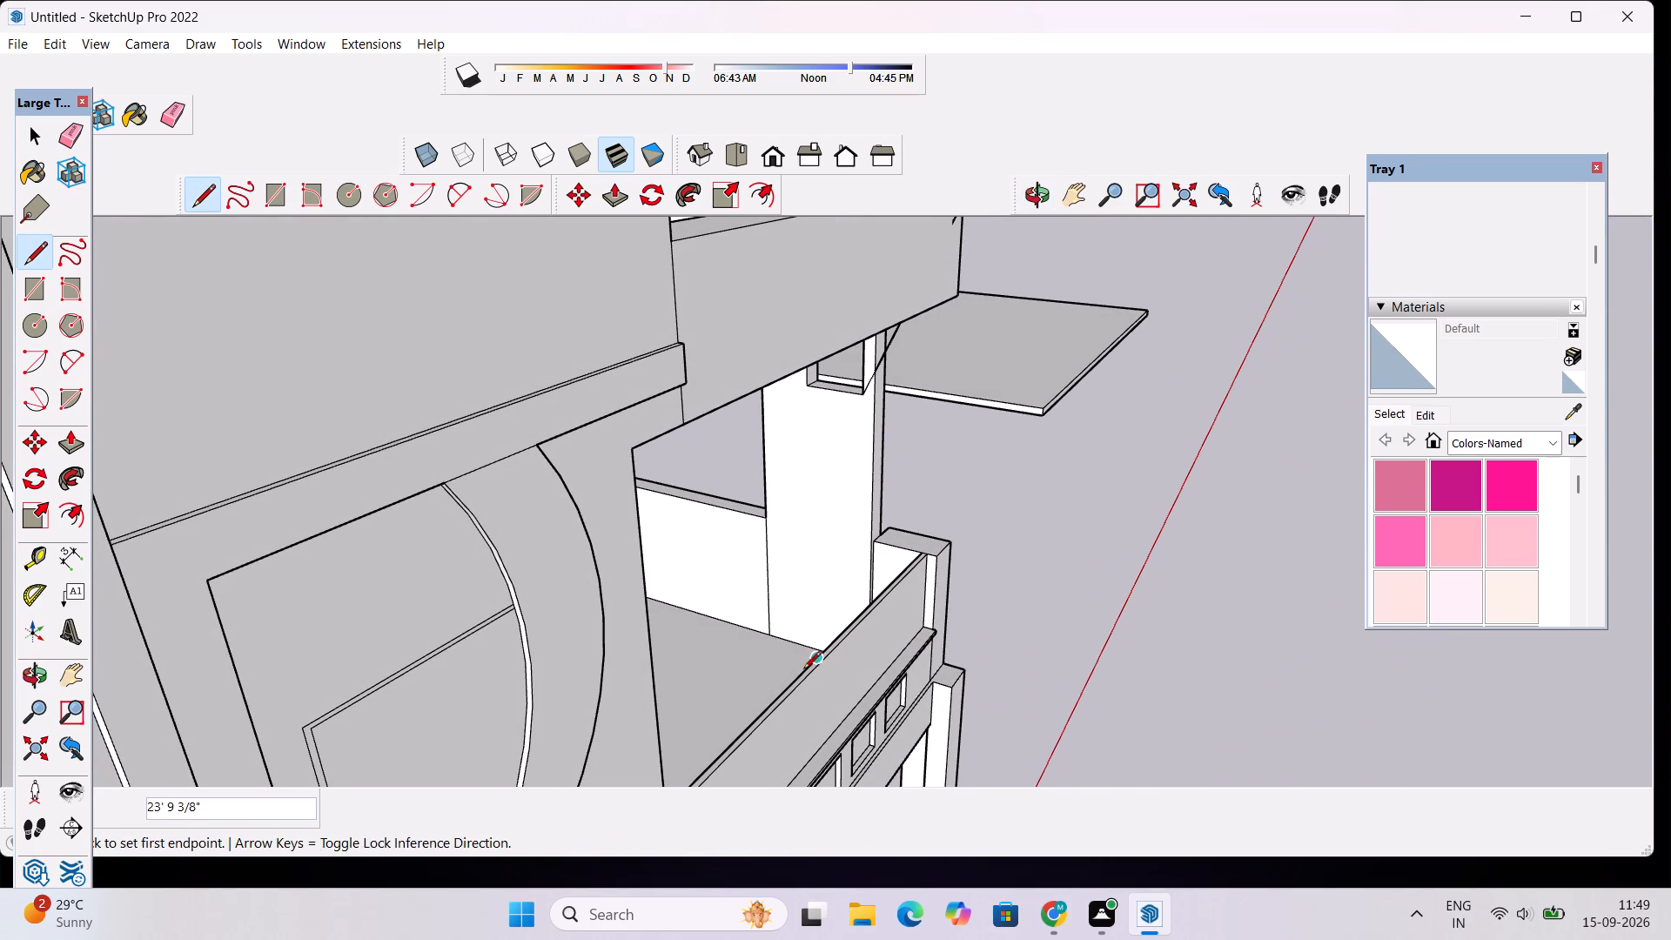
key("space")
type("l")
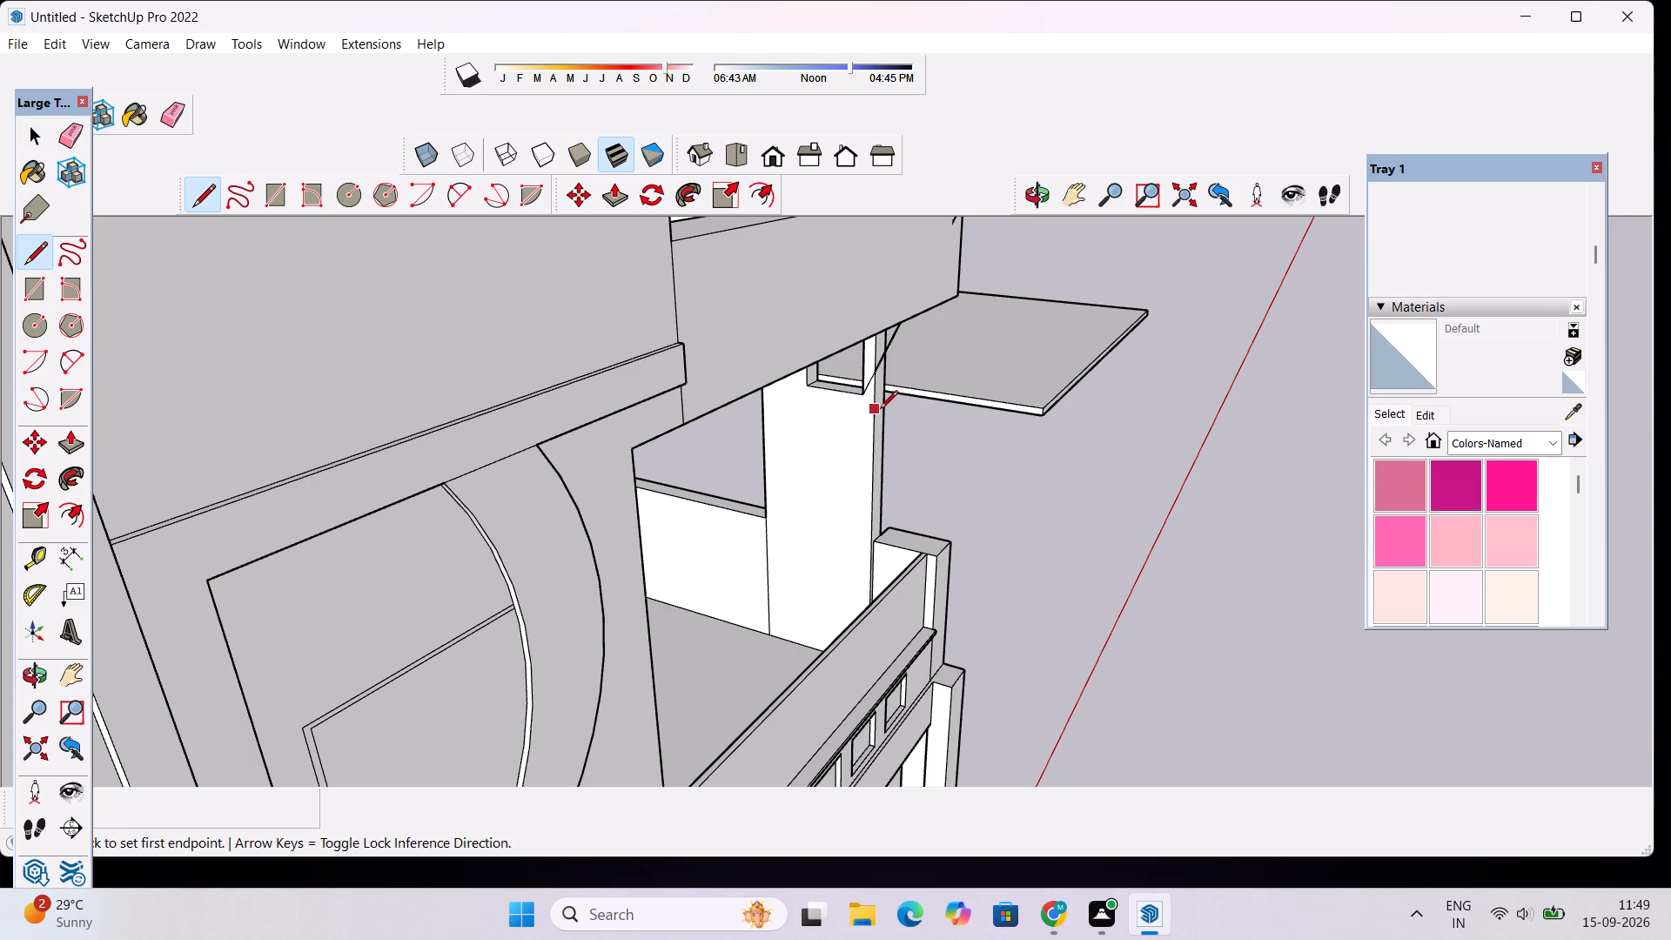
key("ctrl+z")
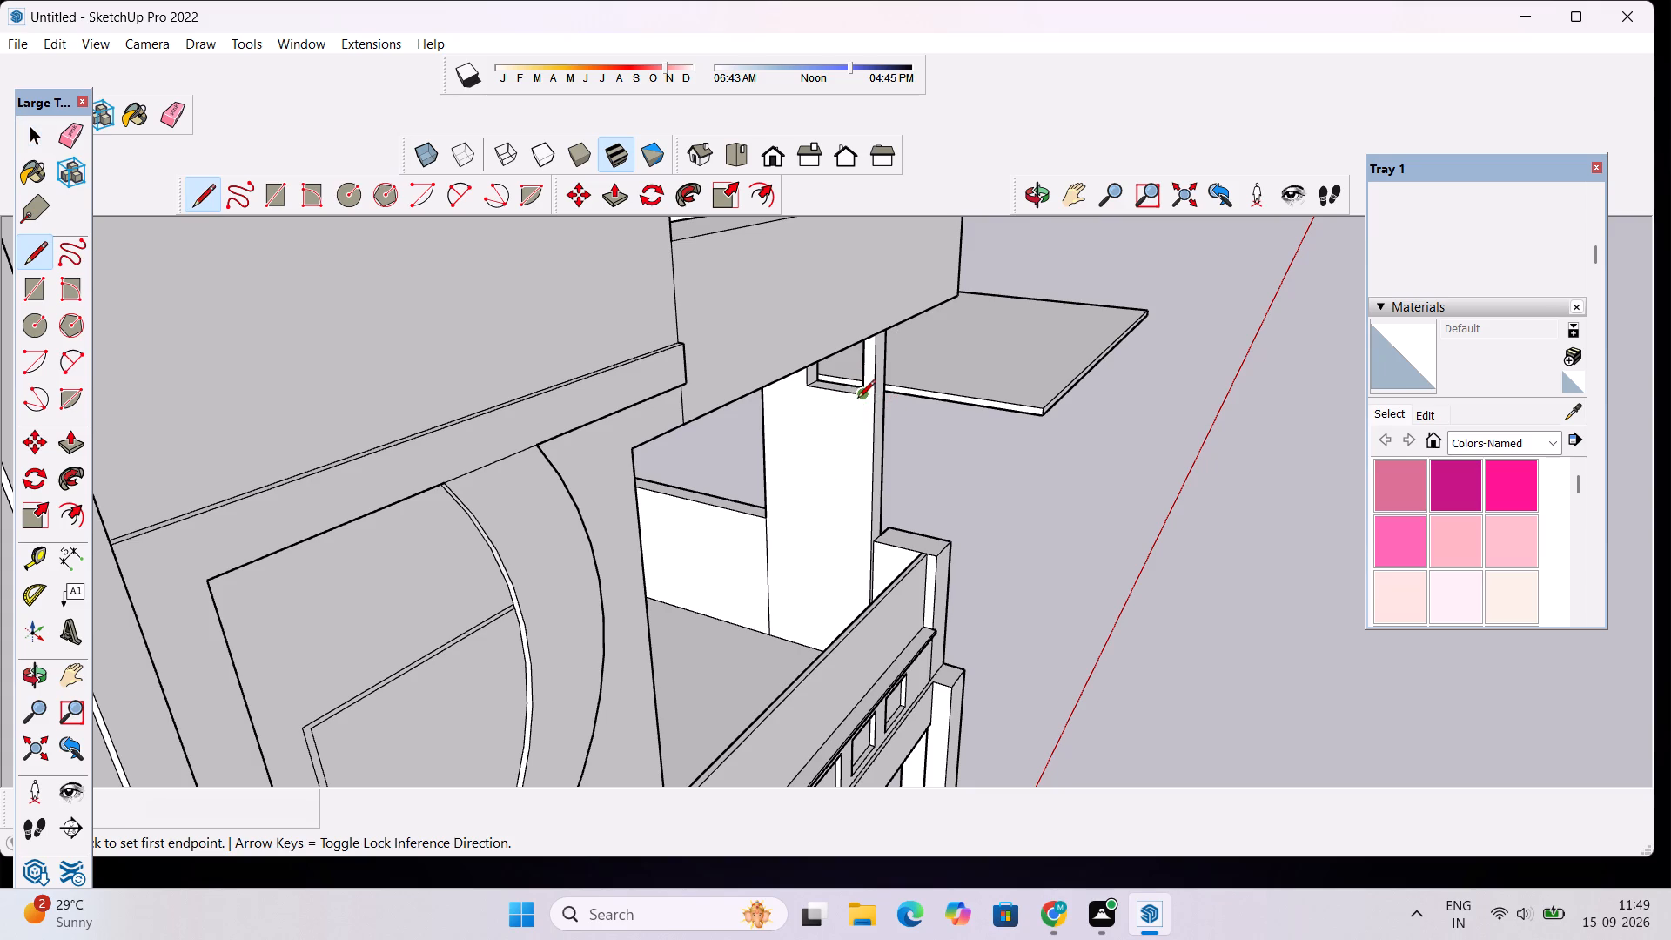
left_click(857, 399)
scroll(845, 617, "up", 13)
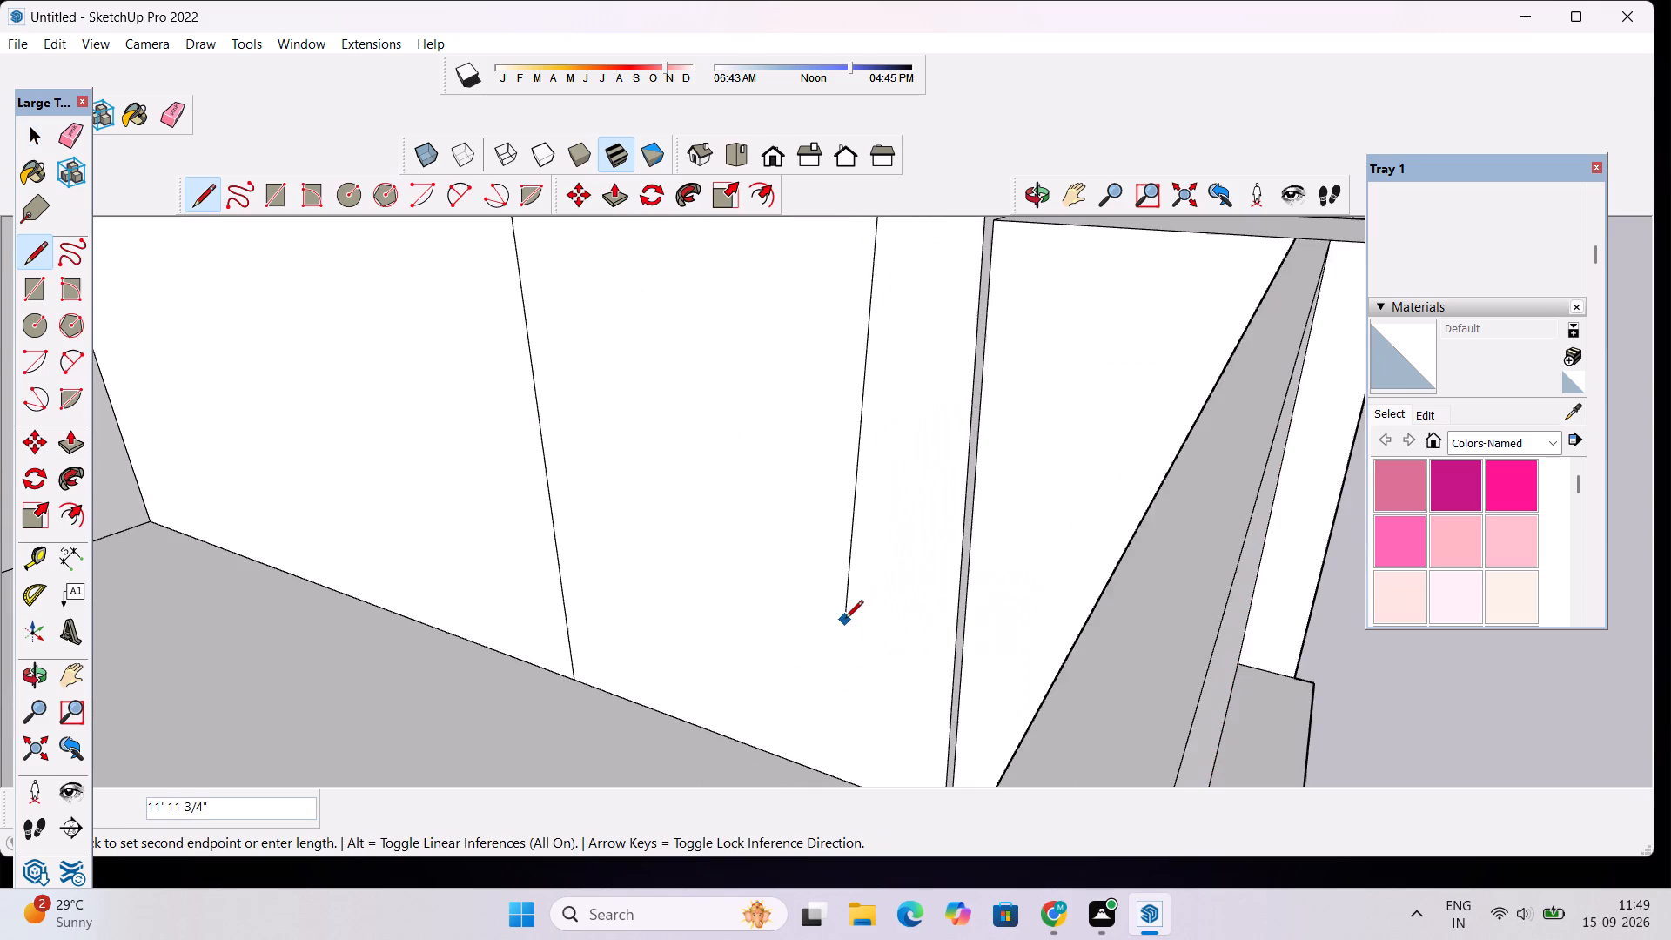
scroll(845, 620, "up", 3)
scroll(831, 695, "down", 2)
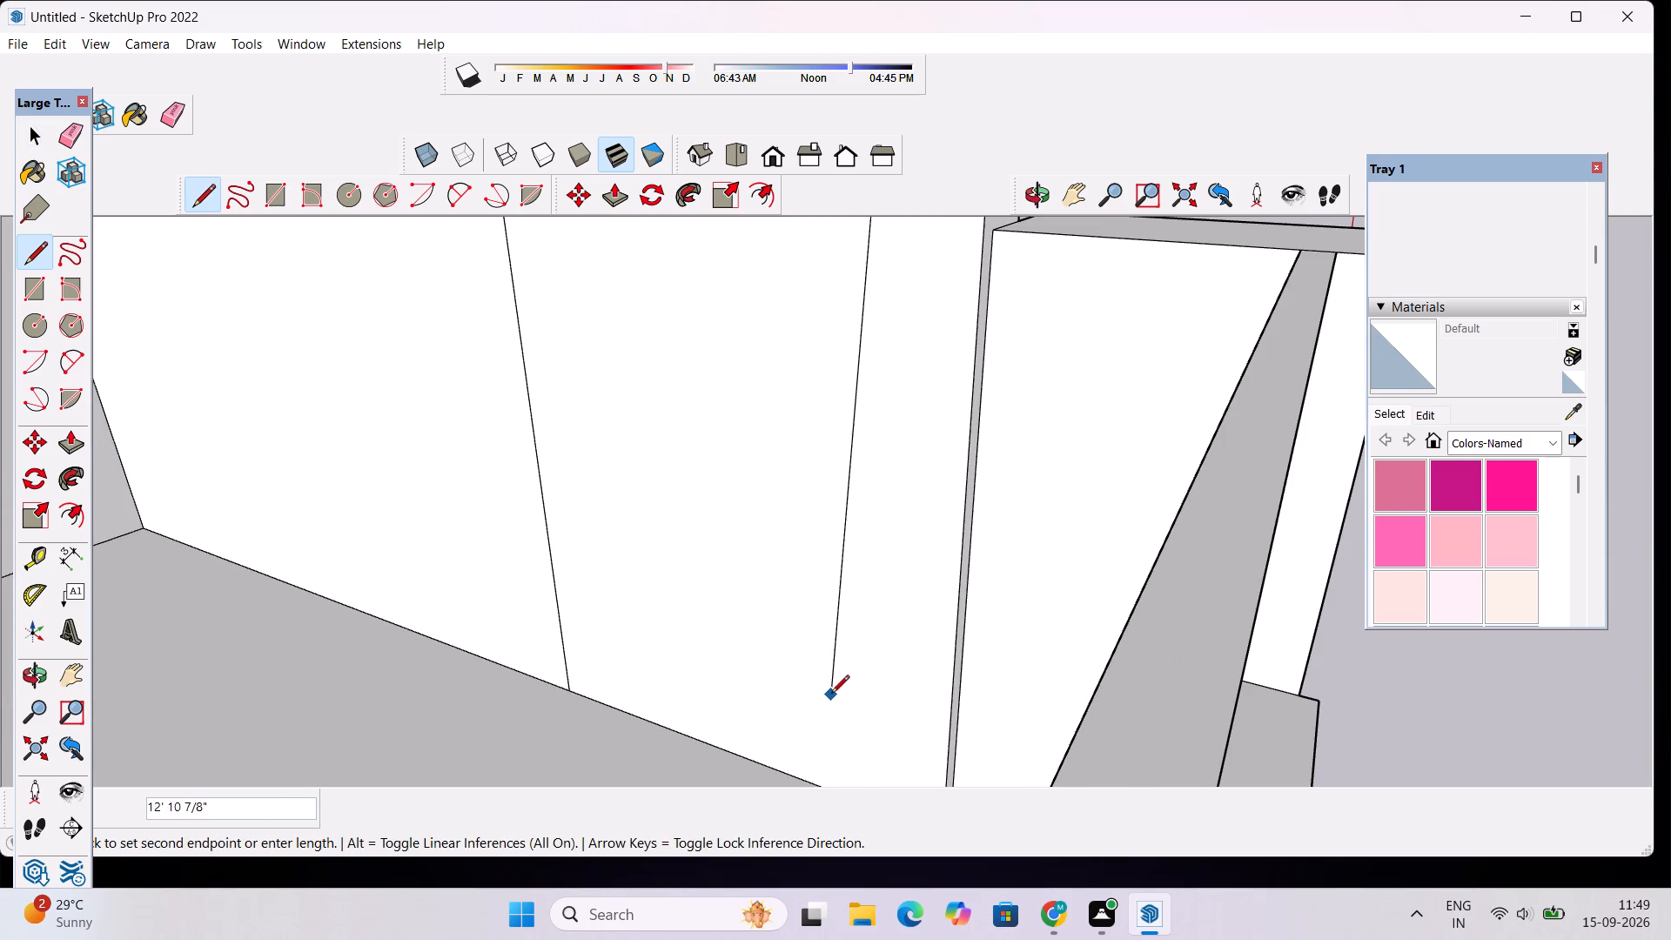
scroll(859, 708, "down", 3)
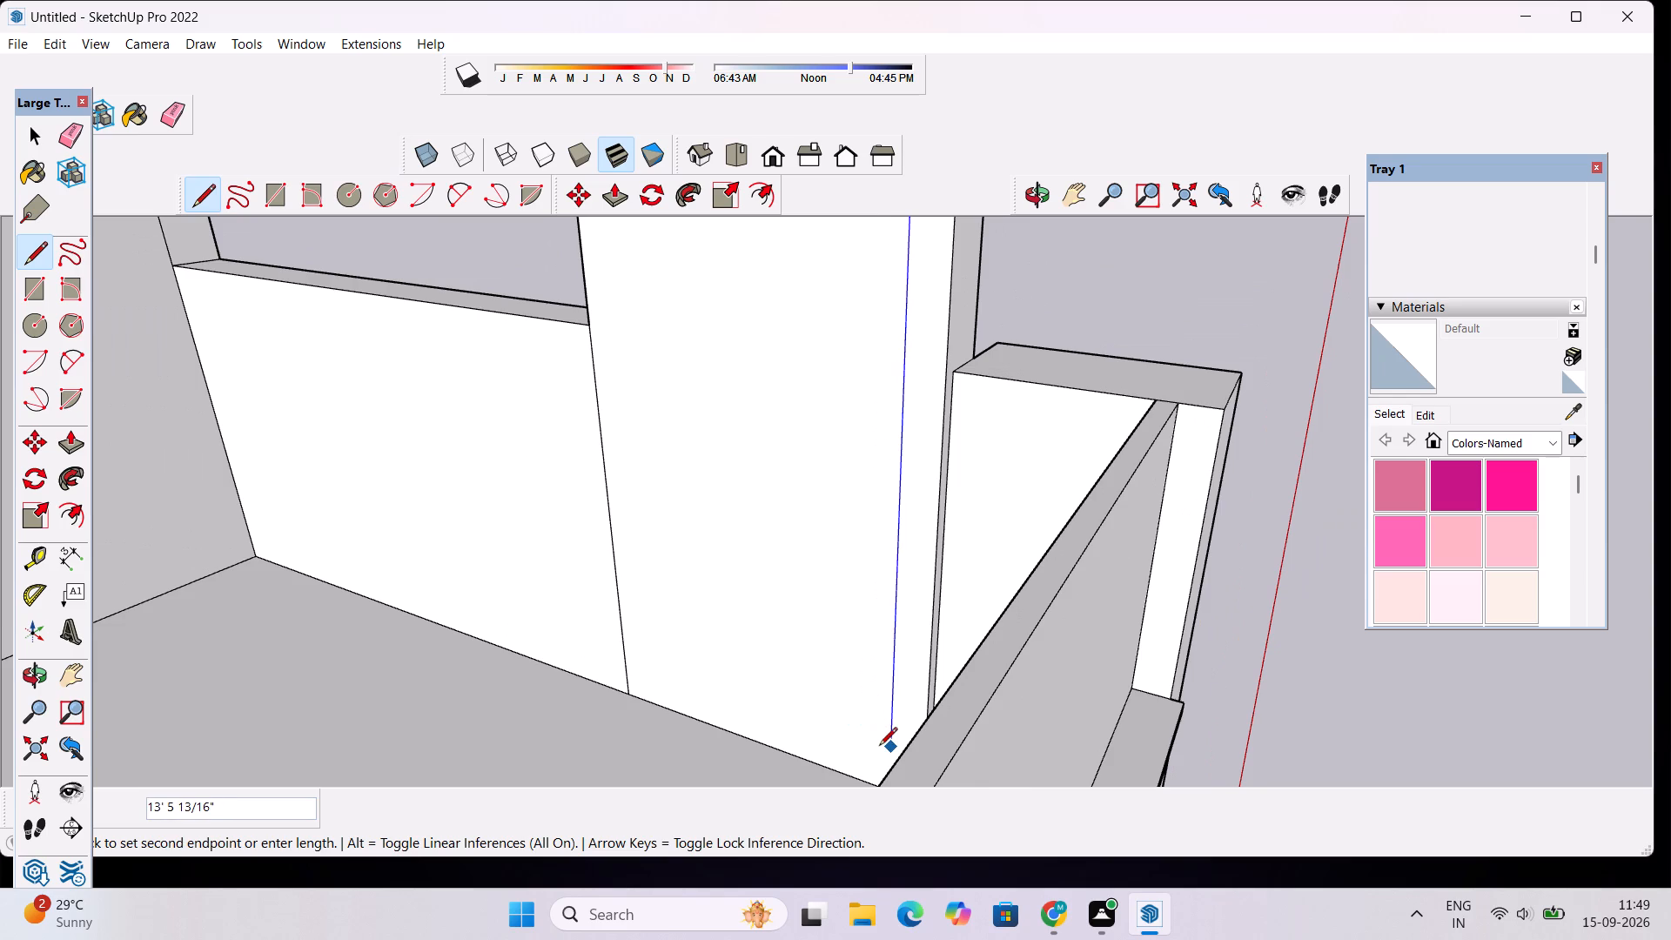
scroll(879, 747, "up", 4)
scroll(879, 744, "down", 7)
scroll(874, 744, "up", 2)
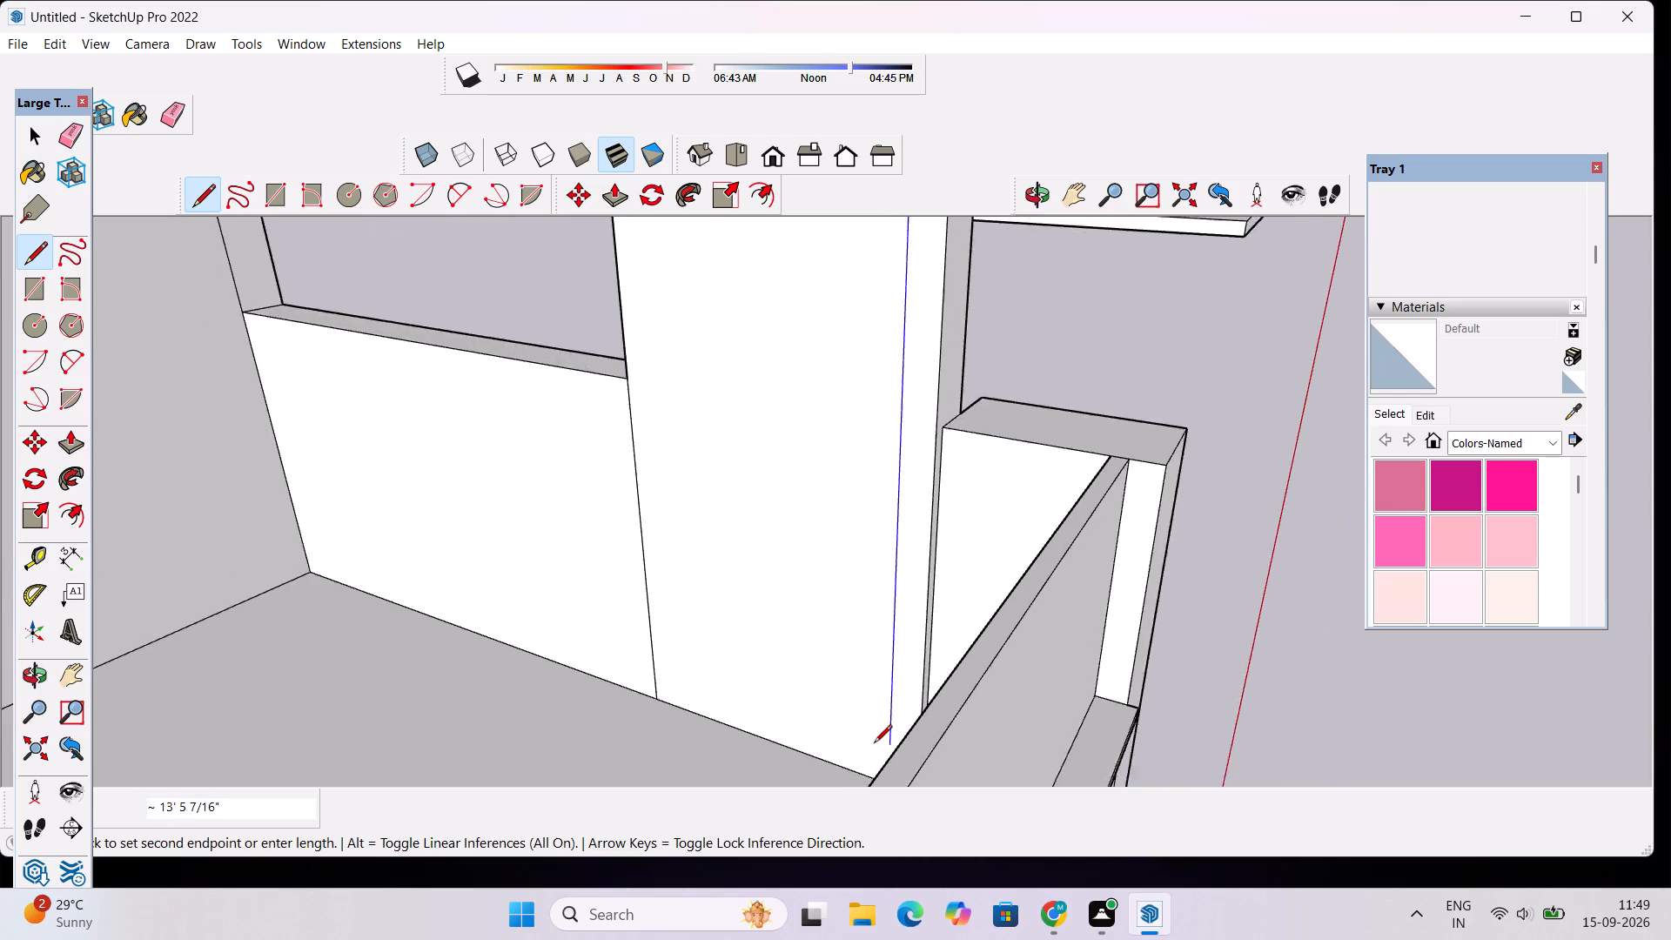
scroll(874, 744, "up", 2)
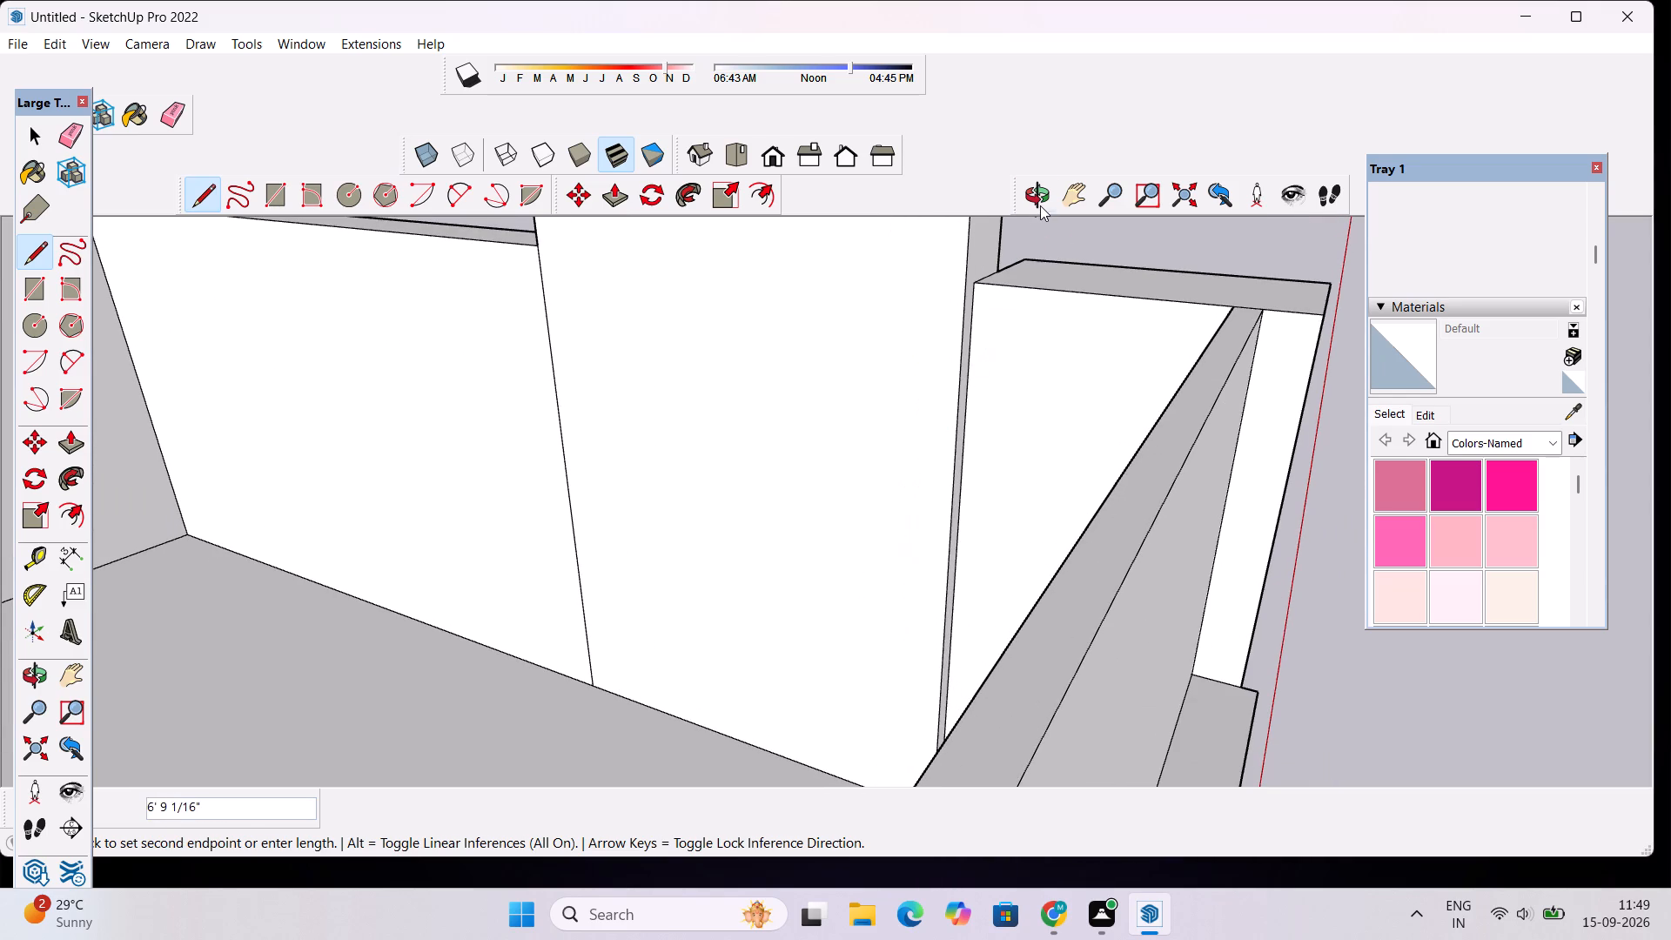
Draw a vertical line from the small opening's lower outer corner down the inner side wall face to the balcony floor.
left_click(1040, 205)
left_click_drag(680, 672, 824, 630)
scroll(825, 628, "down", 4)
left_click_drag(838, 713, 847, 659)
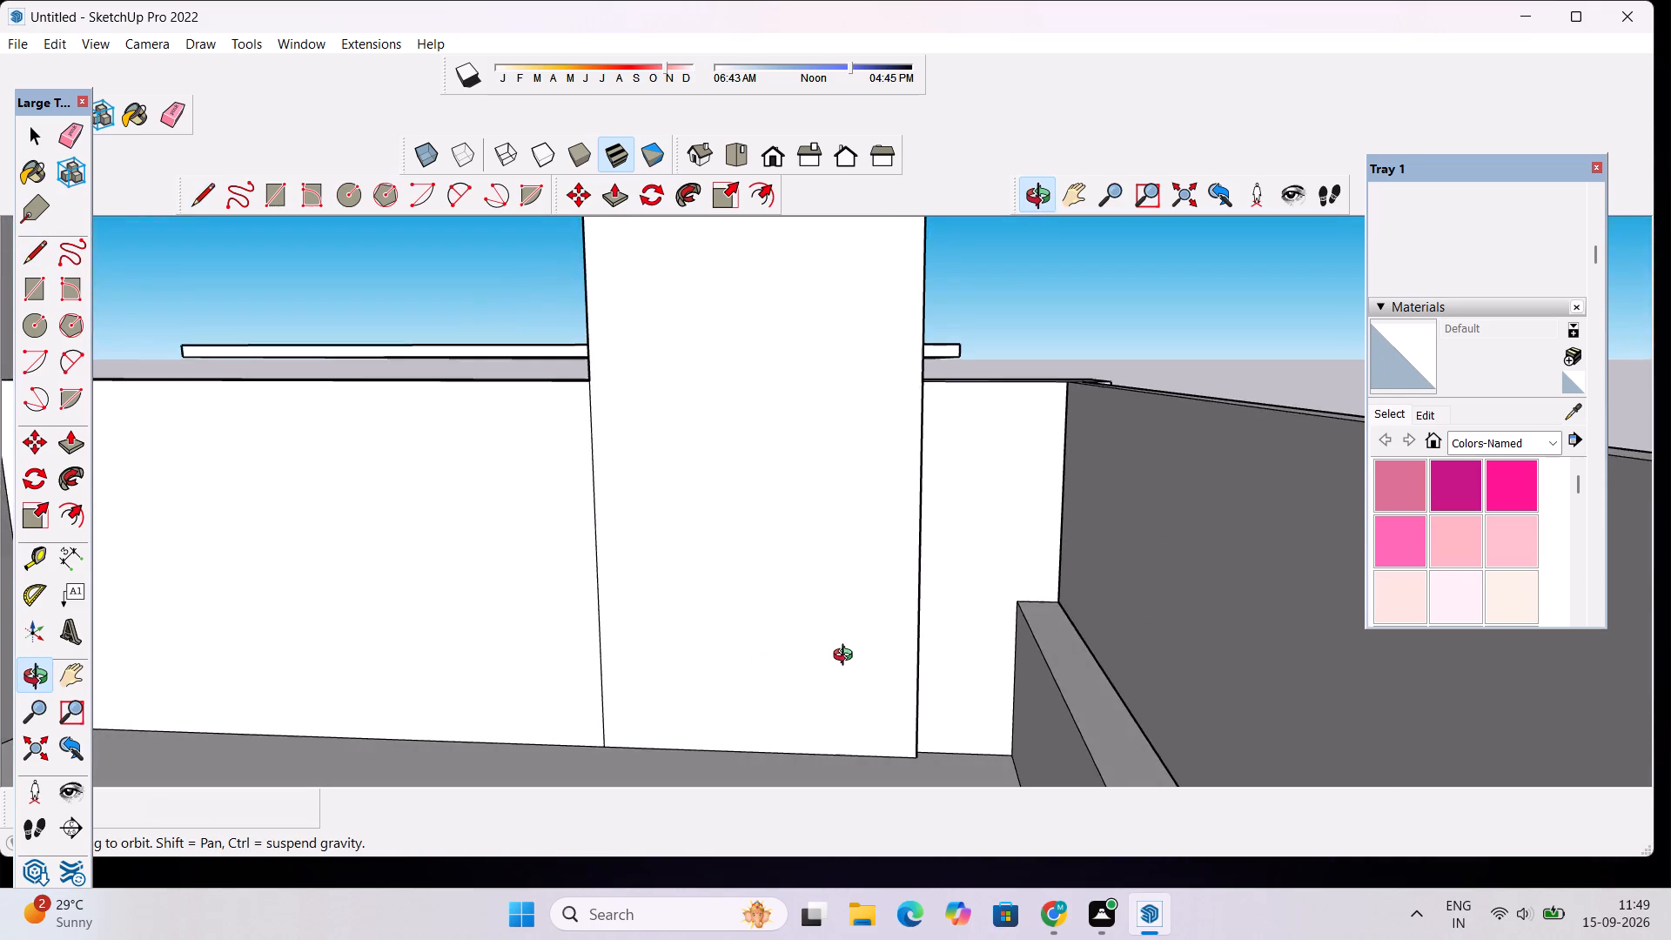
scroll(848, 657, "down", 3)
left_click(837, 661)
scroll(832, 655, "down", 8)
scroll(832, 655, "up", 2)
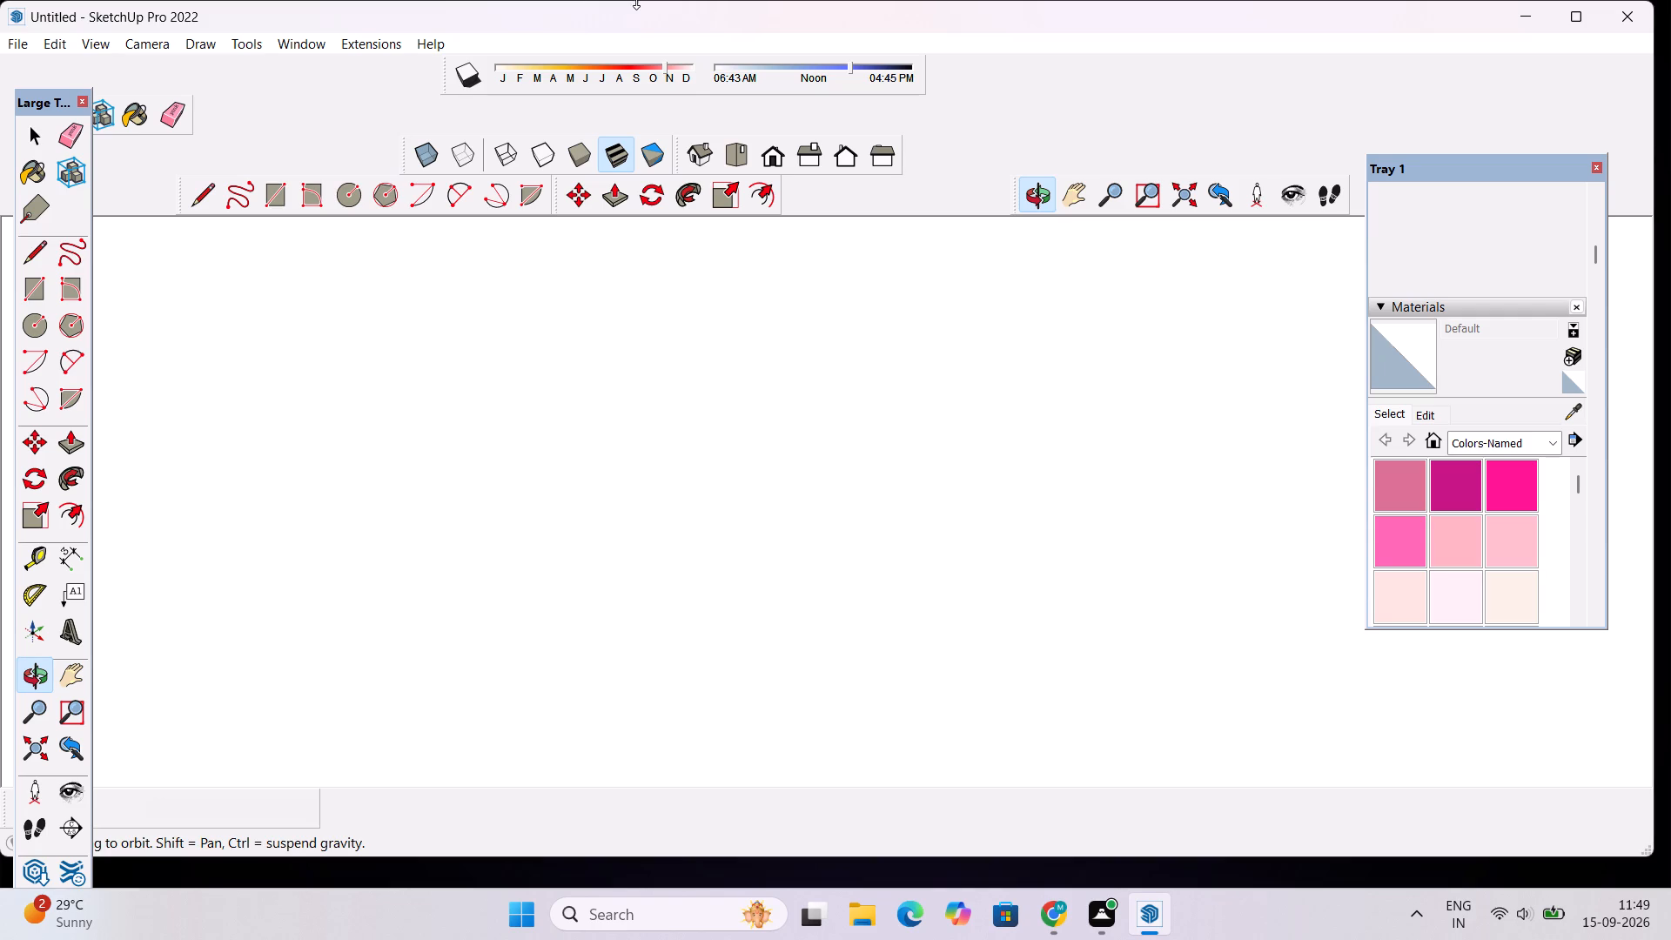
left_click(772, 165)
scroll(737, 305, "down", 6)
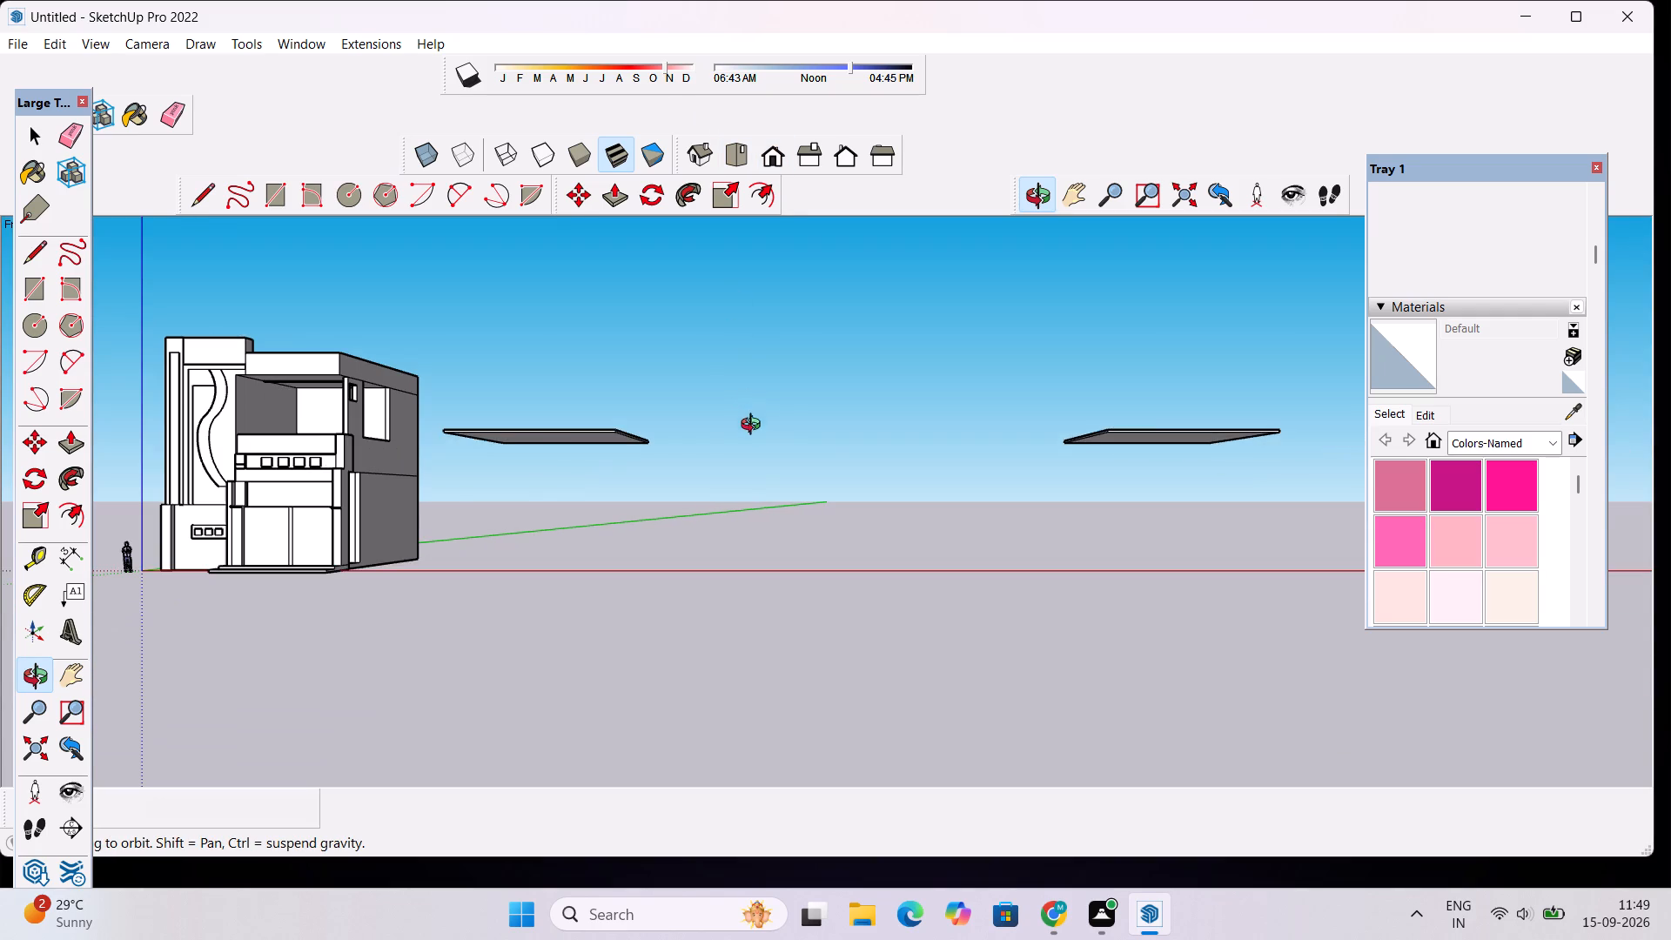
scroll(430, 444, "up", 3)
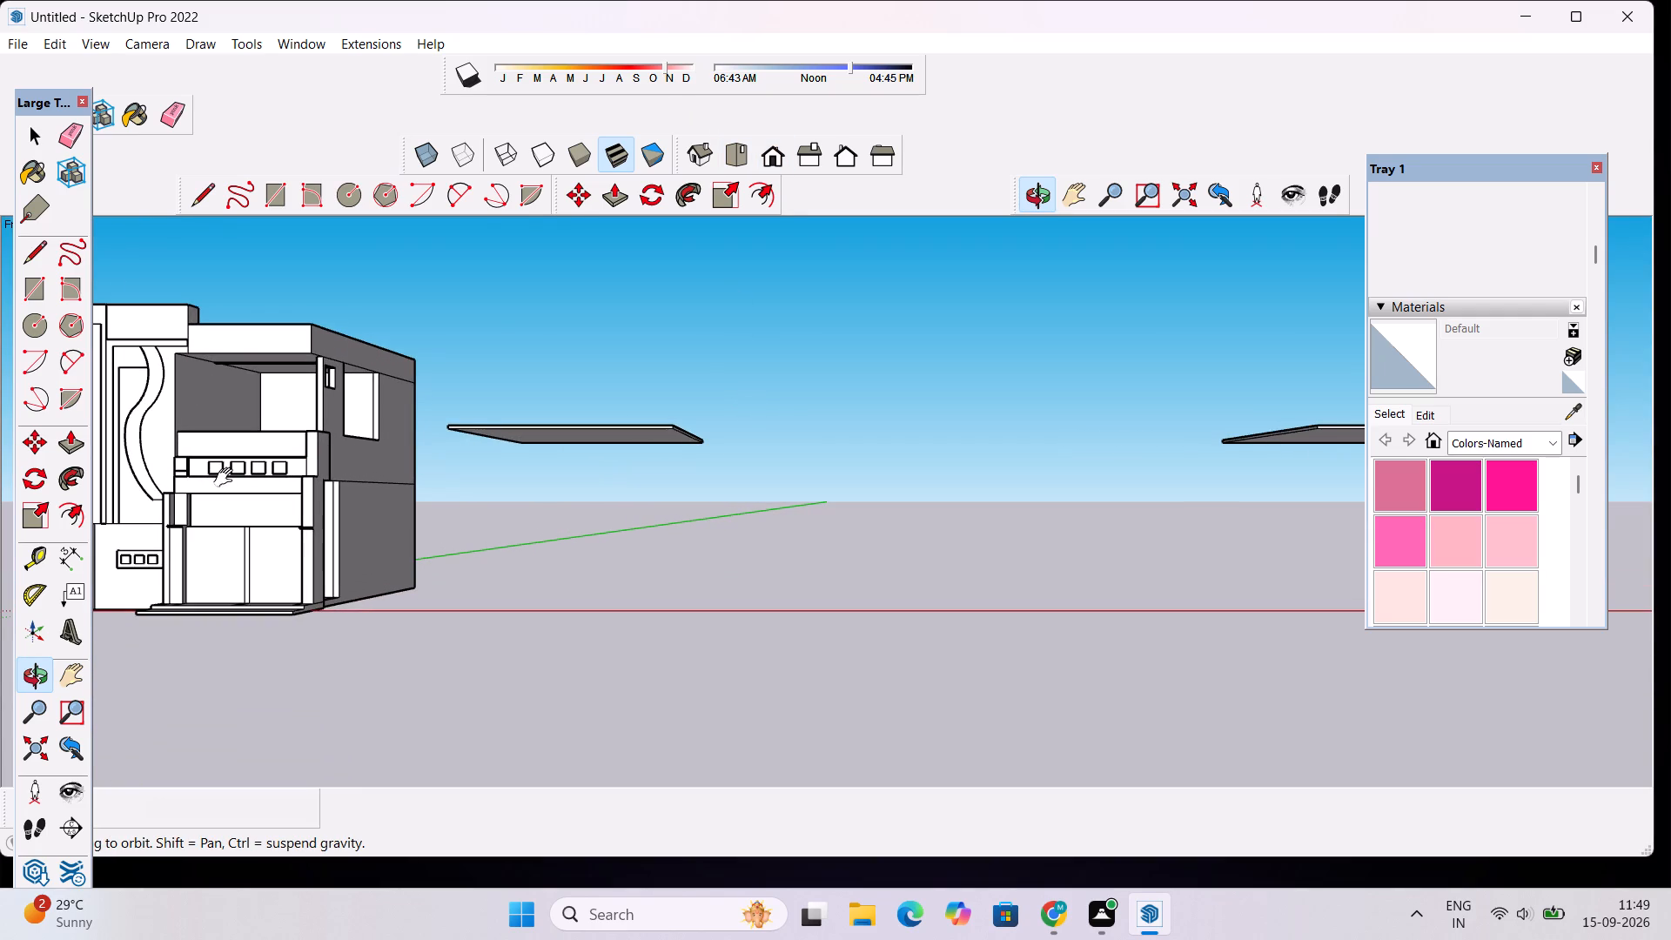
left_click_drag(227, 478, 480, 500, "shift")
scroll(604, 412, "up", 5)
left_click_drag(354, 516, 574, 553)
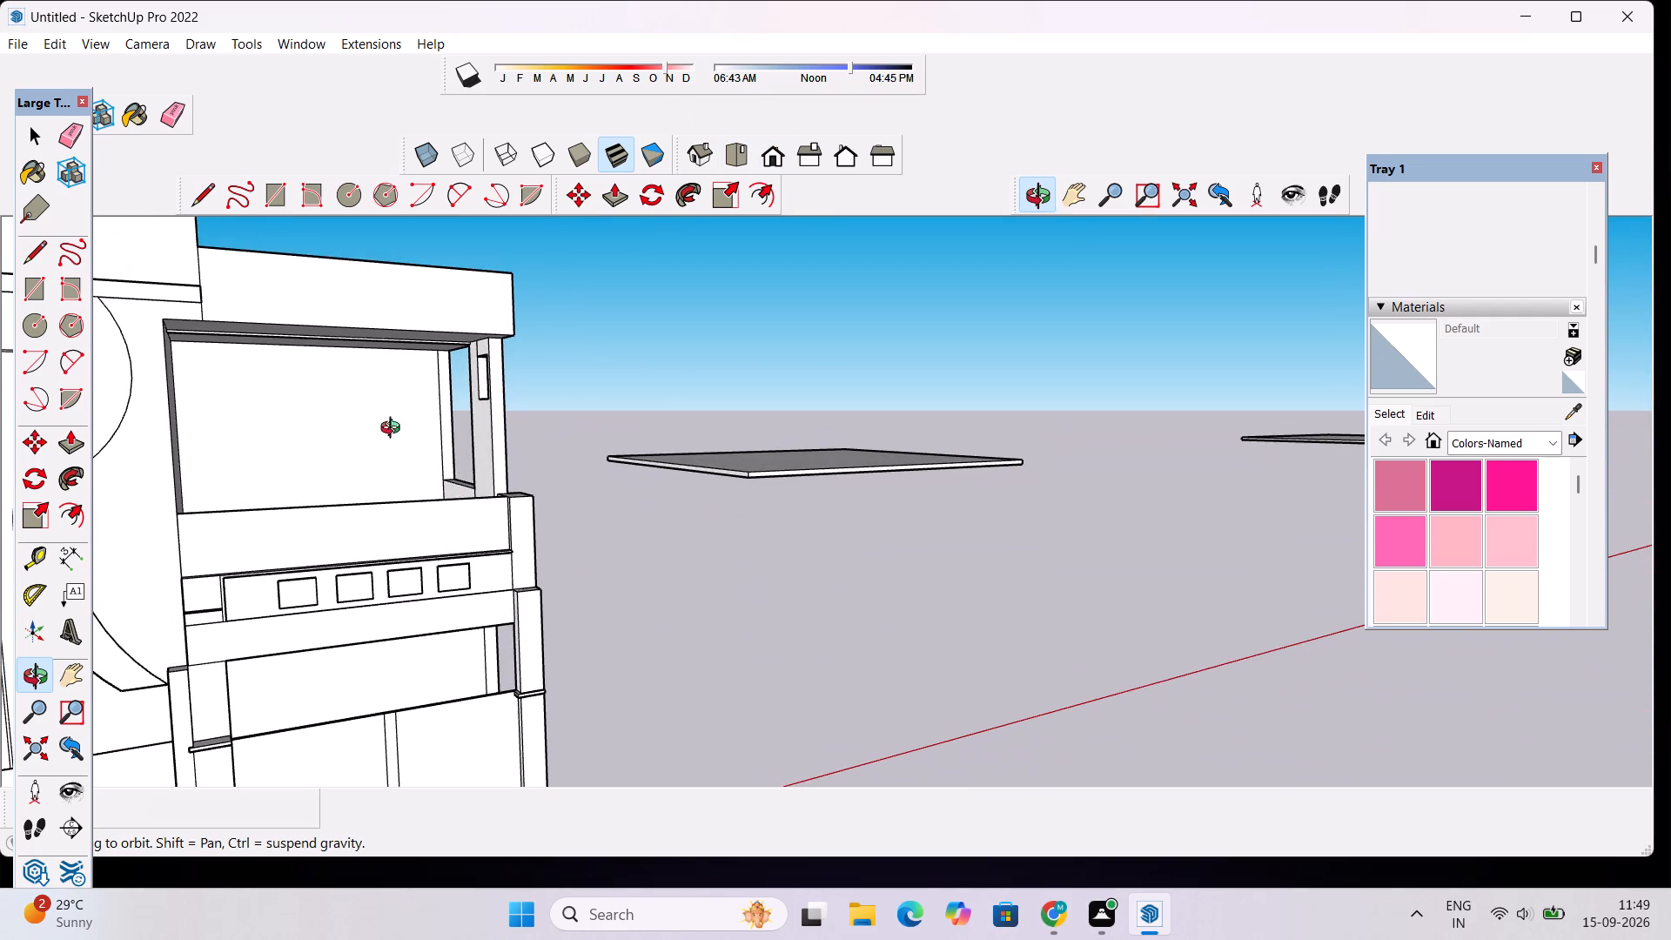
left_click_drag(413, 440, 483, 536)
scroll(398, 490, "up", 4)
left_click_drag(359, 514, 666, 464)
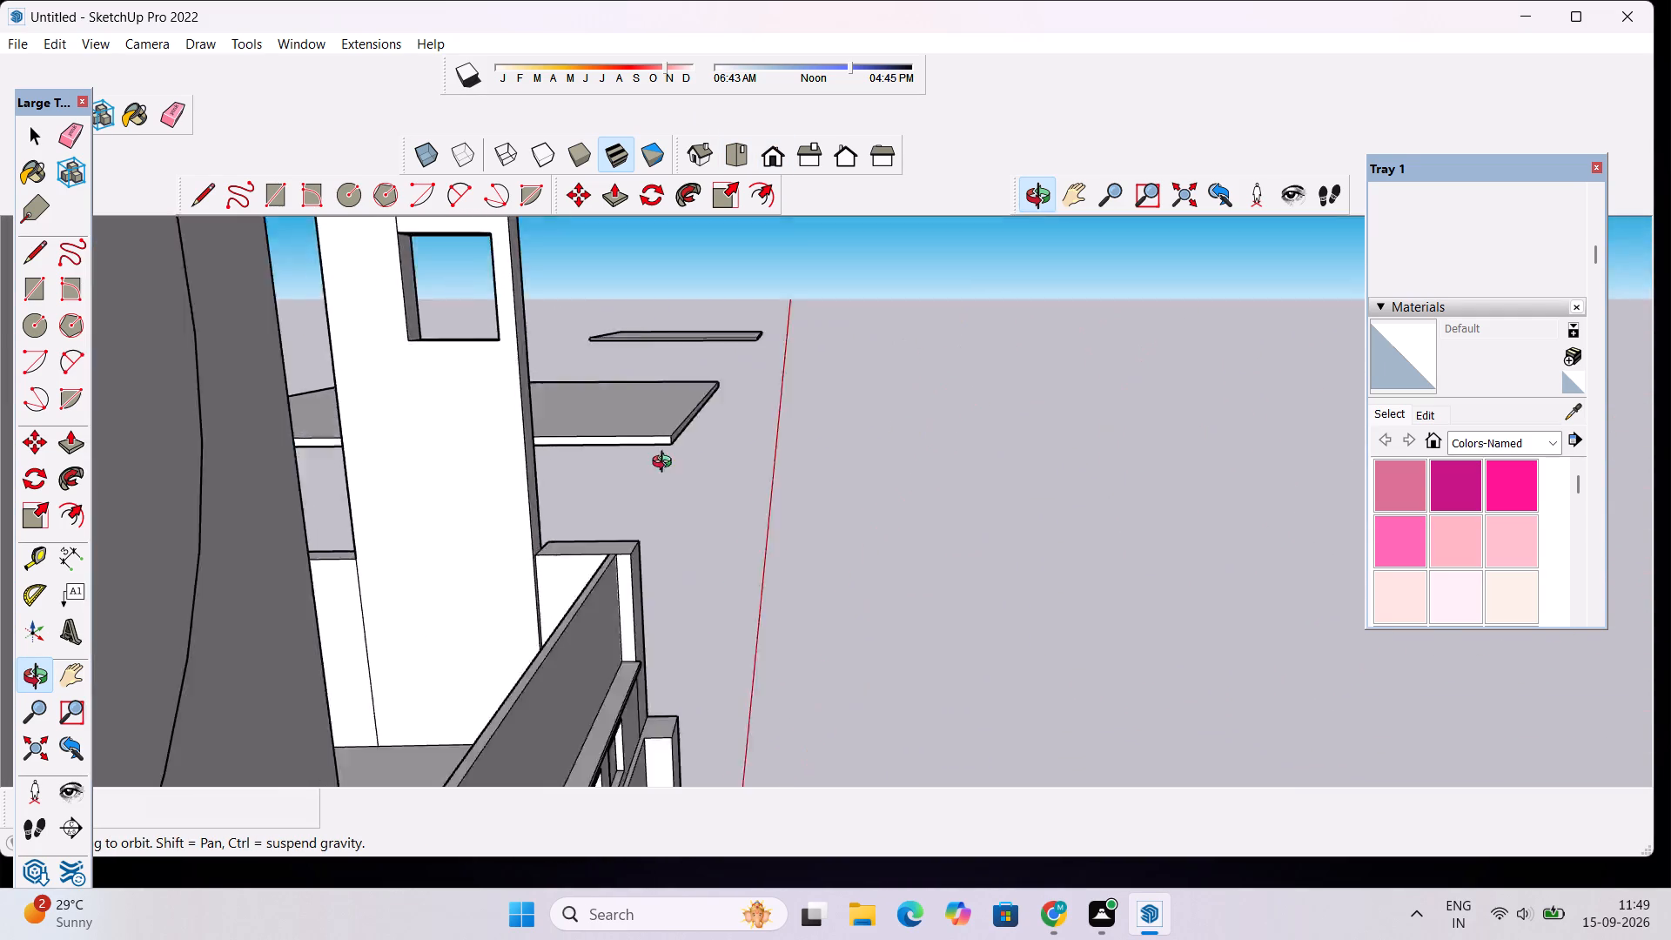
left_click_drag(666, 464, 639, 509)
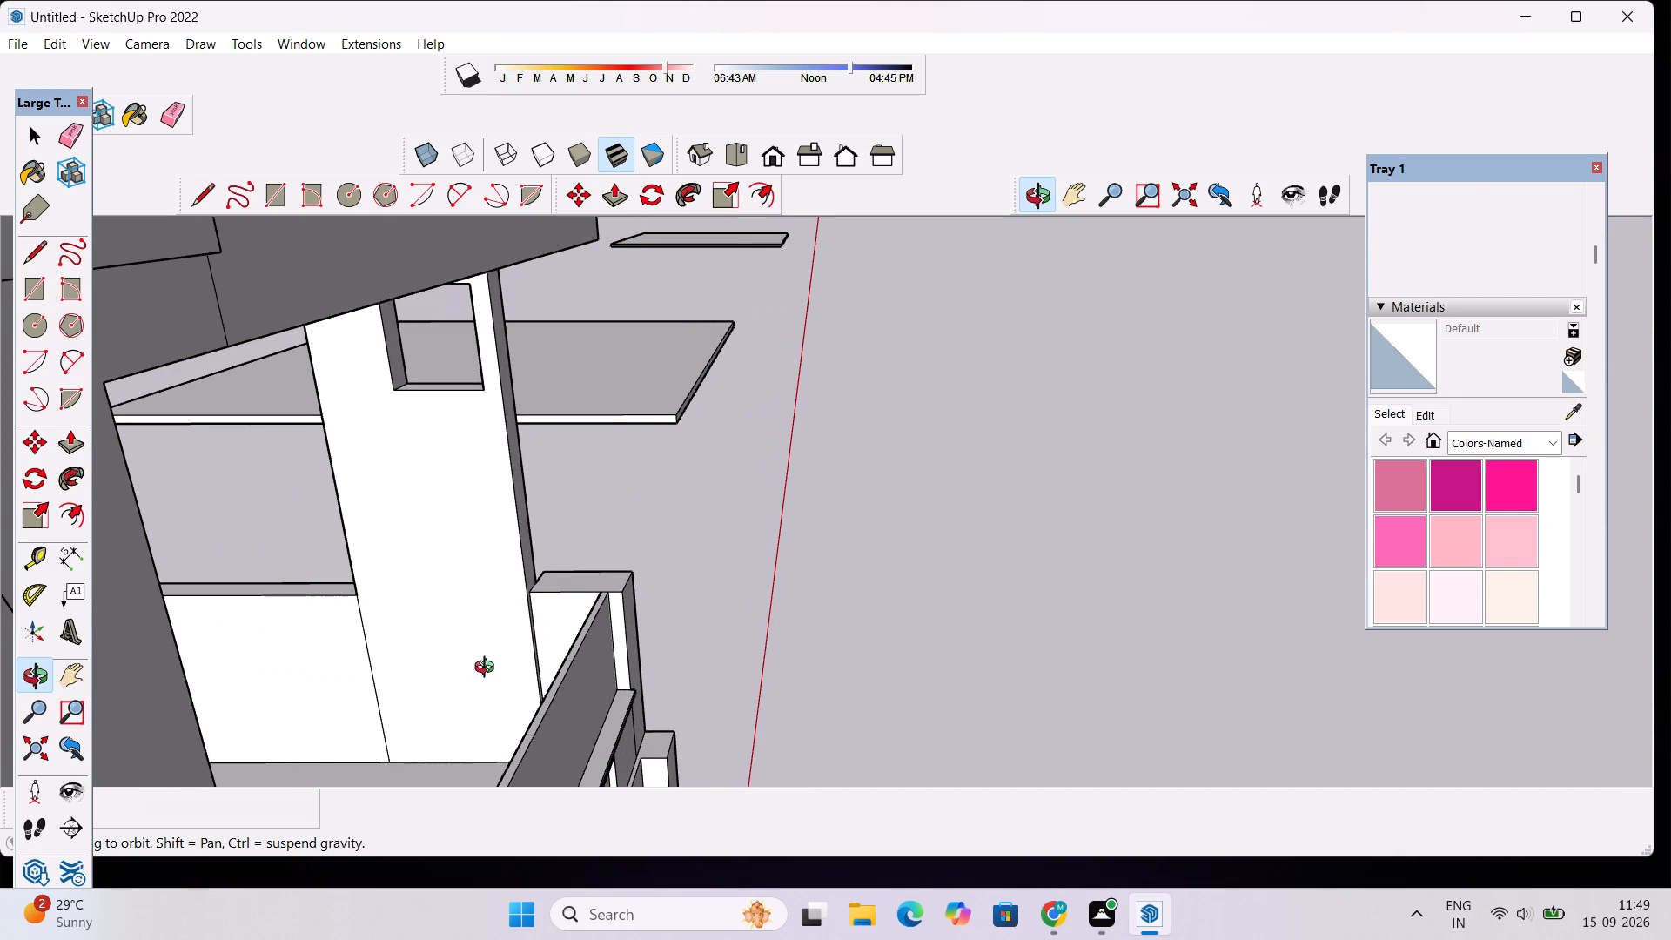
scroll(471, 672, "up", 5)
scroll(477, 652, "down", 5)
left_click_drag(428, 664, 455, 673)
key("l")
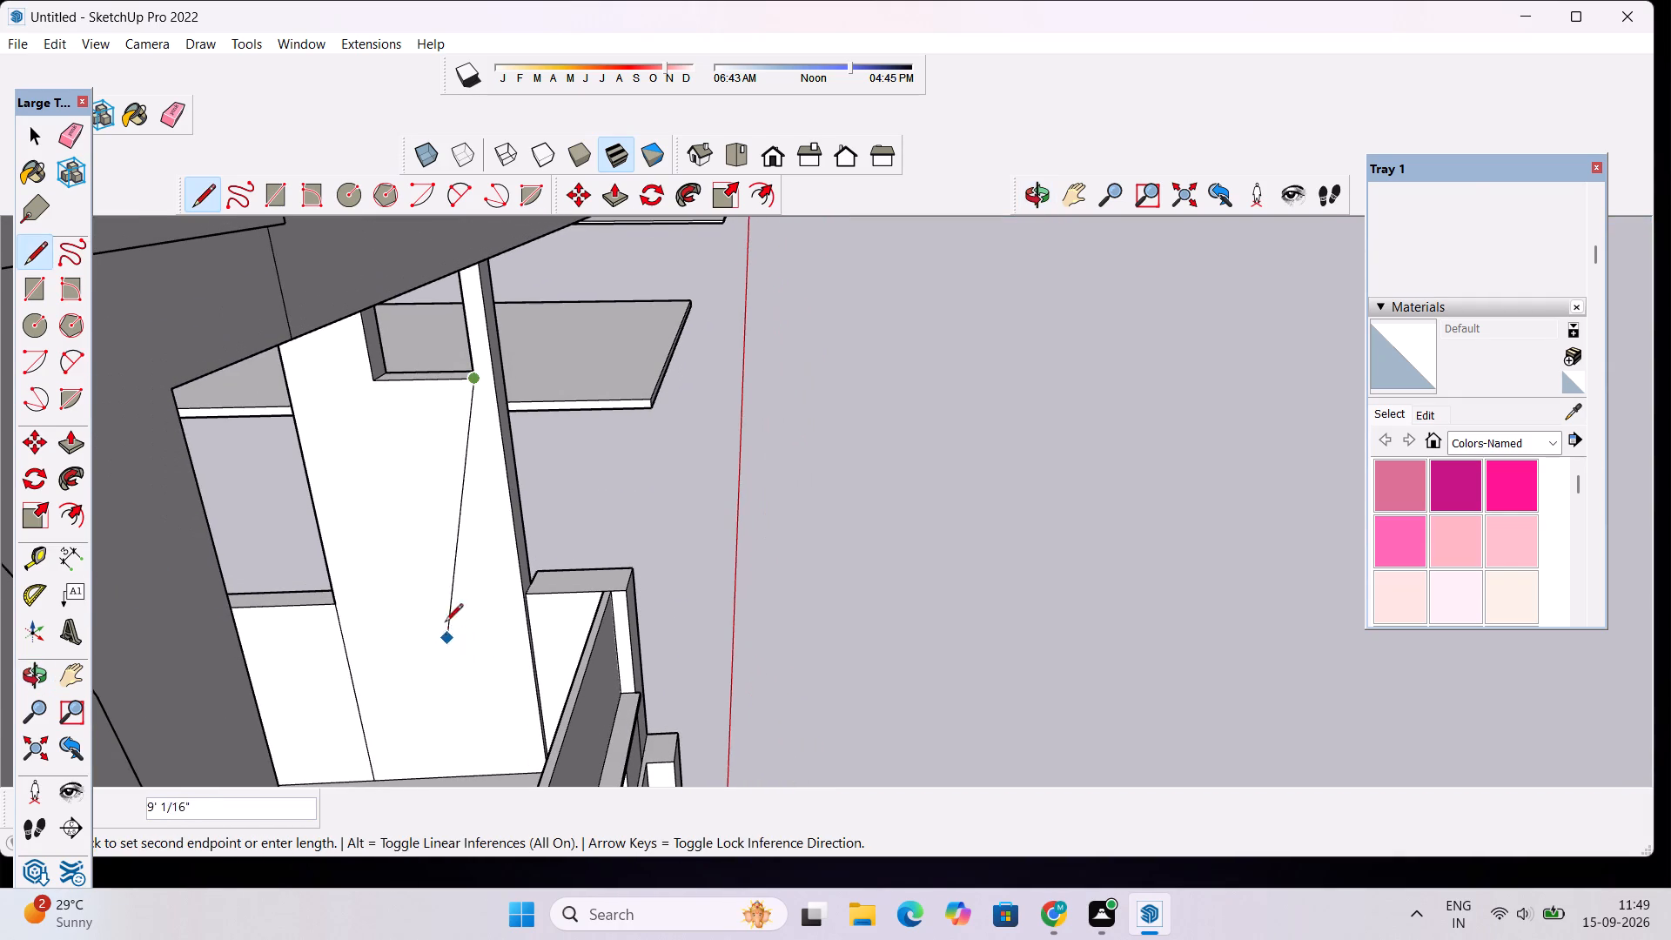
left_click(527, 770)
key("space")
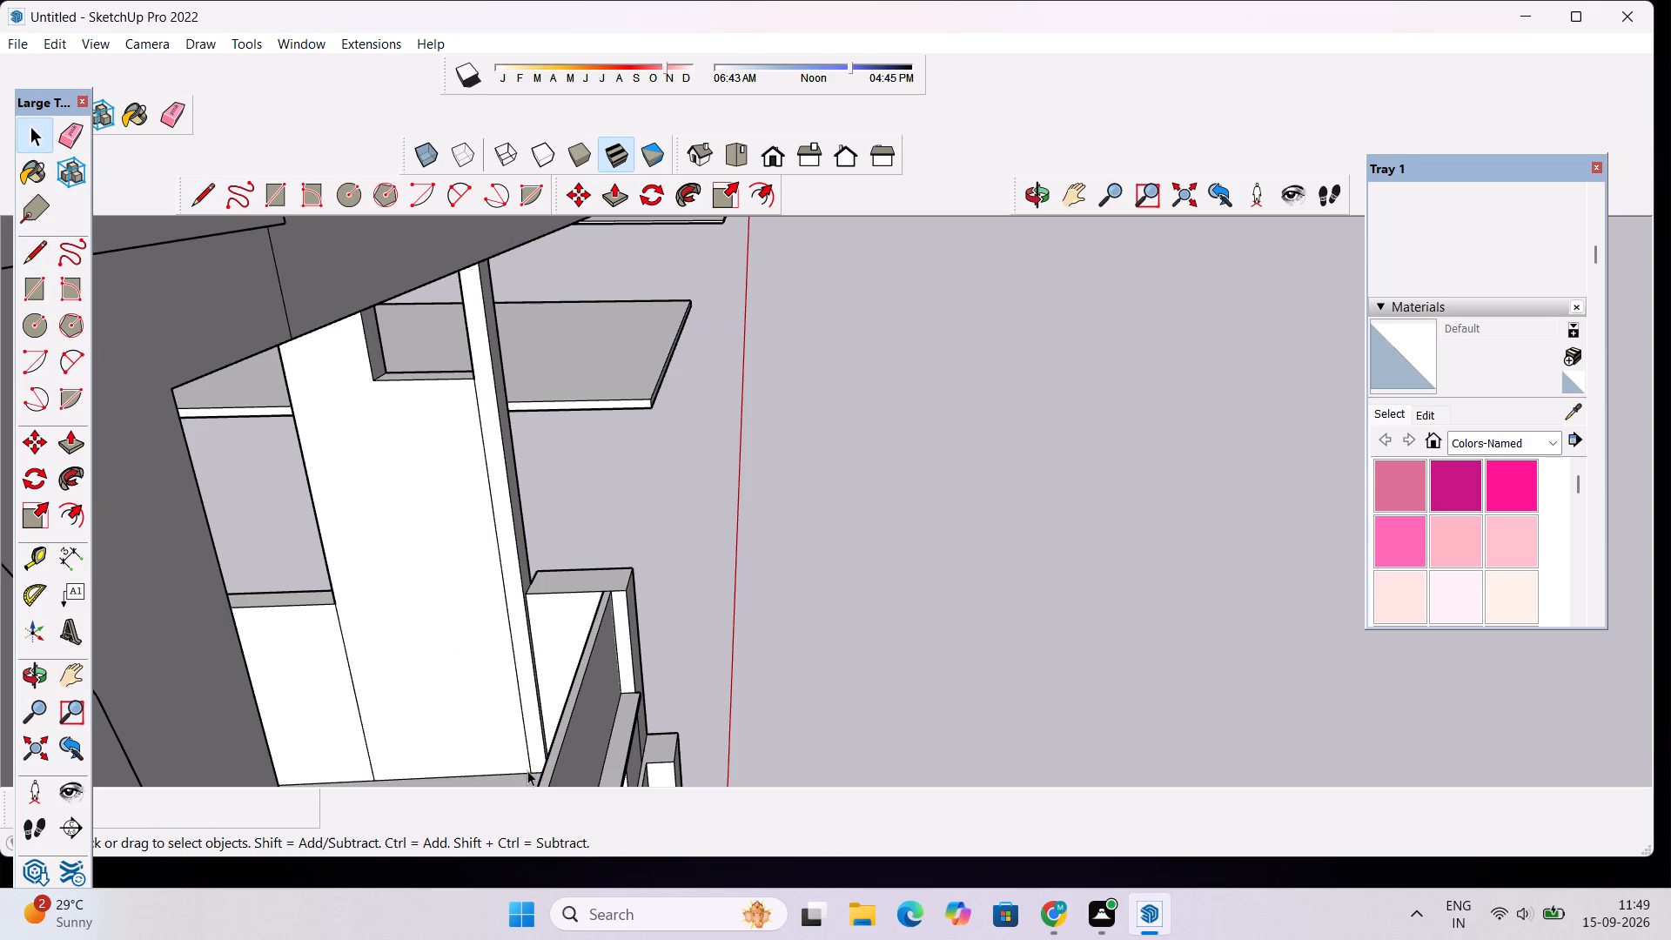
Push/Pull the inner side wall face between the large window and the new vertical line 2" into the balcony.
left_click(1031, 197)
left_click_drag(1038, 448, 928, 406)
scroll(789, 415, "down", 3)
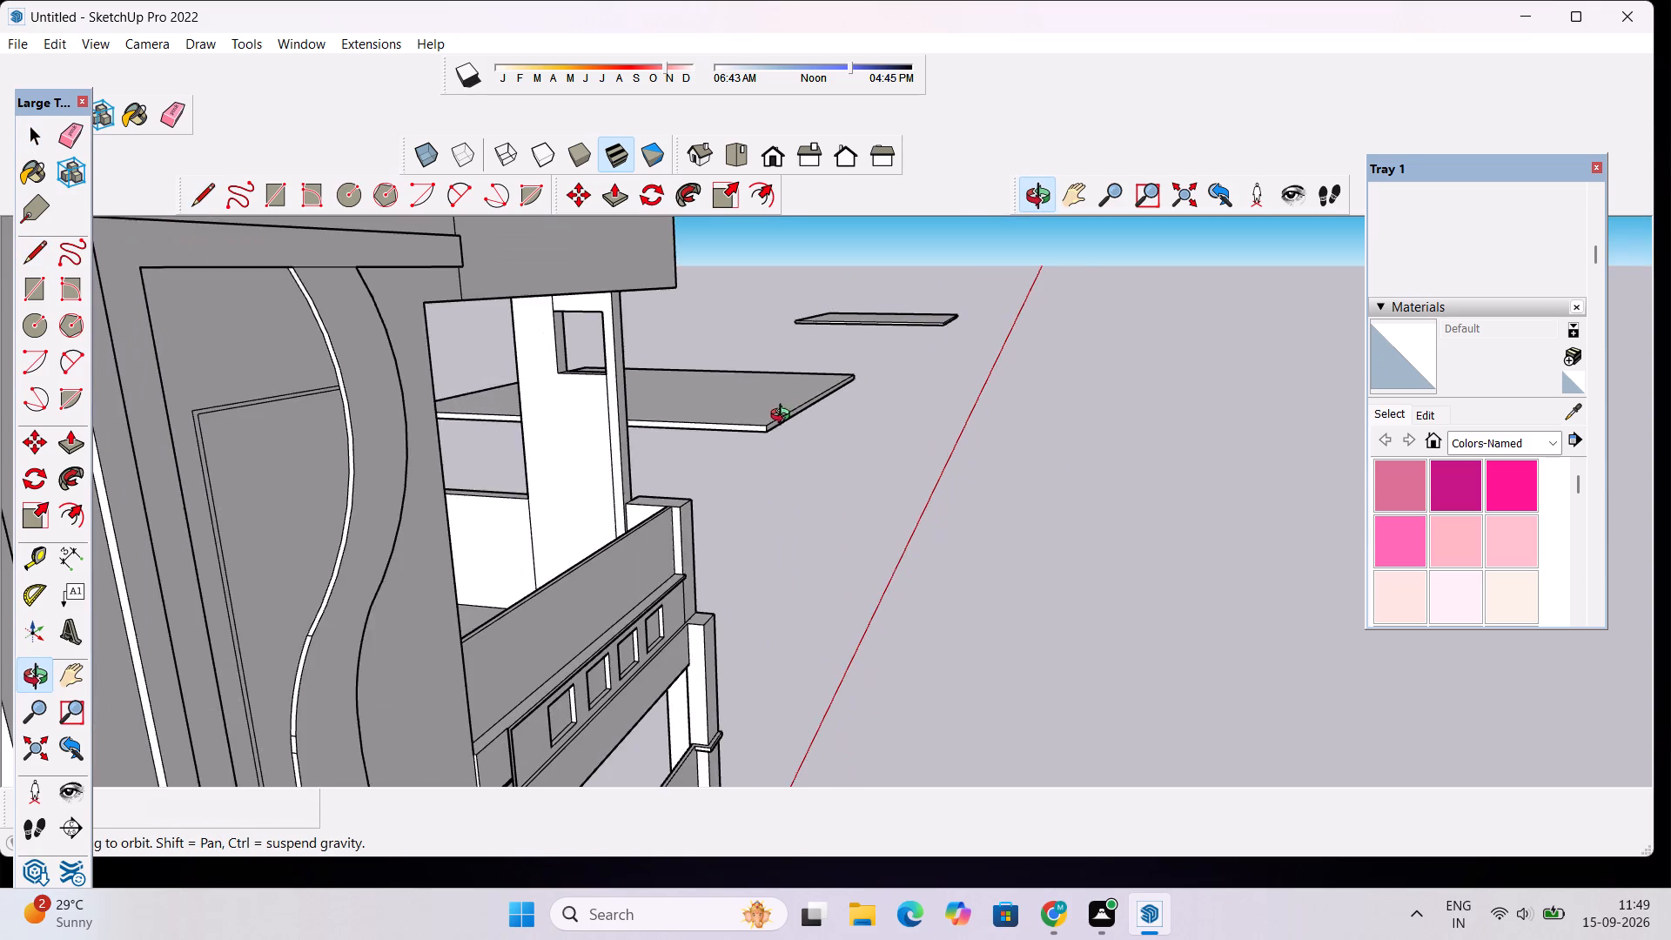
left_click_drag(766, 439, 869, 552, "shift")
scroll(872, 567, "down", 3)
left_click_drag(904, 594, 712, 578)
scroll(728, 578, "up", 4)
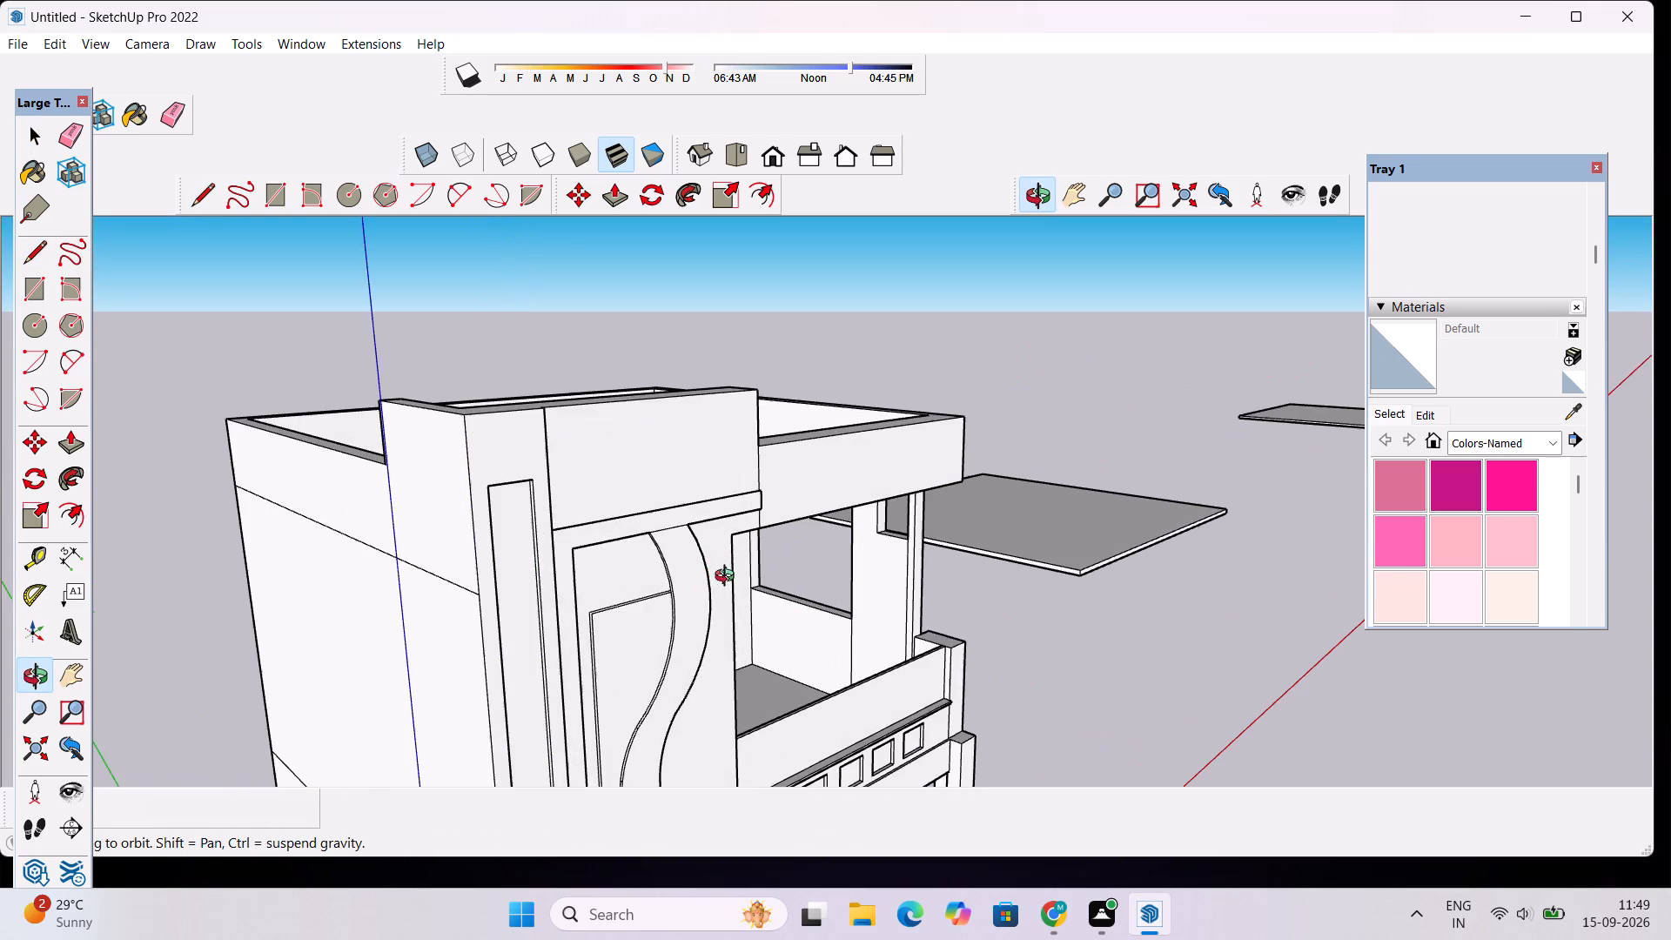
left_click_drag(948, 638, 903, 606)
scroll(894, 592, "up", 3)
left_click_drag(894, 591, 849, 601, "shift")
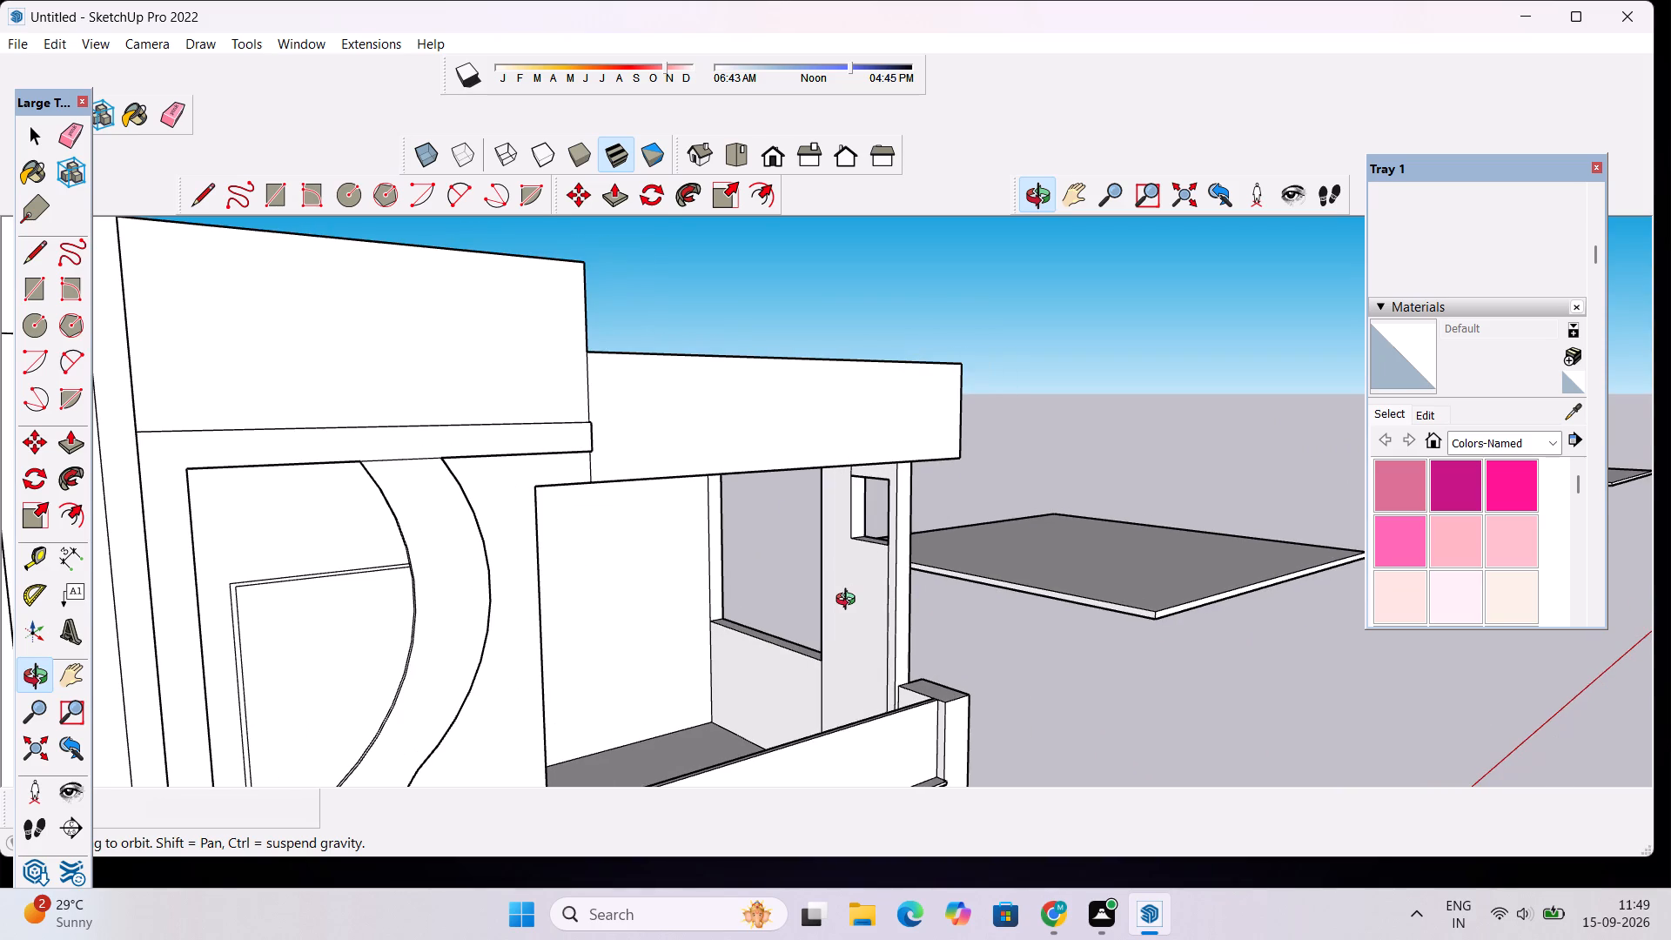
scroll(849, 601, "up", 6)
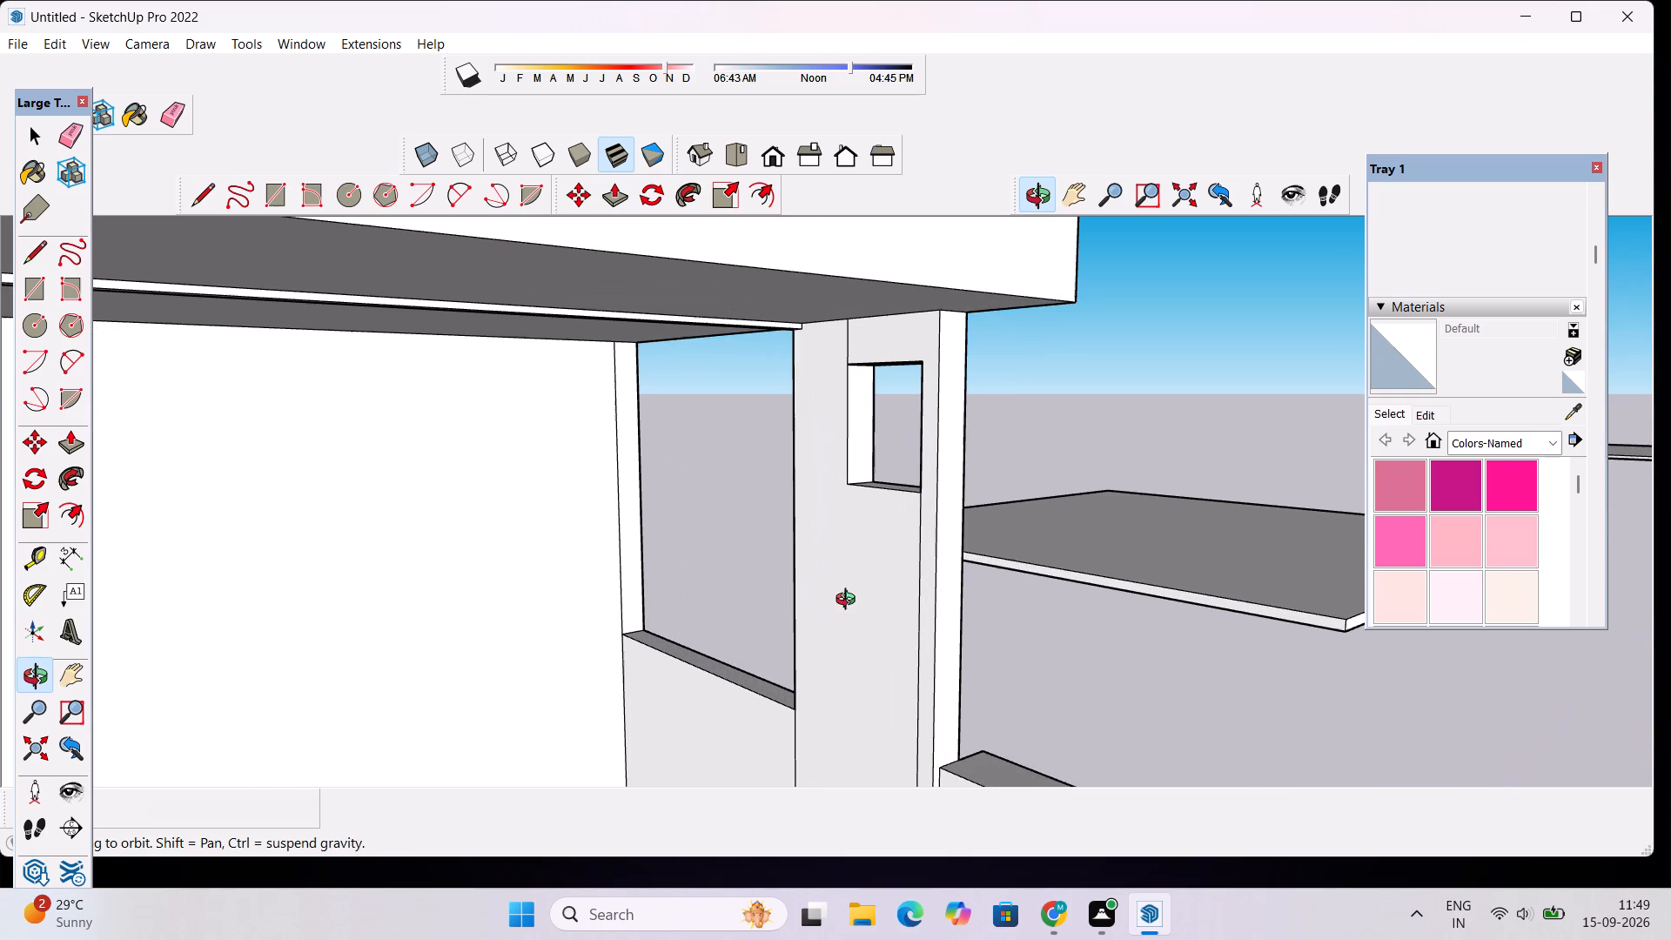
key("p")
left_click(849, 601)
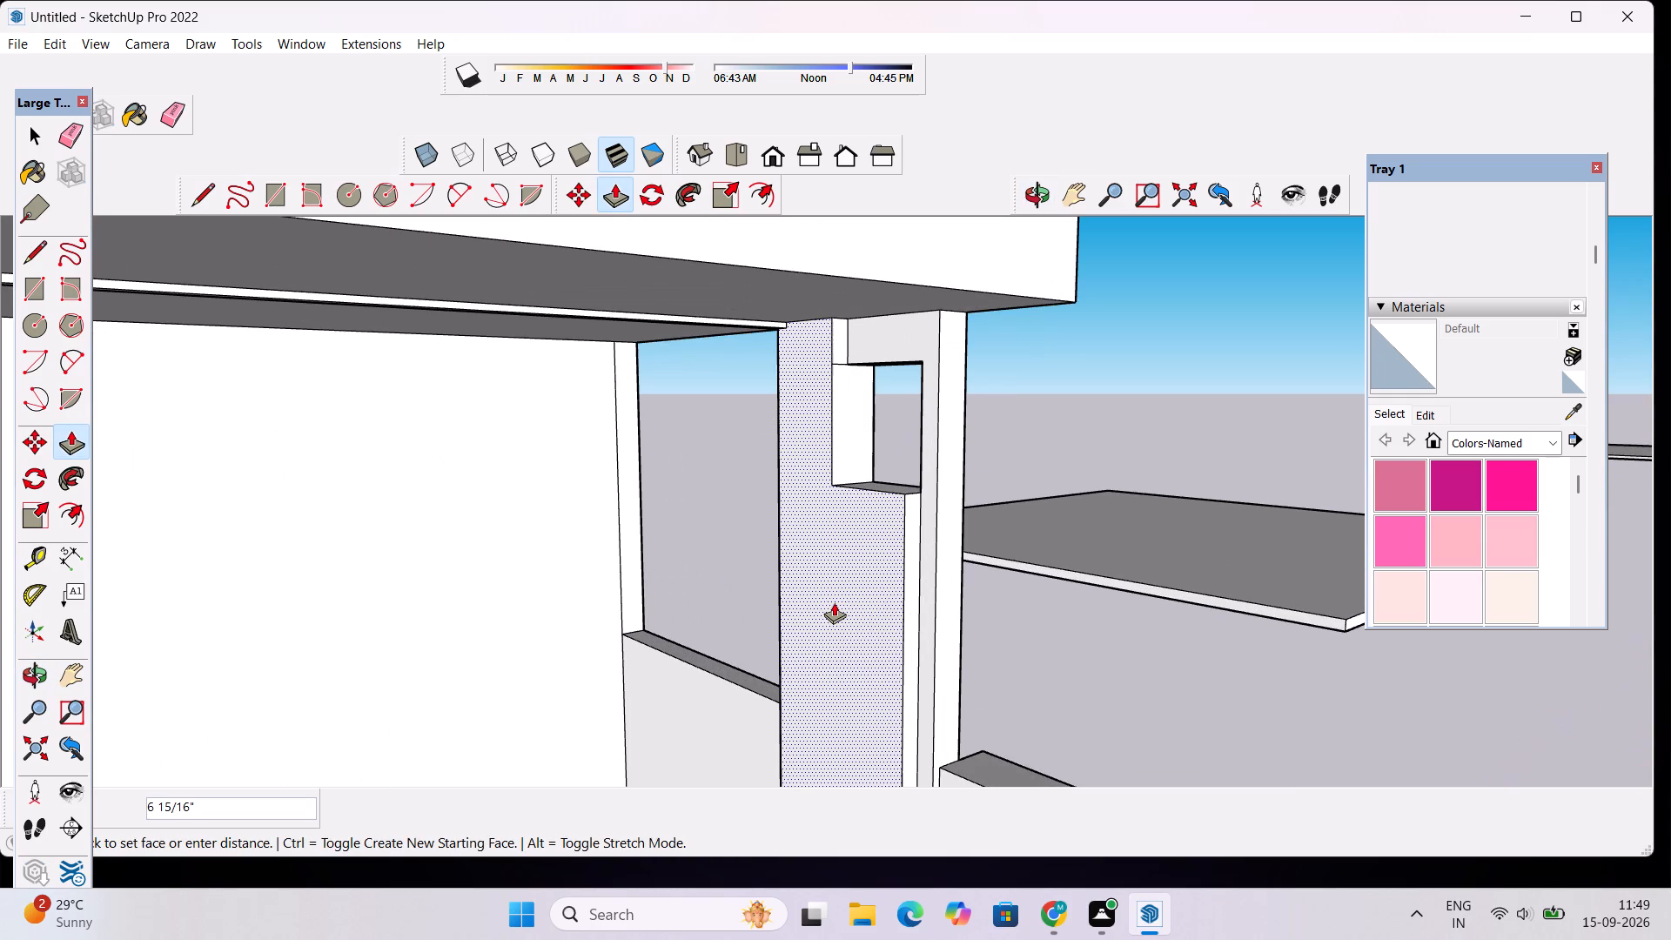
scroll(846, 594, "up", 4)
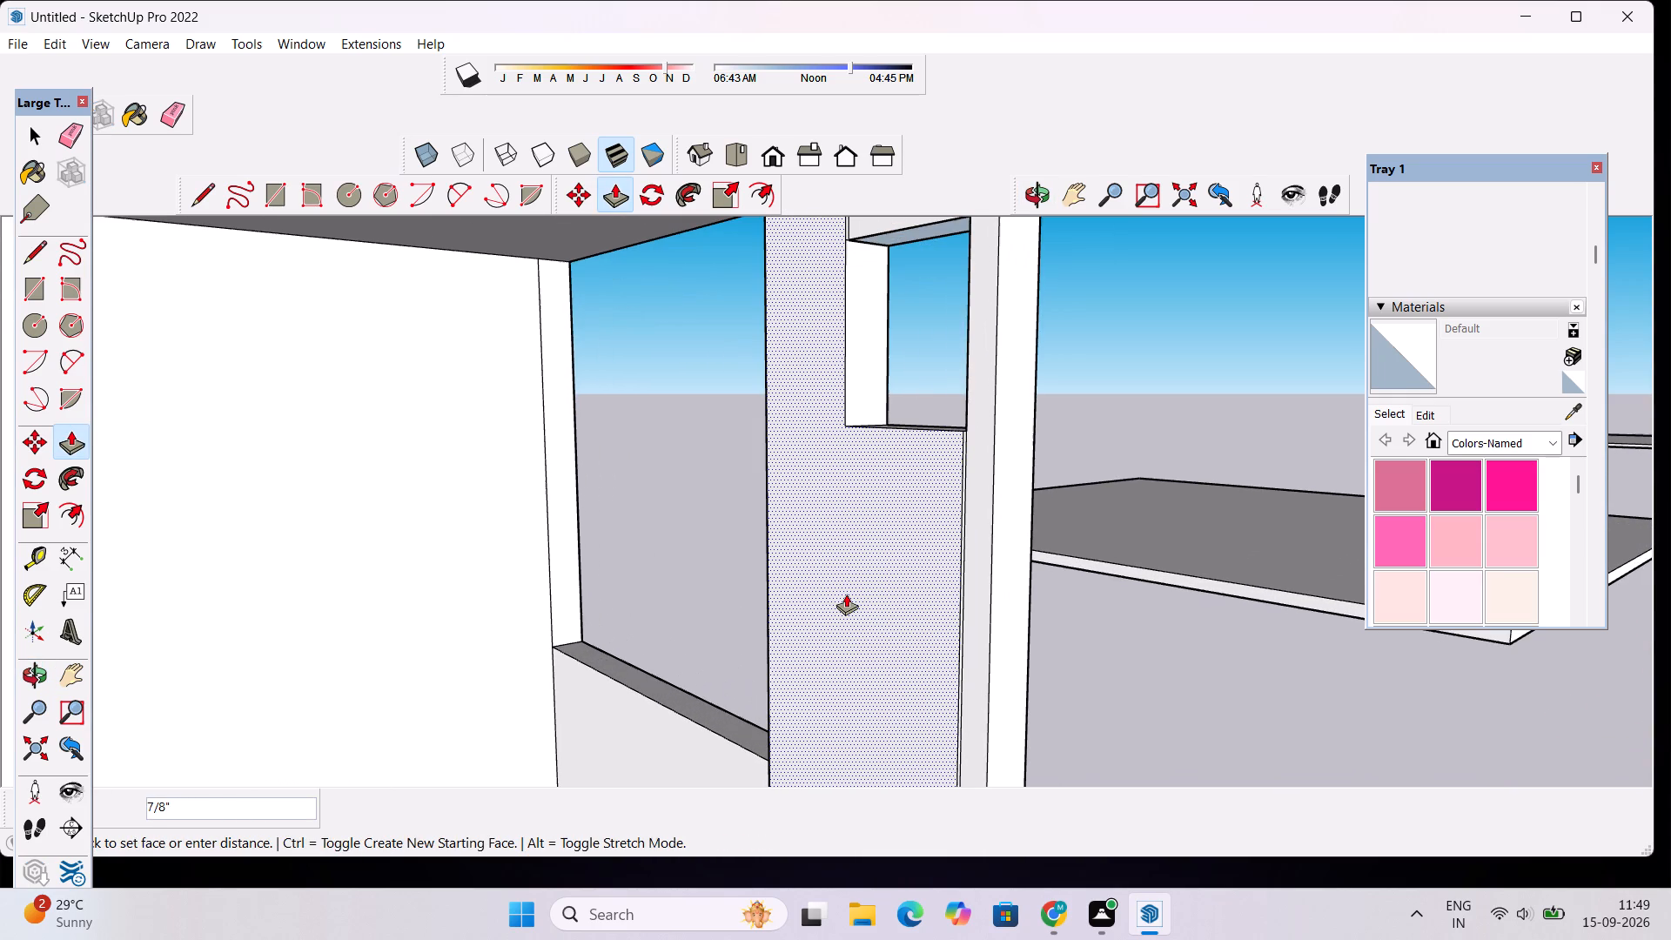
scroll(846, 593, "up", 2)
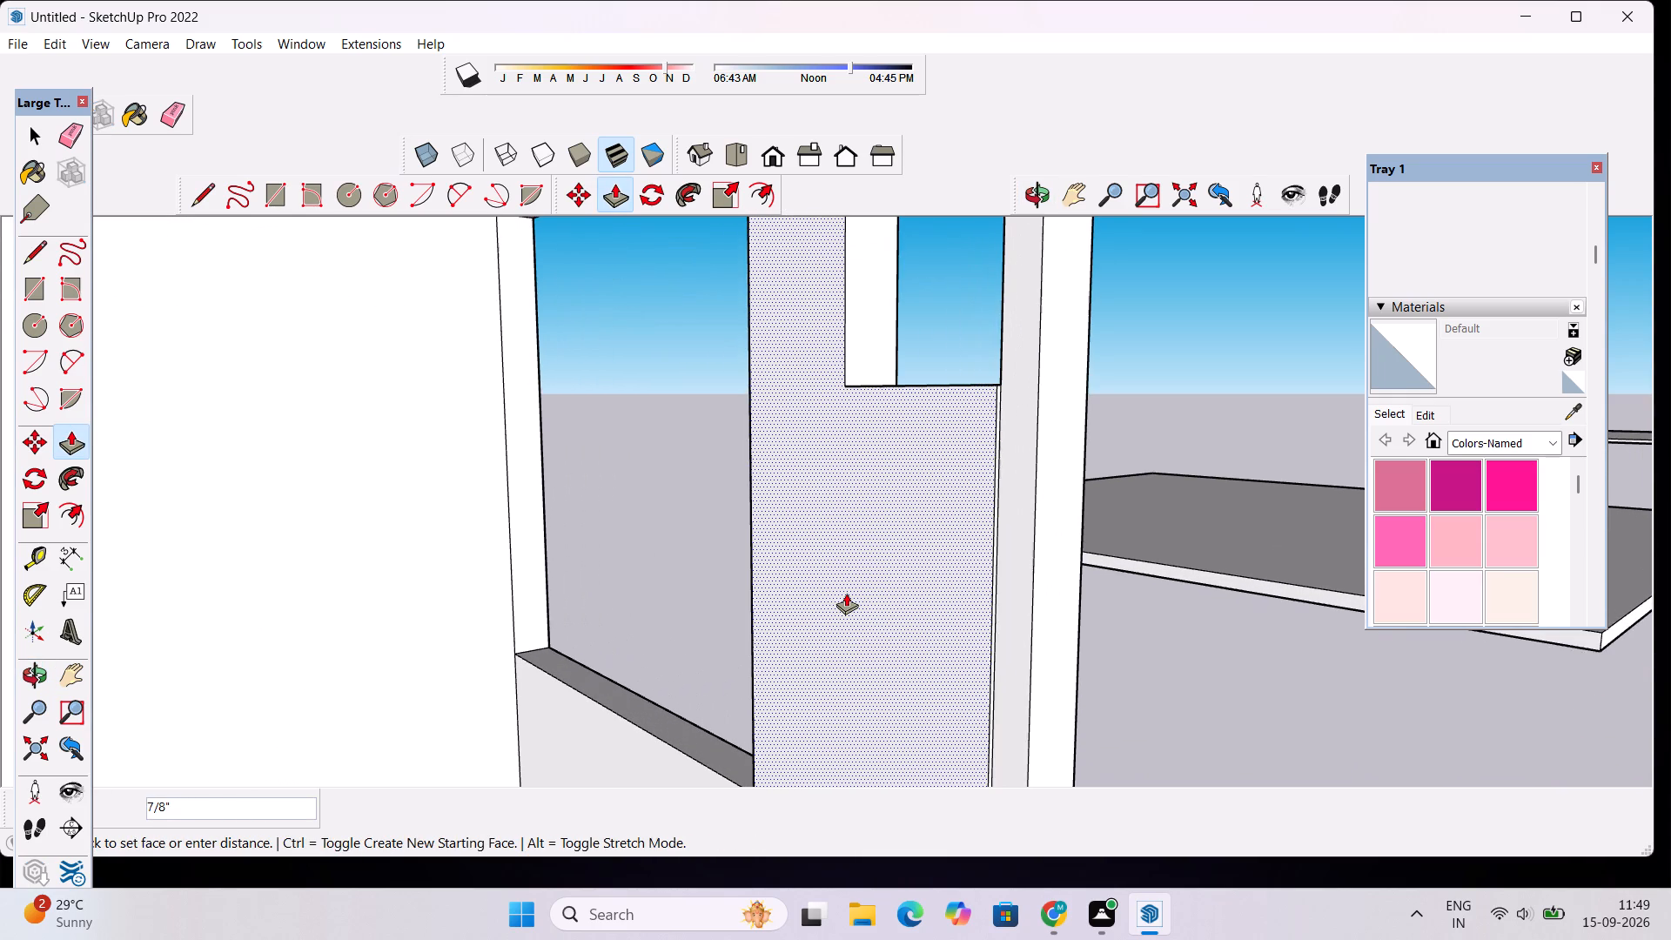
scroll(842, 601, "down", 5)
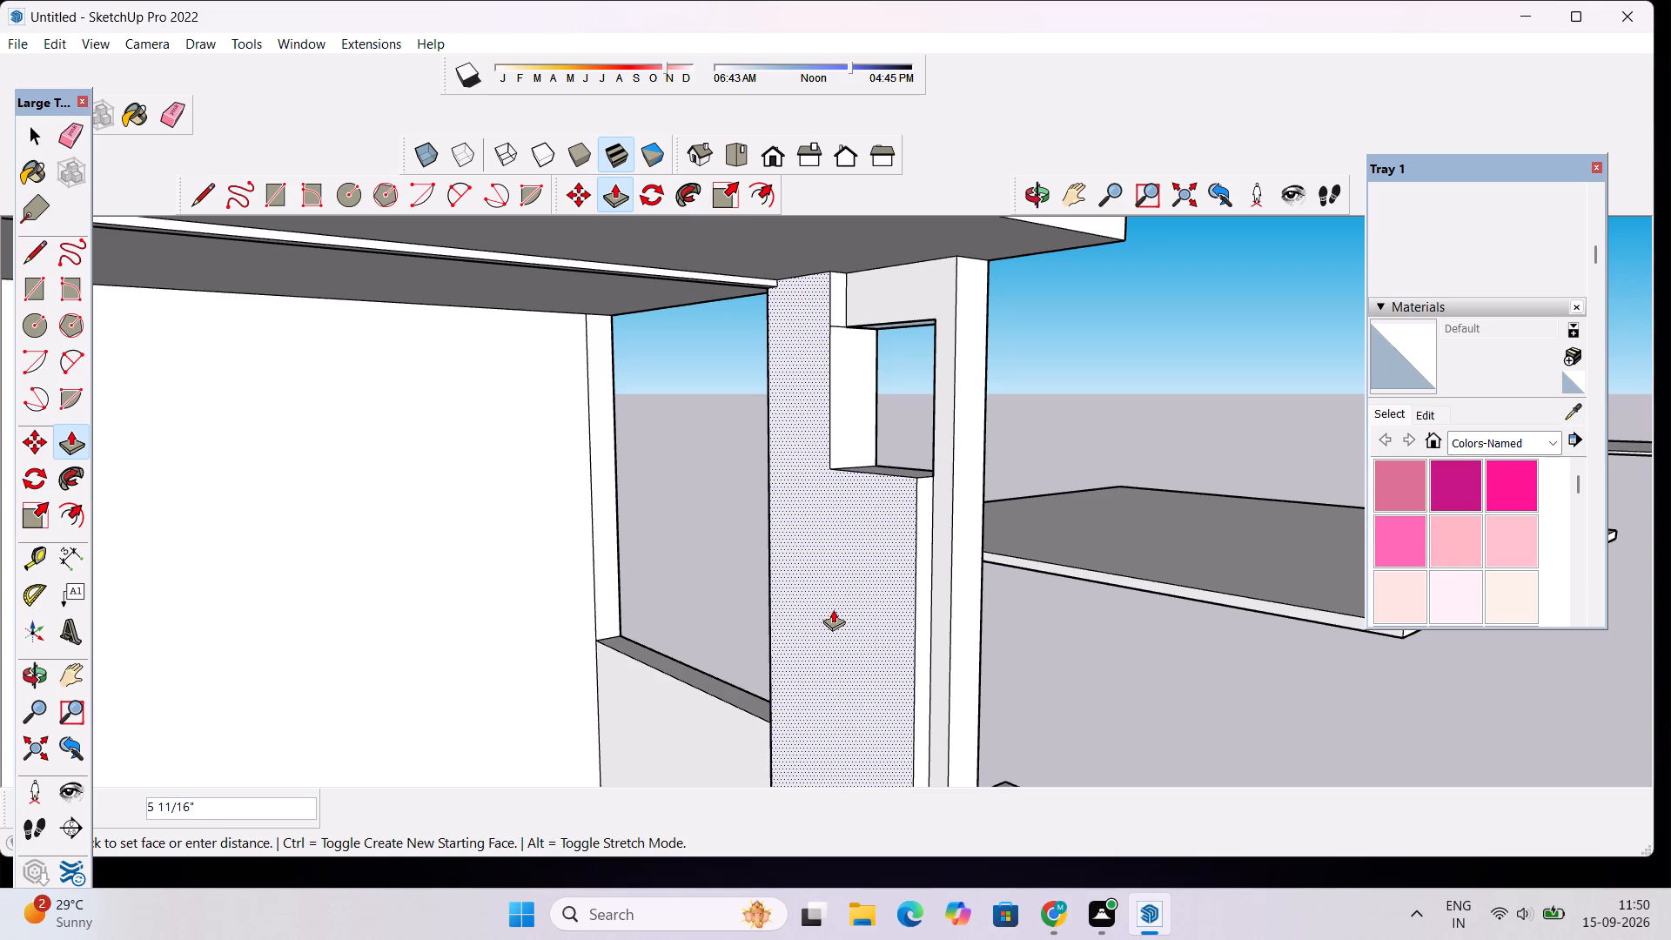
type("2\"")
key("Return")
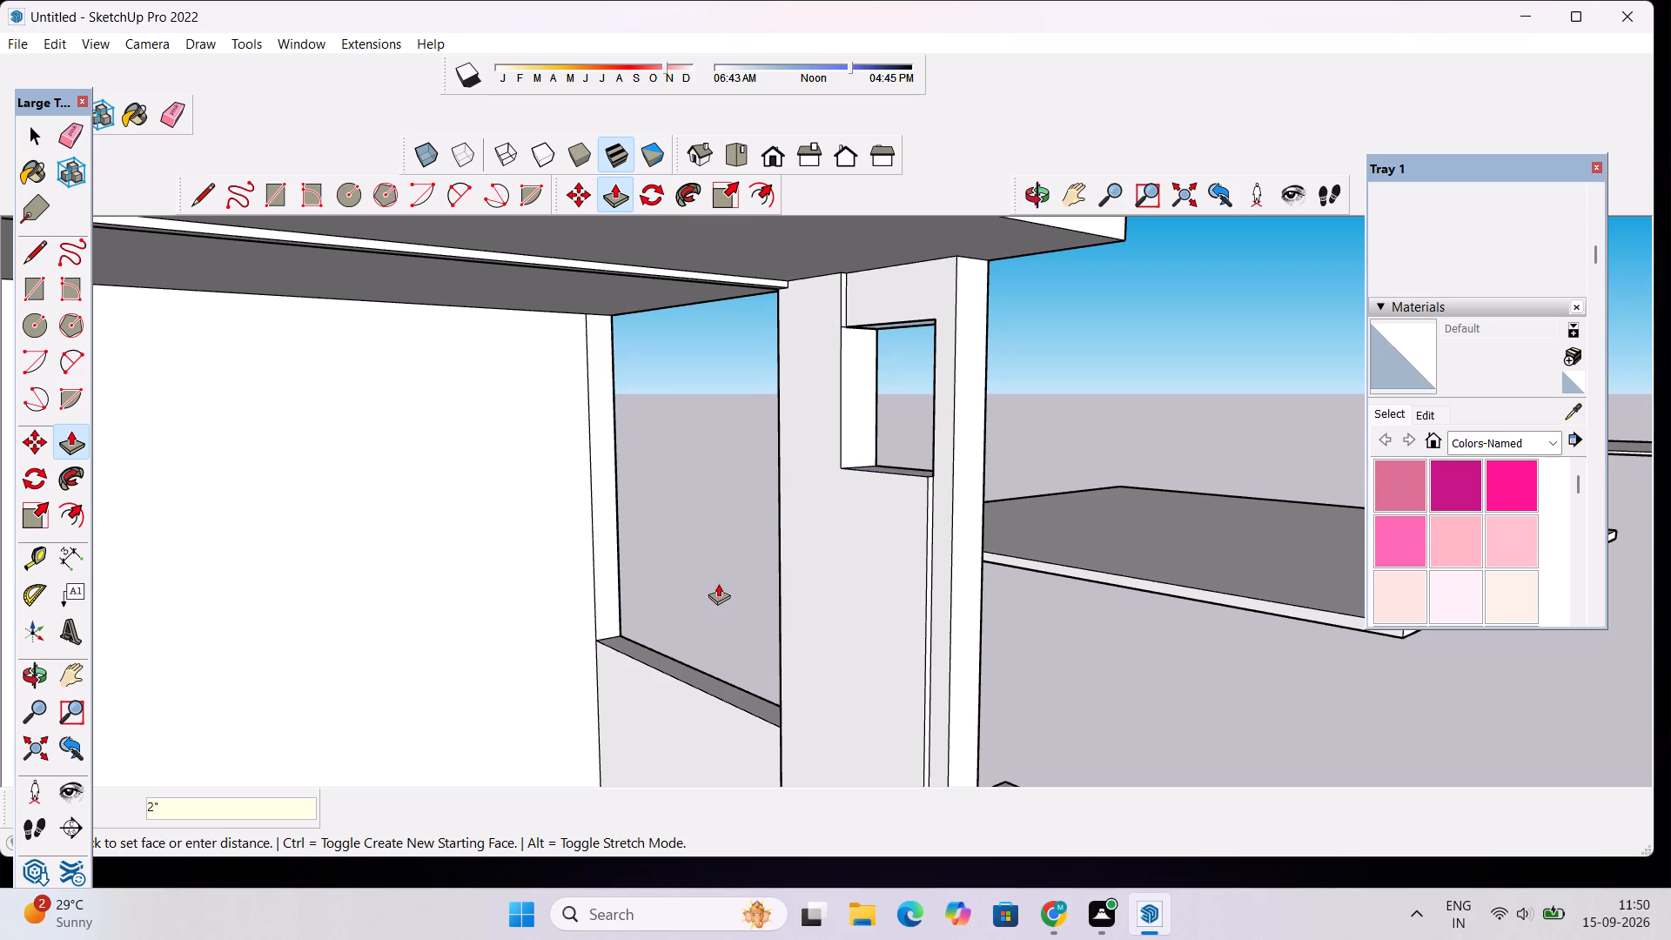
key("space")
Examine the upper balcony, the side wall around the small opening and the overall front elevation from several angles.
scroll(718, 583, "down", 9)
left_click(1045, 186)
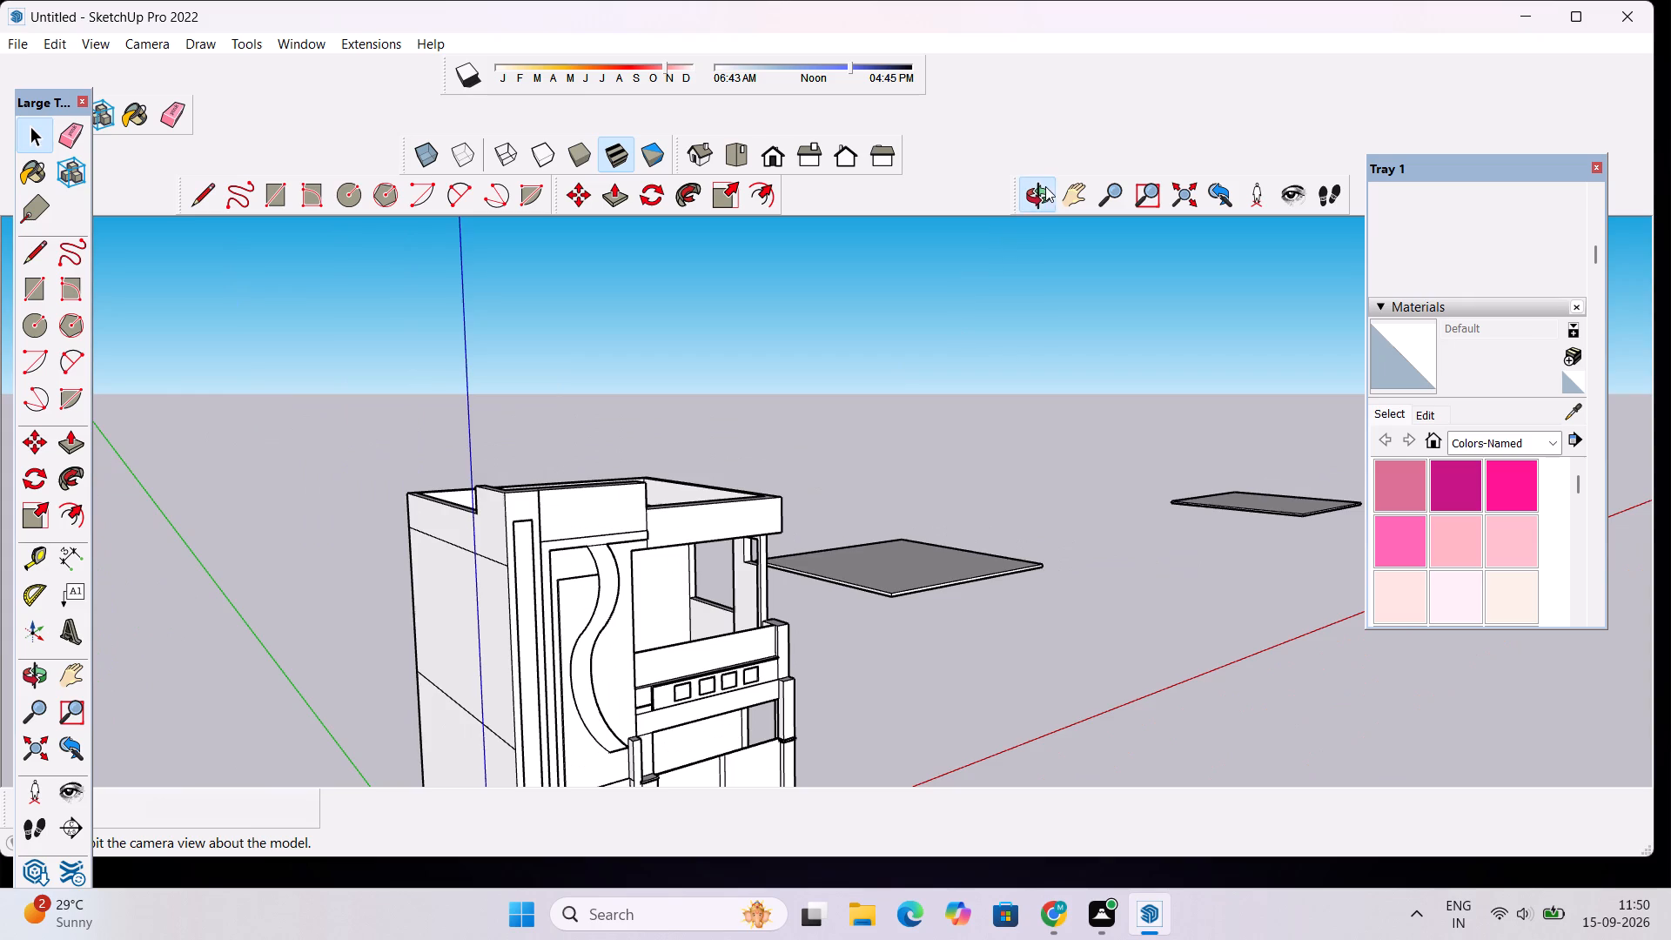
left_click_drag(1016, 423, 856, 520)
scroll(747, 567, "up", 4)
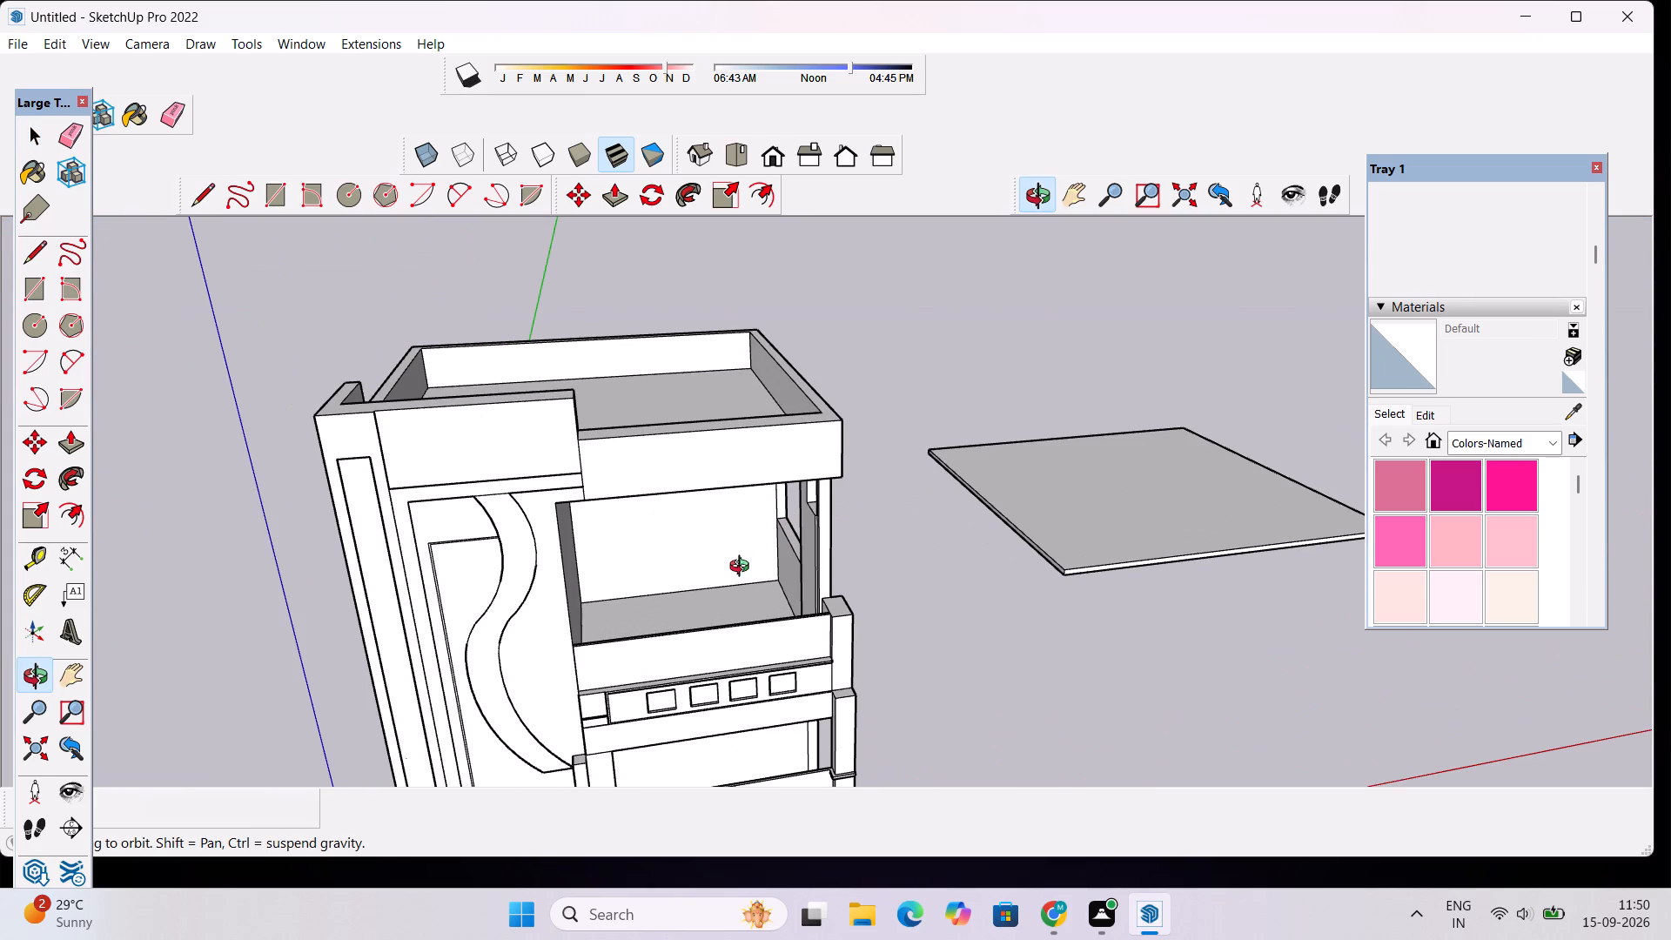
left_click_drag(852, 569, 533, 680)
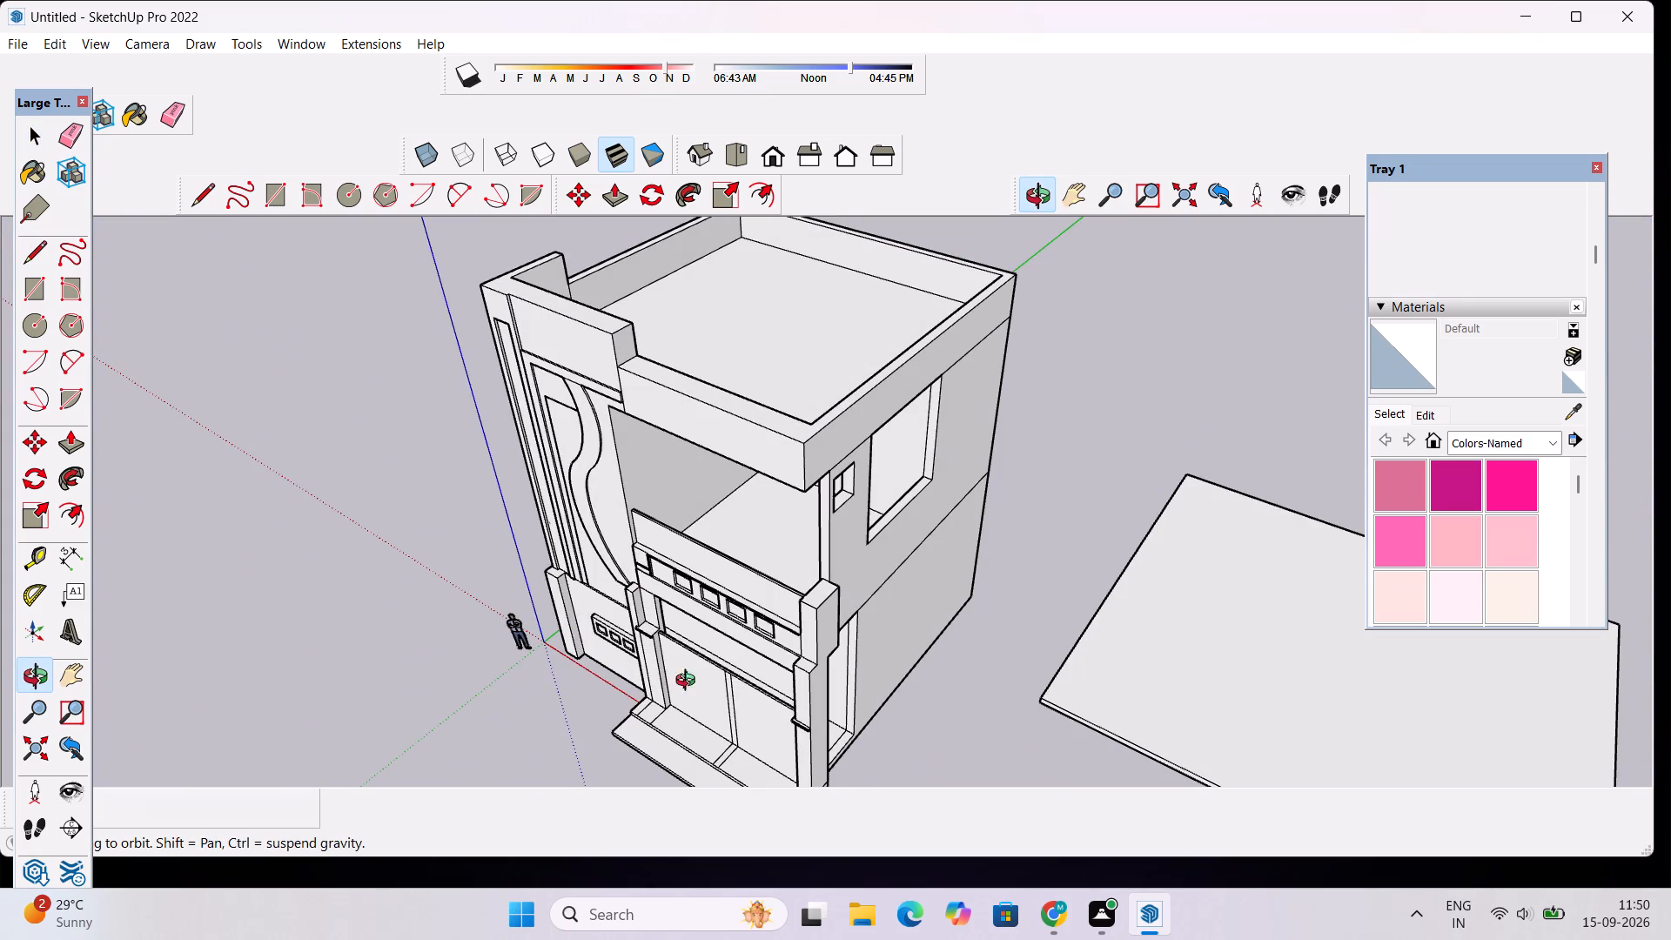
scroll(829, 603, "up", 5)
left_click_drag(634, 677, 939, 570)
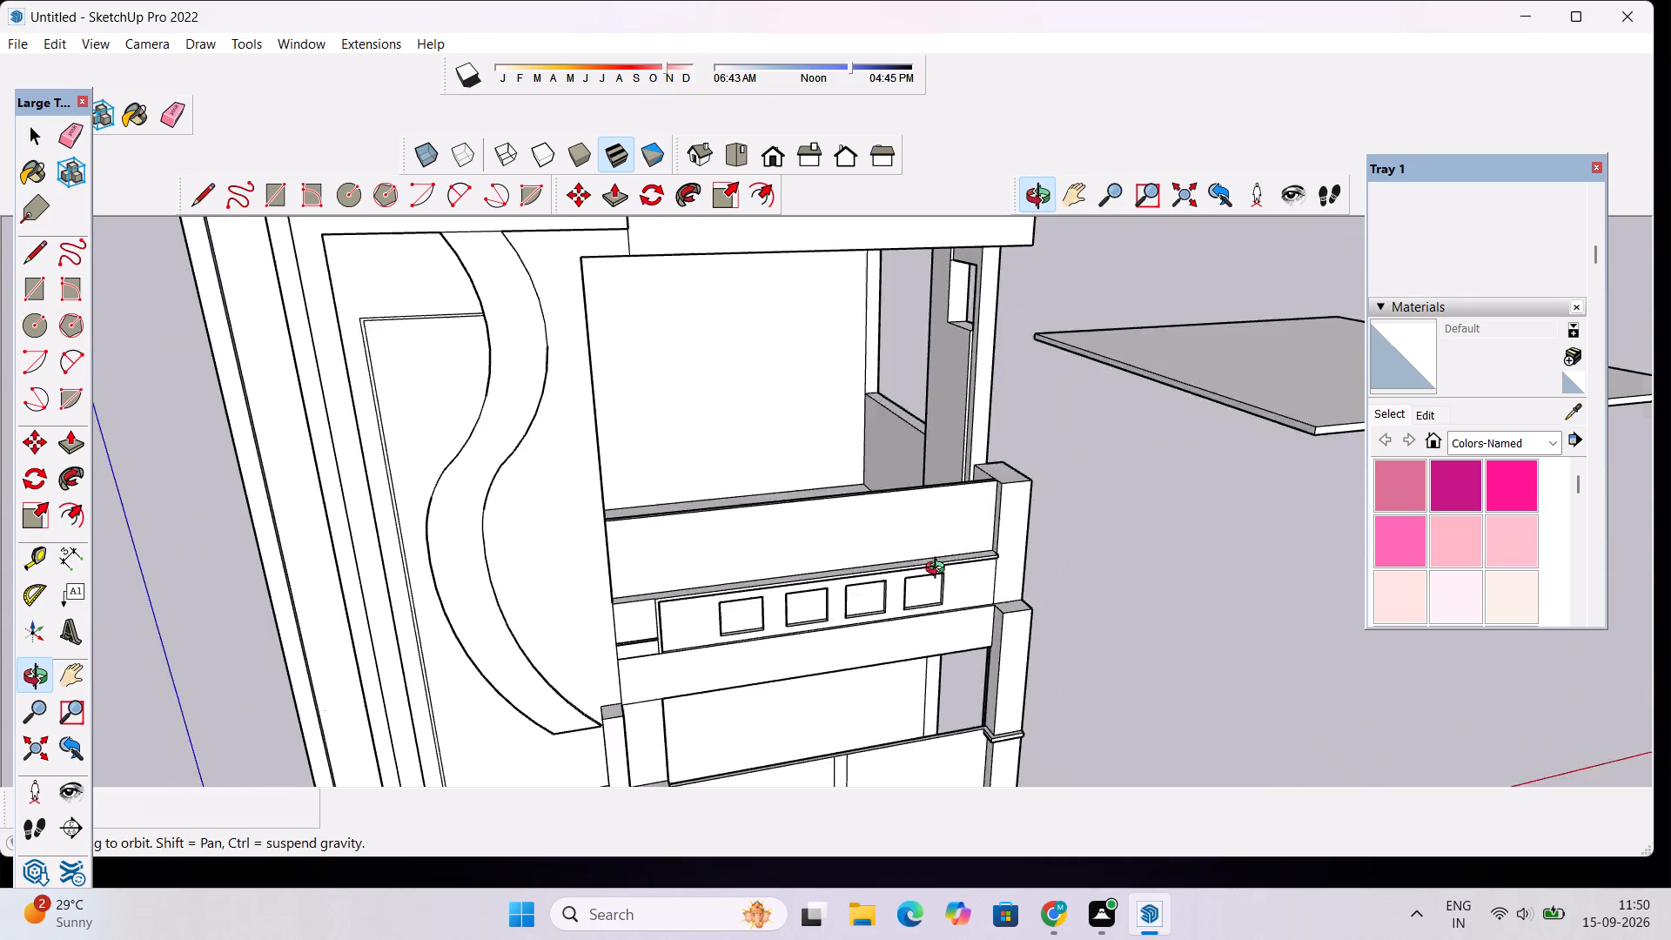
left_click_drag(939, 570, 900, 583)
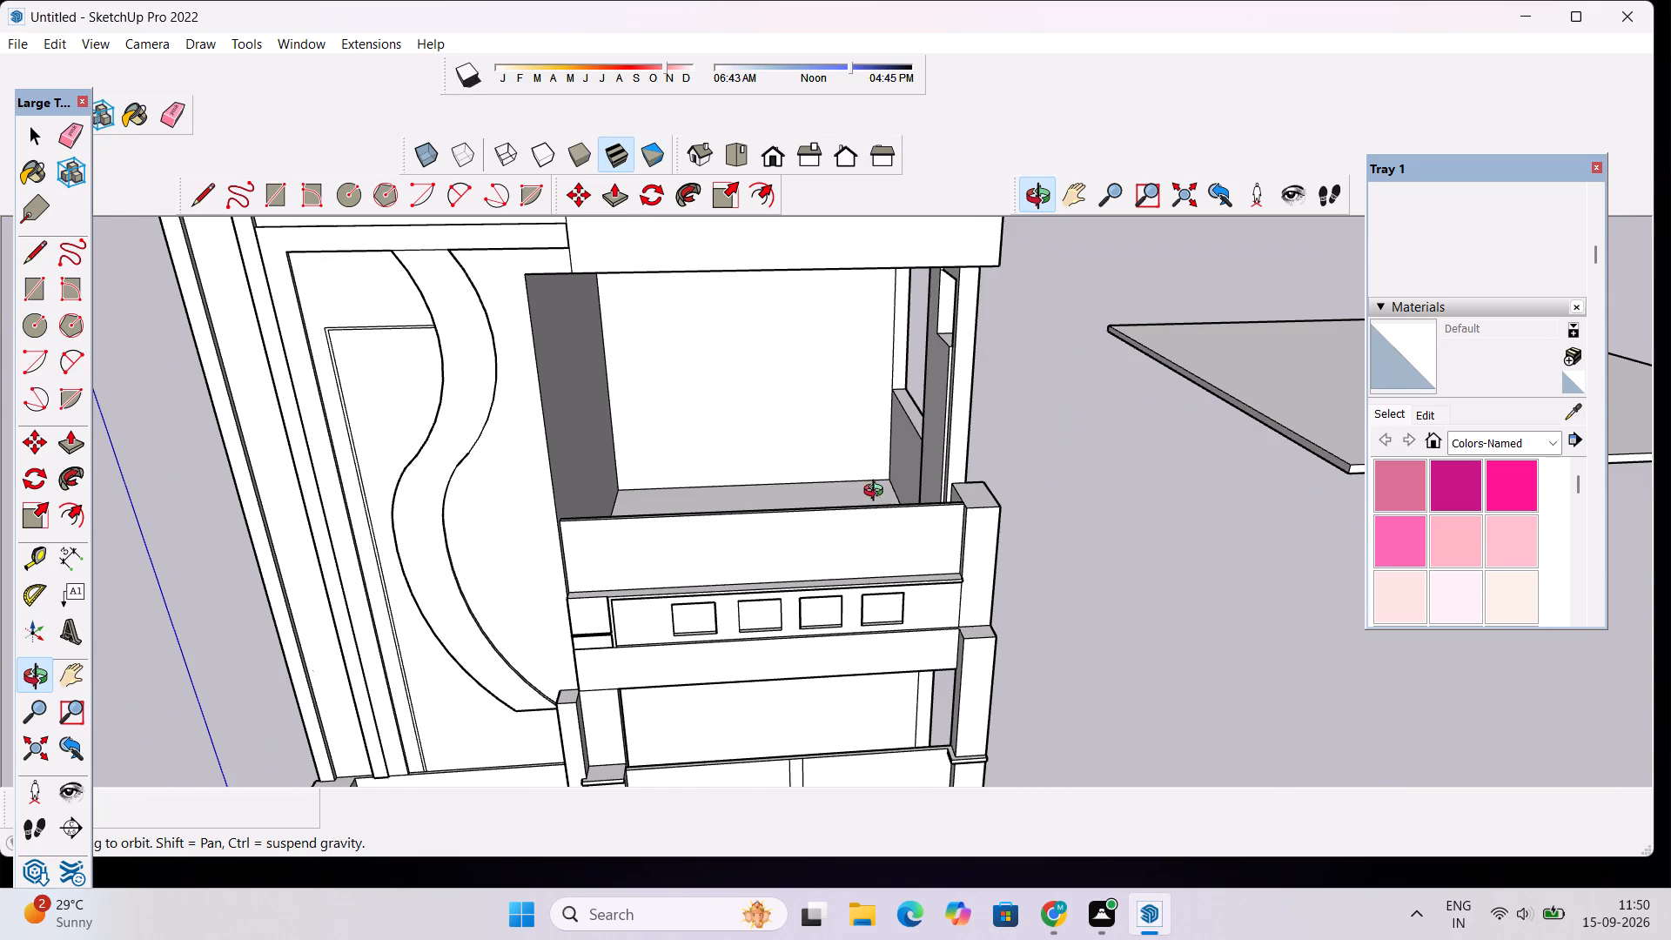
scroll(865, 506, "down", 2)
left_click_drag(736, 487, 951, 525)
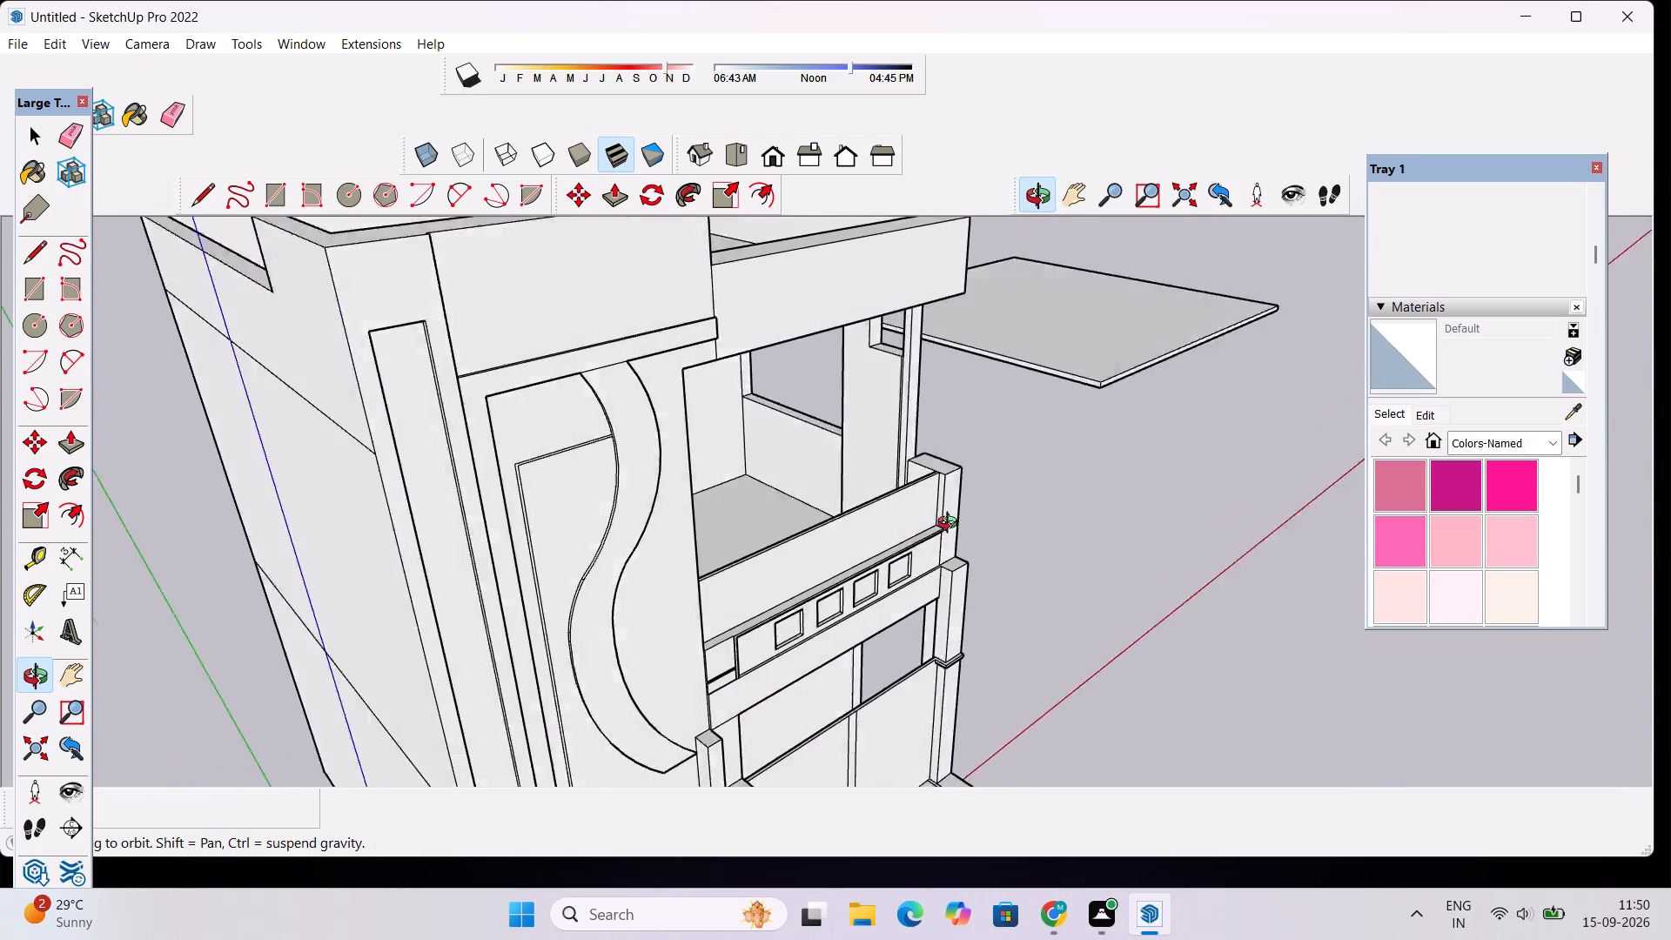
left_click_drag(951, 525, 897, 564)
scroll(785, 540, "up", 3)
left_click_drag(739, 581, 815, 564)
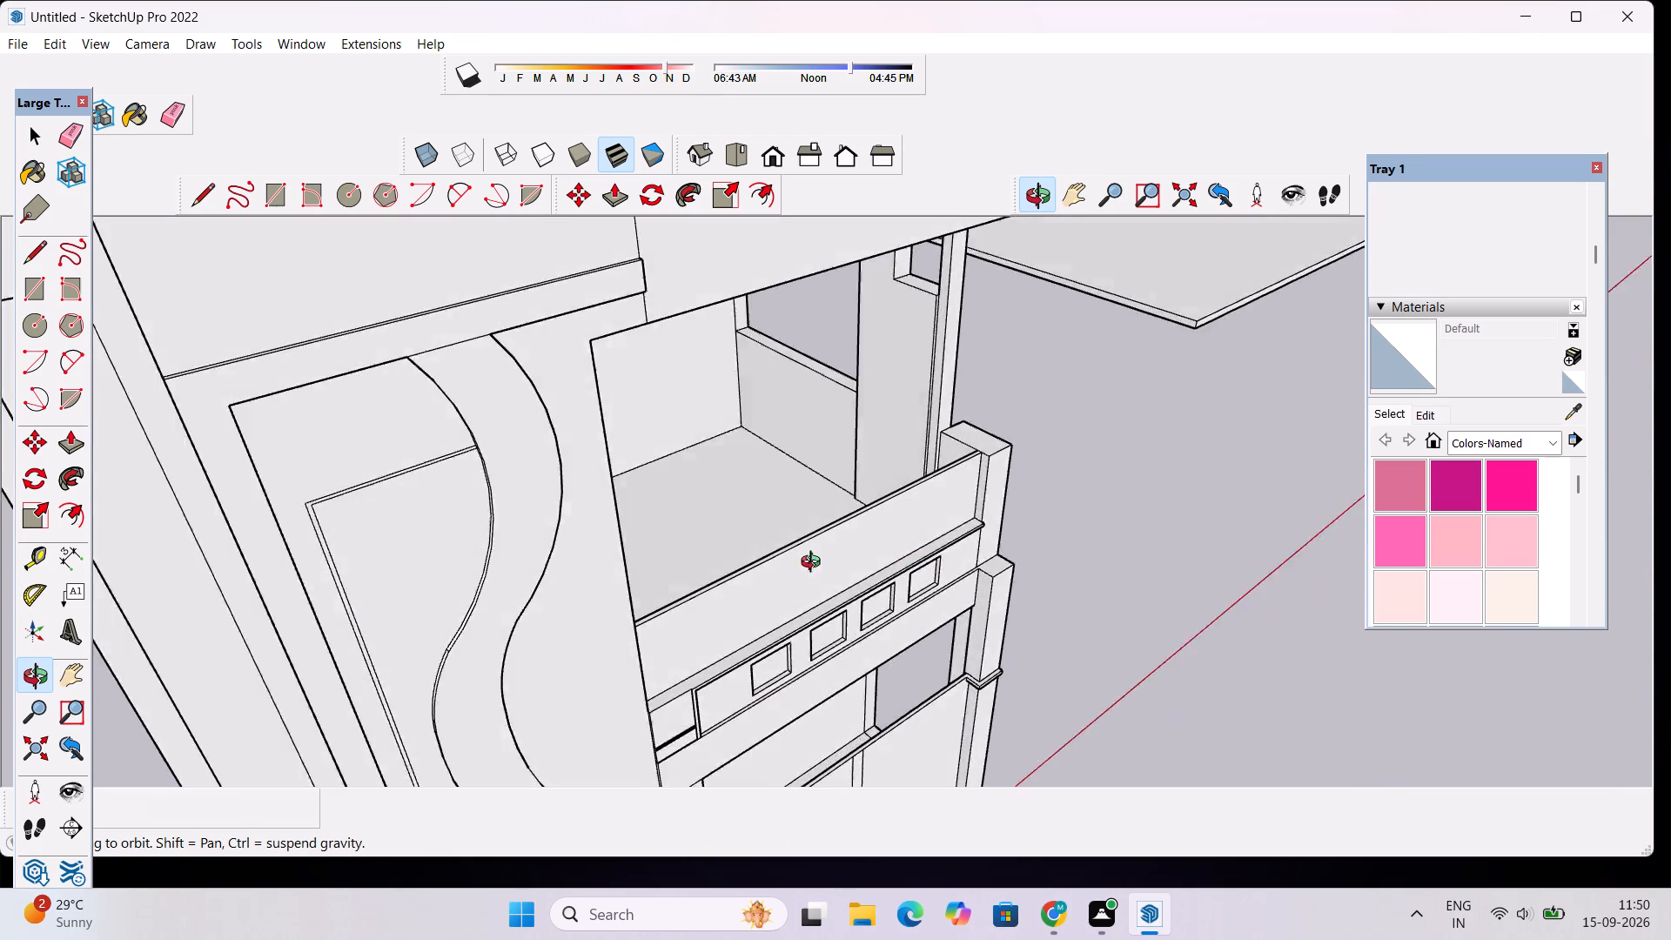
left_click_drag(815, 564, 923, 517)
scroll(926, 519, "down", 3)
left_click_drag(977, 524, 905, 545)
scroll(955, 355, "up", 5)
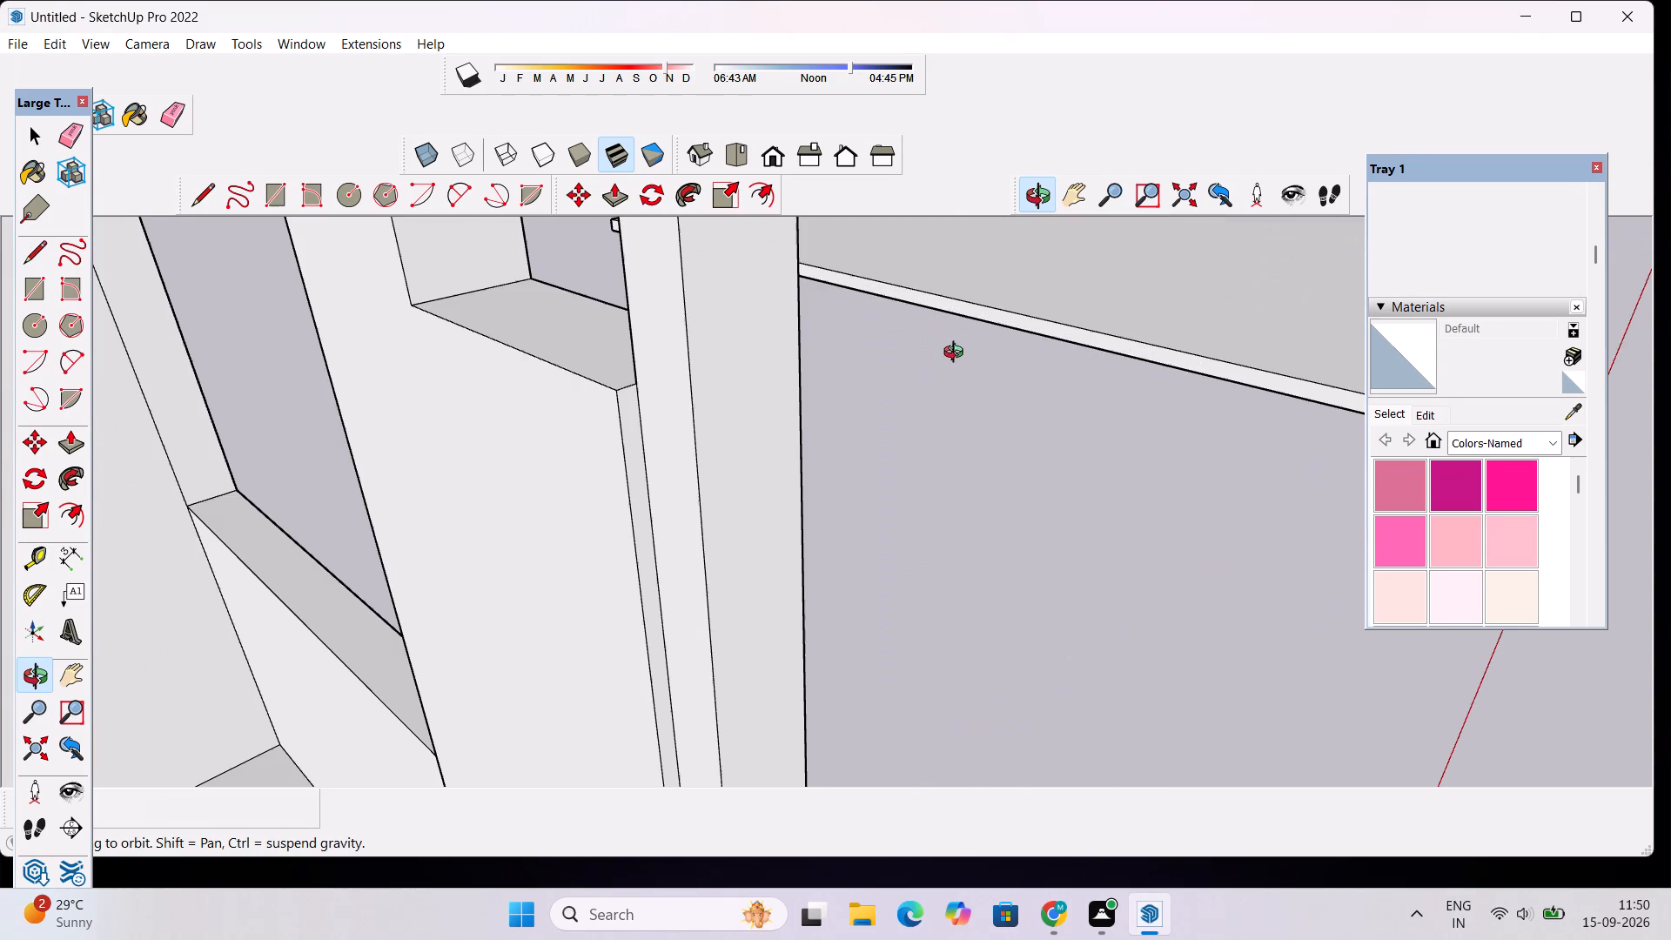
left_click_drag(673, 411, 775, 383)
scroll(775, 383, "down", 5)
left_click_drag(876, 543, 789, 569)
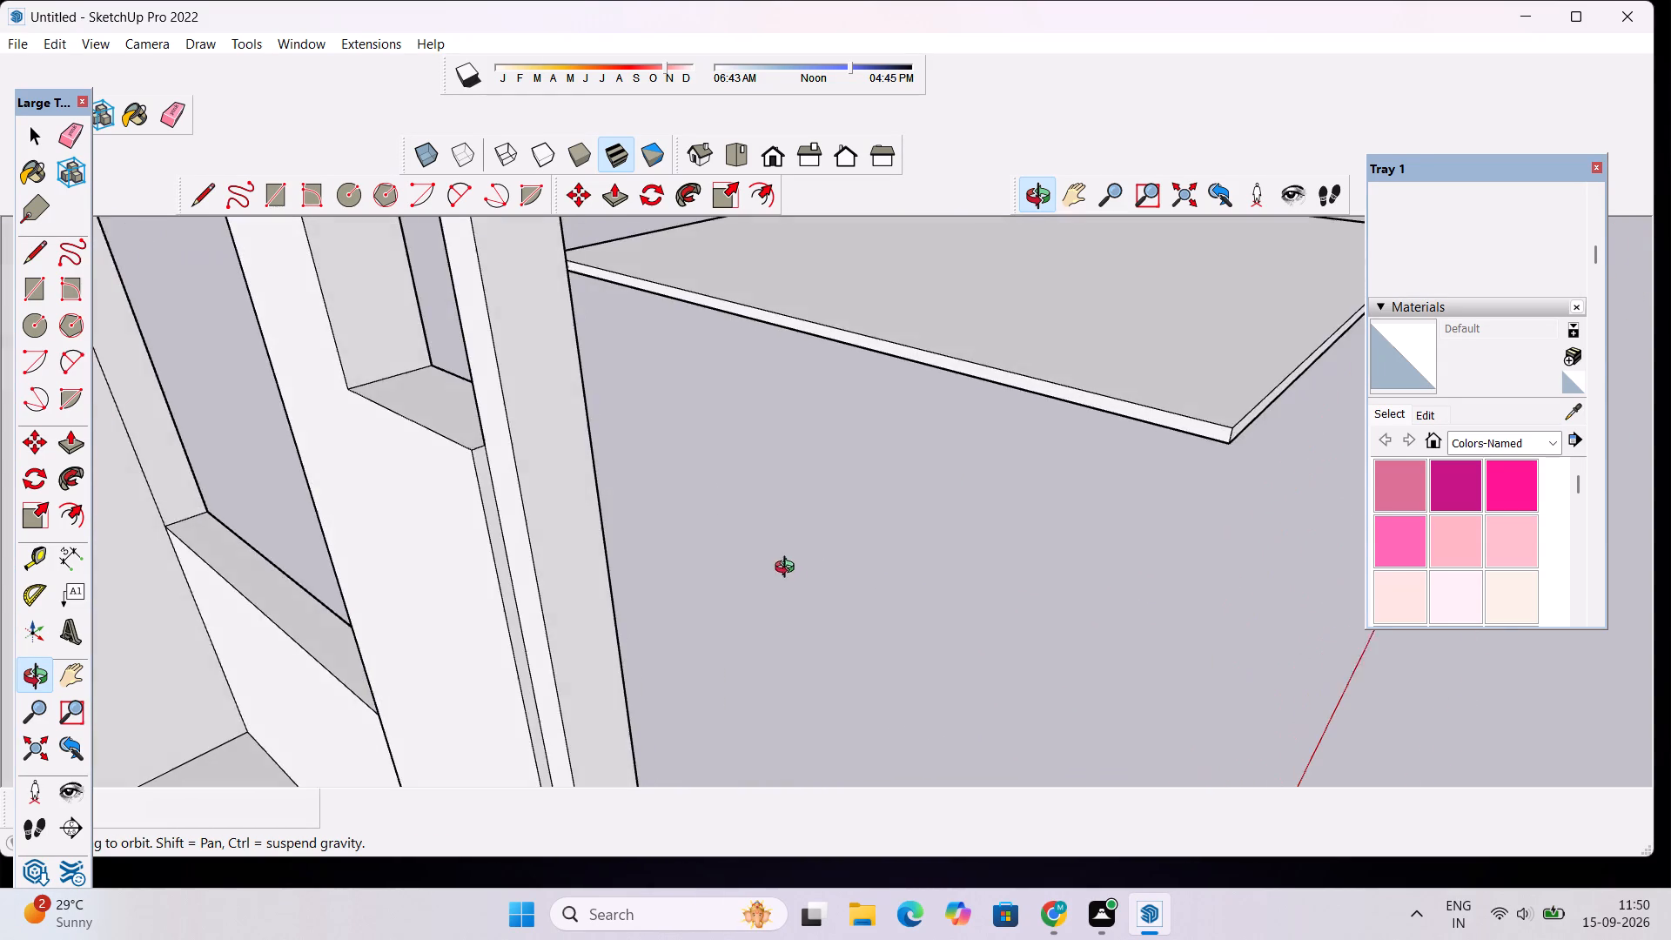
left_click_drag(789, 569, 783, 564)
scroll(736, 500, "down", 4)
left_click_drag(626, 554, 734, 519, "shift")
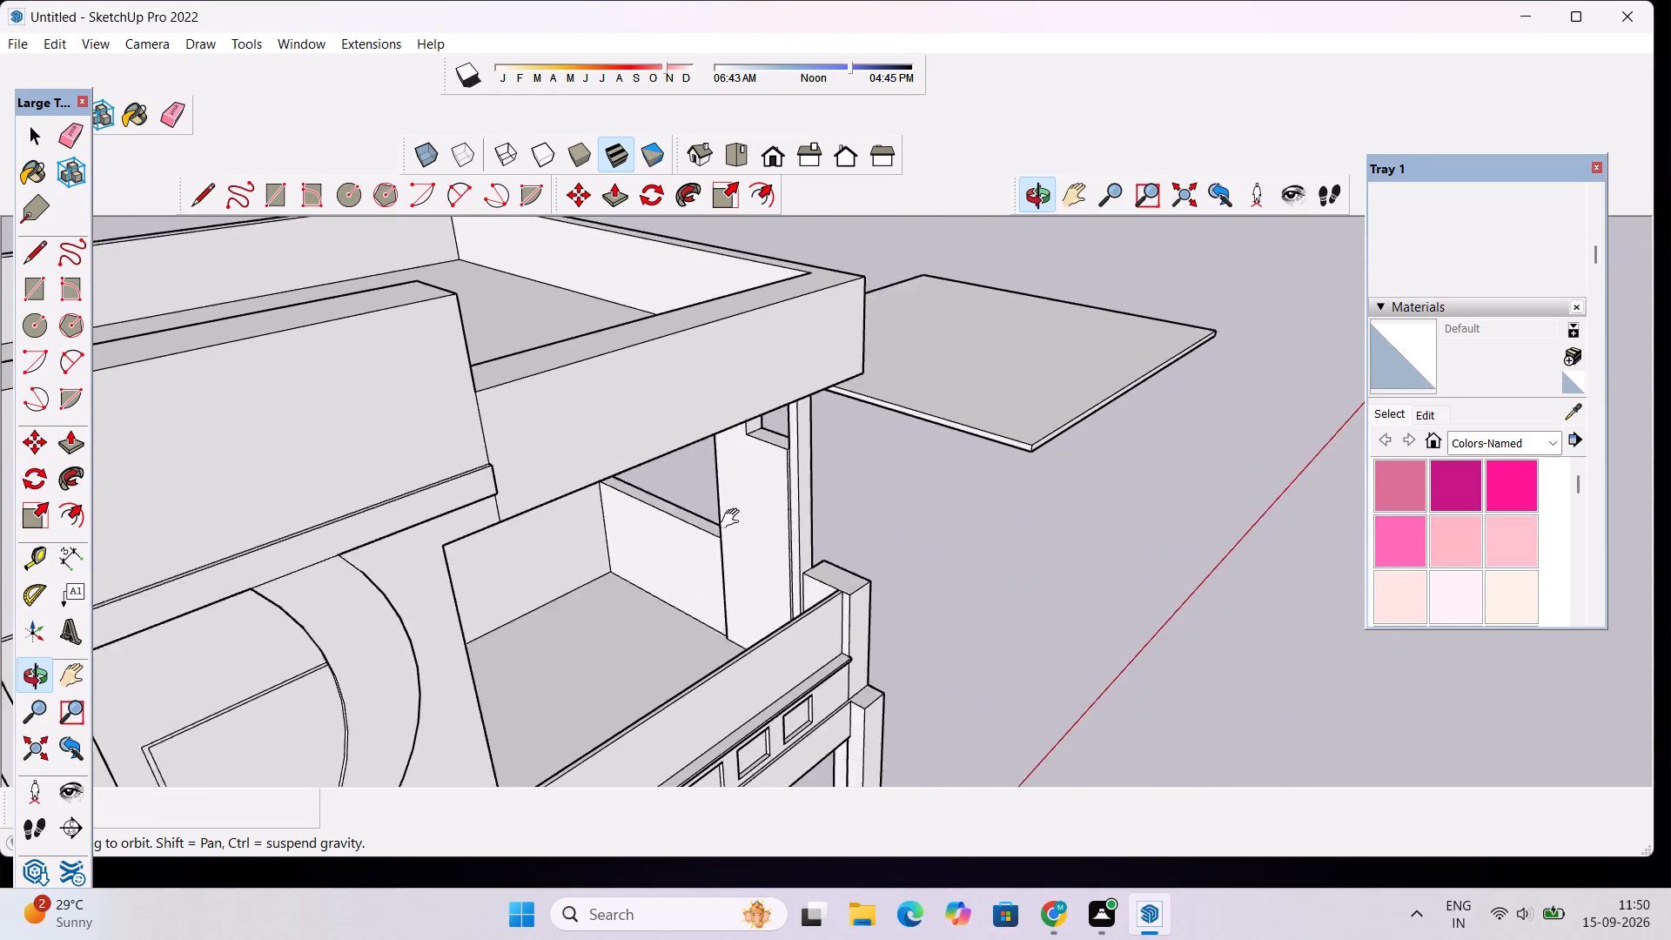
left_click_drag(734, 519, 836, 486, "shift")
scroll(842, 481, "down", 4)
left_click_drag(856, 625, 714, 521)
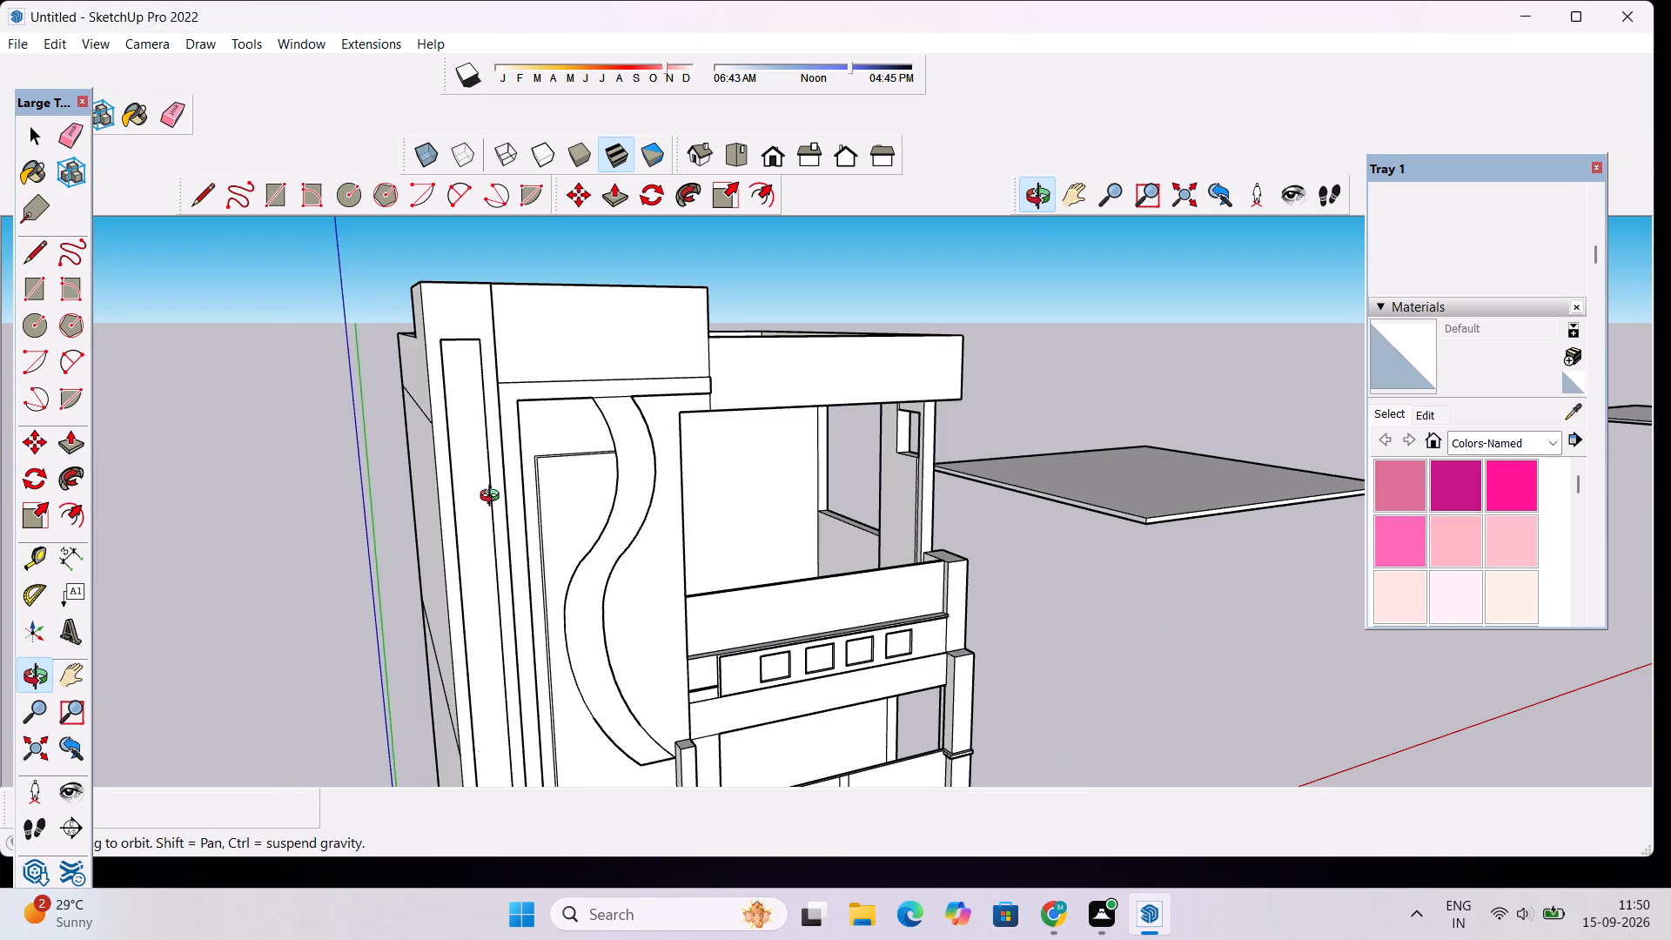
left_click_drag(493, 498, 700, 520, "shift")
scroll(935, 590, "down", 2)
left_click_drag(1013, 591, 904, 601)
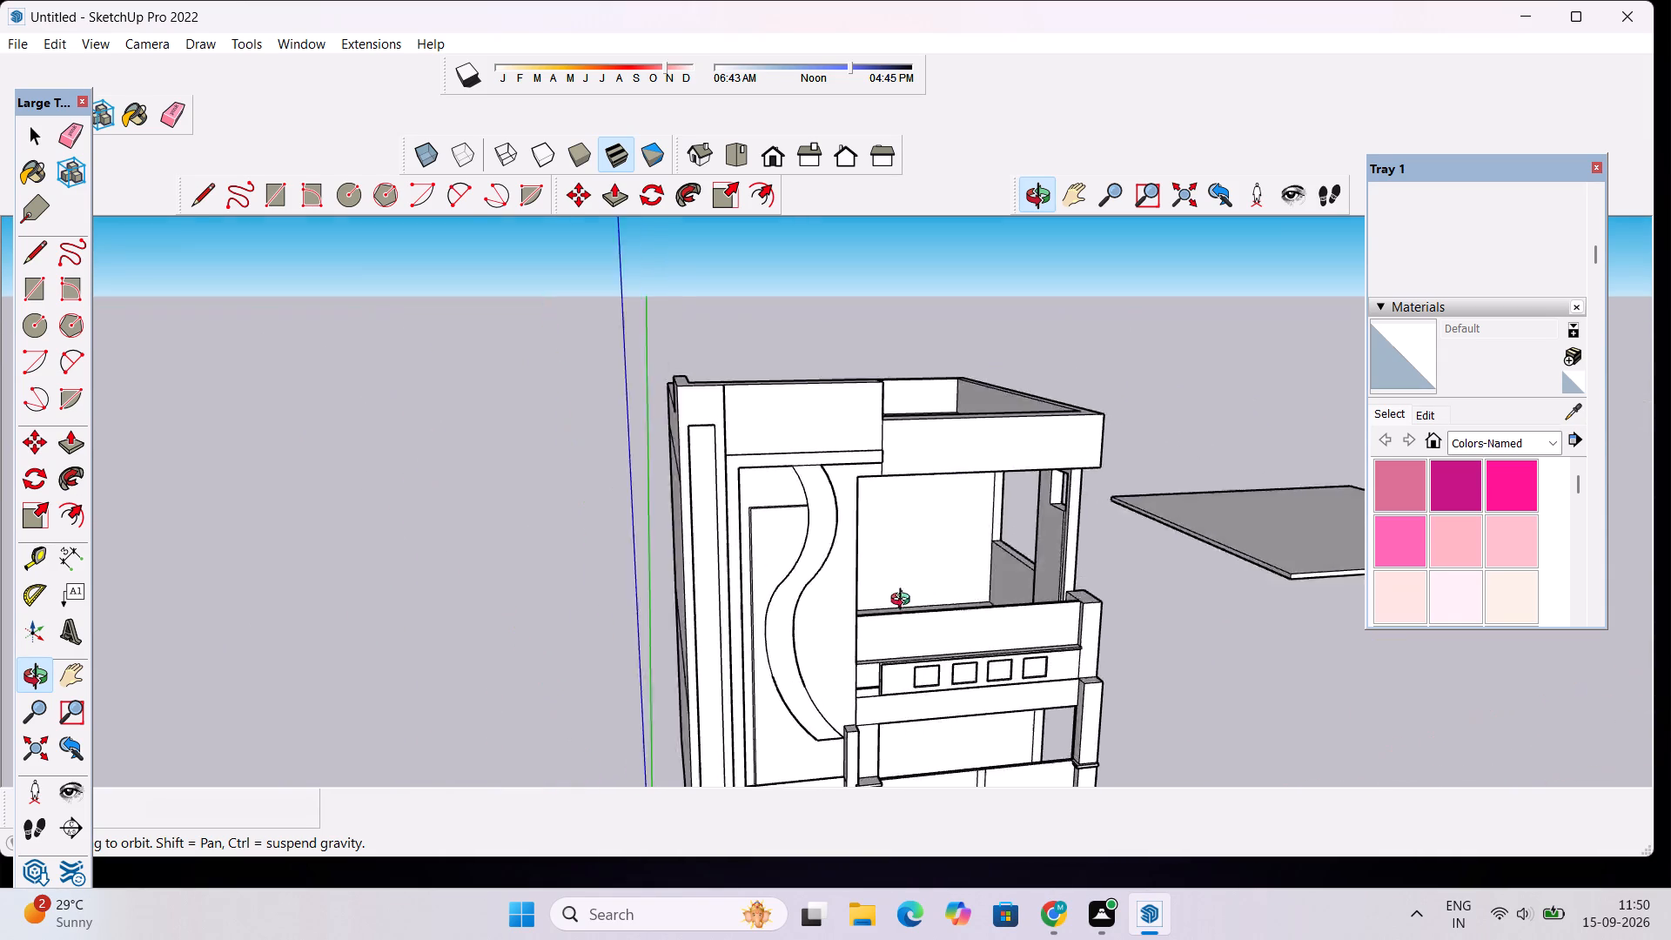
Draw a horizontal 2' line across the back face of the tall narrow recess beside the wavy band, near its top.
left_click_drag(904, 601, 665, 593)
scroll(555, 498, "up", 4)
left_click_drag(647, 479, 740, 518)
scroll(707, 466, "up", 3)
left_click_drag(660, 475, 735, 478)
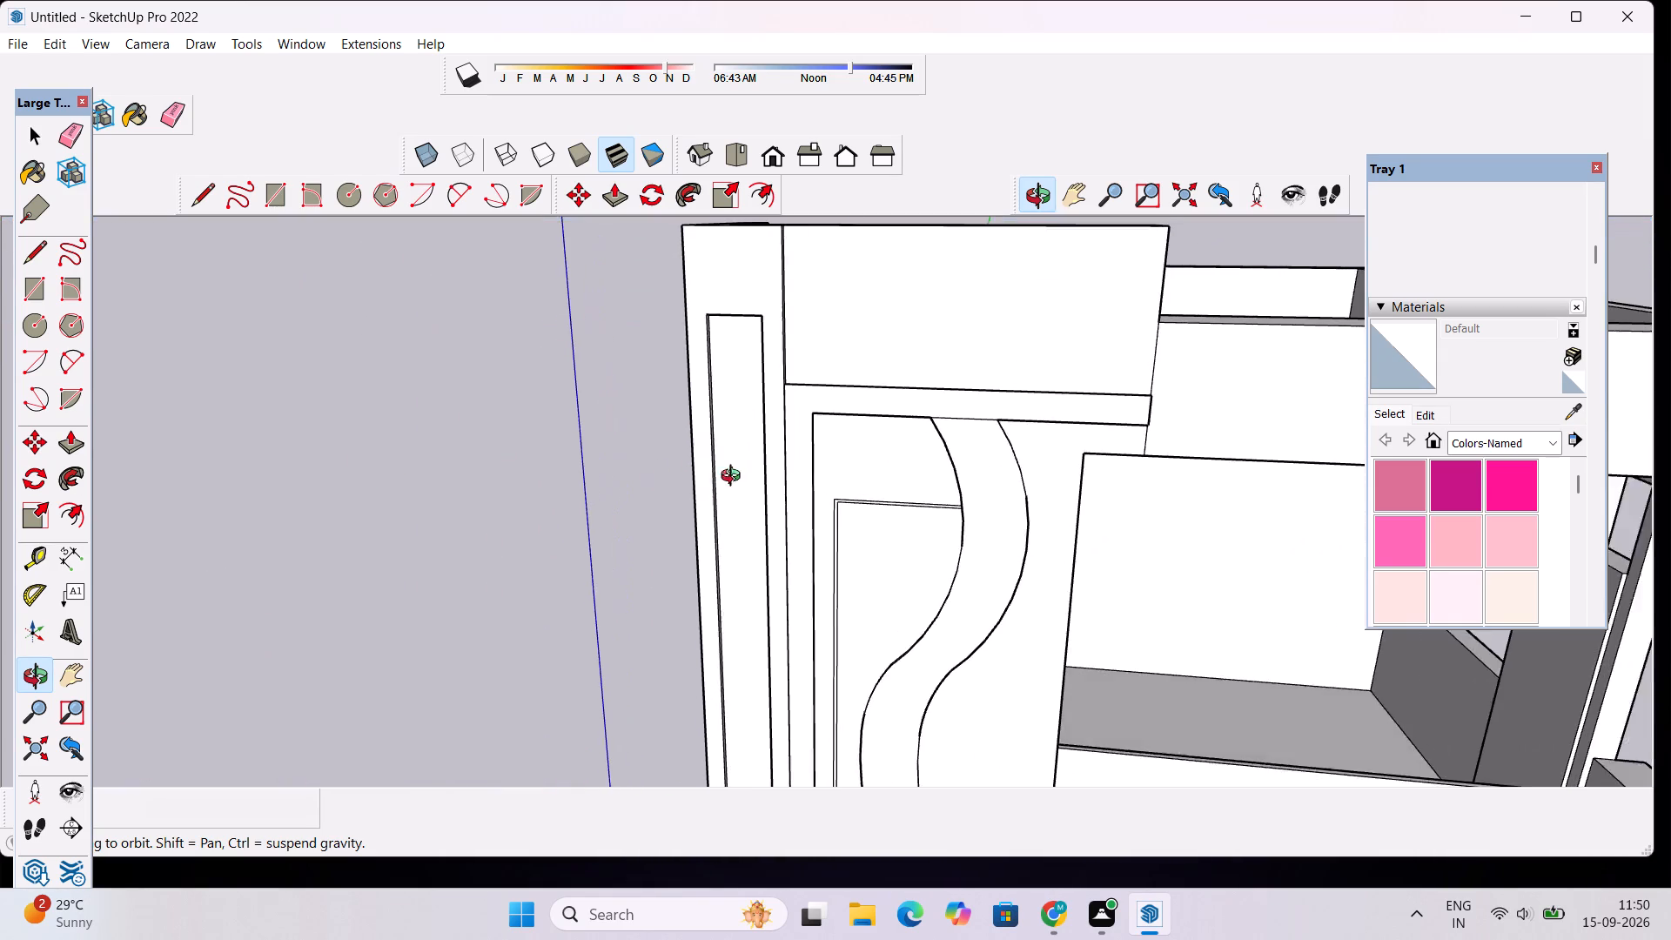
left_click_drag(735, 478, 876, 445)
scroll(805, 278, "up", 2)
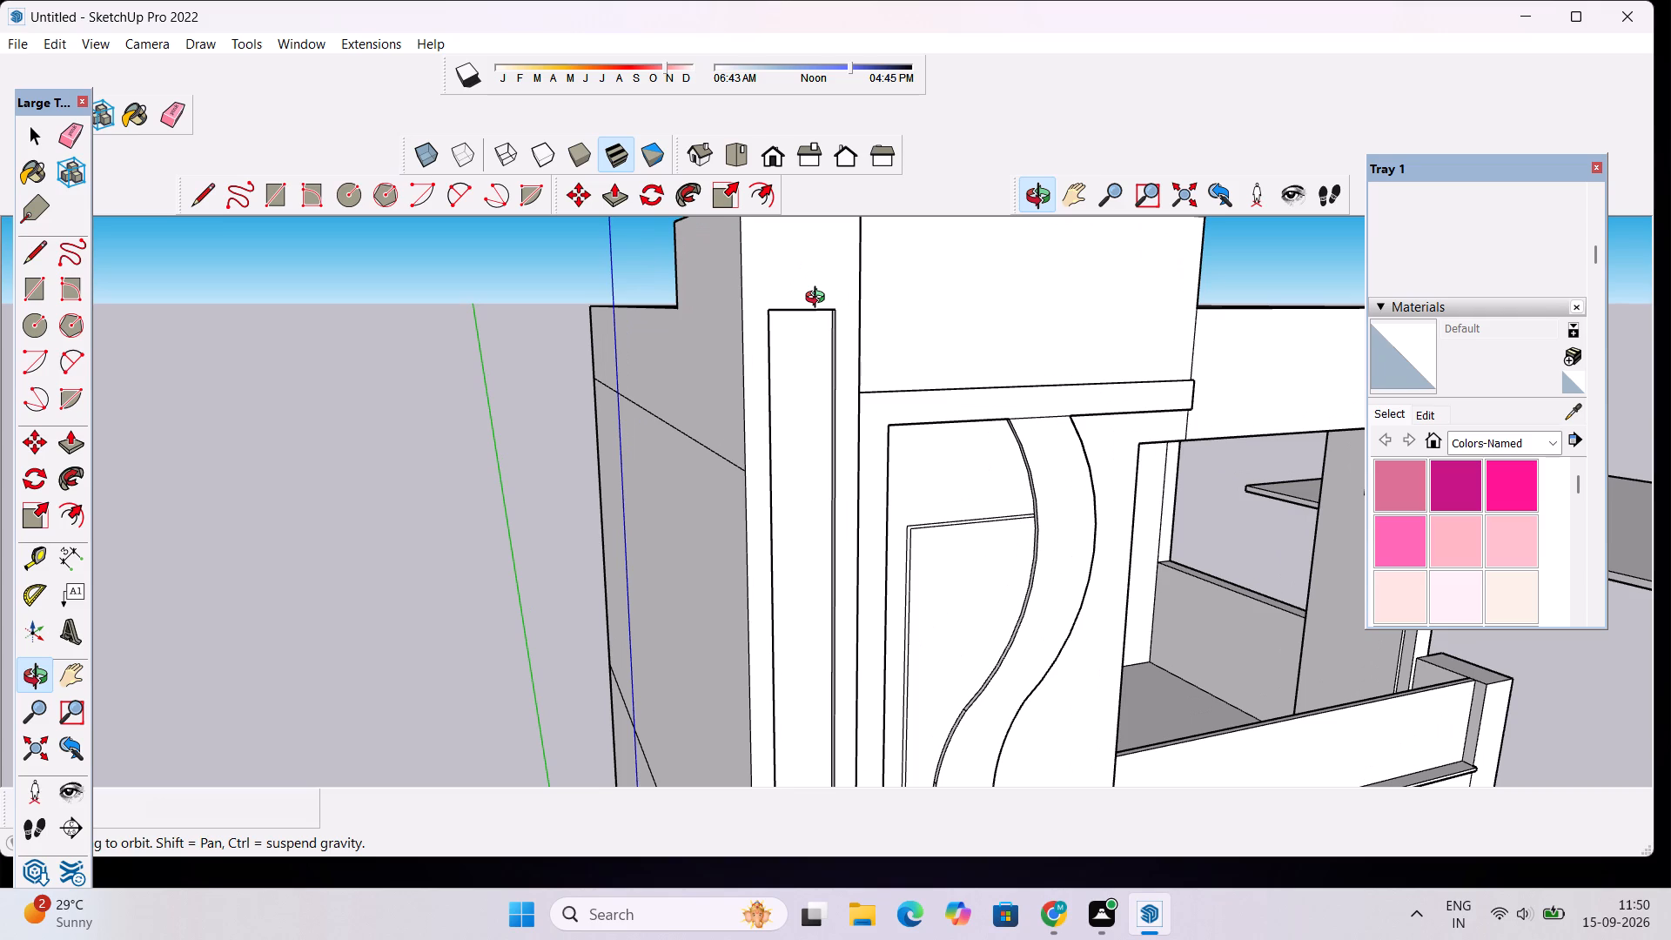
scroll(814, 335, "down", 2)
left_click_drag(760, 378, 825, 382)
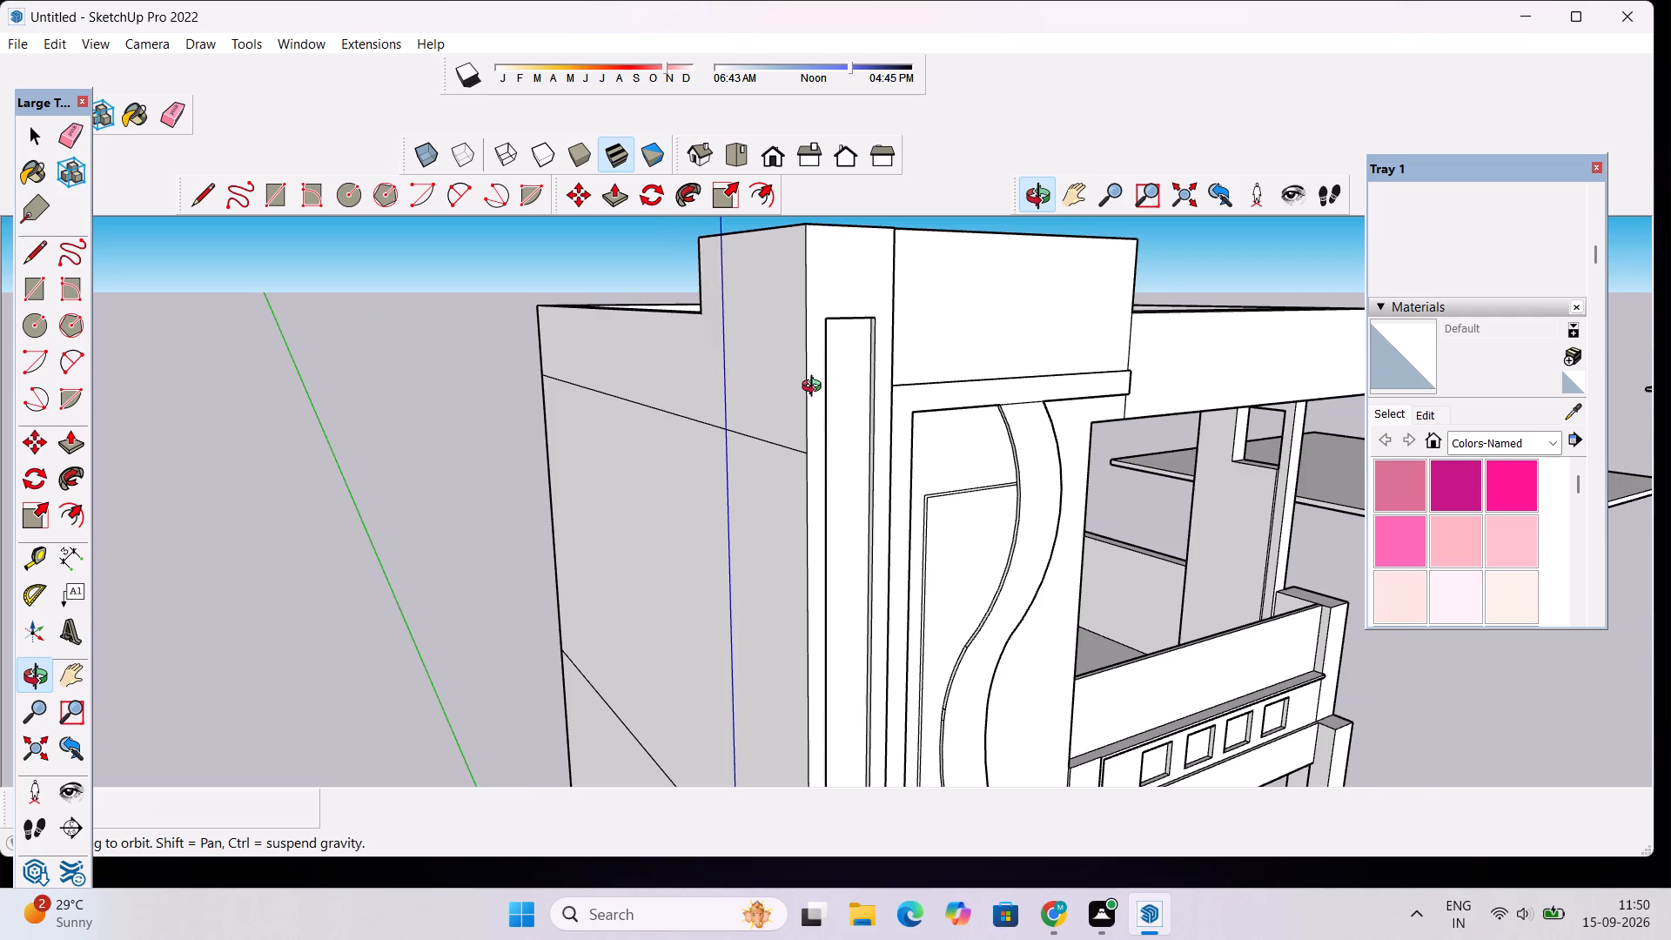
scroll(818, 394, "up", 4)
left_click_drag(944, 418, 836, 438)
scroll(801, 438, "up", 4)
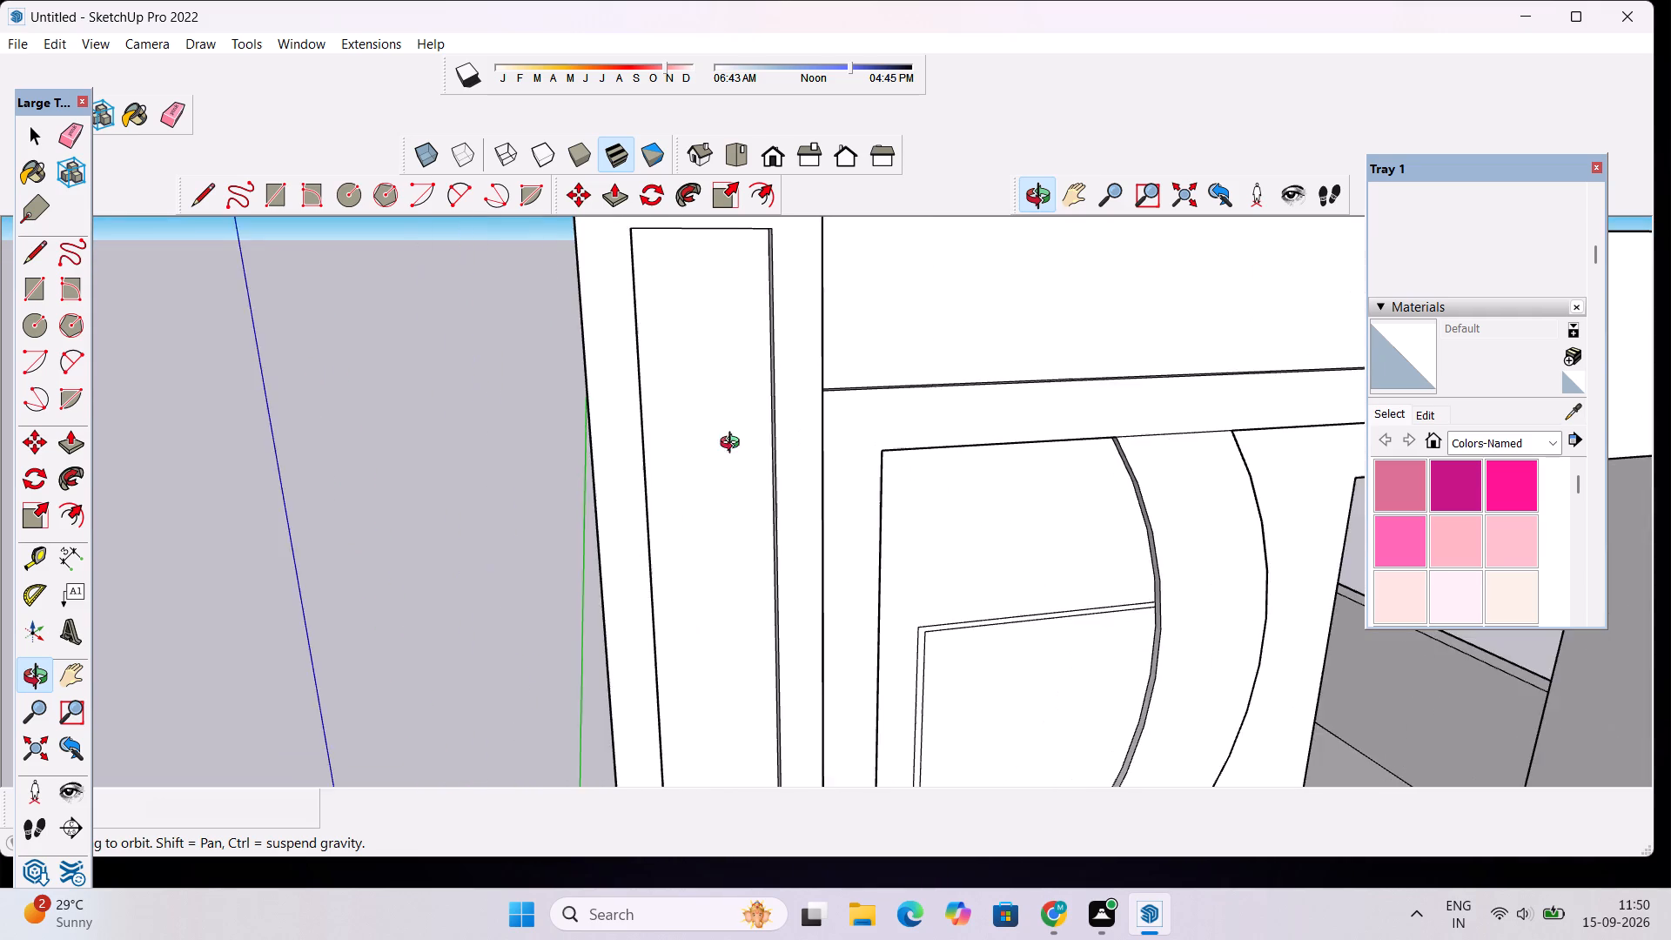
left_click_drag(707, 450, 924, 472)
key("l")
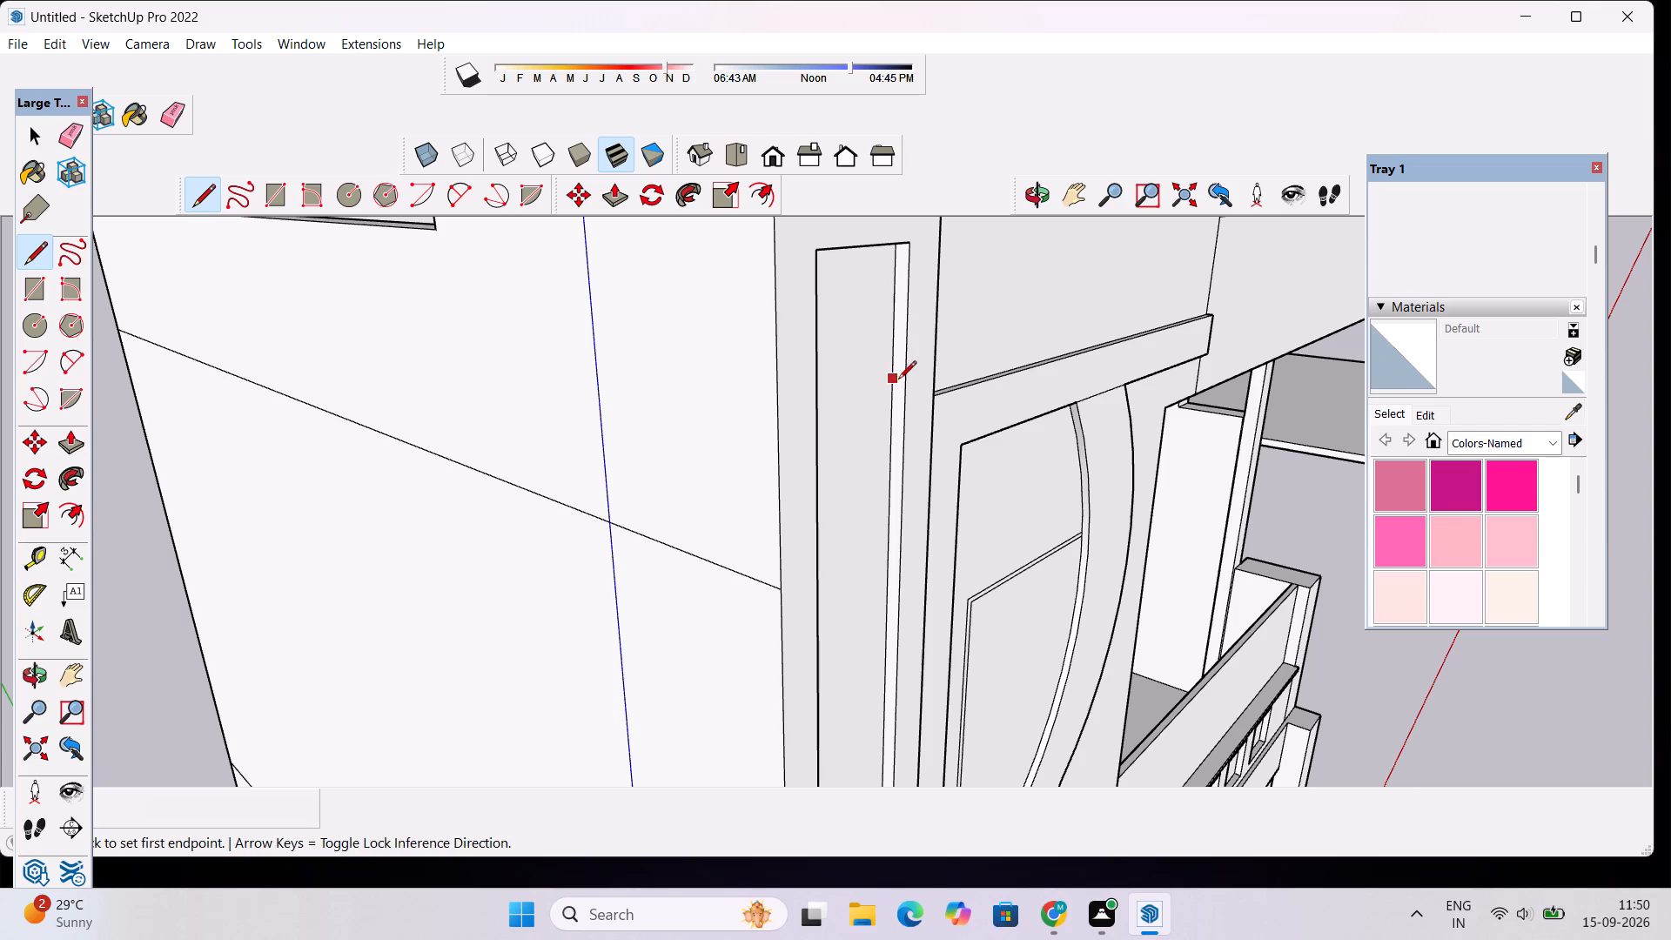
left_click(896, 394)
scroll(837, 409, "up", 12)
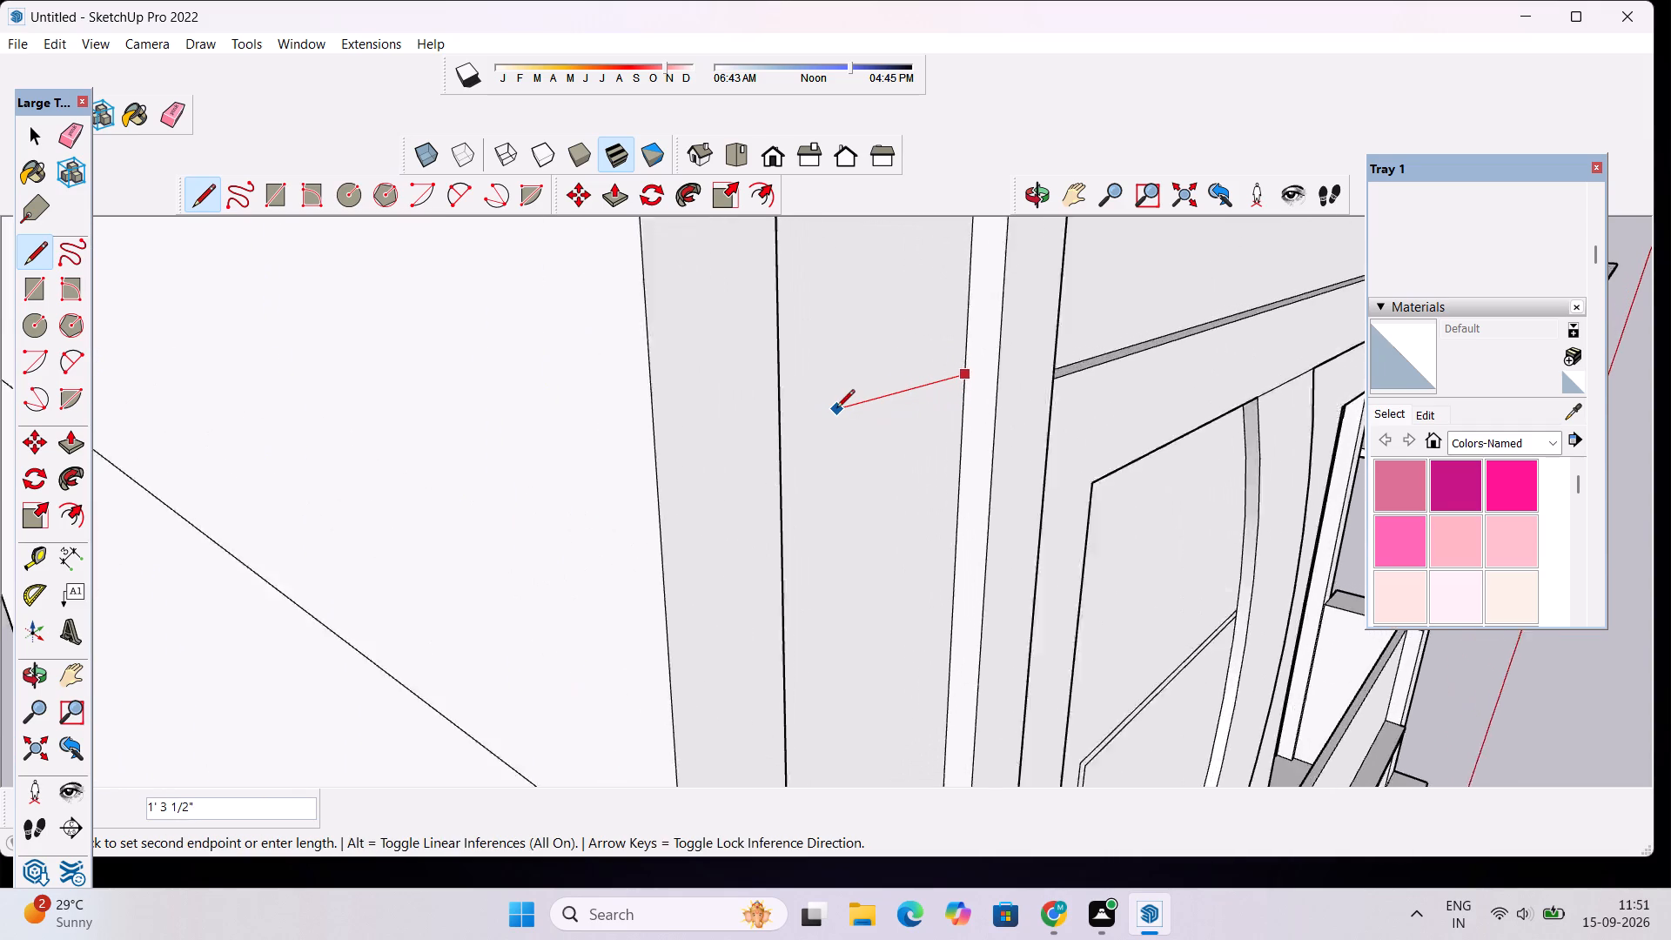
scroll(836, 409, "up", 16)
scroll(836, 409, "down", 3)
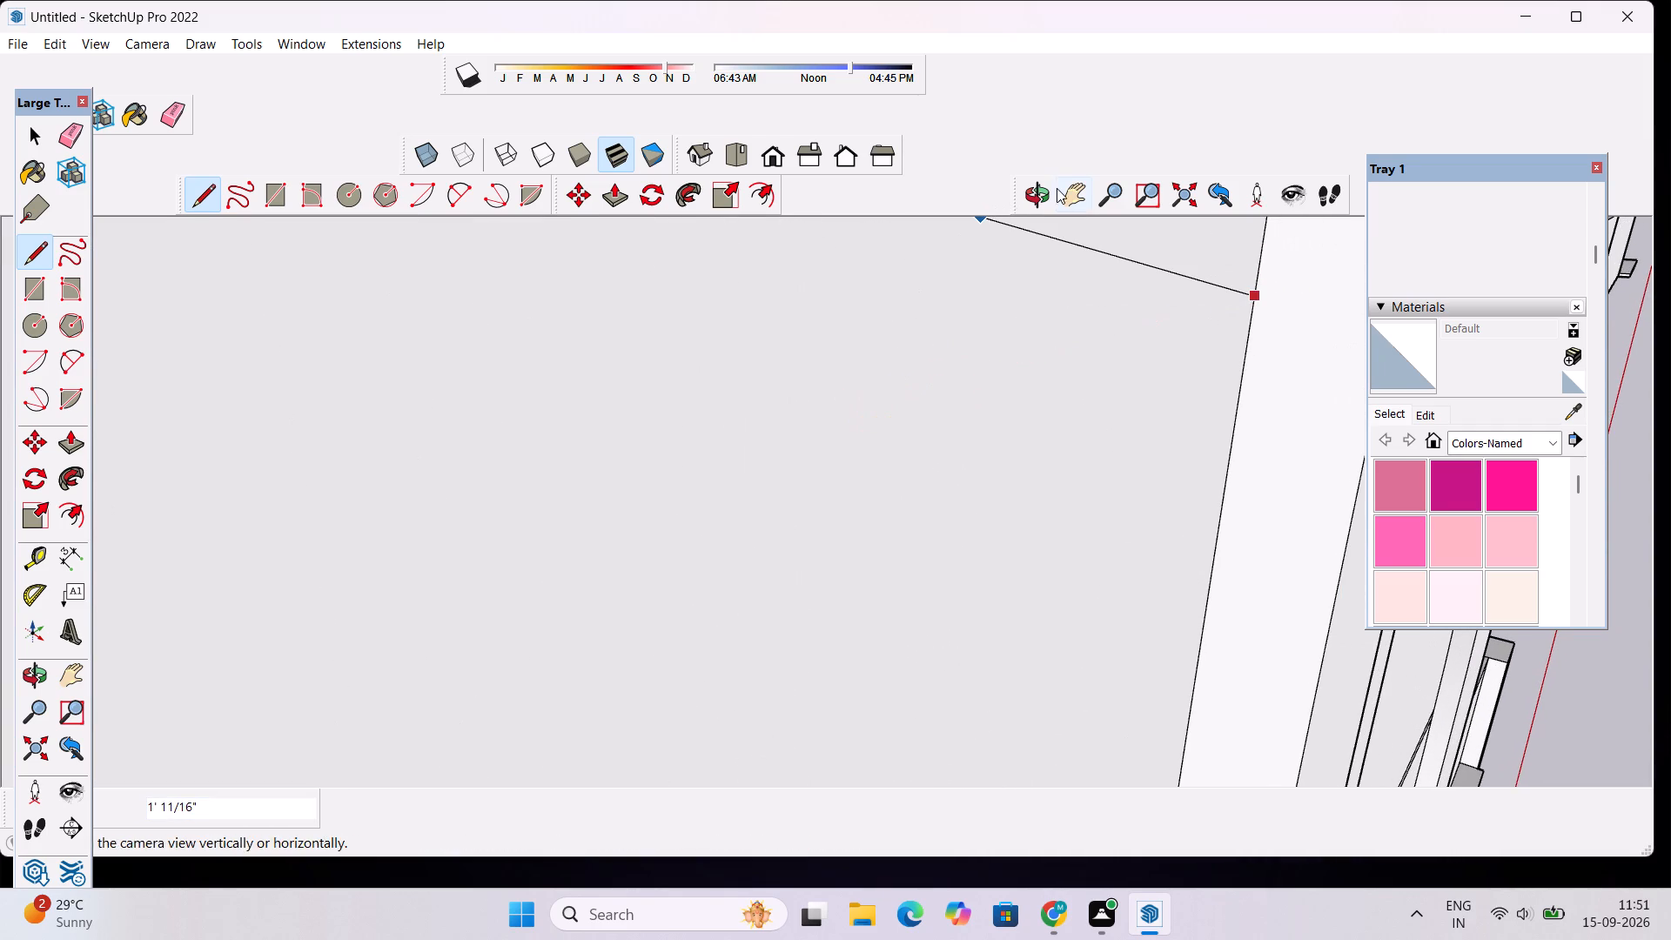
left_click(1033, 198)
left_click_drag(1053, 399, 860, 405)
scroll(814, 399, "down", 5)
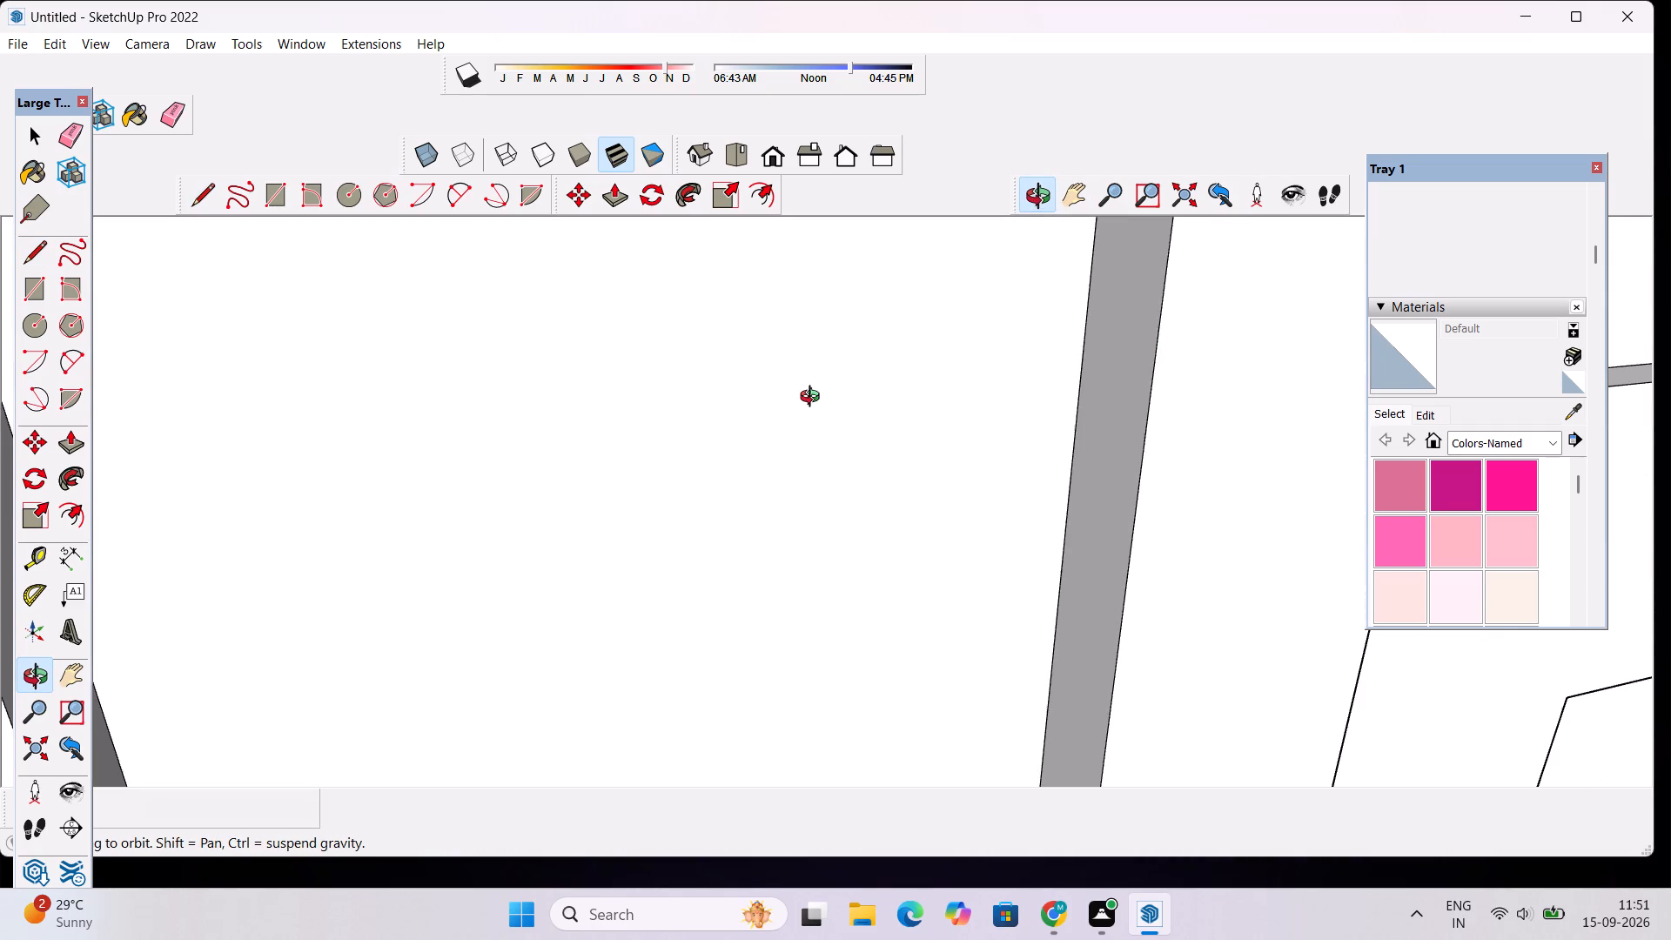
left_click_drag(824, 417, 815, 418)
scroll(803, 402, "down", 3)
key("l")
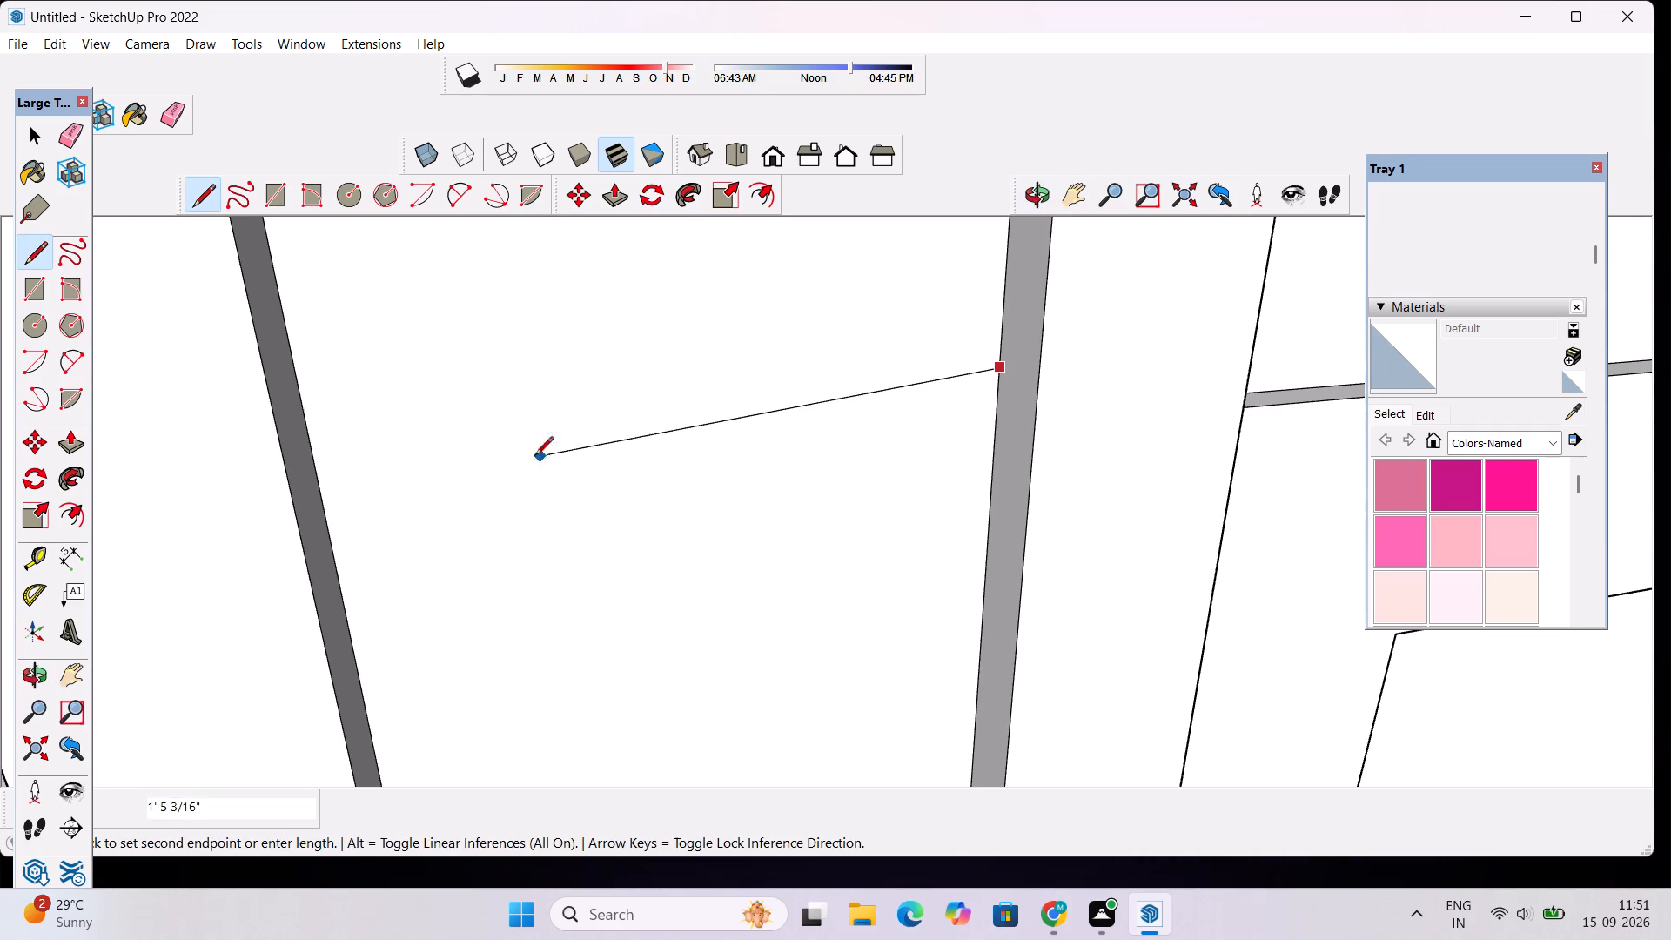
left_click(301, 413)
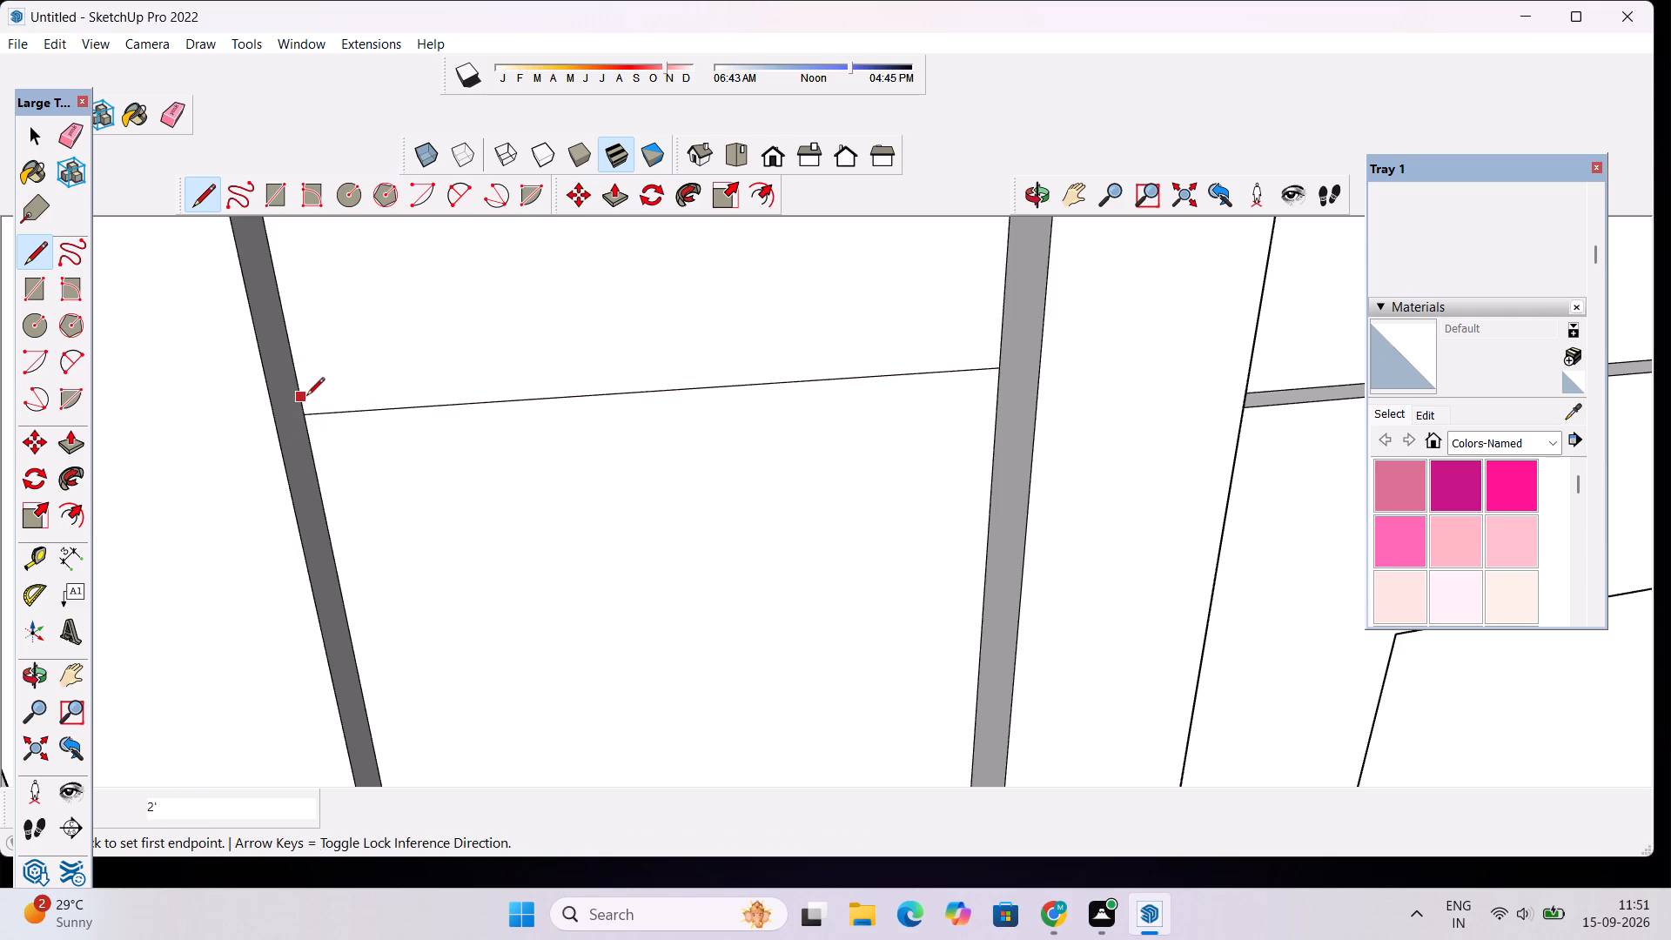
key("space")
Draw a second horizontal line across the recess face, 3" below the first line.
key("l")
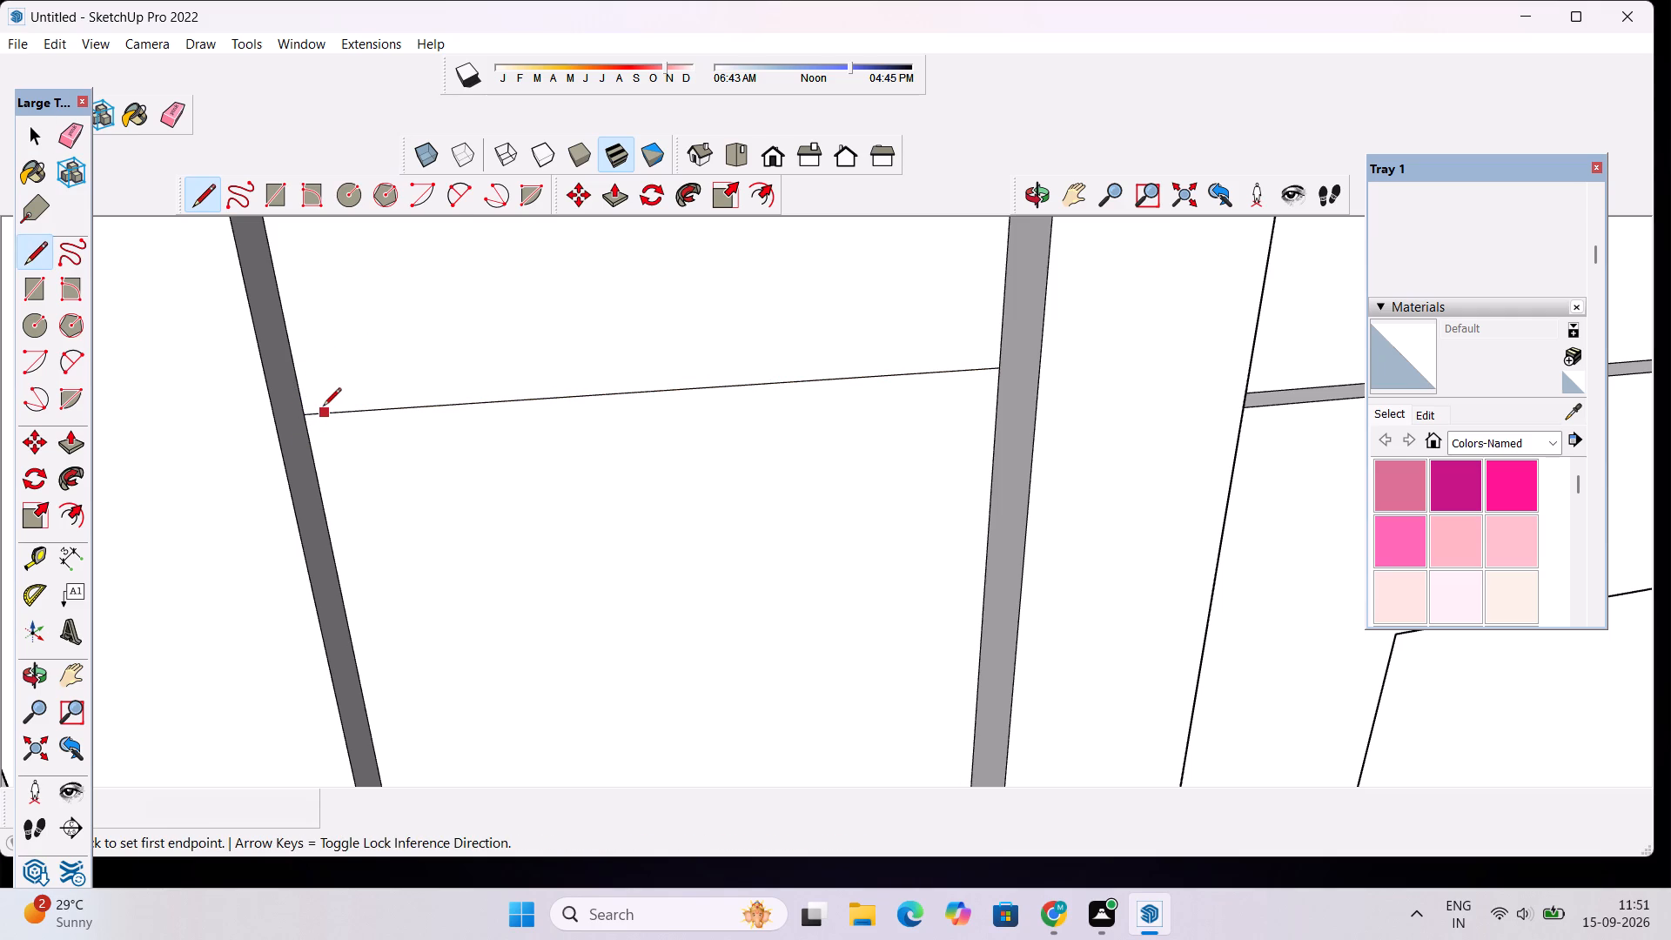
left_click(305, 413)
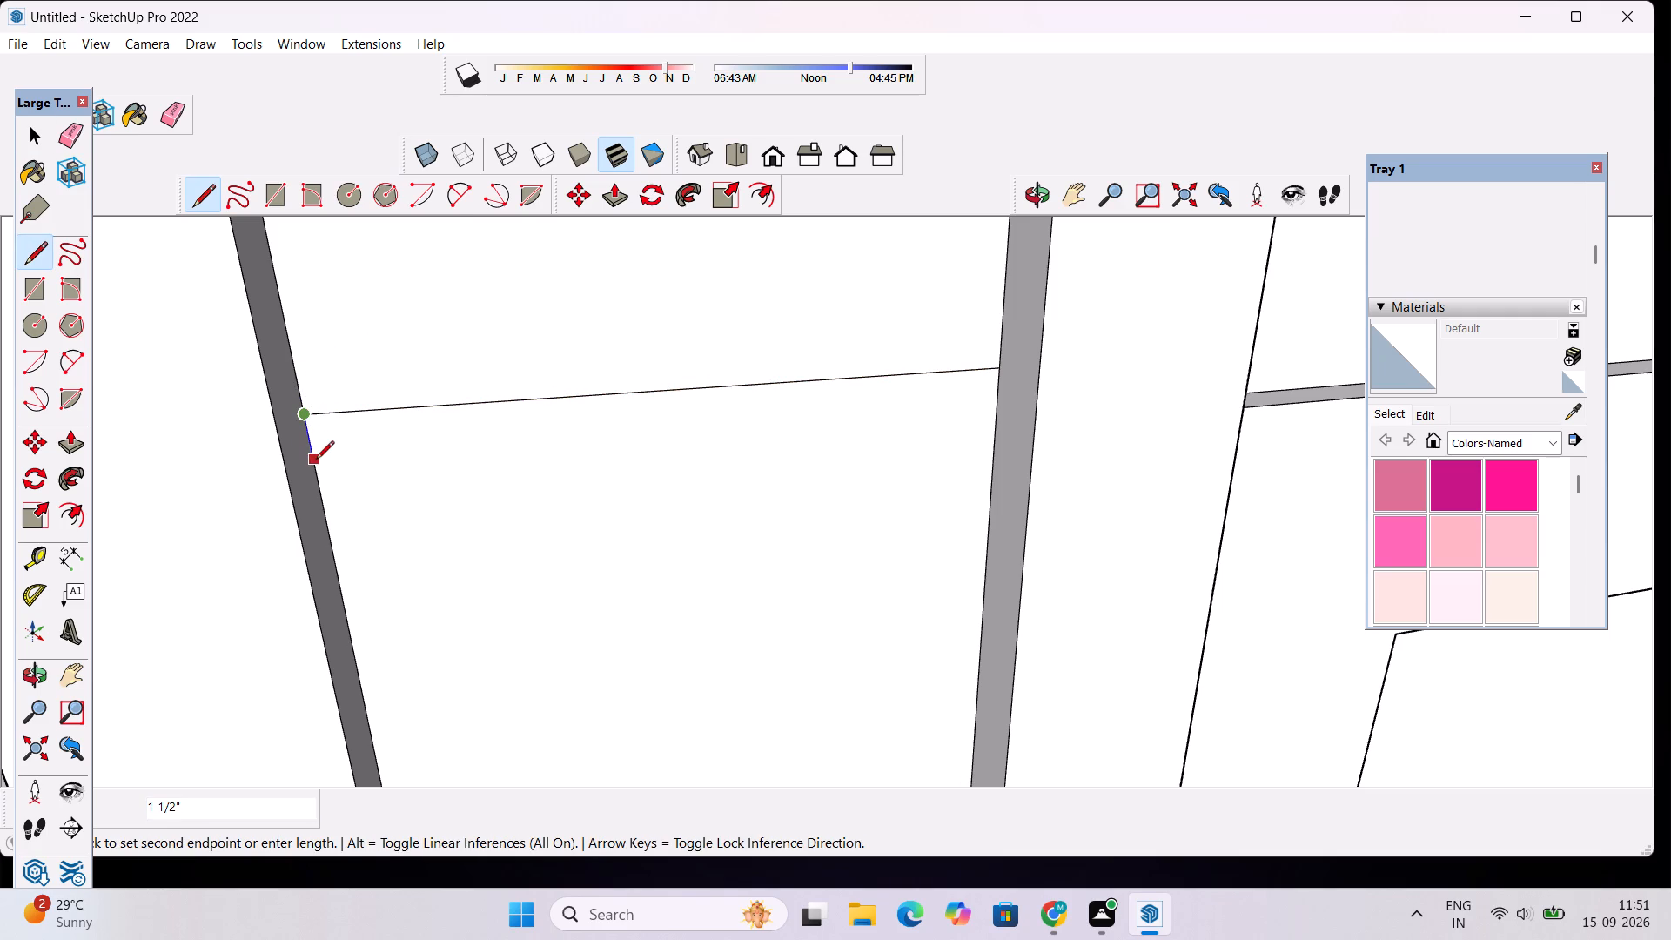
key("3")
key("shift+quotedbl")
key("Return")
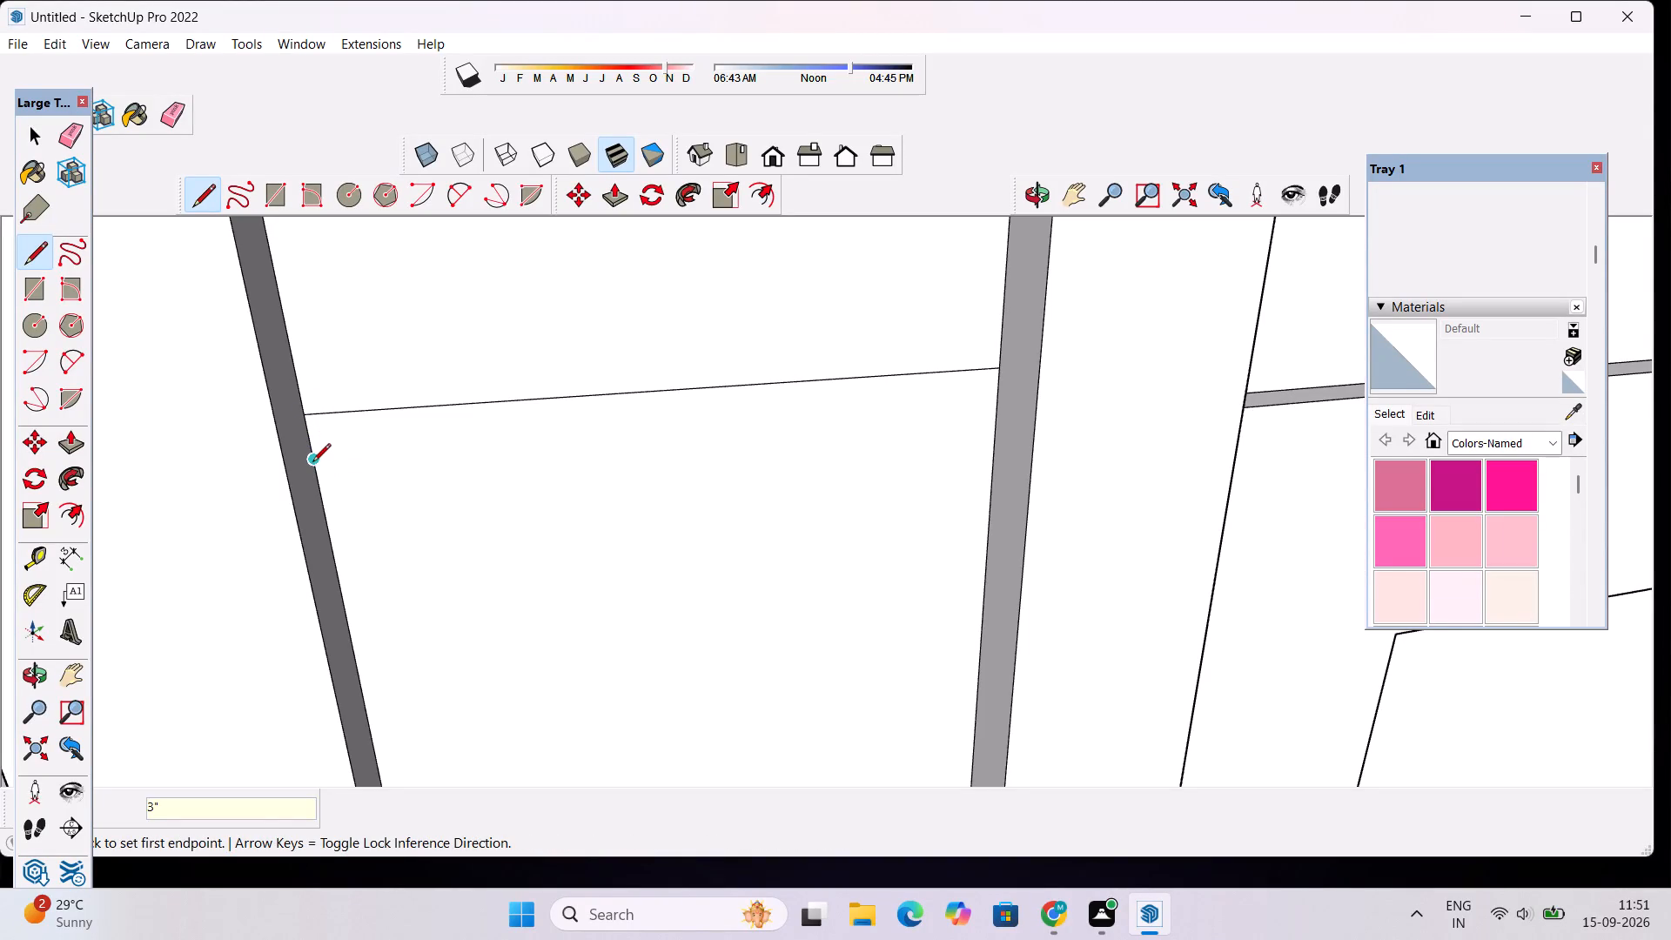
left_click(312, 463)
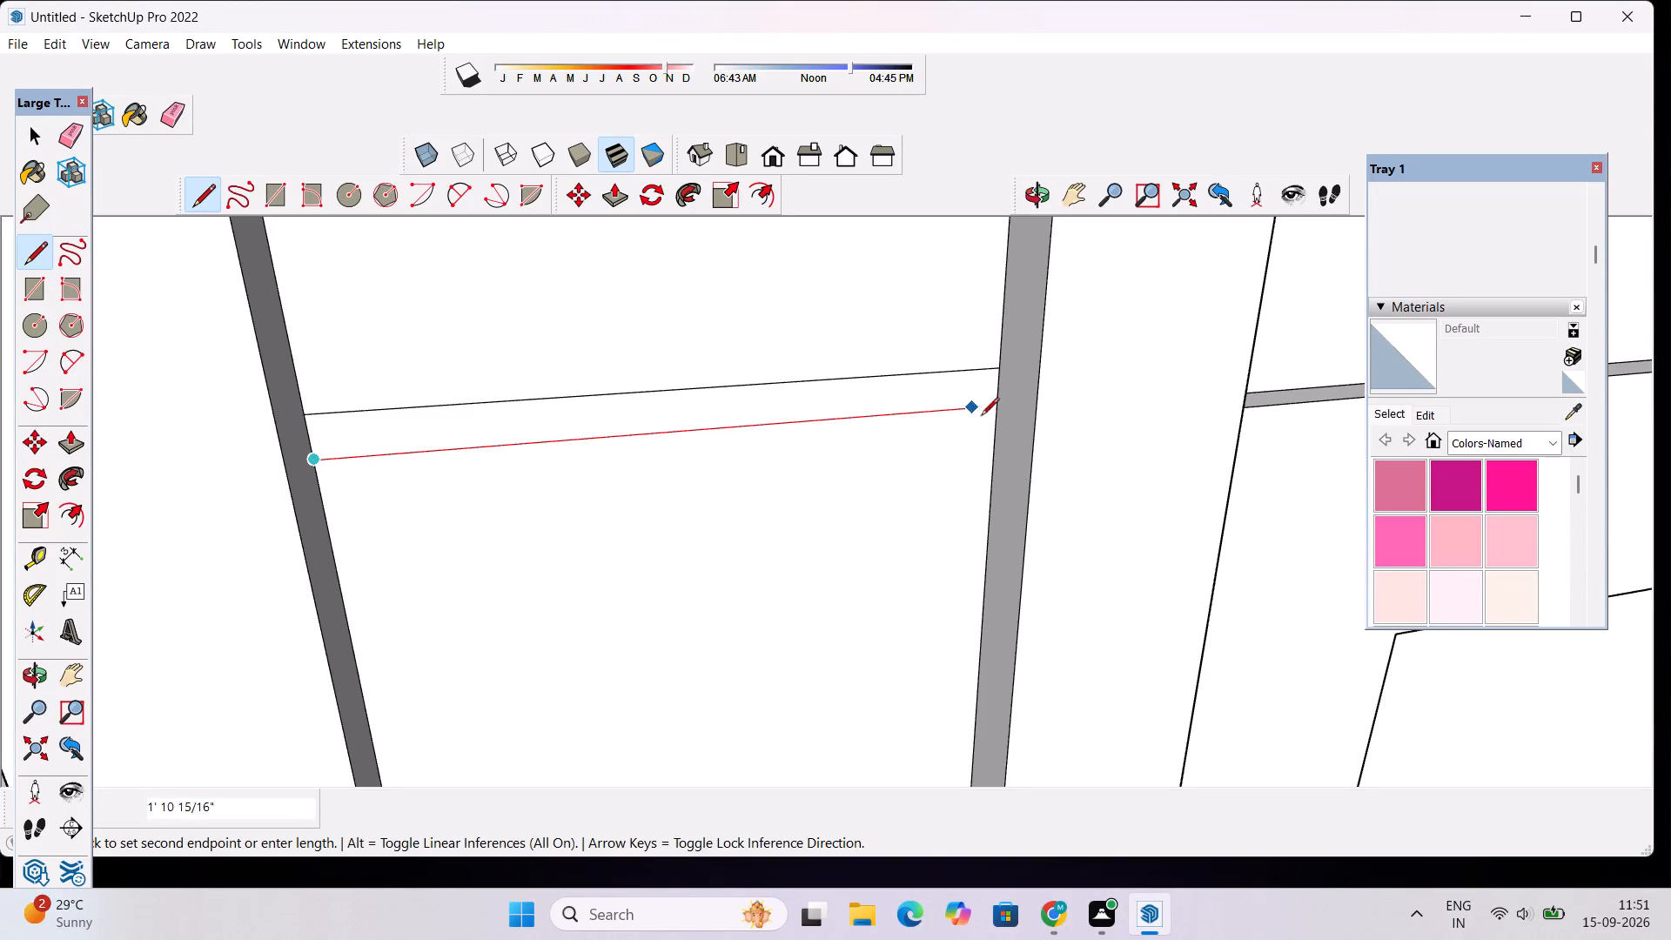
left_click(995, 411)
key("space")
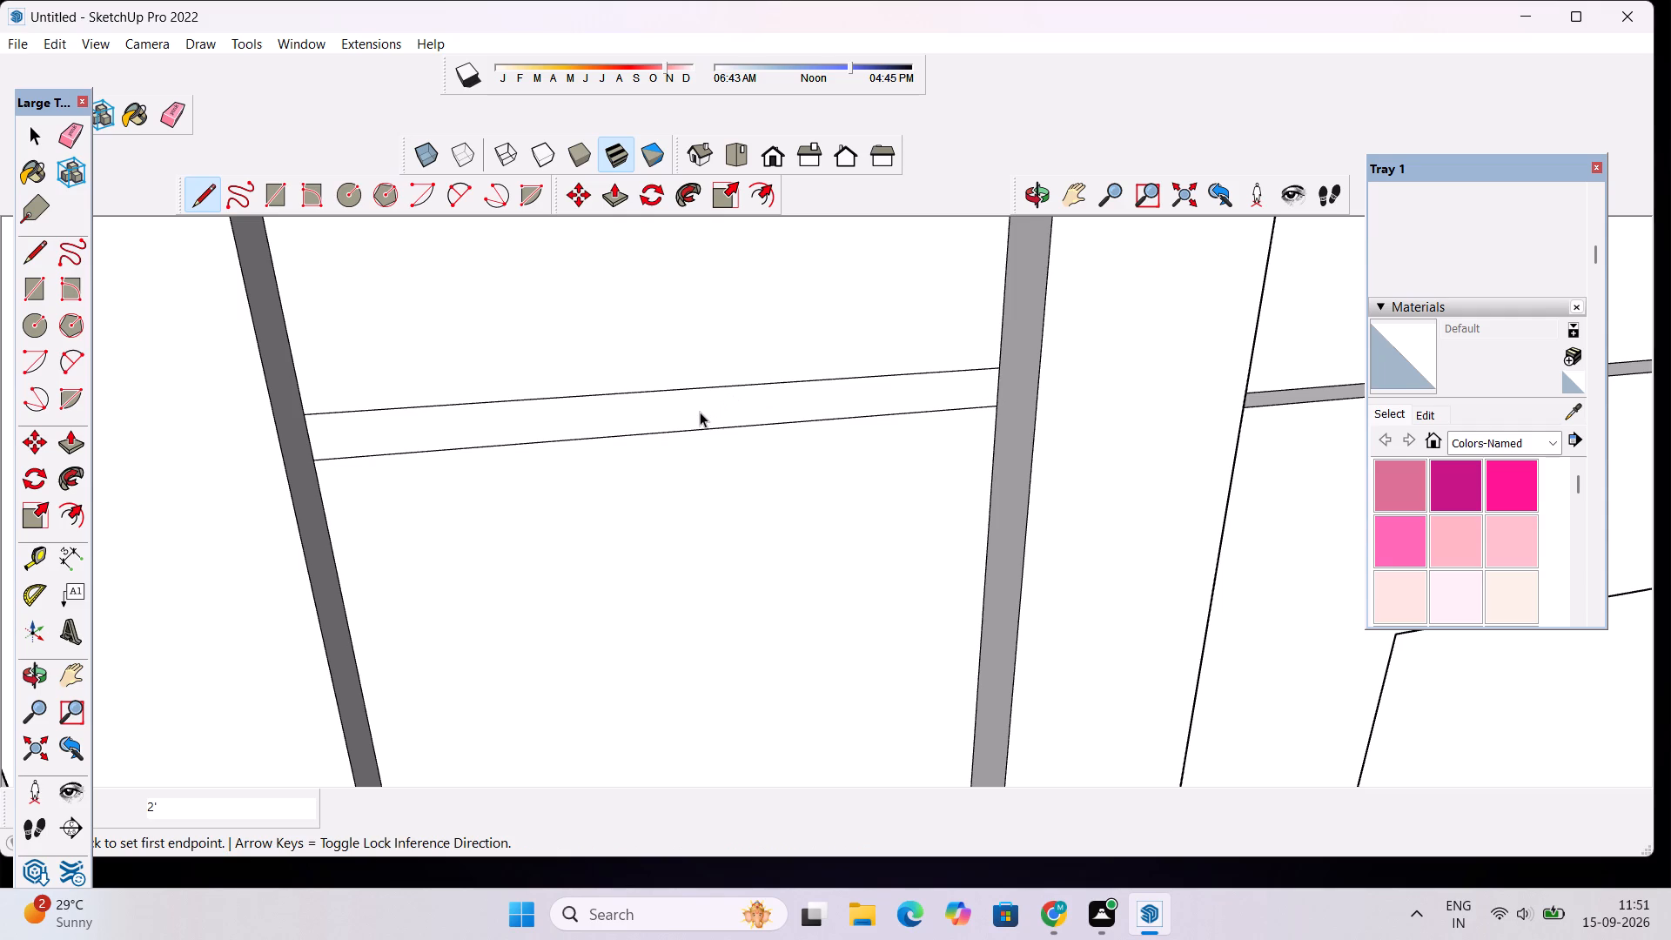
Push/Pull the narrow band between the two lines outward 3", flush with the surrounding wall face.
scroll(691, 407, "down", 7)
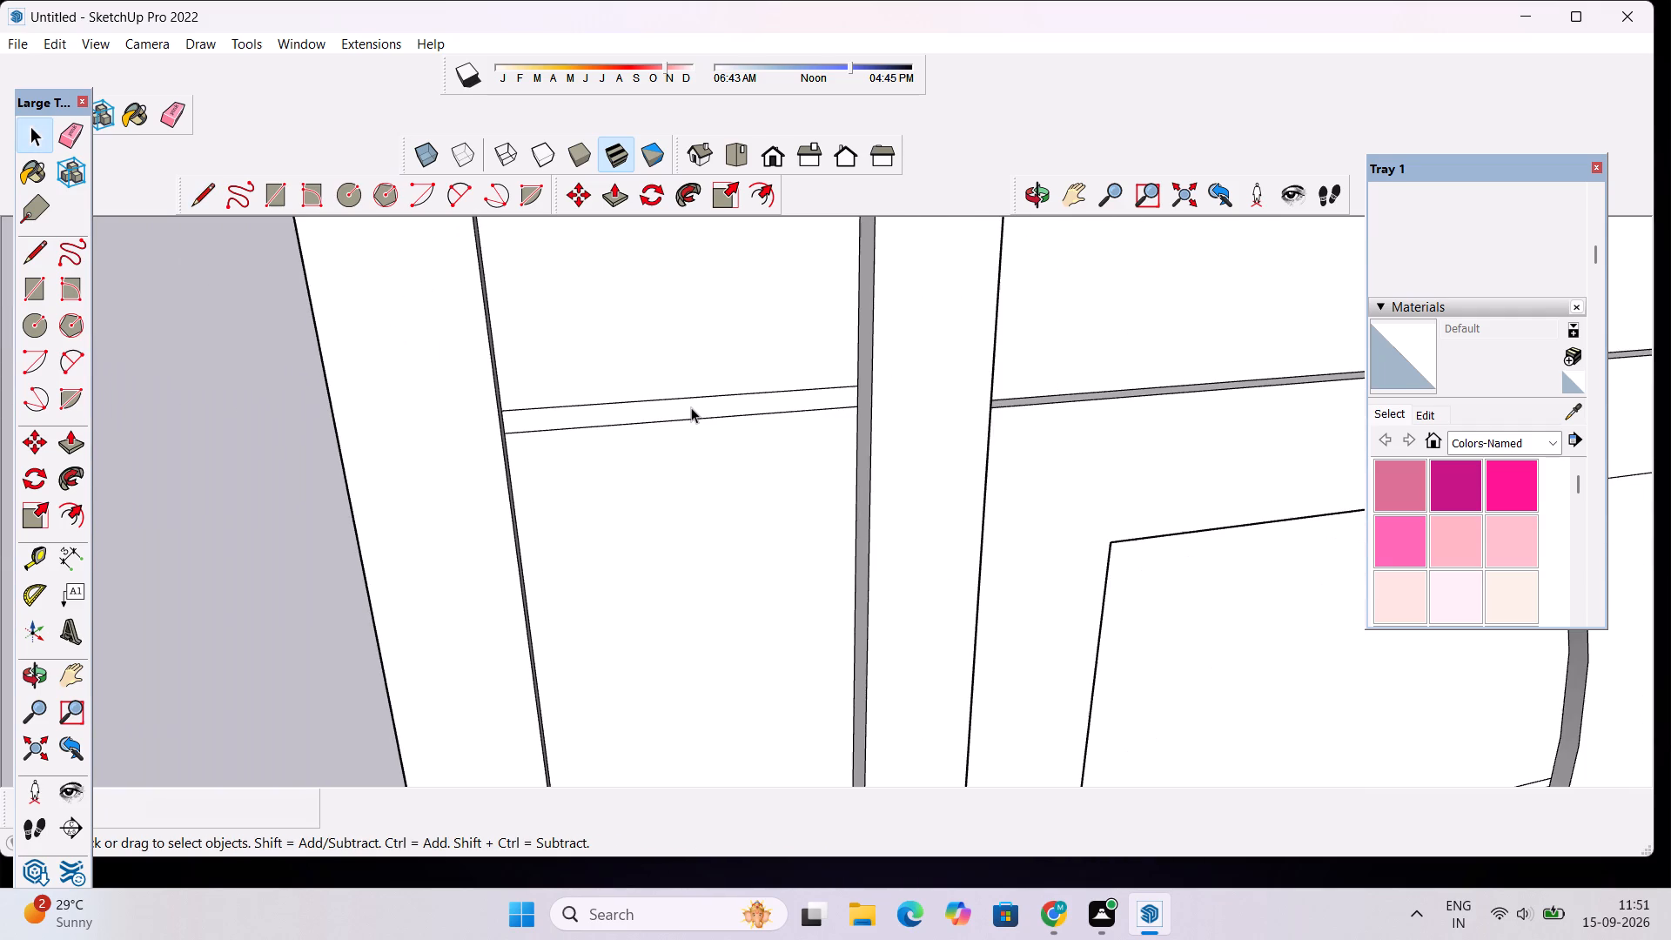
left_click(691, 407)
key("p")
left_click(691, 407)
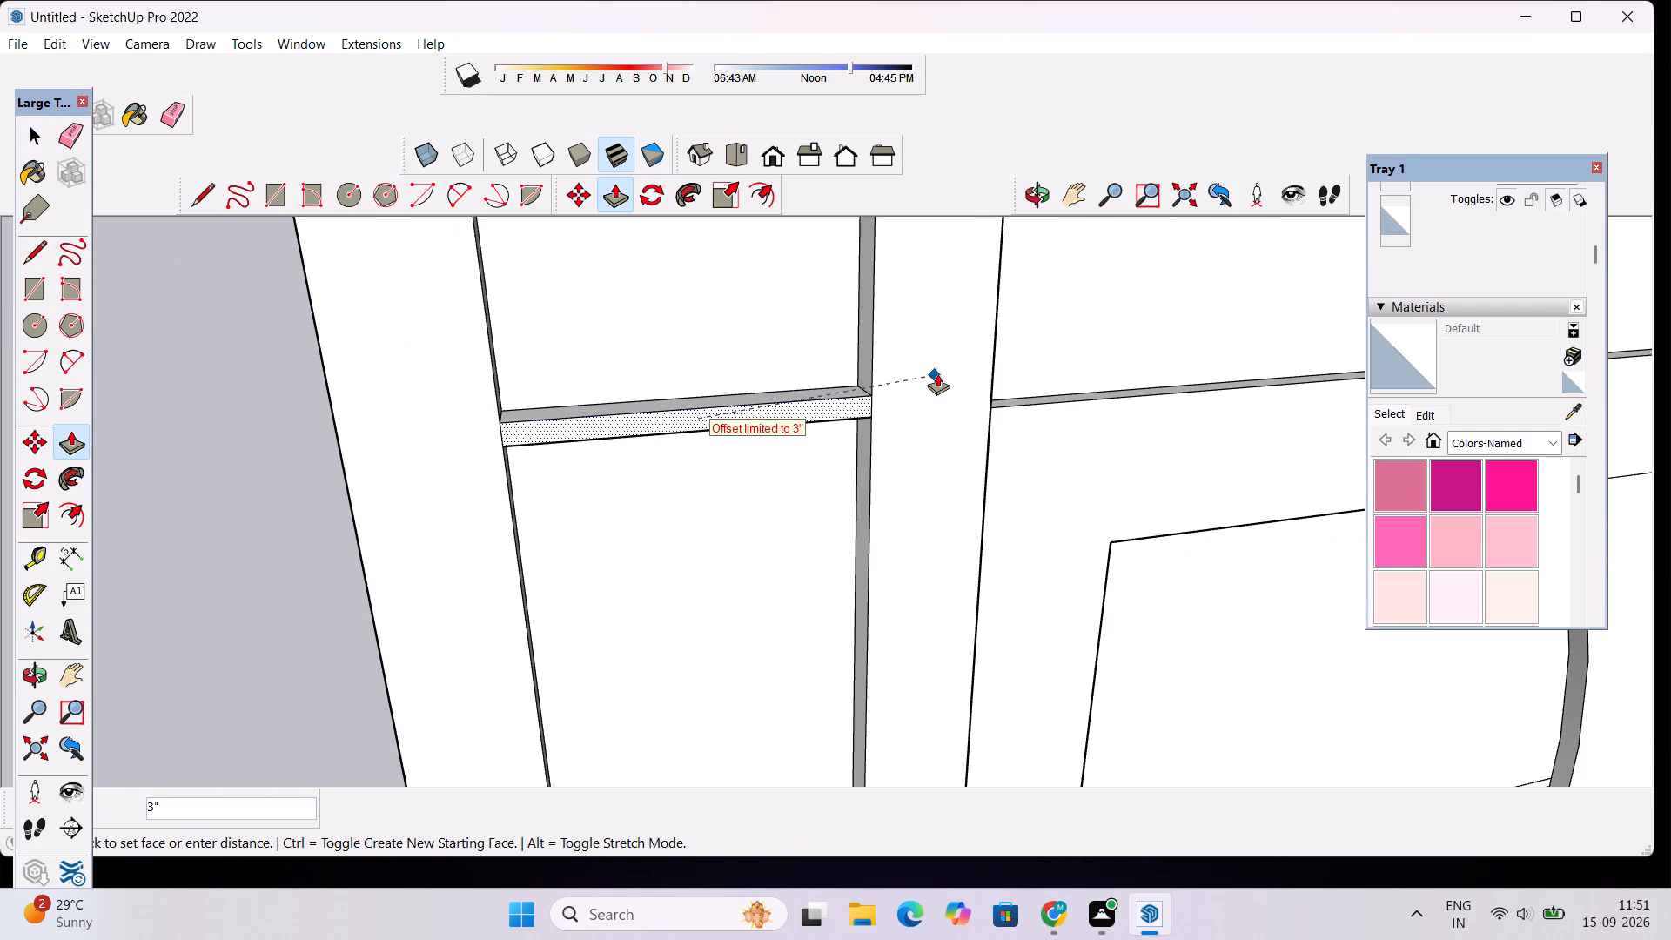
left_click(937, 373)
Examine the new crossbar in the narrow recess up close and against the overall front elevation.
scroll(859, 405, "down", 13)
left_click(1033, 204)
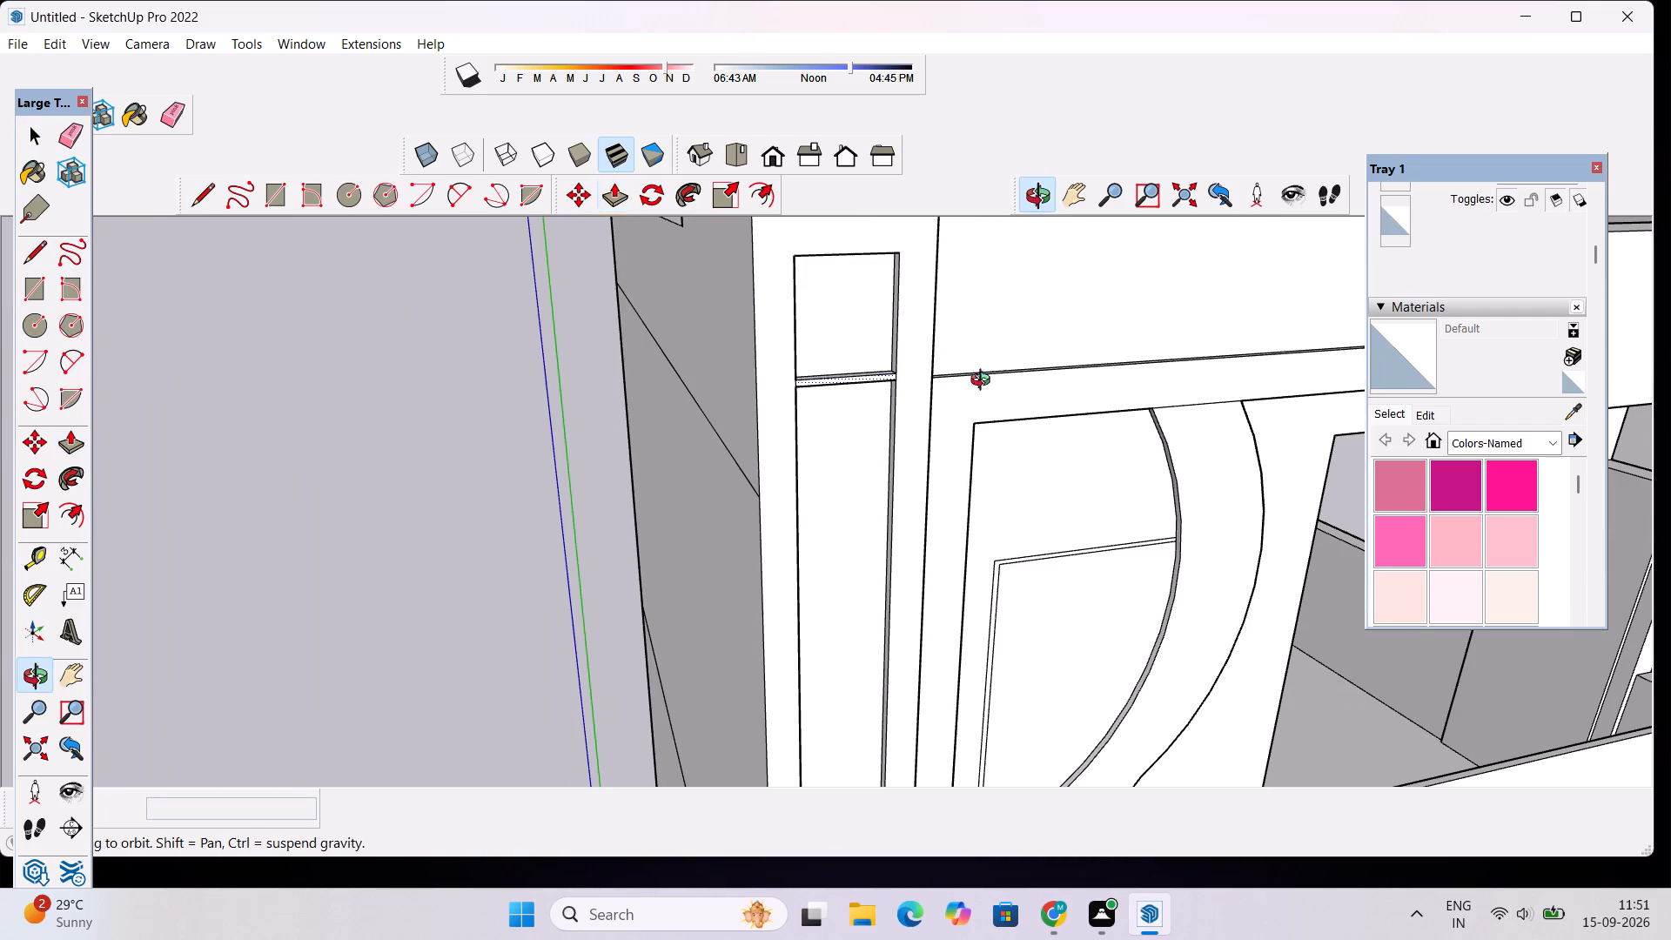
left_click_drag(955, 448, 763, 398)
scroll(741, 385, "down", 4)
left_click_drag(679, 473, 735, 480)
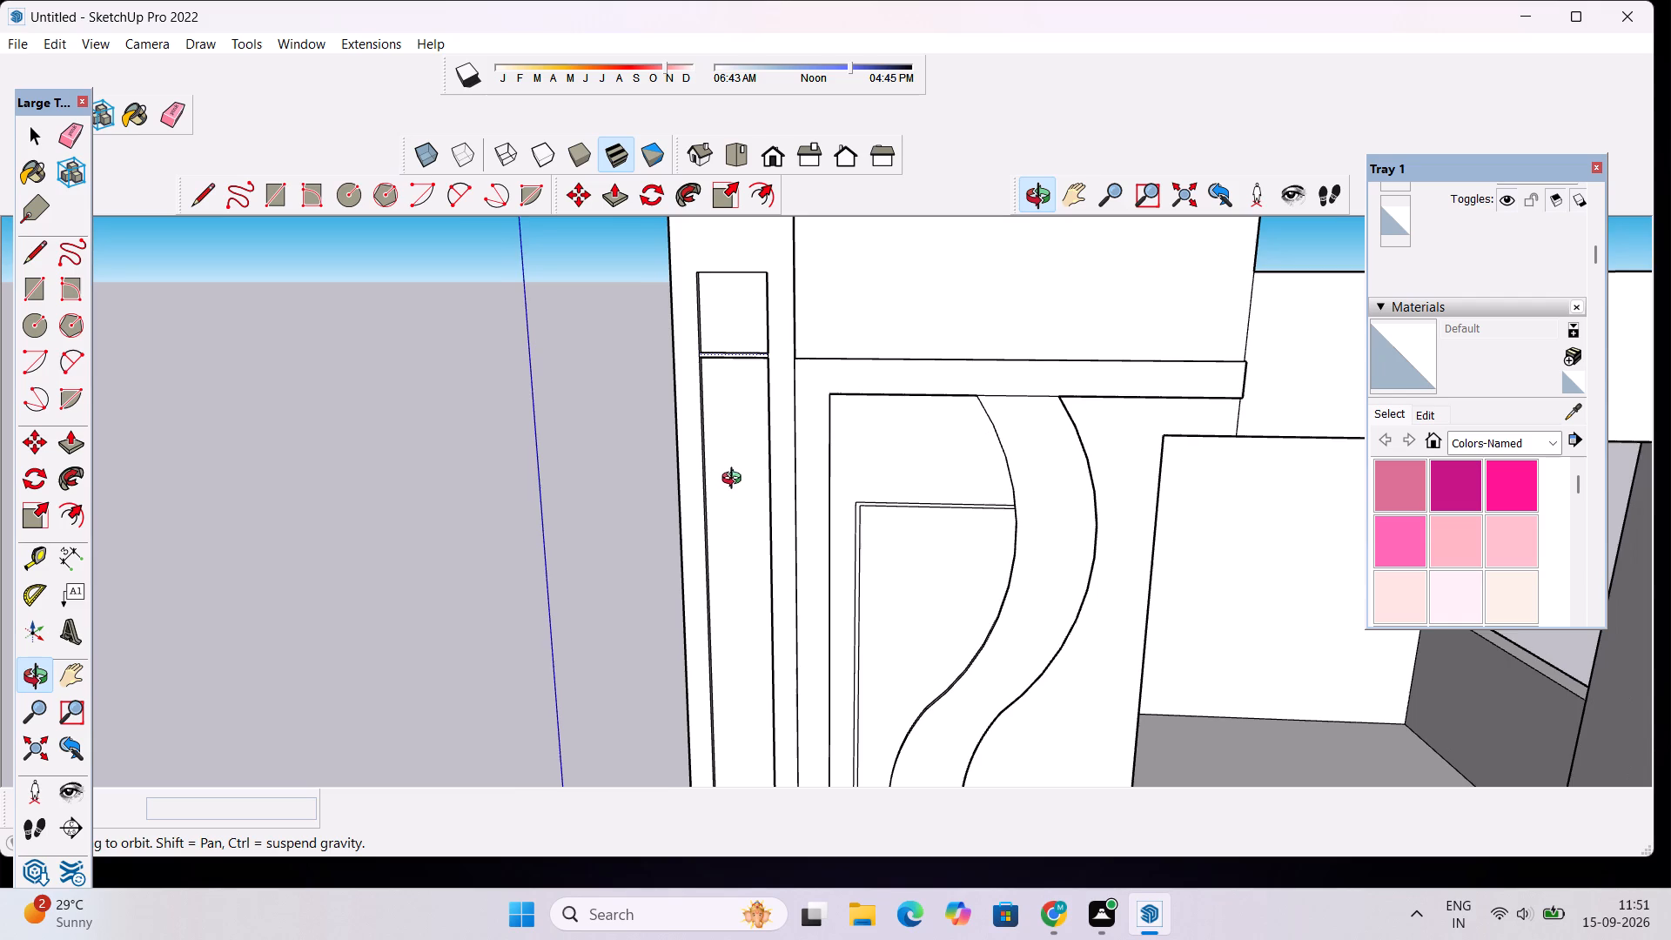
scroll(757, 482, "up", 2)
scroll(755, 474, "down", 10)
scroll(661, 422, "down", 5)
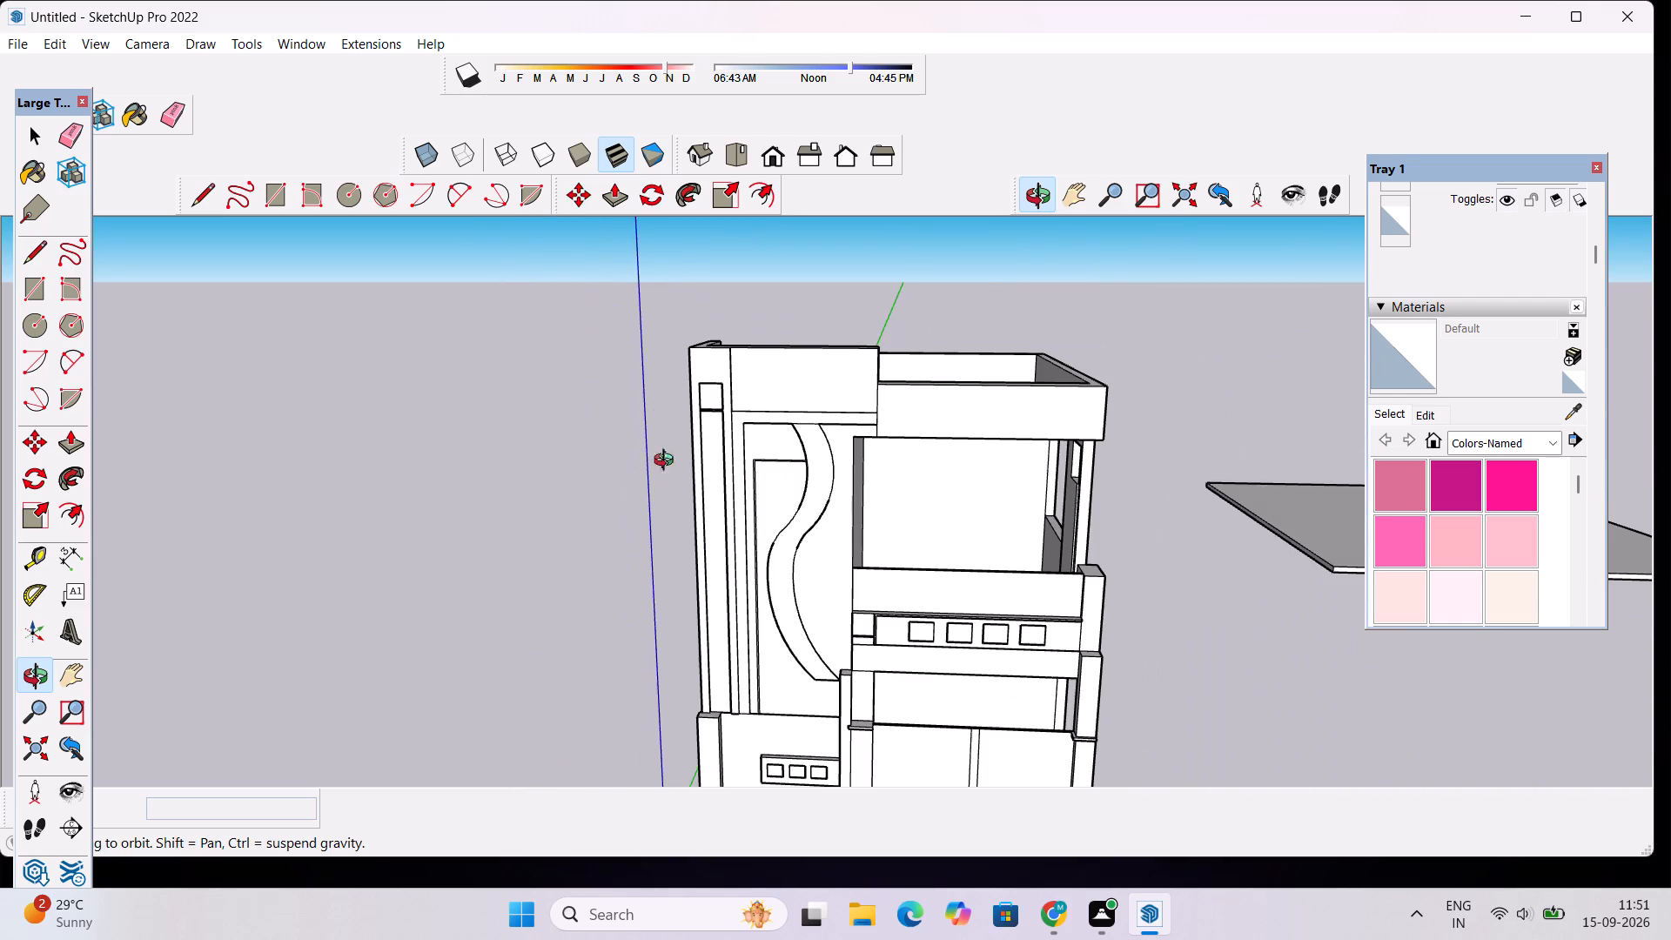
Place a horizontal guide 2' below the crossbar's lower edge on the recess face.
scroll(697, 486, "up", 3)
left_click_drag(688, 487, 789, 522)
scroll(756, 388, "up", 10)
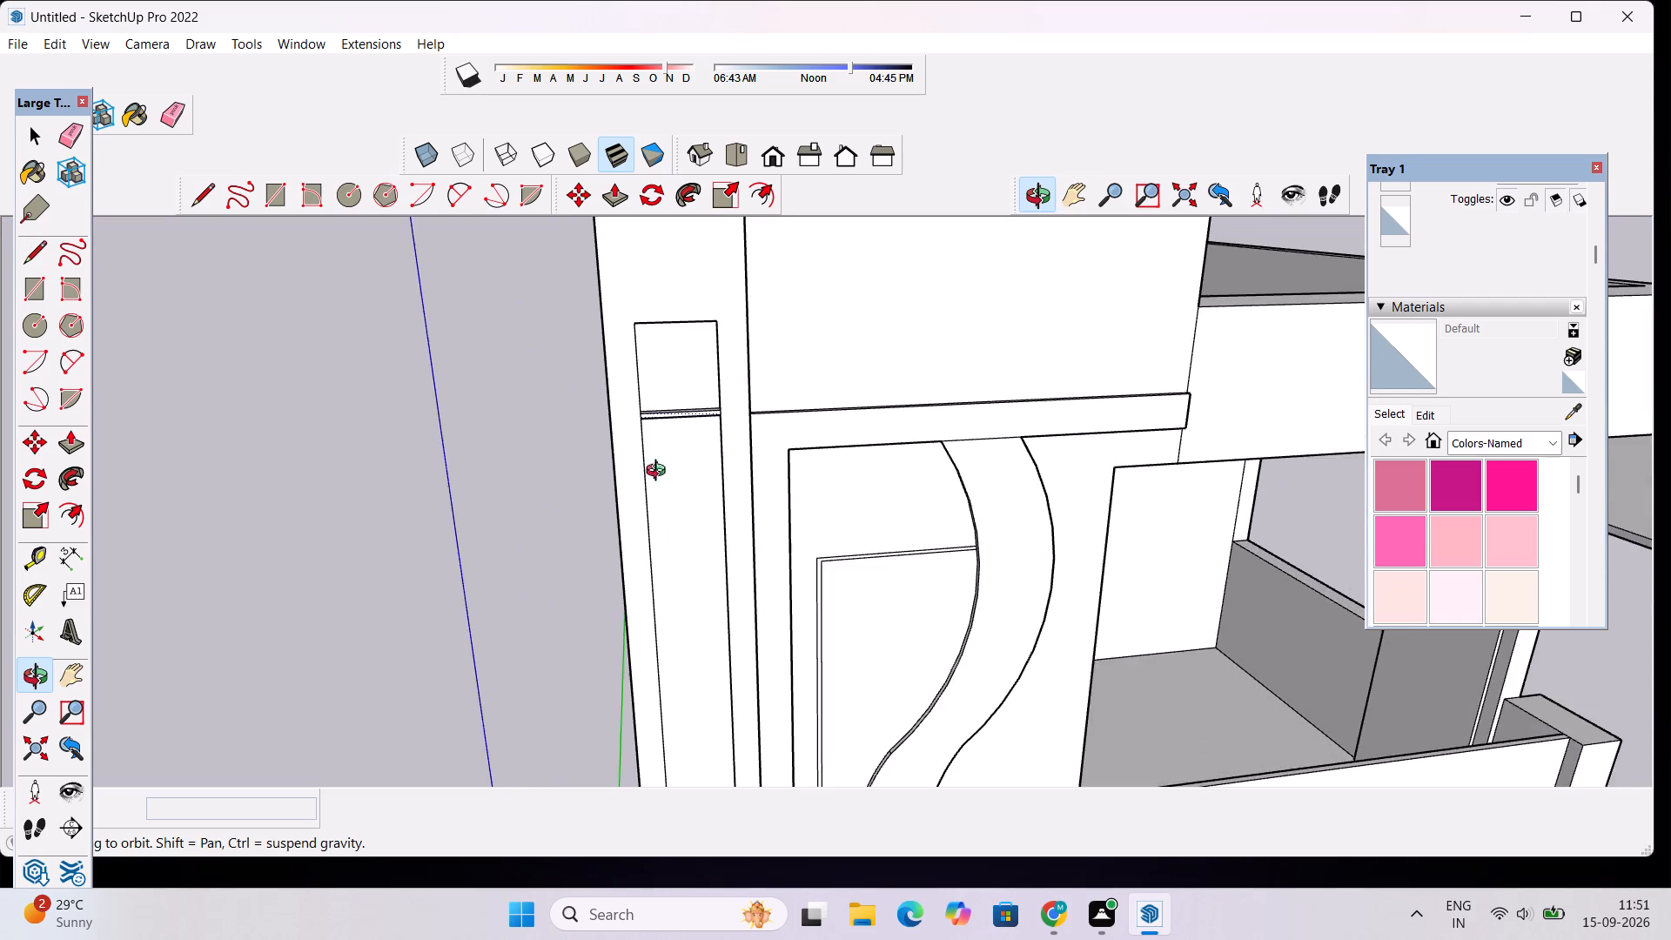
left_click_drag(660, 488, 668, 516)
scroll(665, 515, "up", 5)
left_click_drag(693, 554, 637, 352)
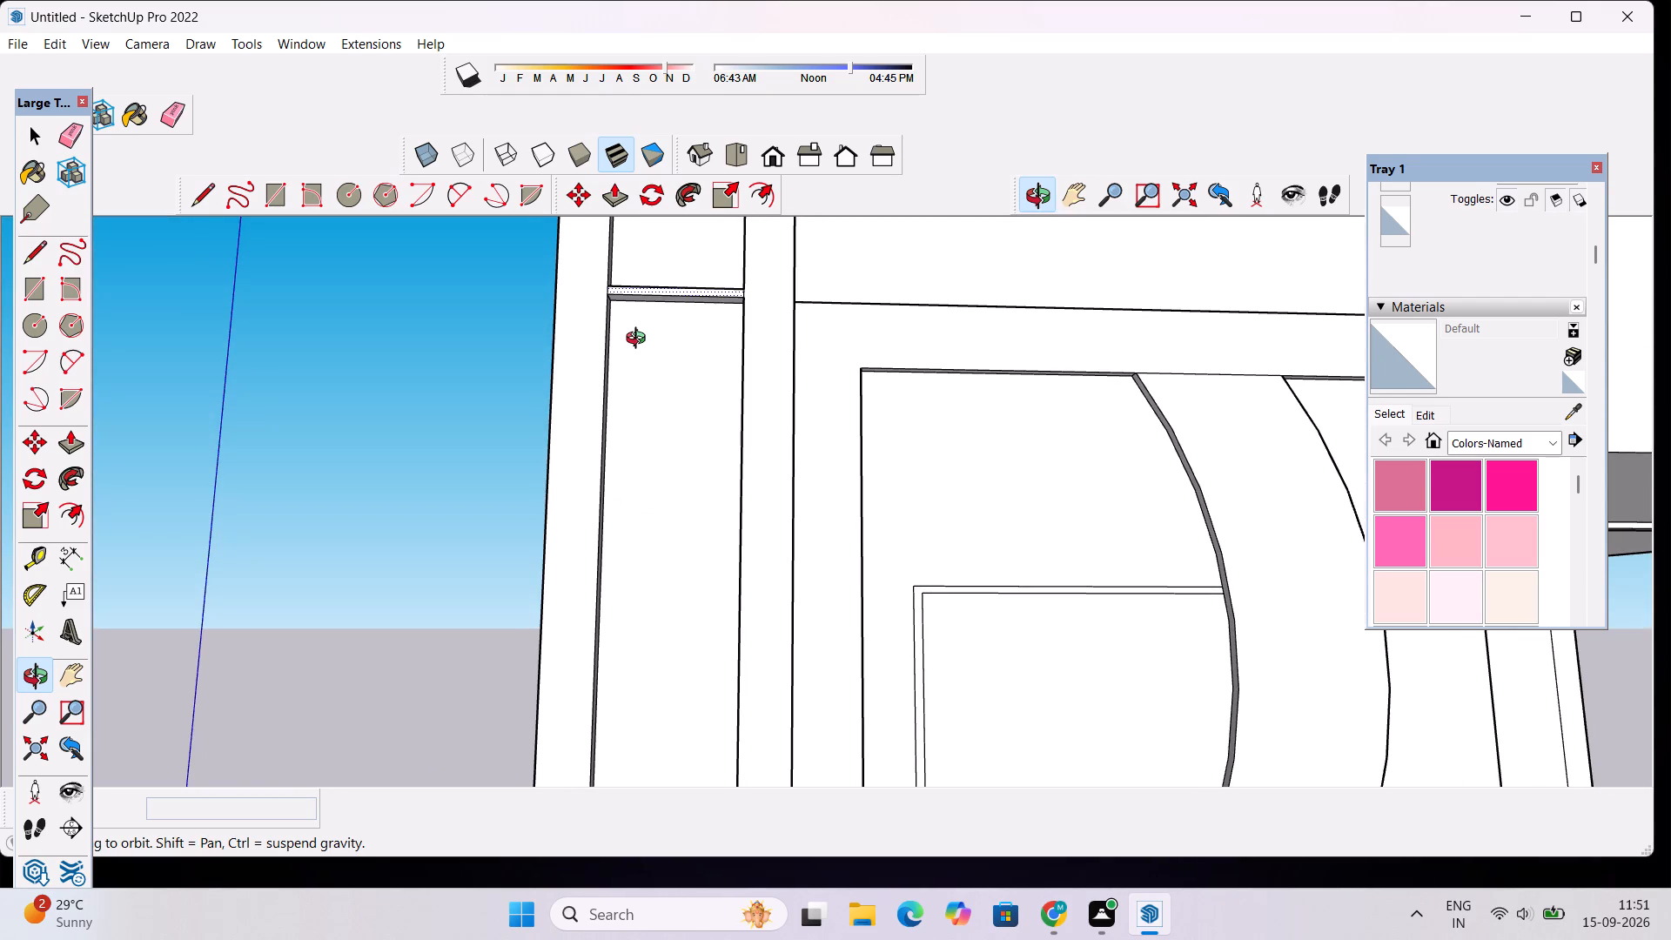
scroll(640, 340, "up", 4)
key("t")
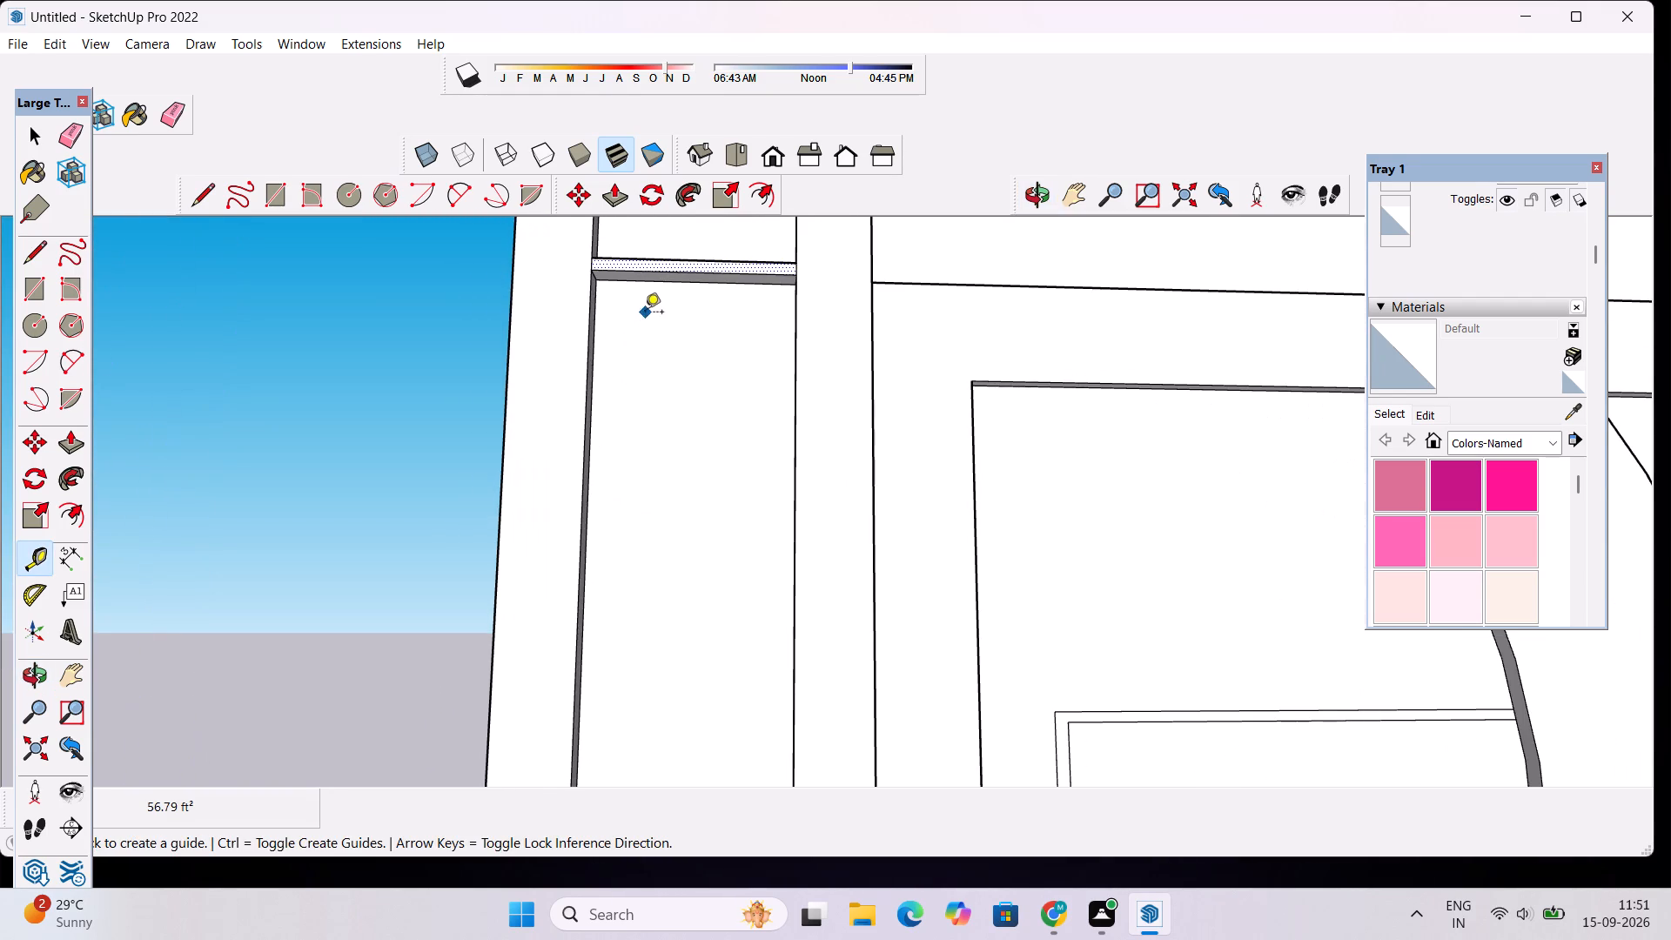
scroll(660, 305, "up", 3)
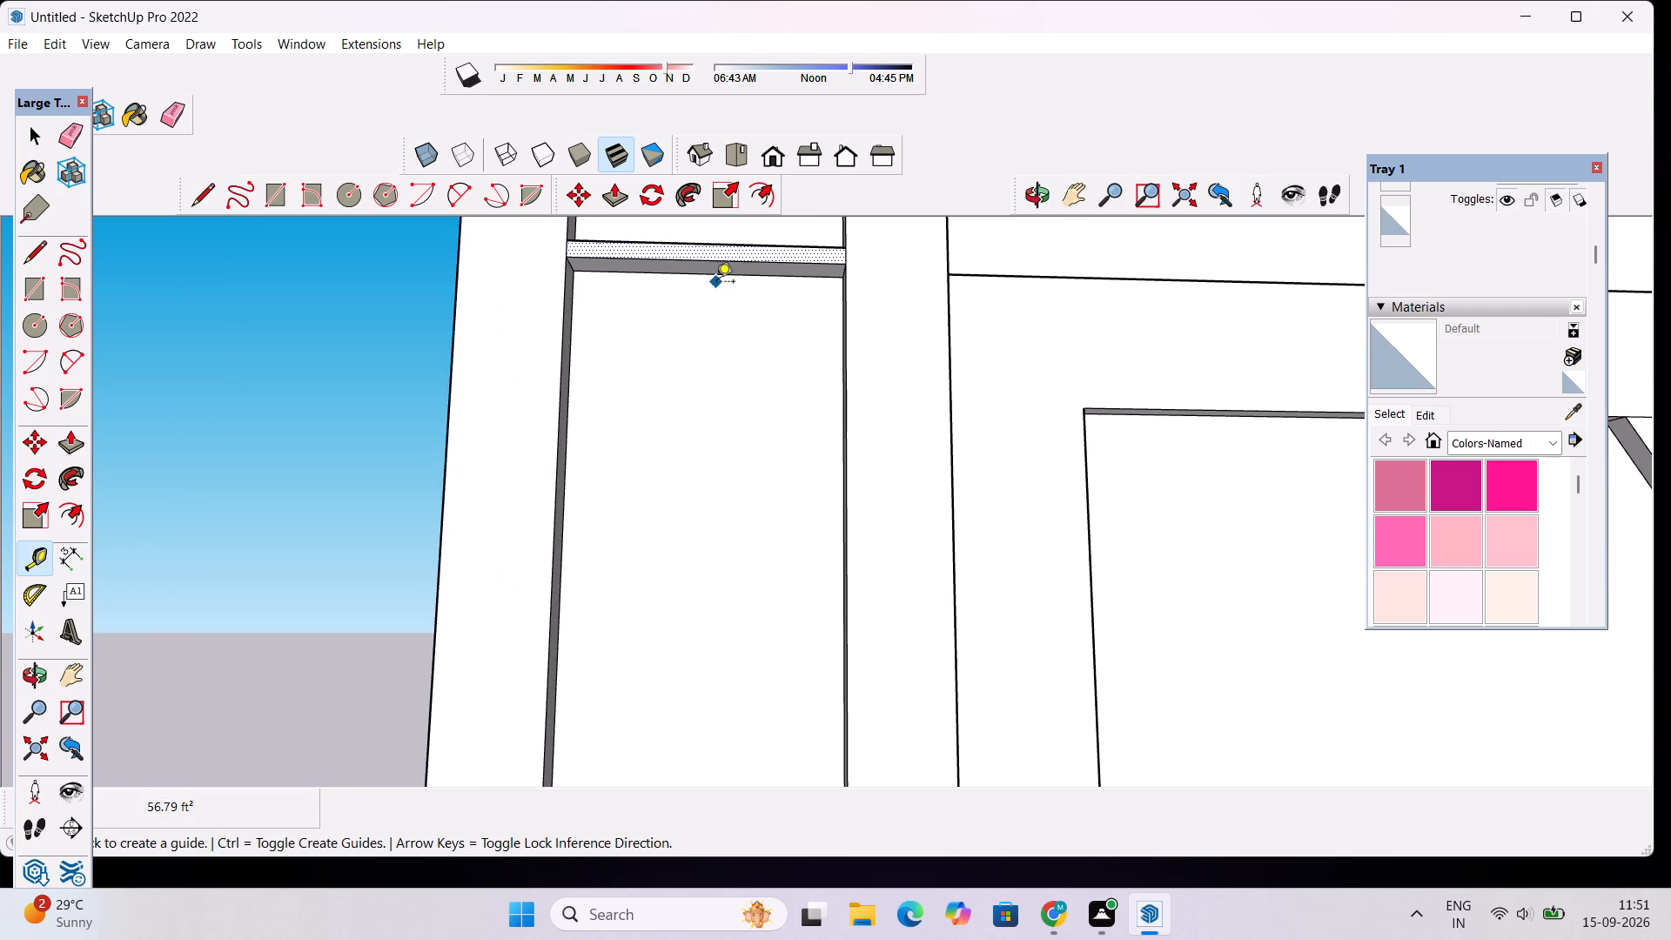
left_click(715, 277)
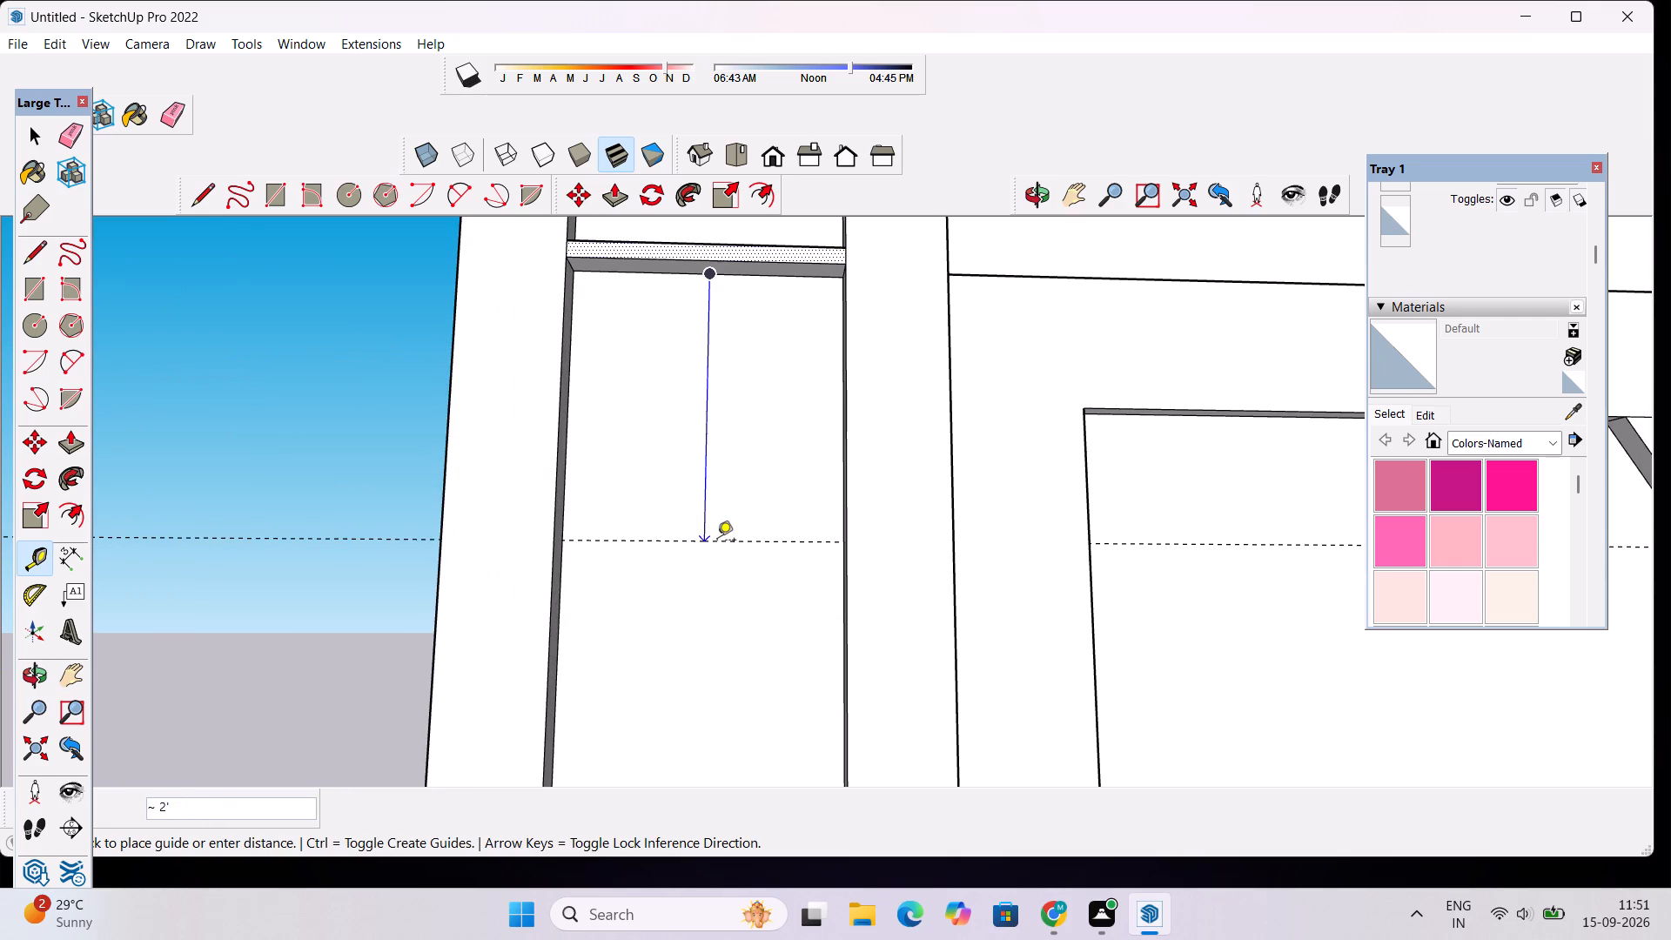
scroll(717, 541, "up", 2)
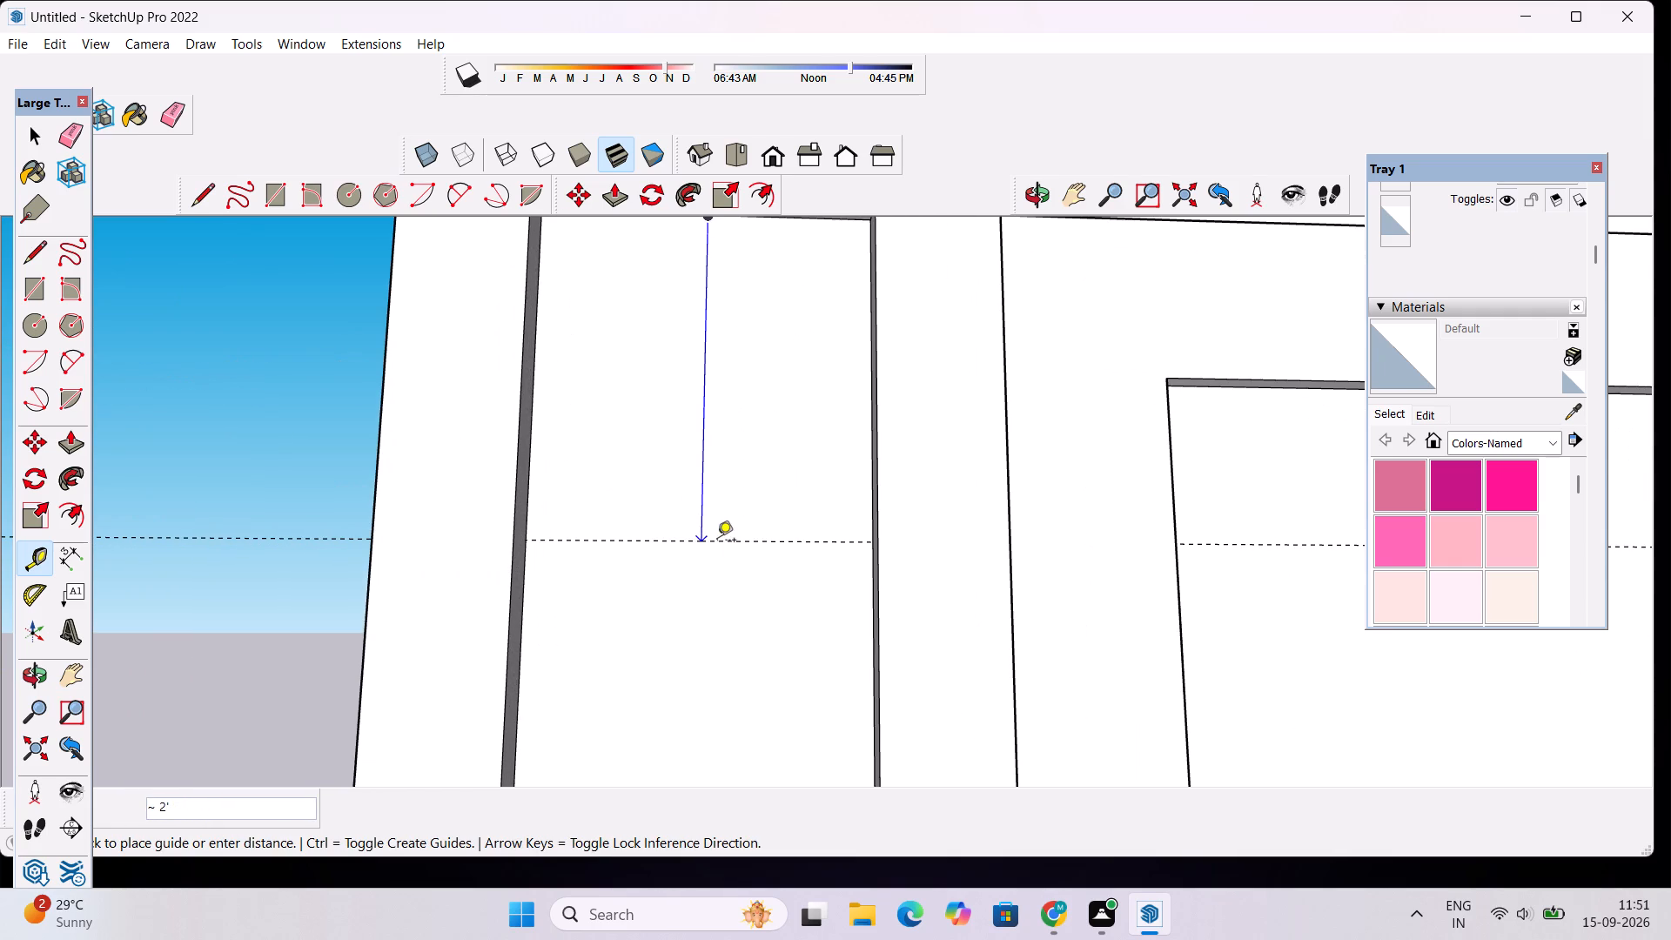
scroll(717, 541, "down", 10)
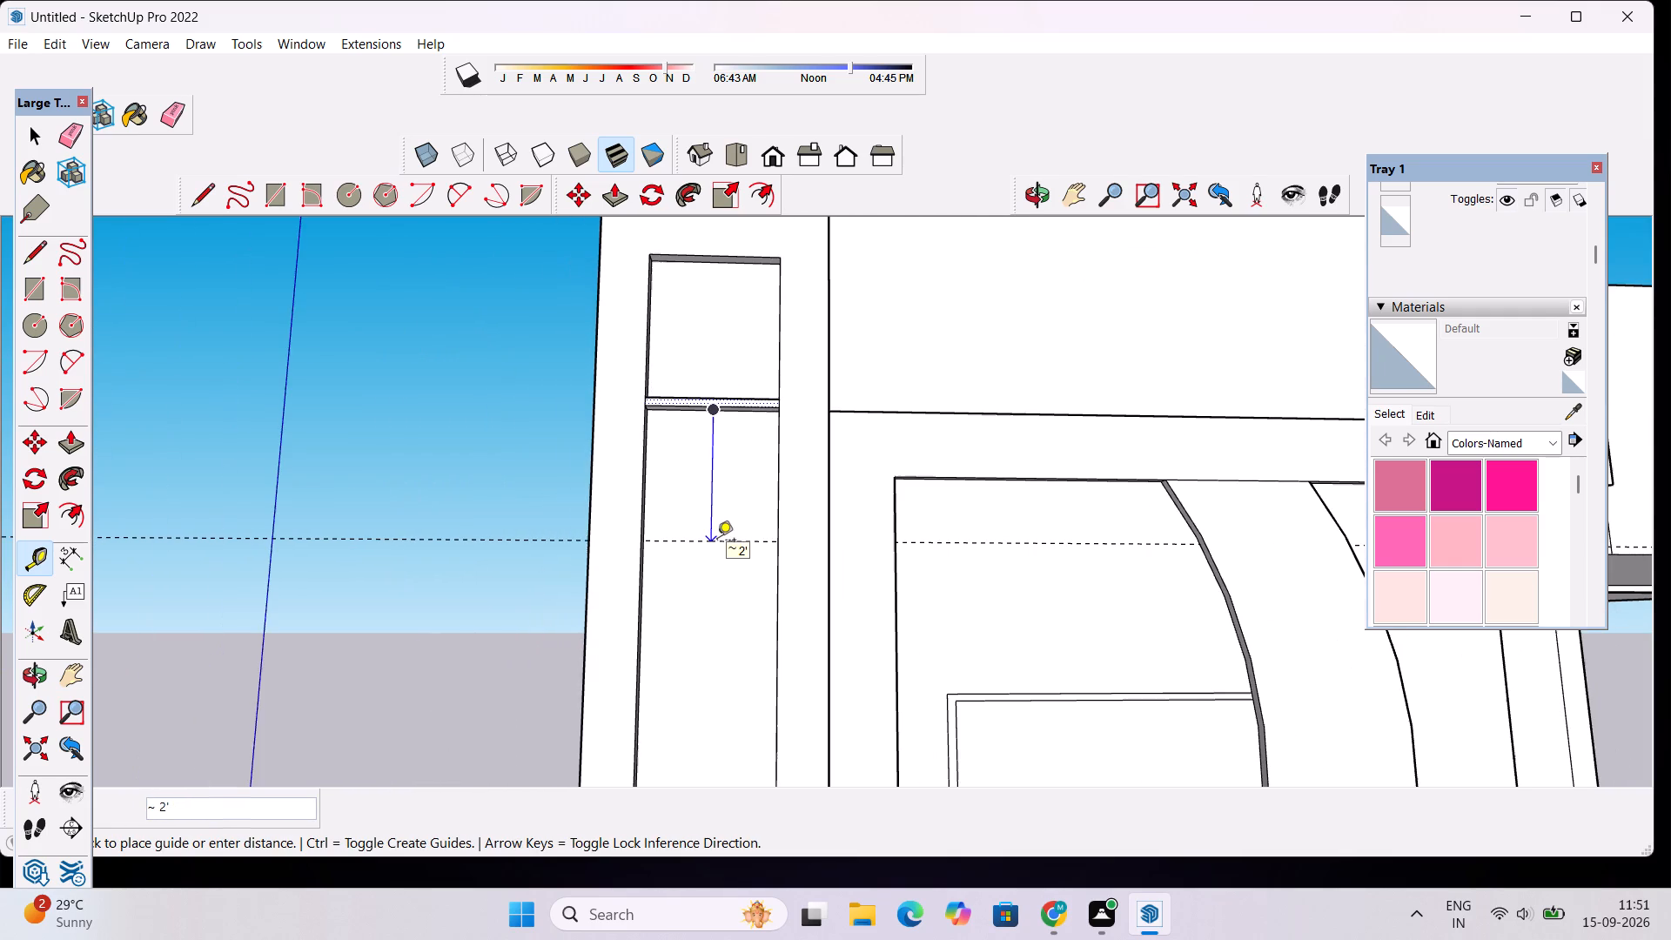
type("2'")
key("Return")
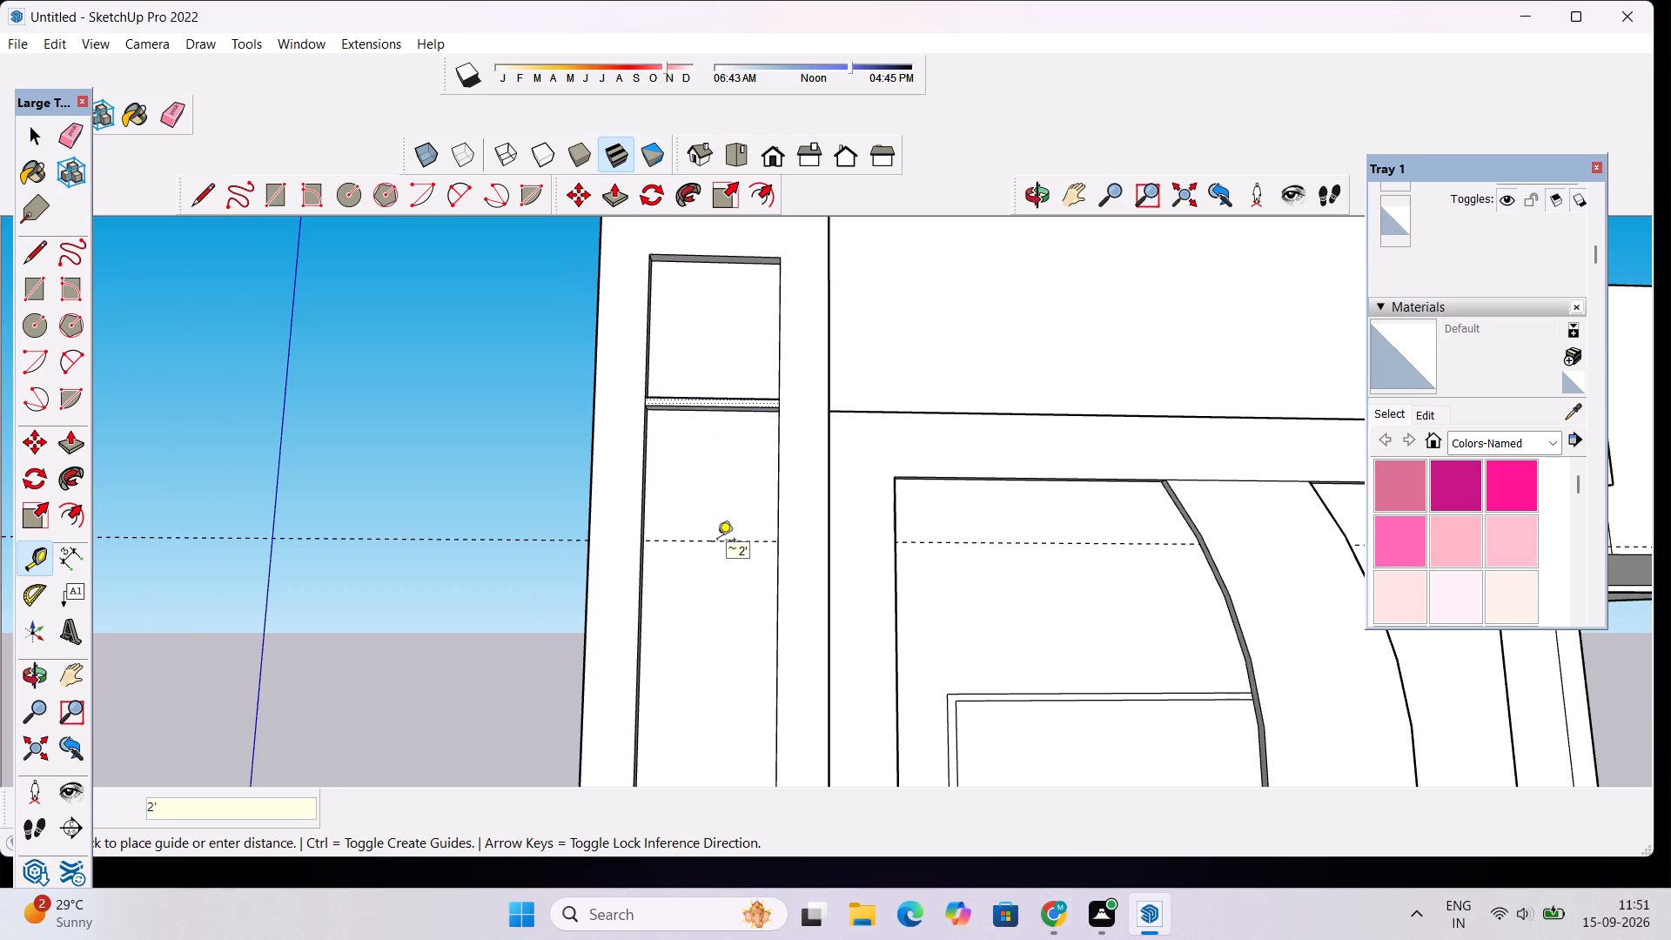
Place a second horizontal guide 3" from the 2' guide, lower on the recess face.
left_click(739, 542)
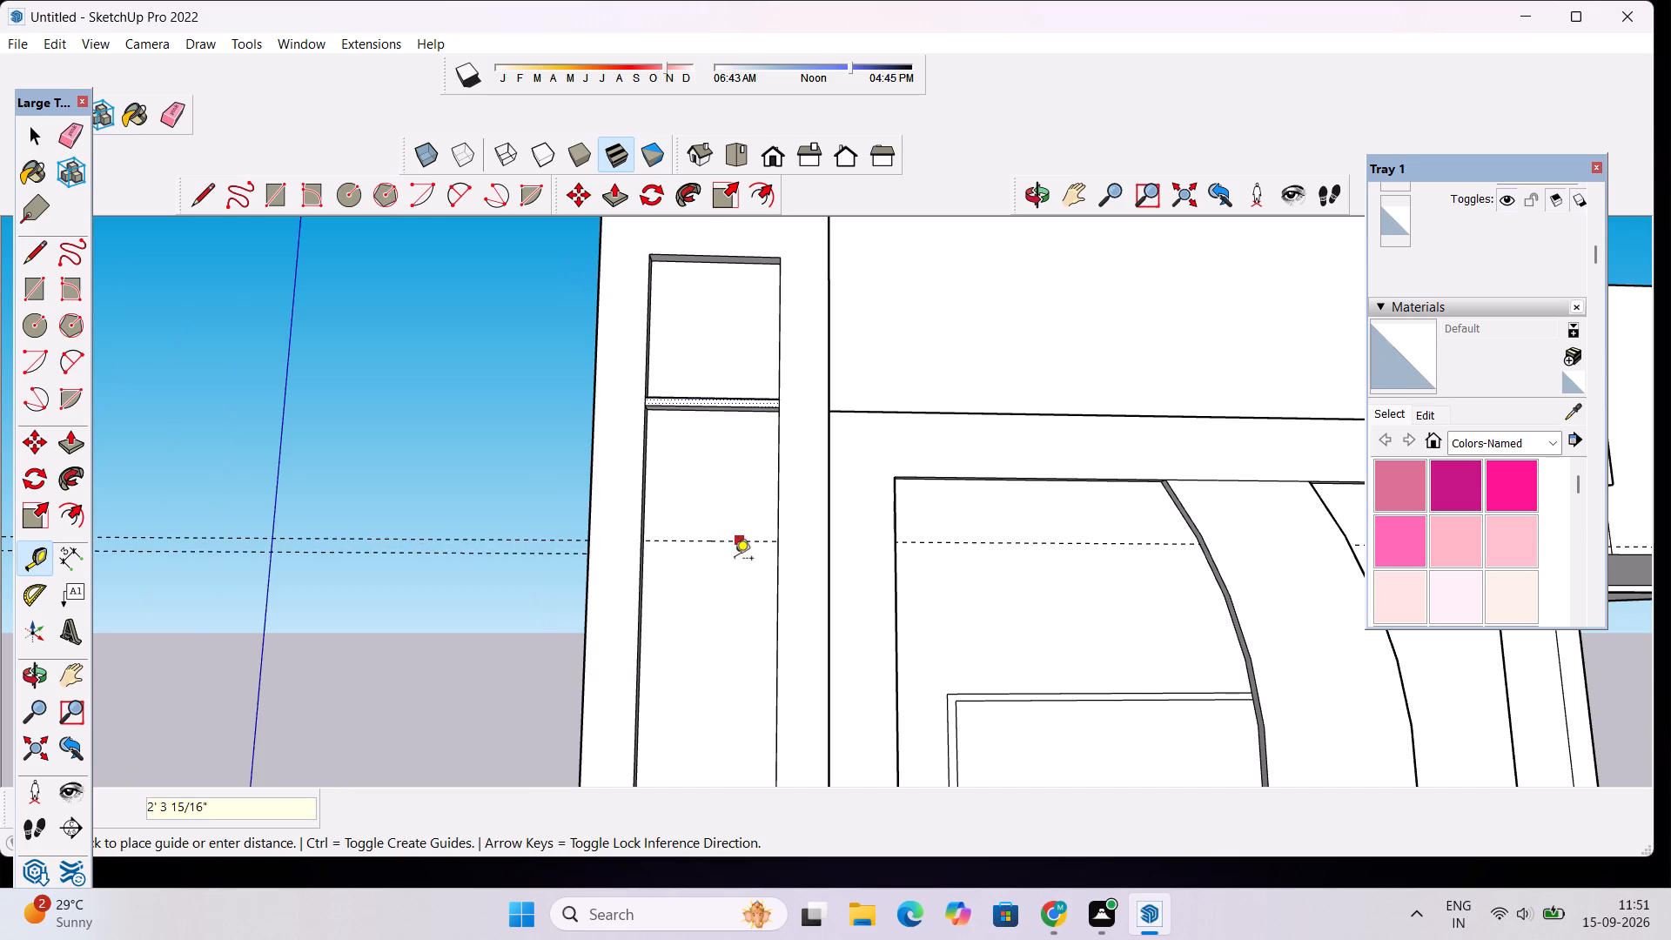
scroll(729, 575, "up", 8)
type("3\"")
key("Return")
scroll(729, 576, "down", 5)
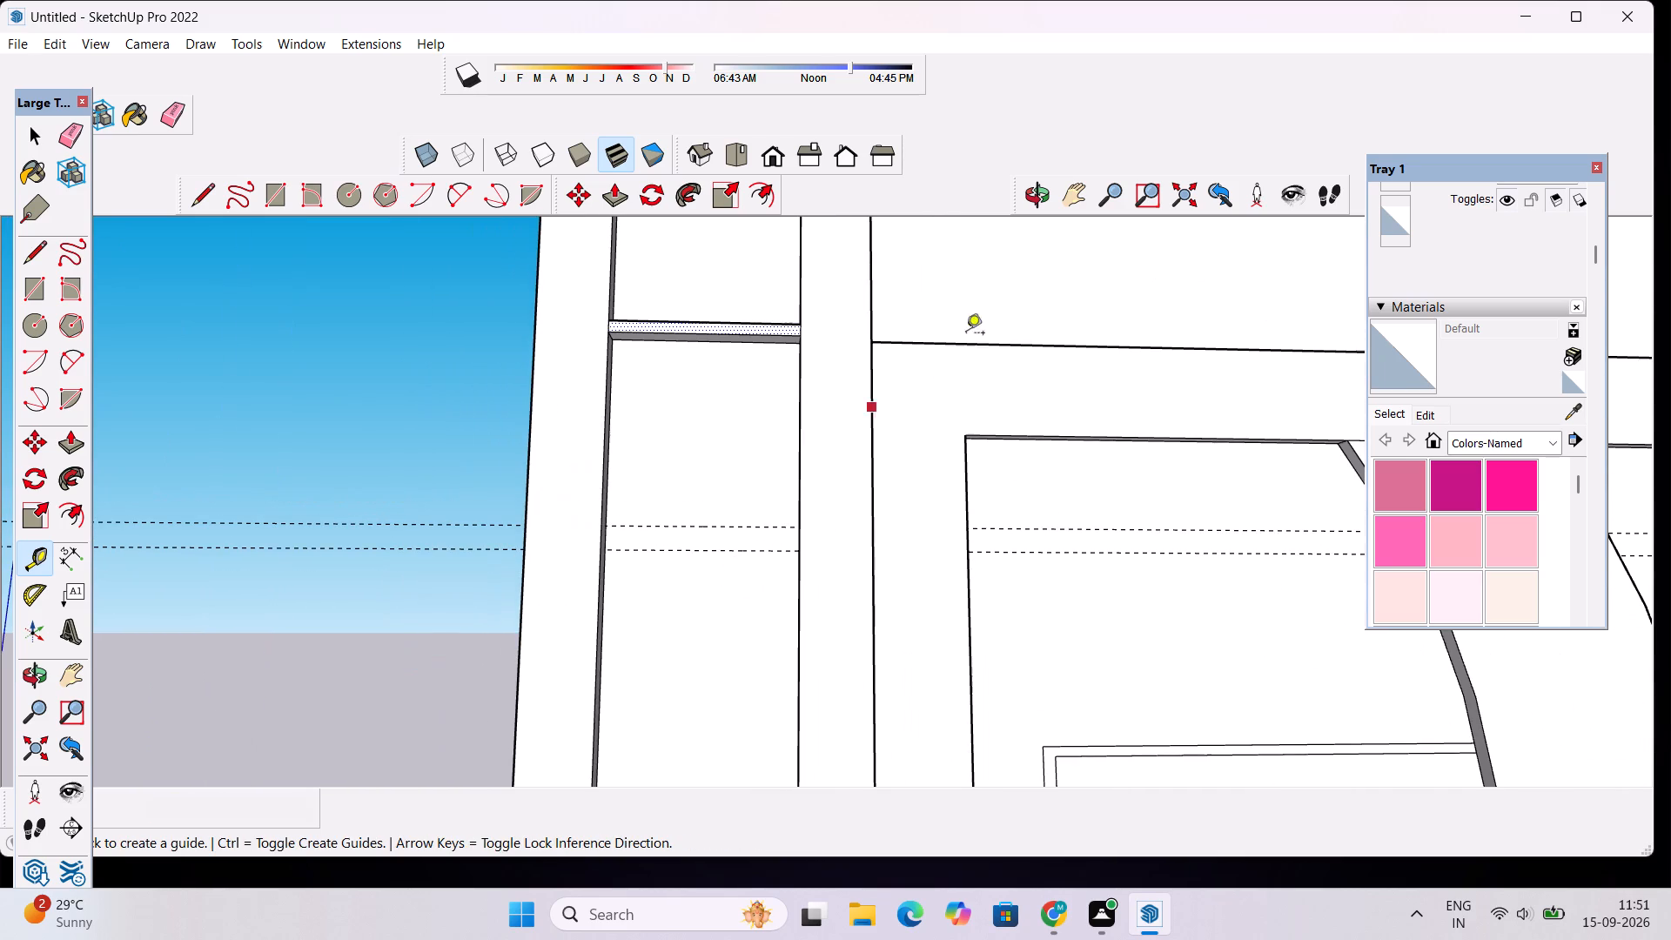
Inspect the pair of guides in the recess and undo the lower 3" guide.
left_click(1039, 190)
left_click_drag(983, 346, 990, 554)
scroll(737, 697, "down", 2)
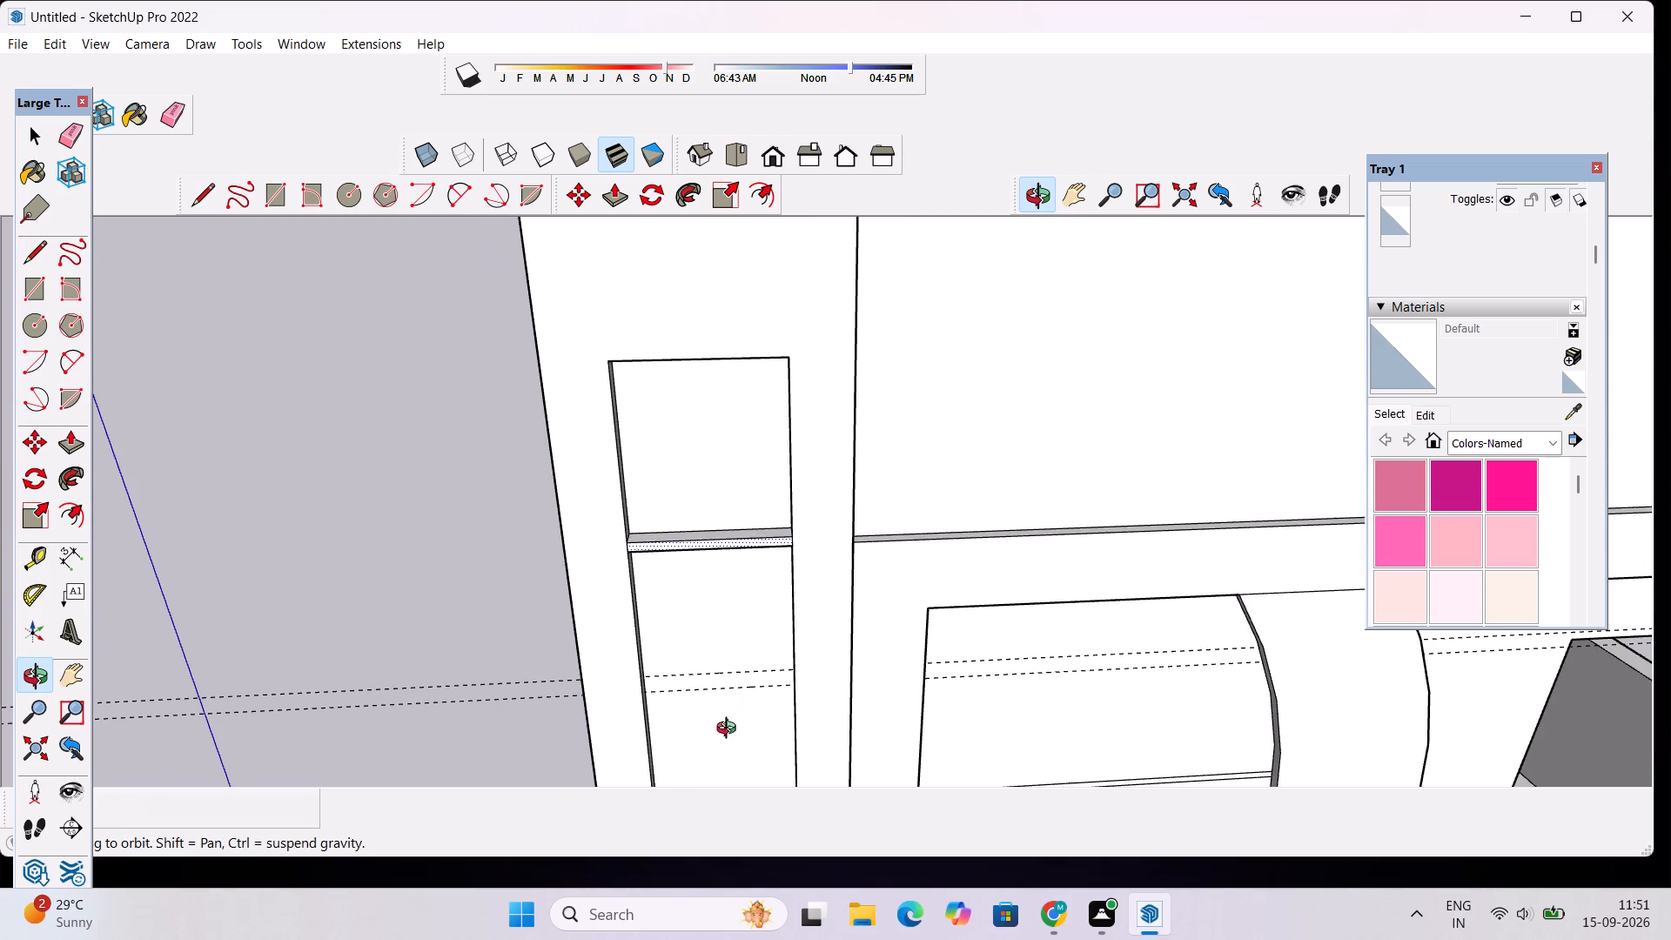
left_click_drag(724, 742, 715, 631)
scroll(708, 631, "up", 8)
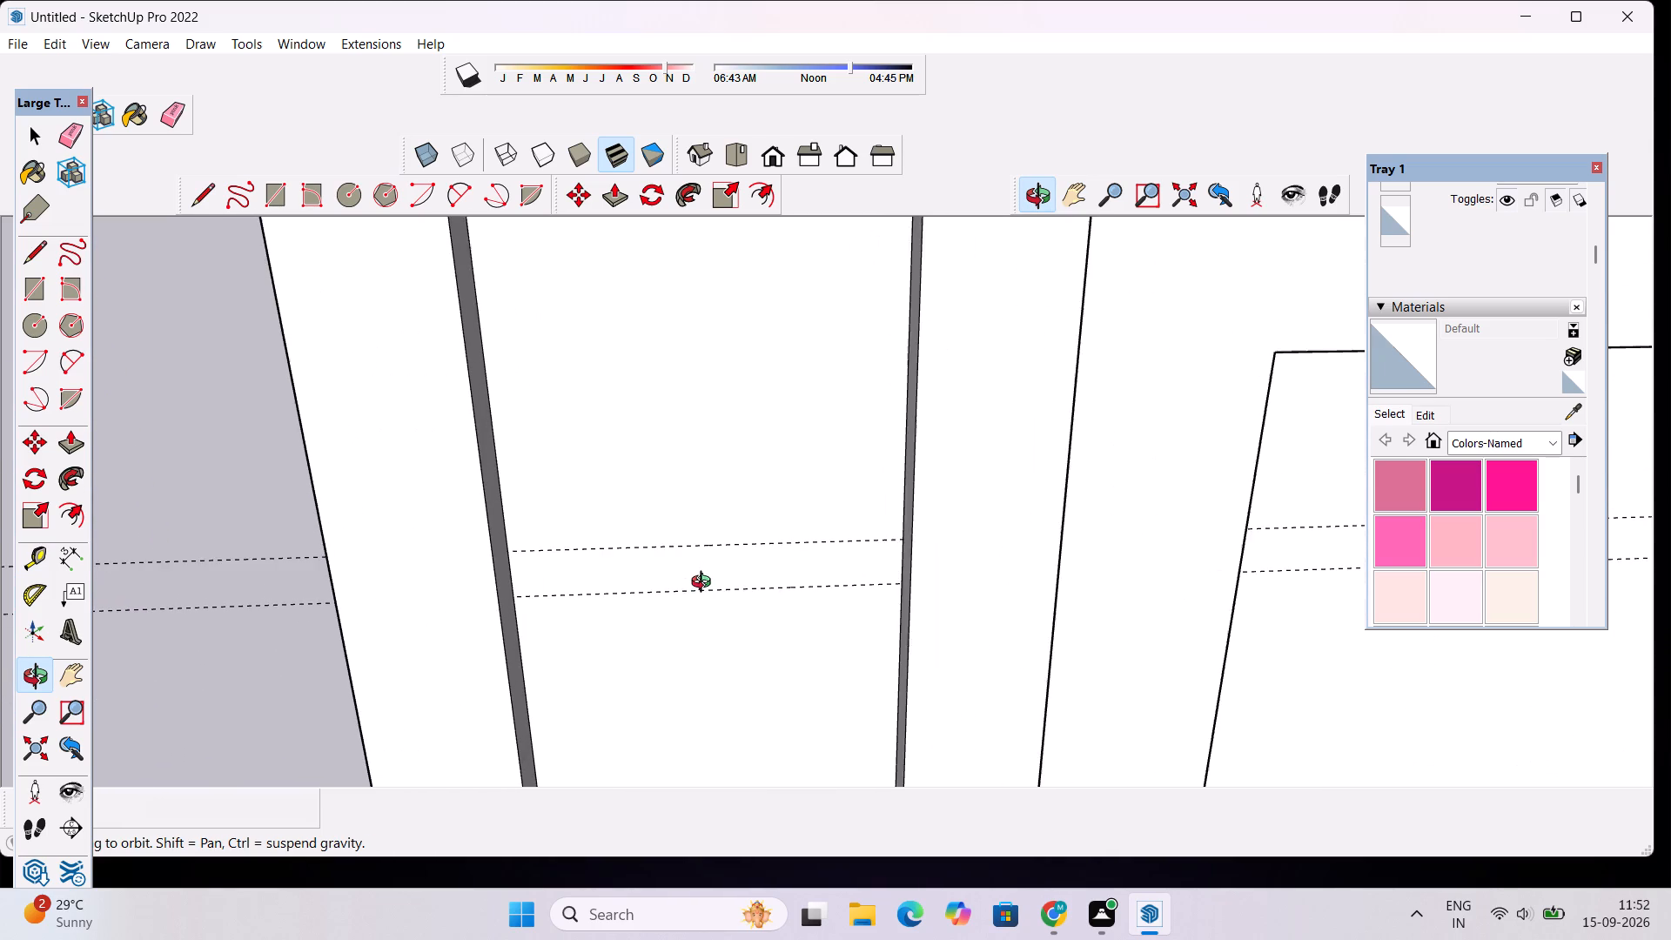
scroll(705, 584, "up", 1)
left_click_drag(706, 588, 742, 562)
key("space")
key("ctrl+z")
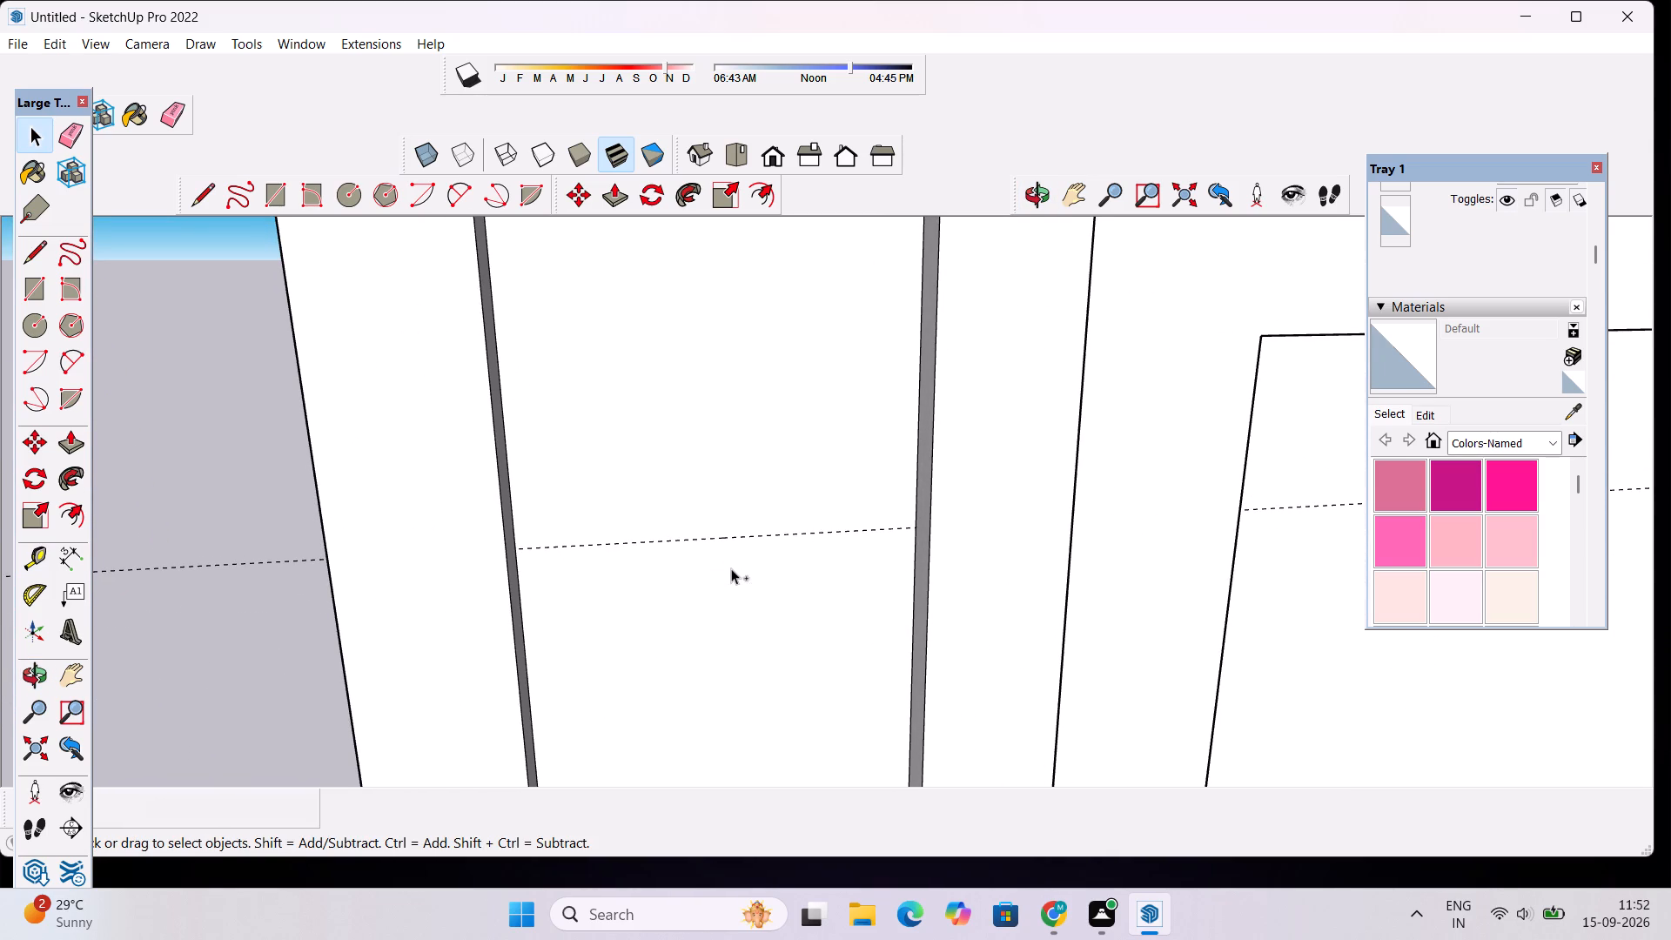
Place a horizontal guide 2" below the remaining guide on the narrow recess face.
key("t")
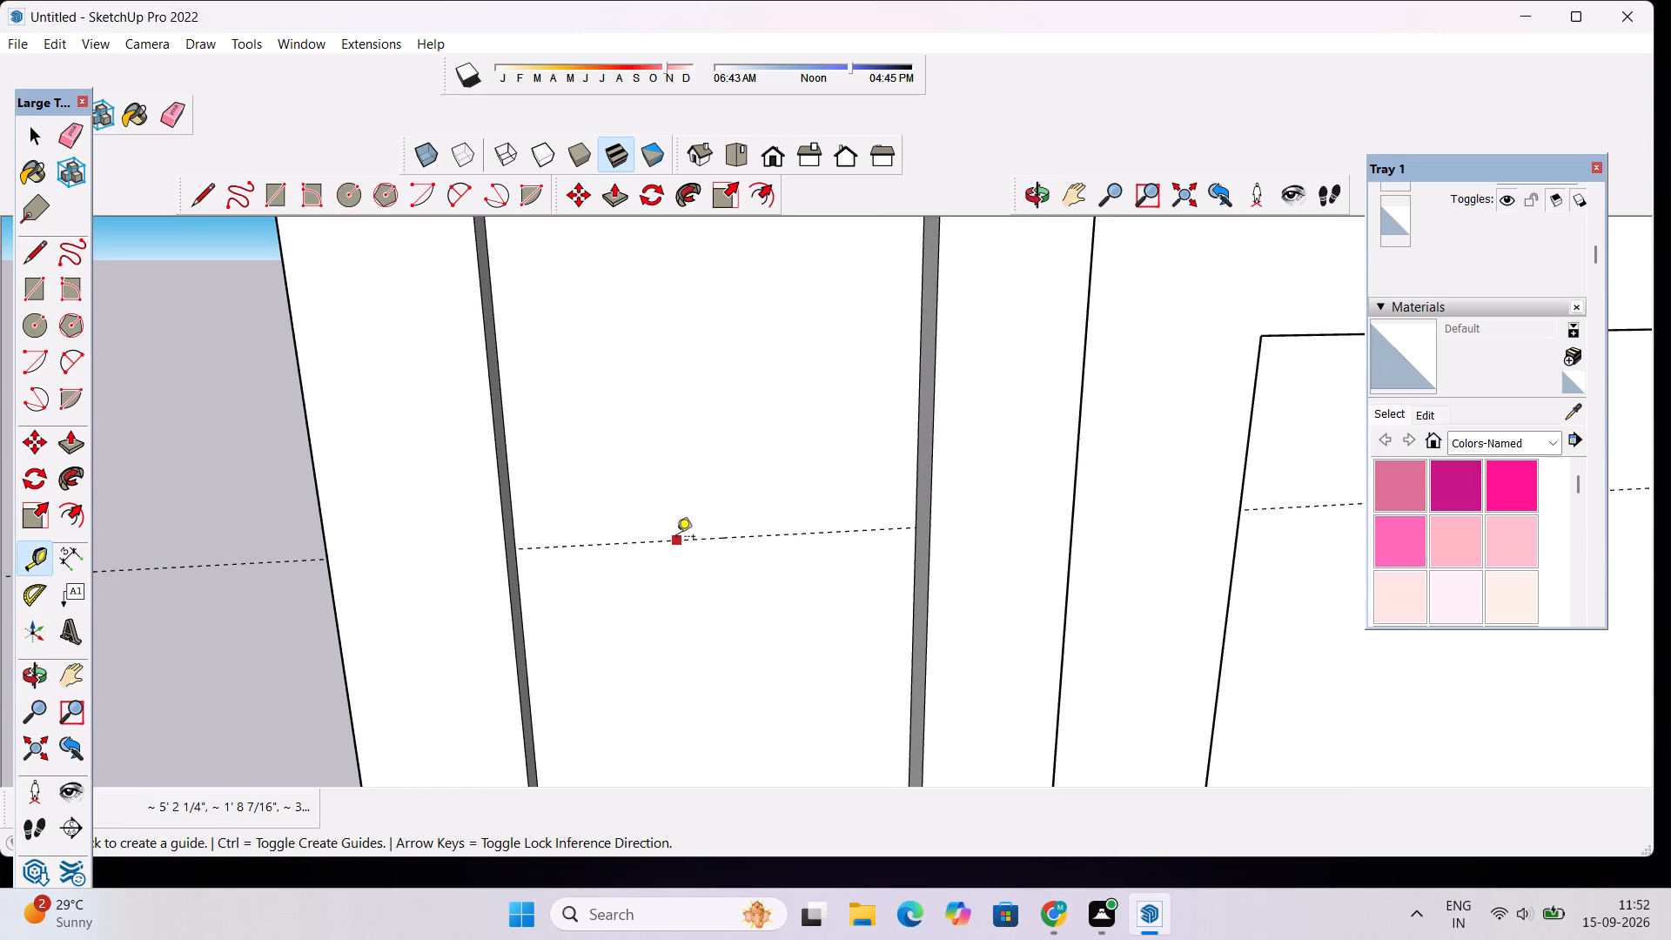
left_click(676, 538)
scroll(676, 577, "up", 3)
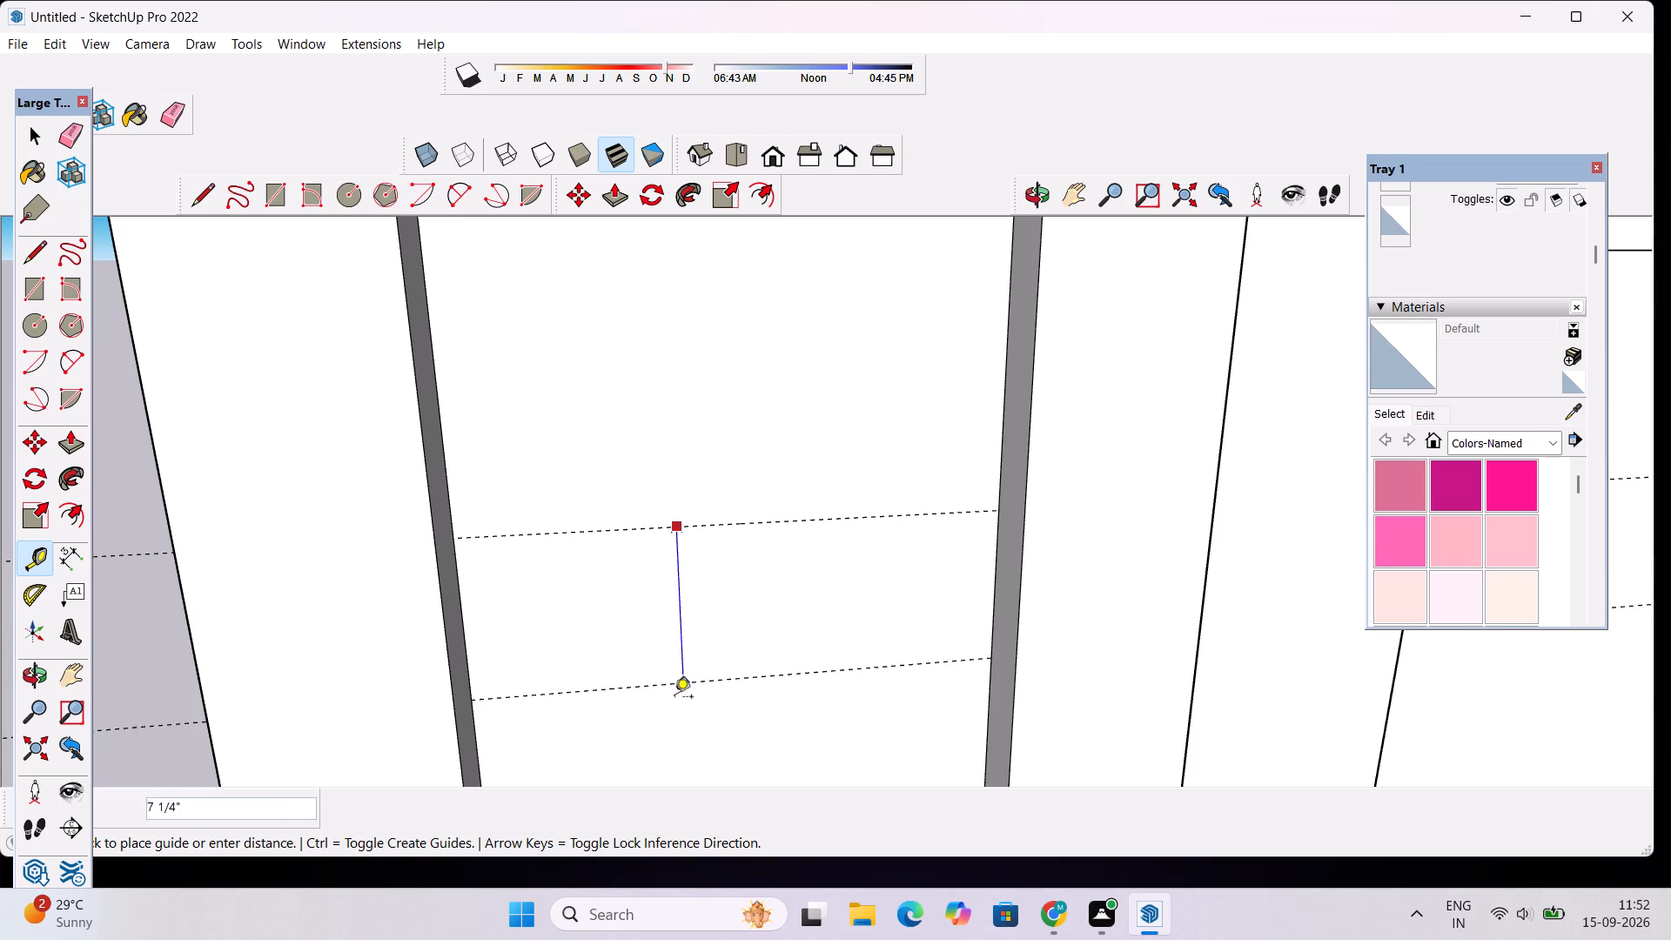
type("2\"")
key("Return")
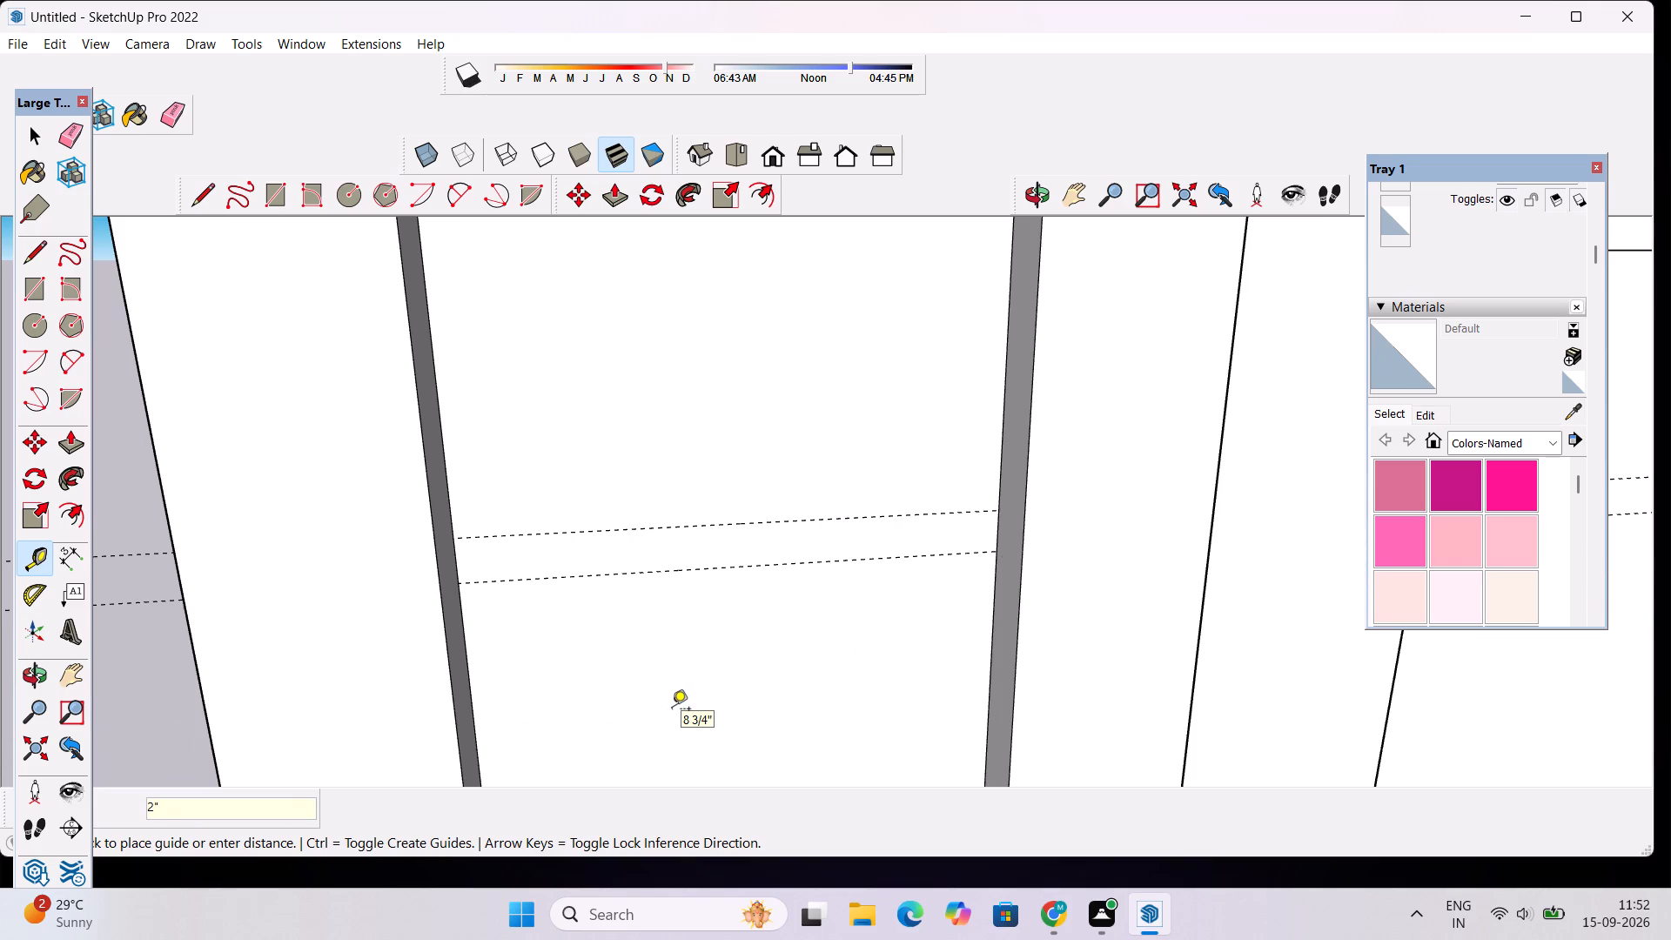
key("space")
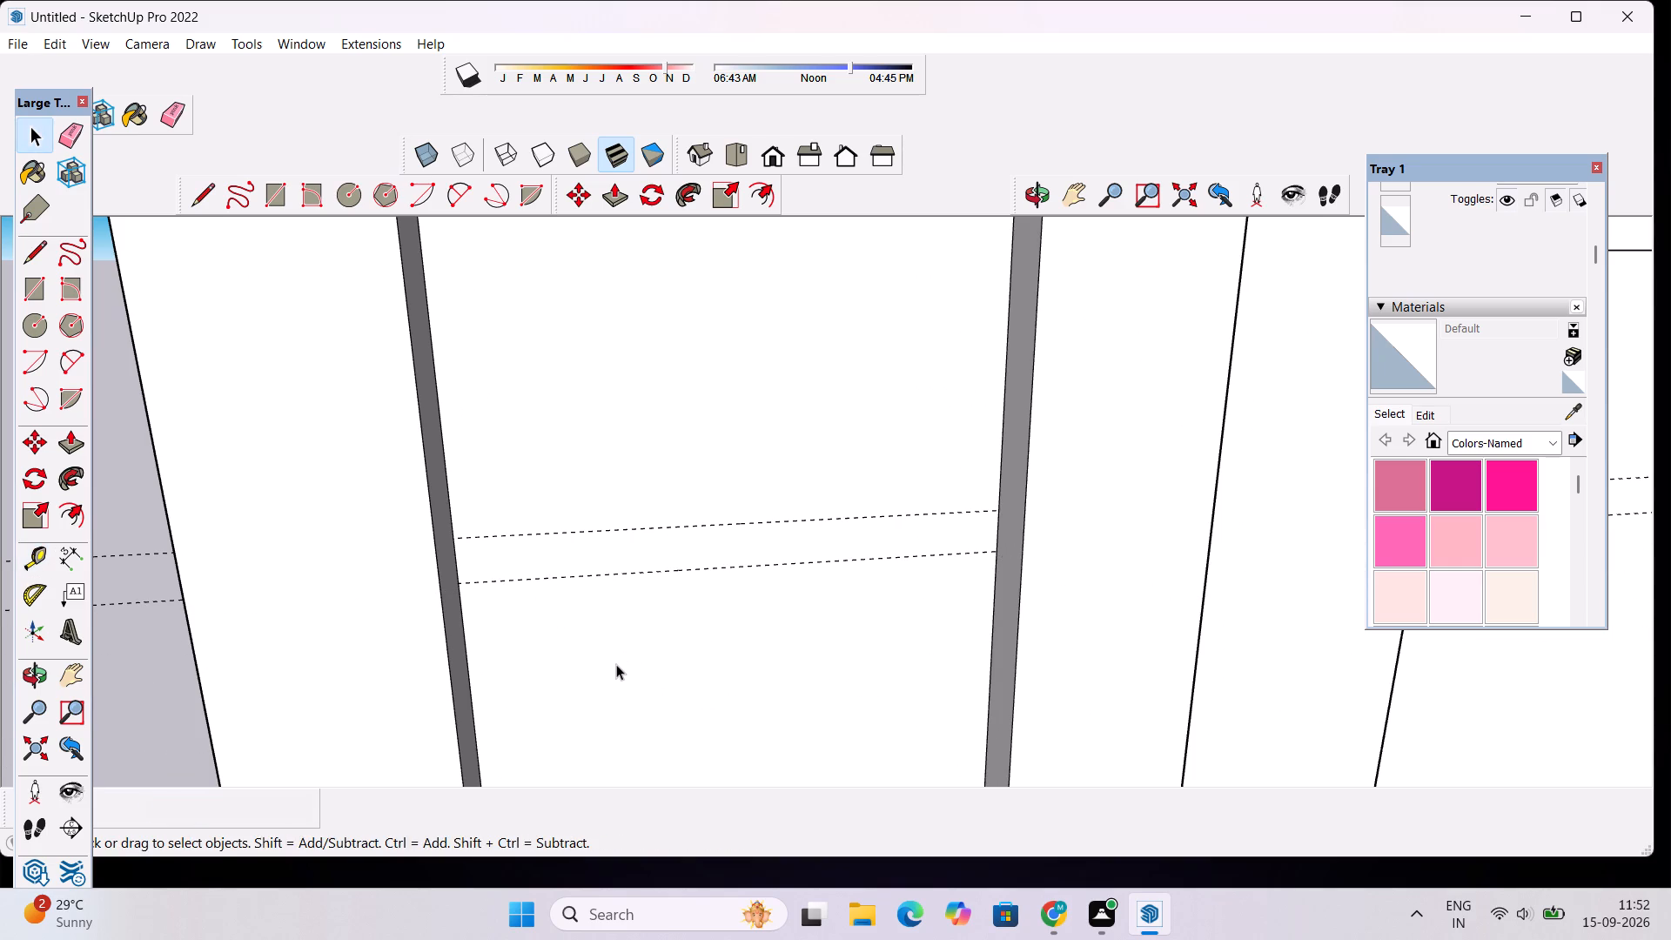
Draw two horizontal lines along the guides across the full width of the recess face, outlining a 2" high strip.
key("l")
scroll(518, 560, "up", 3)
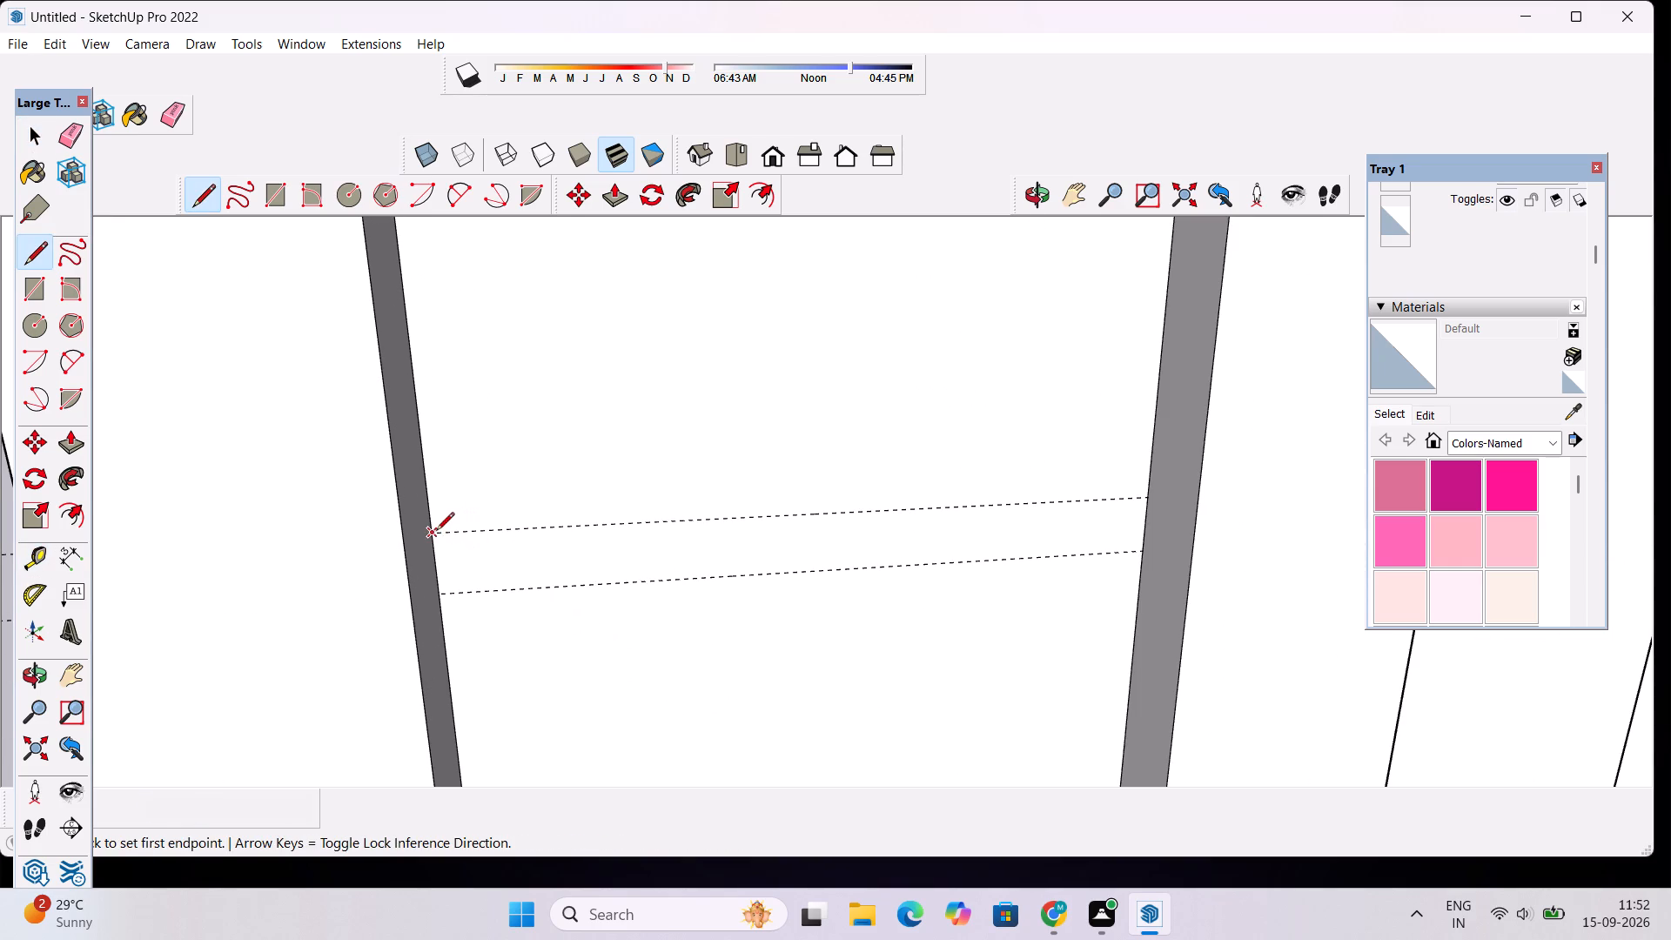
left_click(436, 532)
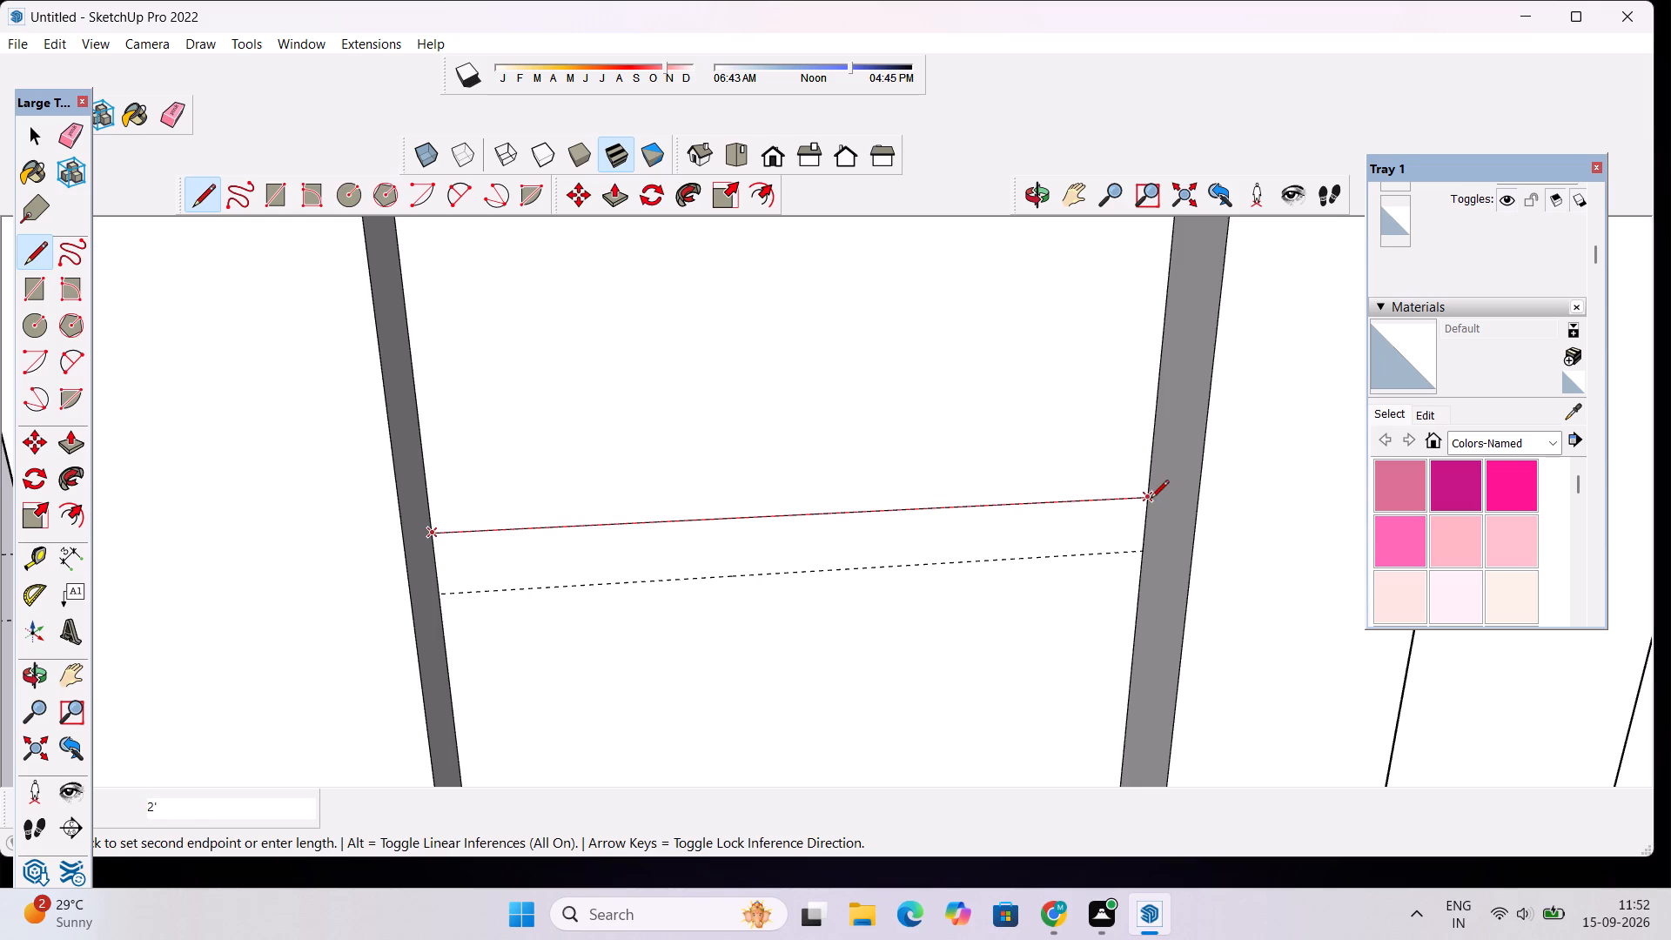
left_click(1151, 500)
left_click(1137, 554)
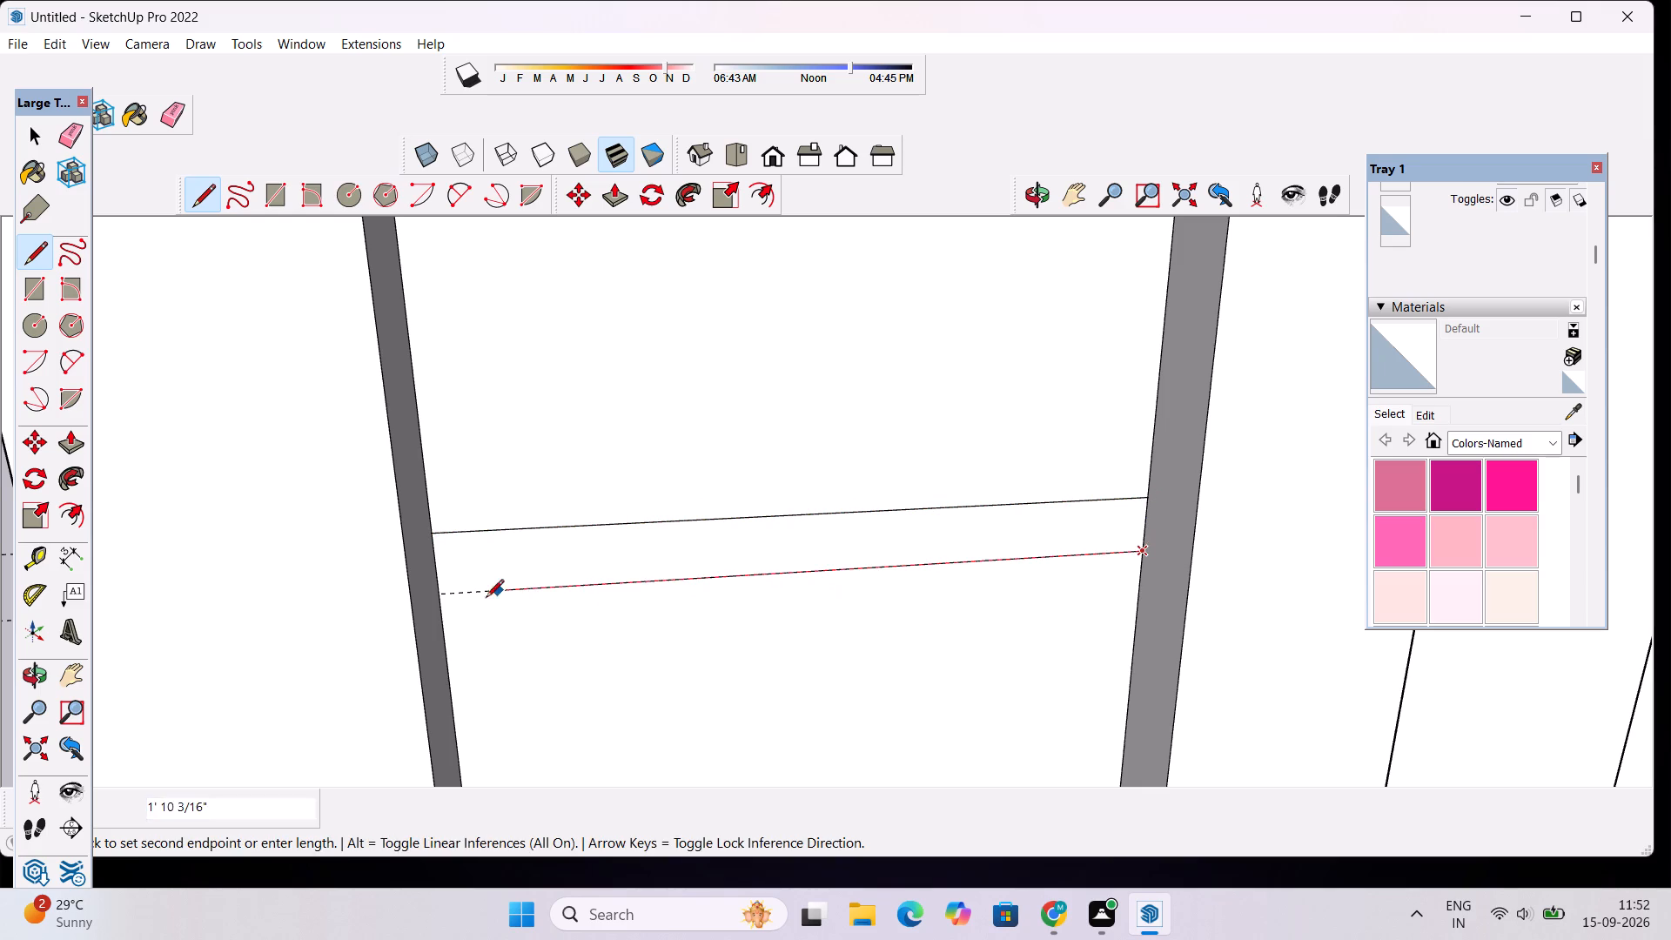
left_click(444, 596)
key("space")
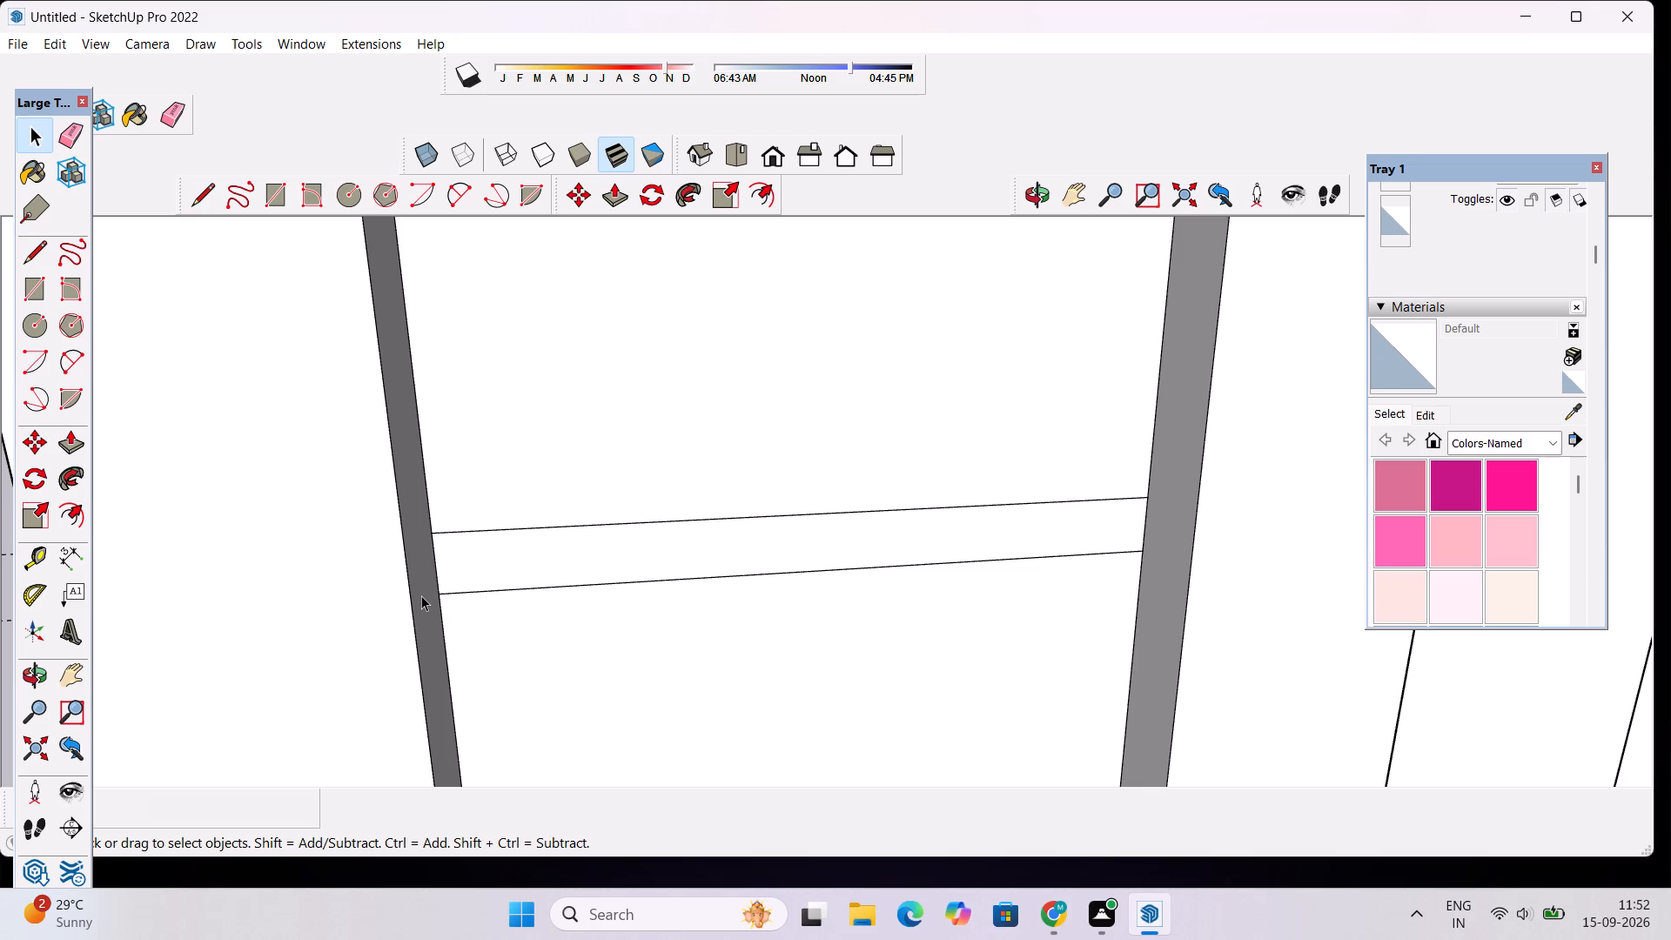
Push/Pull the 2" strip outward 3" to form a second crossbar flush with the wall around the recess.
scroll(421, 598, "down", 9)
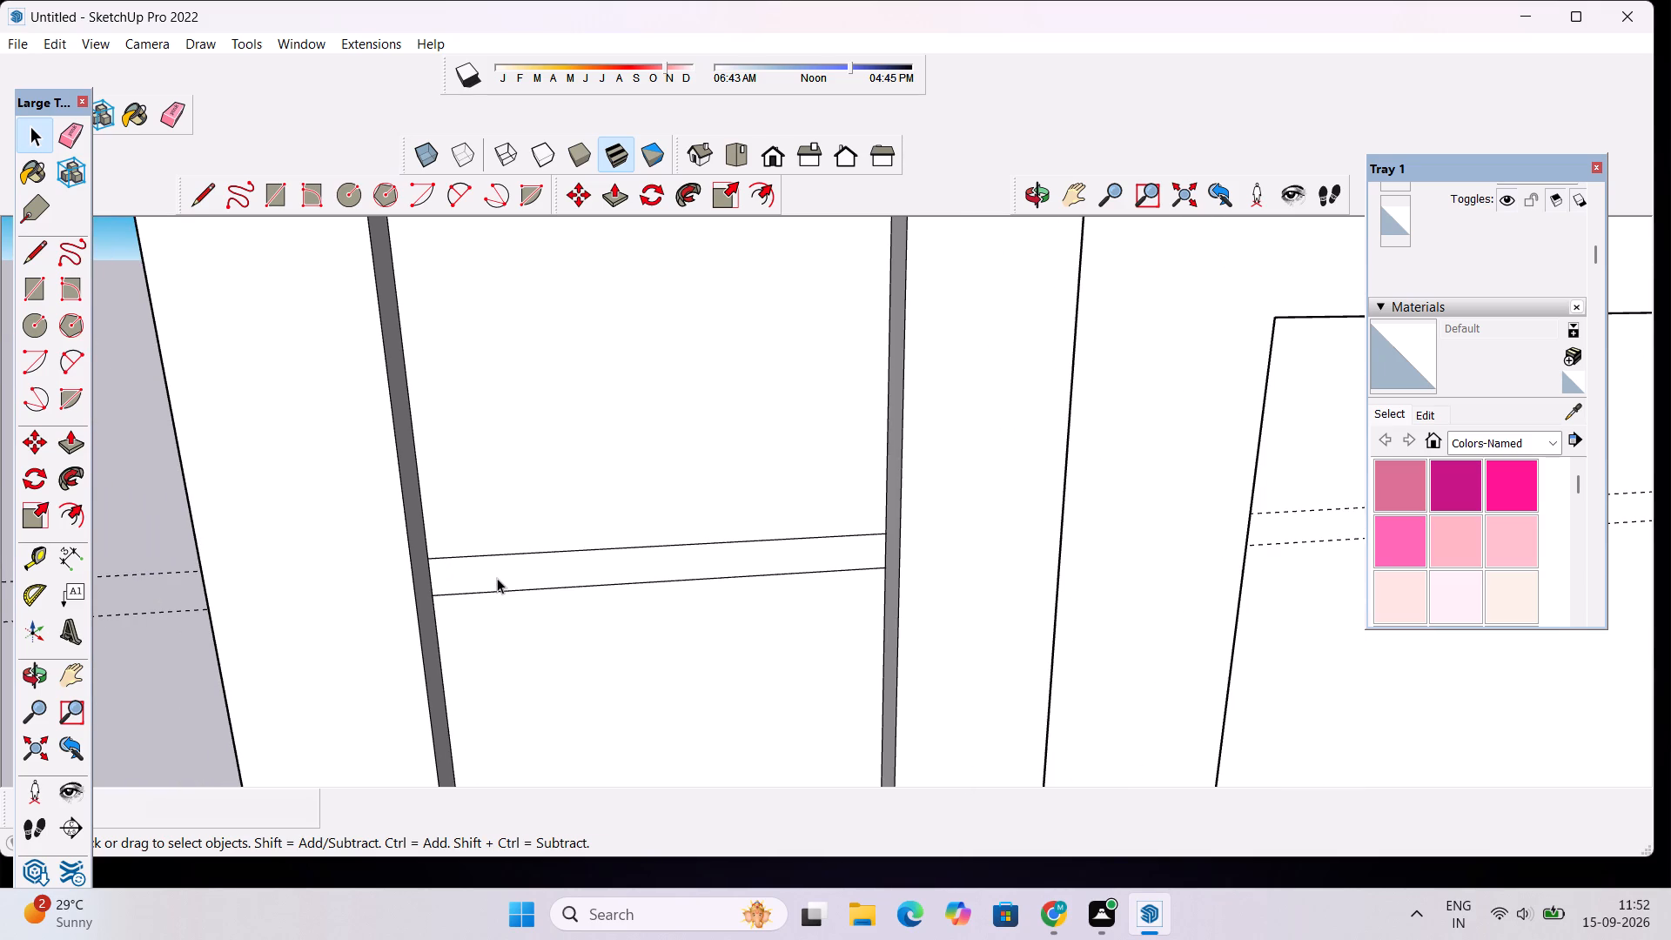
left_click(497, 578)
key("p")
left_click(497, 578)
left_click(383, 594)
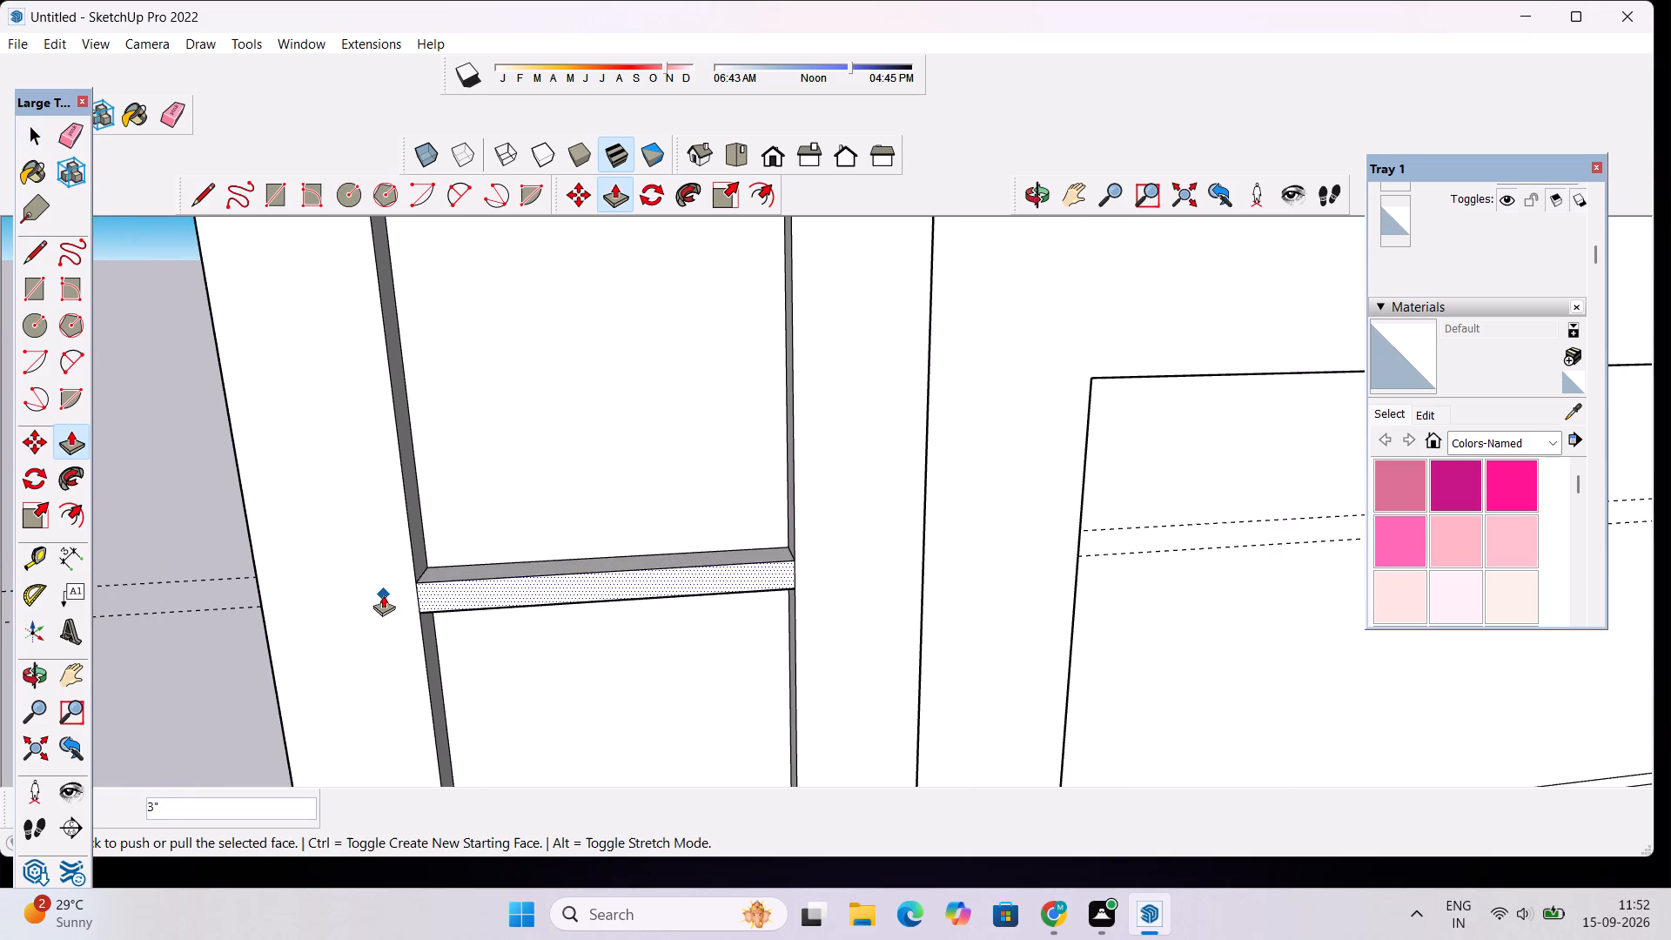
scroll(383, 594, "down", 6)
key("space")
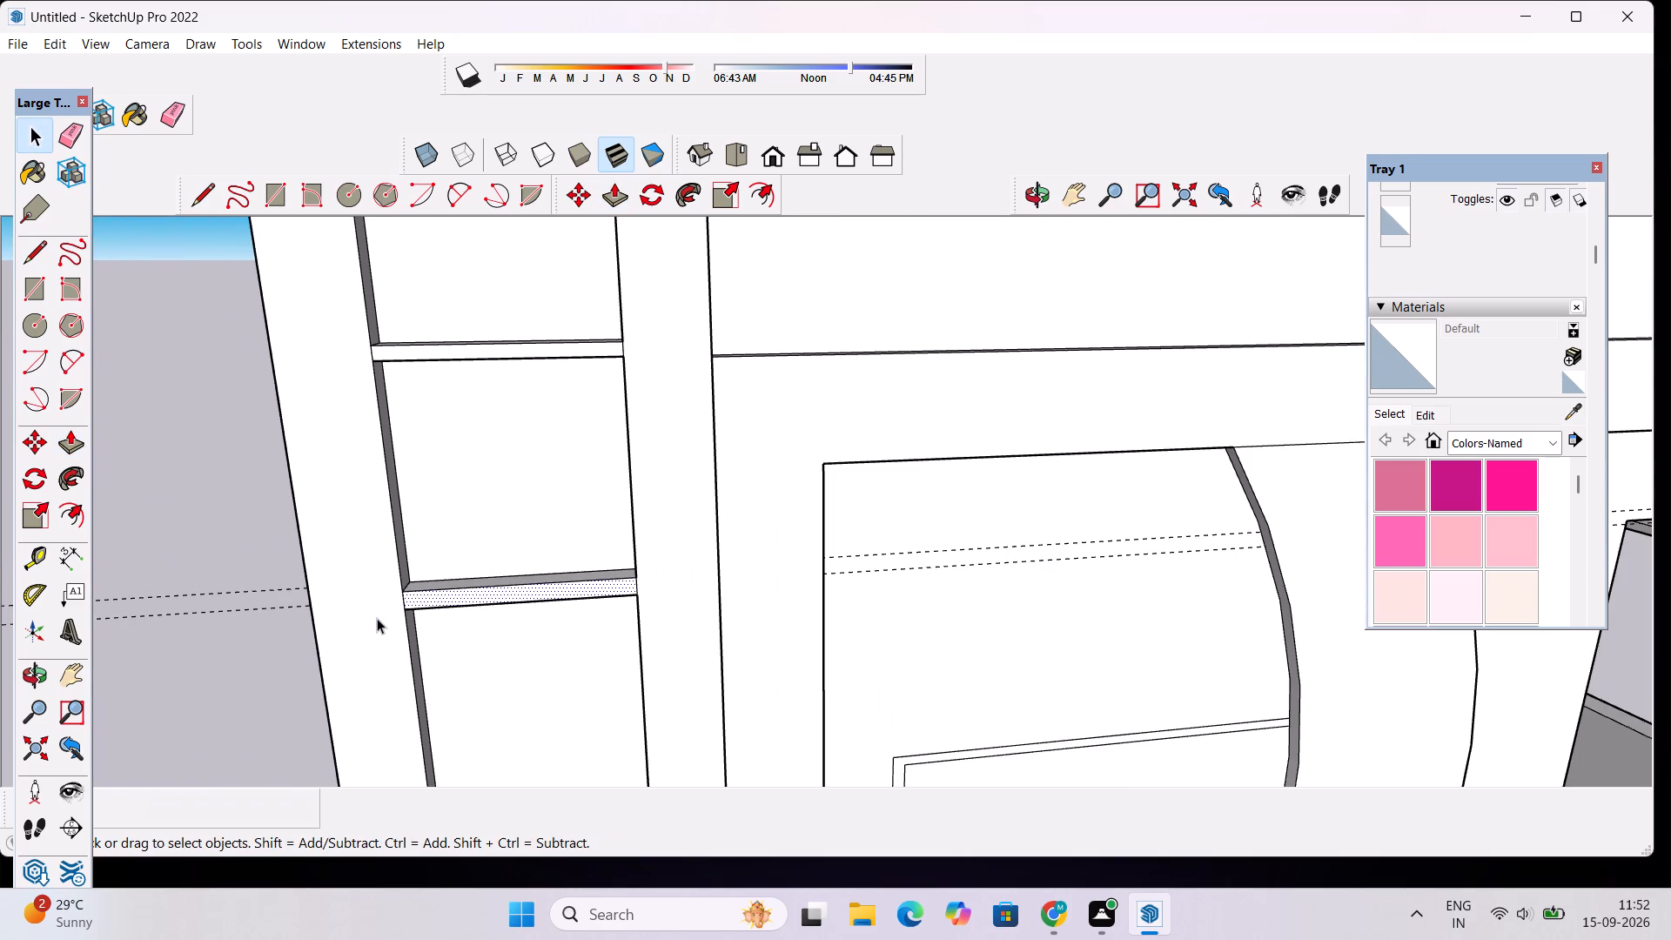
Erase the two horizontal guides used for the second crossbar.
key("e")
left_click_drag(211, 582, 221, 616)
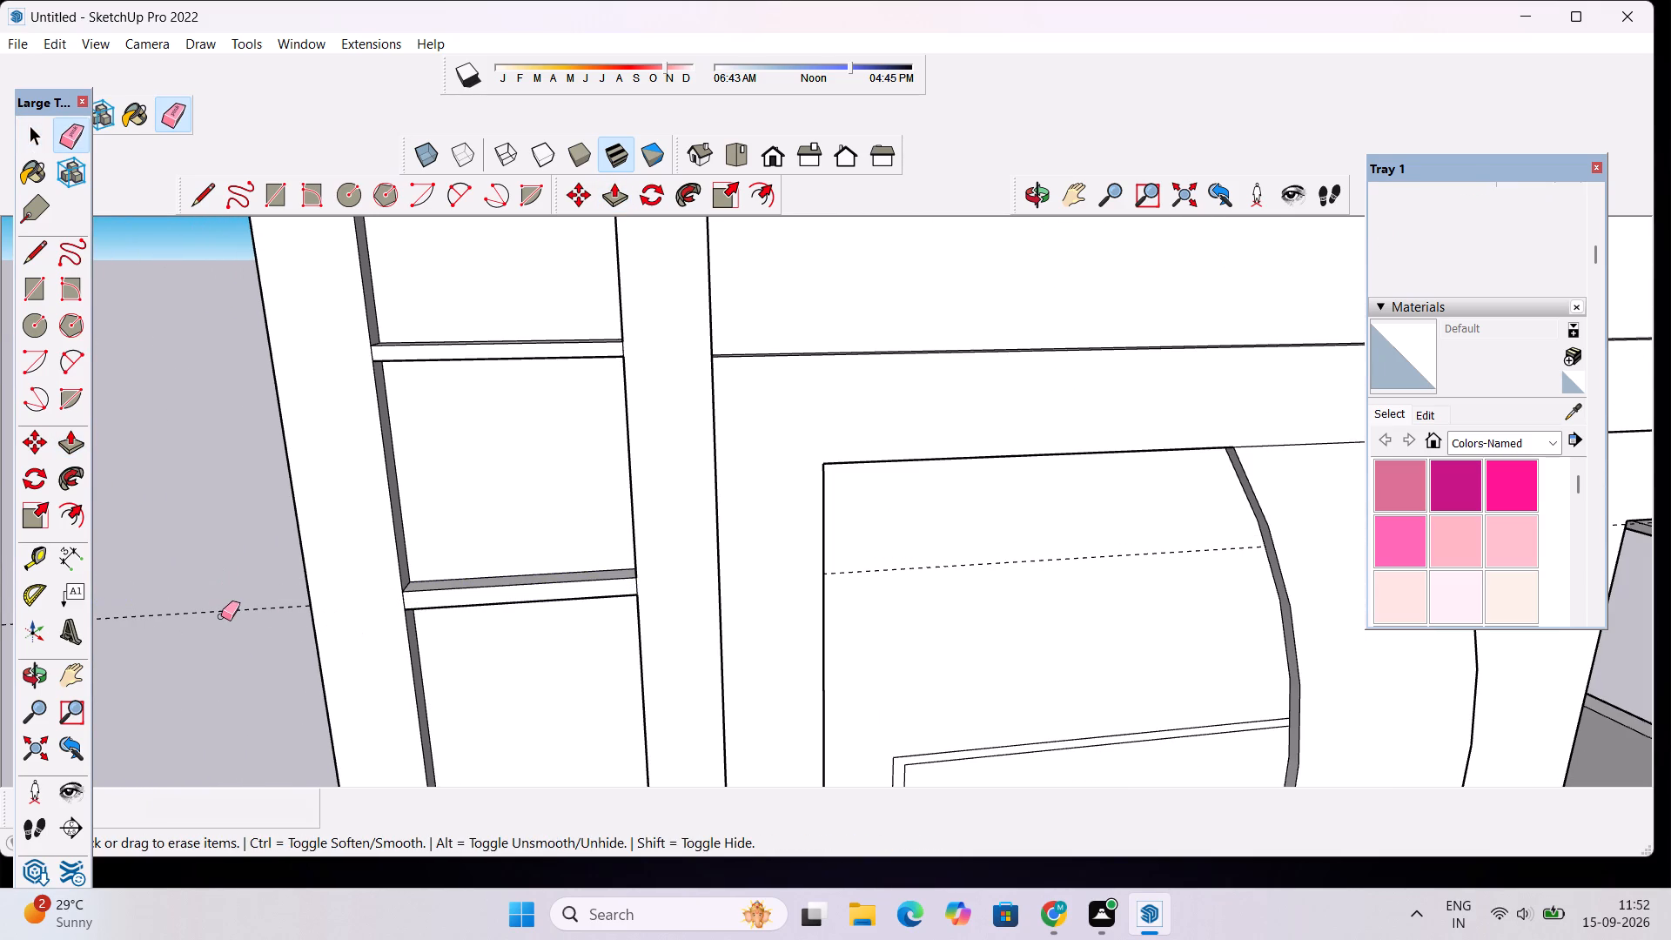
left_click_drag(221, 603, 228, 613)
key("space")
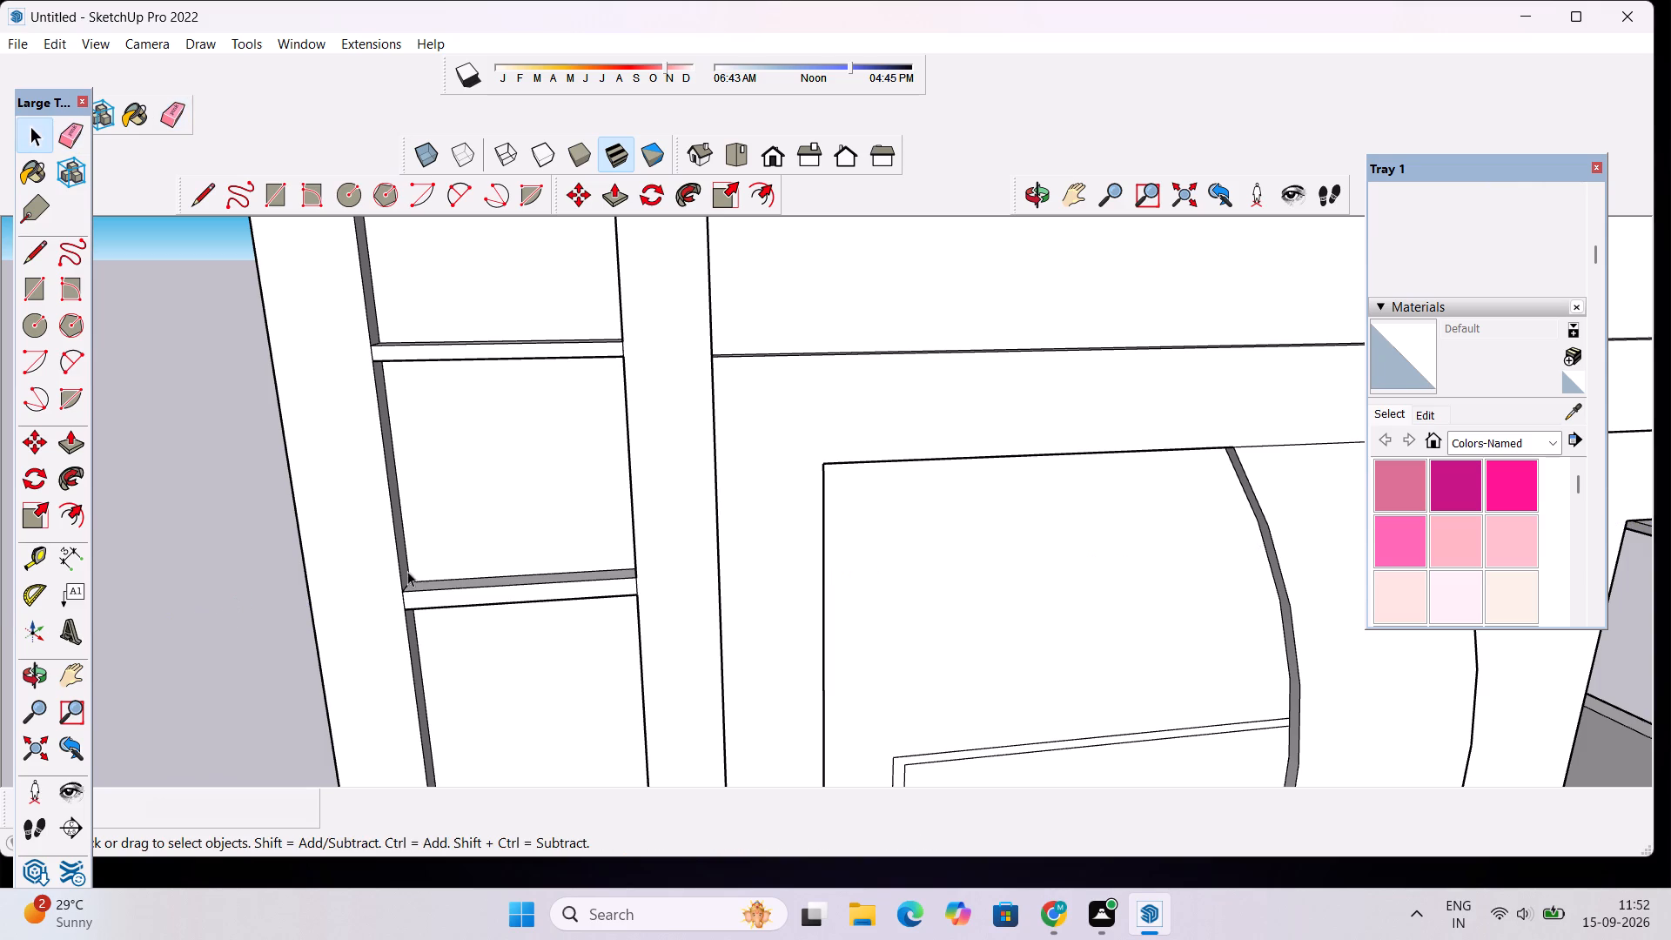
Erase the two horizontal dividing lines across the building's blank side wall, including the leftover short segment.
left_click(1030, 198)
left_click_drag(939, 566, 807, 494)
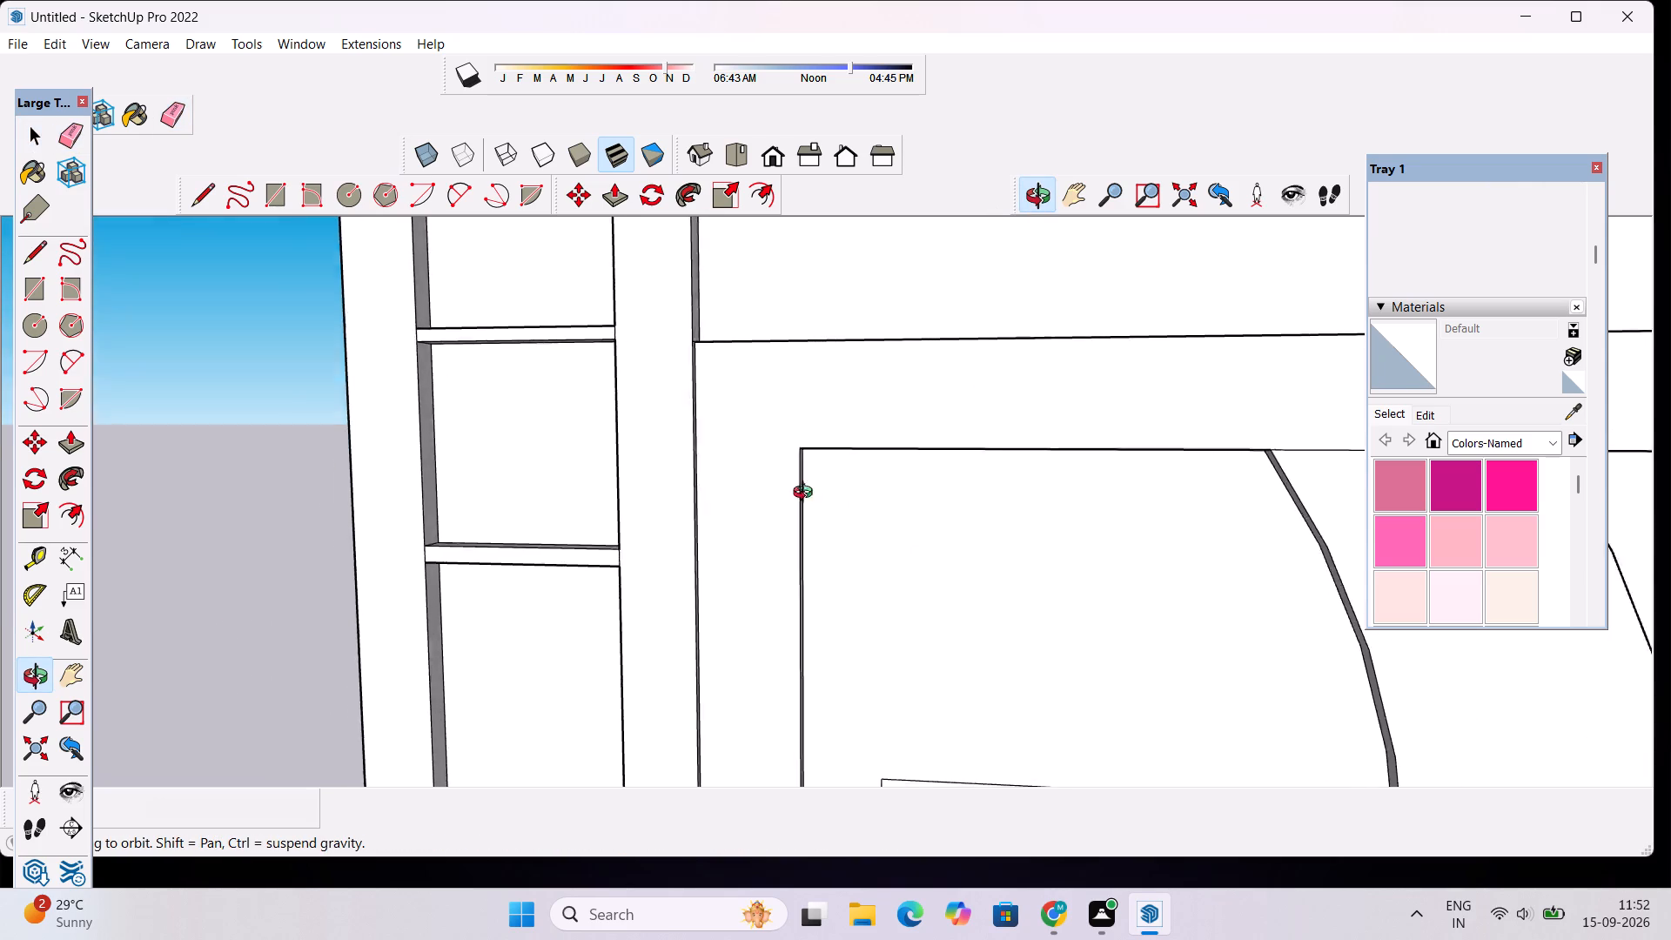
left_click_drag(807, 494, 756, 481)
scroll(531, 478, "down", 11)
left_click_drag(488, 586, 934, 517)
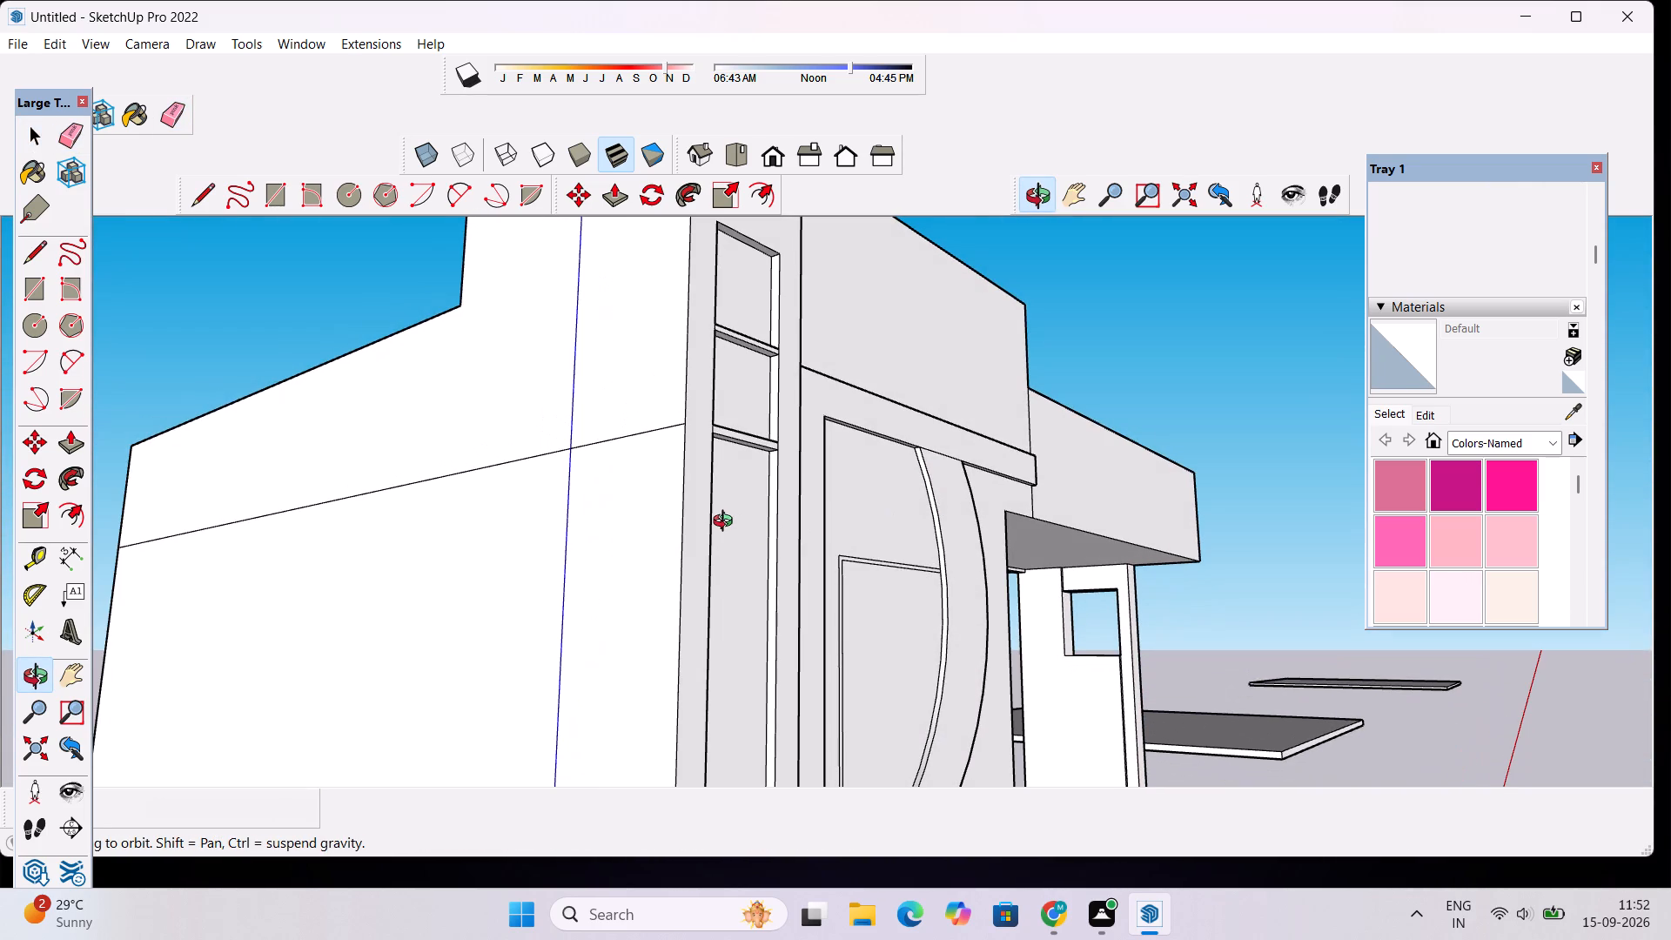
scroll(627, 506, "down", 9)
left_click_drag(867, 499, 870, 562)
scroll(776, 515, "down", 5)
left_click_drag(532, 611, 761, 626)
scroll(754, 597, "down", 5)
left_click_drag(750, 607, 750, 675)
key("e")
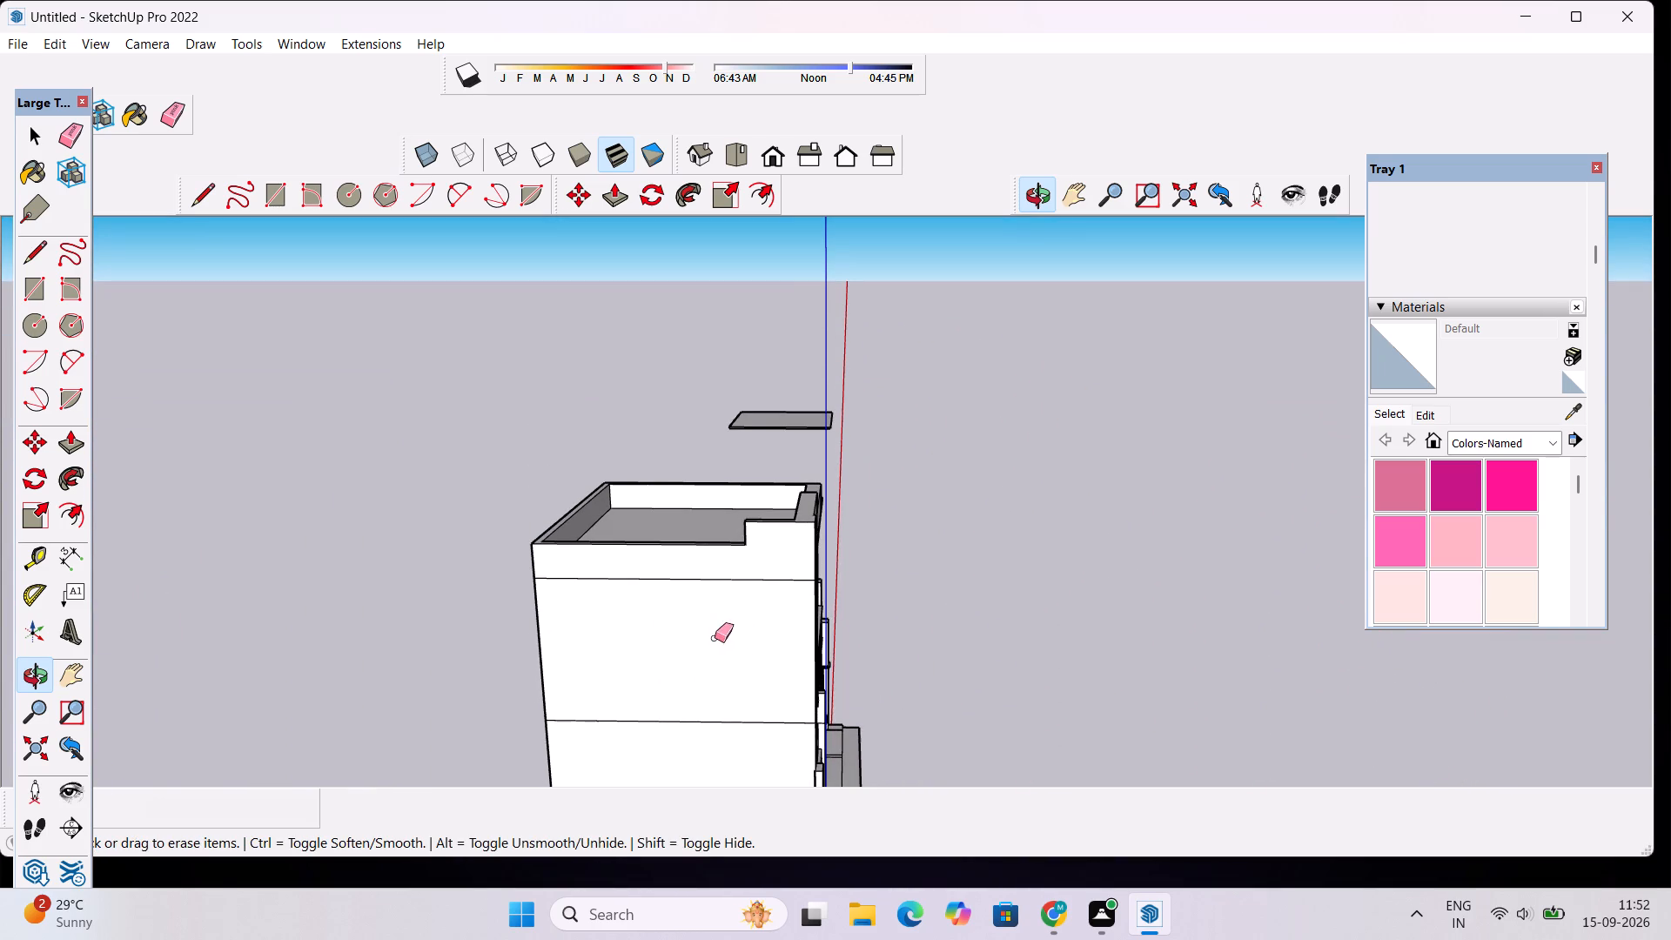
scroll(689, 595, "down", 7)
scroll(713, 749, "up", 6)
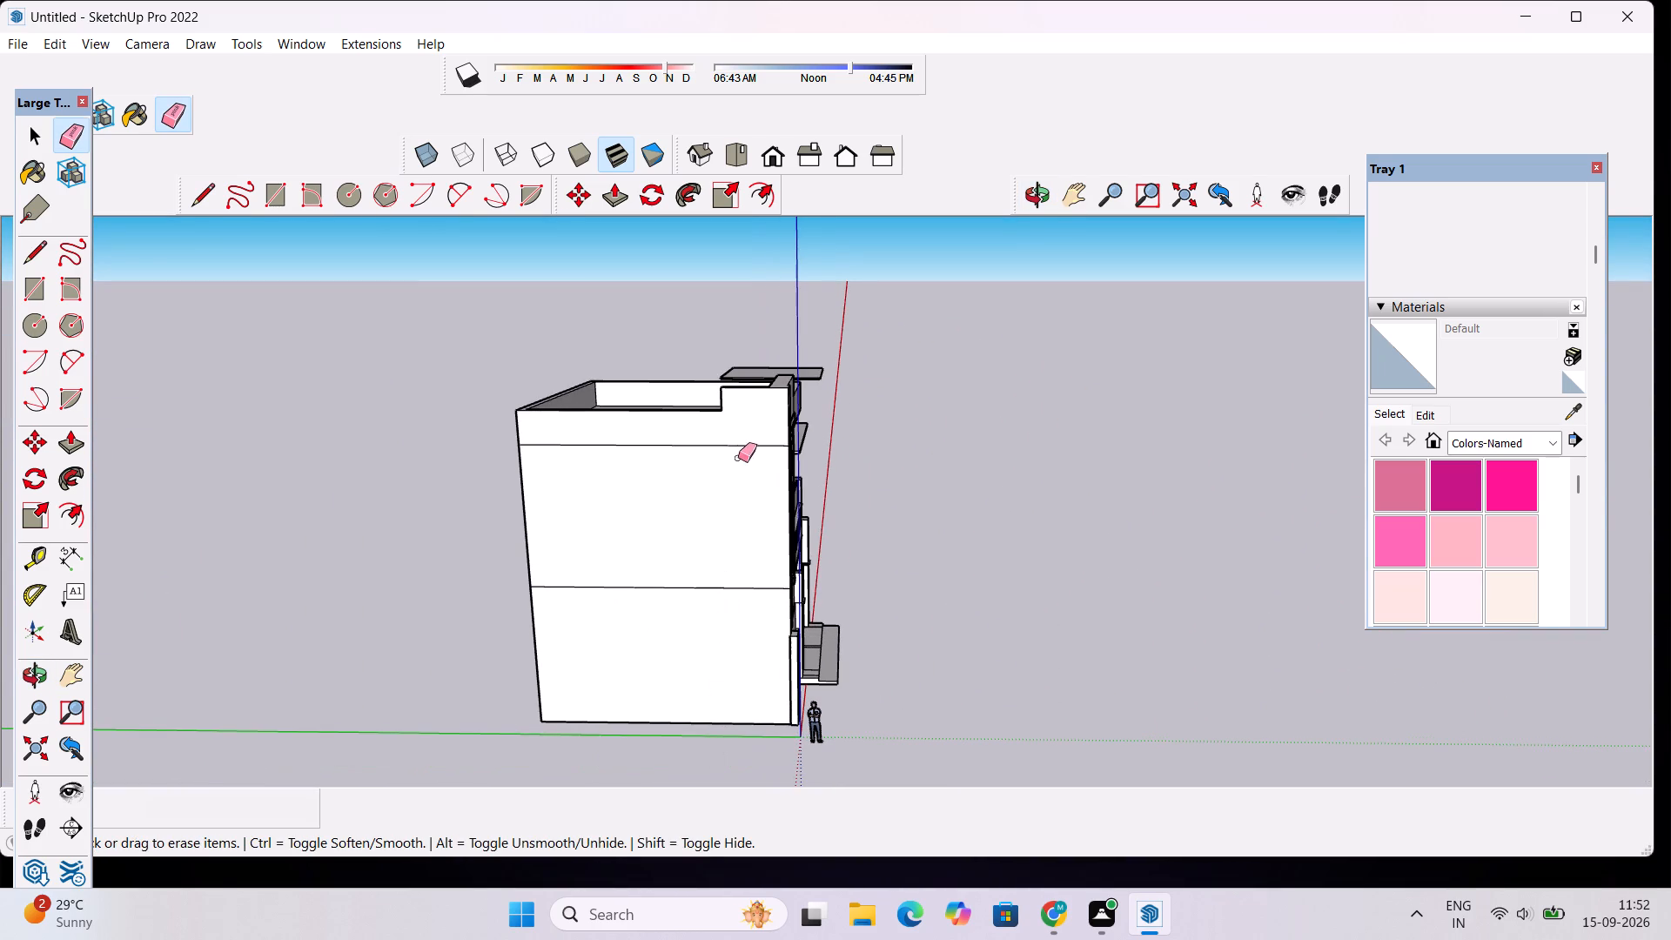
left_click_drag(742, 433, 724, 609)
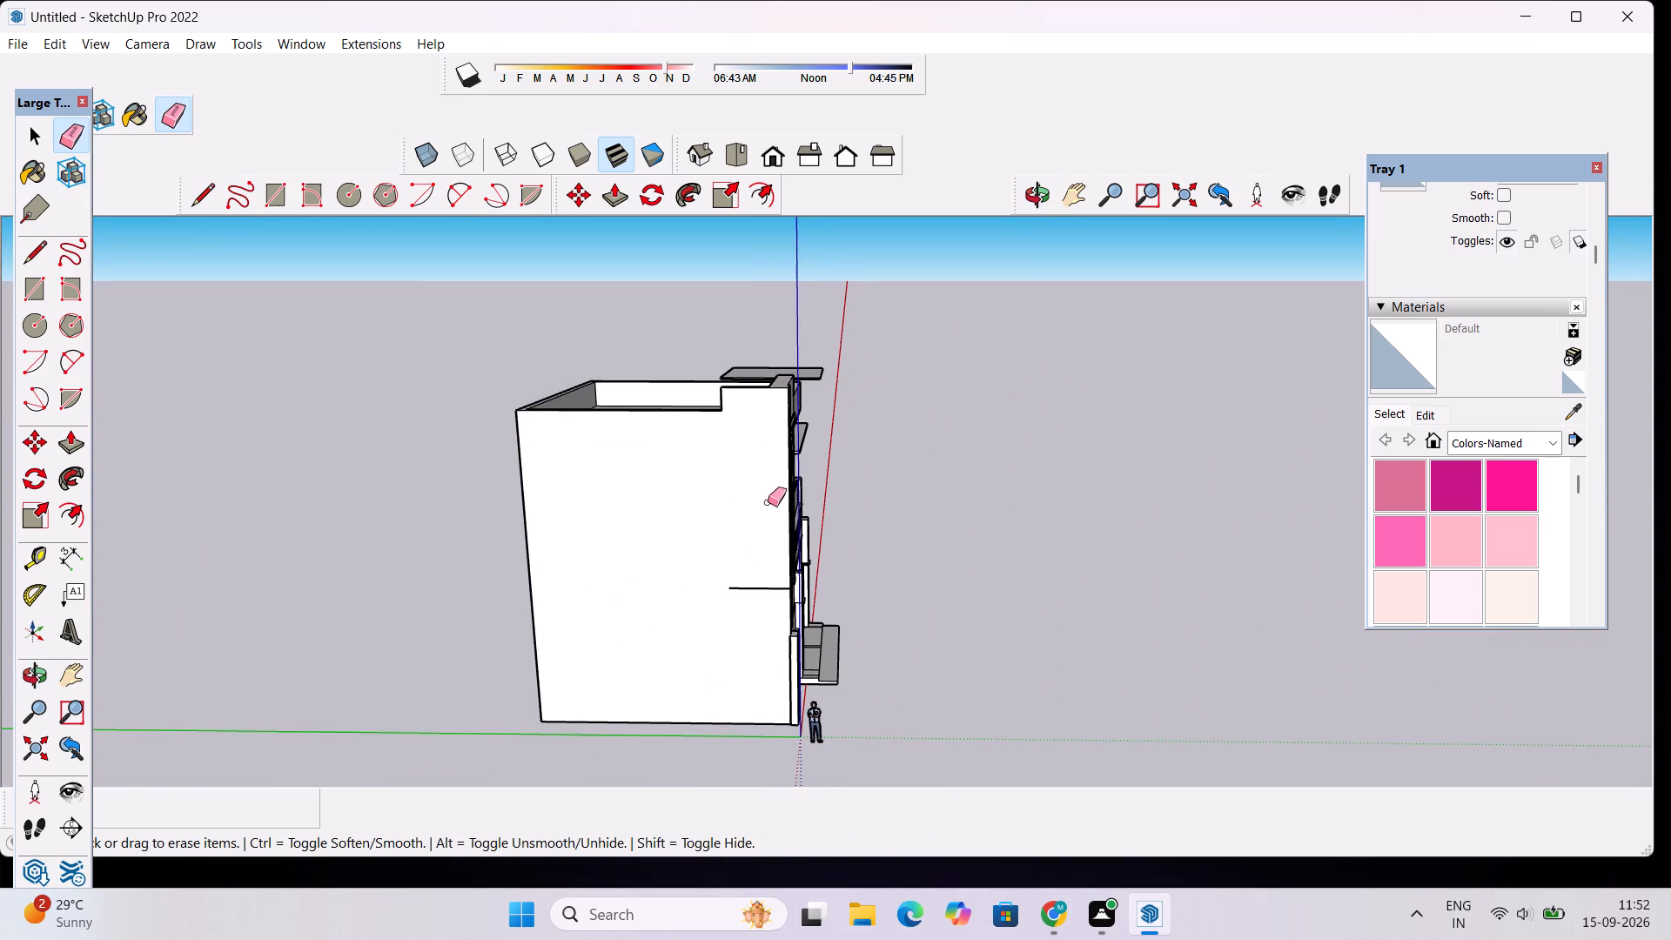
scroll(751, 594, "up", 9)
left_click_drag(760, 542, 774, 585)
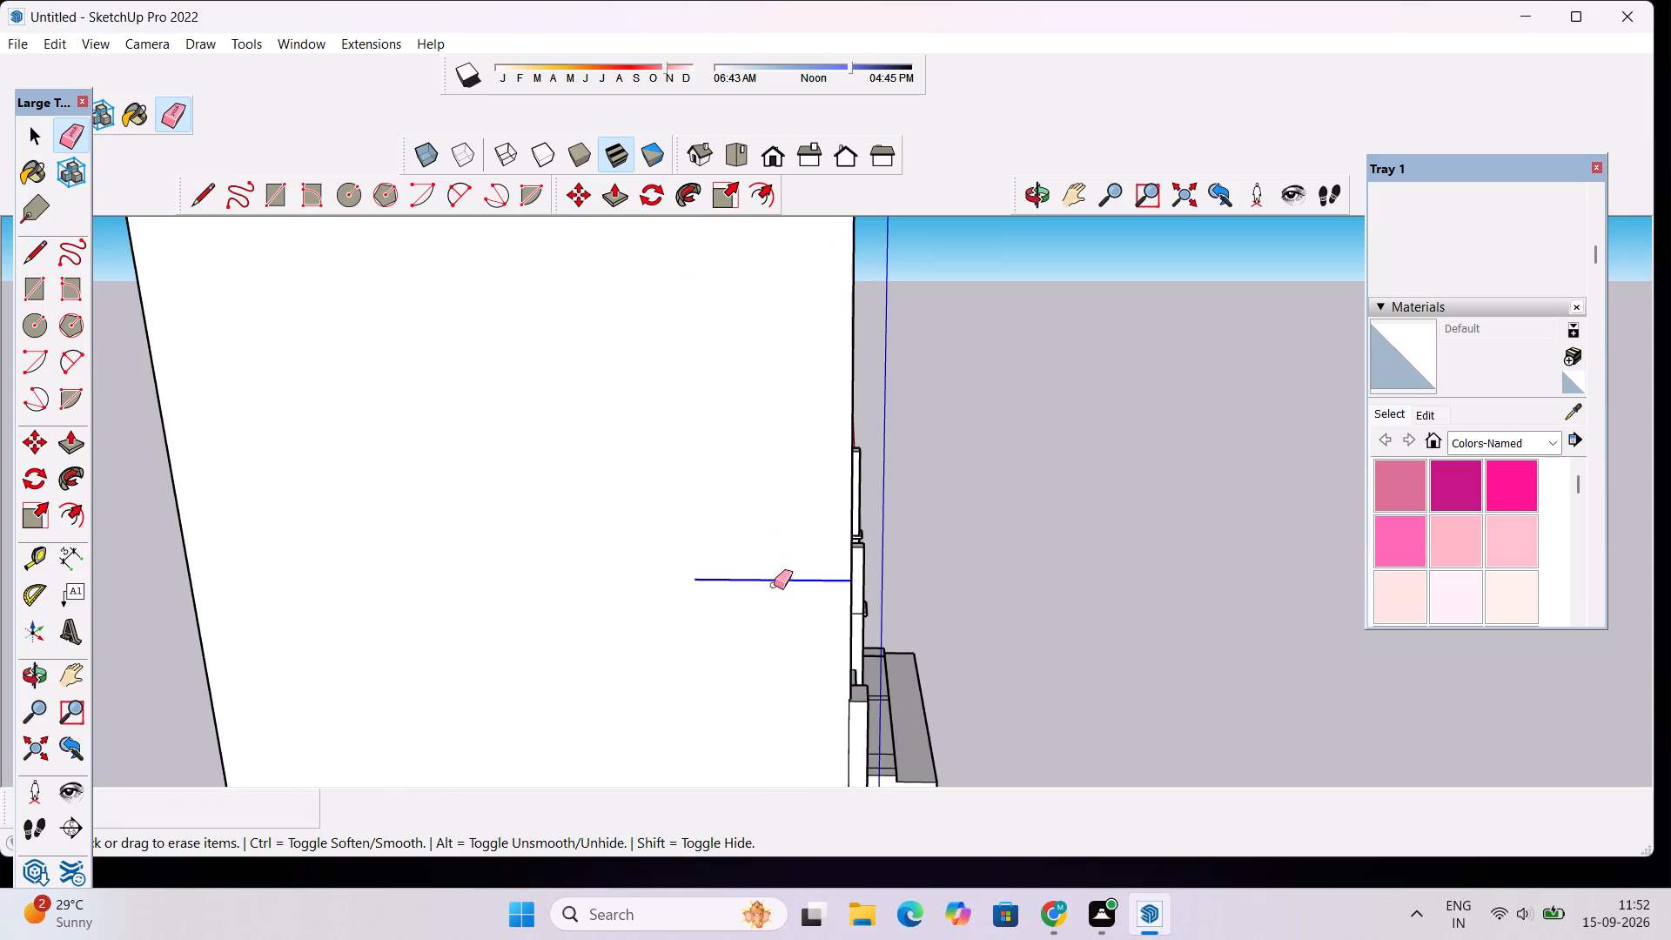
left_click_drag(774, 585, 779, 602)
Examine the house from the front, the opposite side and ground level.
left_click(1034, 194)
left_click_drag(1017, 512, 707, 559)
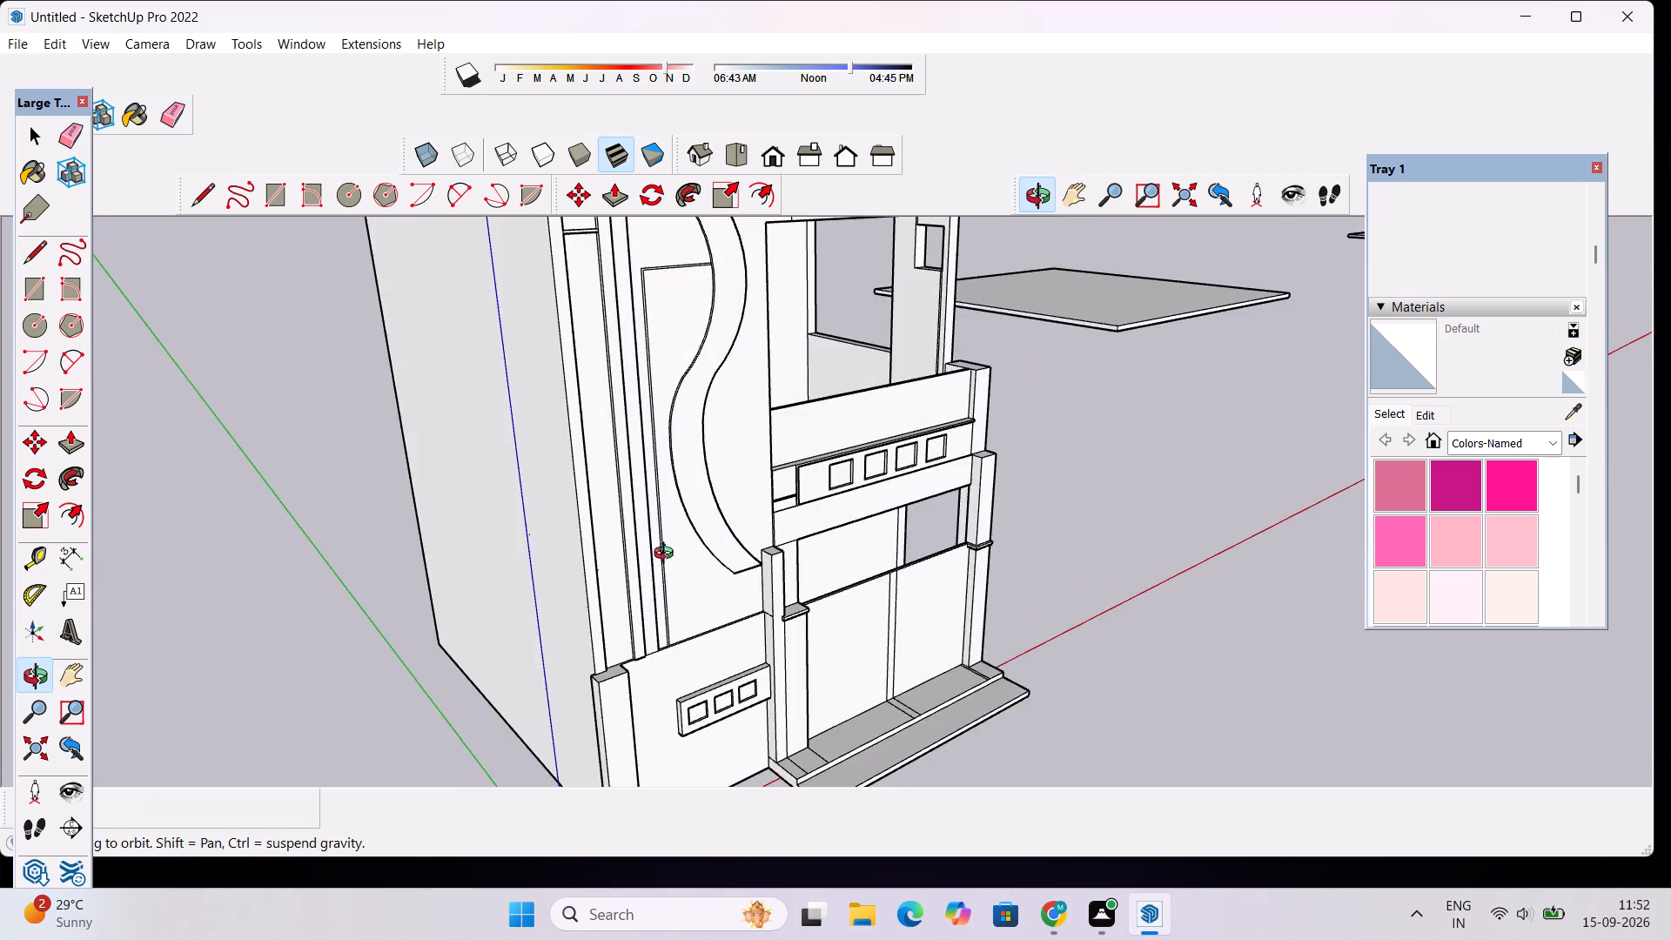
scroll(668, 555, "down", 5)
left_click_drag(905, 502, 313, 600)
scroll(871, 449, "up", 3)
left_click_drag(1178, 587, 842, 425)
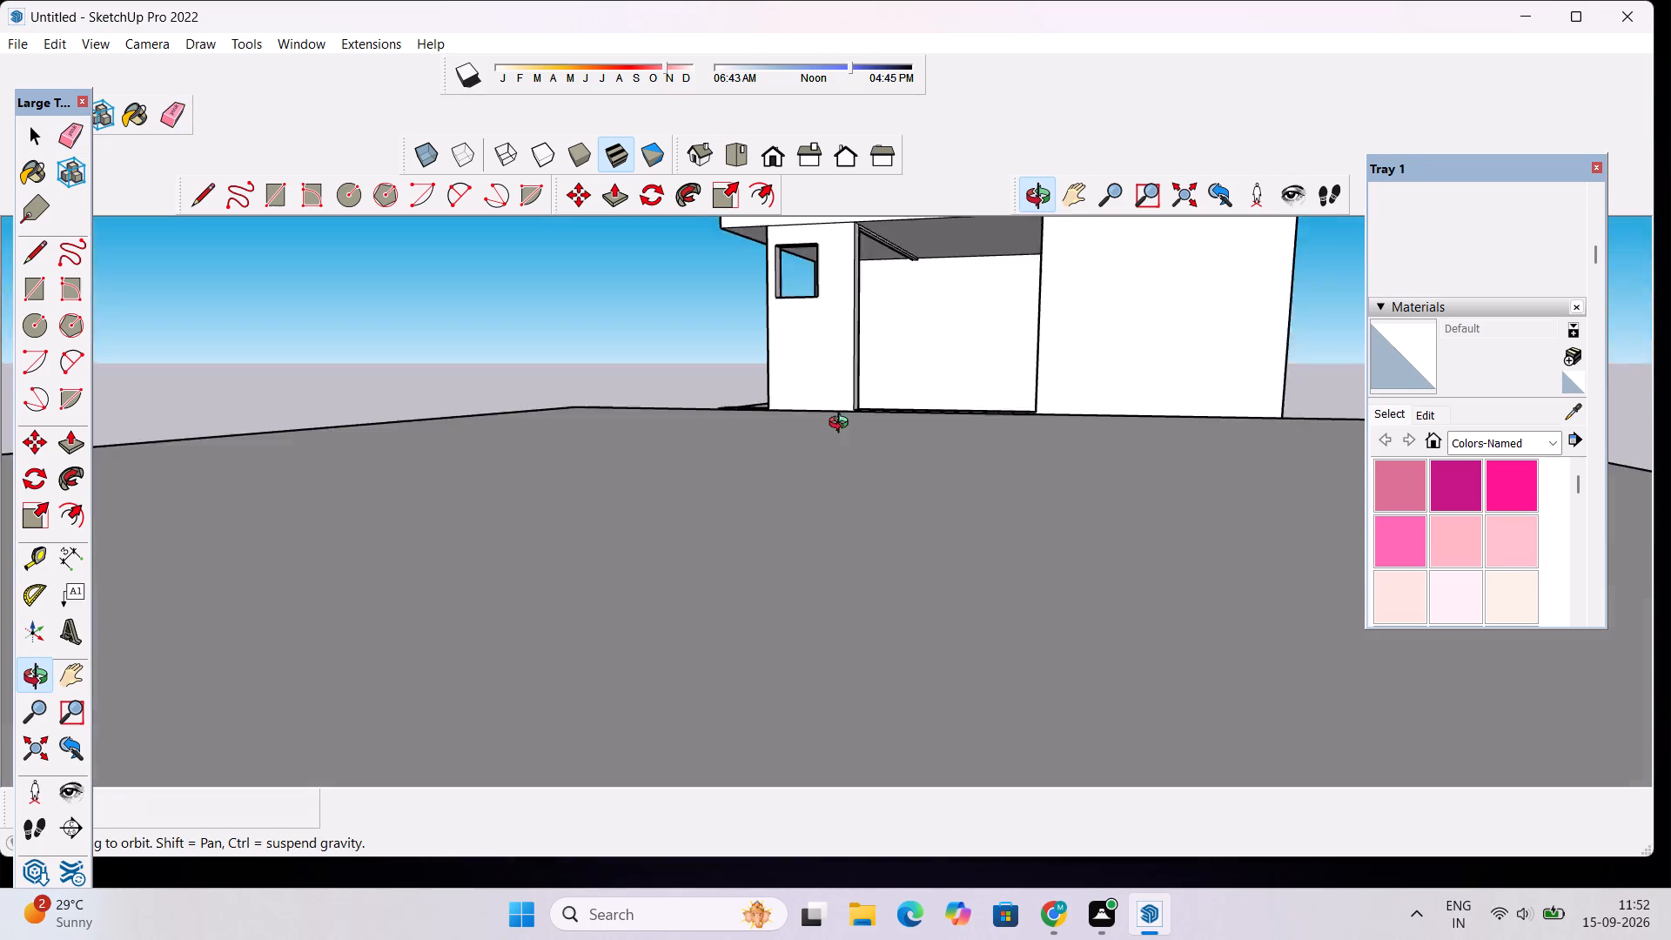
left_click_drag(842, 425, 1177, 527)
scroll(793, 511, "down", 4)
left_click_drag(727, 598, 877, 458)
scroll(793, 512, "up", 3)
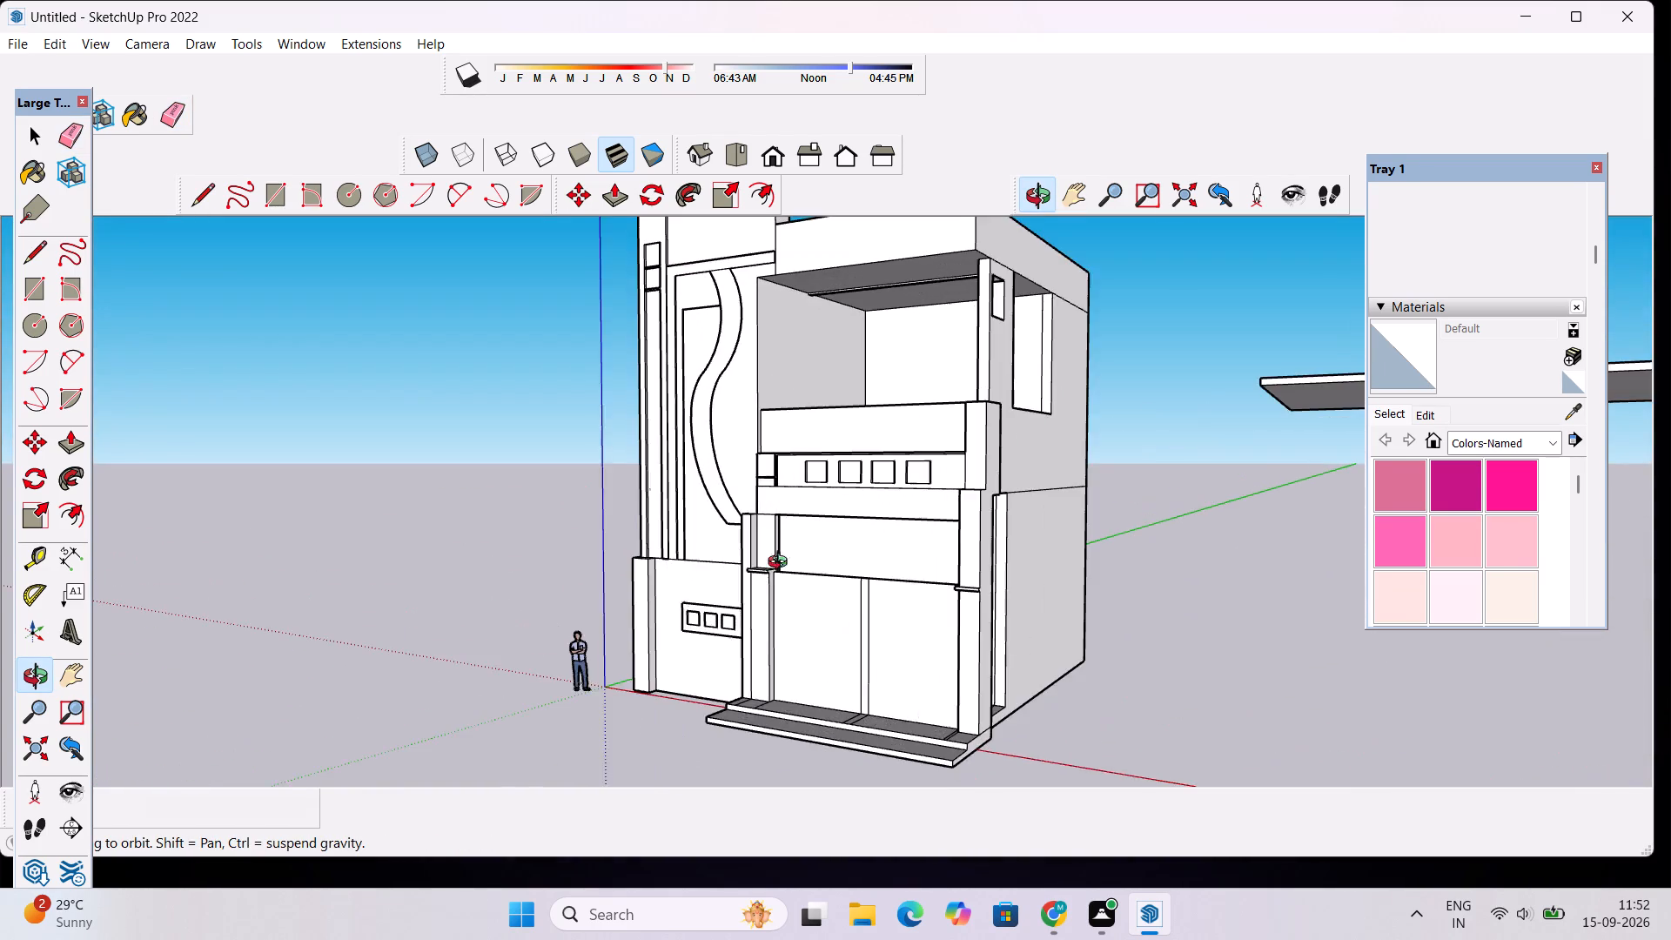
Erase the stray lines on the upper entrance step in front of the column next to the three-square panel.
left_click_drag(815, 611, 968, 668)
scroll(842, 735, "up", 4)
left_click_drag(806, 727, 893, 881)
scroll(890, 847, "up", 2)
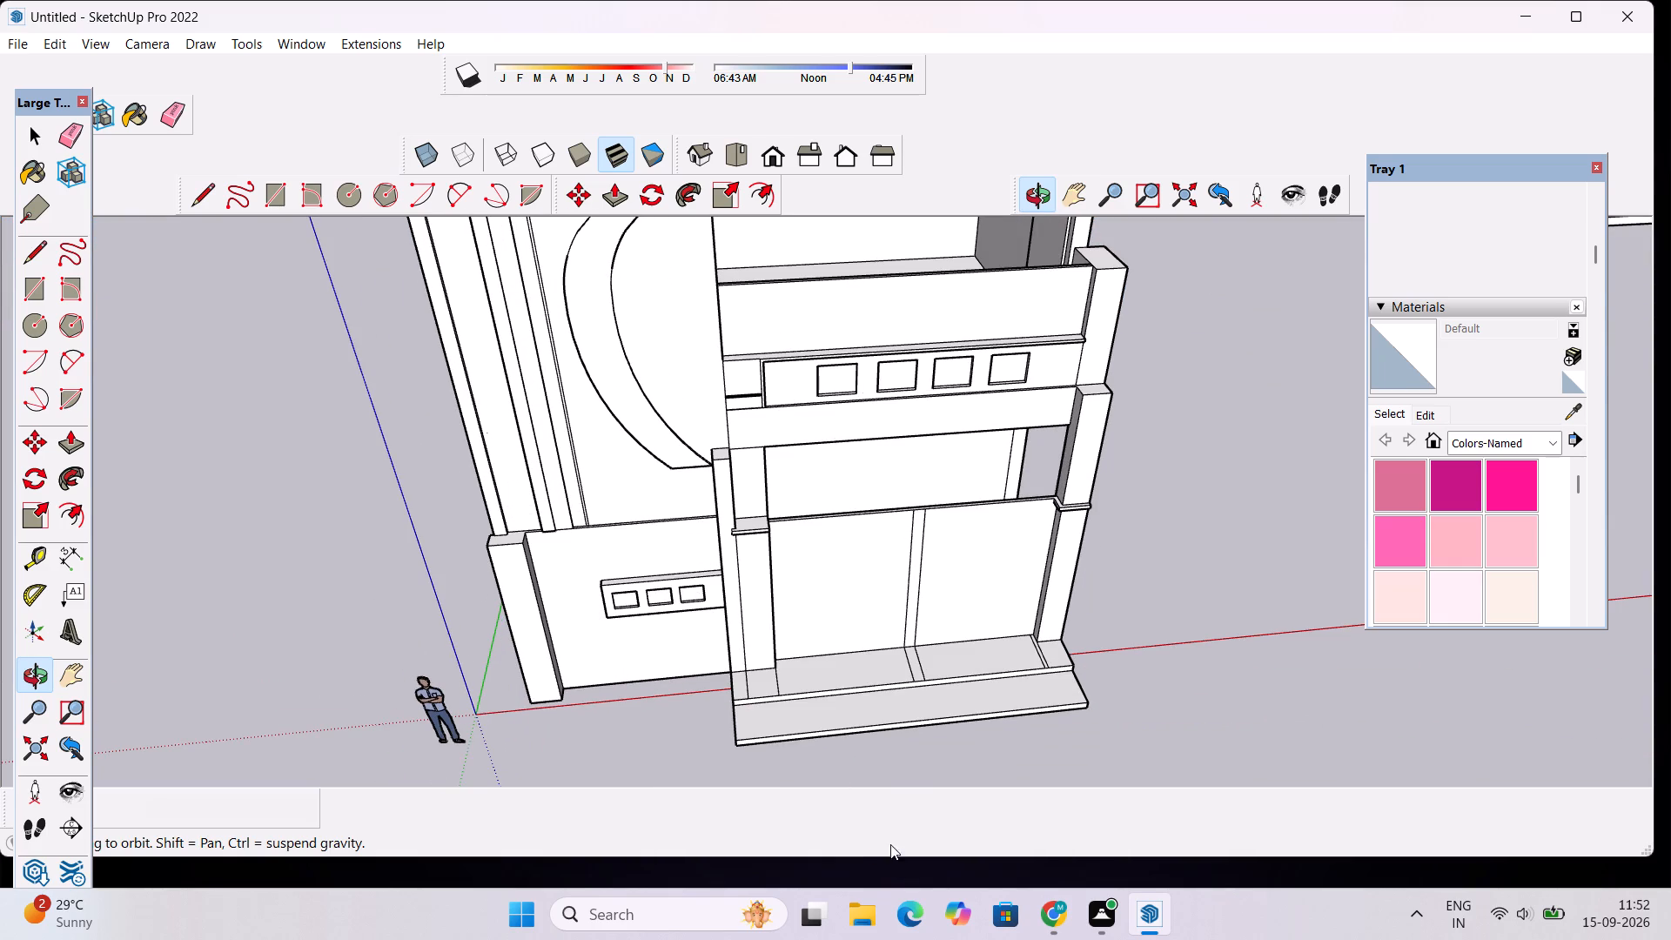
scroll(890, 844, "up", 2)
scroll(864, 669, "up", 4)
left_click_drag(911, 651, 803, 683, "shift")
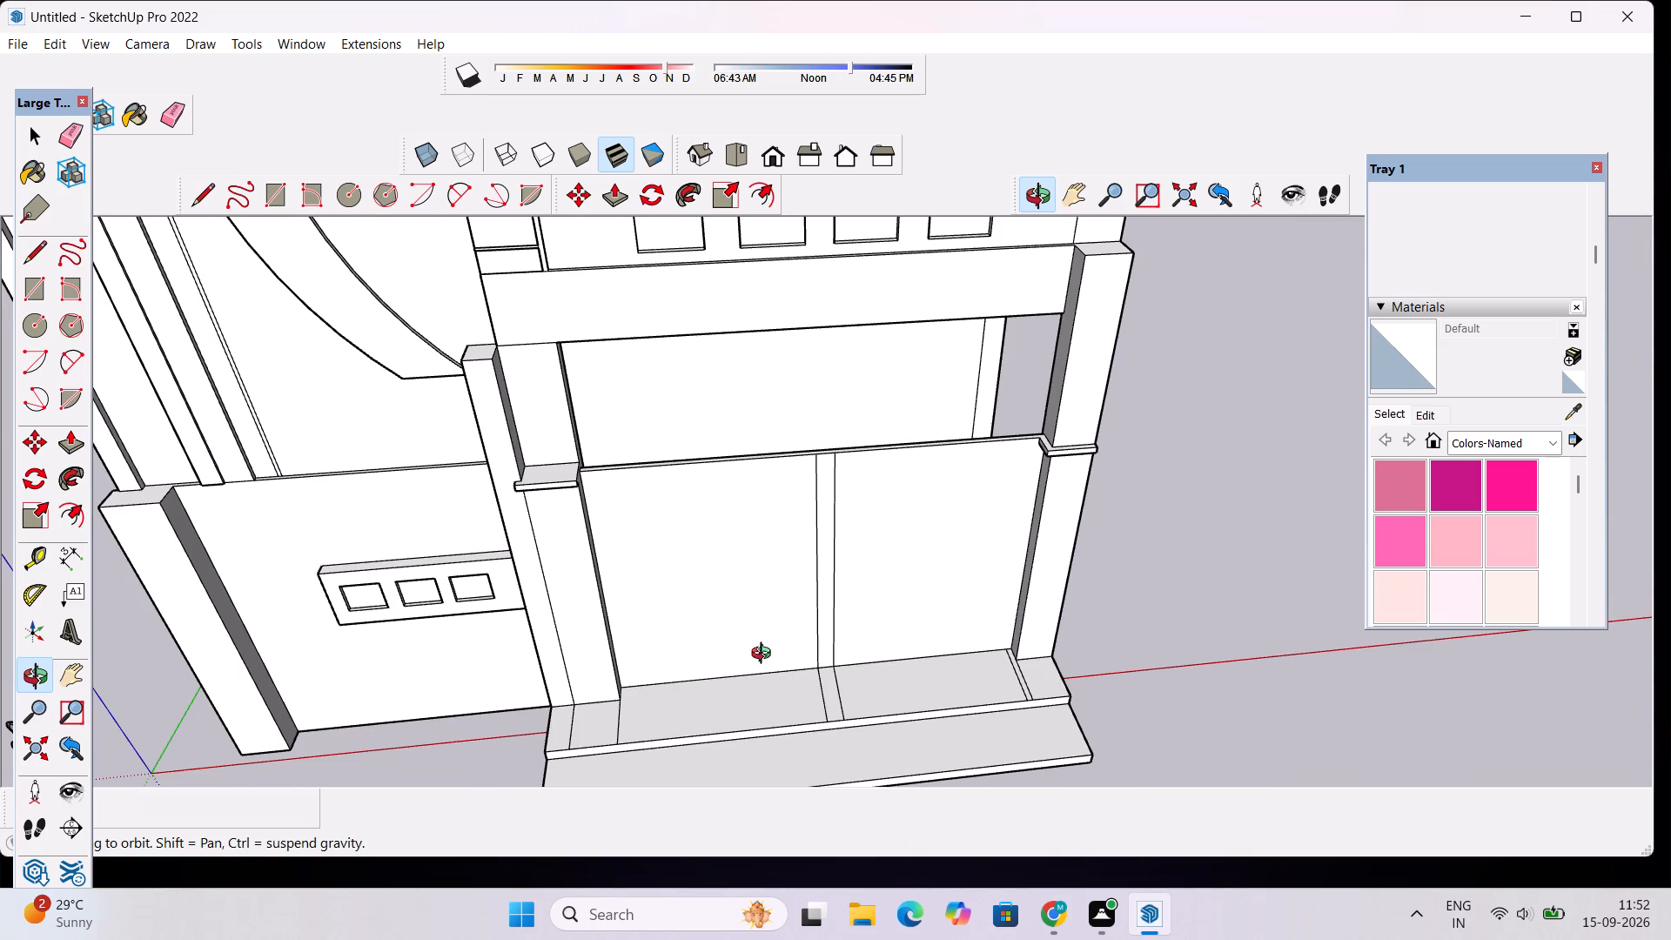
scroll(763, 589, "down", 1)
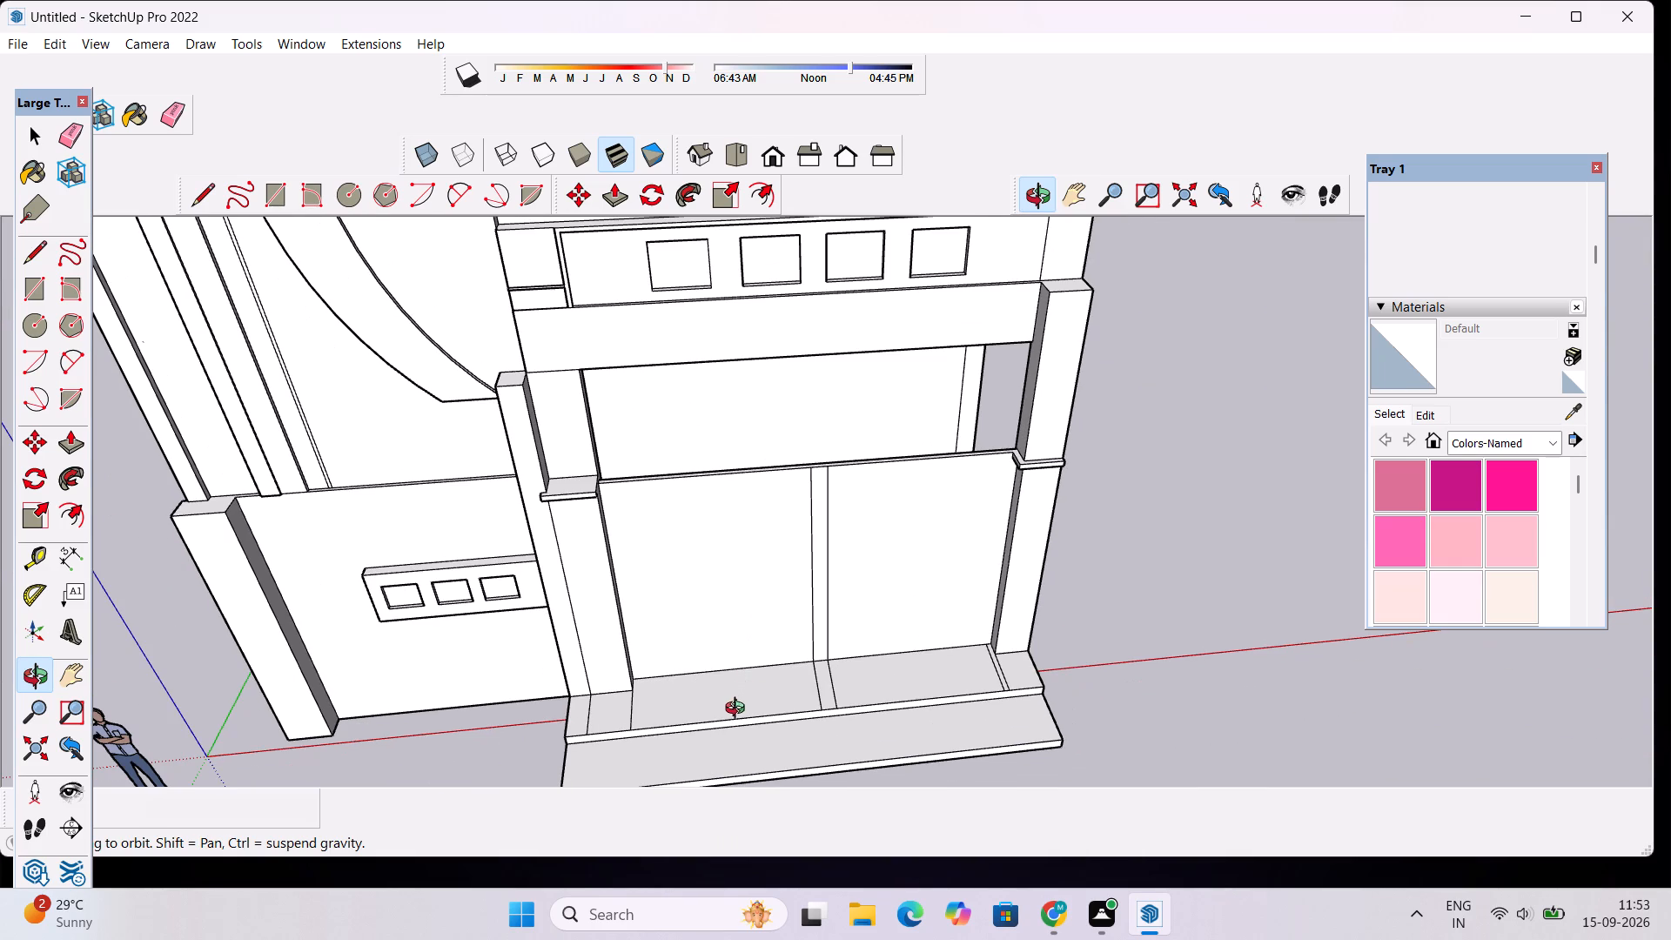
scroll(701, 661, "down", 4)
scroll(695, 743, "up", 2)
scroll(514, 699, "up", 8)
scroll(674, 683, "up", 3)
key("e")
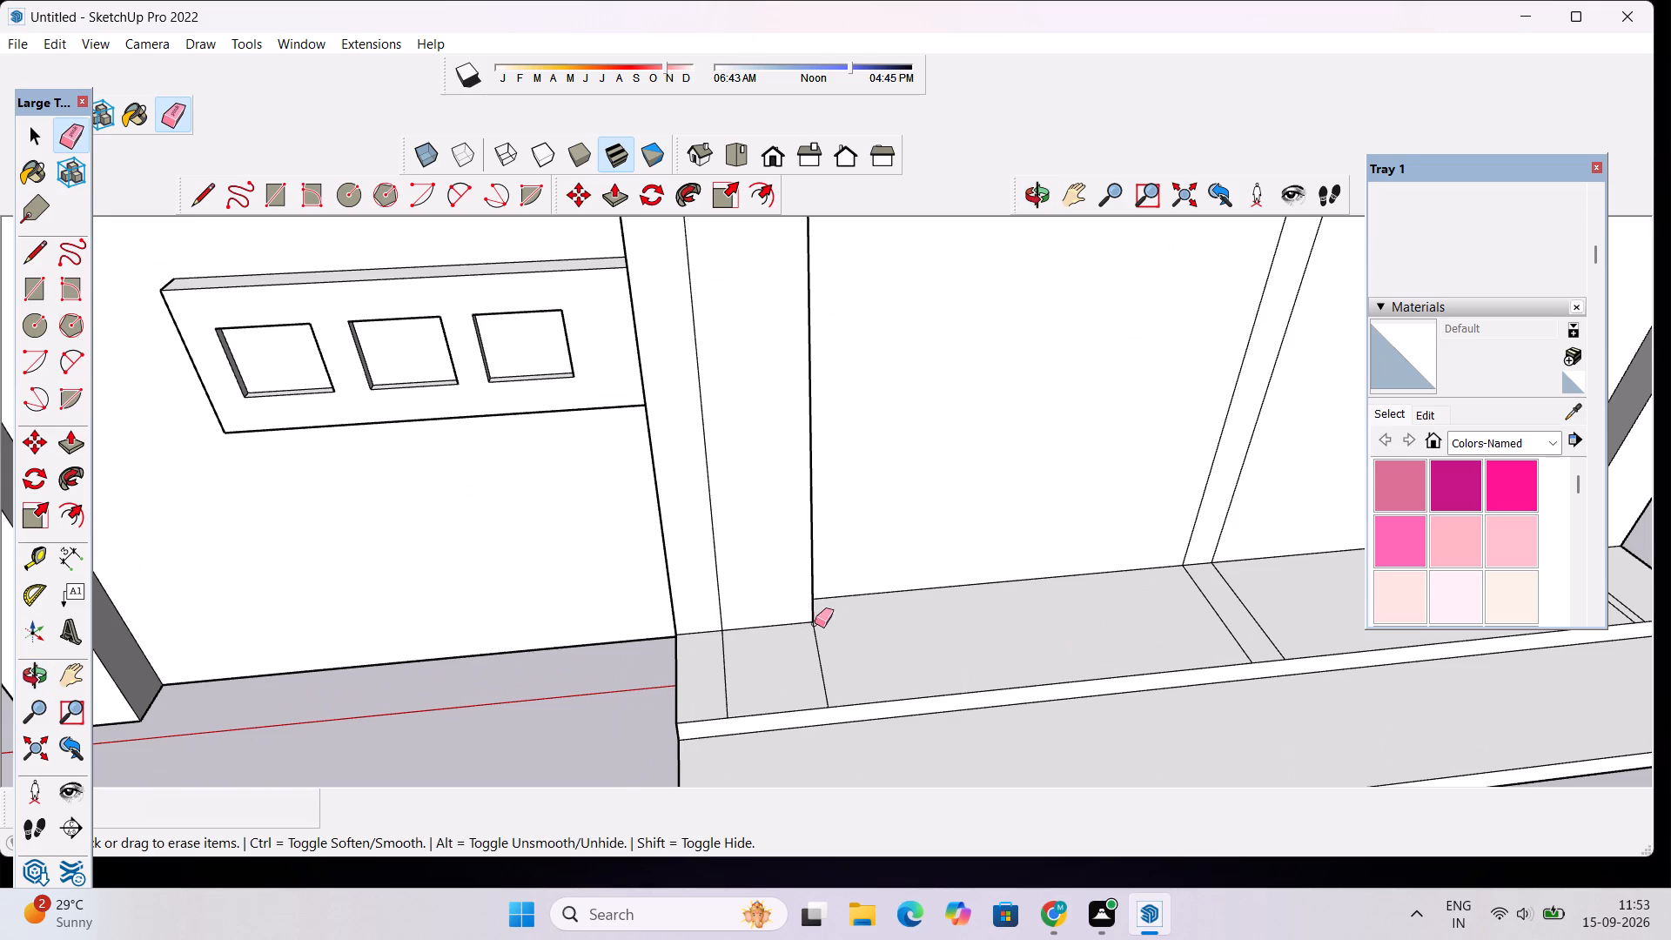
left_click_drag(833, 641, 714, 685)
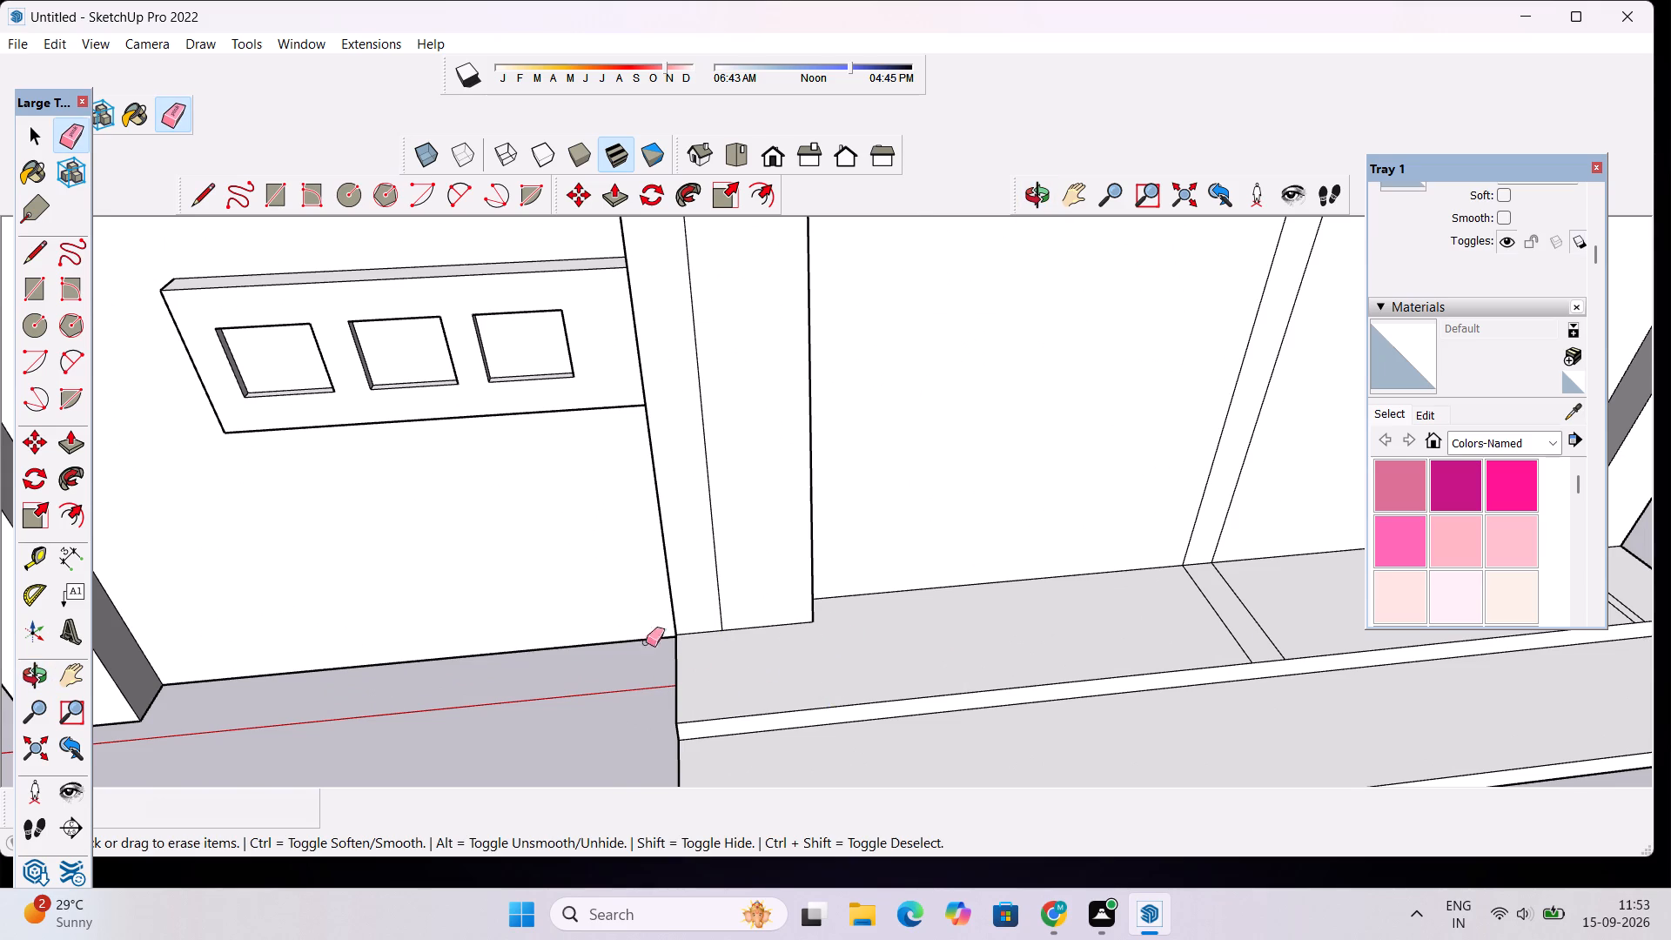
Erase the remaining stray line pairs on the upper entrance step, below the central door strip and beside the far column.
scroll(608, 646, "down", 8)
scroll(1007, 622, "up", 4)
left_click_drag(902, 609, 866, 648)
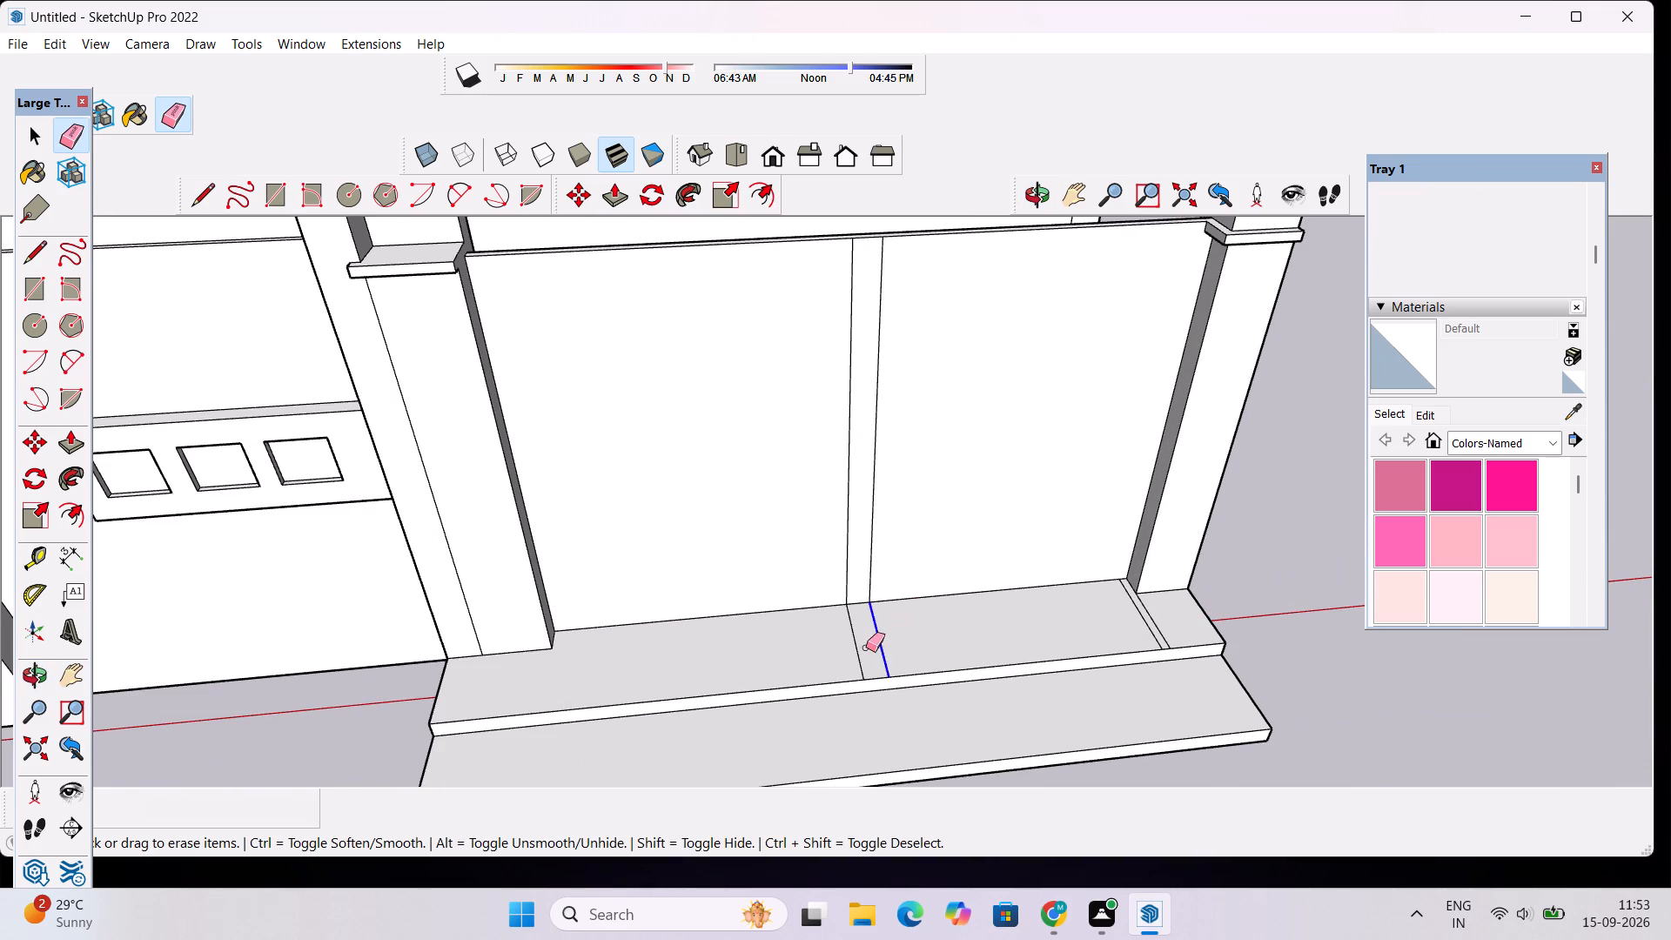
left_click_drag(866, 648, 809, 679)
scroll(1226, 614, "up", 6)
left_click_drag(1130, 603, 1108, 667)
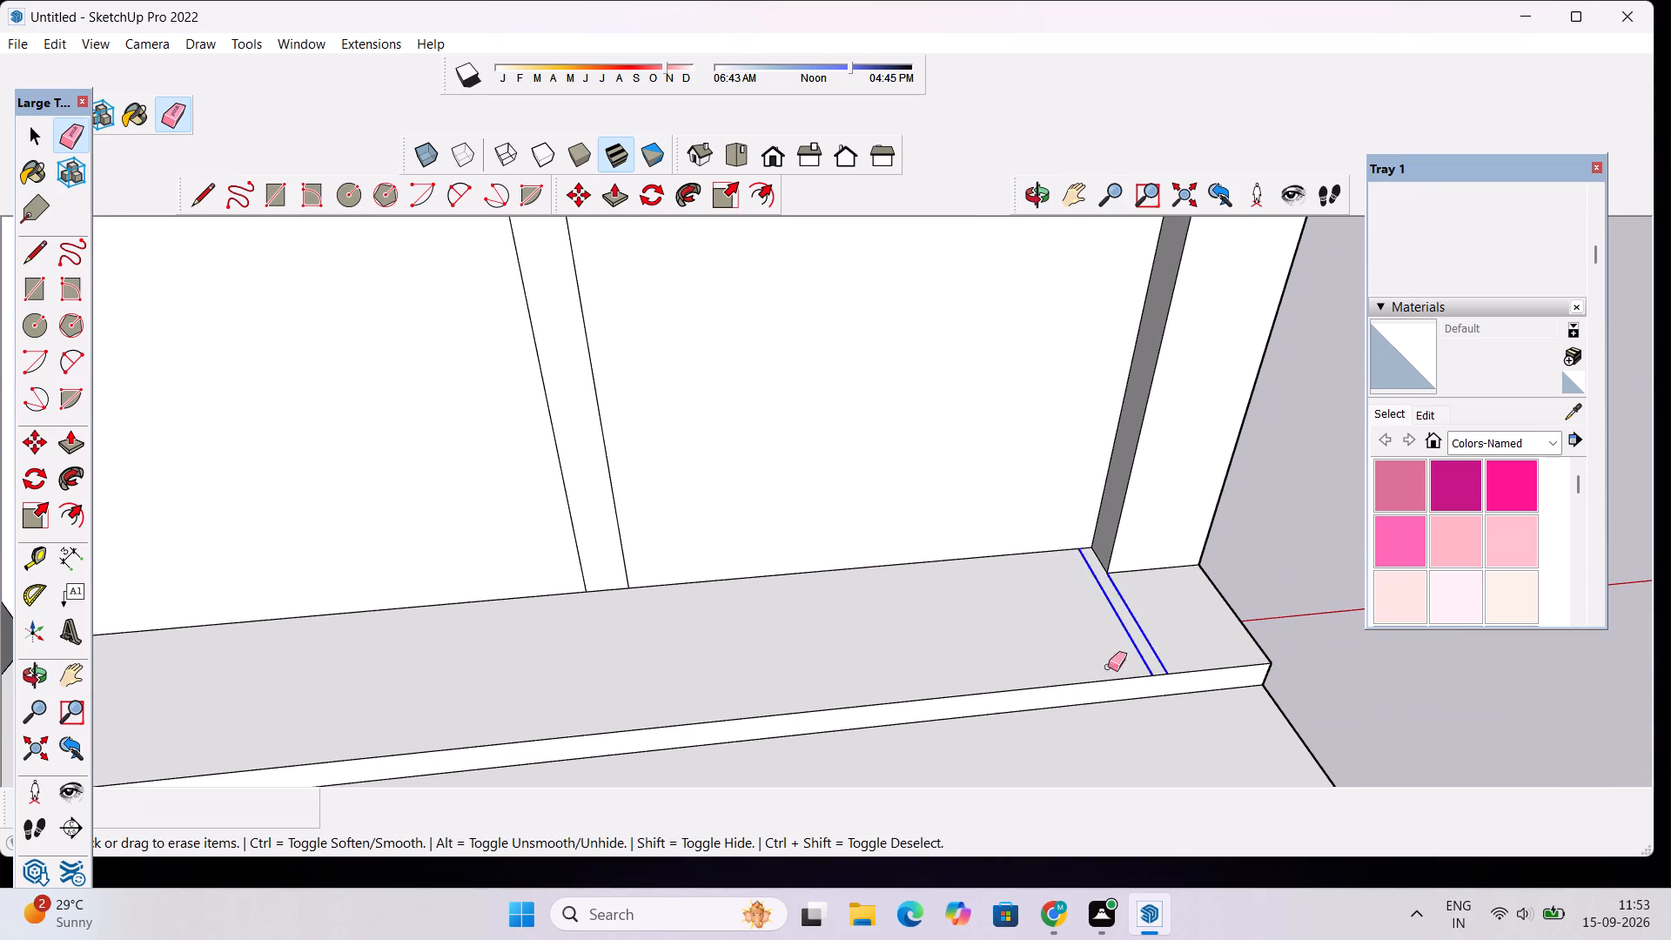
left_click_drag(1108, 667, 1097, 682)
Inspect the cleaned entrance steps and ground-floor front from several angles.
scroll(870, 545, "down", 9)
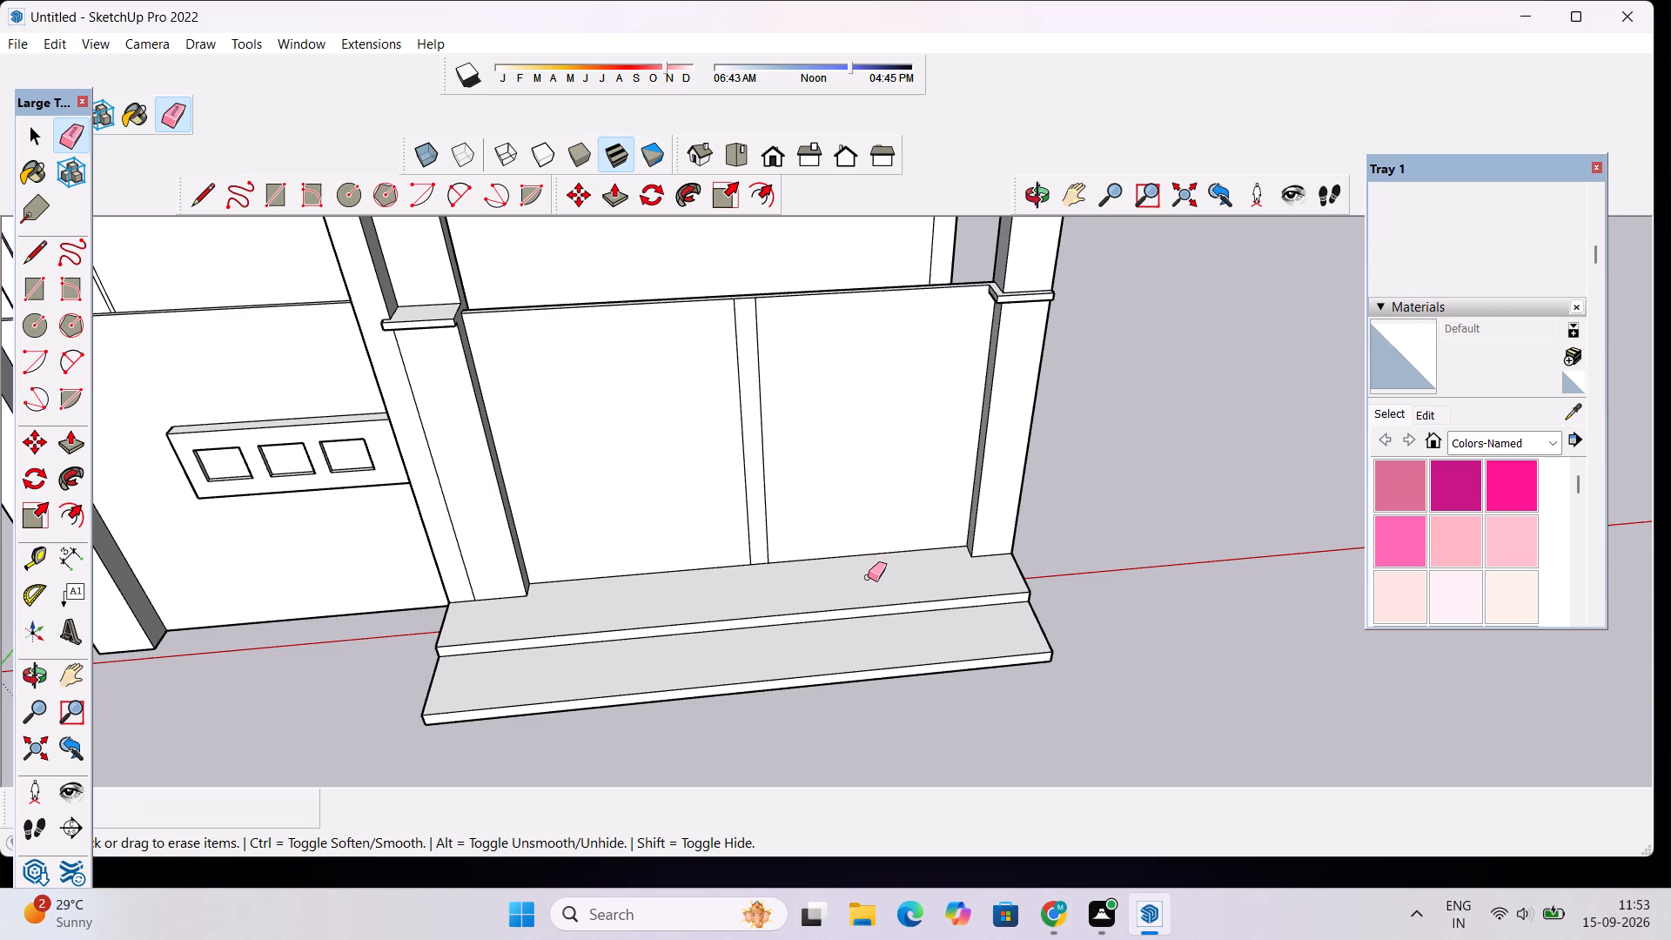
scroll(879, 596, "down", 3)
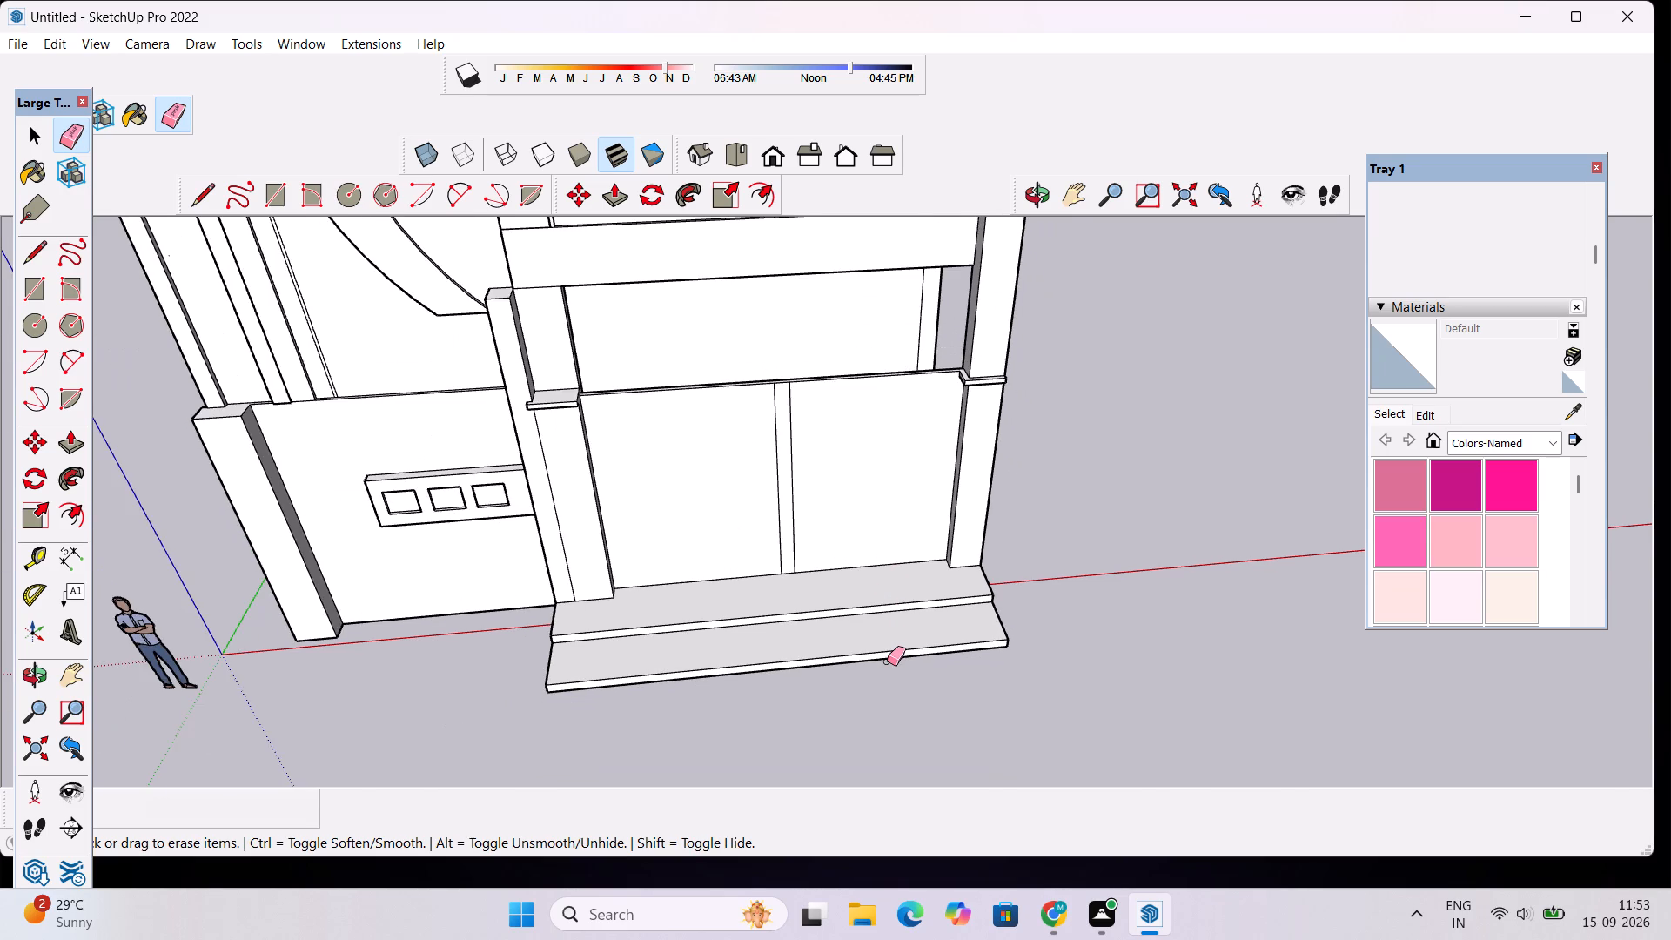
scroll(887, 661, "up", 3)
left_click(1042, 189)
left_click_drag(1019, 345, 992, 404, "shift")
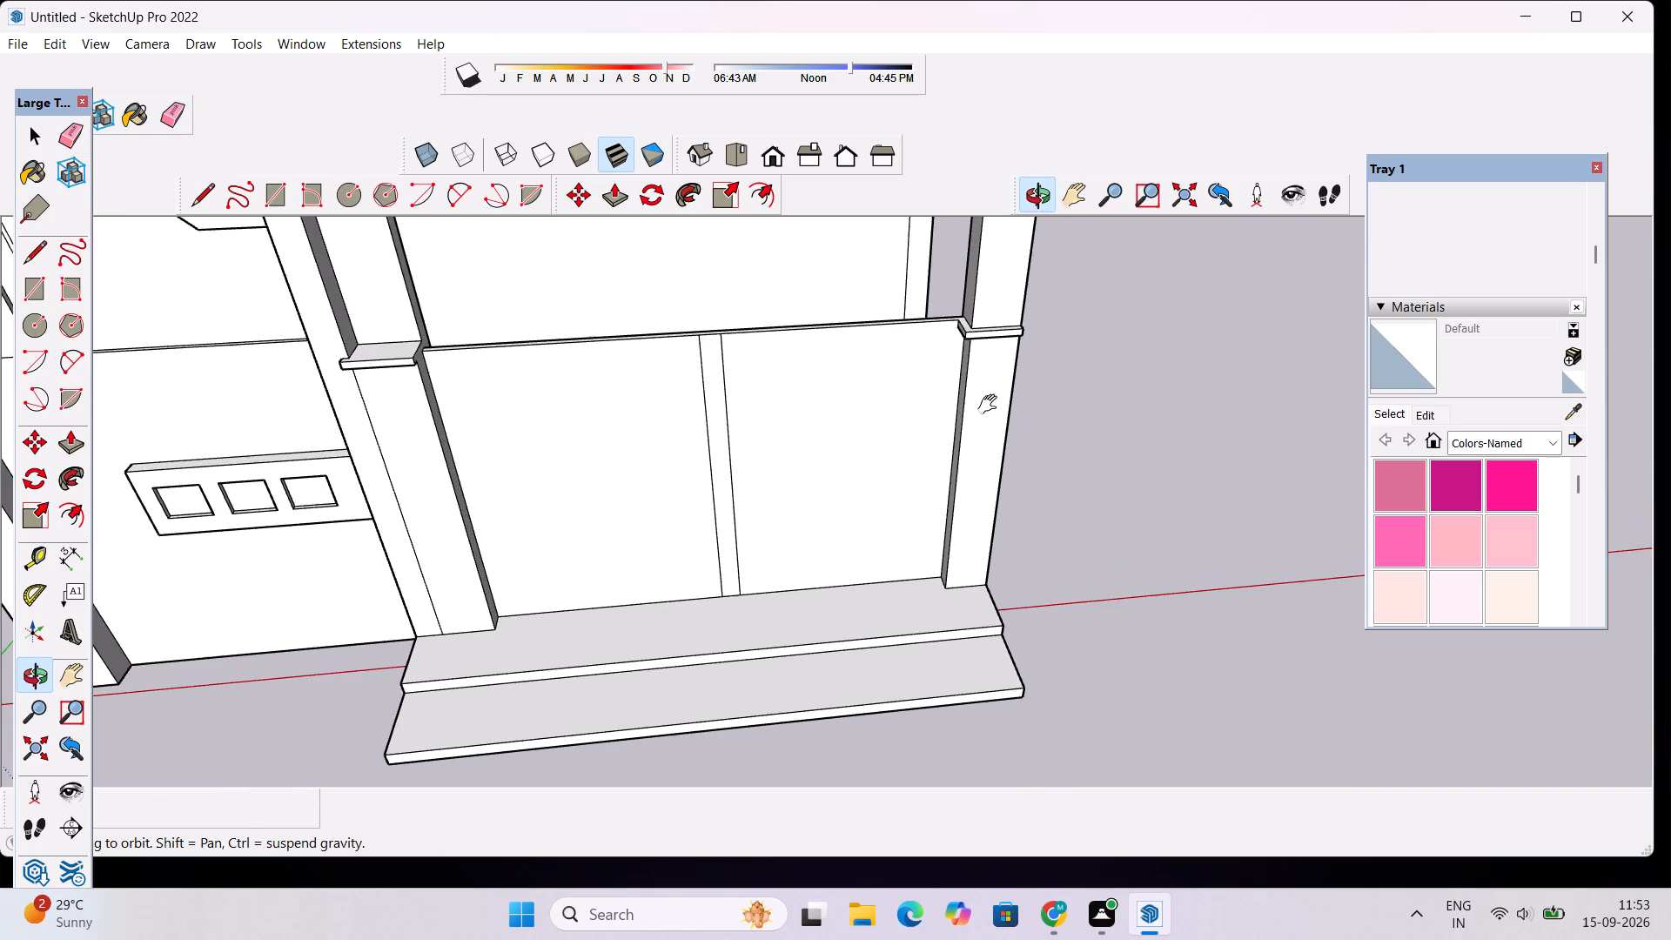
scroll(990, 406, "down", 4)
left_click_drag(990, 579, 928, 381)
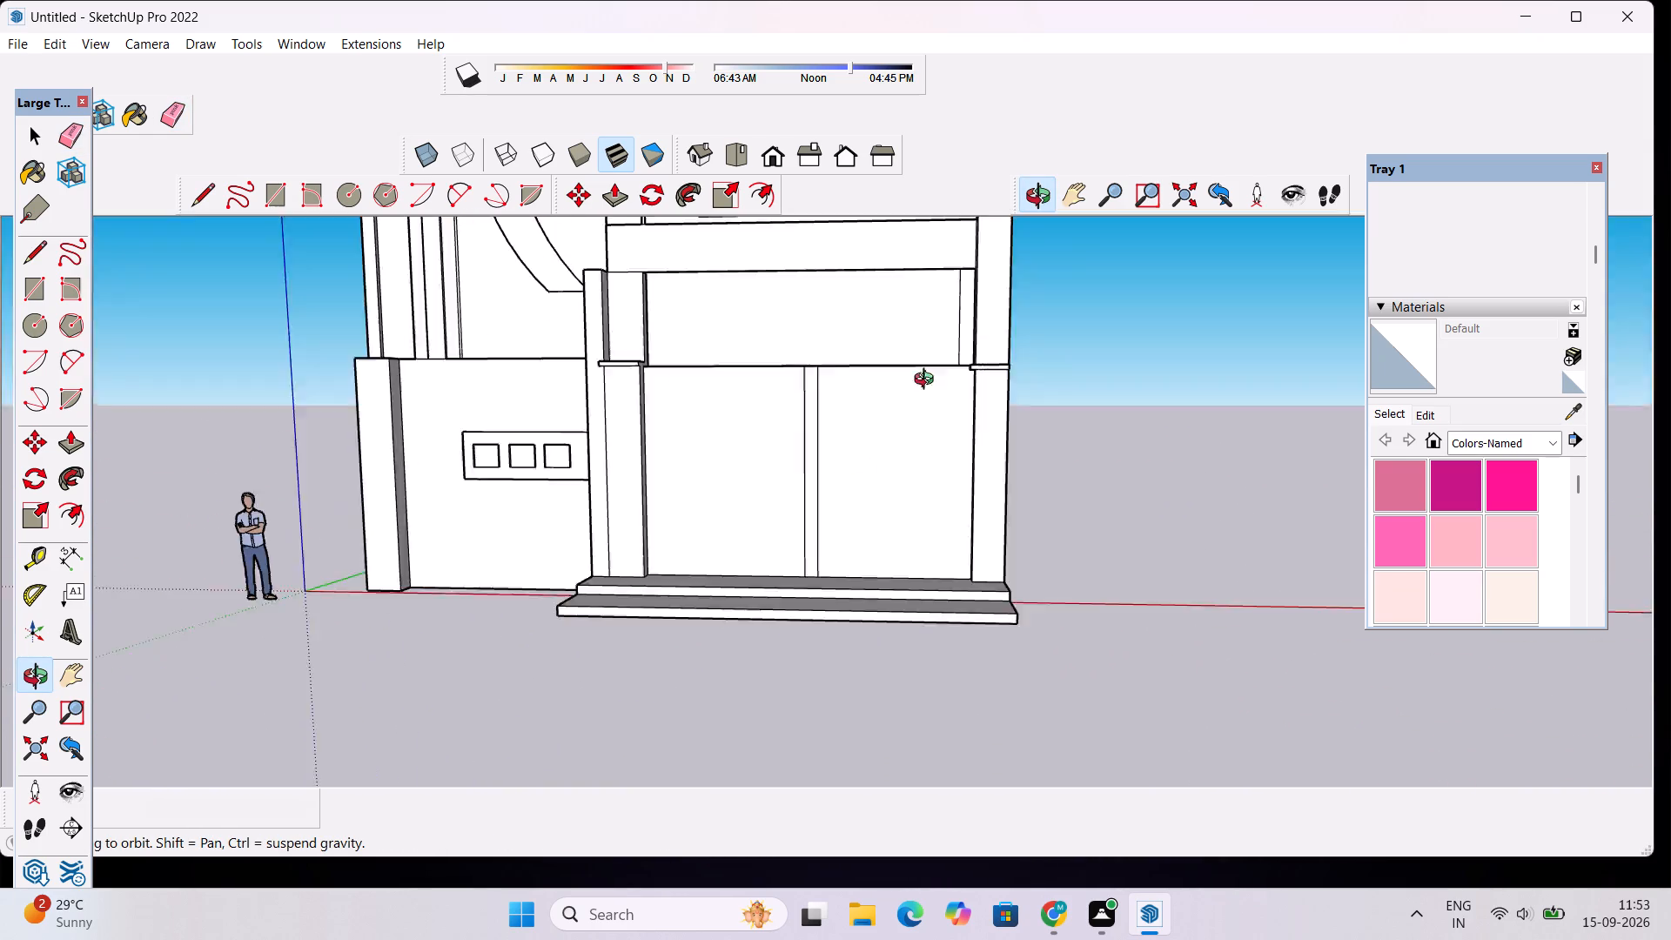
left_click_drag(928, 381, 879, 571)
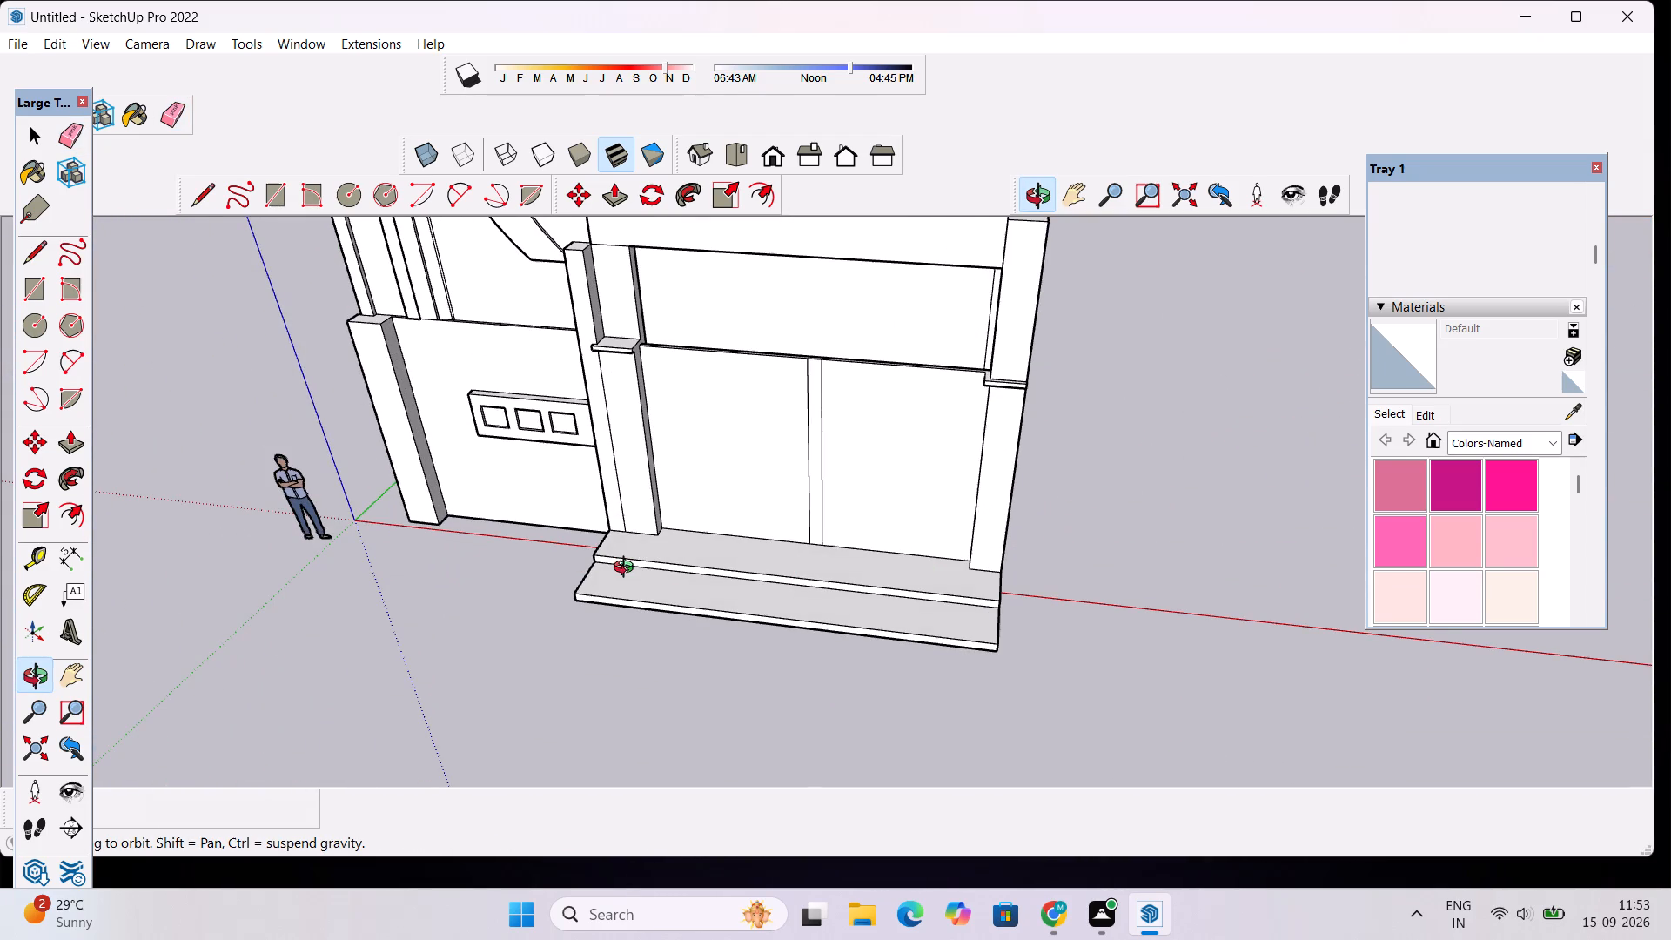
scroll(486, 581, "down", 1)
left_click_drag(306, 616, 399, 605)
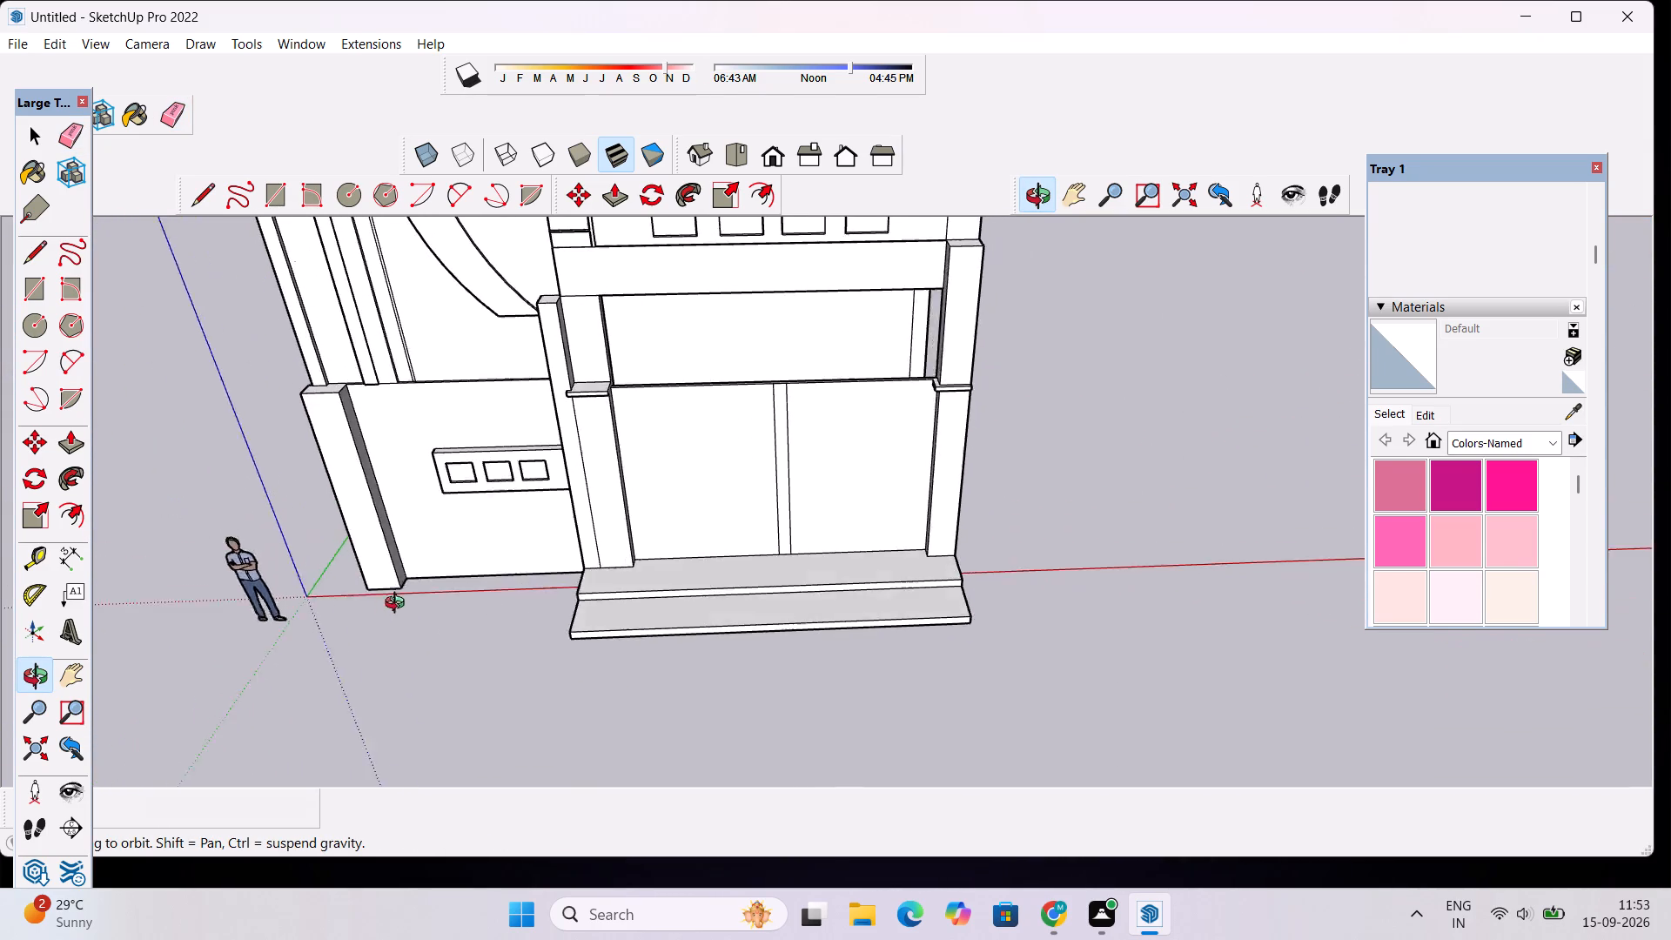
Close the recess floor below the three-square panel with a line about 11' 3" long, and add a short vertical line on the step's side.
left_click_drag(399, 605, 517, 552)
scroll(536, 565, "up", 6)
left_click_drag(650, 652, 579, 674)
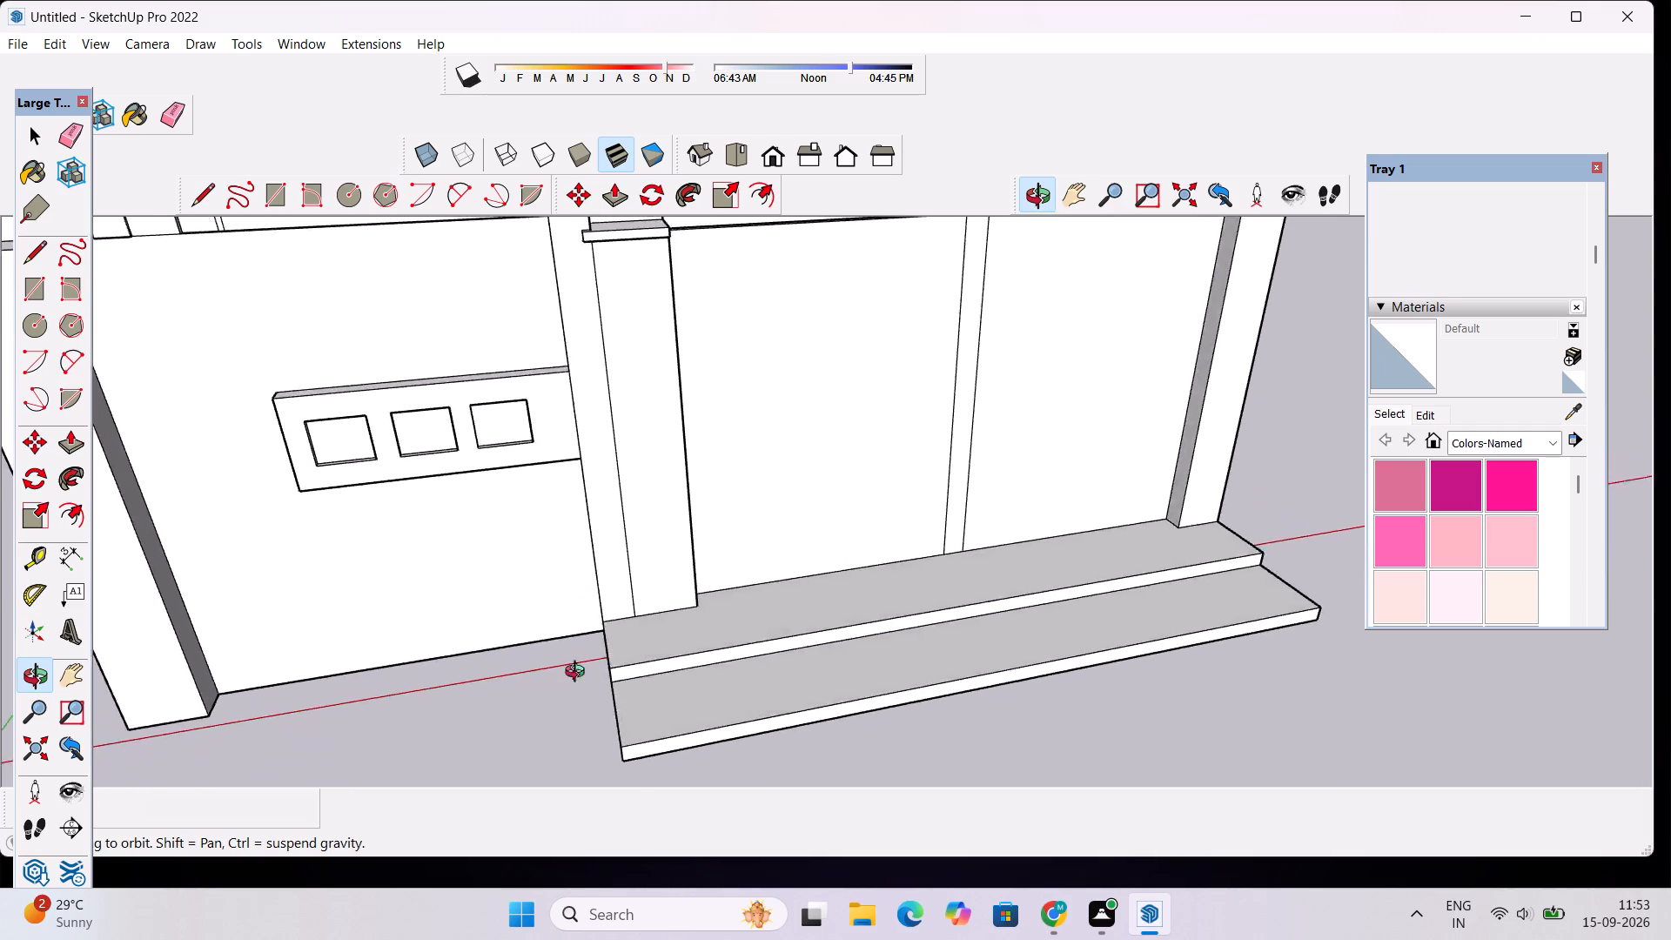
left_click_drag(579, 674, 536, 674)
left_click_drag(315, 642, 453, 651, "shift")
scroll(467, 651, "up", 5, "shift")
left_click_drag(403, 636, 470, 666, "shift")
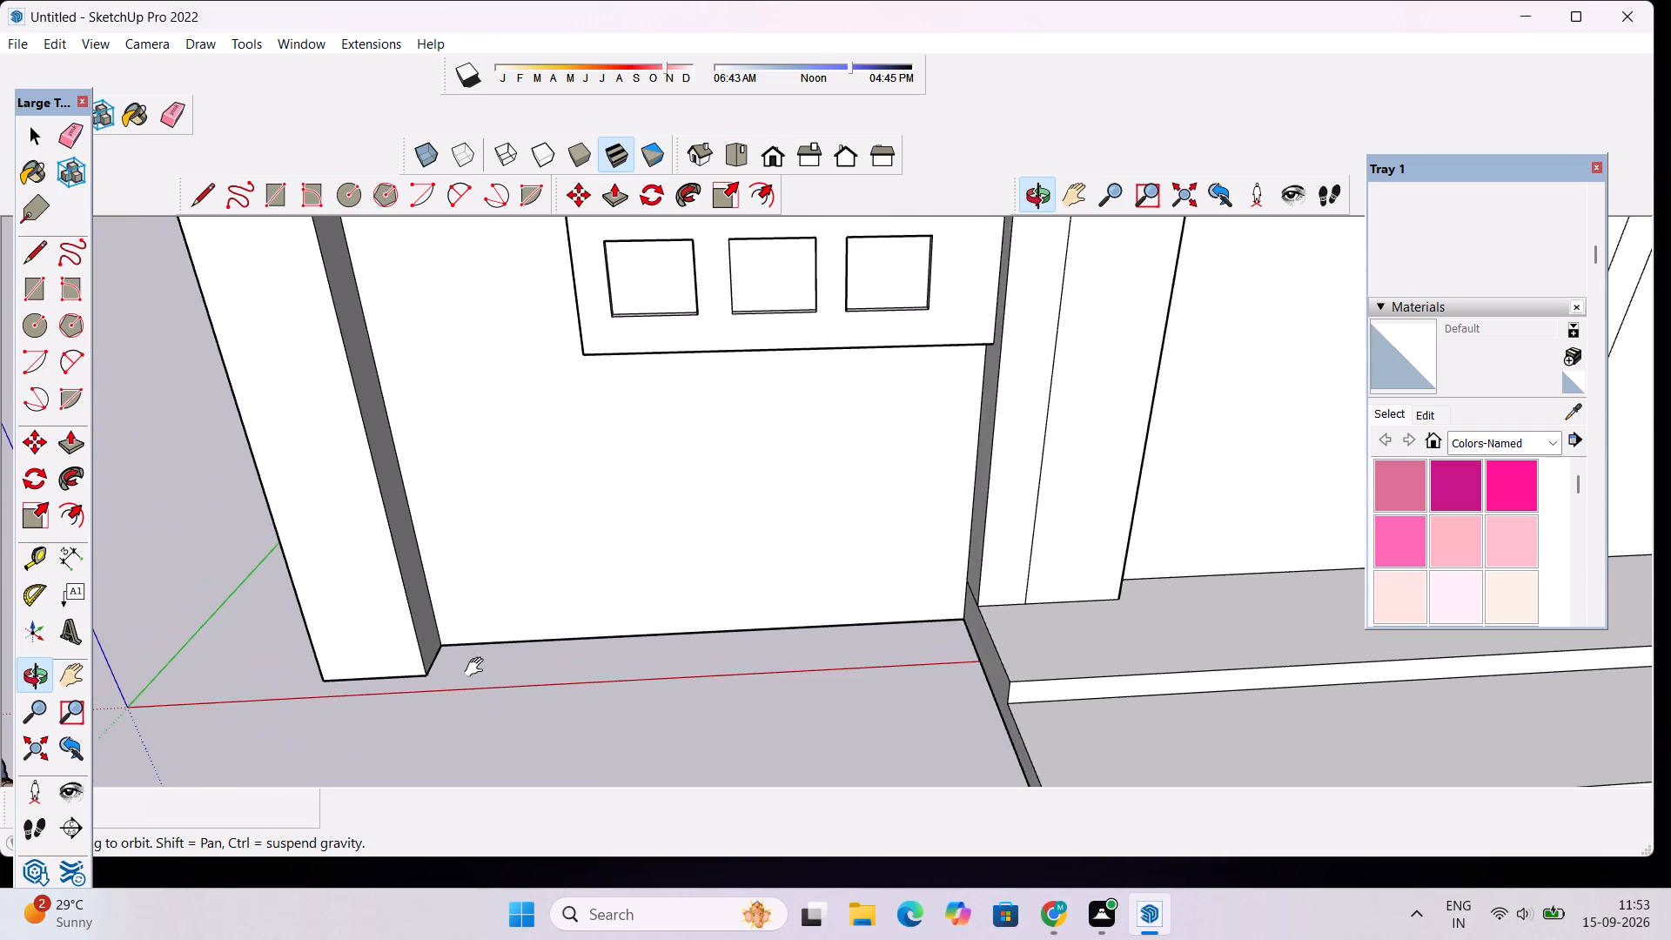
scroll(479, 671, "up", 4, "shift")
key("l")
left_click(399, 680)
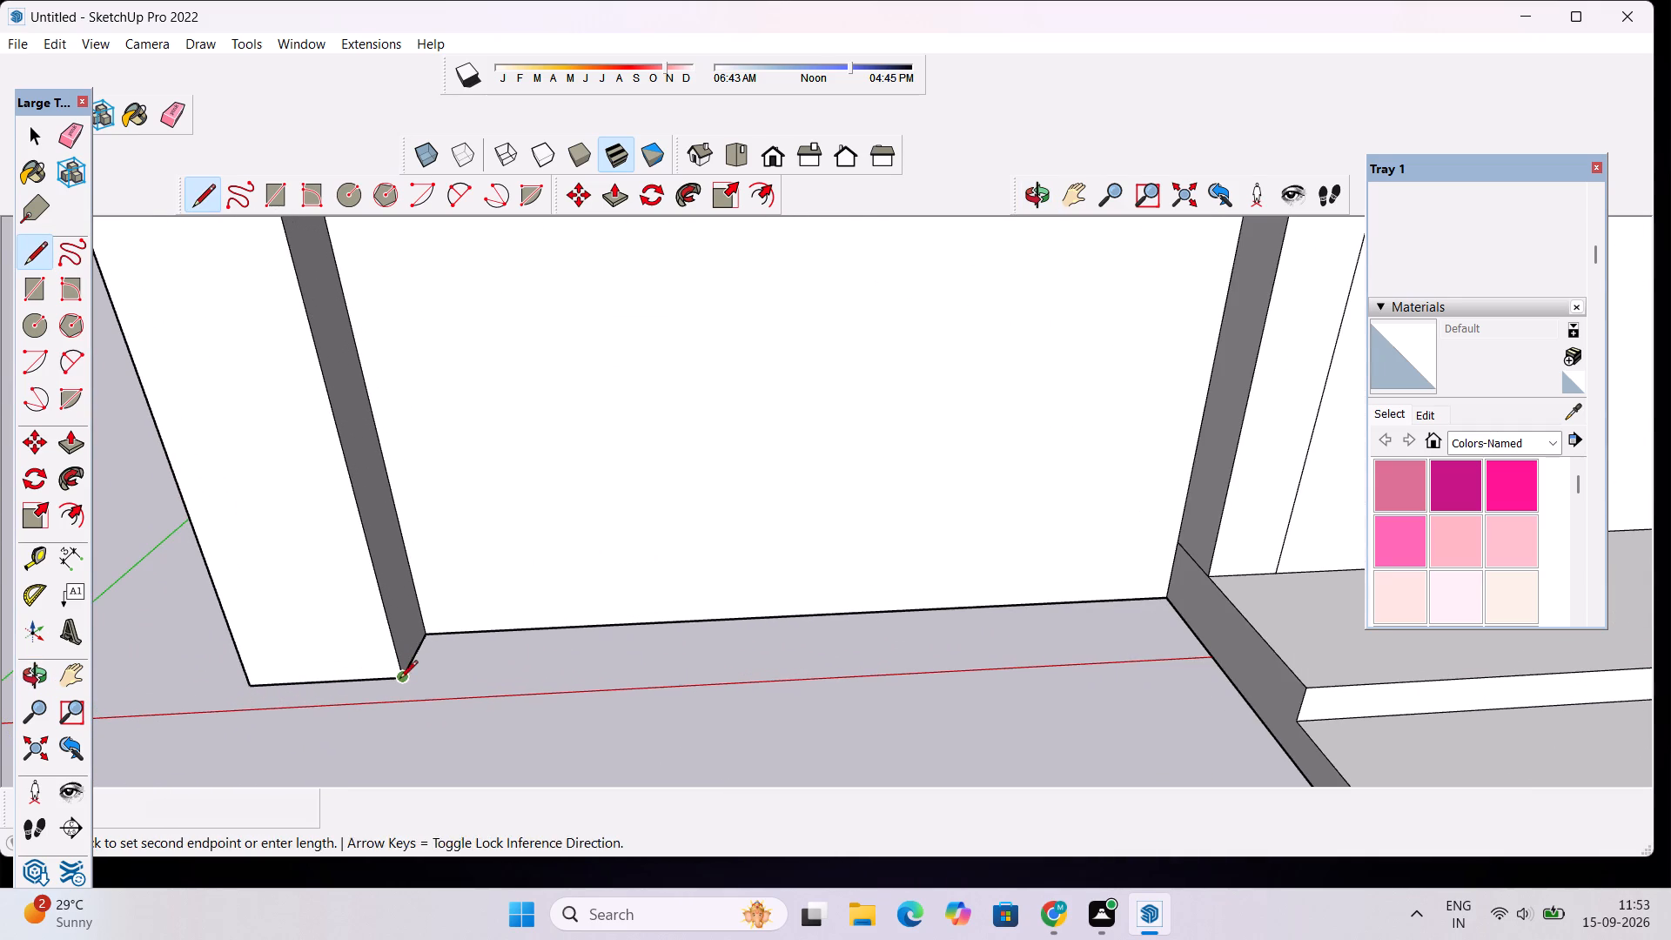
left_click(1192, 635)
left_click(1191, 642)
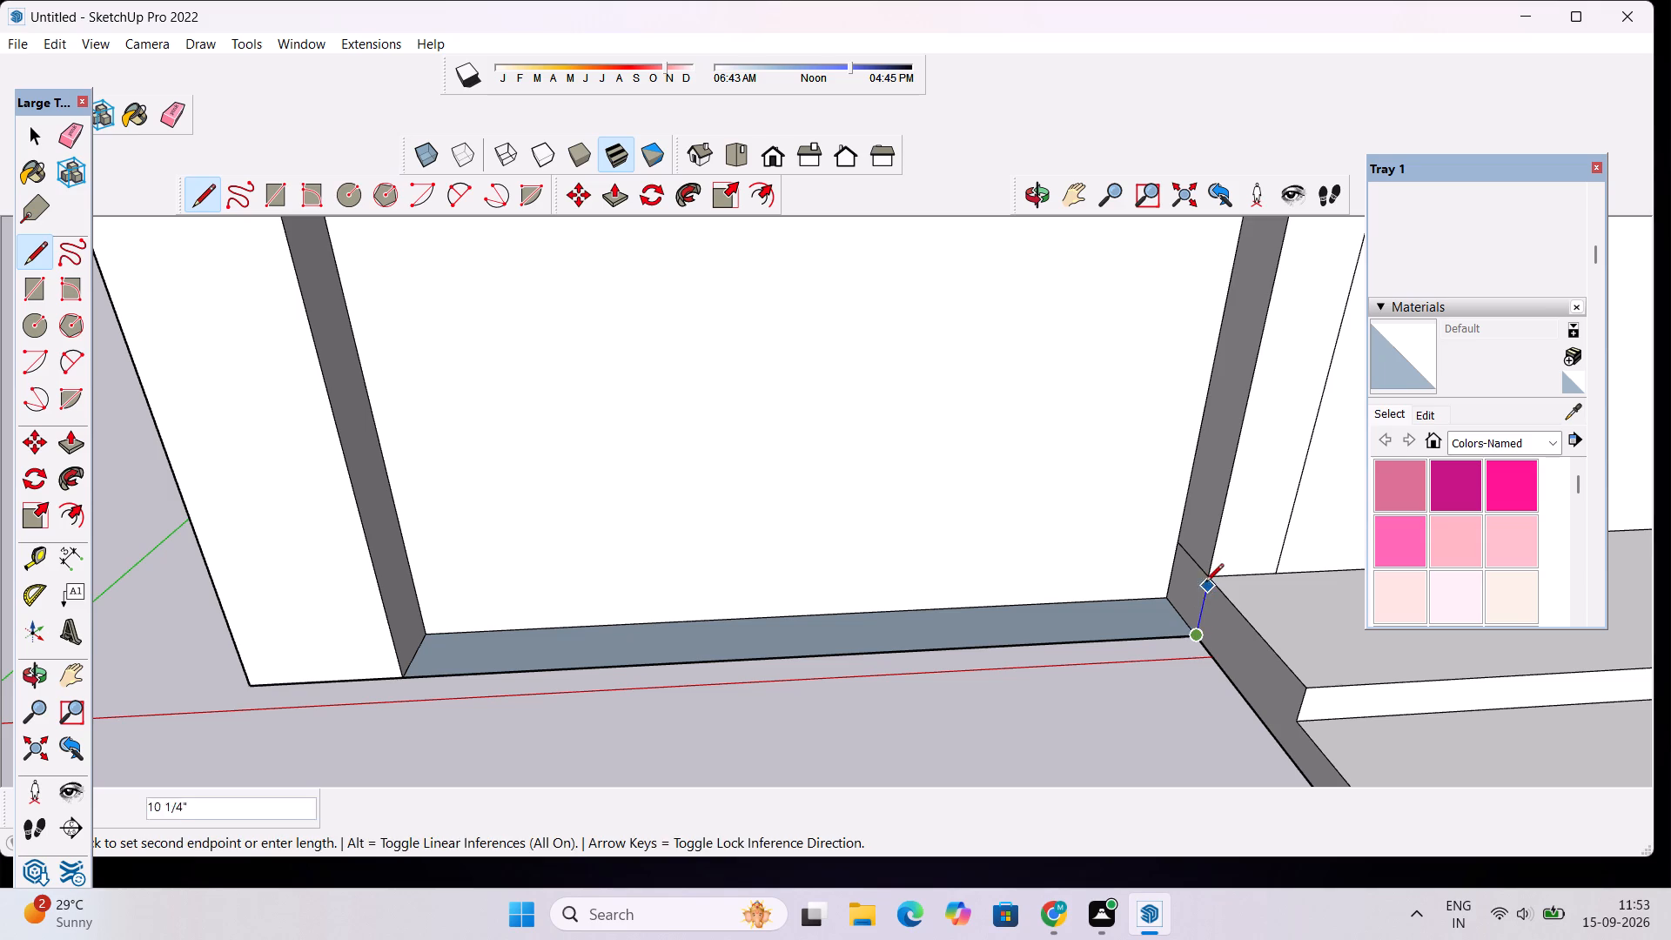
left_click(1206, 579)
key("space")
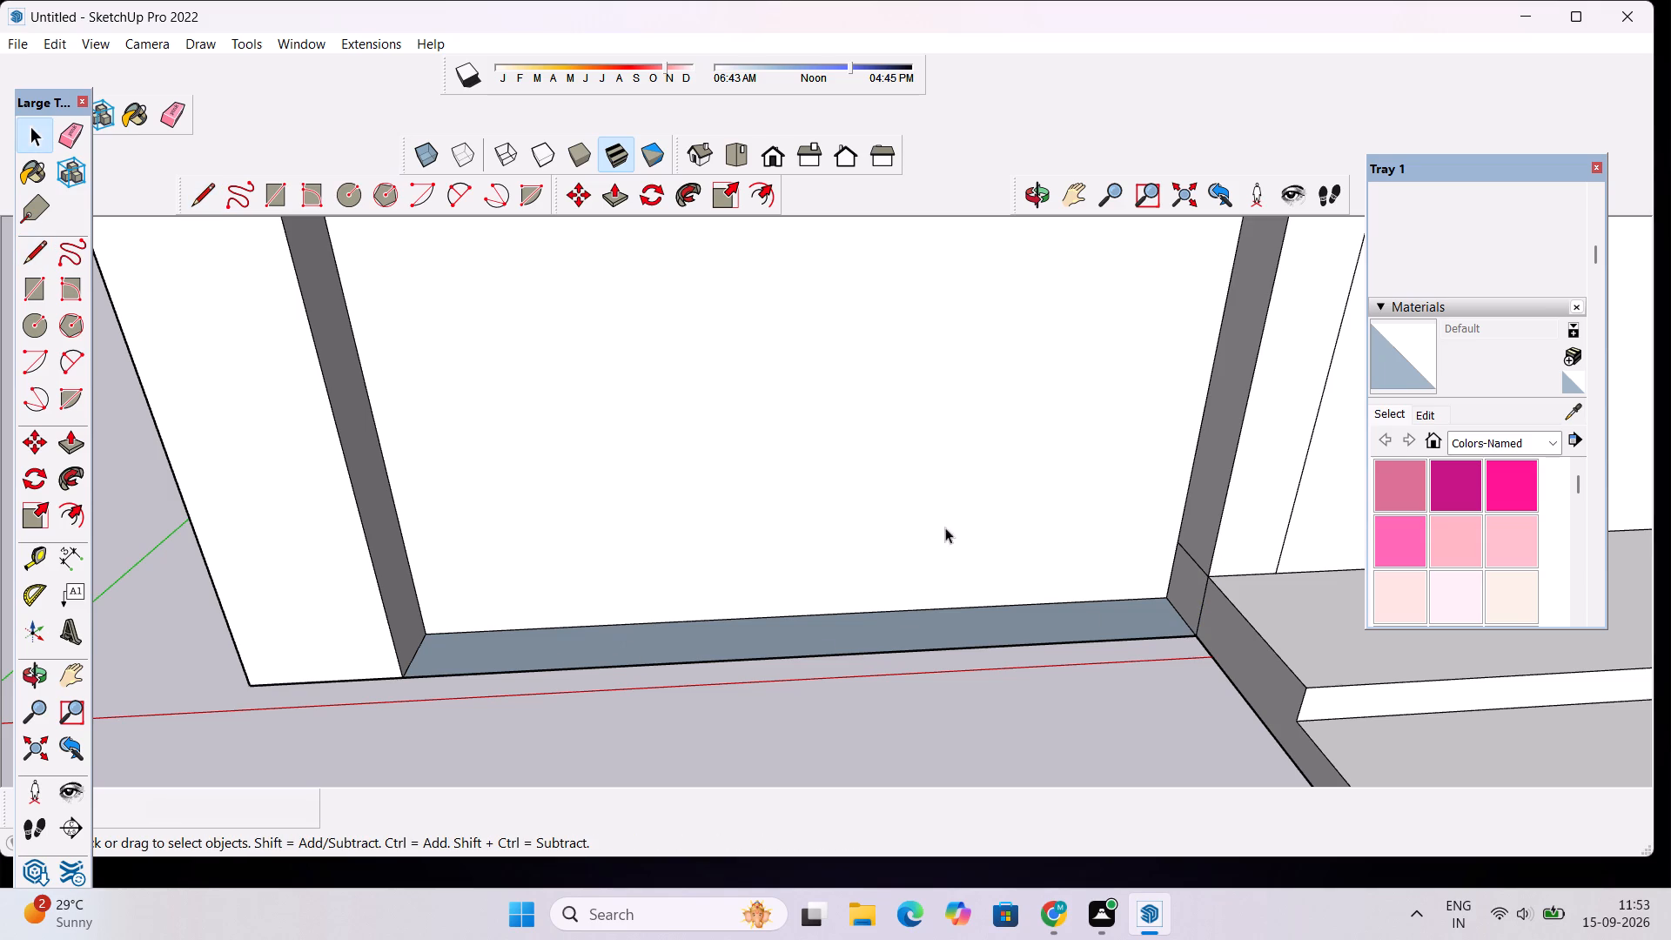
Push/Pull the new floor face of the recess below the three-square panel upward by 3'.
left_click(1042, 196)
left_click_drag(1015, 309, 899, 416)
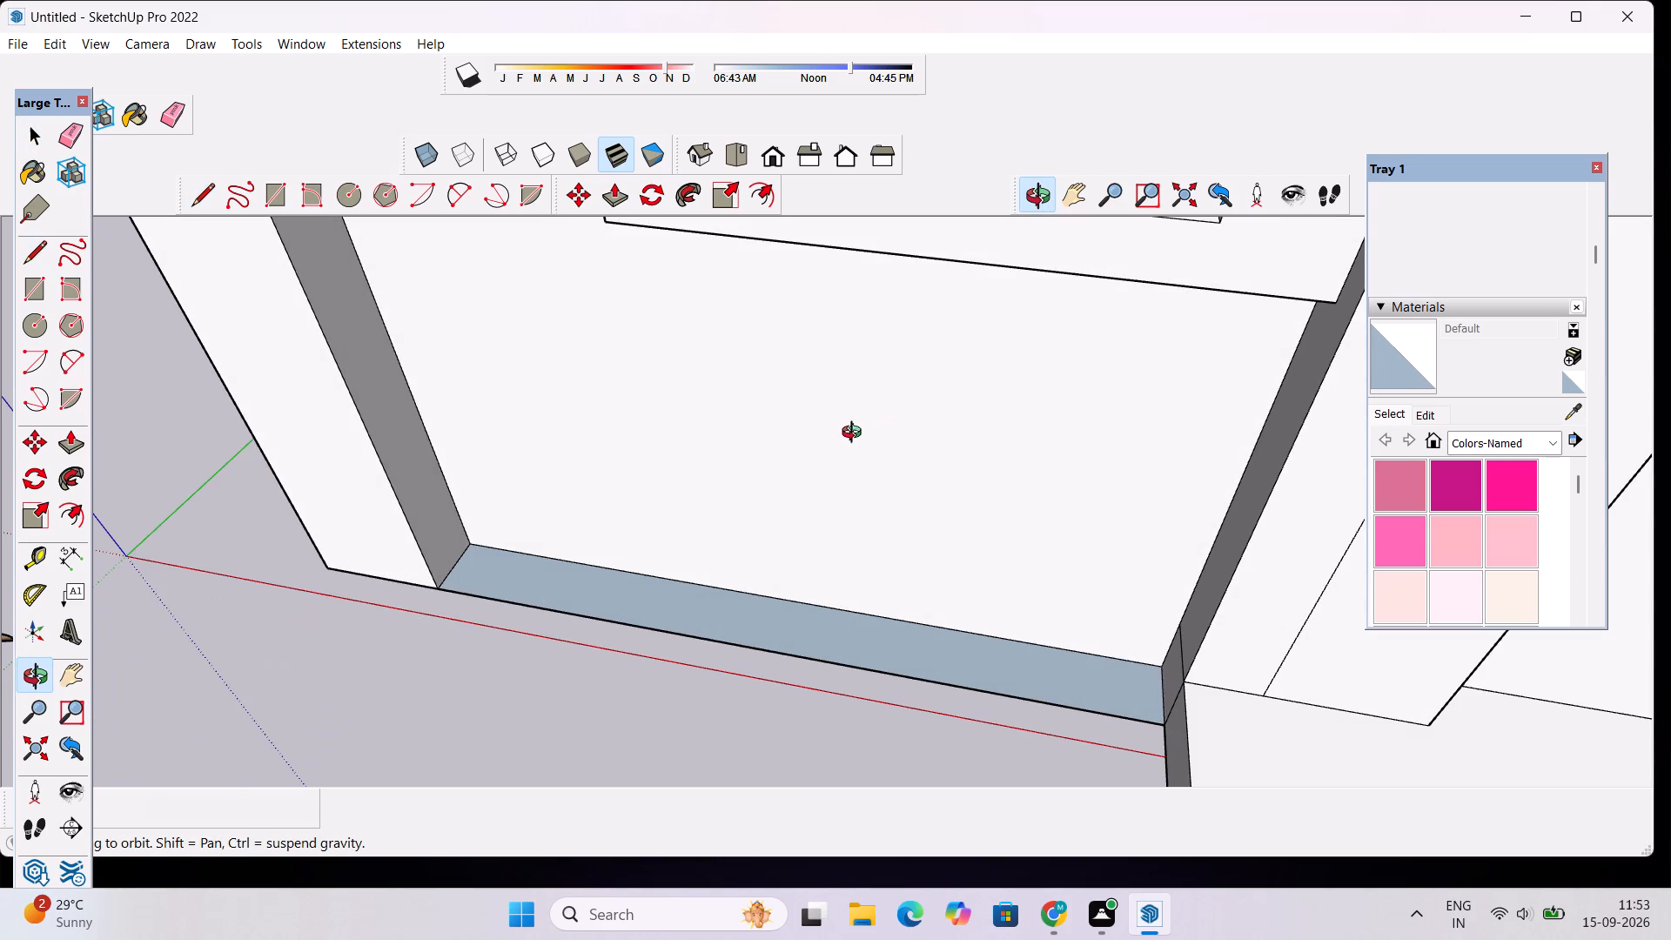
left_click_drag(518, 611, 549, 556)
key("p")
left_click(554, 592)
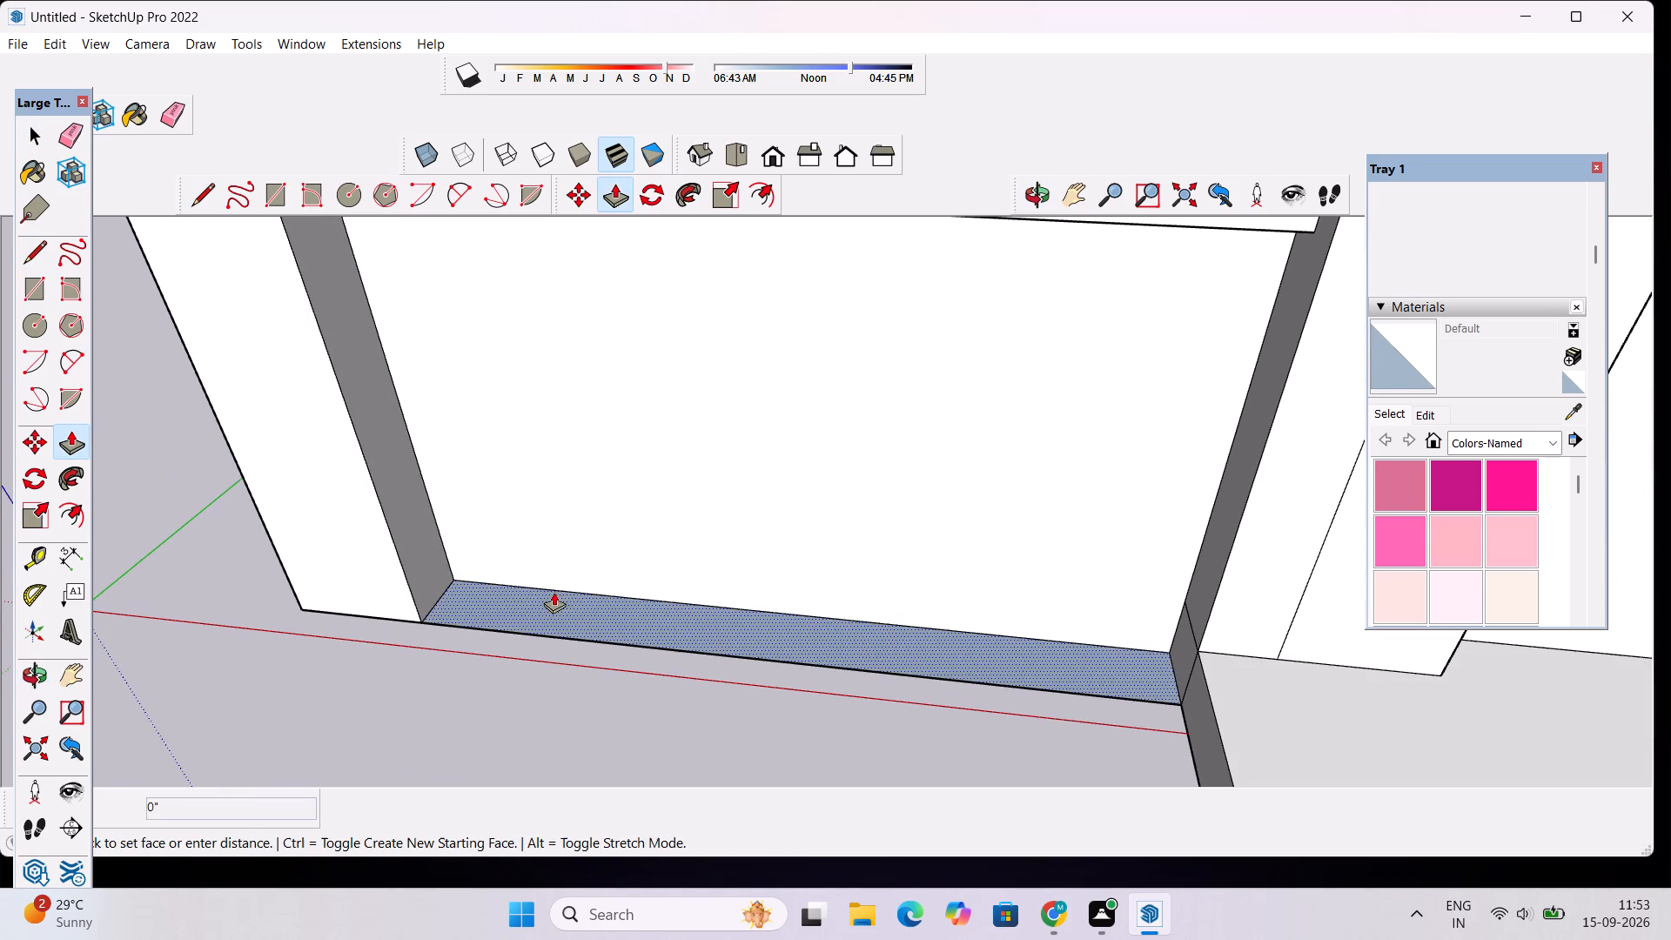
scroll(555, 554, "down", 4)
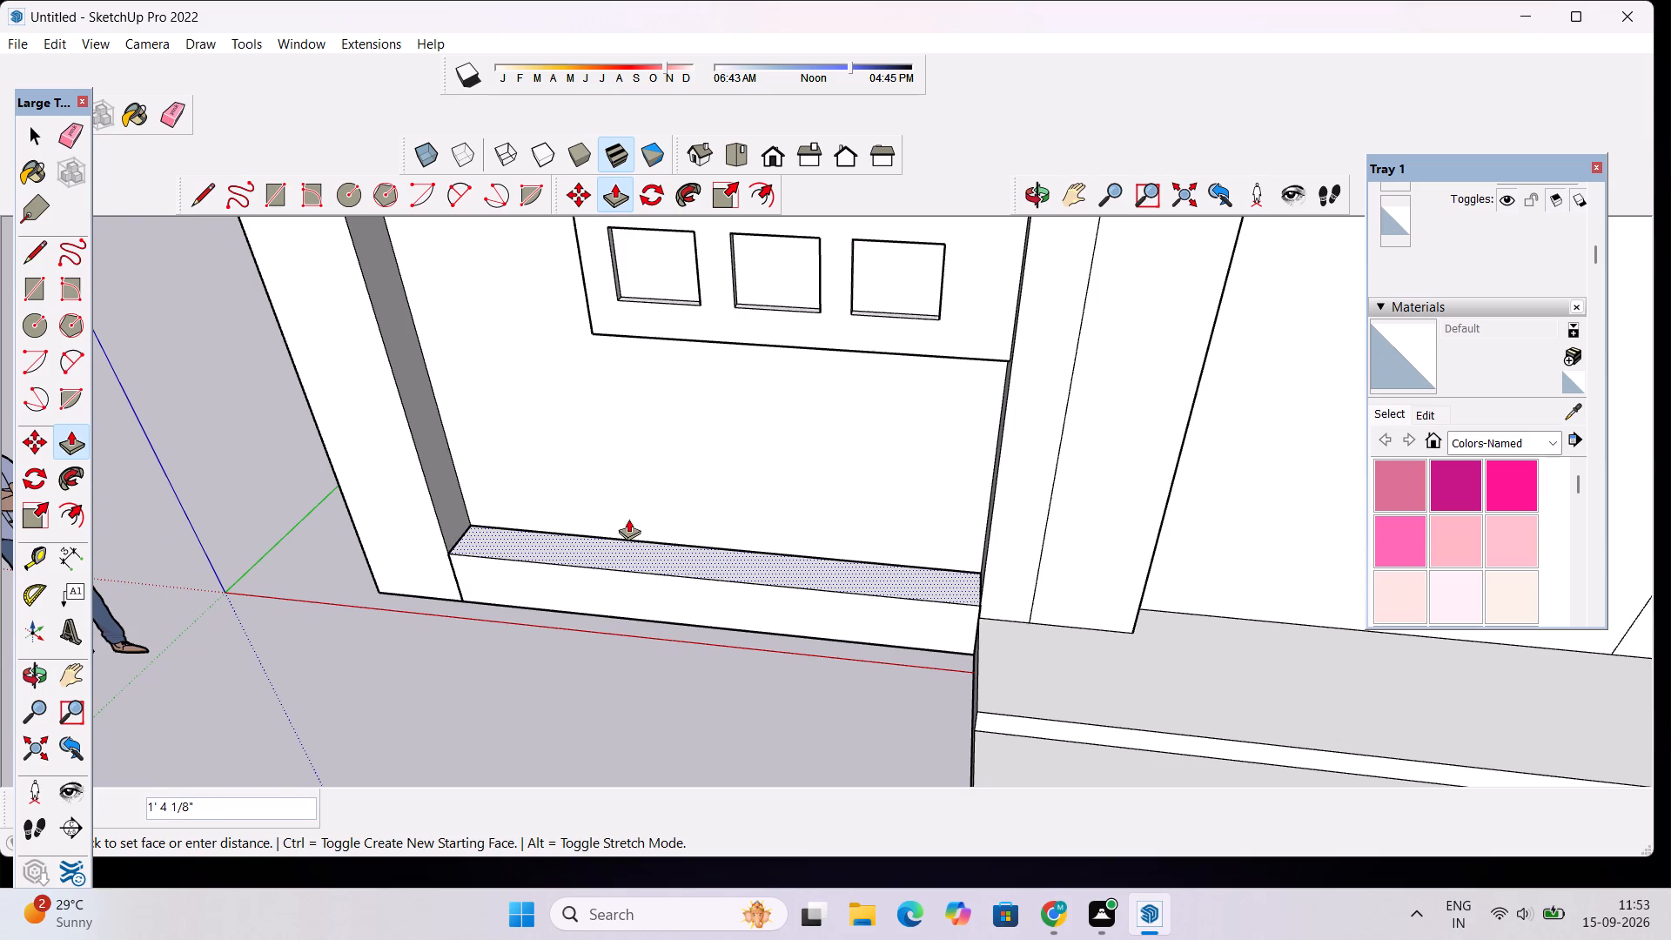
type("3'")
key("Return")
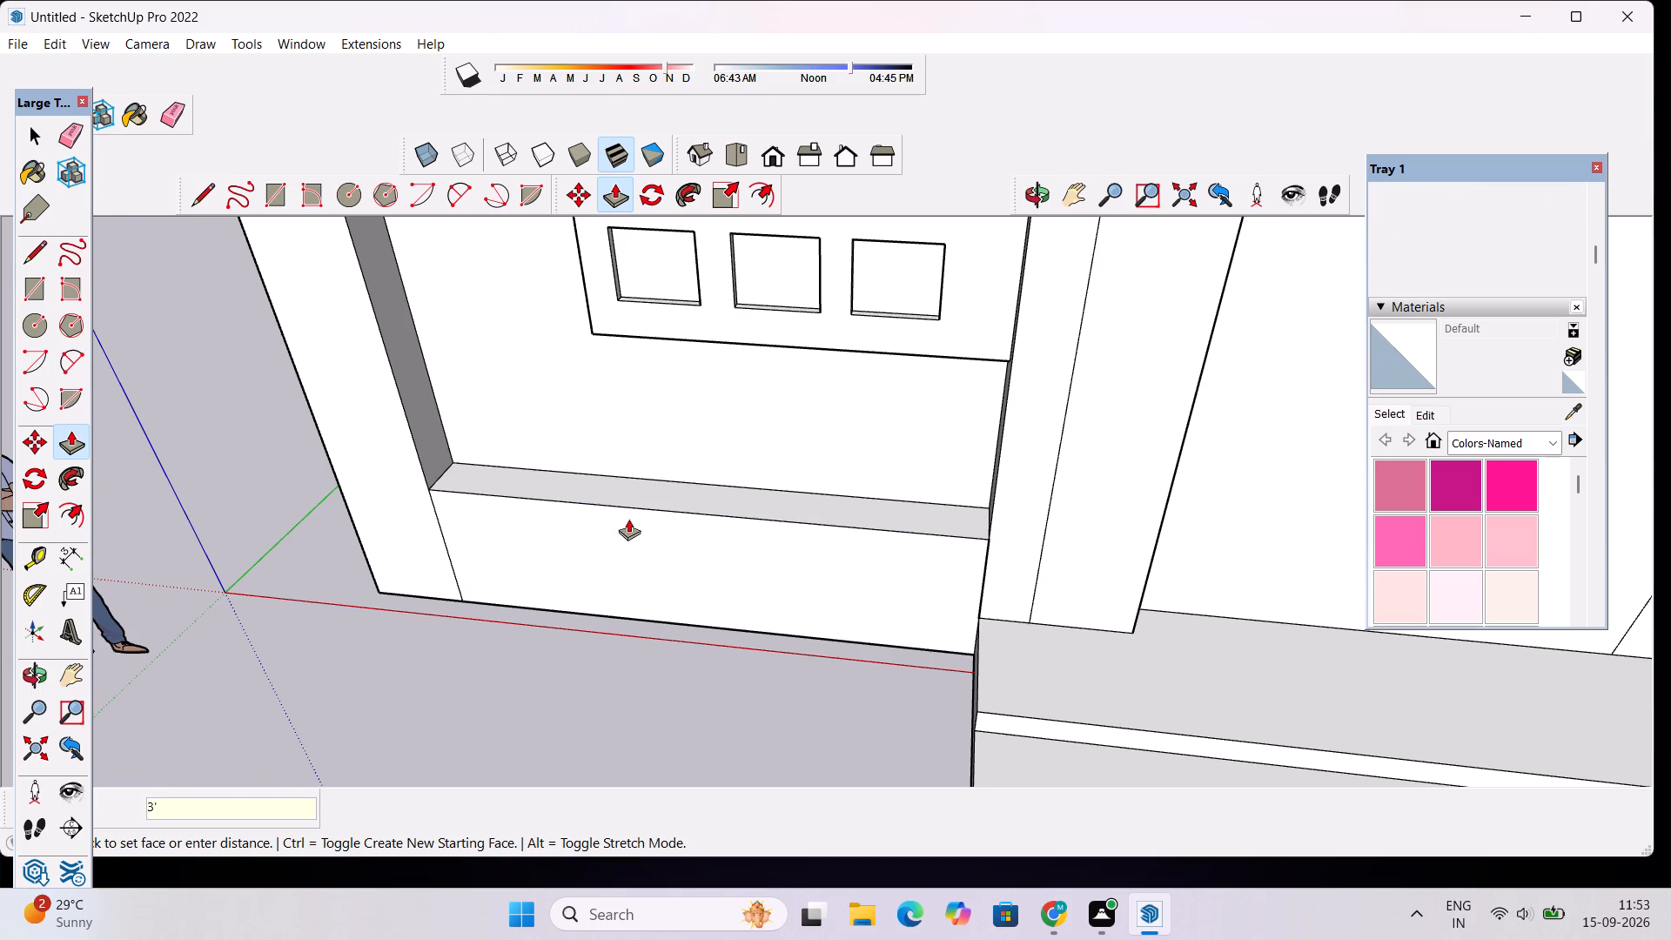
Draw a short horizontal line inward from the end column's outer edge, about 1' 4 9/16" below its top.
scroll(641, 557, "down", 7)
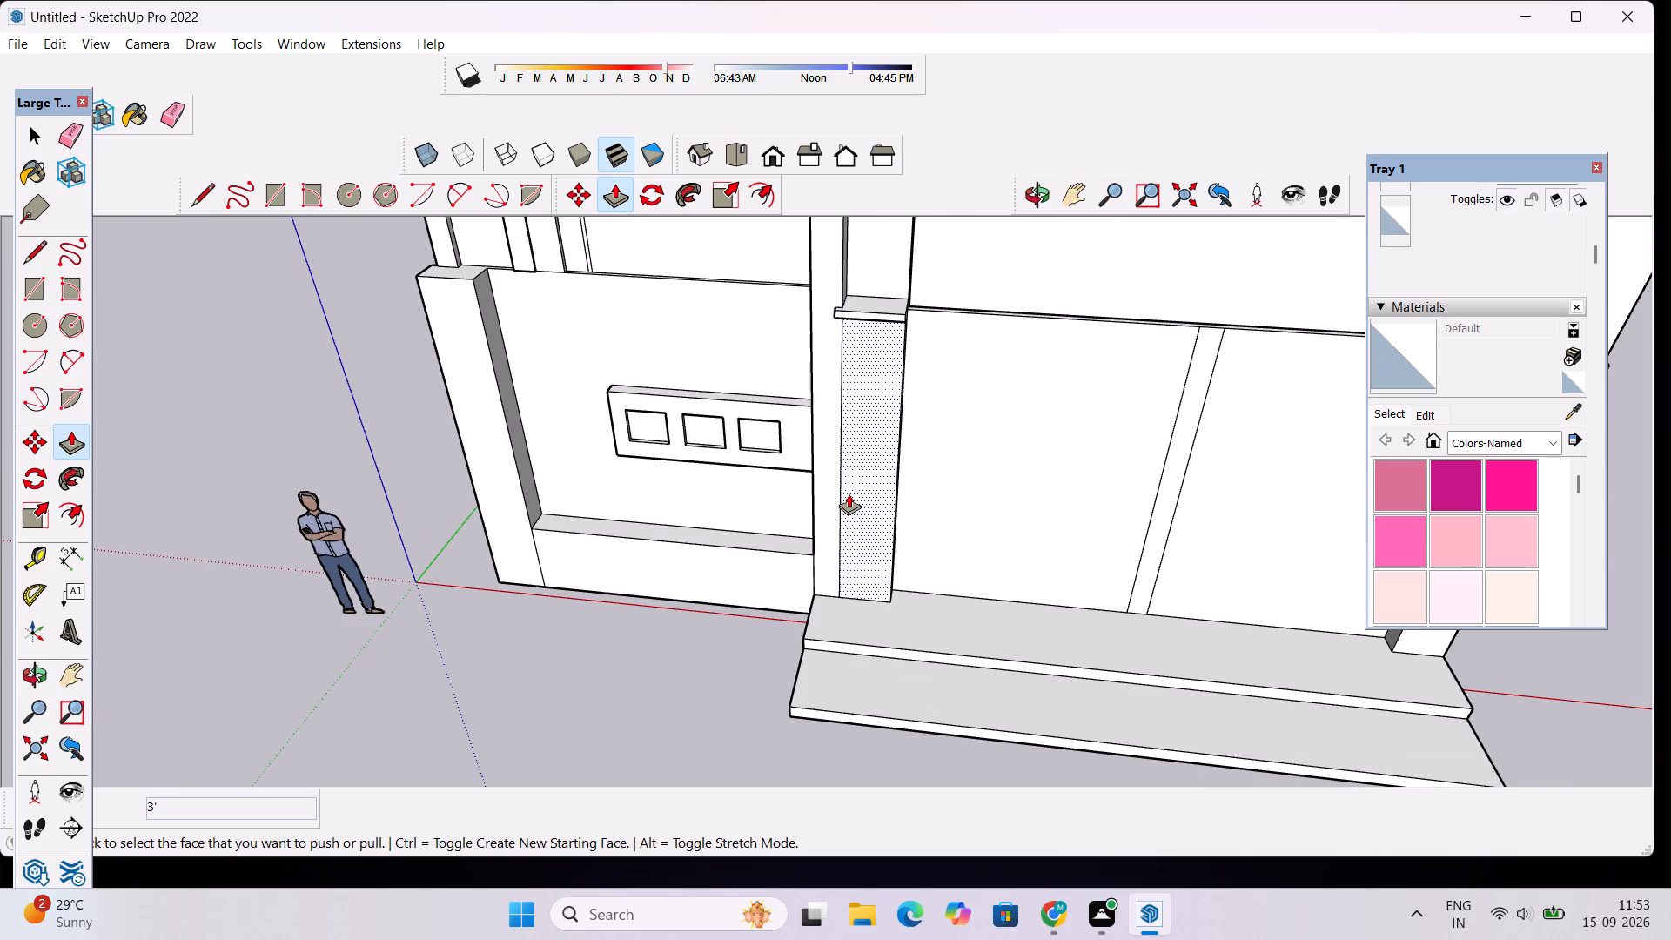
left_click(1033, 181)
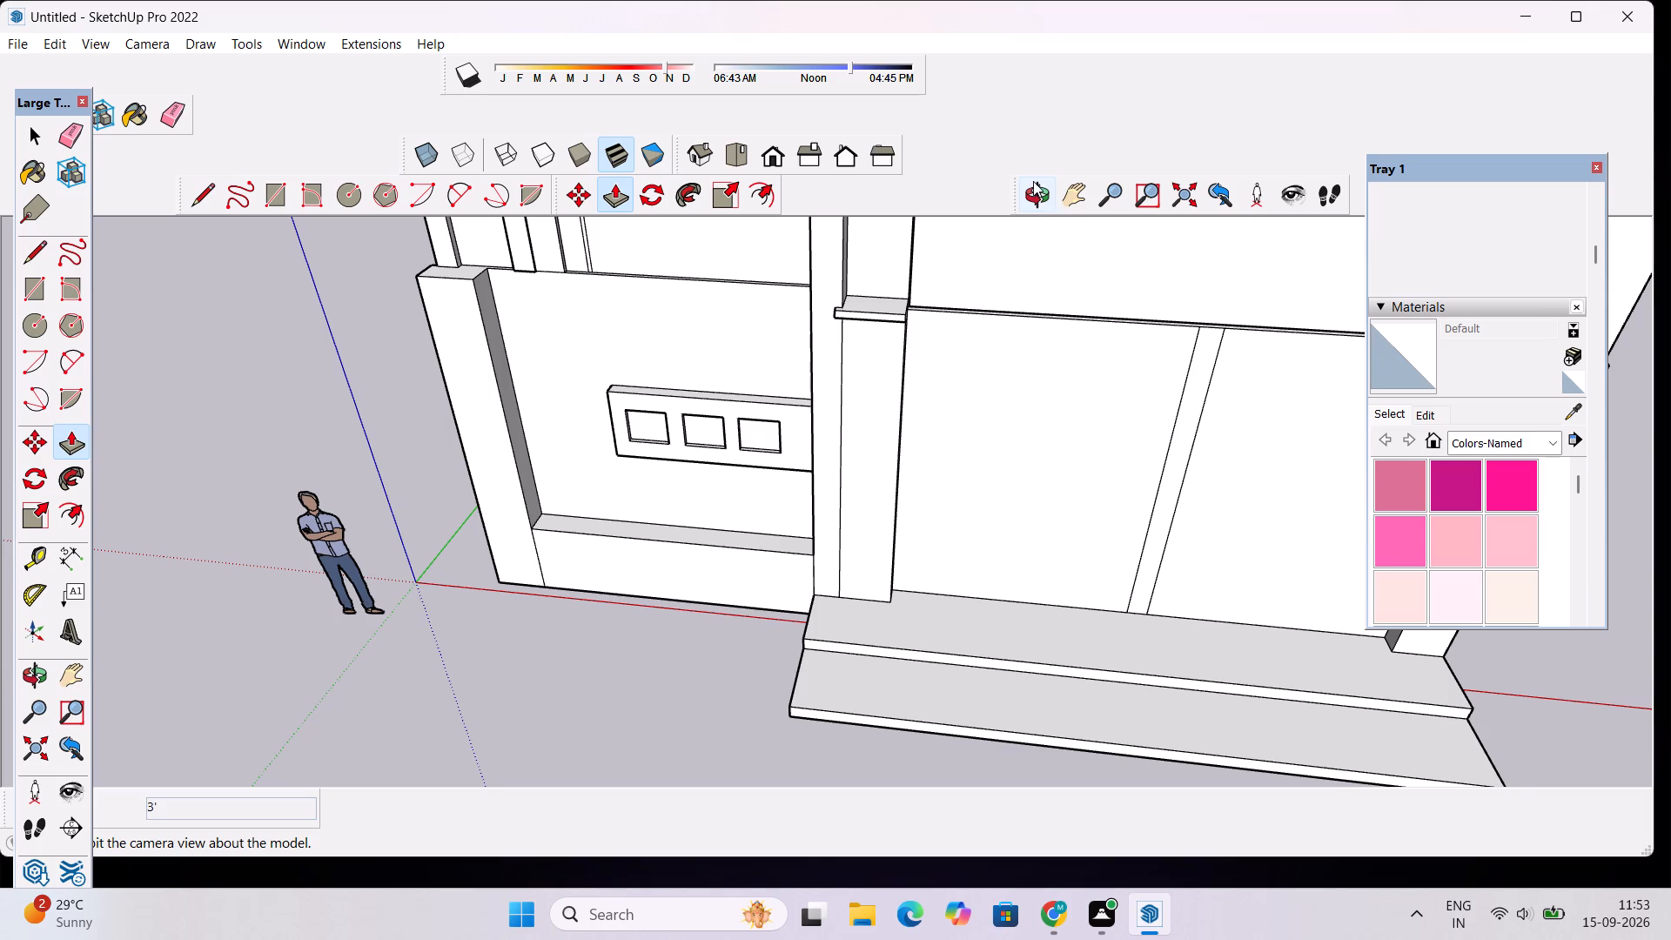
left_click_drag(534, 453, 584, 326)
scroll(671, 302, "down", 3)
left_click_drag(502, 388, 542, 481)
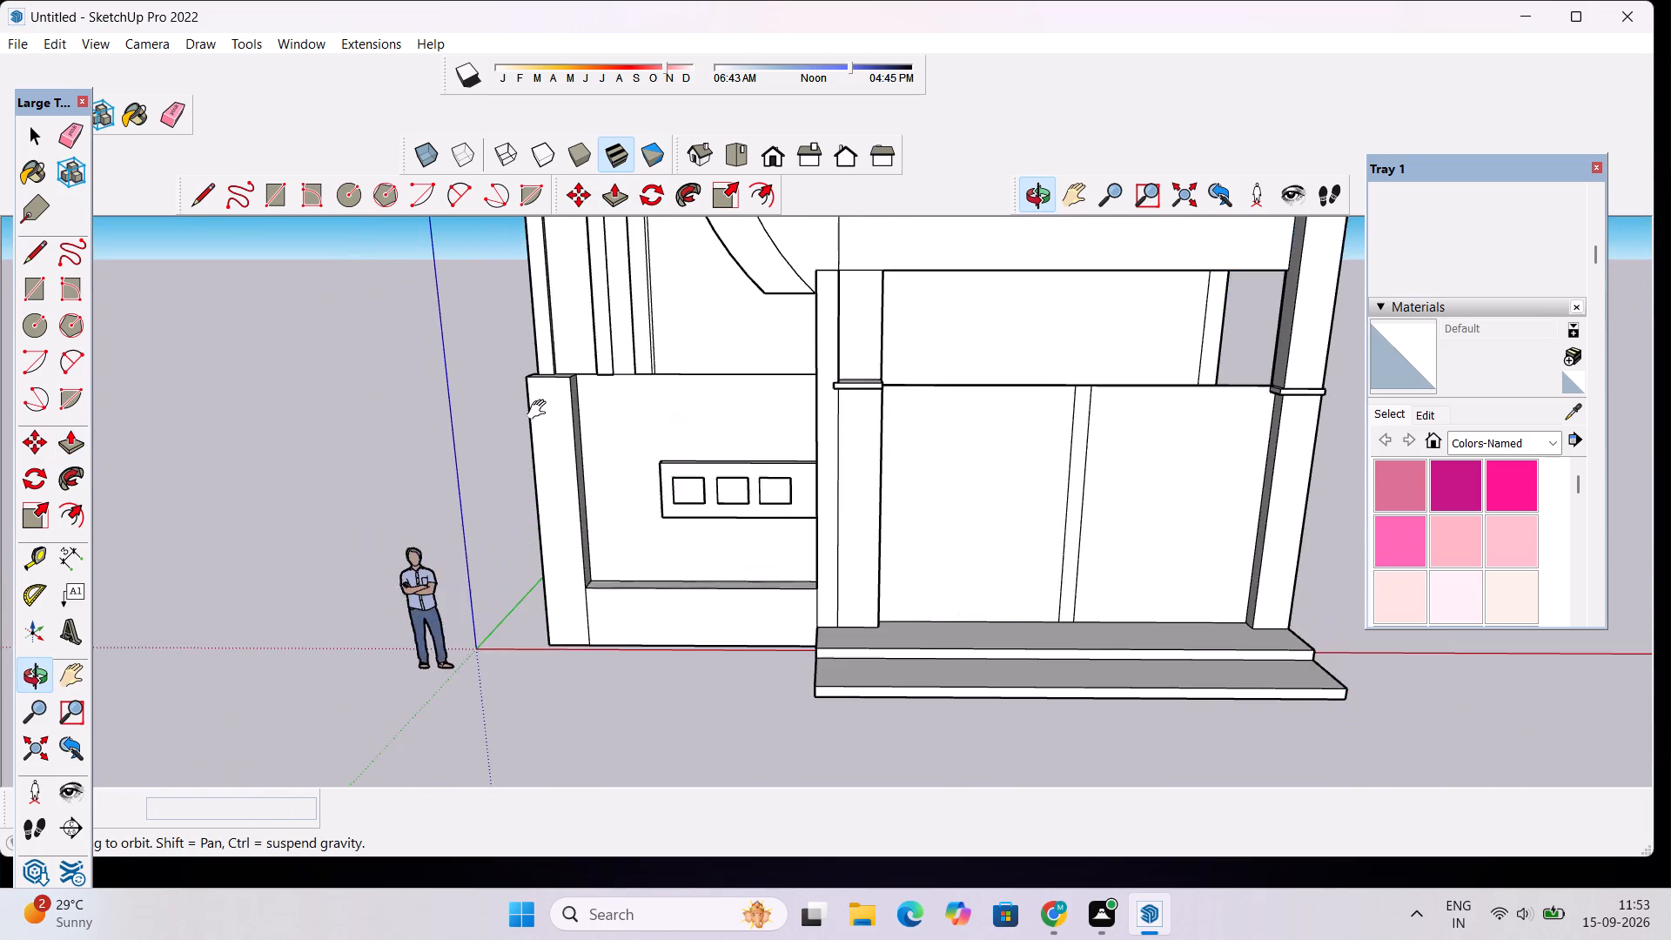
scroll(540, 410, "up", 7, "shift")
left_click_drag(520, 422, 569, 425, "shift")
key("l")
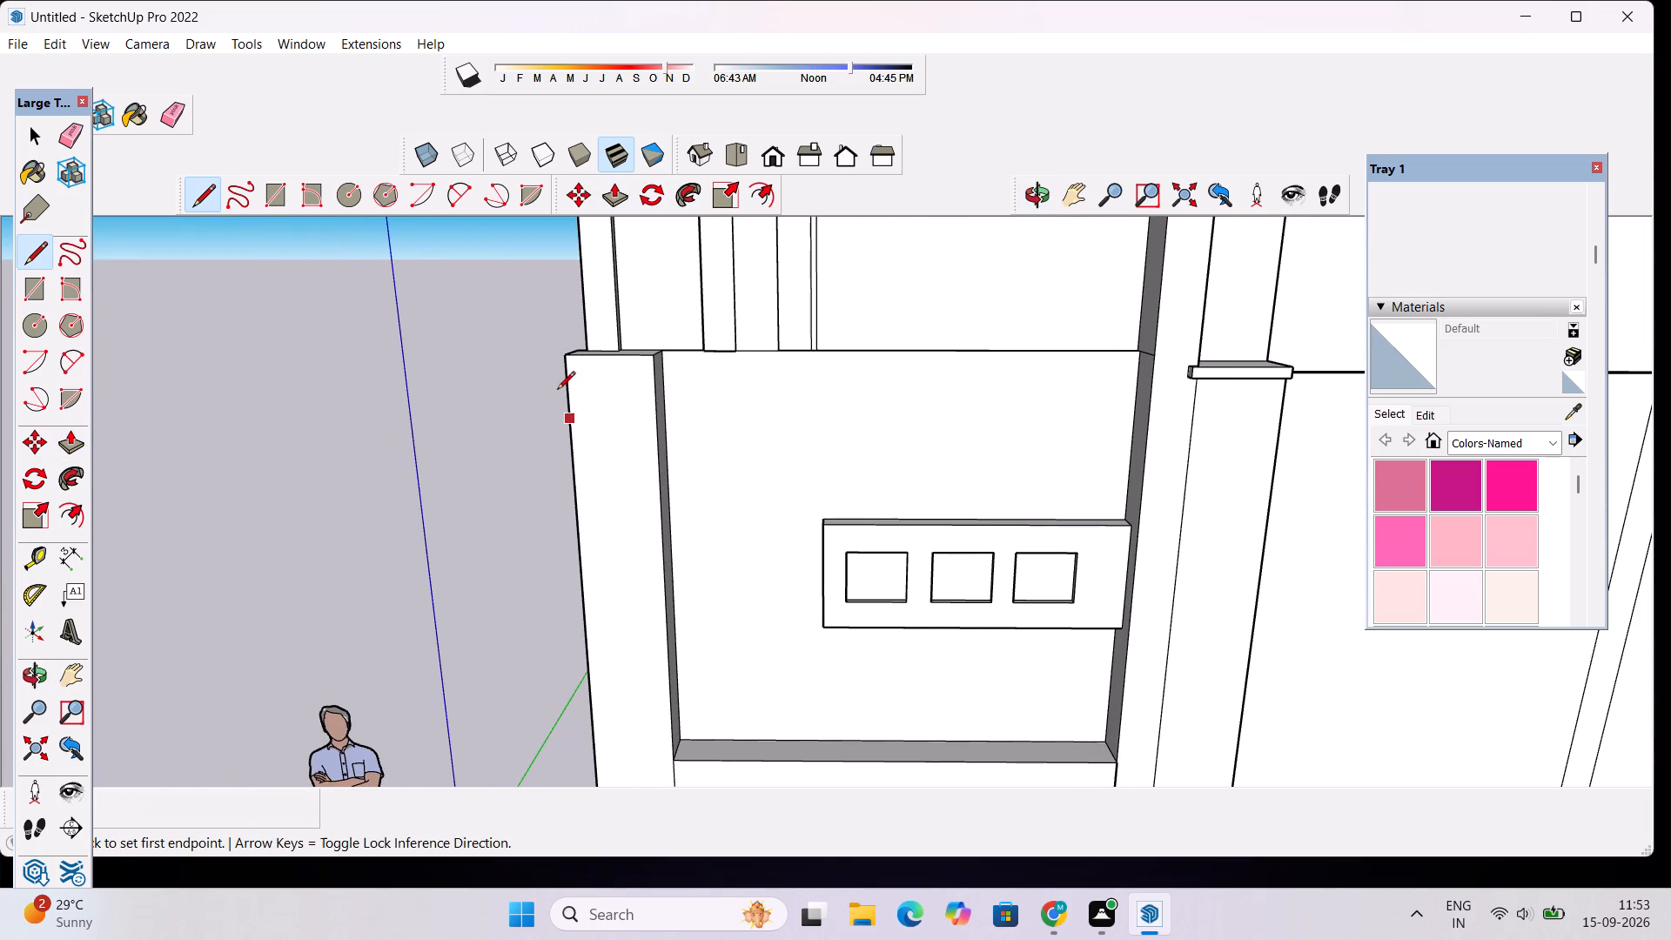
left_click(563, 356)
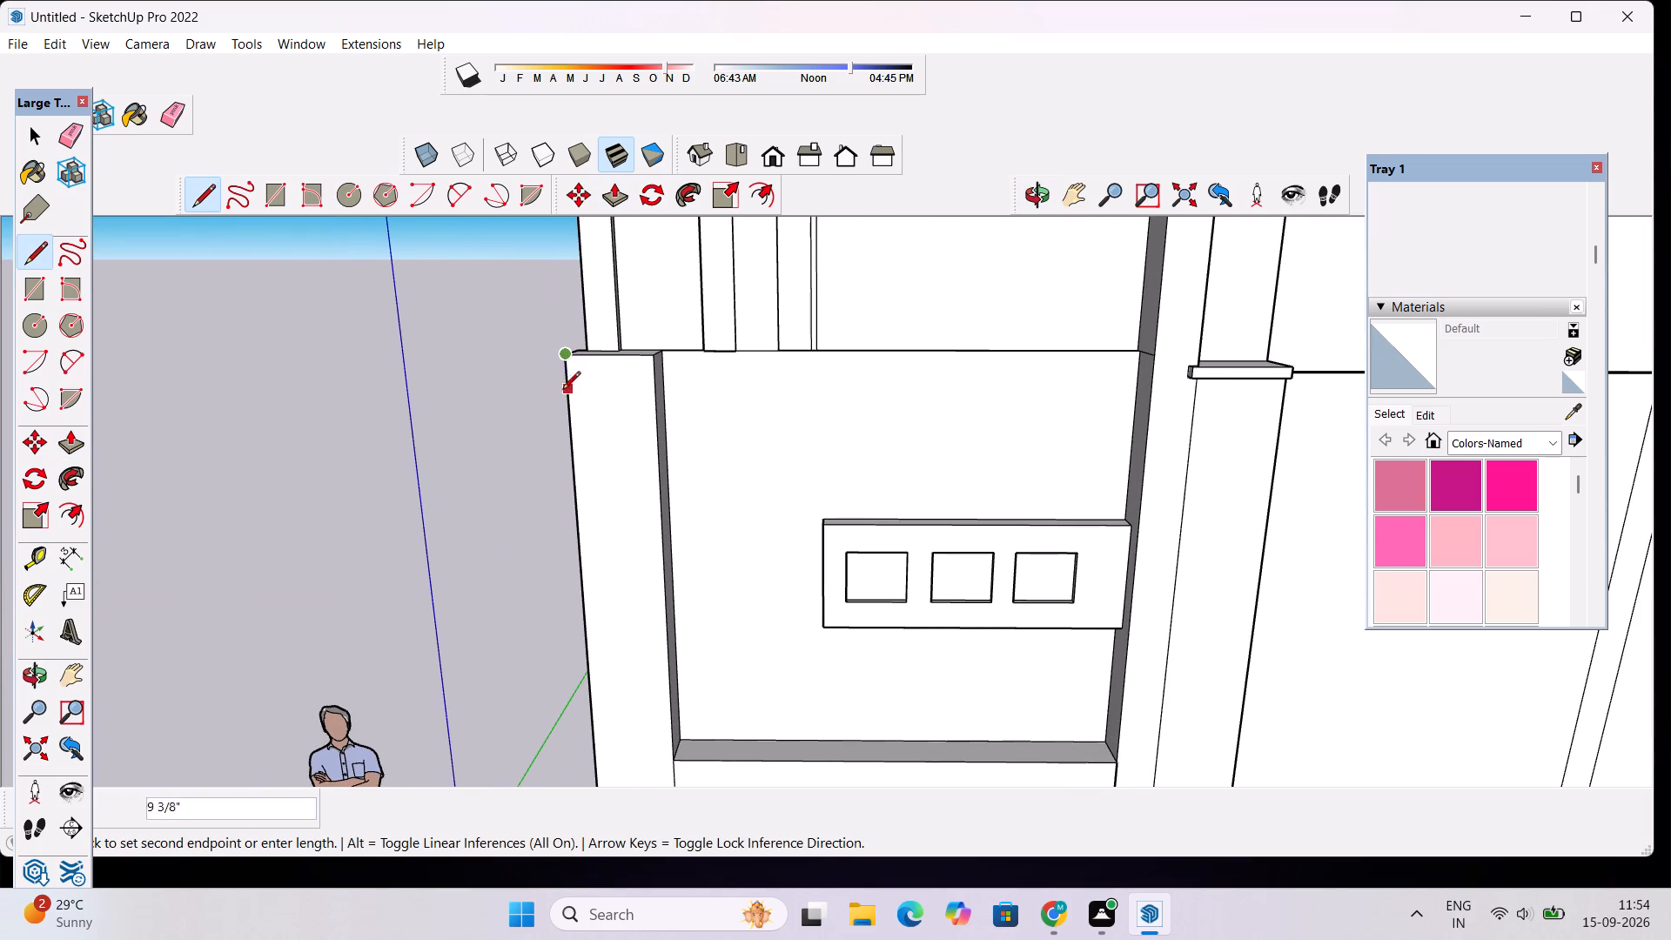
left_click(564, 416)
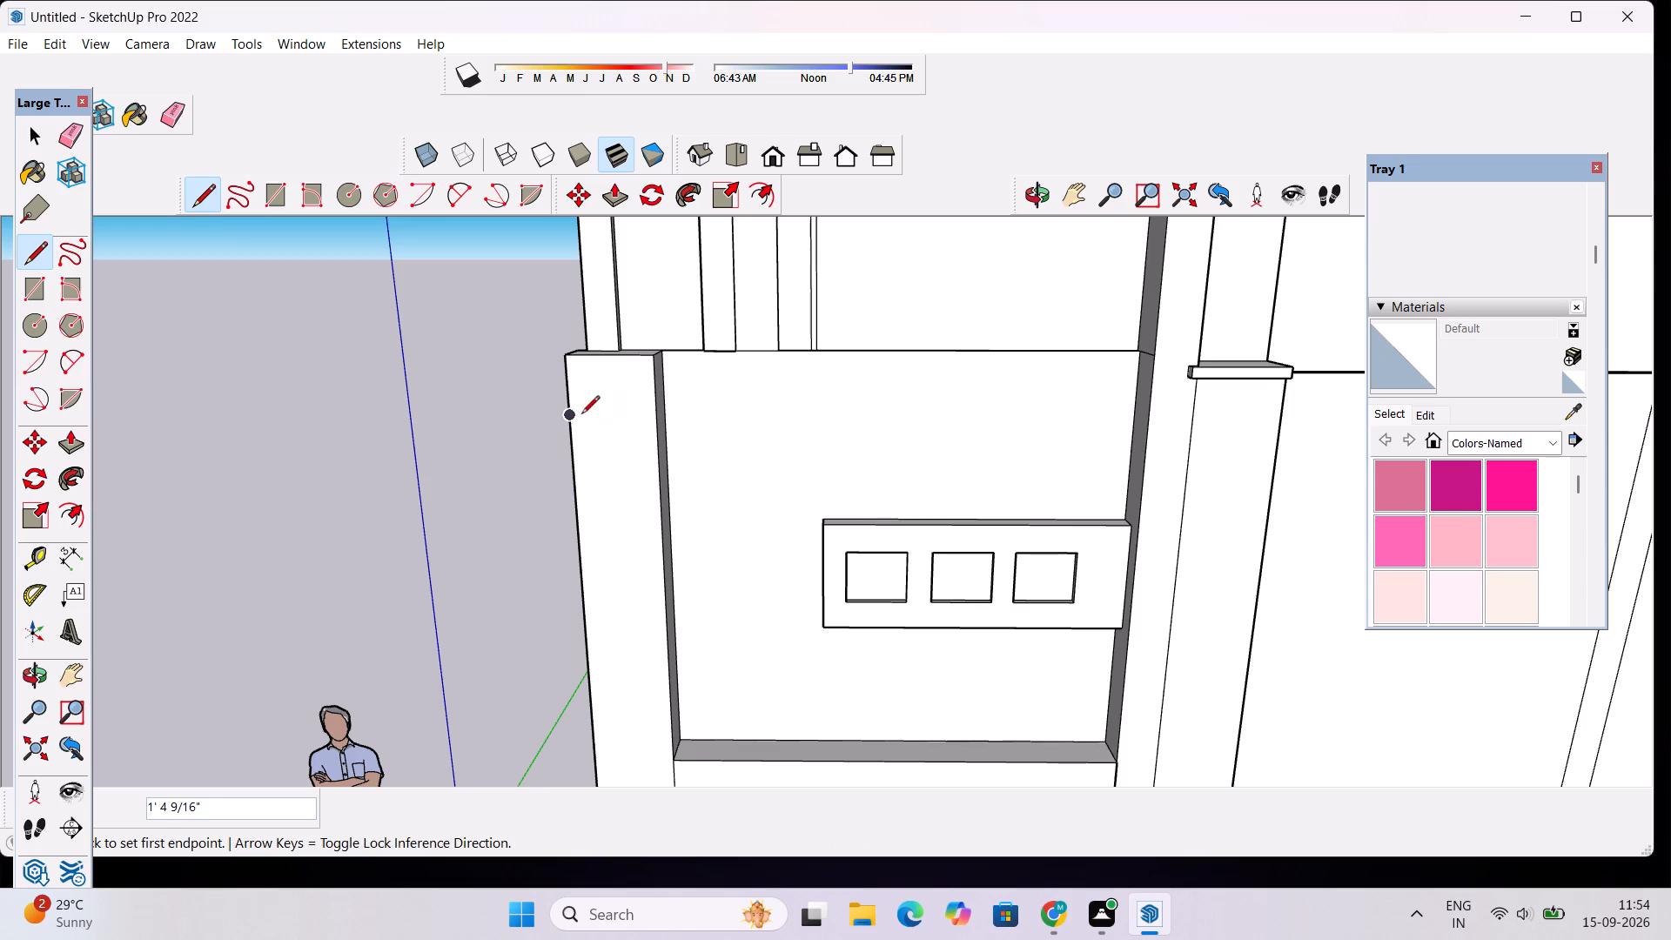
left_click(565, 420)
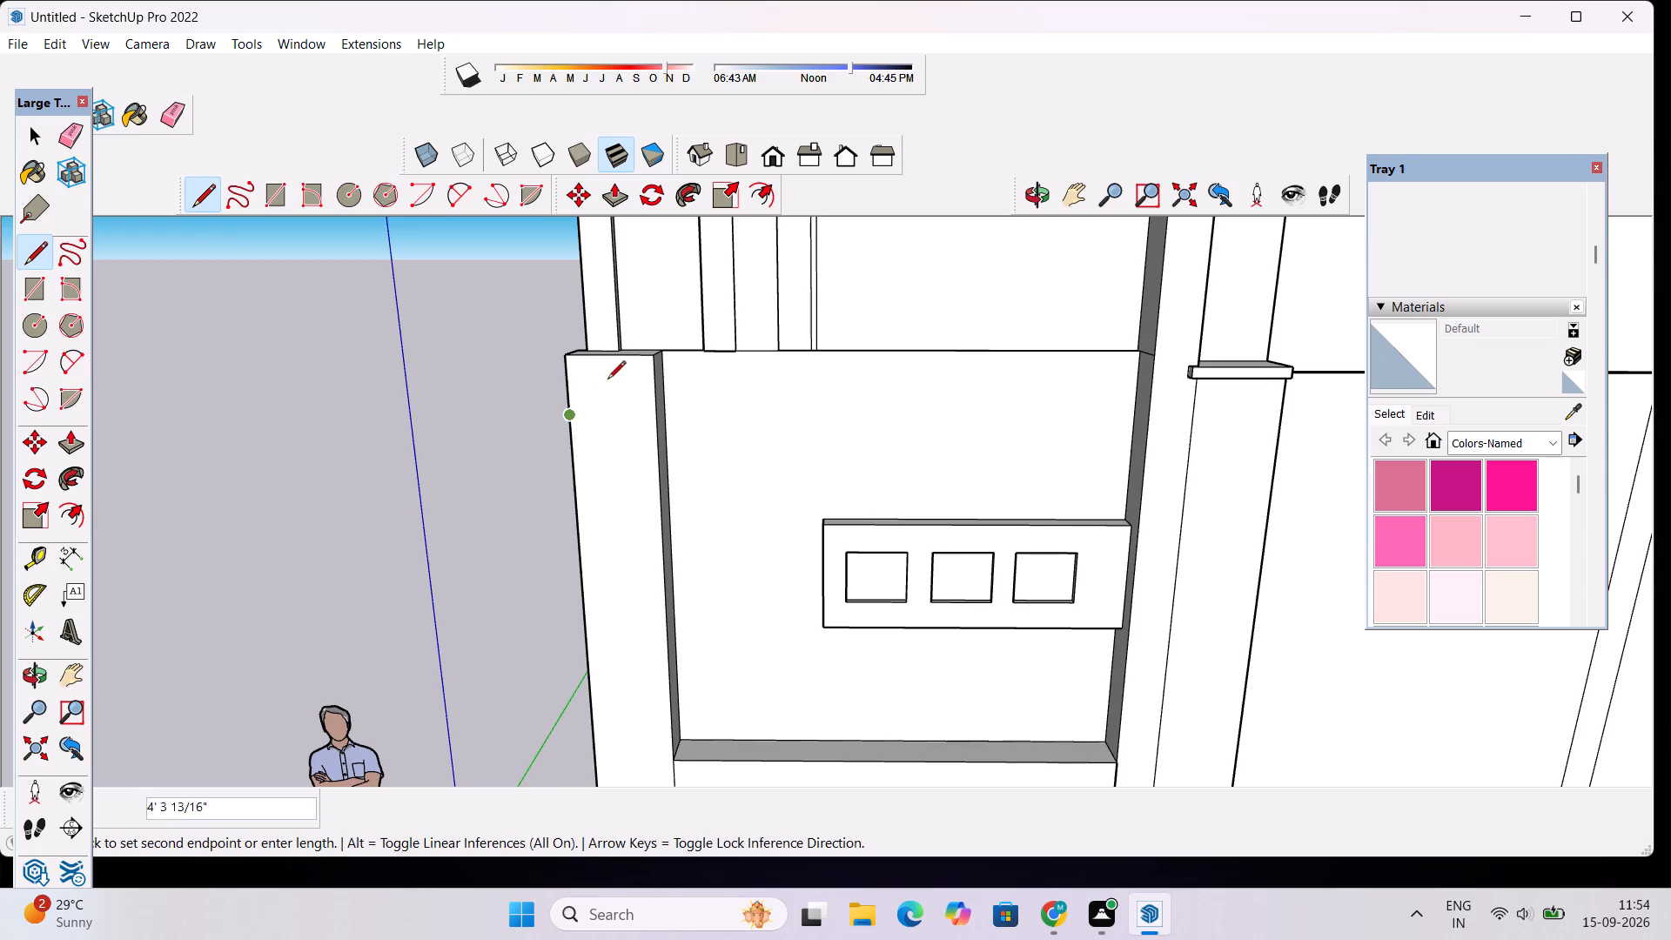
left_click(610, 418)
Continue the outline down the end column about 8' 10" to the raised base's top level, and across 1' to the recess corner.
scroll(624, 406, "down", 10)
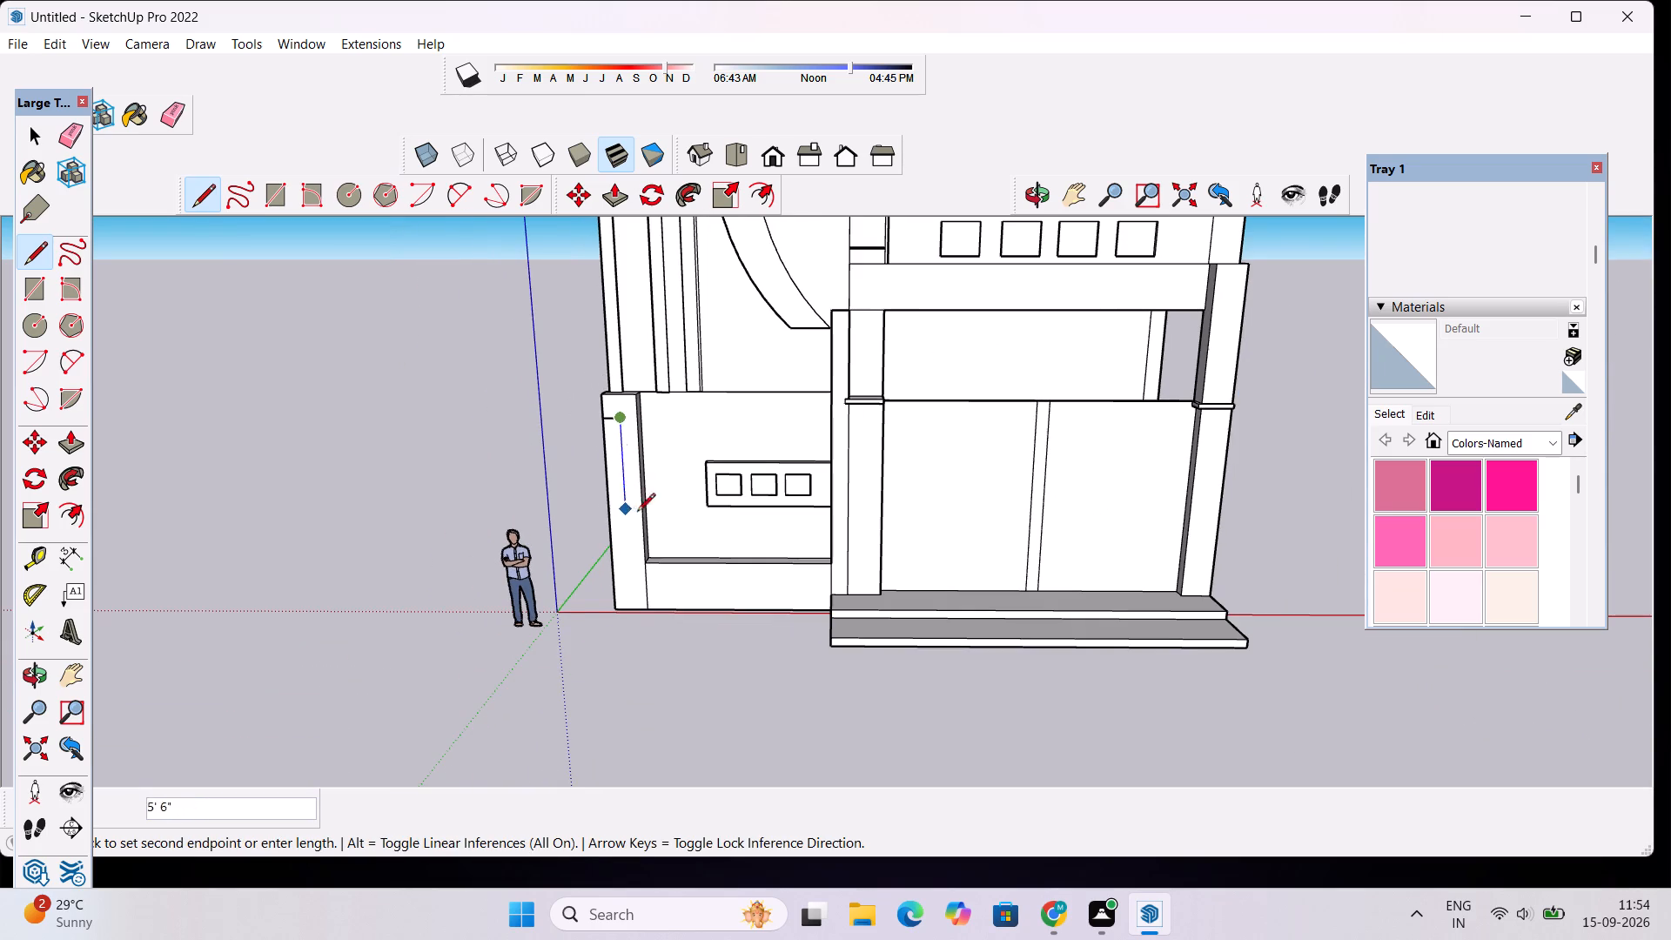
scroll(646, 535, "down", 2)
scroll(644, 568, "up", 6)
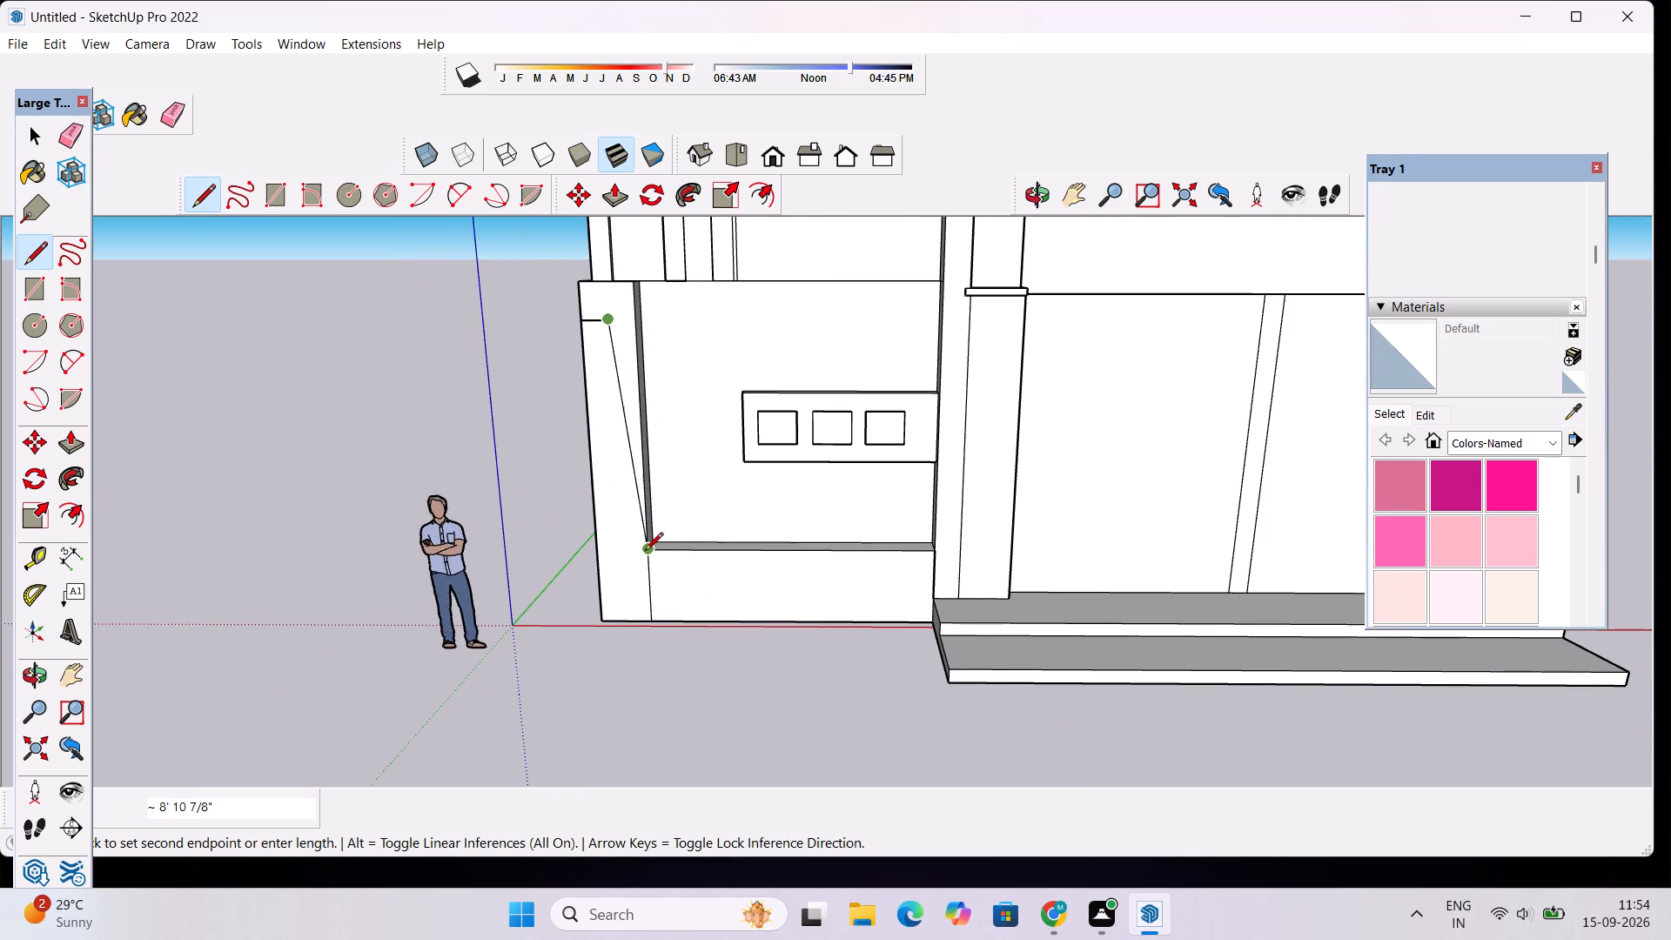
scroll(645, 552, "up", 5)
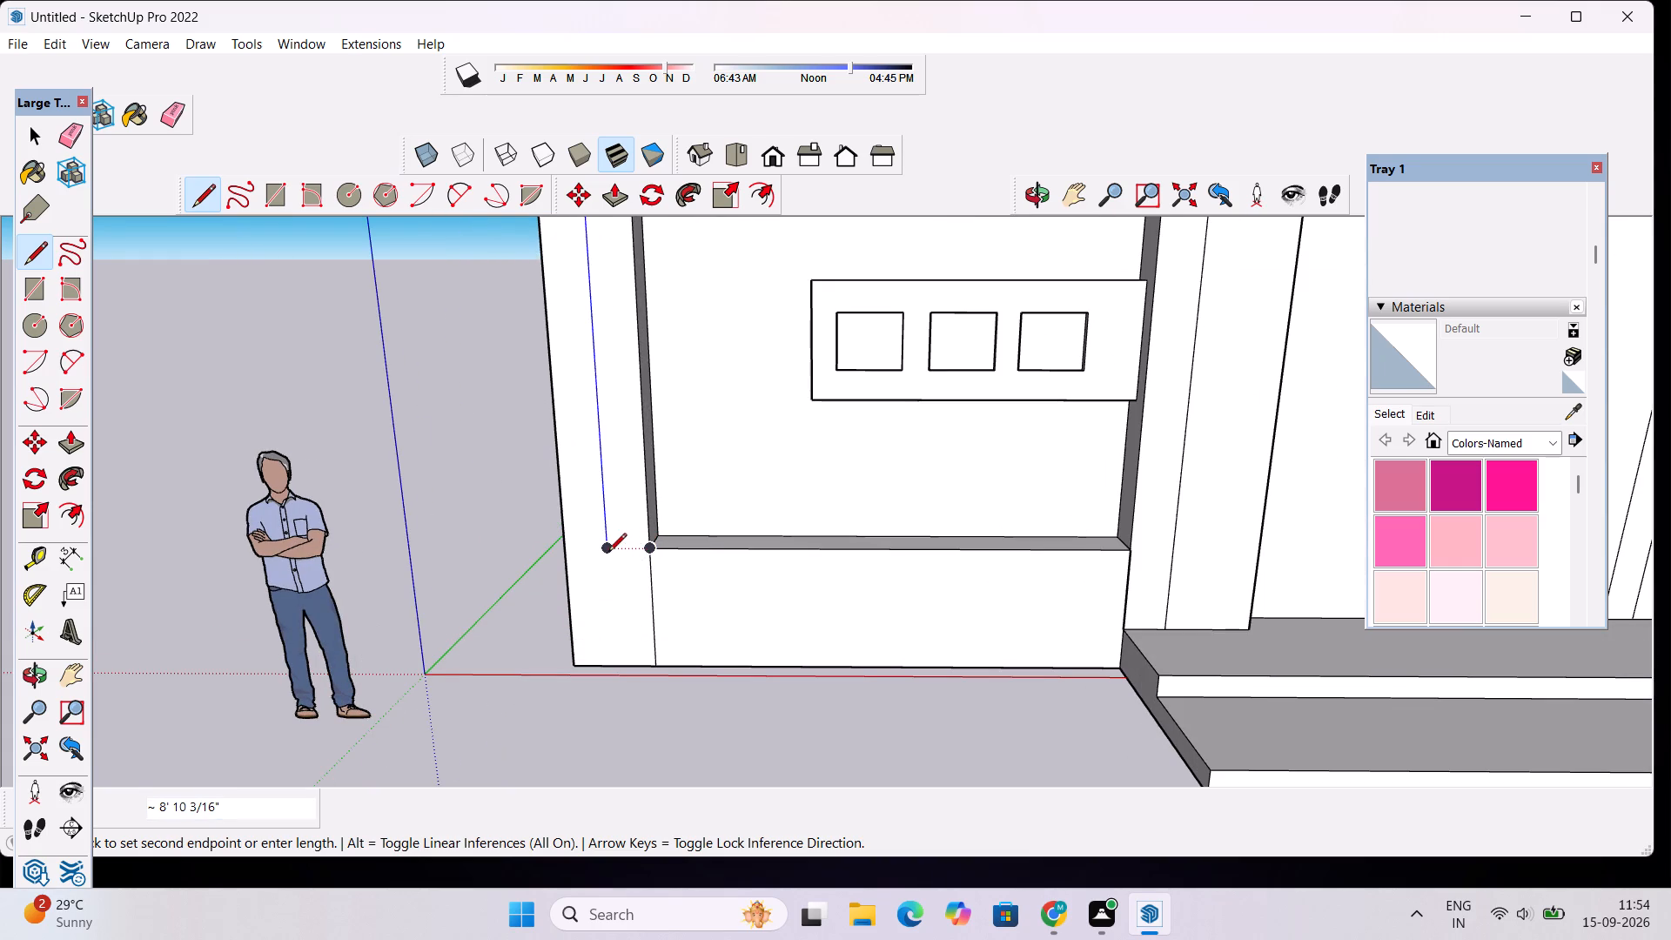
left_click(608, 552)
left_click(644, 552)
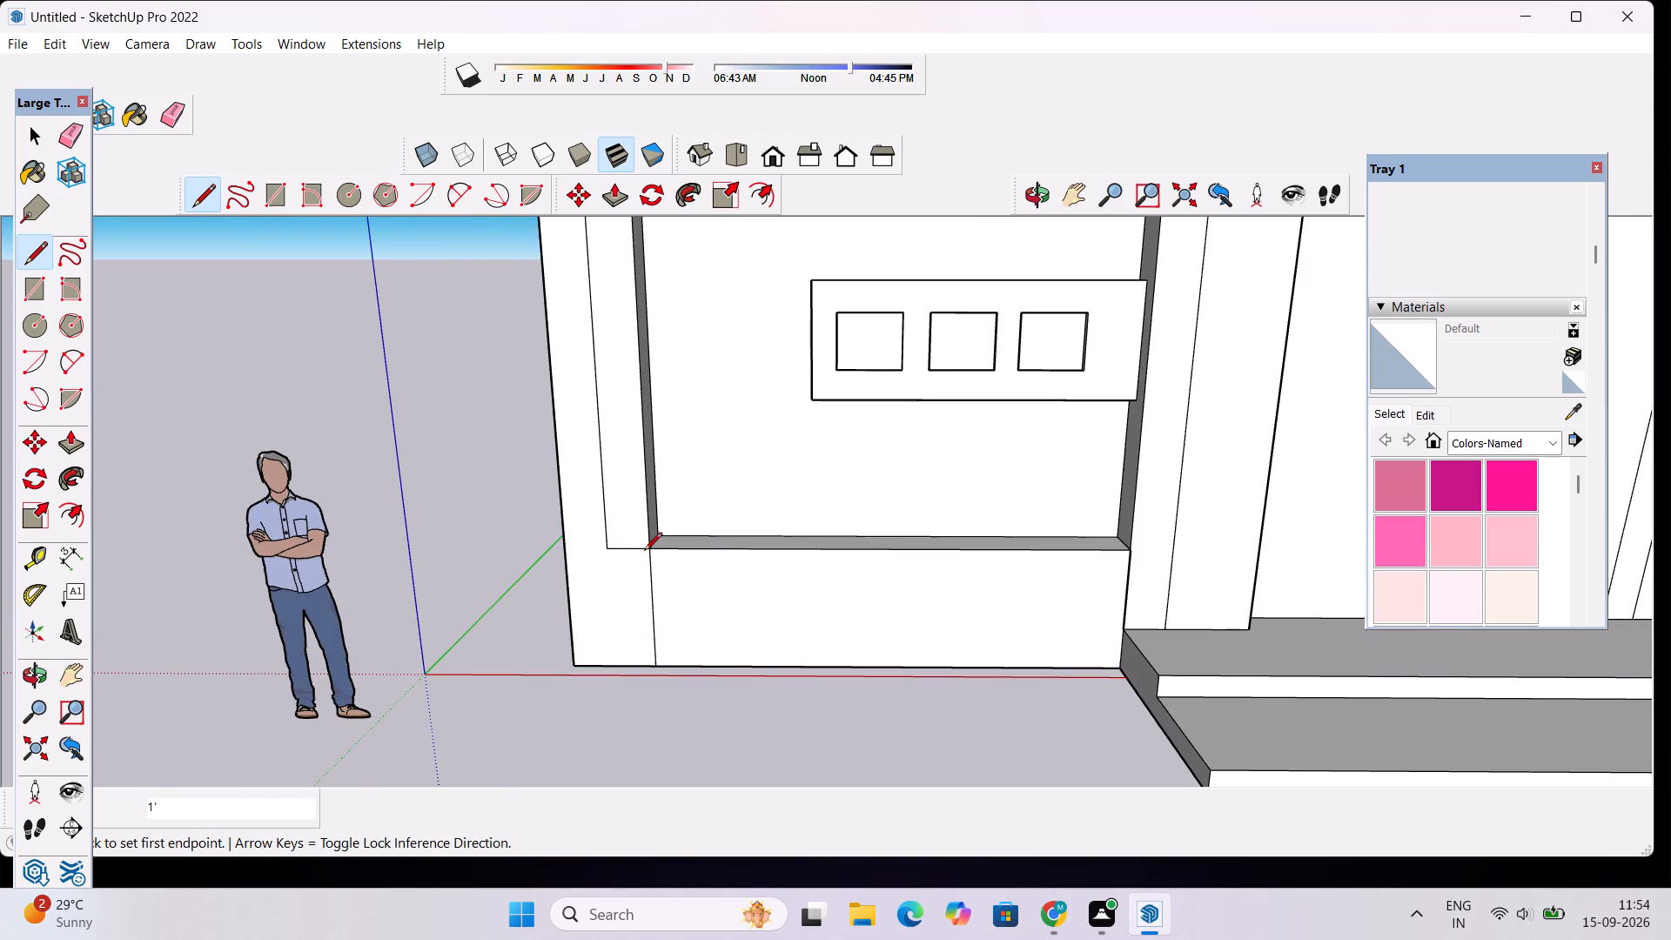
scroll(647, 571, "down", 2)
key("space")
scroll(648, 586, "down", 2)
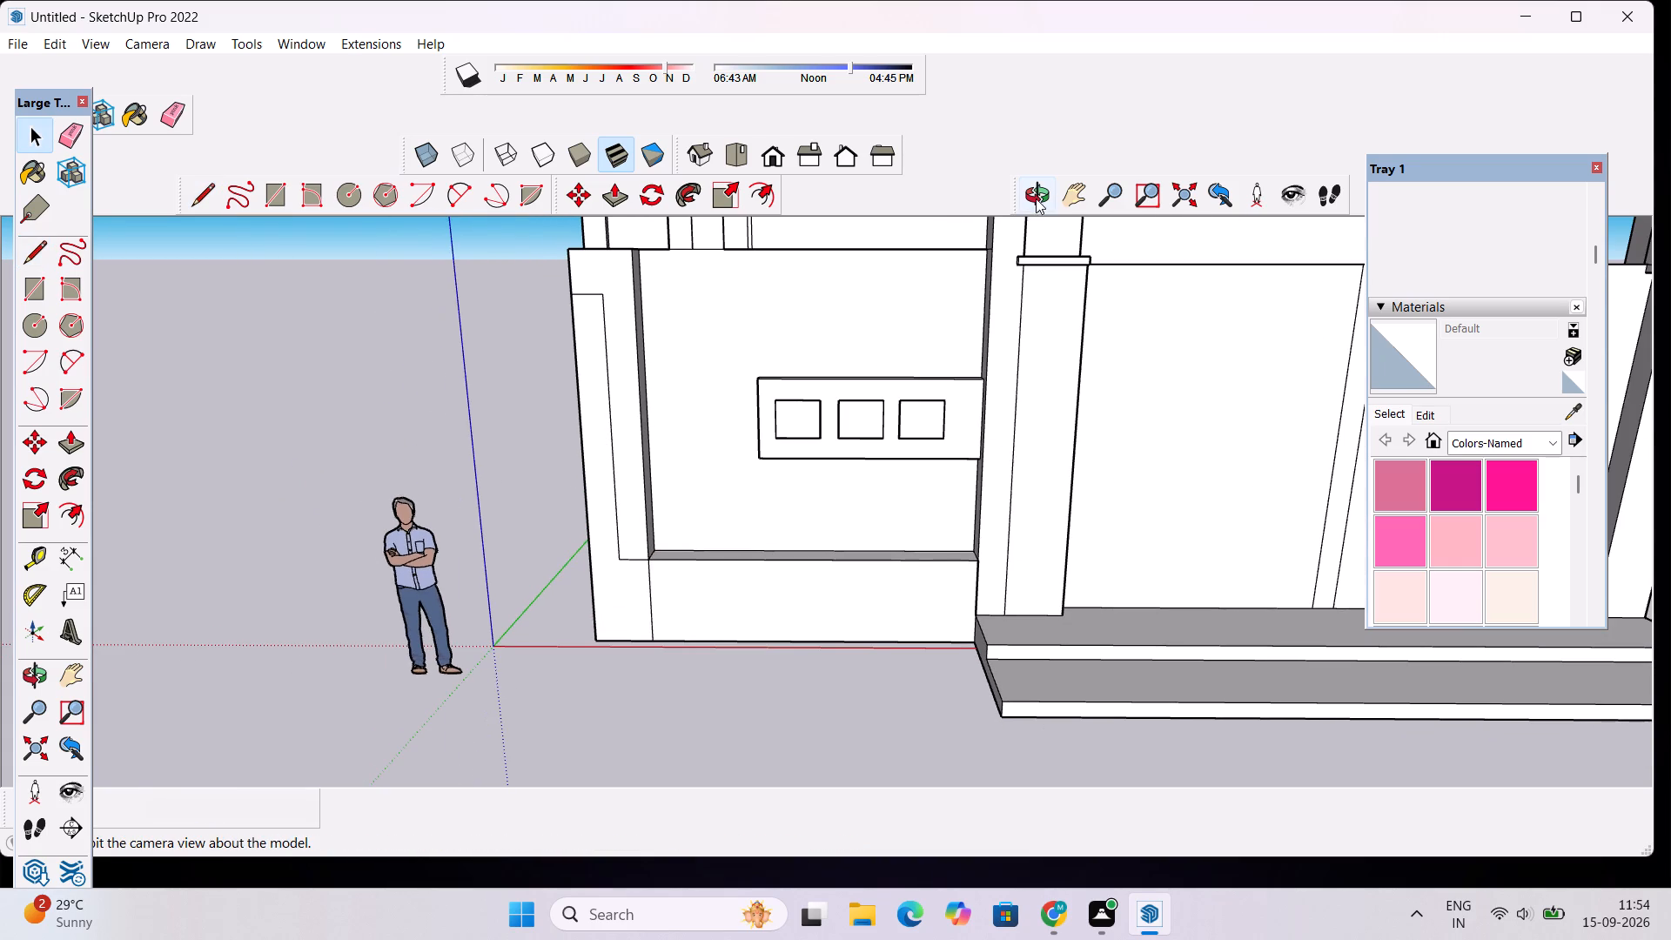
Push/Pull the inverted-L face along the end column's top and inner side outward by 3".
left_click(1036, 197)
left_click_drag(809, 374, 810, 480, "shift")
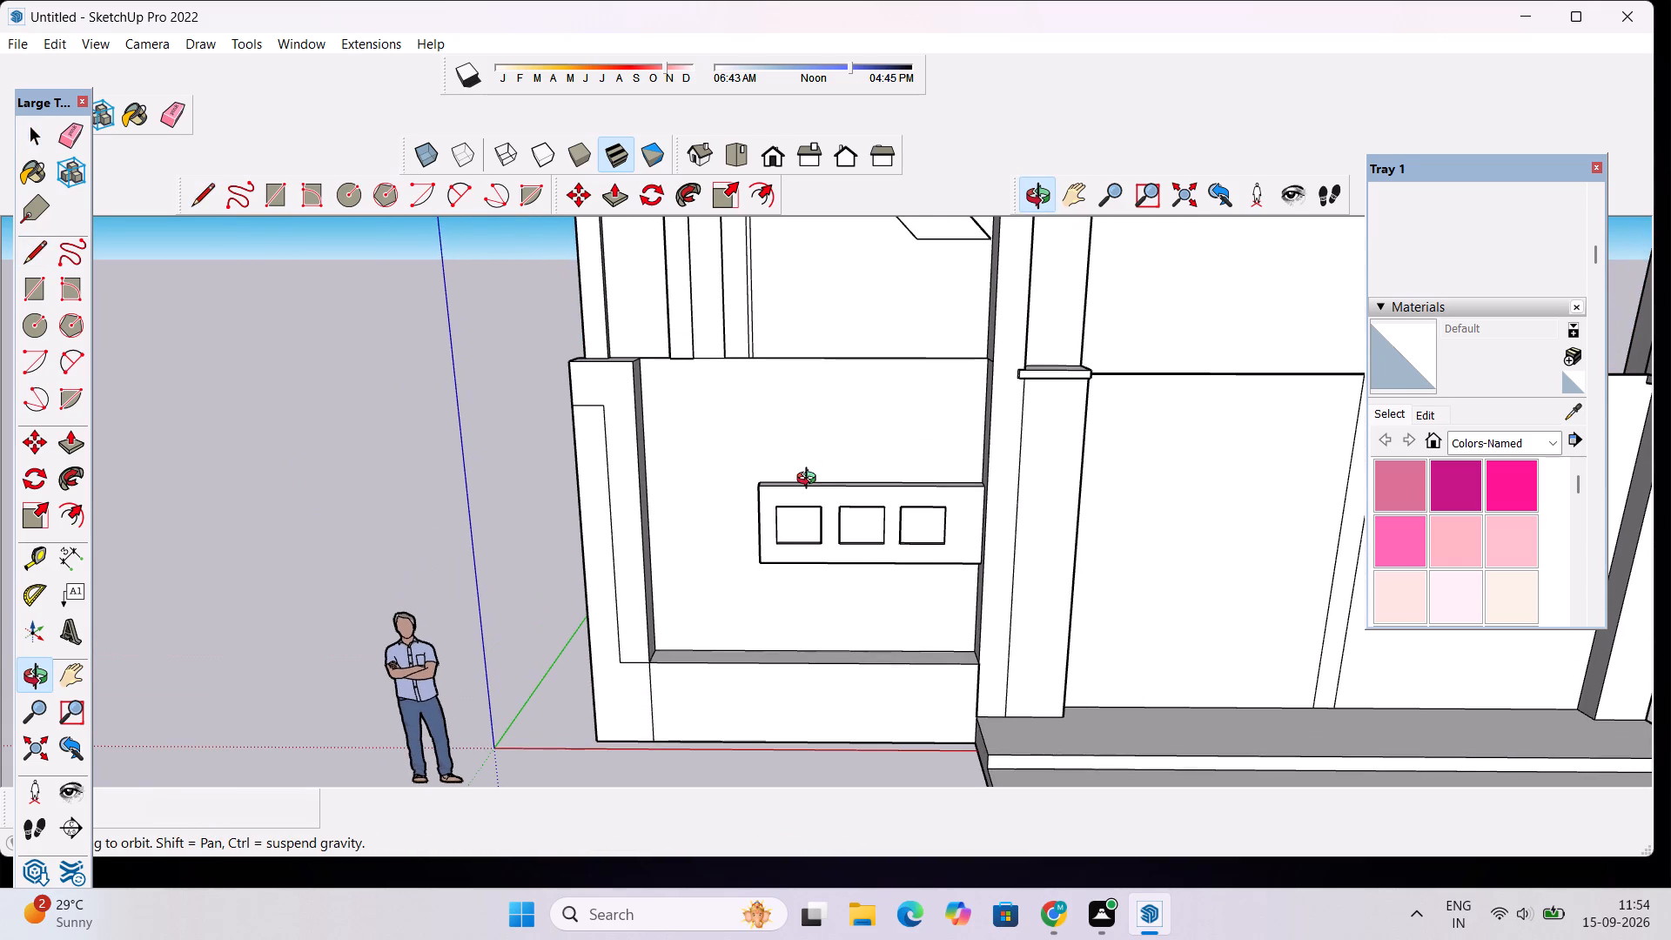
scroll(648, 350, "up", 3)
scroll(631, 437, "up", 2)
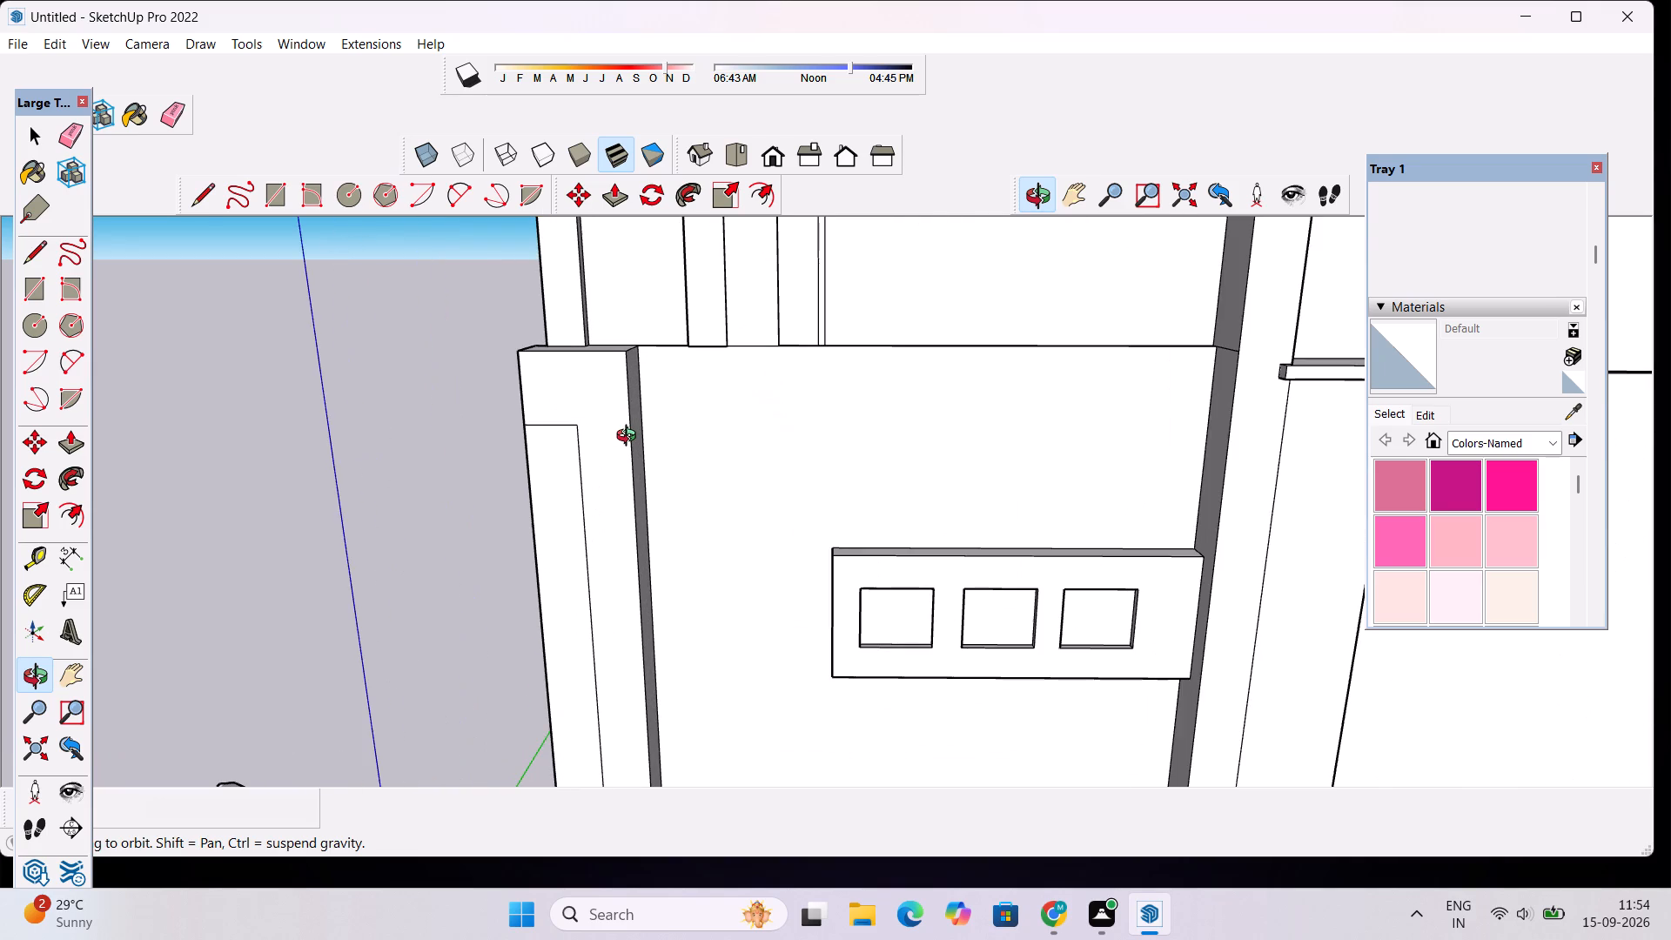
key("space")
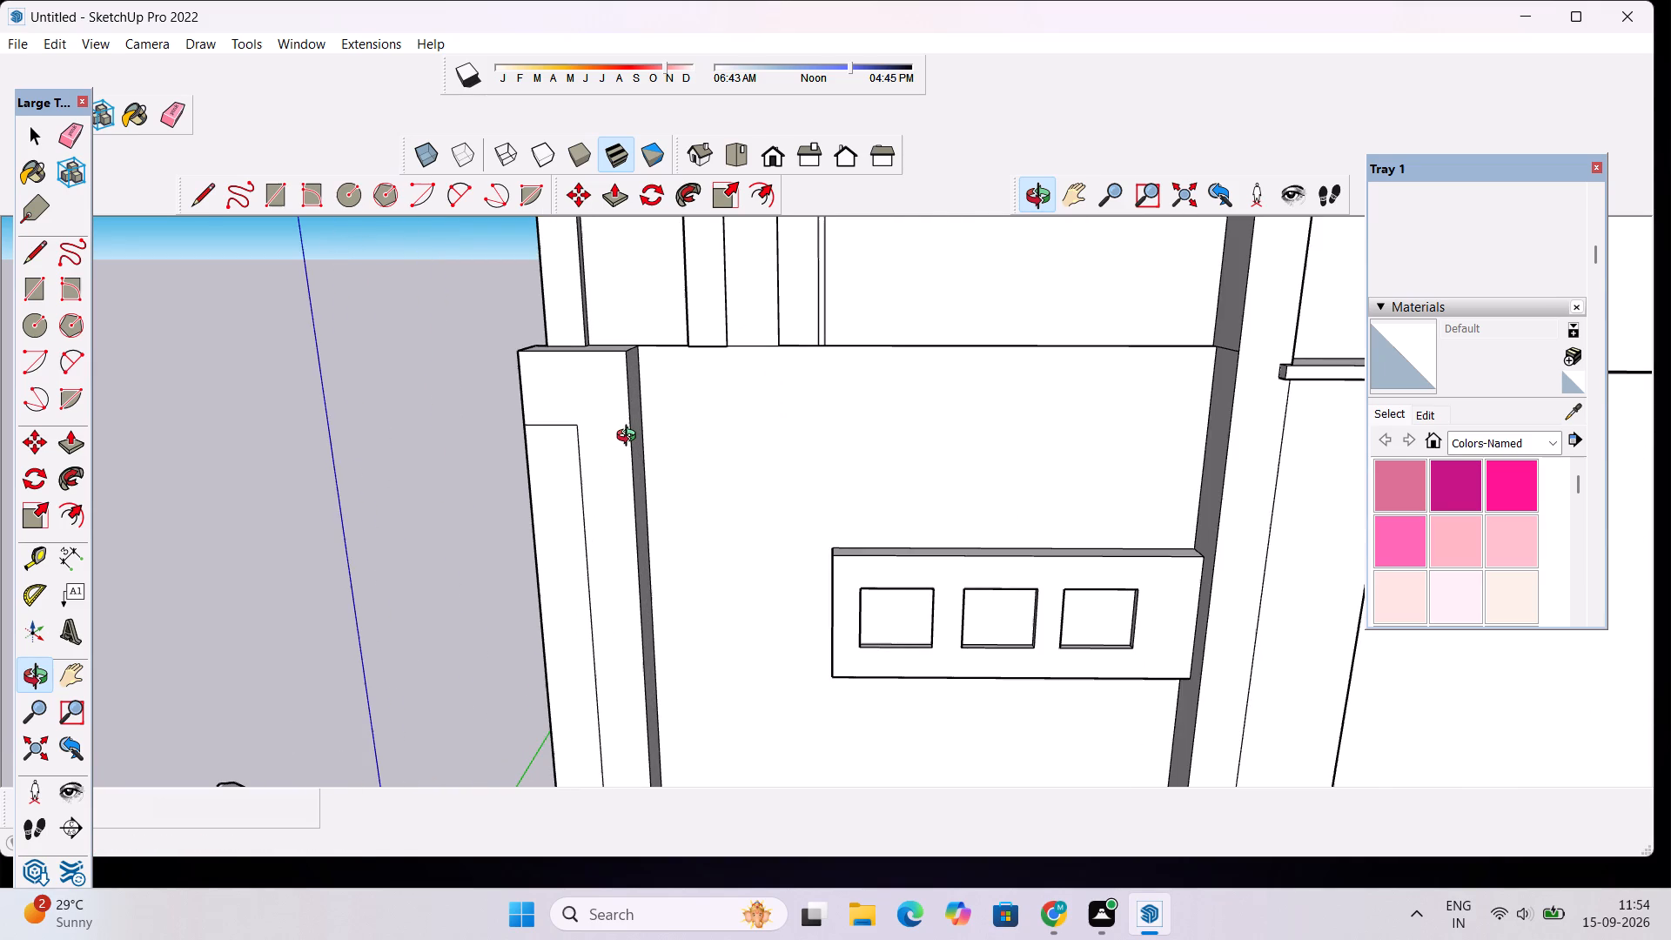
key("p")
left_click(617, 440)
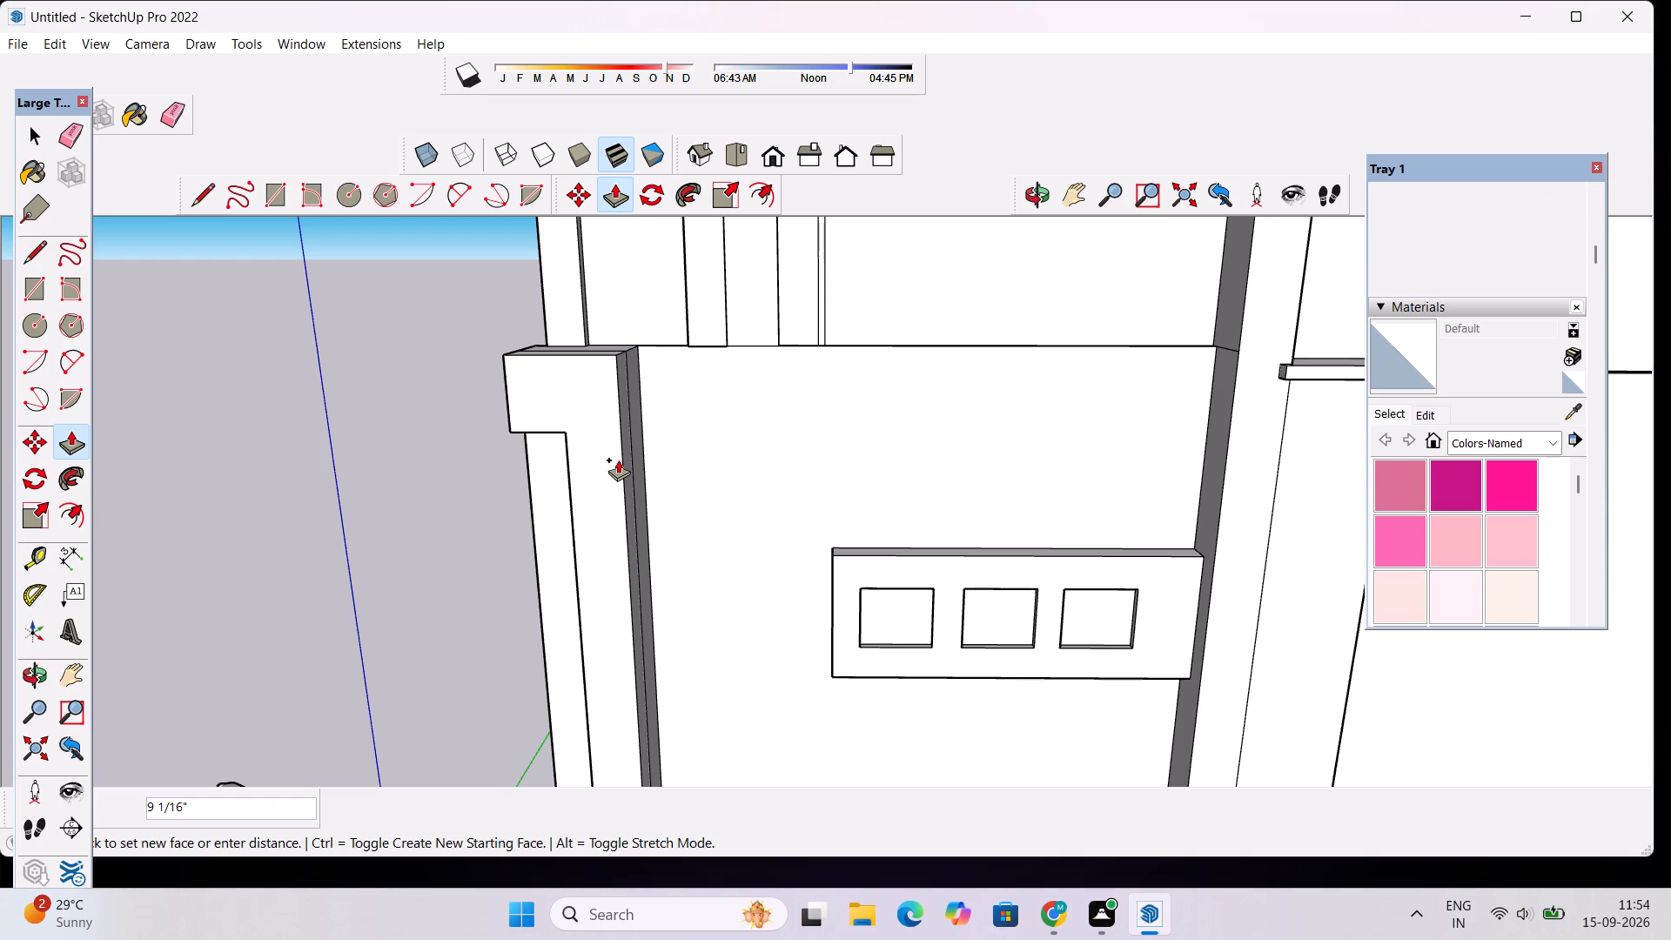
type("3\"")
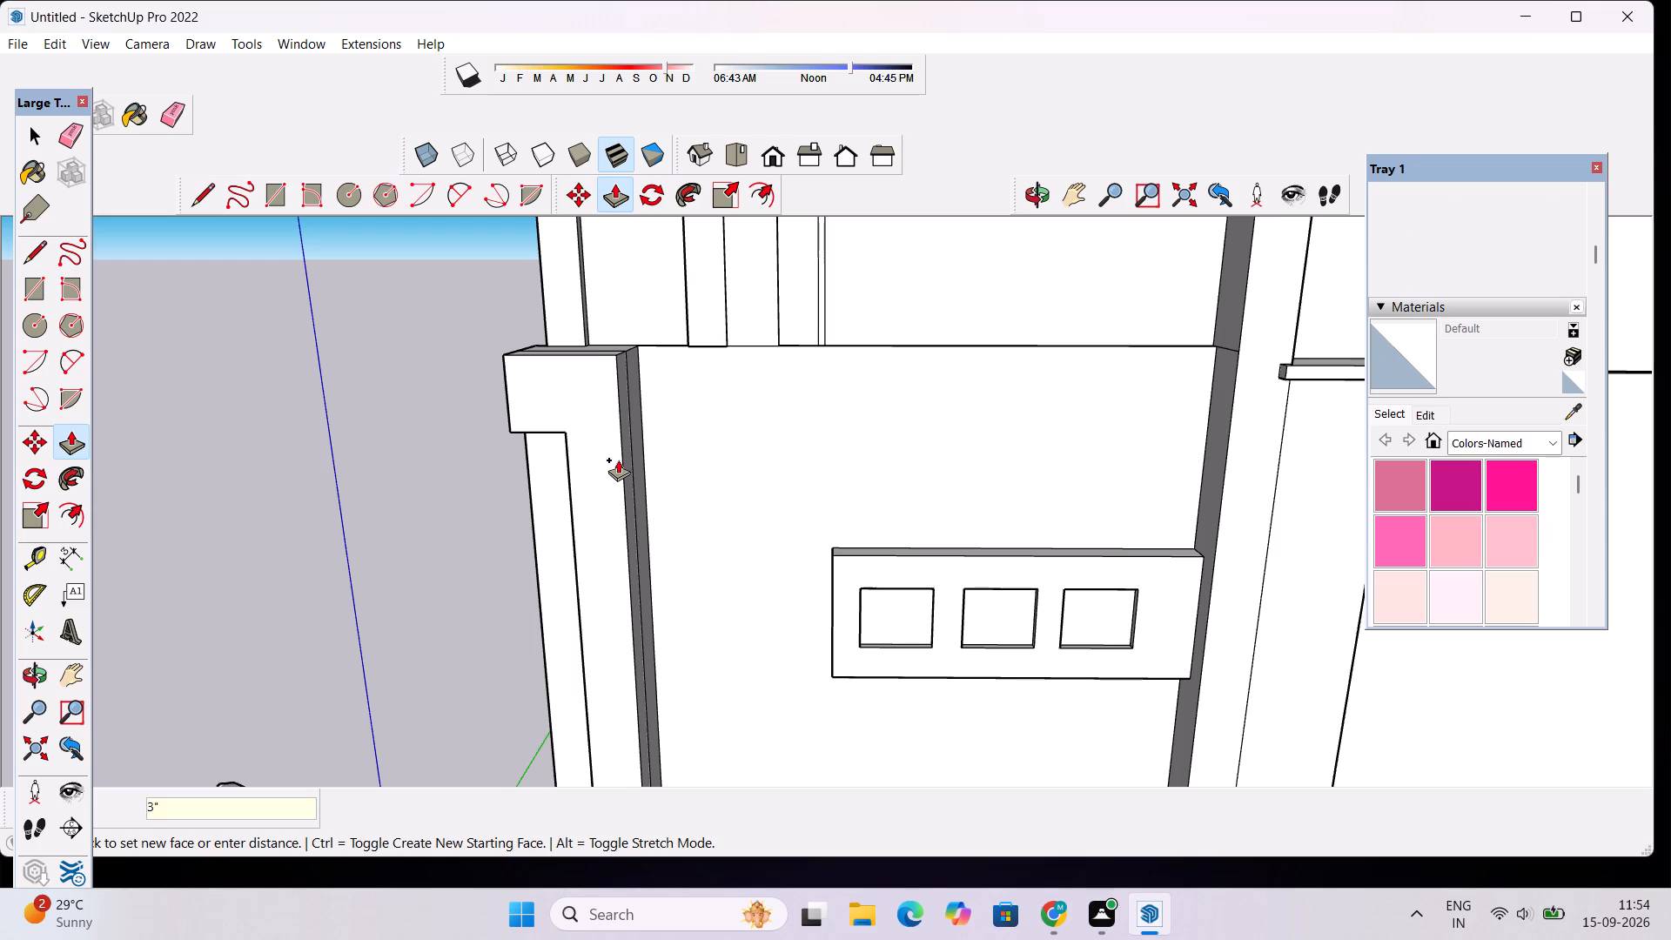
key("Return")
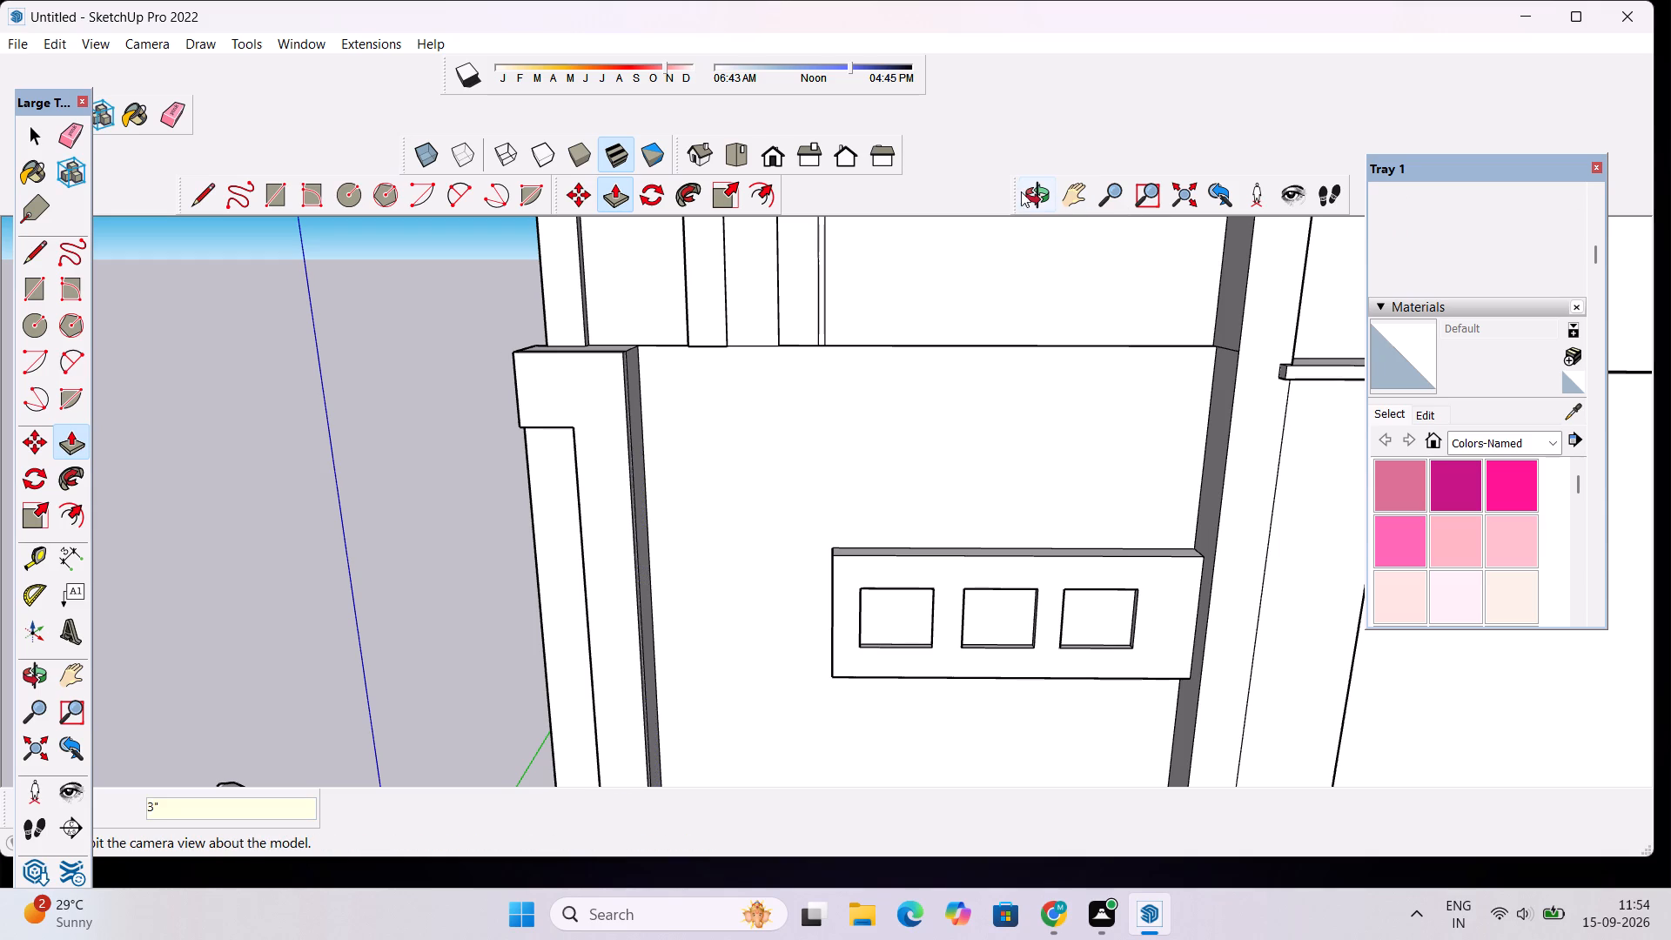
Erase the leftover seam lines on the top and inner side of the end column's raised band.
left_click(1043, 198)
left_click_drag(633, 410, 810, 493)
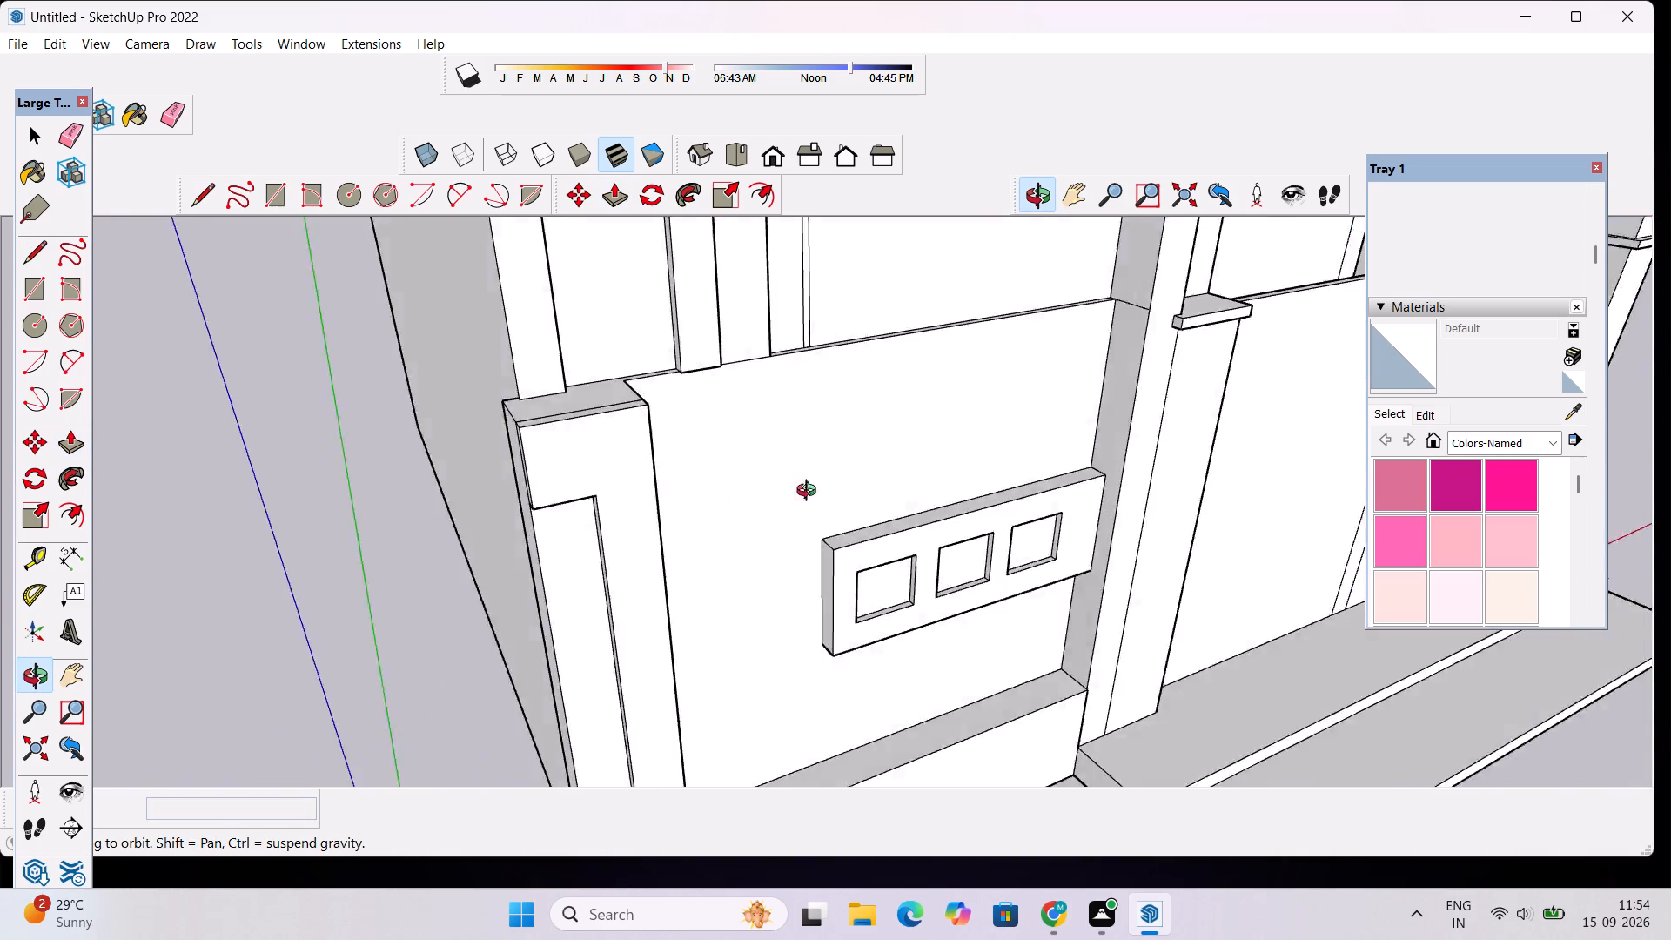
left_click_drag(810, 493, 532, 533)
scroll(586, 370, "up", 1)
left_click_drag(587, 362, 589, 448)
scroll(597, 352, "up", 7)
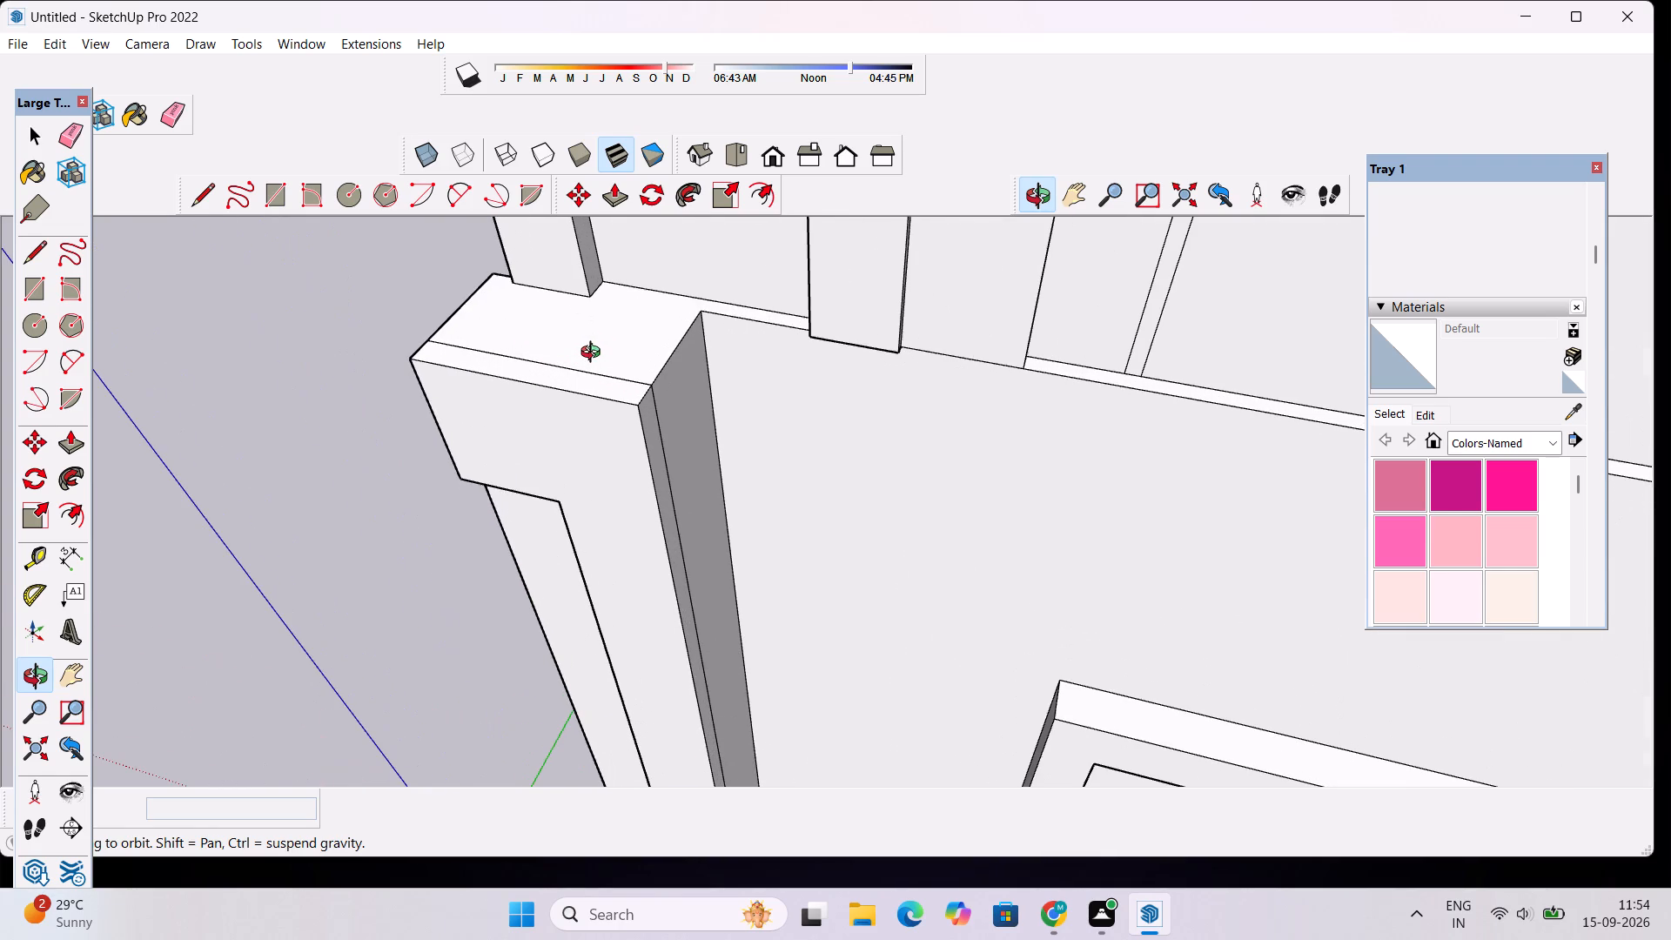
key("e")
double_click(578, 366)
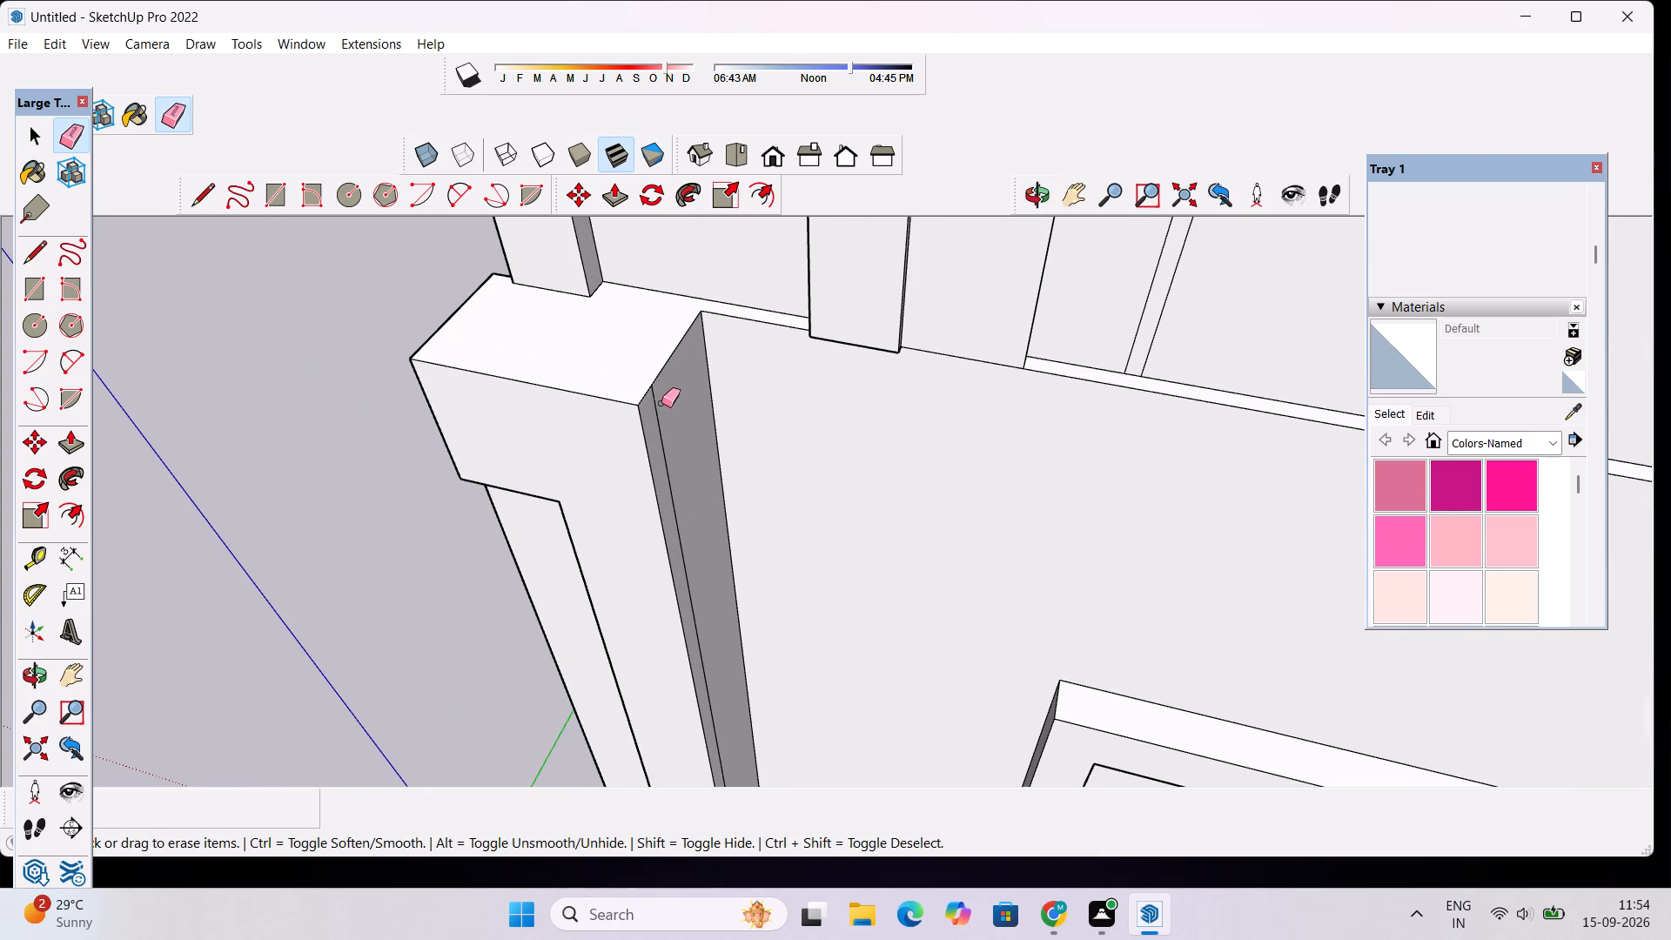
left_click_drag(662, 399, 660, 435)
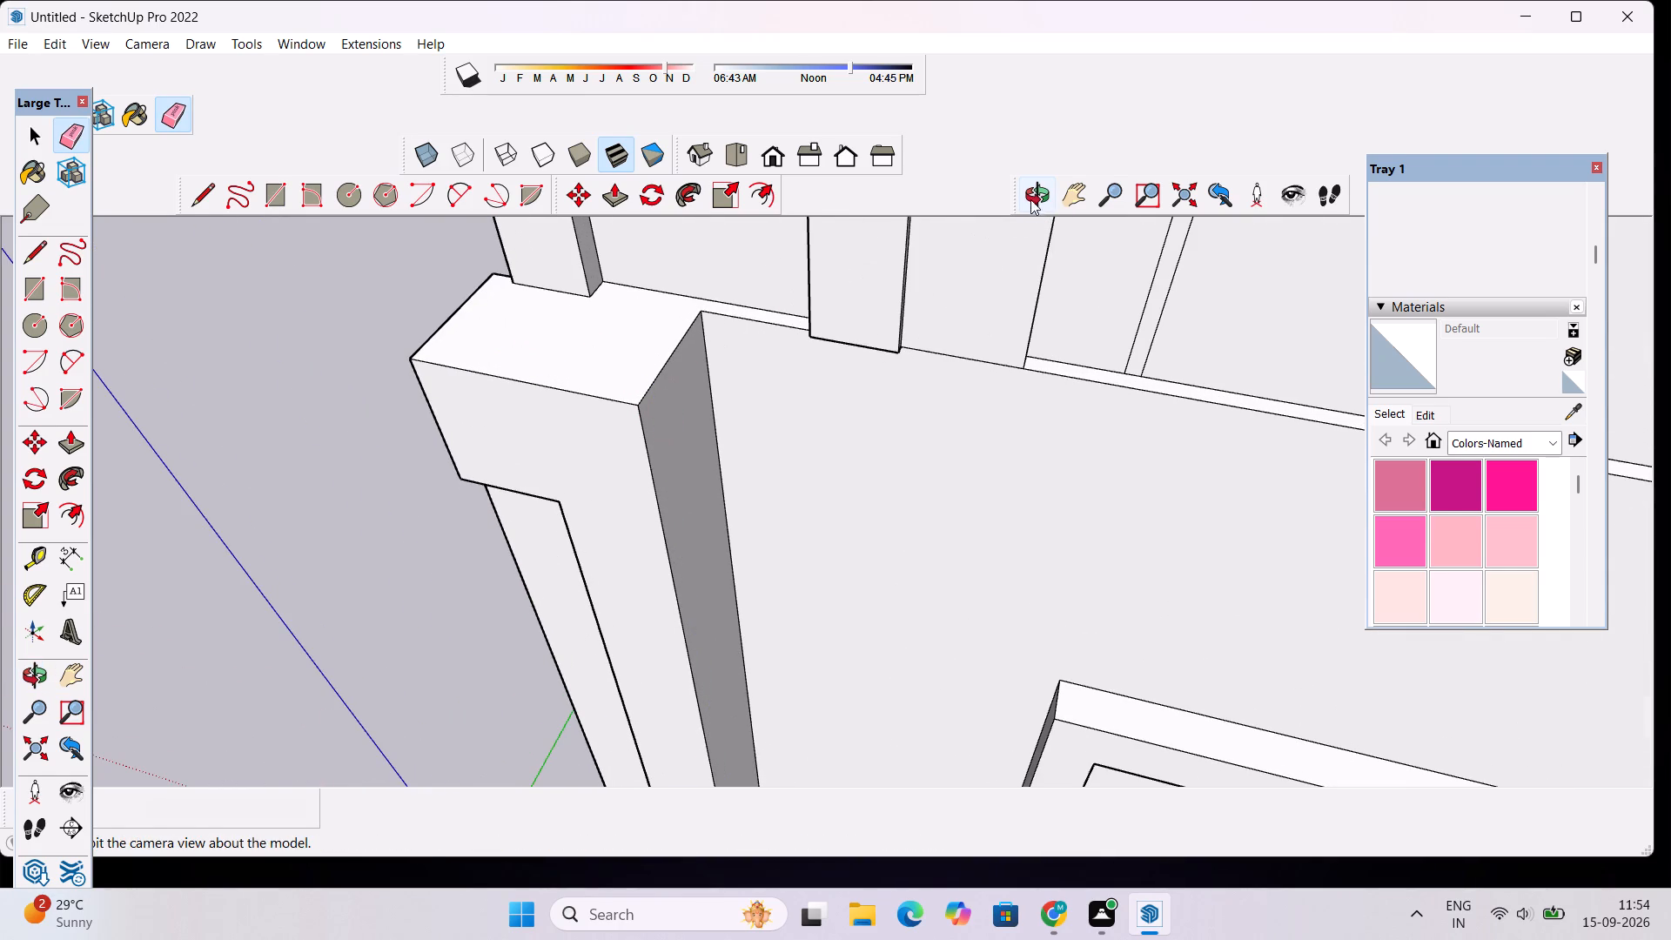
Erase the leftover vertical seam between the side wall and the outer side of the end column's raised band.
left_click(1035, 194)
left_click_drag(530, 471, 1139, 208)
scroll(1149, 217, "down", 3)
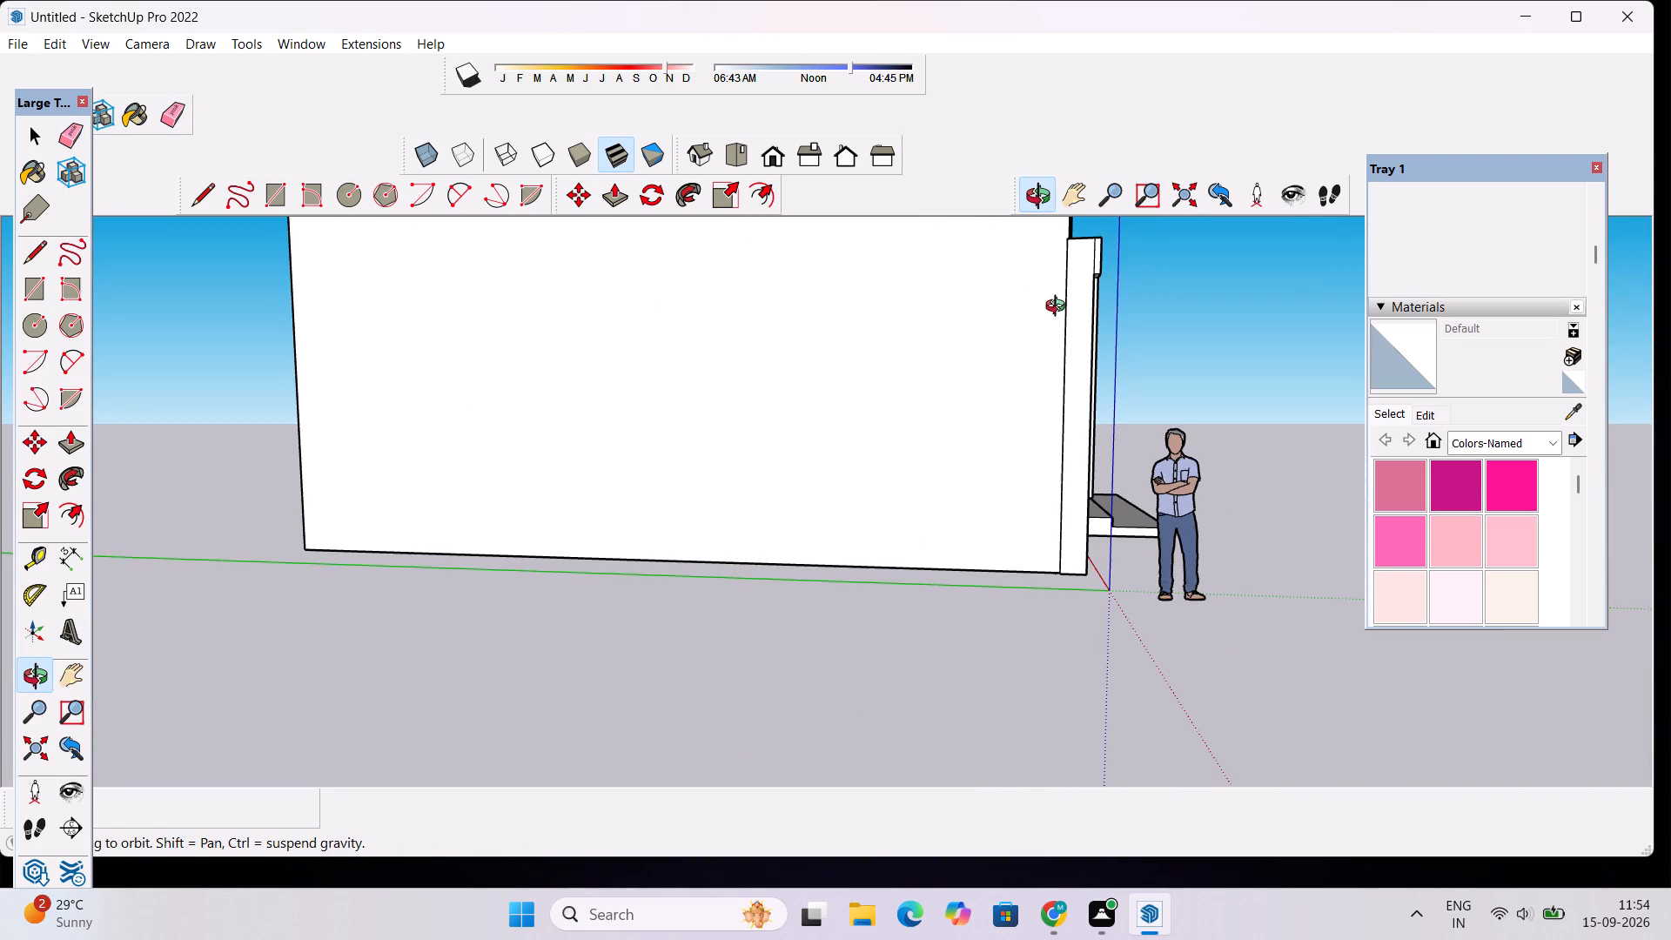
scroll(1132, 272, "up", 3)
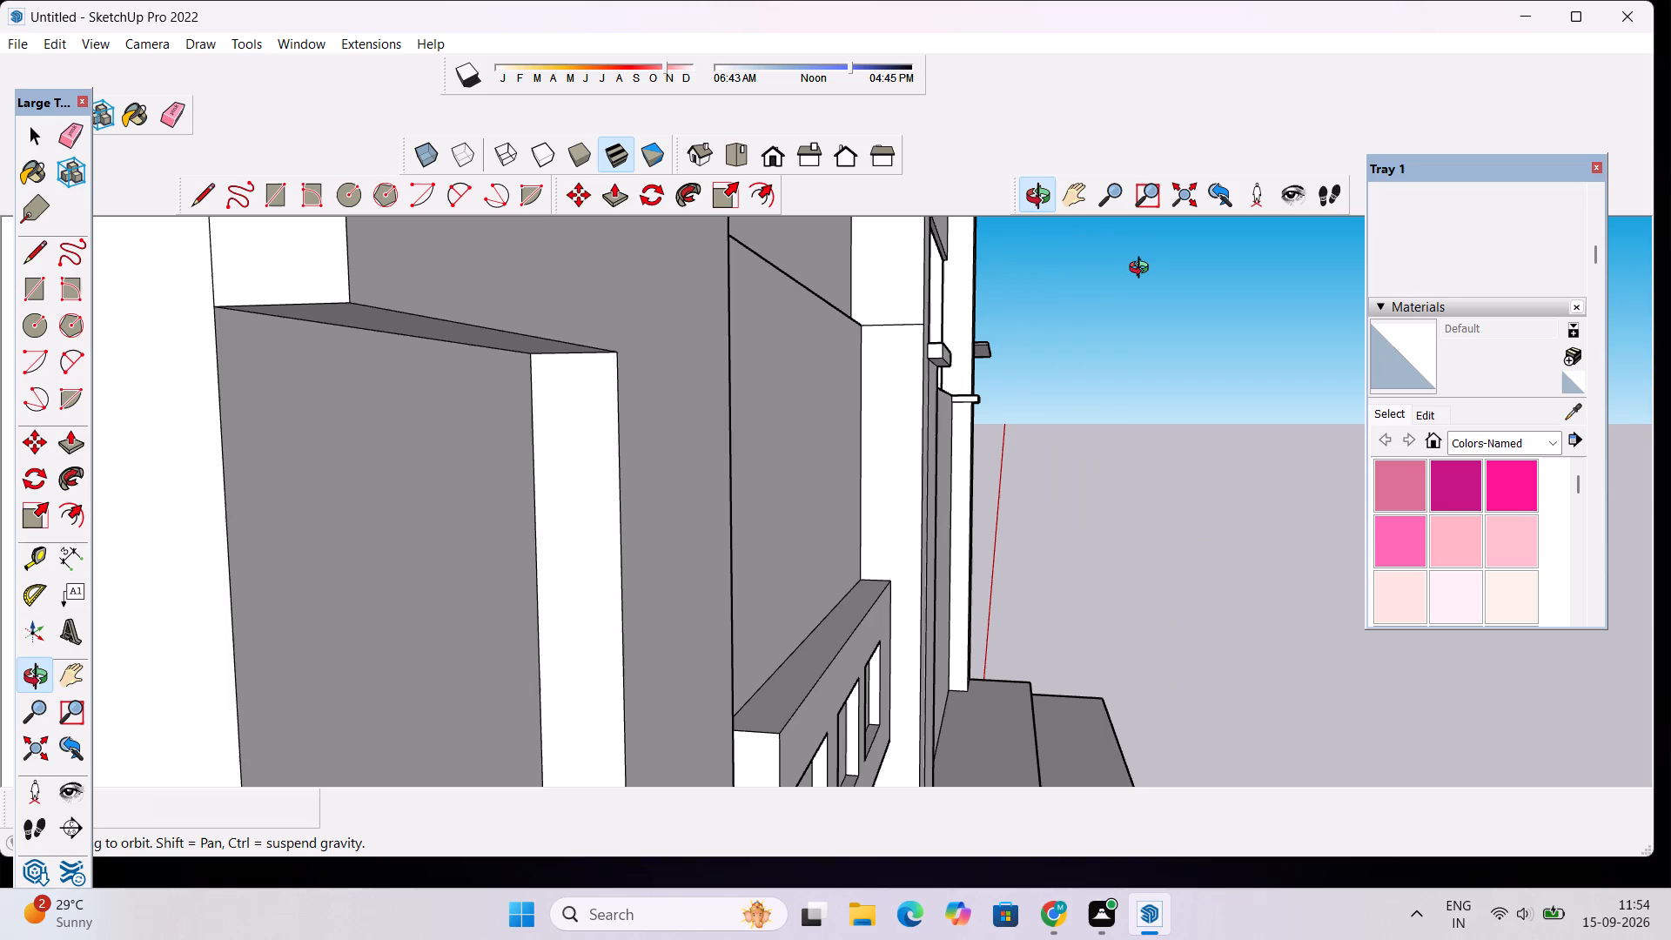
scroll(849, 335, "down", 4)
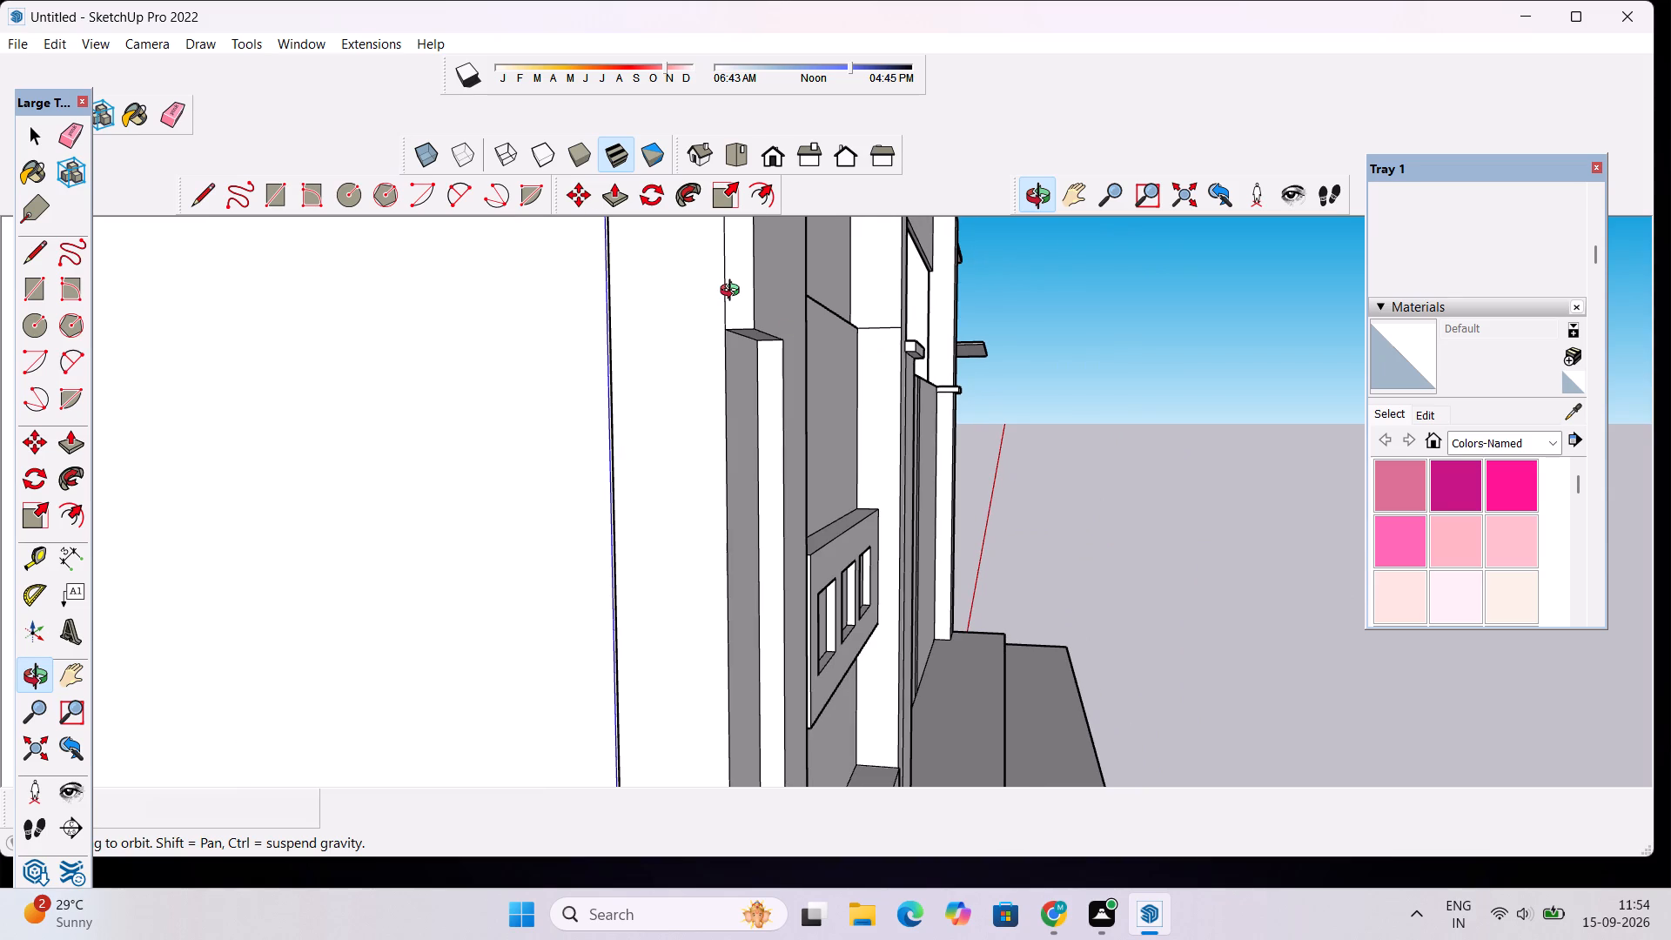
left_click_drag(734, 292, 772, 409, "shift")
scroll(784, 257, "up", 3)
left_click_drag(787, 294, 794, 338)
scroll(792, 341, "up", 1)
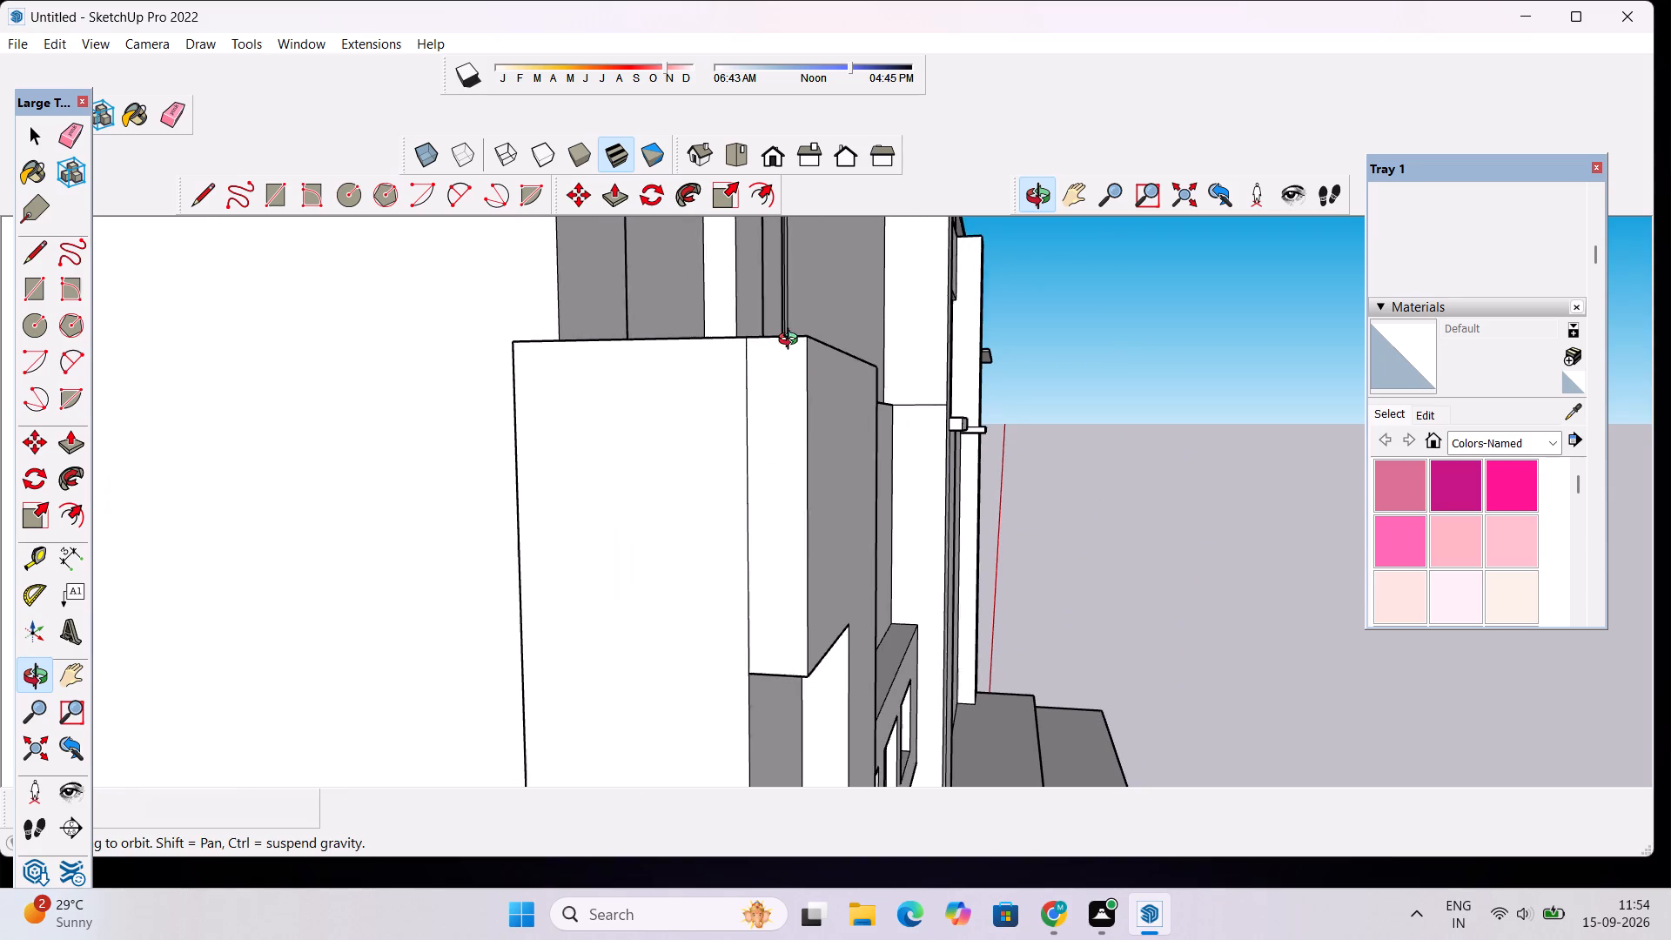
scroll(792, 341, "up", 1)
key("e")
left_click_drag(748, 392, 726, 447)
scroll(721, 435, "down", 10)
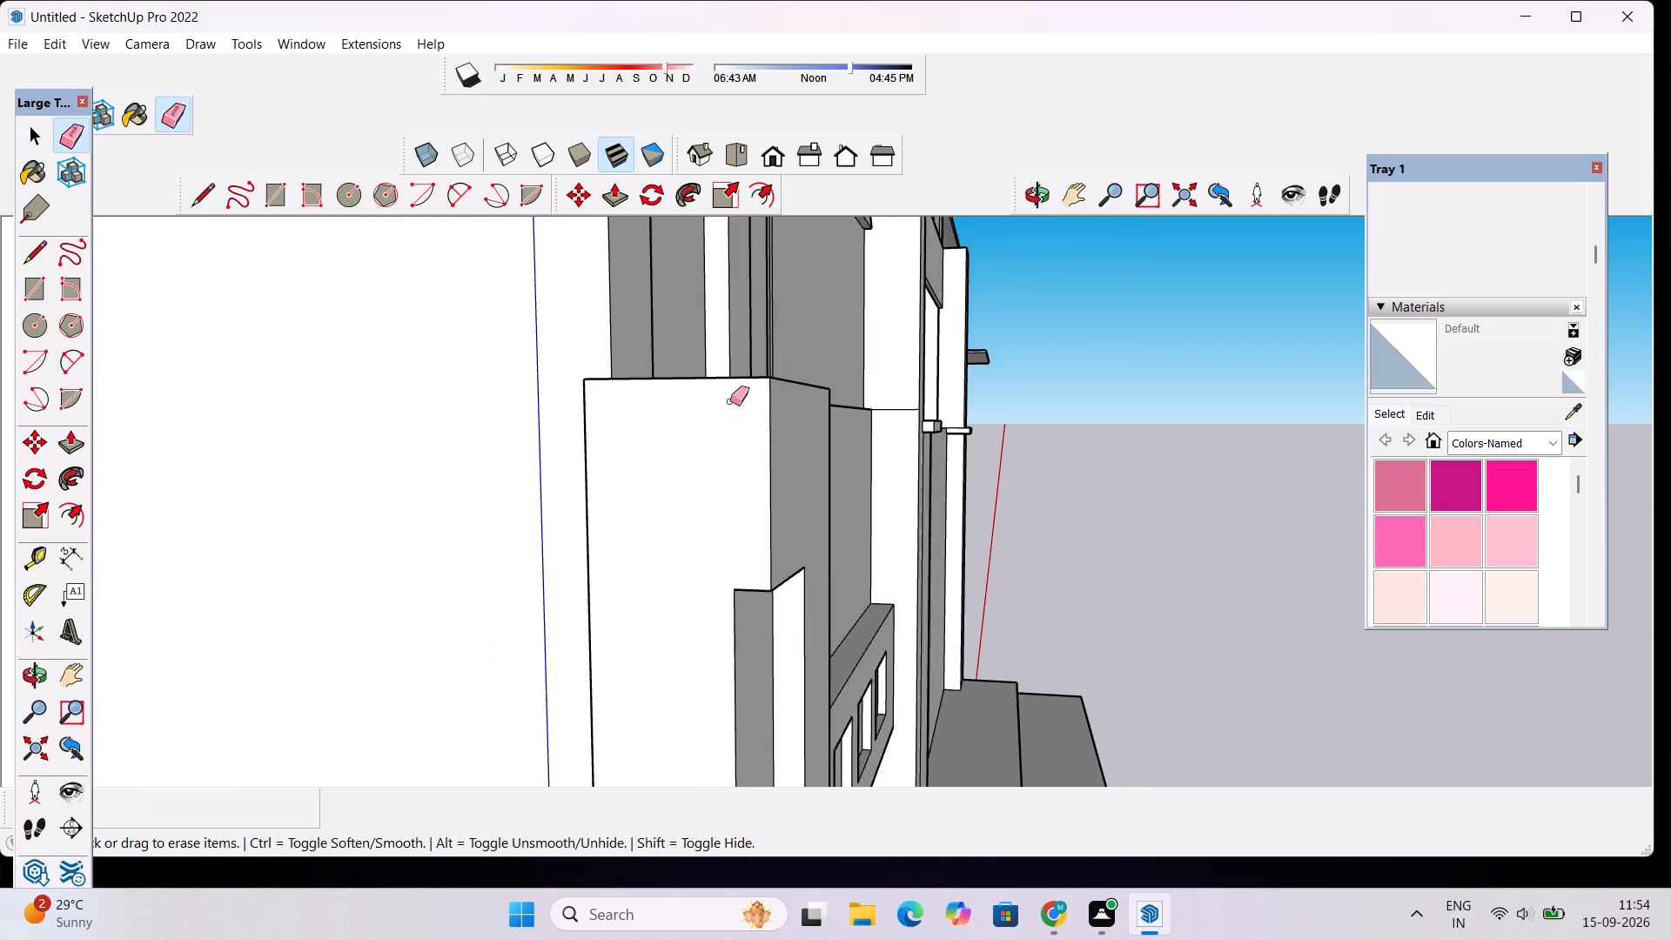
scroll(730, 401, "down", 2)
Examine the end column's raised band and the whole front elevation from several angles.
left_click(1028, 202)
left_click_drag(1023, 351, 814, 440)
scroll(706, 449, "down", 6)
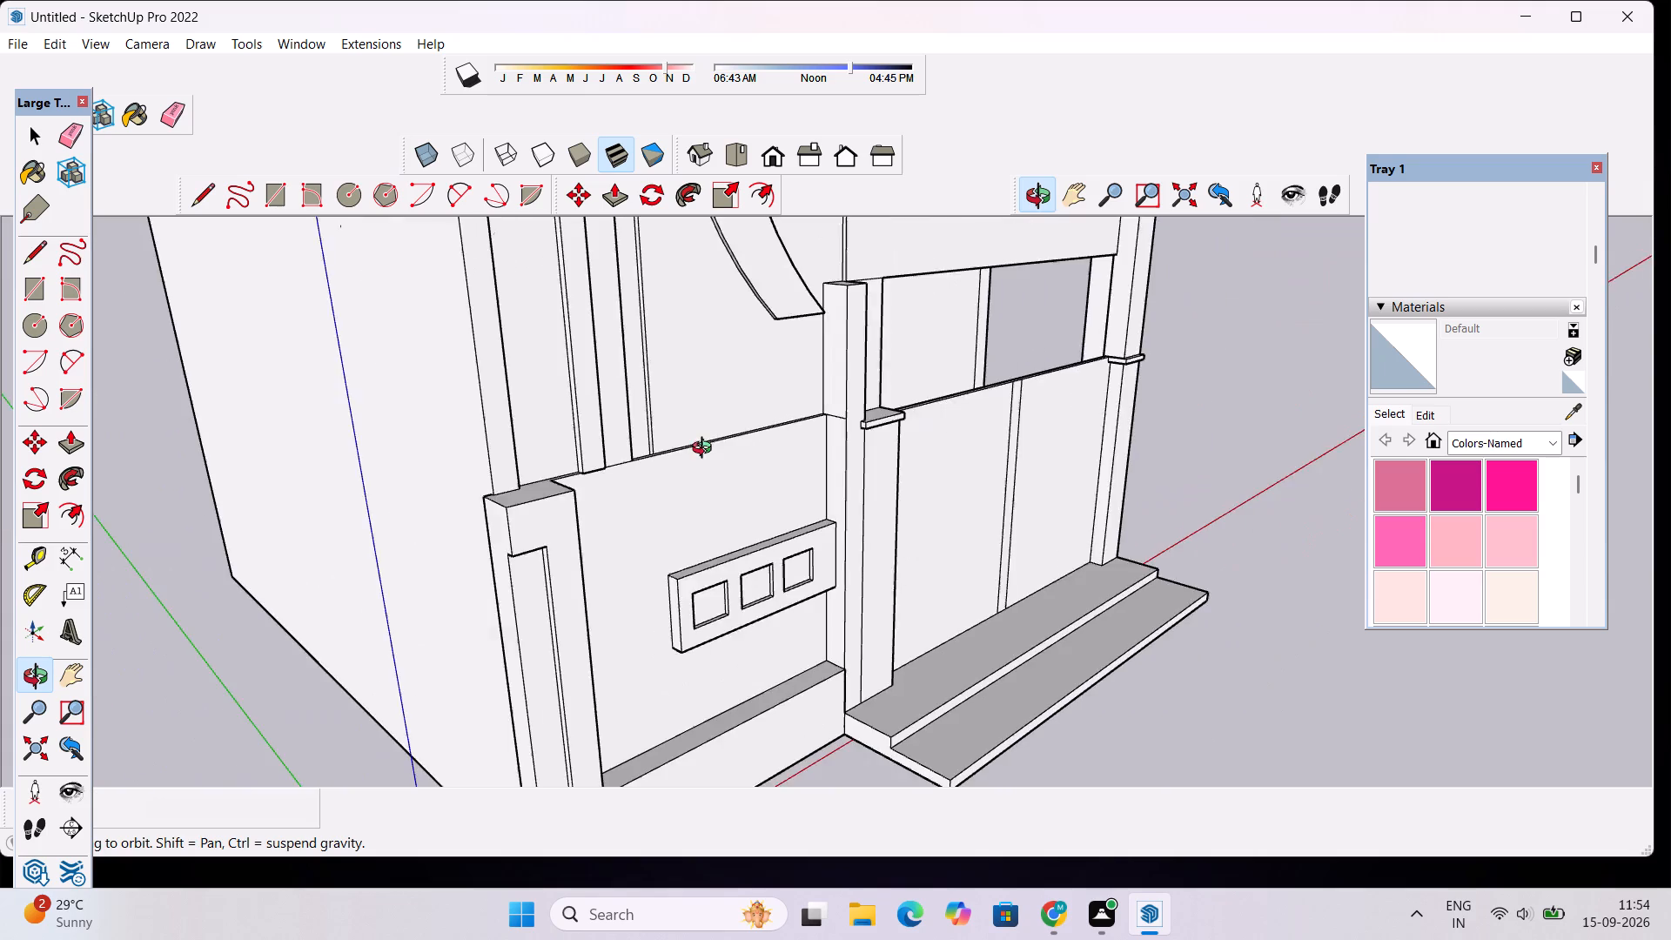
left_click_drag(738, 482, 573, 616)
scroll(447, 540, "up", 4)
left_click_drag(605, 559, 537, 578)
scroll(540, 547, "up", 1)
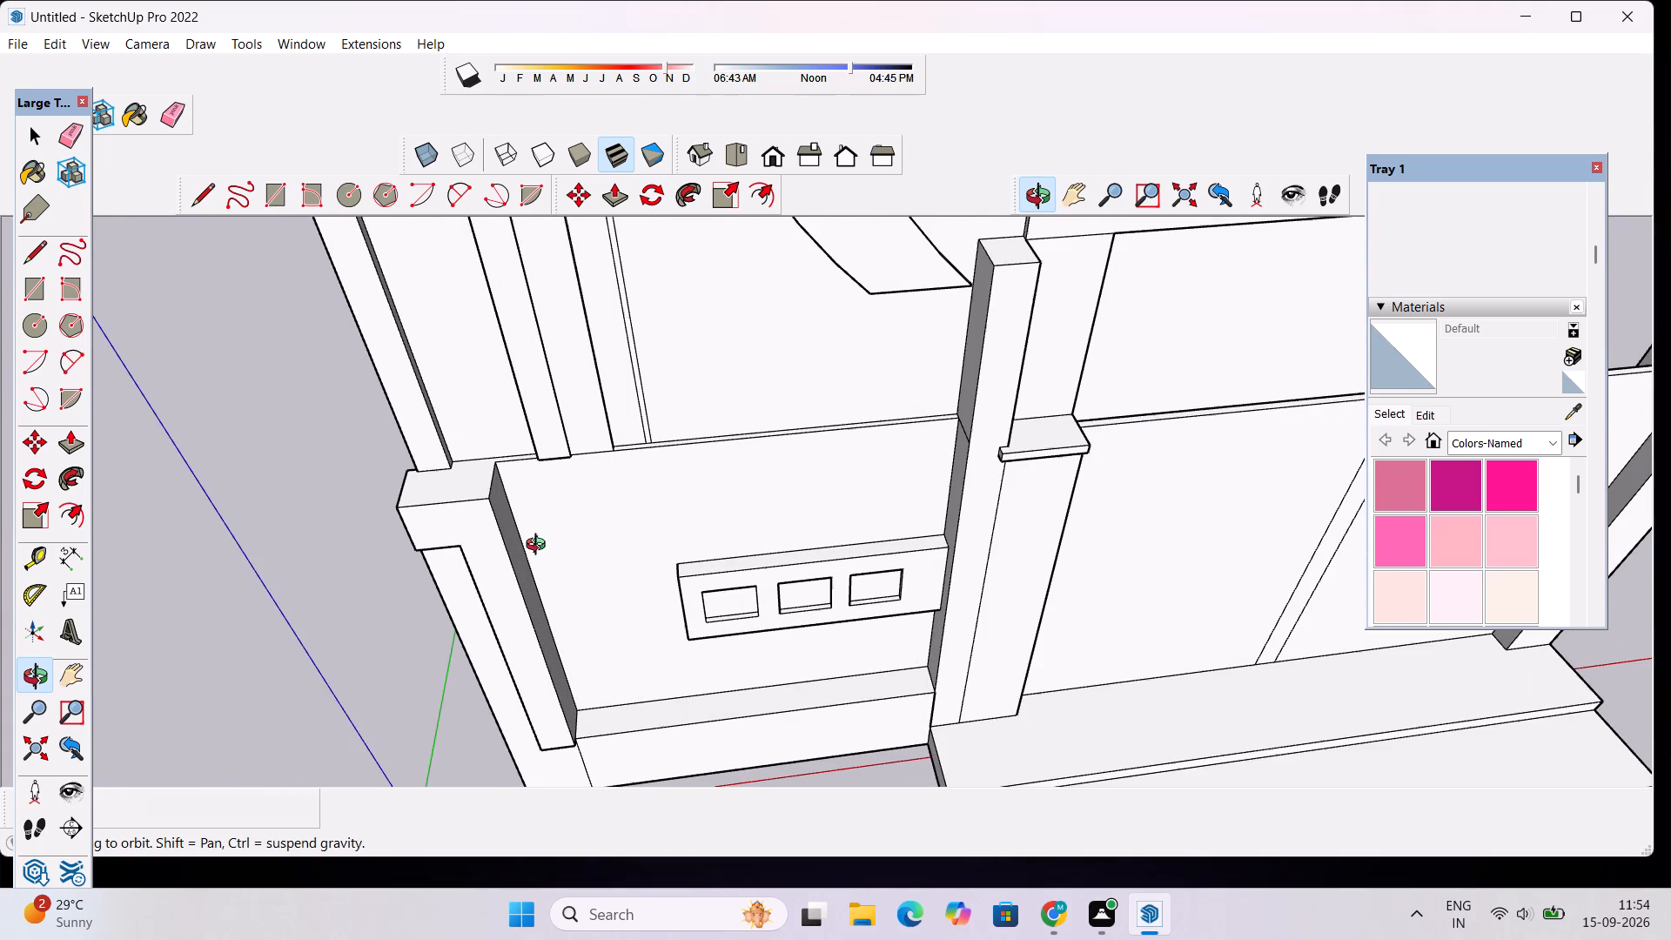
scroll(673, 481, "down", 6)
left_click_drag(721, 588, 690, 410)
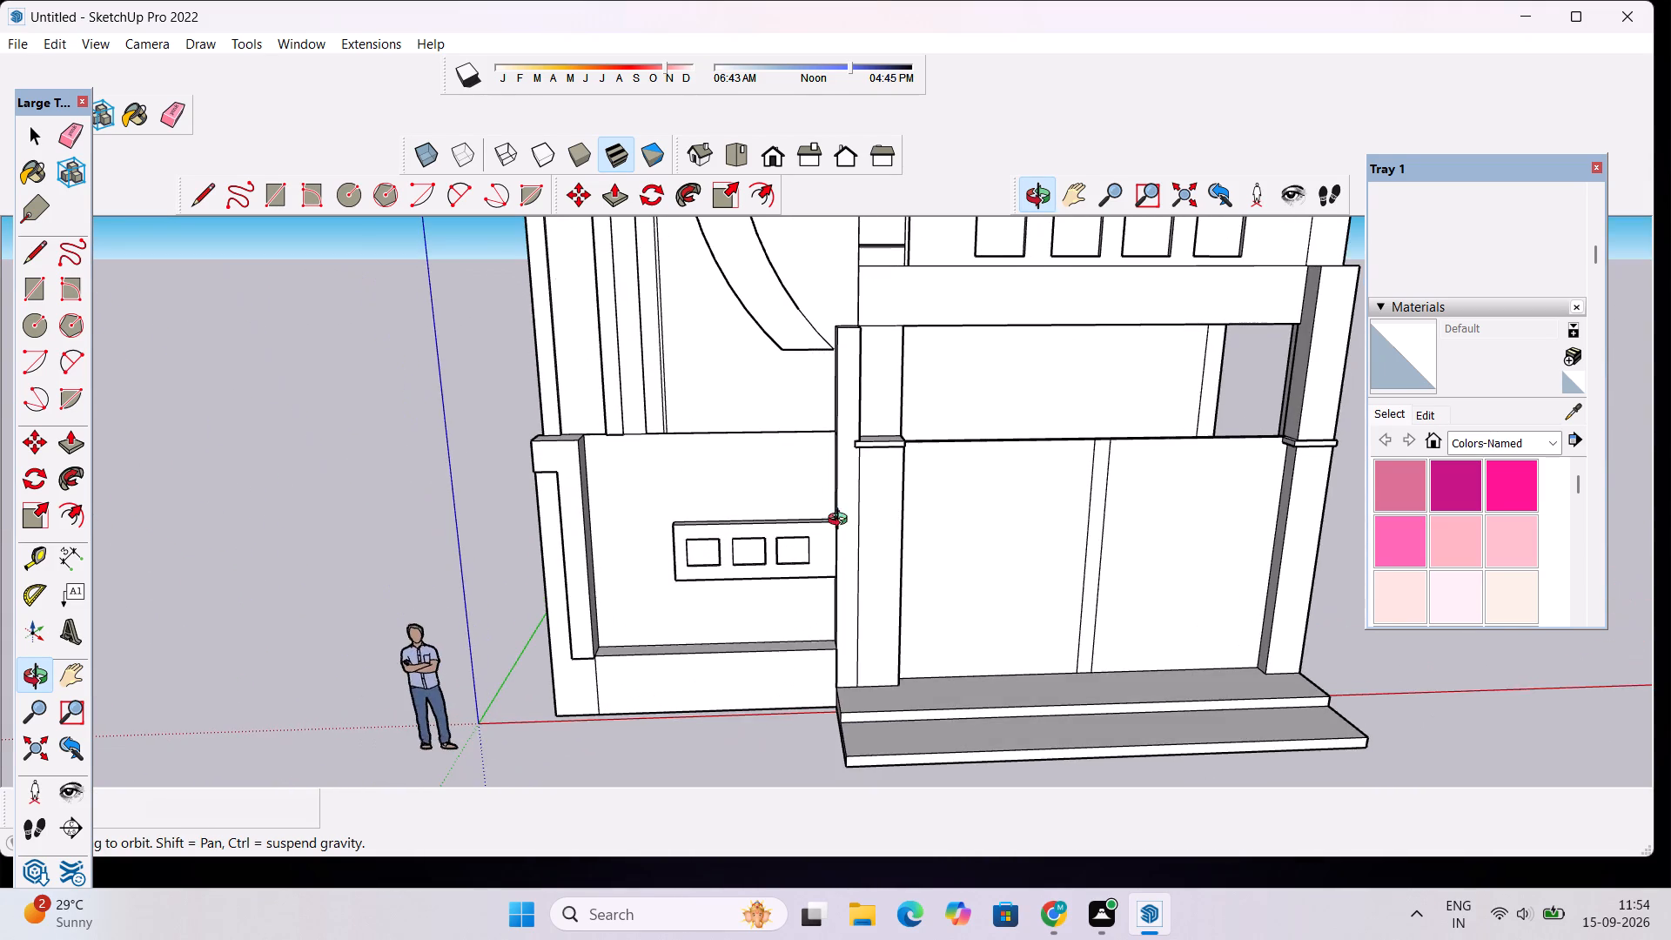
scroll(848, 522, "up", 1)
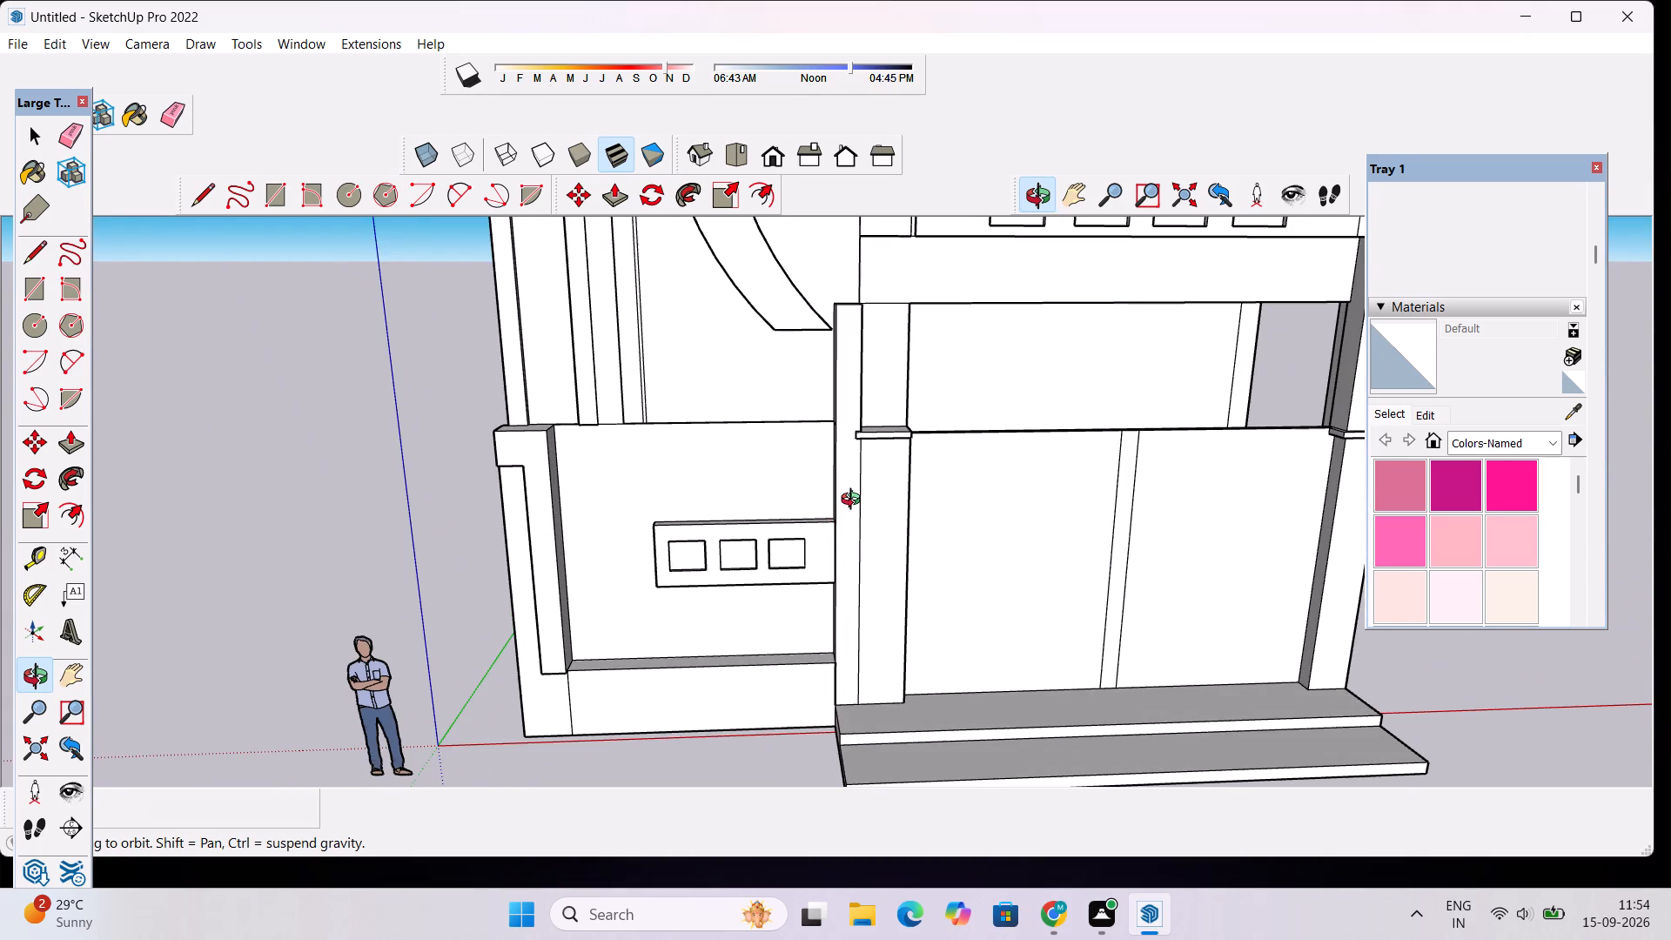
scroll(867, 476, "down", 3)
left_click_drag(994, 479, 953, 501, "shift")
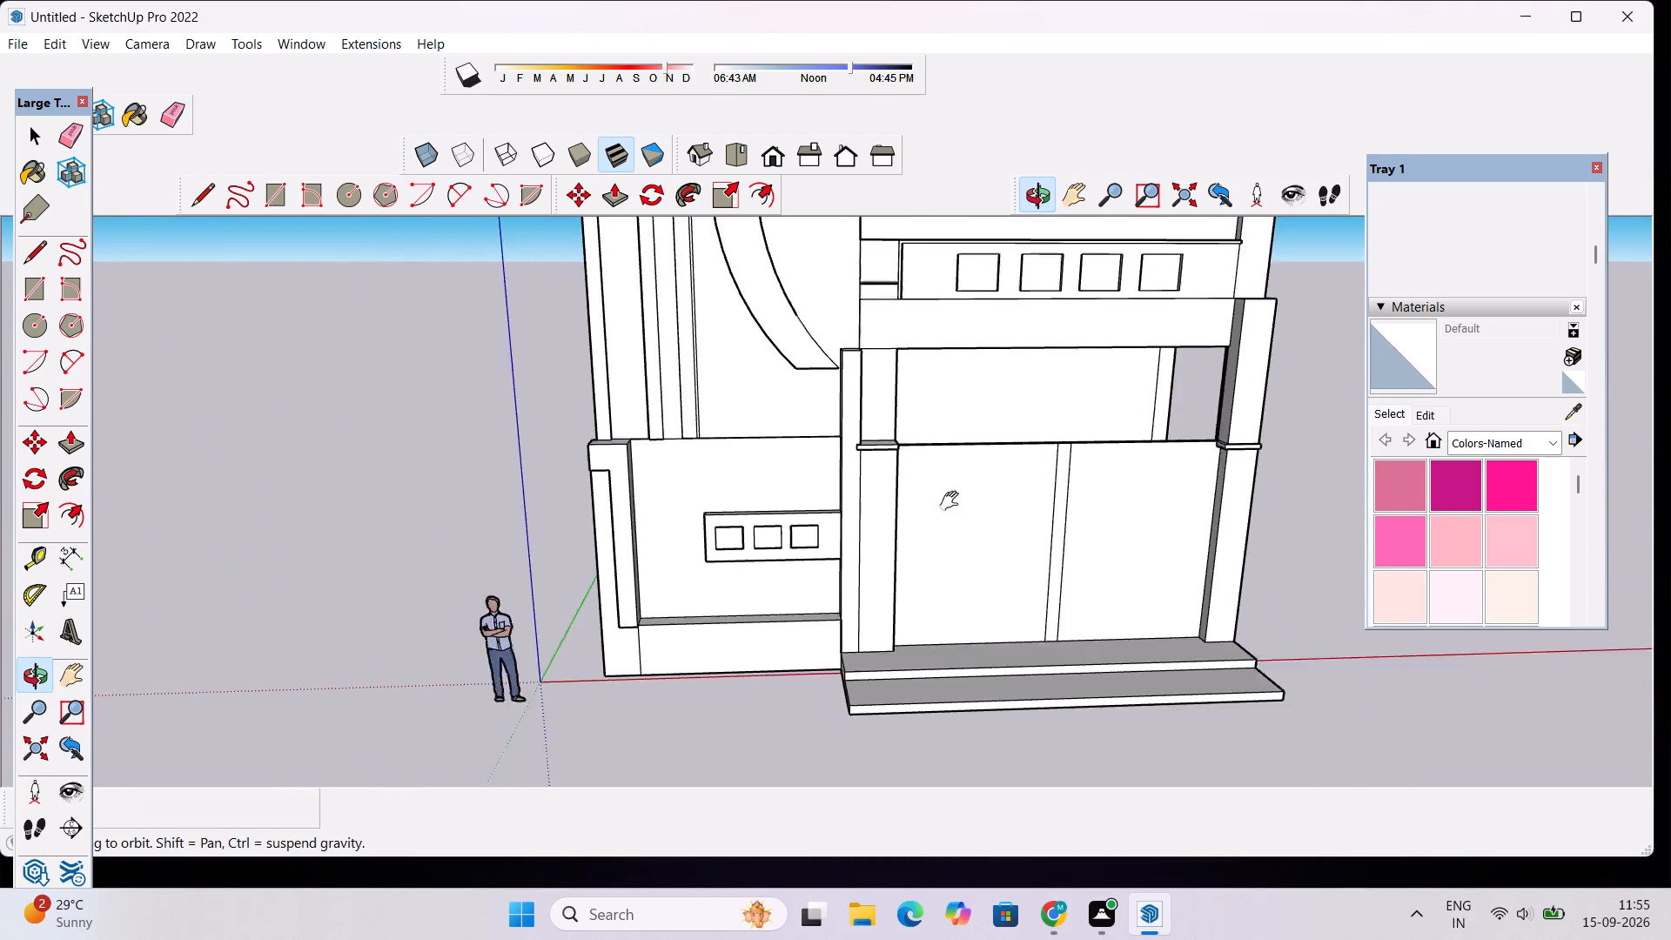
left_click_drag(953, 501, 794, 558, "shift")
scroll(771, 559, "down", 4)
left_click_drag(804, 616, 809, 485)
Push/Pull the narrow underside strip of the beam above the entrance opening upward by about 2' 5/8".
scroll(809, 485, "up", 5)
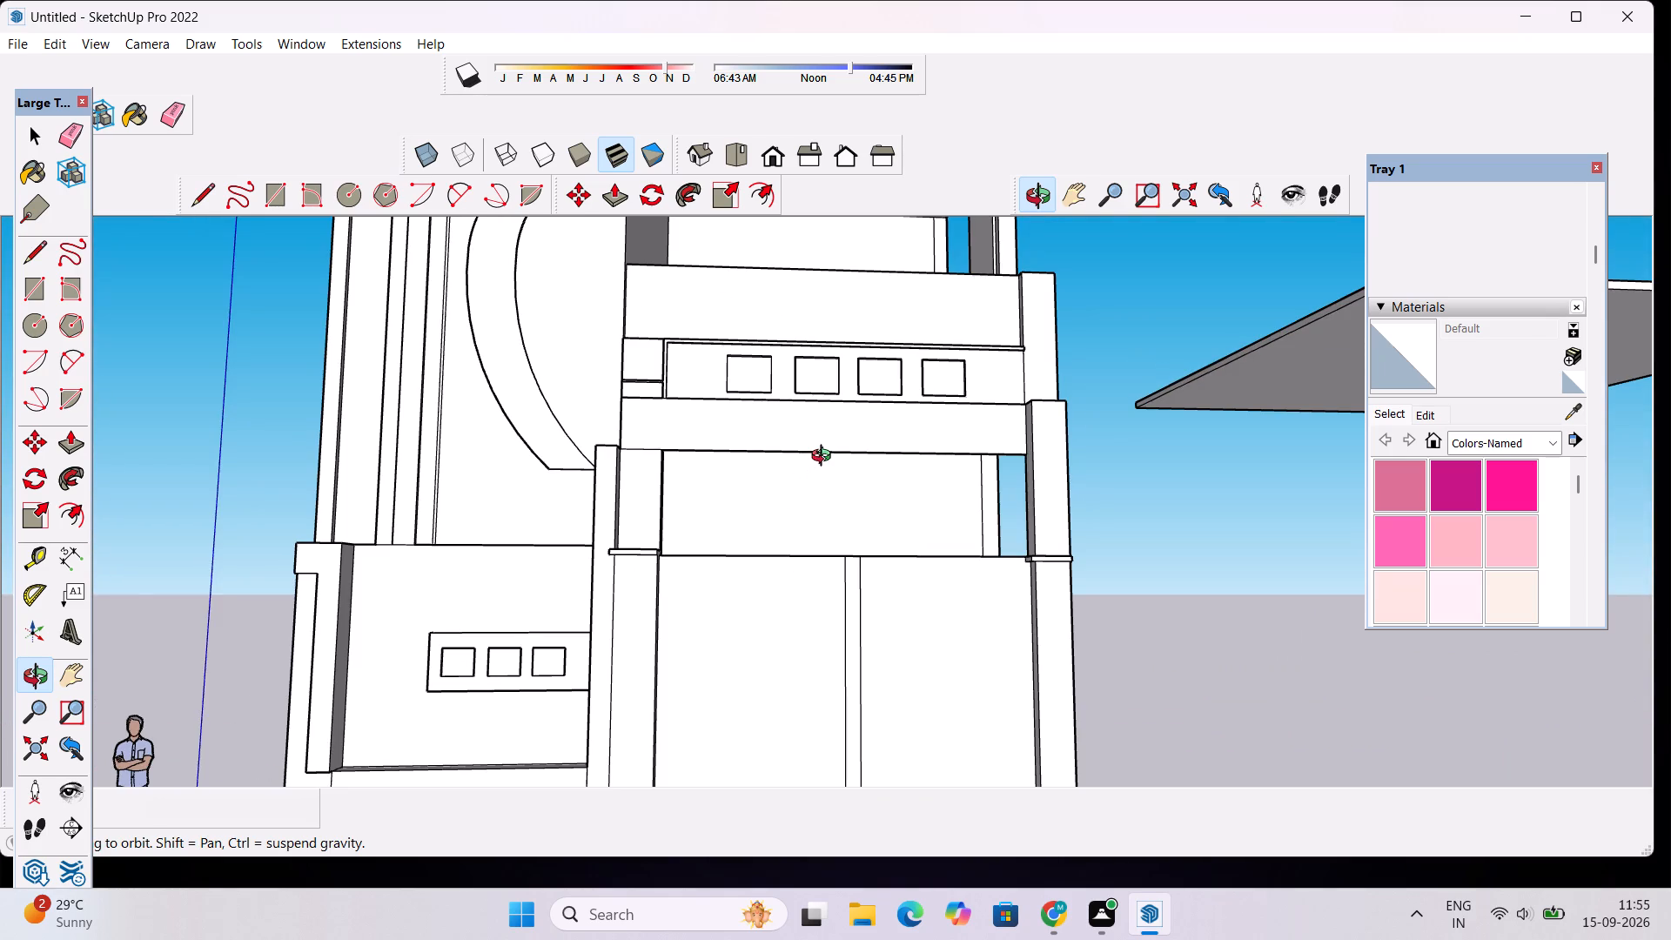
left_click_drag(814, 508, 810, 371)
scroll(805, 411, "up", 4)
left_click_drag(728, 498, 769, 564)
scroll(827, 460, "up", 5)
scroll(827, 460, "down", 4)
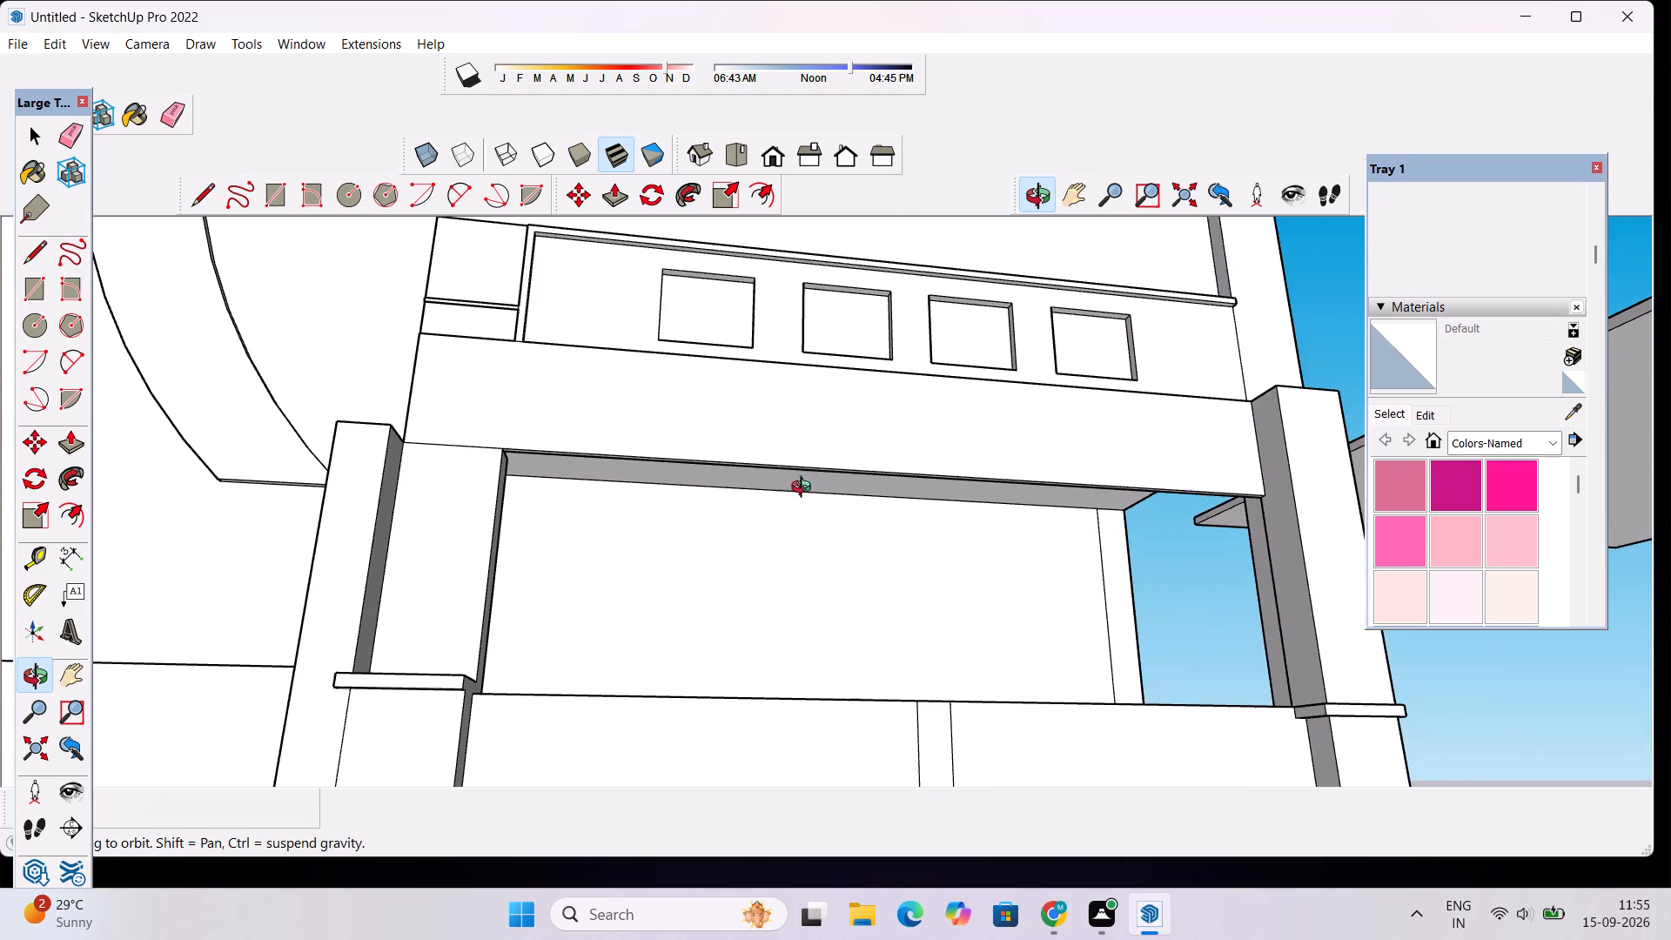
left_click_drag(815, 500, 442, 516)
left_click_drag(783, 502, 537, 460)
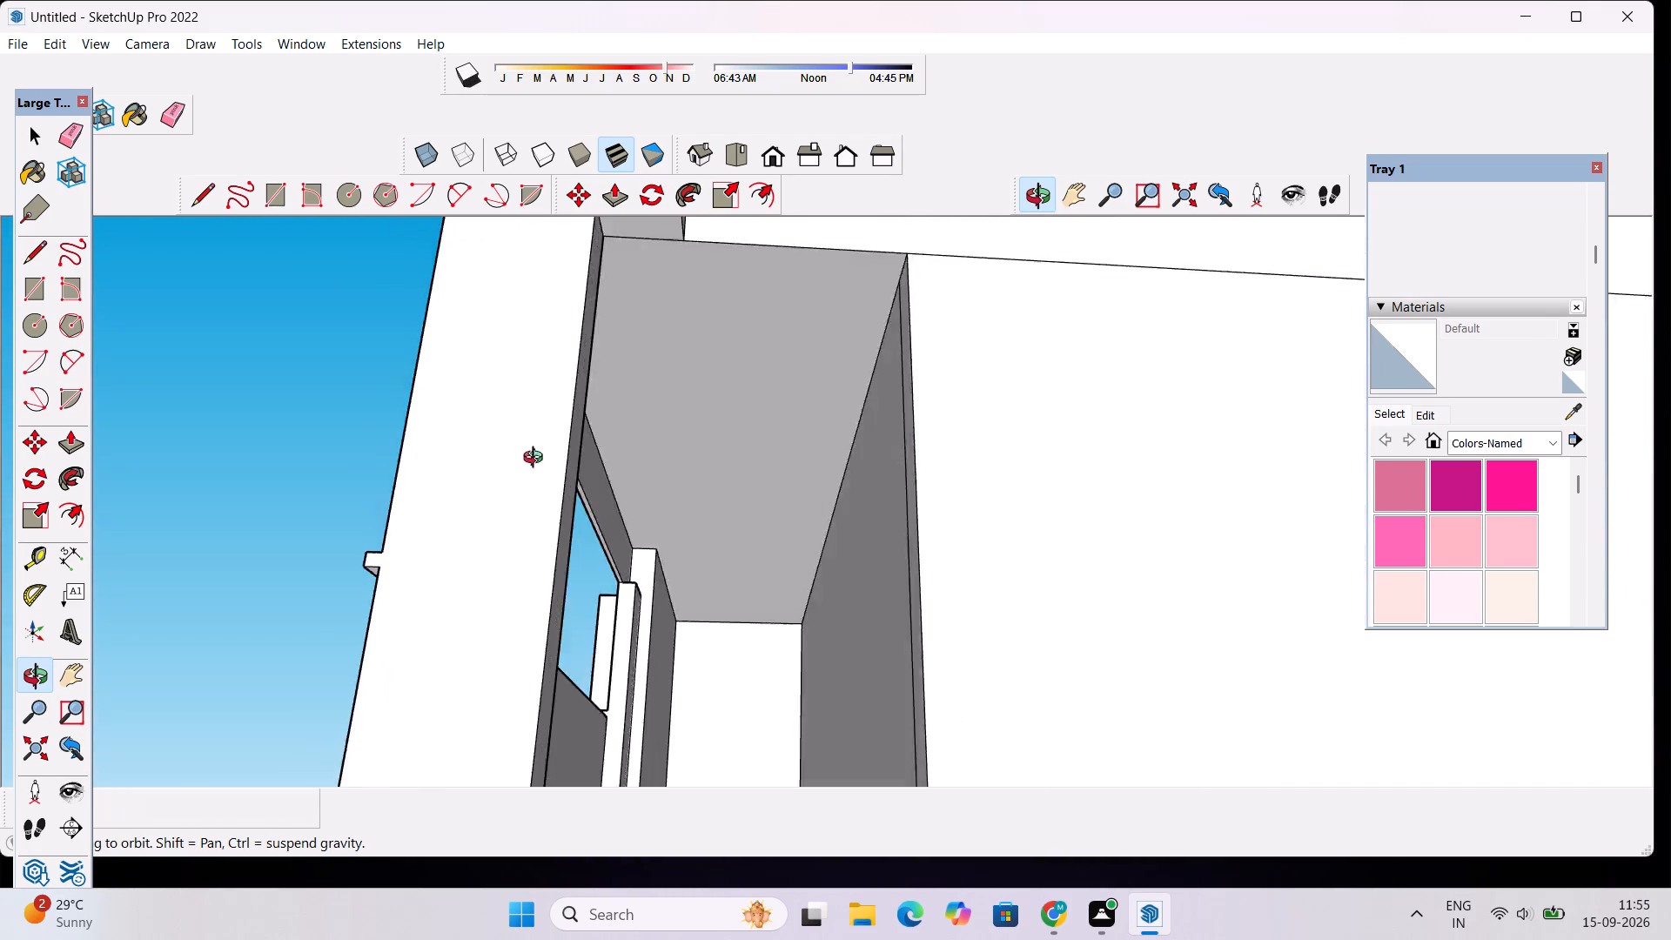
left_click_drag(537, 460, 963, 411)
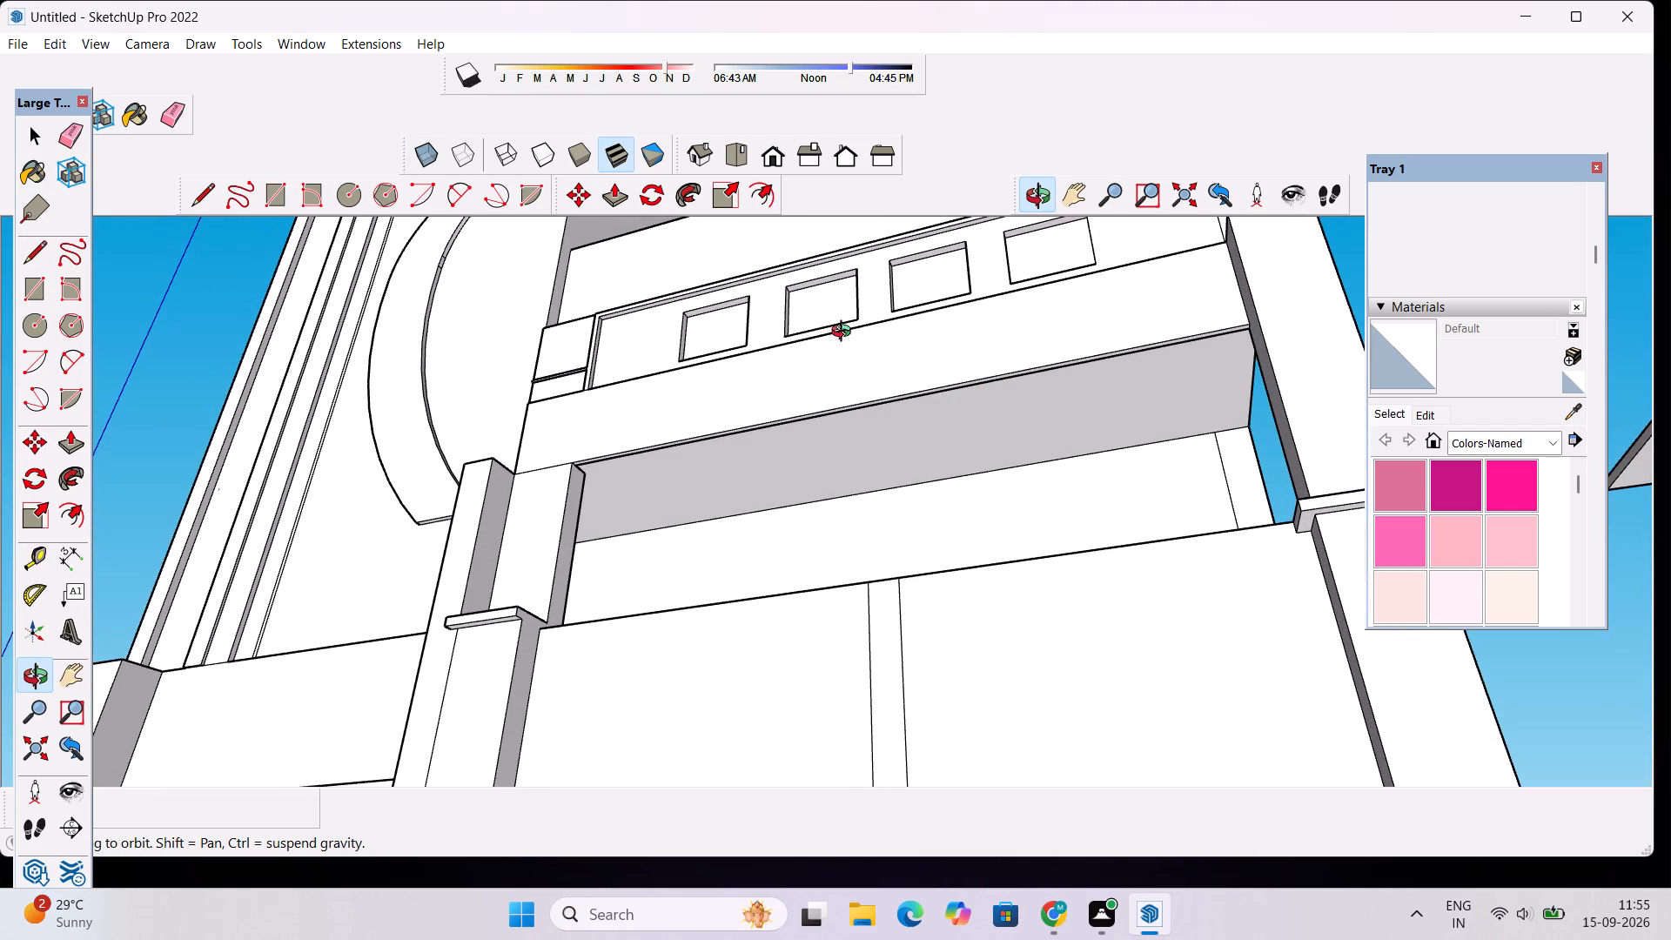
scroll(842, 383, "up", 2)
left_click_drag(835, 420, 840, 470)
scroll(840, 470, "up", 5)
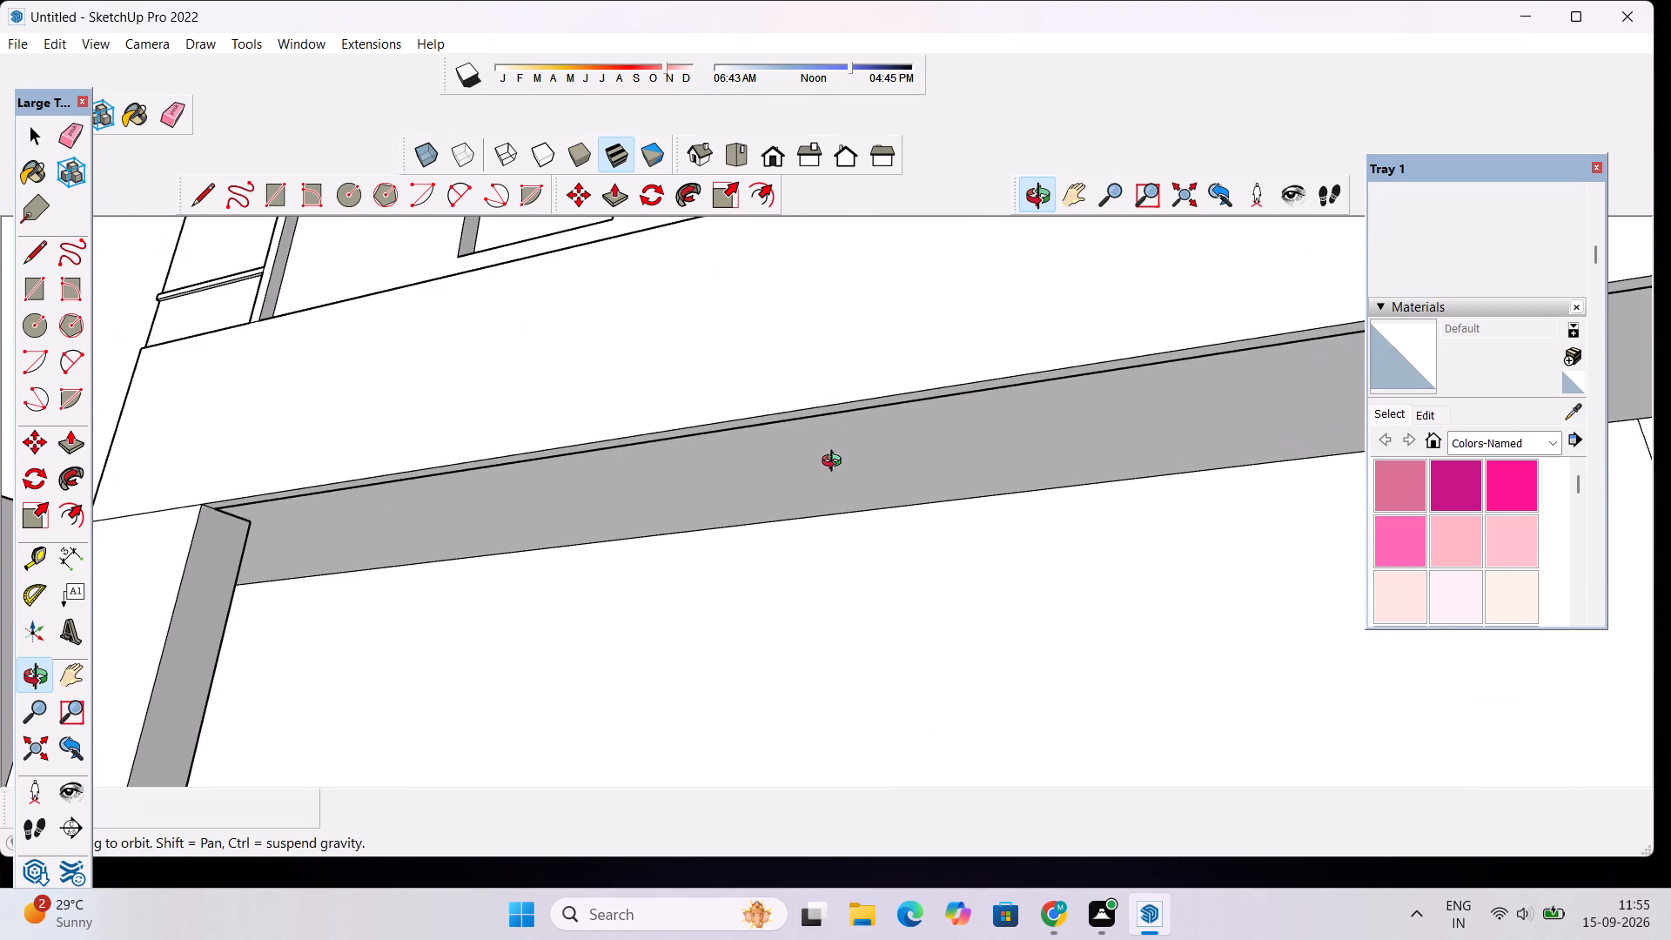
key("p")
left_click(827, 407)
scroll(822, 382, "down", 5)
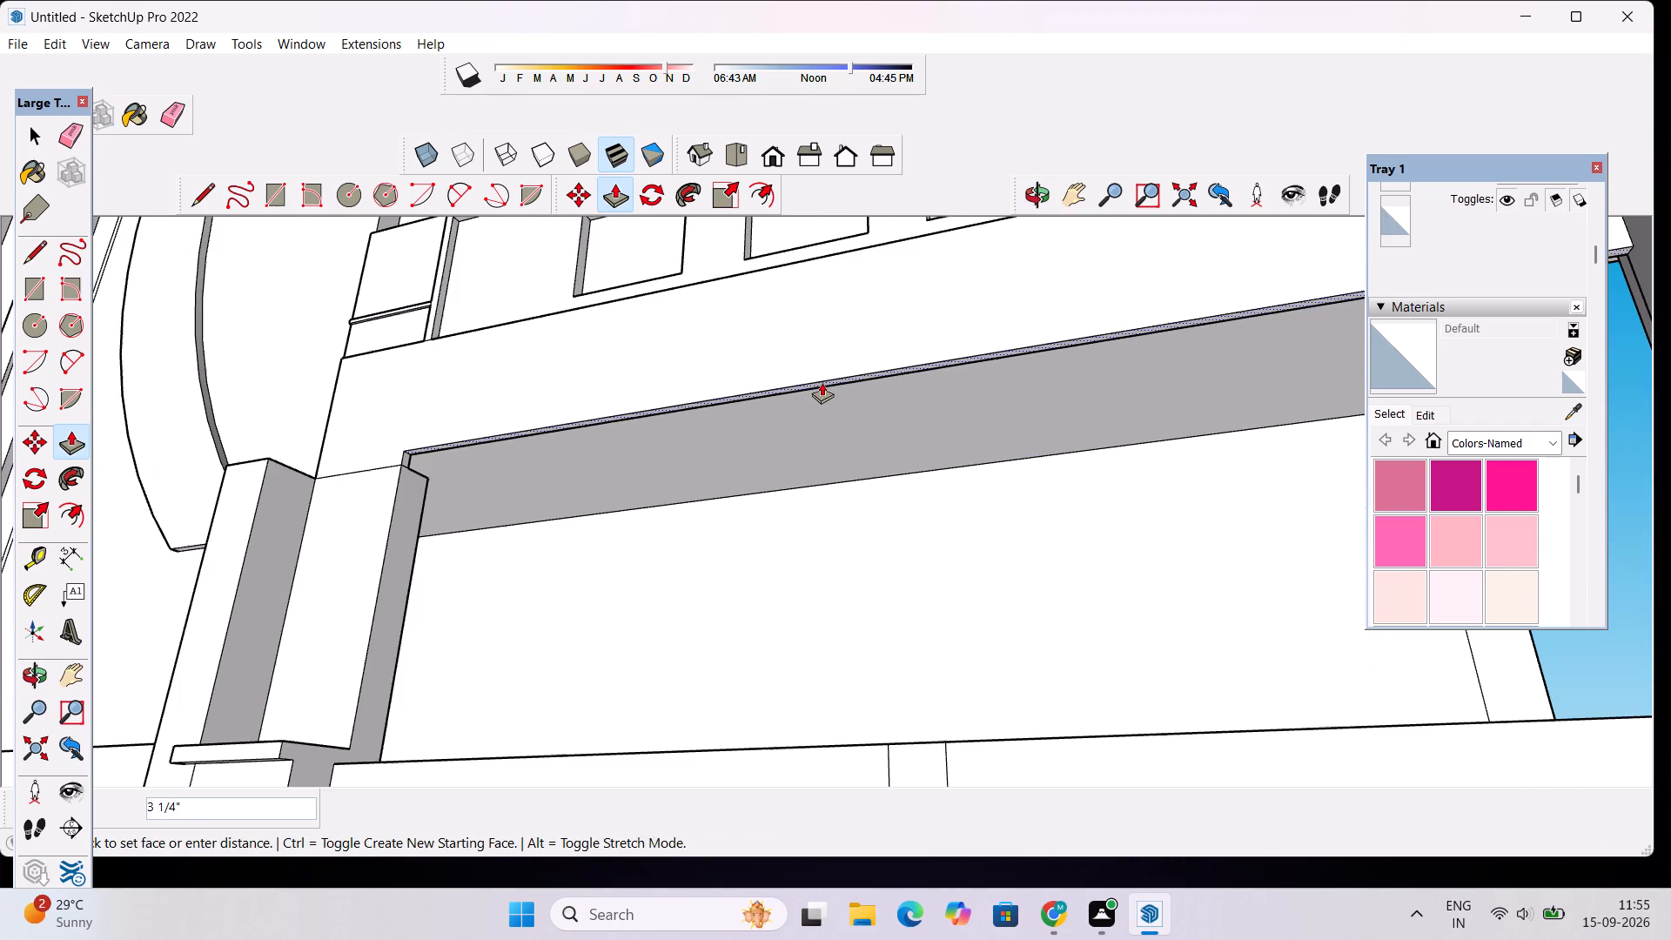
left_click(854, 258)
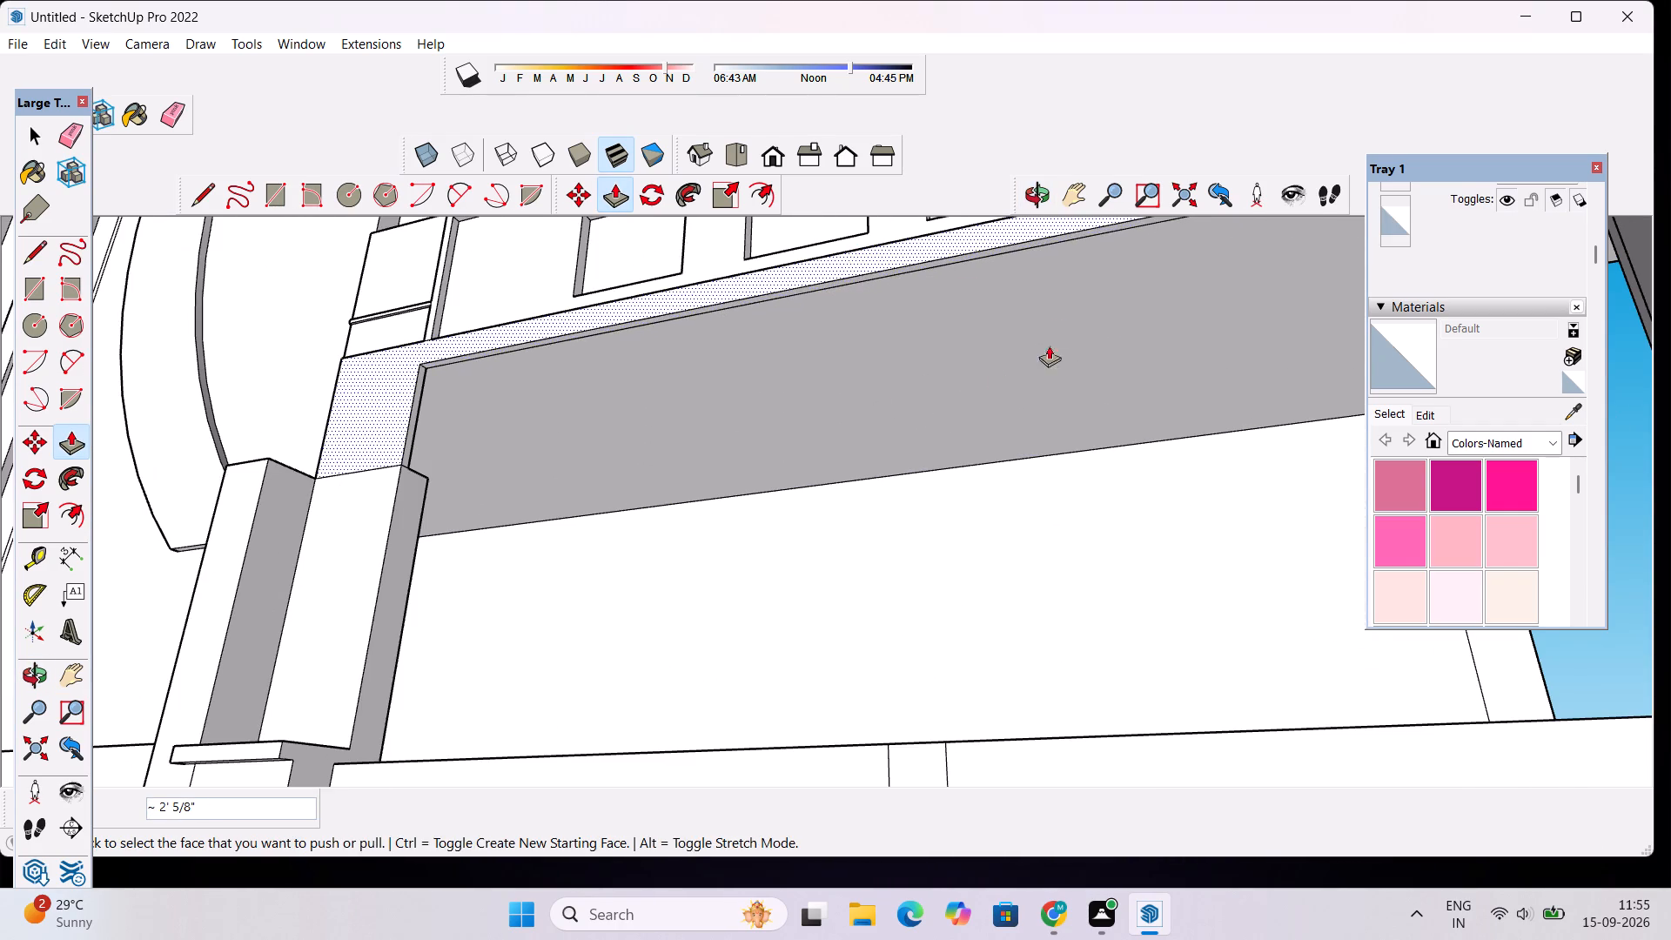
Examine the thinned beam, its underside and its junction with the entrance columns.
left_click(1037, 189)
left_click_drag(815, 345, 882, 536)
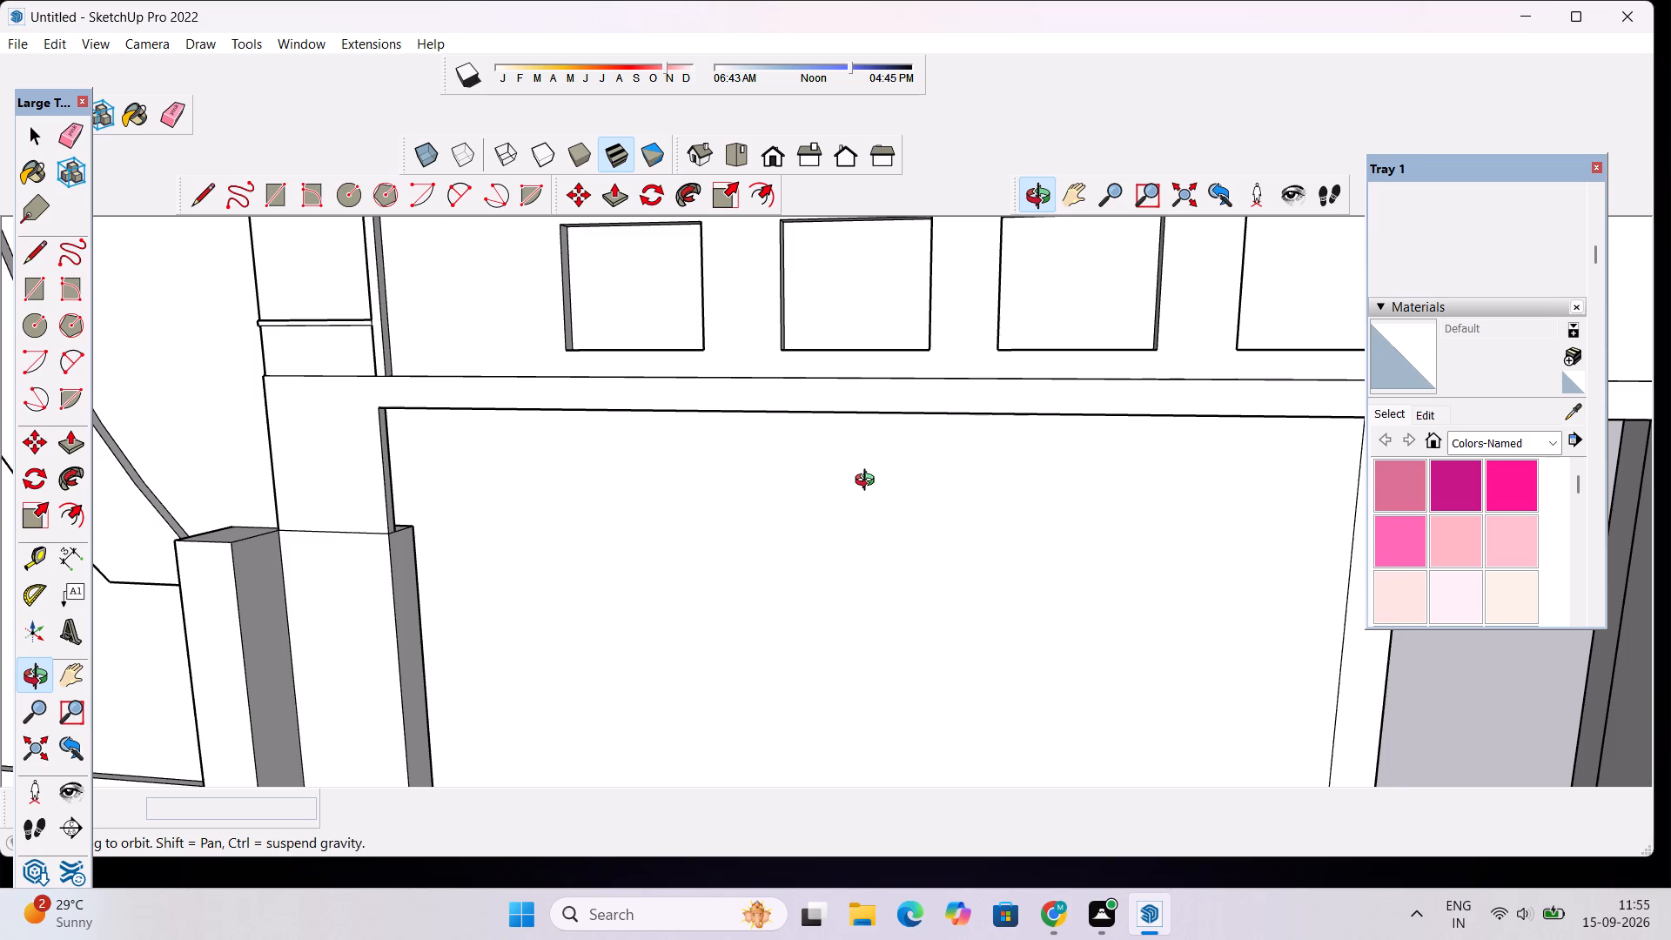
scroll(478, 482, "down", 4)
left_click_drag(473, 566, 473, 553)
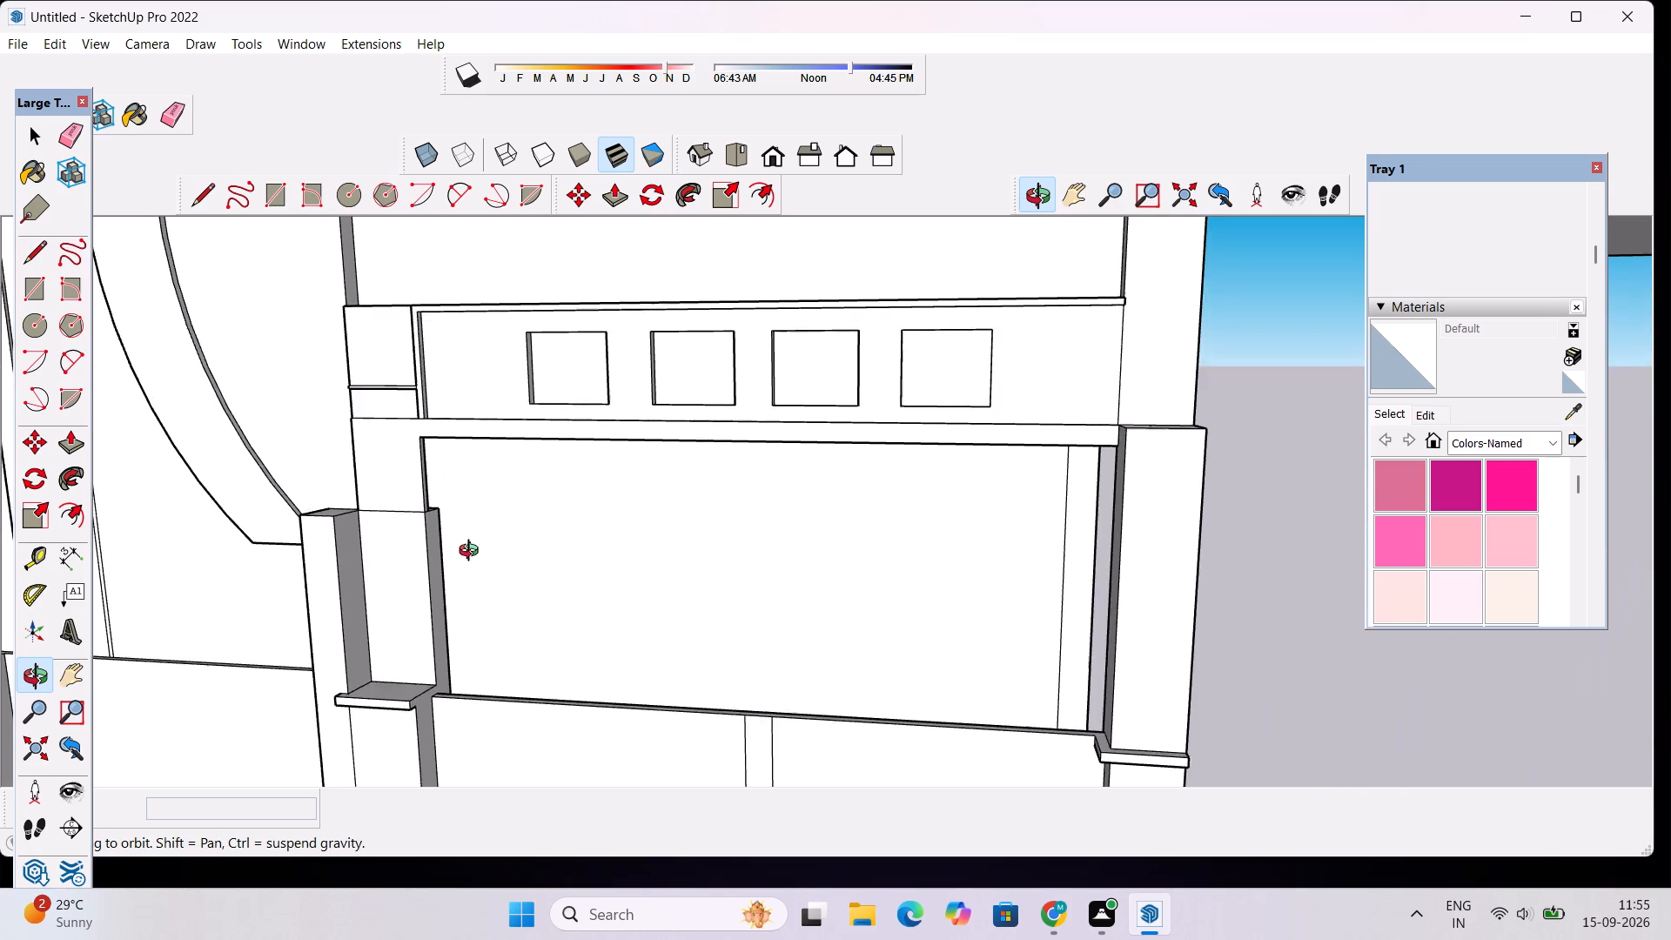
left_click_drag(473, 553, 531, 443)
left_click_drag(418, 437, 827, 402)
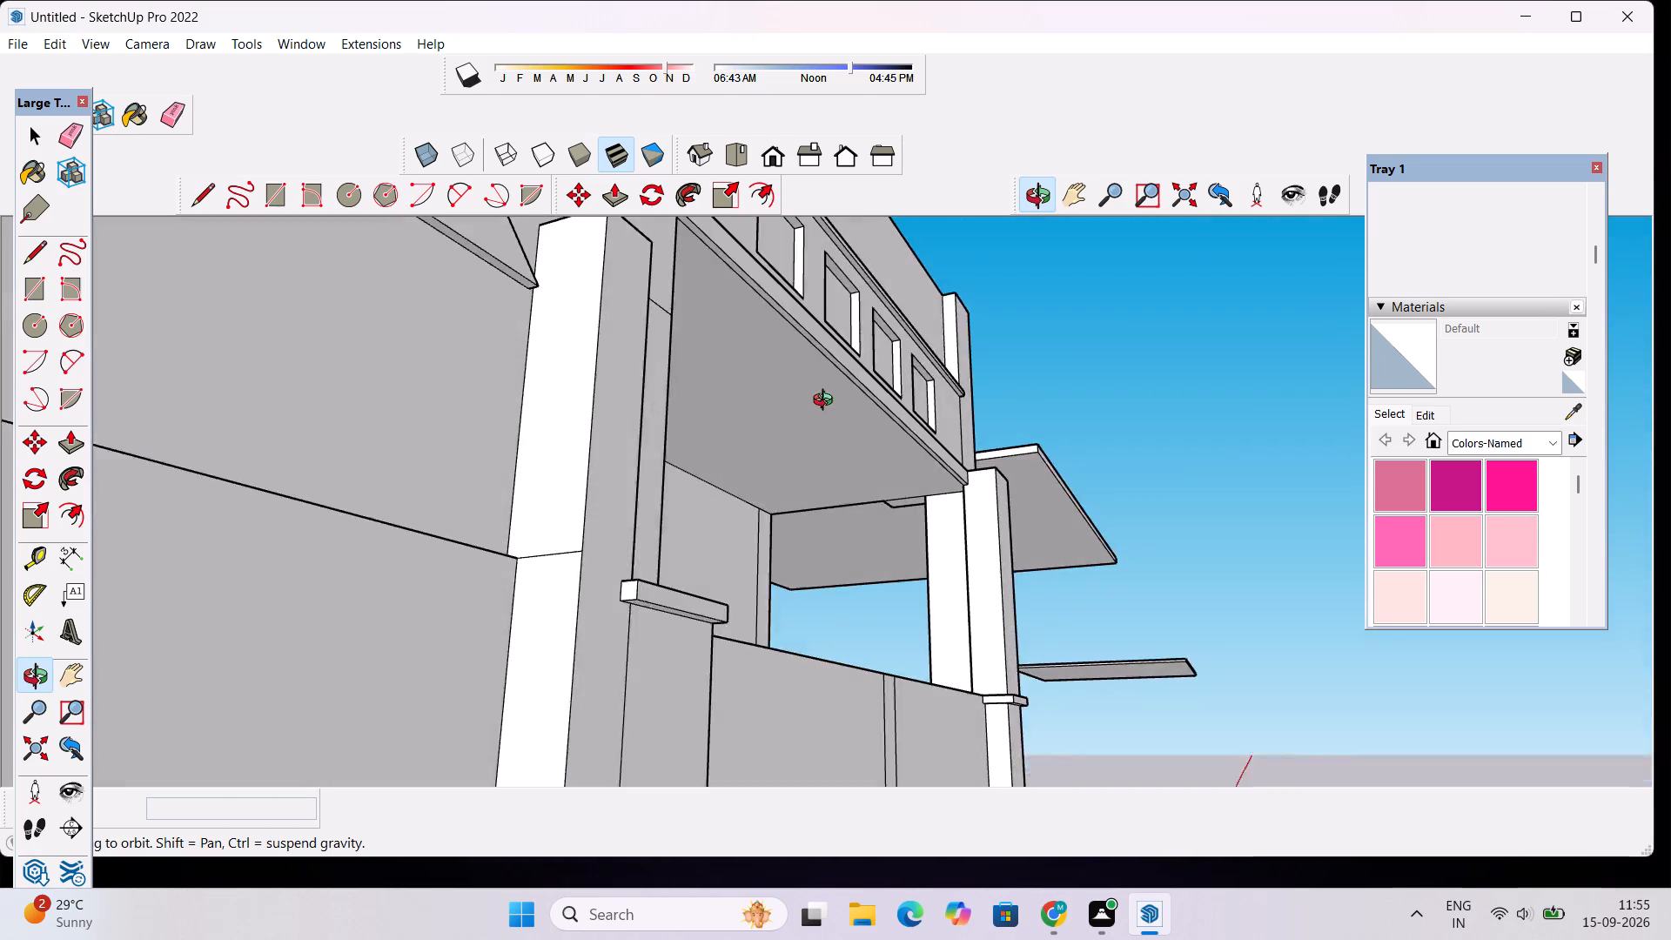
left_click_drag(827, 402, 803, 411)
scroll(803, 402, "down", 3)
left_click_drag(833, 379, 805, 500)
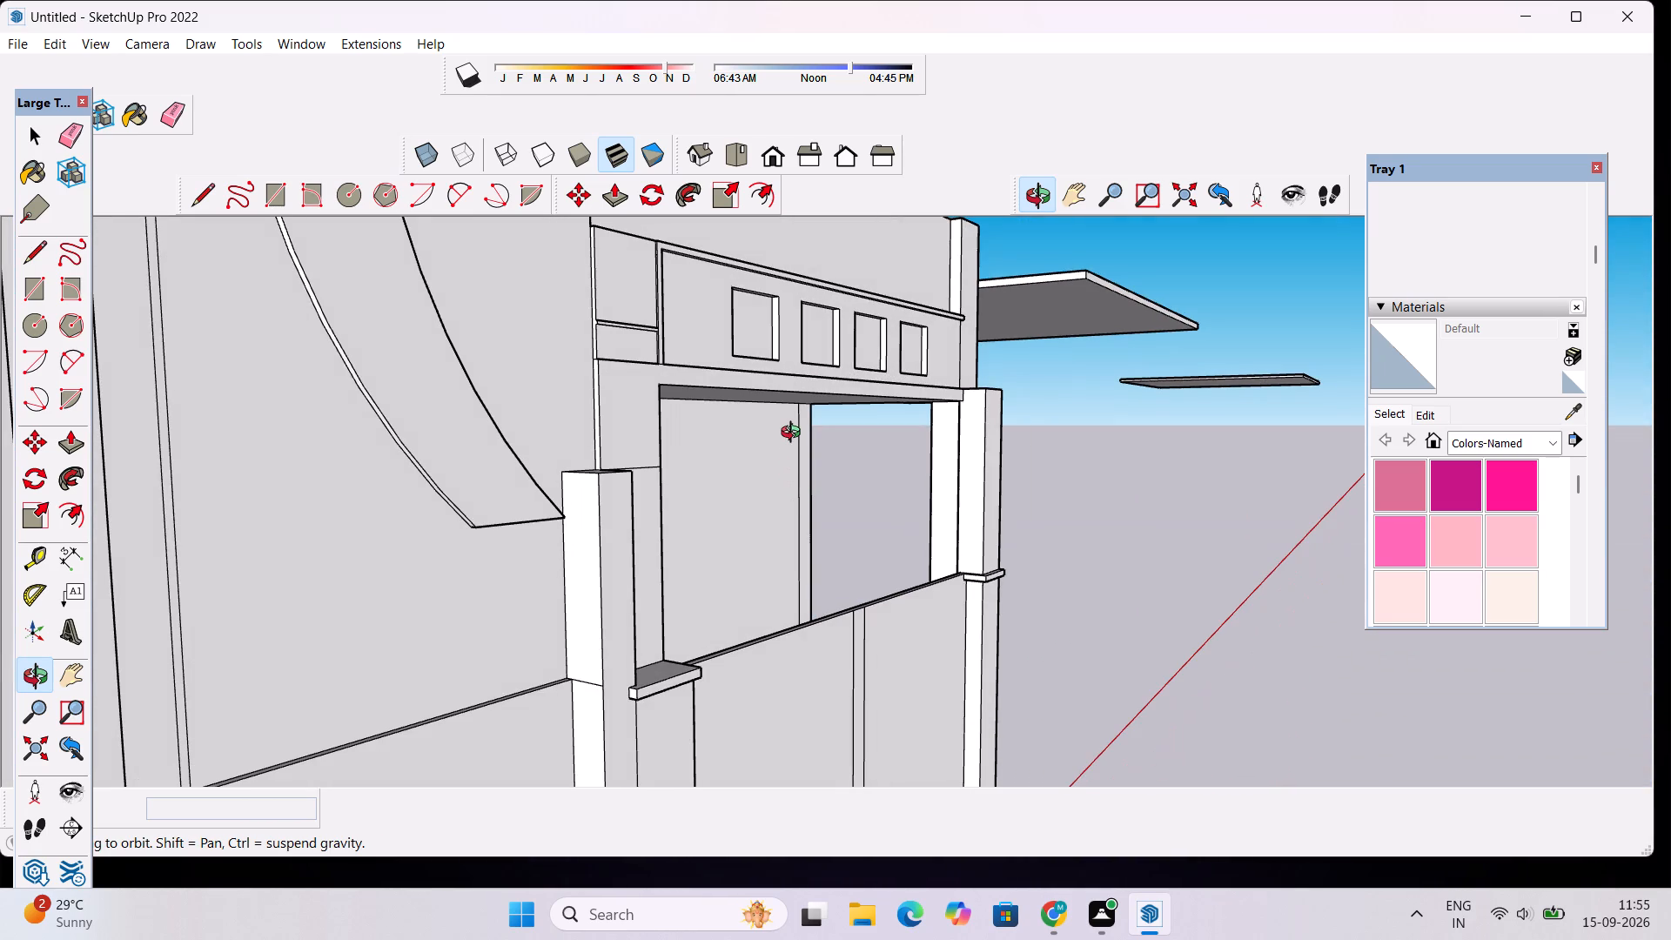
left_click_drag(795, 422, 593, 579)
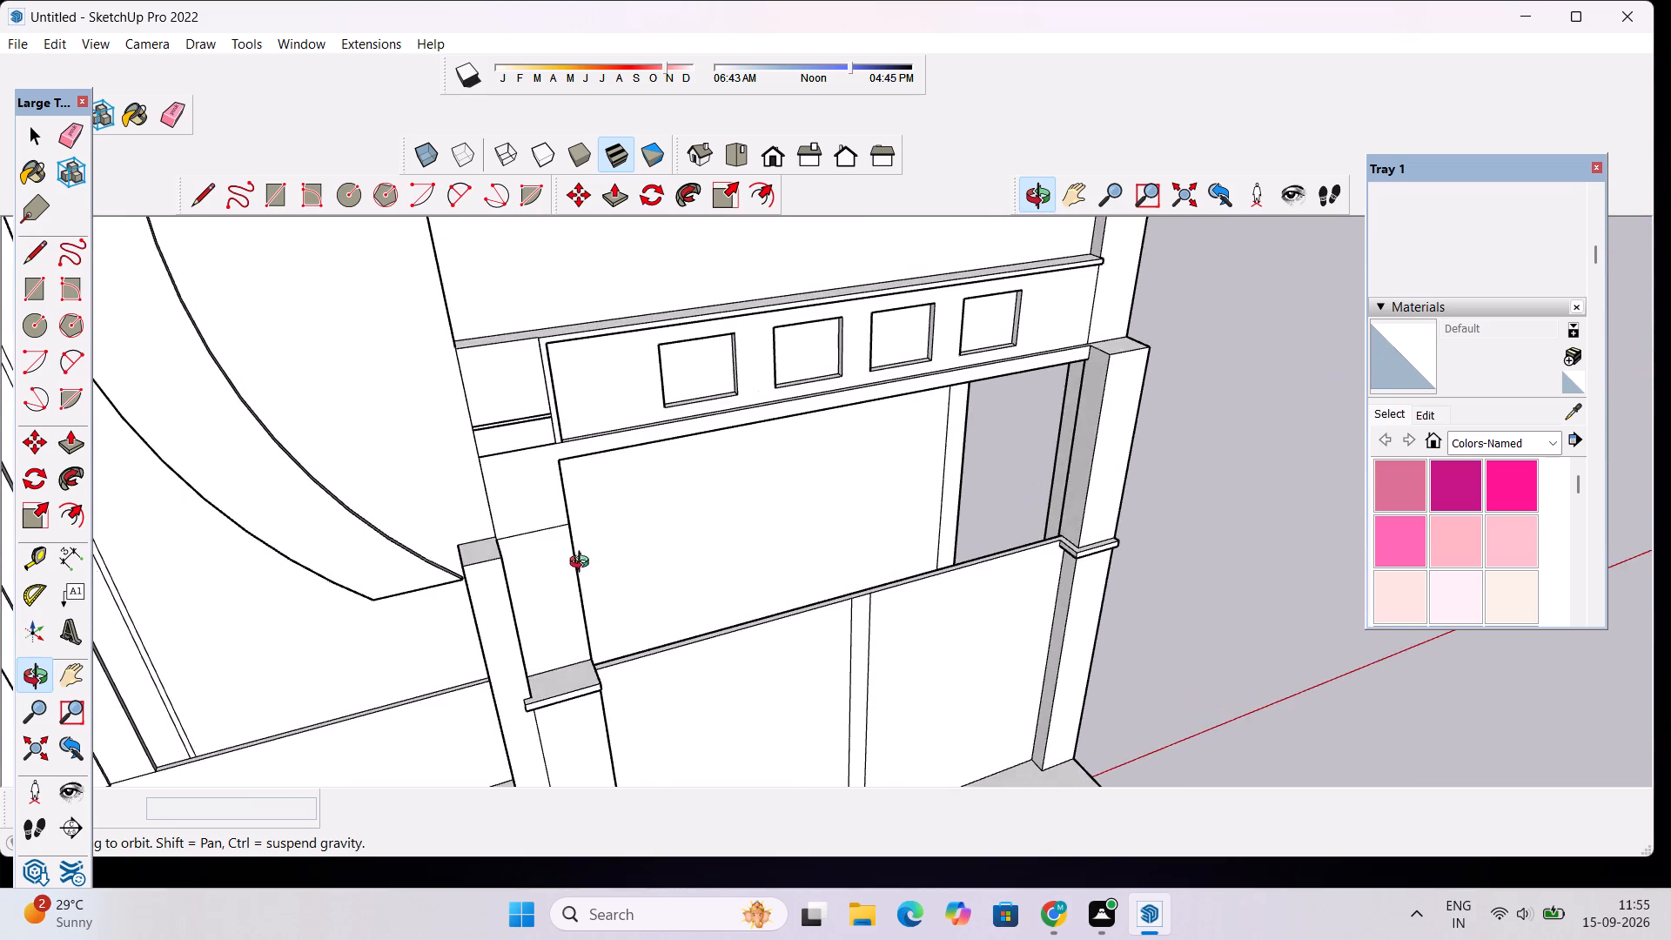
scroll(649, 420, "up", 3)
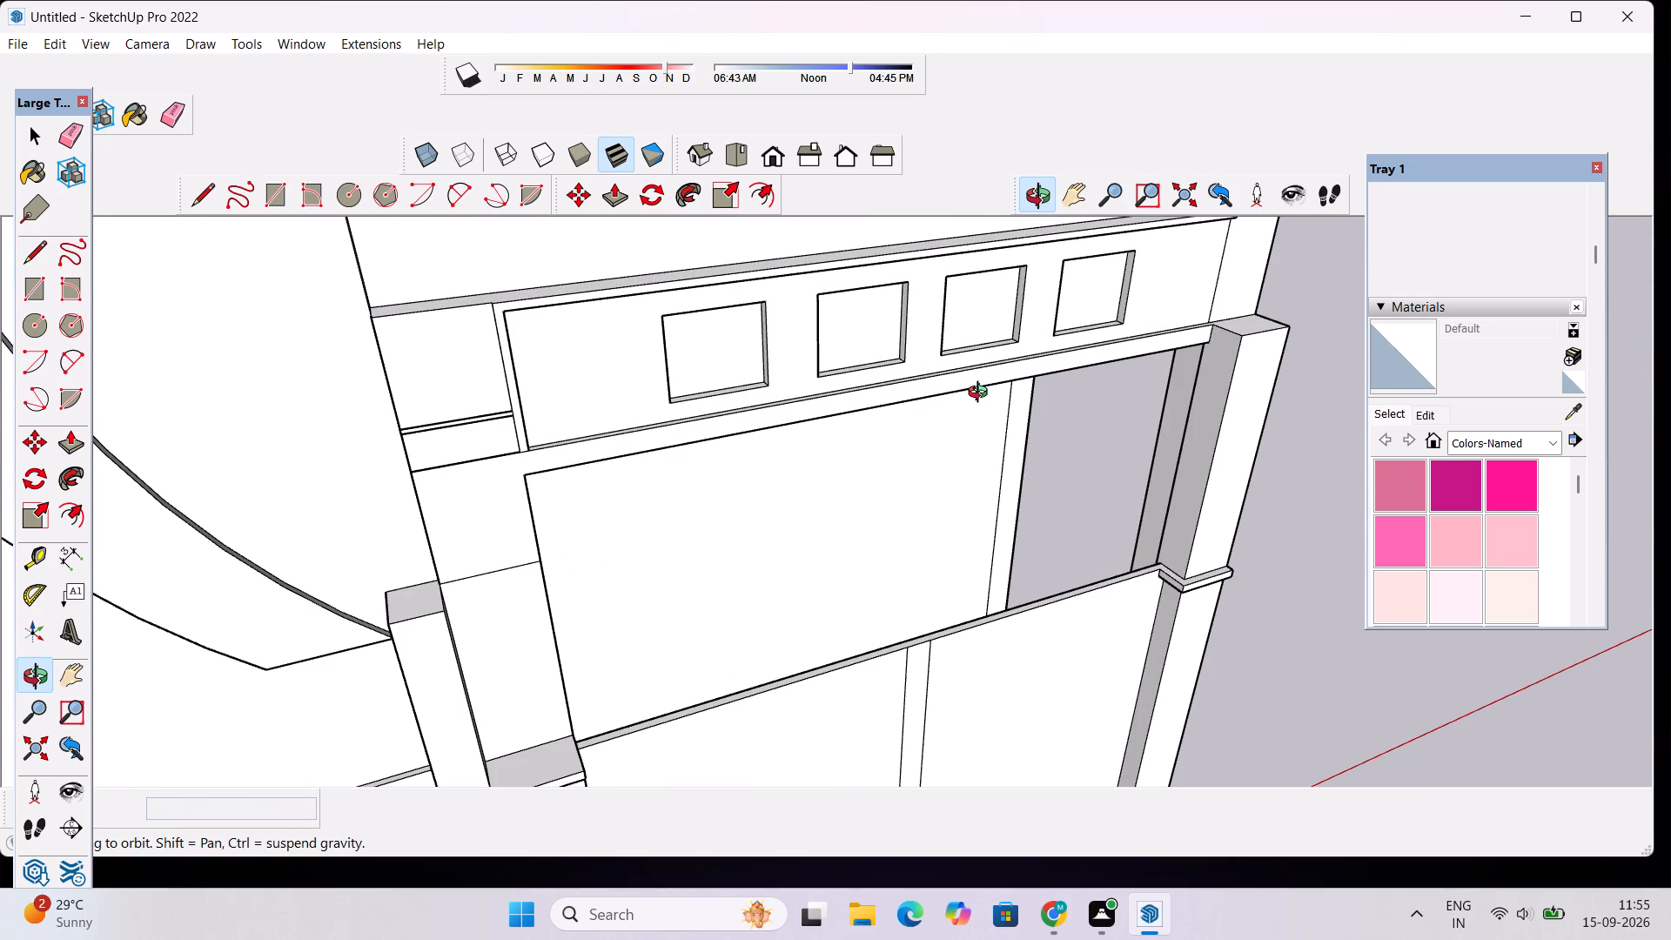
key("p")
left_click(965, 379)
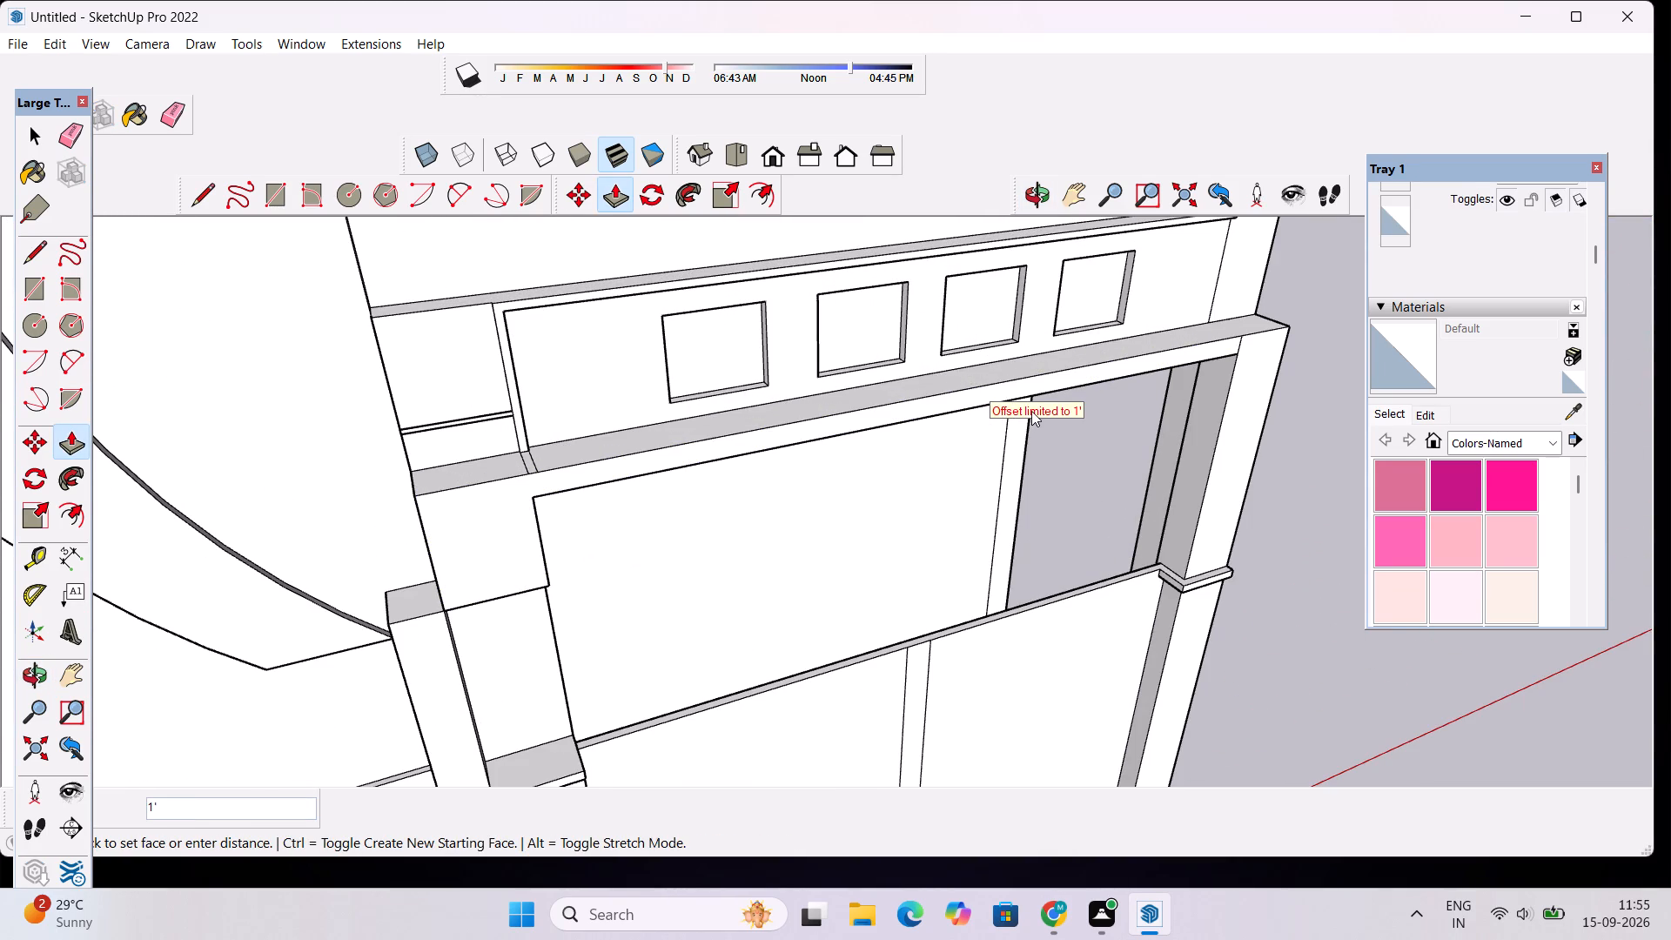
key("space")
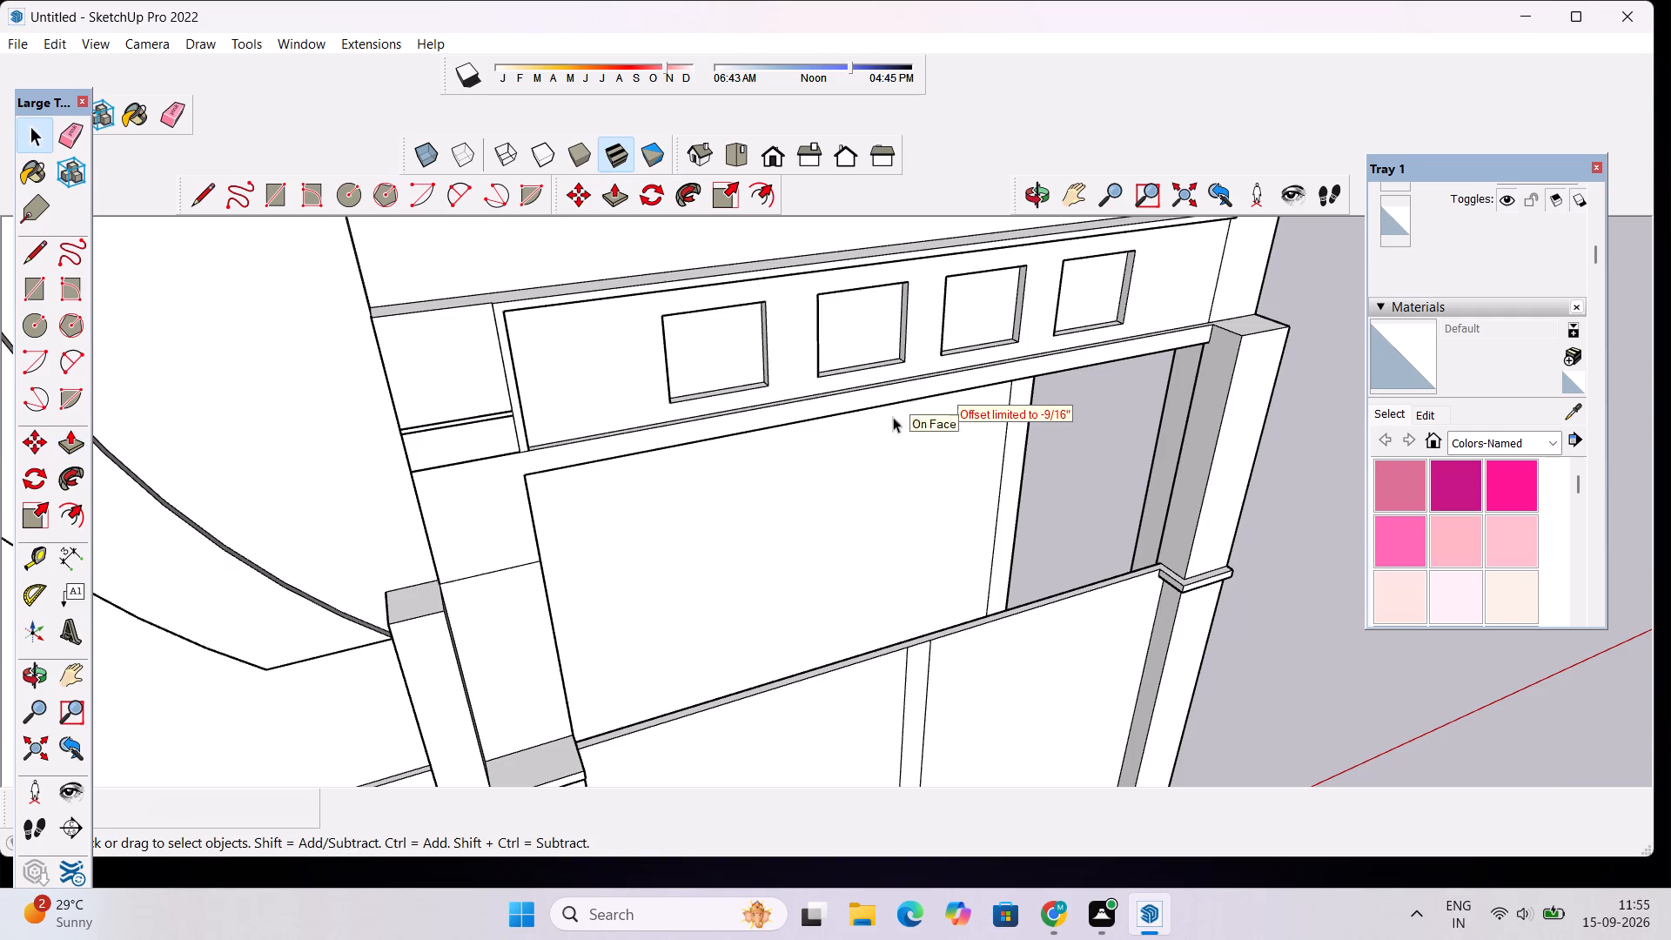
Erase the leftover horizontal seam across the front of the entrance column below the beam.
scroll(466, 572, "up", 4)
key("e")
left_click_drag(478, 557, 481, 575)
scroll(538, 586, "down", 4)
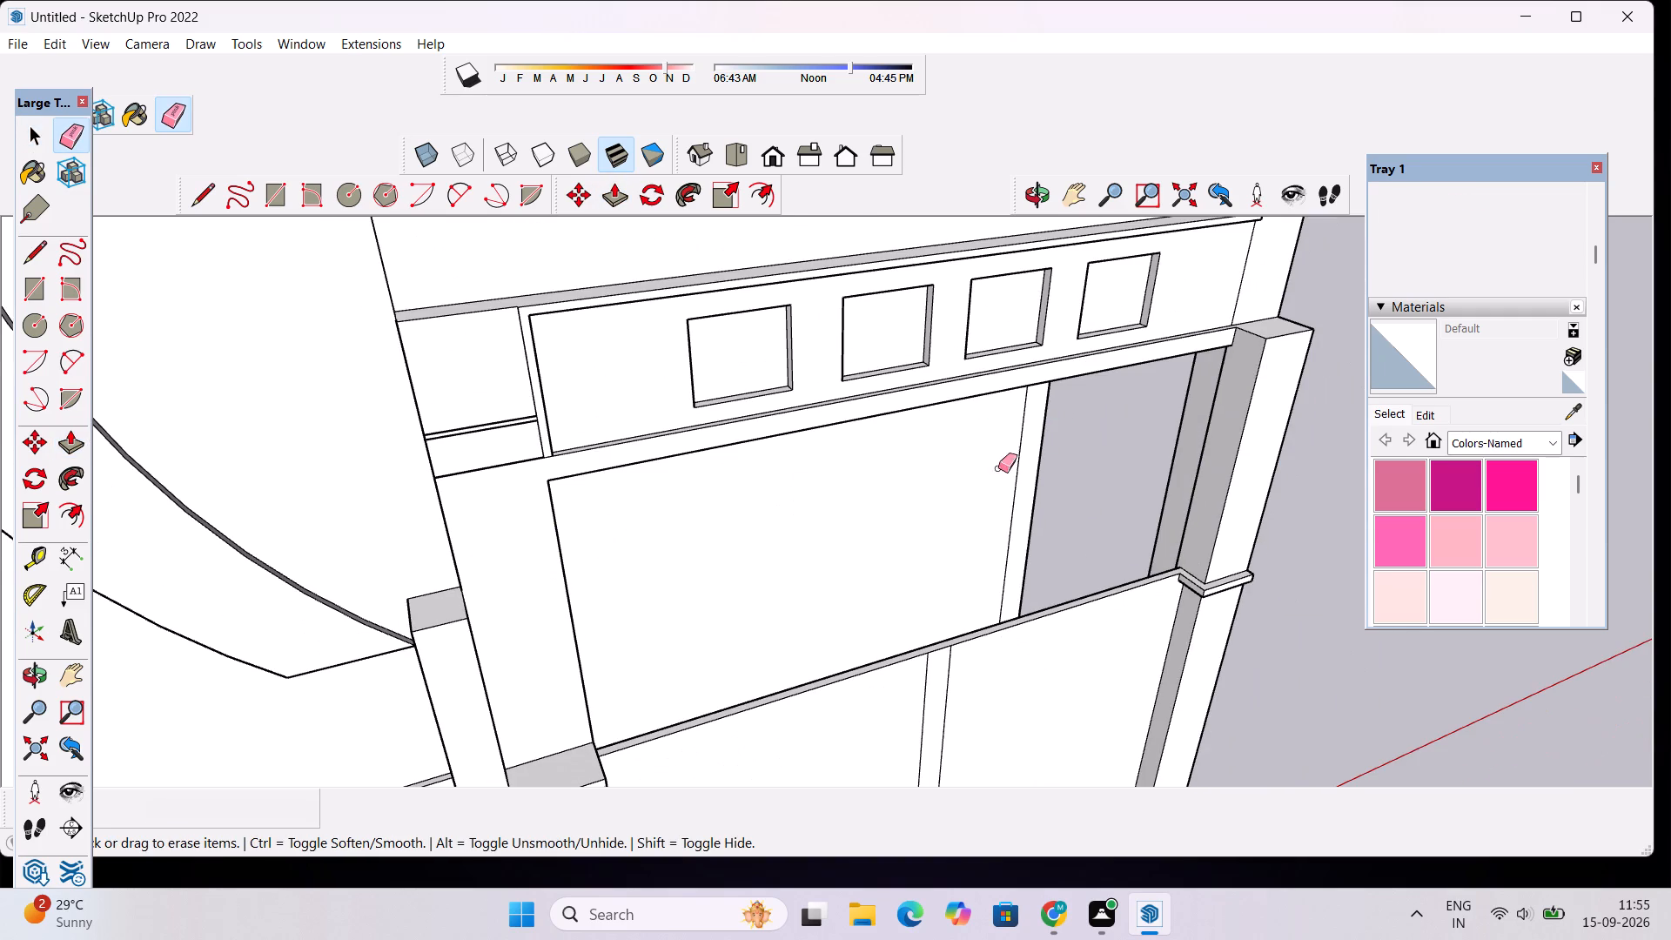
Draw a line from the opening's upper corner across the column front to its outer edge, continuing the beam's bottom edge.
left_click(1046, 198)
left_click_drag(1037, 339, 962, 437, "shift")
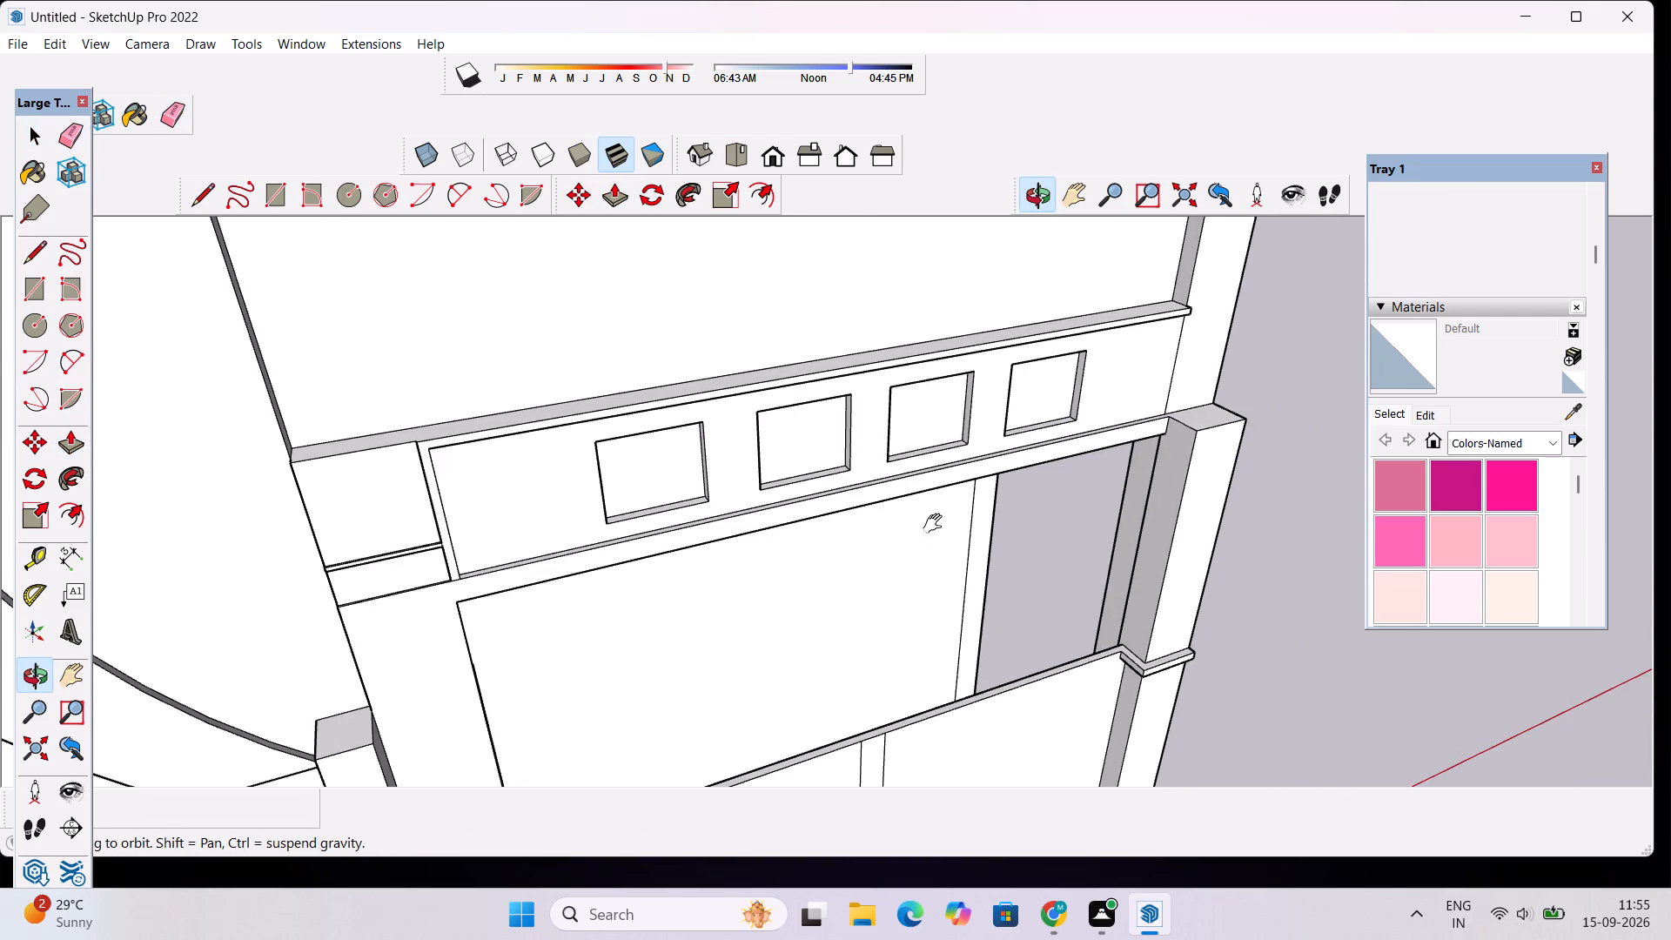
left_click_drag(956, 569, 909, 407)
scroll(908, 425, "up", 4)
scroll(908, 426, "down", 3)
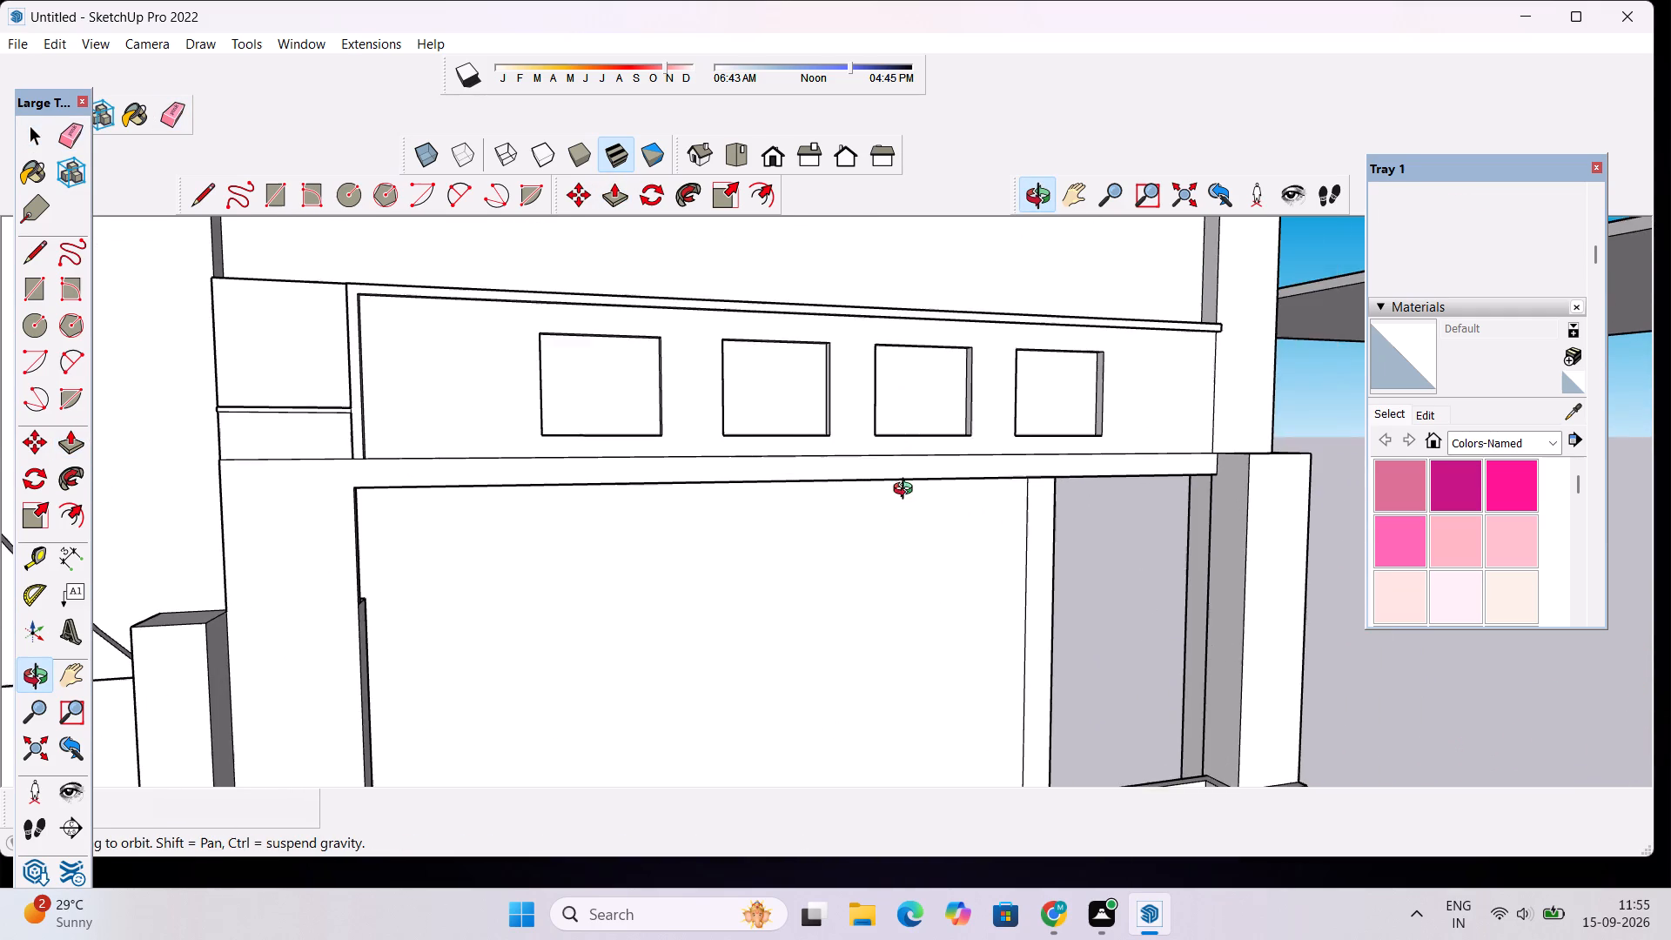
left_click_drag(907, 491, 923, 453)
scroll(402, 507, "up", 2)
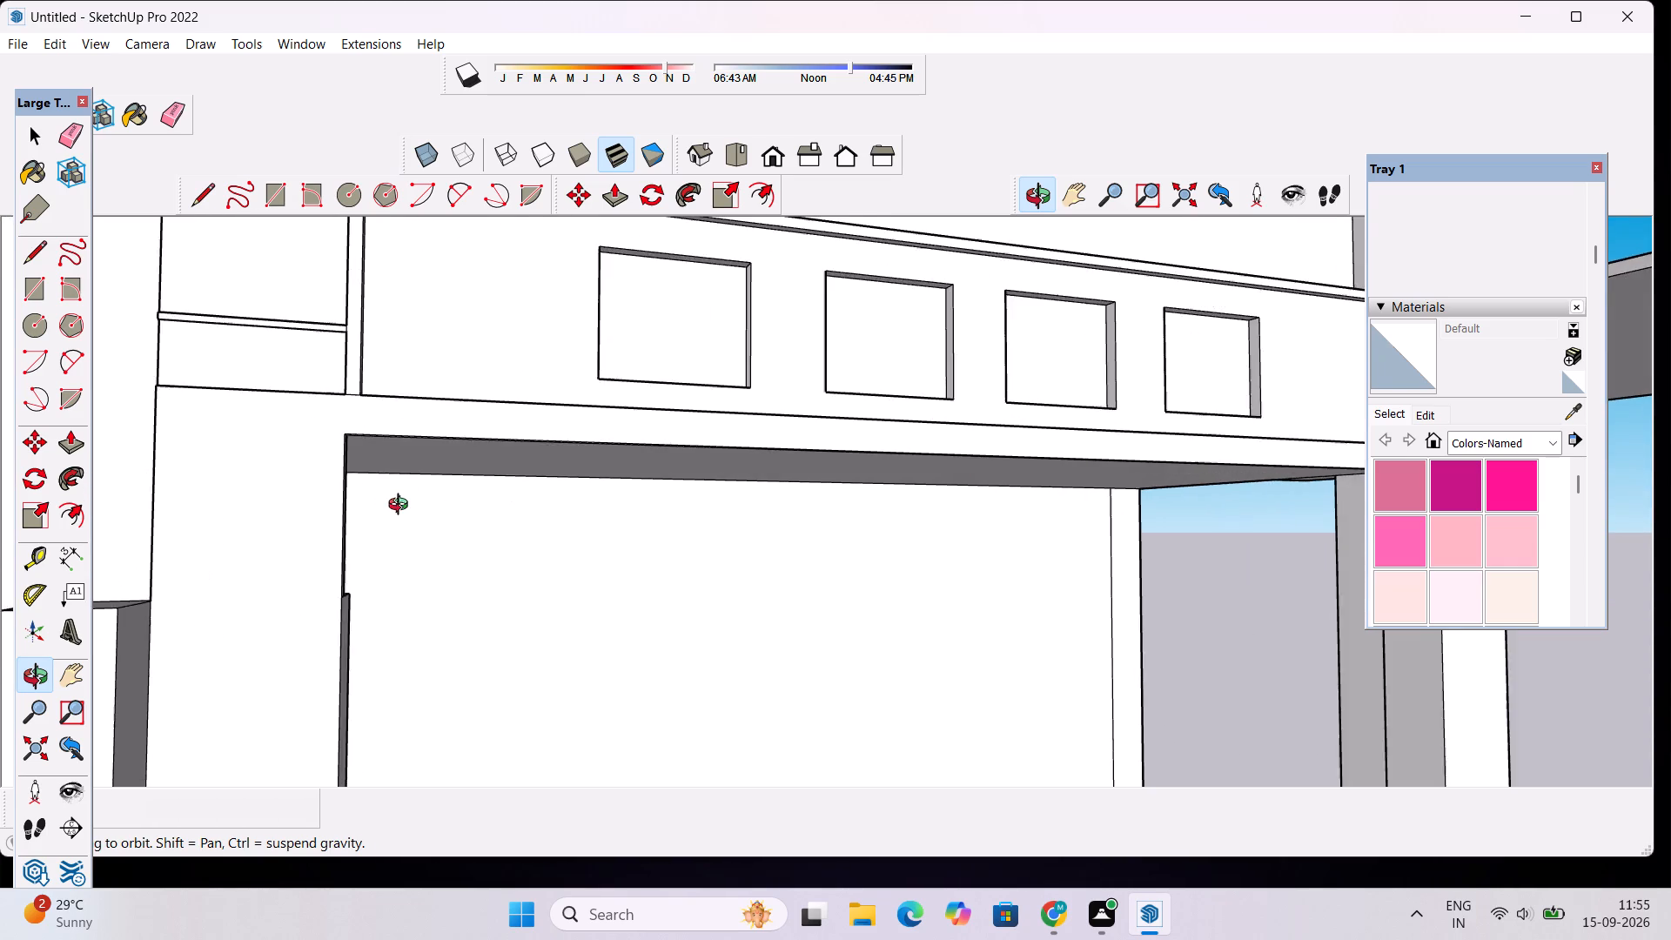
left_click_drag(402, 511, 417, 561)
key("l")
left_click(352, 484)
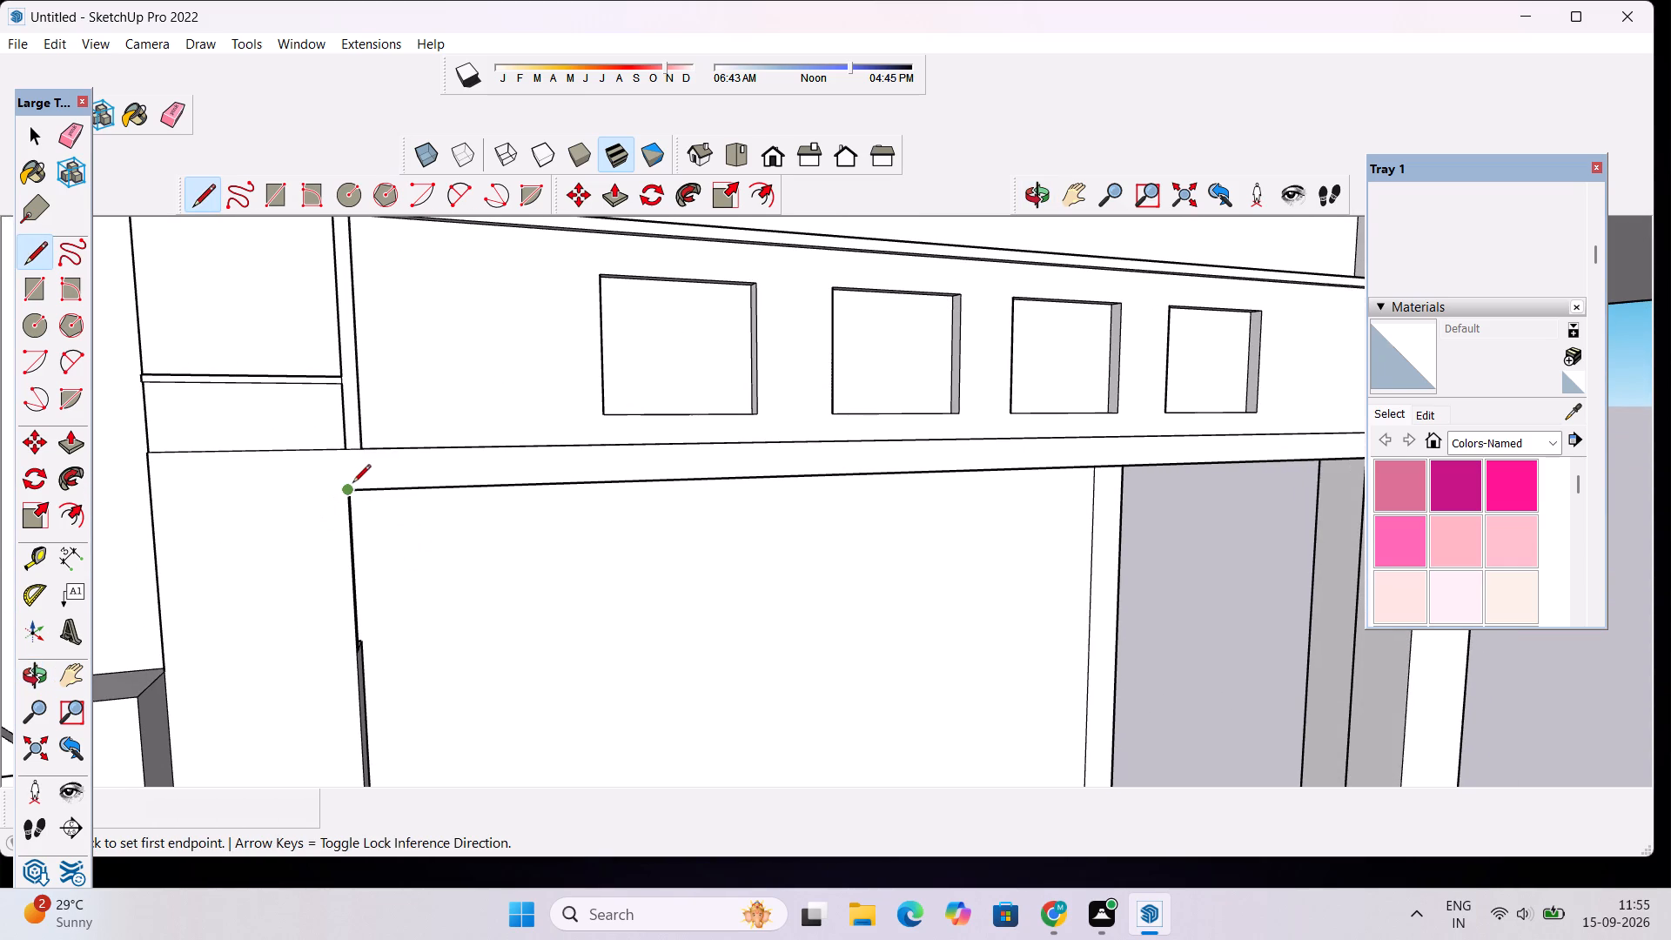
left_click(140, 497)
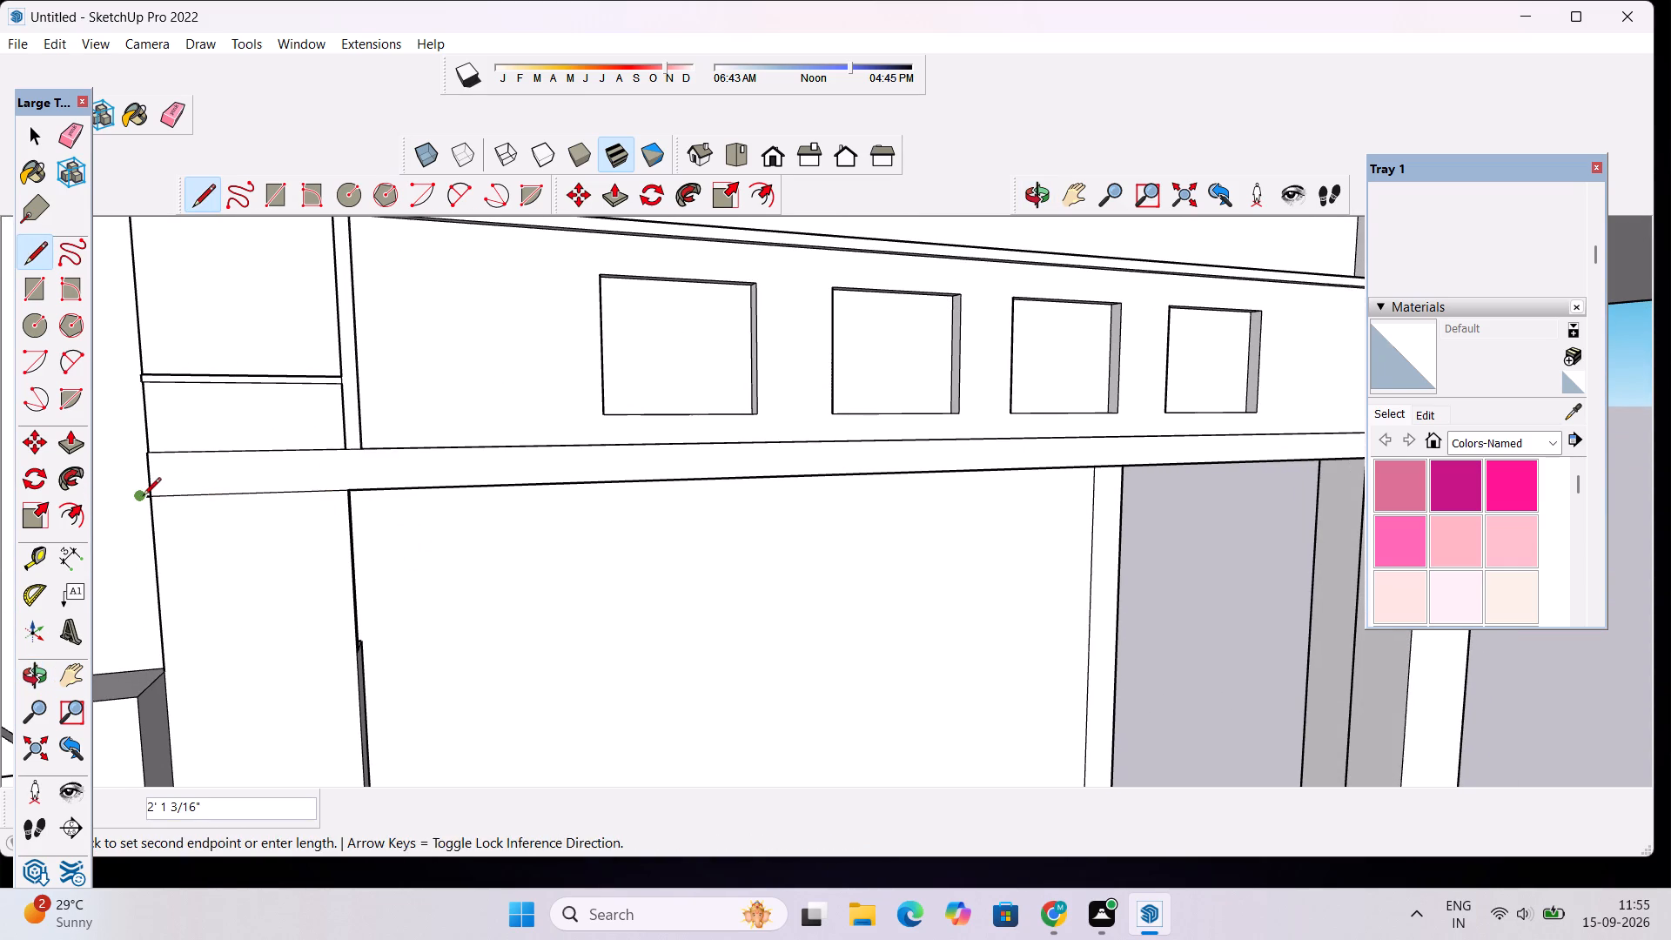
key("ctrl+z")
left_click(346, 492)
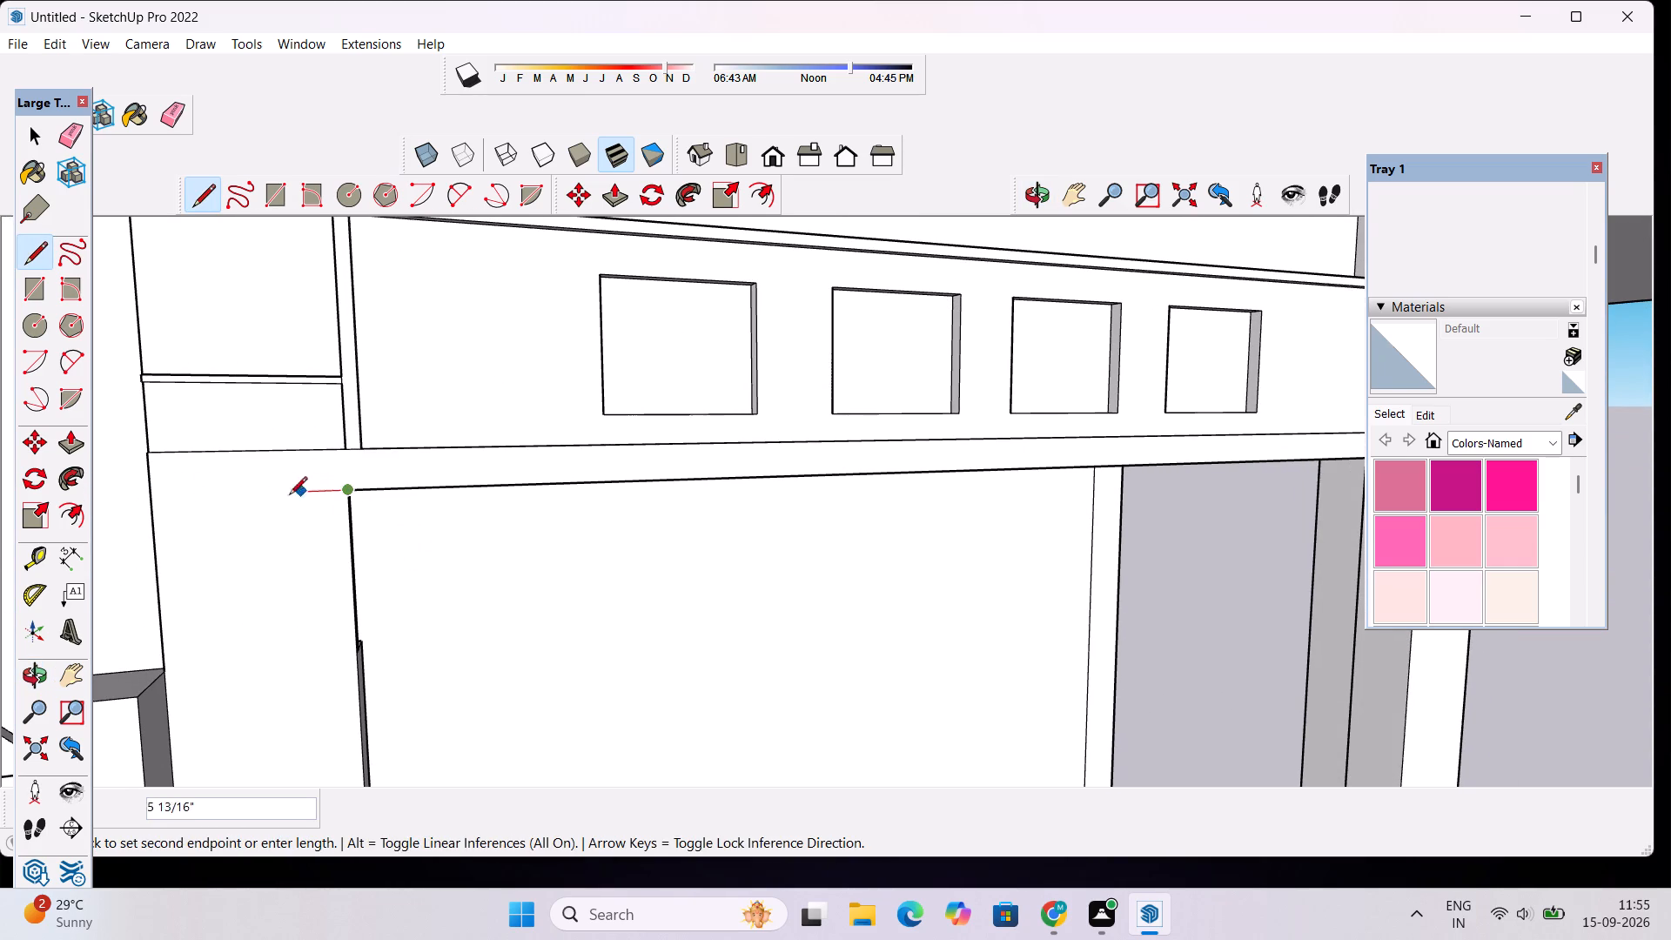
left_click(150, 497)
key("space")
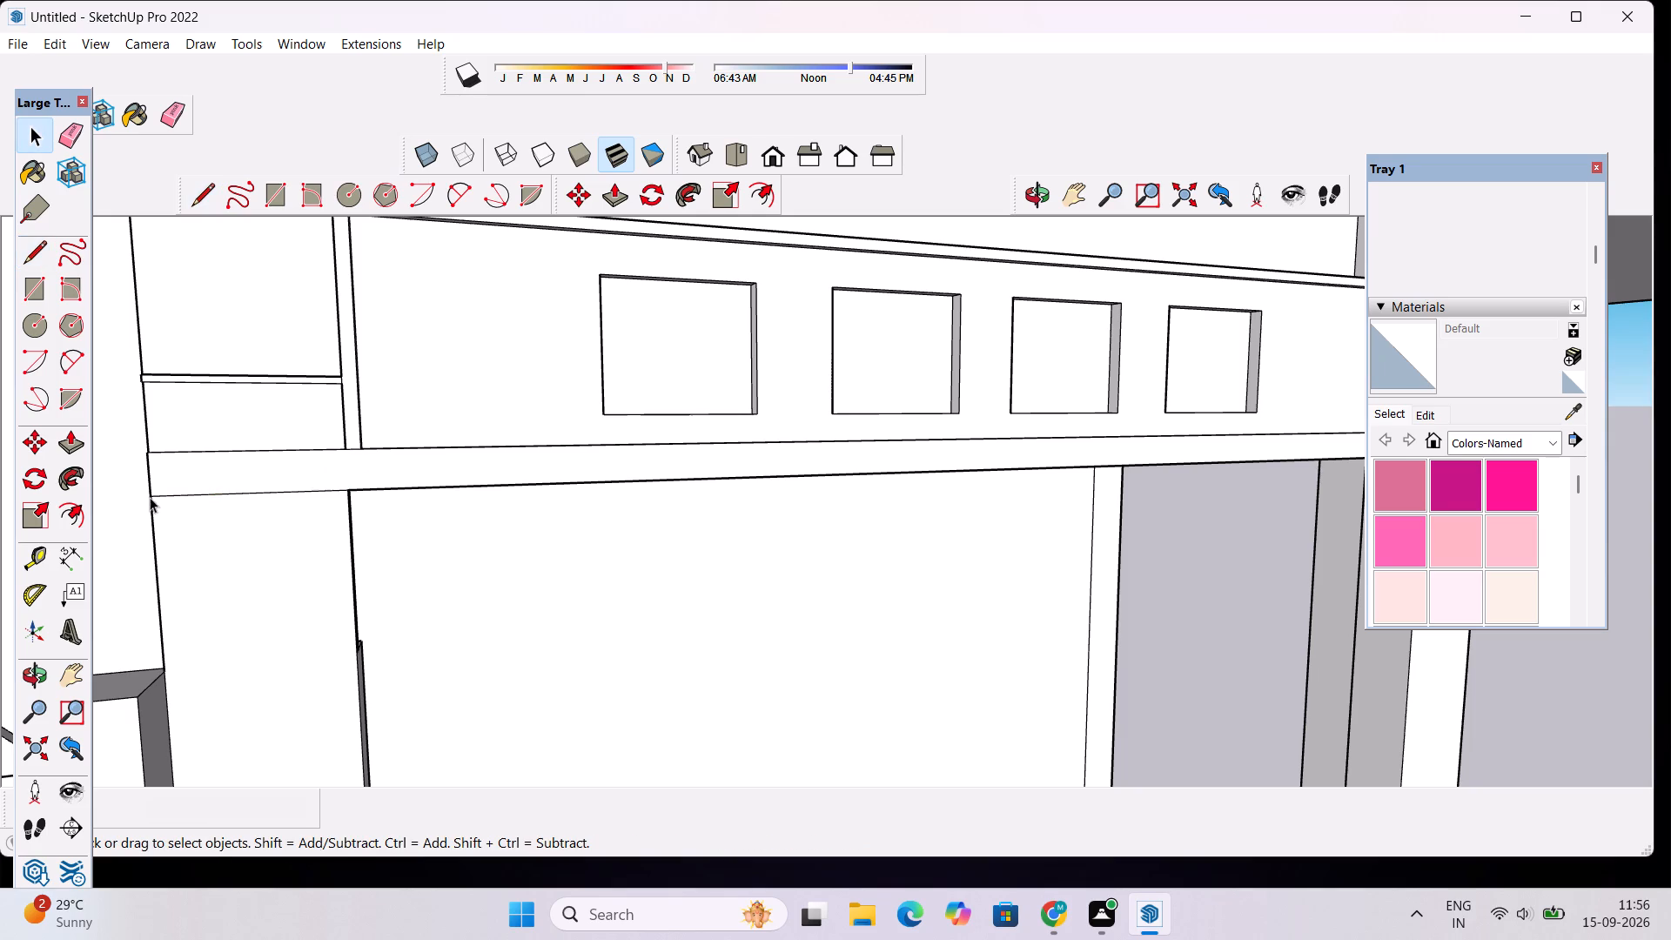
Push/Pull the front face of the long beam above the entrance opening outward until it is flush with the projecting end column's front.
left_click(312, 479)
key("p")
left_click_drag(312, 479, 341, 498)
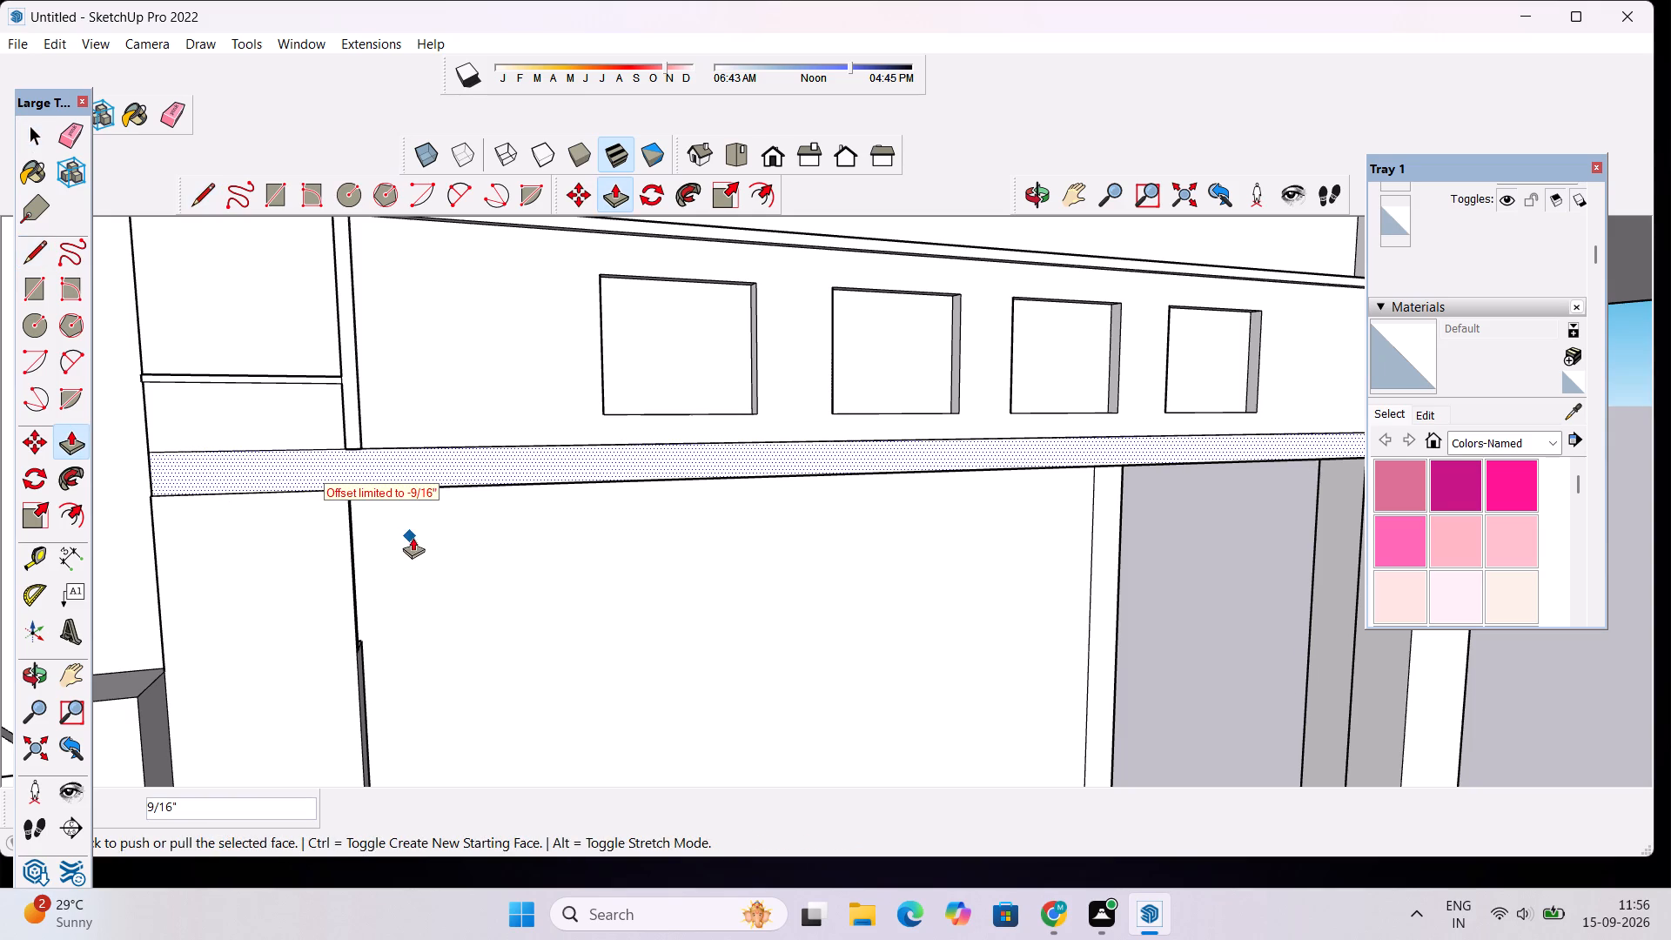
scroll(419, 469, "down", 4)
left_click(499, 485)
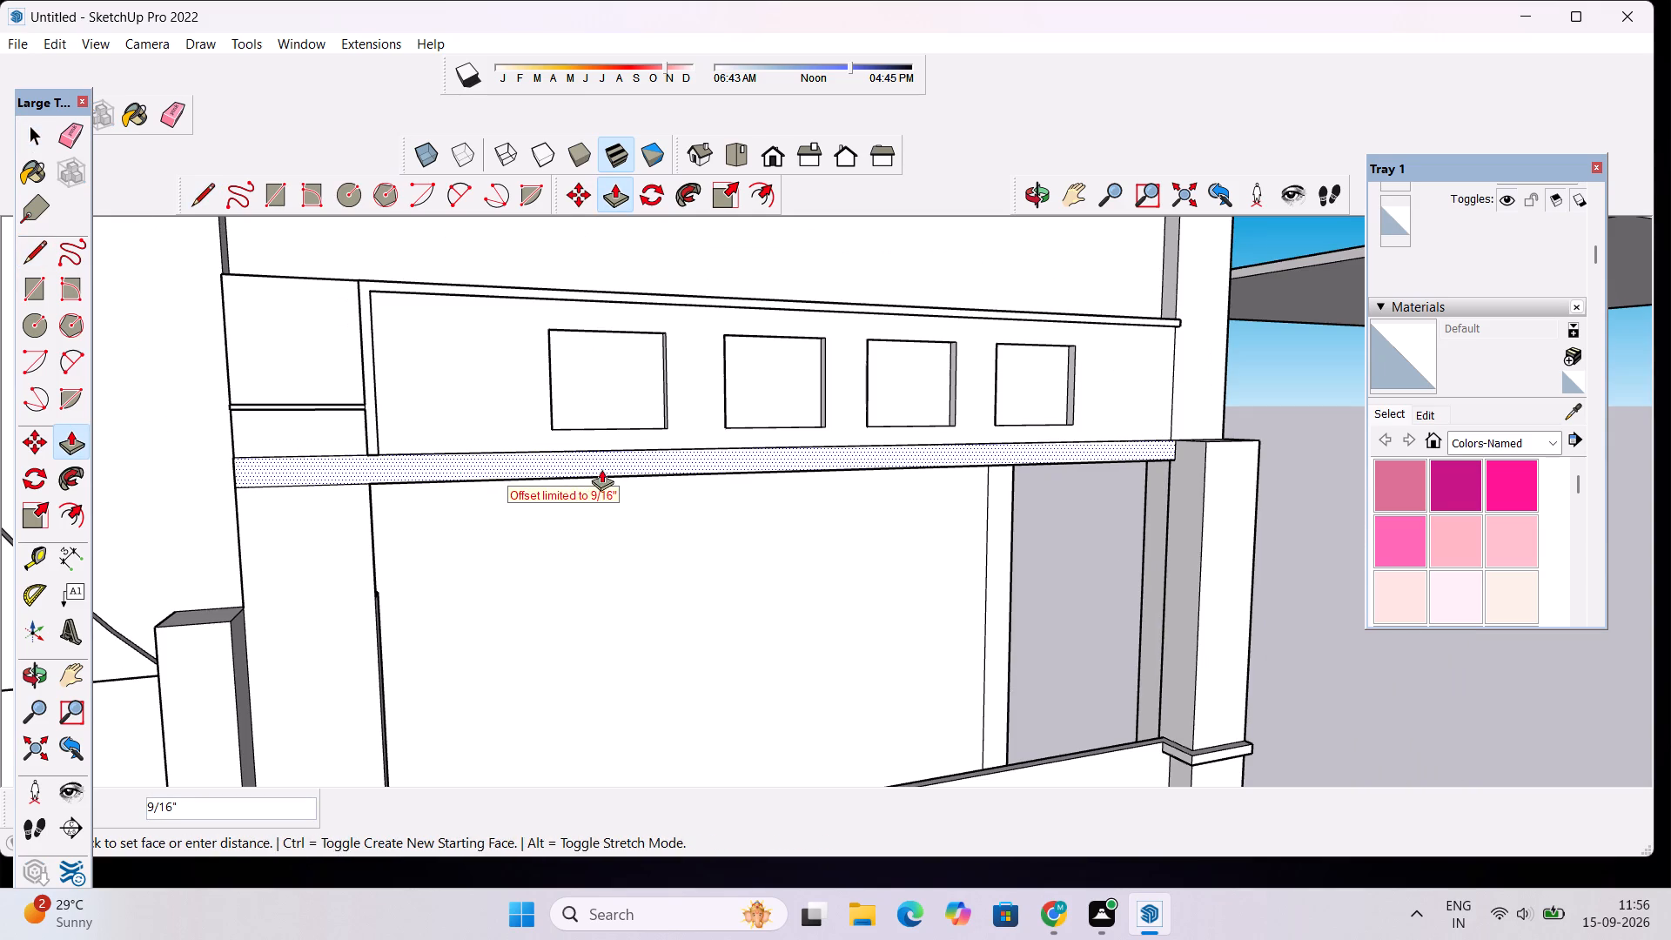
left_click(601, 469)
key("space")
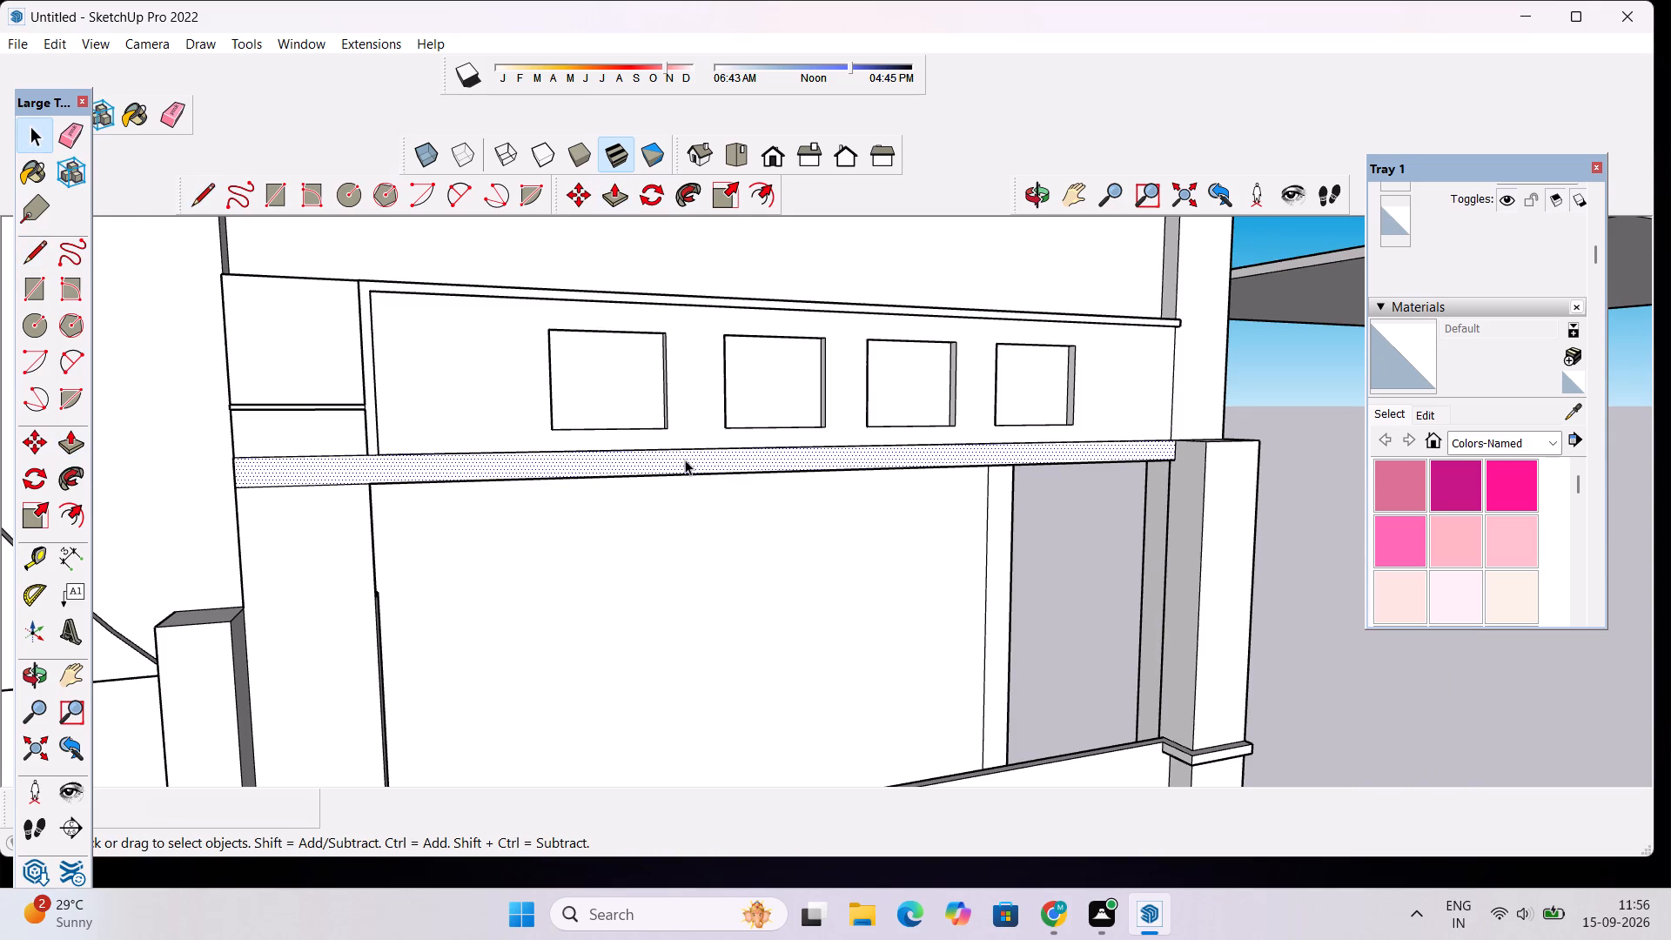
key("p")
left_click(685, 460)
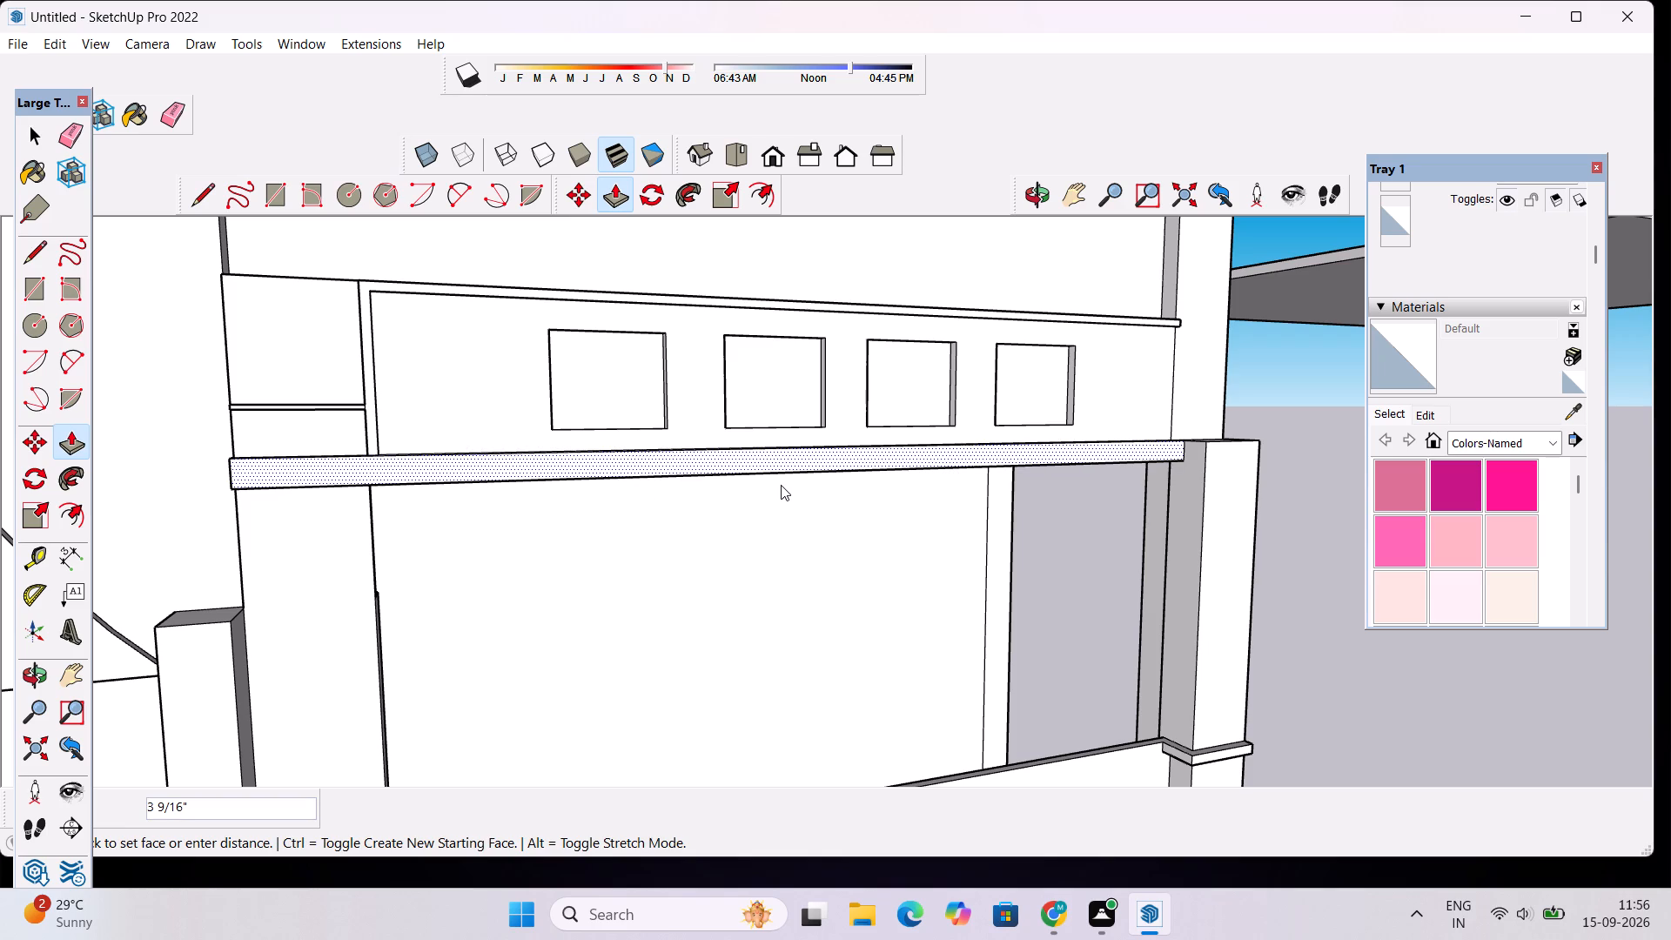
scroll(781, 485, "down", 4)
left_click(781, 485)
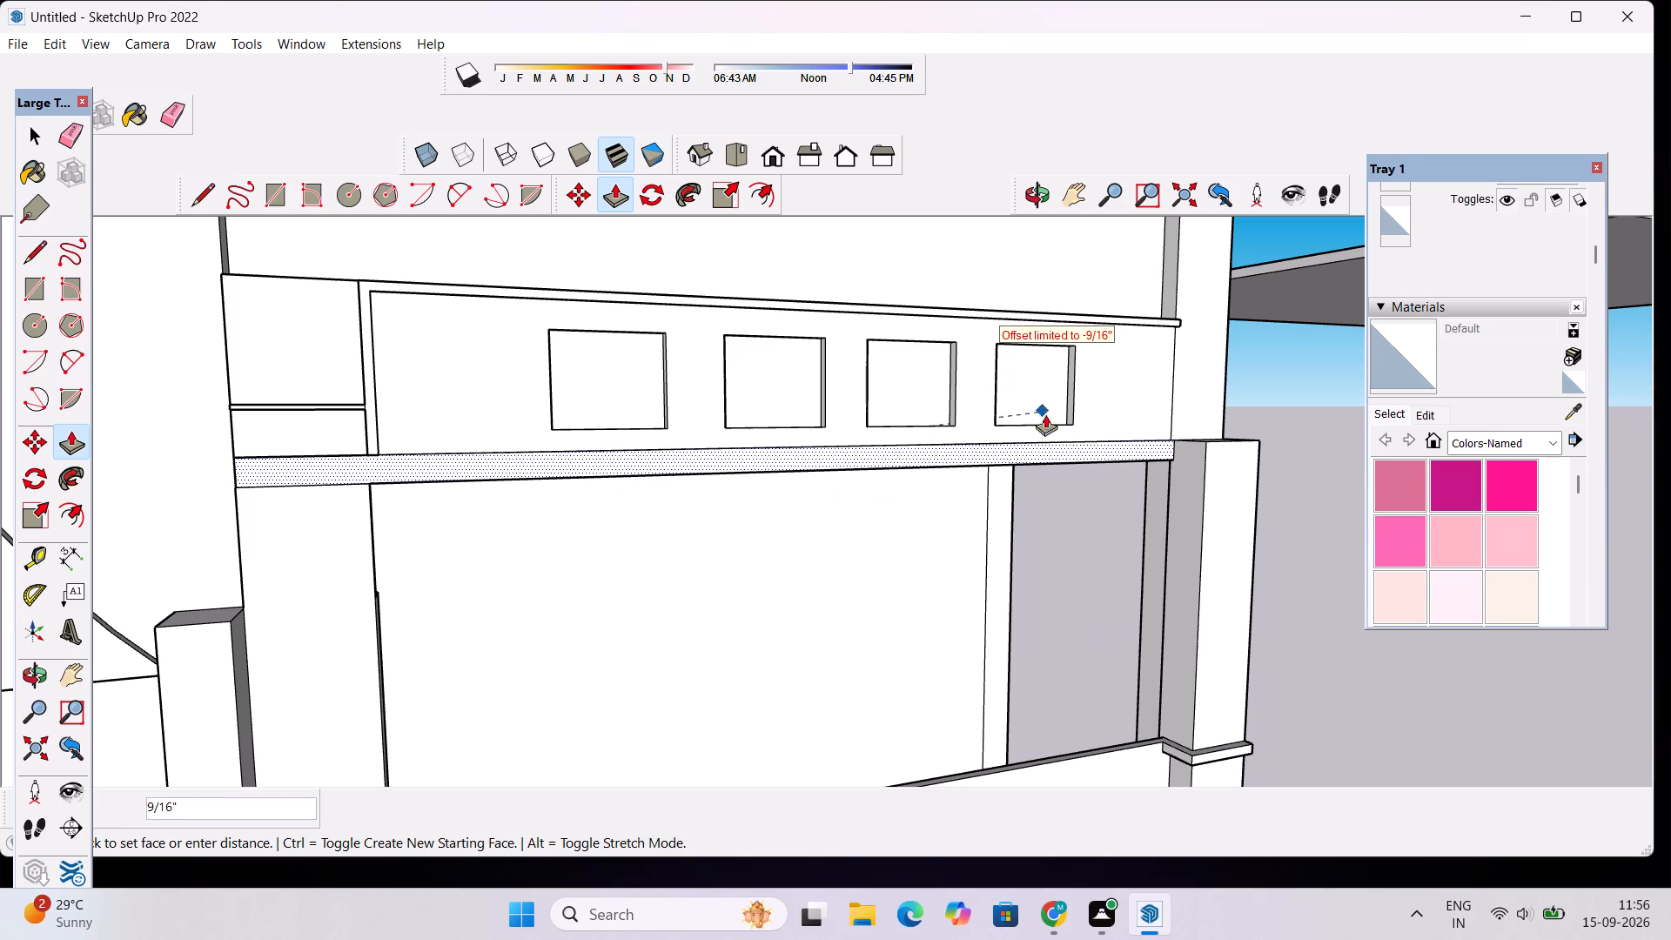
left_click(1218, 473)
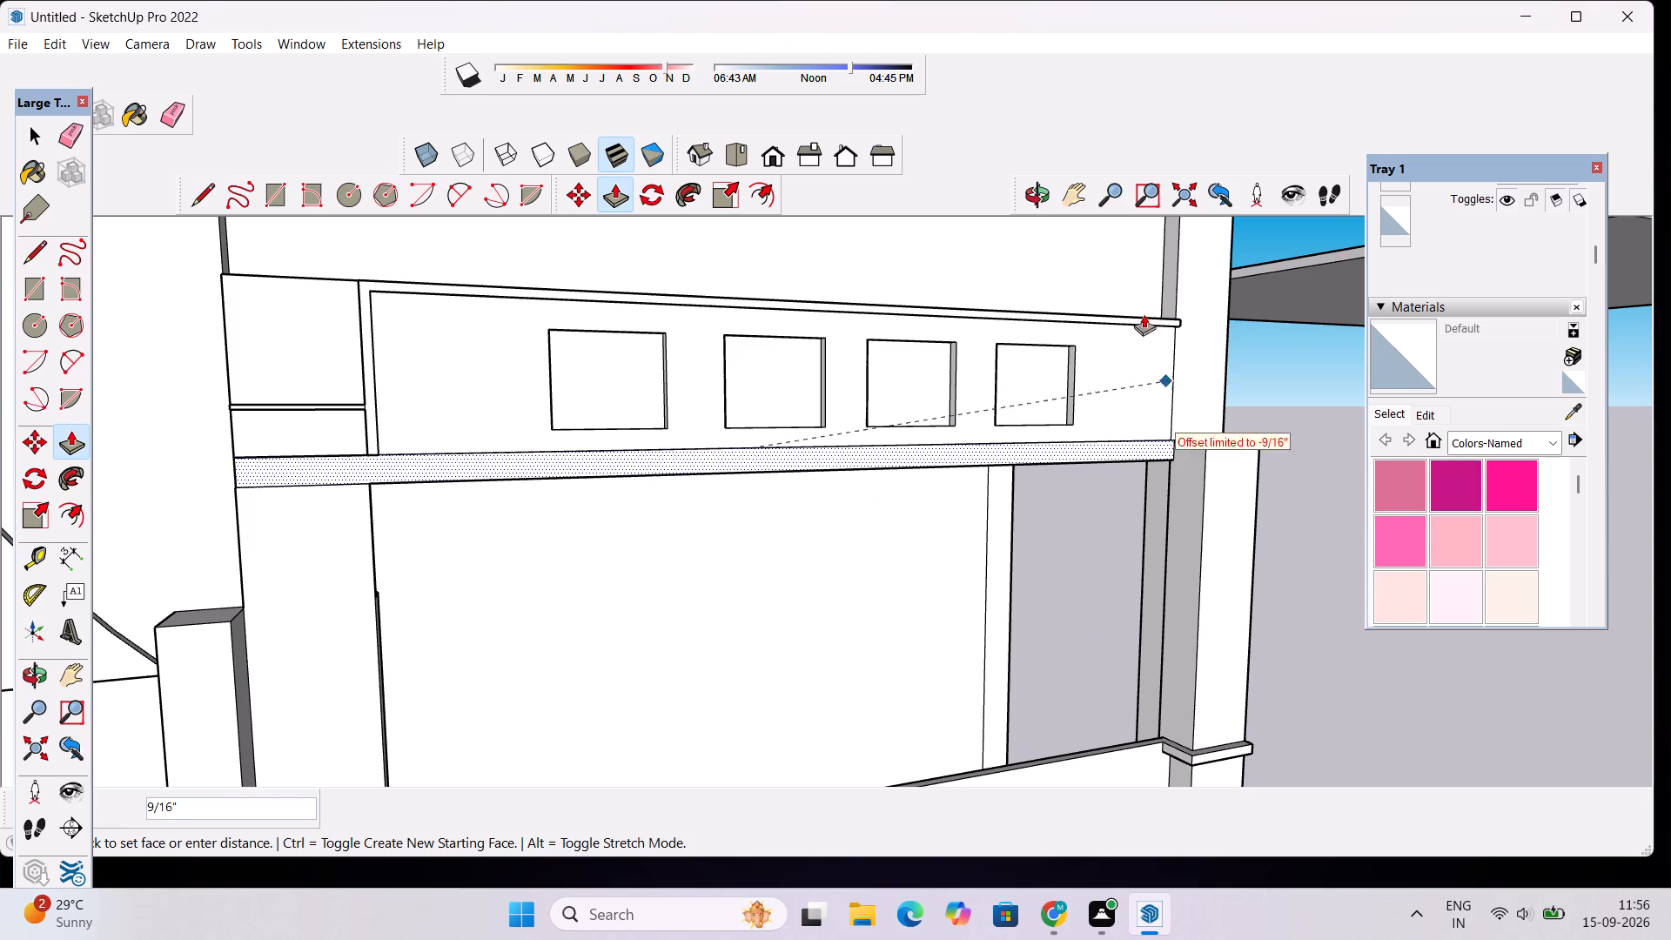
left_click(1218, 489)
key("space")
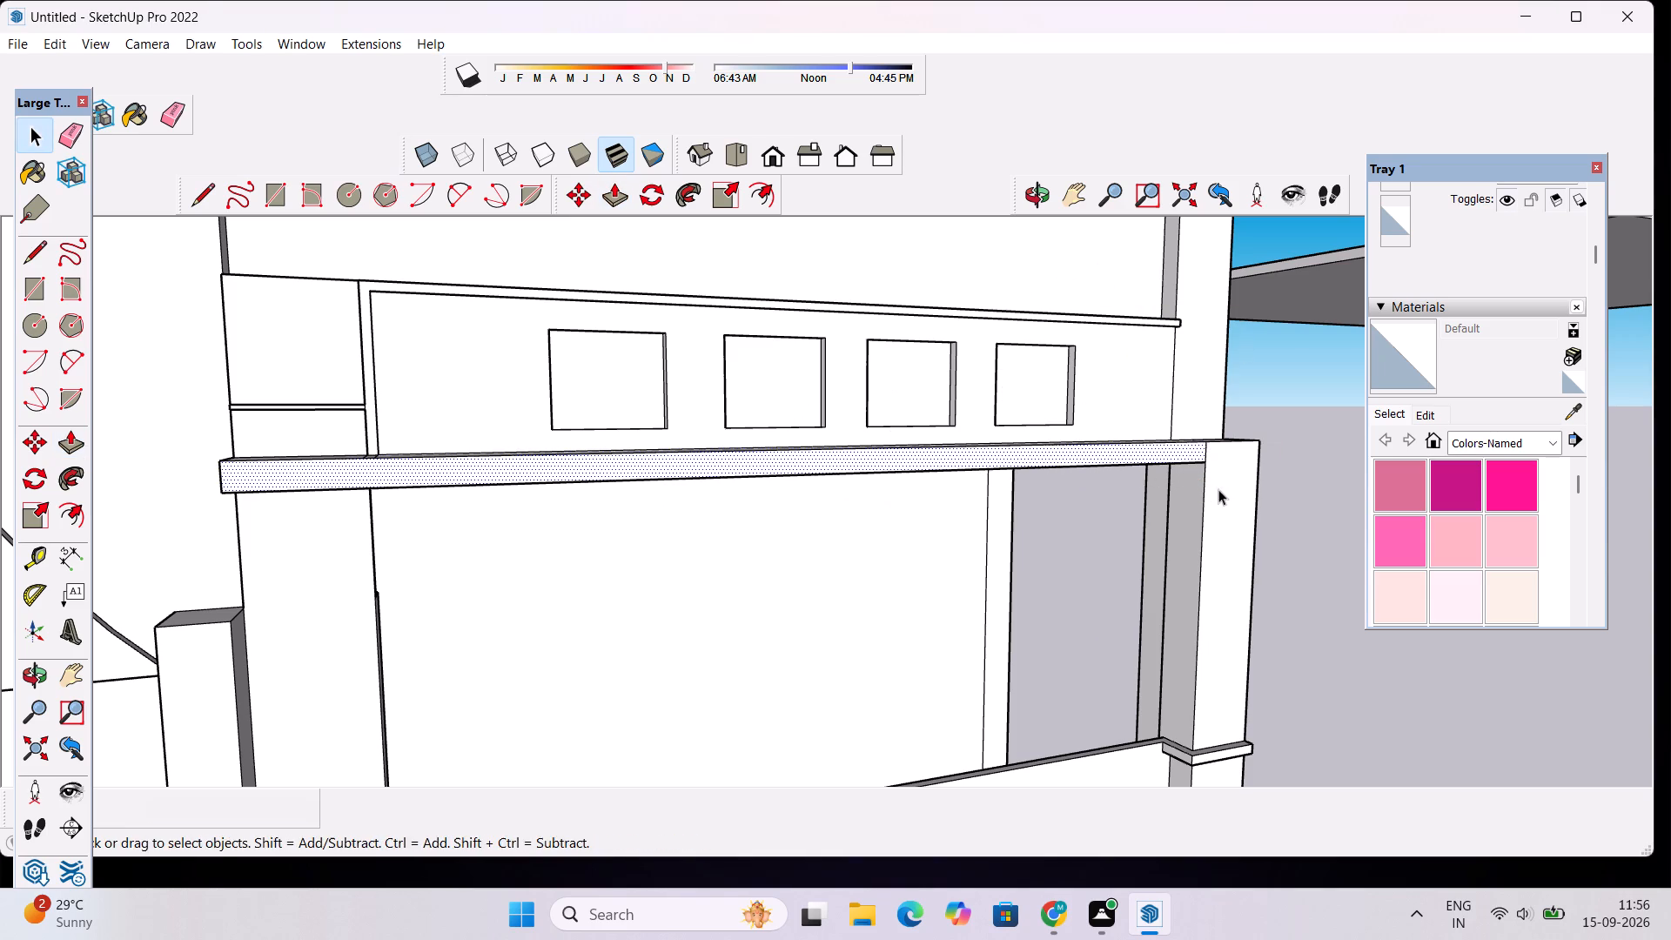
Erase the short cross seam and the long lengthwise seam on the underside of the entrance beam.
left_click(1026, 203)
left_click_drag(1053, 371, 936, 343)
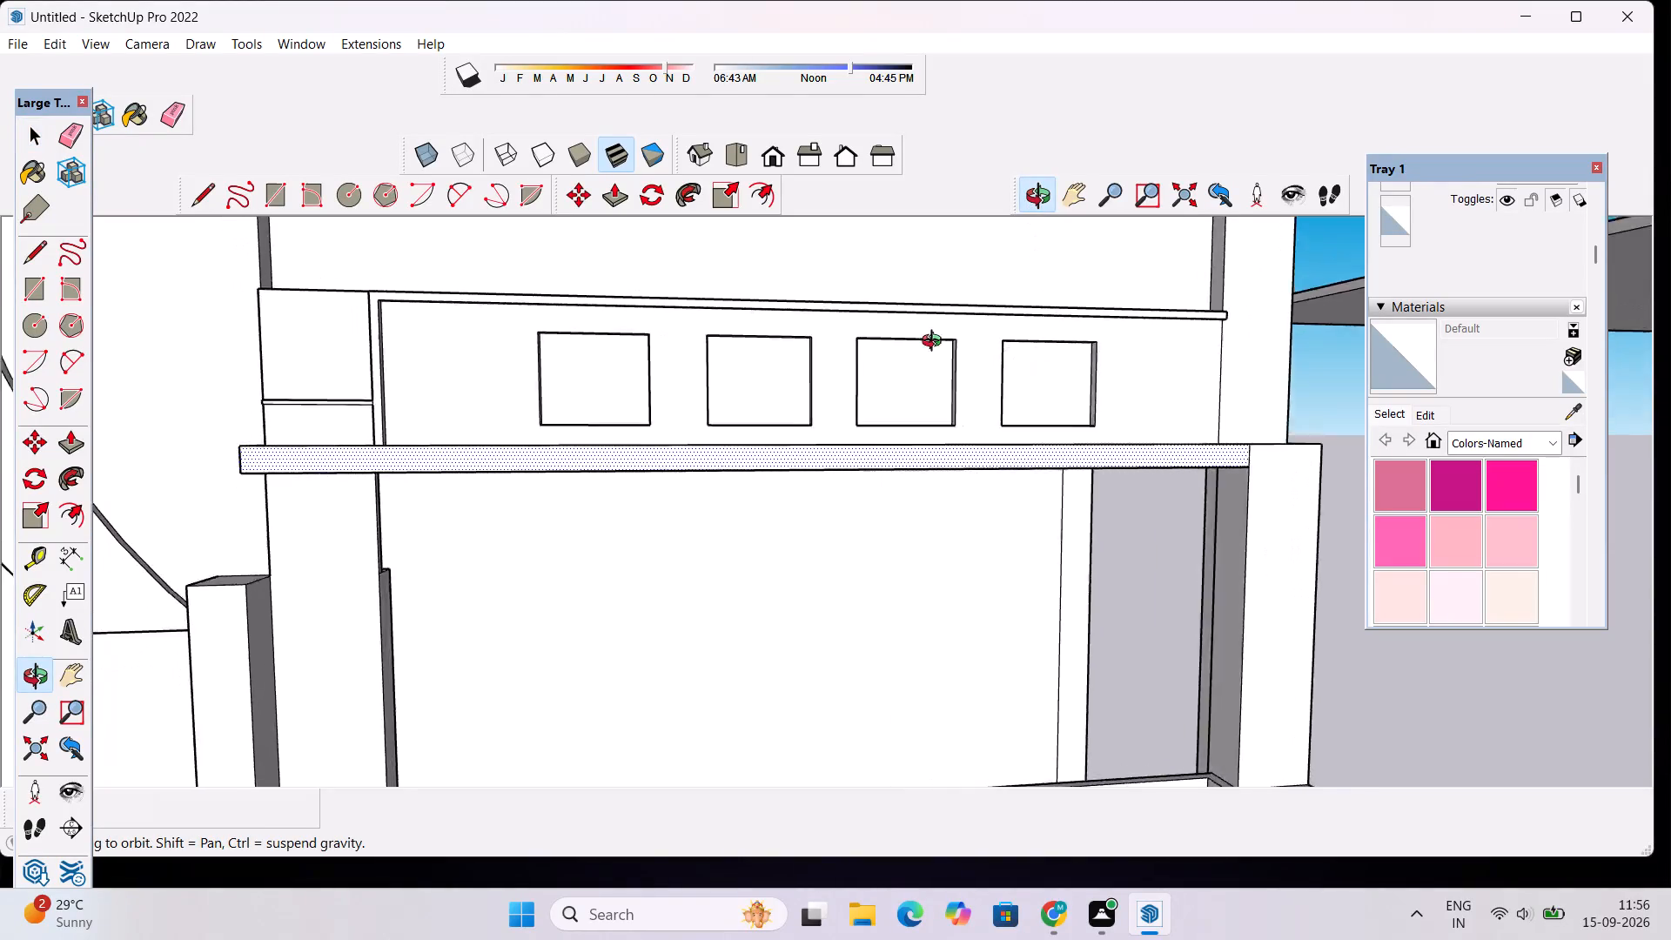
left_click_drag(936, 343, 884, 308)
scroll(853, 294, "down", 5)
left_click_drag(862, 286, 909, 361)
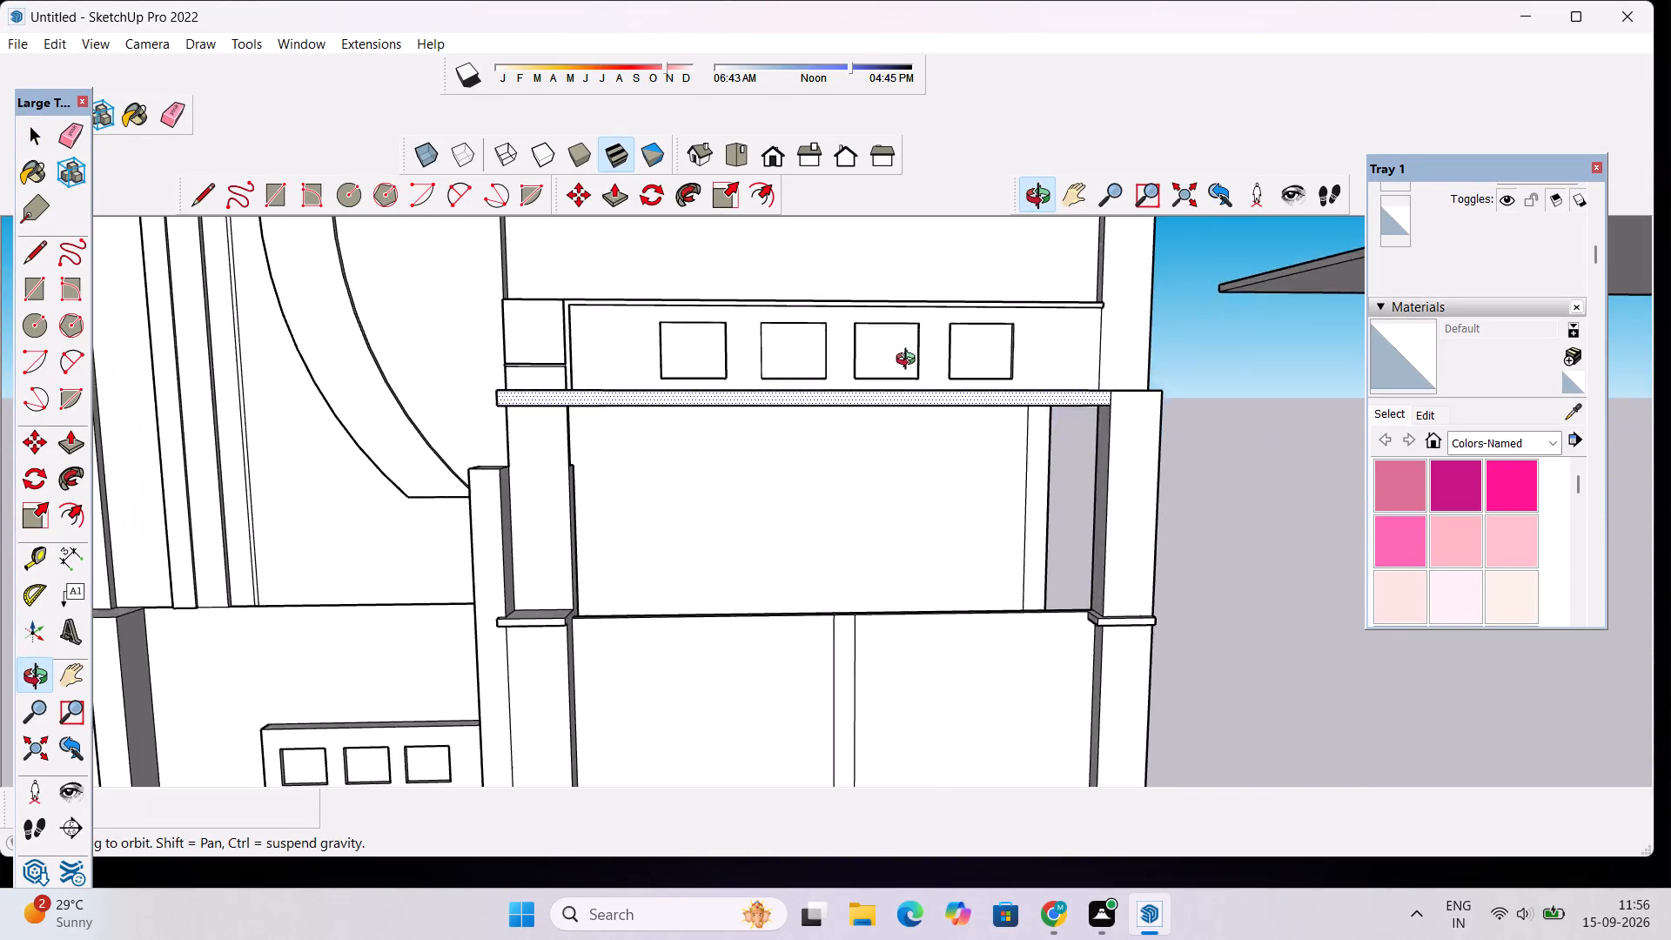
left_click_drag(909, 361, 975, 467)
left_click_drag(990, 462, 1015, 173)
left_click_drag(894, 514, 875, 456)
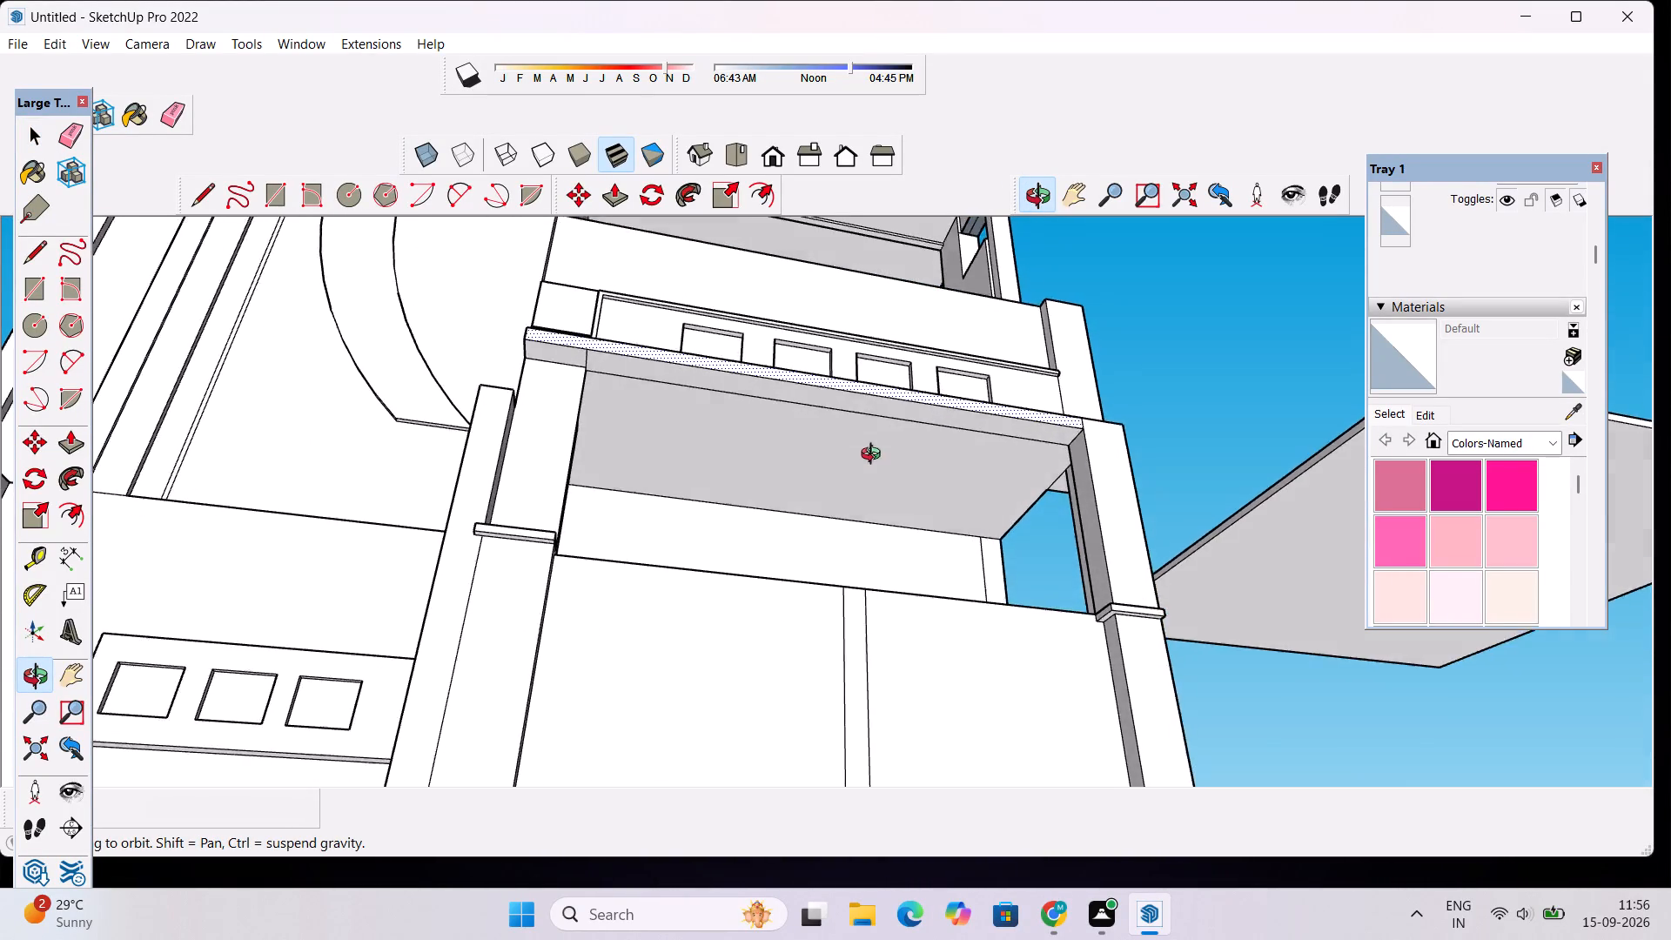
left_click_drag(875, 456, 874, 451)
scroll(865, 389, "up", 5)
key("e")
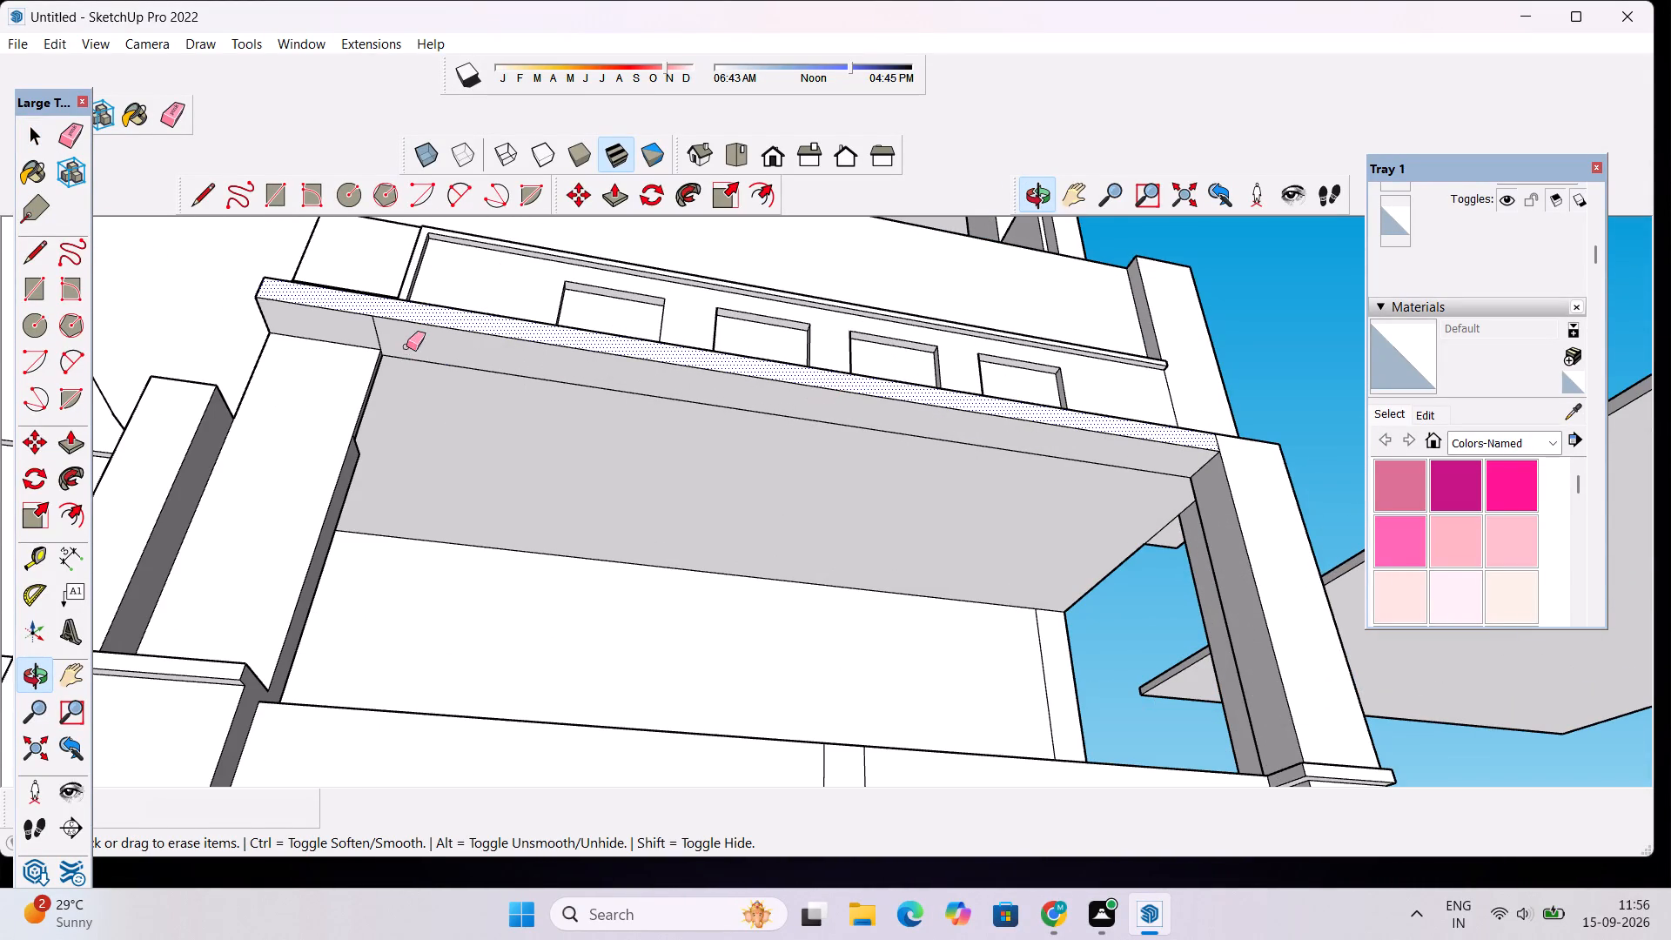
scroll(373, 336, "up", 5)
left_click(373, 331)
left_click(377, 330)
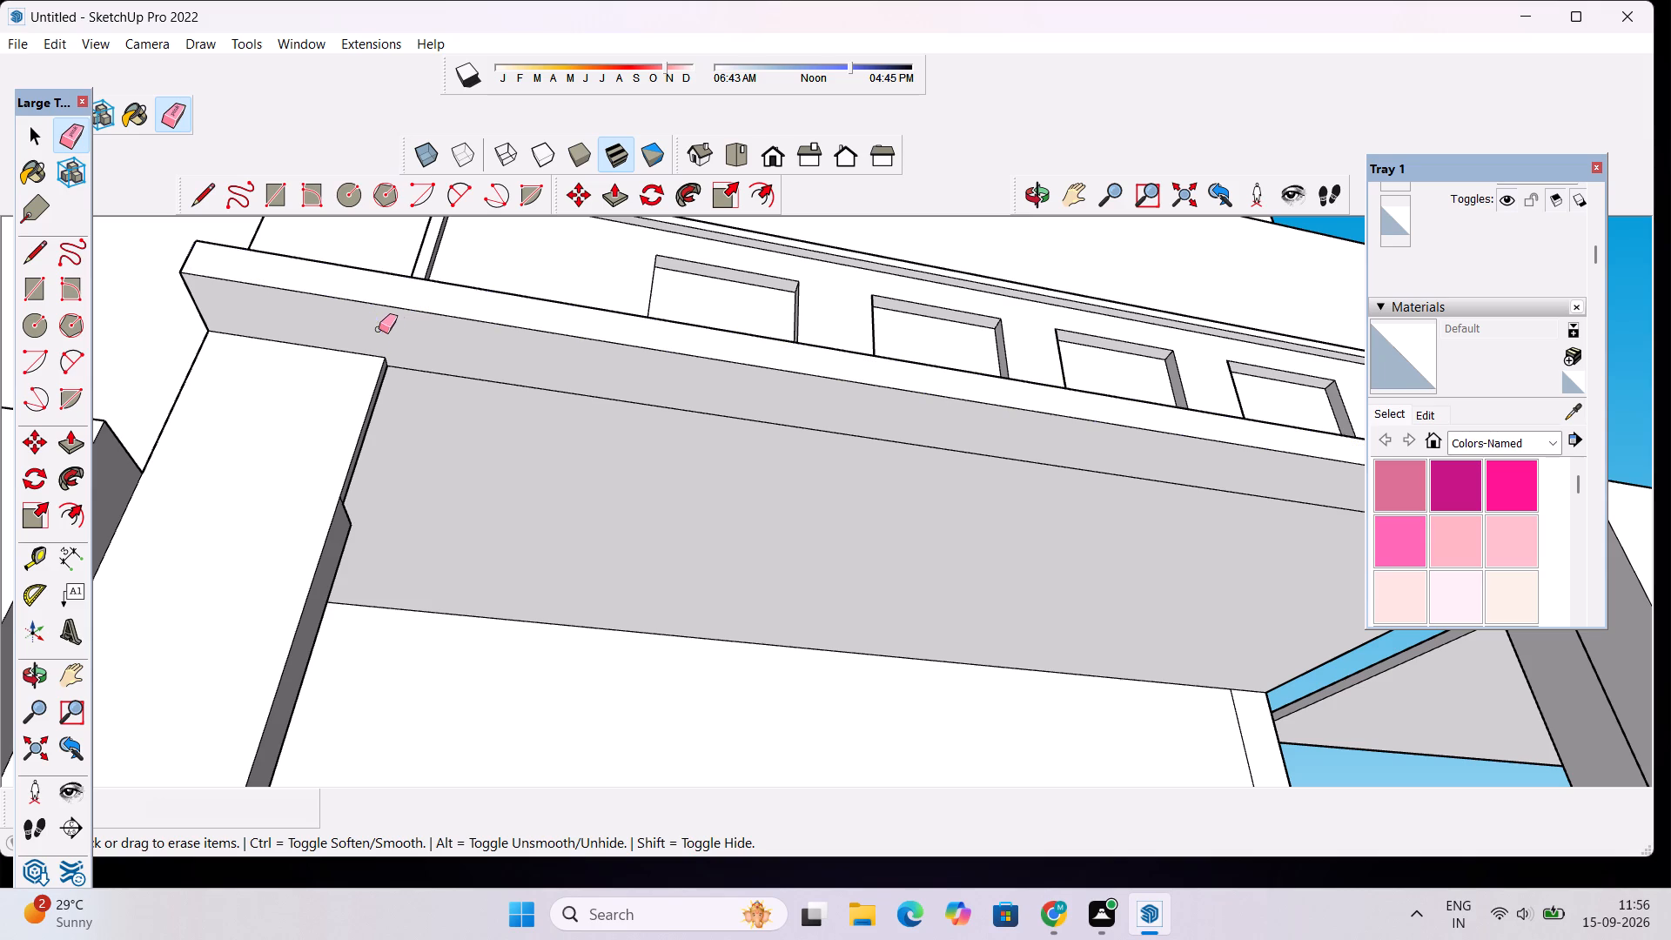
left_click_drag(429, 349, 444, 373)
scroll(537, 343, "down", 4)
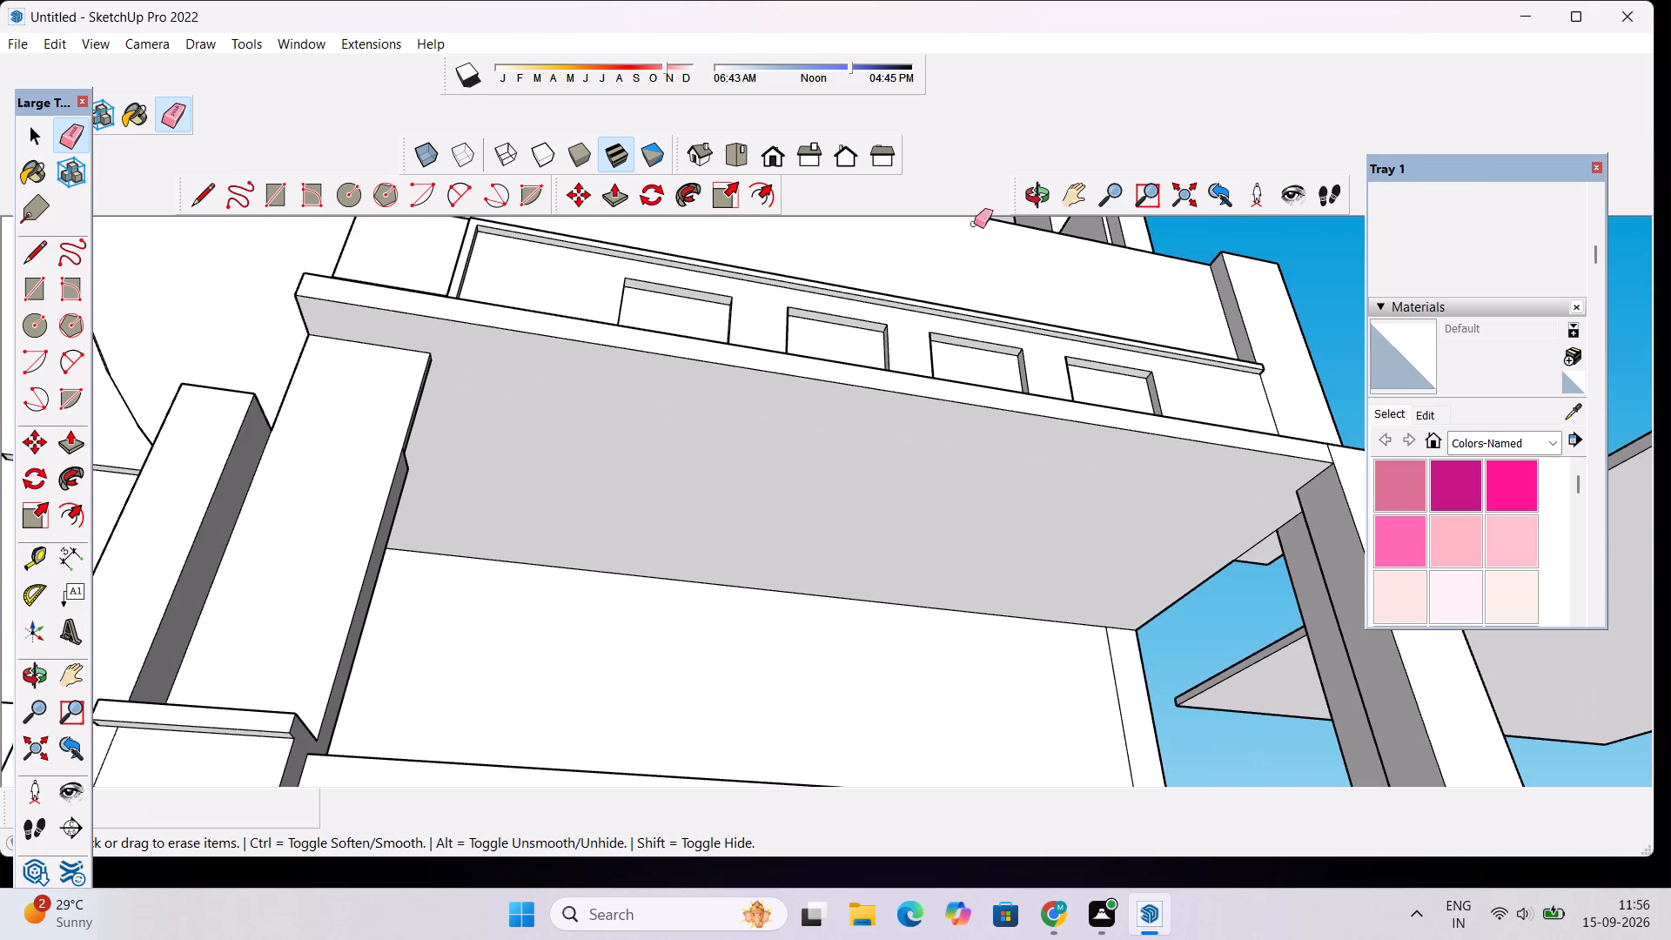
Erase the leftover vertical edge above the beam, between the band with four square openings and the end column.
left_click(1028, 194)
left_click_drag(1003, 279, 884, 308)
scroll(866, 317, "down", 3)
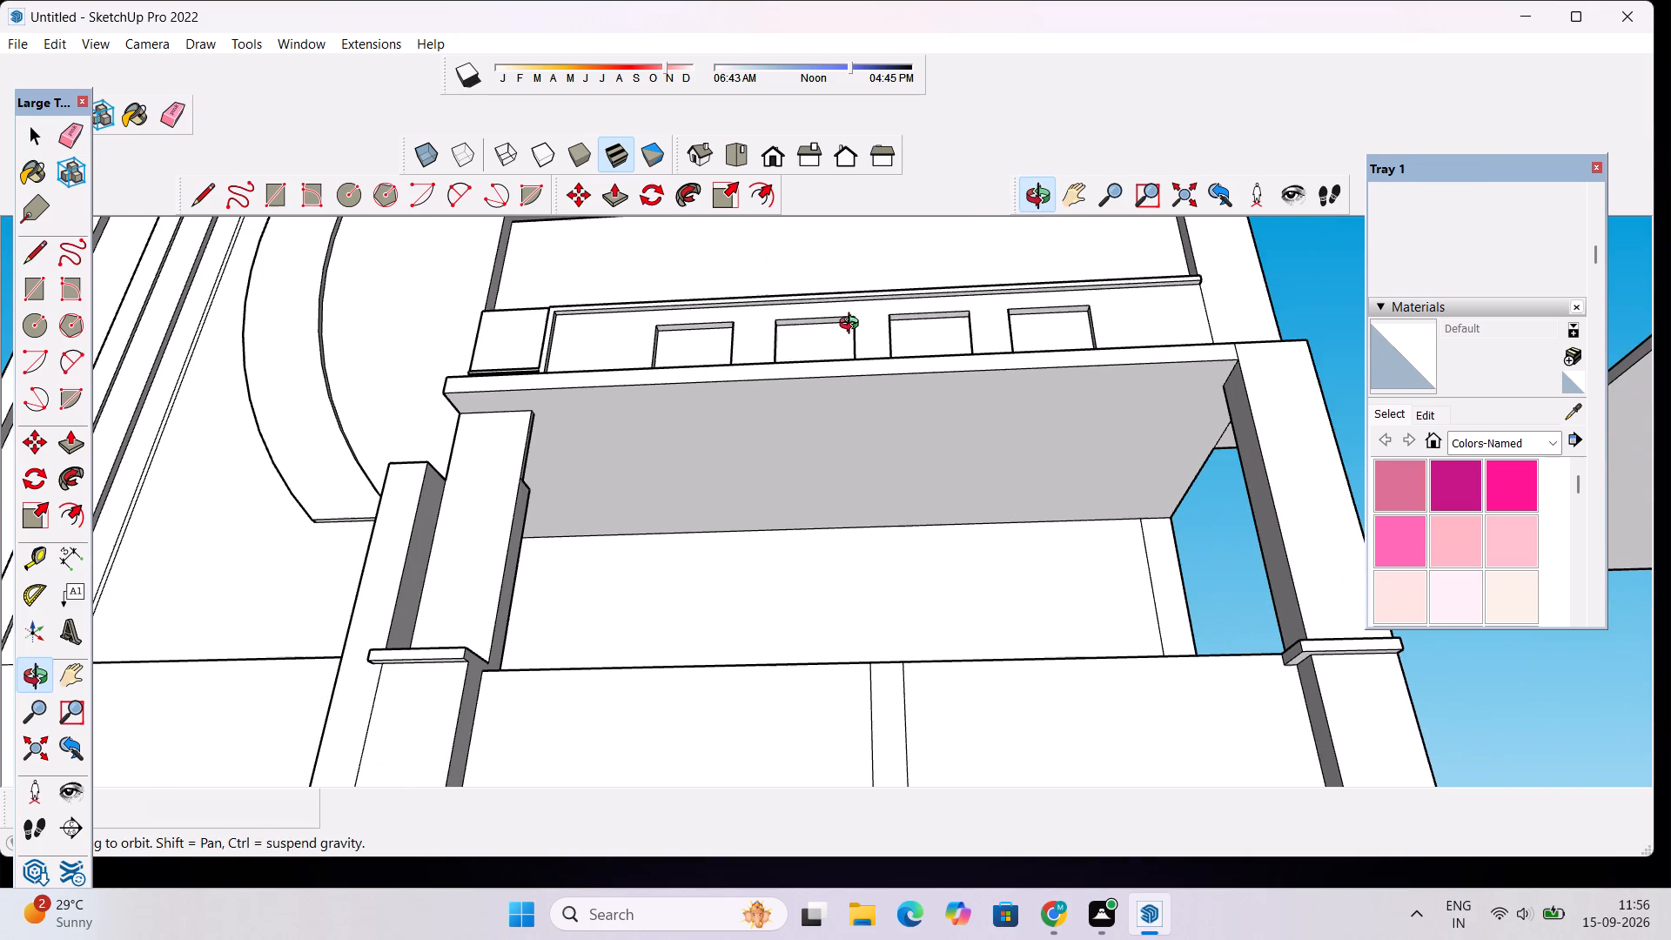
left_click_drag(851, 326, 727, 365)
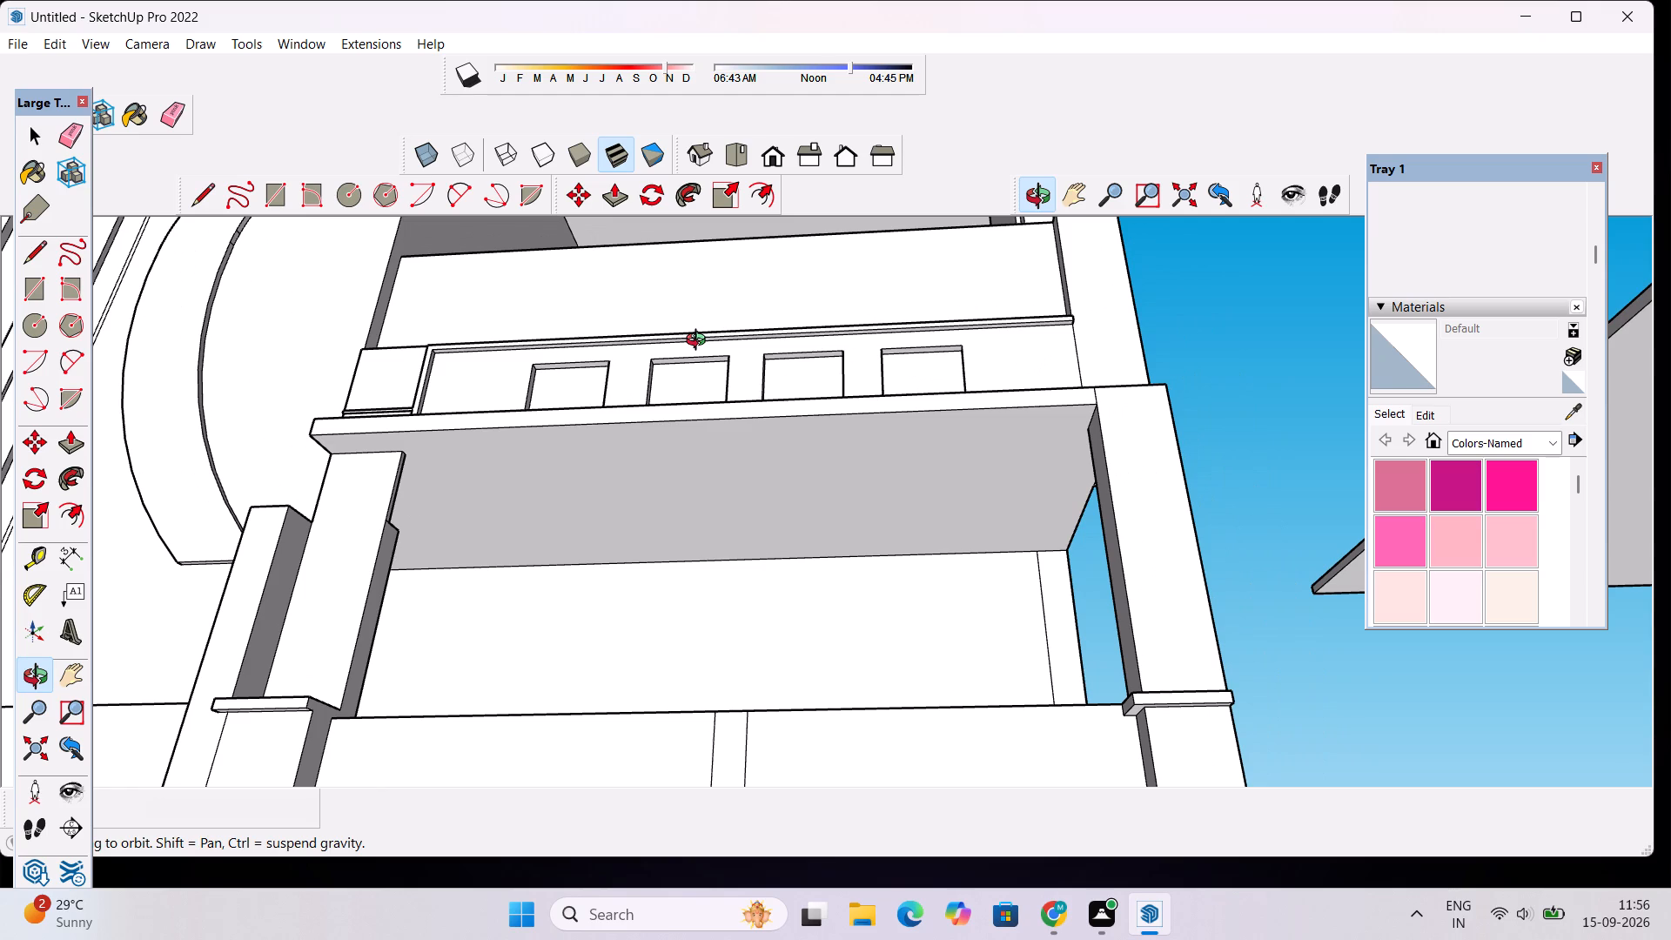
left_click_drag(700, 340, 688, 439)
left_click_drag(681, 457, 679, 467)
left_click(679, 469)
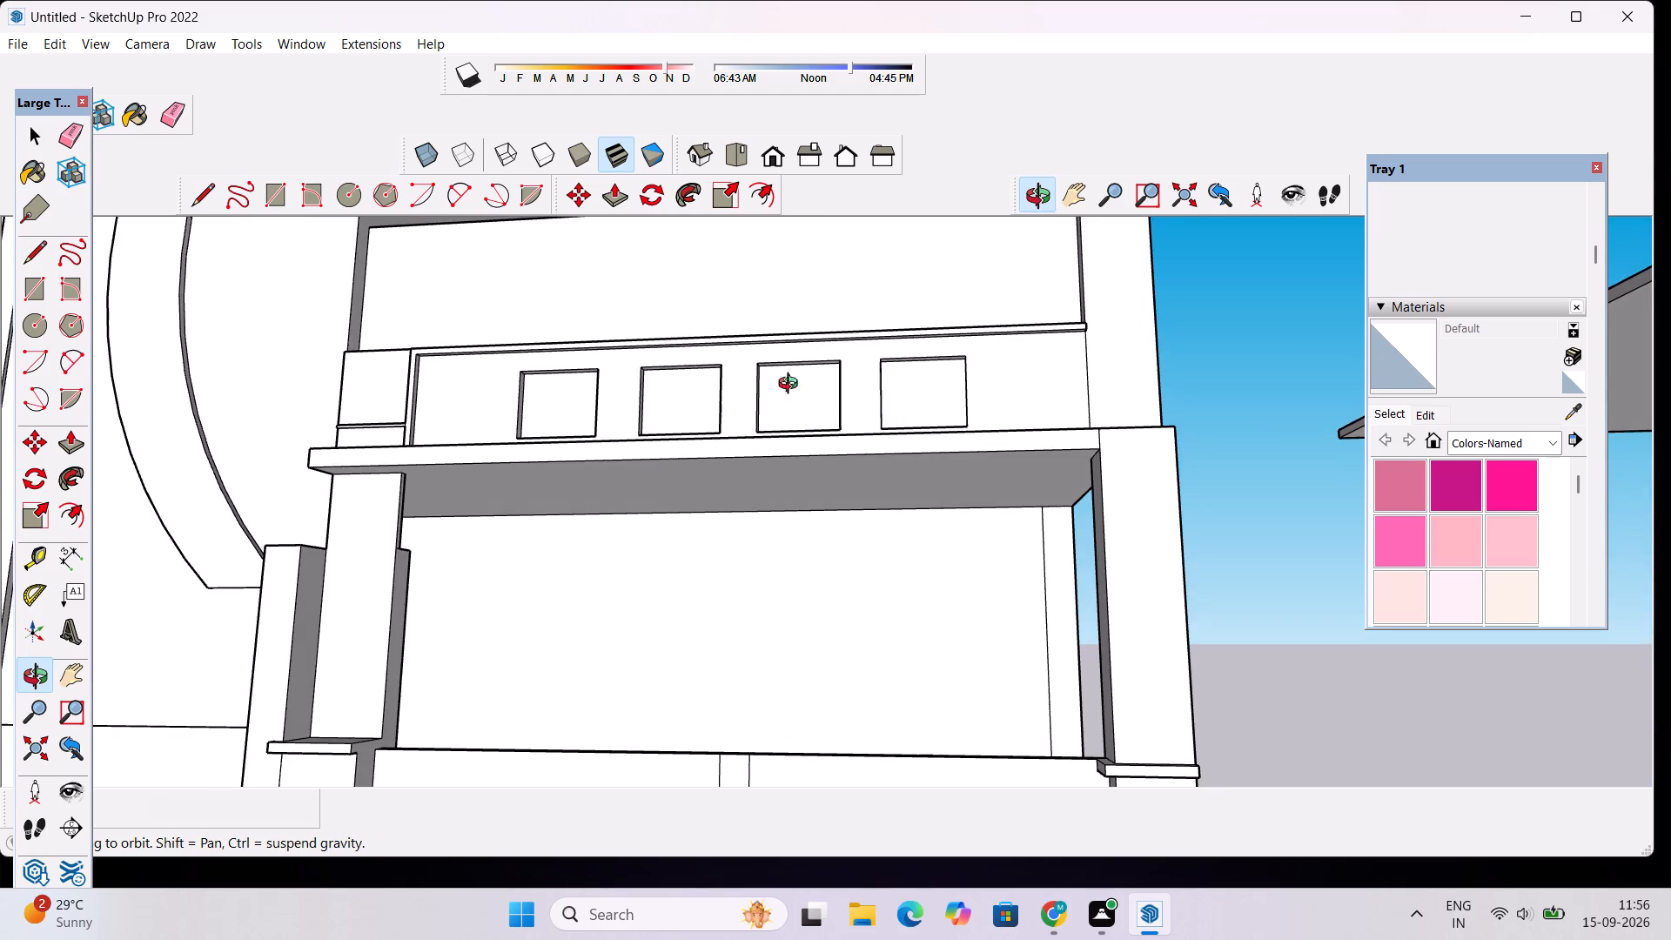
scroll(945, 360, "up", 1)
key("e")
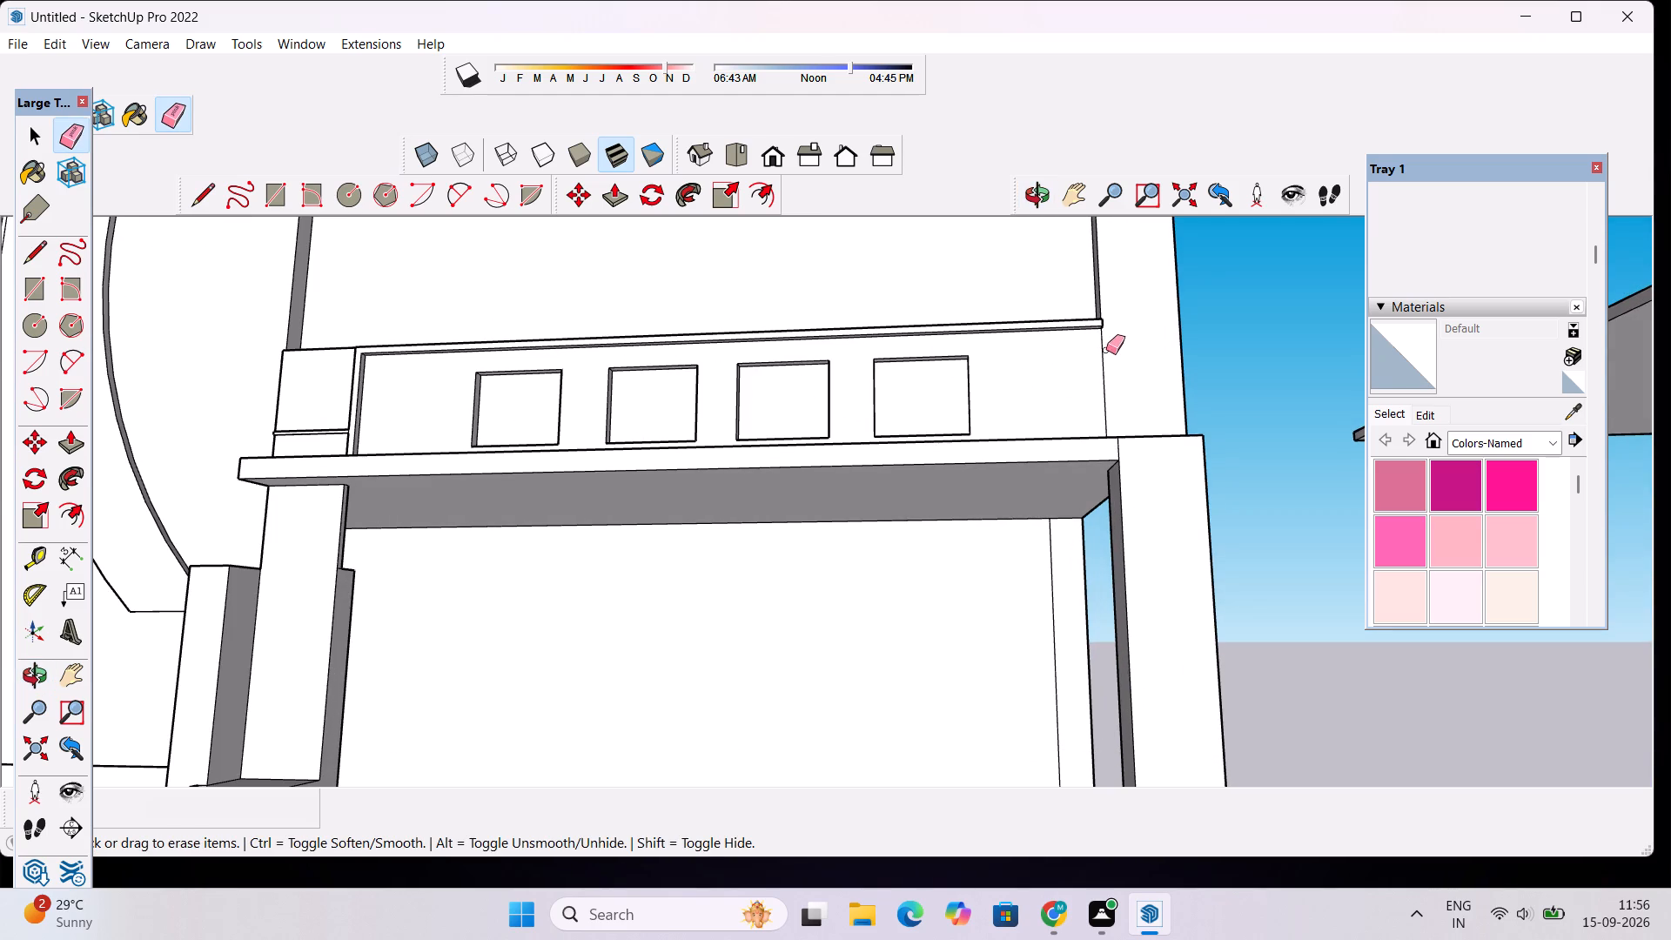
left_click_drag(1106, 351, 1098, 373)
Draw a rectangle about 17' 3" by 6' 2" on the ceiling under the entrance beam, inset from its edges.
left_click(1043, 188)
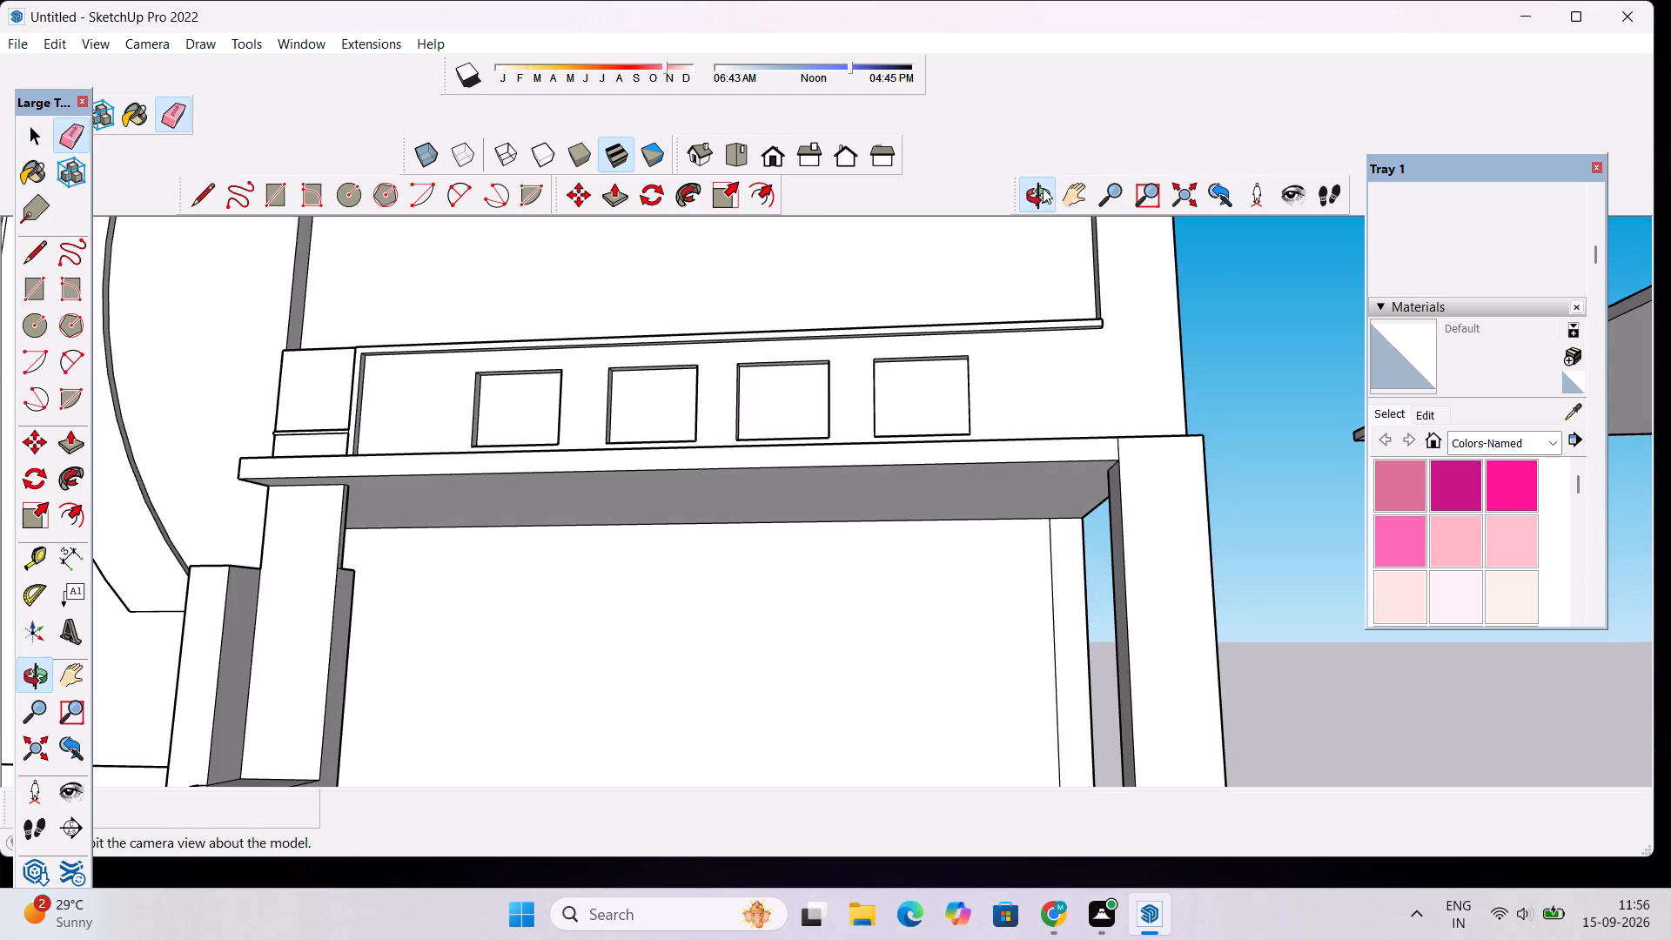
left_click_drag(930, 507, 933, 381)
scroll(935, 372, "down", 3)
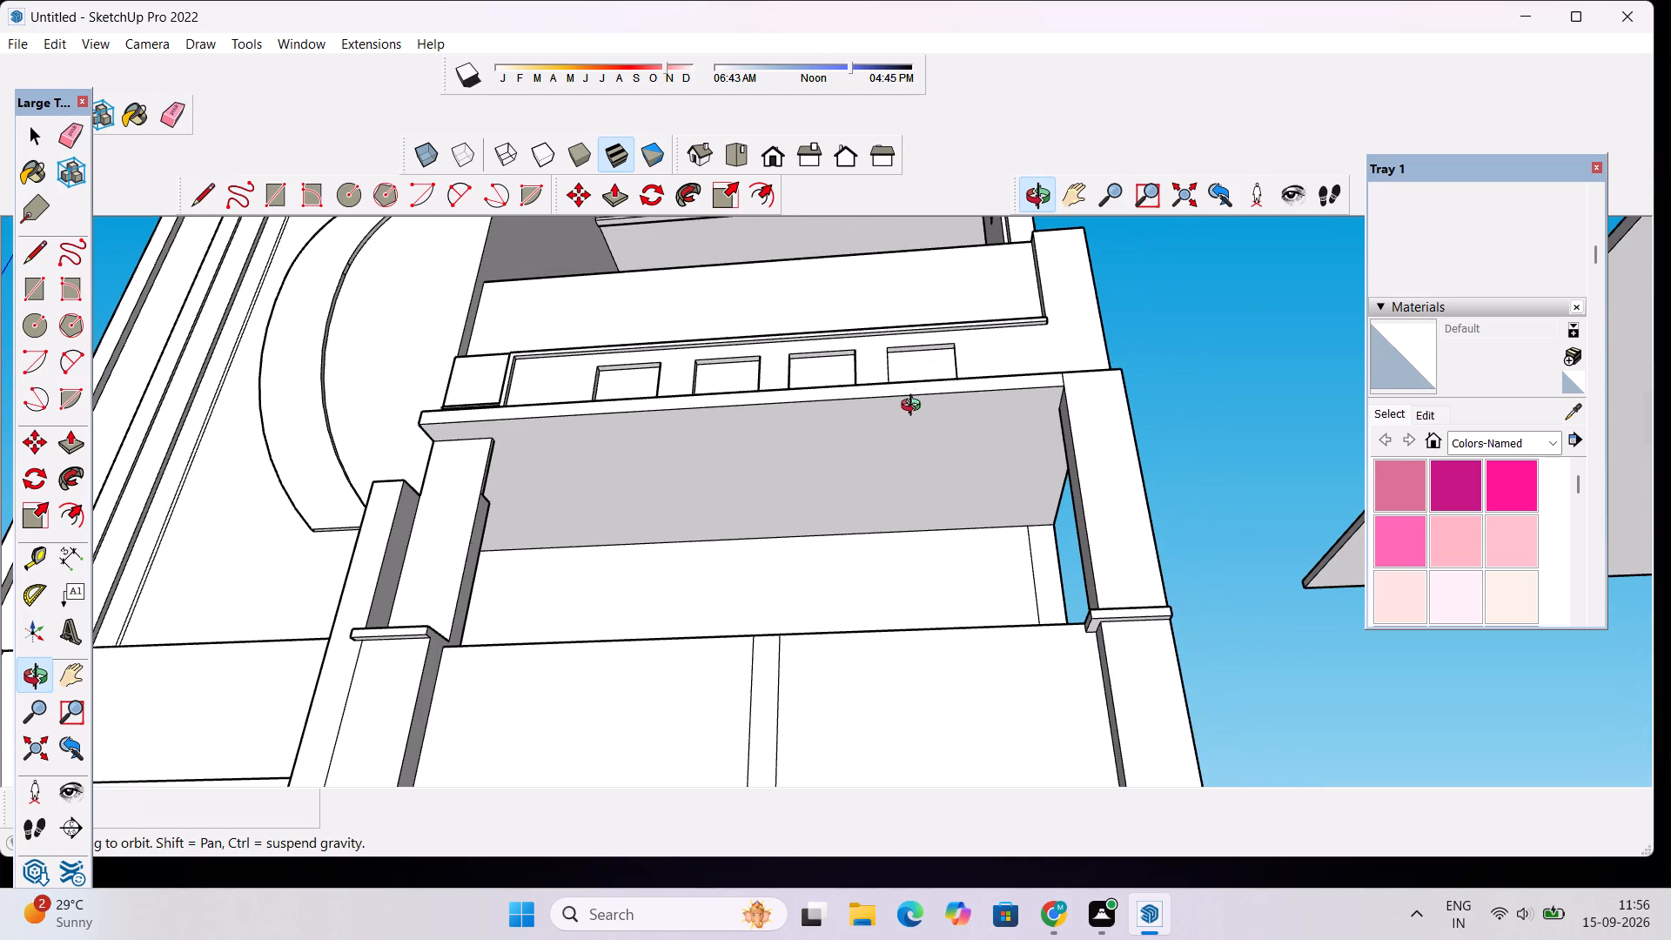
scroll(862, 486, "down", 1)
left_click_drag(801, 527, 807, 493)
scroll(677, 466, "up", 3)
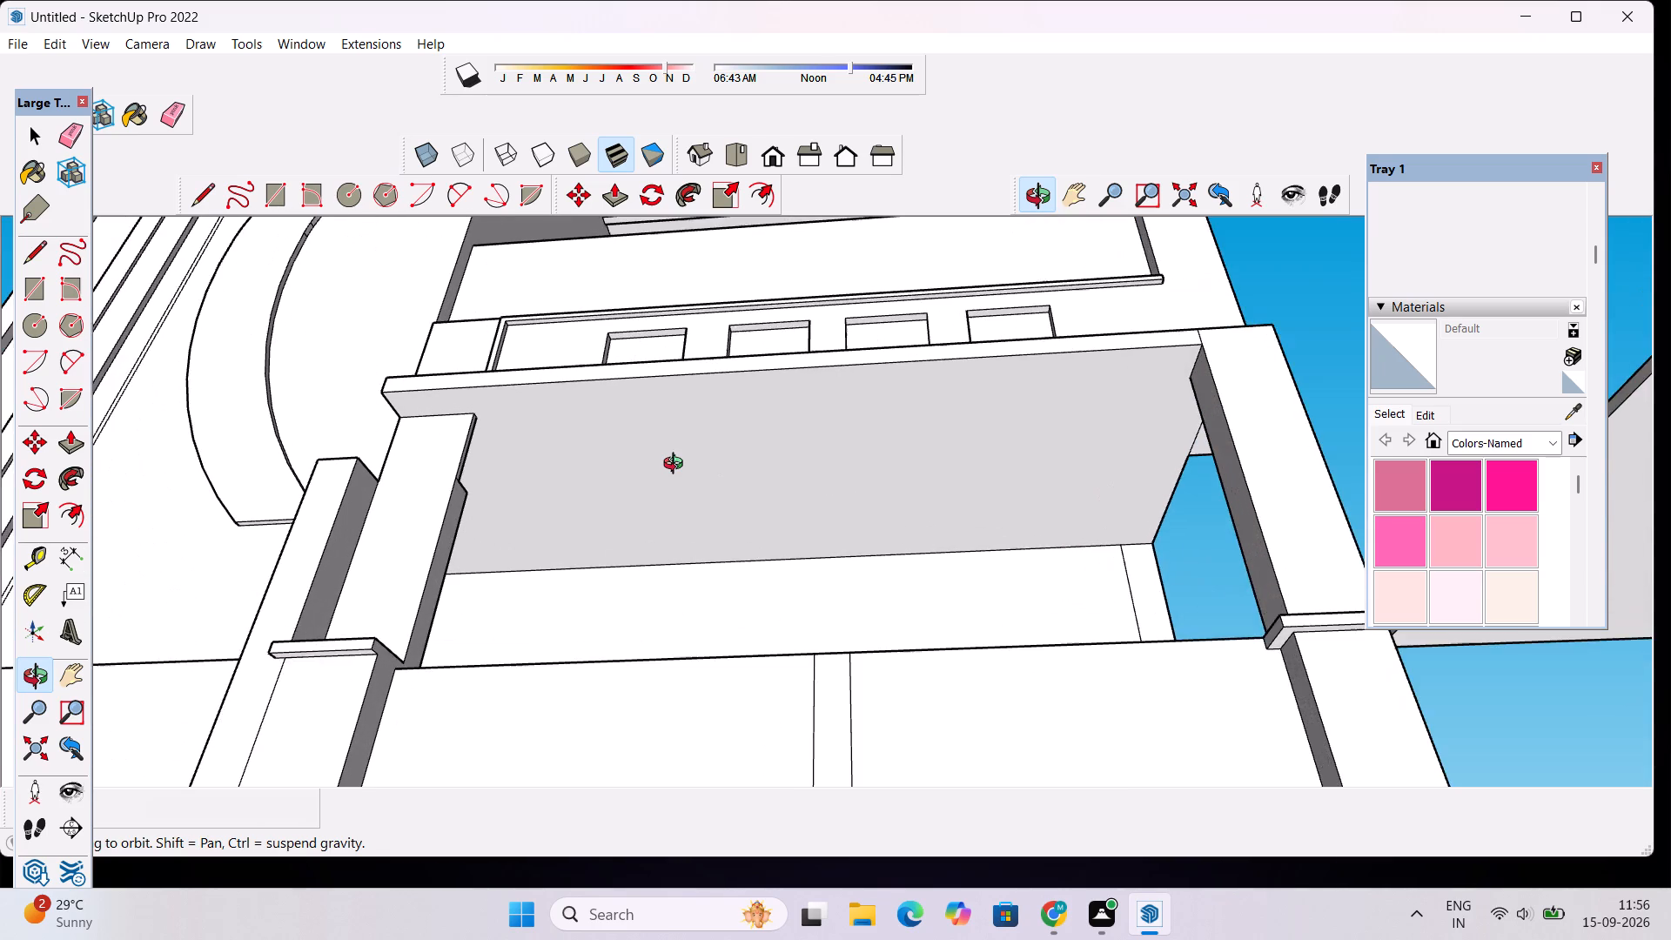
scroll(677, 466, "up", 1)
key("r")
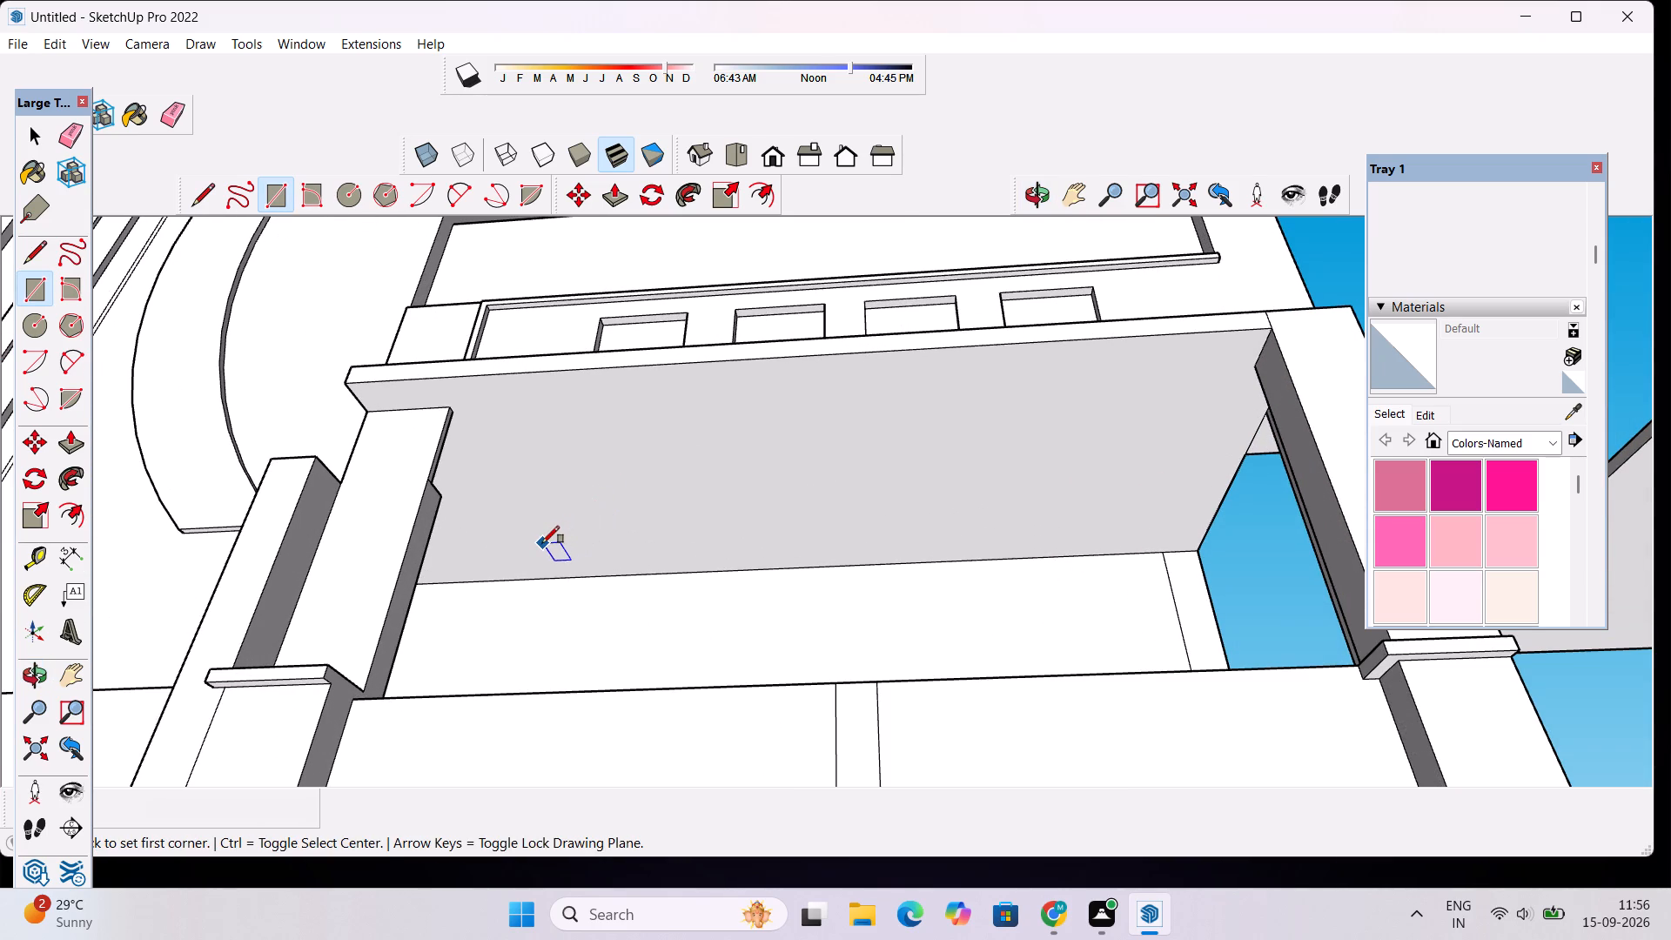
left_click(540, 553)
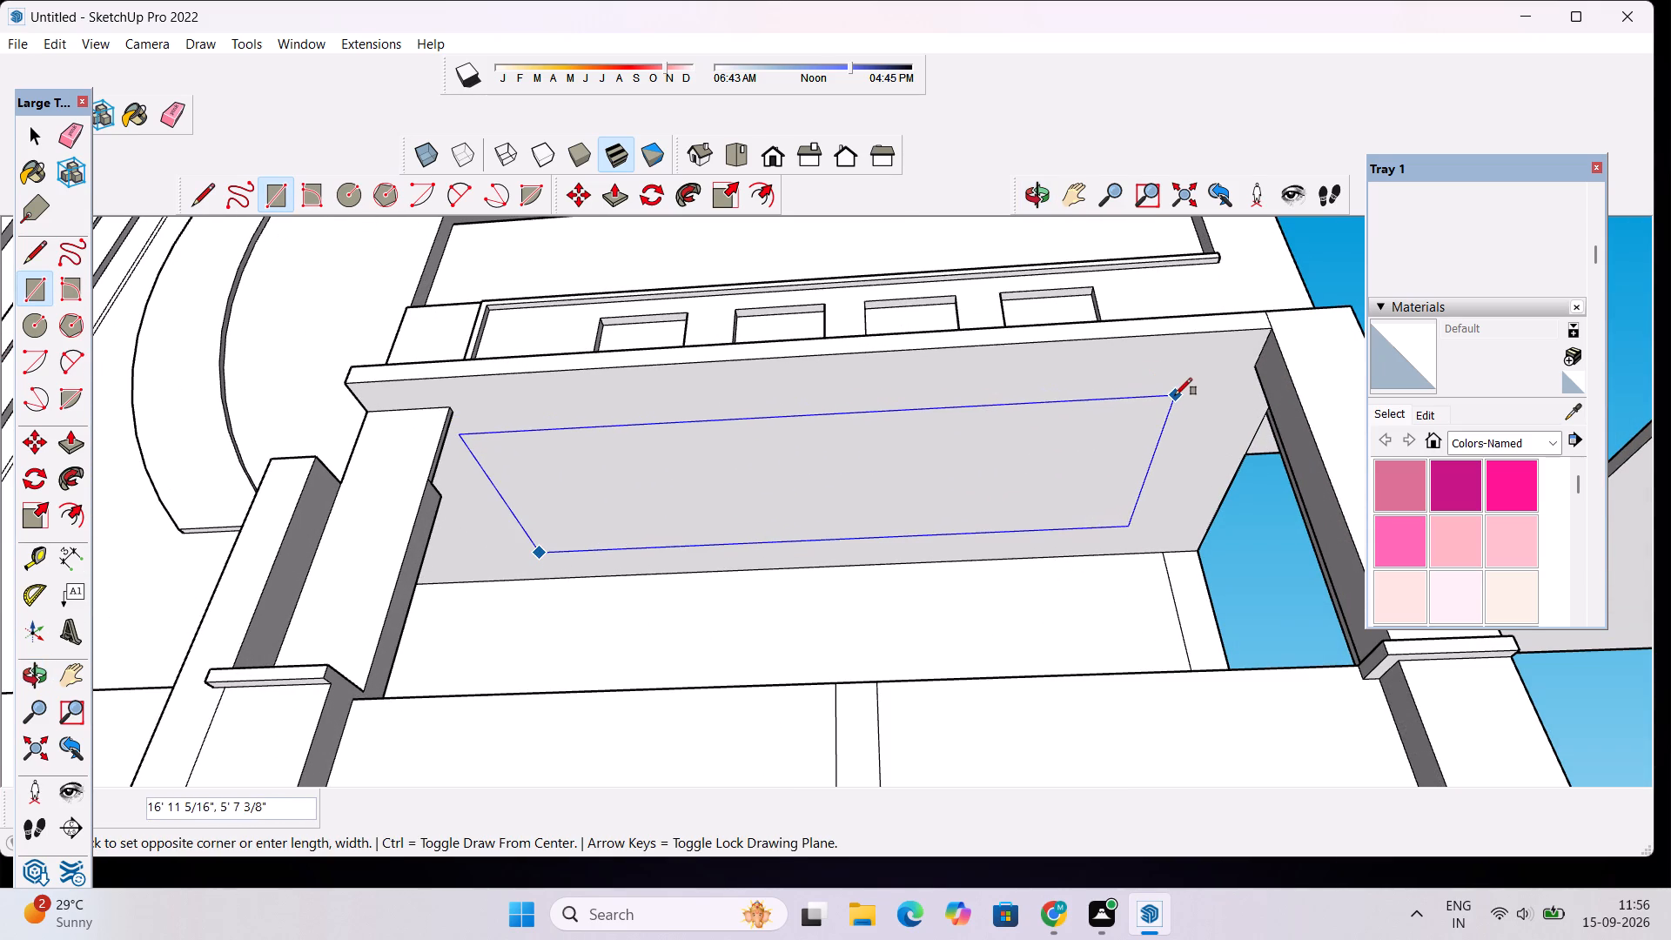
left_click(1196, 378)
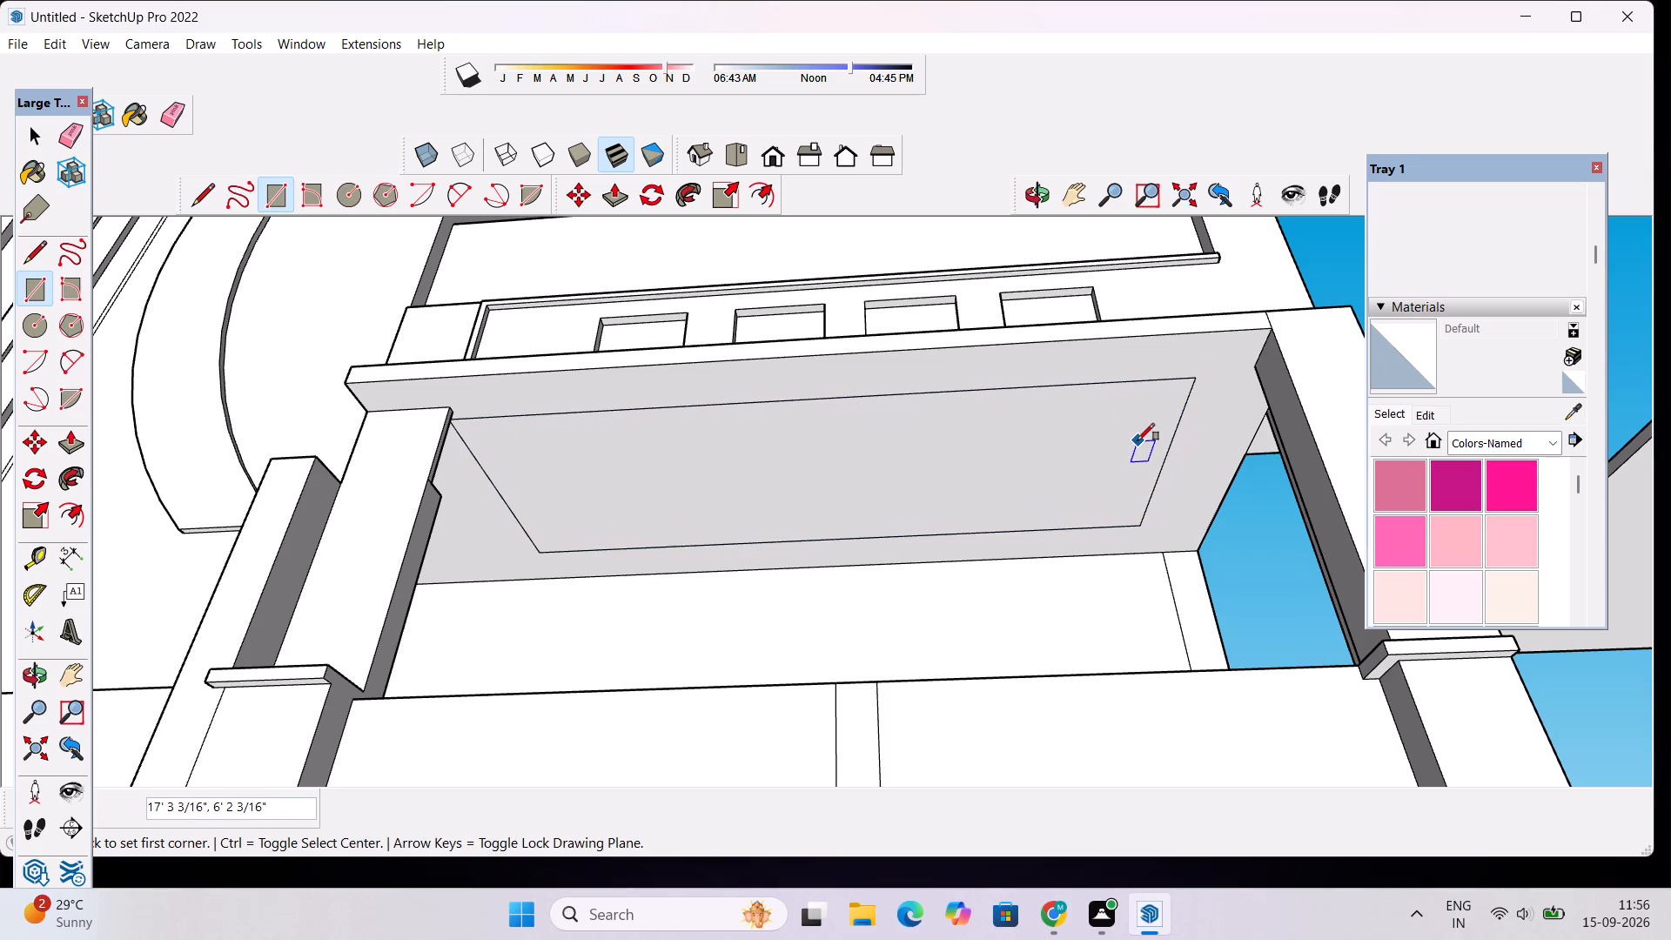
Move the ceiling rectangle with its edges about 9" lengthwise toward the projecting end column to centre it.
key("space")
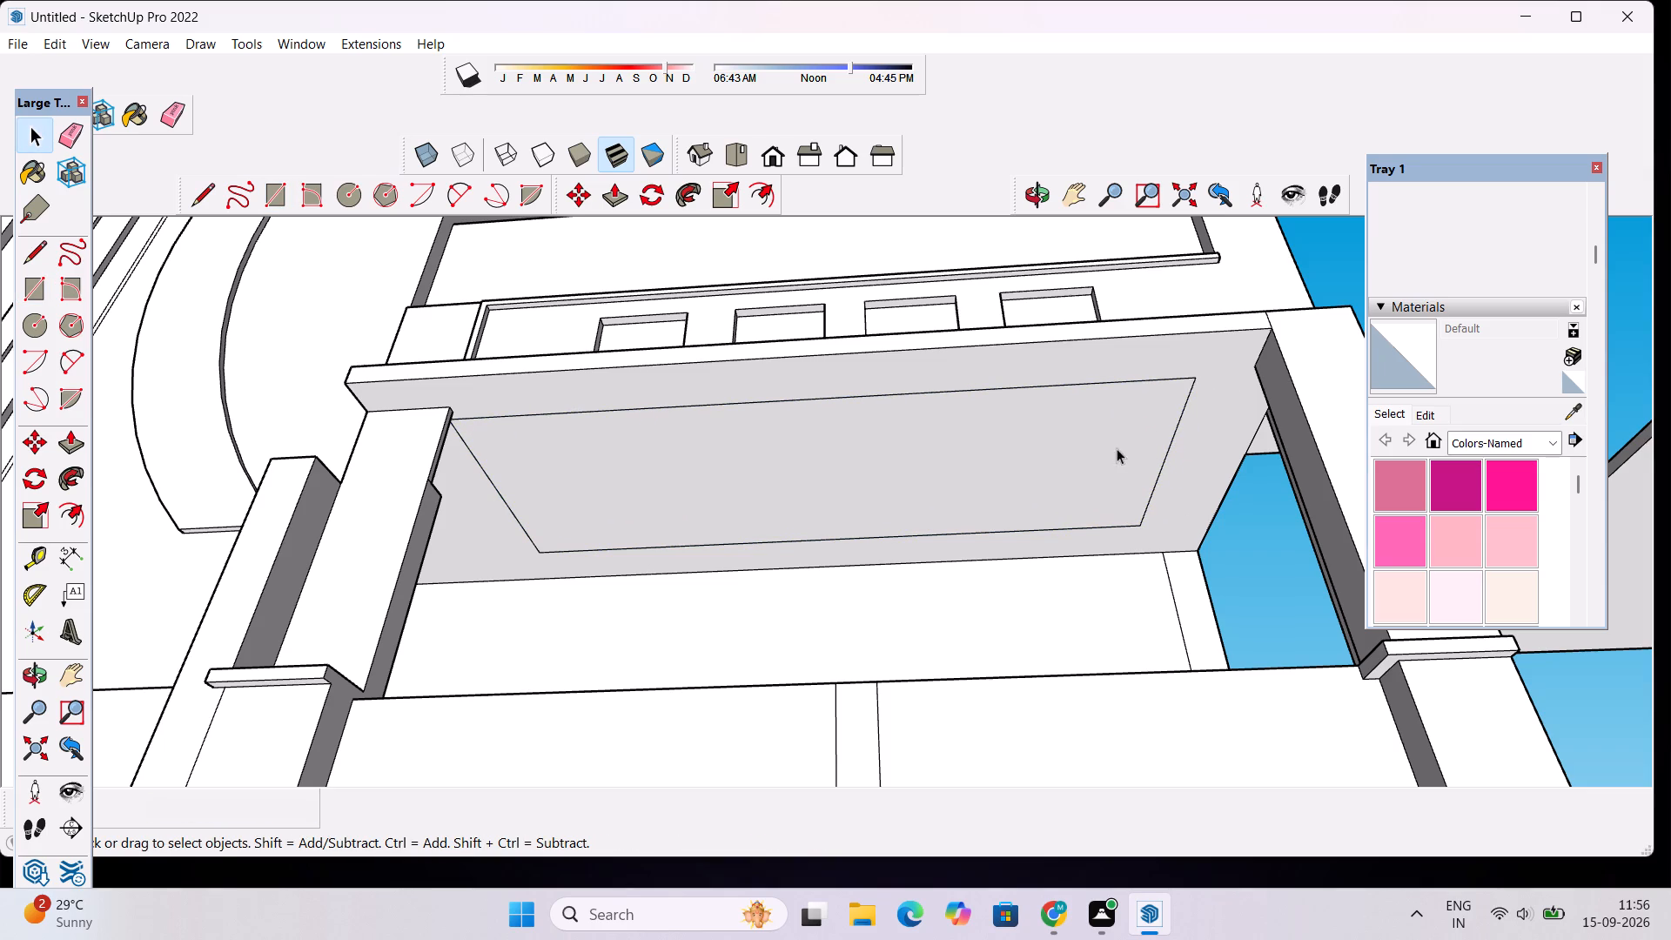
double_click(911, 470)
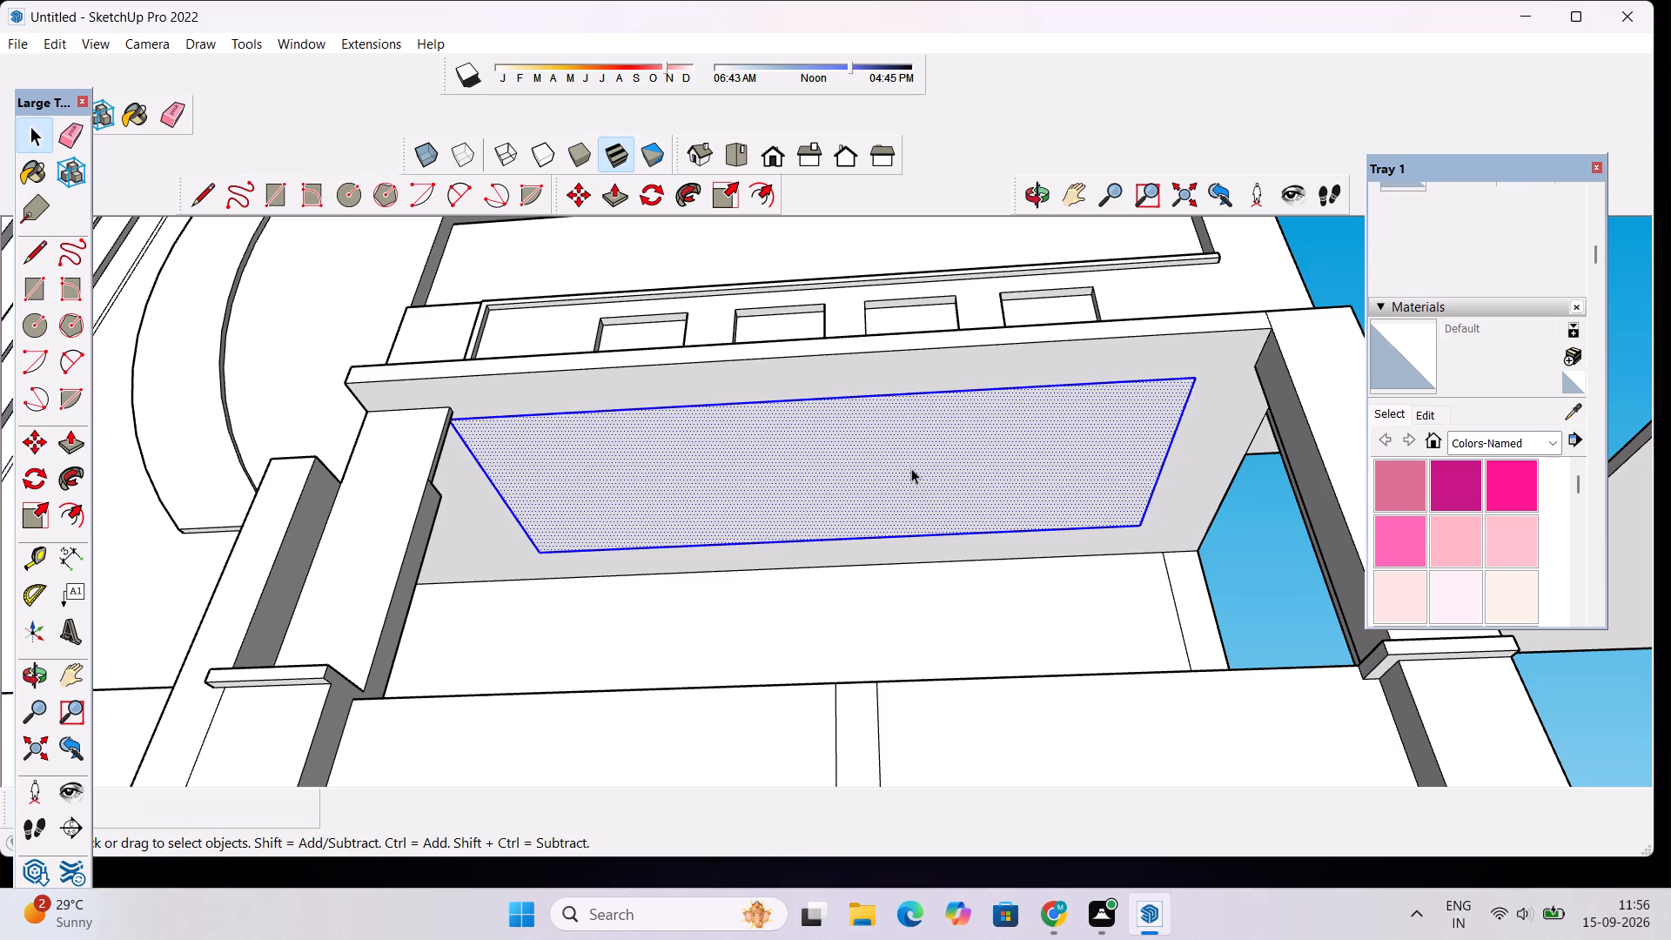
key("m")
left_click(949, 470)
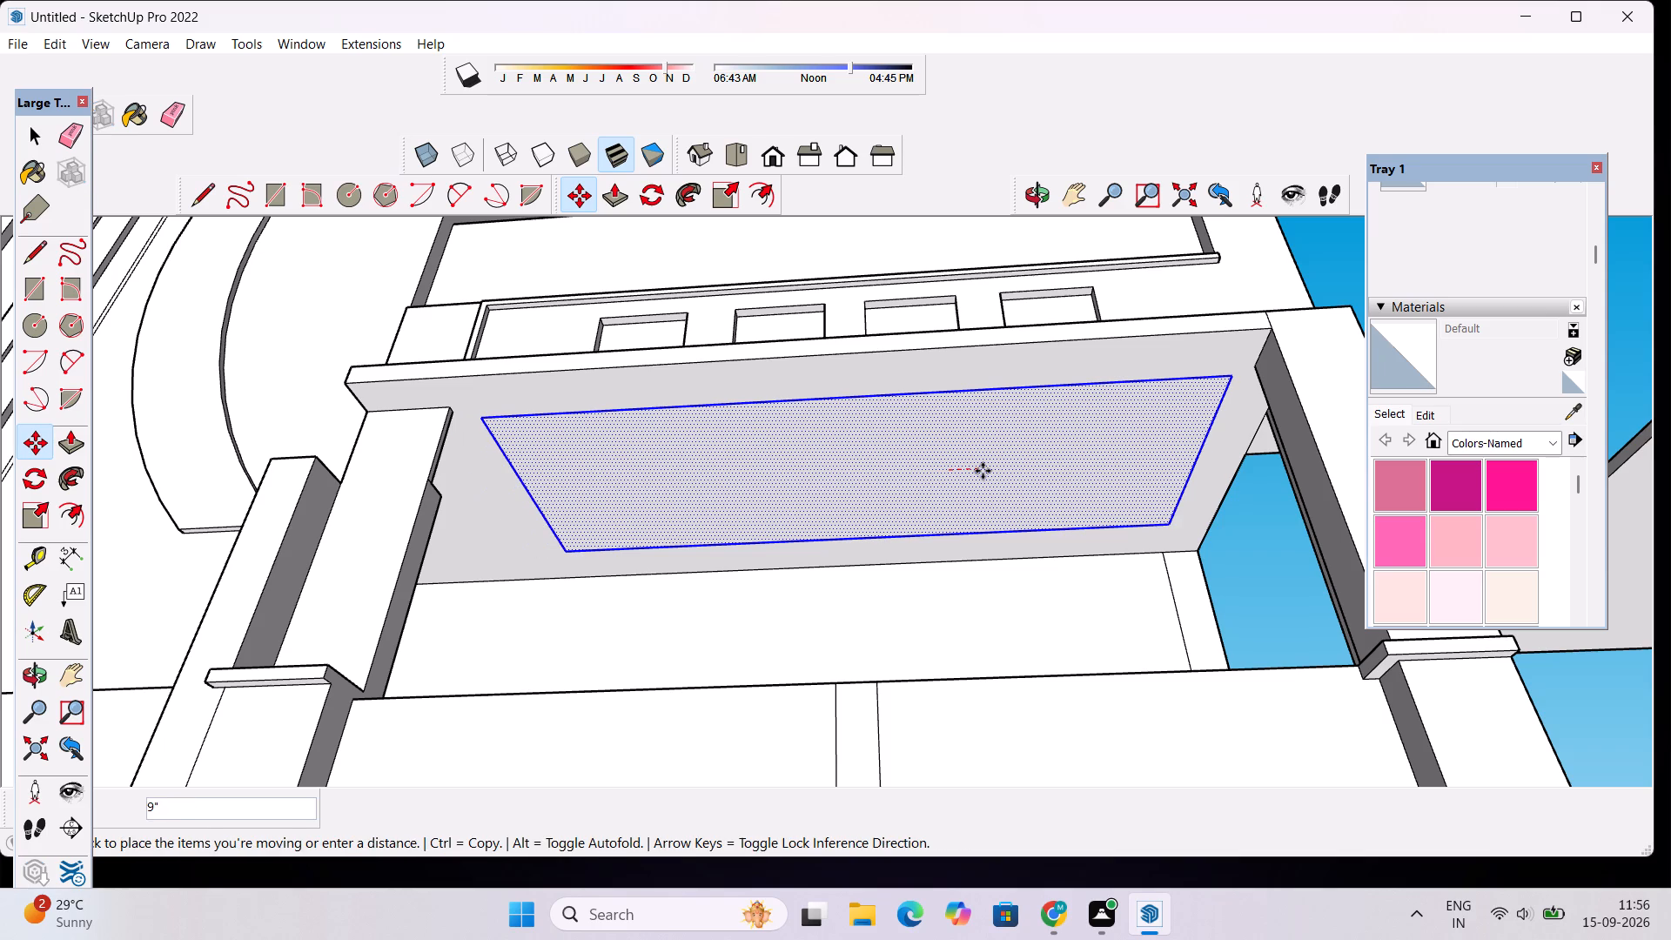
left_click(983, 471)
key("space")
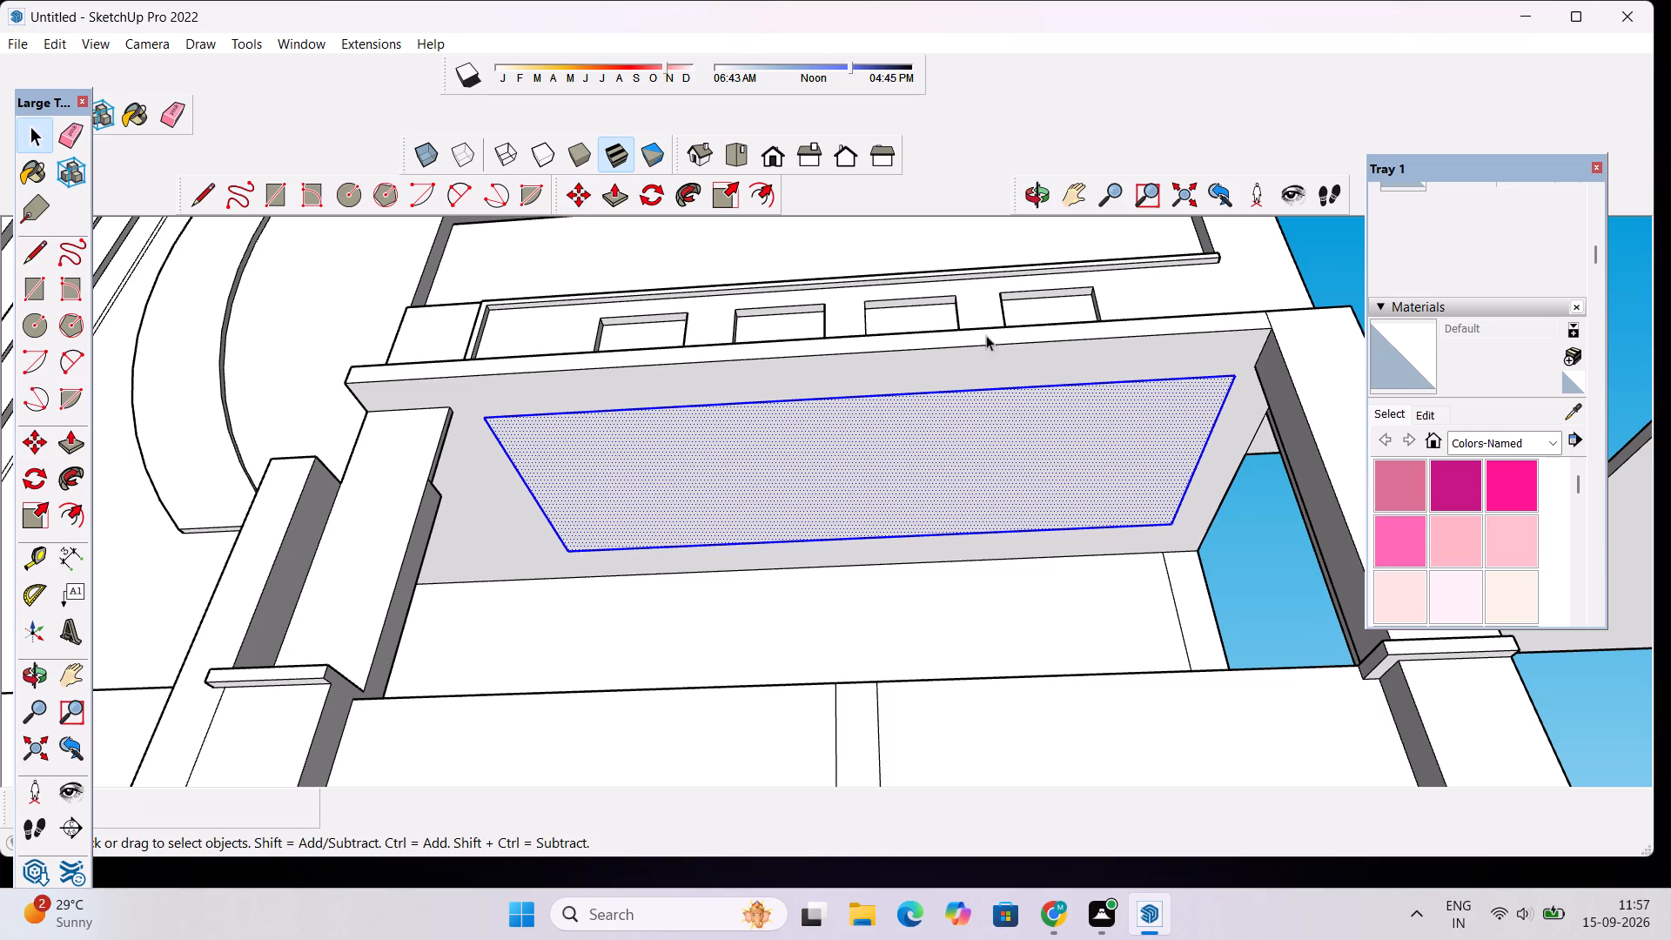
left_click(1265, 560)
Push/Pull the ceiling rectangle downward by 2" as a raised panel.
left_click(907, 424)
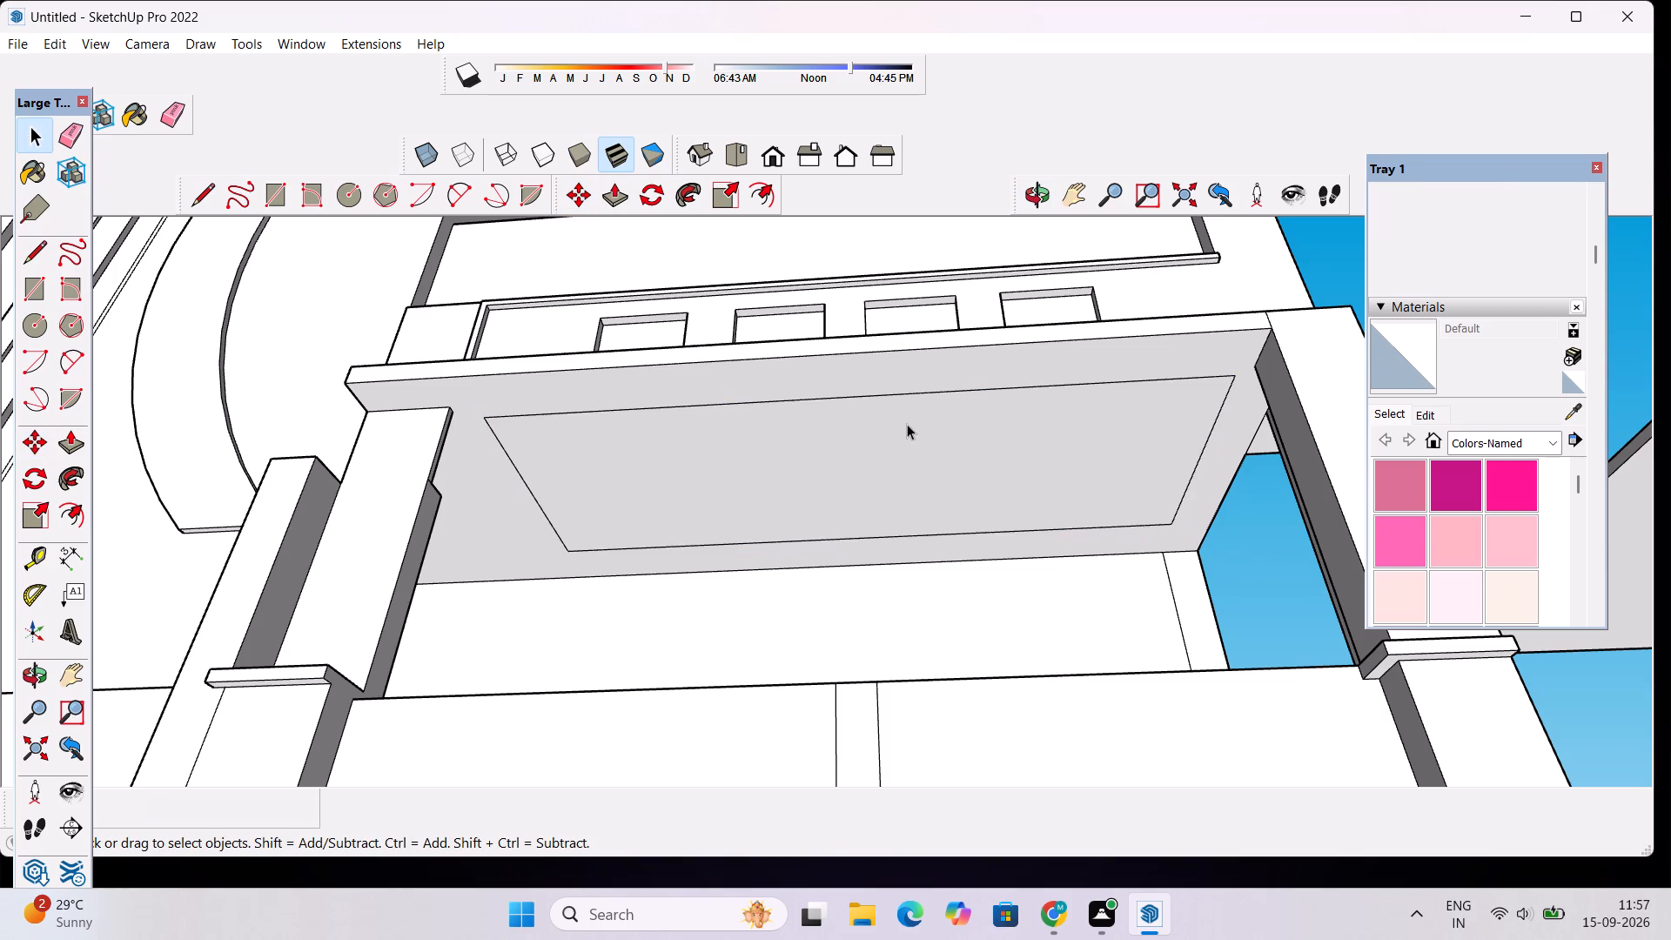
key("p")
left_click(907, 424)
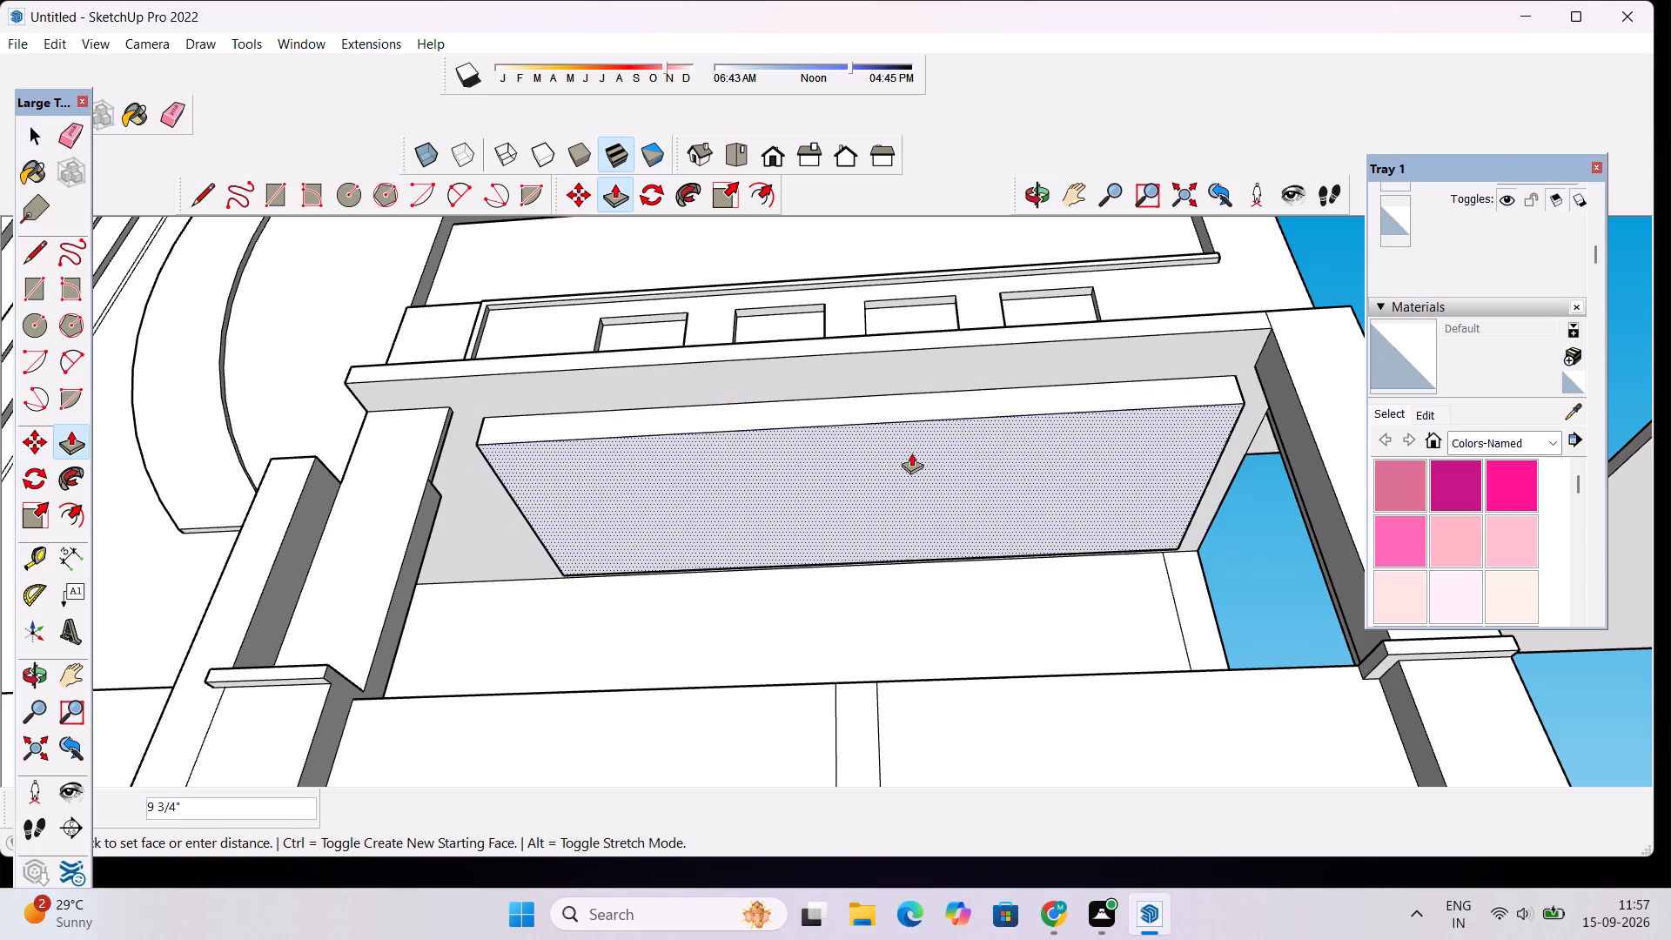
type("2\"")
key("Return")
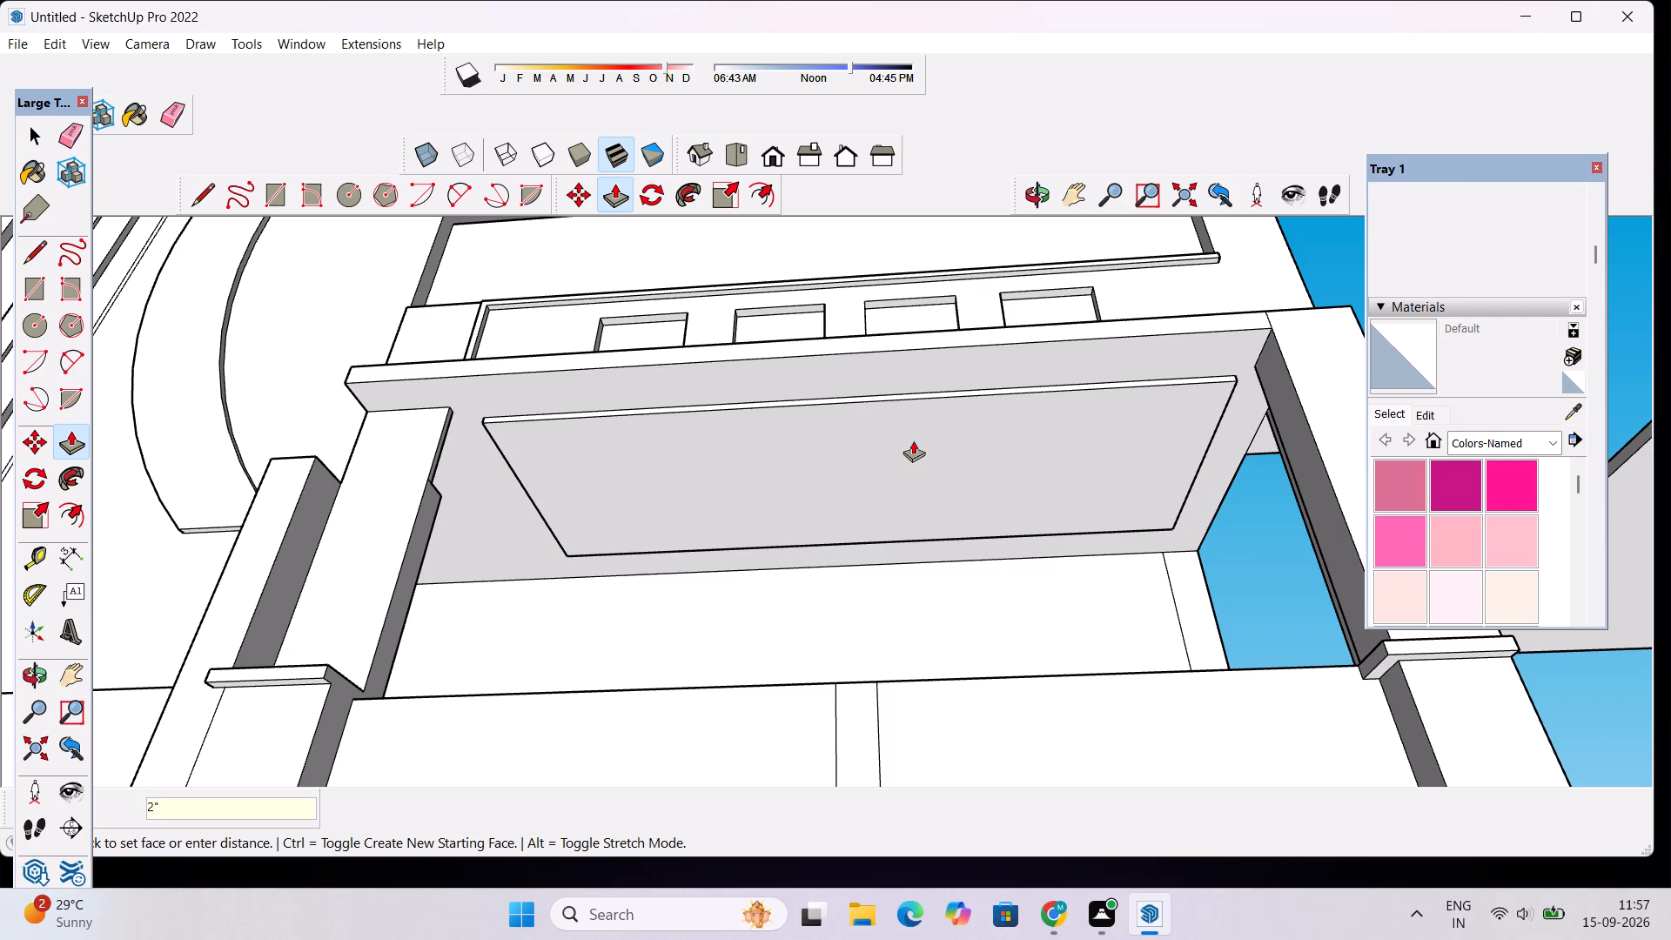
key("space")
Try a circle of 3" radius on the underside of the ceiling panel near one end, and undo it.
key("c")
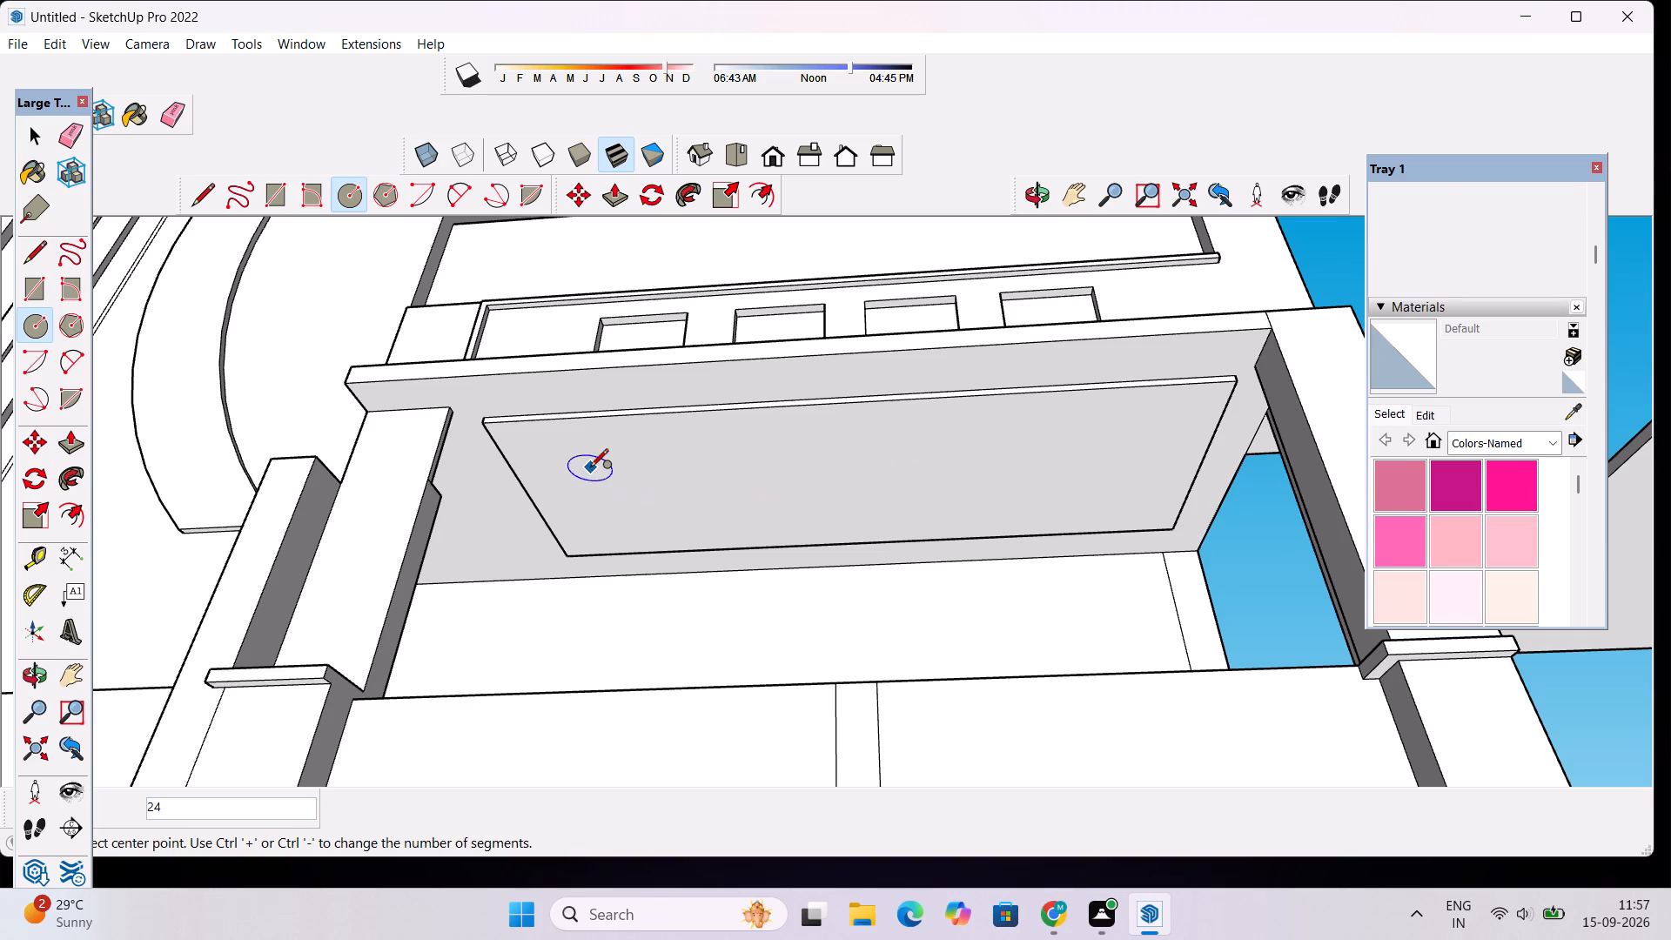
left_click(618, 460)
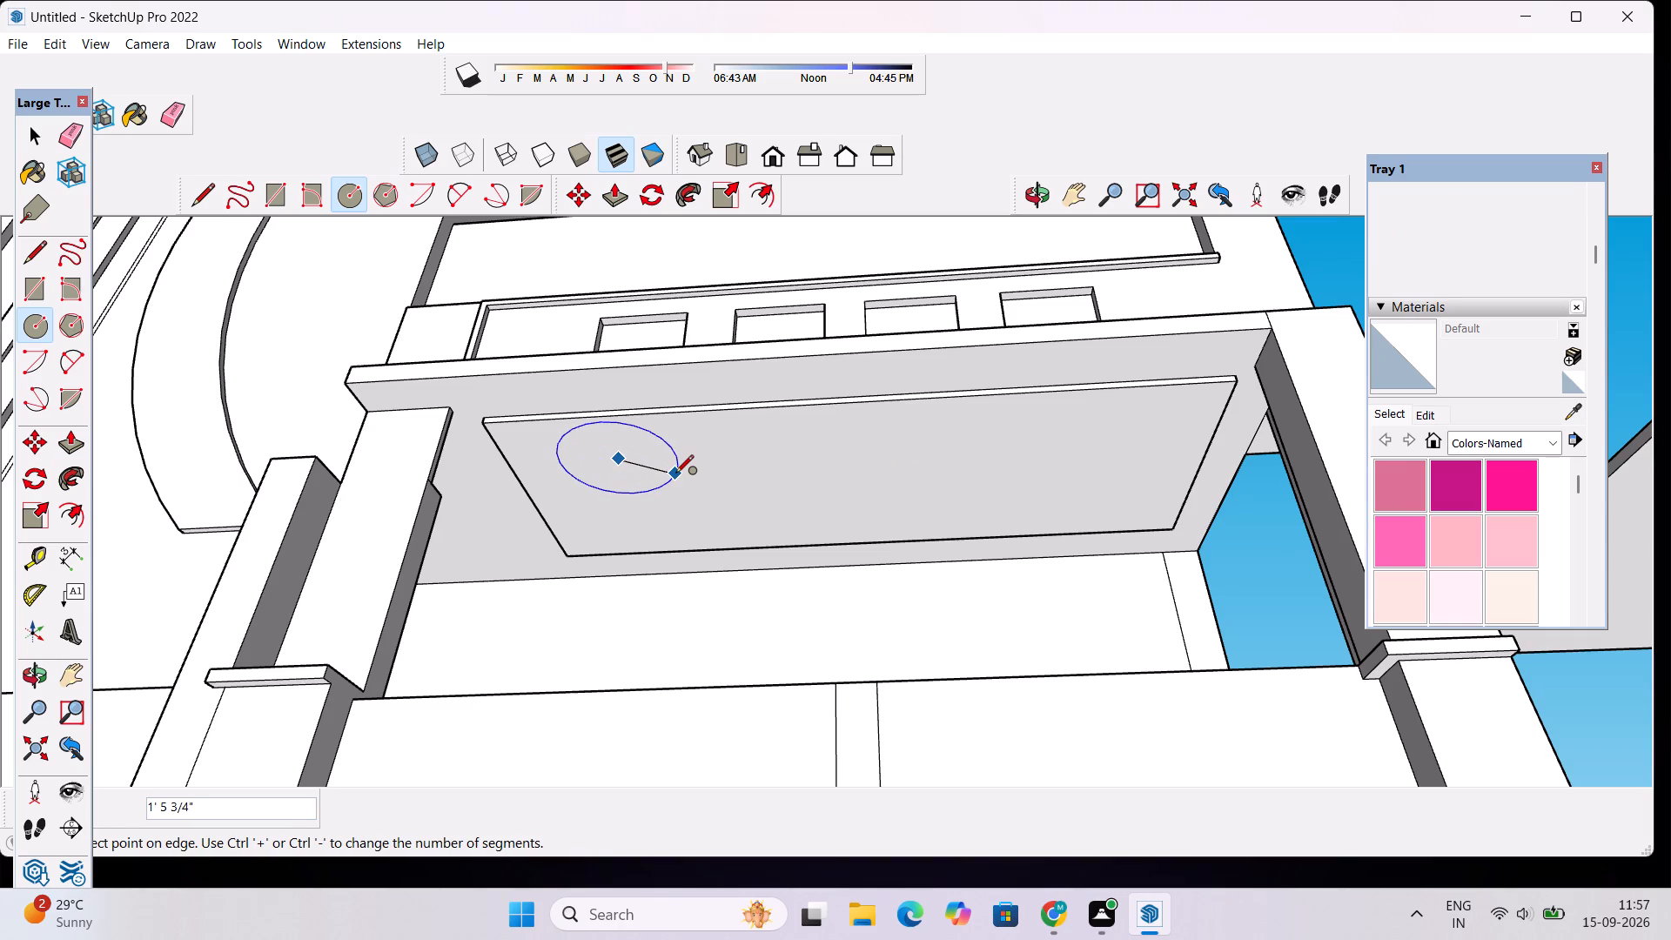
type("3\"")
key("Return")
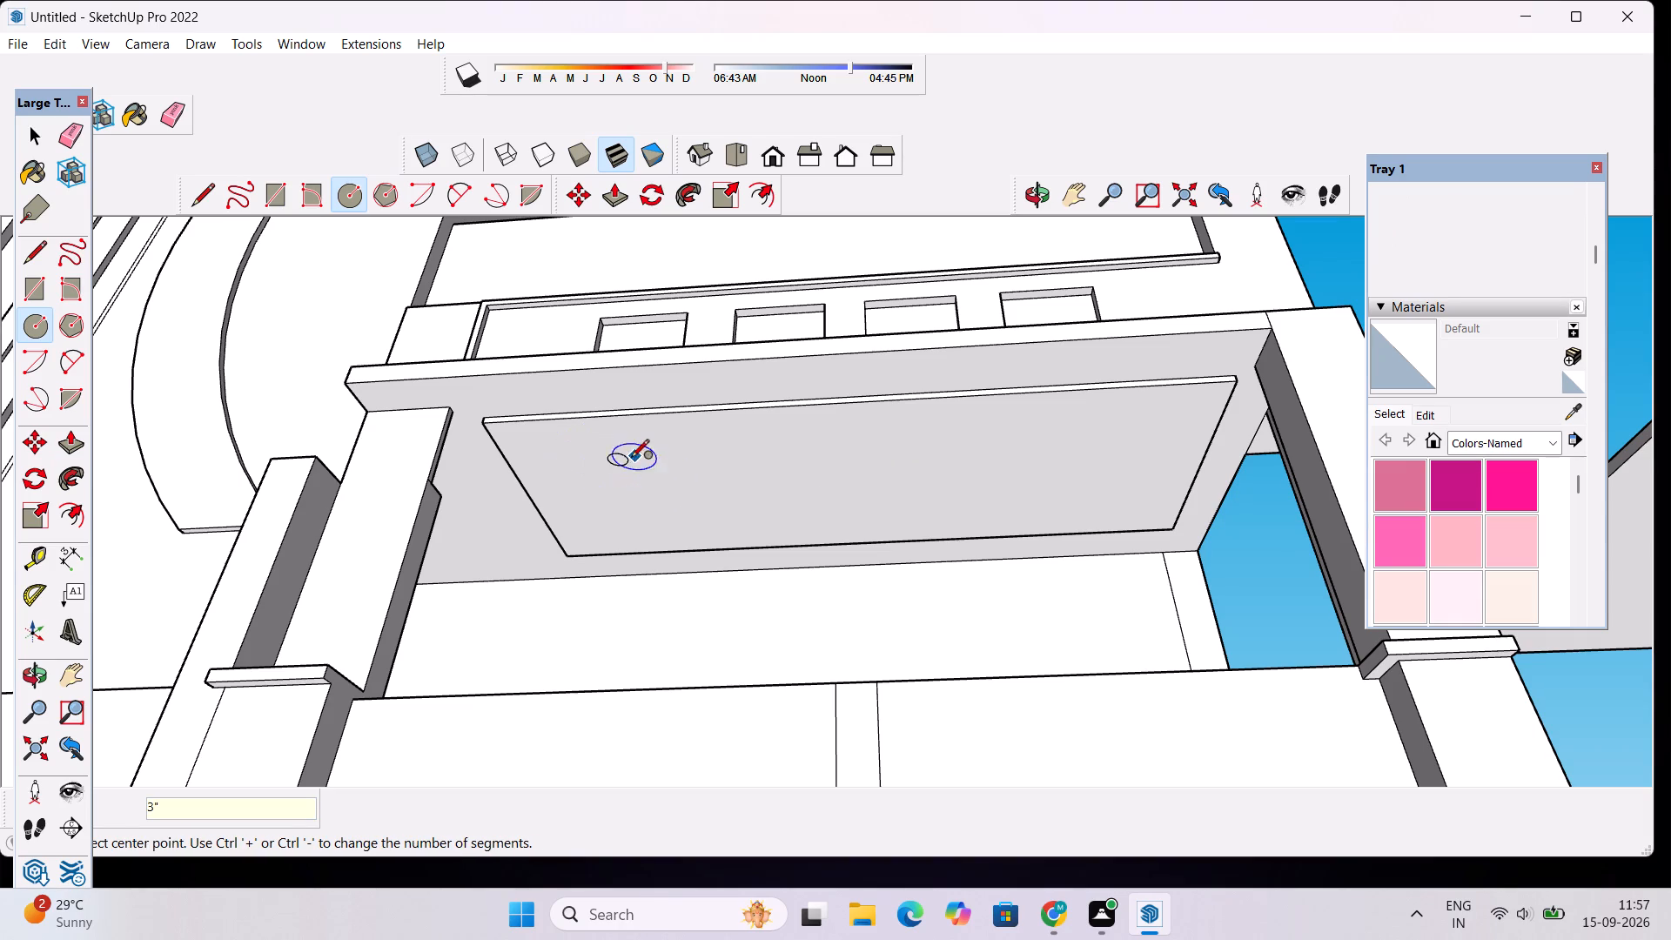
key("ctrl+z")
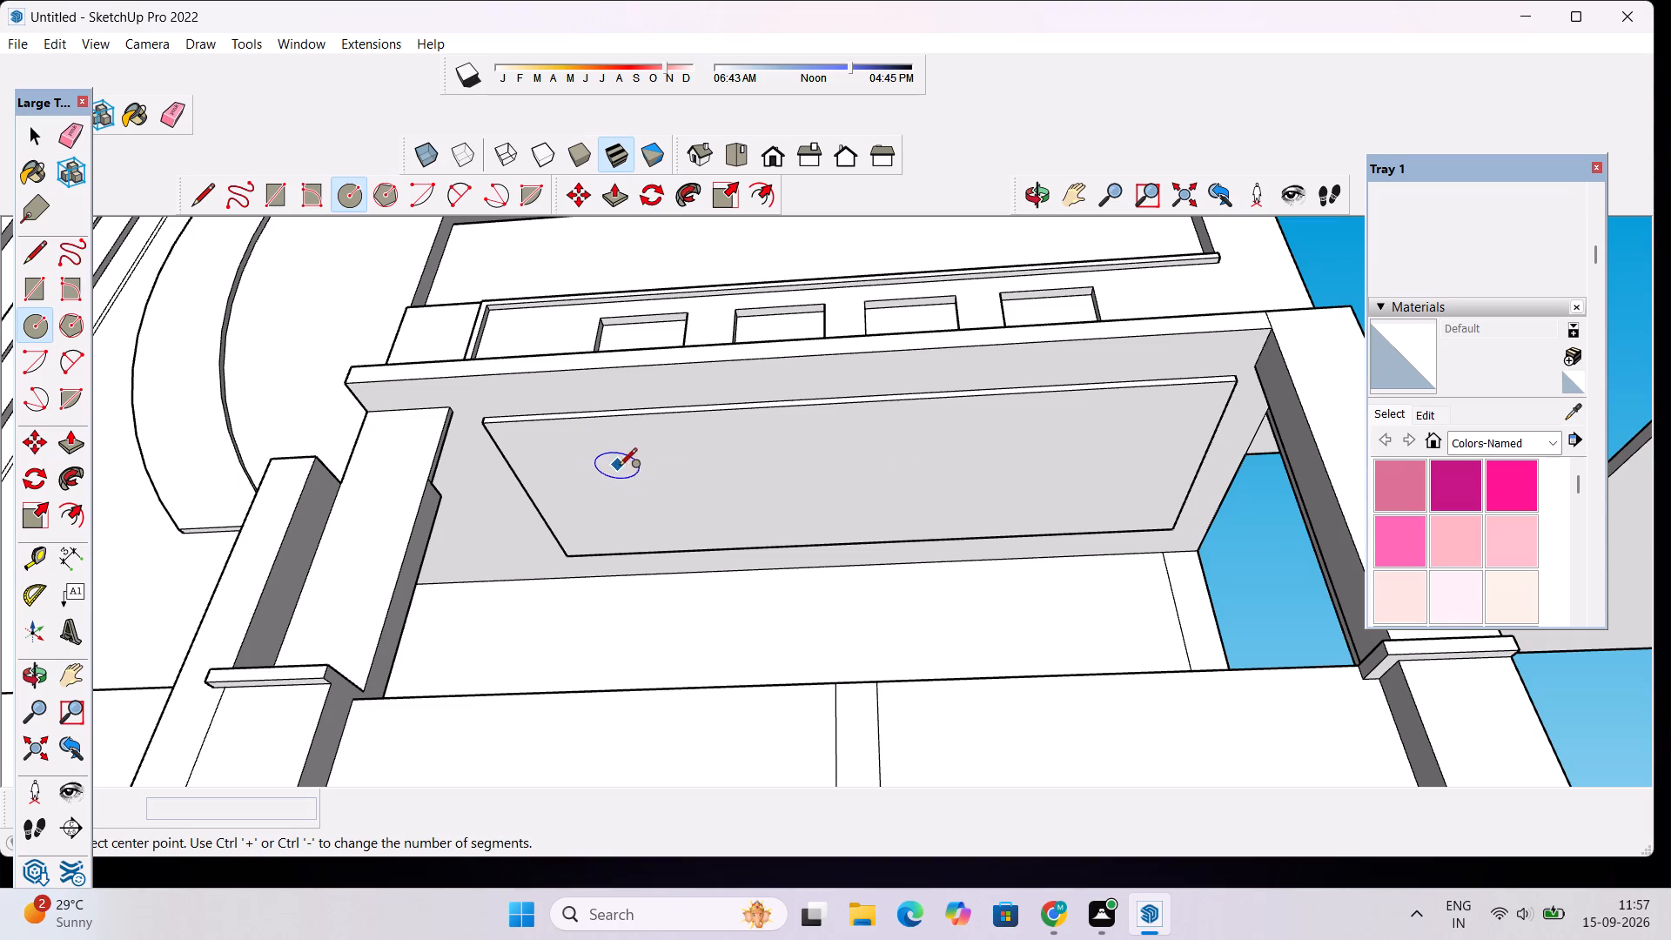
Draw a circle of 6" radius on the underside of the ceiling panel, near the end farther from the projecting column.
left_click(629, 478)
type("6\"")
key("Return")
key("space")
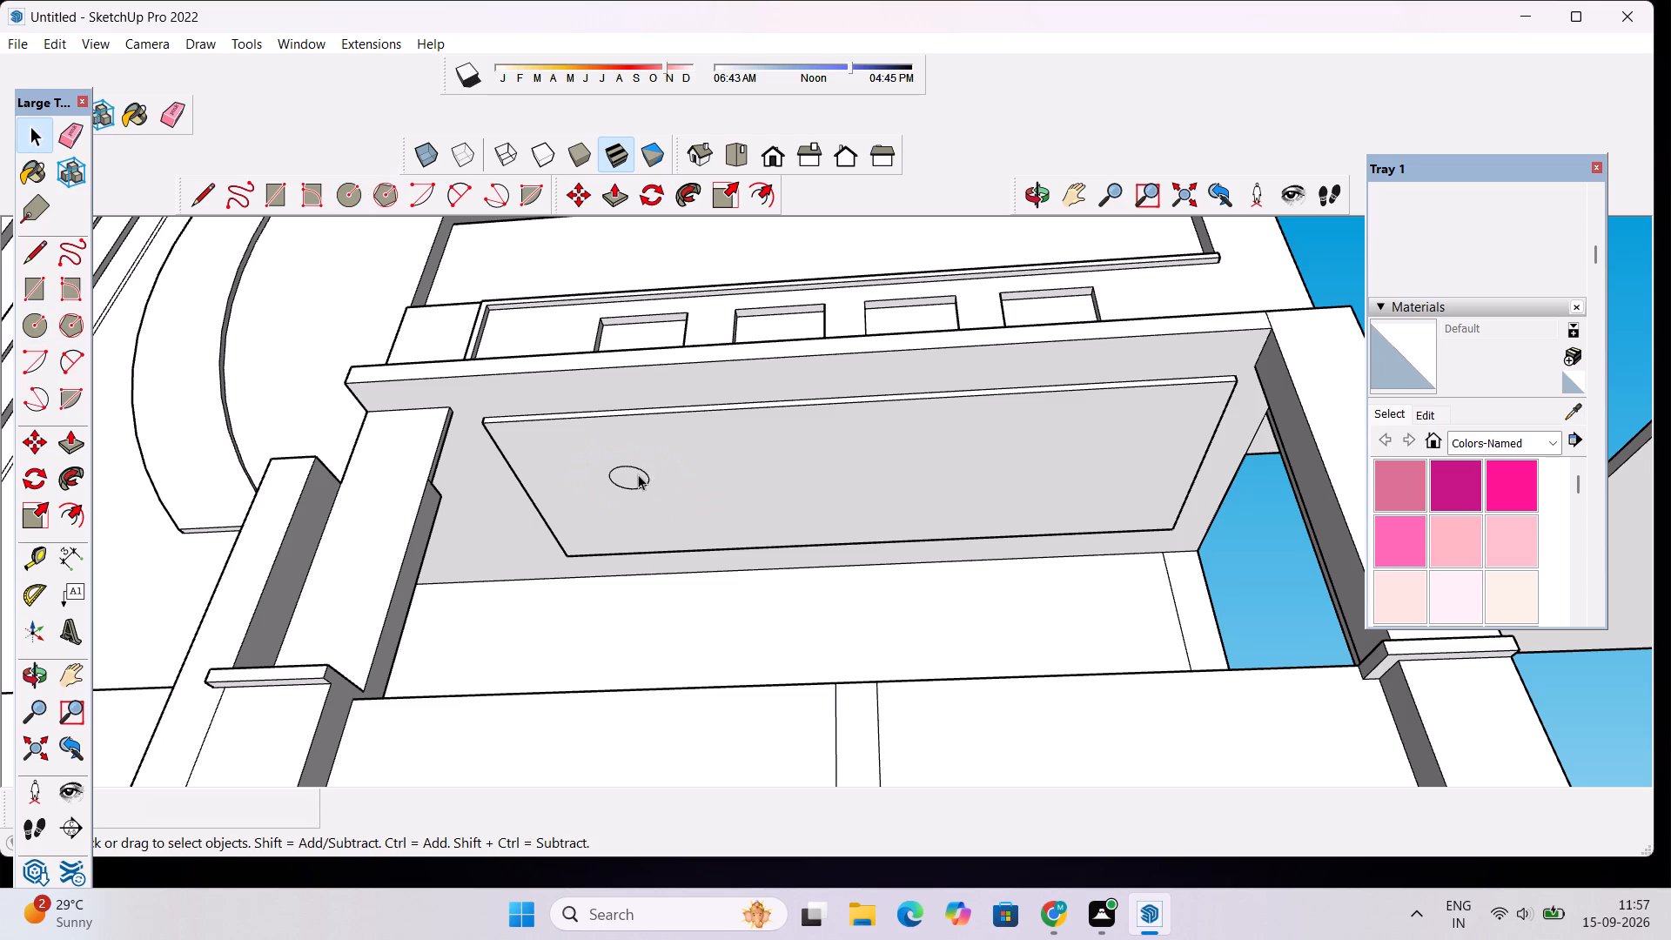
Copy the 6" circle along the ceiling panel, about 5' away, again near the projecting column end, and once more about 3' 8" back from there.
double_click(636, 477)
key("m")
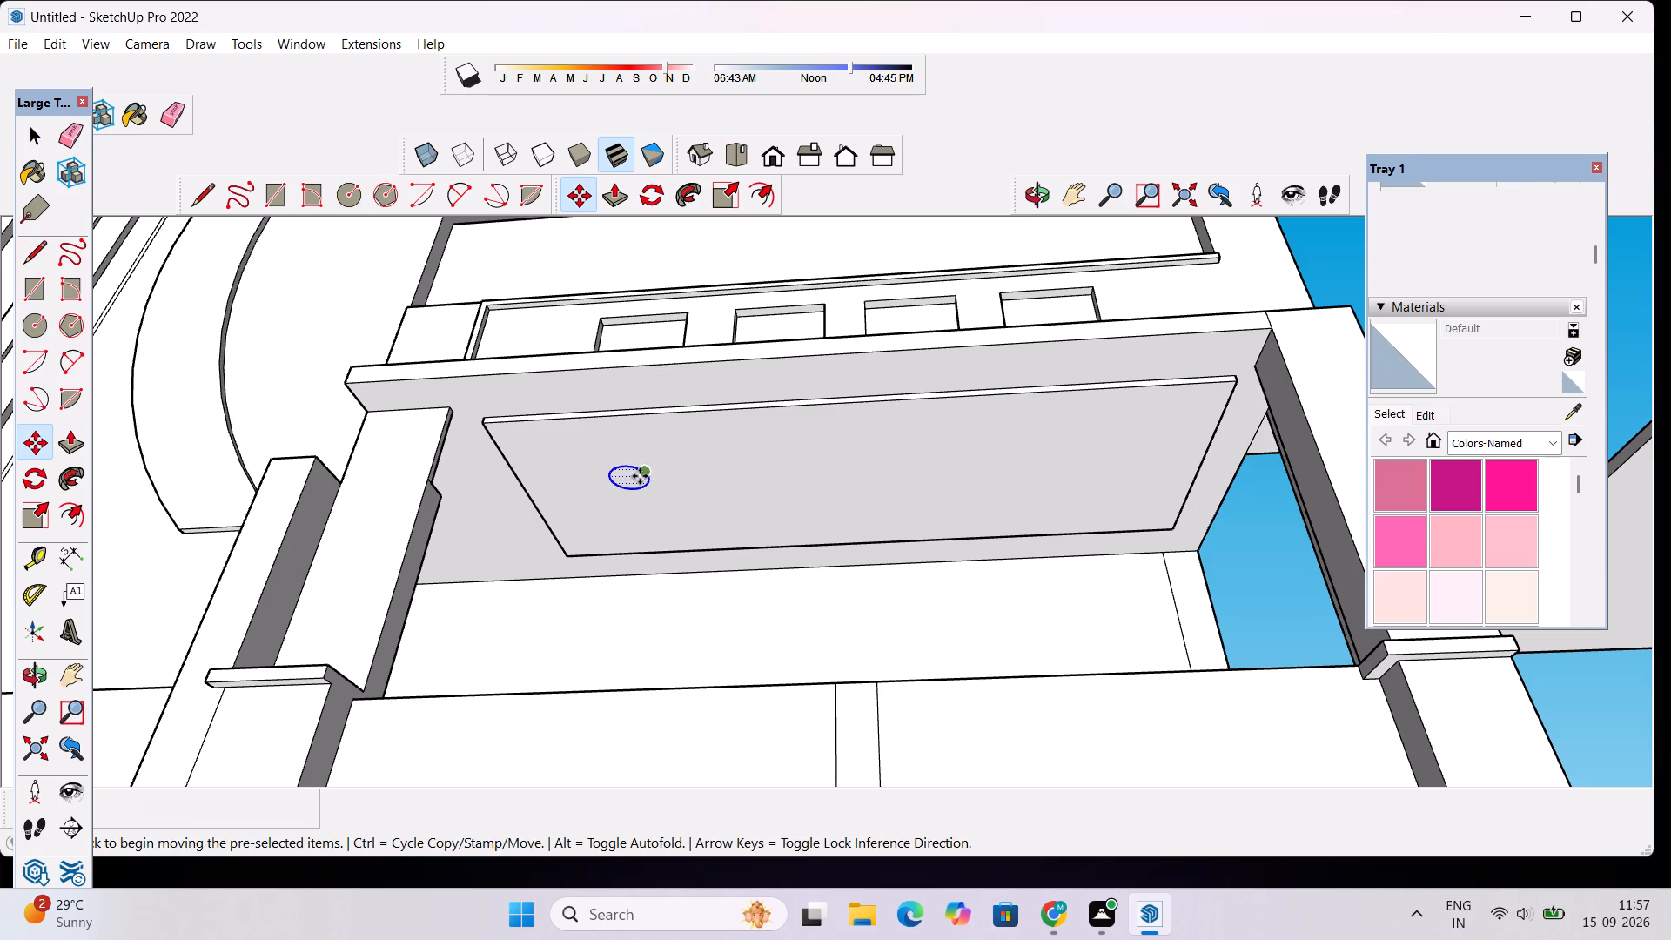
left_click(648, 479)
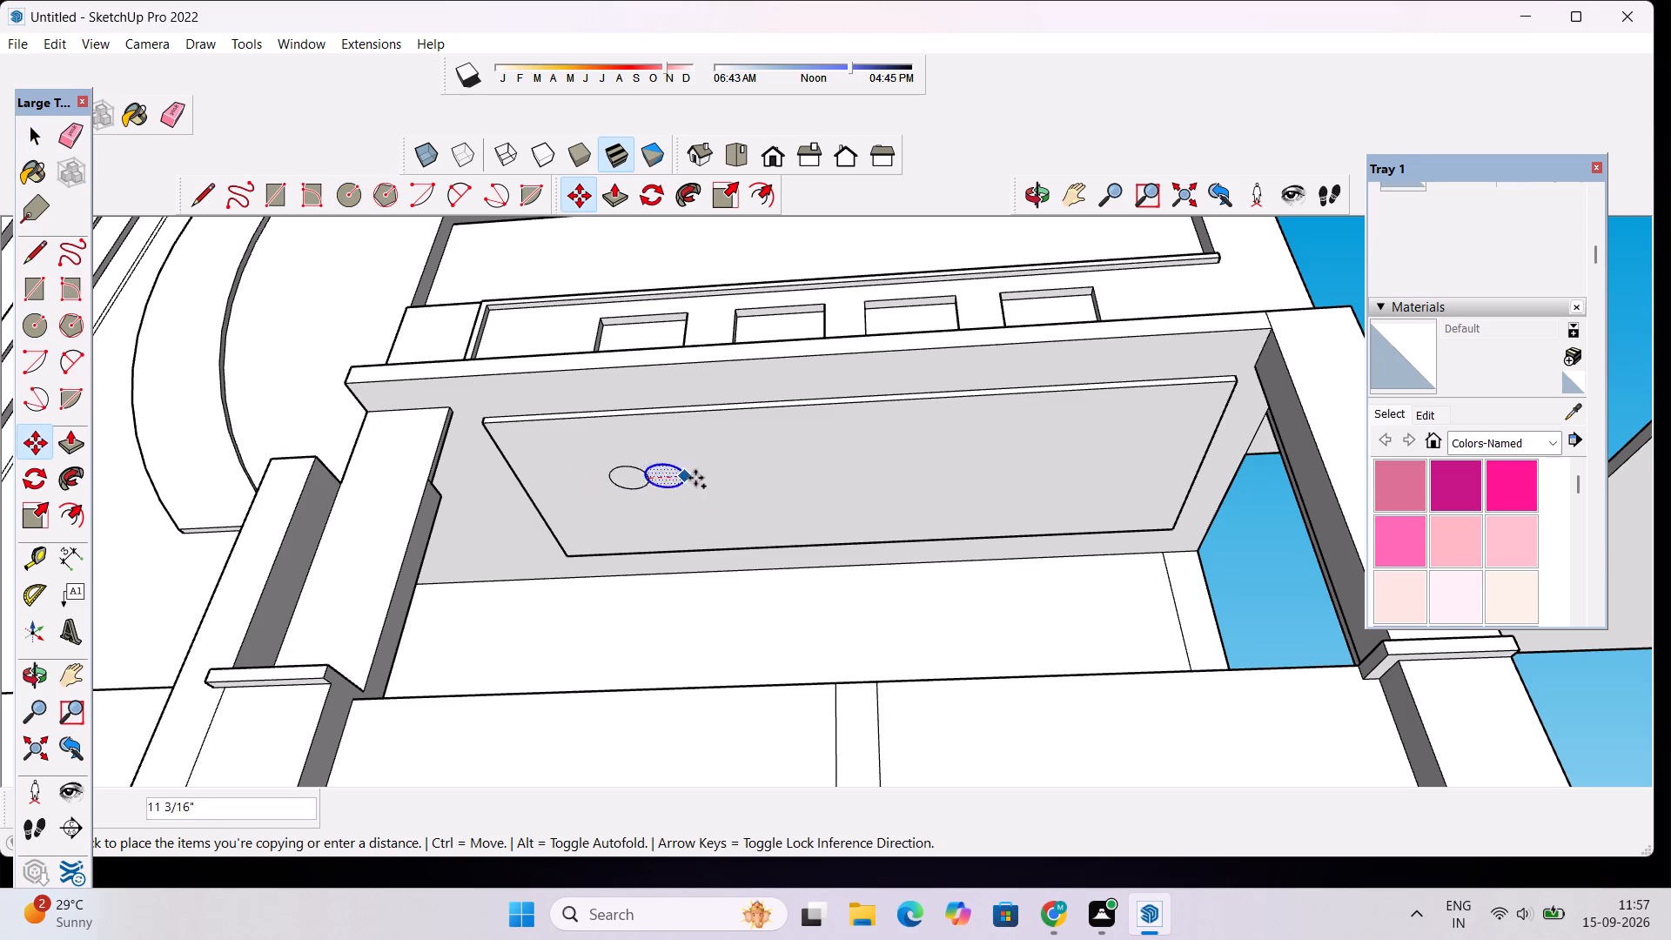
left_click(846, 474)
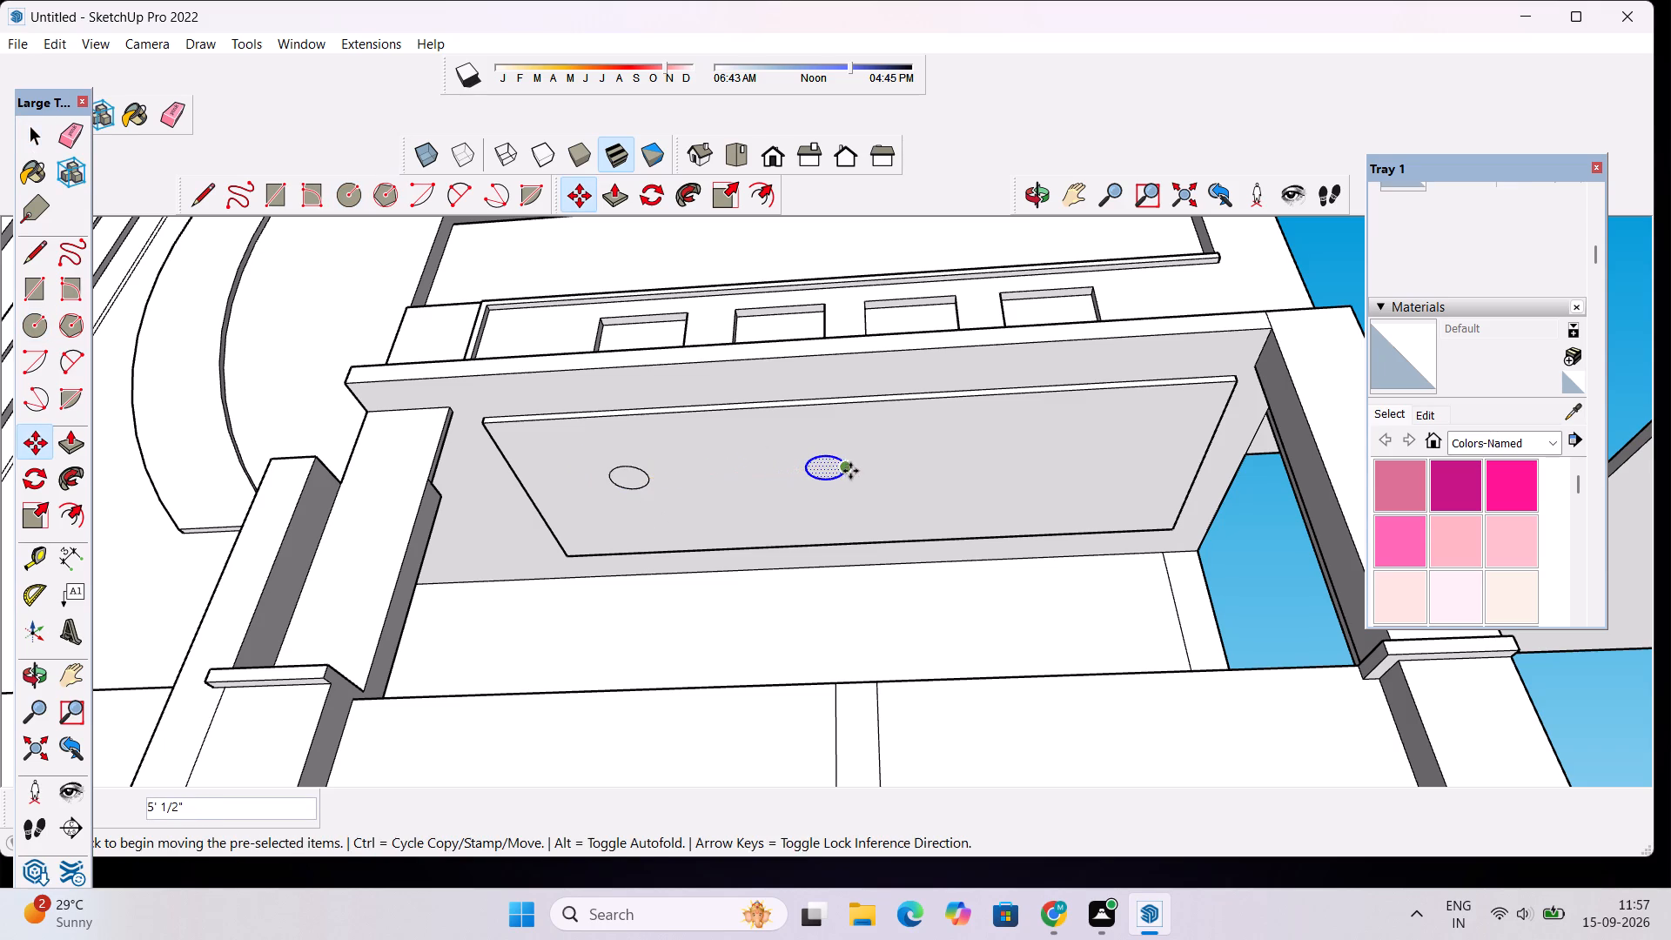
left_click(850, 471)
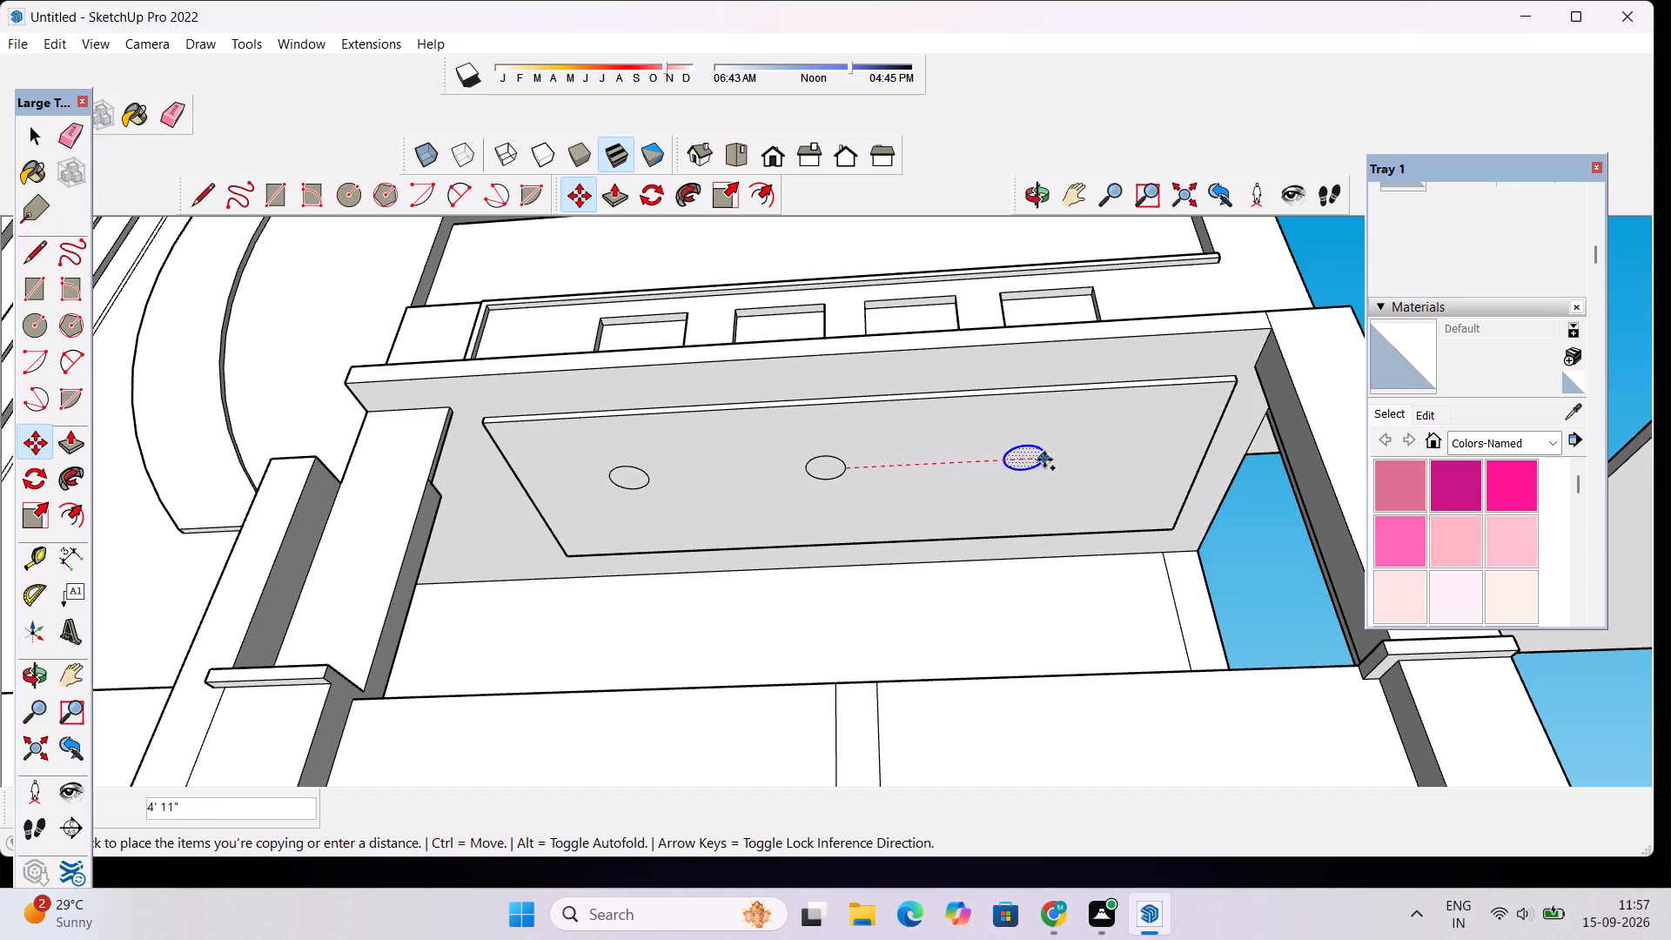
left_click(1143, 448)
left_click(1101, 455)
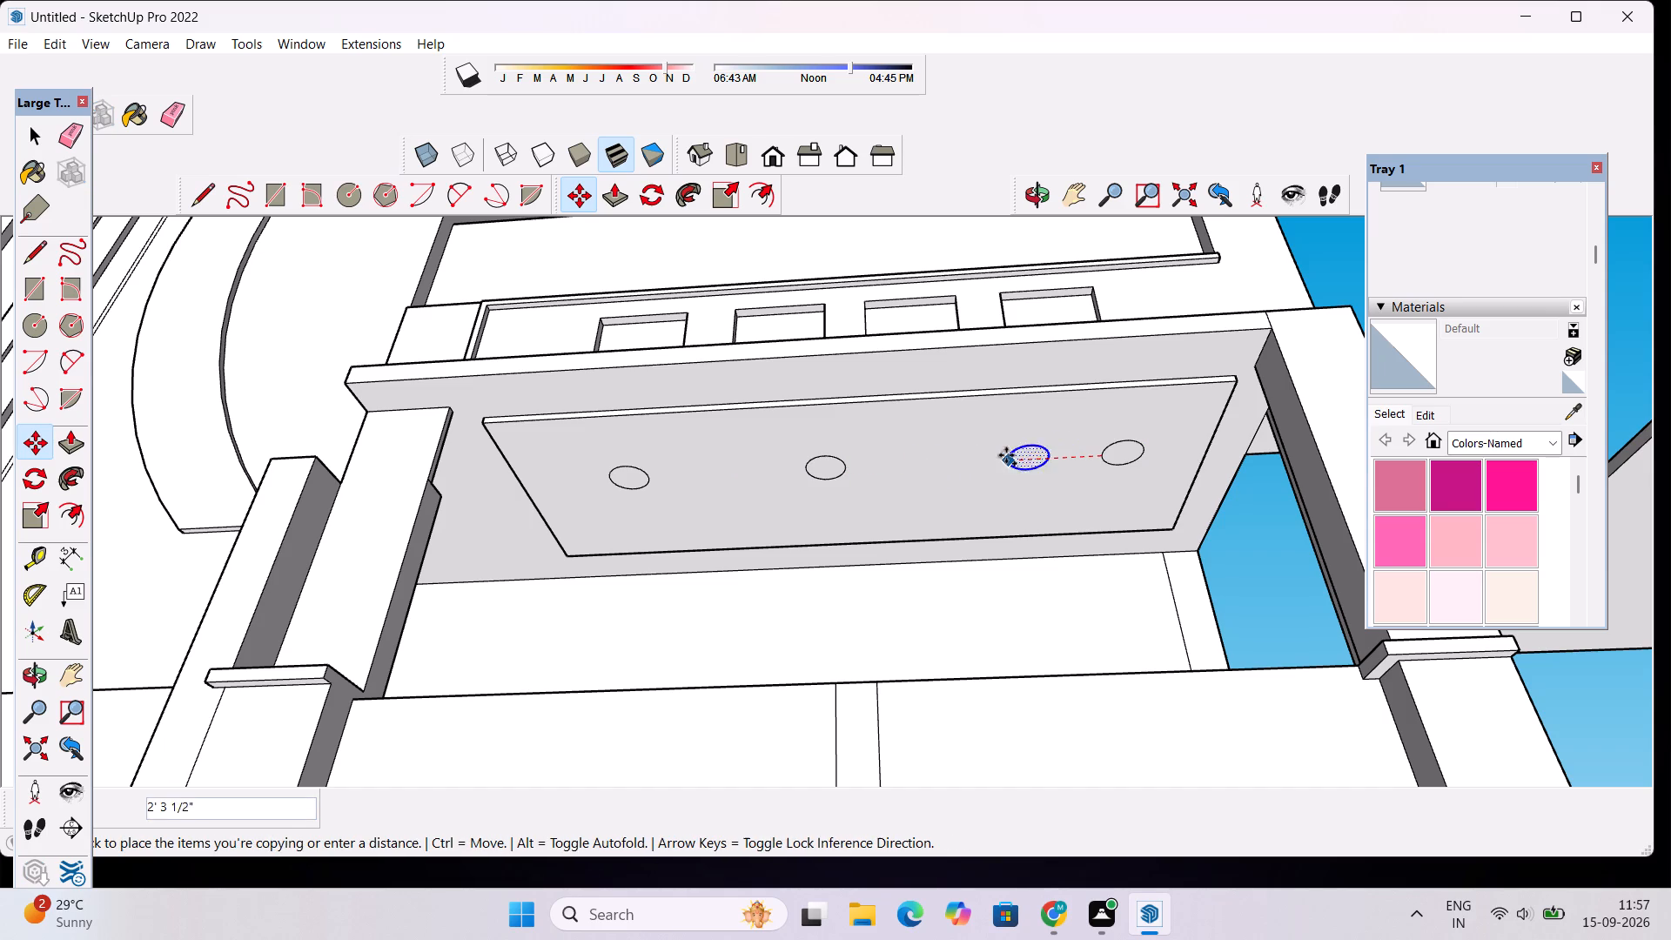
left_click(951, 458)
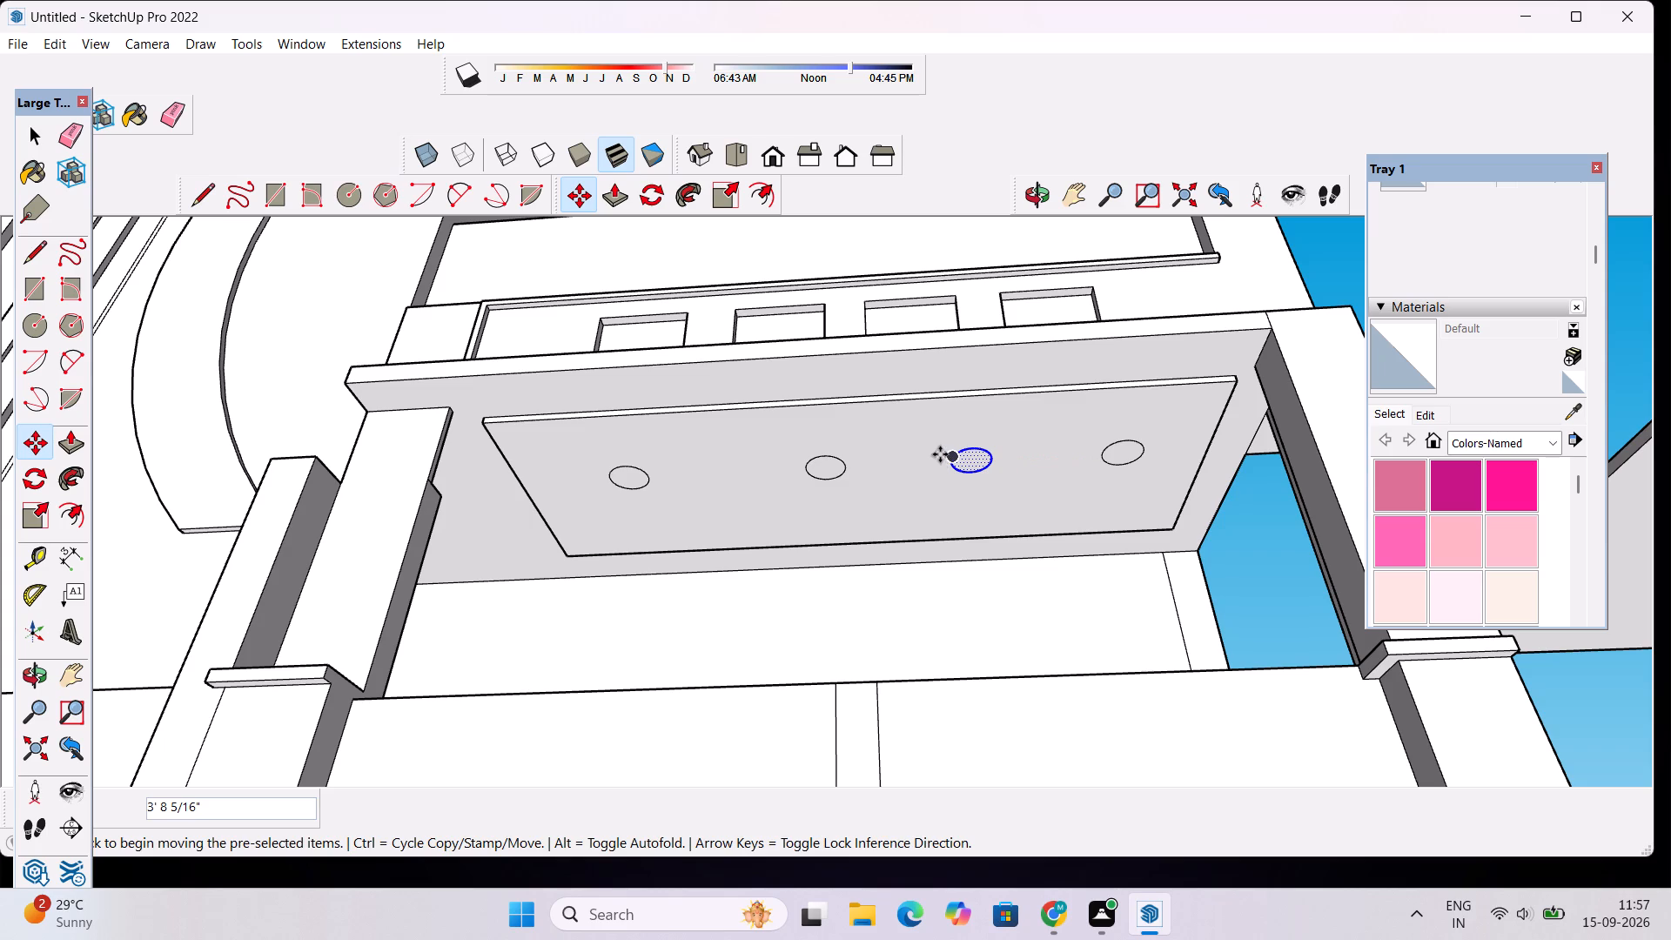
Copy the third circle about 3' 7" outward from the panel onto the plain ceiling strip along the front beam.
scroll(941, 453, "down", 1)
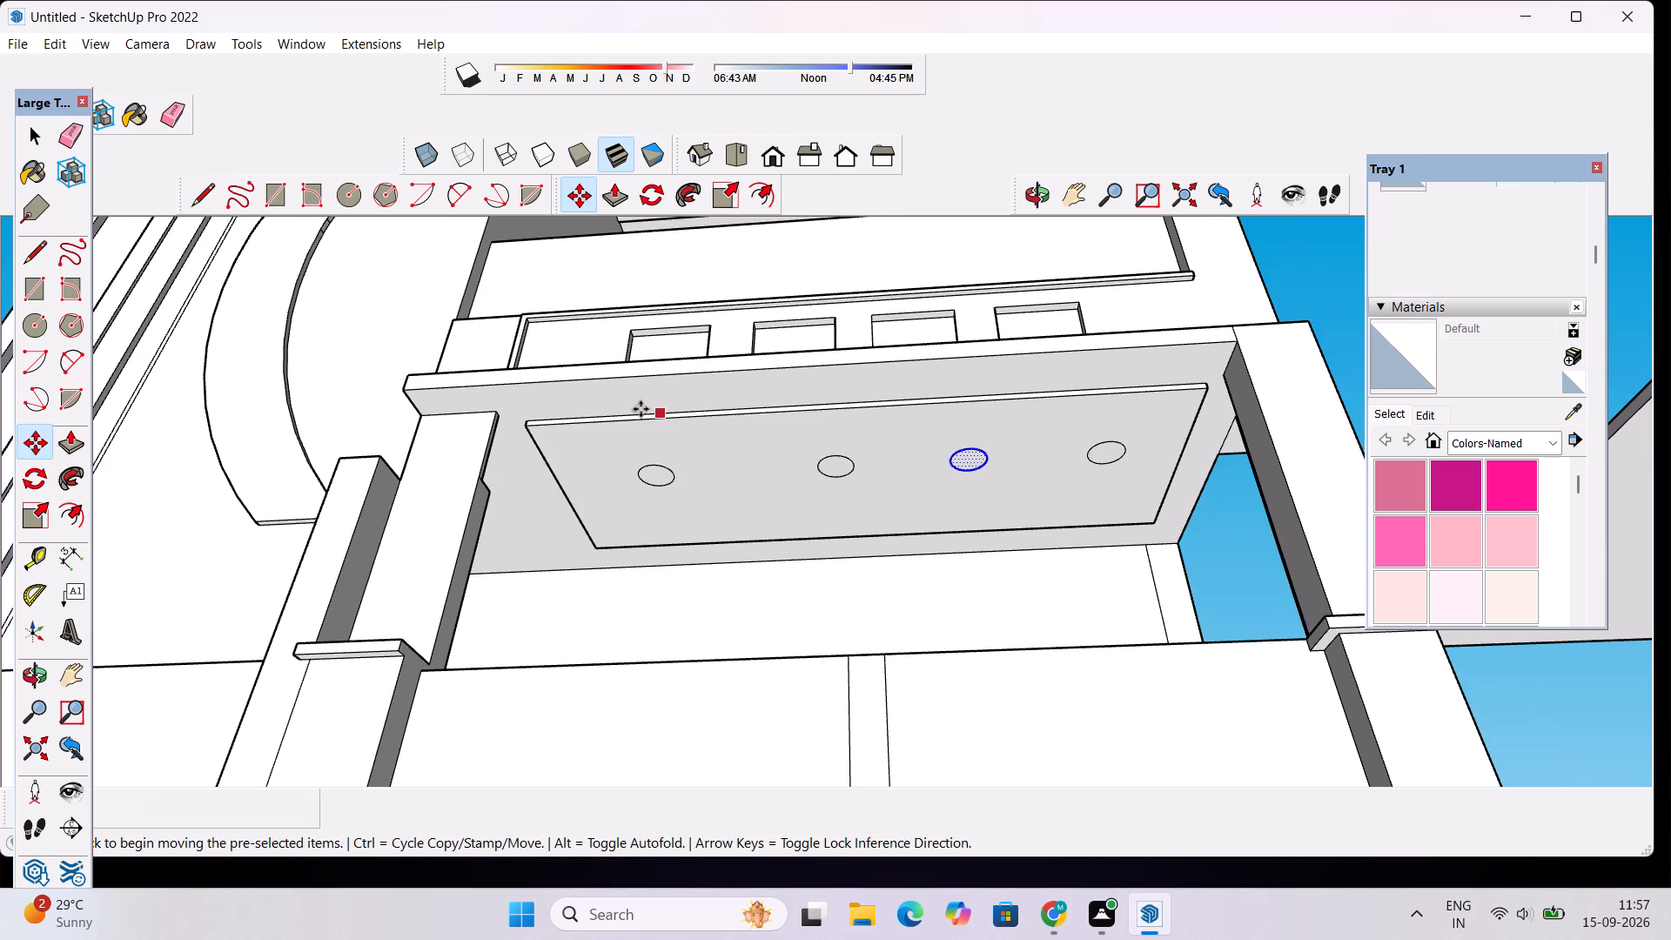
scroll(516, 399, "up", 3)
left_click(1113, 468)
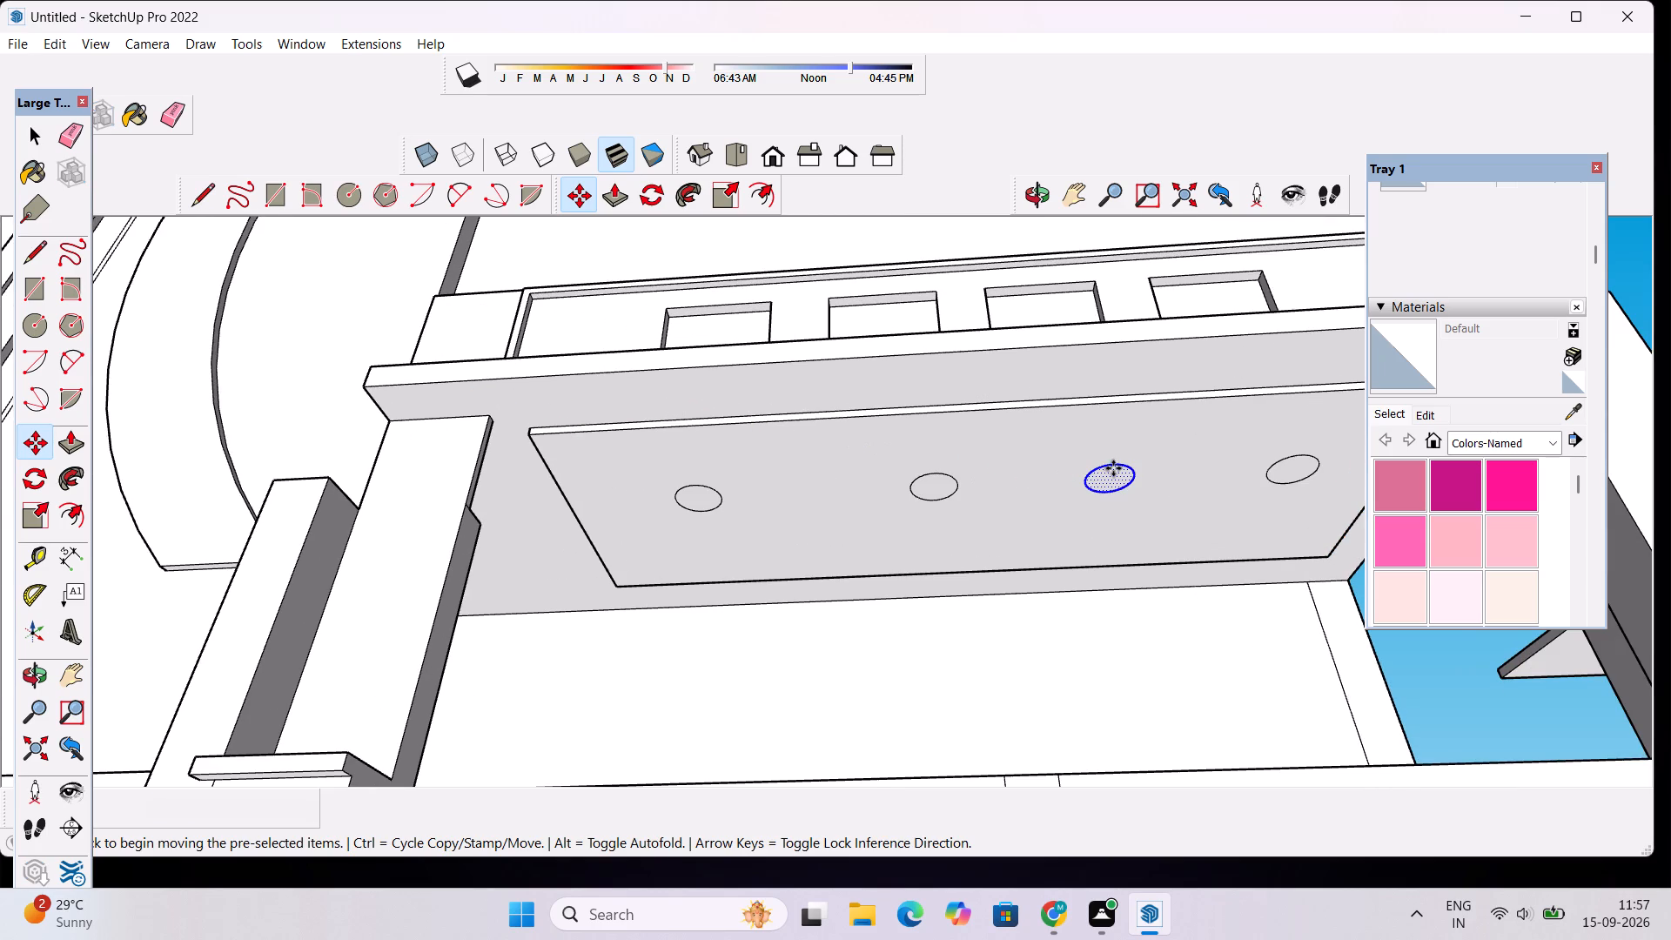
left_click(1041, 358)
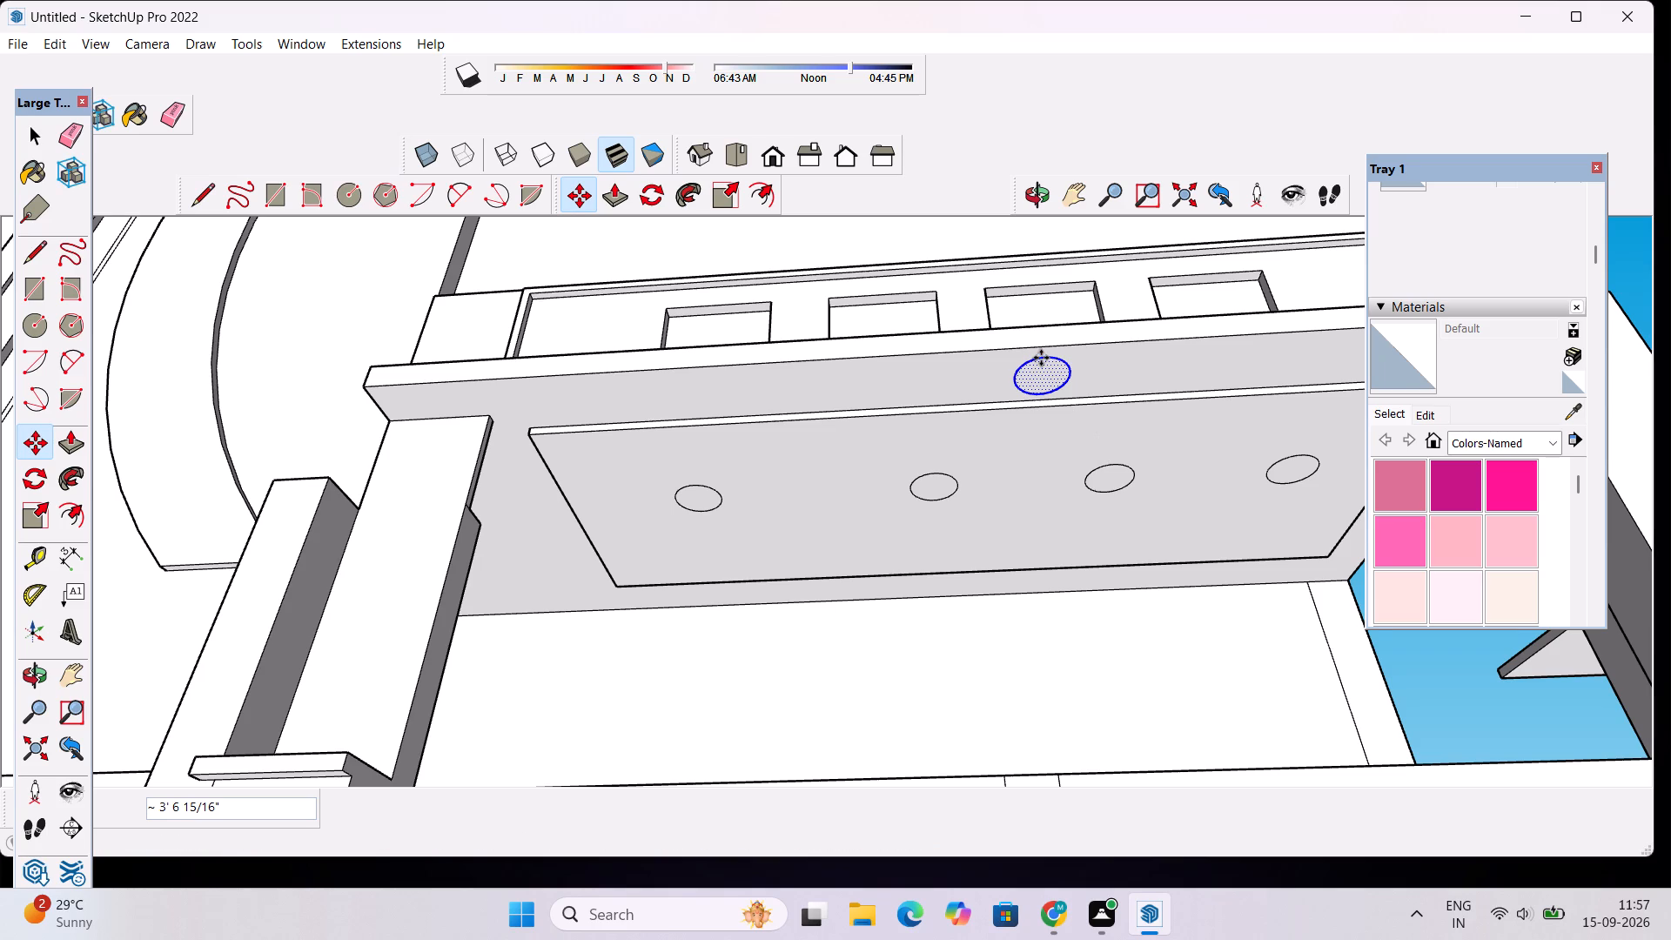
key("space")
Draw a circle of 6" radius on the upper-storey ceiling, in the front bay near the curved-band wall.
scroll(1036, 340, "down", 2)
left_click(1028, 191)
left_click_drag(1003, 339, 1013, 390)
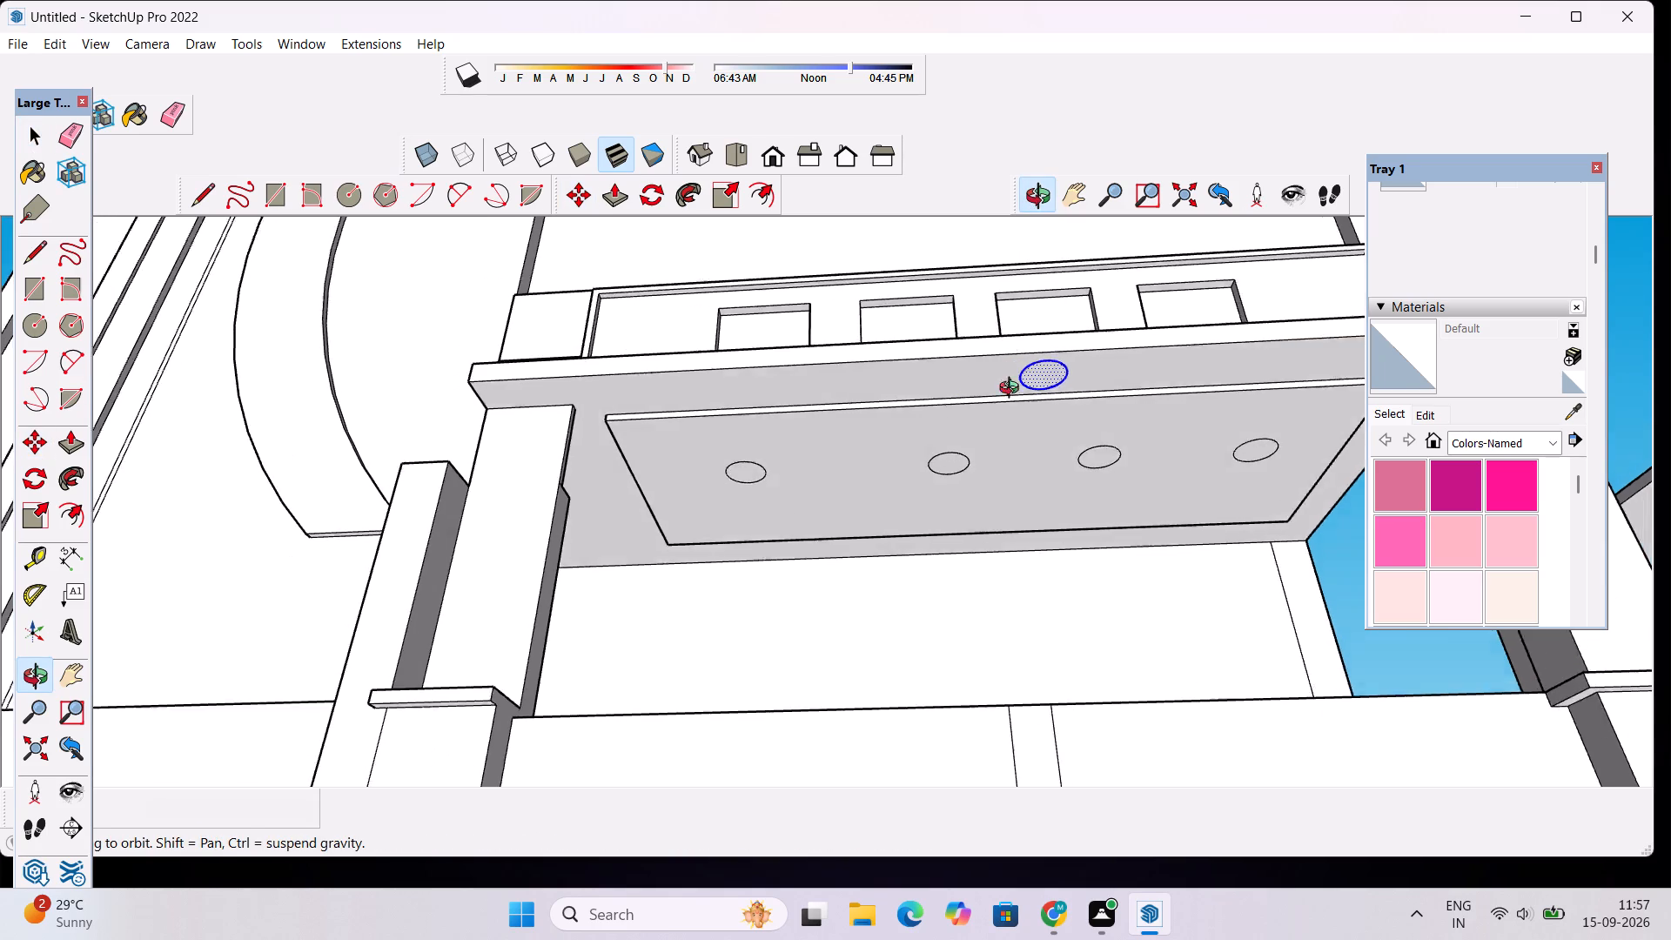
left_click_drag(1013, 390, 1035, 480)
scroll(1036, 455, "down", 4)
left_click_drag(1056, 433, 1068, 488)
left_click_drag(963, 512, 981, 387)
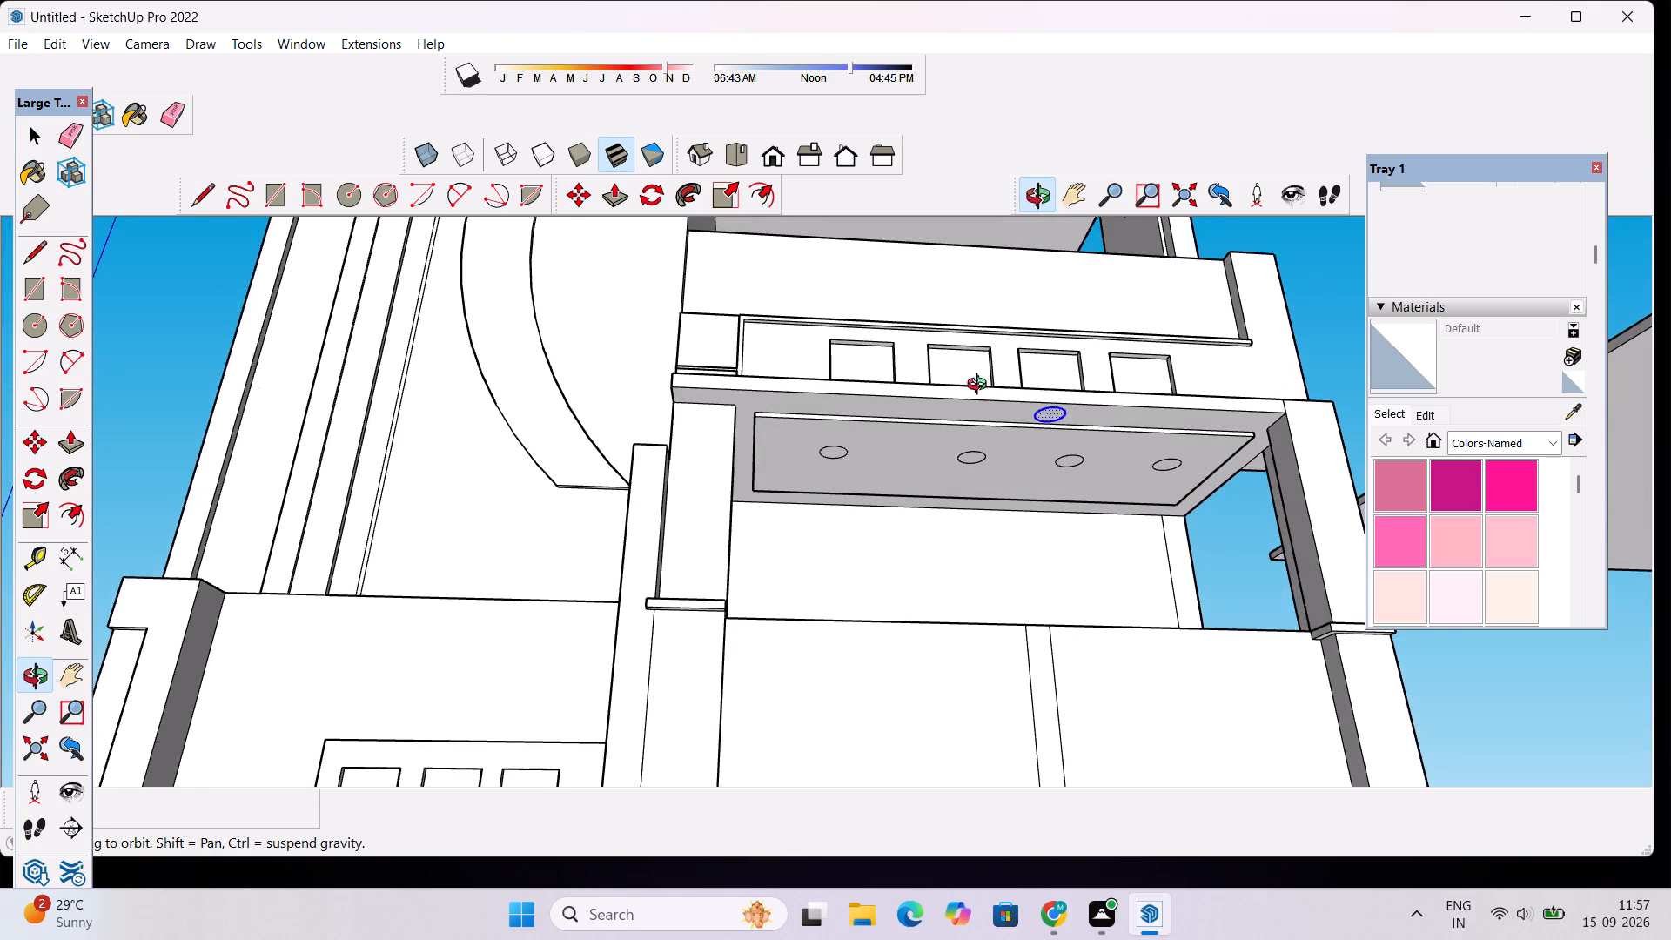
scroll(981, 381, "down", 1)
left_click_drag(981, 380, 934, 654, "shift")
scroll(918, 503, "down", 4)
left_click_drag(893, 414, 886, 290)
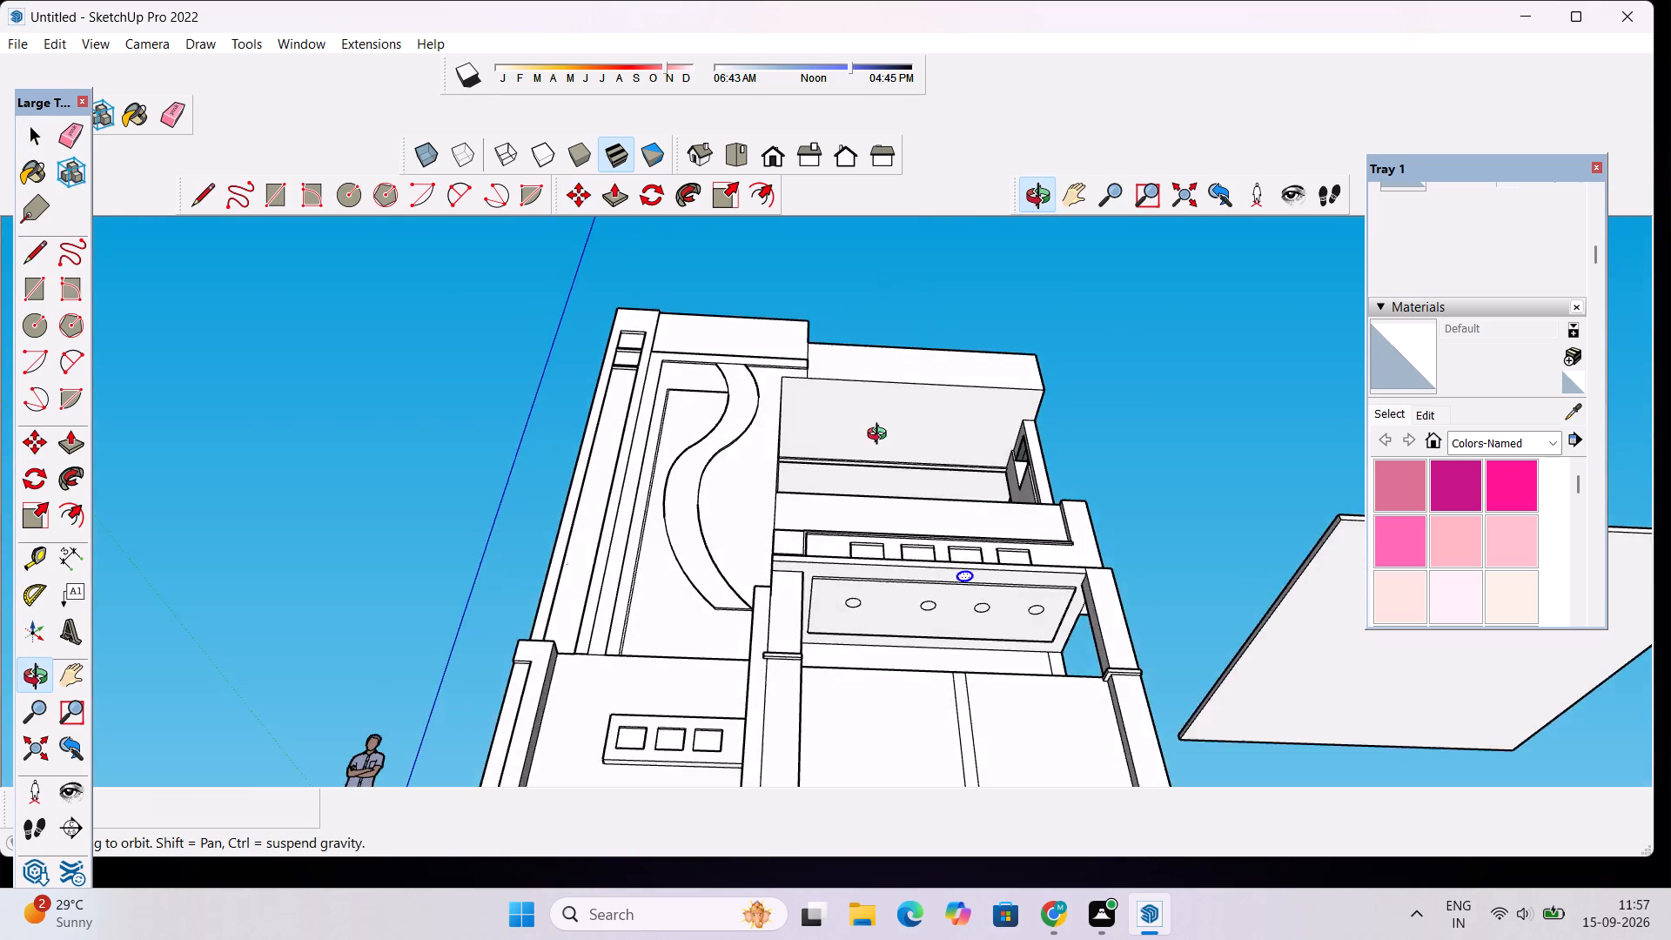
scroll(881, 436, "up", 9)
left_click_drag(927, 508, 922, 543)
scroll(909, 515, "up", 6)
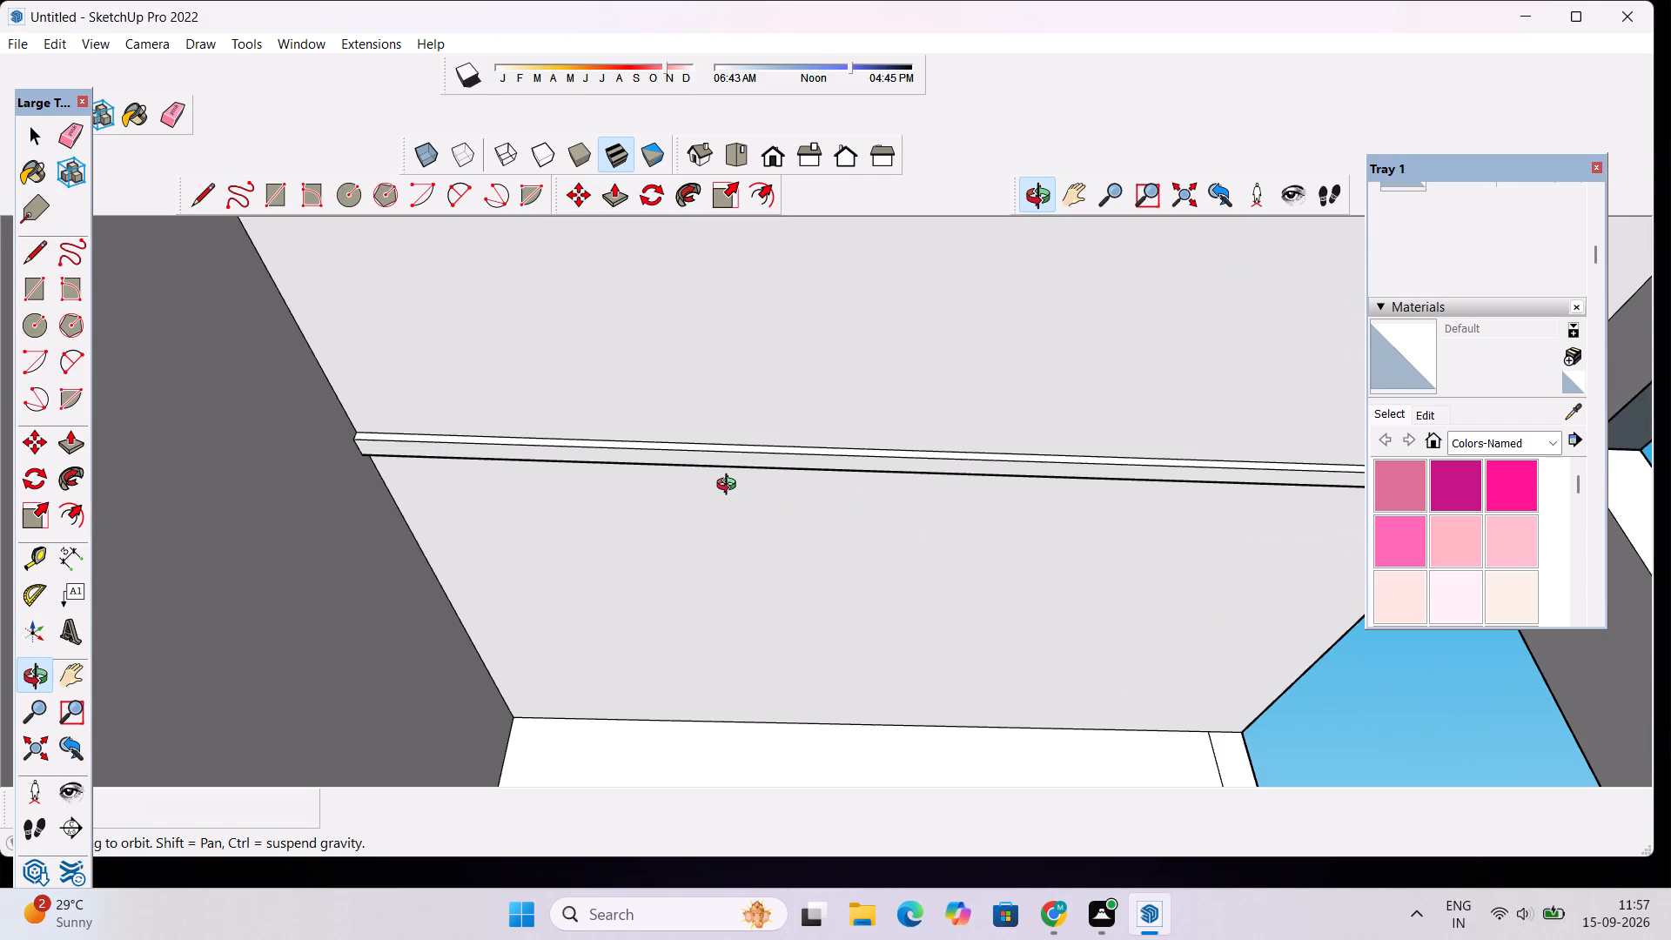
scroll(716, 506, "down", 4)
scroll(762, 446, "down", 4)
left_click_drag(761, 448, 734, 542, "shift")
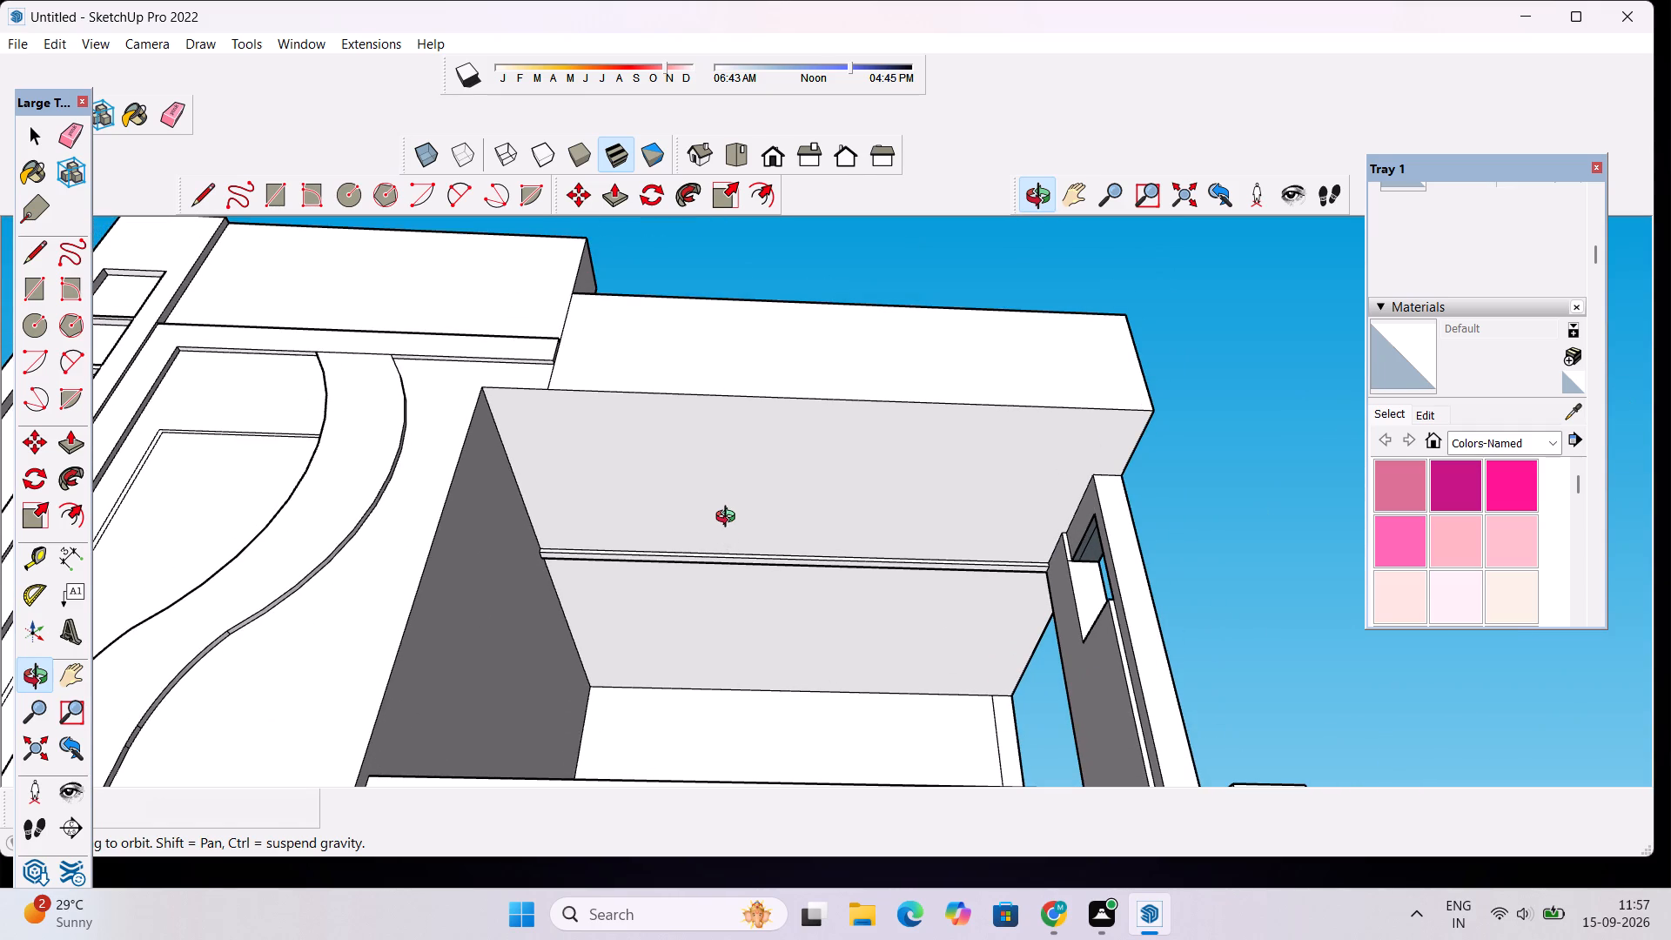
key("c")
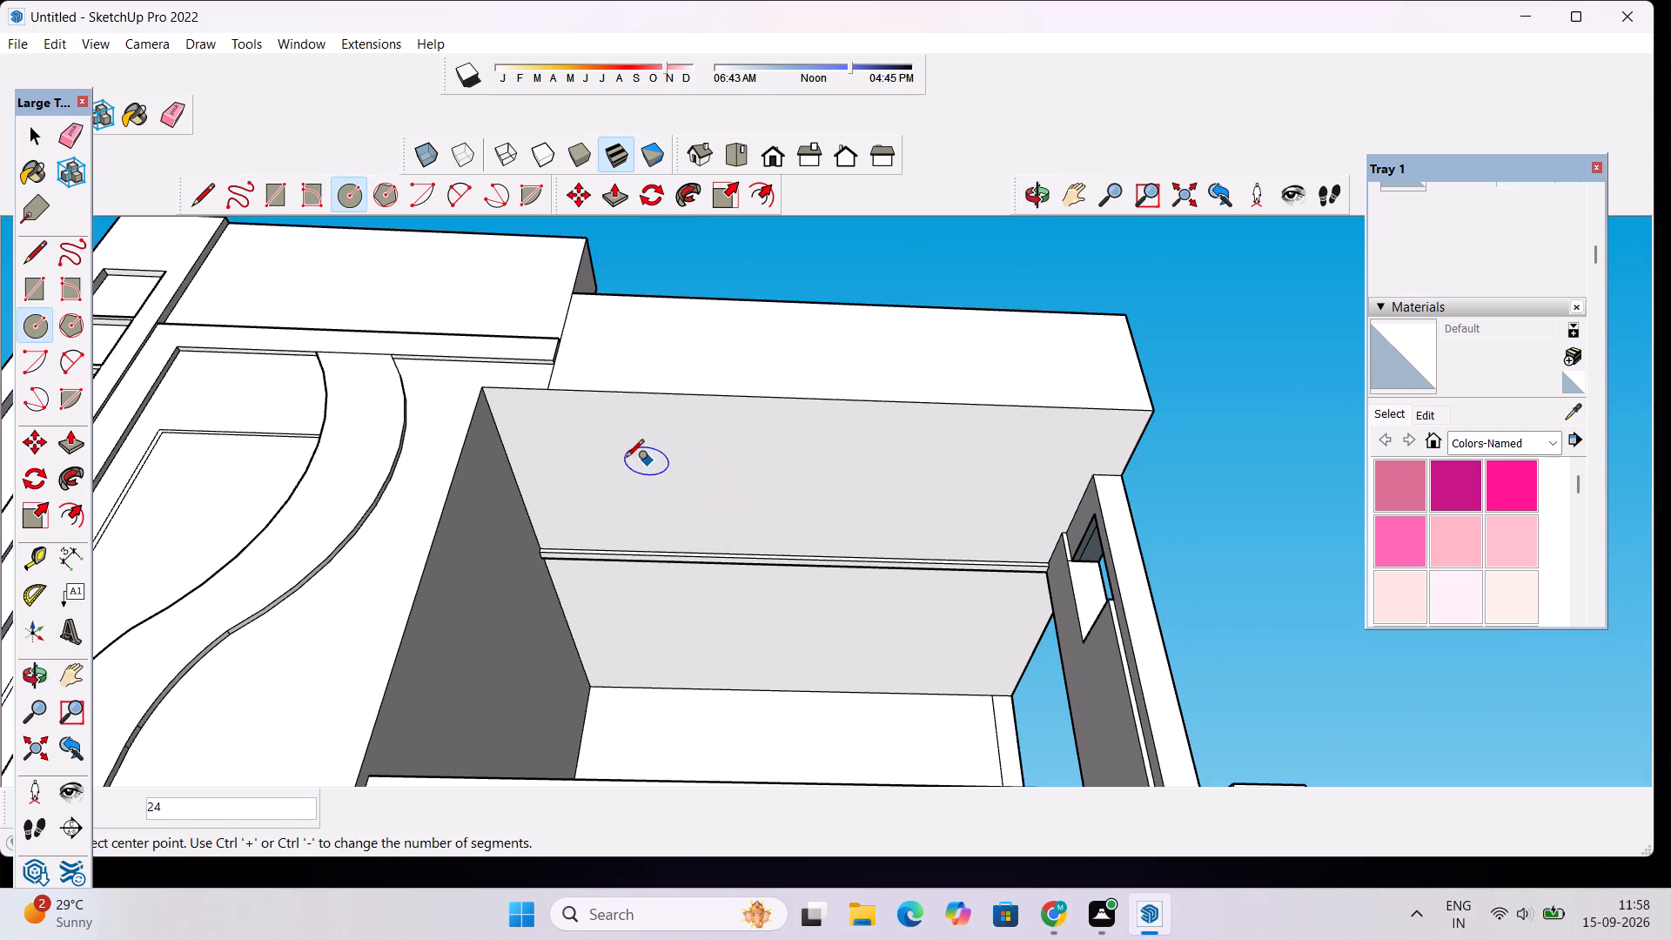
left_click(624, 459)
type("6\"")
key("Return")
key("space")
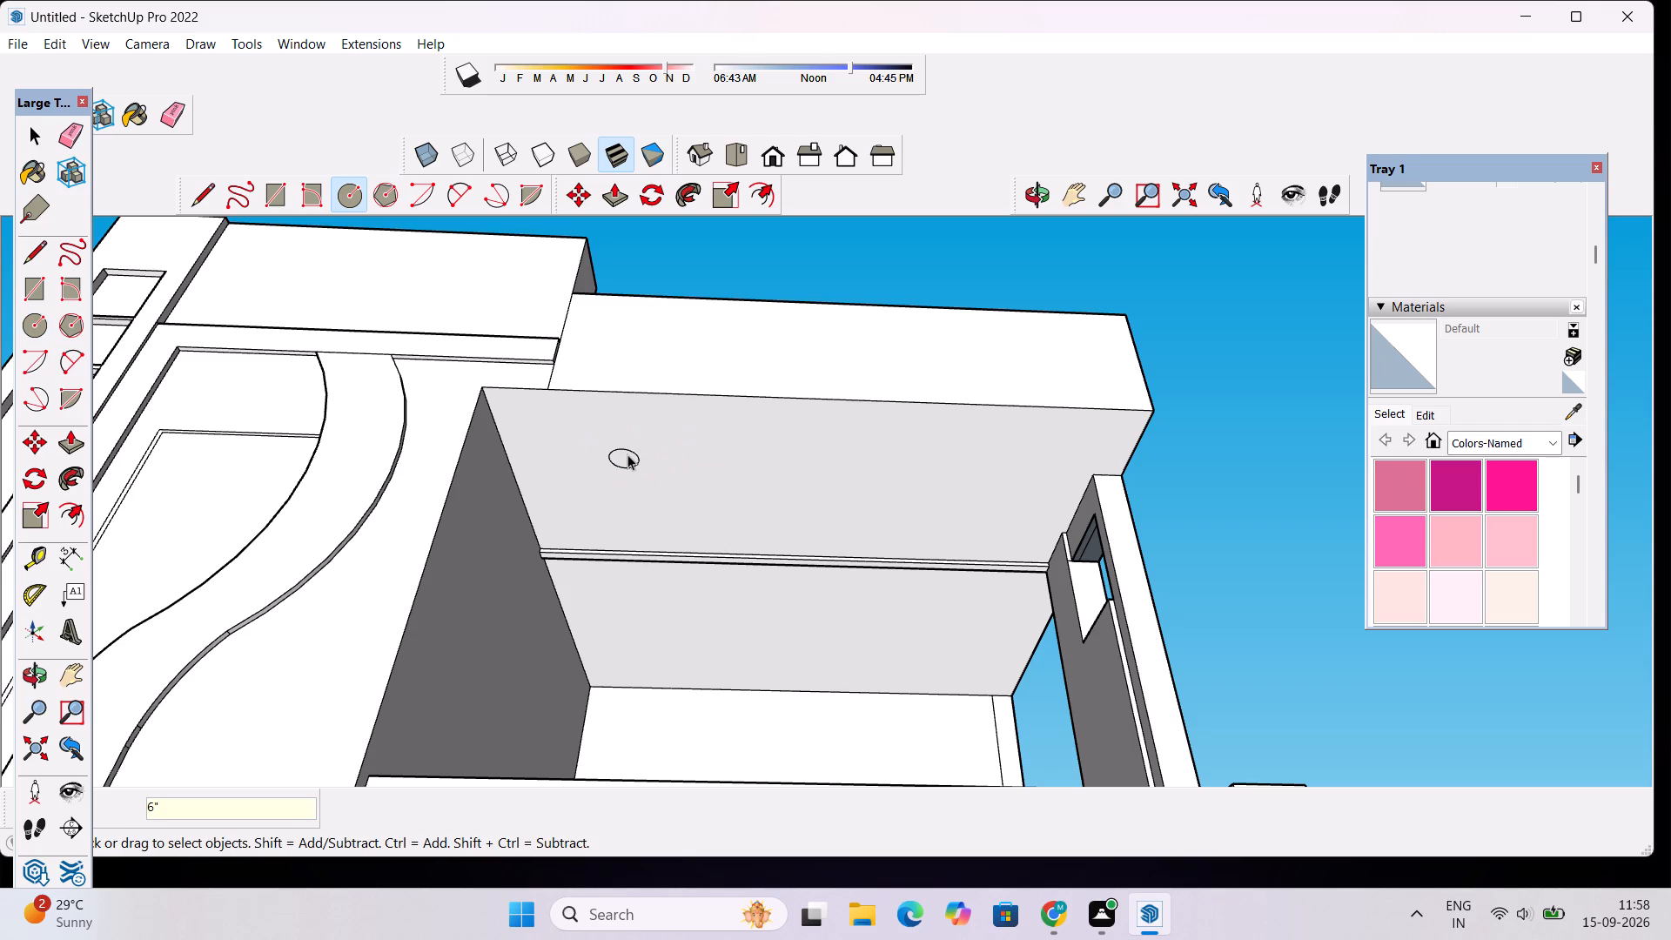
Copy the upper-storey ceiling circle lengthwise about 8' 6" toward the far end of the front bay.
double_click(627, 454)
key("m")
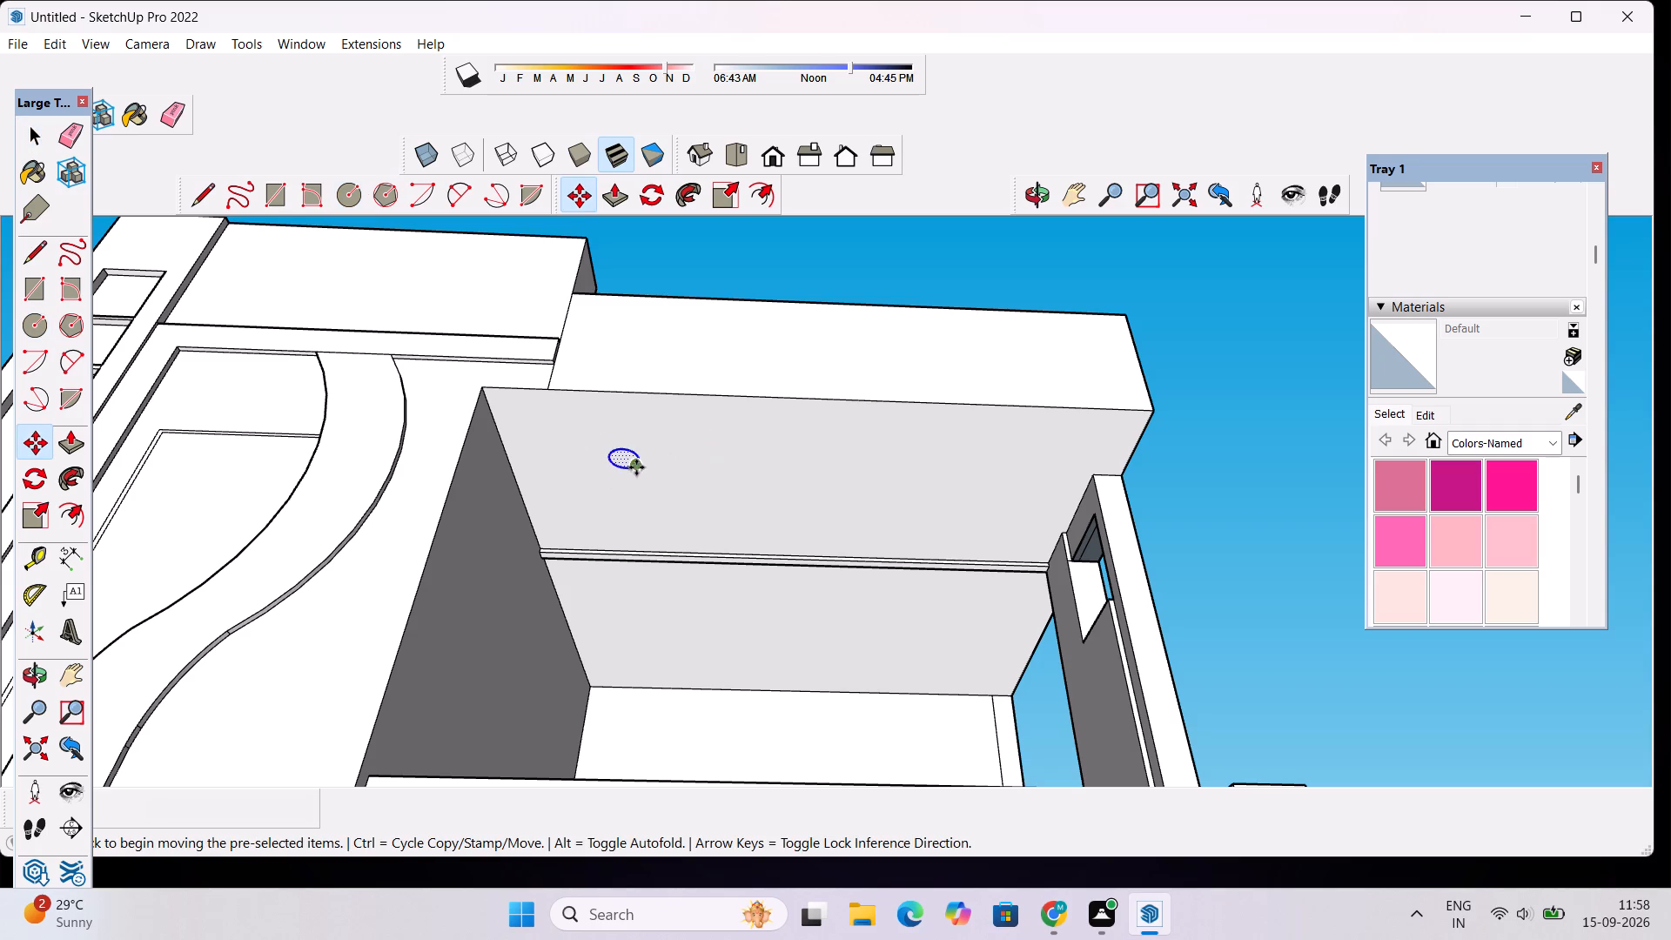
left_click(636, 460)
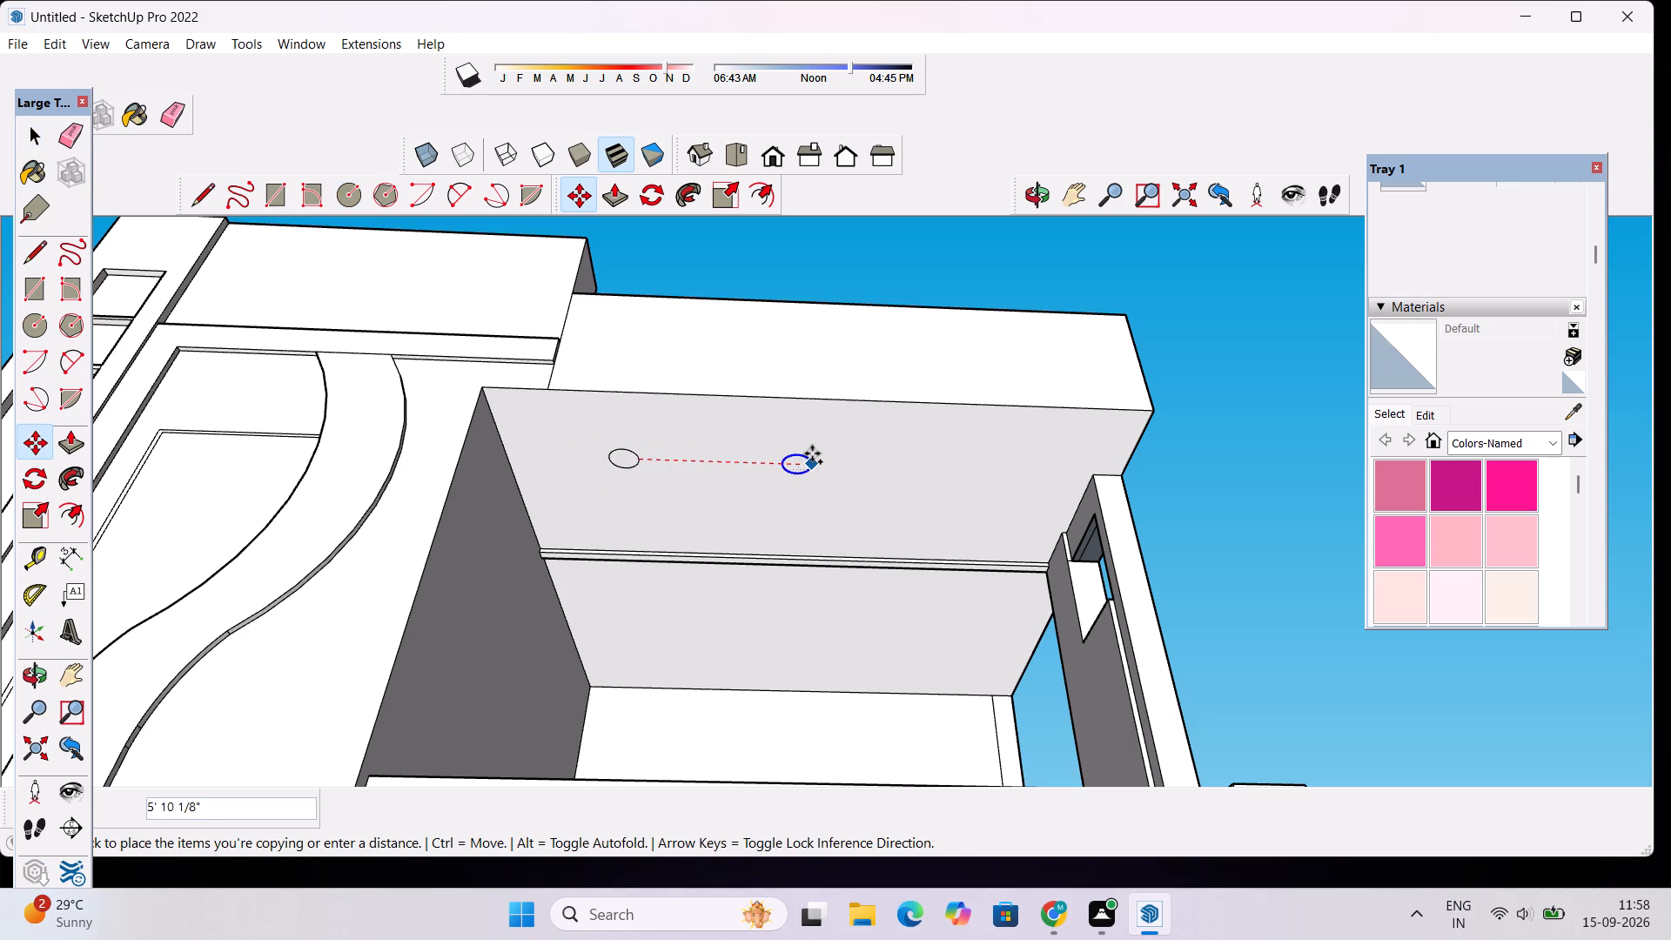
left_click(889, 456)
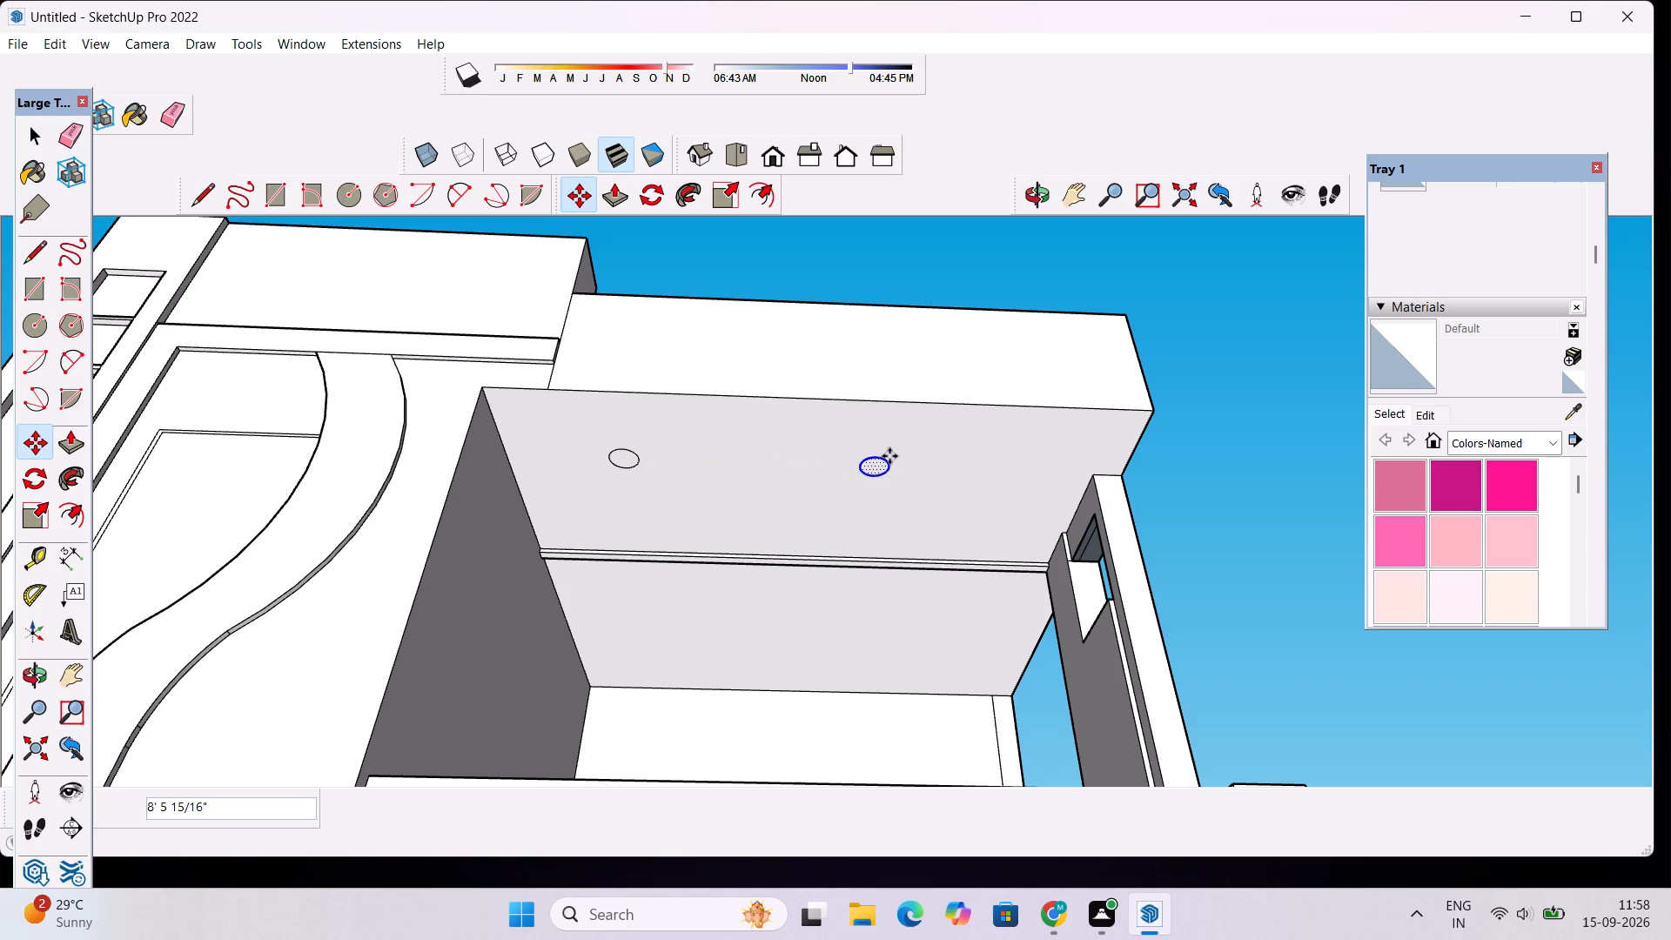
Copy the circle about 9' across to the rear ceiling bay, then add copies 6' 10" outward and about 12' 9" back in that row.
left_click(875, 478)
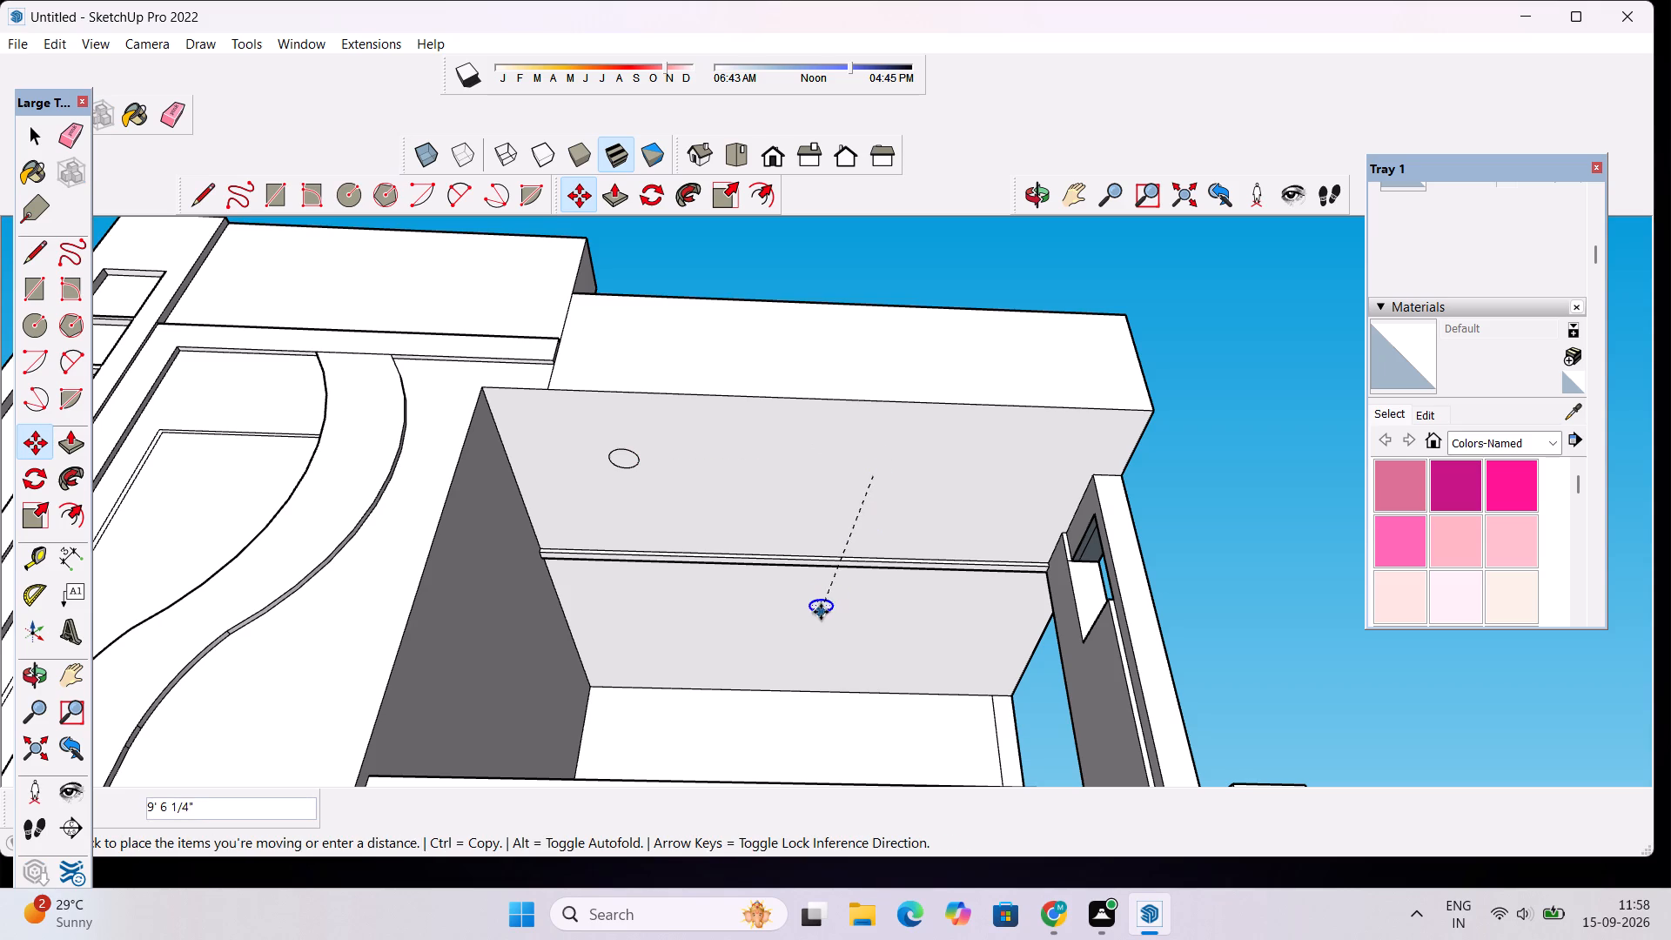
scroll(797, 617, "up", 5)
left_click(796, 592)
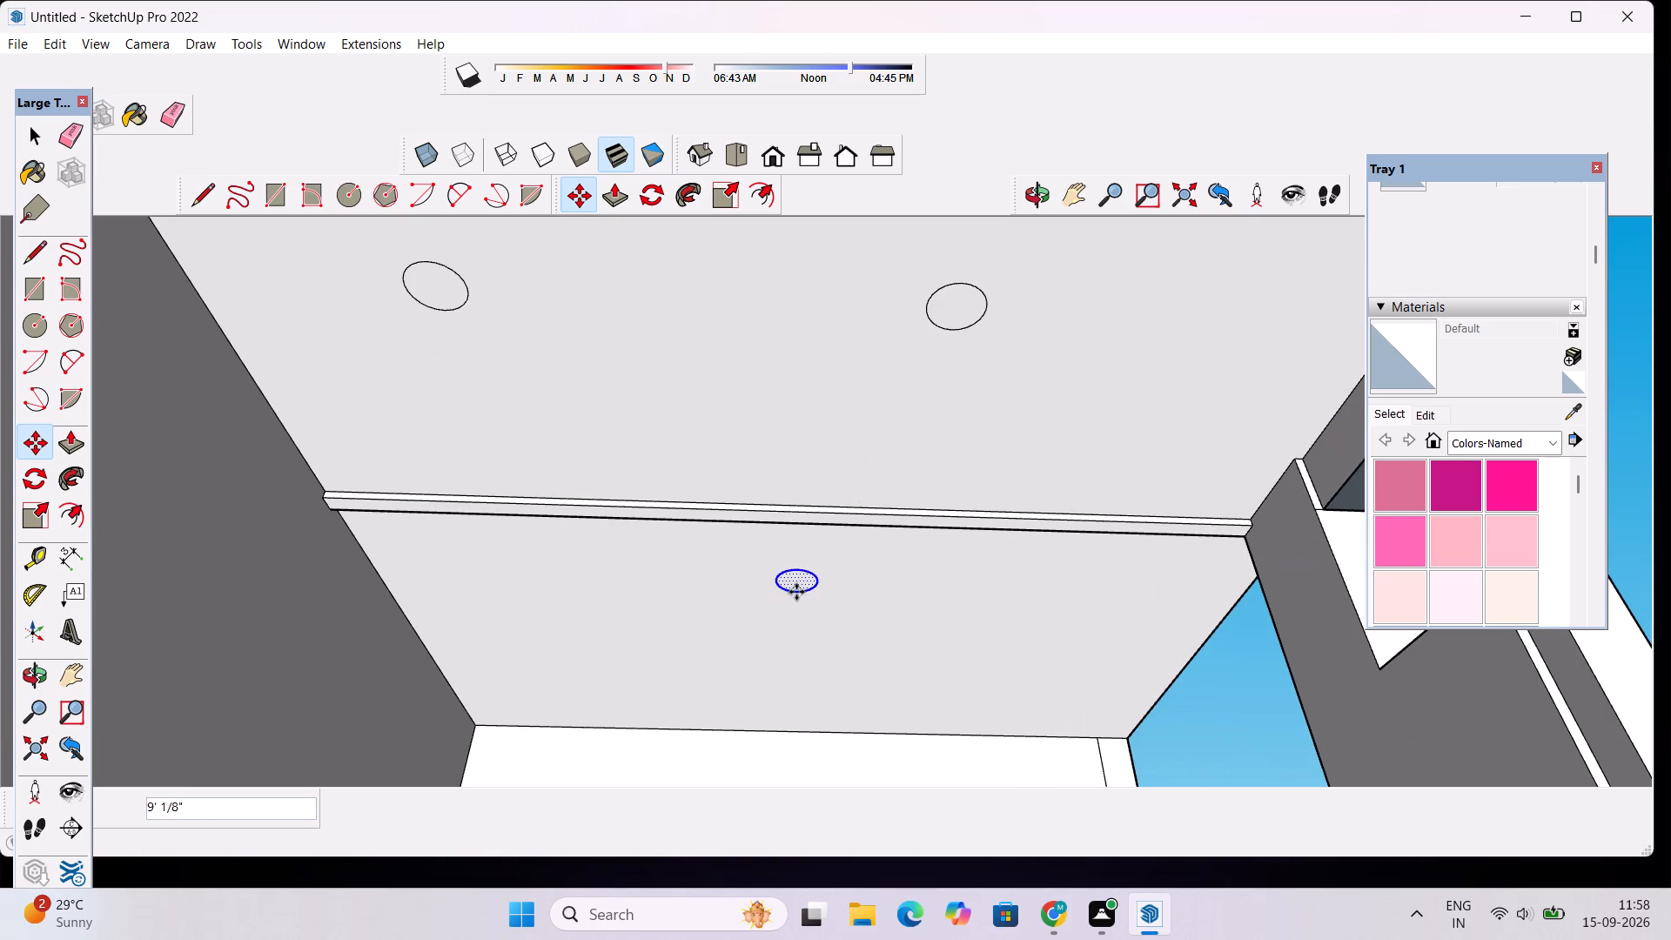
scroll(796, 590, "down", 7)
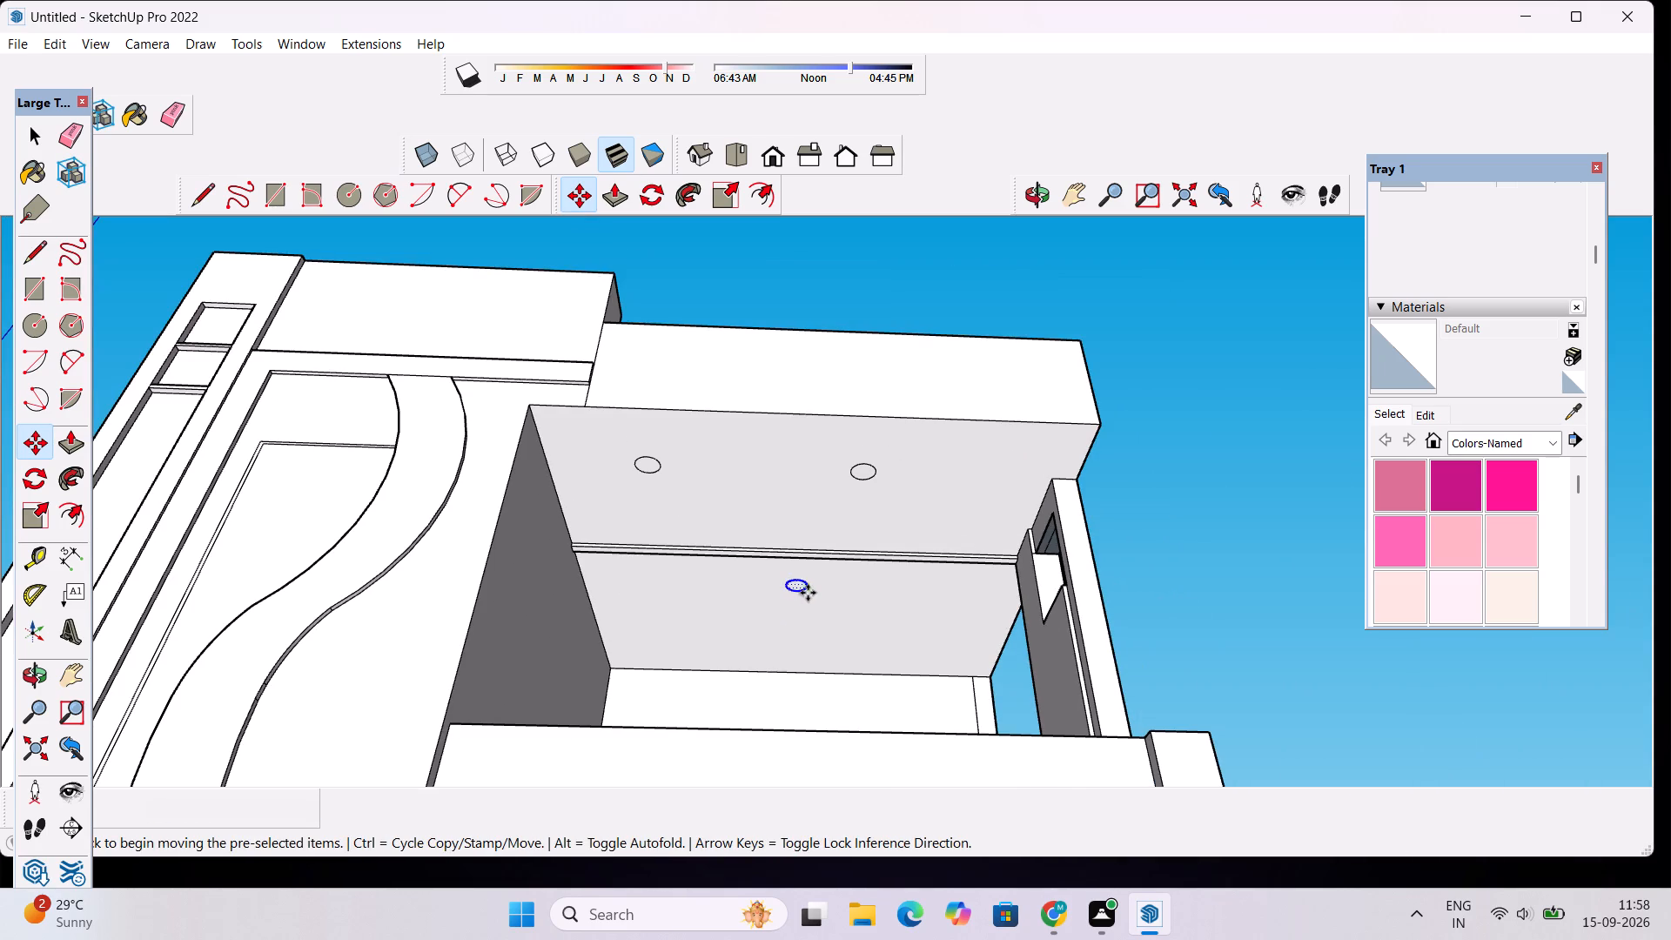
left_click(808, 593)
left_click(949, 596)
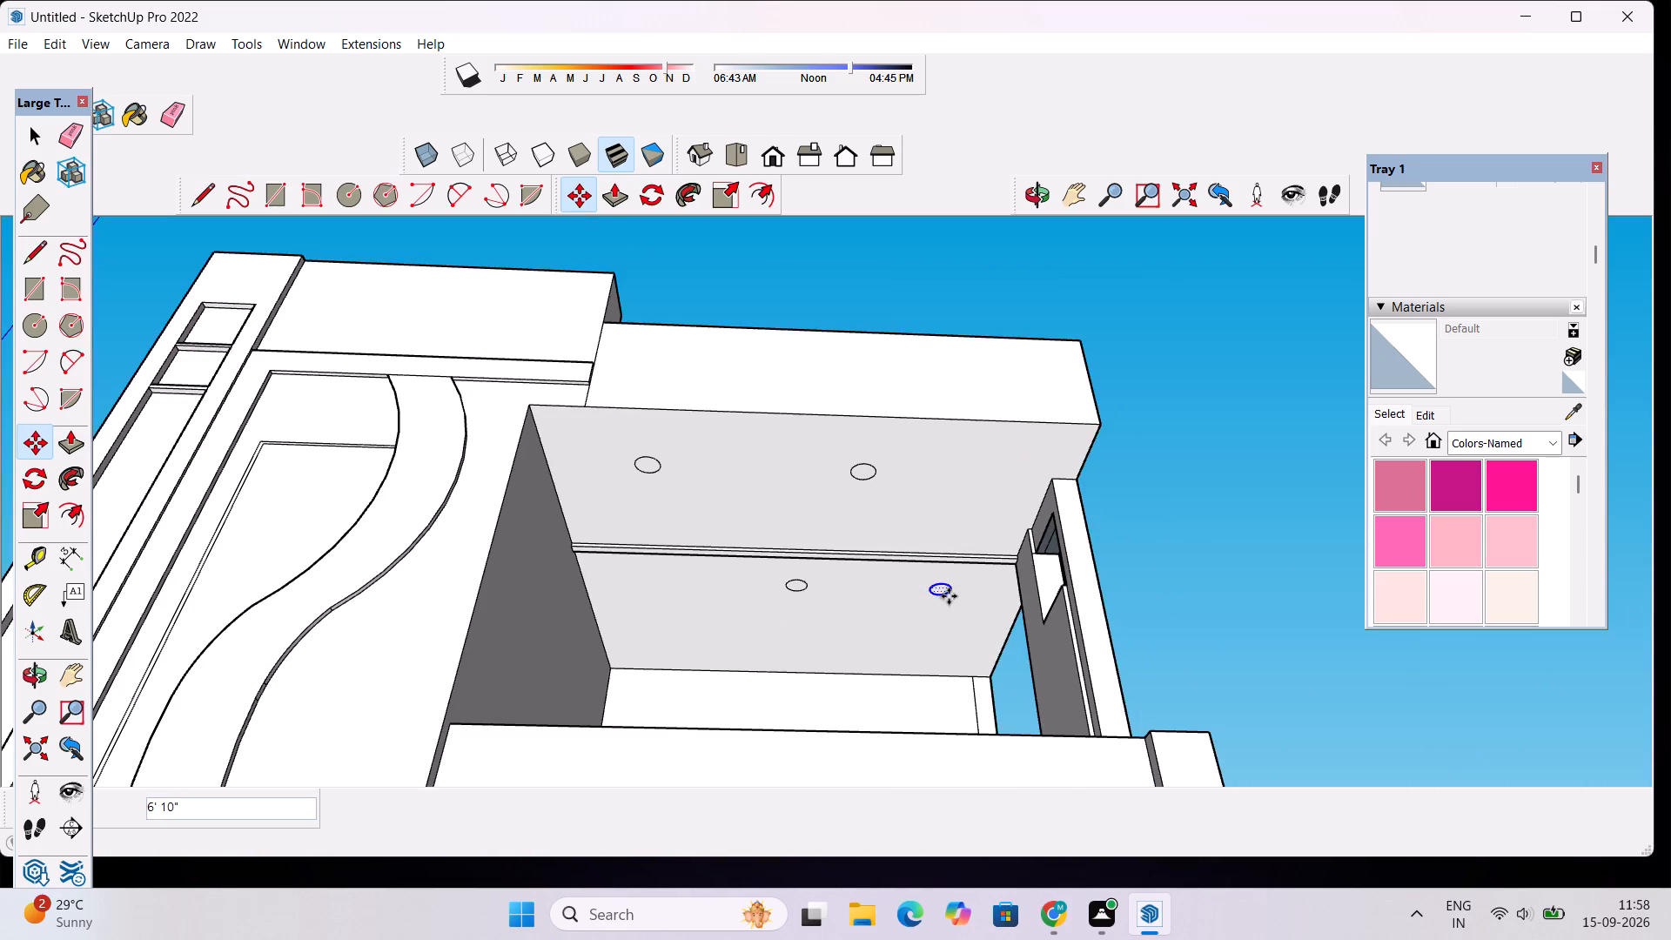
left_click(934, 593)
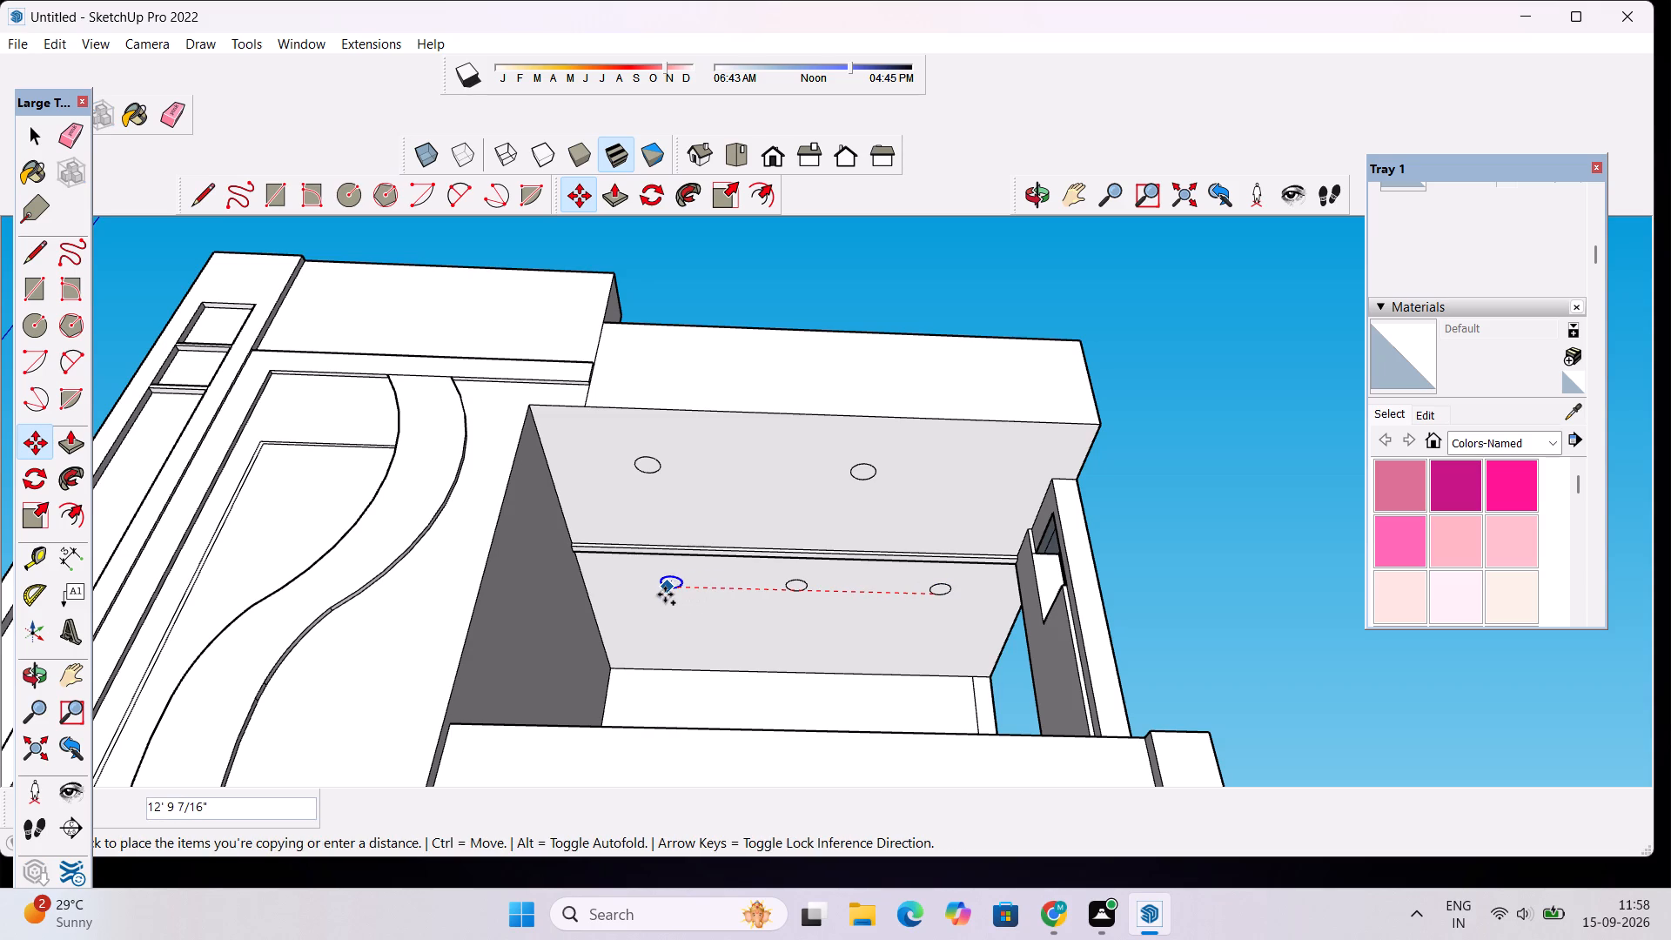
left_click(665, 594)
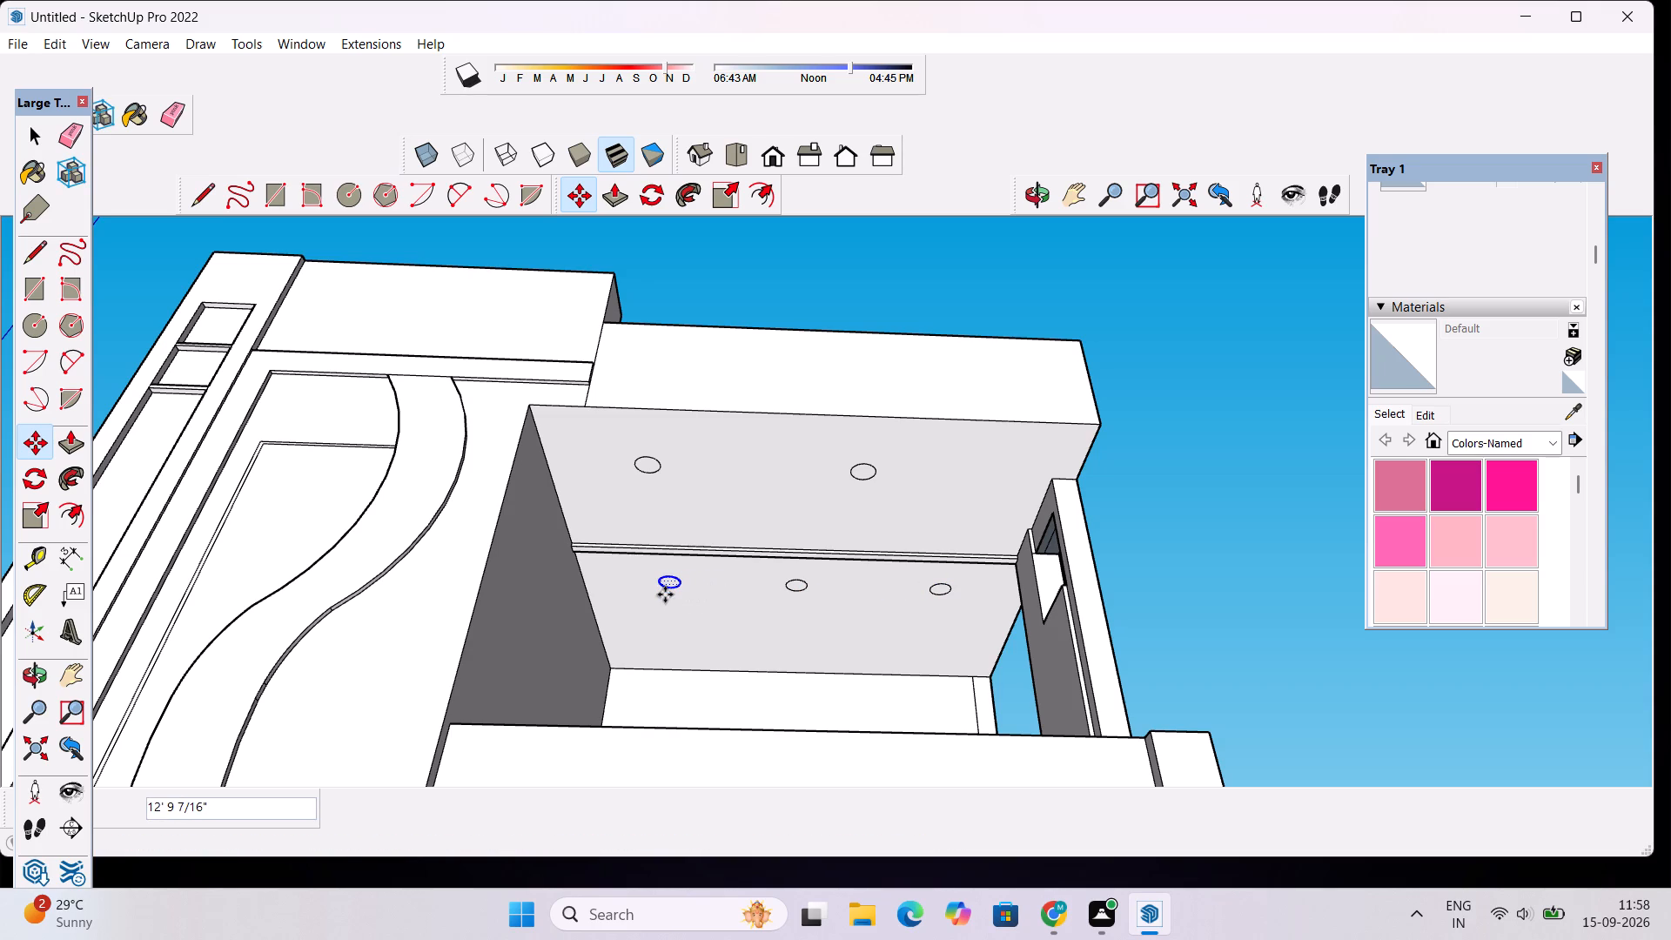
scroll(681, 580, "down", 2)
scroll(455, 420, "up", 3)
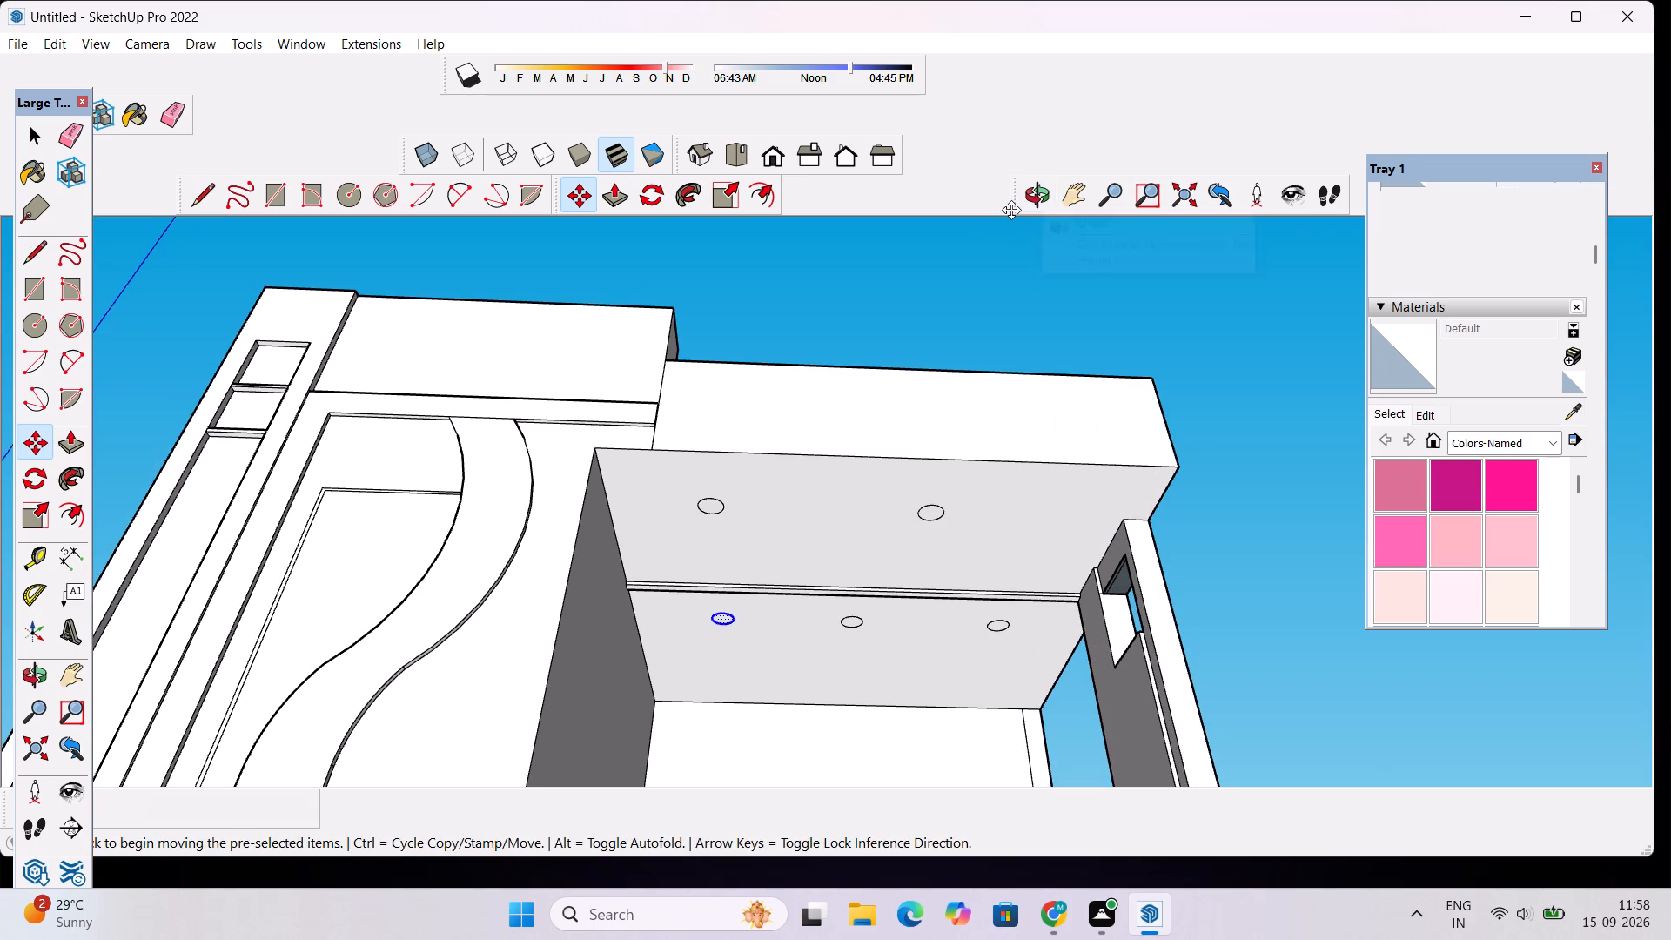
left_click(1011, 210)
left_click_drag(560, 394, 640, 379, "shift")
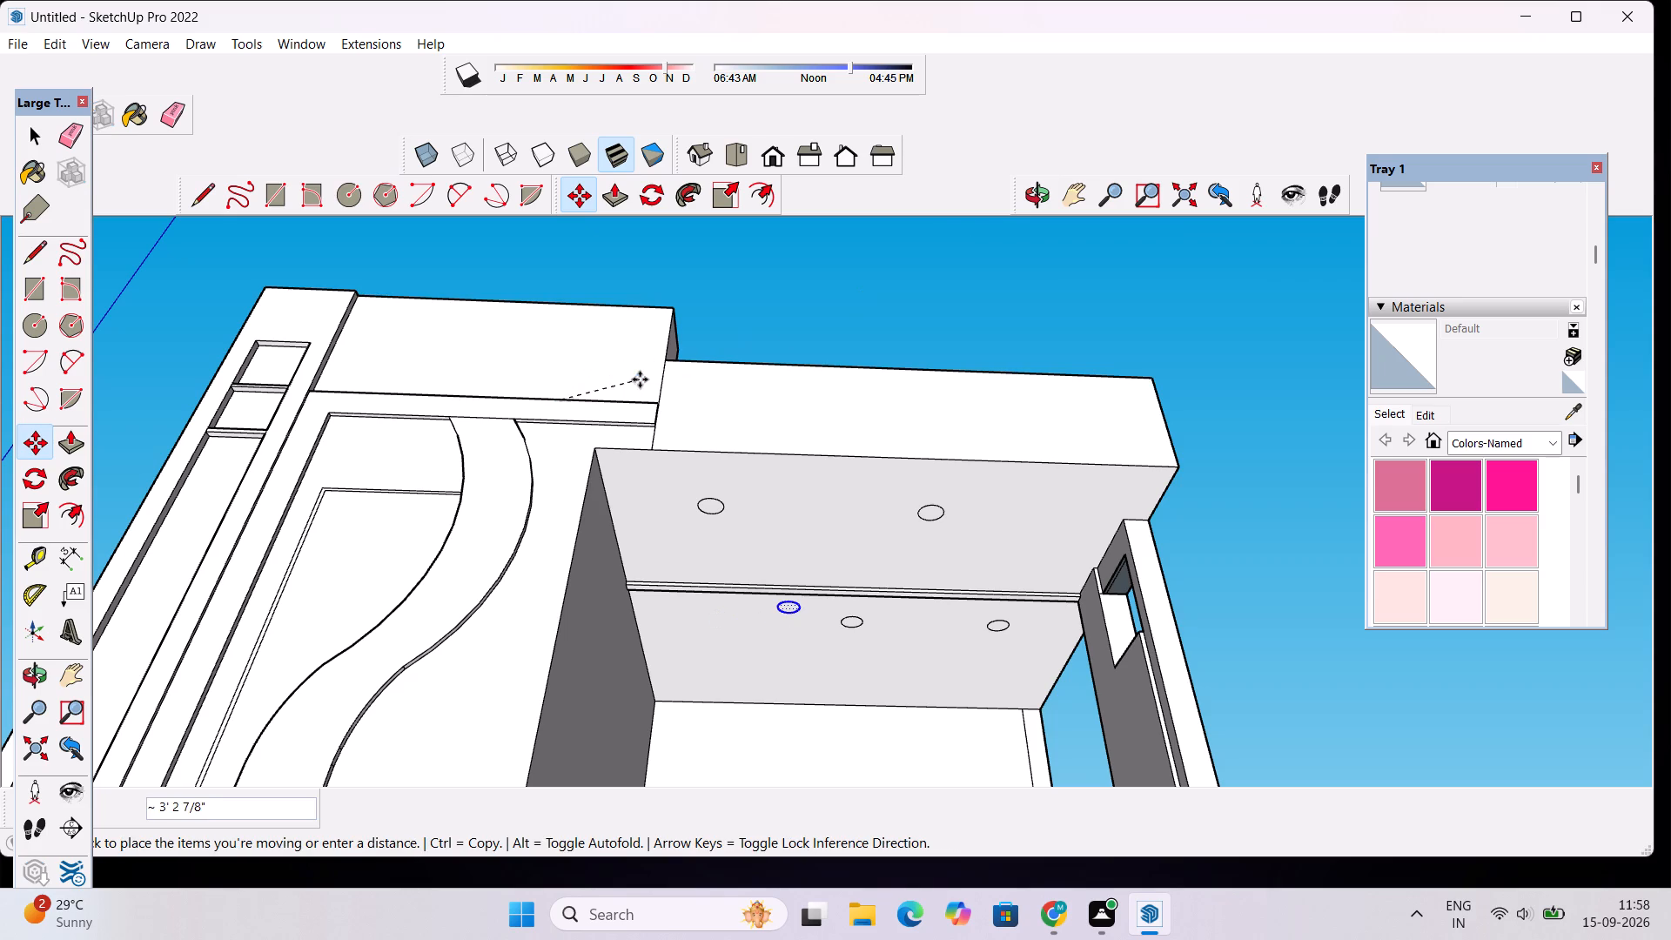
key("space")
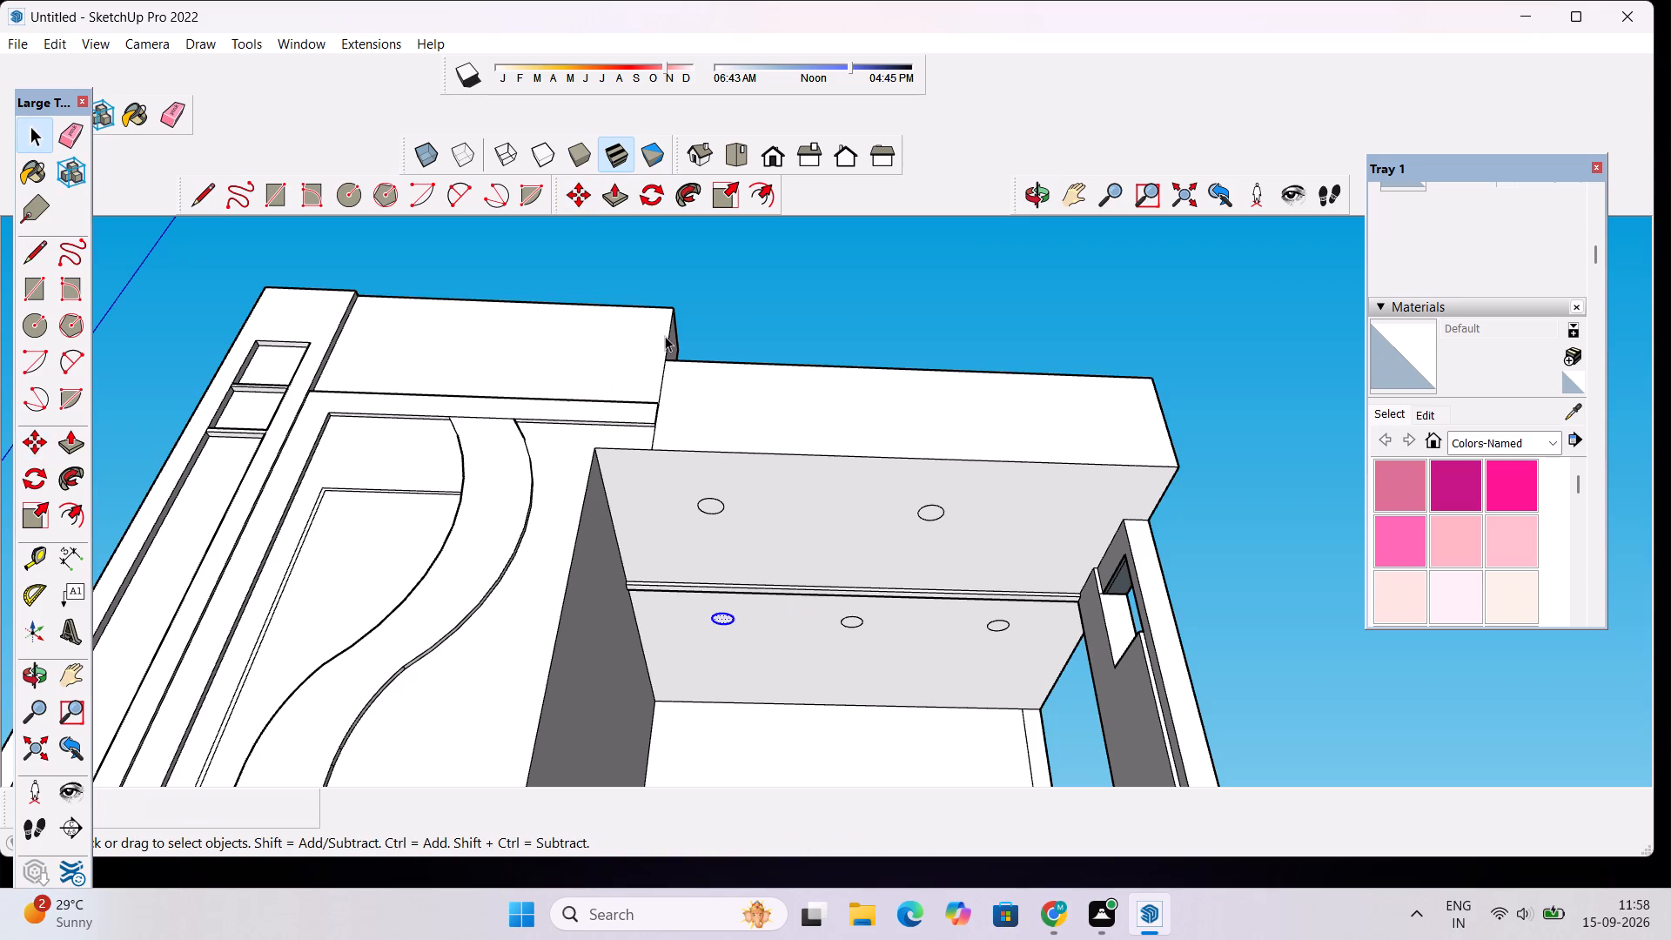
Examine the upper storey from several angles, including the ceiling circles, curved-band wall and roof parapet.
scroll(665, 336, "down", 2)
left_click(1030, 200)
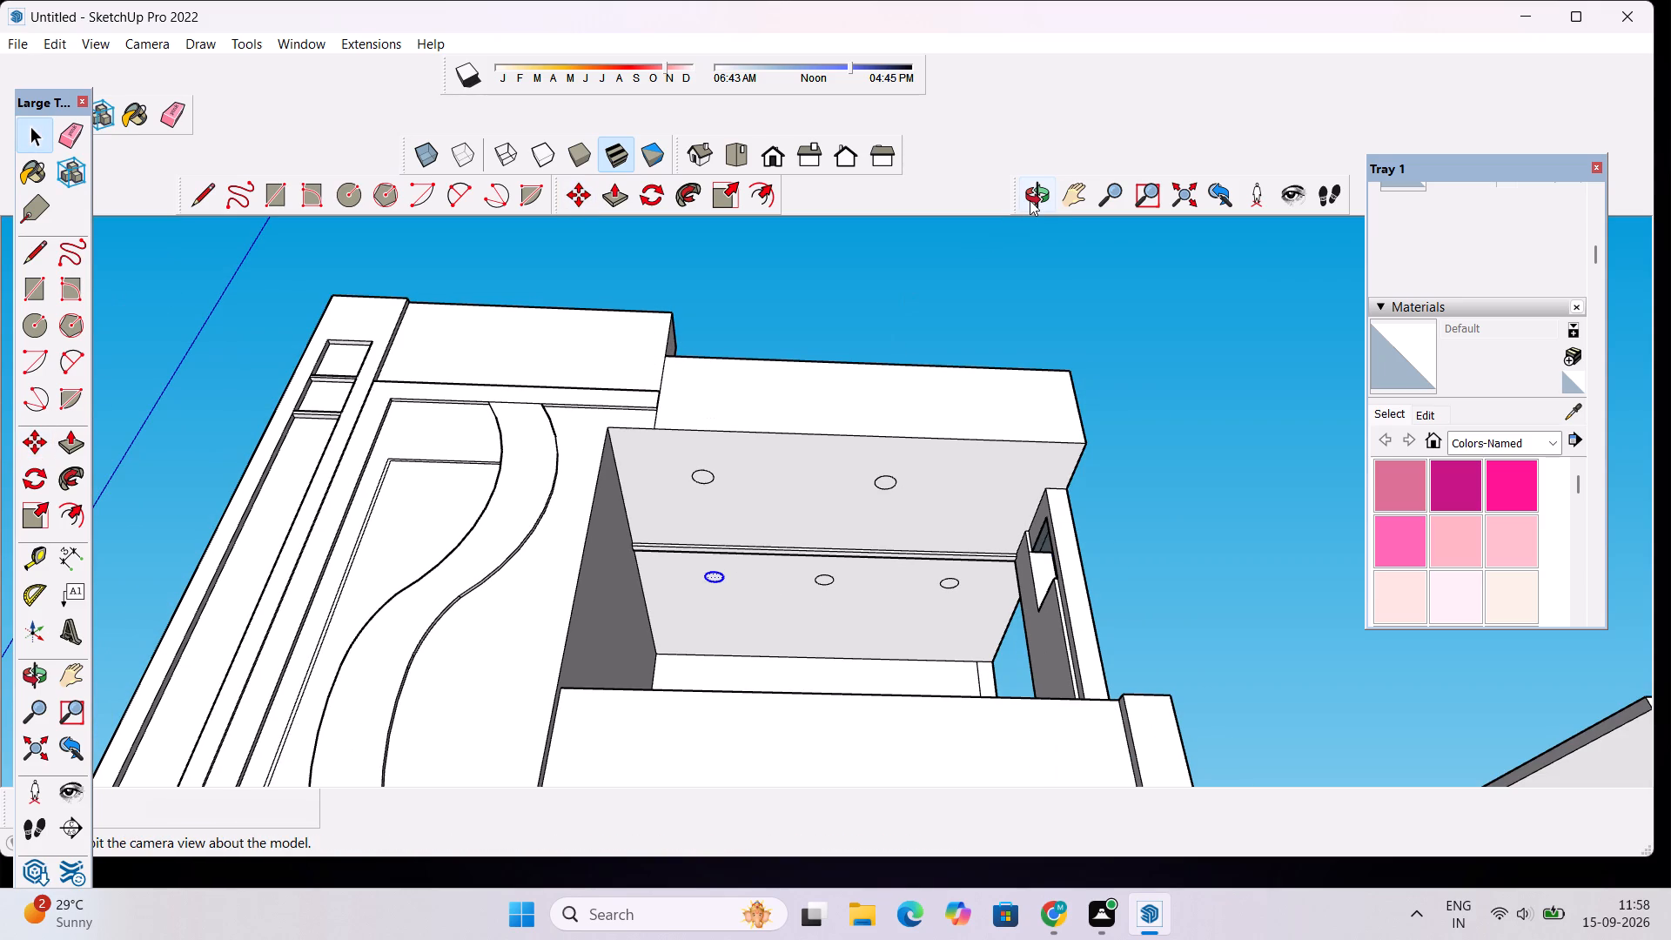
left_click_drag(970, 309, 862, 397)
scroll(832, 399, "down", 3)
scroll(692, 409, "up", 3)
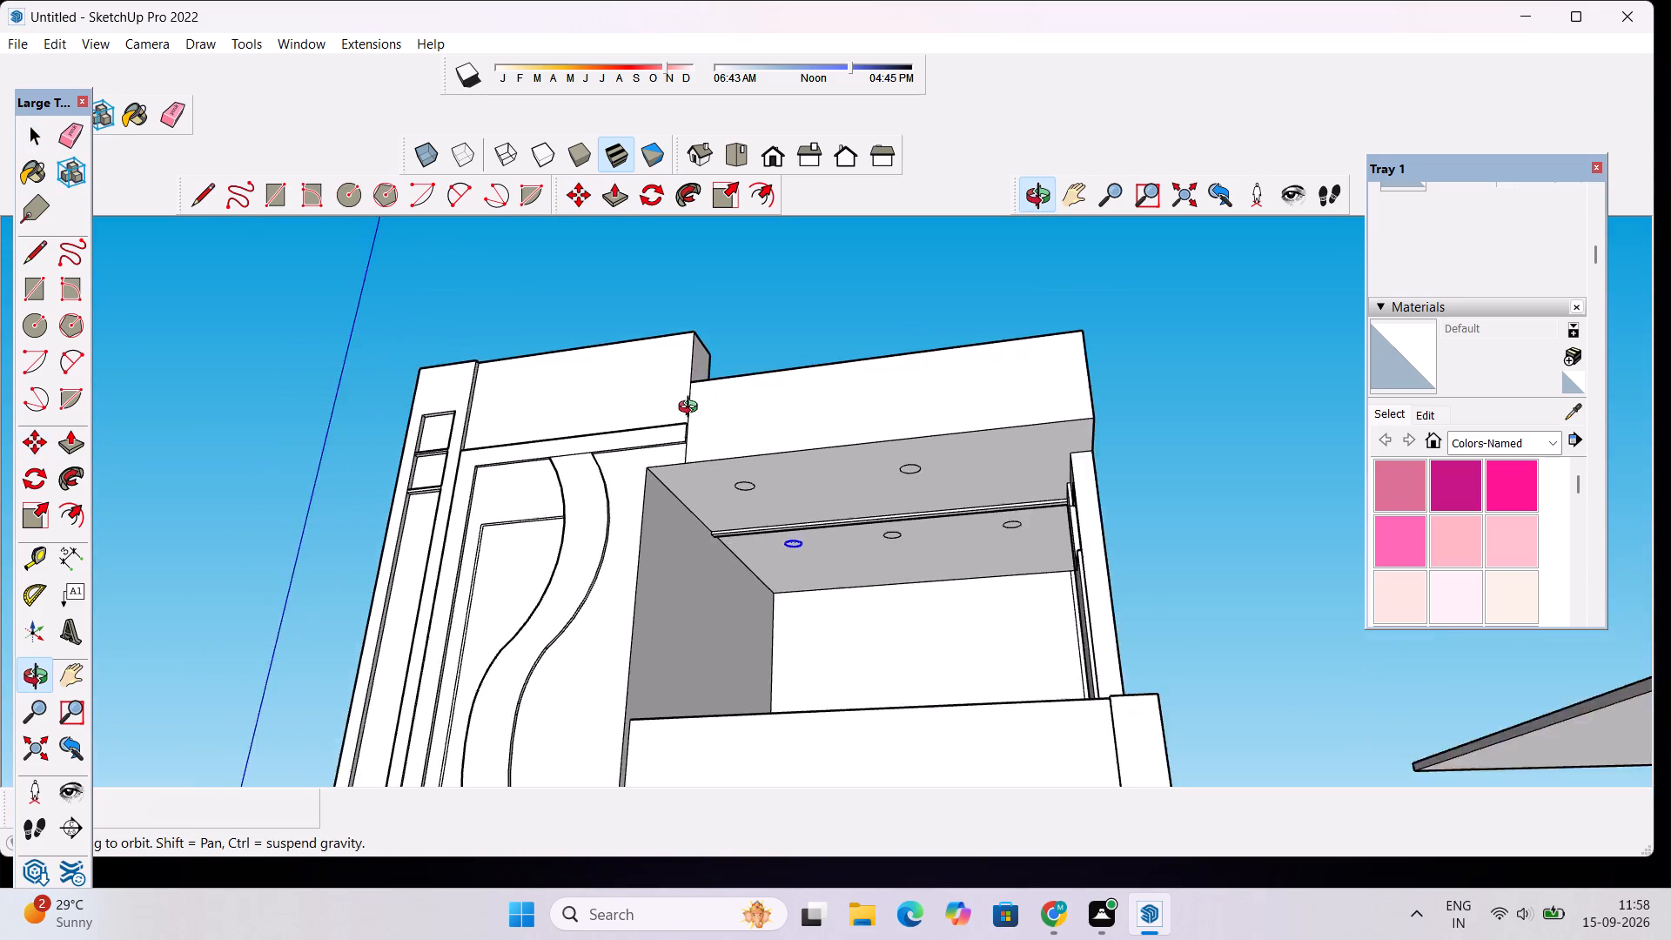
left_click_drag(686, 431, 679, 486)
scroll(673, 483, "down", 3)
left_click_drag(672, 482, 591, 583)
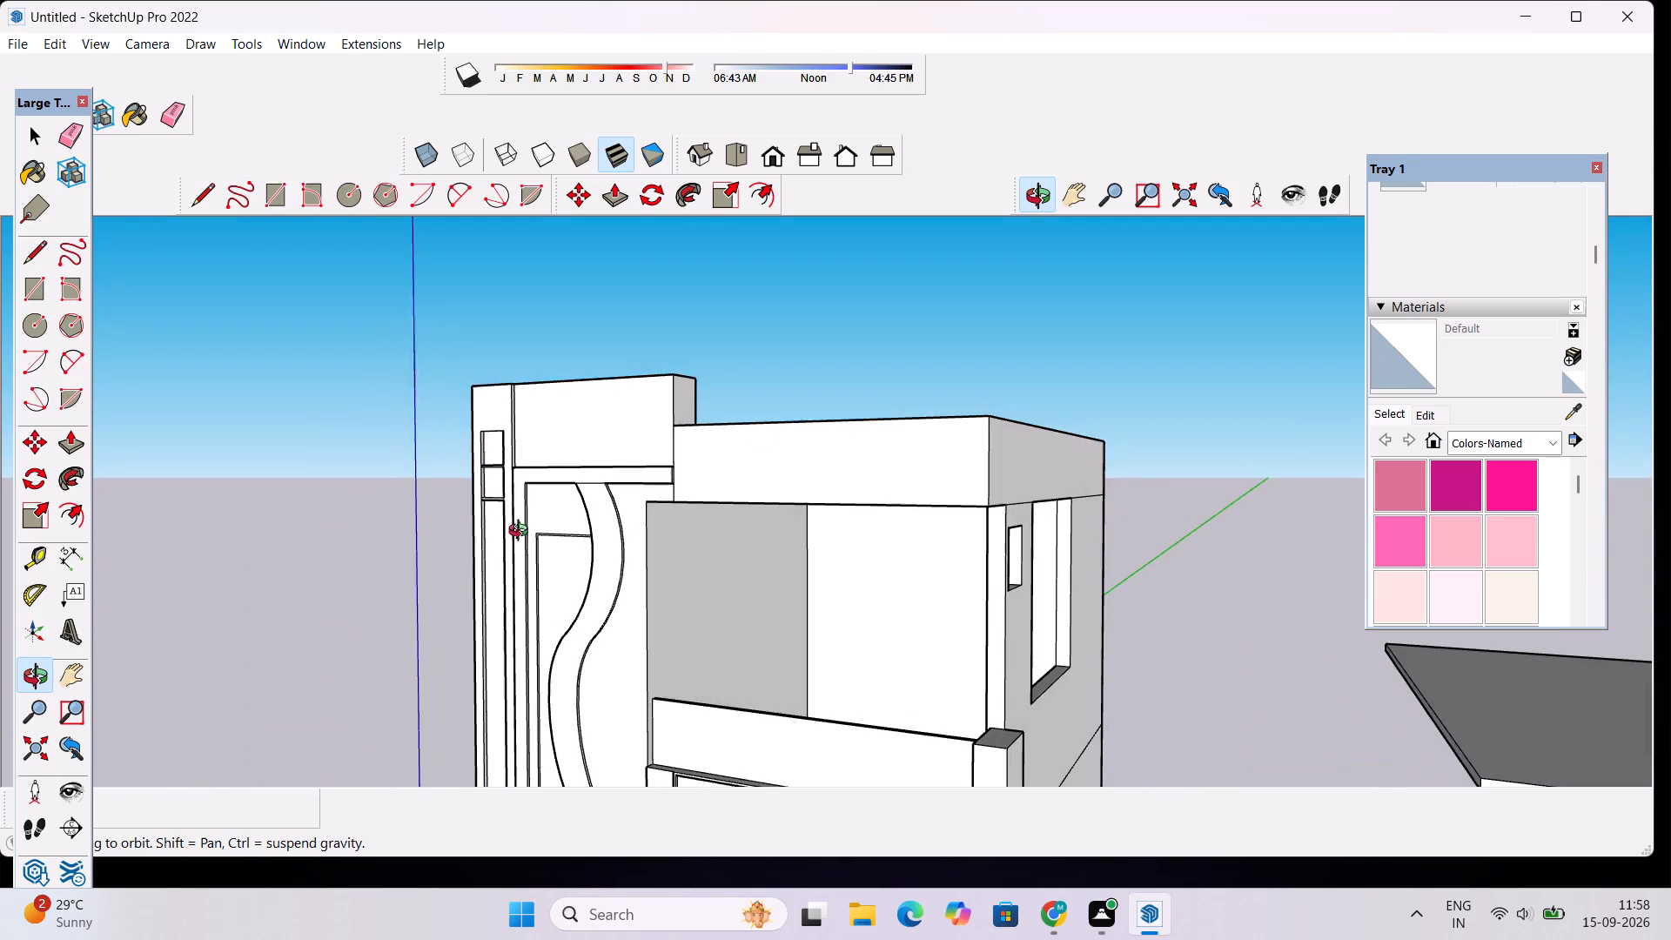
scroll(512, 491, "up", 4)
left_click_drag(542, 486, 543, 557)
scroll(558, 515, "down", 3)
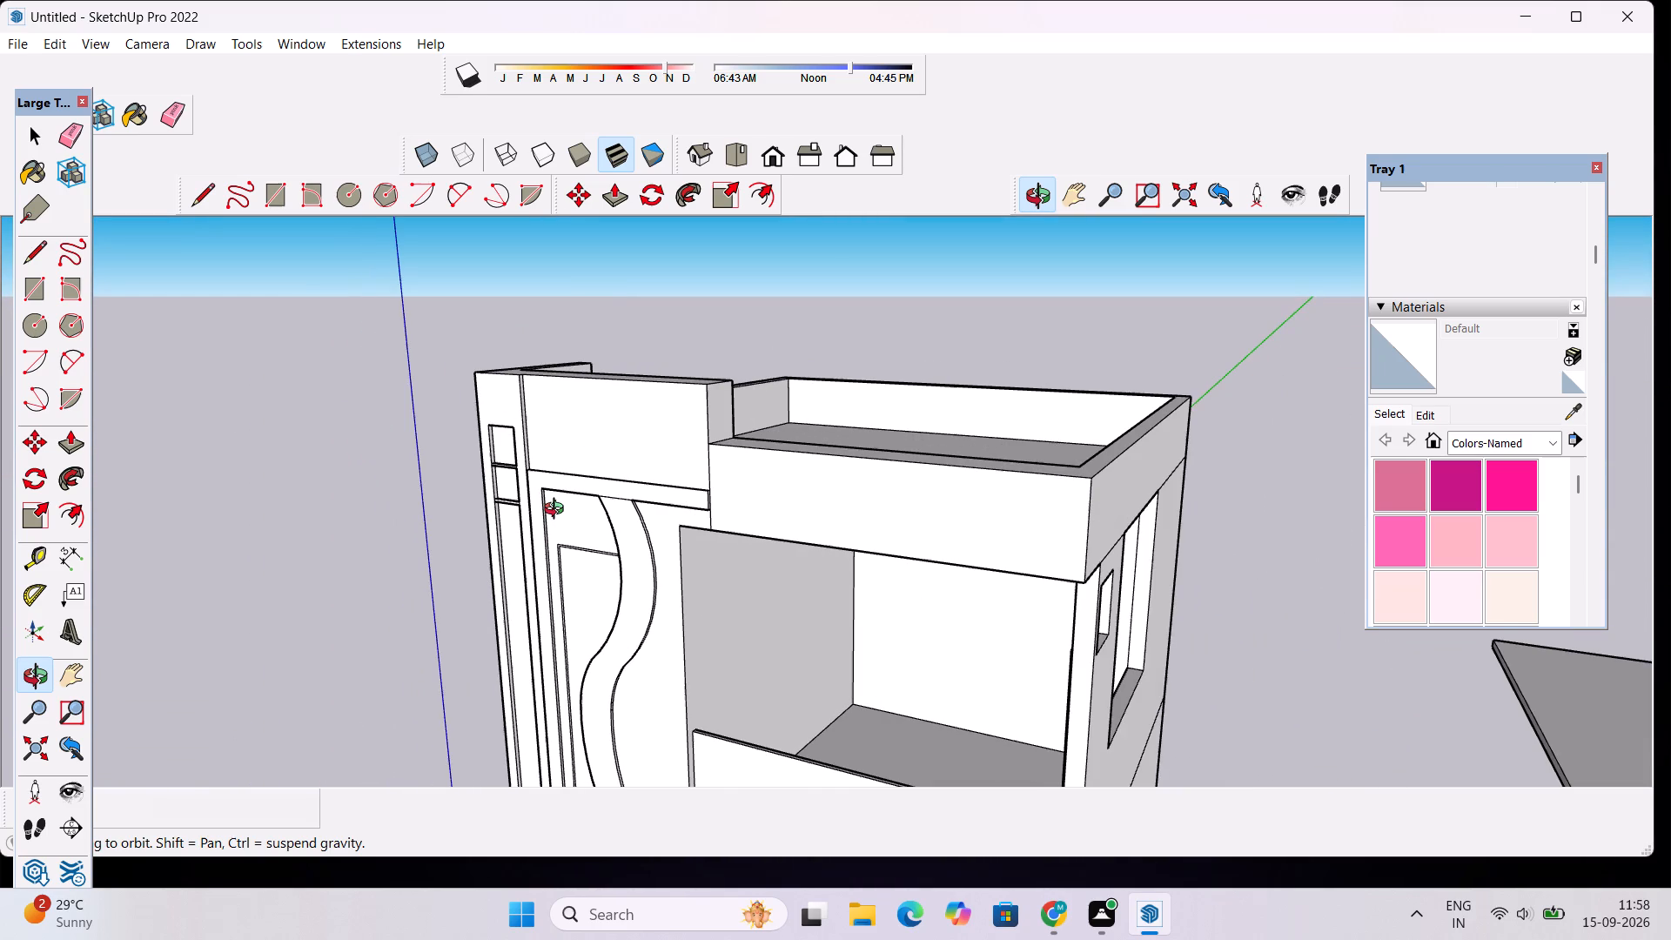
scroll(558, 511, "up", 1)
scroll(558, 509, "down", 7)
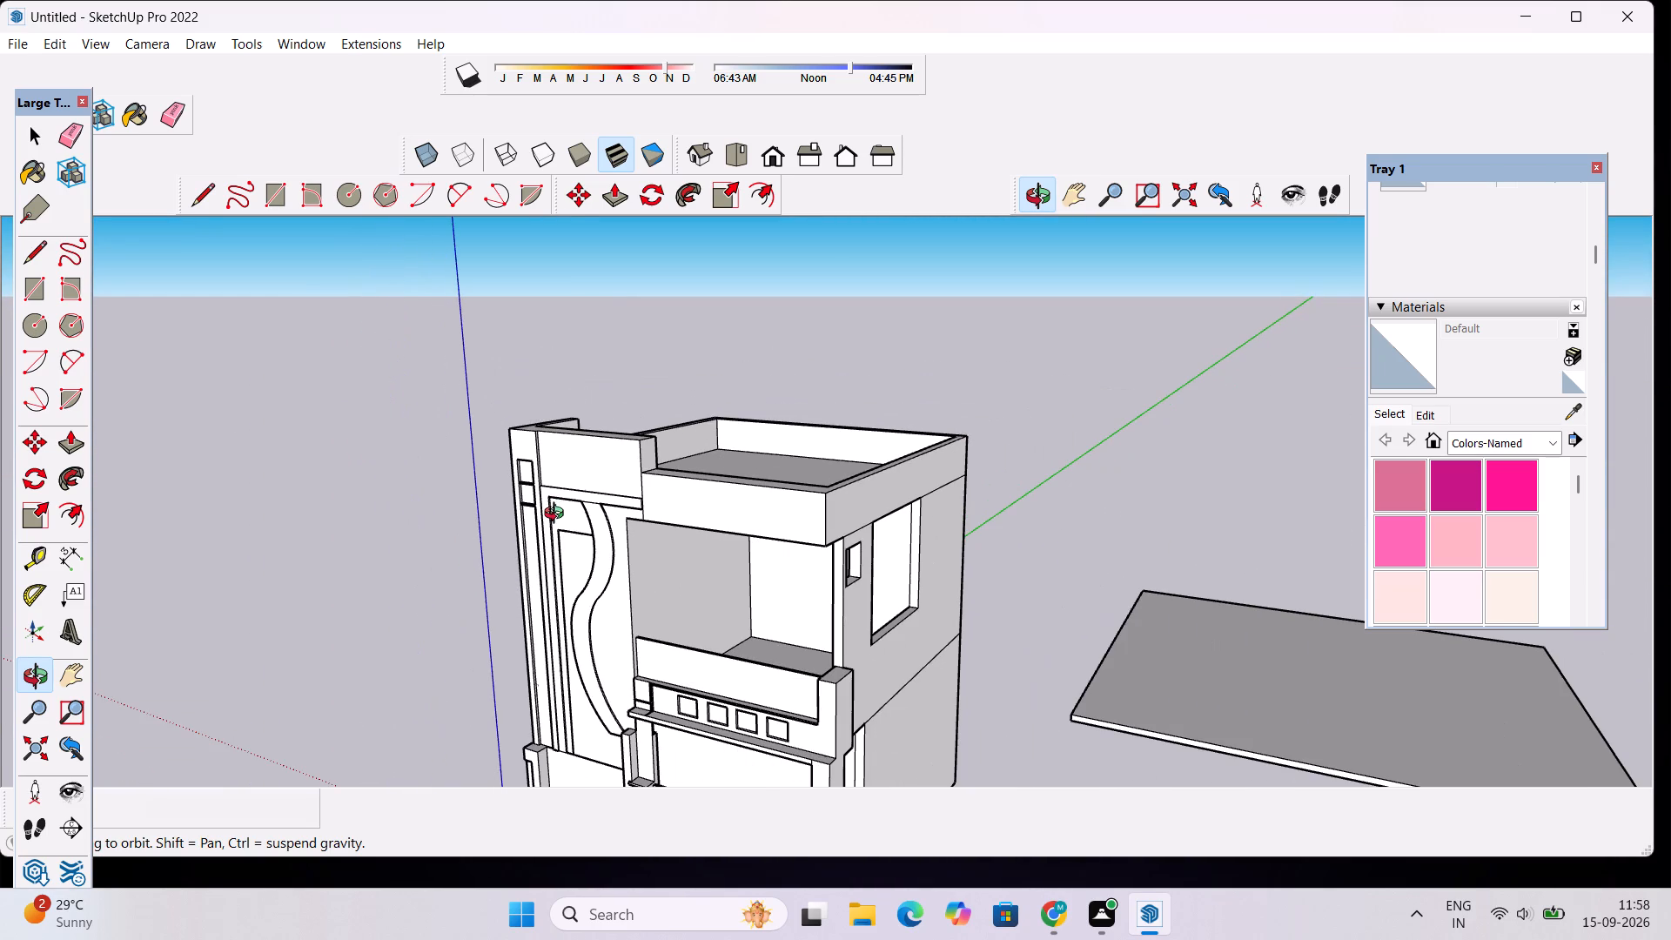
scroll(594, 476, "up", 8)
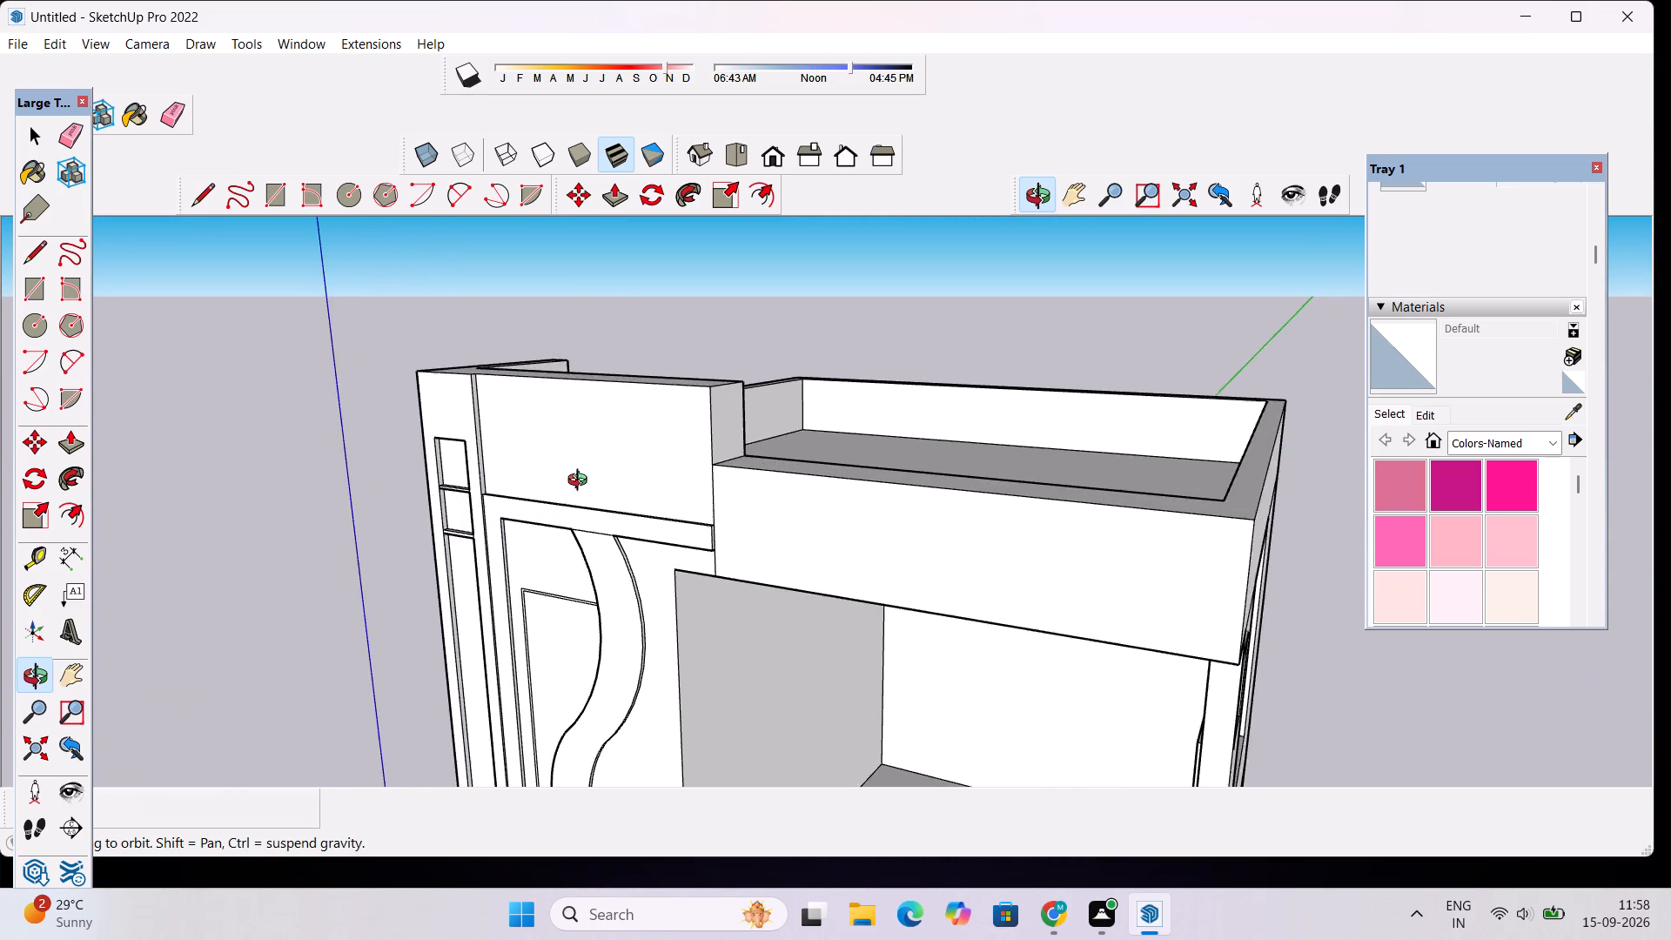
left_click_drag(542, 493, 1065, 540)
scroll(864, 564, "up", 3)
left_click_drag(949, 562, 831, 597)
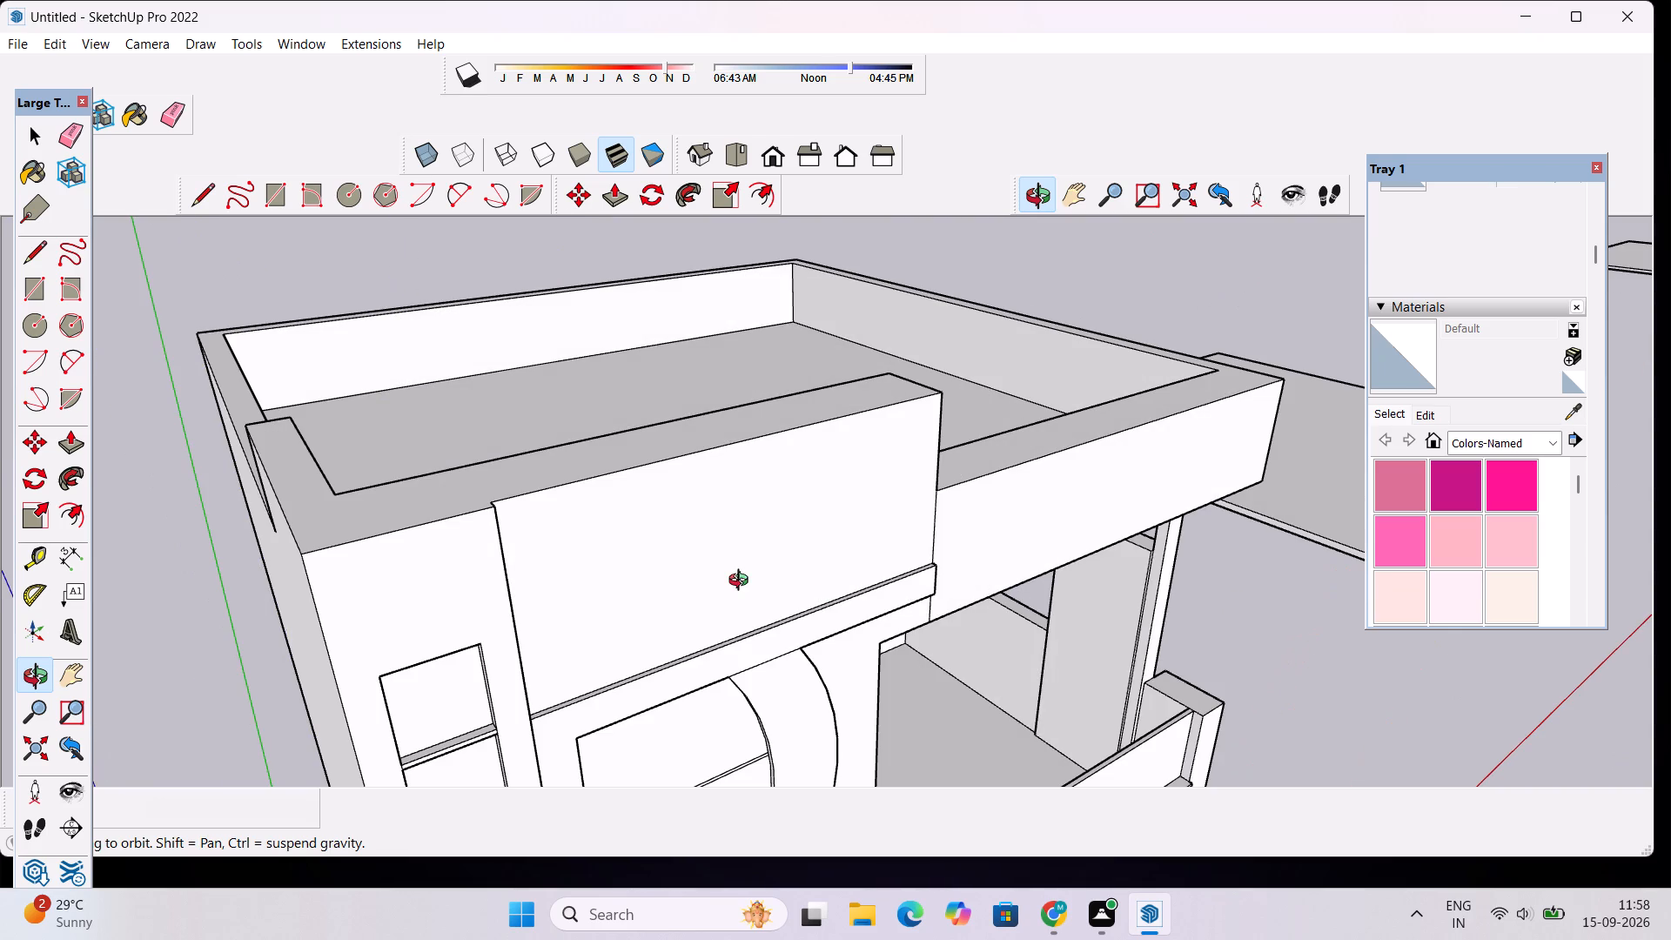
Draw a full-height vertical strip about 1' 2" wide and 5' 5" high on the raised front parapet panel above the curved-band wall.
left_click_drag(741, 582, 676, 601, "shift")
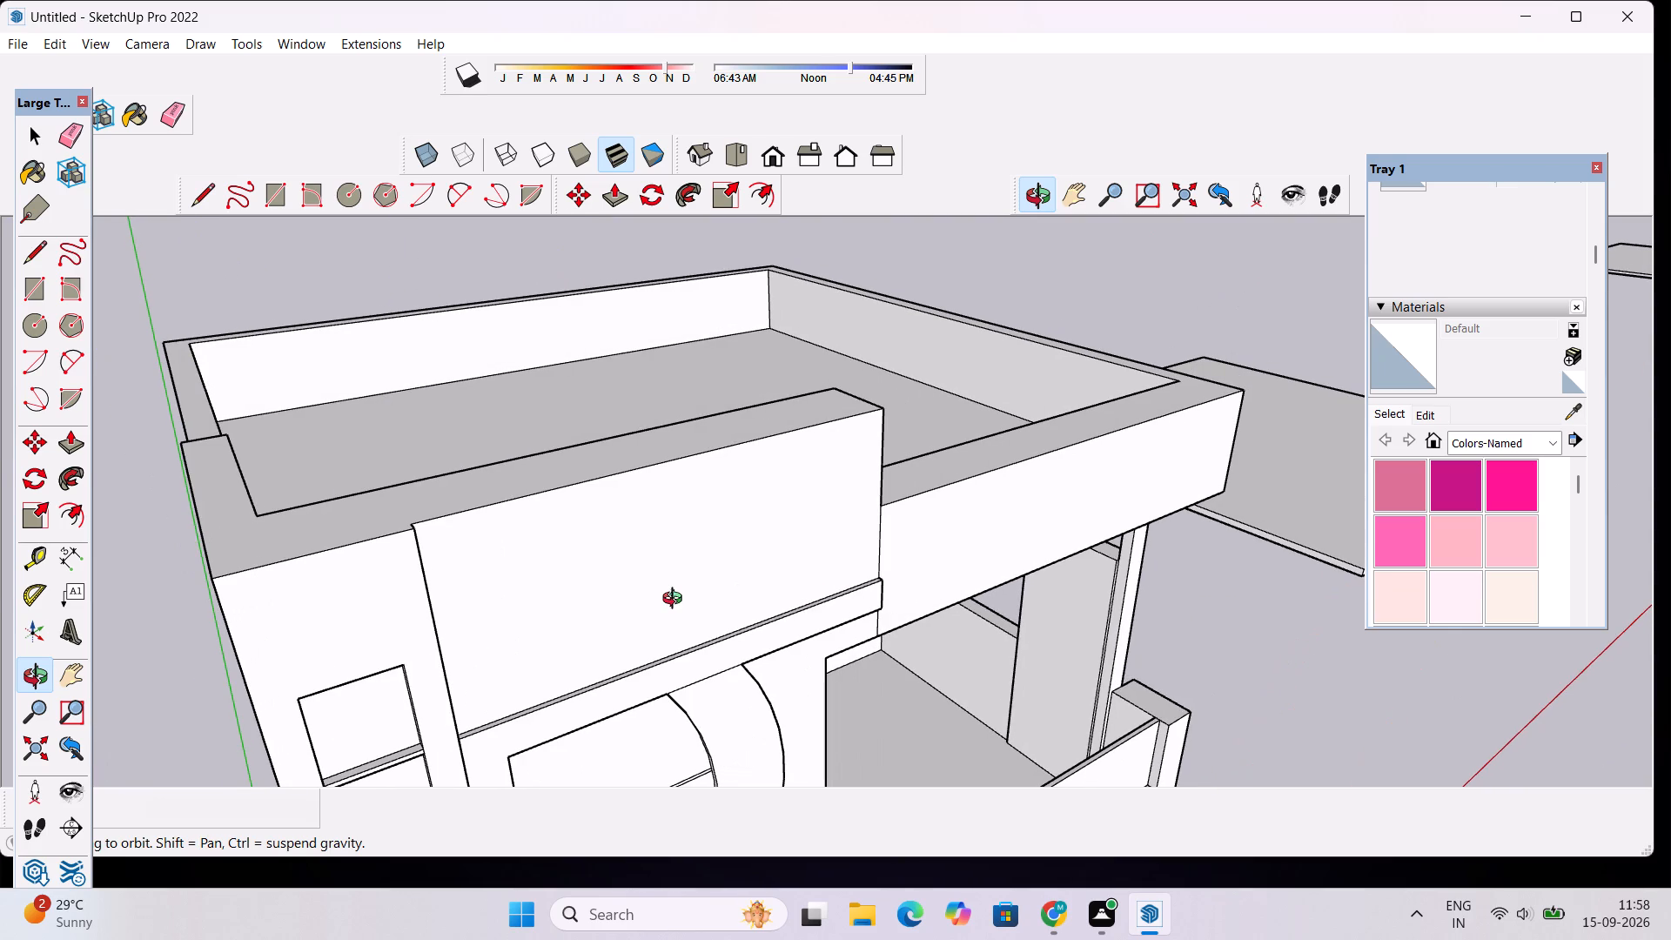
scroll(676, 601, "down", 1)
left_click_drag(676, 601, 634, 708)
scroll(535, 680, "up", 2)
left_click_drag(526, 683, 473, 645)
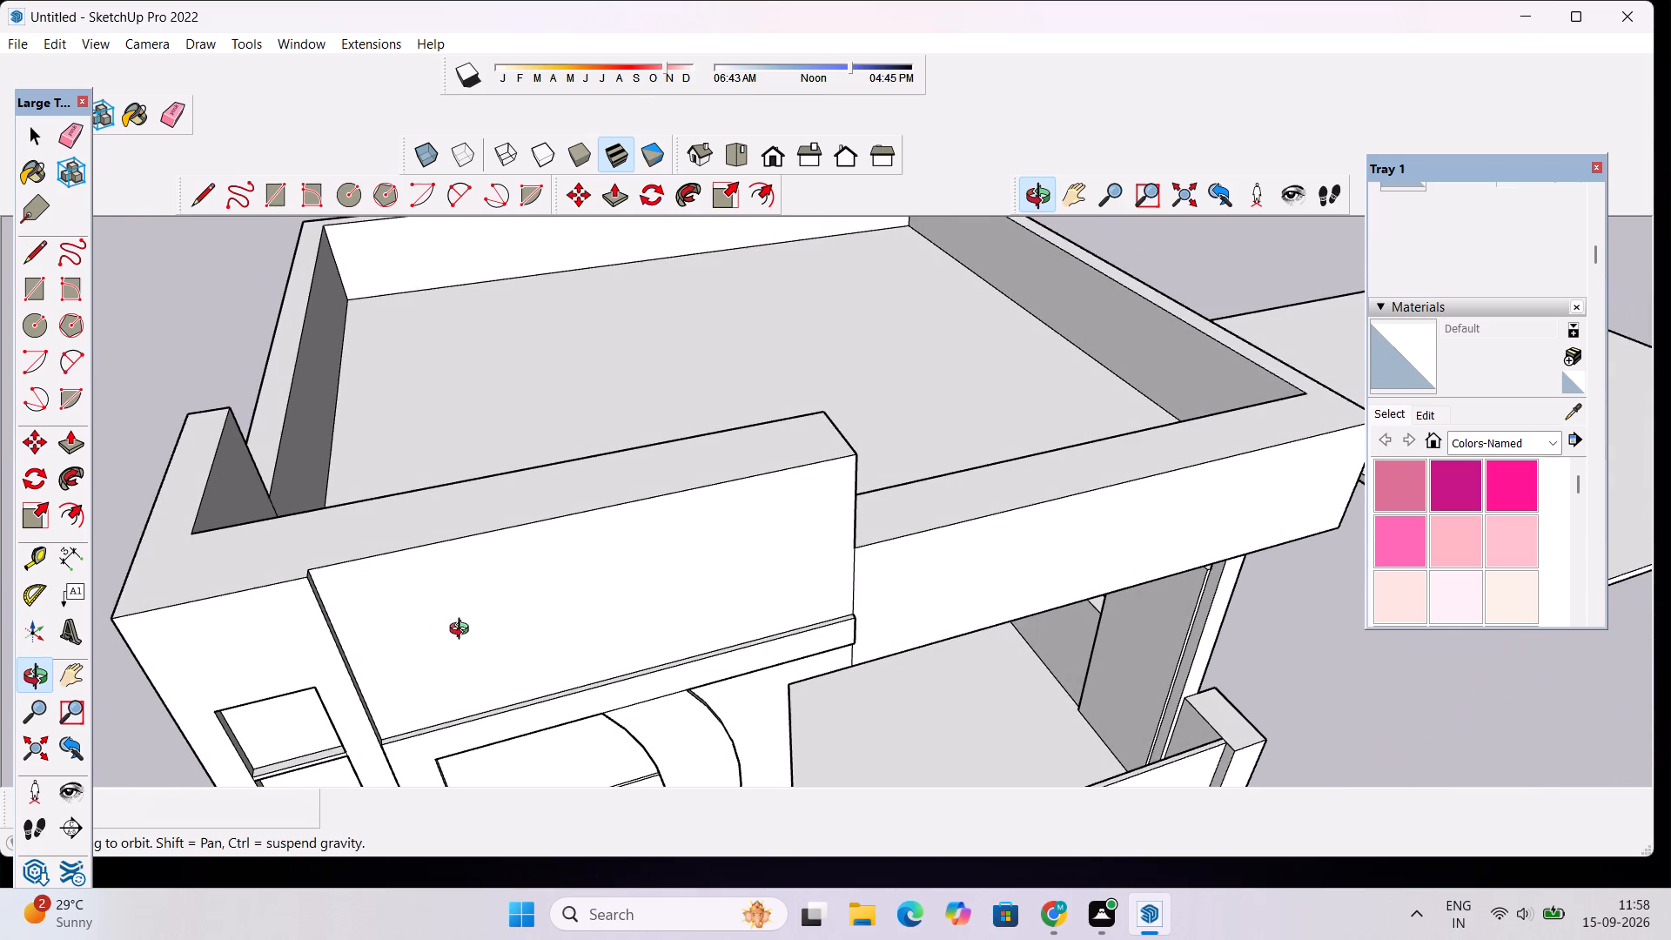
key("r")
left_click(392, 555)
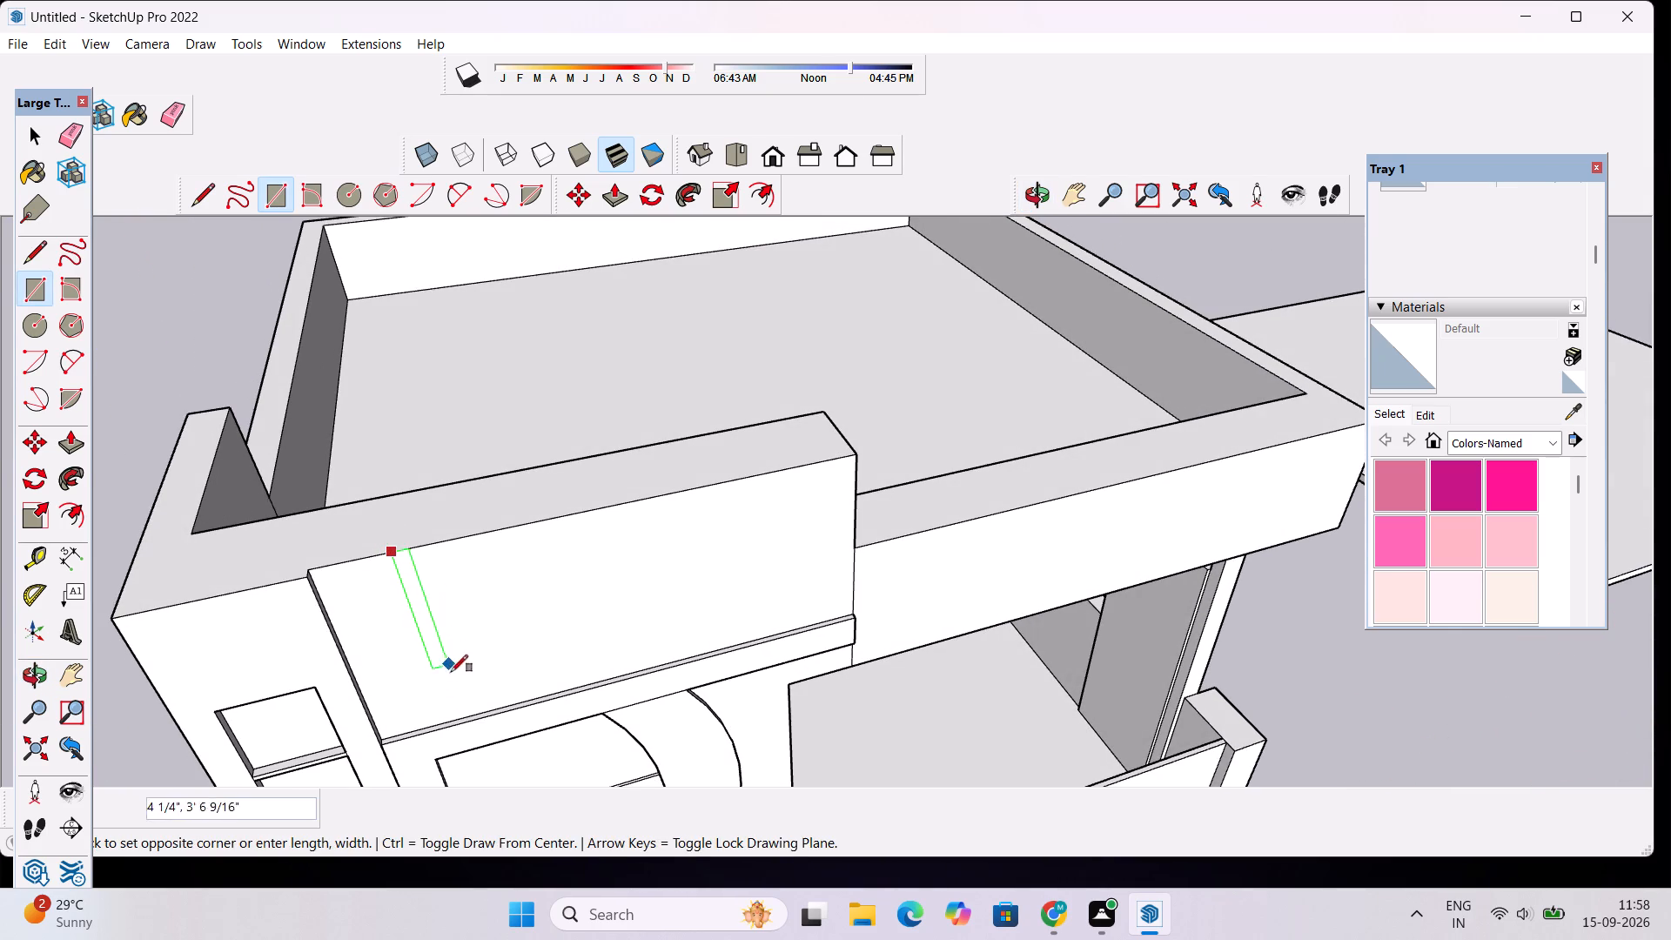
scroll(499, 703, "up", 4)
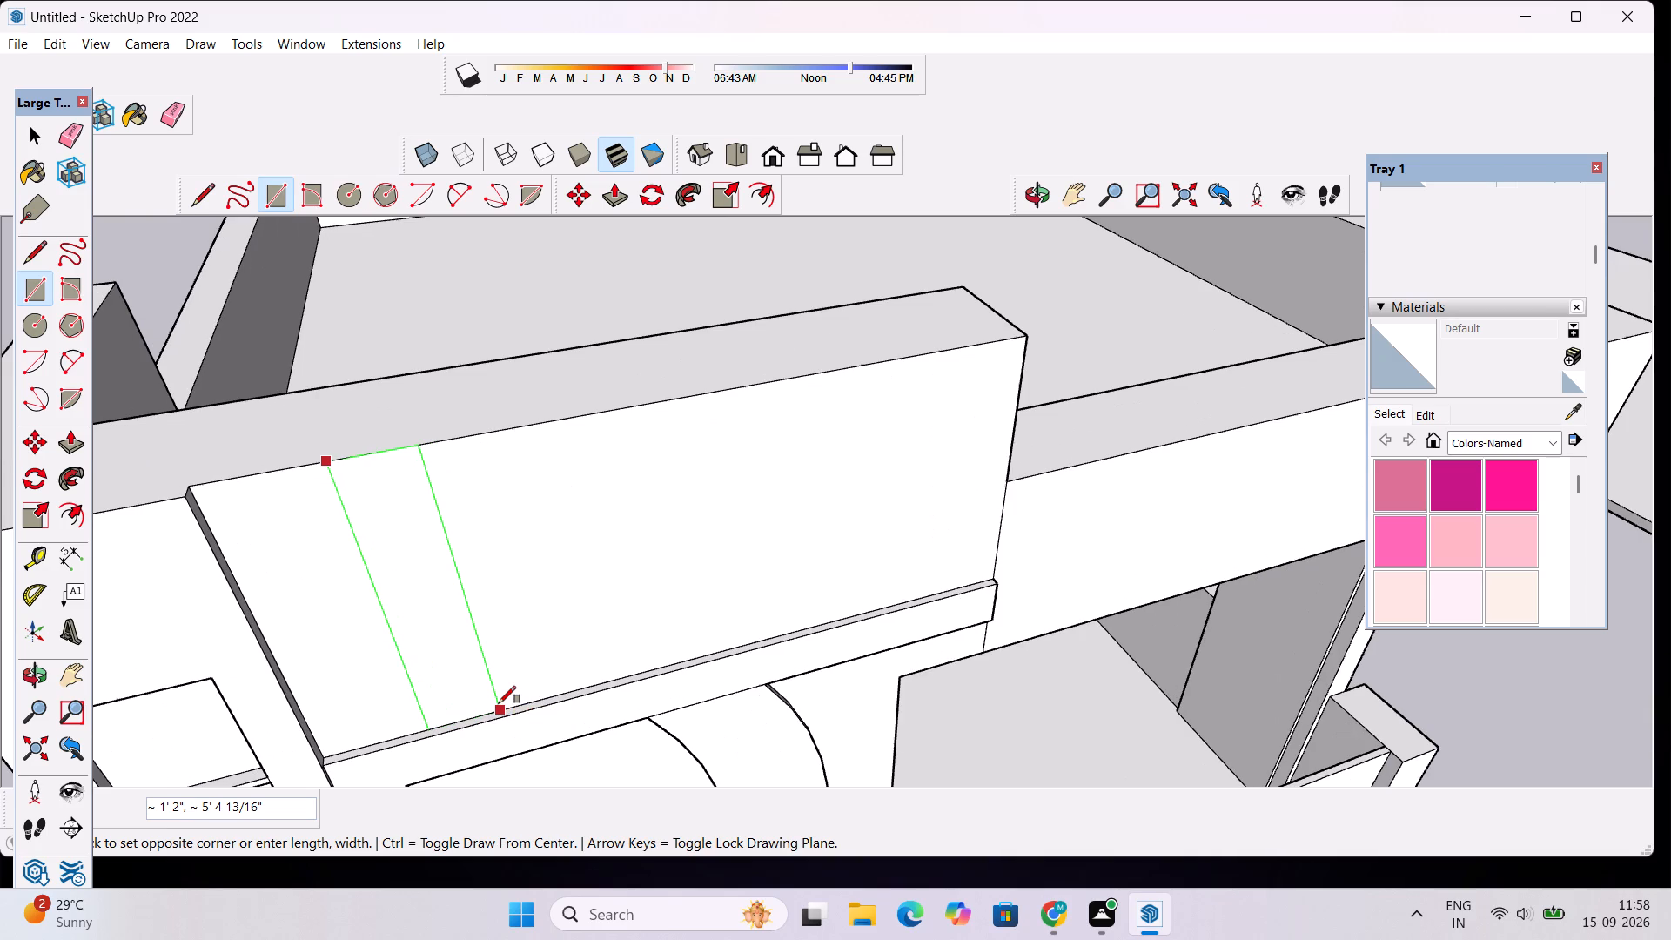
left_click(499, 703)
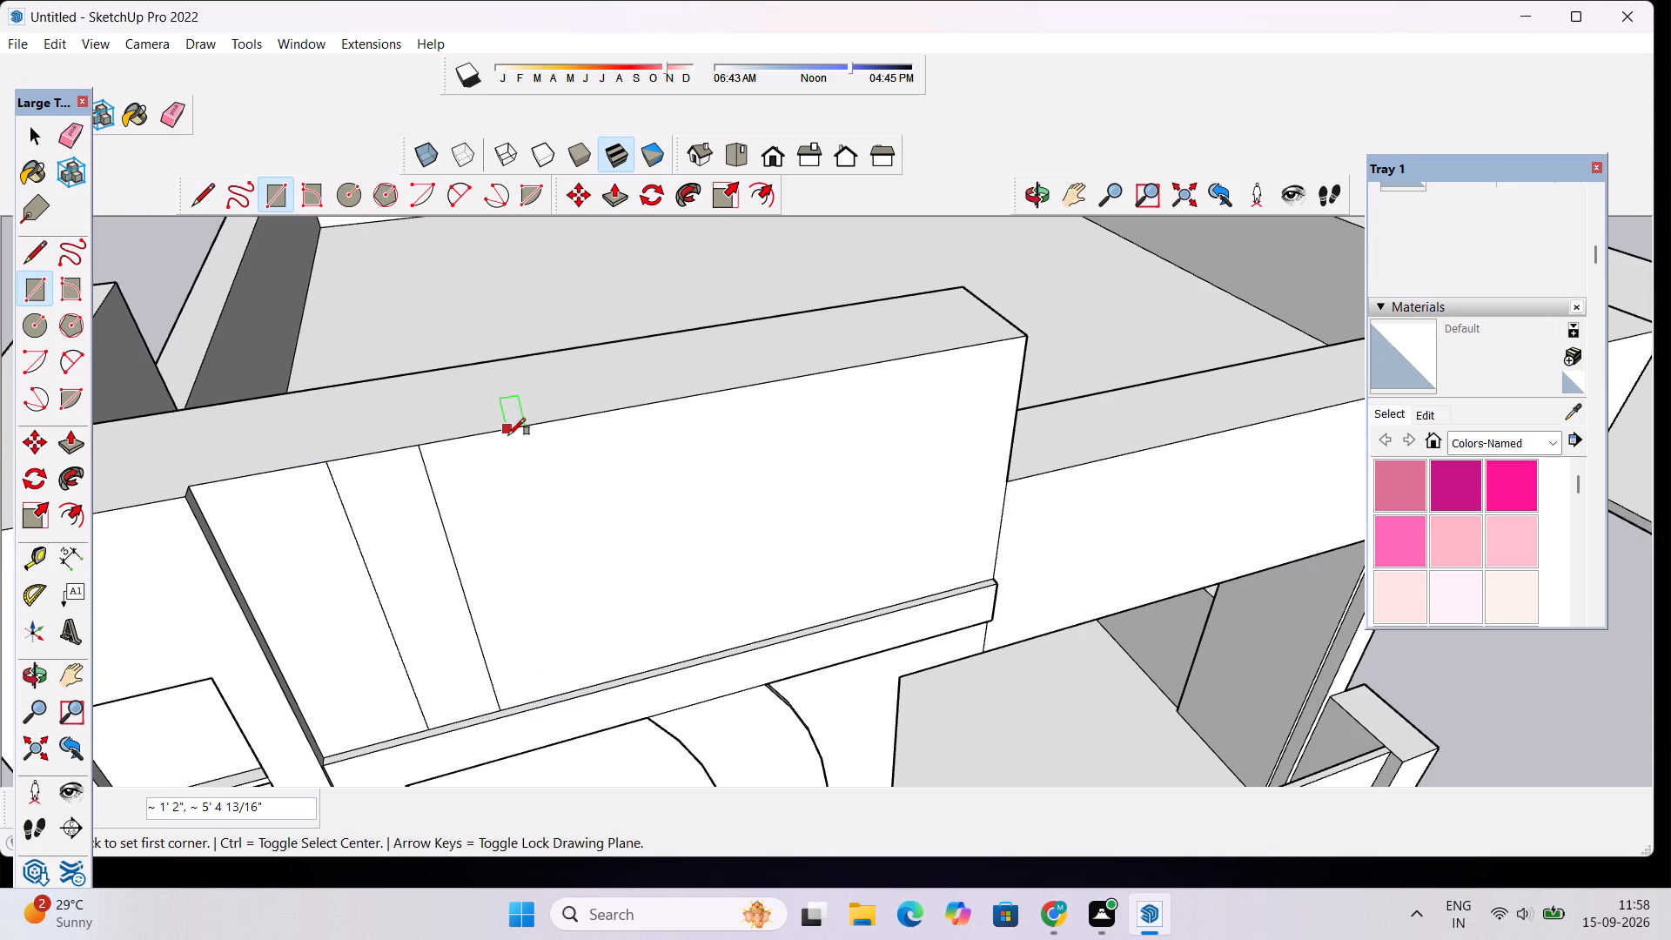
left_click(479, 435)
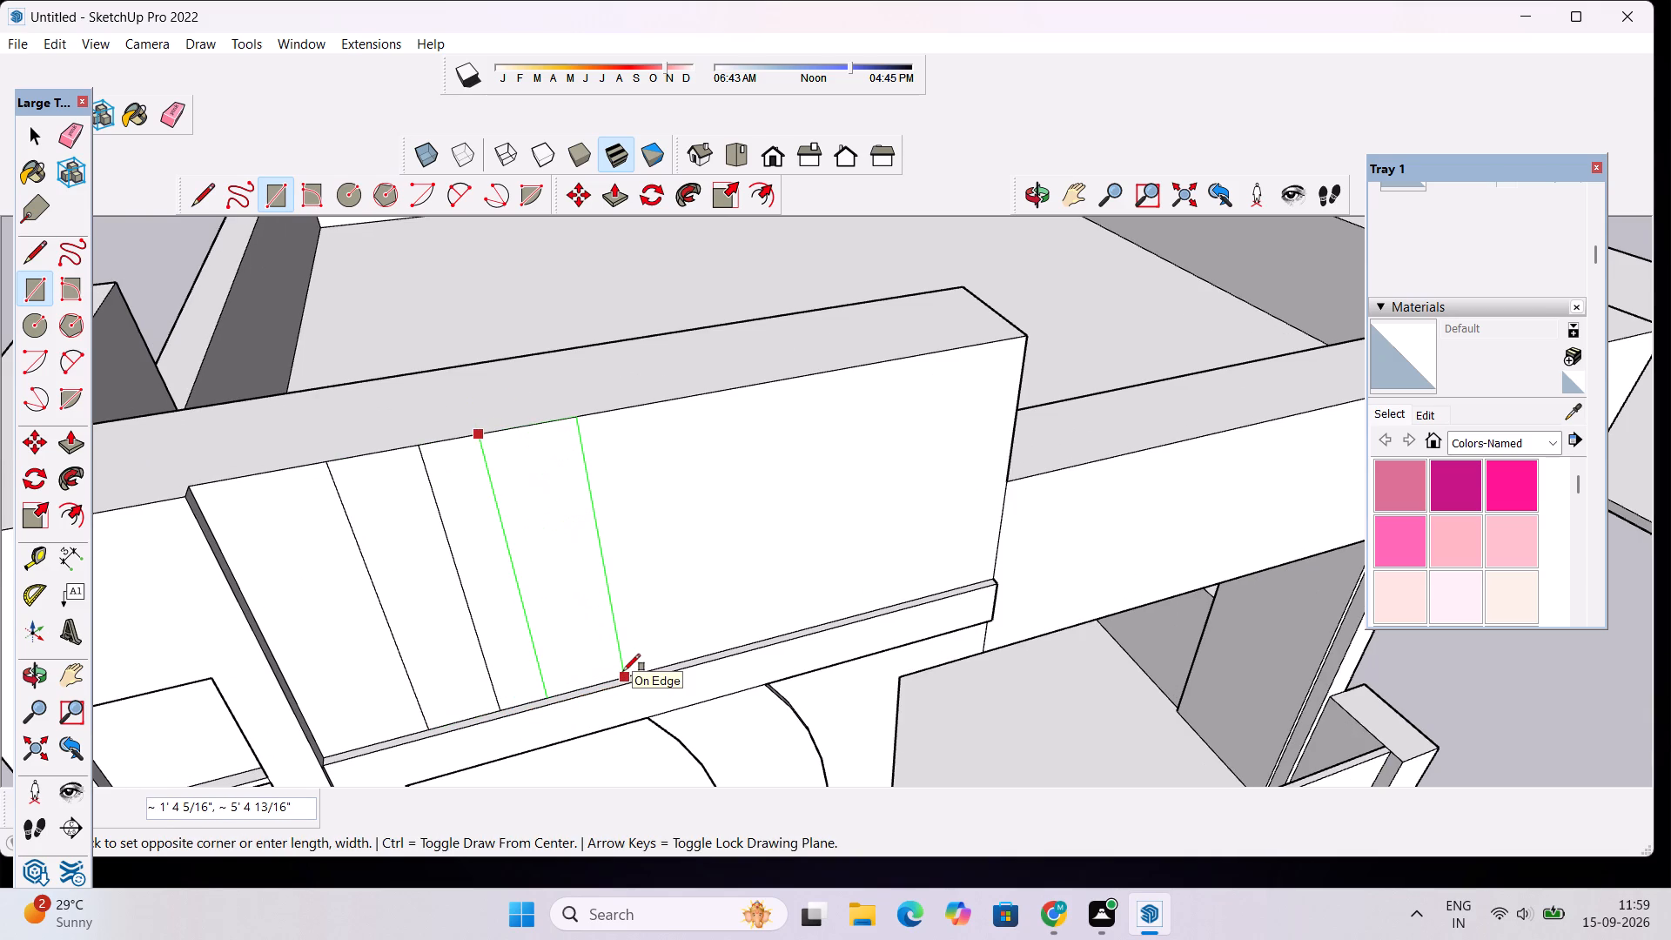
key("space")
Copy the vertical strip twice along the parapet panel, about 1' 11" over and another 1' 10" beyond that.
double_click(460, 617)
key("m")
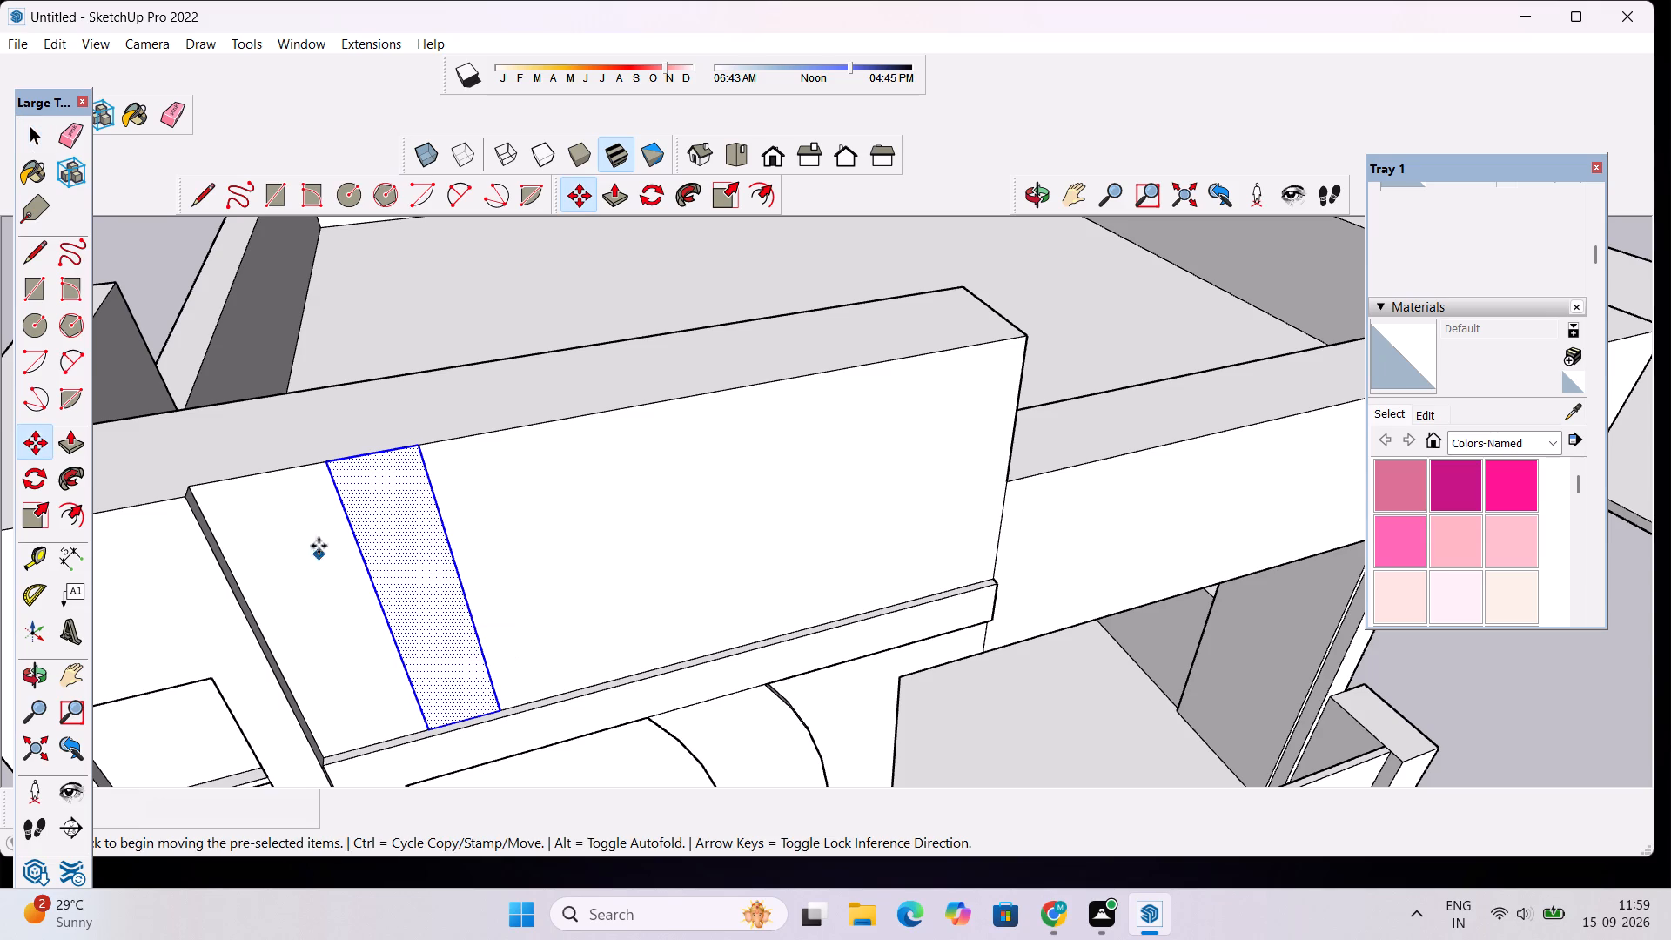
left_click(332, 460)
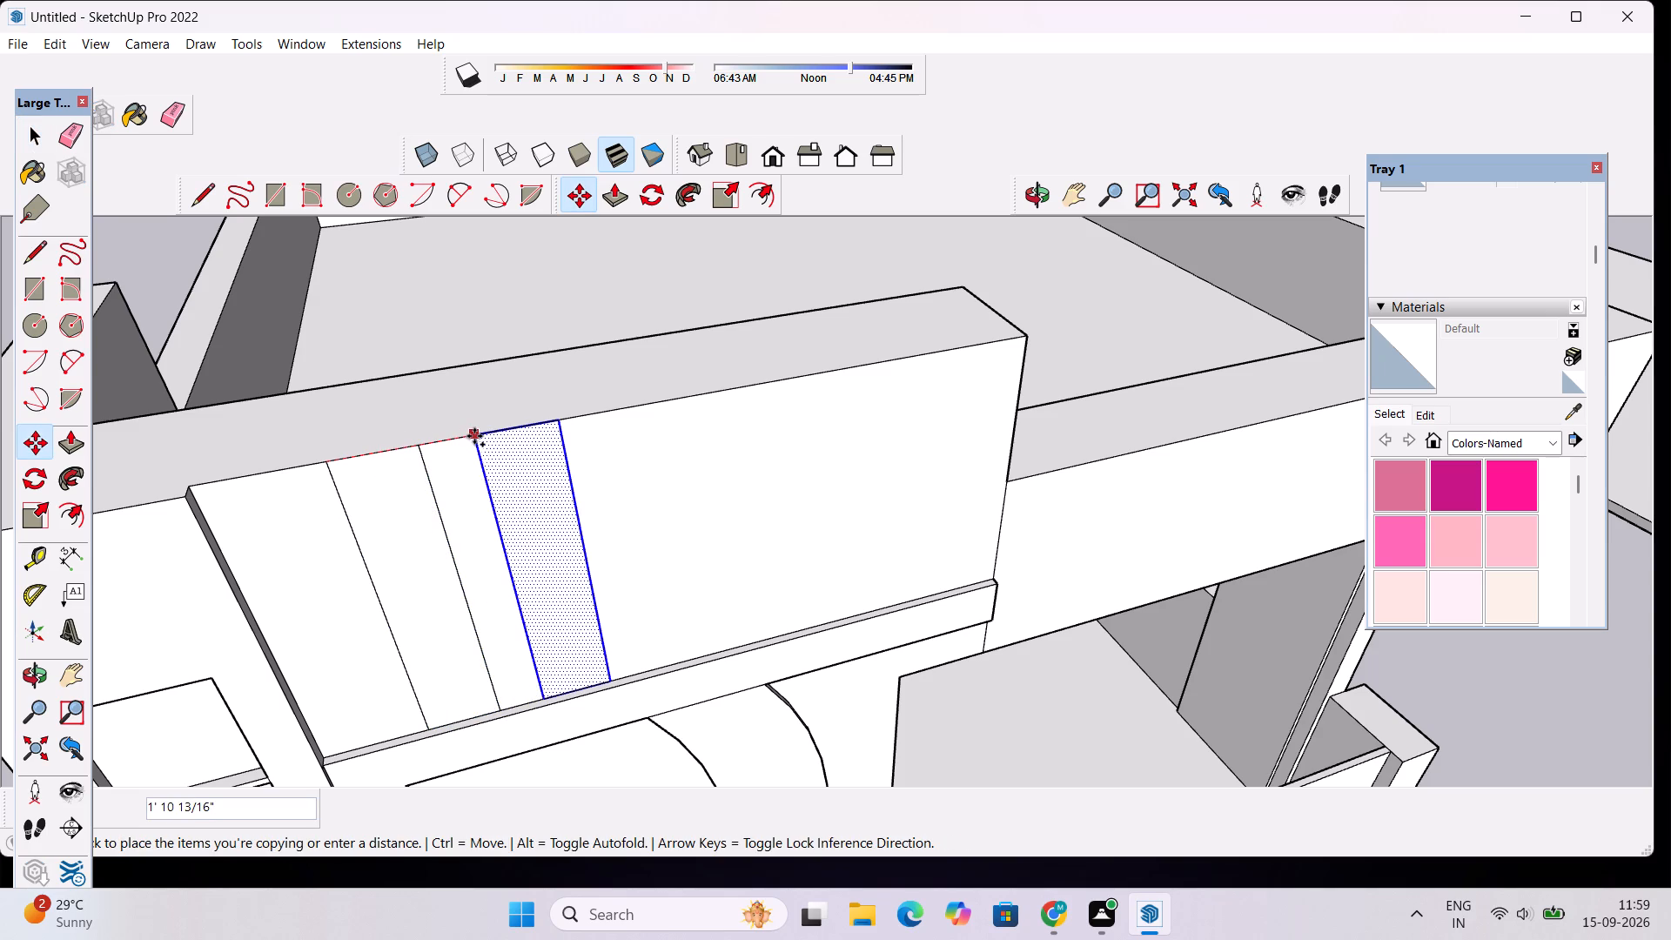
left_click(474, 436)
left_click(474, 436)
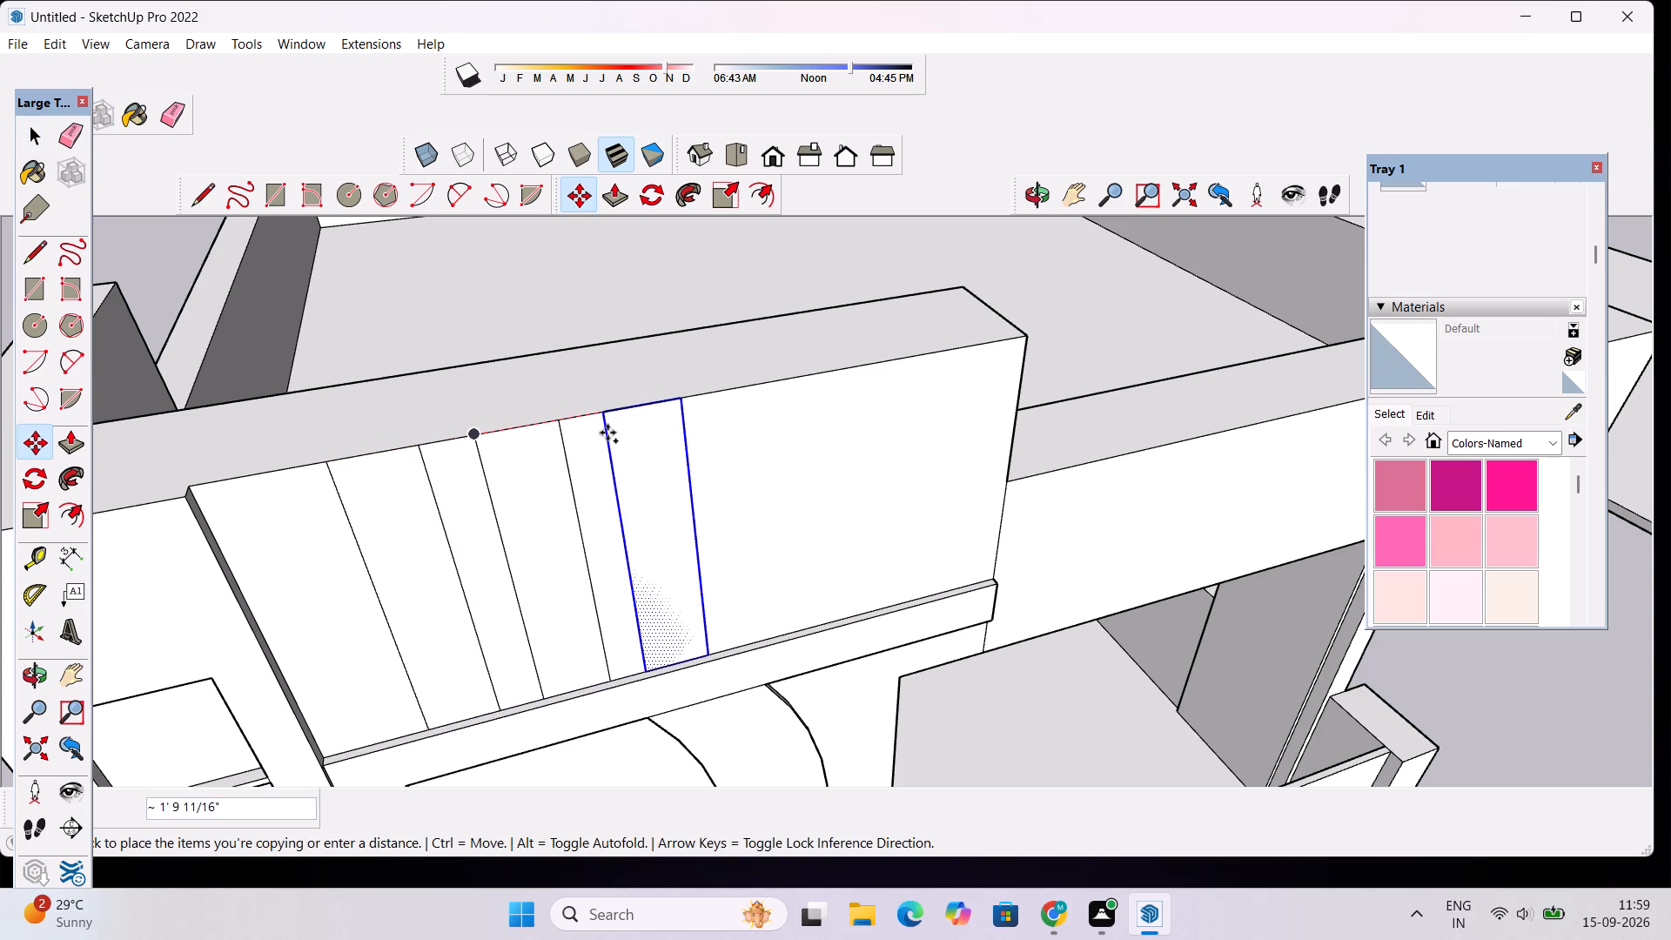
left_click(606, 420)
key("space")
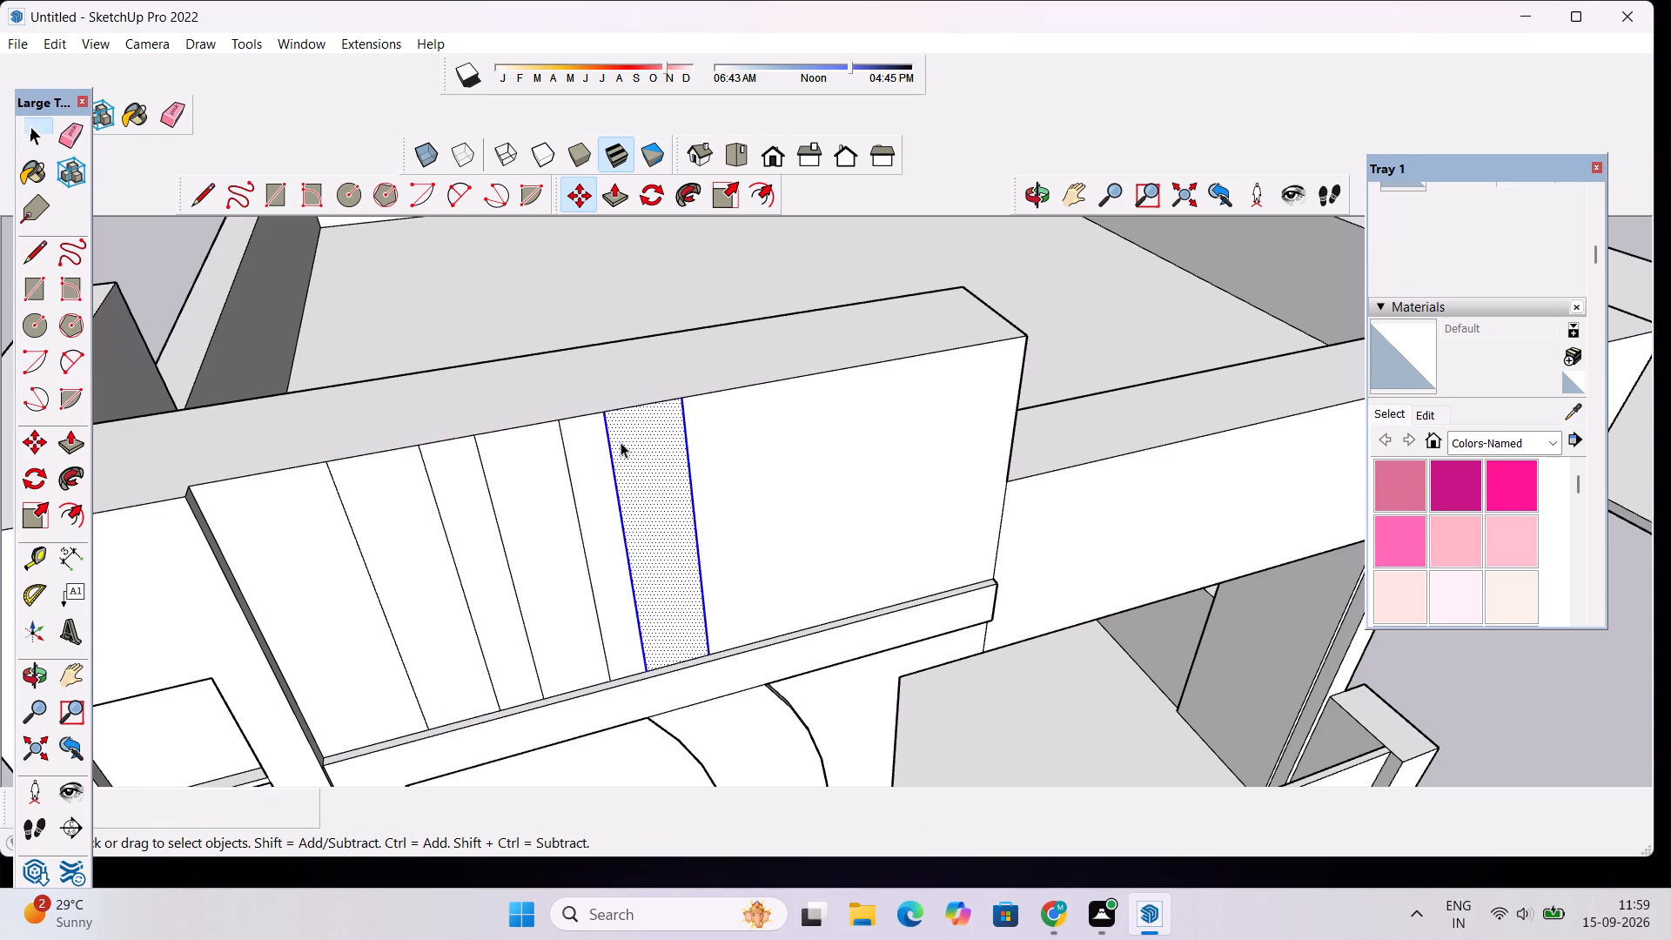
left_click(1065, 265)
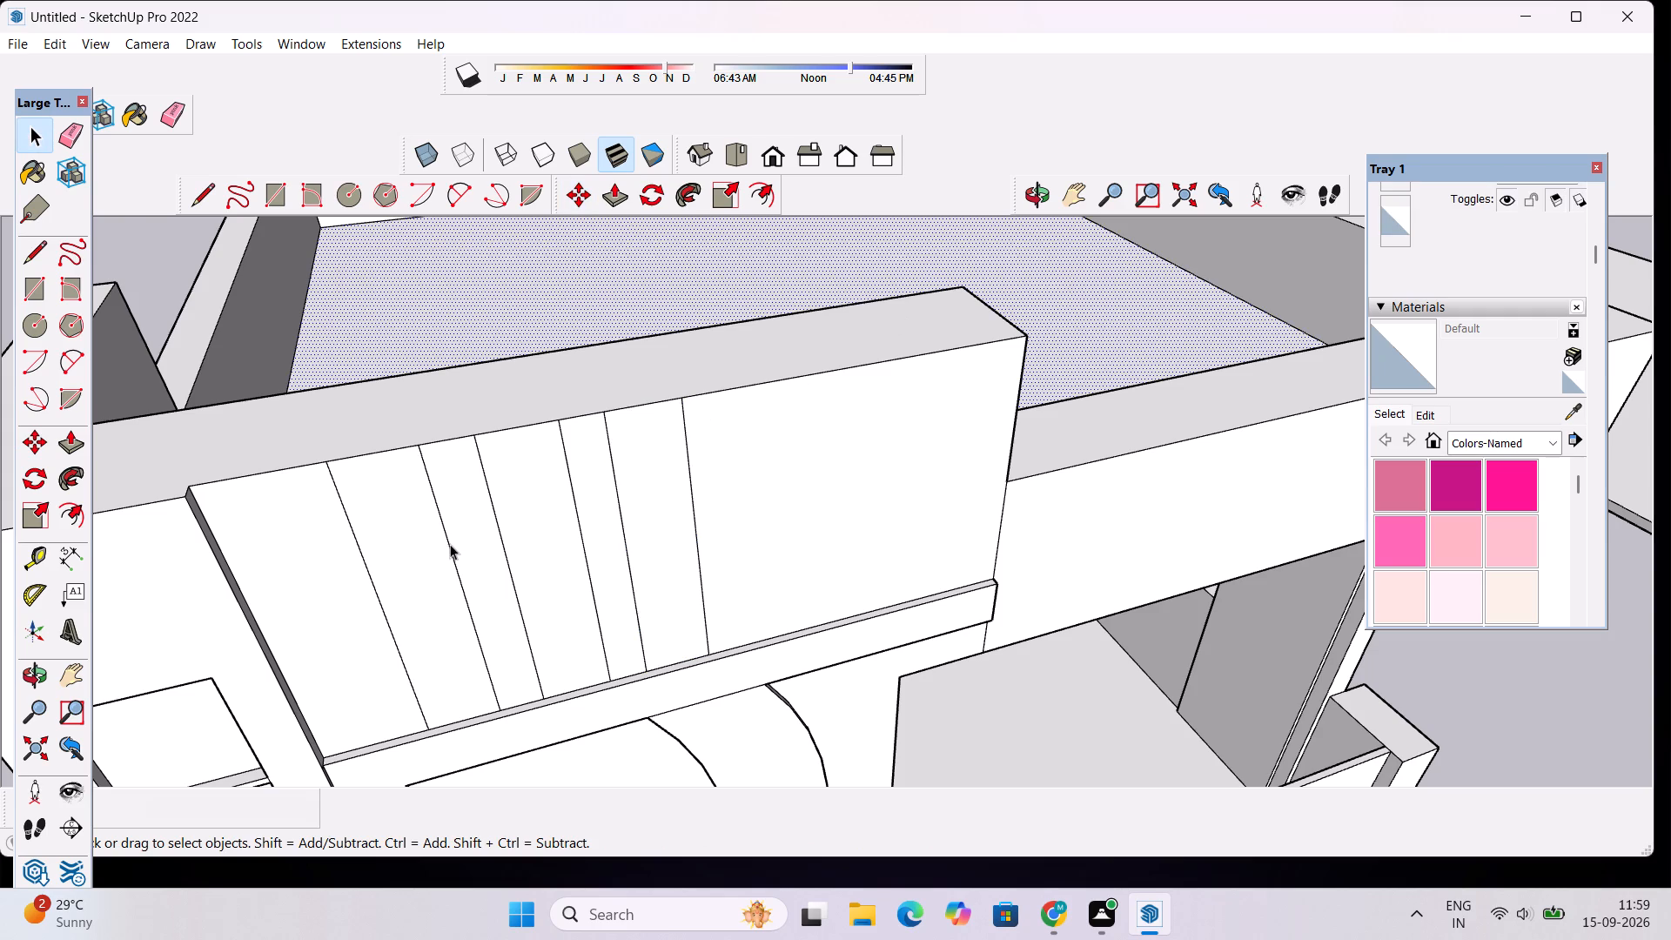
Push the three vertical strips slightly into the front parapet panel to form shallow grooves.
left_click(421, 549)
key("p")
left_click(421, 549)
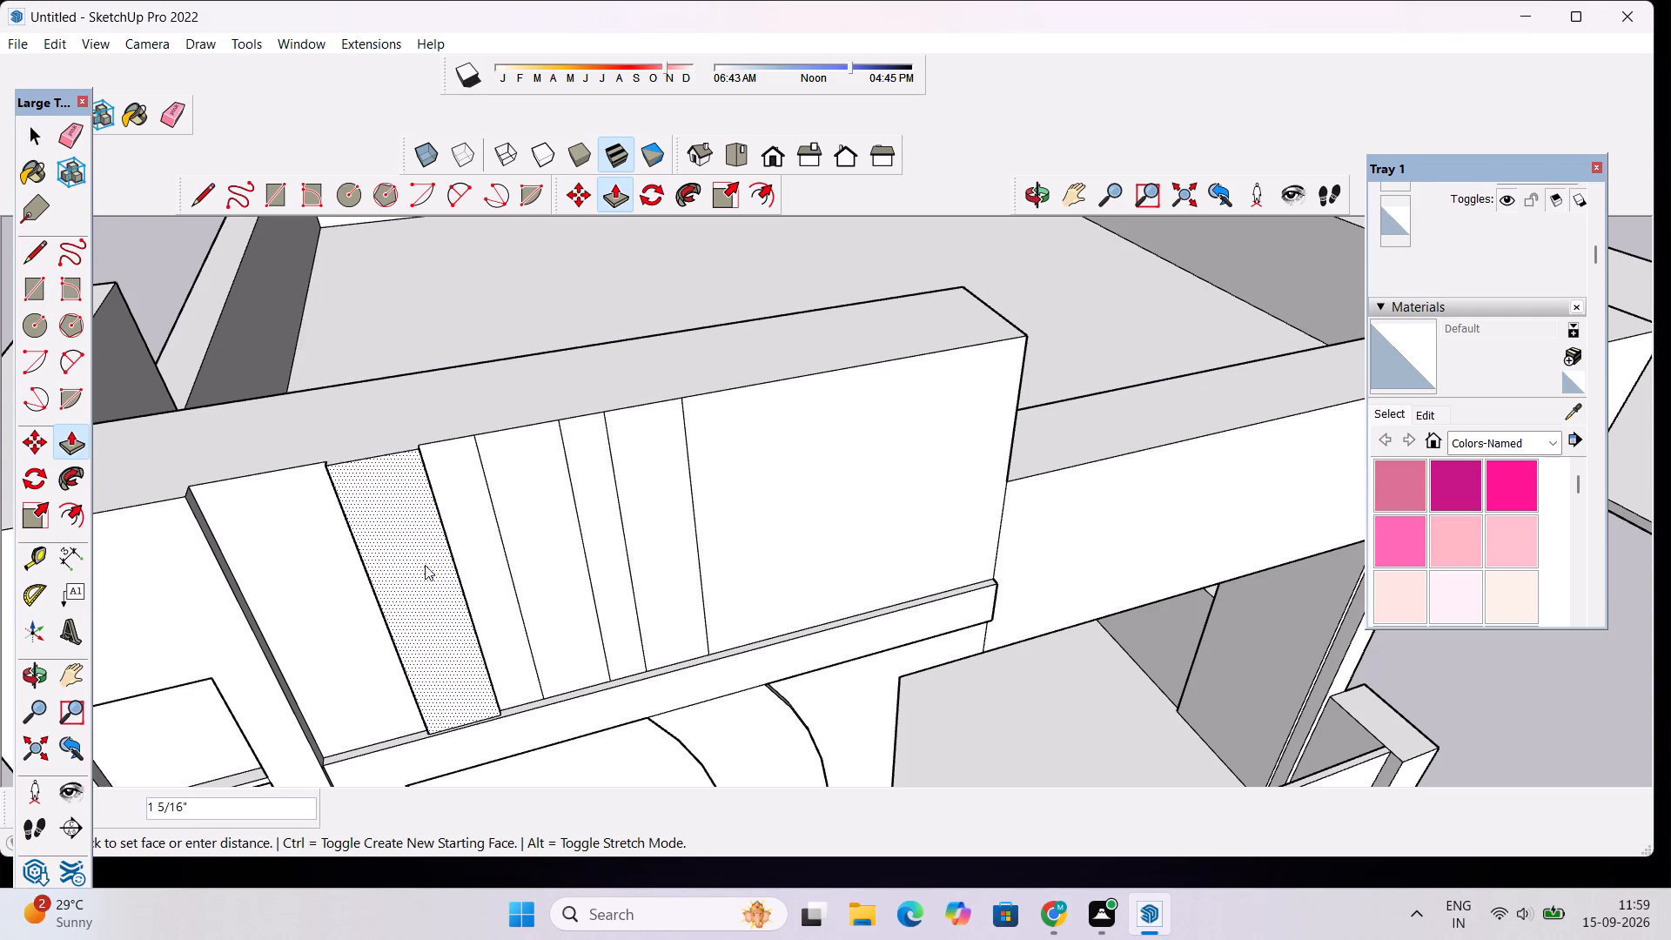
left_click(423, 583)
key("space")
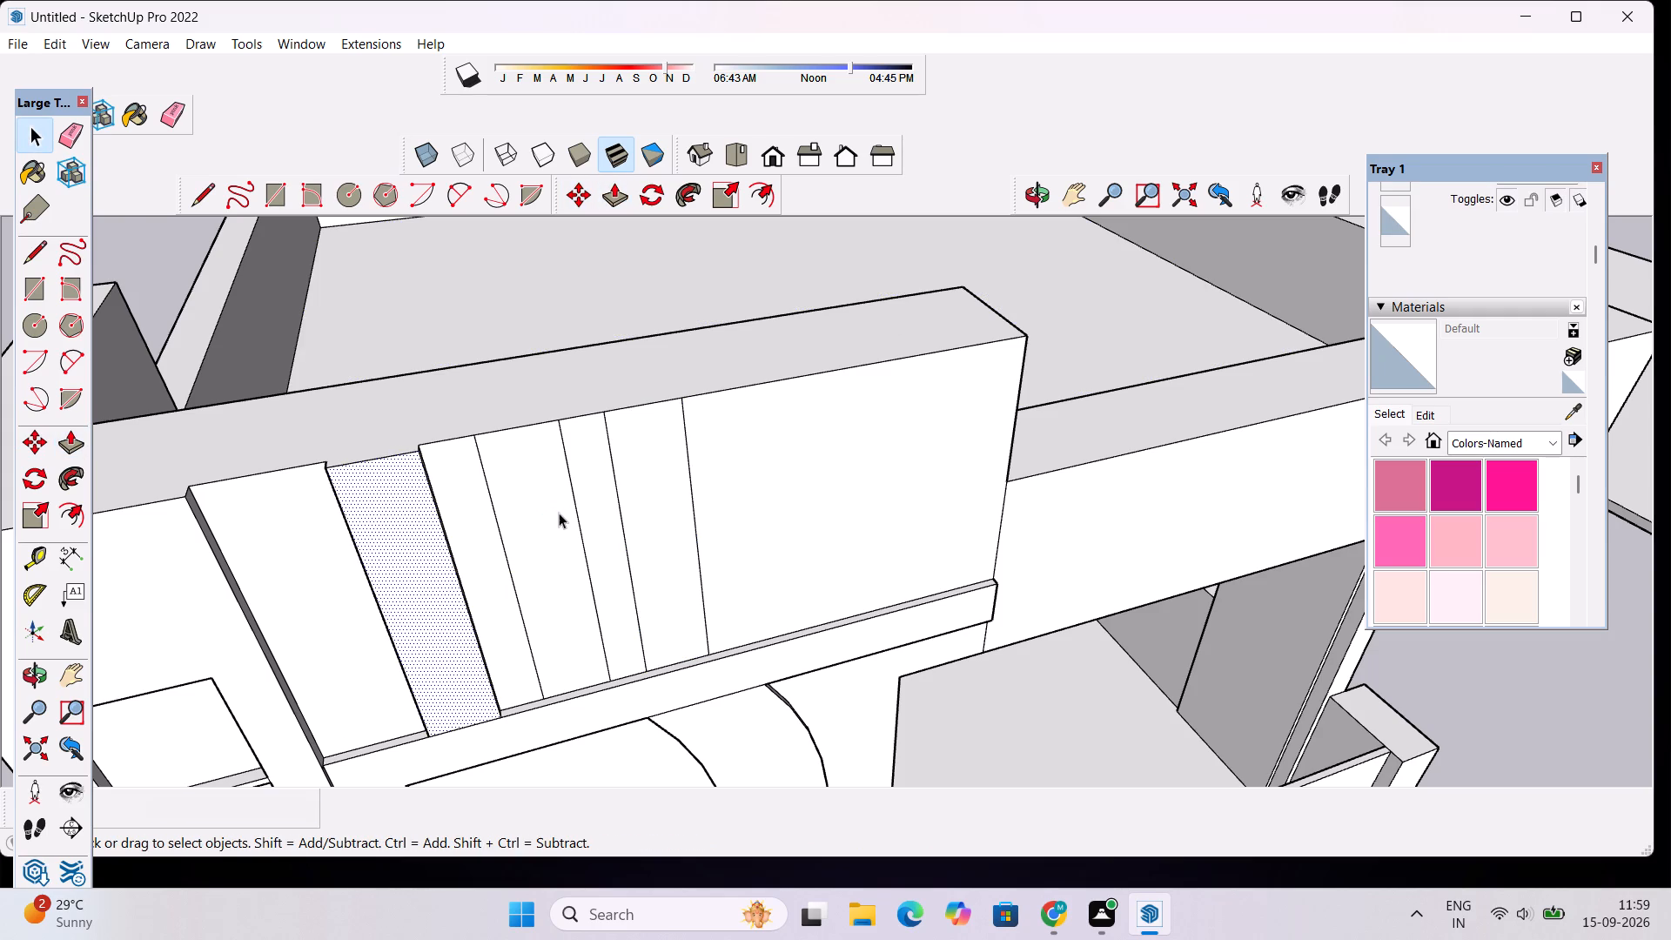
left_click(547, 527)
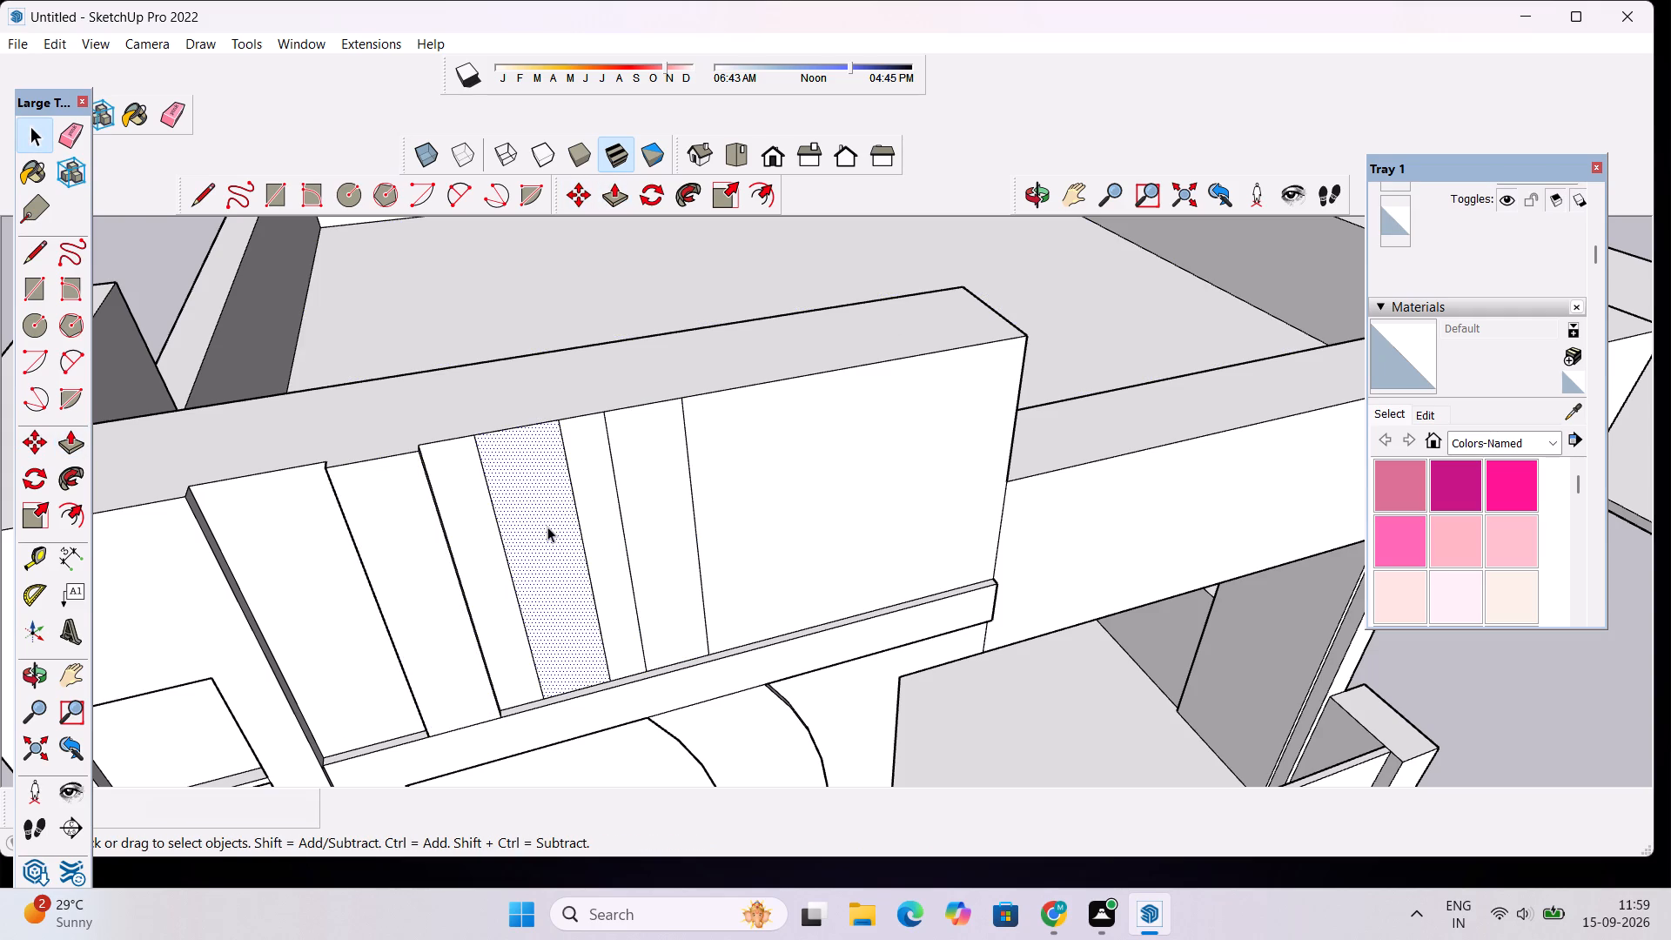
key("p")
left_click(547, 527)
left_click(468, 597)
key("space")
left_click(633, 501)
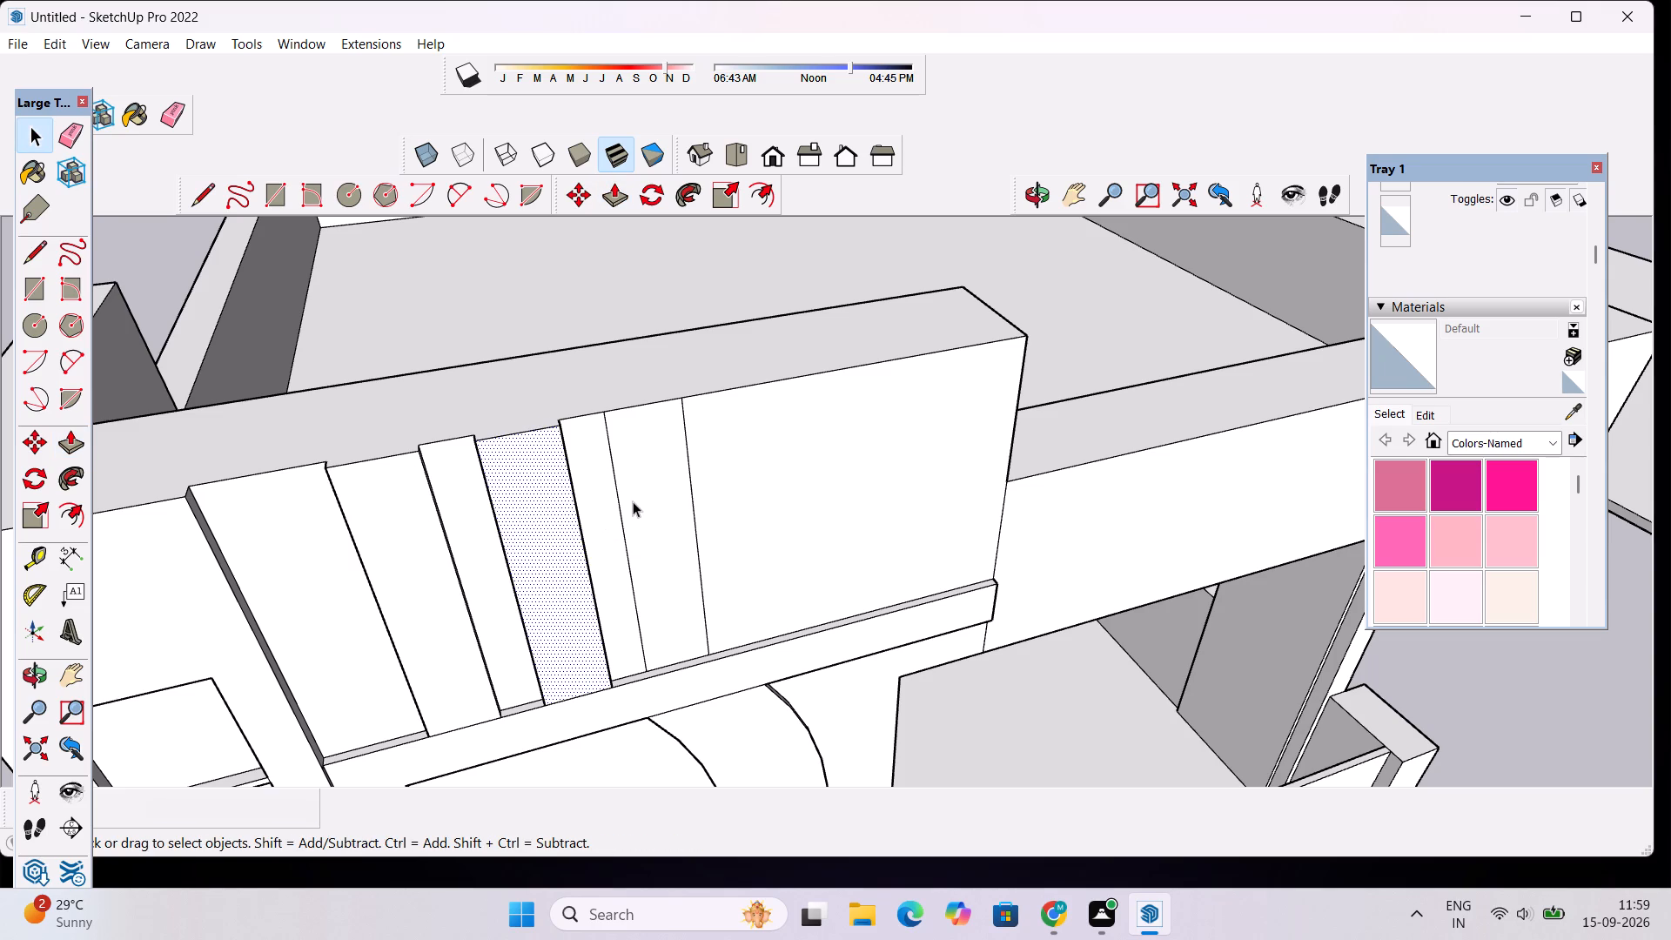
key("p")
left_click(634, 501)
left_click(561, 587)
key("space")
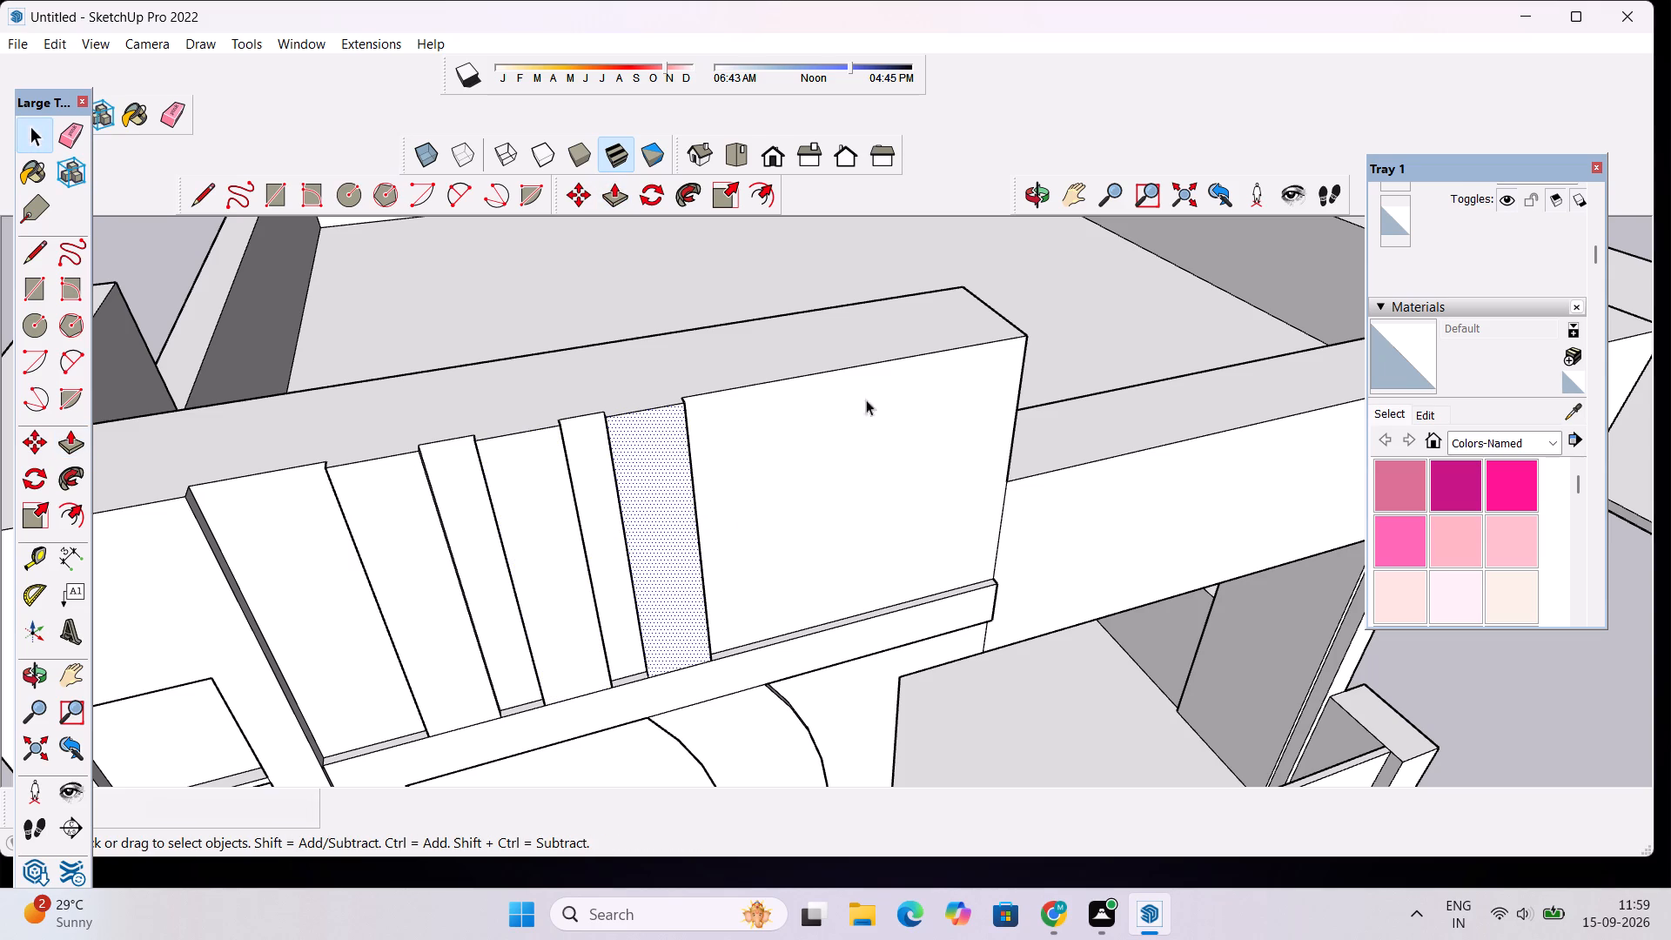
Examine the whole house and its ground-floor entrance from the front, side and above.
left_click(1030, 189)
scroll(634, 570, "down", 10)
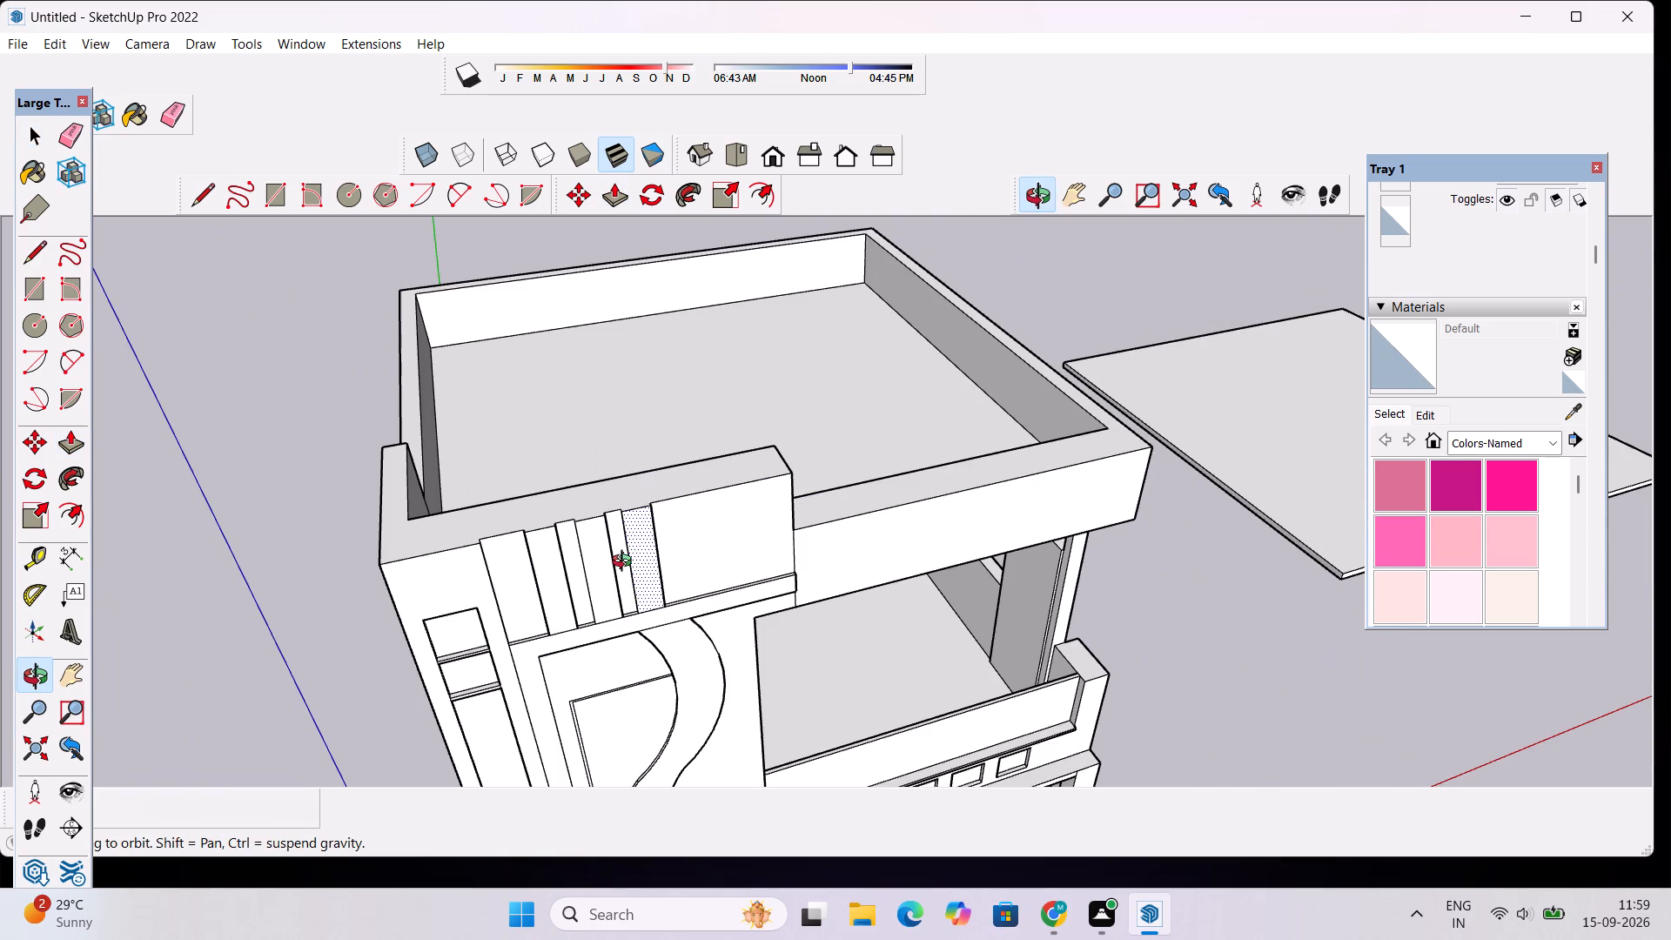
scroll(626, 563, "down", 4)
left_click_drag(768, 634, 688, 542)
scroll(682, 519, "down", 5)
scroll(755, 567, "down", 5)
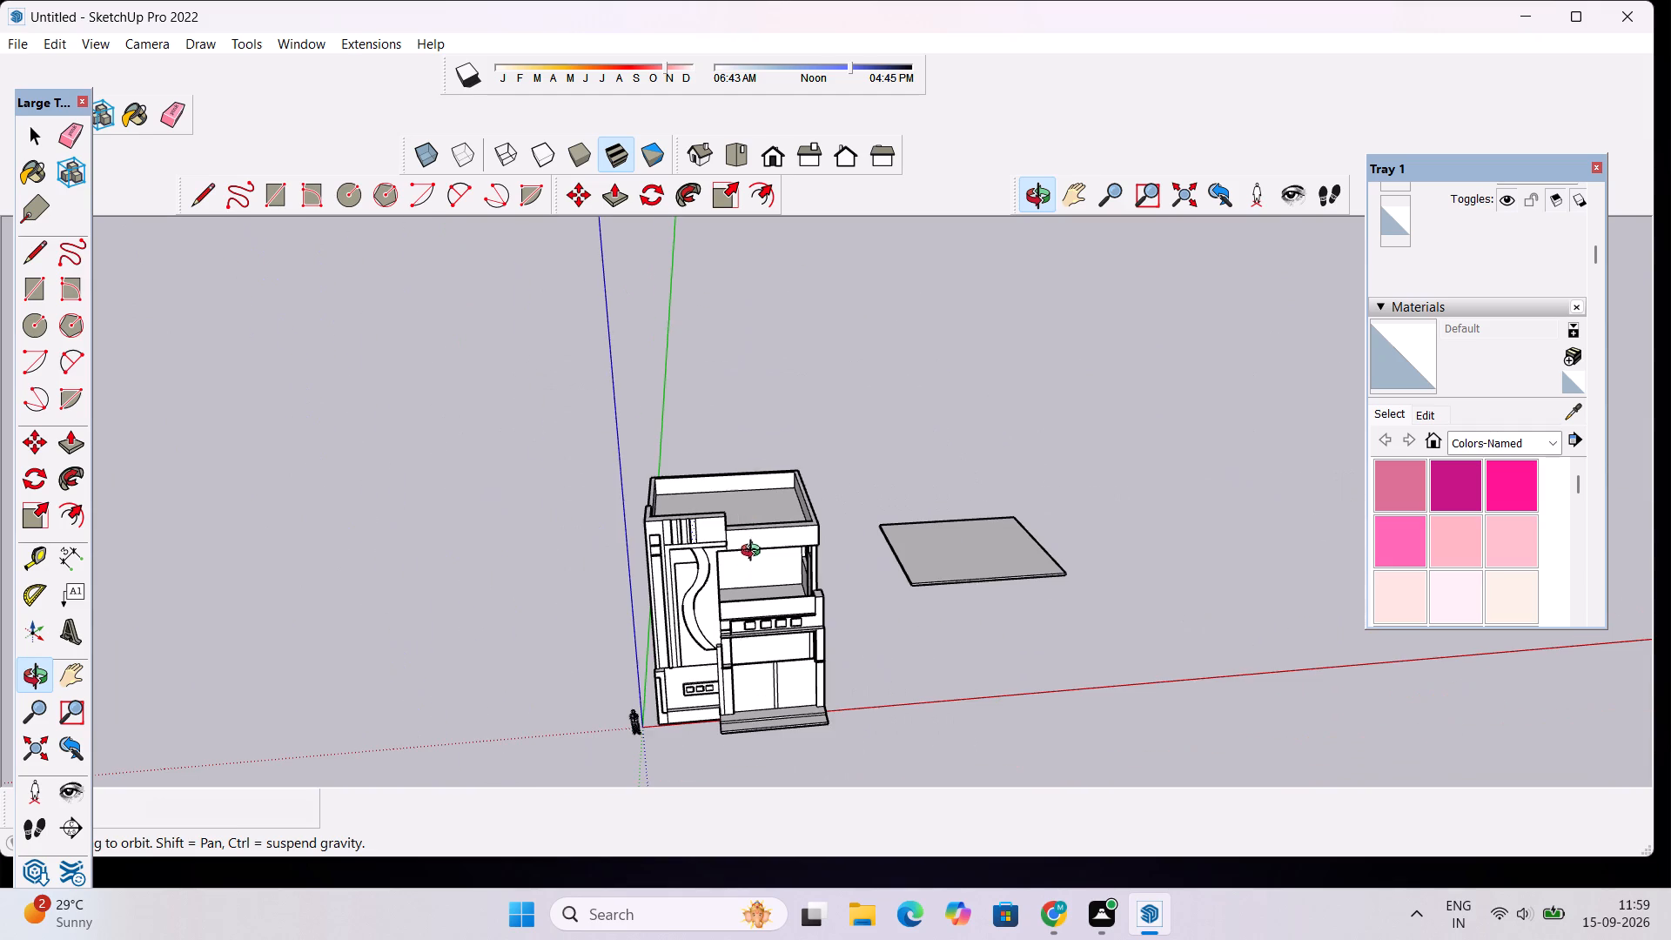
scroll(755, 553, "down", 2)
scroll(815, 702, "up", 8)
left_click_drag(729, 606, 730, 658)
scroll(765, 562, "up", 6)
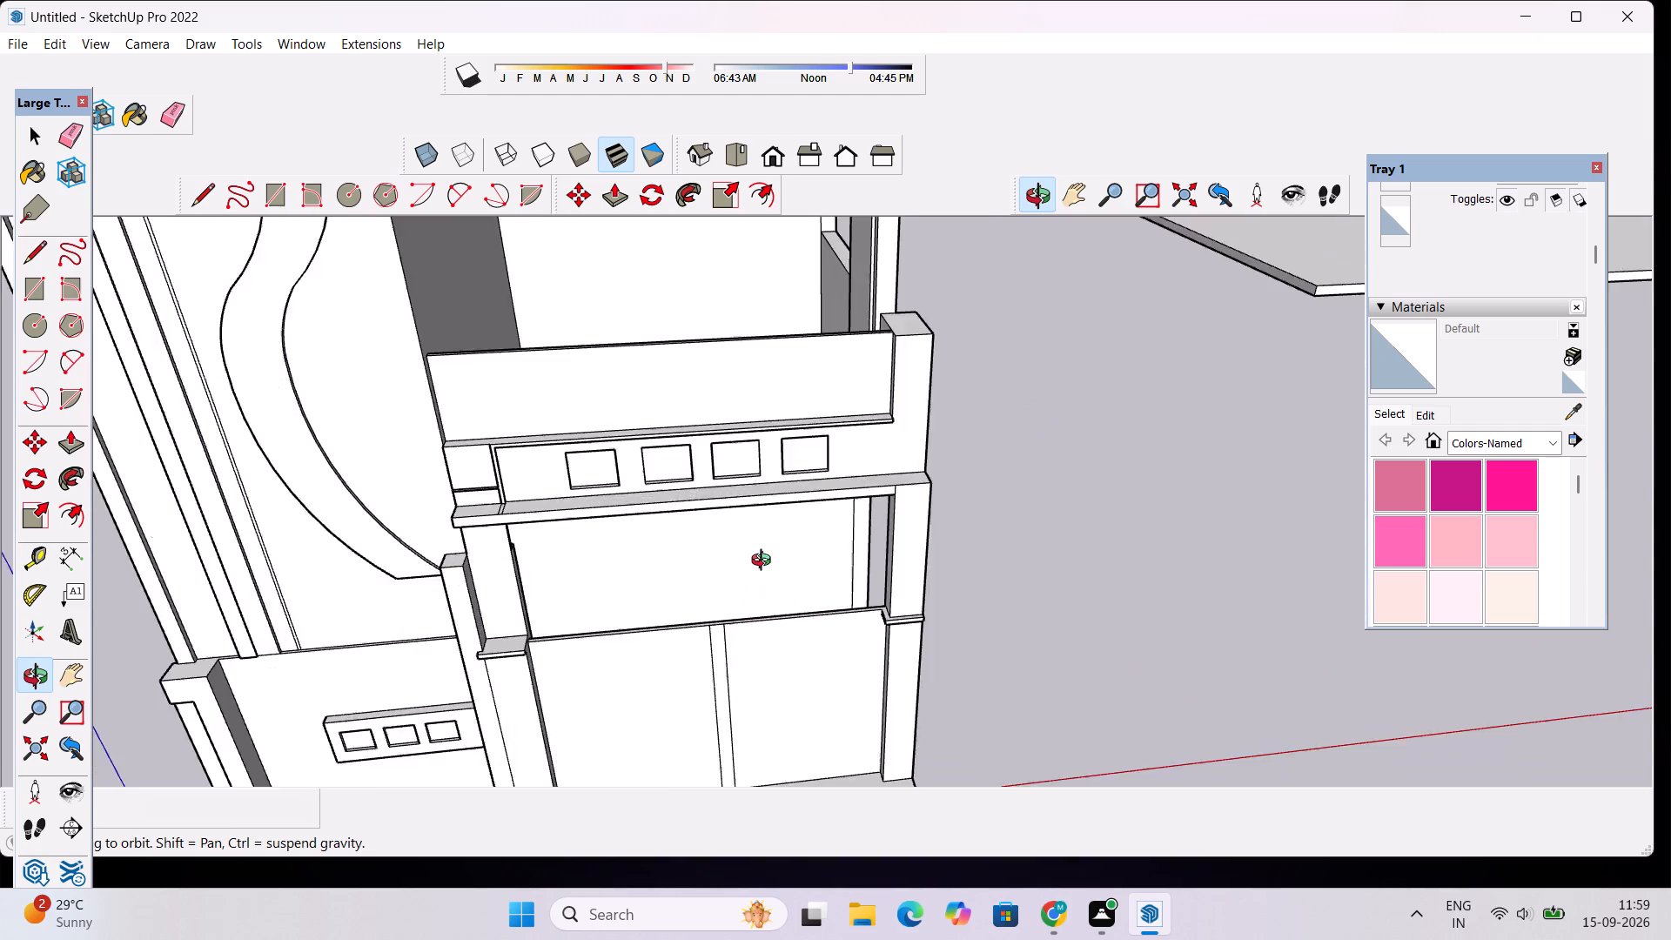
scroll(765, 562, "up", 10)
left_click_drag(710, 628, 707, 517)
scroll(707, 517, "down", 8)
left_click_drag(1011, 570, 672, 604)
scroll(881, 546, "down", 9)
scroll(981, 679, "up", 1)
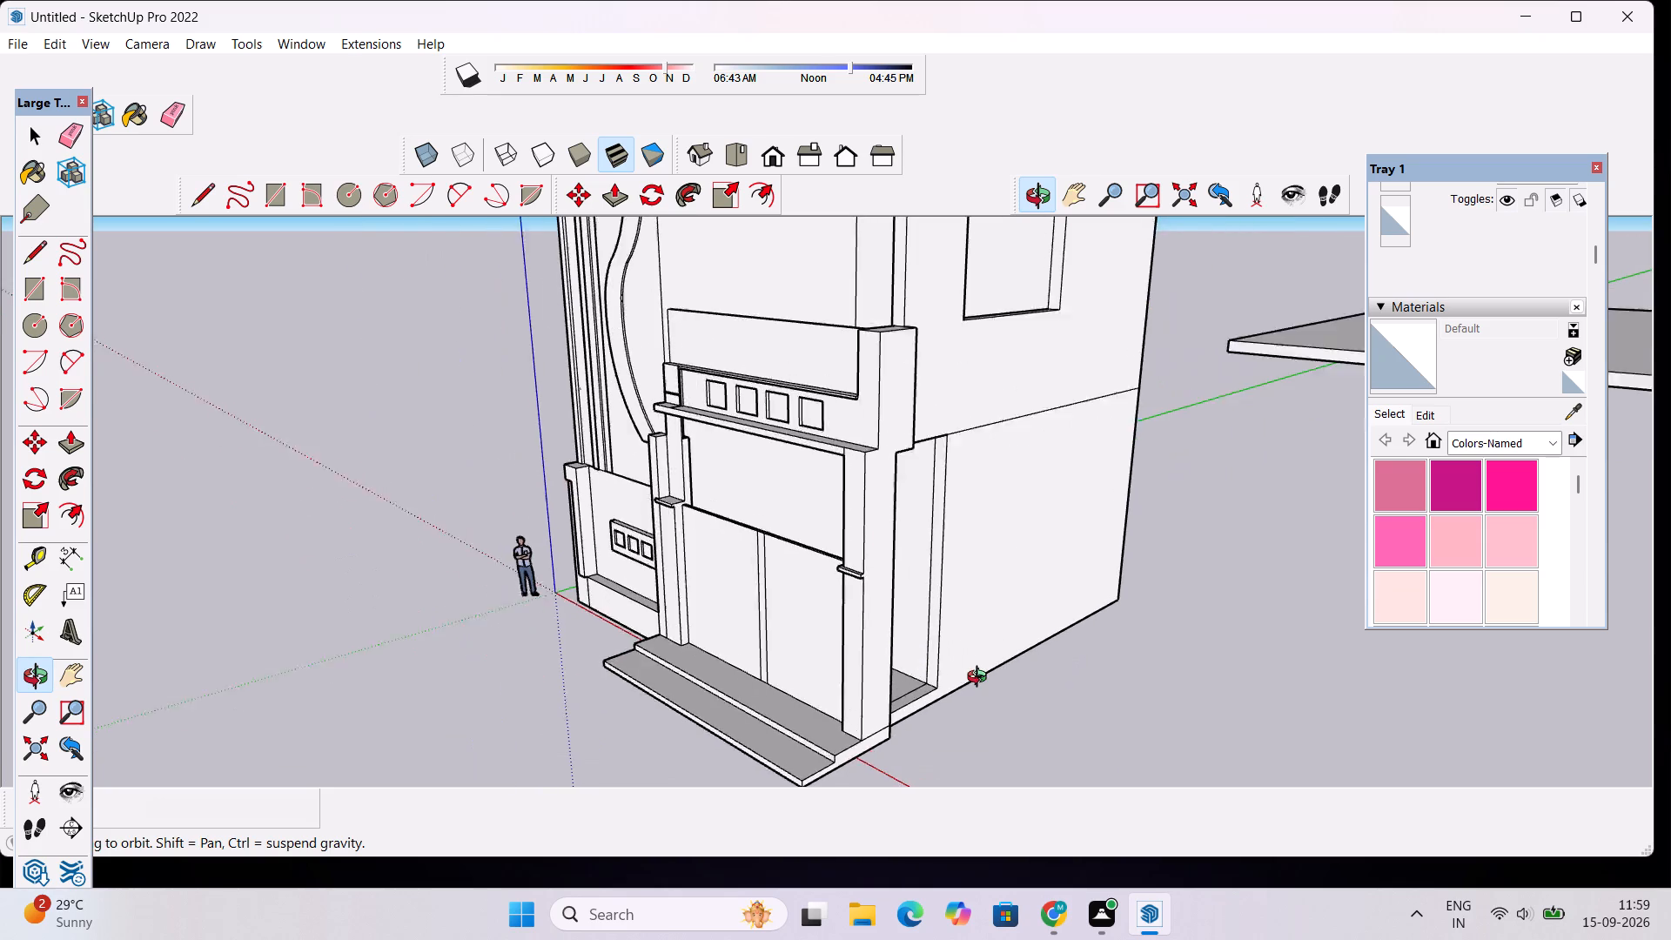
scroll(981, 679, "up", 6)
left_click_drag(960, 689, 686, 802)
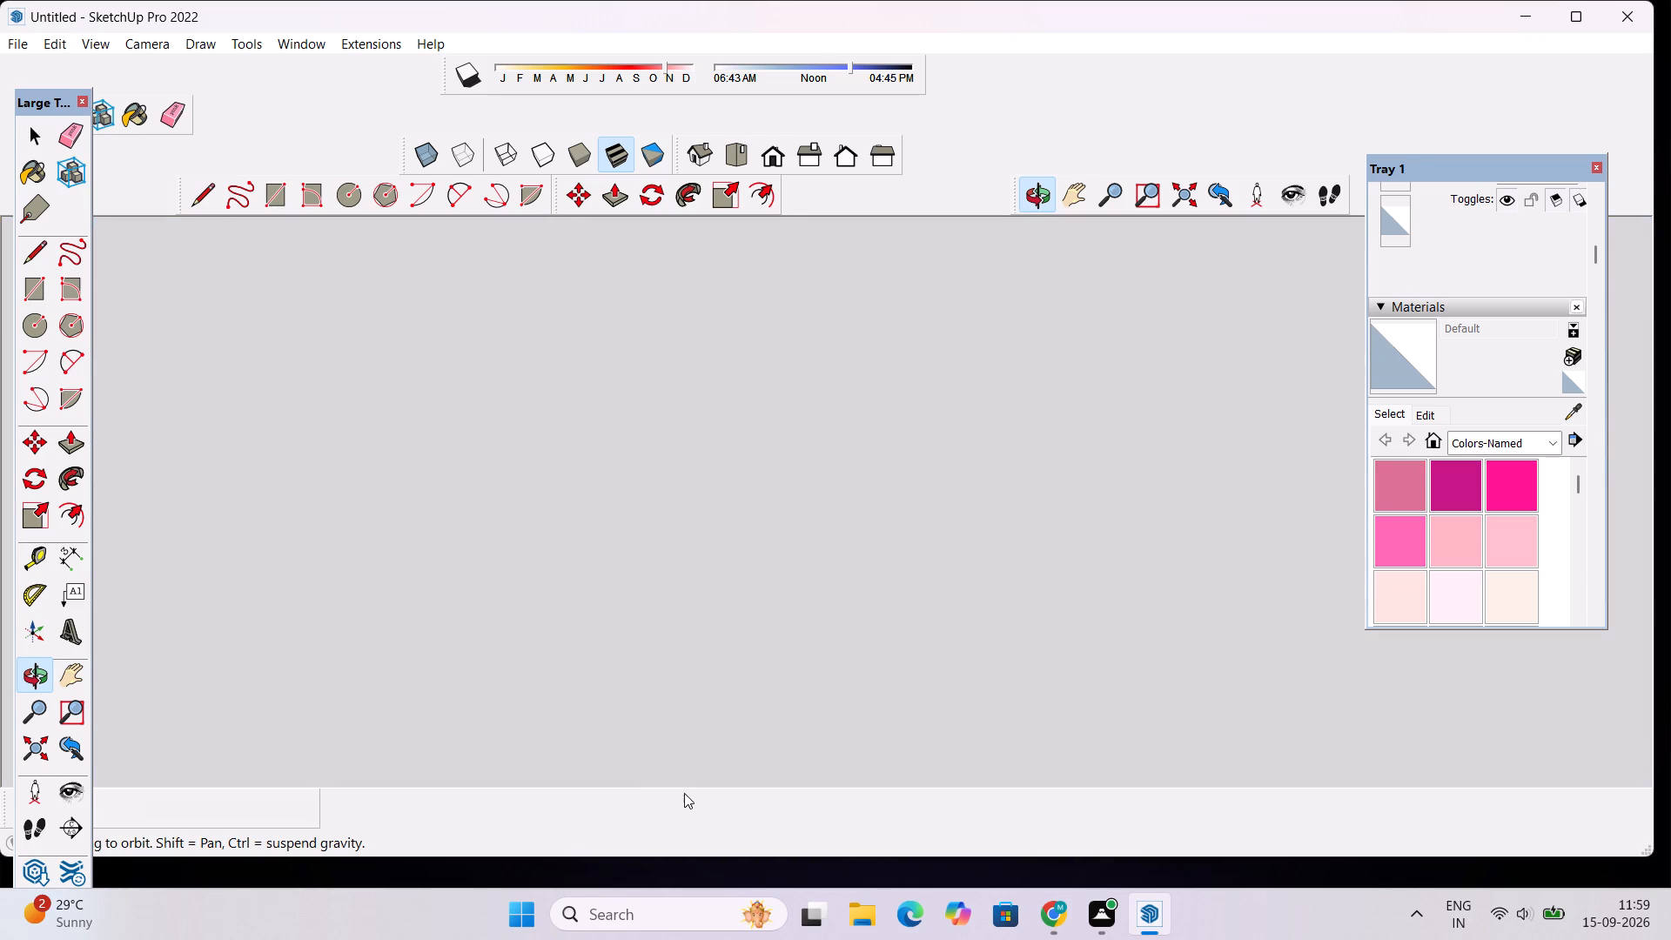
scroll(680, 714, "down", 12)
left_click(768, 153)
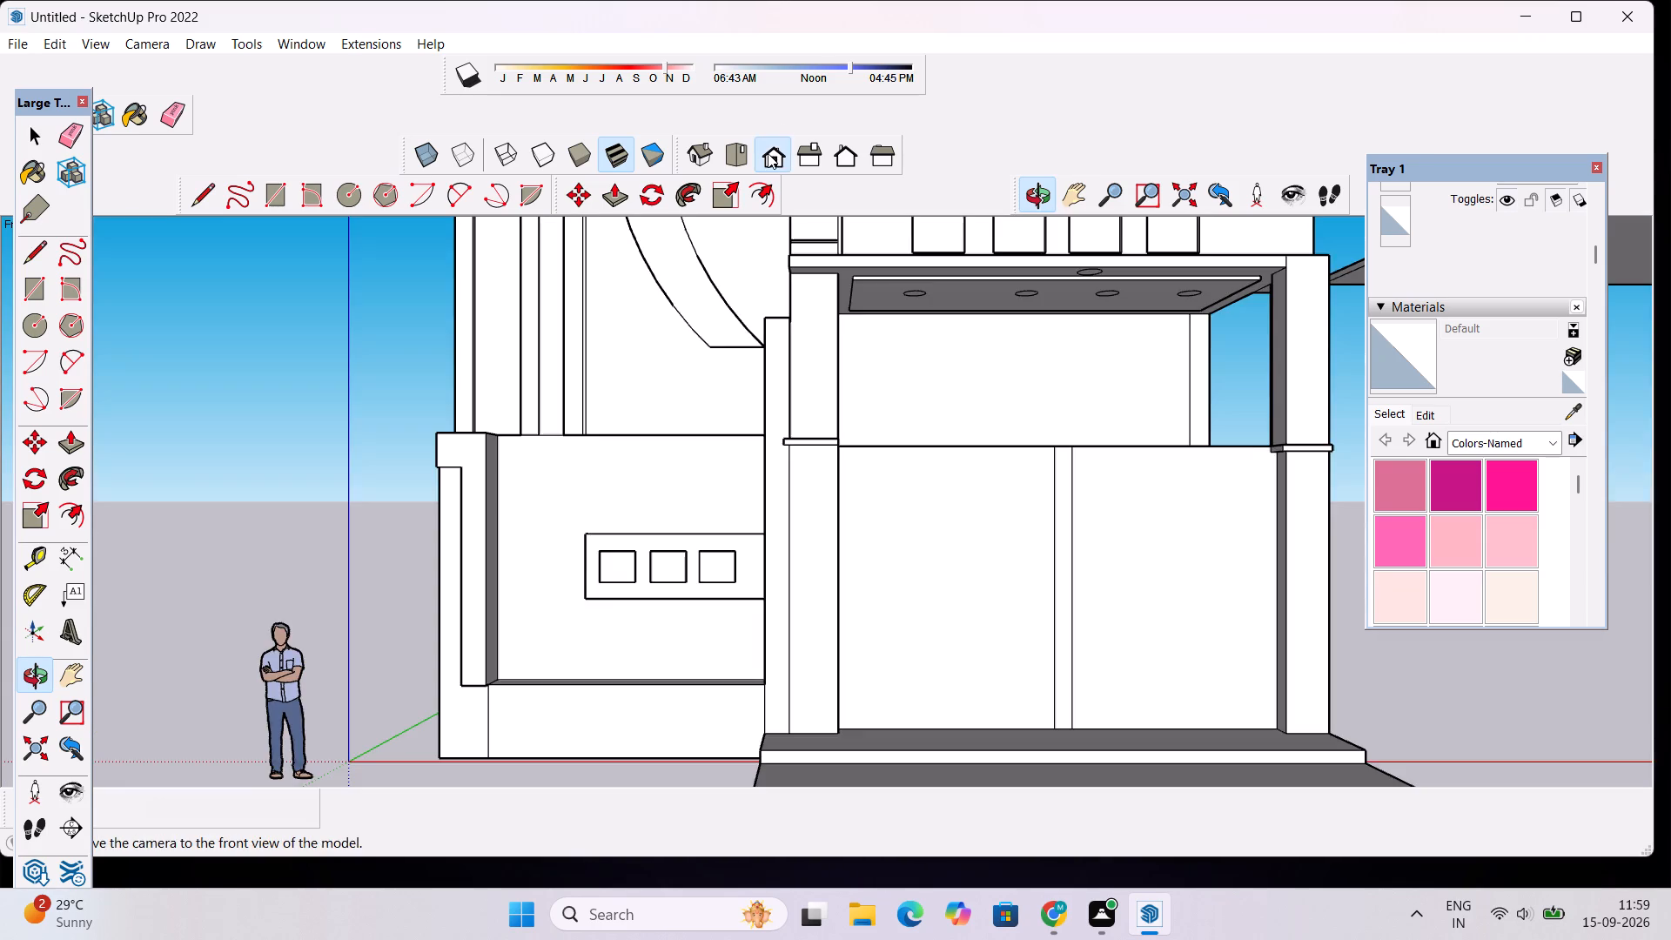
scroll(825, 432, "down", 6)
left_click_drag(955, 439, 898, 742)
scroll(942, 571, "up", 5)
left_click_drag(1203, 604, 1044, 615)
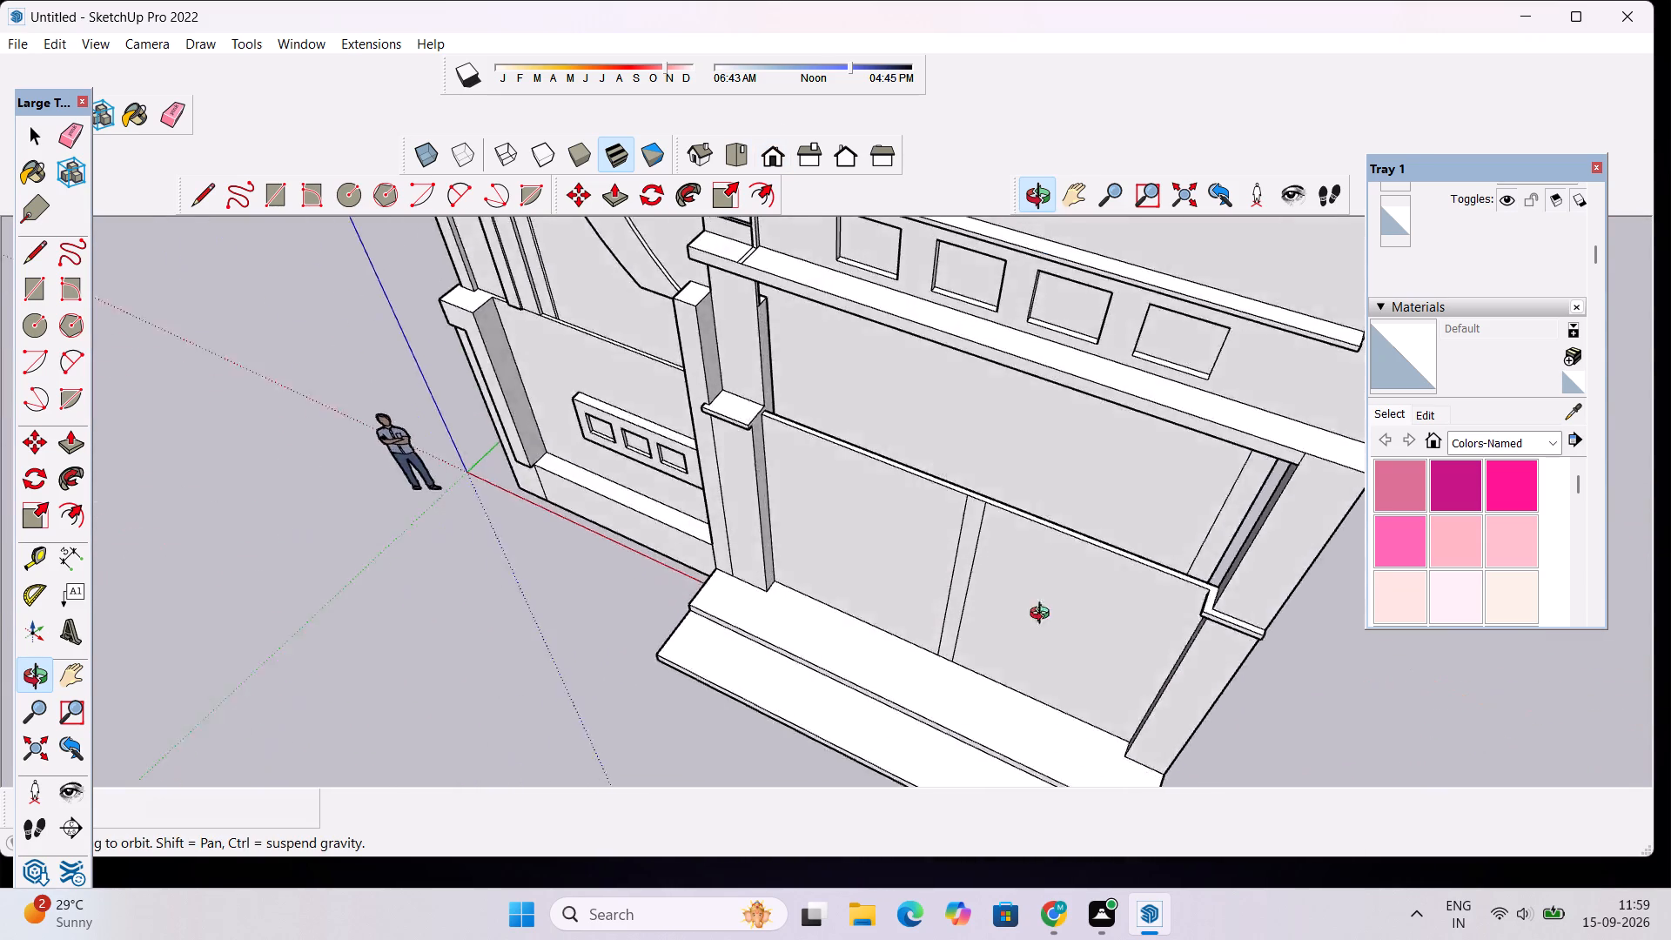
Draw a rectangle about 14' by 14' 8" on the wall behind the entrance porch, starting from its floor edge.
left_click_drag(1044, 615, 702, 557)
scroll(735, 542, "down", 9)
left_click_drag(841, 641, 852, 569)
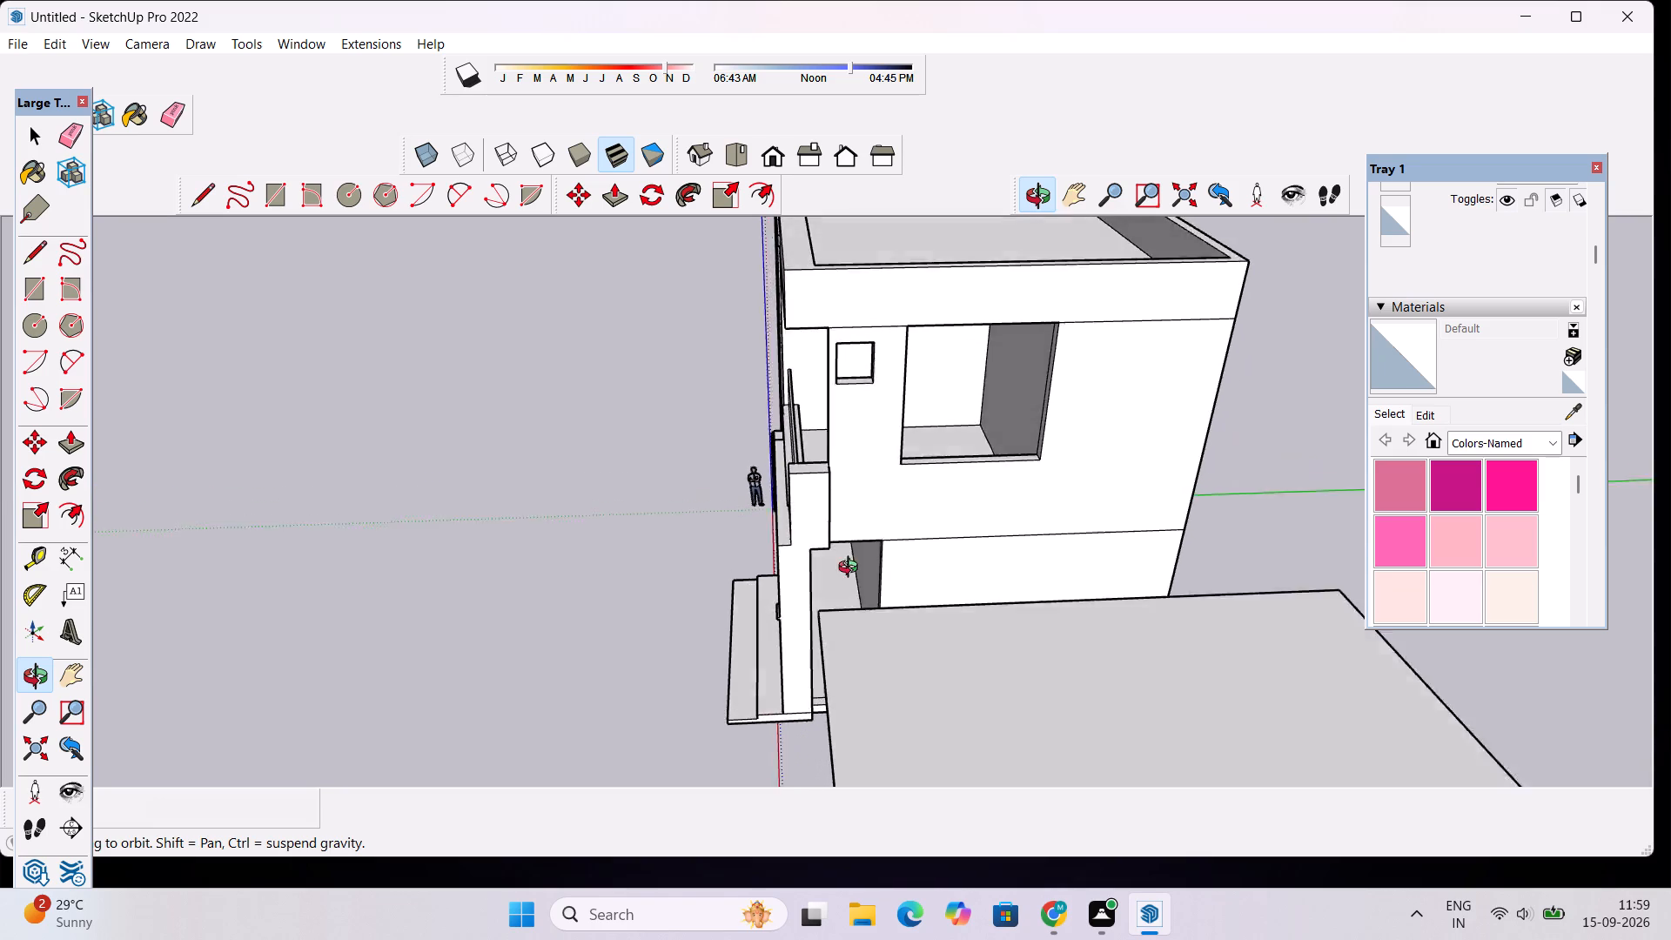
left_click_drag(852, 569, 855, 565)
scroll(863, 552, "up", 4)
left_click_drag(820, 693, 885, 646)
scroll(710, 663, "up", 2)
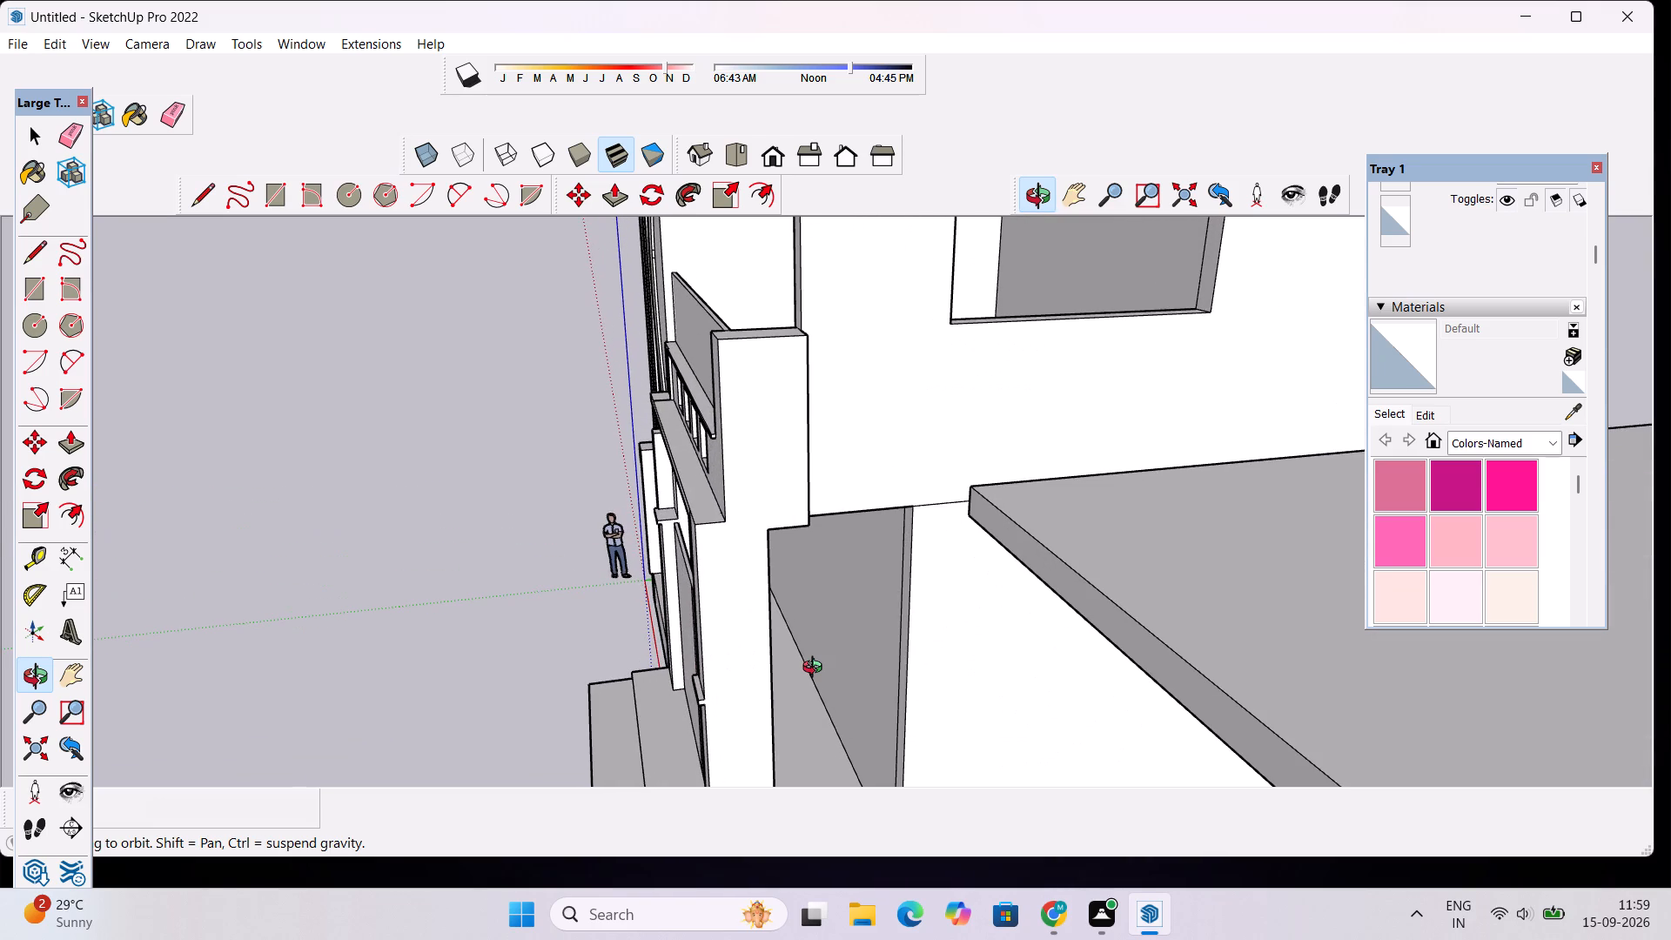
key("r")
left_click(799, 649)
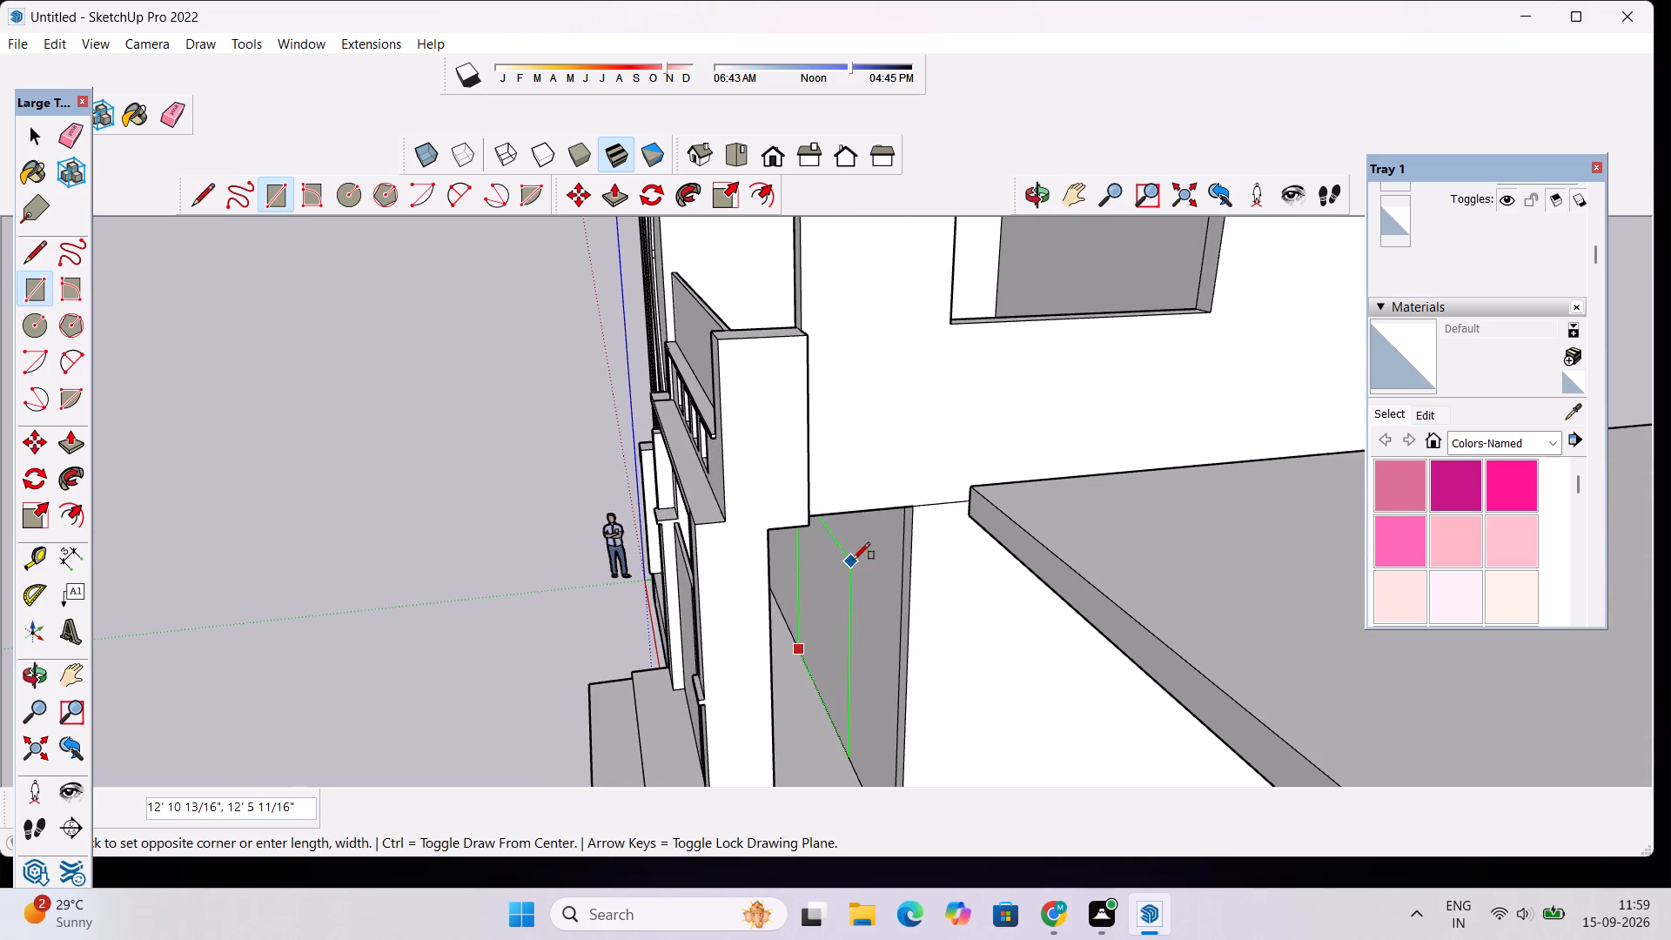
scroll(856, 554, "down", 2)
left_click(856, 535)
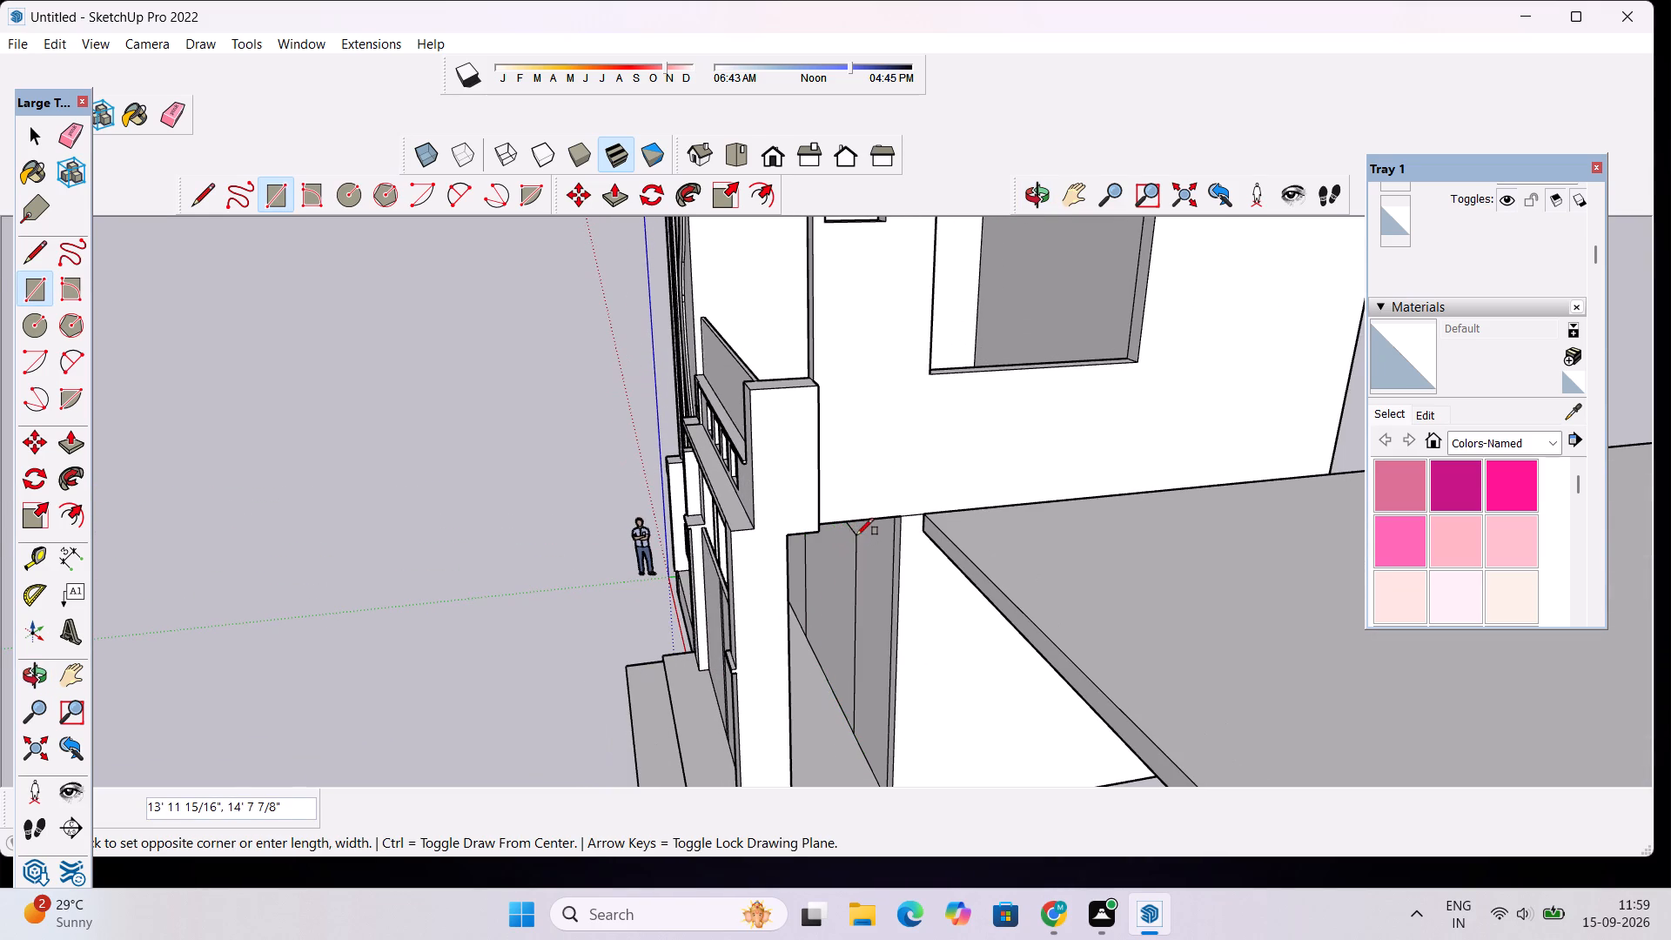
key("space")
Move one vertical side of the rectangle on the porch's back wall about 4' inward to narrow the rectangle.
left_click(1025, 209)
left_click_drag(793, 433, 906, 460)
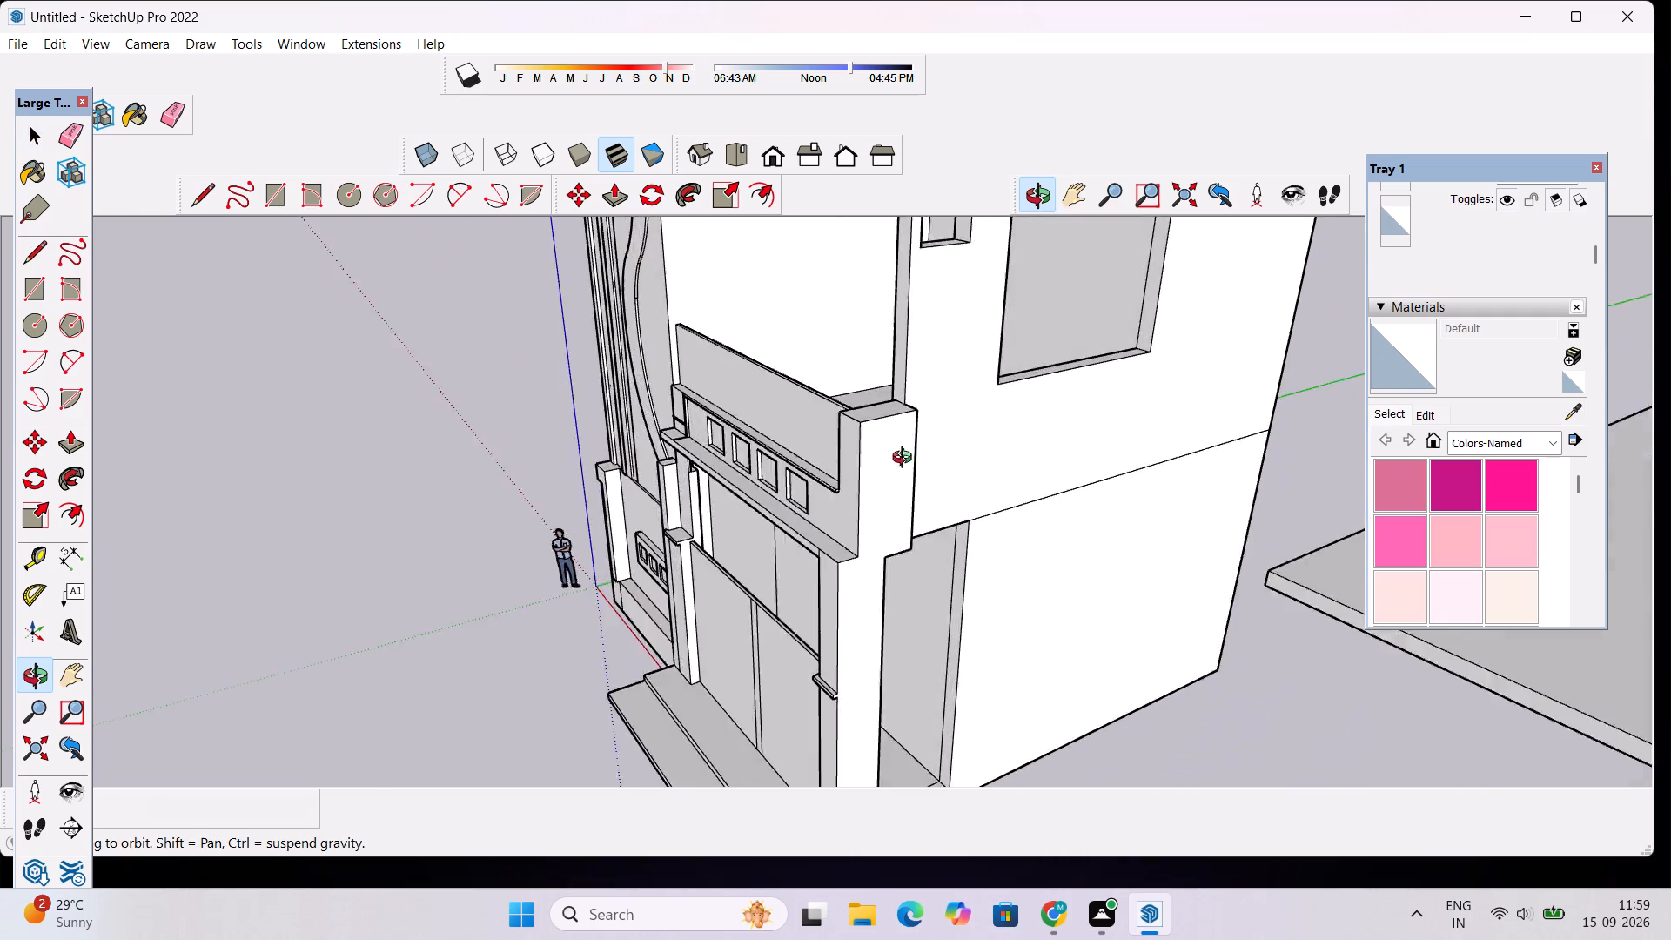
left_click_drag(906, 460, 1065, 395)
scroll(784, 550, "down", 2)
left_click_drag(893, 556, 927, 550)
scroll(866, 555, "up", 4)
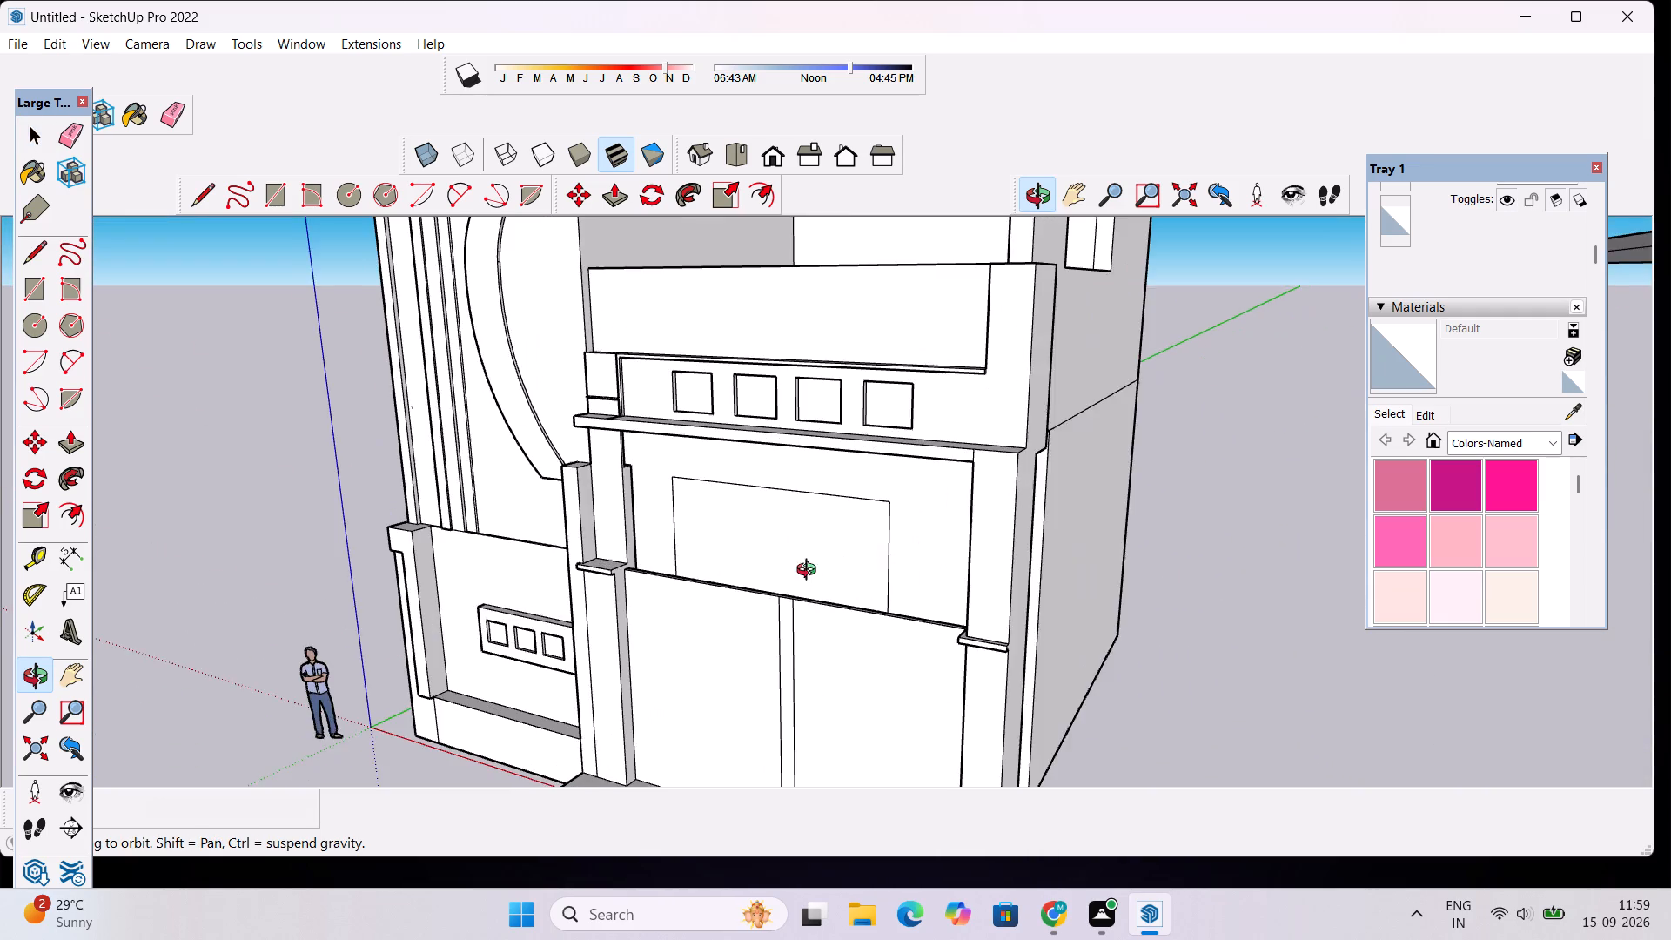
left_click_drag(810, 572, 876, 629)
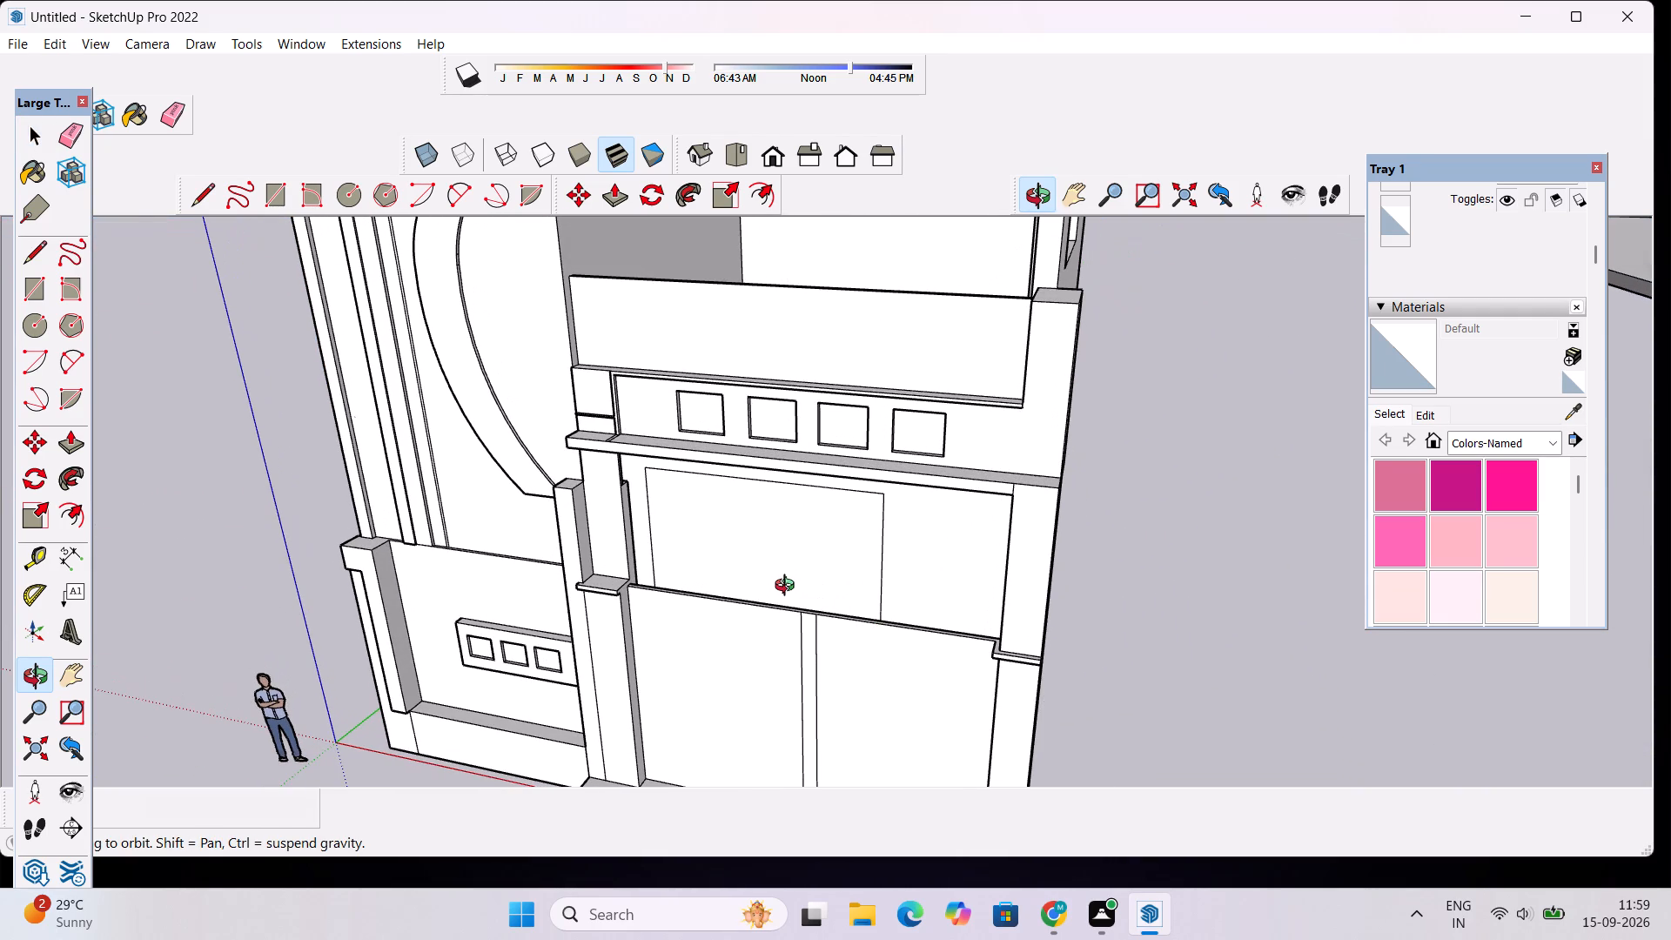
scroll(782, 572, "up", 2)
key("m")
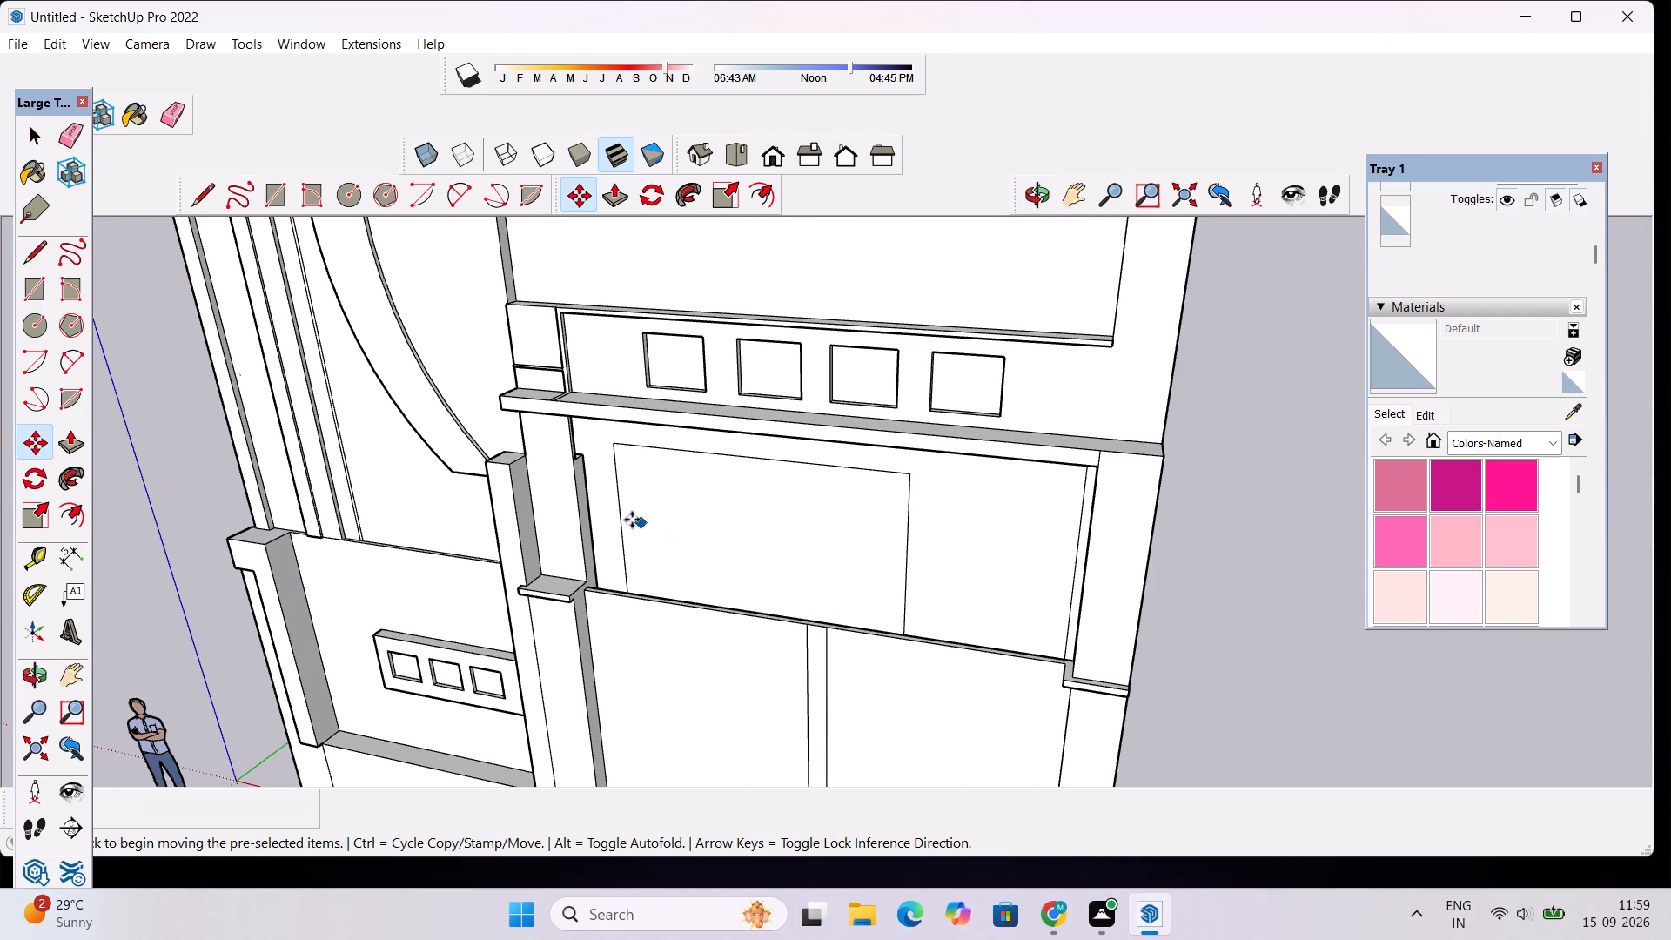
left_click(621, 493)
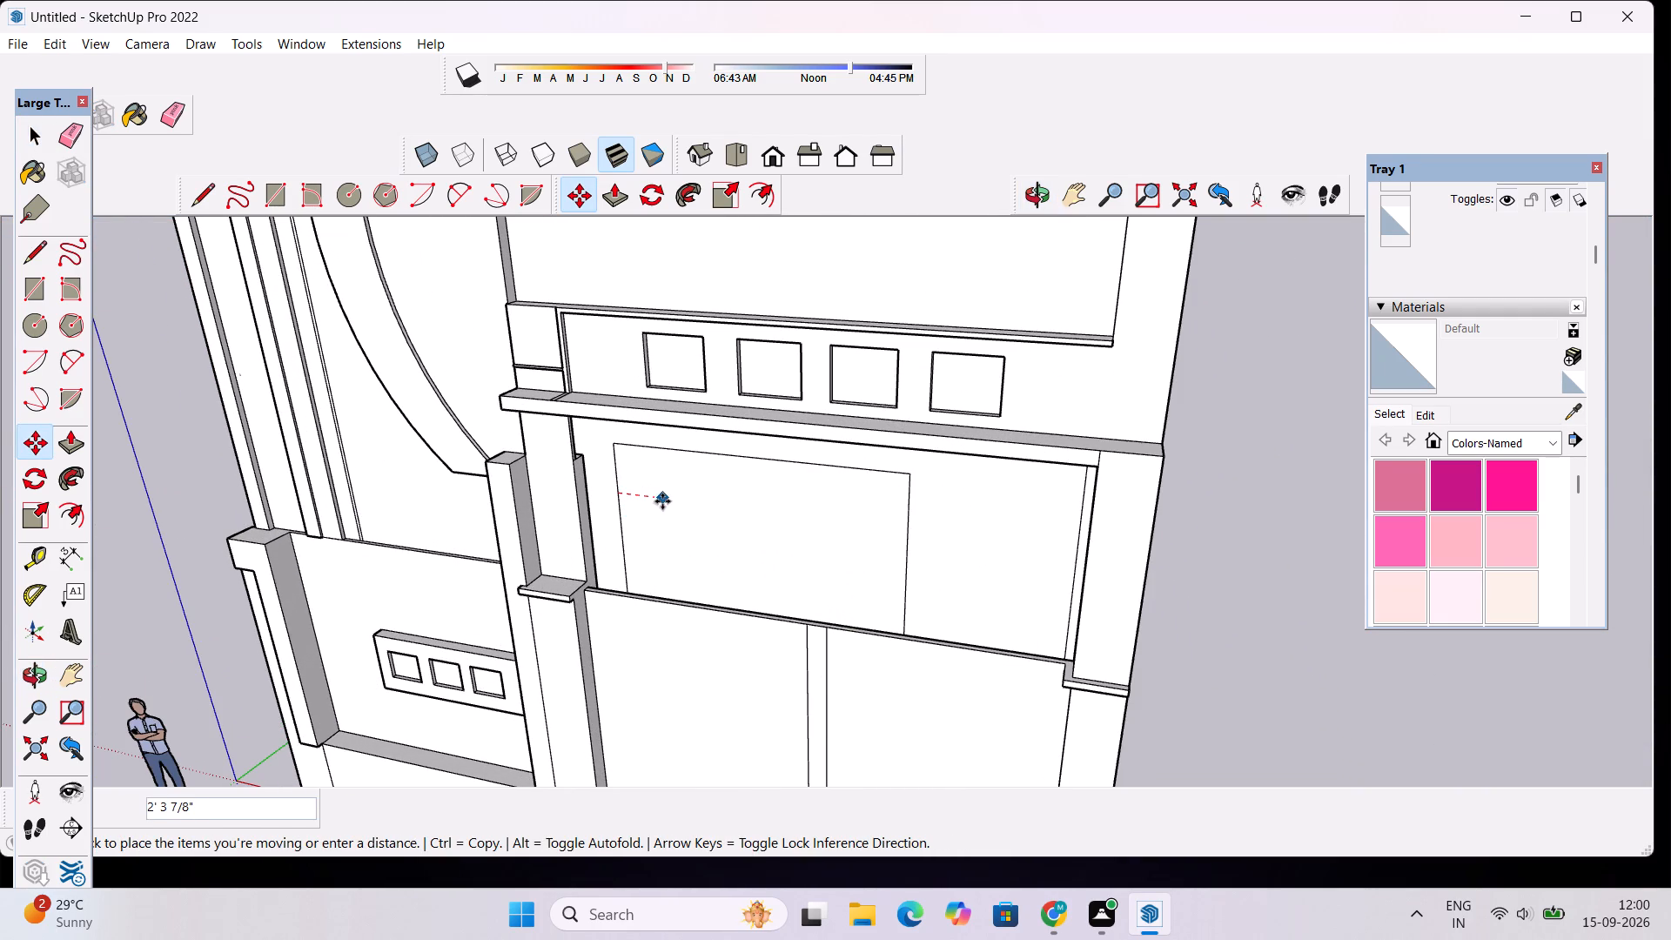
key("space")
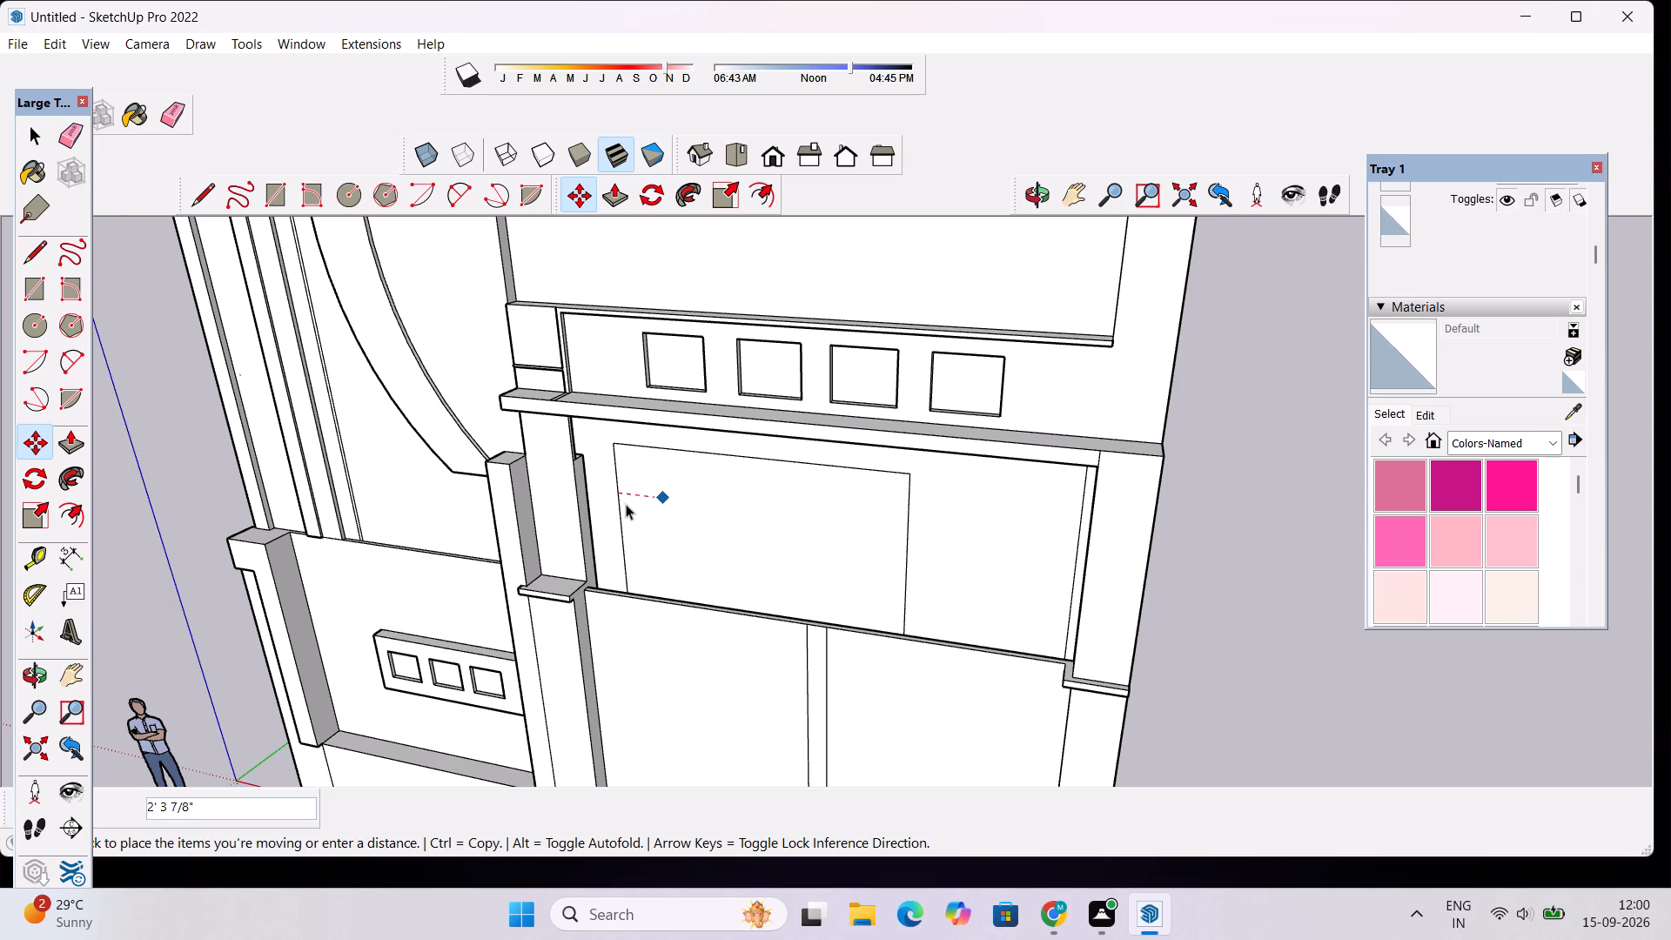
left_click(619, 495)
key("m")
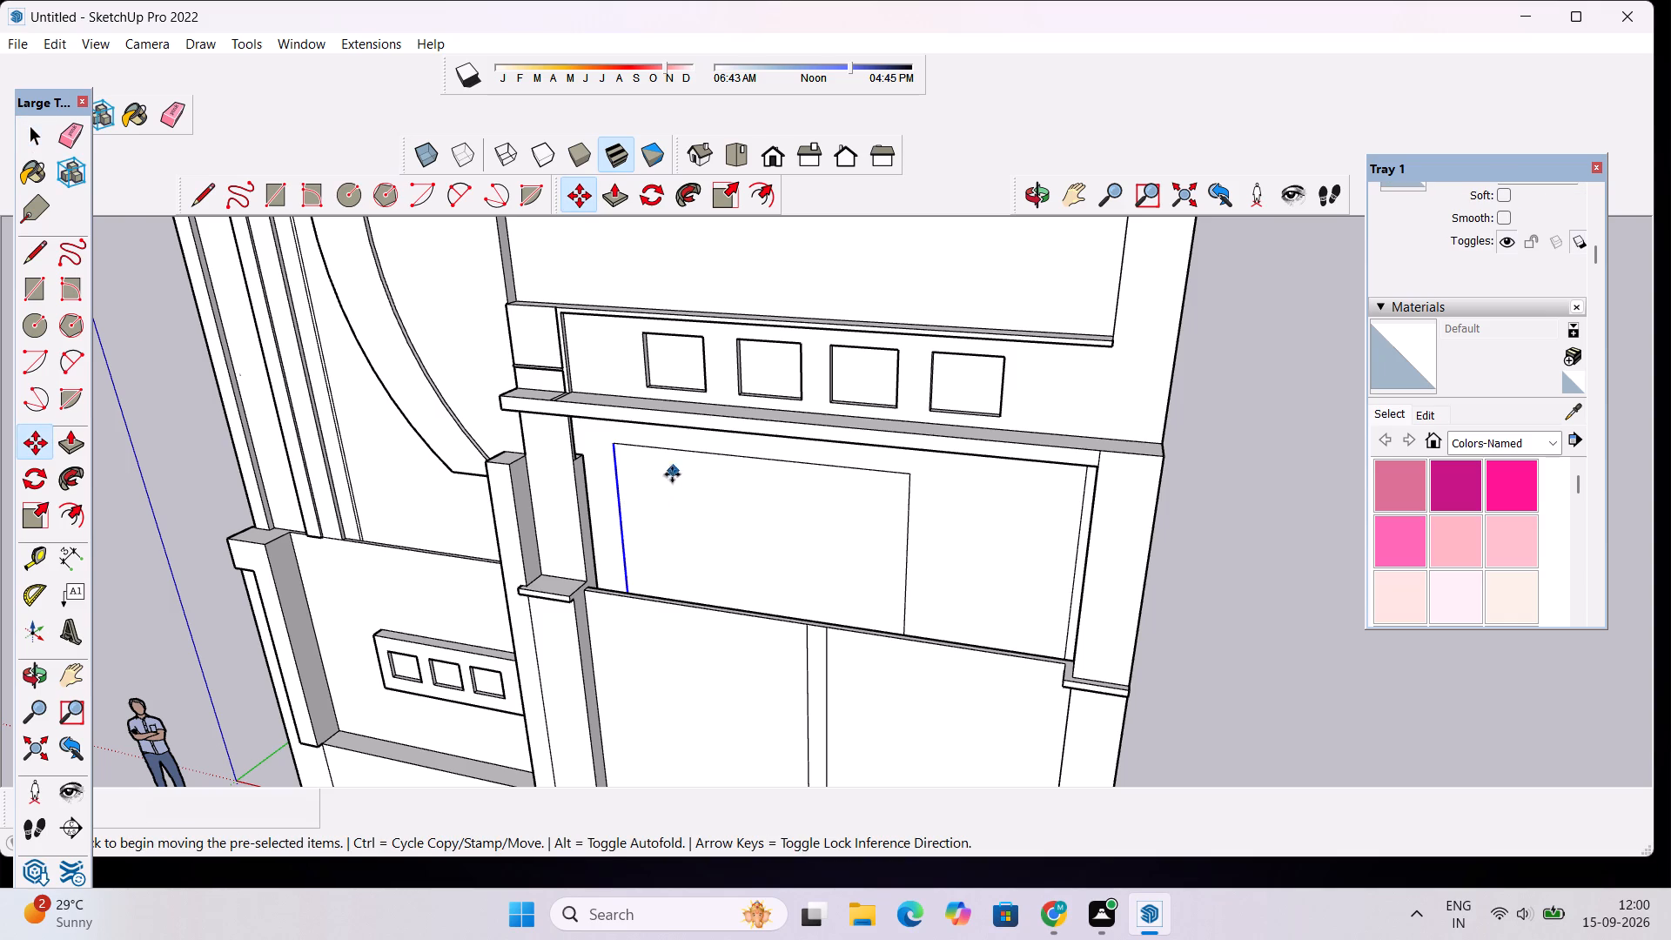
left_click(627, 537)
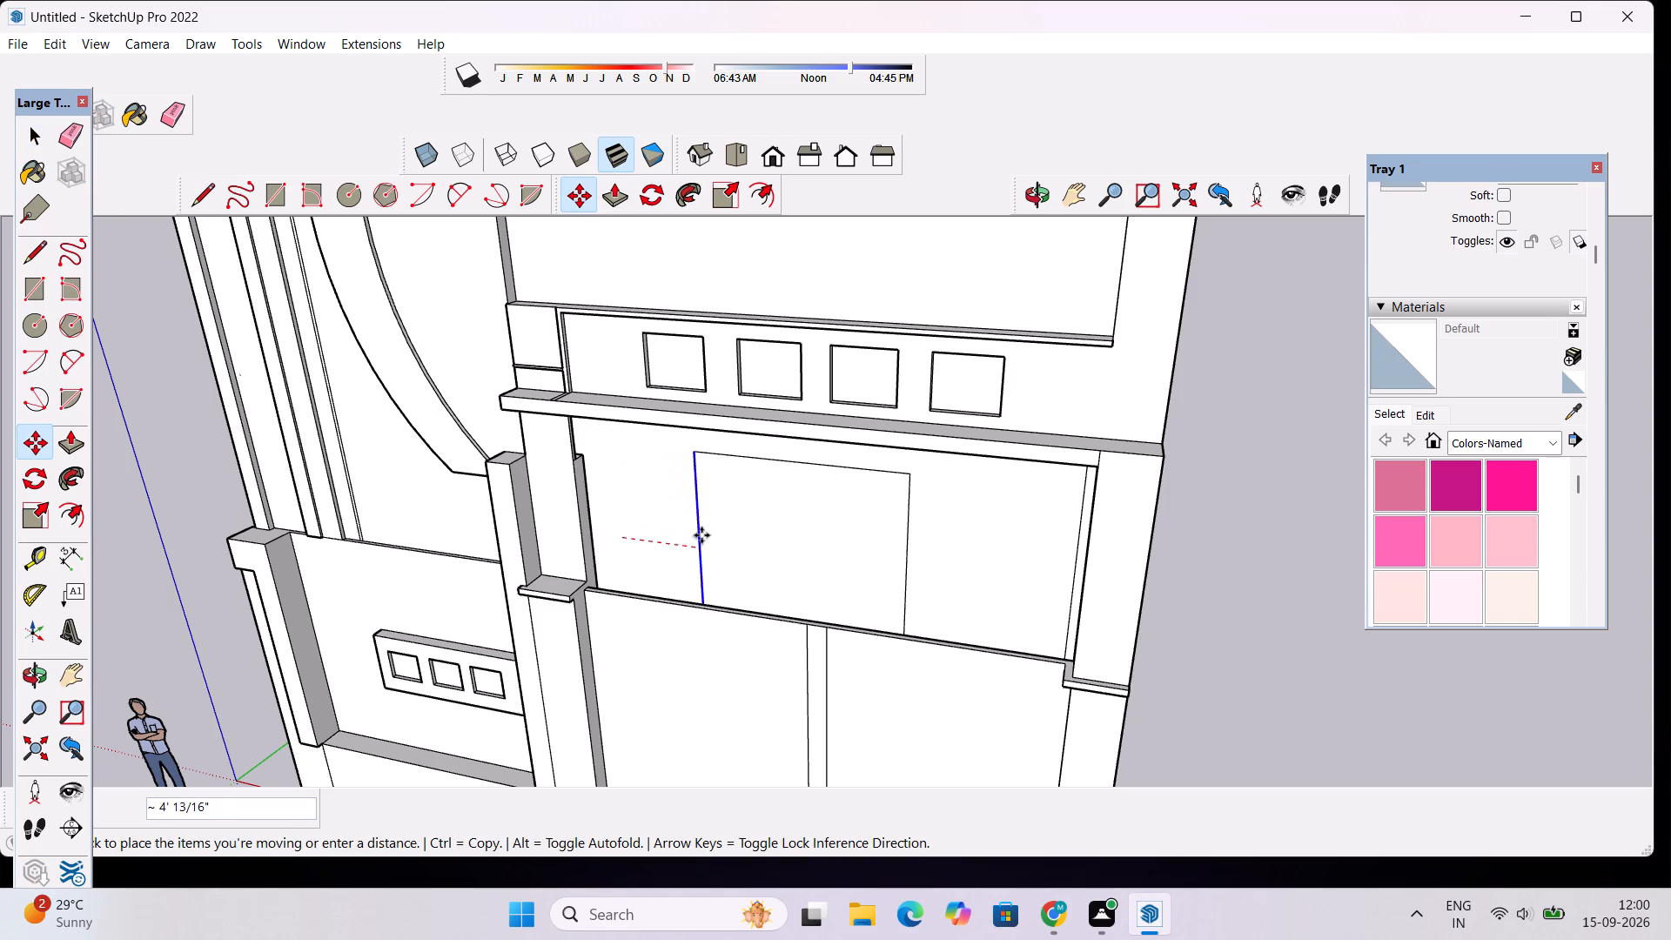
left_click(718, 536)
key("space")
scroll(903, 470, "down", 7)
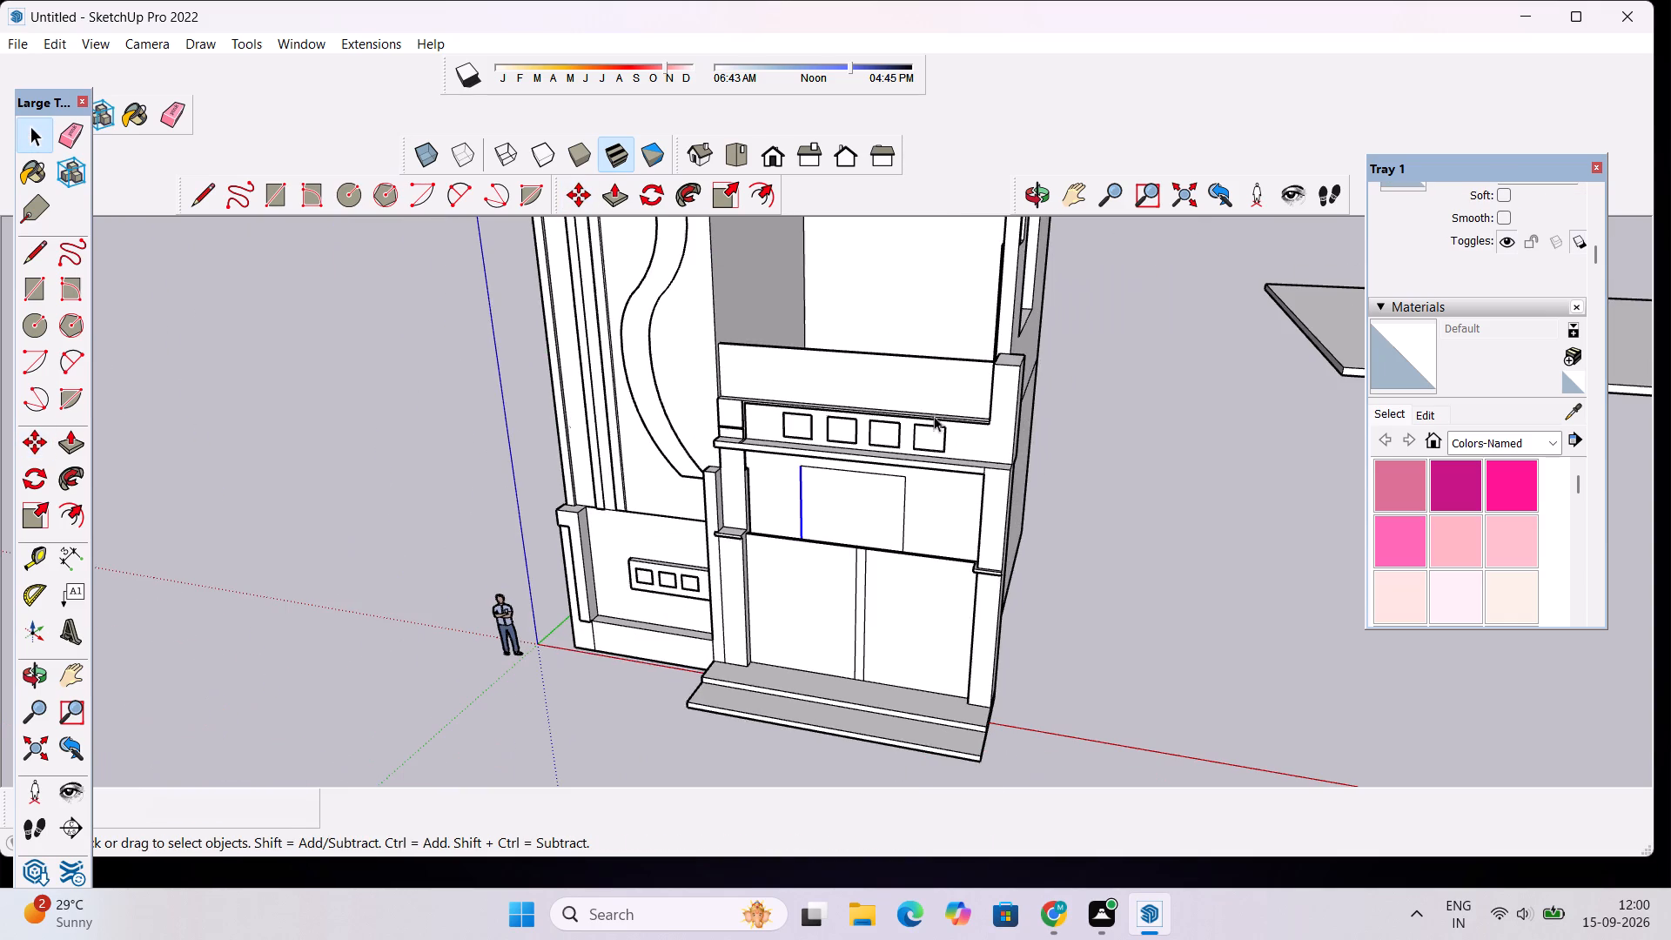
Examine the narrowed porch rectangle and the whole house front from near, far and slightly to the side.
left_click(1036, 193)
left_click_drag(896, 545, 1026, 441)
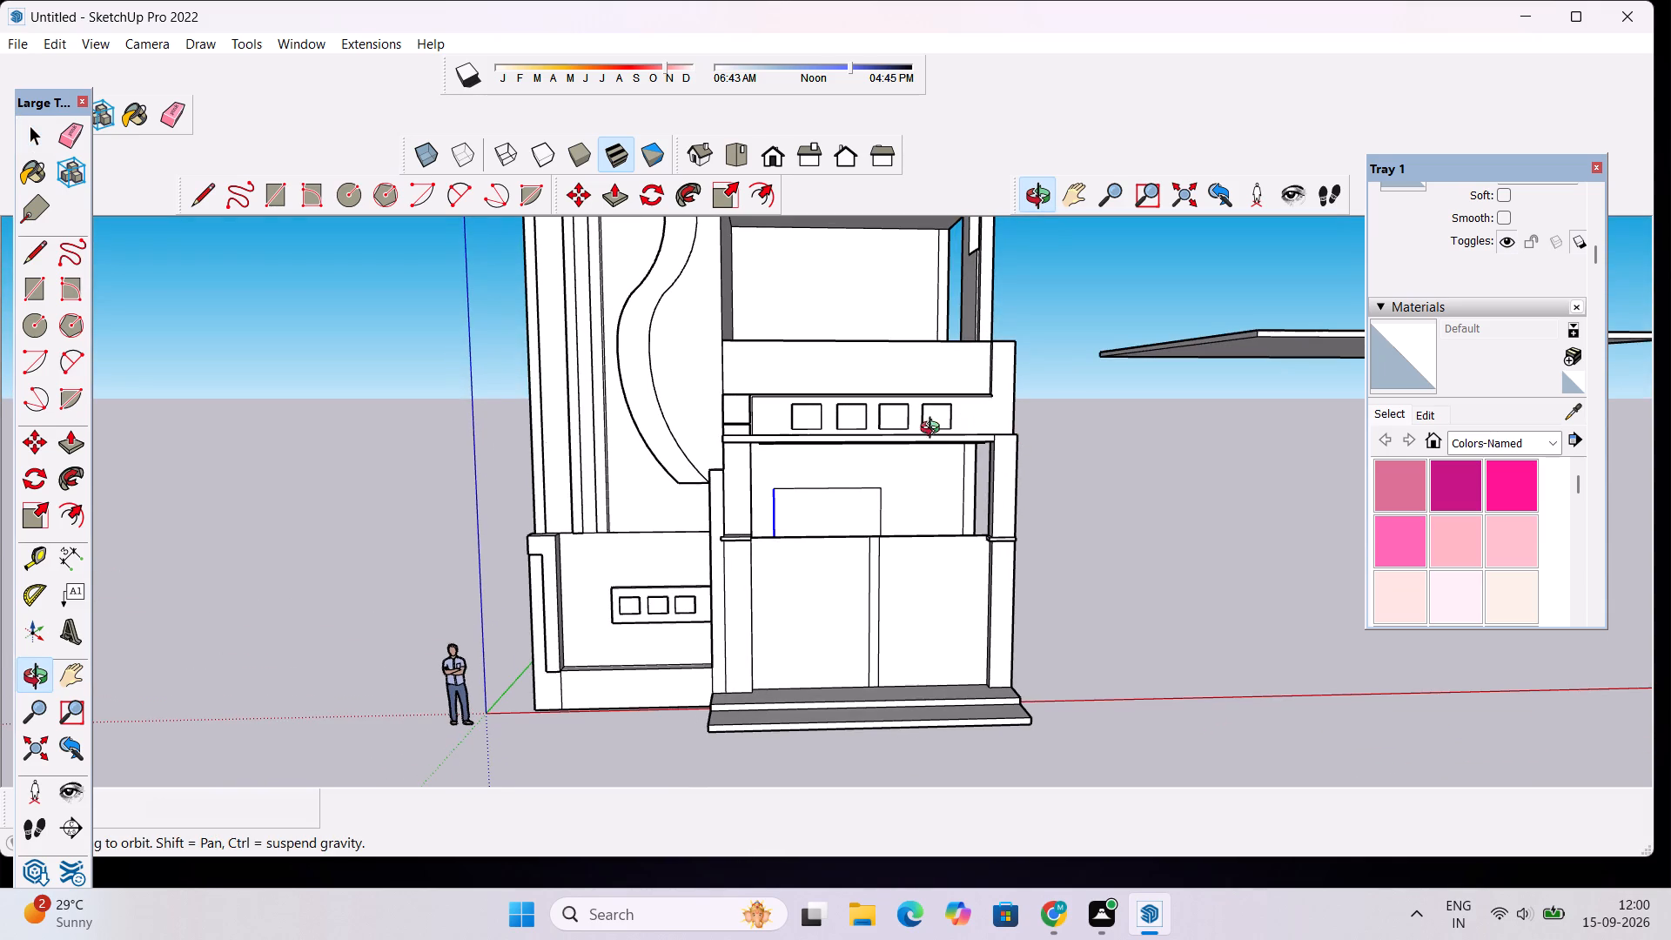
scroll(863, 494, "down", 4)
left_click_drag(861, 502, 863, 571)
scroll(864, 481, "up", 8)
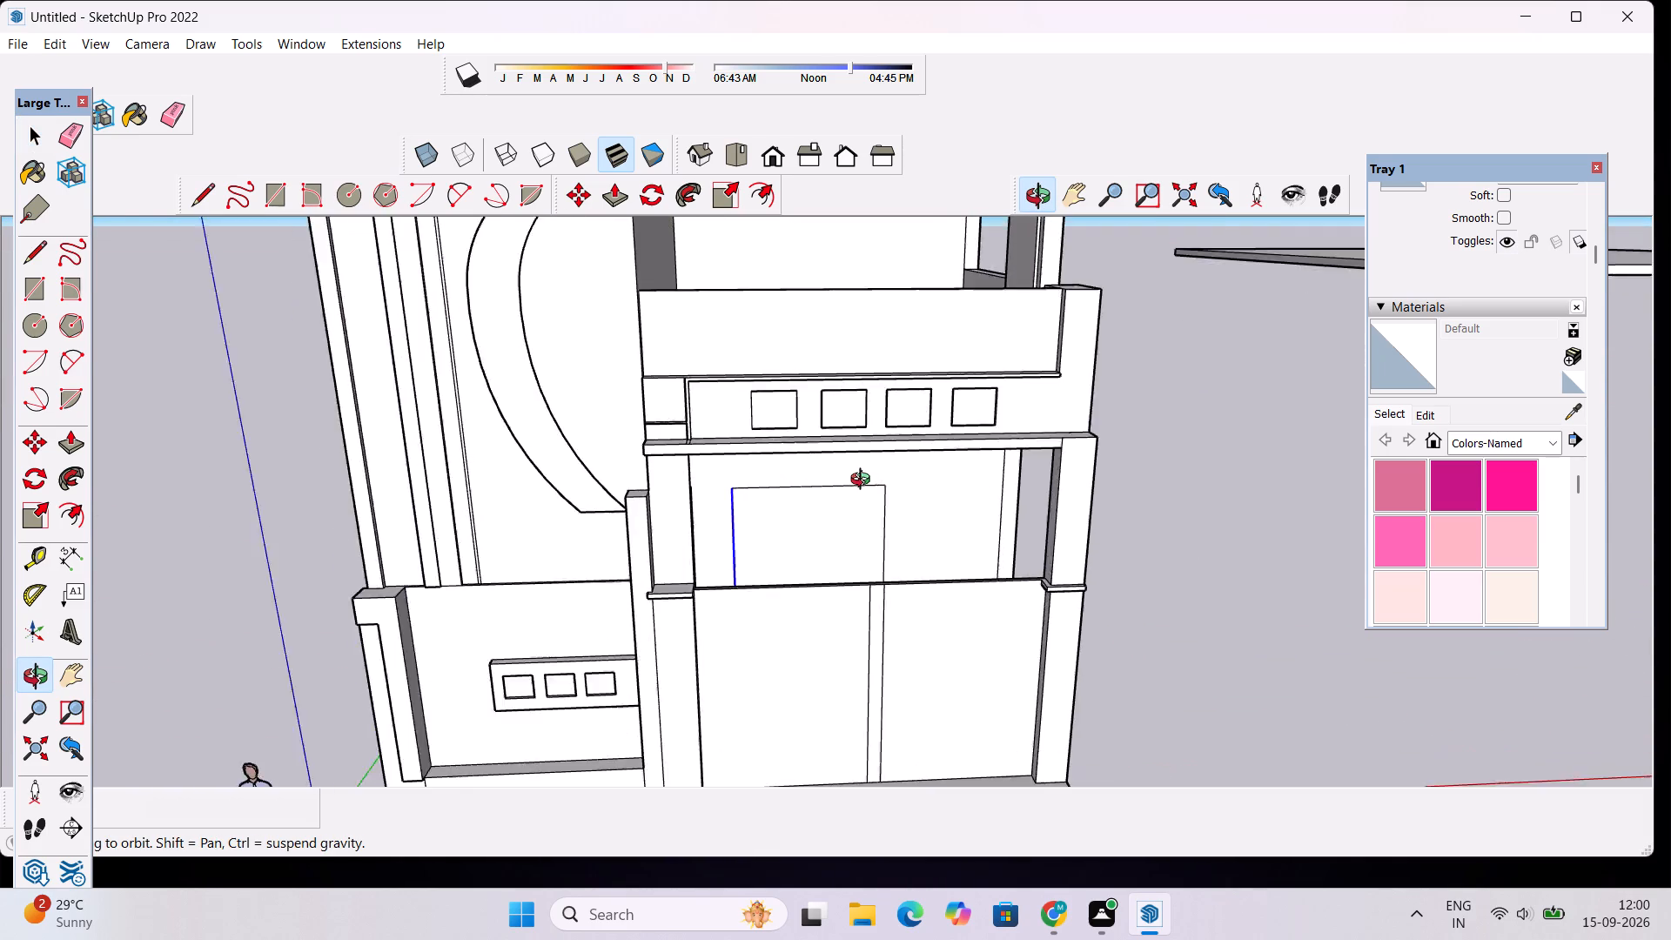
scroll(864, 481, "up", 2)
scroll(867, 514, "down", 8)
left_click_drag(856, 587, 848, 528)
scroll(848, 528, "down", 4)
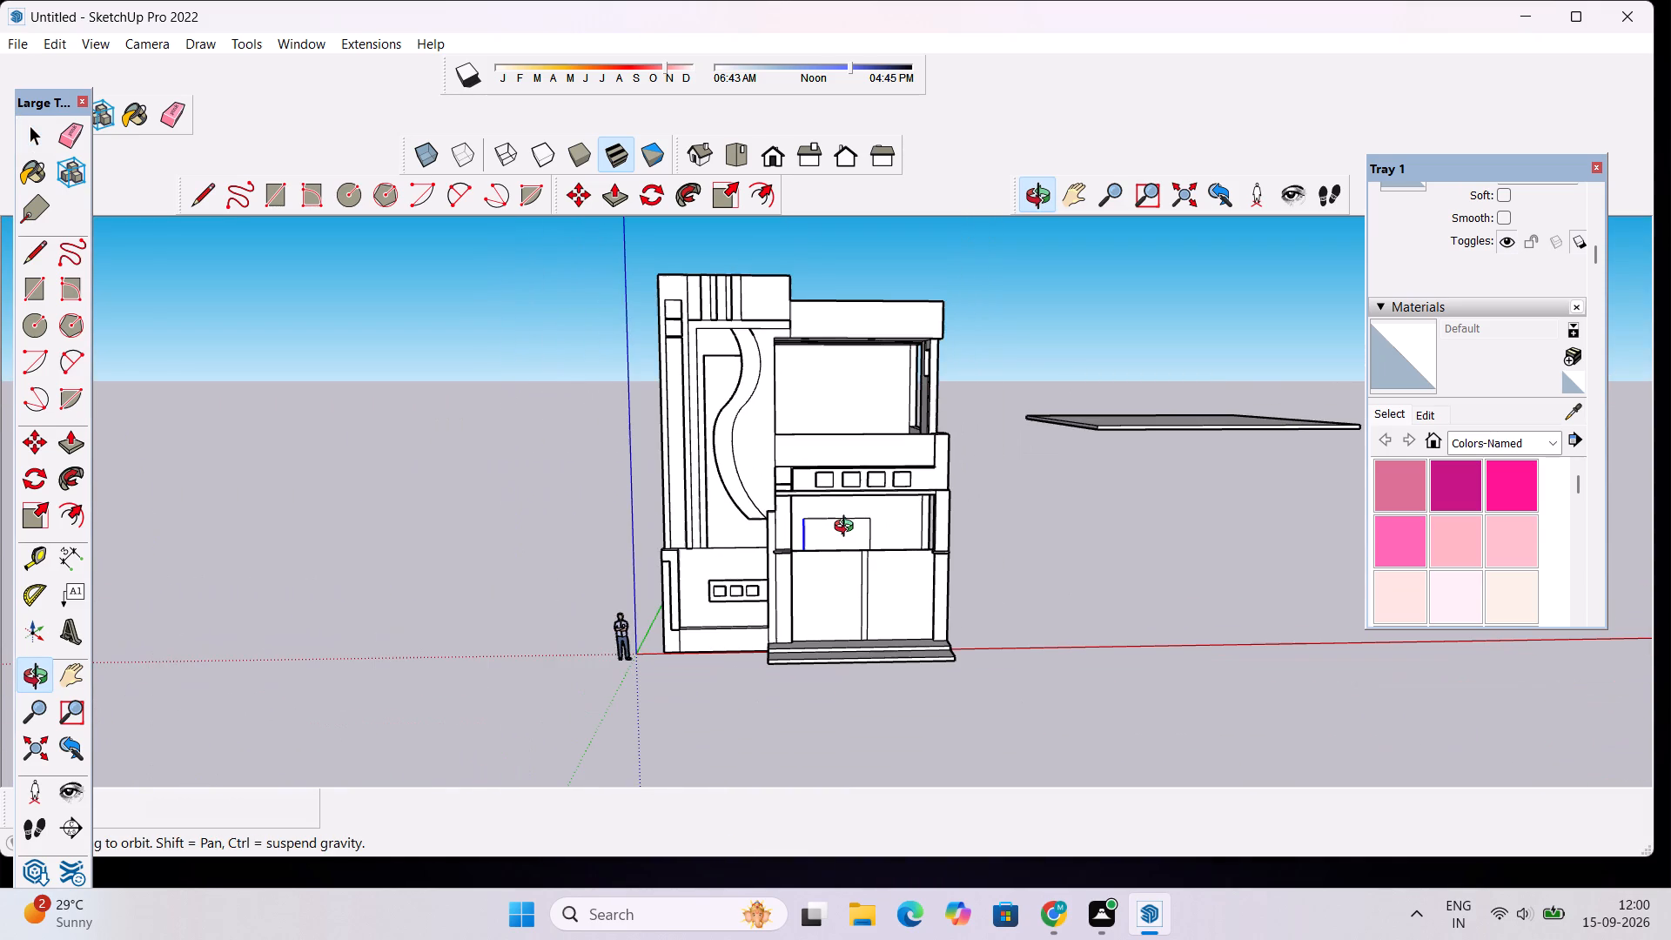
left_click_drag(848, 528, 656, 559, "shift")
scroll(661, 543, "up", 1)
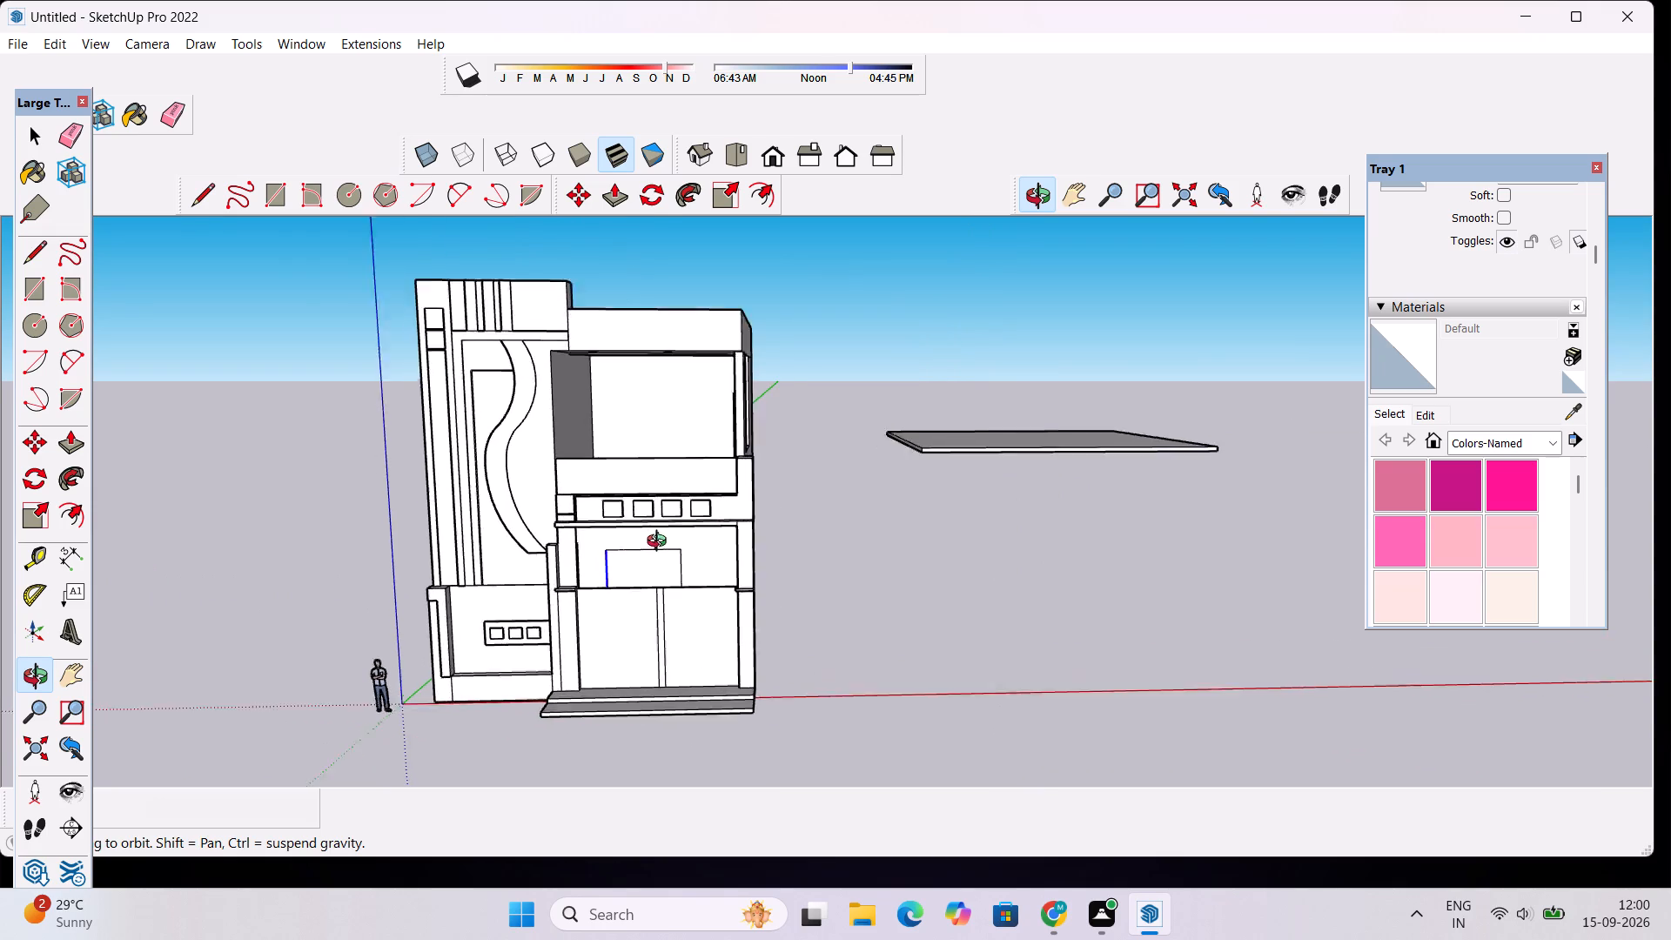
scroll(661, 543, "up", 2)
left_click_drag(613, 544, 691, 578, "shift")
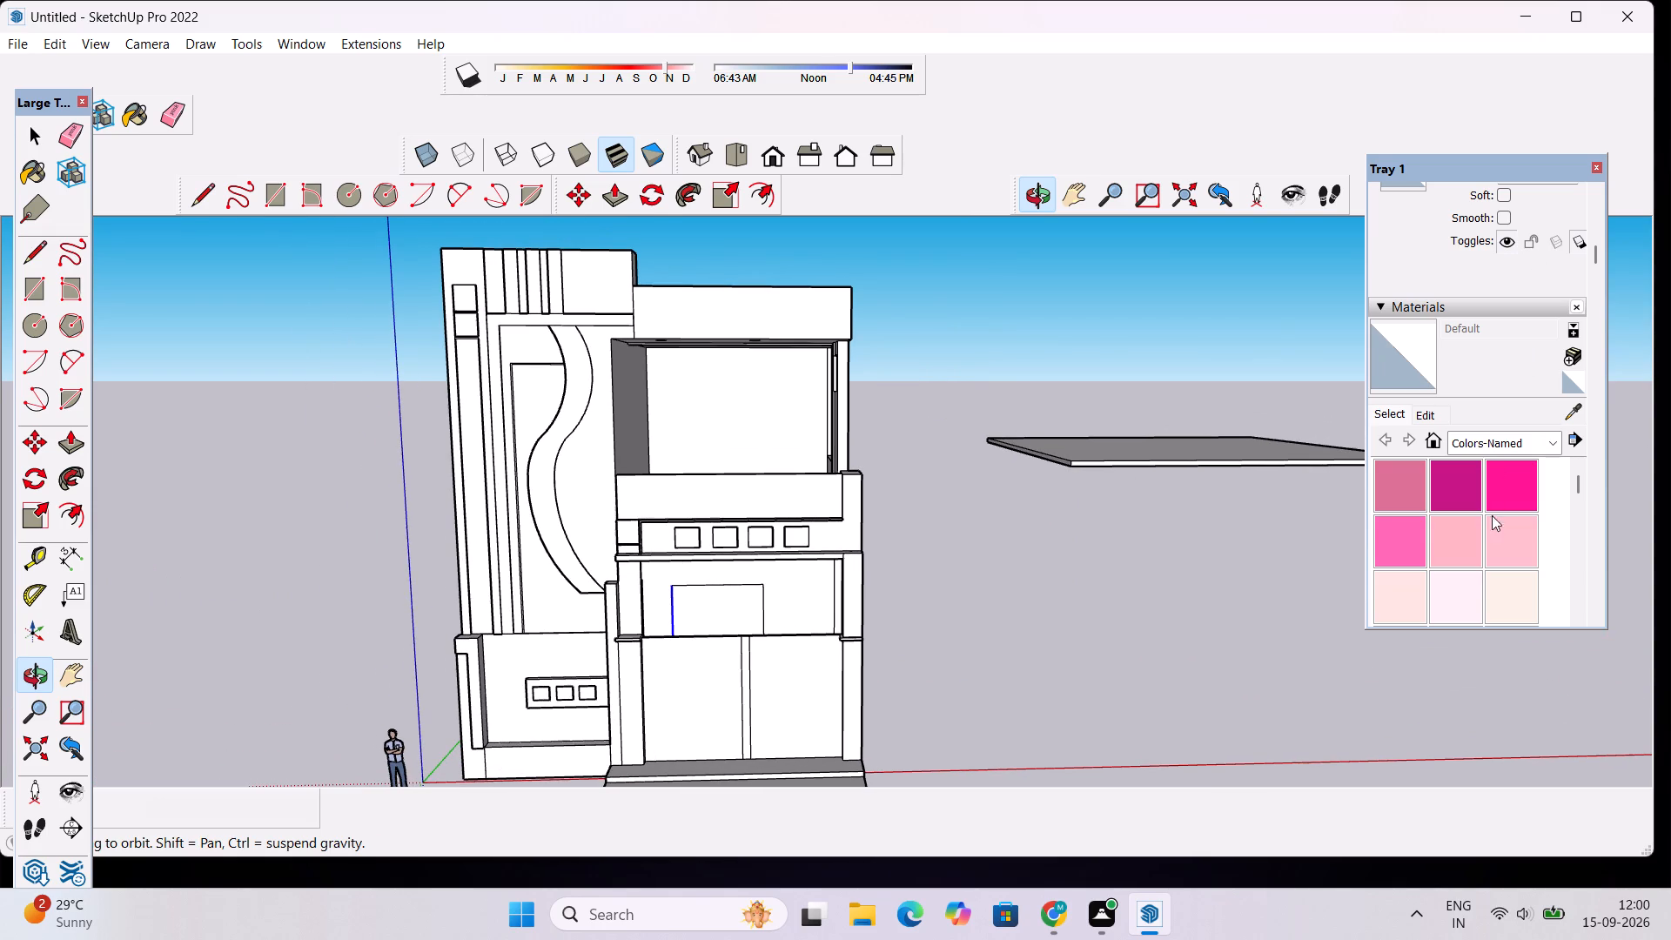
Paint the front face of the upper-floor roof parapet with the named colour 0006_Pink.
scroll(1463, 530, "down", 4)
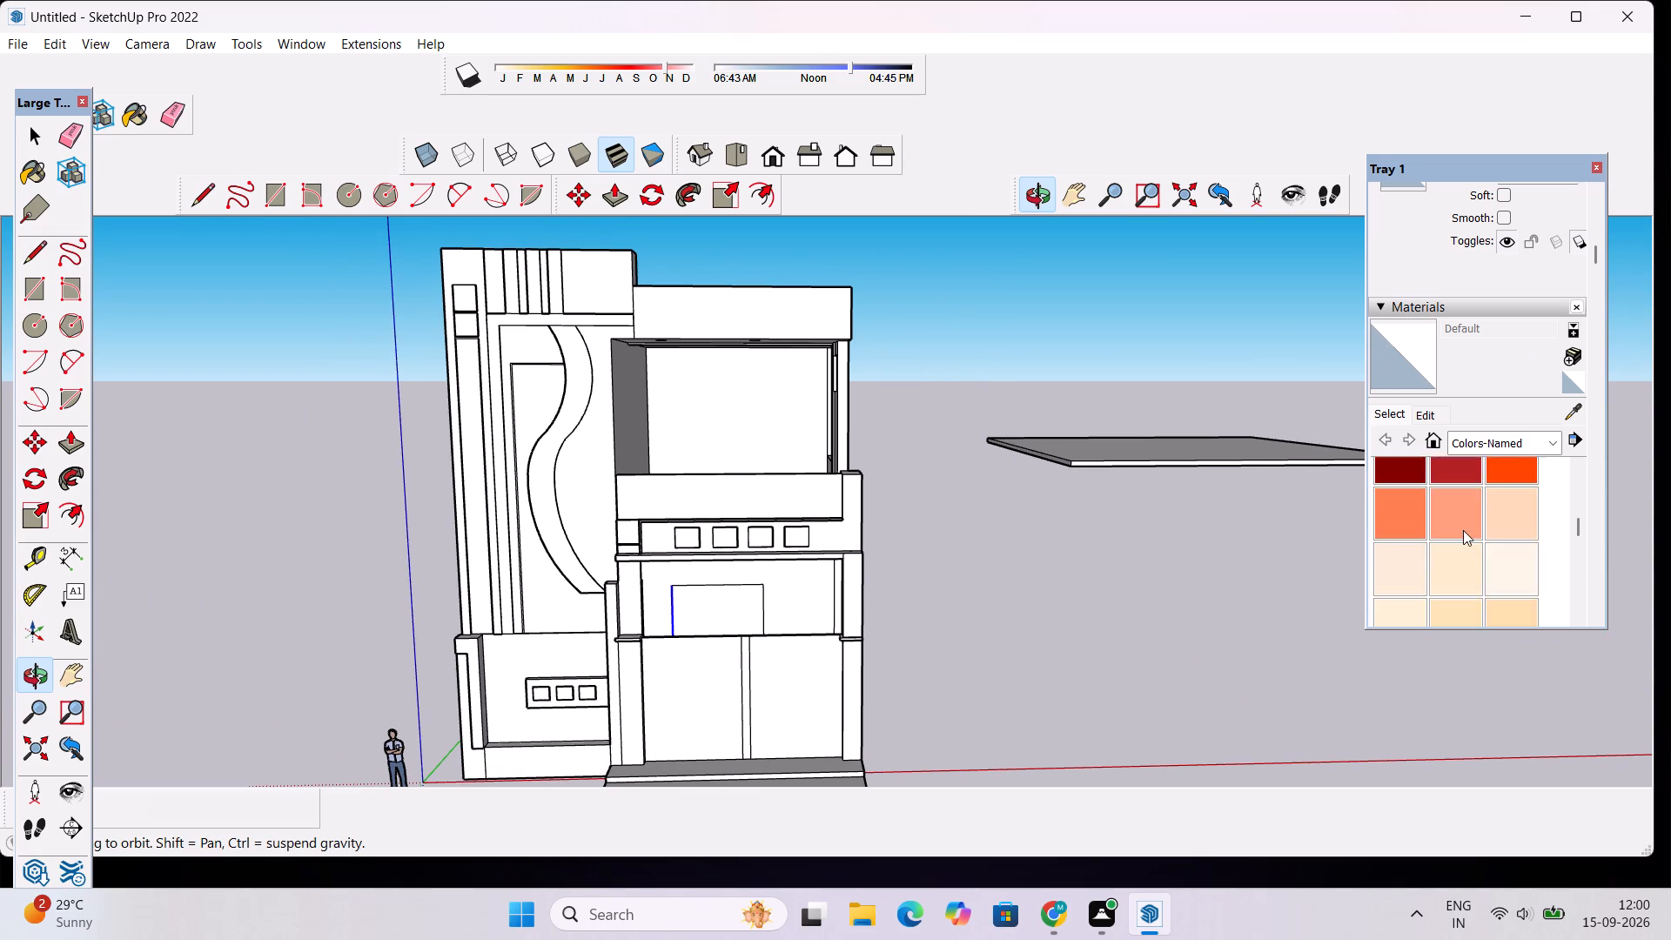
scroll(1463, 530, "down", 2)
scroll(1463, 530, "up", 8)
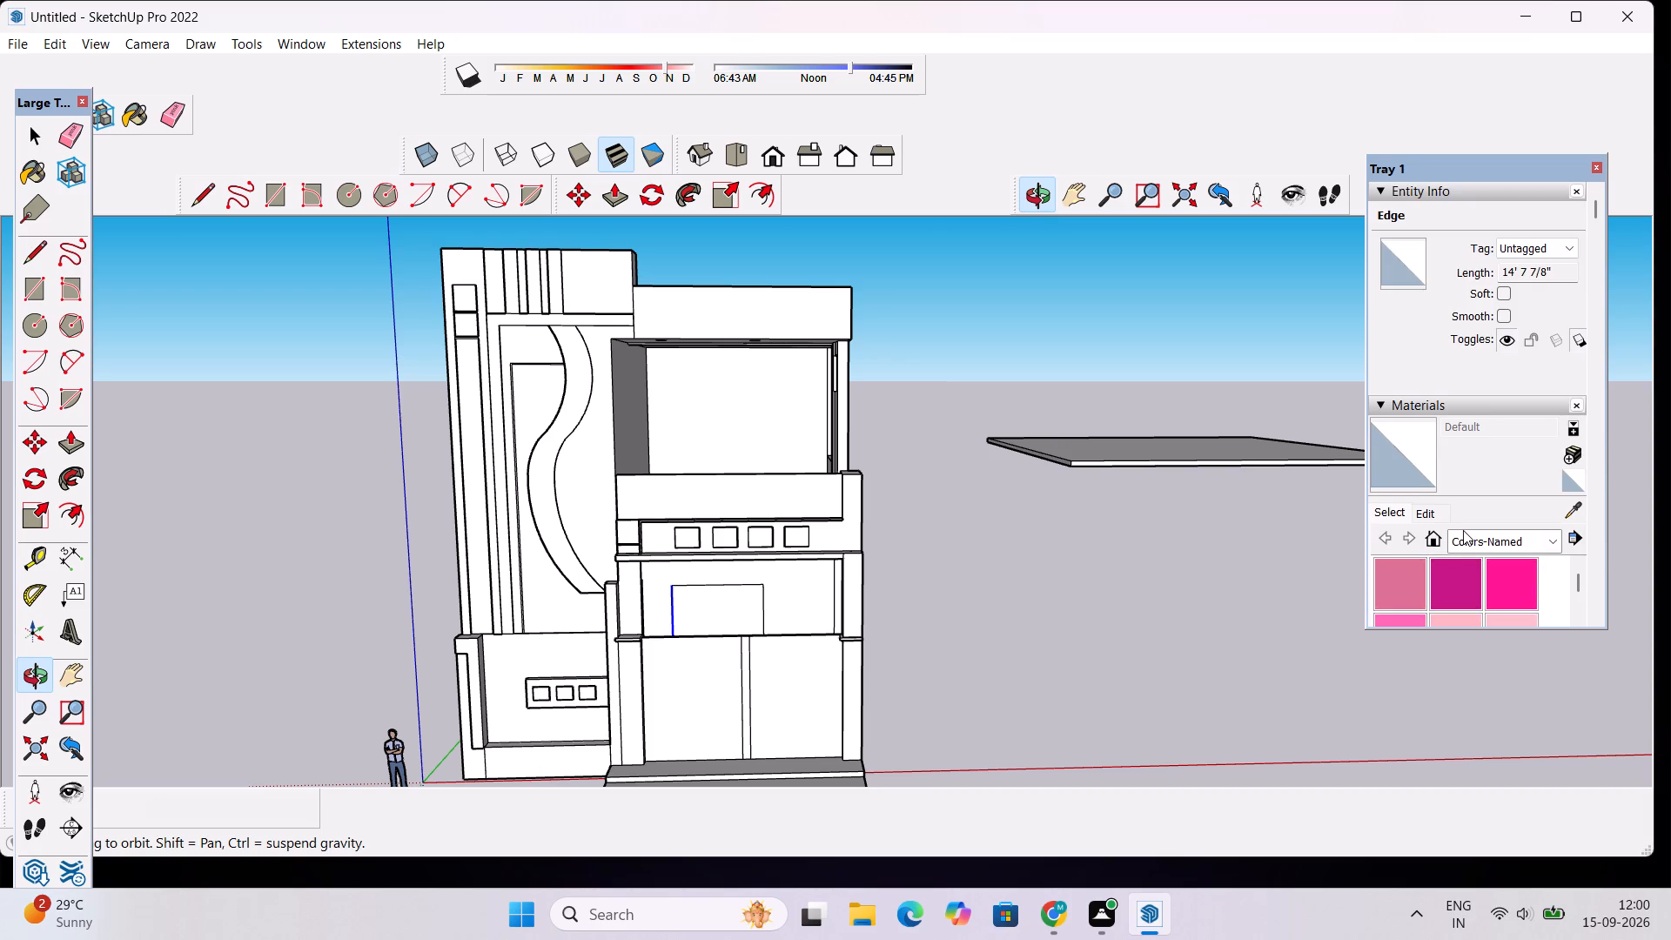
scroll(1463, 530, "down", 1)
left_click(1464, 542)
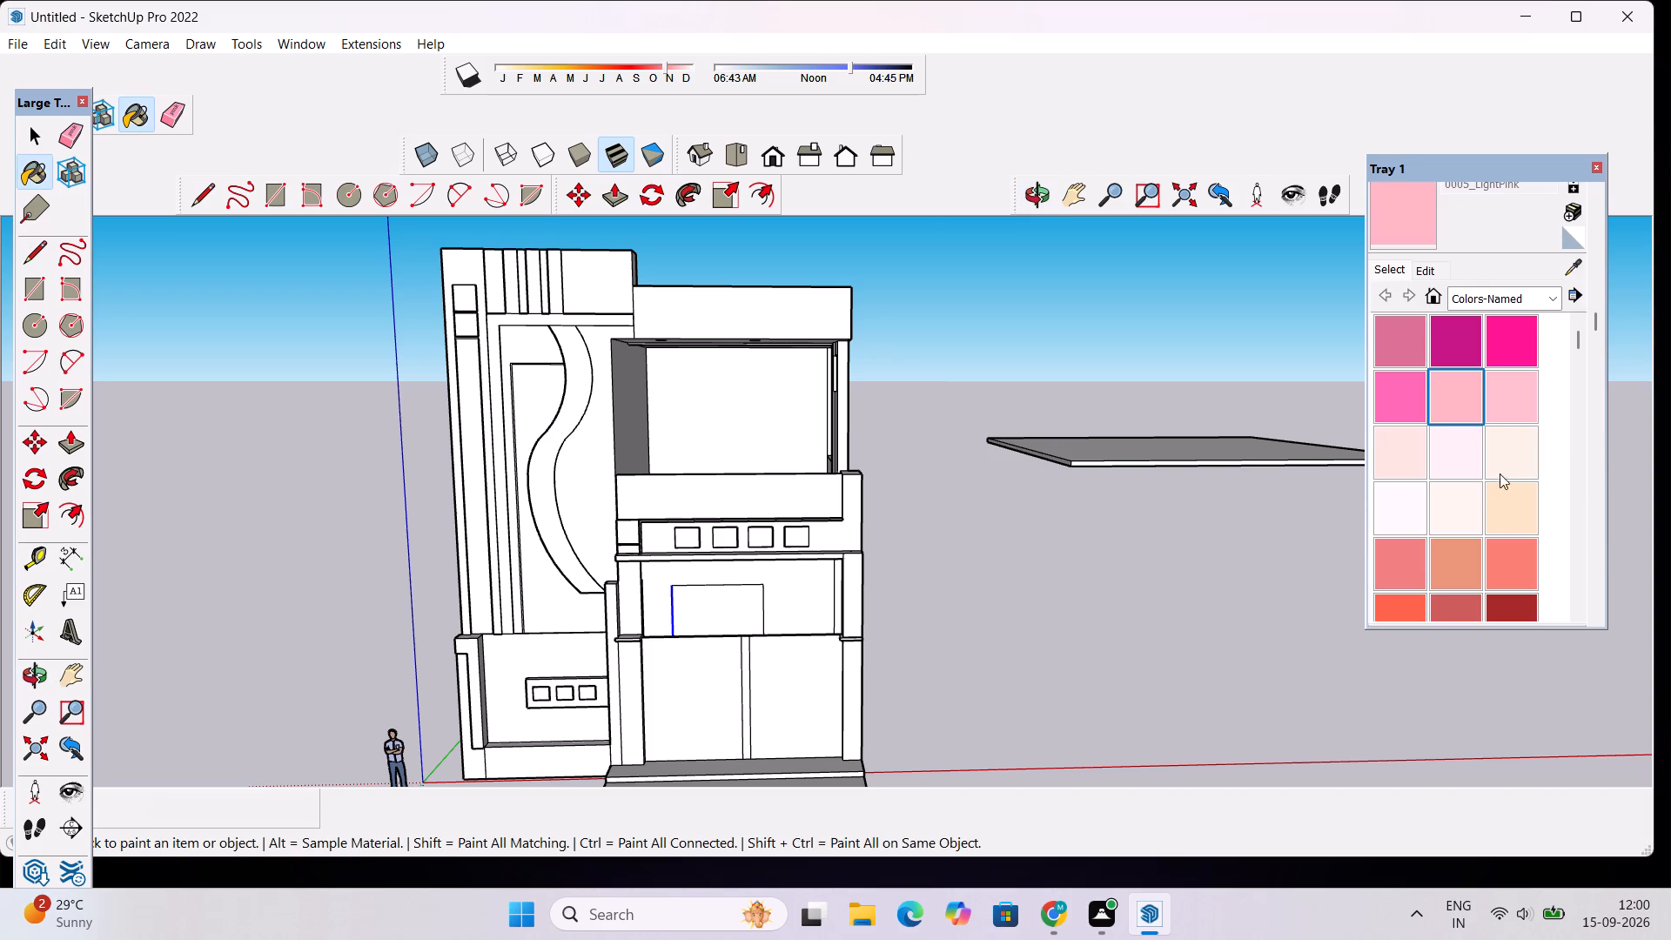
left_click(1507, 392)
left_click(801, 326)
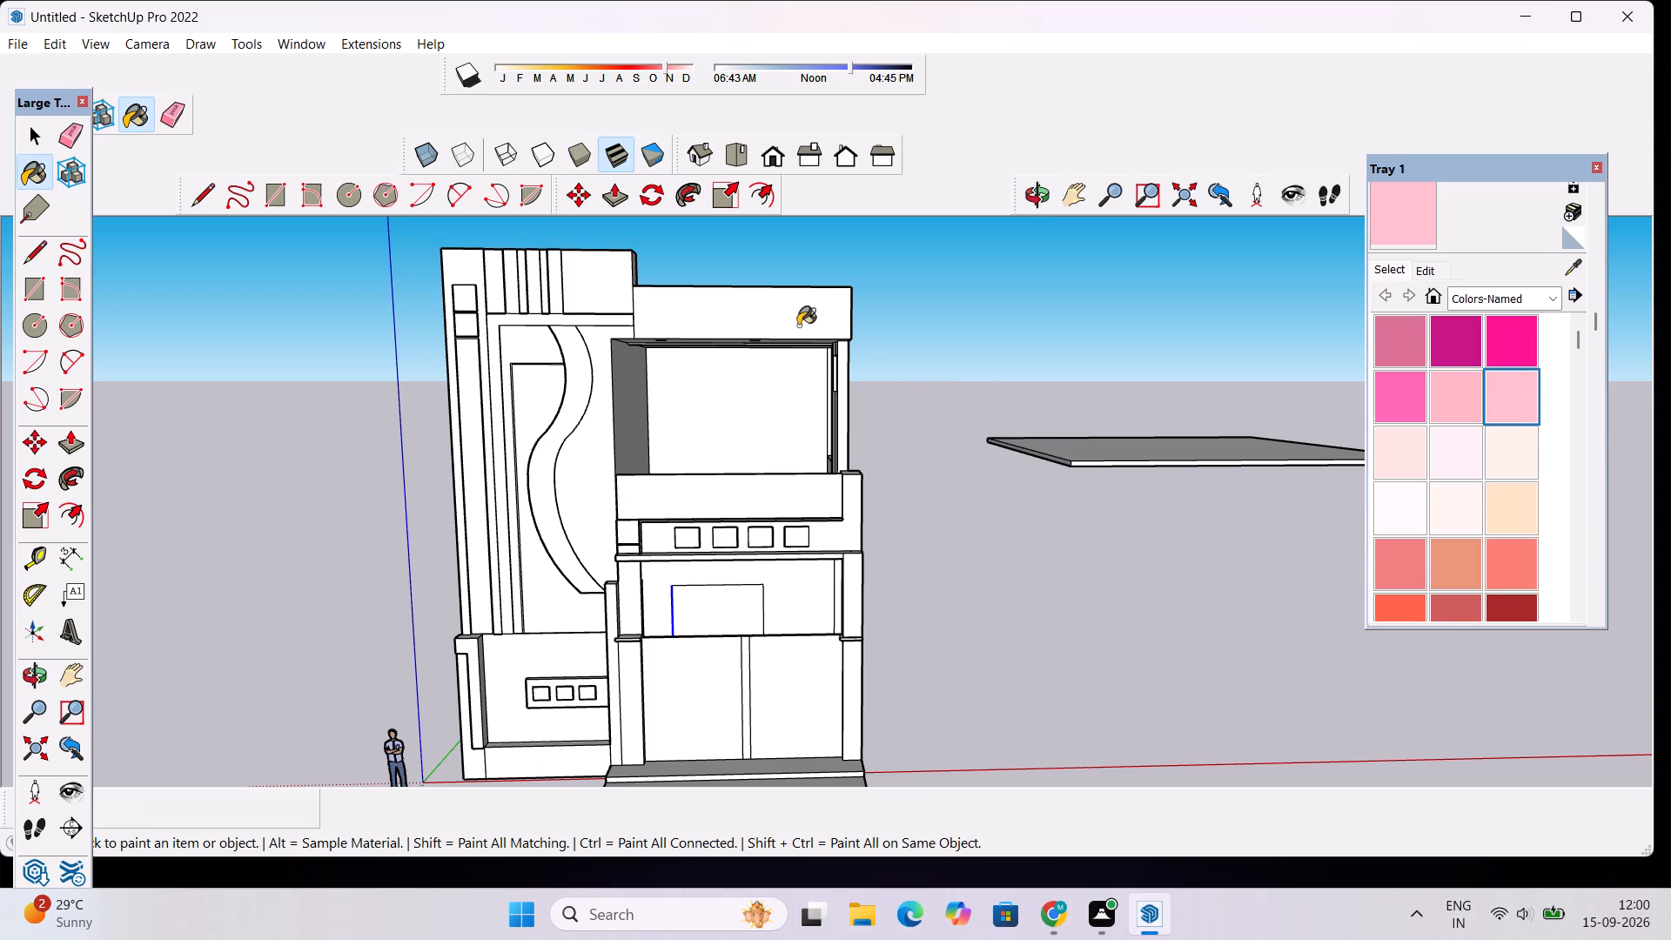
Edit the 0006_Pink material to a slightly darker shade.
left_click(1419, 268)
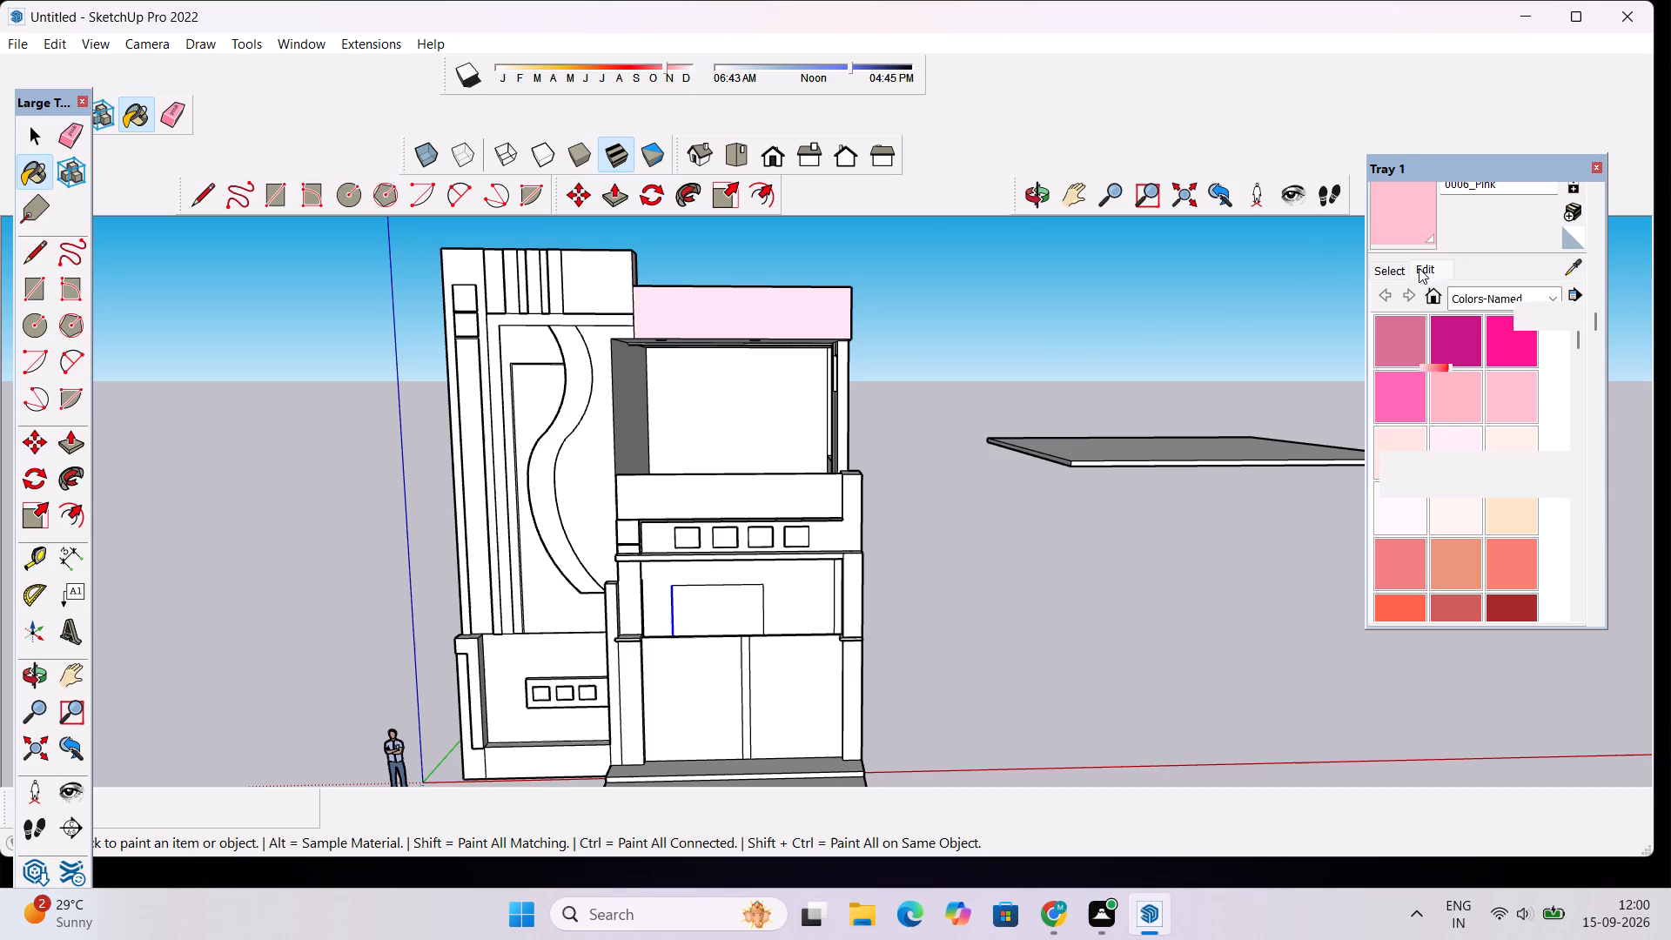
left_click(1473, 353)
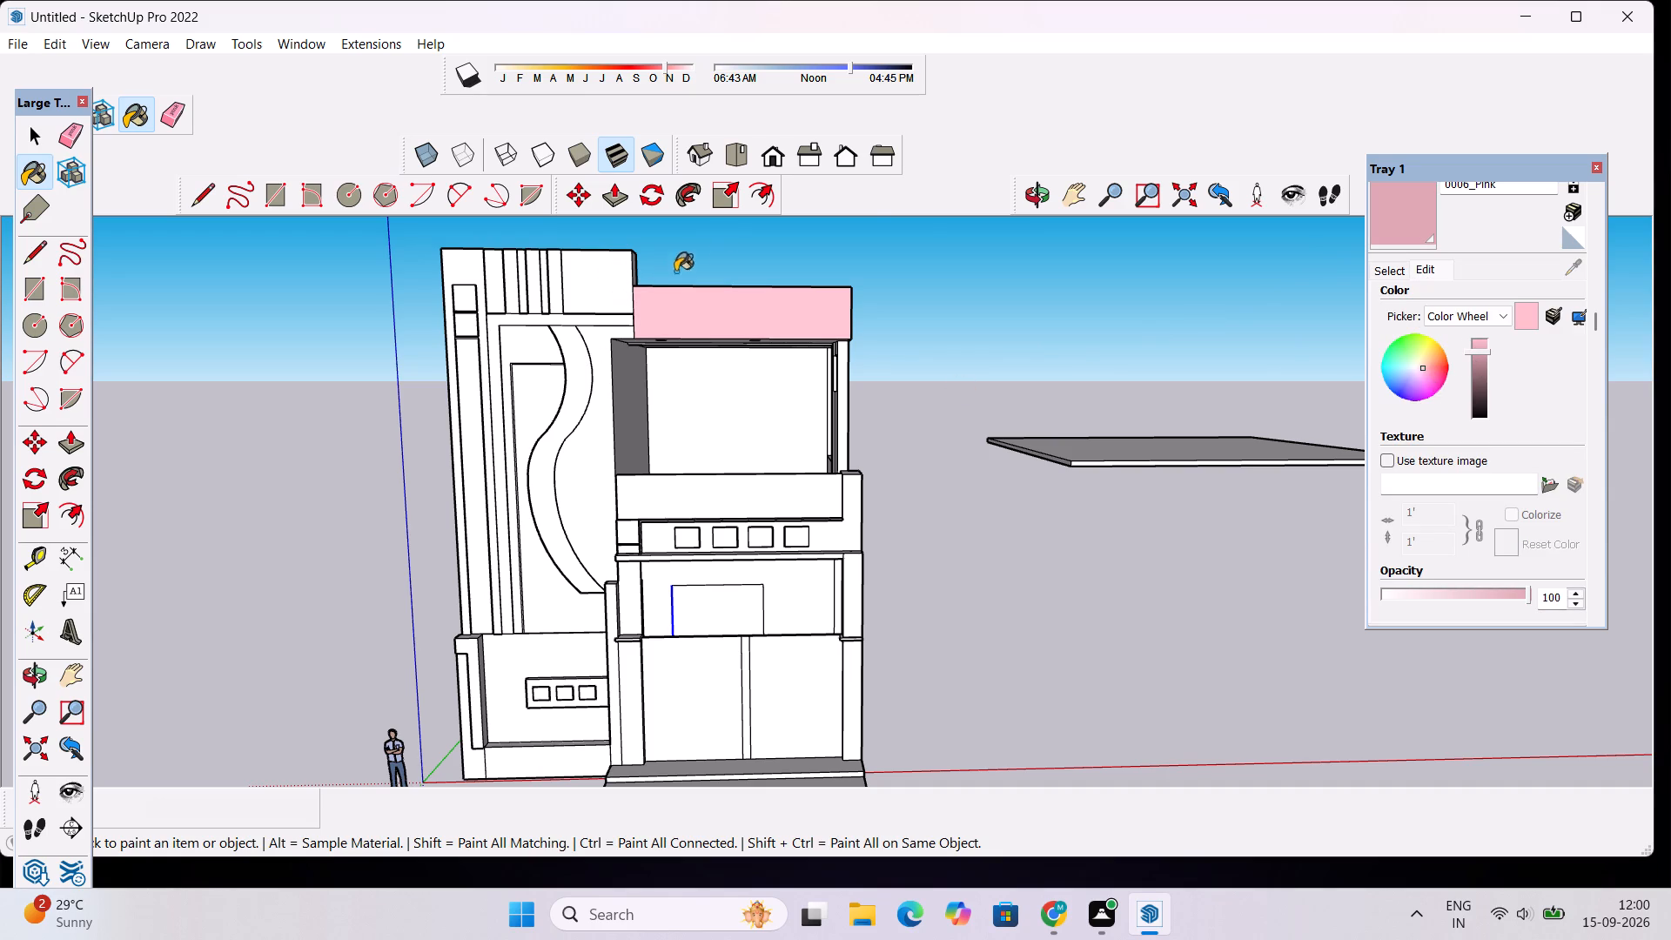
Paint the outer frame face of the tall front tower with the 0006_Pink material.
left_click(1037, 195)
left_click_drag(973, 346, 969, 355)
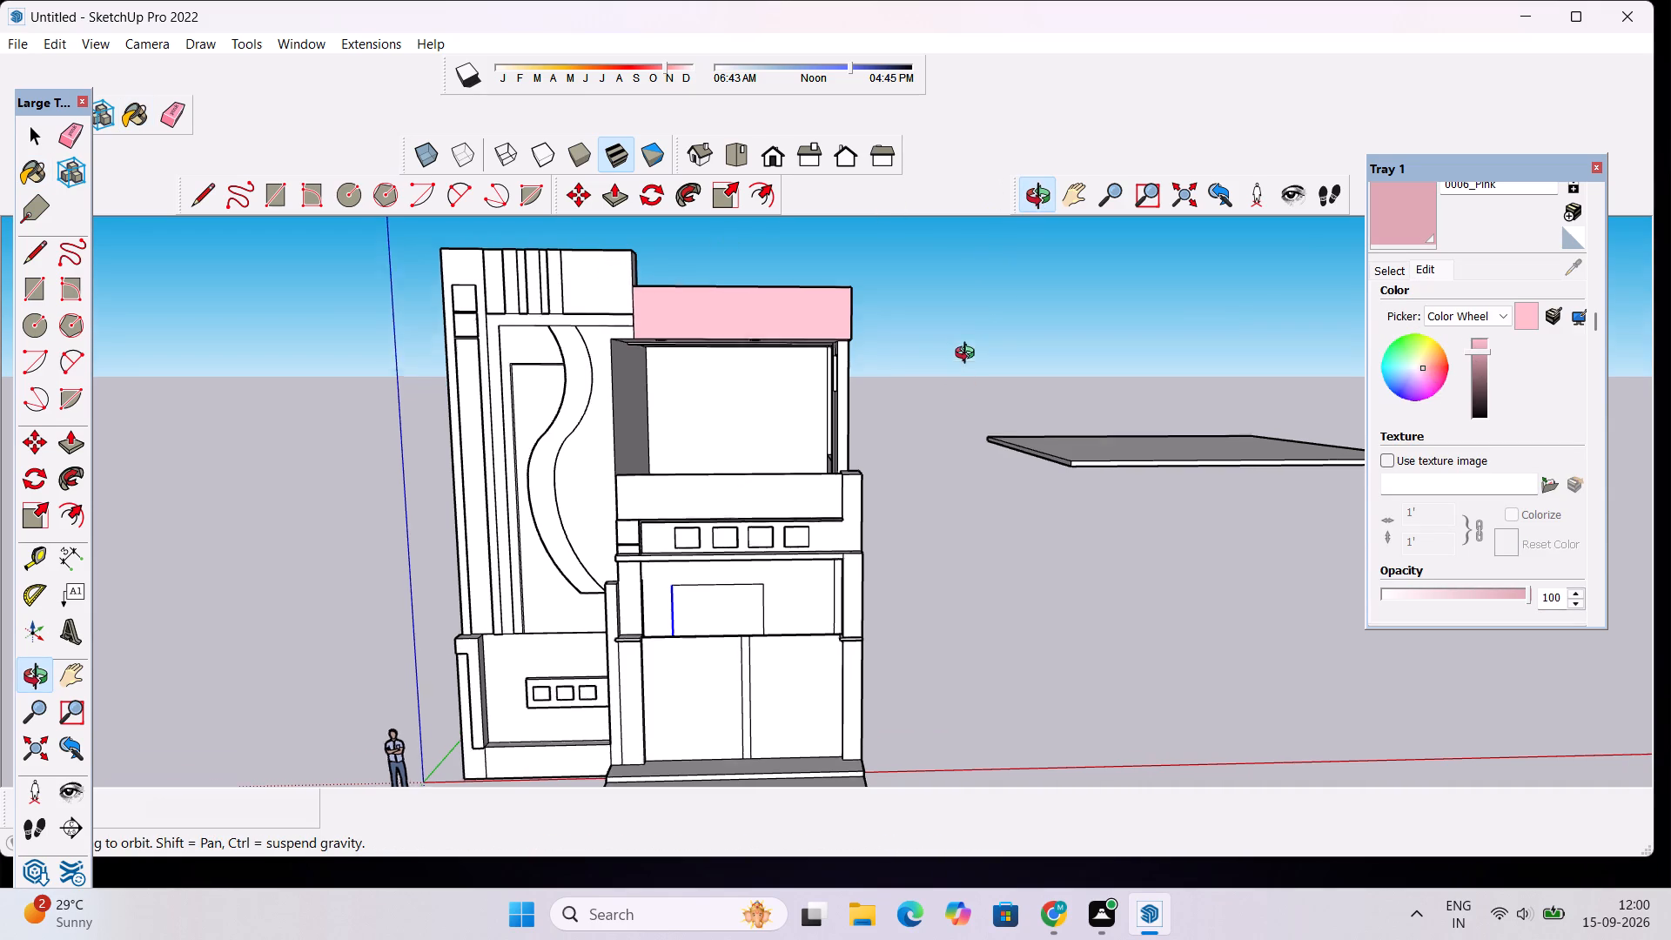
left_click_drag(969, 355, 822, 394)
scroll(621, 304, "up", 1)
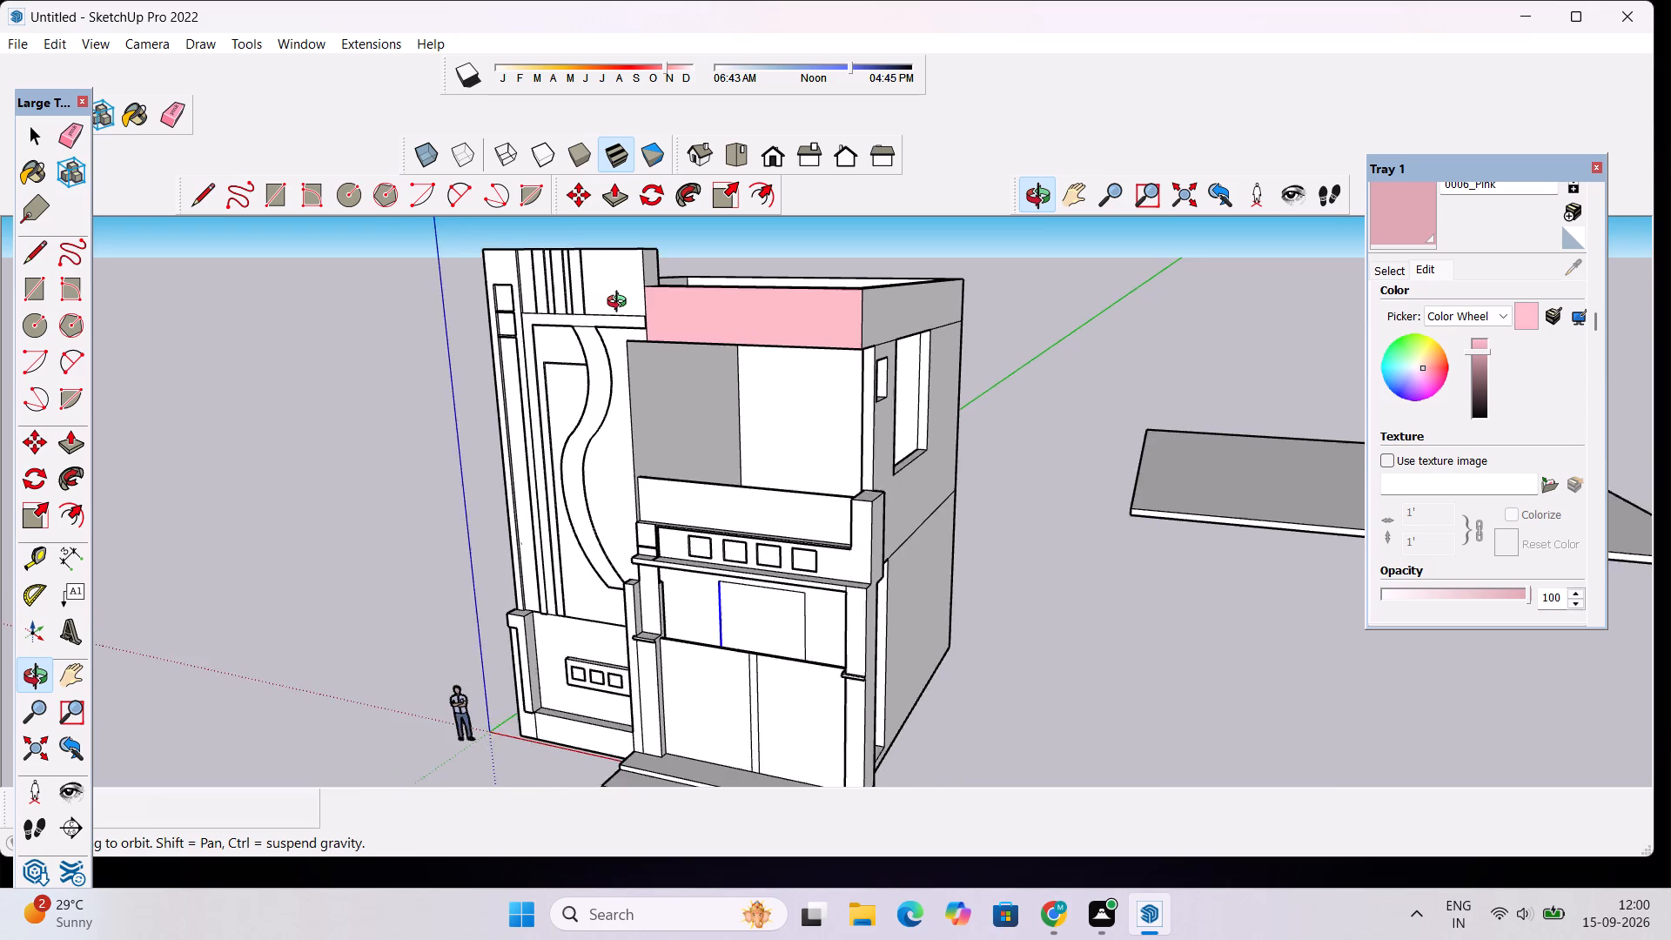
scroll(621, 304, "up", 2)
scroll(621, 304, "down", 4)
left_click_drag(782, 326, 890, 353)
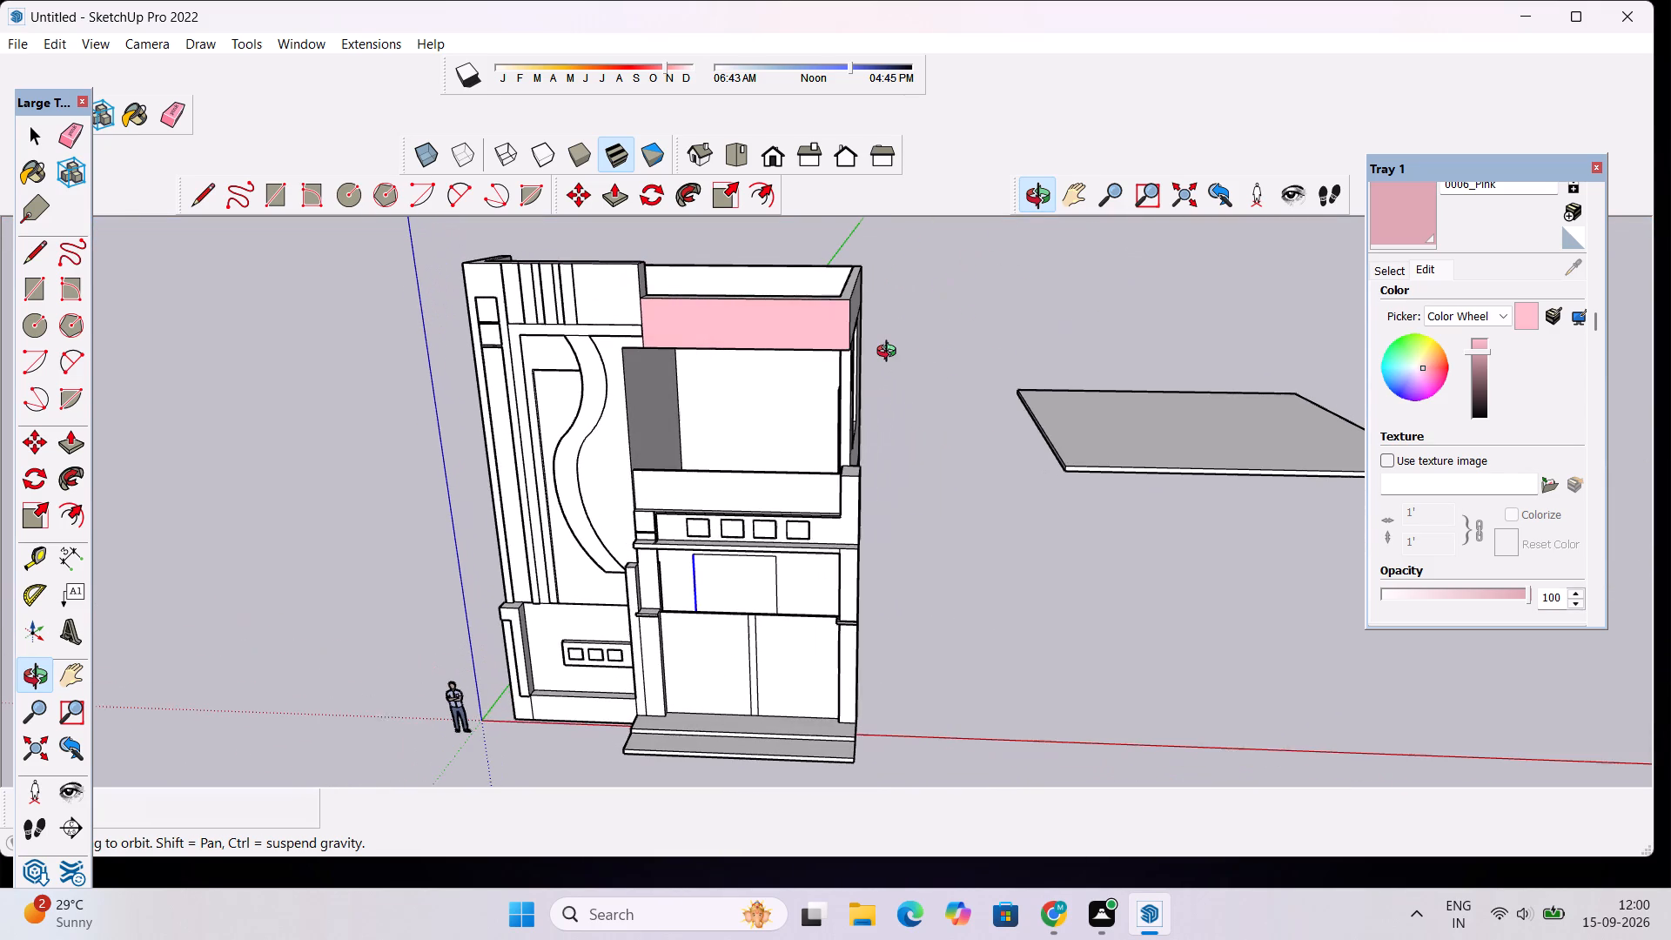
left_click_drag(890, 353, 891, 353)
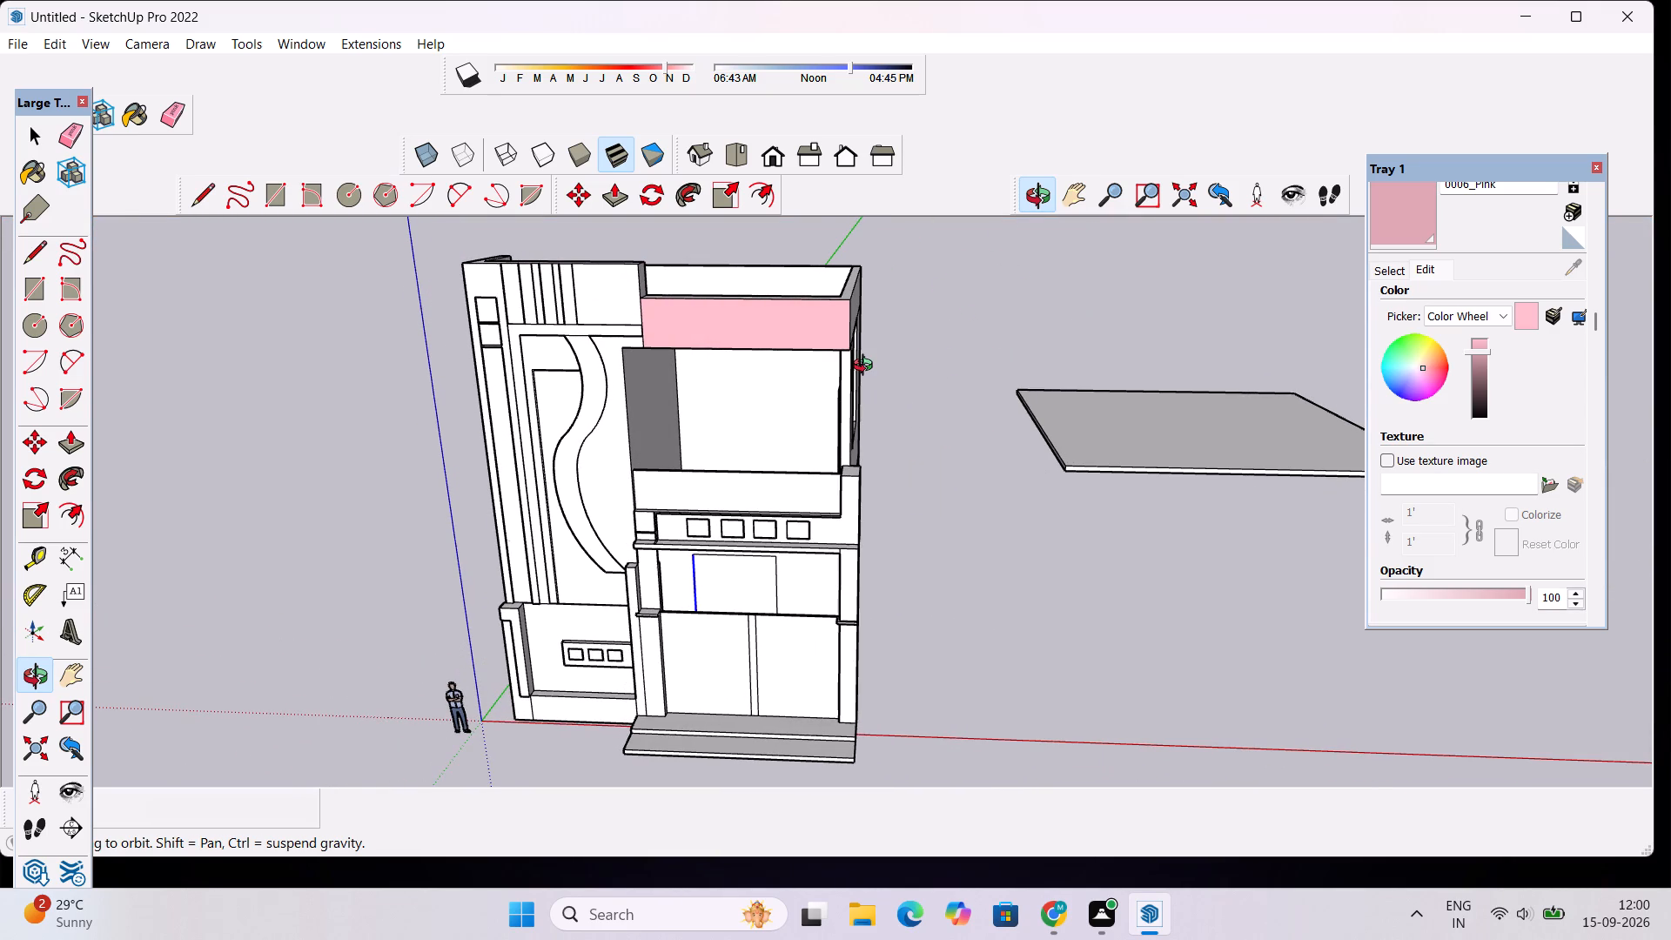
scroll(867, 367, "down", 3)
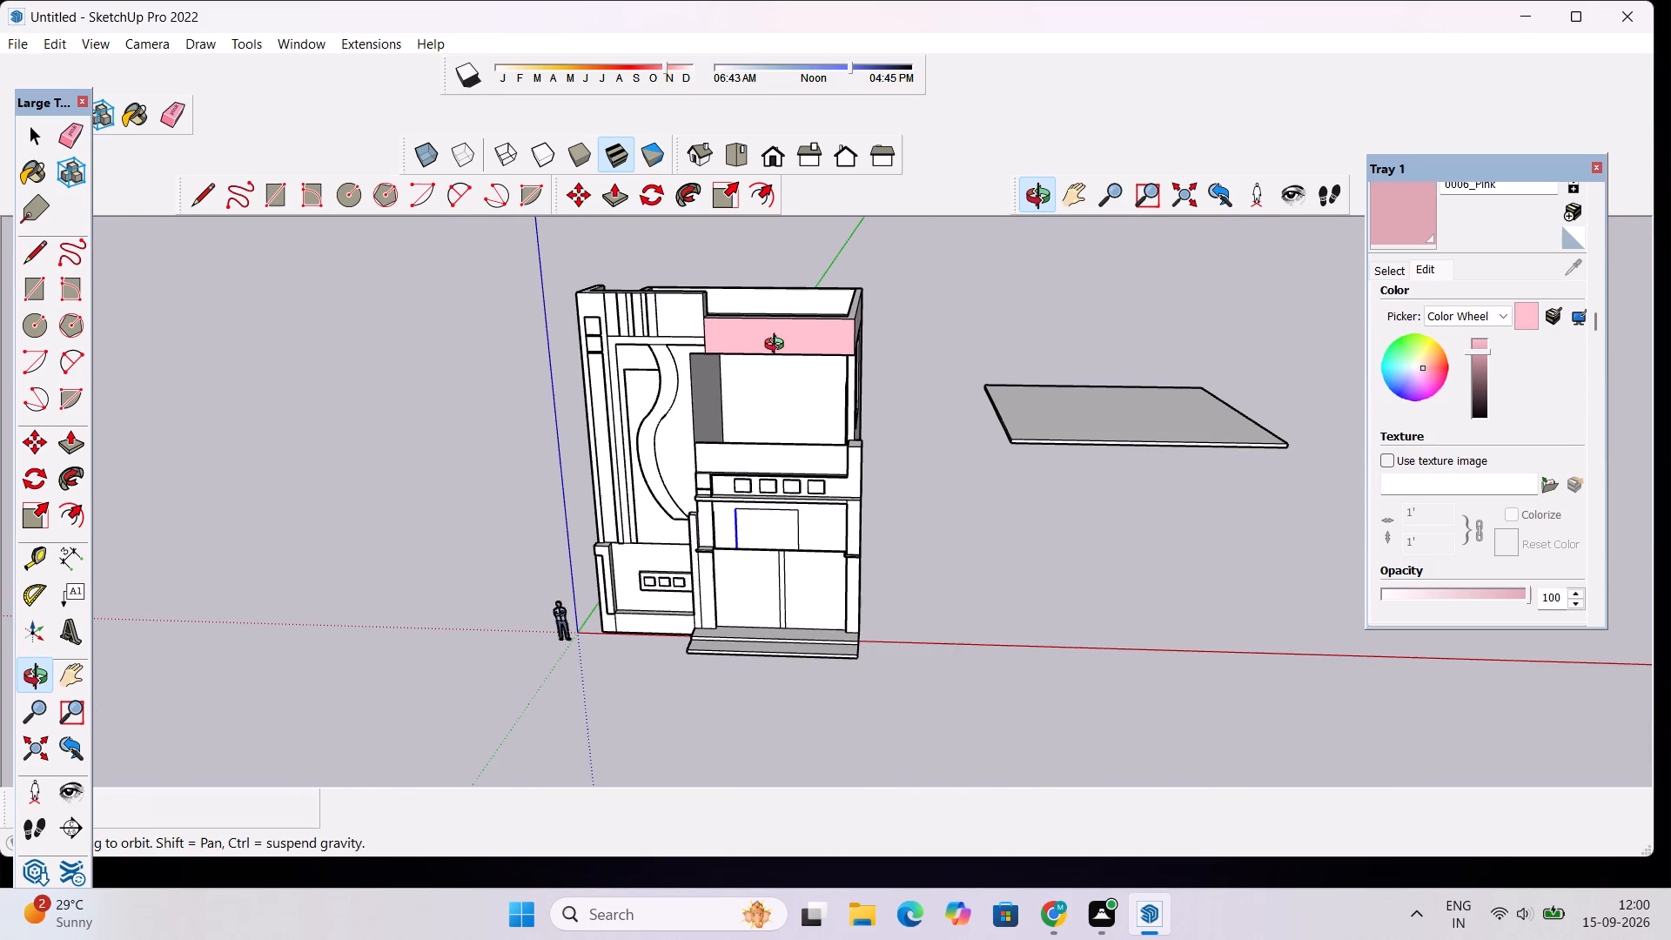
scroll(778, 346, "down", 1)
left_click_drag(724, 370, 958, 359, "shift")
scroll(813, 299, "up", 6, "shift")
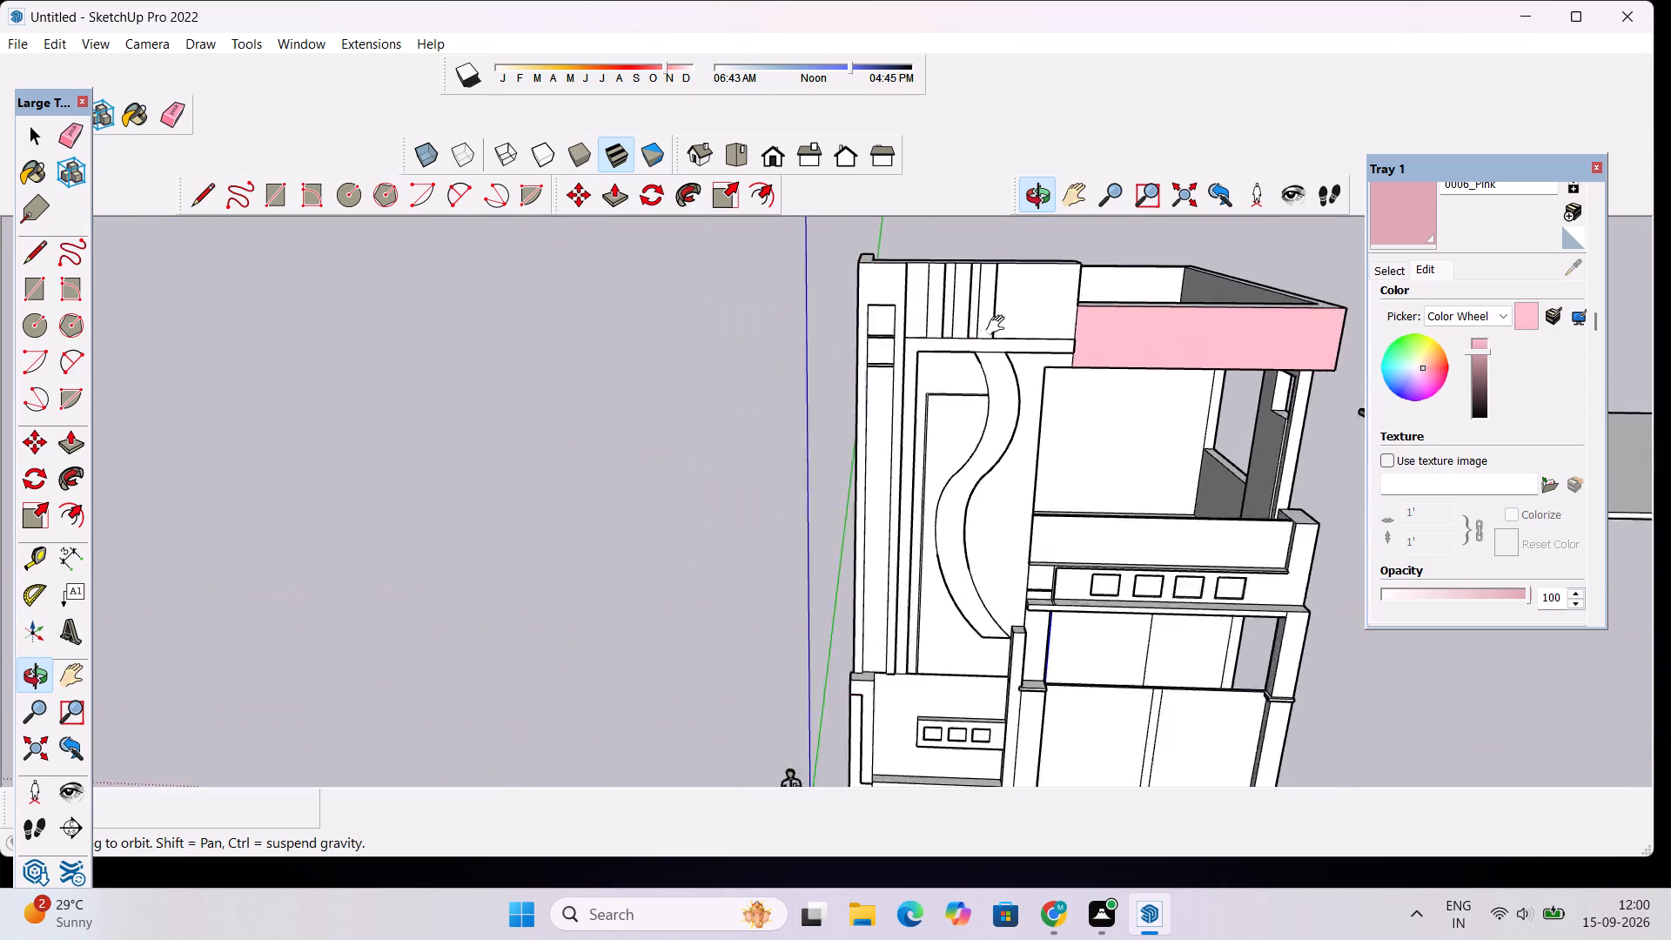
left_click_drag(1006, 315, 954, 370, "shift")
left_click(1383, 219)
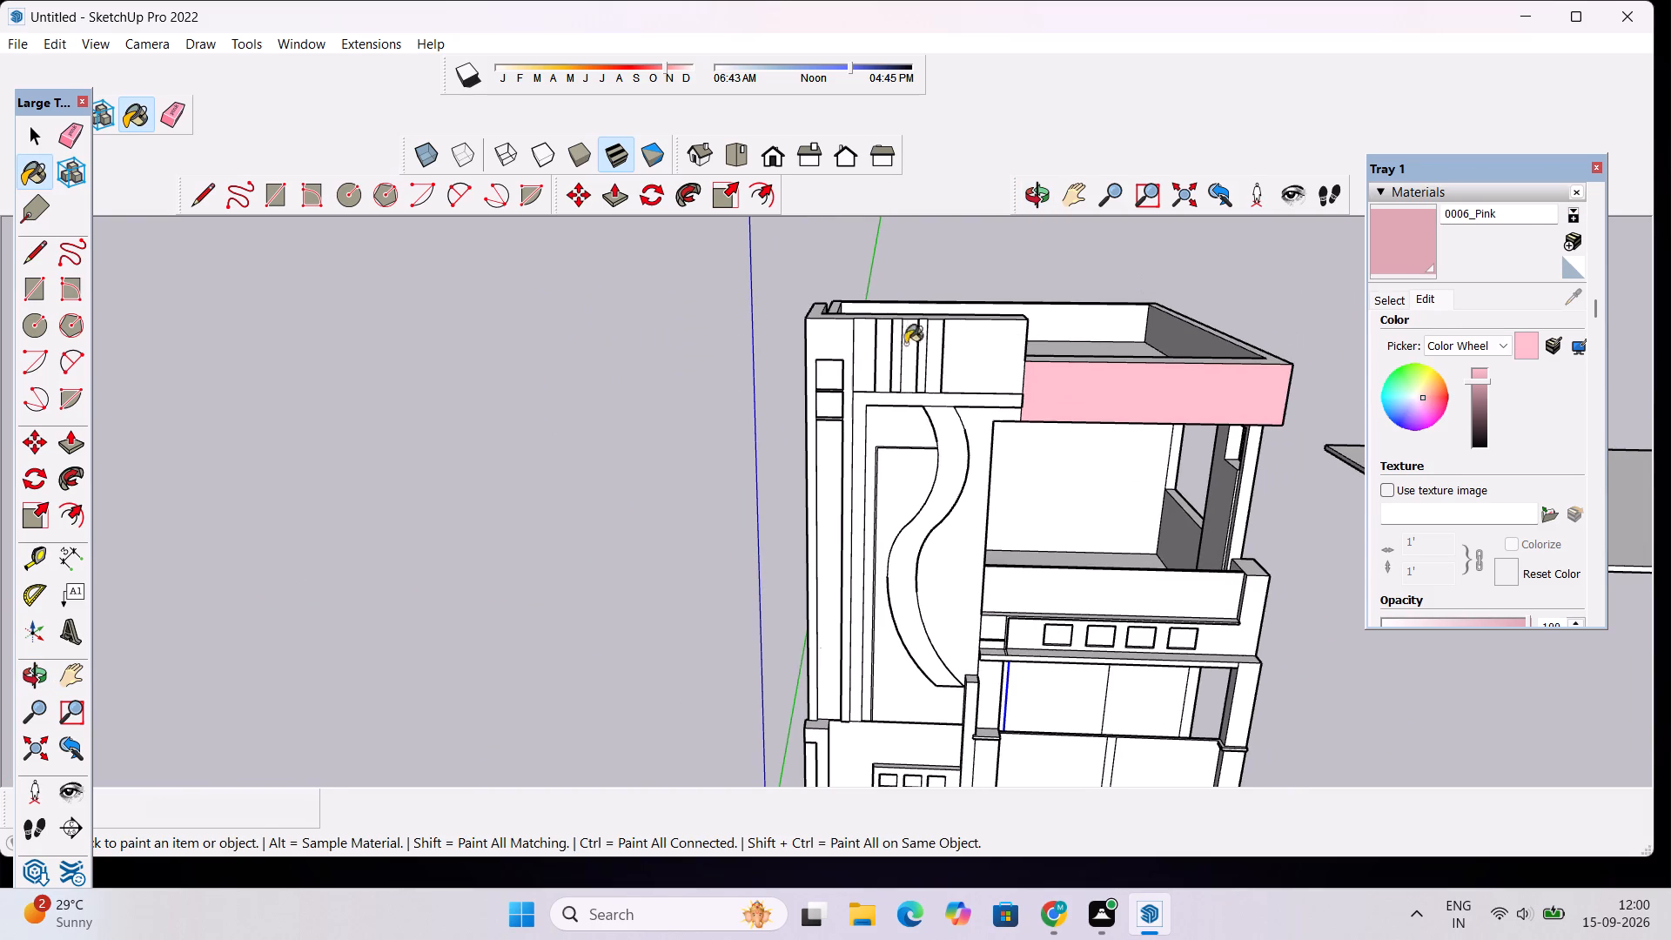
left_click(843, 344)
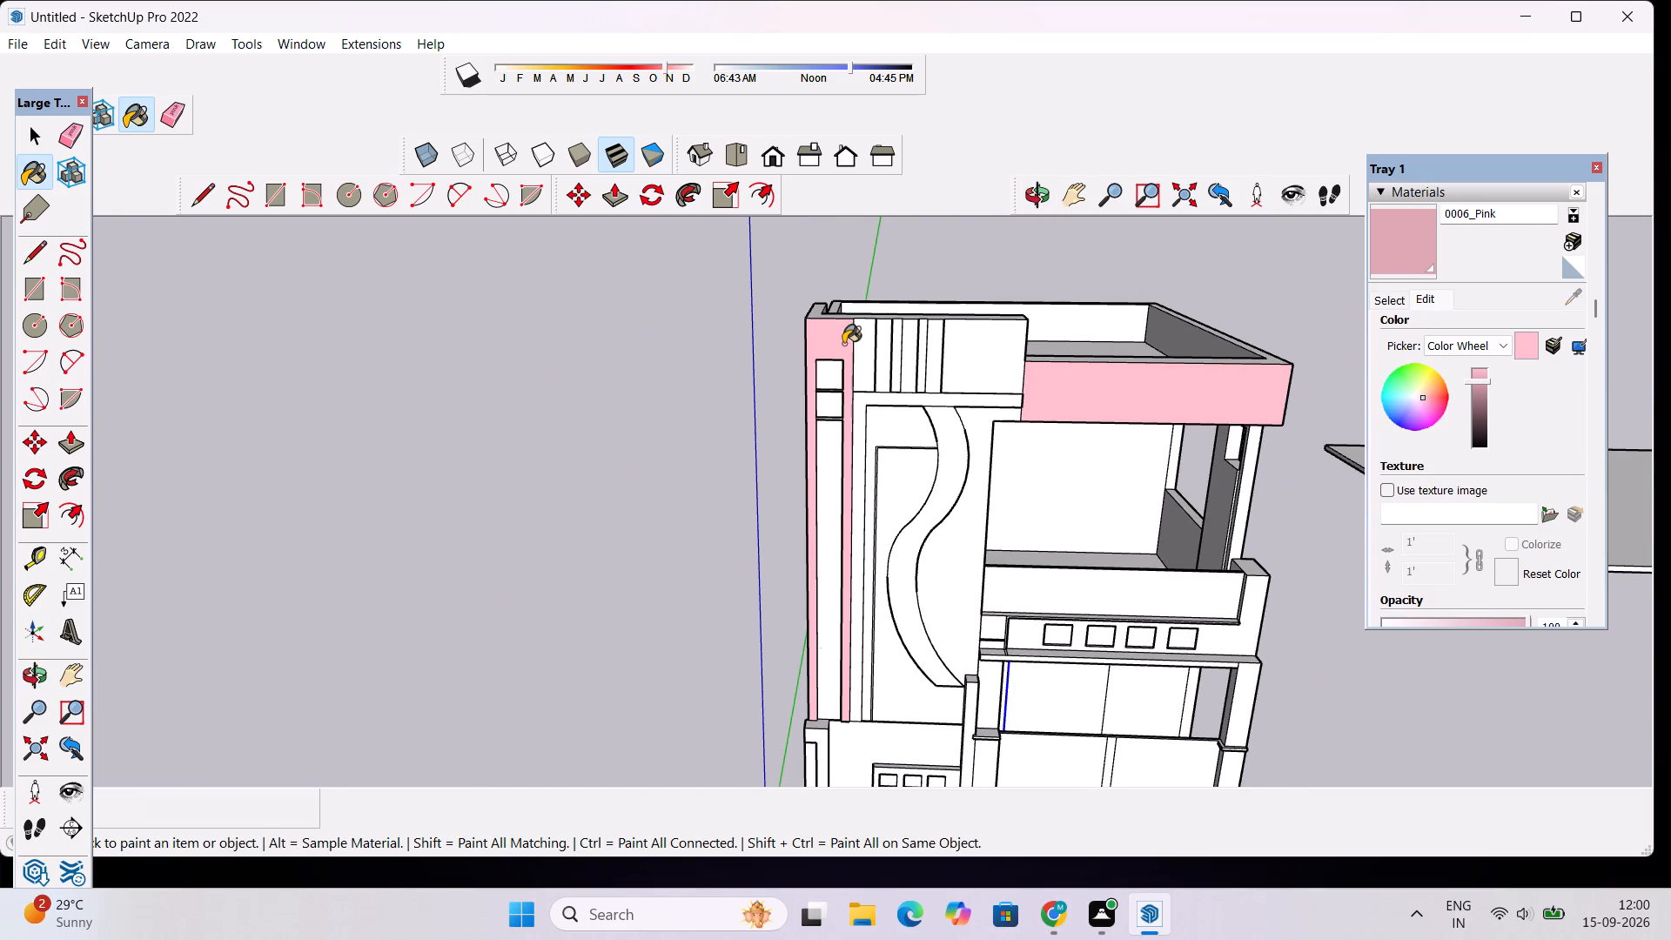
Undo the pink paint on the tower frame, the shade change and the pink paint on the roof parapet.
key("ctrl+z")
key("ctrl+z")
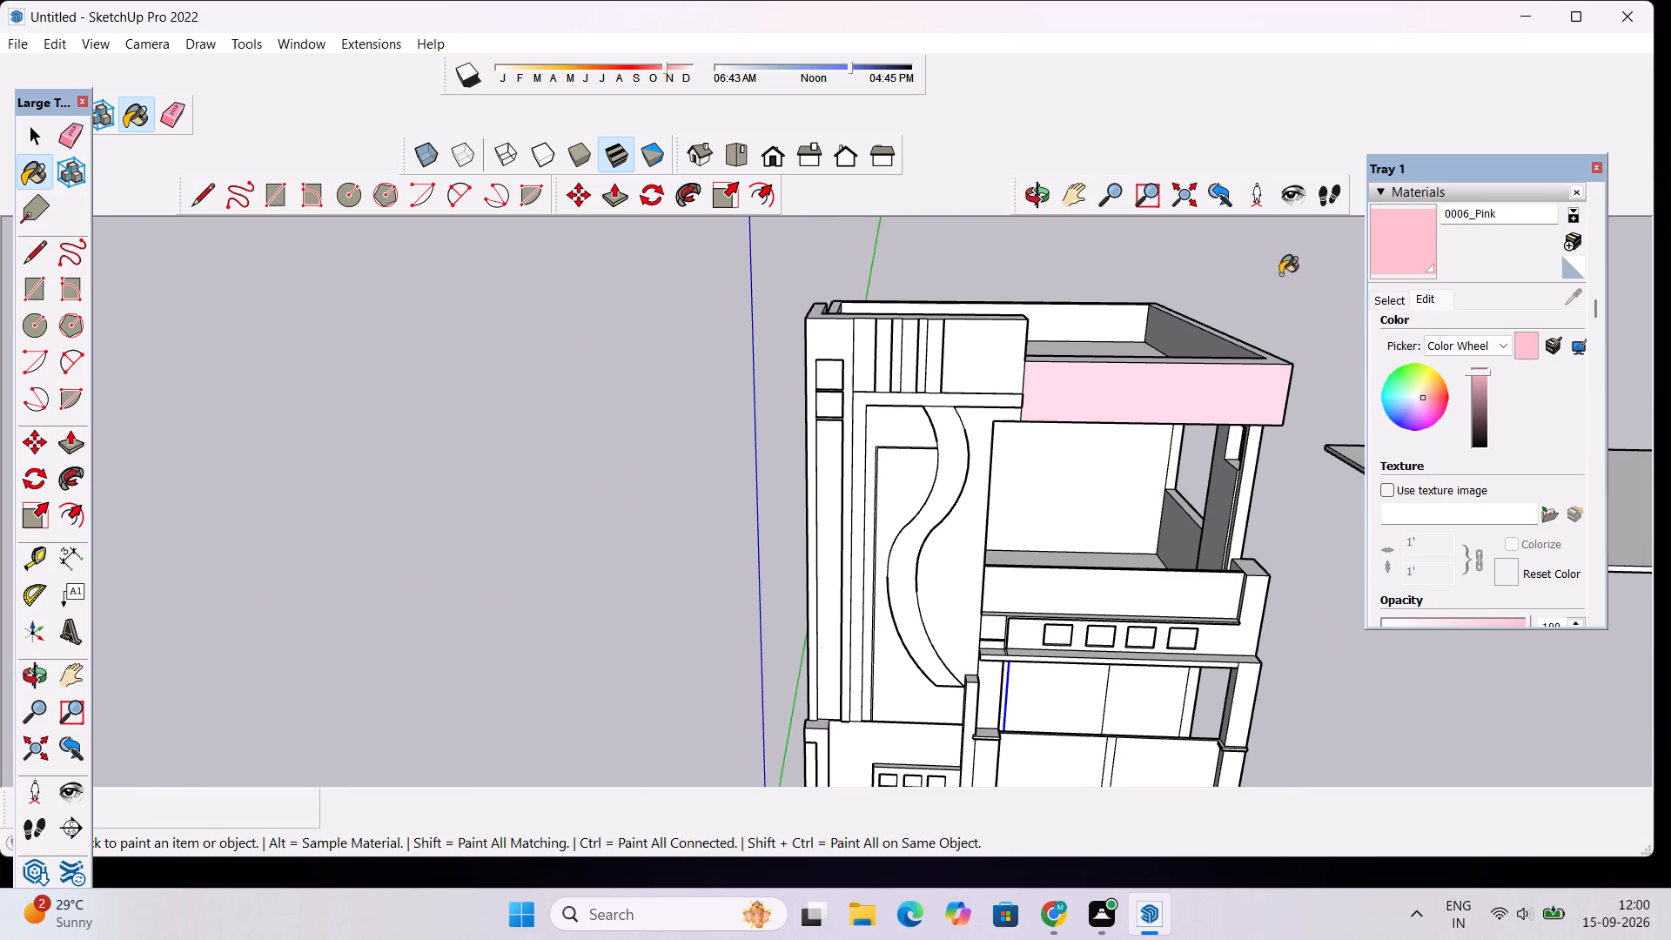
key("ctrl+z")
Paint the front face of the upper-floor roof parapet with Brick Tumbled from the Brick, Cladding and Siding materials.
left_click(1390, 305)
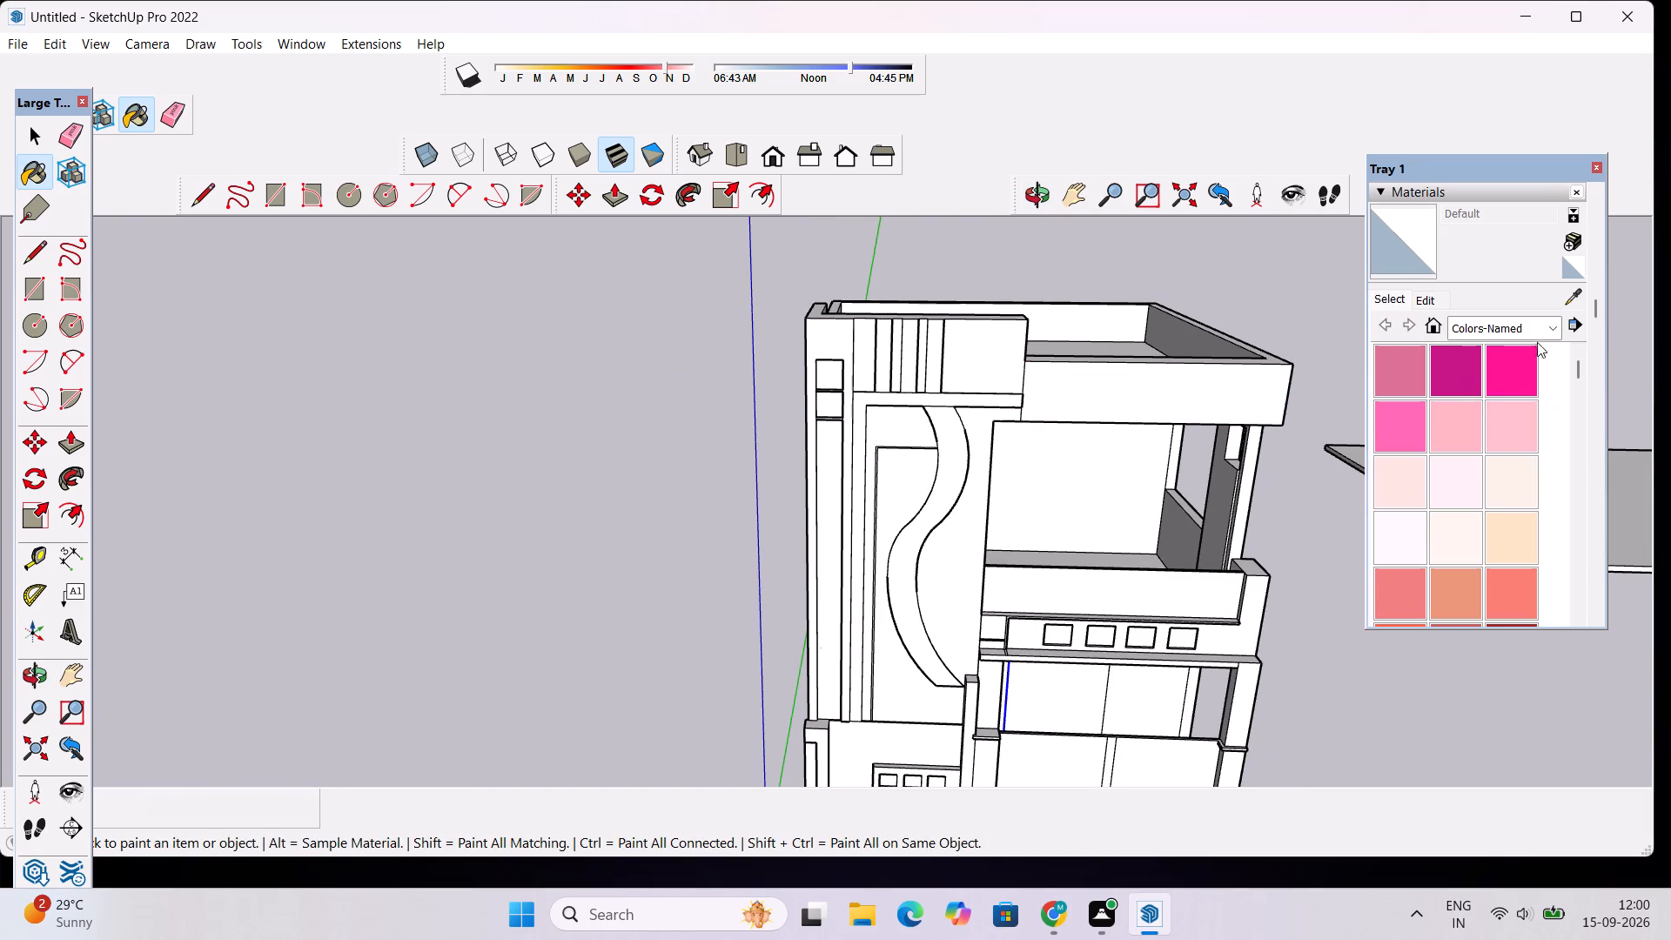
left_click(1551, 330)
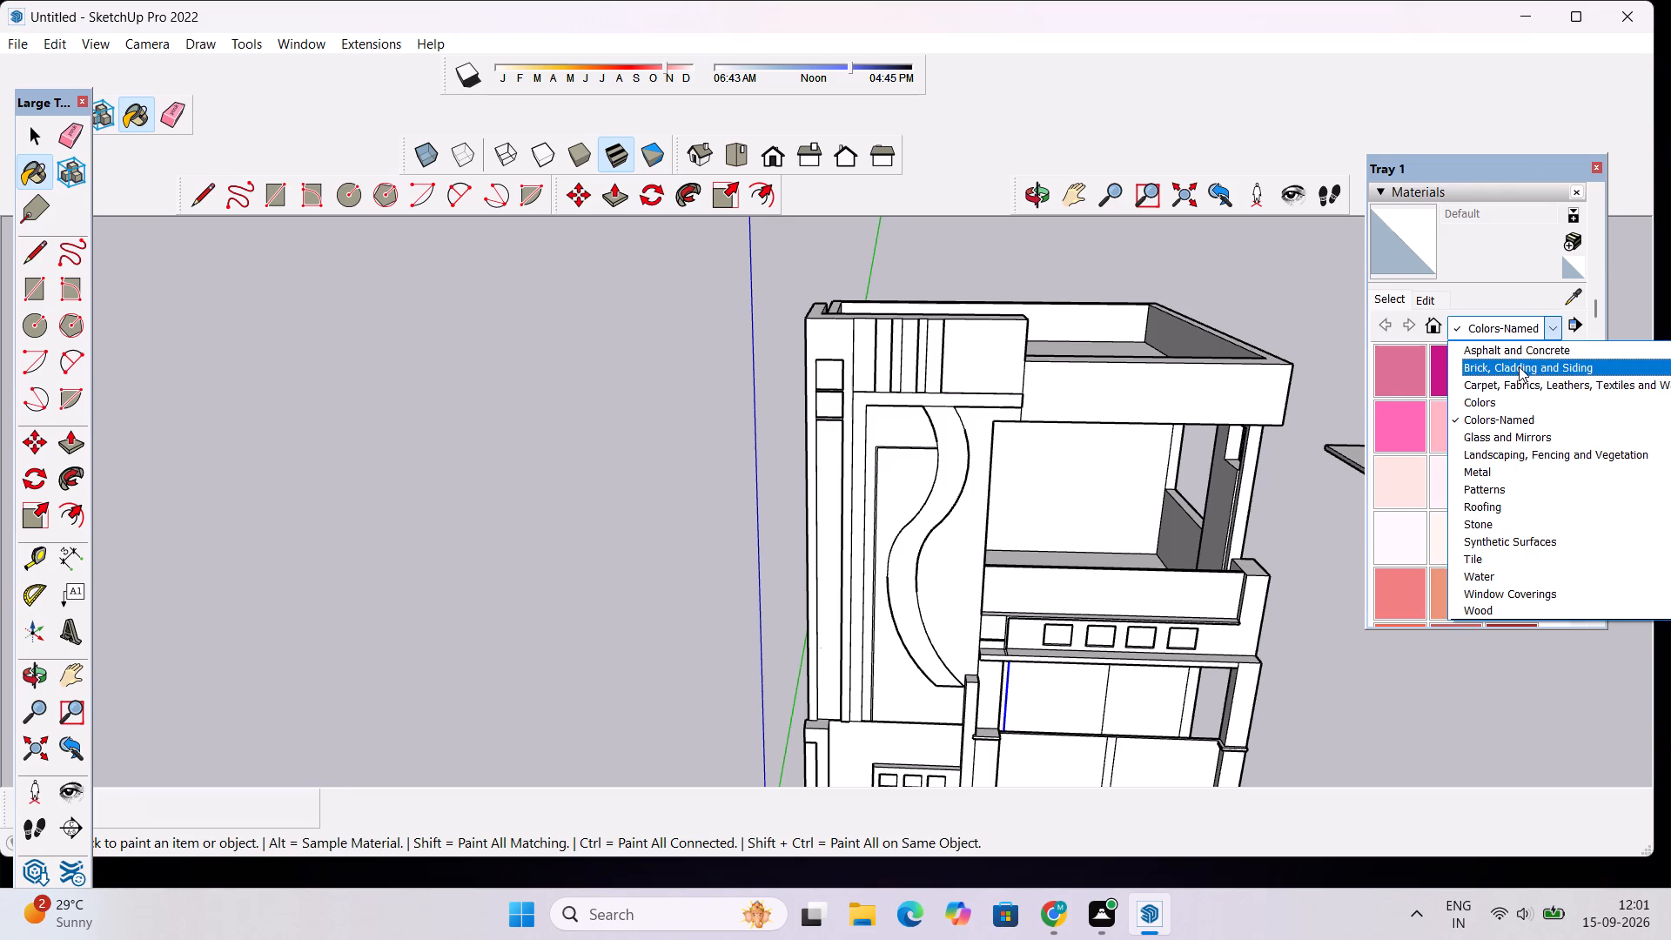
left_click(1519, 366)
left_click(1447, 490)
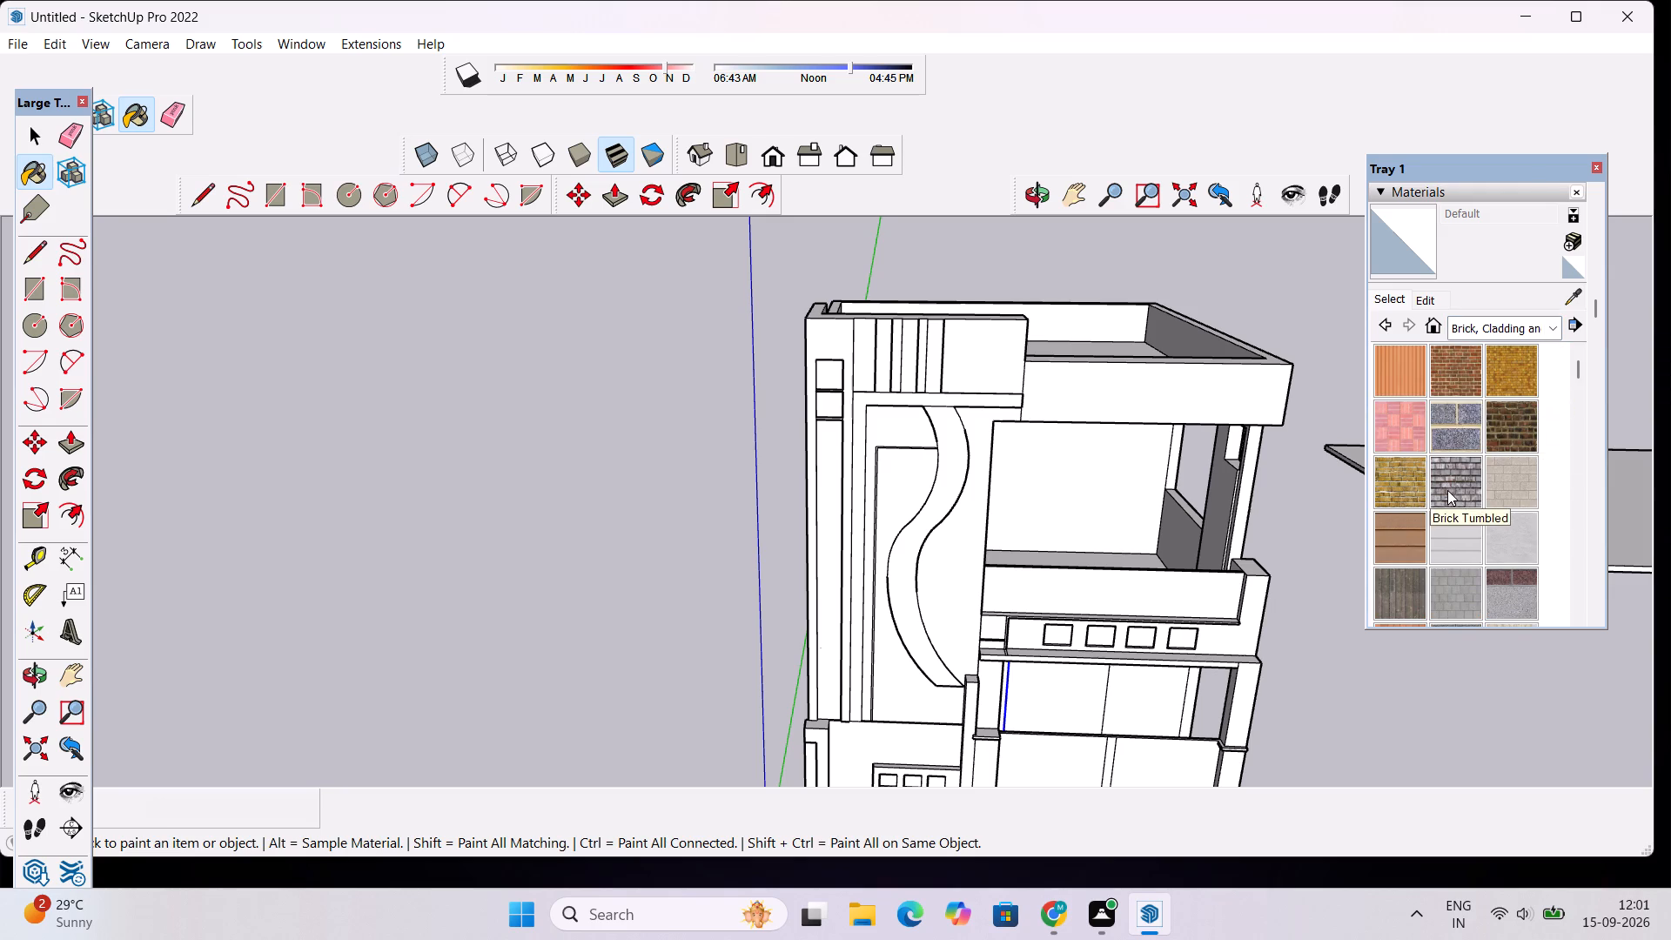
left_click(1060, 393)
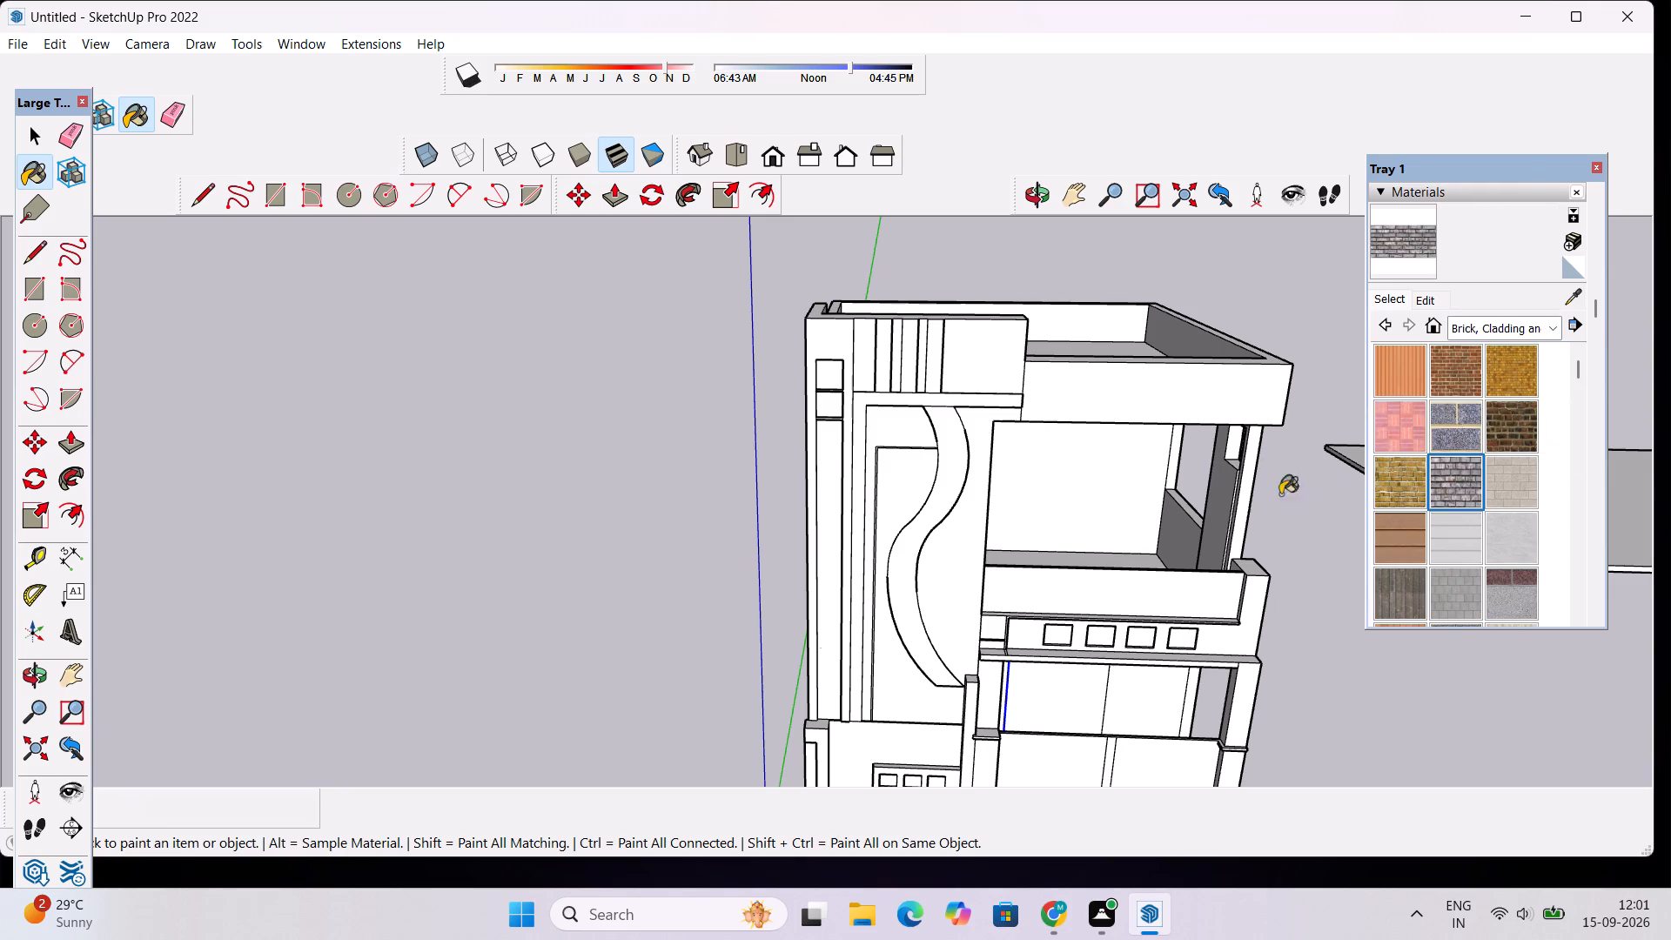
scroll(855, 418, "down", 8)
scroll(1136, 416, "up", 5)
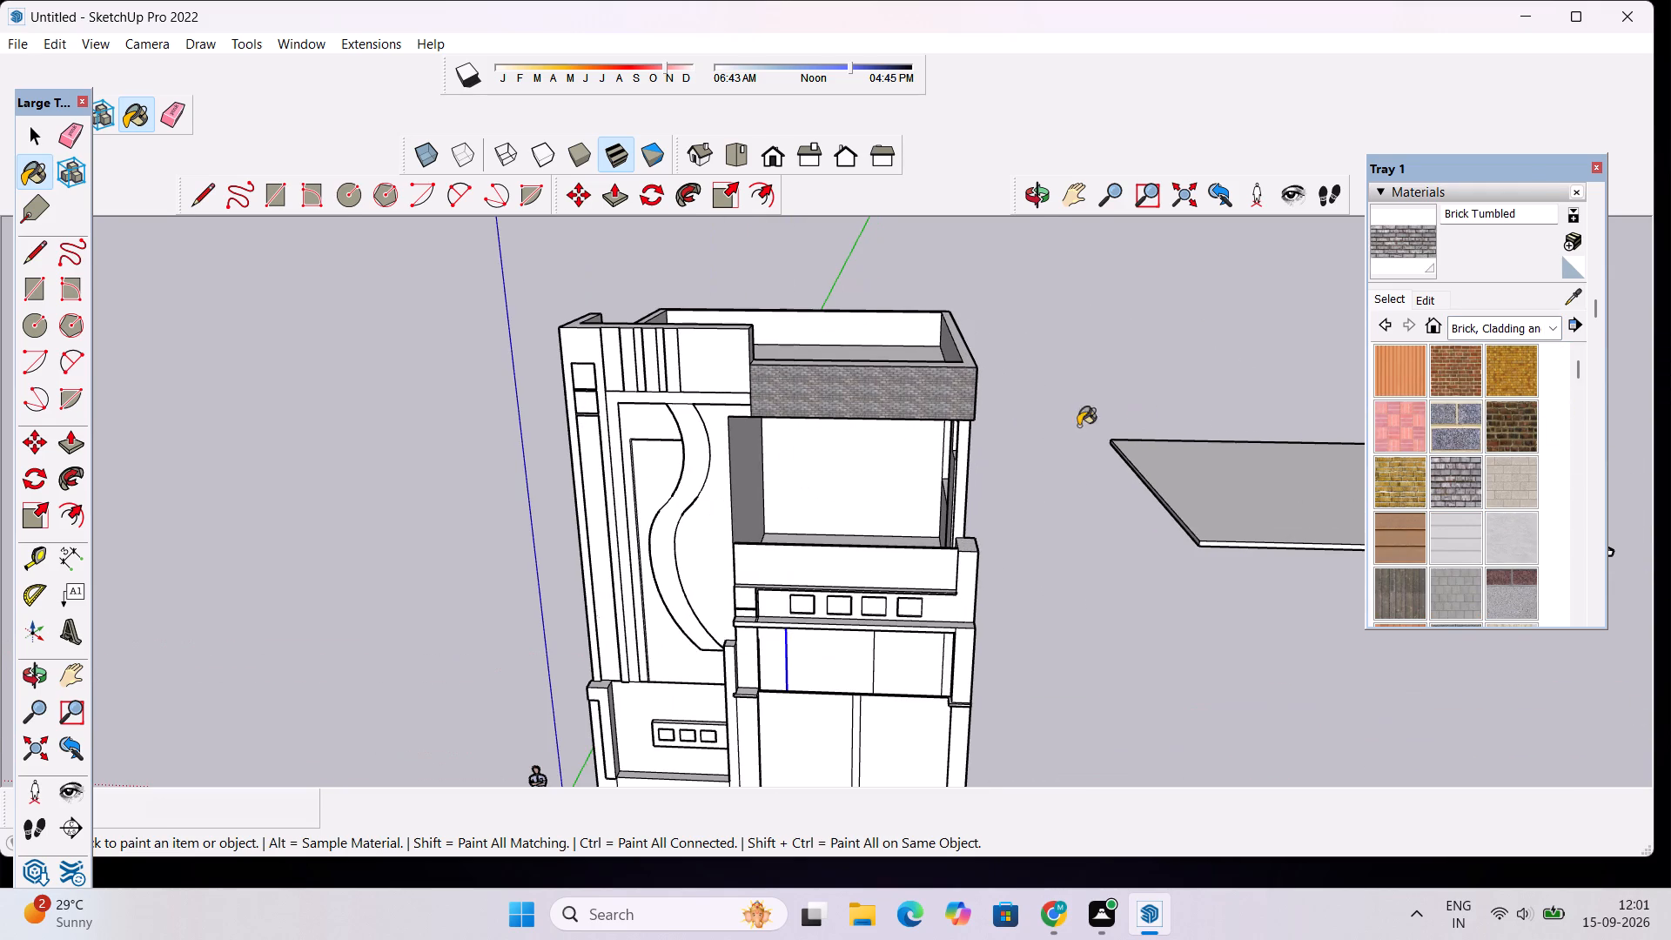
Paint the outer side face of the upper-floor roof parapet with Brick Tumbled.
left_click(1036, 202)
left_click_drag(1074, 331, 646, 422)
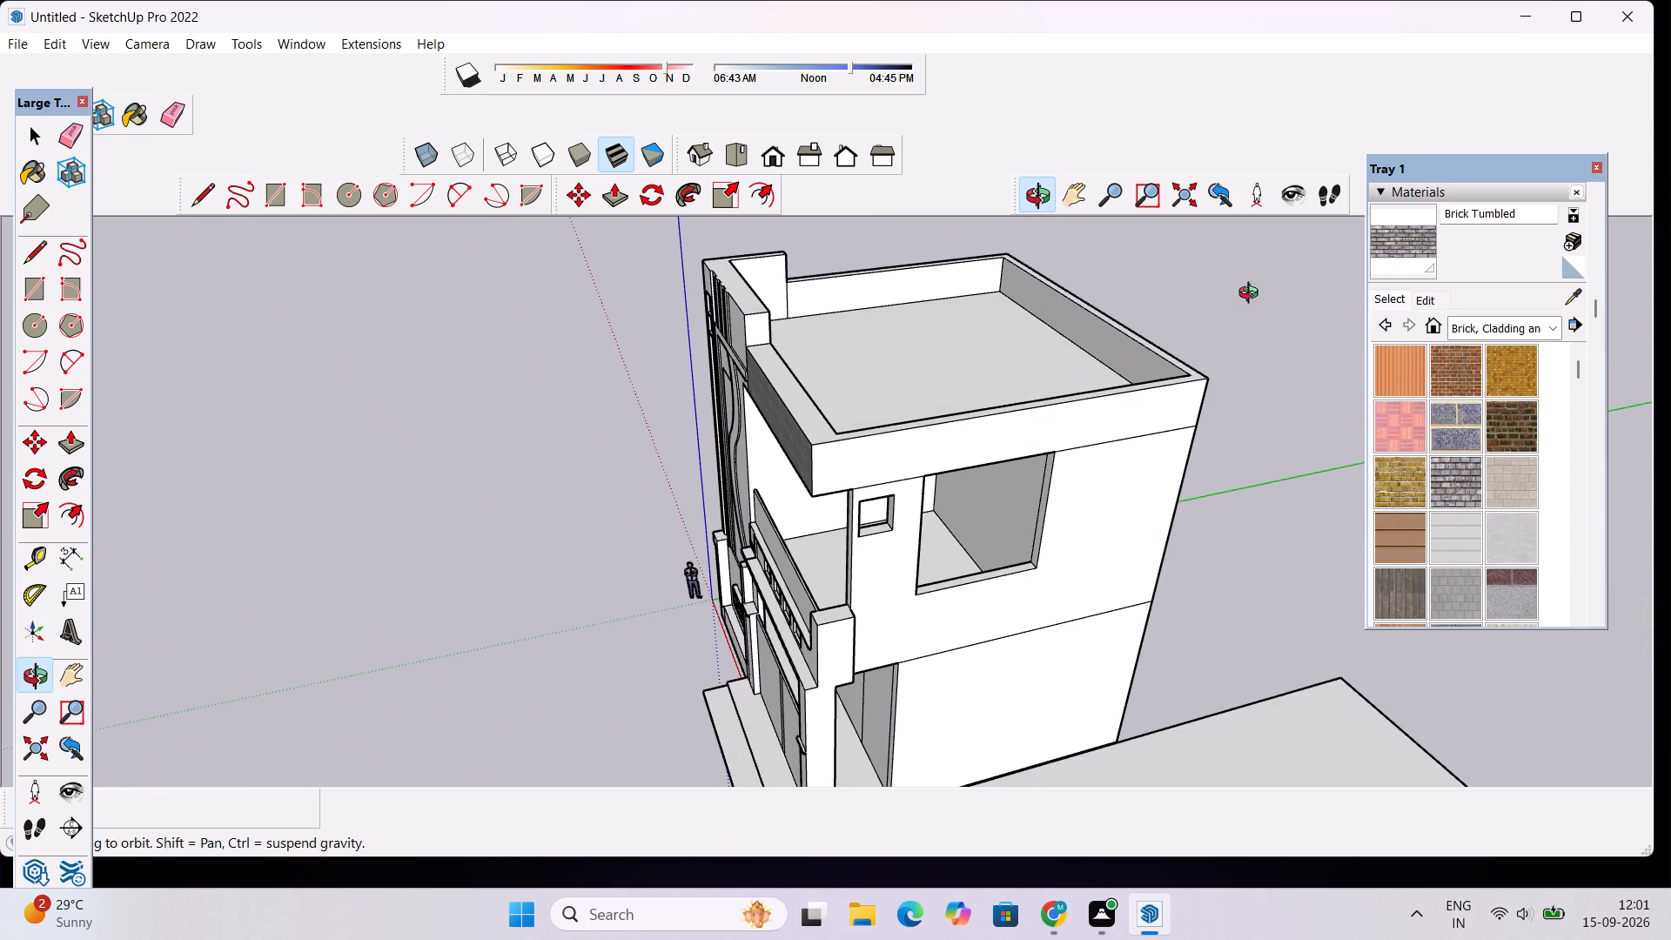
left_click(1383, 242)
left_click(1077, 428)
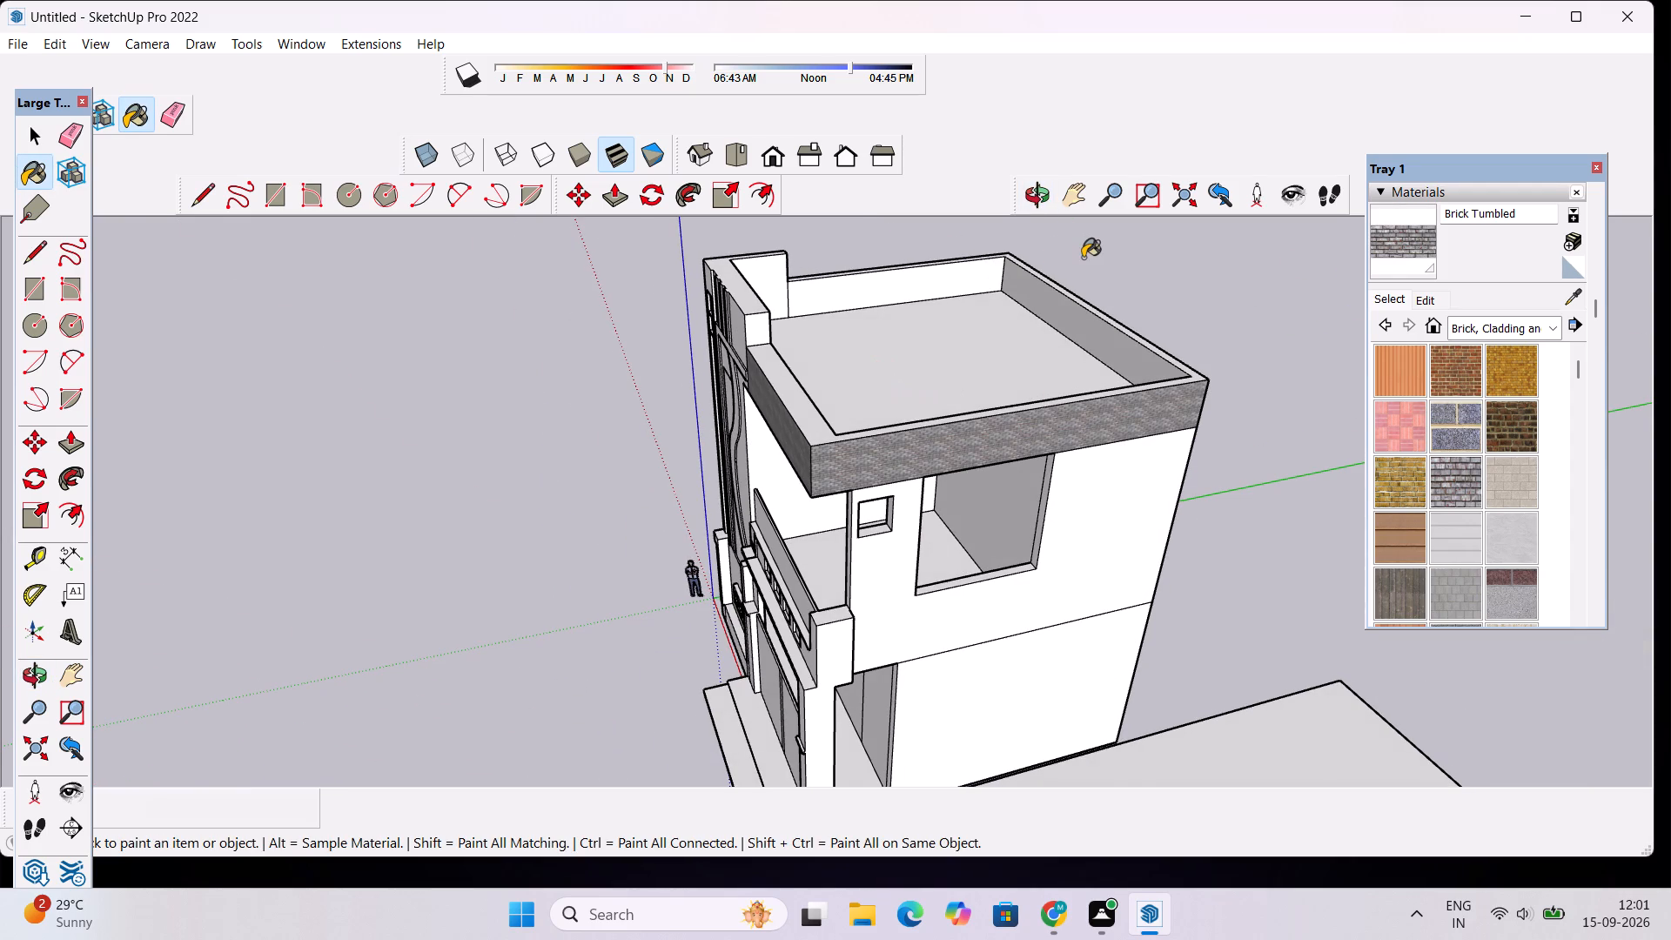
Examine the roof parapet and the building from the front, the far side and above.
scroll(1093, 267, "up", 4)
left_click(1027, 196)
left_click_drag(664, 448, 904, 452)
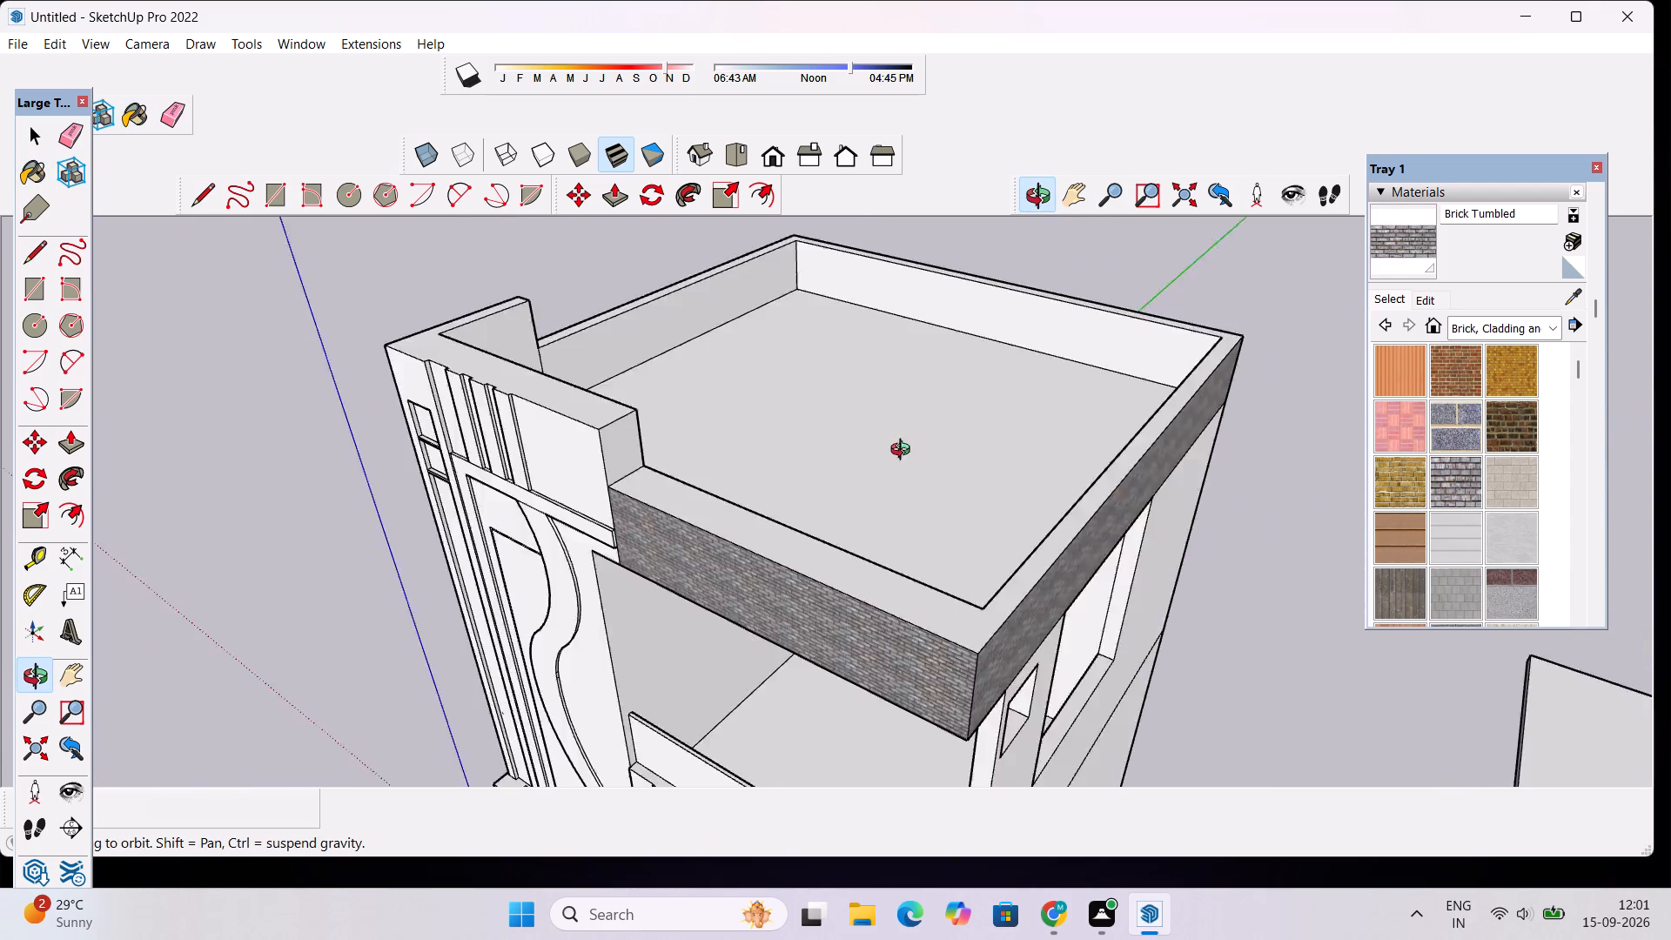
left_click_drag(904, 452, 1356, 278)
scroll(1095, 382, "down", 3)
left_click_drag(886, 392, 1415, 518)
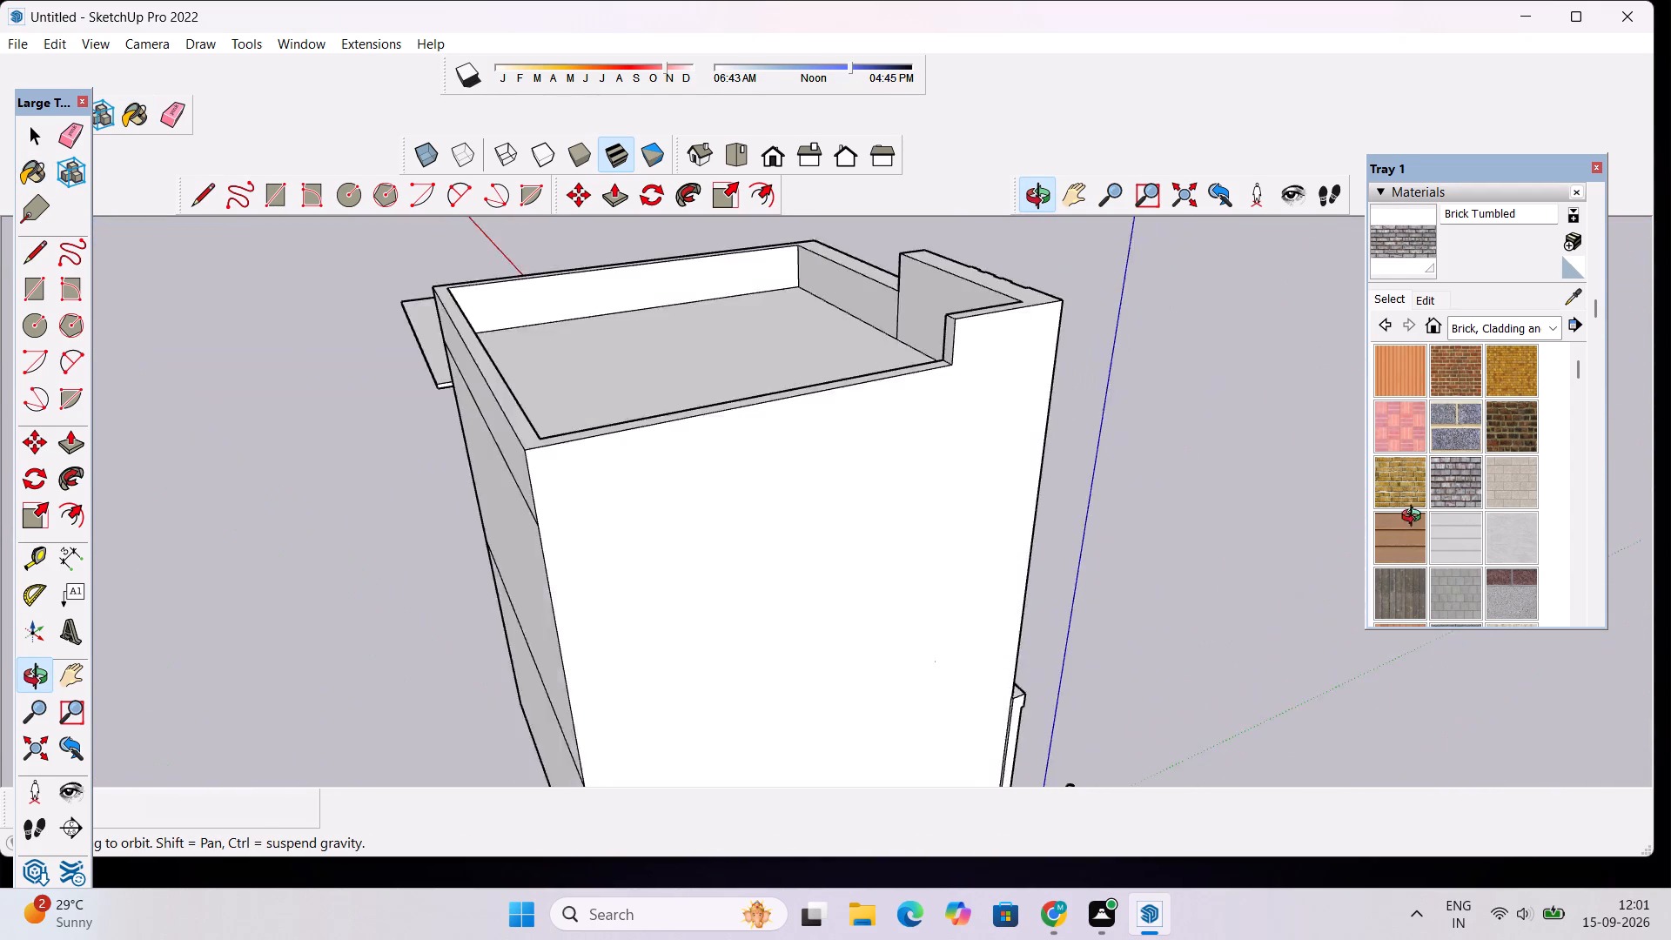
left_click_drag(1415, 518, 1403, 506)
left_click(1391, 256)
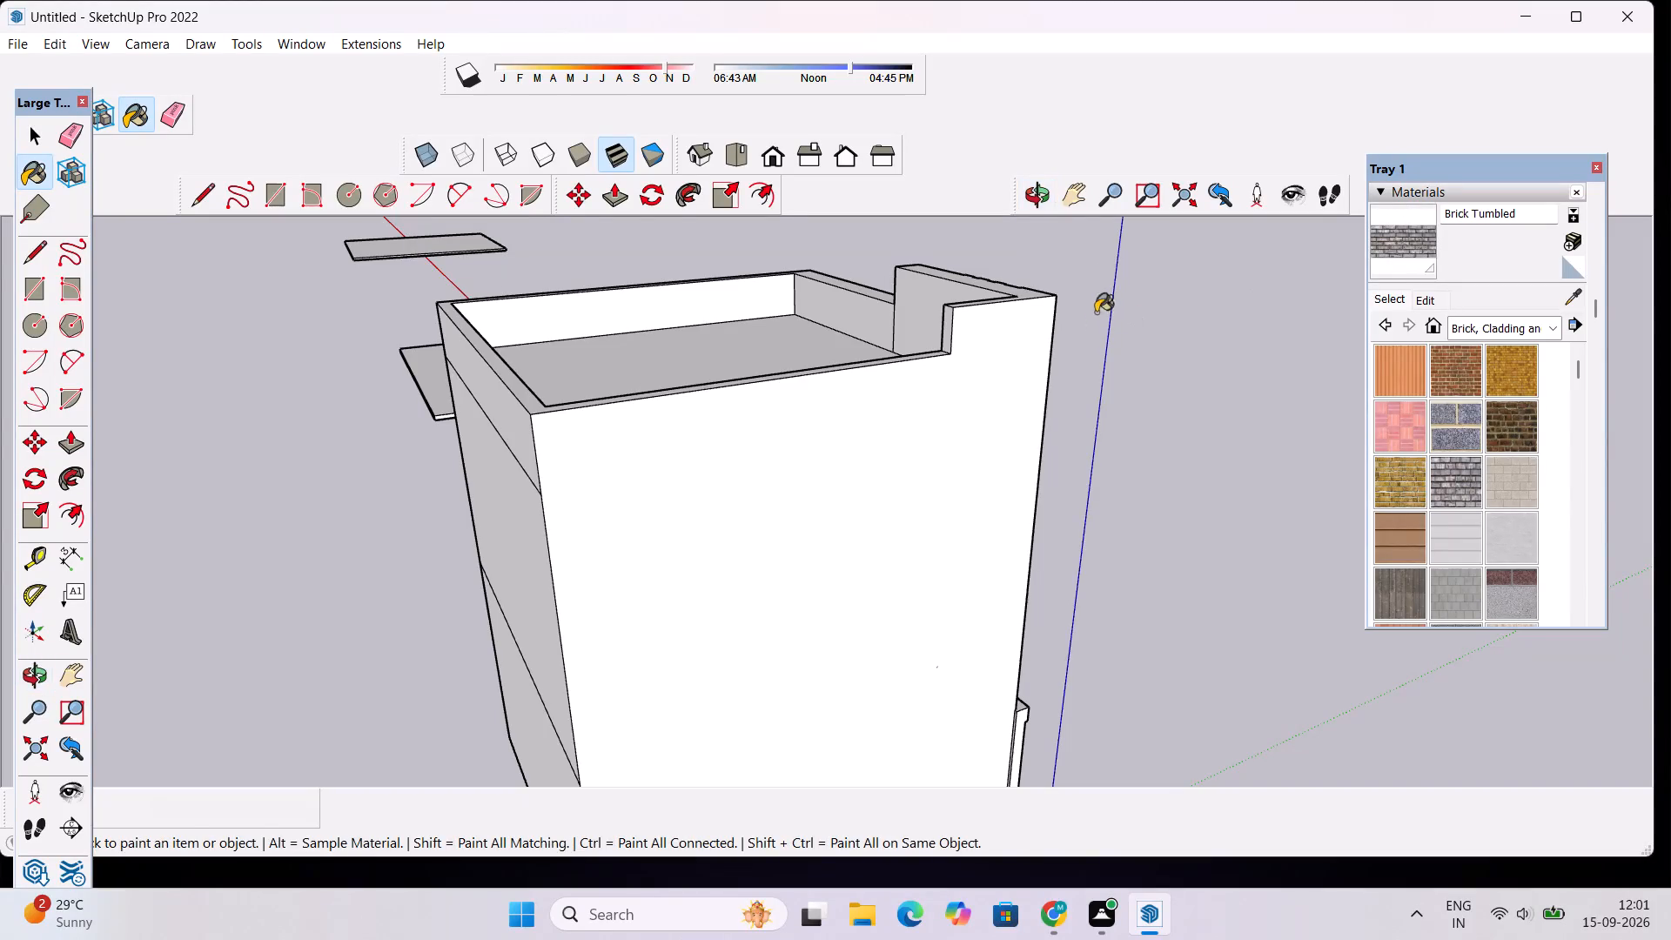
left_click(1030, 207)
left_click_drag(1172, 373, 632, 498)
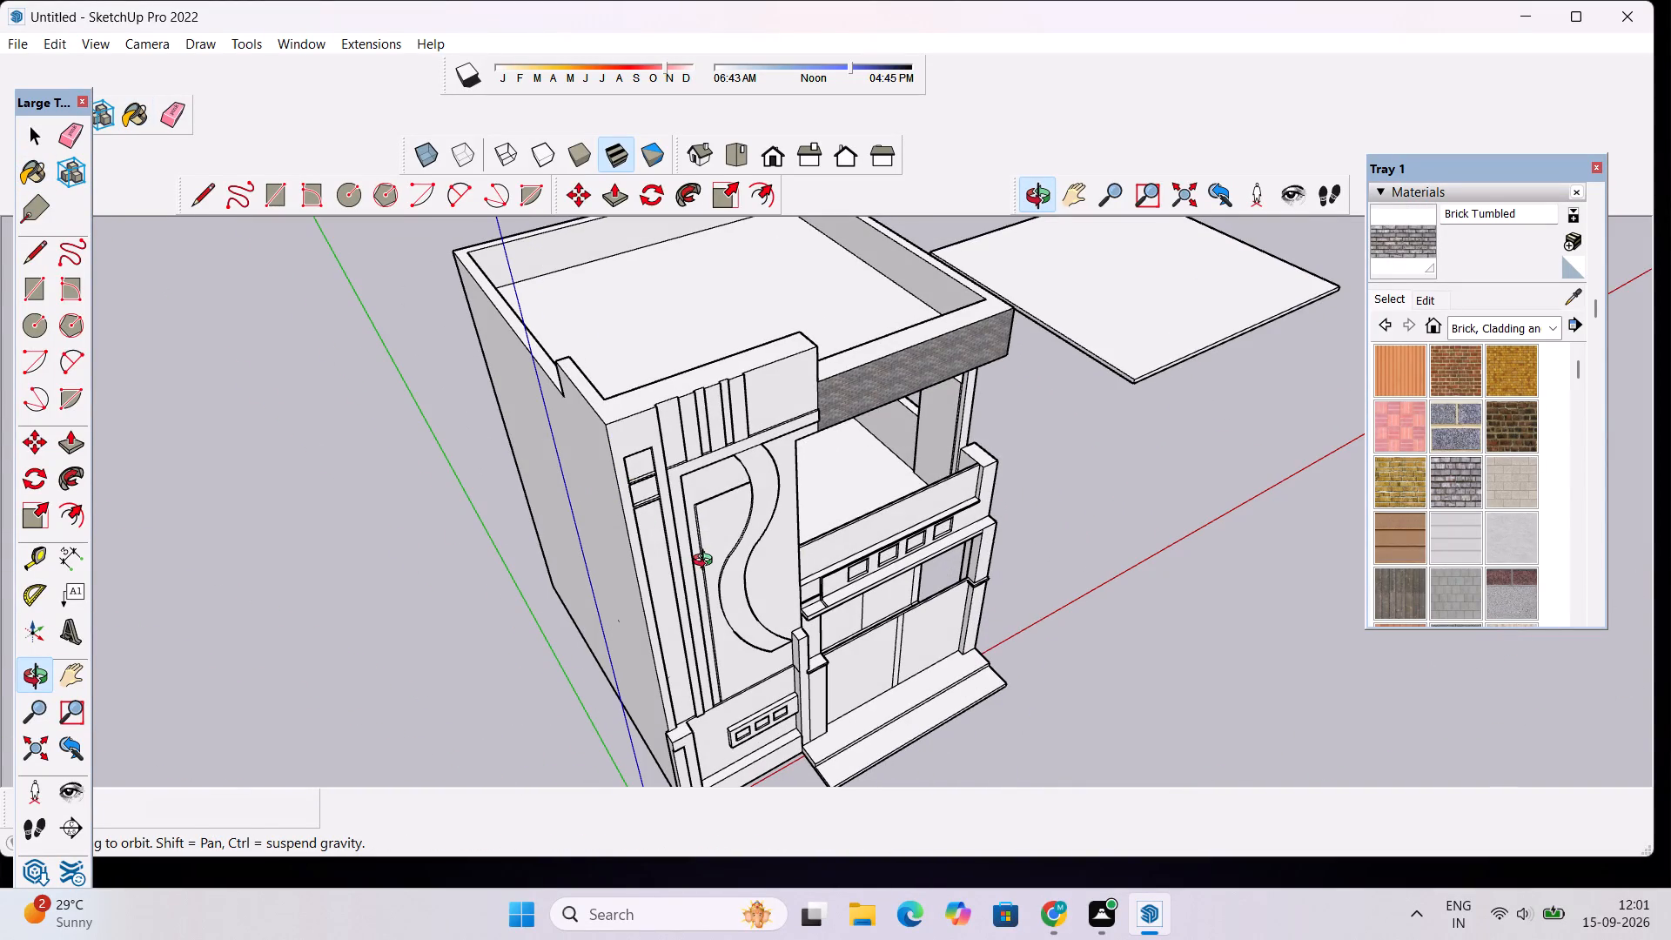
left_click_drag(733, 540, 644, 504)
scroll(637, 467, "down", 4)
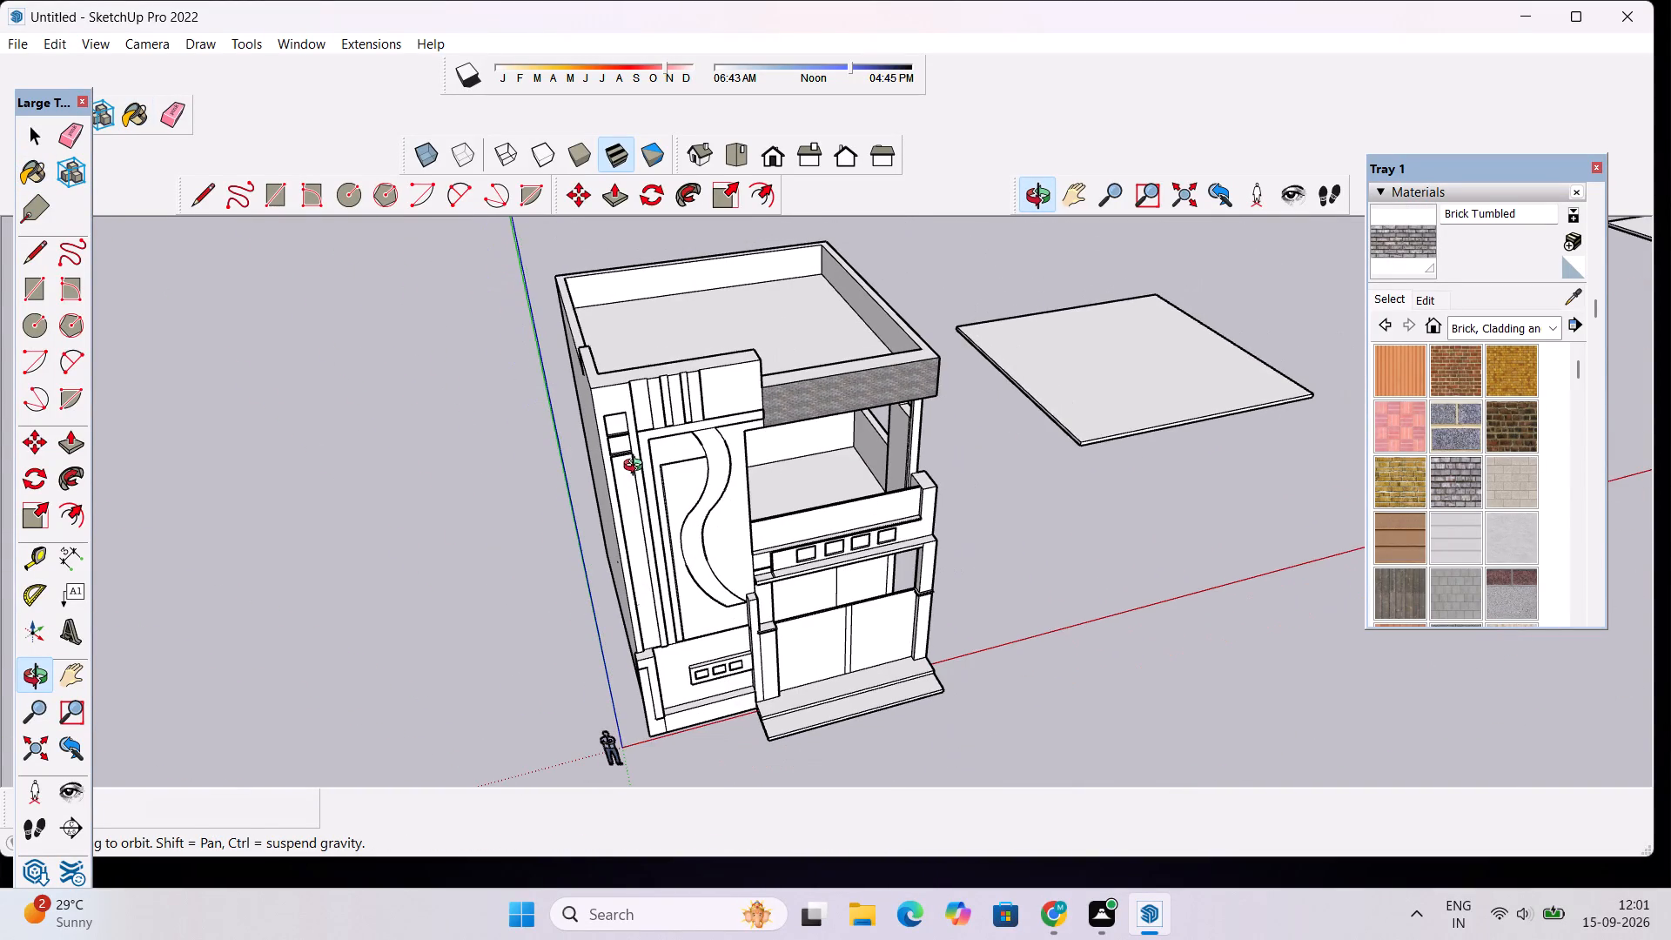
left_click_drag(694, 527, 650, 472)
Paint the tower's base band, its top ledge and the adjoining narrow outer strip with Stone Flagstone Ashlar.
scroll(1465, 588, "down", 2)
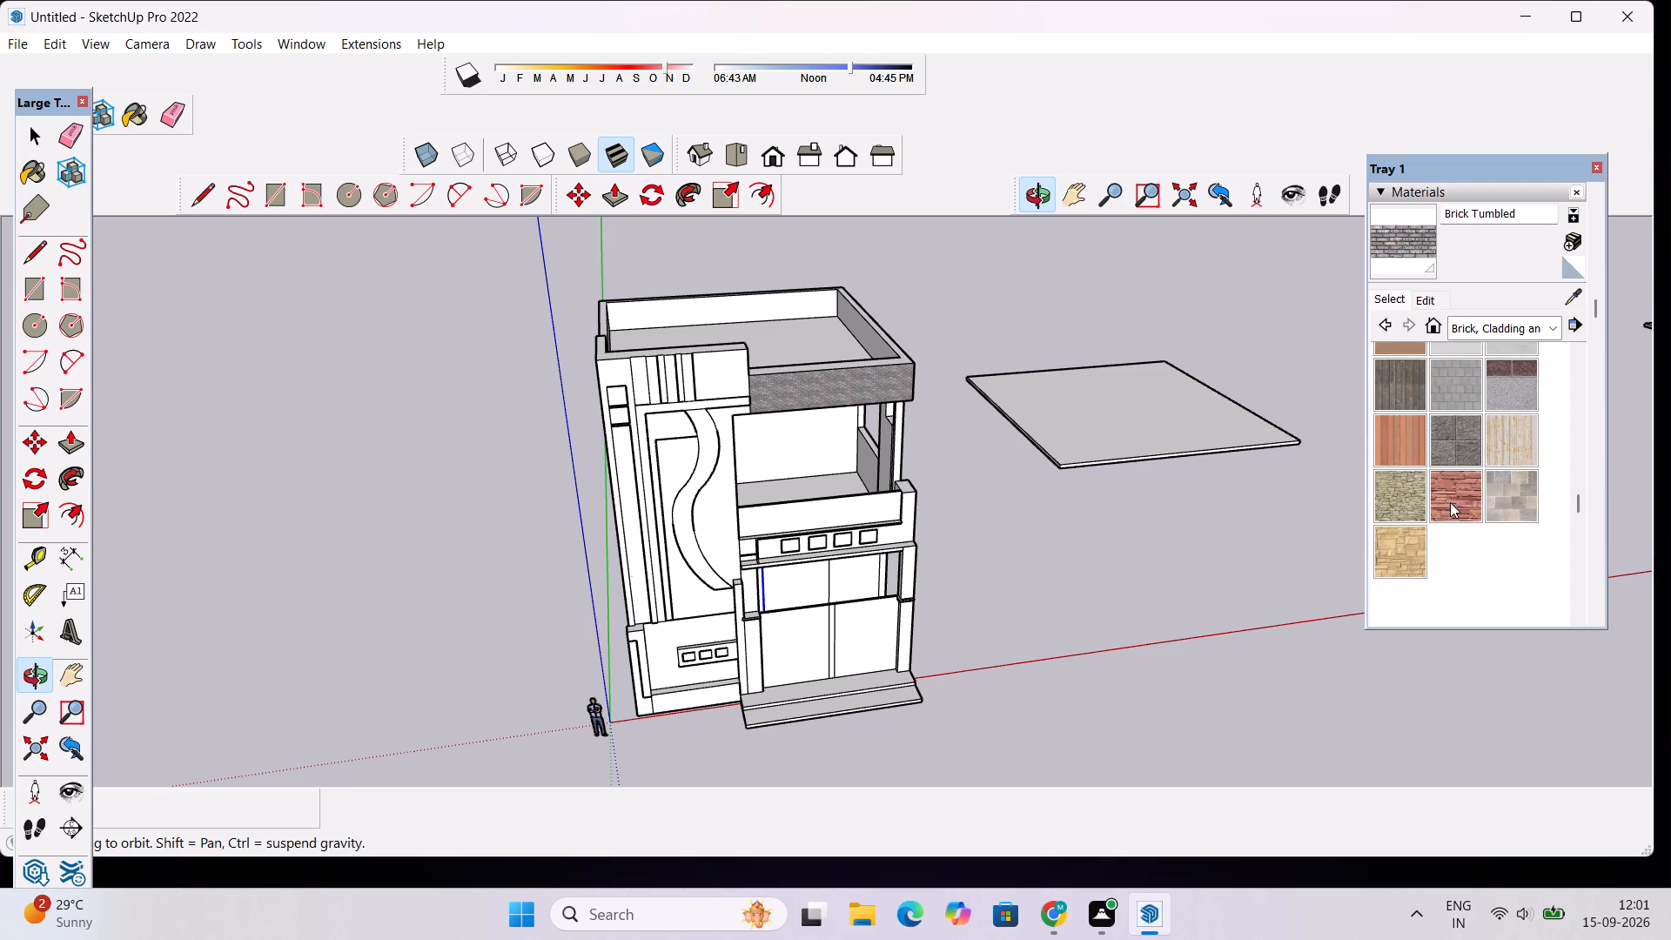
left_click(1450, 502)
scroll(846, 543, "up", 4)
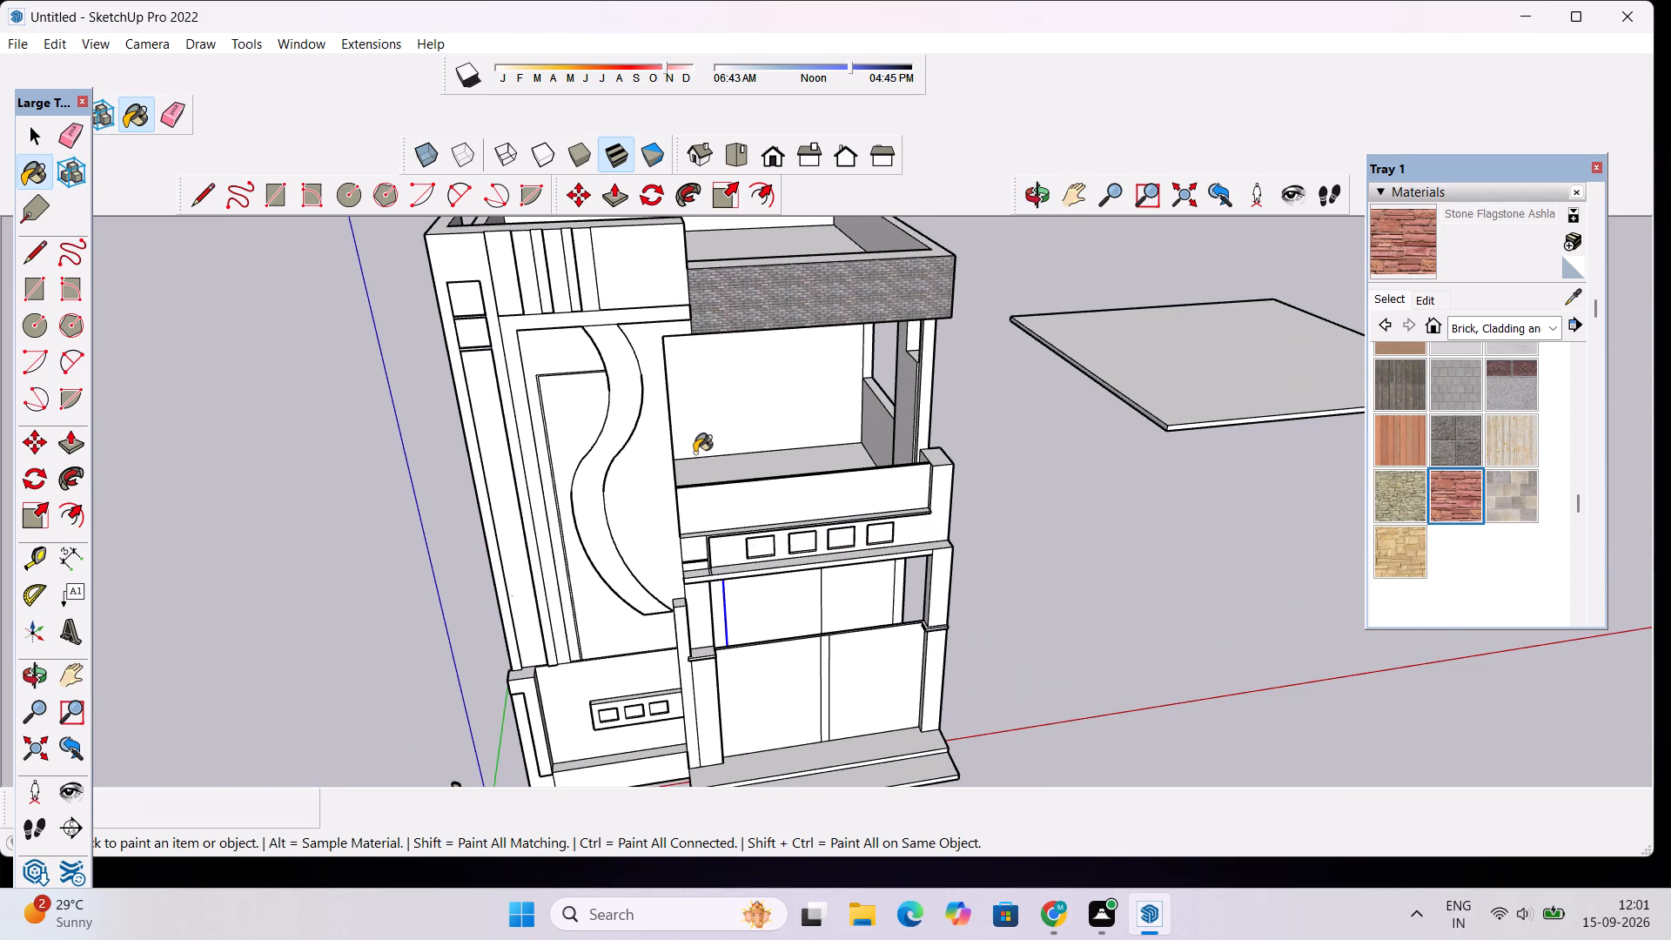
scroll(691, 452, "down", 4)
scroll(707, 692, "up", 7)
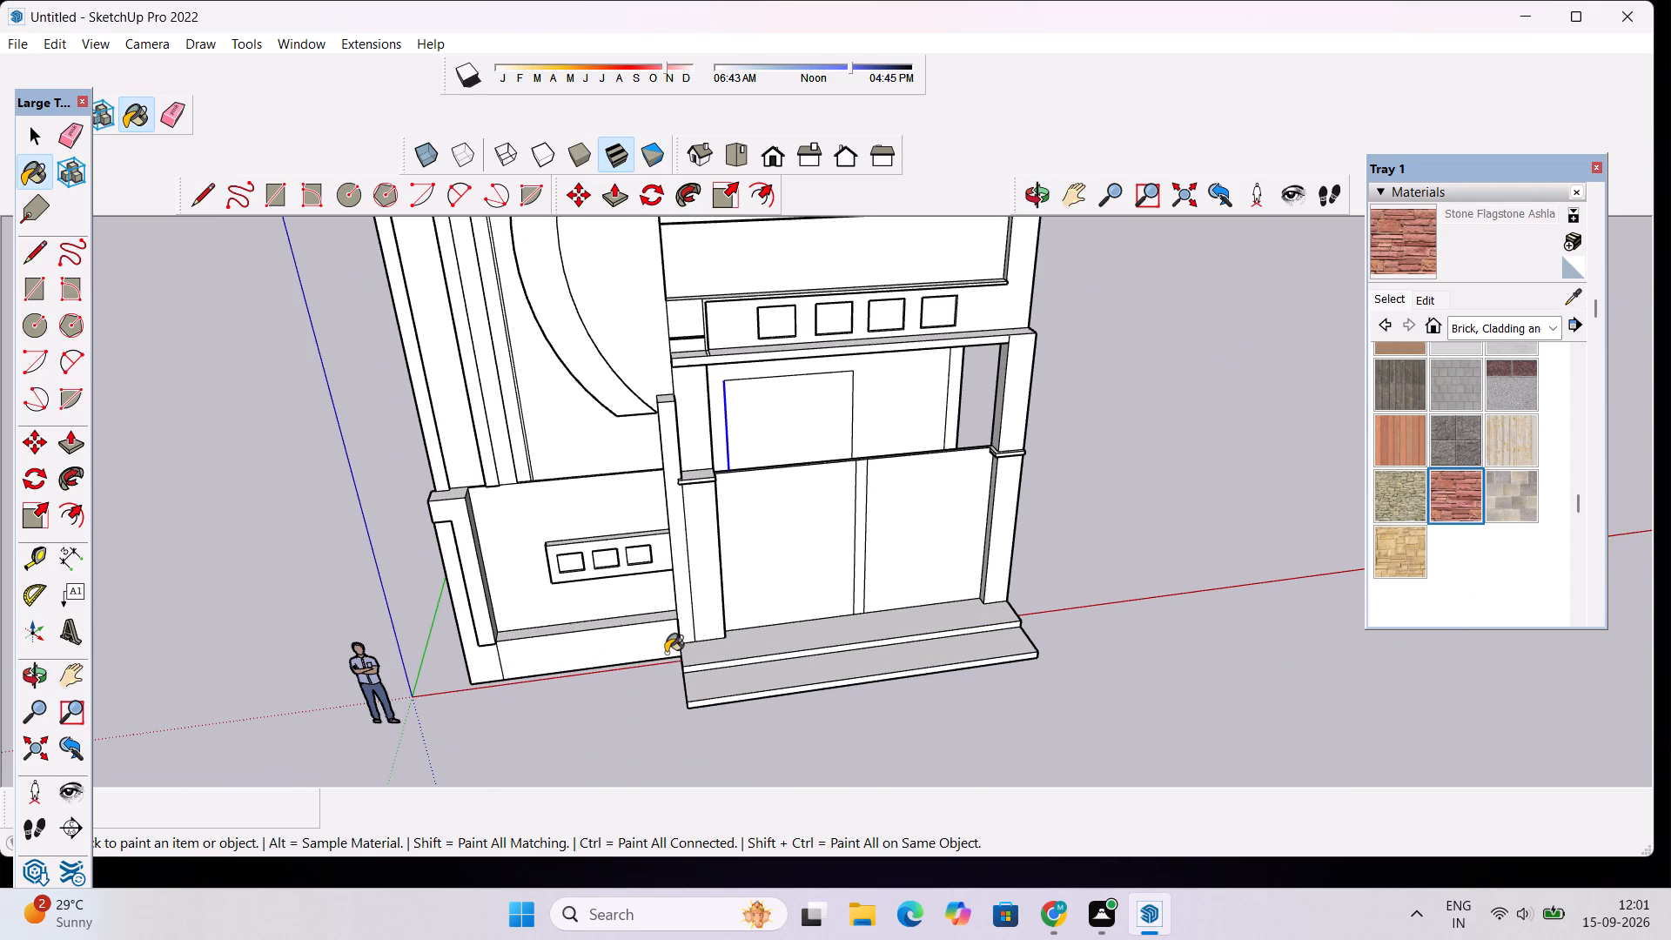
left_click(640, 646)
scroll(637, 623, "up", 13)
left_click(642, 612)
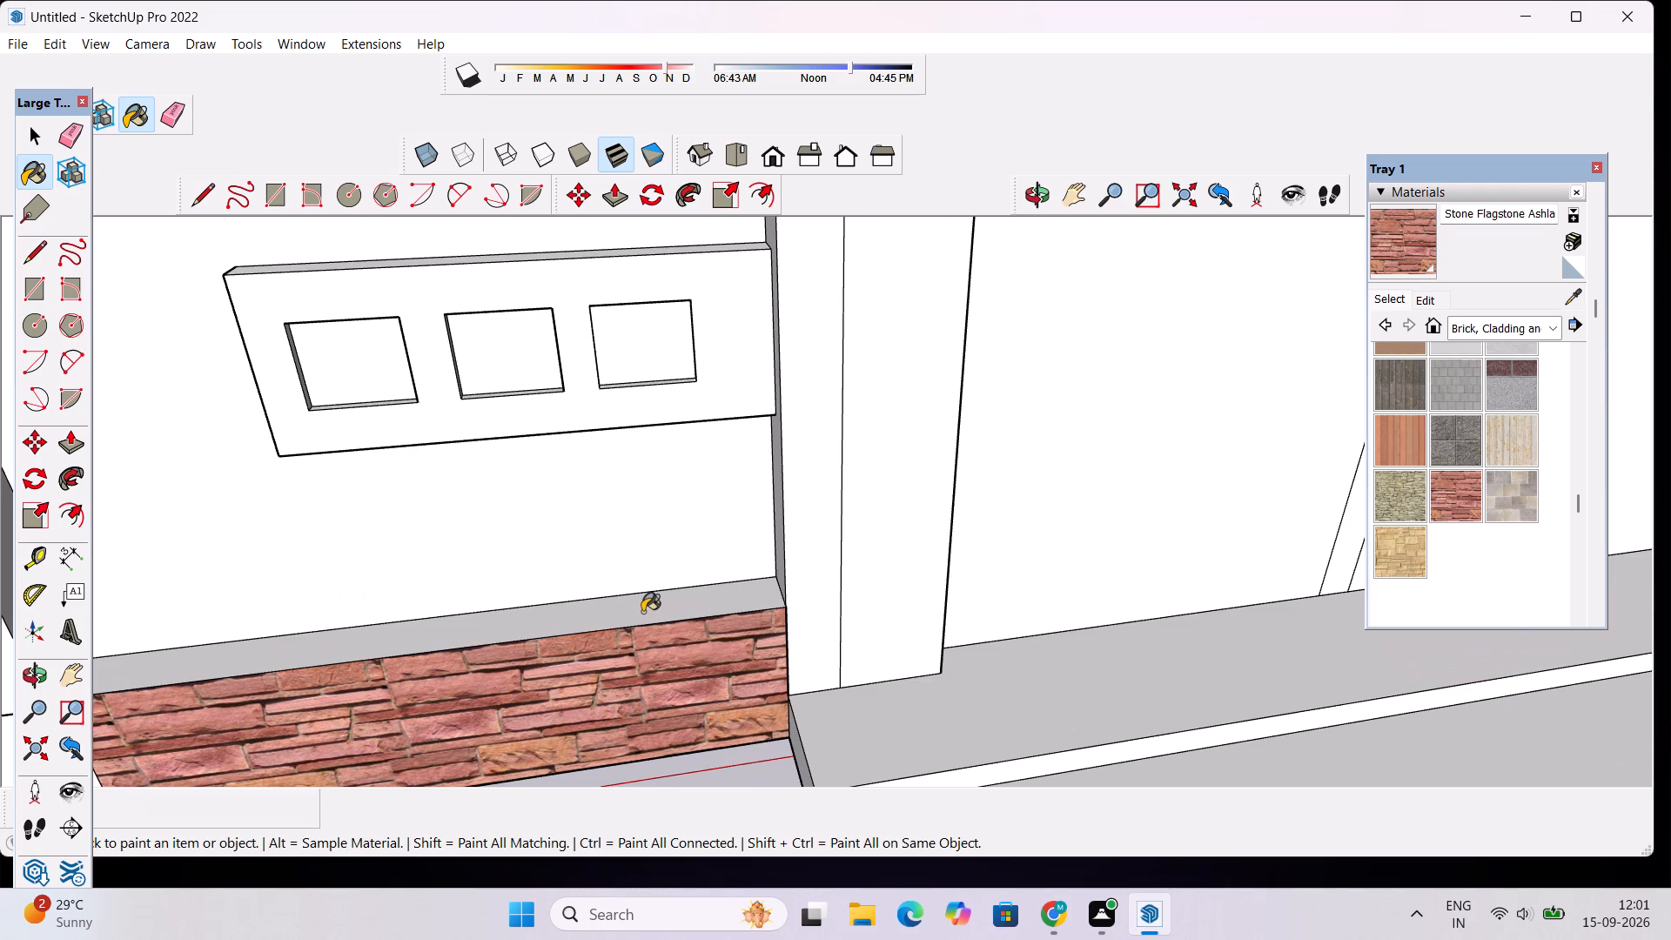
scroll(642, 612, "down", 17)
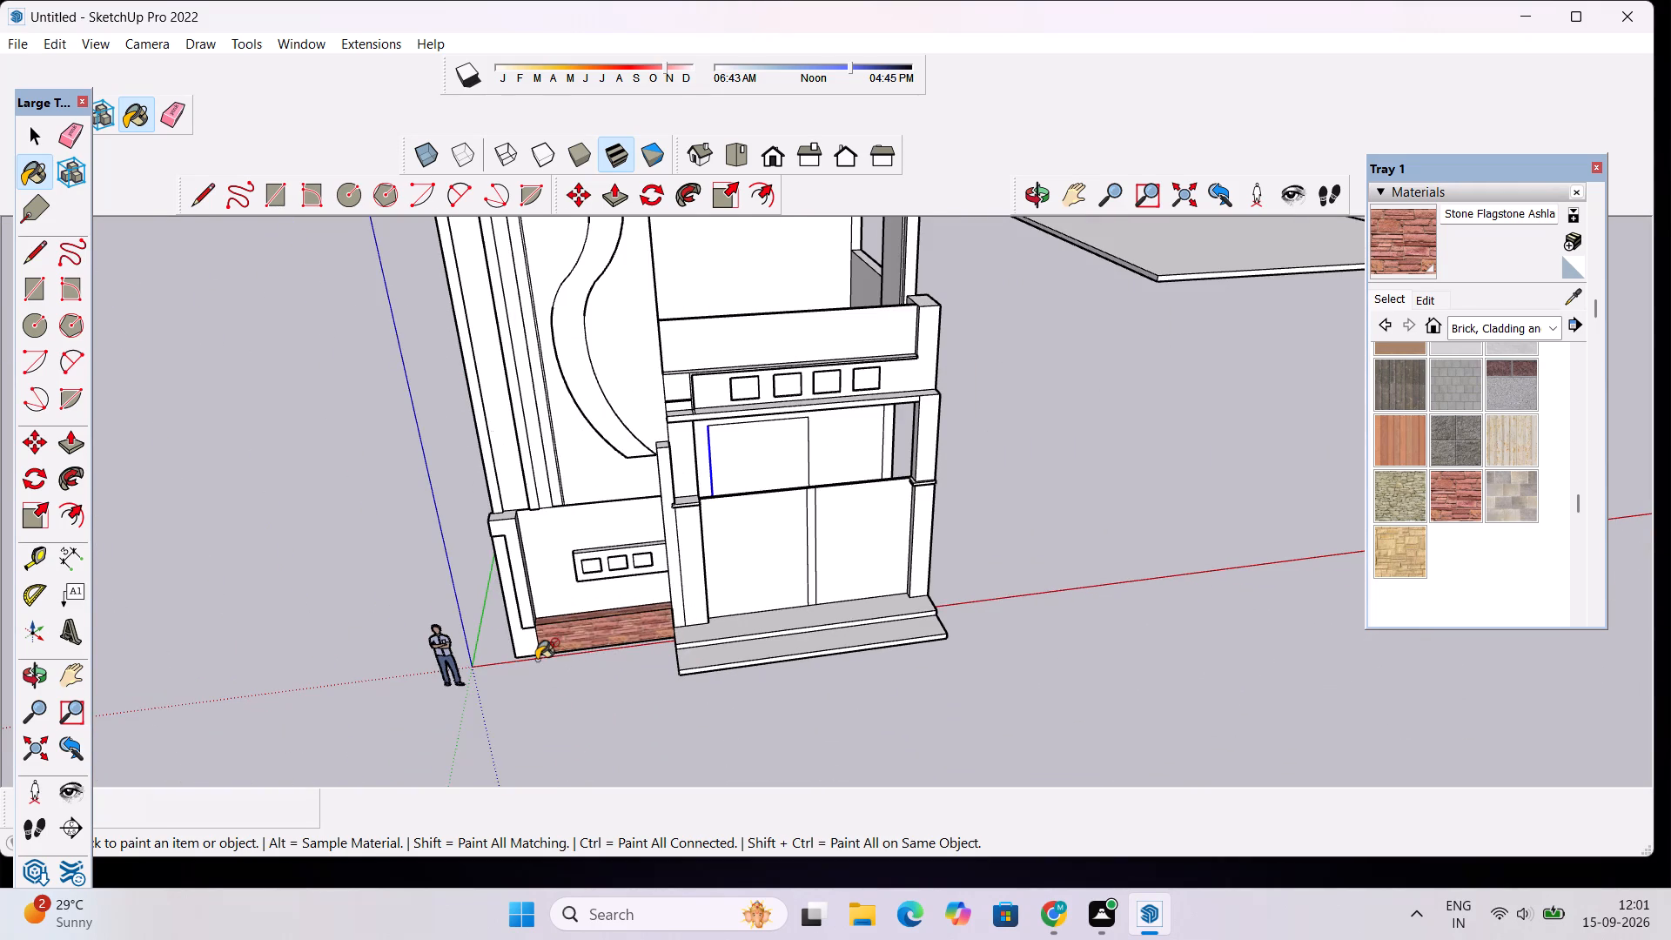
scroll(539, 659, "up", 5)
left_click(532, 636)
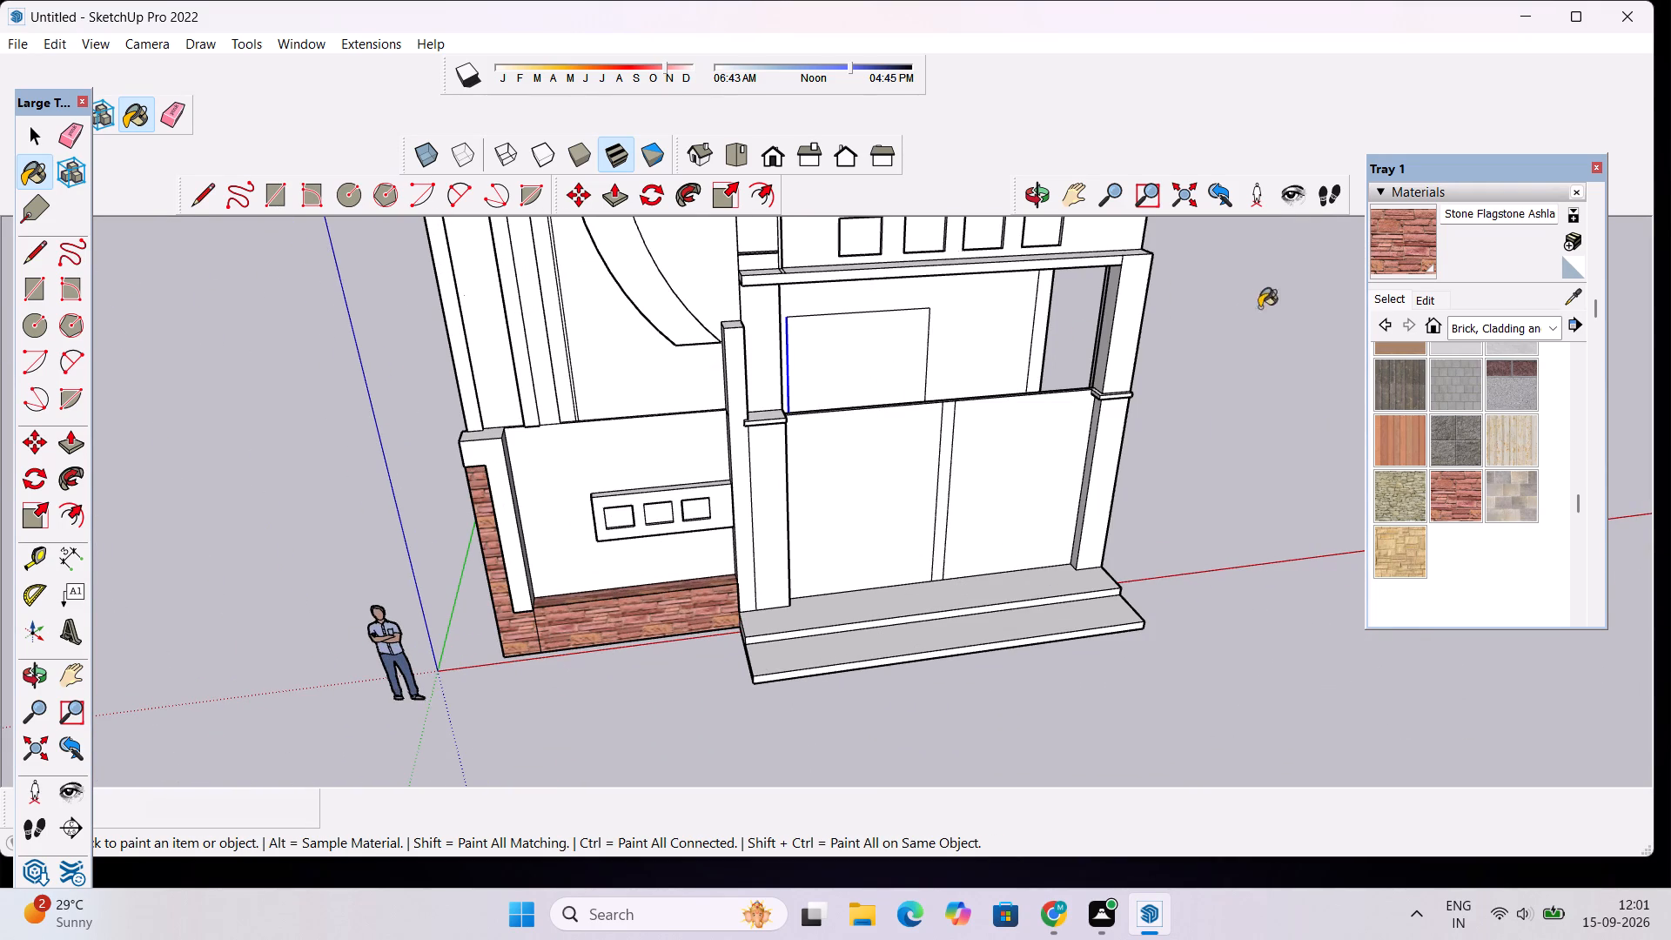
Edit the Stone Flagstone Ashlar material to a much darker brown shade.
left_click(1419, 294)
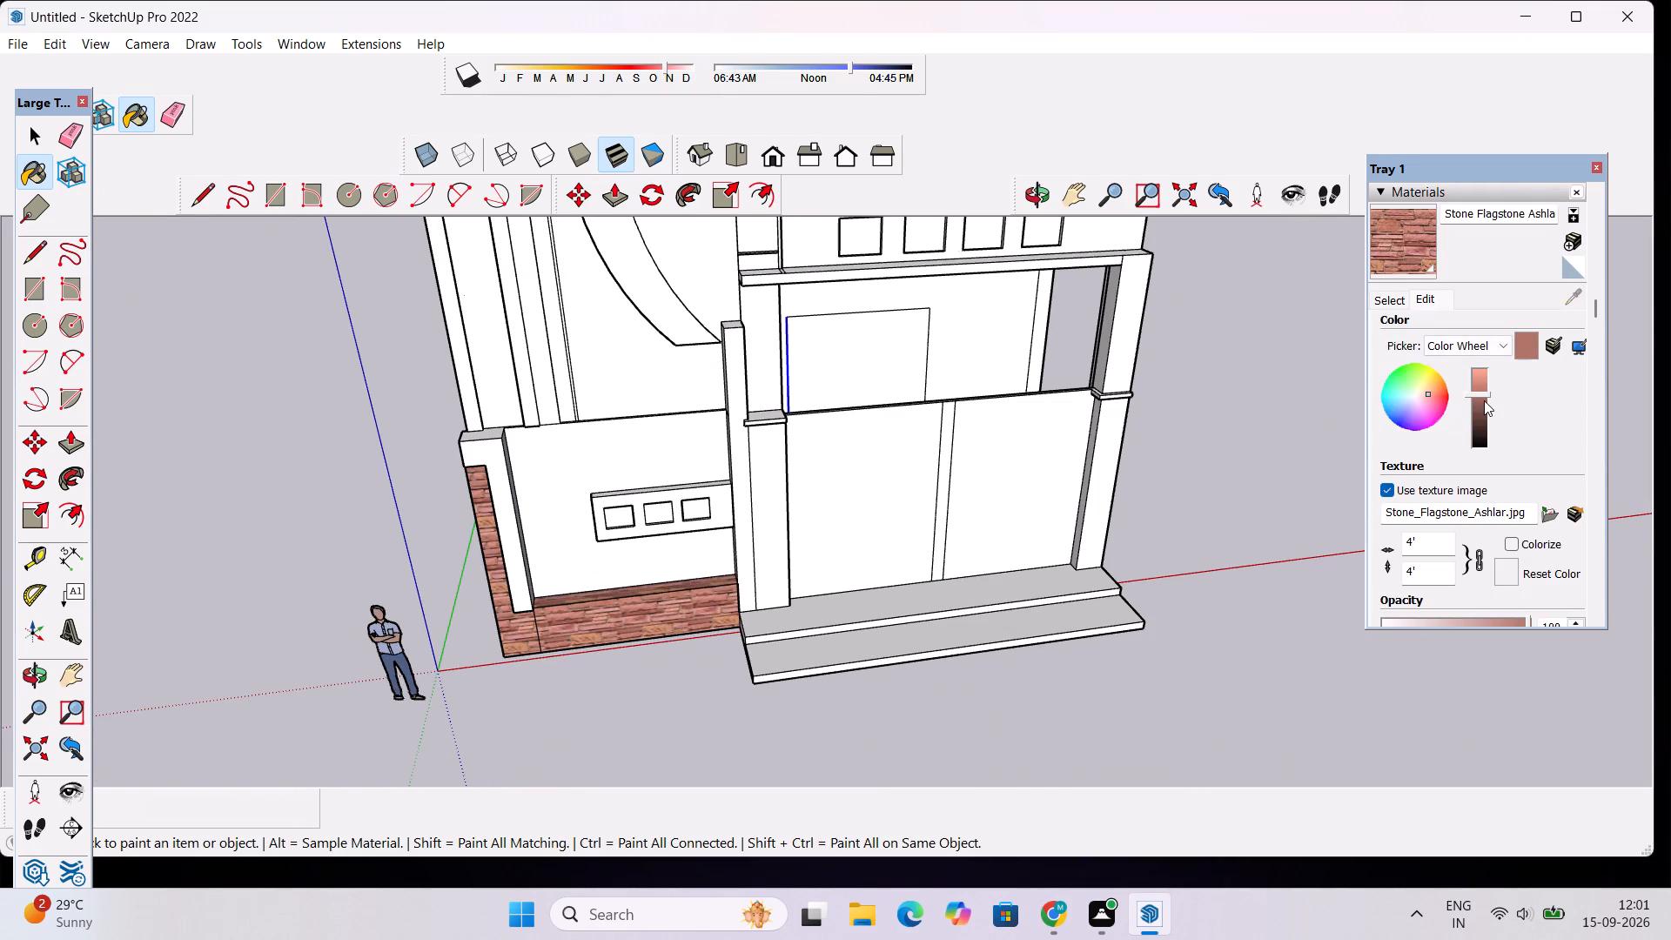
left_click(1485, 408)
left_click(1481, 416)
left_click(1477, 427)
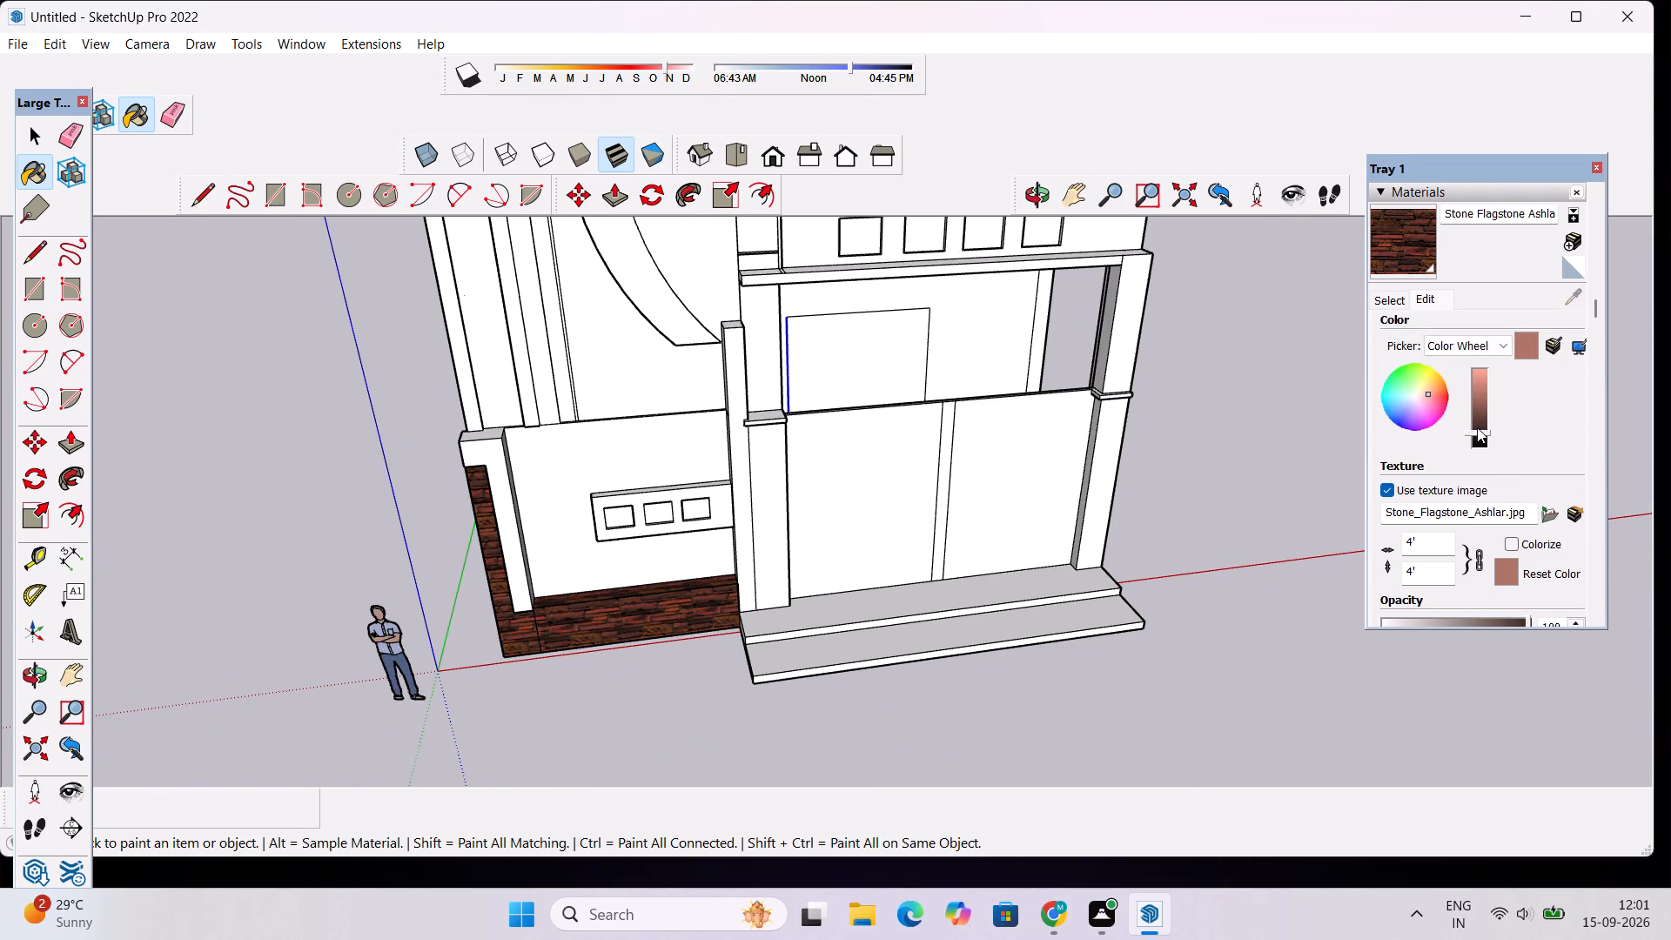
left_click(1477, 427)
Examine the darkened stone base against the whole front elevation.
scroll(420, 540, "down", 8)
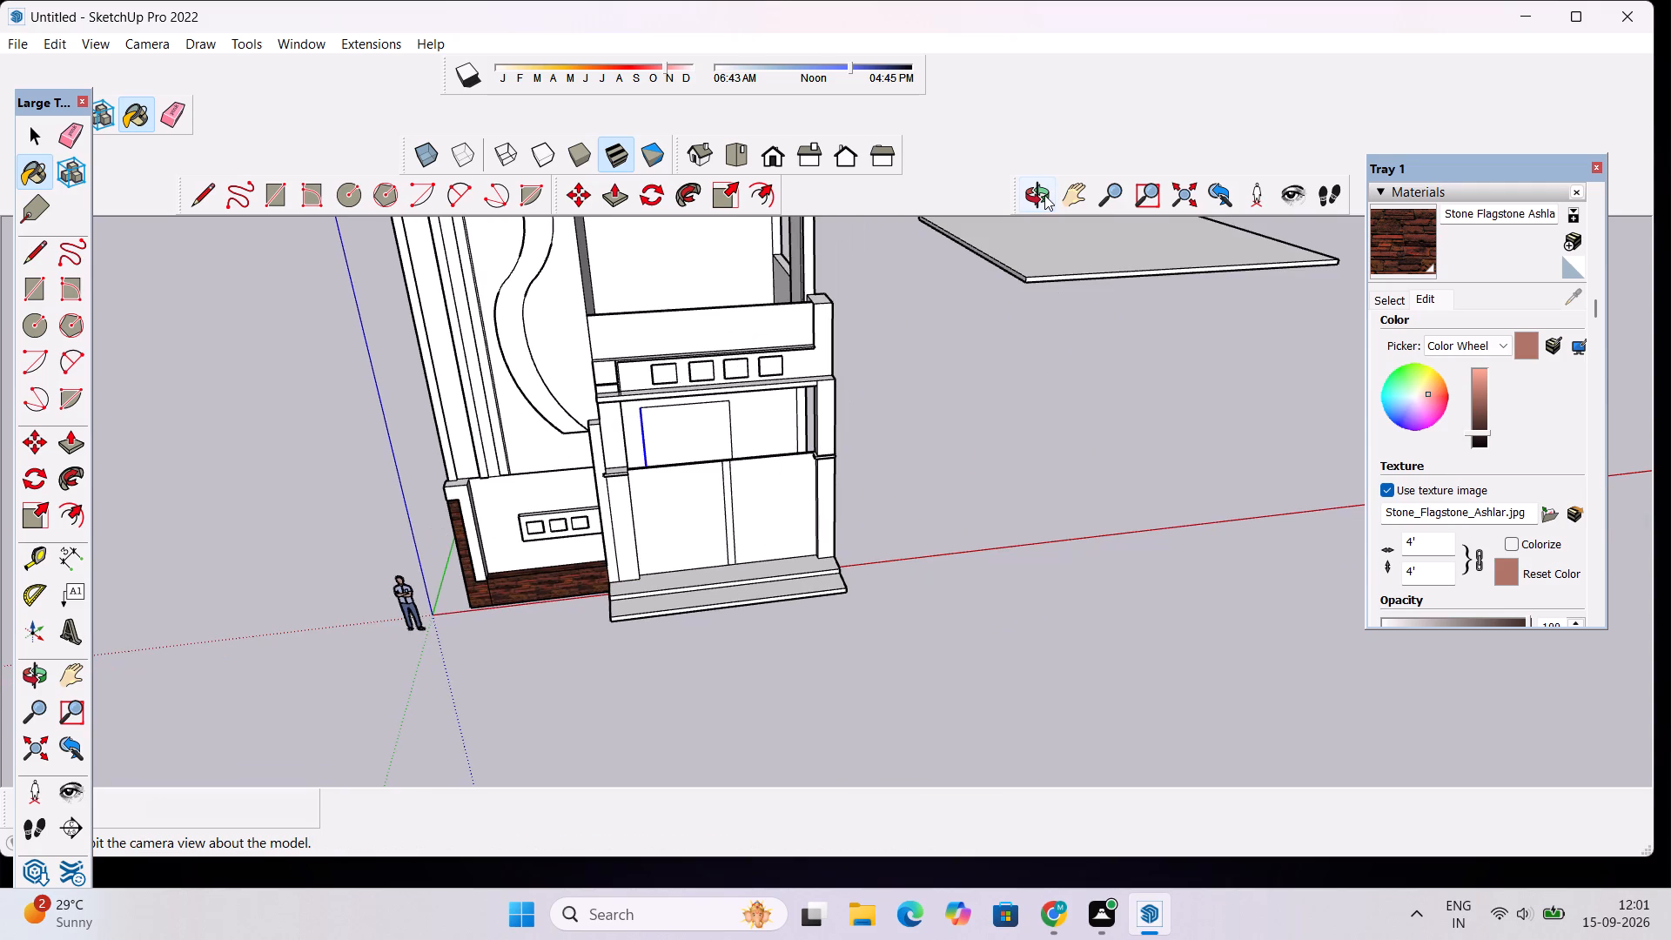
left_click(1044, 195)
left_click_drag(888, 579, 795, 454)
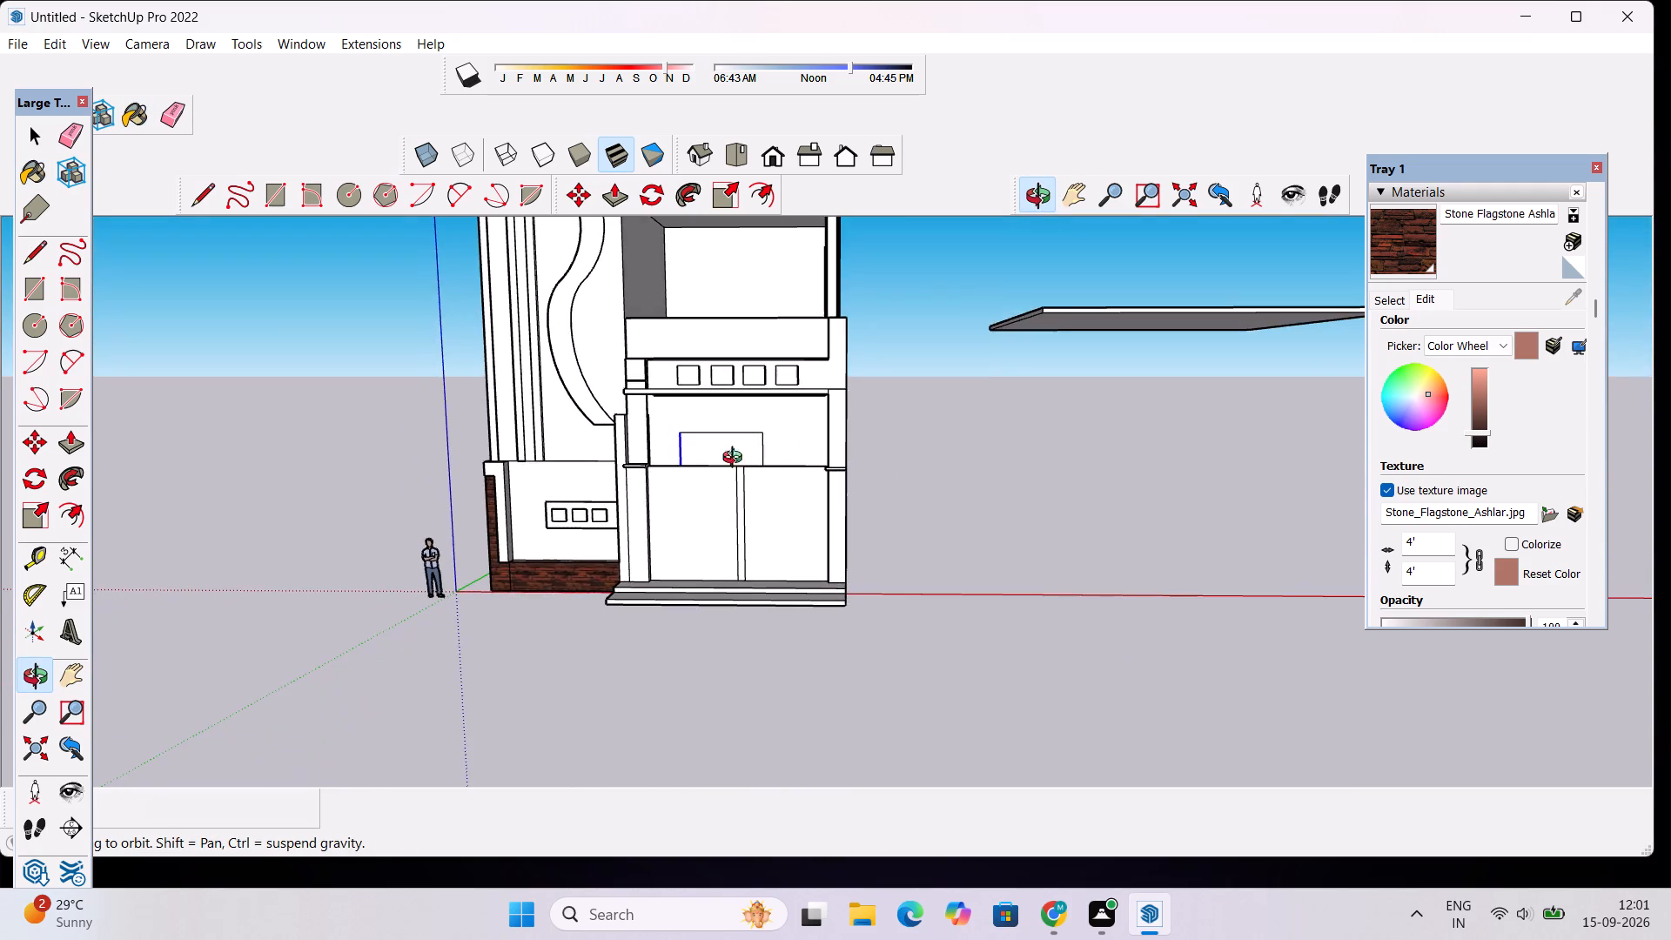
scroll(555, 513, "up", 4)
left_click_drag(555, 513, 727, 568, "shift")
scroll(754, 571, "down", 5)
left_click_drag(808, 600, 853, 596)
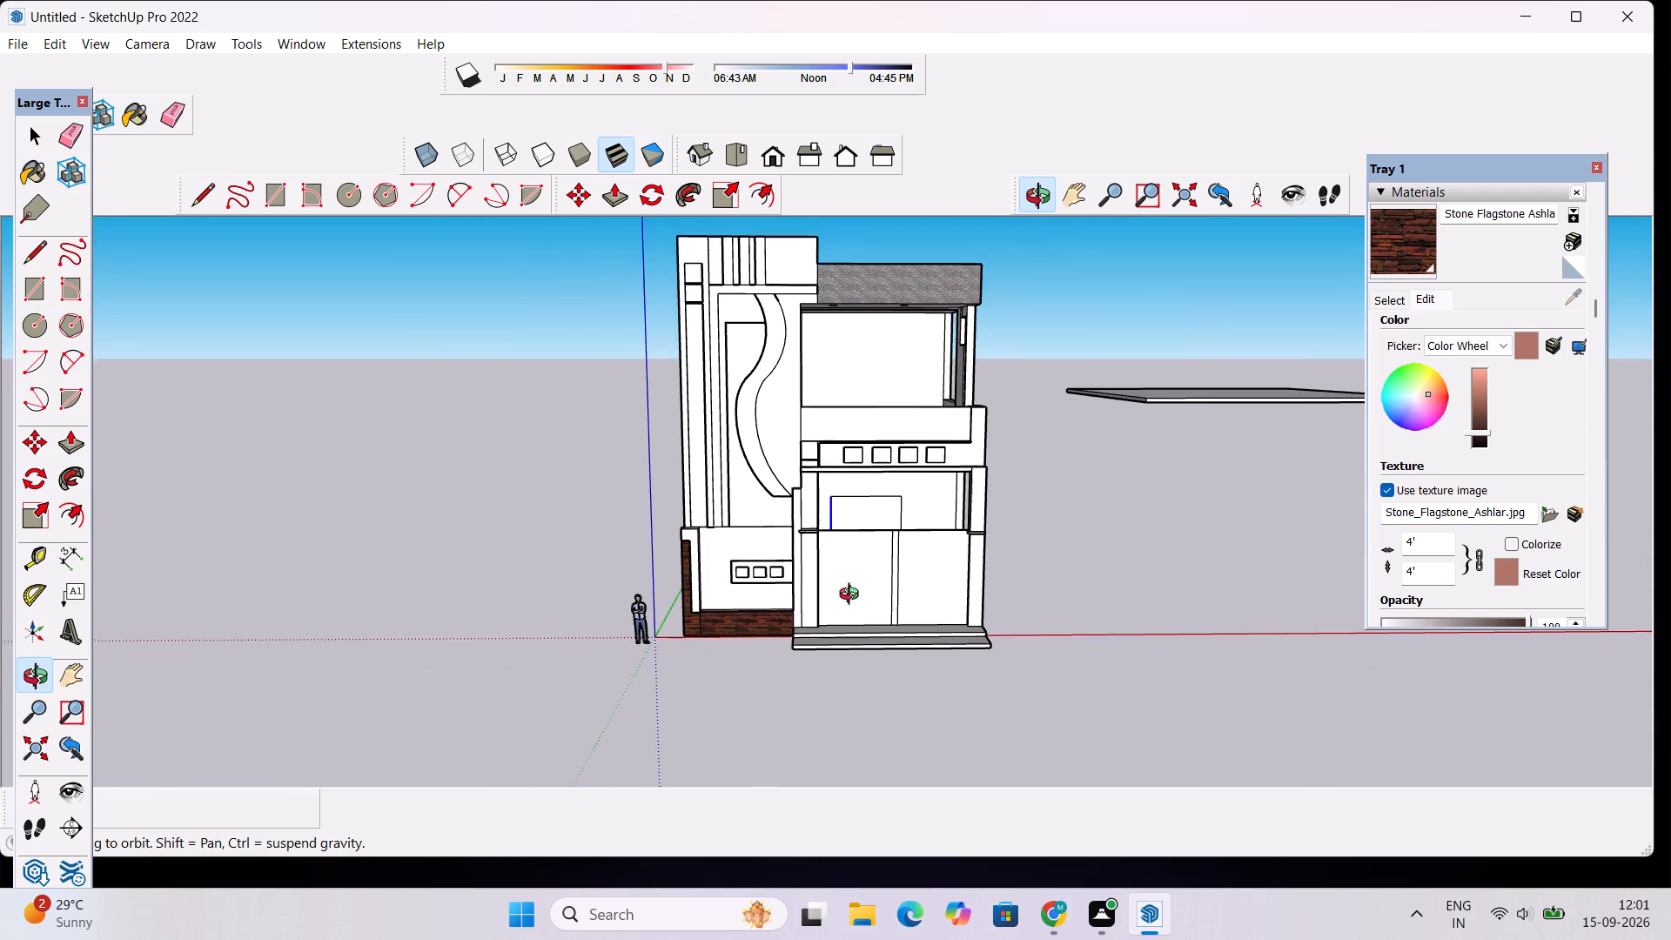
left_click_drag(853, 596, 828, 607)
scroll(882, 581, "up", 3)
left_click_drag(875, 574, 887, 671)
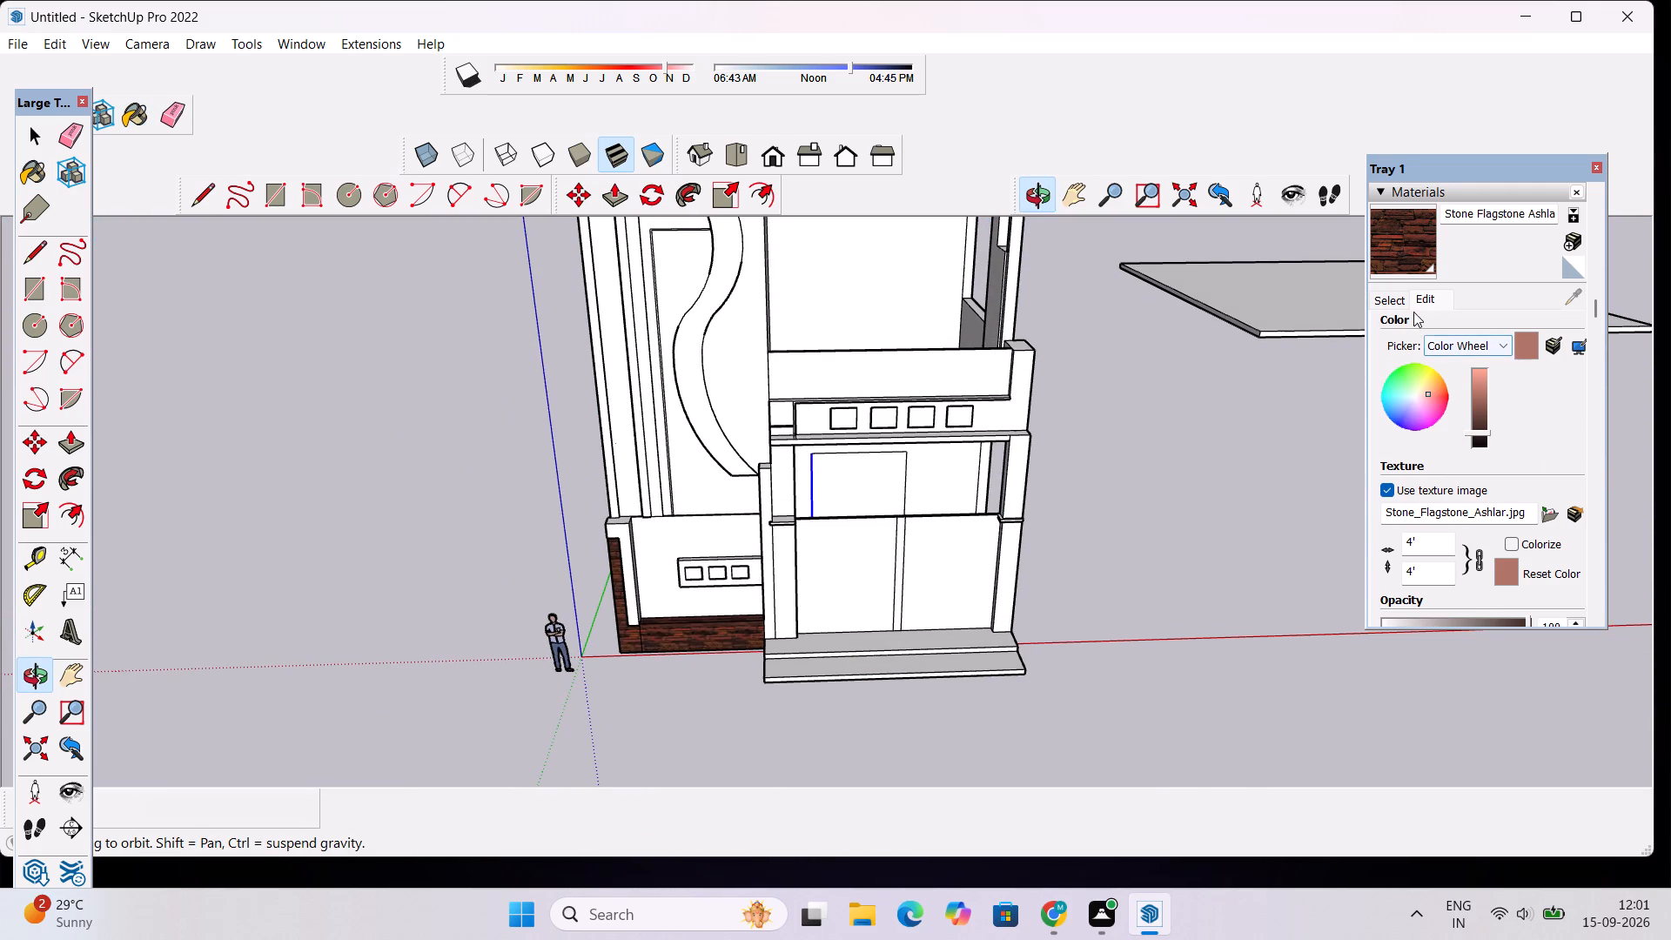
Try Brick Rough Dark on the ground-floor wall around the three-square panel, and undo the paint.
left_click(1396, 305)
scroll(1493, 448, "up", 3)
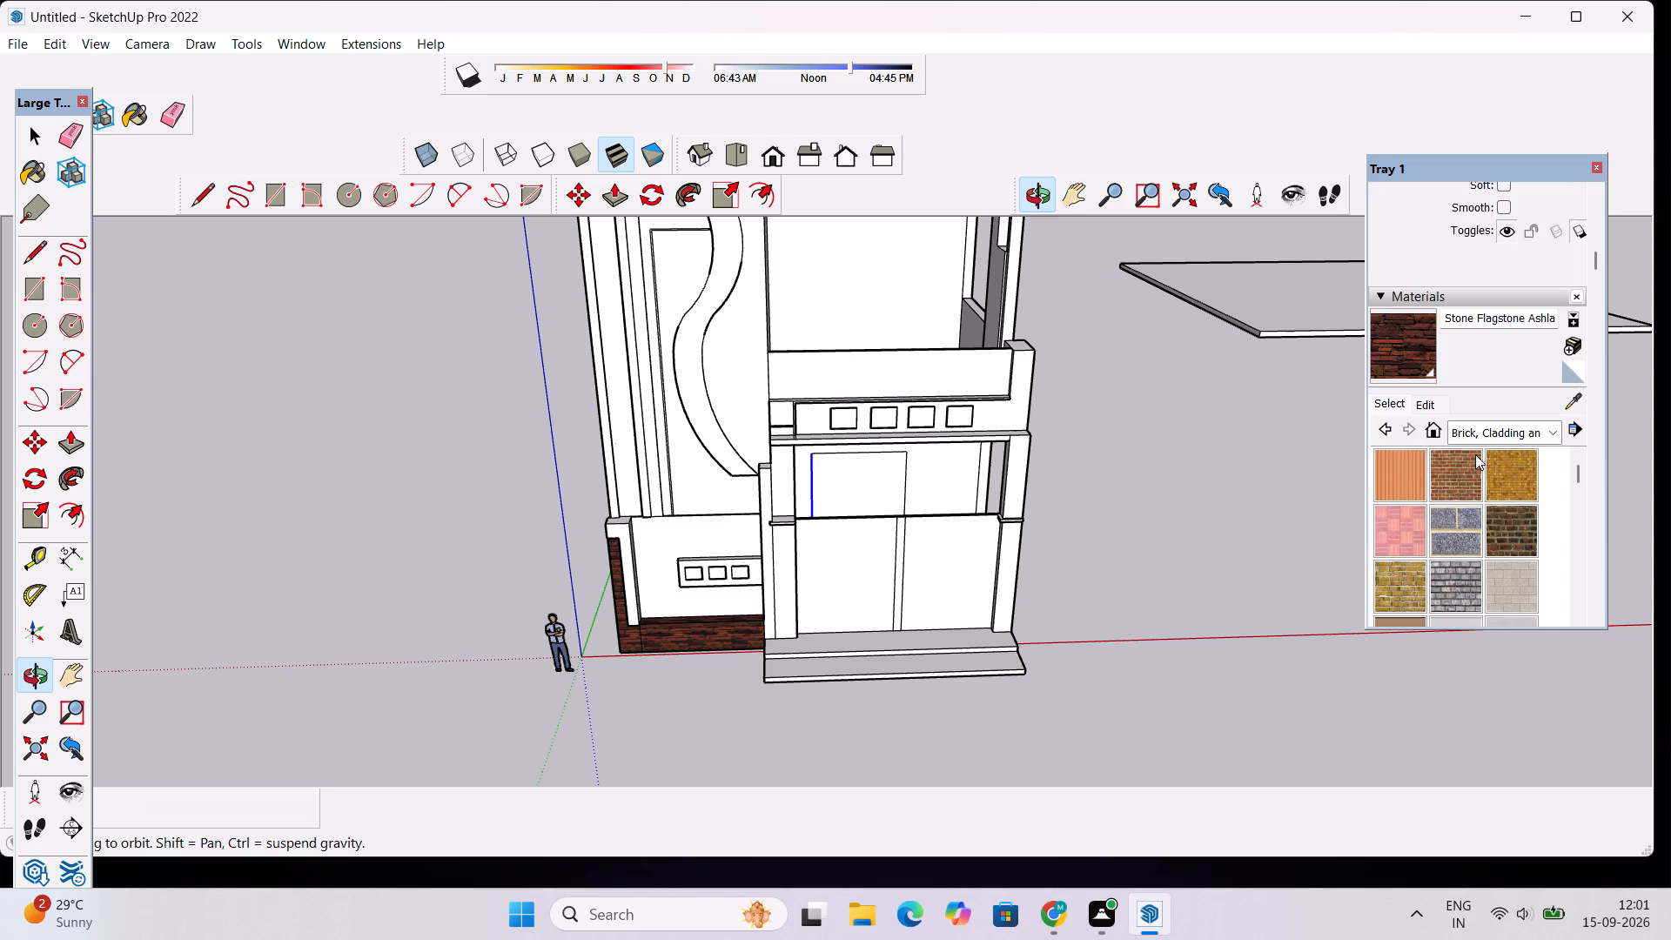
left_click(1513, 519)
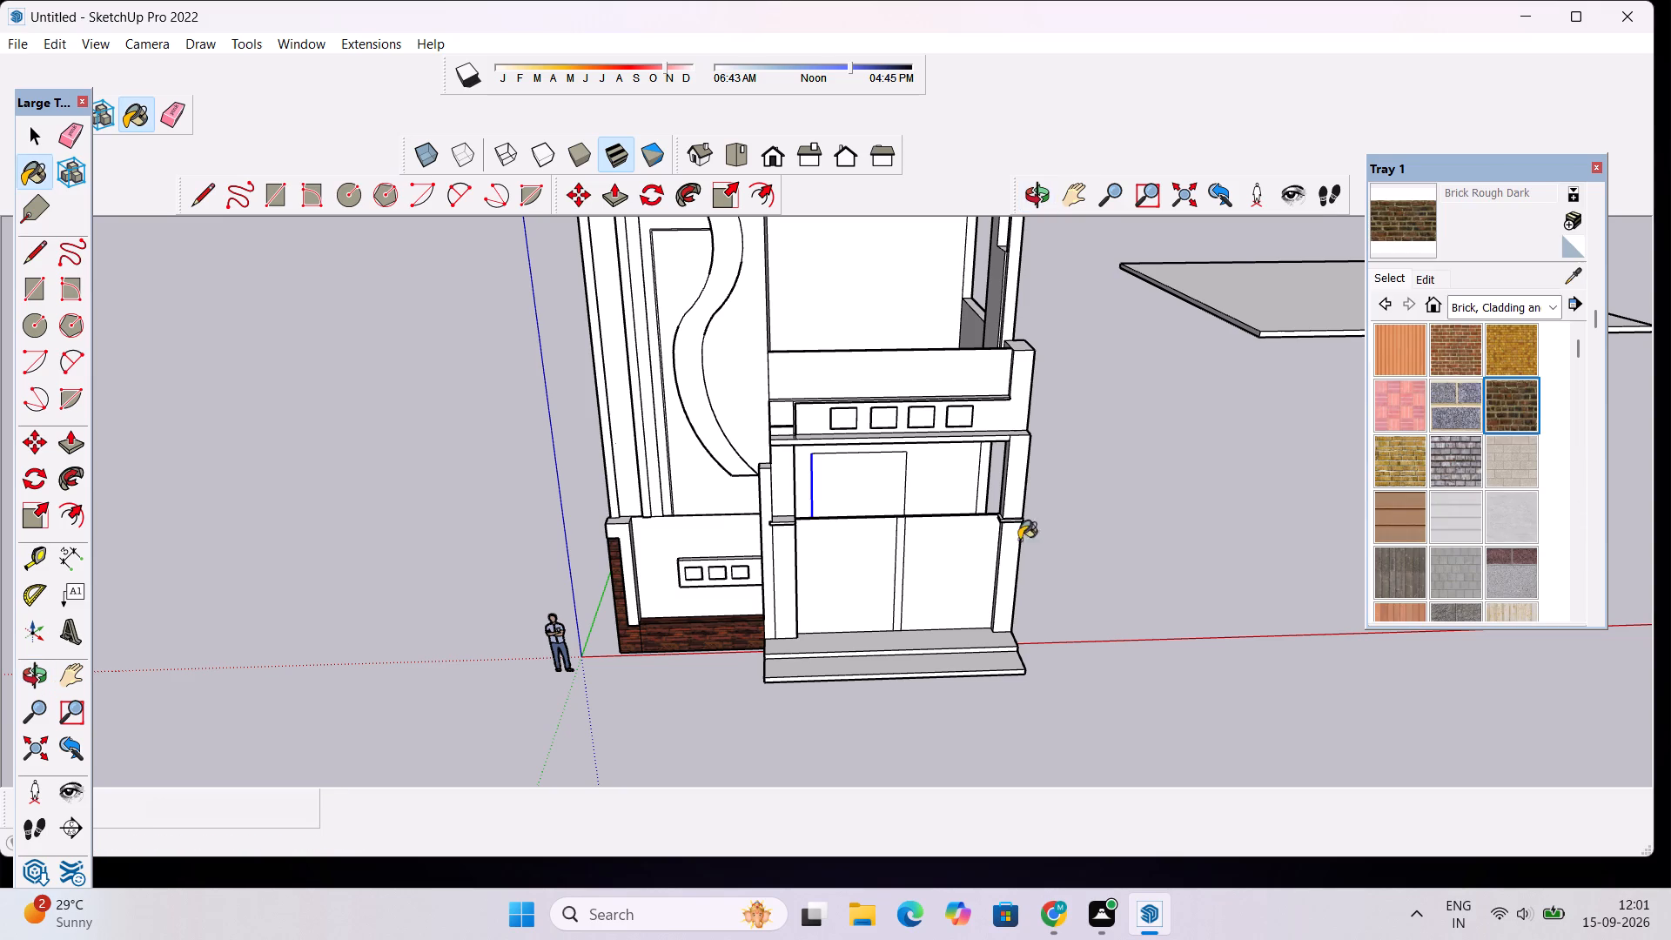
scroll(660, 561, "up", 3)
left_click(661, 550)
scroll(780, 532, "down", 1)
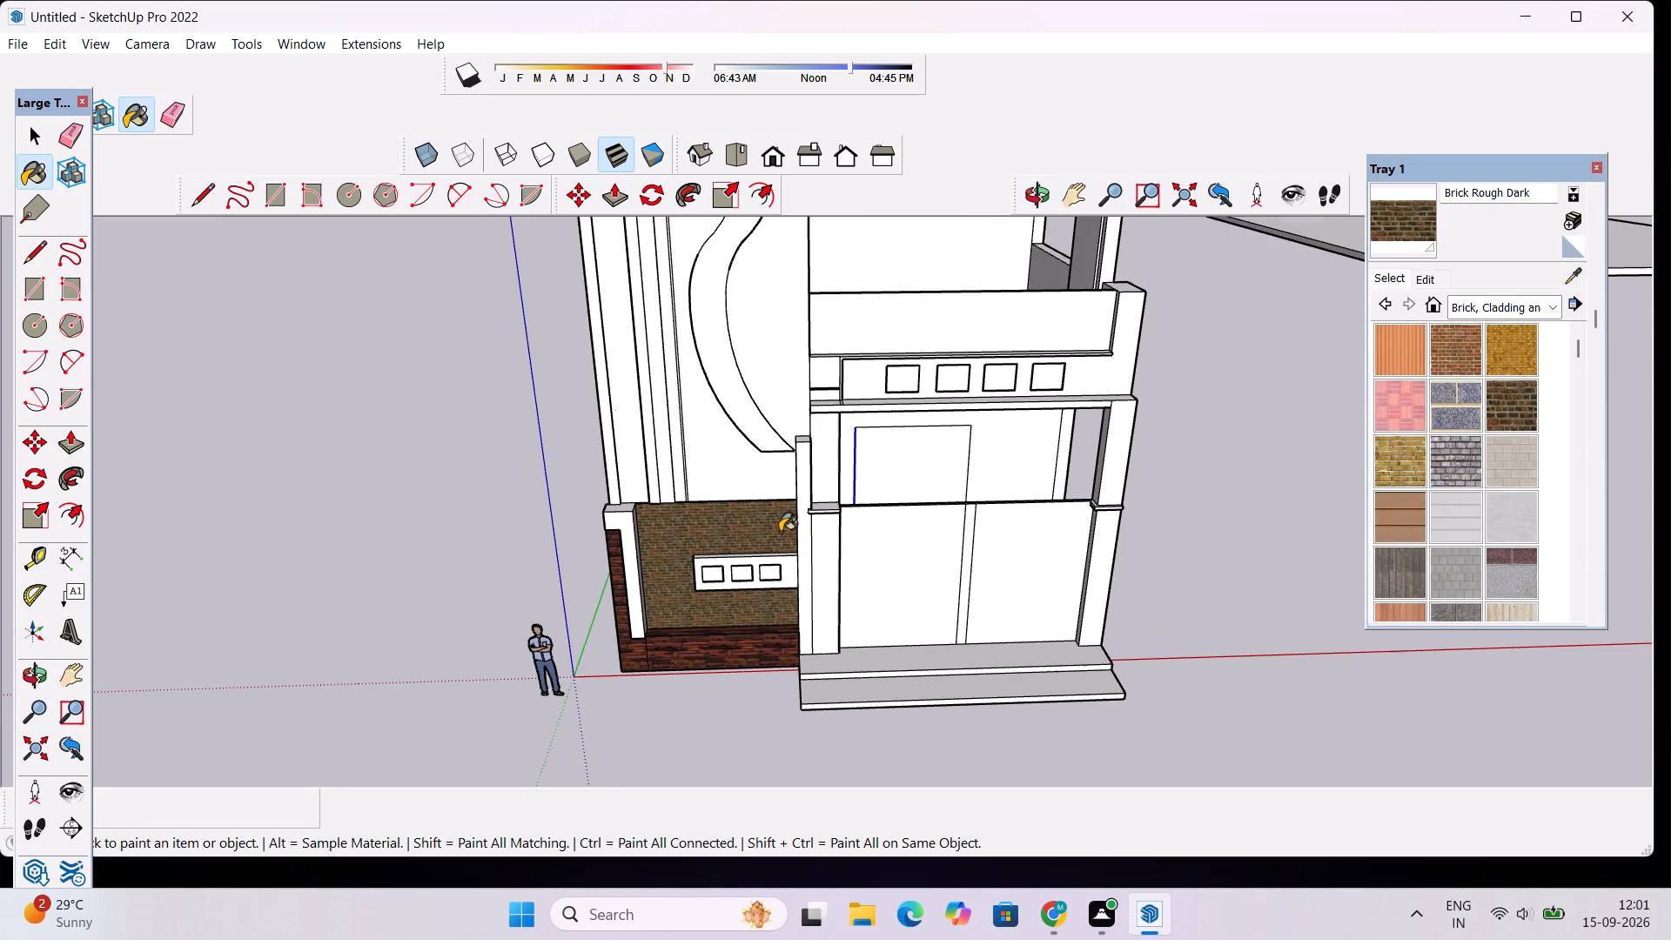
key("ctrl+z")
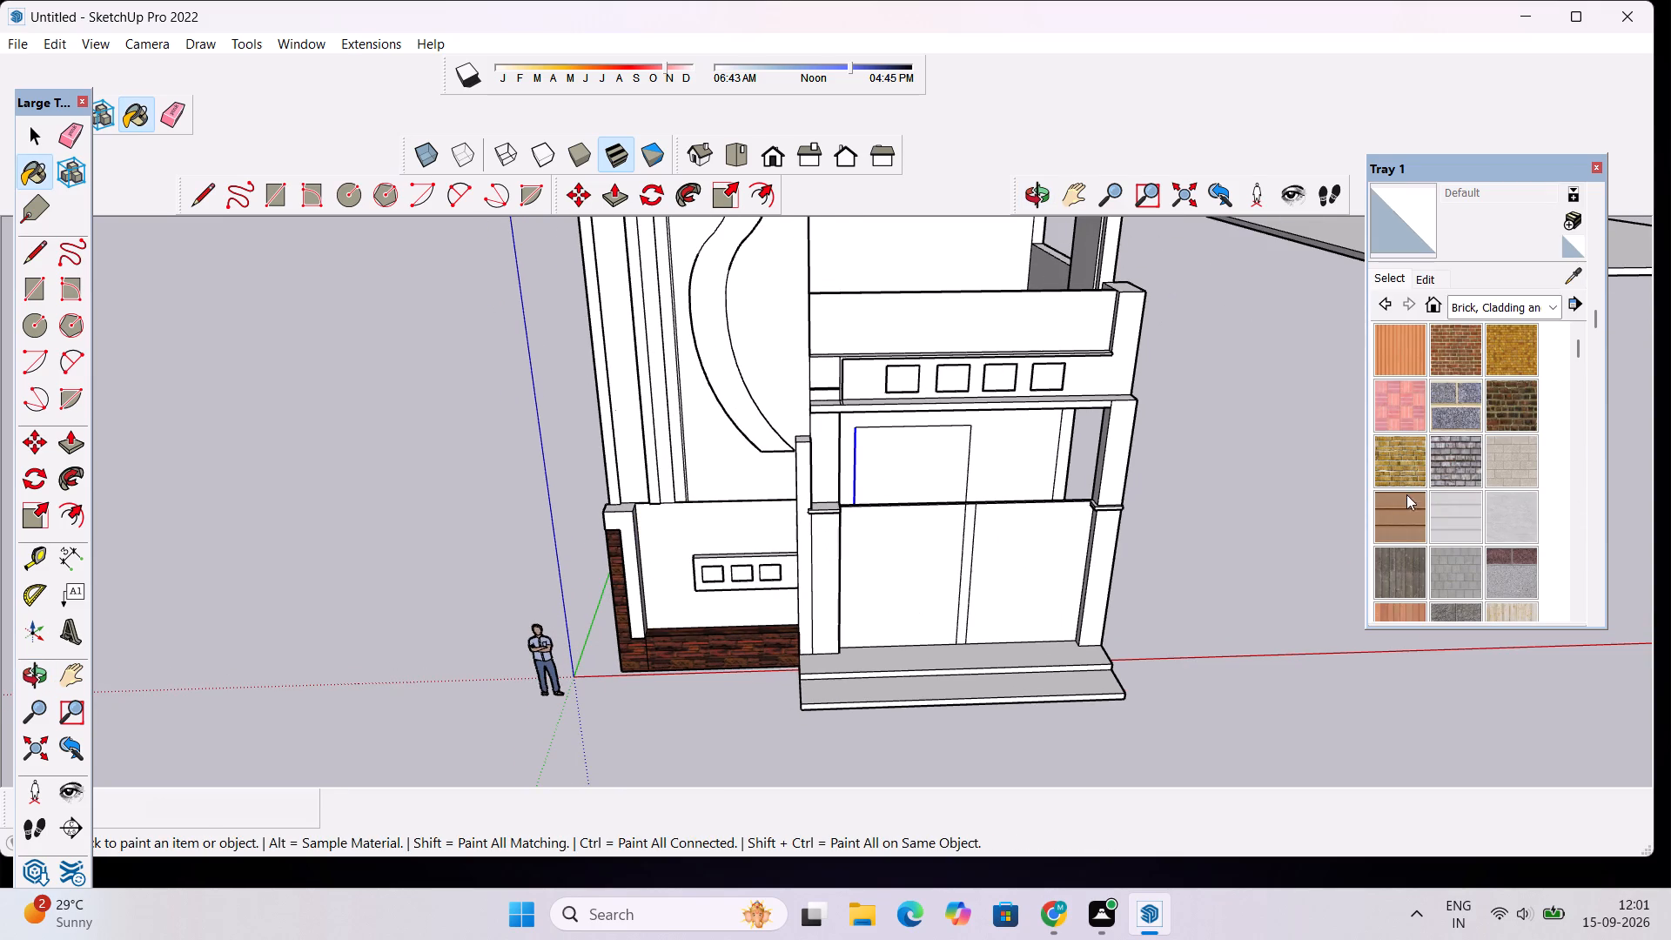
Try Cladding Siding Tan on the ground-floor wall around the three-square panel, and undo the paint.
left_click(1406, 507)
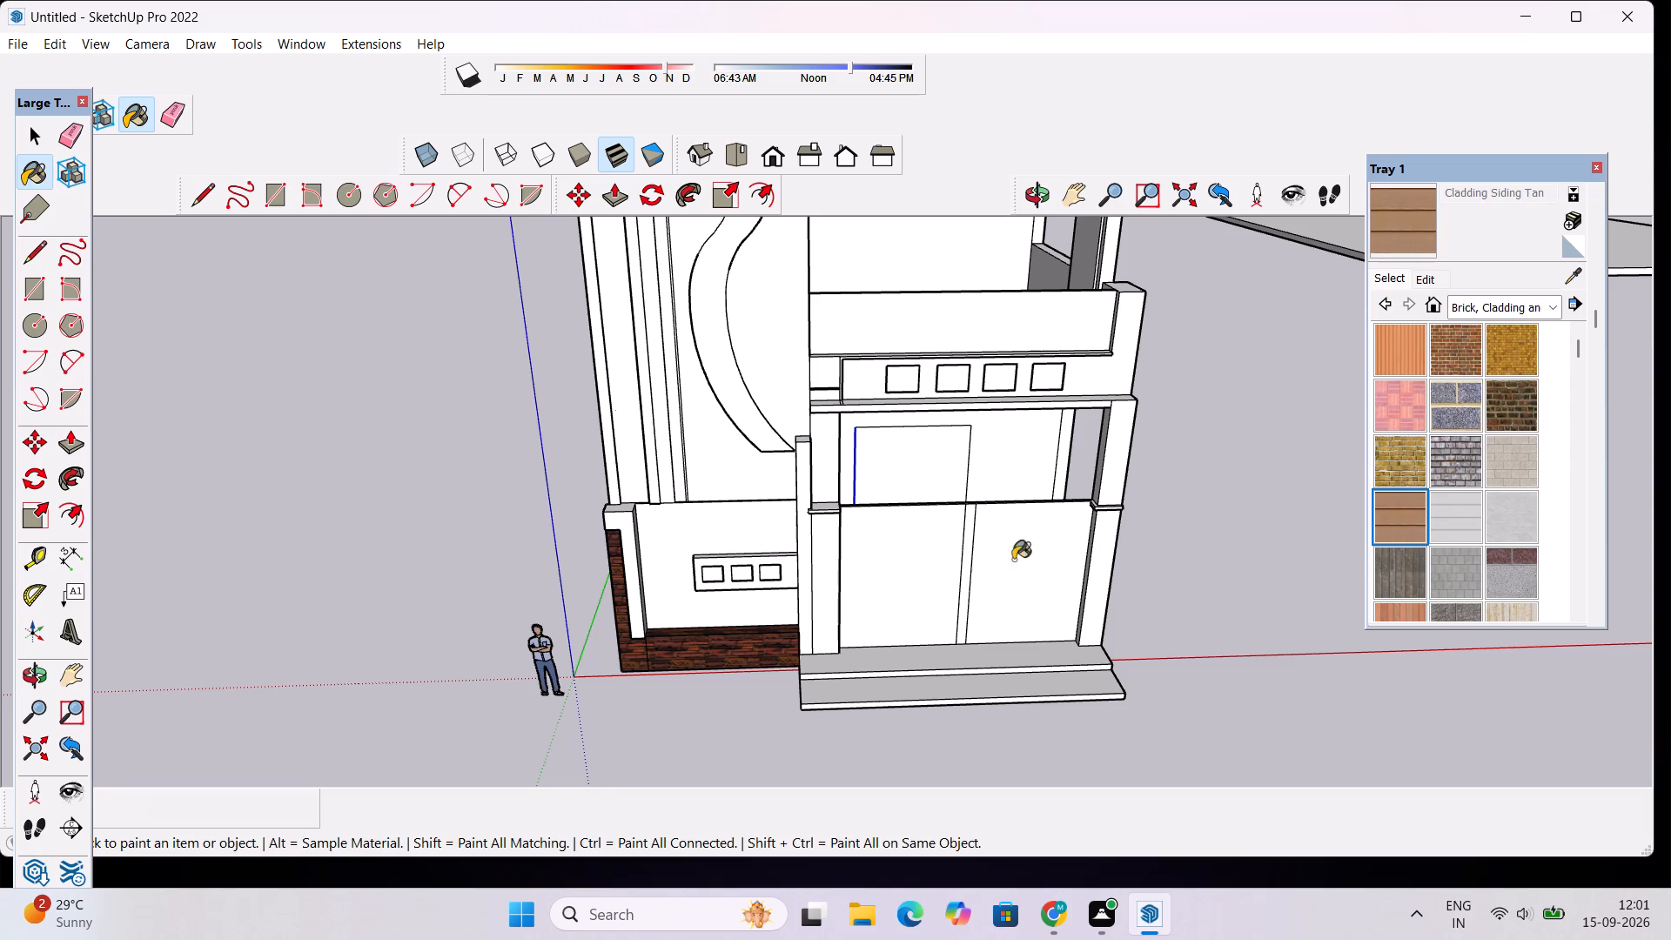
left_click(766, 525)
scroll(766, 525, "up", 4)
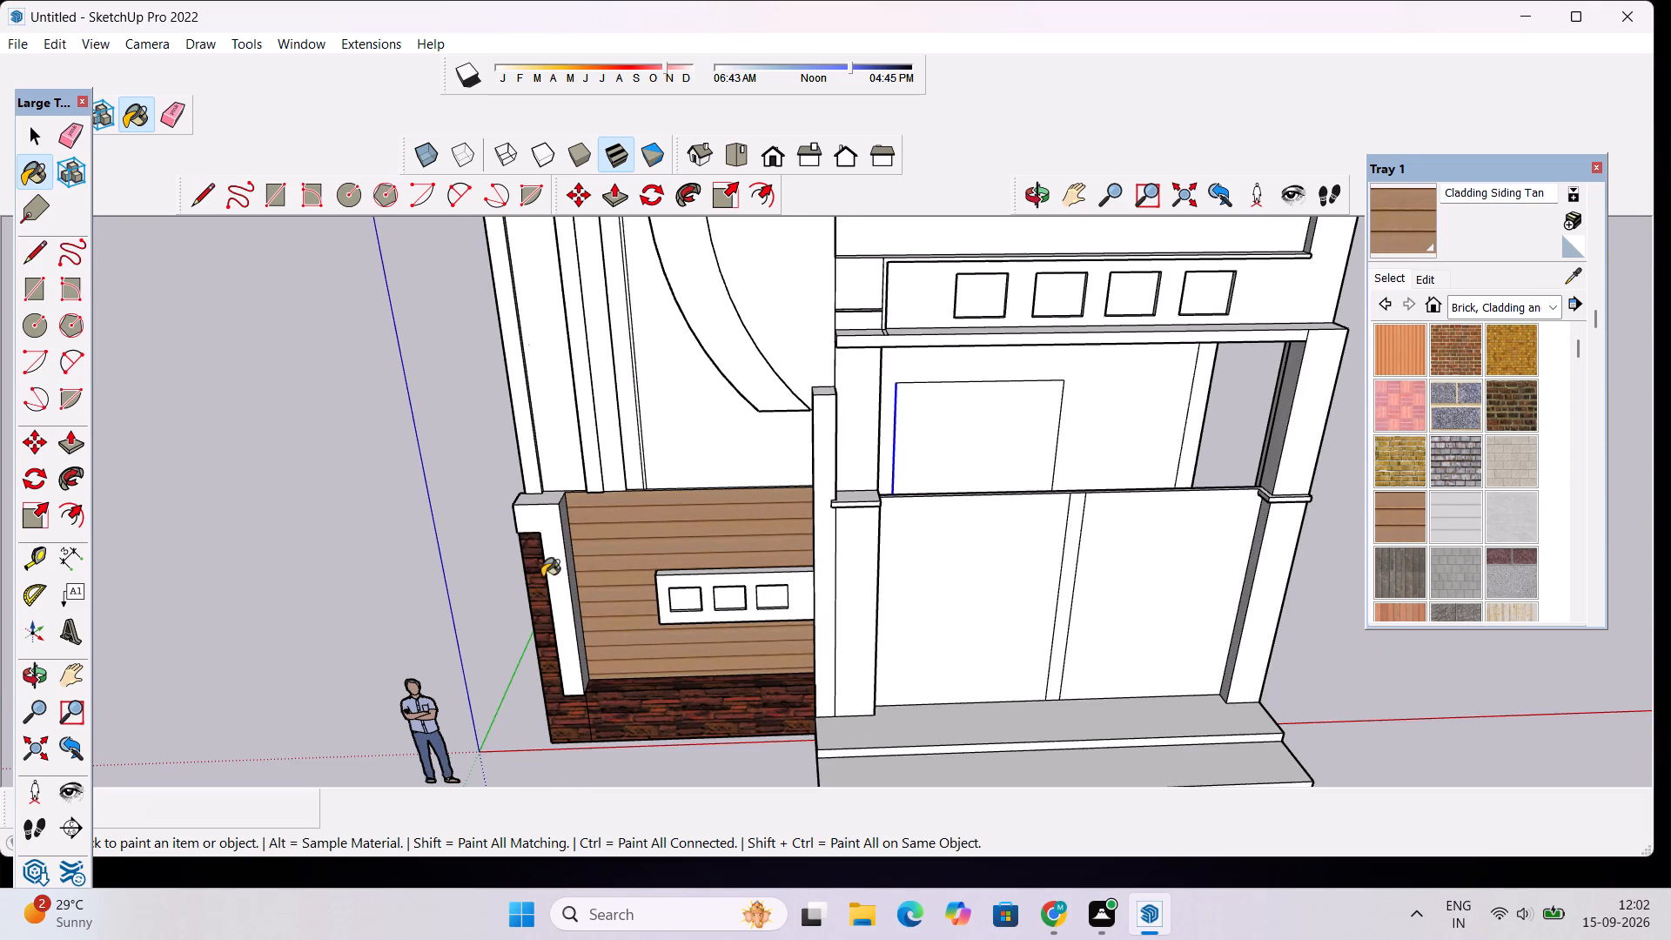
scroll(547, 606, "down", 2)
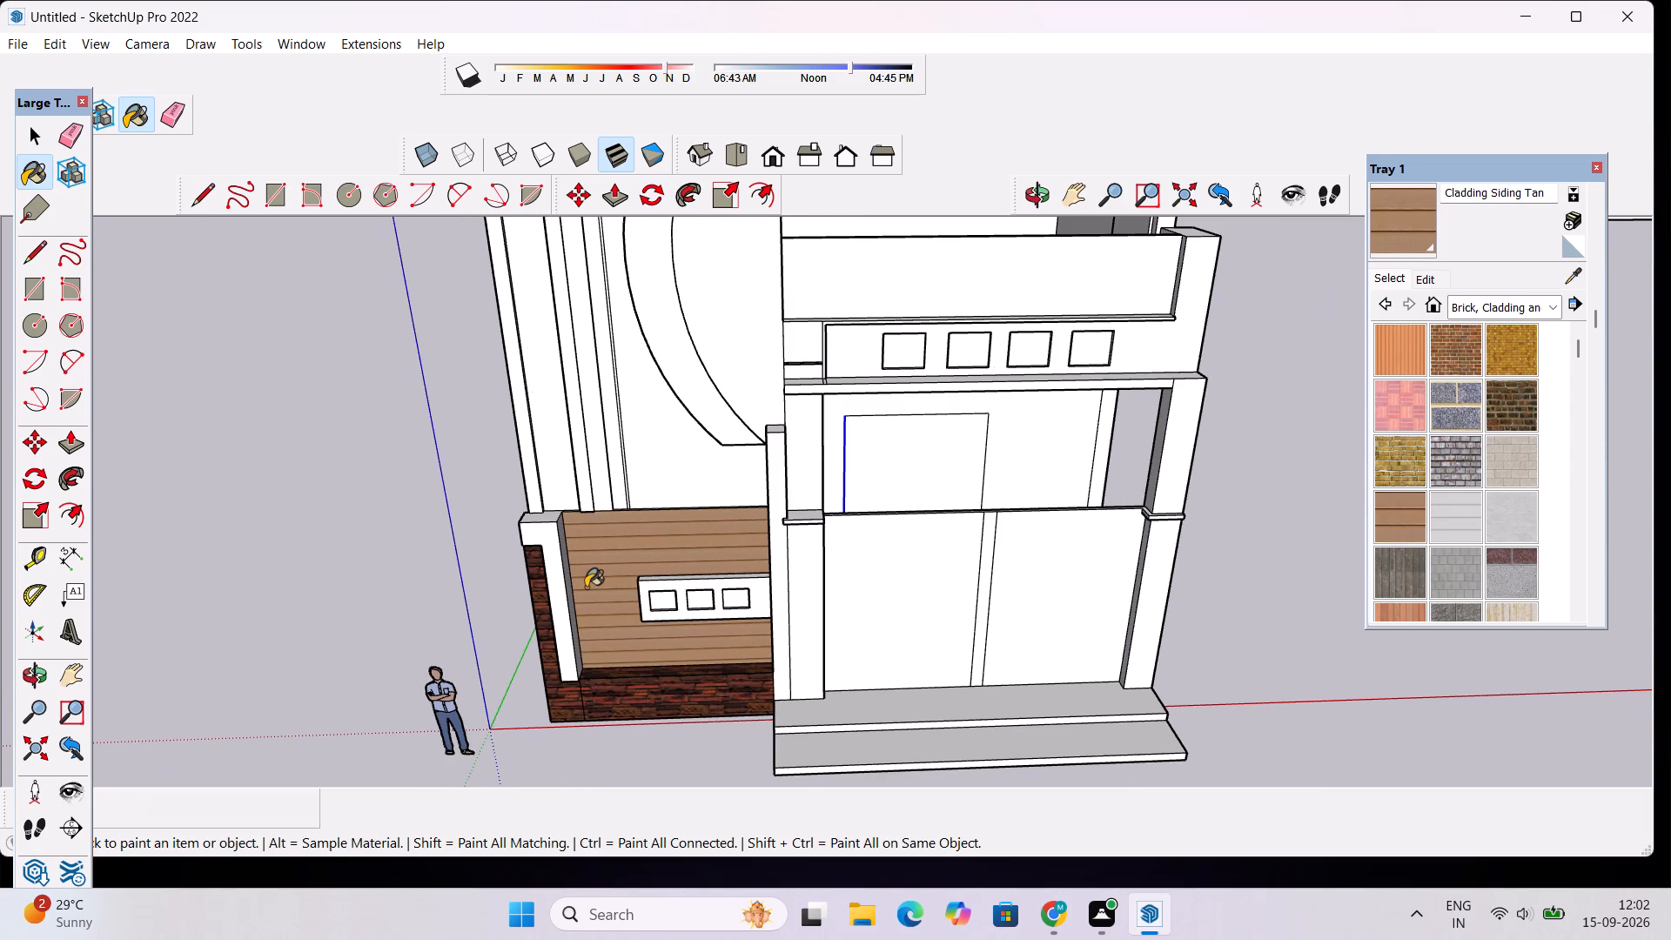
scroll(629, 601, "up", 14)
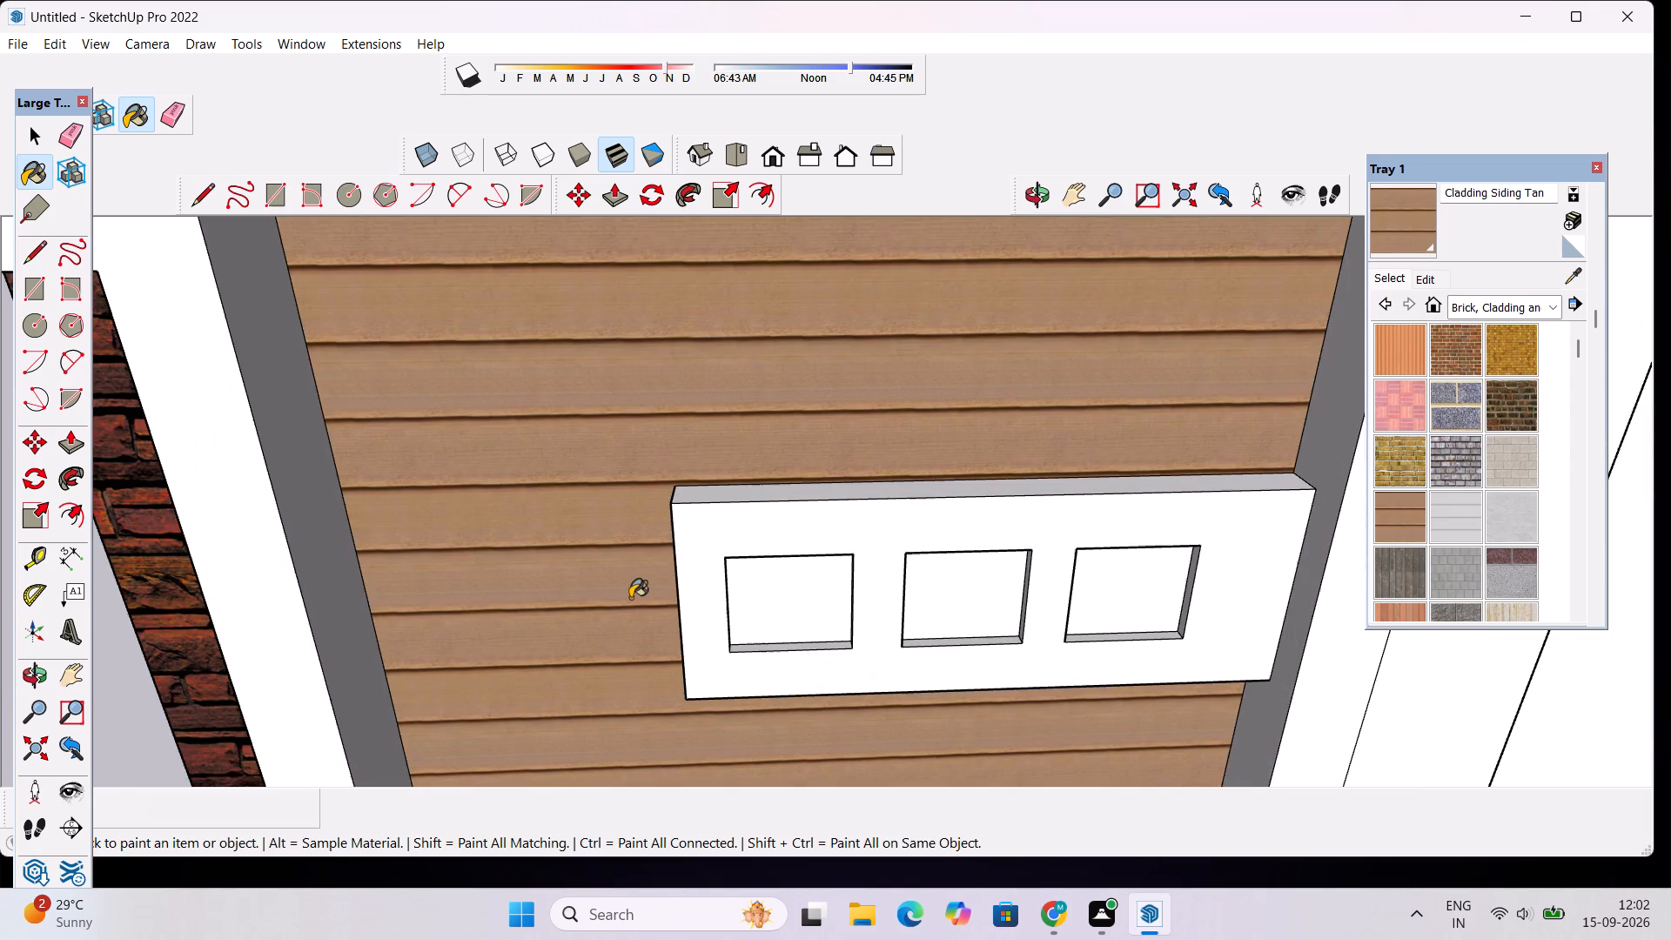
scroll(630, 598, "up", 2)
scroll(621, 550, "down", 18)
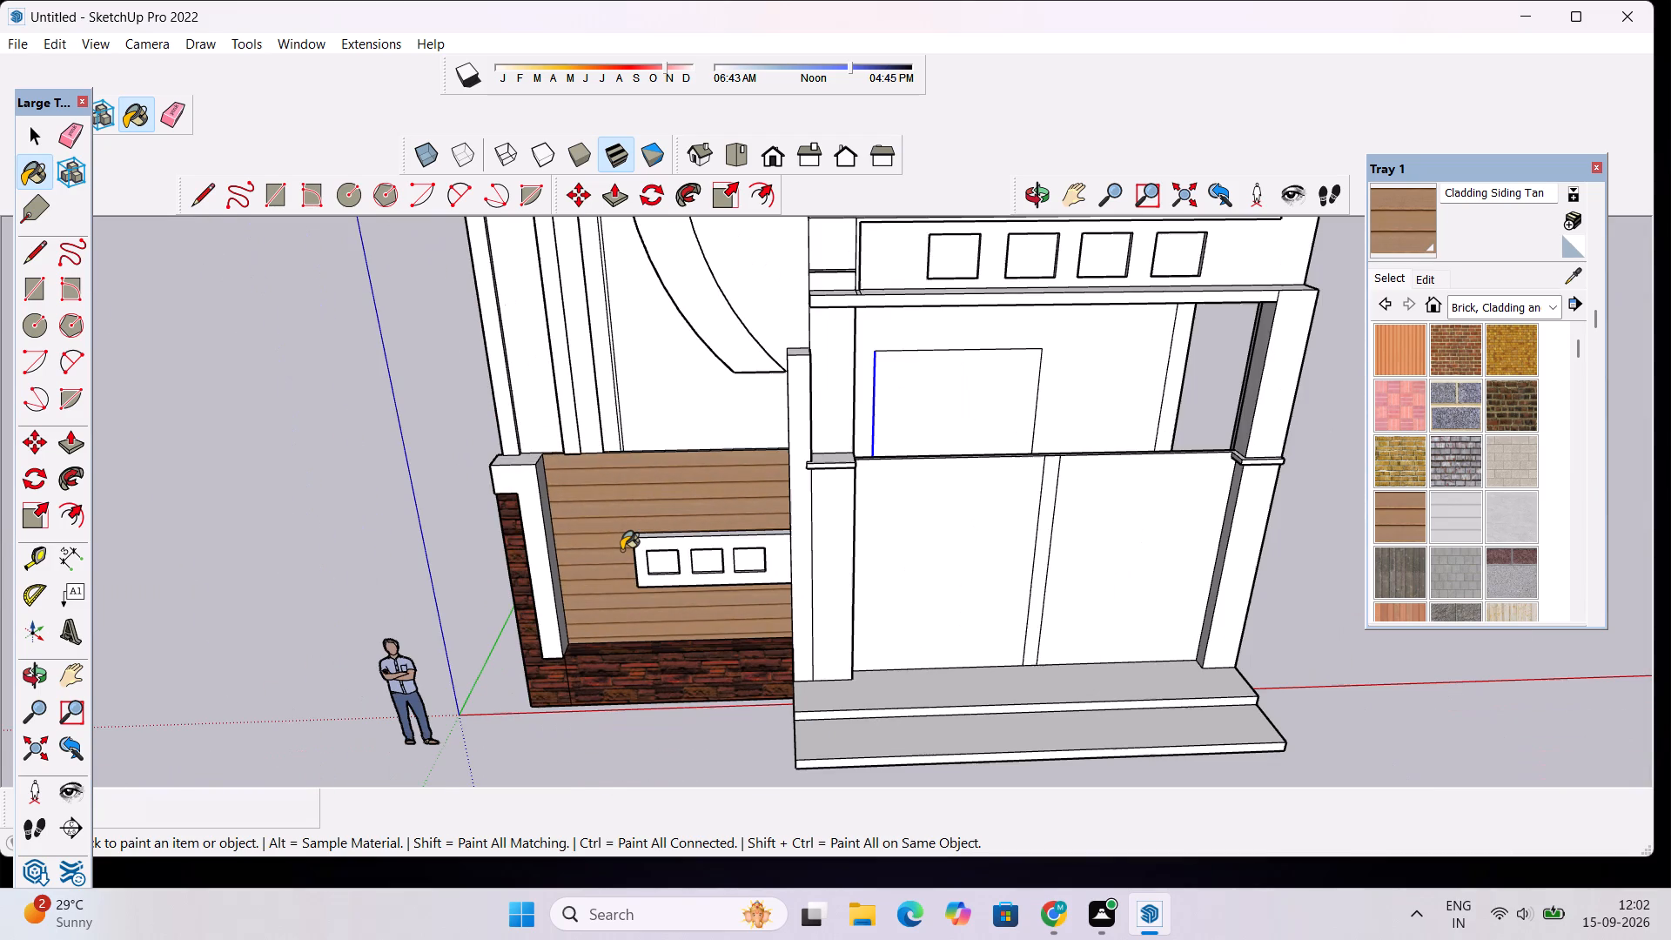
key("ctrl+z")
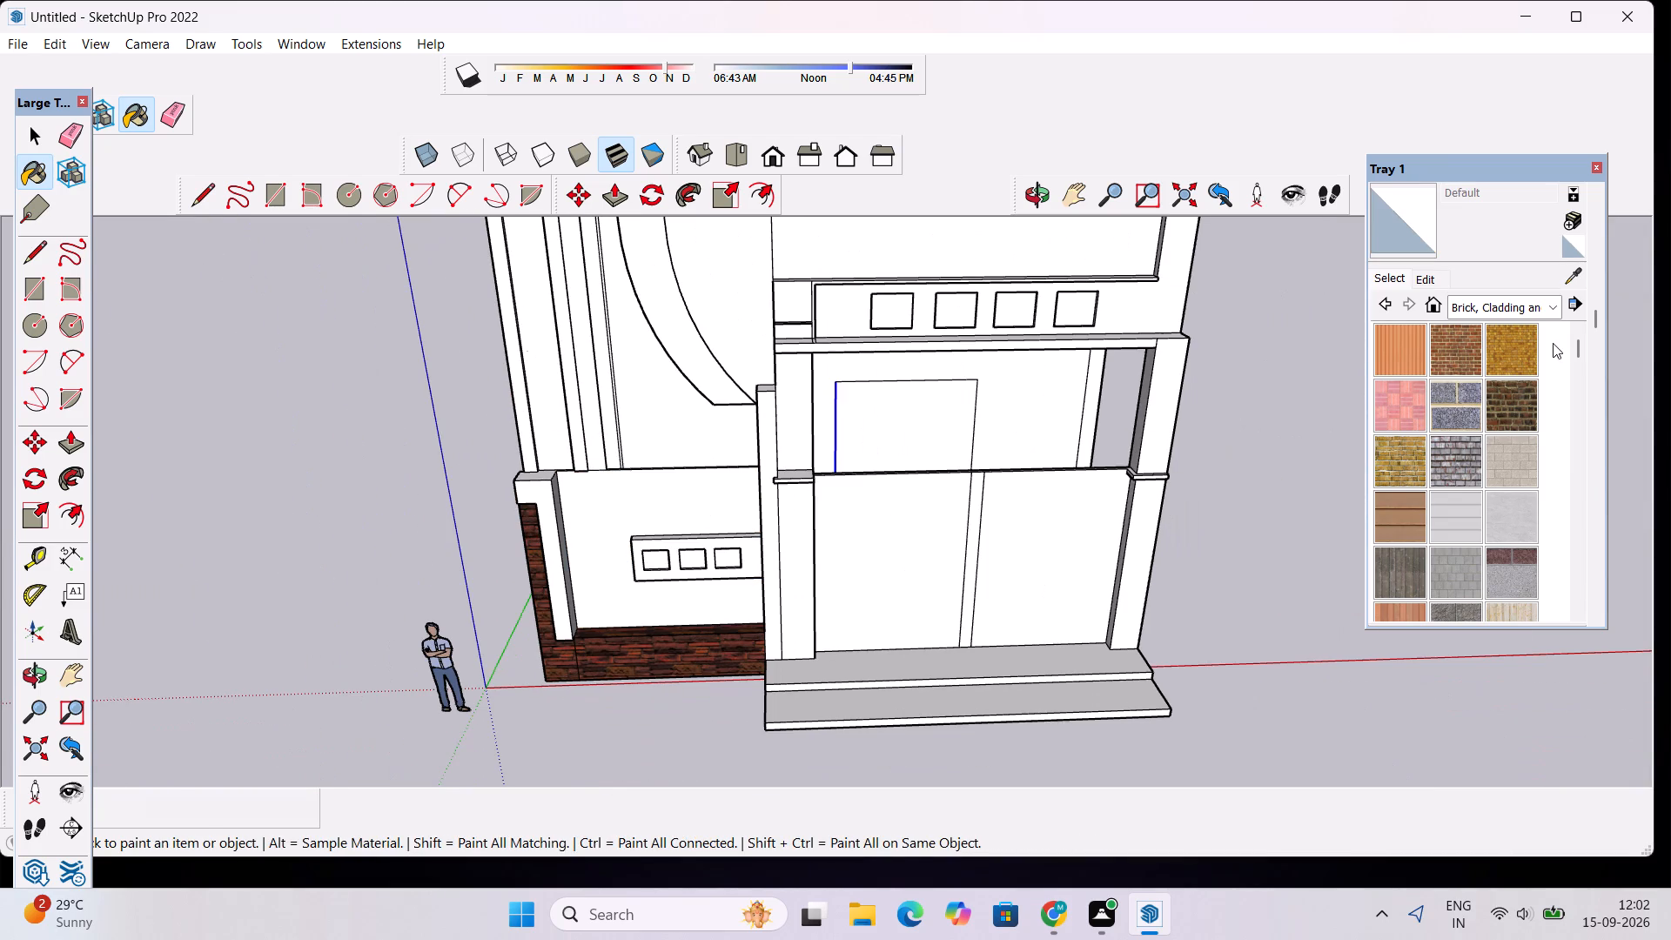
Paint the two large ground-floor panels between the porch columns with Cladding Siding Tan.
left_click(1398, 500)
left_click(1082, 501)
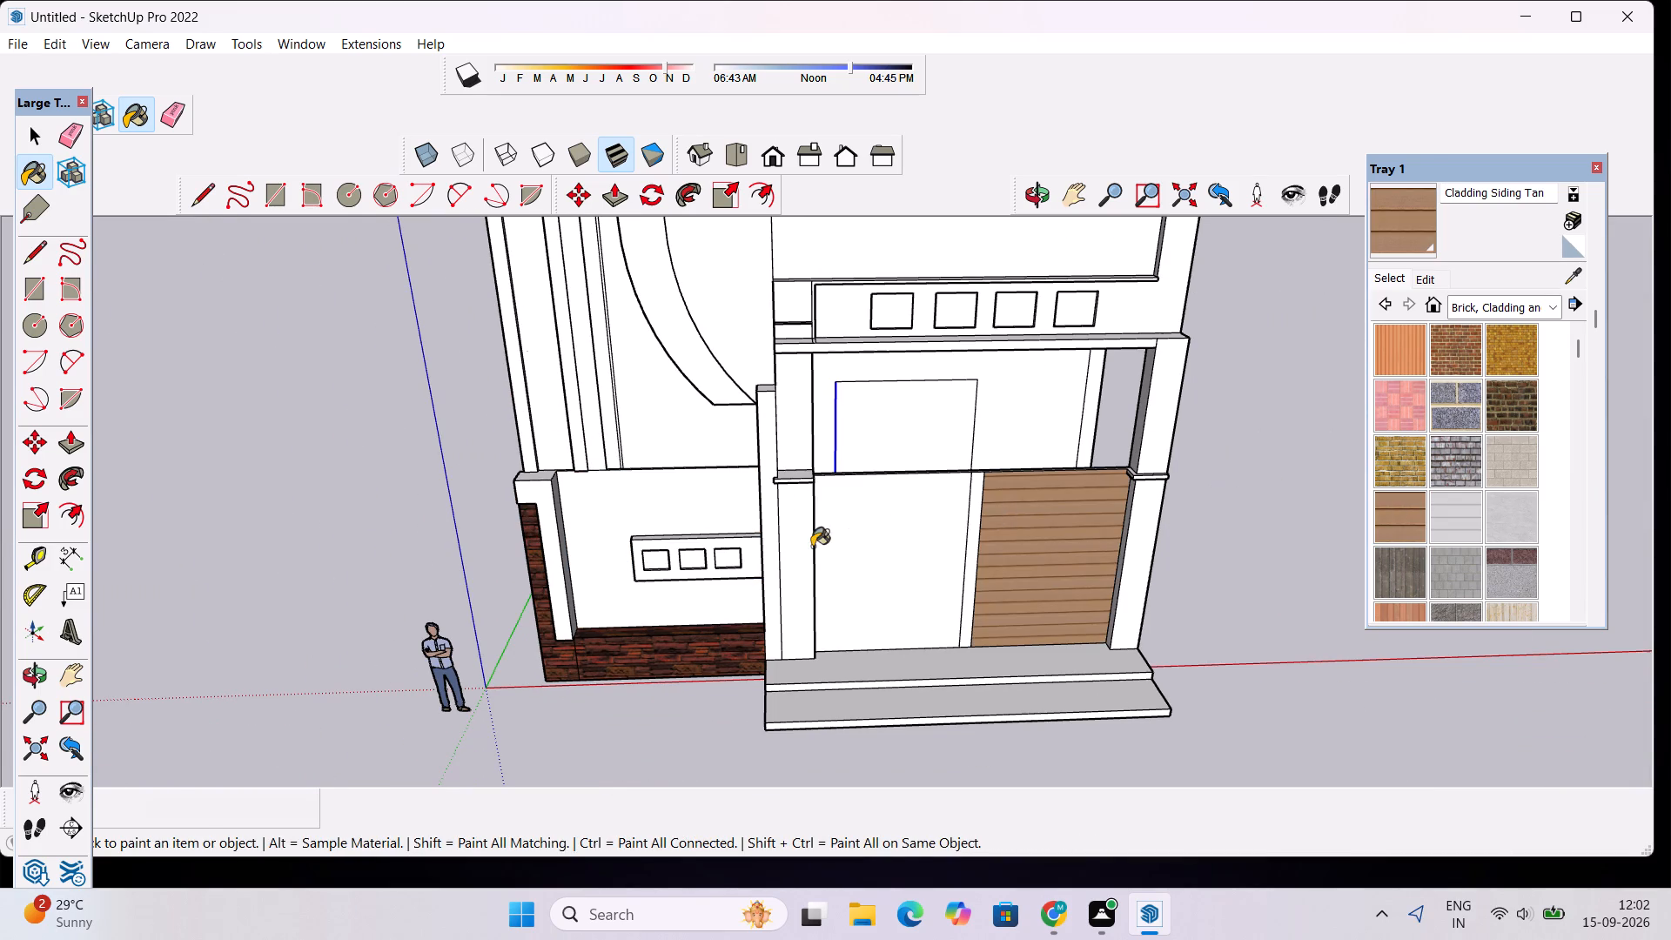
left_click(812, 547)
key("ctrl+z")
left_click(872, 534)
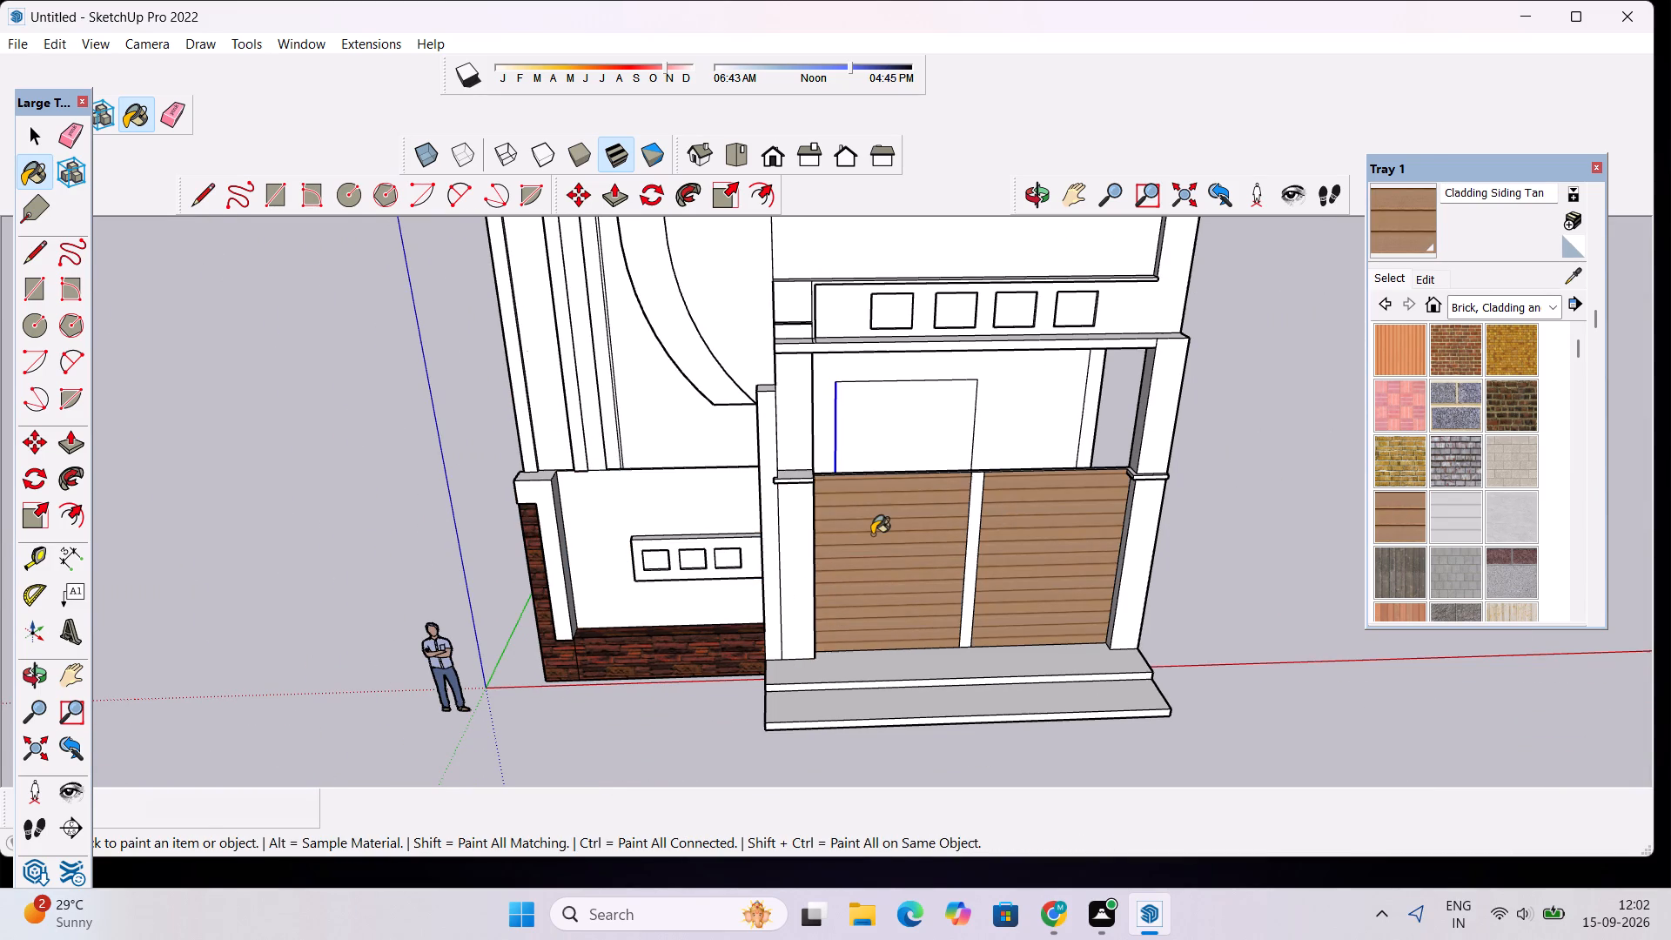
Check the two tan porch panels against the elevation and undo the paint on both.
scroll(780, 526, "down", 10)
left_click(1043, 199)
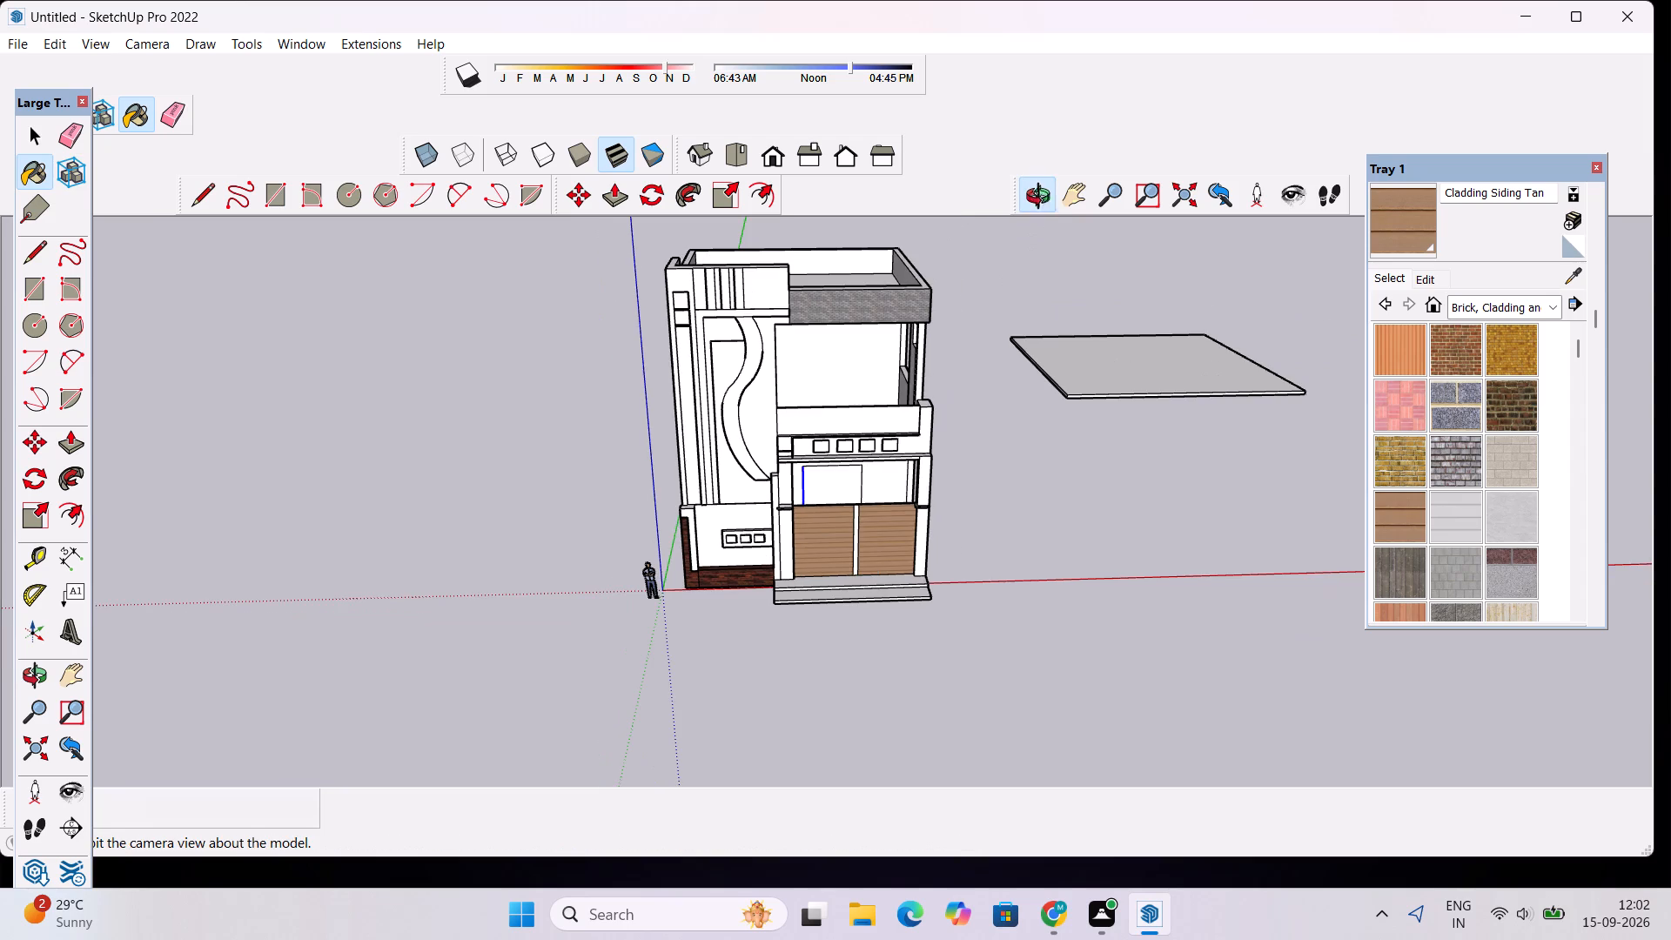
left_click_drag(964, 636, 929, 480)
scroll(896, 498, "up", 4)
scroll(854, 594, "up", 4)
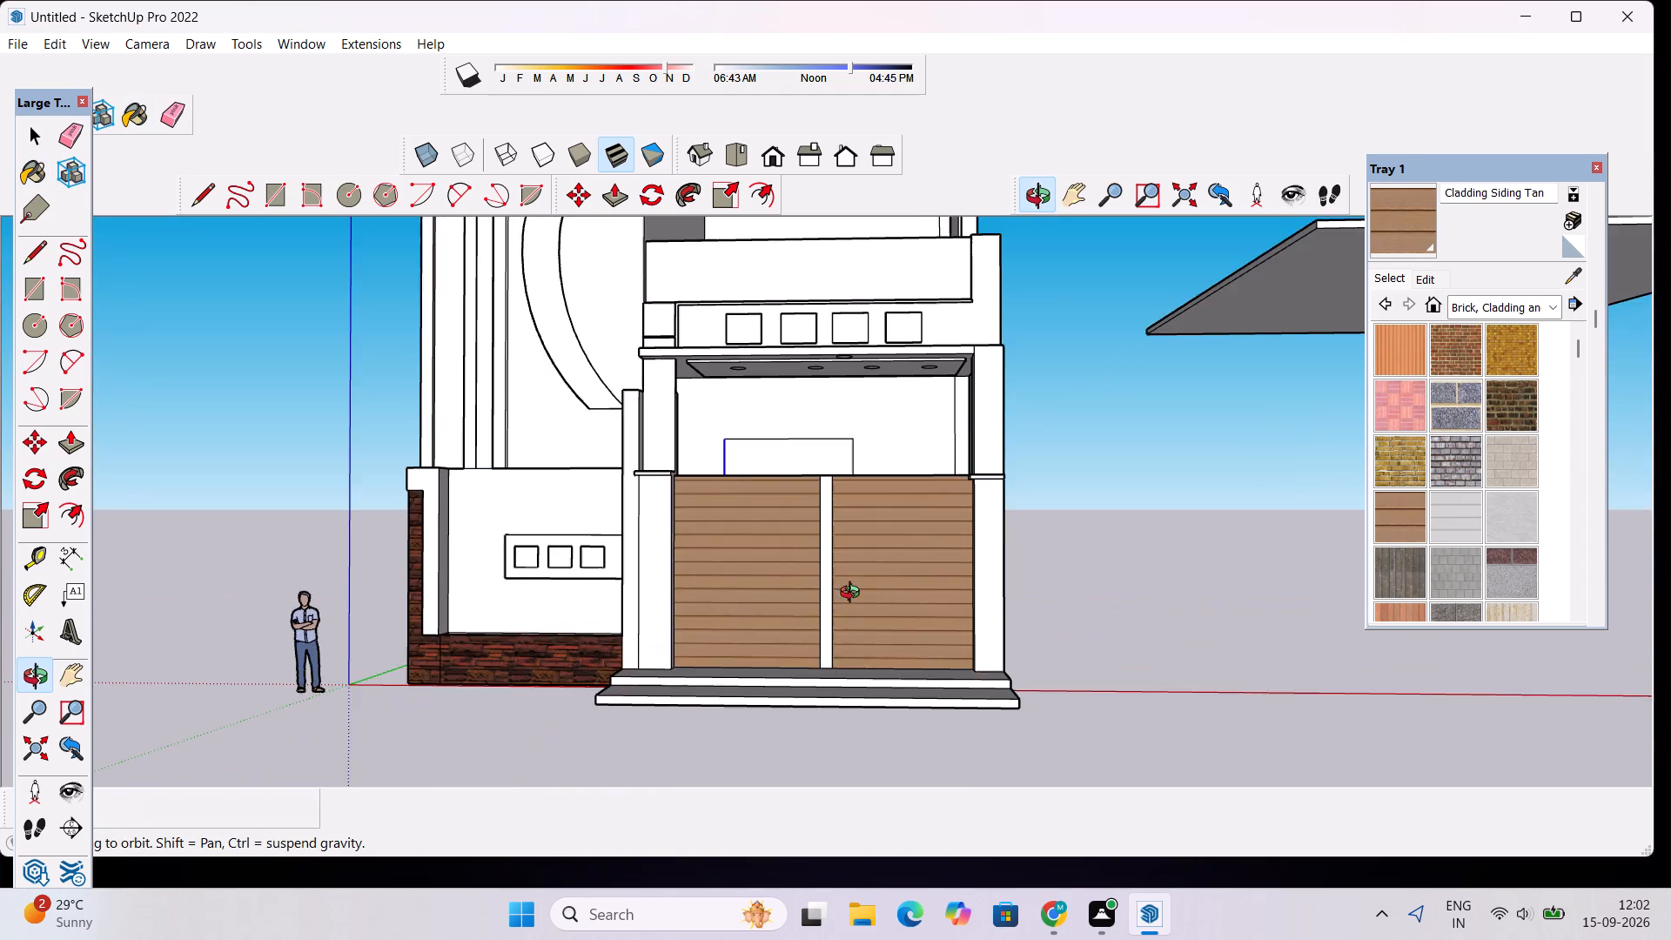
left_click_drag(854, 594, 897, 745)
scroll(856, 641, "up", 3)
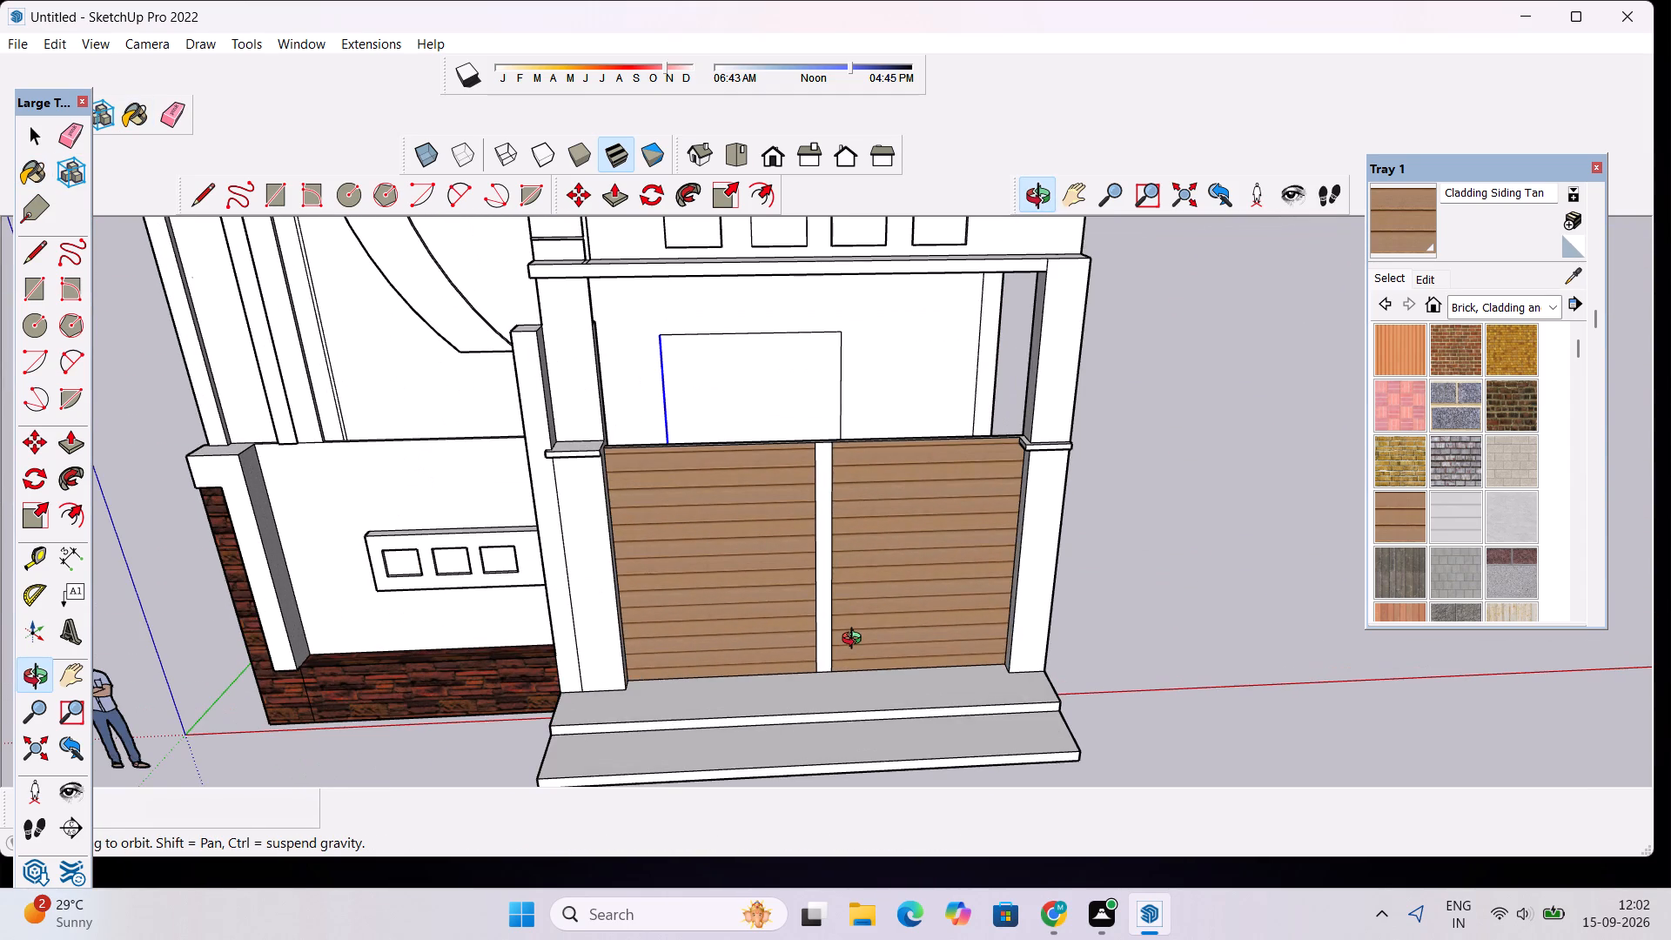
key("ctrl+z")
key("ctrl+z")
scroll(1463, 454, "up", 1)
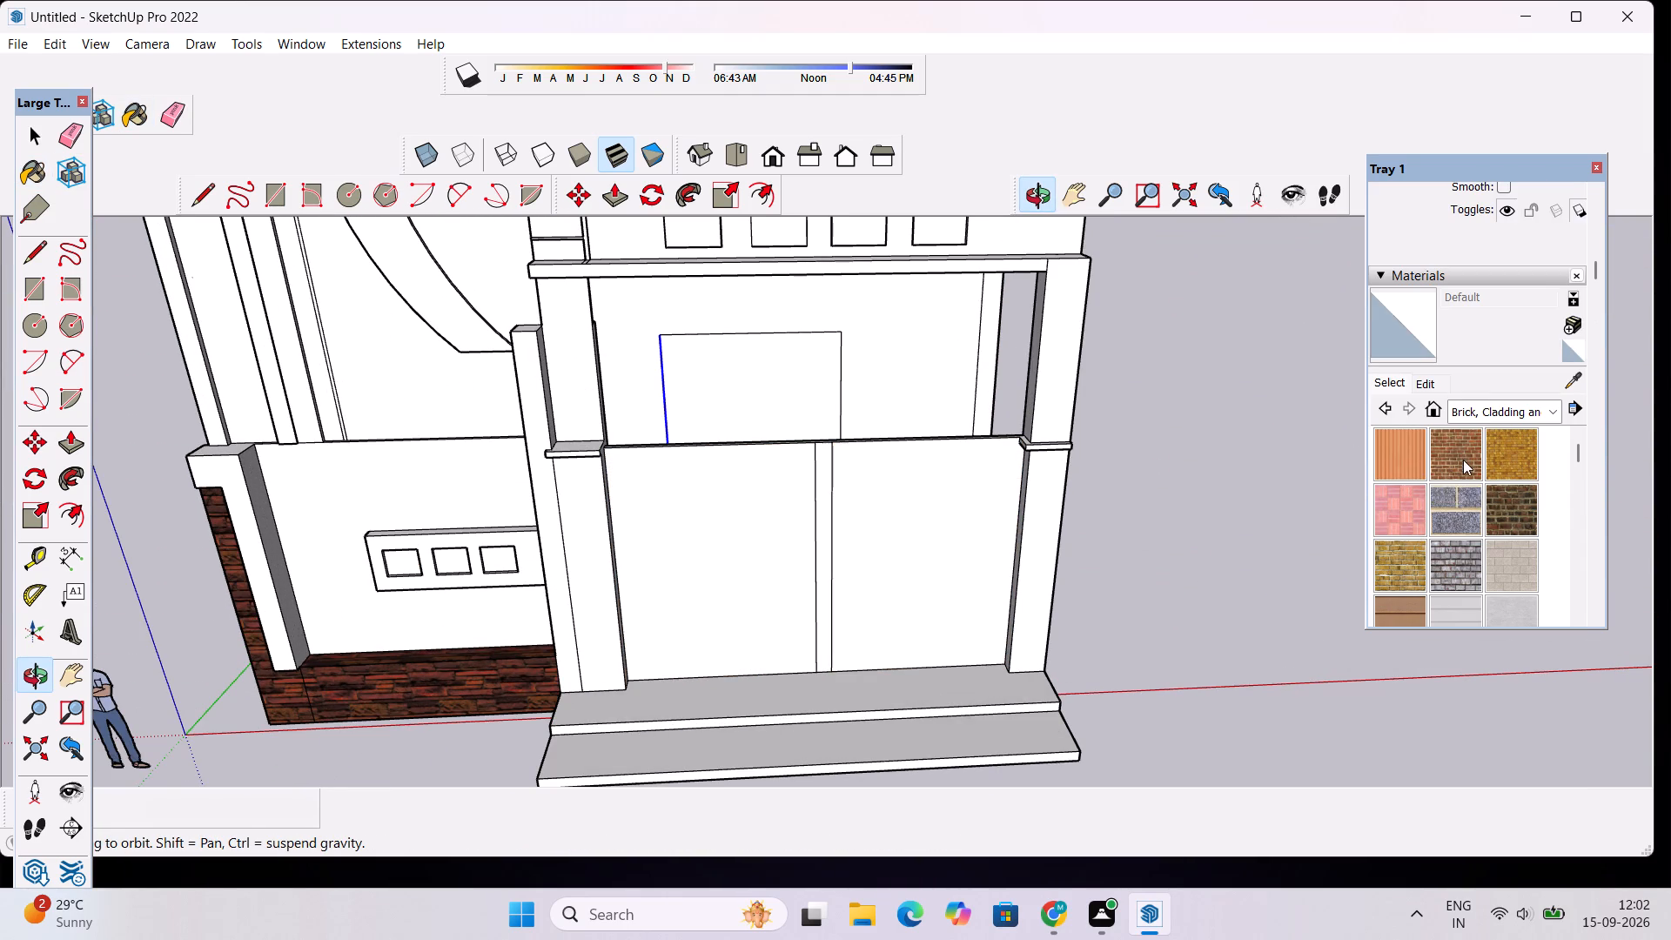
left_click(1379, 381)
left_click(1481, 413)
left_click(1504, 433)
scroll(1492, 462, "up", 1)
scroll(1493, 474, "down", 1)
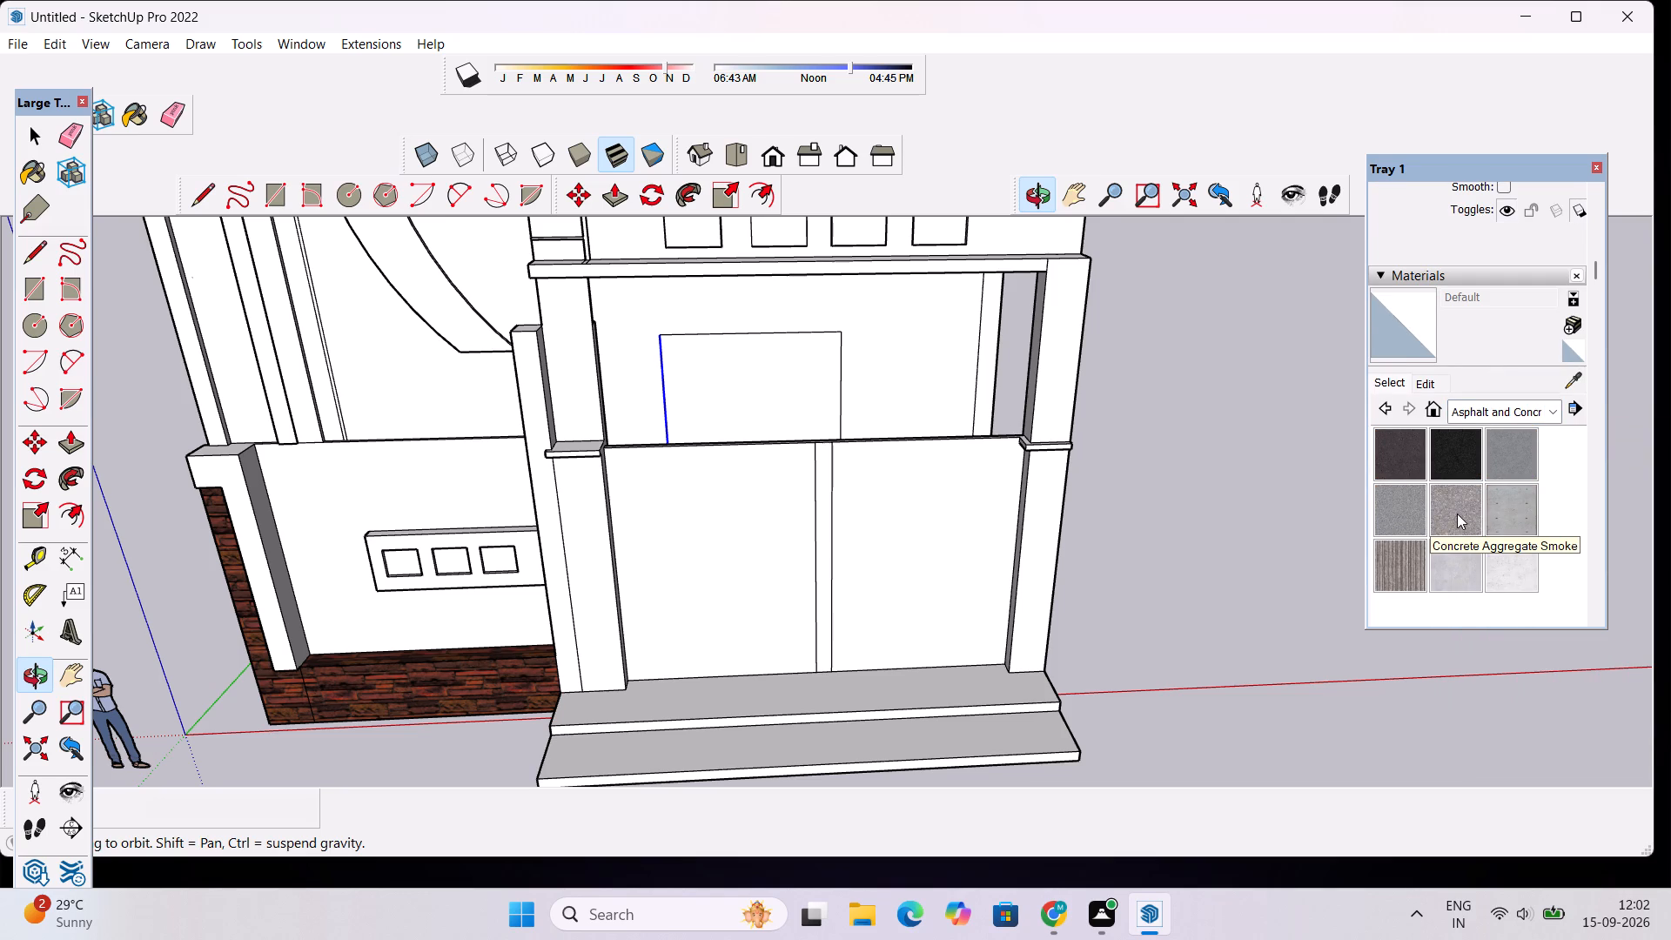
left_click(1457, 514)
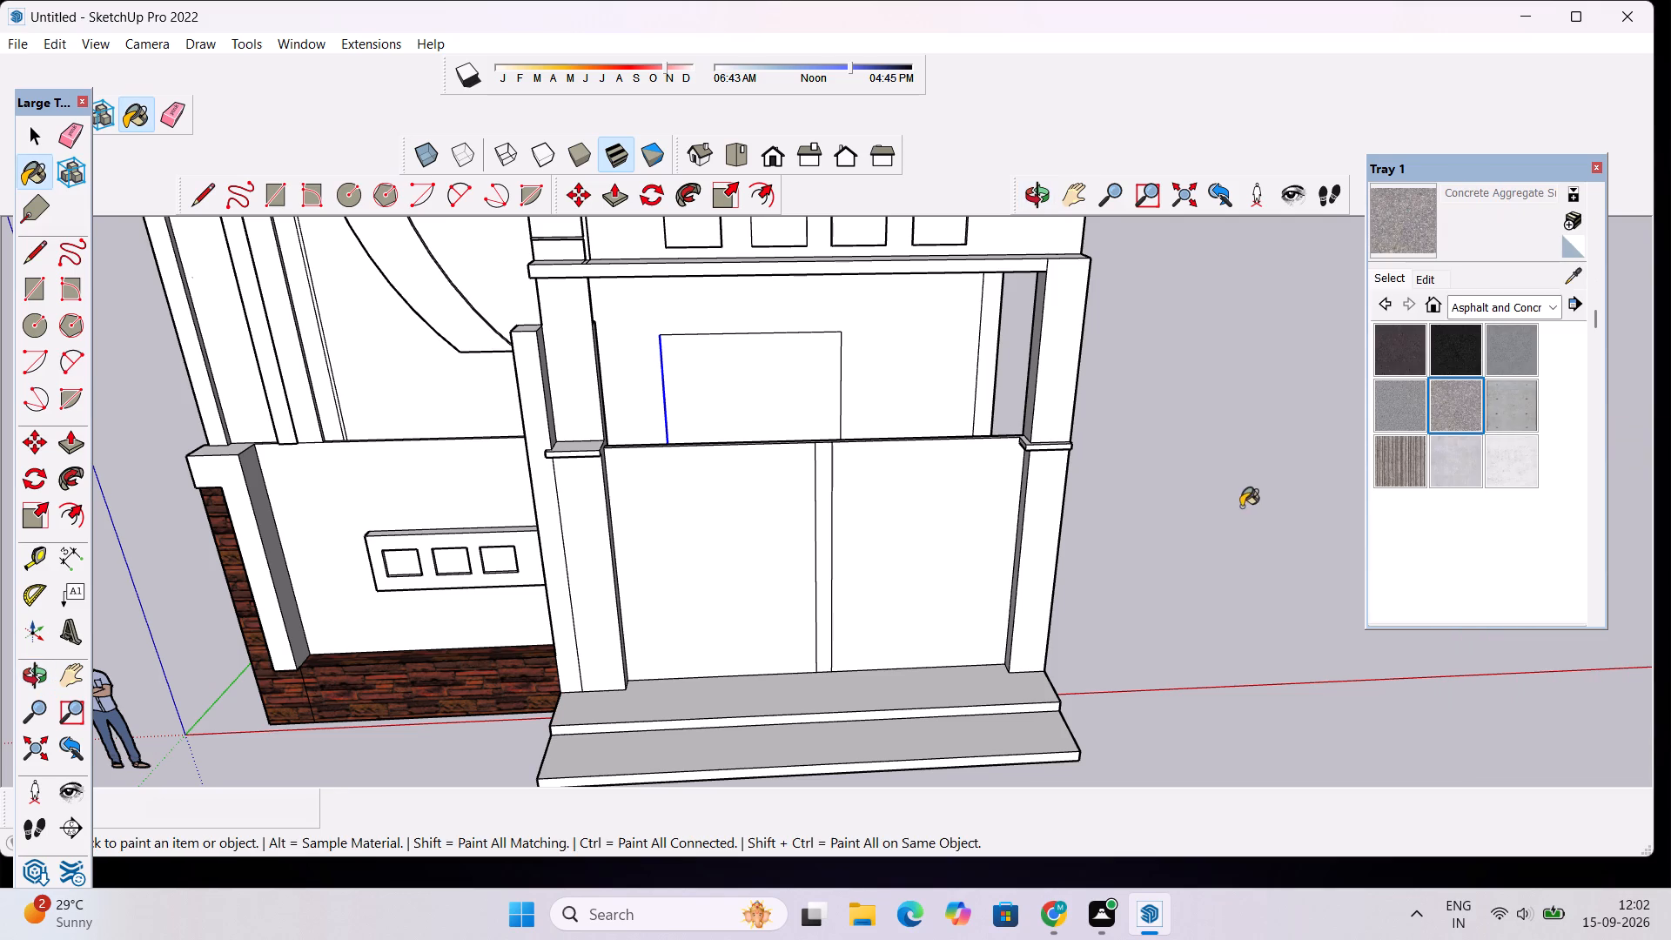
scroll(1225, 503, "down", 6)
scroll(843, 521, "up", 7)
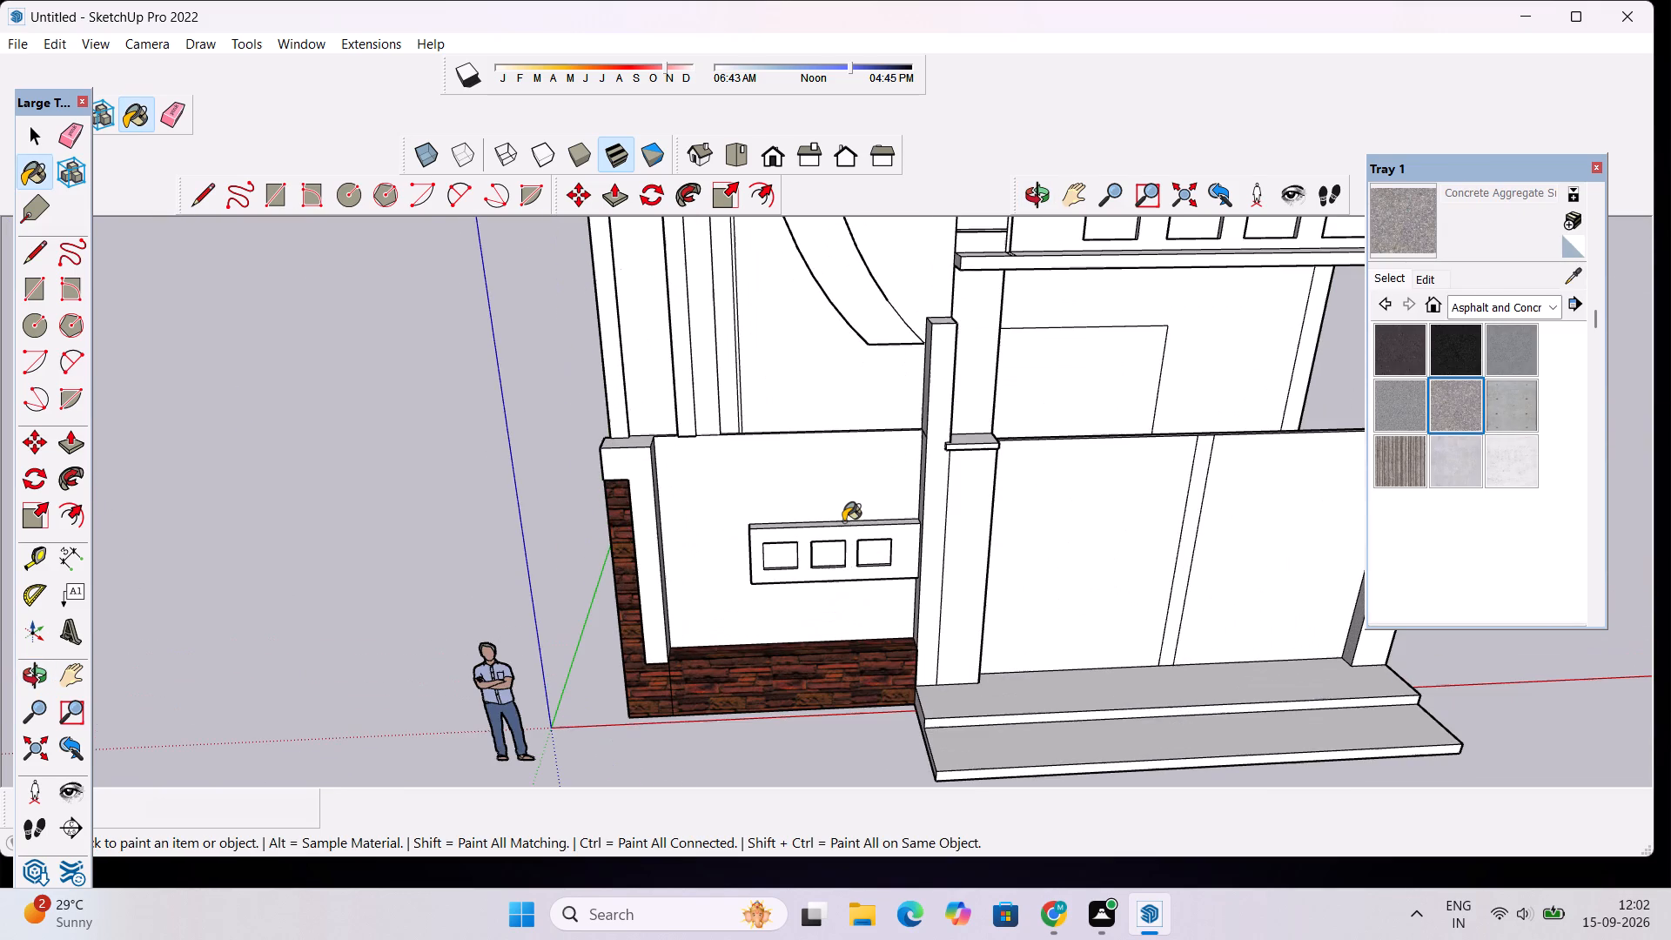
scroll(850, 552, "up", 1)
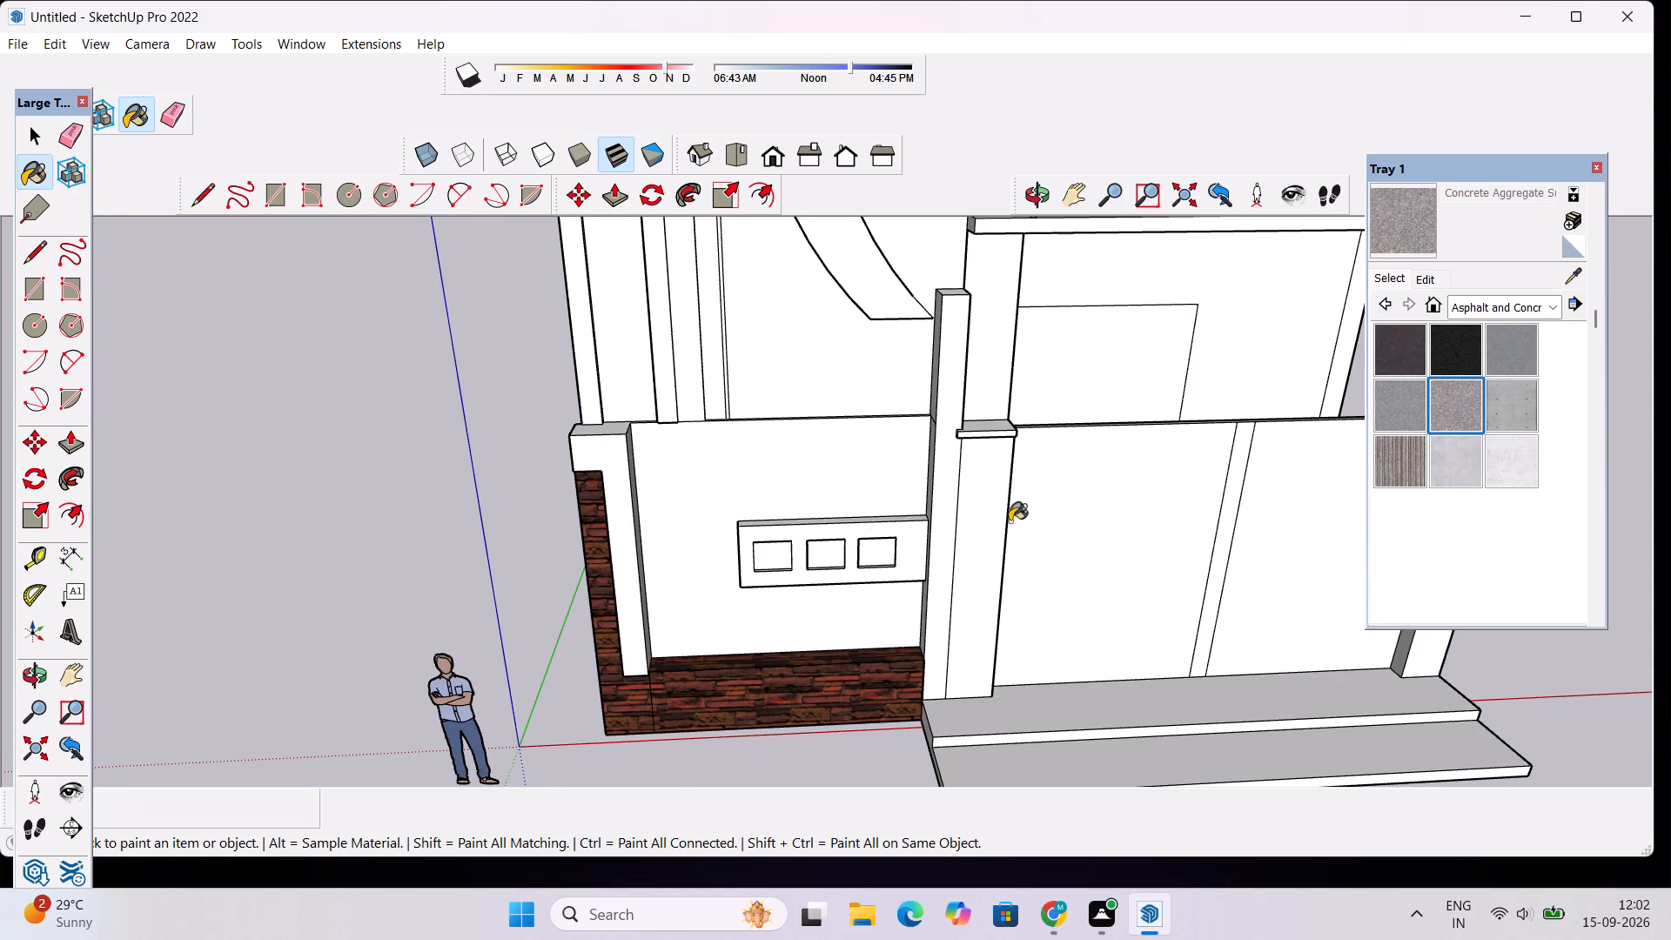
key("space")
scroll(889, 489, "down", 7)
Paint the treads and front faces of both porch steps with Granite Dark Gray from the Stone collection.
left_click(1503, 310)
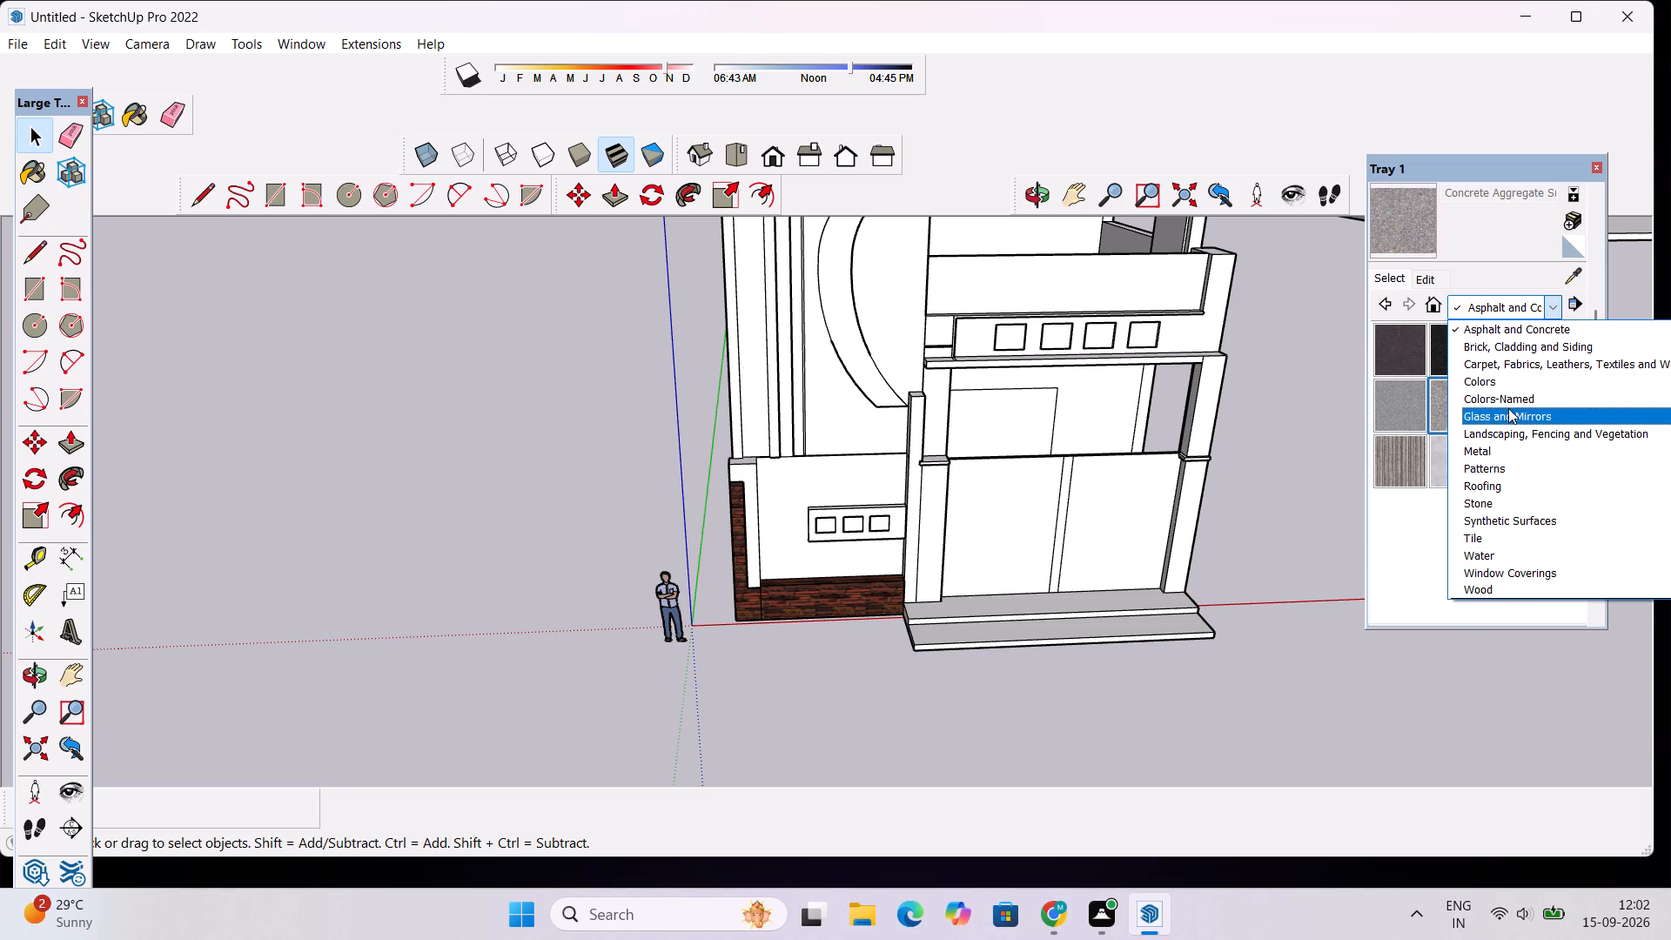
left_click(1494, 507)
scroll(1430, 439, "up", 2)
scroll(1432, 453, "down", 1)
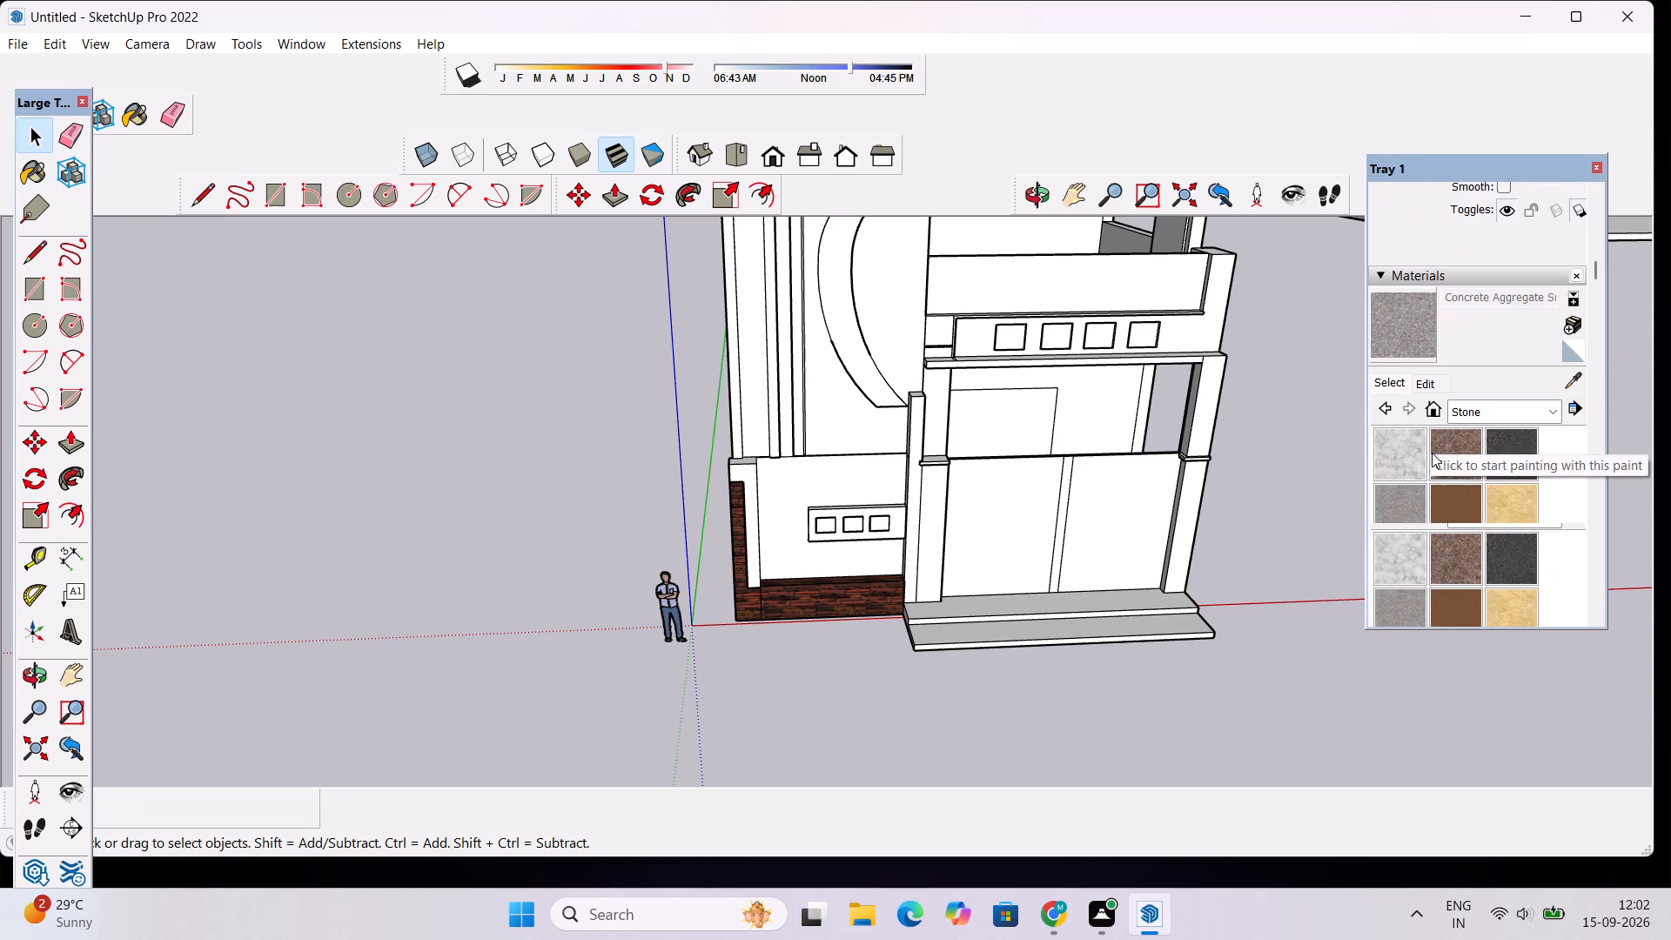
left_click(1517, 454)
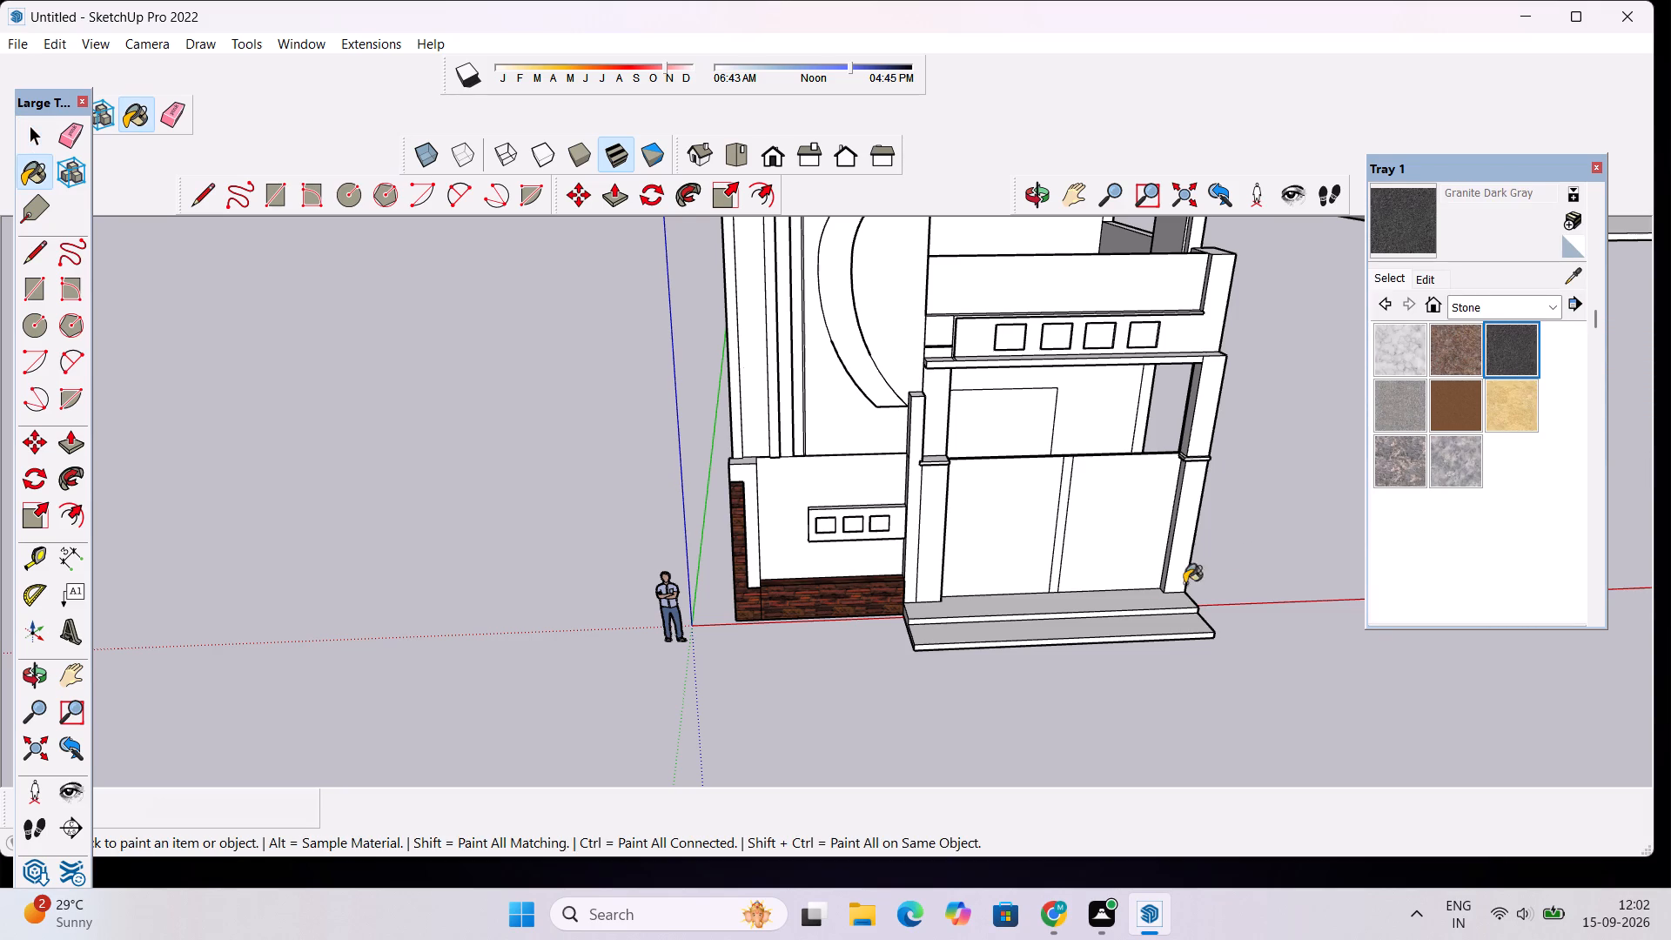
scroll(1070, 618, "up", 3)
left_click(1077, 597)
scroll(1078, 606, "up", 11)
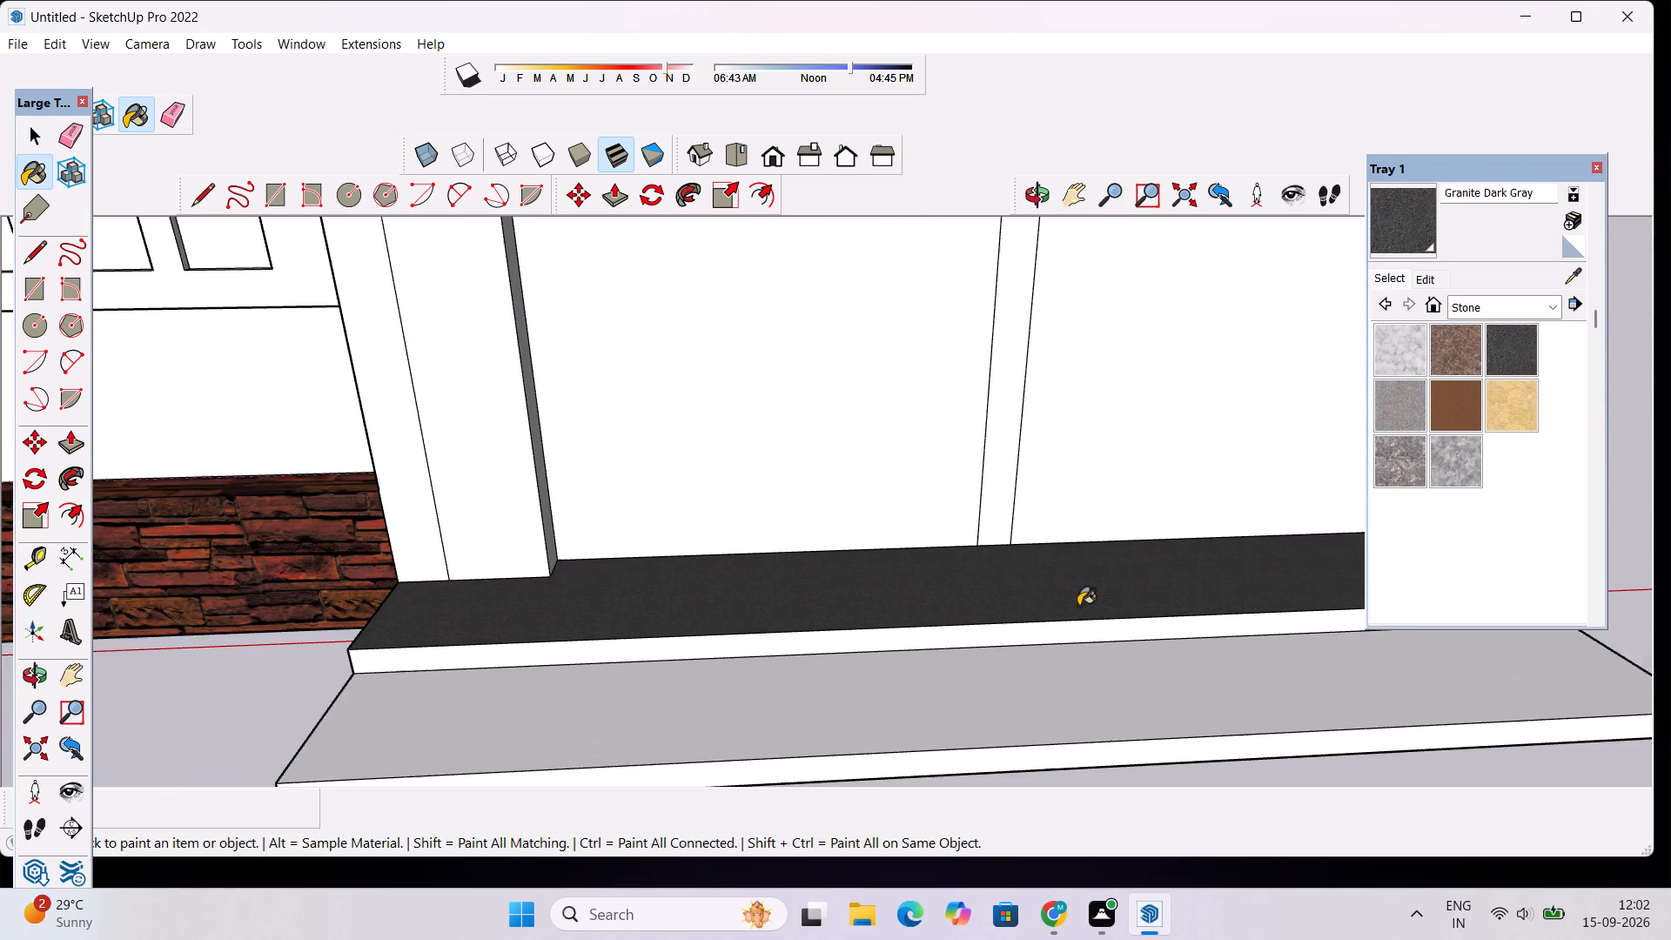
scroll(1078, 606, "up", 3)
left_click(1078, 634)
left_click(1063, 695)
scroll(1051, 664, "down", 6)
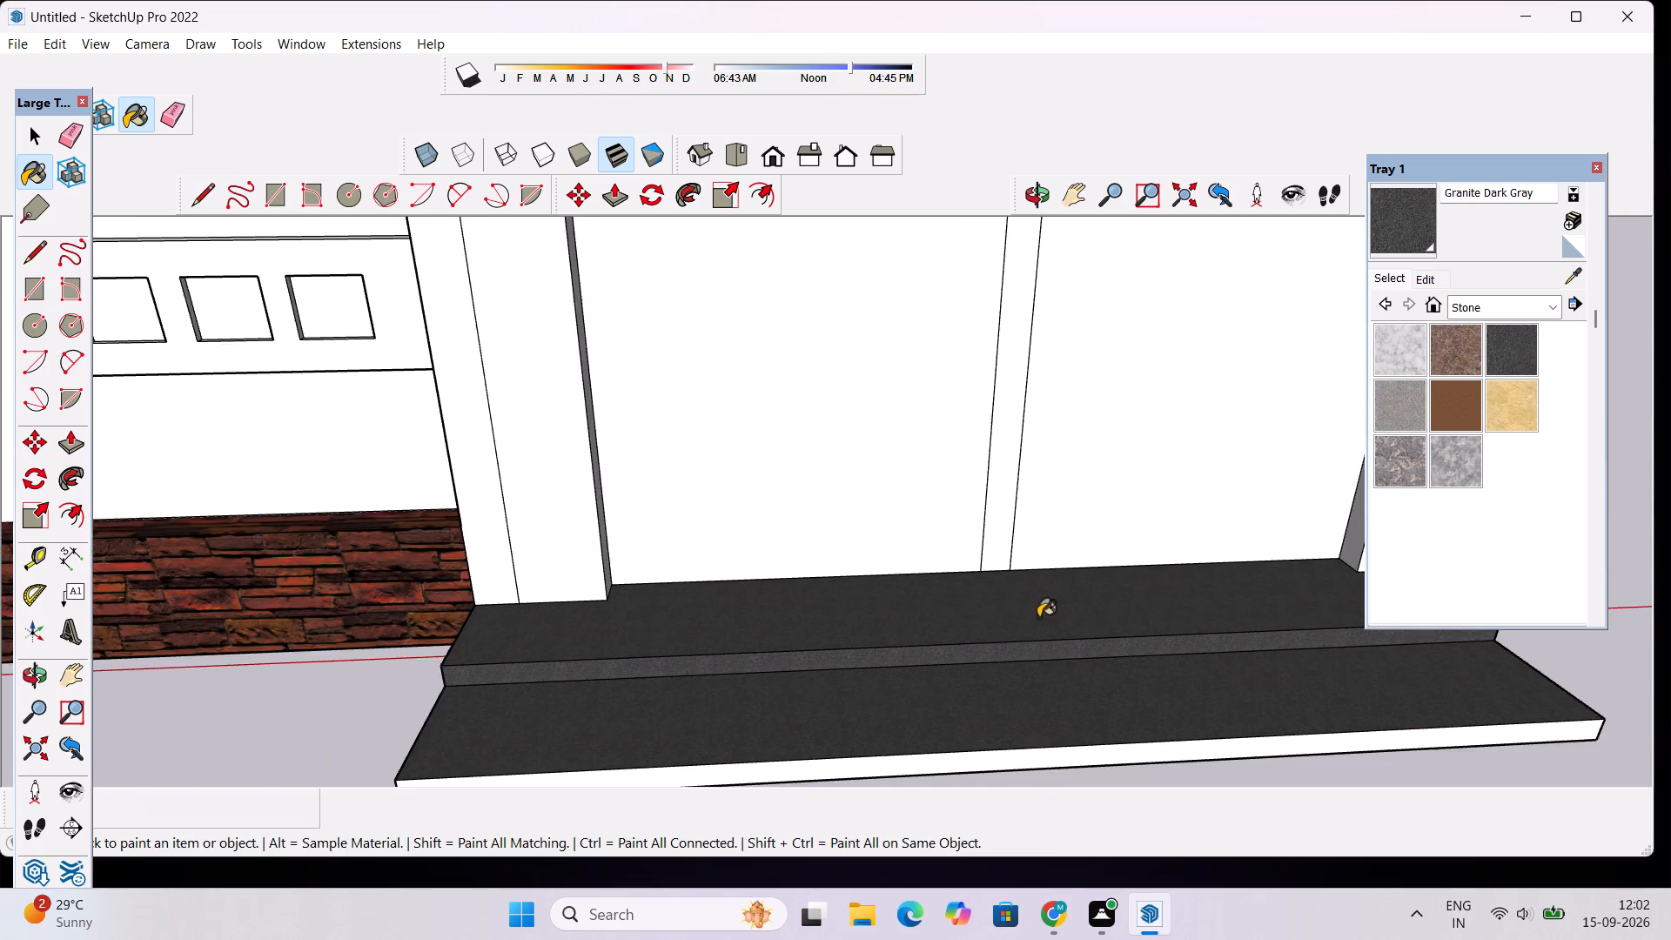
scroll(1038, 617, "down", 4)
scroll(1057, 768, "up", 3)
left_click(1086, 681)
Paint the end faces on both sides of the porch steps with Granite Dark Gray.
scroll(893, 660, "down", 6)
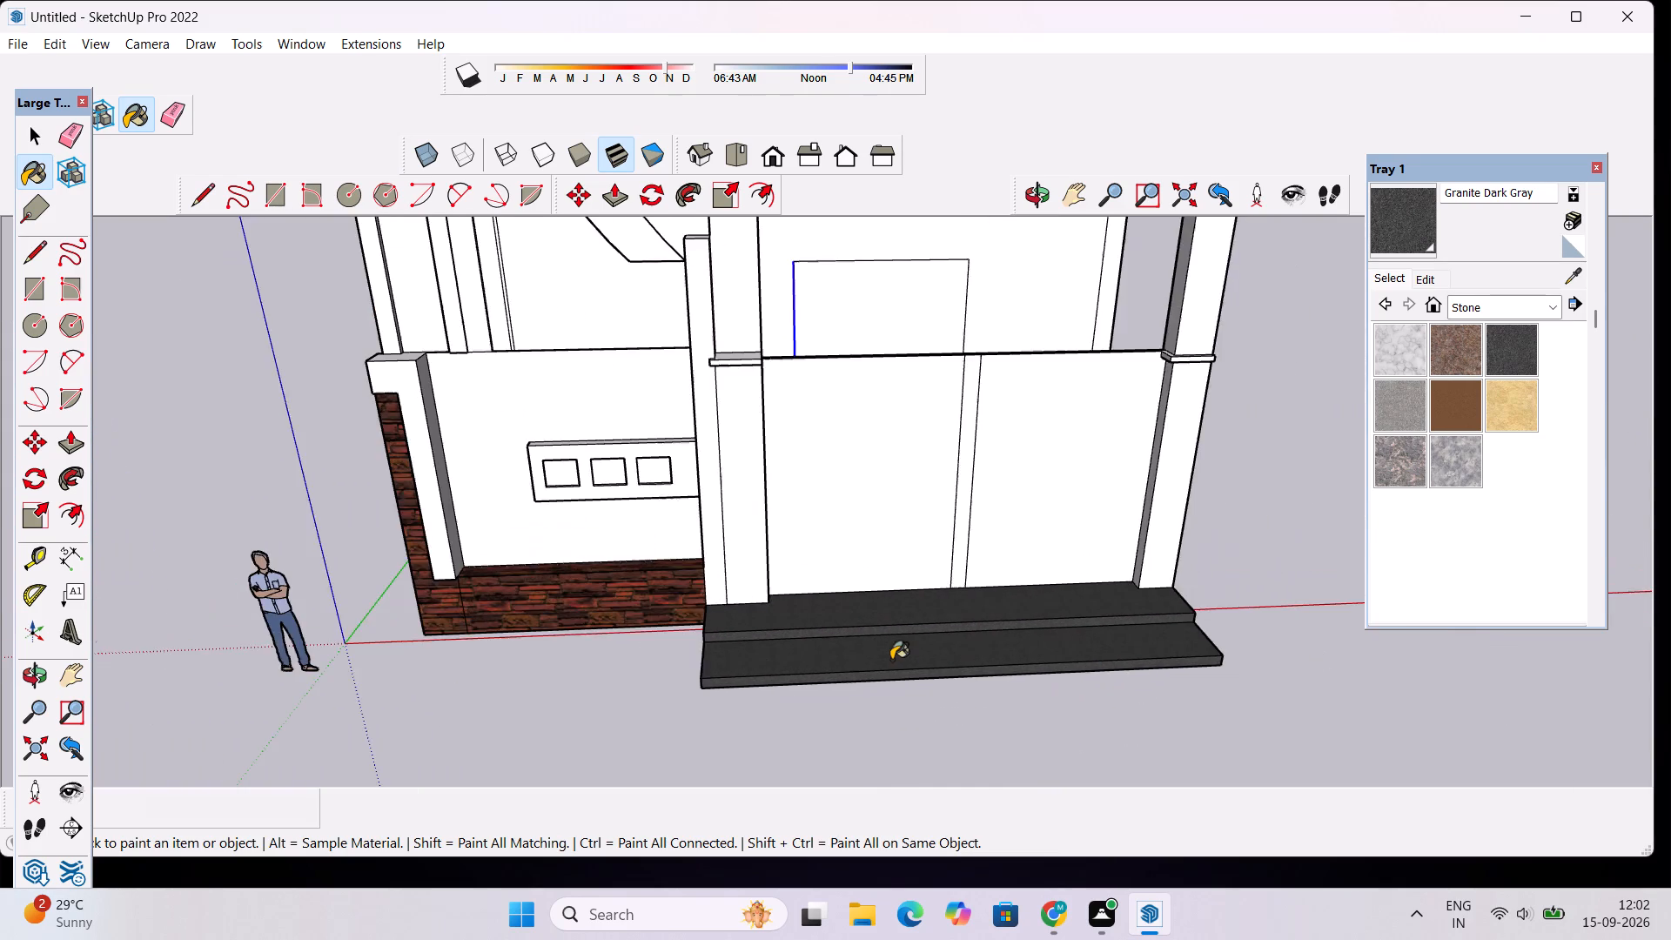
scroll(645, 660, "up", 18)
left_click(859, 509)
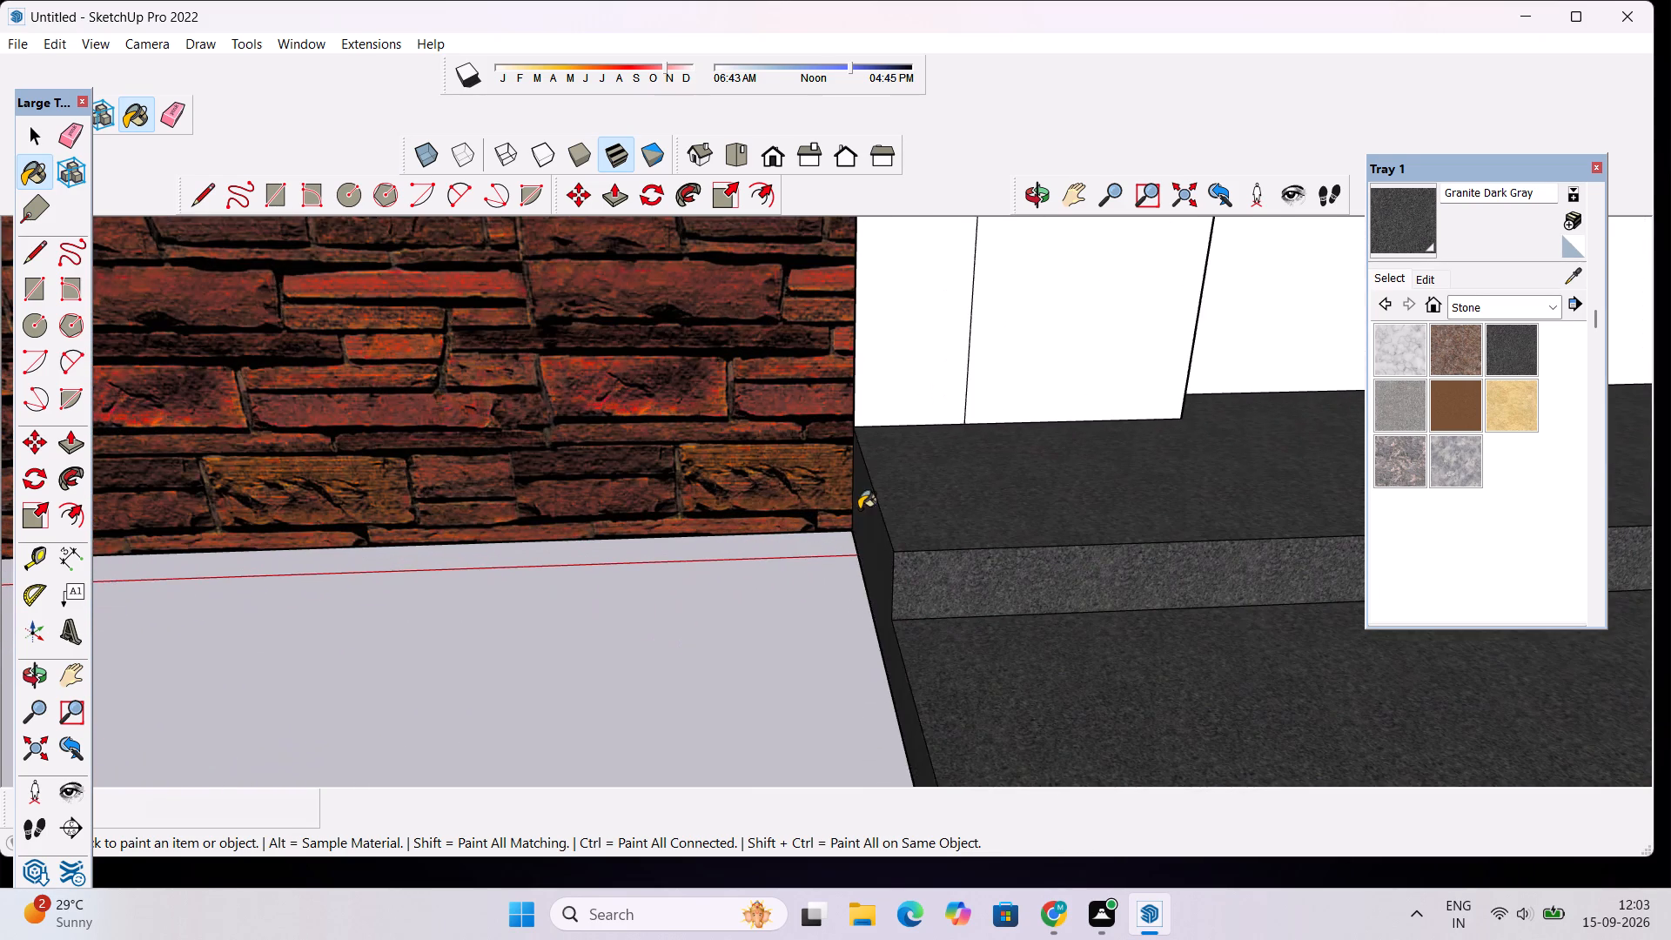
scroll(678, 498, "down", 20)
scroll(678, 498, "down", 4)
scroll(1087, 470, "up", 6)
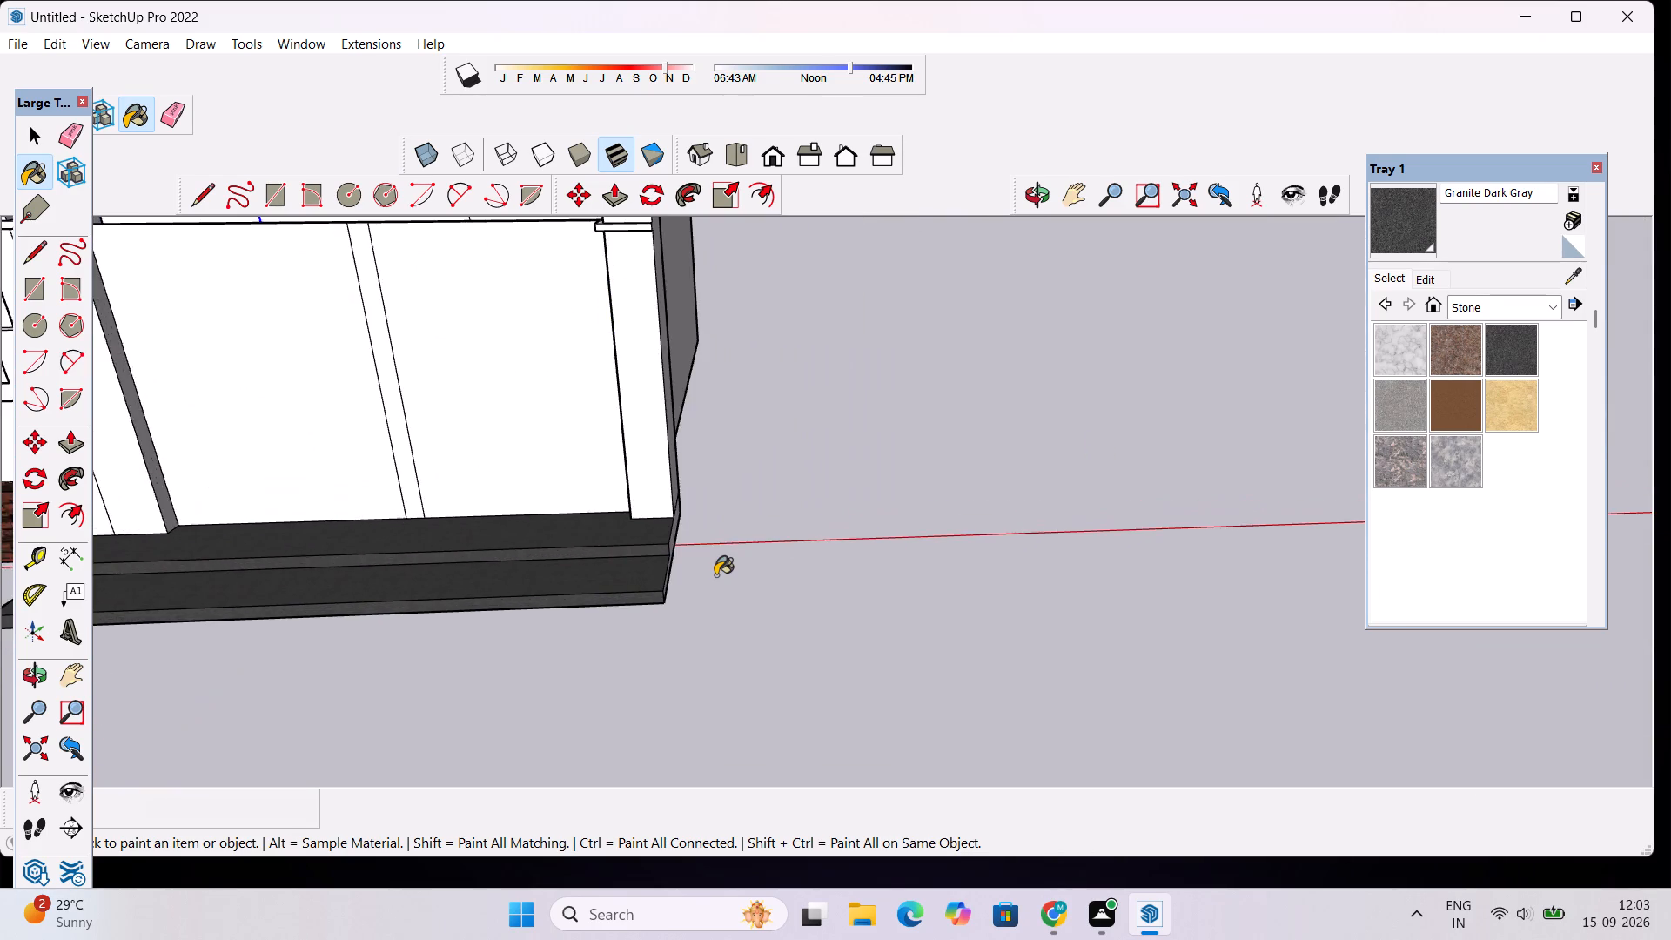
scroll(715, 575, "up", 12)
left_click(574, 470)
scroll(611, 523, "down", 5)
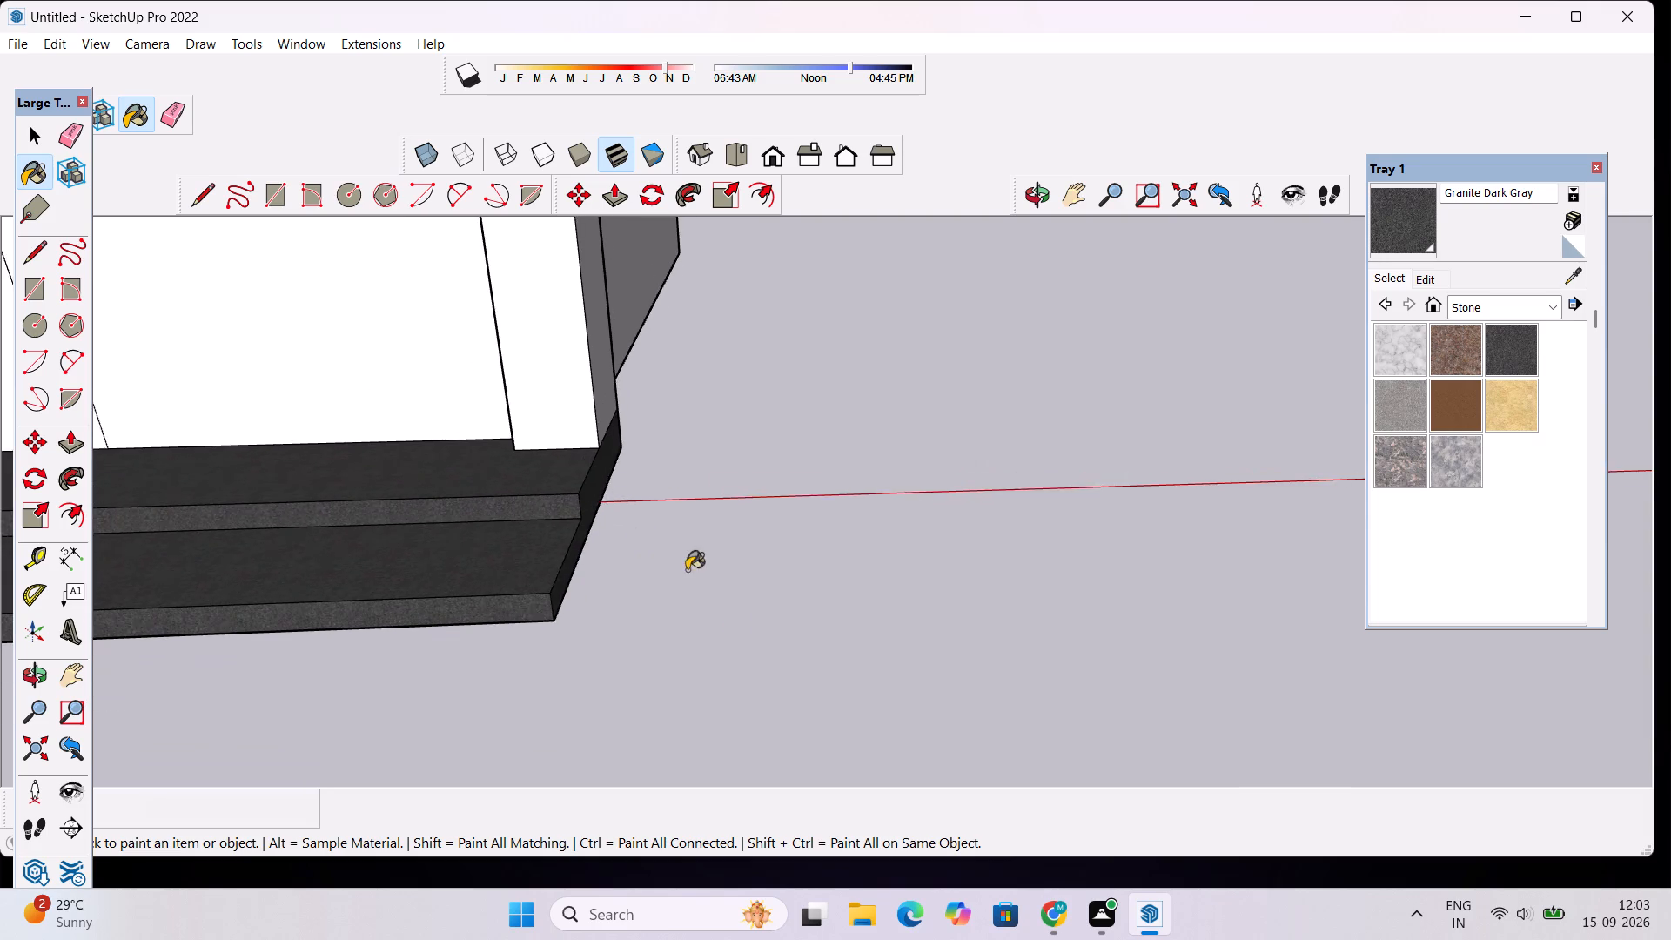
scroll(687, 570, "down", 20)
scroll(706, 587, "up", 1)
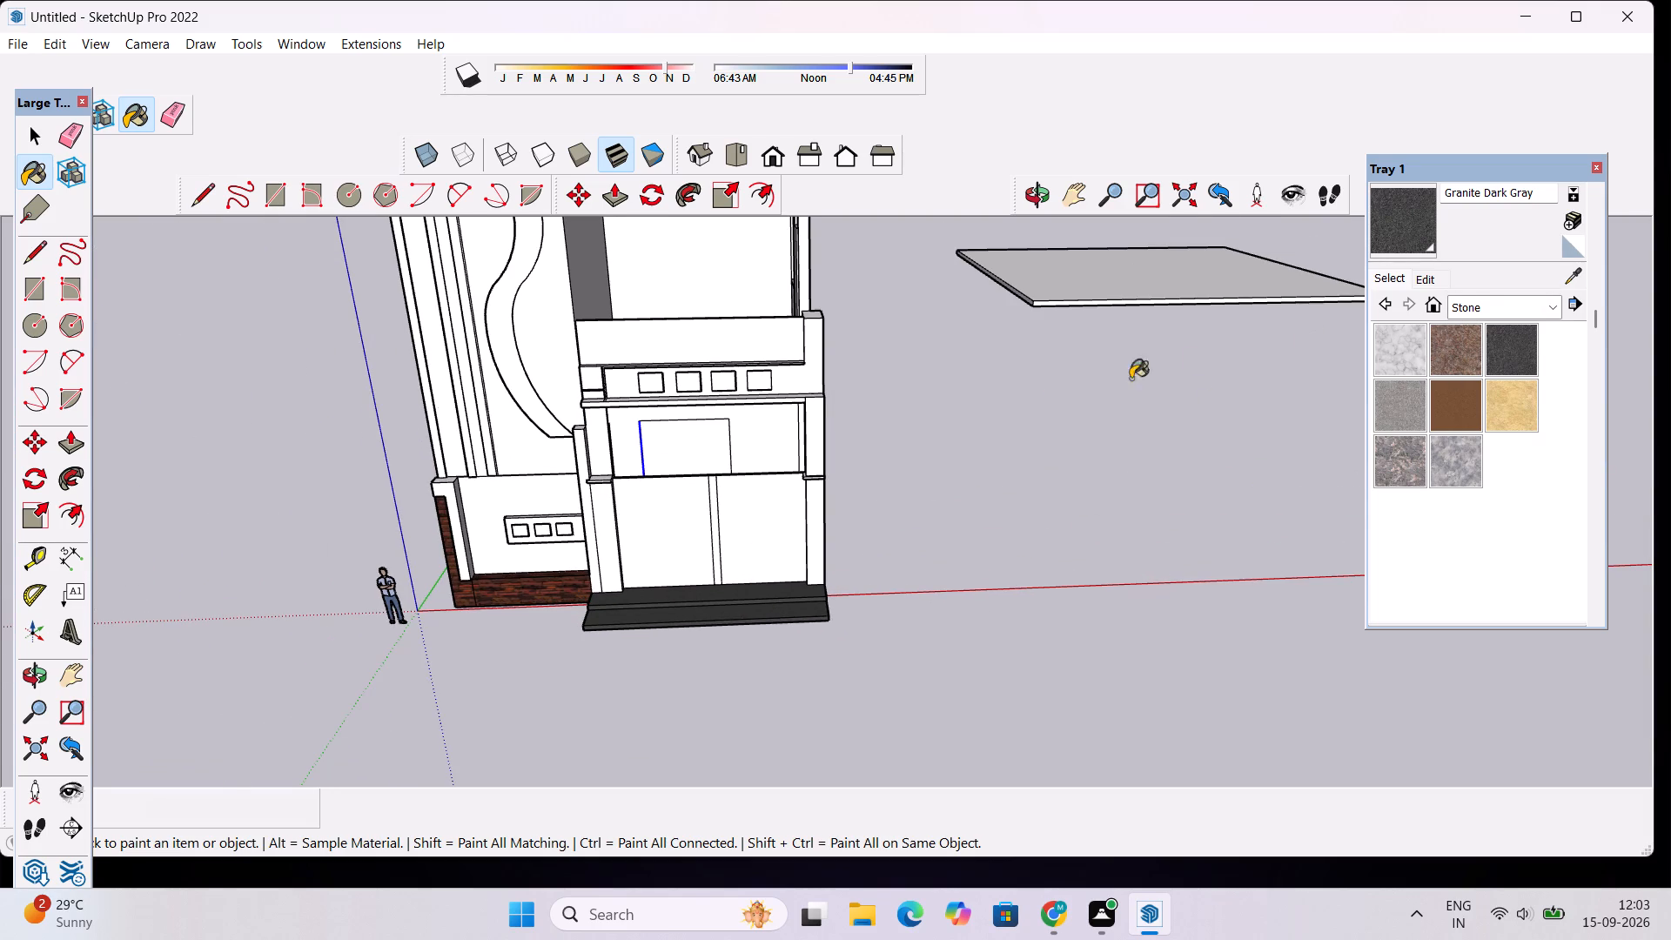
Erase the extra line across the floor and the extra vertical line at the jamb of the ground-floor side opening.
left_click(1027, 209)
left_click_drag(1105, 373, 690, 500)
left_click_drag(929, 451, 792, 546, "shift")
left_click_drag(784, 614, 738, 628)
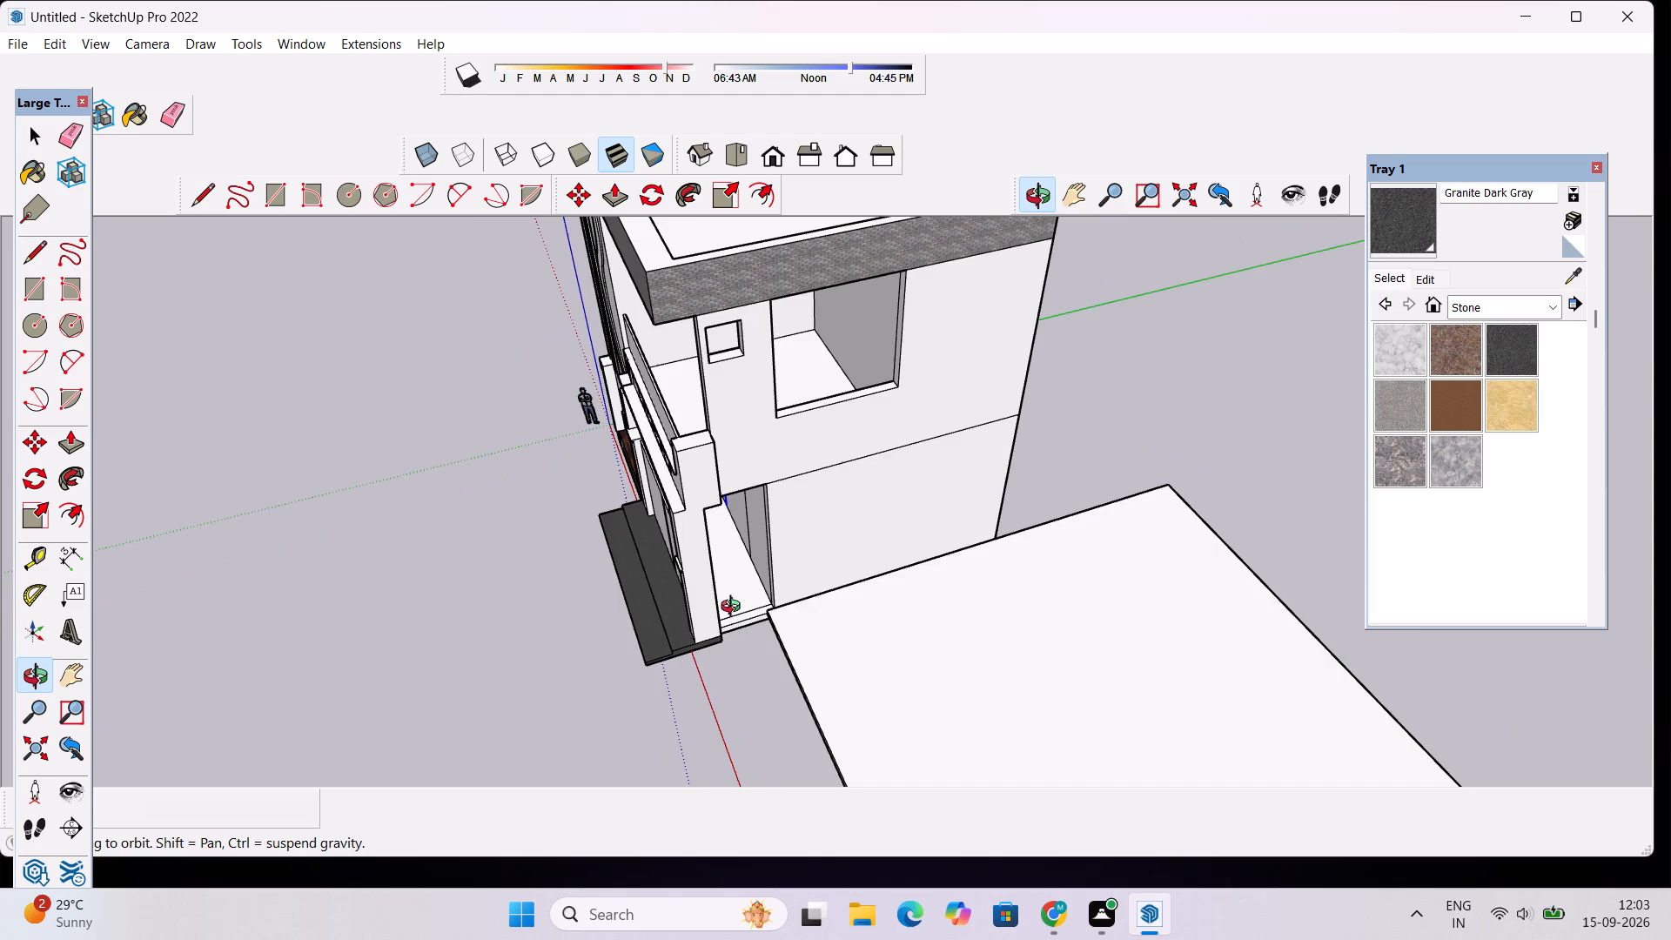
scroll(735, 608, "up", 9)
left_click_drag(777, 607, 721, 633)
key("e")
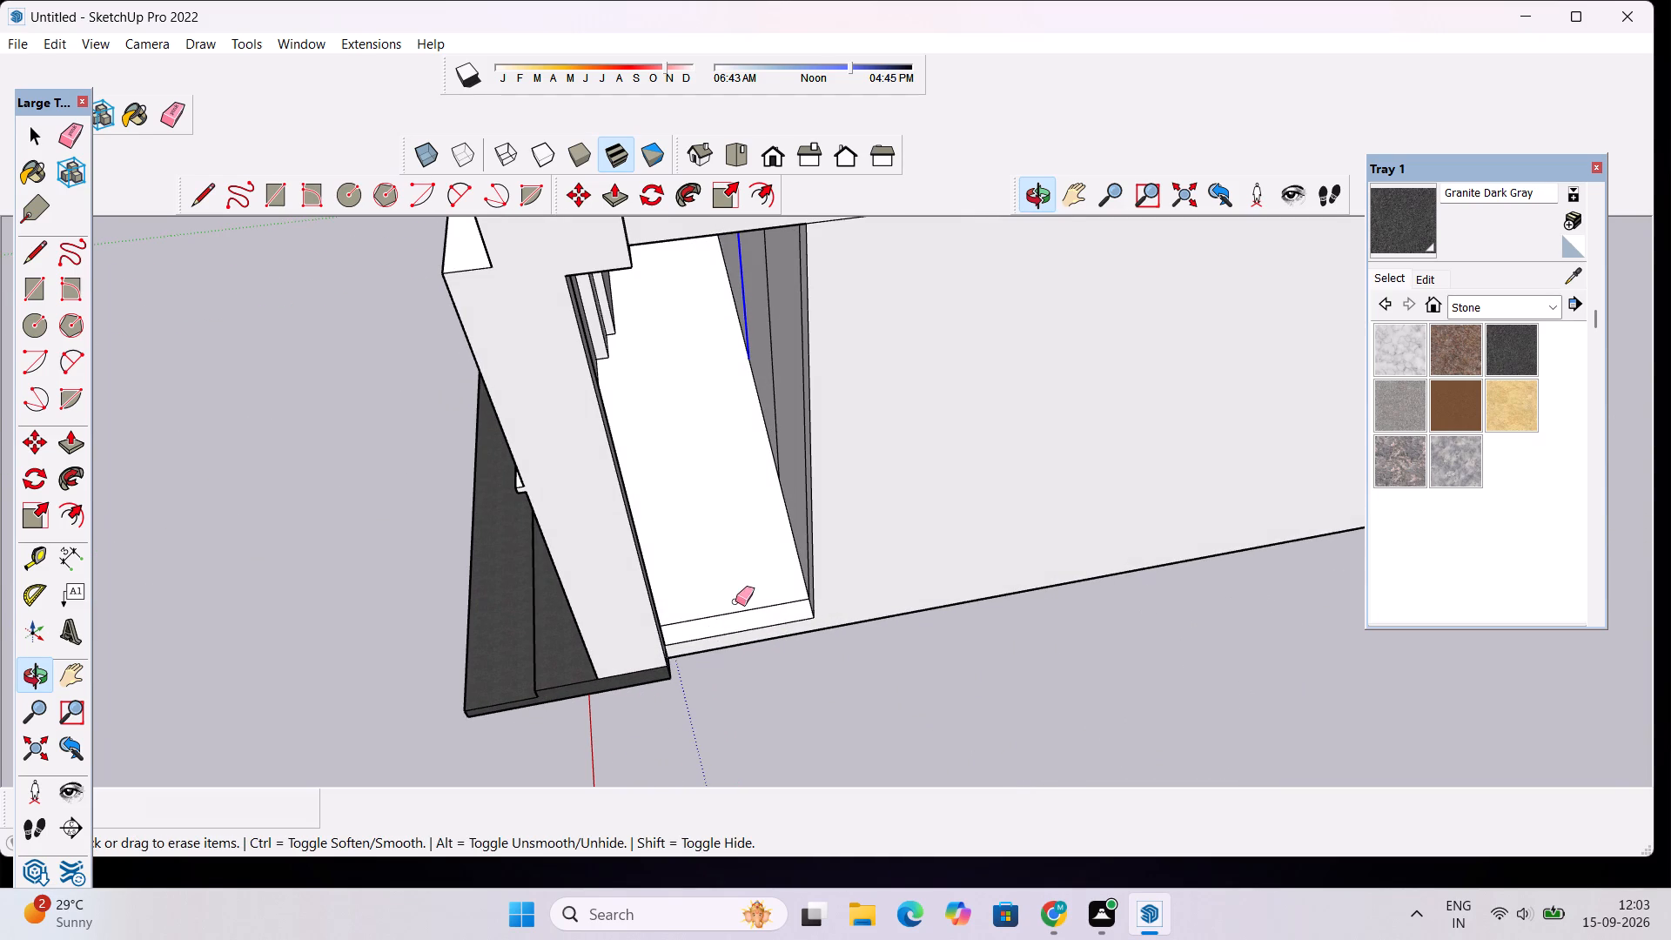
left_click_drag(735, 601, 749, 609)
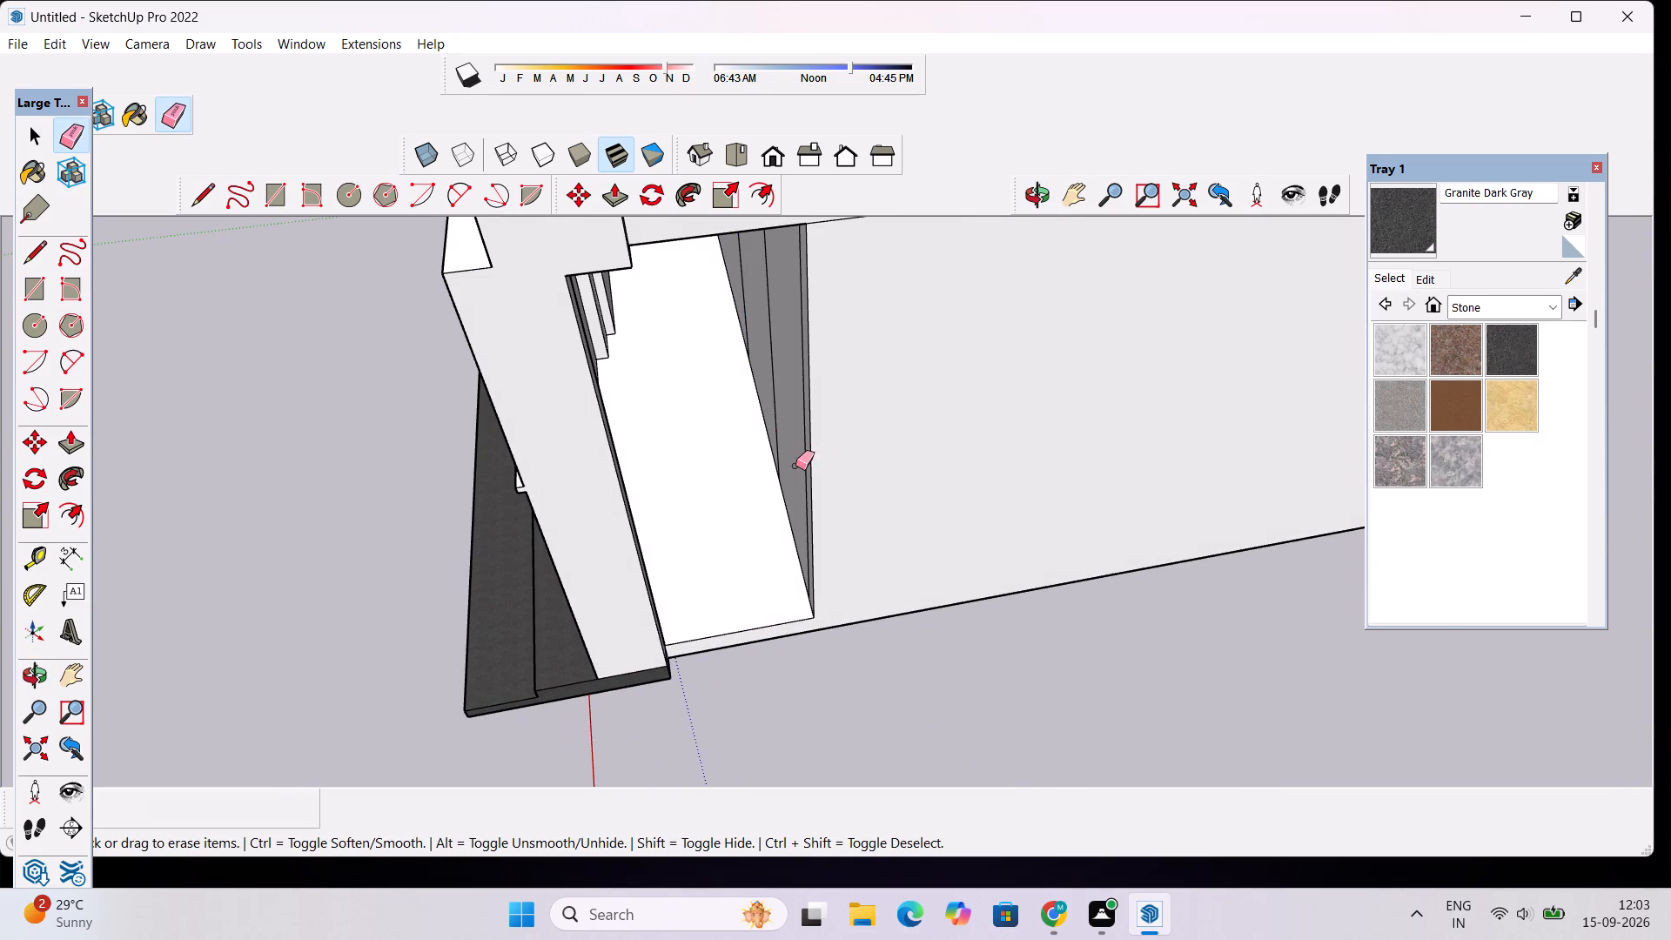
scroll(794, 466, "up", 9)
left_click(831, 554)
scroll(831, 537, "down", 5)
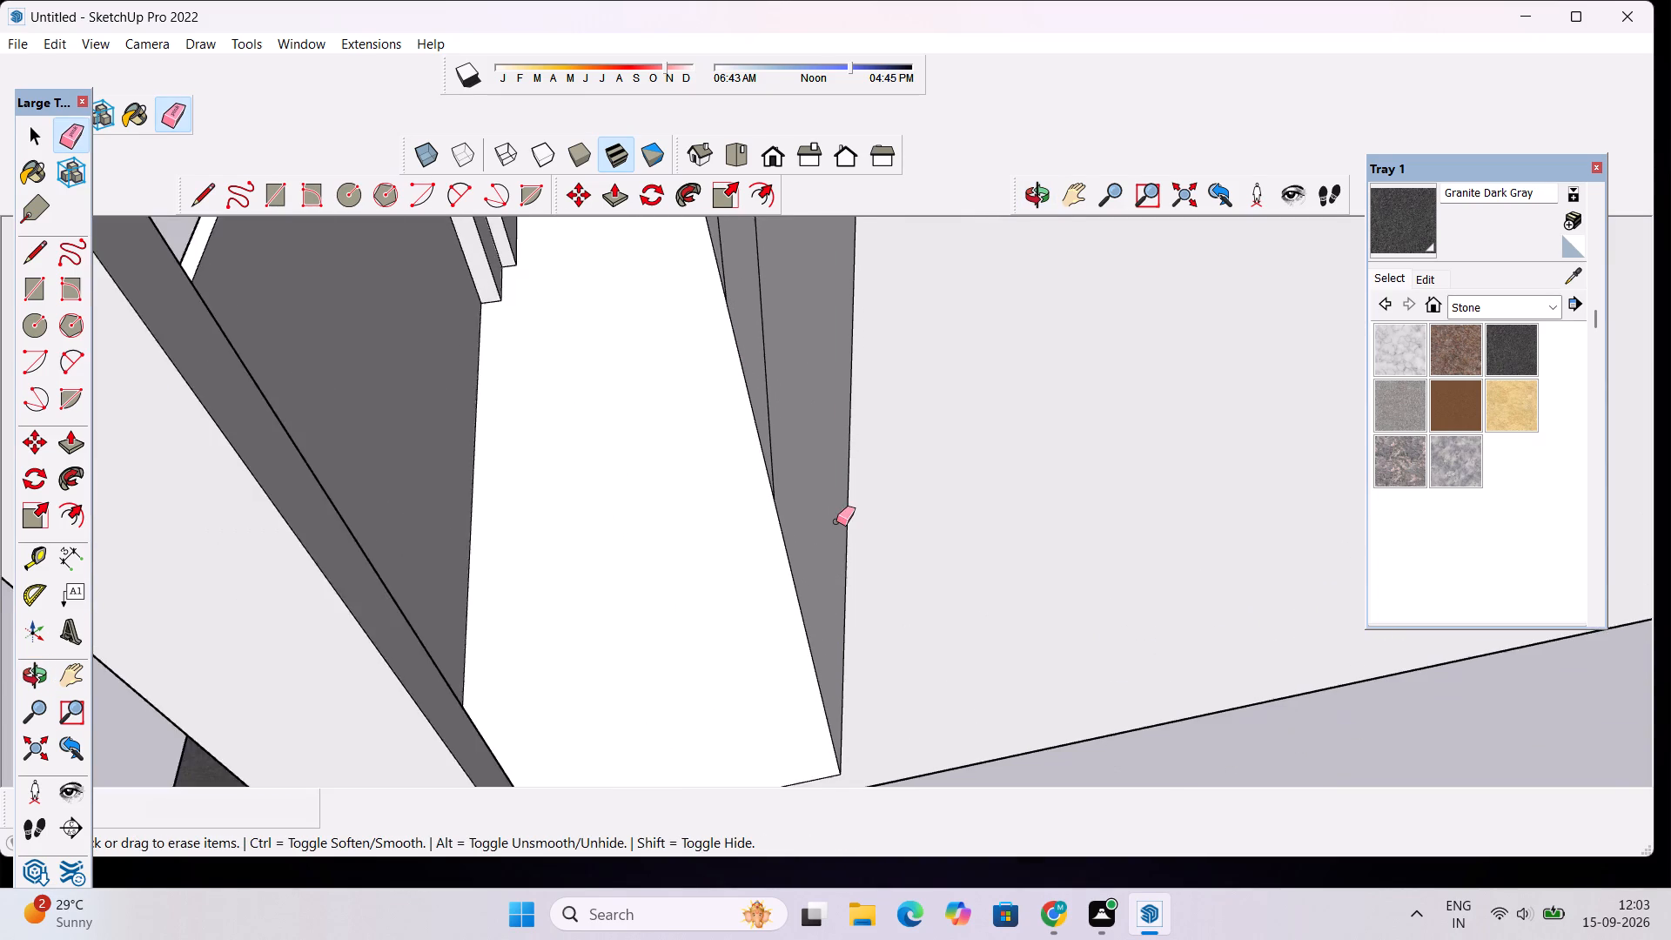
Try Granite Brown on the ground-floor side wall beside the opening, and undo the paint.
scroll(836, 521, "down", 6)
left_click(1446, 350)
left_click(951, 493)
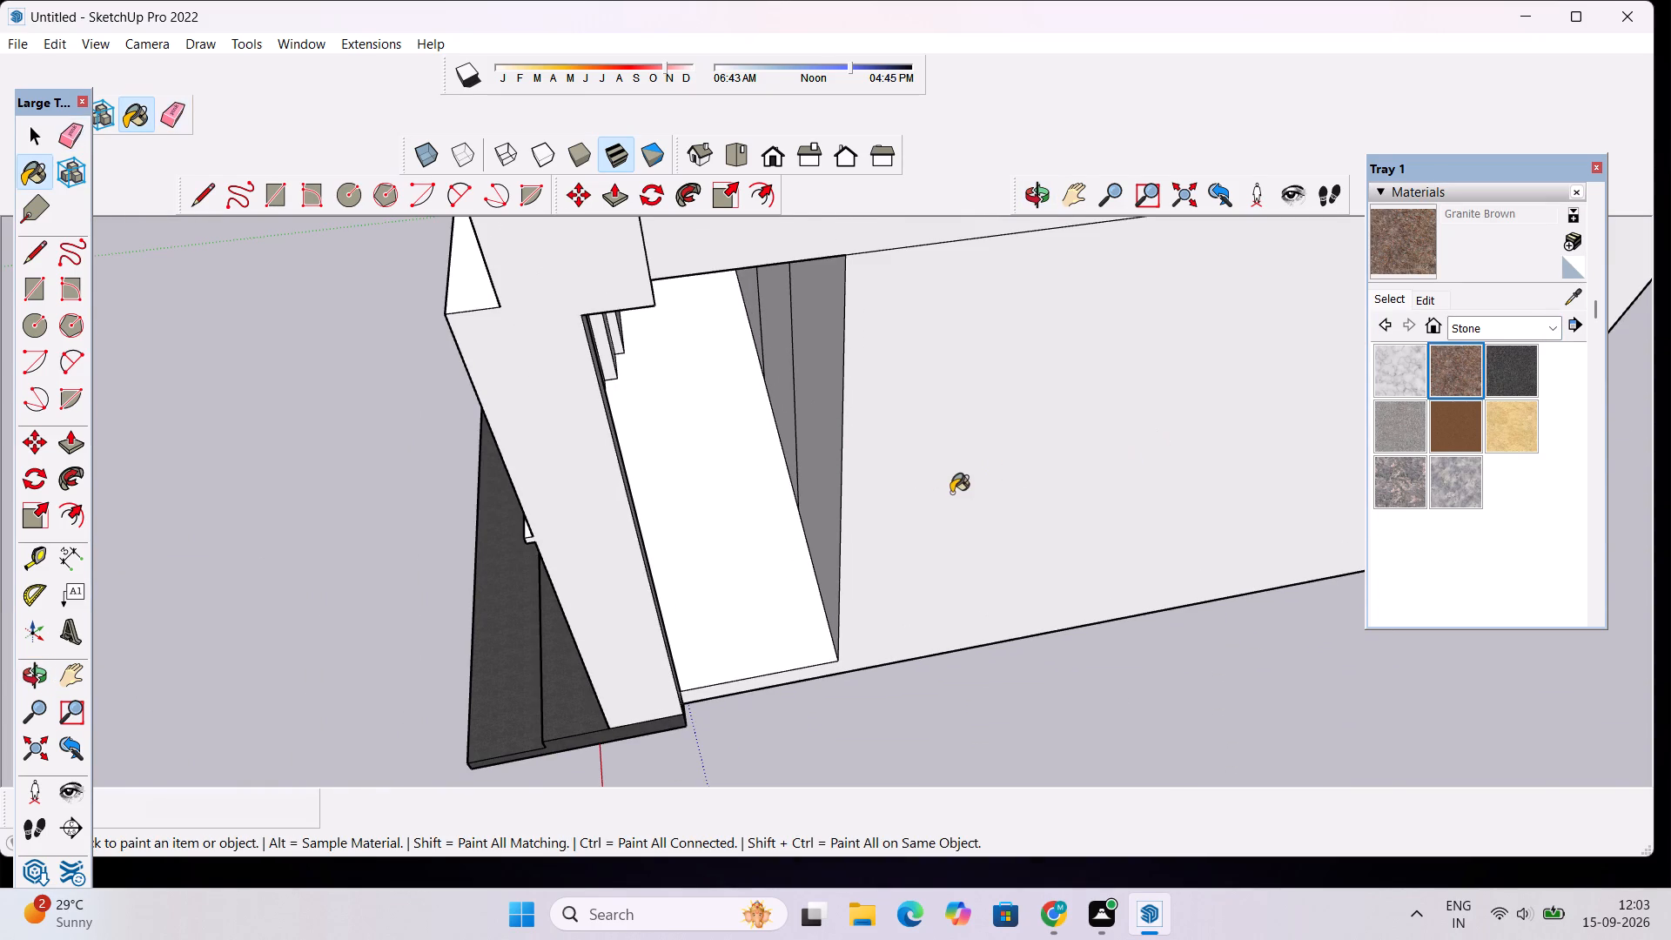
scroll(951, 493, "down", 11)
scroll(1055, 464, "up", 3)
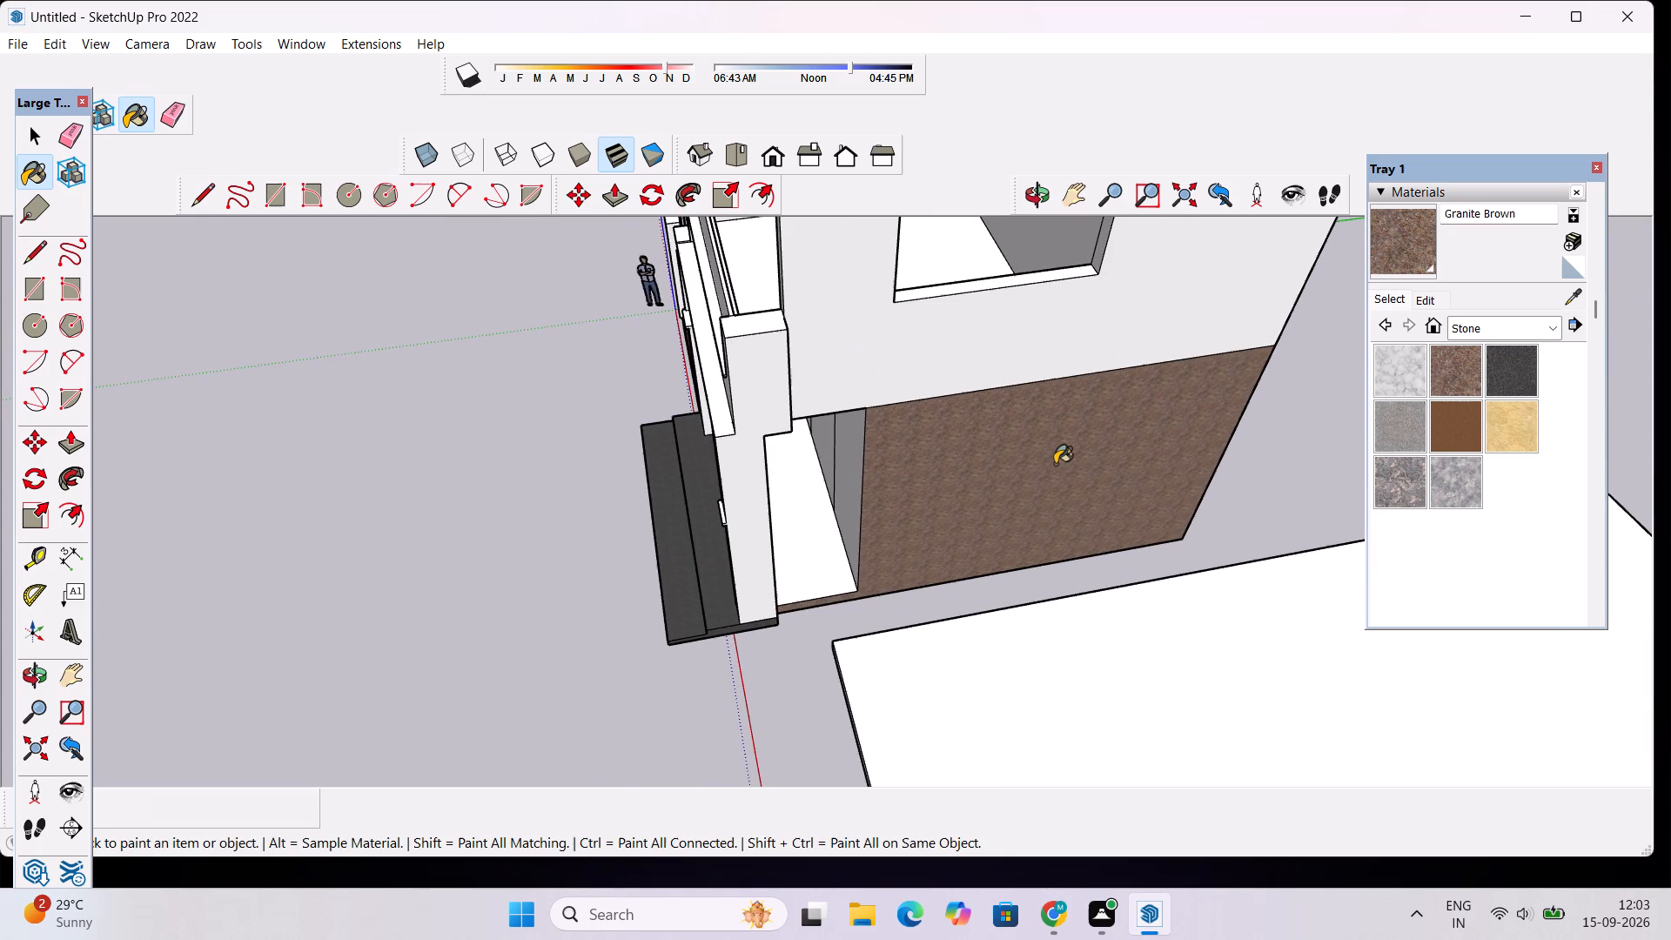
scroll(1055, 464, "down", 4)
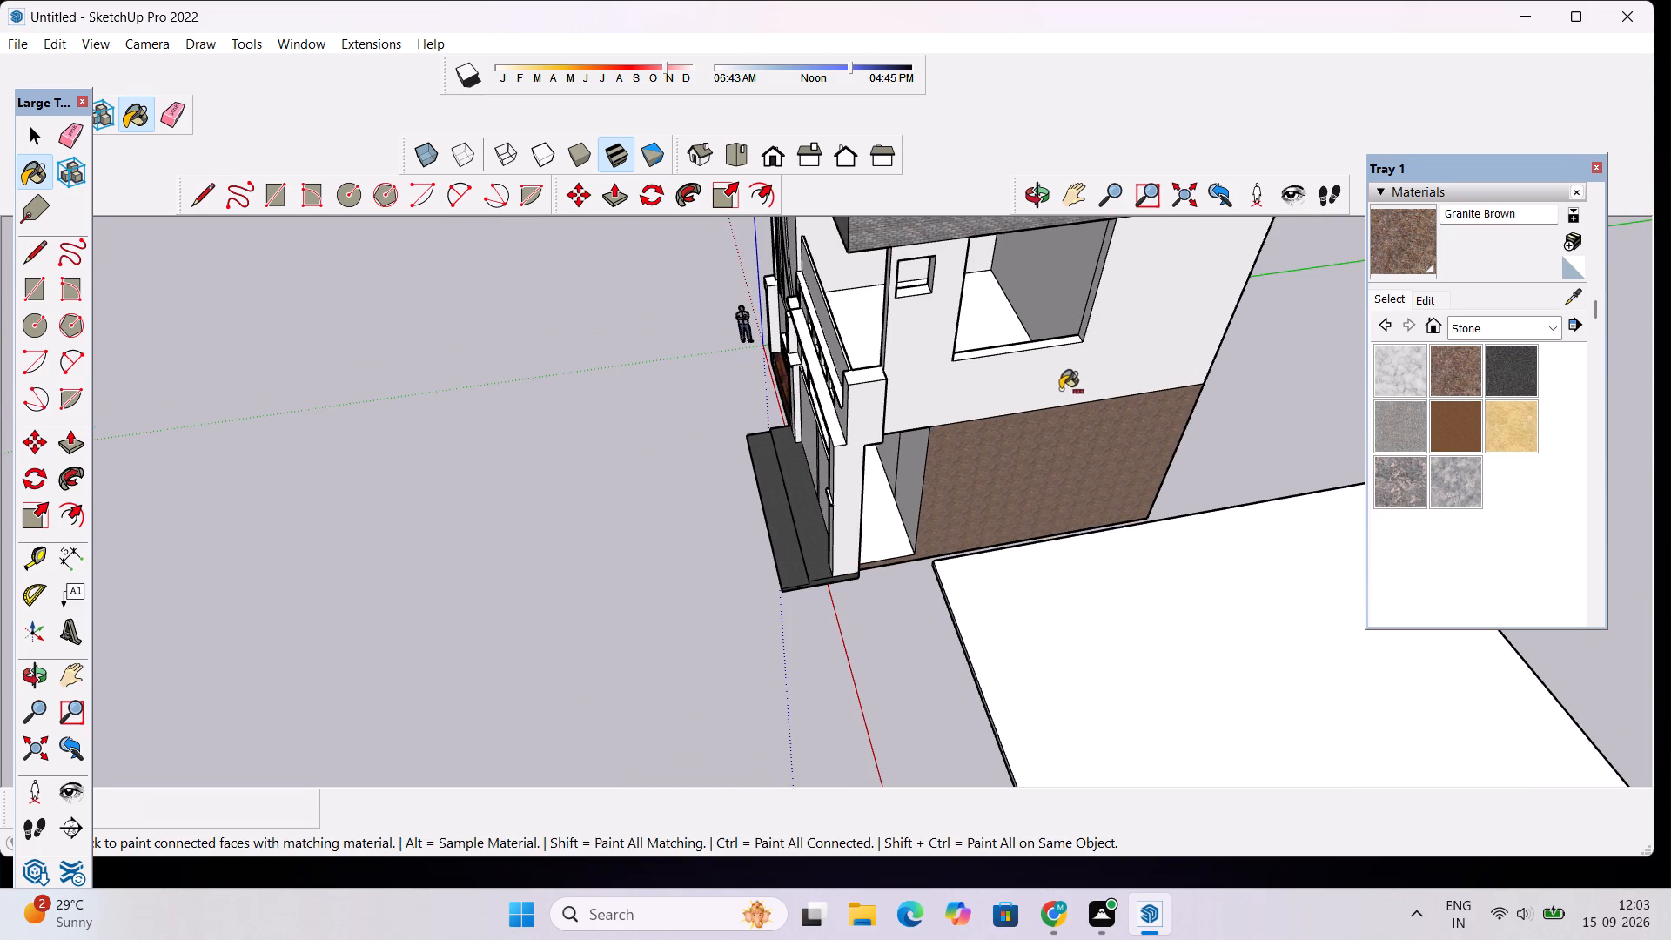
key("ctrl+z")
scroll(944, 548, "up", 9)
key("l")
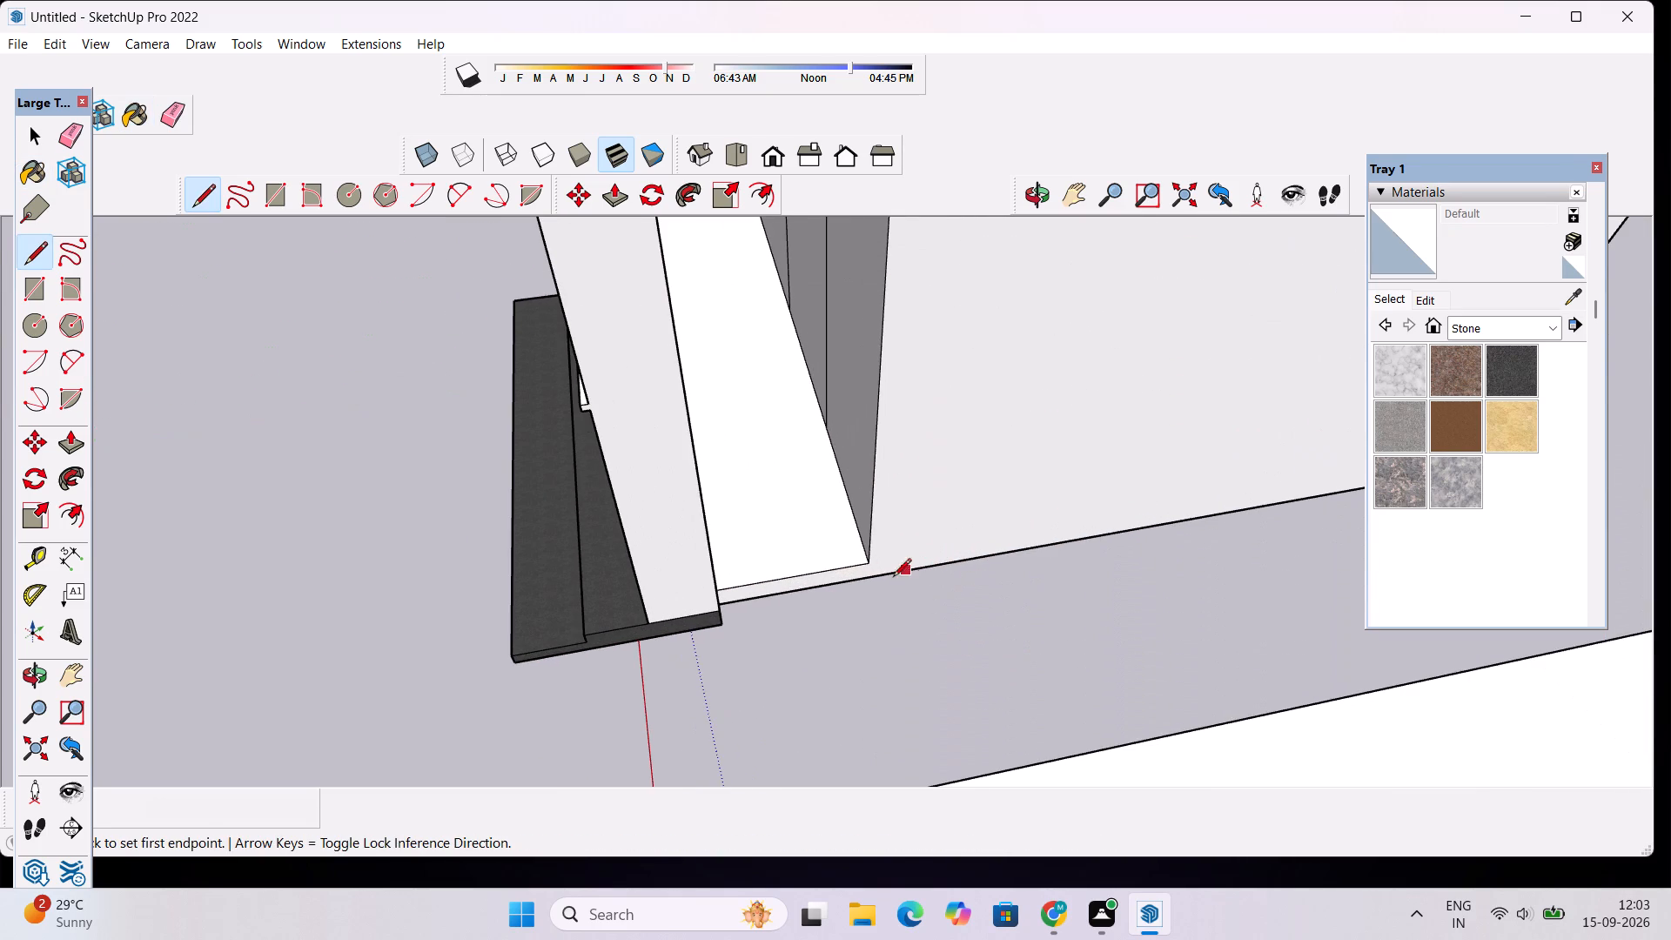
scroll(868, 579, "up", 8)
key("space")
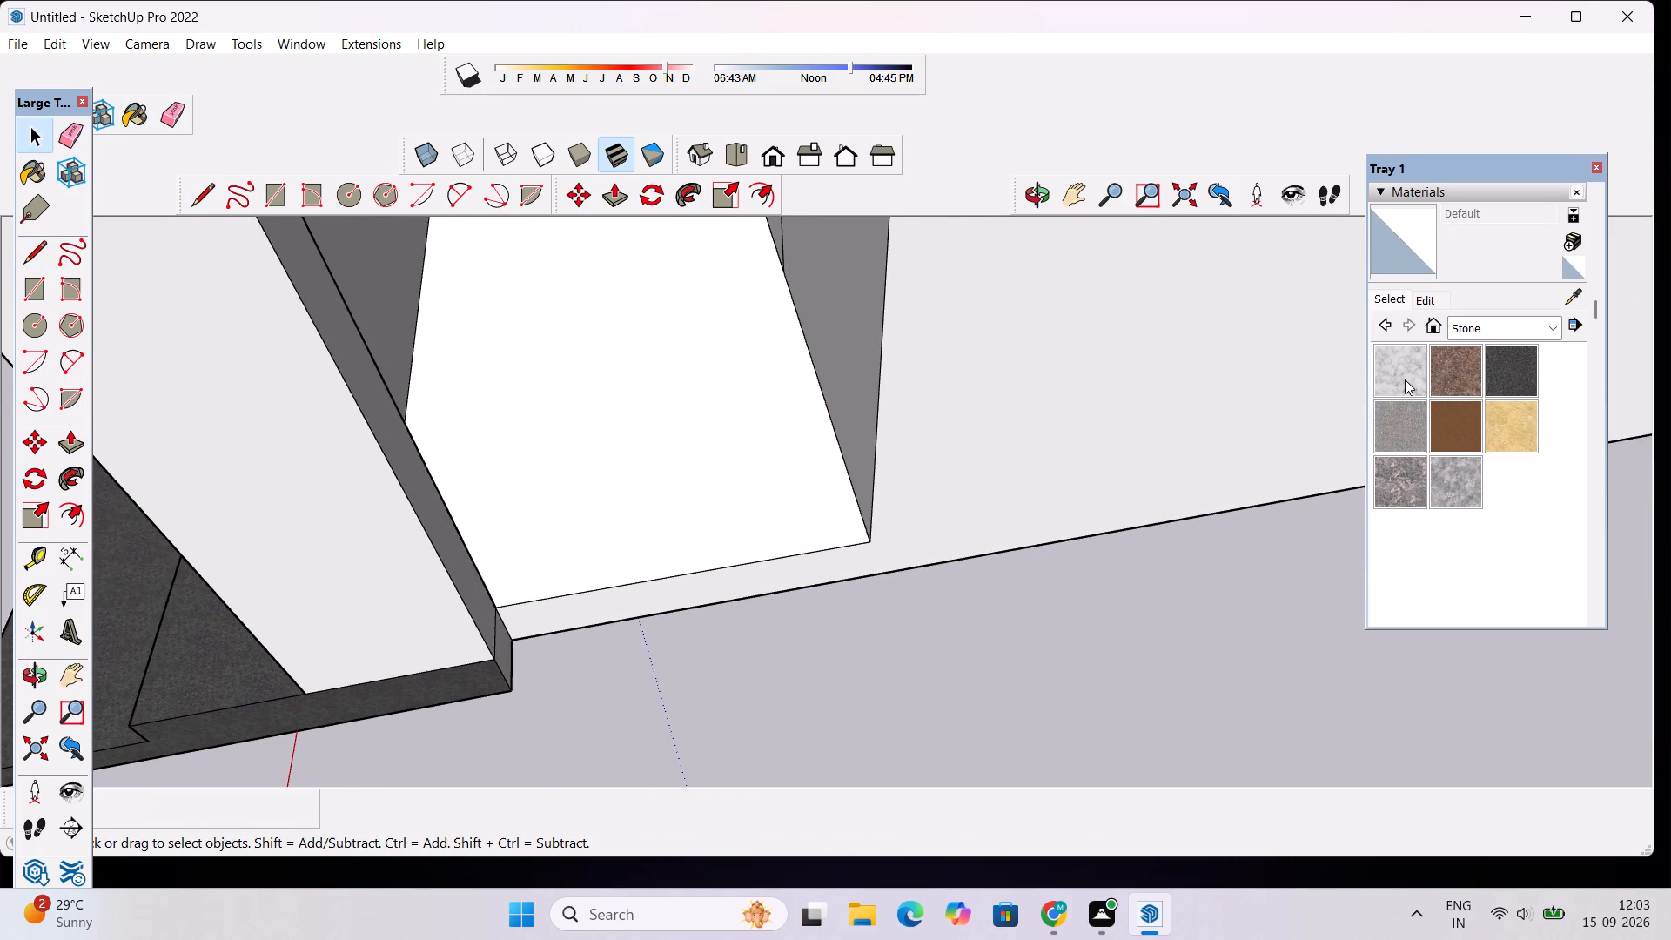
Paint the ground-floor floor inside the side opening with Carrera Marble.
left_click(1393, 375)
left_click(682, 481)
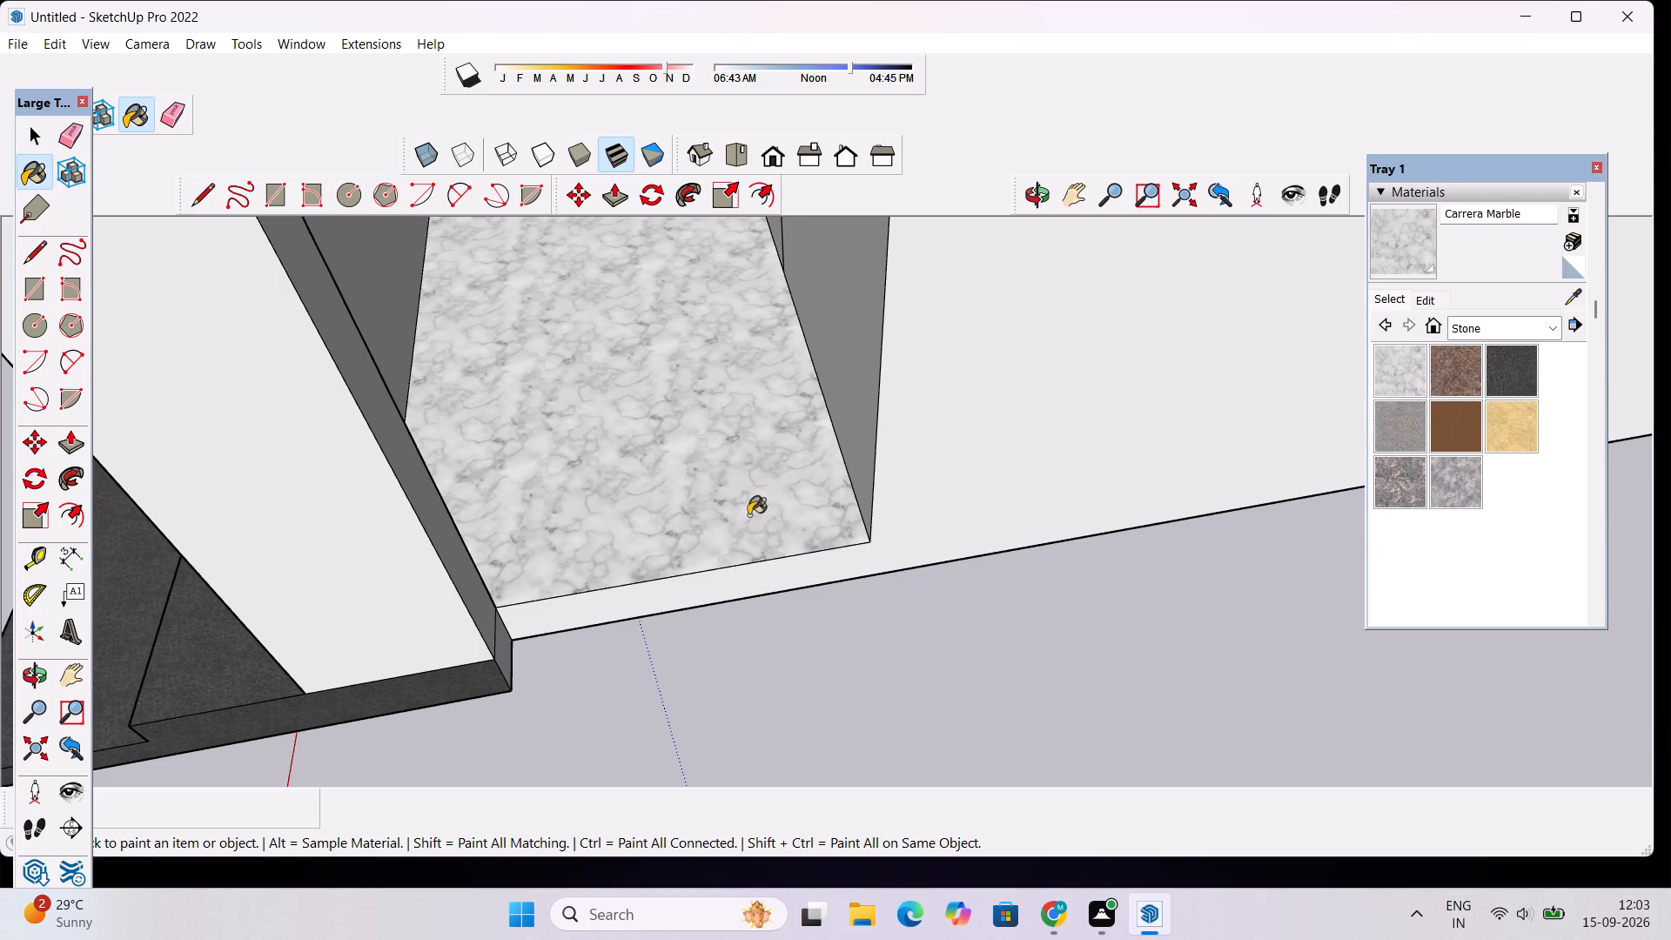
scroll(748, 516, "down", 15)
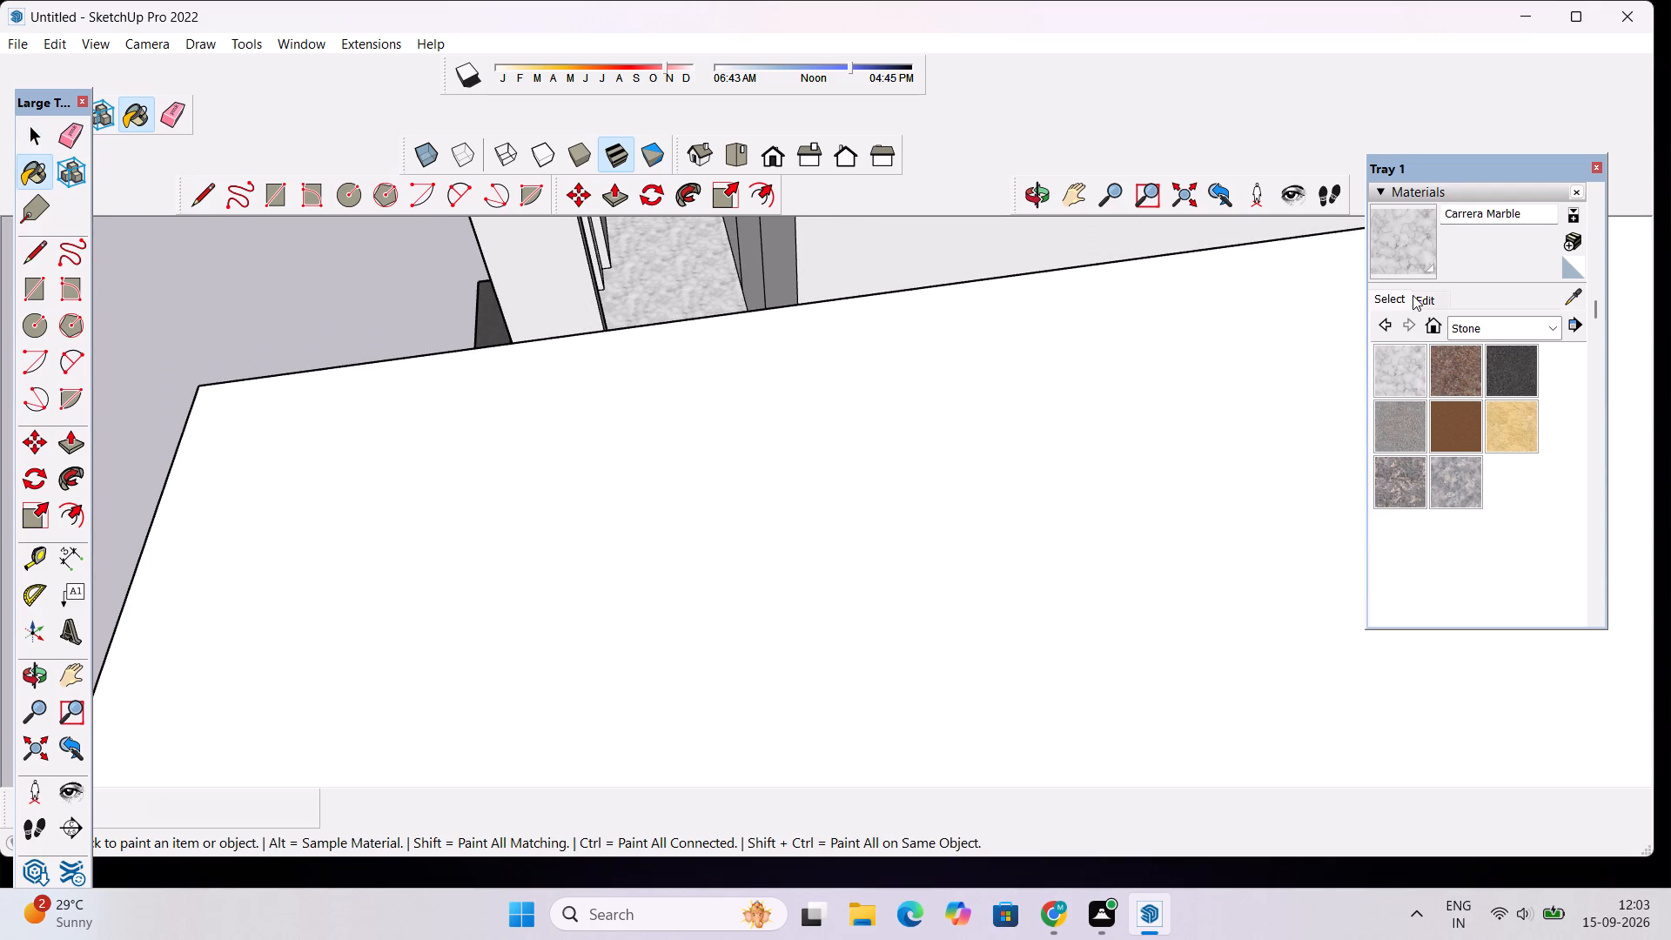
Darken the Carrera Marble material by lowering its colour brightness.
left_click(1427, 295)
left_click(1480, 389)
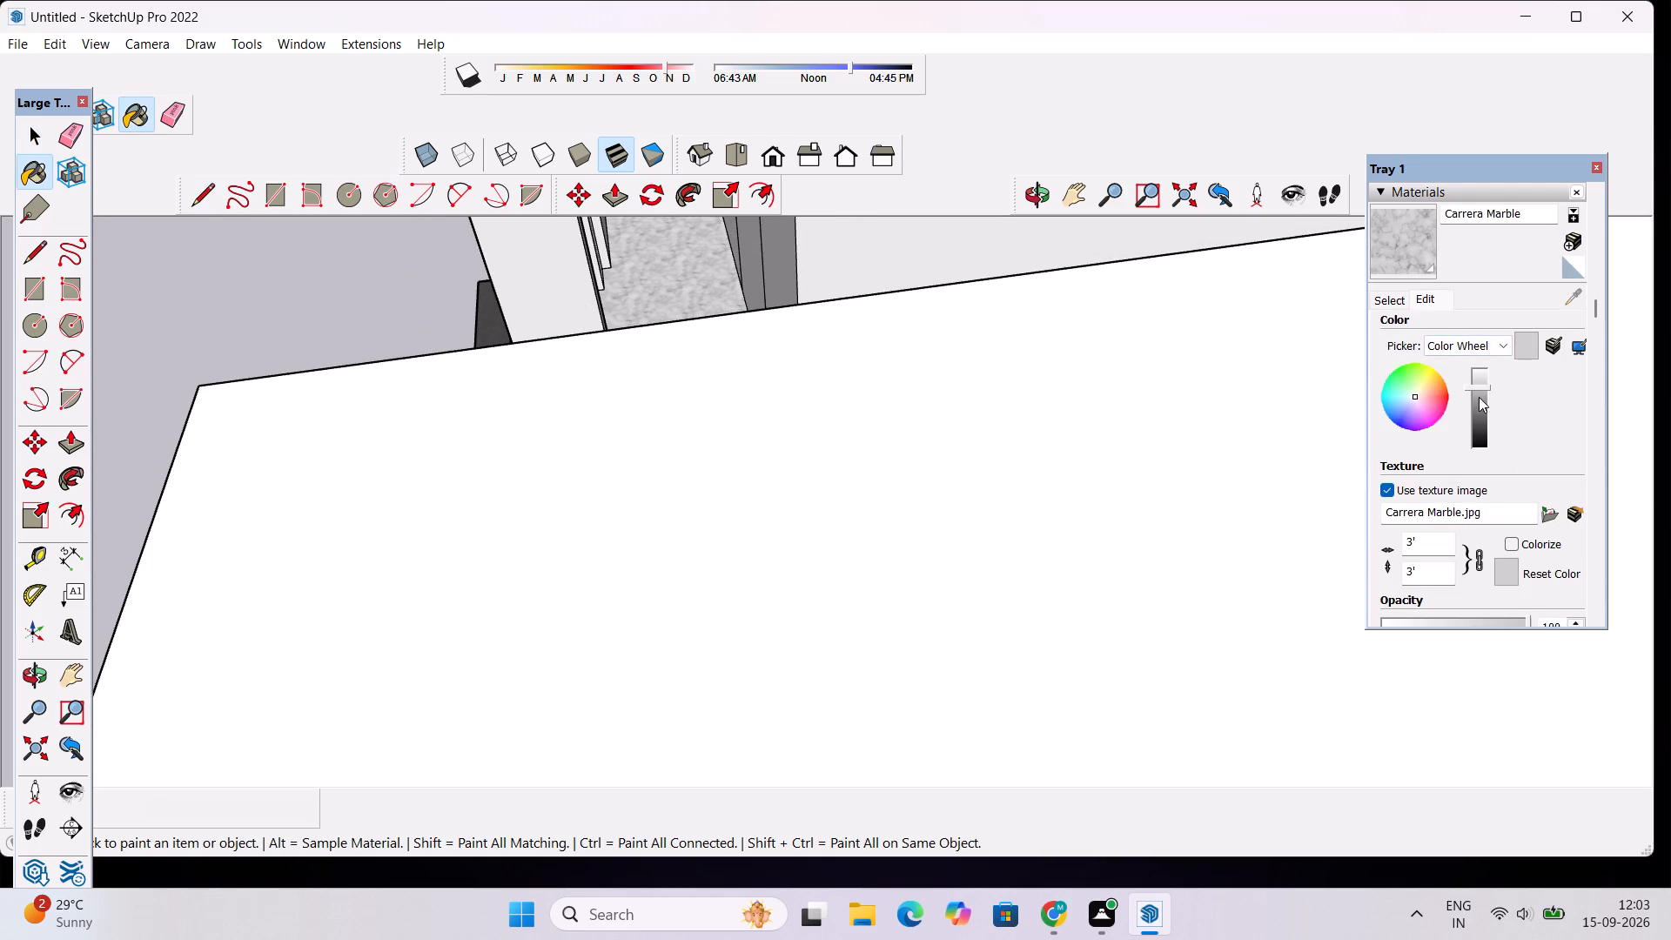
left_click(1479, 397)
Paint the upper-floor balcony floor with the darkened Carrera Marble.
left_click(1032, 191)
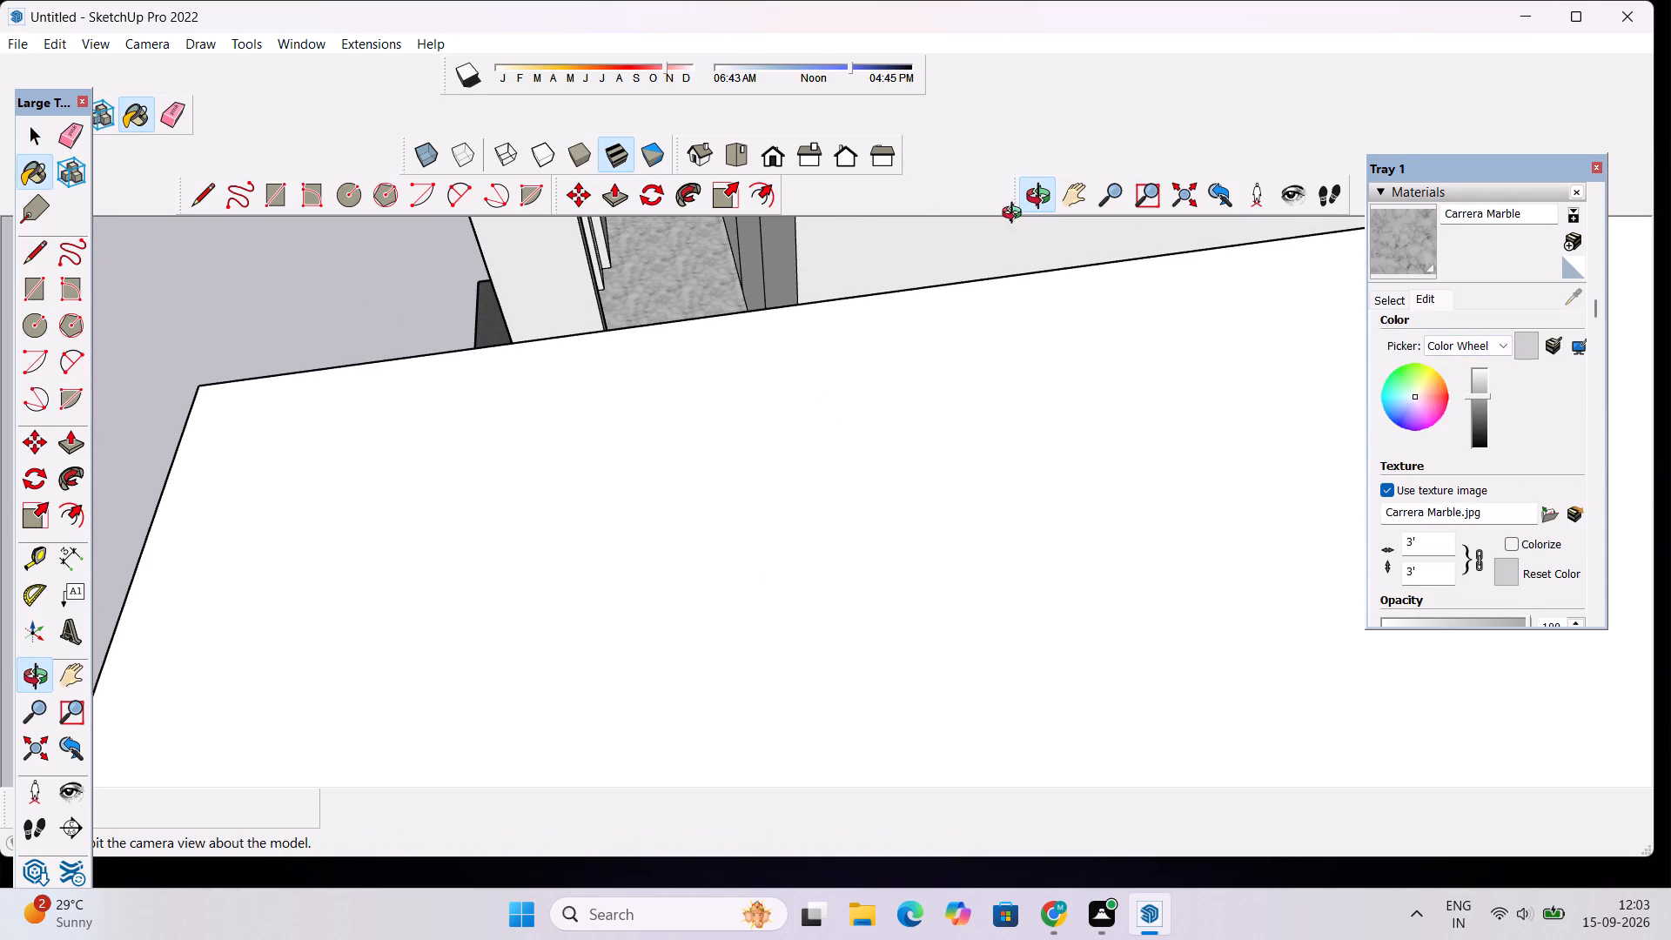
left_click_drag(898, 309, 898, 529, "shift")
scroll(882, 483, "down", 10, "shift")
left_click_drag(825, 339, 855, 478, "shift")
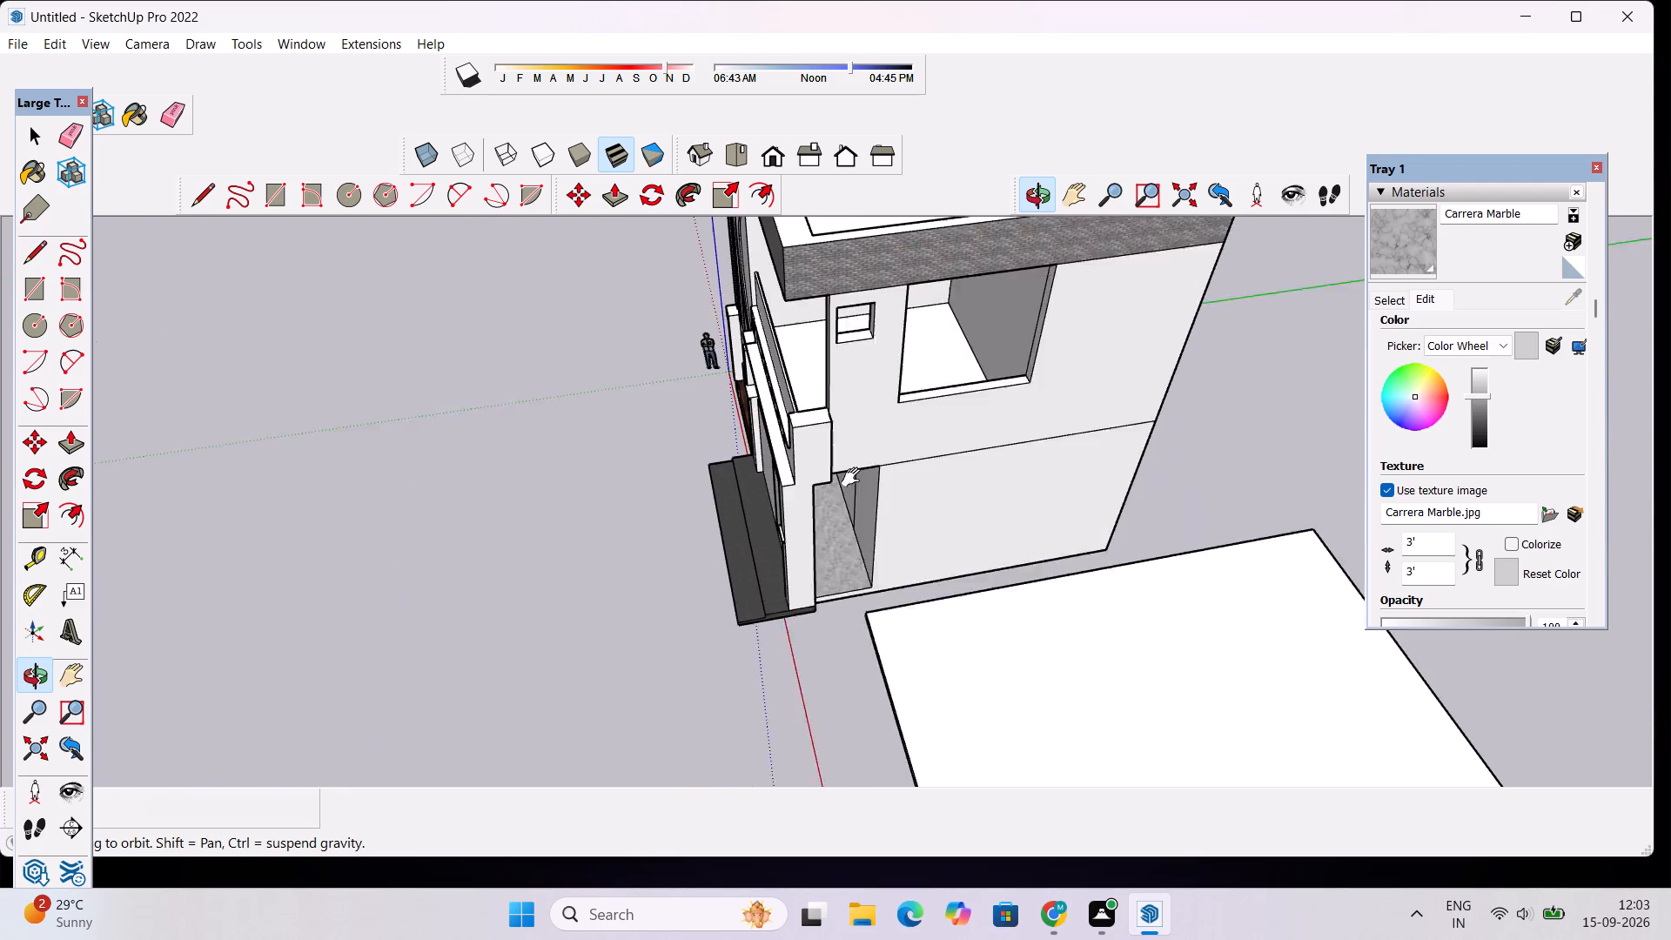
left_click_drag(855, 478, 855, 527, "shift")
scroll(1034, 425, "up", 4, "shift")
scroll(879, 424, "up", 5)
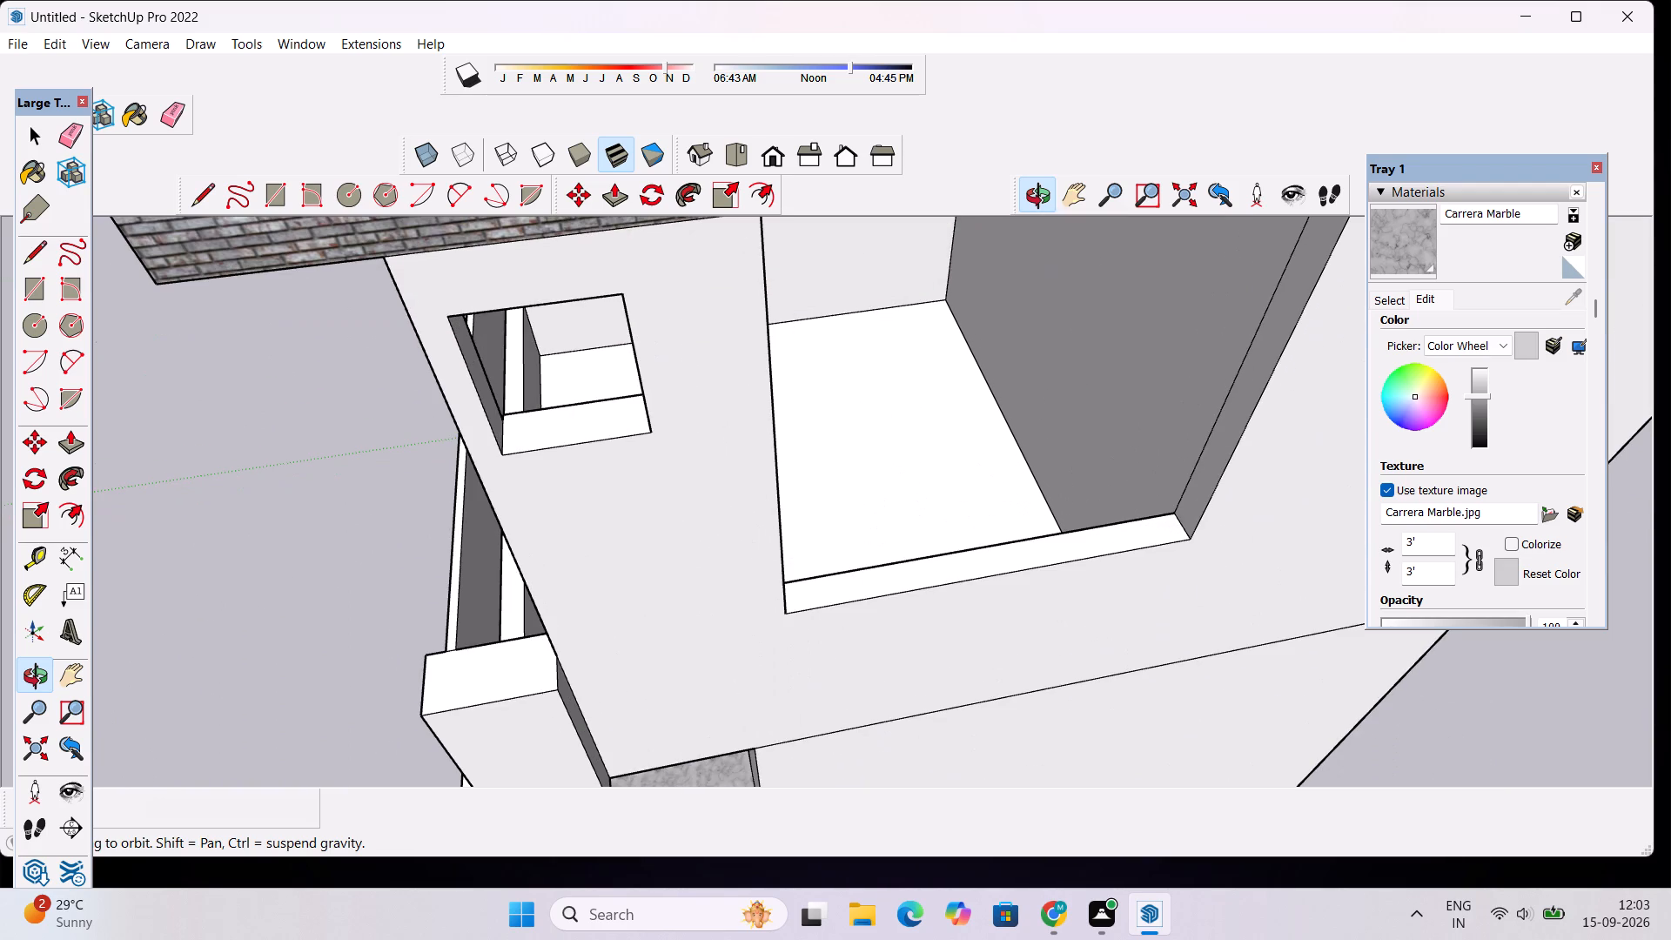
left_click(1392, 232)
left_click(900, 416)
scroll(934, 409, "down", 5)
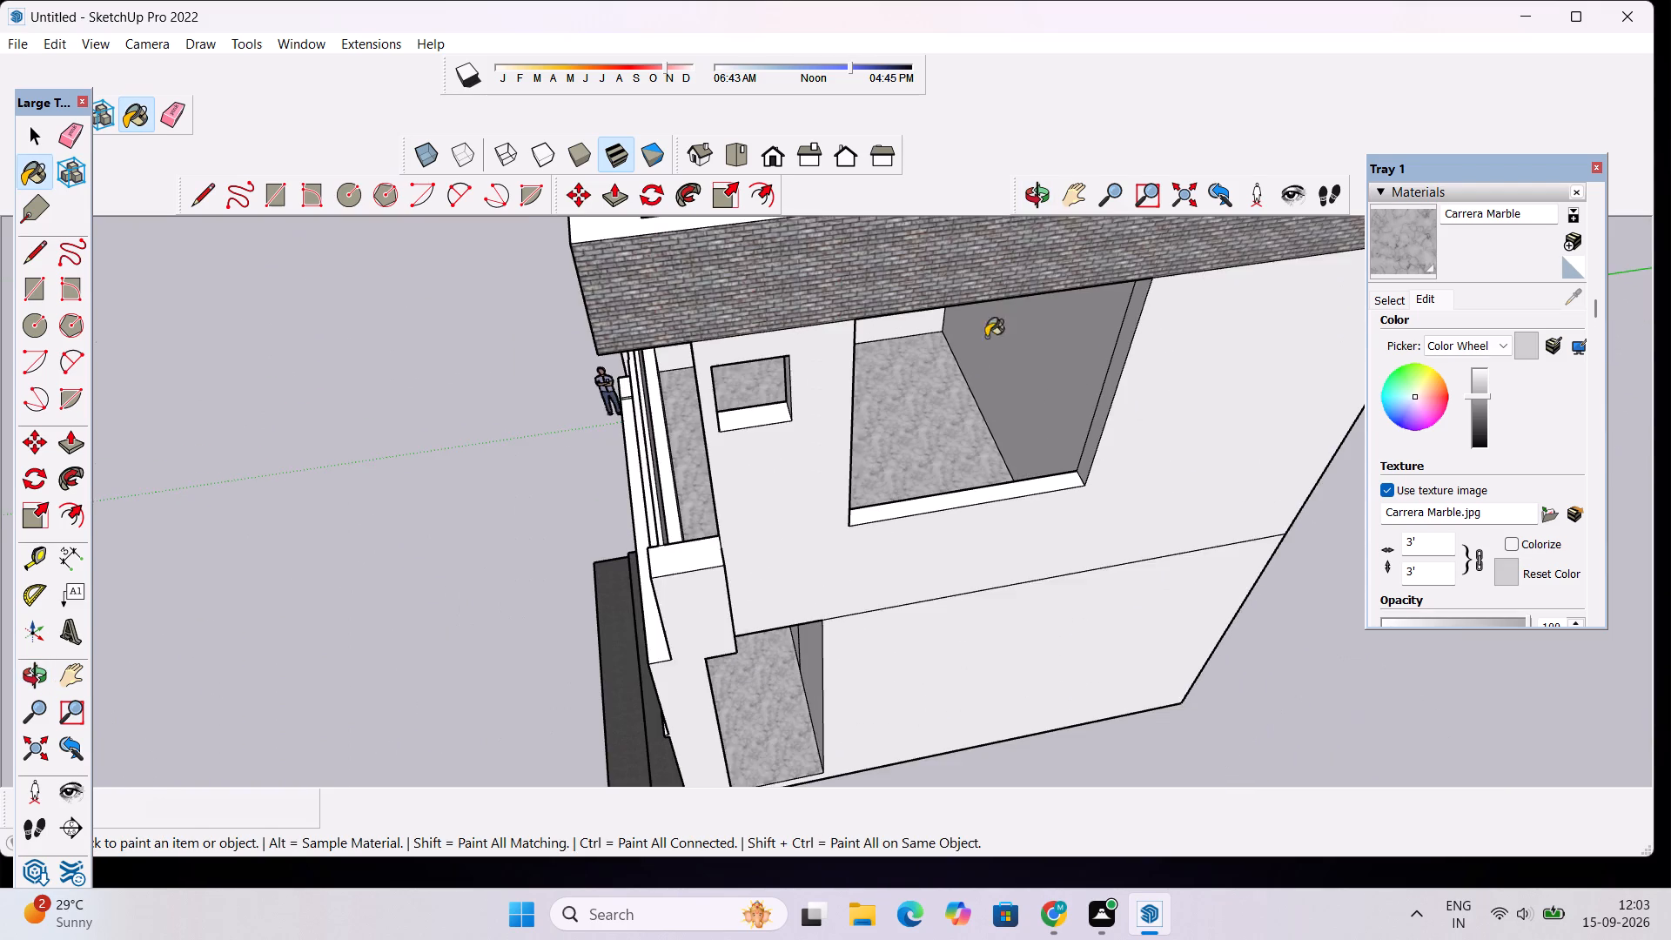
Examine the front elevation, balcony and roof parapet from several angles to review the applied materials.
left_click(1041, 200)
left_click_drag(798, 411, 1295, 312)
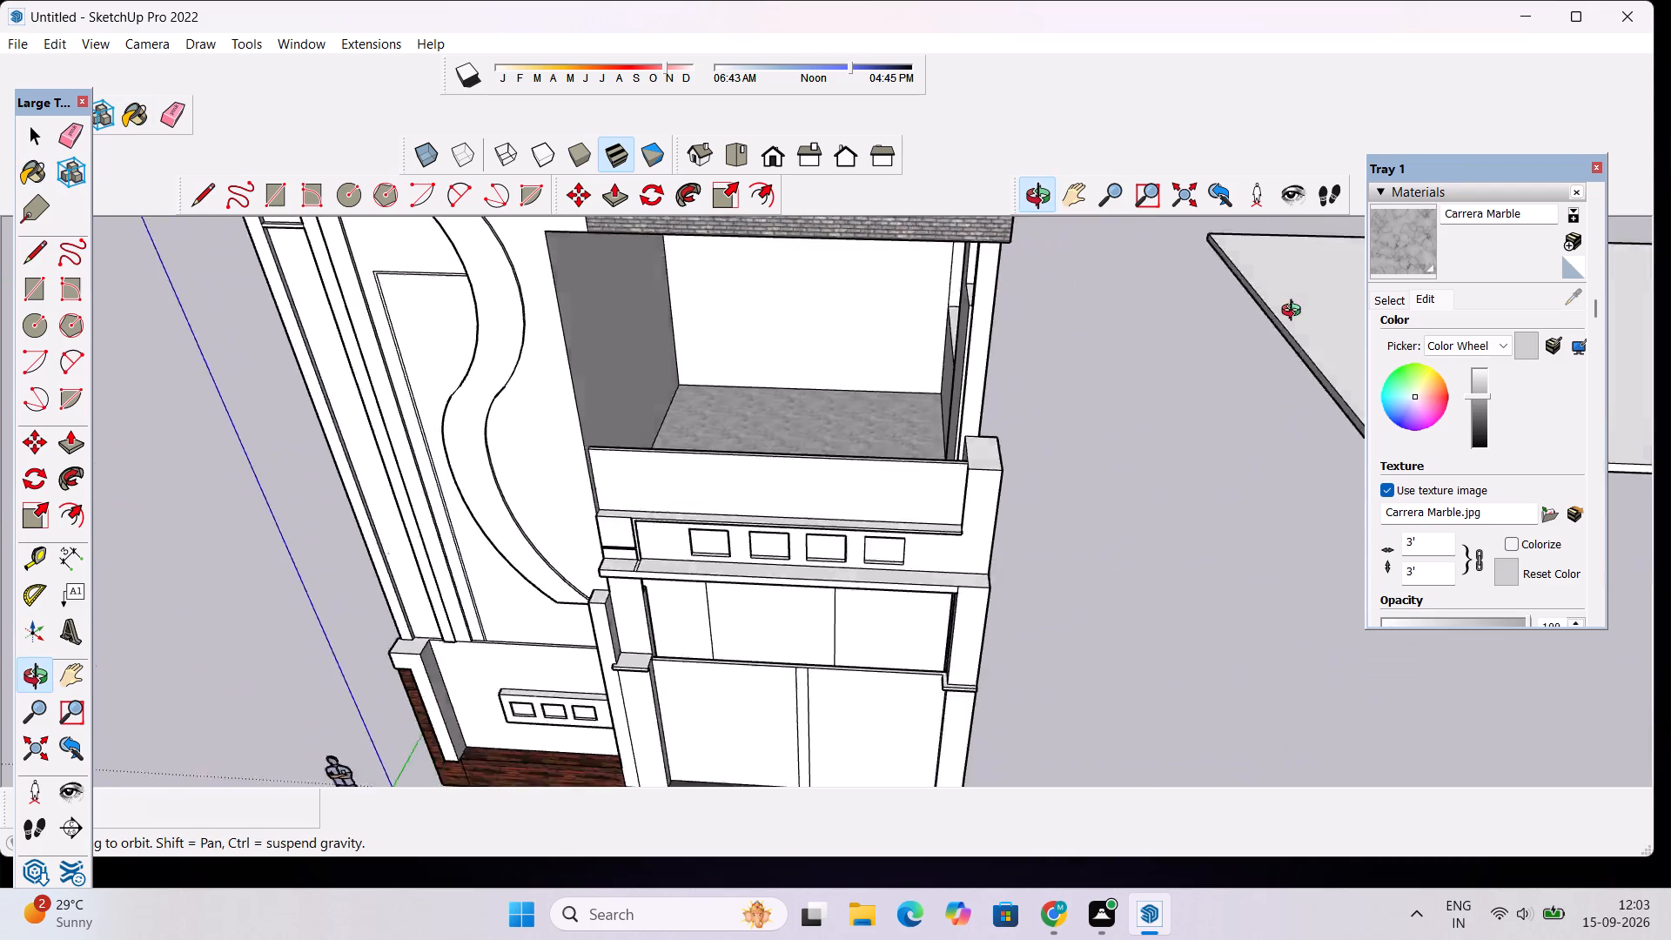
left_click_drag(1295, 312, 1298, 311)
scroll(835, 453, "down", 4)
left_click_drag(826, 526, 858, 413)
scroll(859, 412, "up", 3)
left_click_drag(873, 426, 1128, 486)
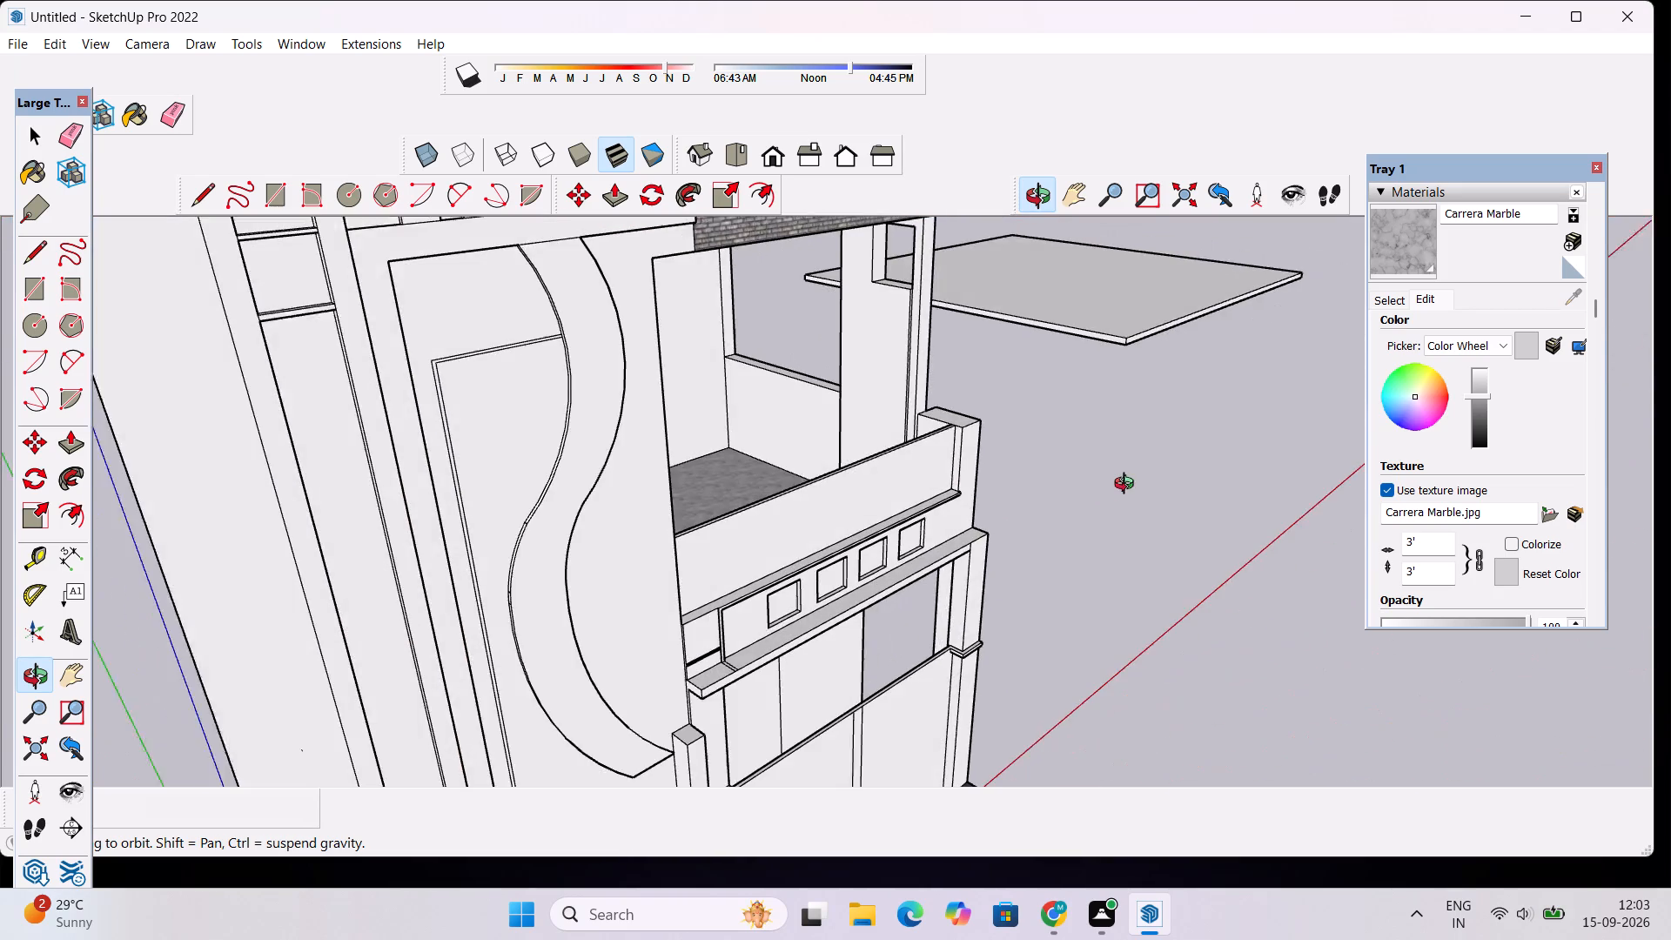
left_click_drag(1128, 486, 1016, 497)
scroll(855, 452, "down", 3)
left_click_drag(873, 412, 971, 564, "shift")
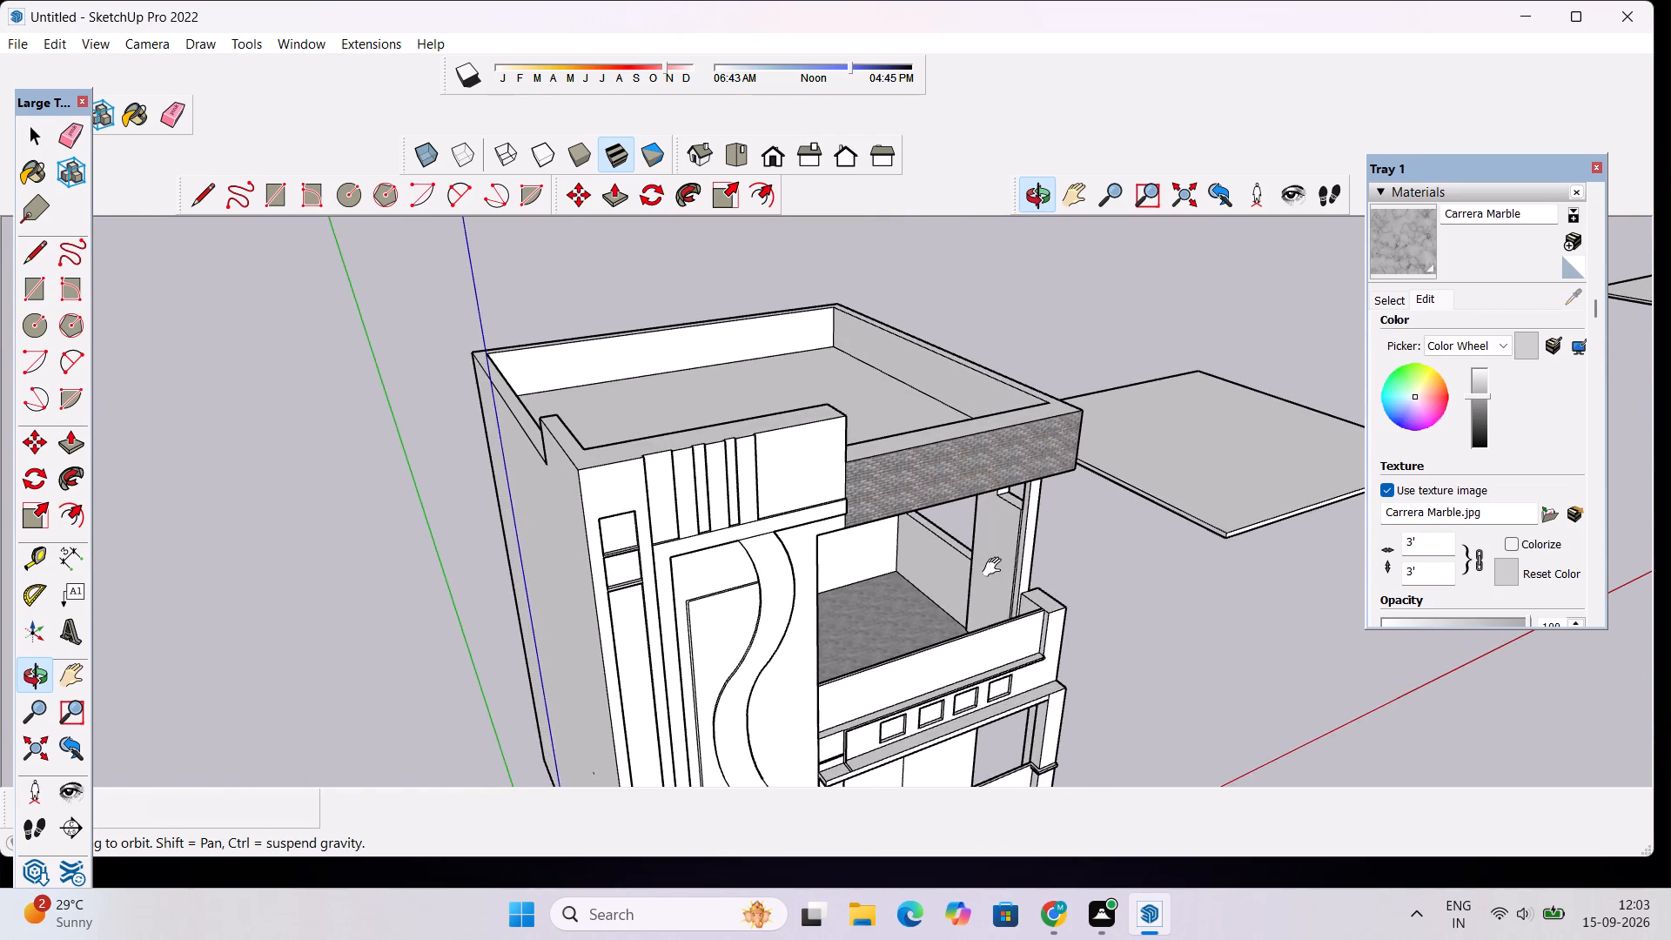
left_click_drag(996, 567, 975, 508, "shift")
Paint the three vertical strips at the top of the curved-band tower with 0012_Bisque from the Colors-Named collection.
left_click(1391, 298)
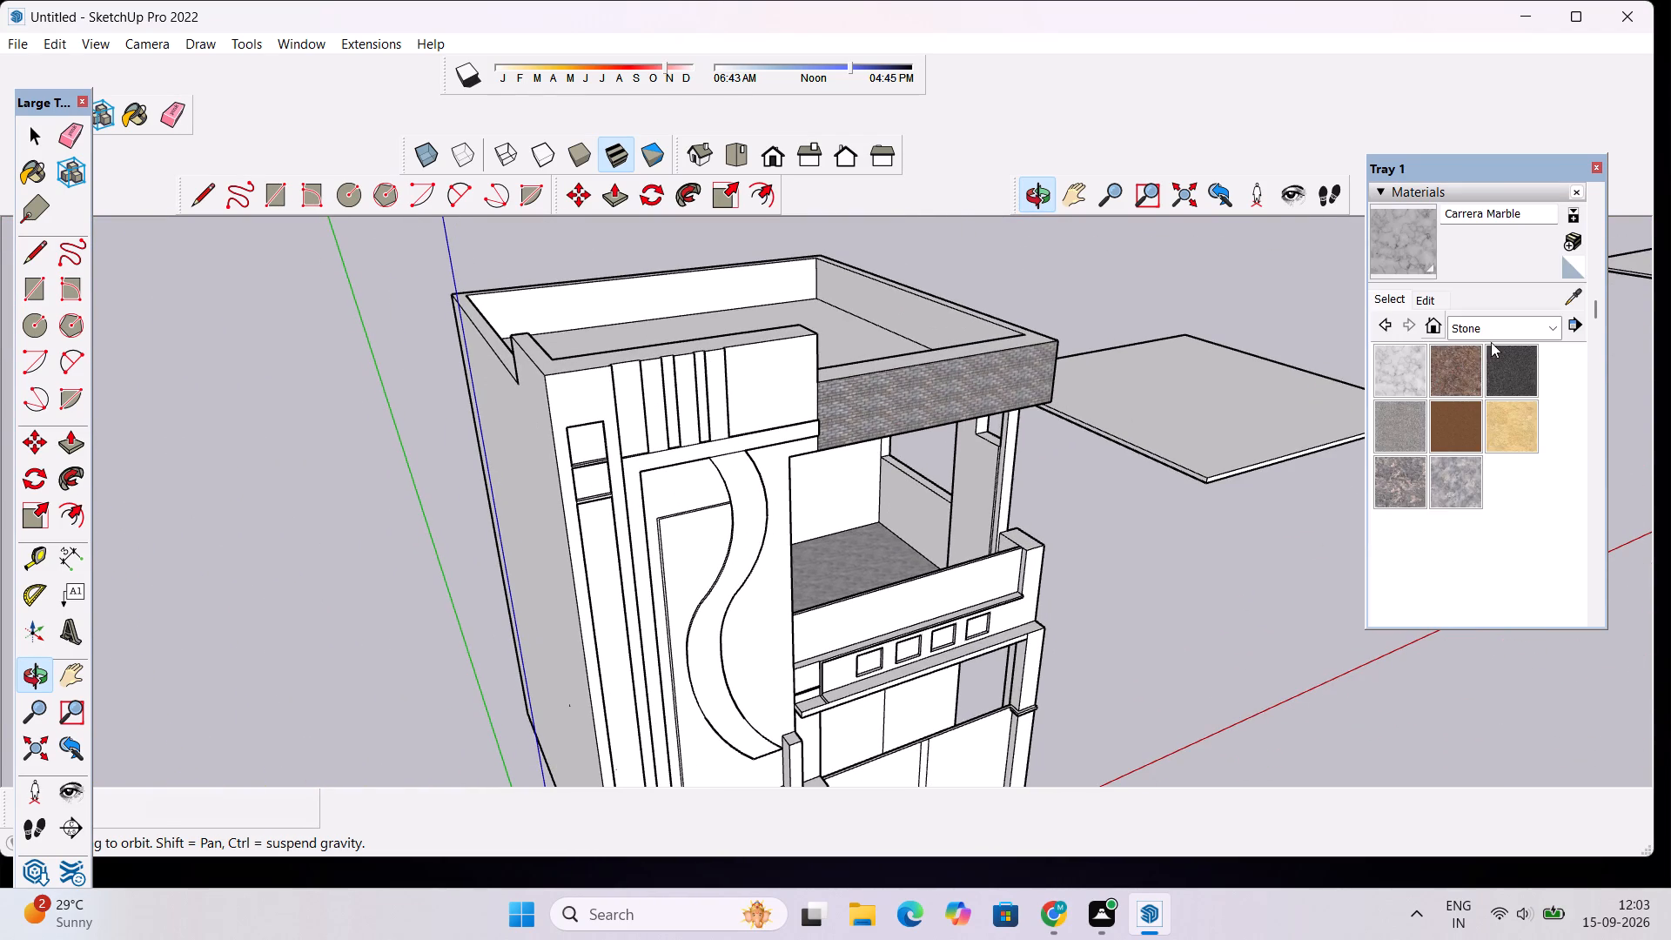
left_click(1532, 325)
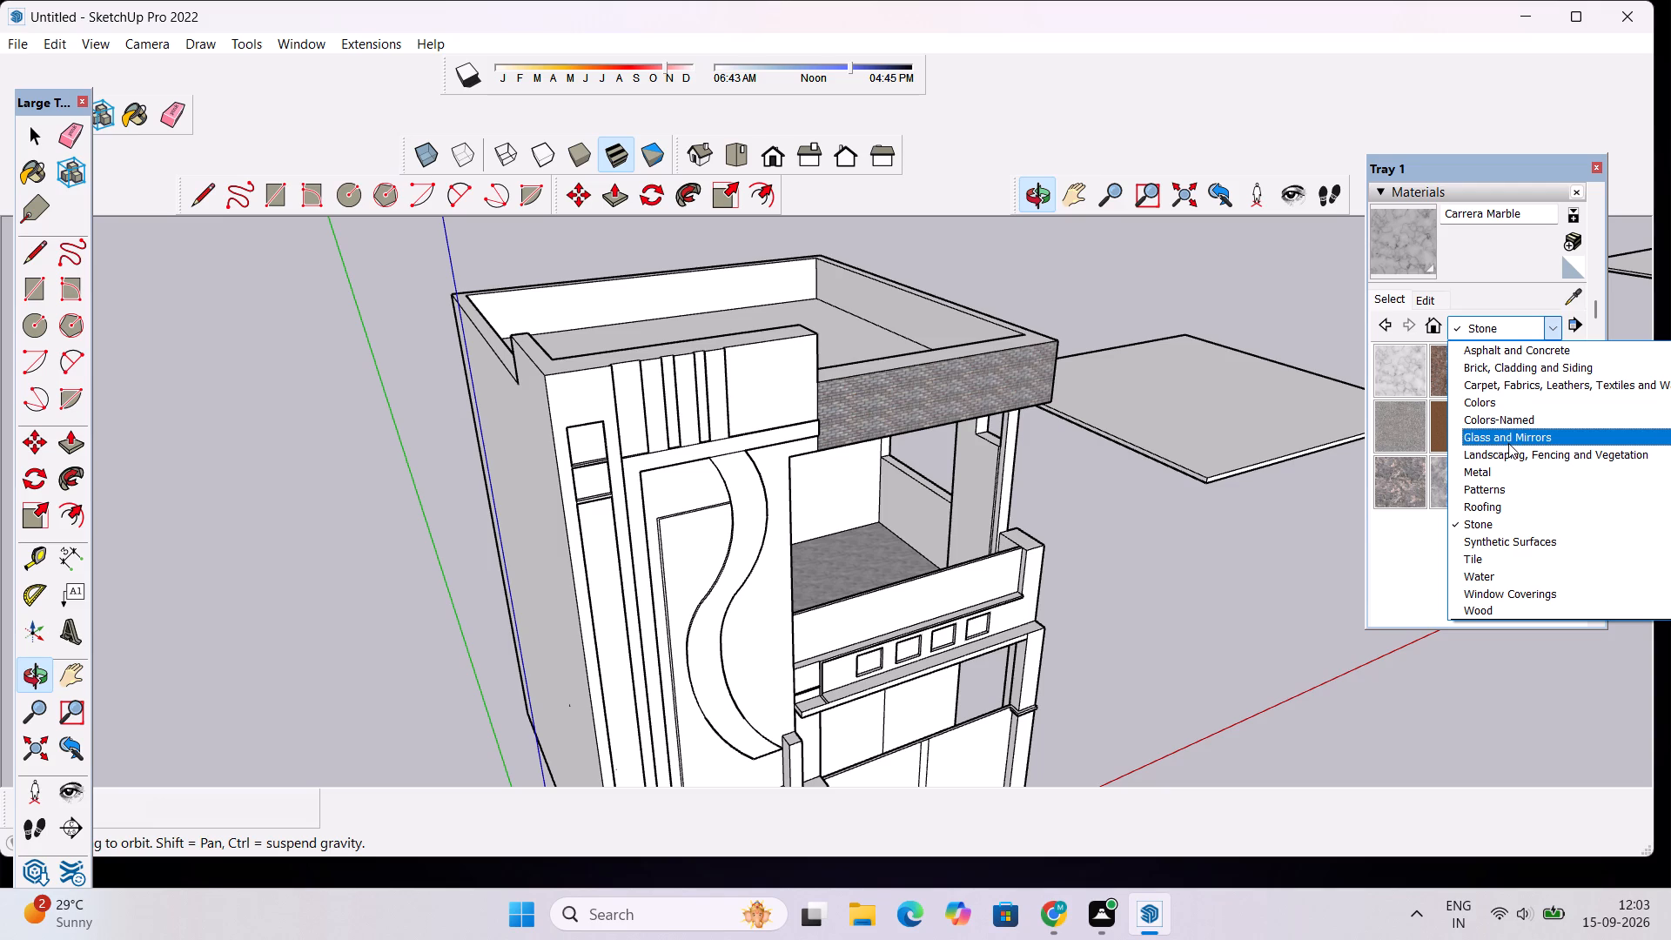
left_click(1534, 438)
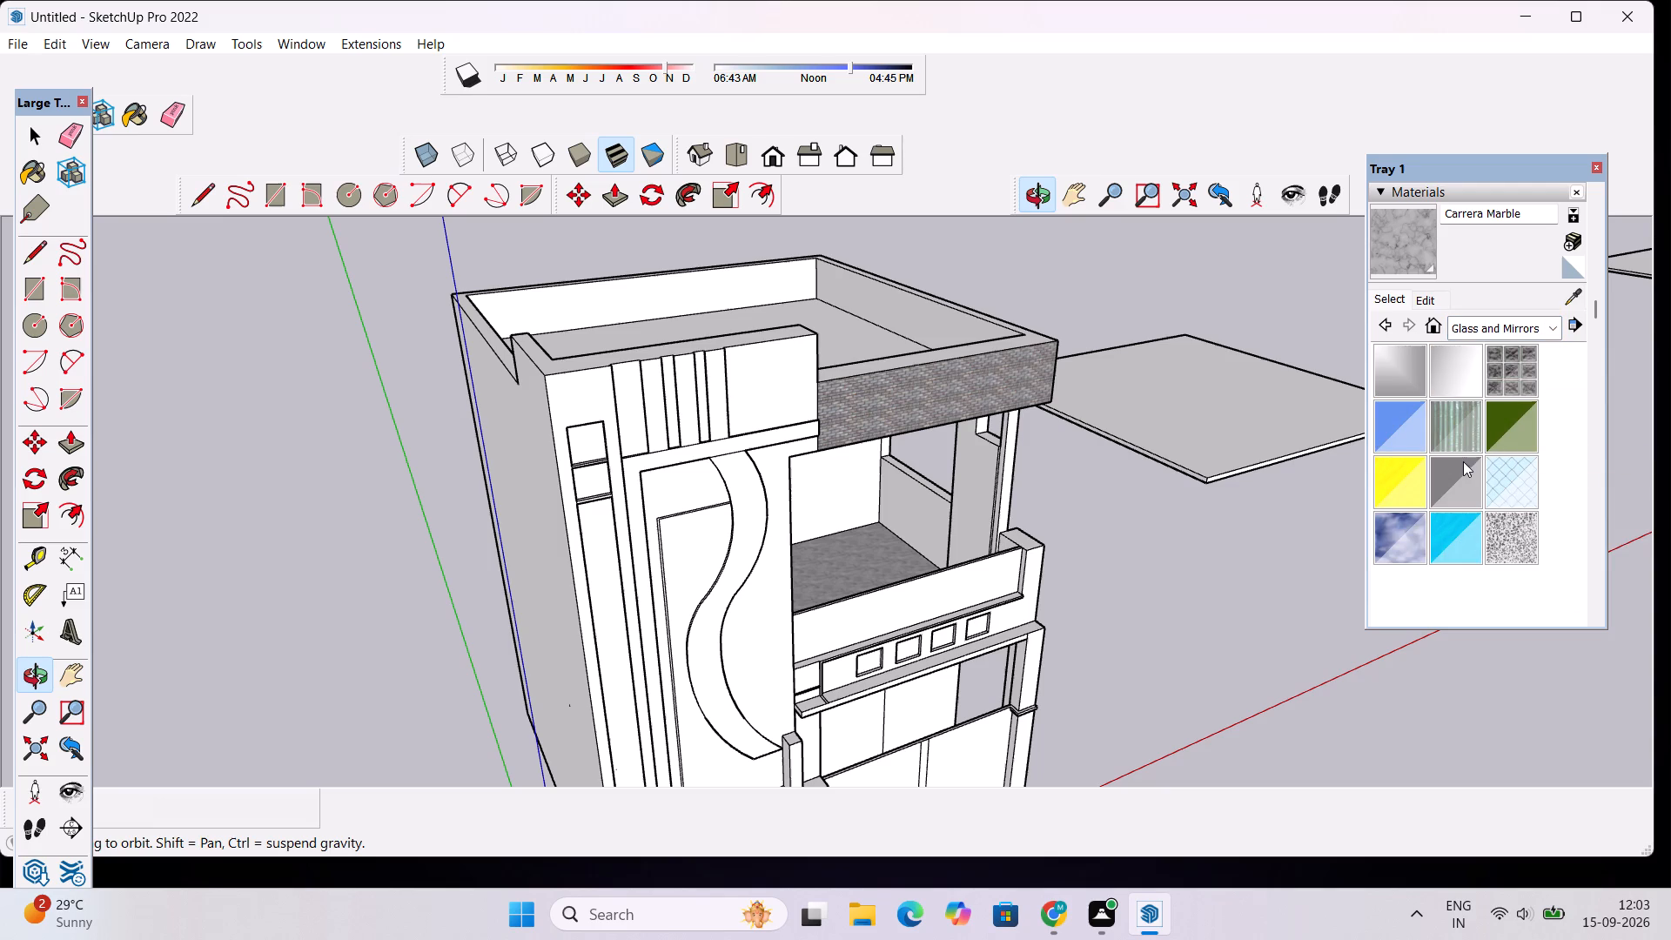
left_click(1547, 332)
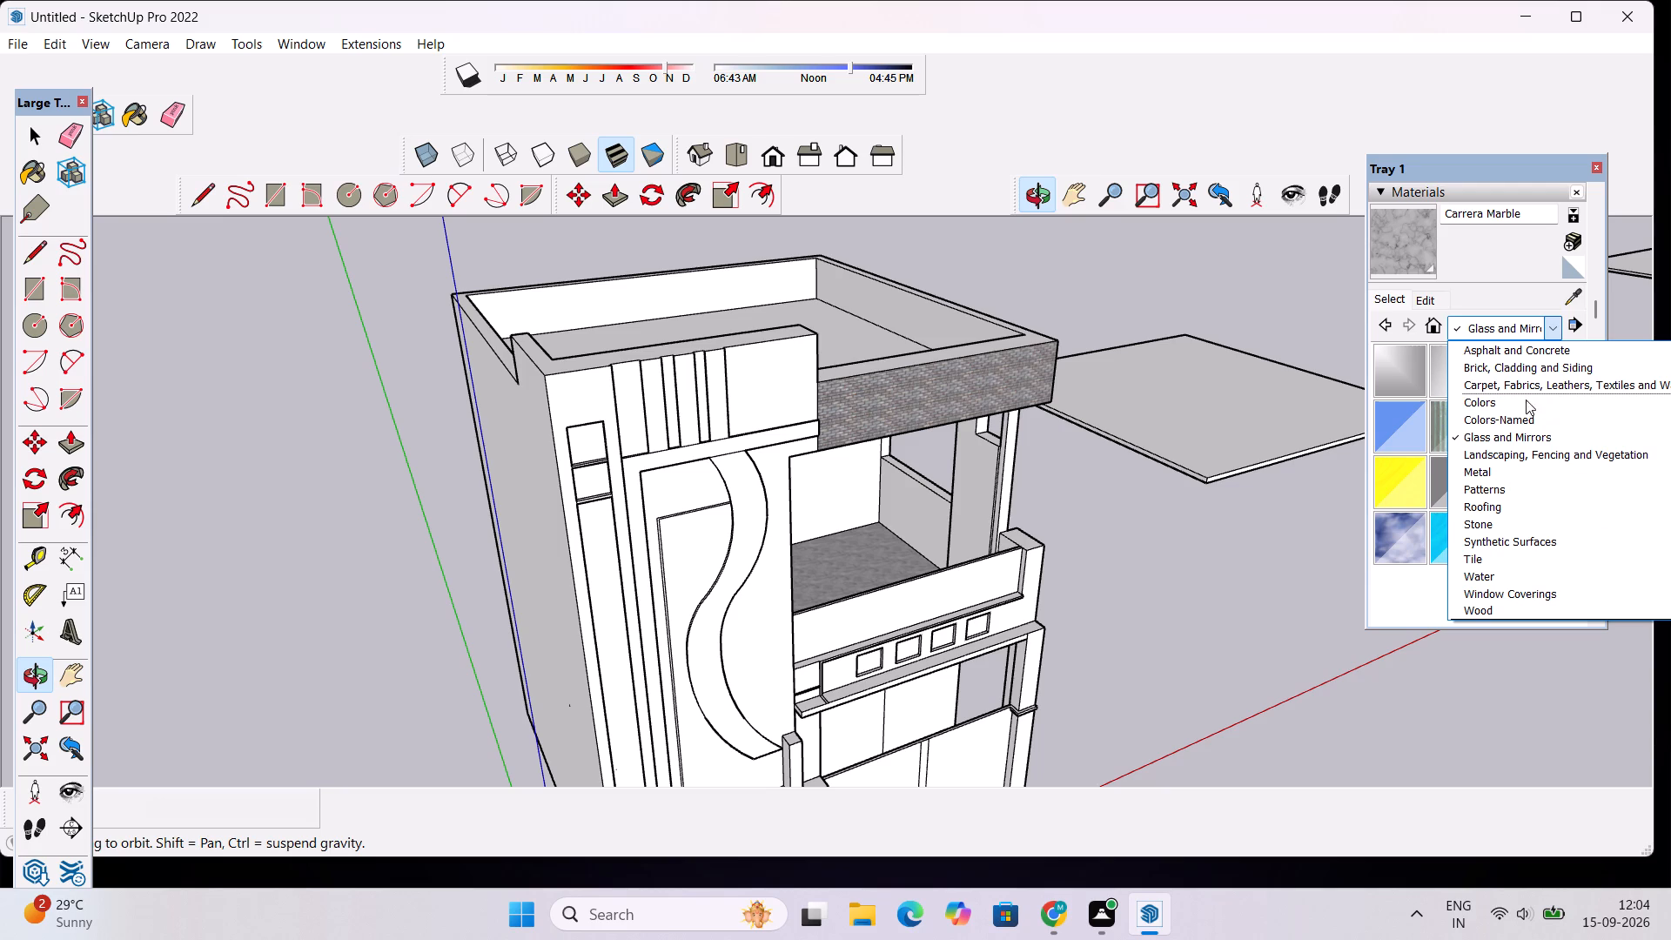
left_click(1519, 416)
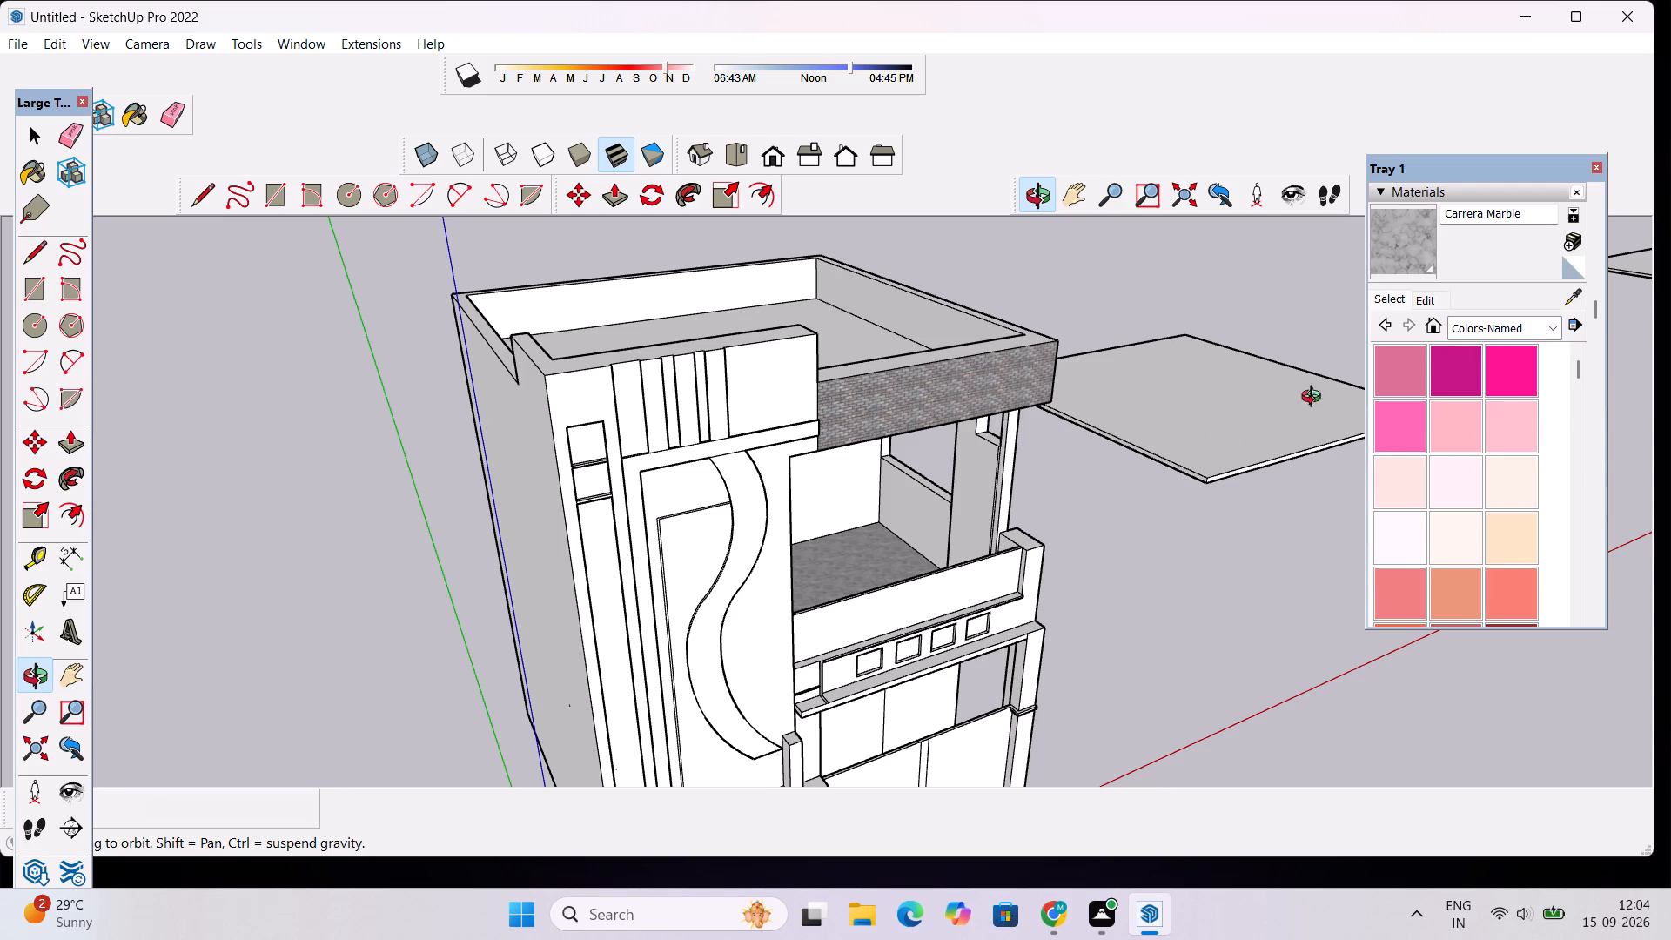
left_click_drag(1134, 521, 965, 505)
scroll(929, 460, "down", 6)
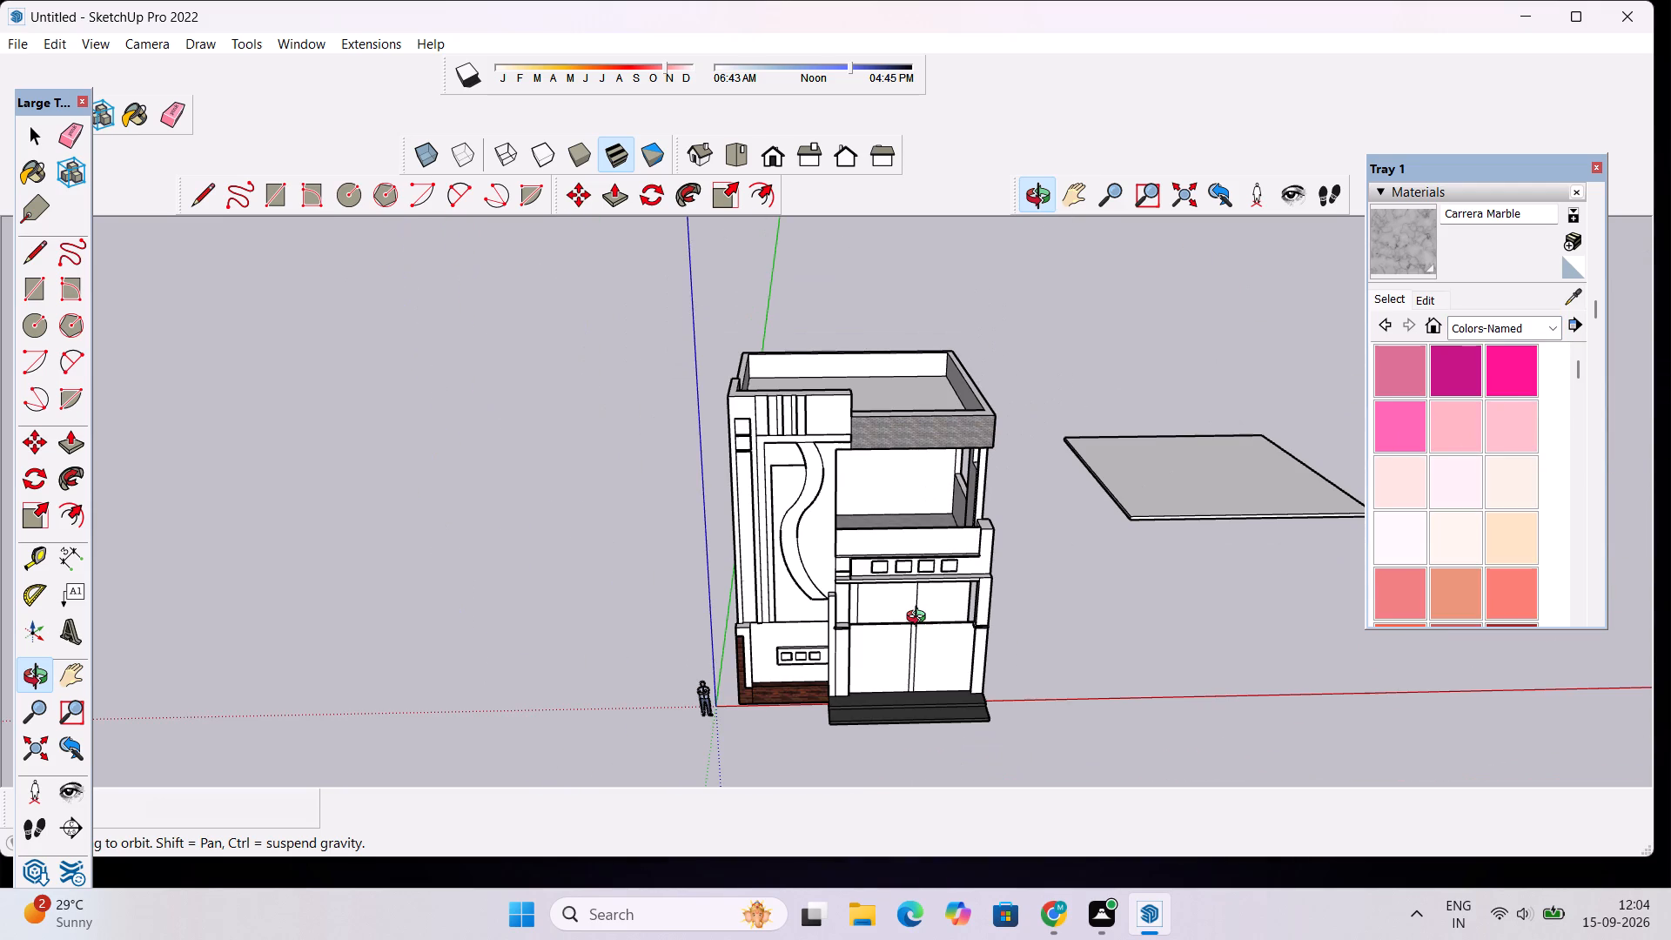
scroll(915, 621, "down", 2)
scroll(904, 679, "up", 2)
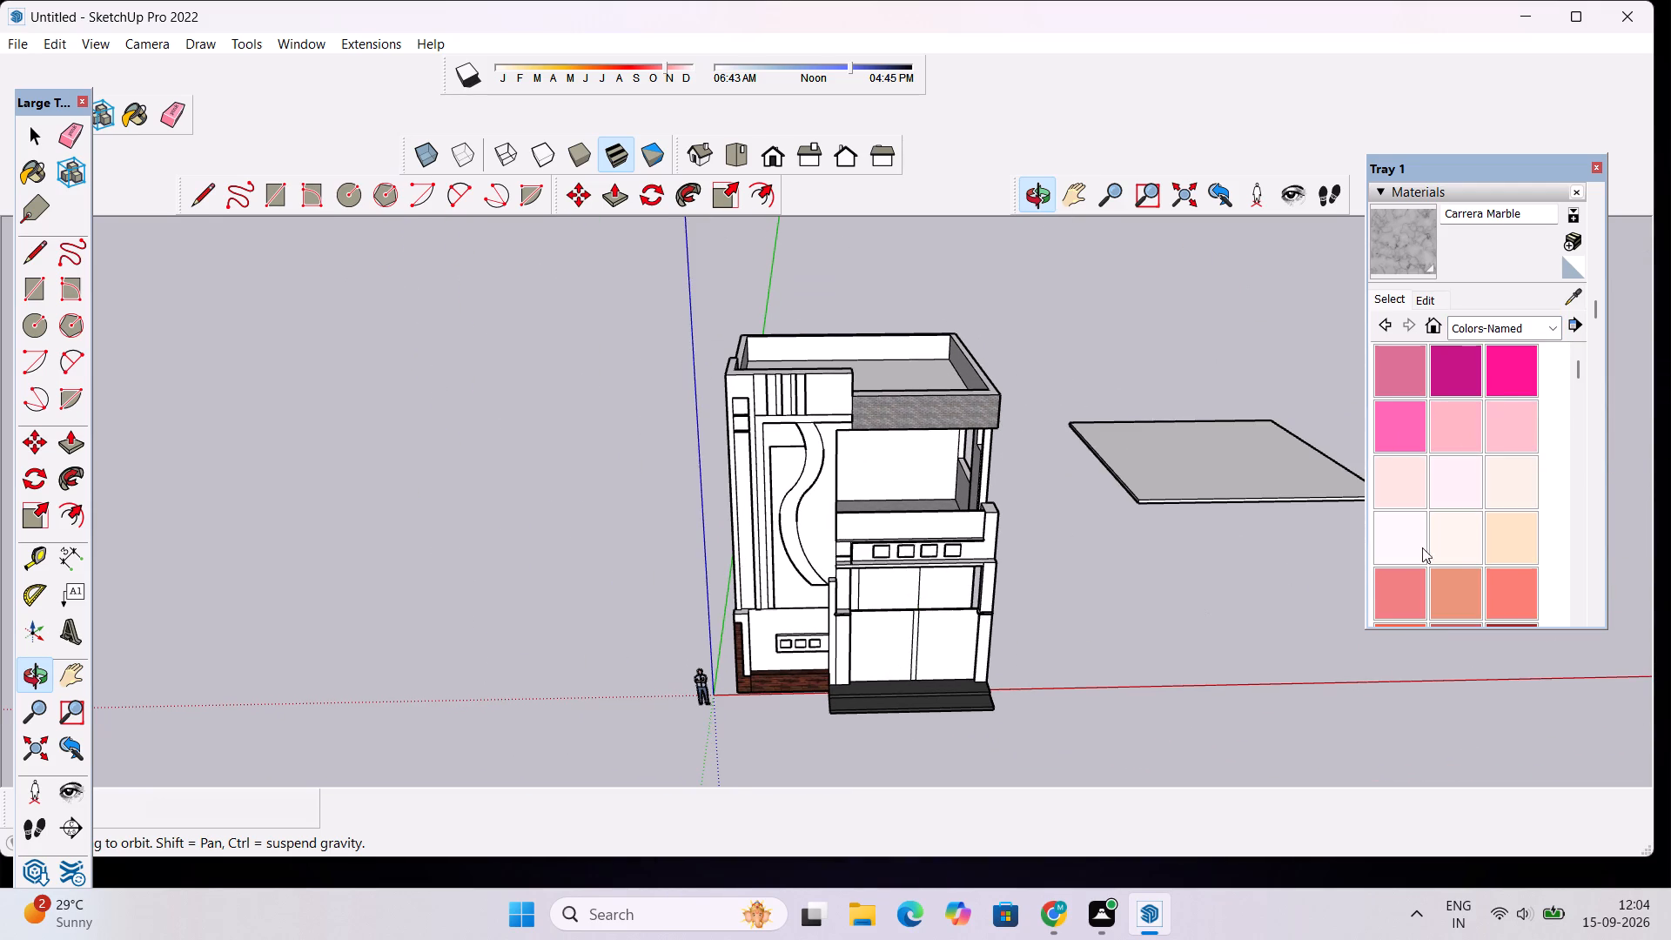
left_click(1521, 545)
scroll(755, 371, "up", 11)
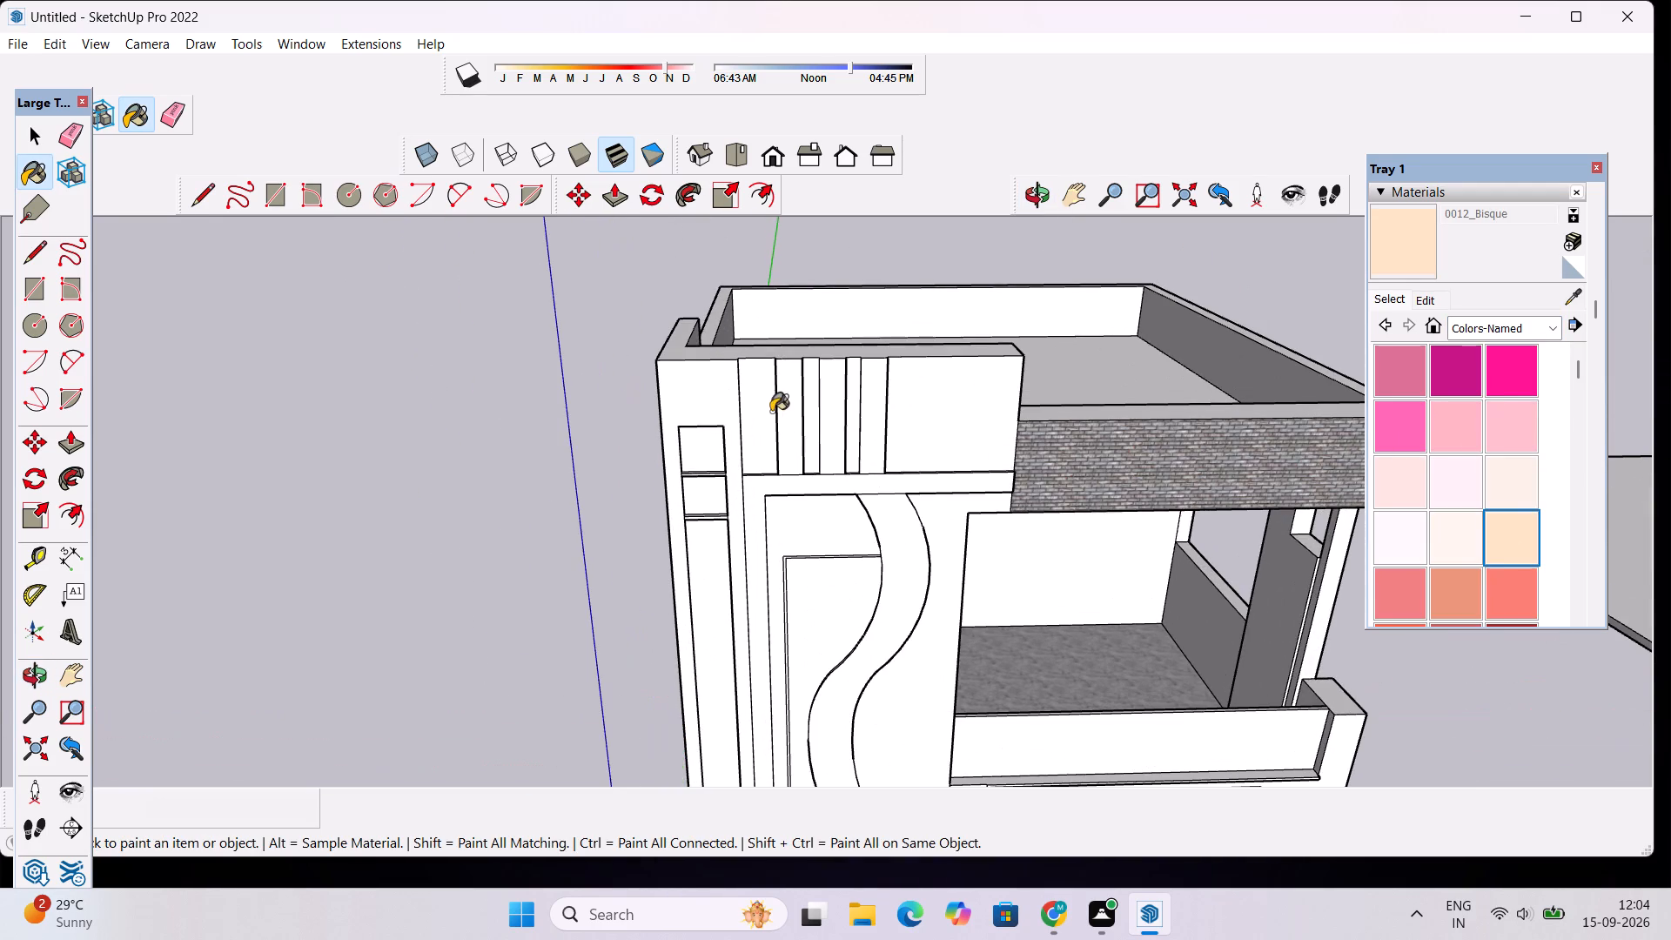
scroll(812, 429, "up", 7)
left_click(788, 385)
left_click(880, 350)
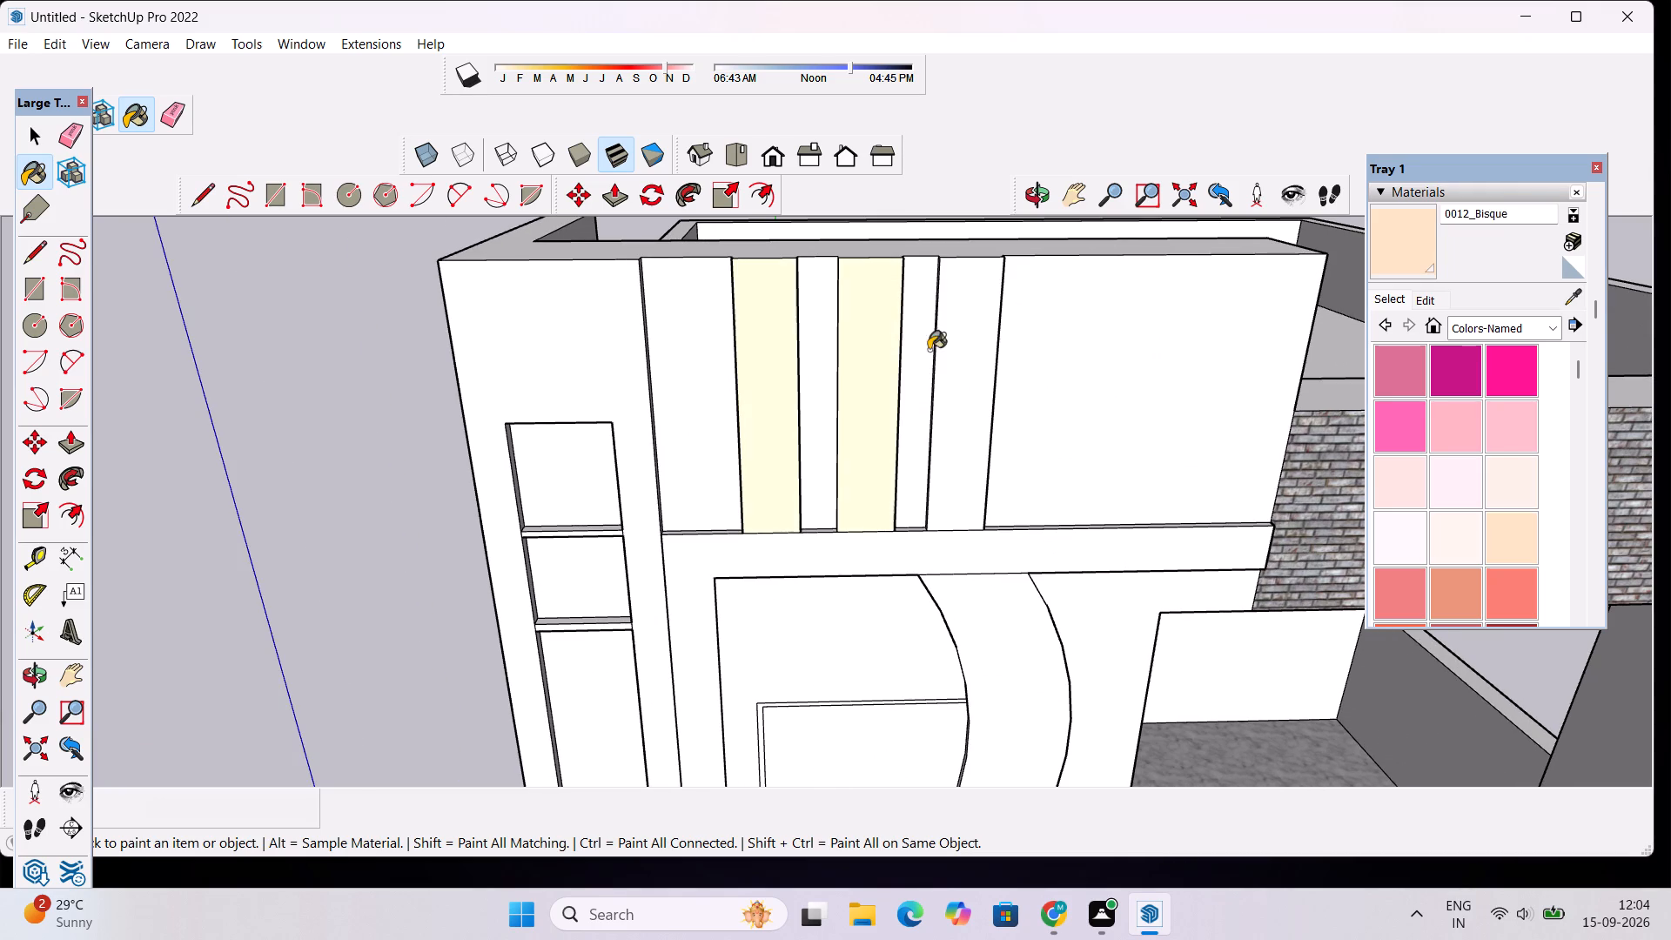
left_click(973, 348)
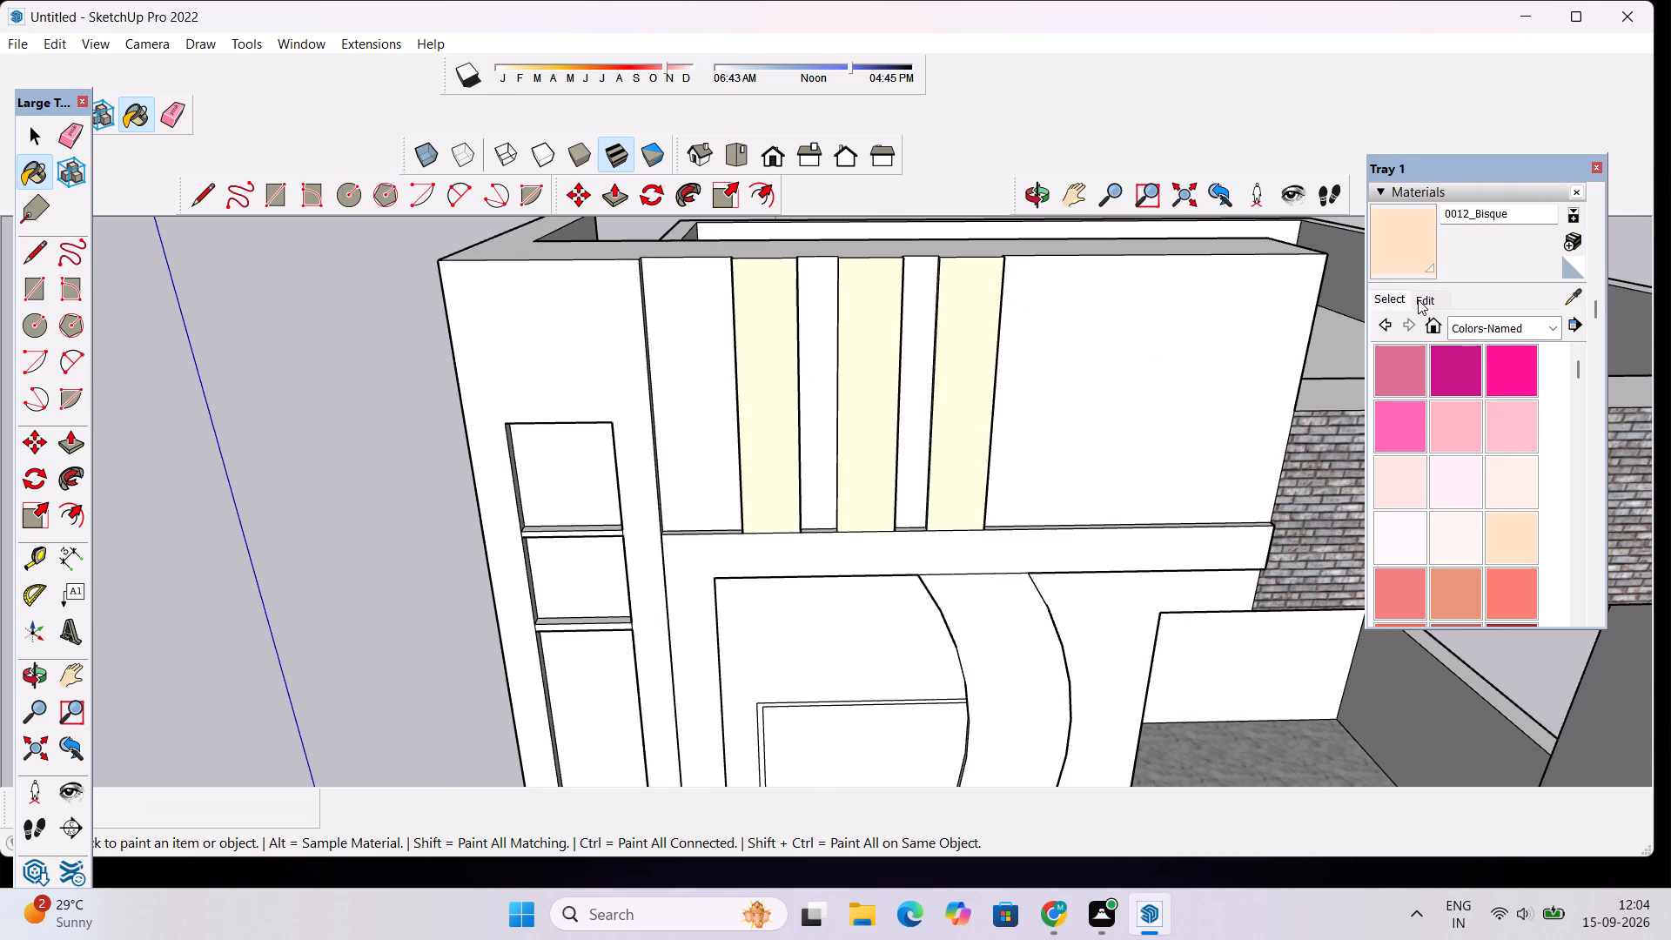
Darken the 0012_Bisque material by lowering its colour brightness.
left_click(1419, 299)
left_click(1476, 386)
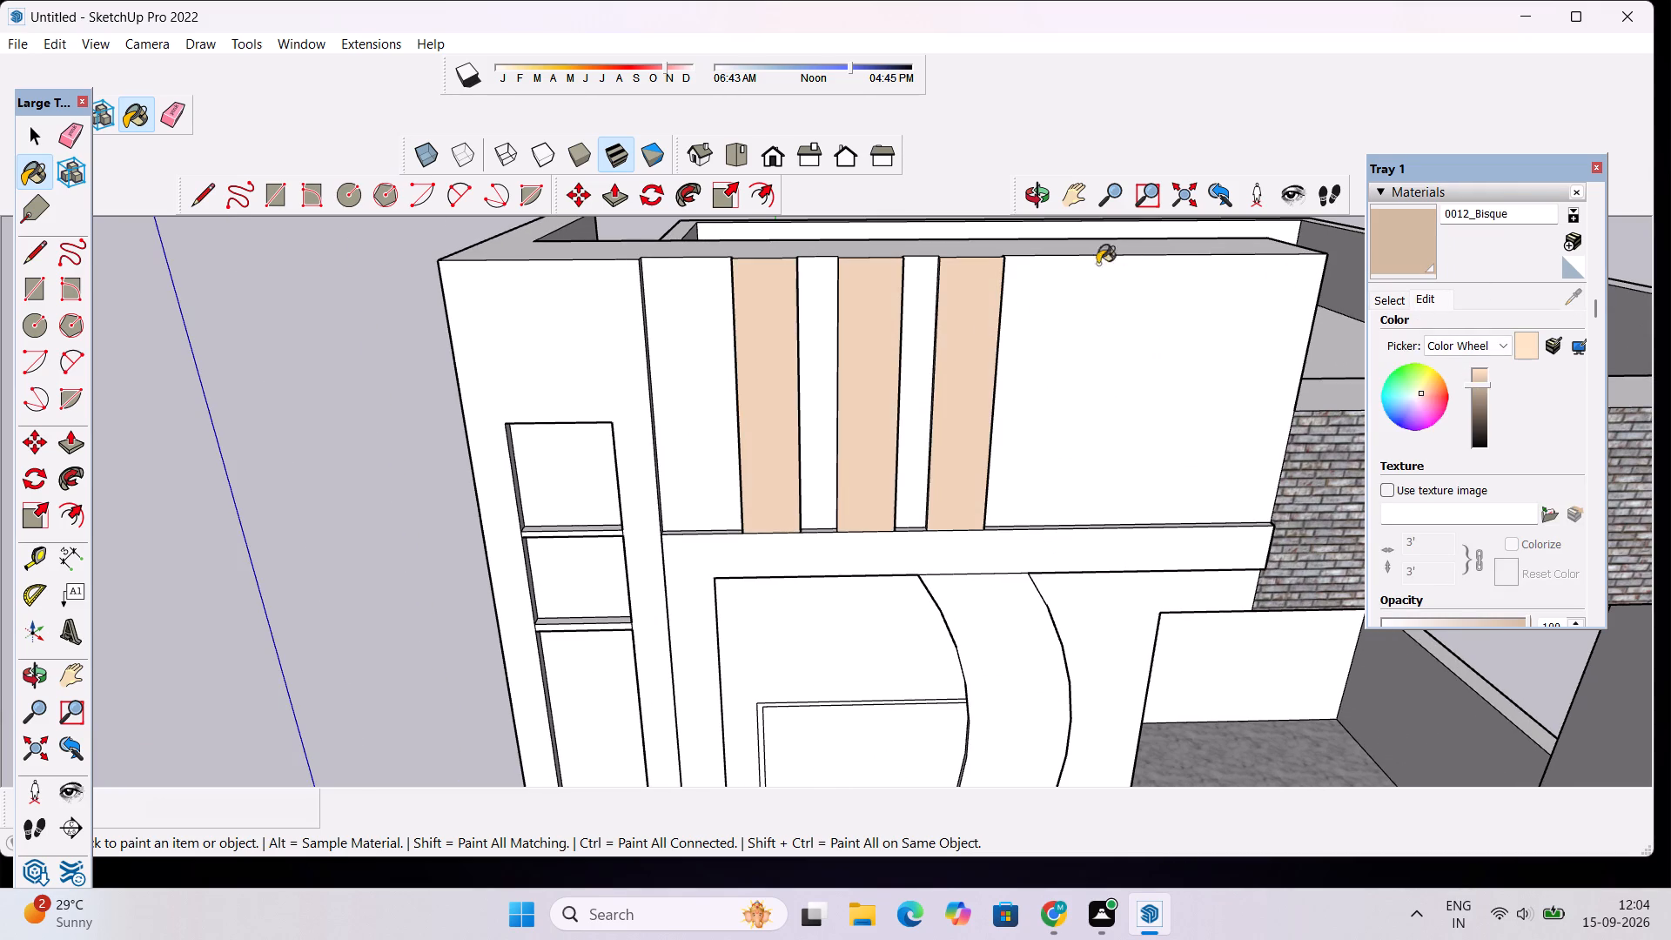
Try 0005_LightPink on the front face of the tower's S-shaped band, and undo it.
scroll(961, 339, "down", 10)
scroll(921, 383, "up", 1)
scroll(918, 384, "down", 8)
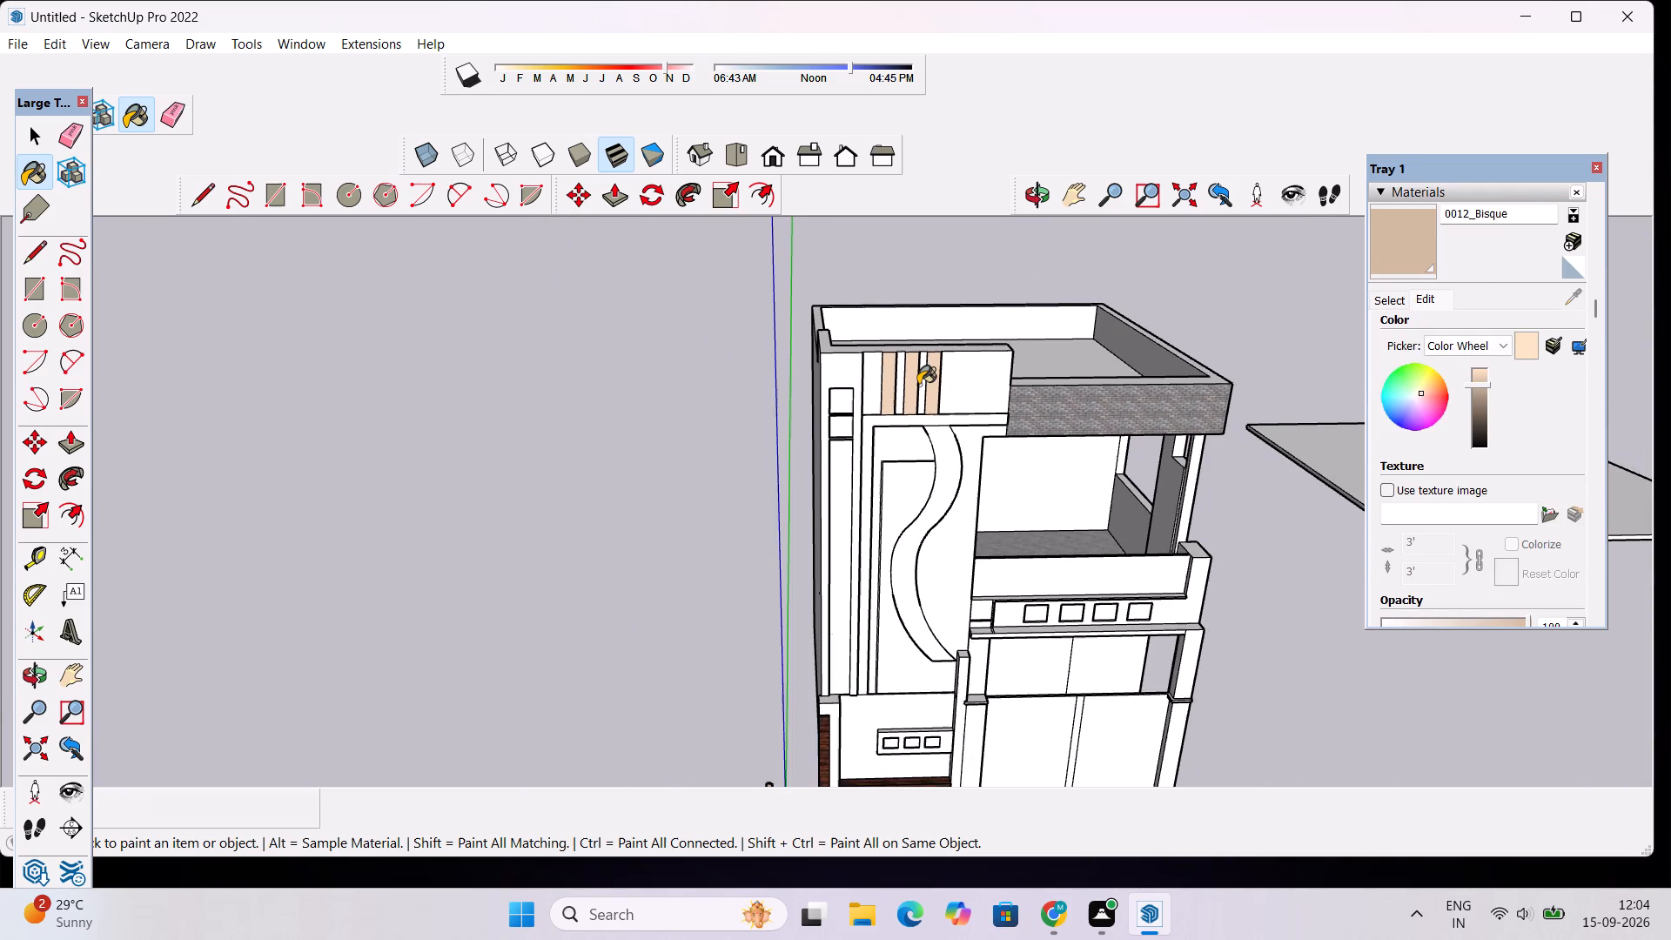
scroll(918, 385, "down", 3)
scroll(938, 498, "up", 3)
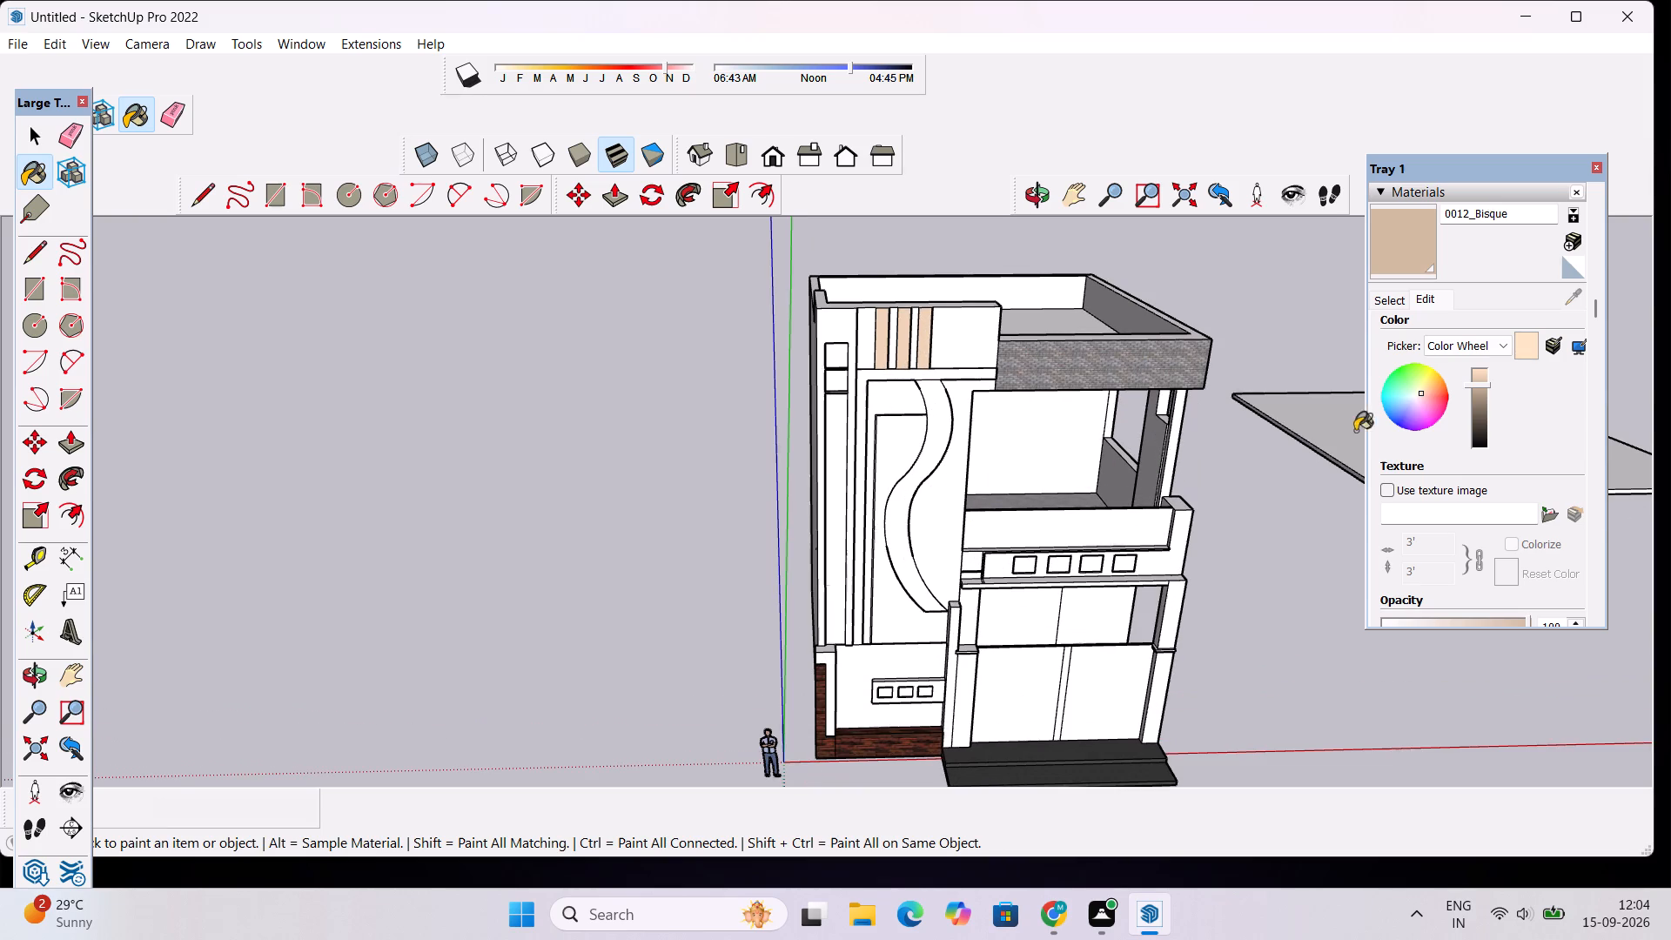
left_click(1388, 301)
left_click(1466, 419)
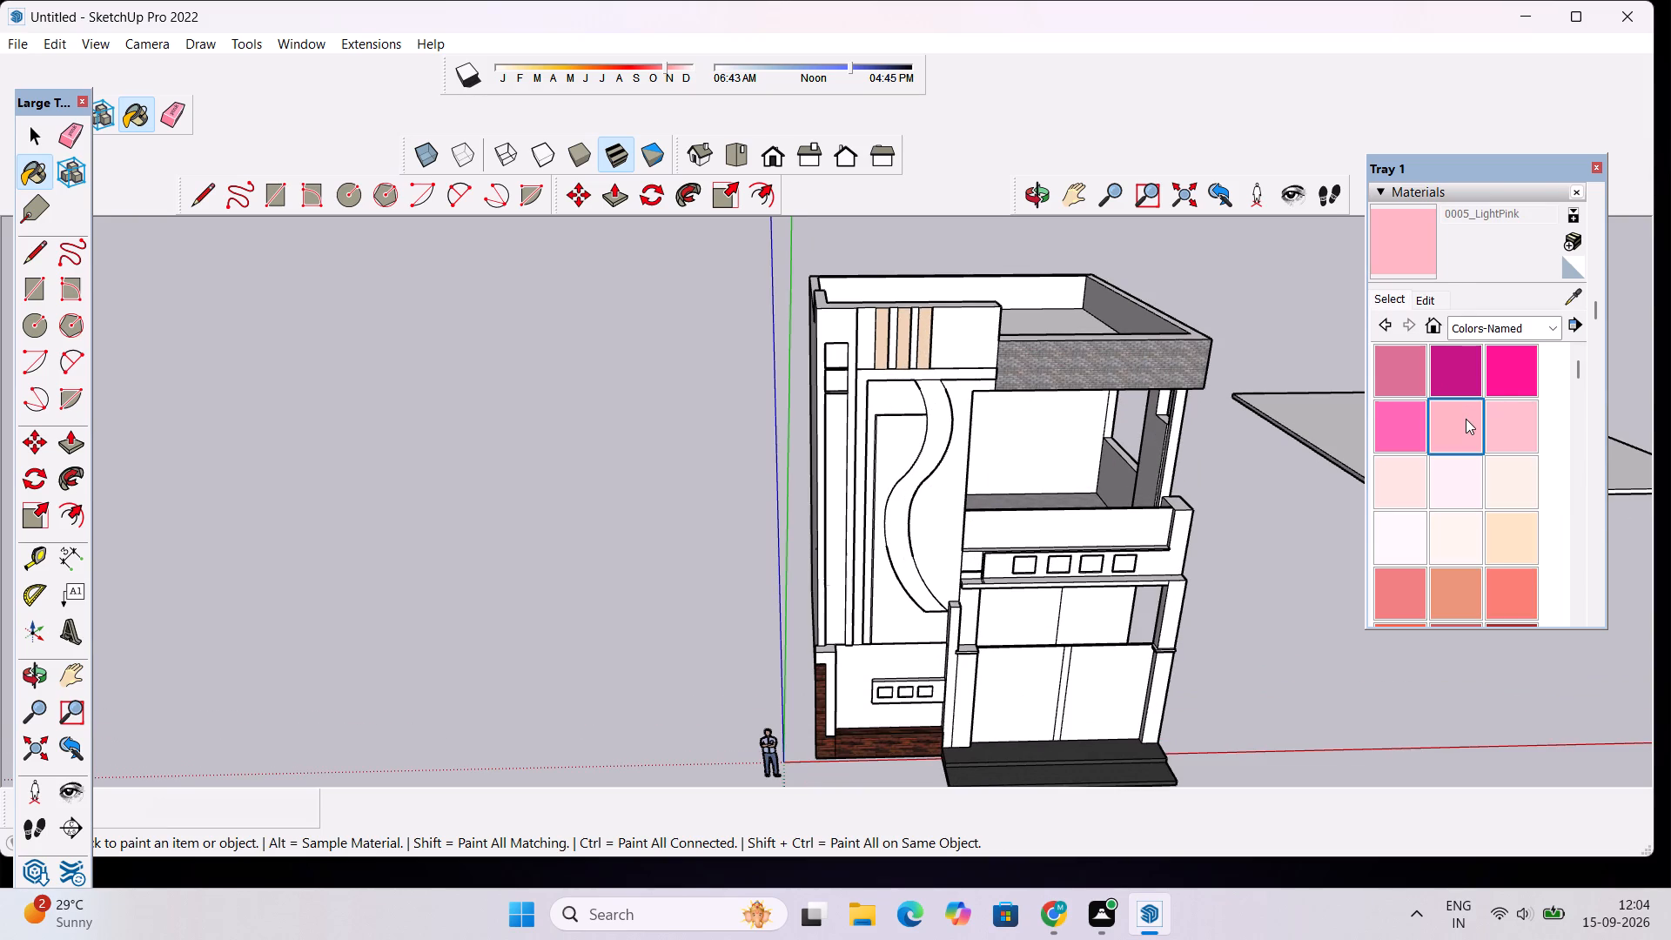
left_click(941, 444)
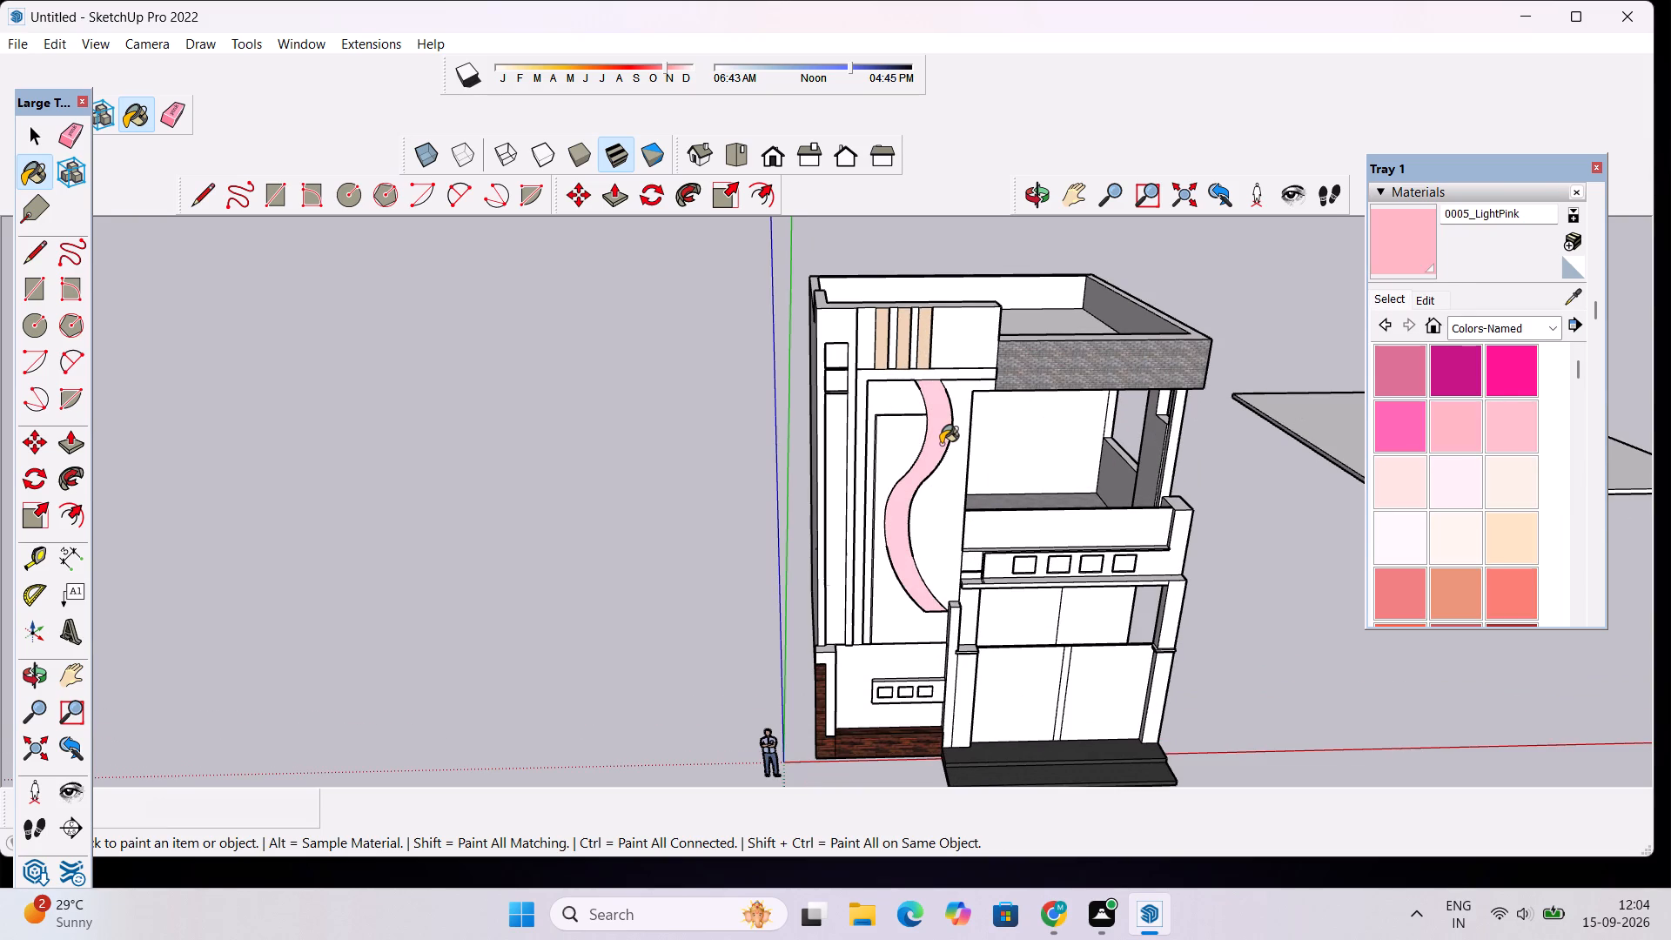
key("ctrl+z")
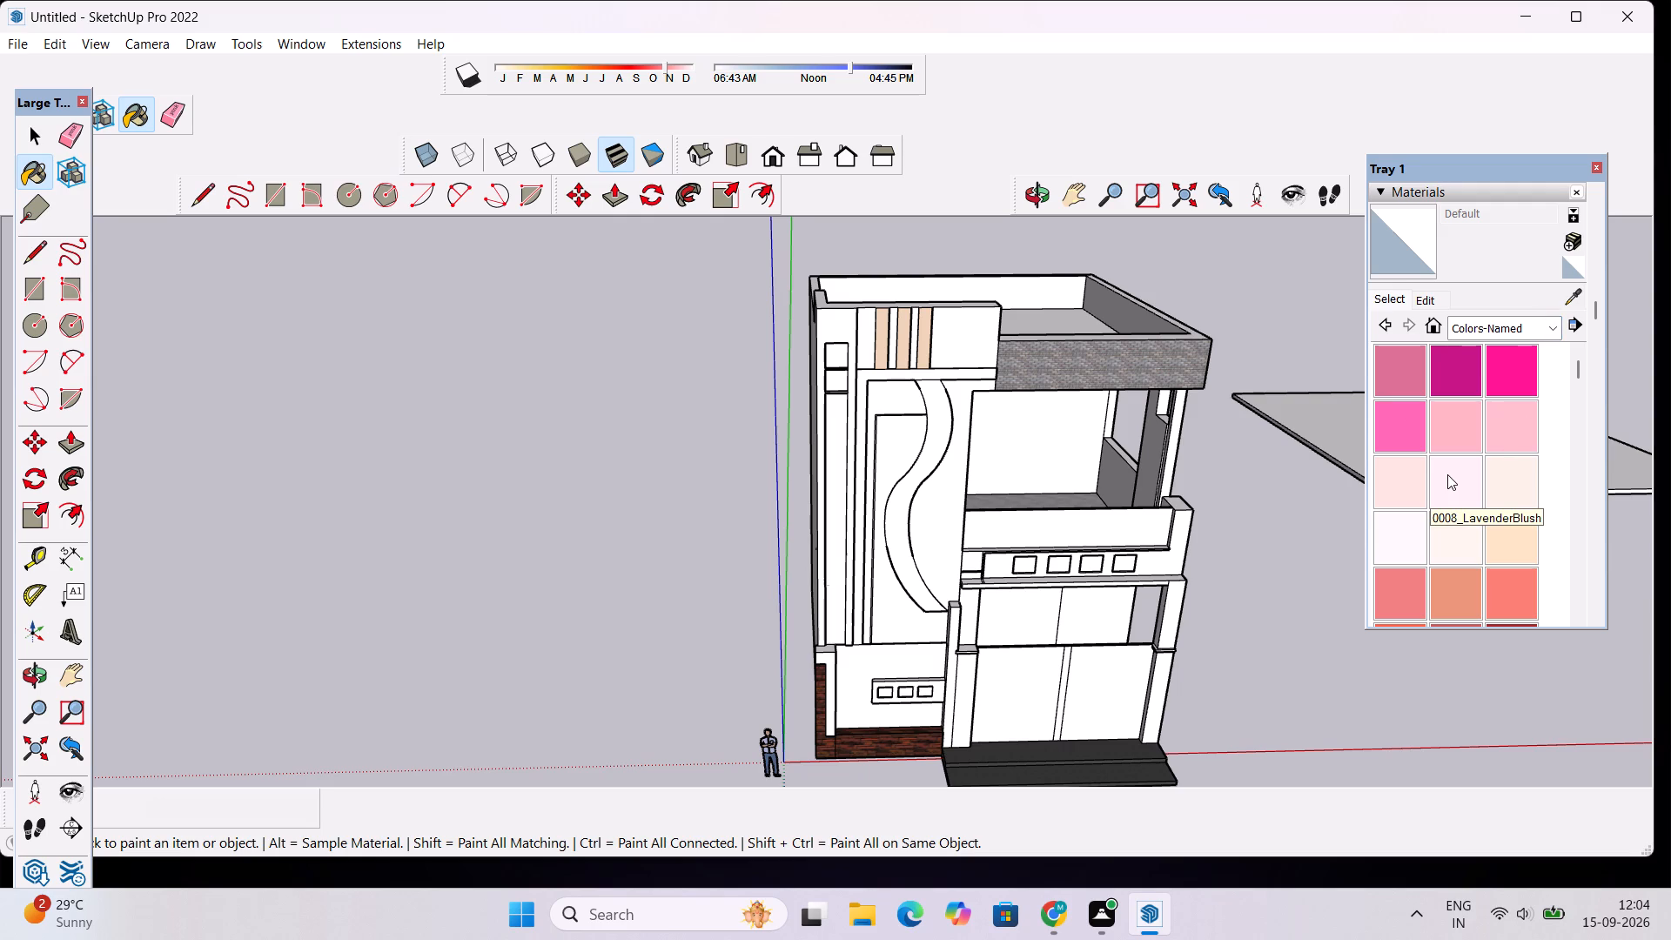
Paint the front face of the tower's S-shaped band with 0081_CadetBlue from the Colors-Named collection.
scroll(1447, 474, "down", 5)
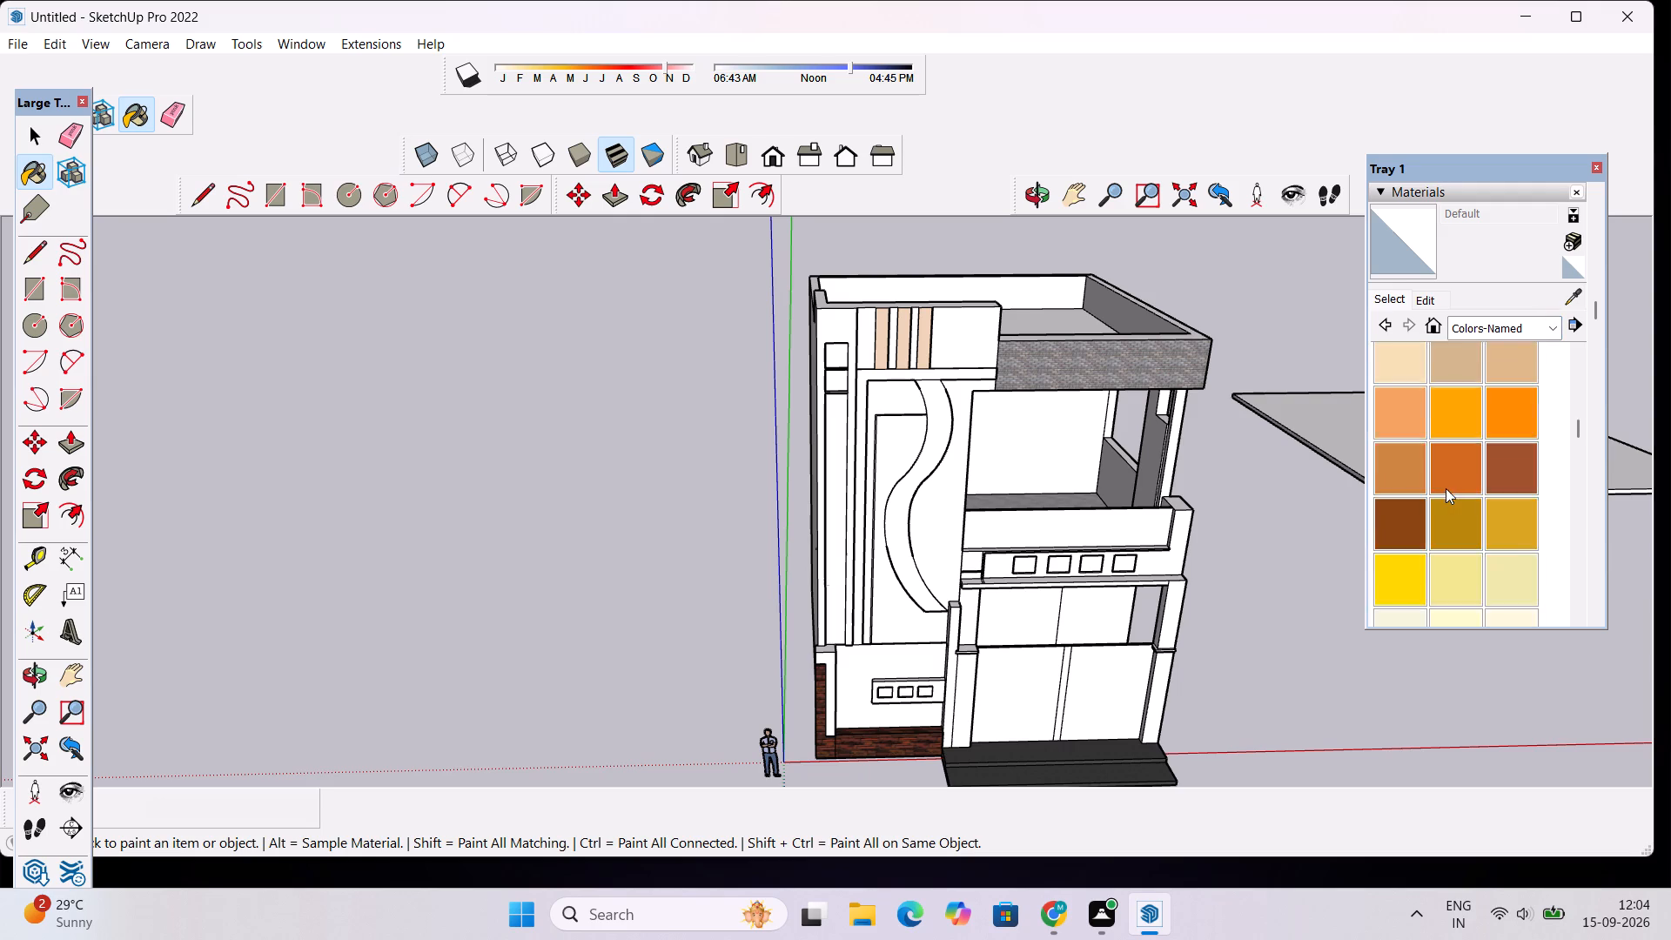
scroll(1446, 488, "down", 4)
scroll(1446, 488, "up", 1)
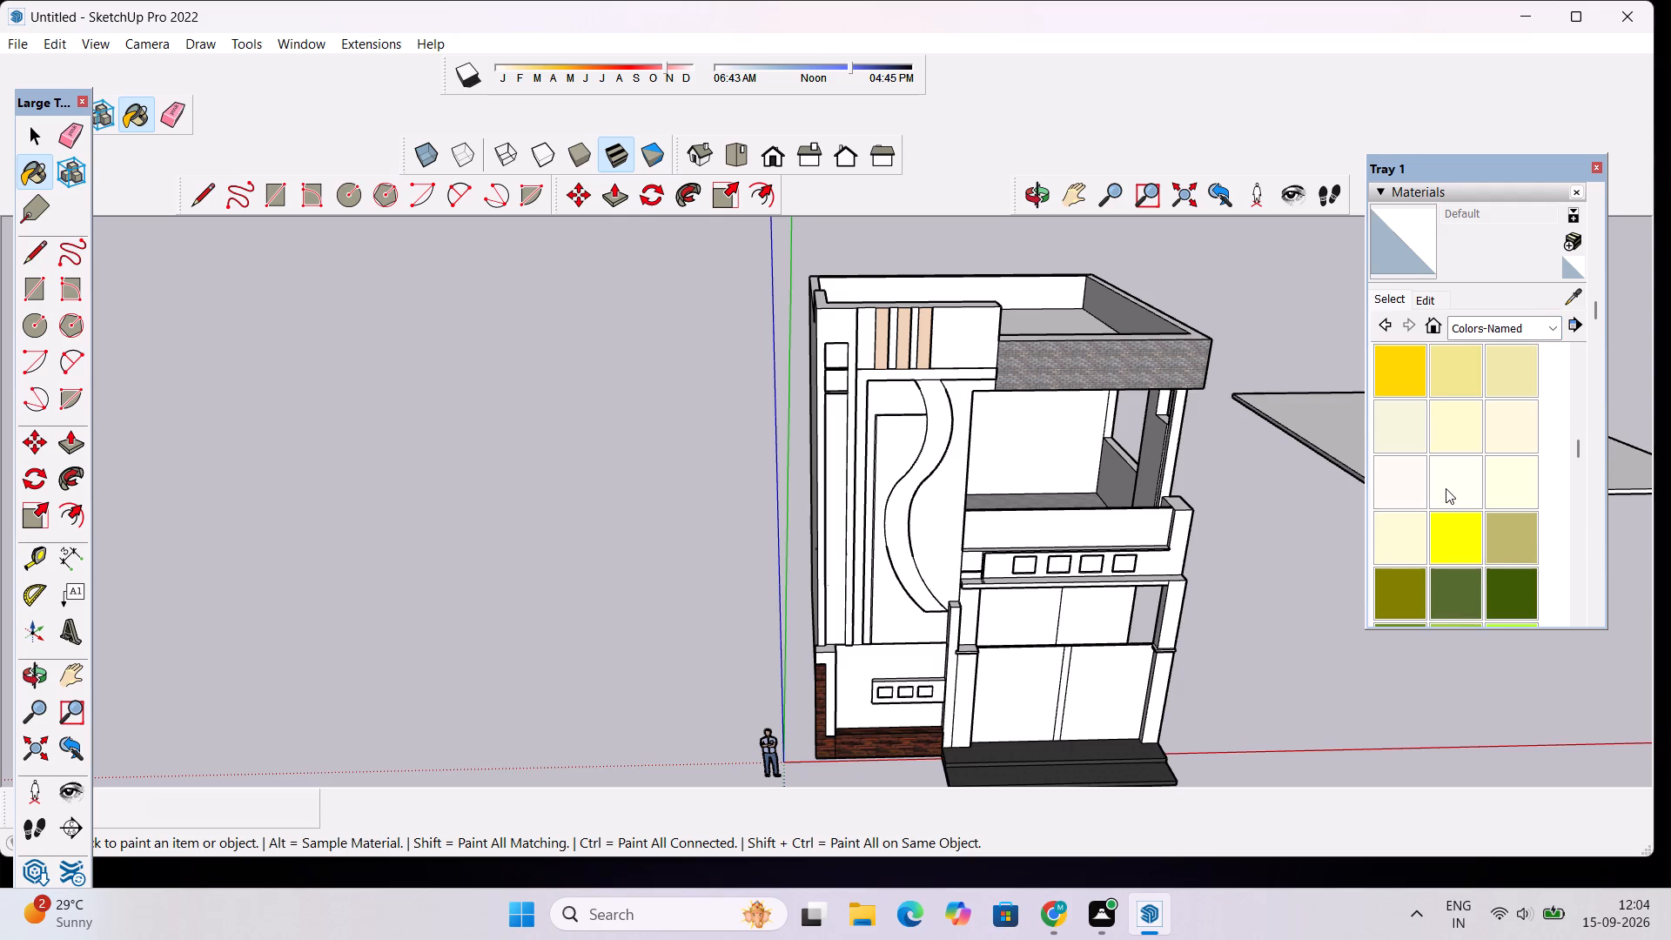
scroll(1446, 488, "down", 4)
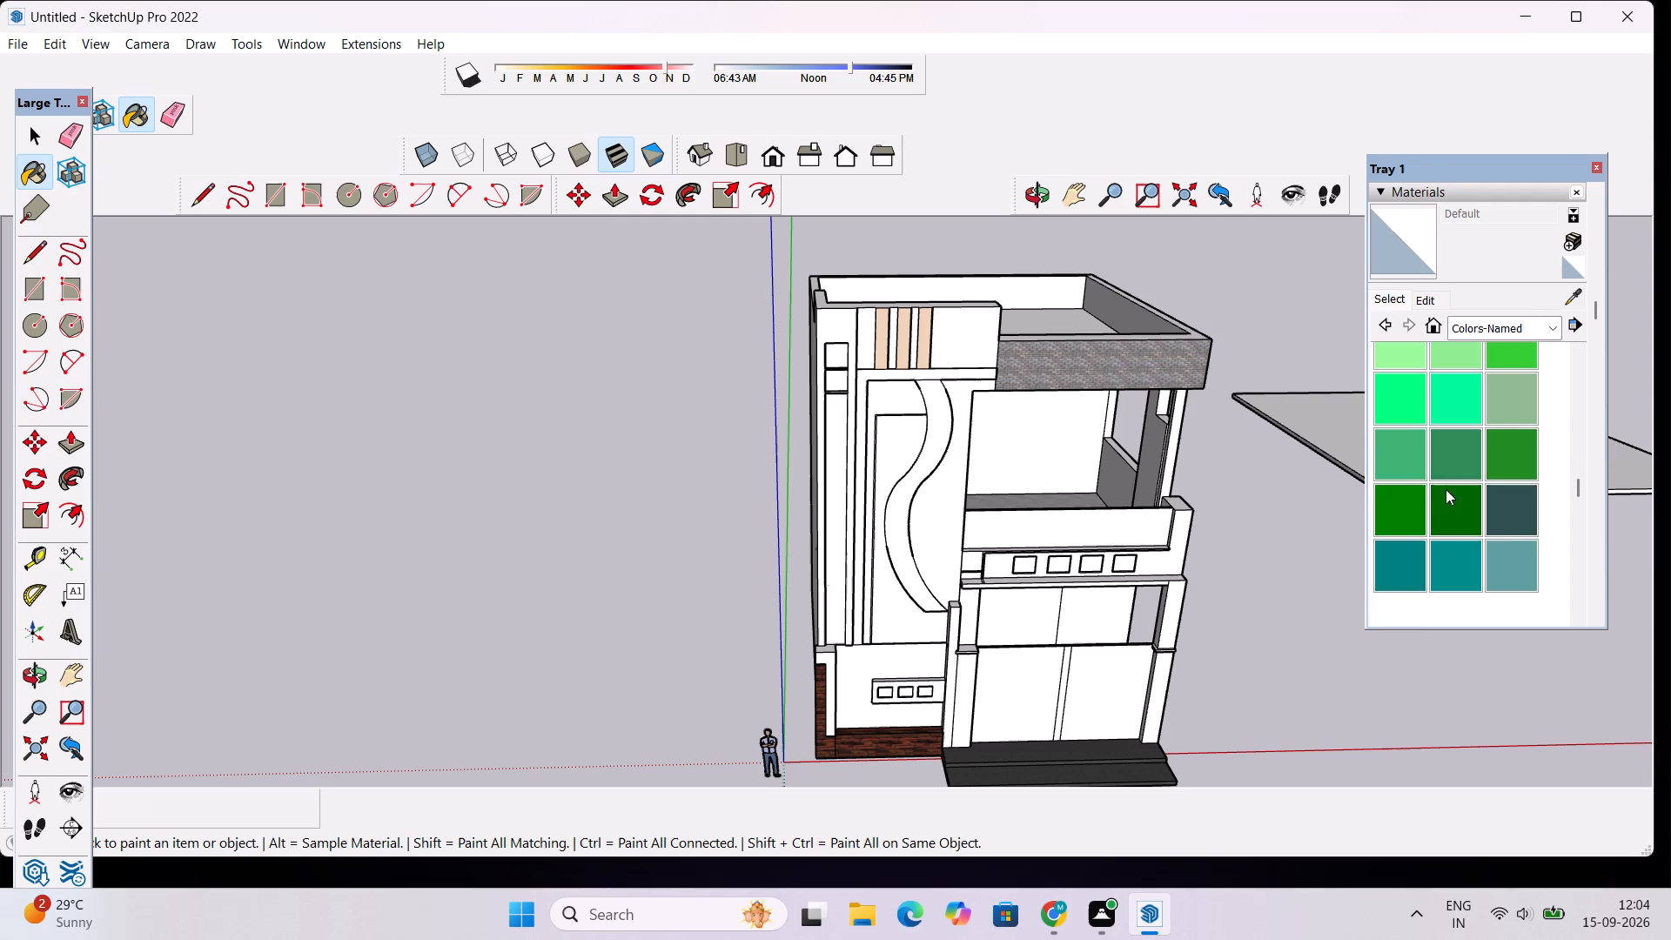
scroll(1446, 489, "down", 2)
scroll(1507, 440, "up", 1)
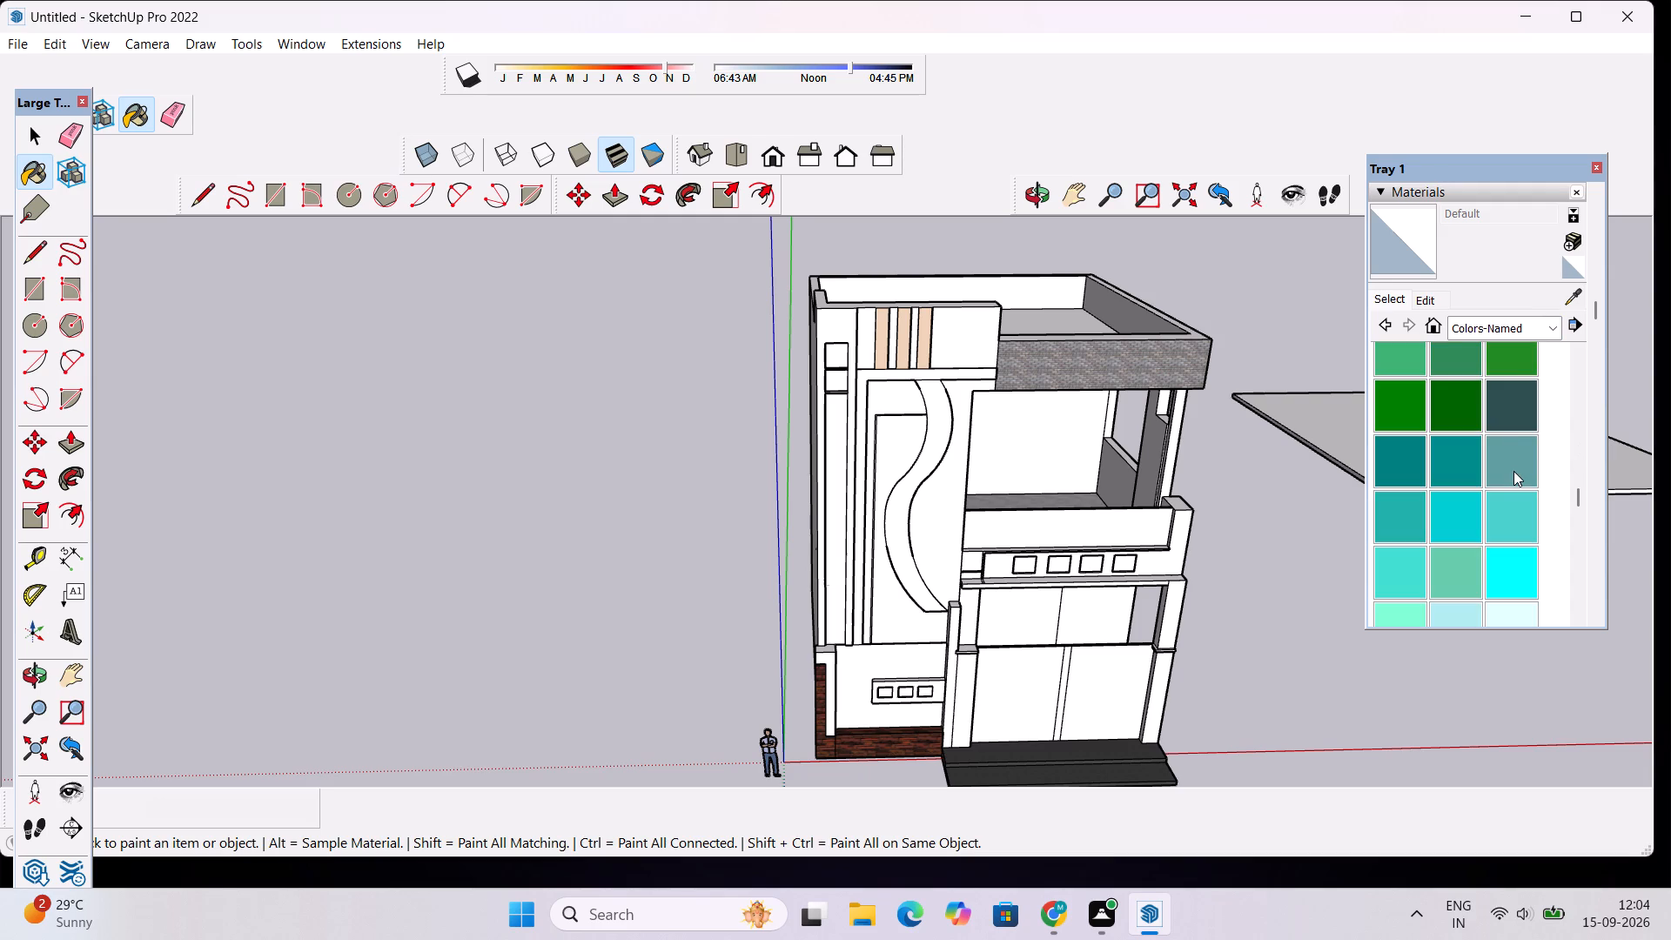
left_click(1513, 471)
scroll(979, 448, "up", 8)
left_click(841, 396)
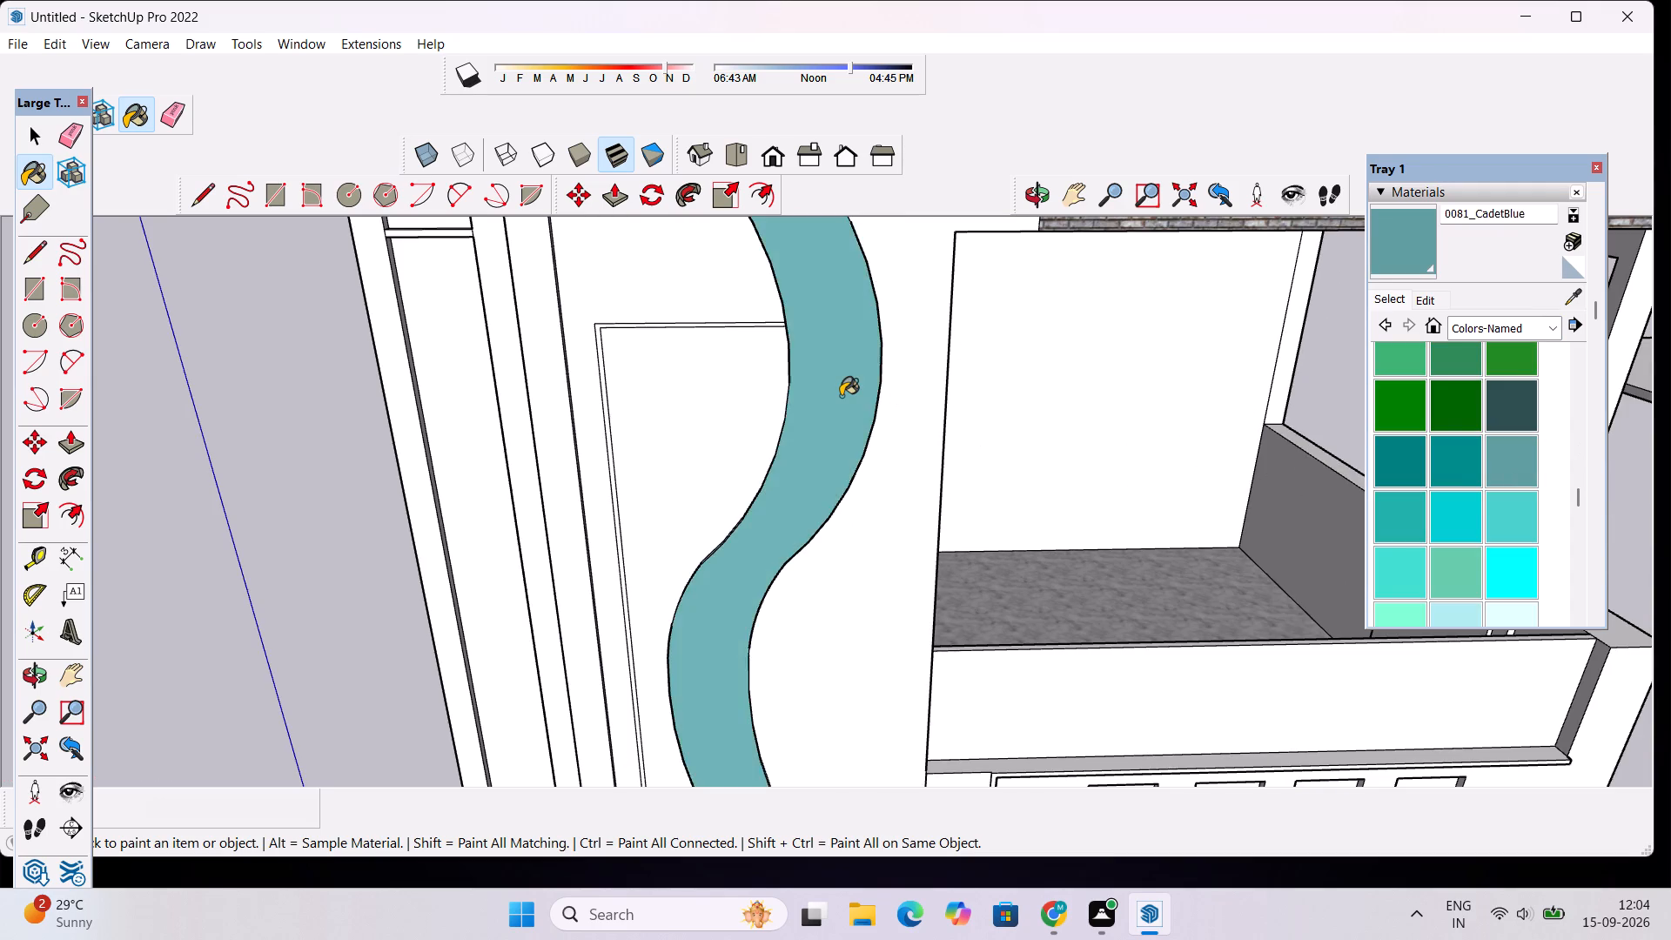
Paint the upper part of the S-shaped band's balcony-side thickness with 0081_CadetBlue.
scroll(841, 396, "down", 15)
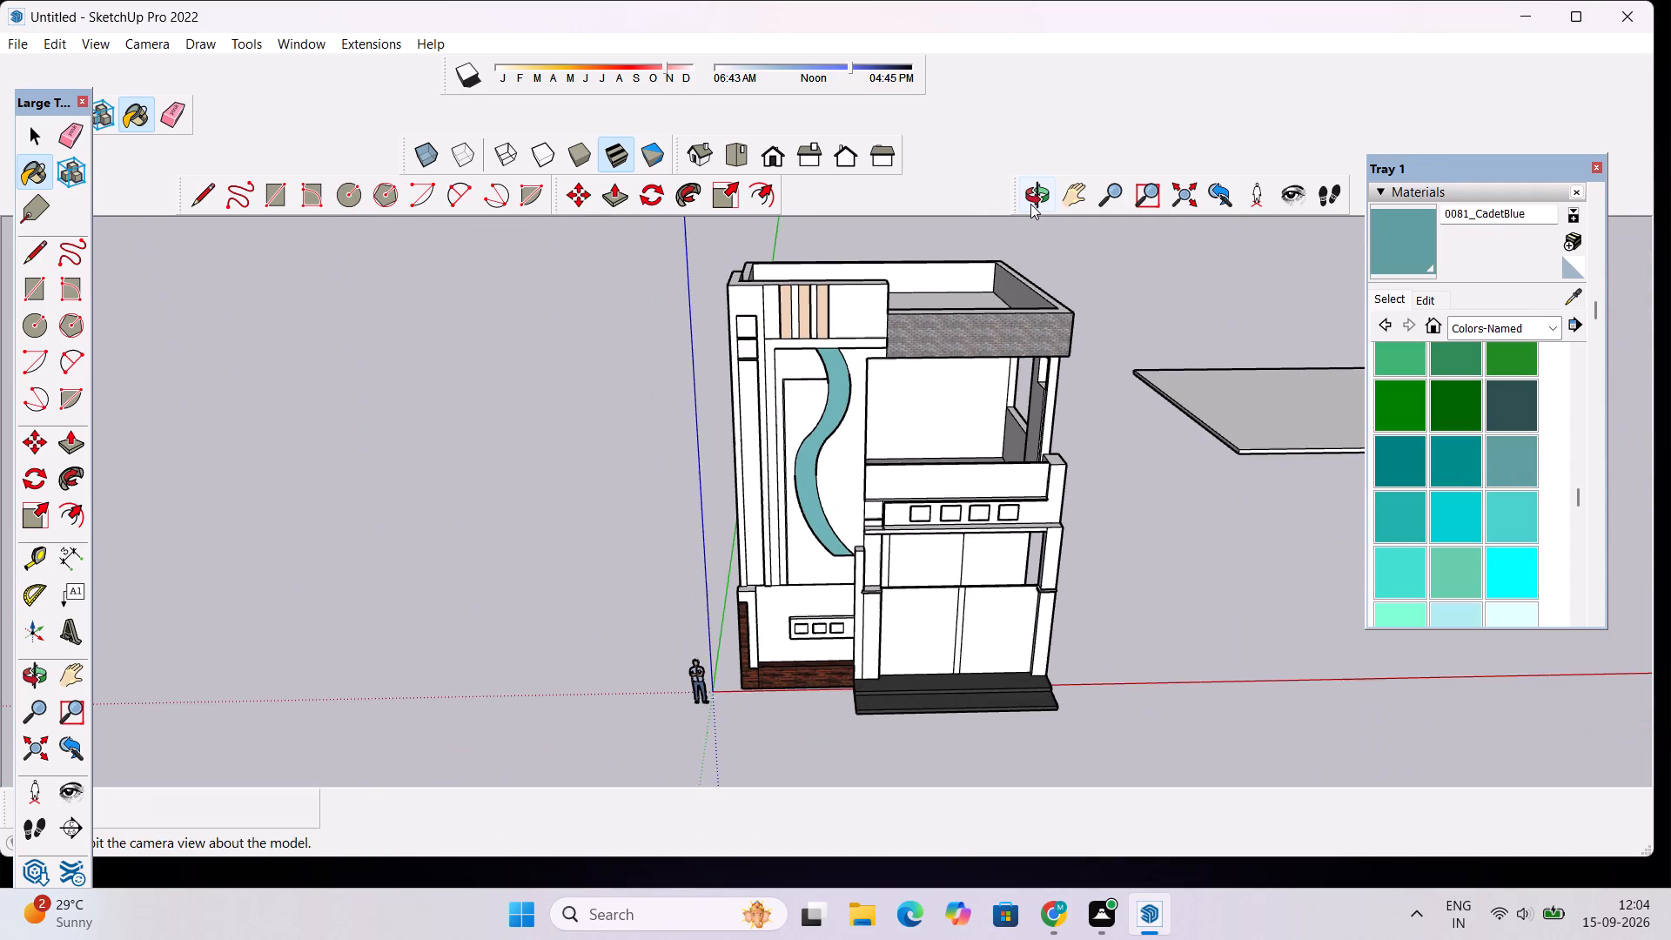
left_click(1031, 203)
left_click_drag(1065, 473, 885, 457)
scroll(850, 365, "up", 11)
left_click_drag(848, 386, 837, 403)
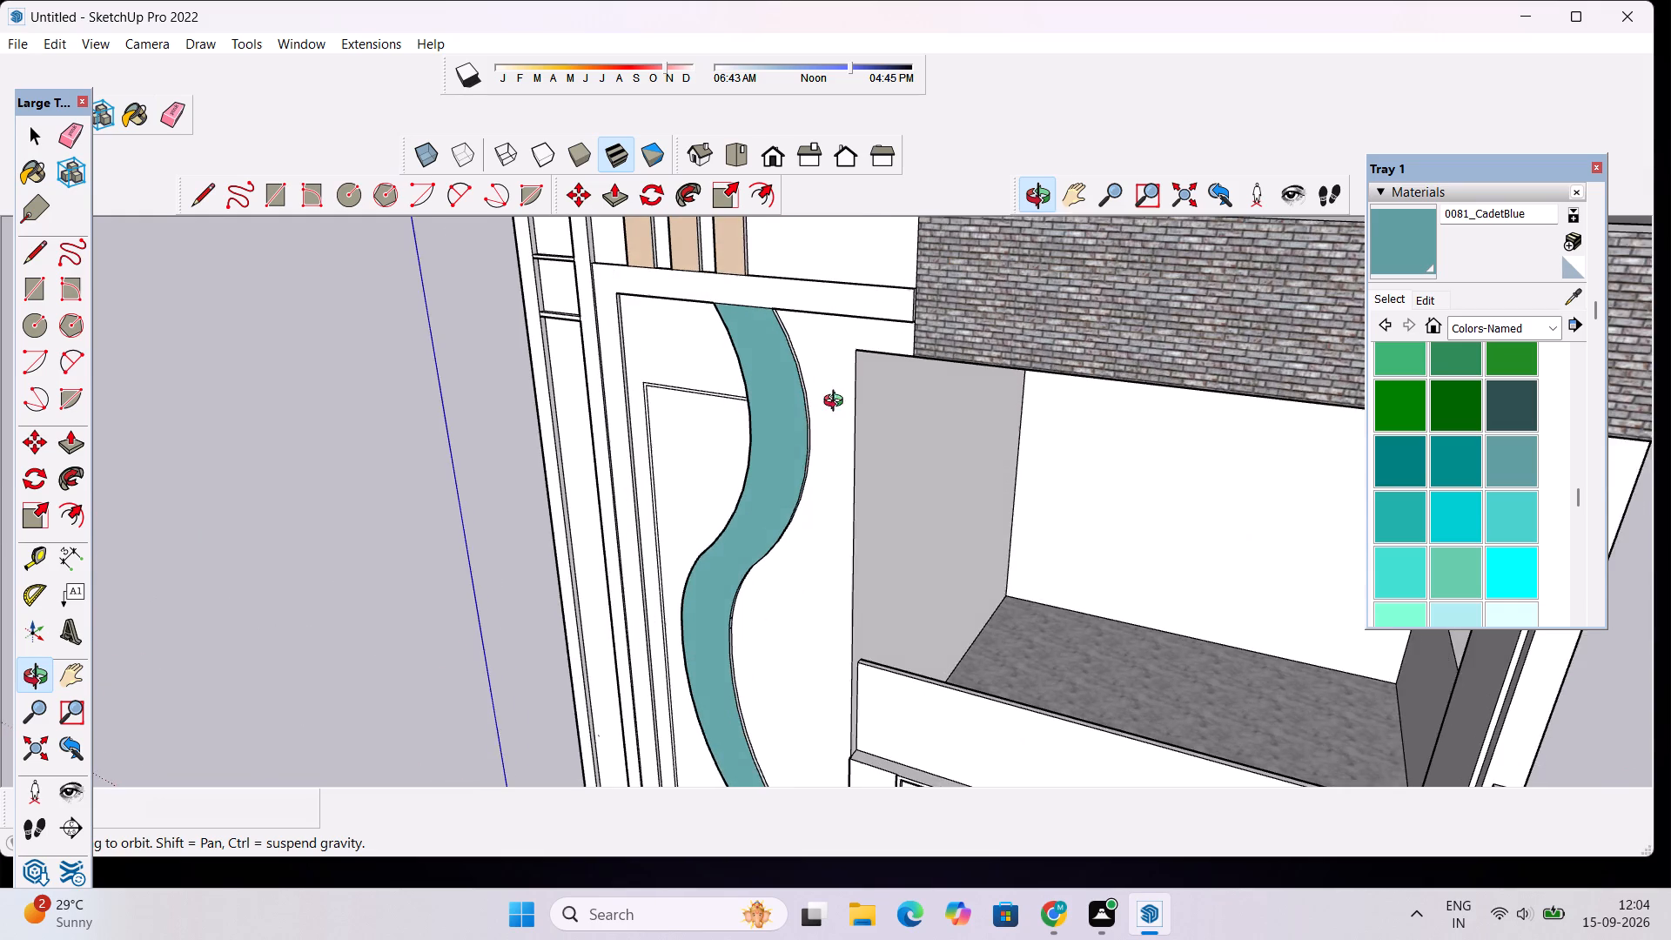
left_click_drag(837, 403, 815, 417)
scroll(778, 338, "up", 5)
left_click_drag(867, 450, 804, 450)
scroll(756, 376, "up", 5)
left_click_drag(869, 414, 811, 414)
scroll(796, 406, "down", 4)
left_click_drag(794, 406, 789, 466)
scroll(789, 466, "up", 2)
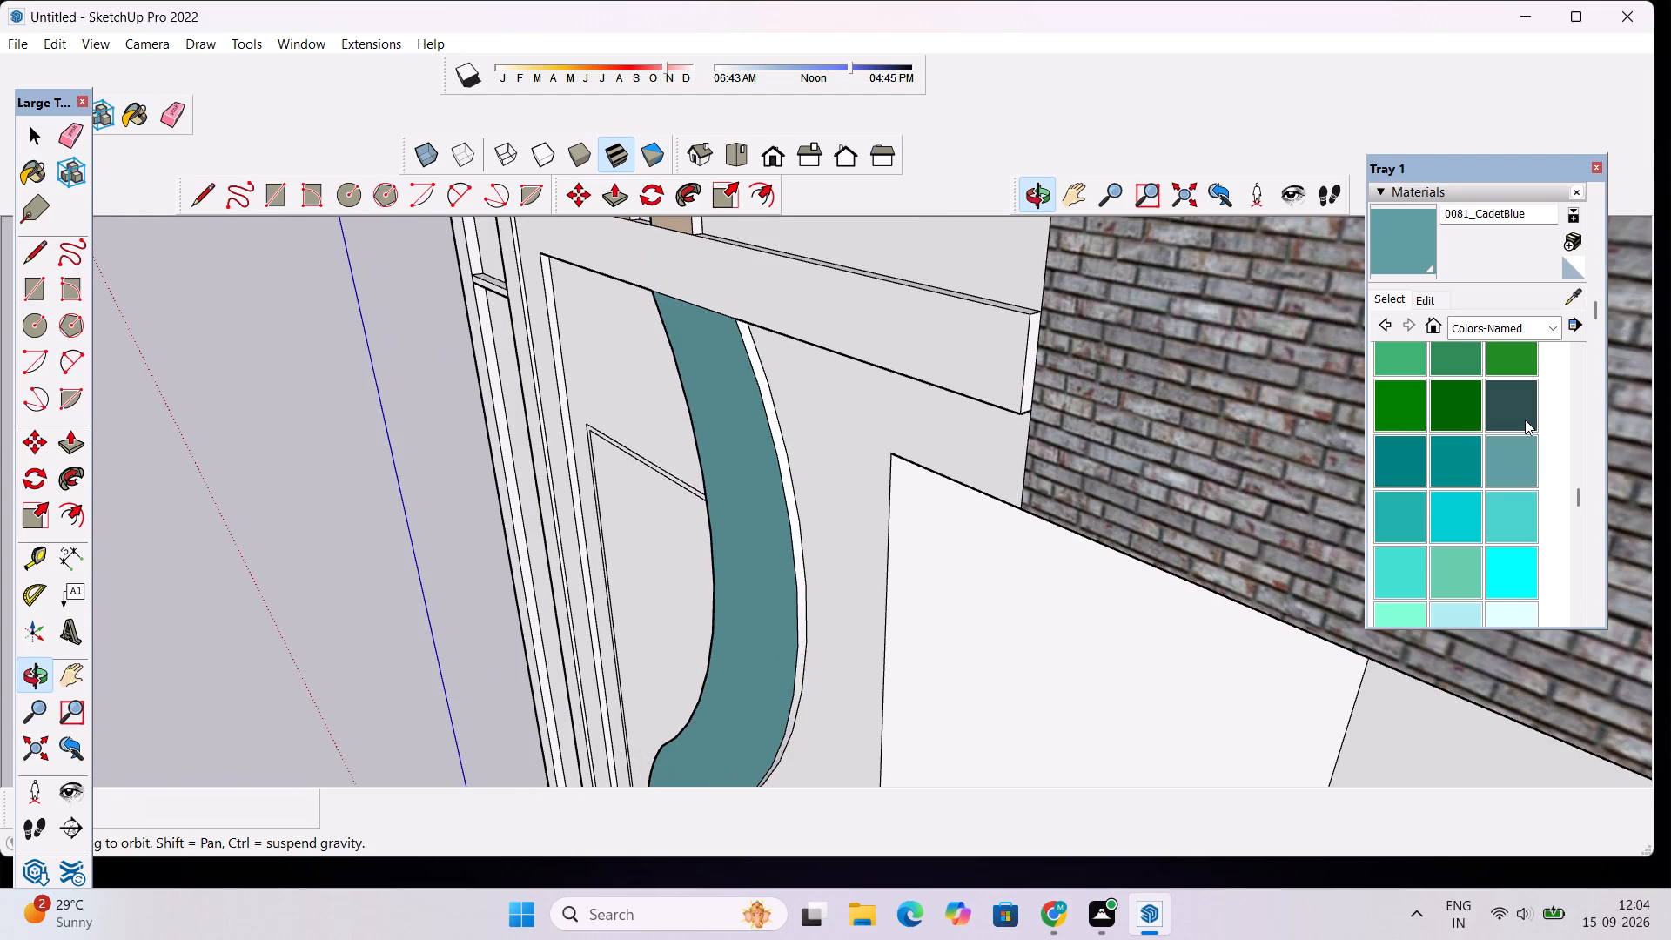
left_click(1415, 250)
scroll(808, 491, "up", 5)
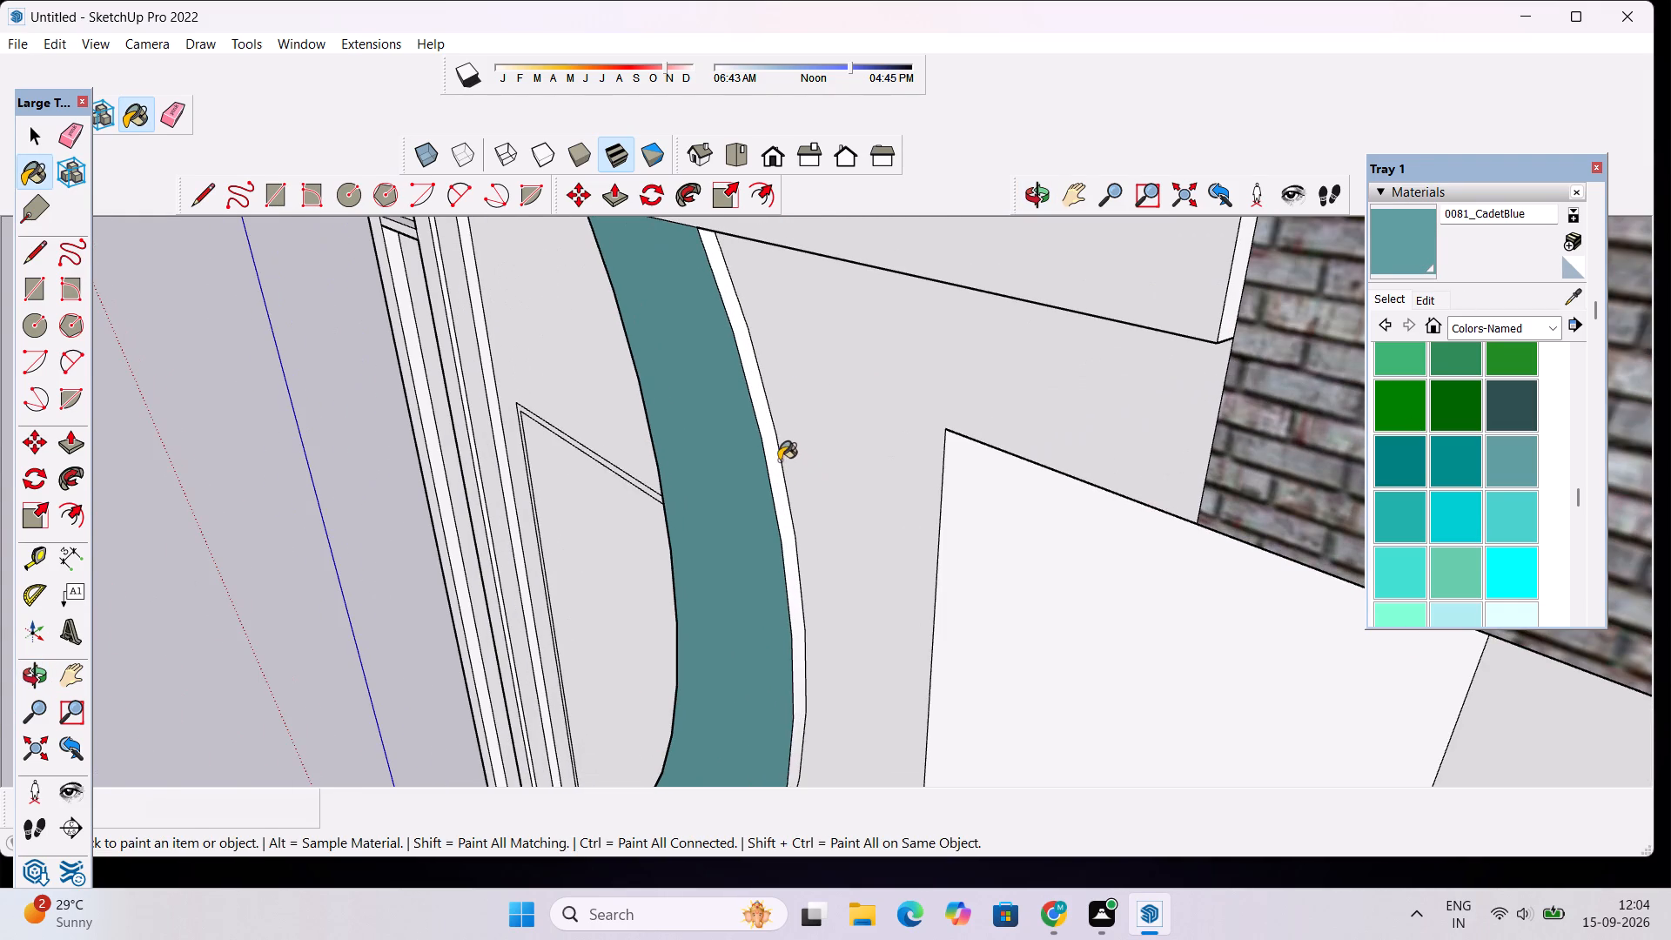
left_click(769, 452)
Paint the remaining lower segments of the S-shaped band's balcony-side thickness with 0081_CadetBlue.
scroll(777, 443, "down", 17)
scroll(791, 682, "up", 4)
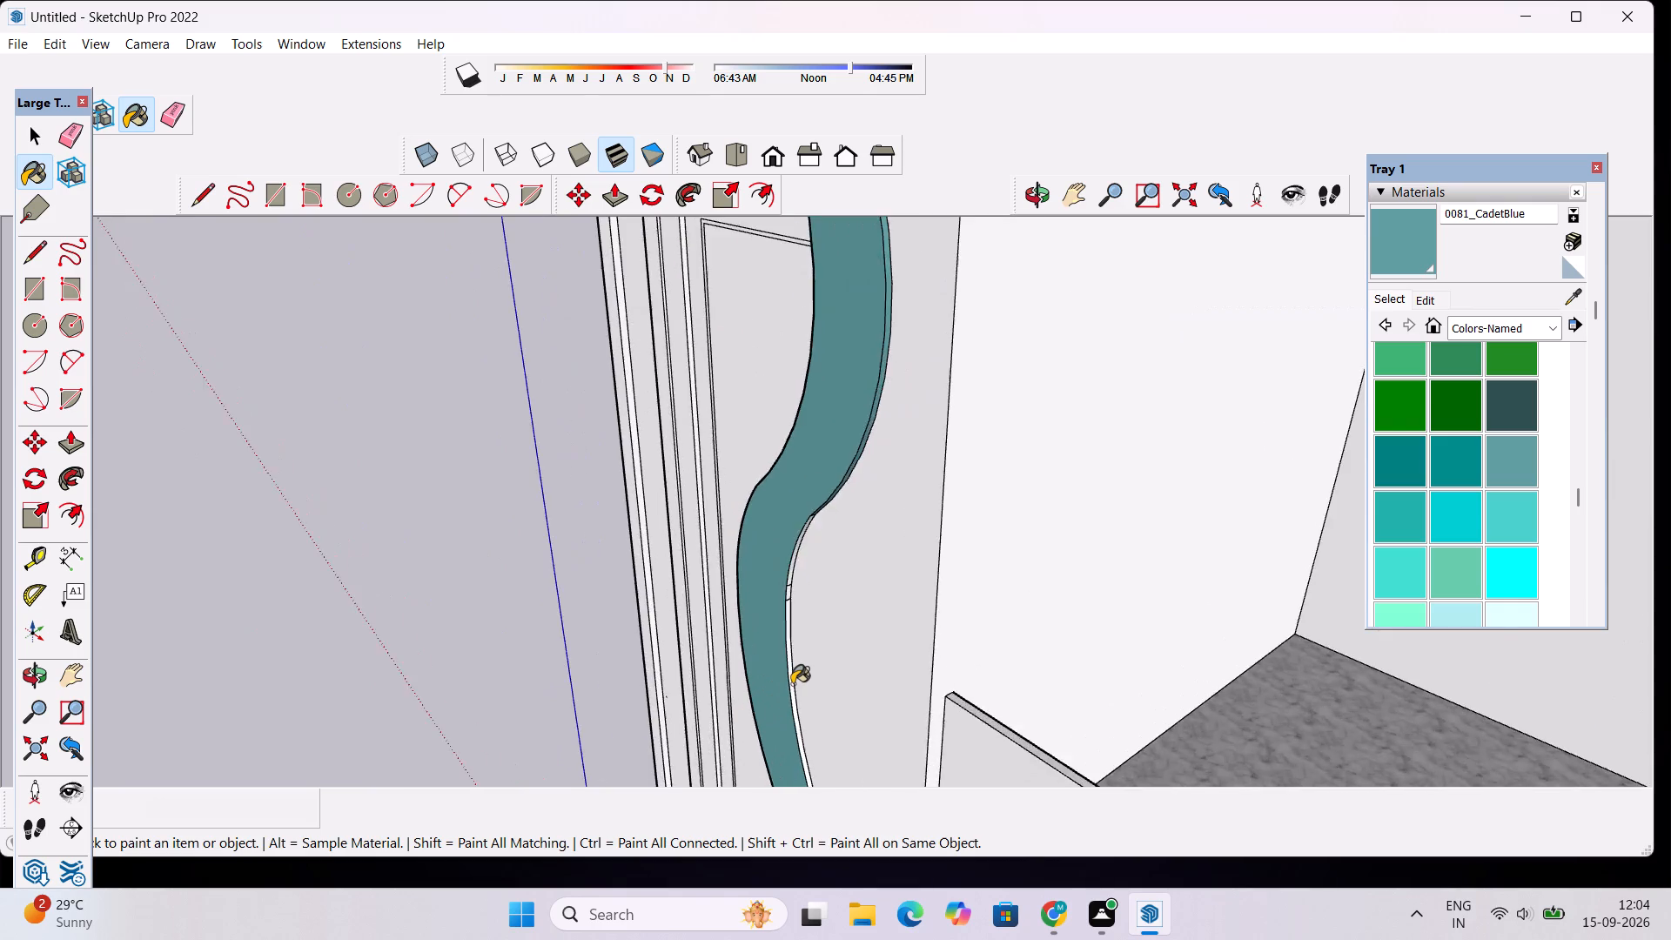
scroll(792, 684, "up", 10)
left_click(777, 413)
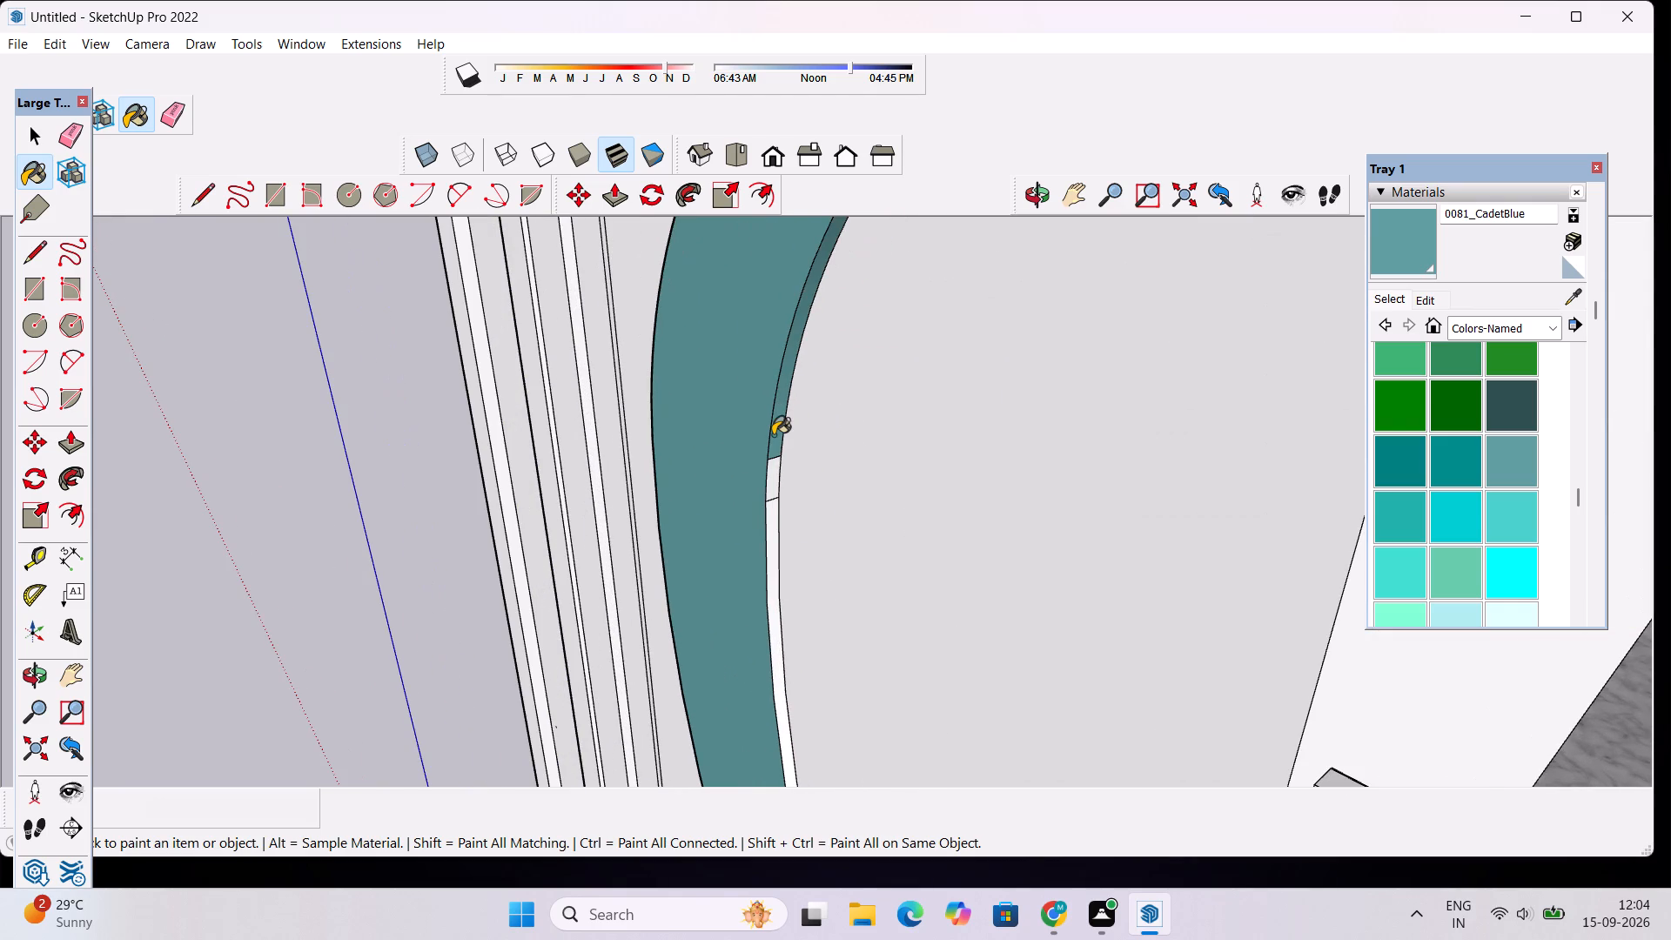
scroll(772, 517, "up", 4)
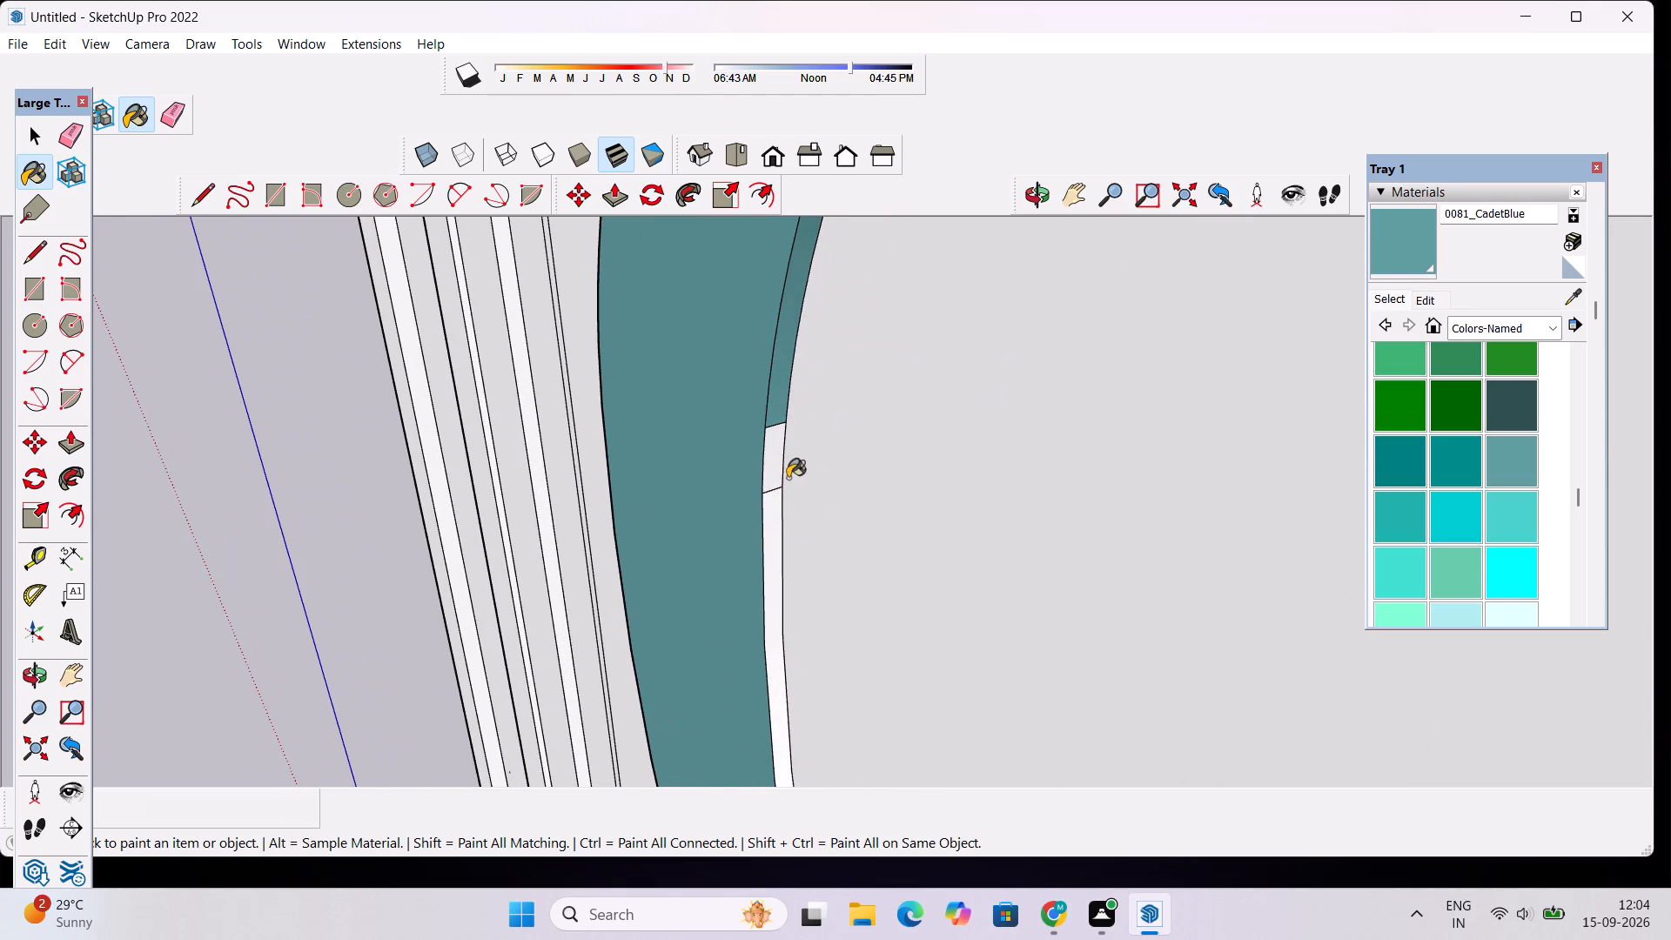
left_click(776, 458)
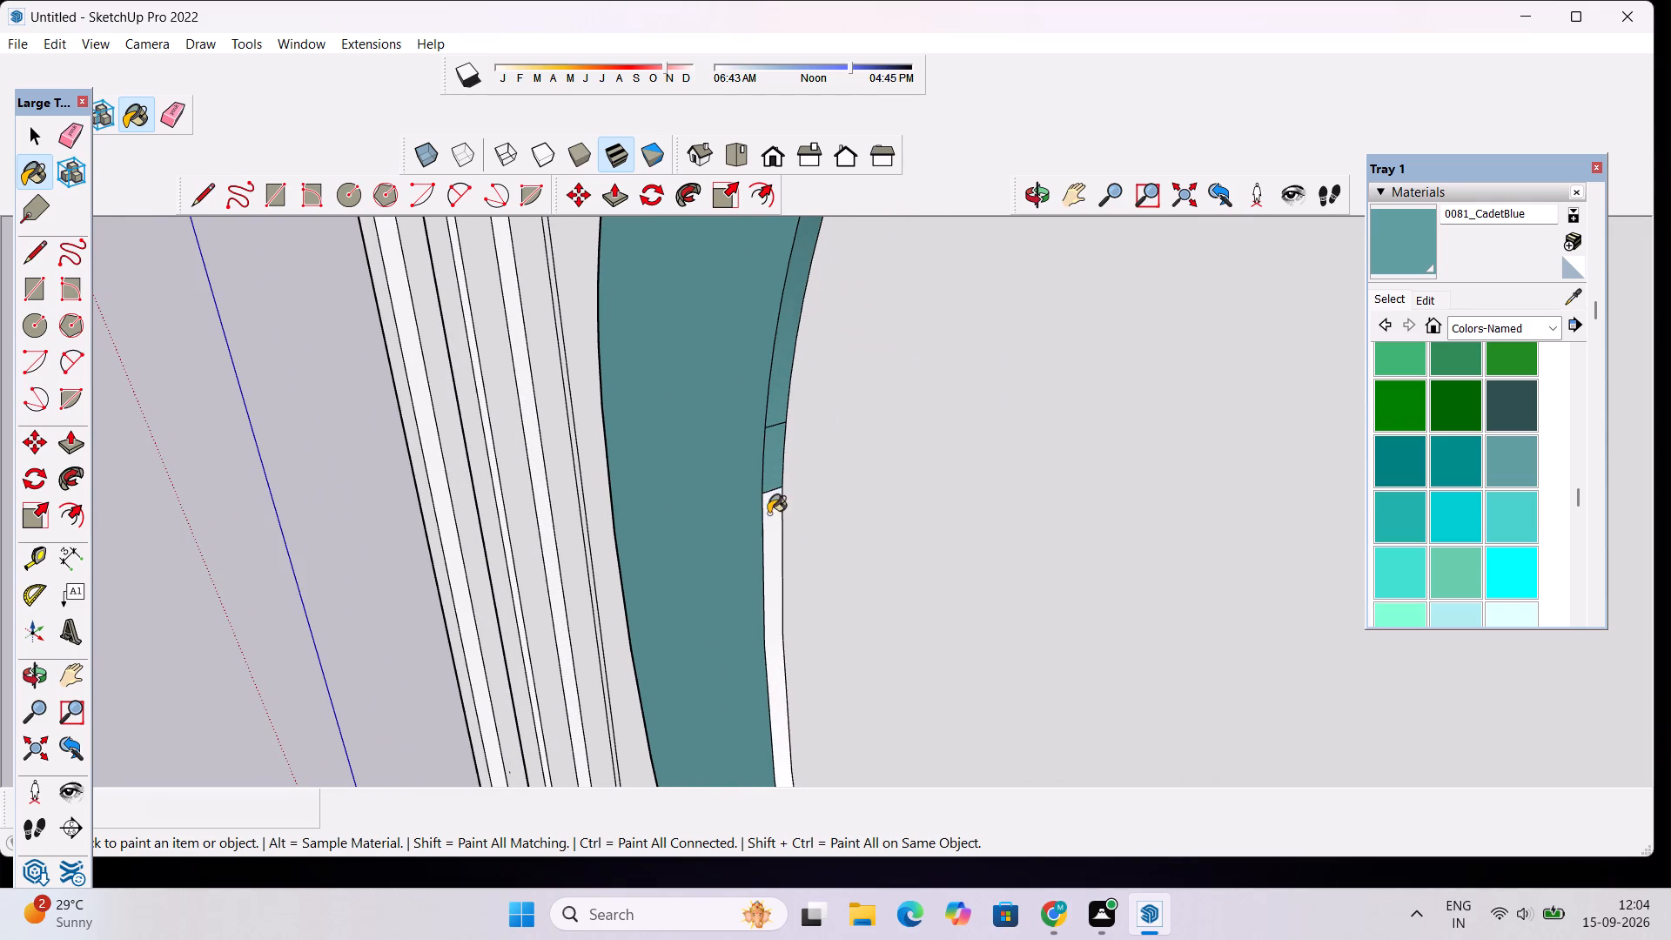
left_click(768, 514)
Paint the upper segment of the S-shaped band's thickness on the side away from the balcony with 0081_CadetBlue.
scroll(836, 382, "down", 19)
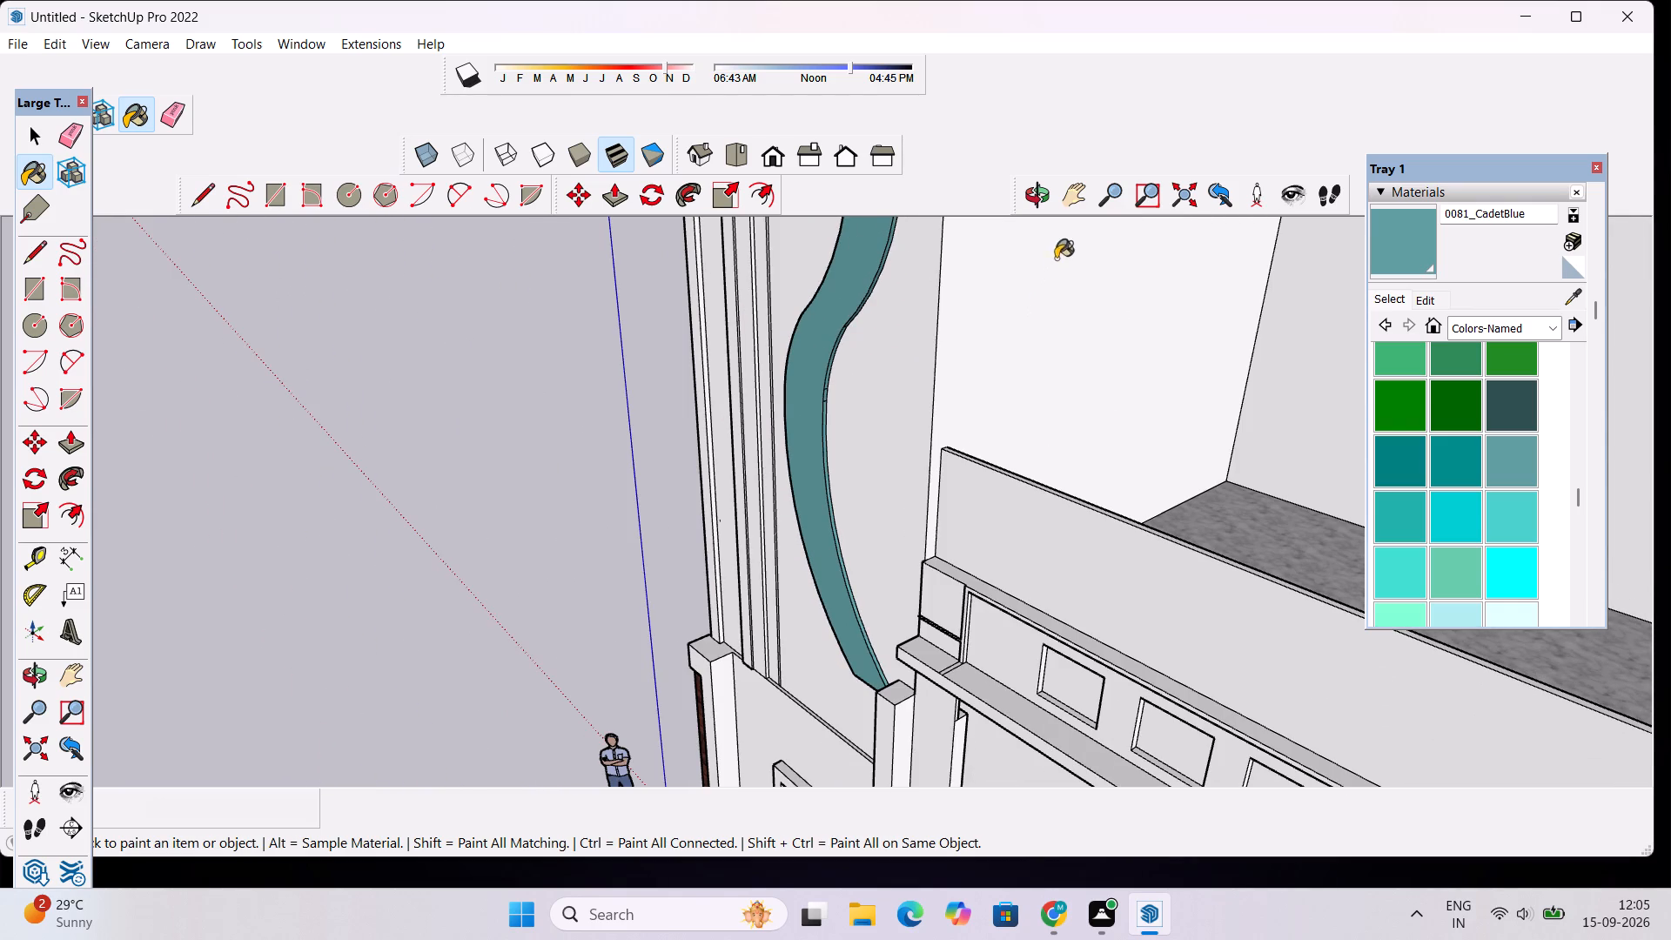
left_click(1037, 198)
left_click_drag(803, 362, 1339, 474)
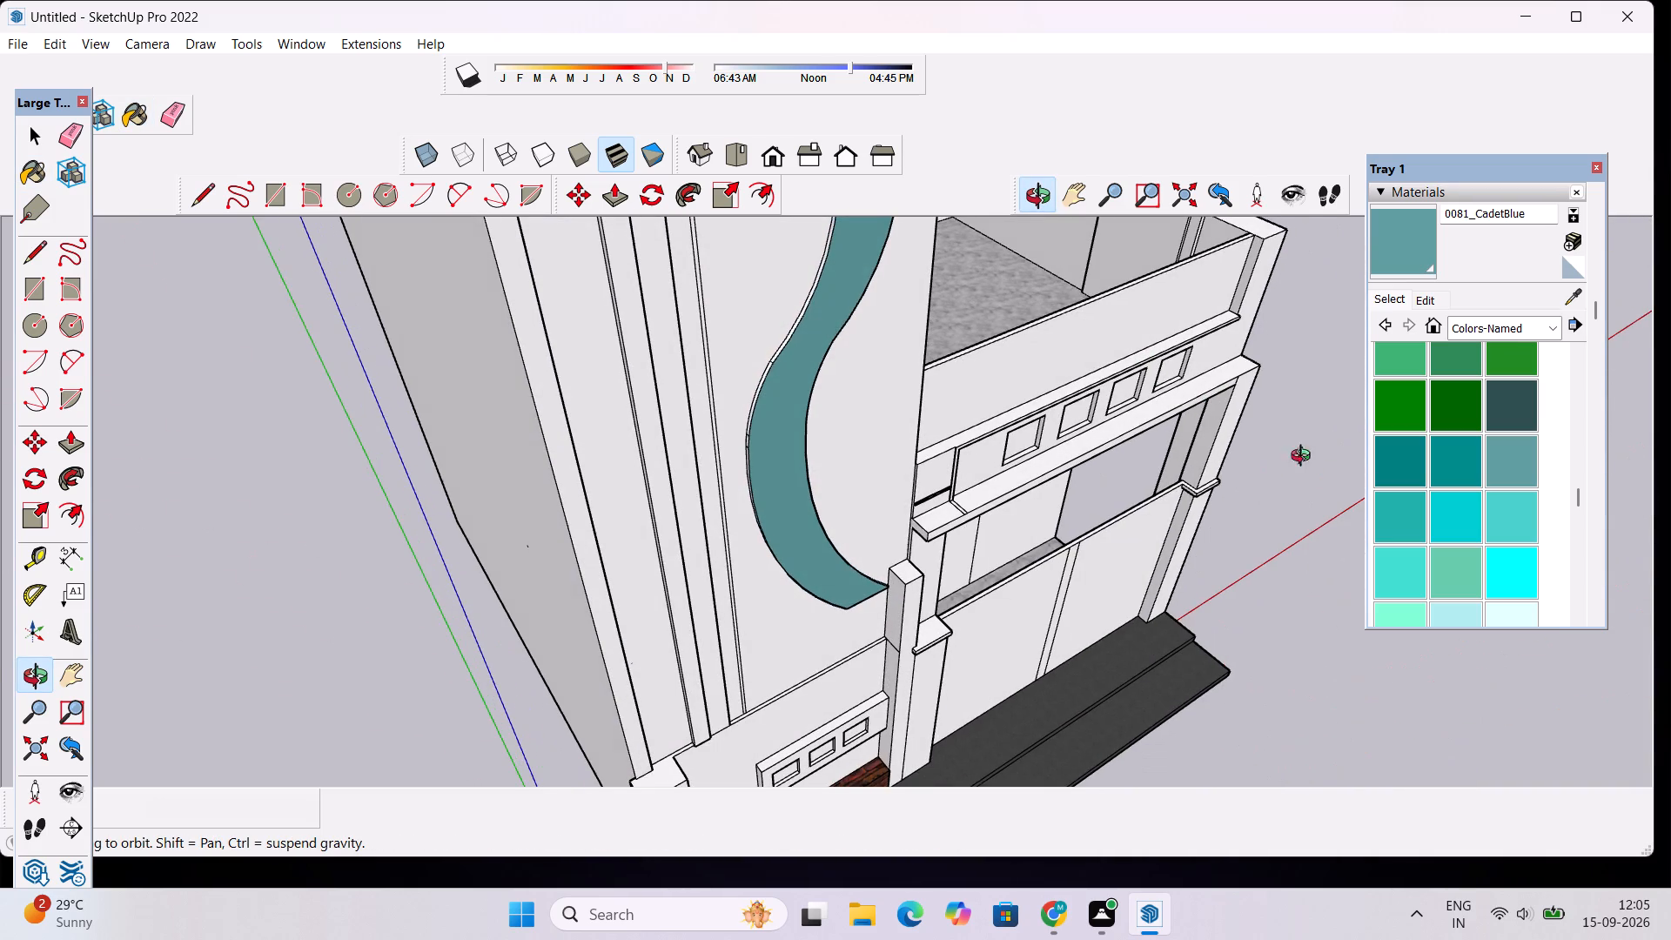
left_click_drag(799, 312, 891, 566, "shift")
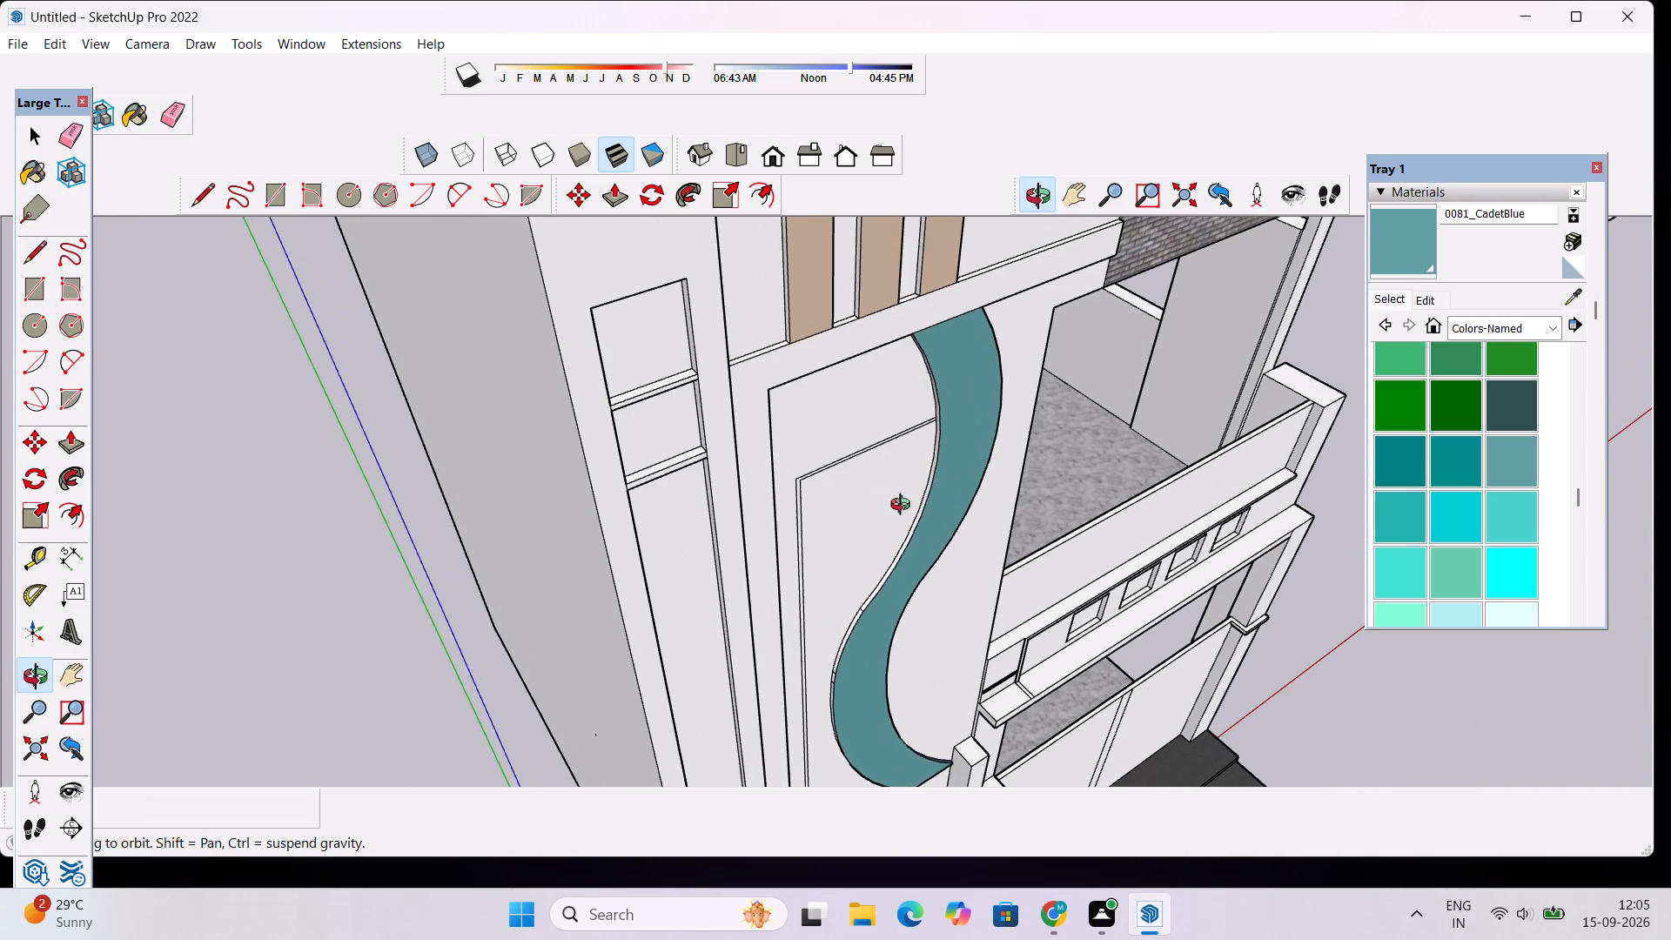
scroll(896, 467, "up", 3)
left_click_drag(896, 467, 995, 447)
left_click_drag(963, 410, 963, 411)
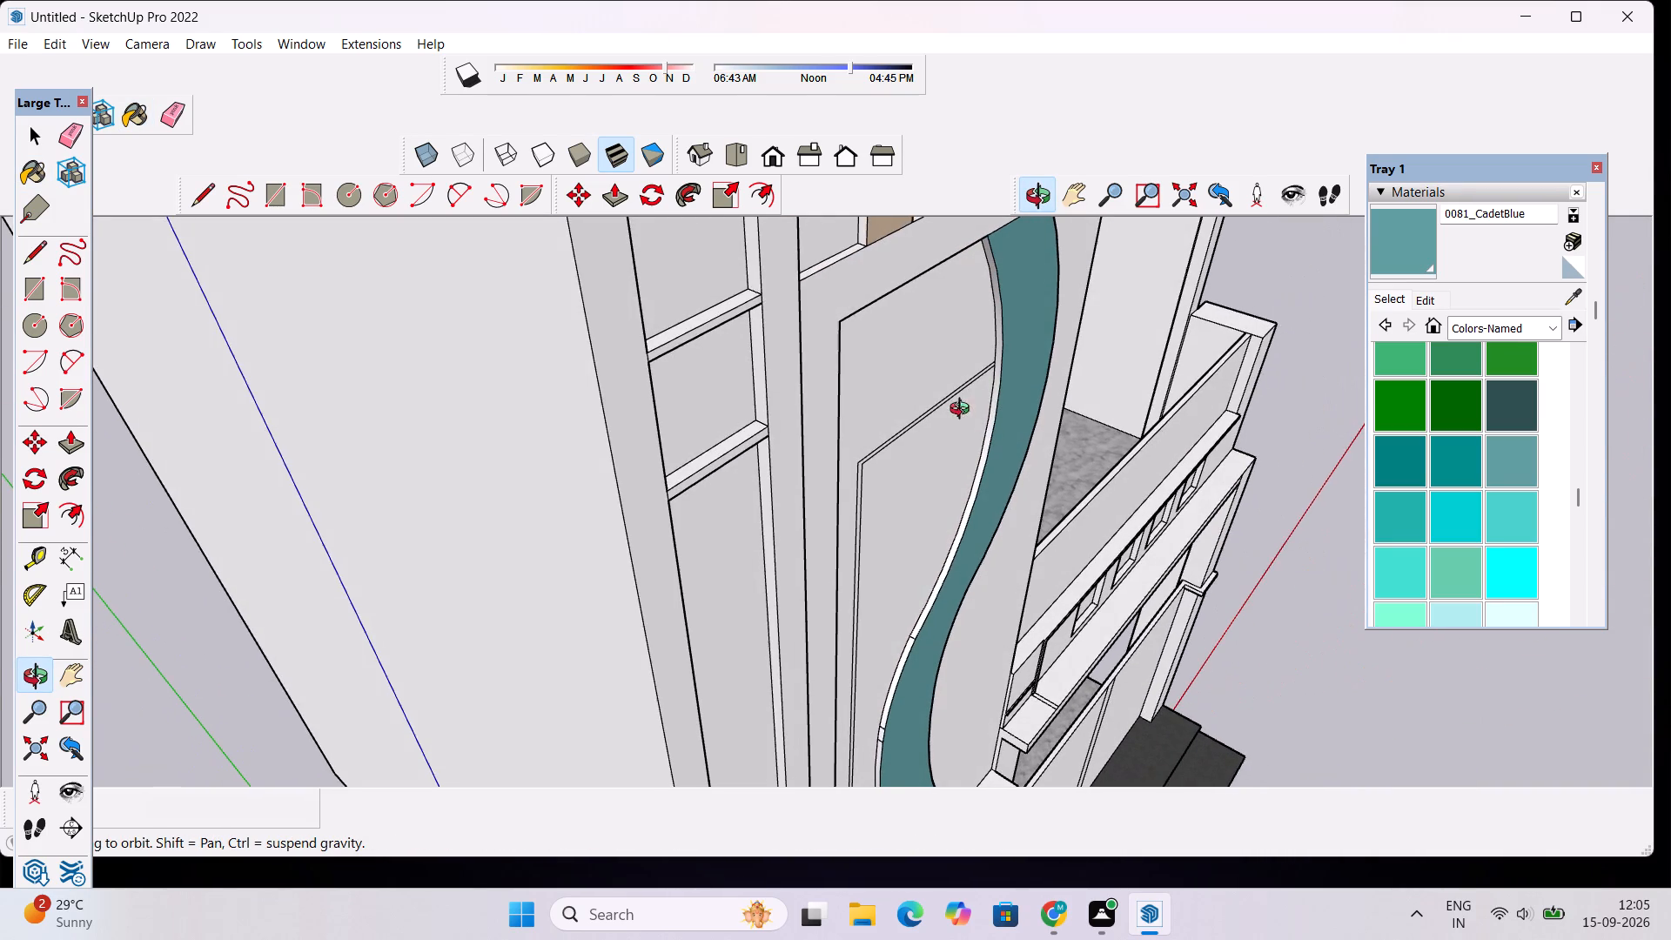
left_click_drag(963, 411, 1010, 400)
left_click(1411, 250)
scroll(990, 388, "up", 5)
left_click(1023, 352)
scroll(983, 359, "down", 12)
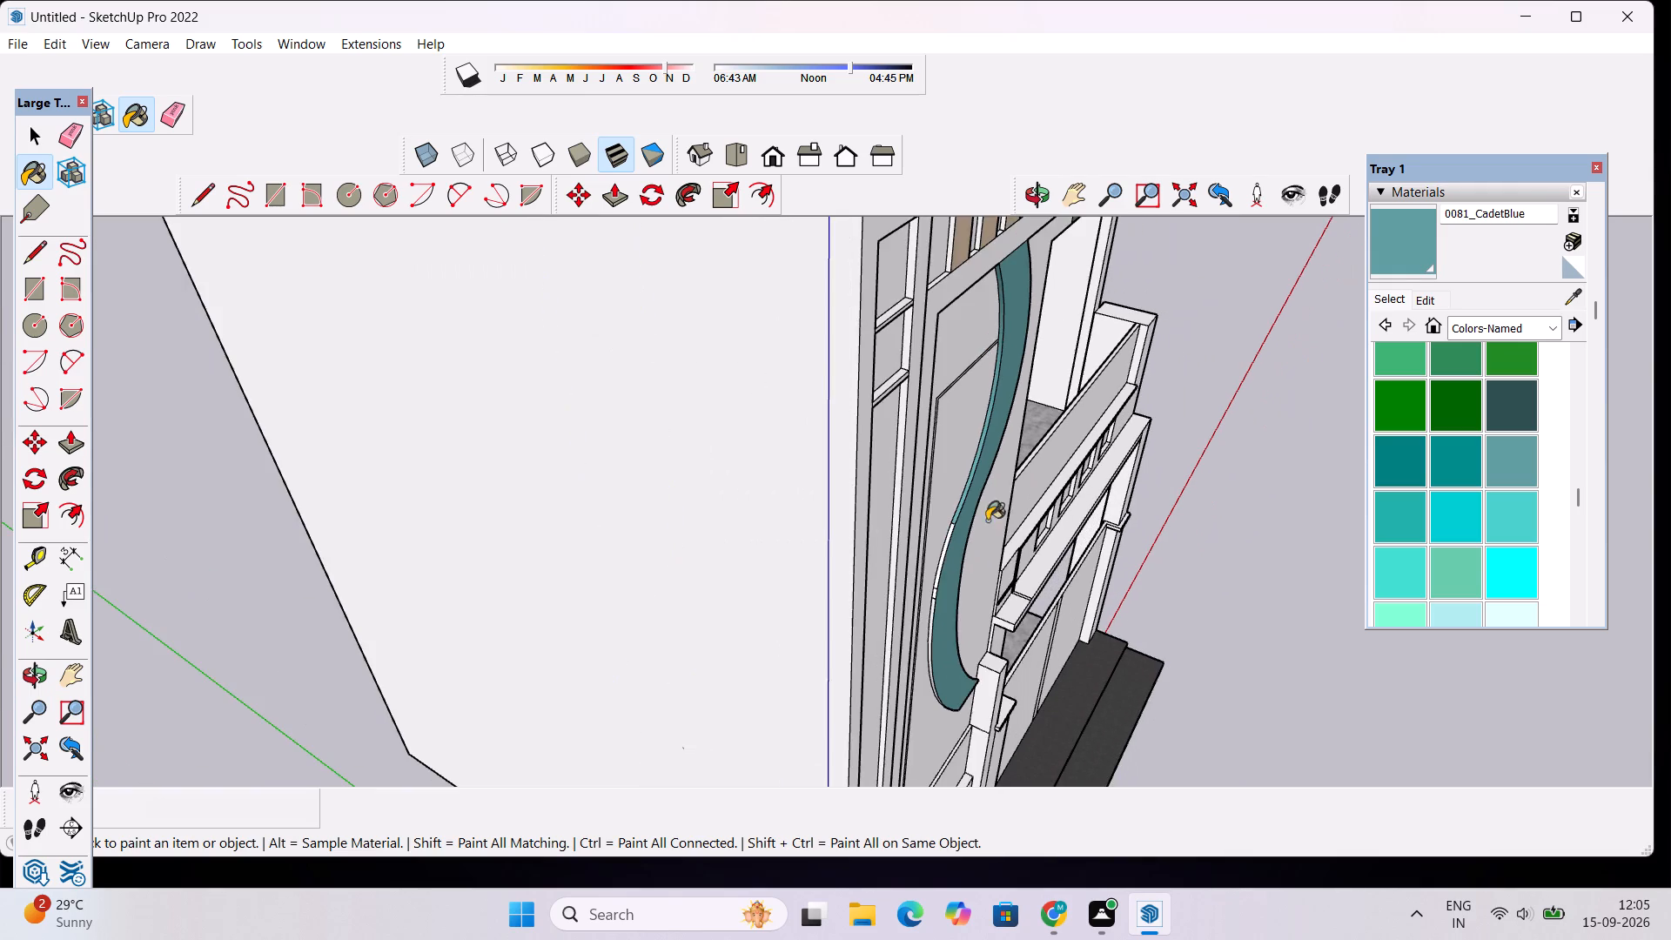
Paint the remaining lower segments of the S-shaped band's thickness on the side away from the balcony with 0081_CadetBlue.
scroll(956, 646, "up", 4)
scroll(906, 527, "up", 4)
left_click(946, 473)
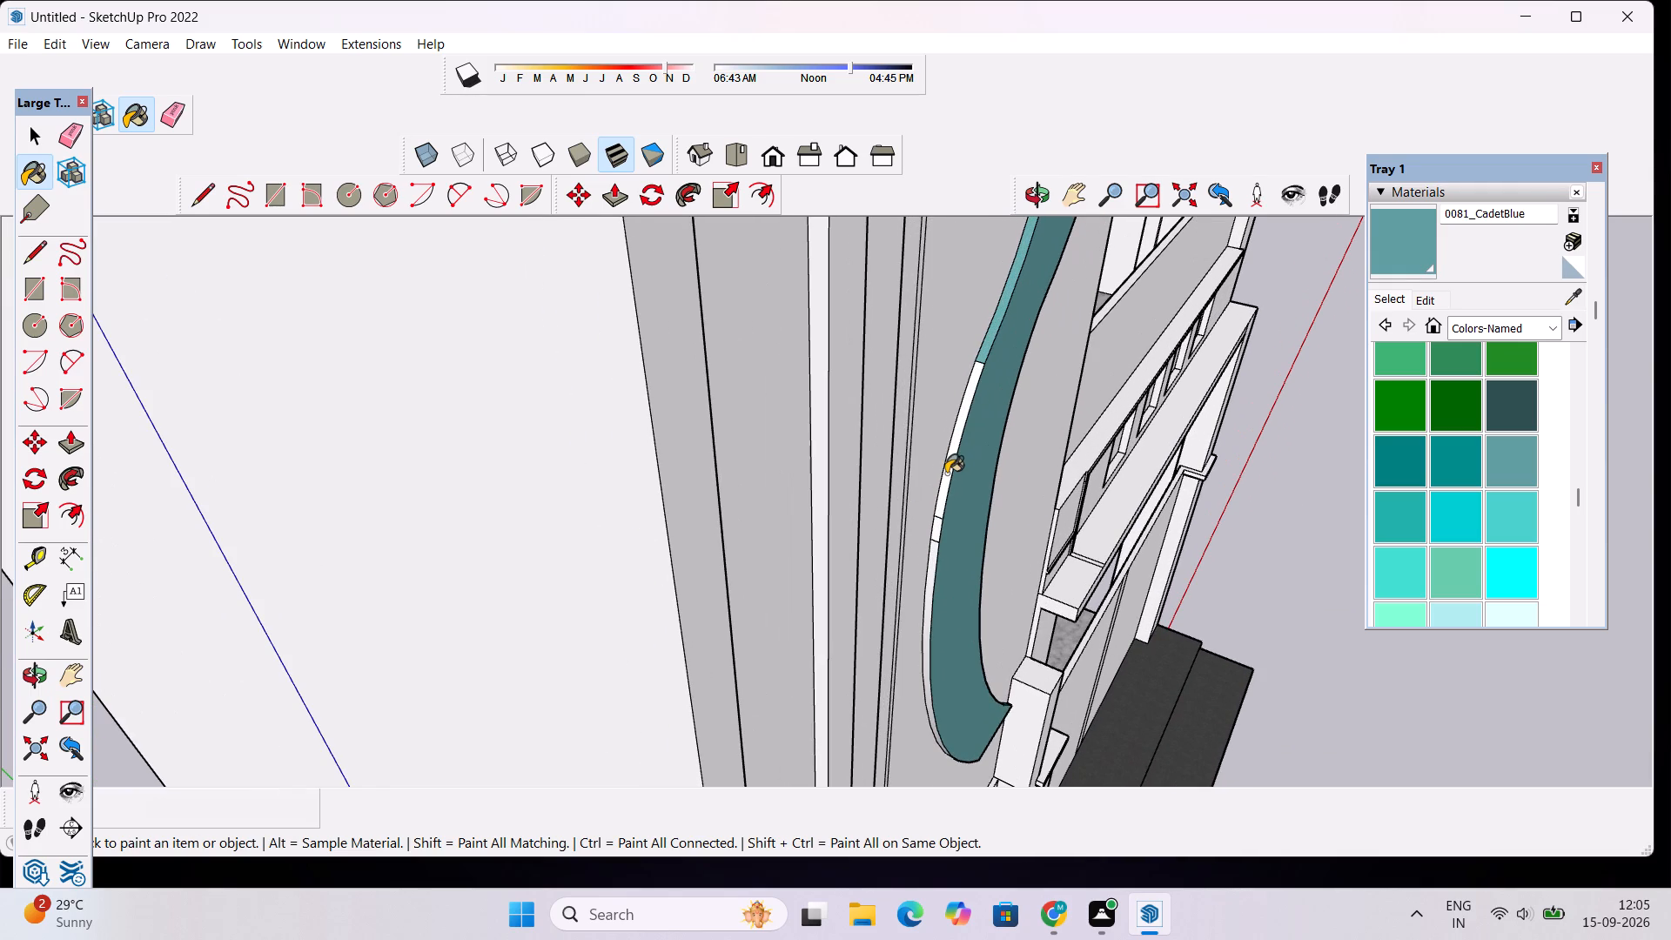
scroll(928, 540, "up", 7)
left_click(939, 523)
left_click(939, 564)
scroll(950, 463, "down", 2)
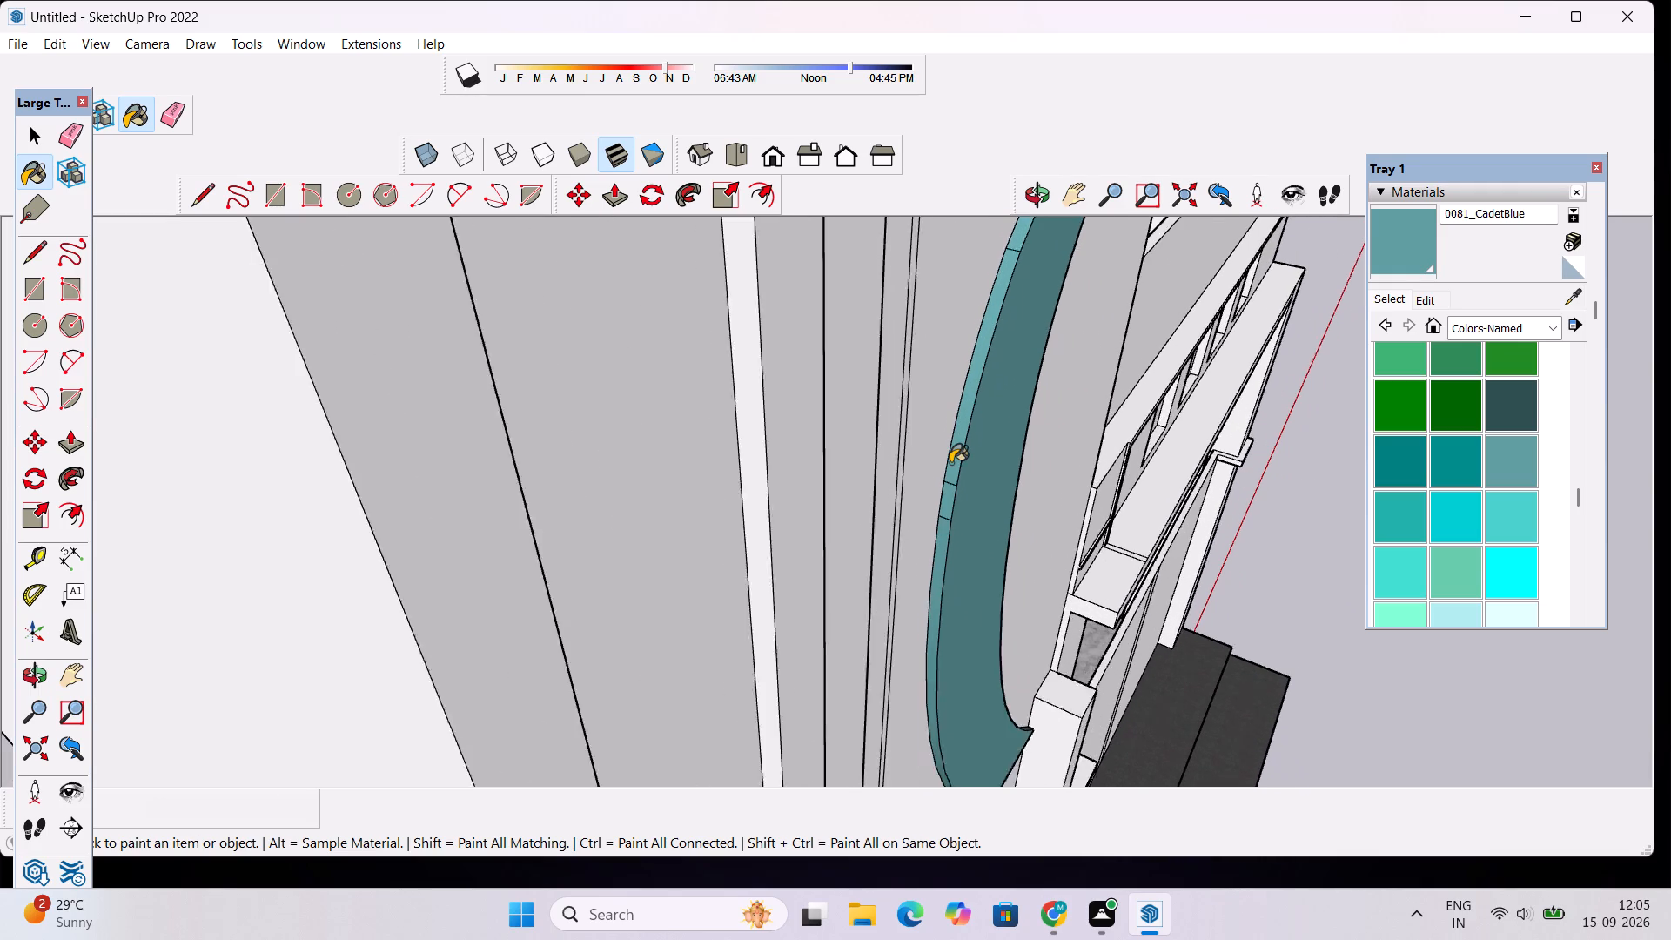
scroll(950, 463, "down", 6)
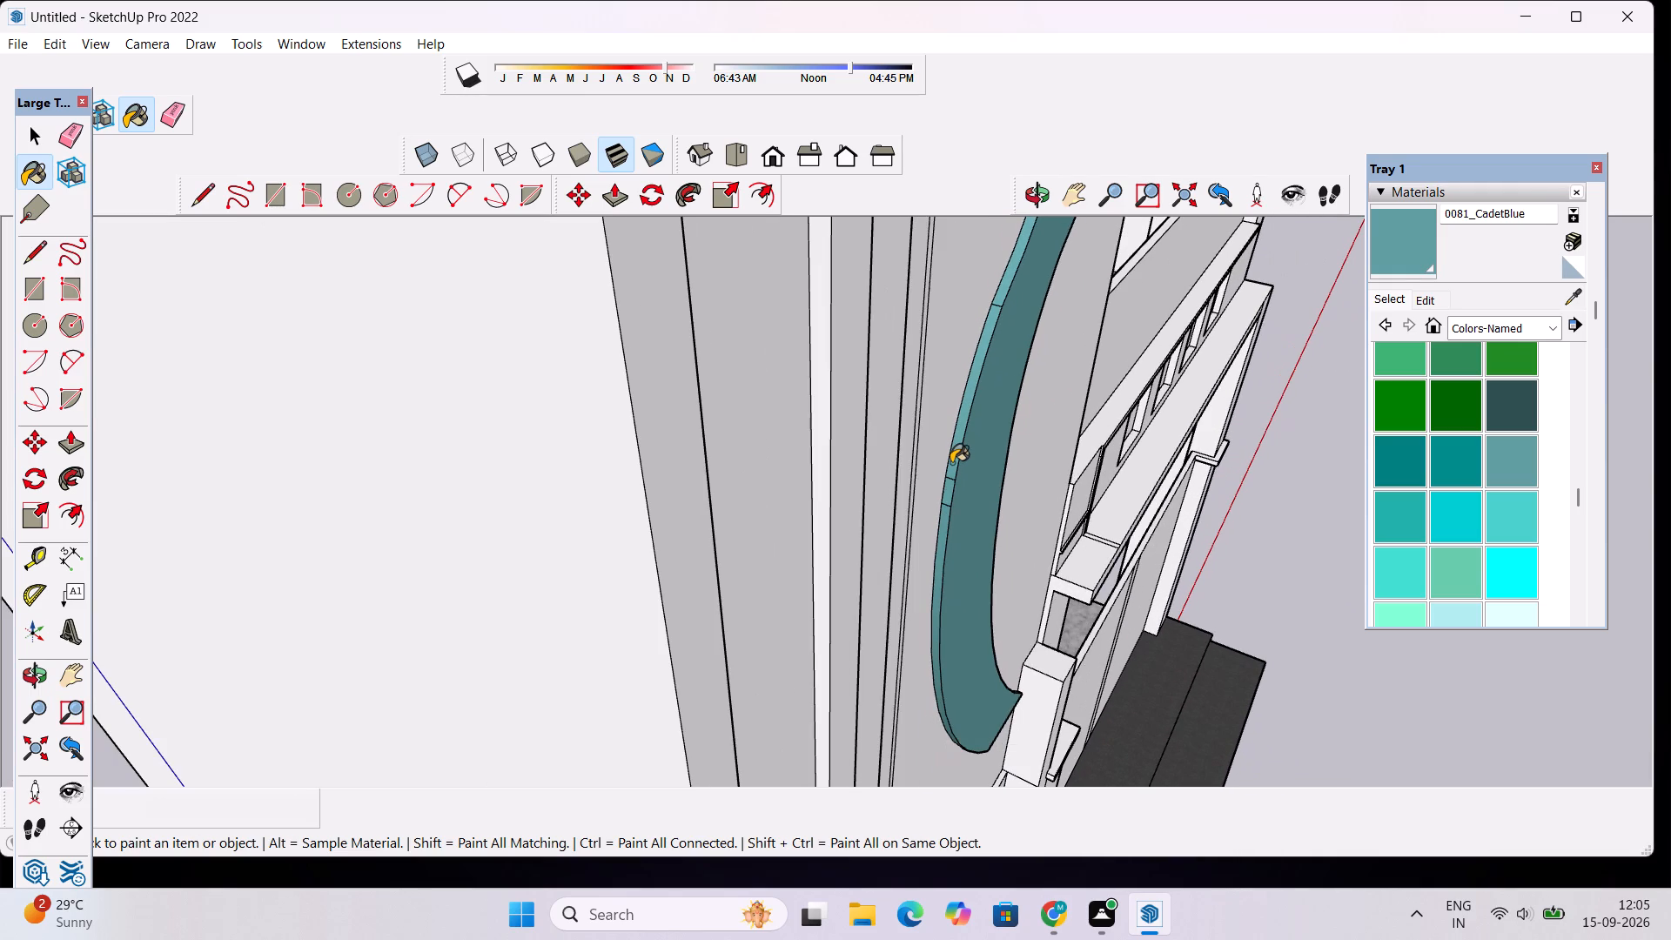
scroll(951, 463, "down", 4)
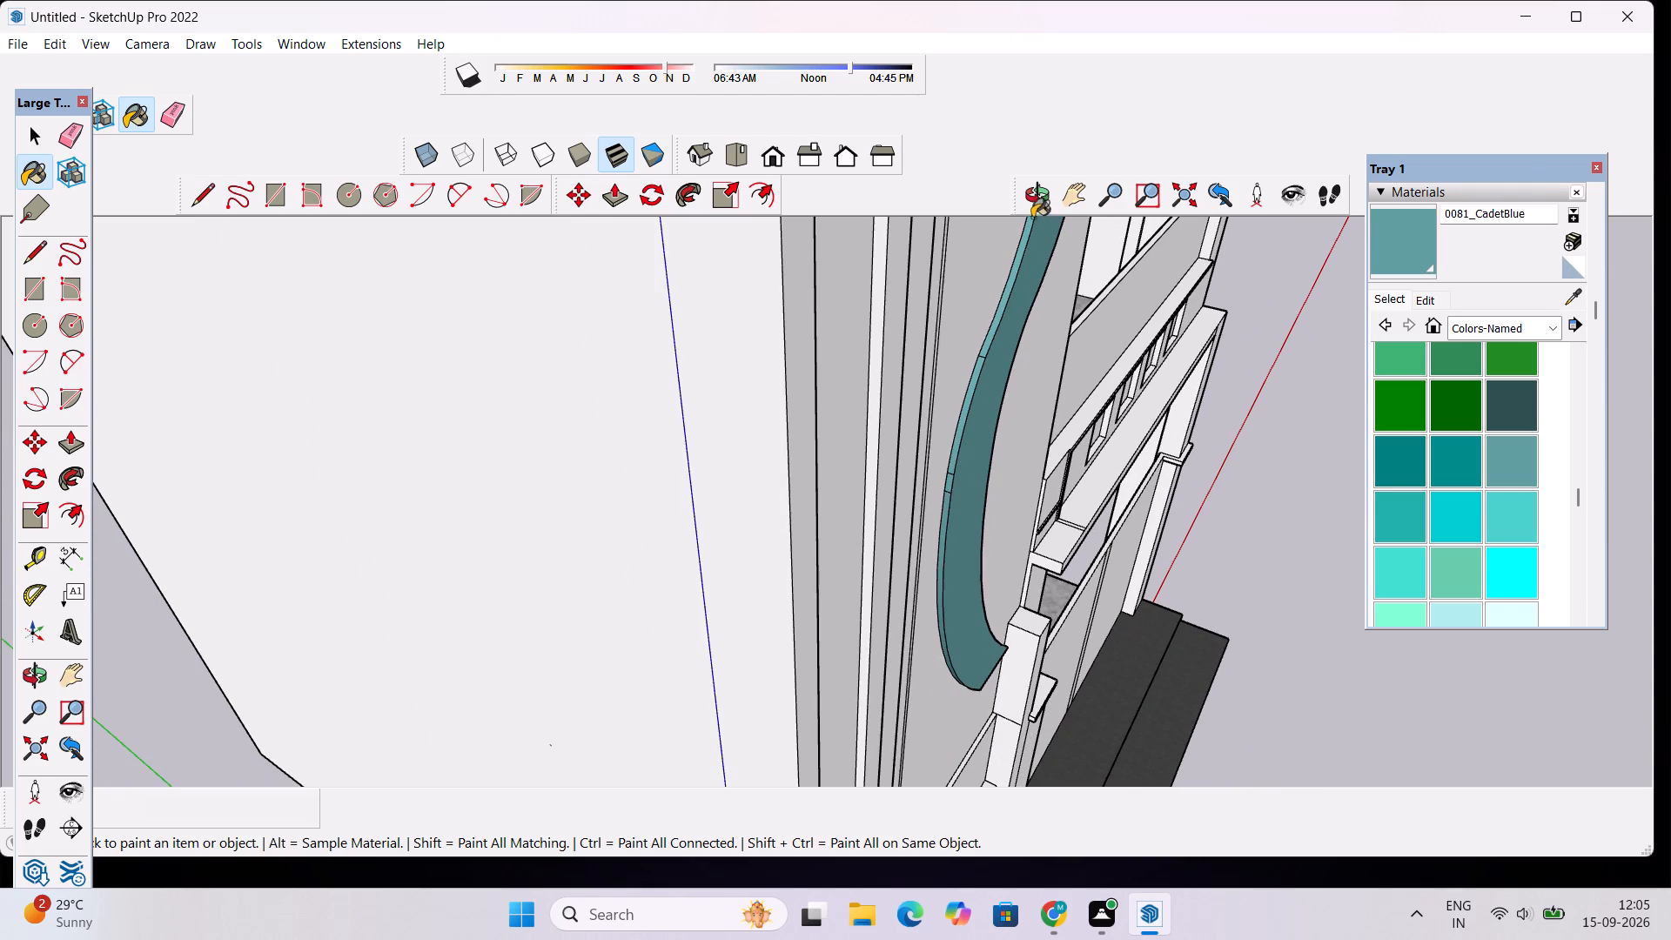
Paint the underside of the S-shaped band's lower end, beside the pillar, with 0081_CadetBlue.
left_click(1032, 211)
left_click_drag(1106, 538, 923, 366)
scroll(909, 346, "down", 4)
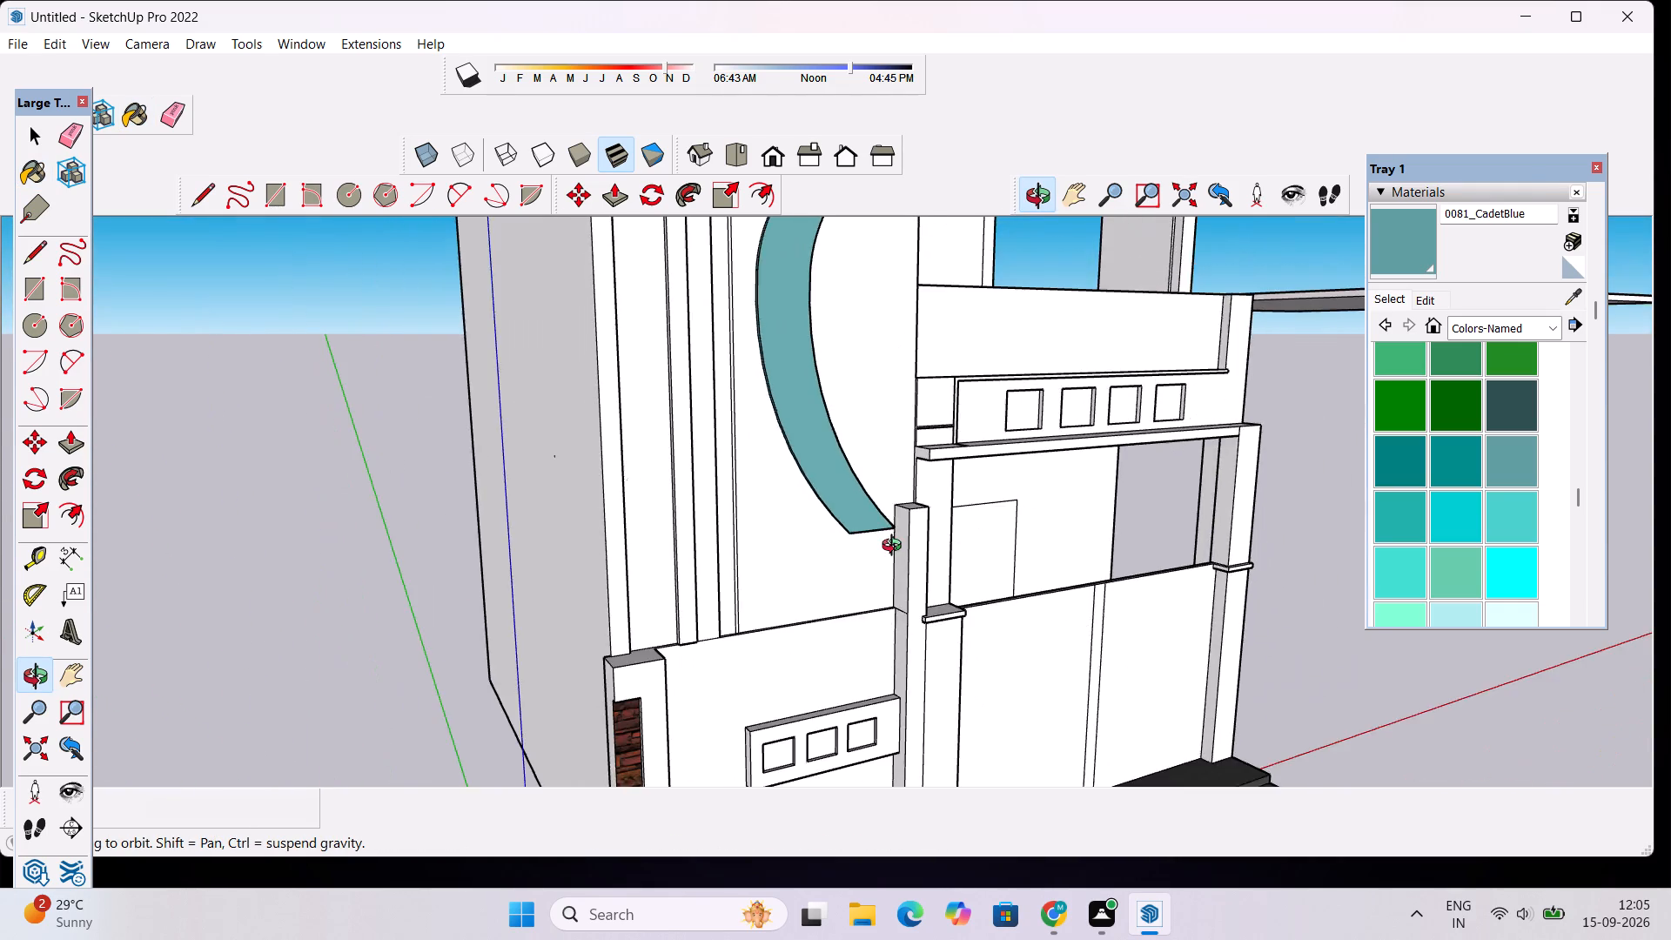
left_click_drag(896, 547, 901, 369)
scroll(819, 455, "up", 10)
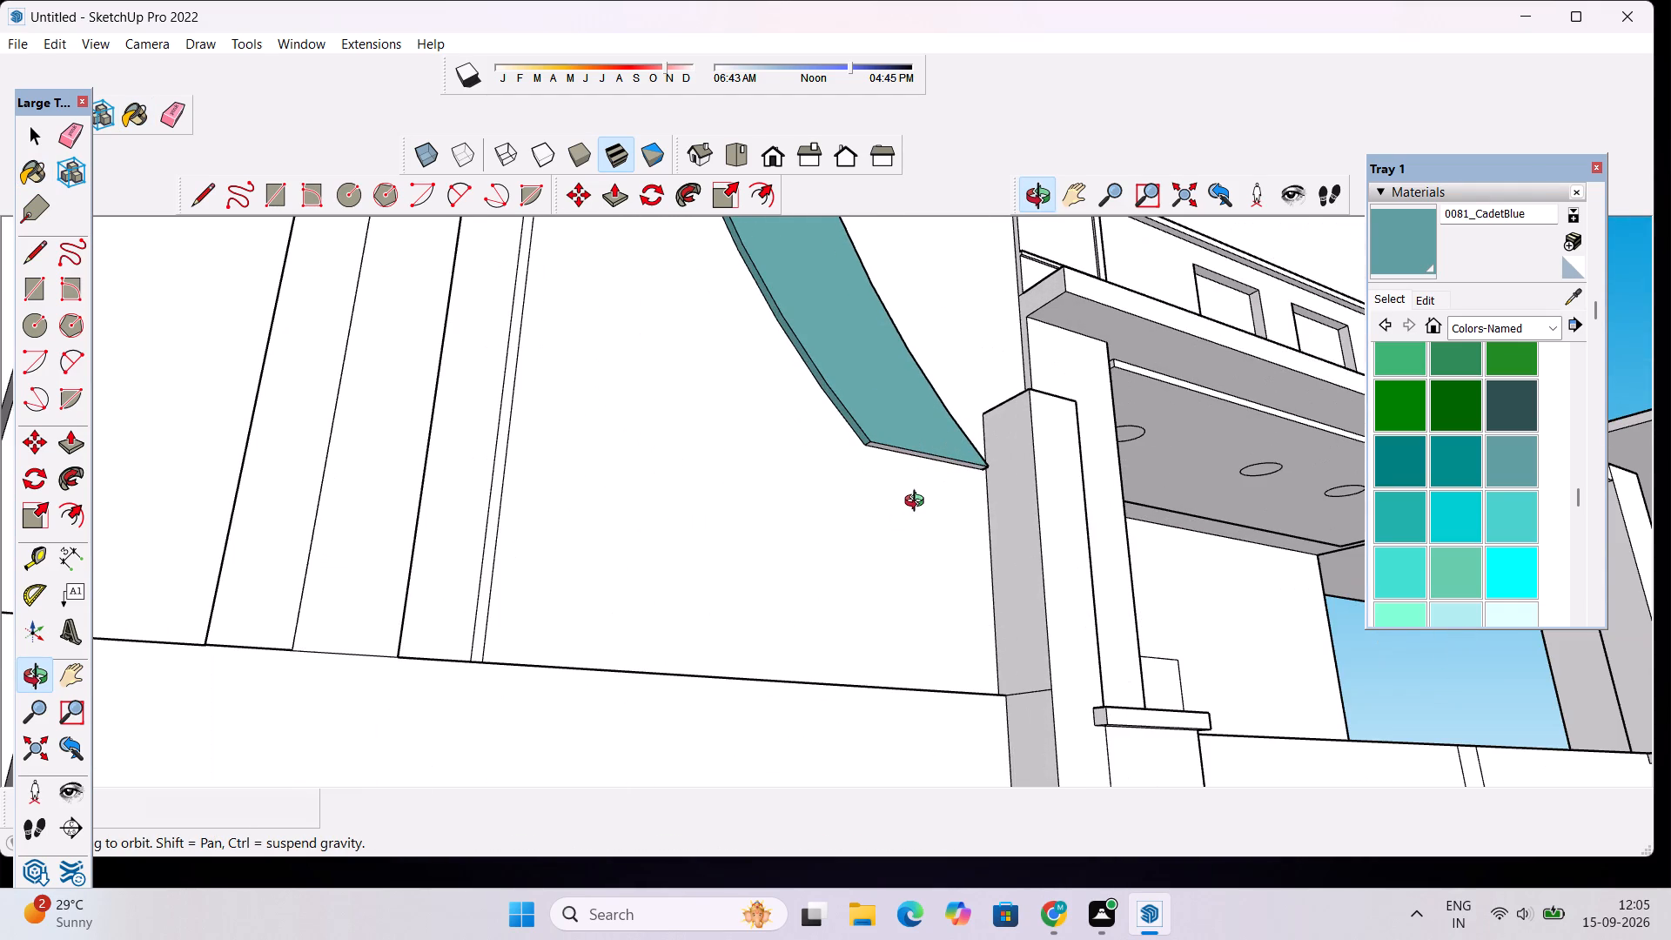
scroll(918, 504, "up", 4)
left_click_drag(936, 458, 944, 399)
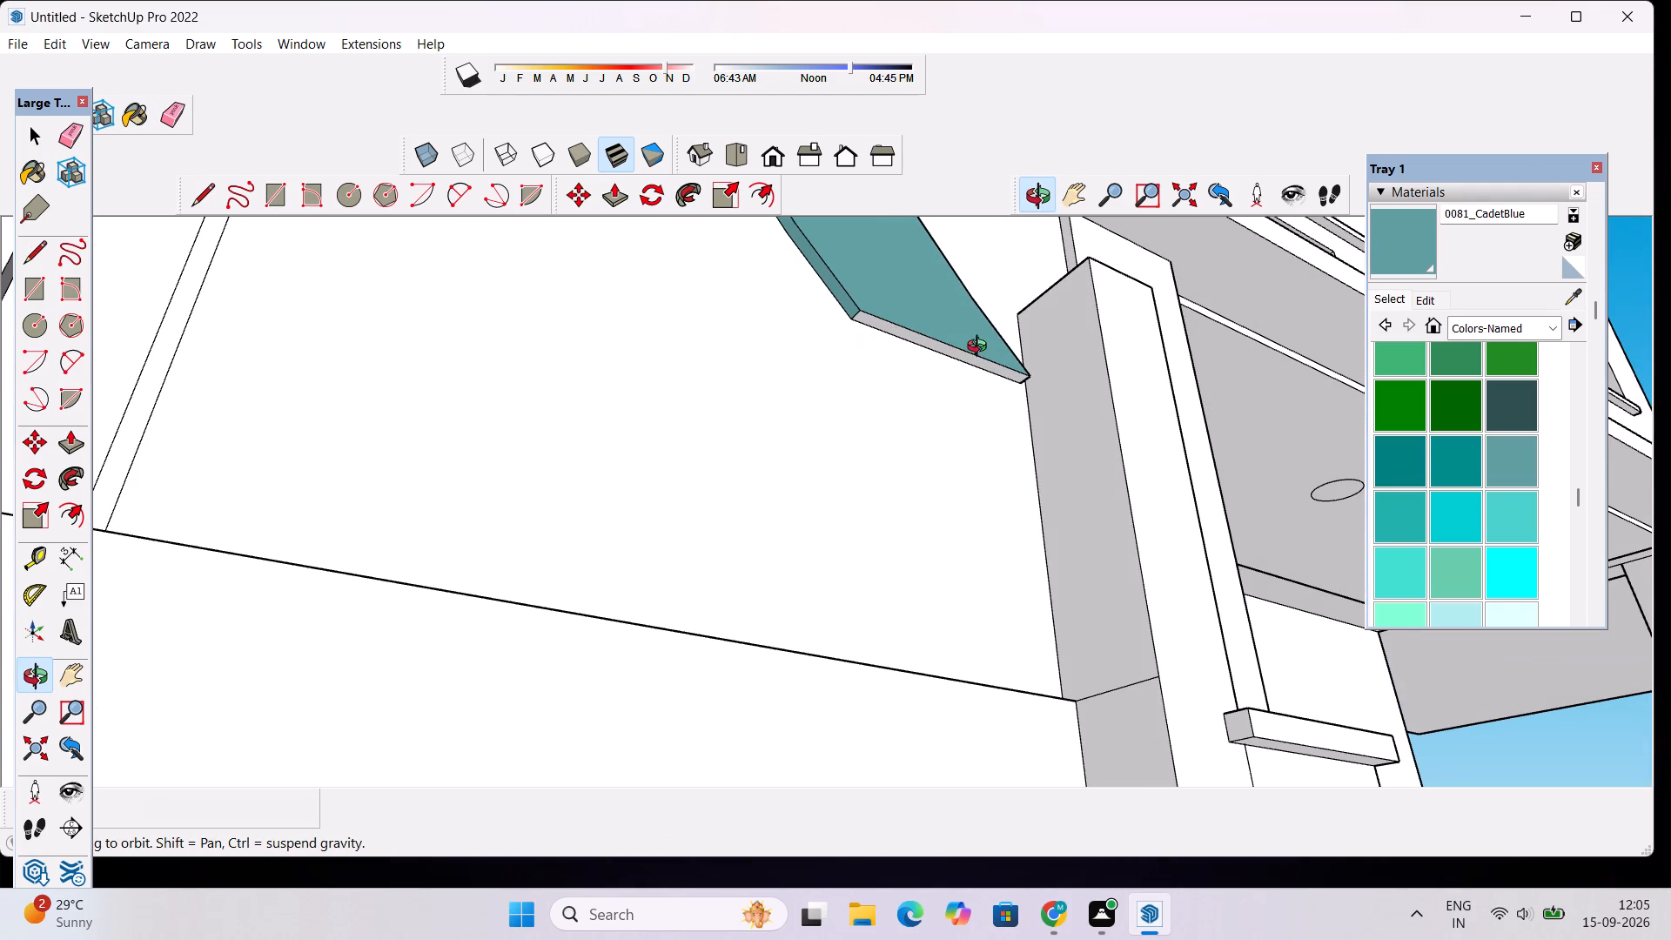
left_click_drag(981, 348, 874, 463, "shift")
left_click(1396, 255)
scroll(882, 482, "up", 5)
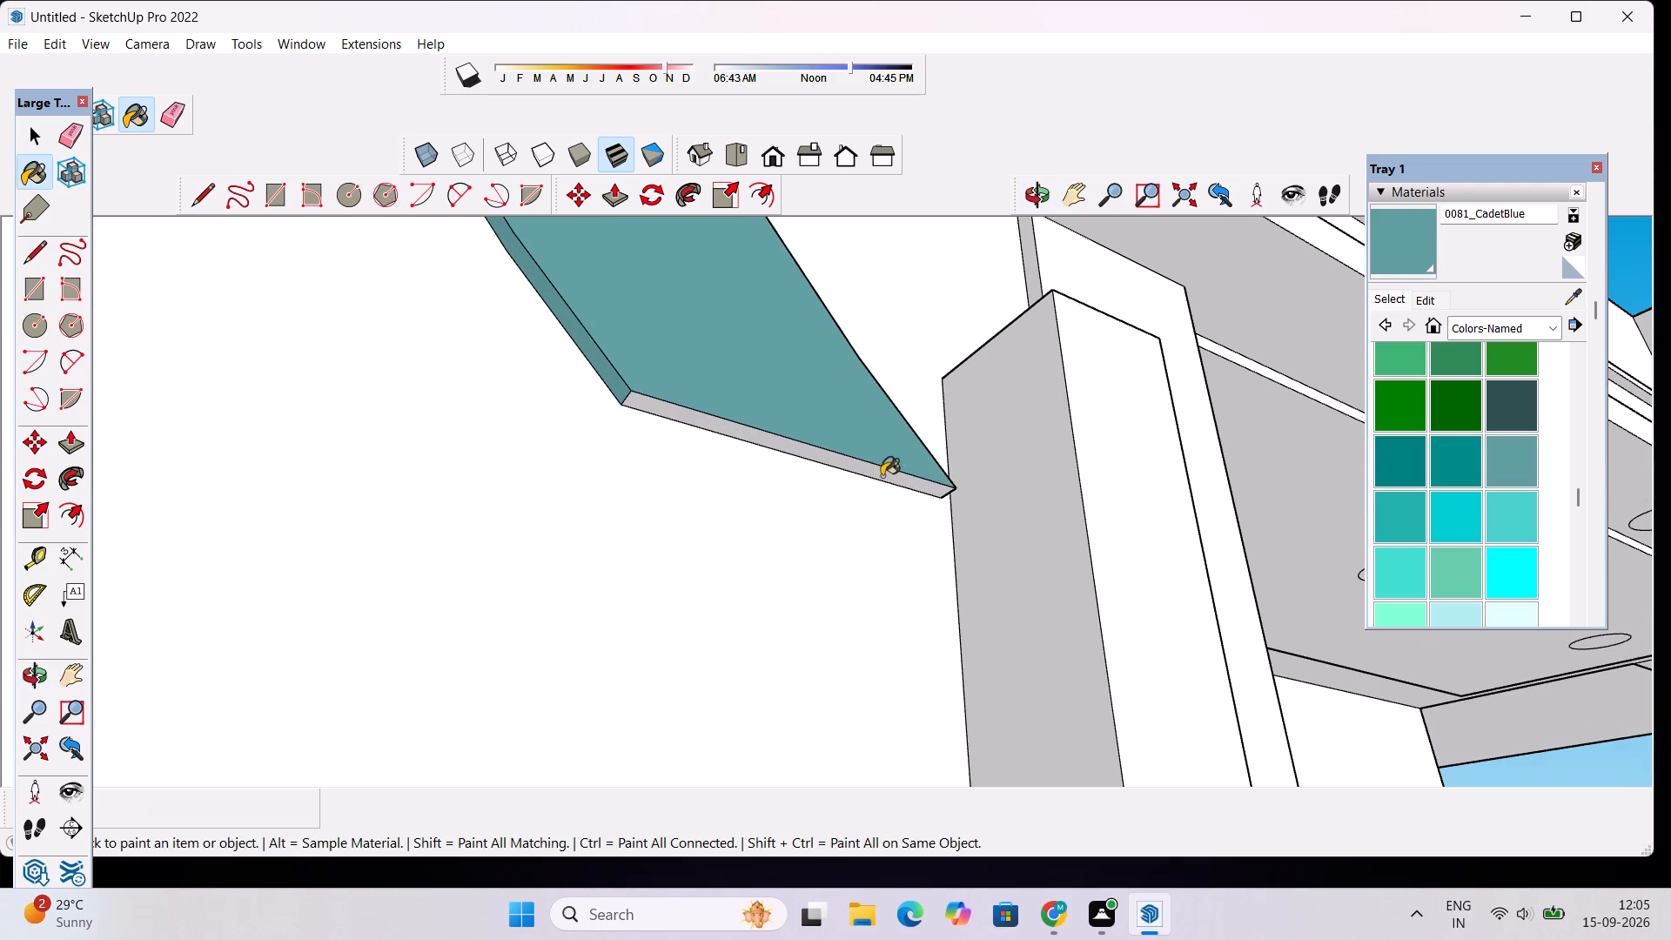
left_click(882, 471)
scroll(882, 471, "down", 5)
Examine the painted S-shaped band against the whole front elevation.
left_click(1031, 193)
left_click_drag(994, 362, 972, 542)
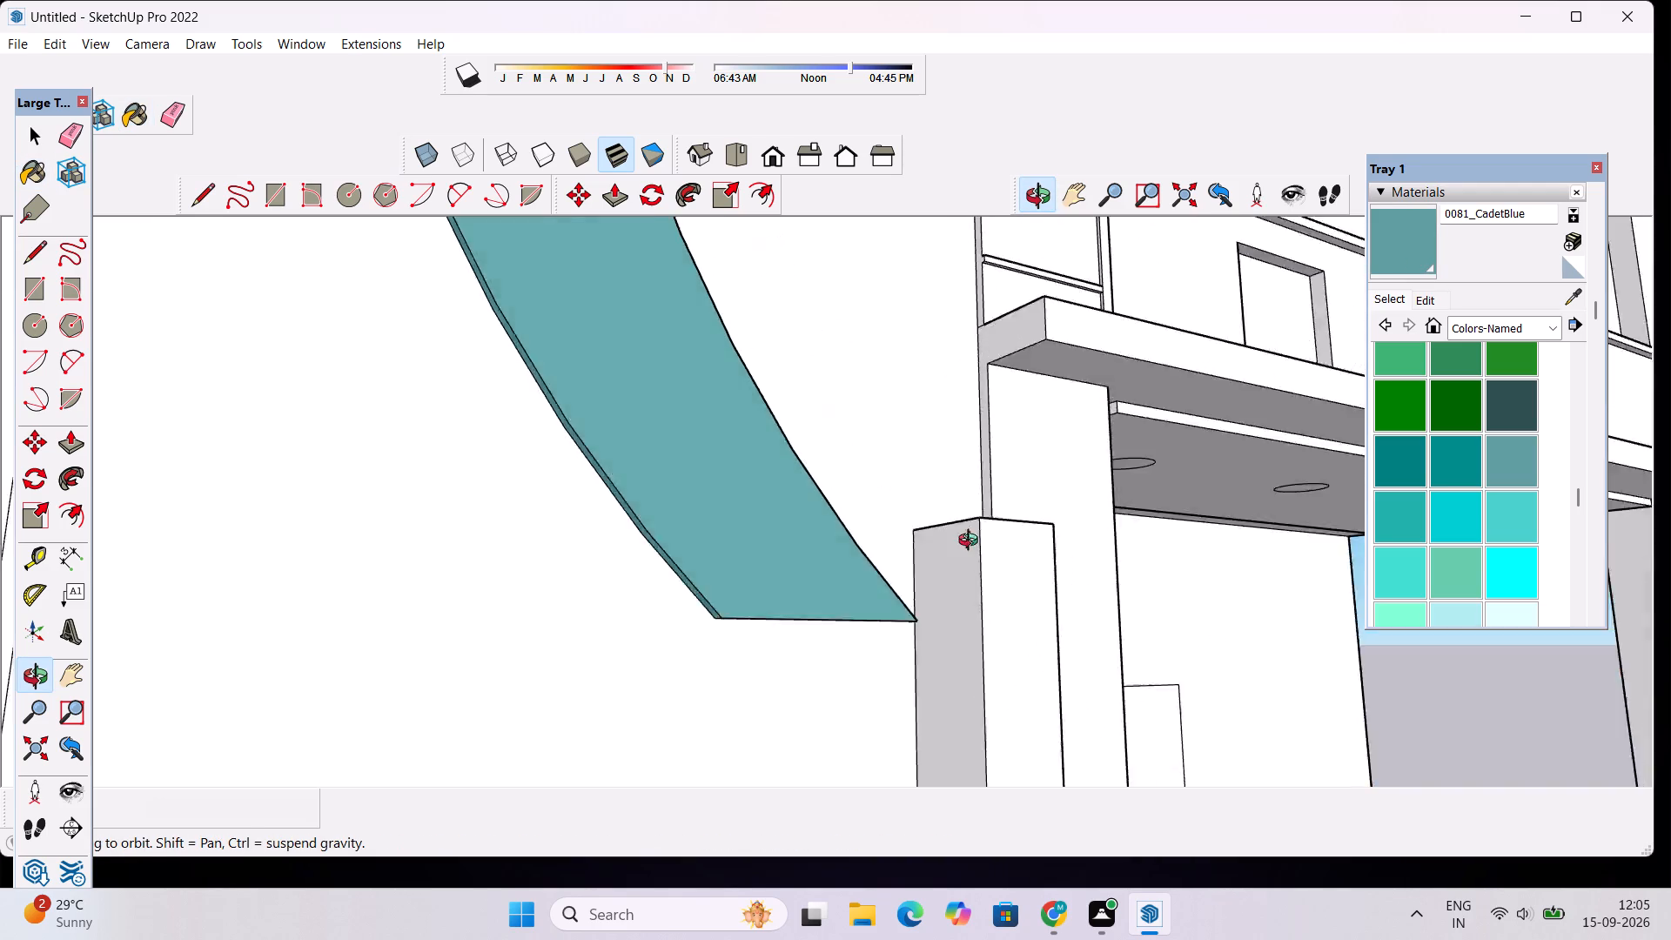
left_click_drag(972, 542, 960, 581)
scroll(955, 551, "down", 10)
left_click_drag(1052, 510, 1017, 579)
scroll(1016, 578, "down", 9)
left_click_drag(1133, 539, 1070, 565)
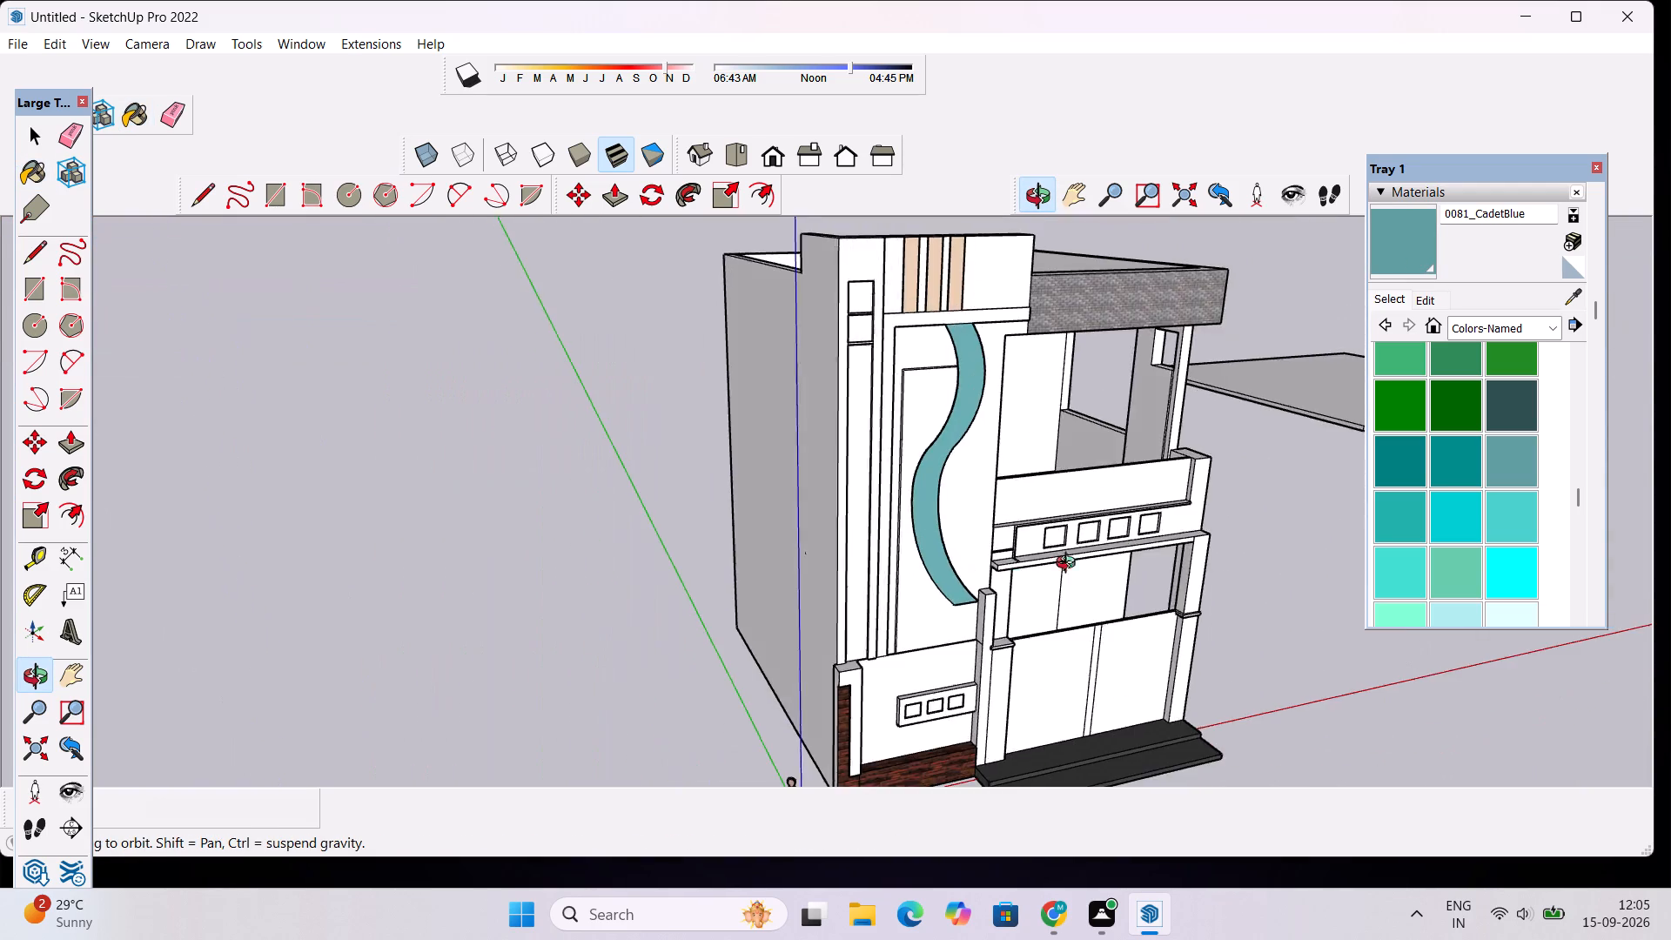
left_click_drag(1070, 565, 888, 584)
scroll(892, 567, "down", 5)
left_click_drag(825, 598, 931, 592)
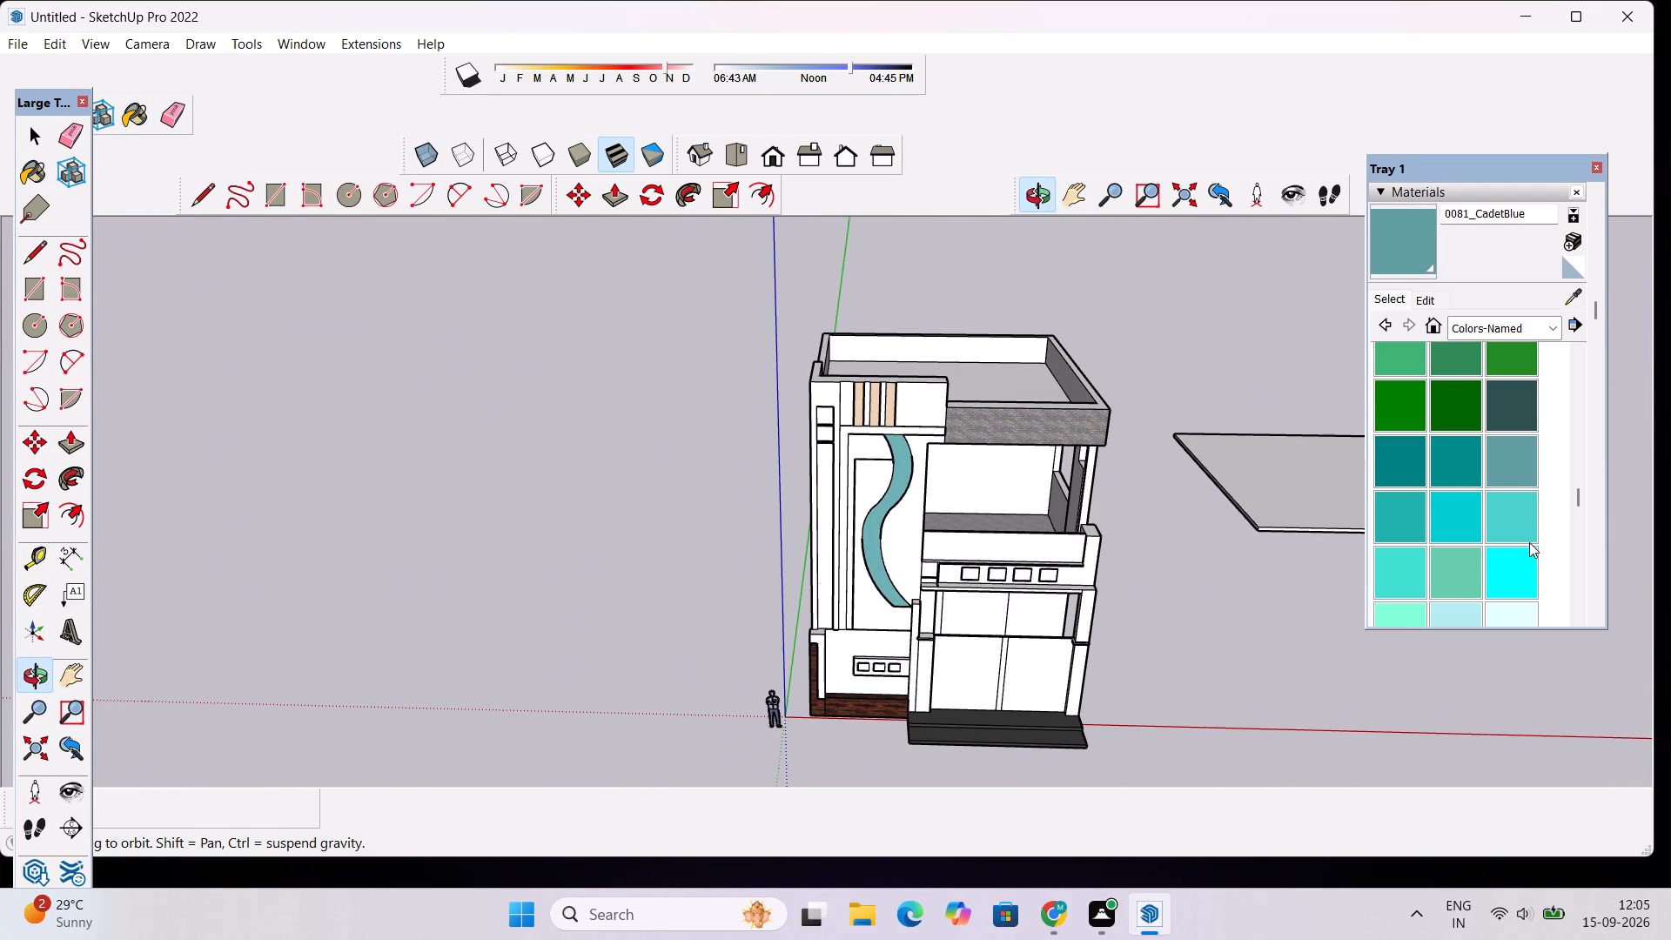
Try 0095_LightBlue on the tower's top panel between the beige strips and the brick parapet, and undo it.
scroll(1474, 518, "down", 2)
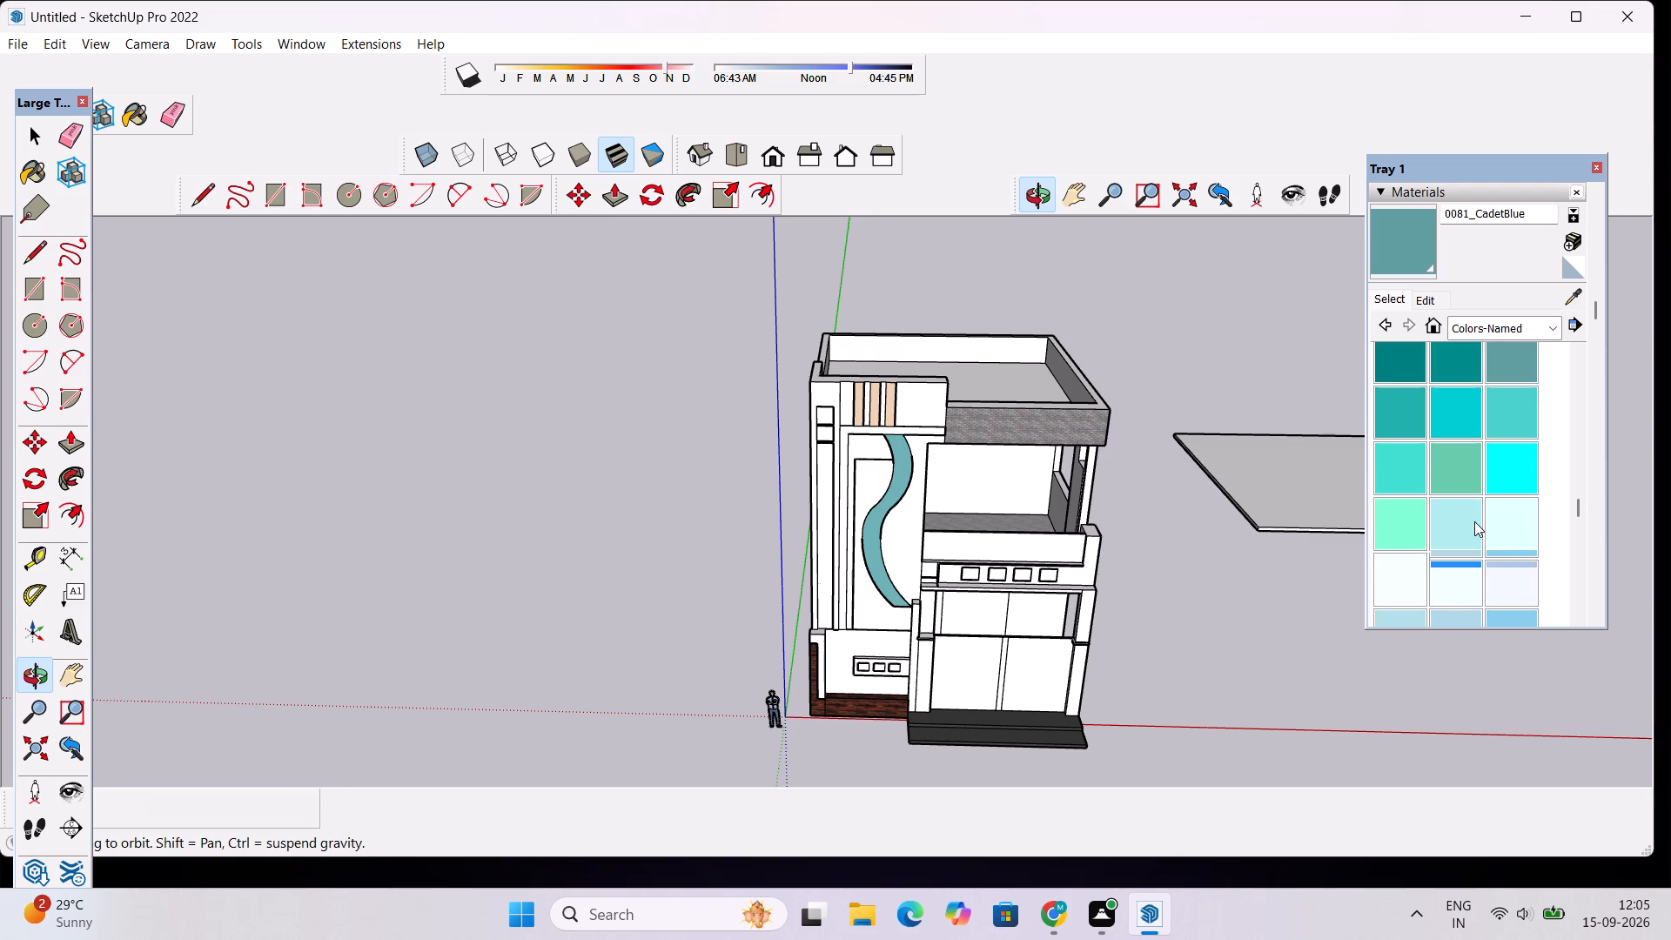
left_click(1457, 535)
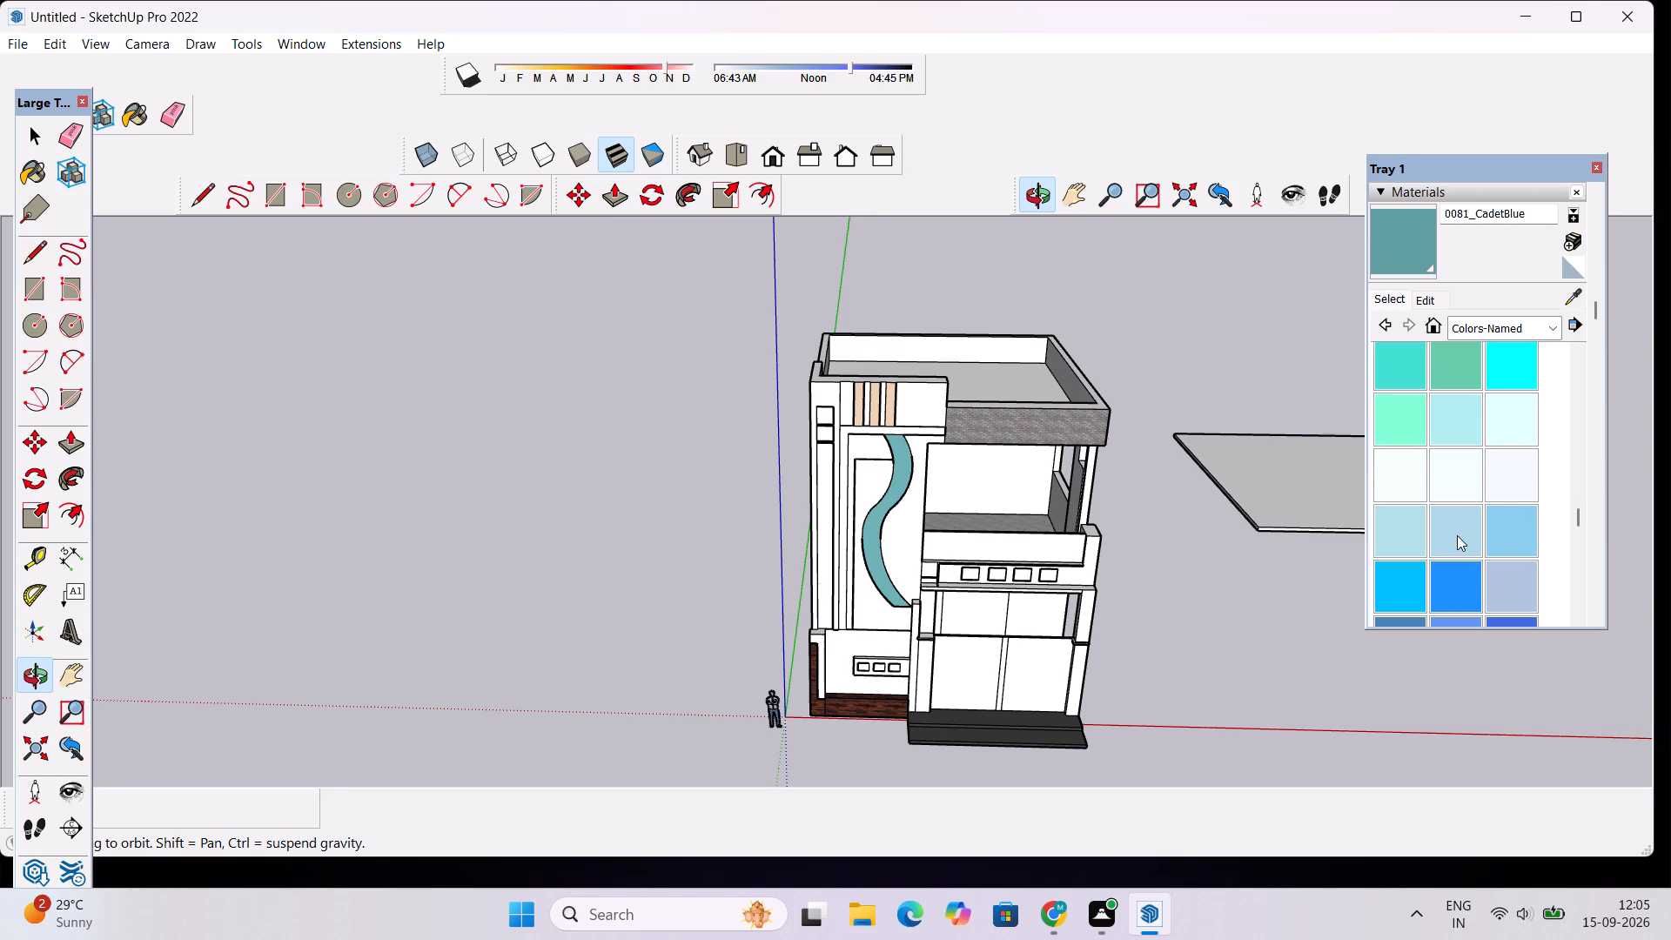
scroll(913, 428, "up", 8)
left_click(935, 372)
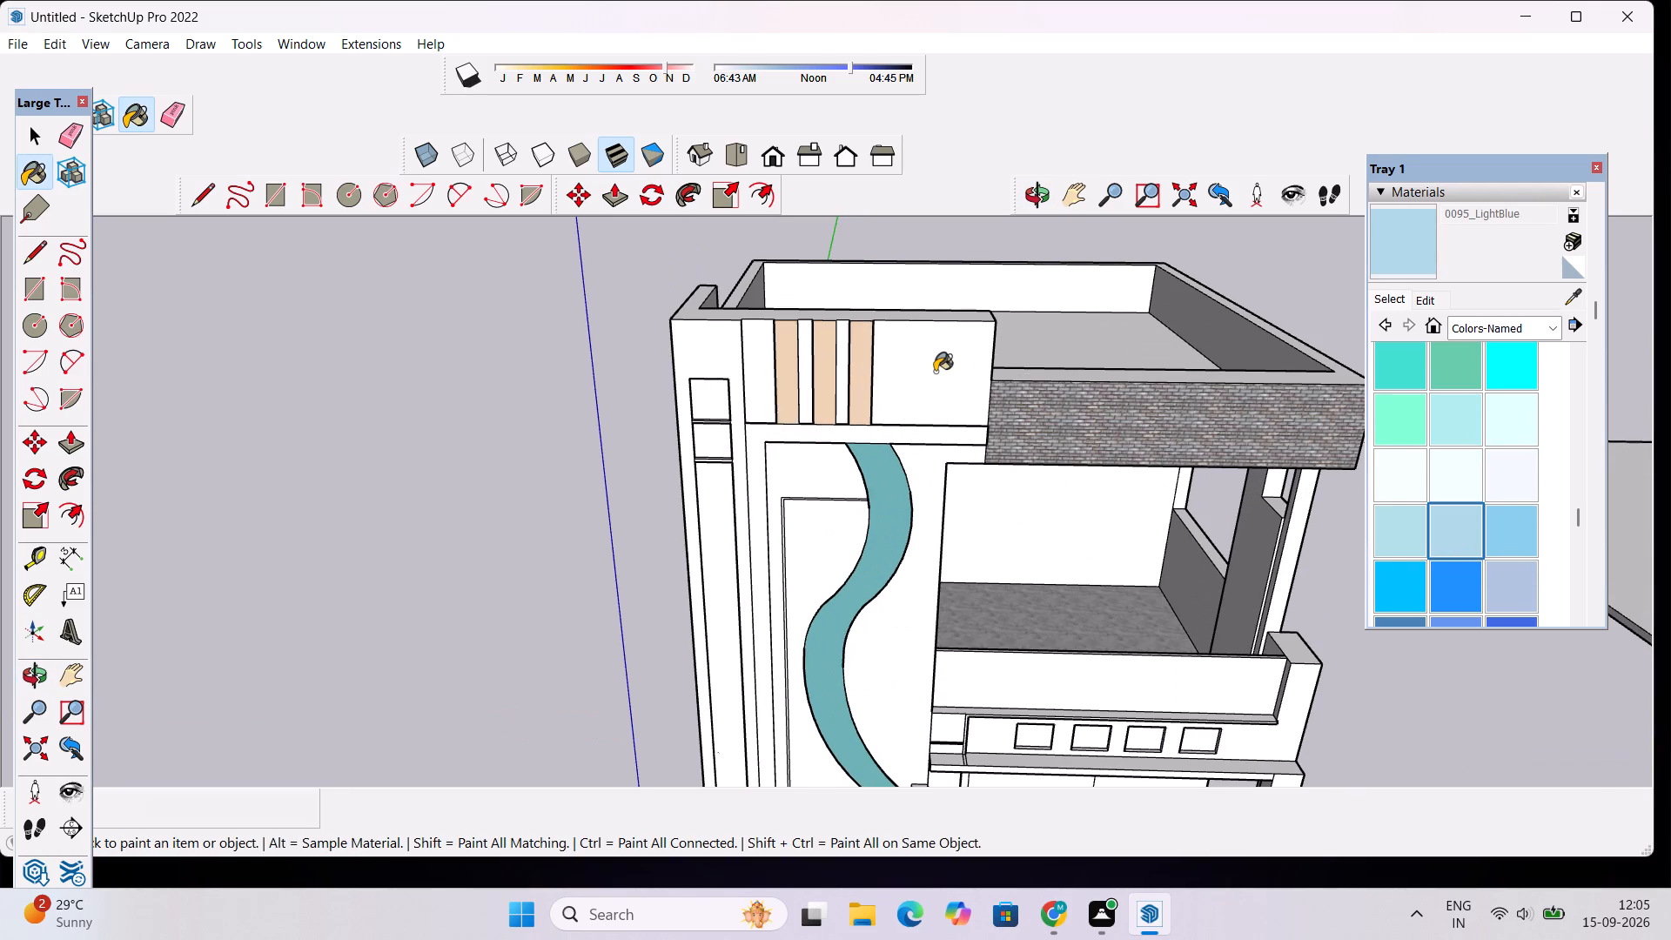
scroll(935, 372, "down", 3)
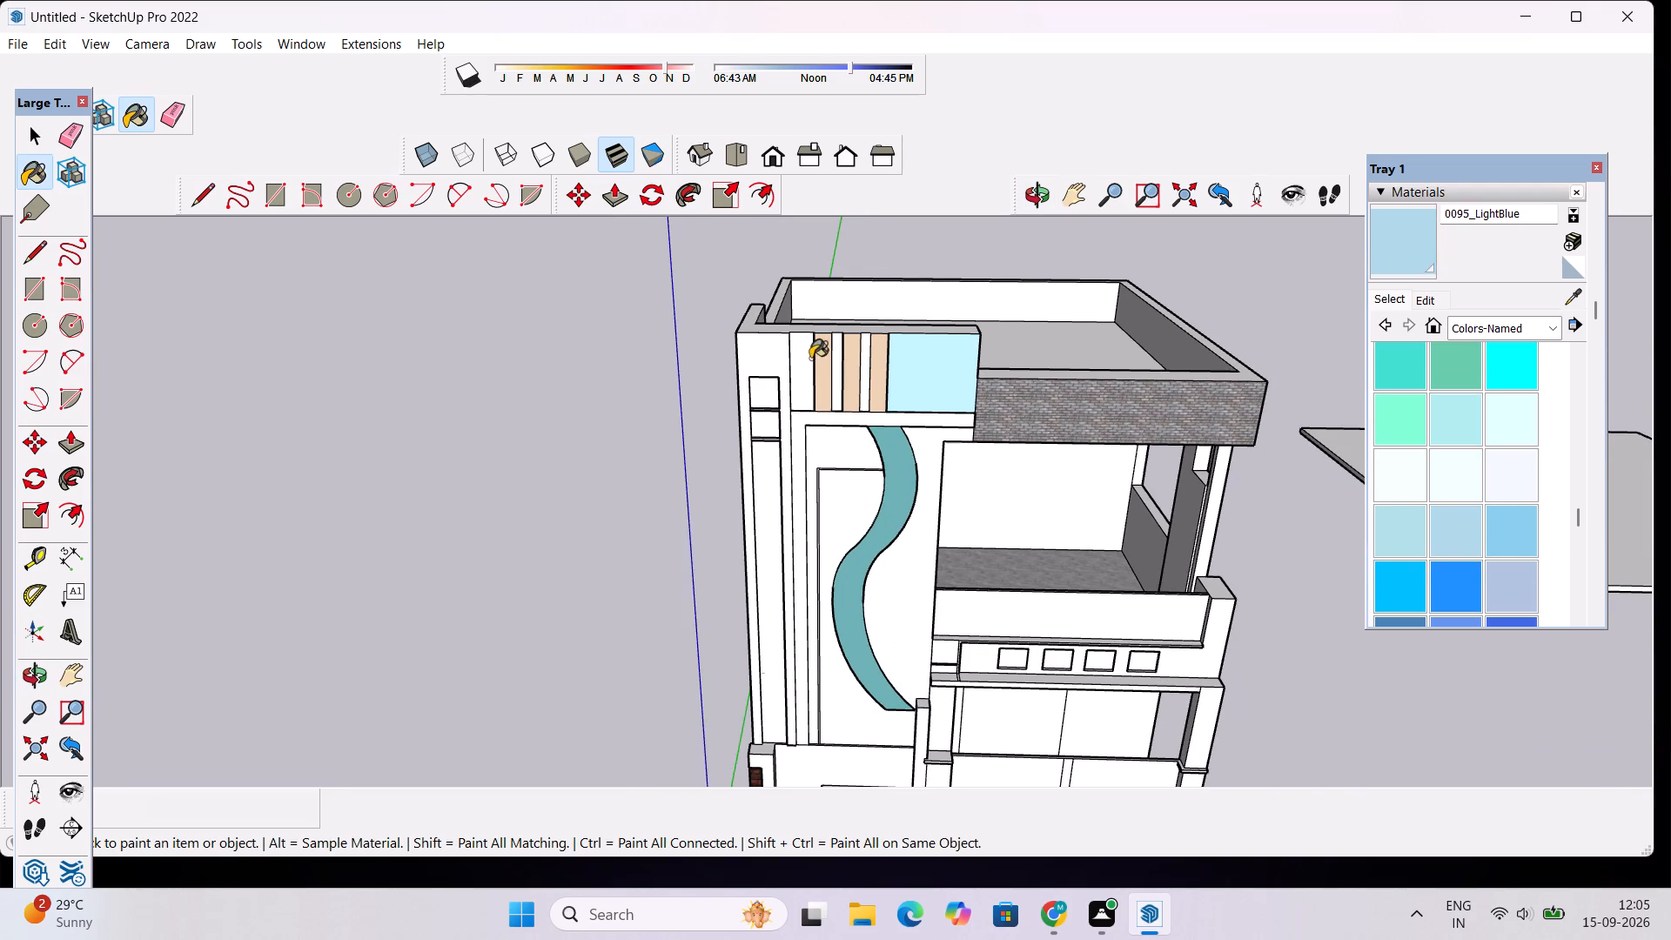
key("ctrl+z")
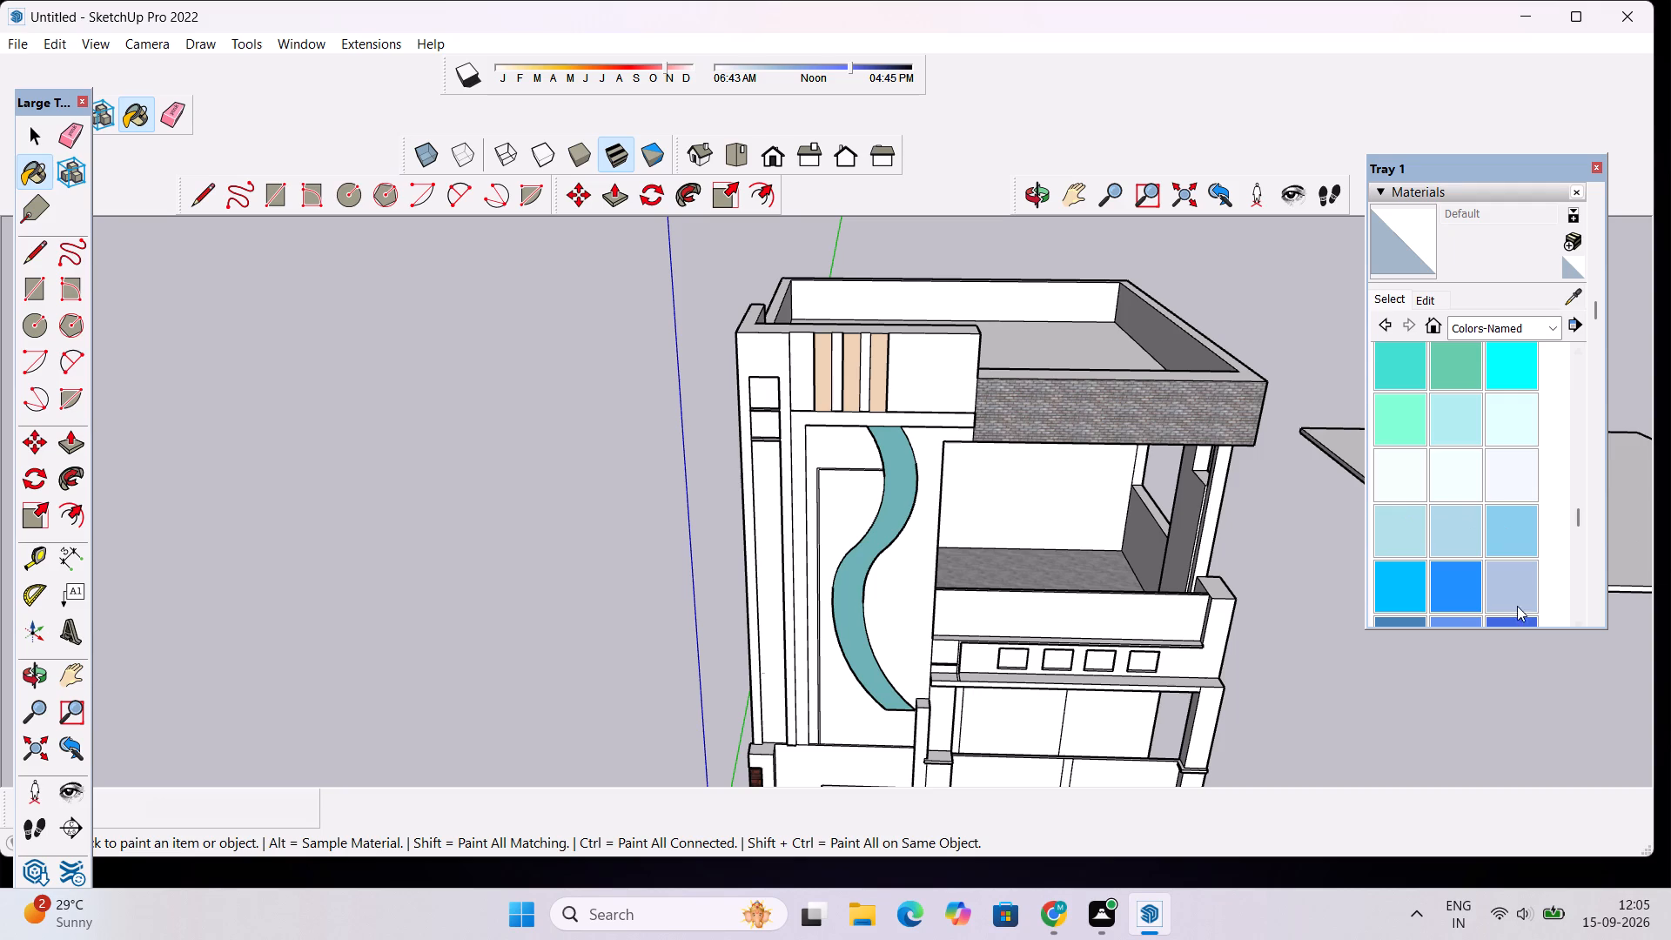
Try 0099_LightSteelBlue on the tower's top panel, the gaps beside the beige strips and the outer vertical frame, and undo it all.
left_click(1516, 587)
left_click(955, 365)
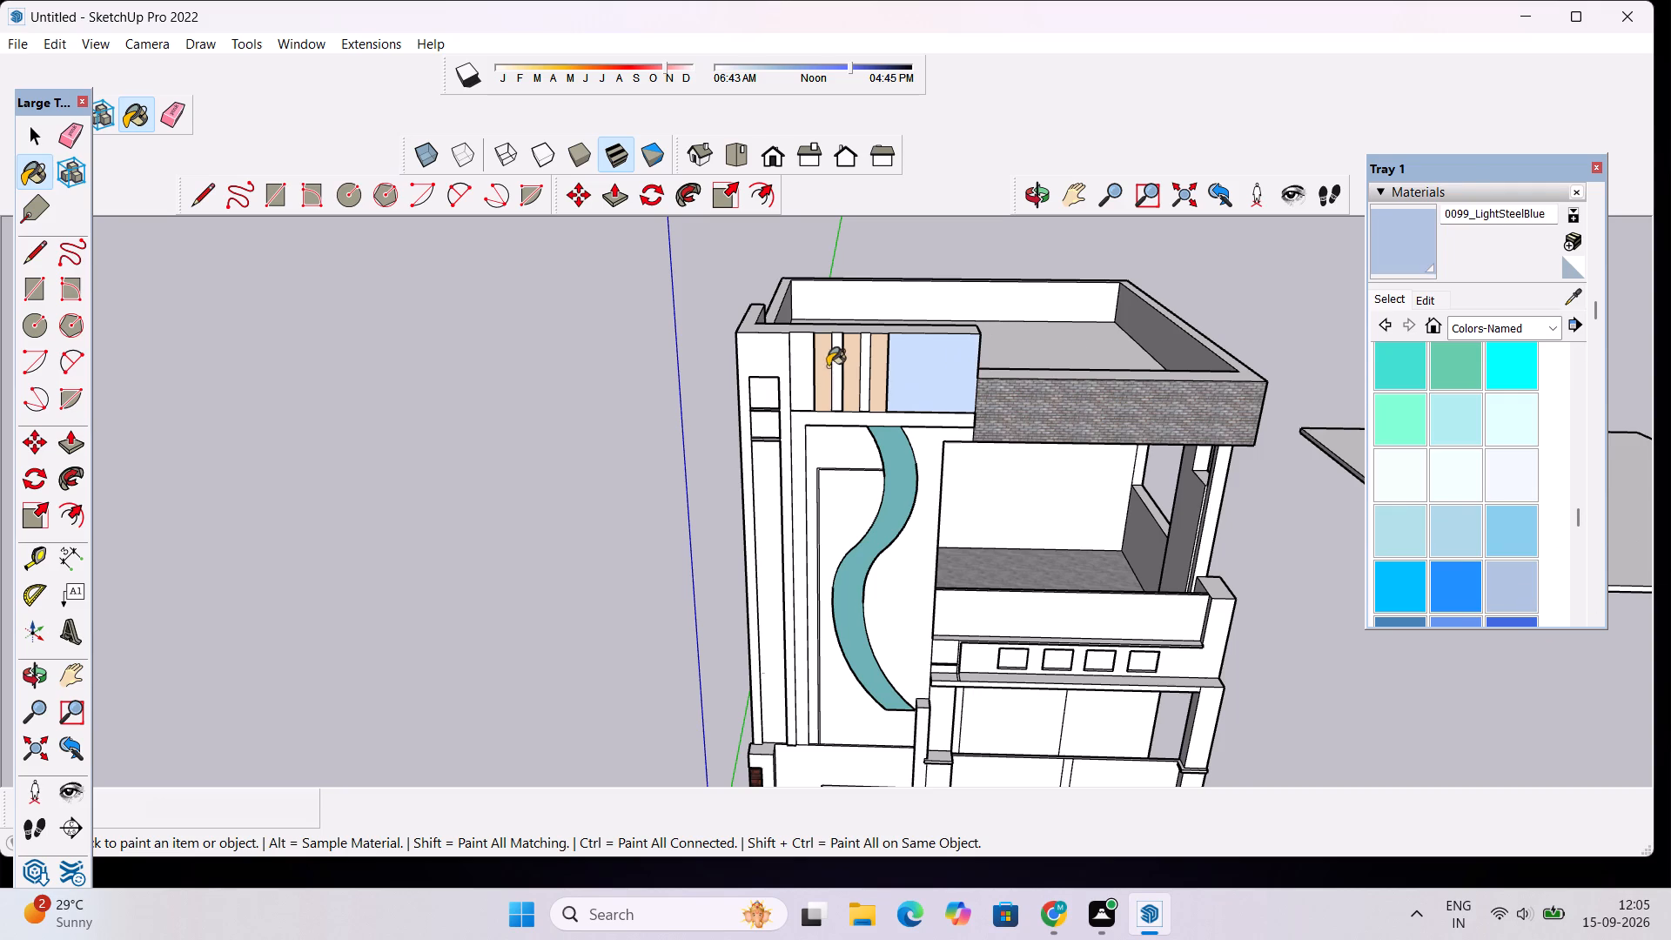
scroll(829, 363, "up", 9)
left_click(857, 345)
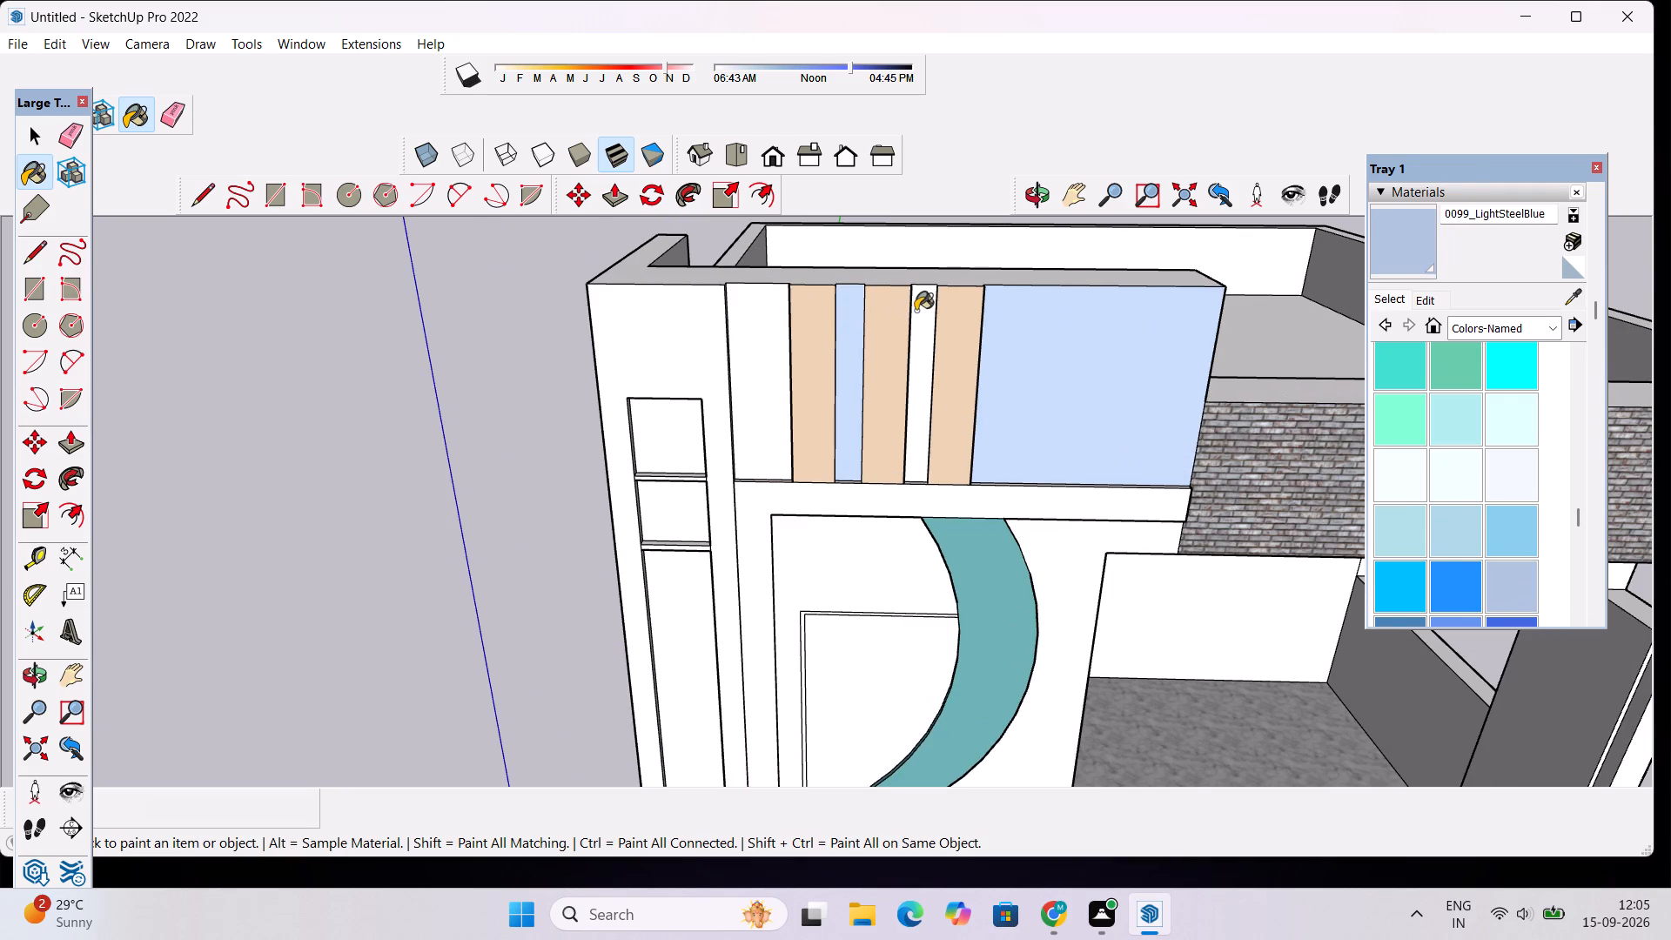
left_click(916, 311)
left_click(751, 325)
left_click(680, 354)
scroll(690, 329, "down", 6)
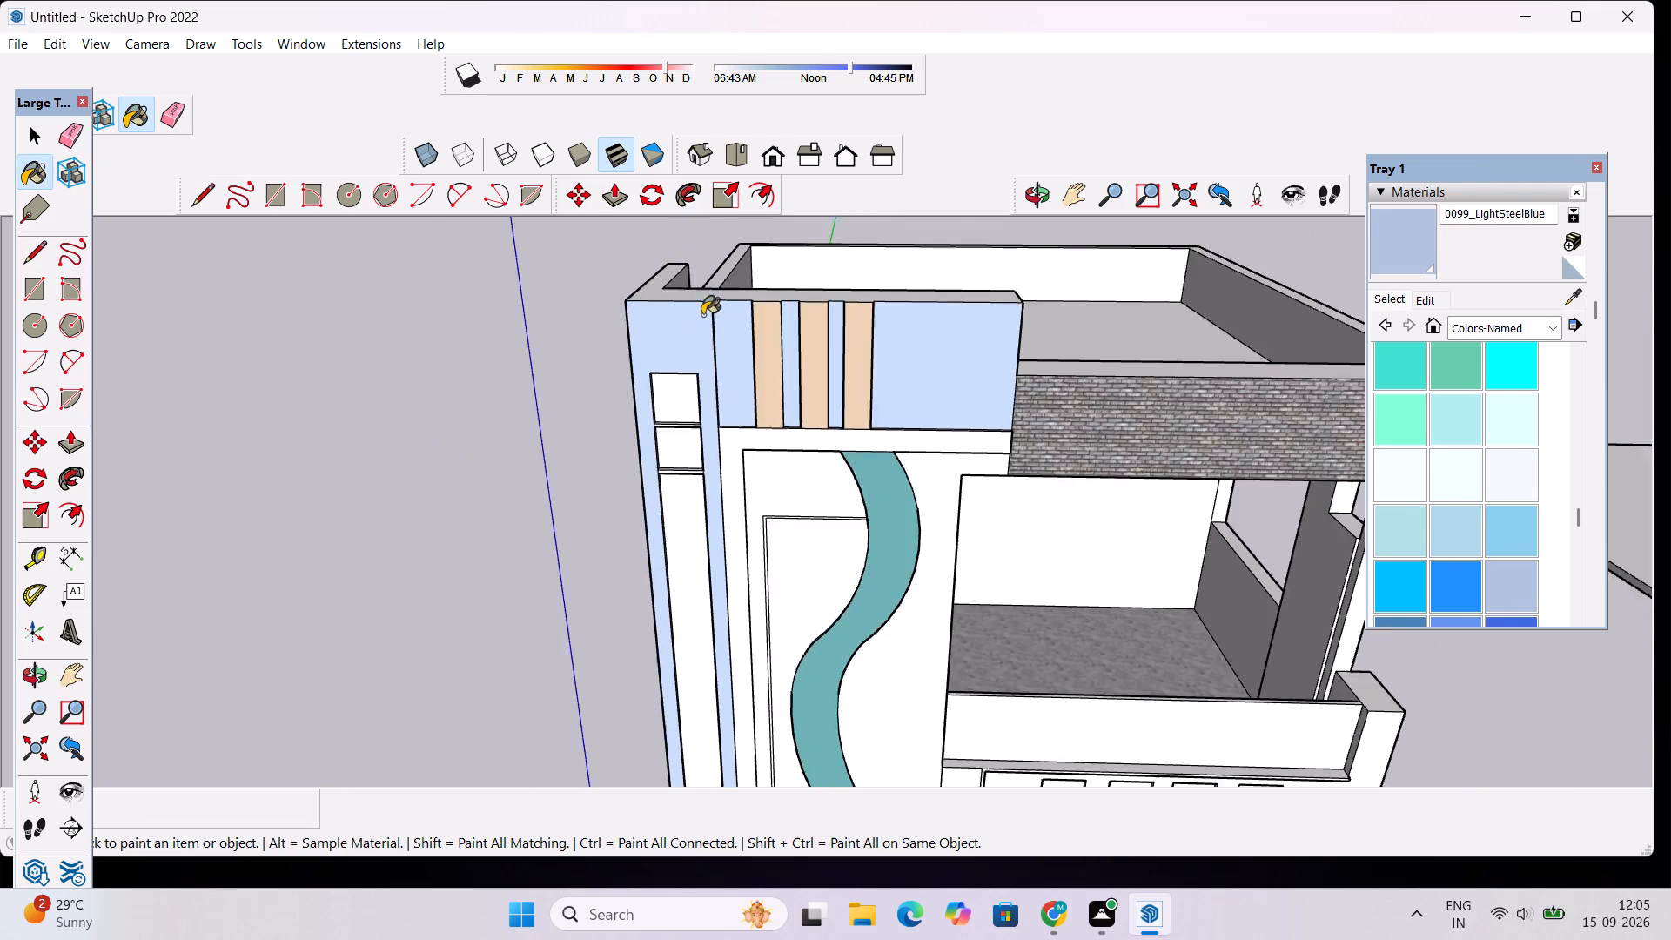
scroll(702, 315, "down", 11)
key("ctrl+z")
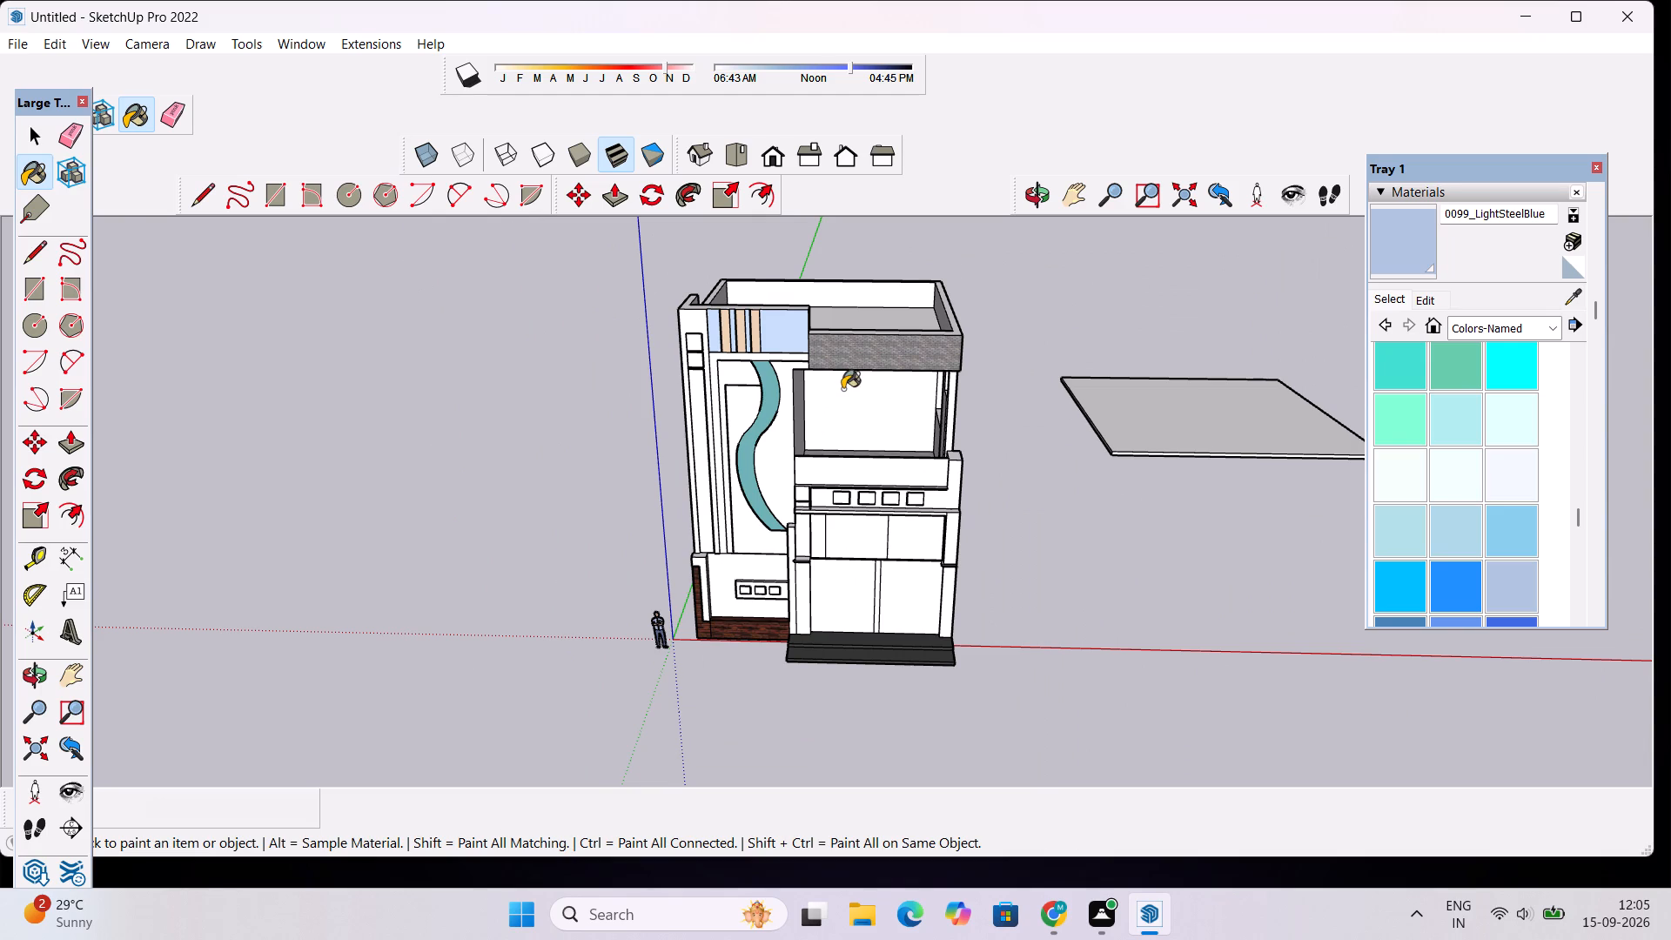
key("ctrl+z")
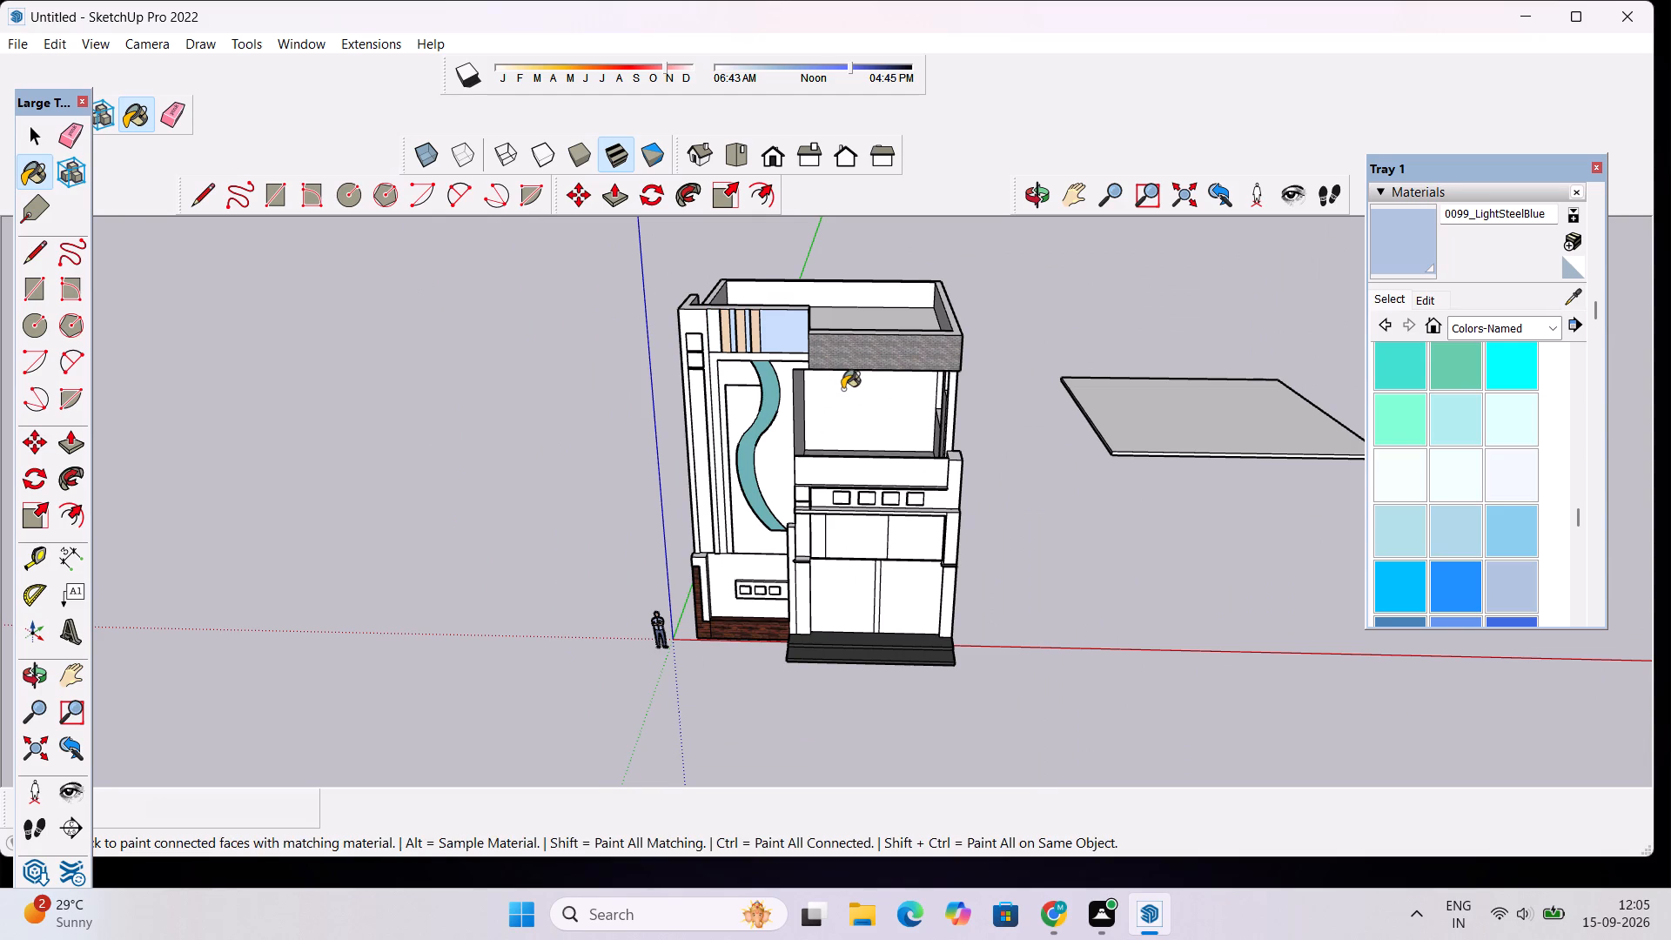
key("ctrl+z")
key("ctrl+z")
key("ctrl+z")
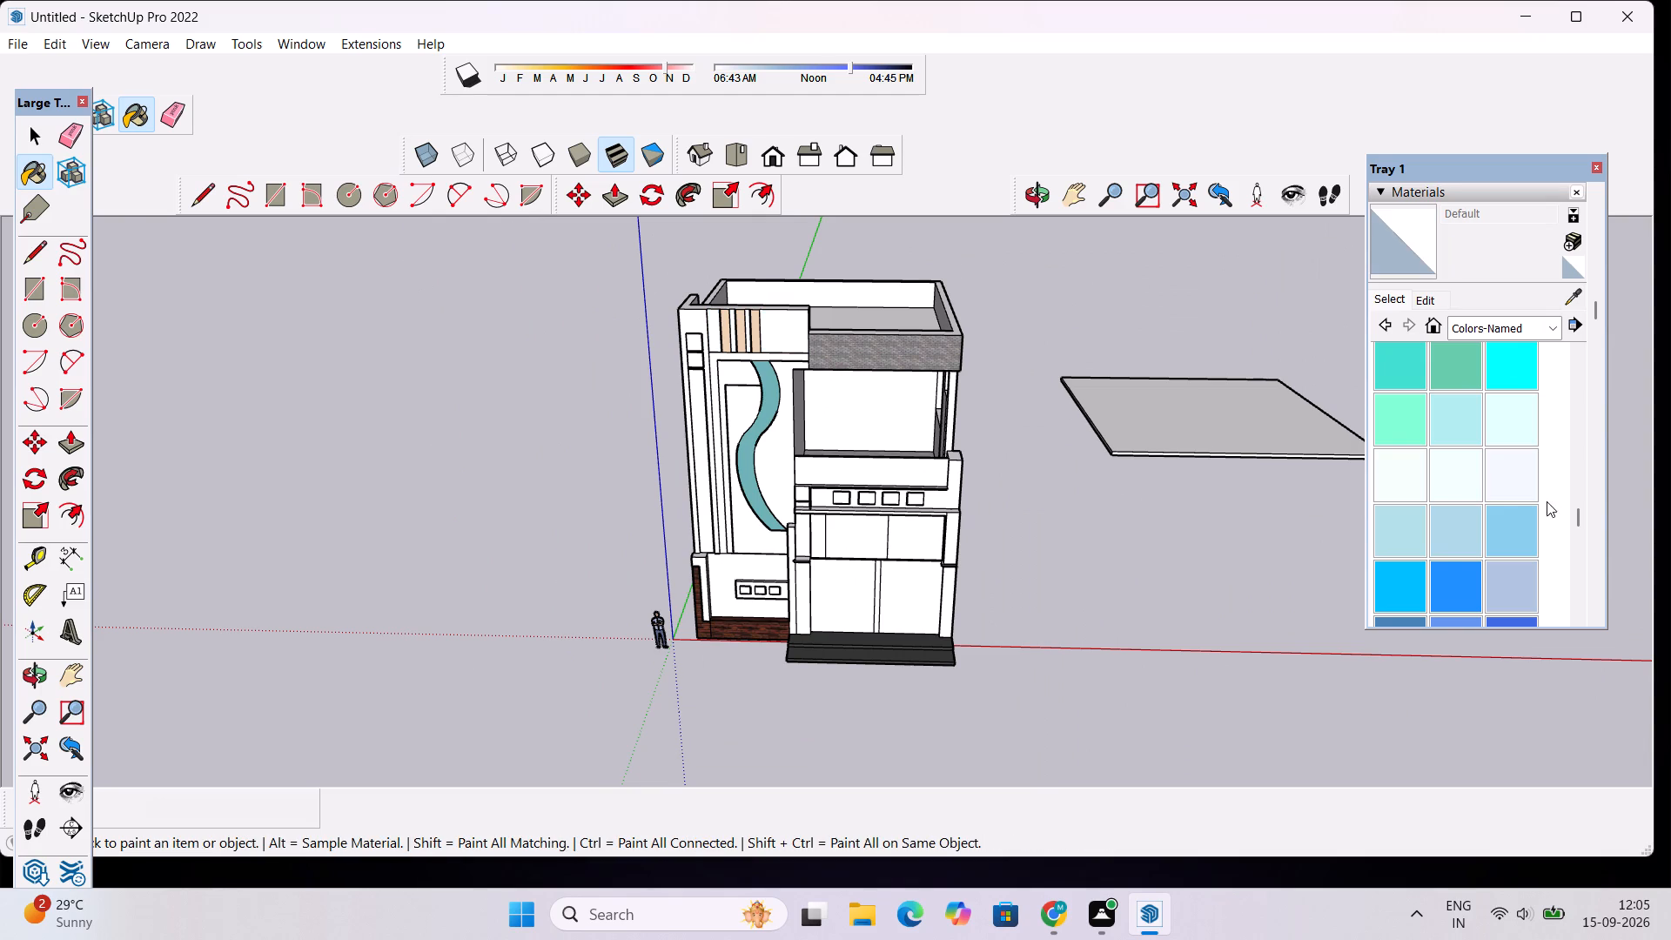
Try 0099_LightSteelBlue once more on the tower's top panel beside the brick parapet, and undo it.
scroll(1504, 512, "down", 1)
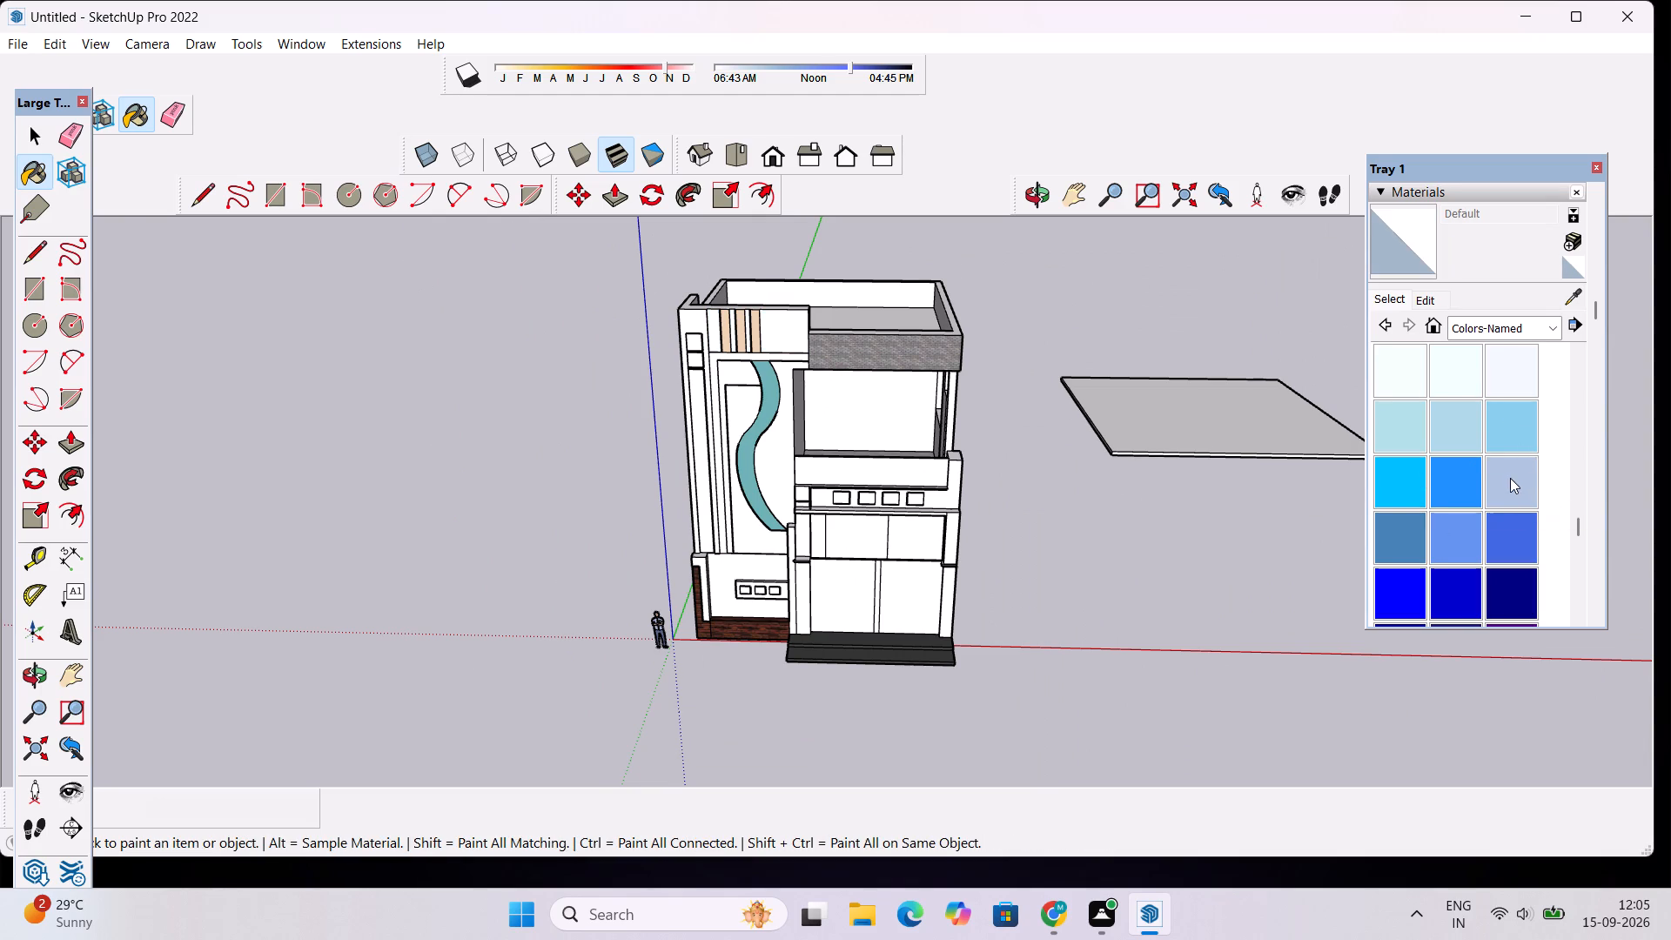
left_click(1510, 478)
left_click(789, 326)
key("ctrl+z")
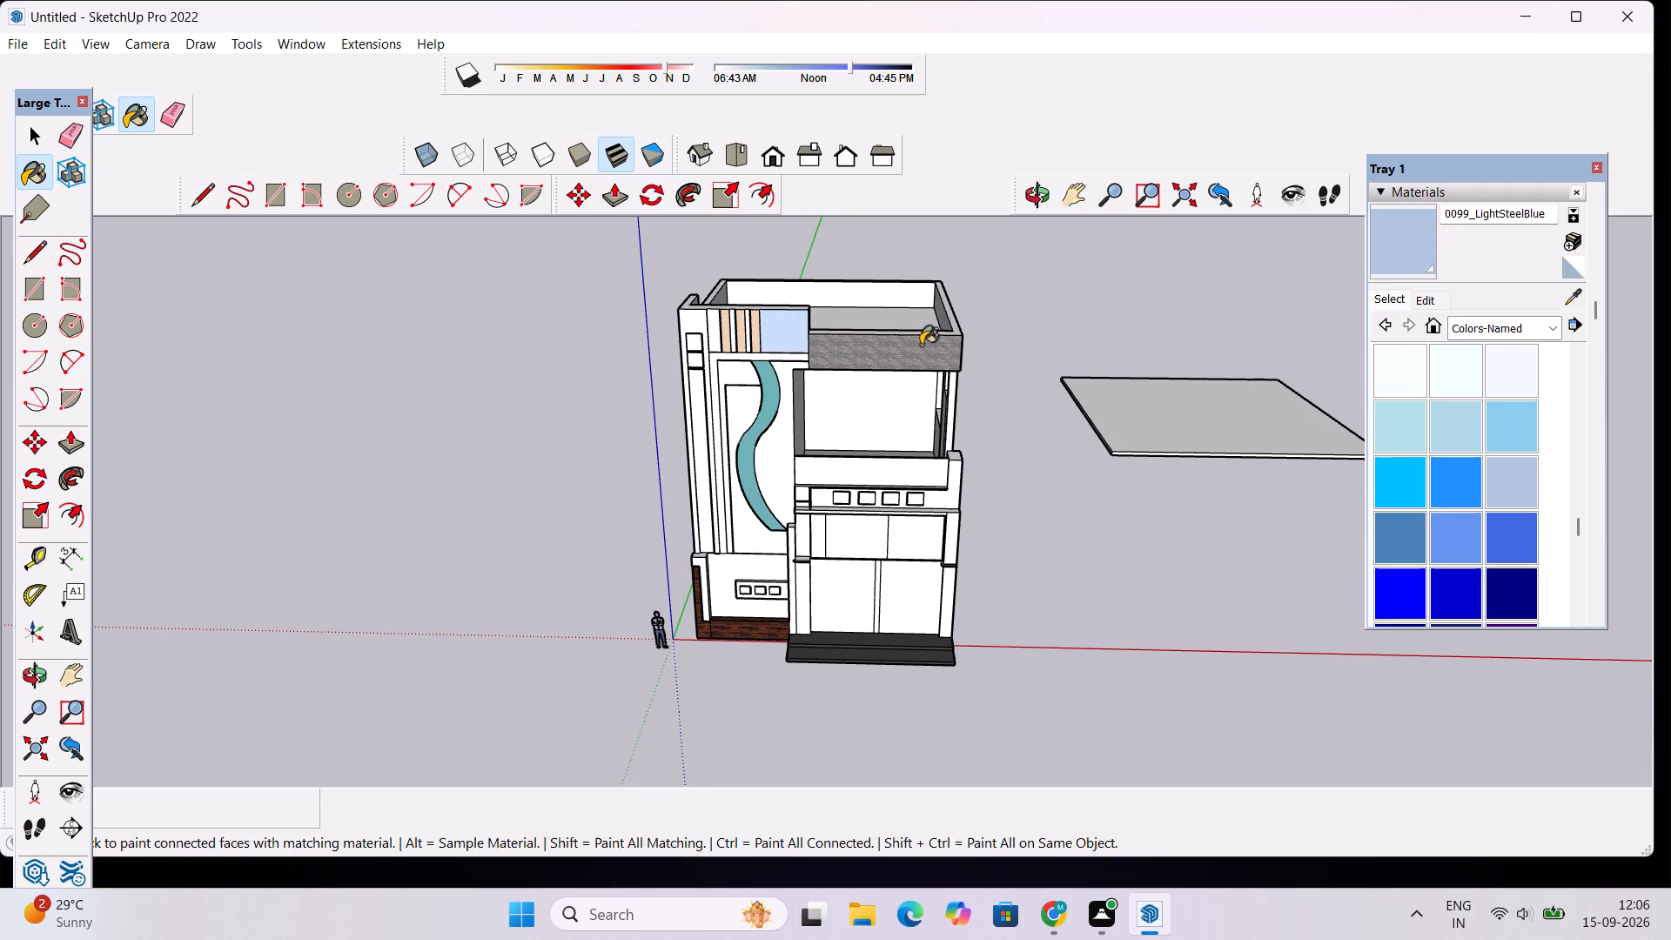
Paint the back wall of the upper balcony with 0105_Navy and brighten that material's colour to a vivid blue.
scroll(1526, 450, "down", 3)
scroll(1489, 478, "up", 1)
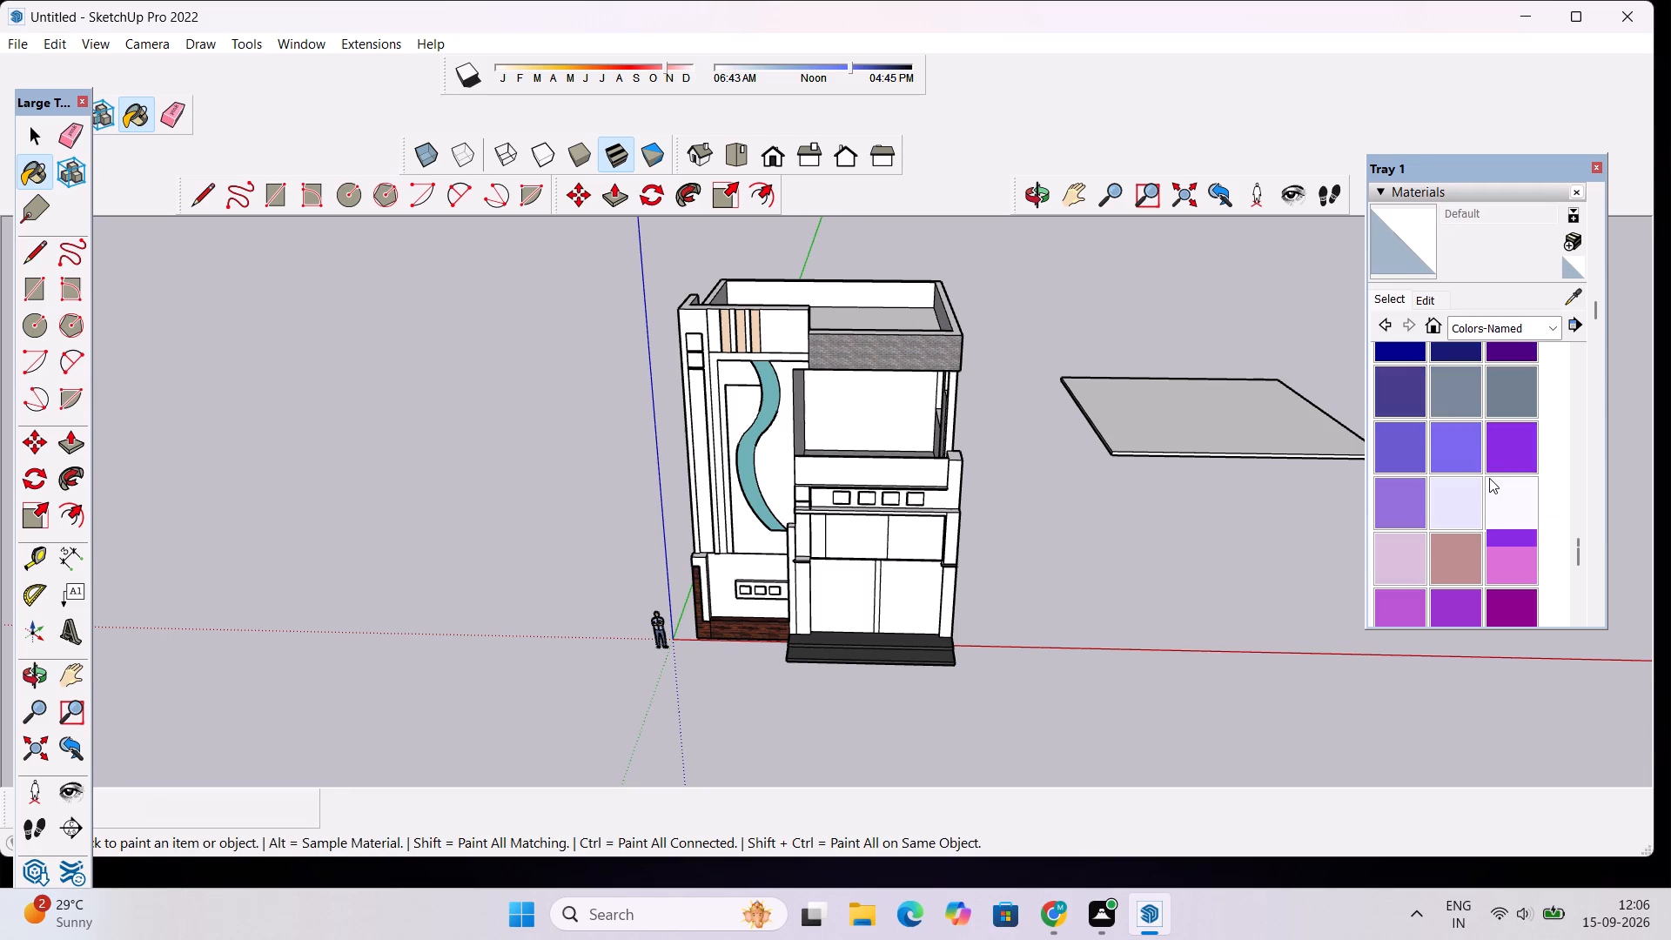
left_click(1520, 384)
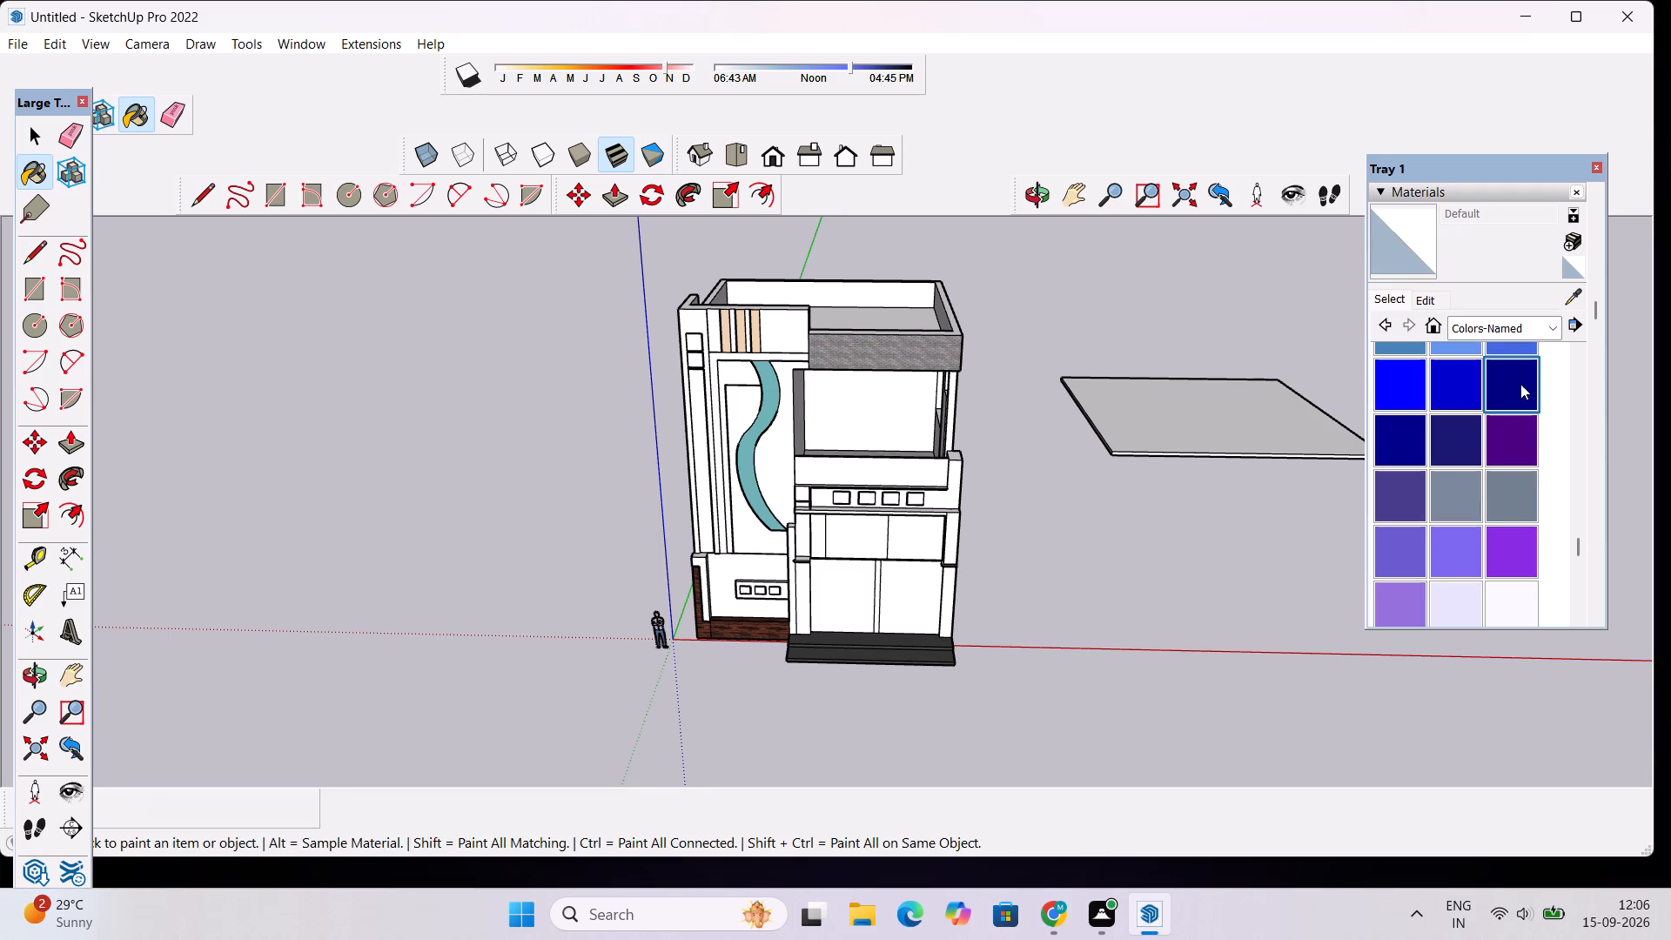
left_click(856, 410)
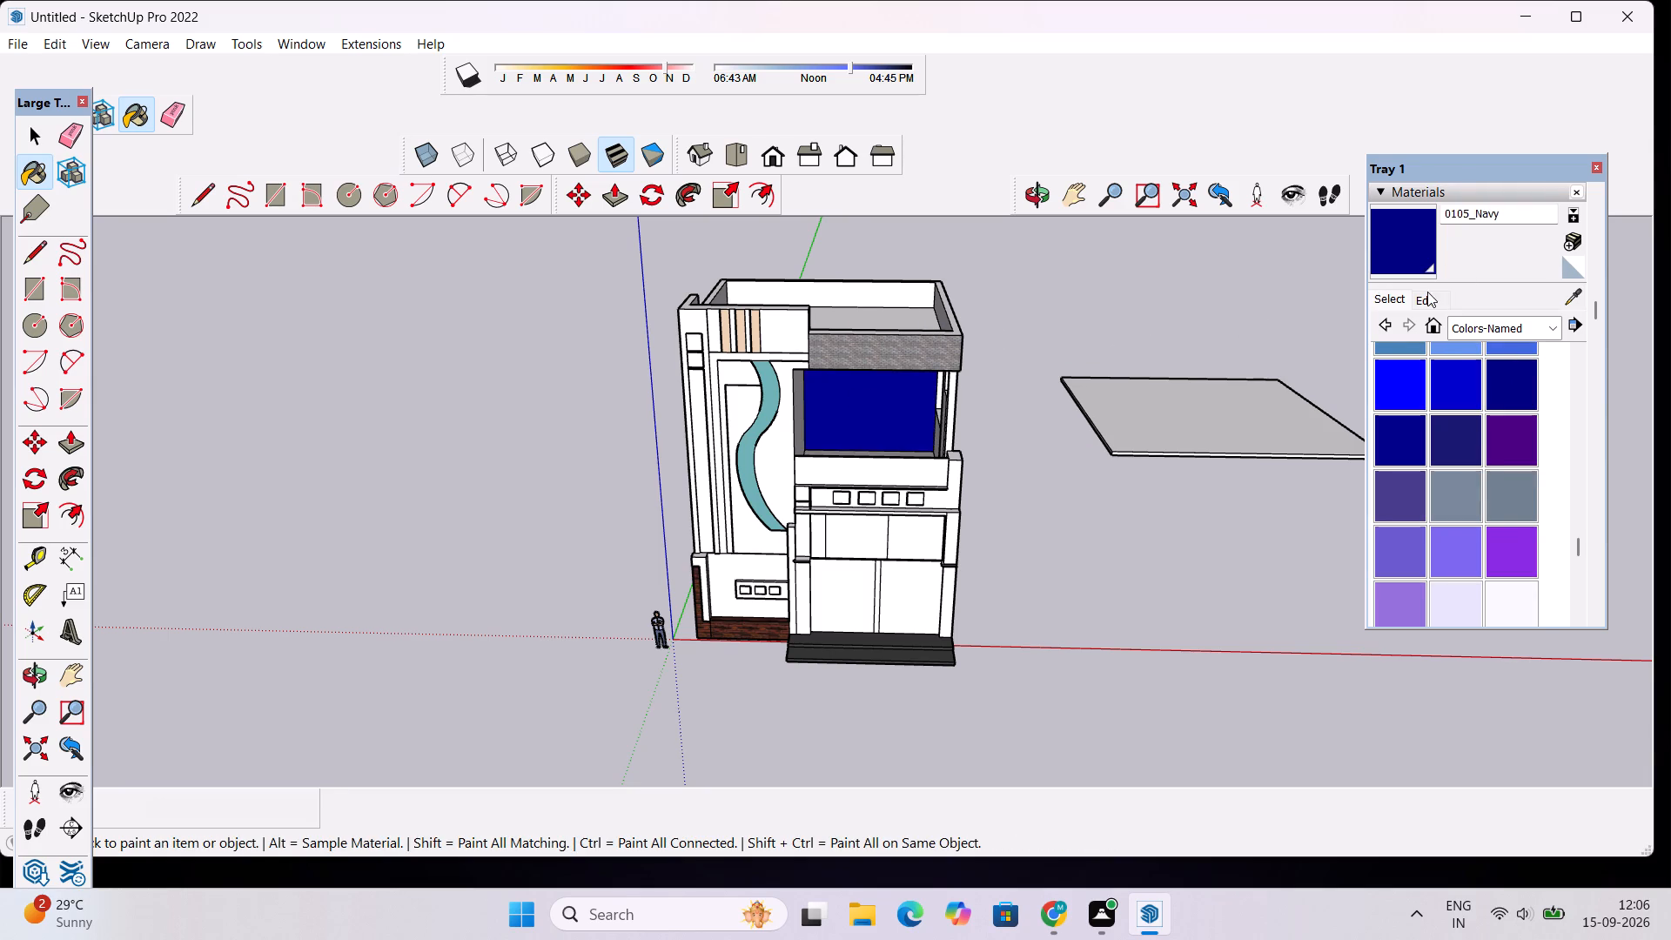
left_click(1427, 292)
left_click(1483, 373)
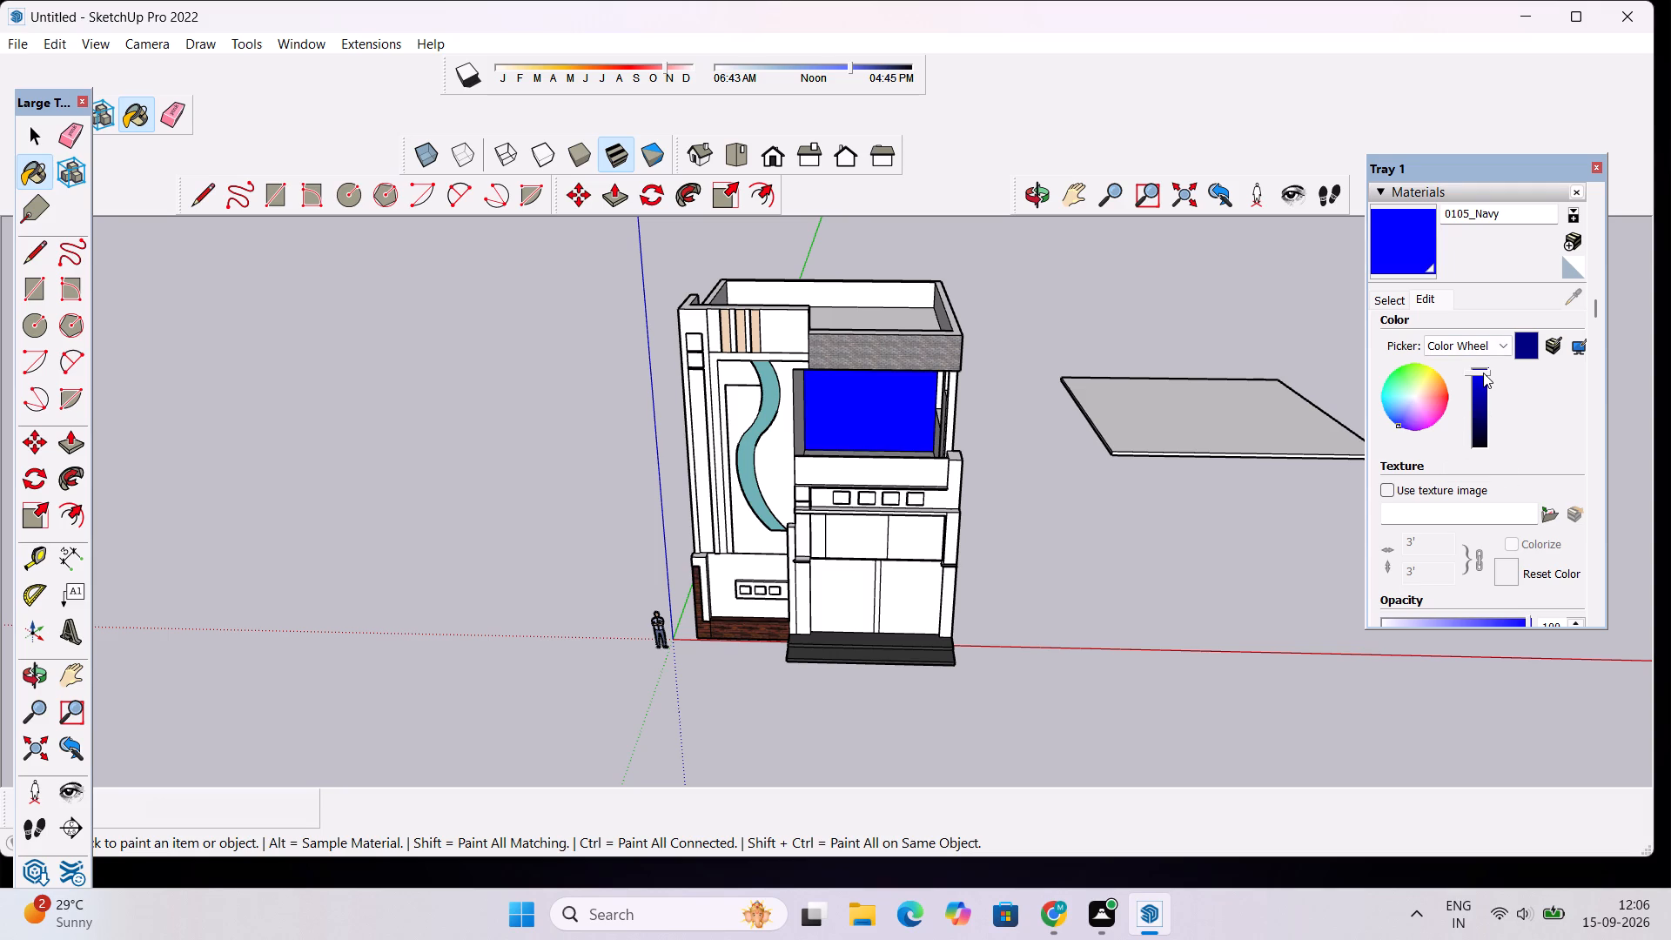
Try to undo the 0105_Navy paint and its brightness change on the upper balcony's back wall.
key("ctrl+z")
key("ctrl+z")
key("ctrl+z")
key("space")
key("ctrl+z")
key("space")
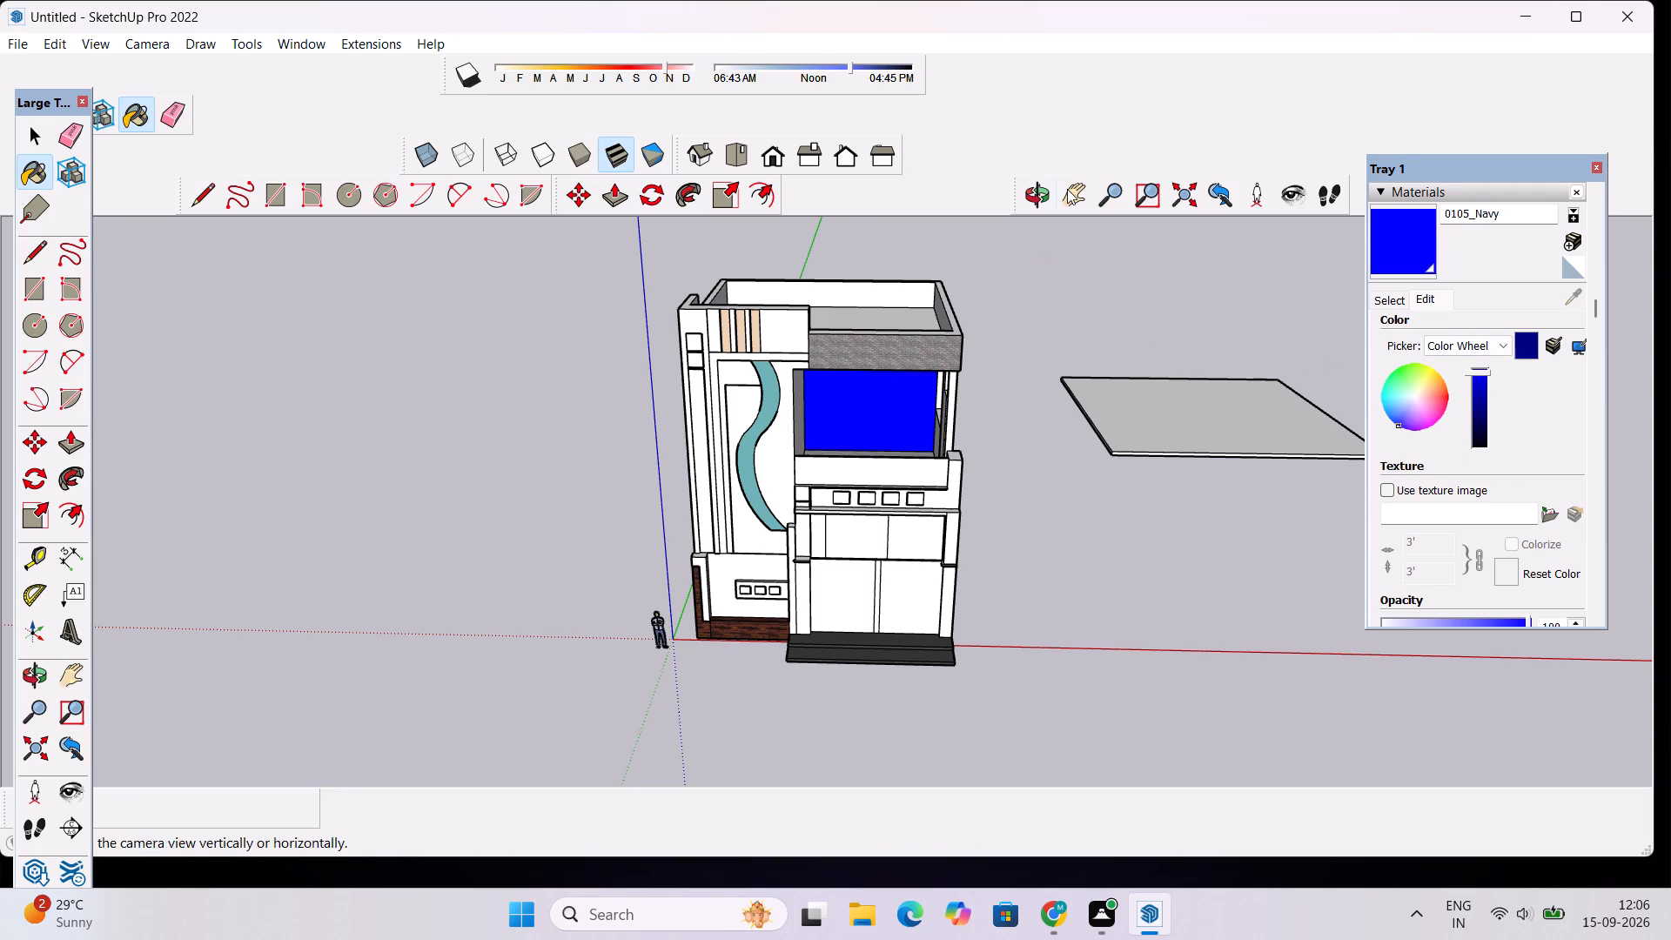
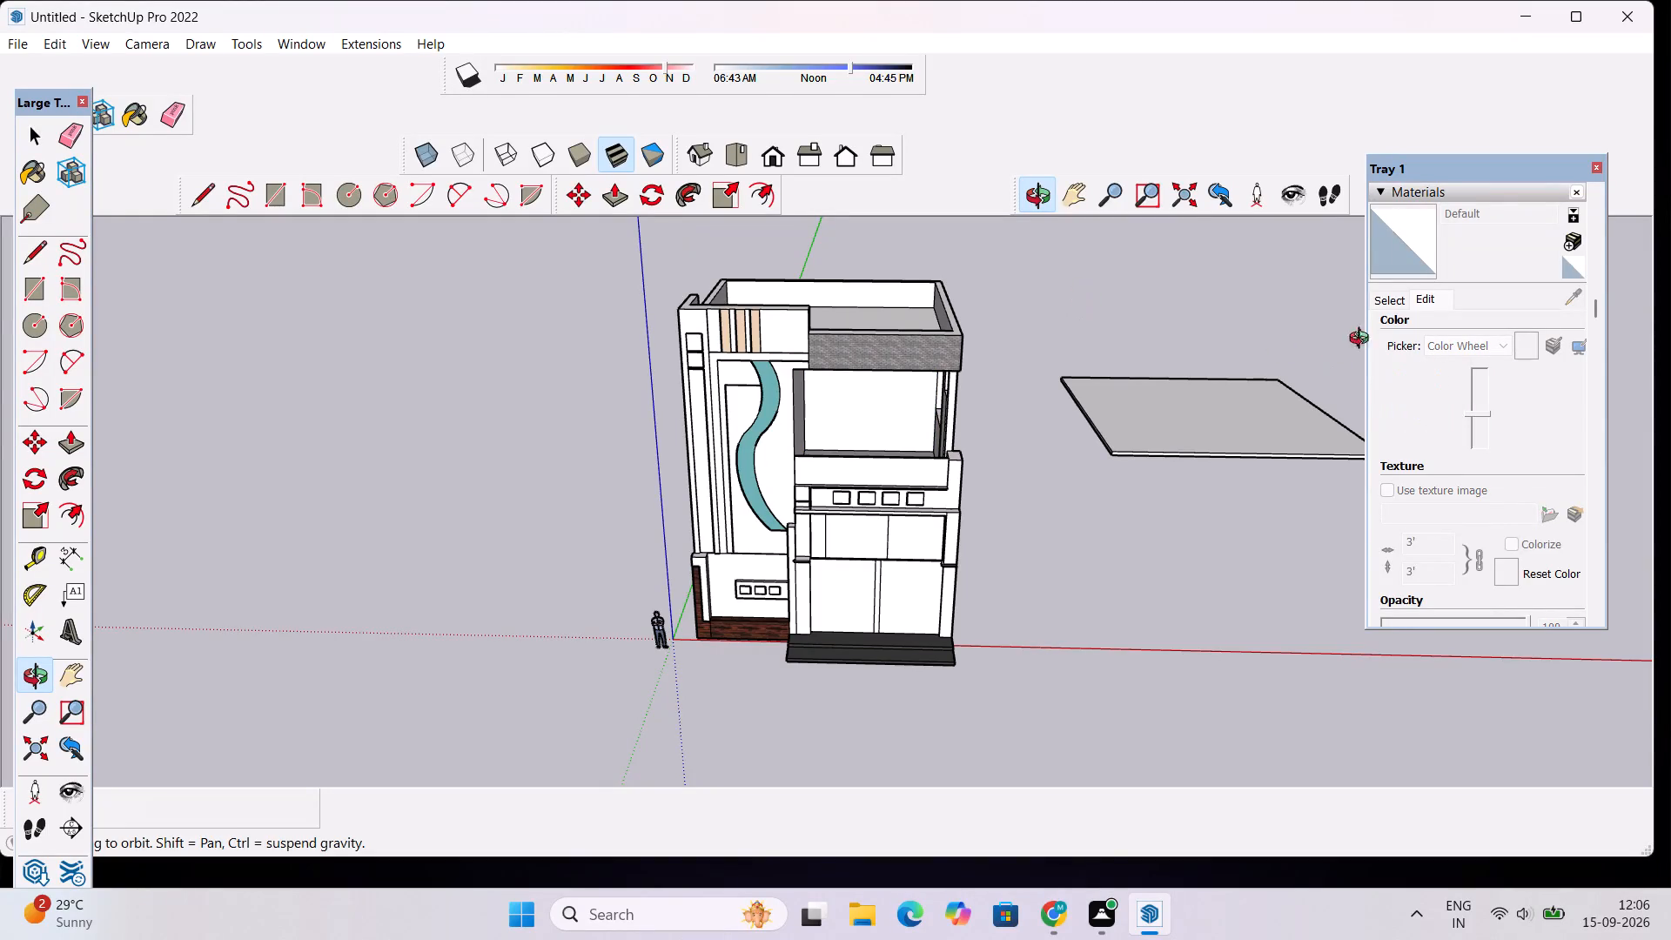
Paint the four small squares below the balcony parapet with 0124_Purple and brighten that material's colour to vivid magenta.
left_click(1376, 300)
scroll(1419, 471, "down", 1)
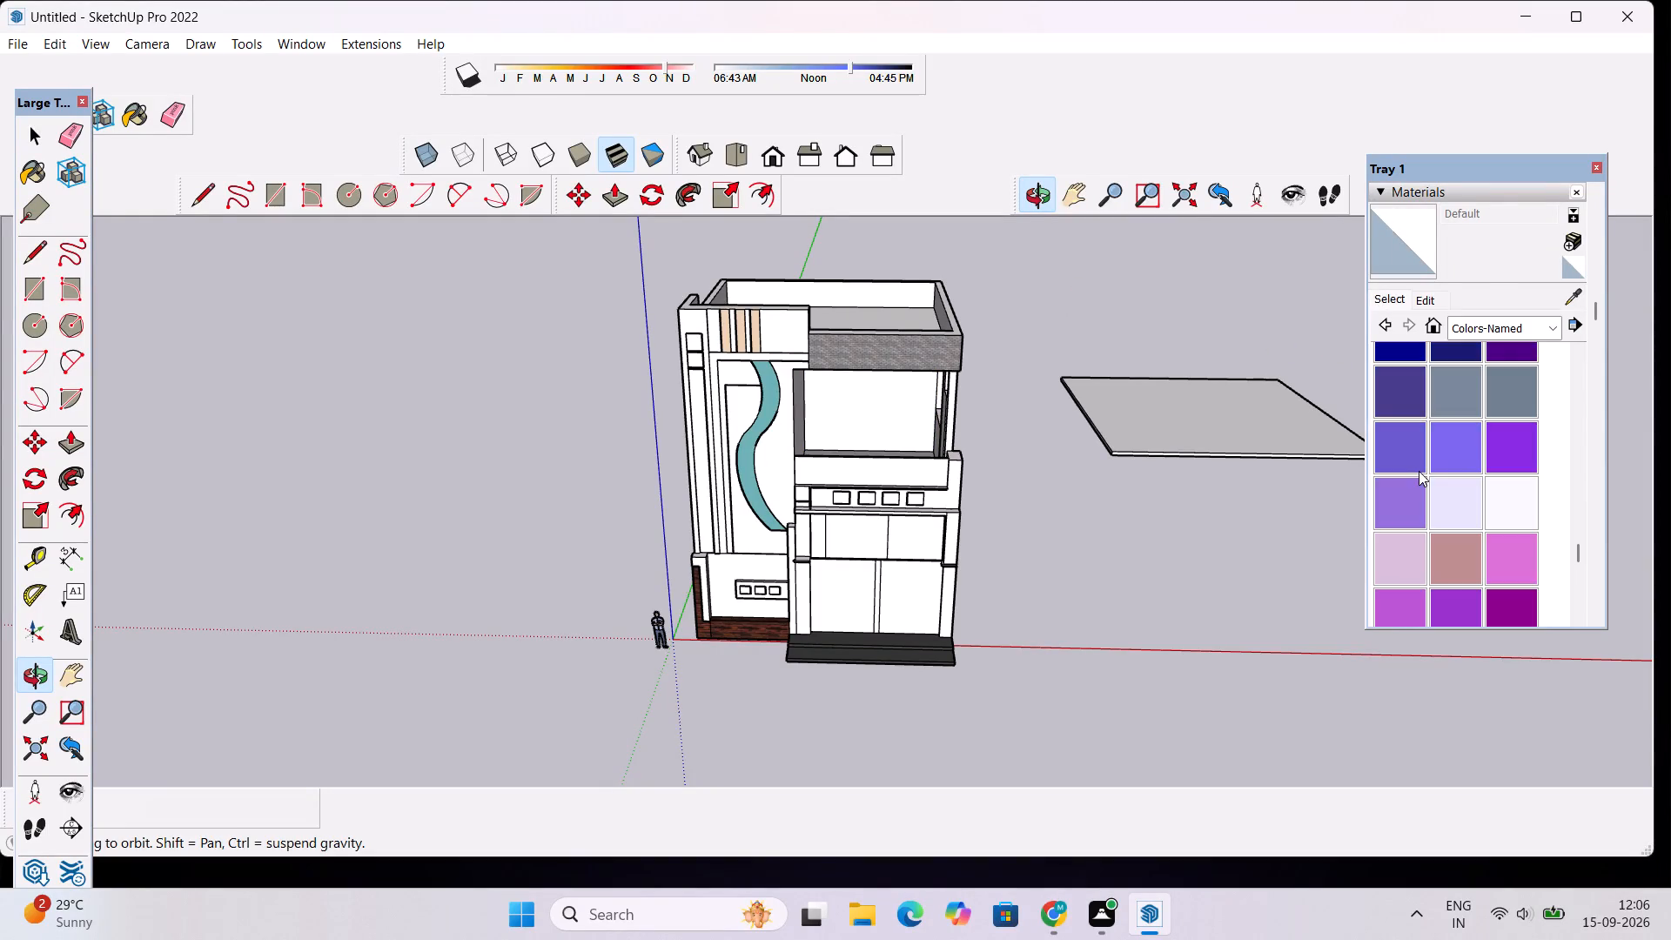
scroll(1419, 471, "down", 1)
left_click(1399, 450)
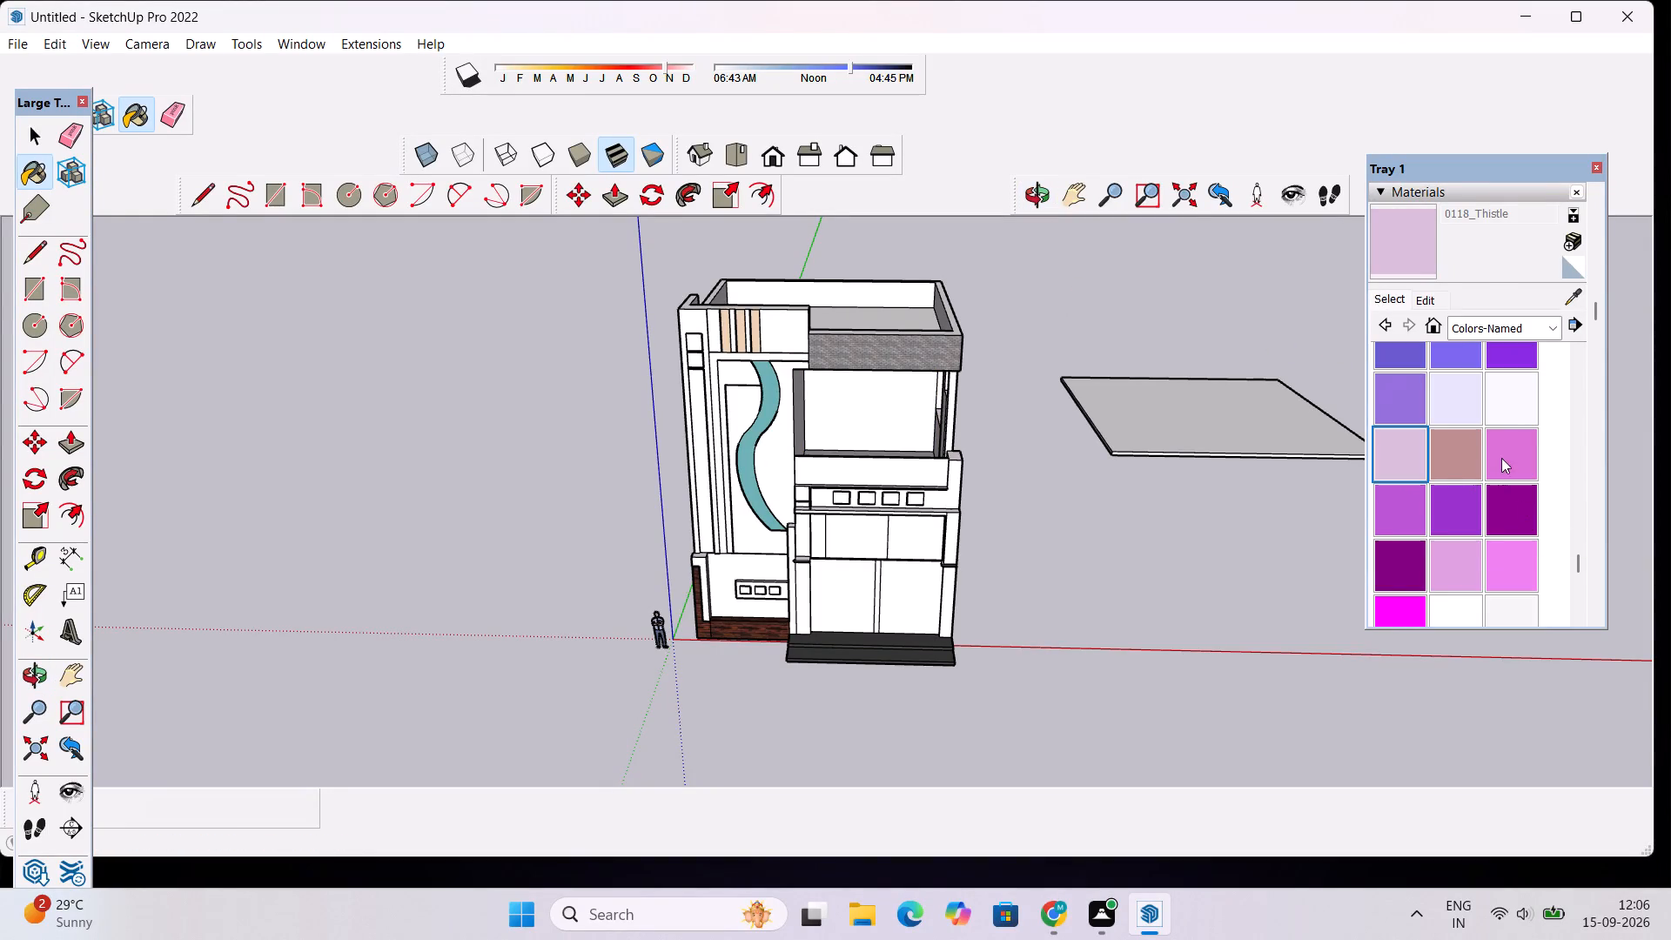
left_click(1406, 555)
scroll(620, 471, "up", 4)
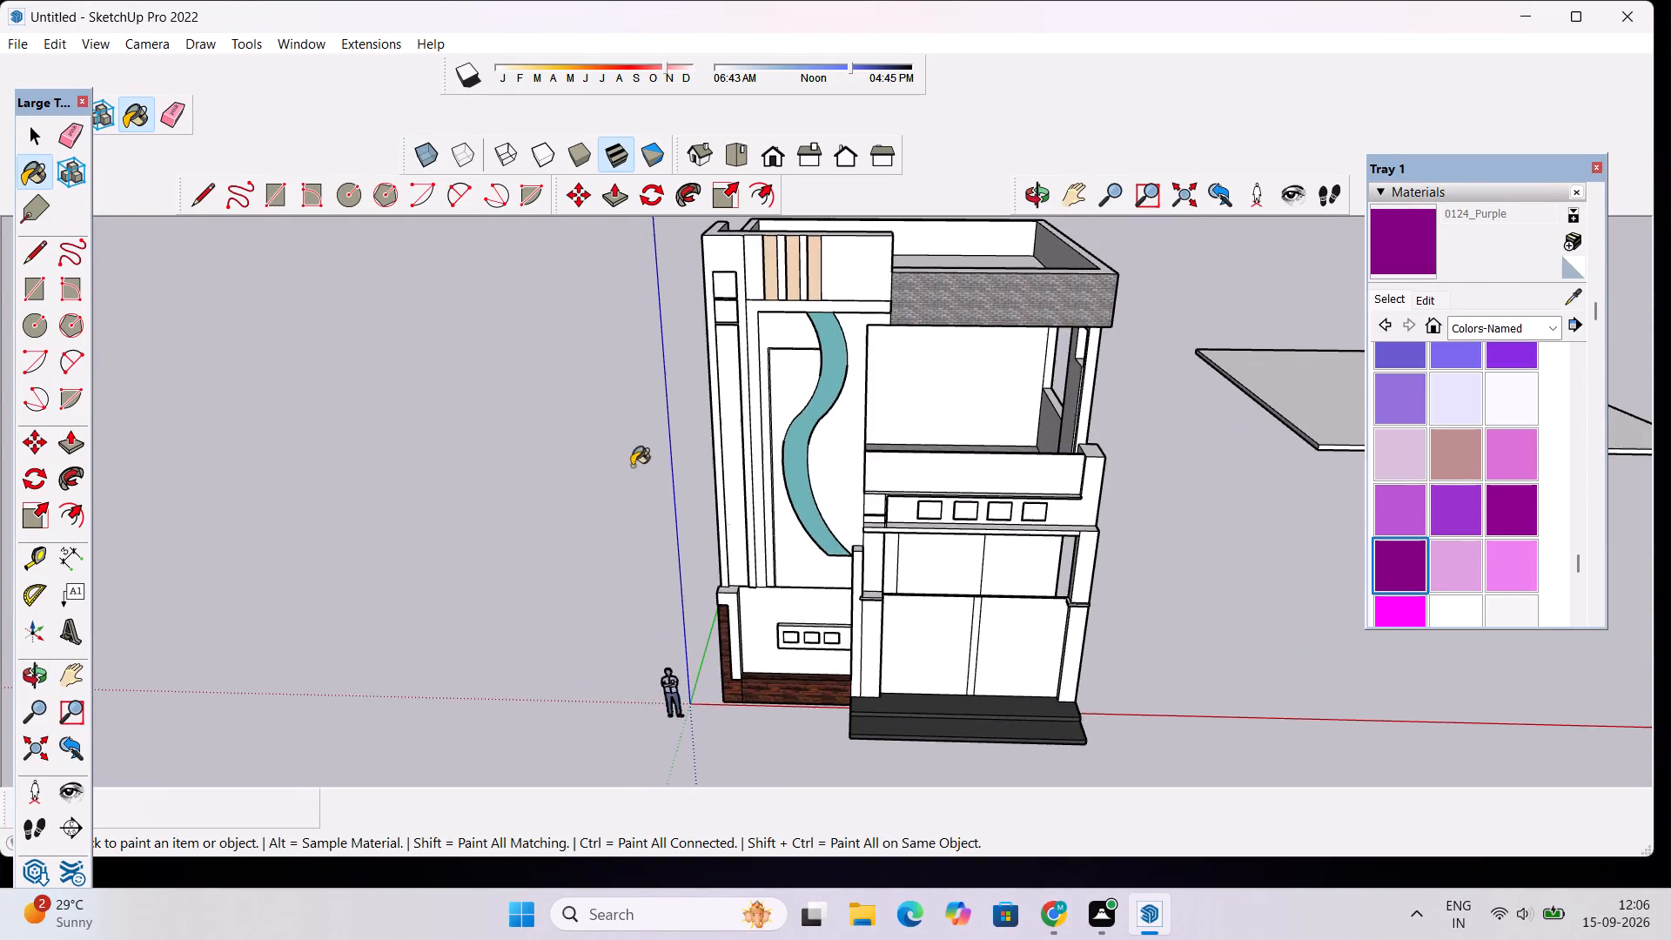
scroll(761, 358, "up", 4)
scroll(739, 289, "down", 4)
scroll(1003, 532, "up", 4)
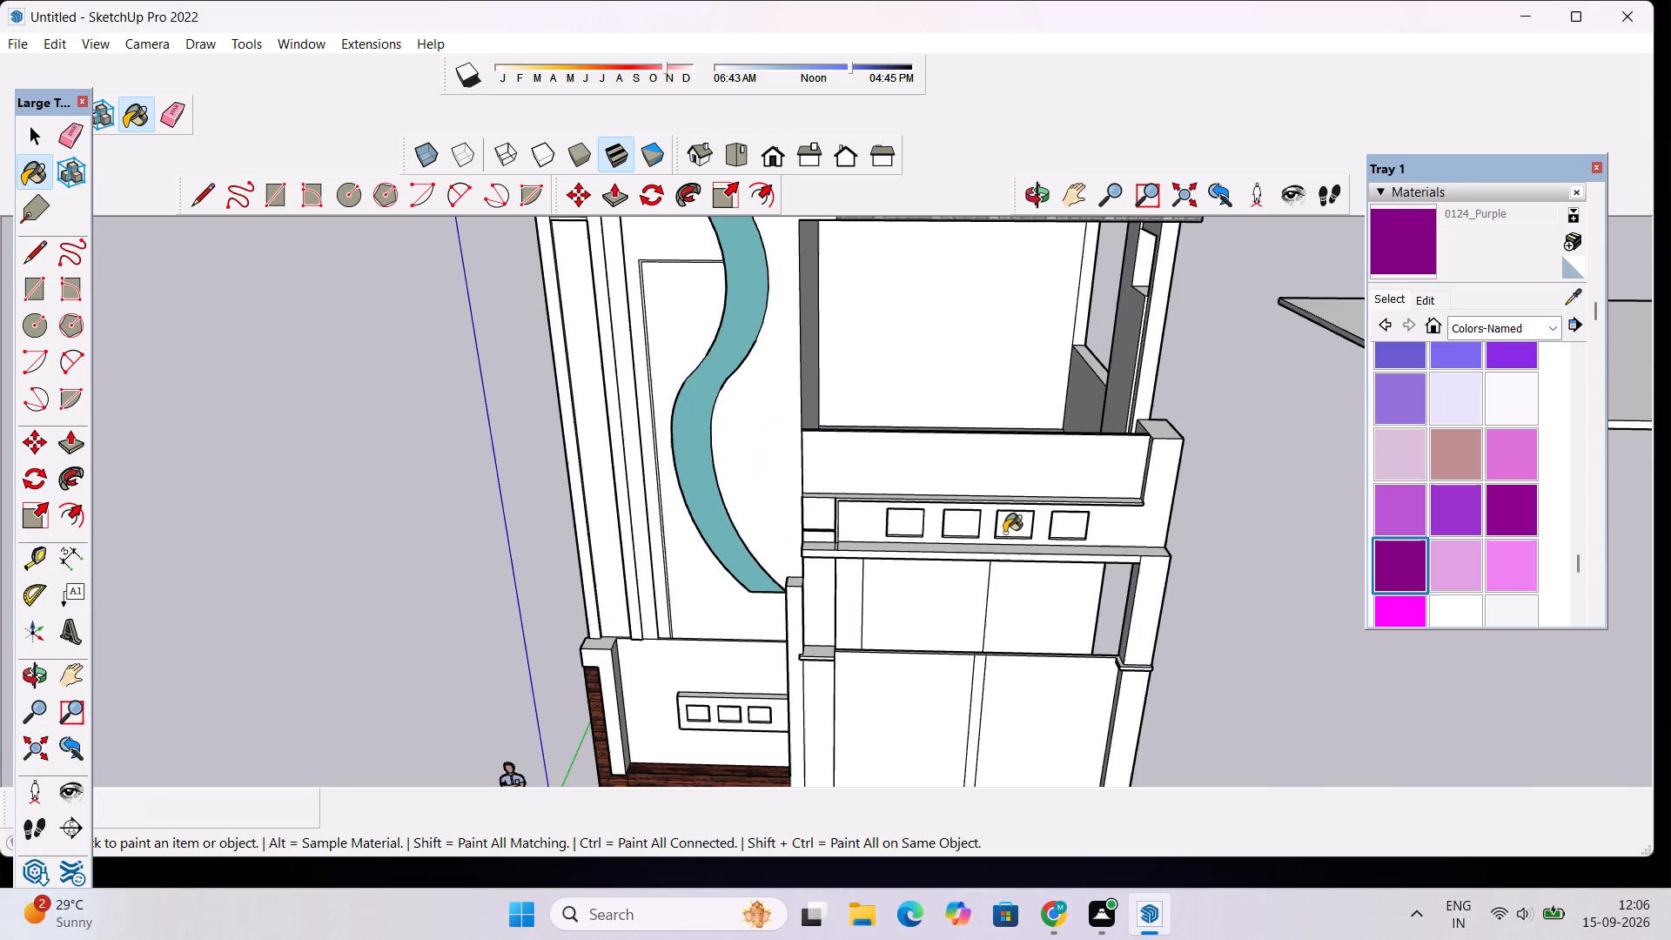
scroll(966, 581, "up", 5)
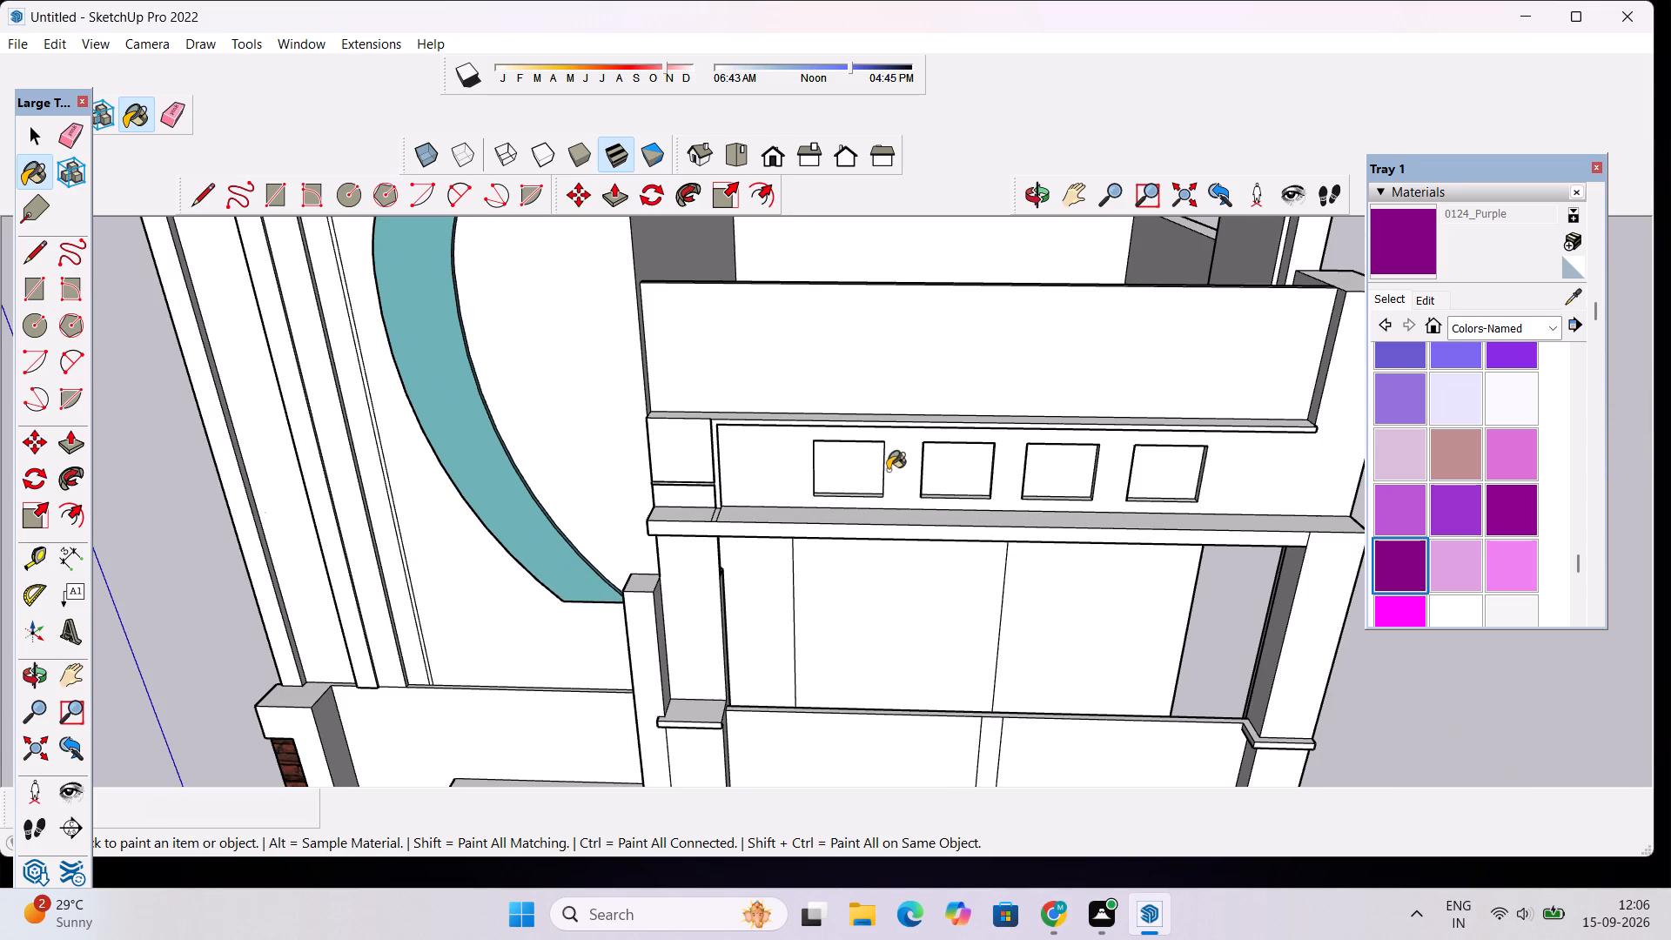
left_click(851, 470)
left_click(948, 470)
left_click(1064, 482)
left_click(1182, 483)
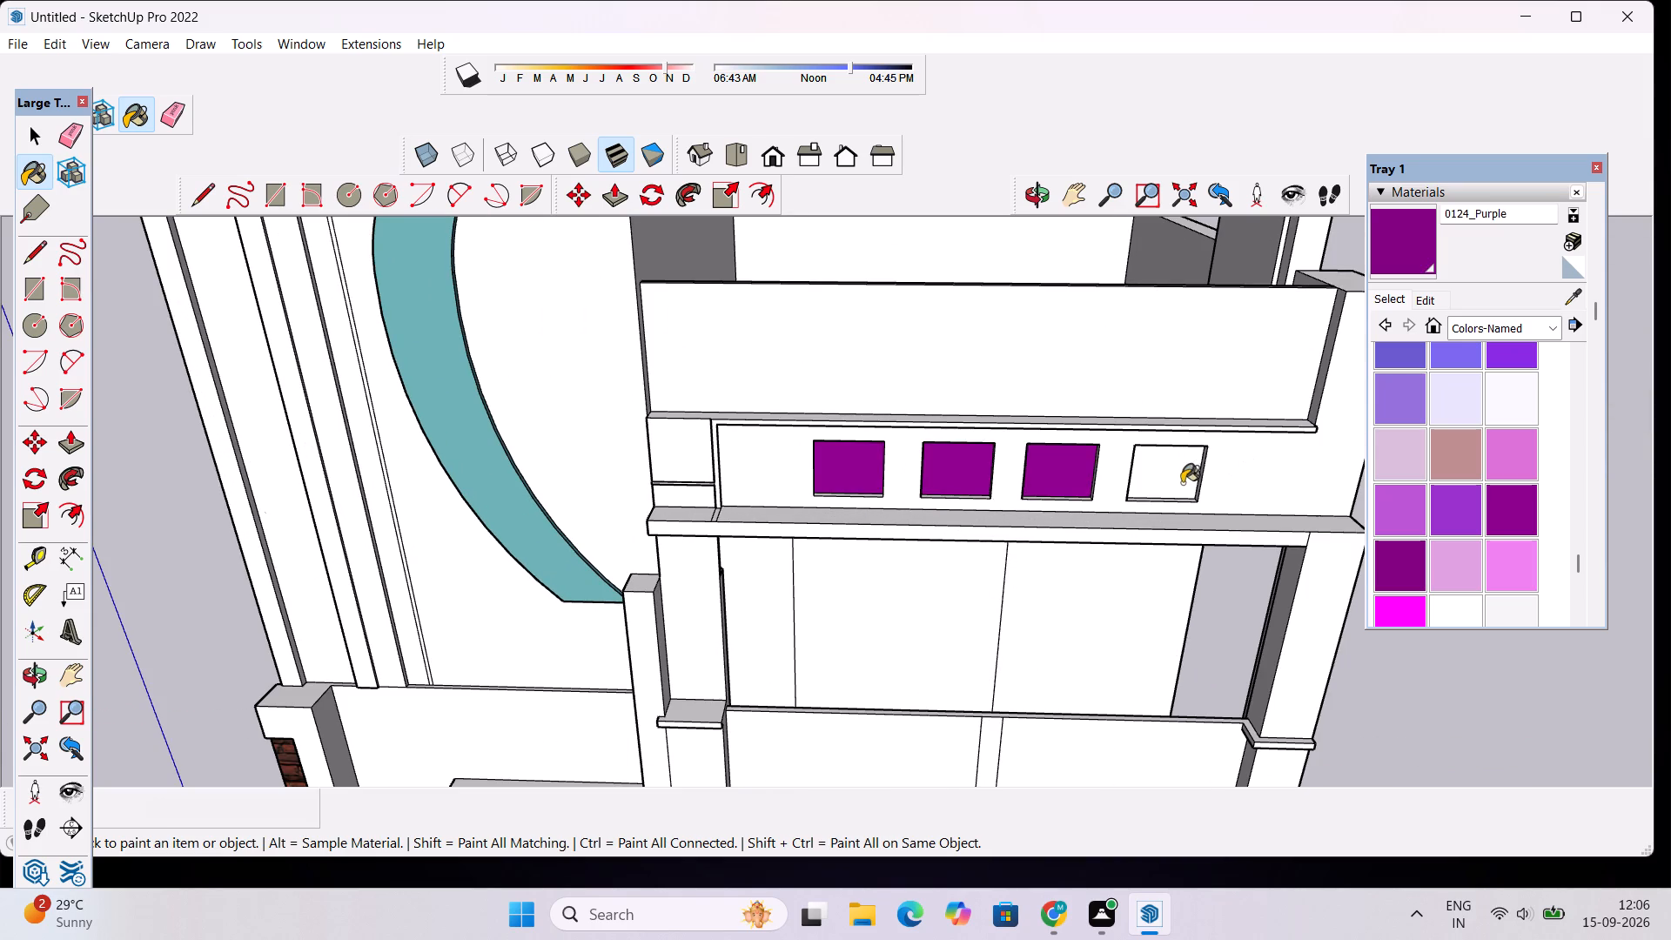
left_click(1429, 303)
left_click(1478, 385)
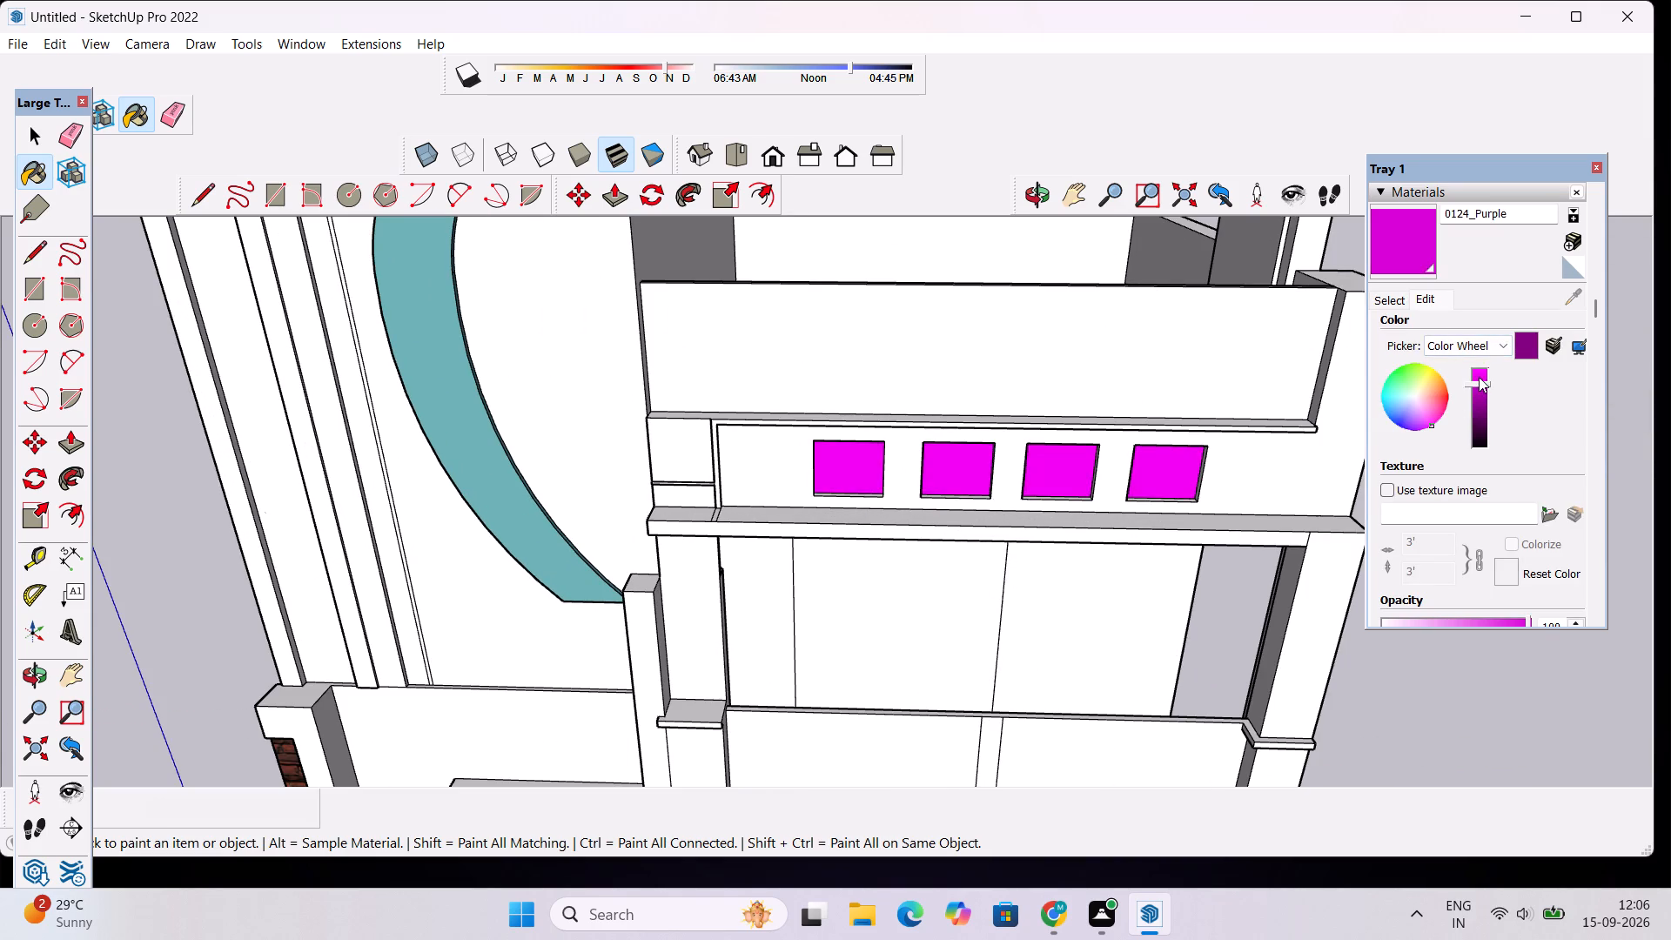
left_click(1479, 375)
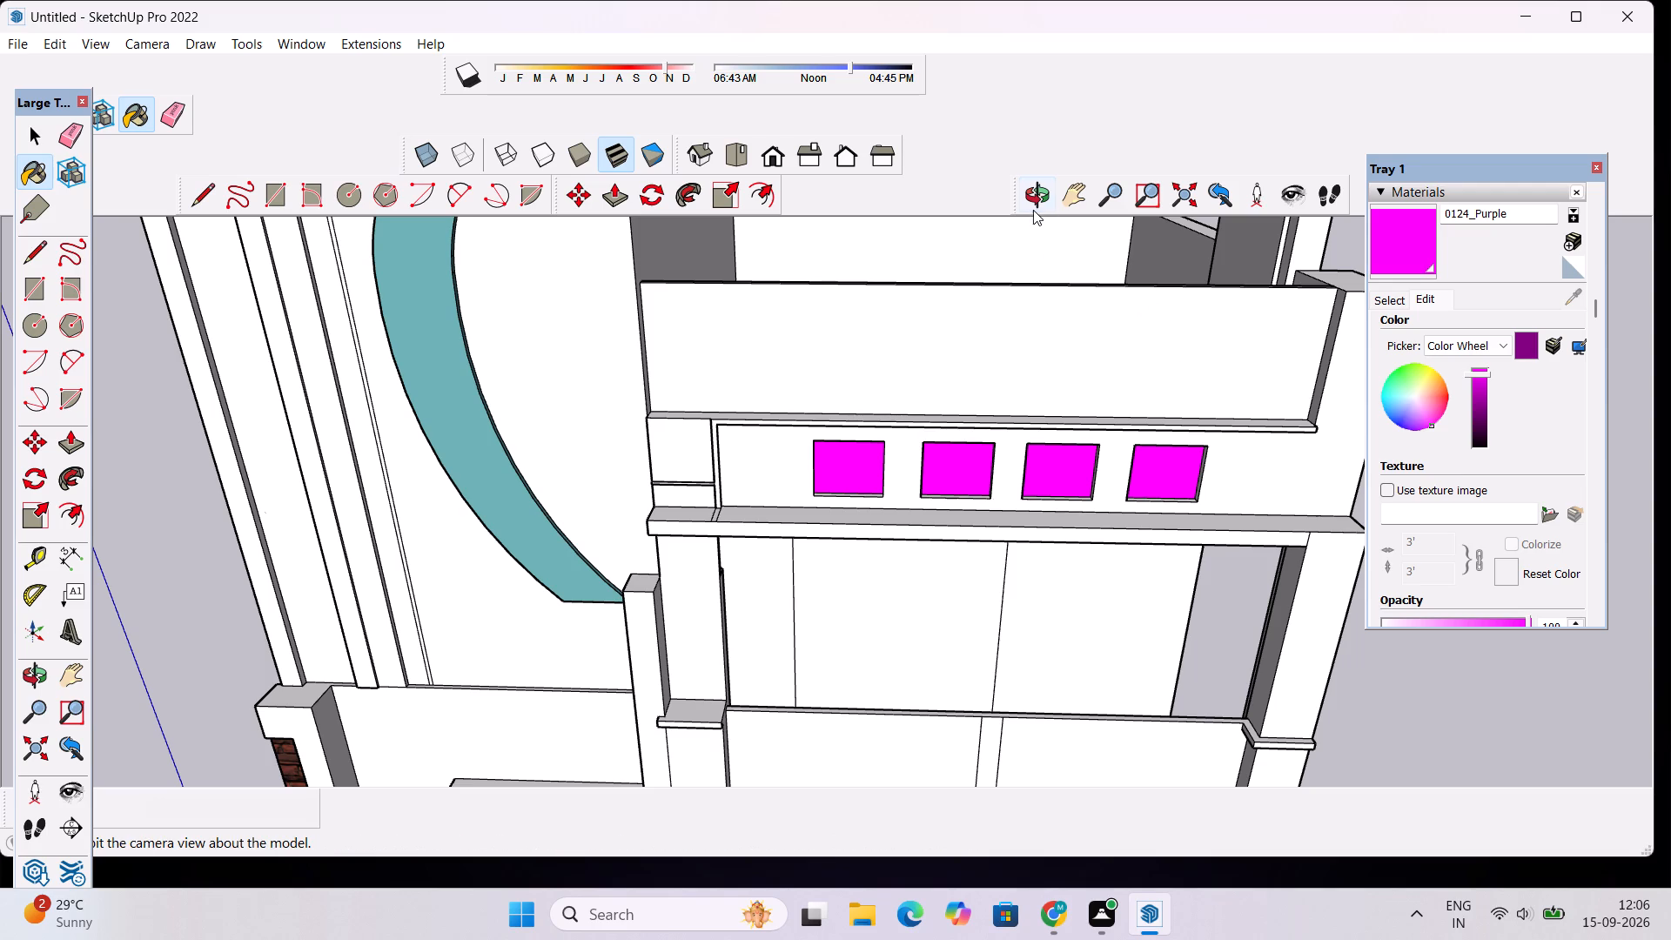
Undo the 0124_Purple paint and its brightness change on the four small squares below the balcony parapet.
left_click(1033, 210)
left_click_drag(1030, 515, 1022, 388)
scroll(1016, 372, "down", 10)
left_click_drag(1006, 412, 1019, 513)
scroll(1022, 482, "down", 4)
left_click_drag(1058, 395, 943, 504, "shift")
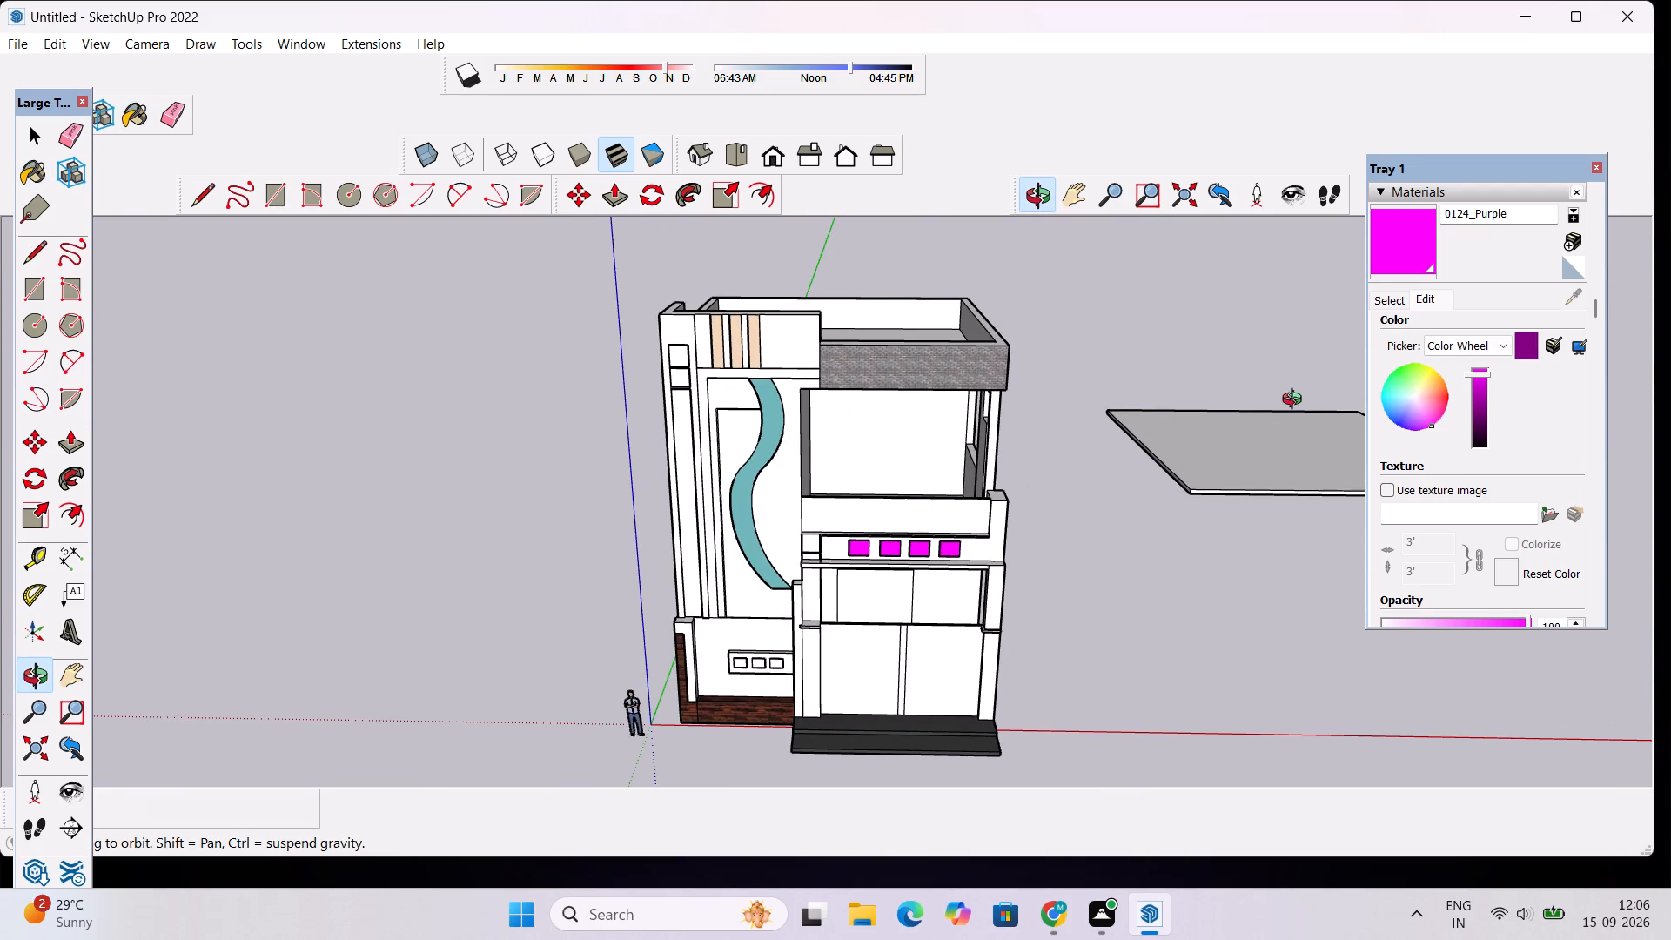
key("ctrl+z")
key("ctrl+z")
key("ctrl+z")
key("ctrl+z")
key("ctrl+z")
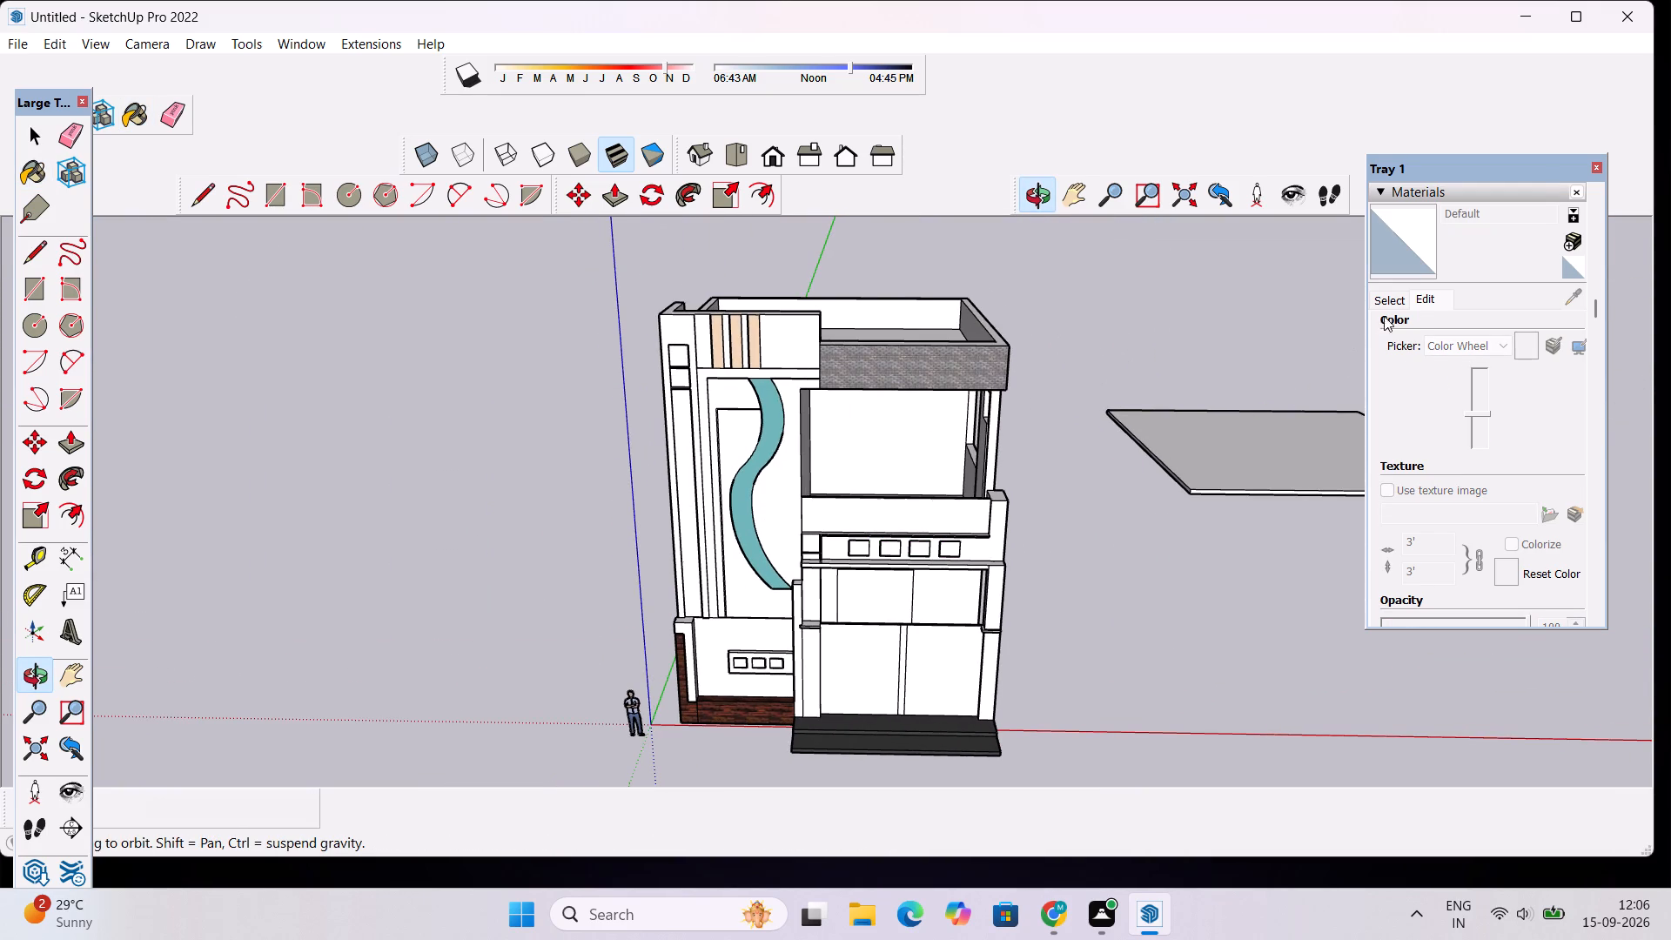
Paint the tower's outer vertical frame, the gaps around the beige strips and the top panel beside the brick parapet with 0125_Plum.
left_click(1382, 303)
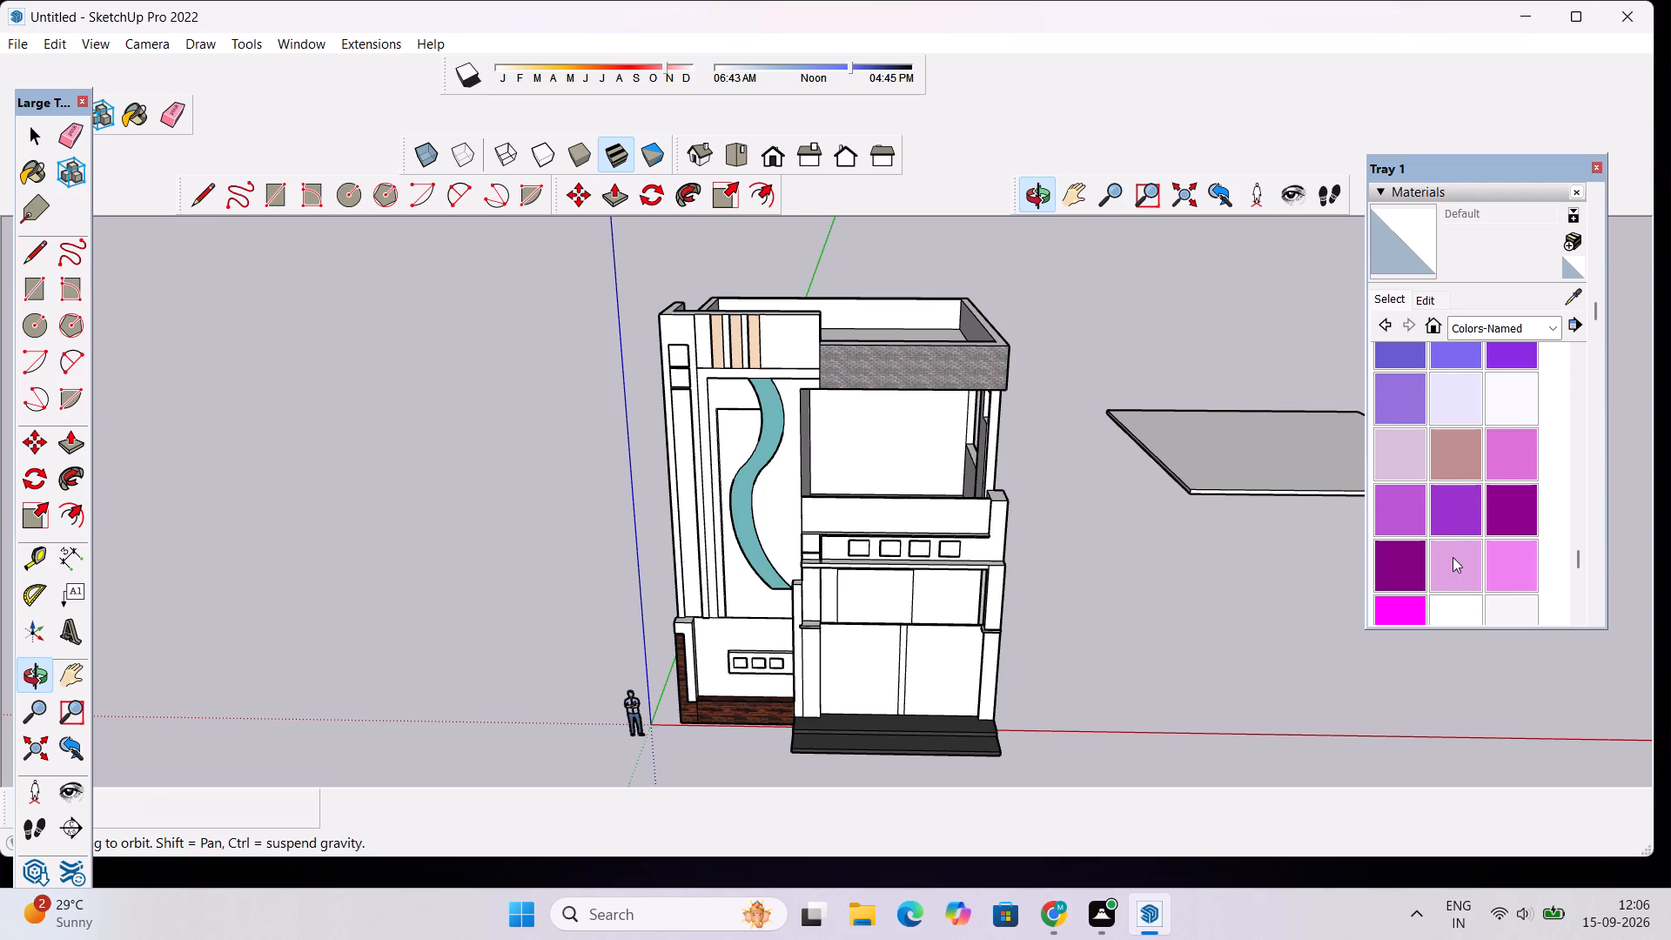
scroll(1453, 562, "down", 2)
scroll(1453, 563, "up", 1)
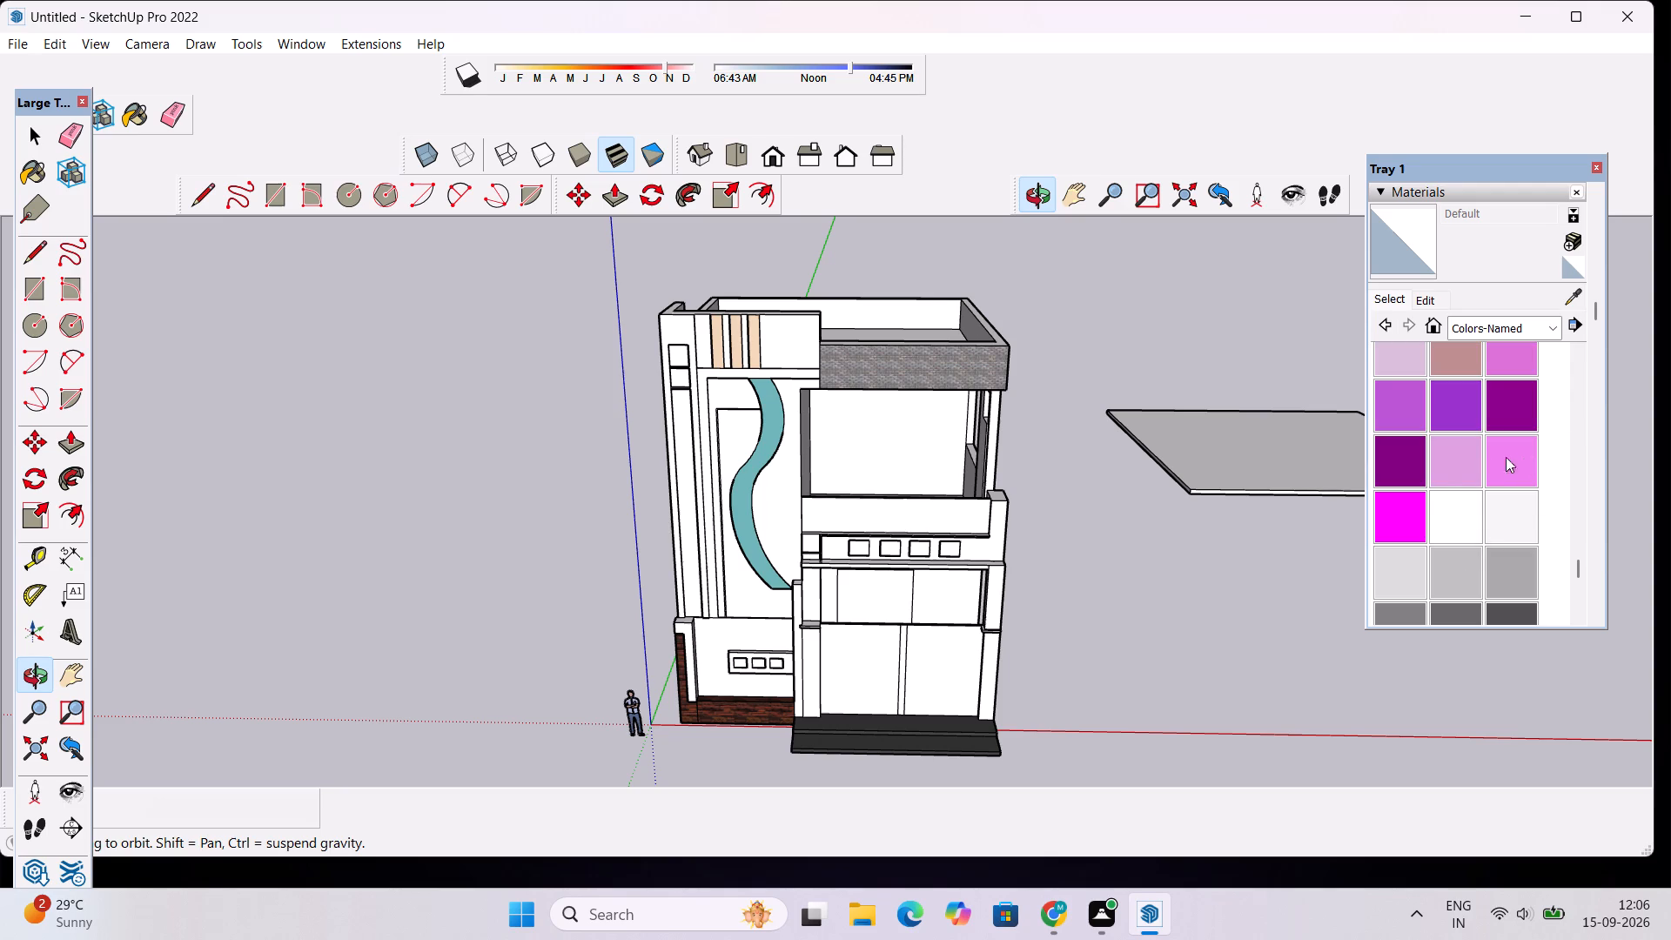
left_click(1453, 471)
scroll(720, 456, "up", 4)
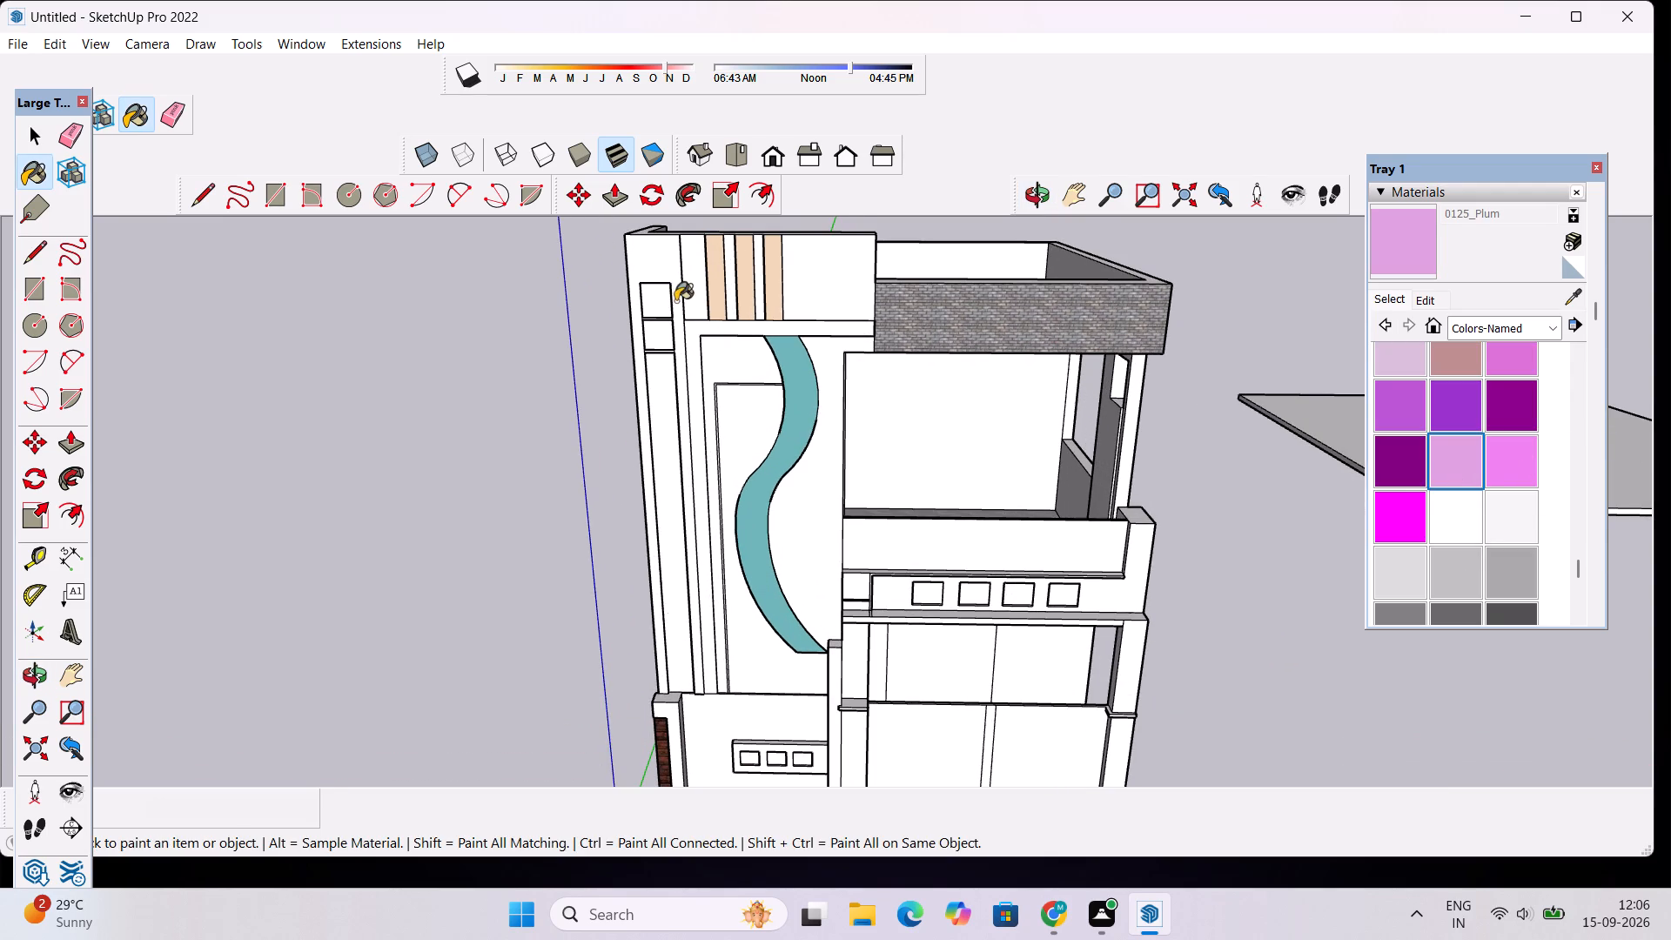
left_click(668, 265)
scroll(667, 265, "up", 3)
left_click(700, 252)
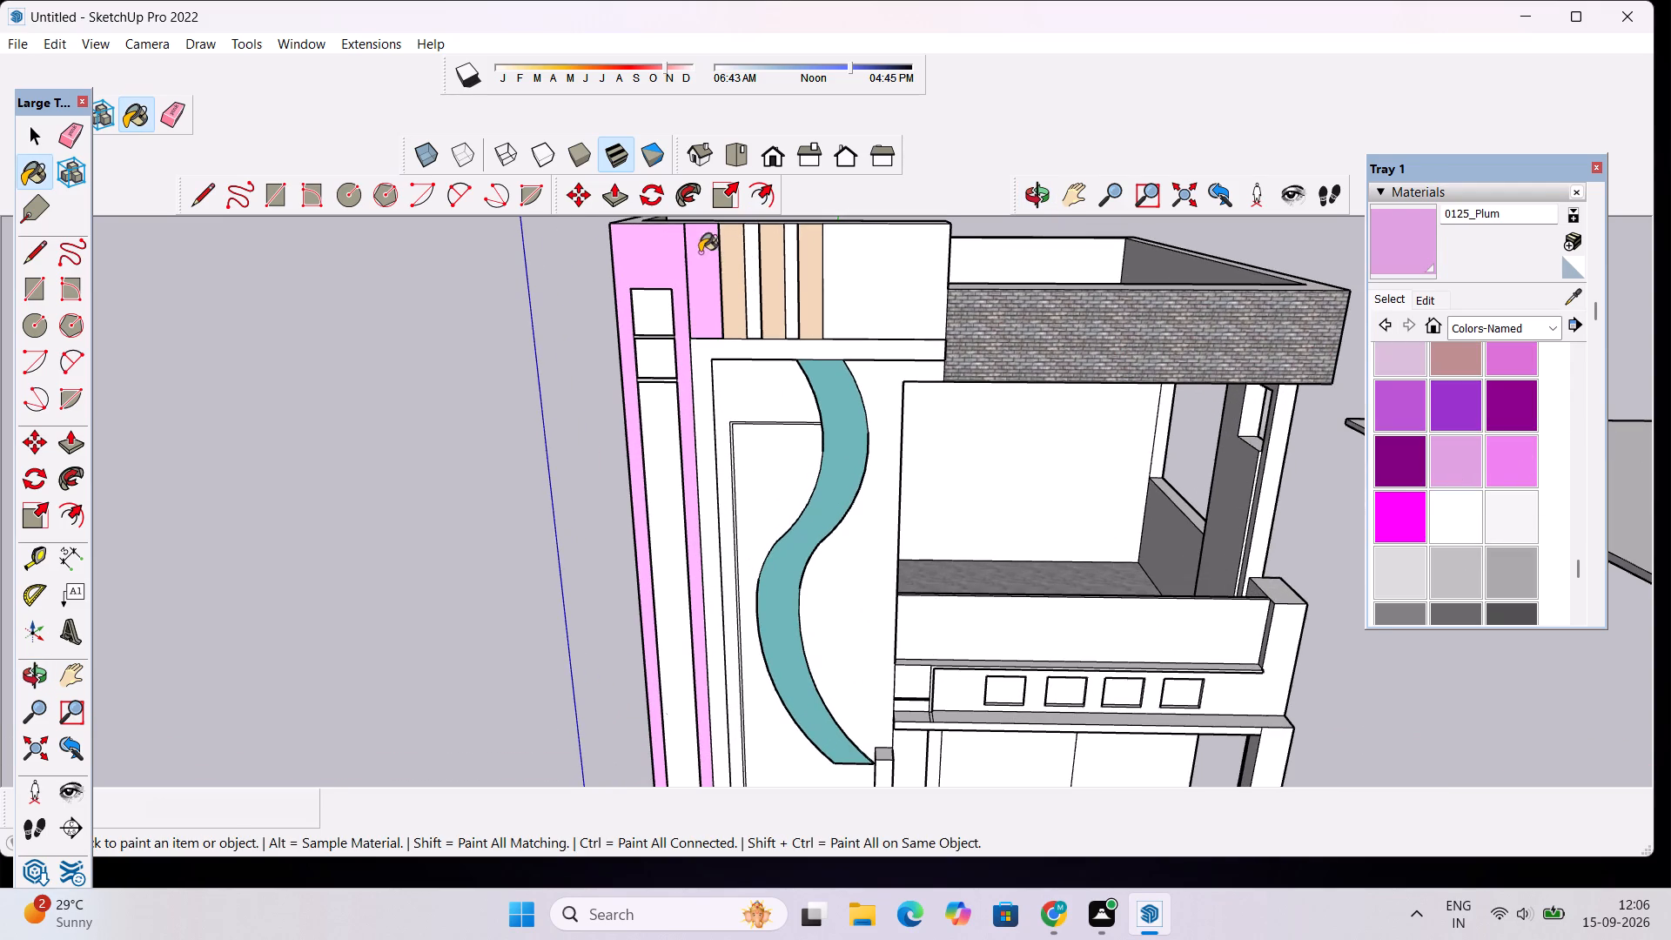
scroll(735, 261, "up", 4)
left_click(748, 255)
left_click(759, 252)
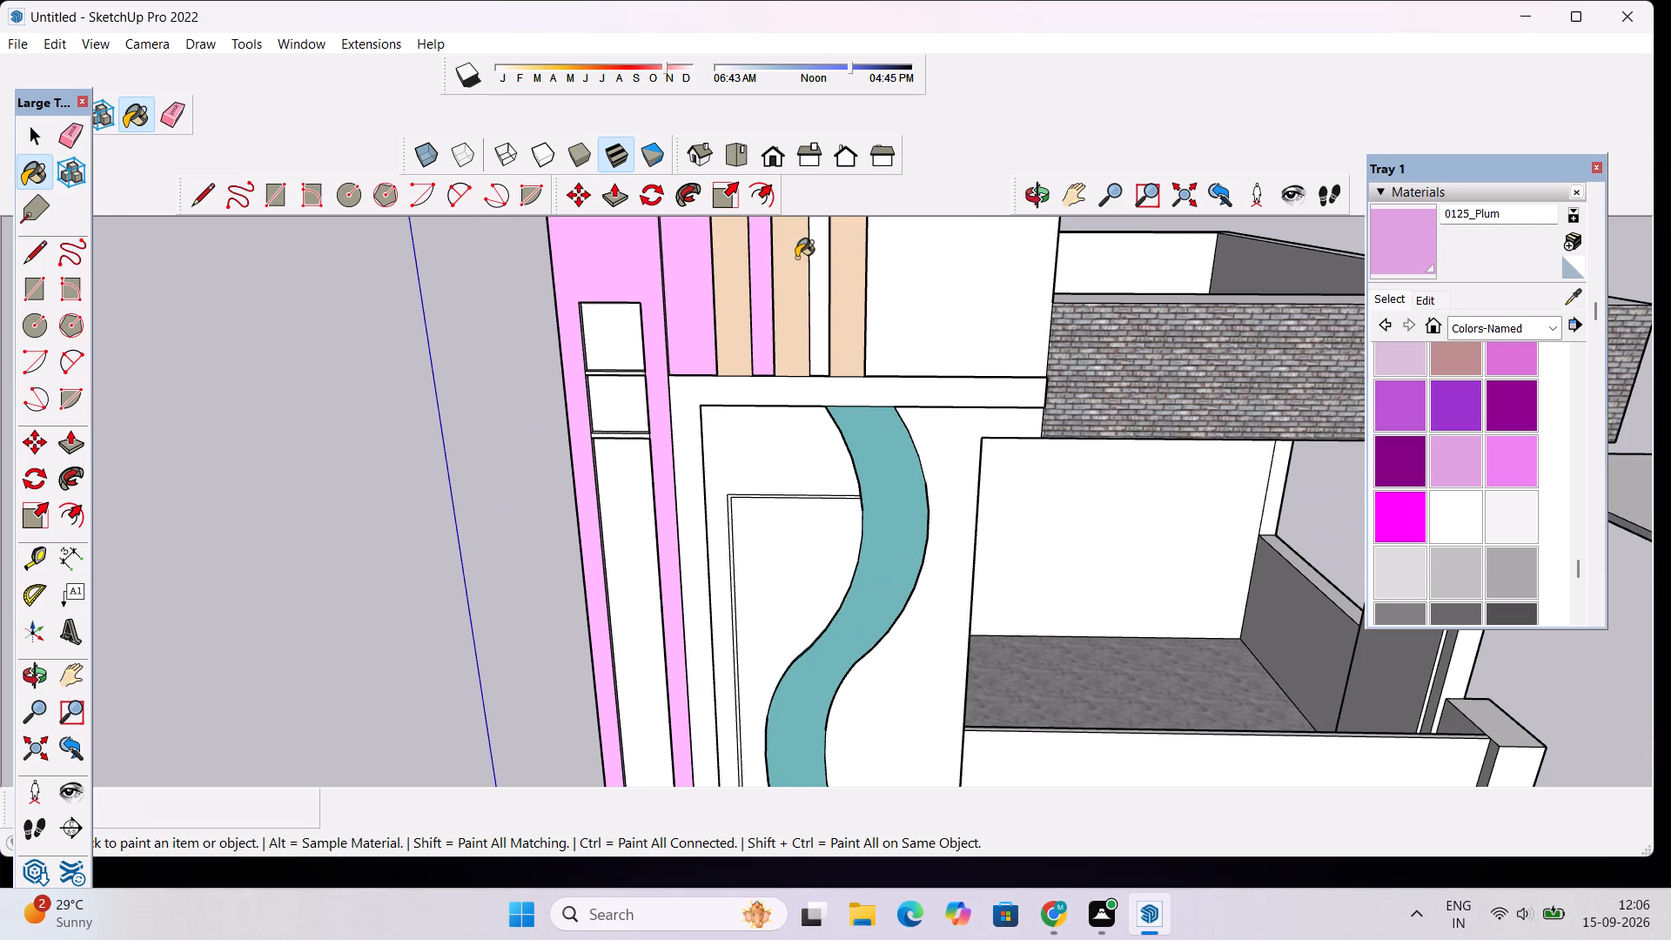
left_click(796, 258)
key("ctrl+z")
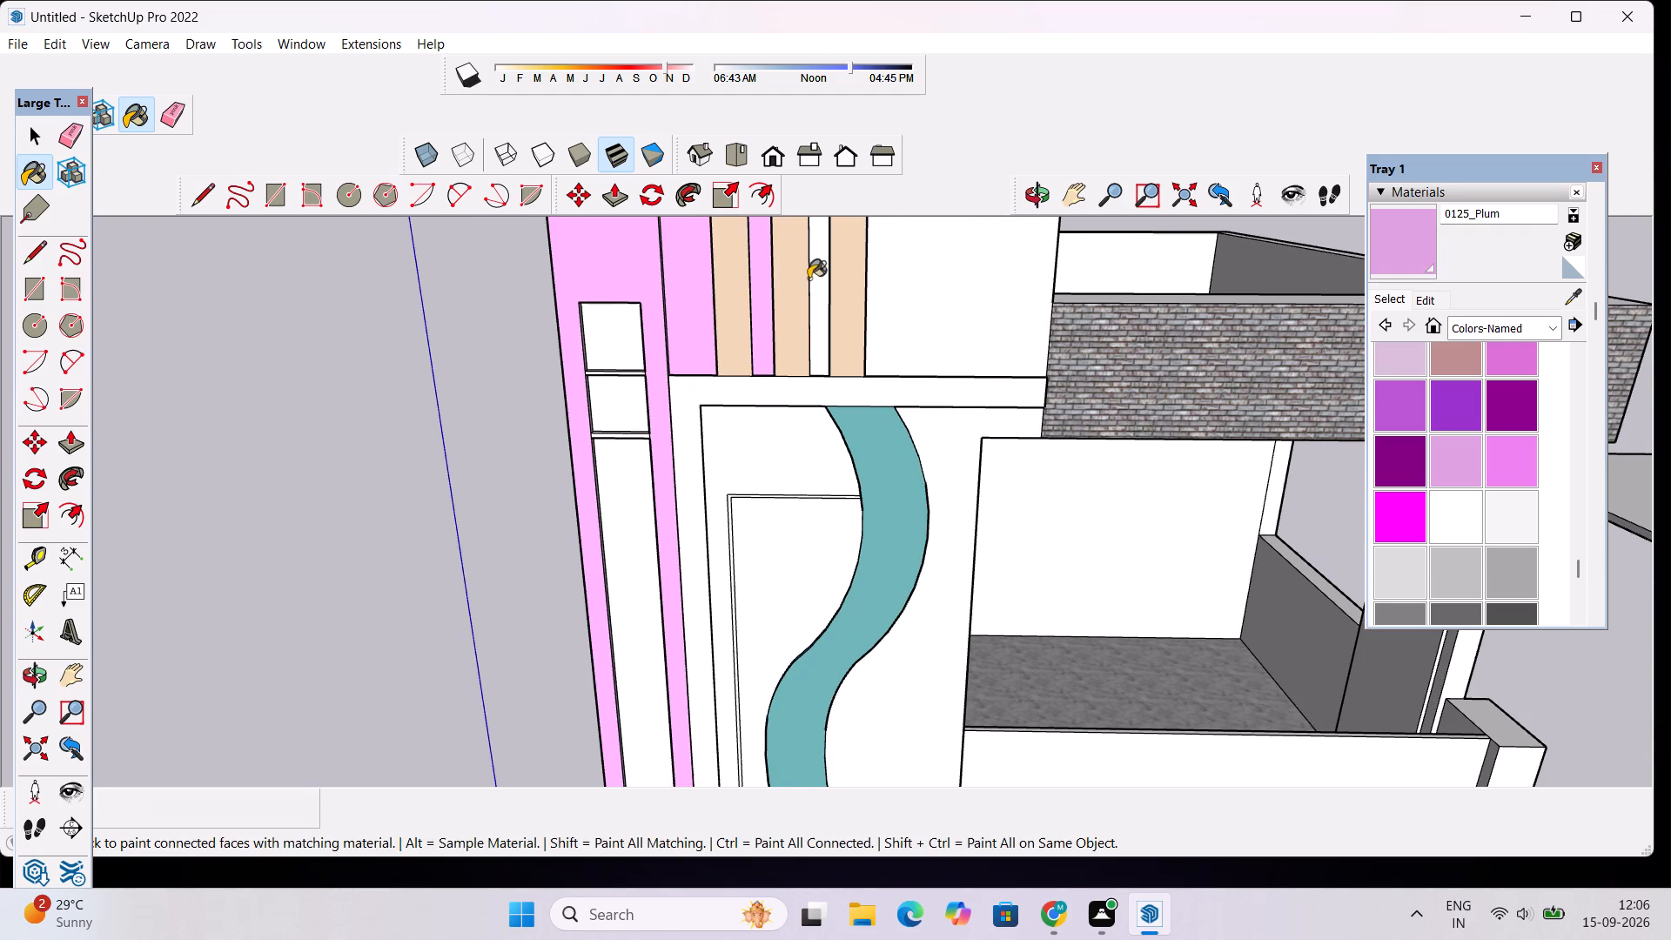
scroll(810, 280, "up", 5)
left_click(821, 272)
left_click(946, 292)
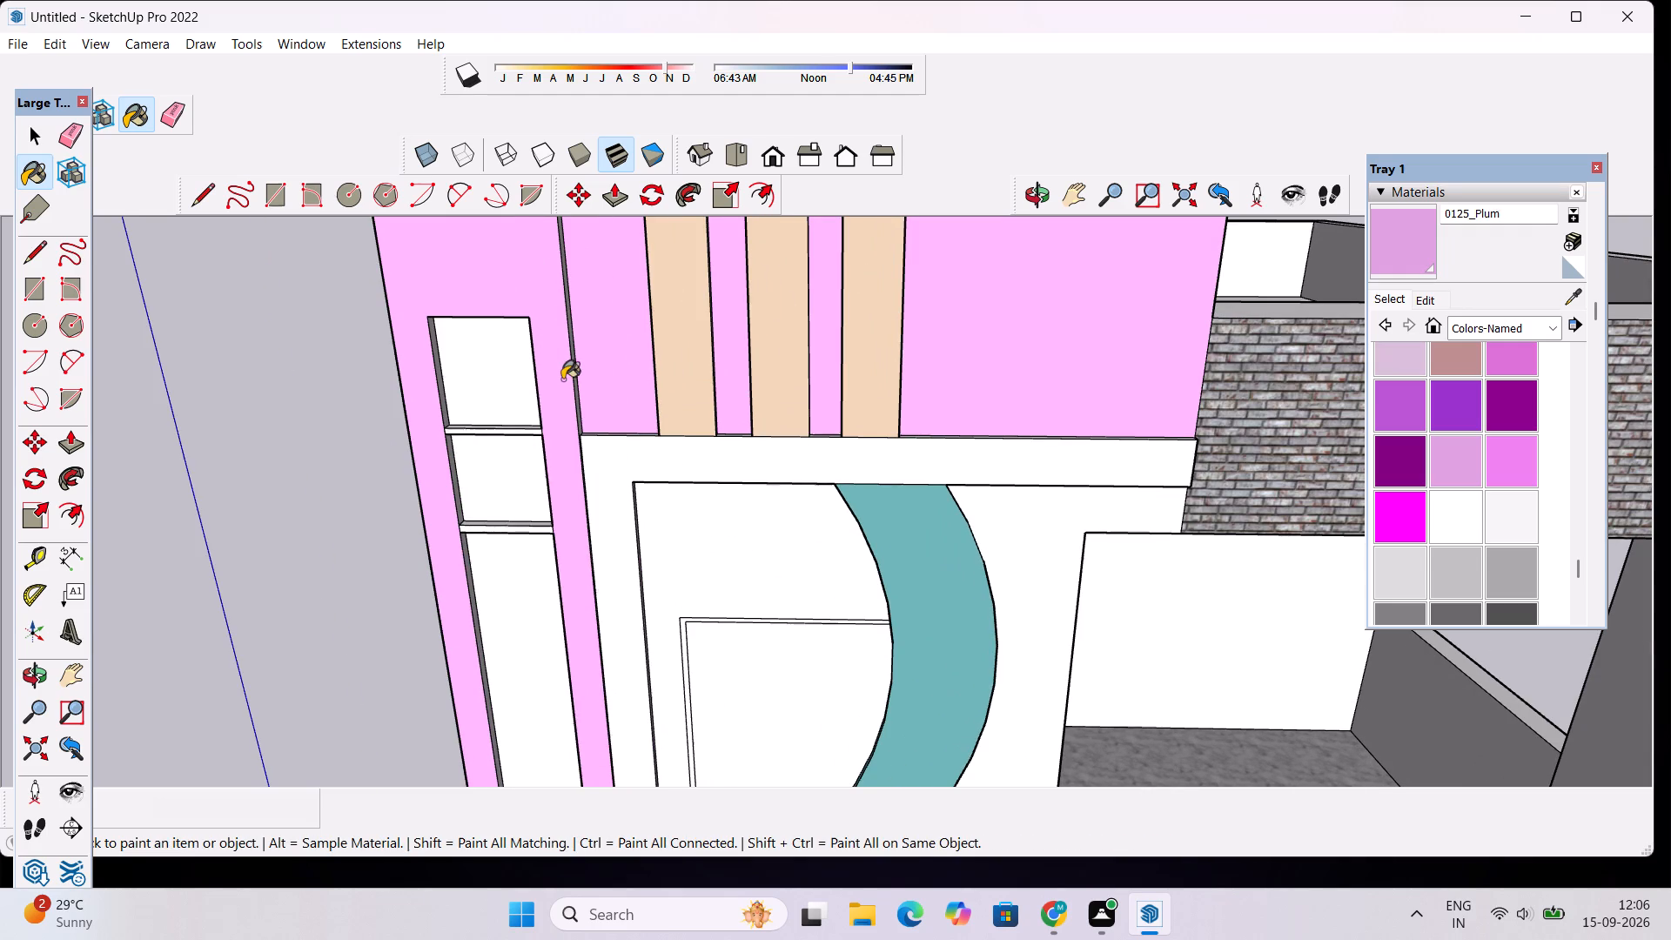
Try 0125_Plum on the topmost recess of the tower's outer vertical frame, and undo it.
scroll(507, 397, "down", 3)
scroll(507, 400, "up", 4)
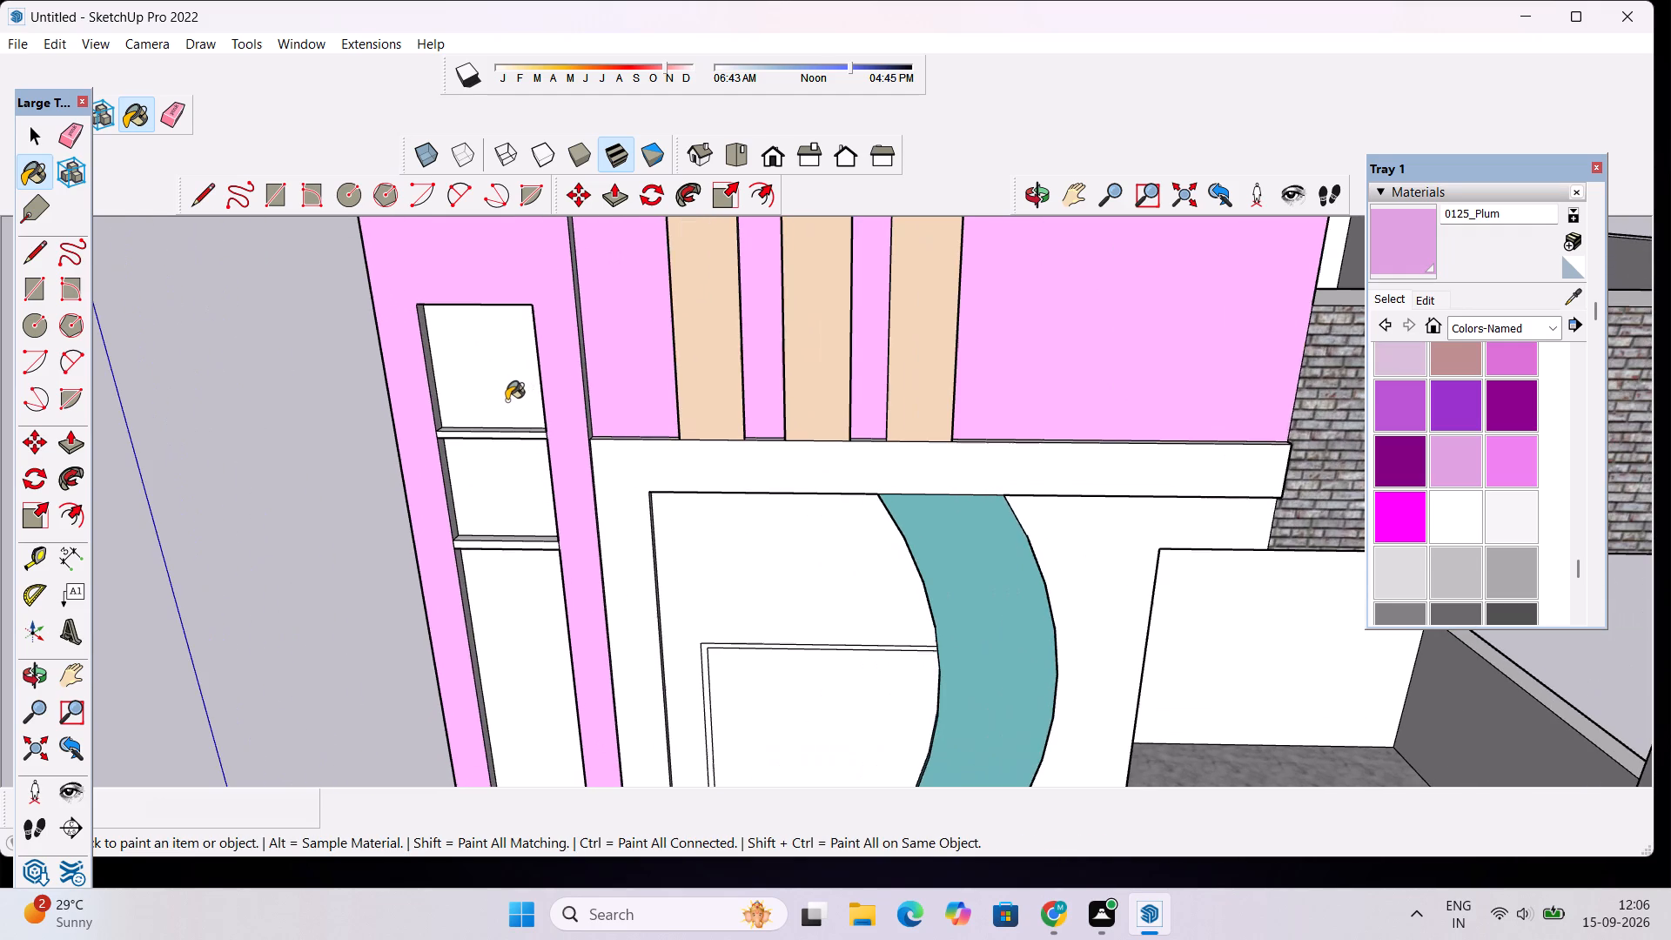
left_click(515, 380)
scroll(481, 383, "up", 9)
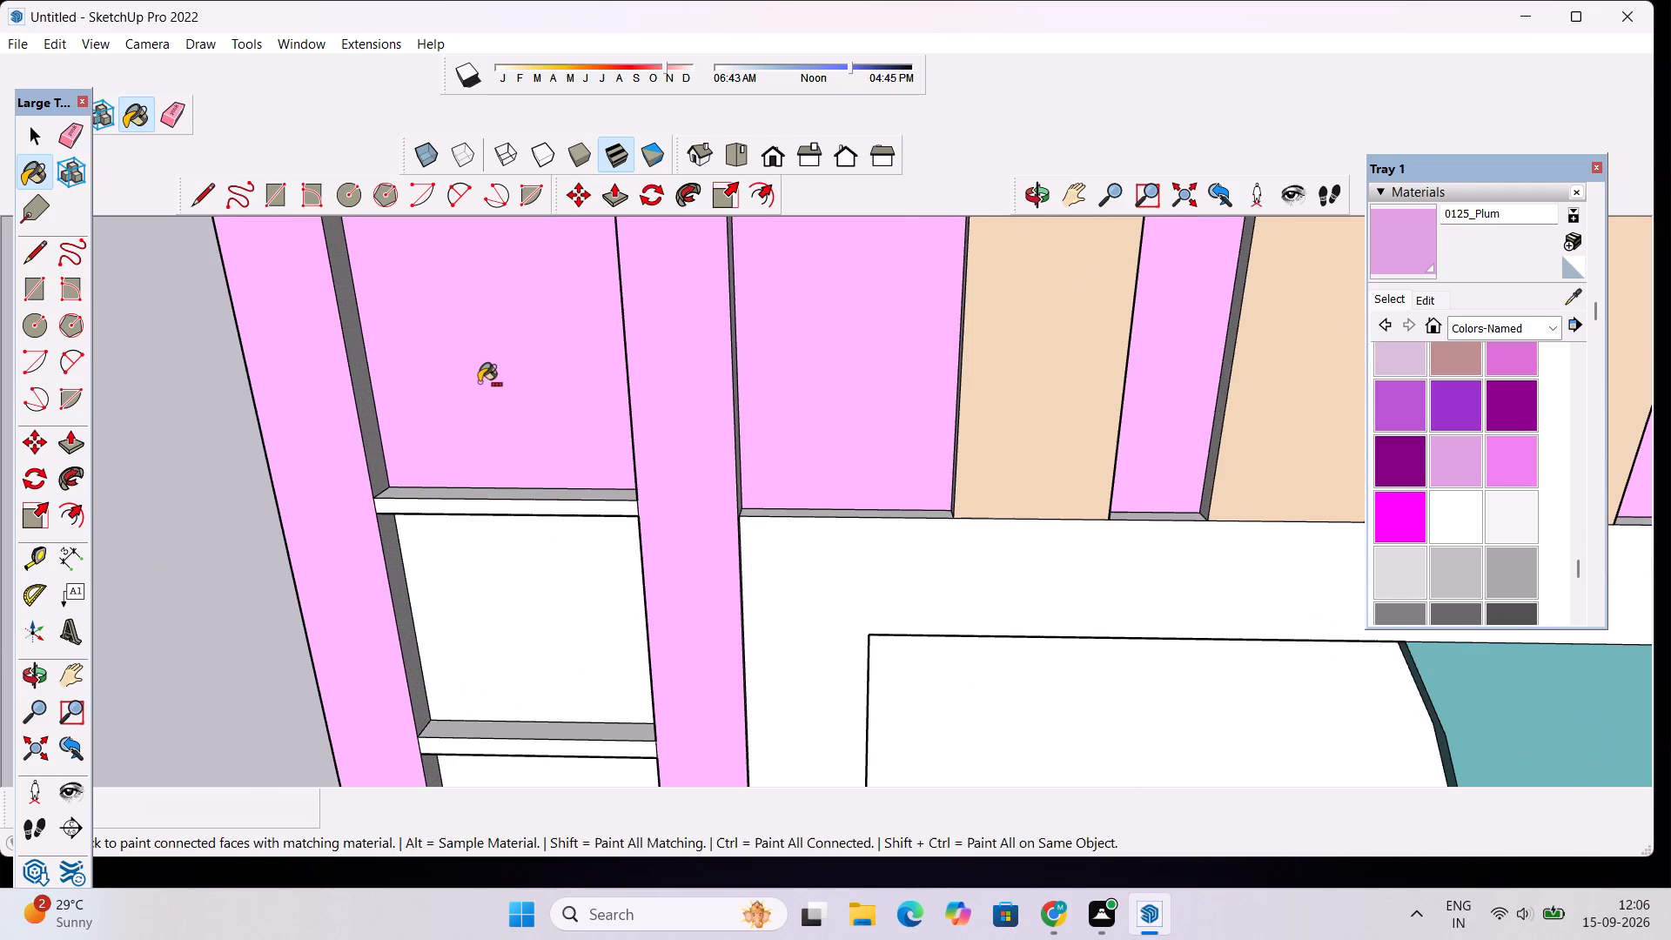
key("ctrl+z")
Paint the tall recessed strip inside the tower's outer vertical frame and its inner side face with 0131_Silver.
scroll(481, 383, "down", 20)
scroll(481, 383, "down", 5)
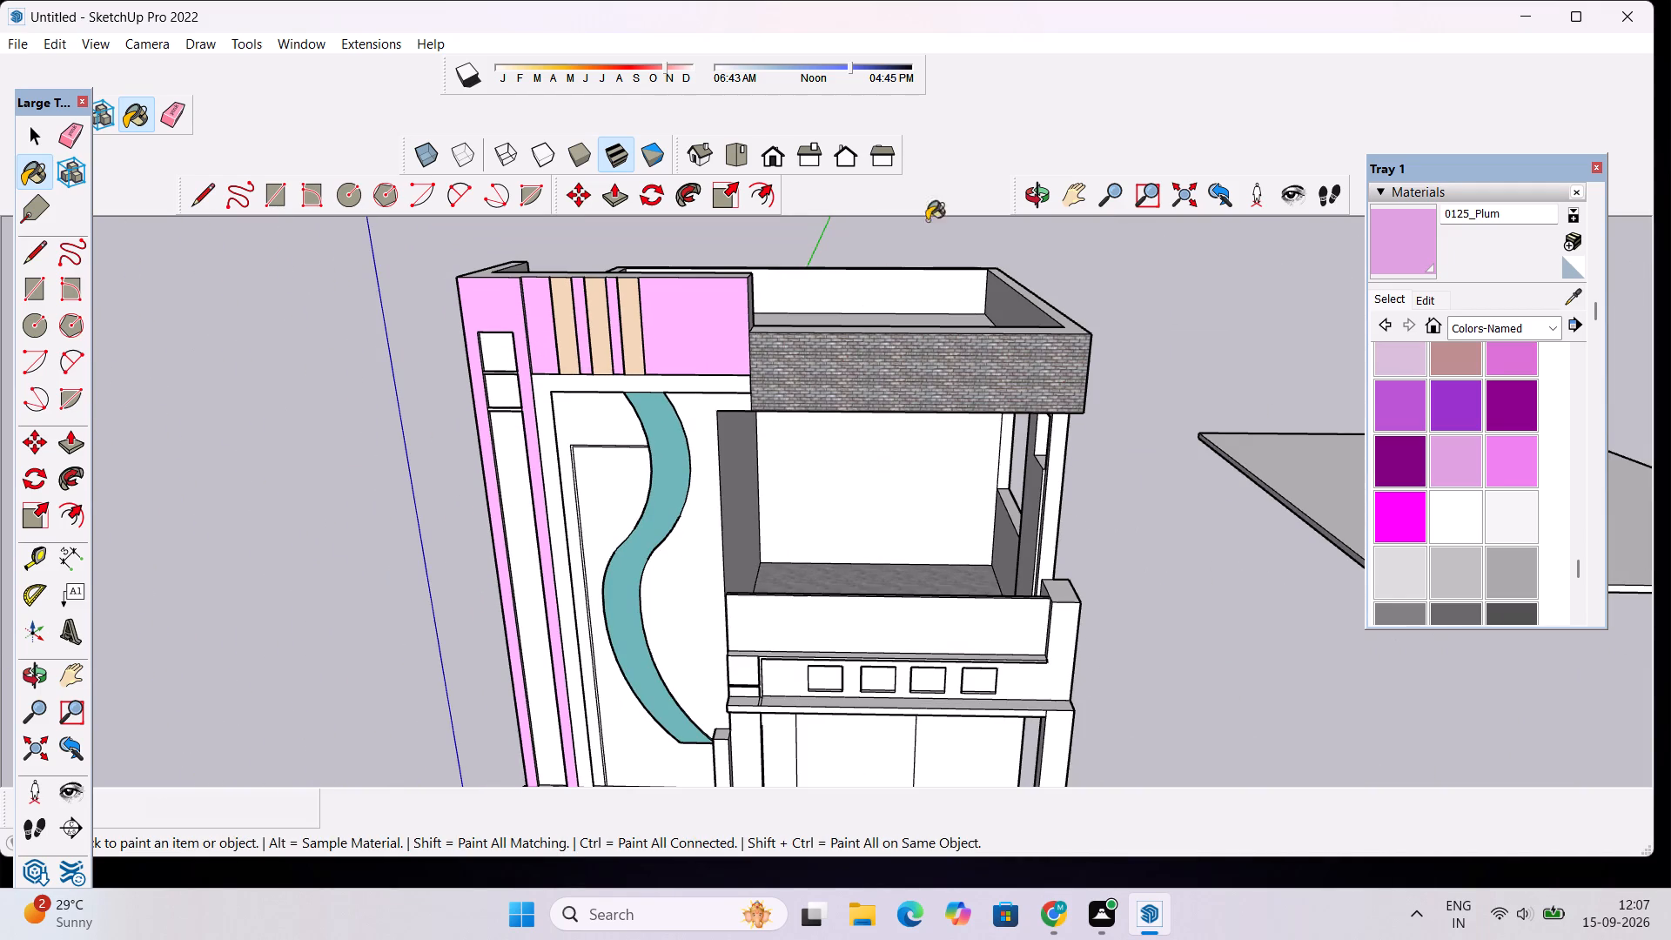
left_click(1470, 581)
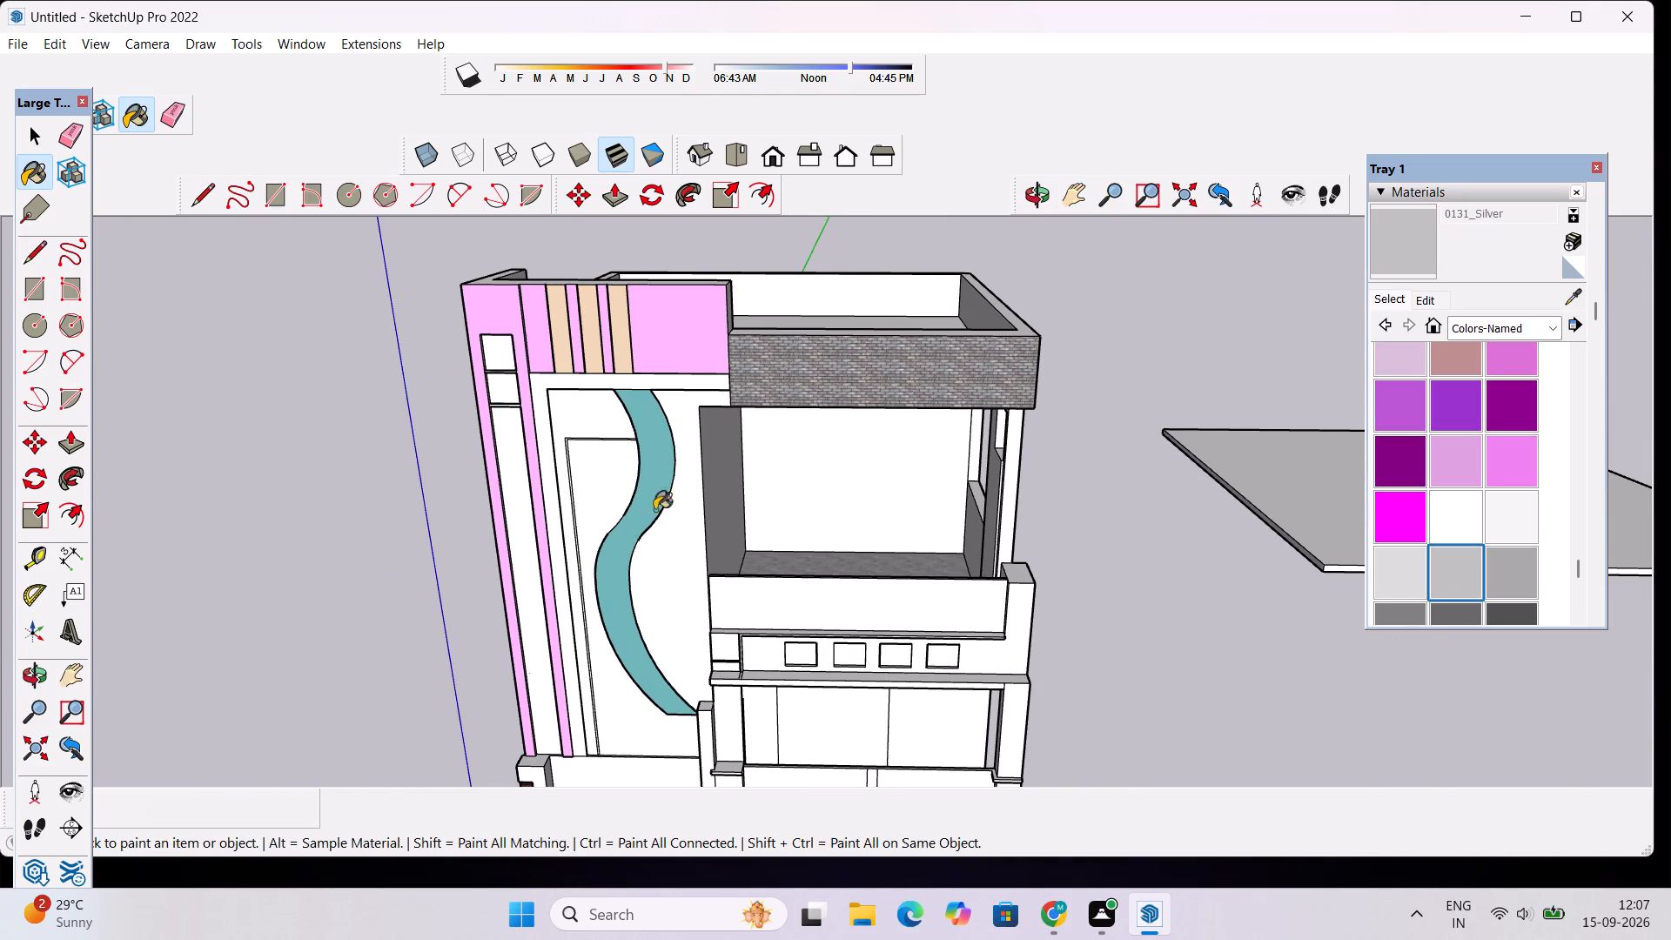
scroll(488, 495, "up", 5)
left_click(527, 446)
scroll(515, 440, "up", 6)
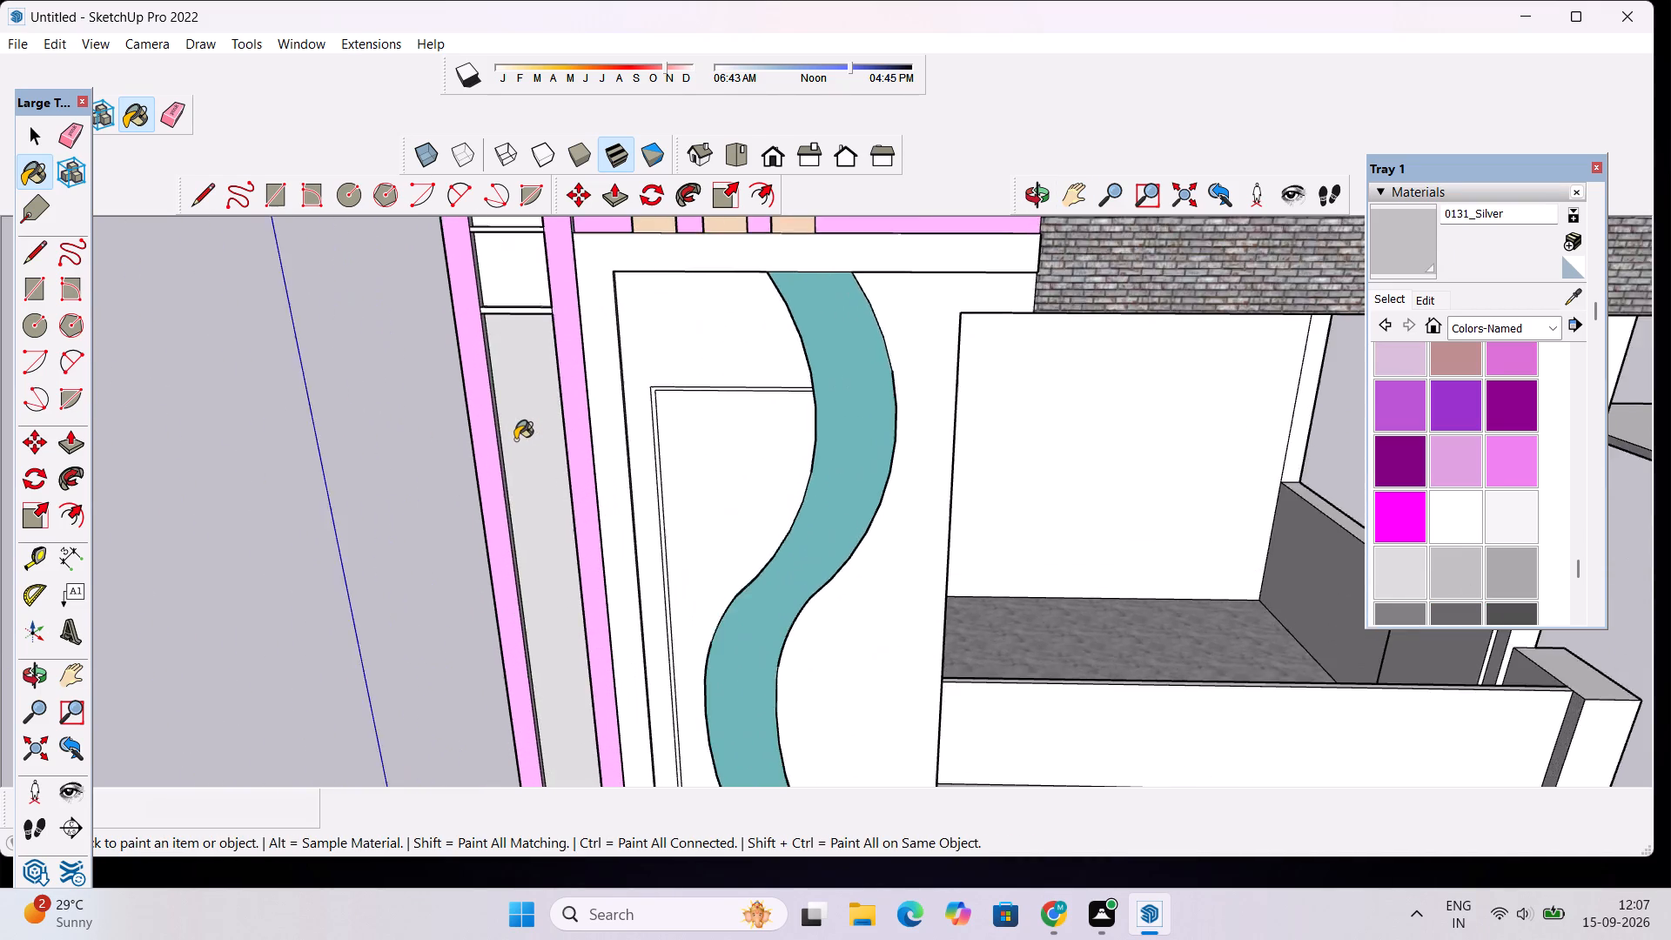
scroll(515, 440, "up", 13)
left_click(460, 482)
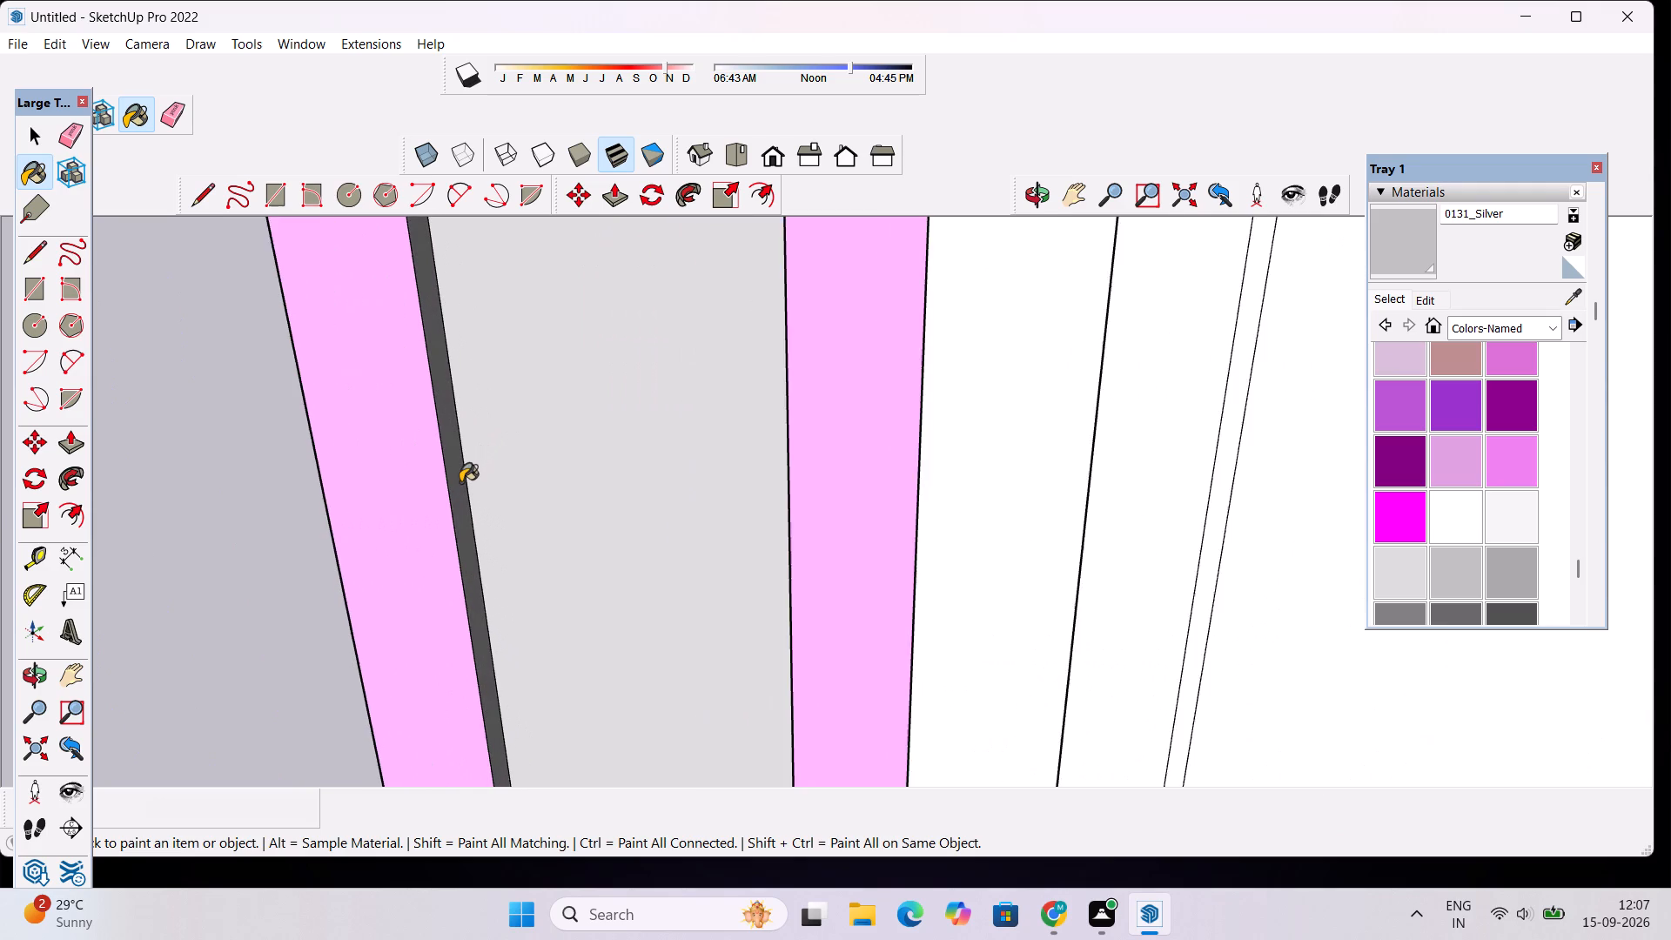
Paint the second recess from the top of the vertical frame, its inner side and the crossbar below it with 0131_Silver.
scroll(460, 482, "down", 10)
scroll(519, 435, "down", 1)
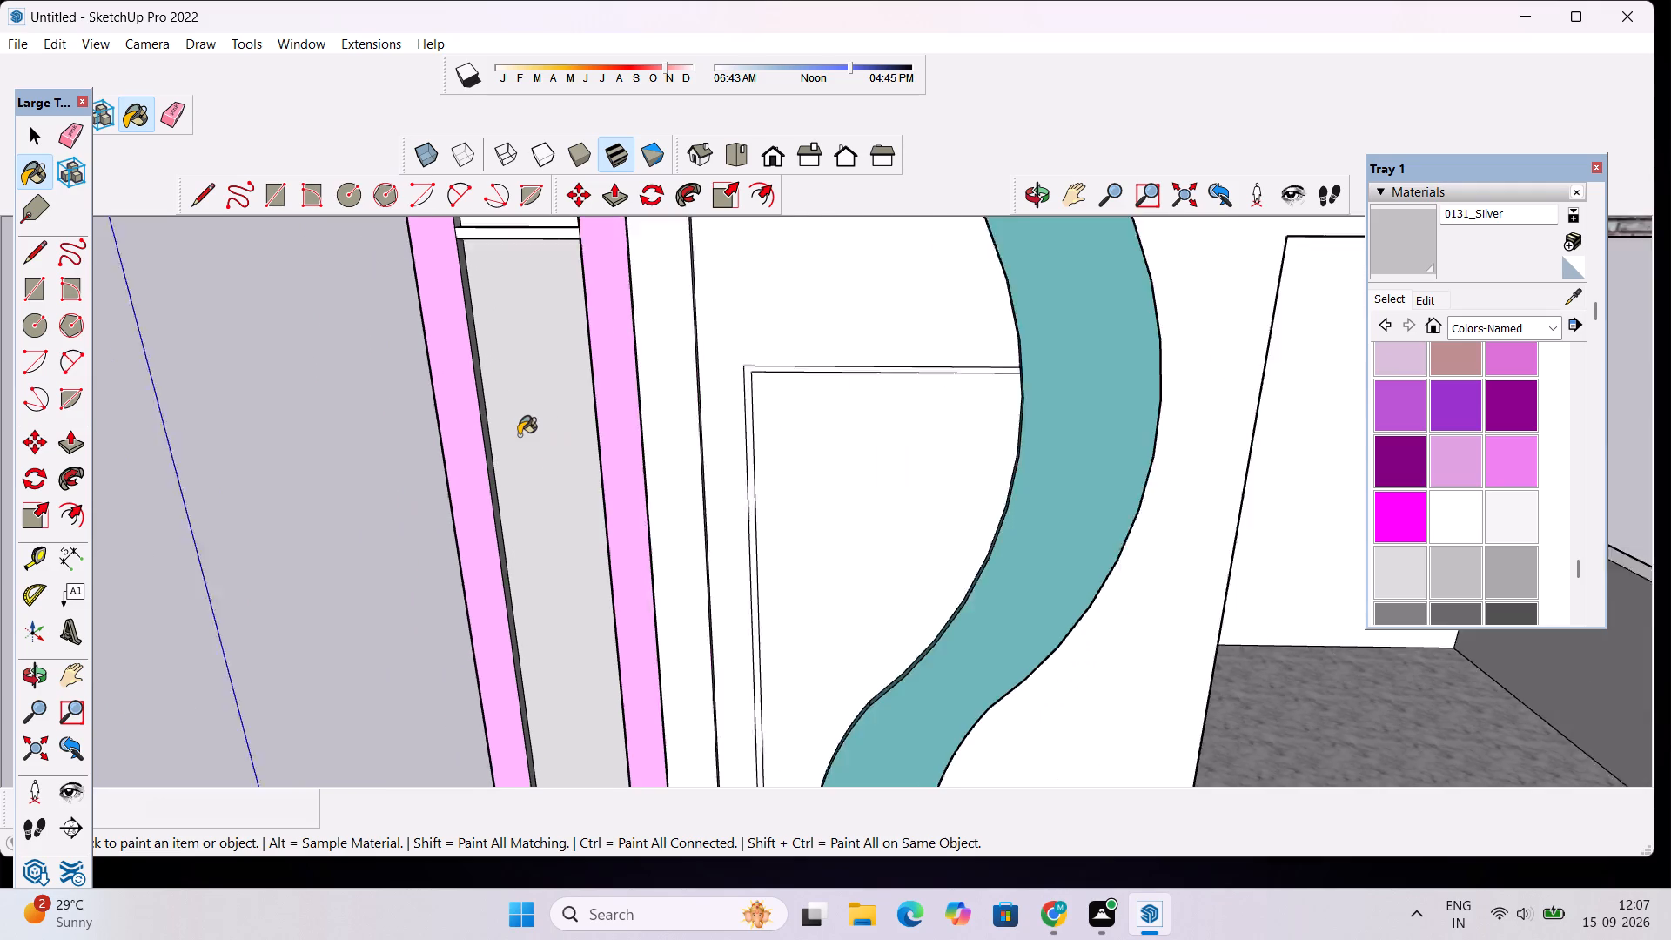
scroll(519, 435, "down", 7)
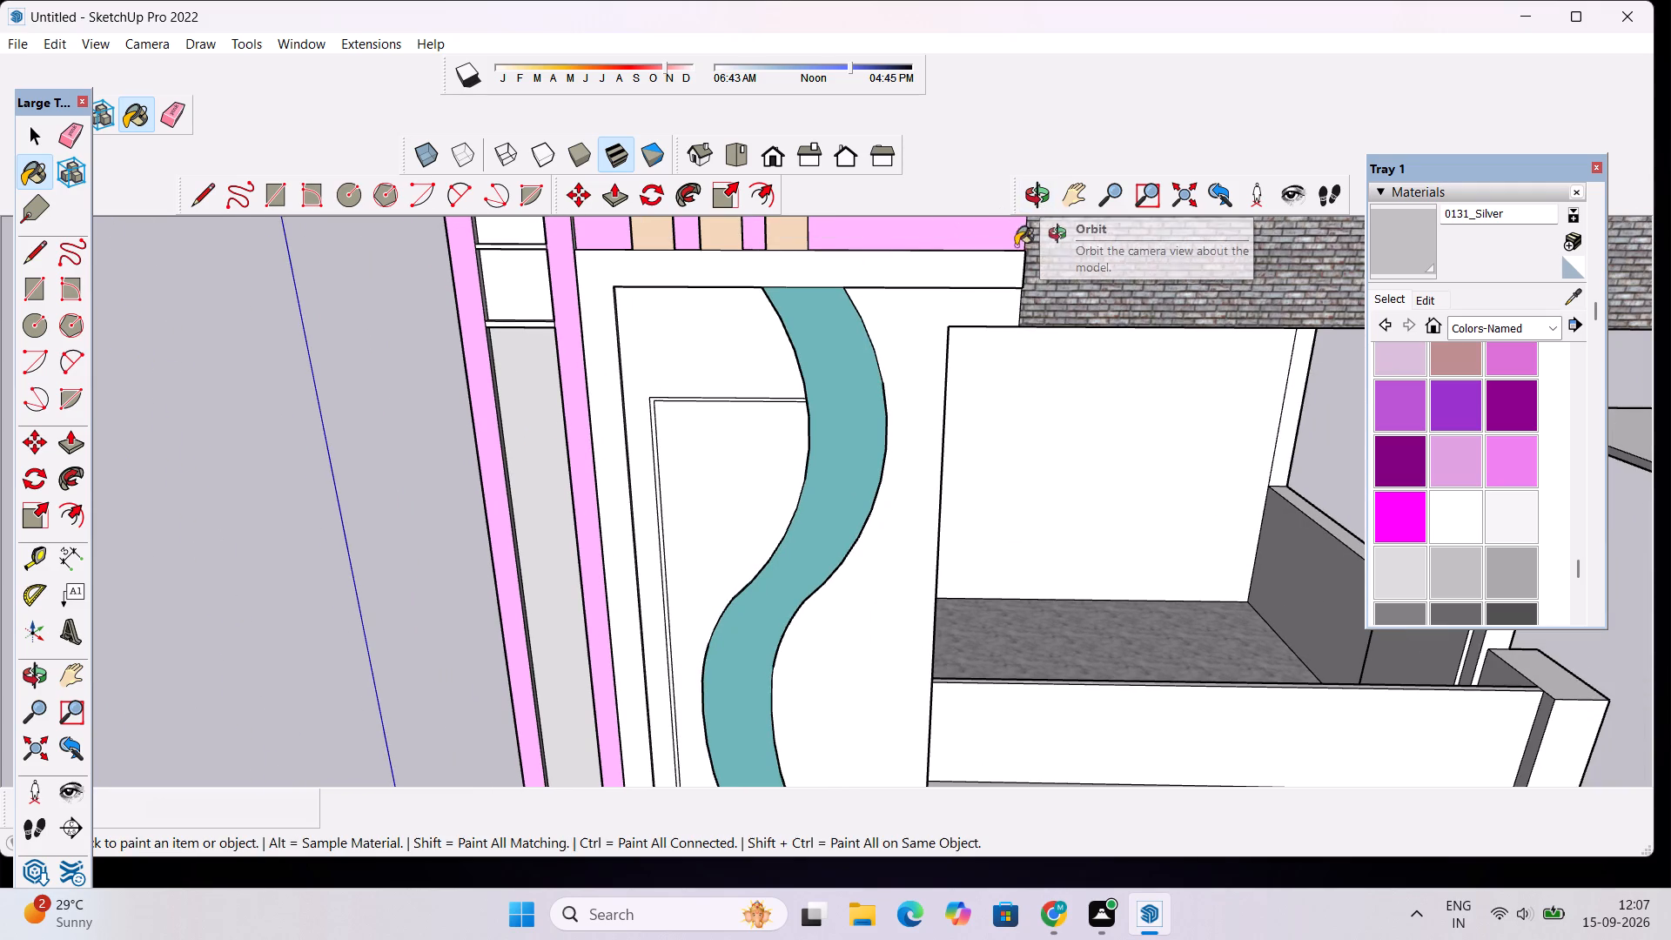
left_click(1044, 189)
left_click_drag(727, 389, 747, 493, "shift")
scroll(717, 482, "down", 6)
left_click_drag(468, 569, 620, 493)
scroll(622, 464, "down", 5)
scroll(656, 446, "up", 9)
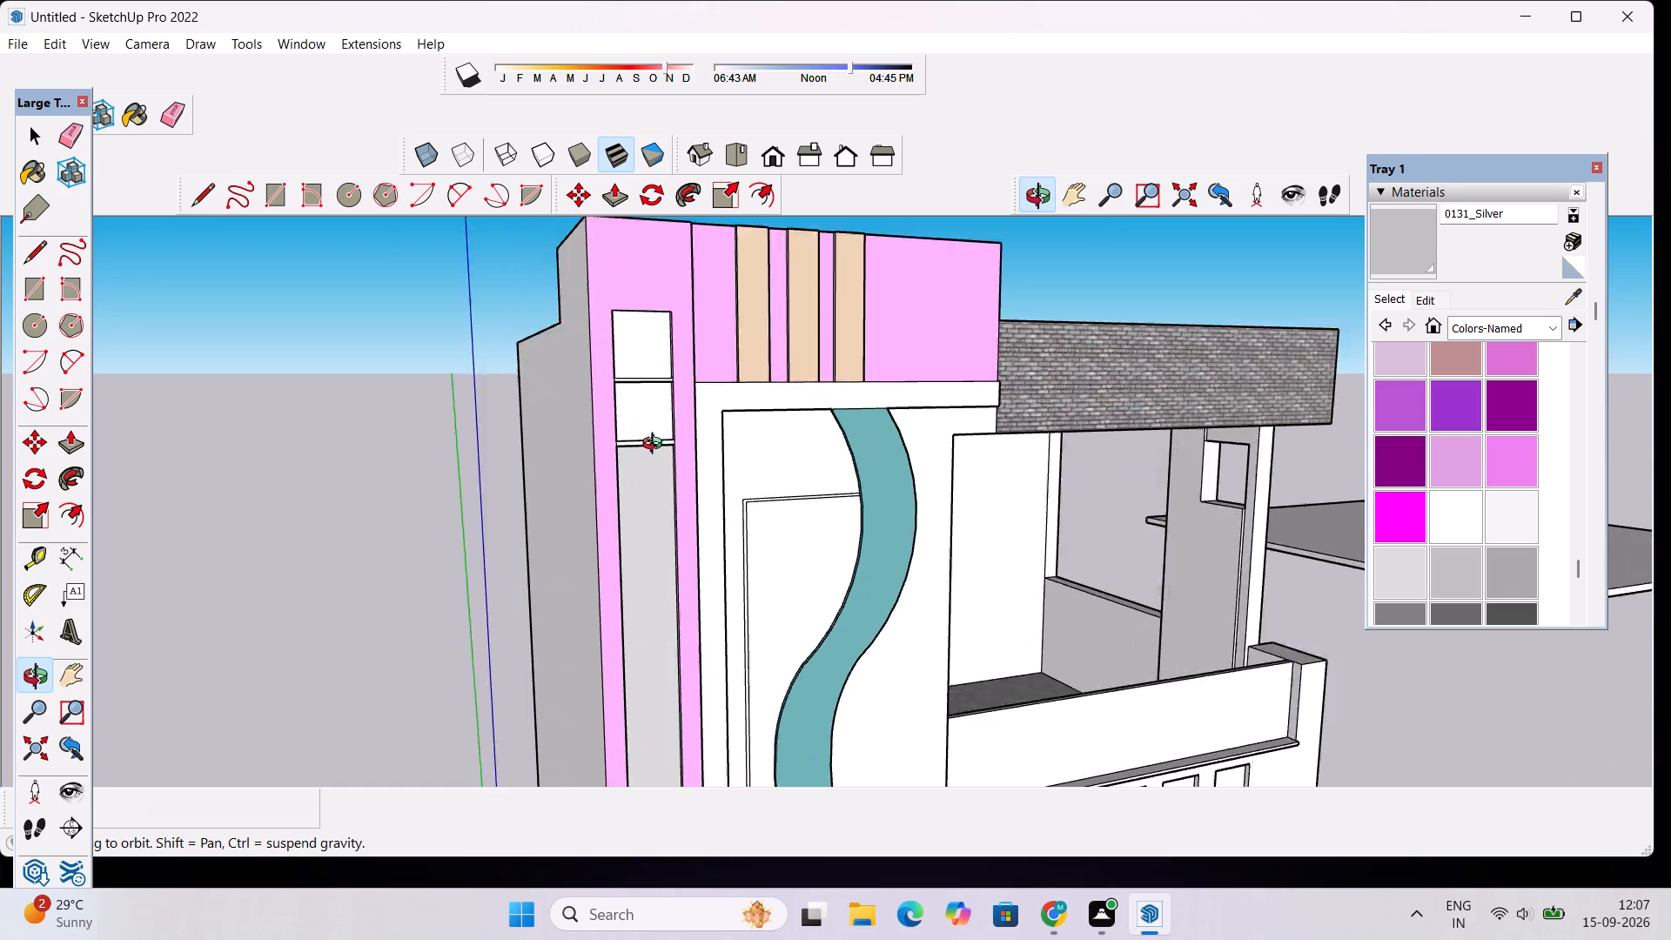
scroll(656, 446, "up", 2)
left_click_drag(656, 446, 725, 480)
scroll(735, 475, "up", 4)
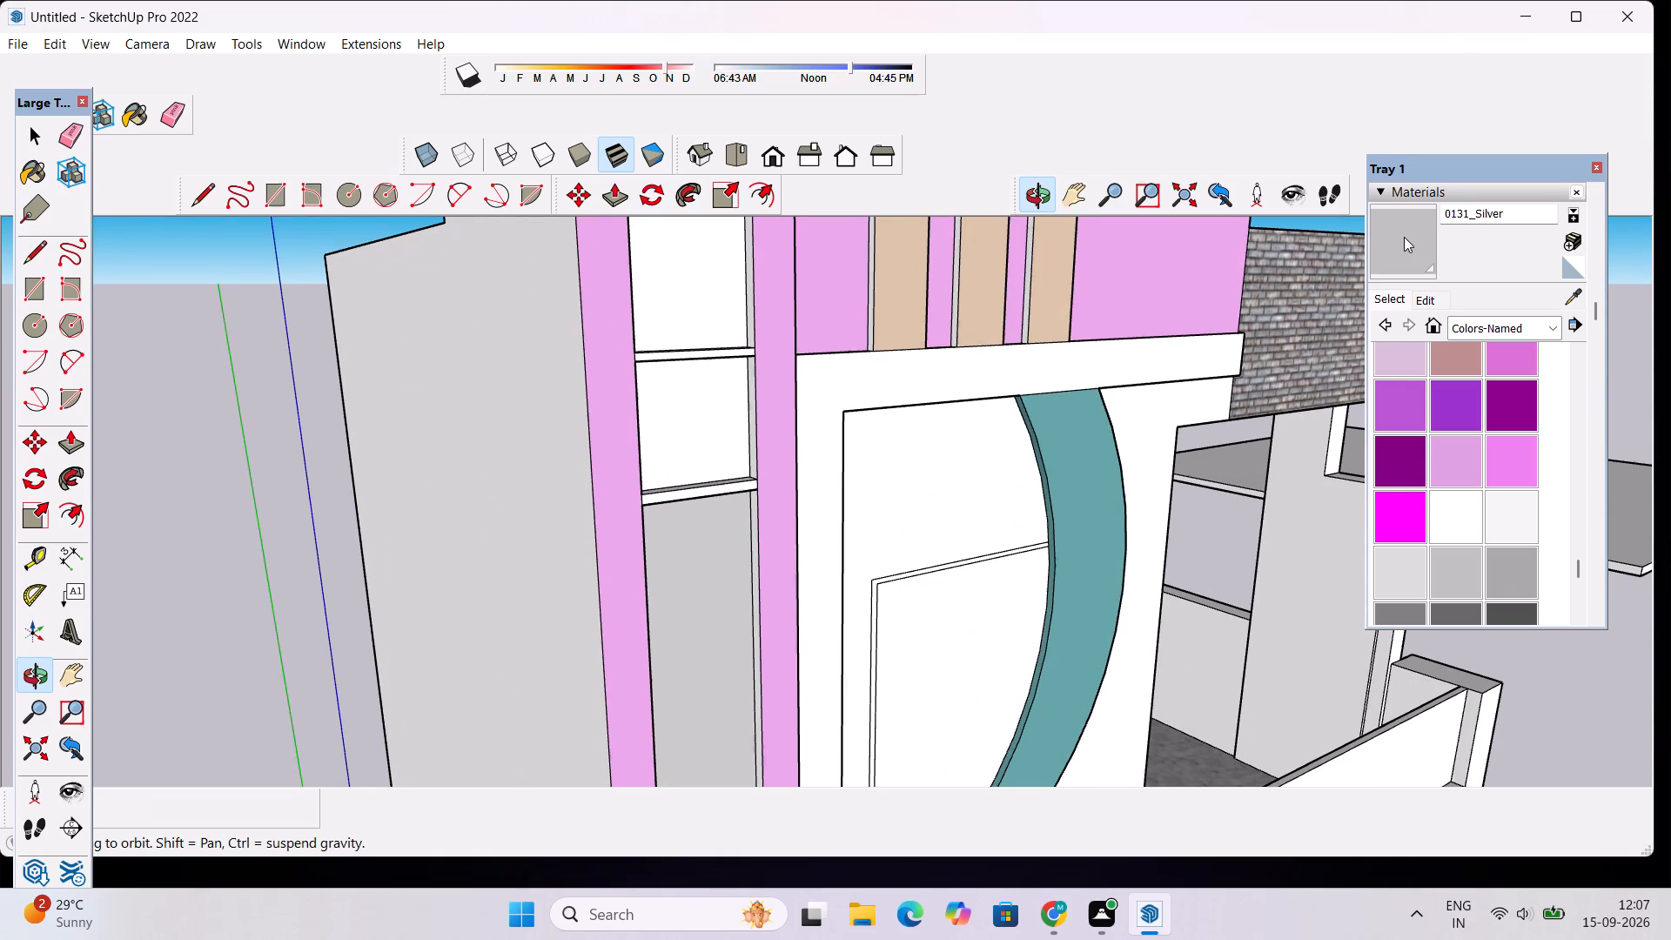
left_click(1404, 236)
scroll(727, 427, "up", 9)
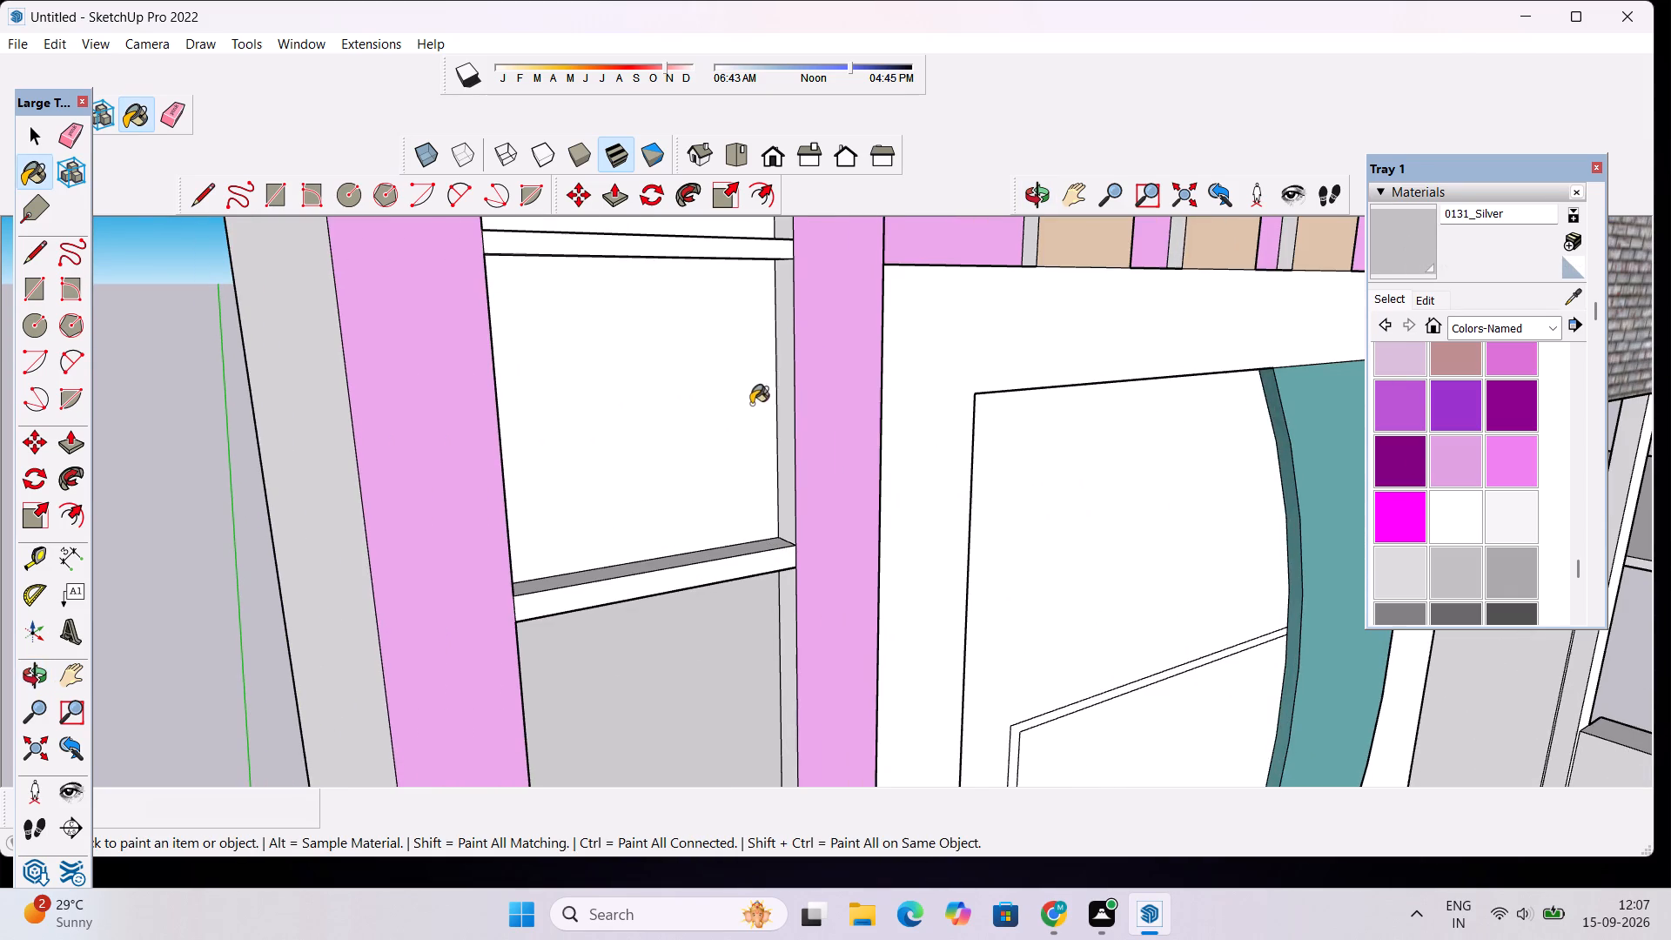
left_click(789, 365)
left_click(677, 400)
left_click(682, 590)
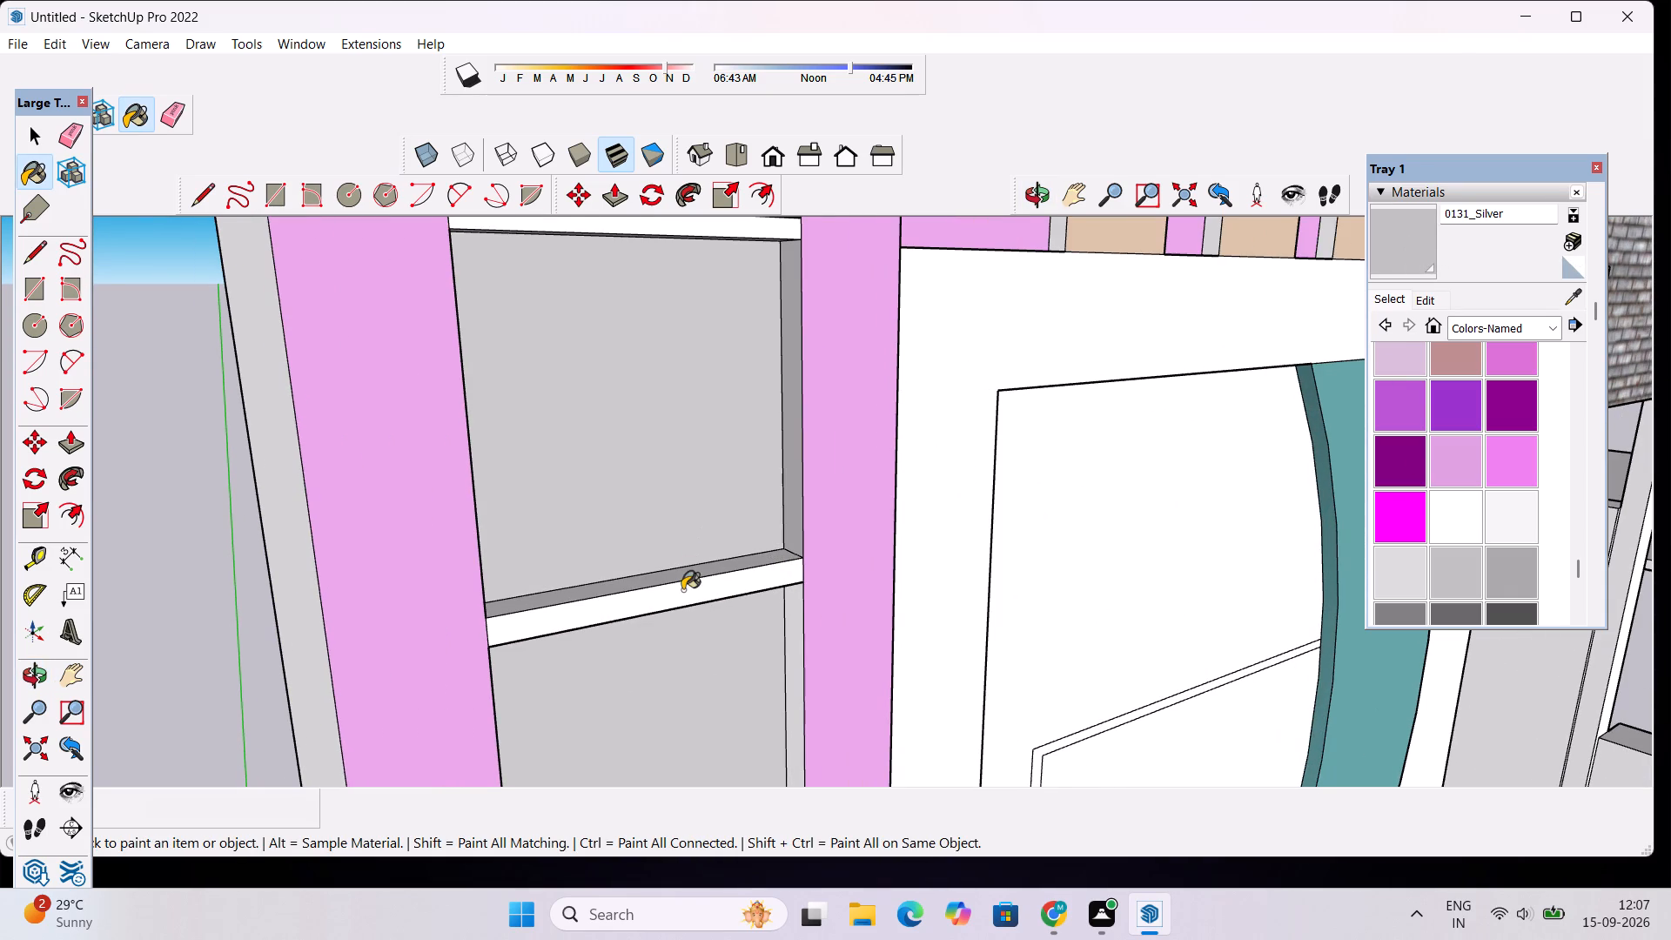
Paint the topmost recess of the vertical frame, its inner side and the front and top of the crossbar below with 0131_Silver.
scroll(682, 589, "down", 9)
scroll(665, 390, "up", 4)
left_click(685, 375)
scroll(710, 351, "up", 6)
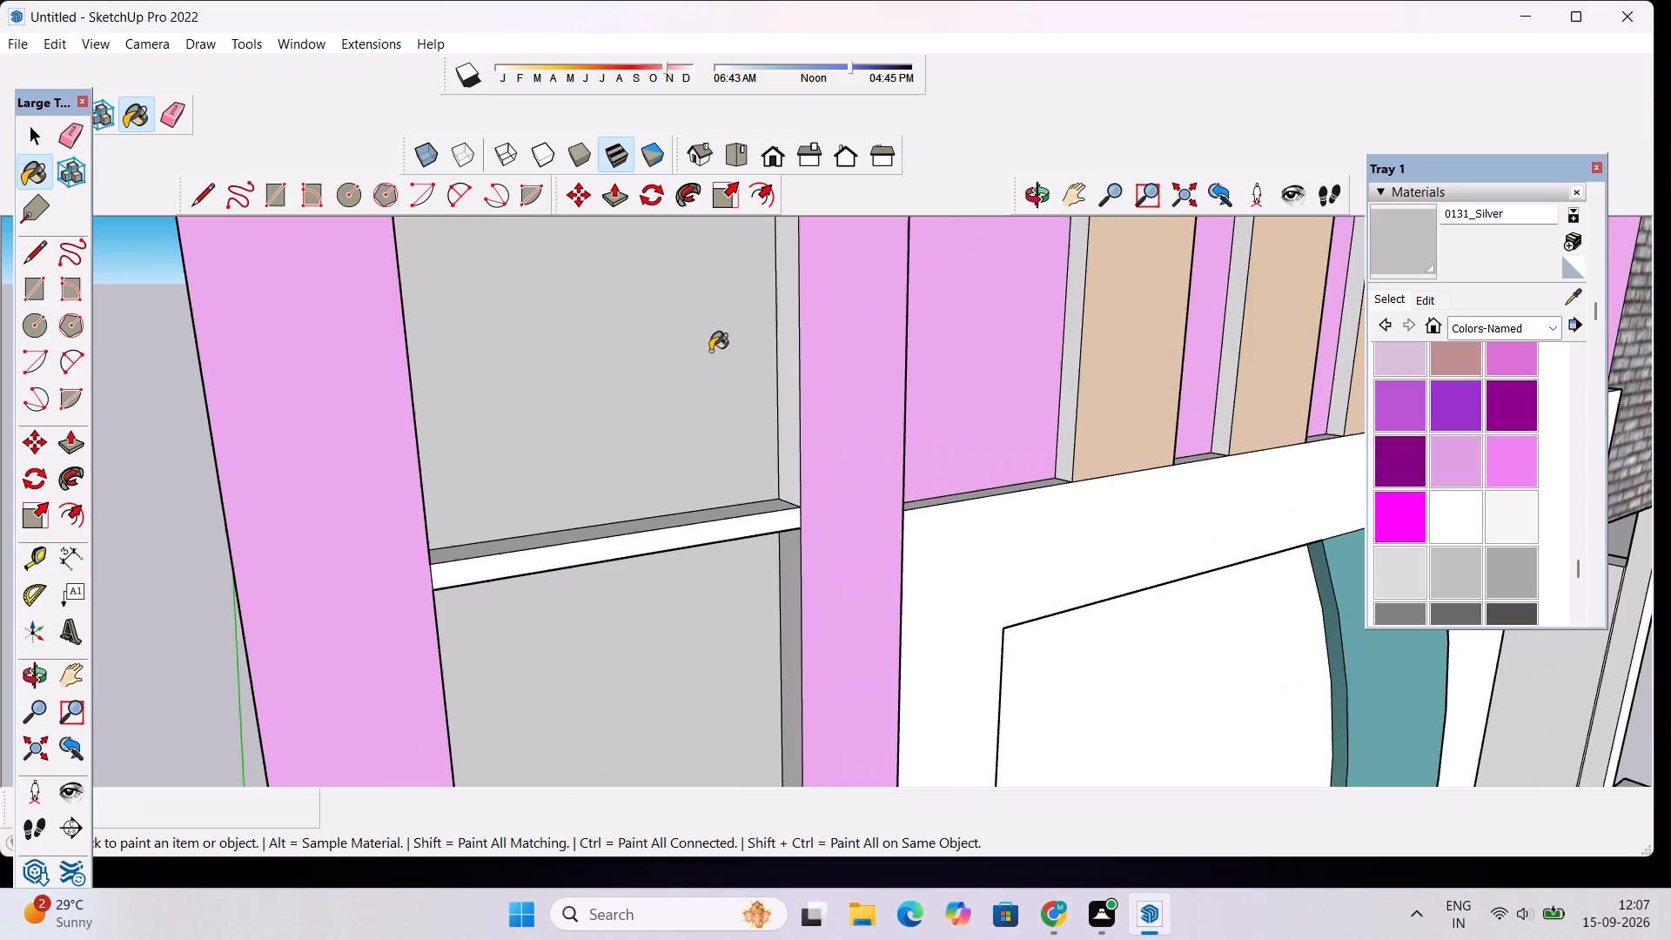
left_click(801, 377)
left_click(698, 555)
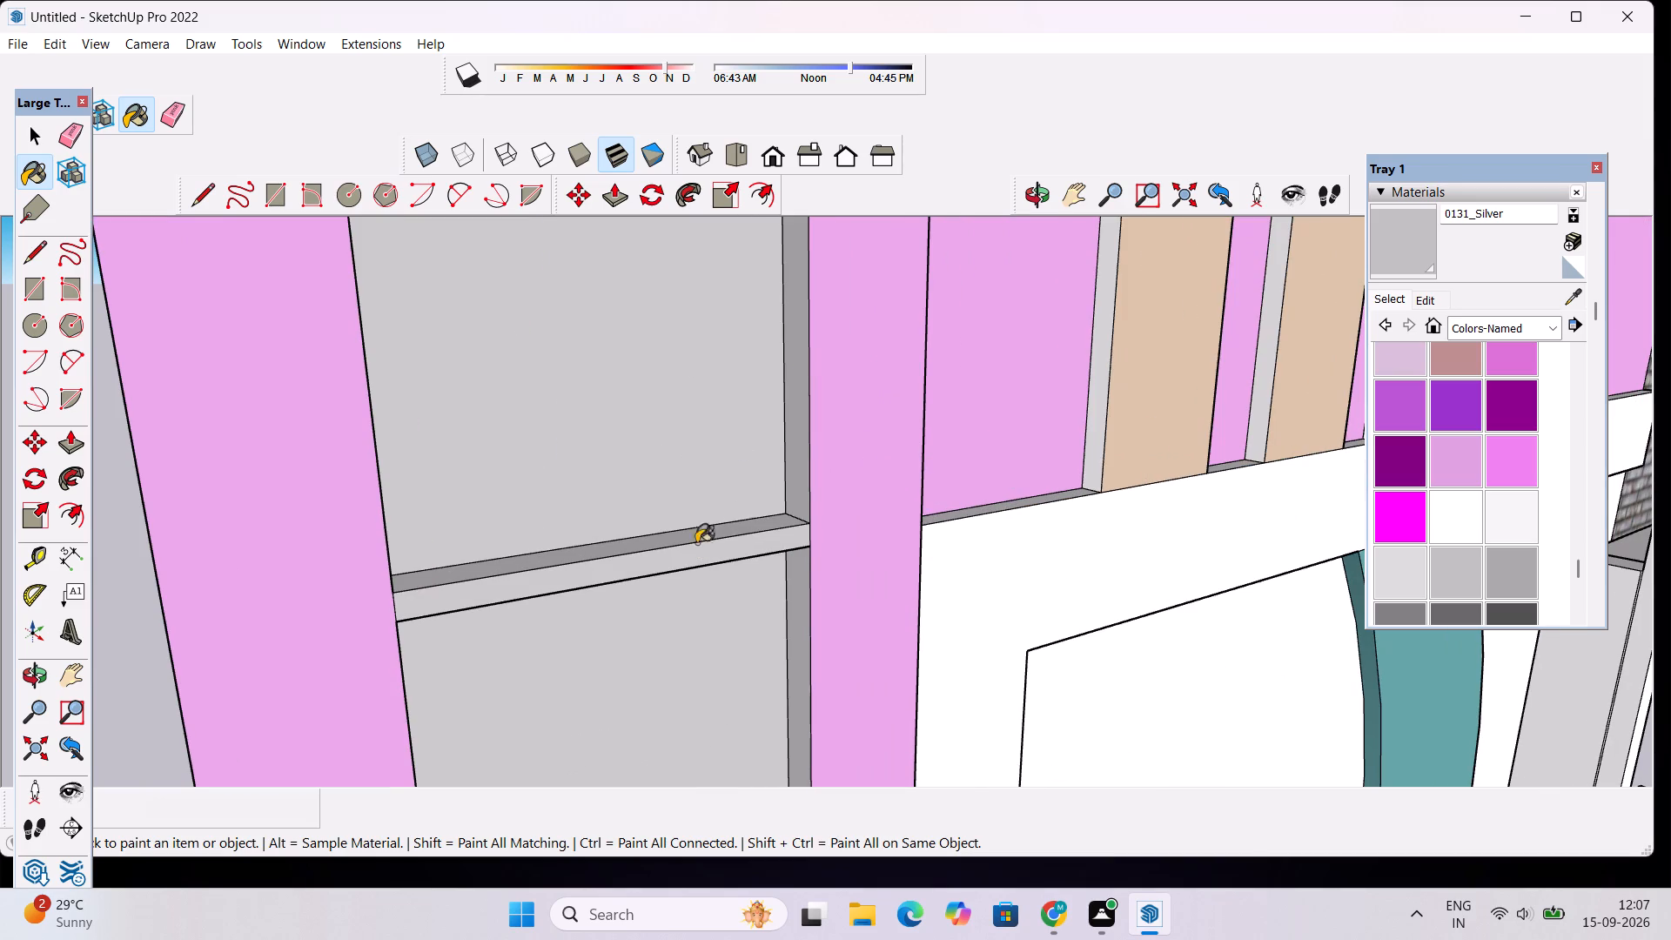
left_click(703, 527)
Paint the remaining white inner side faces of the top two recesses in the tower's outer vertical frame with 0131_Silver.
left_click(1045, 187)
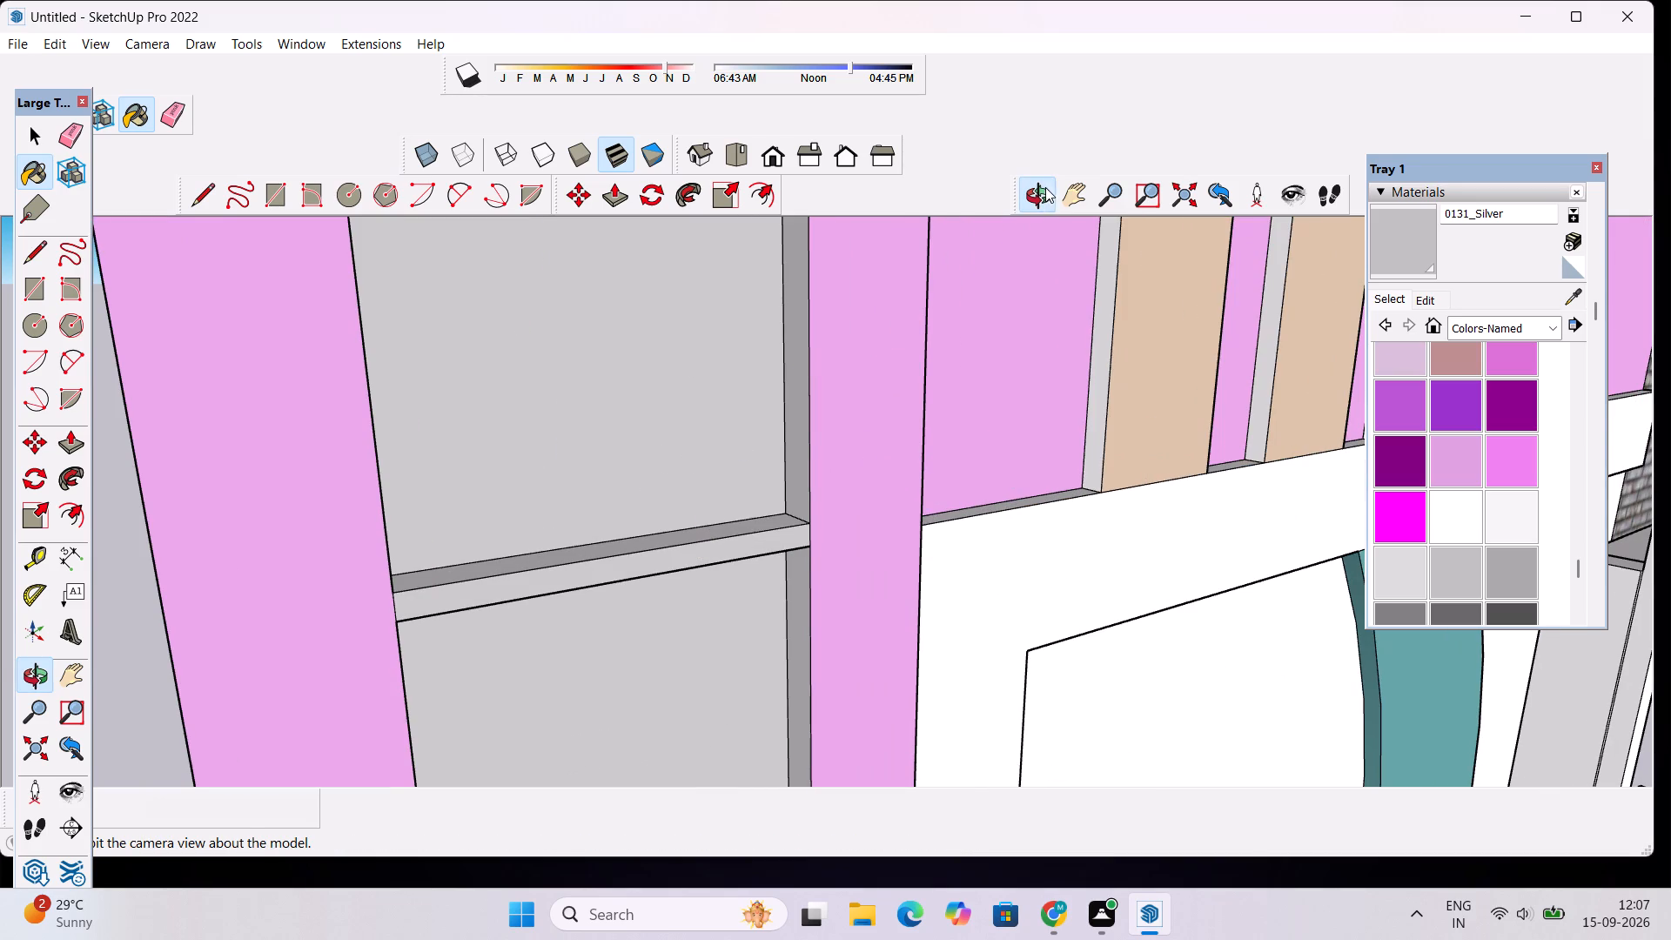
left_click_drag(1076, 419, 681, 484)
scroll(641, 471, "down", 5)
left_click_drag(598, 568, 493, 399)
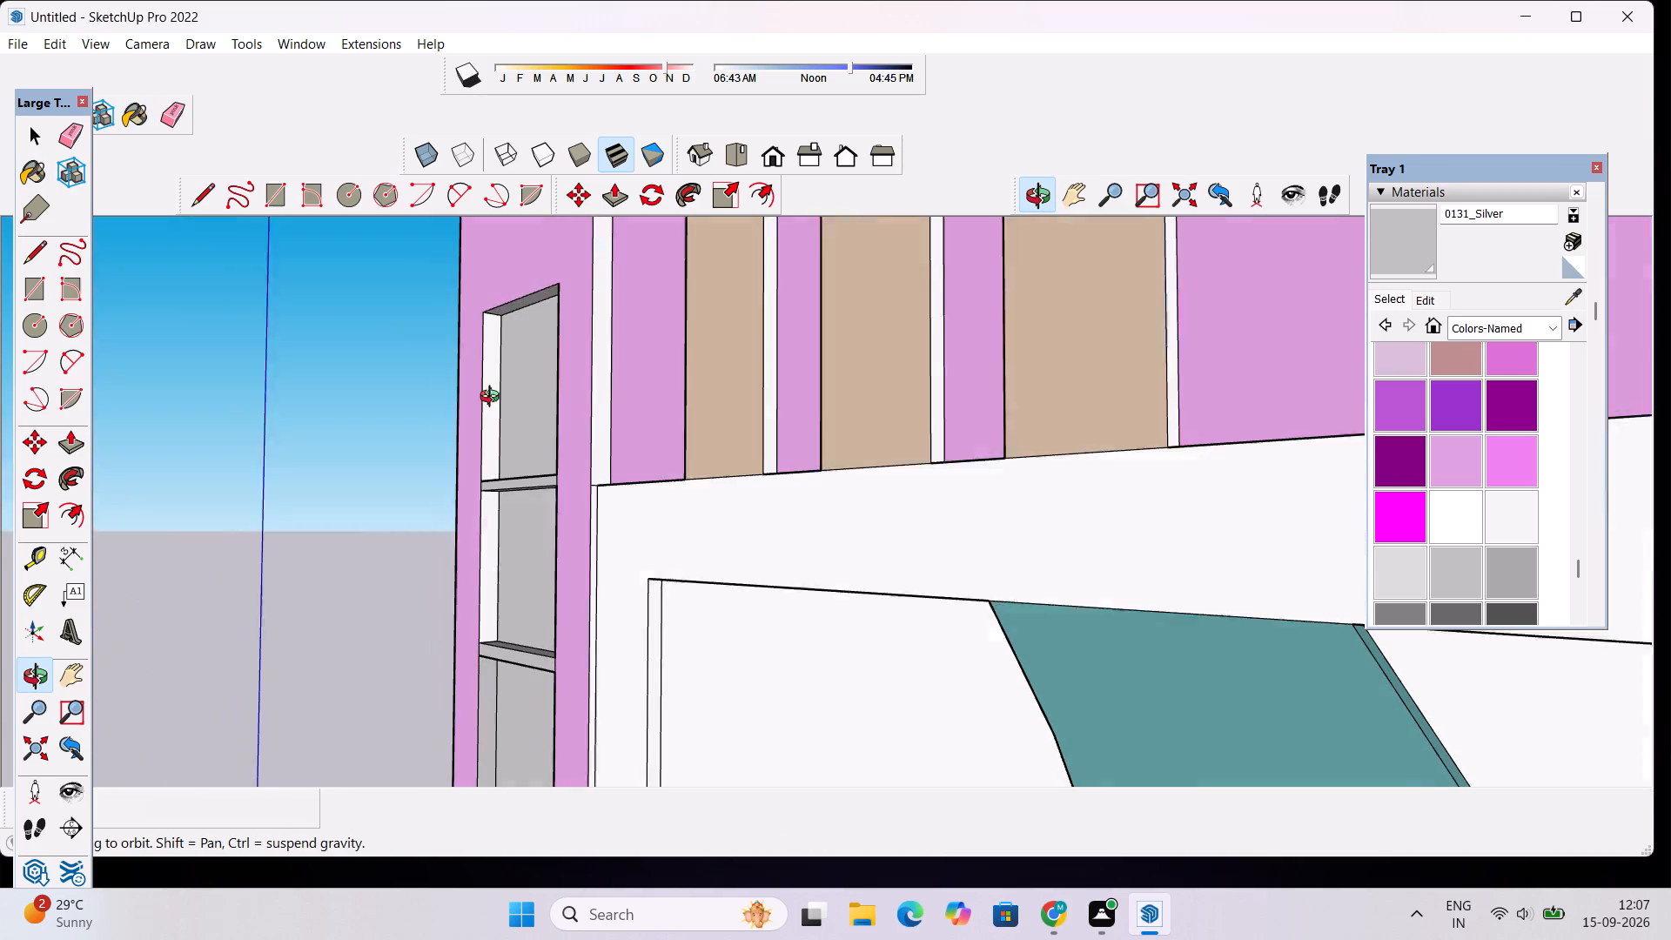
left_click_drag(493, 399, 493, 397)
left_click_drag(481, 415, 594, 487, "shift")
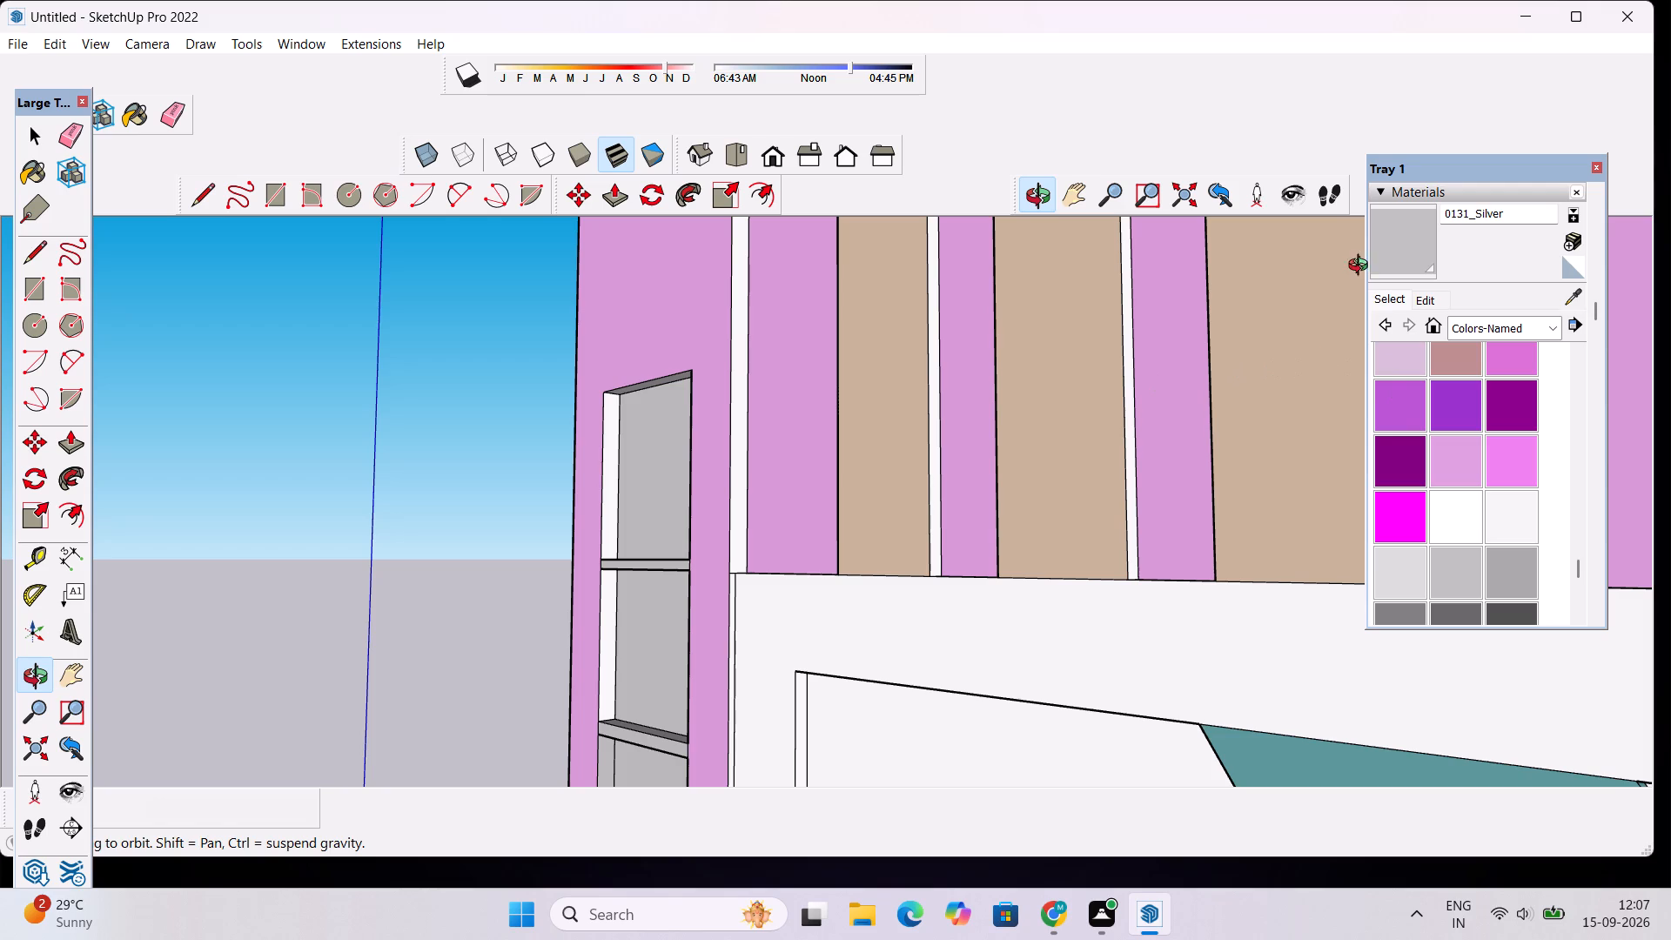
left_click(1385, 245)
scroll(648, 492, "up", 4)
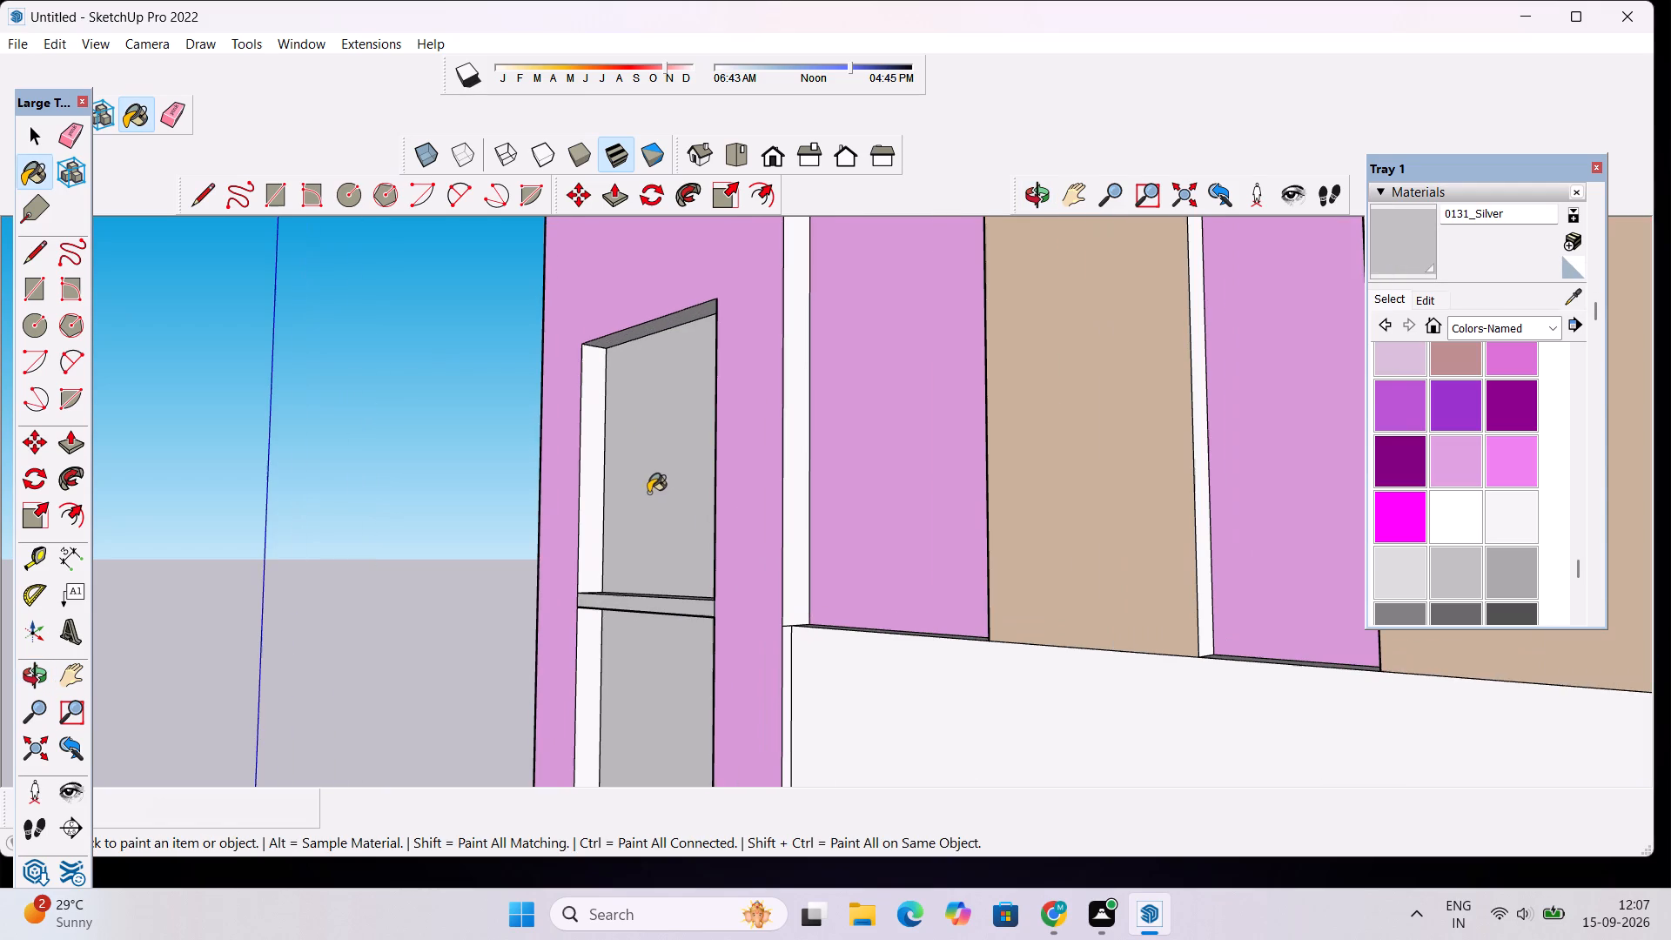
left_click(591, 468)
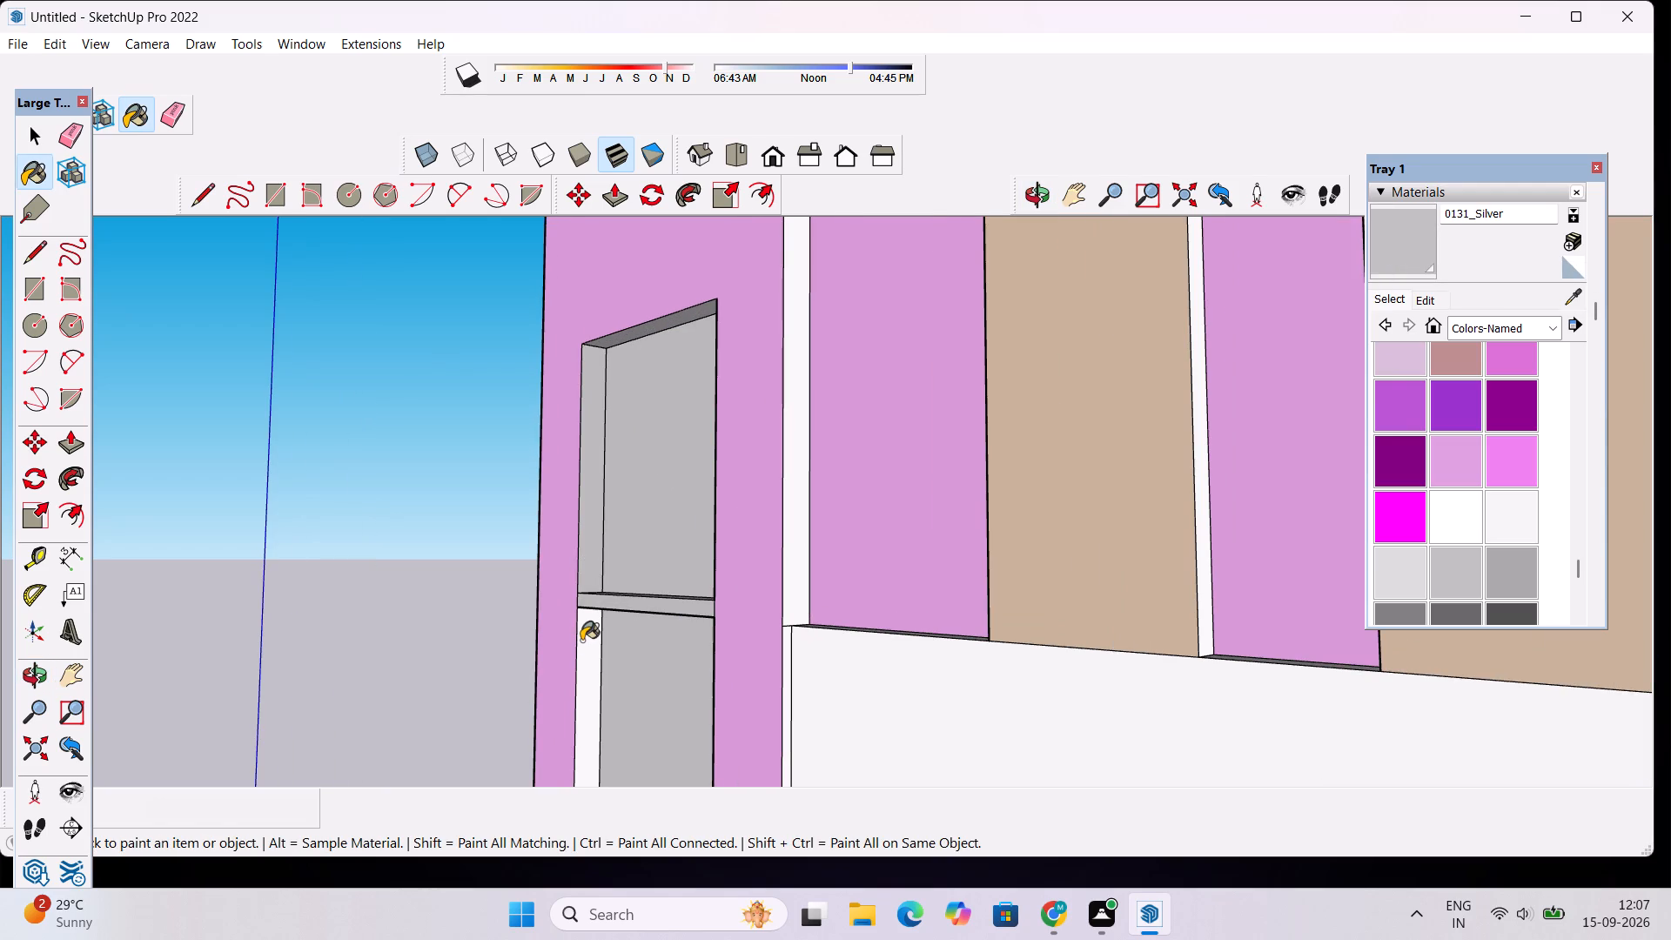
left_click(581, 641)
Examine the painted tower together with the whole house front from several angles and distances.
scroll(625, 431, "down", 15)
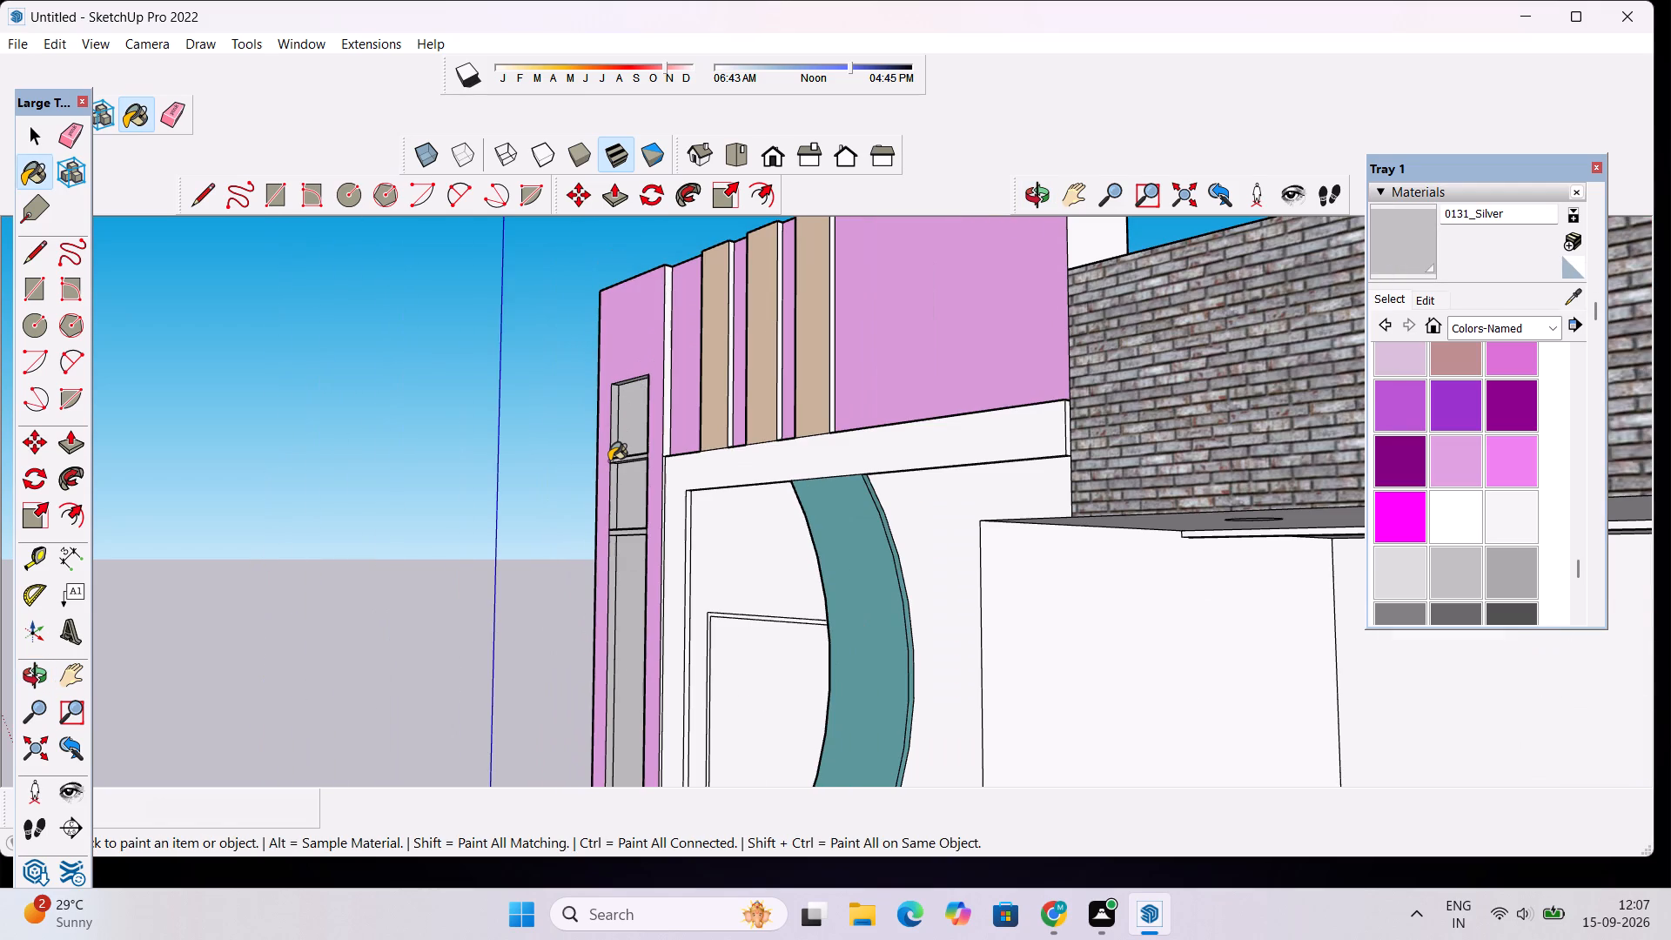
scroll(614, 441, "down", 2)
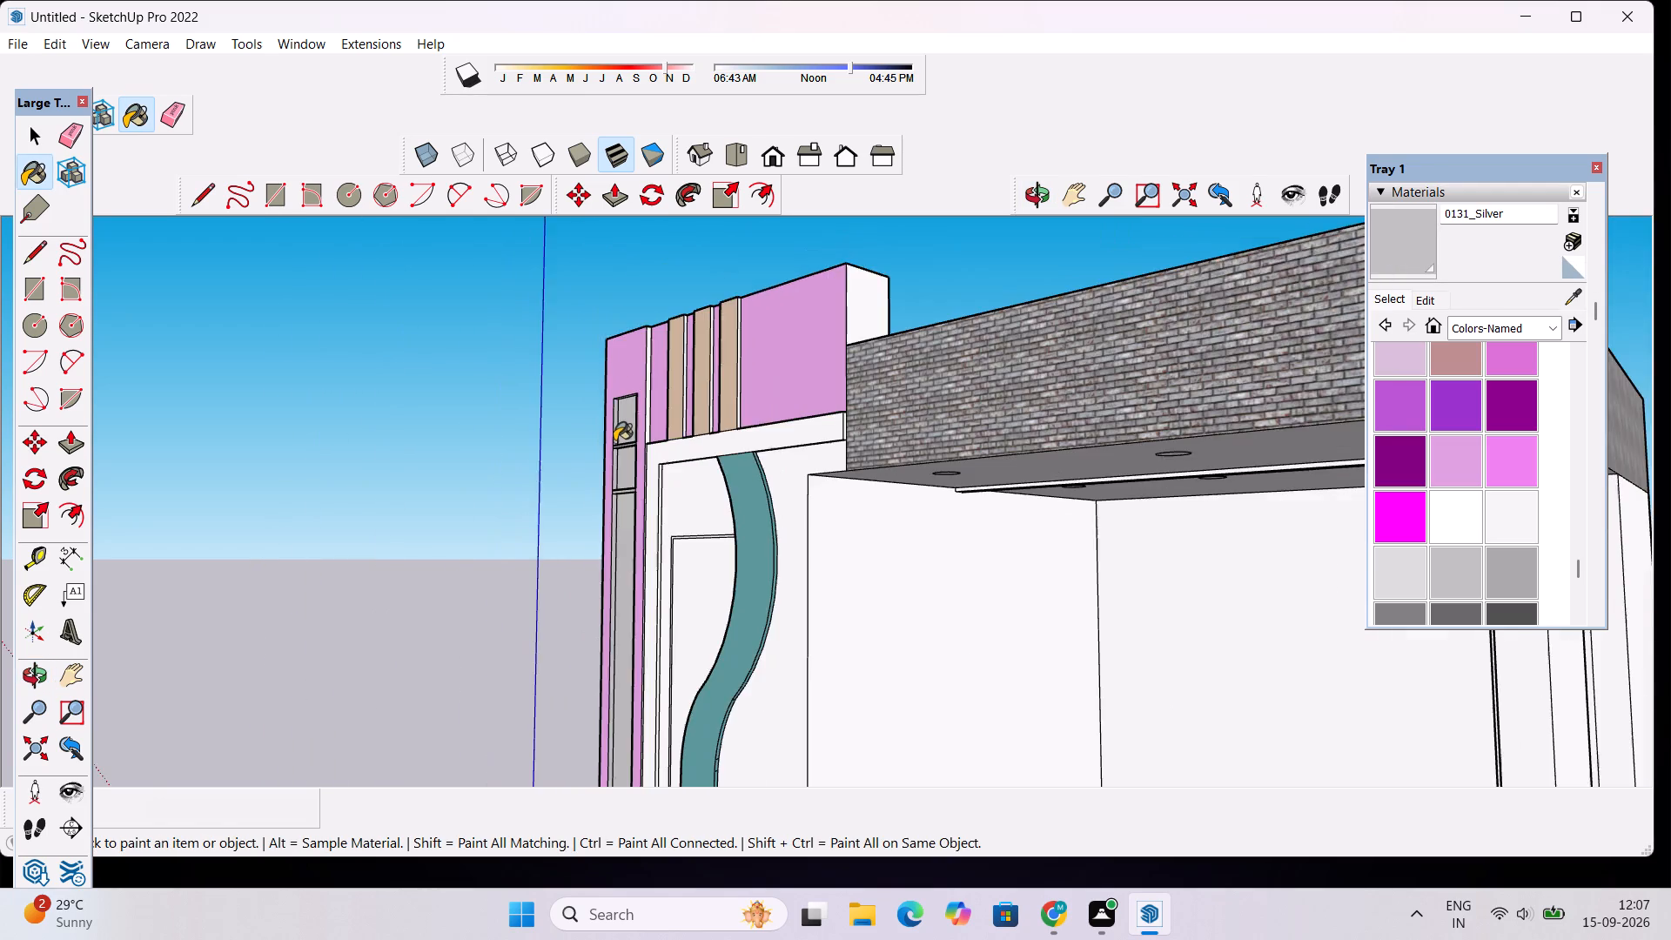
scroll(614, 441, "down", 6)
scroll(613, 621, "down", 8)
scroll(601, 662, "up", 4)
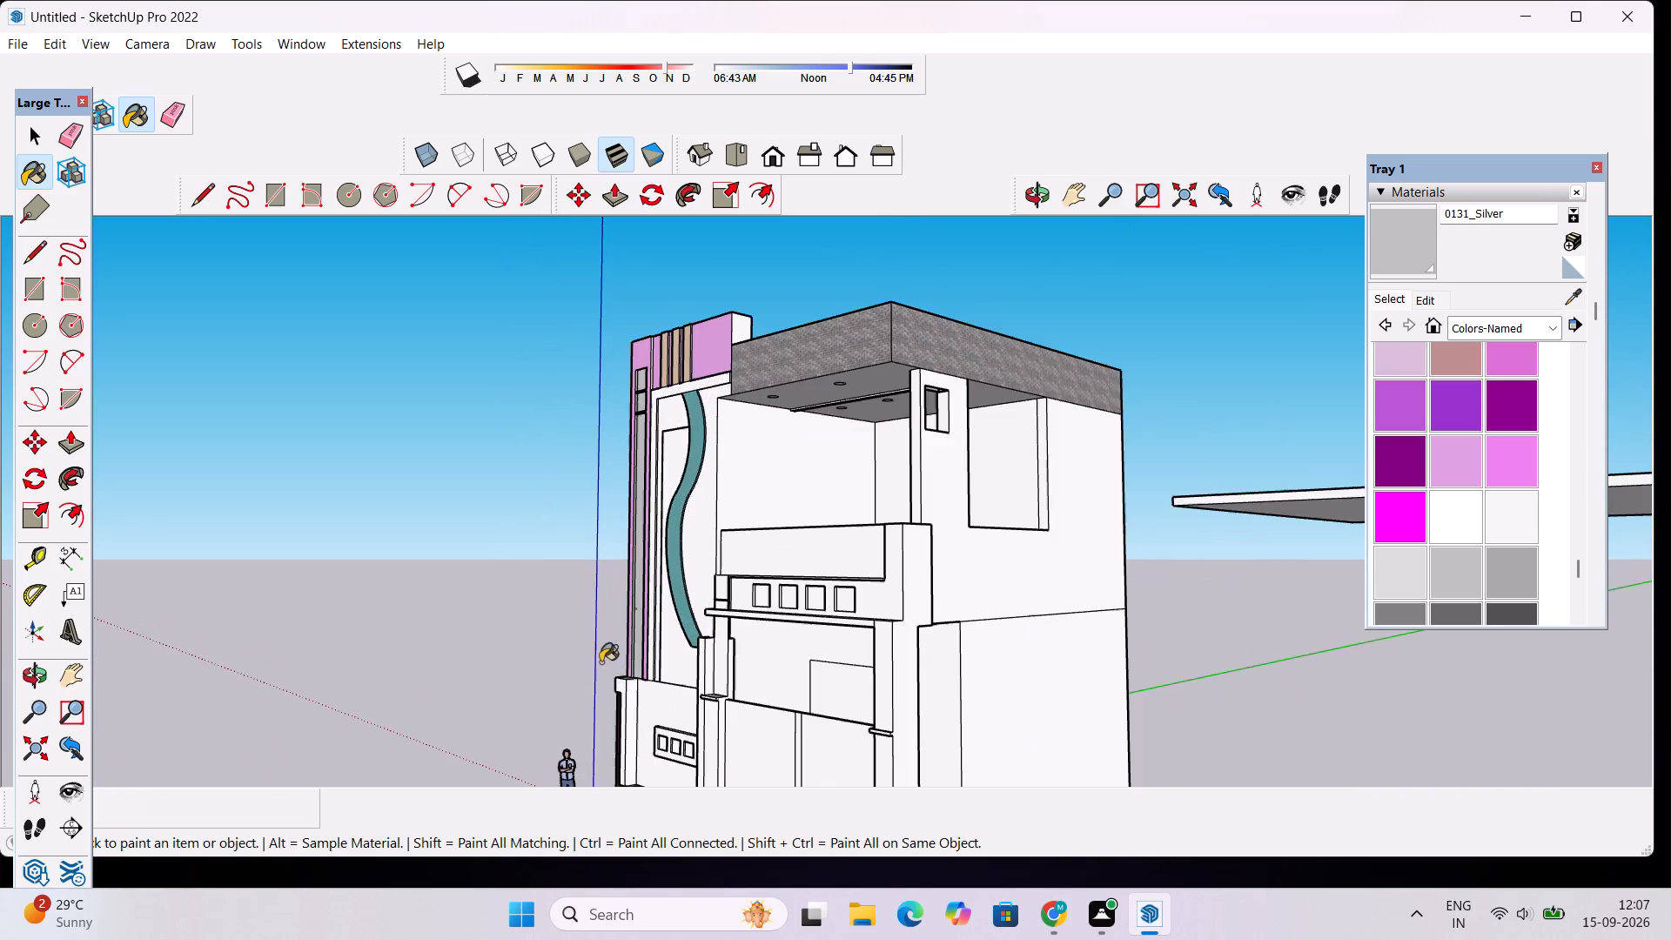
scroll(654, 549, "down", 5)
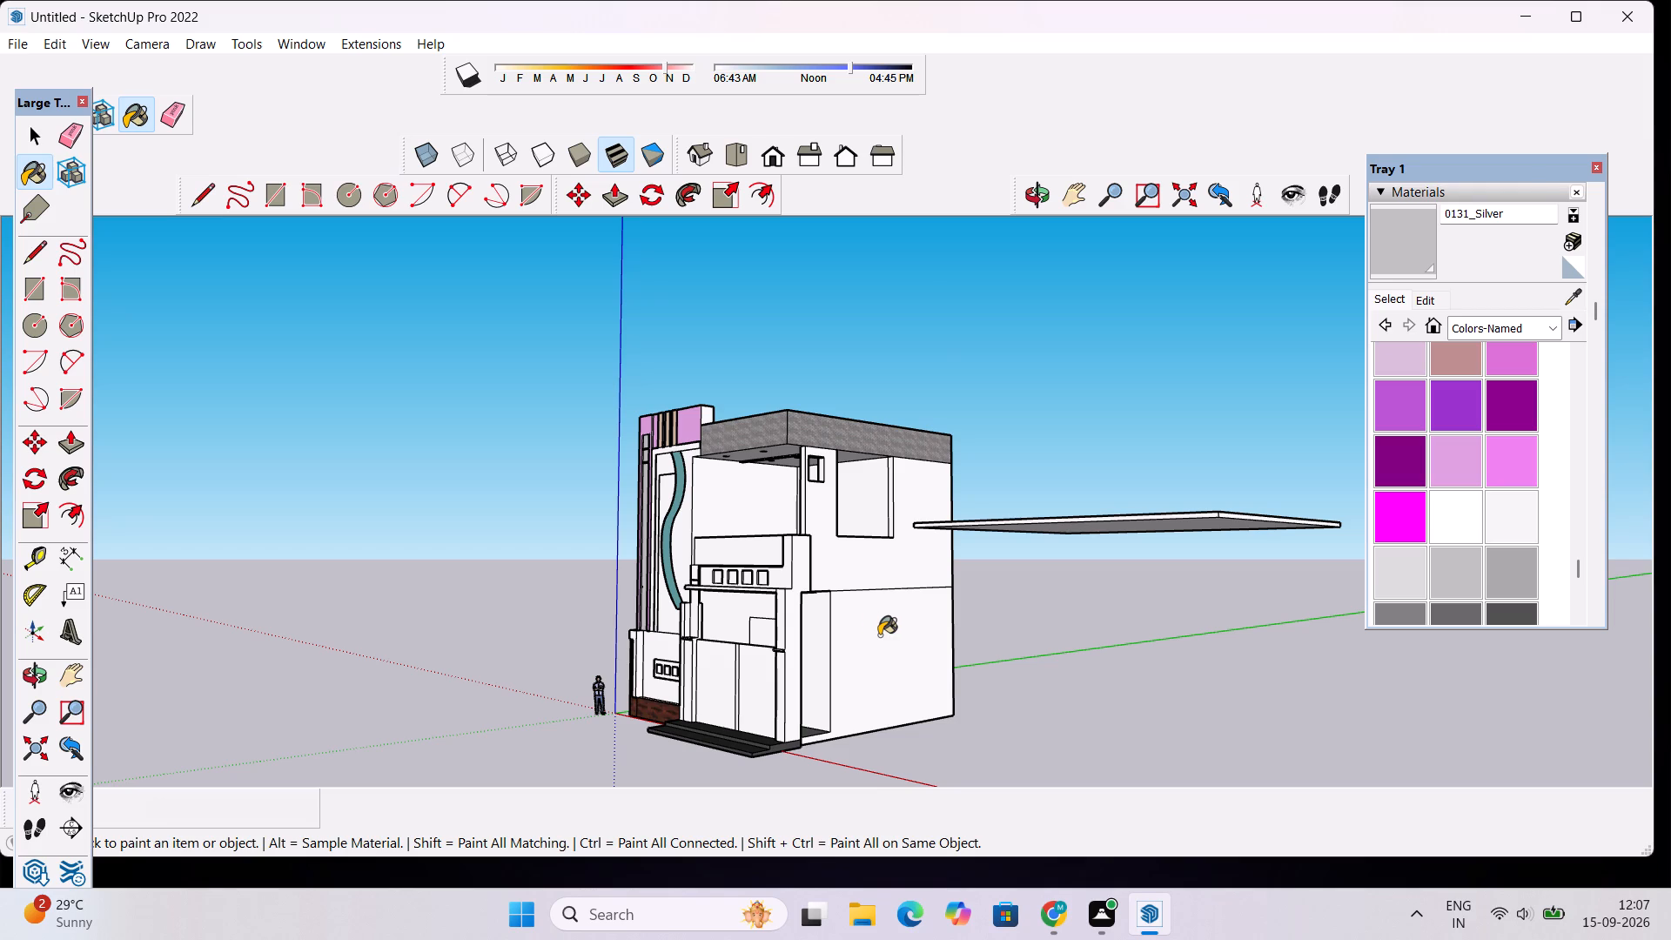
scroll(882, 635, "down", 2)
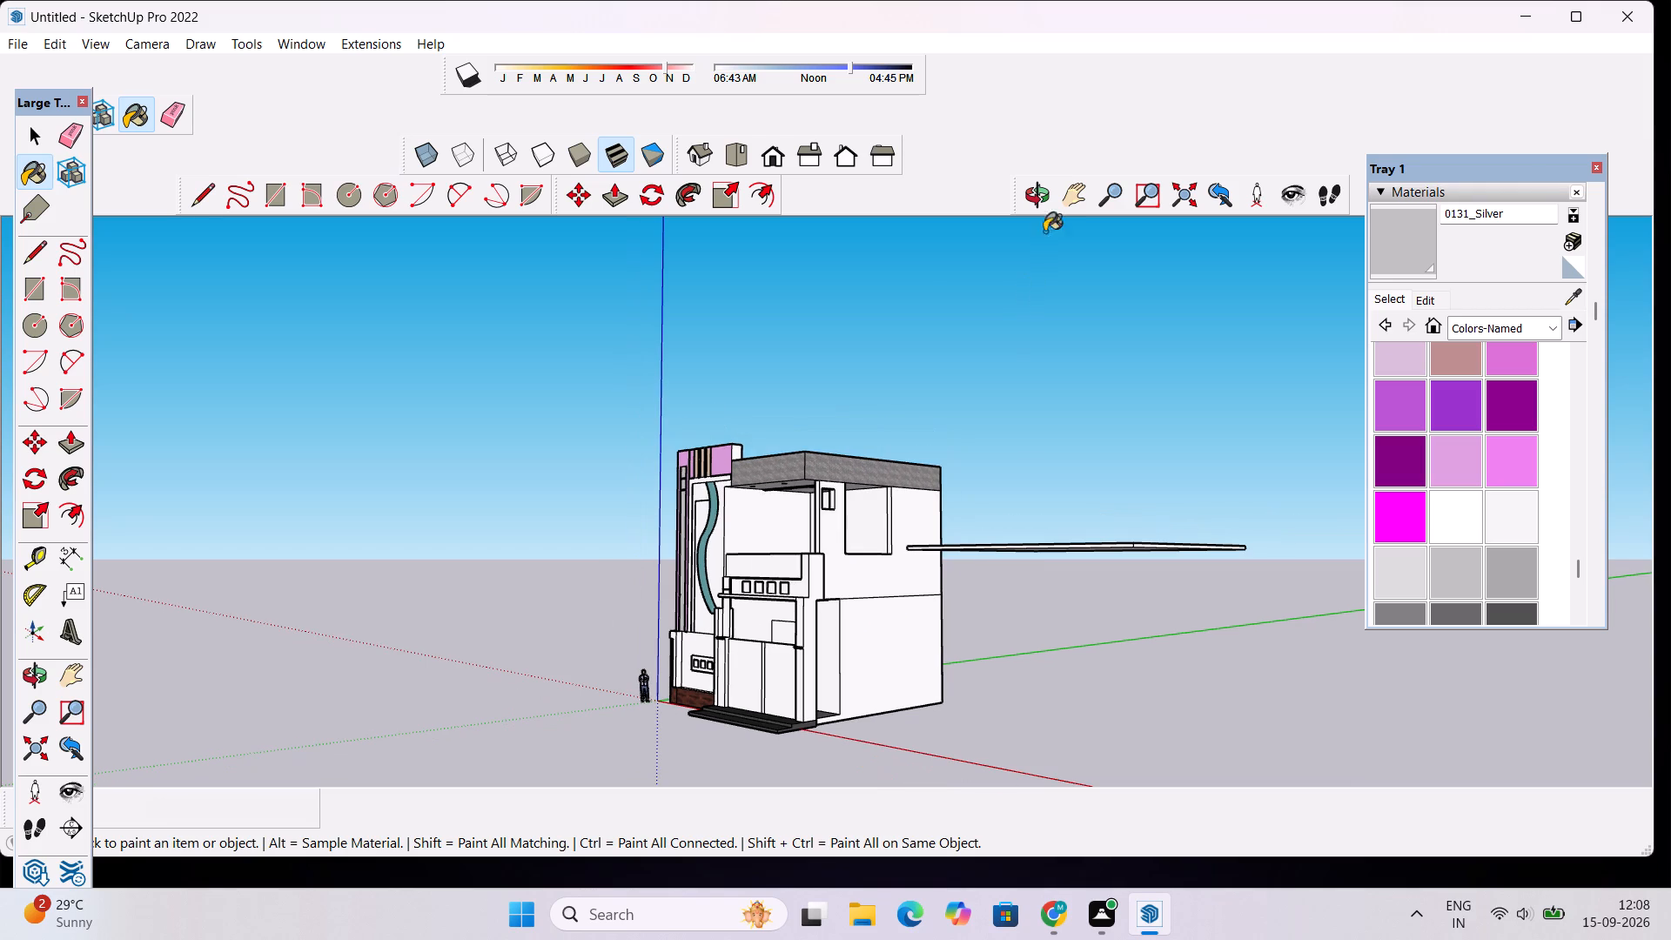
left_click(1041, 193)
left_click_drag(790, 531, 896, 641)
scroll(634, 595, "up", 2)
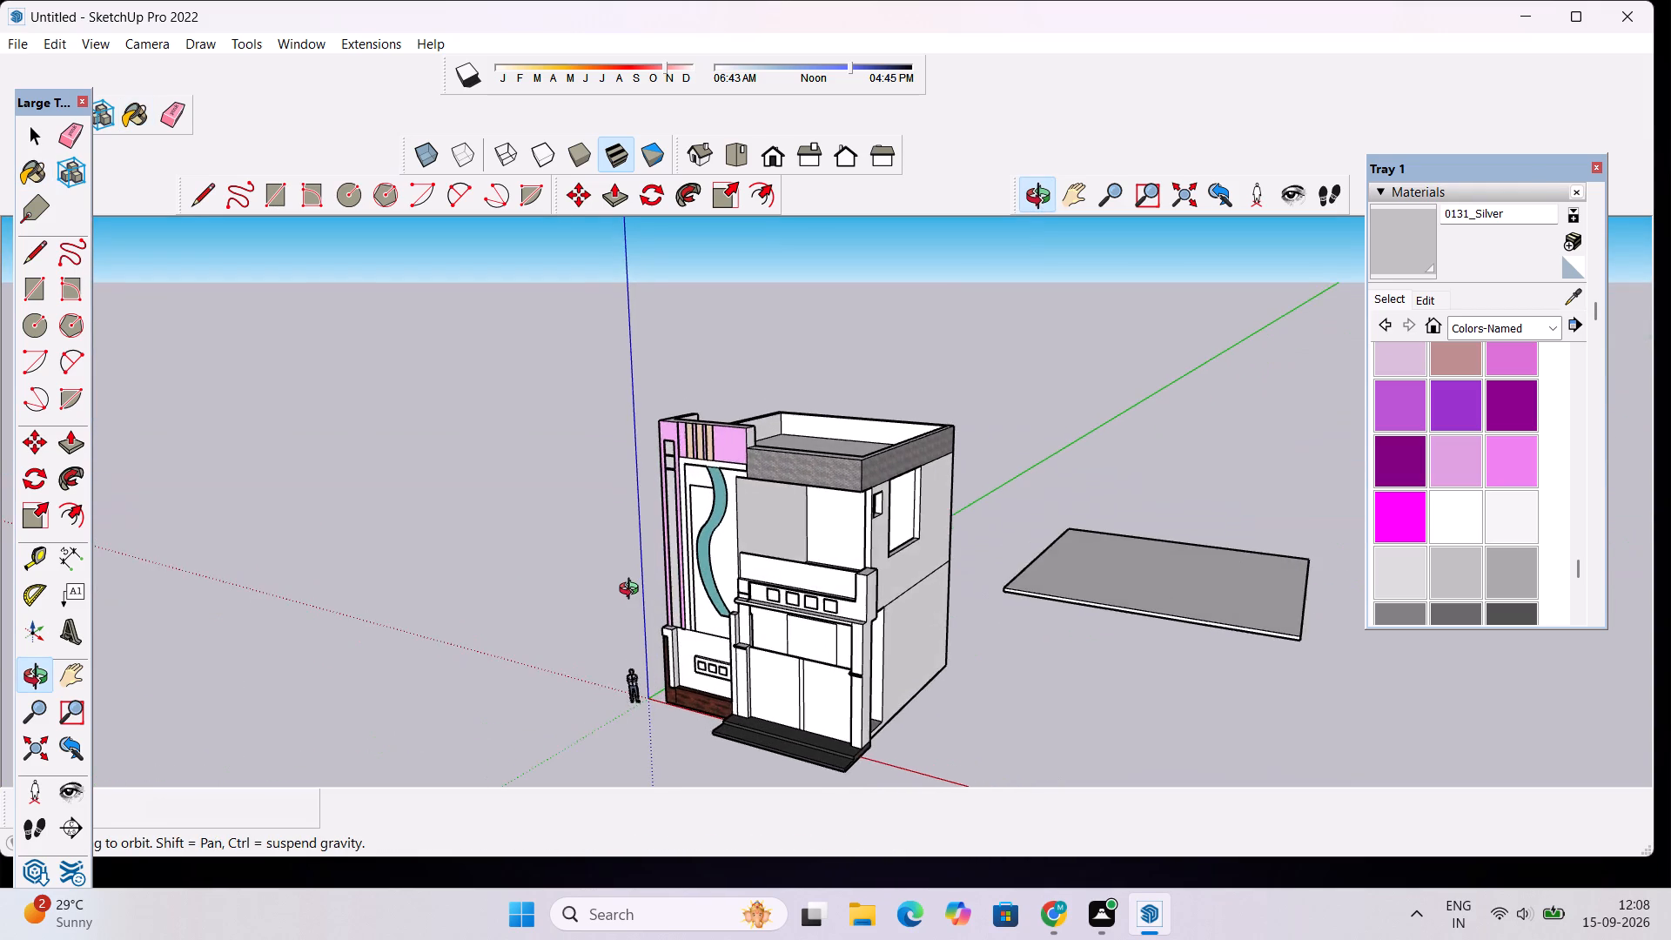
scroll(633, 591, "up", 3)
left_click_drag(633, 591, 889, 540)
scroll(777, 510, "up", 5)
left_click_drag(865, 465, 695, 579)
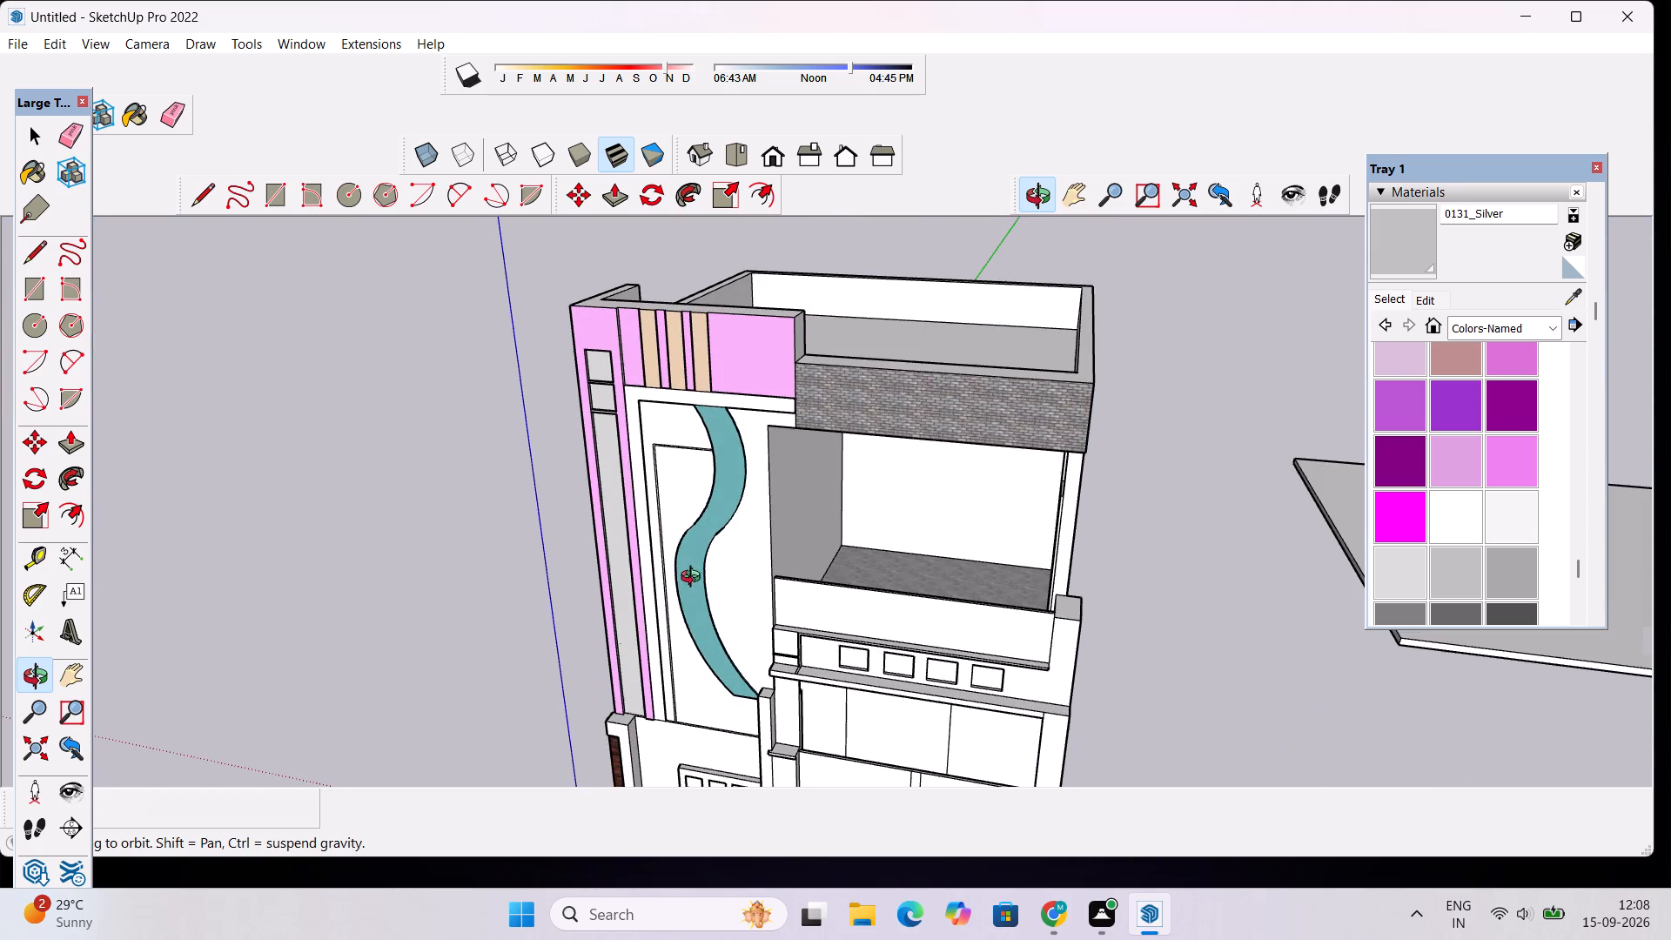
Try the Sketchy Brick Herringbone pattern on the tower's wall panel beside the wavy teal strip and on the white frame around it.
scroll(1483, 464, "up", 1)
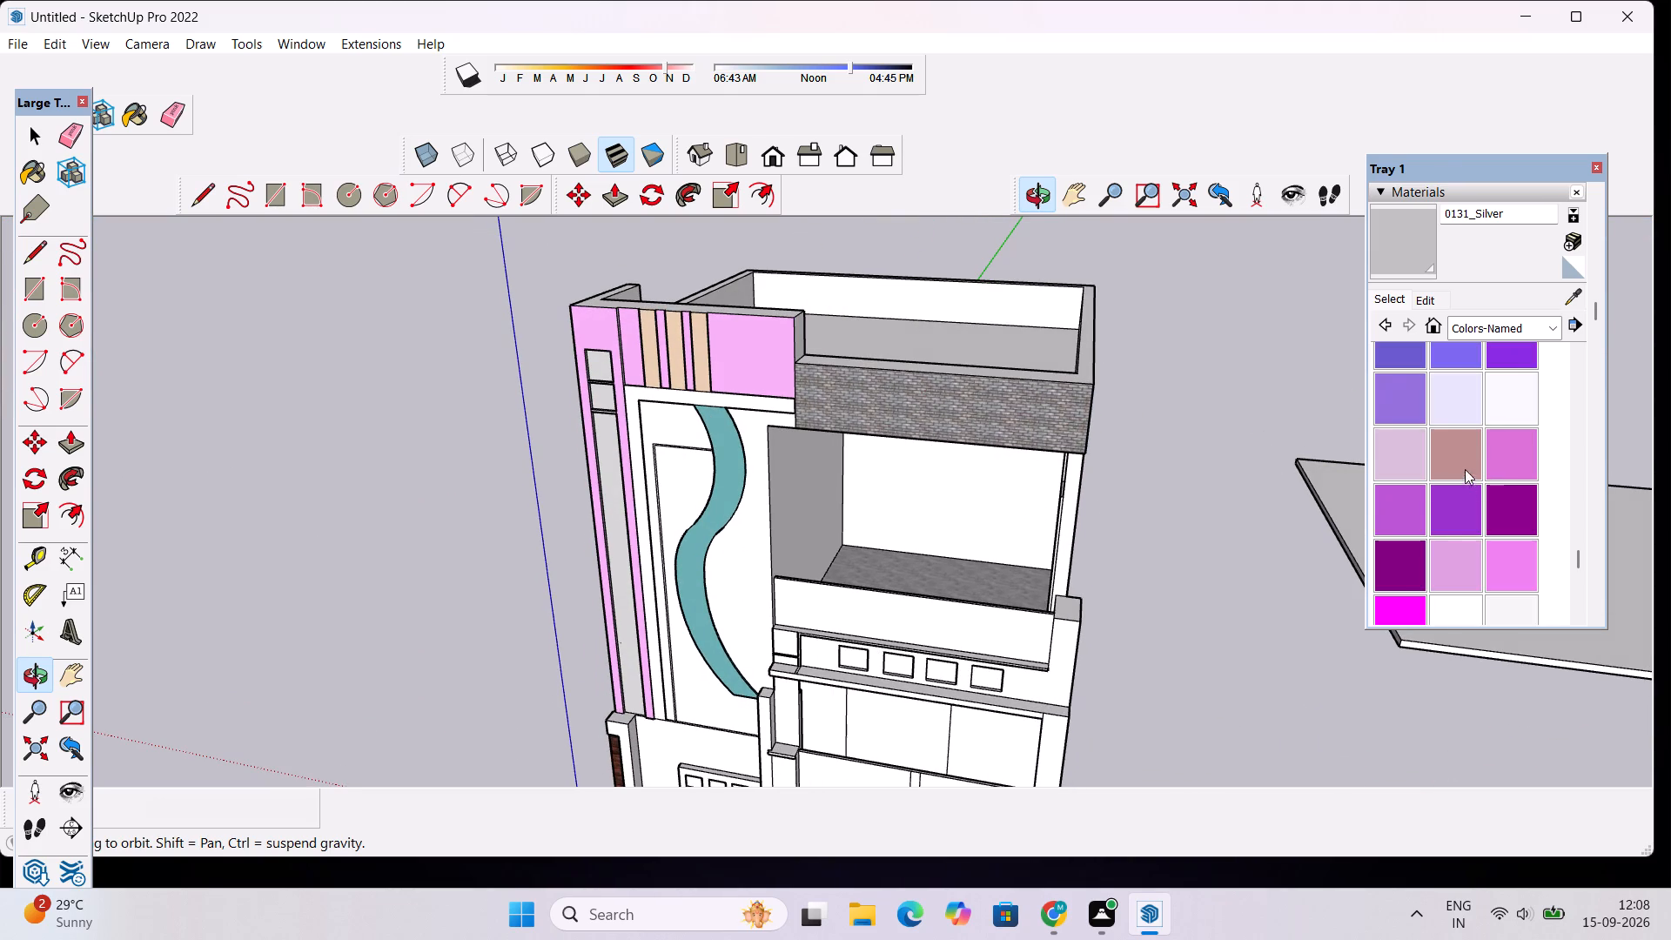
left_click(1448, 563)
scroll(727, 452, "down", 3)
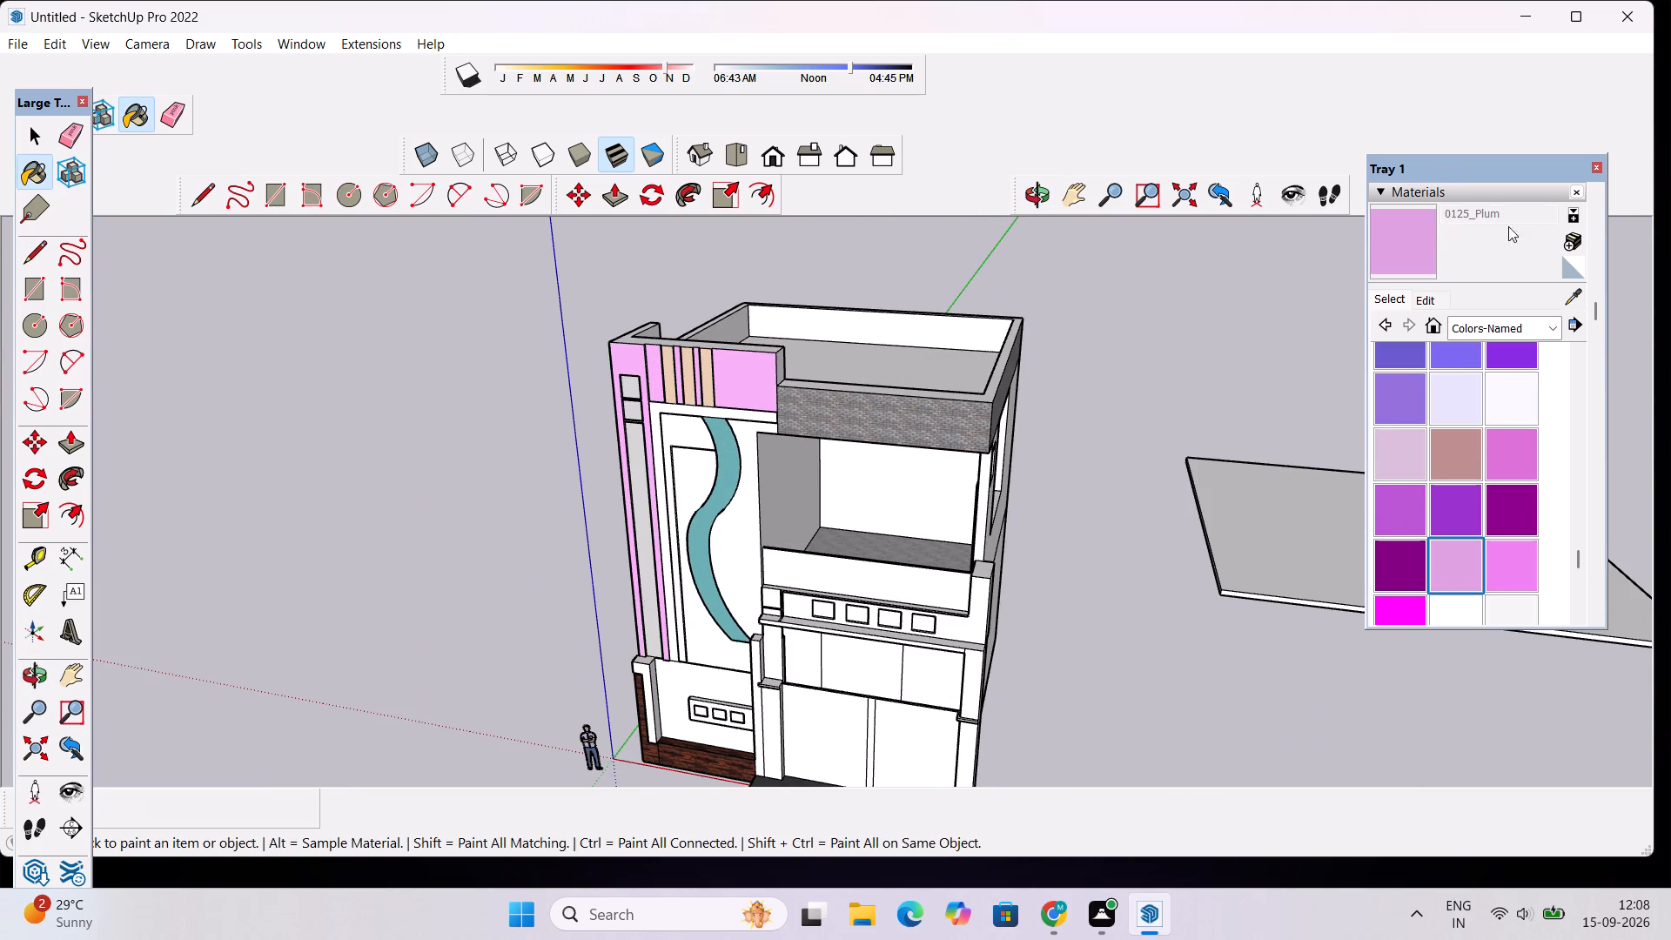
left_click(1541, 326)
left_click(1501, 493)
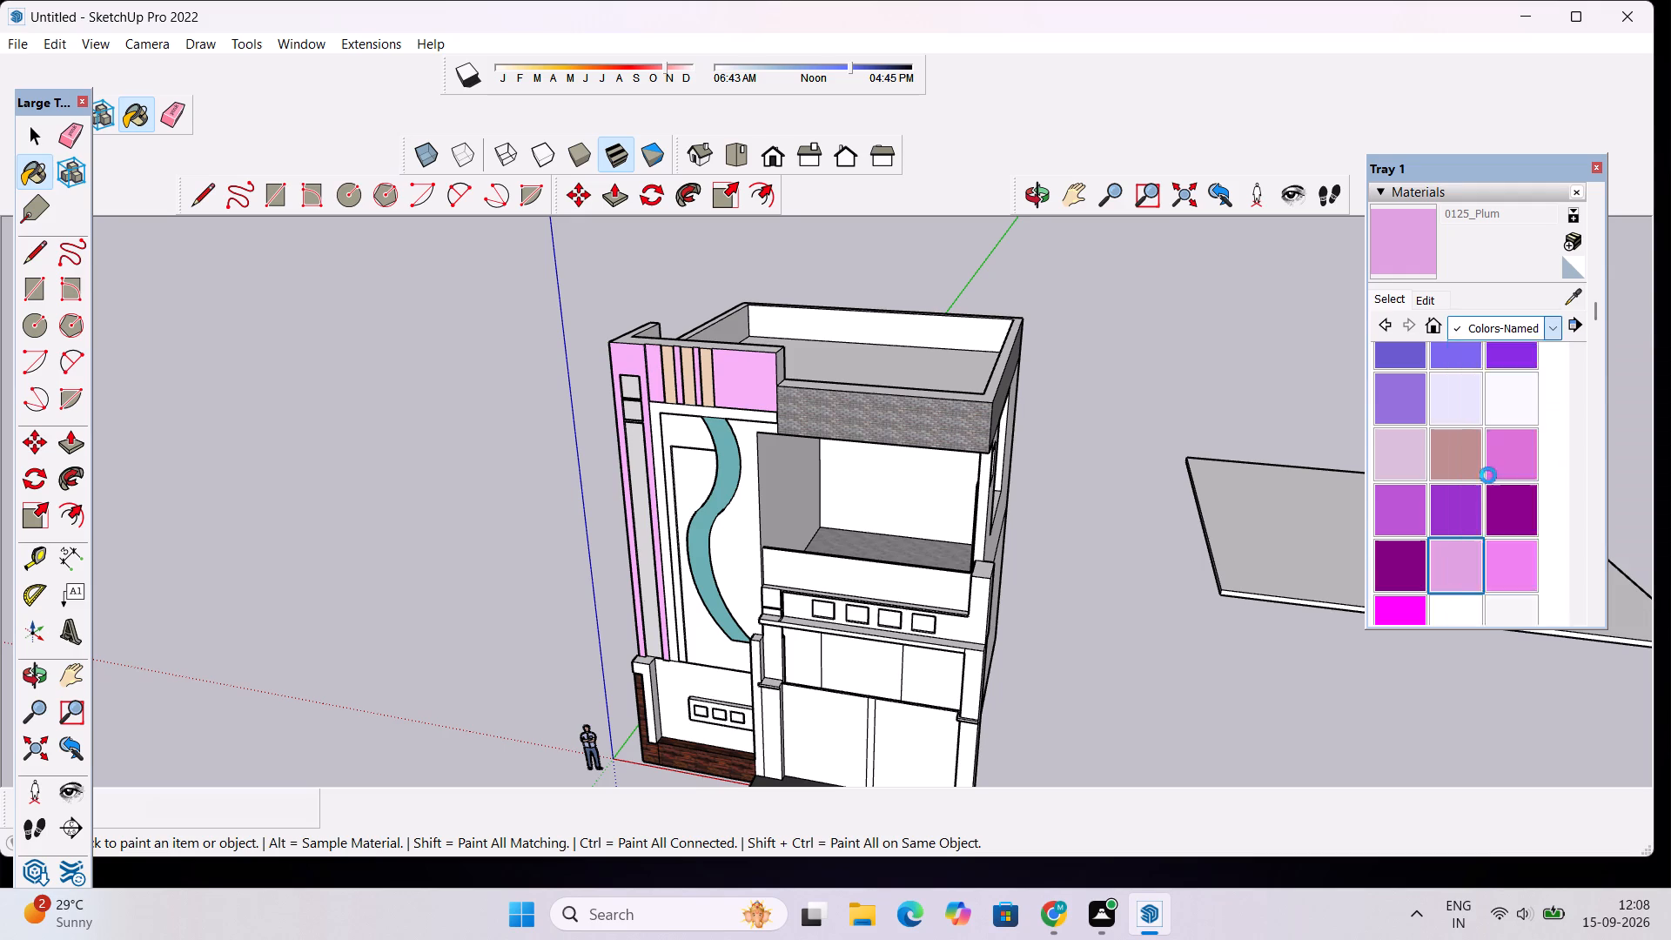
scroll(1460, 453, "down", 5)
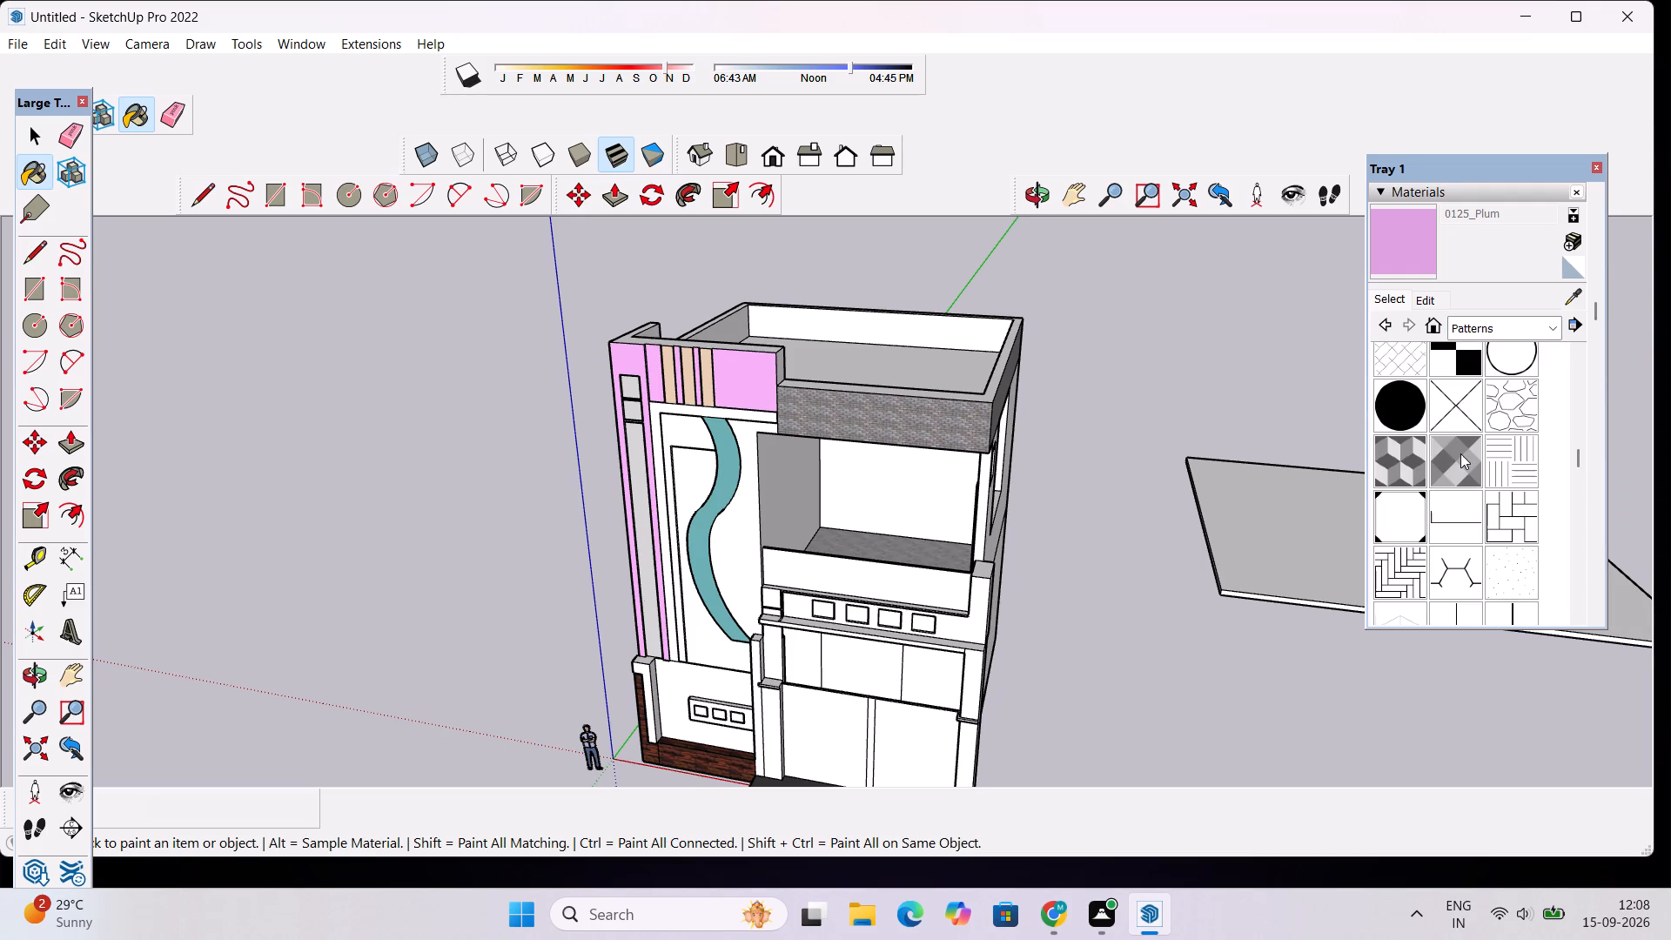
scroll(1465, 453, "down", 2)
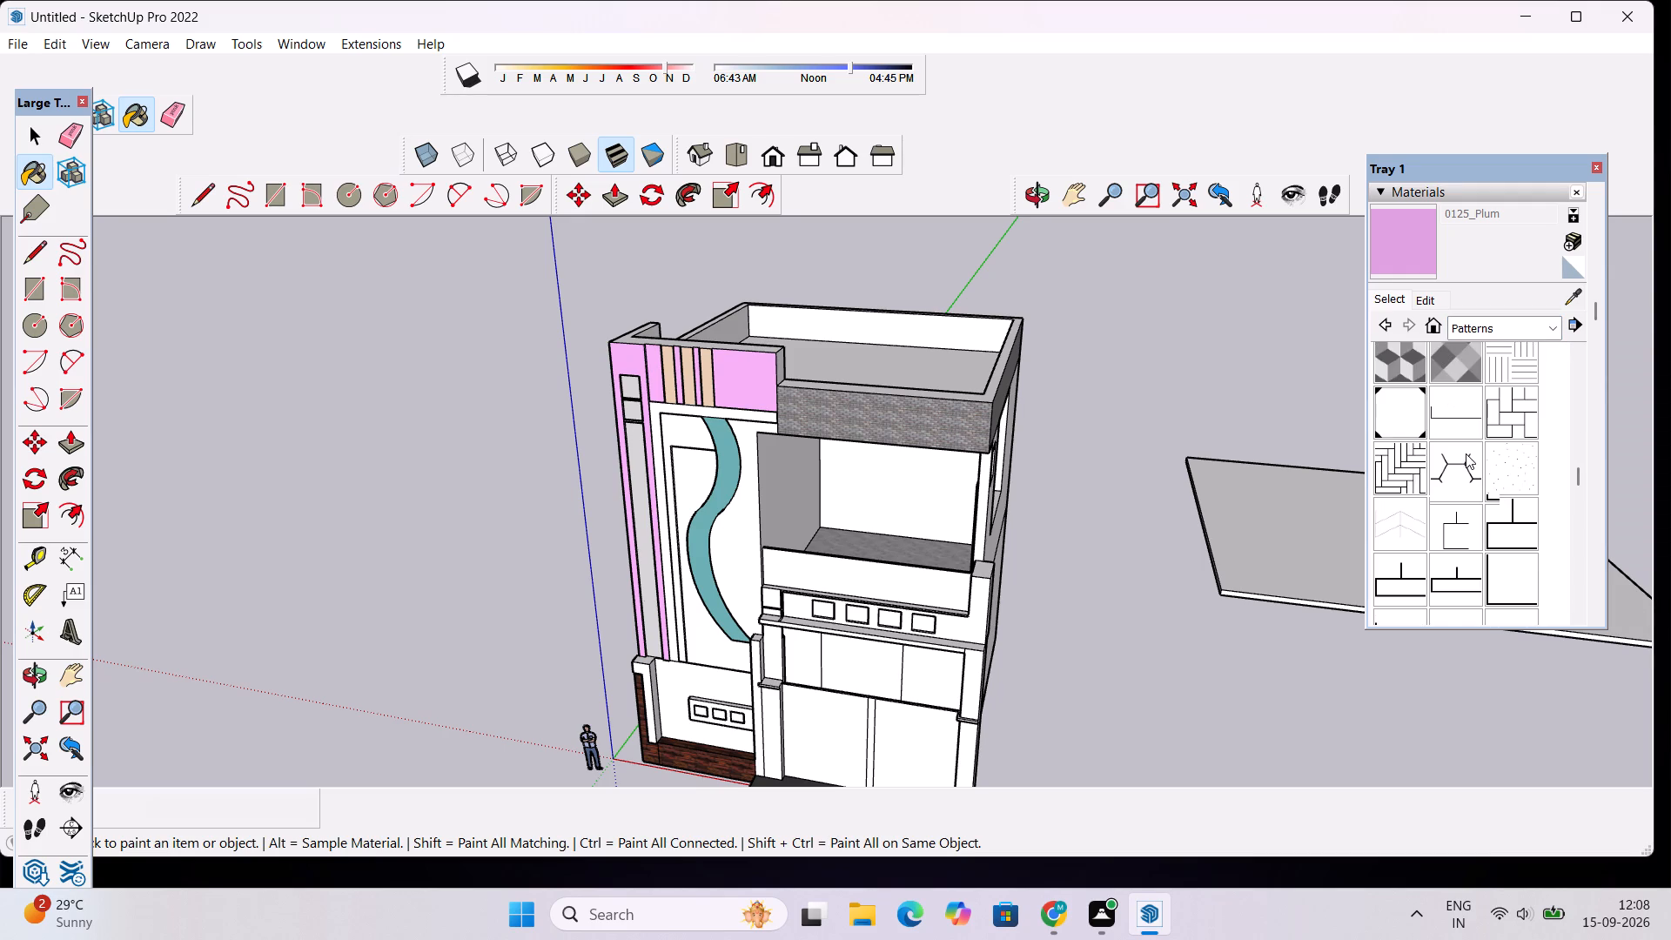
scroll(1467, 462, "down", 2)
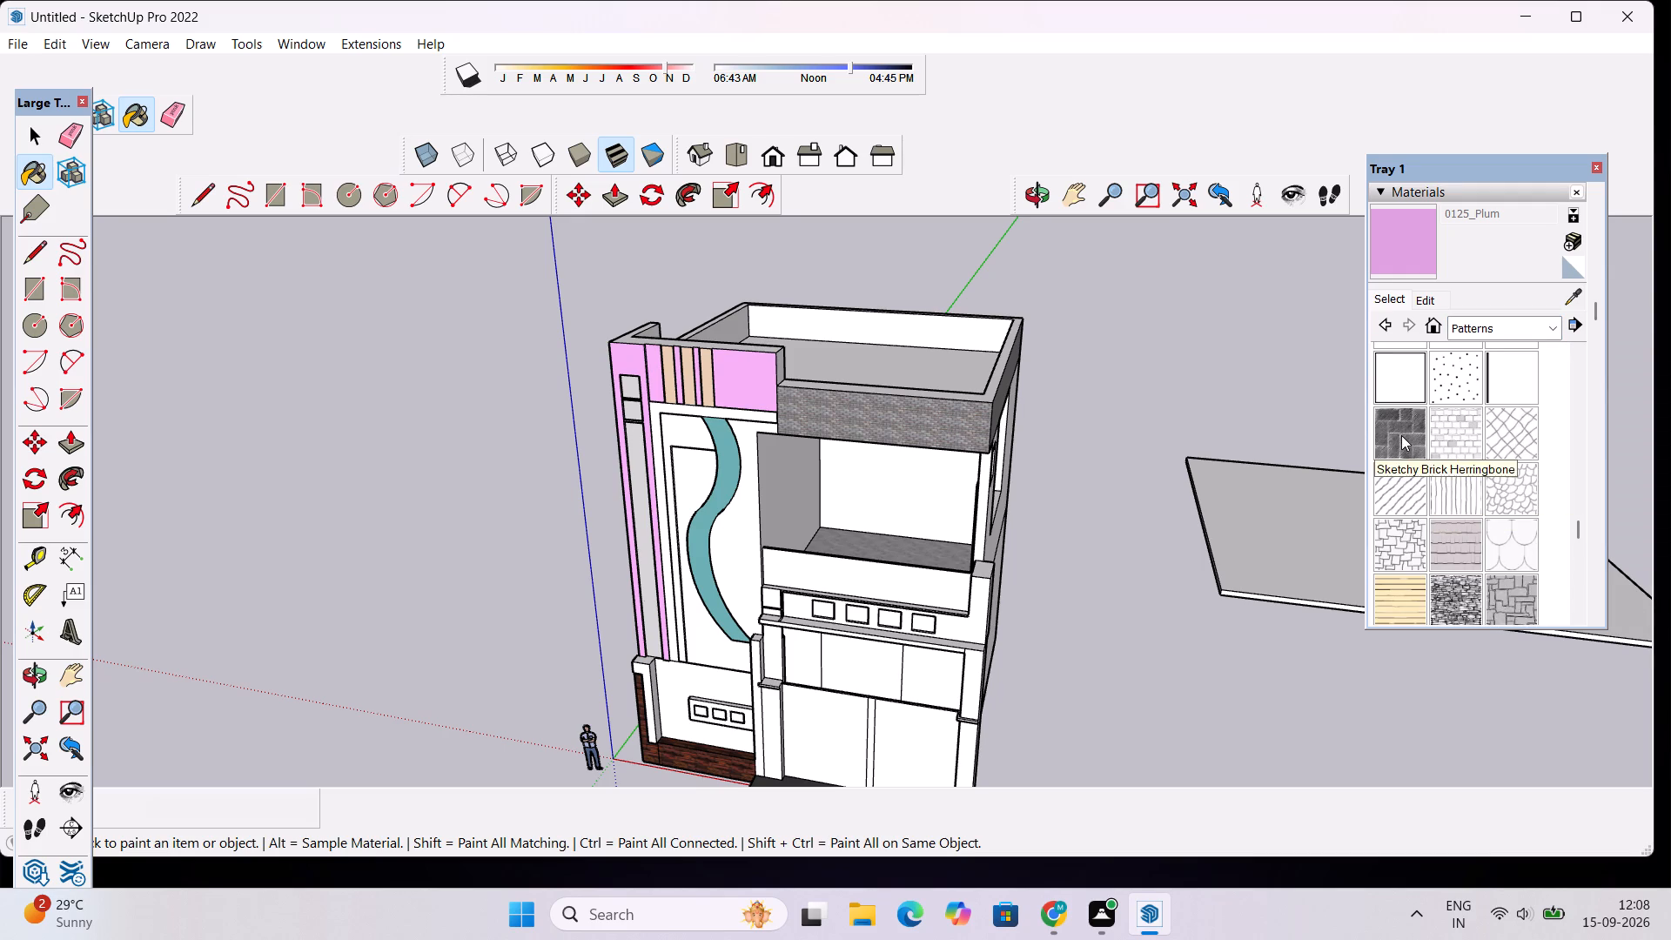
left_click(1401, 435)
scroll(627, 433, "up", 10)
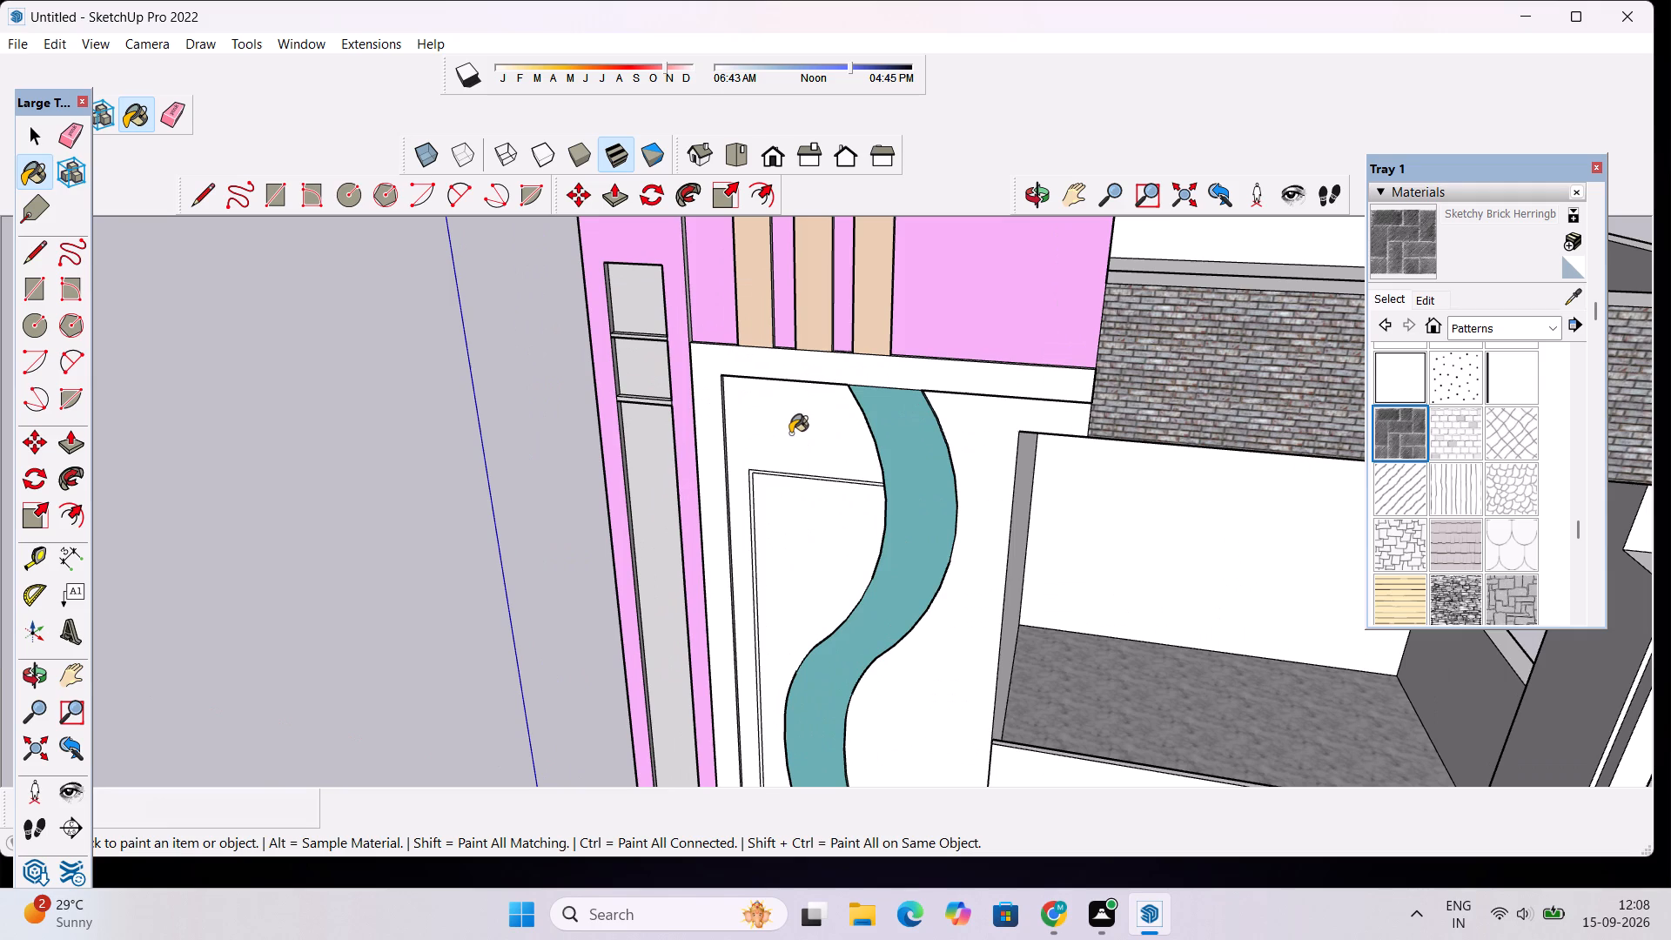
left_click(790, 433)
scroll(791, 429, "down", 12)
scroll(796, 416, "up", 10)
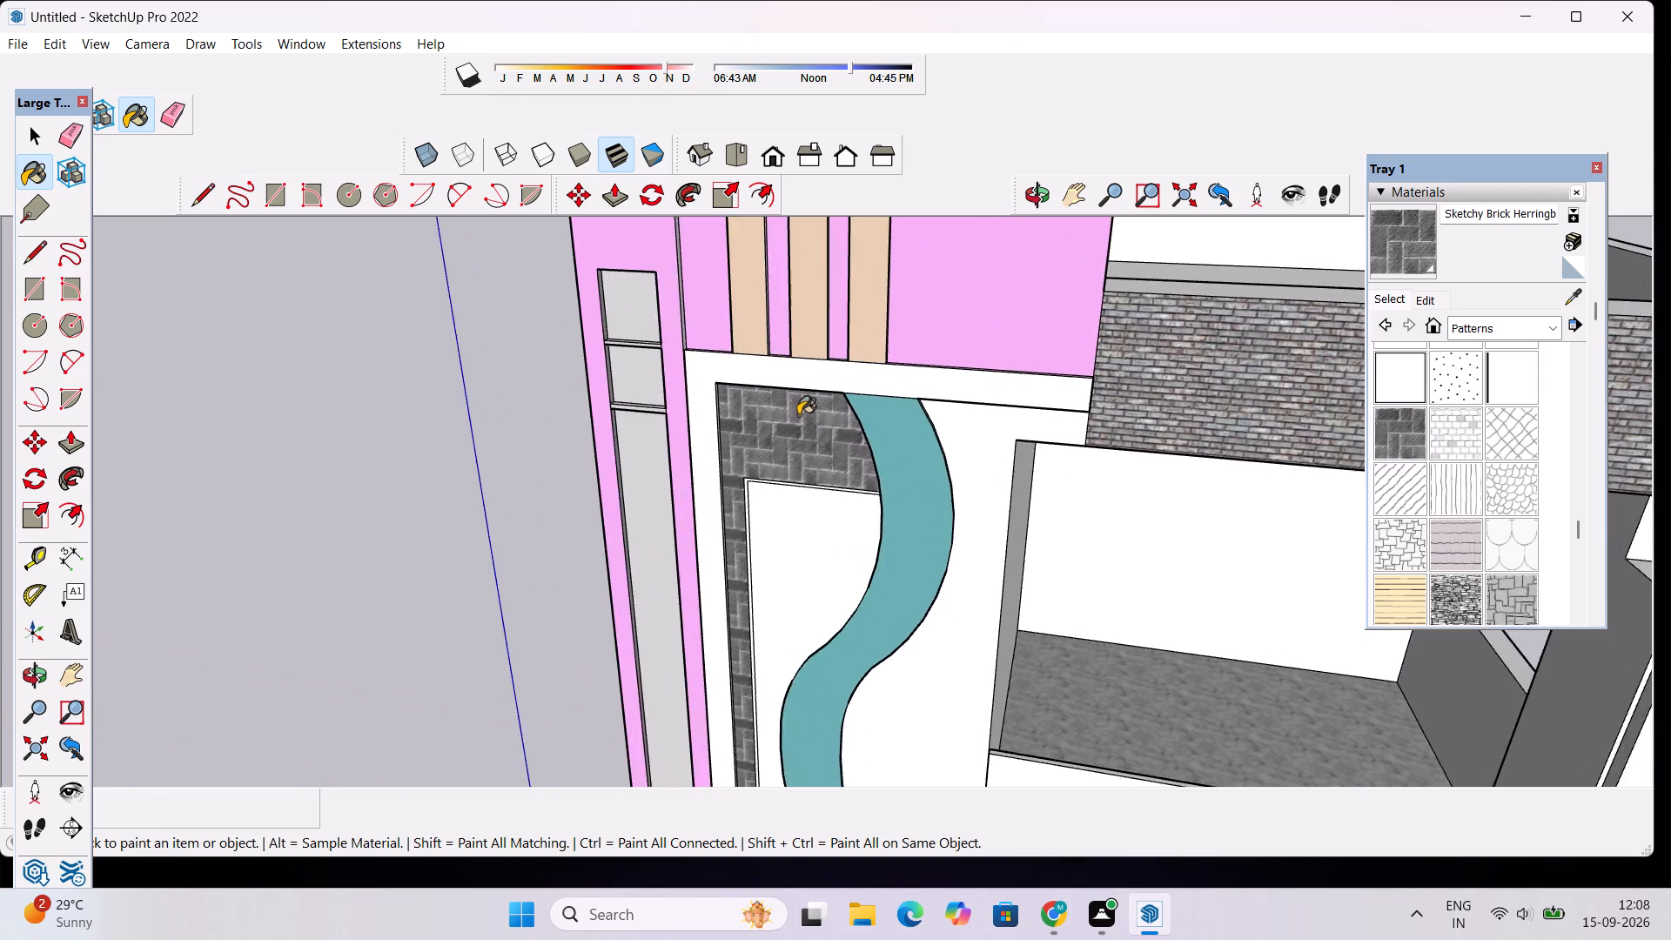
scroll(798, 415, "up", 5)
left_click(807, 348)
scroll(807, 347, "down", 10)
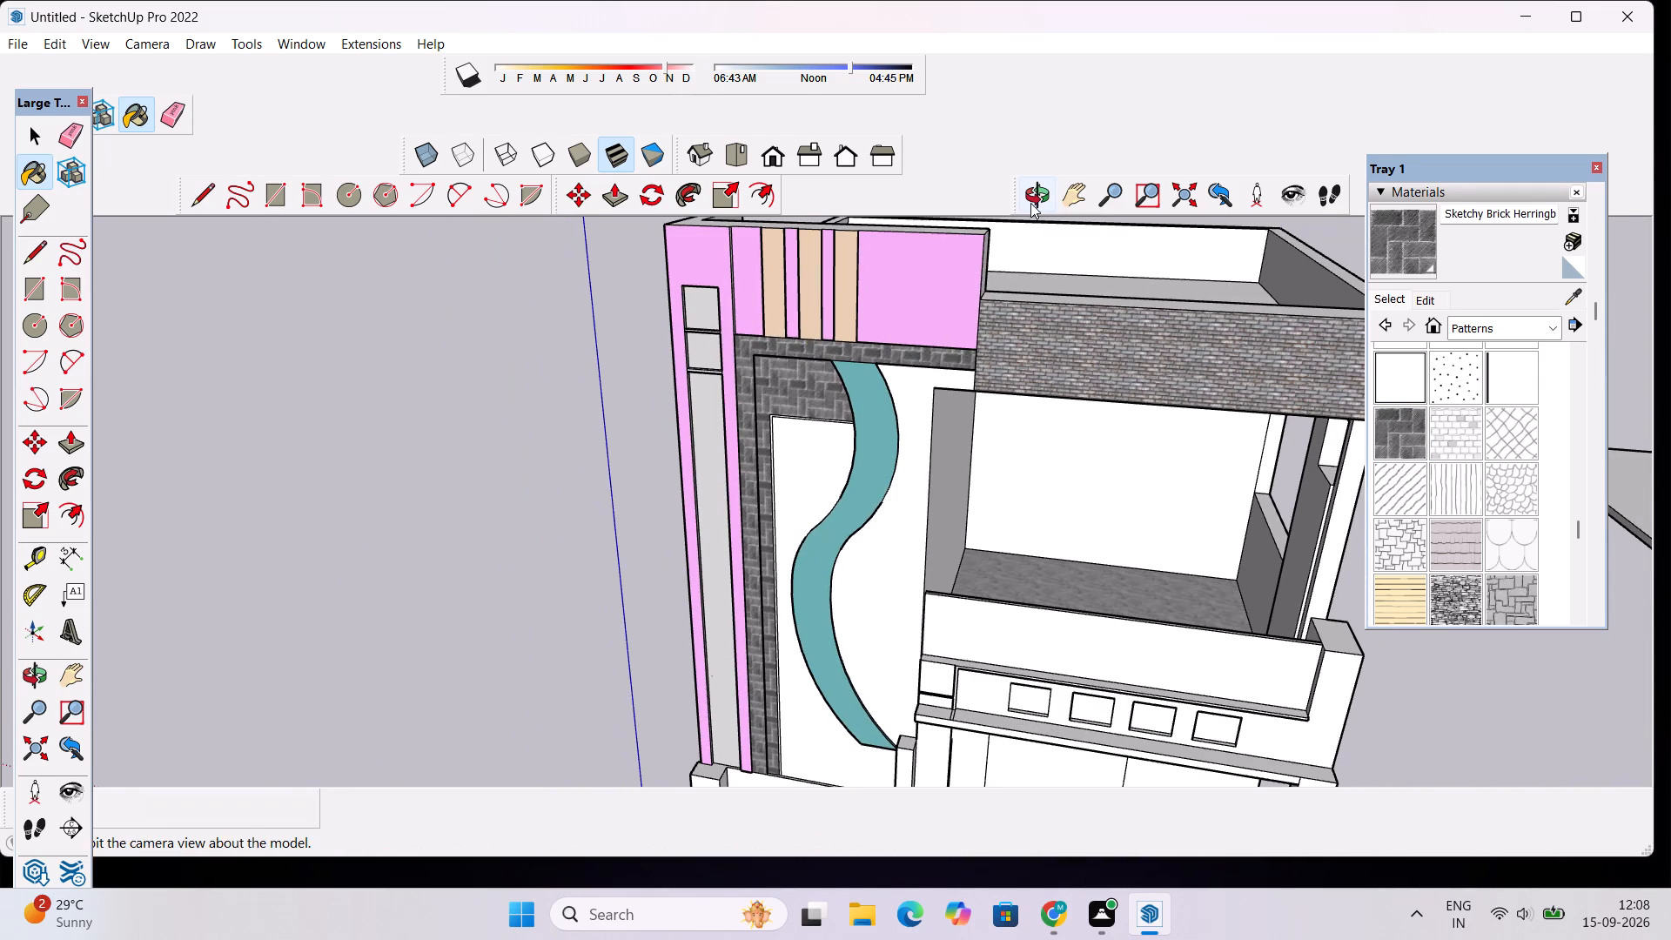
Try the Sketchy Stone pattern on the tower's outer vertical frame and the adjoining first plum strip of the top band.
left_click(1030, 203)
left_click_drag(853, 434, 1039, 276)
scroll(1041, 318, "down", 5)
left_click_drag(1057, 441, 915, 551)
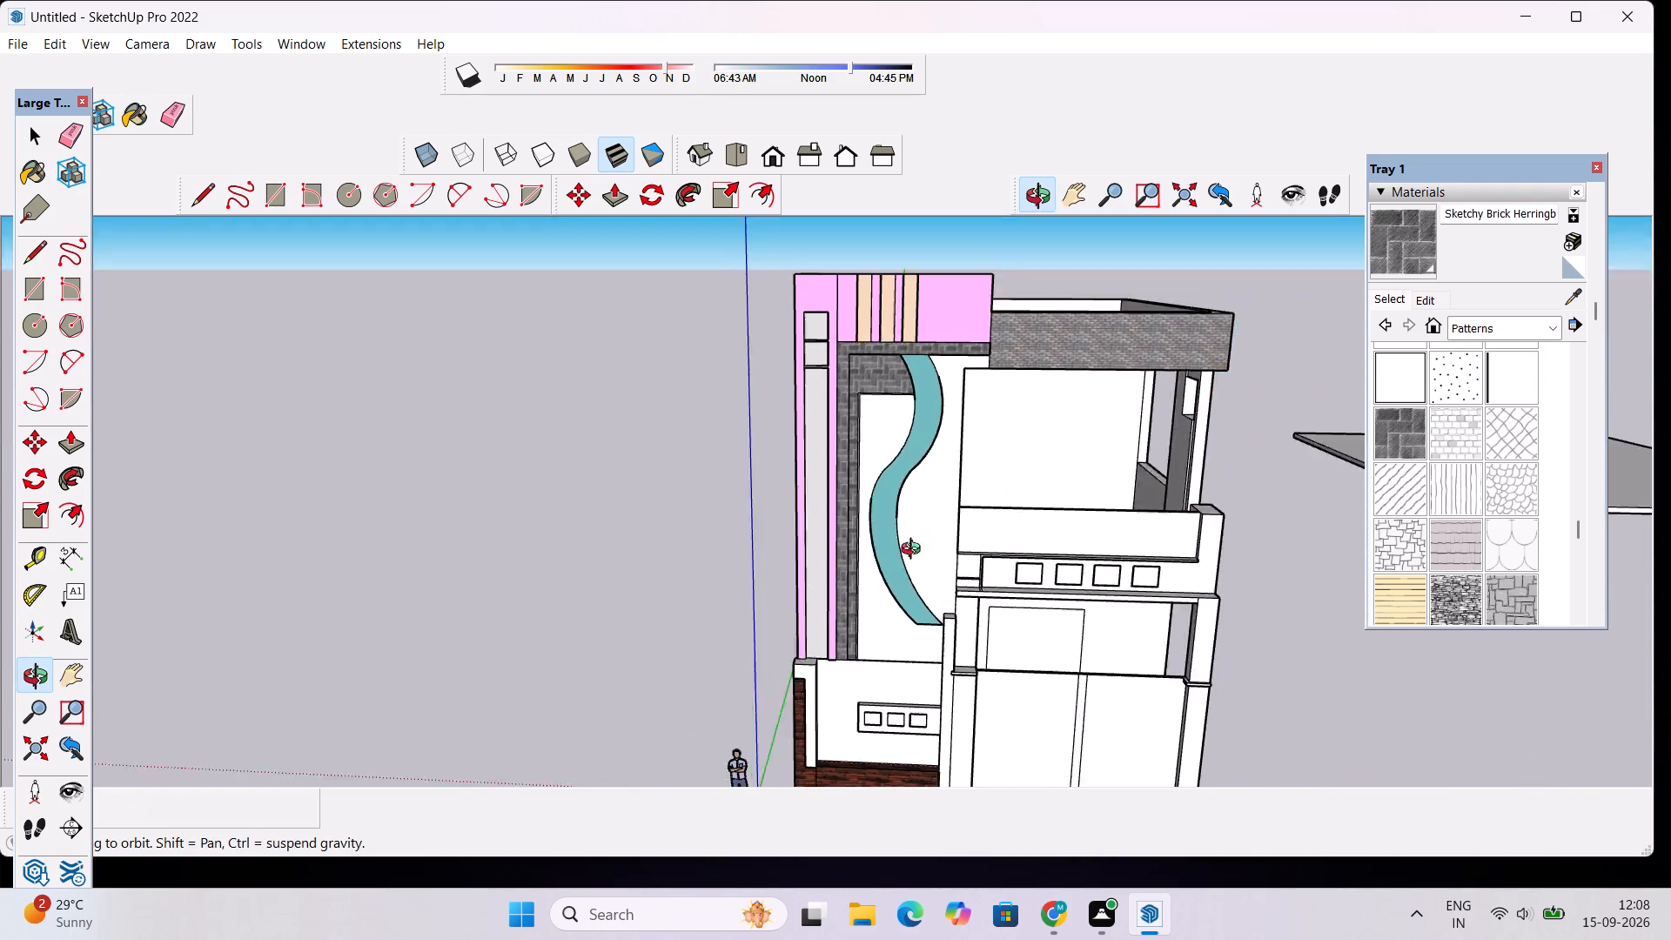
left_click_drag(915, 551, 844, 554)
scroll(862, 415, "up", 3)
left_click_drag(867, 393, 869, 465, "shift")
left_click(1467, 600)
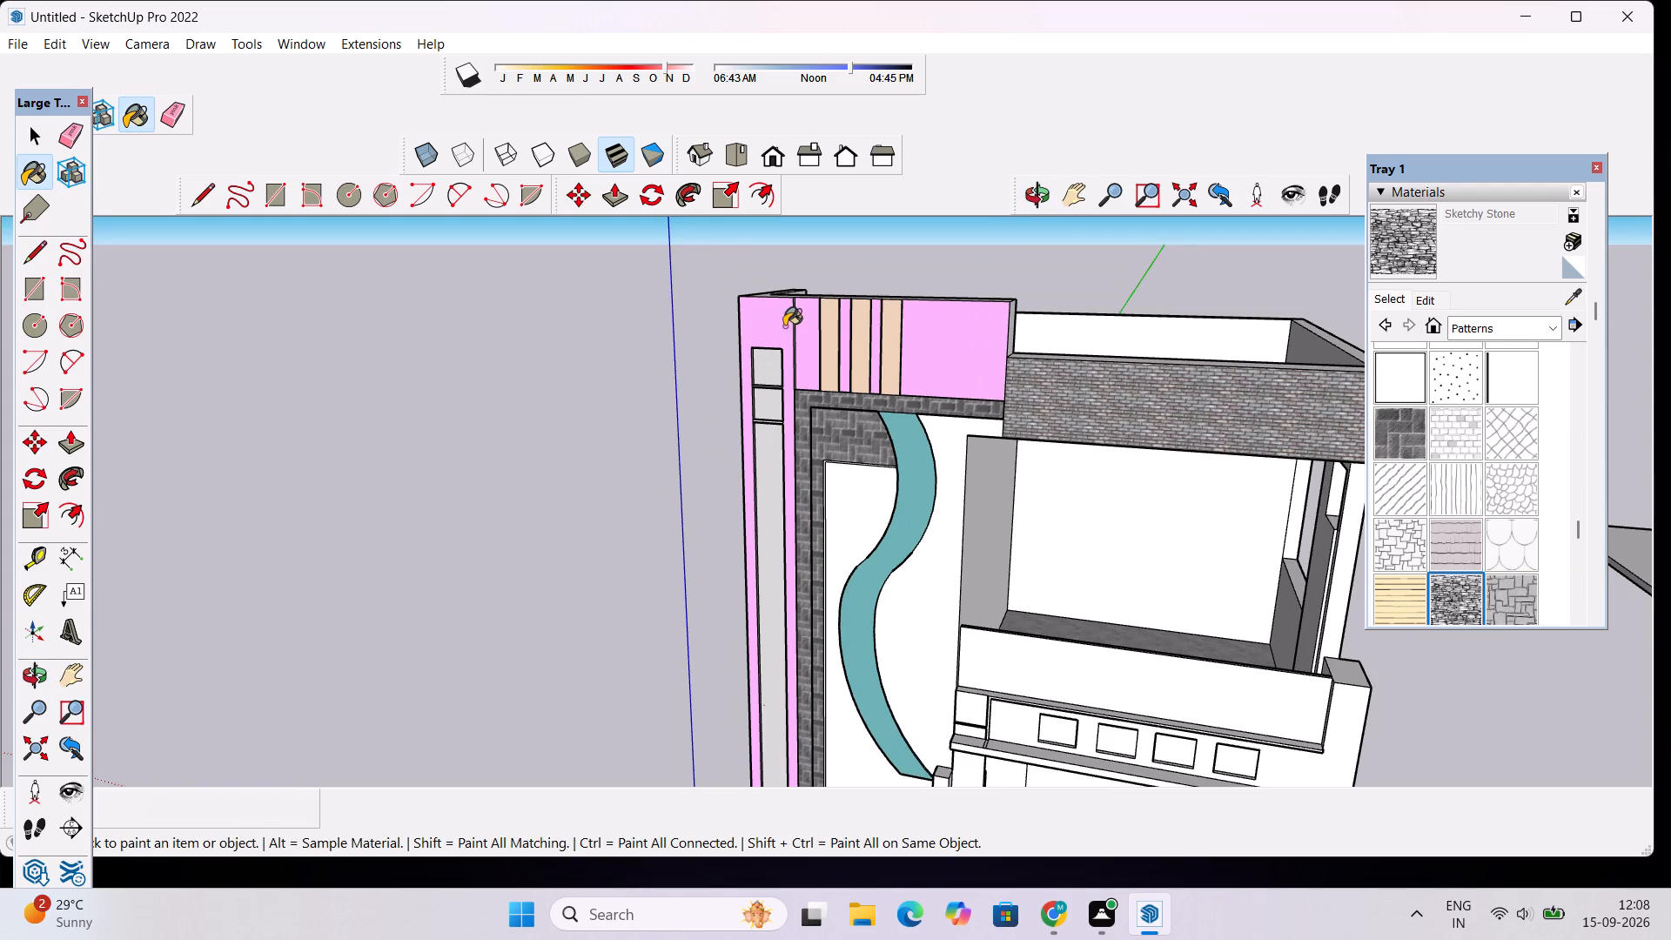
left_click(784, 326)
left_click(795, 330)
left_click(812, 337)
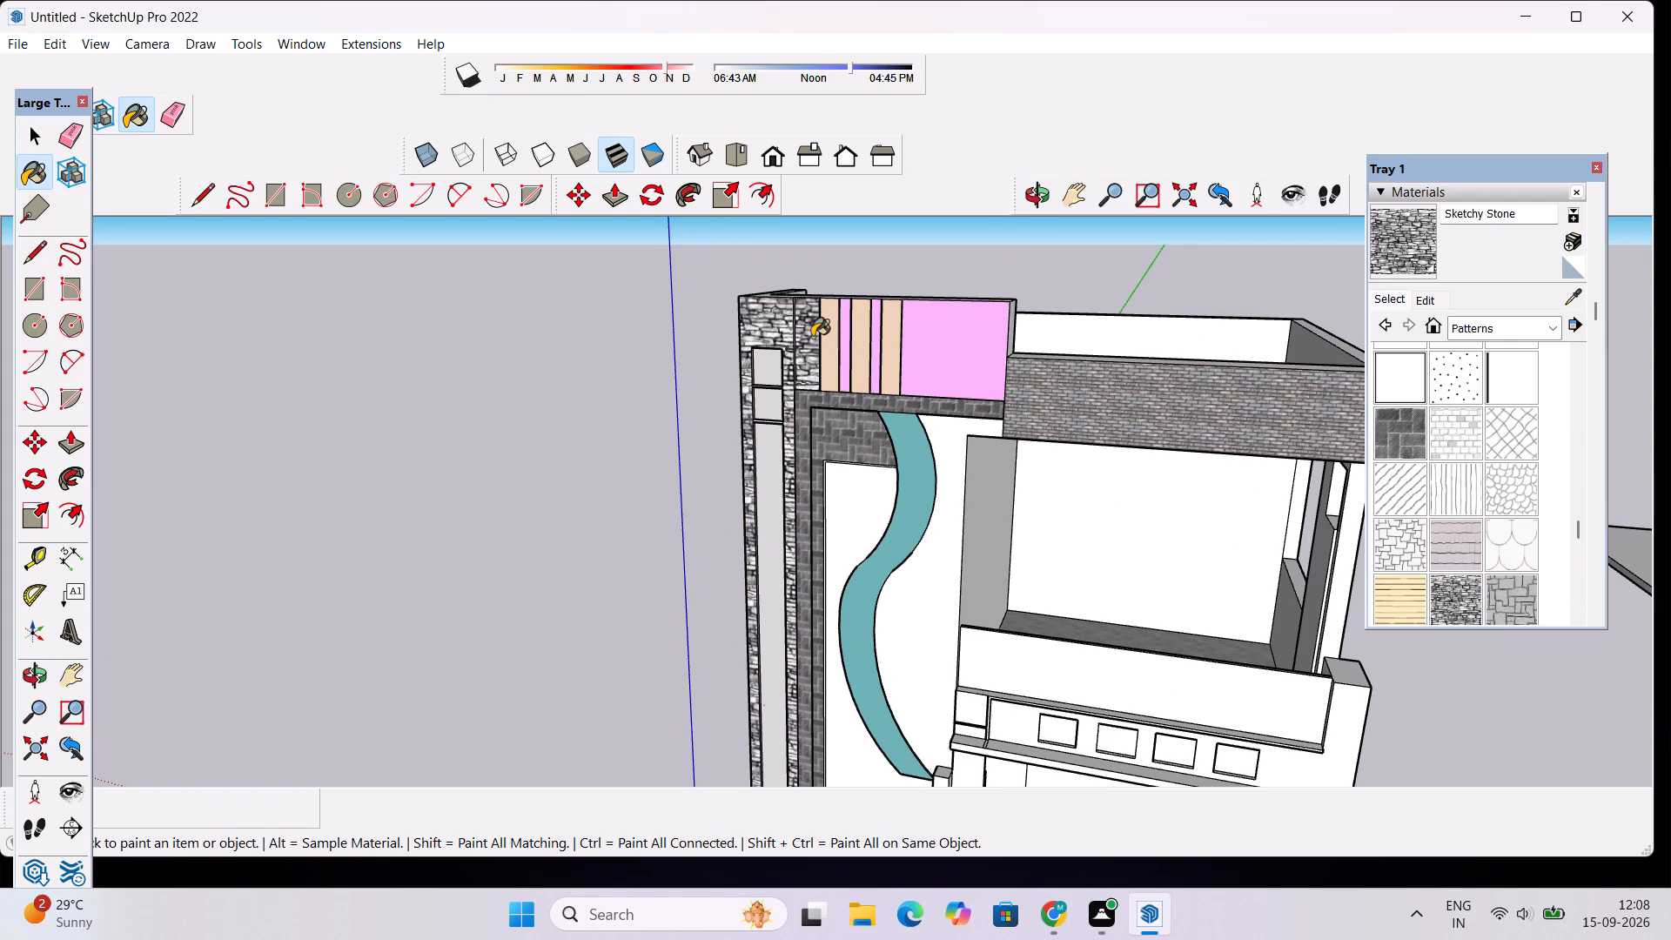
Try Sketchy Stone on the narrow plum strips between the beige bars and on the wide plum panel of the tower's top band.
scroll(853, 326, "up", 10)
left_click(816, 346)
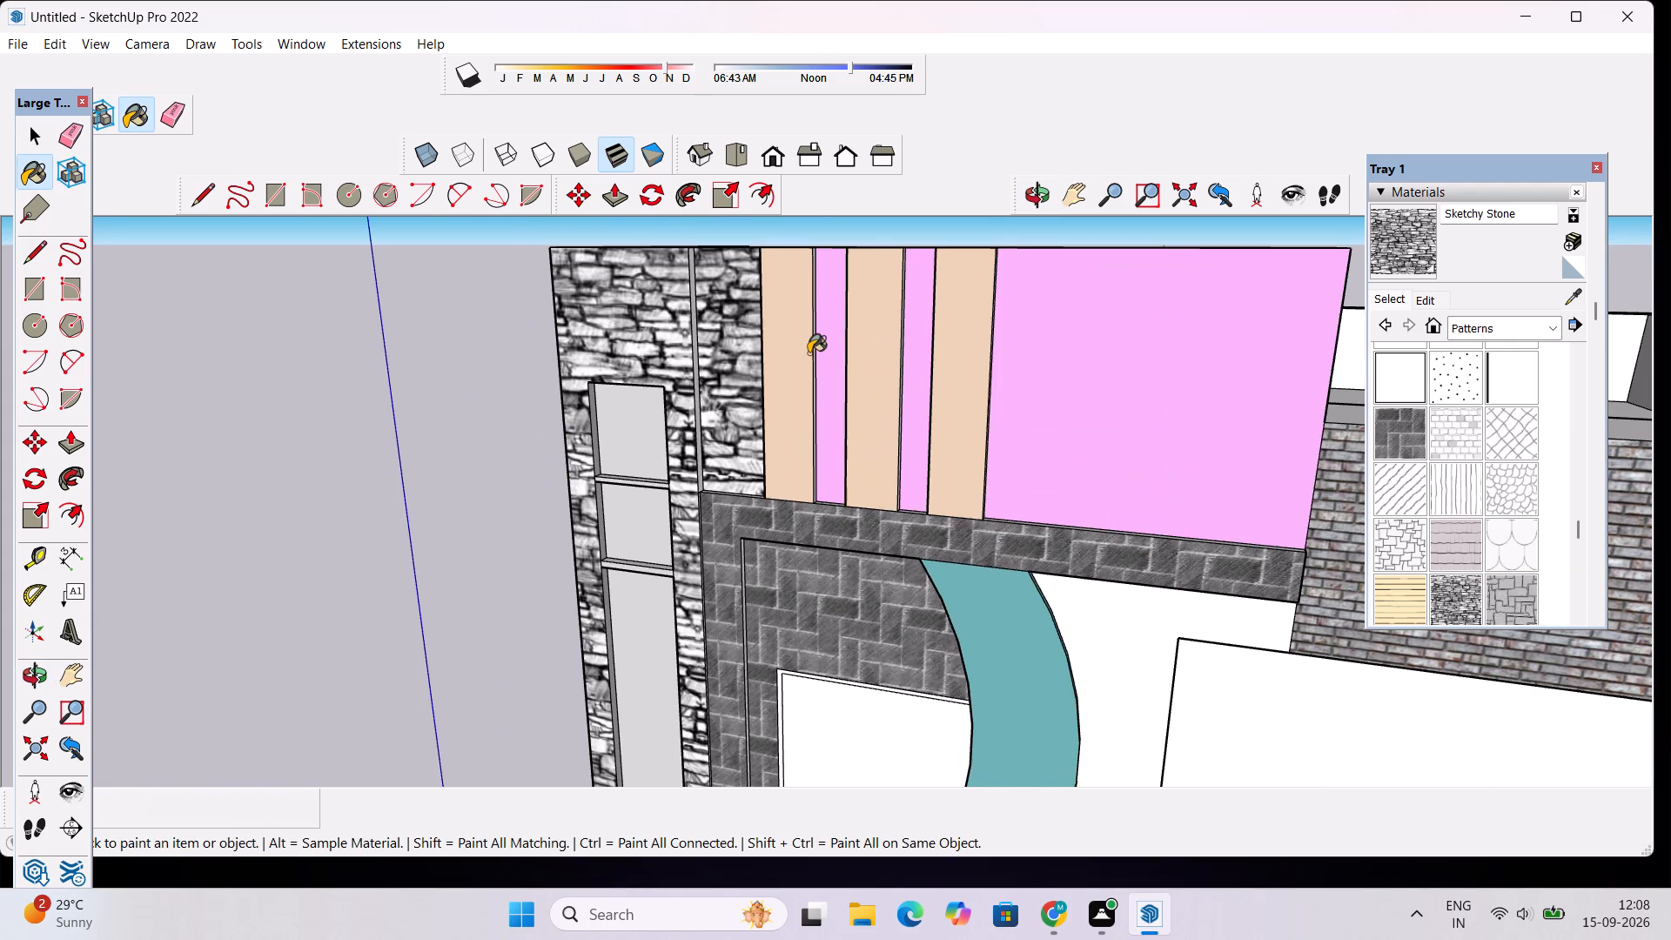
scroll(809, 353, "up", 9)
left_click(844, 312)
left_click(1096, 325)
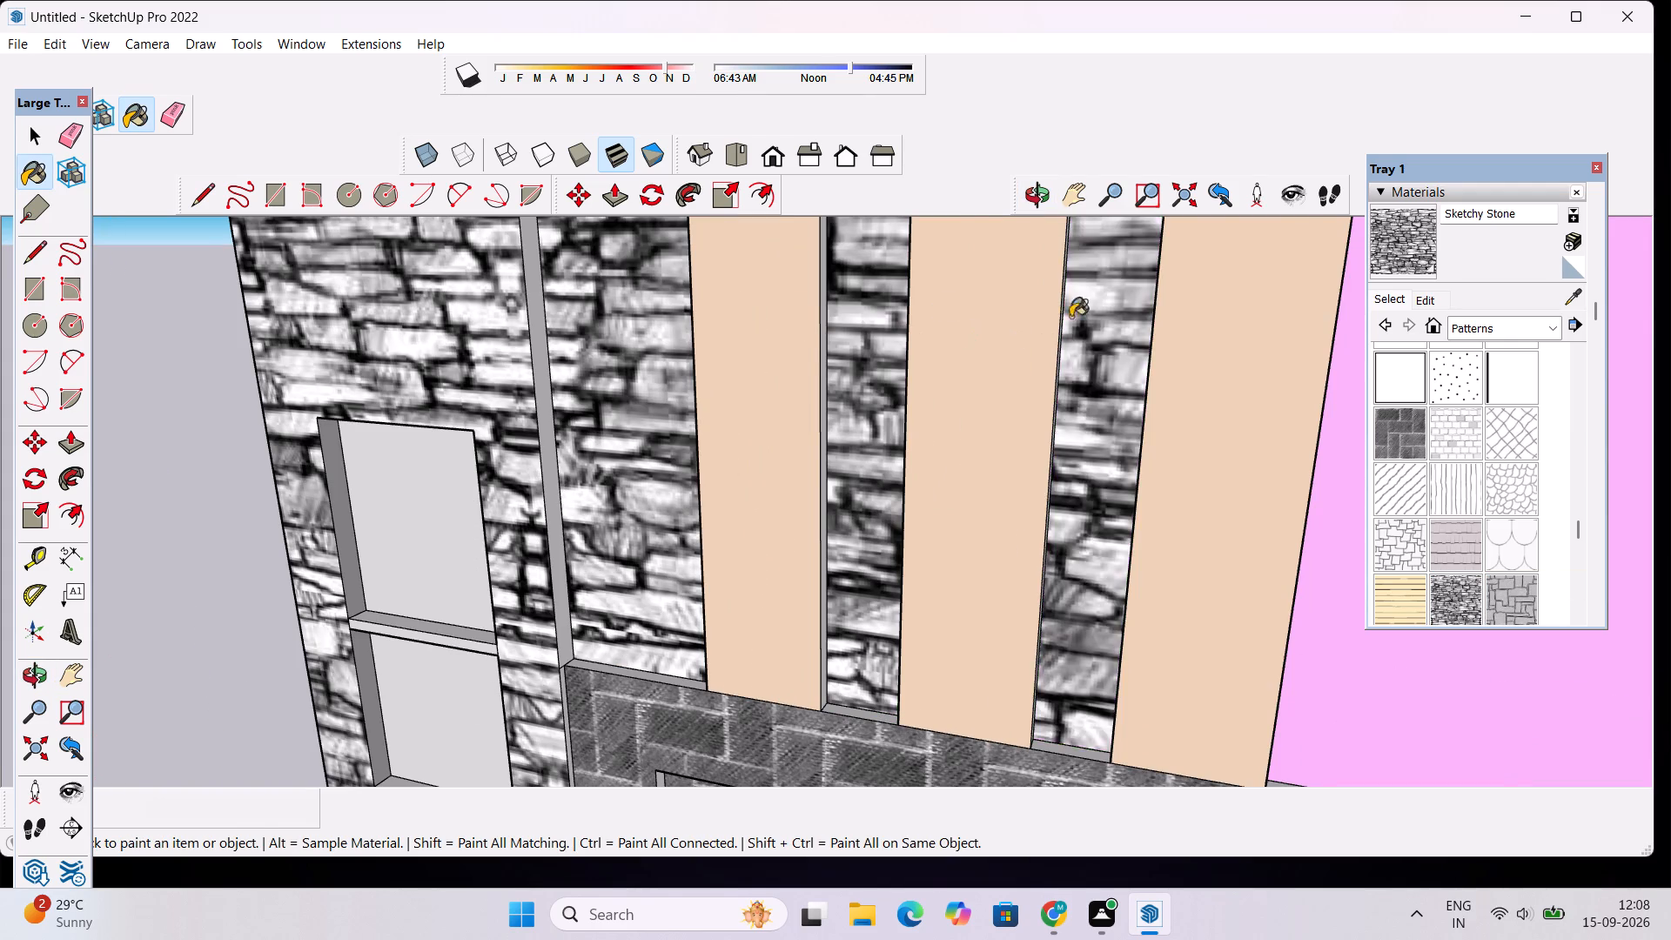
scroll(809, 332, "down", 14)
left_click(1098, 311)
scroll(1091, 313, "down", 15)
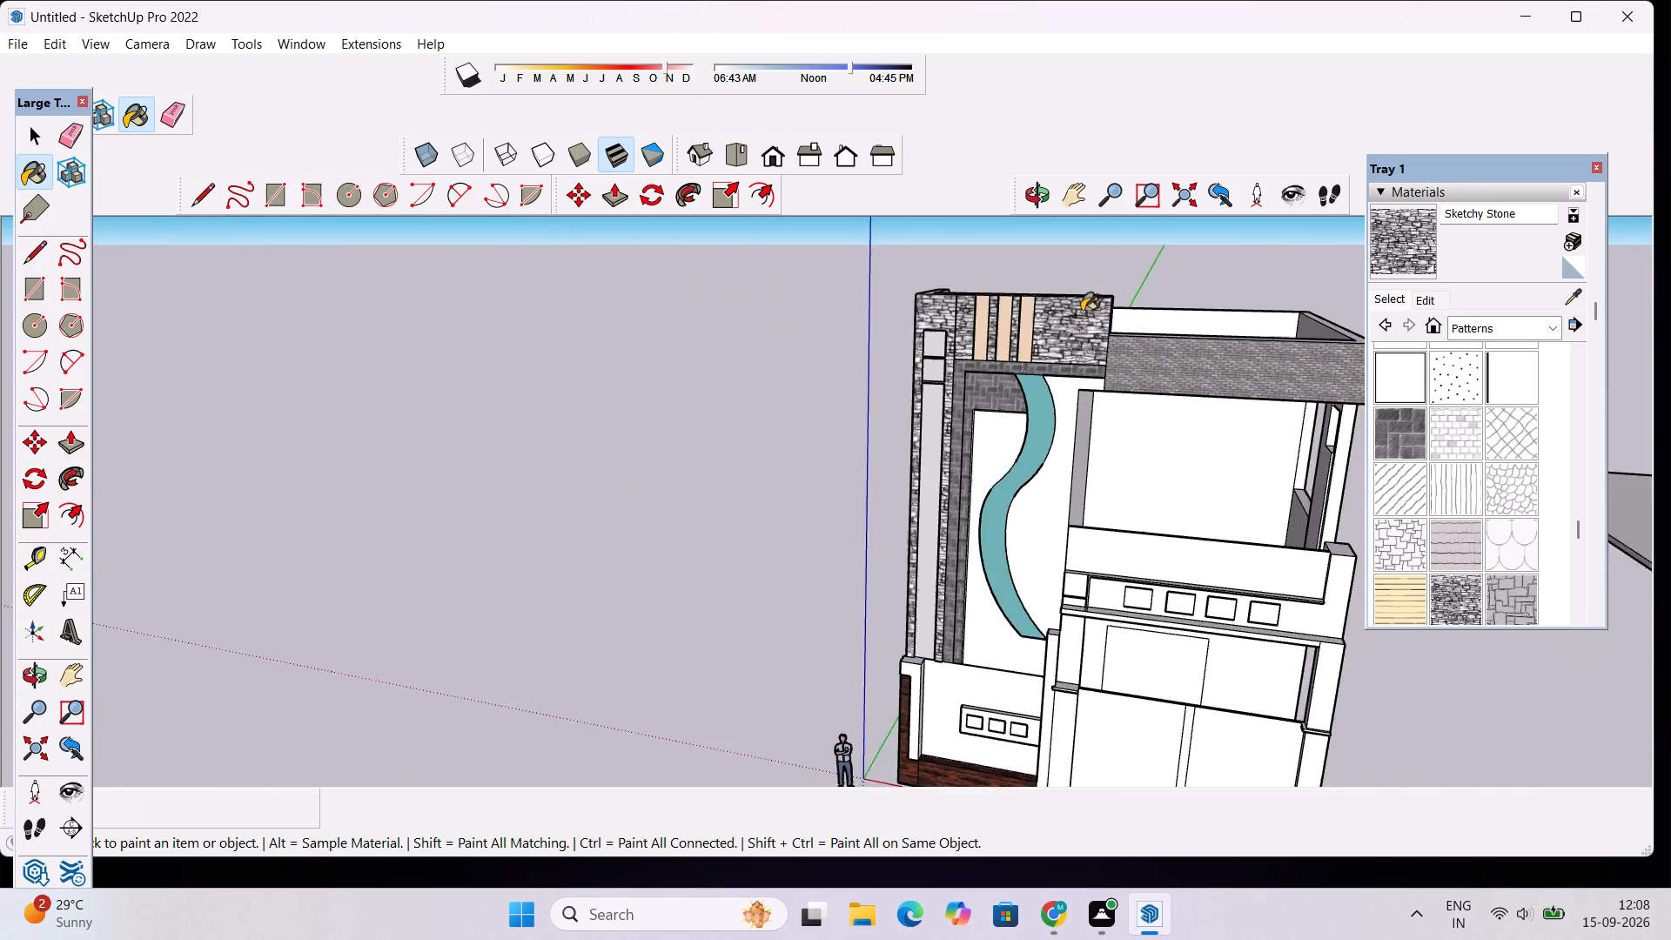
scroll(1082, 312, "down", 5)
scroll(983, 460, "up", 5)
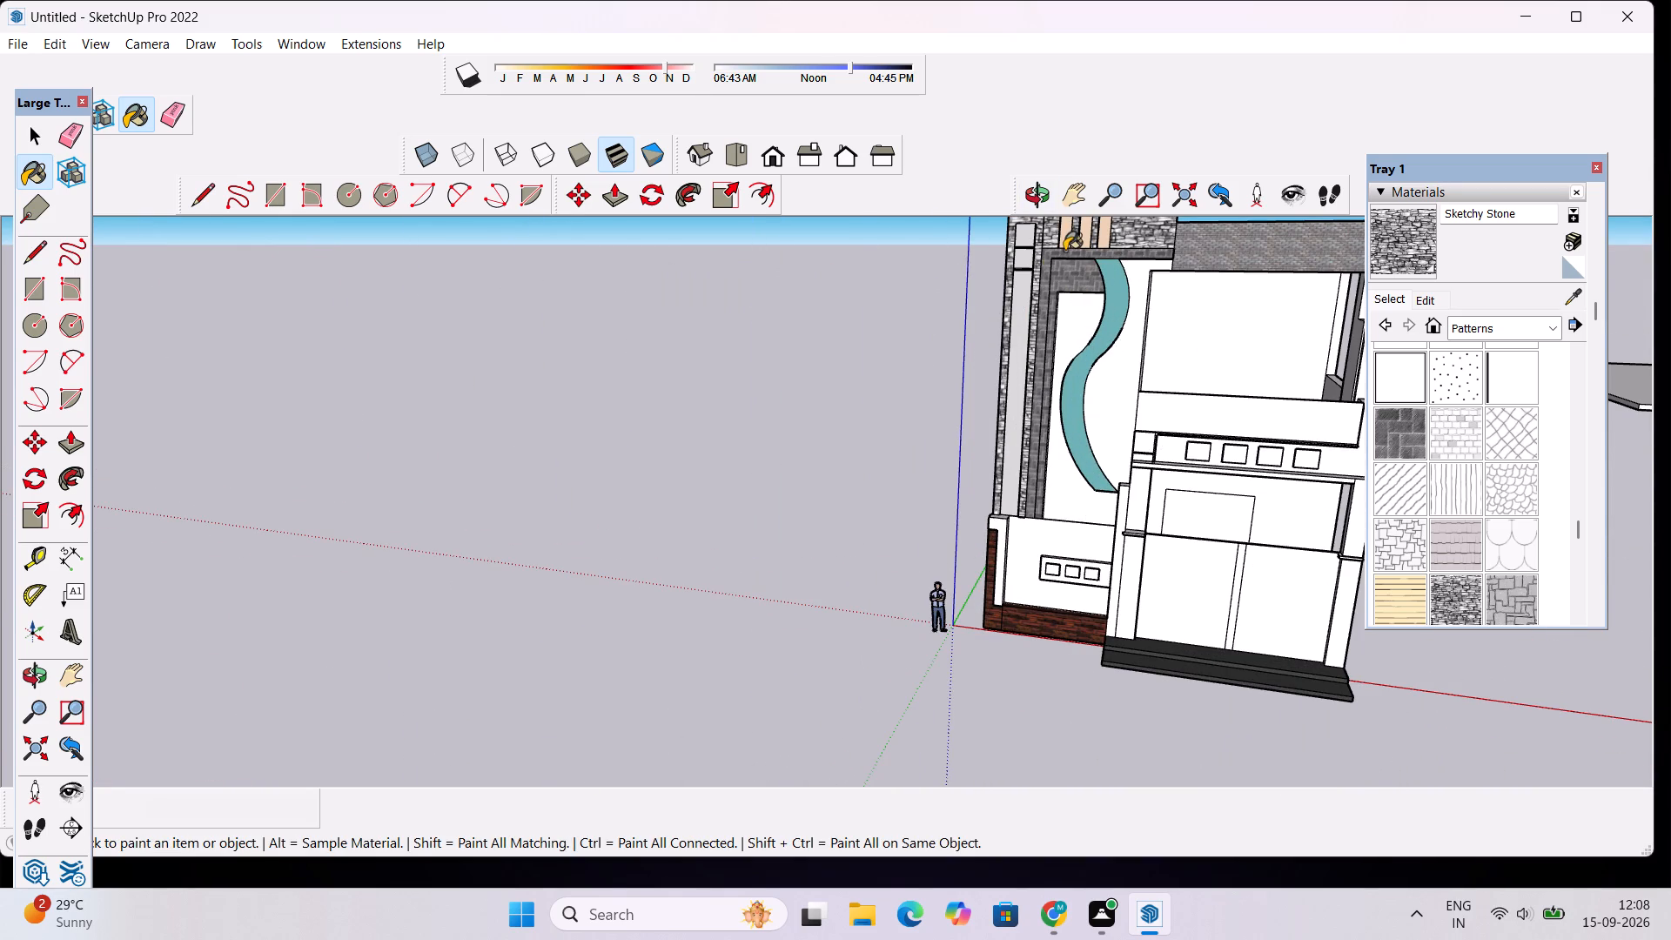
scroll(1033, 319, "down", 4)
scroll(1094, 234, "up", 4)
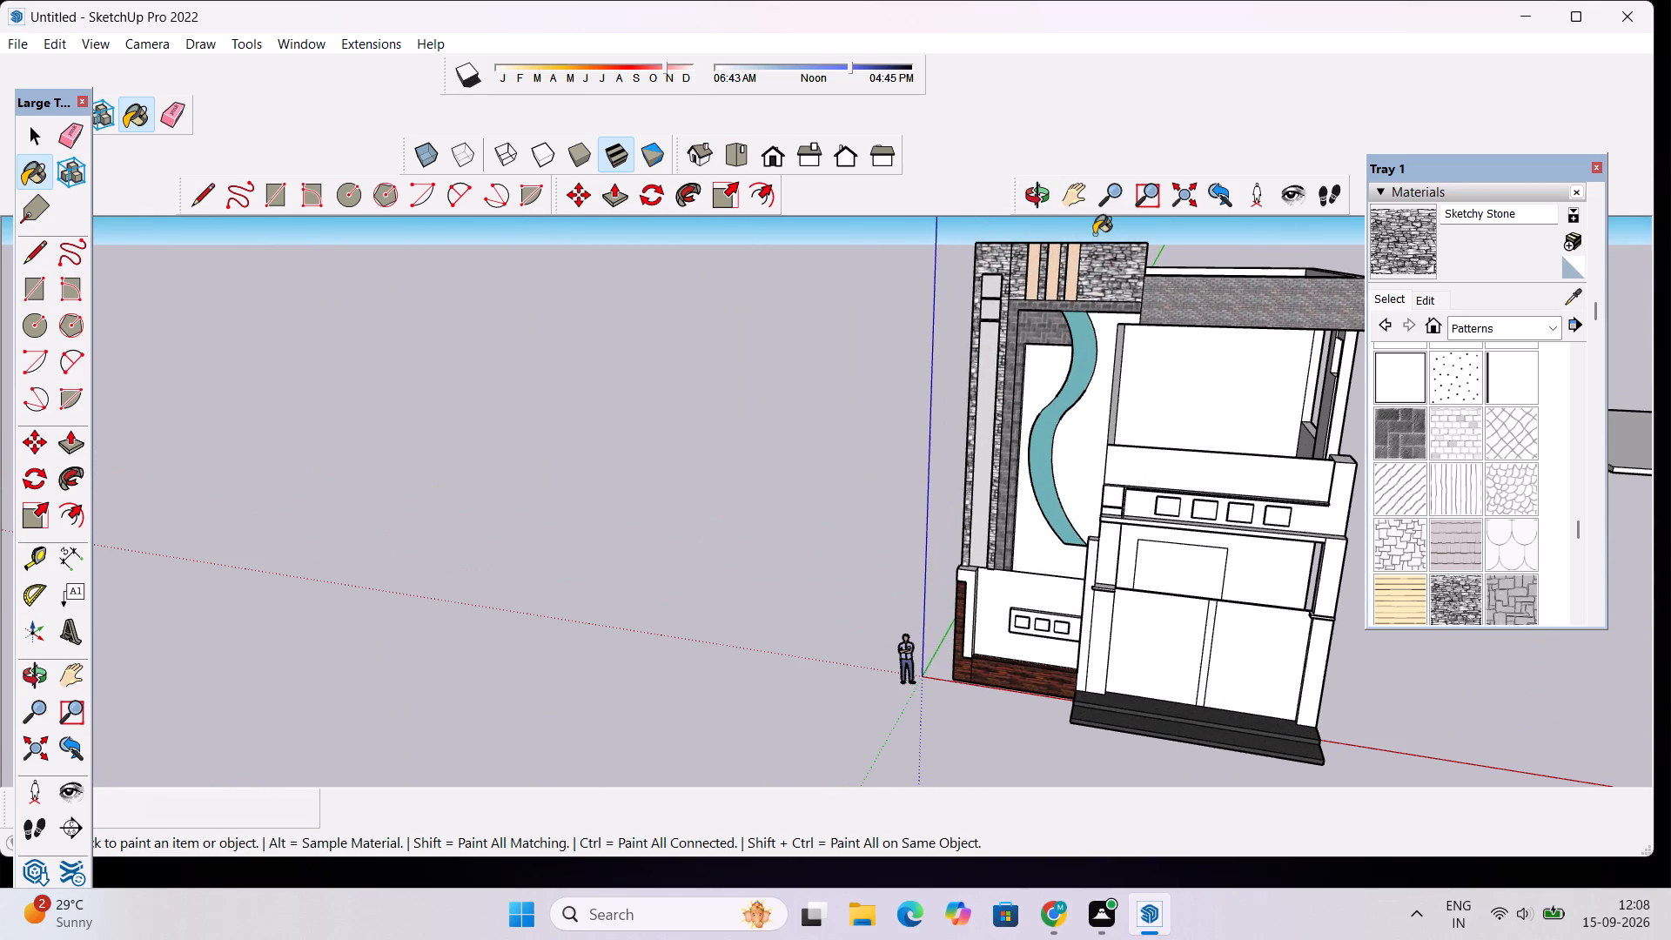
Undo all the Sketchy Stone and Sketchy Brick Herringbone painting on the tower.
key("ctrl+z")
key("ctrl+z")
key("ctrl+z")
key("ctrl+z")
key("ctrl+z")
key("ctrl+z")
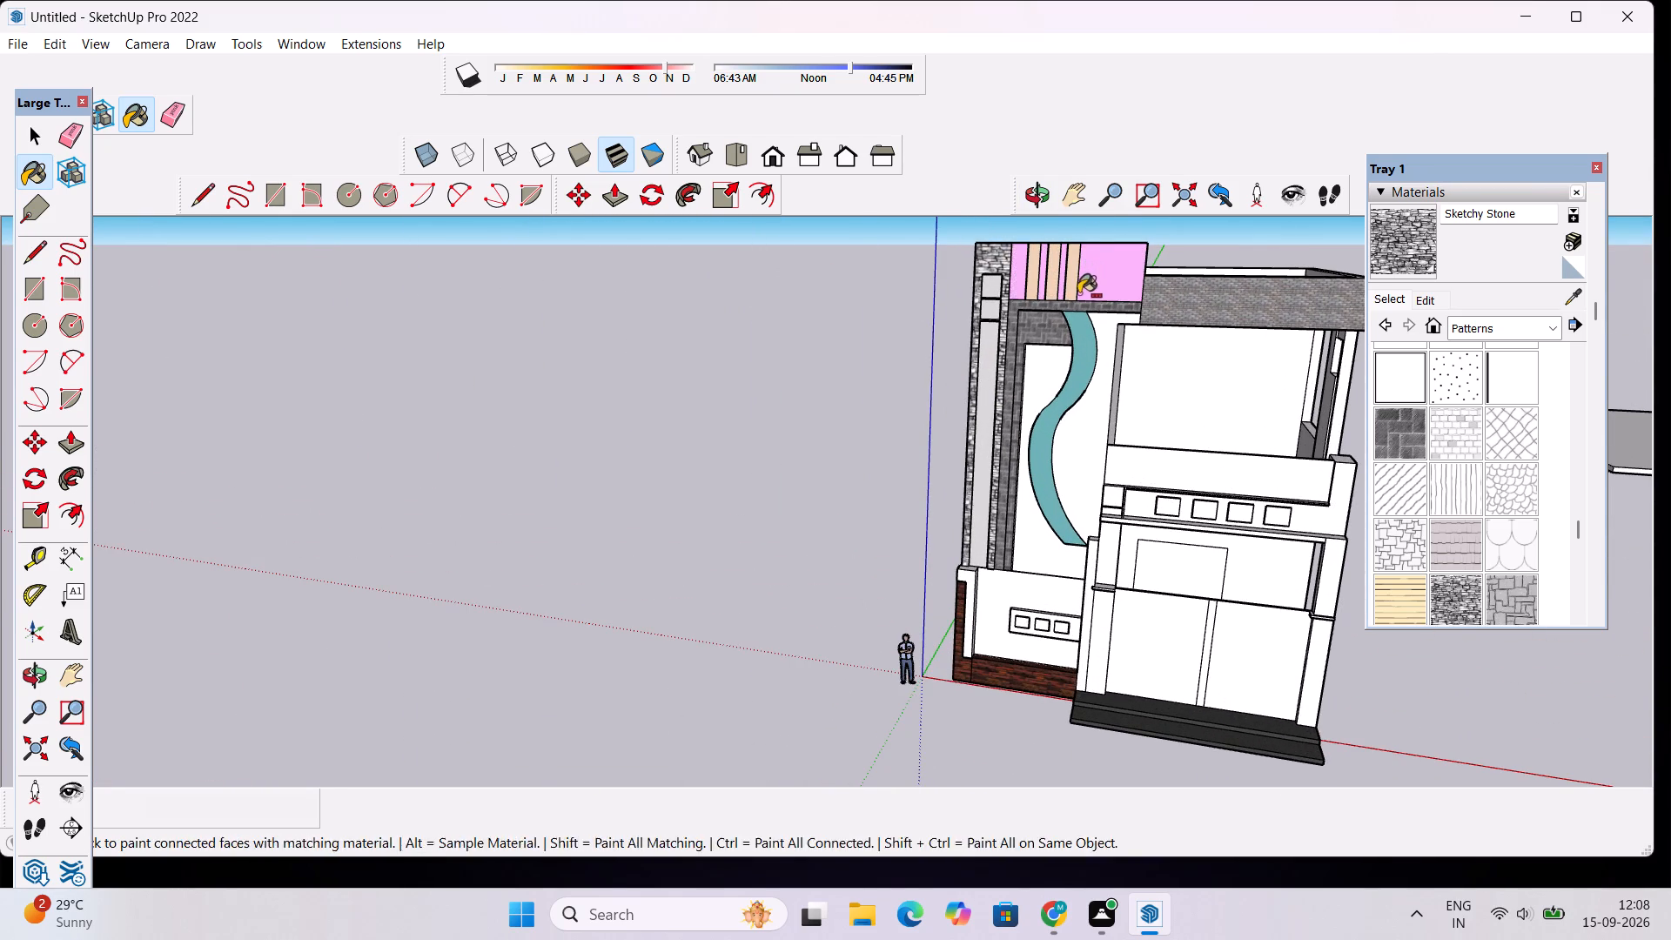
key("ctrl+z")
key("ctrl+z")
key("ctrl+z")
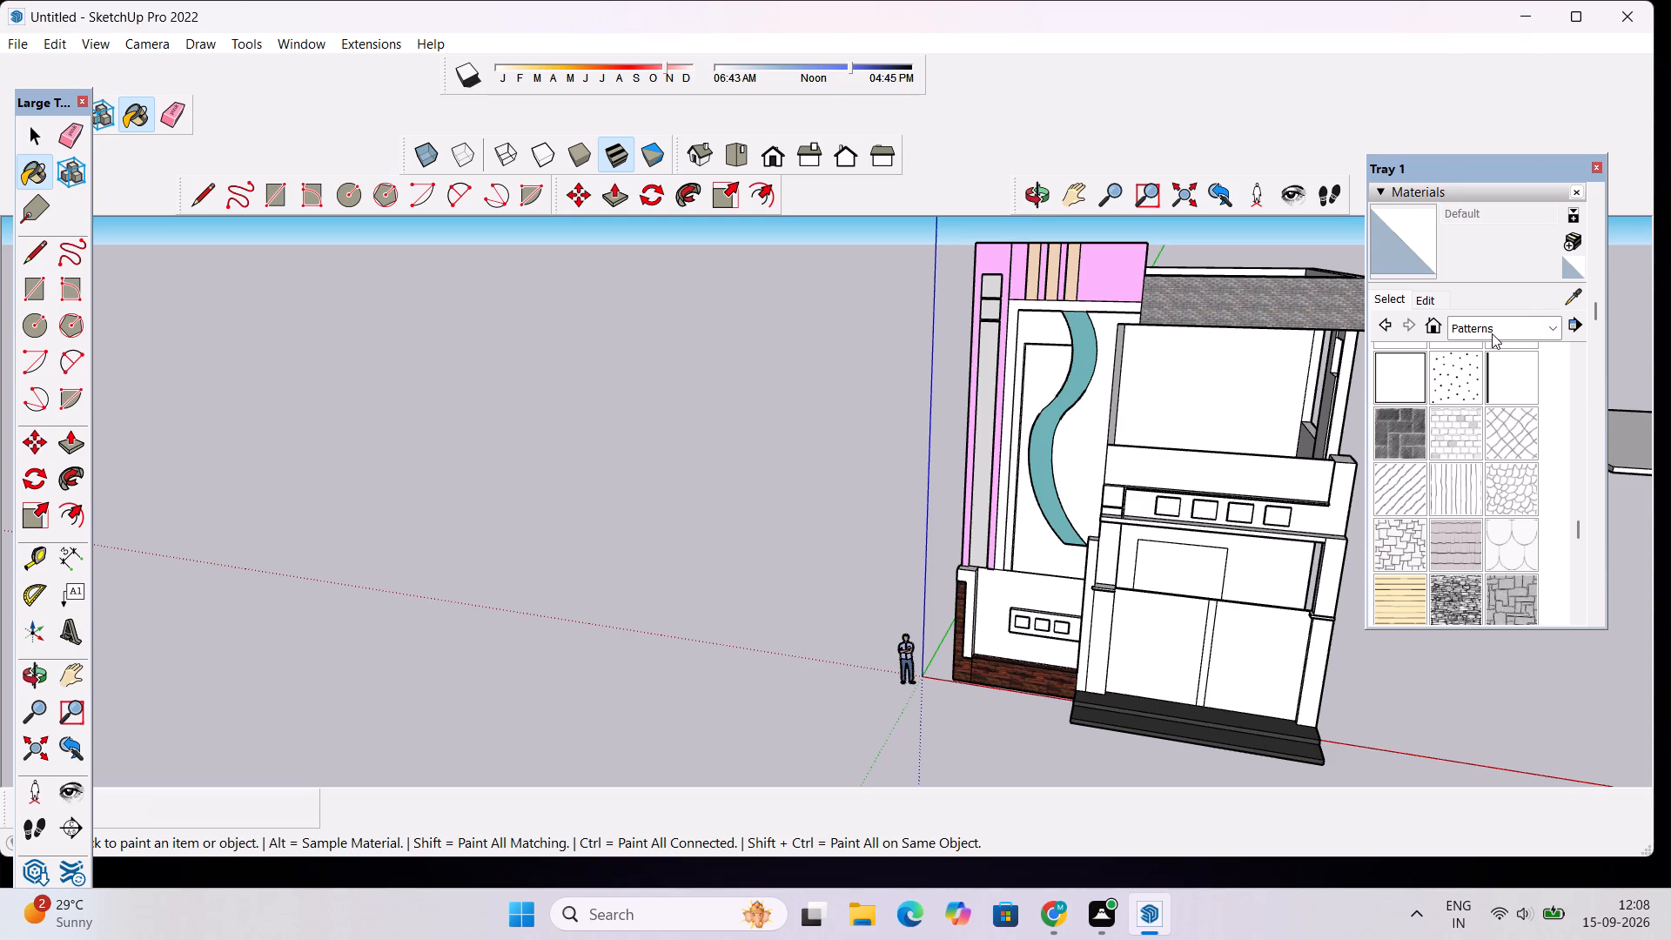
Paint the tower's outer vertical frame and the adjoining first strip of the top band with 0012_Bisque from Colors-Named.
left_click(1531, 330)
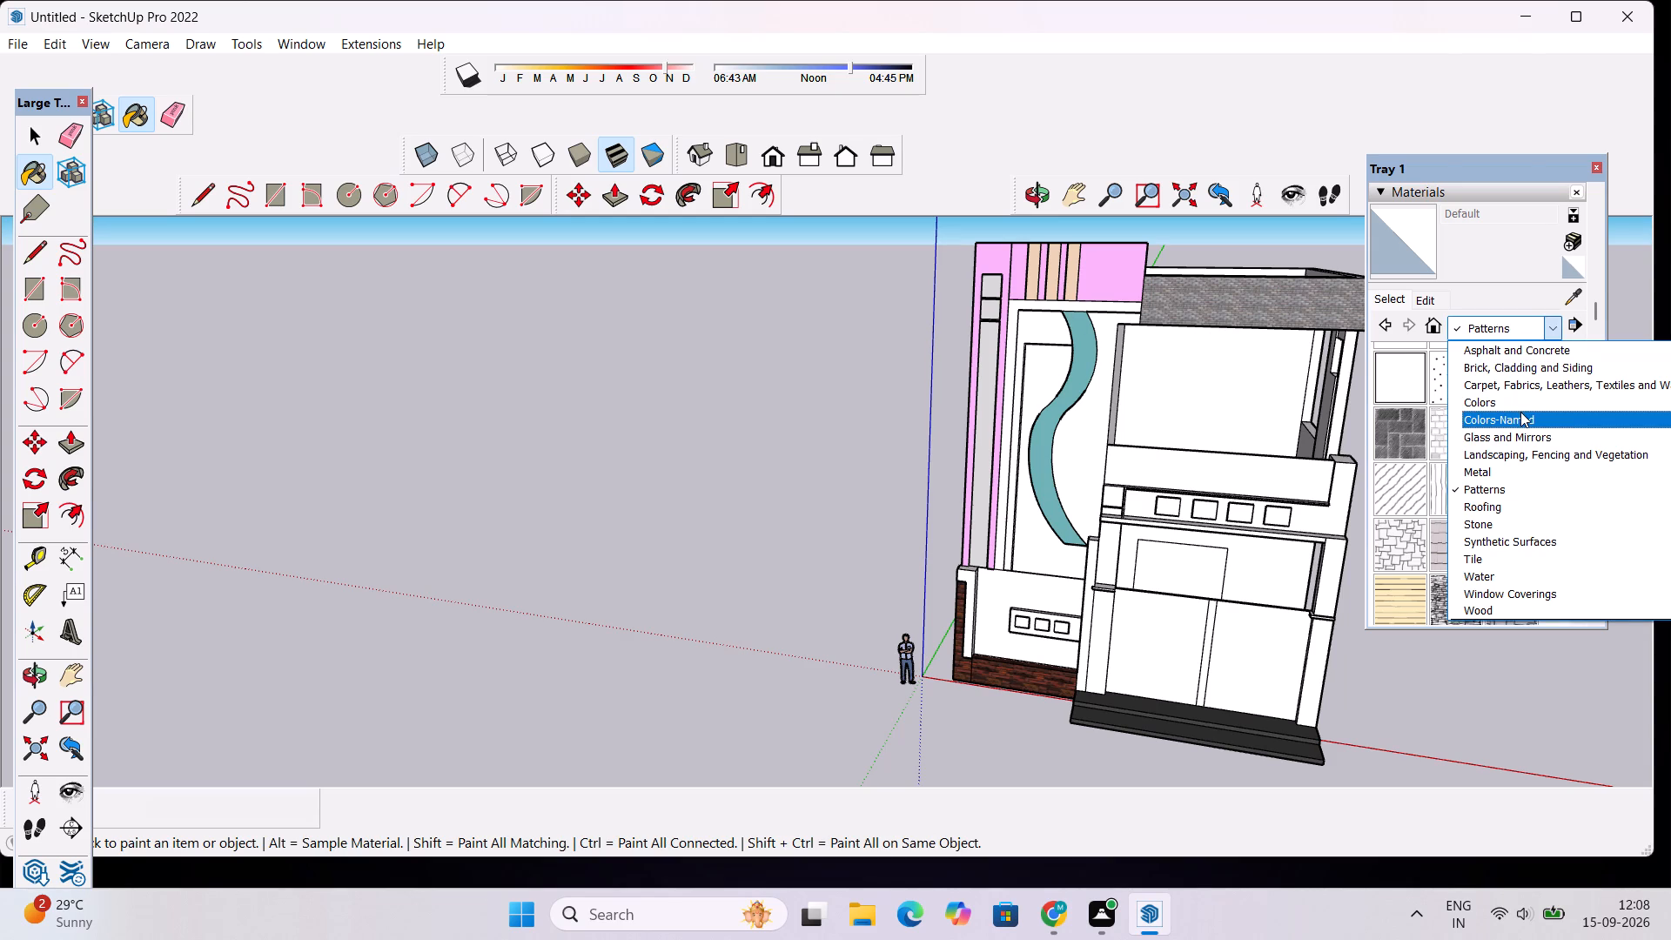
left_click(1520, 412)
scroll(1520, 415, "down", 1)
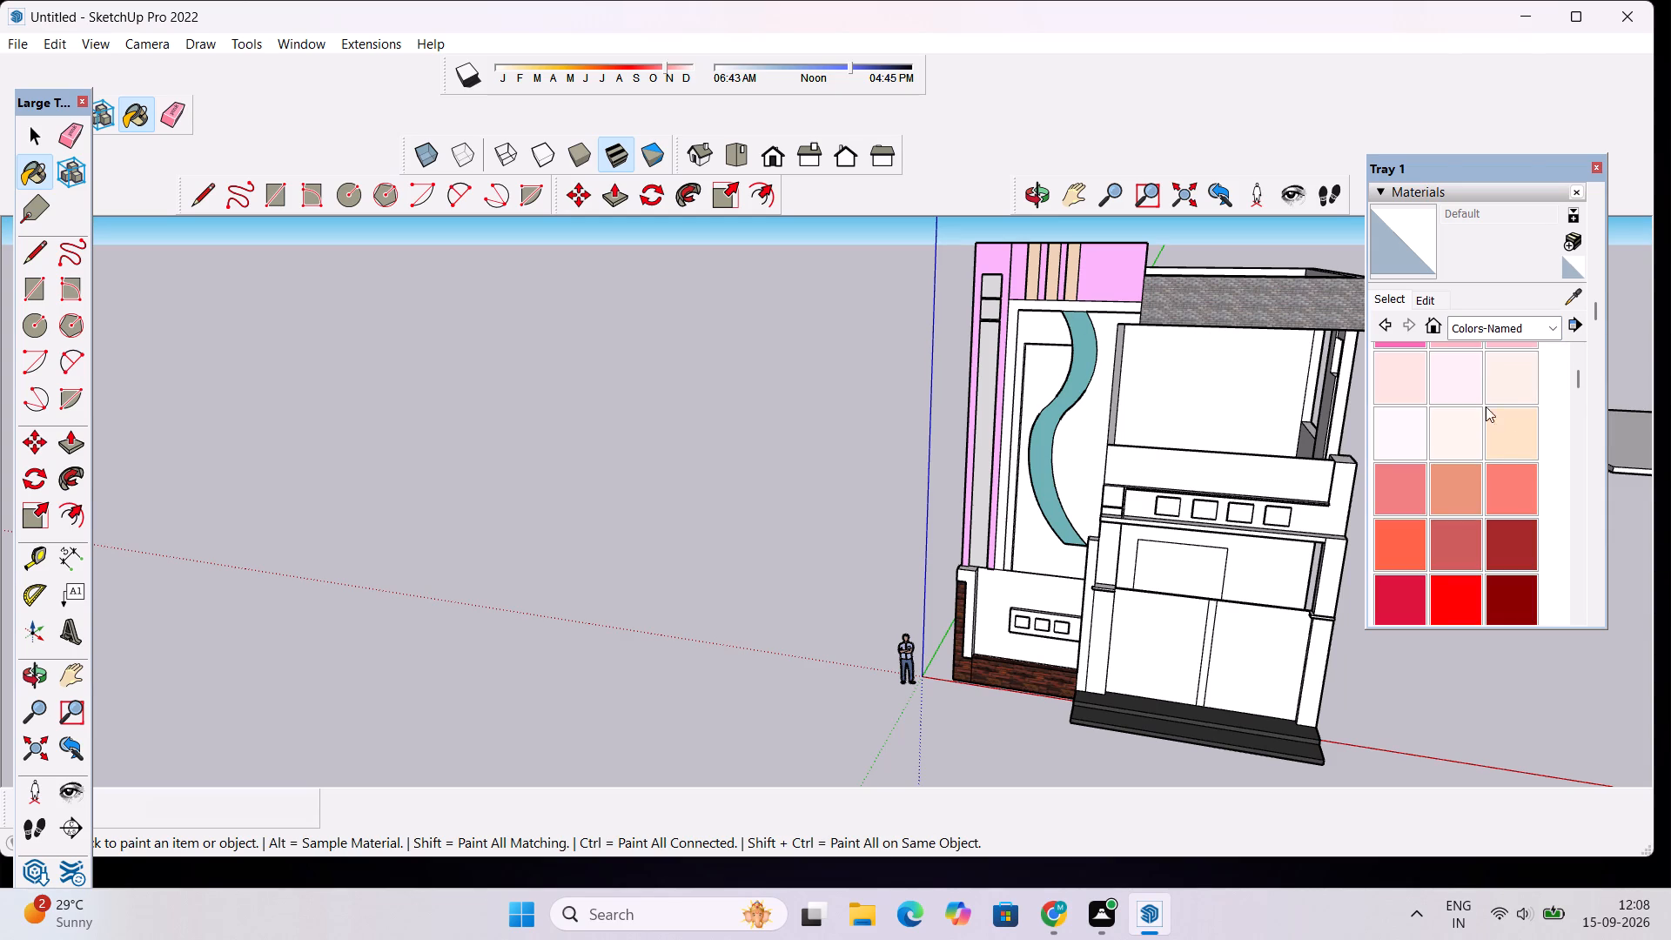
left_click(1511, 425)
scroll(974, 306, "up", 3)
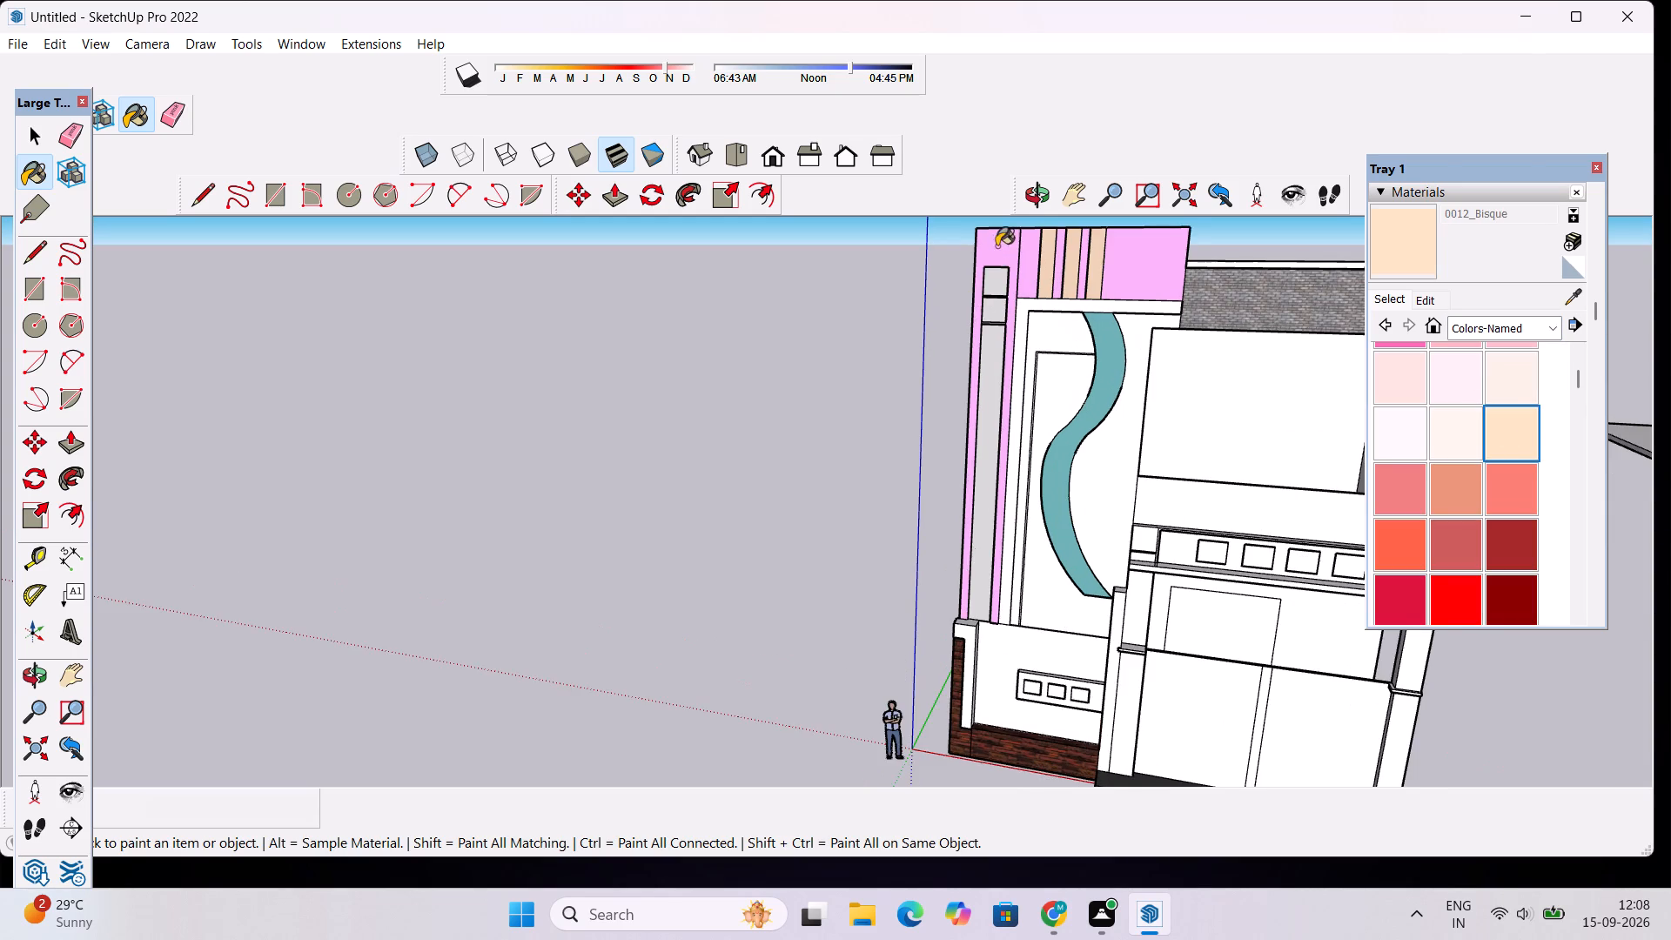
left_click(997, 246)
left_click(1034, 252)
scroll(1078, 248, "up", 6)
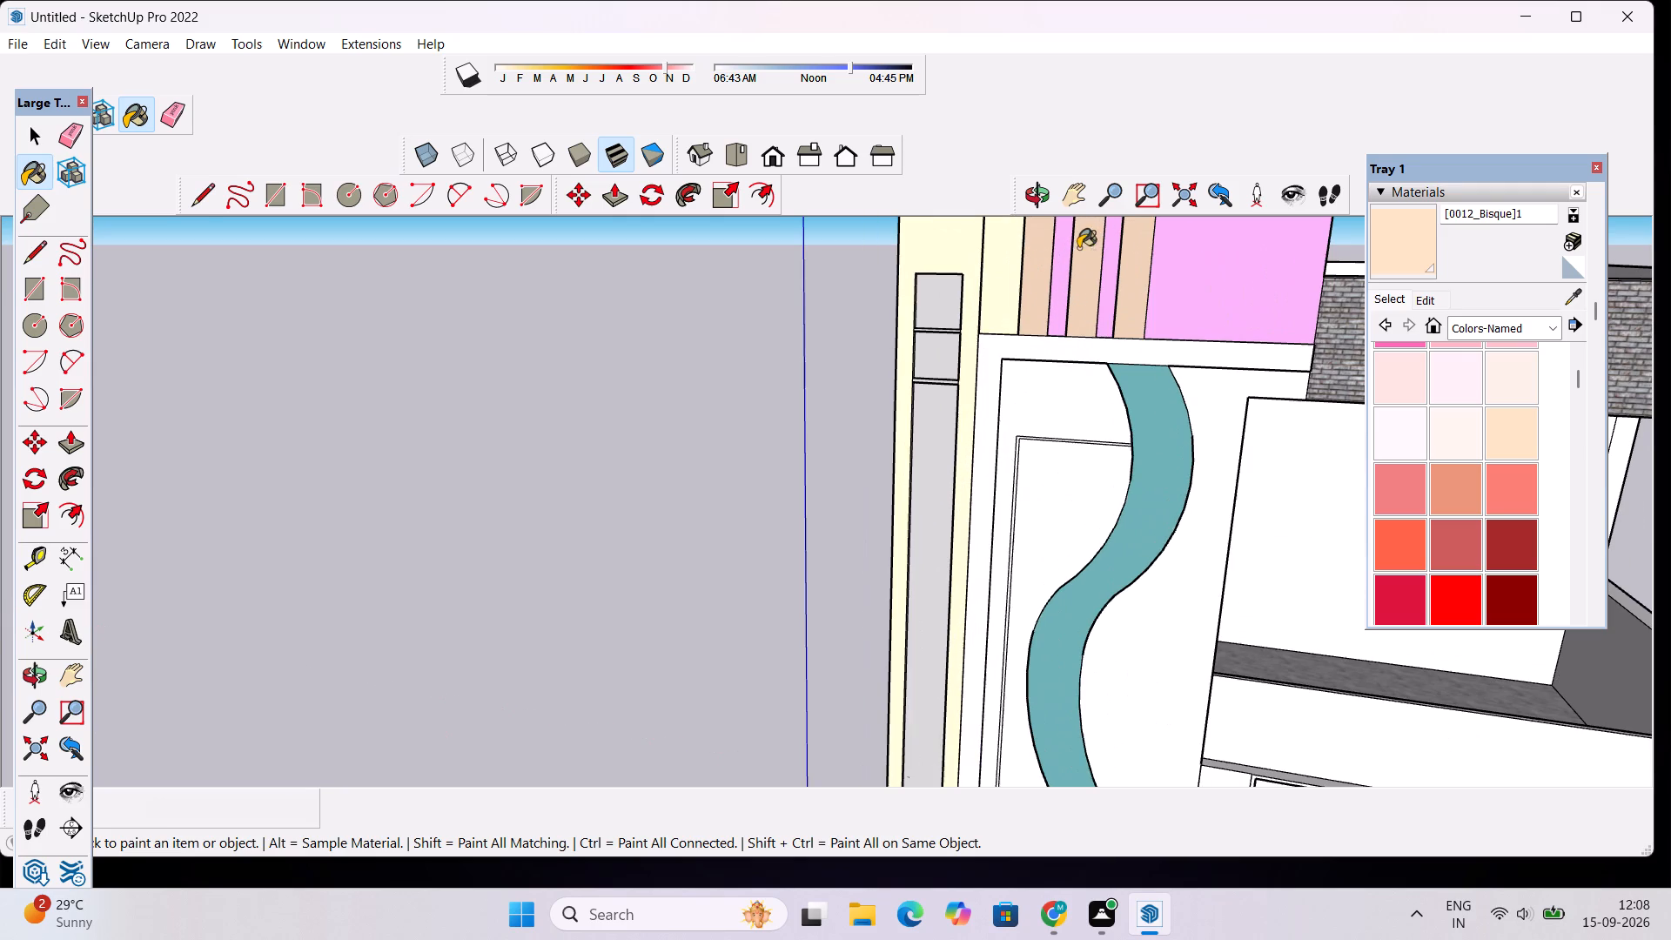
Paint the wide plum panel and the narrow plum strips between the beige bars of the tower's top band with 0012_Bisque.
left_click(1199, 260)
scroll(1081, 264, "up", 5)
left_click(1128, 283)
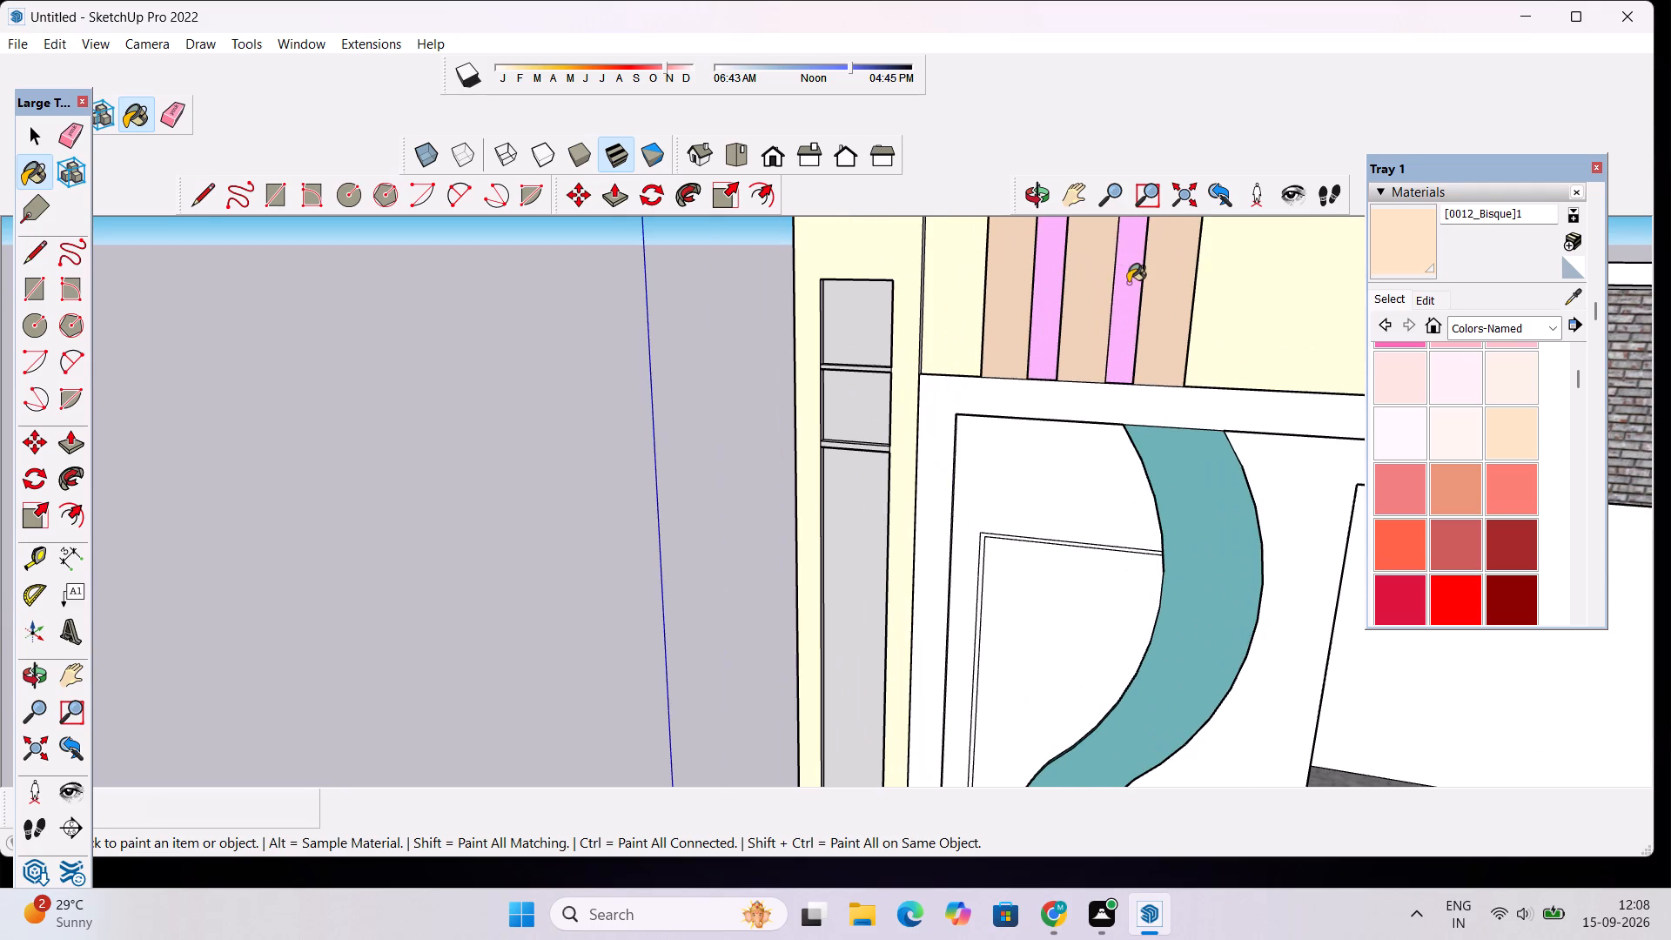
left_click(1043, 279)
Darken the Bisque material's colour slightly so the tower's frame and top band take a deeper beige.
left_click(1436, 297)
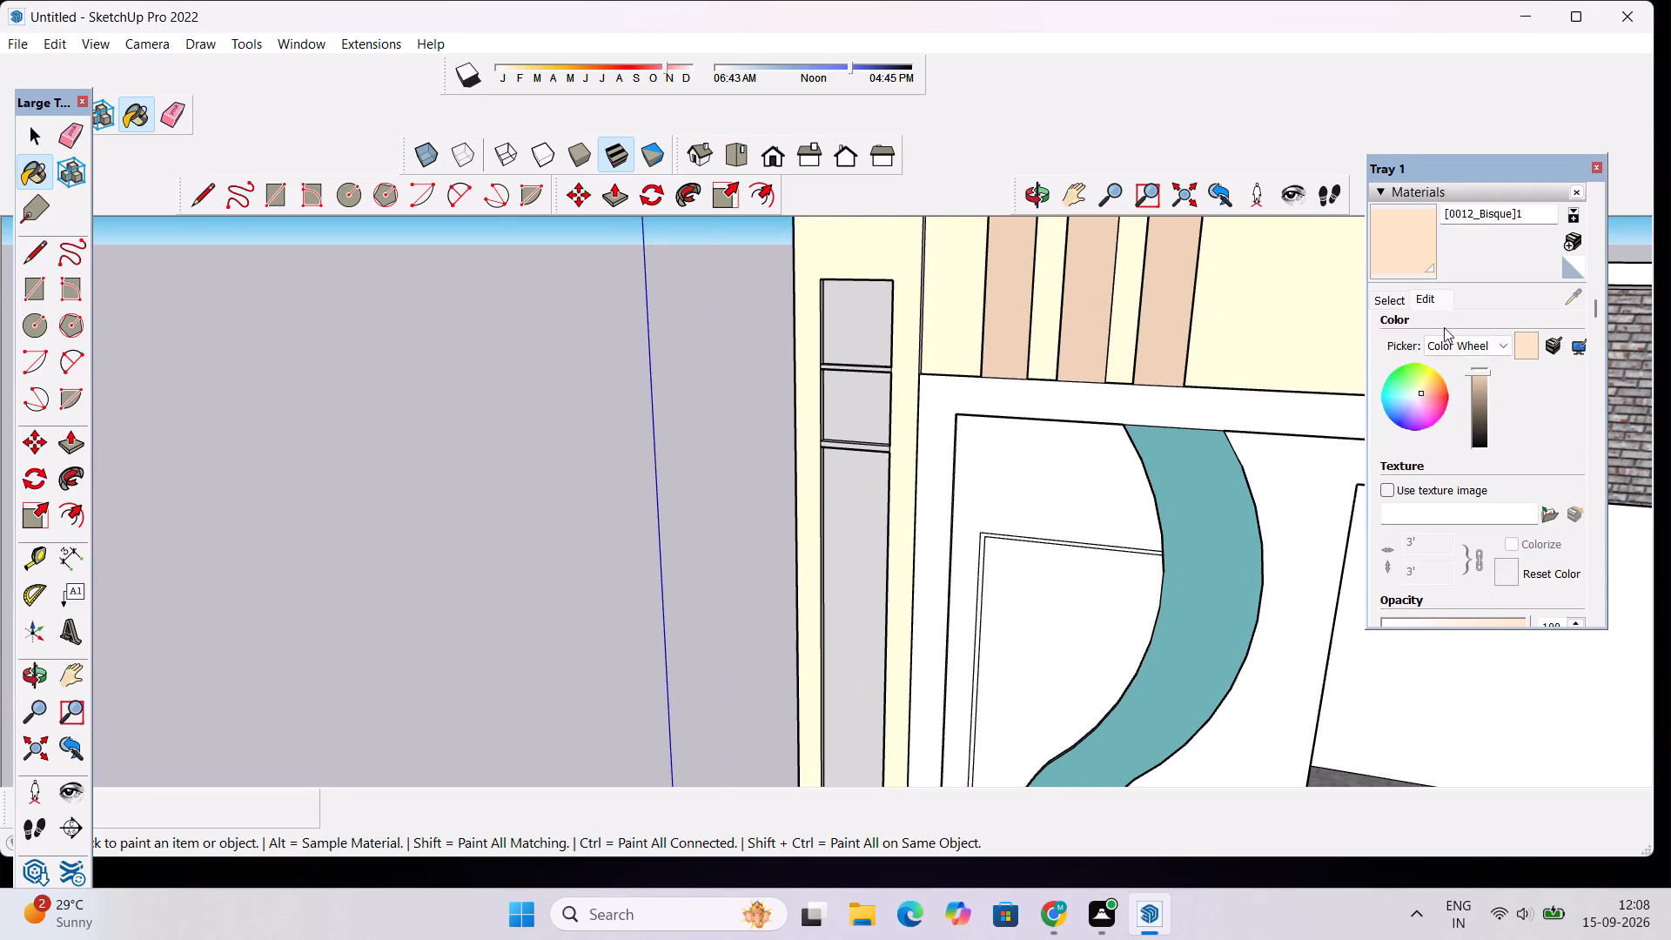
left_click(1473, 372)
left_click(1476, 378)
left_click(1476, 379)
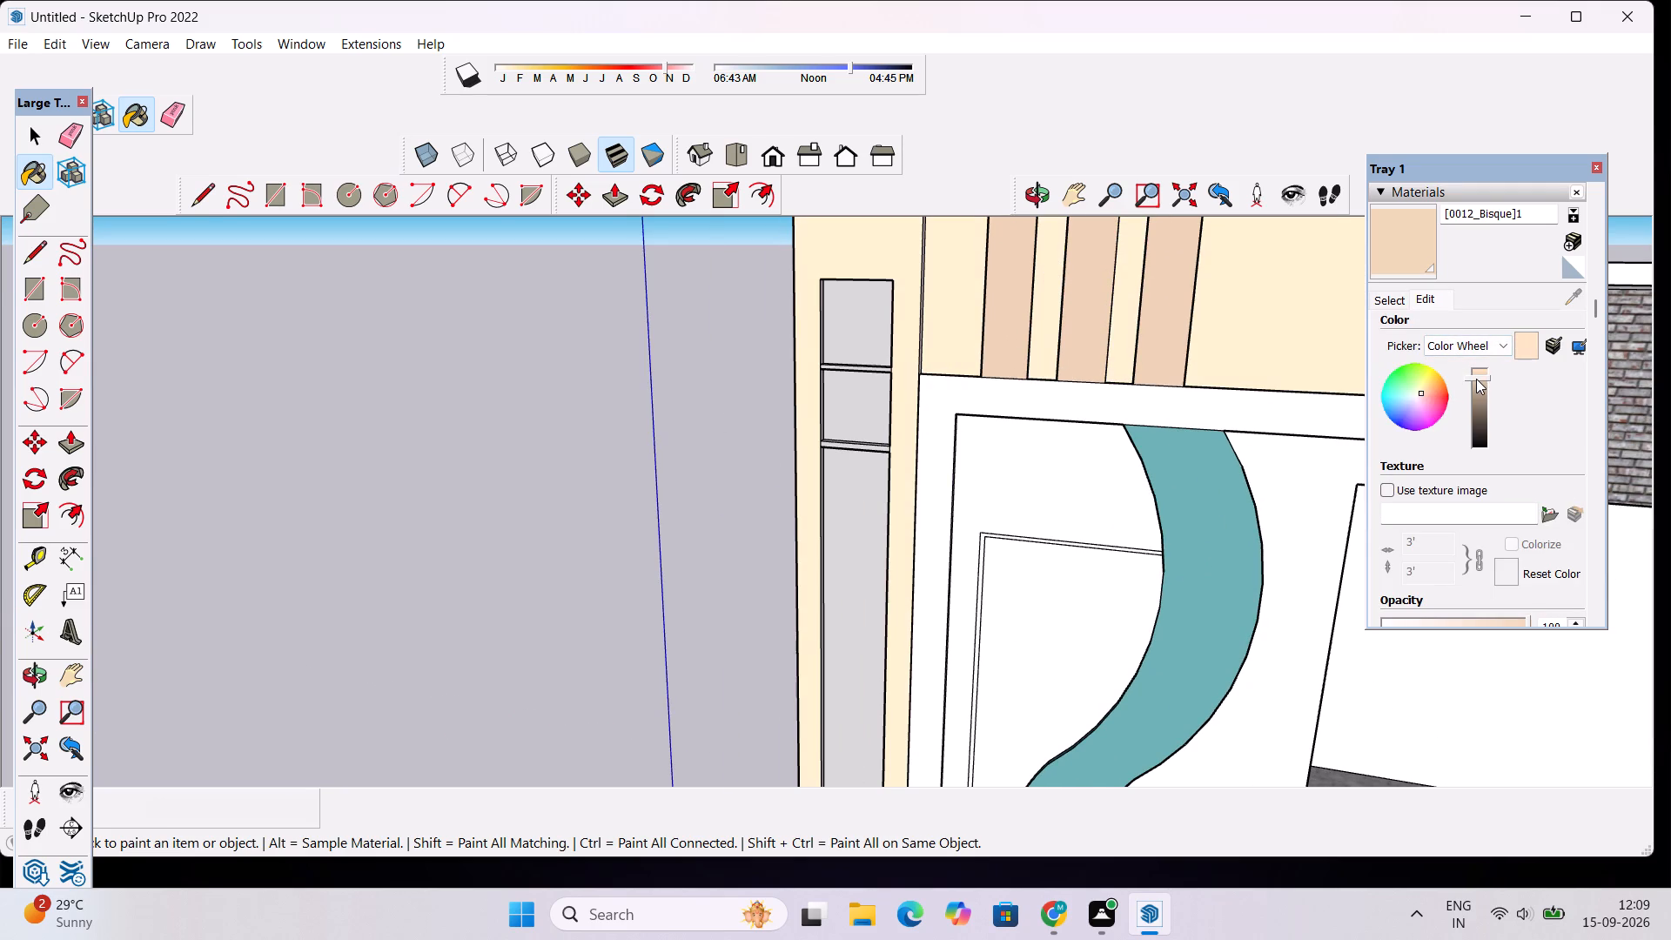
triple_click(1476, 379)
left_click(1479, 383)
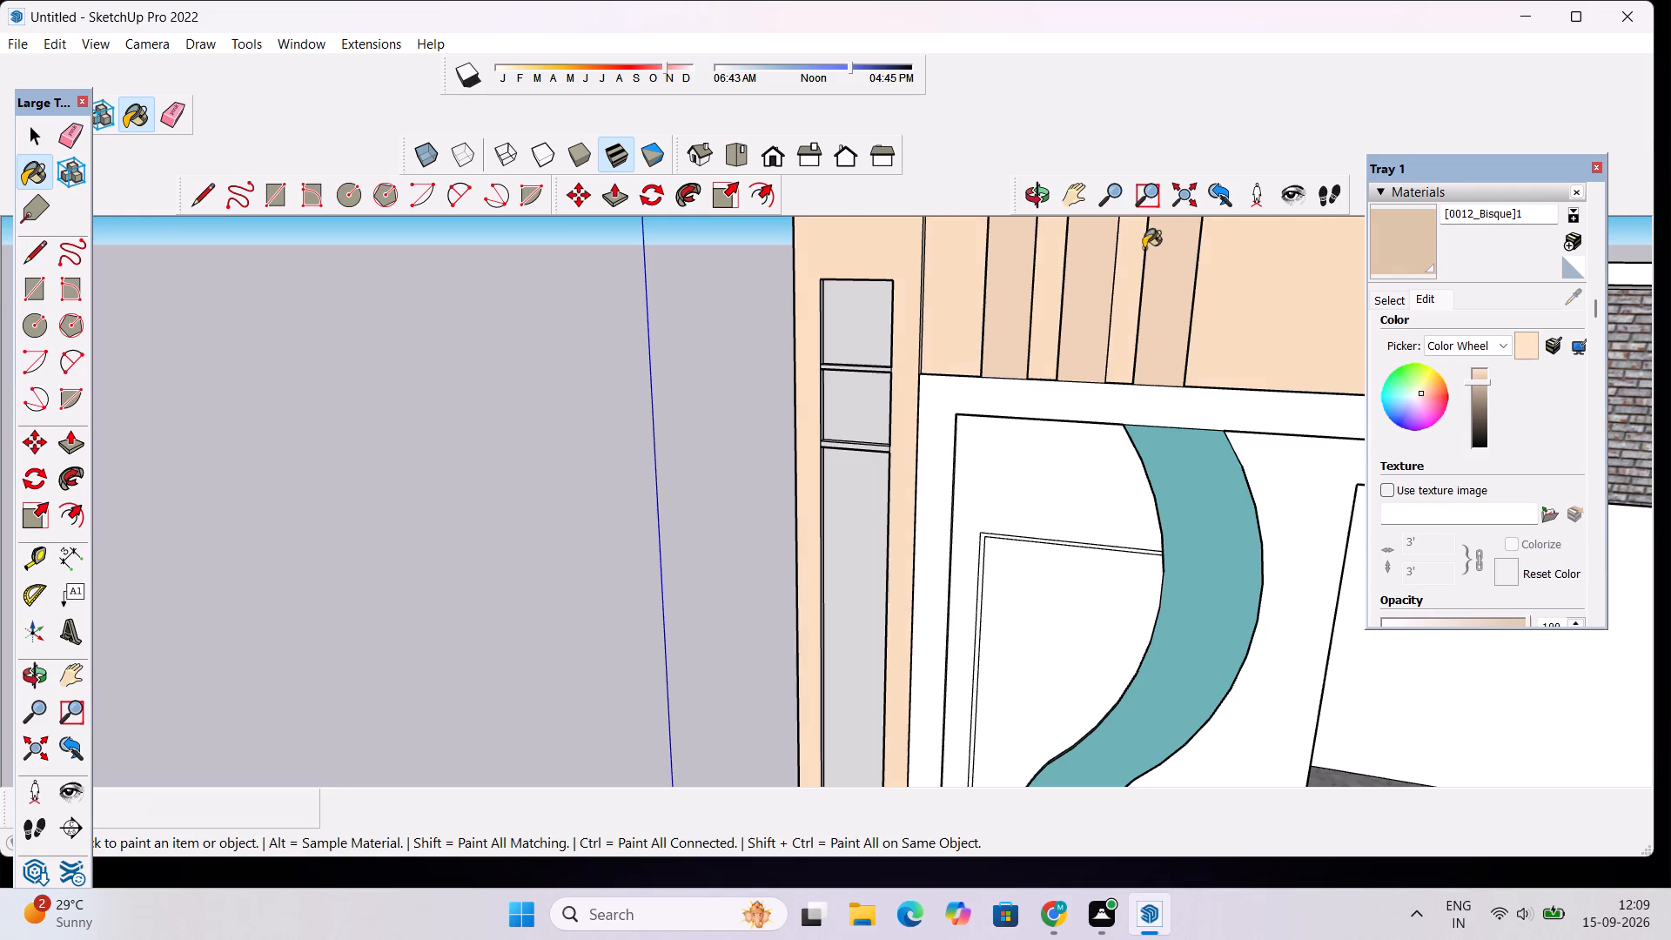
Paint the three vertical bars in the tower's top band with 0011_Seashell from Colors-Named.
left_click(1042, 198)
left_click_drag(882, 302, 1114, 319)
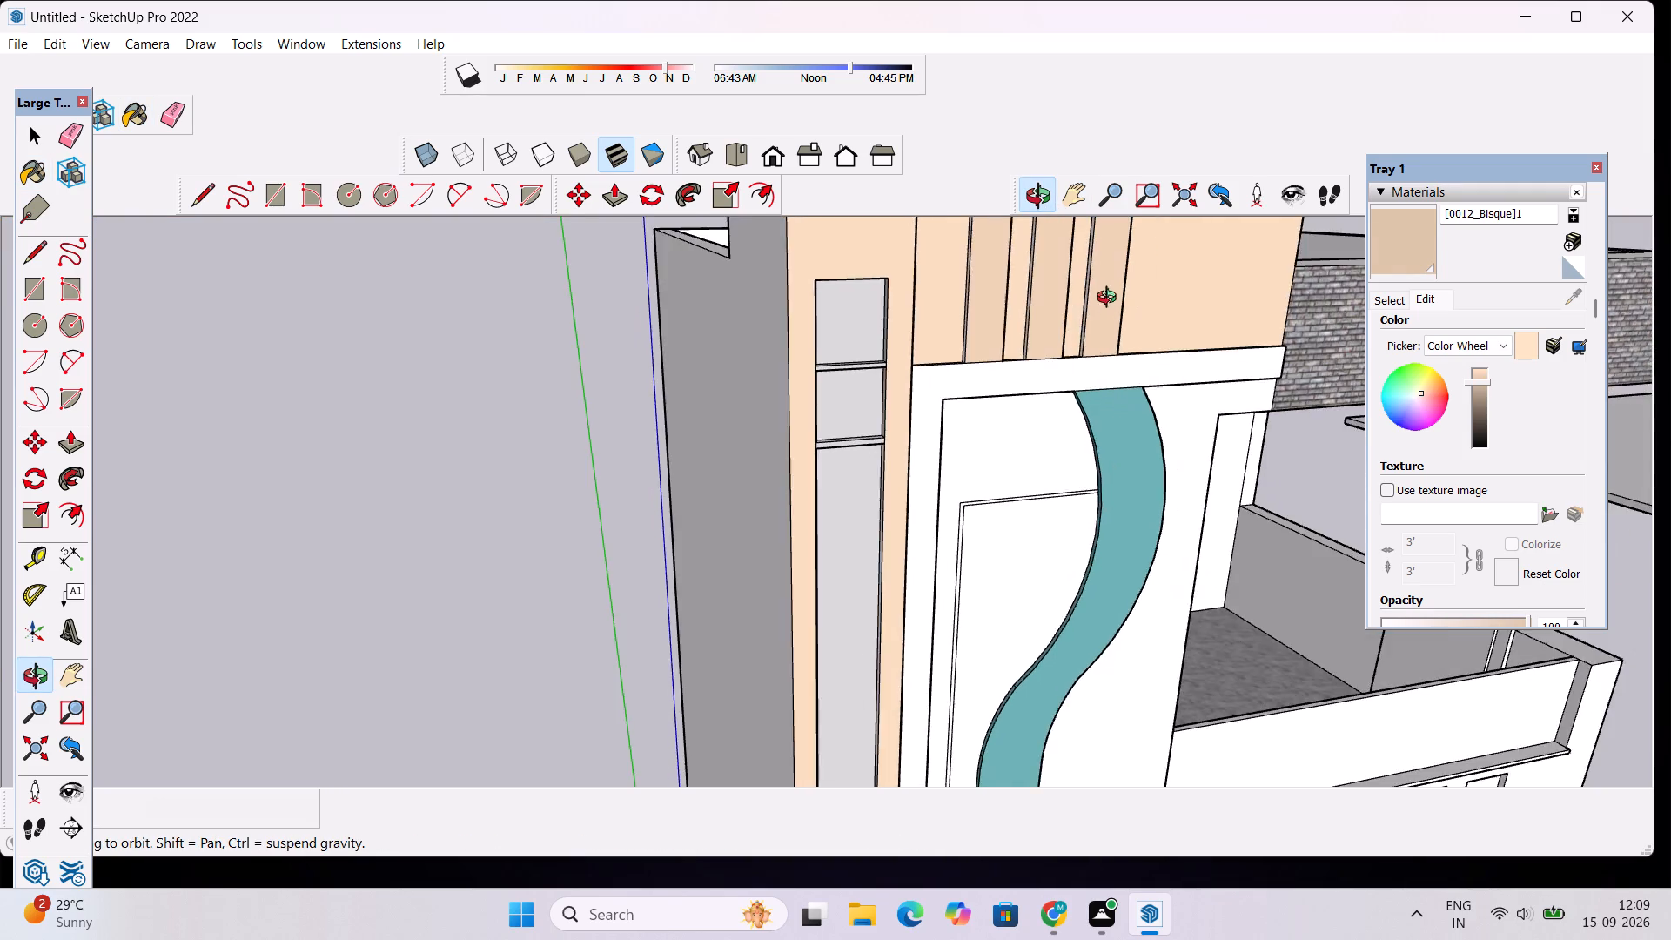
scroll(1111, 298, "down", 9)
left_click_drag(1106, 318, 842, 354, "shift")
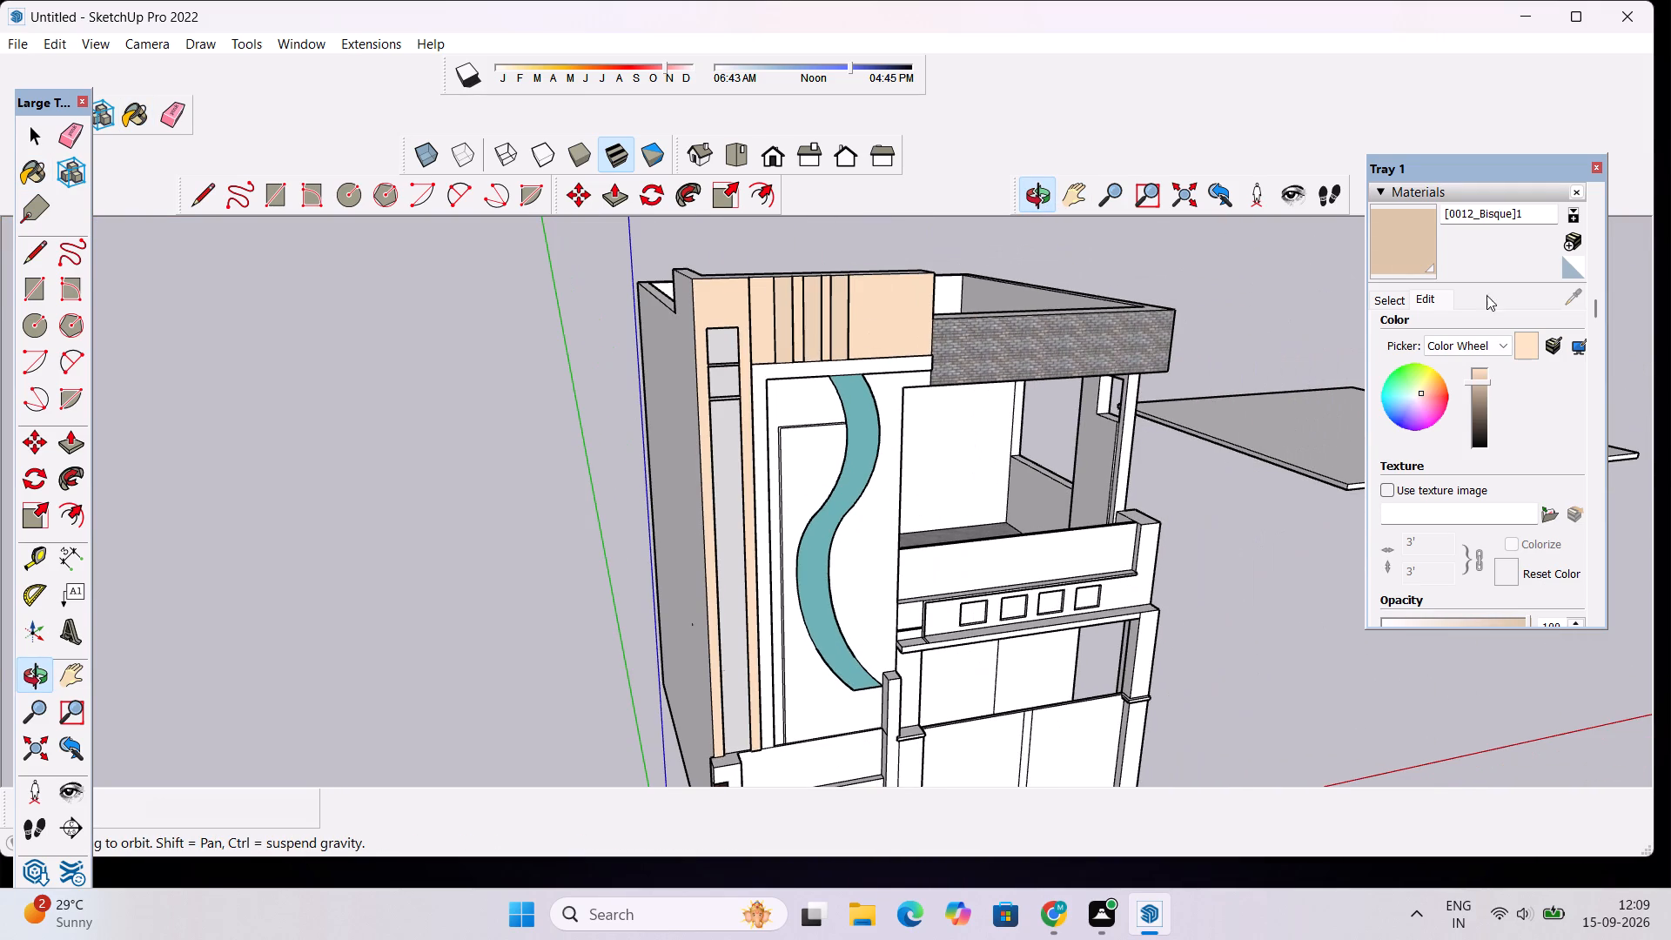
left_click(1400, 300)
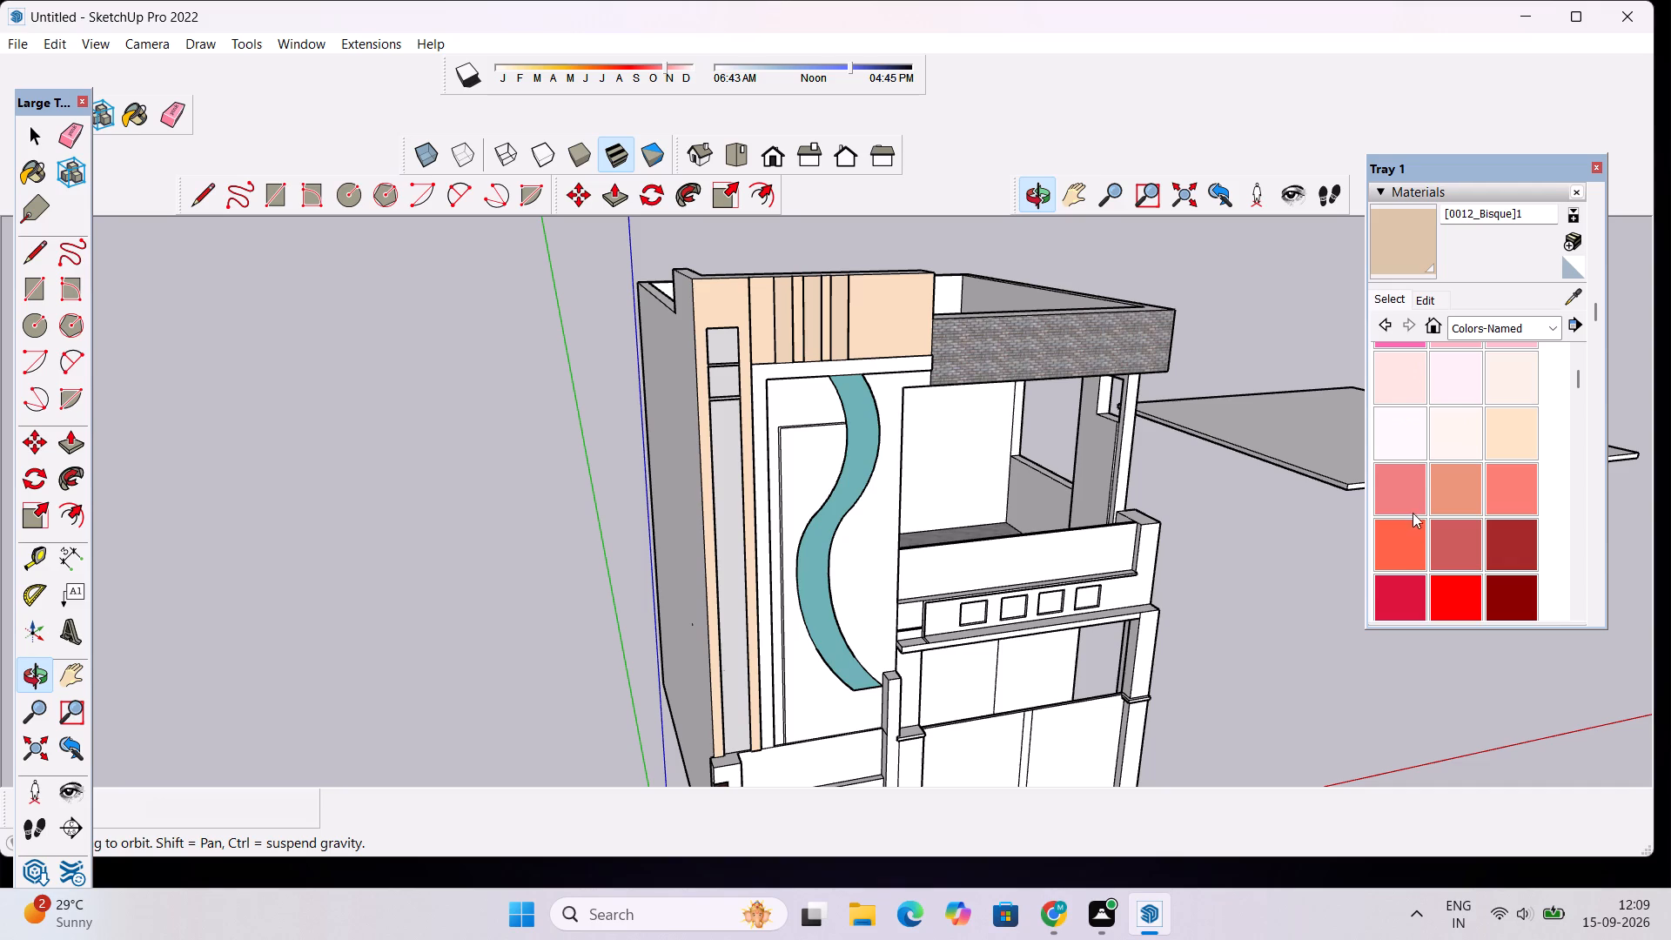
left_click(1470, 420)
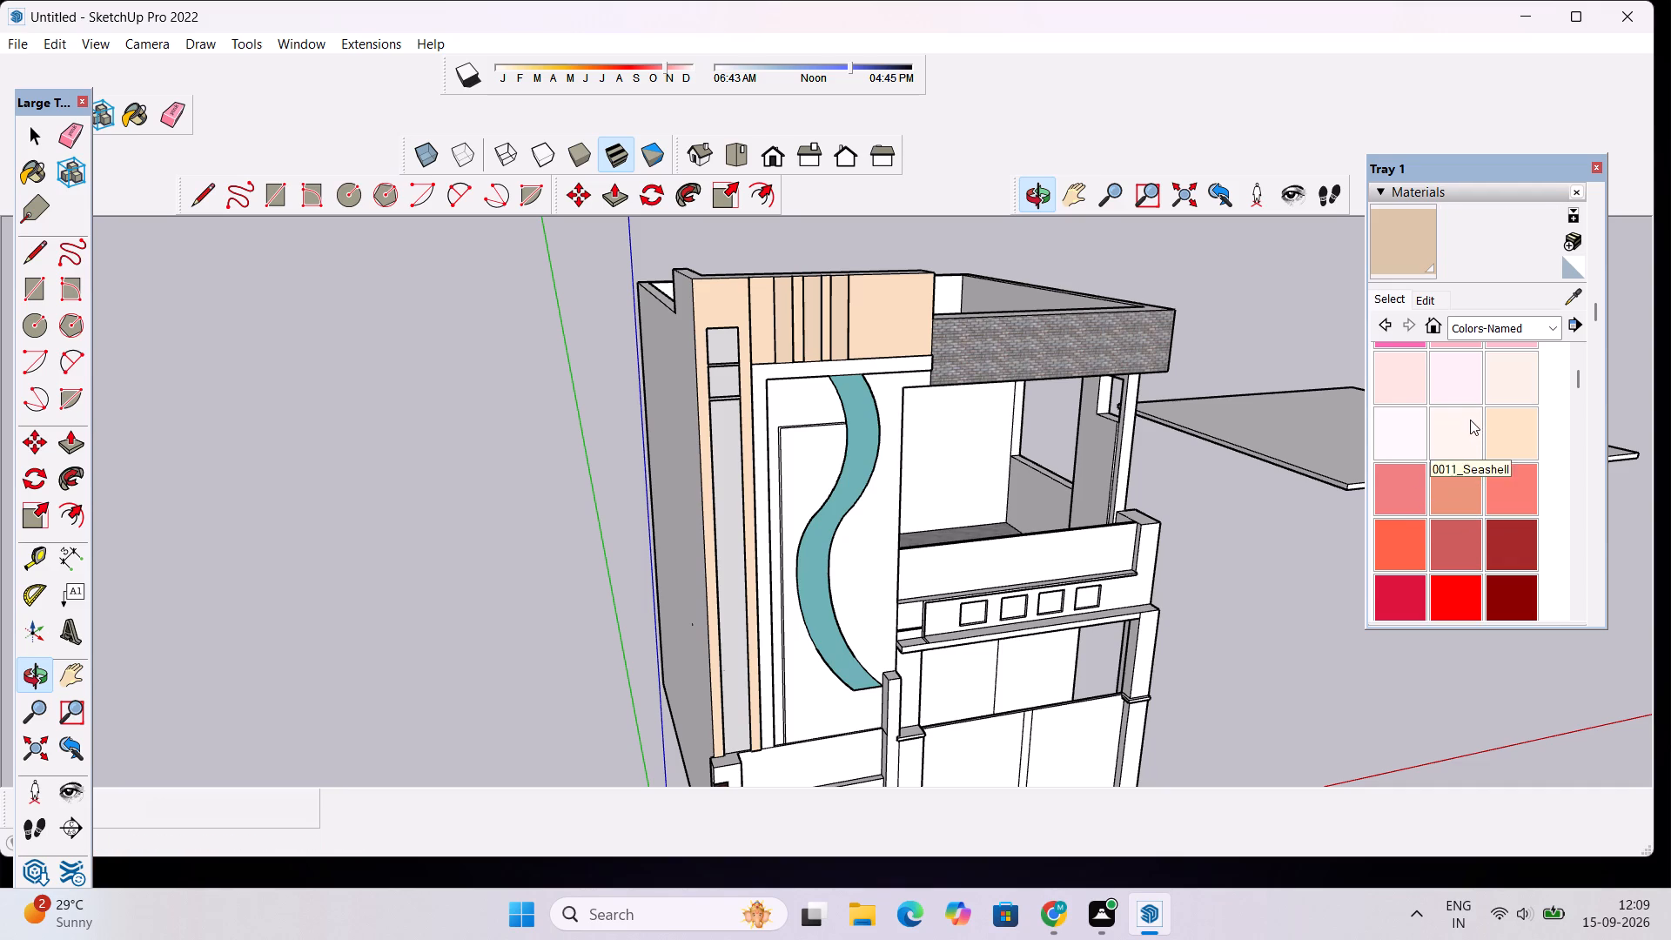
scroll(786, 299, "up", 5)
left_click(786, 299)
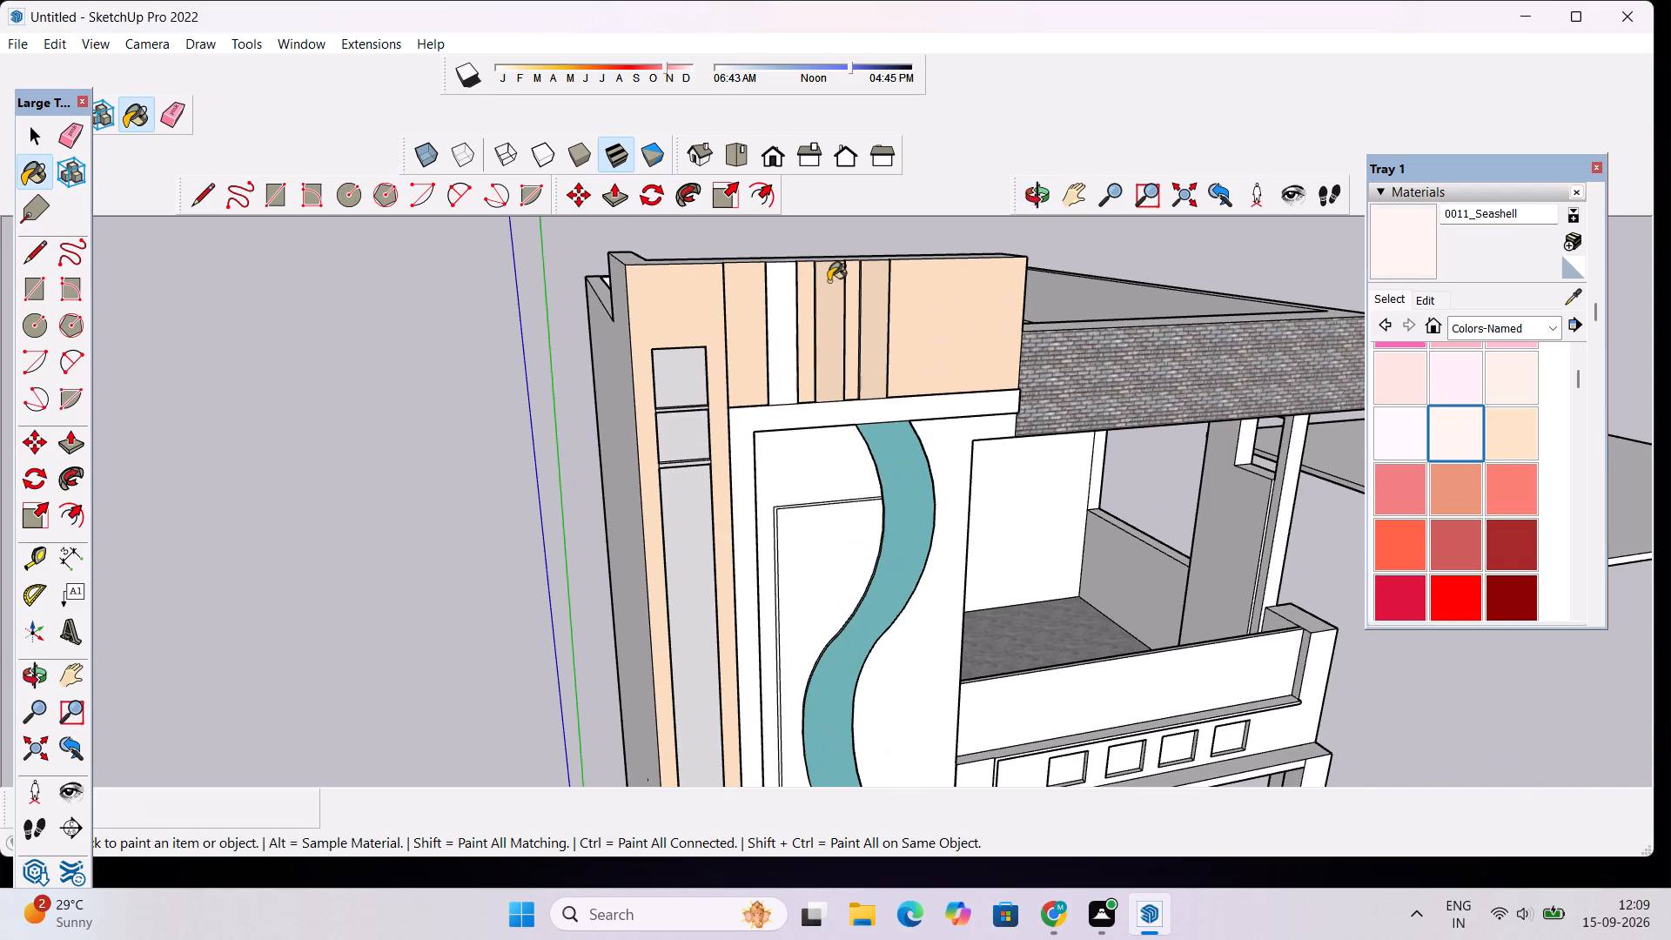
left_click(829, 281)
left_click(871, 281)
Paint the recessed face beside the teal wavy band and the frame bordering it with 0027_PeachPuff.
scroll(782, 313, "down", 4)
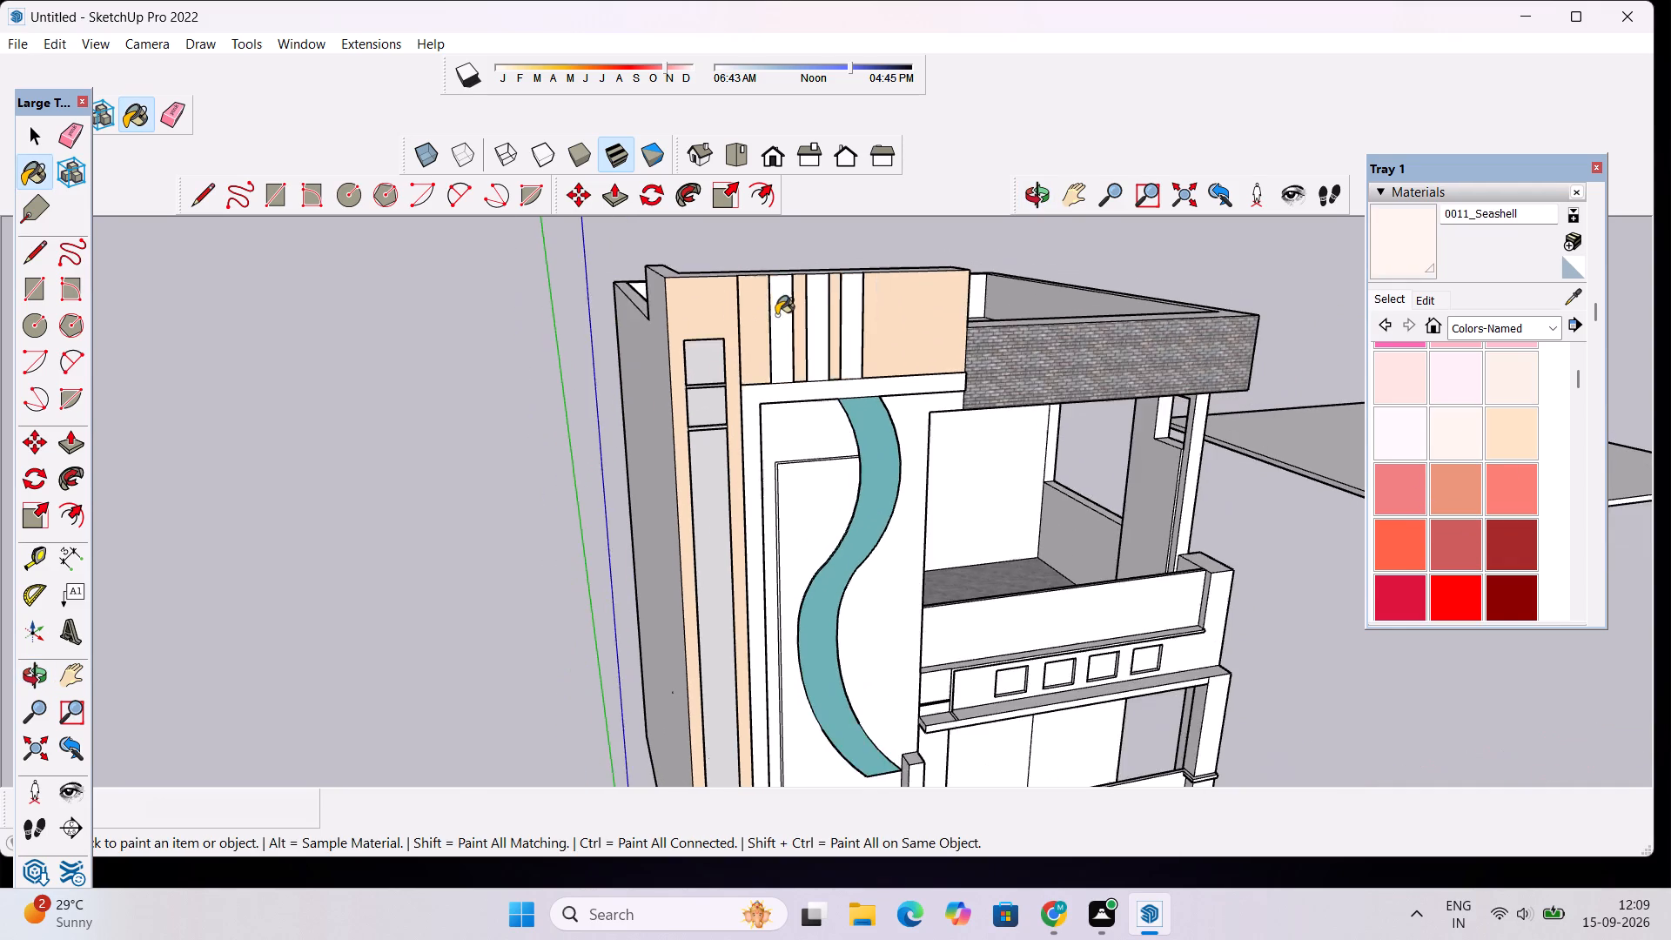
scroll(776, 315, "down", 6)
scroll(1468, 486, "down", 2)
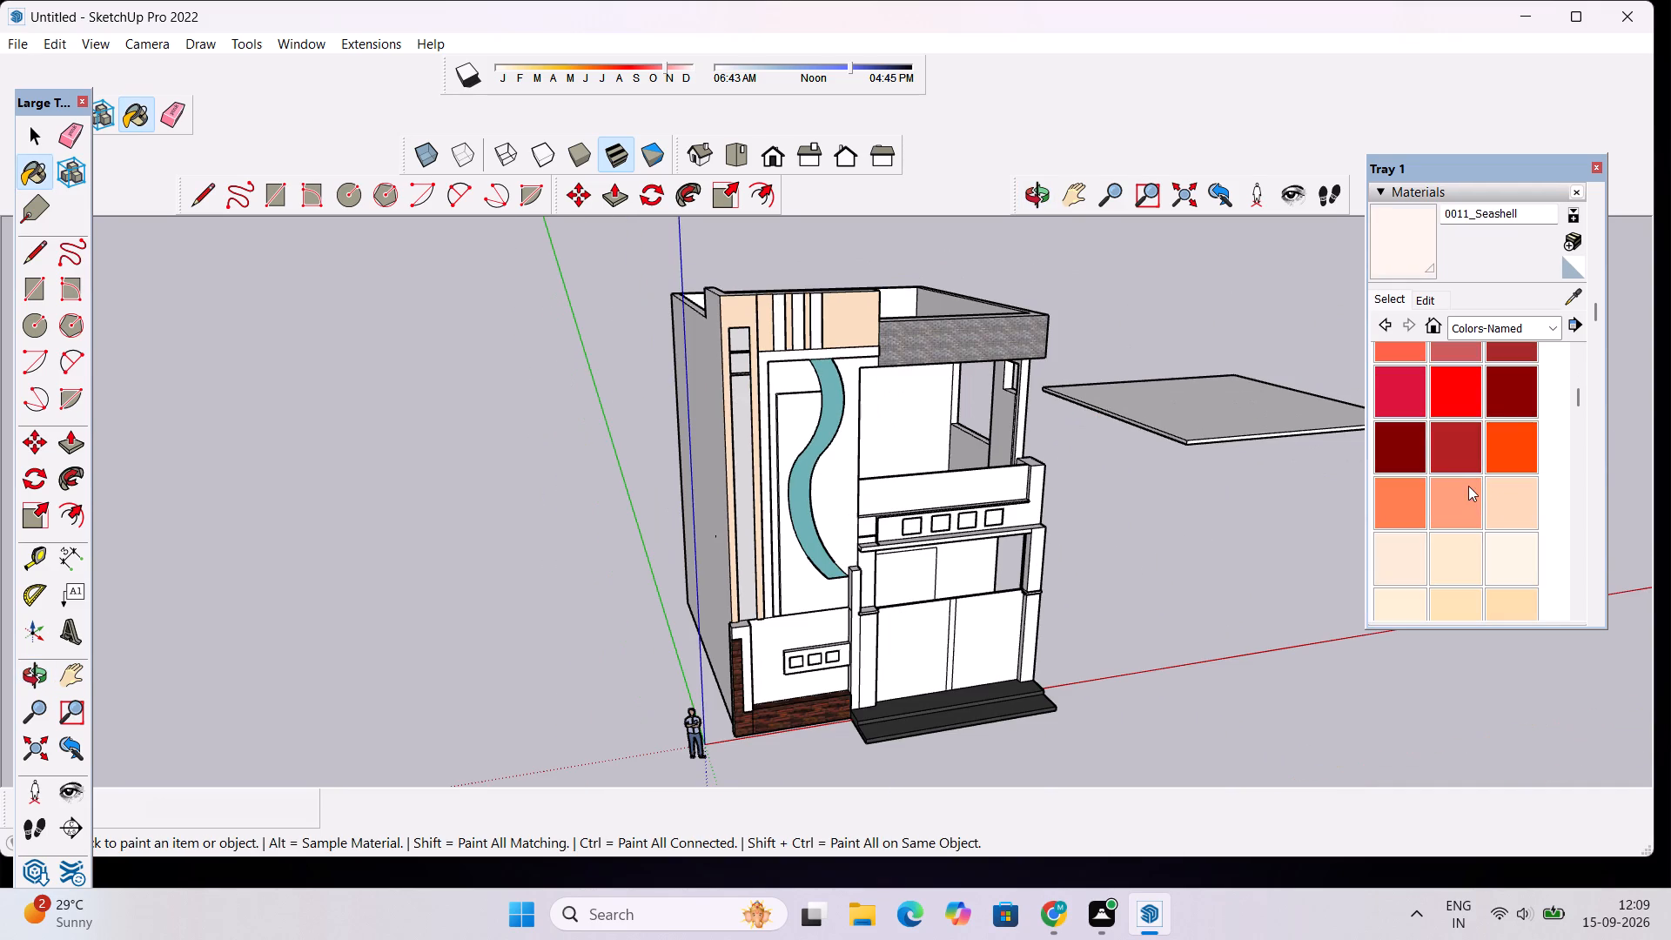
left_click(1501, 502)
scroll(854, 422, "up", 9)
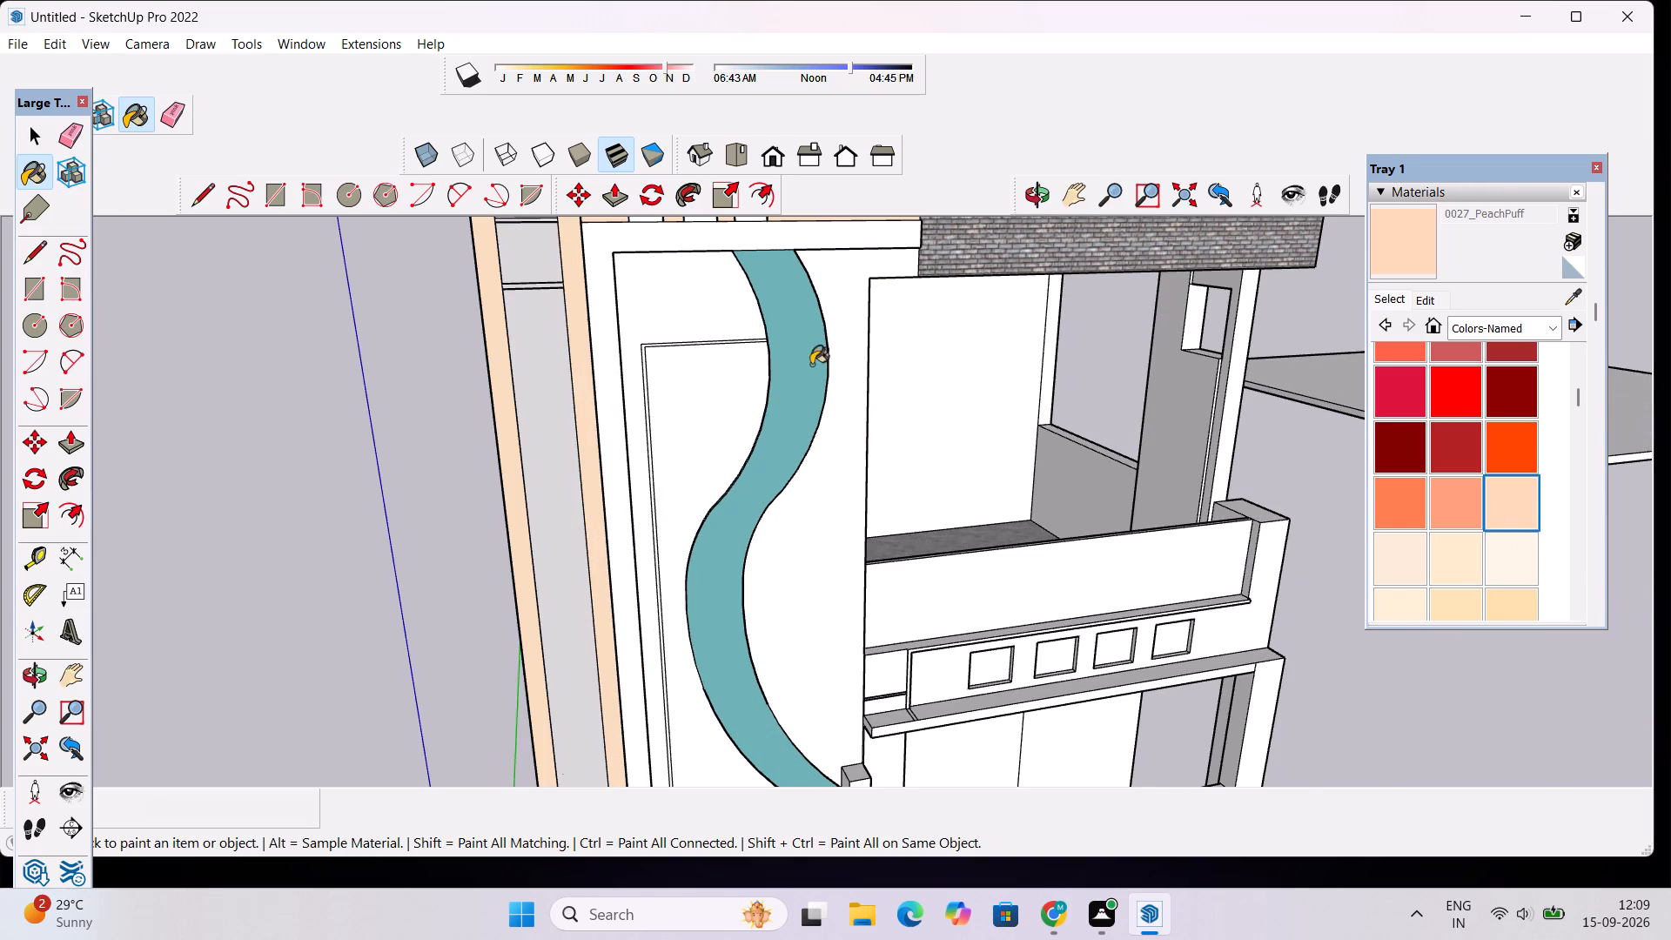
left_click(687, 324)
left_click(596, 258)
Darken the 0027_PeachPuff material's colour slightly on the tower's recessed face and its frame.
scroll(682, 333, "down", 4)
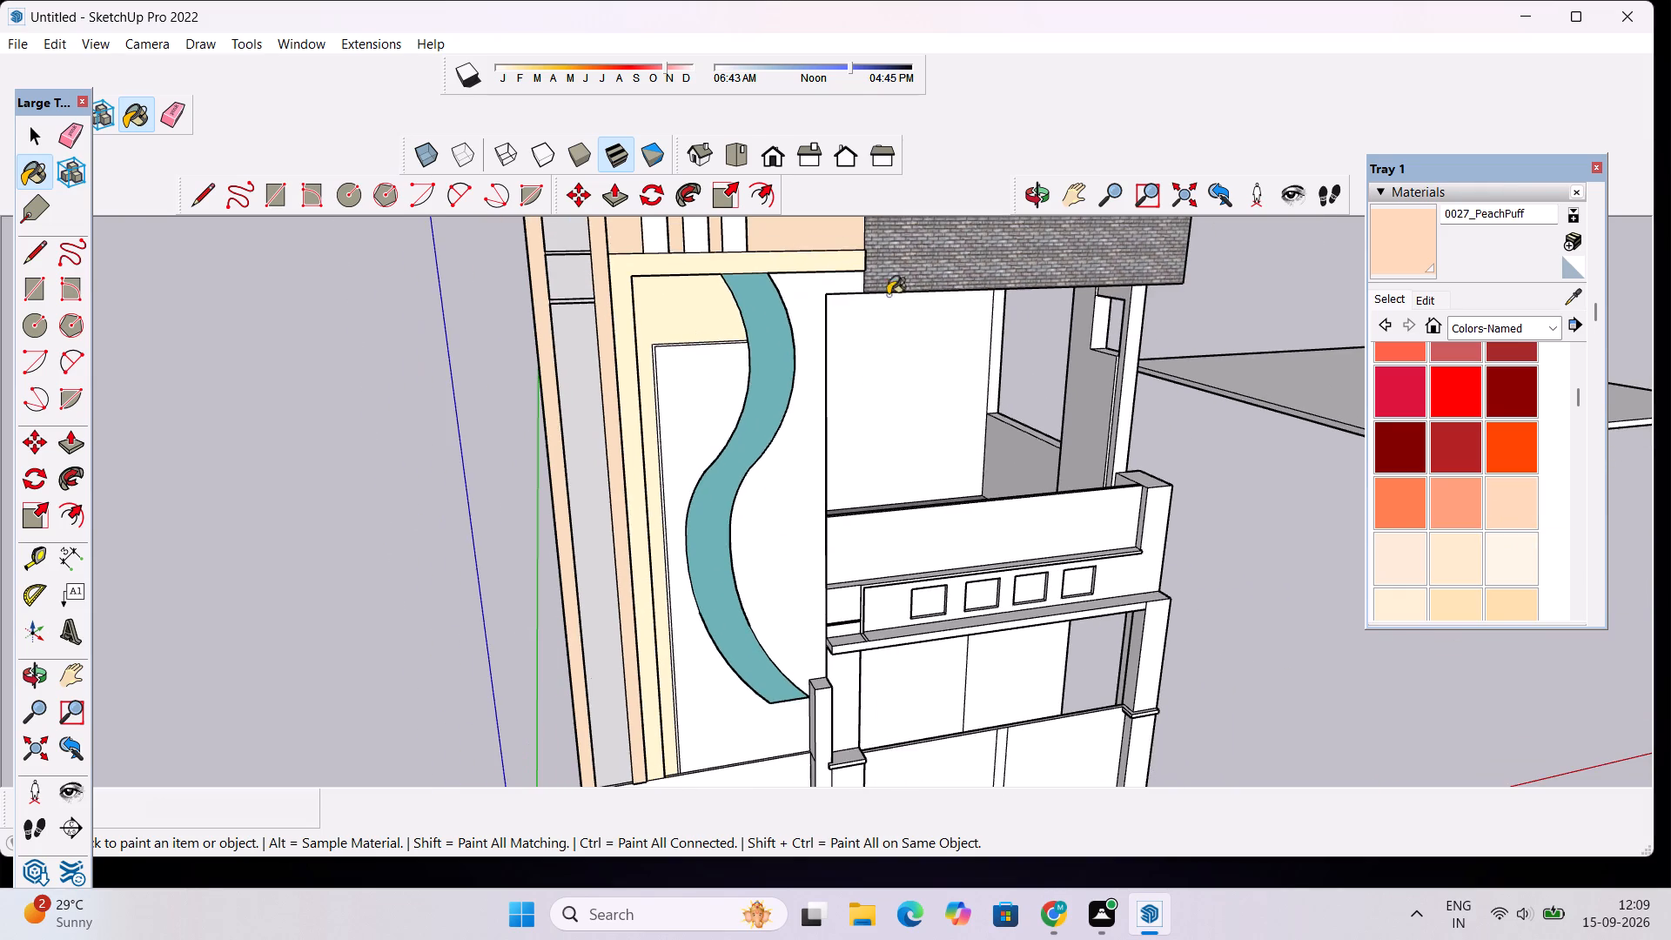
scroll(873, 255, "down", 10)
scroll(975, 282, "up", 4)
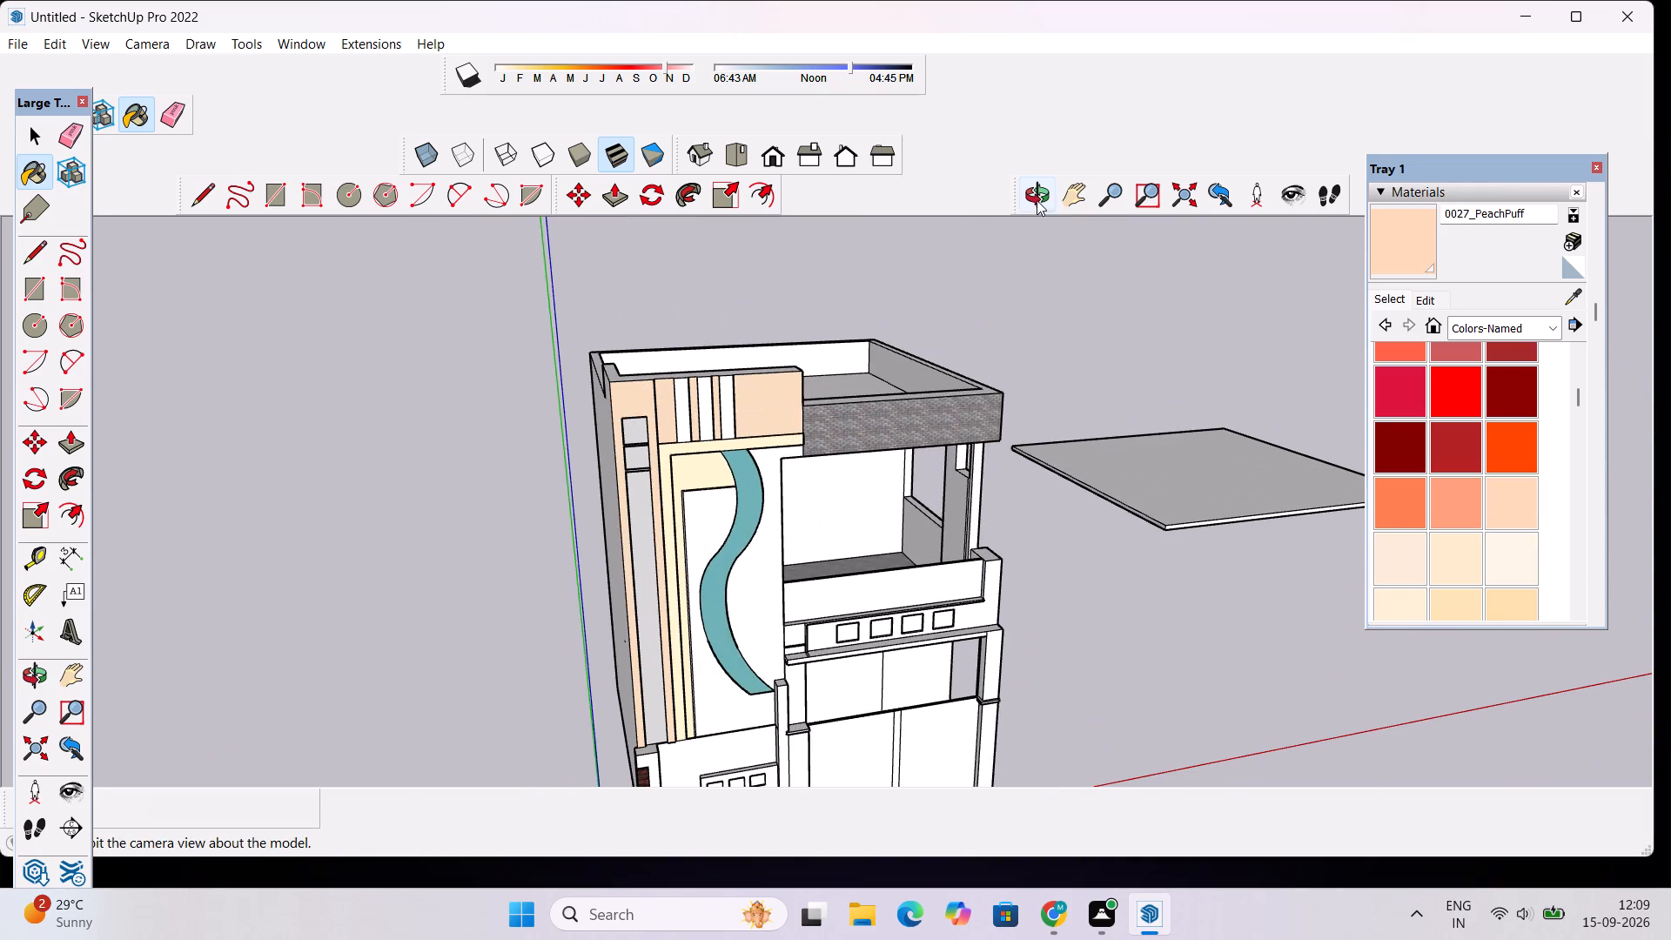
left_click(1037, 200)
left_click_drag(961, 478, 705, 370)
scroll(649, 490, "up", 11)
left_click_drag(911, 493, 811, 487)
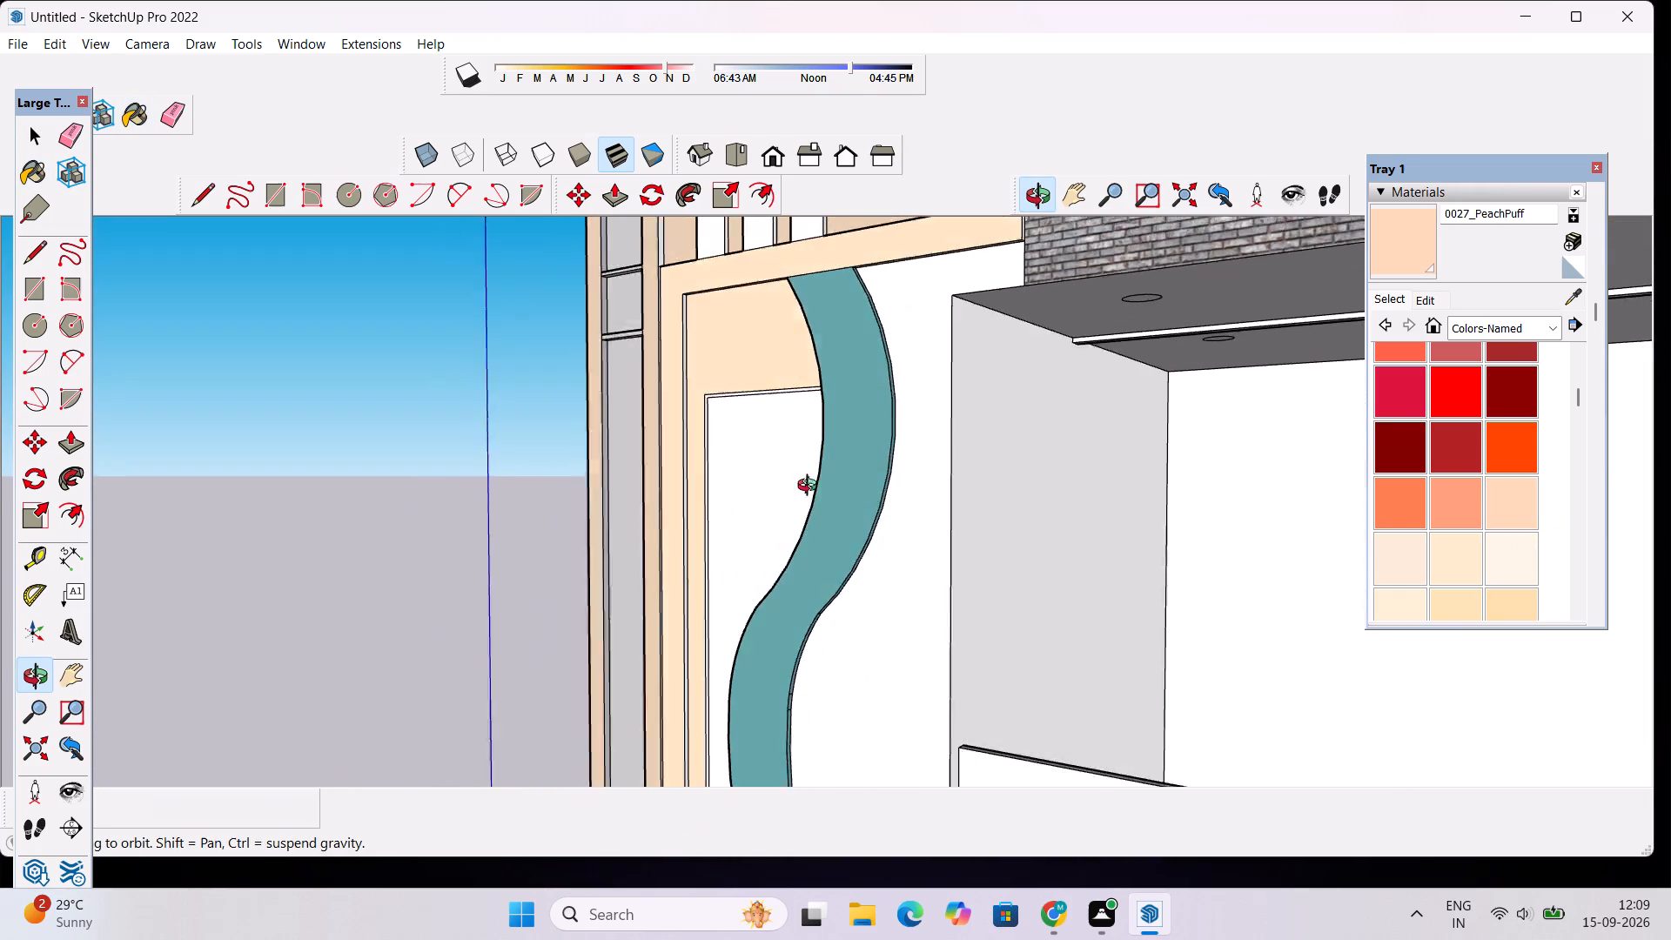
left_click_drag(811, 487, 990, 634)
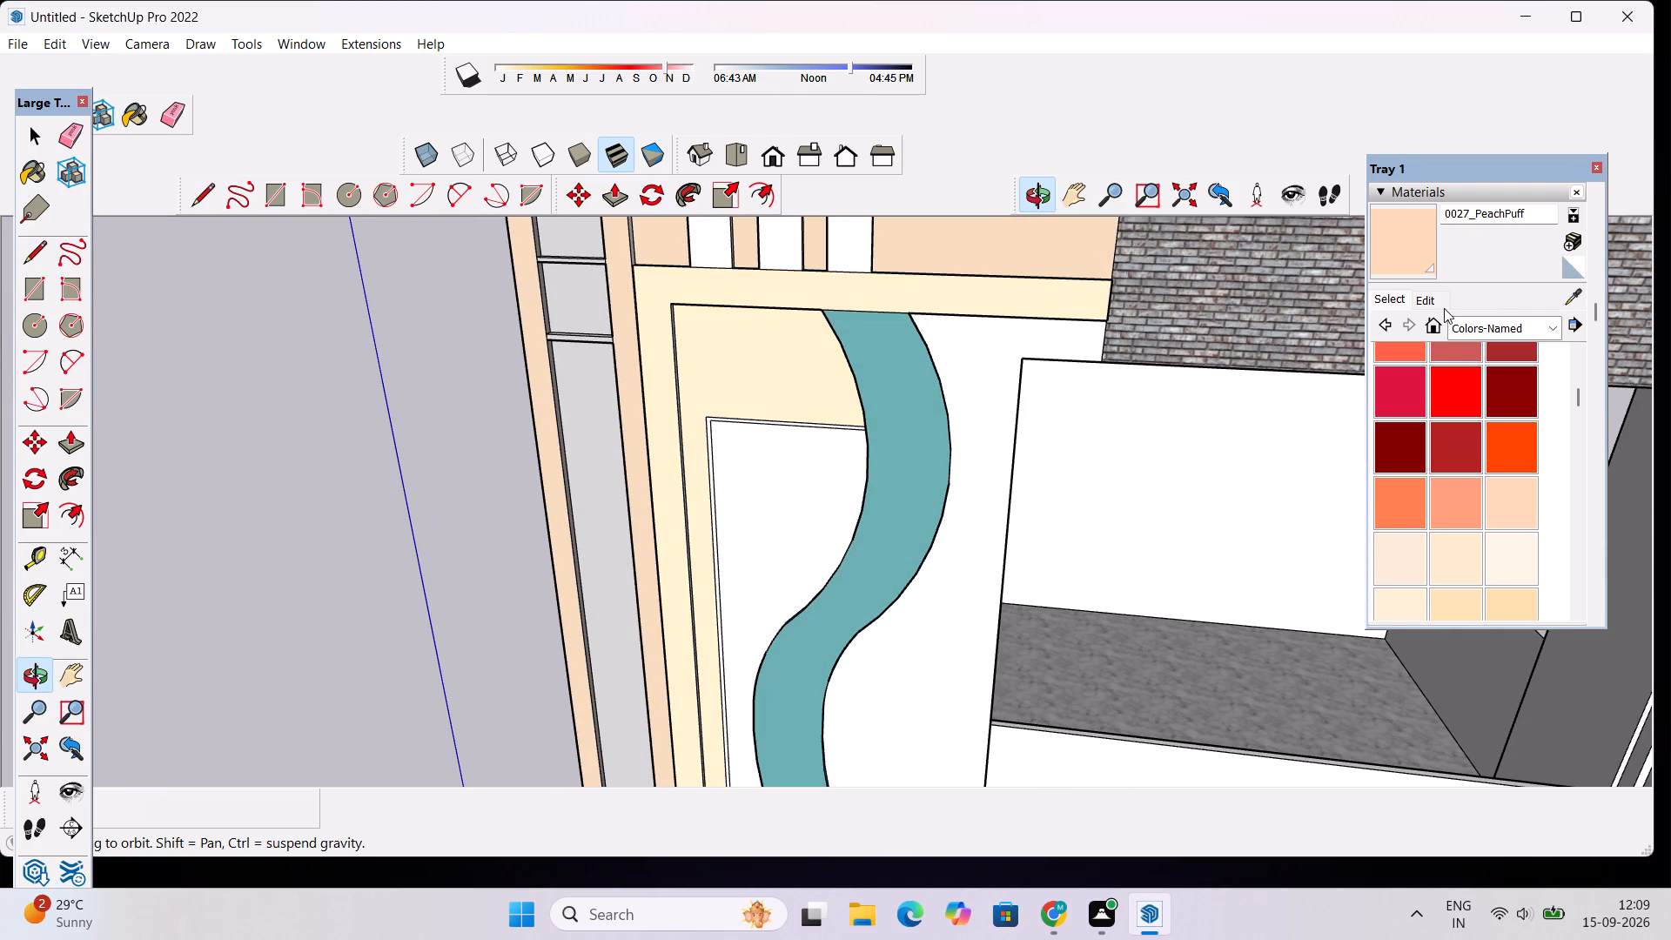
left_click(1444, 308)
left_click(1473, 383)
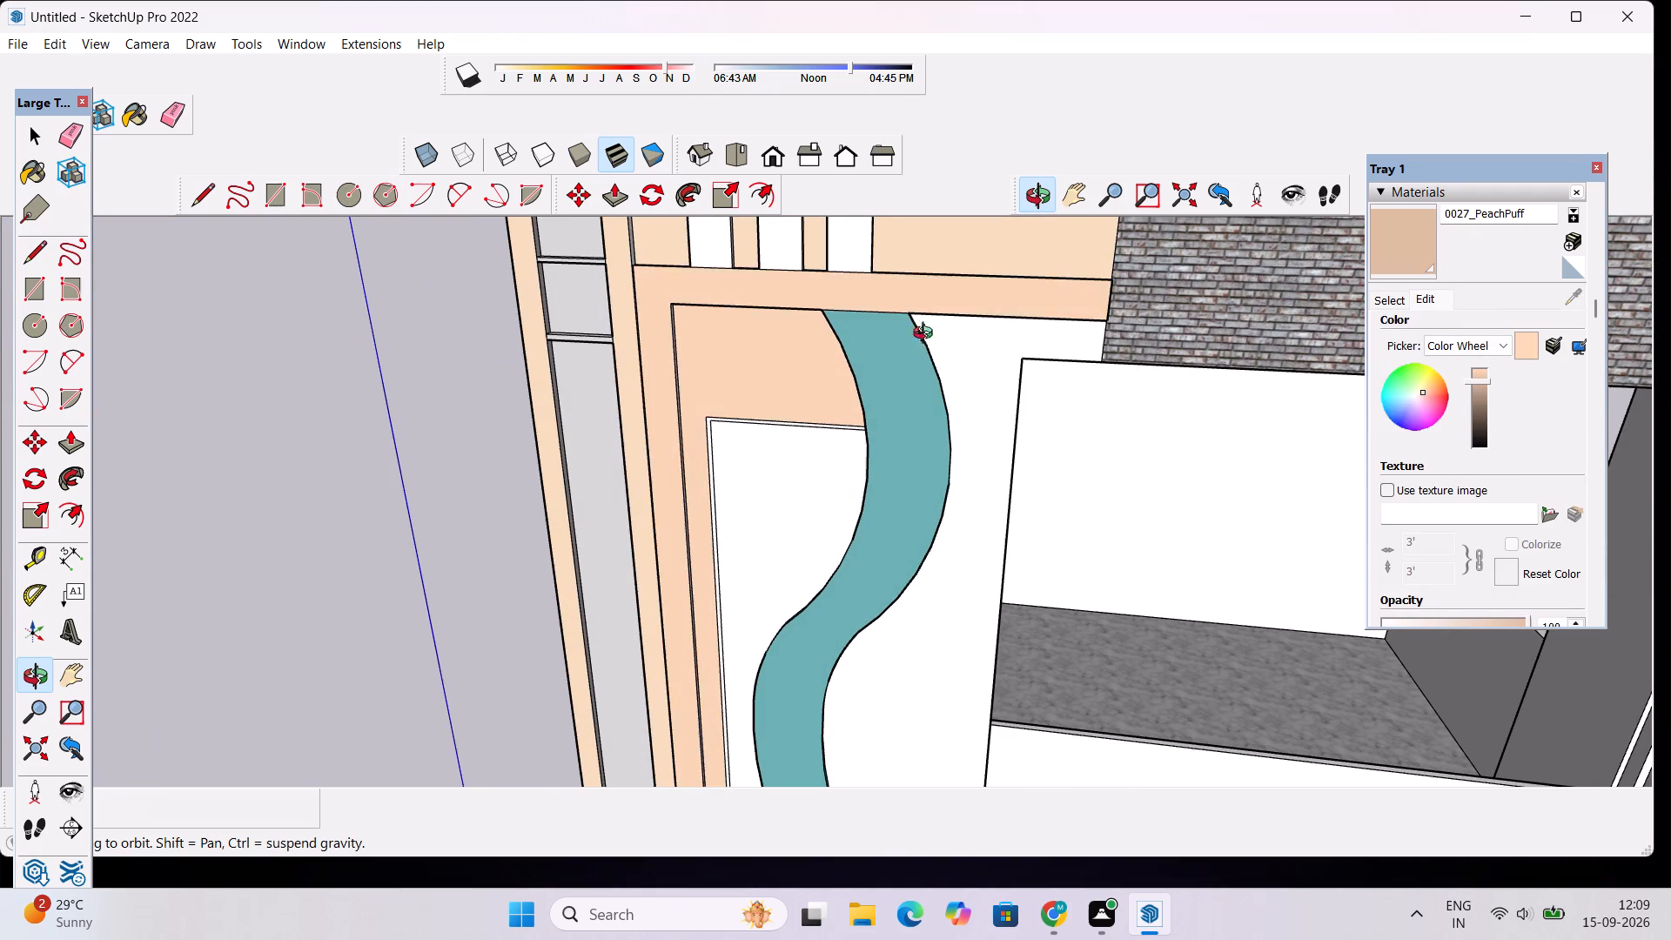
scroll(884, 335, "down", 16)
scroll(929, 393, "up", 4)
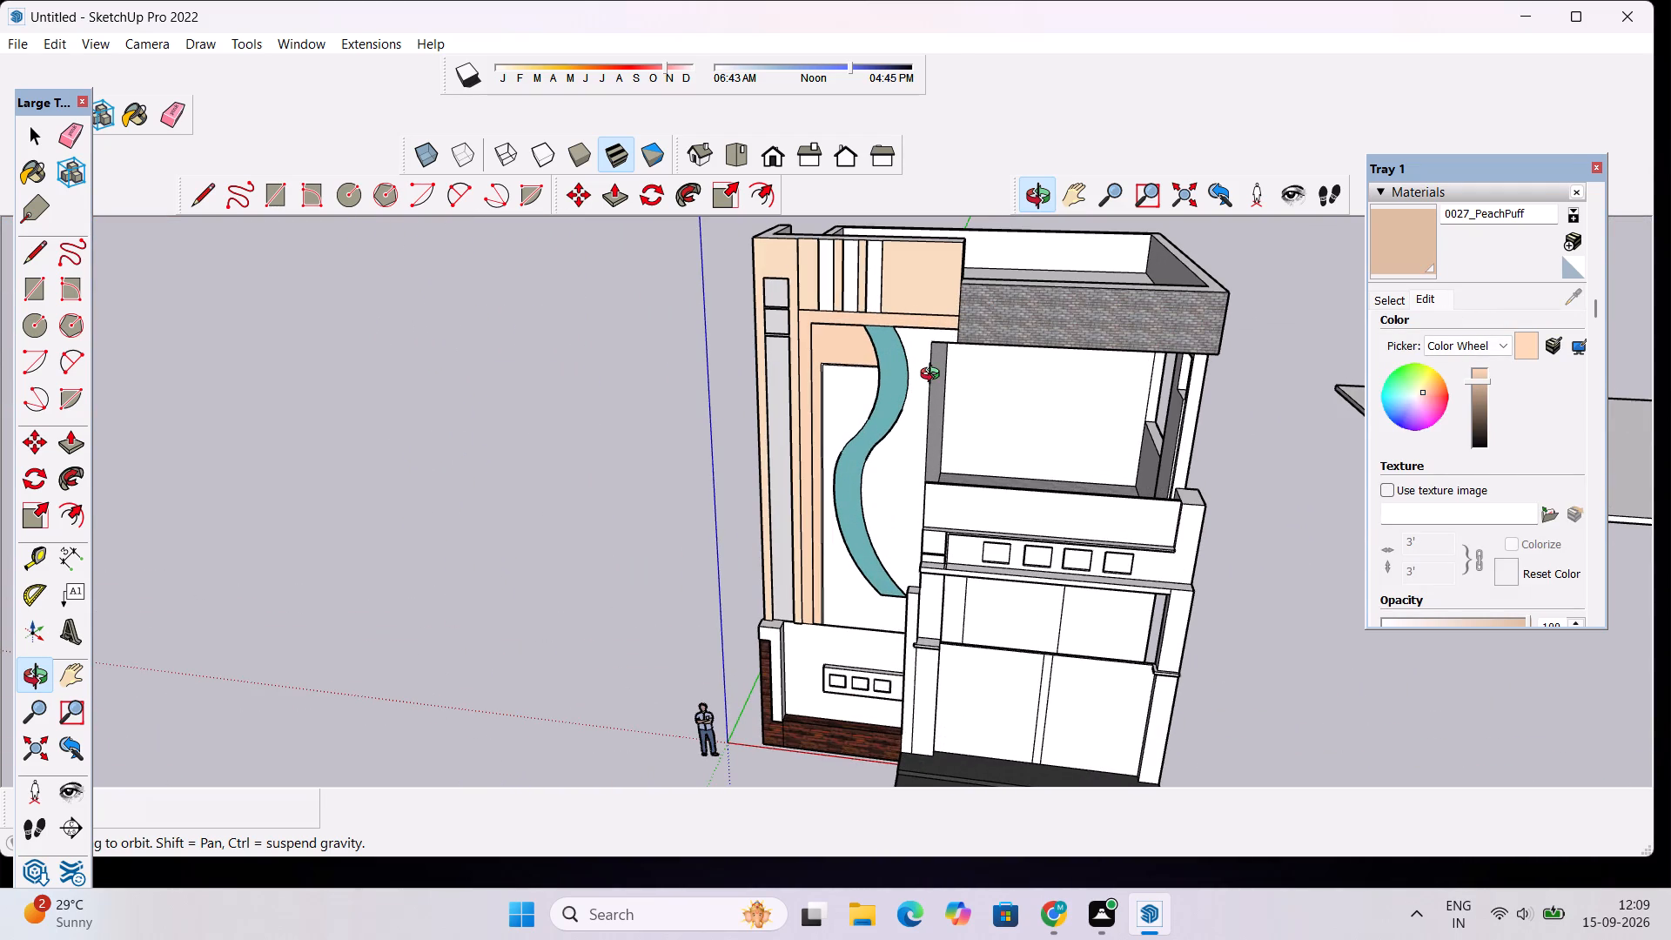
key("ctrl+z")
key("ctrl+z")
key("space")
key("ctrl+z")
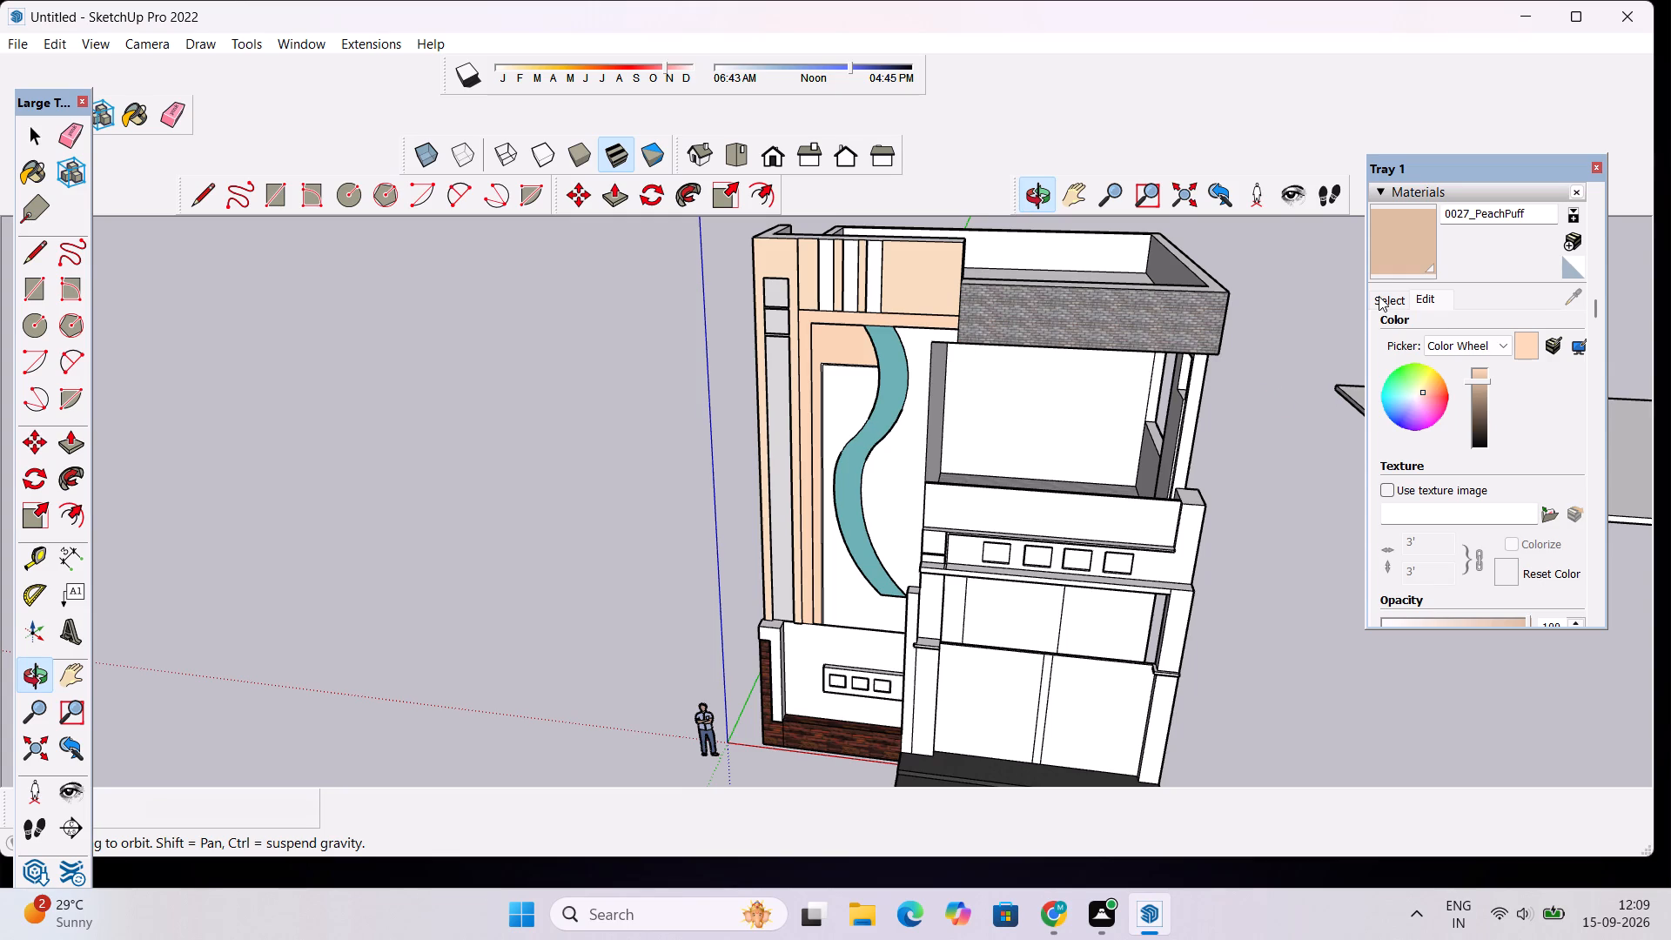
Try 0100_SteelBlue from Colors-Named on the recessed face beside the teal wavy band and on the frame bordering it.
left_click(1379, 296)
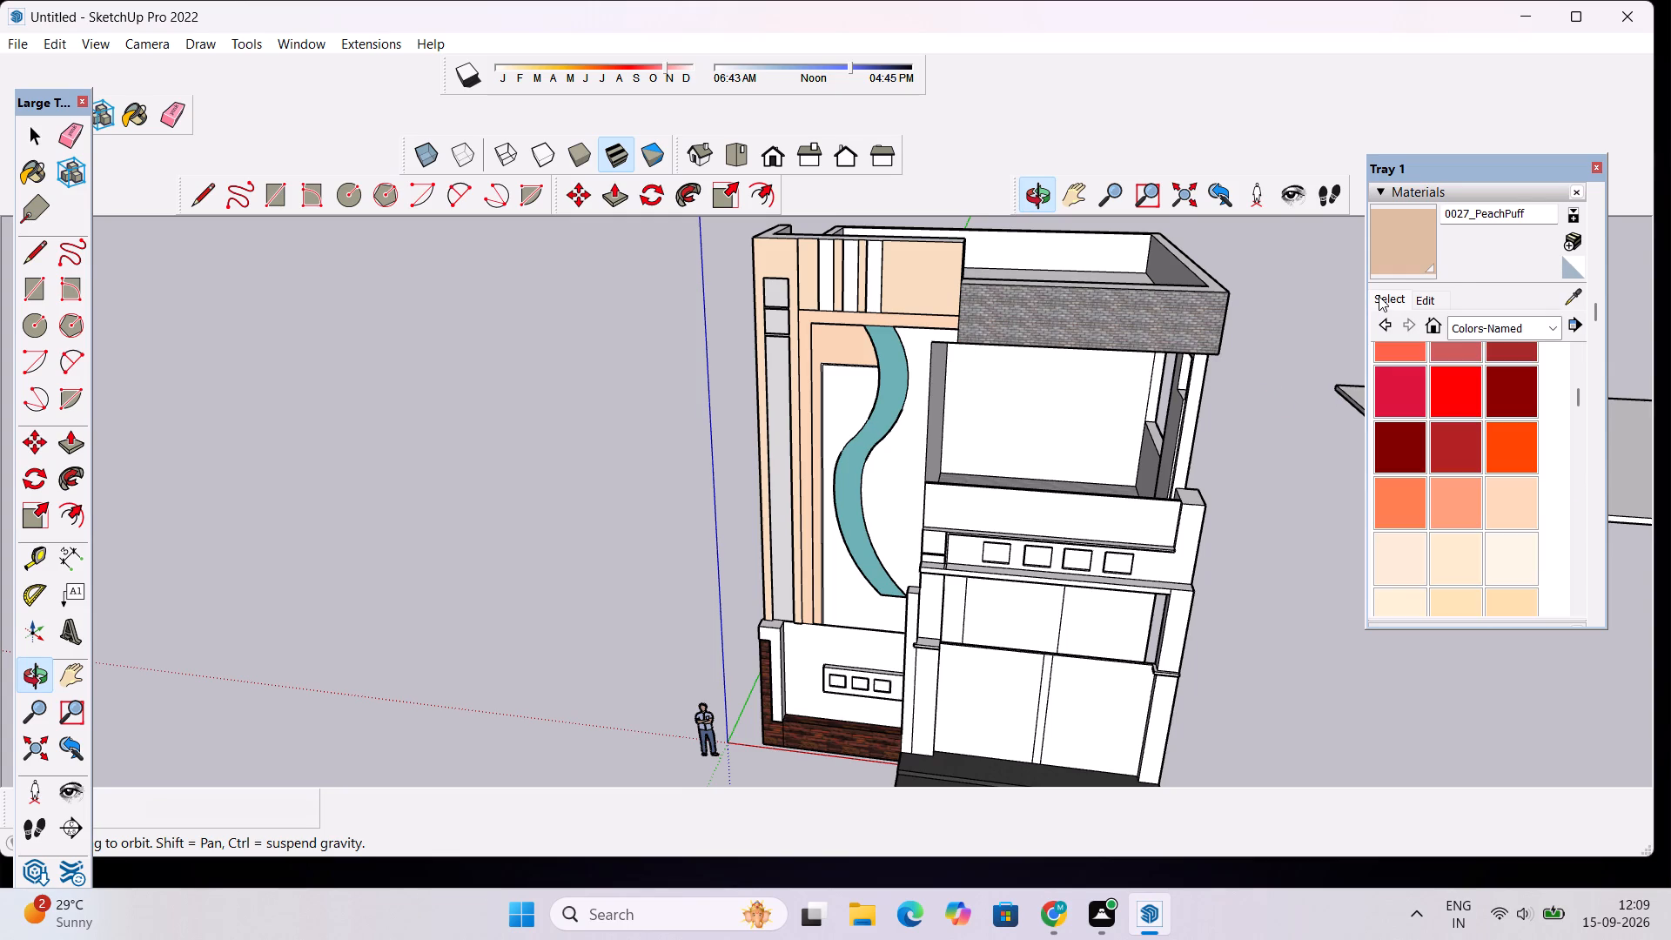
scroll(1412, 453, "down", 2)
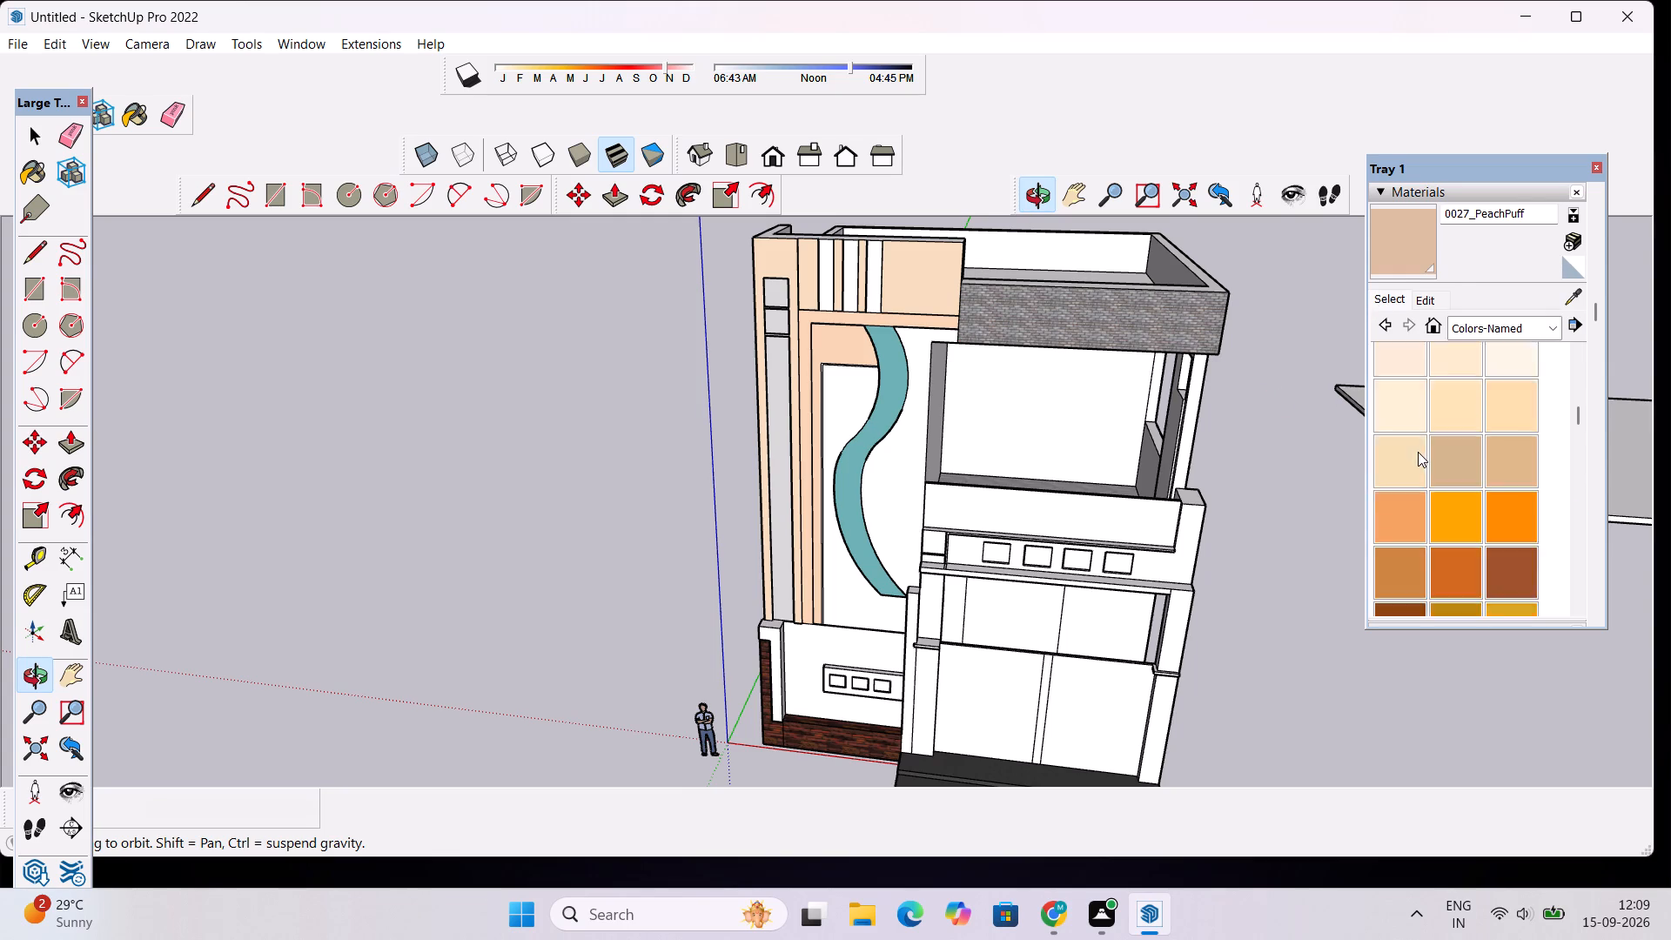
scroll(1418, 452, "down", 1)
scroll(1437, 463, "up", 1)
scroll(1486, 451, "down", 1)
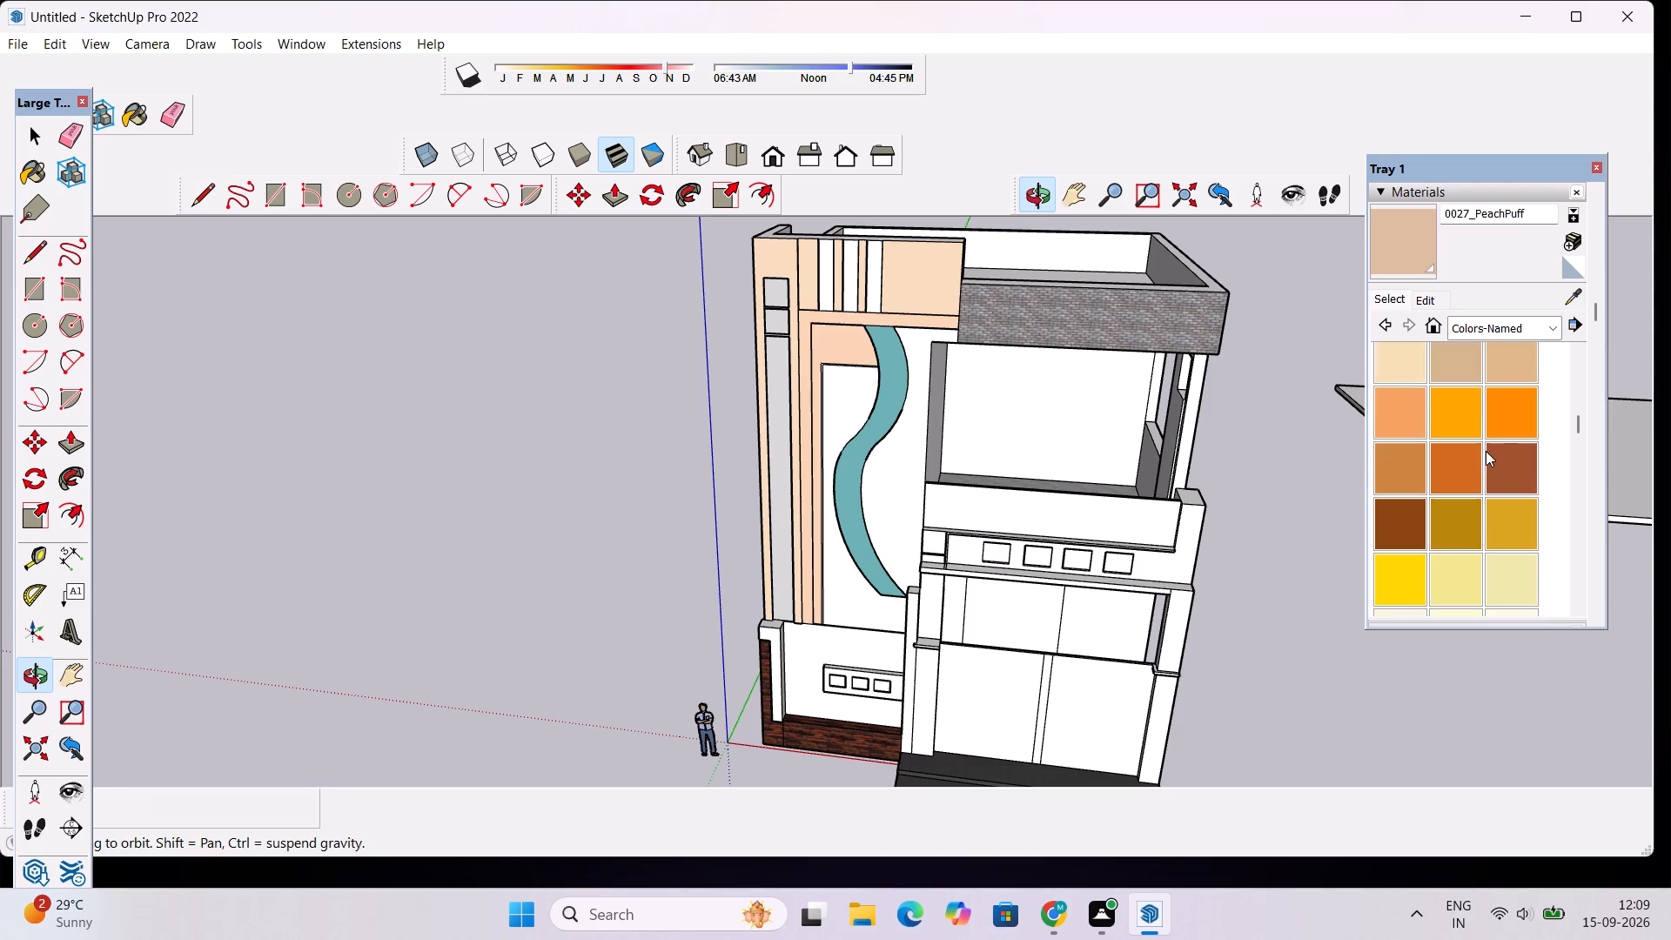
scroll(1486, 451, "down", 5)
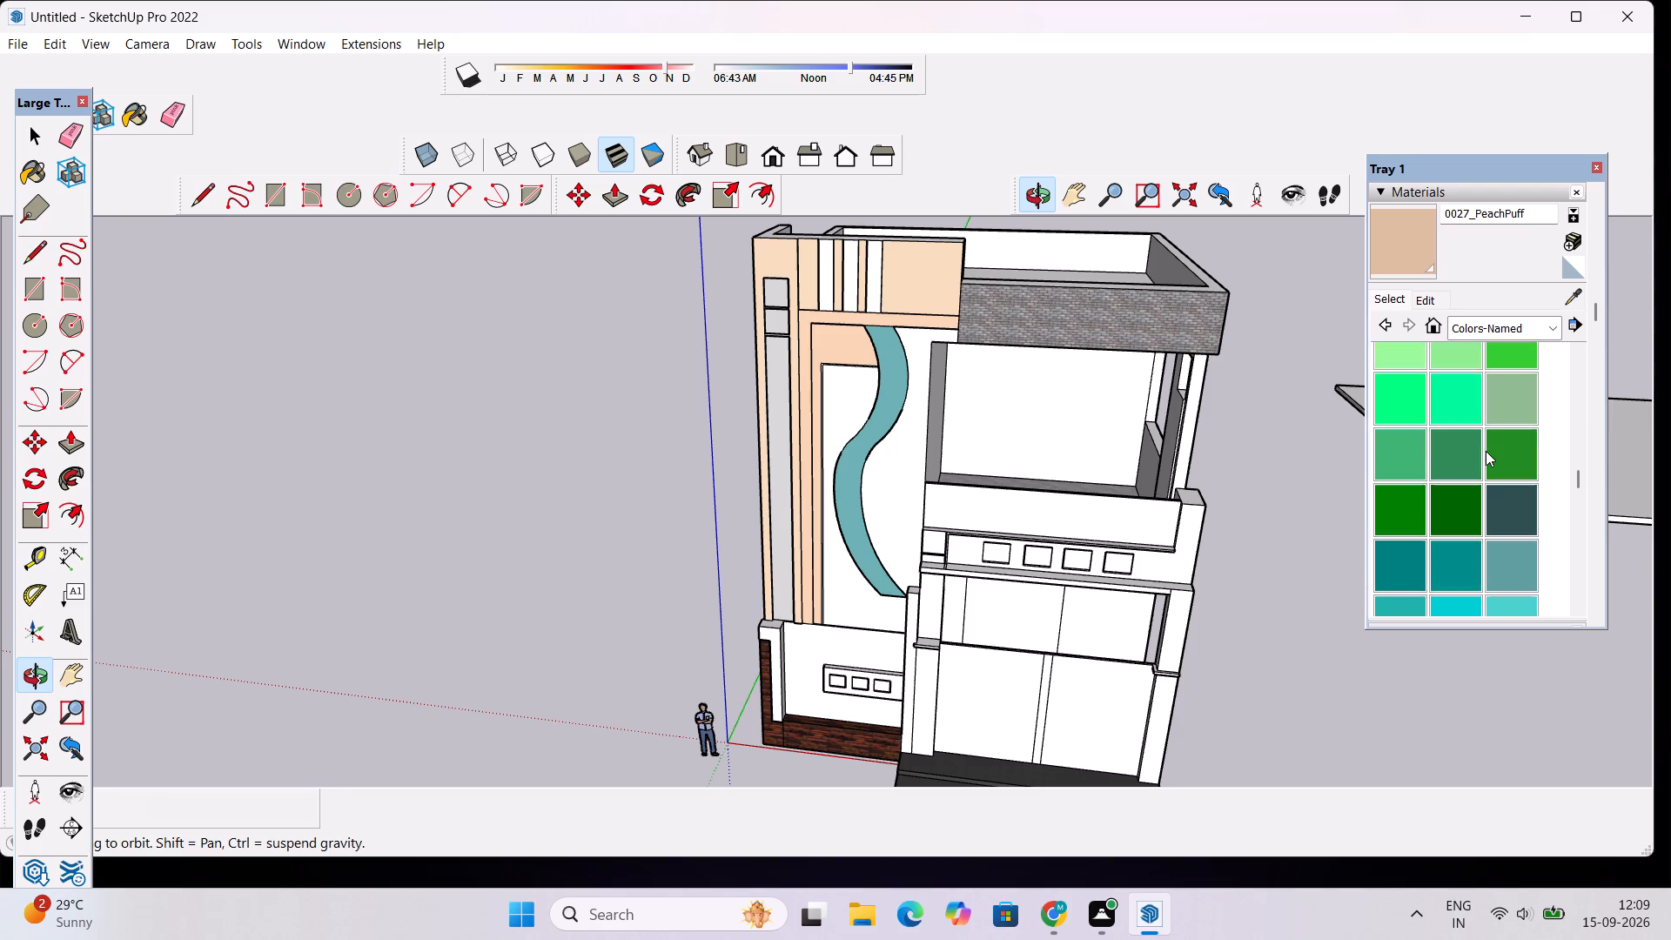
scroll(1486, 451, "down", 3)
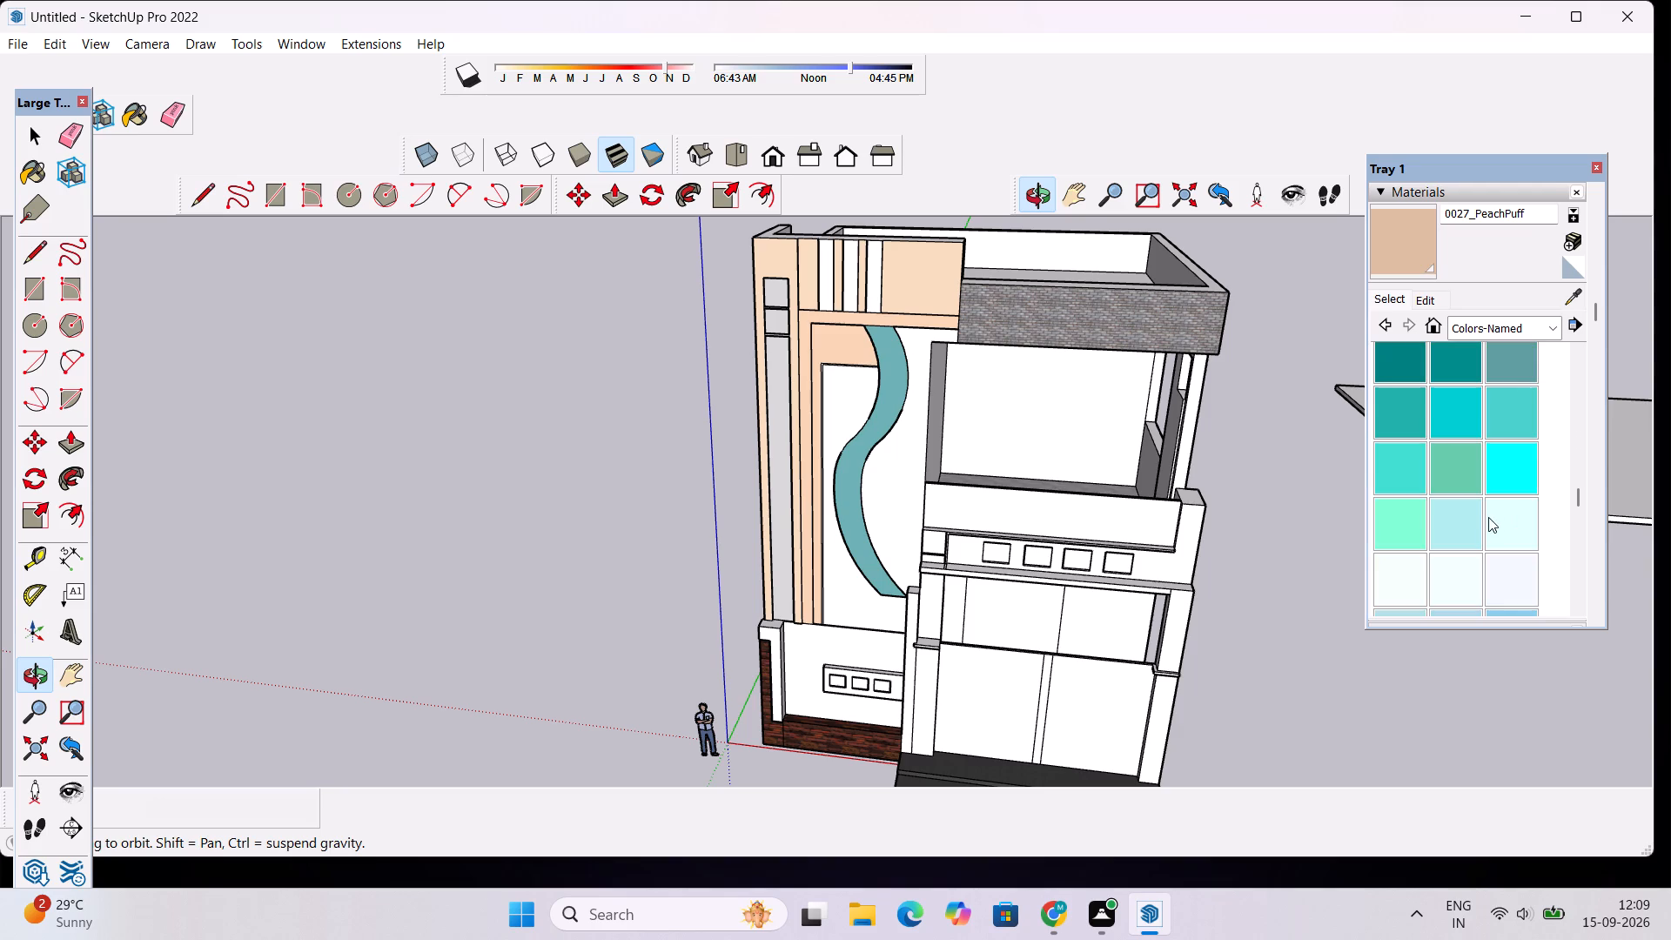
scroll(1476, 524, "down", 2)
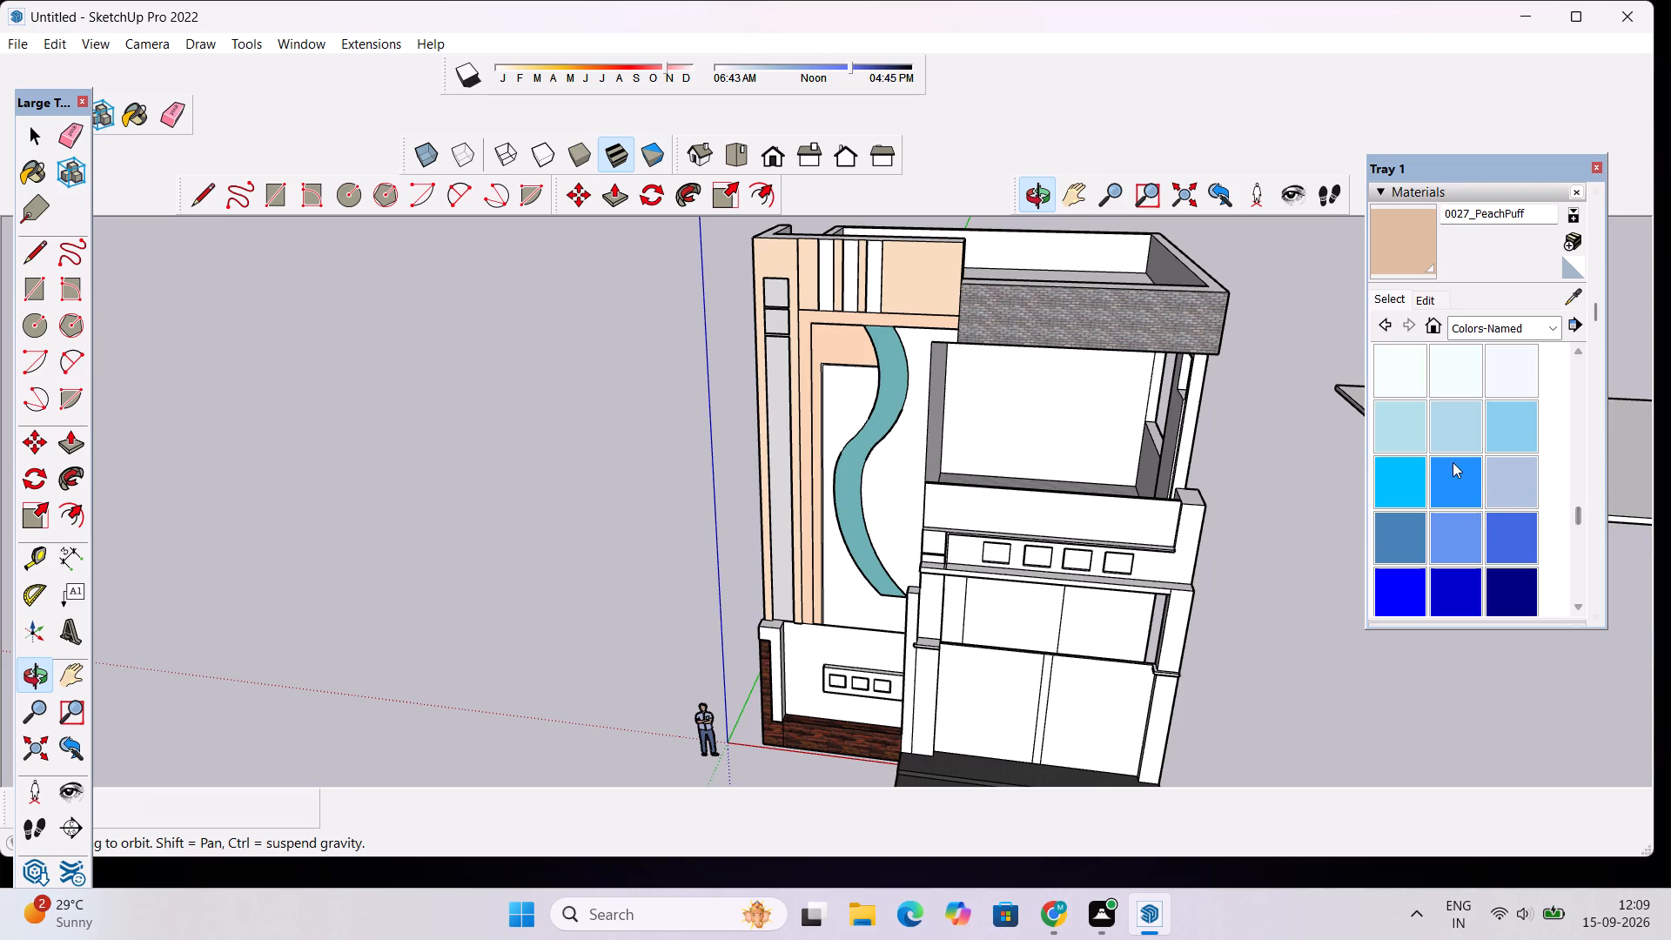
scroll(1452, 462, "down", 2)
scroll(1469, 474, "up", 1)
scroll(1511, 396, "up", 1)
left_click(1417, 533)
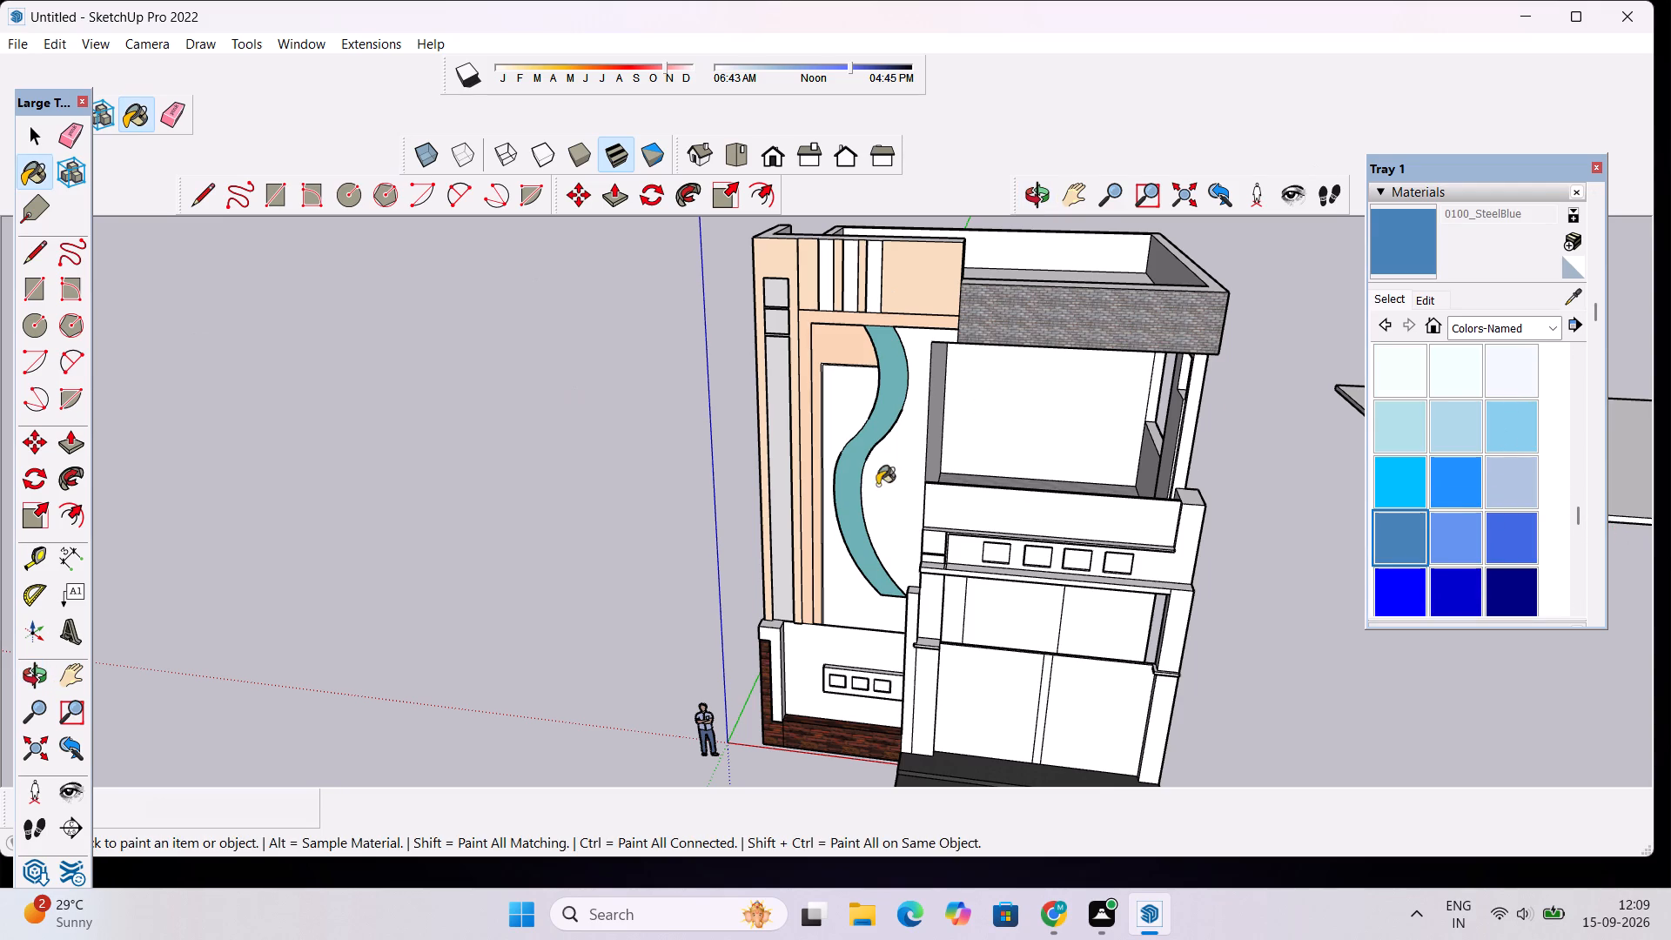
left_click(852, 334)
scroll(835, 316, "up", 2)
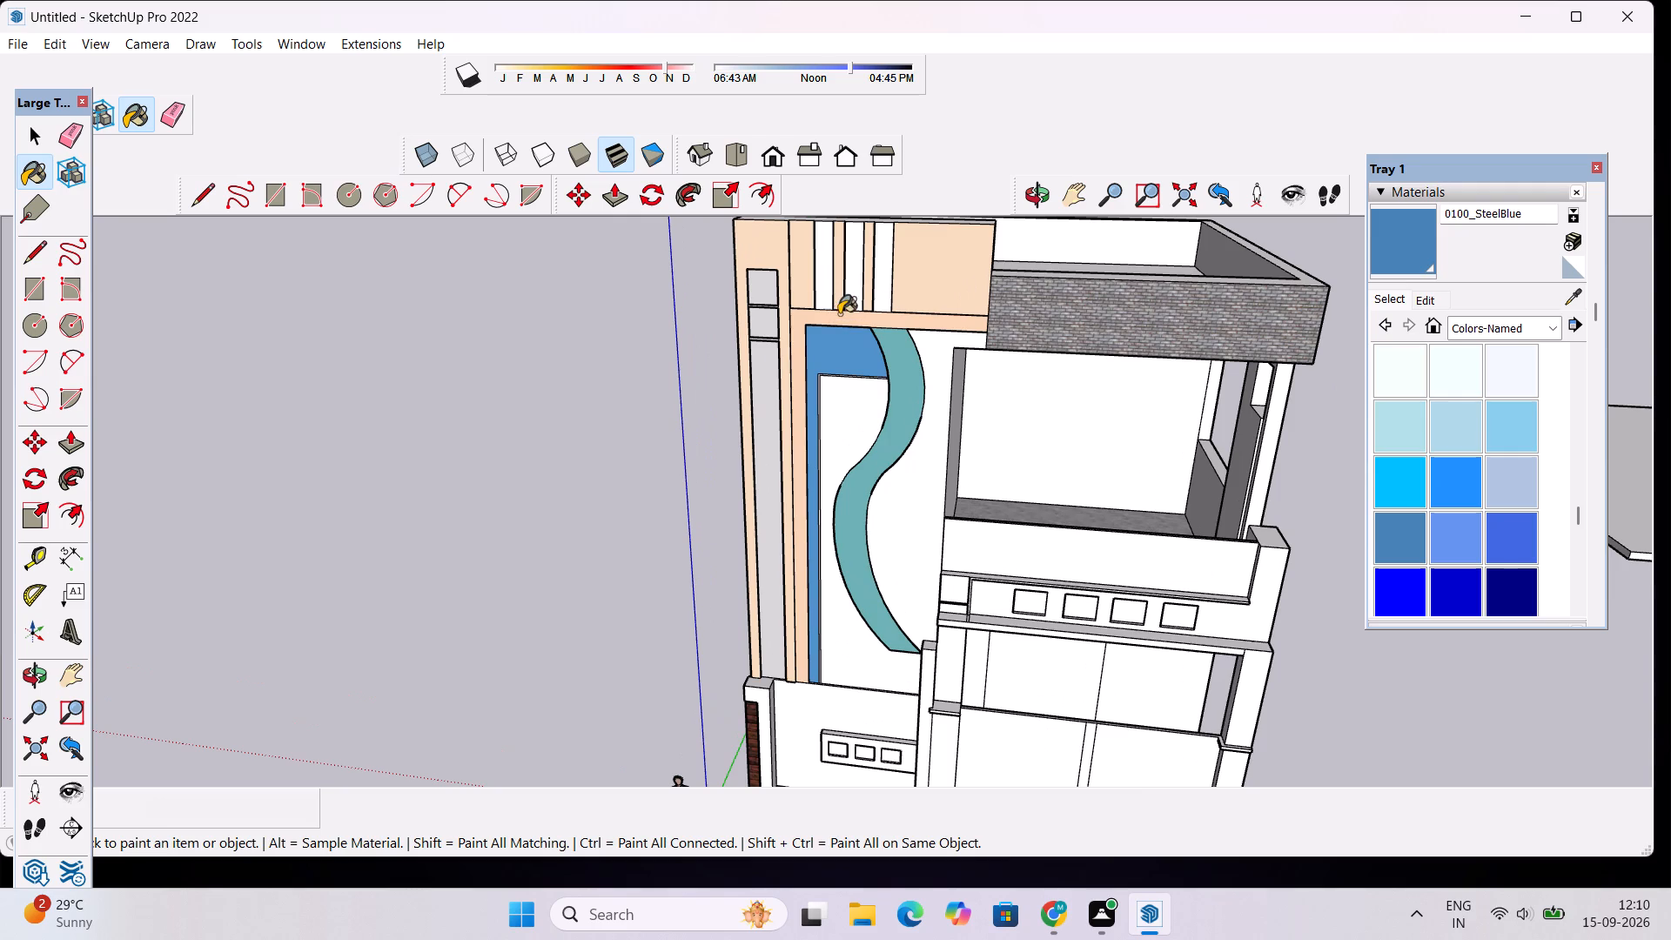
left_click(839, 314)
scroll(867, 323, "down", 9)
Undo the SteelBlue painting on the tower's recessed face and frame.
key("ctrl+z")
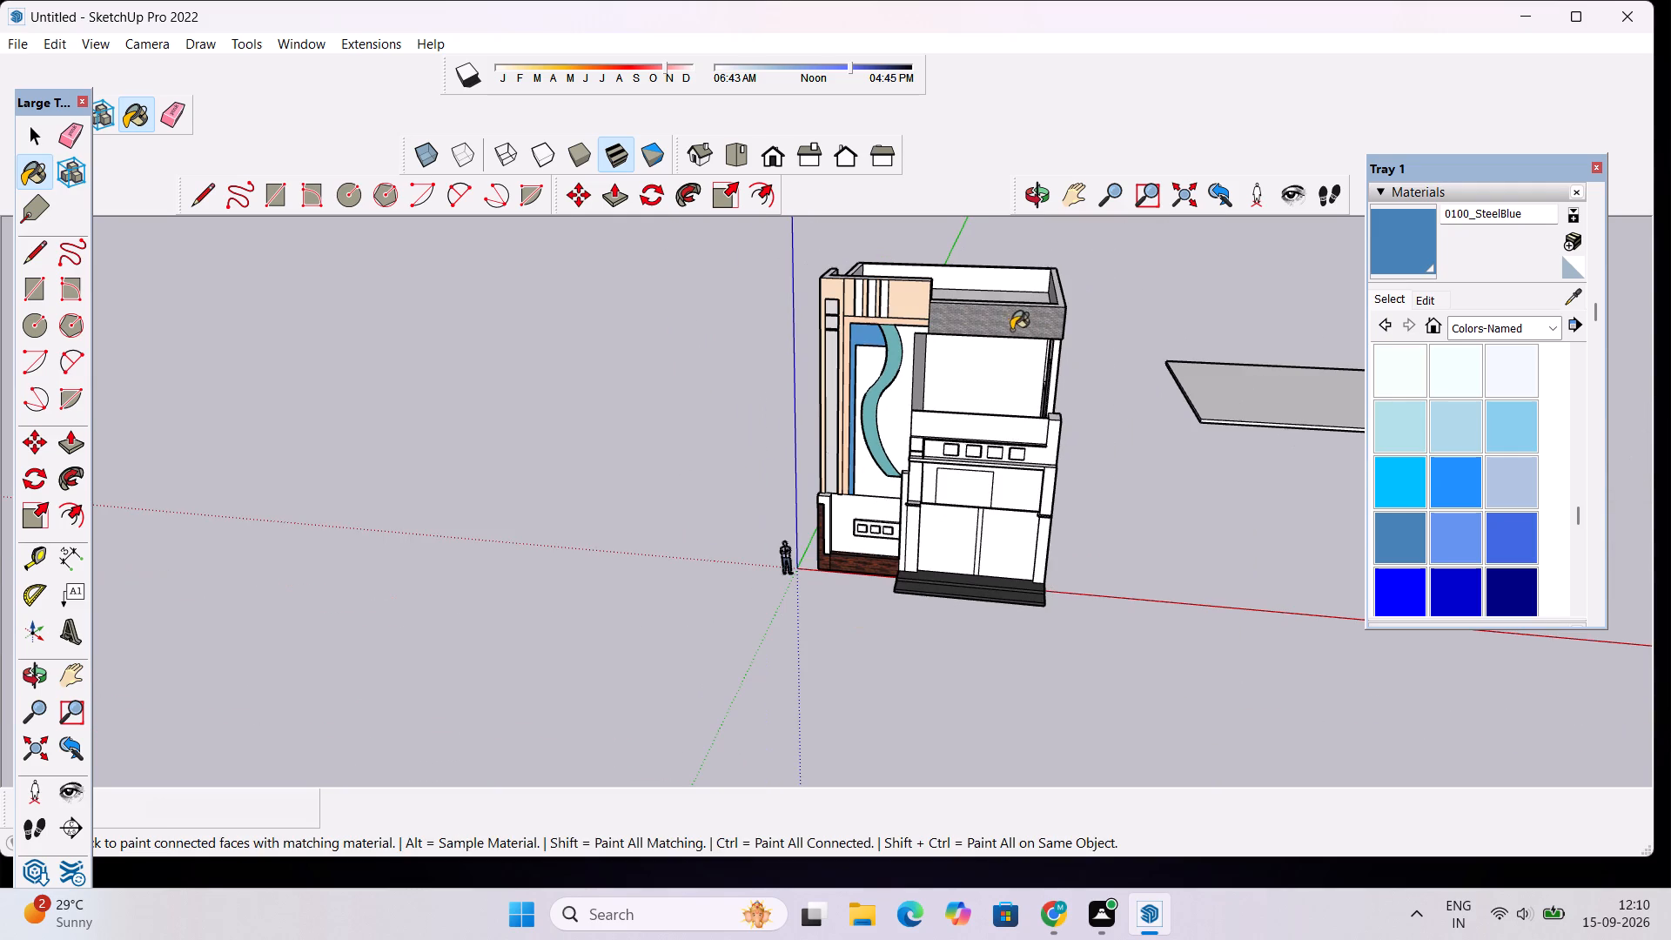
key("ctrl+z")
Paint the recessed face beside the teal wavy band and the frame bordering it with 0118_Thistle from Colors-Named.
scroll(1527, 487, "down", 3)
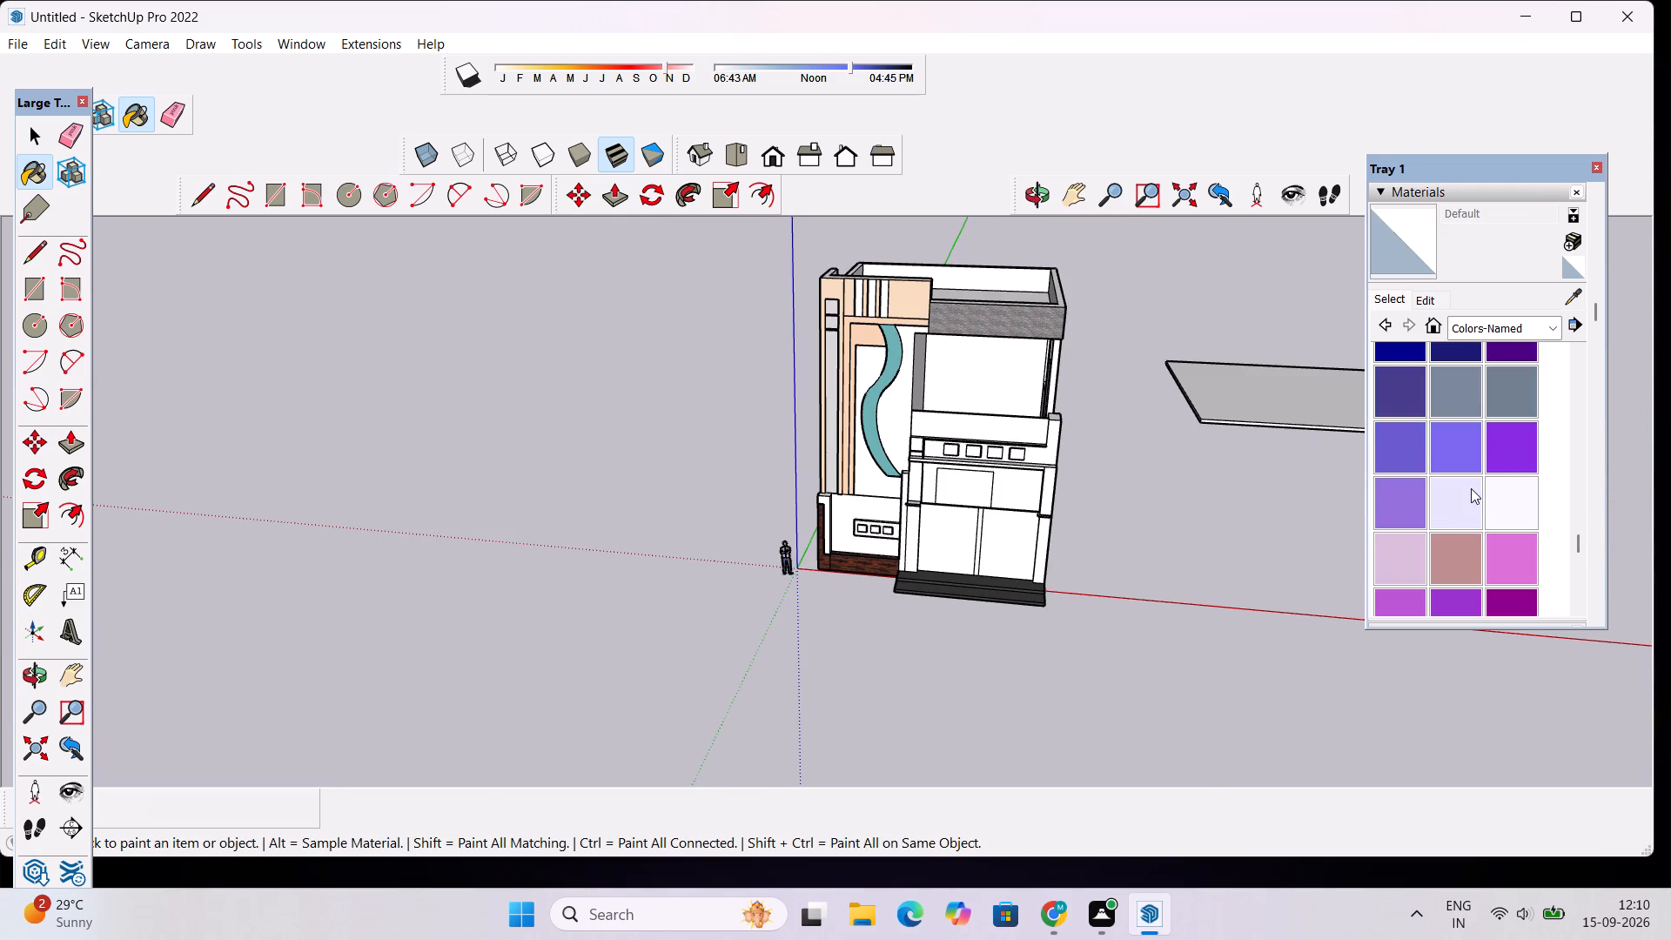
scroll(1468, 483, "down", 5)
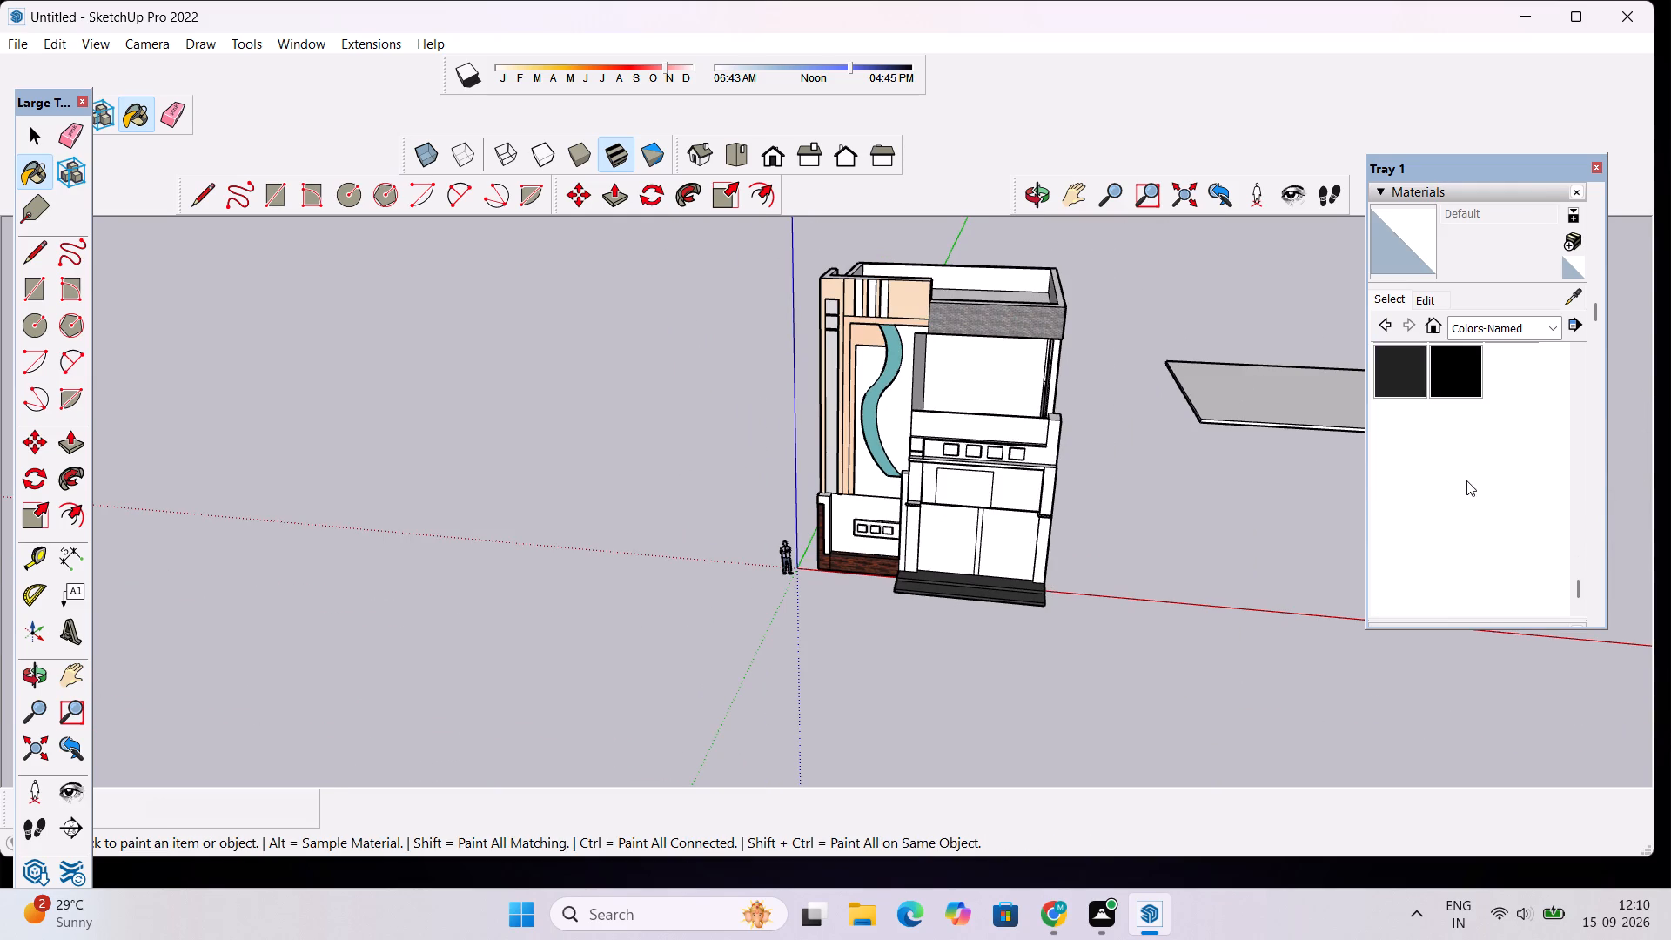
scroll(1466, 480, "up", 3)
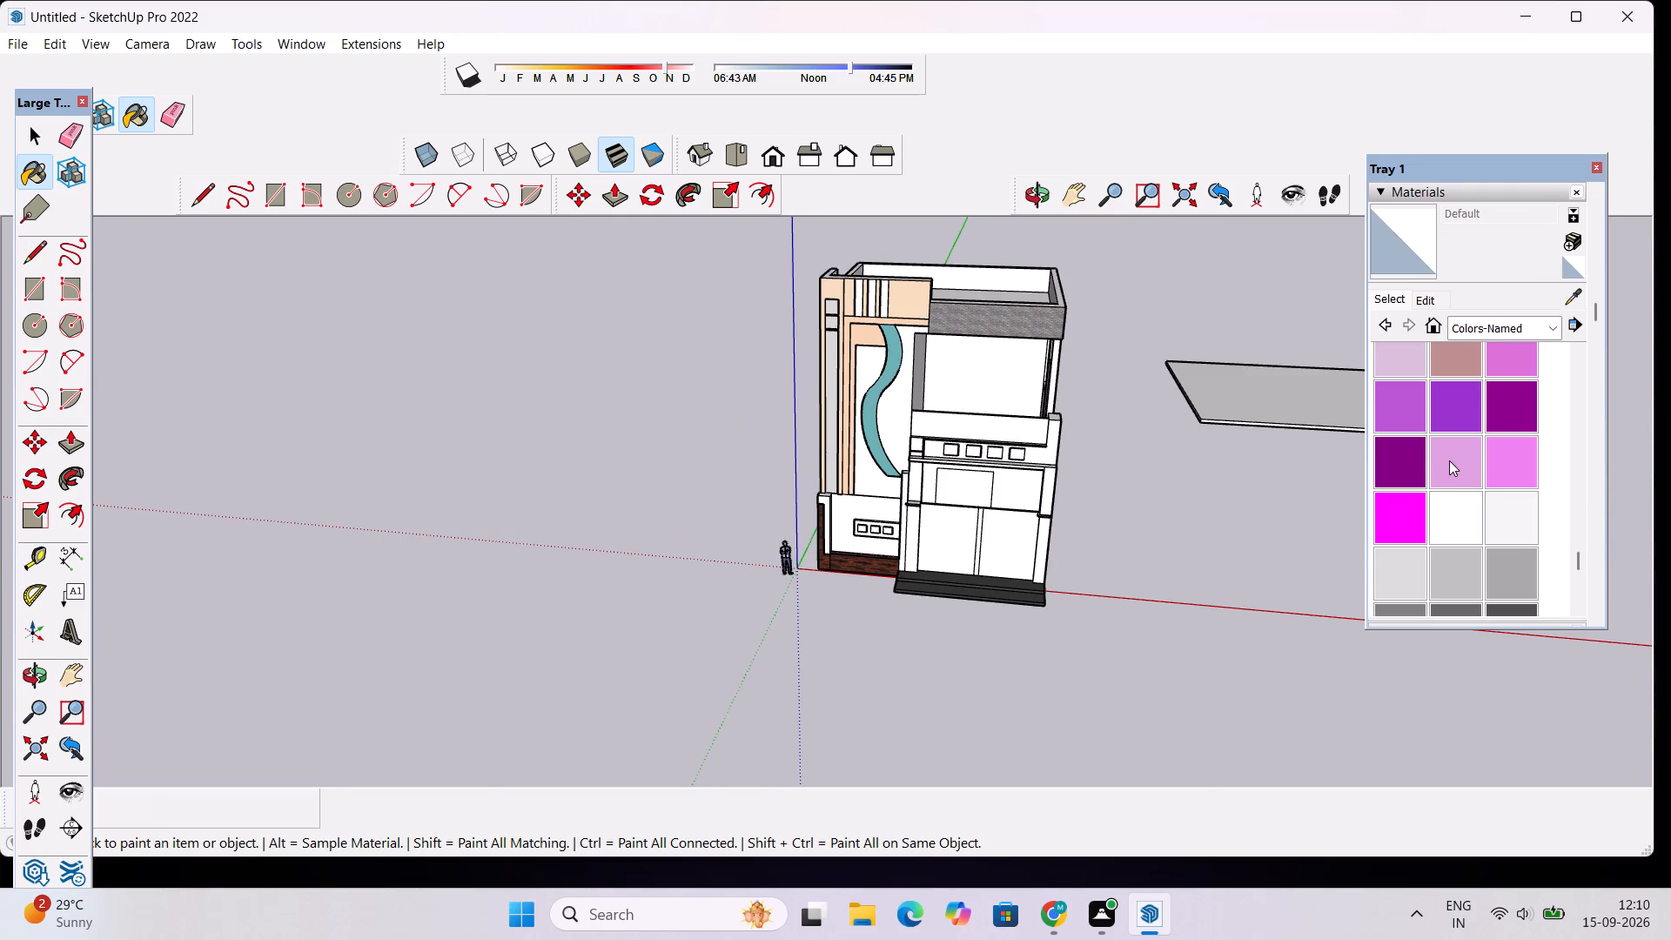
left_click(1453, 460)
scroll(869, 332, "up", 2)
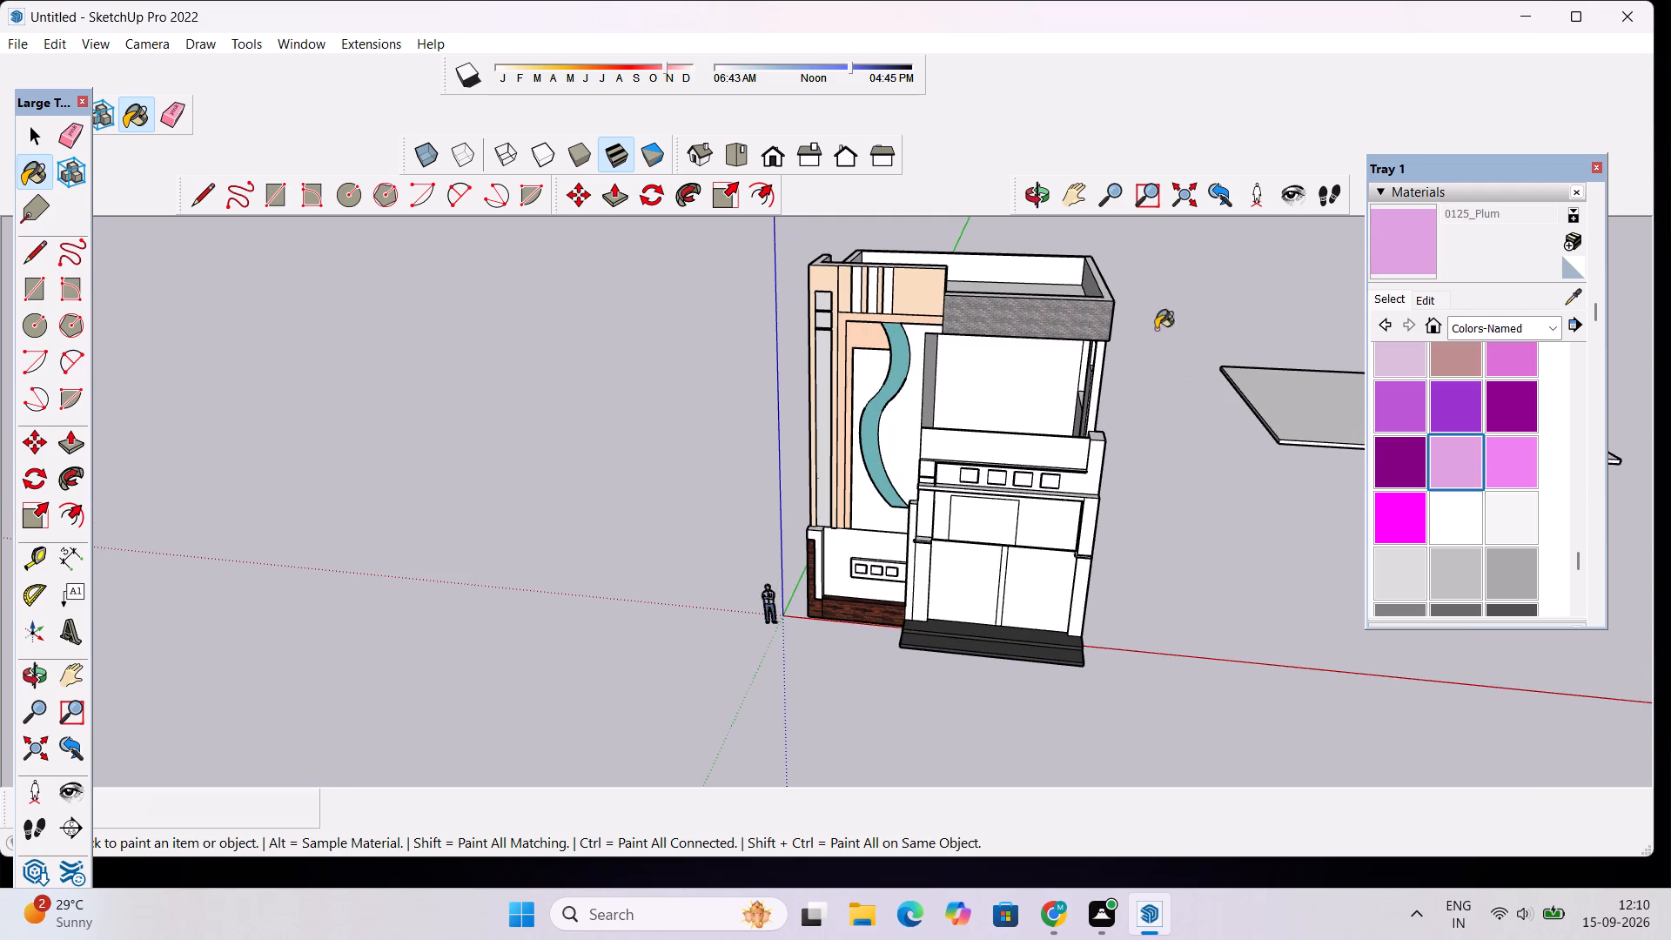
left_click(1398, 354)
scroll(971, 375, "up", 4)
scroll(881, 308, "up", 1)
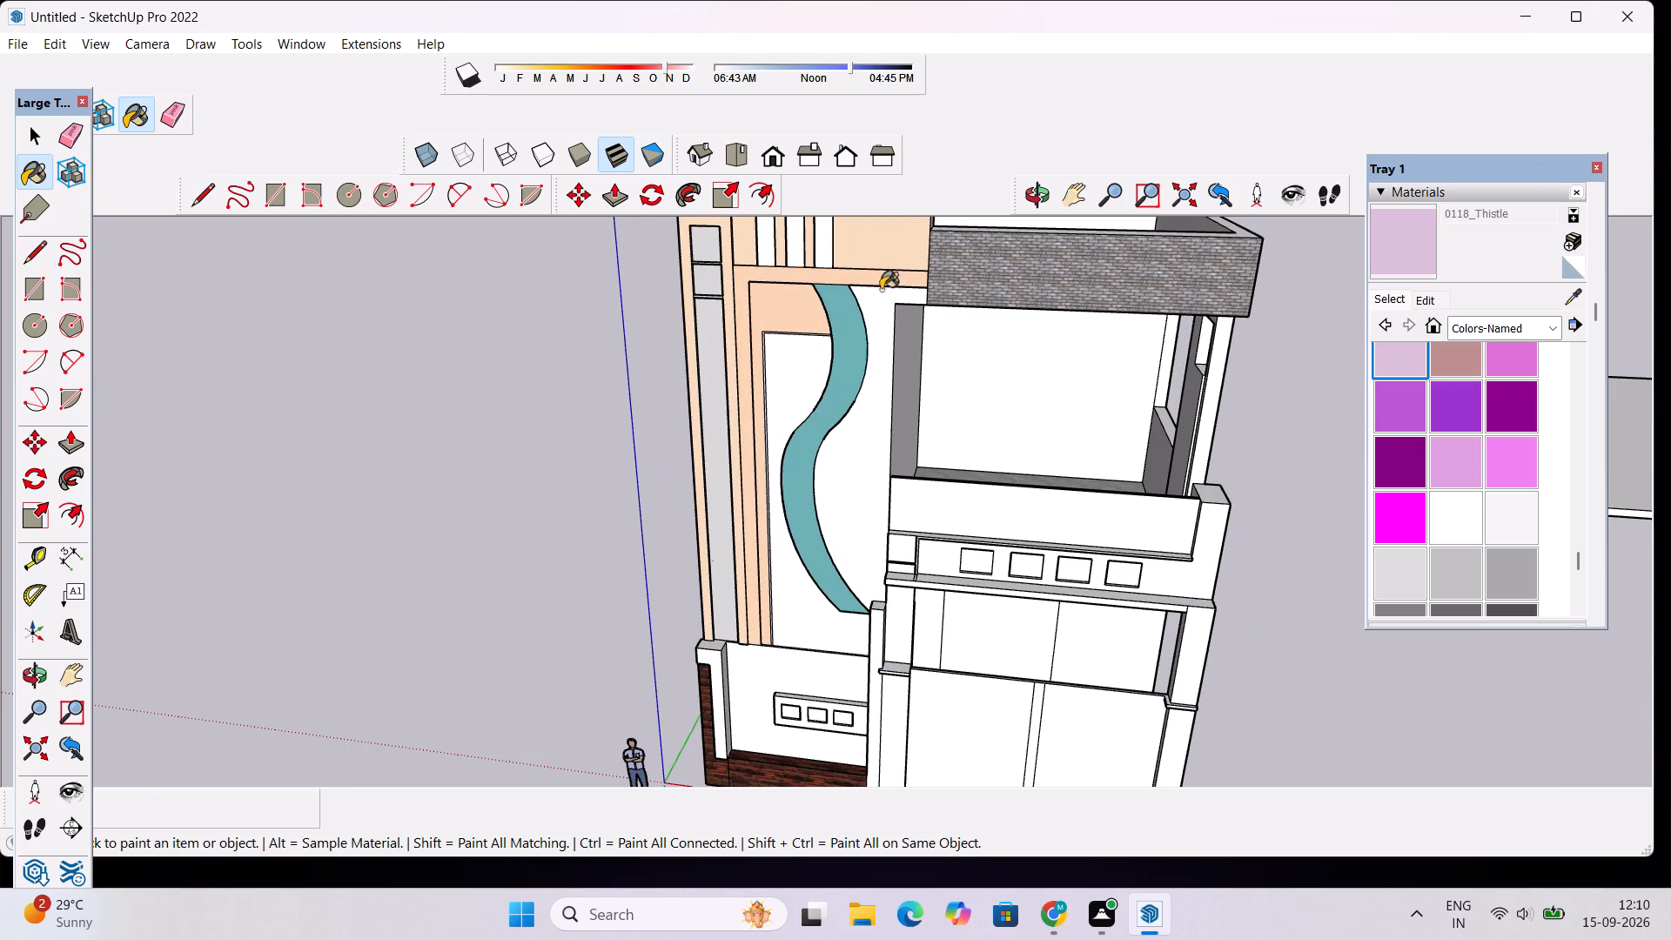
left_click(882, 281)
left_click(802, 306)
scroll(822, 342, "down", 4)
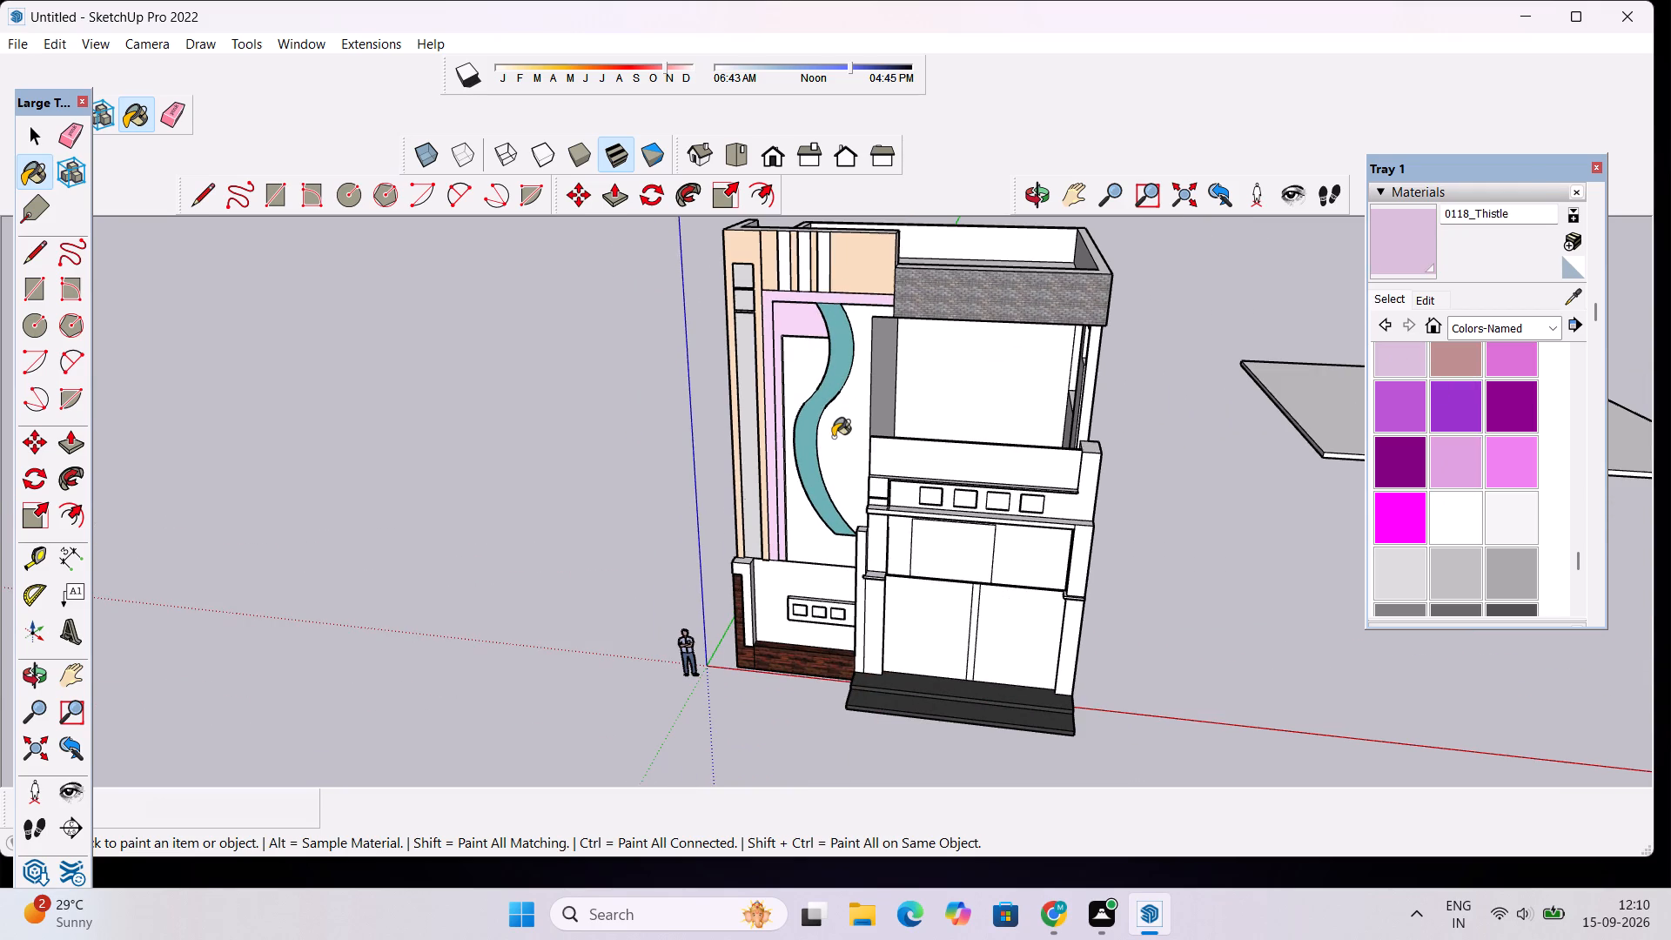
Paint the tower's inner recessed panel behind the teal wavy band with 0119_RosyBrown.
scroll(1451, 387, "up", 1)
left_click(1458, 461)
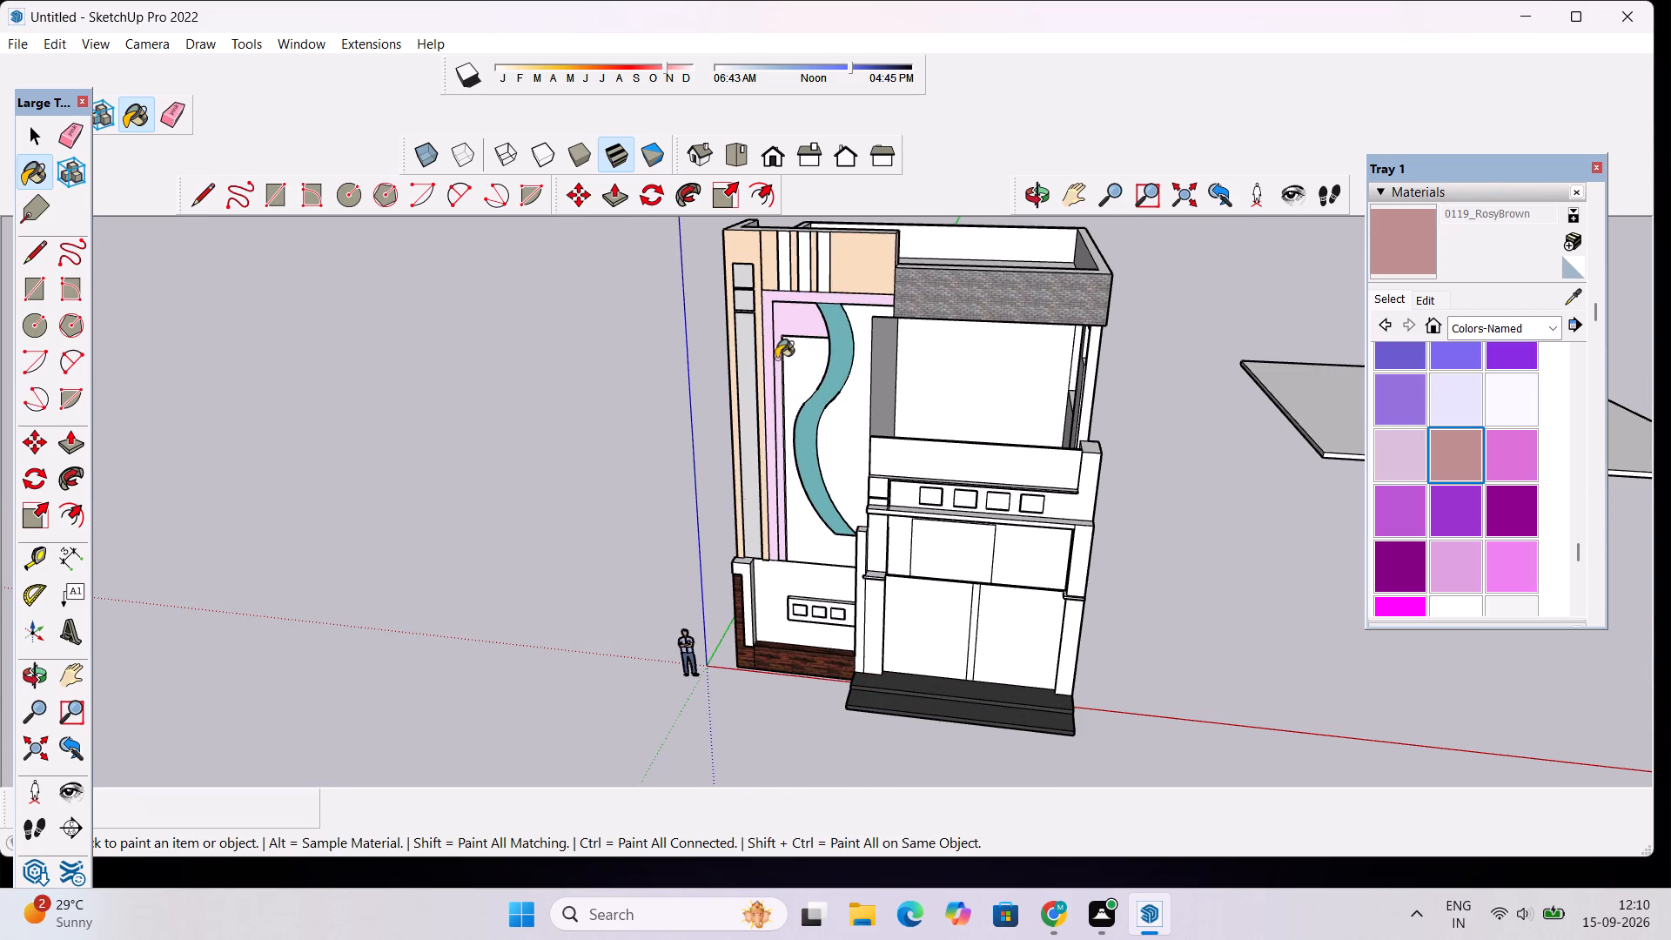
scroll(776, 359, "up", 4)
left_click(809, 365)
scroll(898, 359, "down", 6)
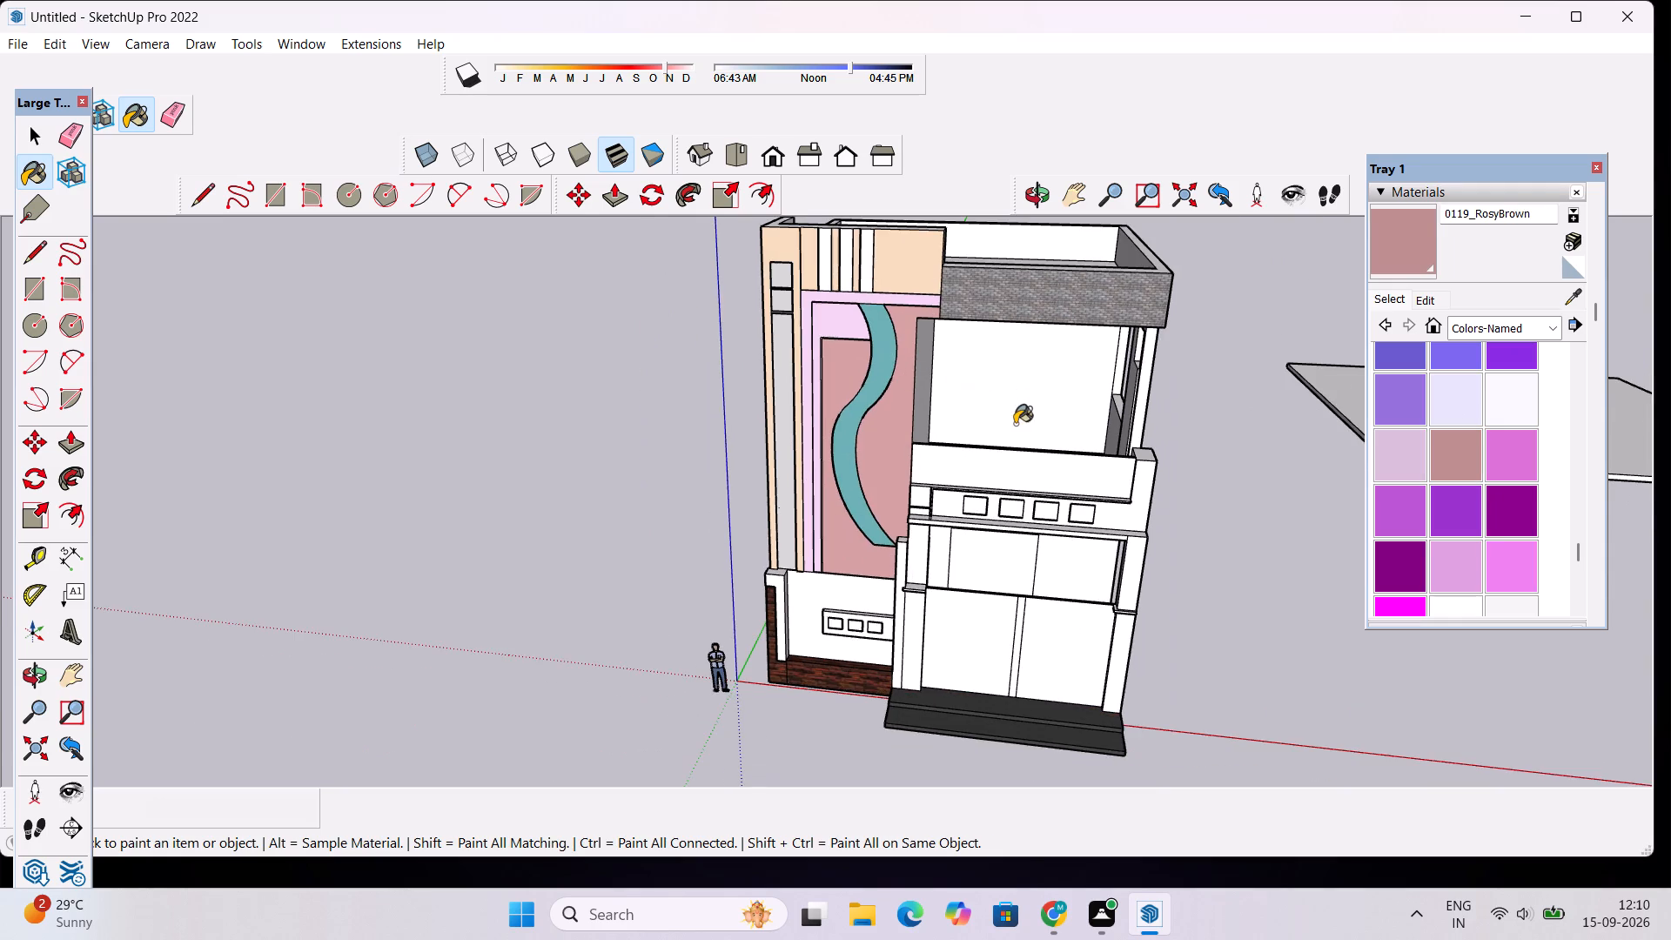
scroll(1017, 433, "up", 6)
scroll(1031, 225, "down", 4)
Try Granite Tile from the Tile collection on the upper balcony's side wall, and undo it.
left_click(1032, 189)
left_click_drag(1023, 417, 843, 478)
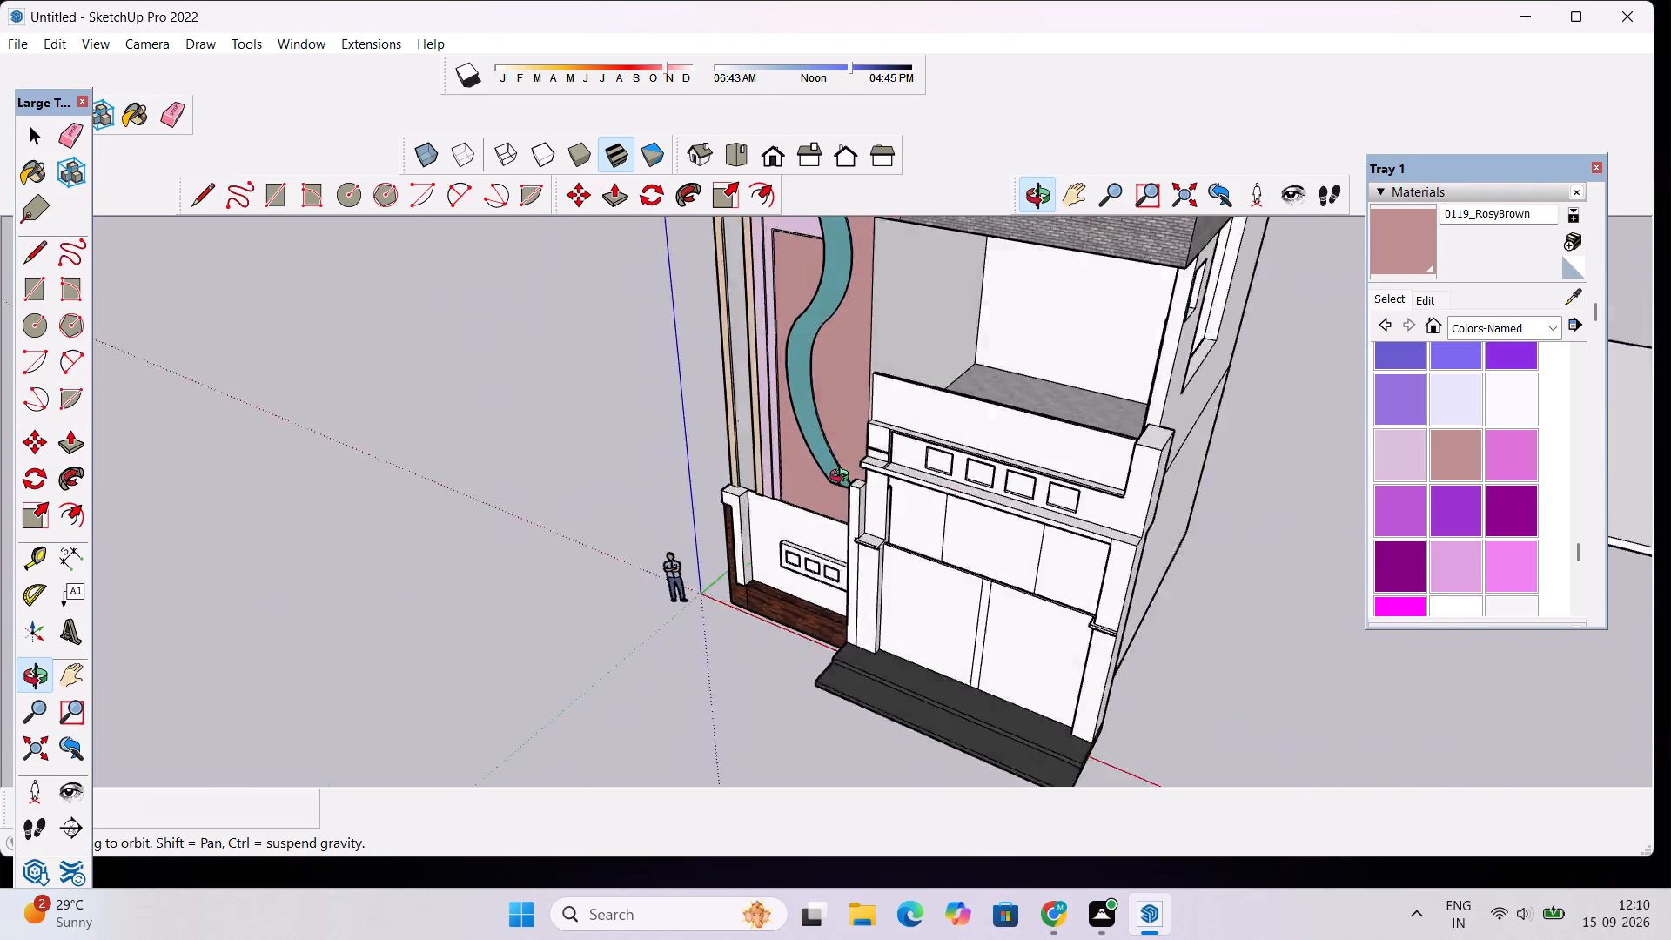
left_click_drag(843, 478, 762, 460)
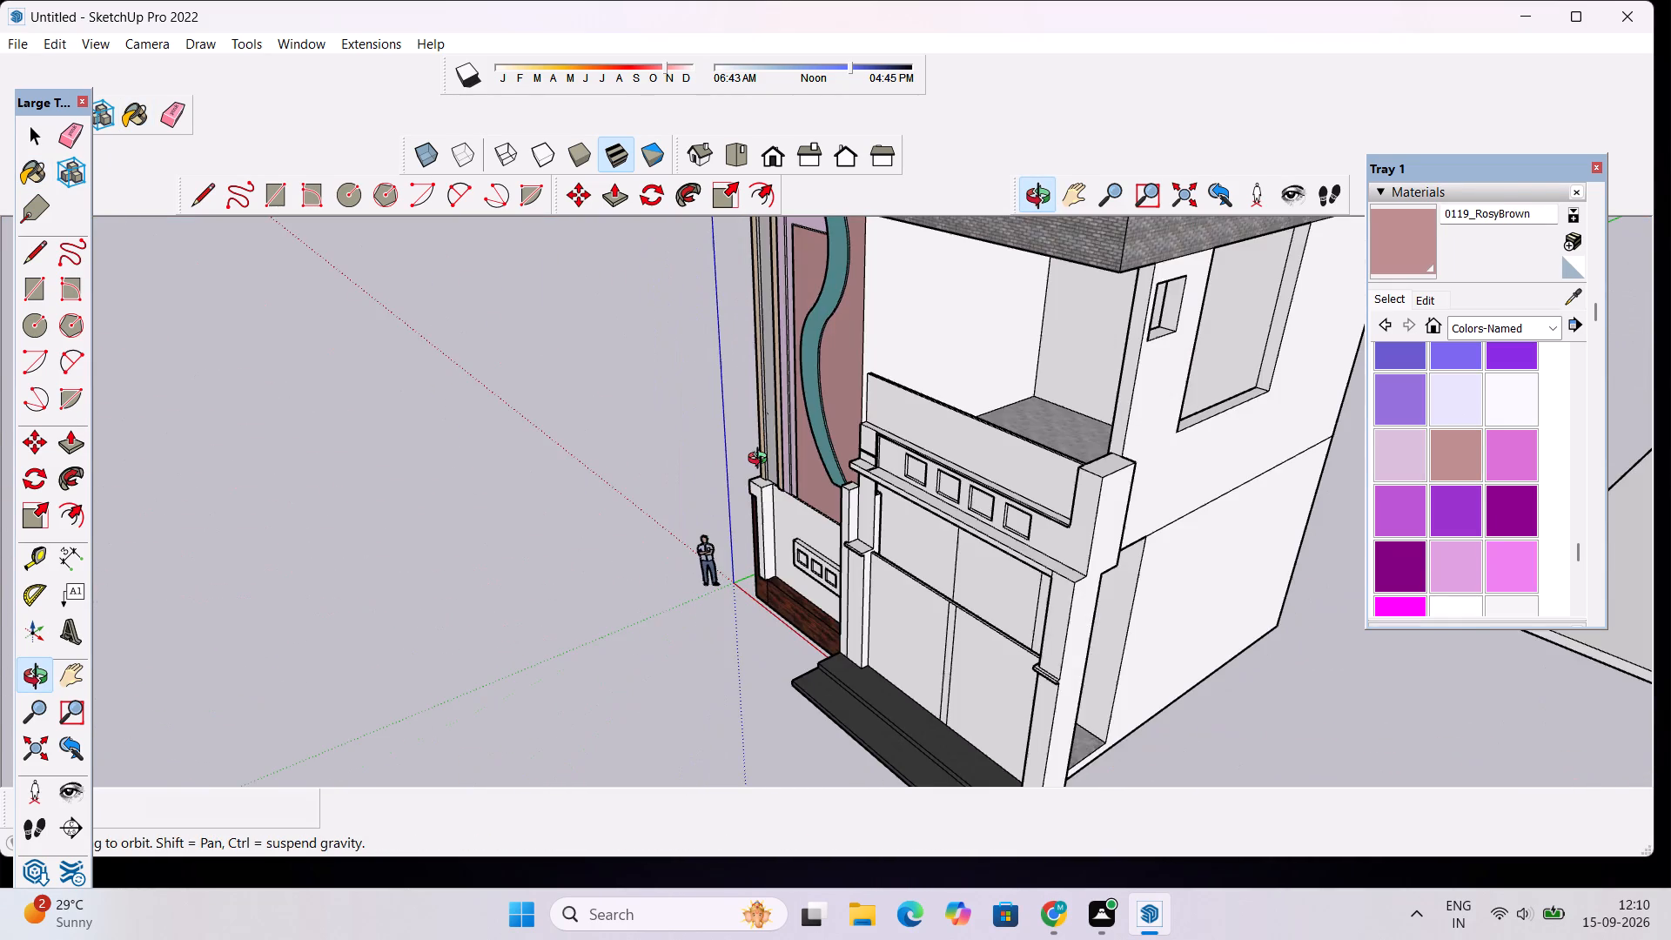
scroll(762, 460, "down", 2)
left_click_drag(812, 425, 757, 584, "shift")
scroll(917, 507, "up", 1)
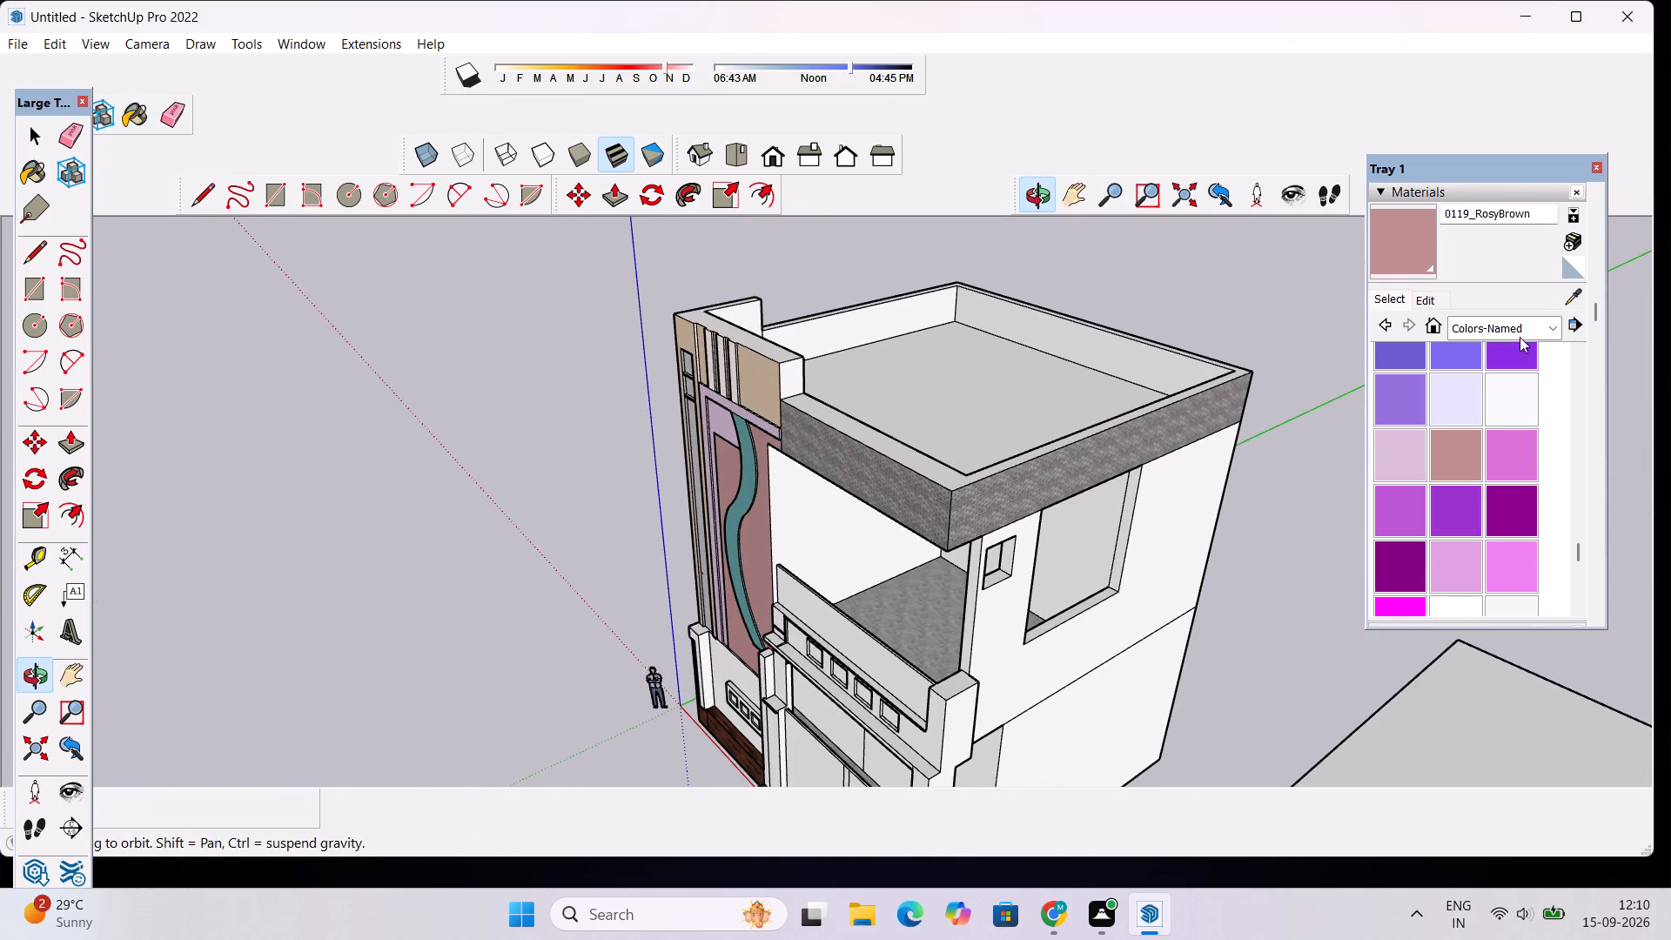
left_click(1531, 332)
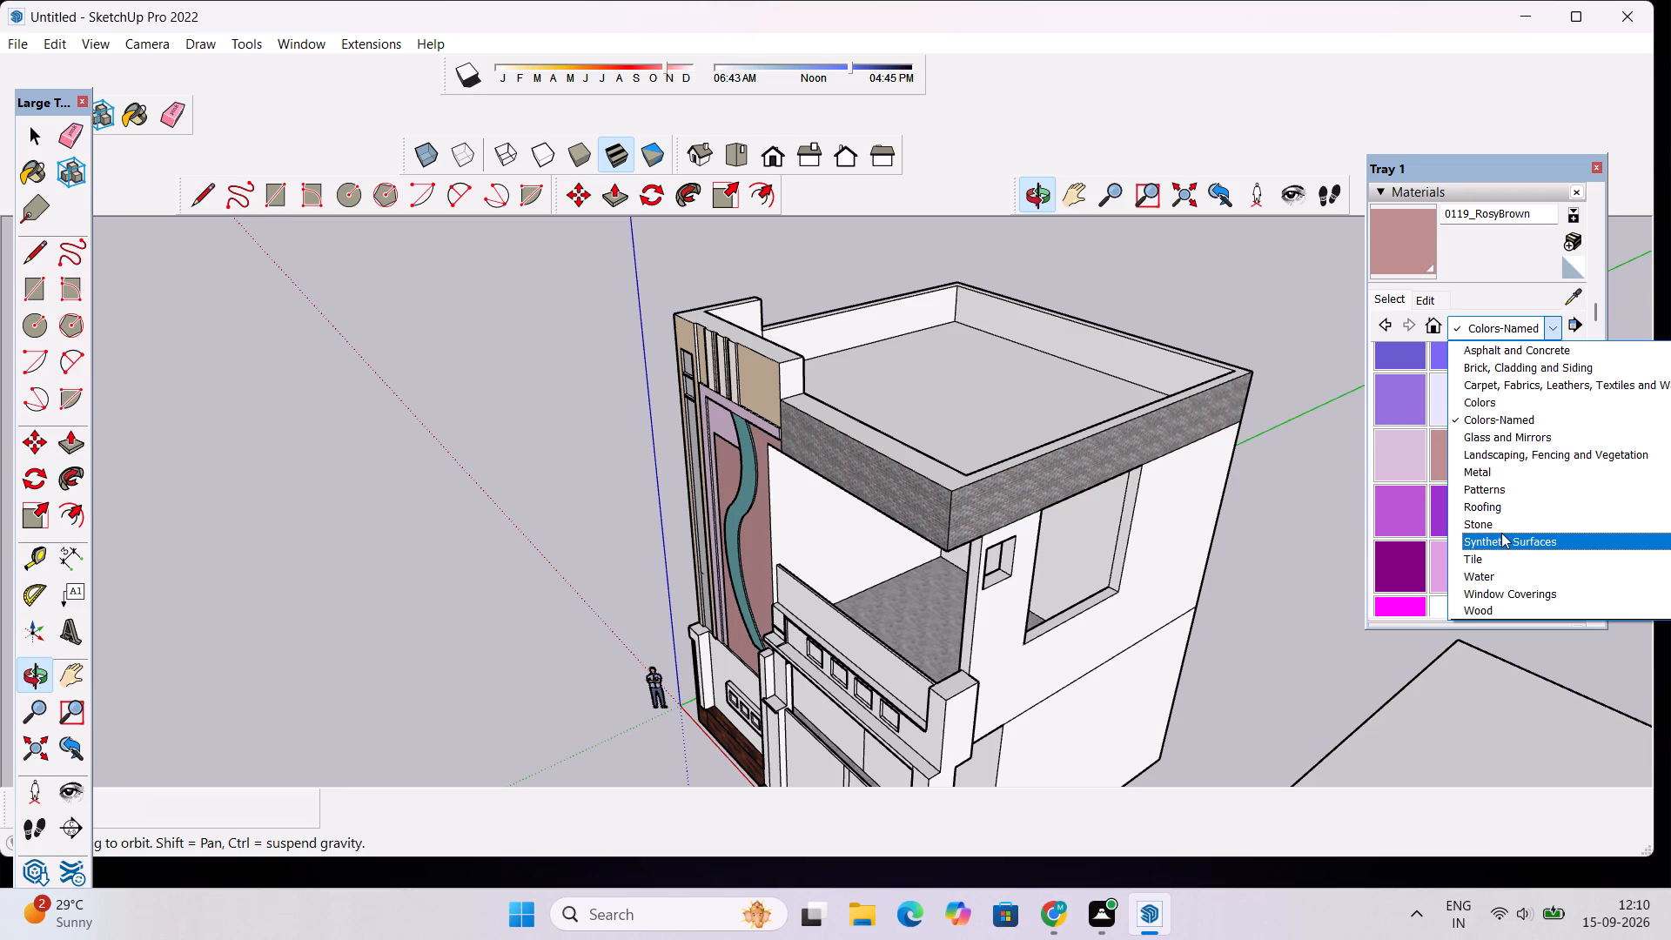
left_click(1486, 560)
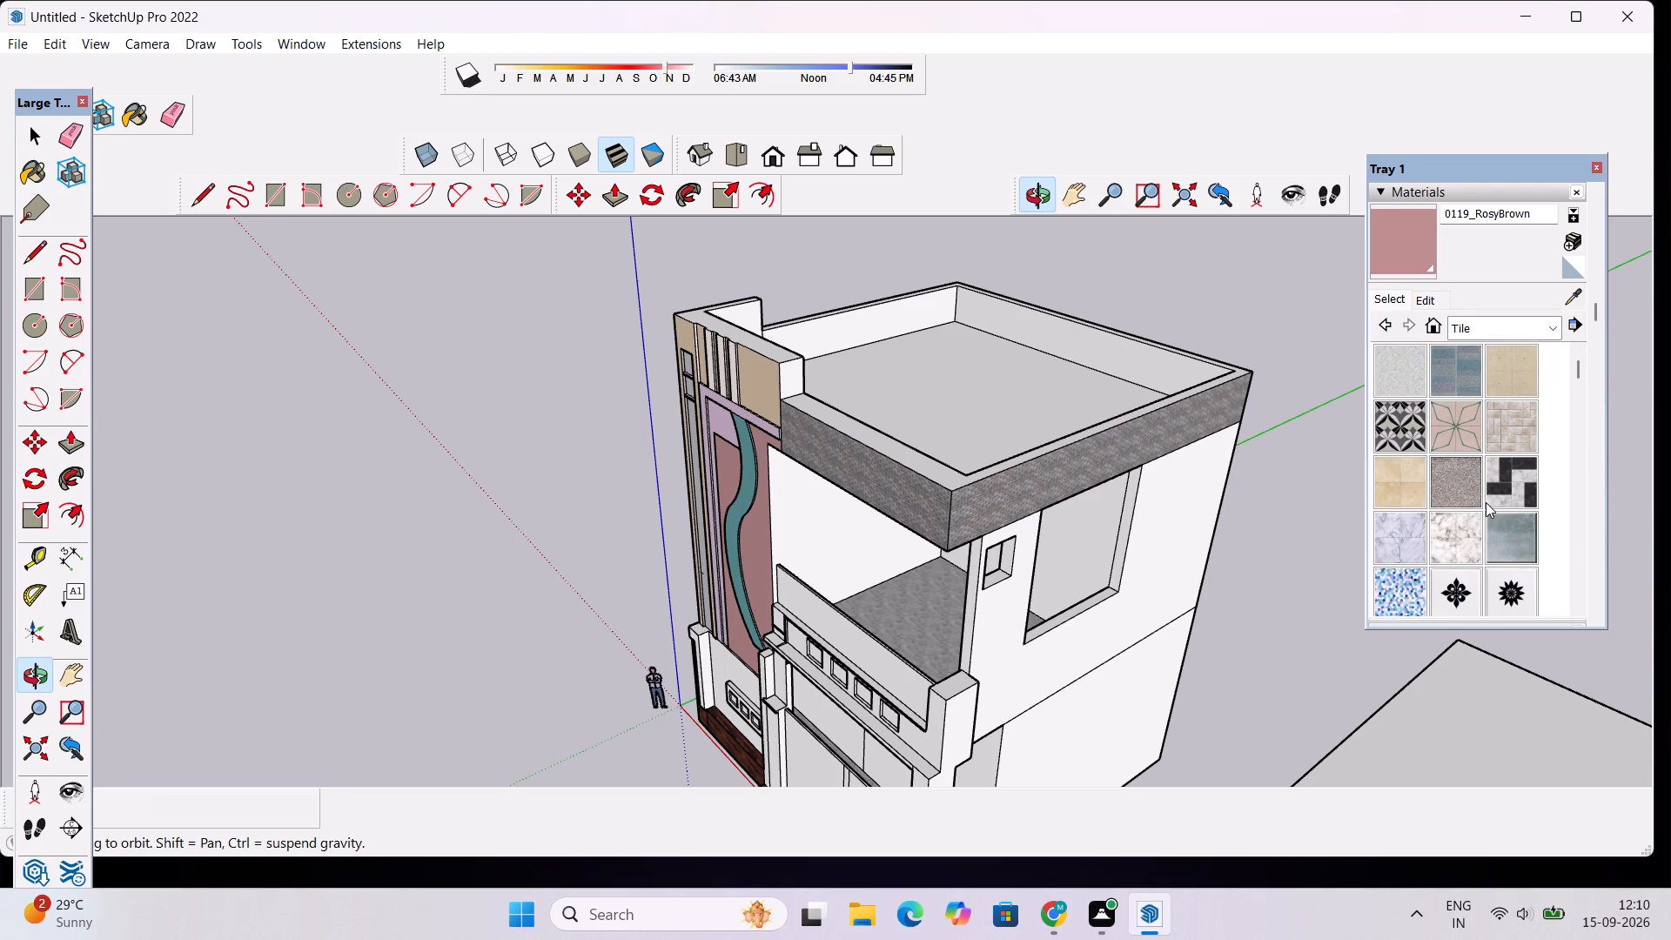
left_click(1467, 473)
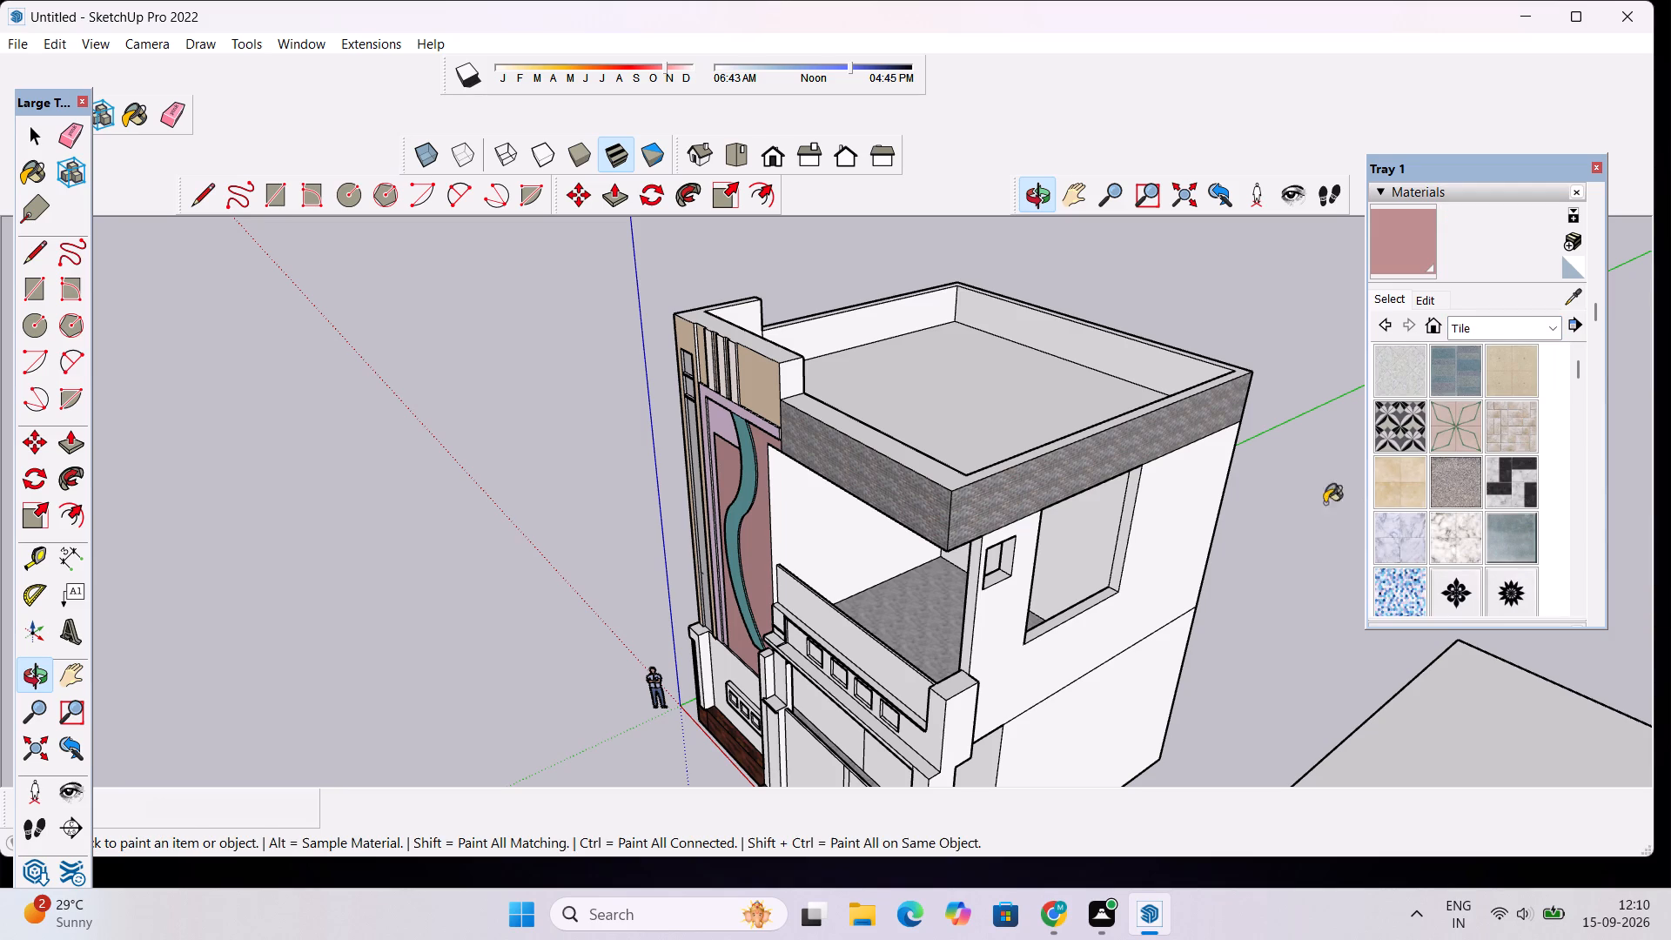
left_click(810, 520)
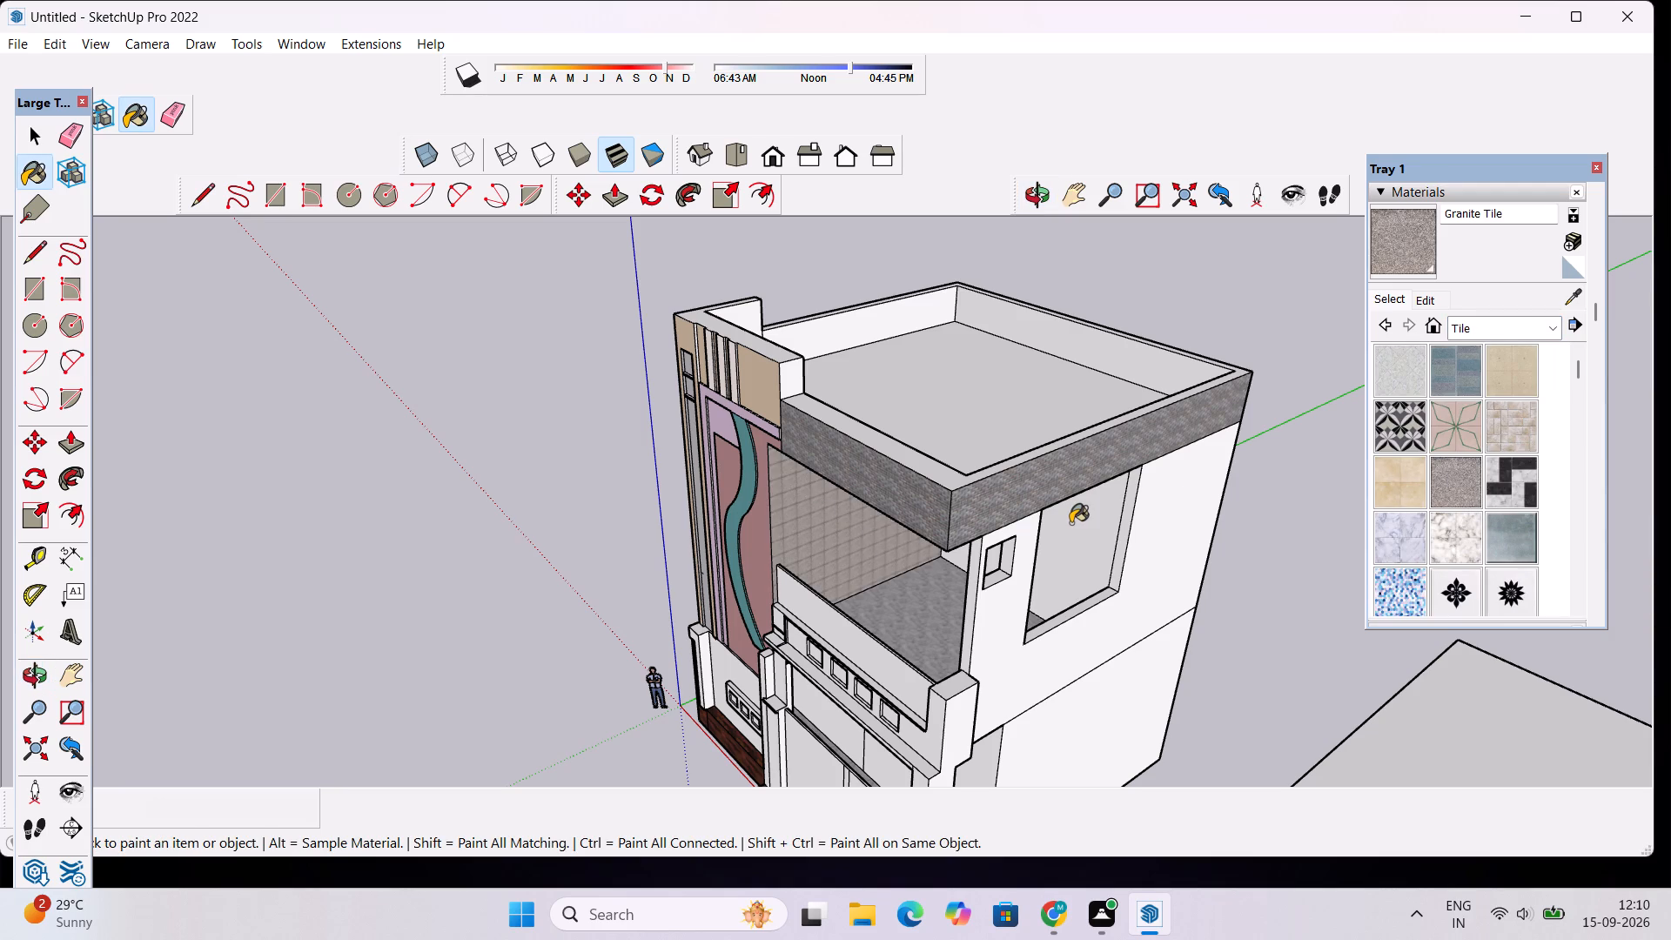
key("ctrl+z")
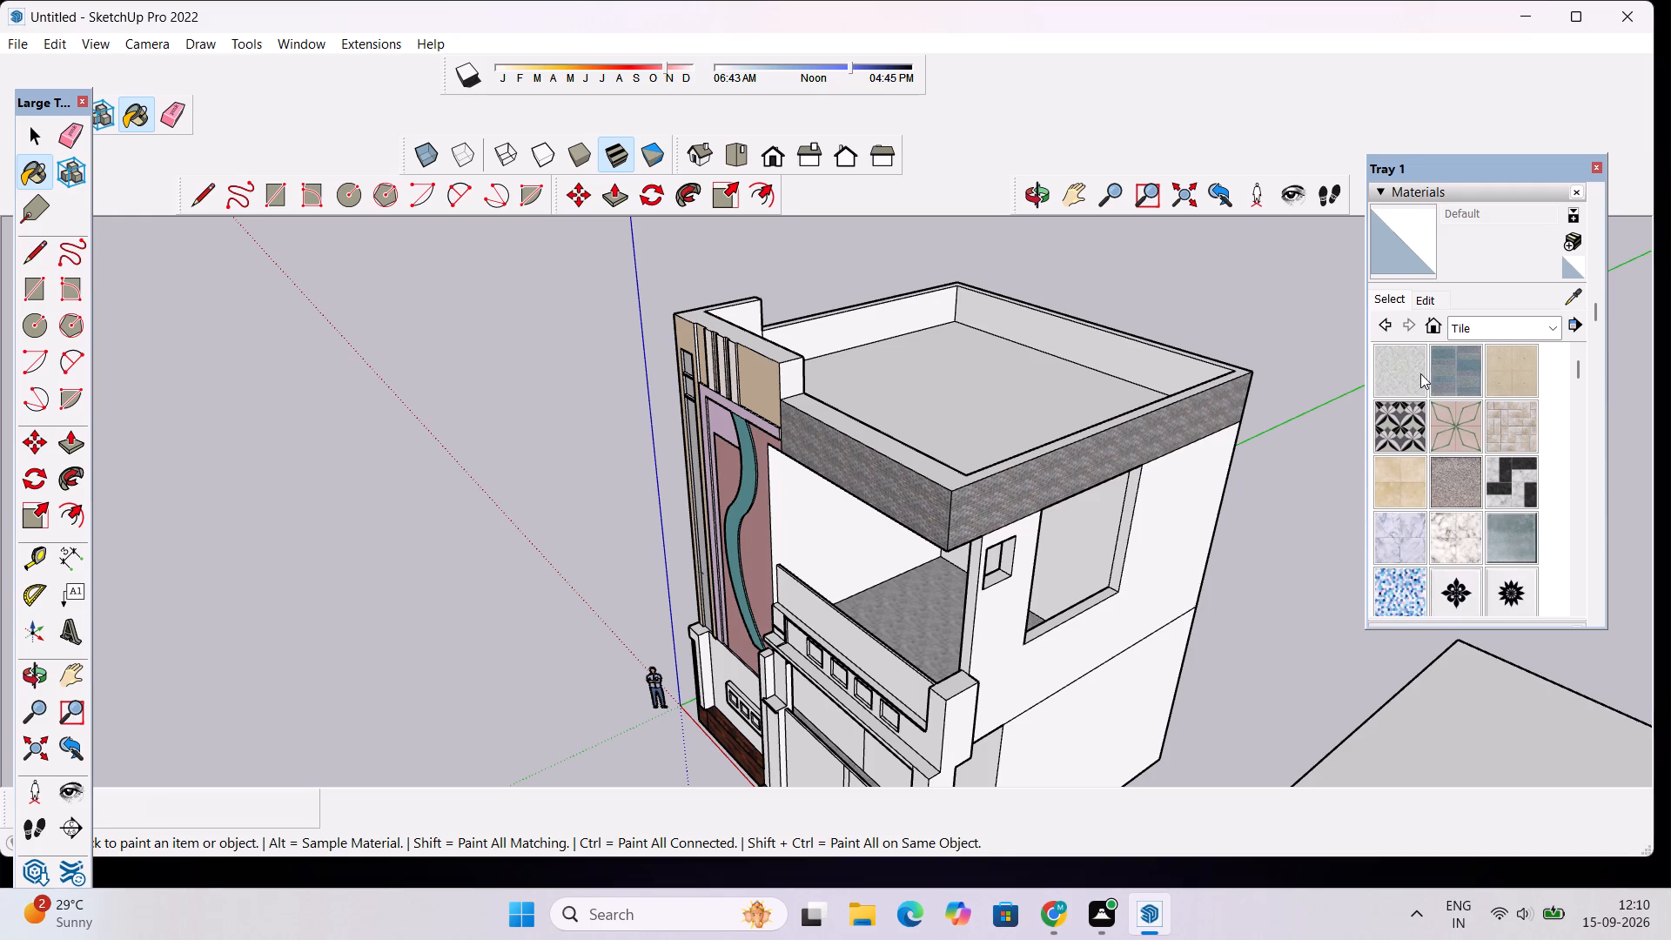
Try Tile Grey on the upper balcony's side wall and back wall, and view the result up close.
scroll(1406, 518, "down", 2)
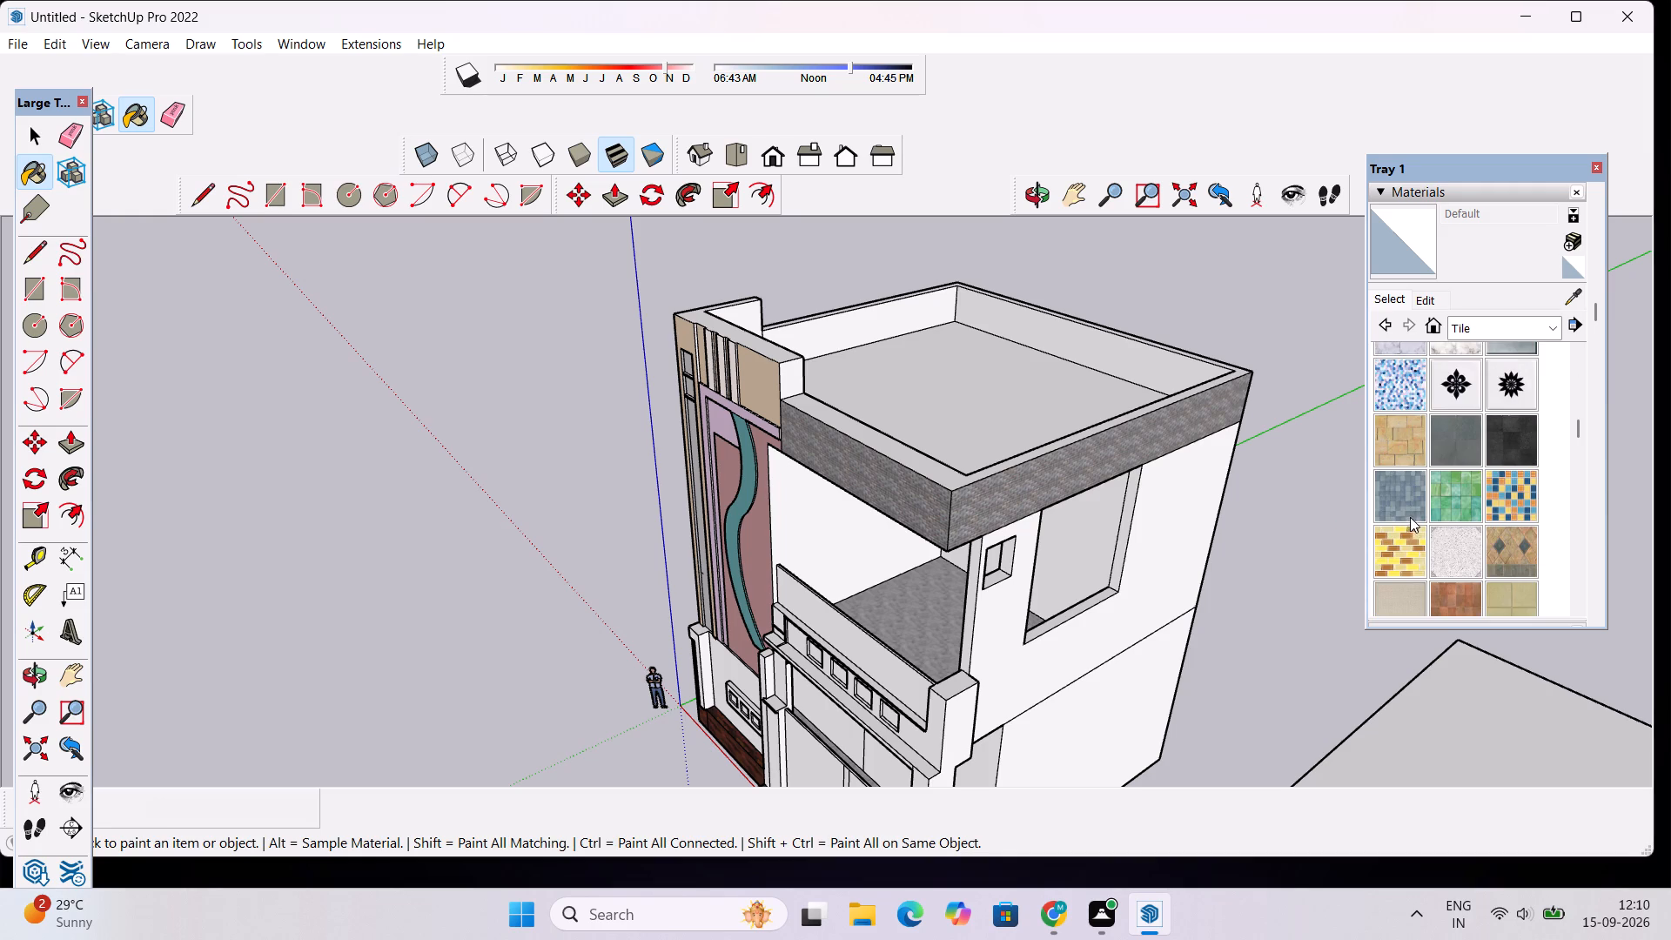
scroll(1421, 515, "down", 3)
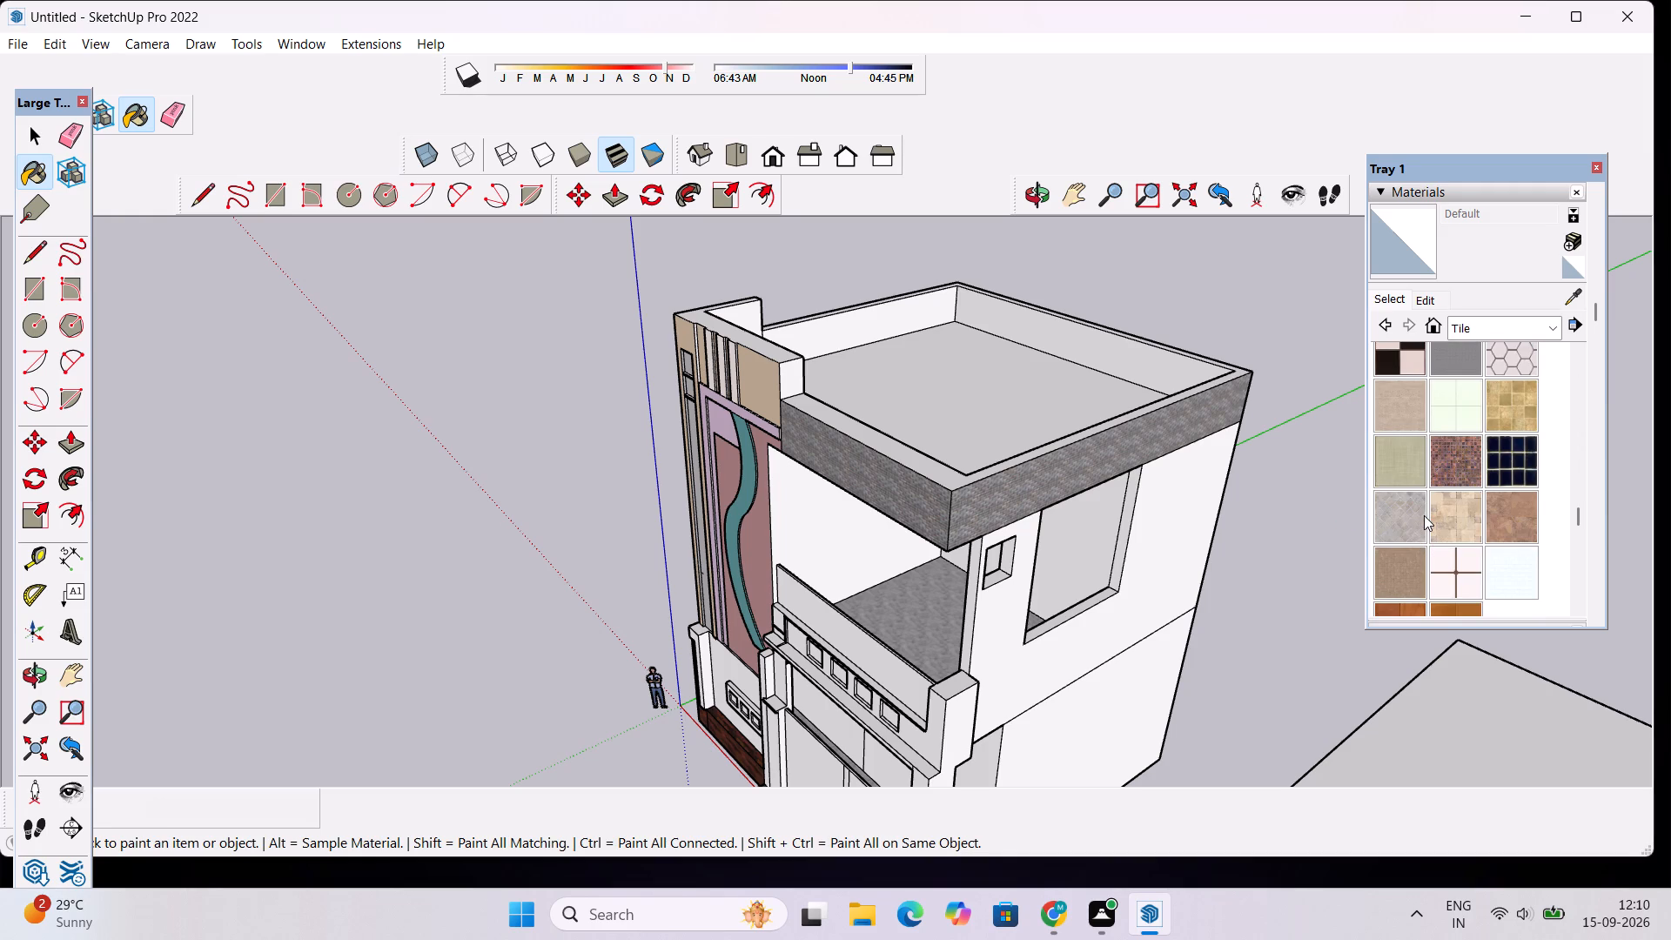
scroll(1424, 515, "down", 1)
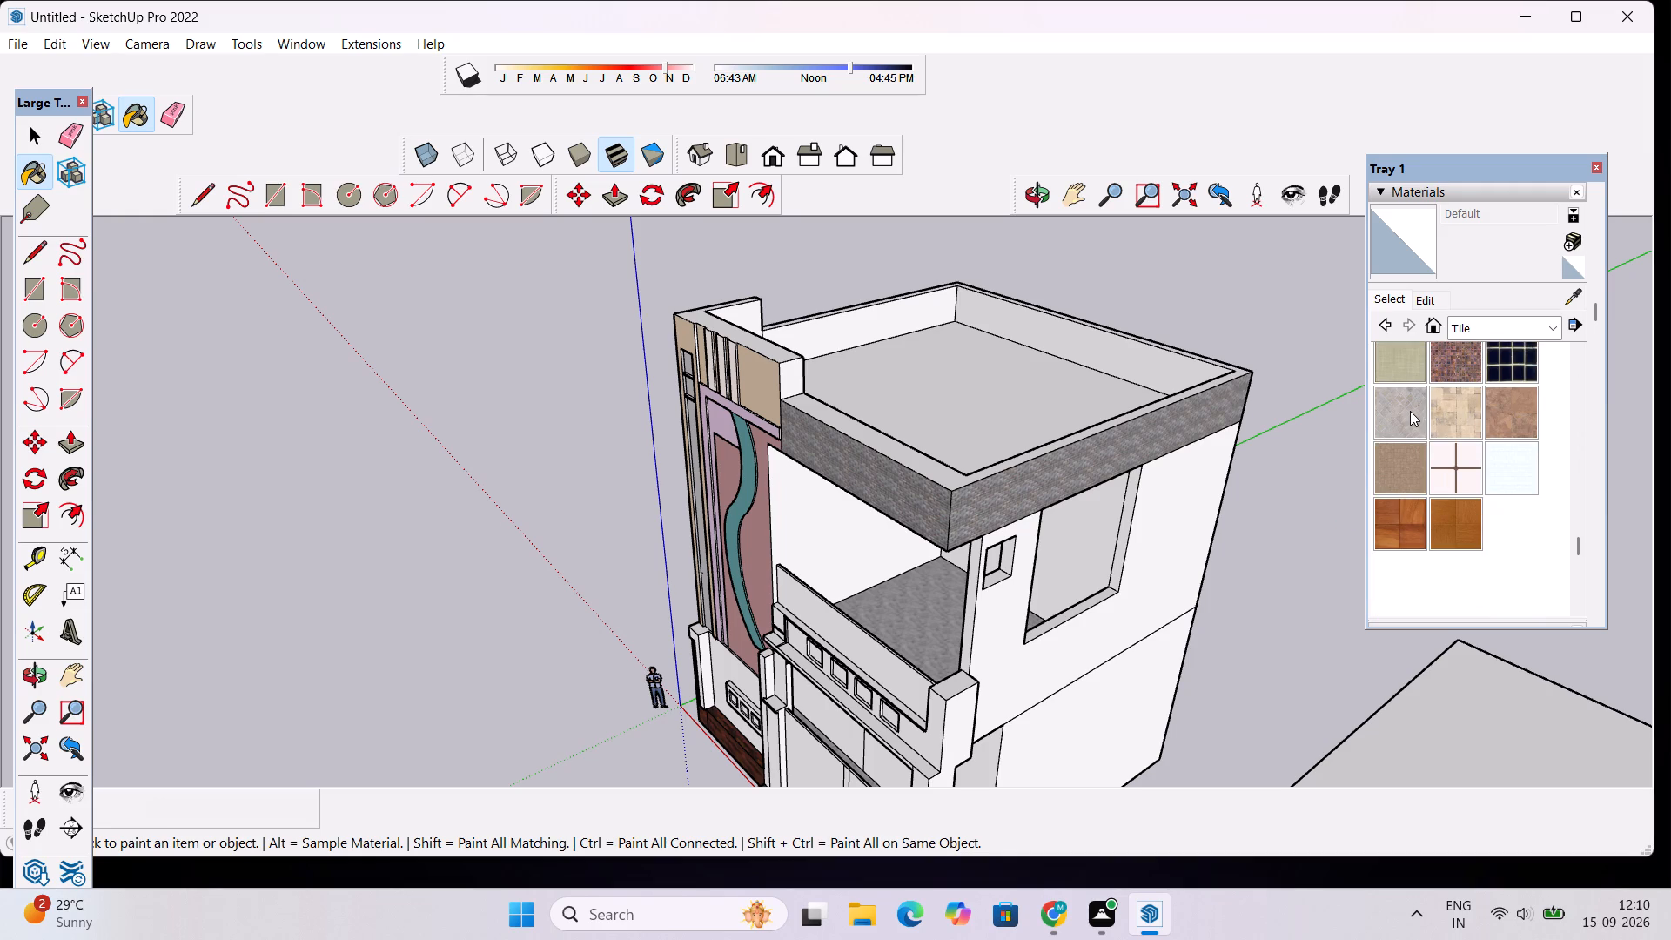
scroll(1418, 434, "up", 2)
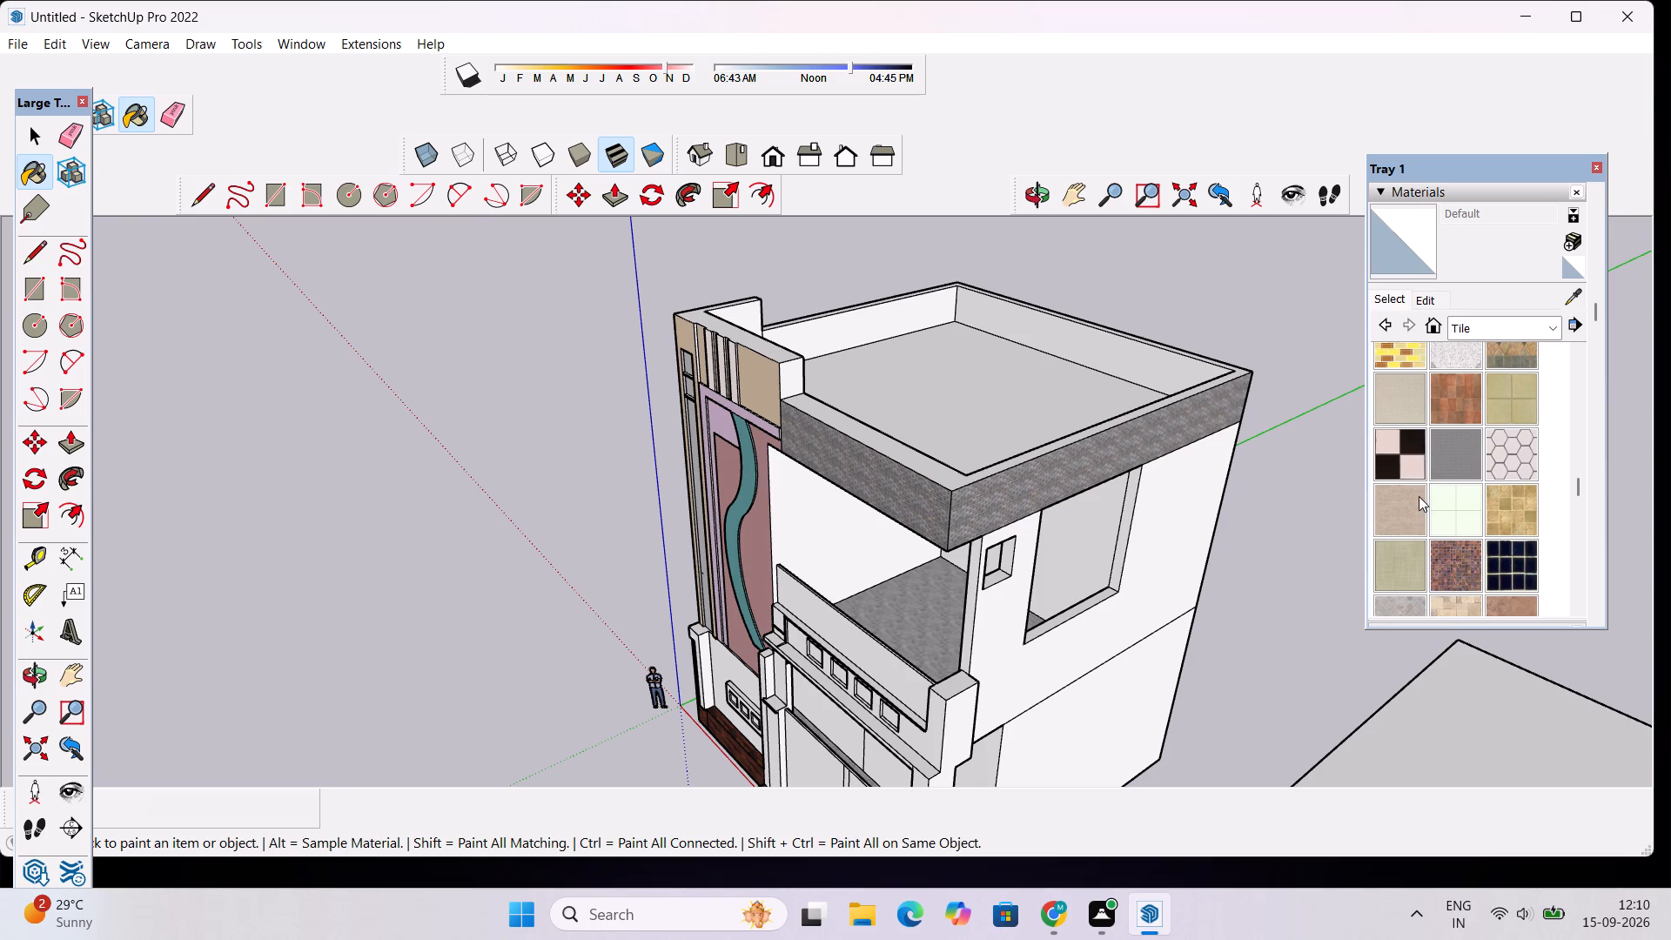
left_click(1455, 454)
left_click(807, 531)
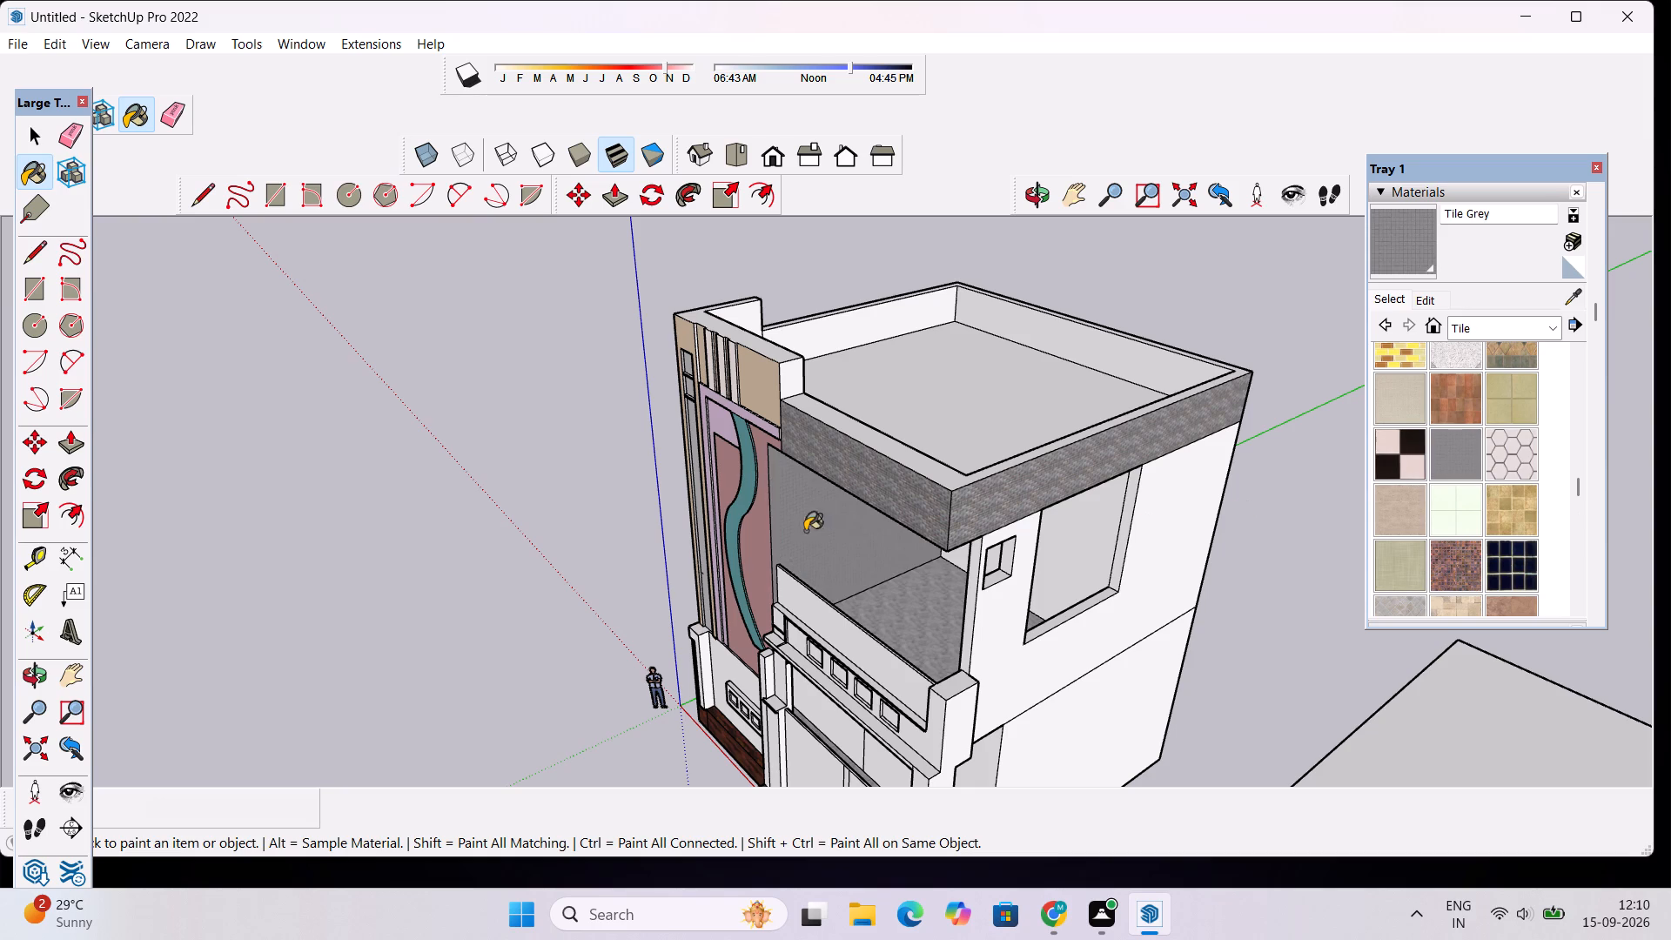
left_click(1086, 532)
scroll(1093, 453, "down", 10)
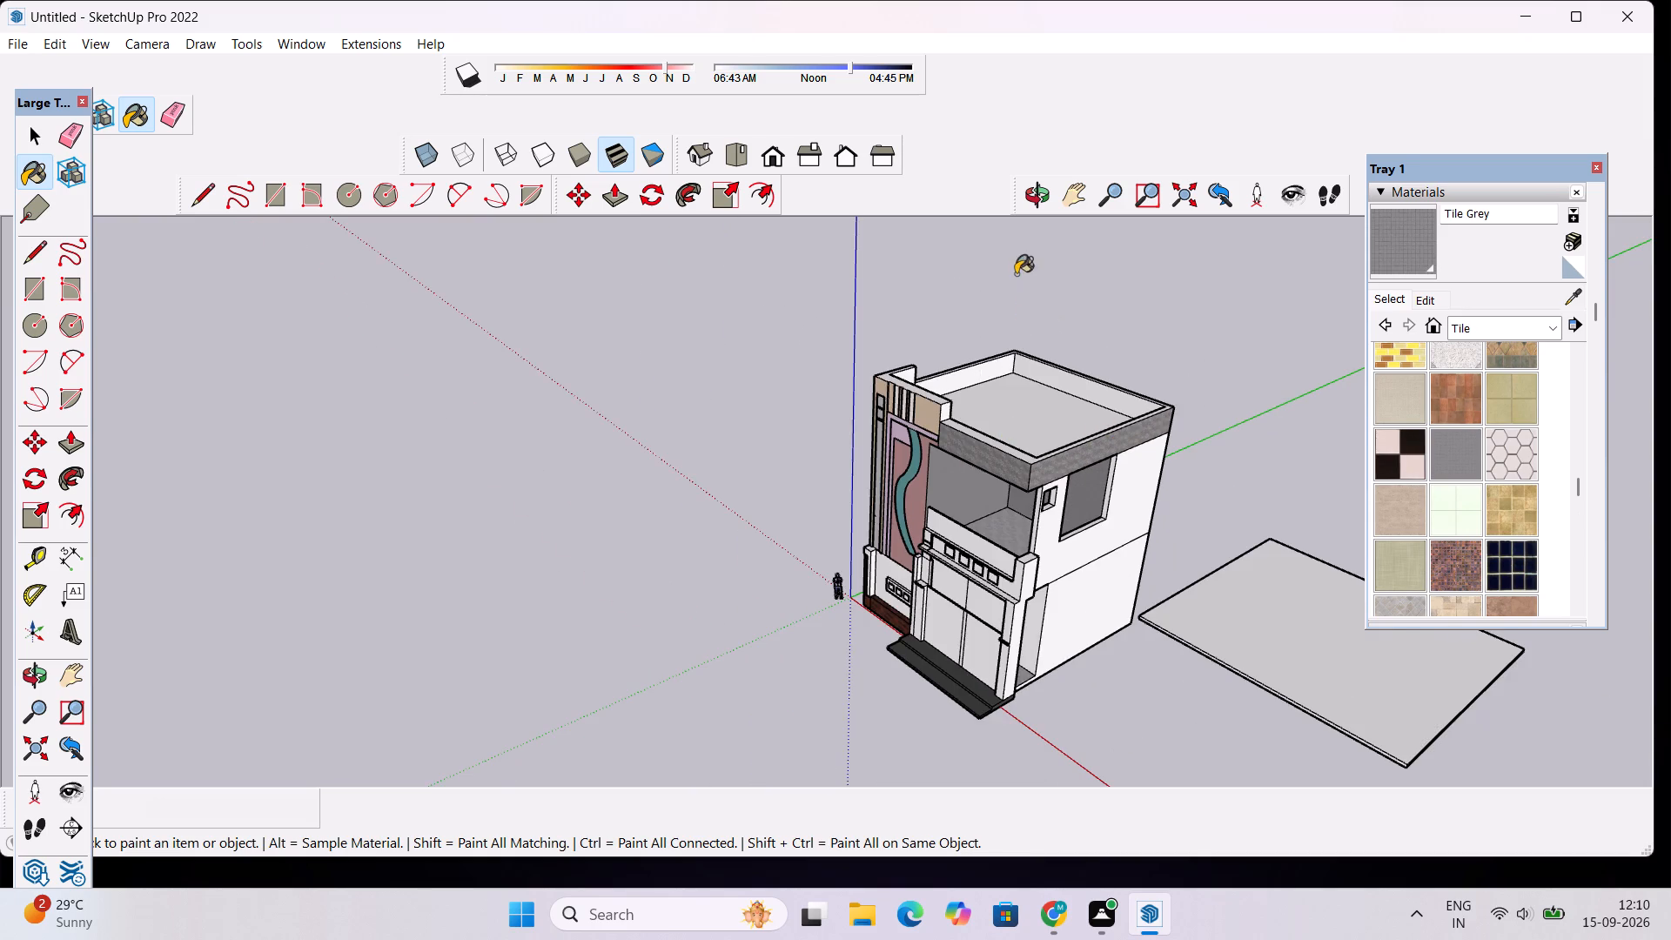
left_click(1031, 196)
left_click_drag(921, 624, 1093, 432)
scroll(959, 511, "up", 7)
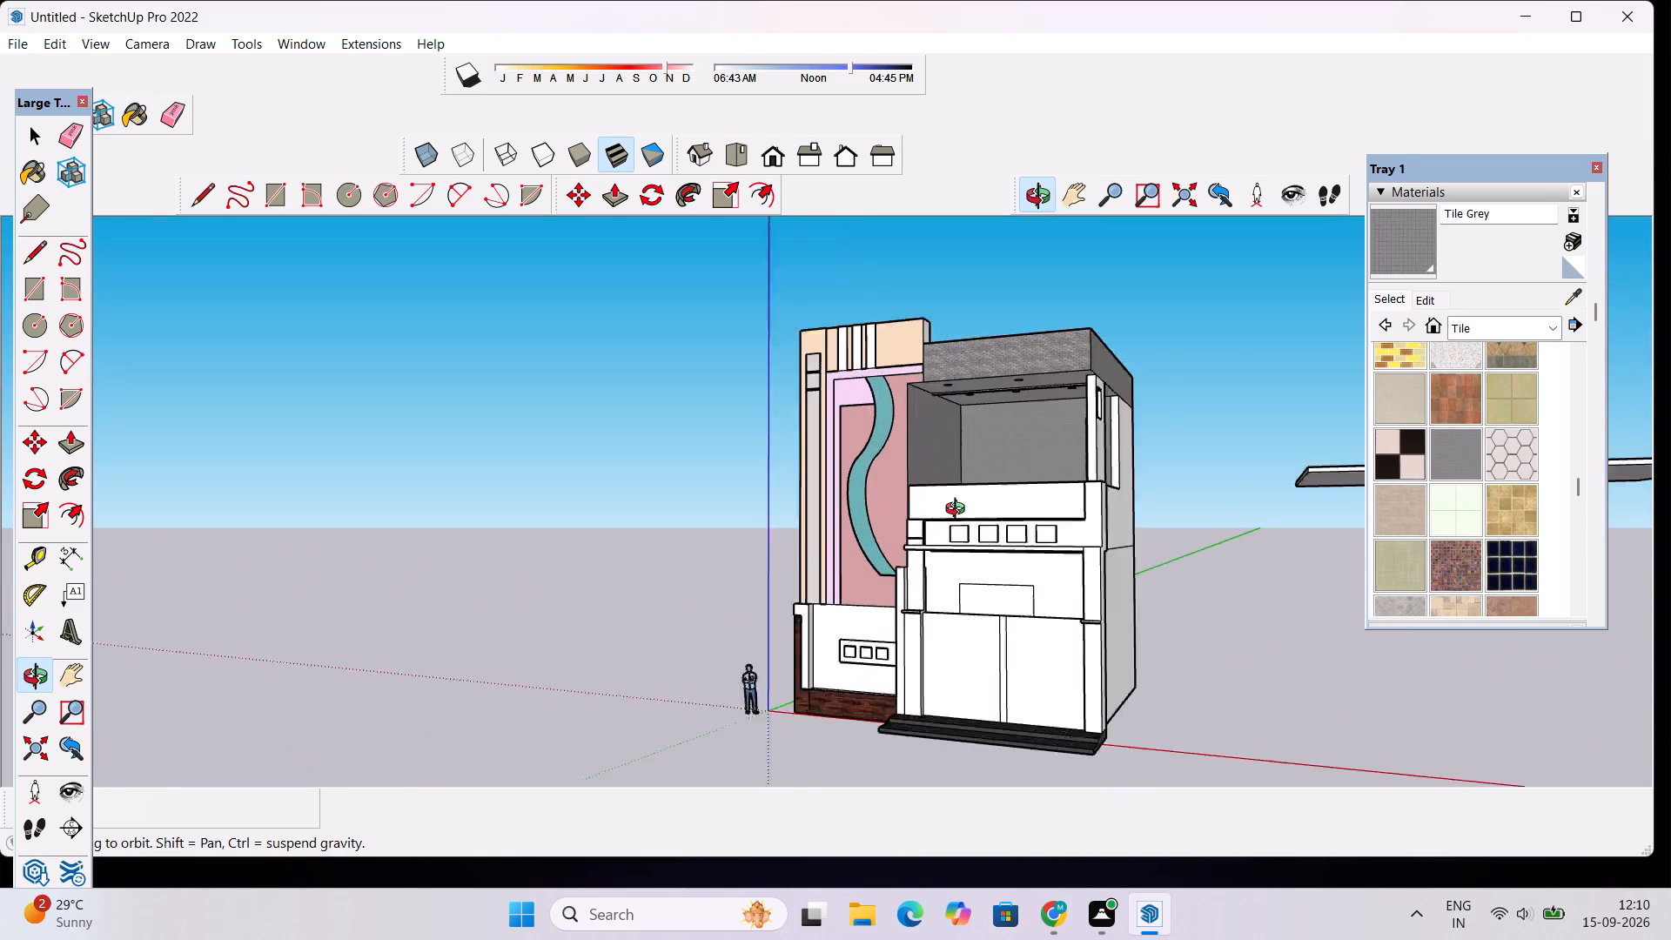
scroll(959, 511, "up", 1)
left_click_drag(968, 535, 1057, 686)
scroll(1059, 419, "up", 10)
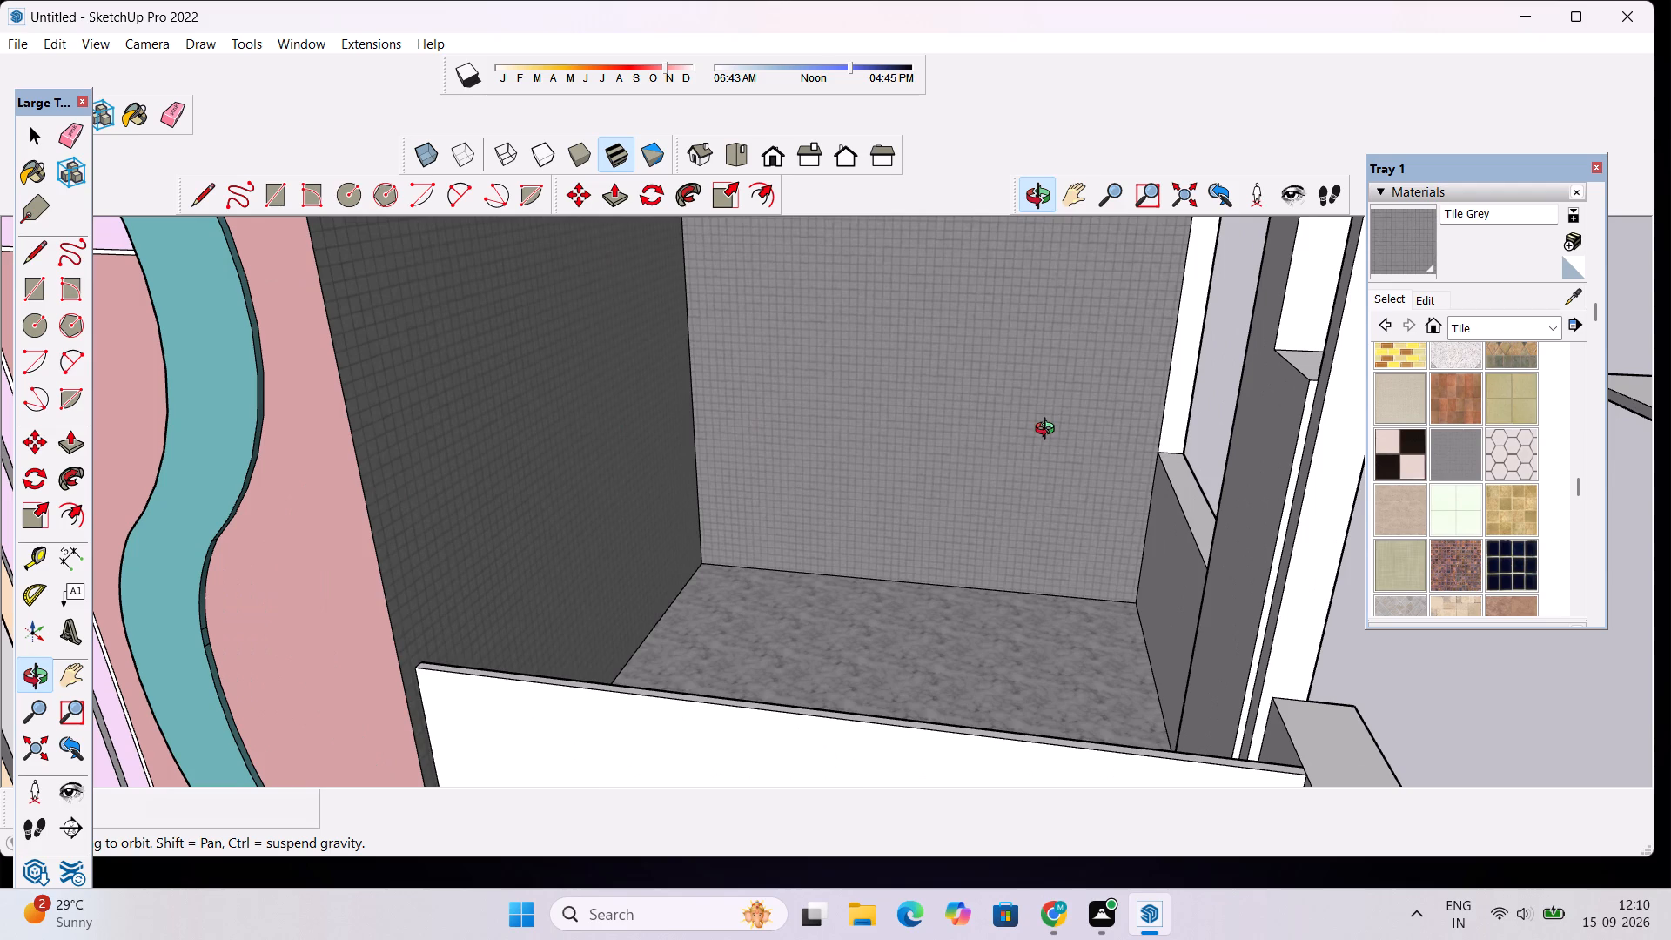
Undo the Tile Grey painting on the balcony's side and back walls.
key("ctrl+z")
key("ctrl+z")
Draw a door rectangle about 7' 8 3/4" by 12' 11" on the balcony's back wall, rising from the floor.
scroll(1049, 431, "down", 4)
left_click_drag(929, 521, 965, 518)
key("space")
type("r")
left_click(885, 533)
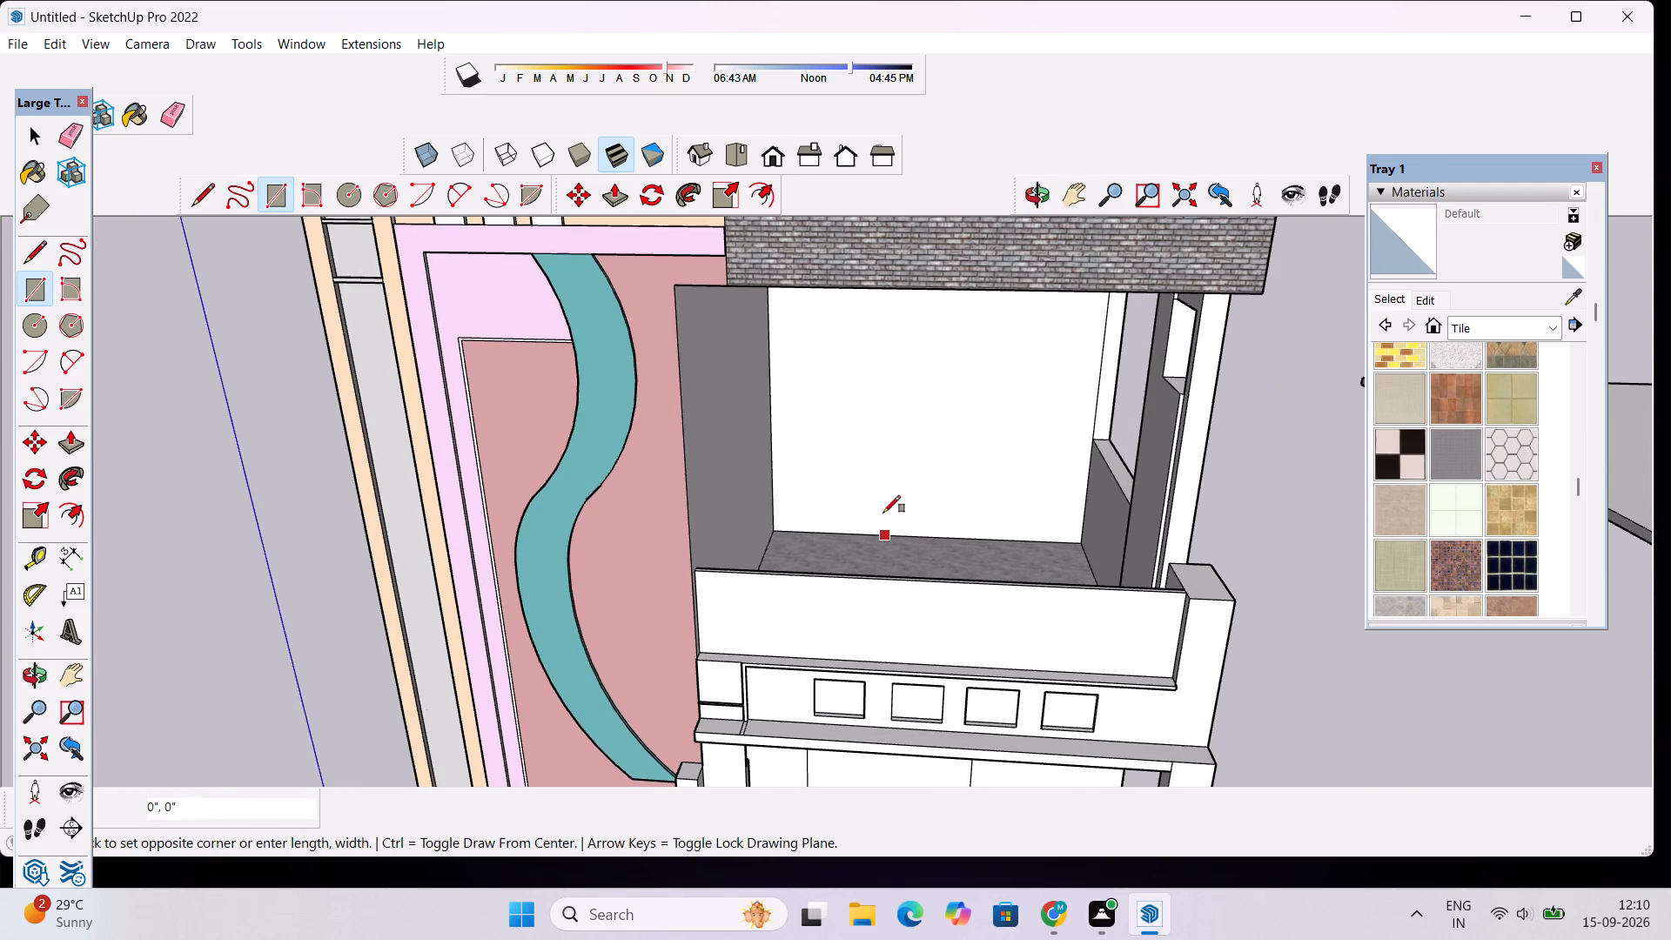
left_click(1020, 342)
key("space")
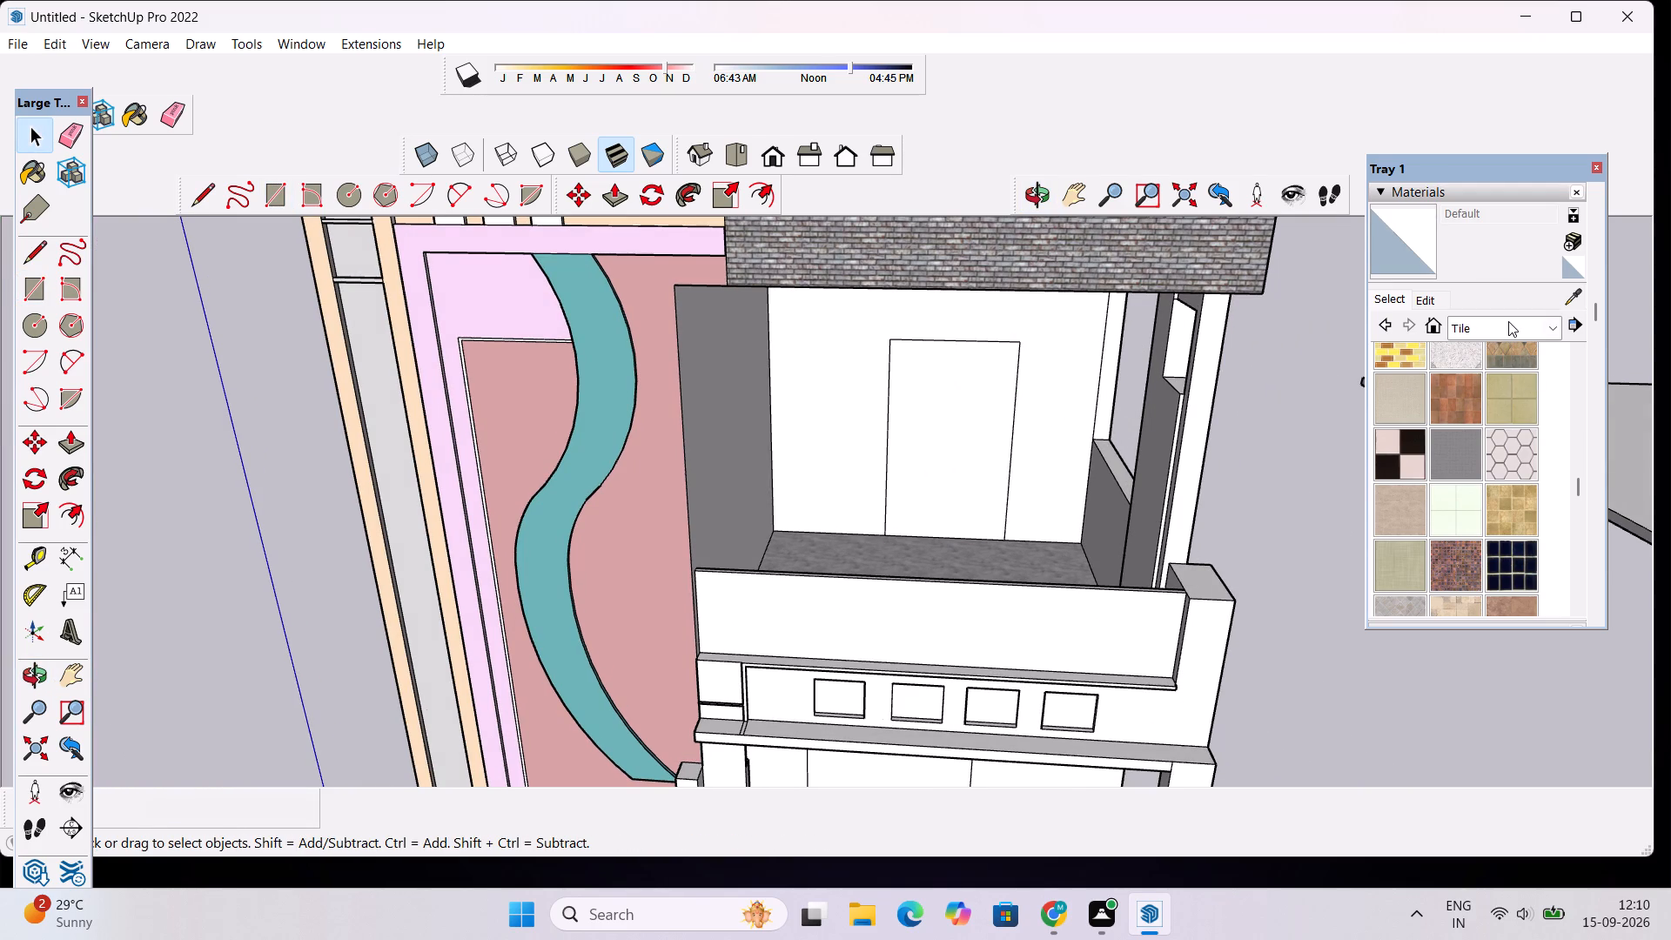
Paint the door rectangle on the balcony's back wall with 0018_Brown from Colors-Named.
left_click(1508, 326)
left_click(1498, 427)
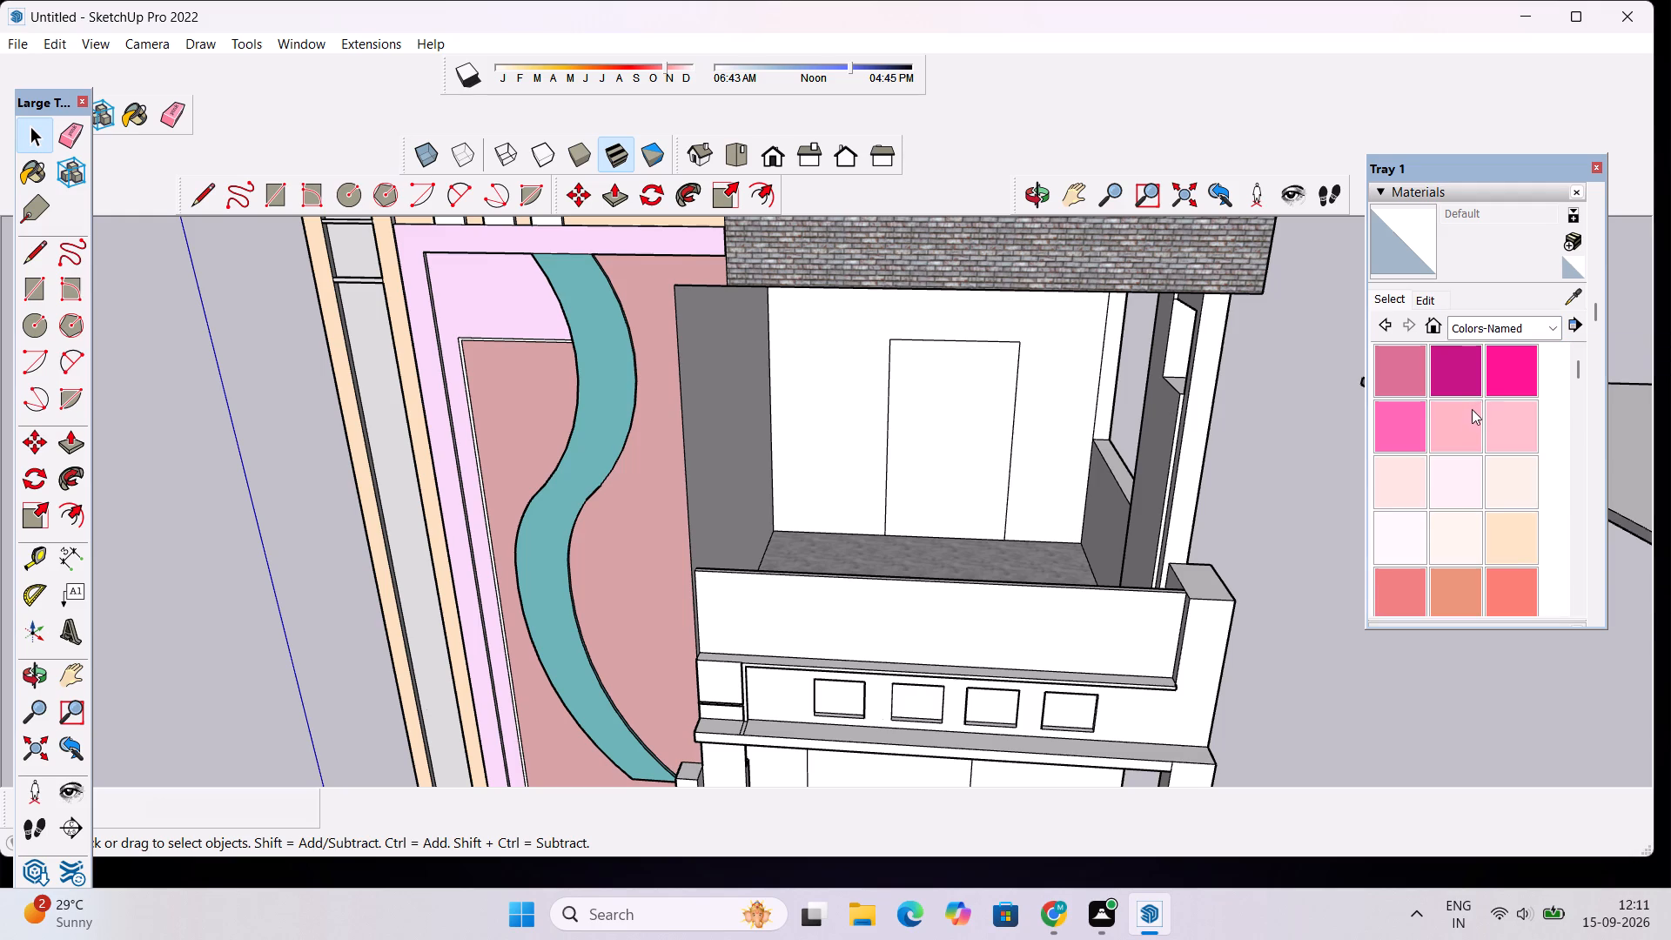
scroll(1474, 418, "down", 2)
left_click(1501, 433)
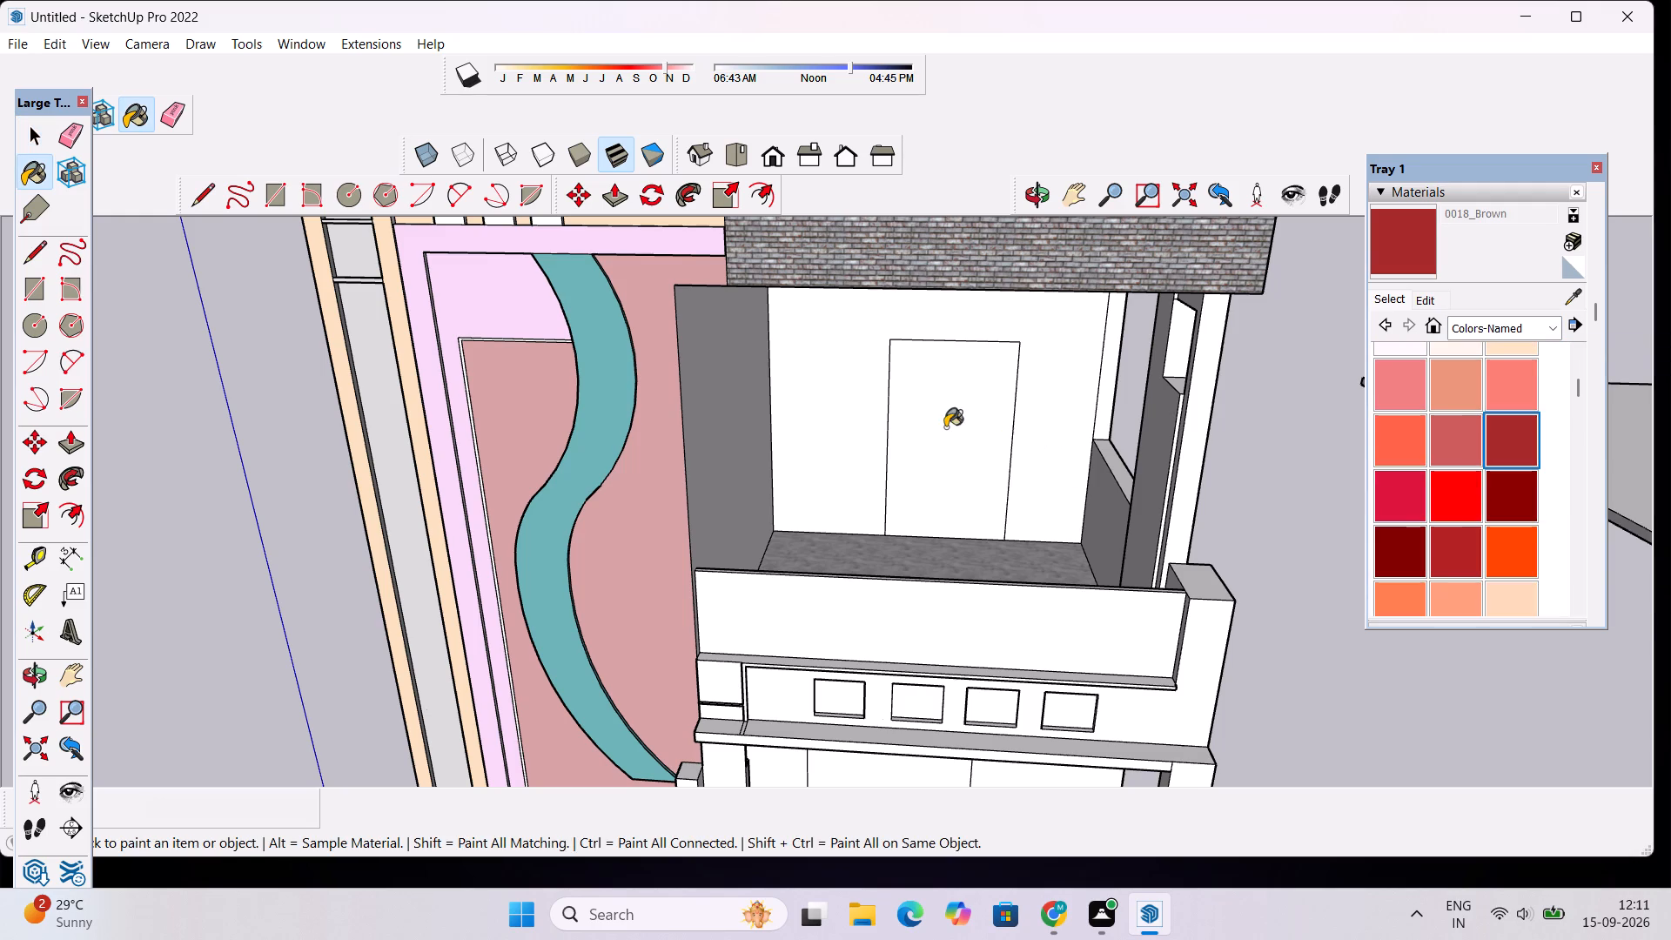
left_click(945, 427)
Darken the 0018_Brown material's colour to a deep maroon.
left_click(1418, 303)
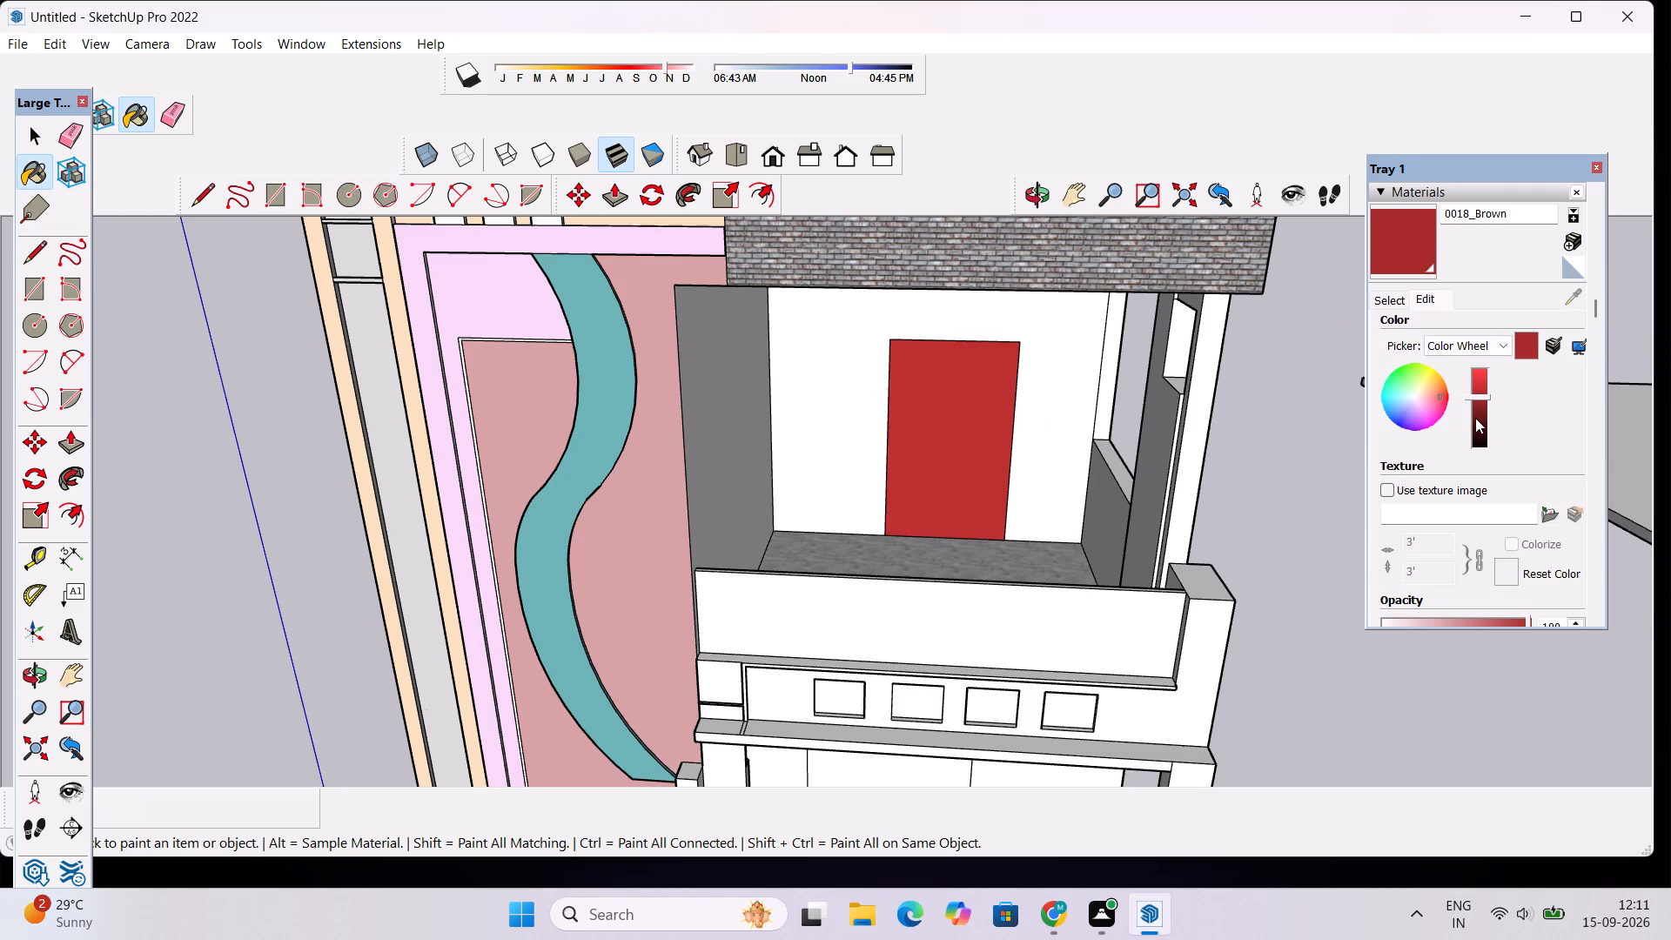
left_click(1476, 409)
left_click(1480, 416)
Paint the rectangle on the ground-floor wall seen above the gate with the darkened 0018_Brown.
scroll(1058, 442, "down", 9)
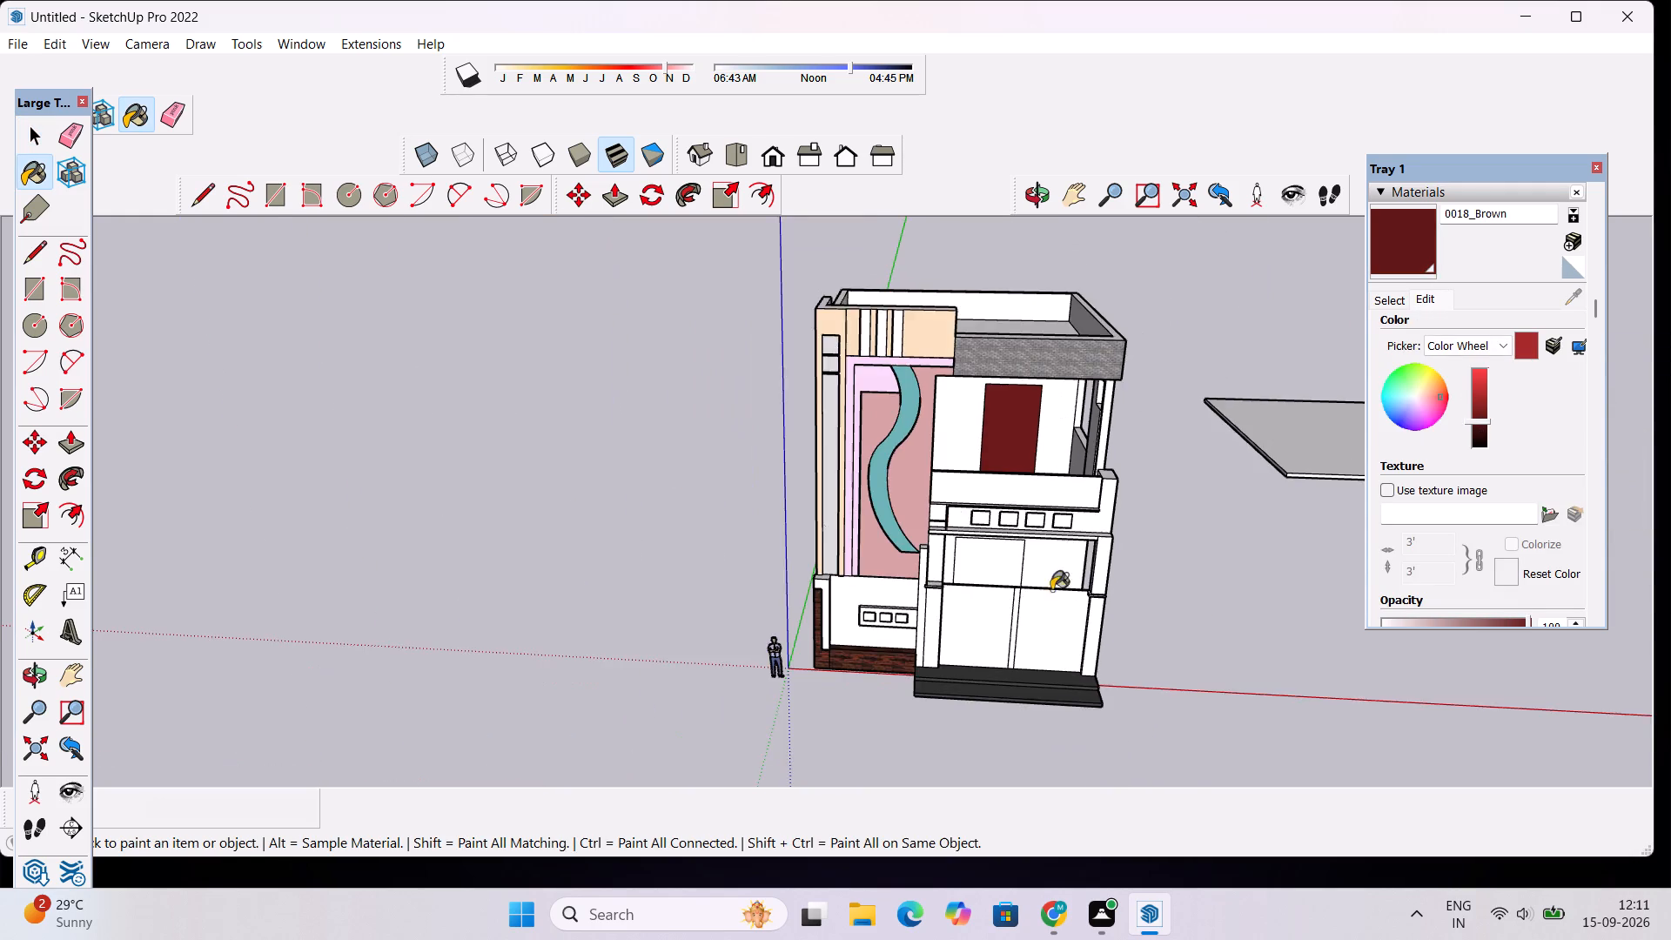
scroll(1050, 623, "up", 4)
scroll(1010, 558, "up", 3)
left_click(978, 520)
scroll(978, 520, "down", 7)
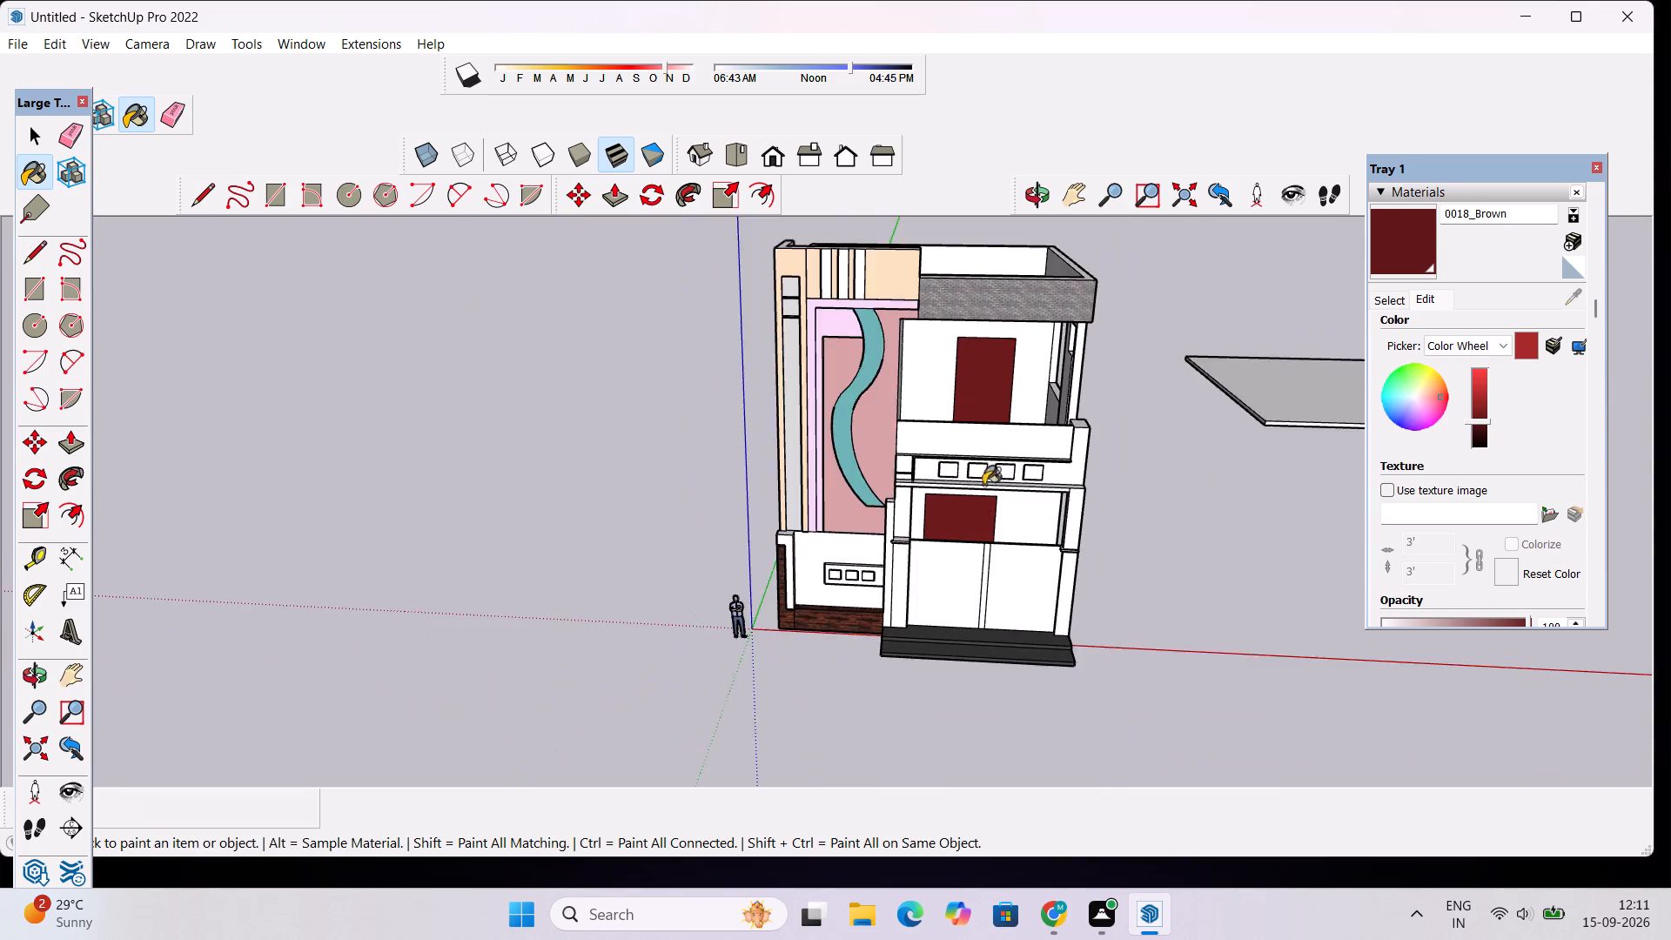
Paint the front face of the balcony parapet with 0013_LightCoral from Colors-Named.
scroll(983, 485, "down", 6)
left_click(1024, 203)
left_click_drag(1124, 457, 941, 399)
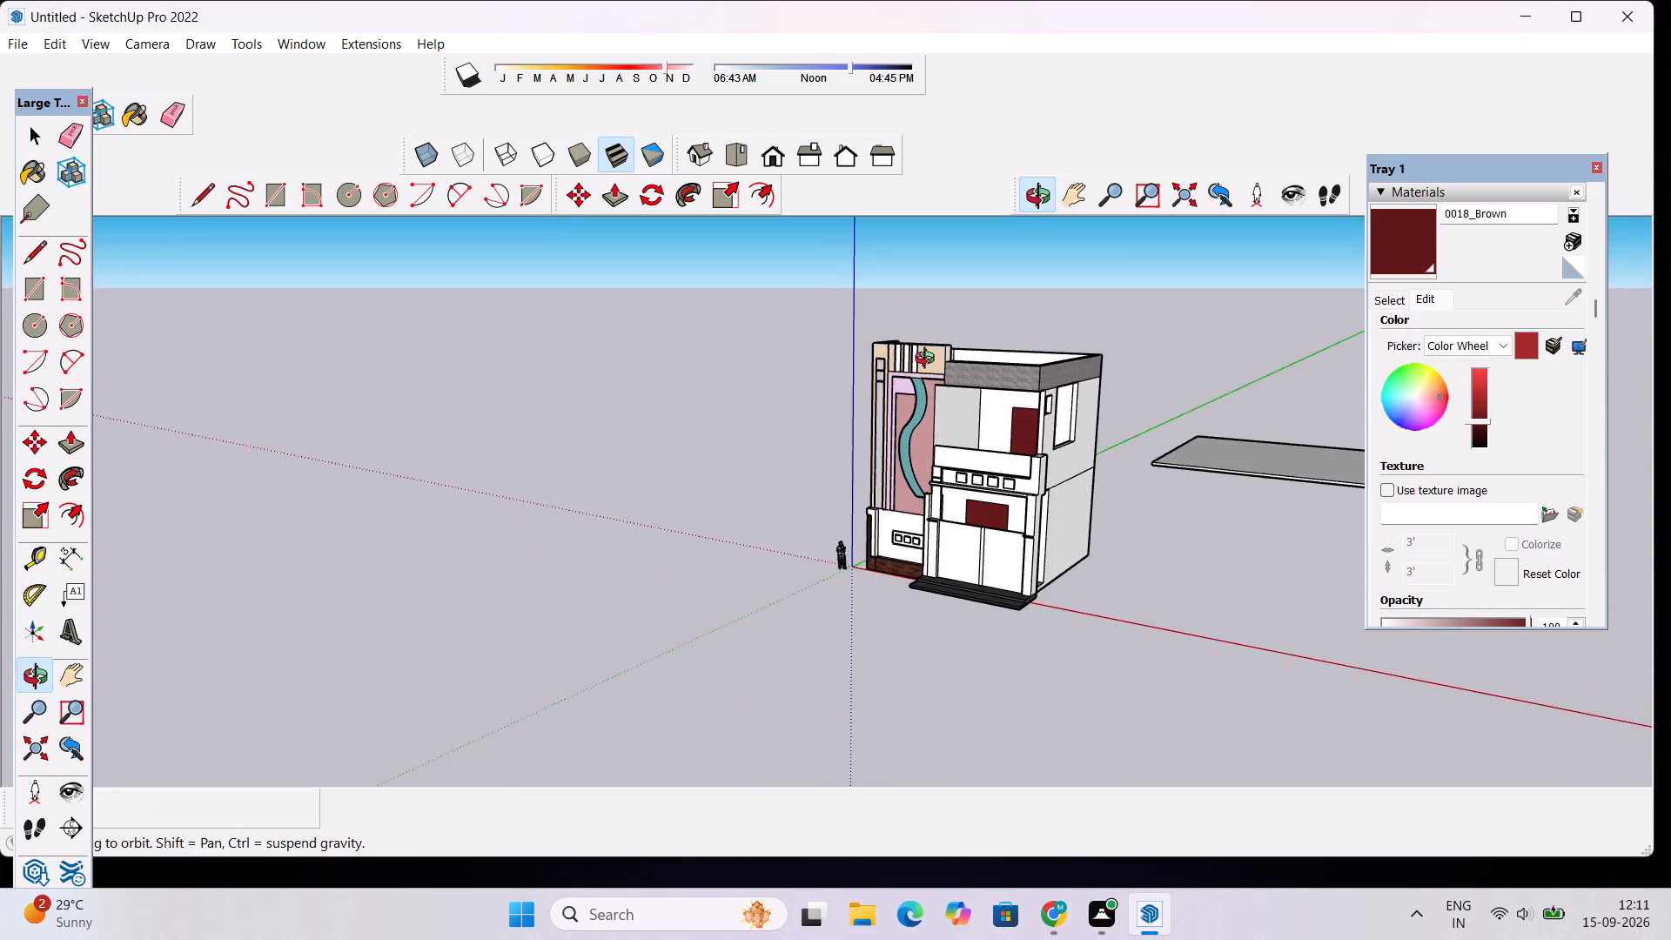
scroll(960, 467, "up", 4)
left_click_drag(1131, 438, 1039, 460)
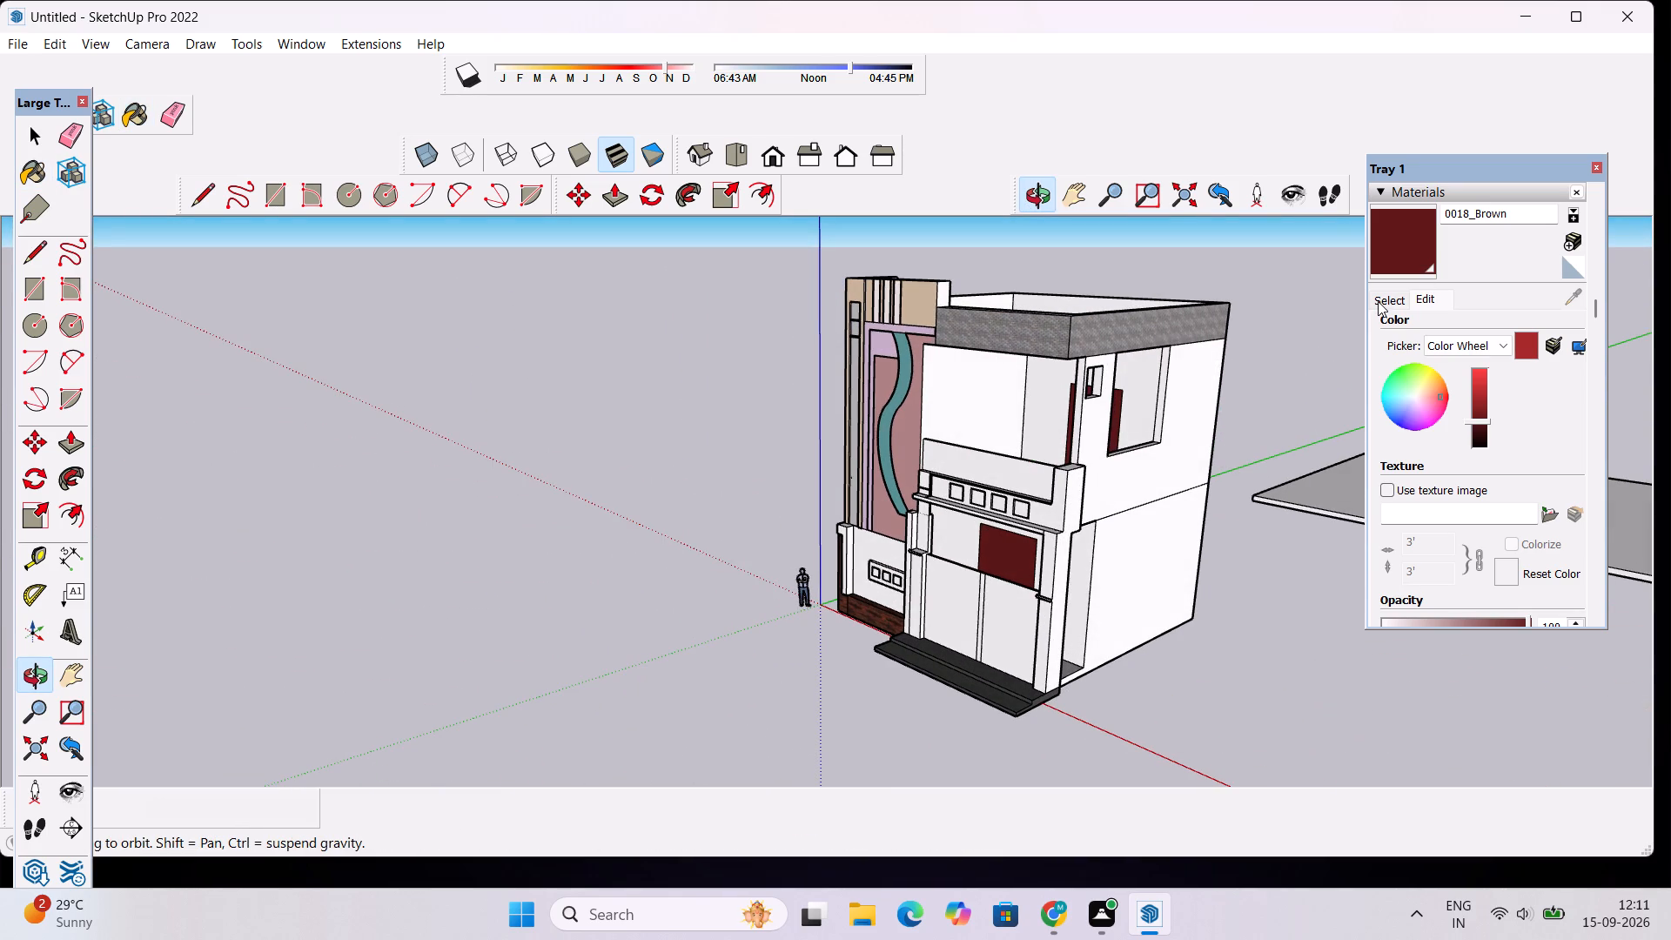
left_click(1378, 301)
left_click(1393, 381)
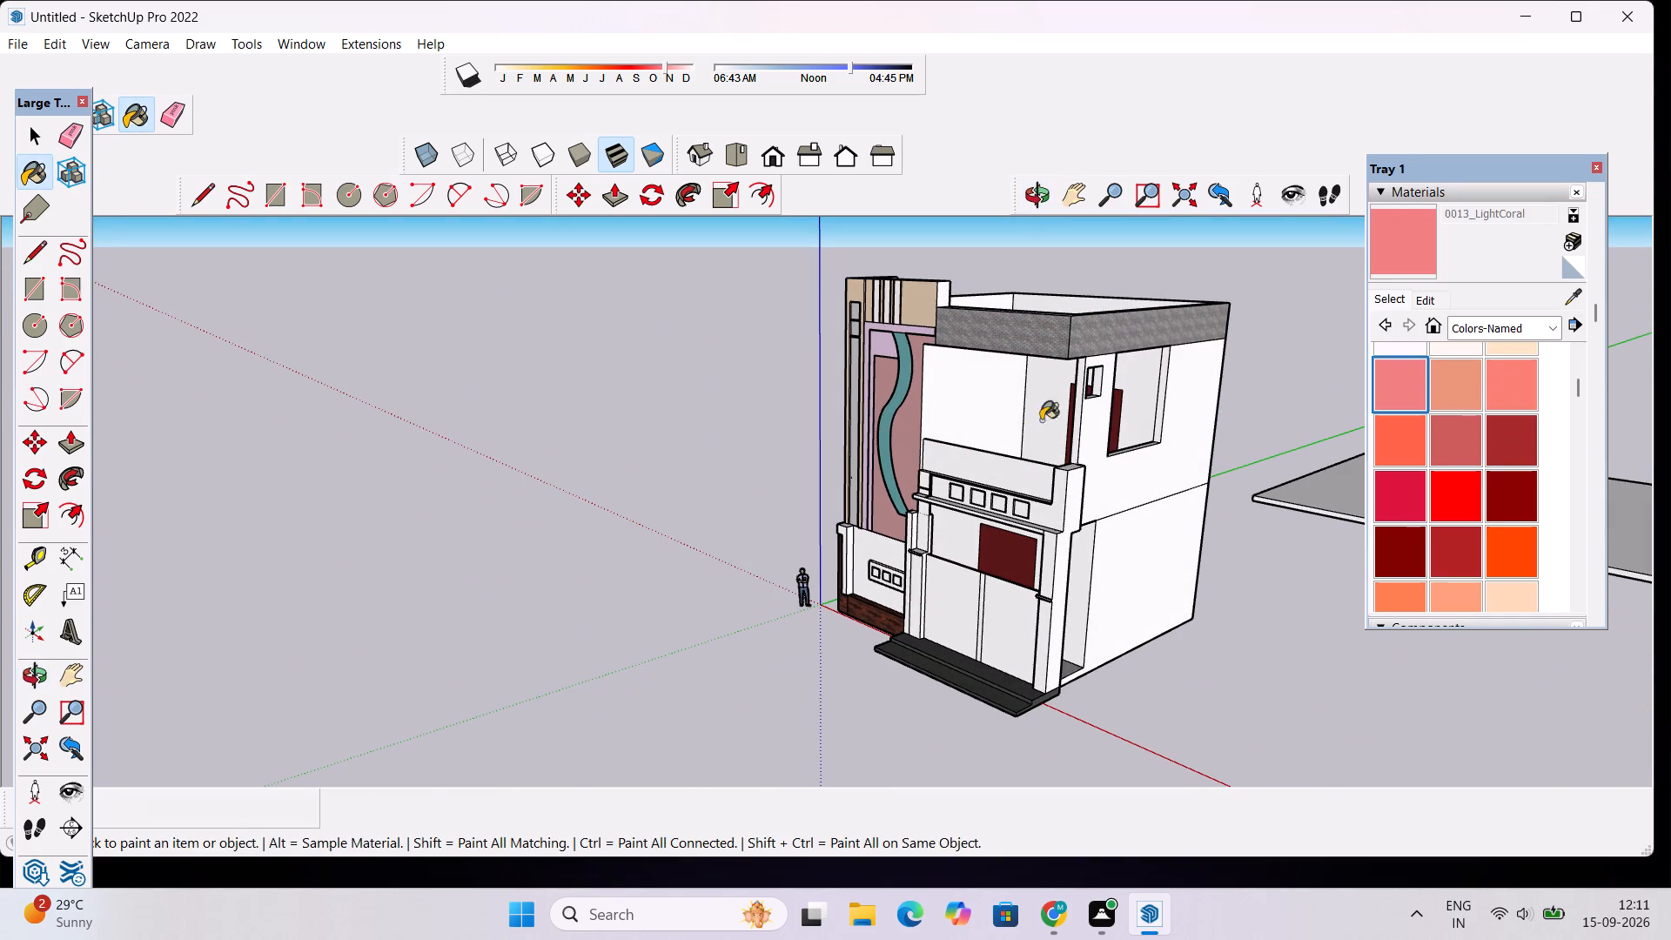
scroll(849, 420, "up", 4)
left_click(1010, 487)
scroll(991, 519, "down", 4)
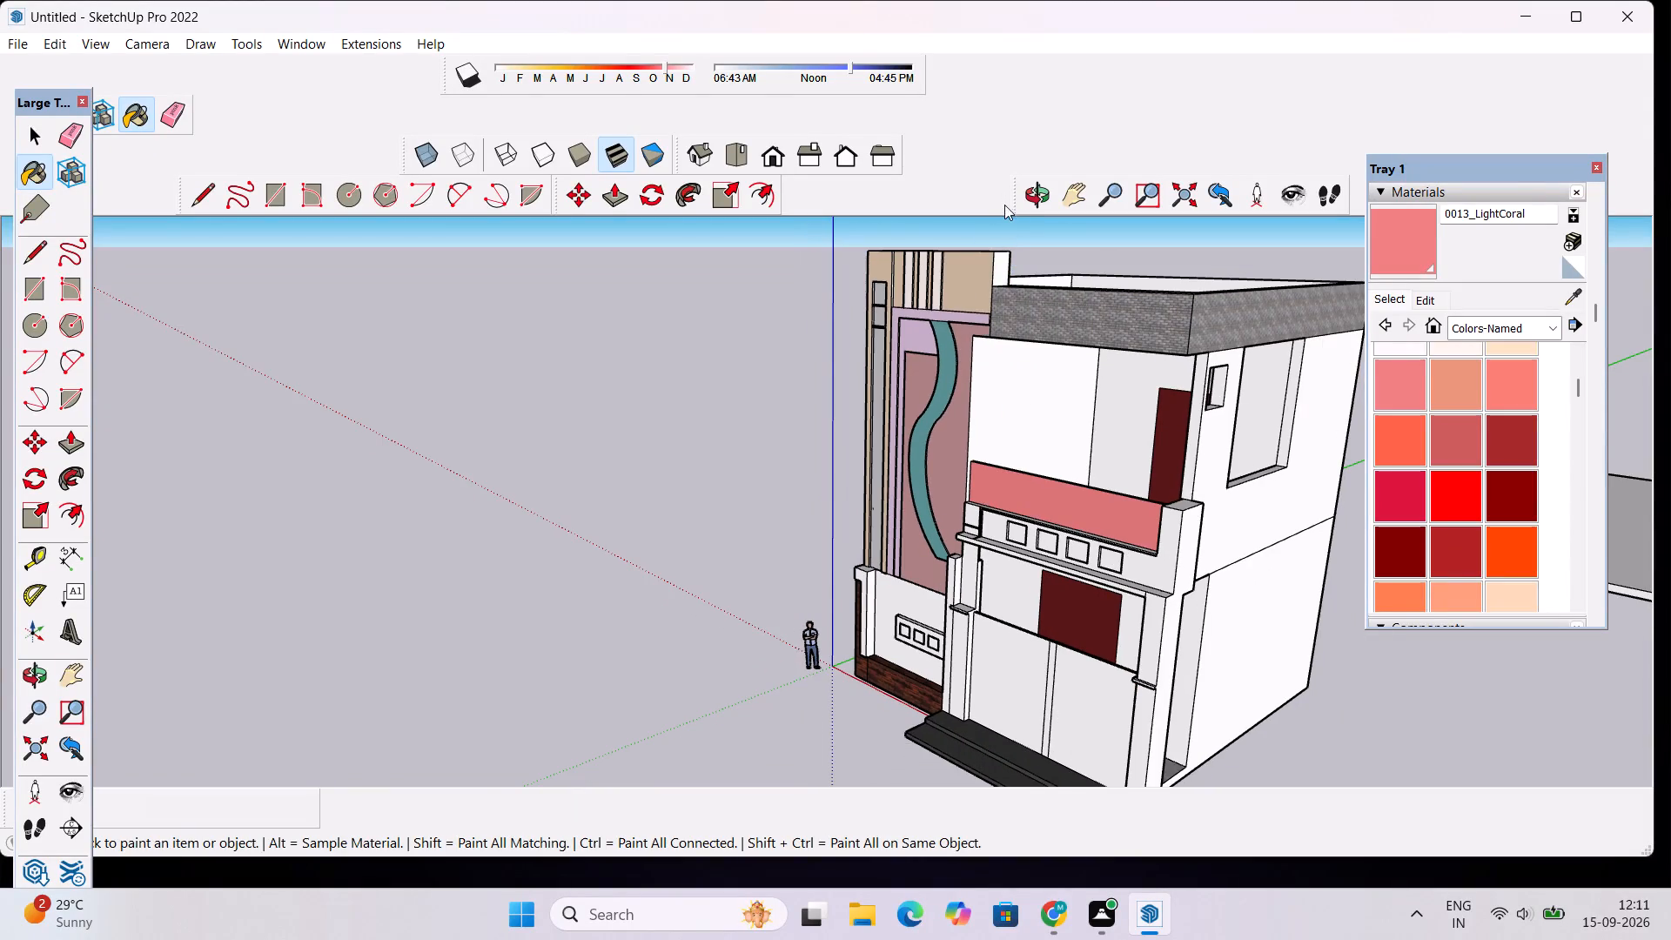
Paint the band around the four square openings, just below the balcony parapet, with 0013_LightCoral.
left_click(1030, 192)
left_click_drag(927, 488, 1104, 430)
scroll(1095, 547, "up", 5)
left_click_drag(968, 622, 1022, 608)
scroll(1053, 493, "up", 3)
left_click(1406, 392)
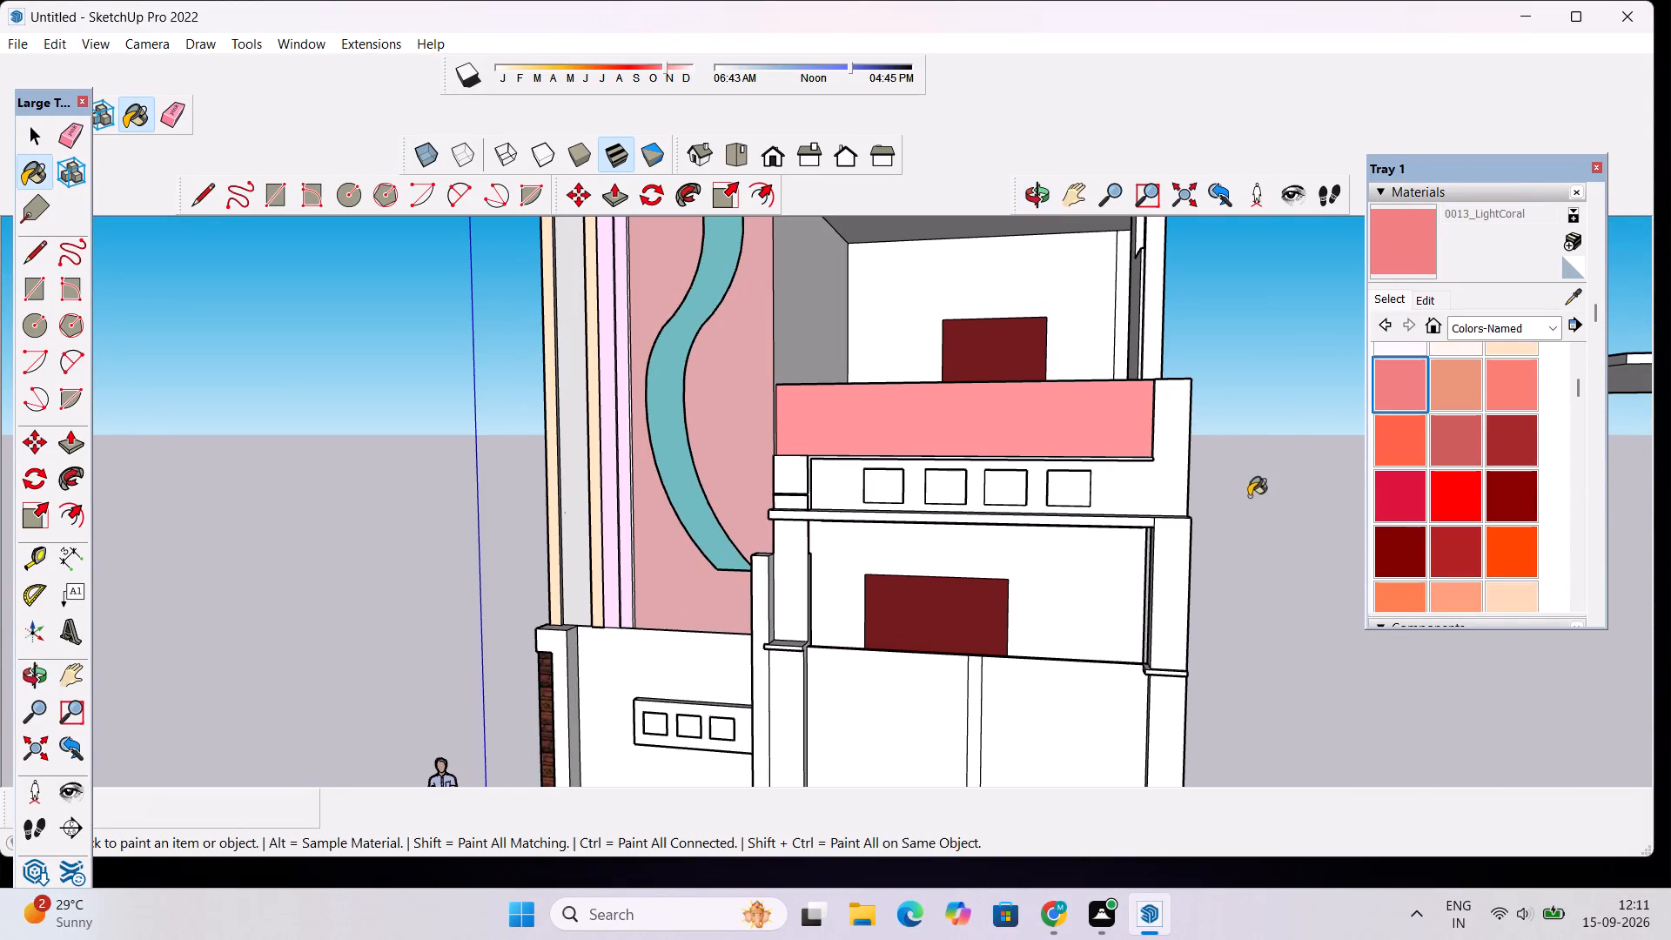
left_click(1146, 499)
Brighten the 0013_LightCoral material's colour to a lighter coral pink.
scroll(727, 564, "down", 3)
scroll(751, 507, "up", 3)
scroll(857, 414, "down", 5)
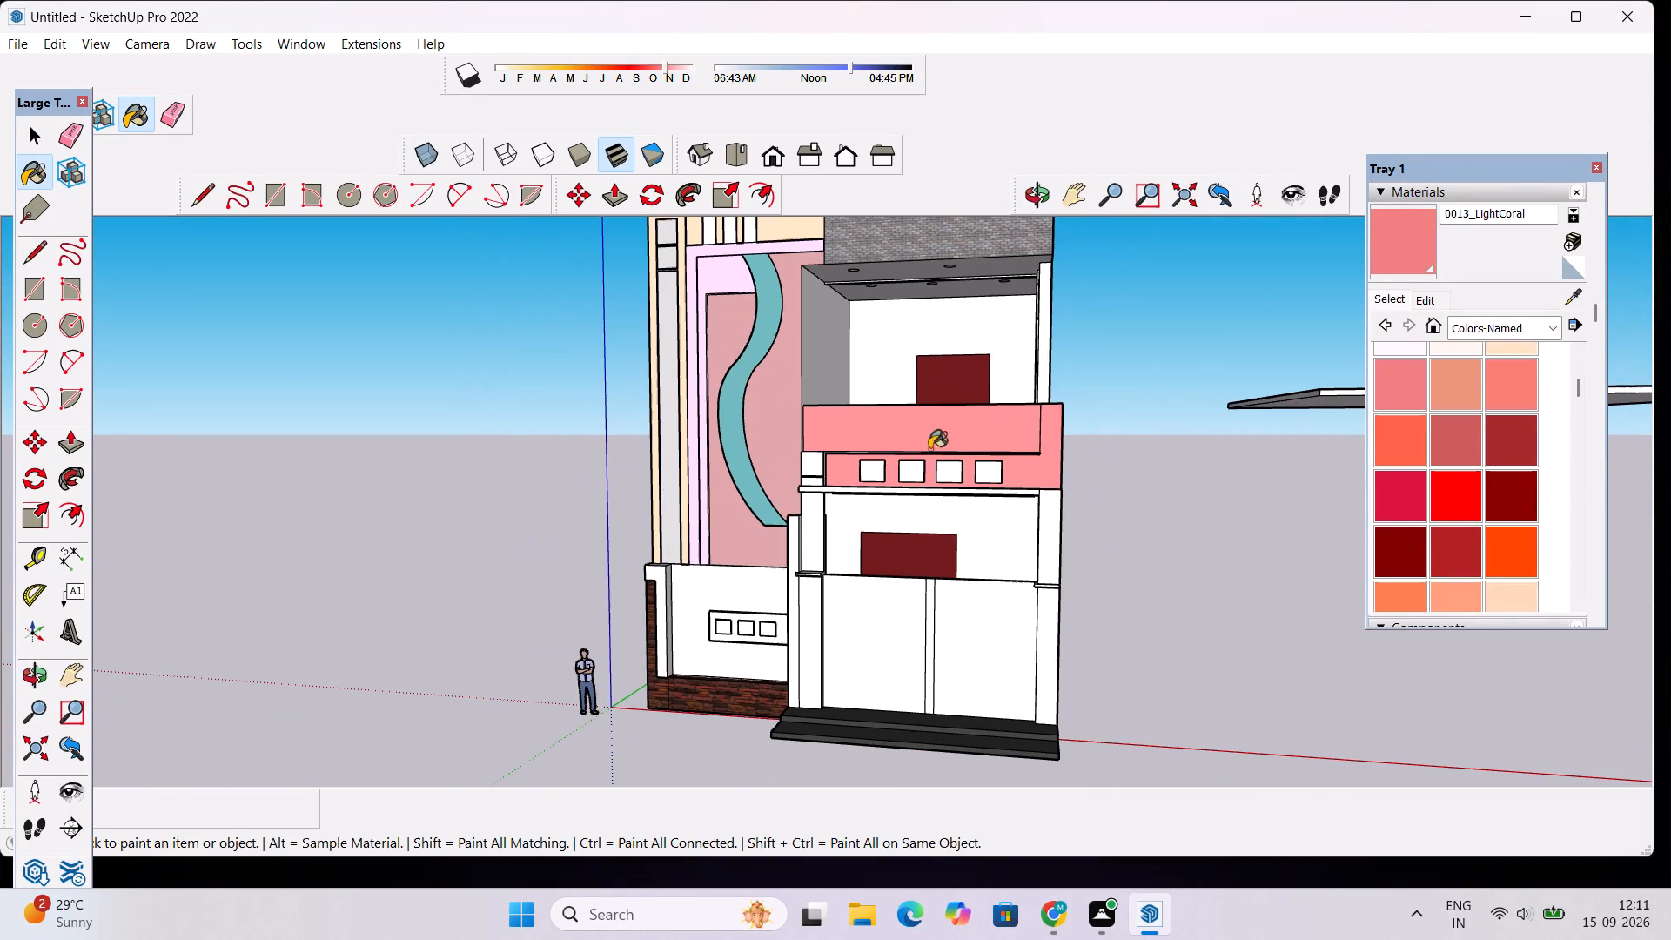
left_click(1433, 305)
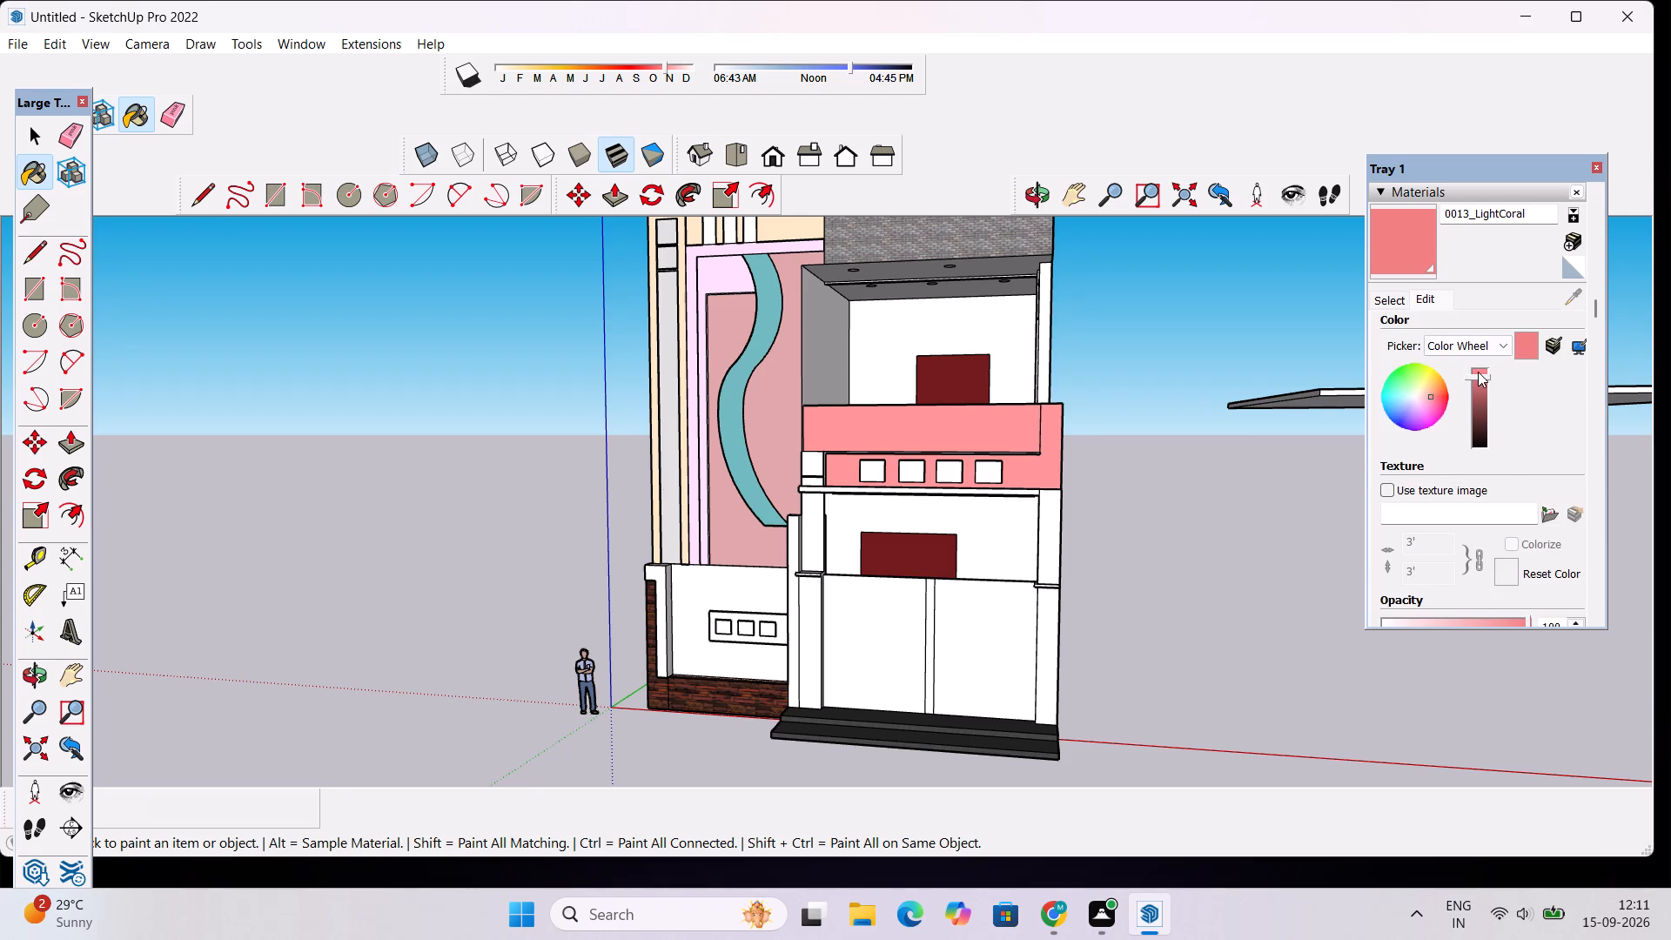
left_click(1478, 372)
Paint the front faces of both upper porch columns, above the gate ledges, with 0013_LightCoral.
scroll(855, 751, "down", 6)
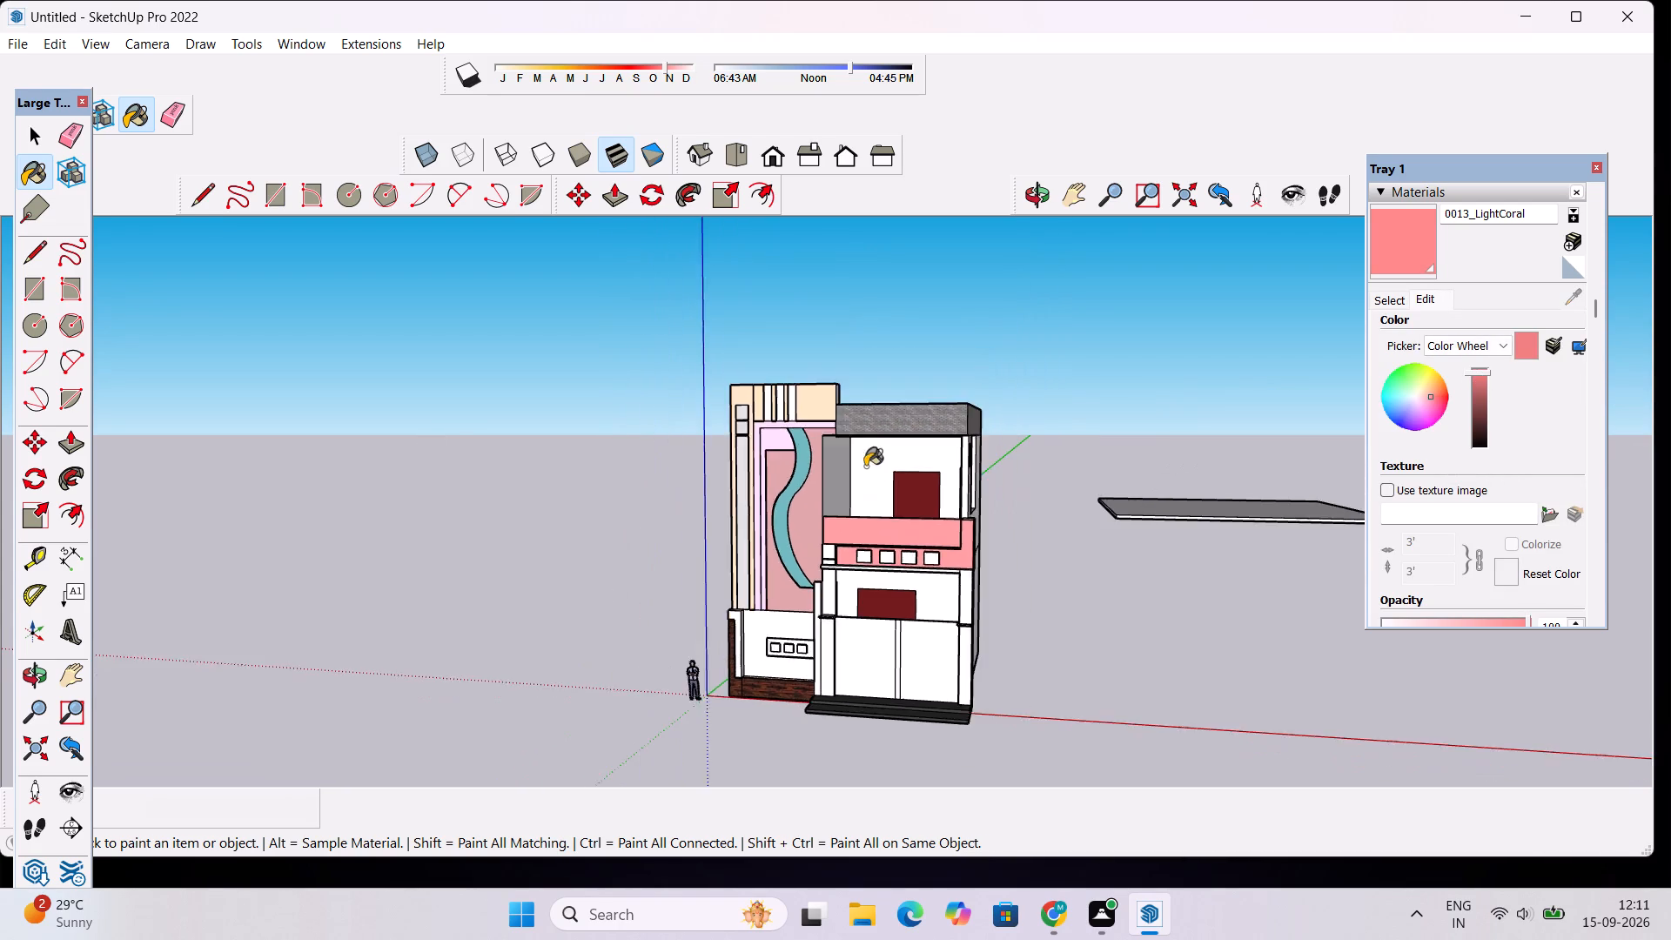
scroll(865, 467, "down", 3)
scroll(870, 461, "up", 3)
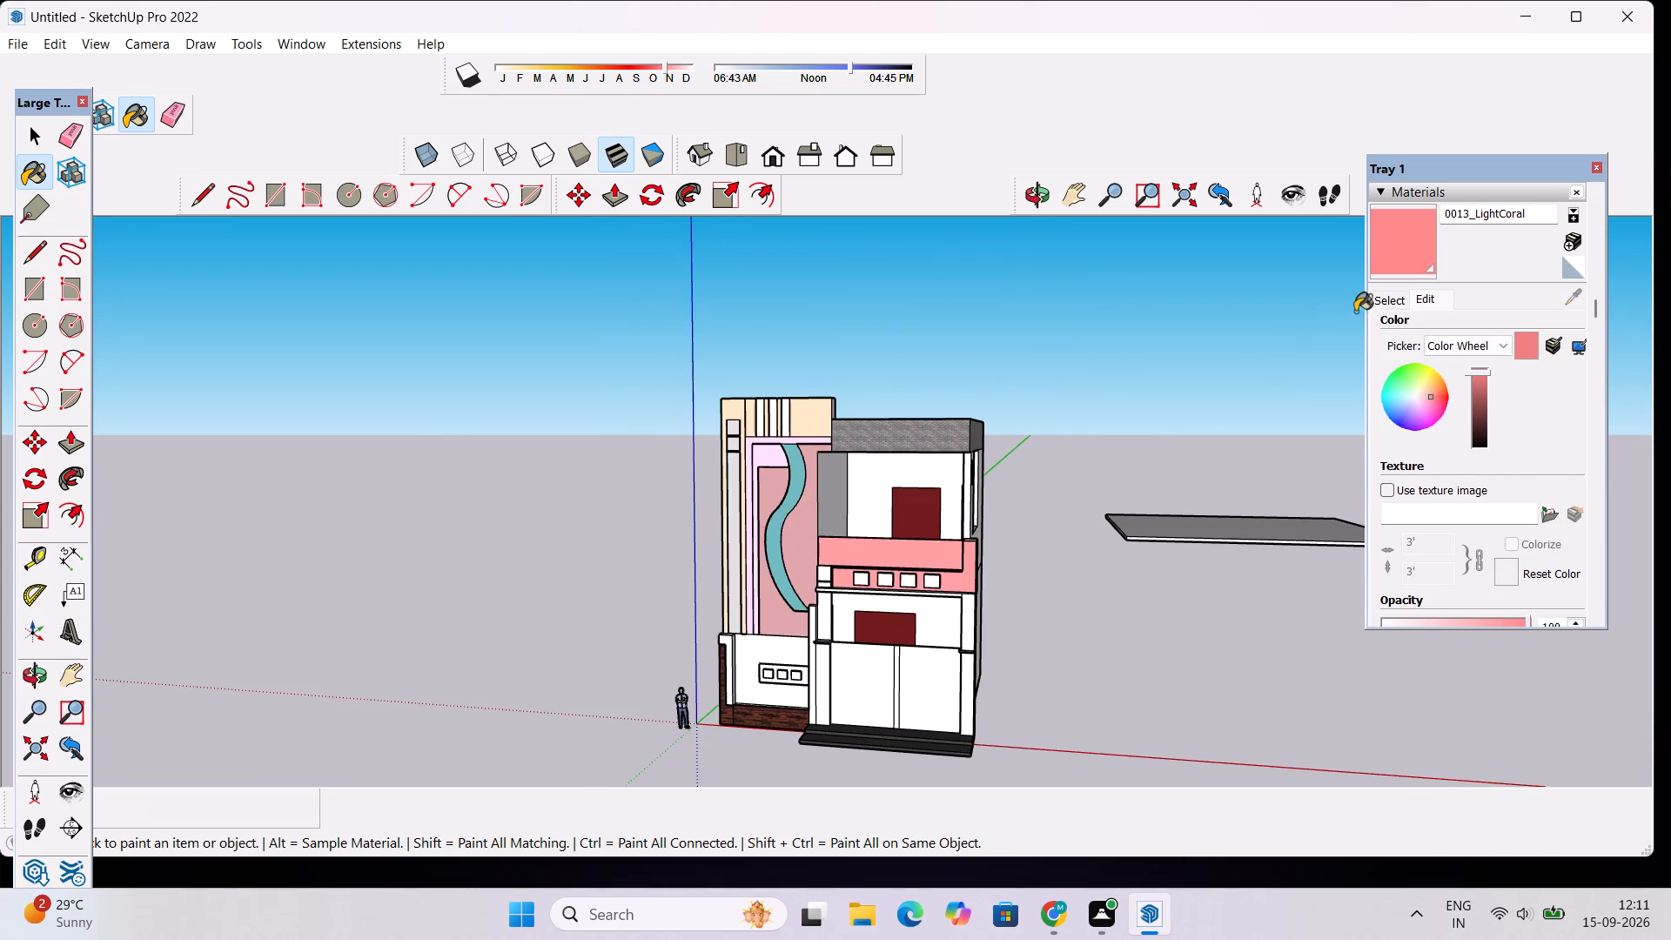
scroll(932, 608, "up", 4)
scroll(762, 607, "up", 7)
left_click(767, 601)
left_click(1275, 605)
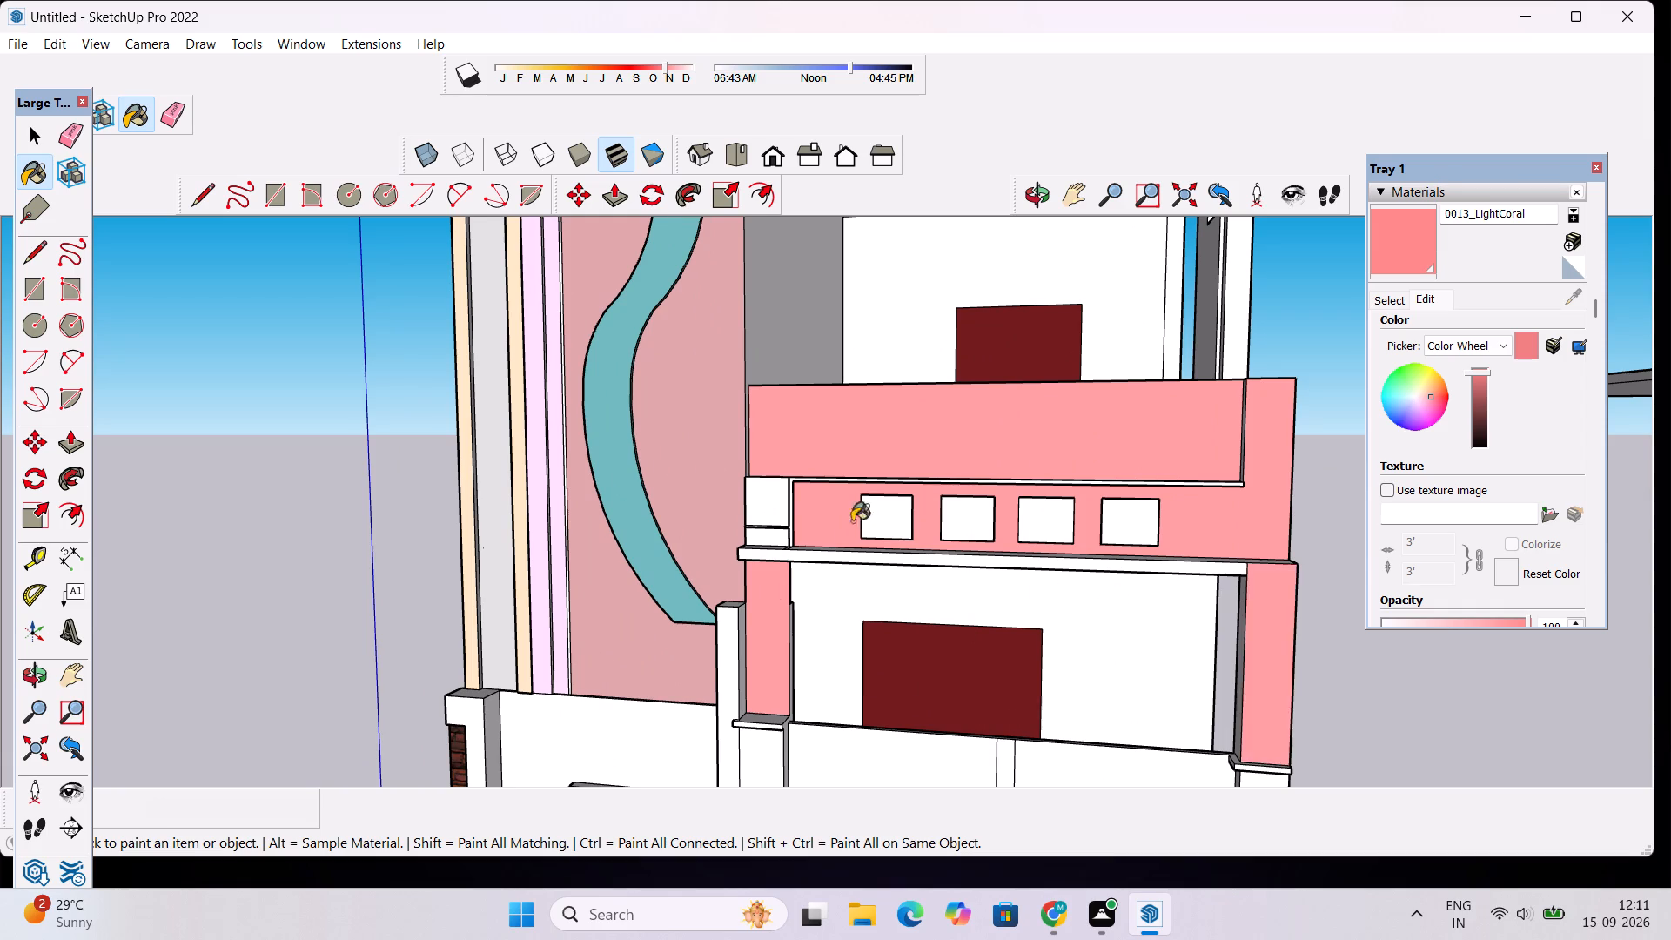
Paint the lower gate columns on both sides and the short pier beside the left column with 0013_LightCoral.
scroll(671, 470, "down", 10)
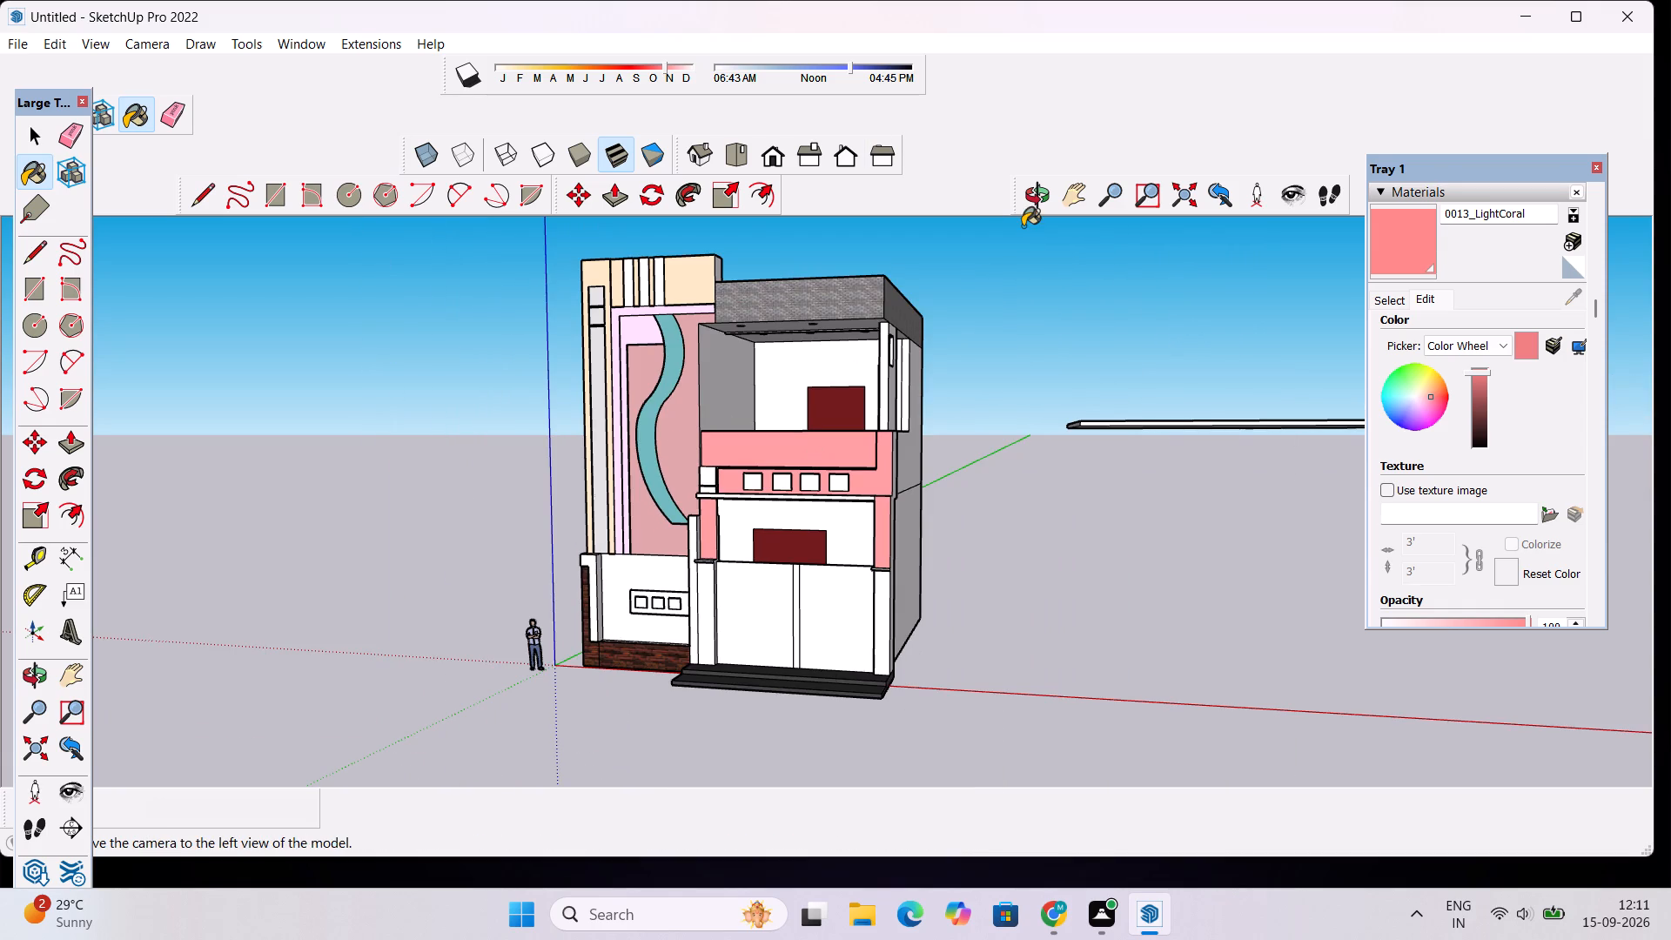
scroll(927, 657, "up", 5)
left_click(847, 594)
scroll(870, 562, "up", 7)
left_click(863, 495)
scroll(862, 500, "down", 9)
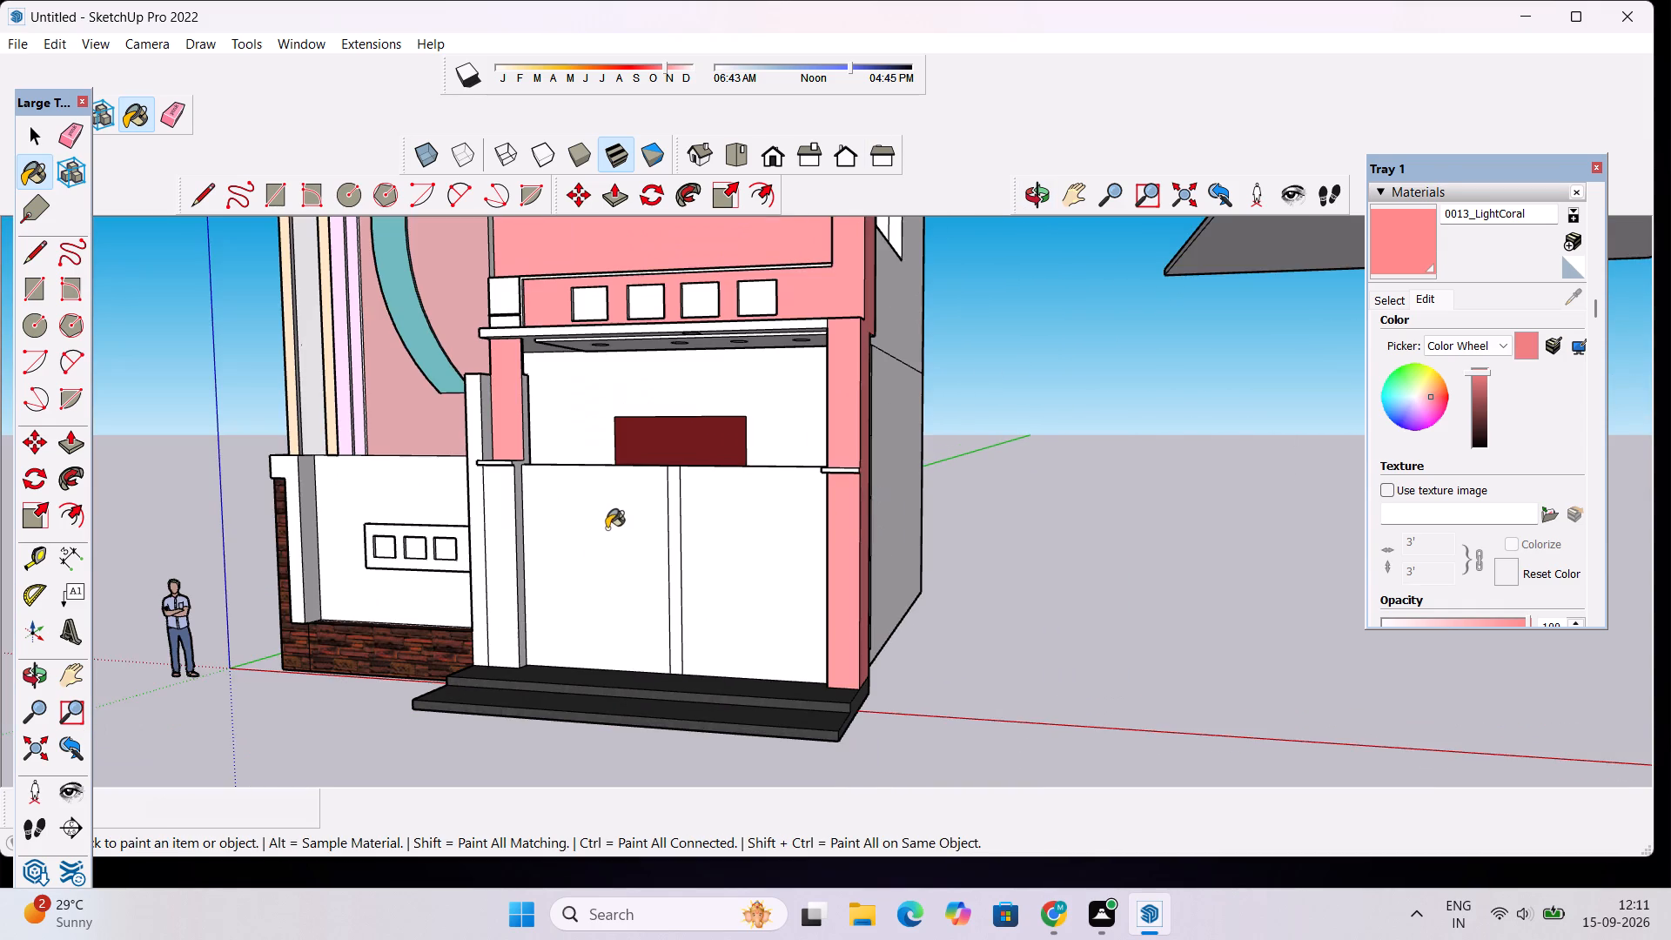
scroll(587, 538, "up", 4)
left_click(583, 538)
left_click(564, 479)
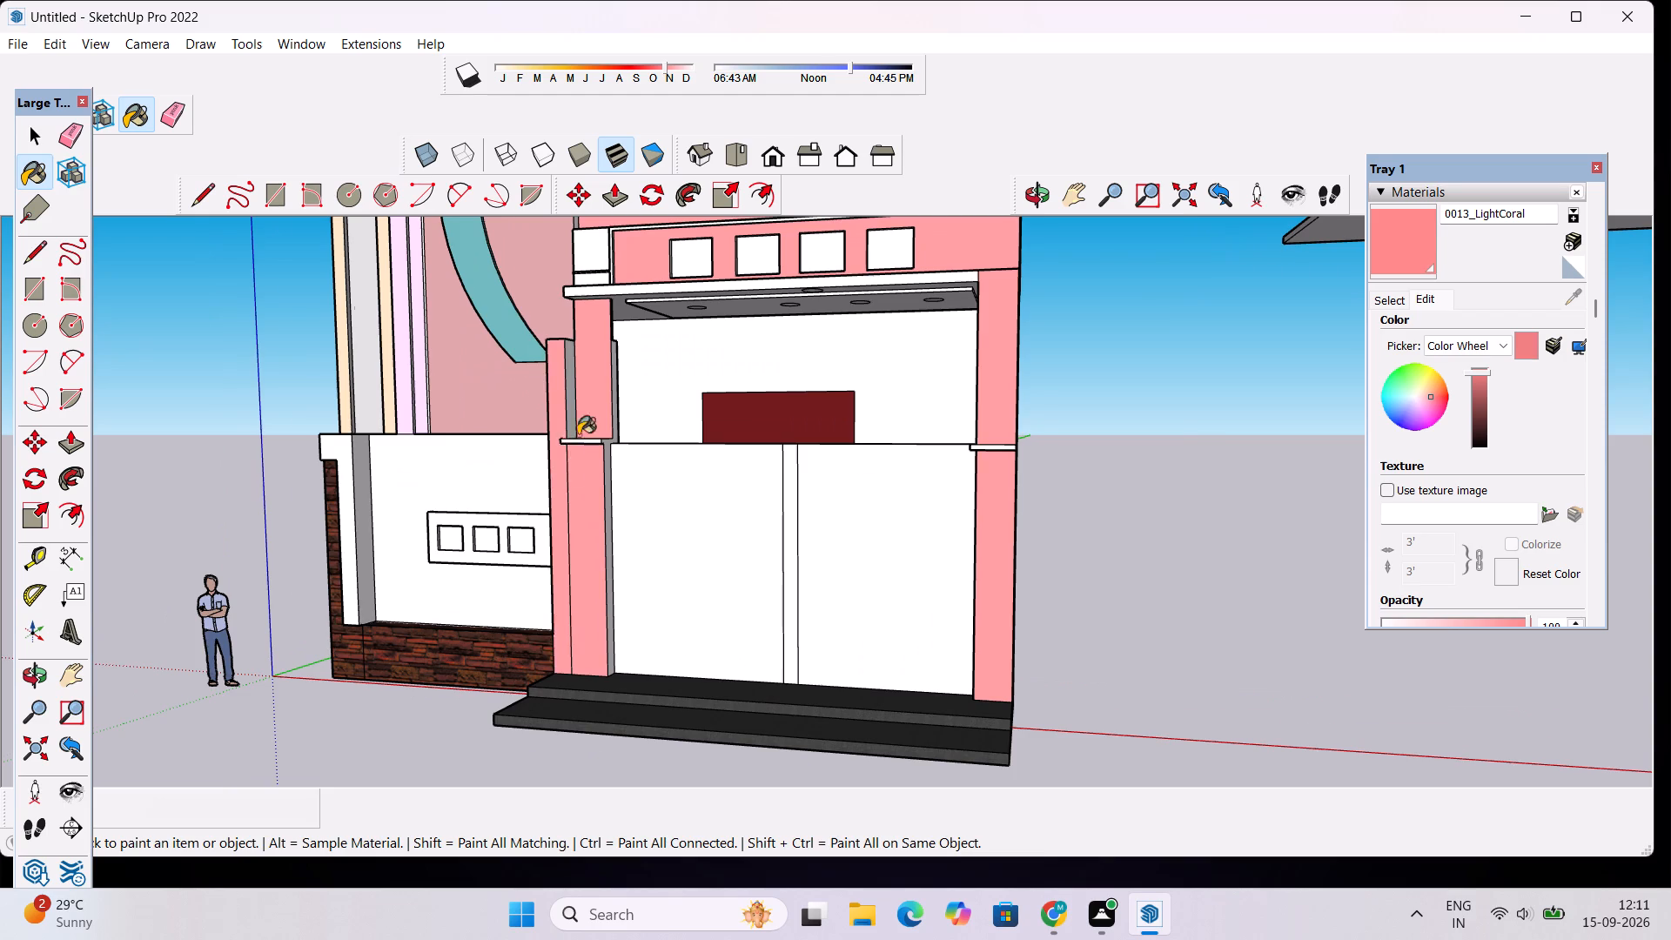
Paint the short pier's top and side and the top of the left column's ledge with 0013_LightCoral.
scroll(676, 499, "down", 4)
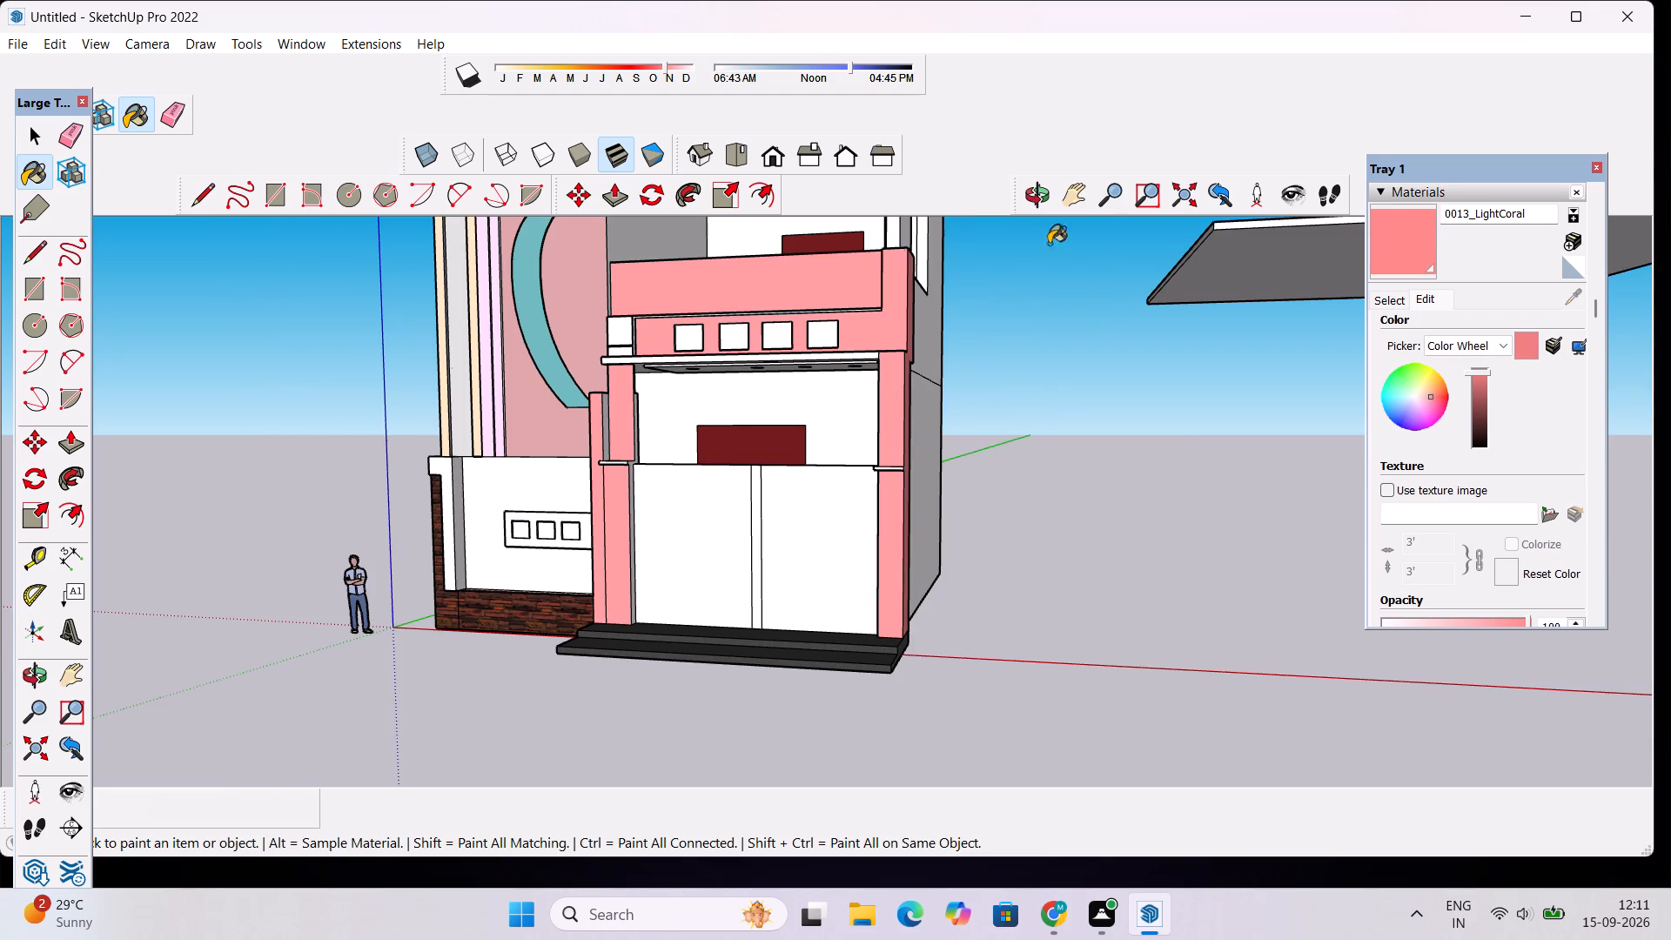
left_click(1032, 199)
left_click_drag(540, 470, 691, 498)
scroll(573, 396, "up", 2)
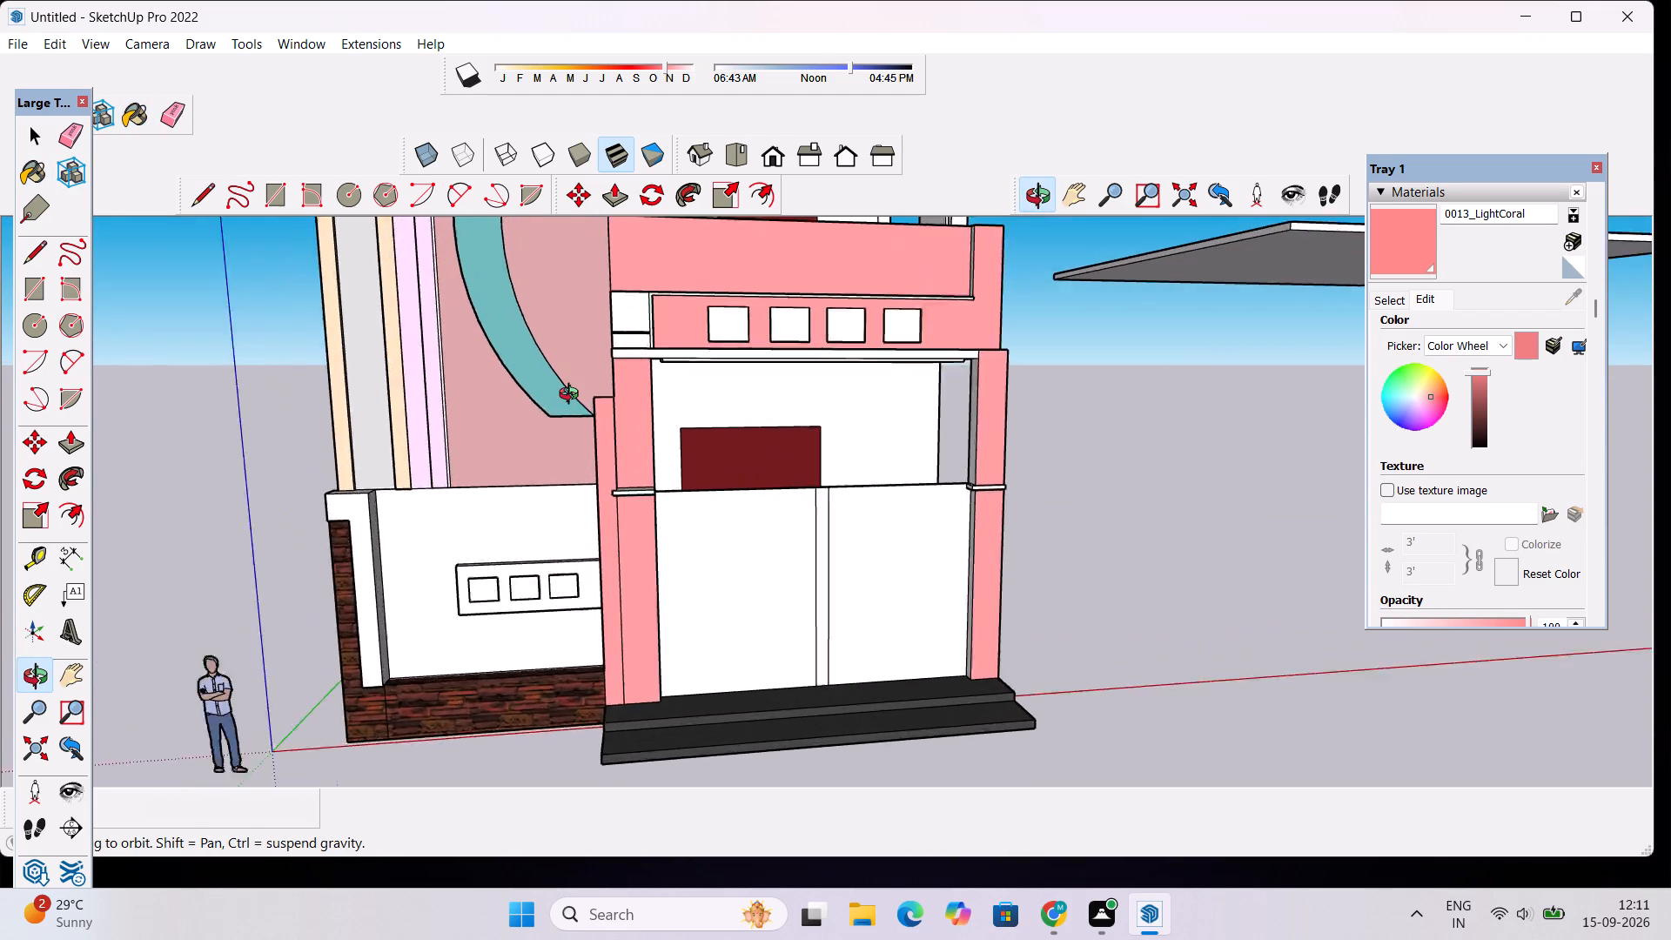
scroll(573, 396, "up", 6)
scroll(674, 346, "down", 6)
left_click_drag(832, 479, 692, 270)
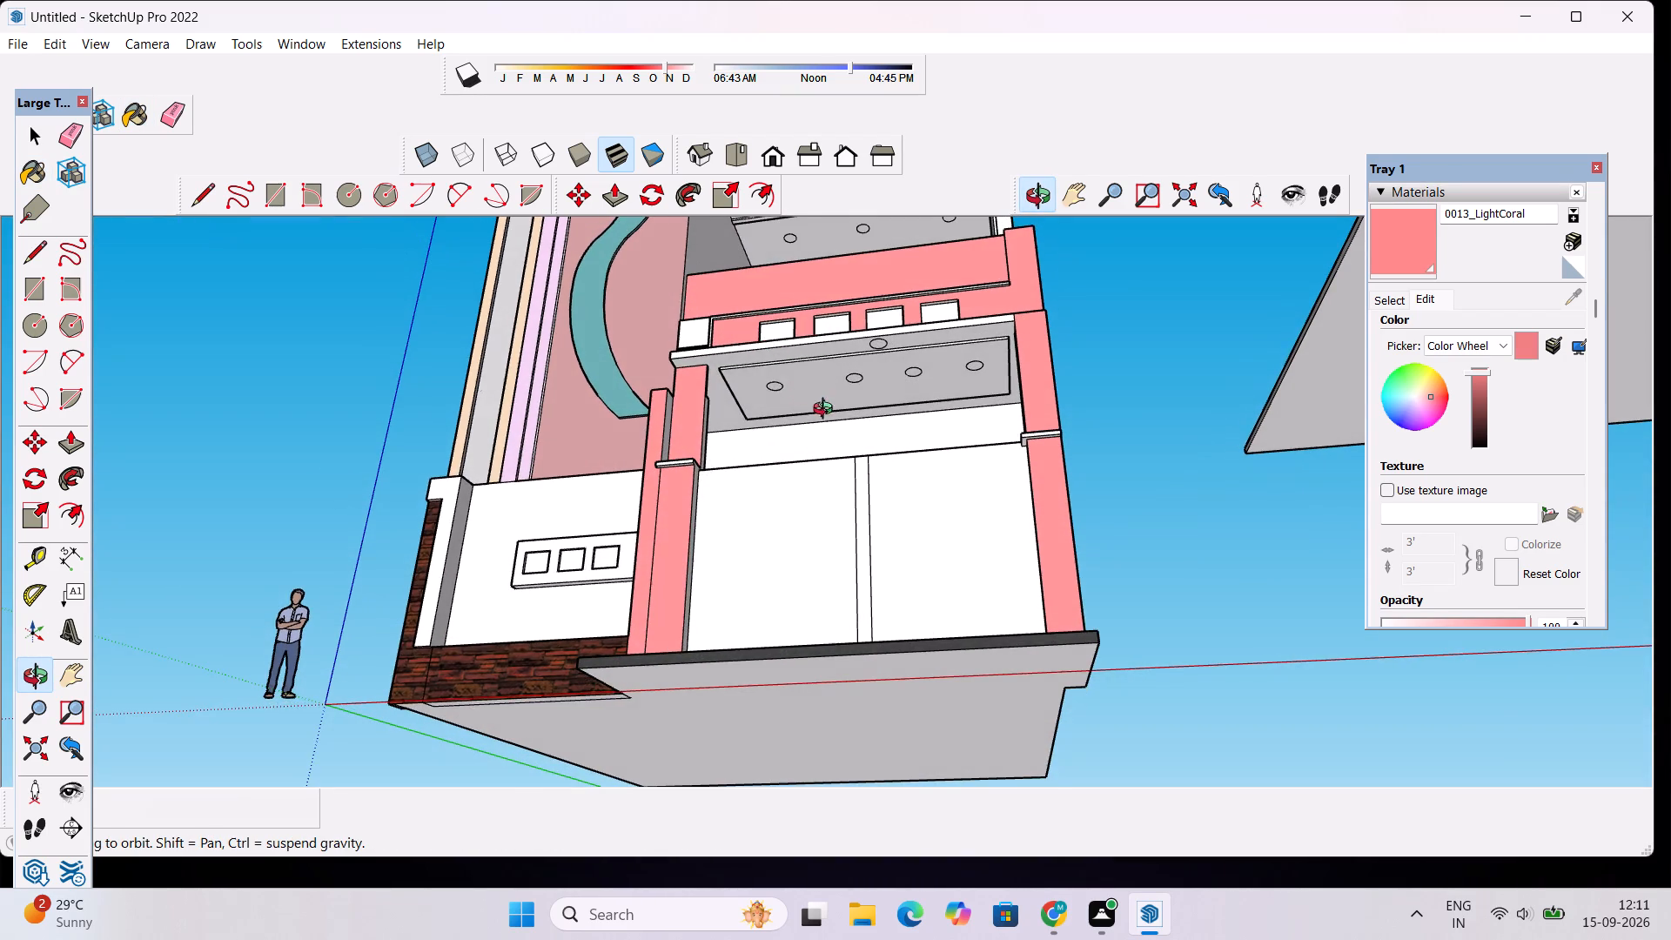
left_click_drag(828, 411, 909, 412)
left_click_drag(918, 349, 829, 377, "shift")
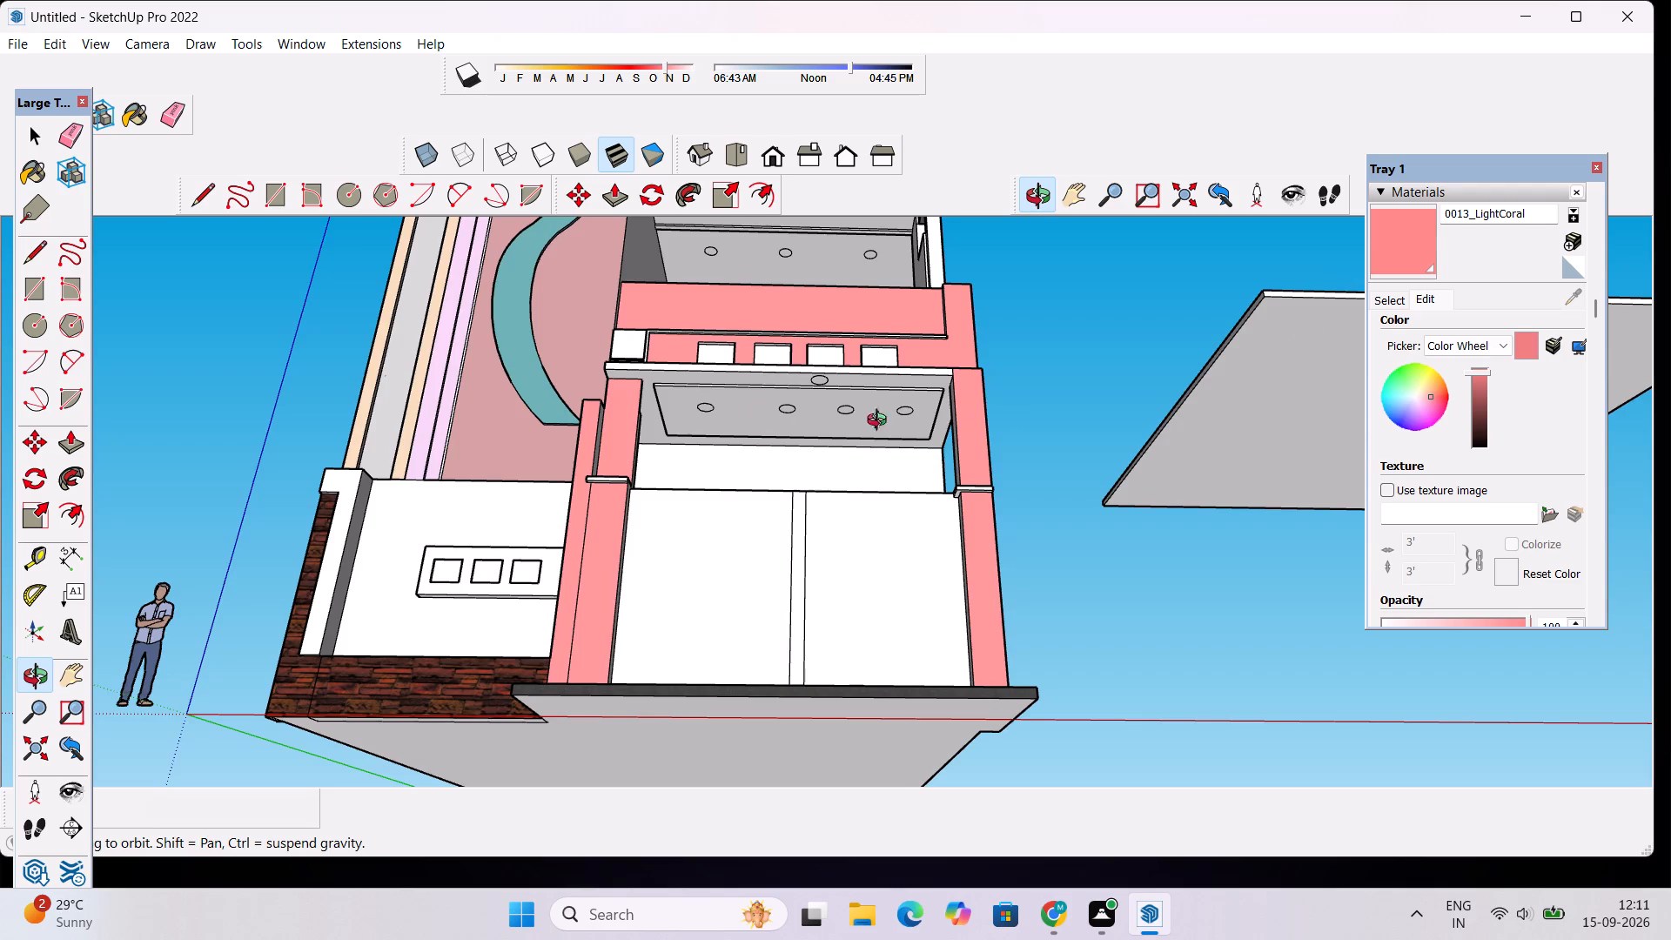
left_click_drag(762, 395, 796, 557)
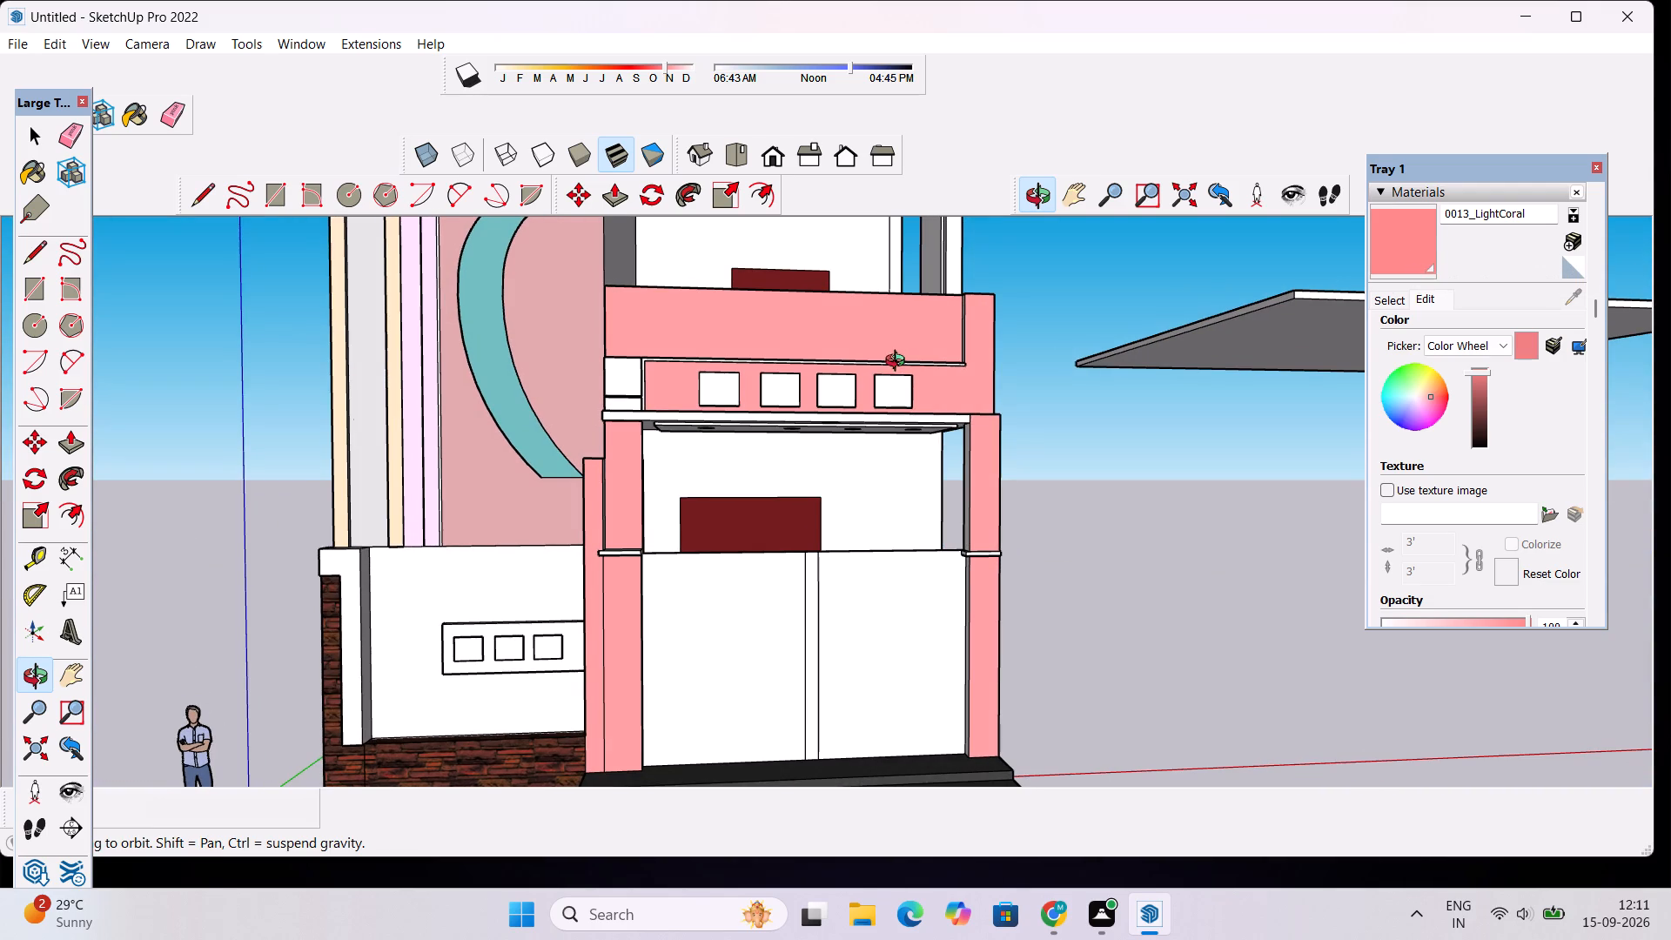
left_click_drag(885, 386, 802, 481)
scroll(678, 428, "up", 4)
left_click_drag(807, 426, 800, 690)
left_click(1399, 237)
scroll(464, 522, "up", 5)
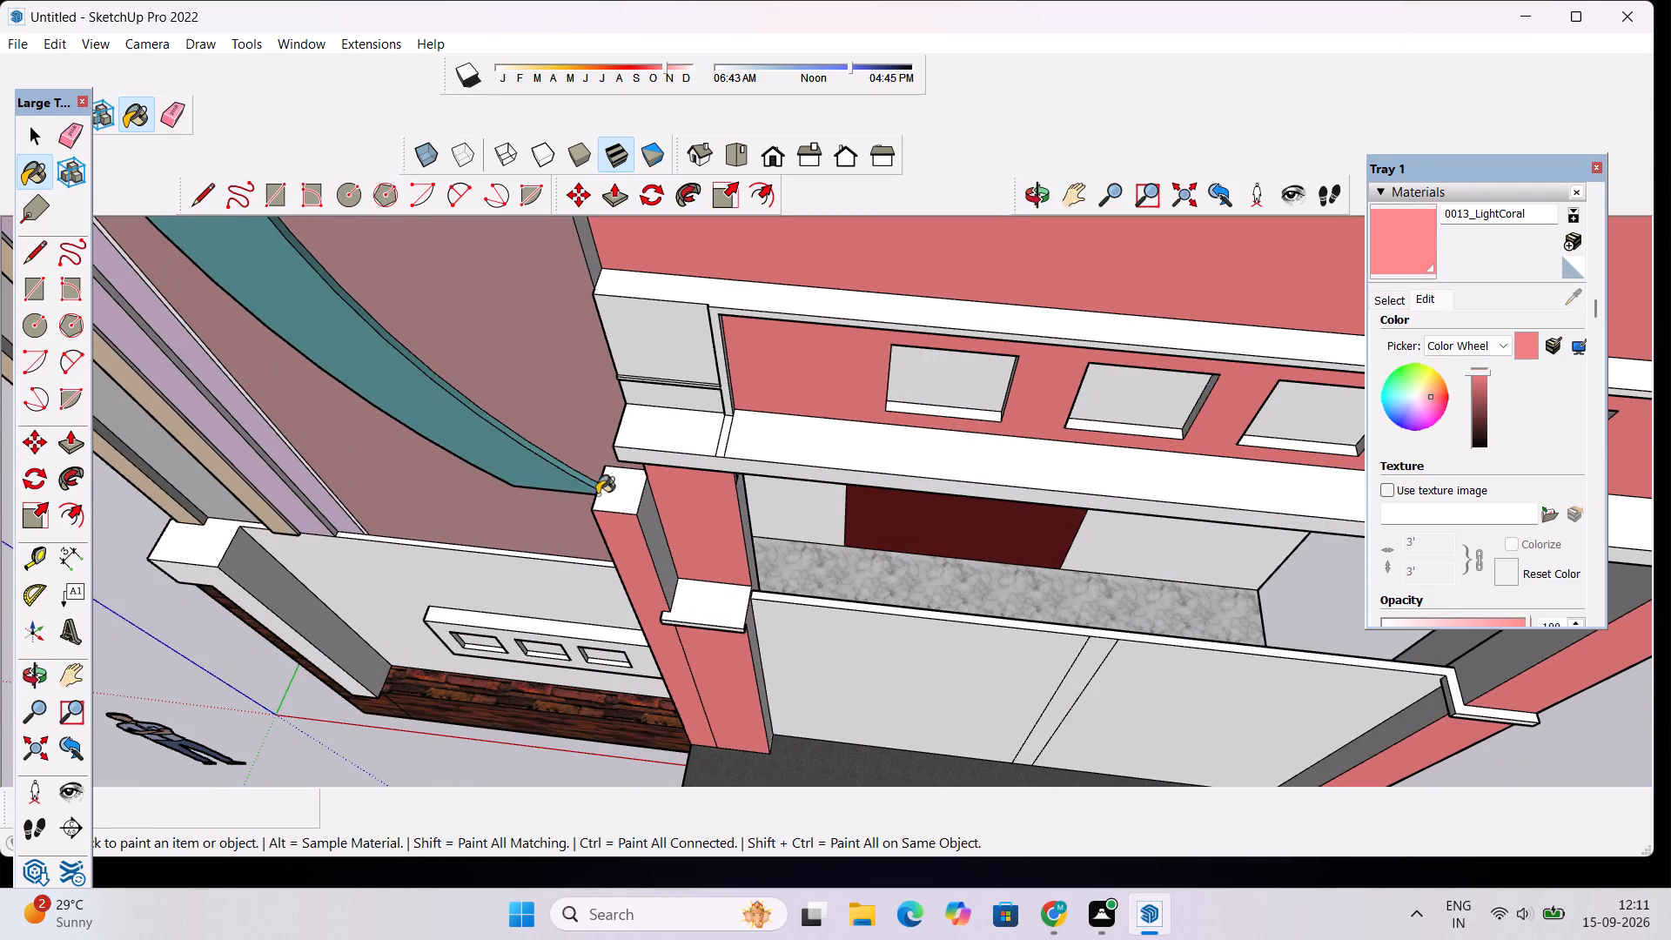
left_click(607, 493)
left_click(644, 526)
left_click(704, 605)
left_click(705, 620)
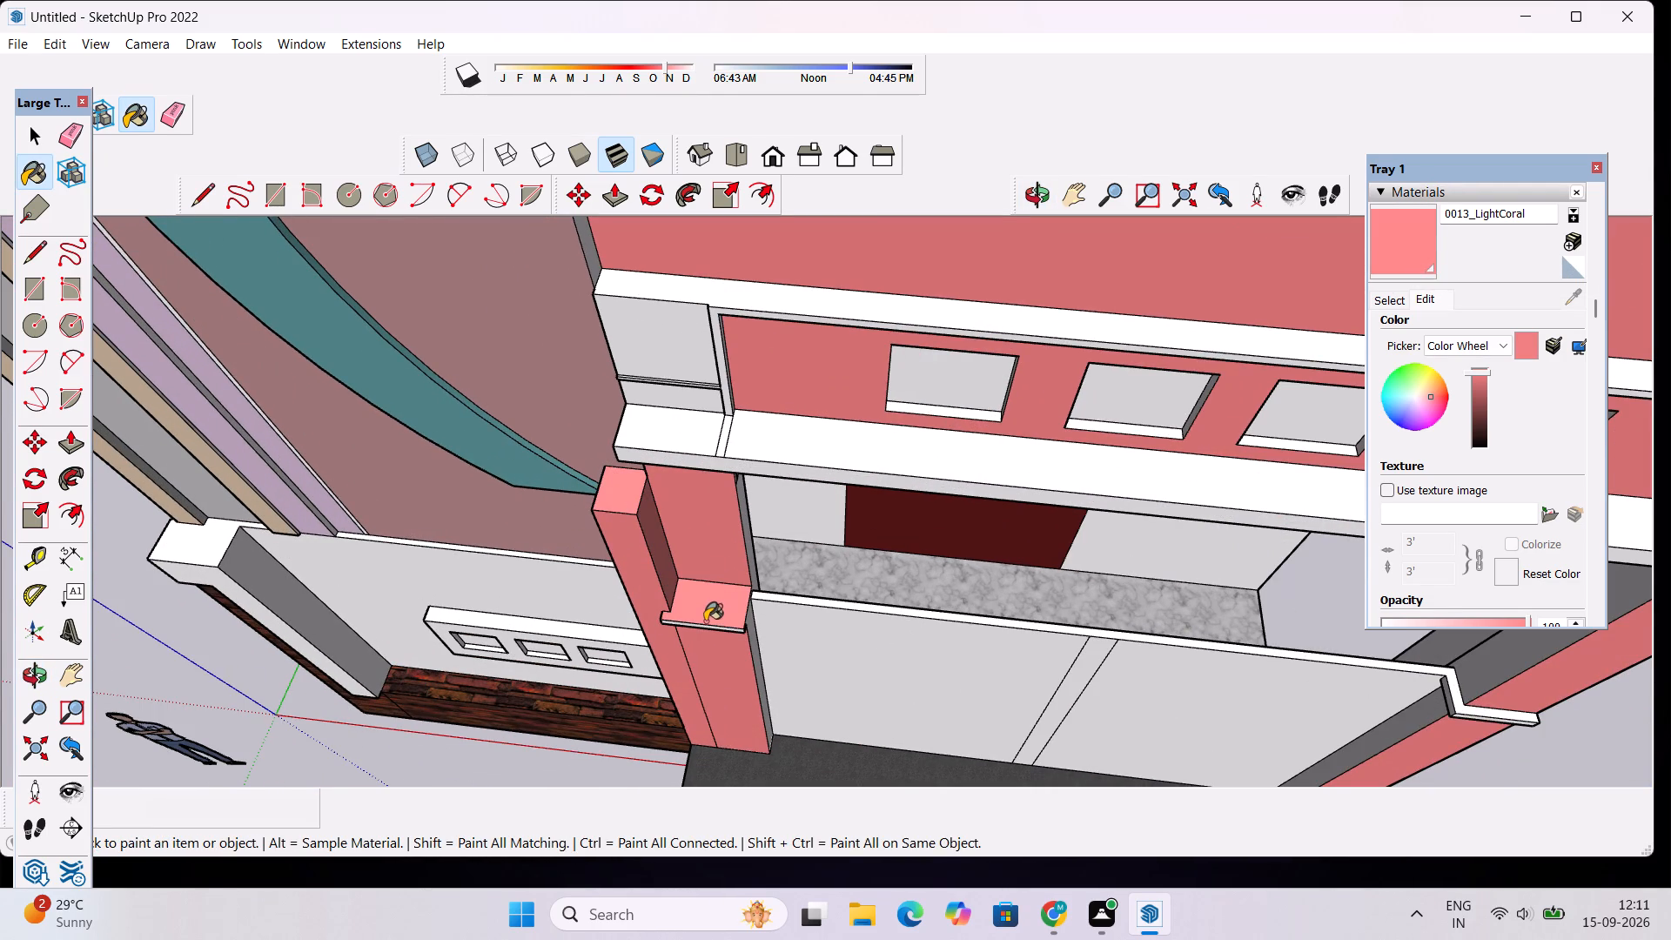
left_click(705, 632)
Paint the gate-side faces of the left column, above and below its ledge, with 0013_LightCoral.
scroll(635, 484, "down", 3)
scroll(857, 589, "up", 4)
scroll(743, 595, "up", 4)
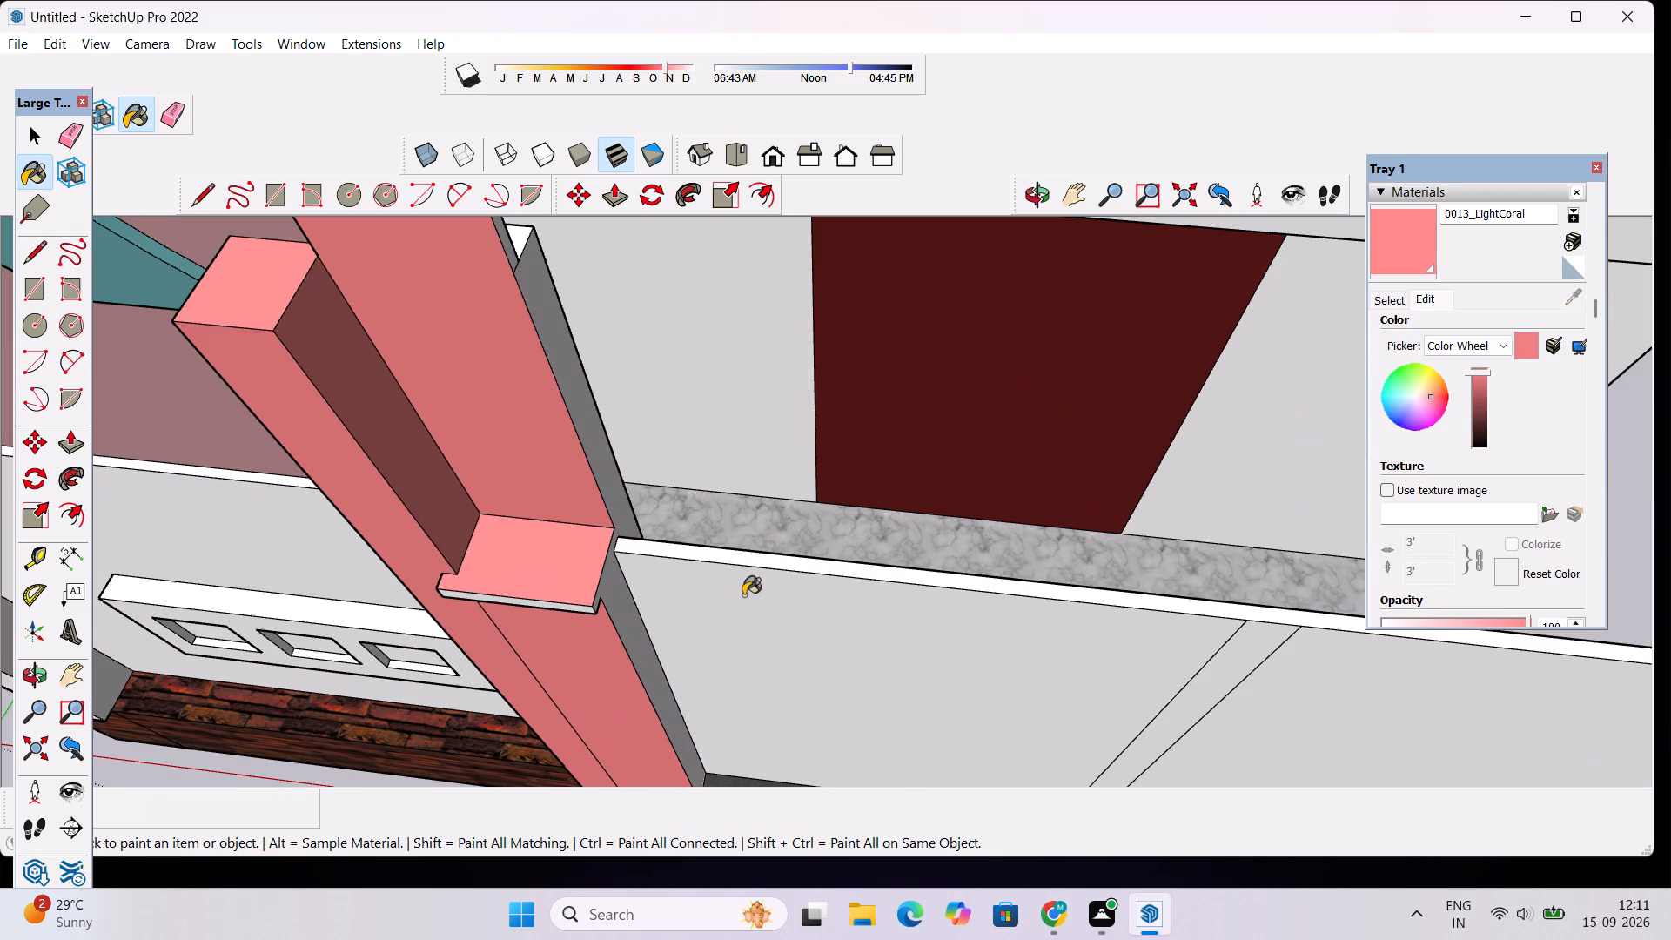
left_click(607, 606)
scroll(431, 404, "down", 6)
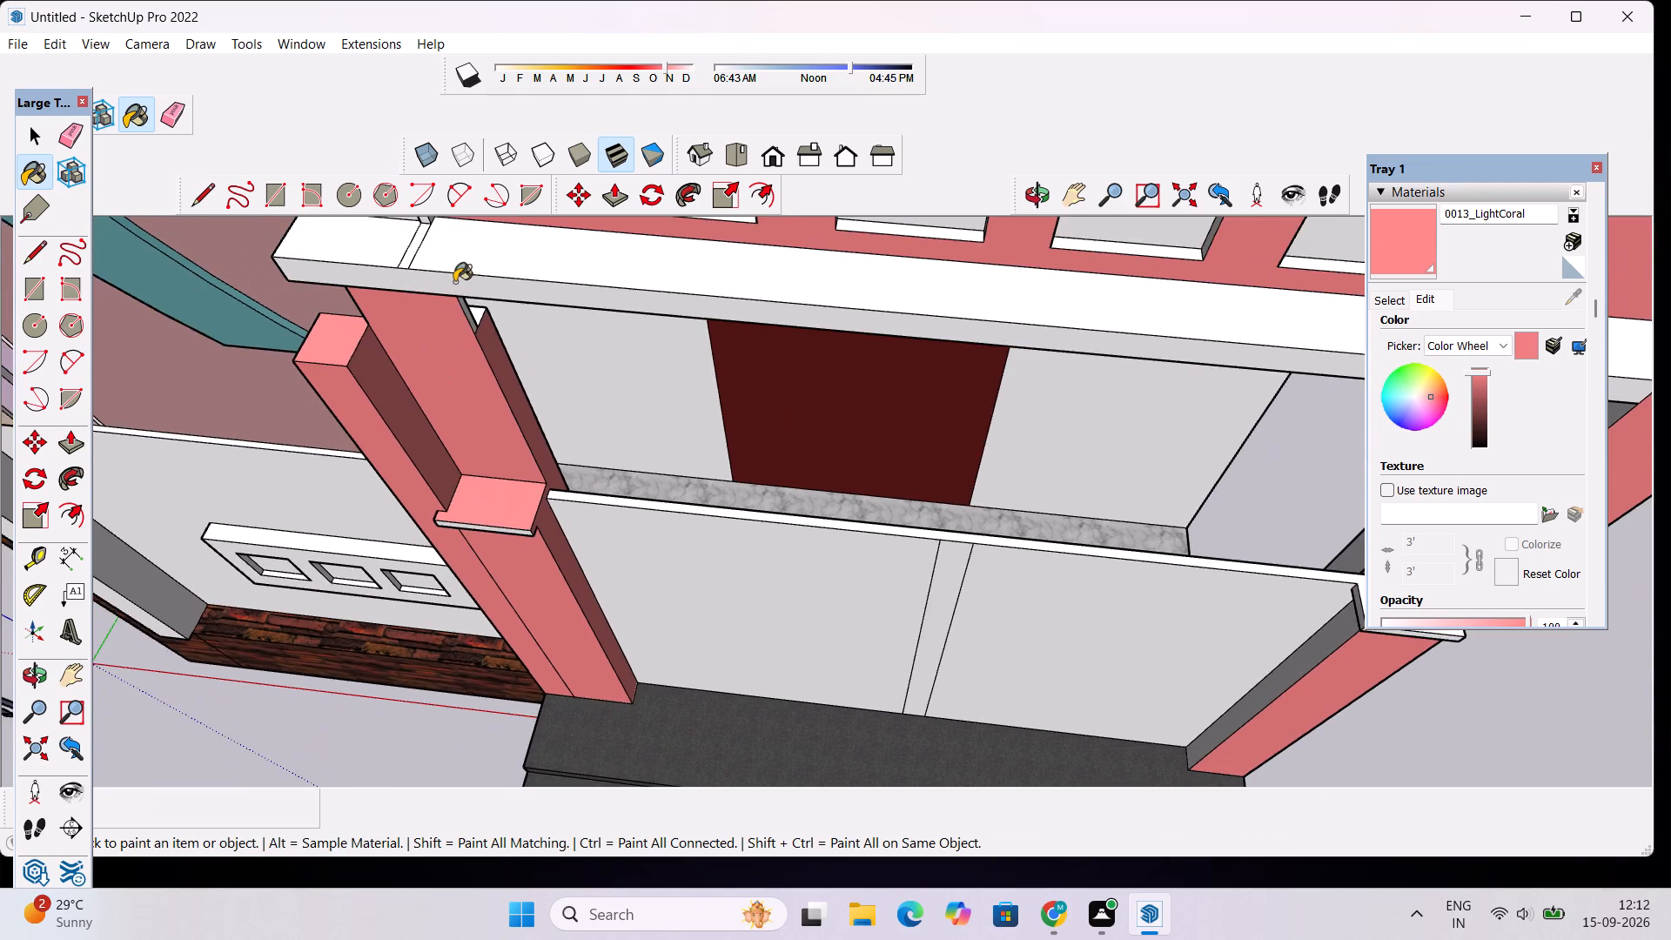
scroll(456, 286, "up", 10)
left_click(483, 320)
scroll(414, 372, "down", 11)
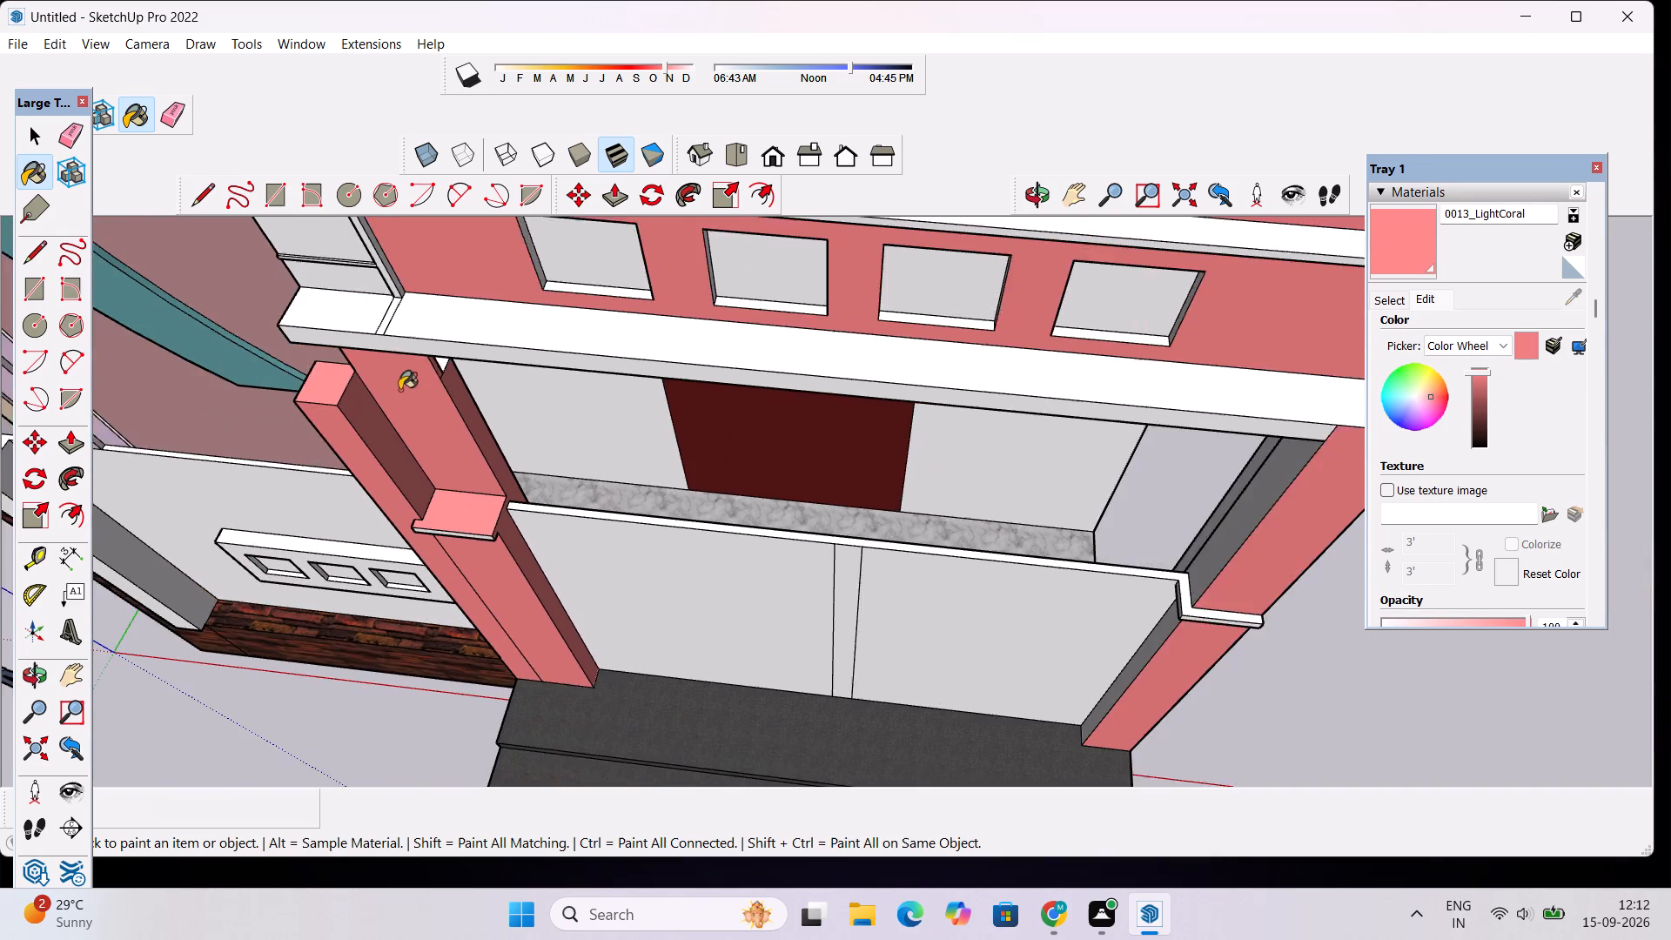
Paint the gate-side face of the lower right column with 0013_LightCoral.
scroll(399, 390, "down", 3)
scroll(990, 631, "up", 9)
left_click(1057, 601)
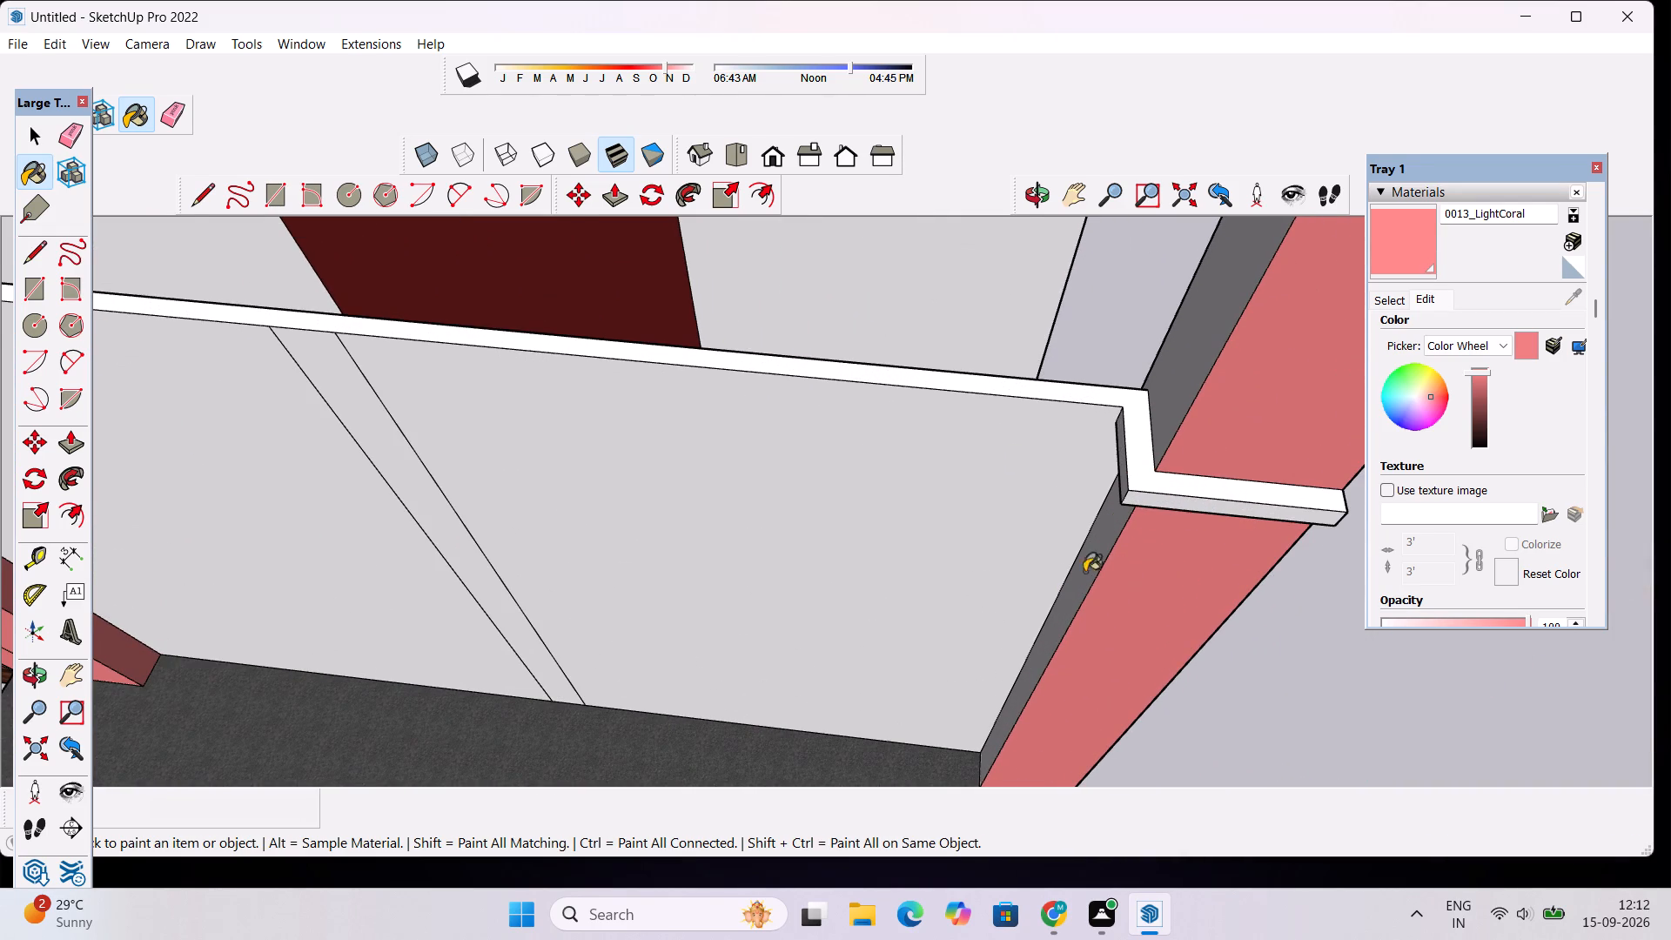
left_click(1114, 534)
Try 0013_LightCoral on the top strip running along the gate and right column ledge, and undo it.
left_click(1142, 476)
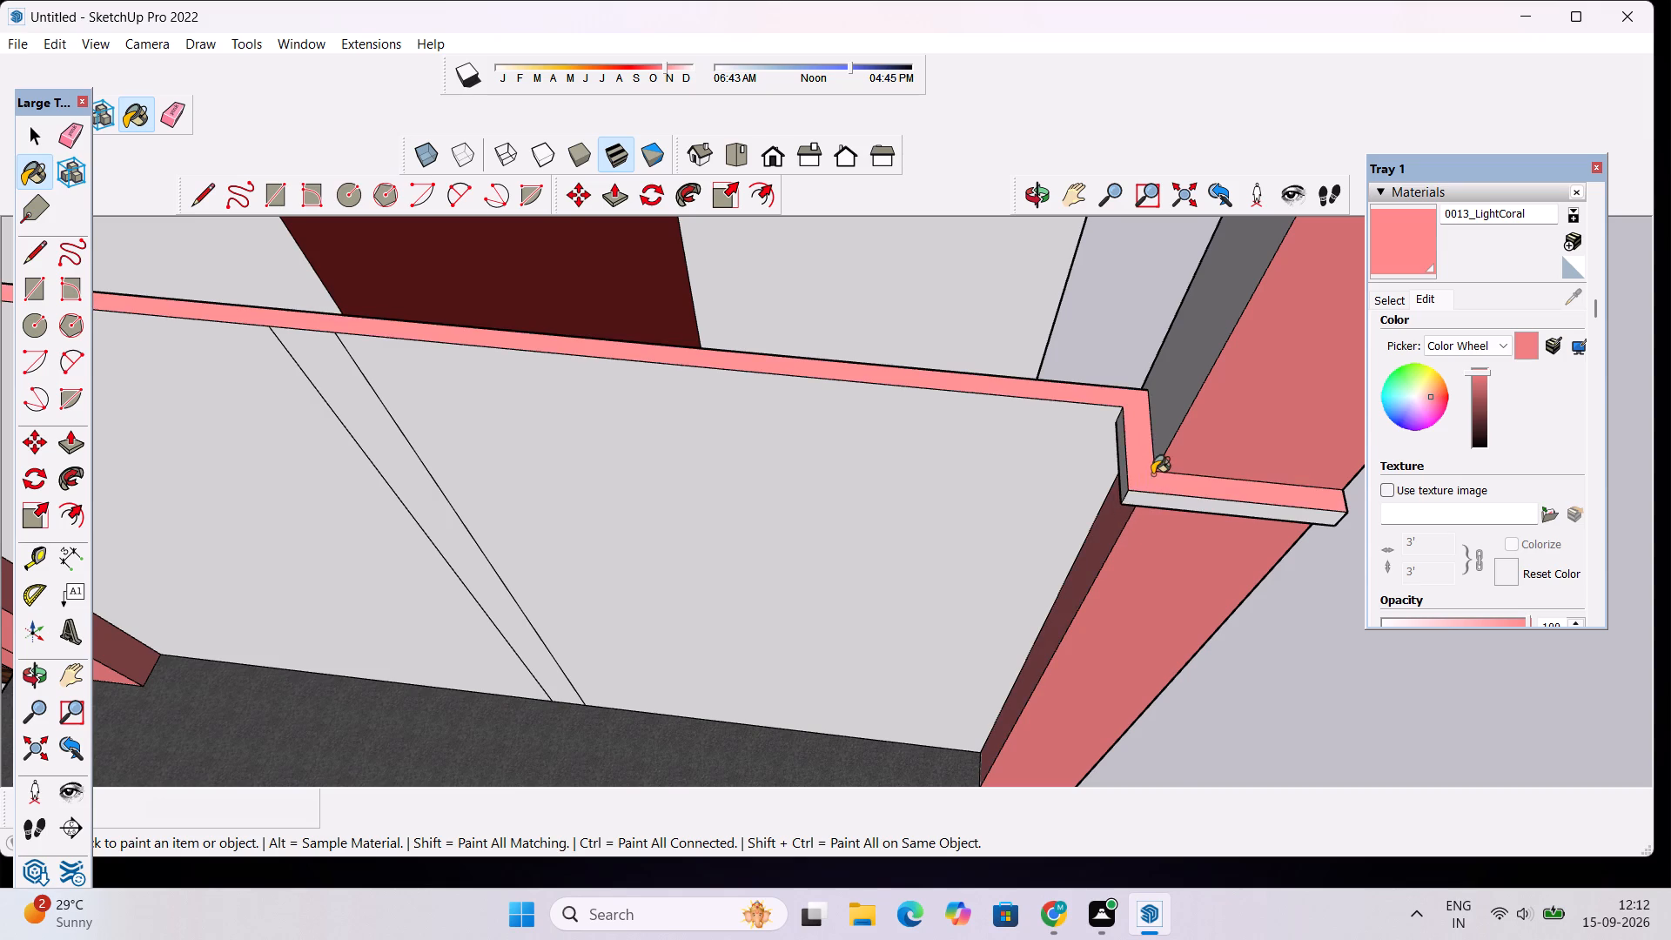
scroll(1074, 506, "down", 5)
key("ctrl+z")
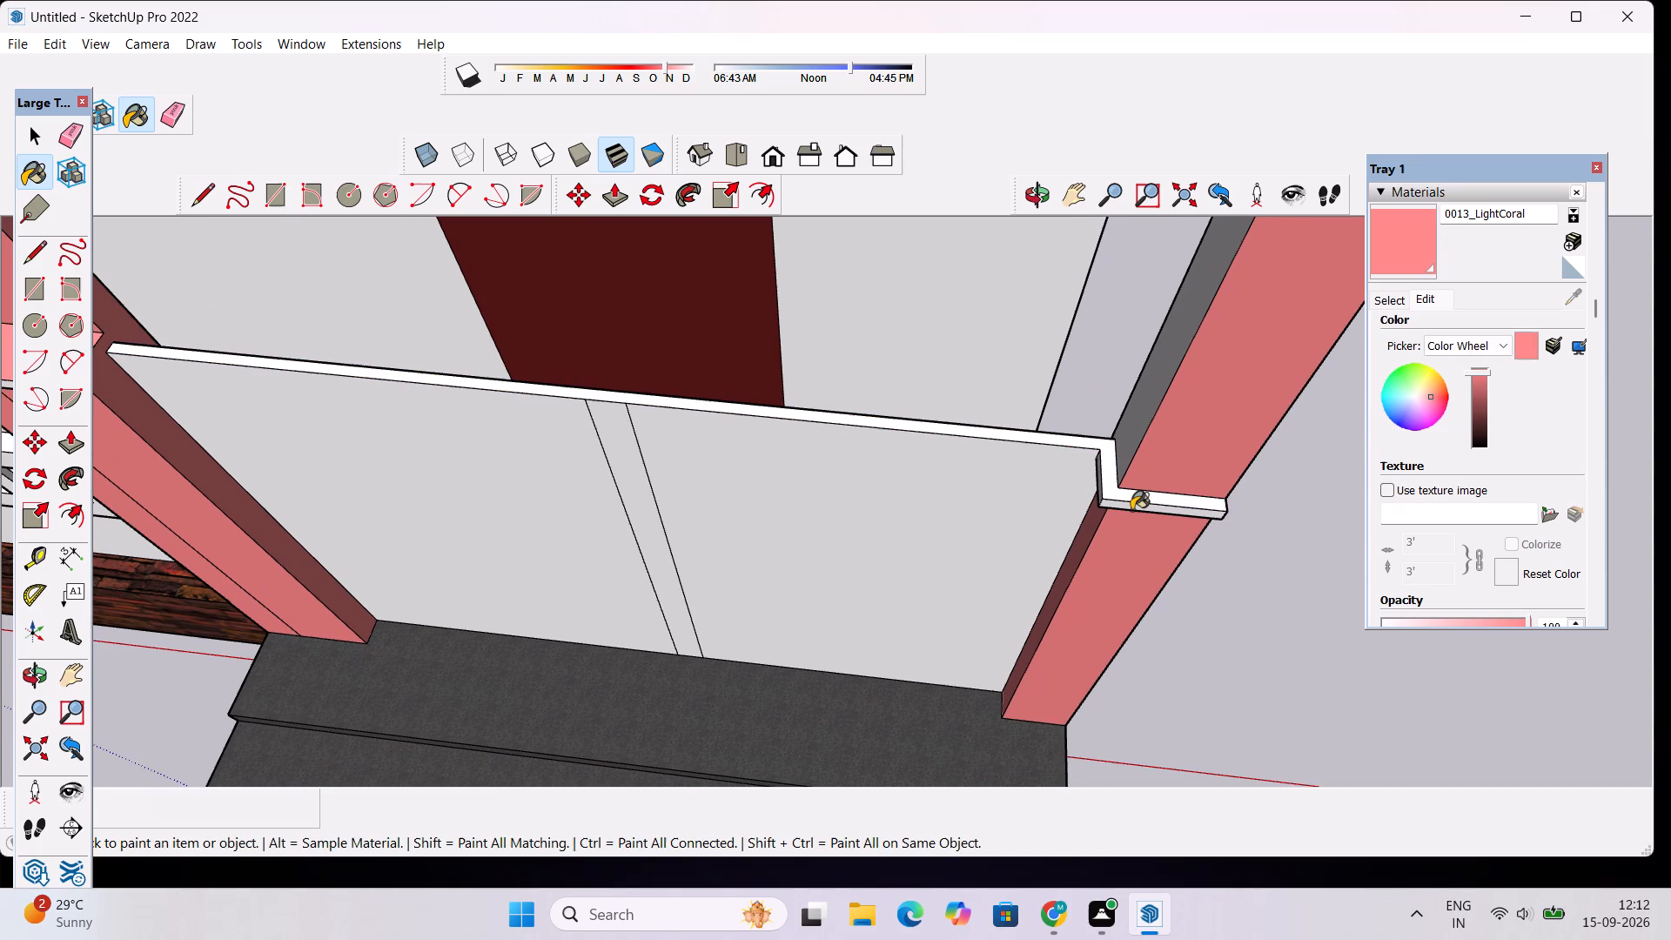
Paint the right column ledge's front and side edges and the upper right column's inner face with 0013_LightCoral.
left_click(1136, 510)
scroll(1136, 511, "up", 9)
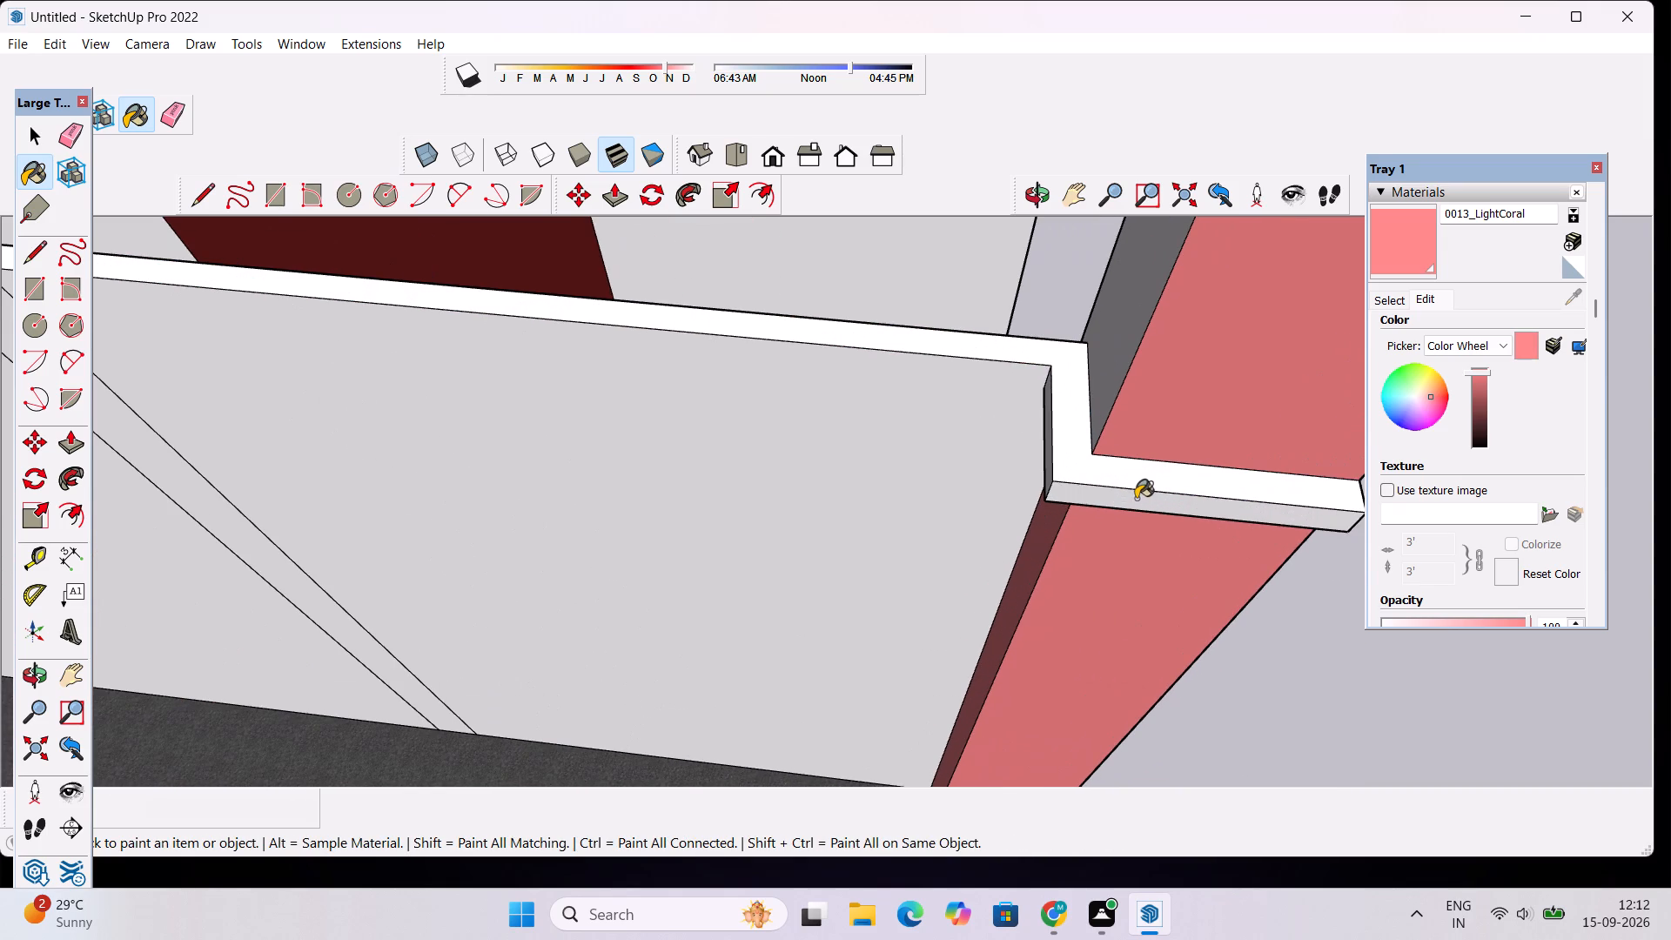
left_click(1136, 499)
scroll(1050, 448, "up", 6)
left_click(1050, 444)
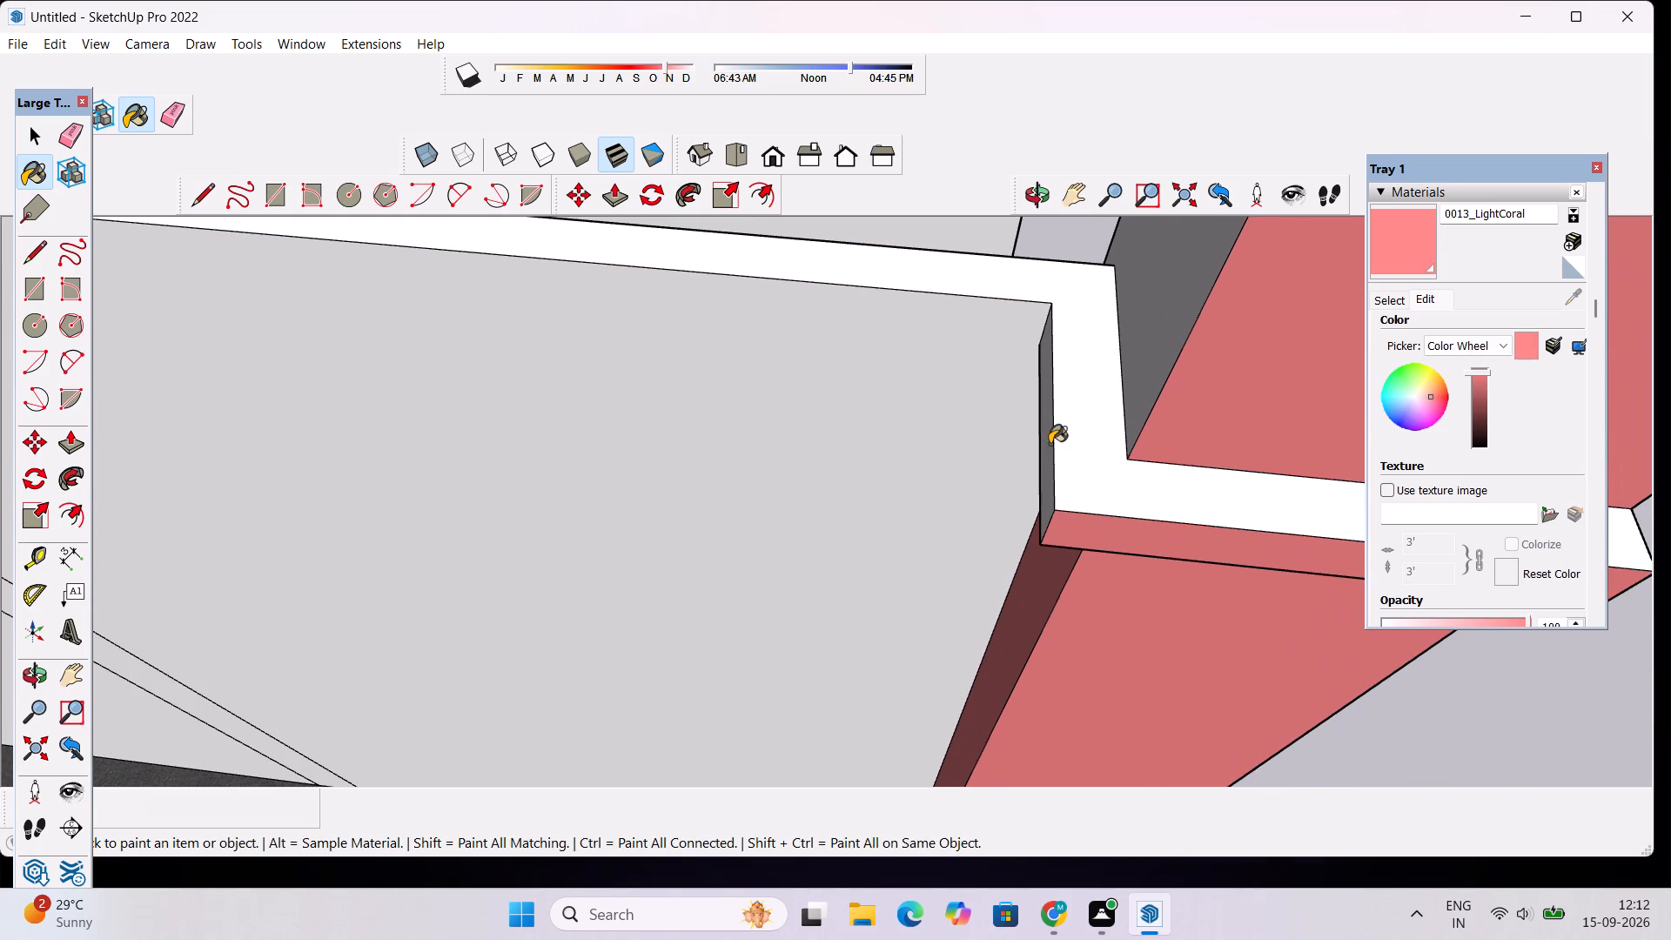
scroll(1111, 441, "down", 6)
left_click(1145, 344)
Paint the top of the parapet's right end pillar and the parapet's top edge with 0013_LightCoral.
scroll(1055, 514, "down", 7)
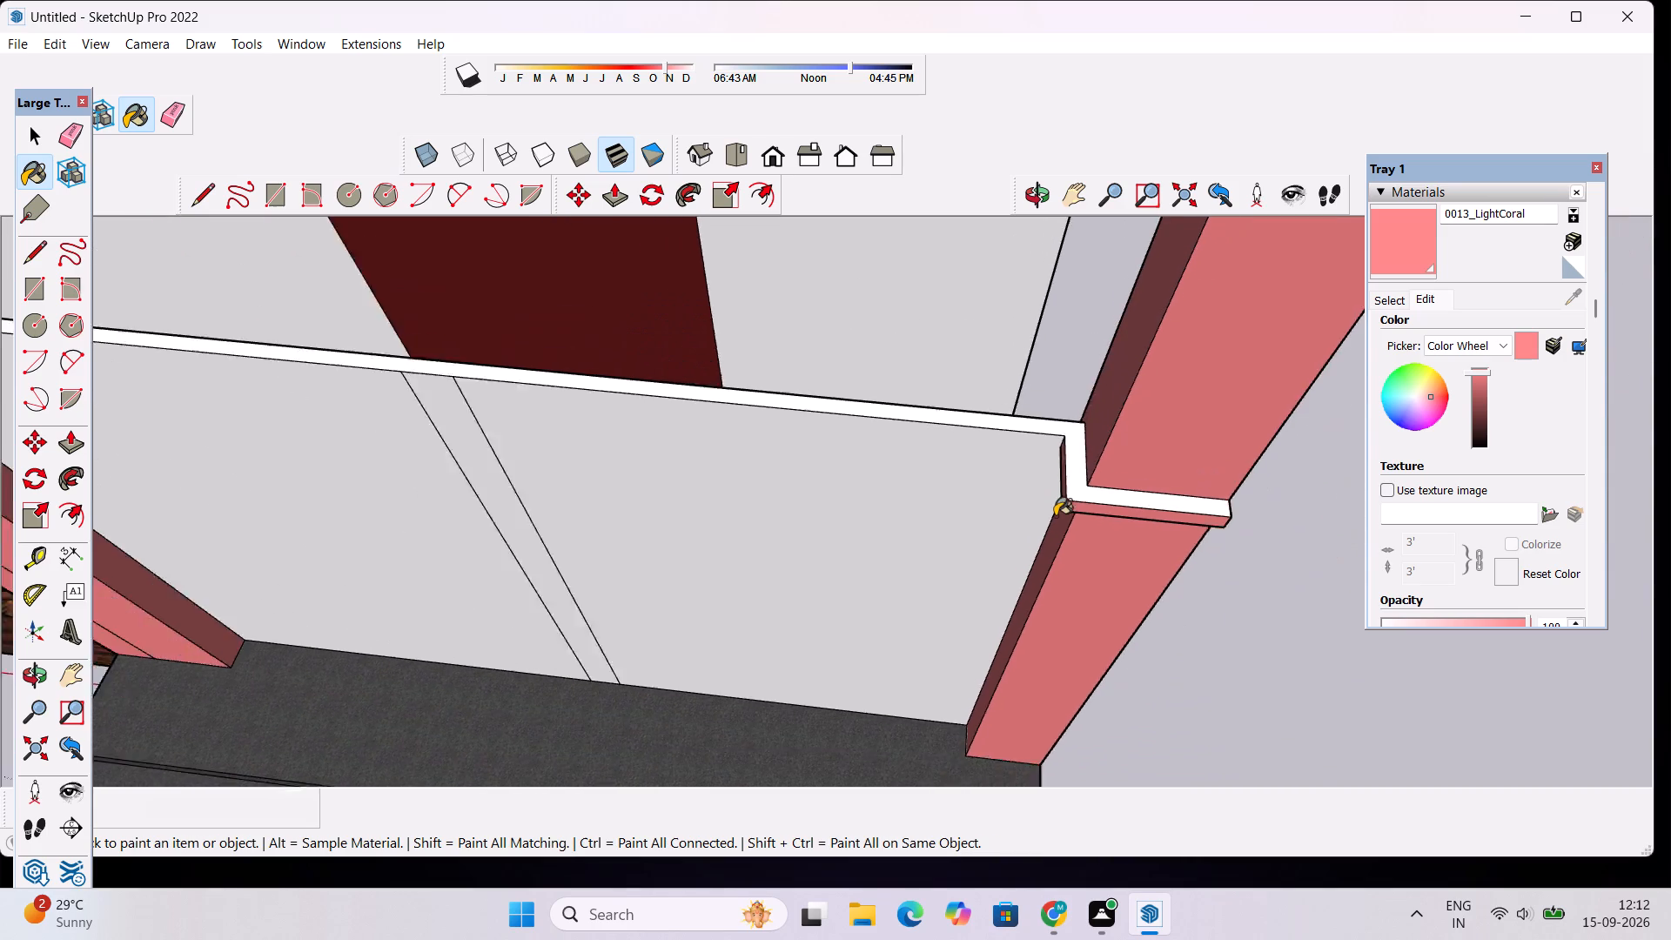
scroll(1055, 516, "down", 14)
scroll(1052, 421, "up", 6)
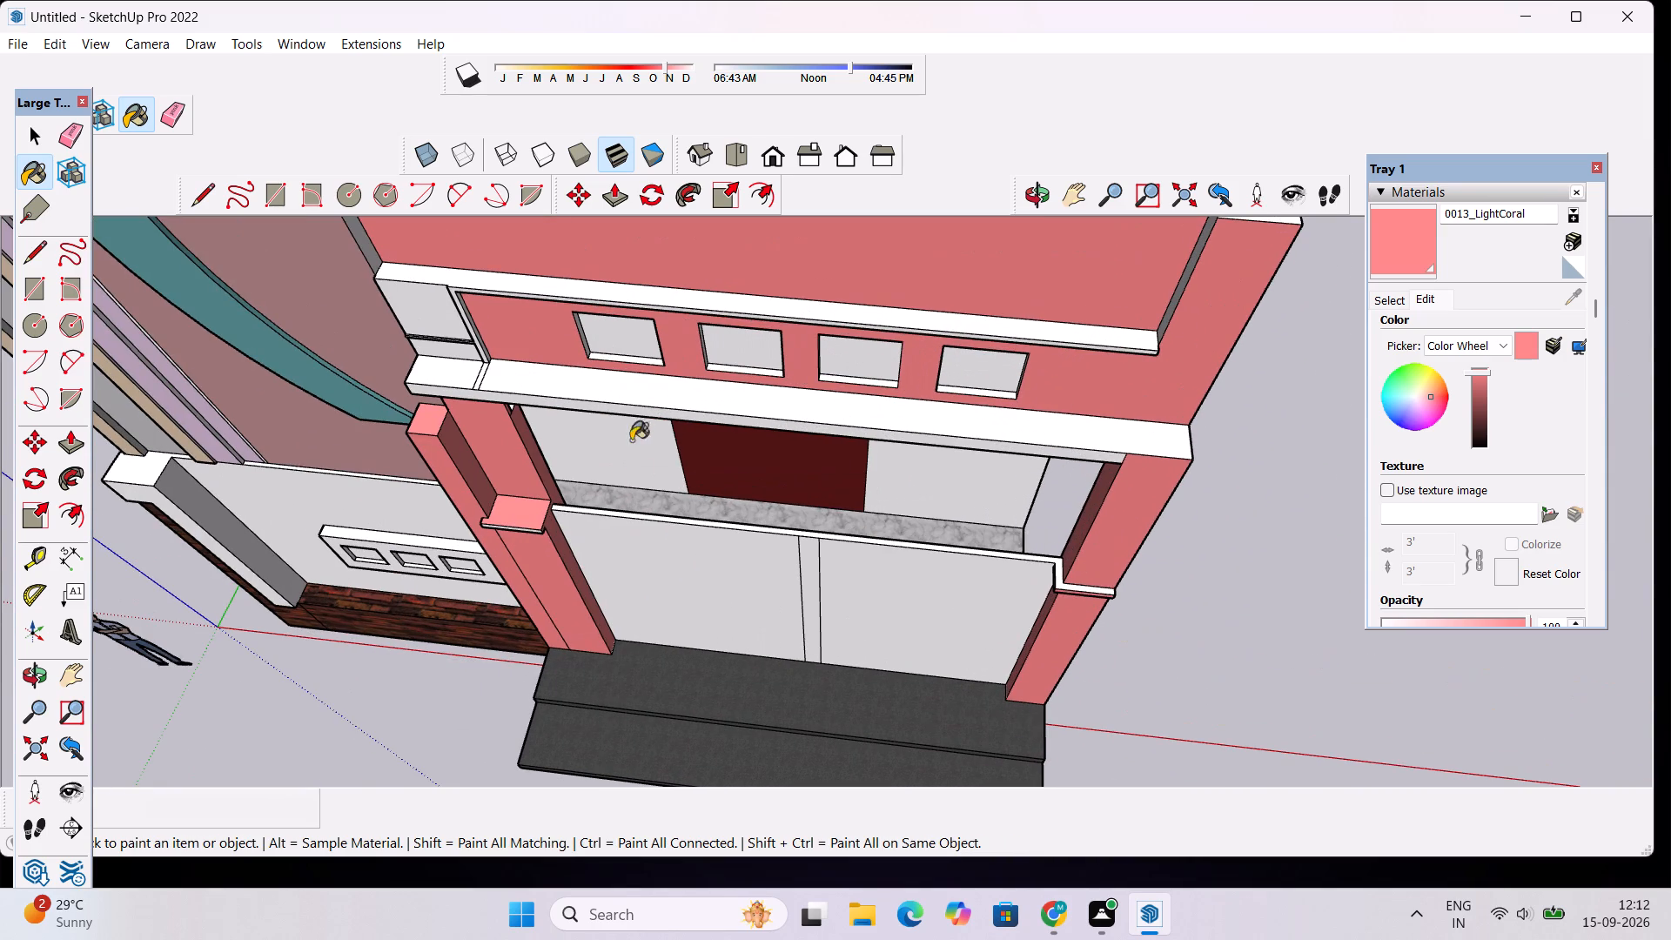
scroll(953, 365, "down", 3)
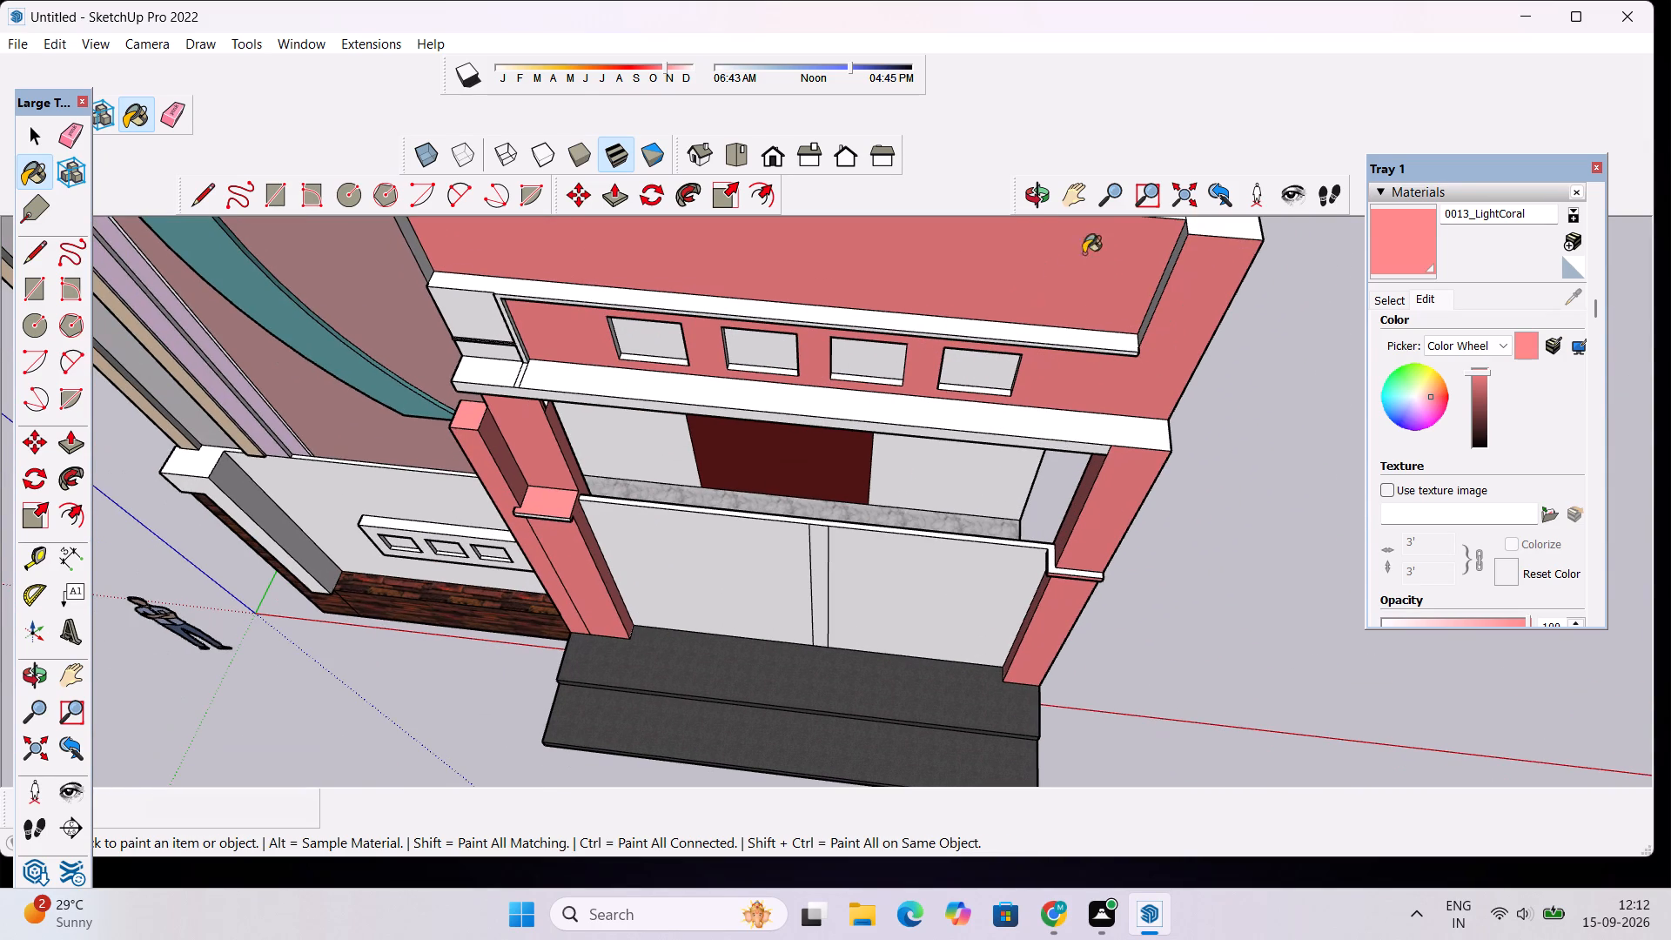
left_click(1171, 251)
scroll(1071, 466, "down", 9)
scroll(1053, 363, "up", 5)
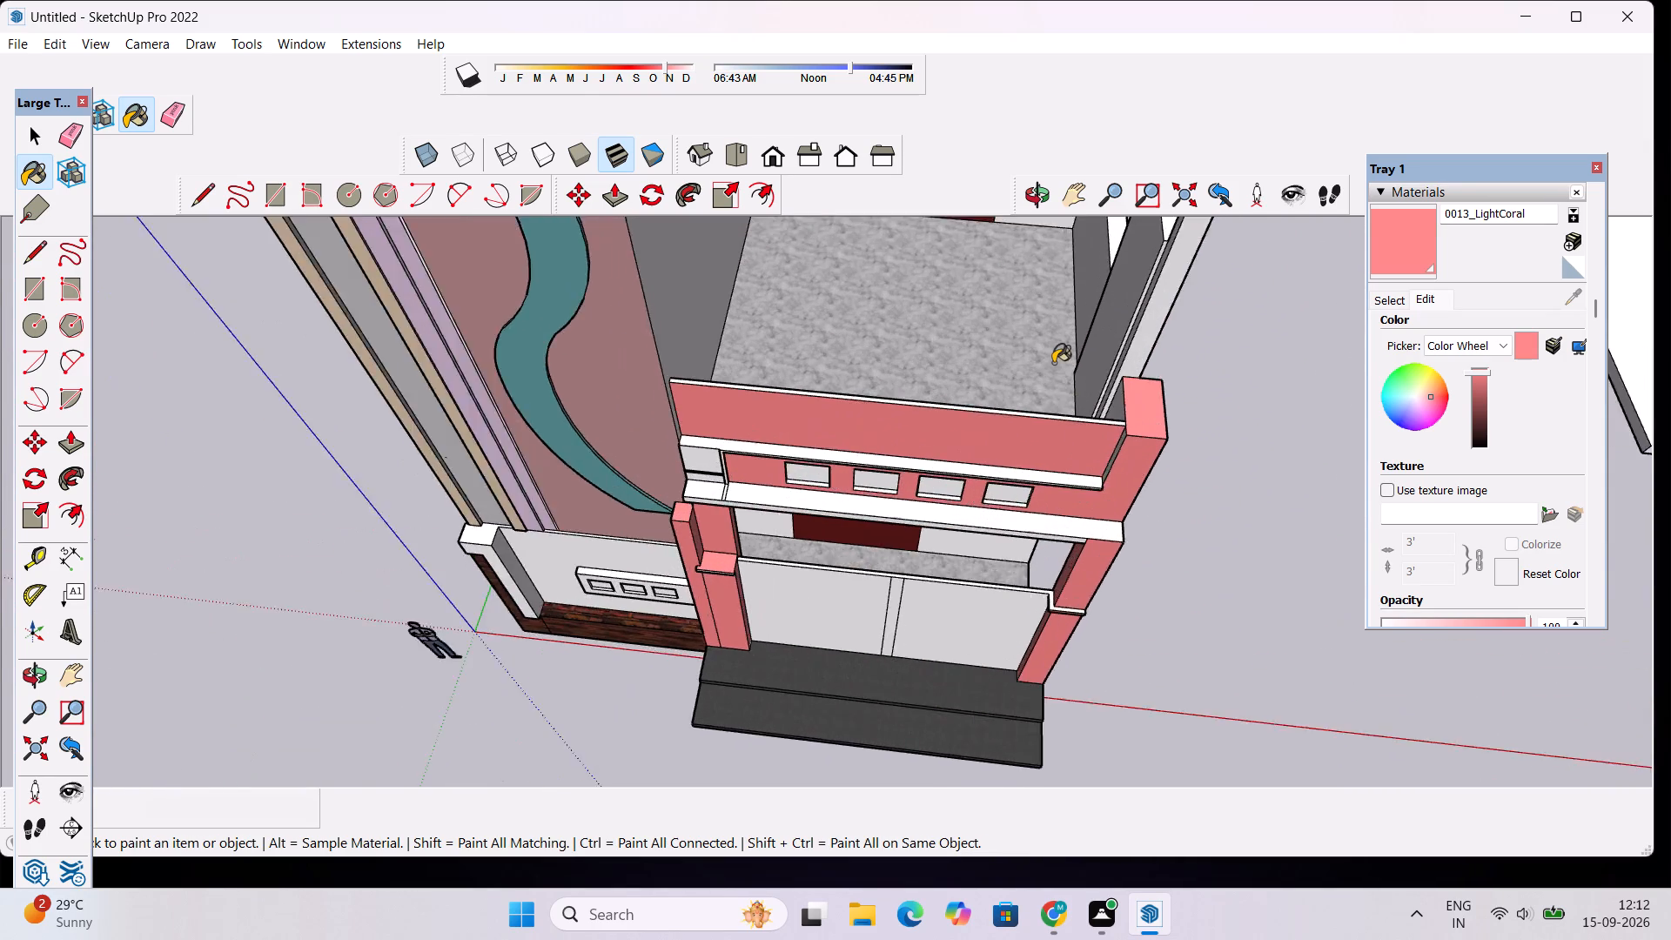
scroll(1053, 363, "up", 5)
left_click(1071, 413)
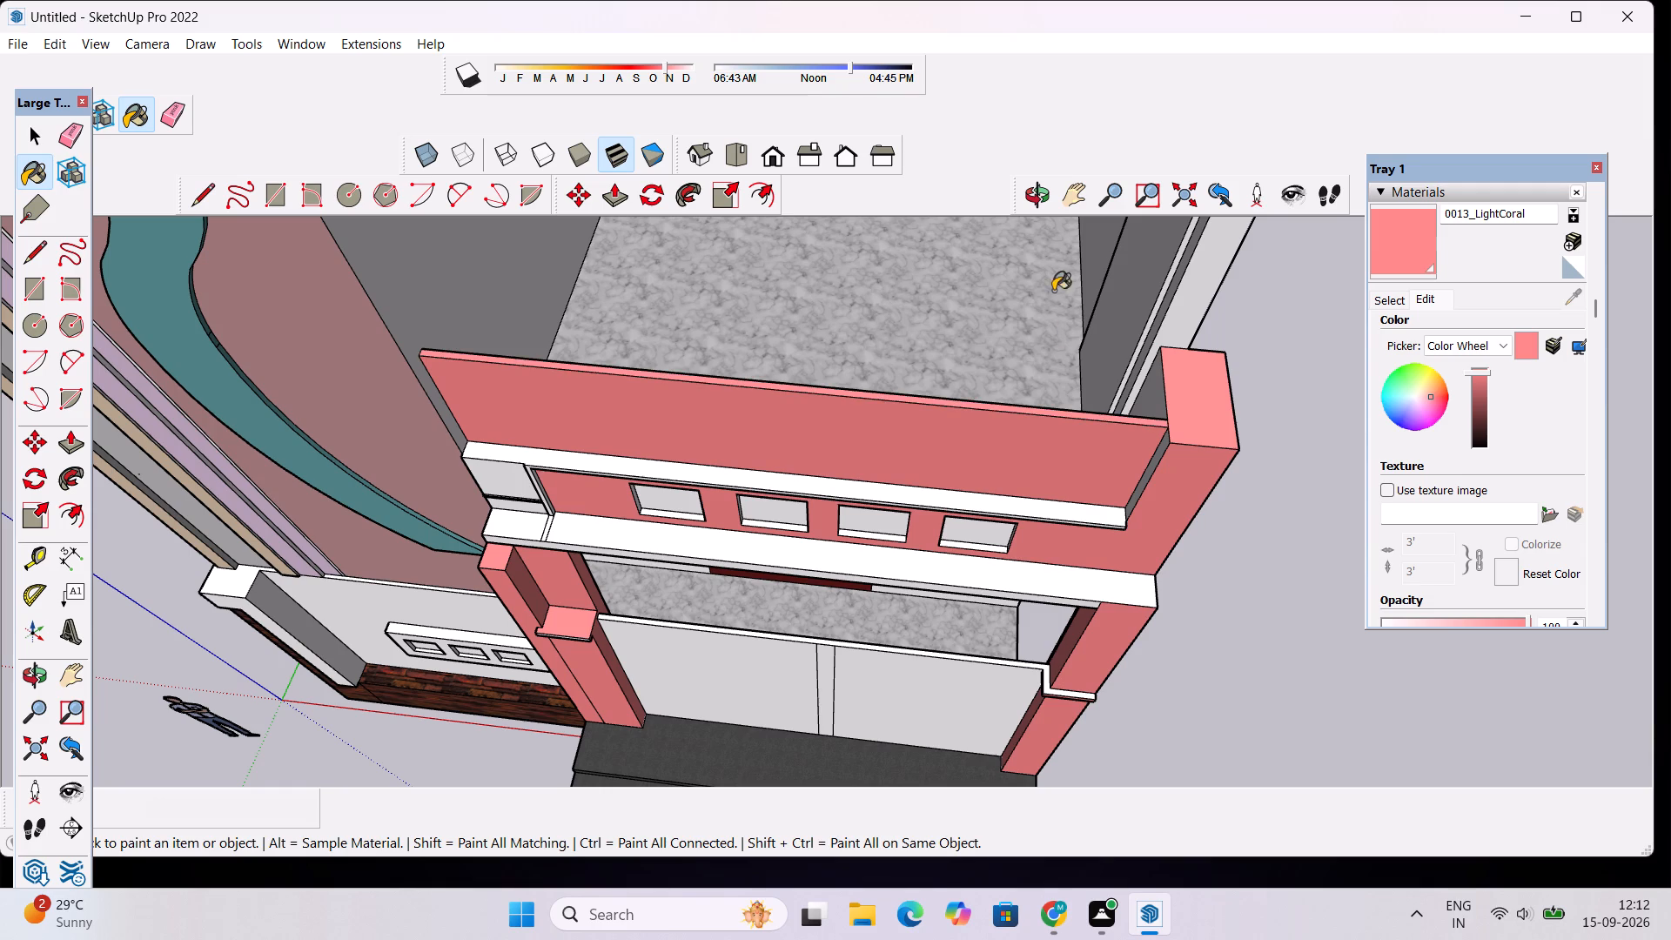
Examine the painted parapet, opening band and gate columns from the front and the left side of the house.
left_click(1032, 197)
left_click_drag(850, 562, 889, 433)
scroll(891, 421, "down", 10)
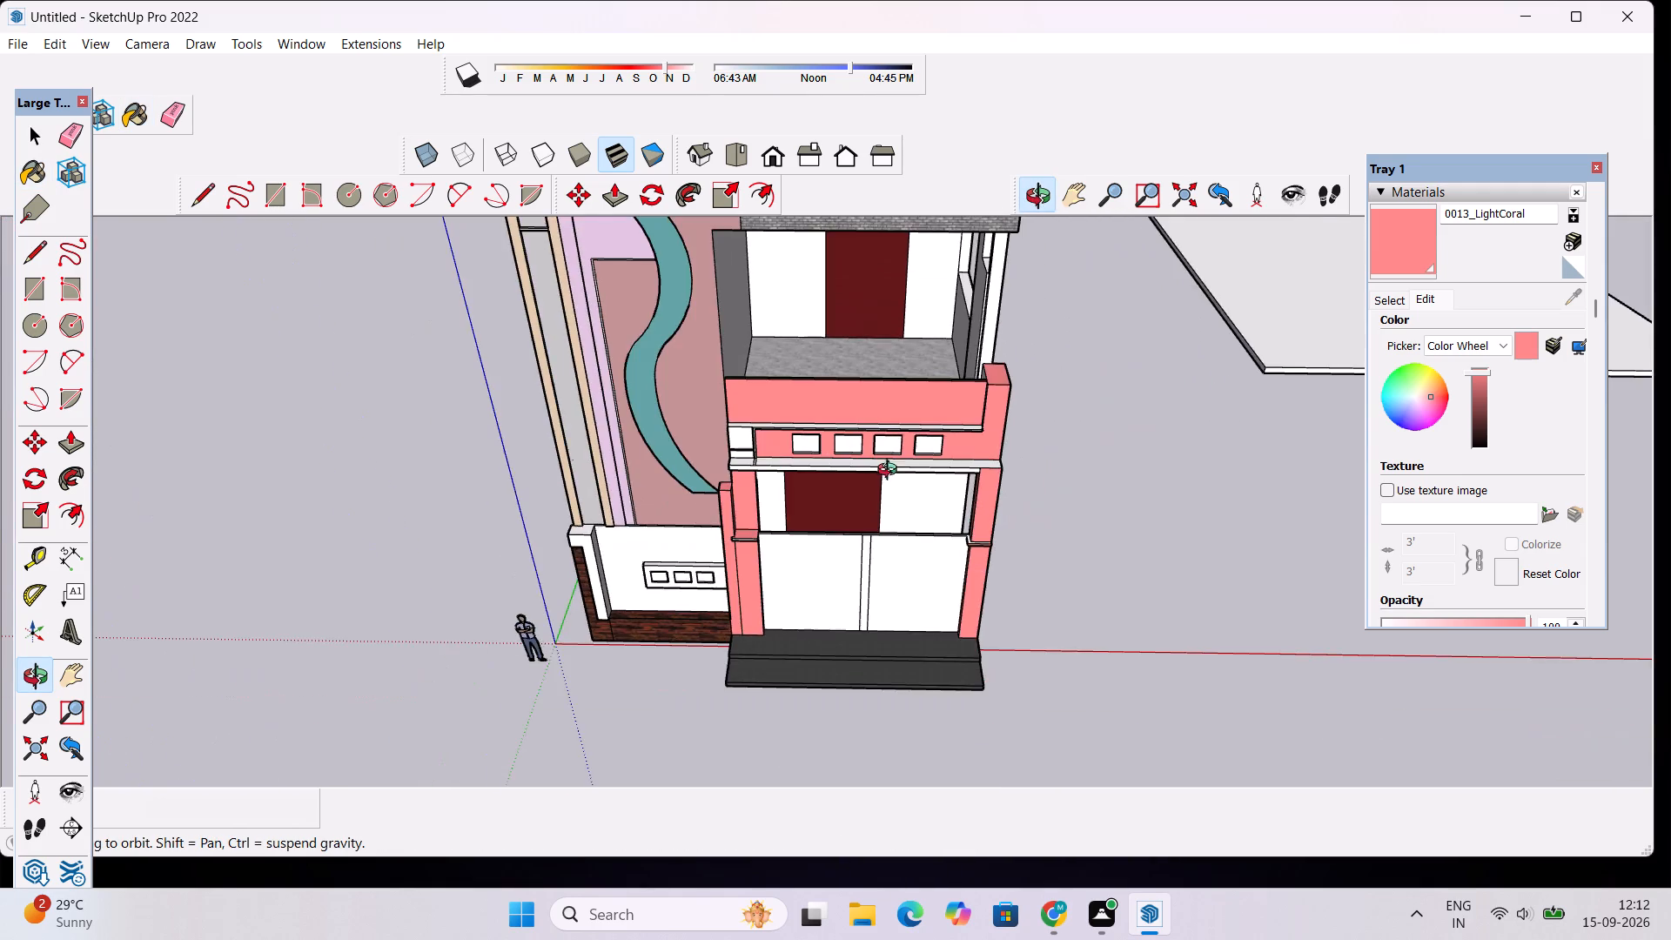
left_click_drag(882, 553, 1164, 408)
left_click_drag(893, 366, 891, 418, "shift")
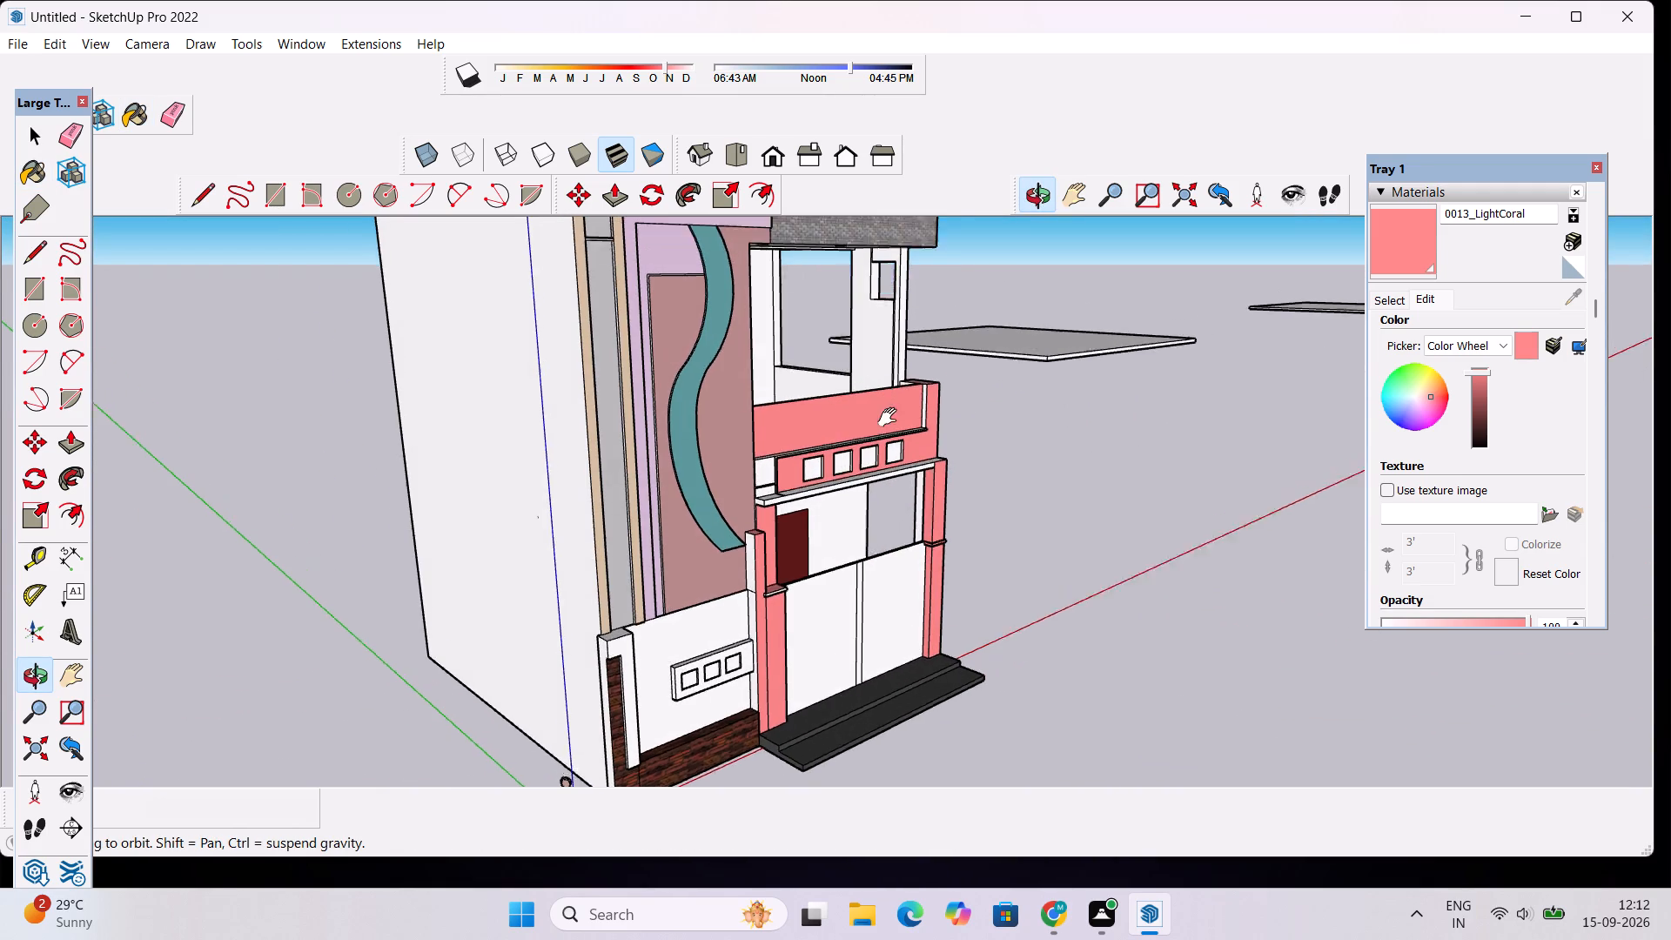
left_click_drag(891, 418, 864, 514, "shift")
scroll(903, 500, "down", 4)
left_click_drag(976, 574, 927, 607)
scroll(885, 575, "up", 5)
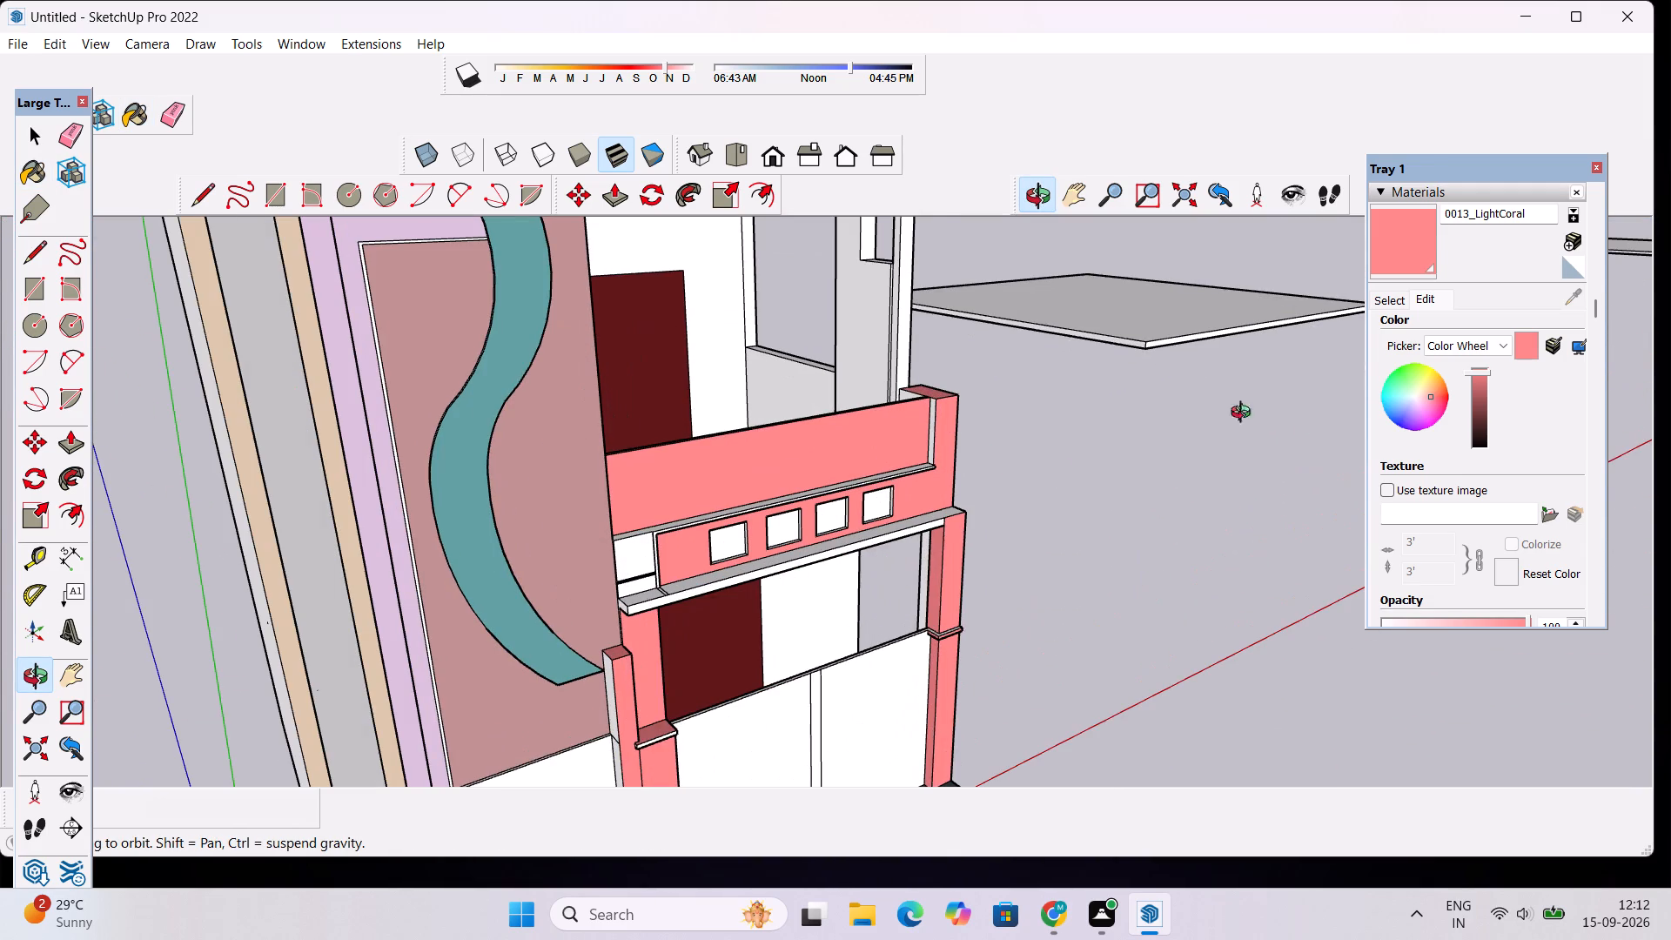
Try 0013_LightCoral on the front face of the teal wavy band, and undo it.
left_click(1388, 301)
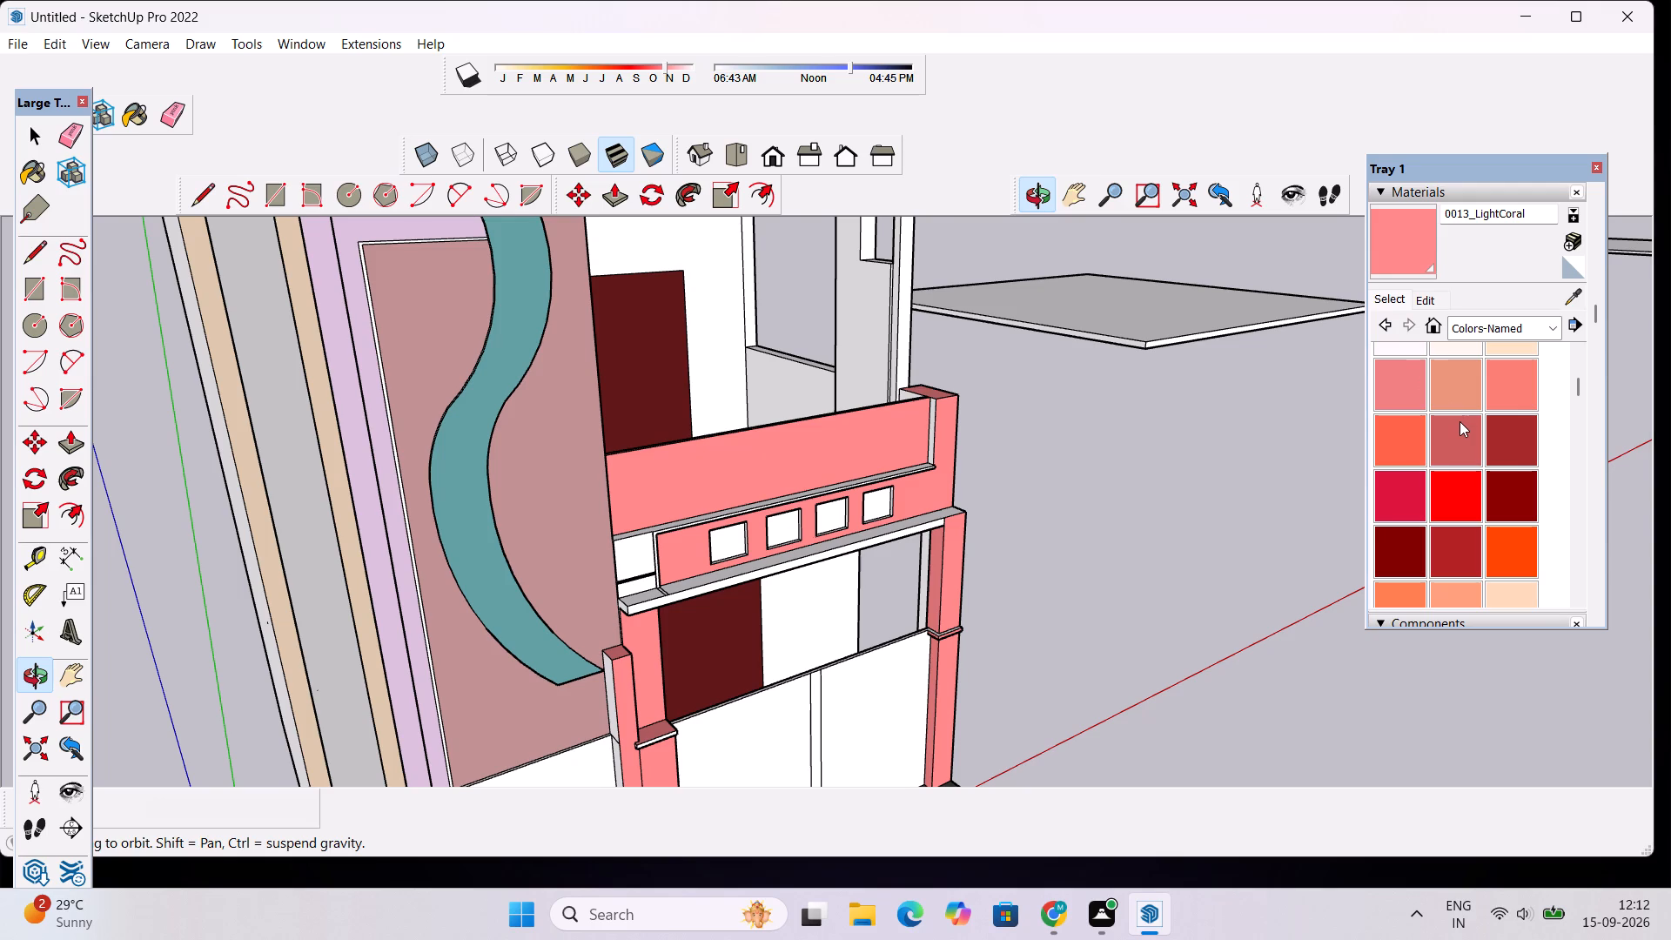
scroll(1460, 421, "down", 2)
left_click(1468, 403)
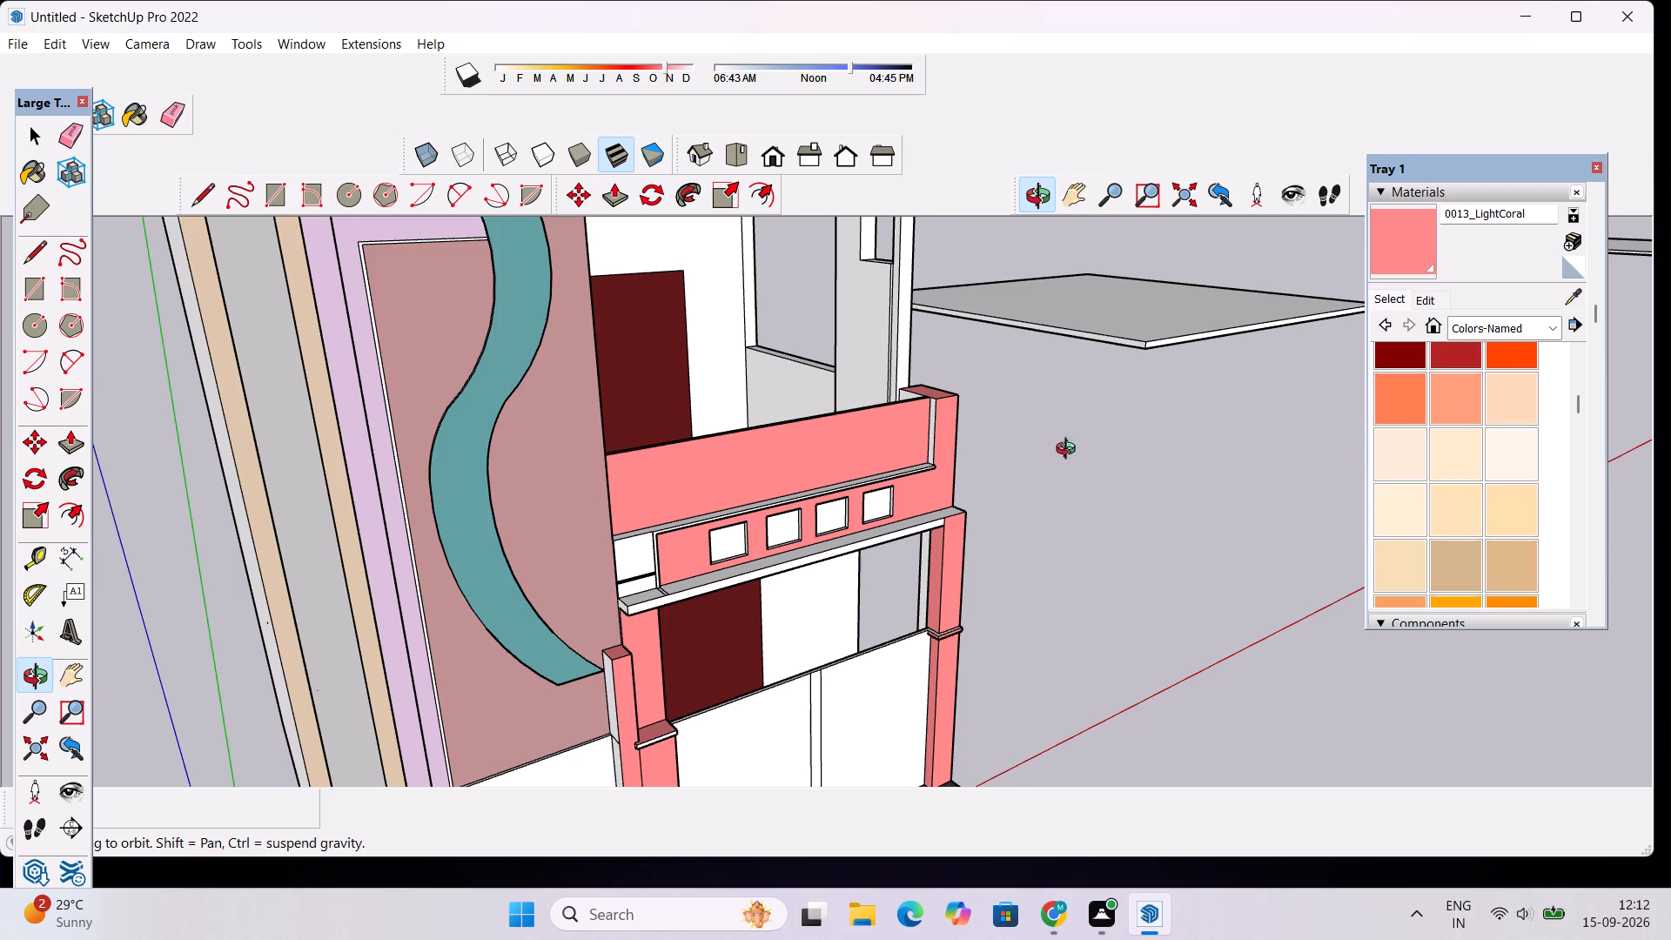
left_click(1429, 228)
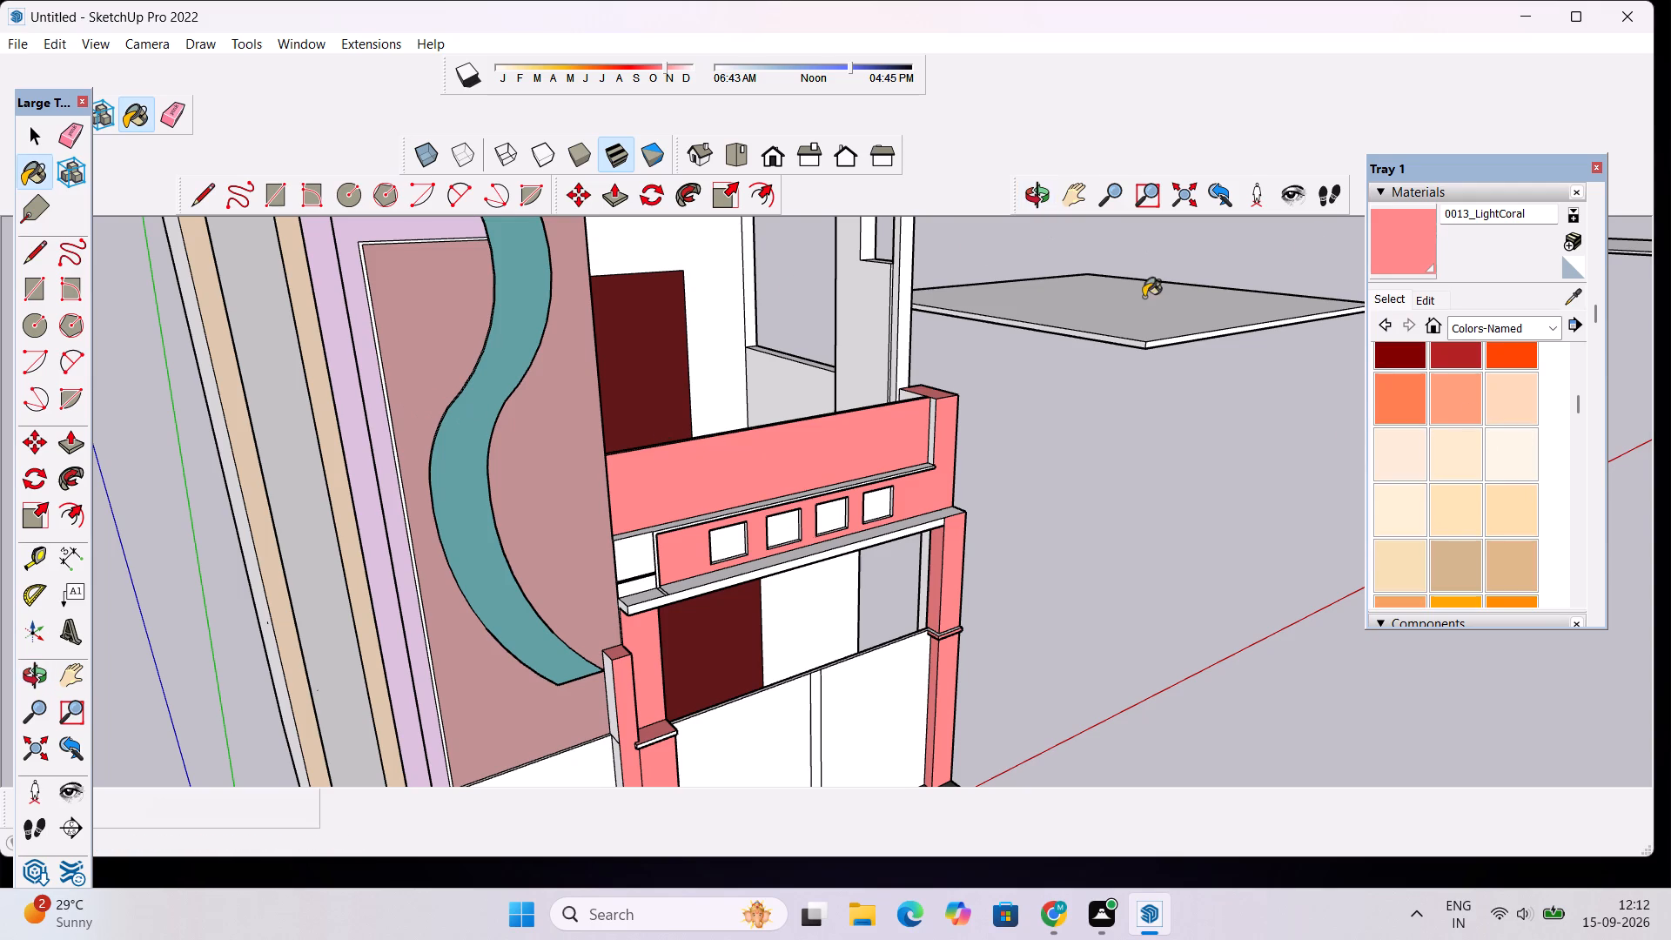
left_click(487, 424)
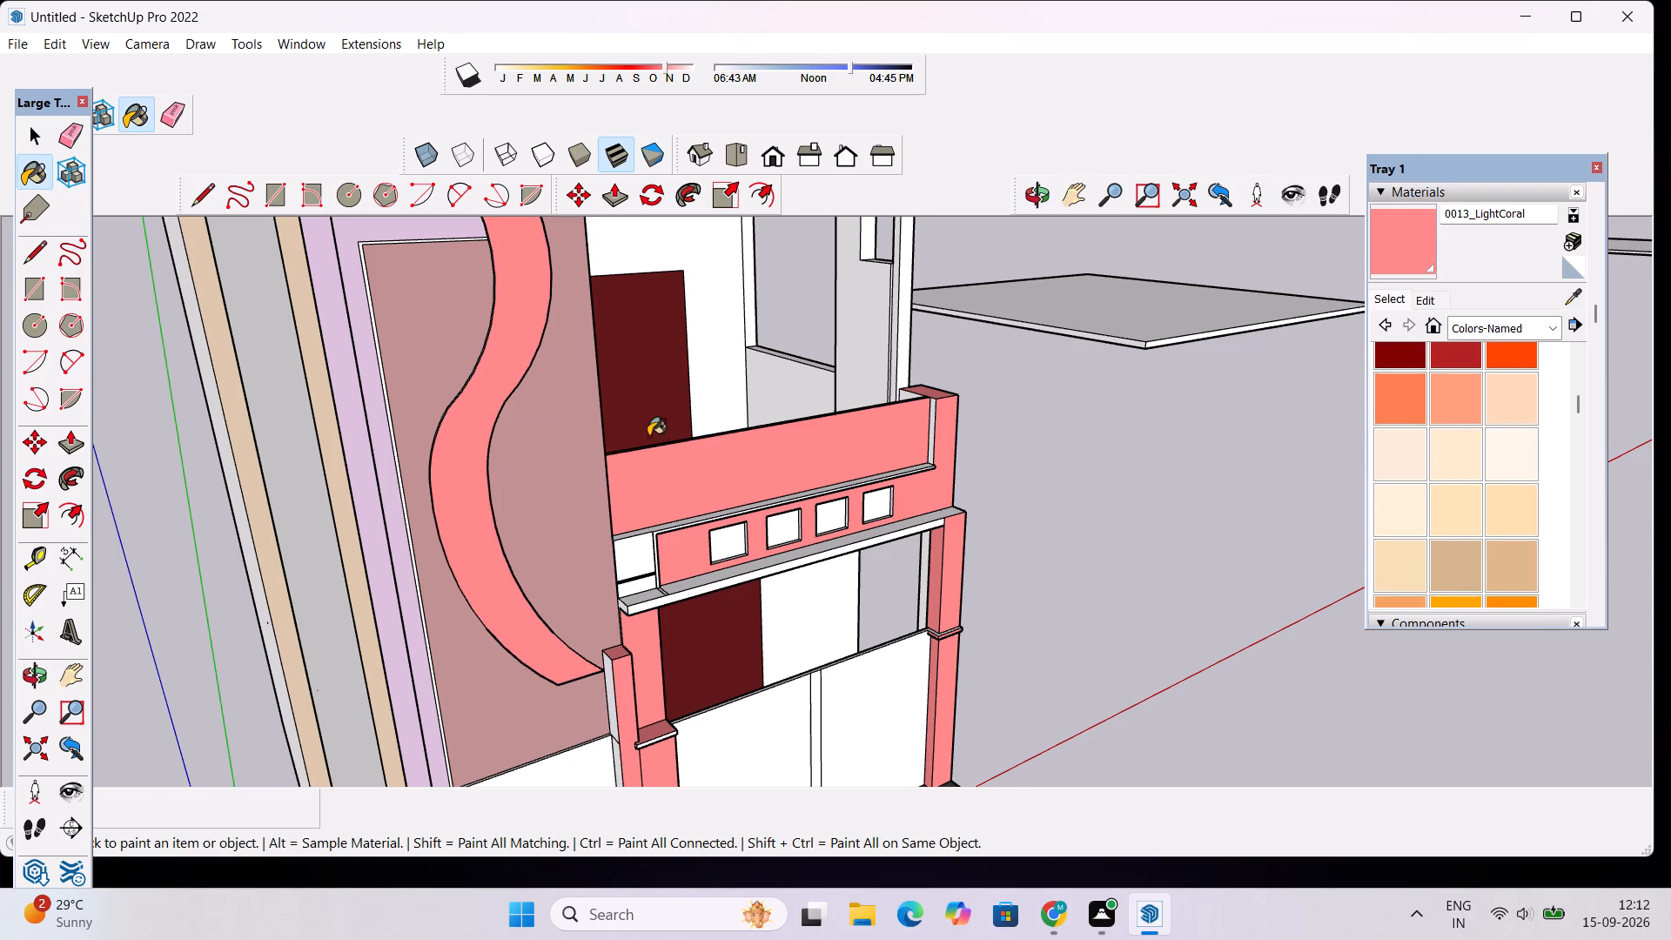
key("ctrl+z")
Paint the front face of the wavy band with 0026_LightSalmon from Colors-Named.
left_click(1446, 397)
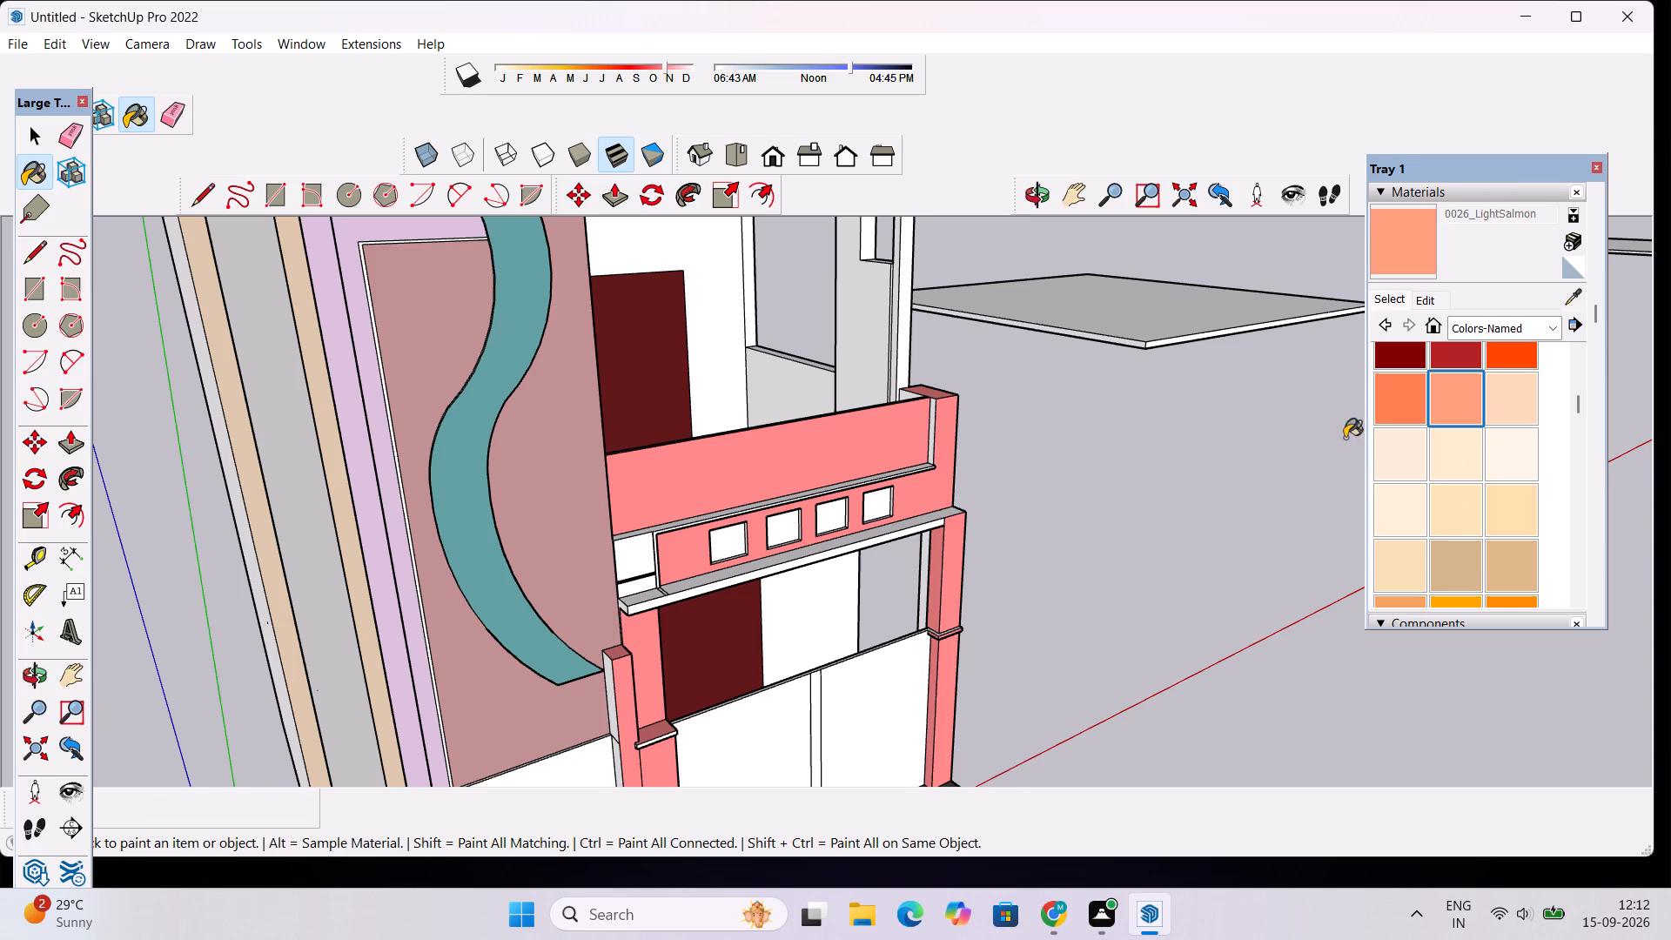
left_click(503, 367)
Paint the upper curve of the wavy band's right side edge with 0026_LightSalmon.
scroll(530, 496, "down", 10)
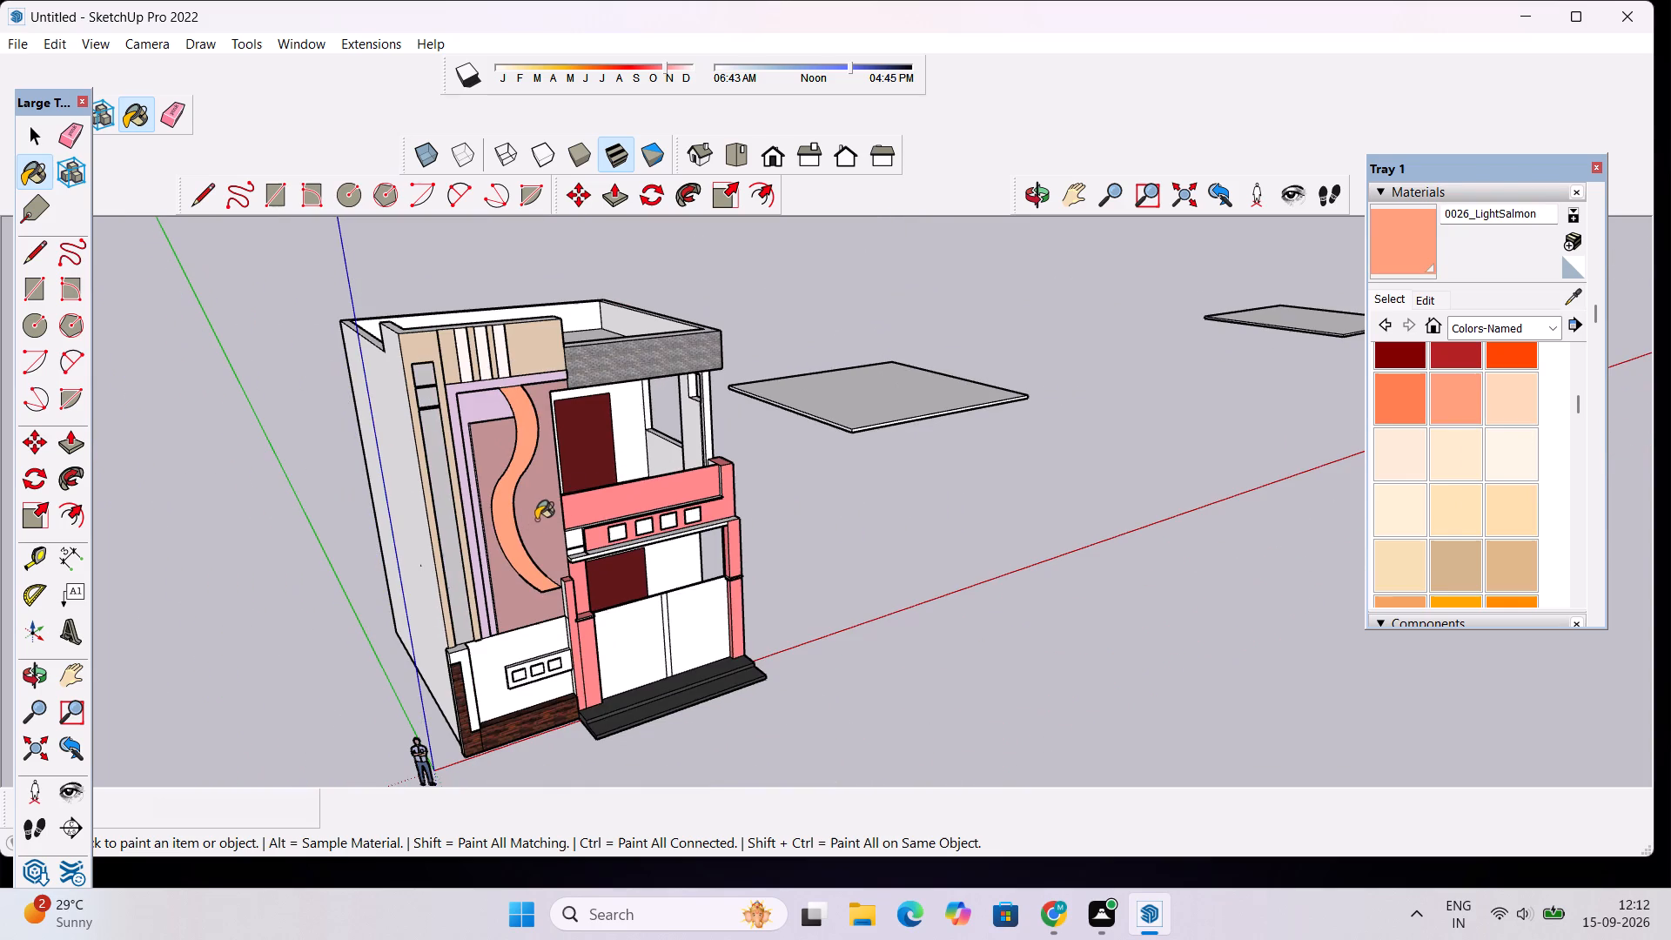
left_click(1037, 203)
left_click_drag(1074, 467, 633, 446)
scroll(623, 376, "up", 10)
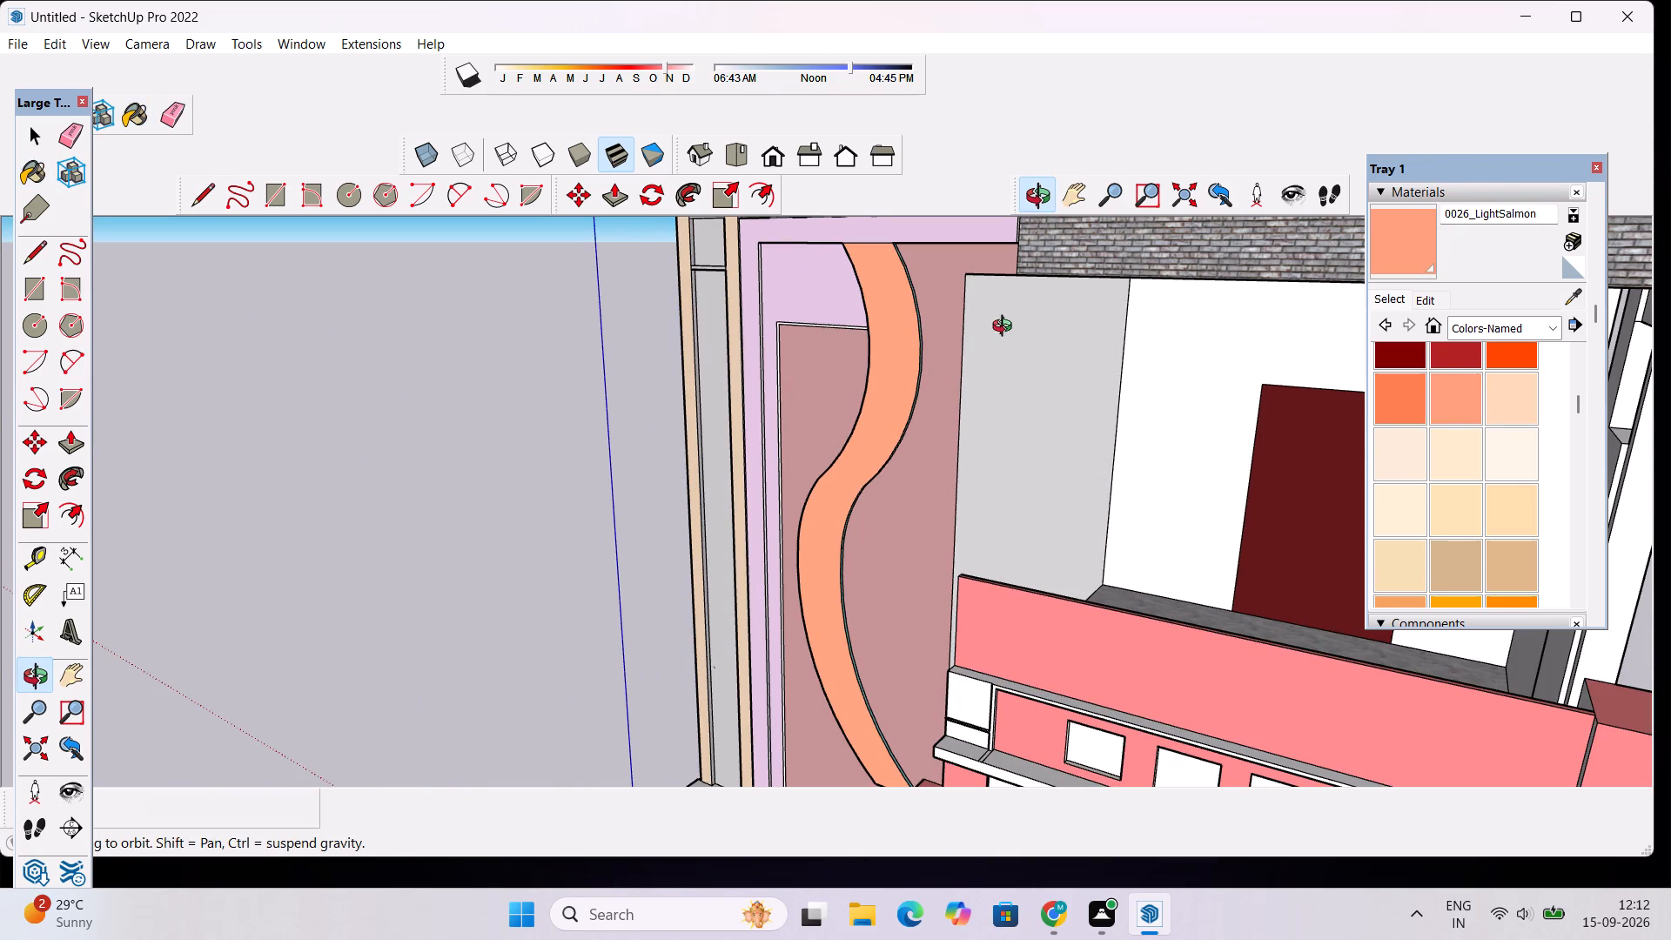
left_click_drag(951, 379, 1079, 398)
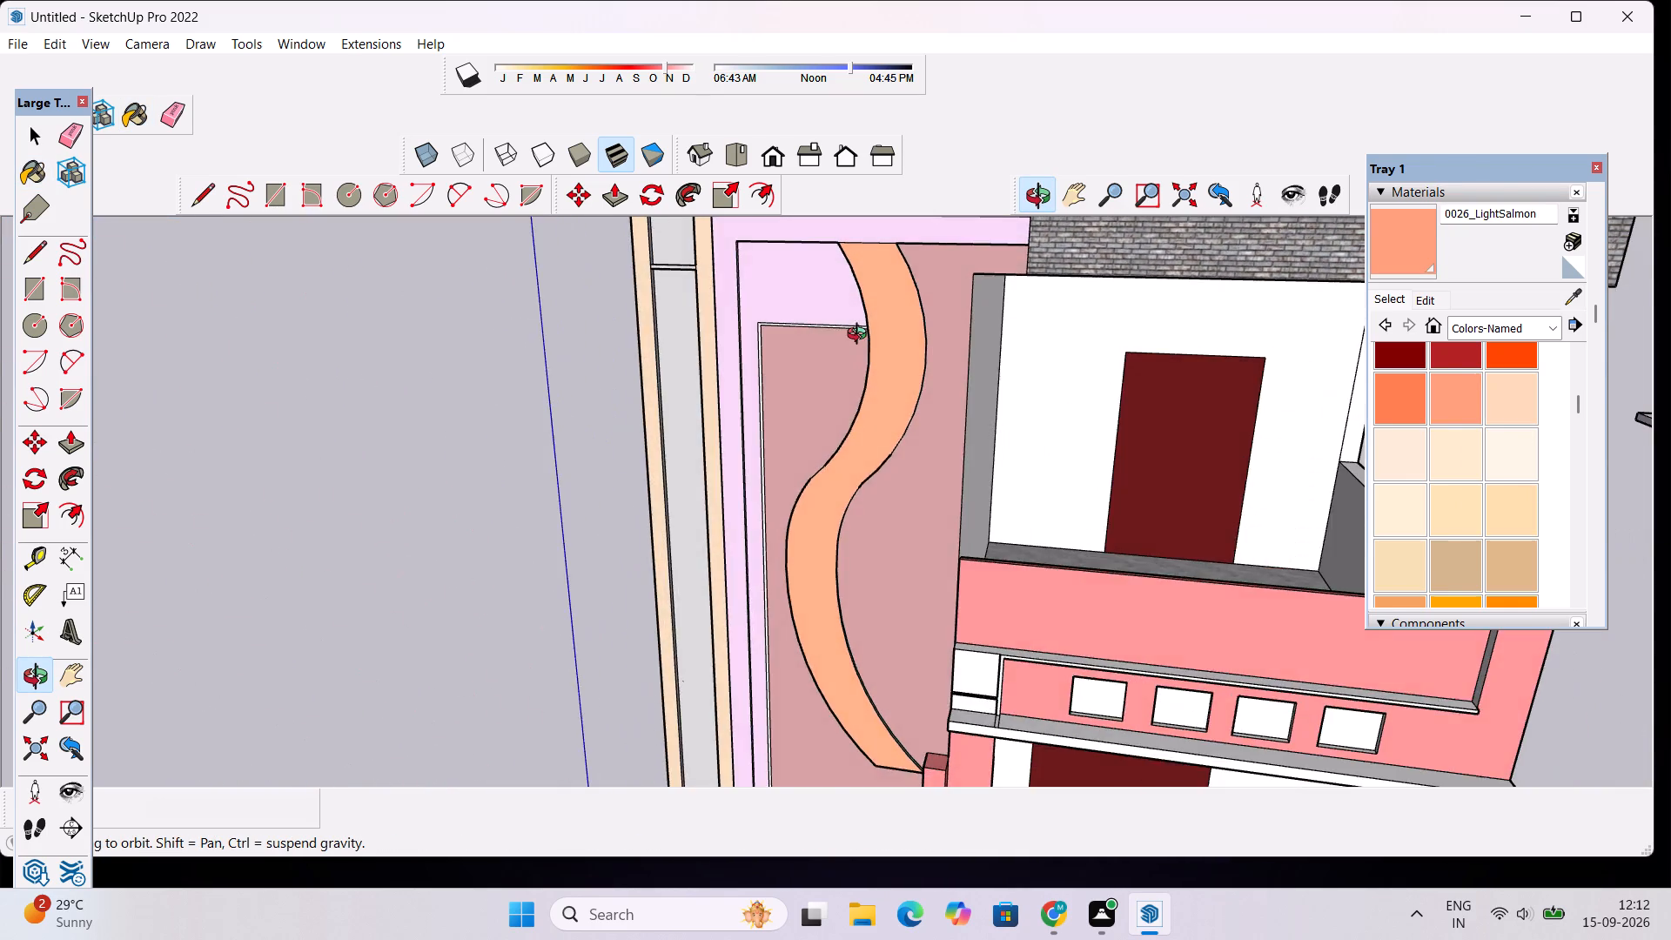
scroll(861, 336, "up", 5)
left_click_drag(1057, 337, 849, 411)
scroll(843, 402, "up", 9)
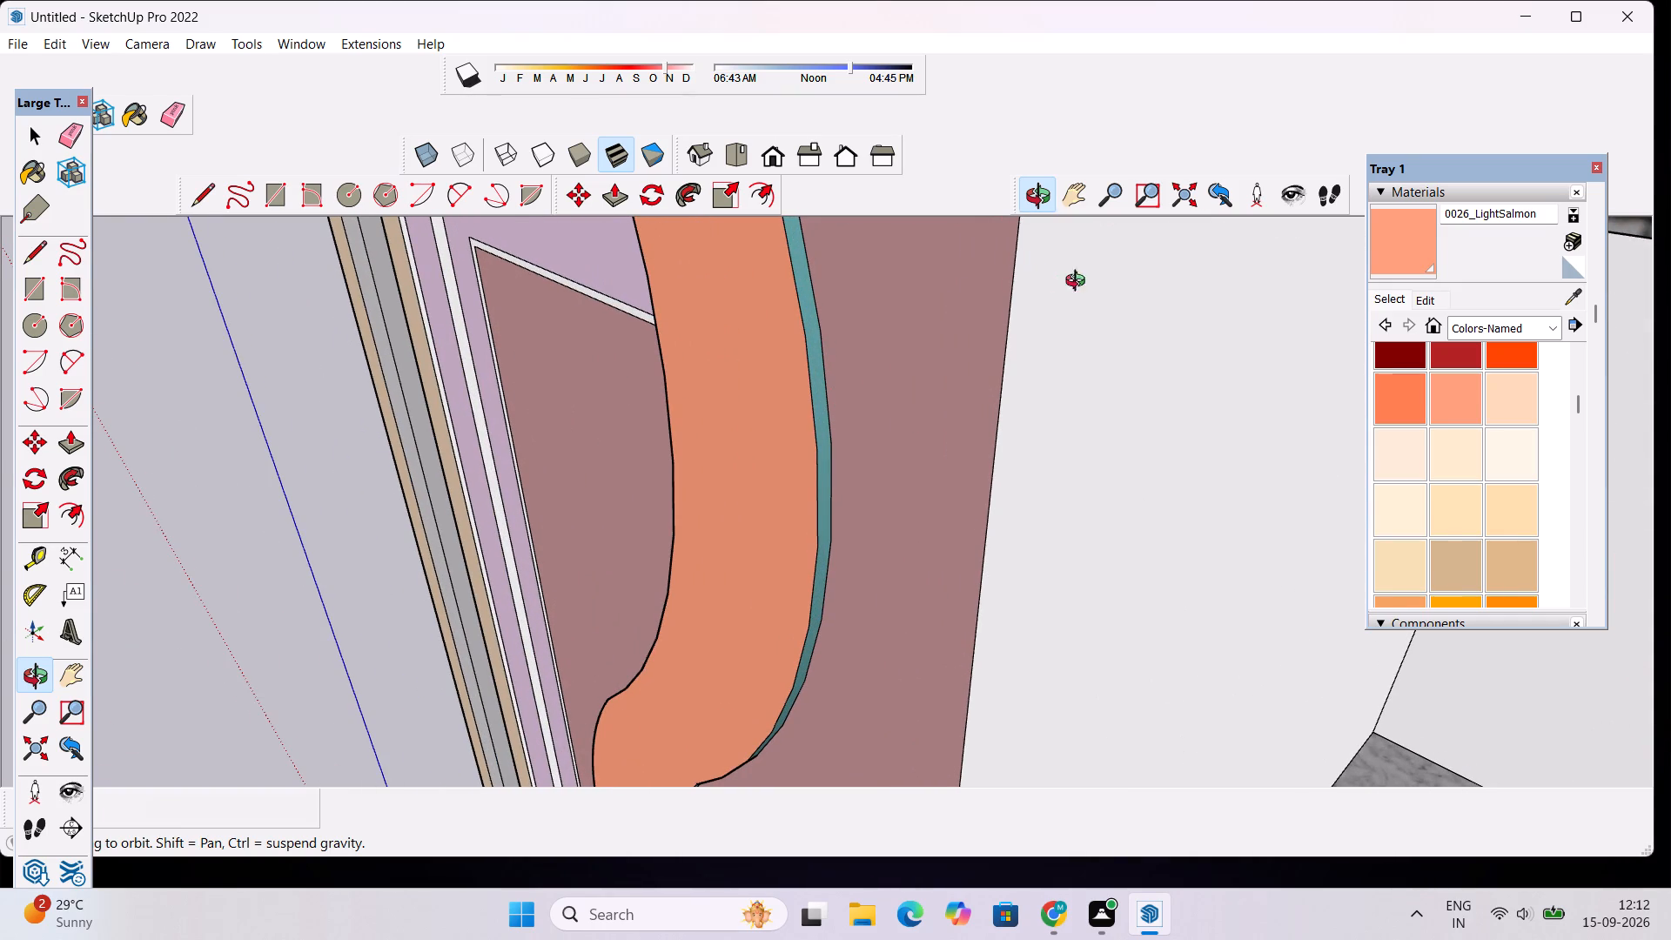
key("space")
left_click(1380, 242)
scroll(809, 393, "up", 3)
left_click(808, 342)
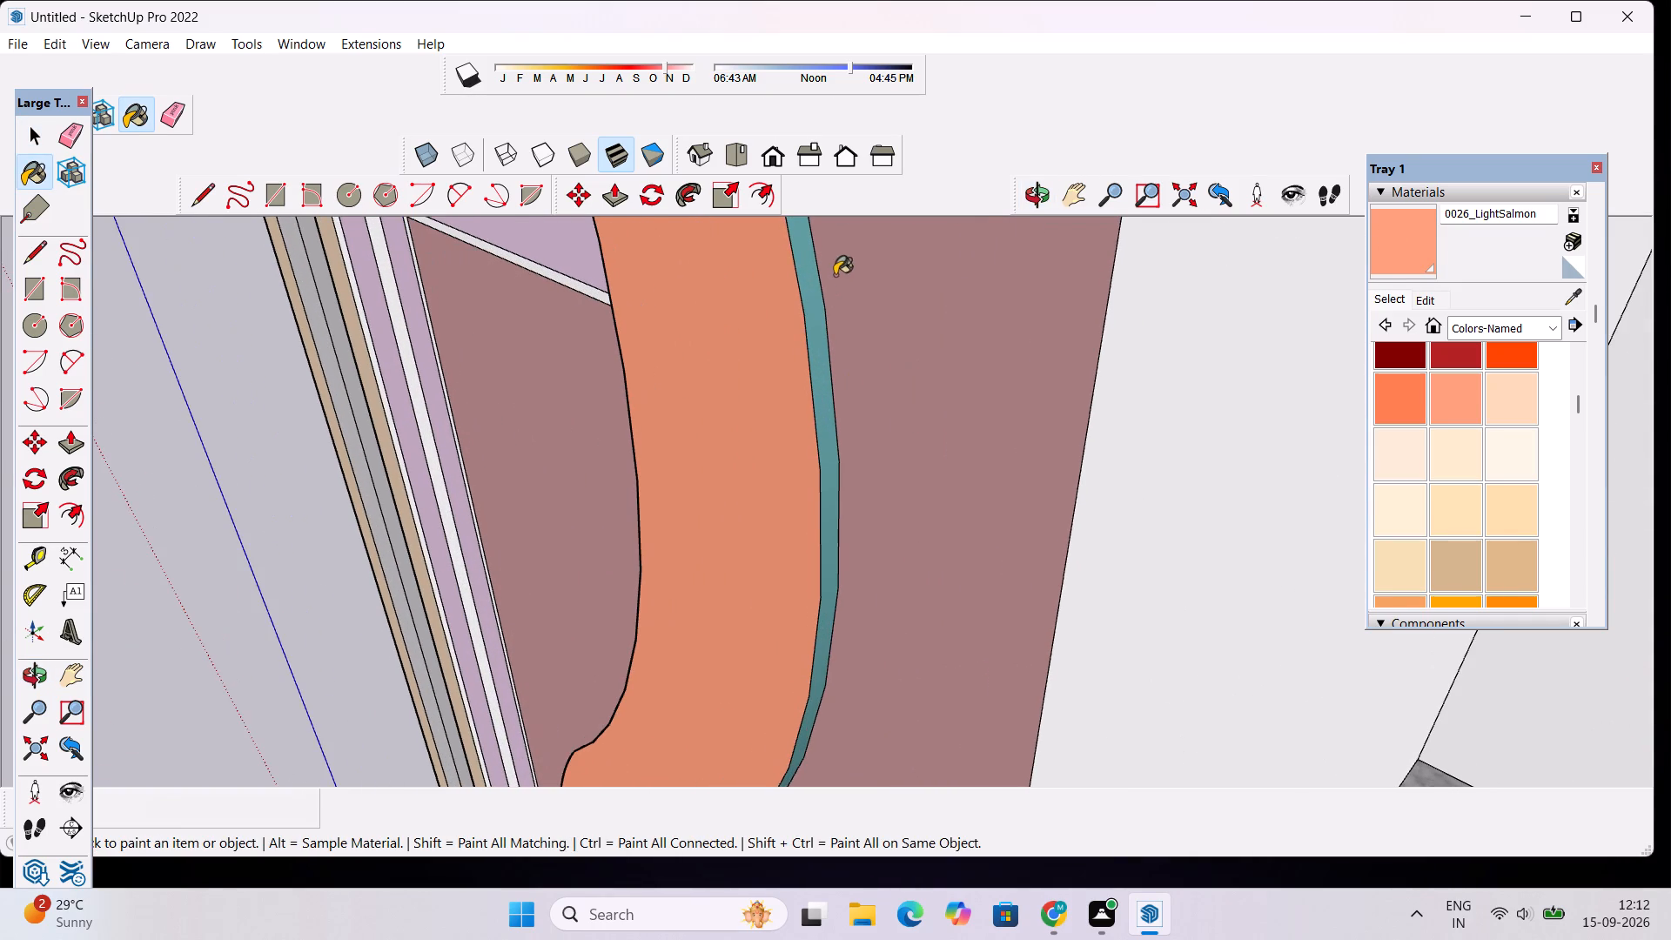
scroll(835, 275, "down", 4)
scroll(840, 346, "up", 5)
left_click(813, 315)
scroll(812, 299, "down", 7)
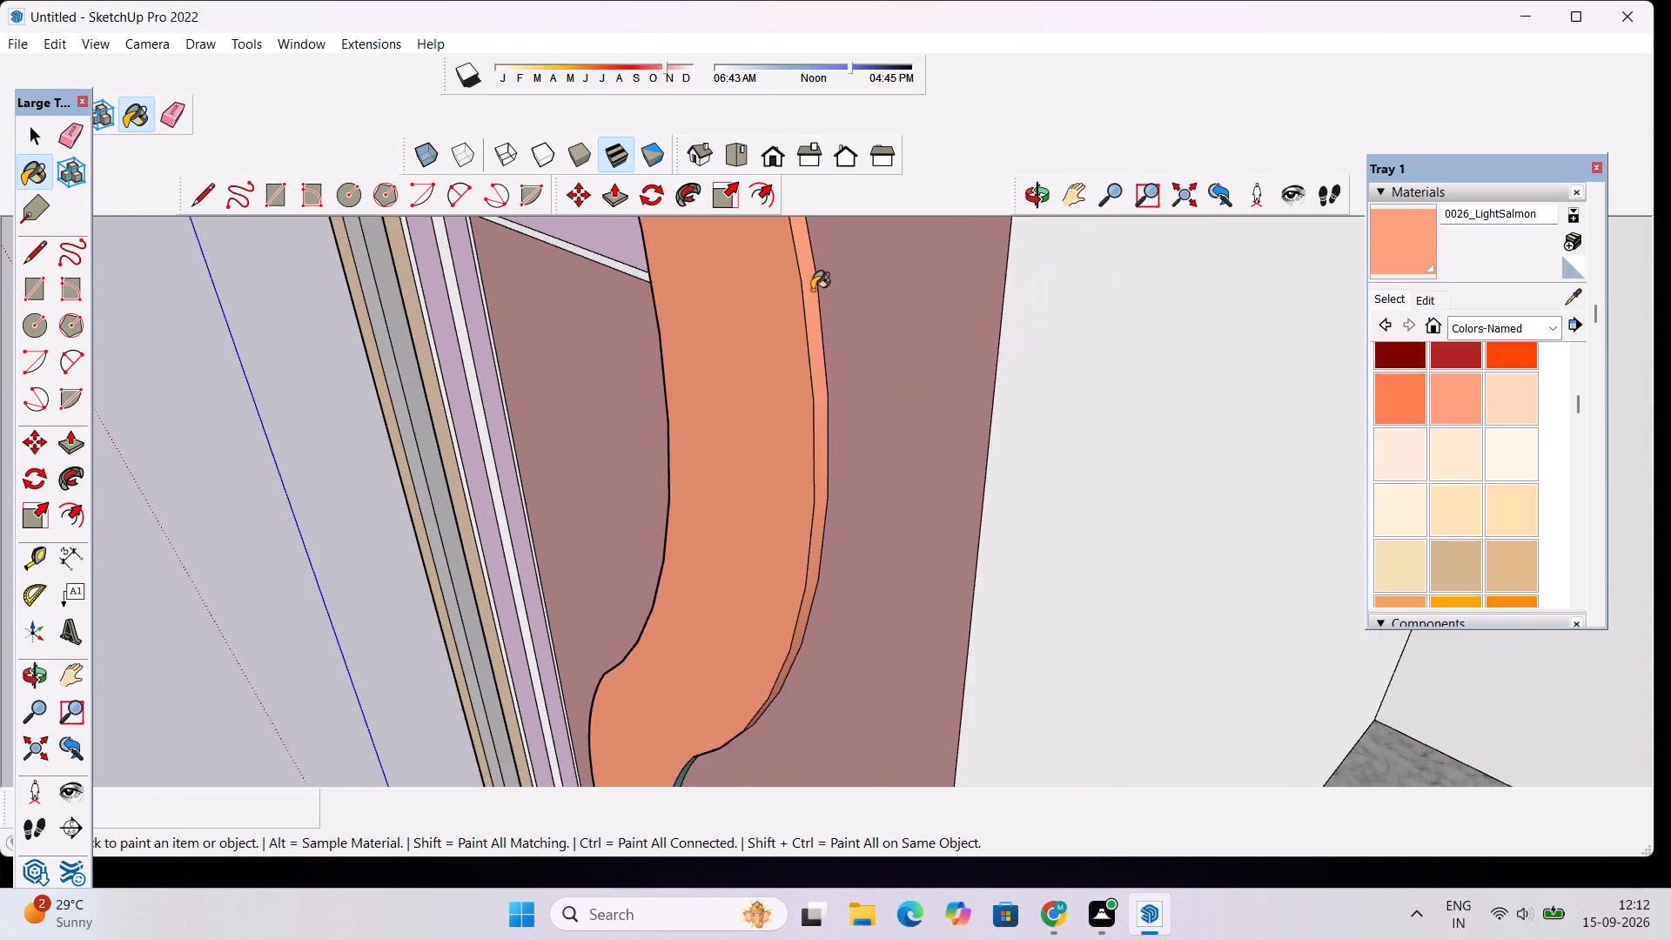
Paint the remaining middle and lower segments of the wavy band's right side edge with 0026_LightSalmon.
scroll(812, 290, "down", 7)
scroll(745, 483, "down", 7)
scroll(746, 675, "up", 10)
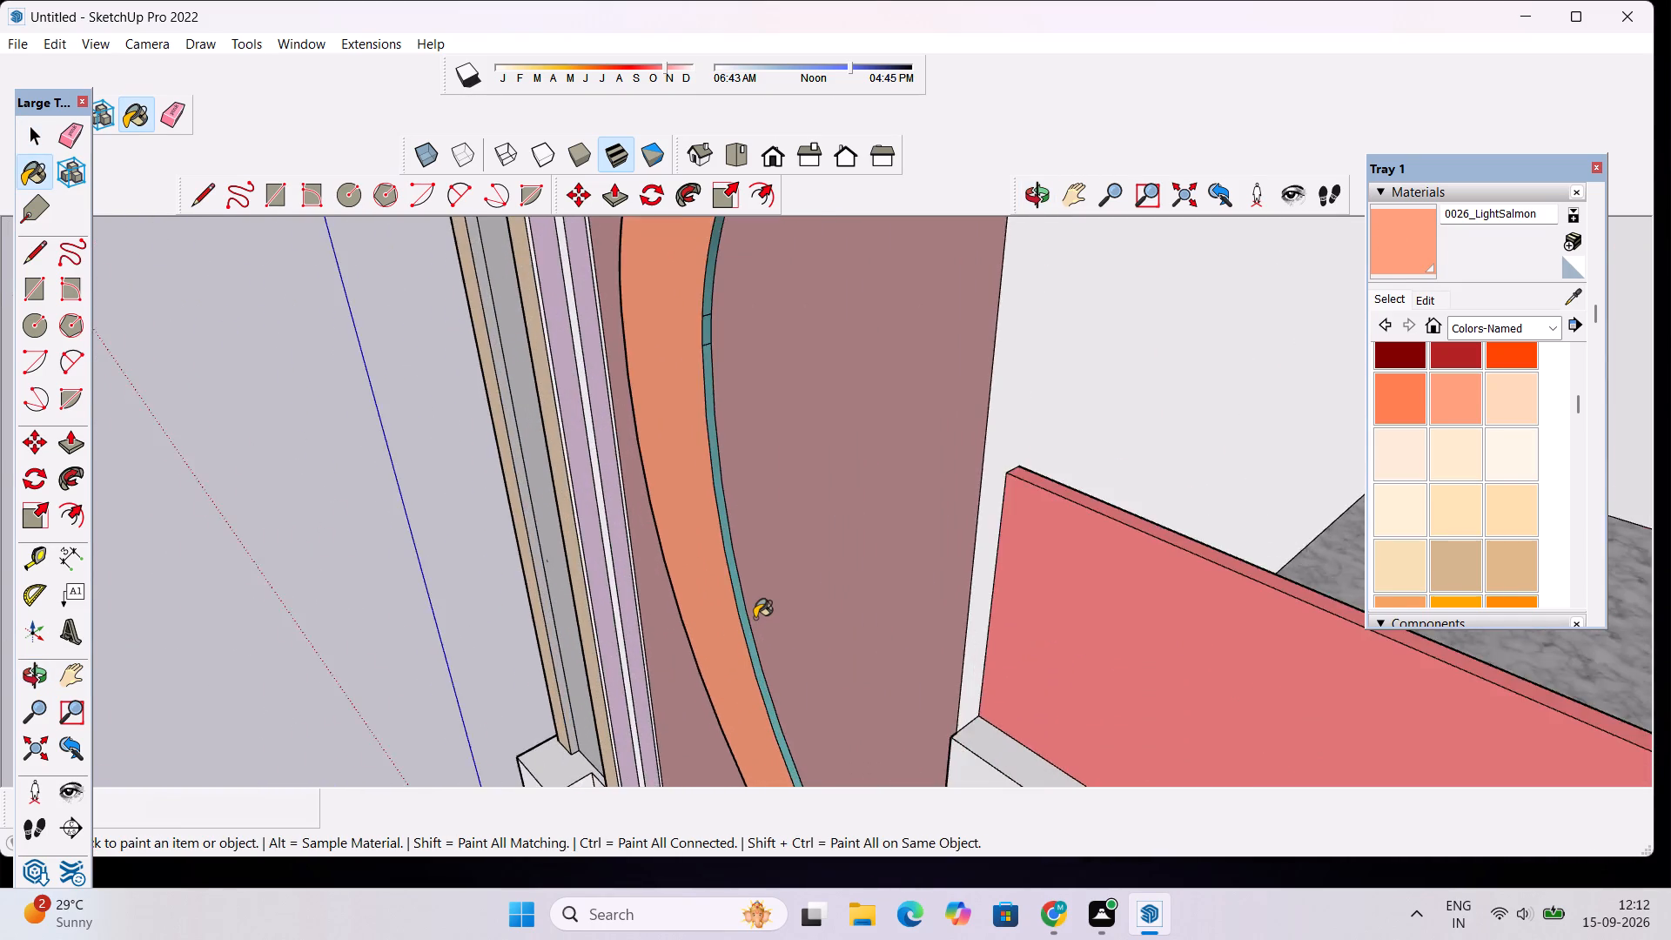
scroll(755, 618, "up", 9)
left_click(707, 546)
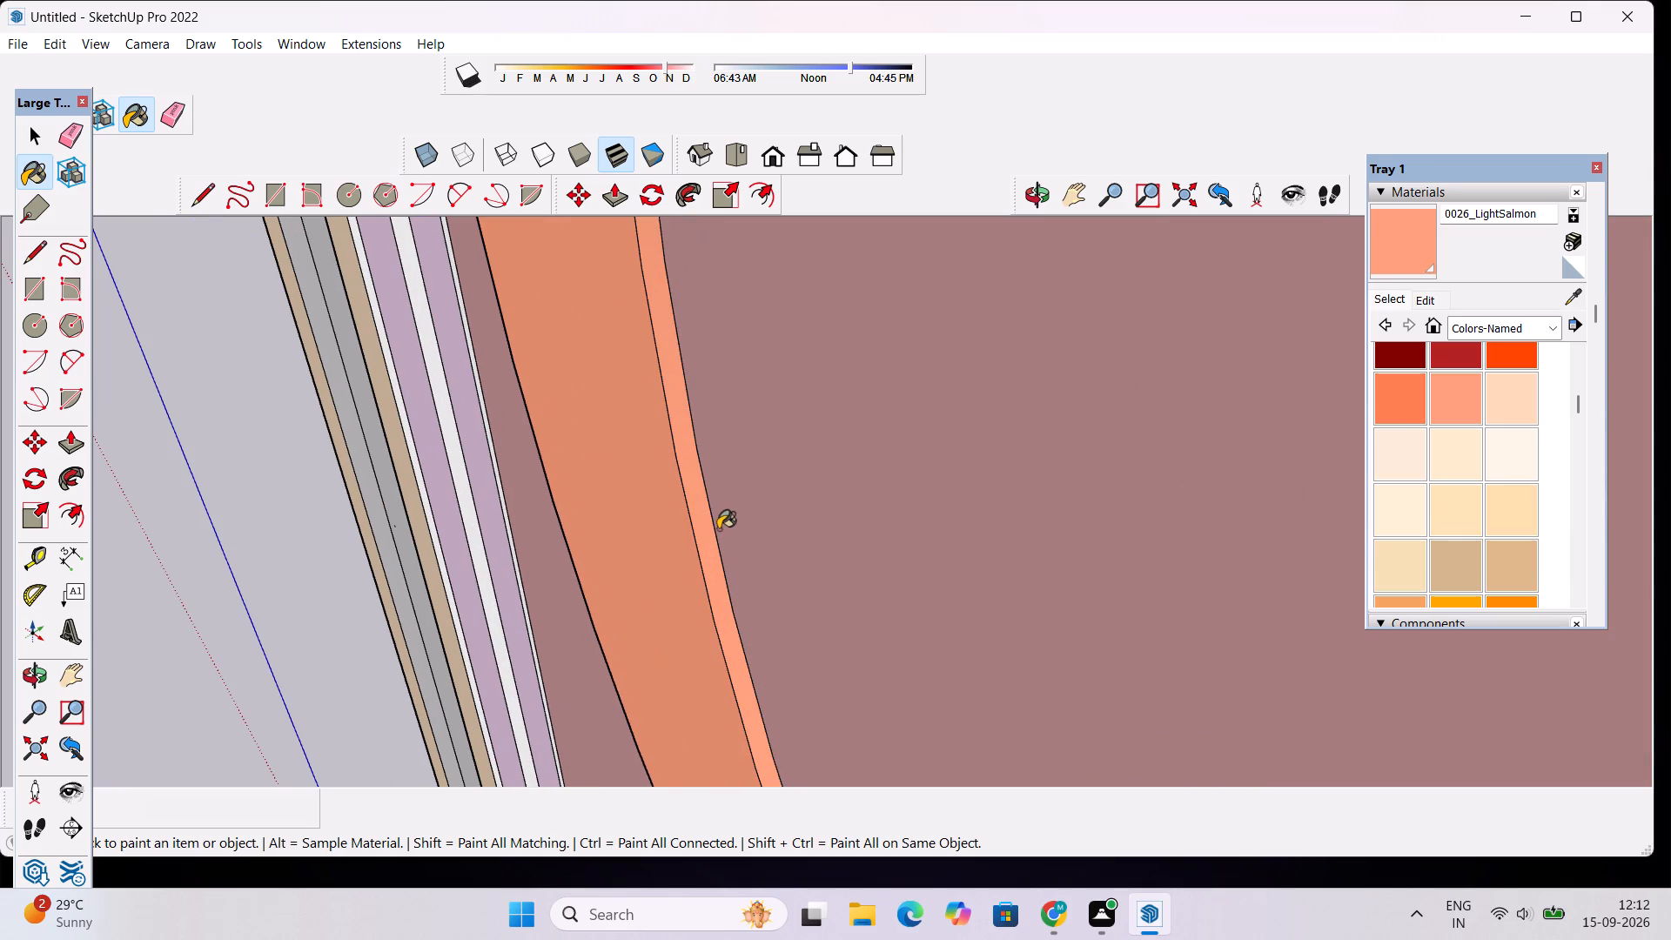
scroll(619, 272, "down", 18)
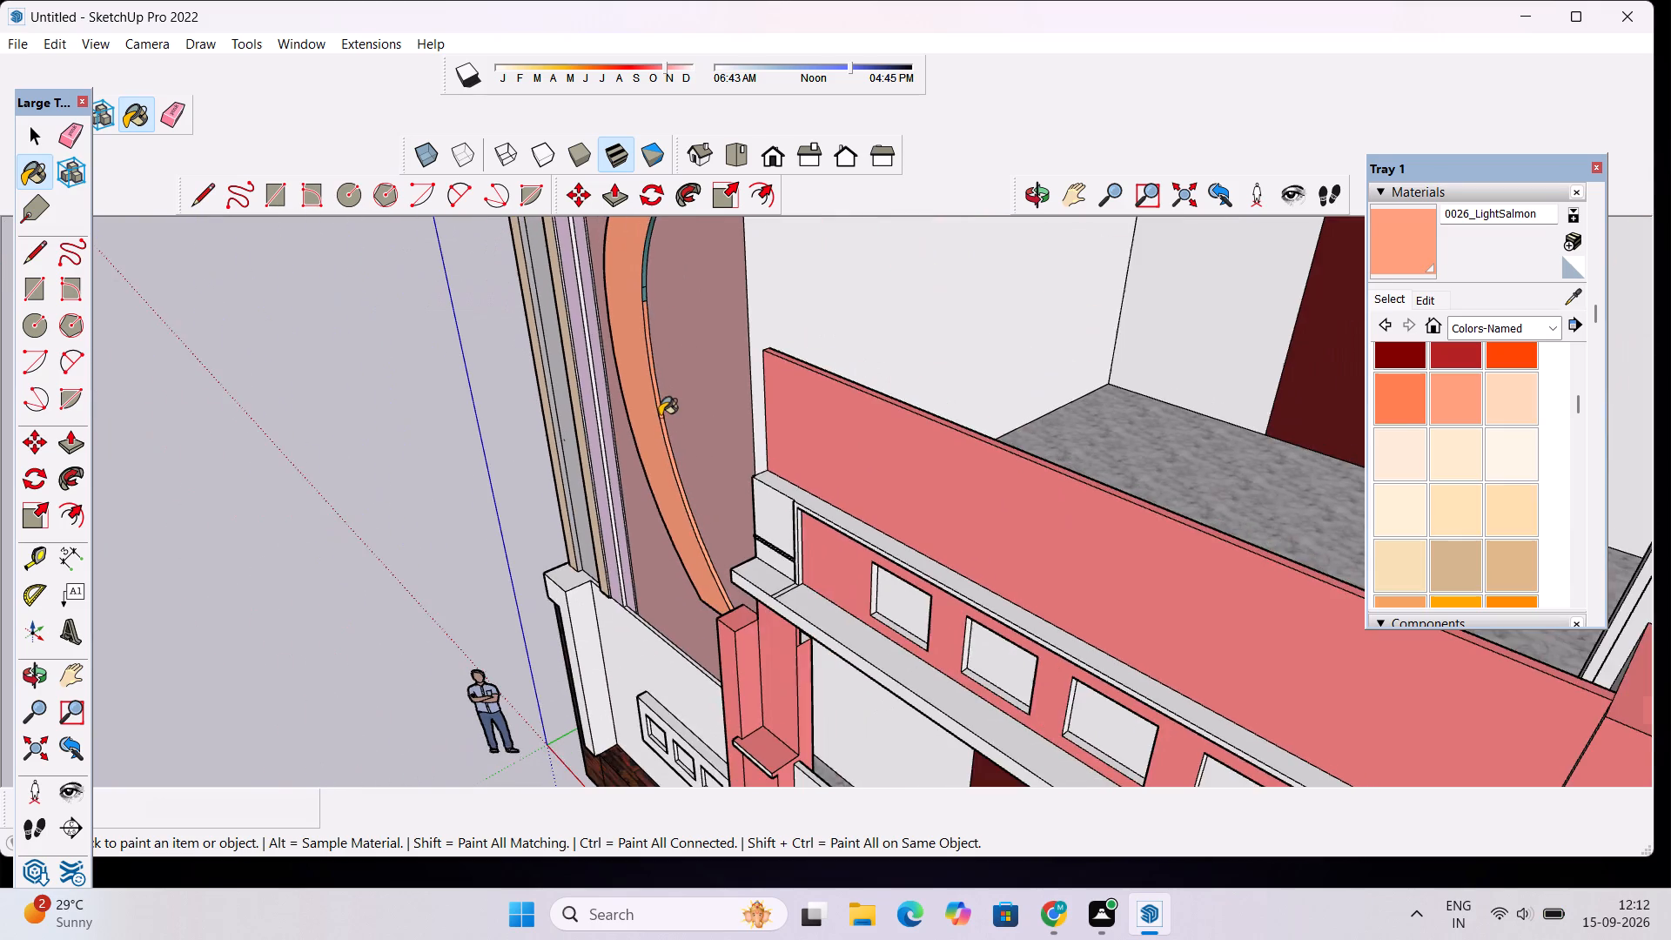
scroll(543, 366, "up", 3)
scroll(728, 271, "up", 2)
scroll(703, 258, "down", 7)
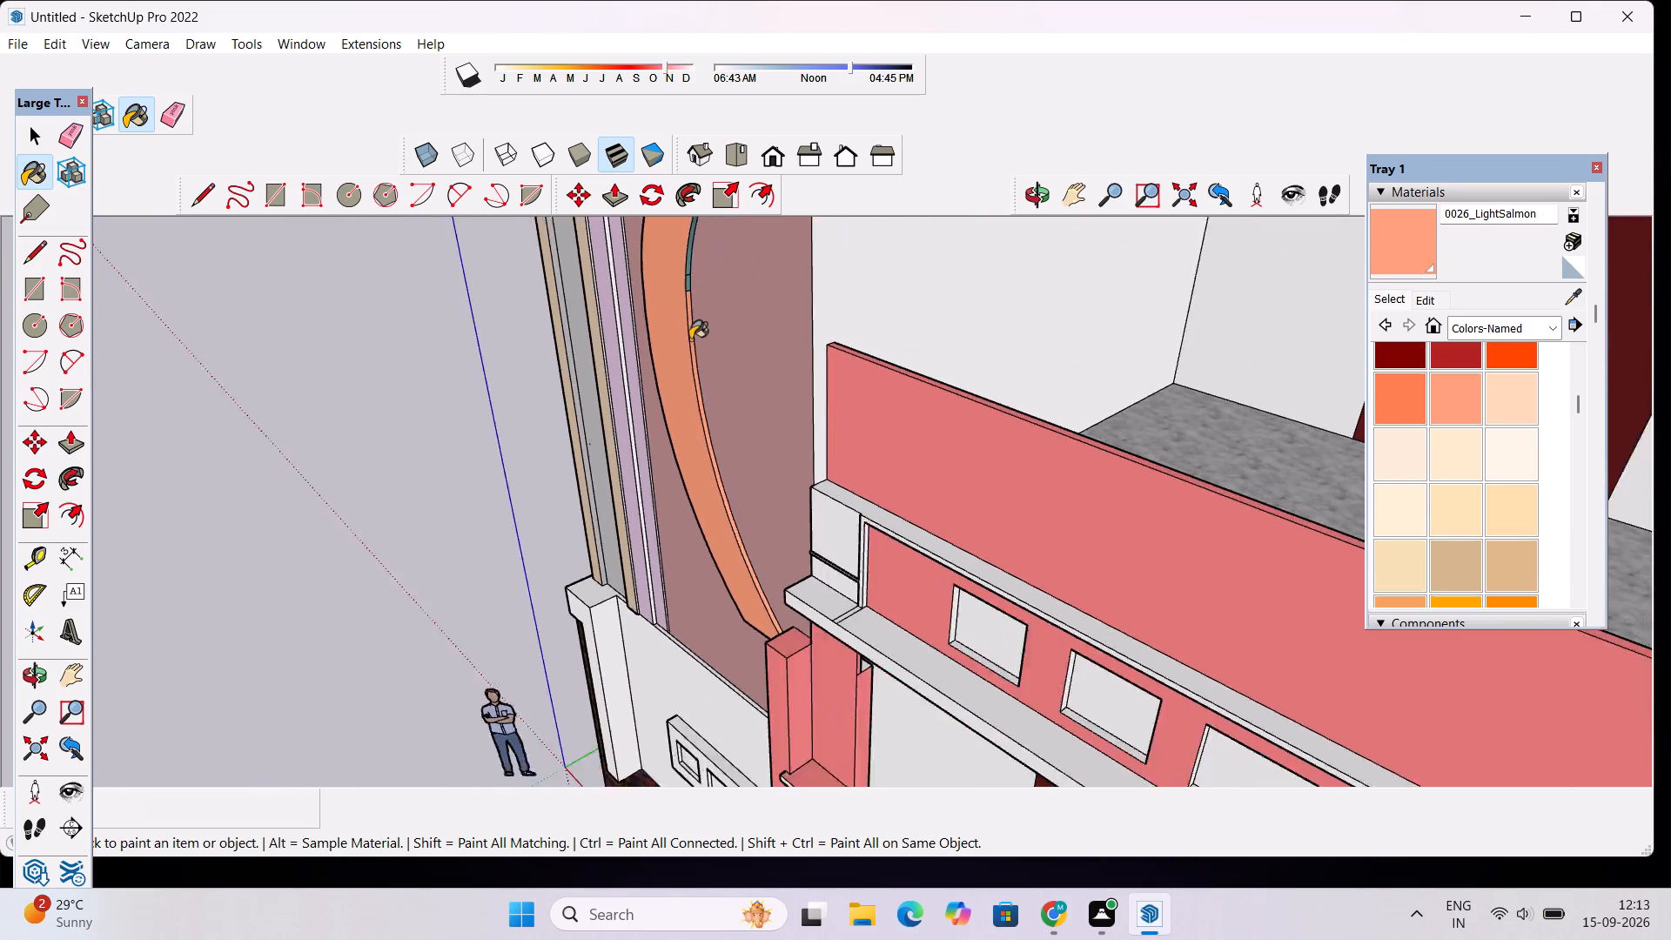
scroll(690, 339, "down", 5)
scroll(687, 265, "up", 20)
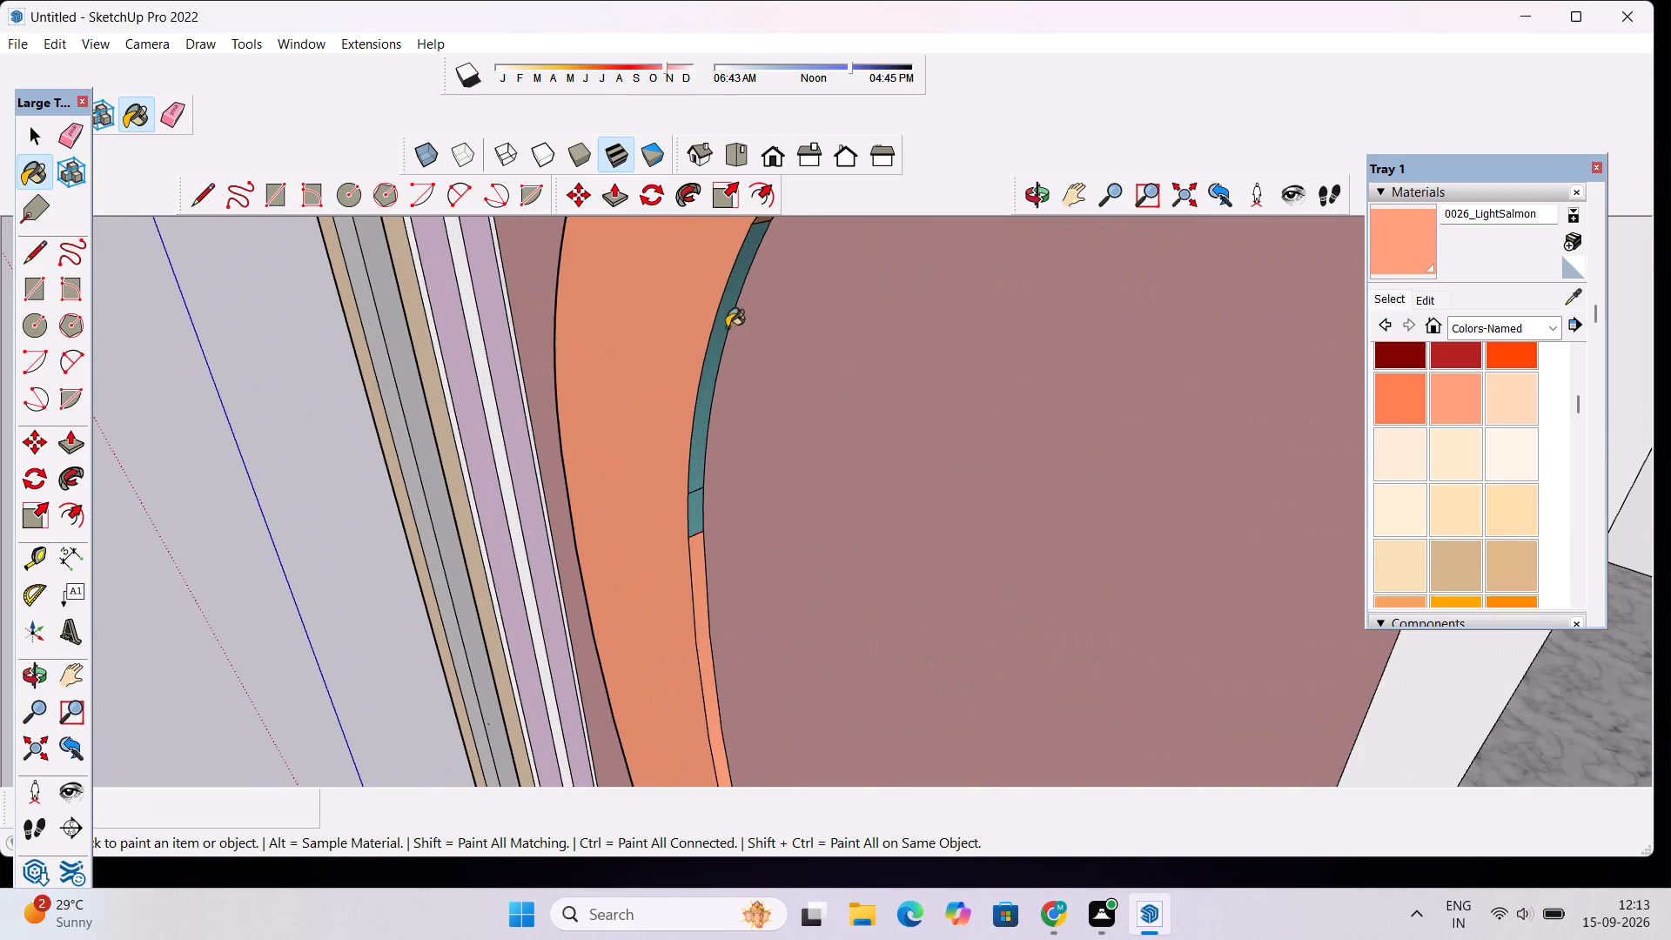
left_click(726, 325)
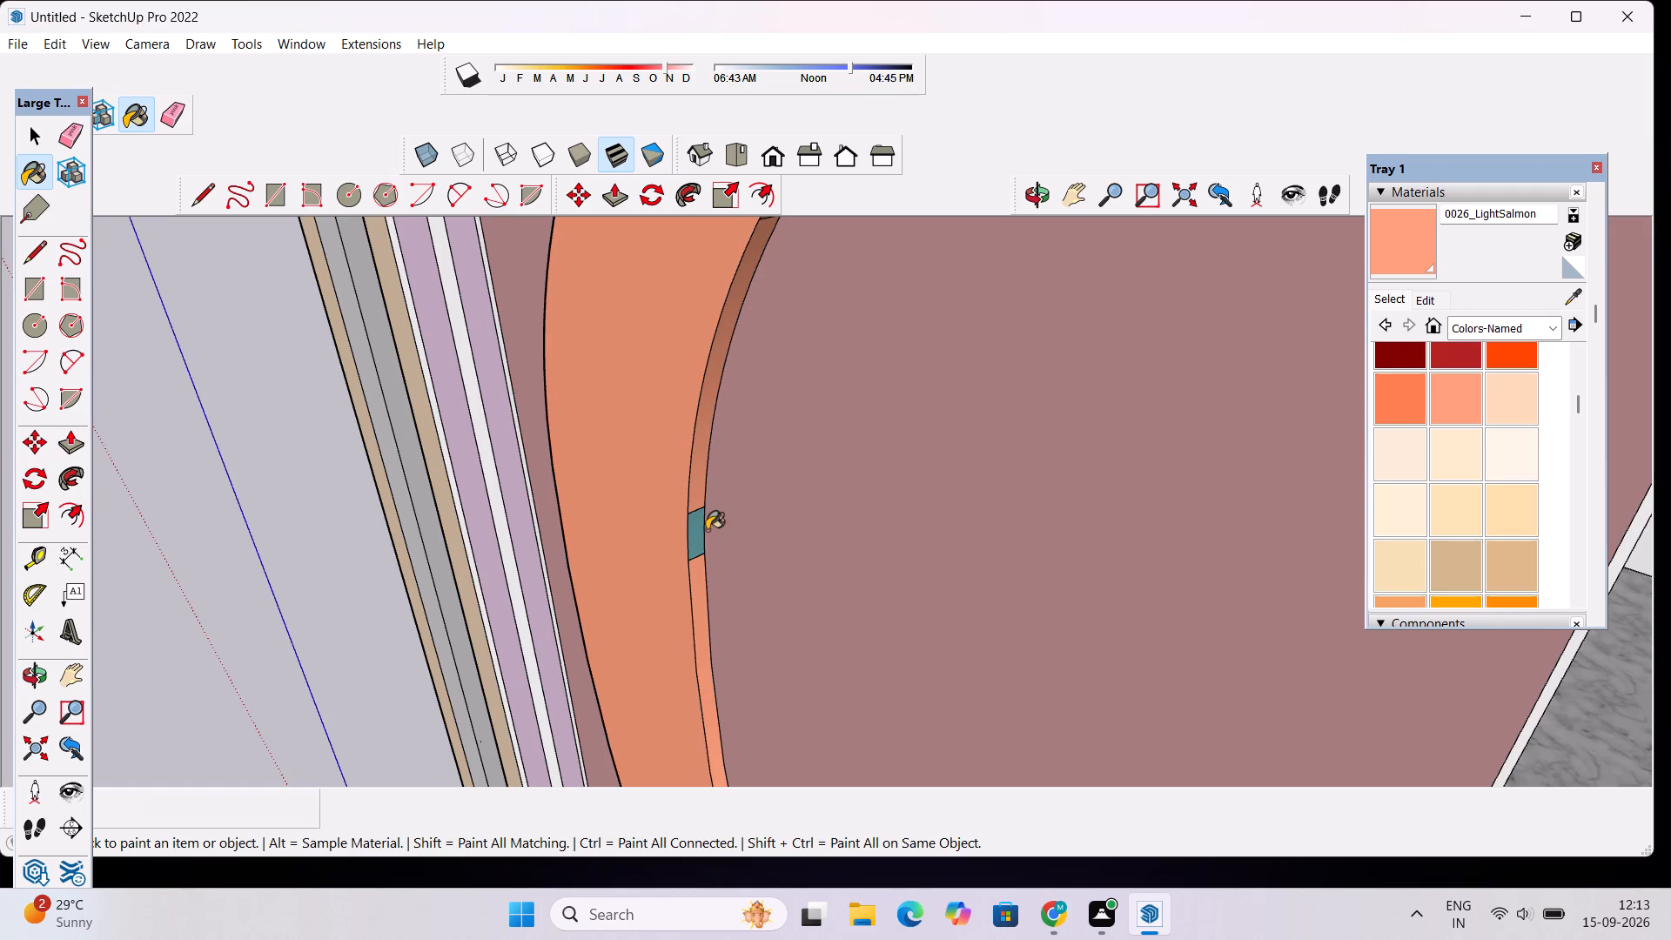
left_click(690, 530)
Paint the upper curve of the wavy band's left side edge with 0026_LightSalmon.
left_click(1030, 200)
left_click_drag(618, 433, 684, 433)
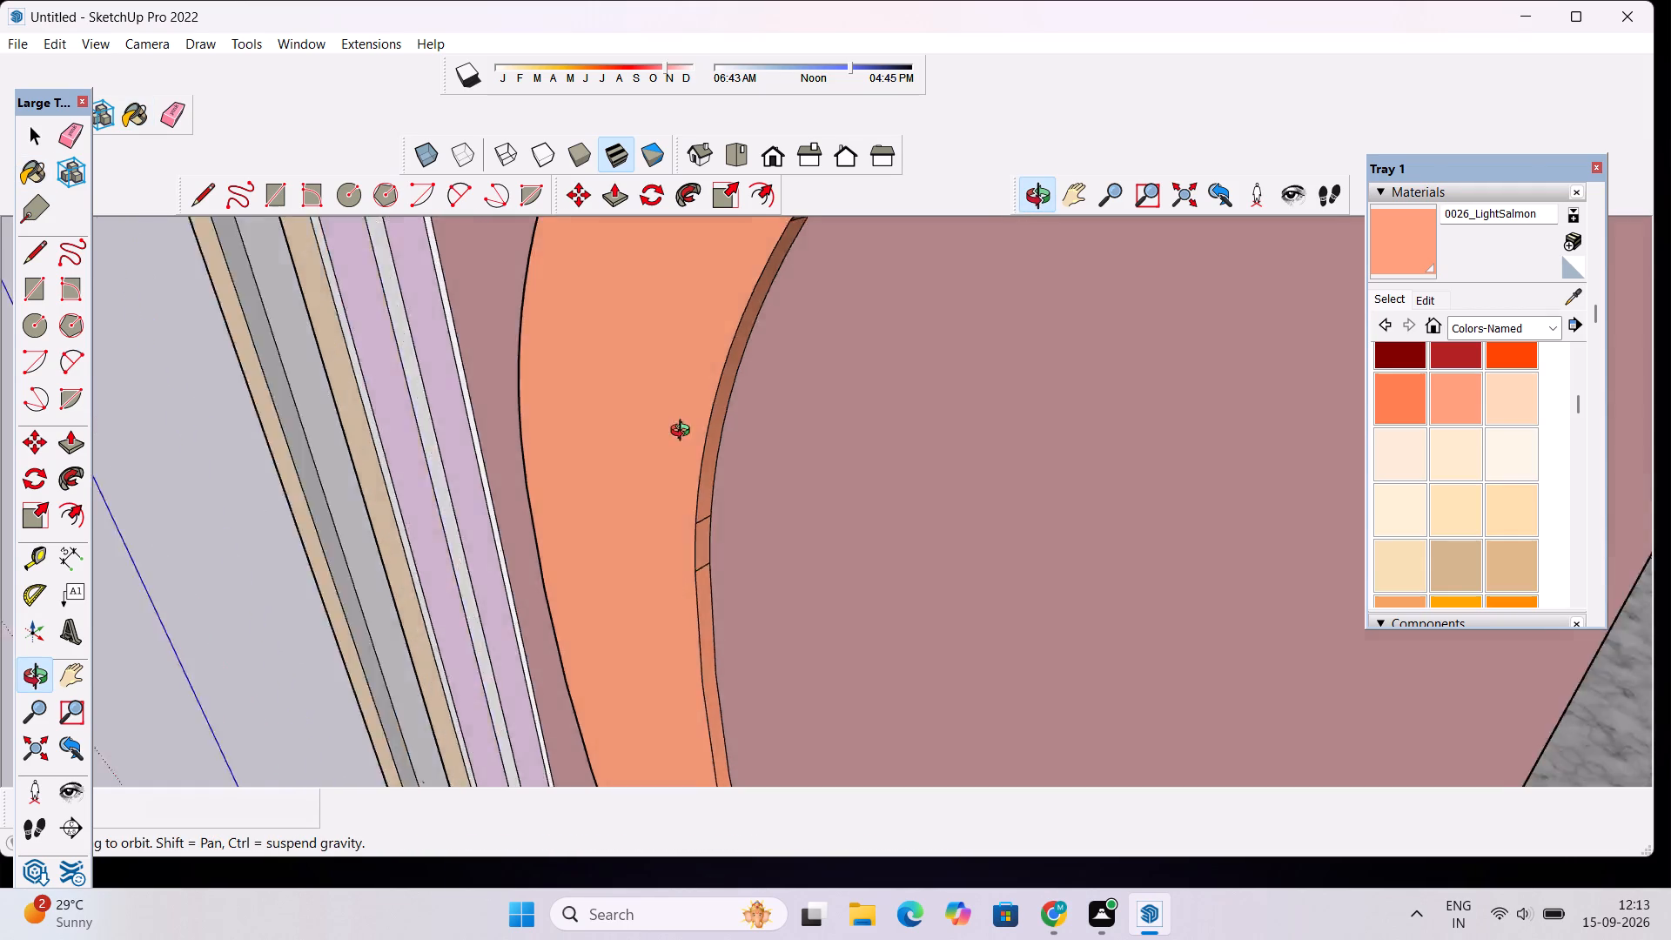
left_click_drag(684, 433, 1195, 500)
scroll(915, 455, "down", 11)
left_click_drag(877, 419, 868, 490, "shift")
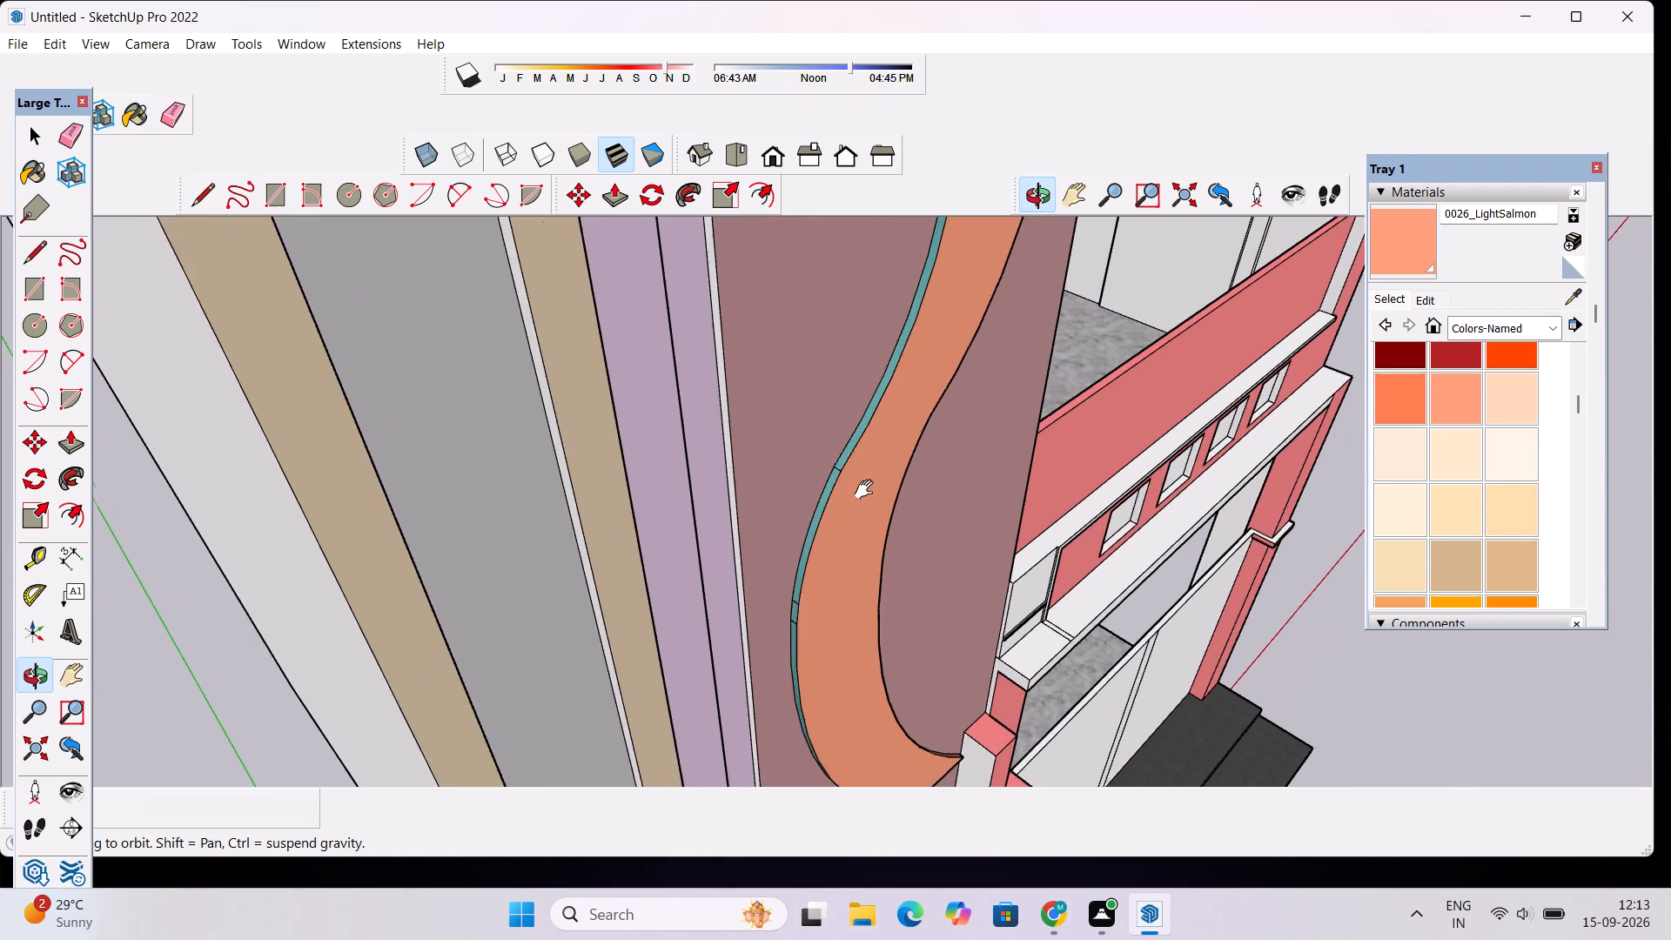
left_click_drag(868, 490, 867, 491, "shift")
scroll(857, 473, "down", 5, "shift")
left_click_drag(862, 371, 869, 535, "shift")
scroll(877, 407, "down", 2, "shift")
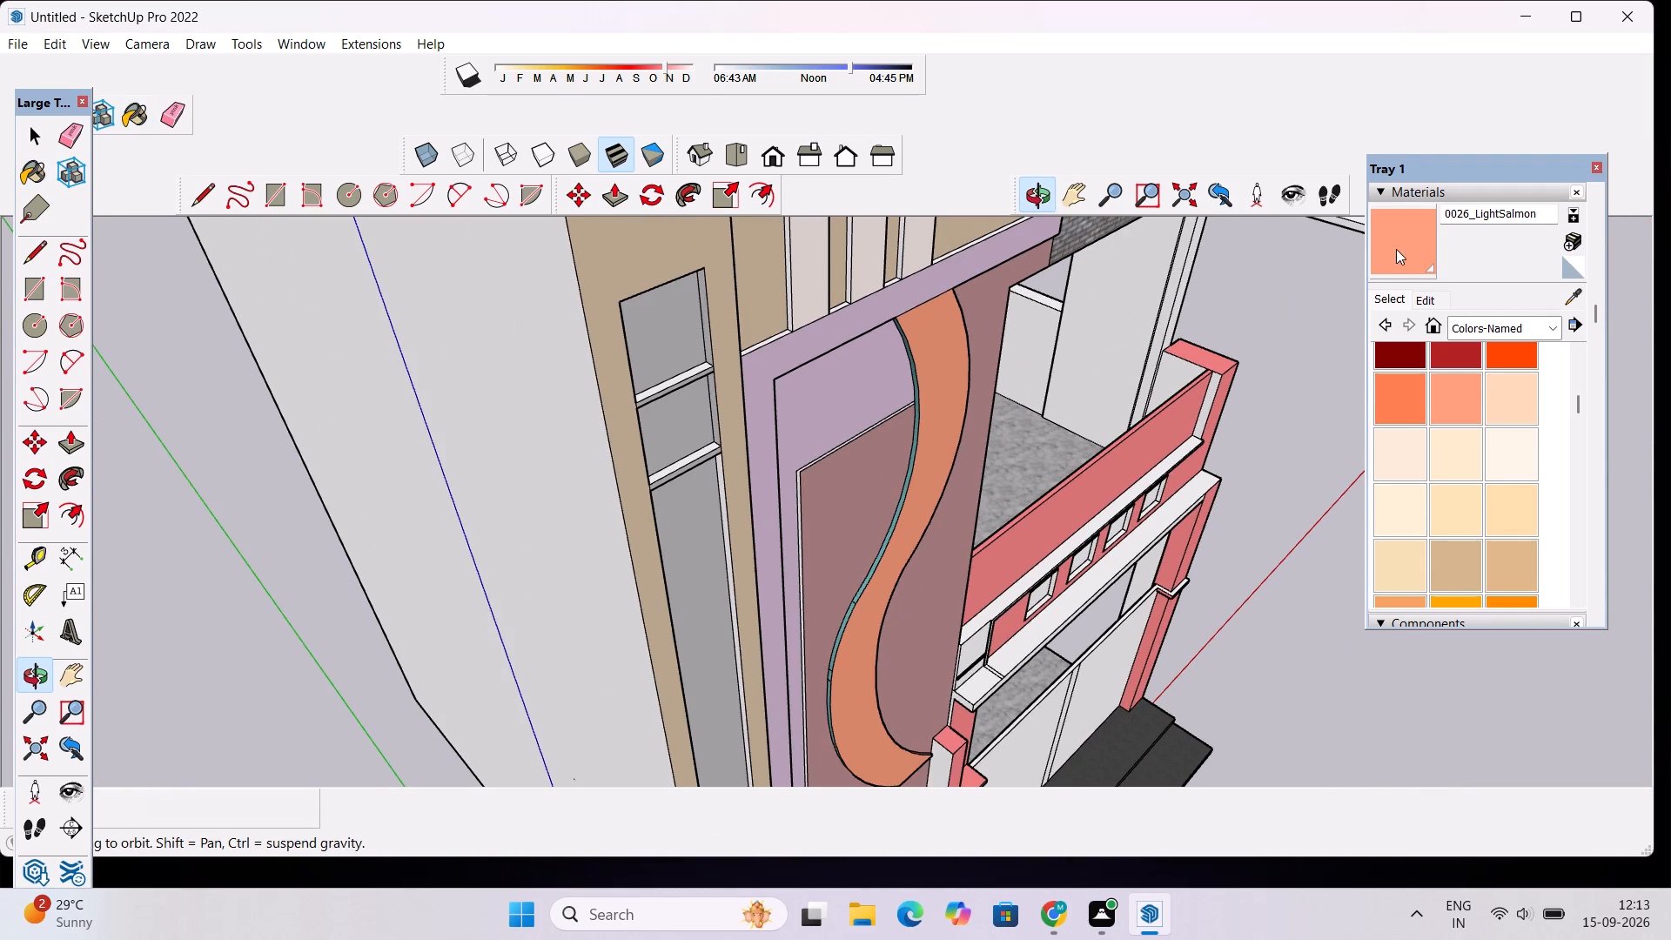
left_click(1400, 249)
scroll(895, 456, "up", 12)
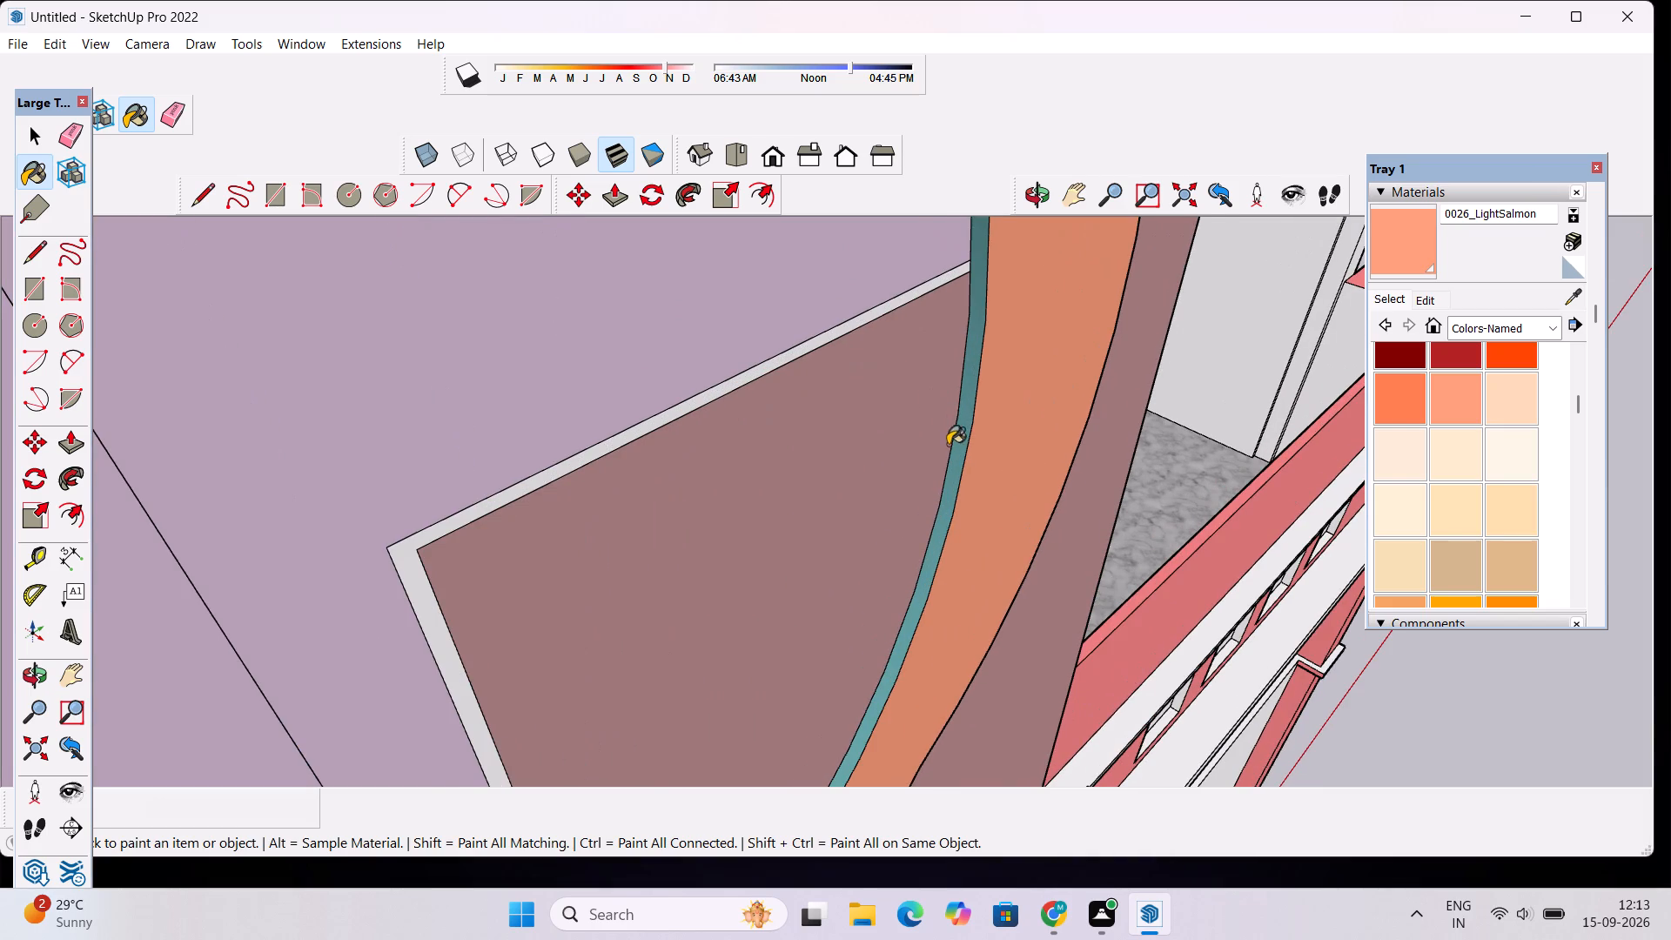
left_click(950, 455)
left_click(950, 474)
Paint the middle and lower segments of the wavy band's left side edge with 0026_LightSalmon.
scroll(896, 400, "down", 10)
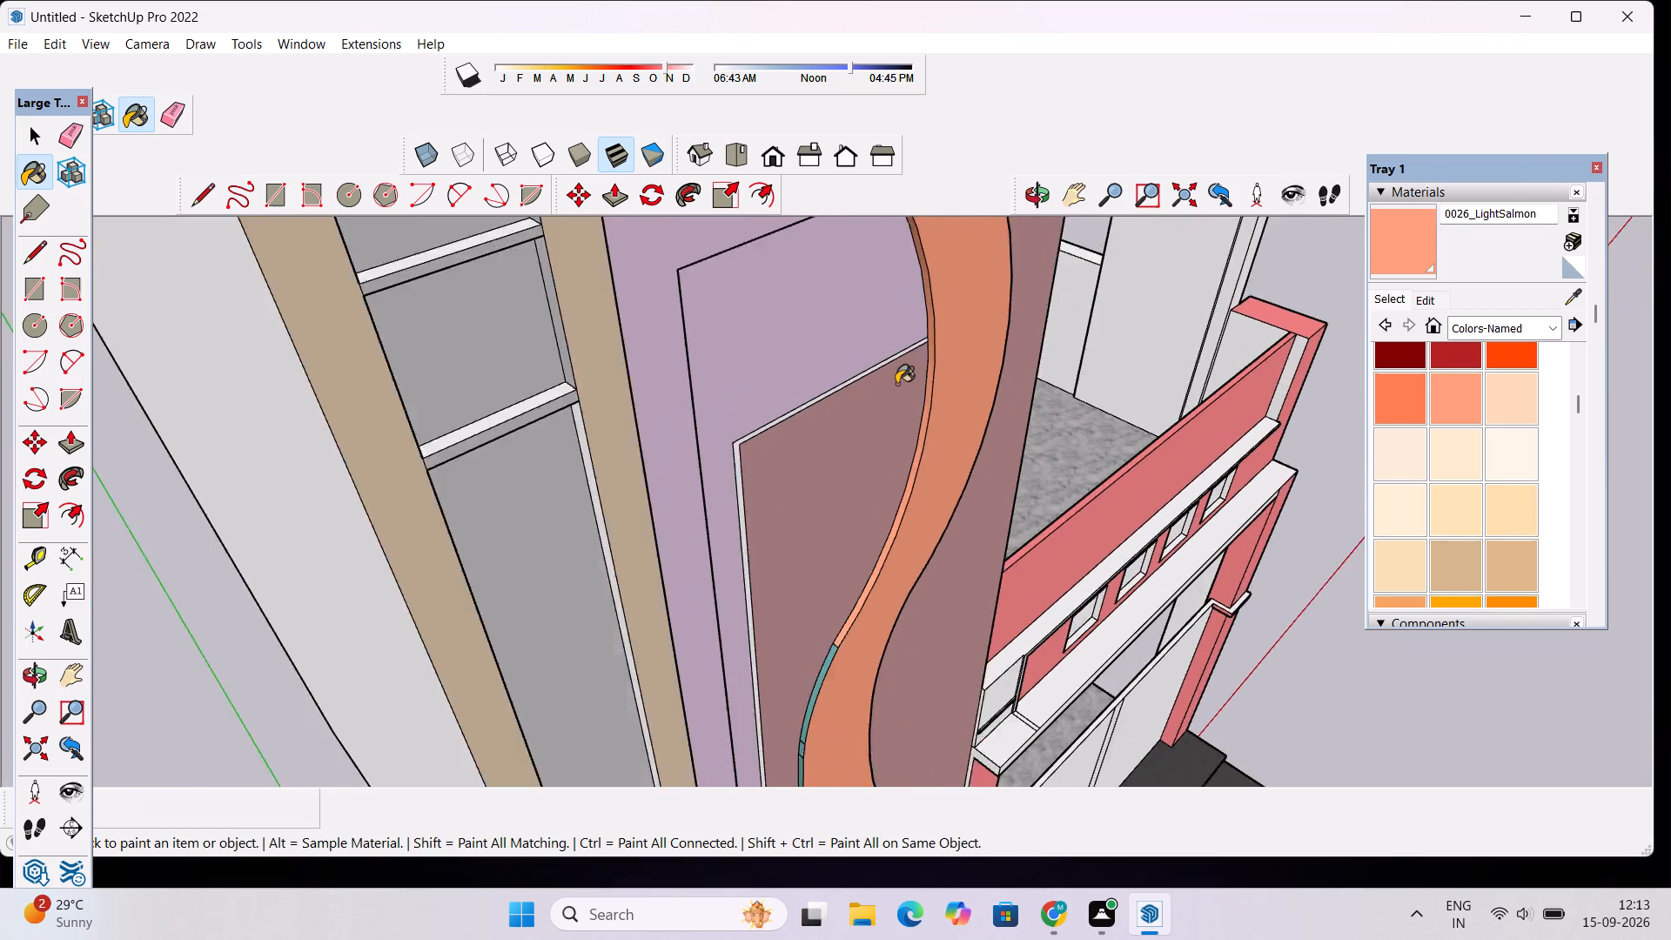
scroll(896, 384, "down", 7)
scroll(870, 716, "up", 4)
scroll(830, 520, "up", 11)
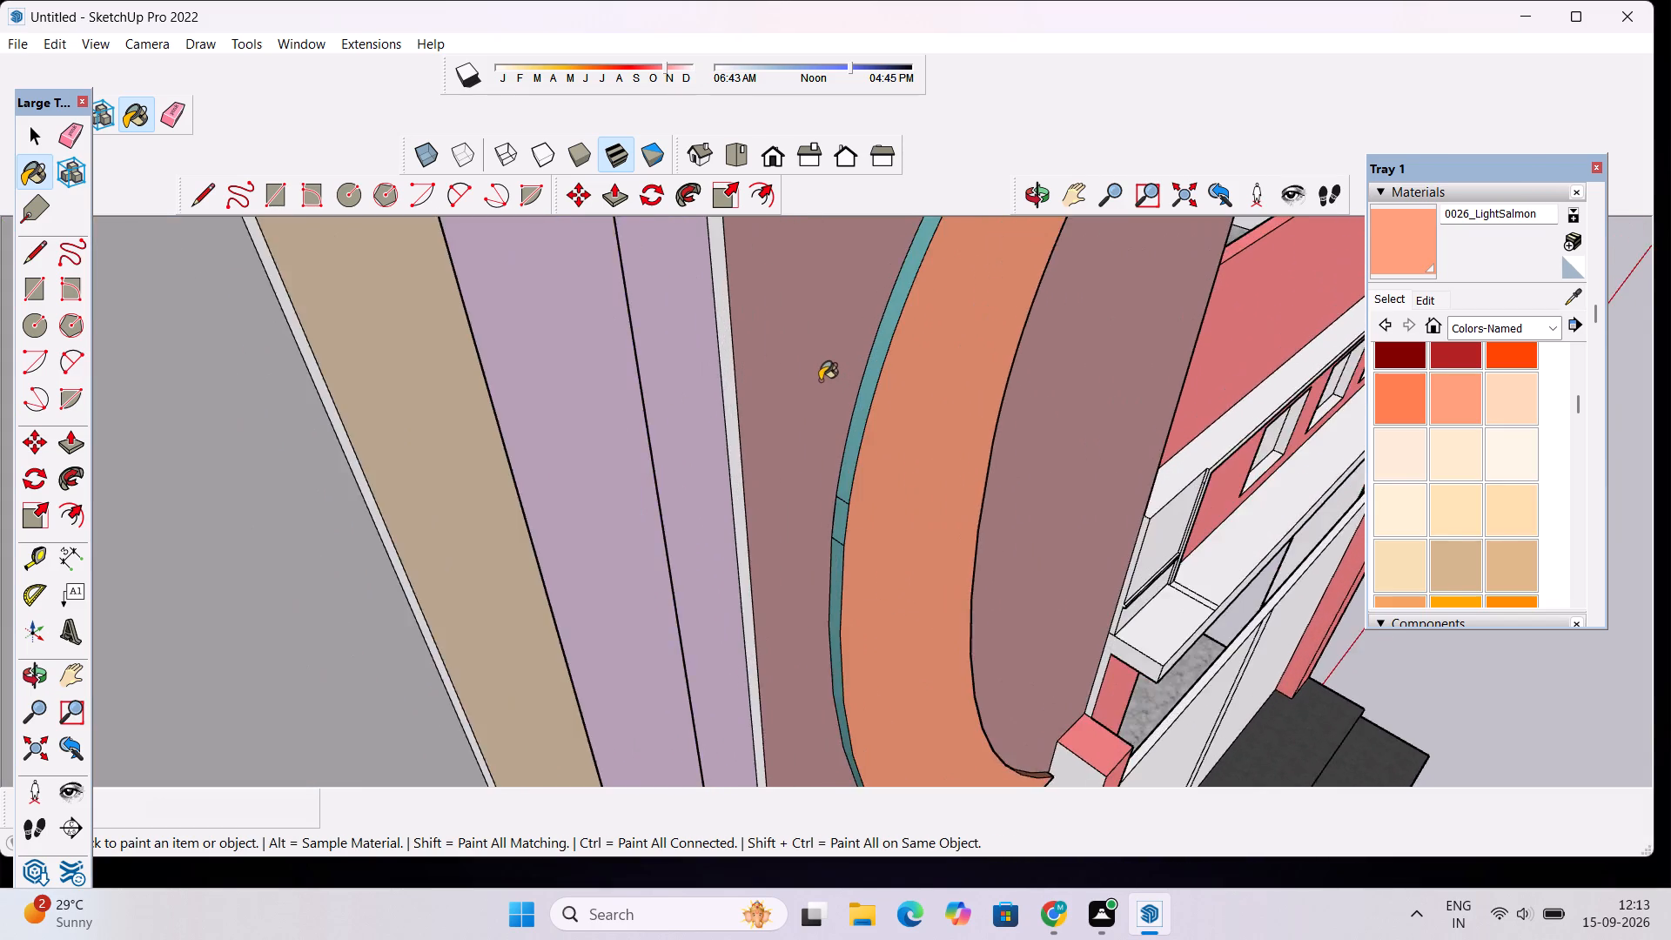
scroll(820, 380, "up", 7)
left_click(928, 385)
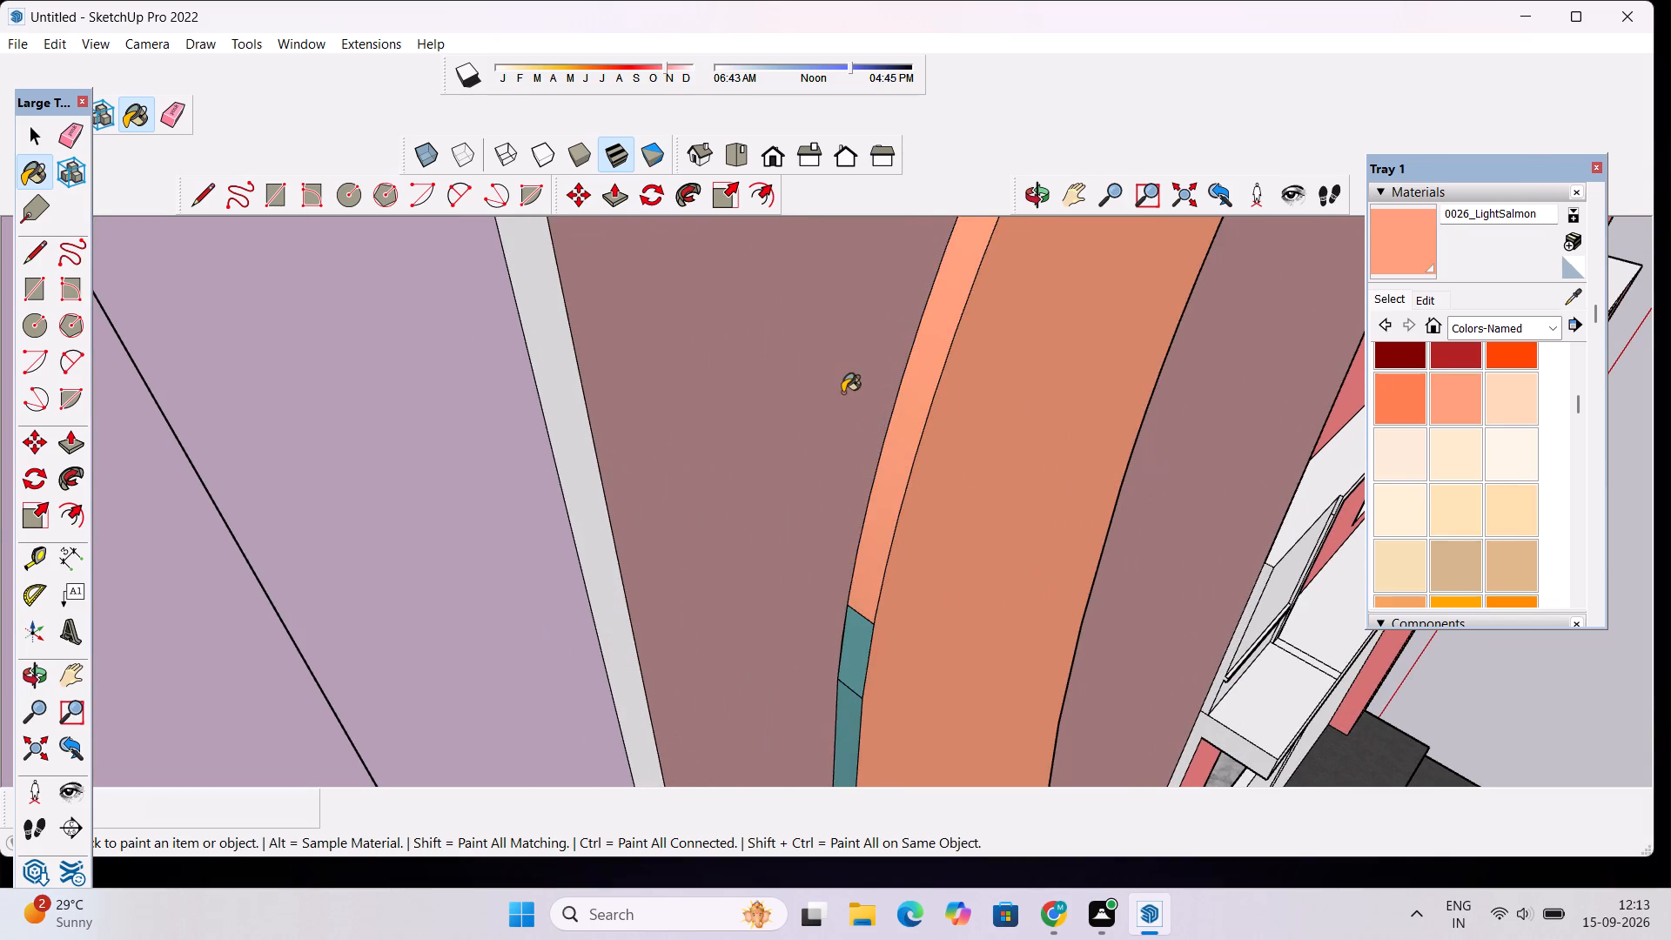
scroll(840, 388, "down", 8)
scroll(881, 628, "up", 7)
left_click(813, 418)
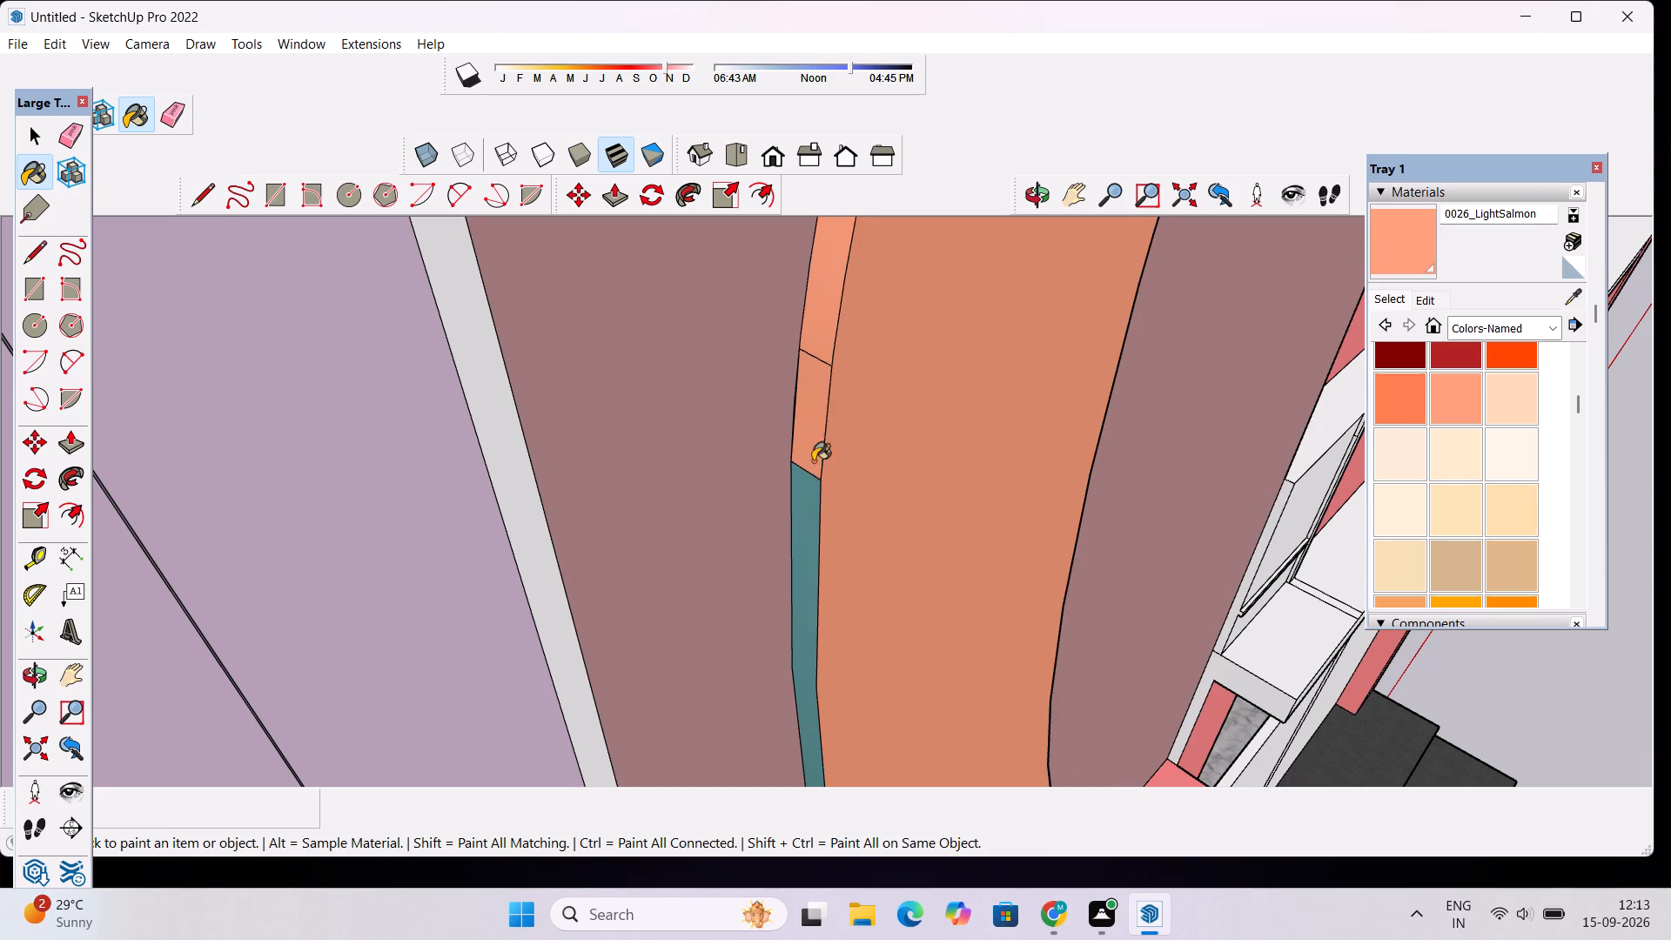
left_click(807, 514)
Paint the underside edge at the wavy band's bottom end with 0026_LightSalmon.
scroll(771, 387, "down", 15)
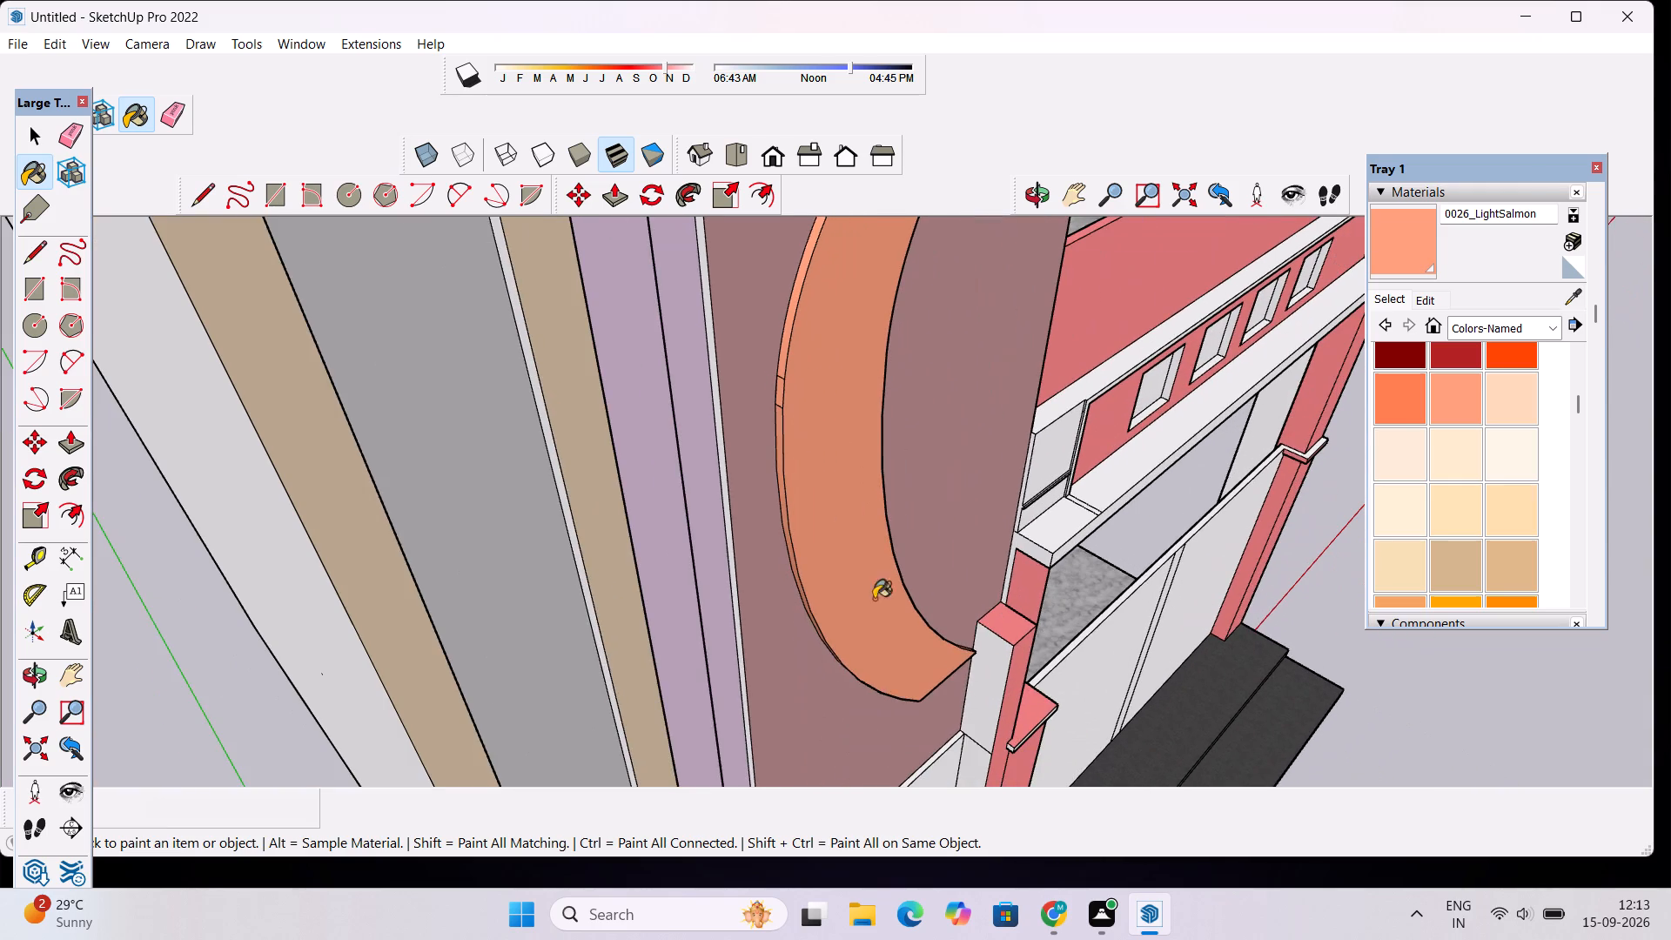
scroll(896, 710, "down", 2)
scroll(947, 737, "up", 20)
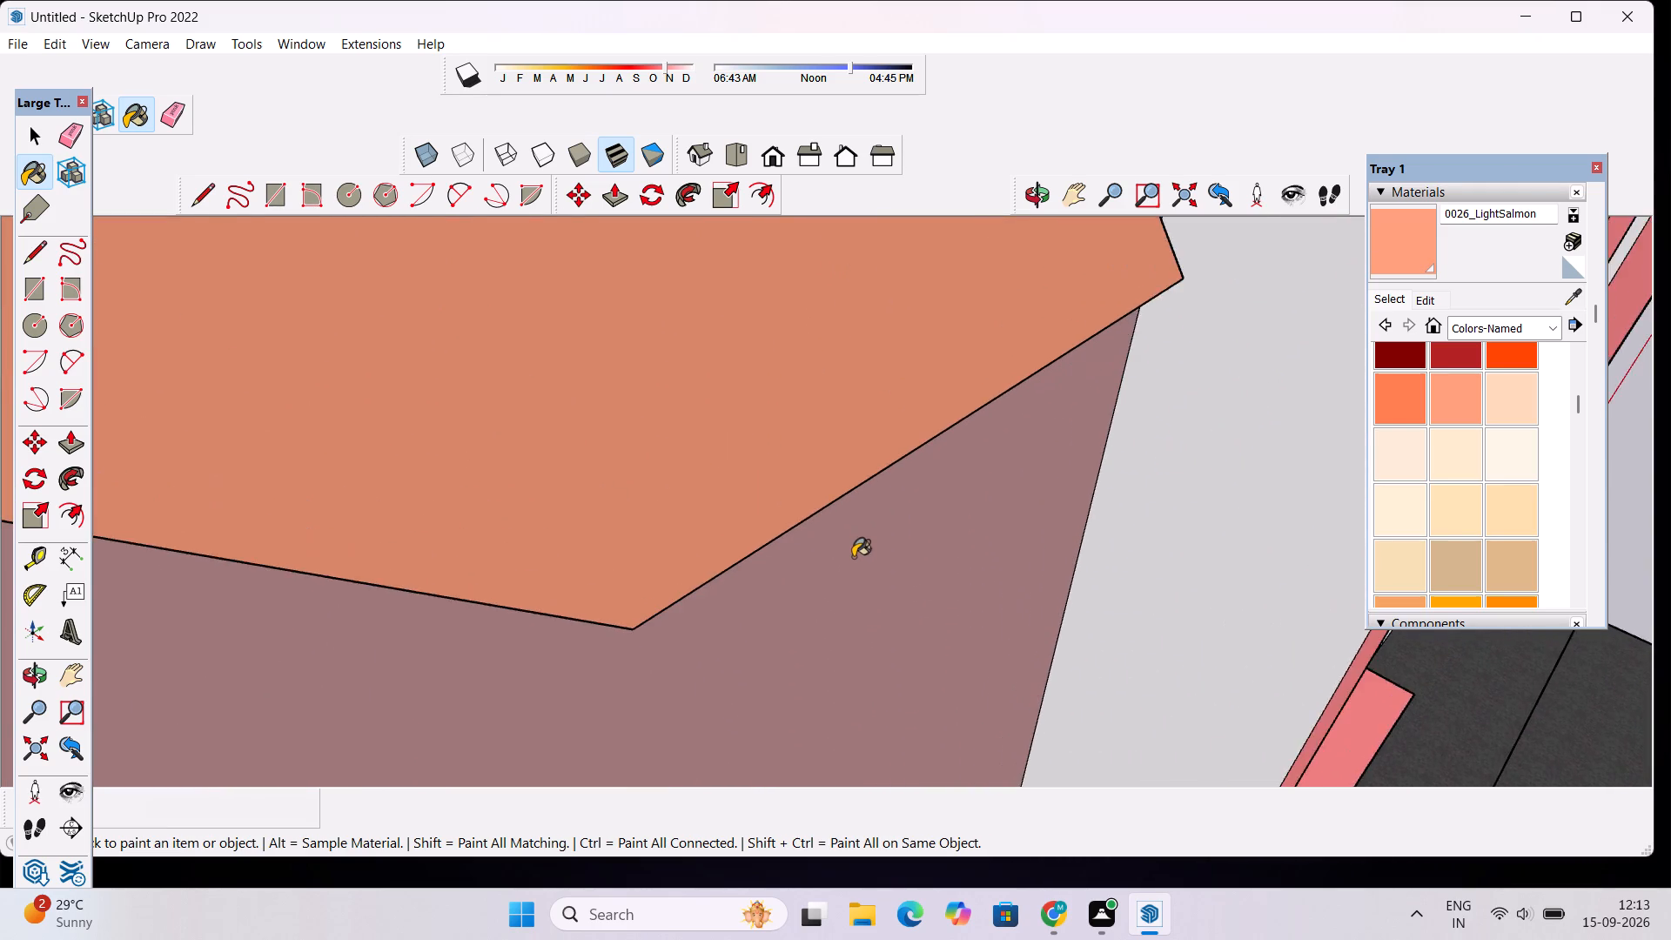
scroll(853, 557, "up", 10)
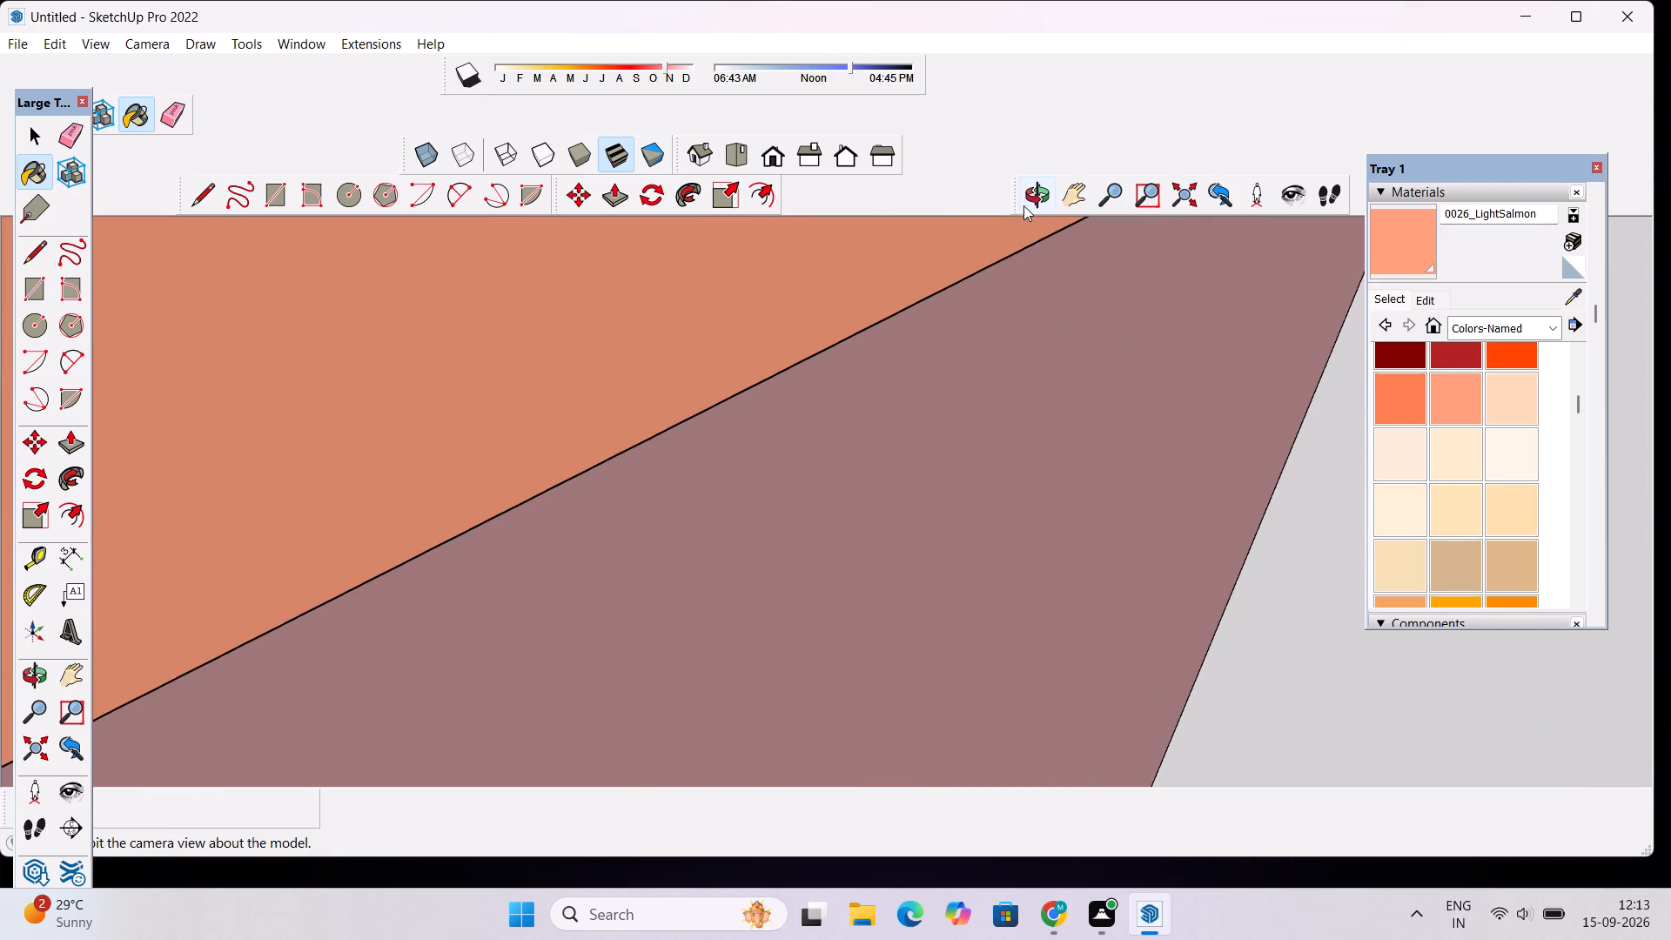
left_click(1023, 205)
left_click_drag(1034, 712, 732, 542)
scroll(747, 581, "down", 9)
left_click_drag(788, 638, 877, 432)
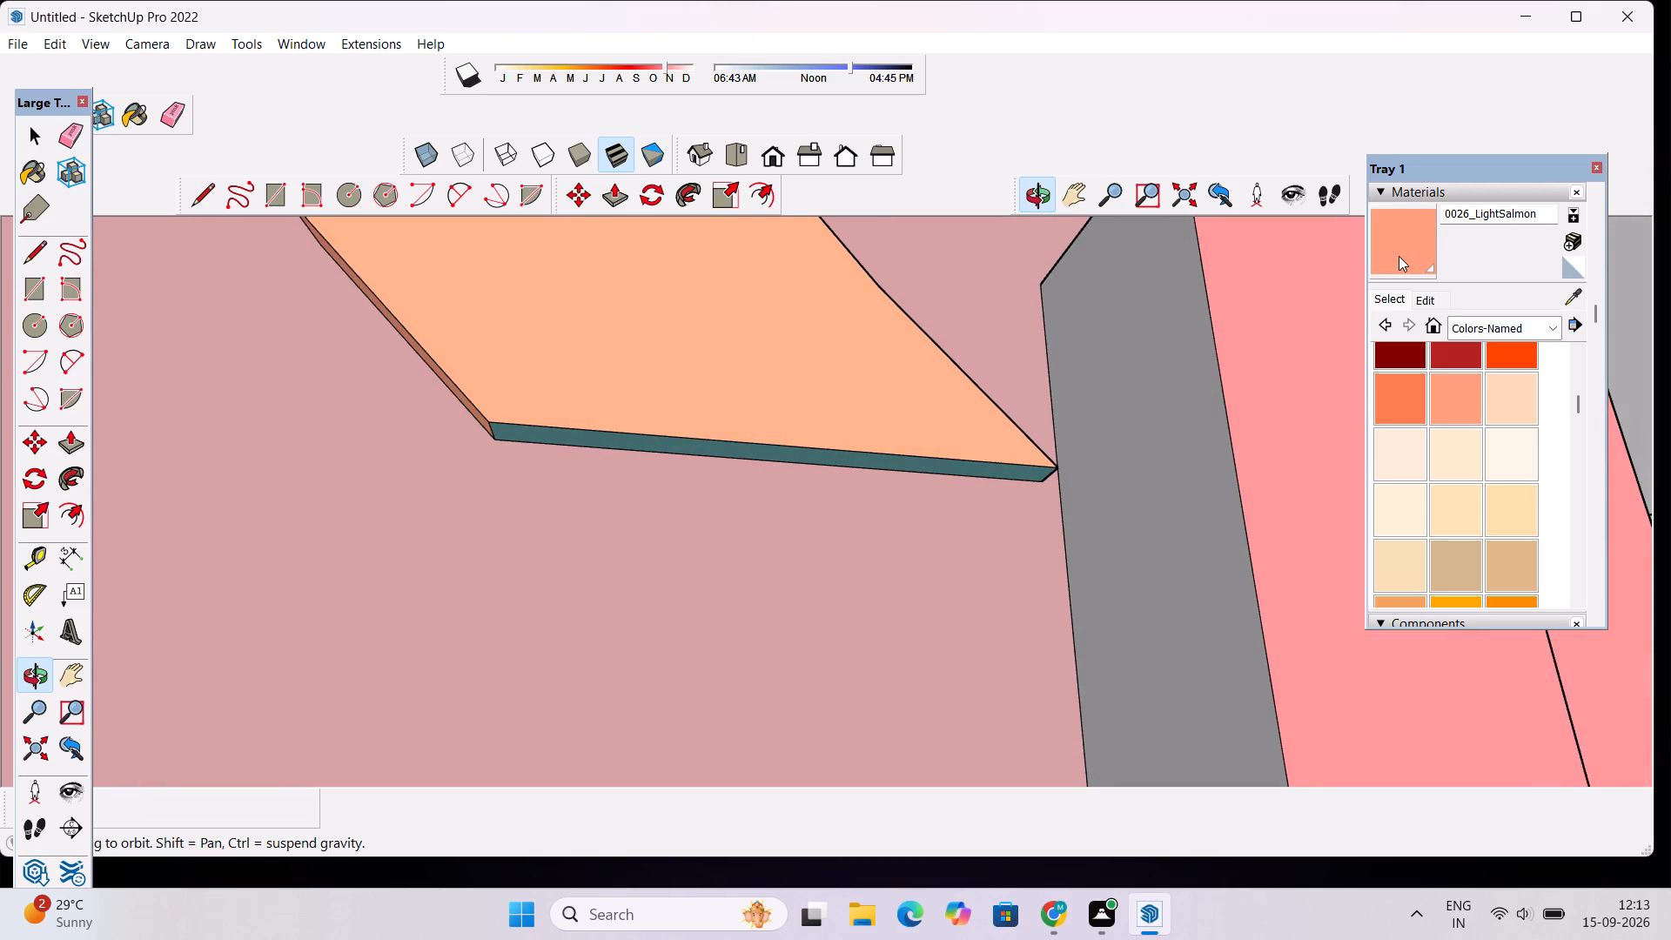
left_click(1408, 254)
left_click(845, 460)
scroll(866, 527, "down", 2)
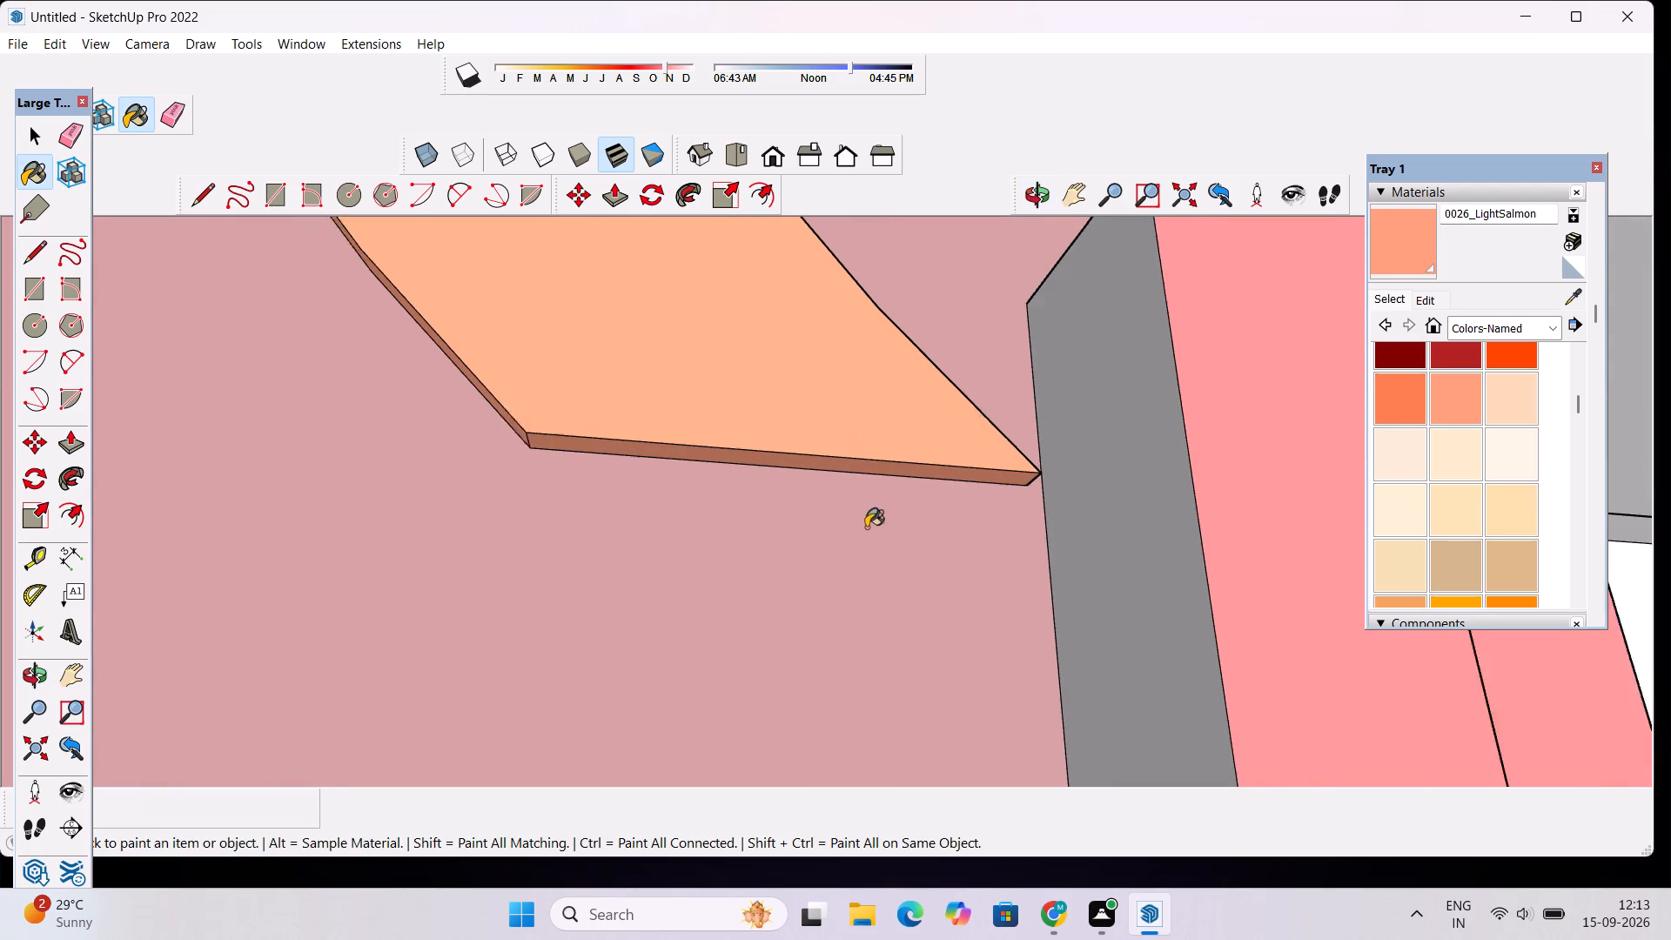
Paint the upper left side face of the short gate pillar beside the wavy band with 0014_DarkSalmon.
scroll(866, 527, "down", 10)
scroll(1440, 447, "up", 1)
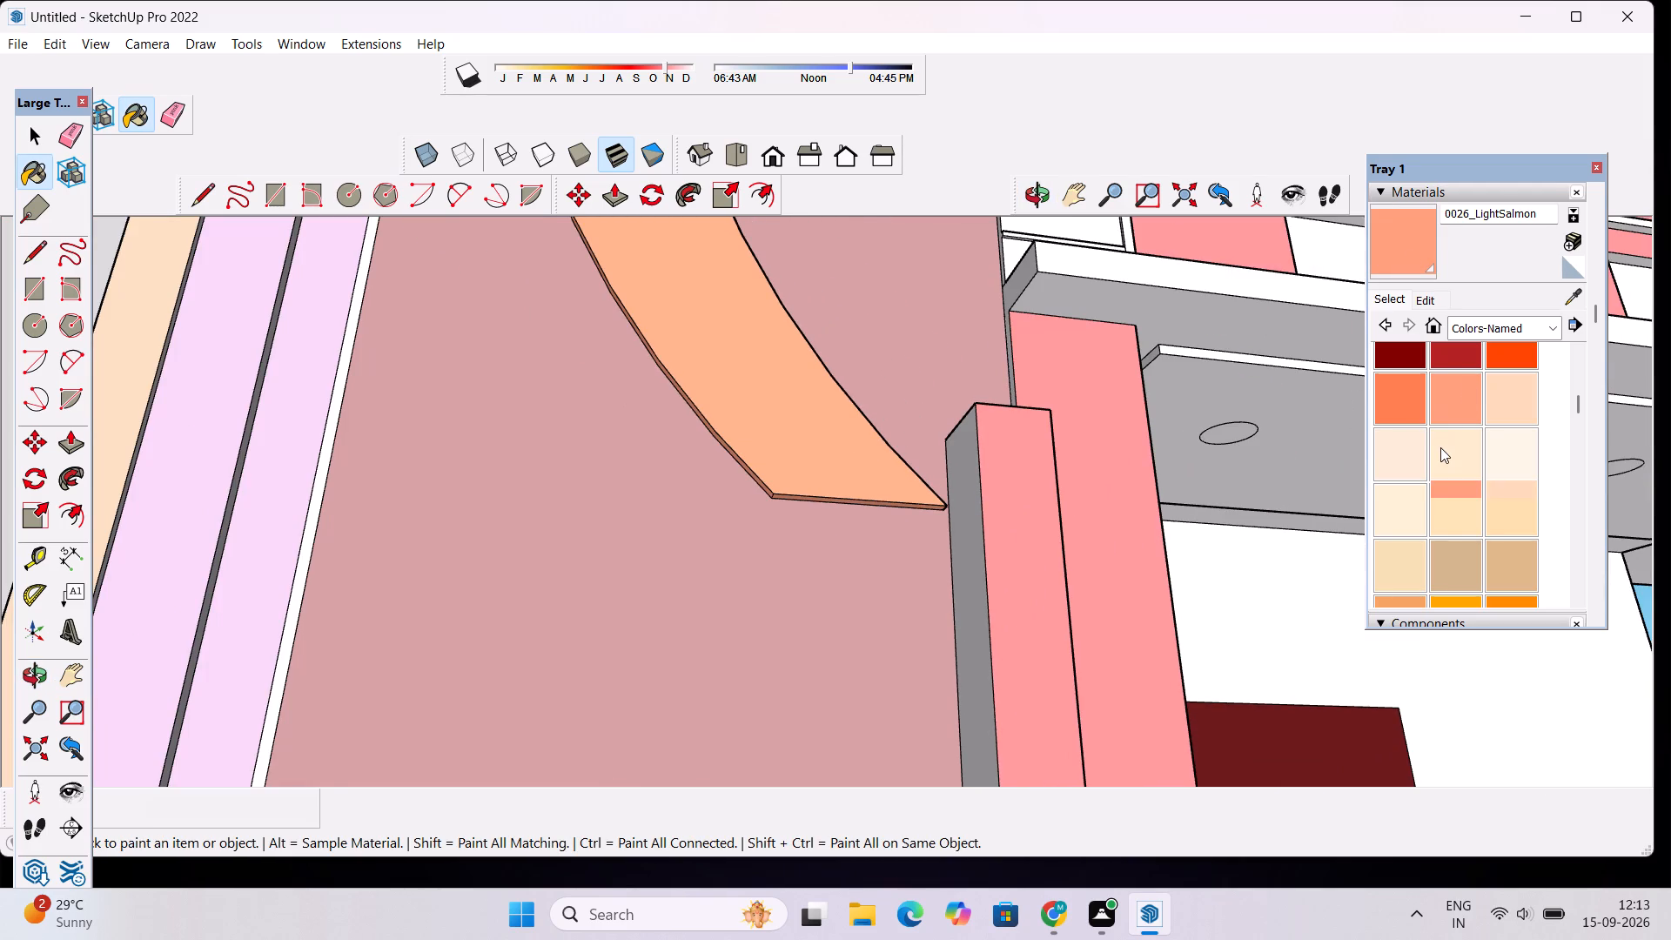
scroll(1440, 447, "up", 2)
left_click(1462, 491)
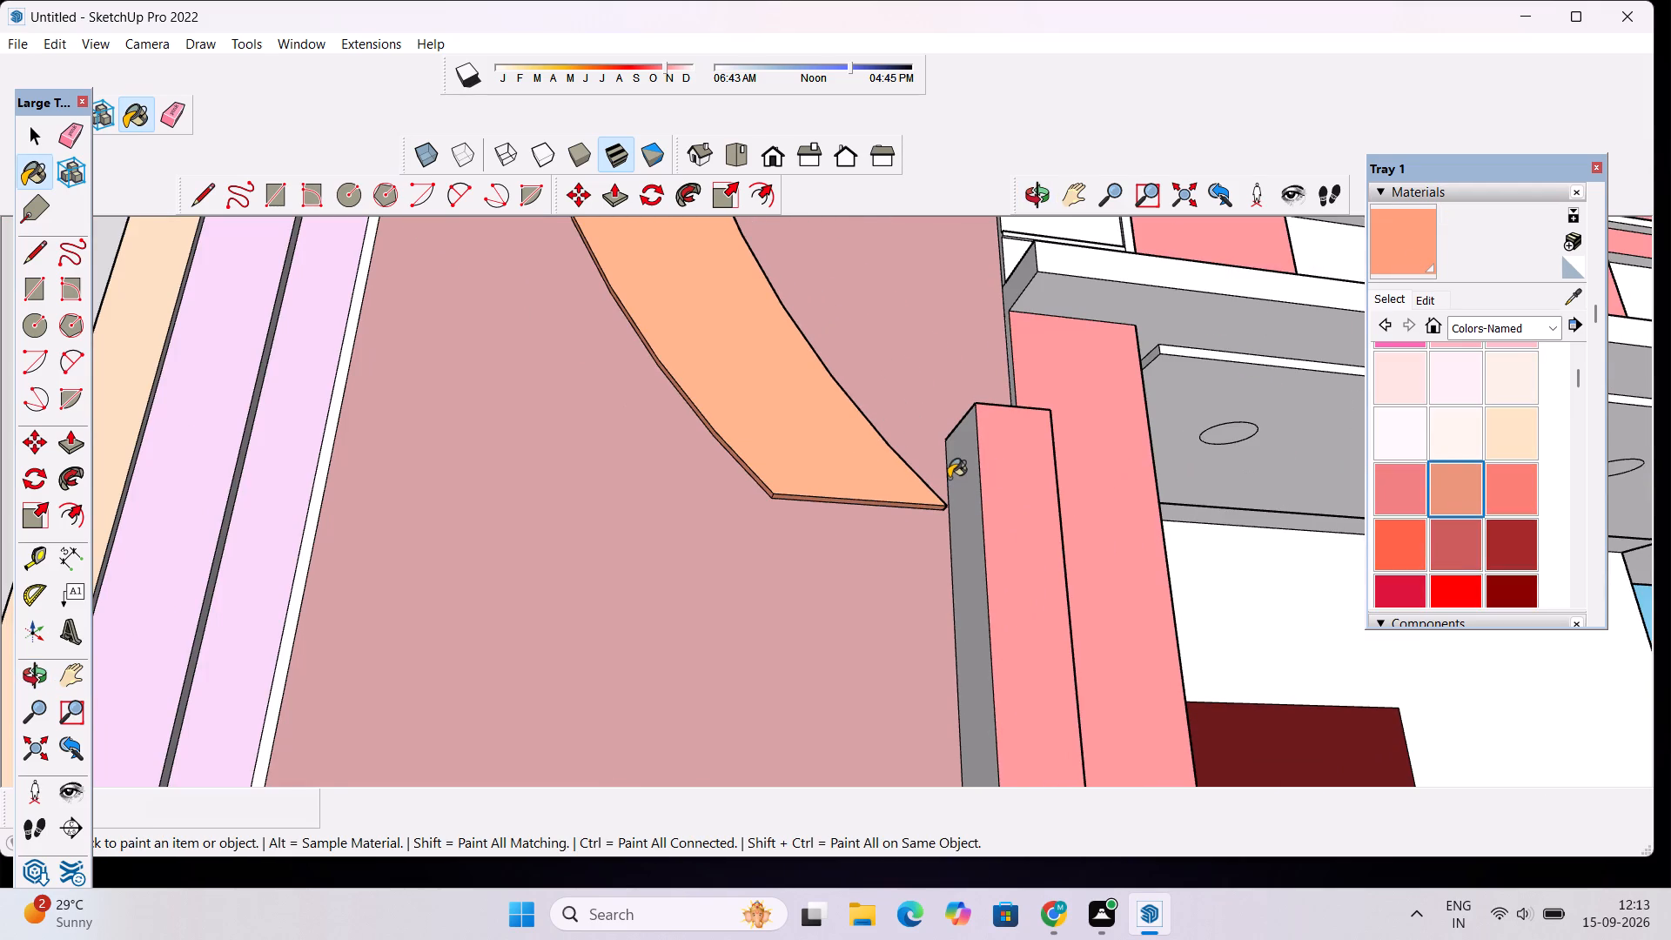
left_click_drag(950, 477, 959, 479)
Examine the recoloured wavy band and the gate pillars from the front of the house.
scroll(801, 476, "down", 6)
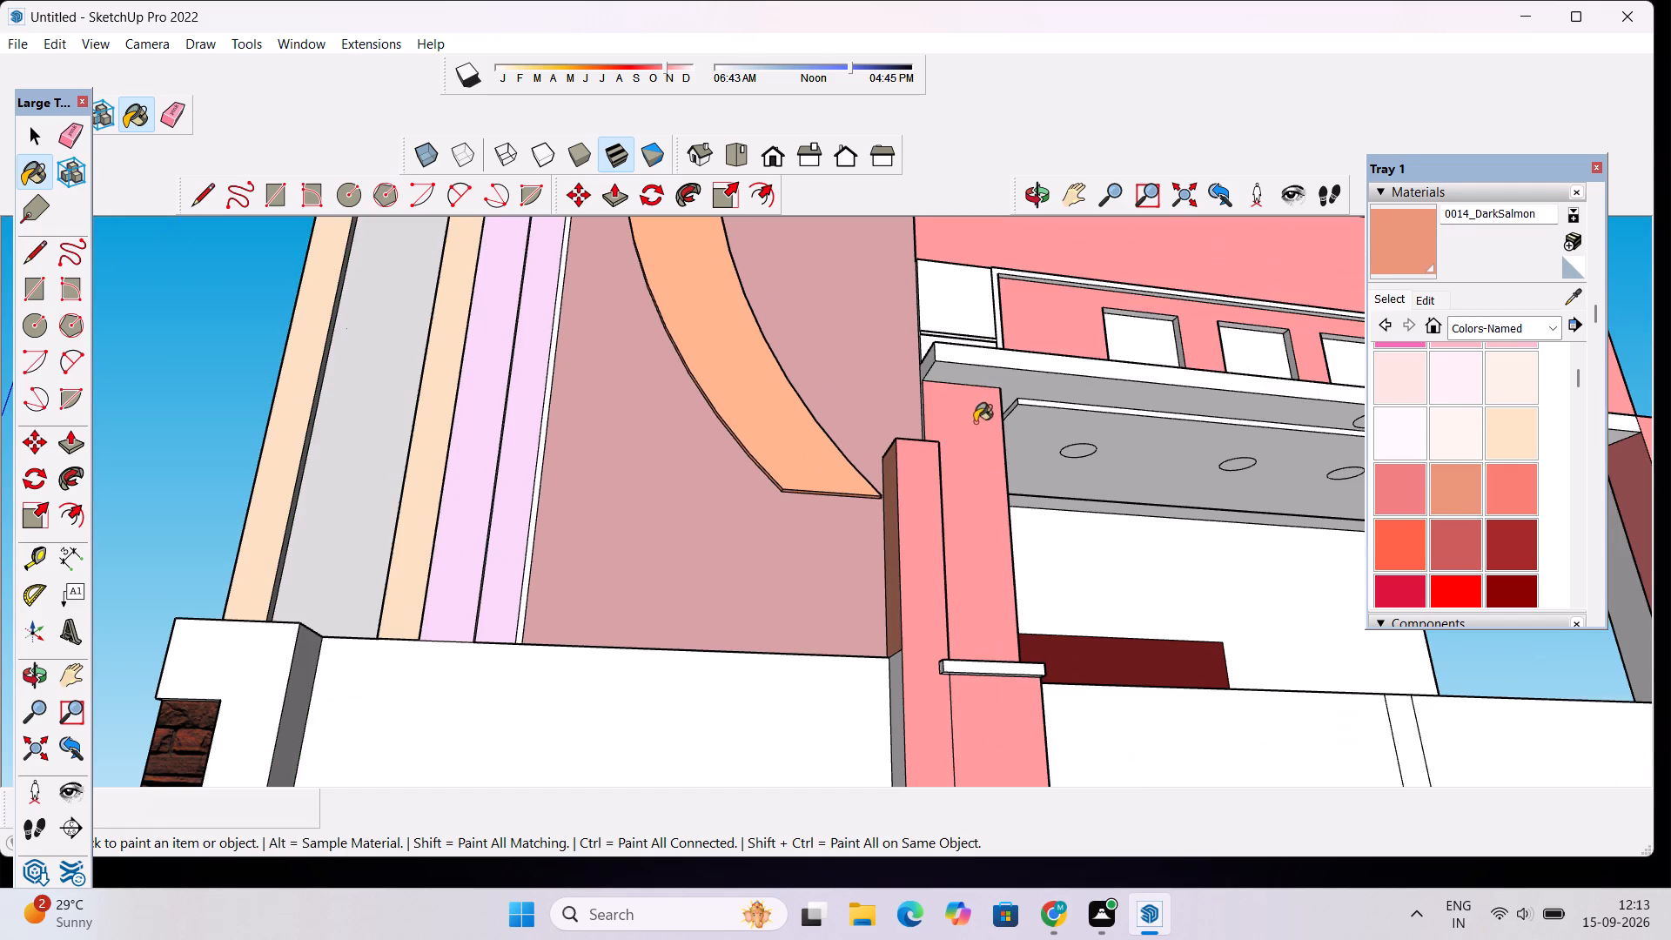
scroll(978, 370, "down", 4)
left_click(1037, 188)
left_click_drag(1028, 352, 897, 533)
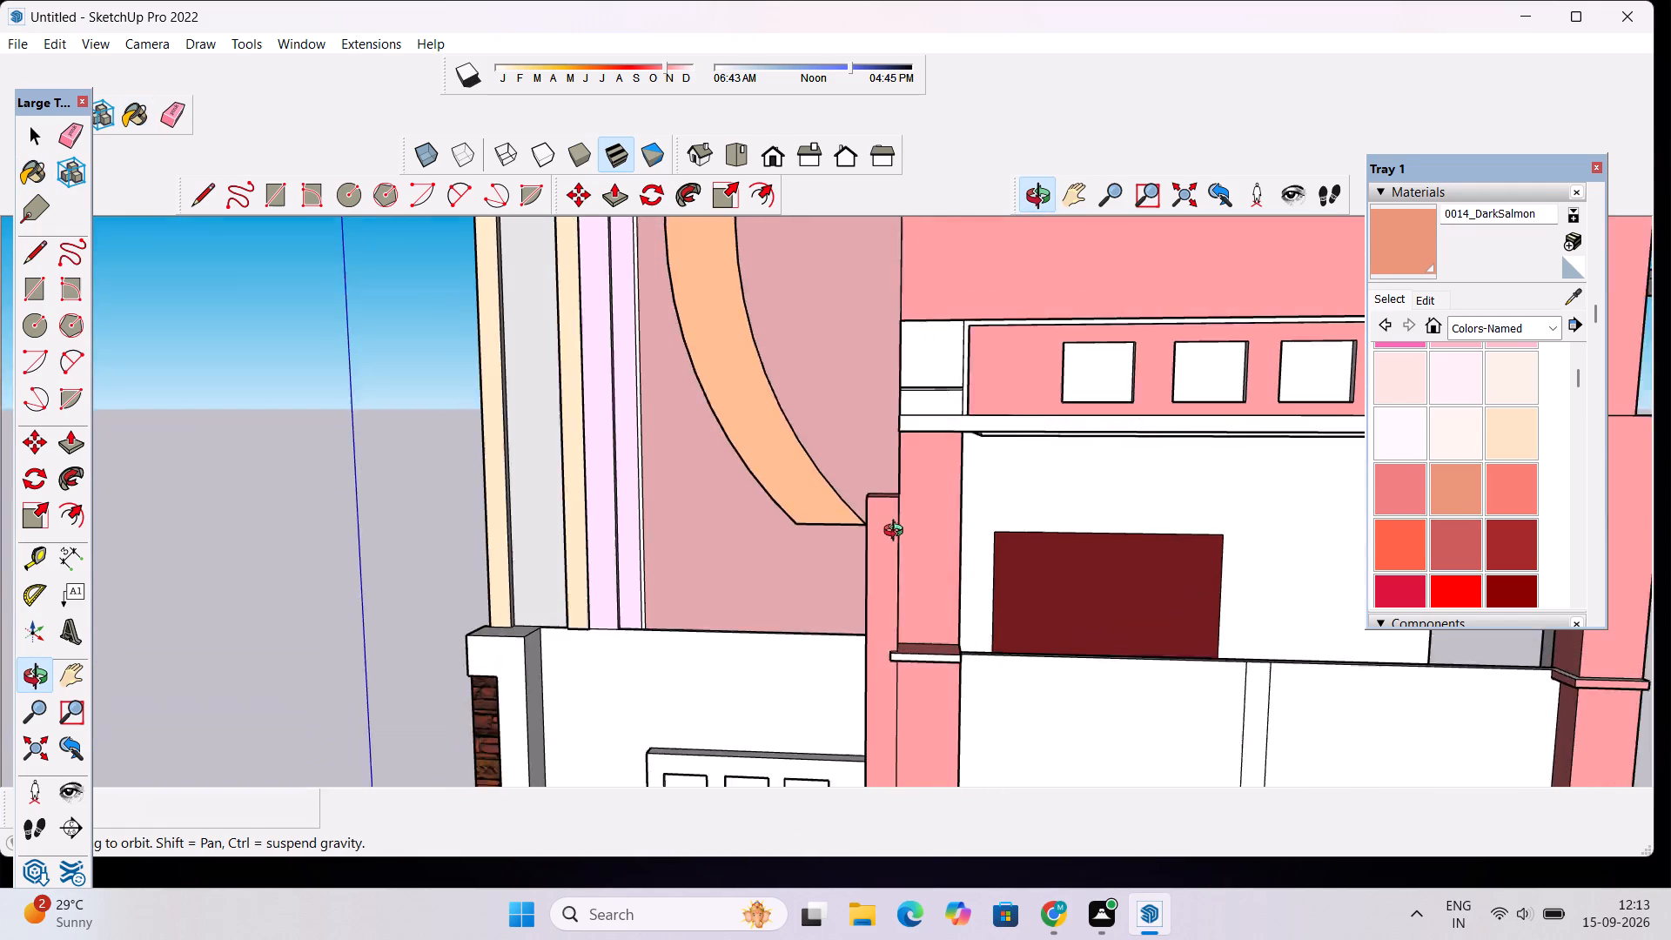
left_click_drag(897, 533, 899, 531)
scroll(884, 520, "down", 9)
left_click_drag(769, 582, 754, 690, "shift")
scroll(745, 622, "down", 5)
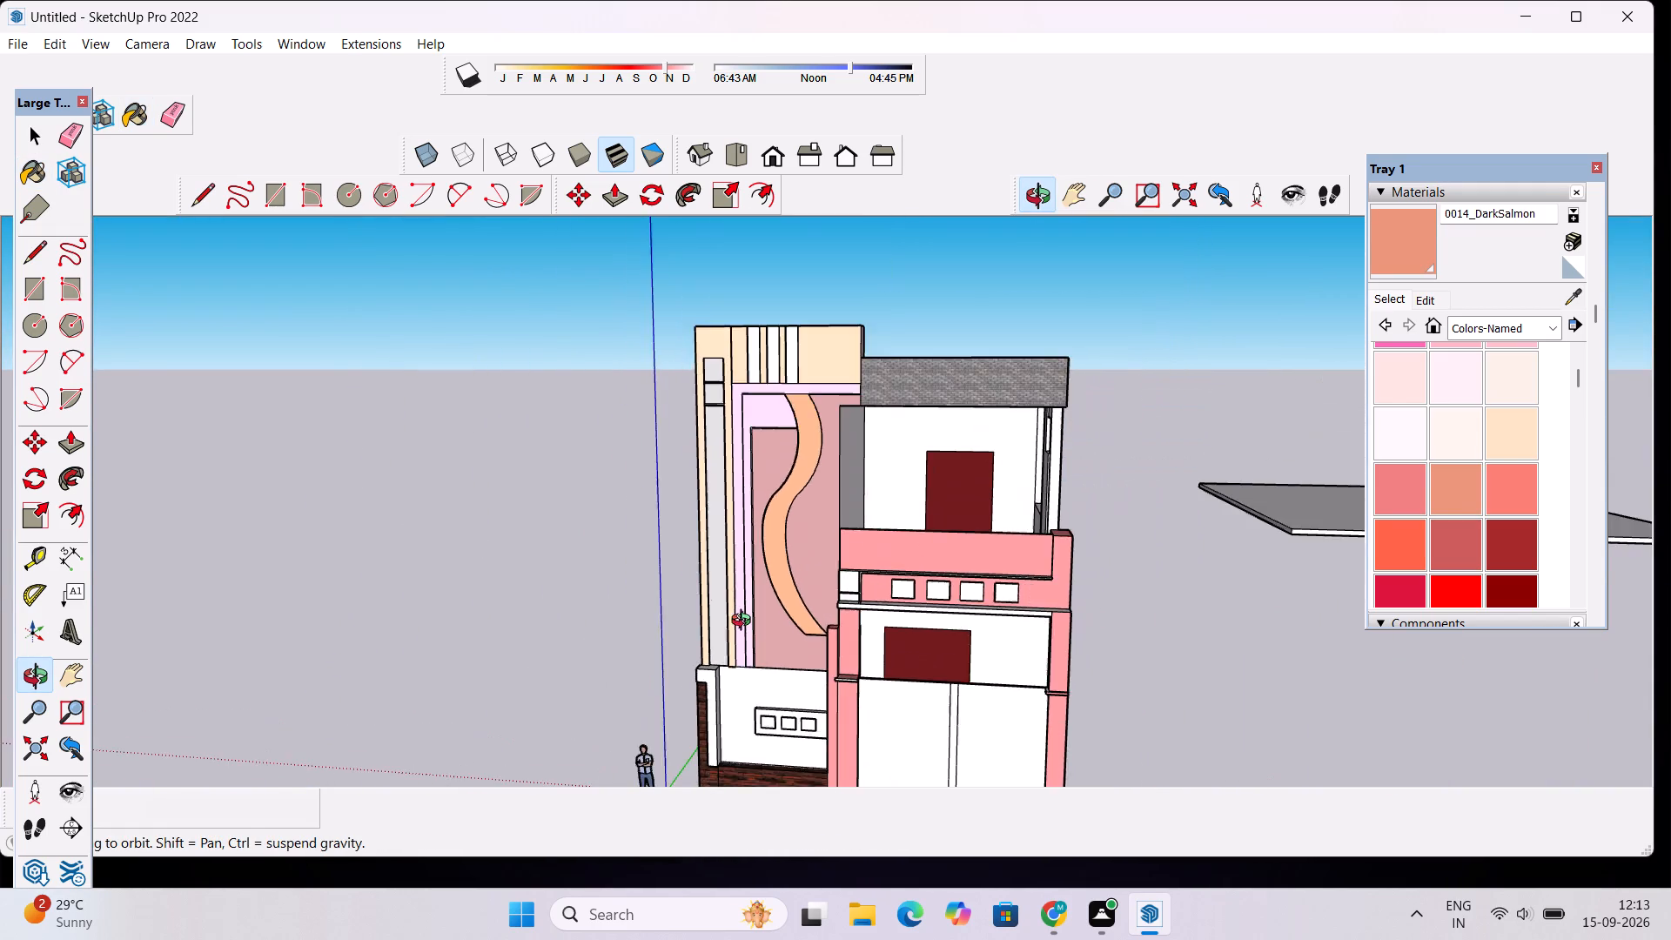
Paint the lavender outer border and the upper inner frame around the wavy band with 0005_LightPink.
left_click_drag(738, 615, 822, 639)
scroll(864, 540, "up", 3)
left_click_drag(870, 538, 753, 627, "shift")
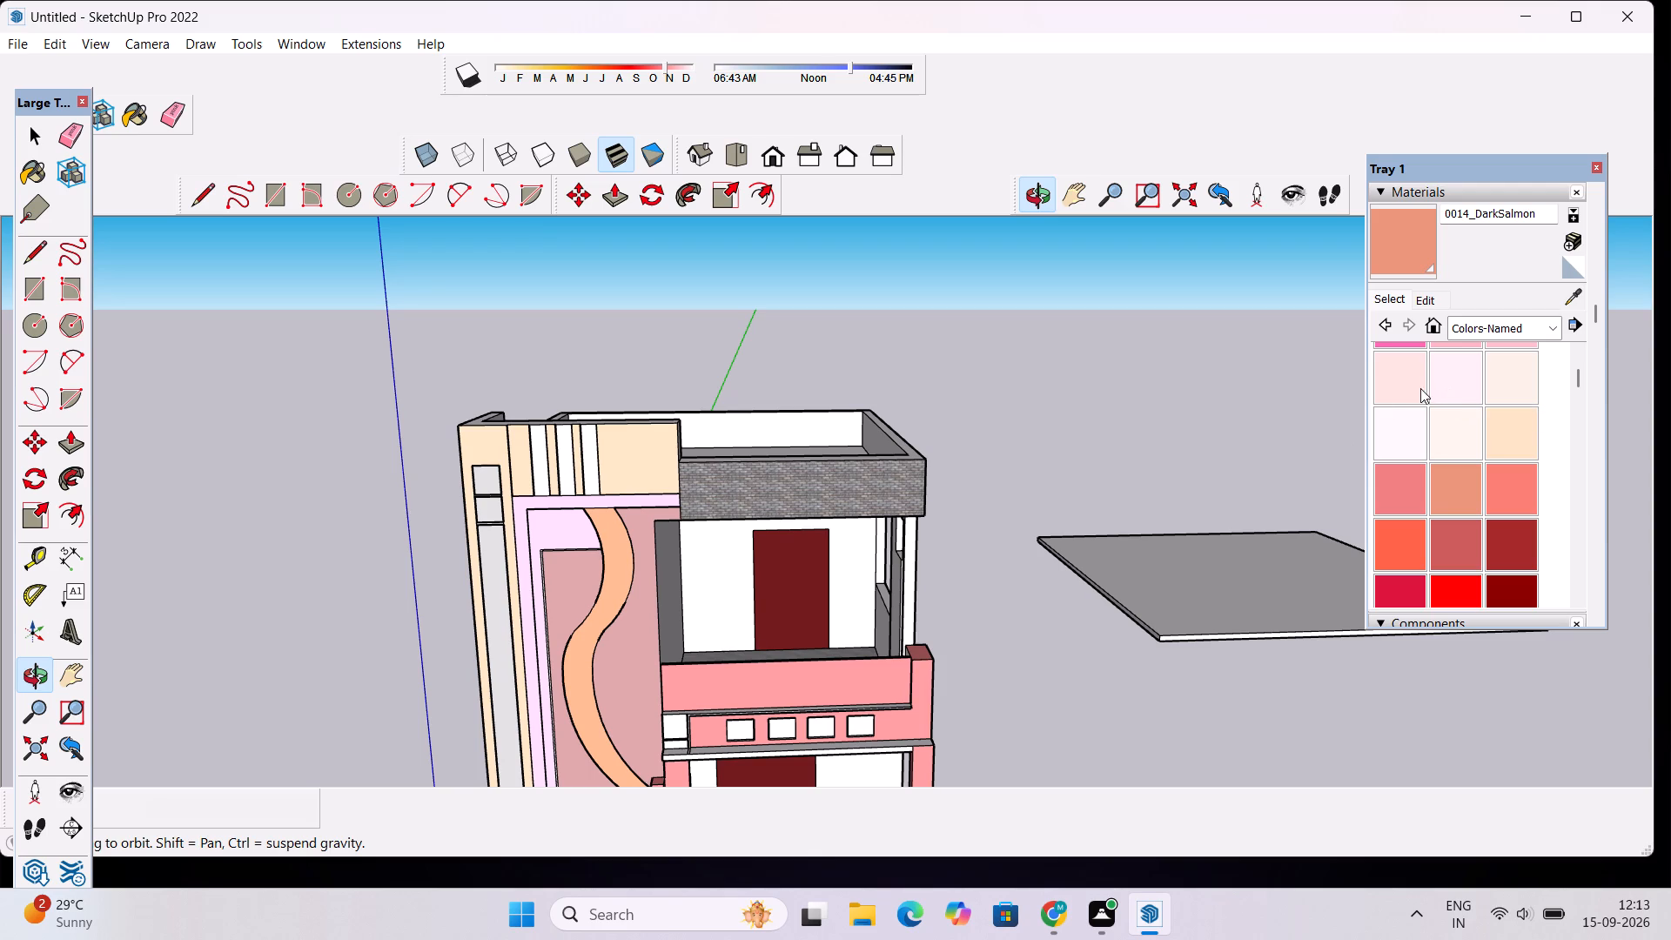
scroll(1481, 422, "up", 1)
left_click(1460, 422)
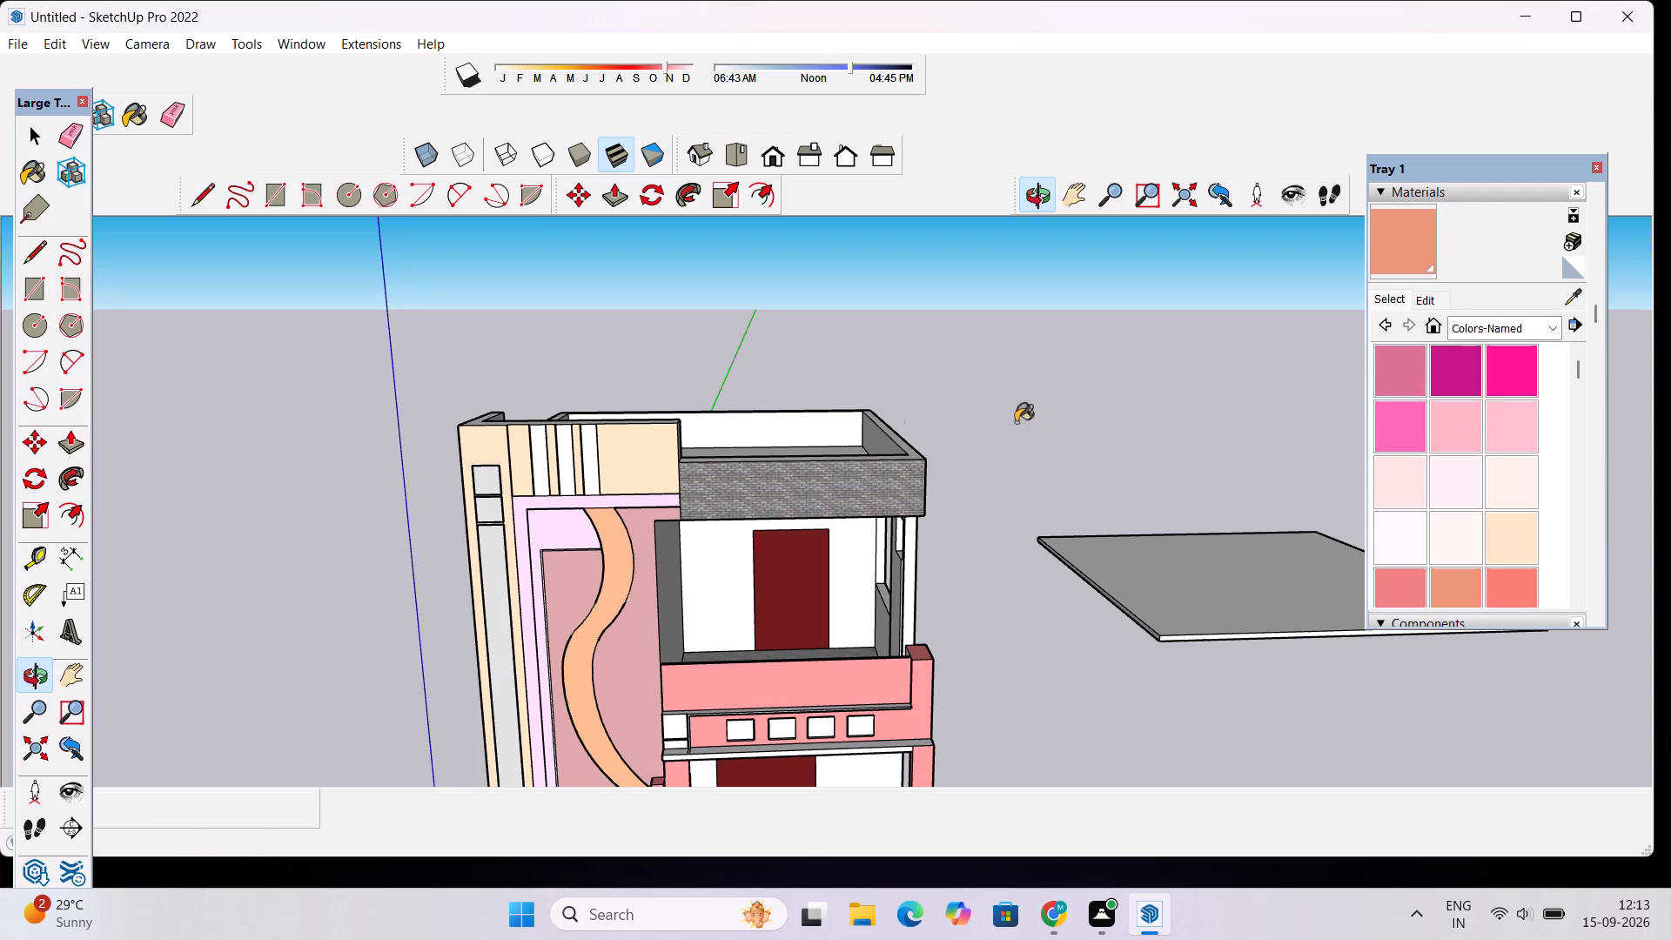
left_click(570, 498)
left_click(567, 527)
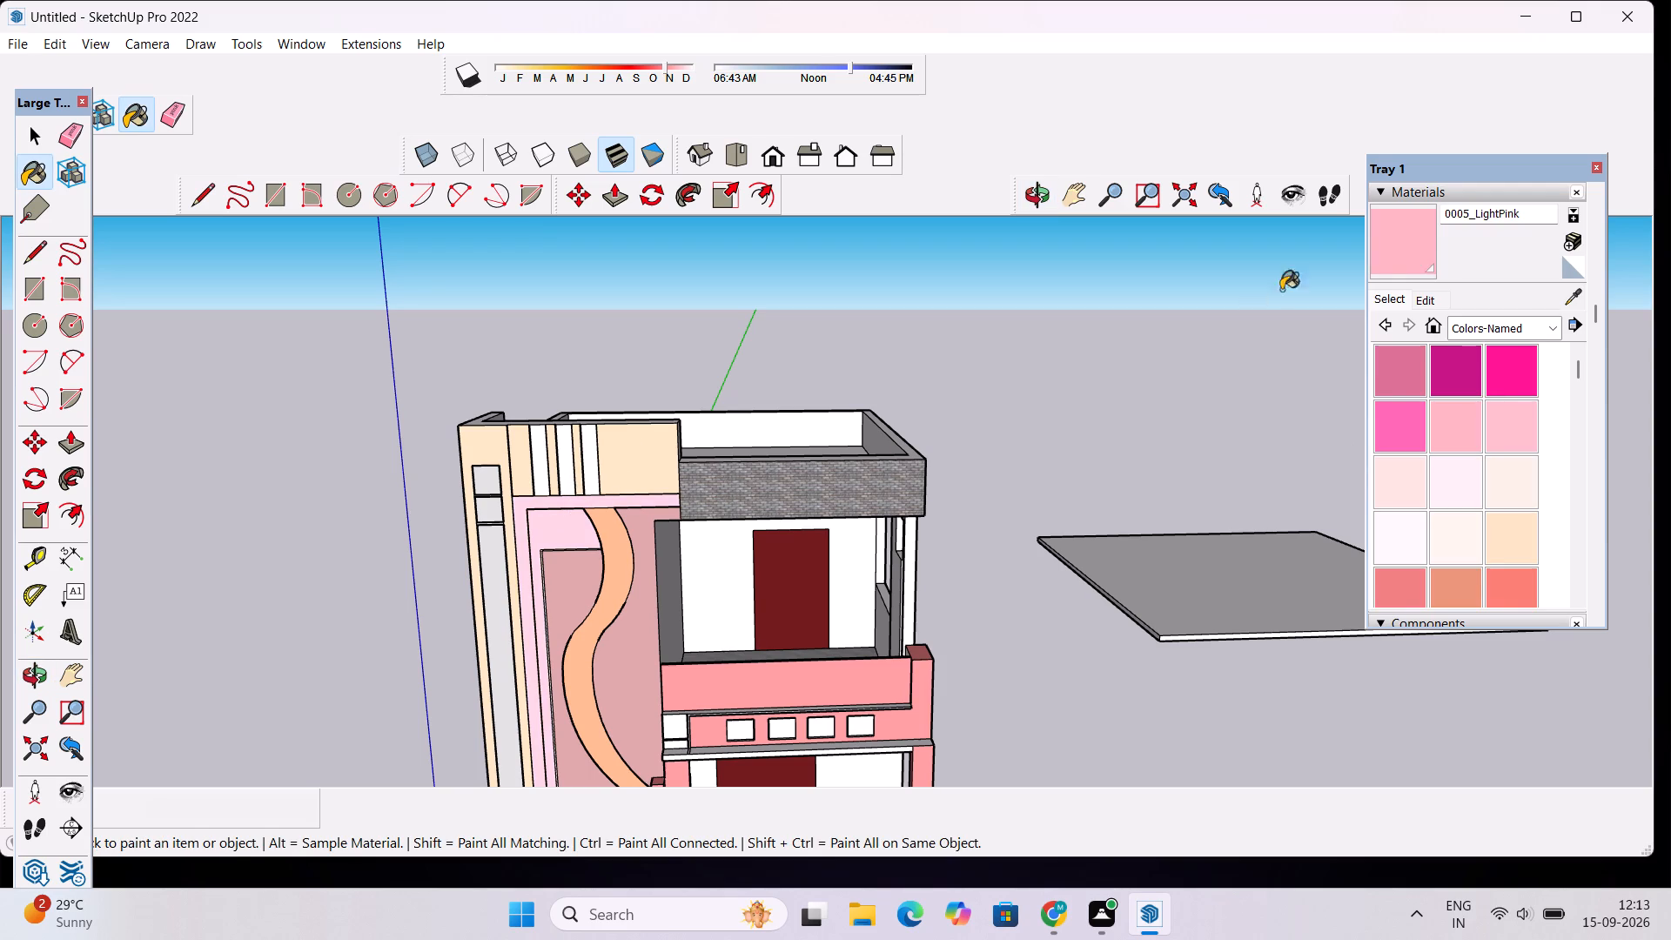
Darken the 0005_LightPink material to a dusky rose by lowering its colour brightness.
left_click(1417, 299)
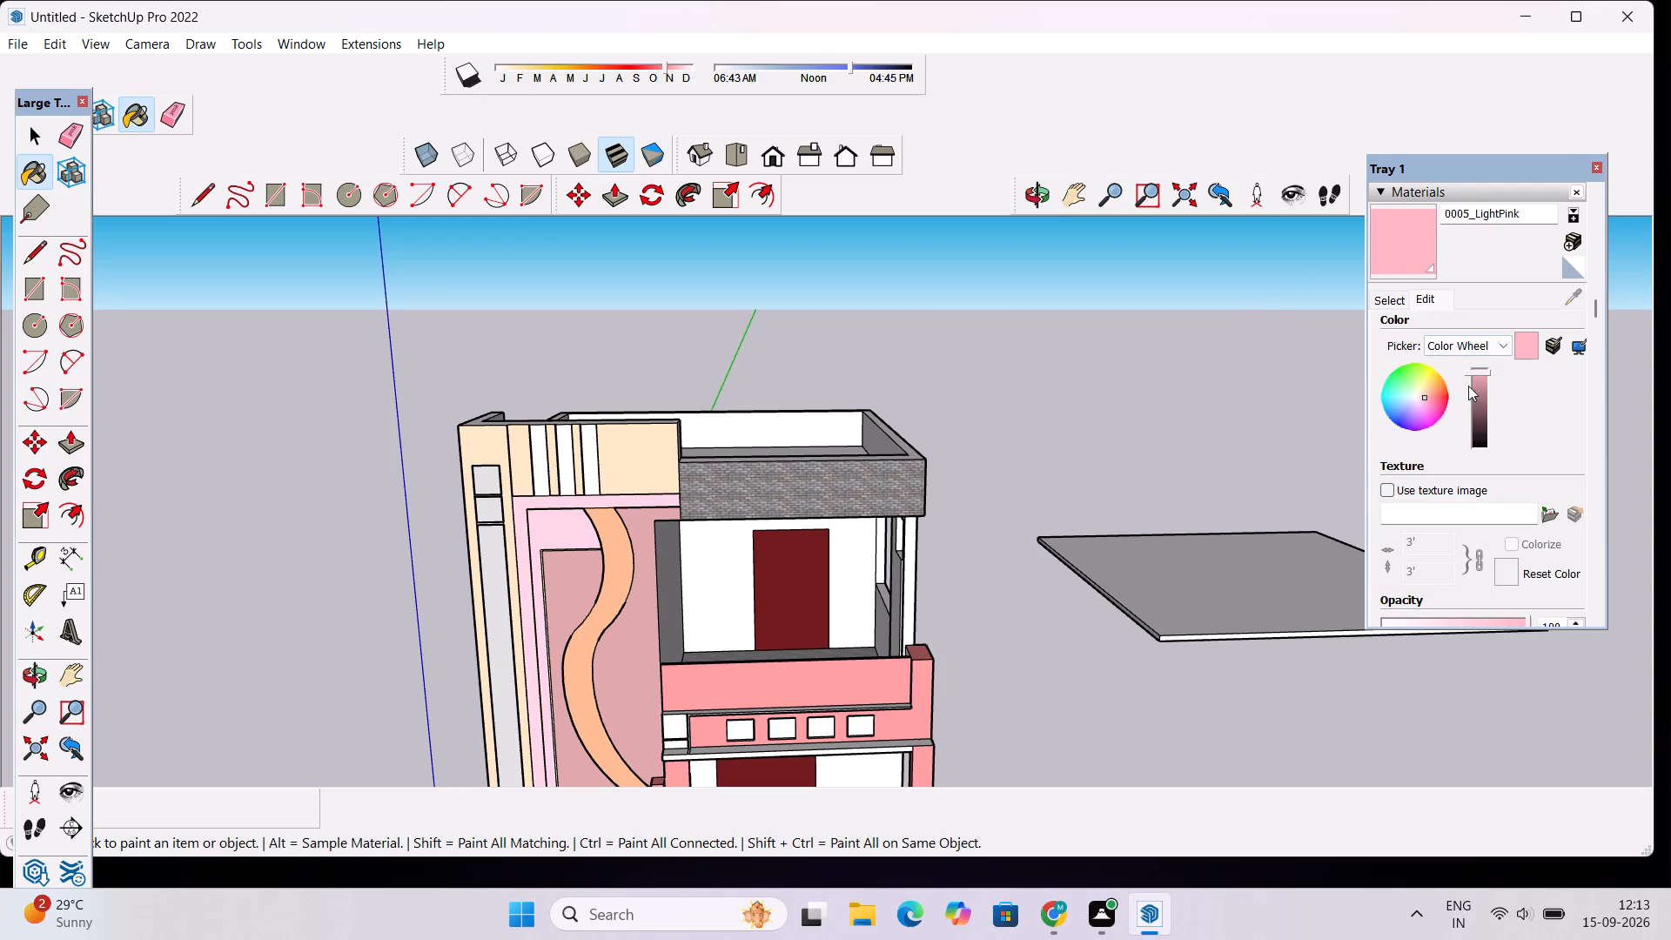
left_click(1473, 382)
left_click(1474, 388)
left_click(1475, 390)
scroll(299, 292, "down", 3)
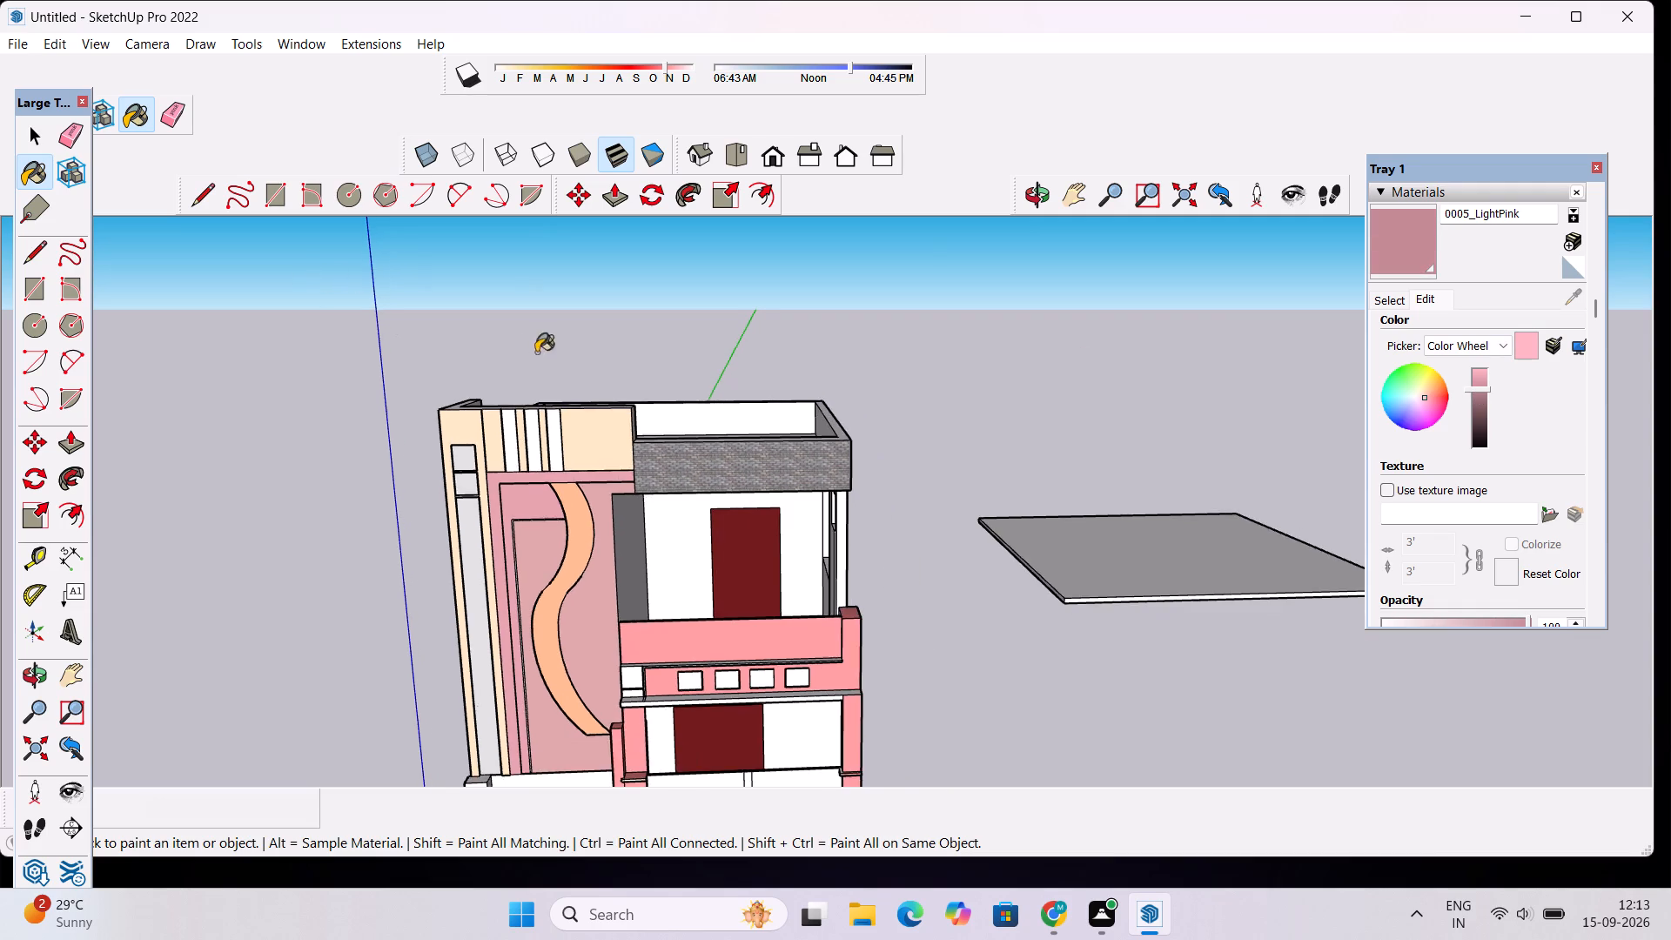
scroll(536, 352, "down", 3)
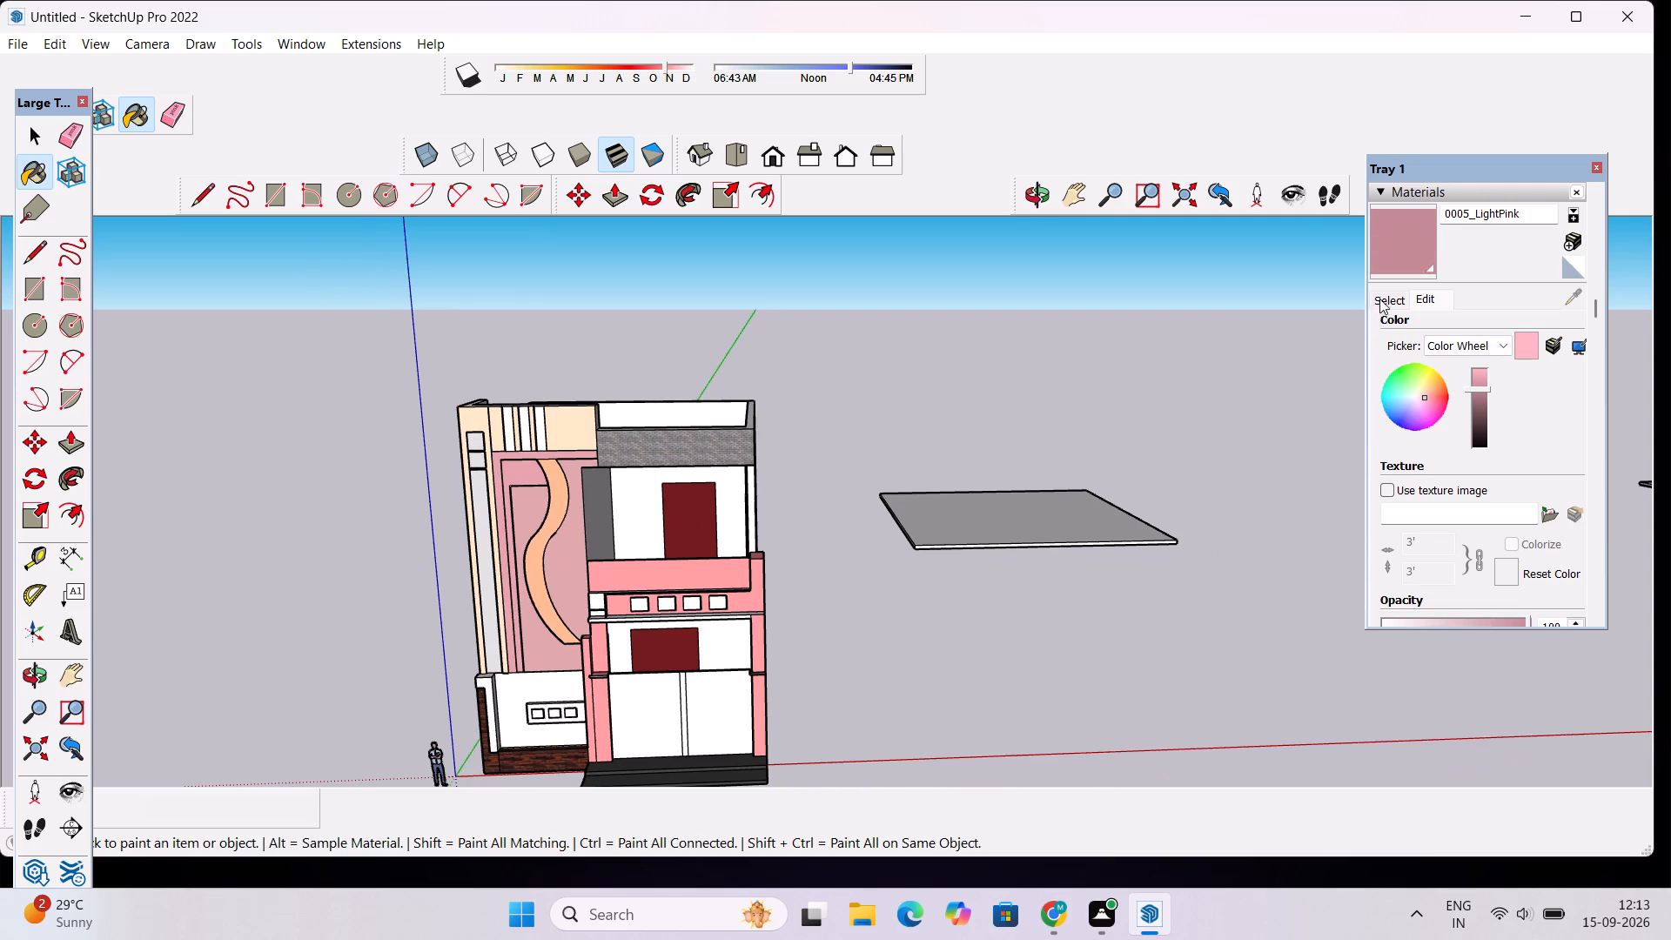
Paint the wide cream panel at the top of the tower, beside the vertical stripes, with 0094_PowderBlue.
left_click(1379, 299)
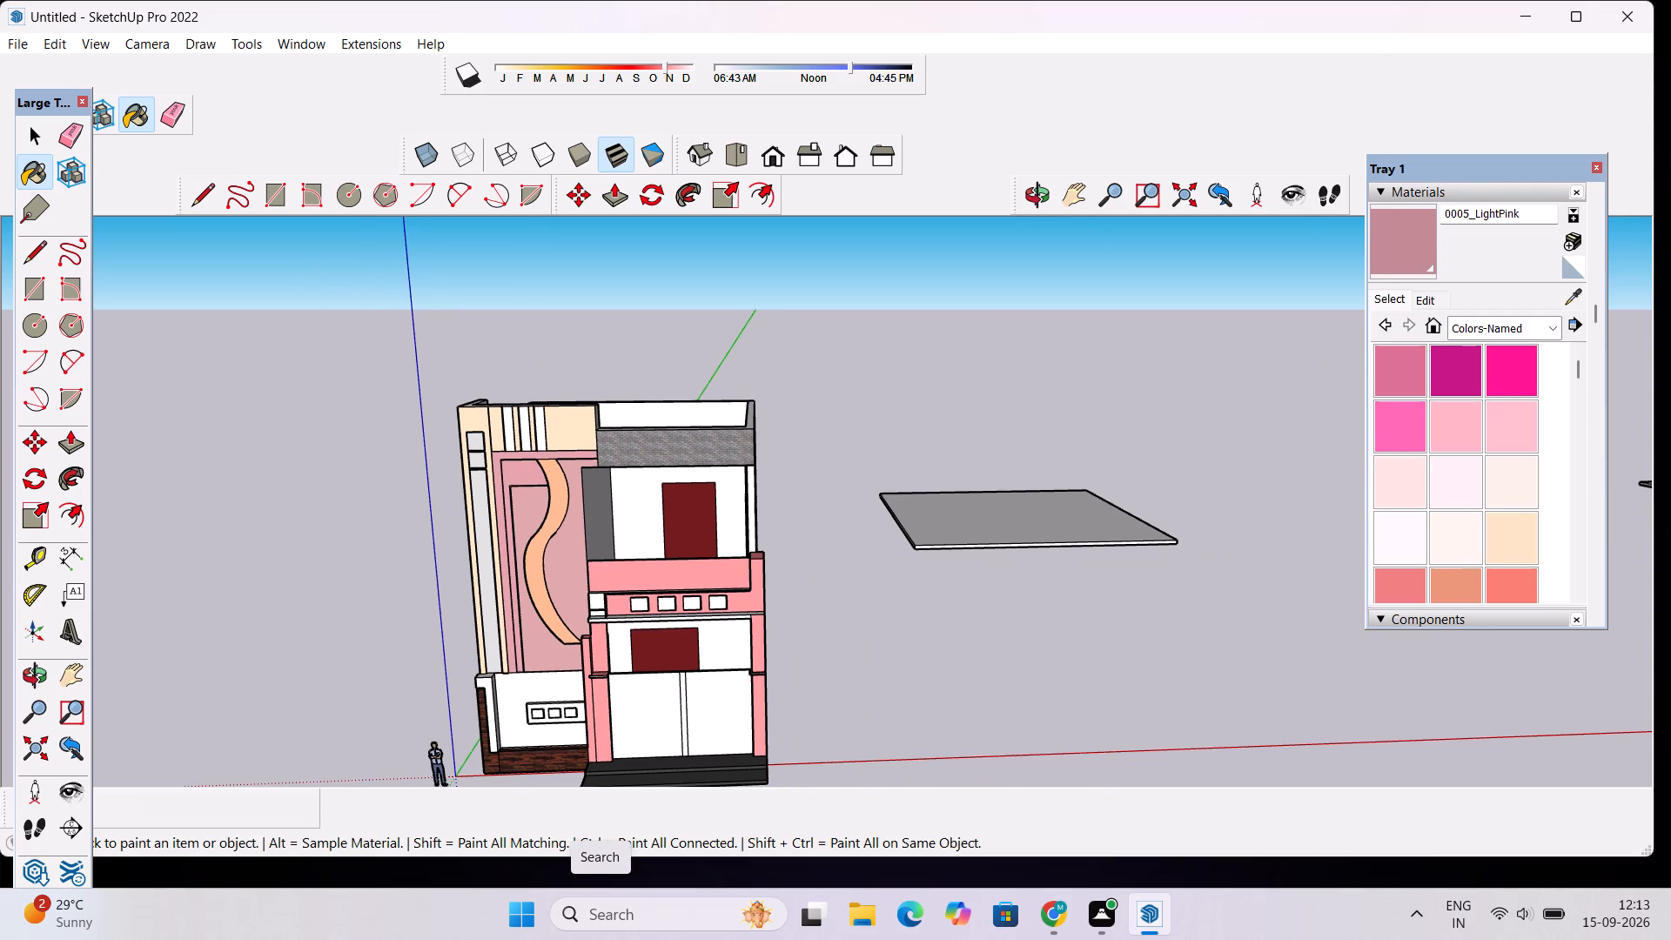
scroll(1467, 480, "down", 1)
scroll(1466, 492, "up", 1)
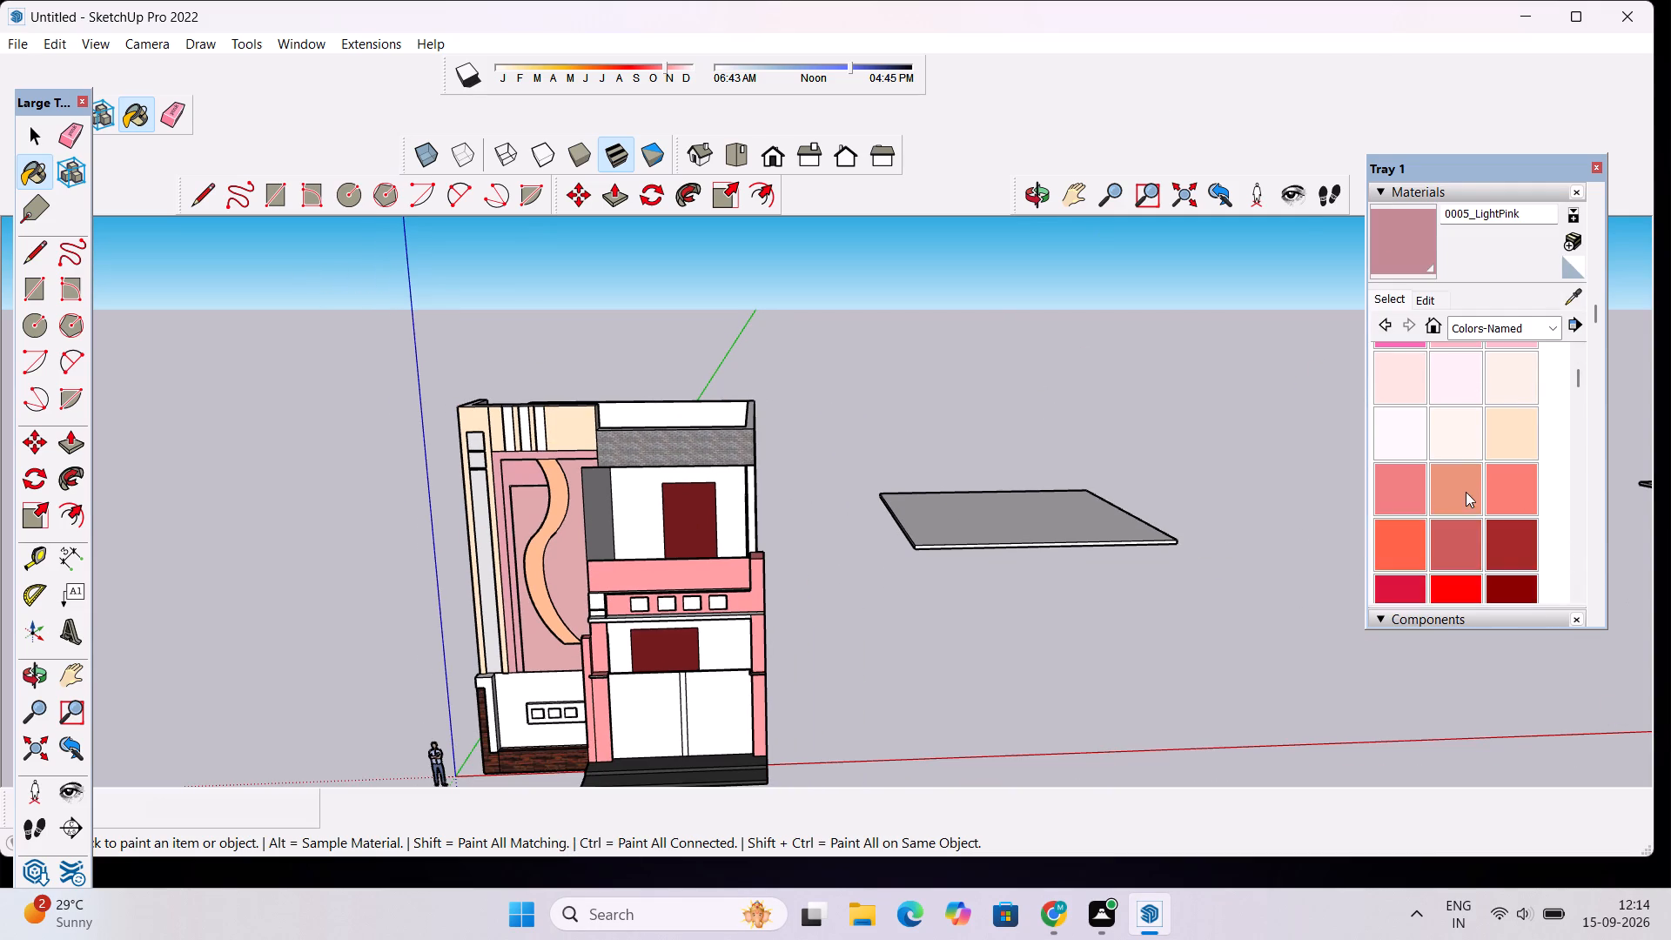
scroll(1468, 492, "up", 2)
scroll(1468, 492, "down", 4)
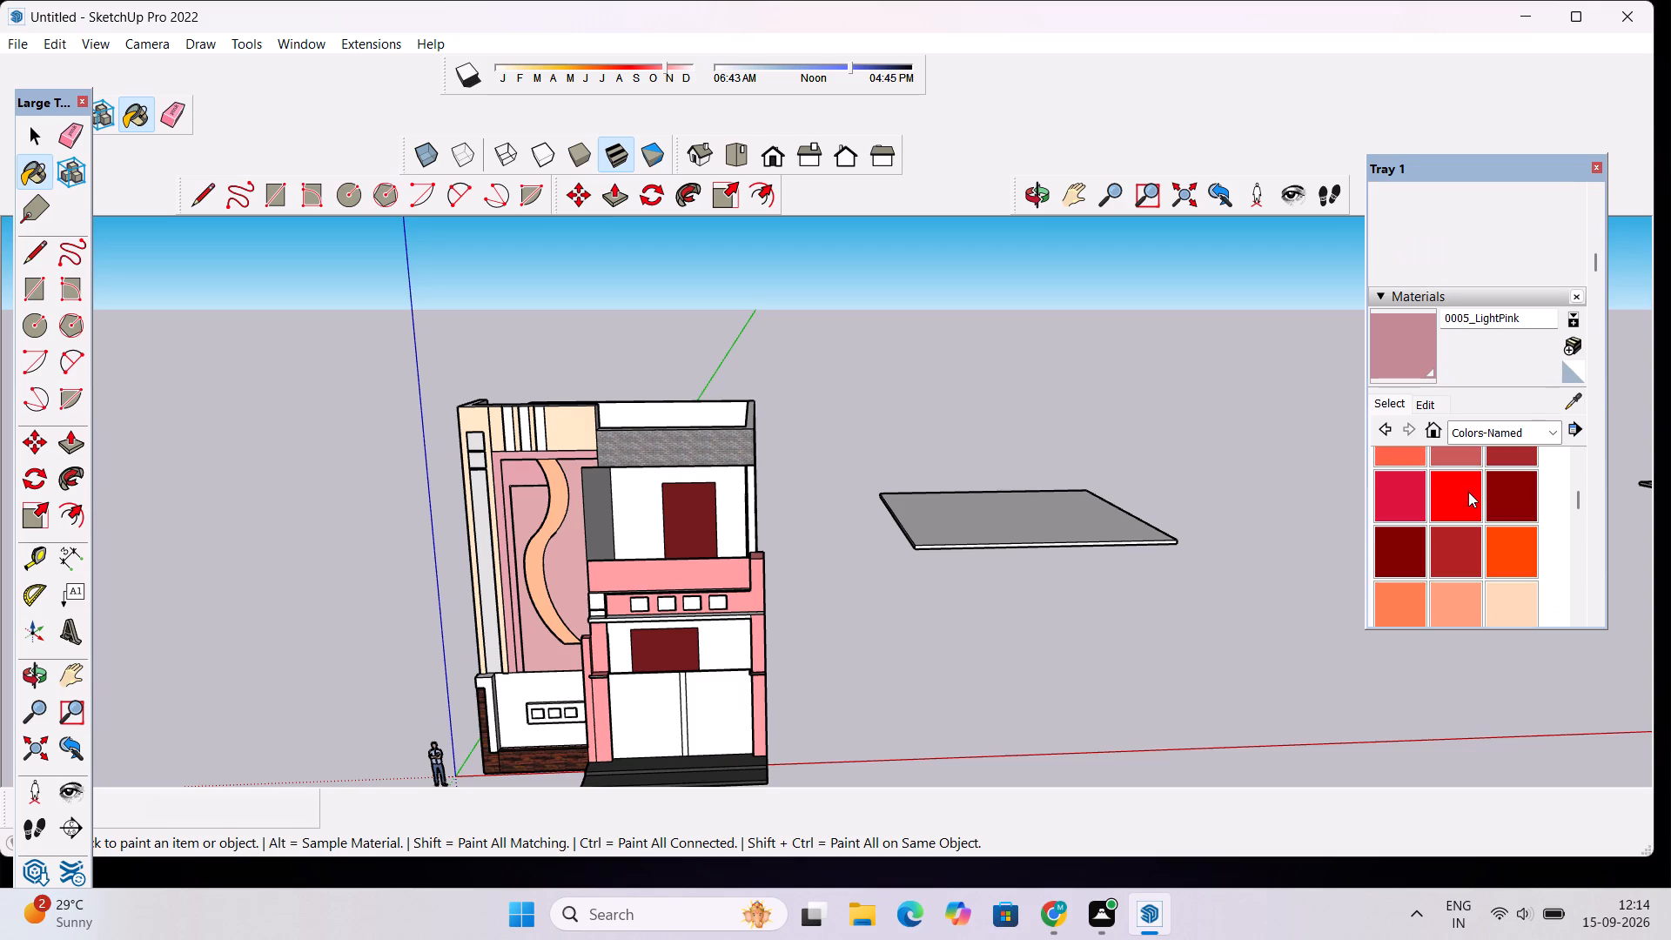
scroll(1468, 492, "down", 2)
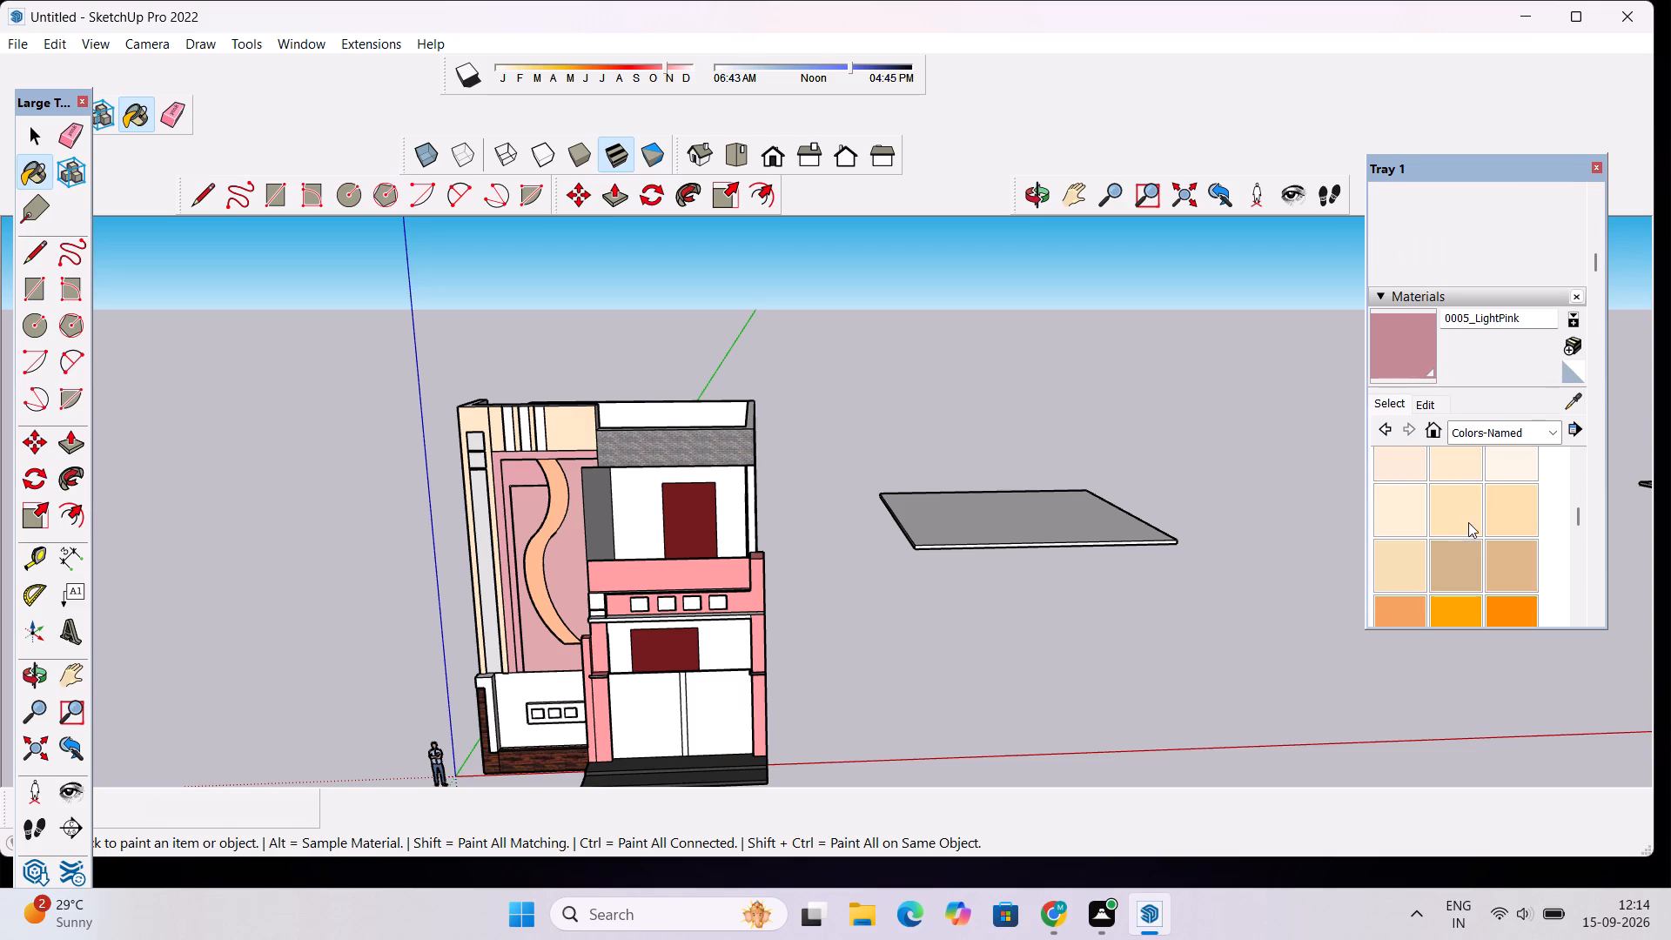
scroll(1468, 522, "down", 12)
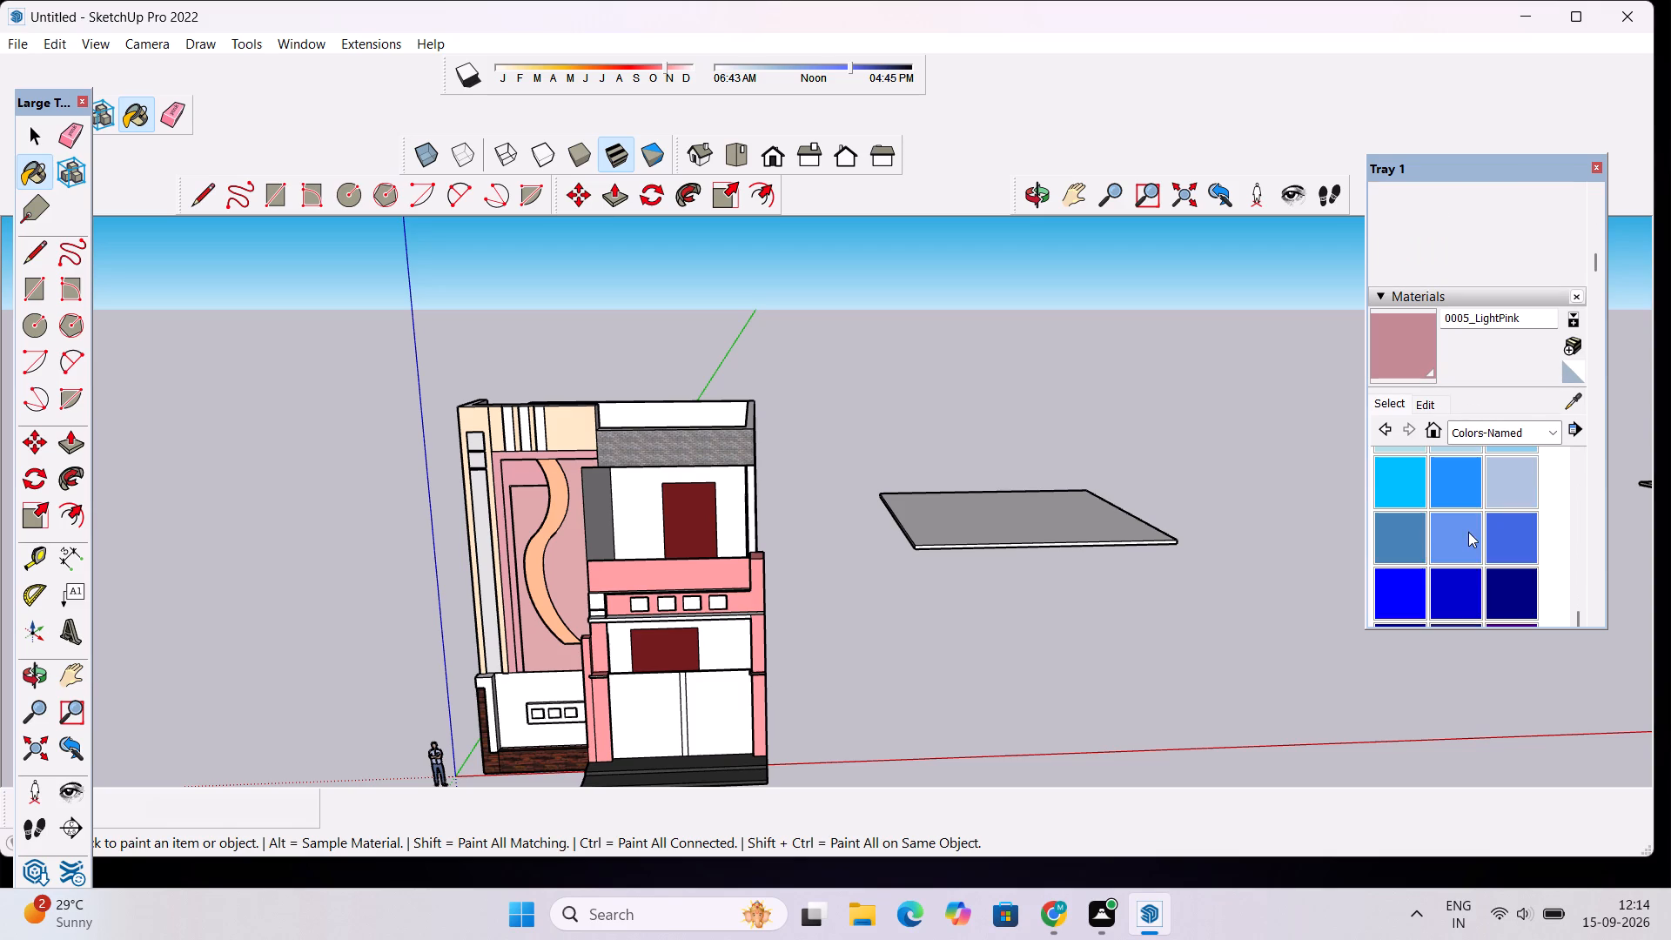
scroll(1468, 533, "up", 2)
scroll(1468, 533, "down", 1)
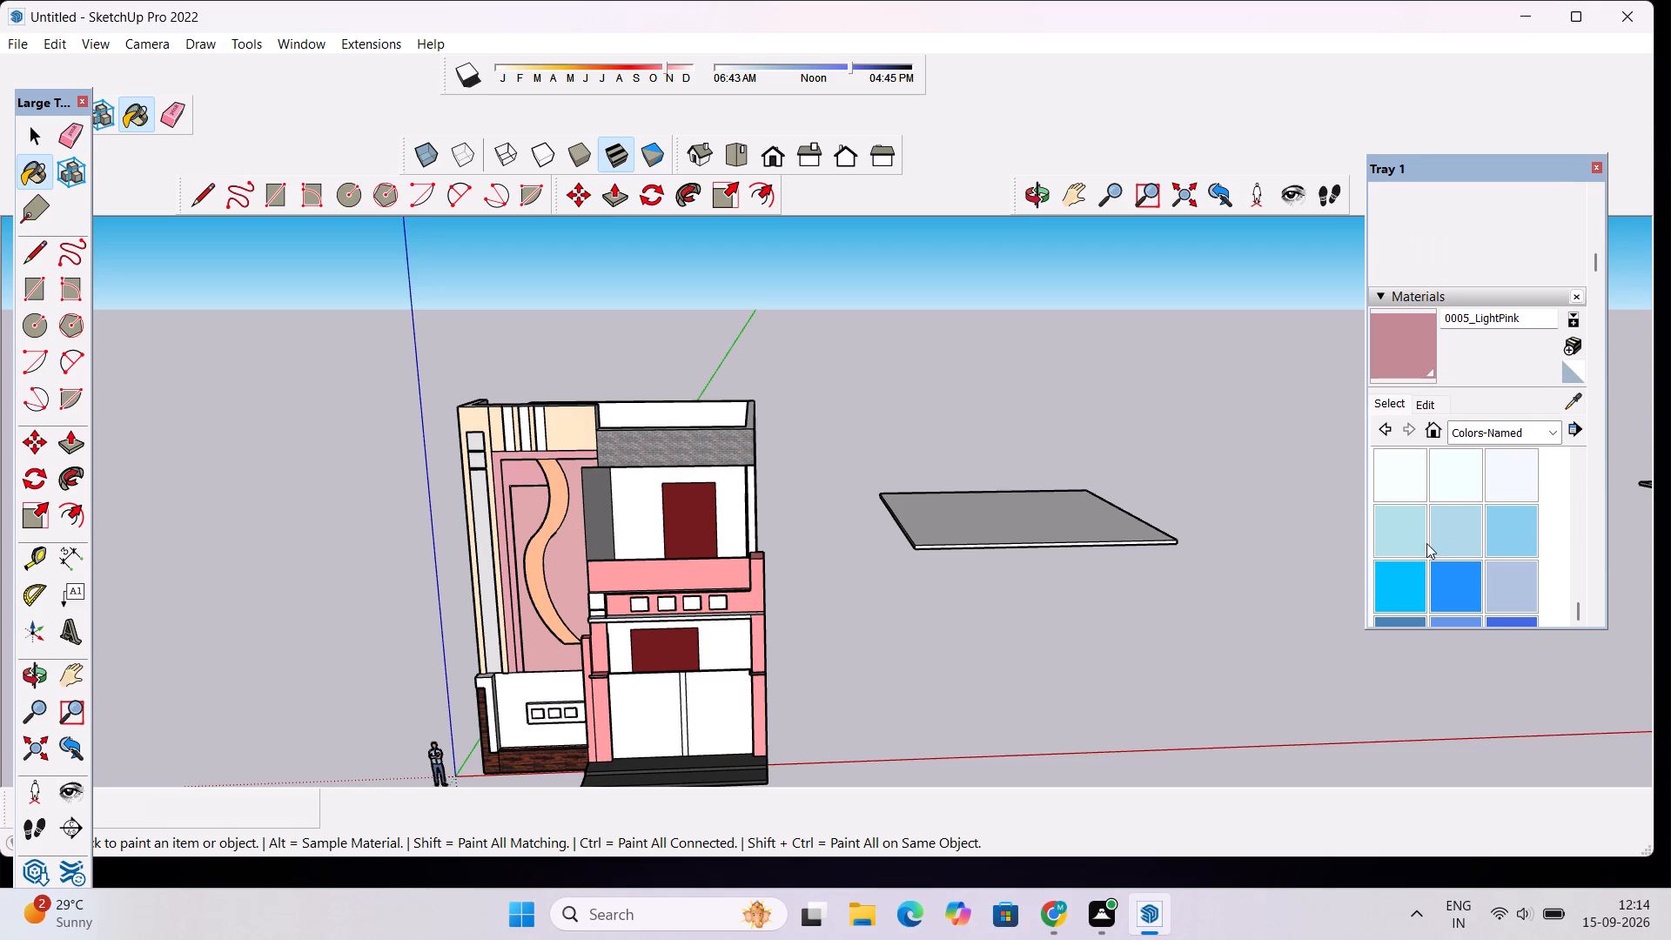
left_click(1411, 532)
scroll(651, 457, "up", 4)
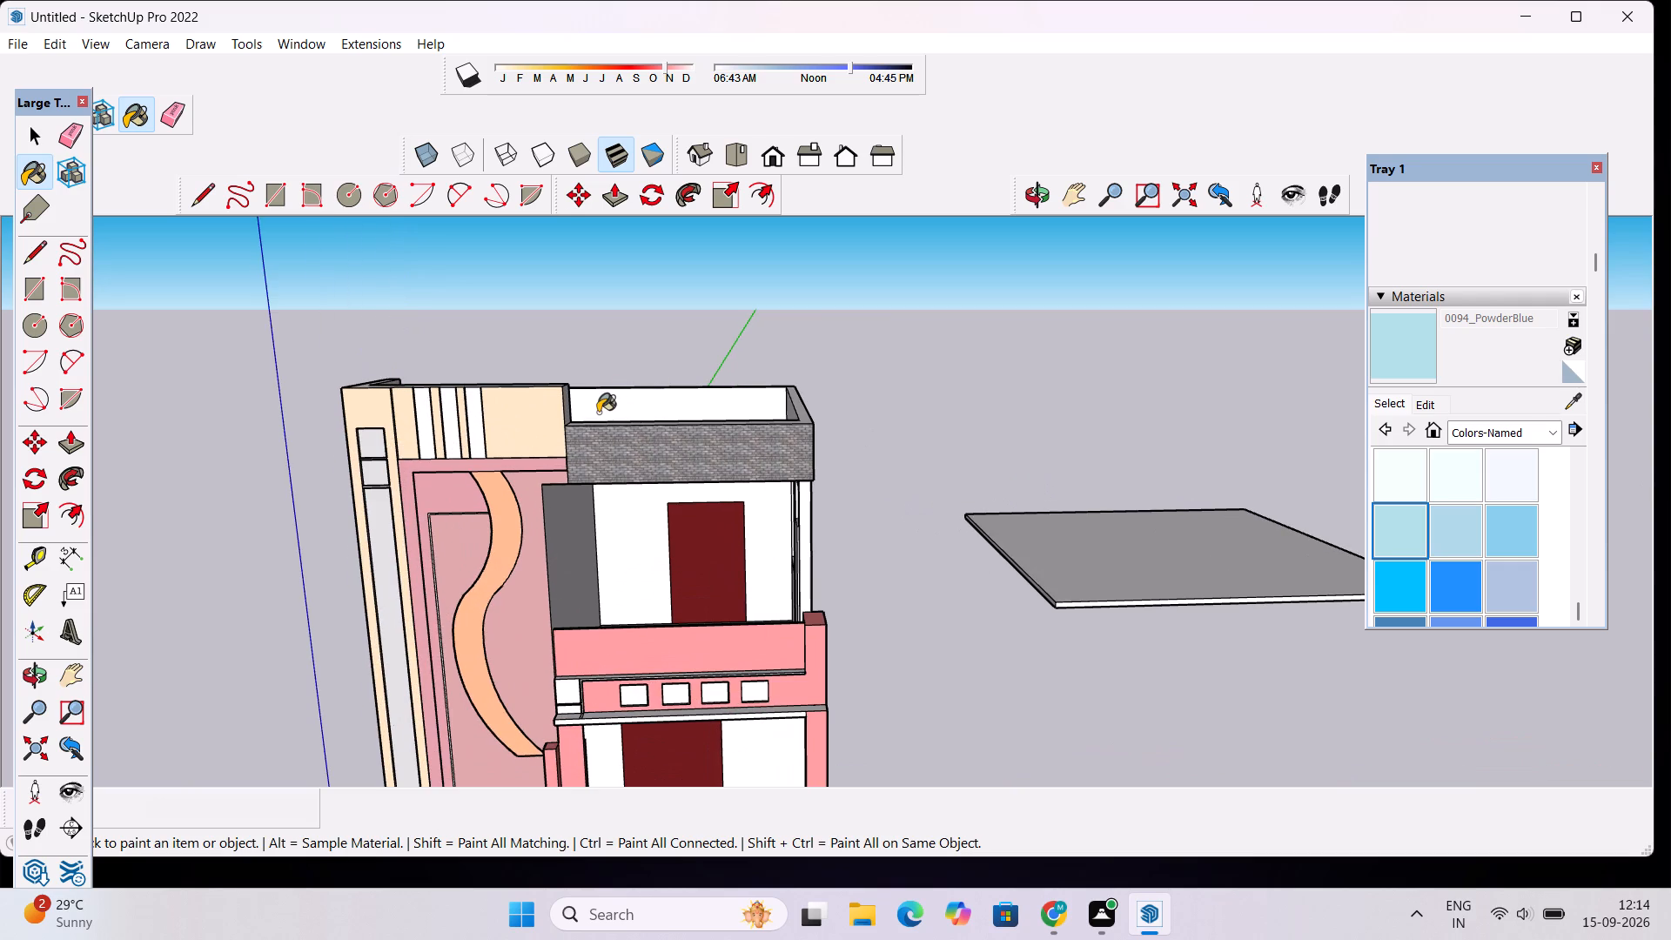
left_click(521, 415)
Paint the tower's cream left column frame and the cream strips between the white vertical stripes with 0094_PowderBlue.
scroll(518, 418, "down", 1)
scroll(744, 939, "up", 1)
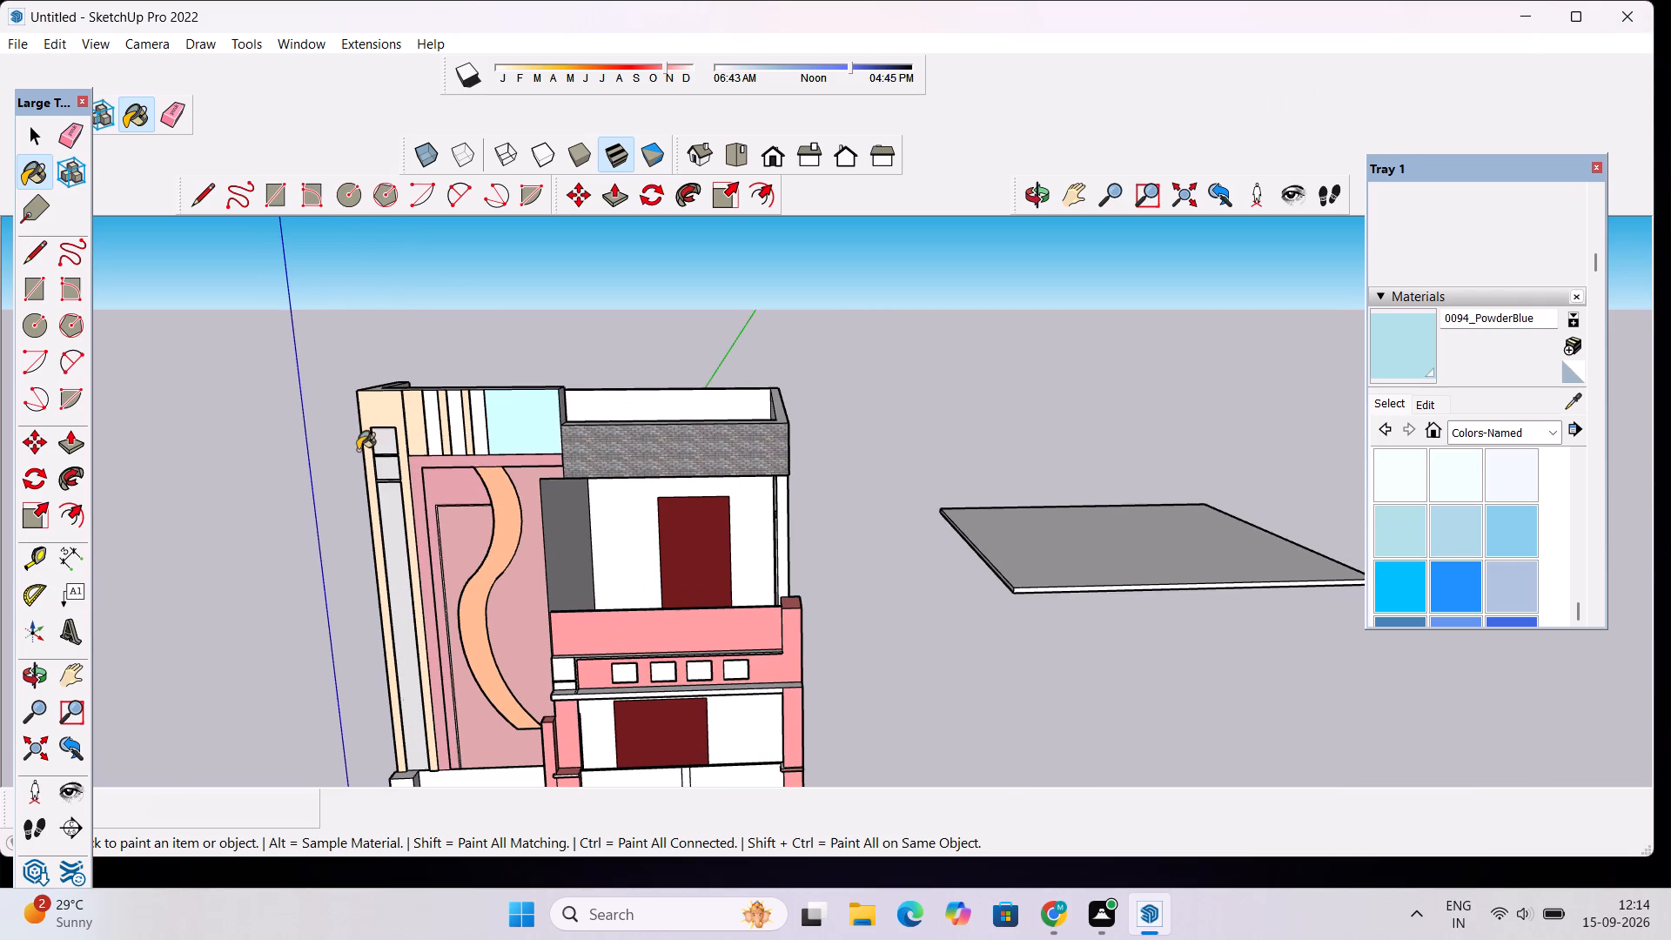
left_click(370, 407)
scroll(391, 431, "up", 8)
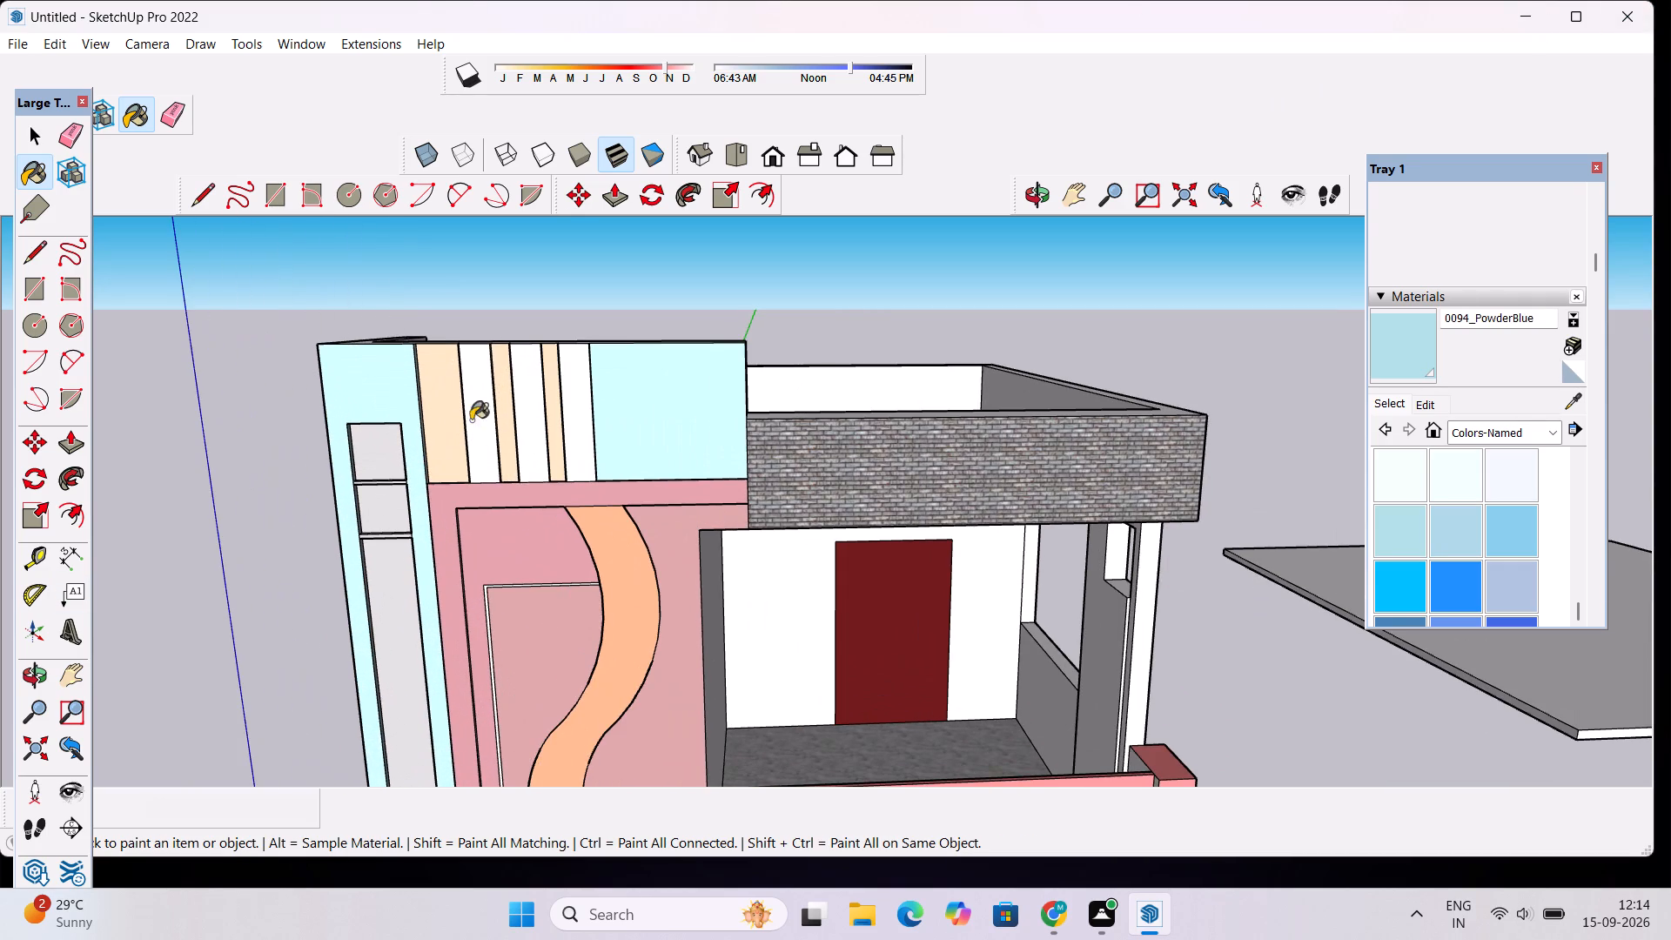
left_click(436, 403)
left_click(494, 373)
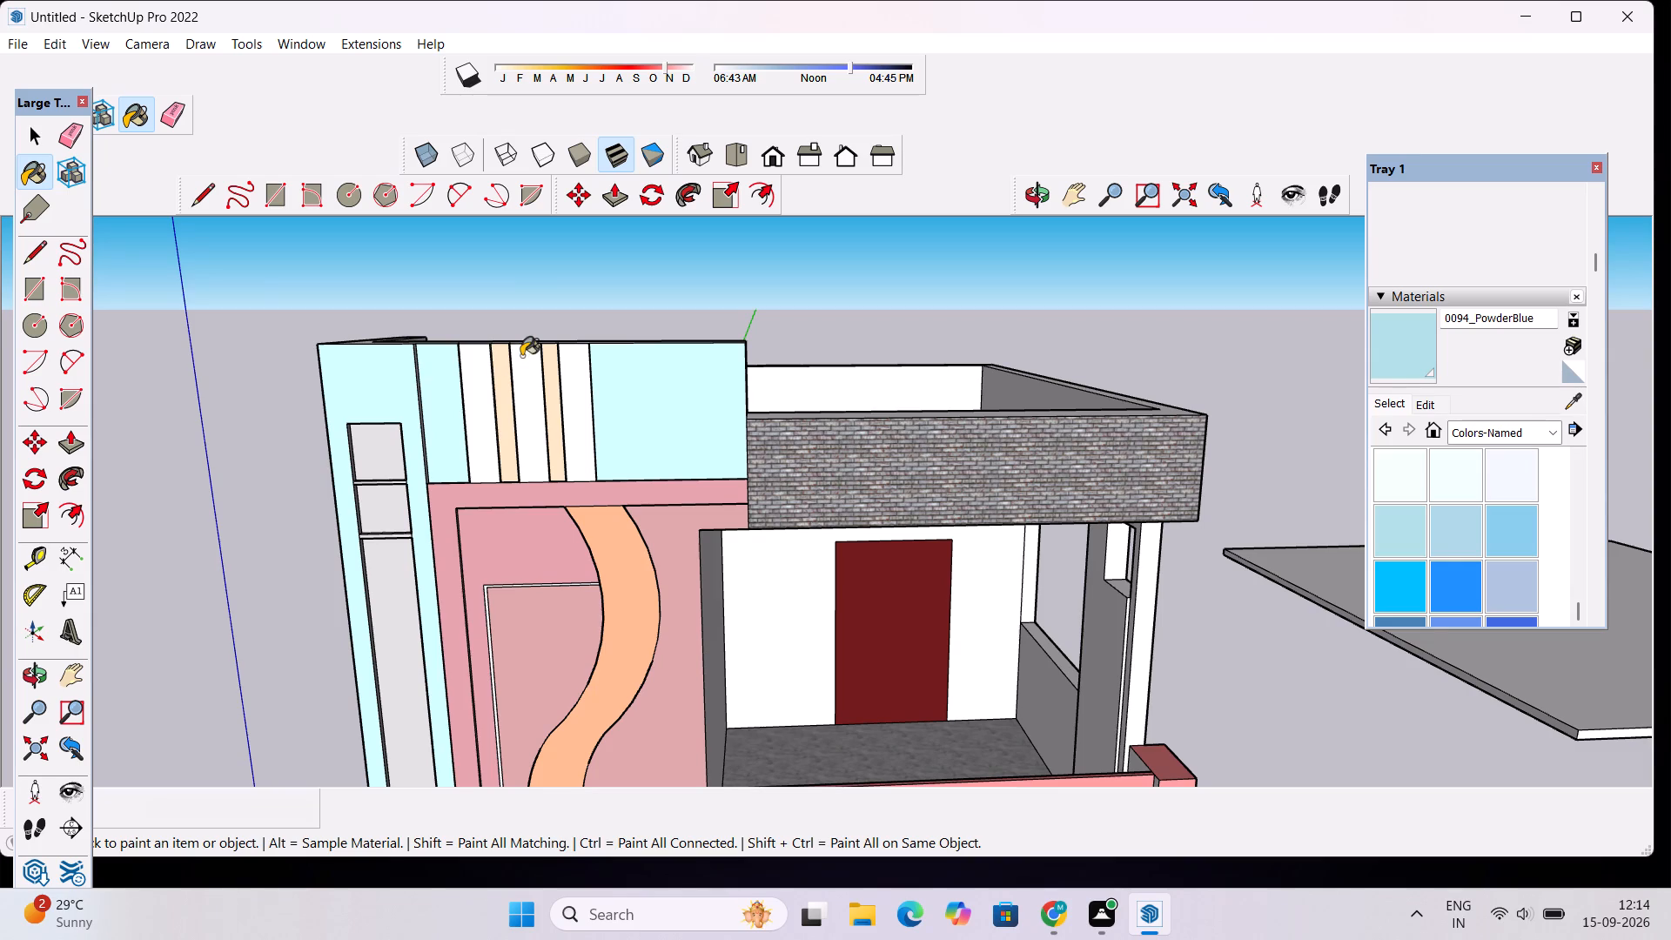
scroll(531, 356, "up", 10)
left_click(458, 373)
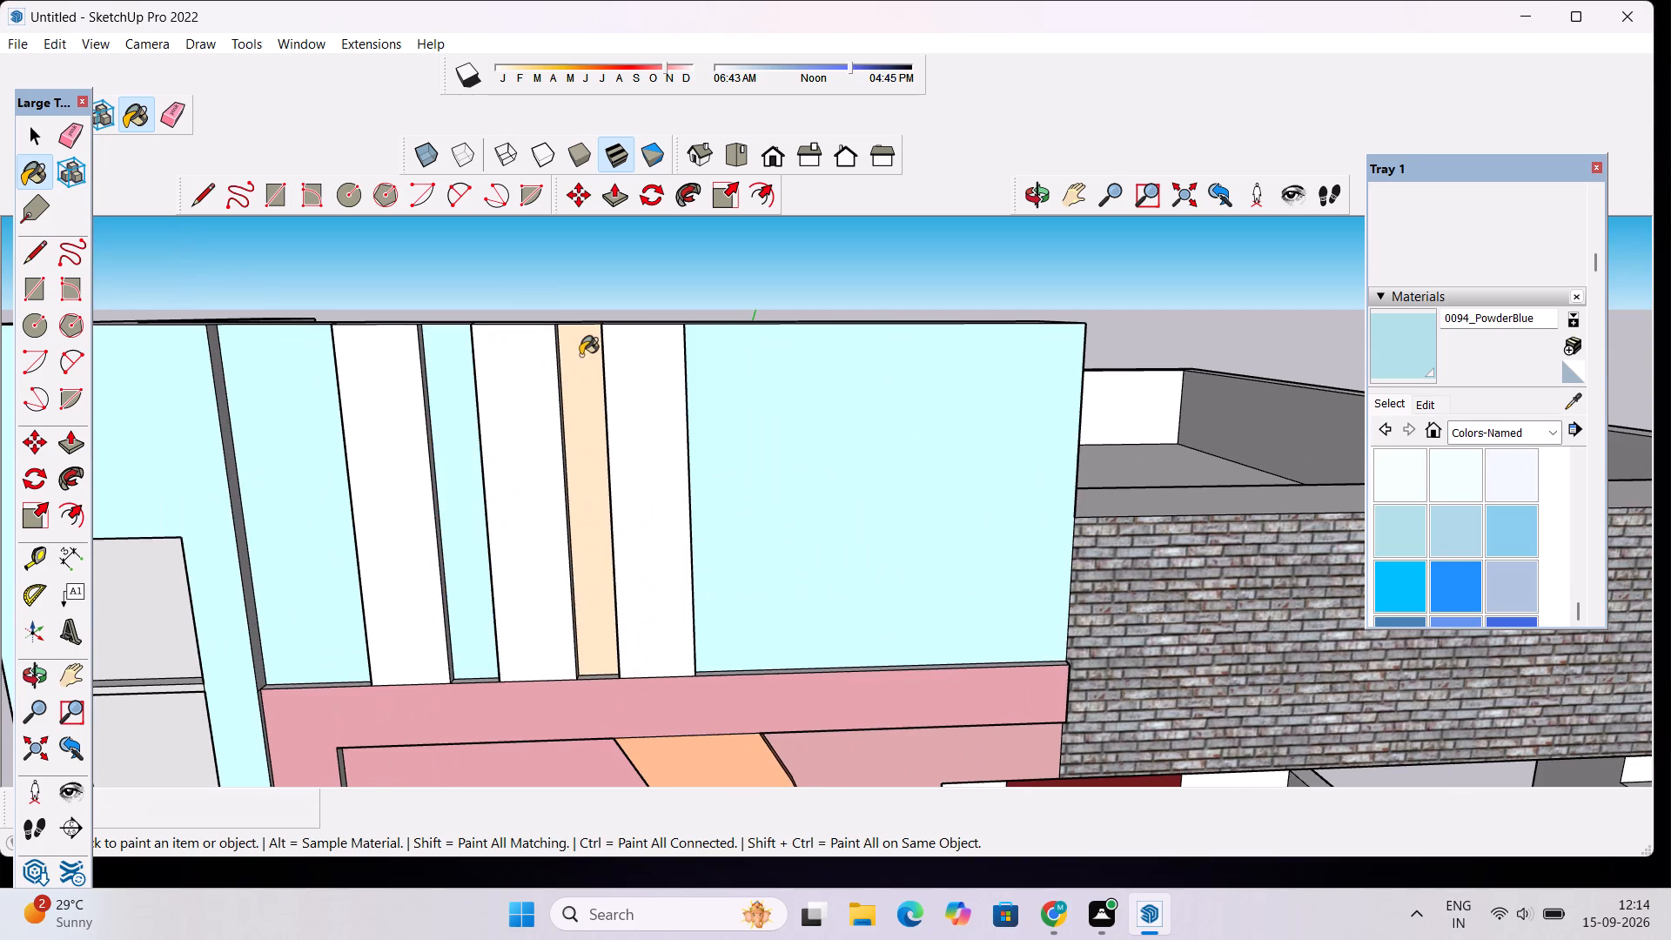
left_click(582, 353)
Paint the balcony band's white border, its two left end blocks and the ledge's front face with 0111_SlateGray.
scroll(480, 362, "down", 20)
scroll(480, 362, "down", 6)
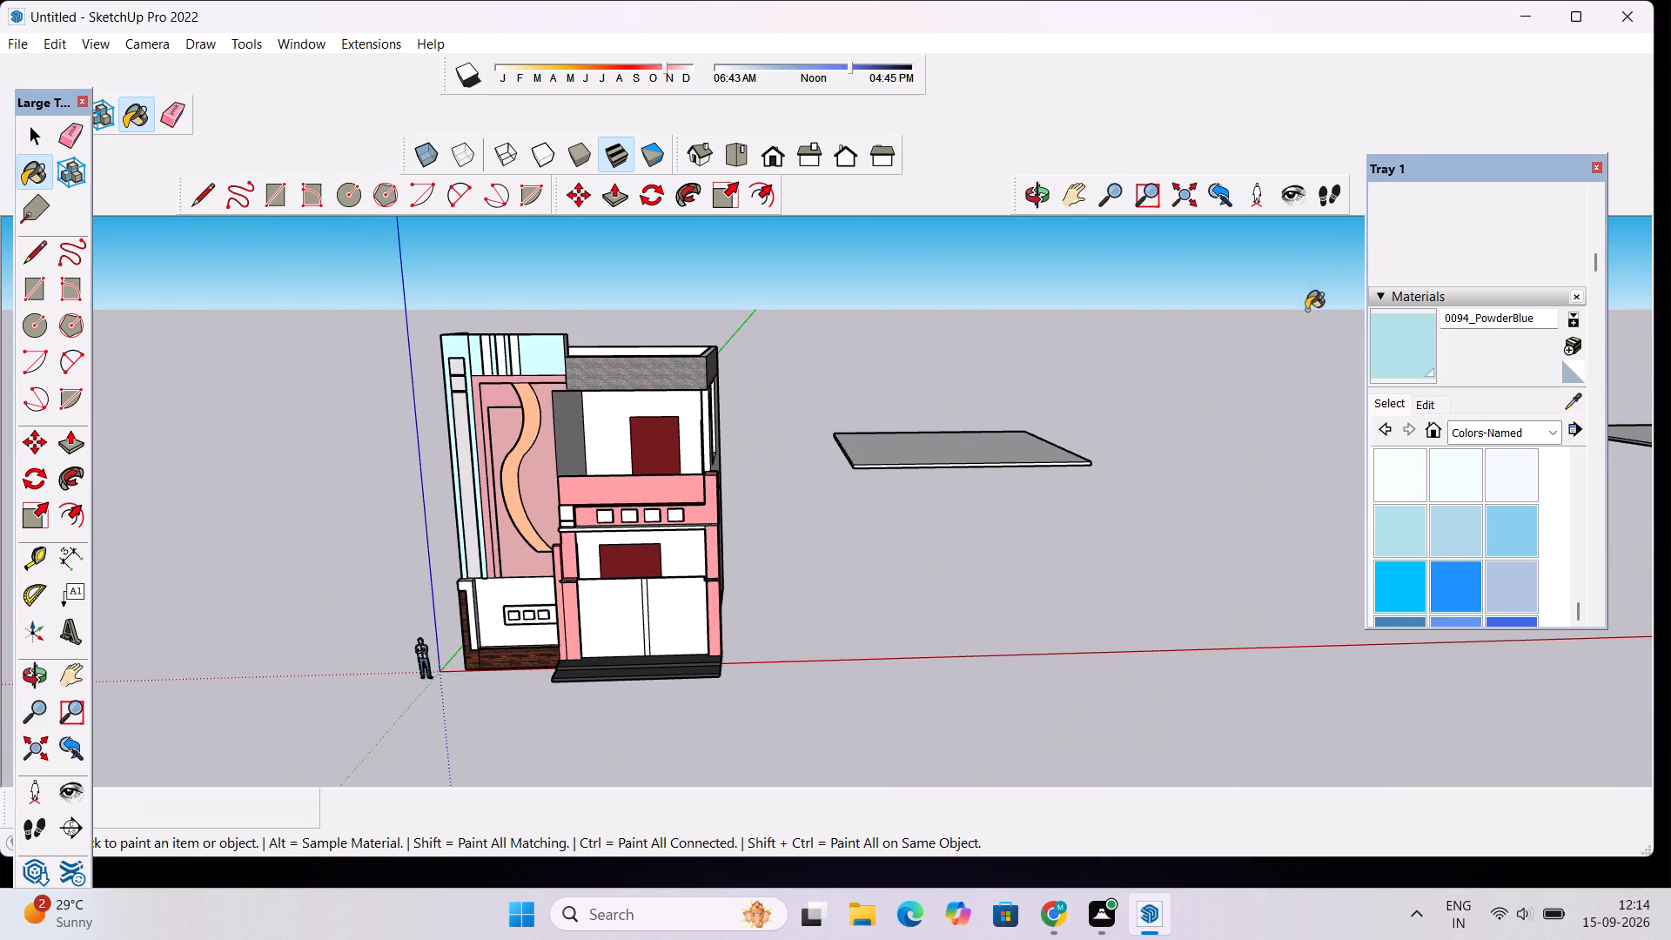
scroll(1376, 463, "down", 4)
scroll(1409, 488, "up", 2)
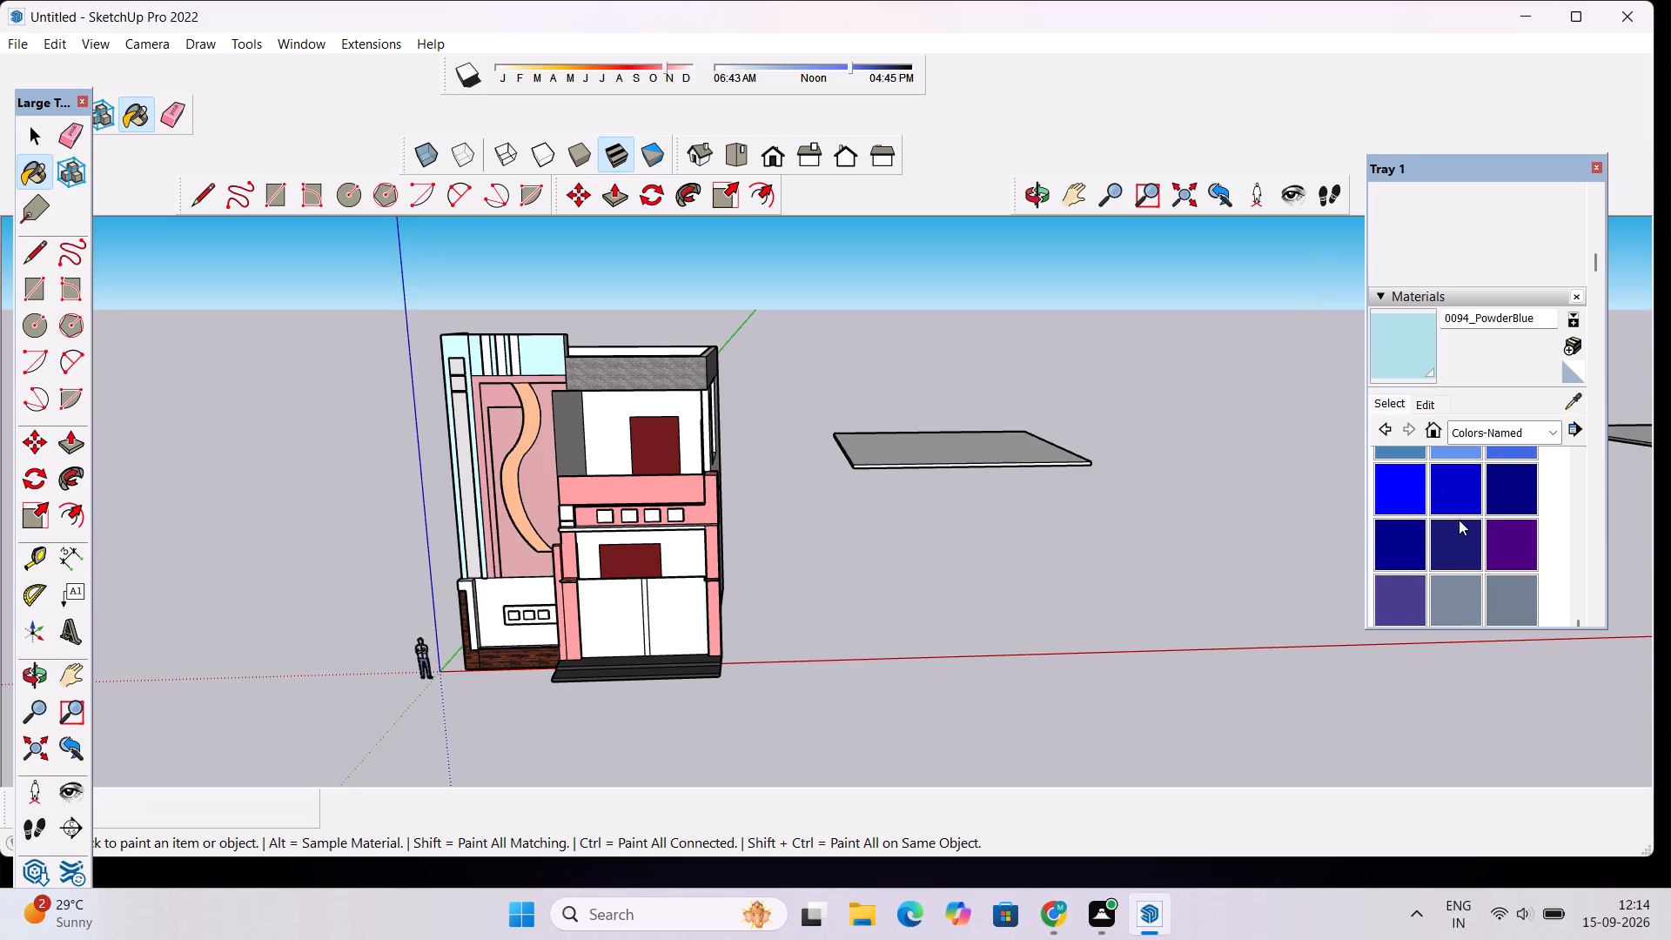
left_click(1515, 609)
scroll(560, 557, "up", 5)
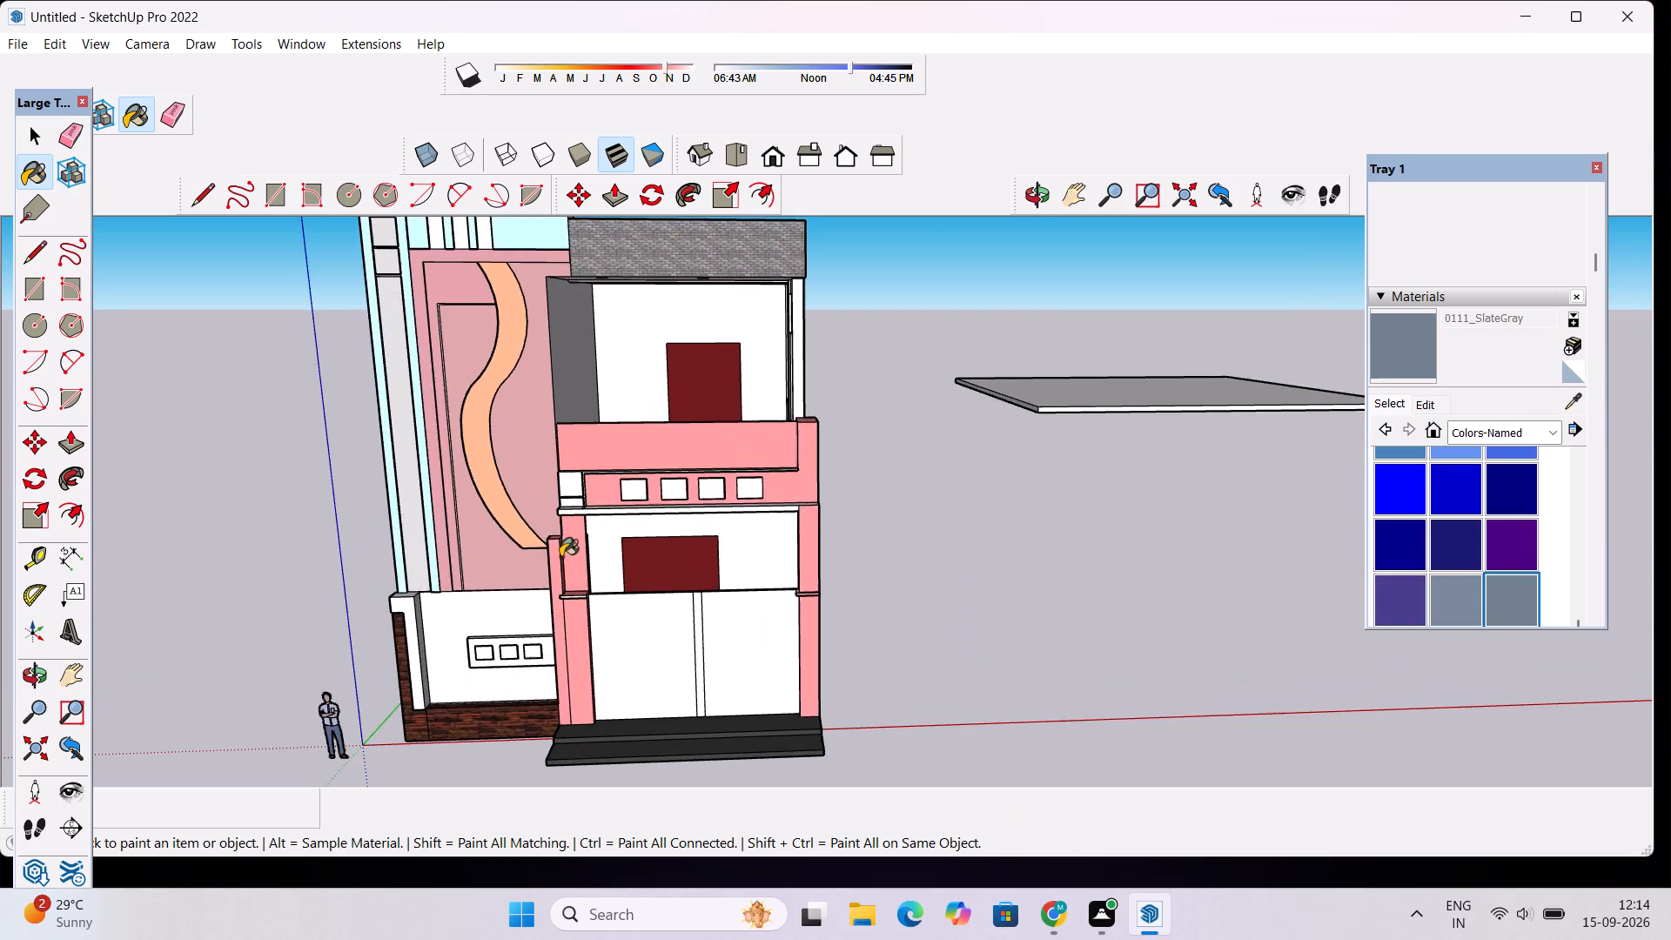
scroll(589, 494, "up", 16)
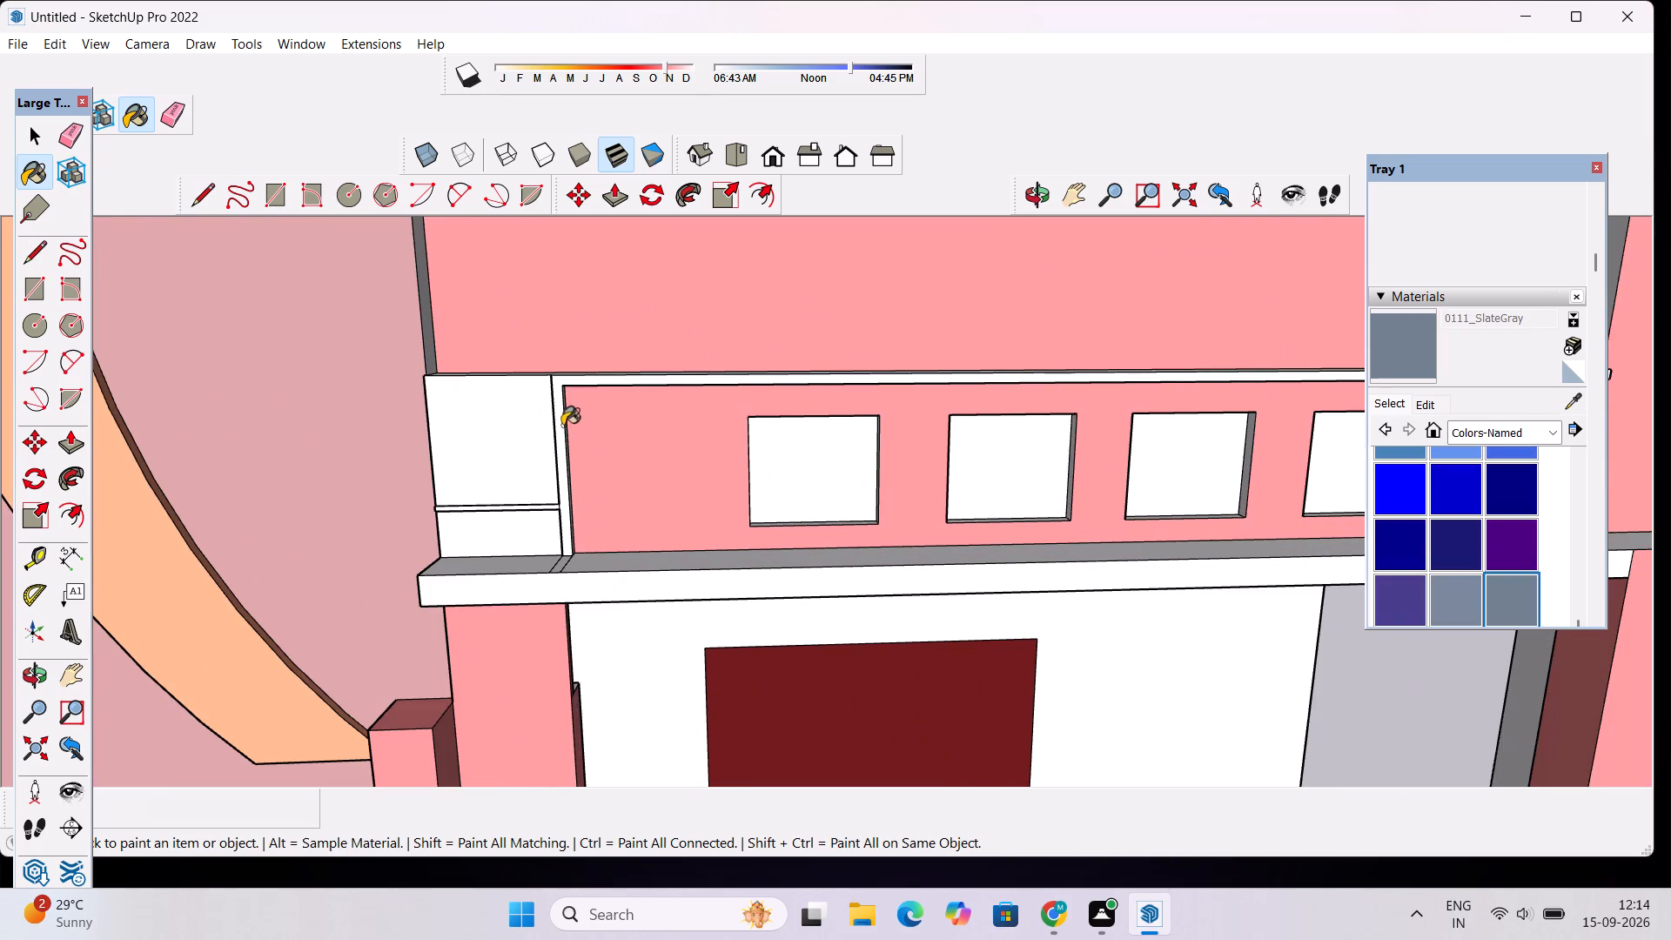
left_click(560, 424)
left_click(508, 440)
left_click(504, 539)
left_click(582, 585)
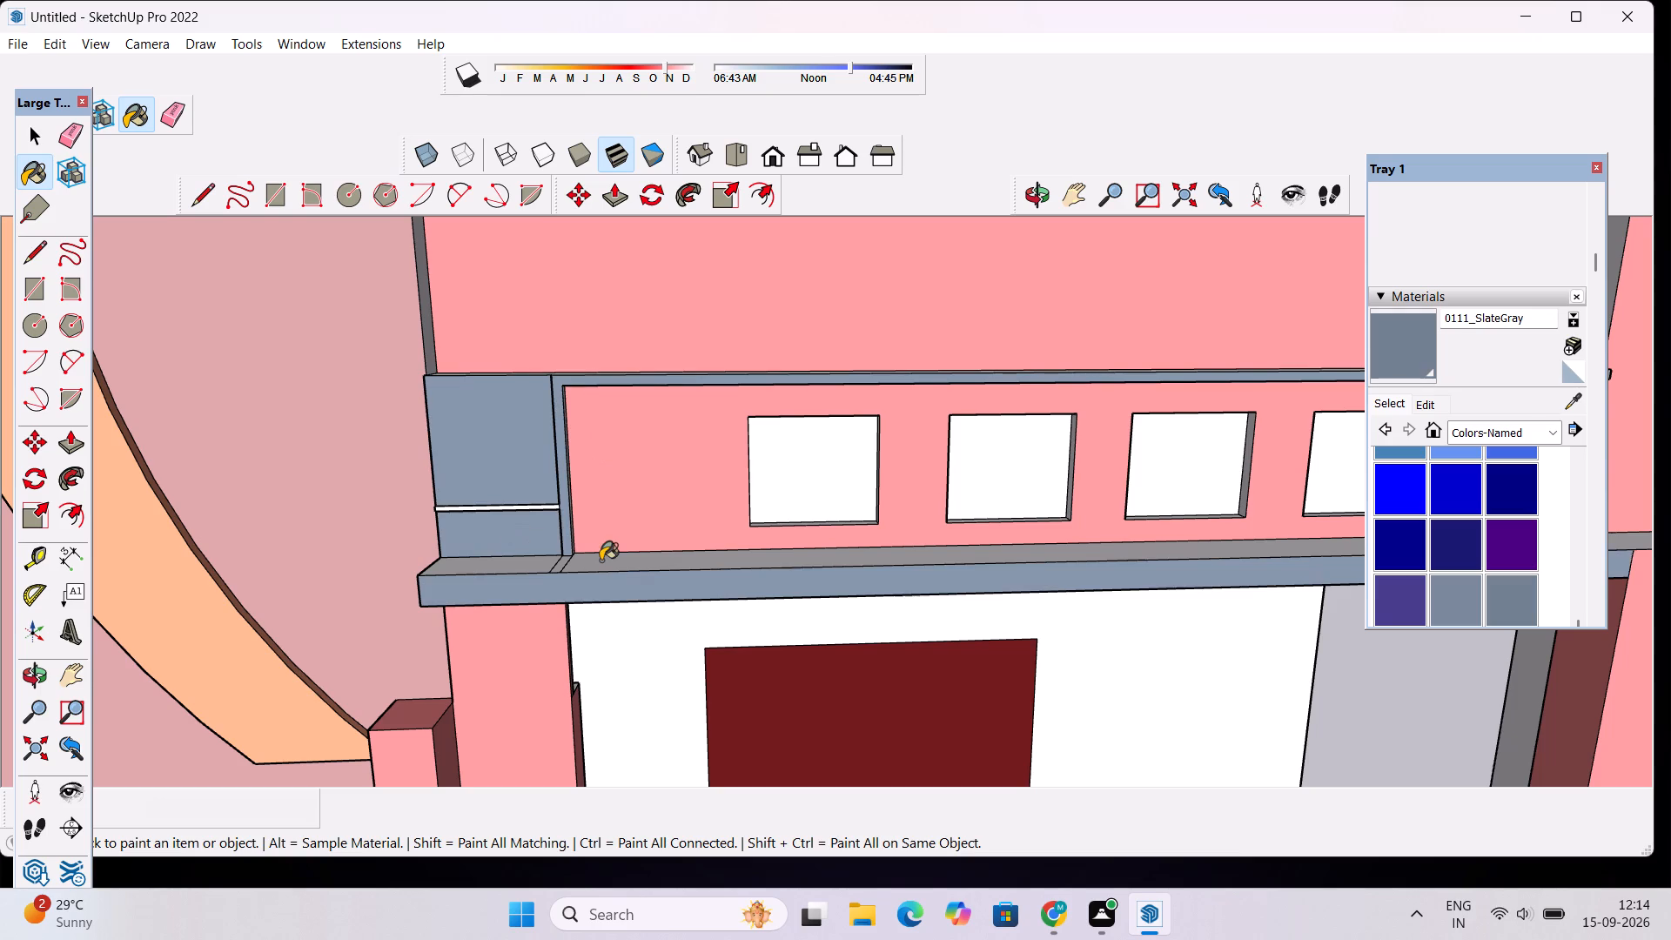
Paint the ledge's top faces and the thin strip between the two end blocks with 0111_SlateGray.
left_click(601, 561)
left_click(532, 558)
scroll(564, 563, "up", 10)
left_click(563, 561)
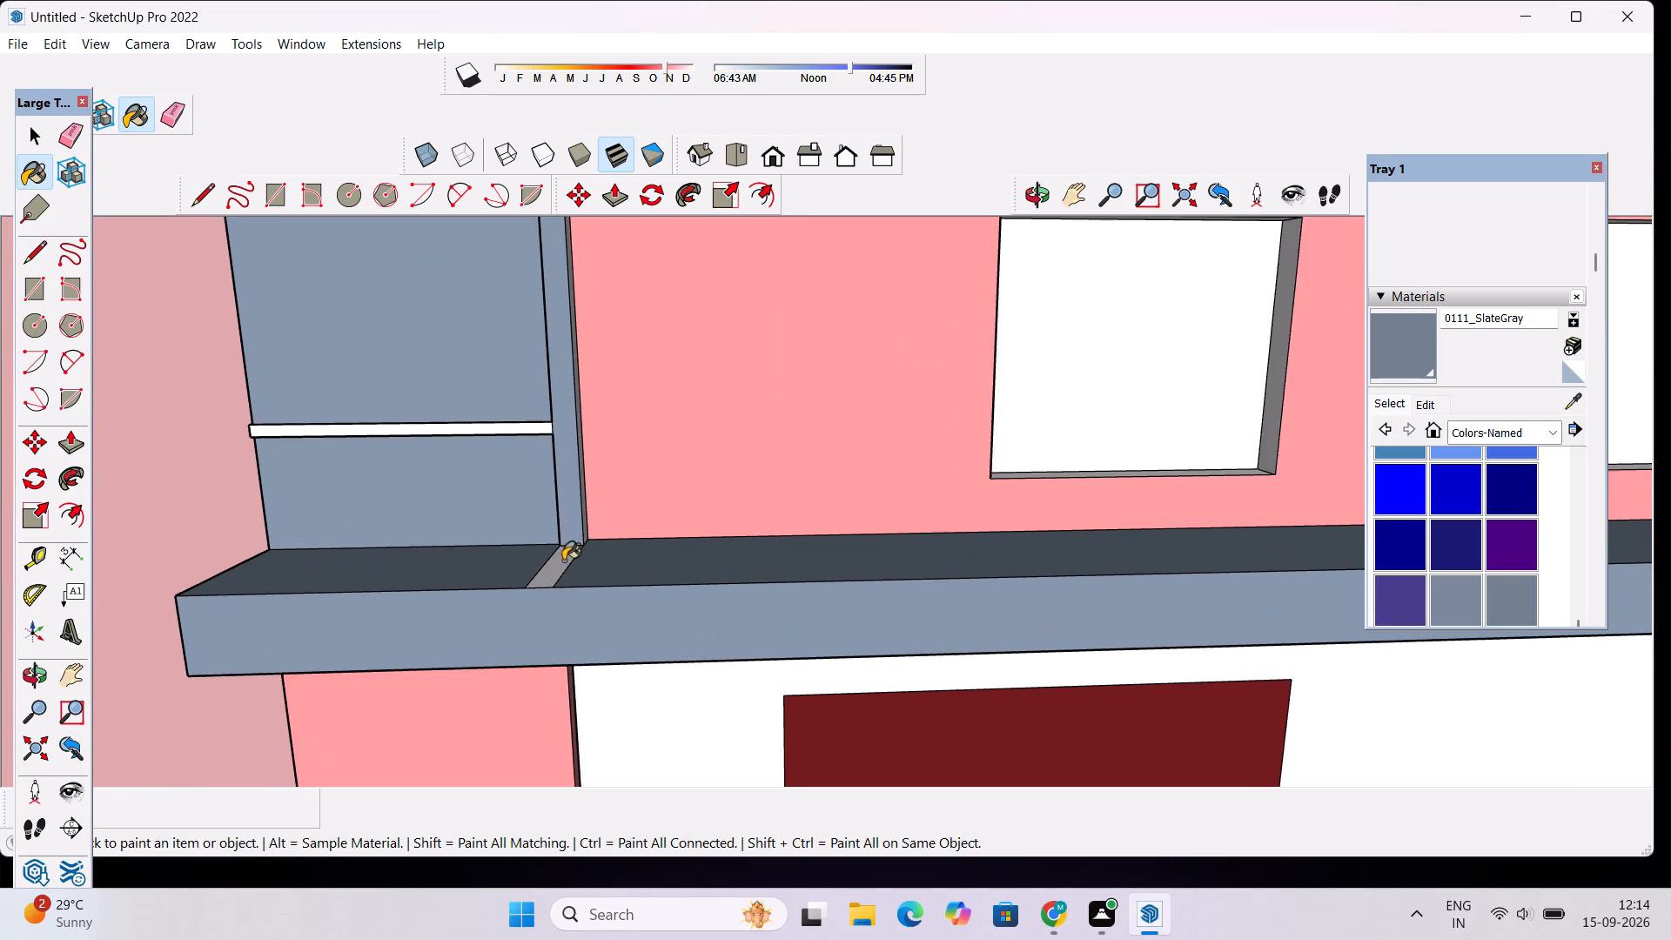
left_click(537, 413)
Paint the four white square panels in the pink balcony band with 0111_SlateGray.
scroll(549, 443, "down", 8)
left_click(909, 399)
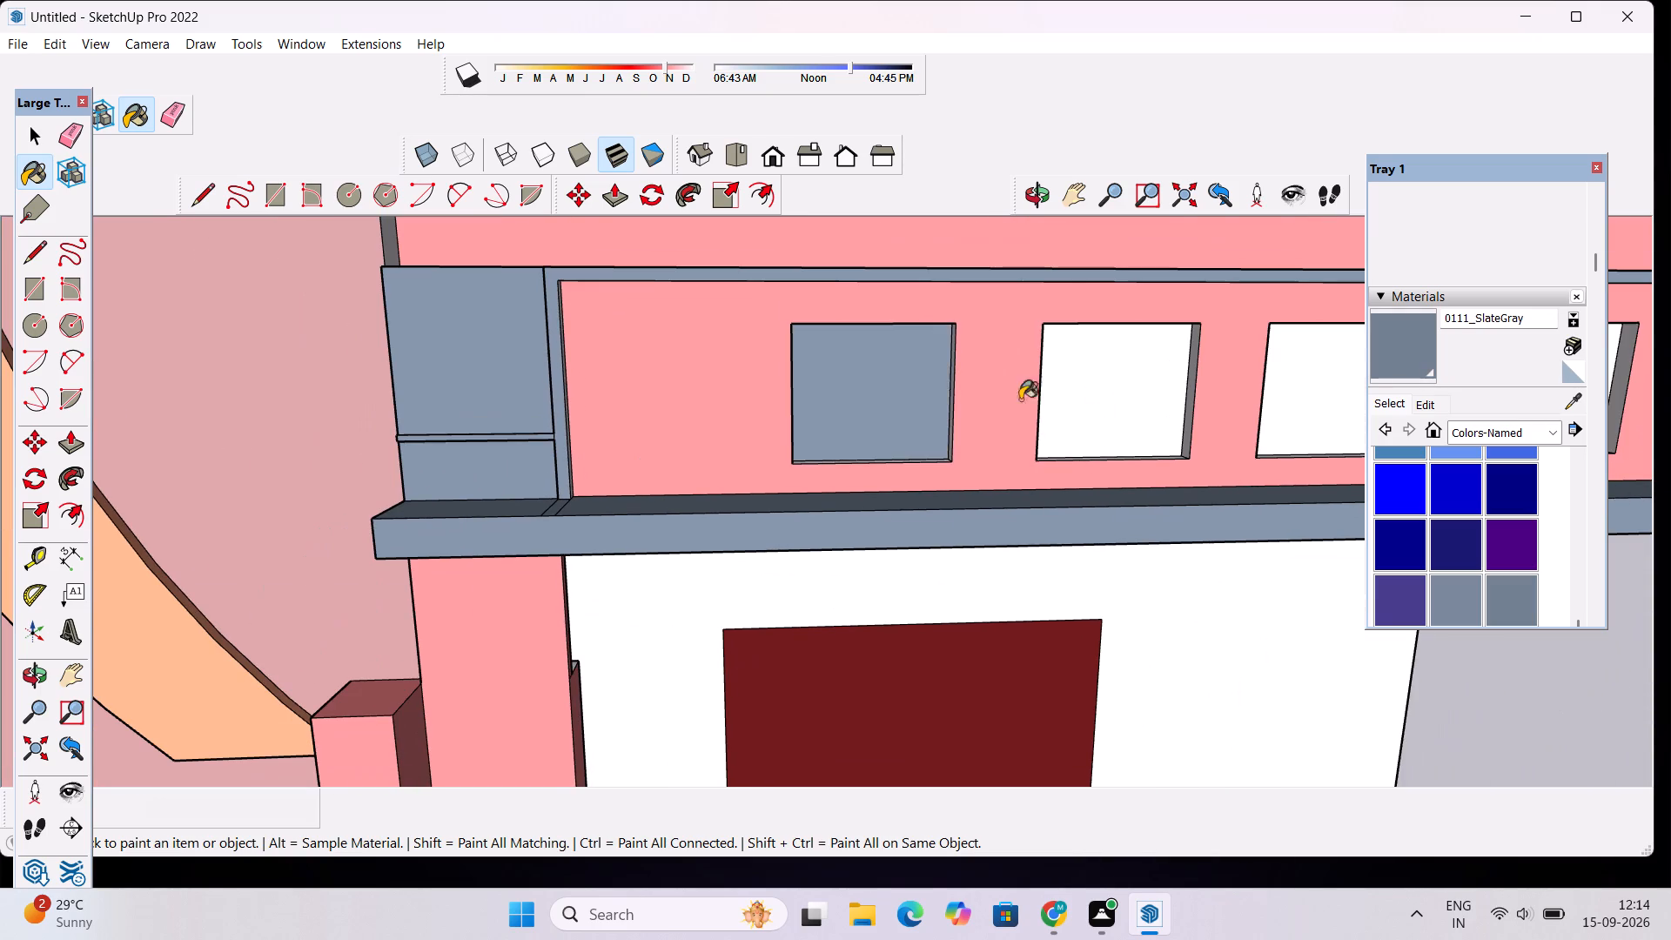
left_click(1119, 390)
scroll(655, 389, "down", 15)
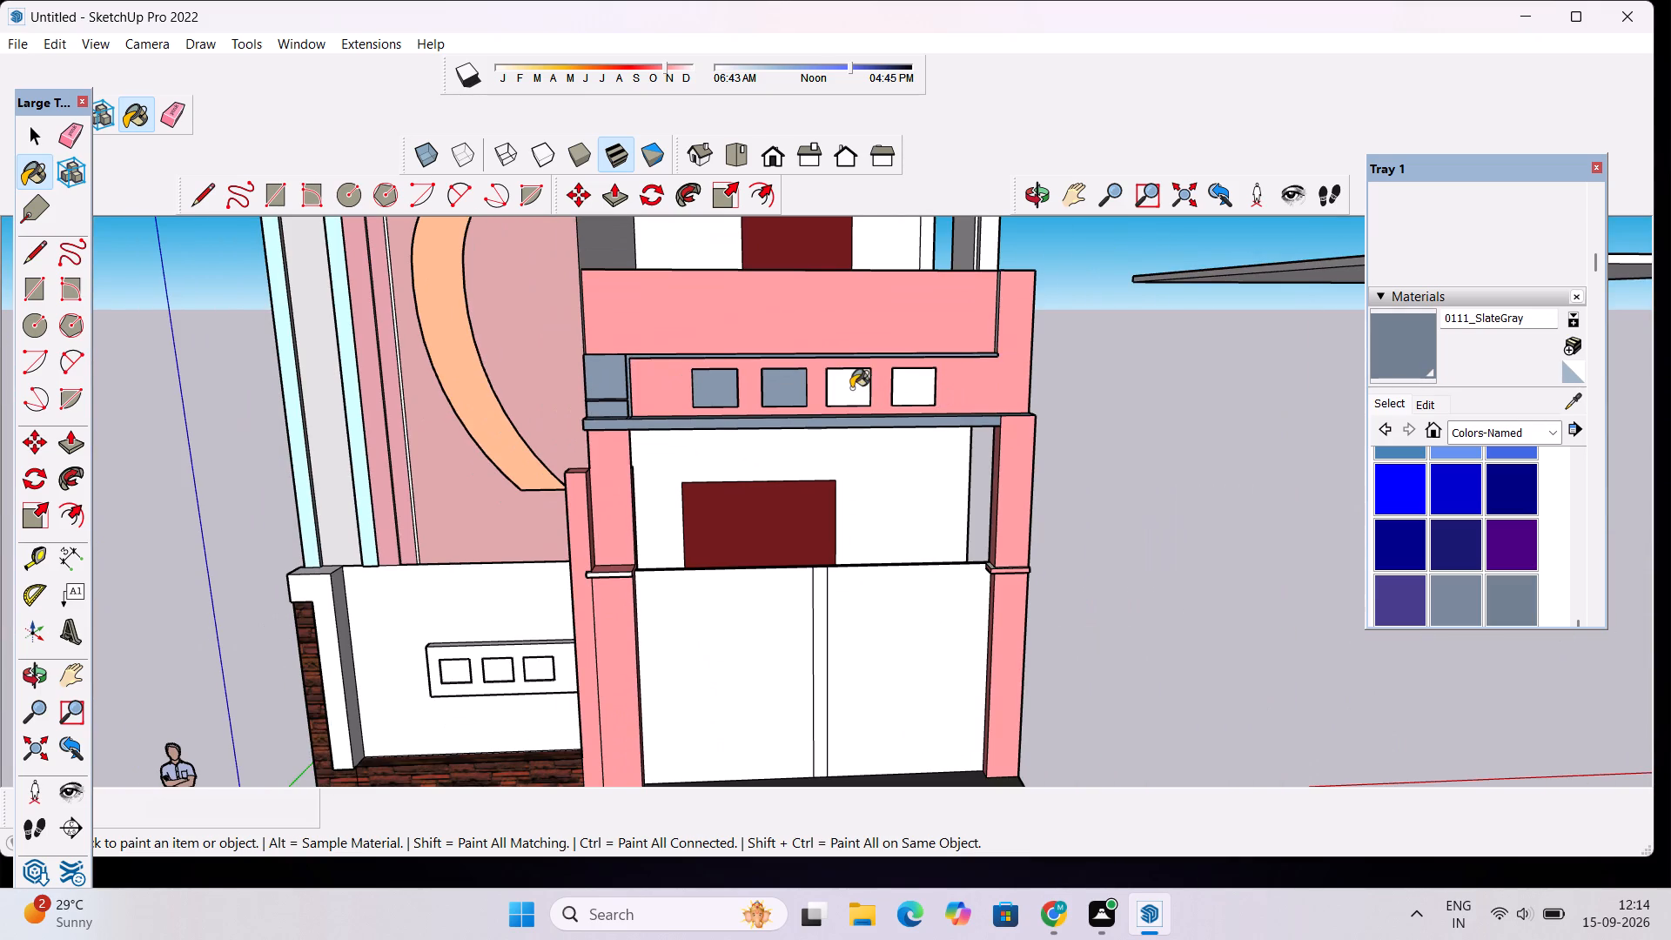
left_click(851, 388)
left_click(917, 385)
Paint the front face of the upper floor's right corner post with 0111_SlateGray.
scroll(940, 506, "down", 10)
scroll(959, 359, "up", 6)
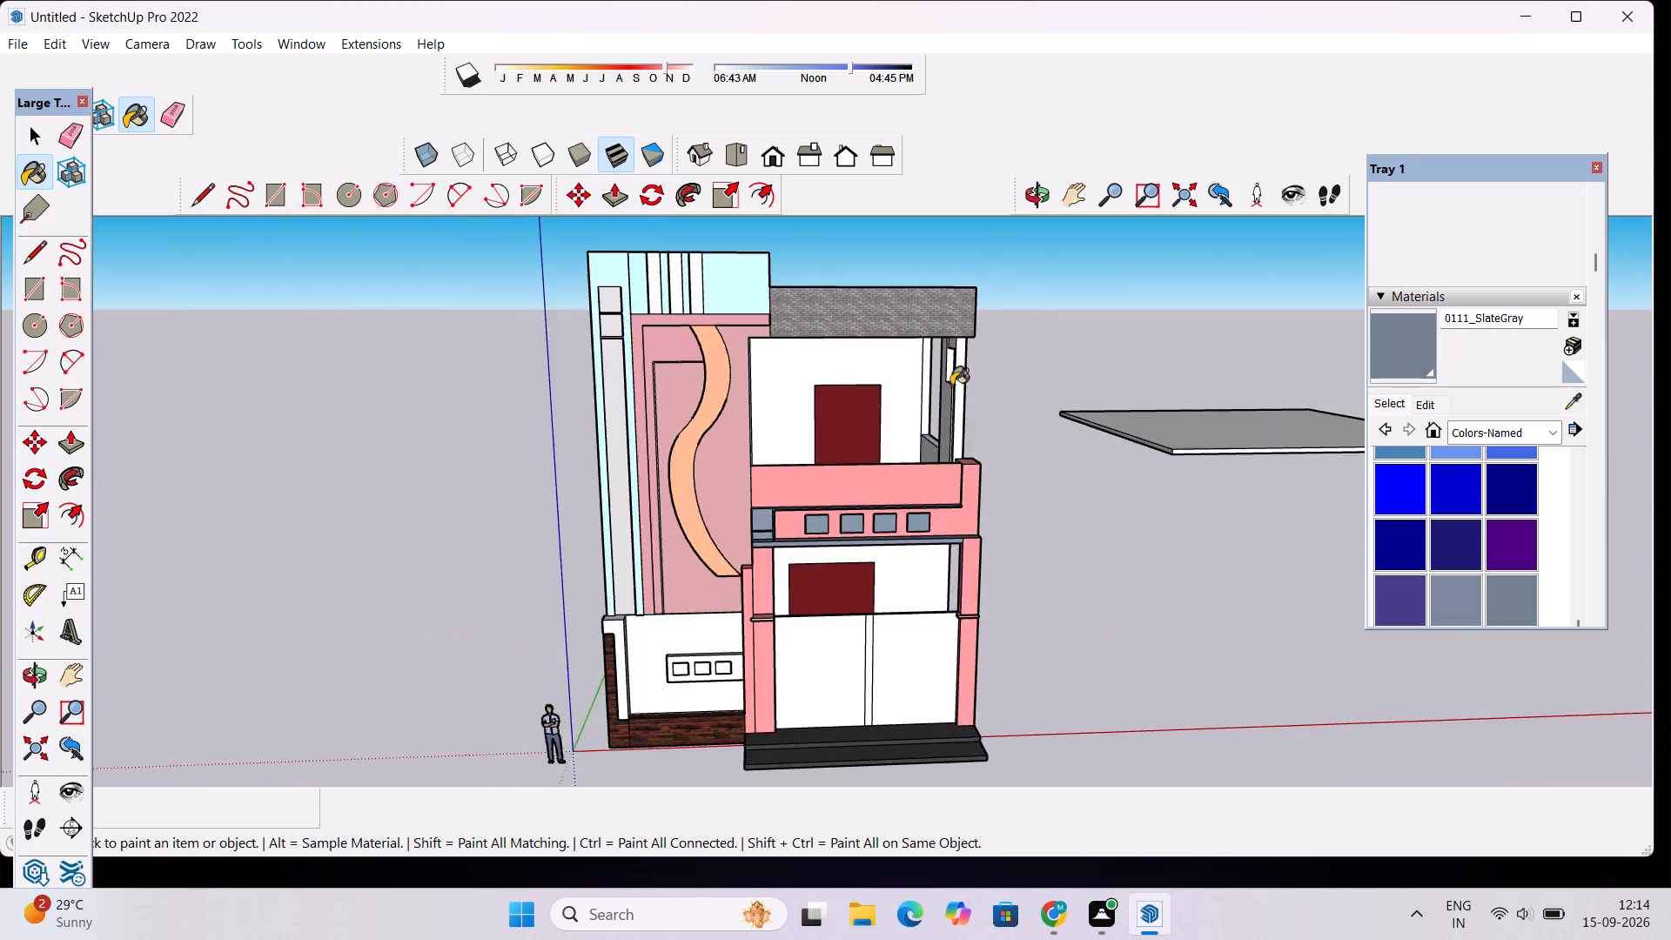
scroll(951, 386, "up", 9)
left_click(976, 327)
Paint the front and inner side faces of the boundary wall's L-shaped left pillar with 0111_SlateGray.
scroll(888, 453, "down", 9)
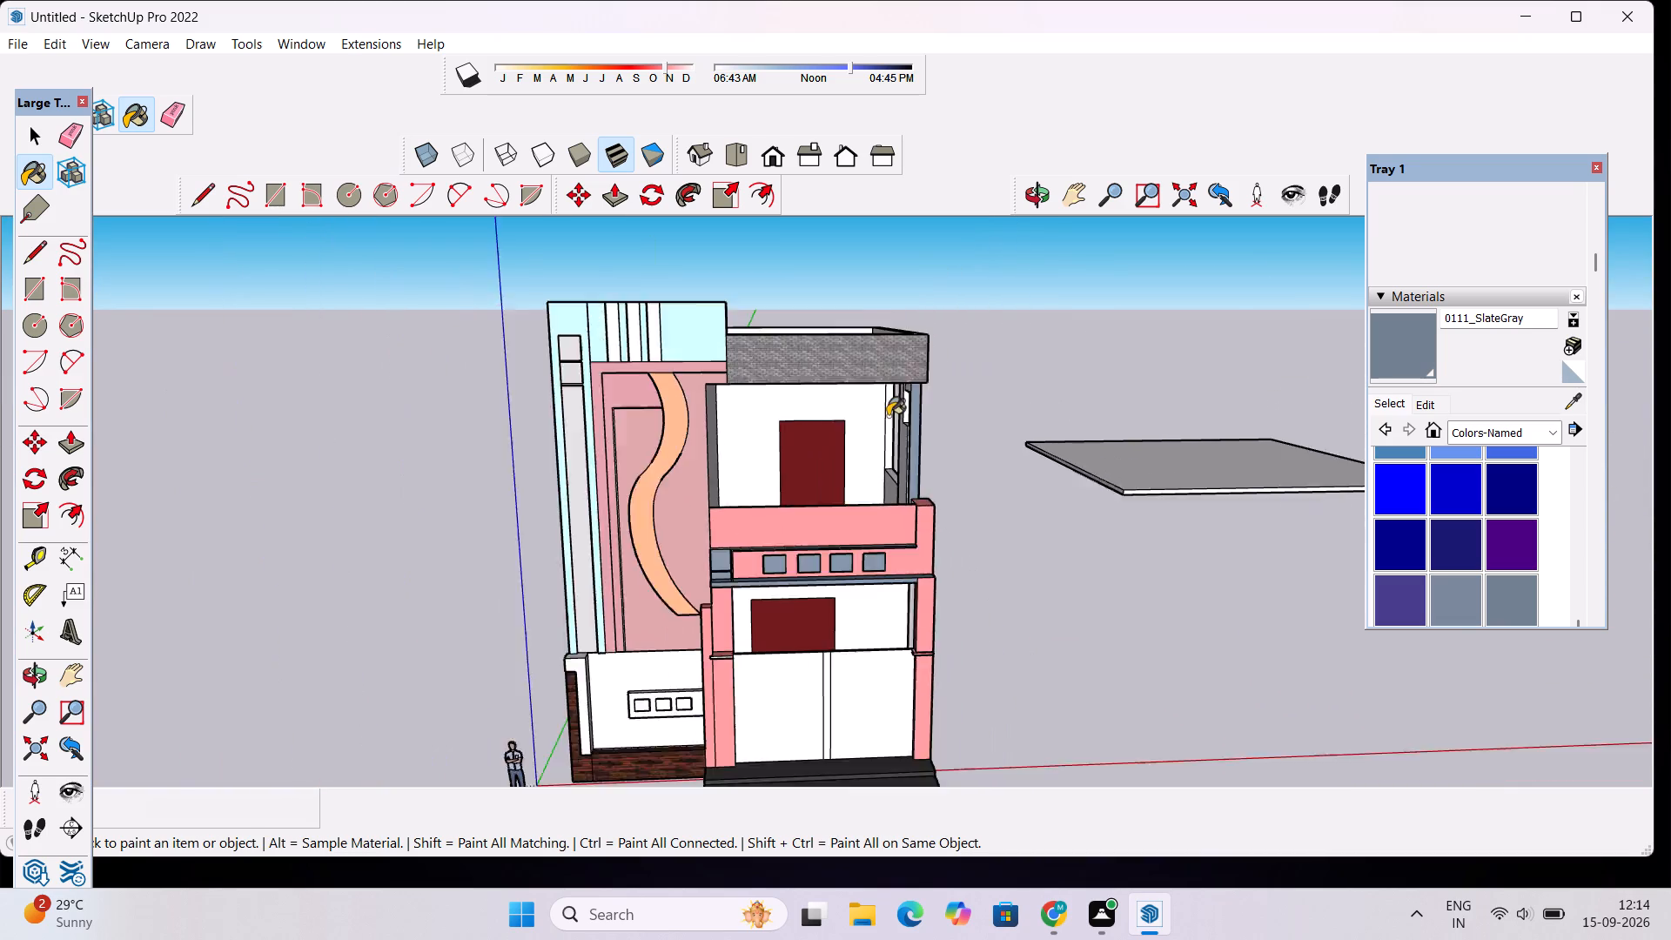
scroll(888, 416, "down", 3)
scroll(757, 638, "up", 14)
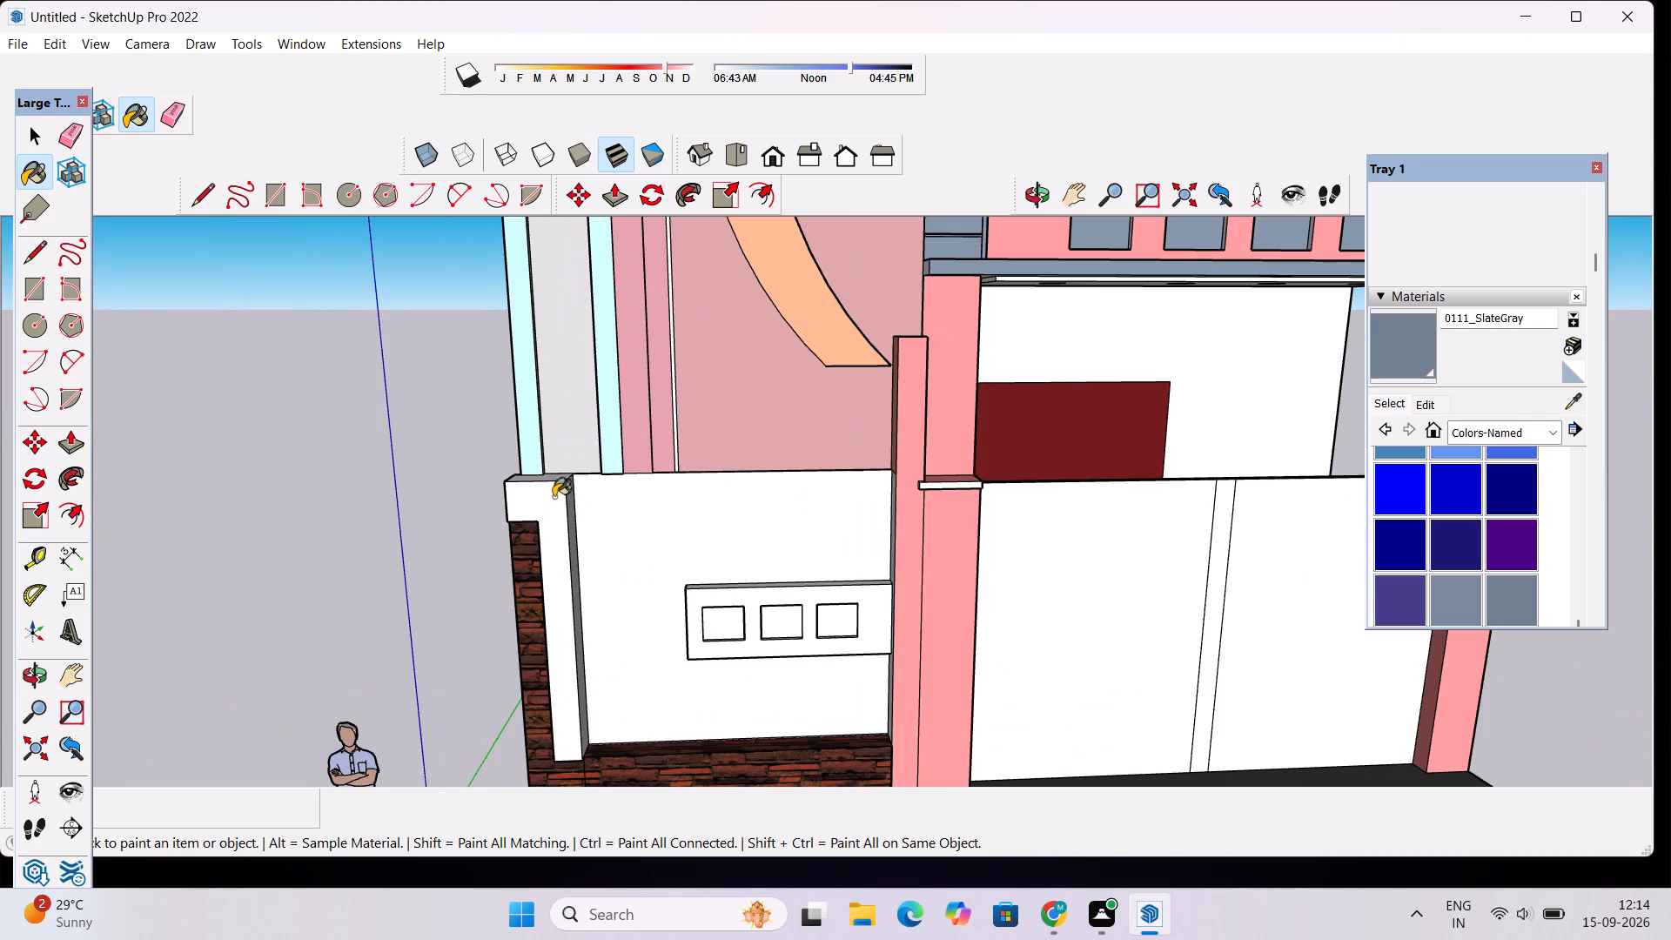
left_click(553, 496)
scroll(553, 508, "up", 15)
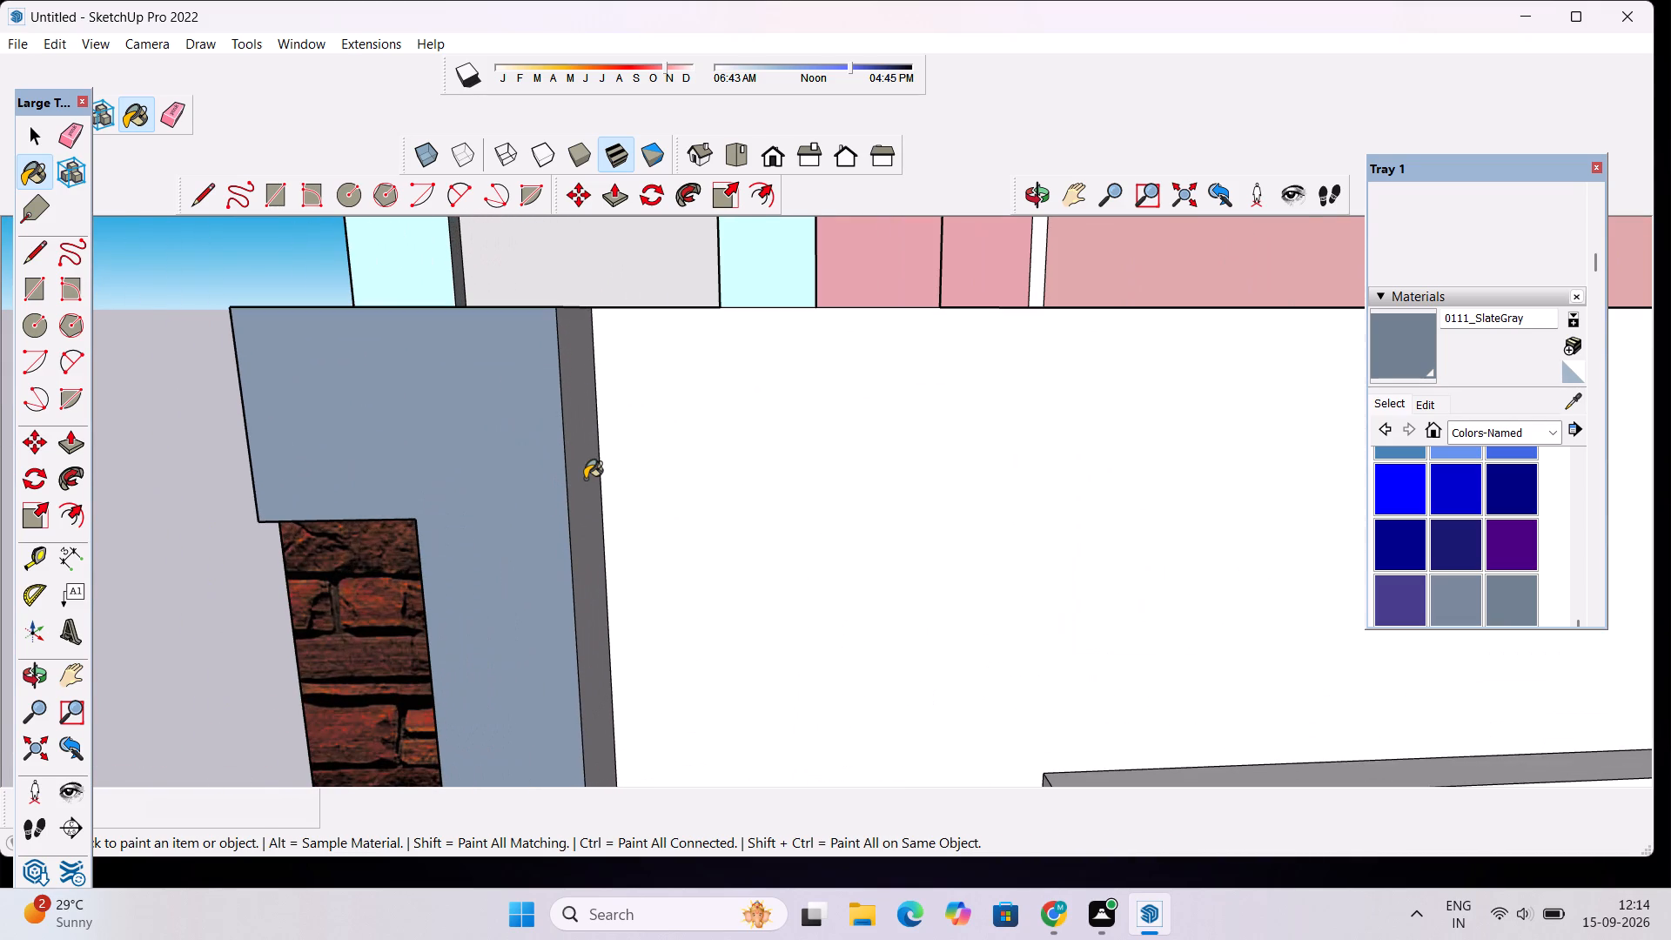
left_click(585, 479)
Paint the left pillar's top, the boundary wall's top edge and the short gate pillar's lower left side with 0111_SlateGray.
scroll(585, 487, "down", 14)
left_click_drag(1039, 198, 1039, 206)
left_click_drag(952, 440, 950, 649)
left_click(1429, 330)
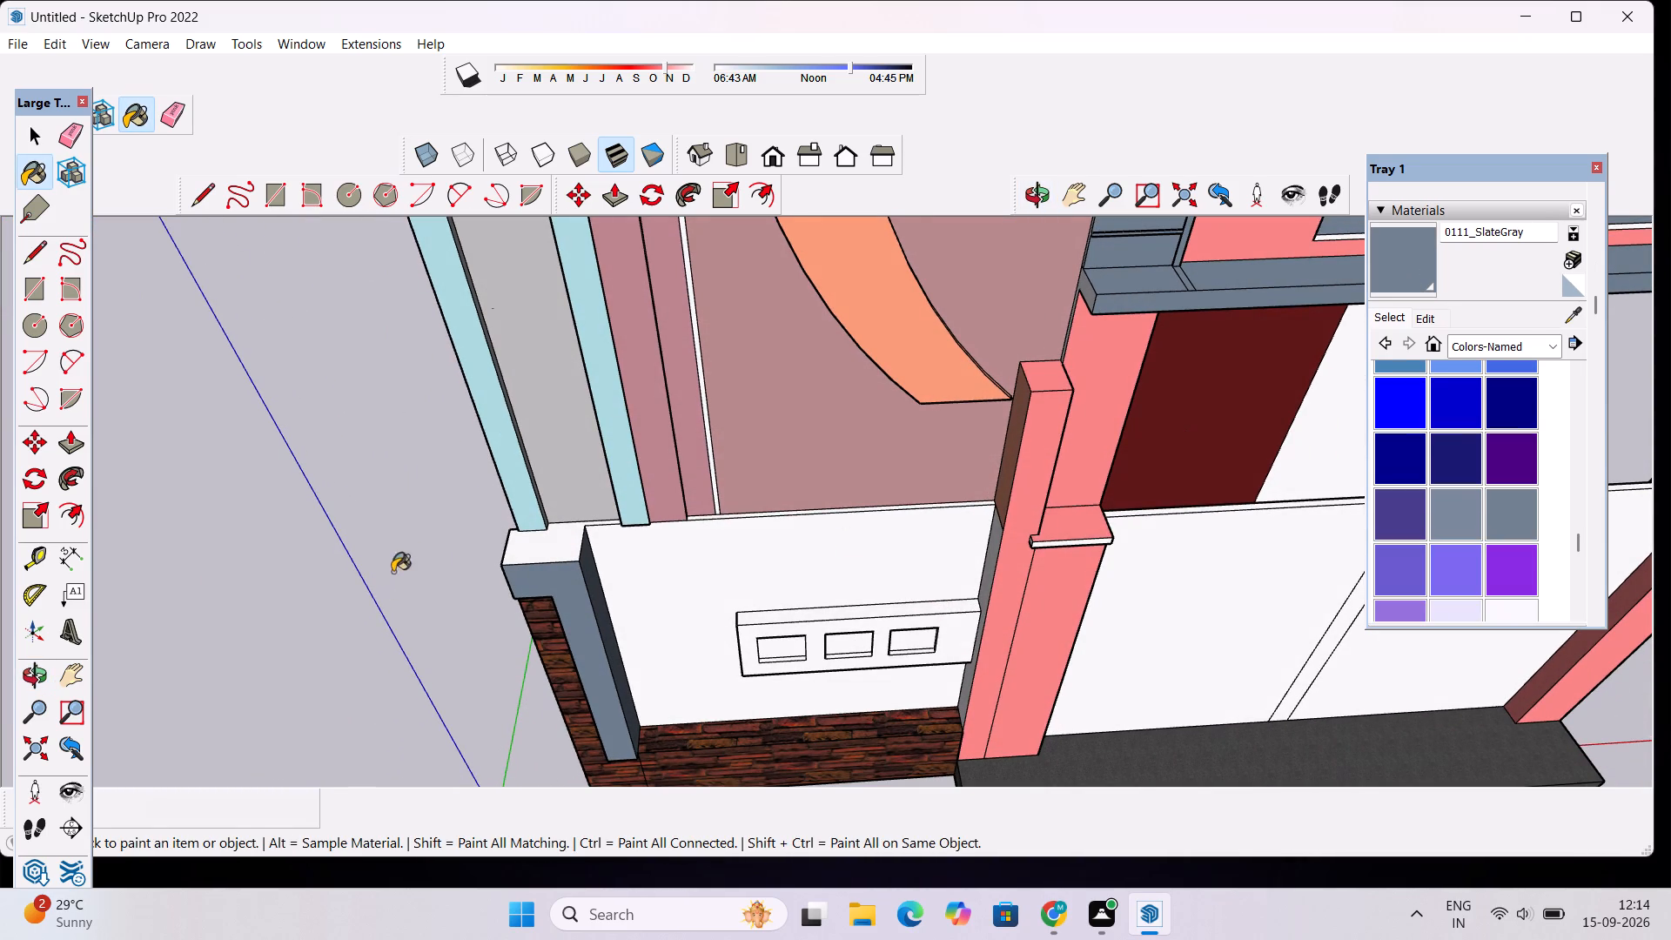
left_click(1401, 277)
scroll(551, 567, "up", 3)
left_click(558, 542)
scroll(567, 621, "down", 4)
scroll(768, 536, "up", 7)
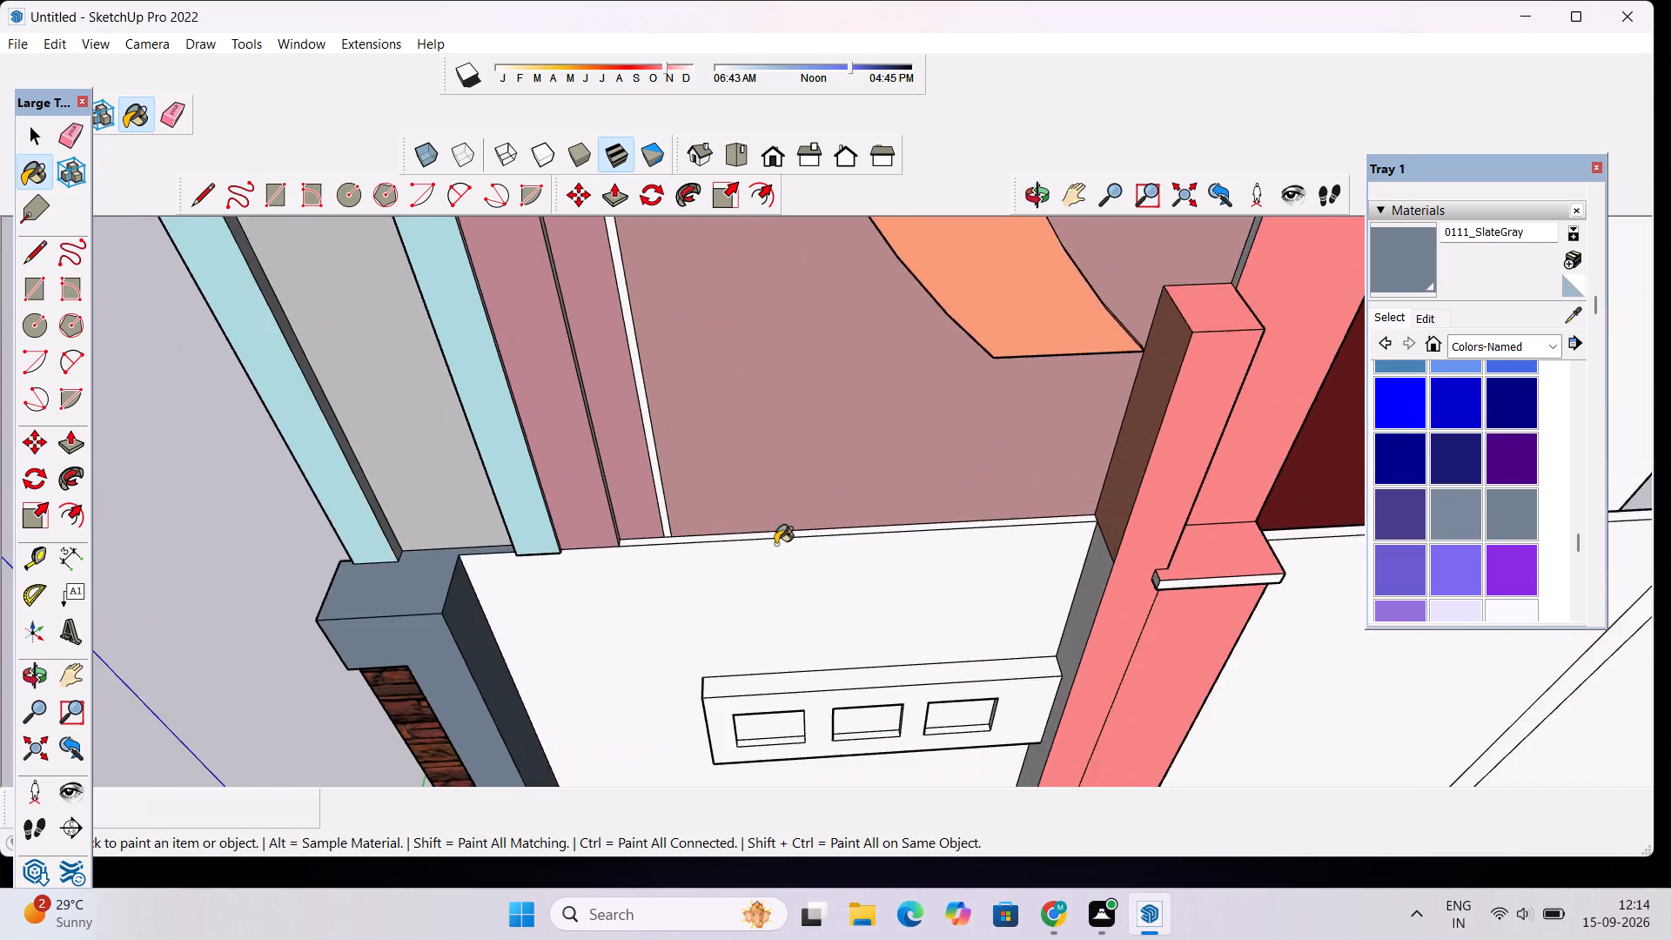
scroll(775, 544, "up", 2)
left_click(790, 526)
left_click(1226, 625)
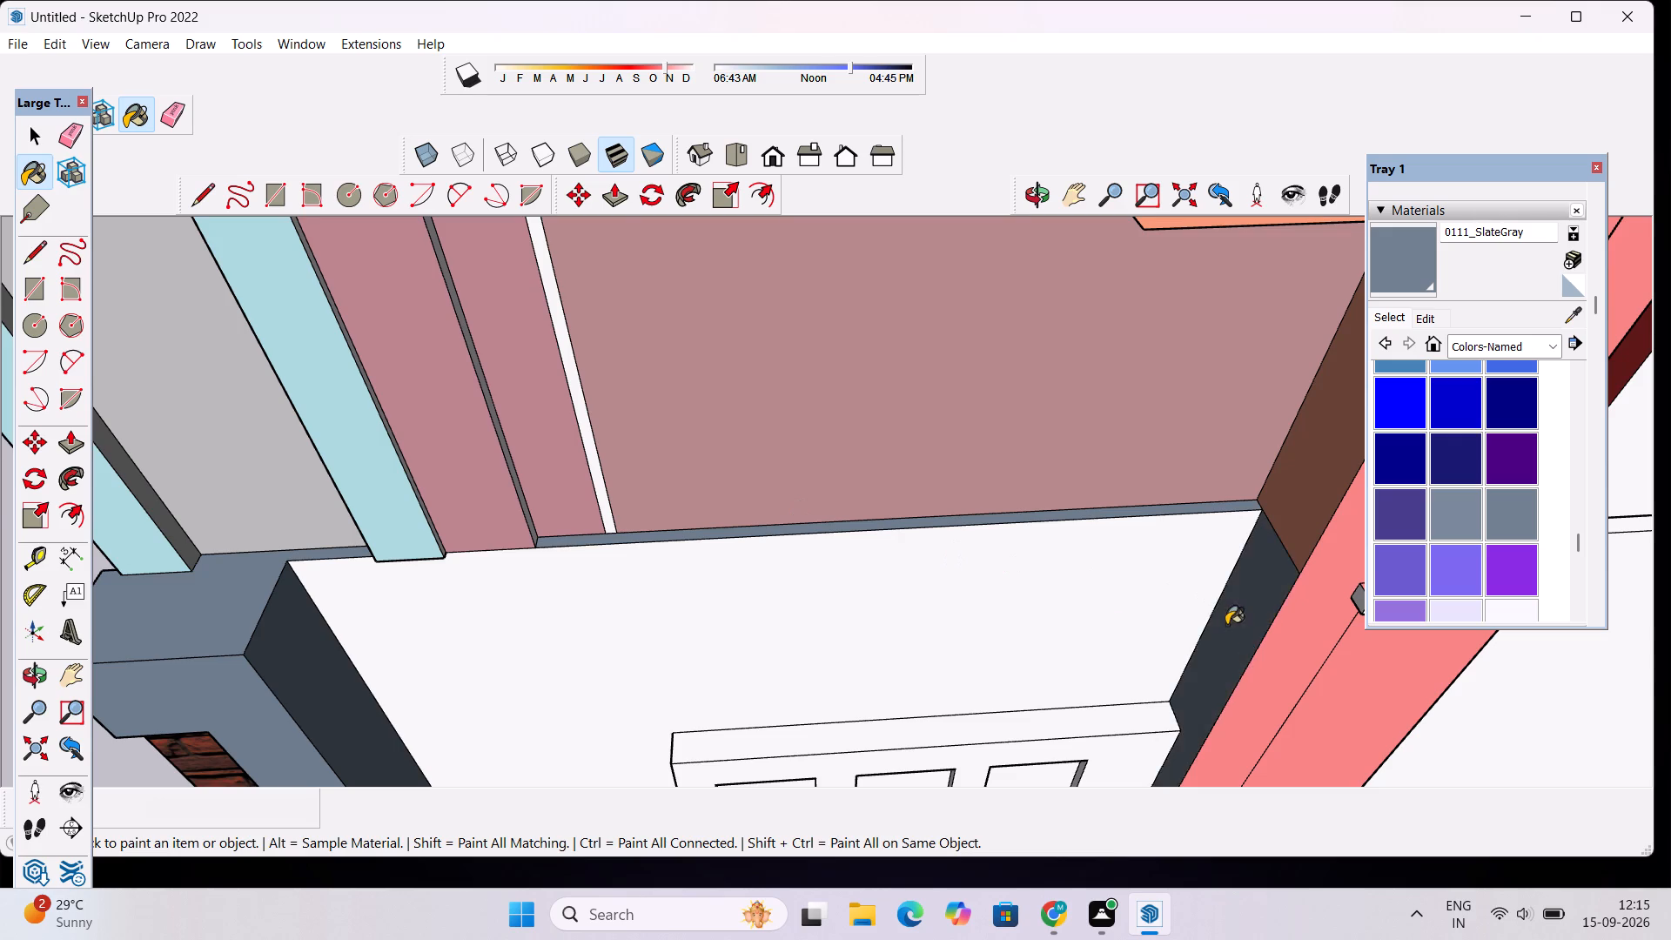
scroll(960, 591, "down", 10)
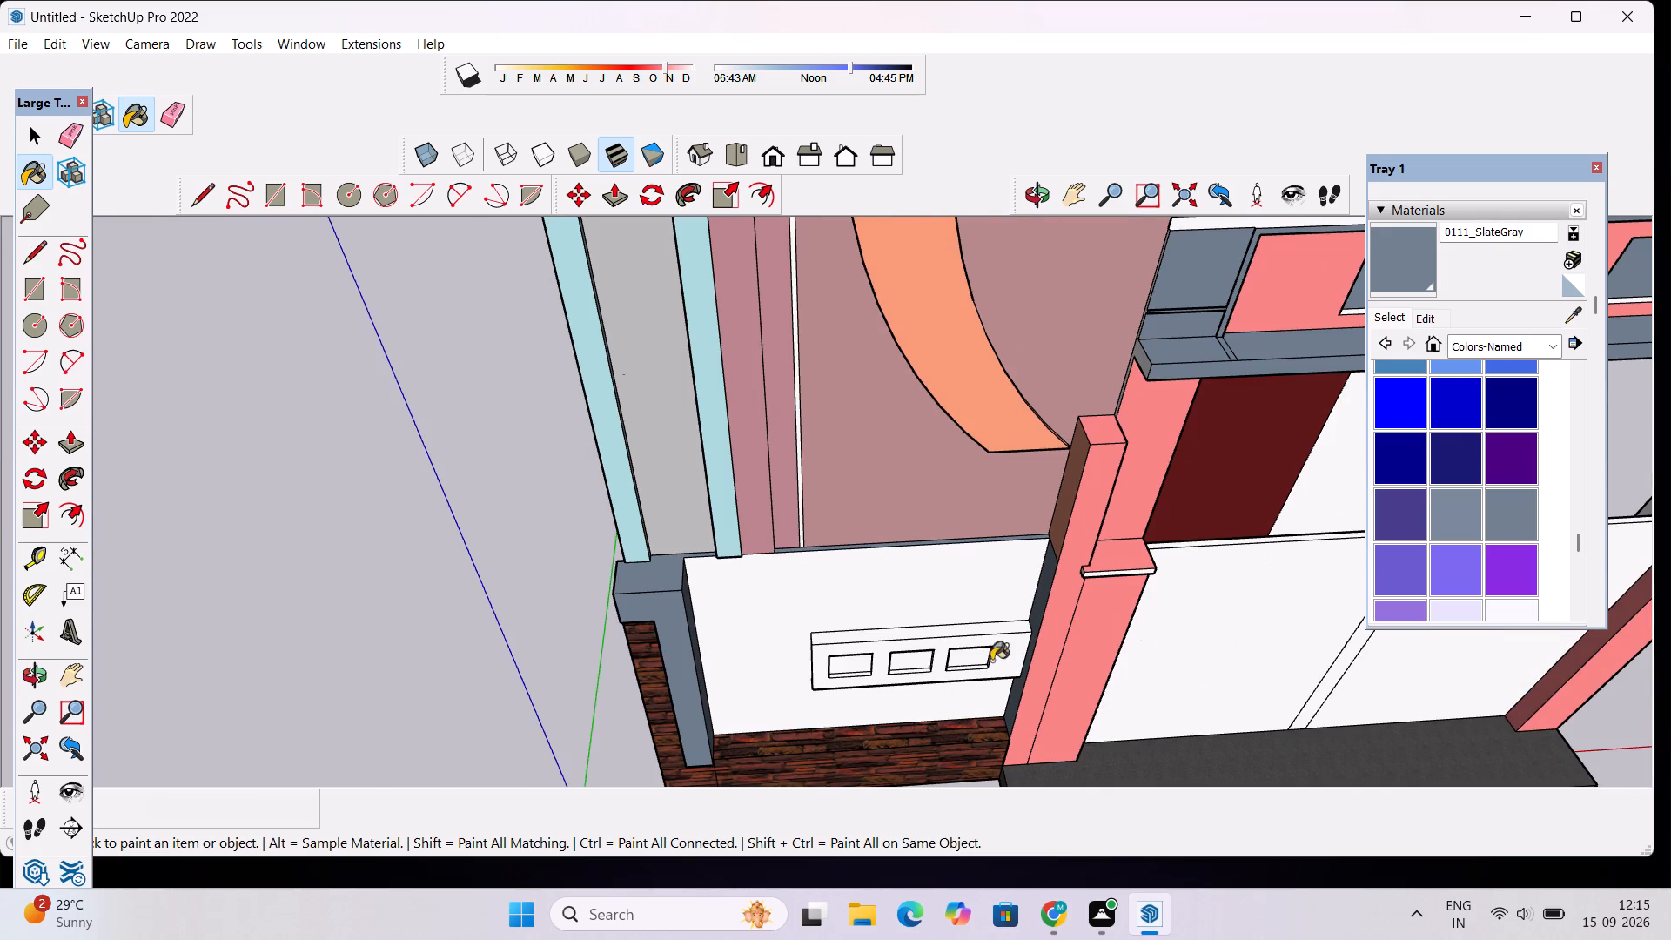
Paint the front, top and left side faces of the boundary wall's three-opening box panel with 0111_SlateGray.
scroll(931, 661, "up", 10)
left_click(940, 624)
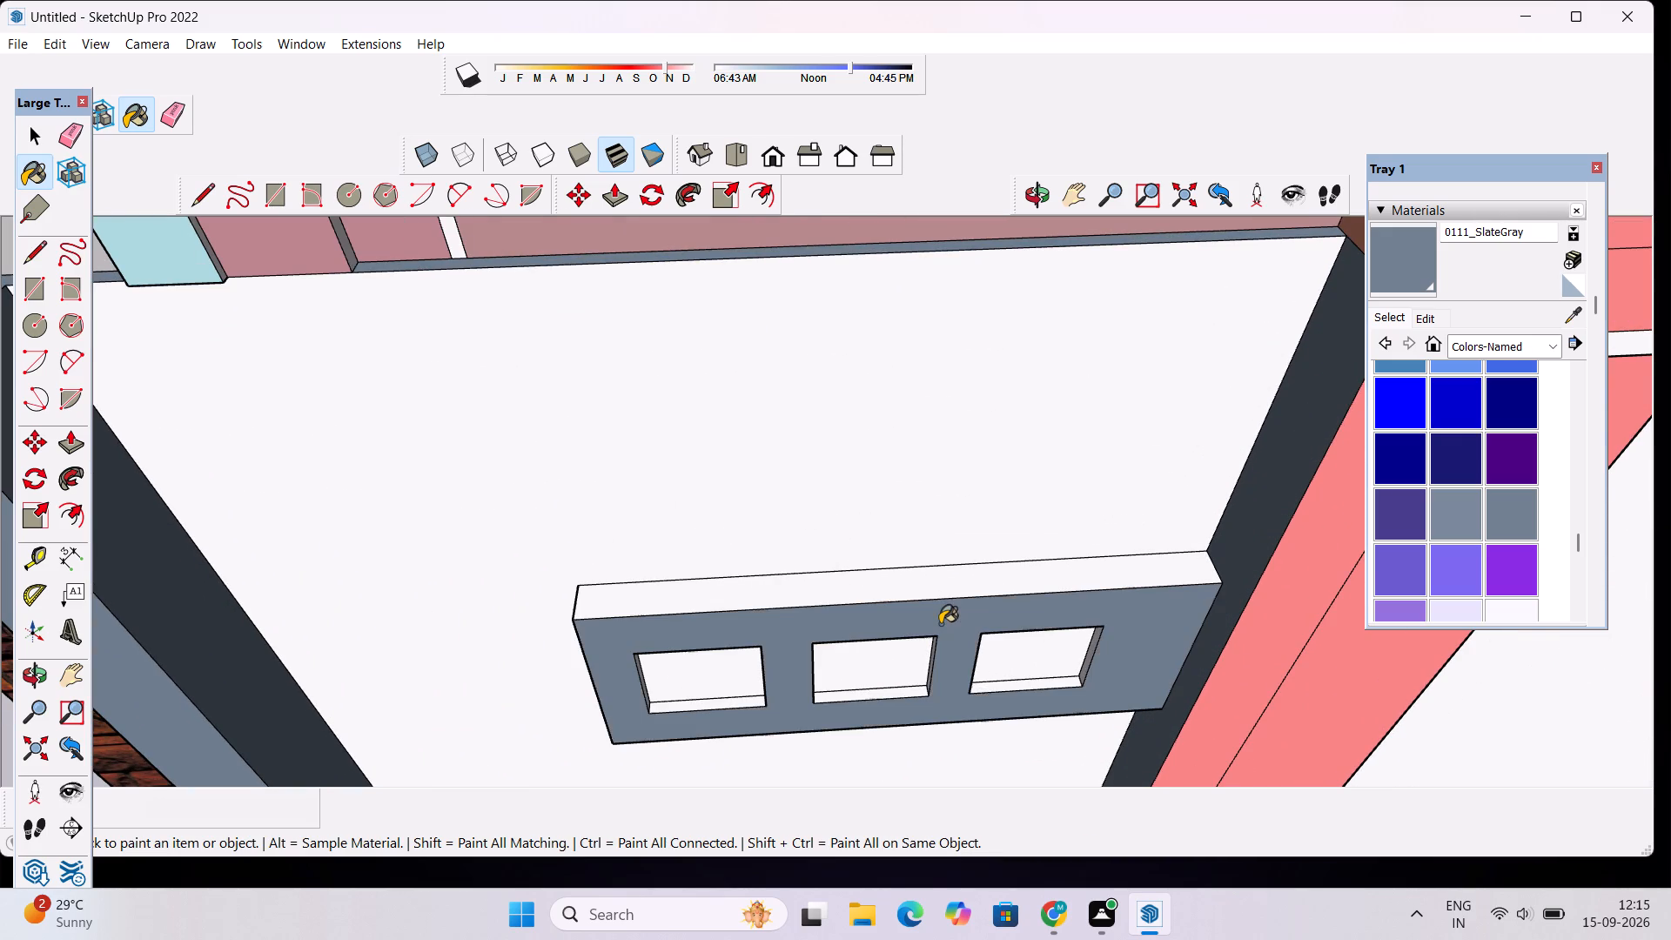
left_click(900, 583)
scroll(897, 636, "down", 3)
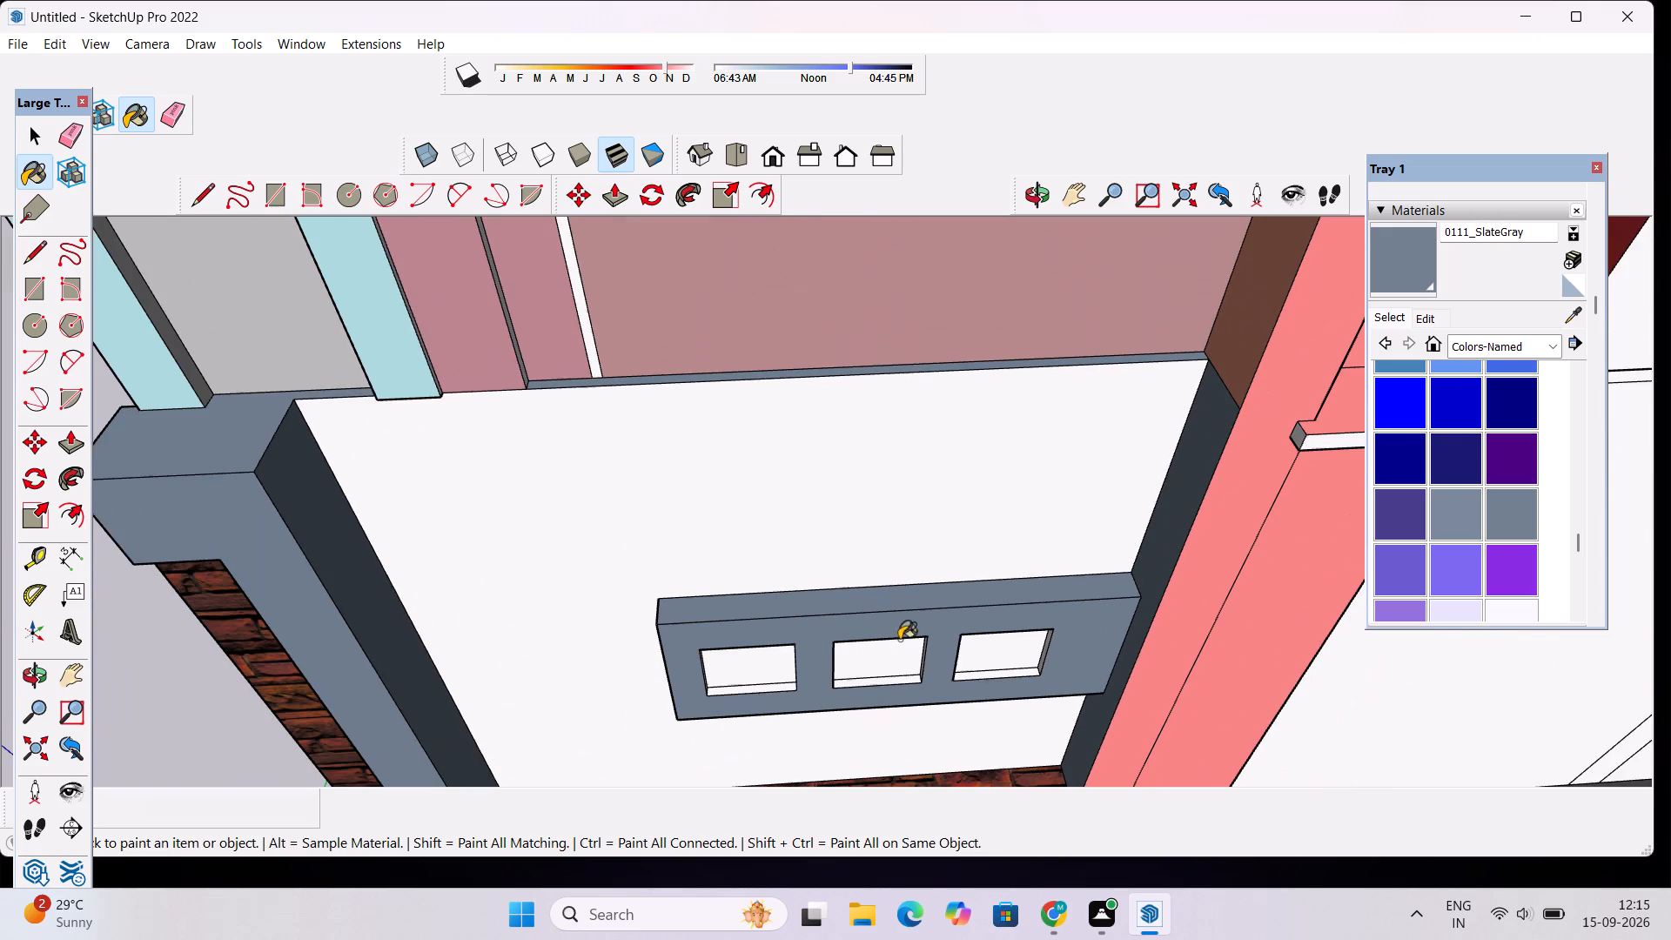
scroll(614, 688, "up", 17)
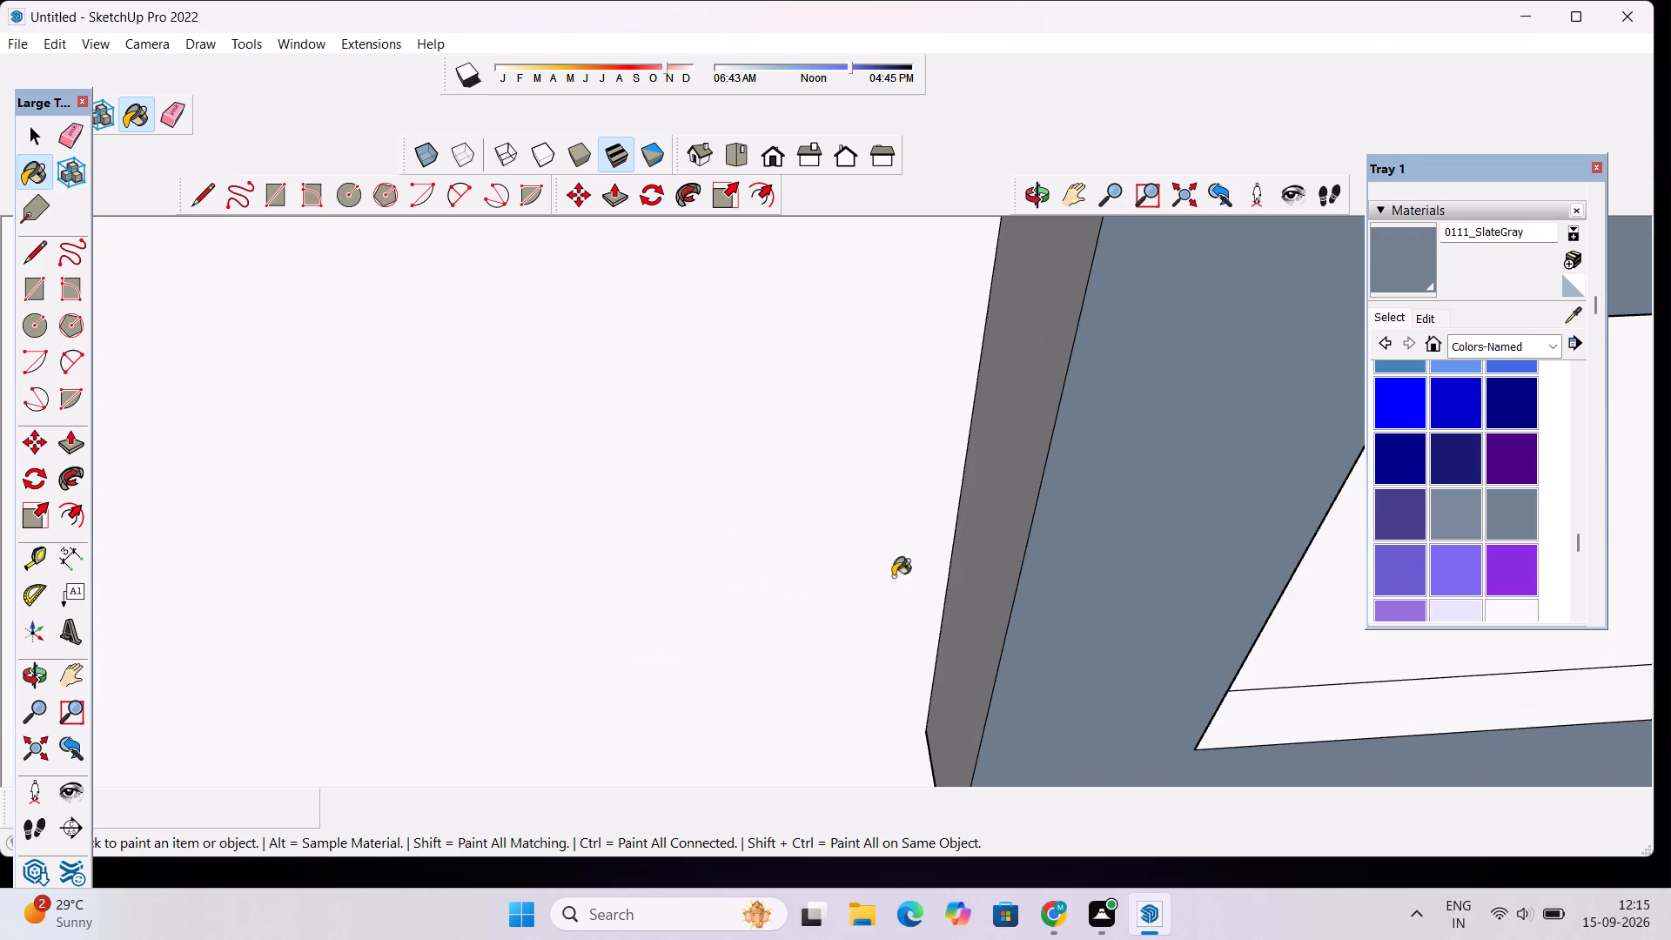
left_click(999, 567)
scroll(1026, 562, "down", 20)
scroll(1026, 562, "down", 2)
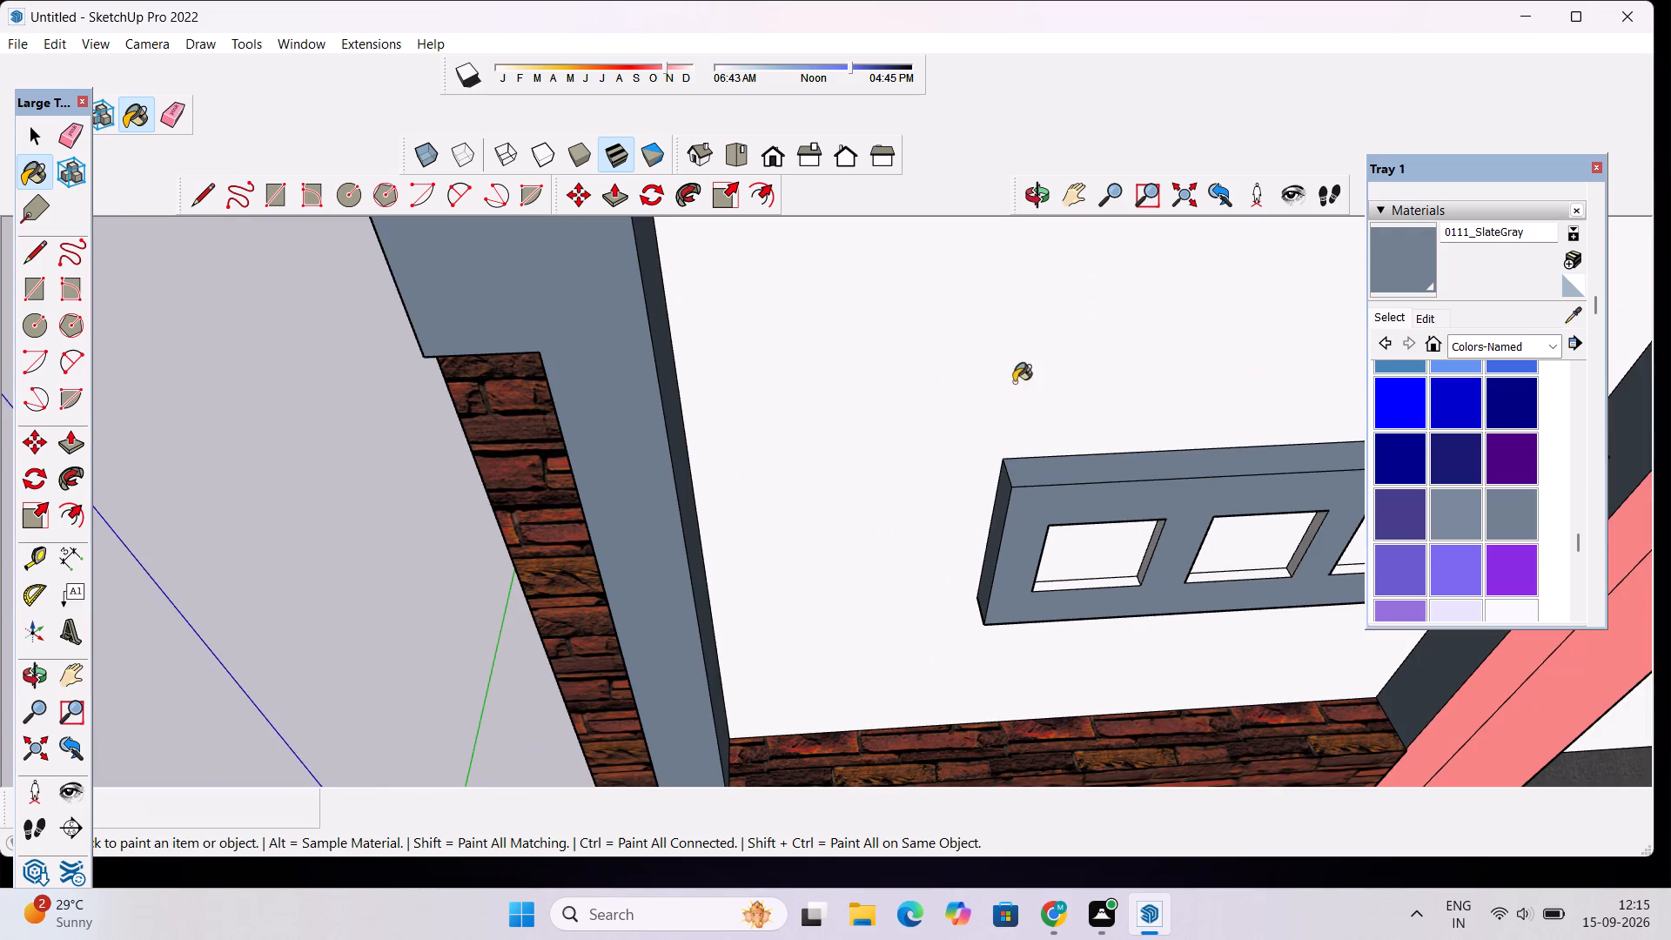
Paint the underside of the boundary wall's three-opening box panel with 0111_SlateGray.
left_click(1040, 200)
left_click_drag(1090, 835, 1064, 537)
left_click_drag(1062, 658, 1063, 576)
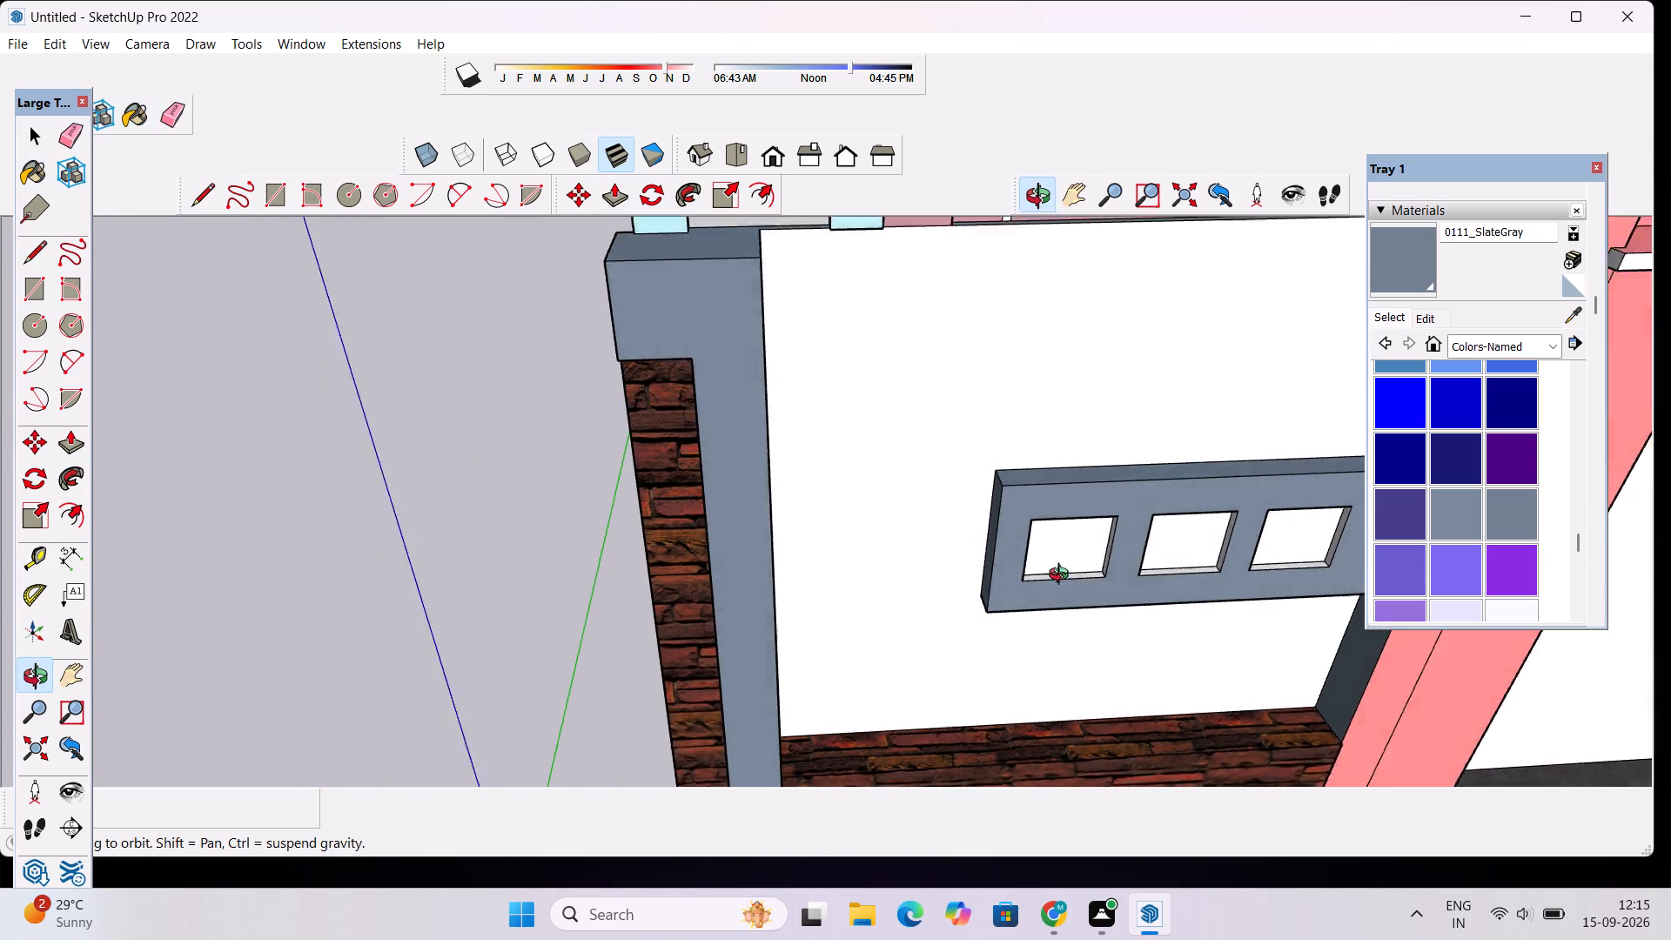
left_click_drag(1063, 576, 1063, 466)
scroll(1048, 596, "down", 4)
left_click_drag(1089, 684, 1087, 386)
scroll(1347, 741, "up", 4)
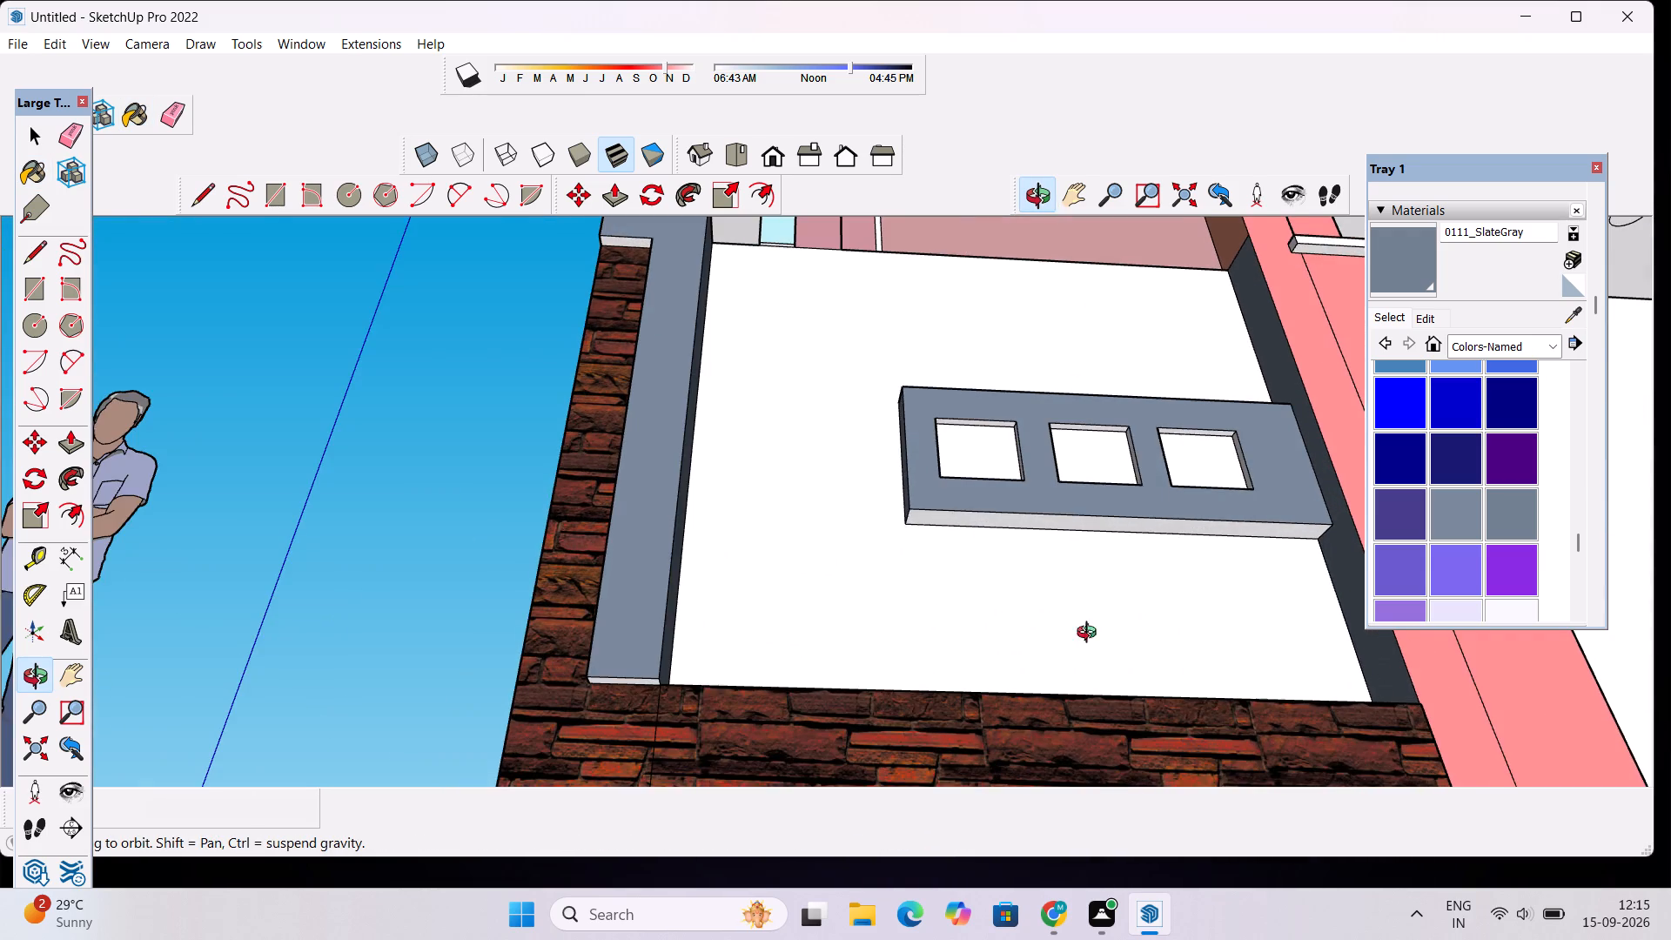
scroll(1053, 670, "down", 2)
left_click_drag(1118, 593, 800, 679, "shift")
scroll(795, 673, "up", 3)
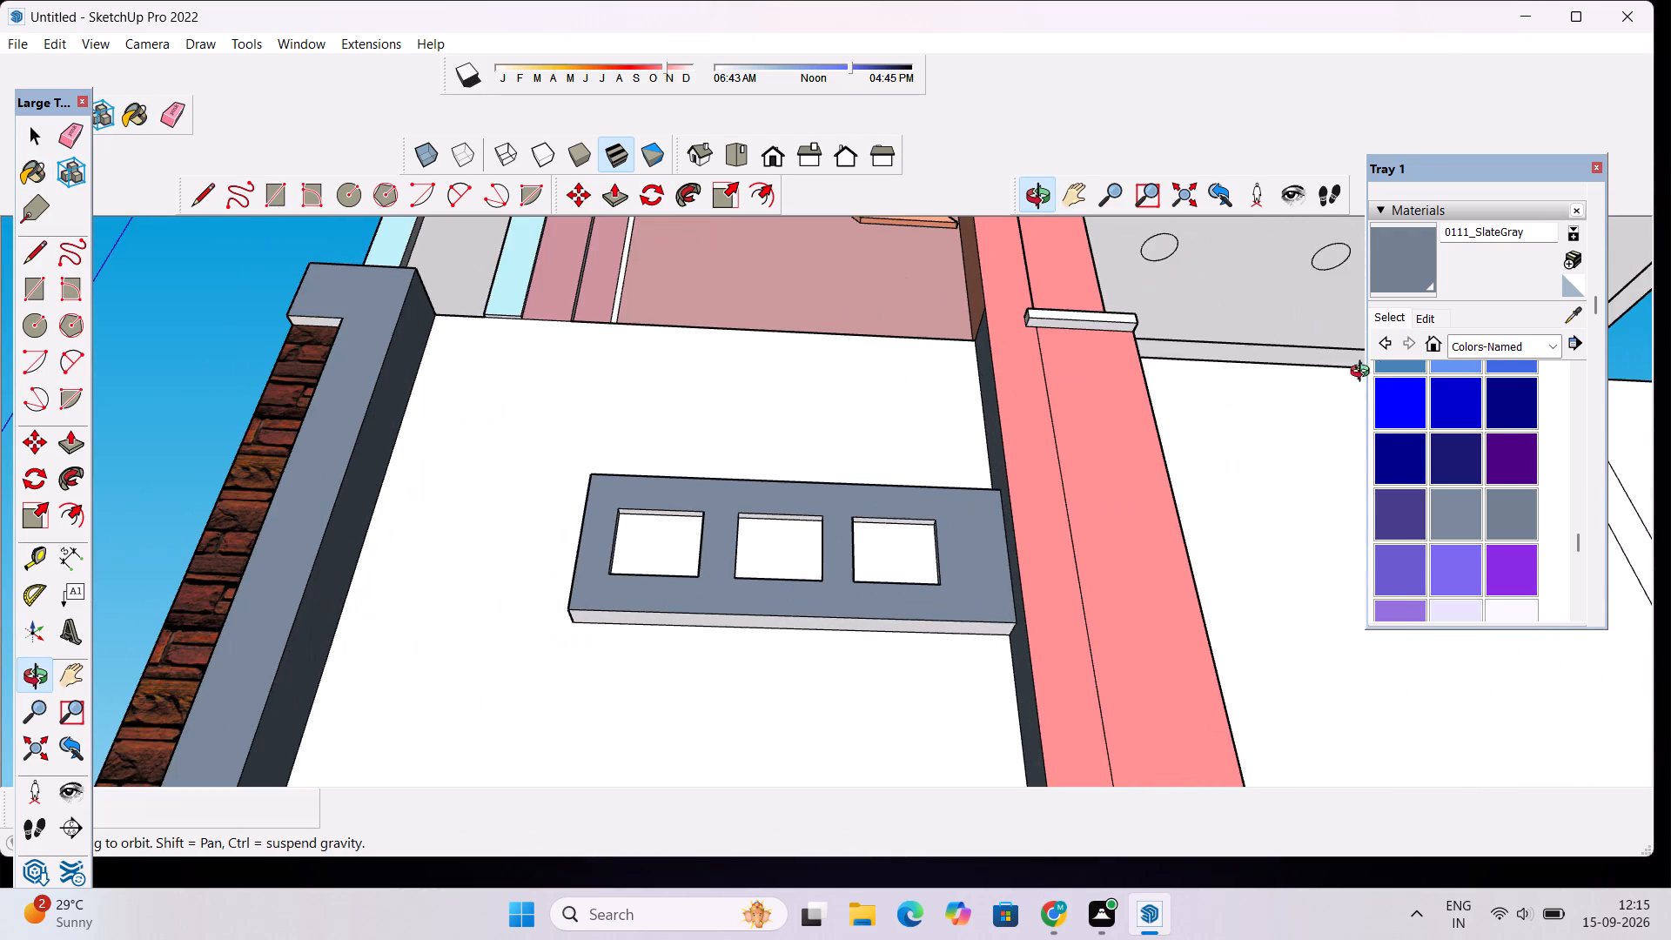
left_click(1417, 263)
scroll(856, 654, "up", 3)
left_click(876, 608)
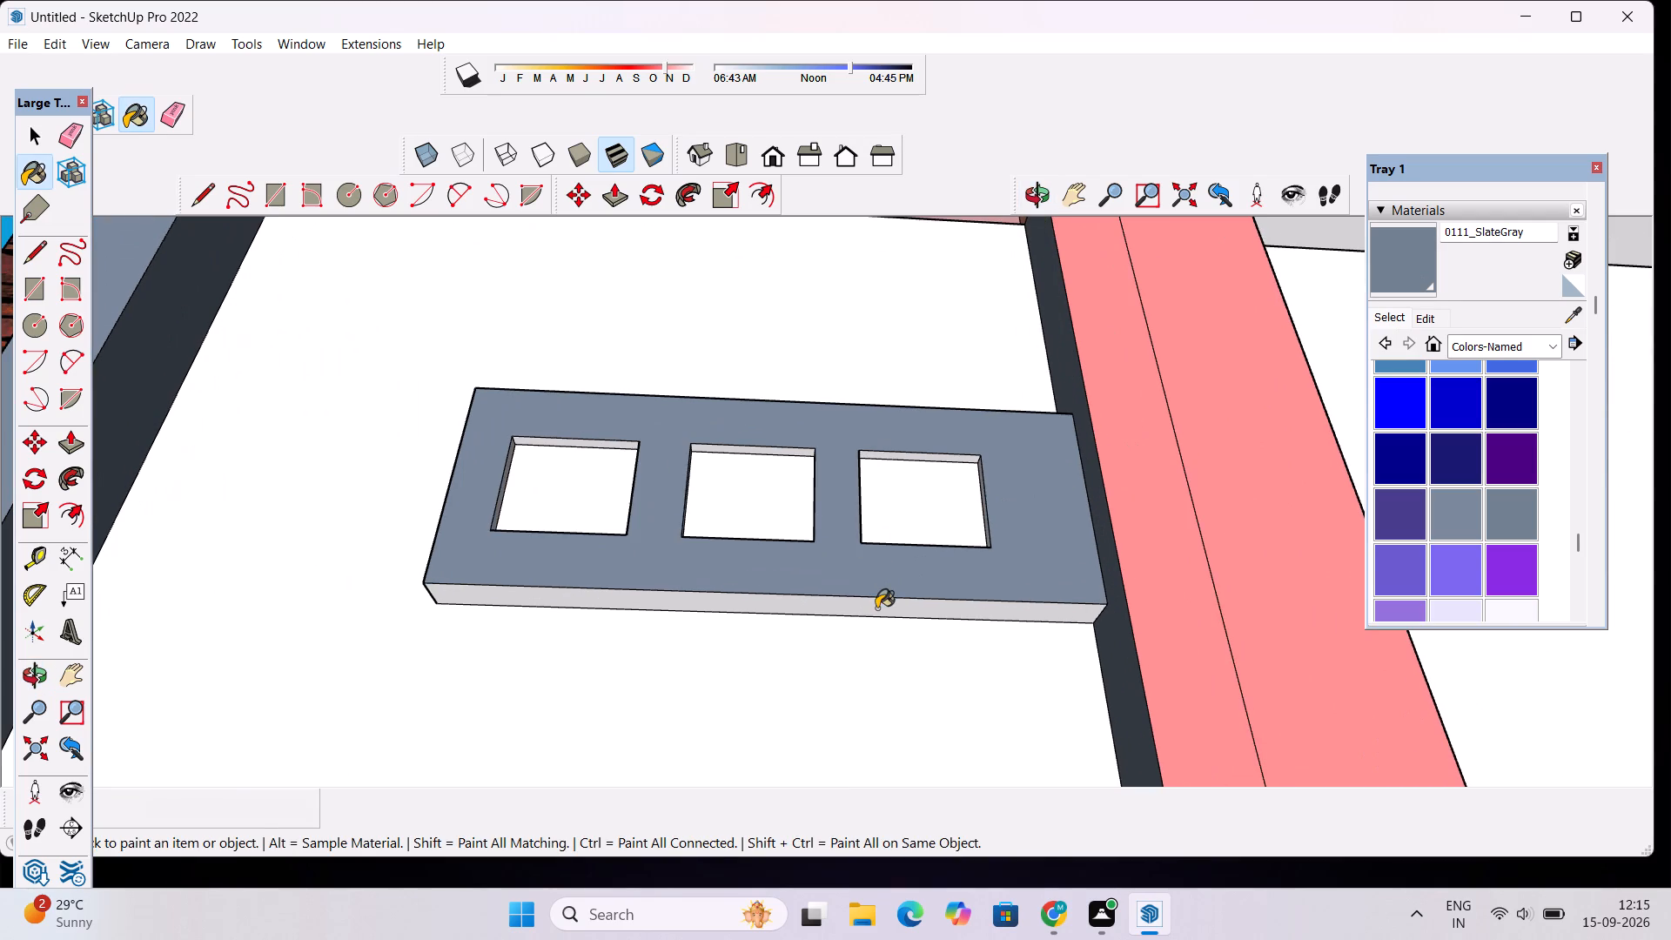
scroll(893, 592, "down", 4)
Examine the painted front elevation from the boundary wall up to the roof, from several angles.
left_click(1030, 194)
left_click_drag(936, 364, 905, 473)
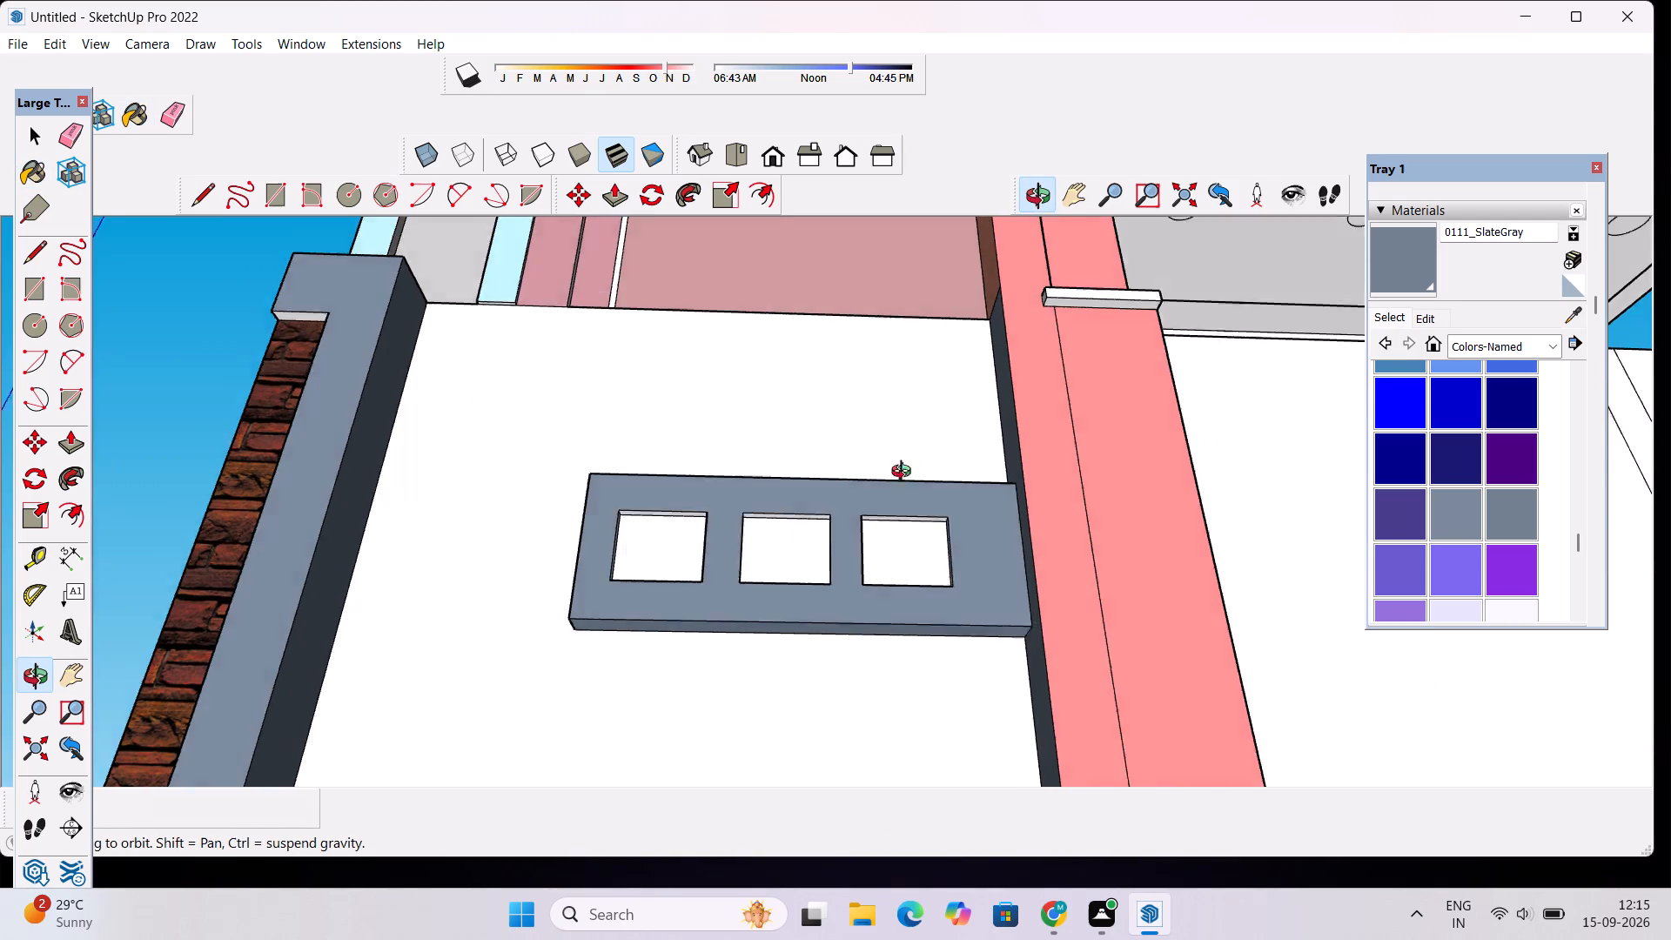
left_click_drag(905, 473, 866, 642)
scroll(866, 635, "down", 9)
scroll(932, 623, "up", 4)
left_click_drag(904, 667, 999, 585)
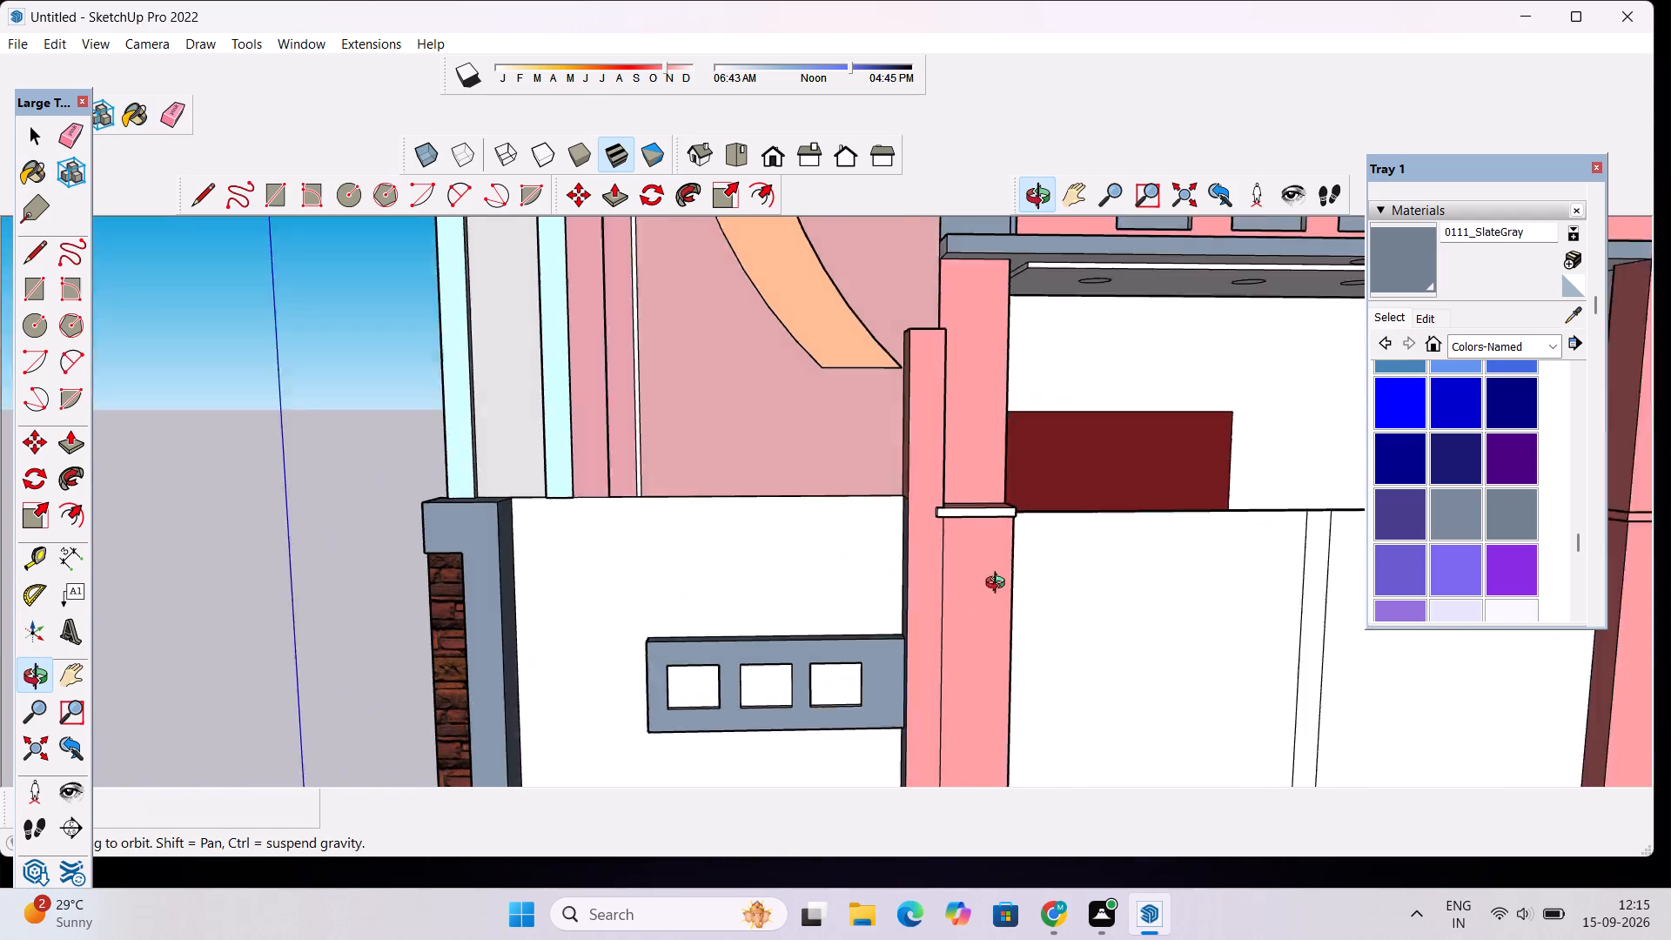
left_click_drag(999, 585, 1290, 590)
scroll(1084, 590, "down", 4)
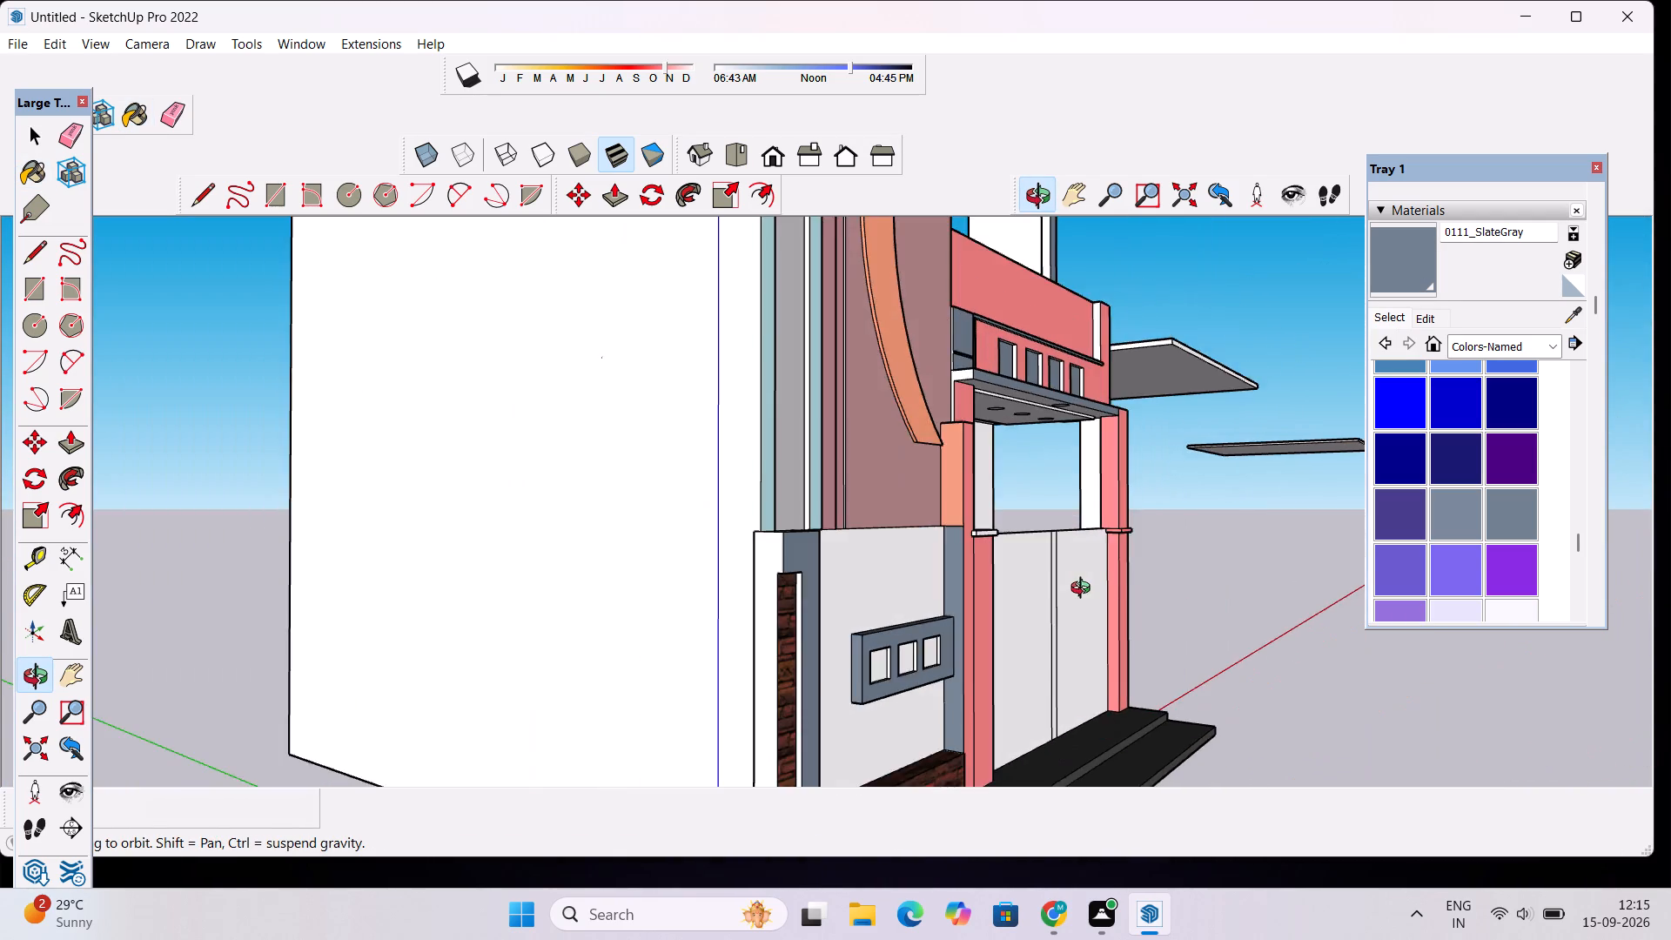
left_click_drag(1125, 593, 936, 661, "shift")
scroll(793, 632, "up", 5)
left_click_drag(1060, 626, 757, 648)
scroll(754, 648, "down", 5)
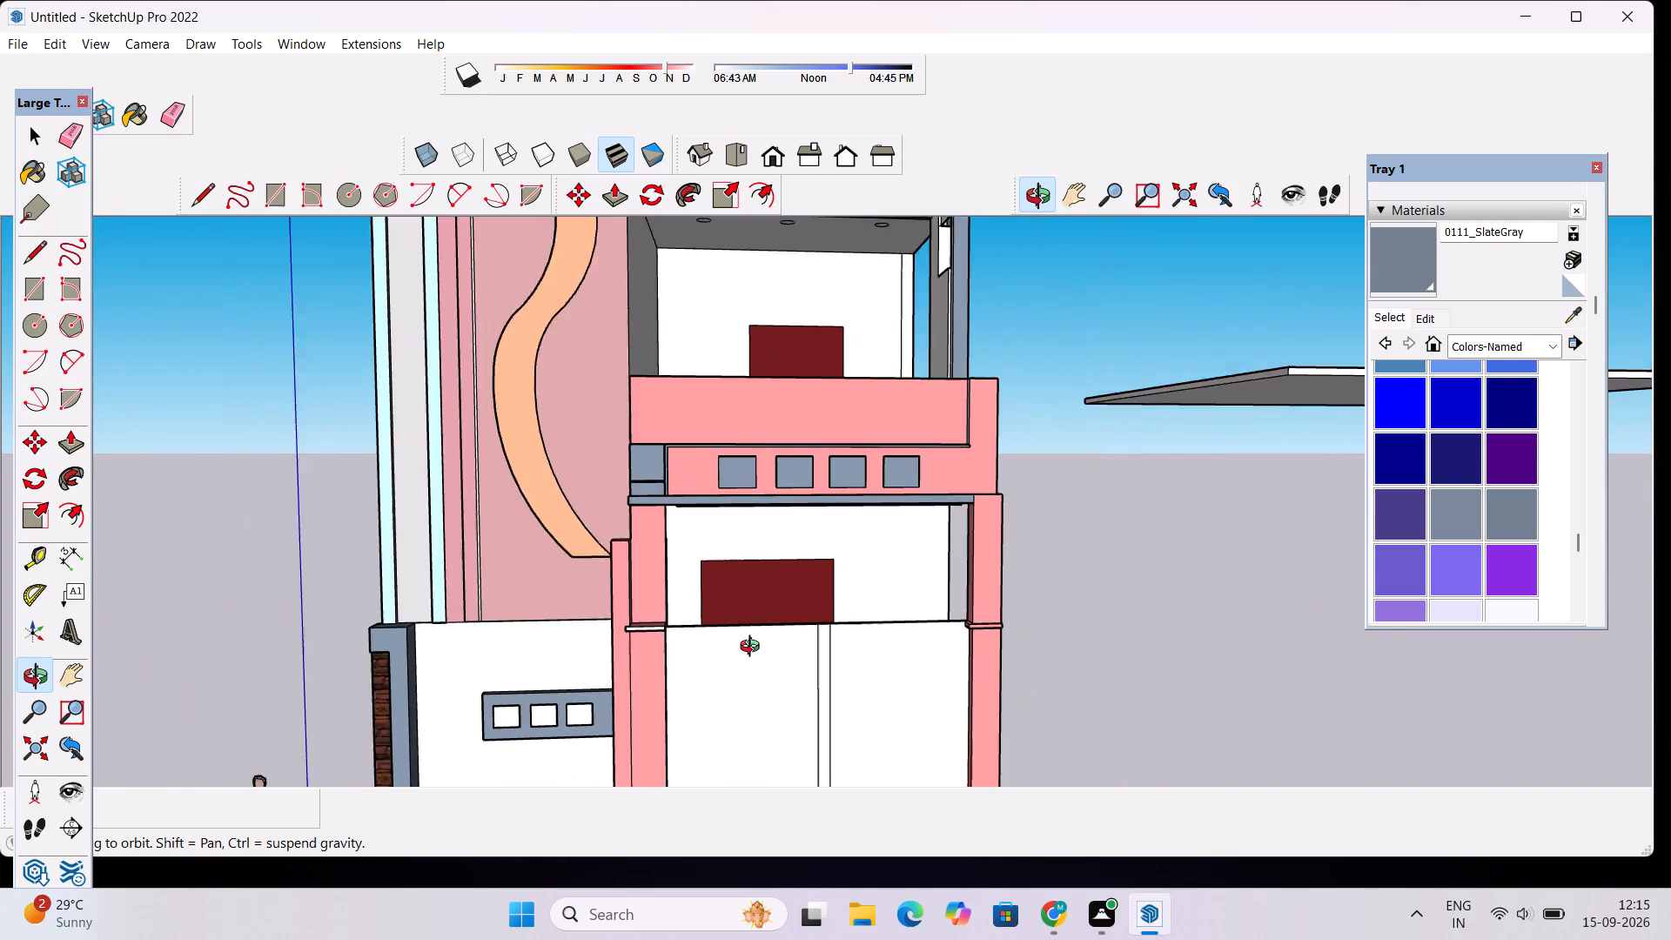
scroll(754, 648, "down", 2)
scroll(906, 589, "down", 5)
left_click_drag(1016, 622, 1011, 683, "shift")
scroll(1006, 675, "down", 4)
left_click_drag(1023, 671, 922, 715)
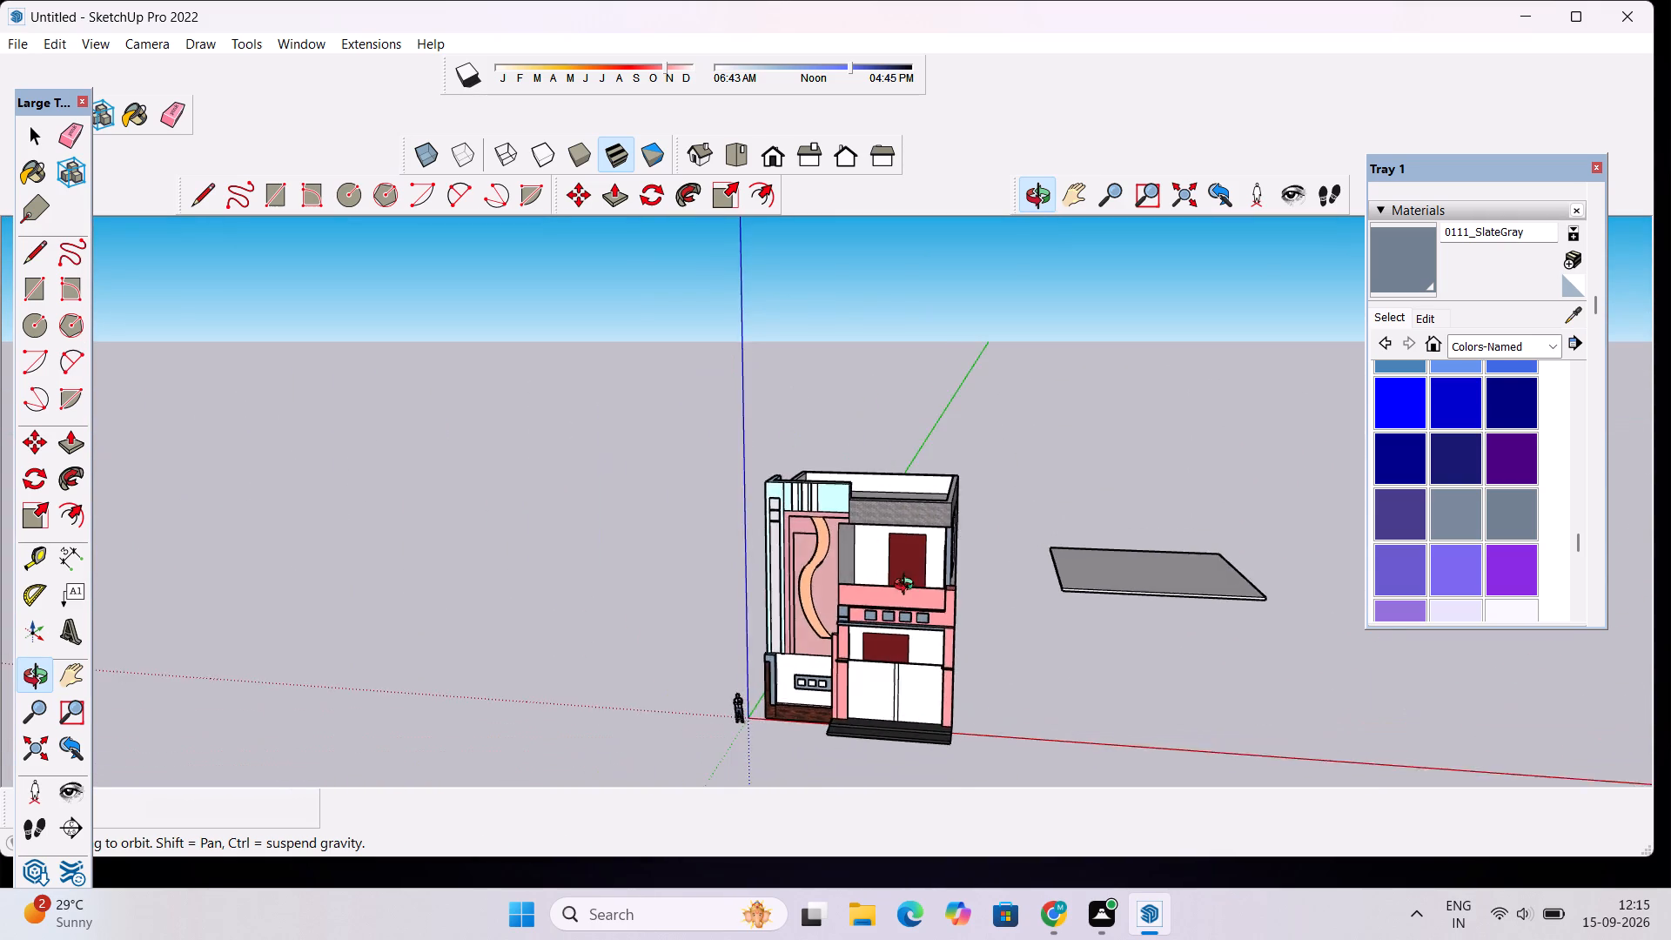
scroll(916, 554, "up", 4)
left_click_drag(901, 635, 984, 579)
scroll(984, 569, "down", 4)
left_click_drag(983, 568, 949, 657)
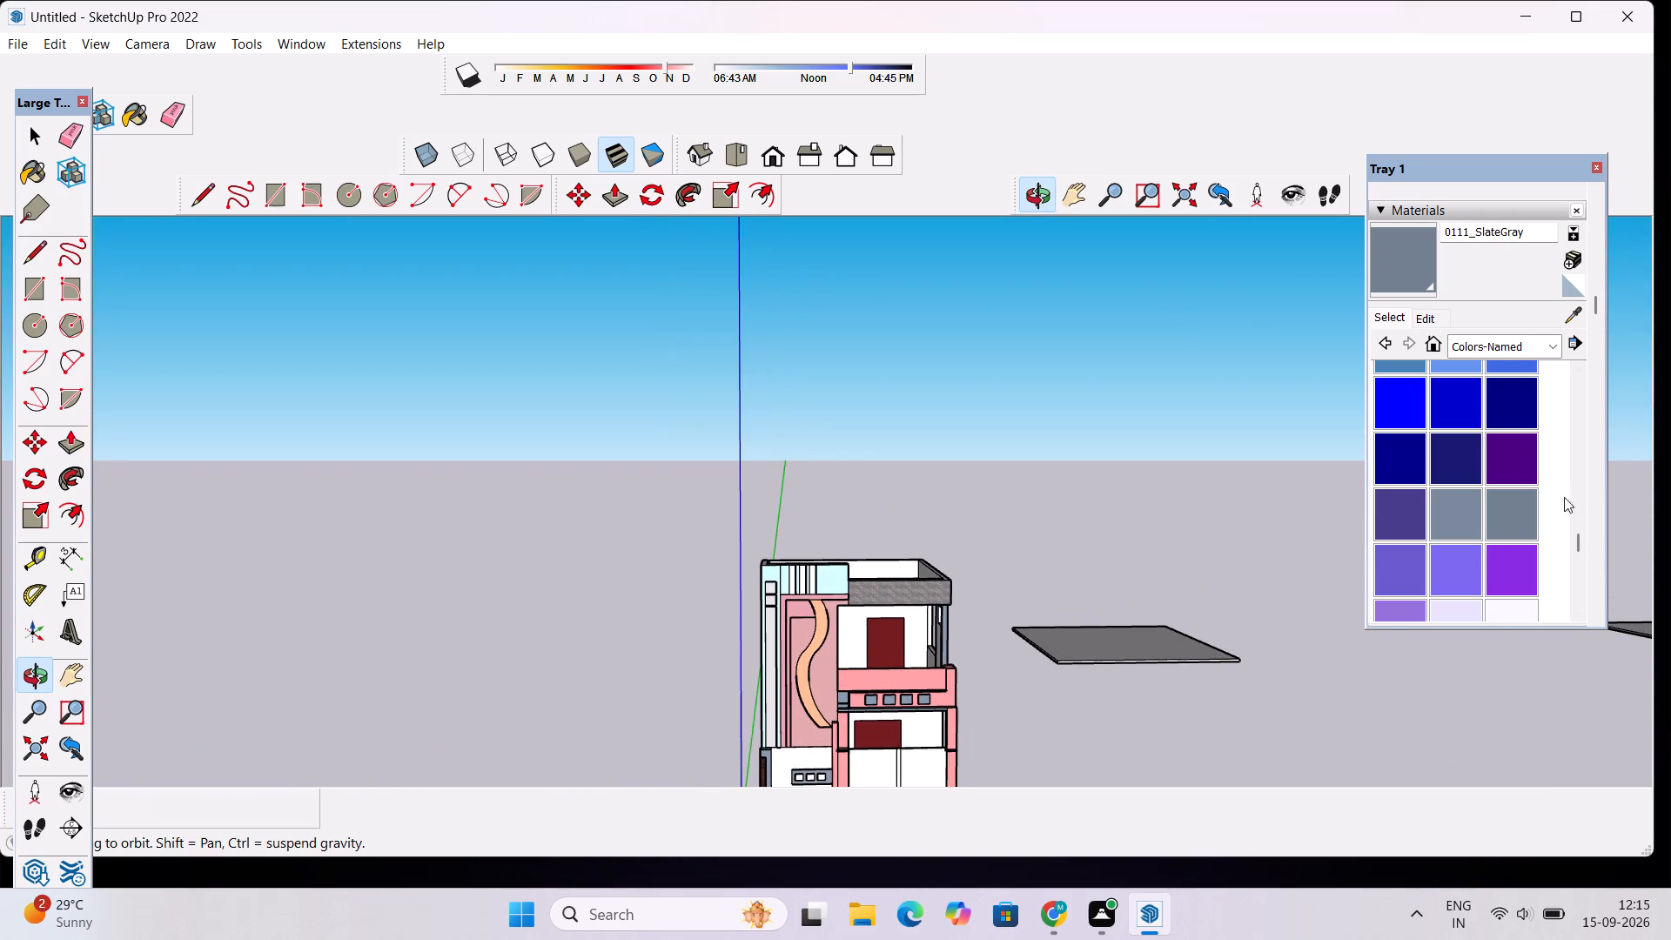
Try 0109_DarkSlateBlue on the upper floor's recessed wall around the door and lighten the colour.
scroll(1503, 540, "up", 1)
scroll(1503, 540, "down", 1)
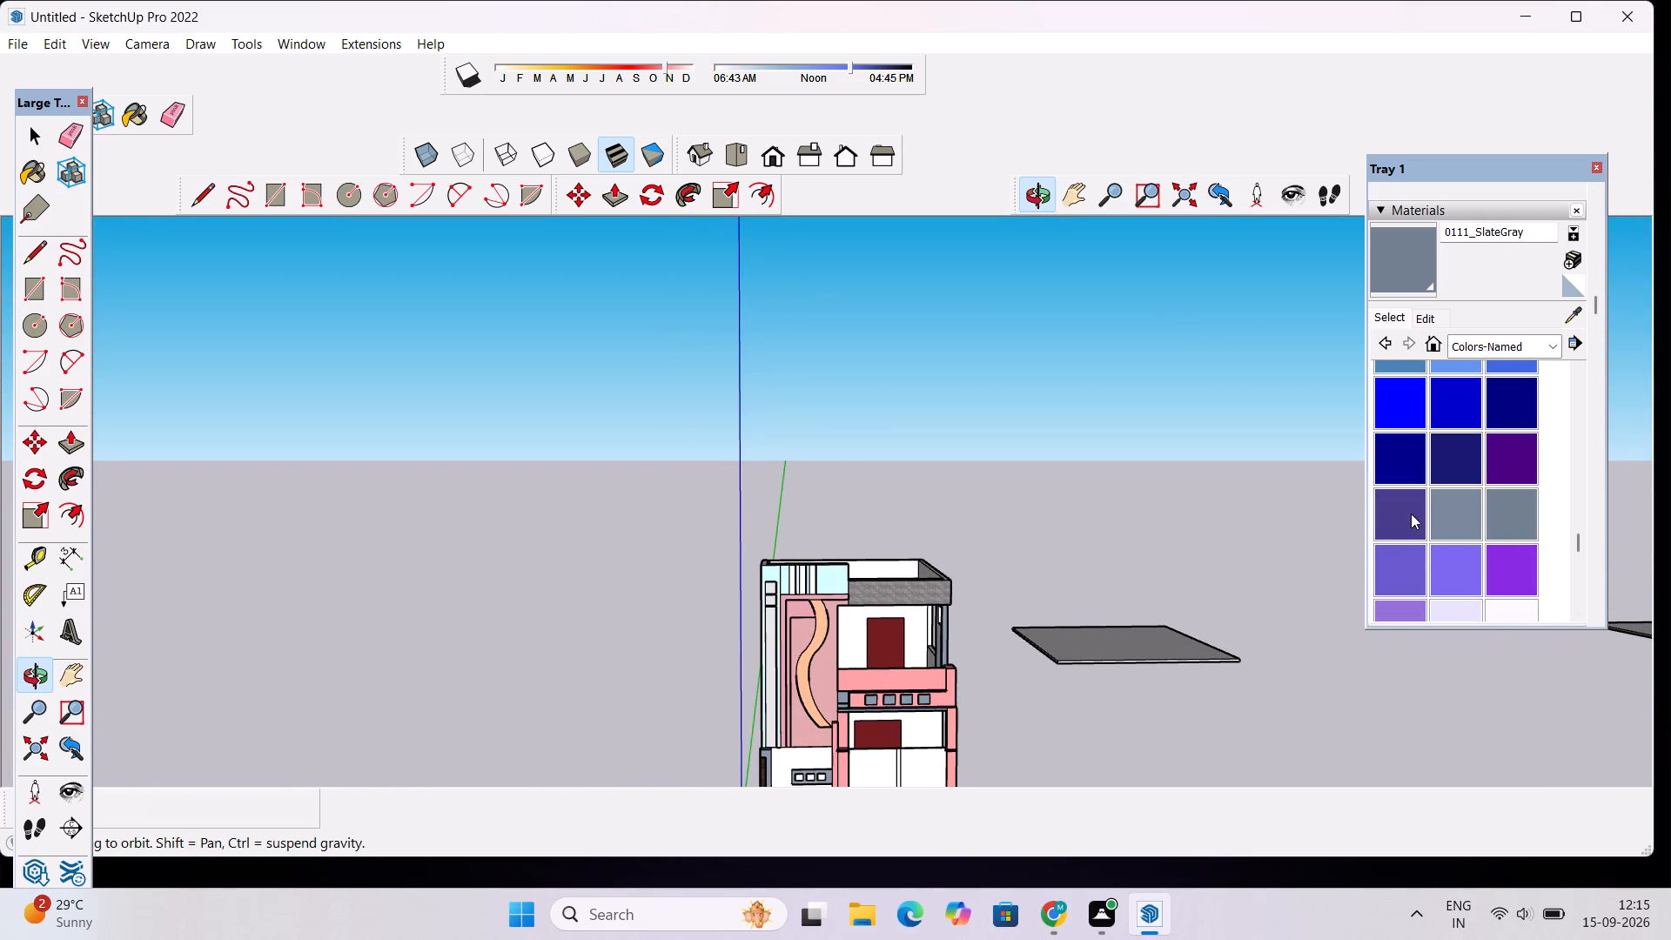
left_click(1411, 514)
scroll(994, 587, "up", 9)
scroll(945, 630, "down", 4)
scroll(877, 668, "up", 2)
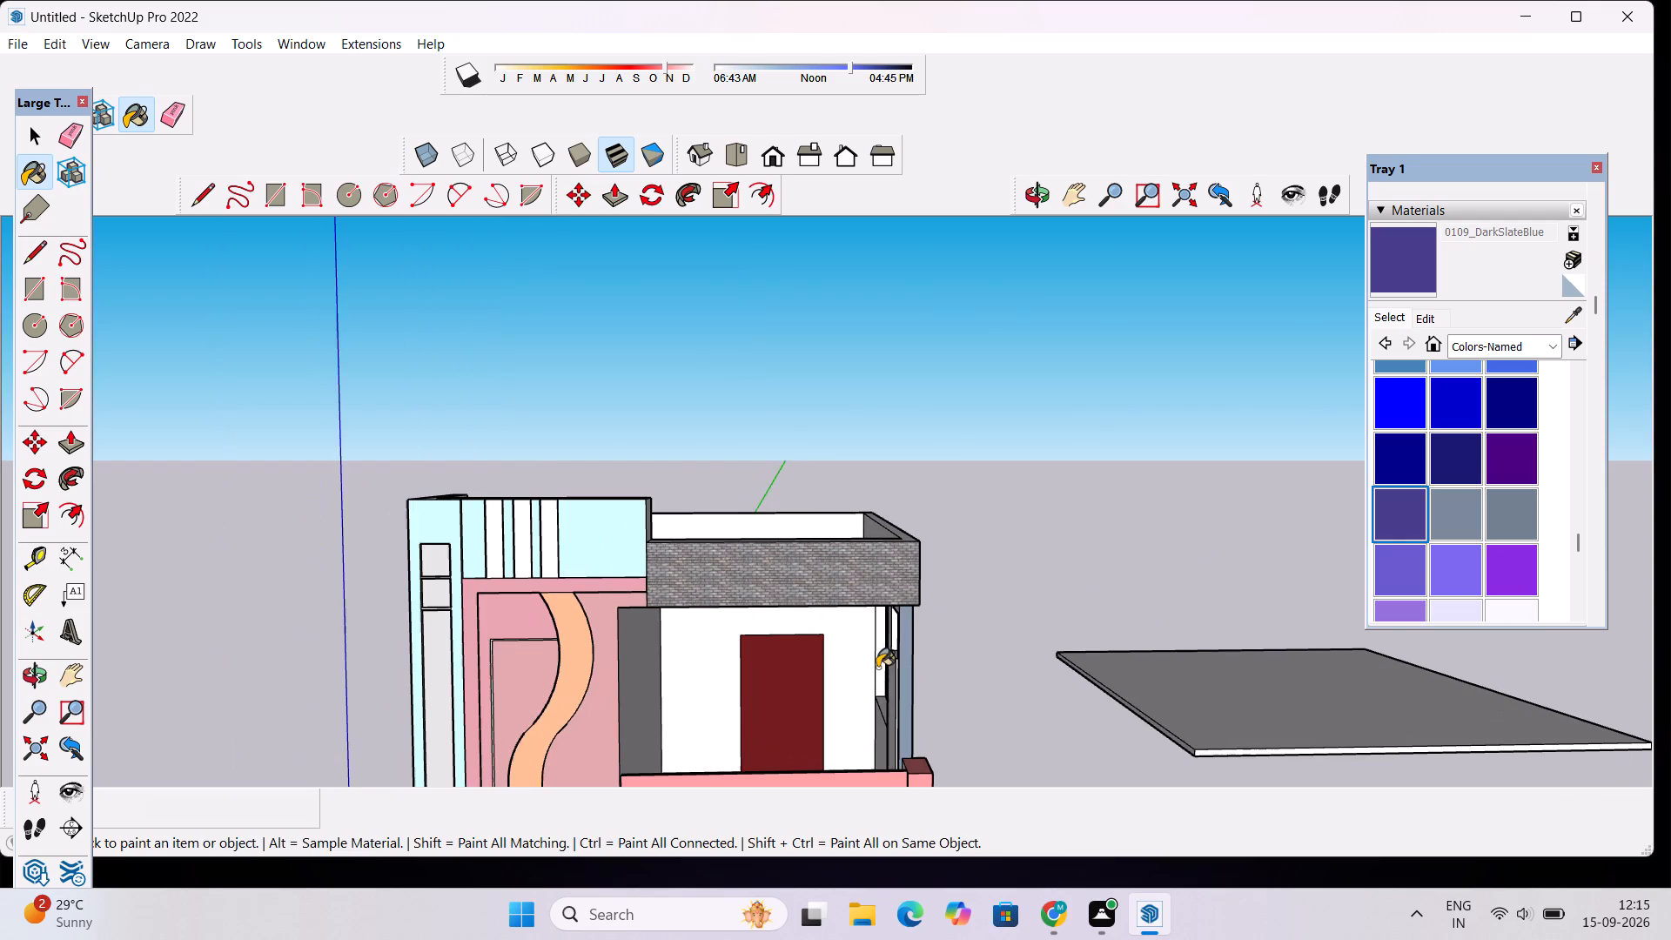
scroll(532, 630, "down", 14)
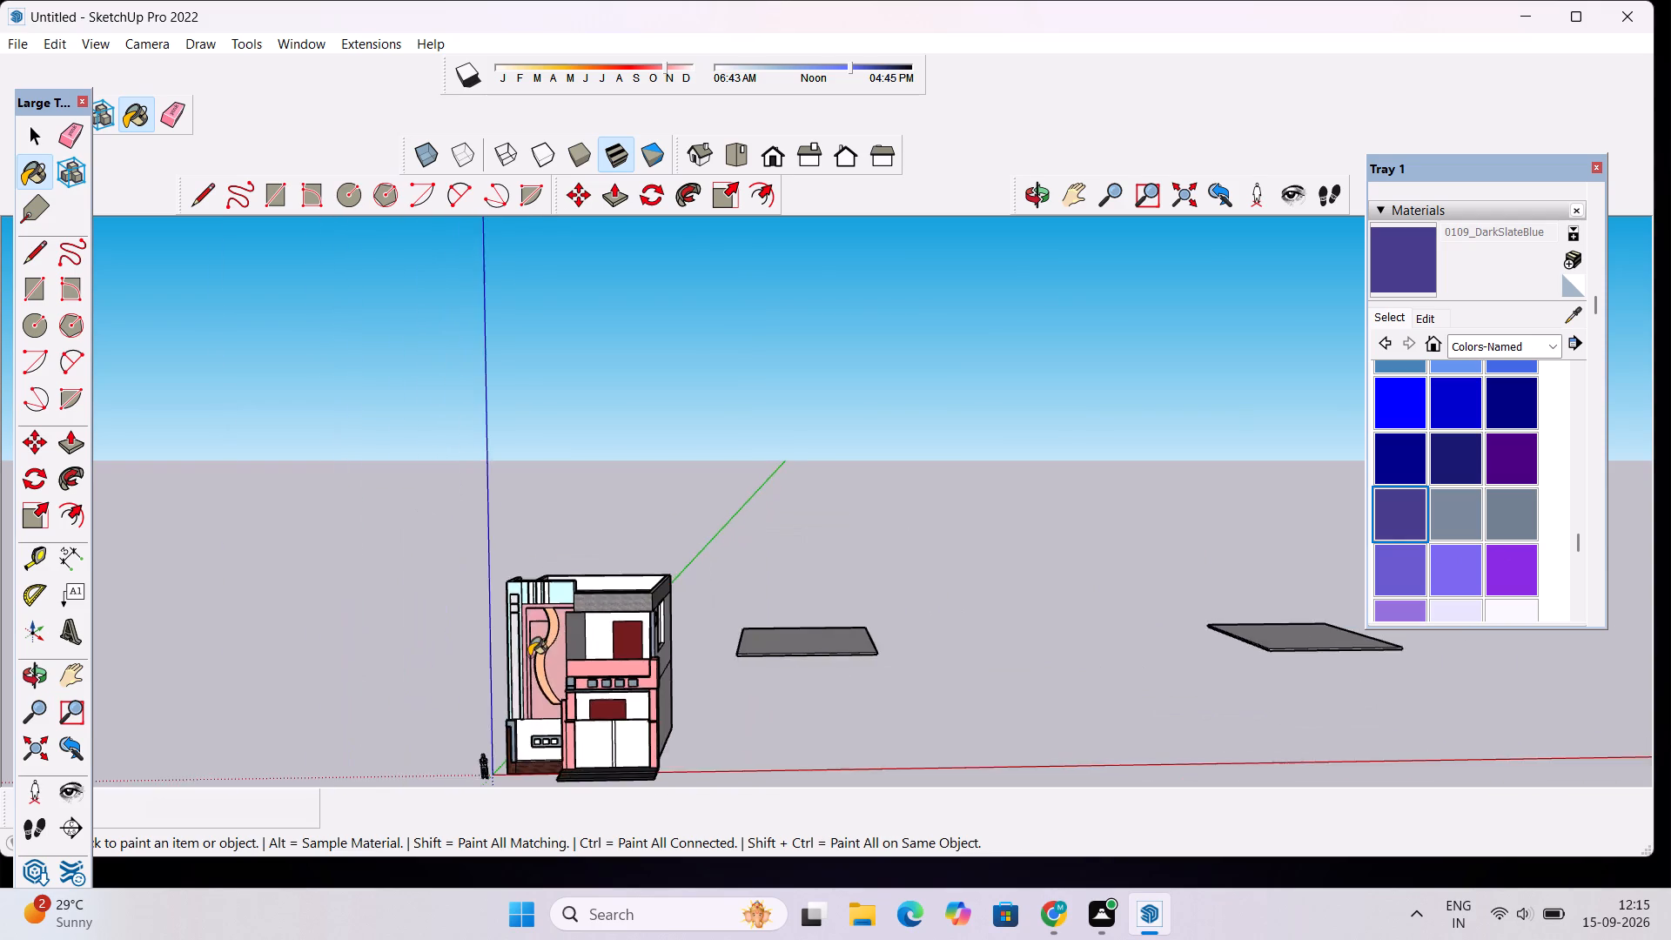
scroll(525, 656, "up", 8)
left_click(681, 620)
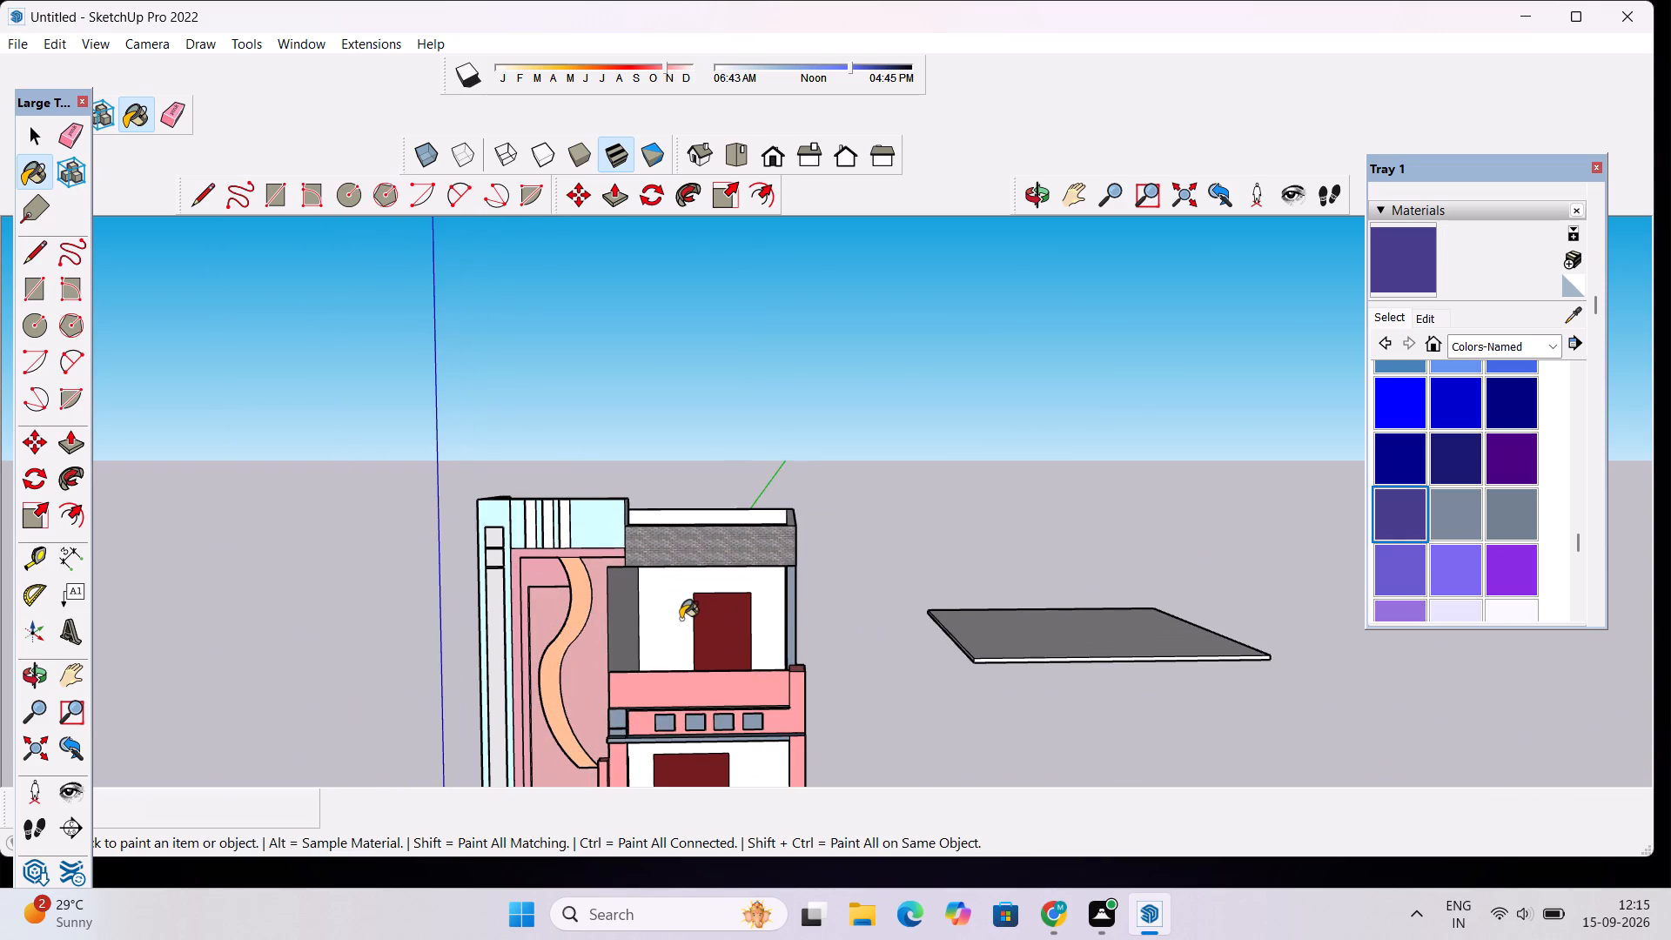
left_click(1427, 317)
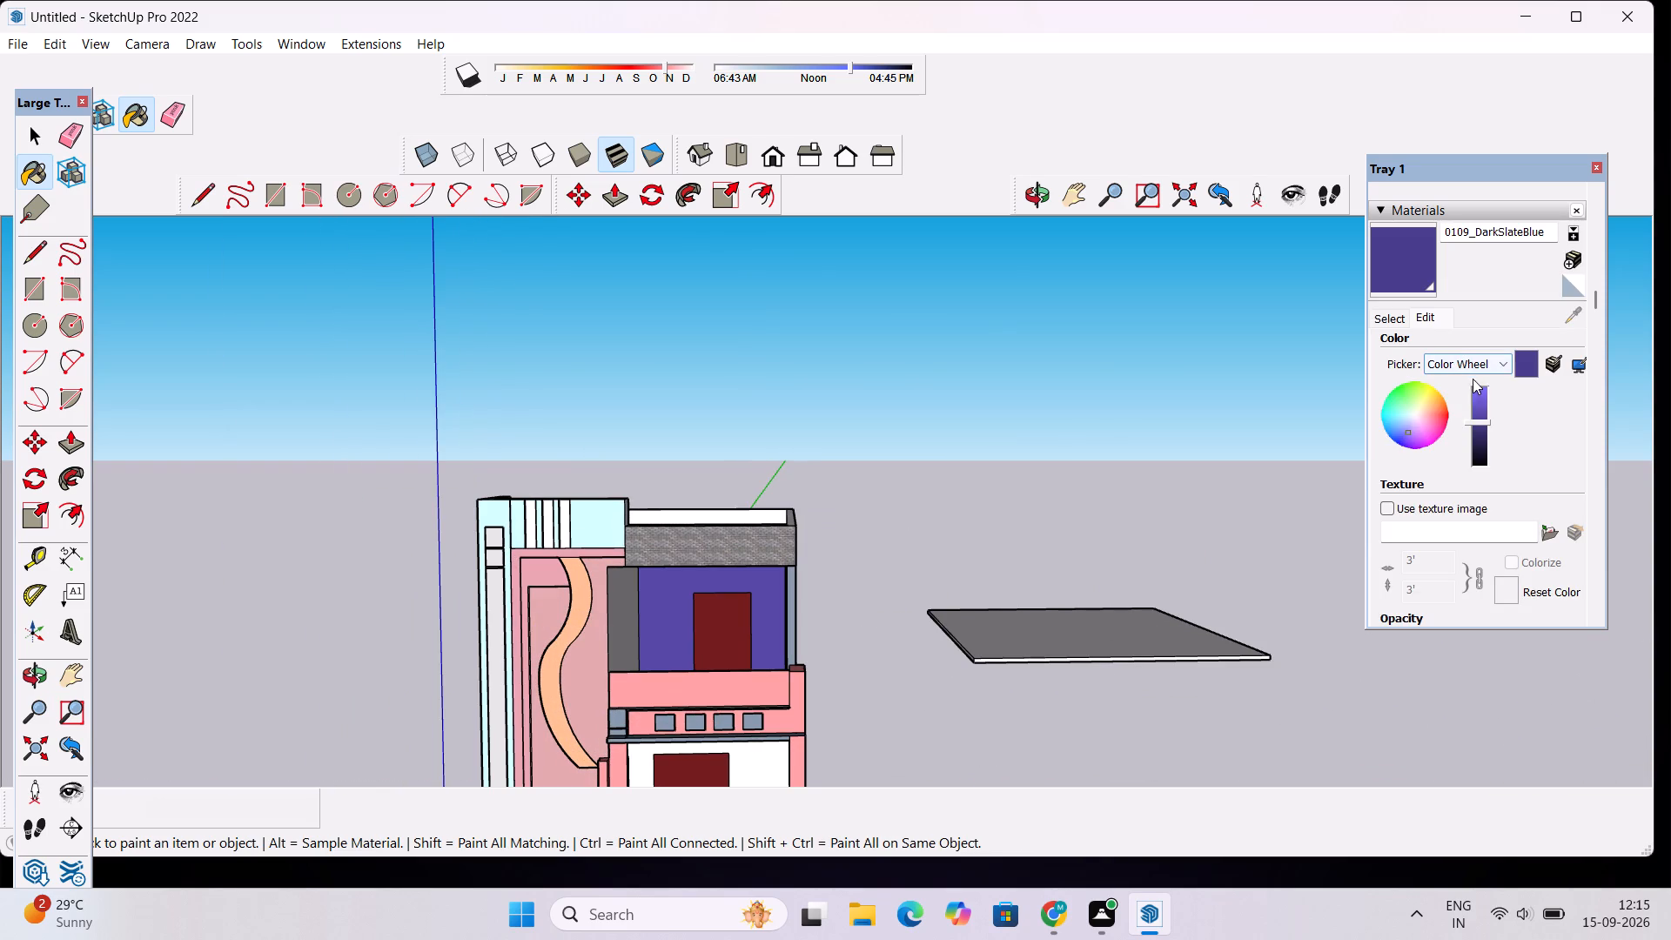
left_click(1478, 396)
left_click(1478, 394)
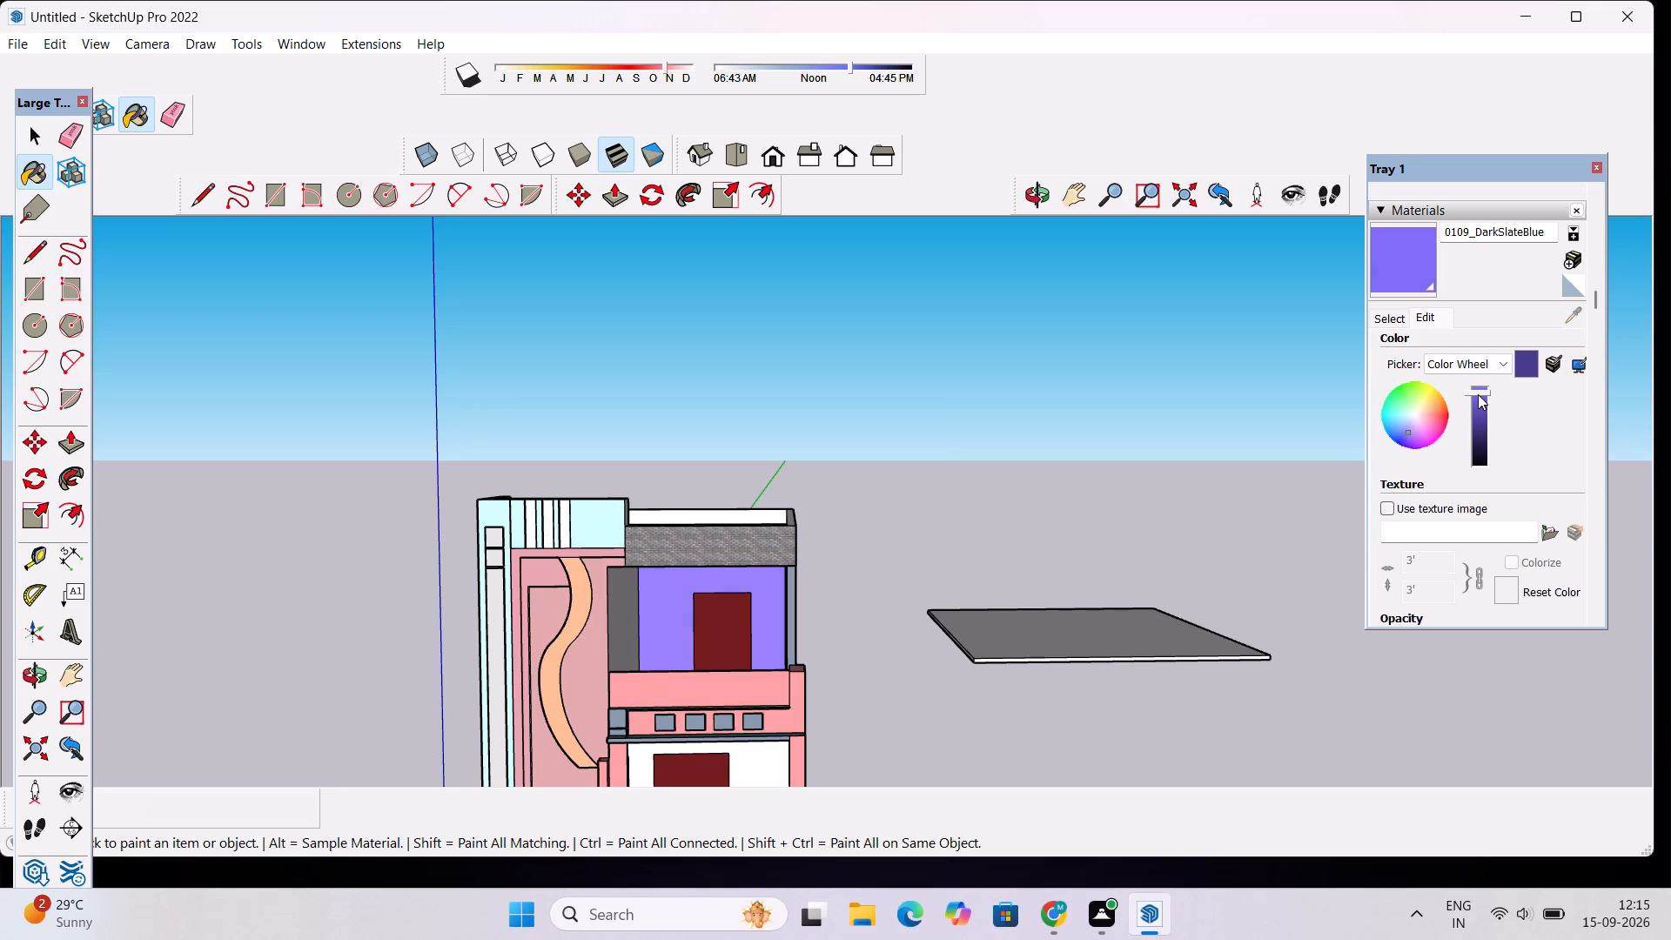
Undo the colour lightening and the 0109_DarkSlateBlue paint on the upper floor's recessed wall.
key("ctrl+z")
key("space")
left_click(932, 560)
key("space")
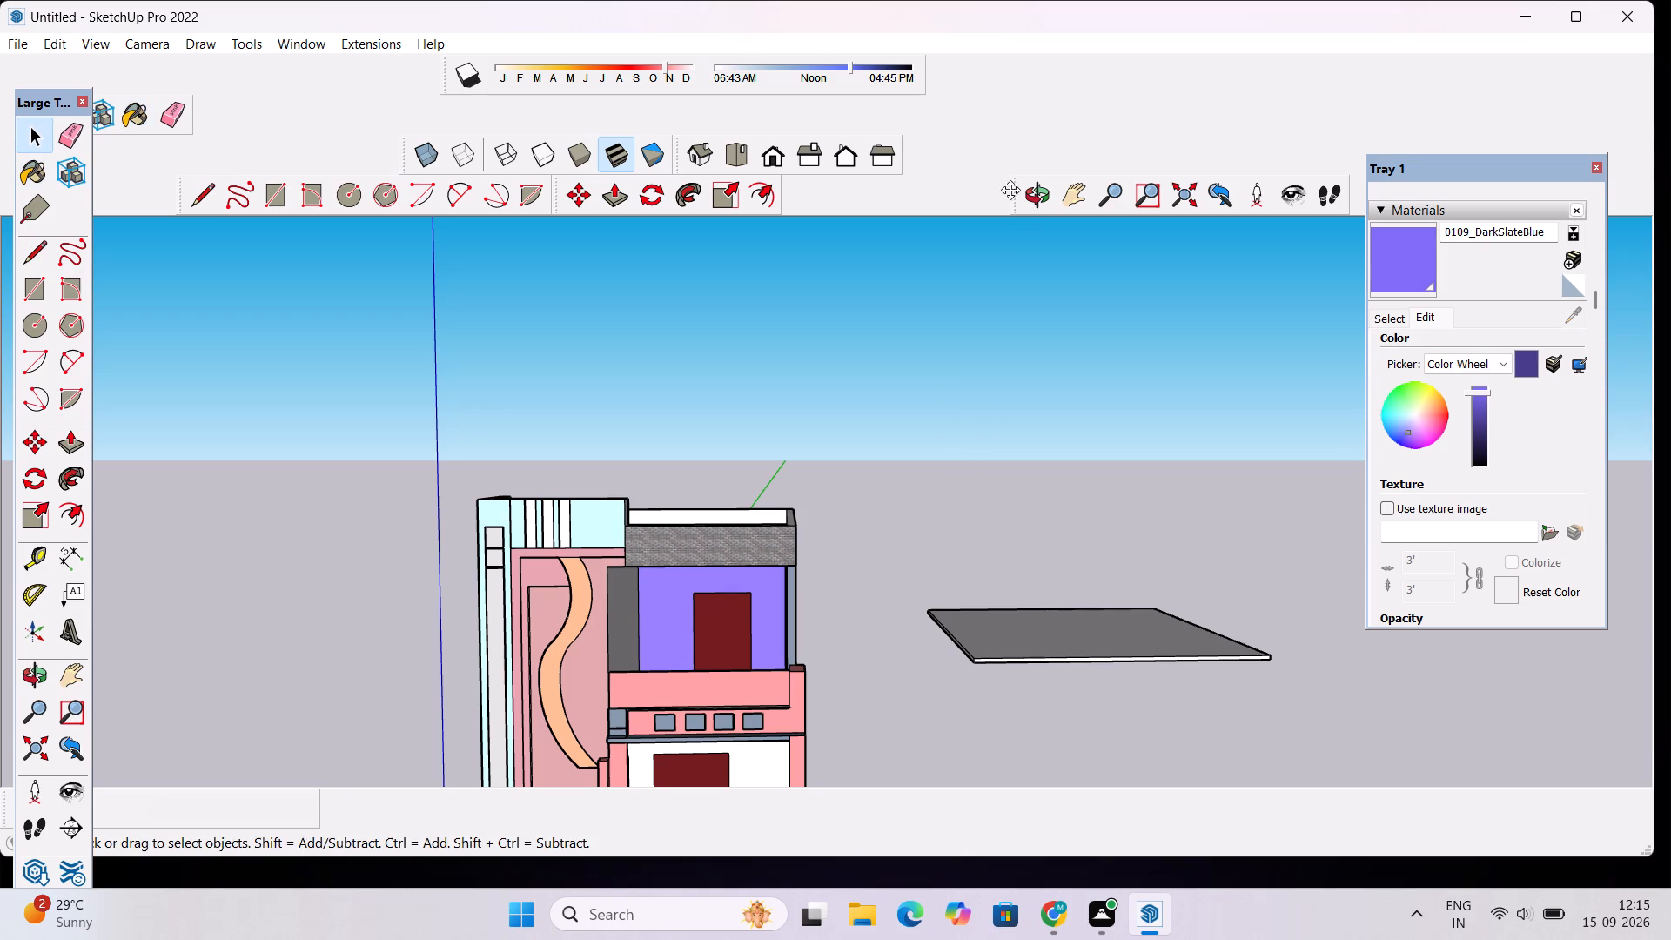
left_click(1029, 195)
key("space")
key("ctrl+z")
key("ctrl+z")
Paint the recessed walls around the dark red doors on both the upper and lower floors with 0125_Plum.
left_click(1389, 315)
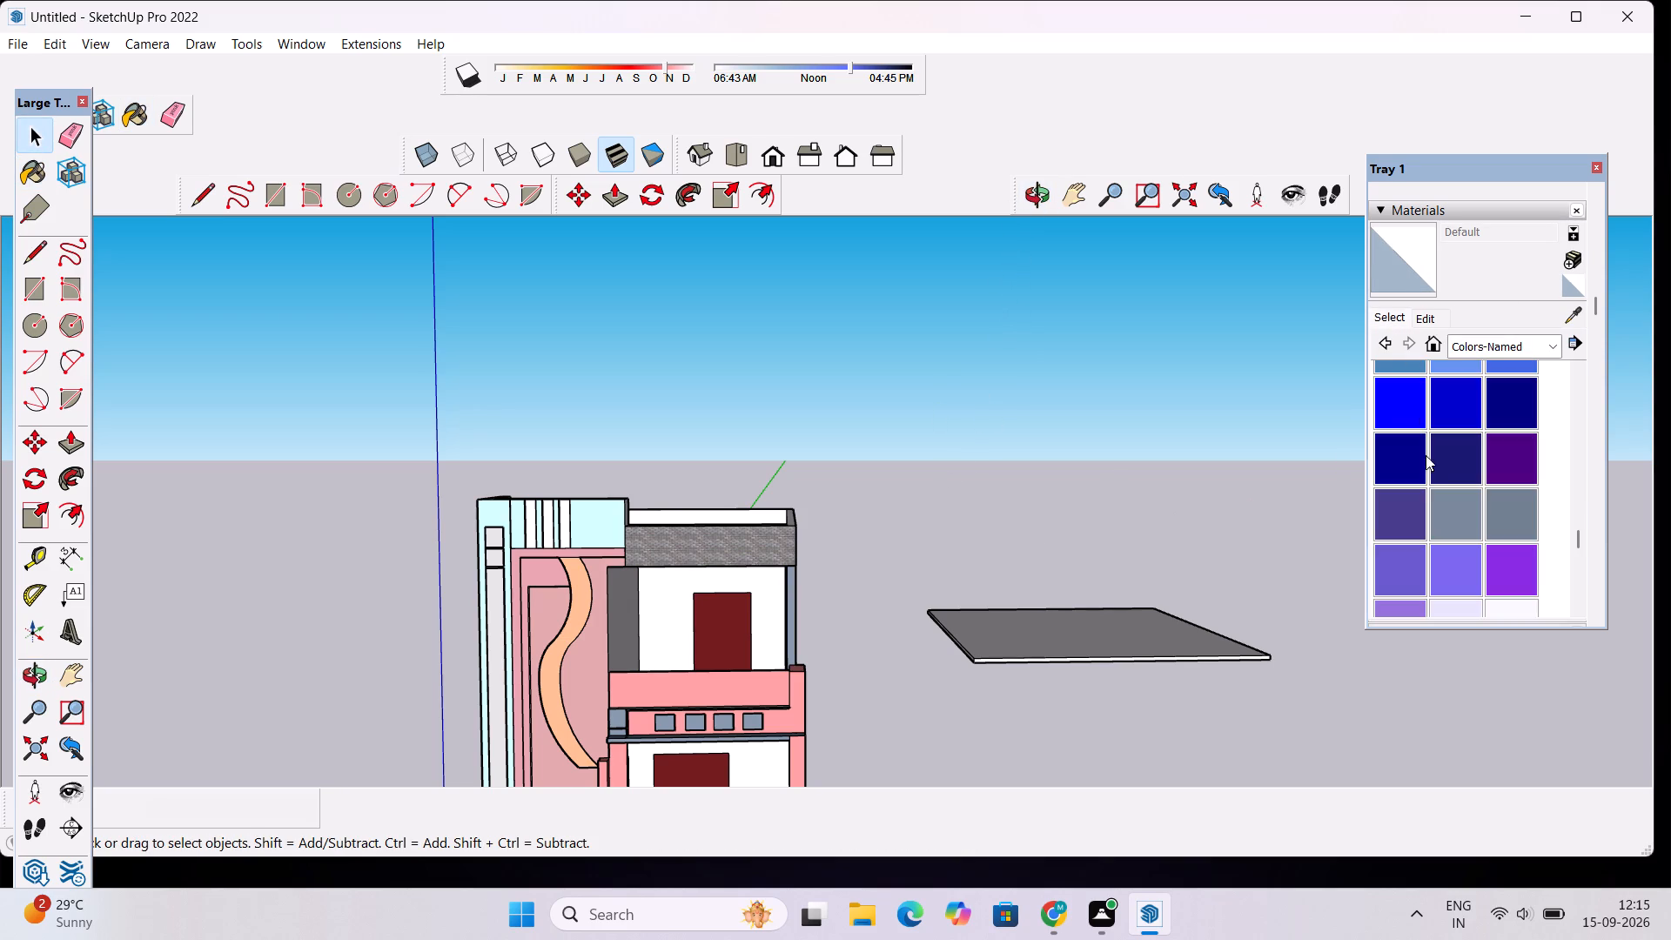
scroll(1426, 462, "down", 3)
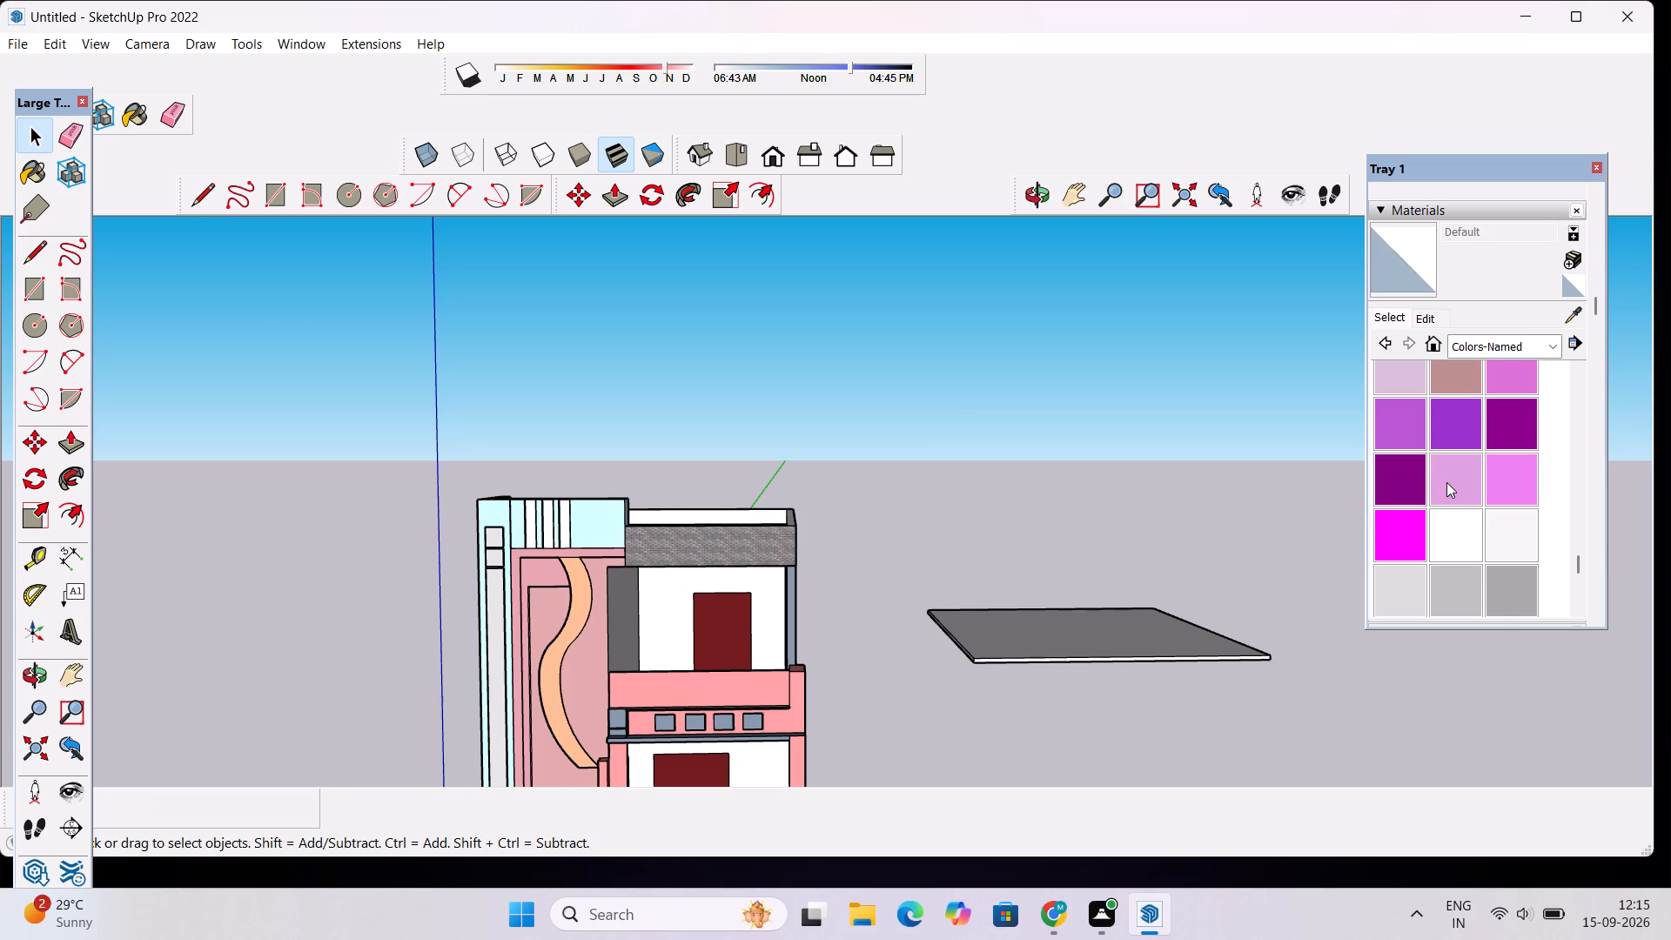
left_click(1446, 482)
left_click(684, 600)
scroll(763, 411, "down", 6)
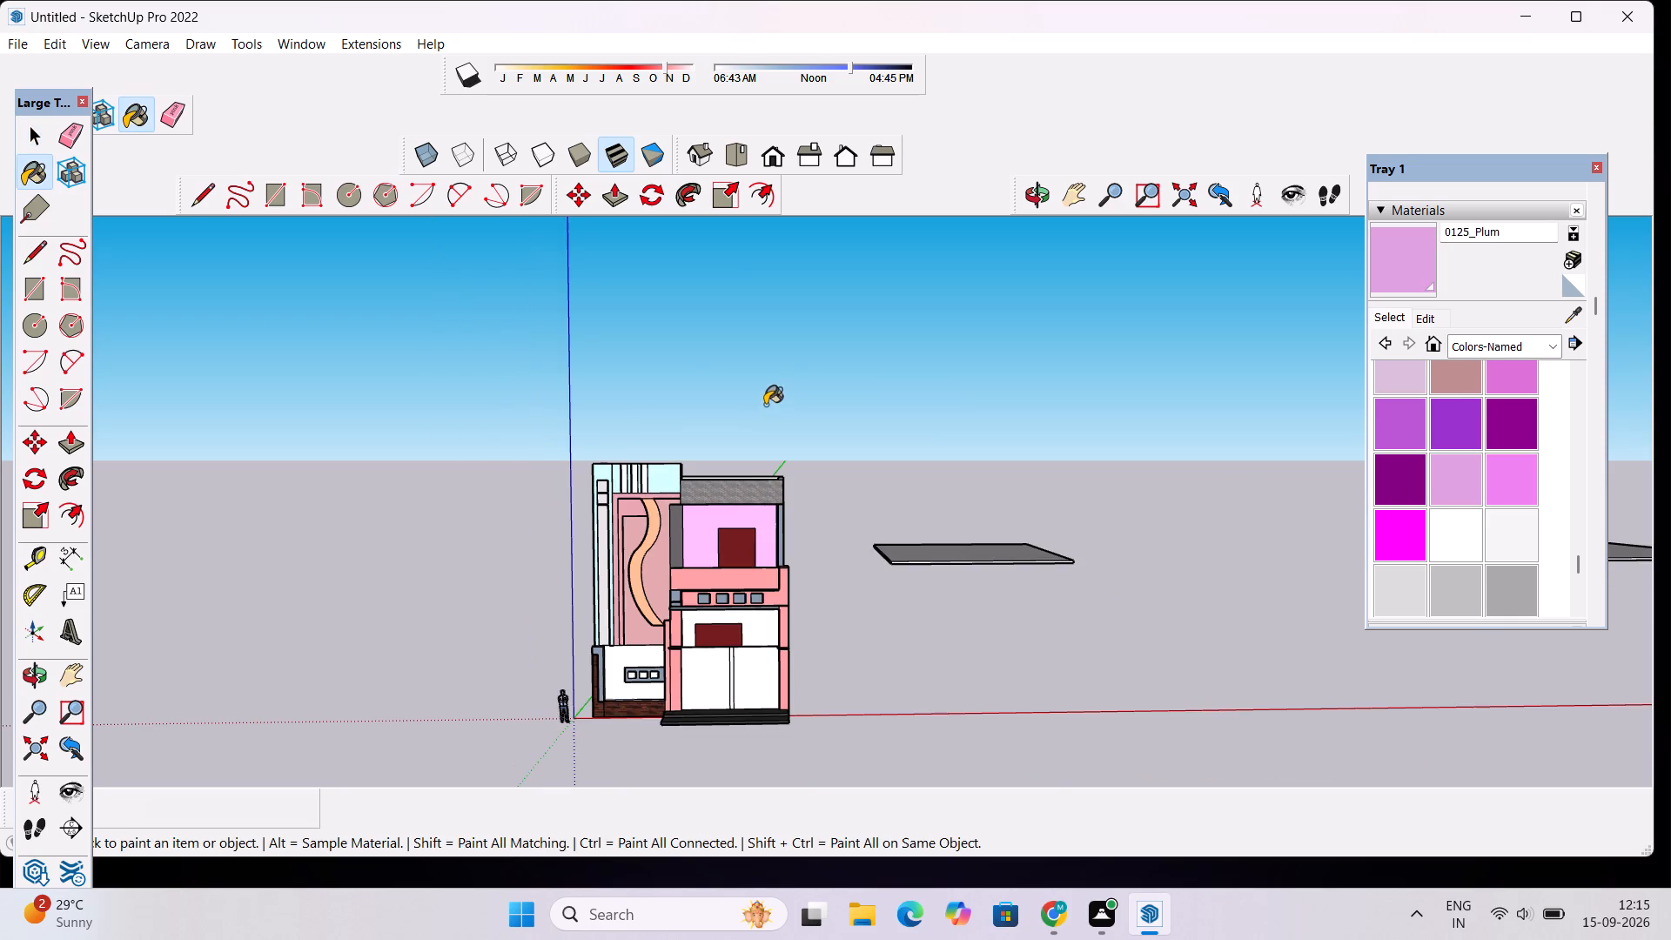
scroll(741, 611, "up", 10)
left_click(785, 598)
scroll(785, 601, "down", 6)
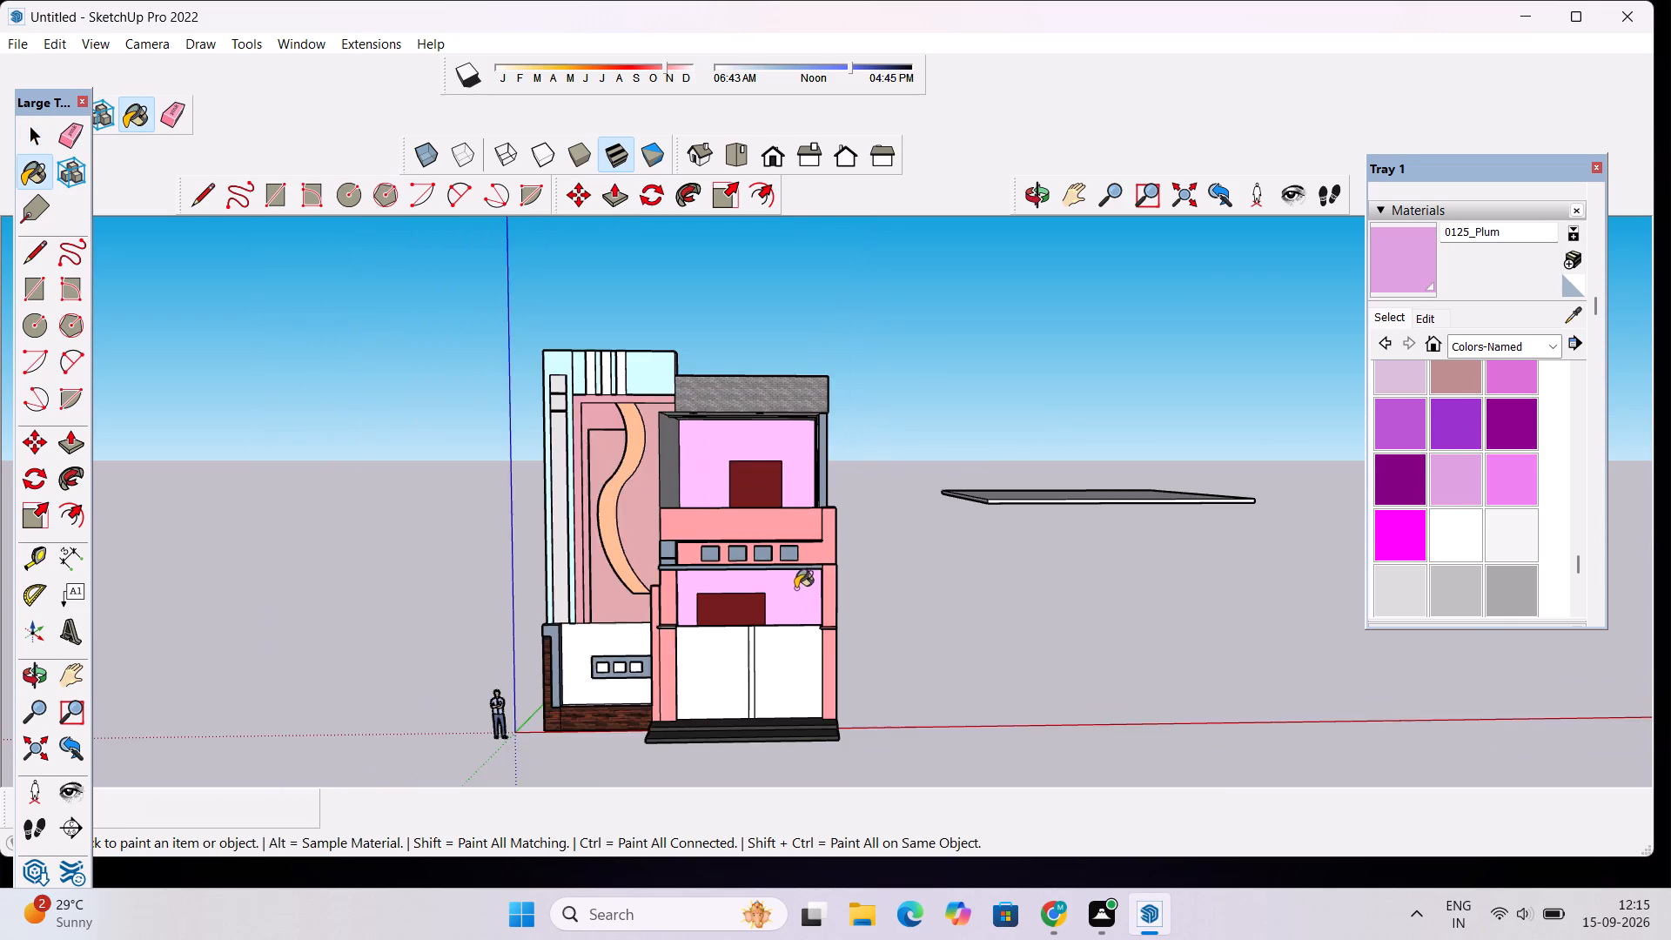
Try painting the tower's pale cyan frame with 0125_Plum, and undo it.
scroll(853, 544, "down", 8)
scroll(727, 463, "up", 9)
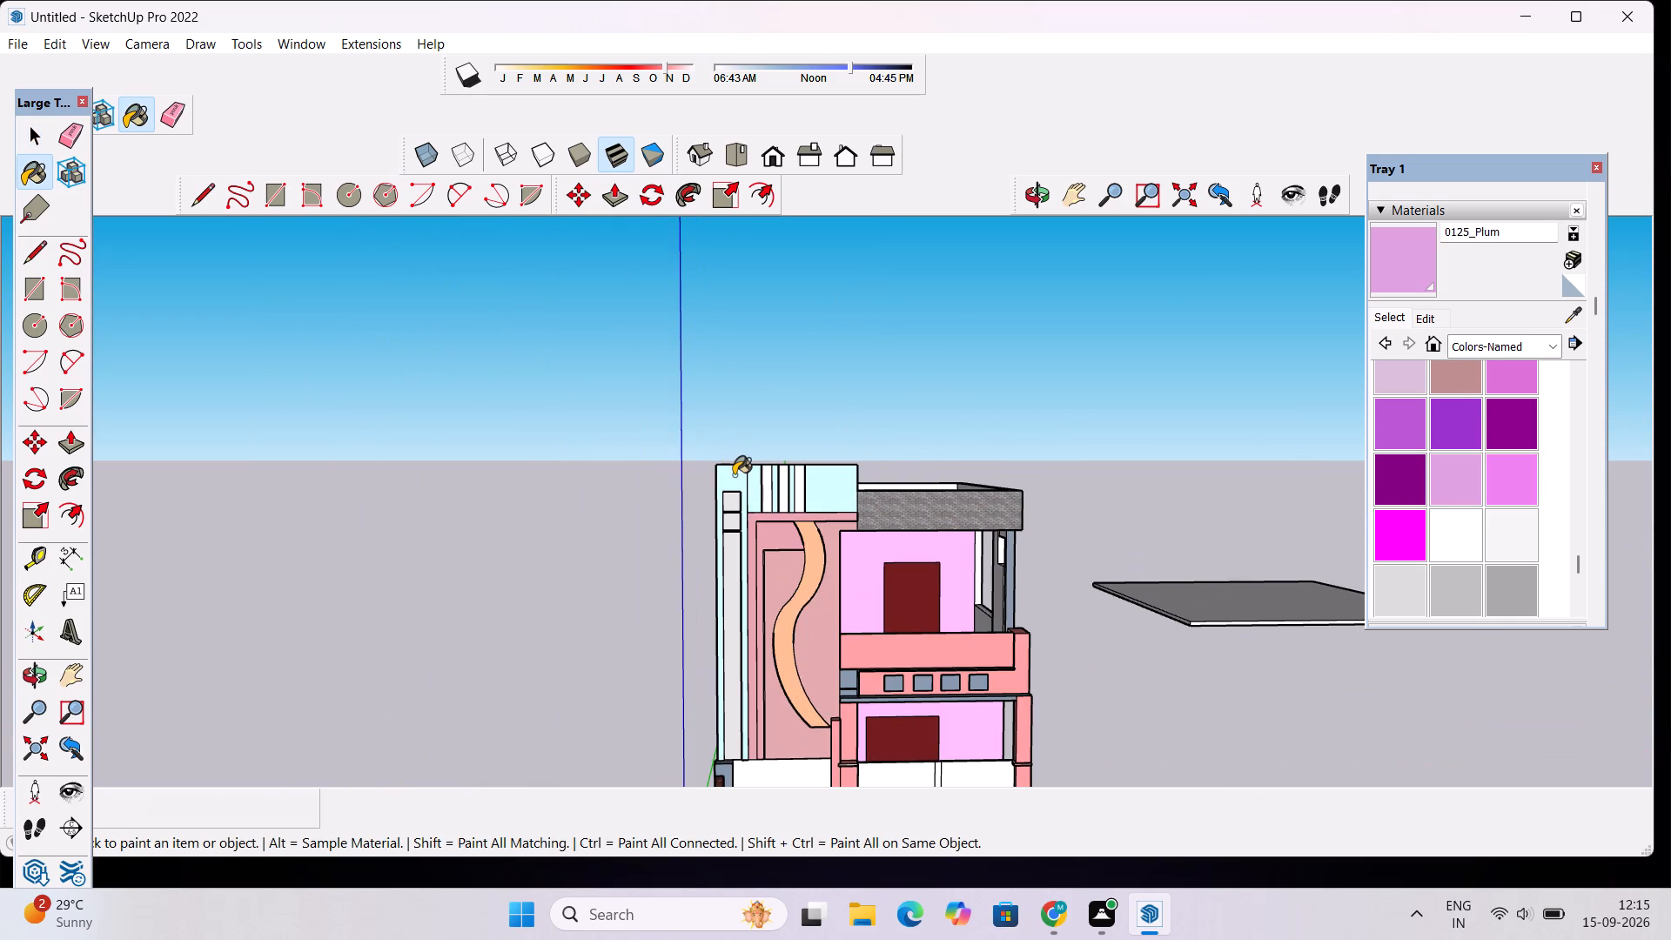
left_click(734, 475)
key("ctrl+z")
Paint the boundary wall's white front face around the box panel with 0132_LightGray.
scroll(743, 458, "down", 6)
scroll(793, 590, "up", 3)
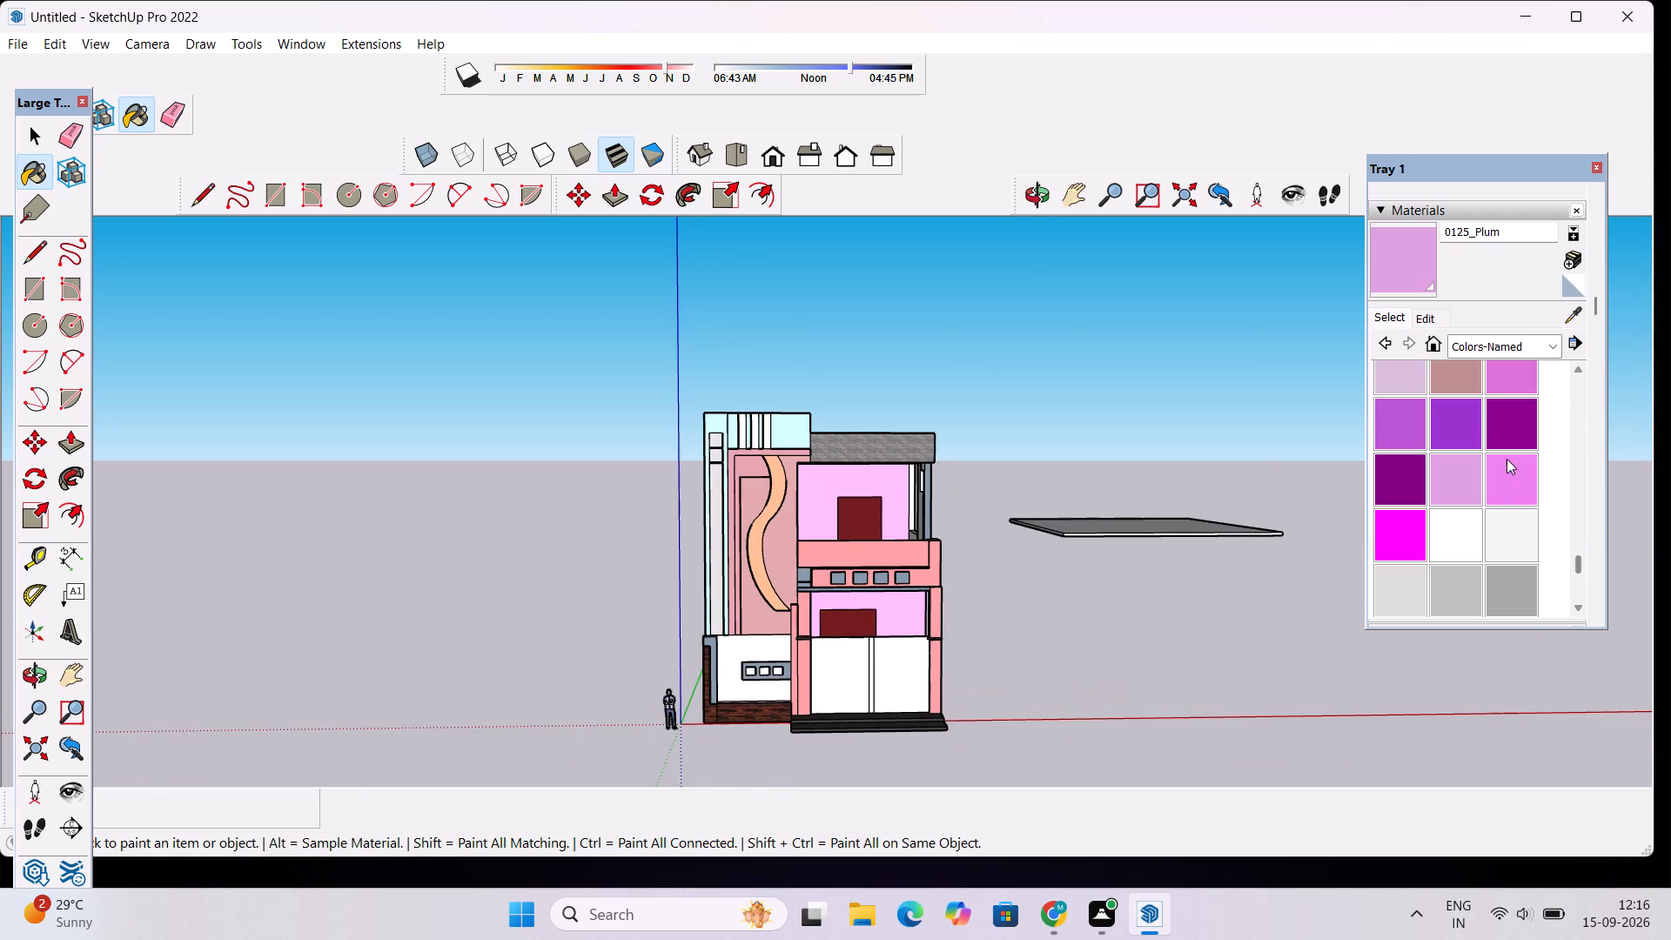
left_click(1496, 575)
left_click(721, 656)
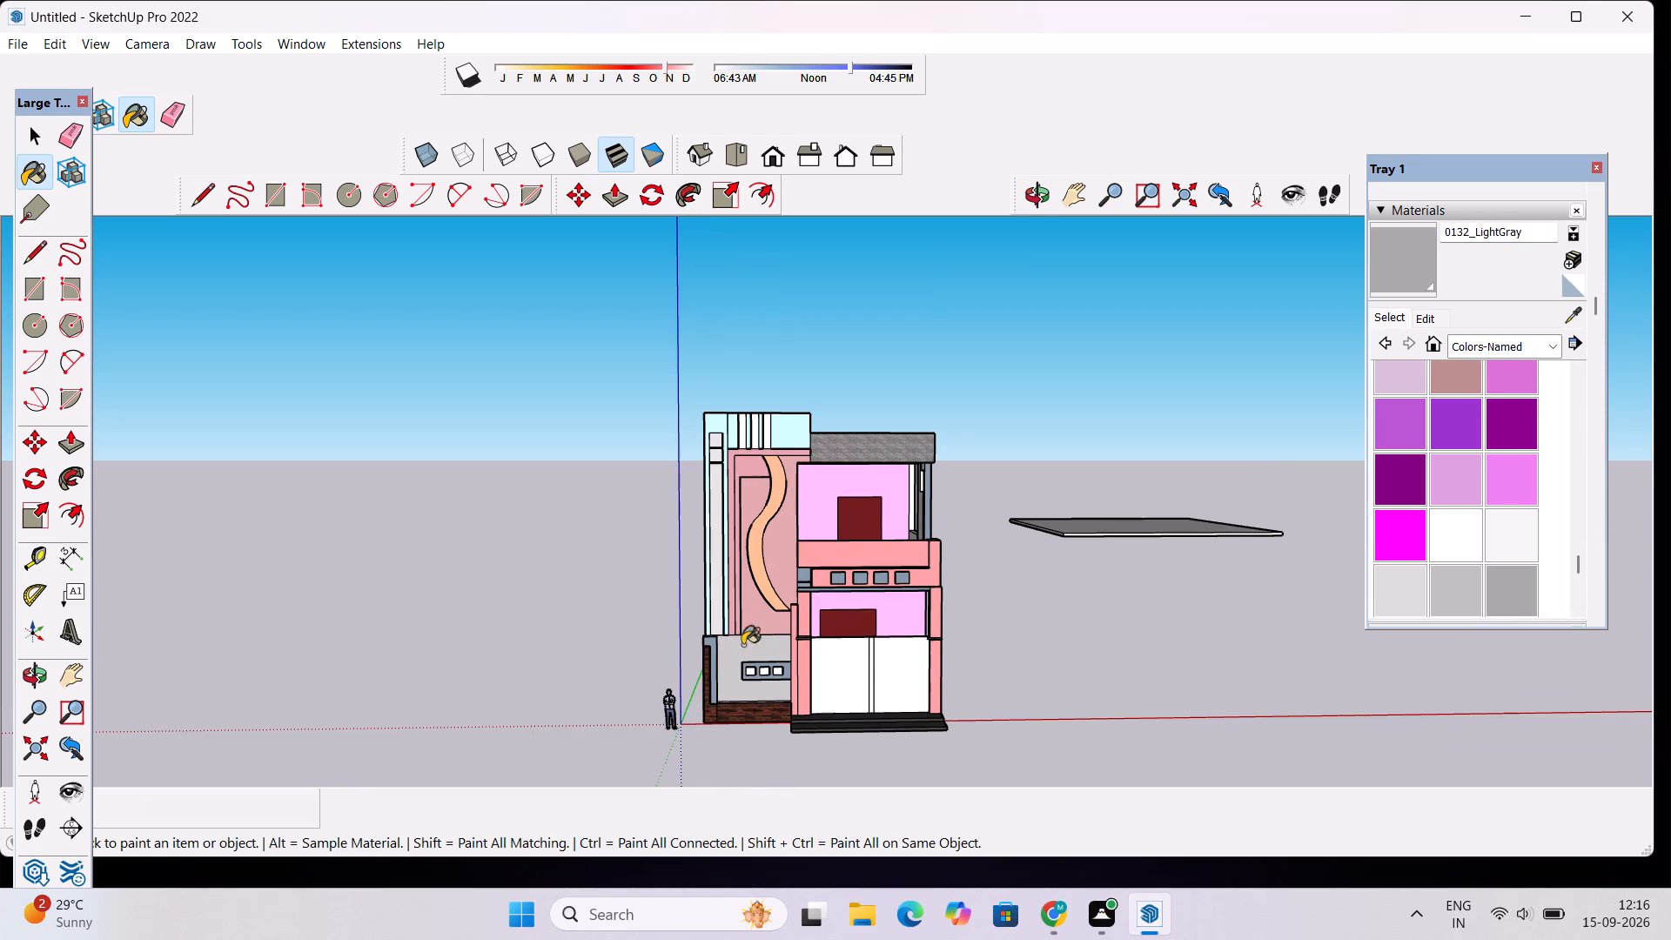
scroll(901, 626, "down", 2)
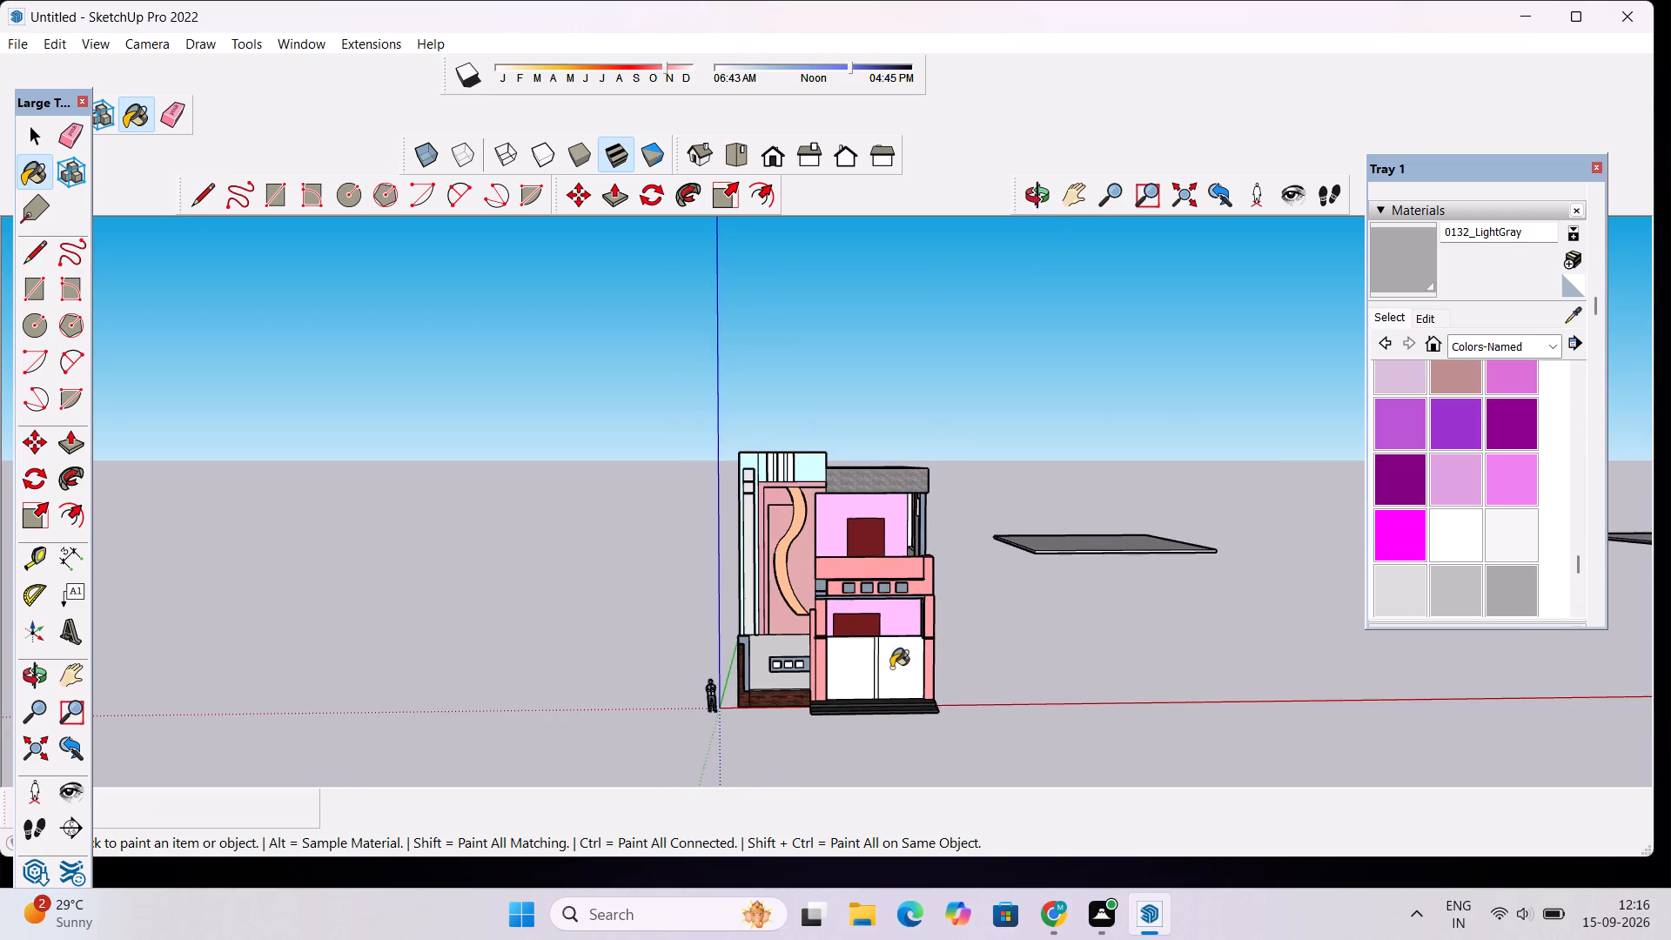
Paint the right gate leaf below the lower floor with Cladding Siding Tan from the brick and cladding materials.
scroll(891, 668, "up", 2)
key("space")
left_click(1383, 319)
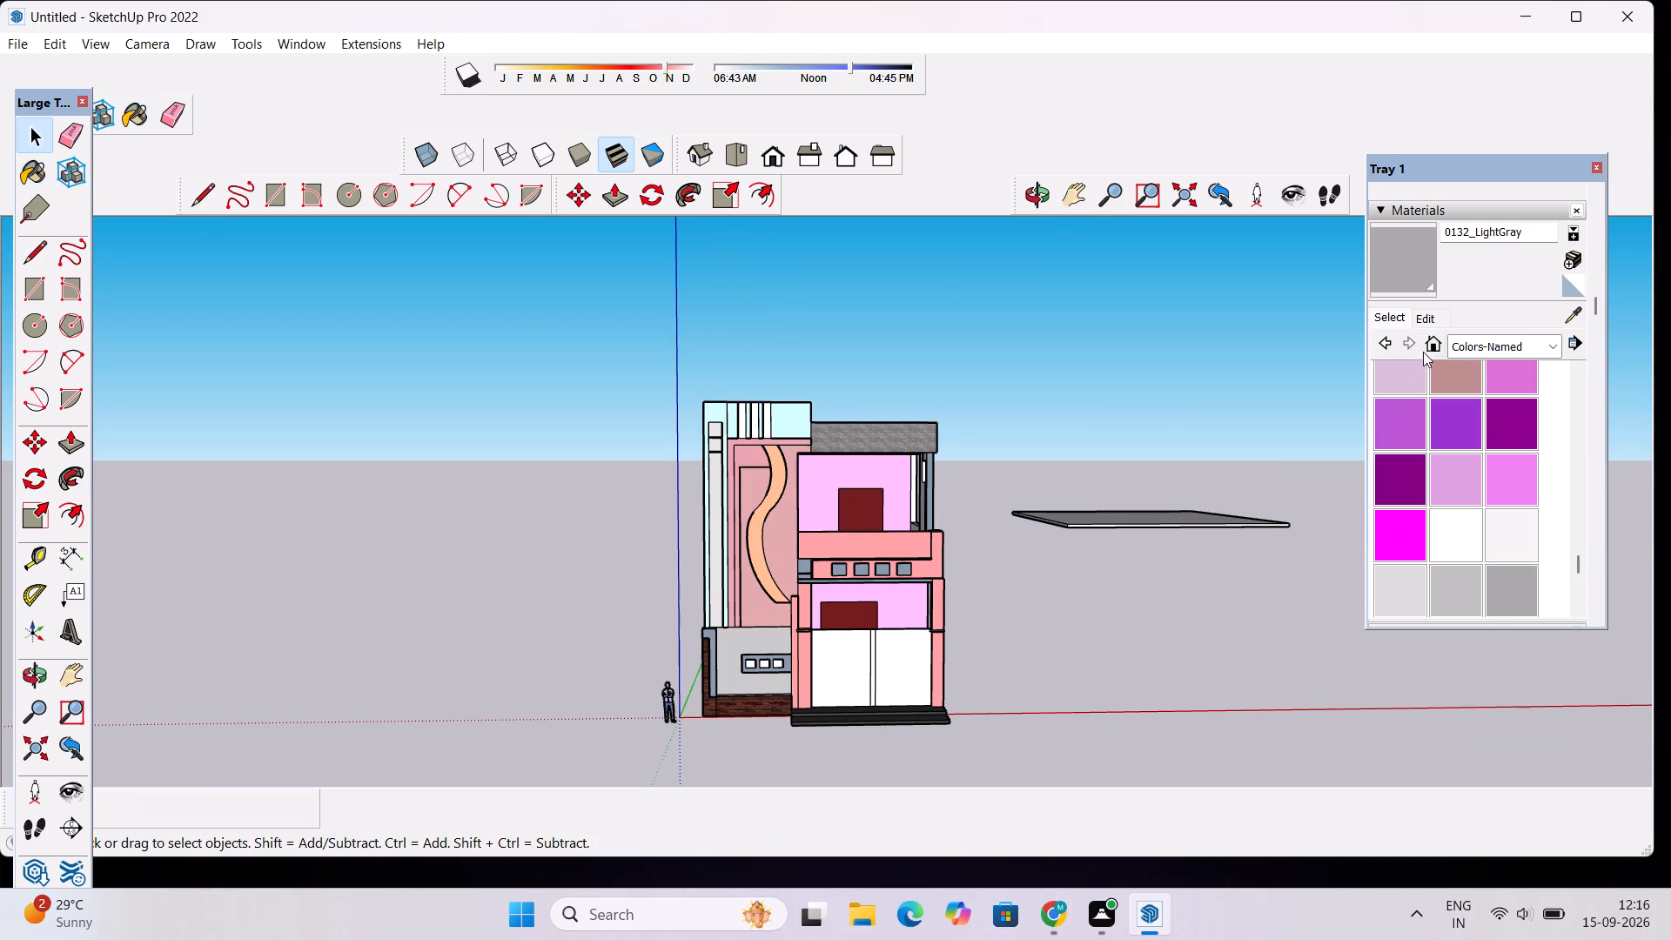
left_click(1500, 343)
left_click(1506, 391)
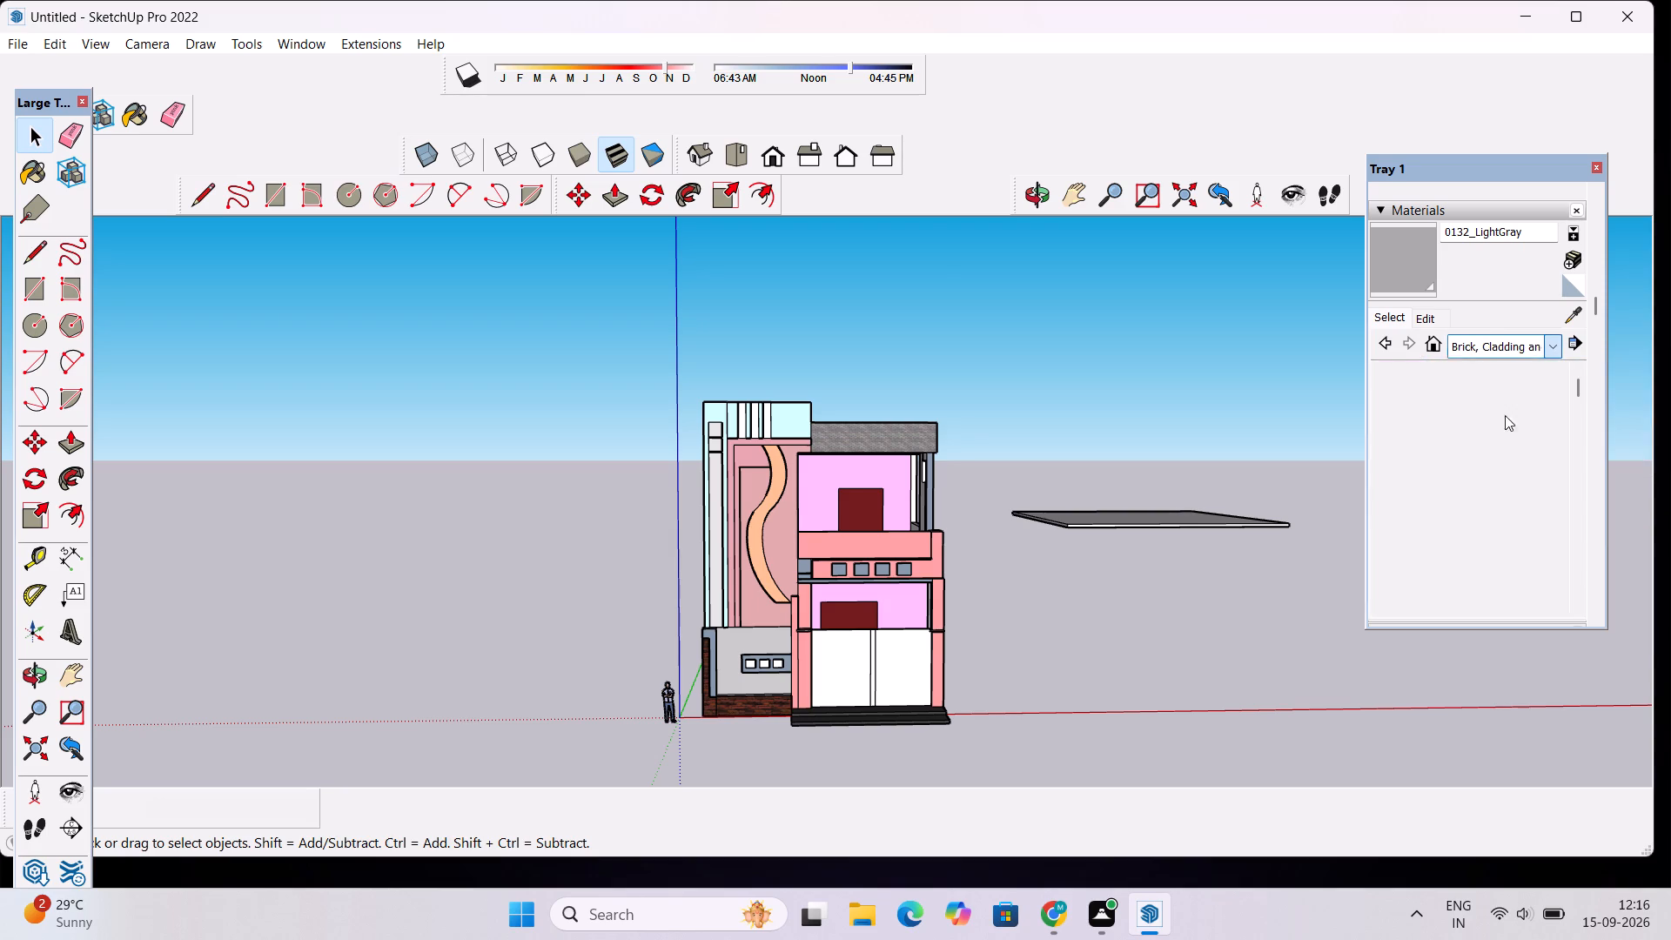
scroll(1473, 491, "down", 2)
scroll(1473, 494, "up", 1)
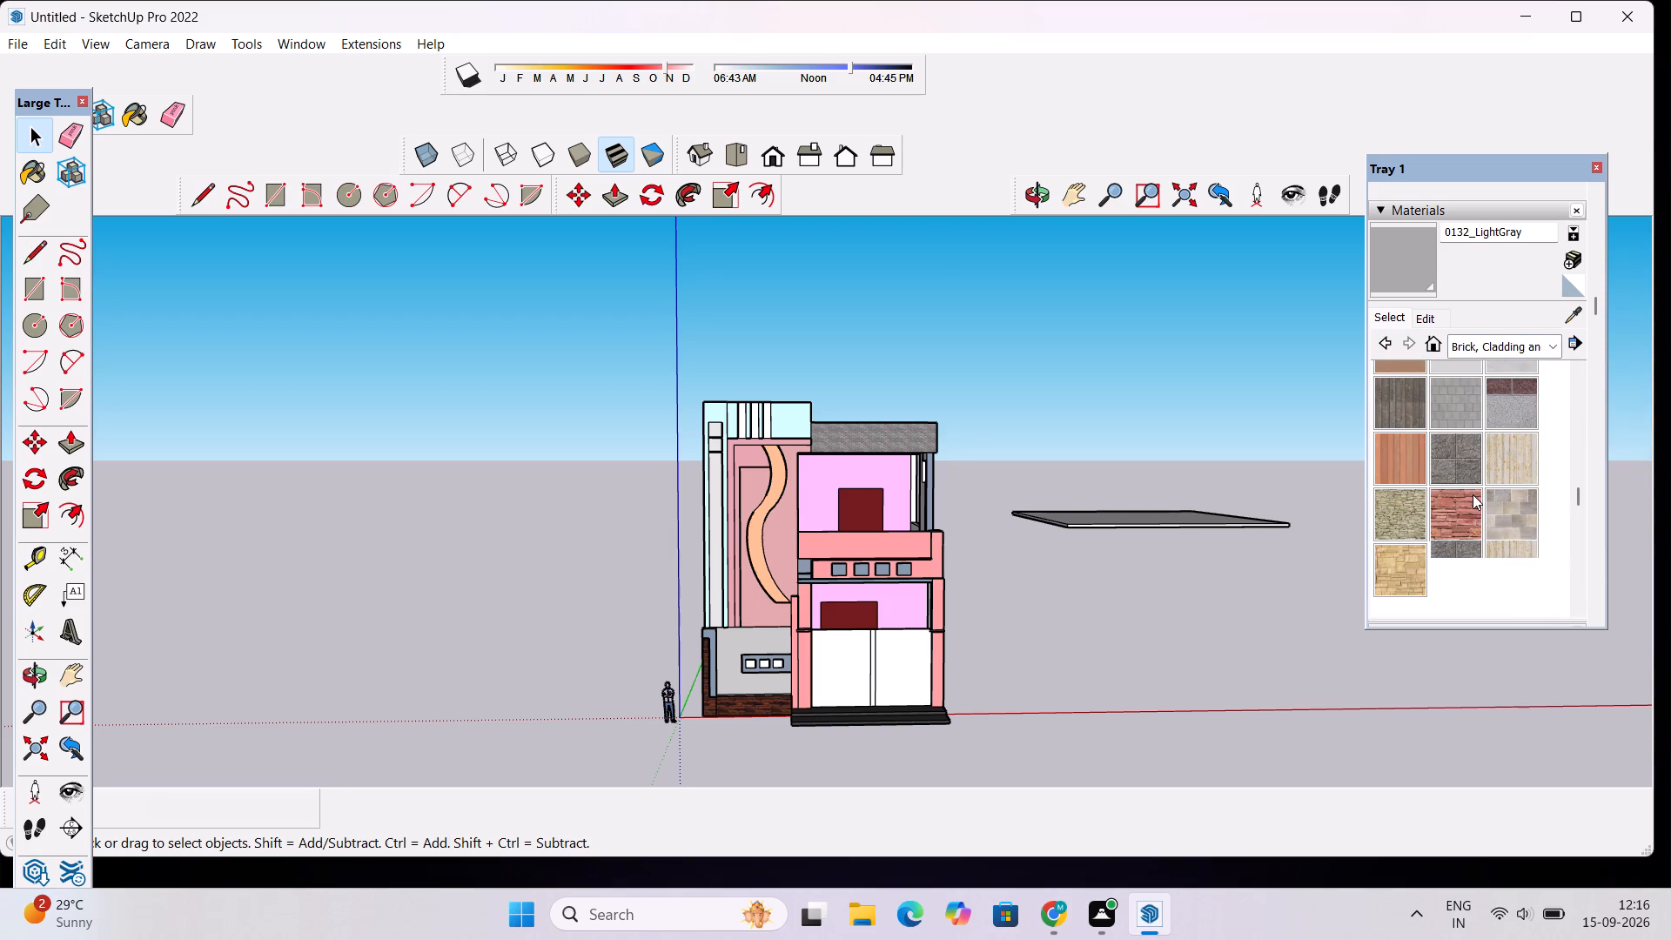
left_click(1409, 458)
left_click(898, 681)
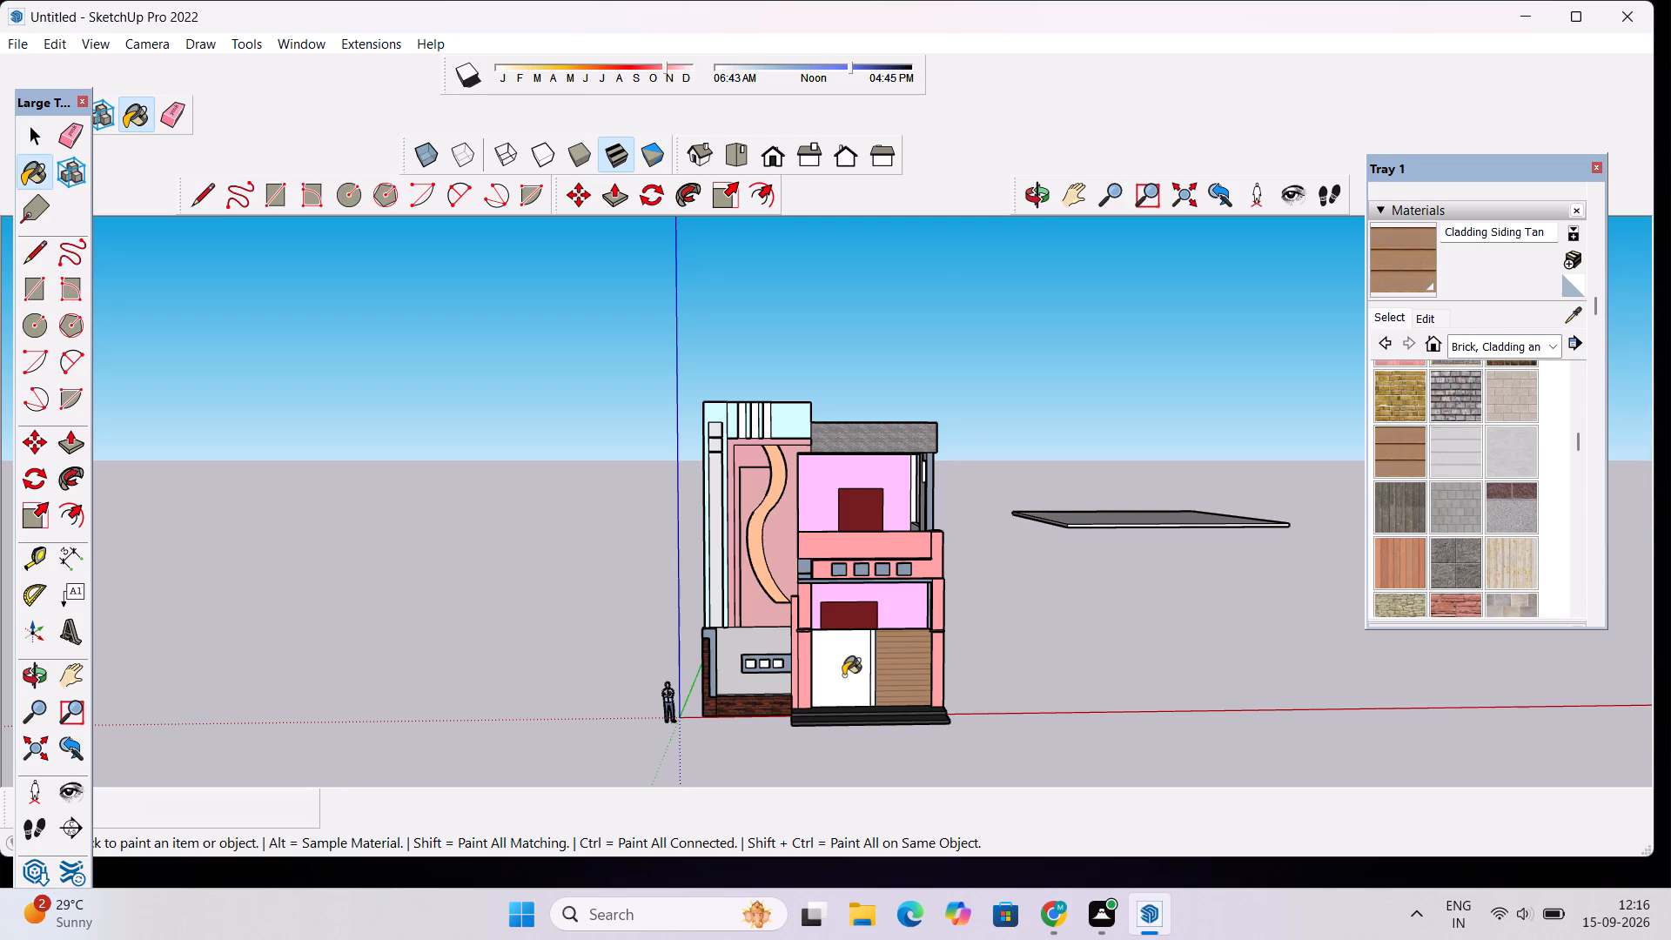
Paint the left gate leaf with Cladding Siding Tan to match the right leaf.
left_click(843, 675)
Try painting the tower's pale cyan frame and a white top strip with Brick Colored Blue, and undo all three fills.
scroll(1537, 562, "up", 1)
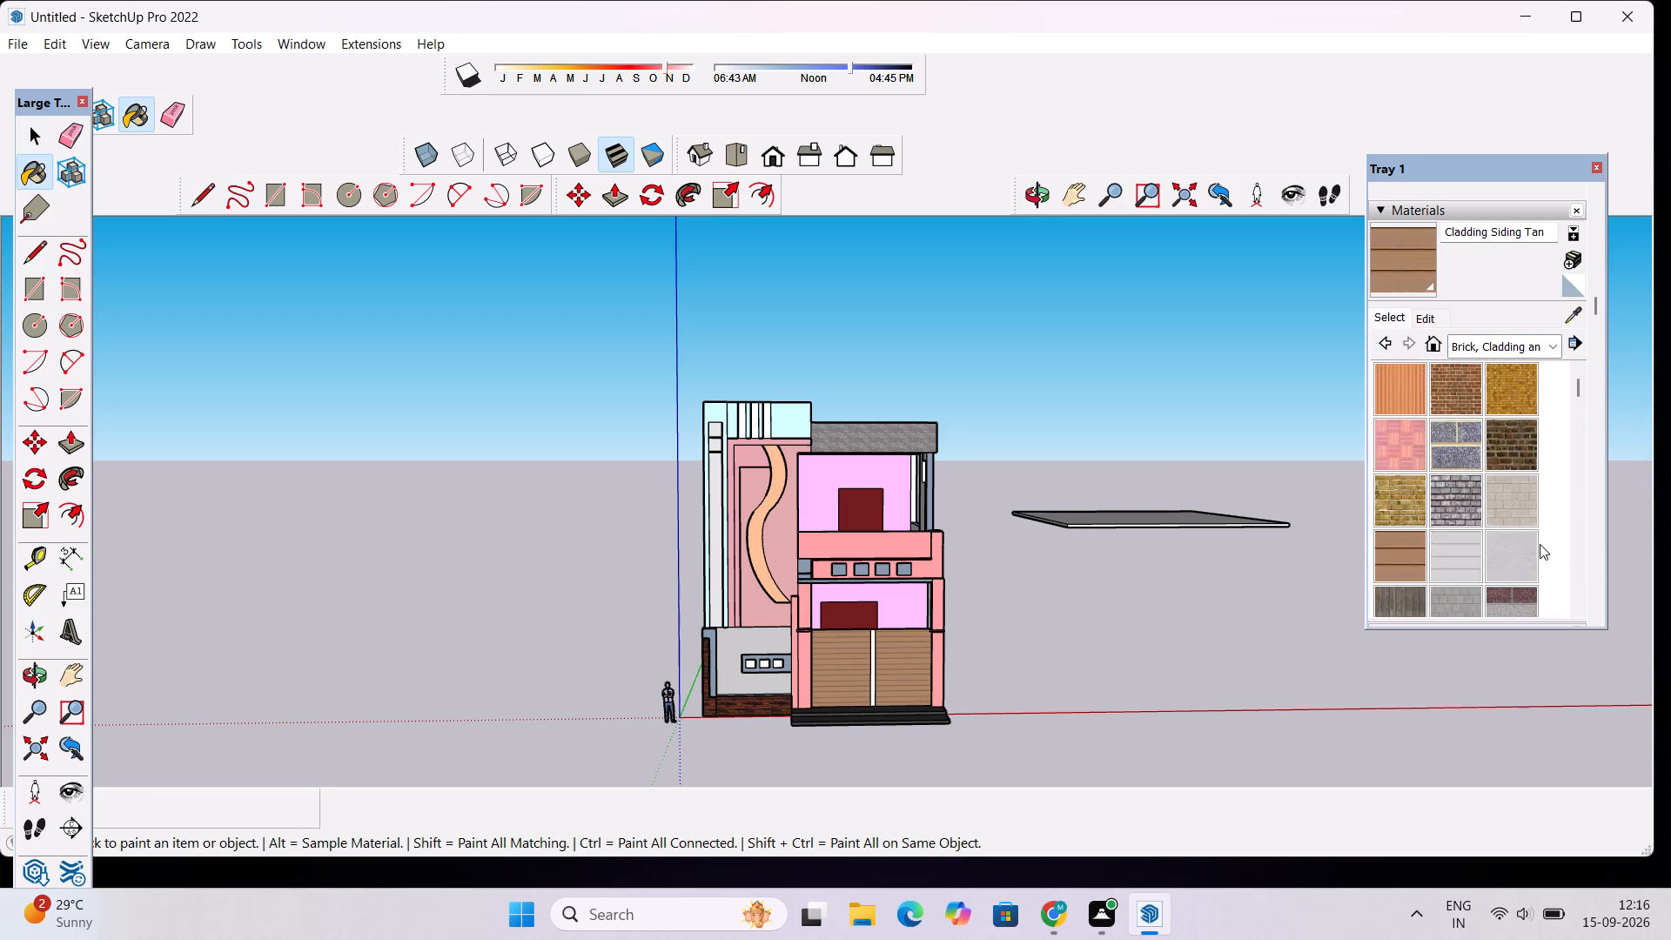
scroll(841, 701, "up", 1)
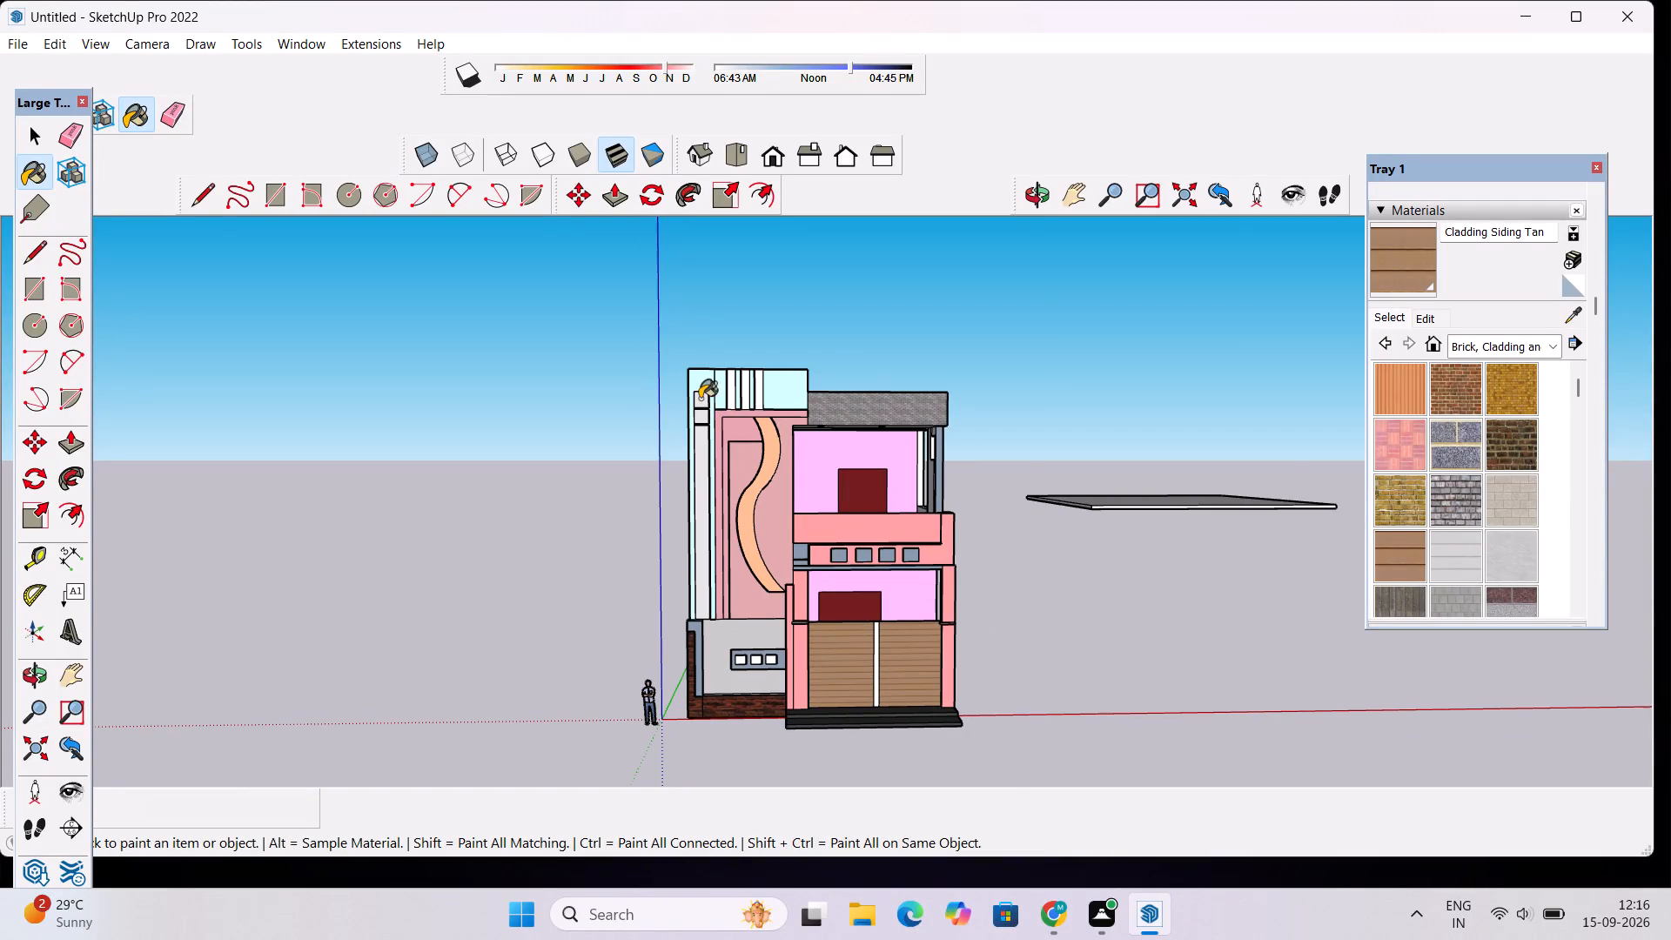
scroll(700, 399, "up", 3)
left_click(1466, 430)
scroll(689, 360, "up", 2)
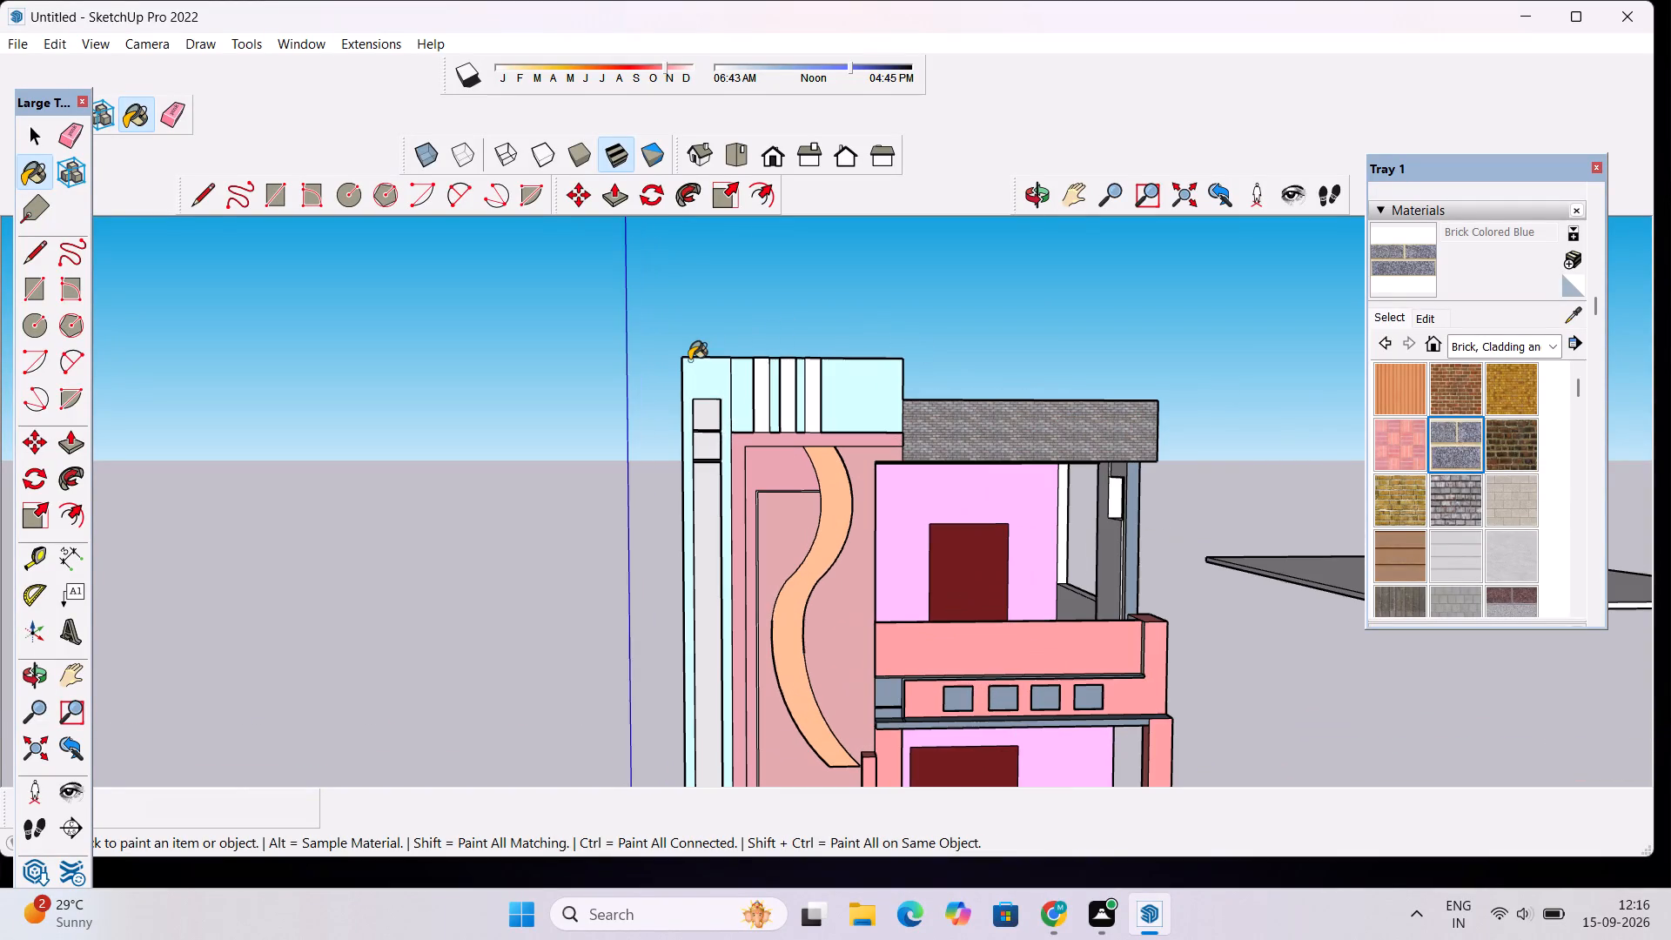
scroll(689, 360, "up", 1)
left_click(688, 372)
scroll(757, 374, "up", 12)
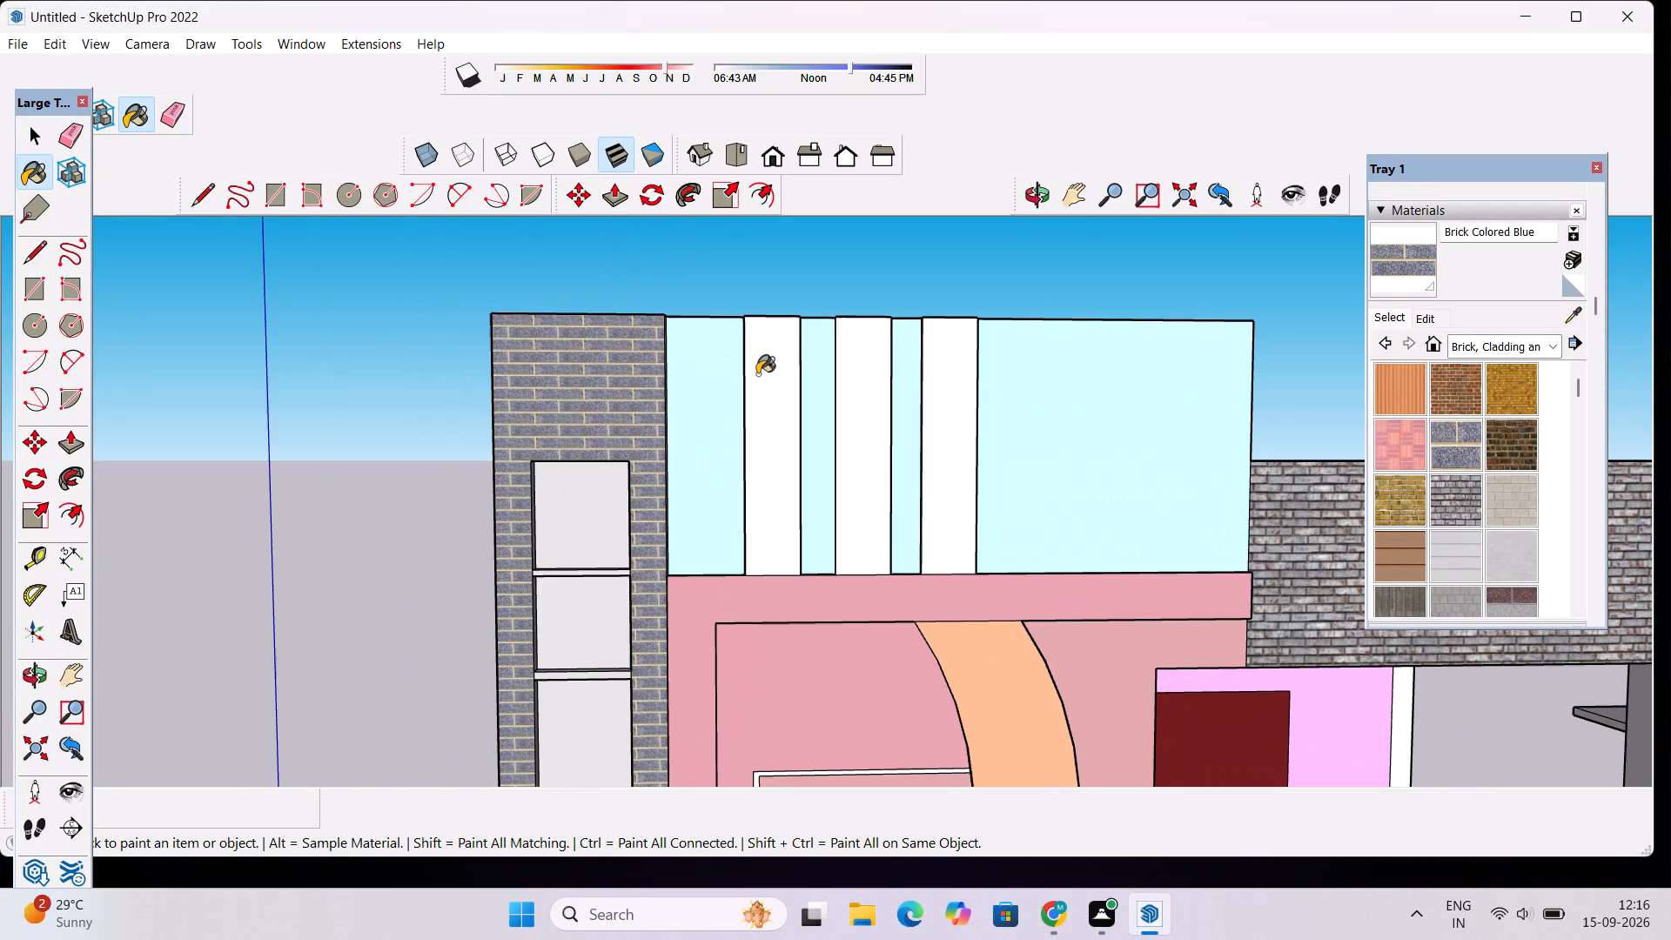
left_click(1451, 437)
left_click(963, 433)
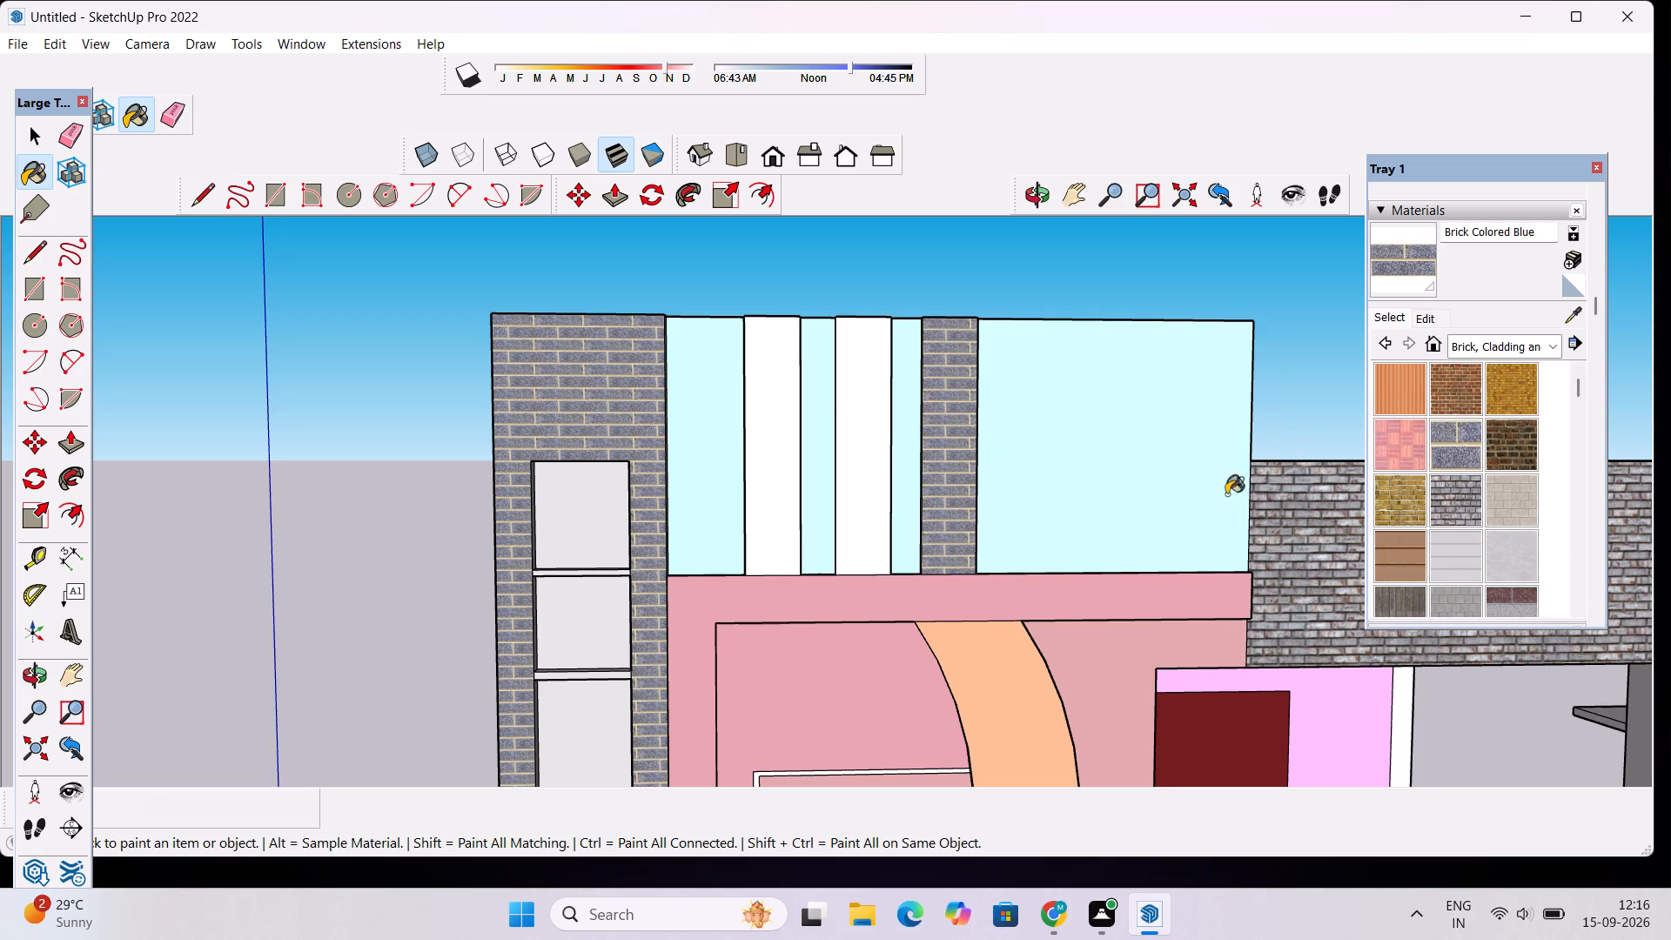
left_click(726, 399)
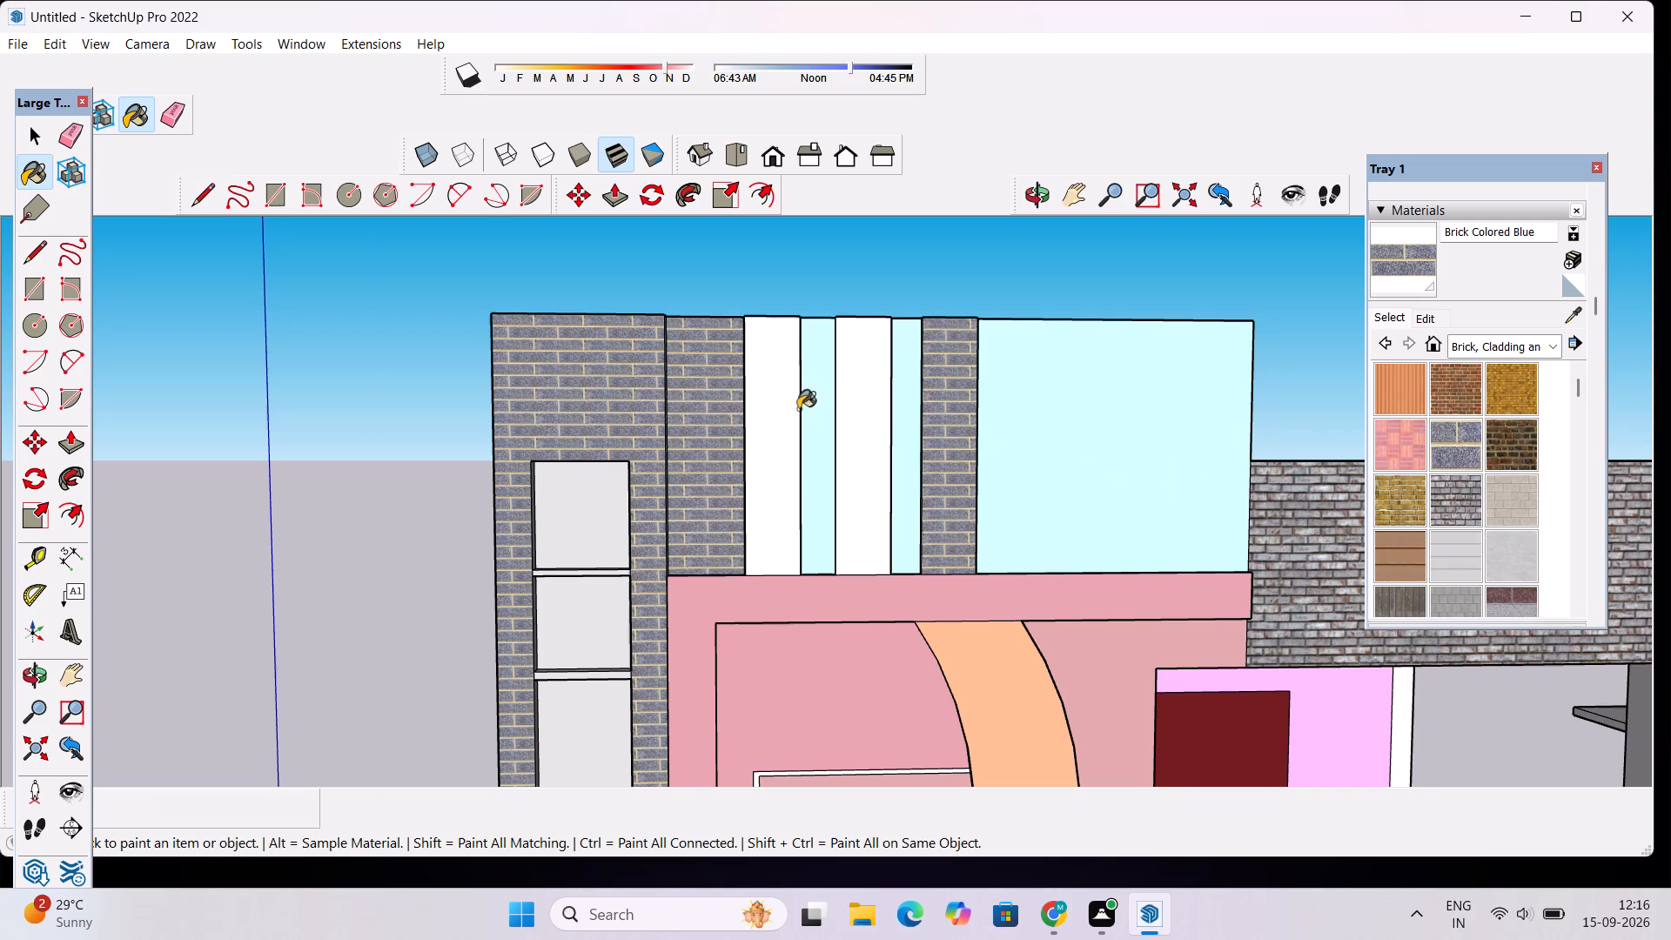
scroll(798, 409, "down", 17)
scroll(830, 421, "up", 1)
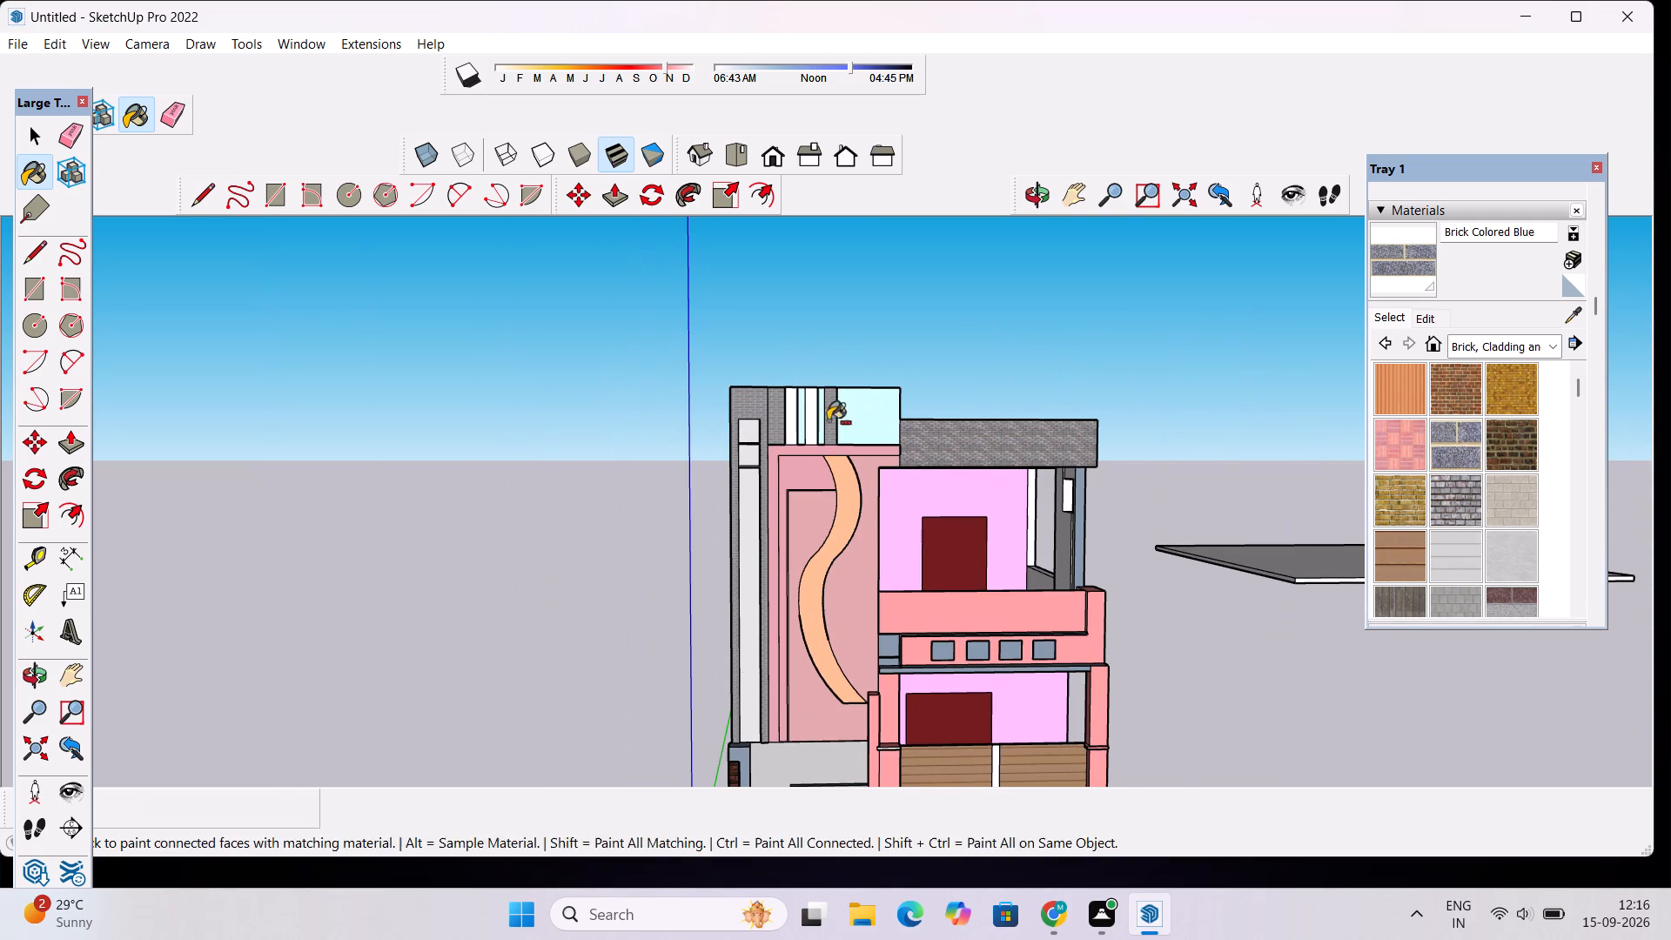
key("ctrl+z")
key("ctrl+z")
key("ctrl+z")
Paint the tower's pale cyan column frame and the top band around the white strips with Brick Basket.
scroll(721, 510, "up", 3)
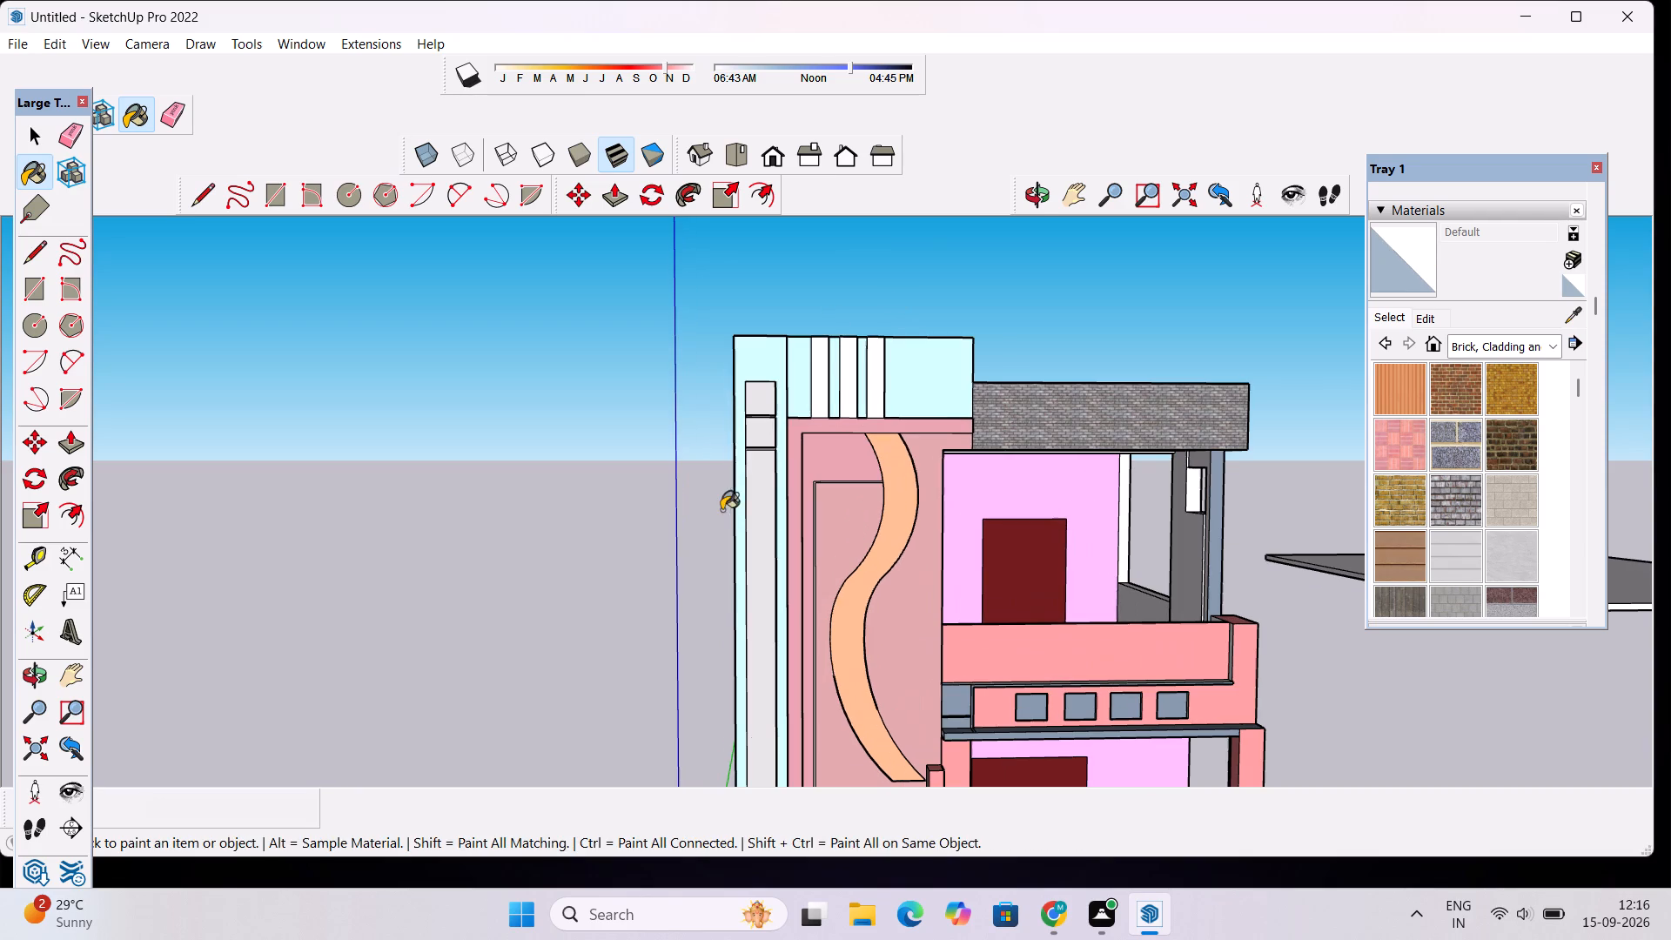
left_click(1387, 443)
left_click(745, 352)
scroll(789, 352, "up", 9)
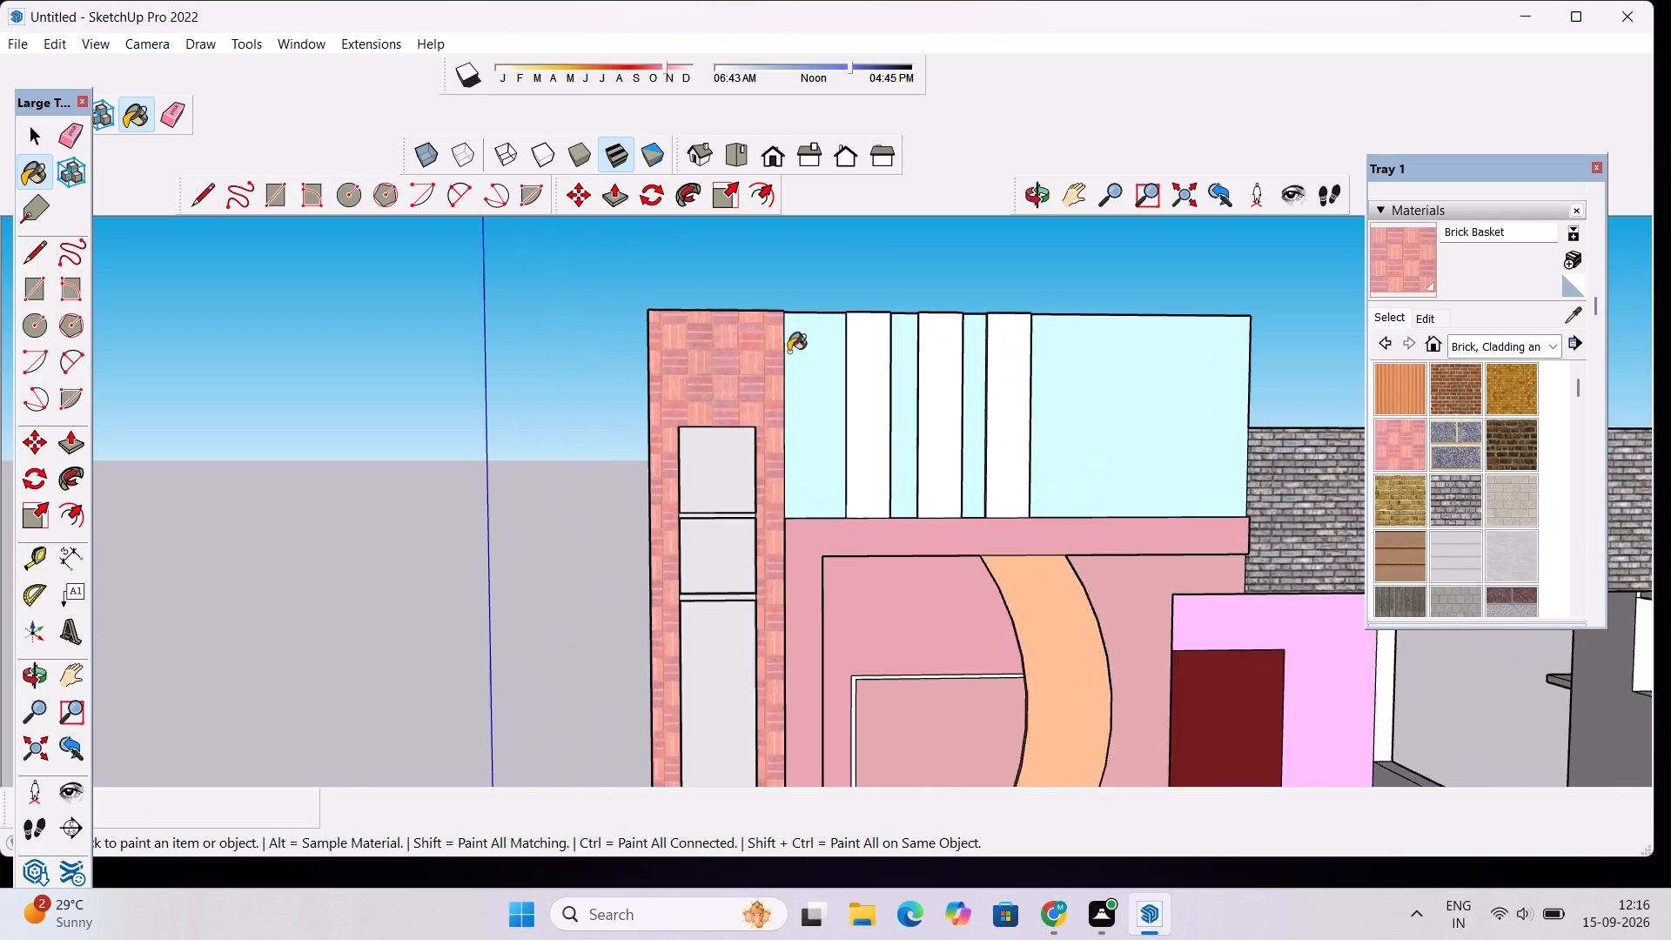
scroll(789, 352, "up", 4)
left_click(840, 341)
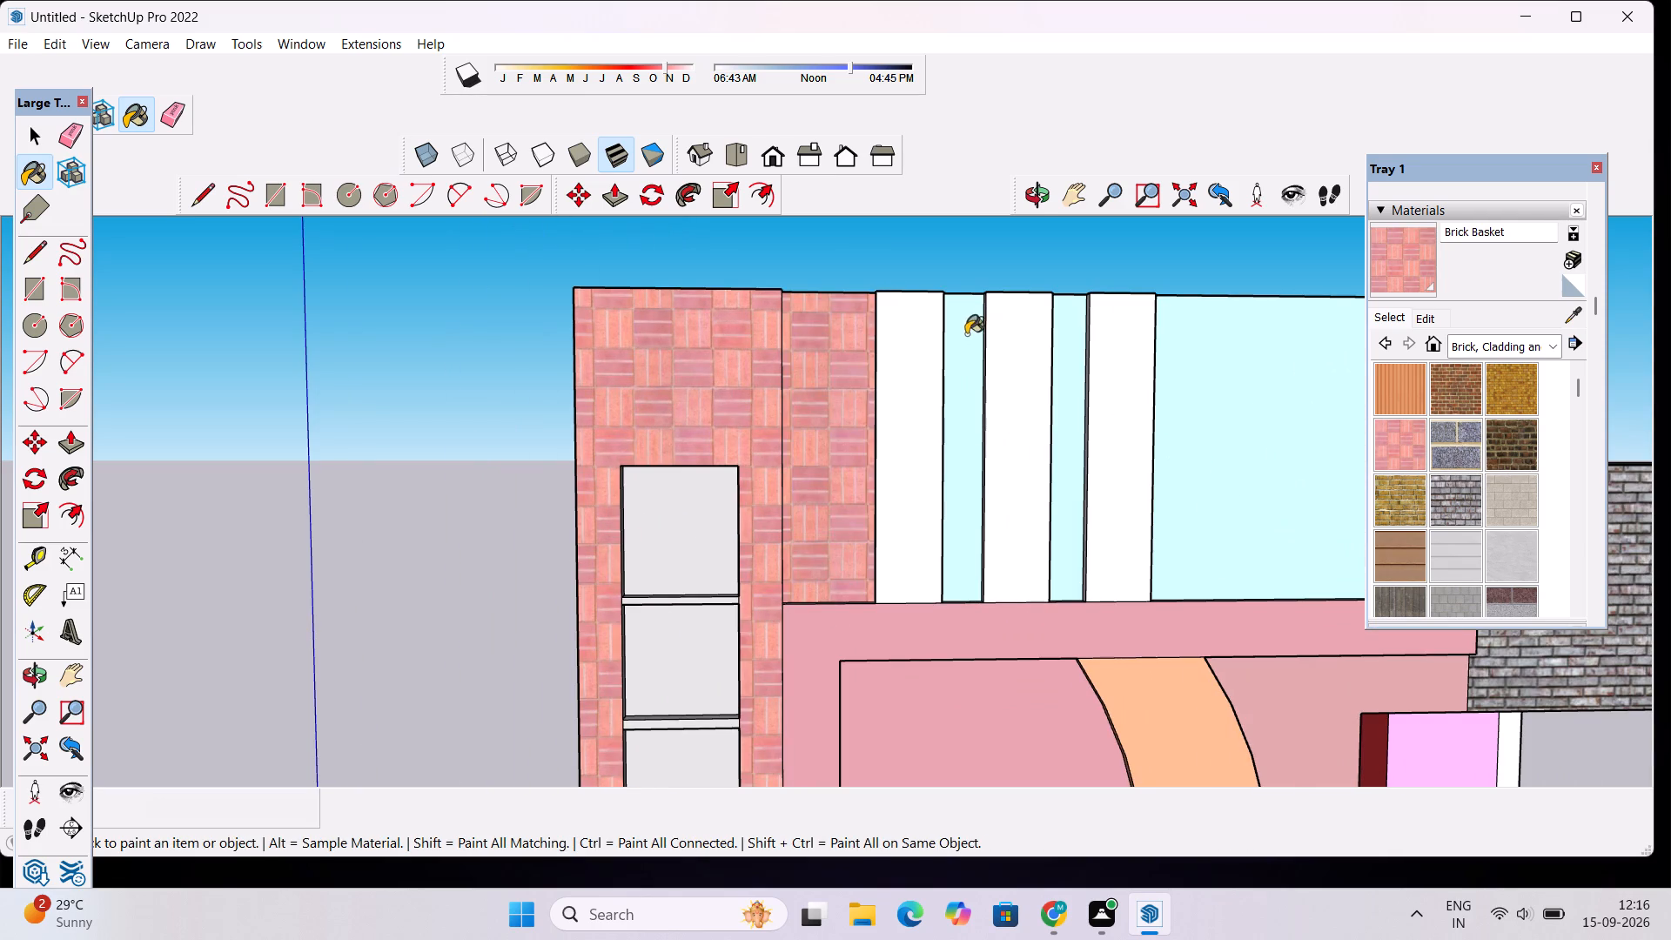
left_click(966, 333)
left_click(1080, 319)
left_click(1228, 320)
Paint the tower's narrow recessed panels and the ledges between them with 0012_Bisque from the named colours.
scroll(952, 312, "down", 9)
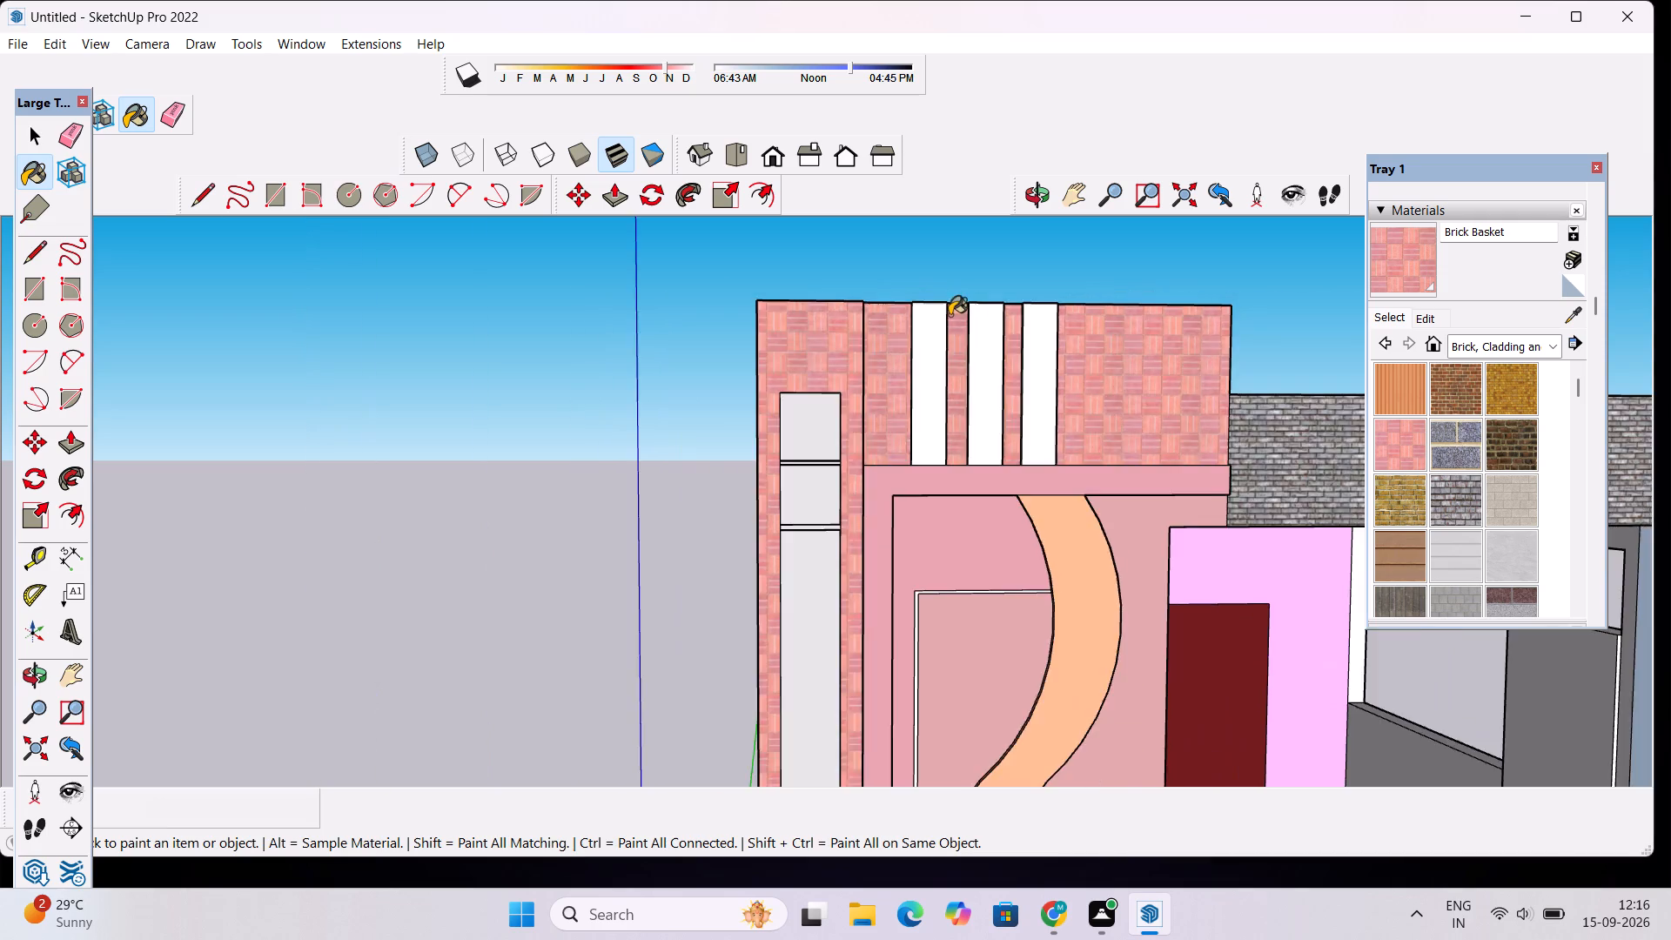
scroll(950, 315, "down", 12)
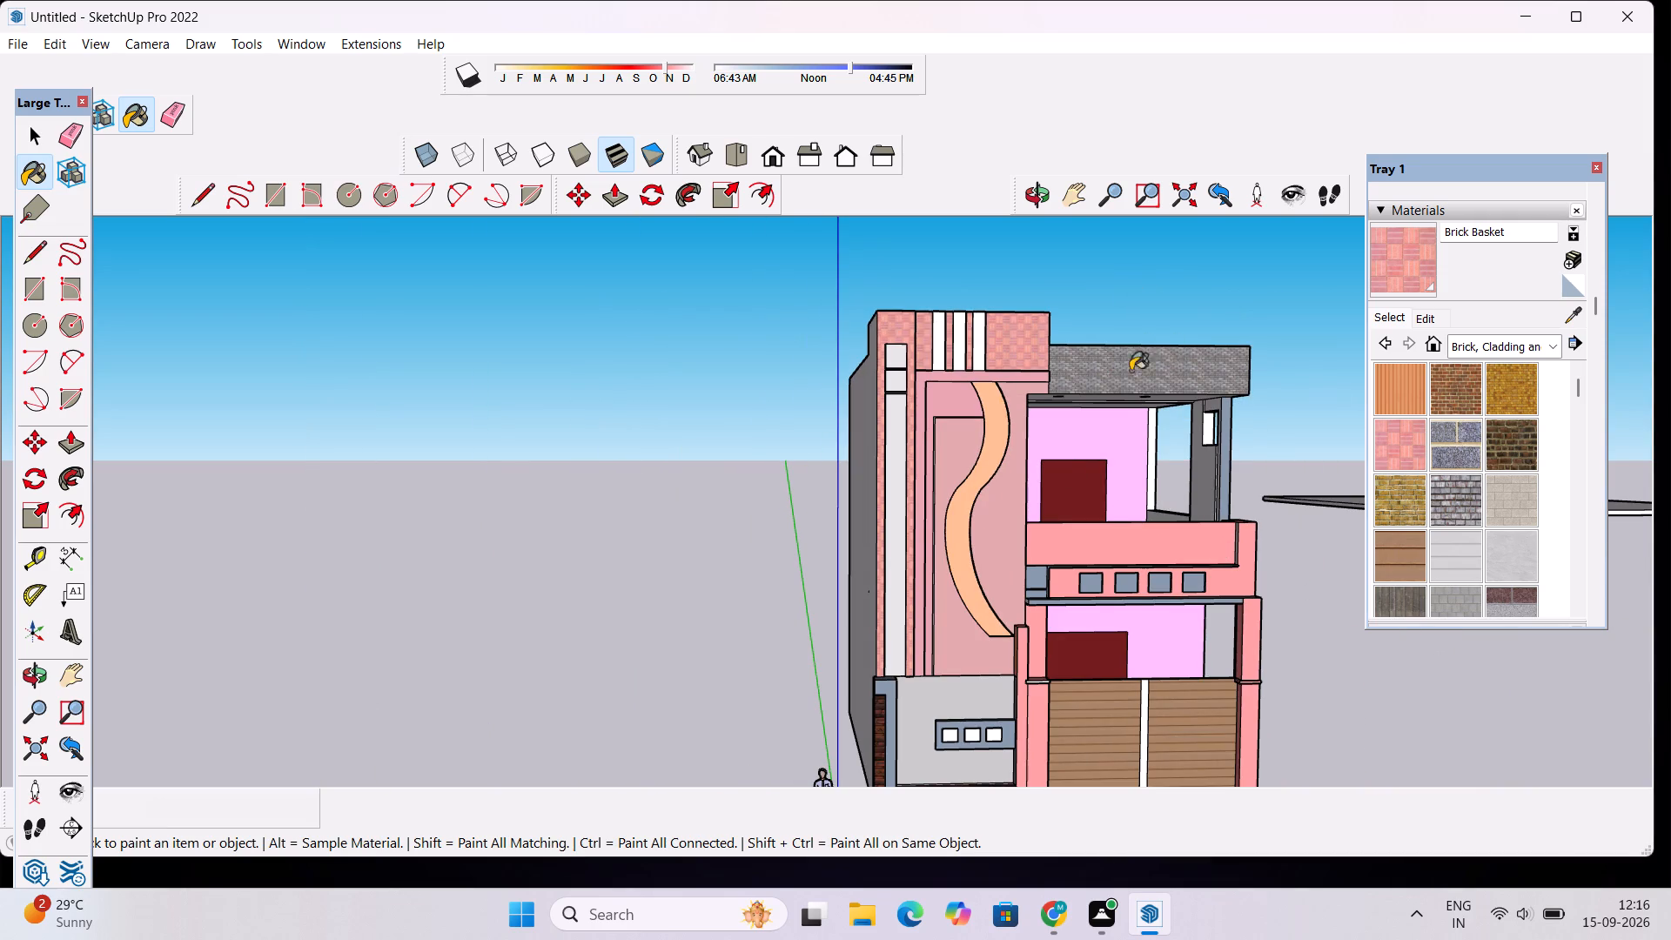
scroll(1303, 438, "up", 4)
scroll(1080, 460, "up", 4)
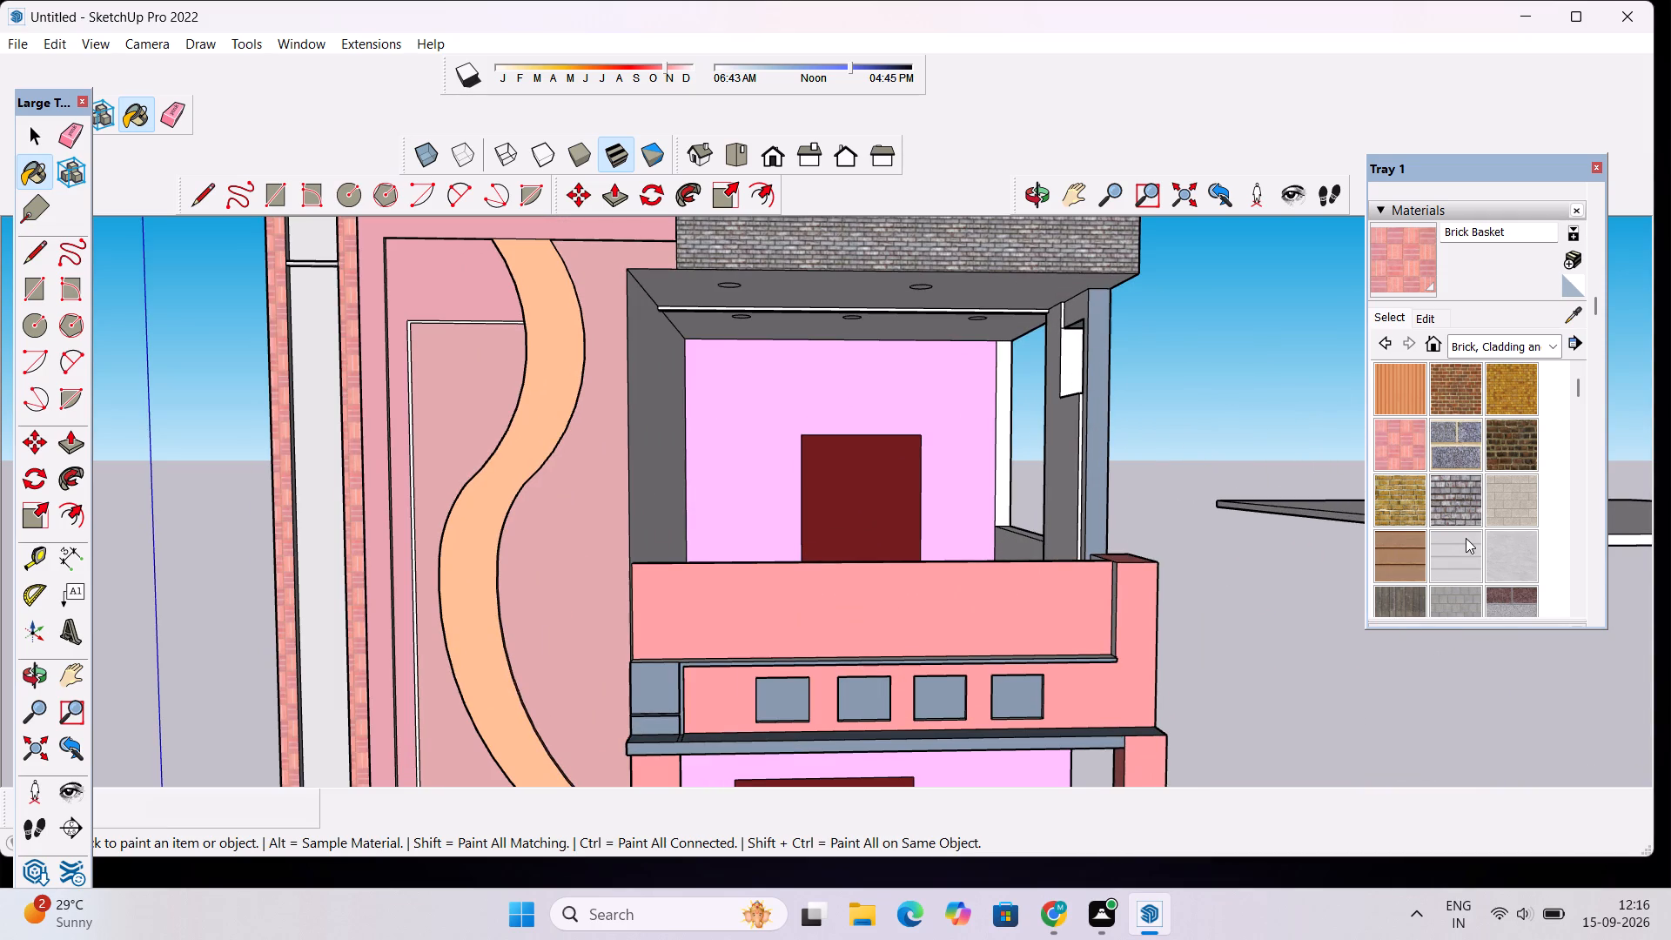
scroll(1466, 538, "down", 2)
left_click(1547, 354)
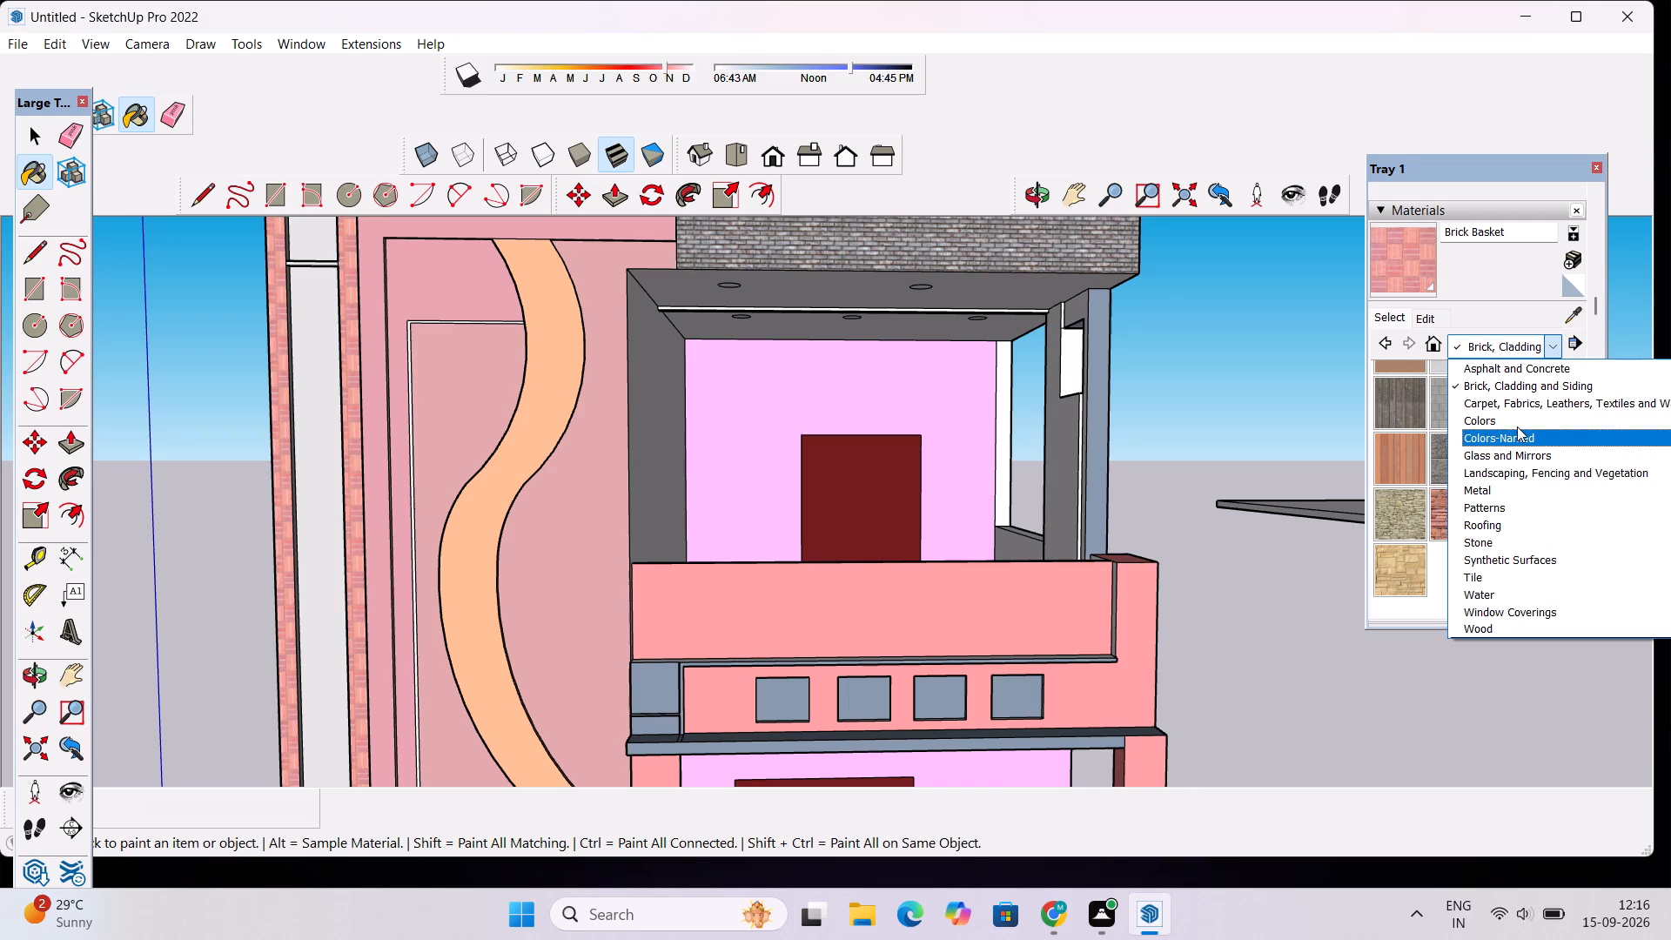
left_click(1516, 436)
scroll(1478, 461, "down", 1)
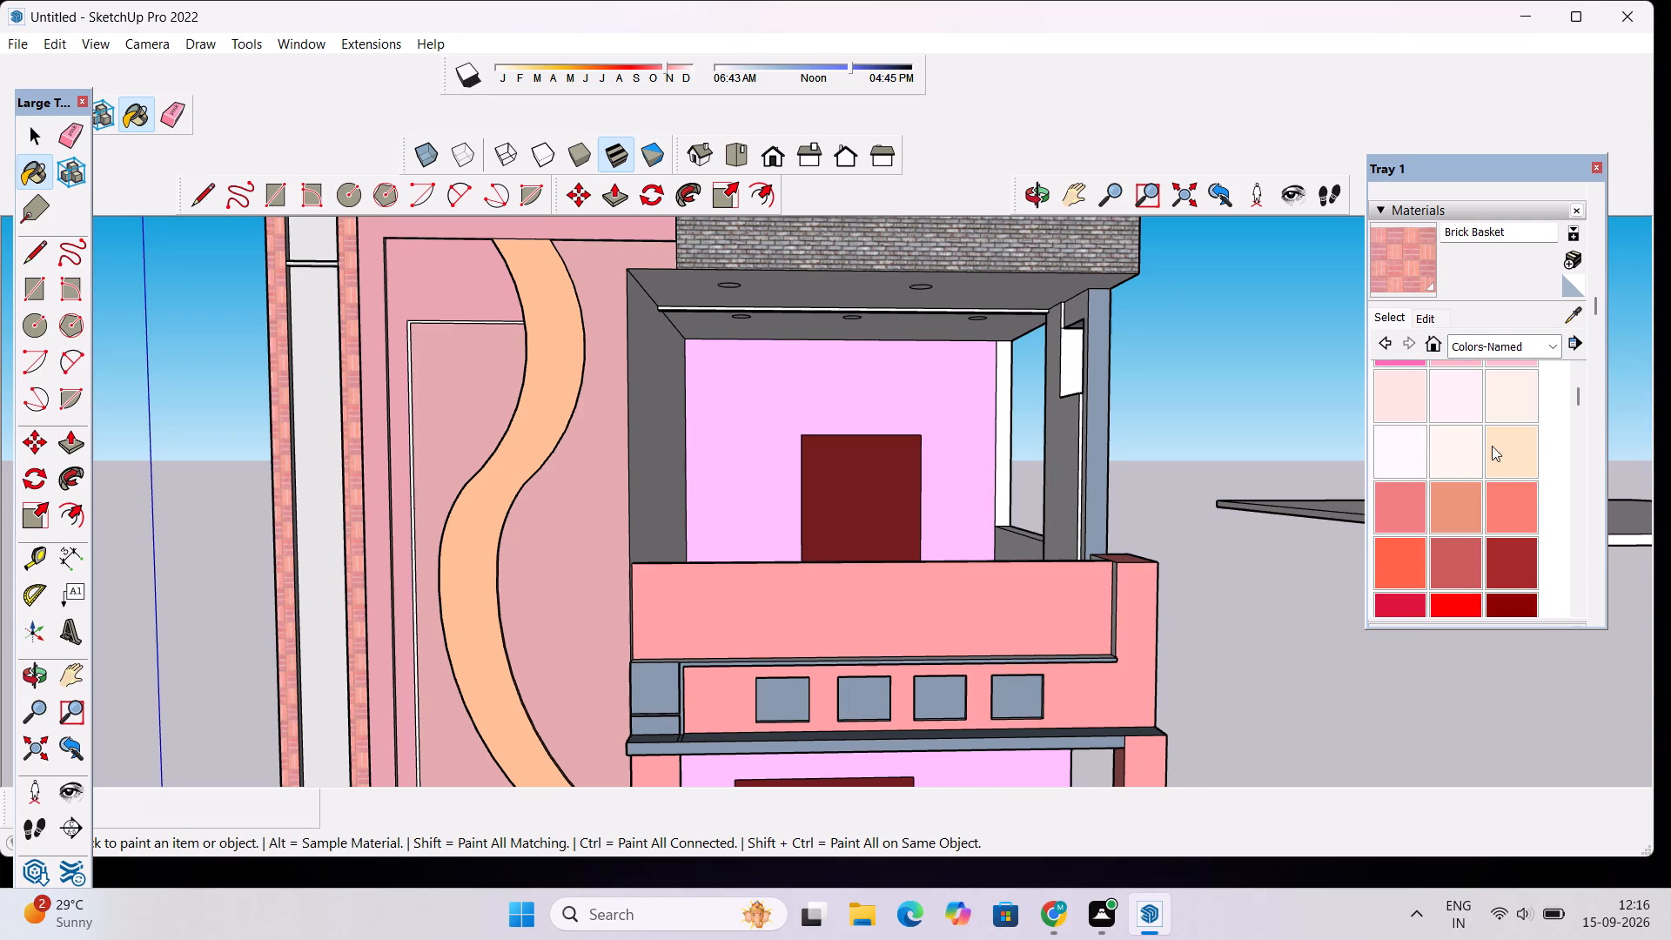
left_click(1500, 444)
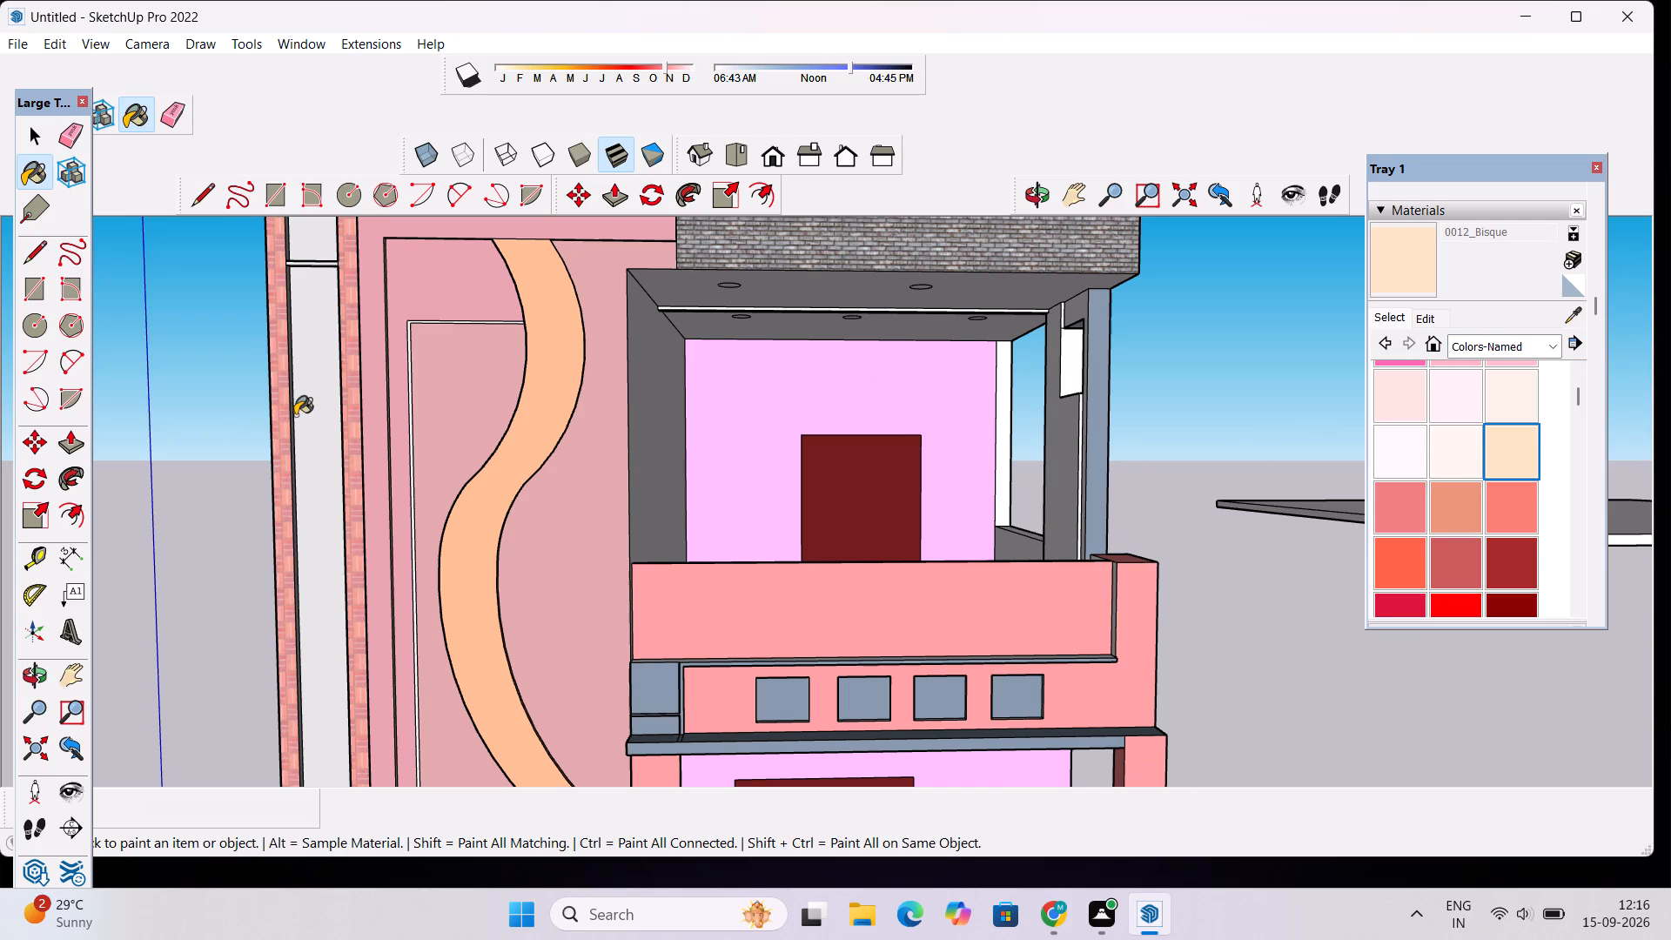
left_click(295, 415)
scroll(310, 426, "down", 6)
scroll(305, 292, "up", 10)
left_click(328, 271)
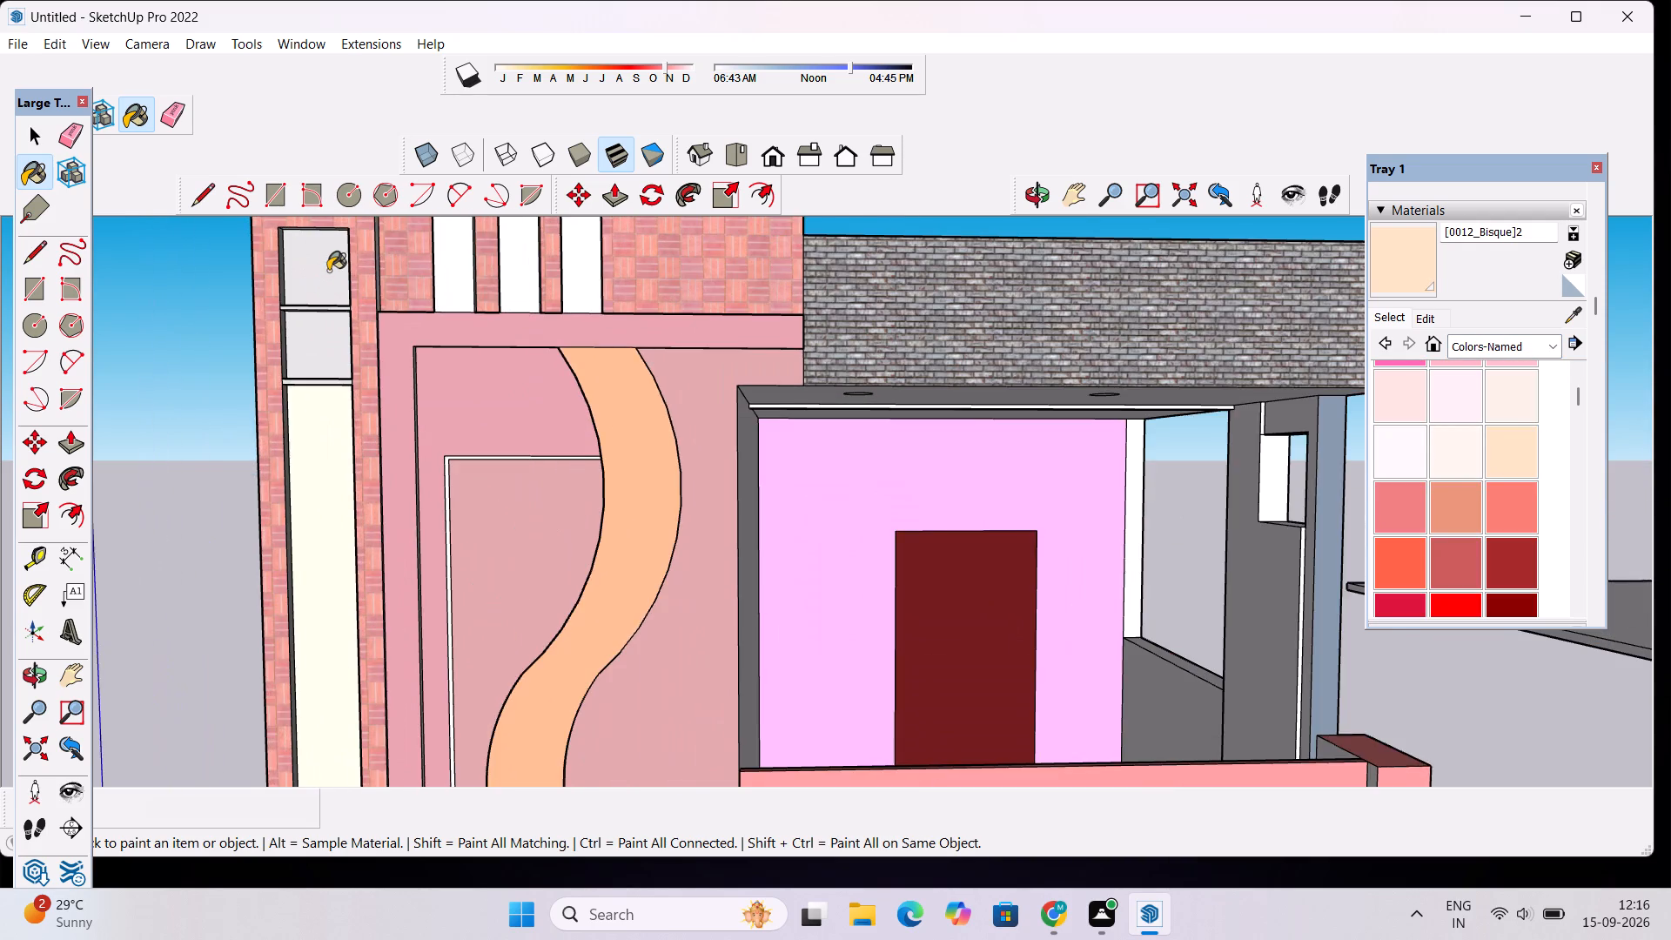
left_click(305, 341)
scroll(317, 332, "up", 9)
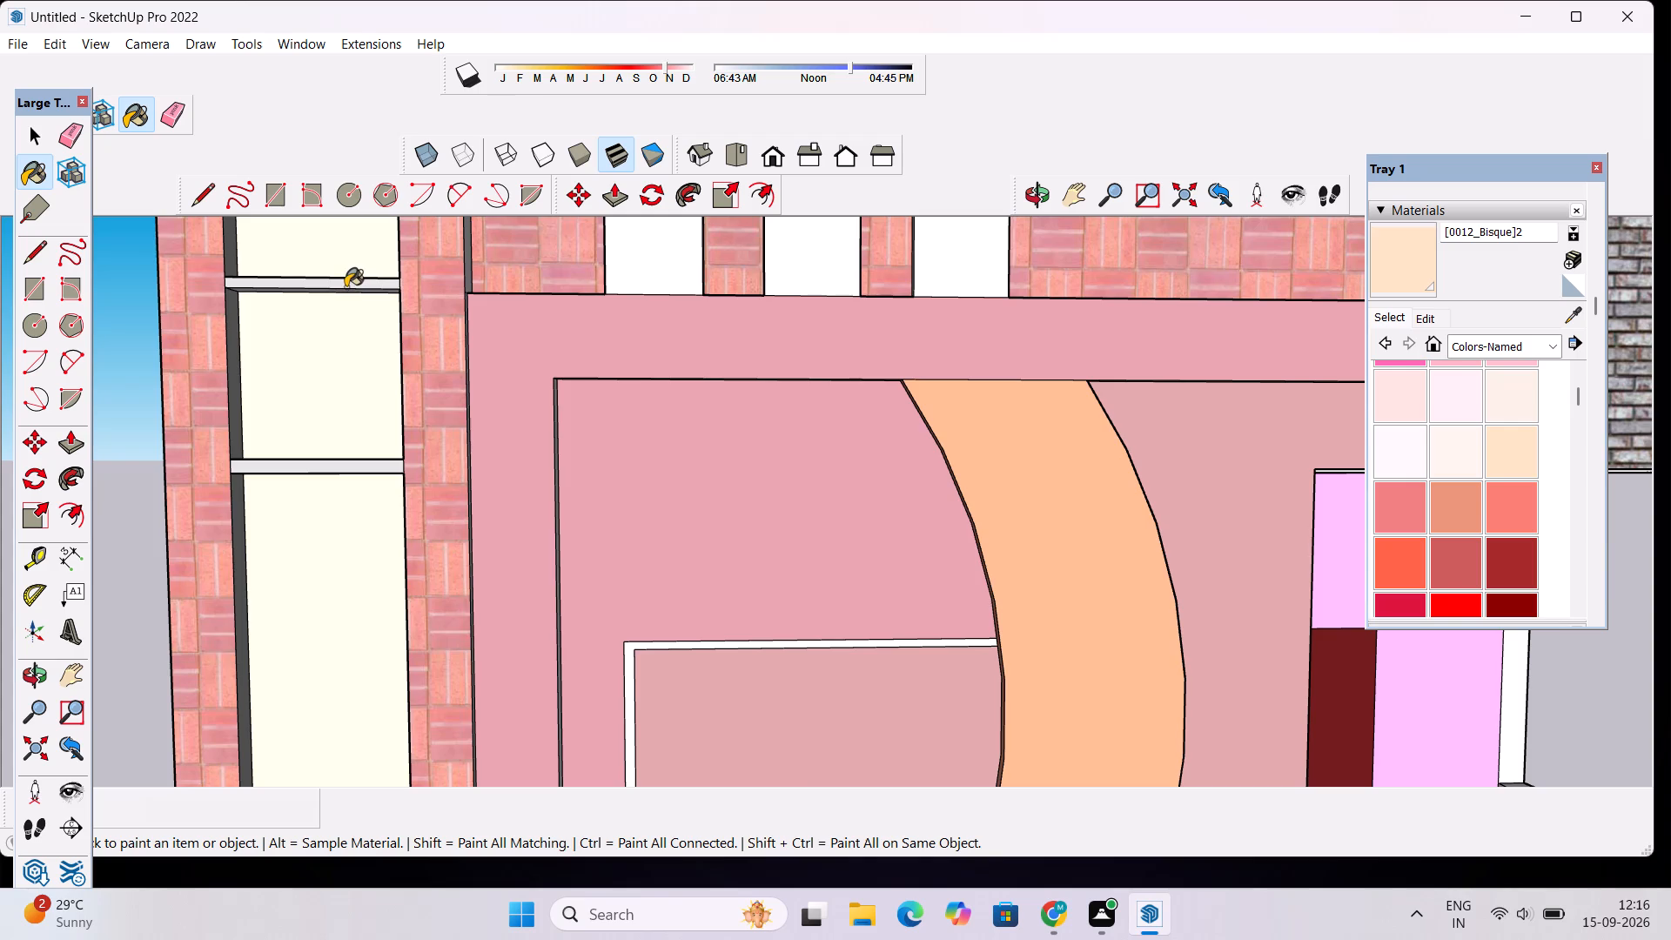
left_click(346, 287)
scroll(324, 399, "up", 8)
left_click(339, 501)
Paint the house's large outer side wall next to the tower with 0007_MistyRose.
scroll(389, 453, "down", 7)
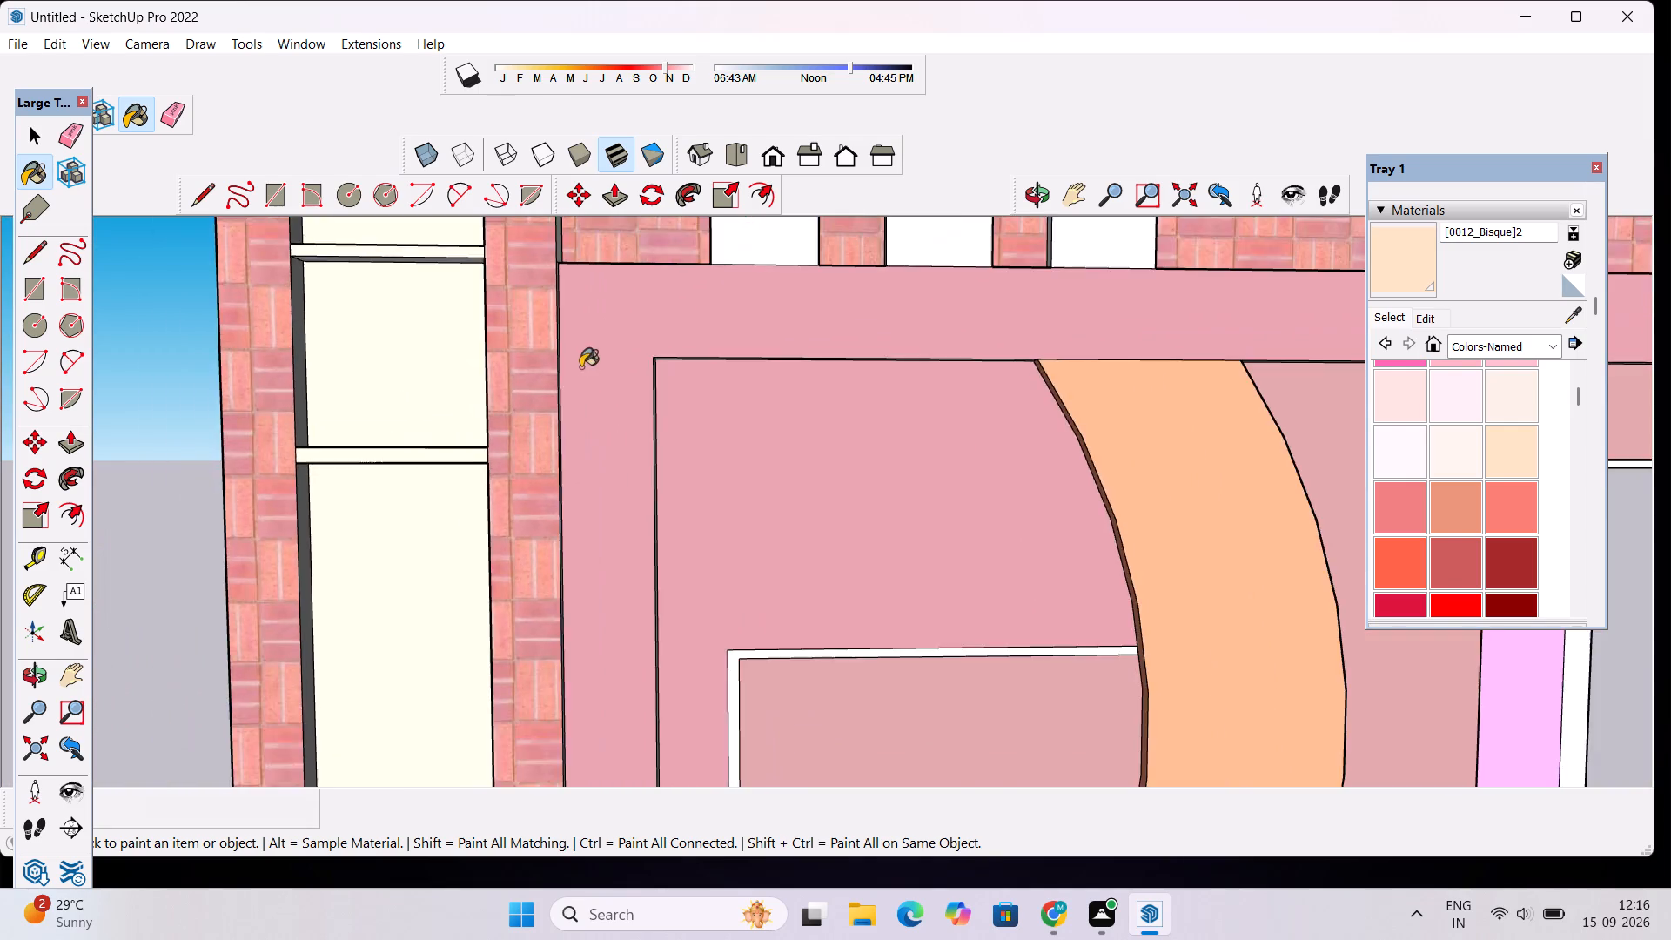
scroll(580, 367, "down", 9)
left_click(1036, 203)
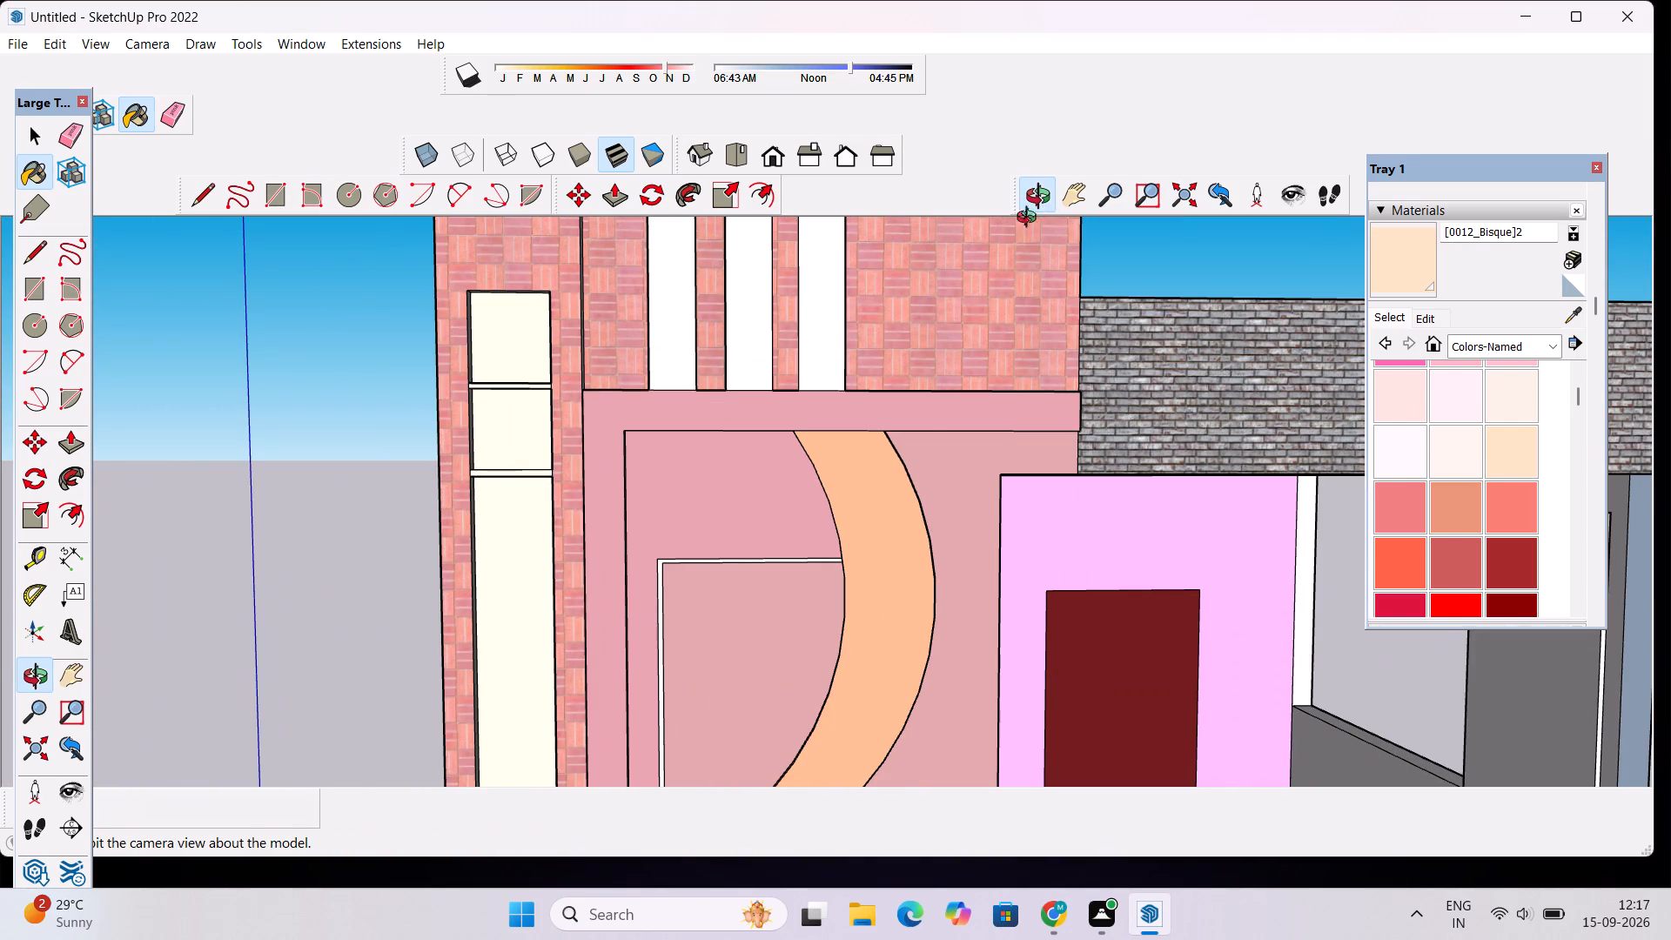
left_click_drag(933, 432, 882, 620, "shift")
scroll(889, 597, "down", 5)
left_click_drag(855, 605, 1346, 667)
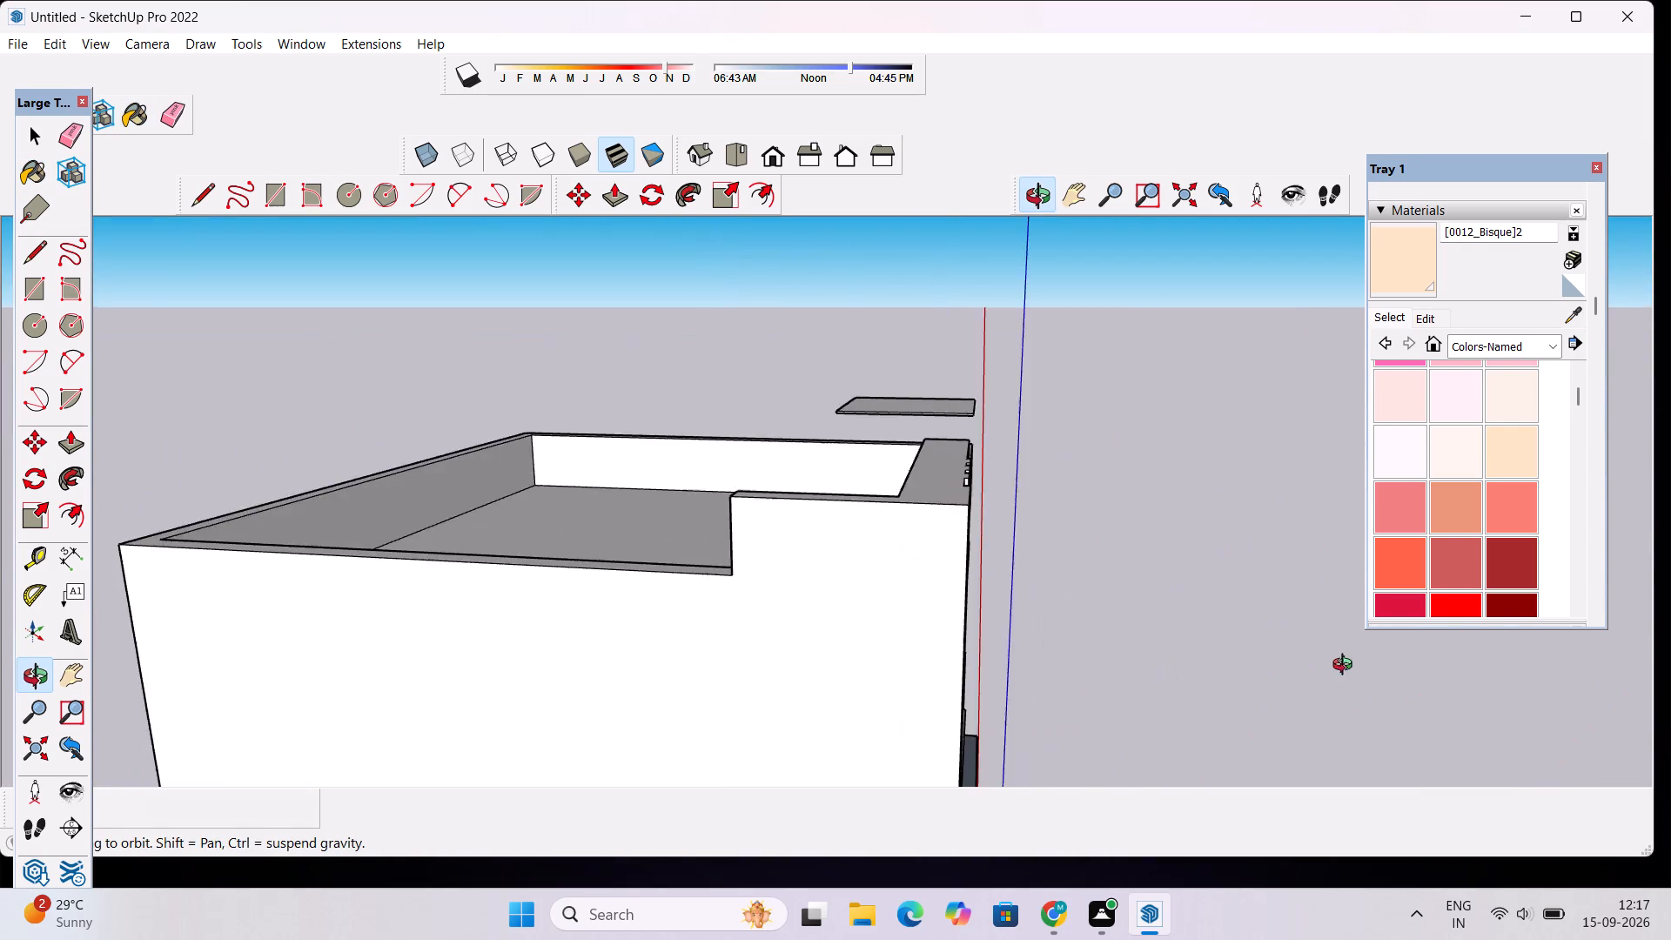
left_click_drag(1346, 667, 829, 563)
scroll(836, 547, "down", 5)
left_click_drag(821, 545, 1060, 594)
left_click(1396, 393)
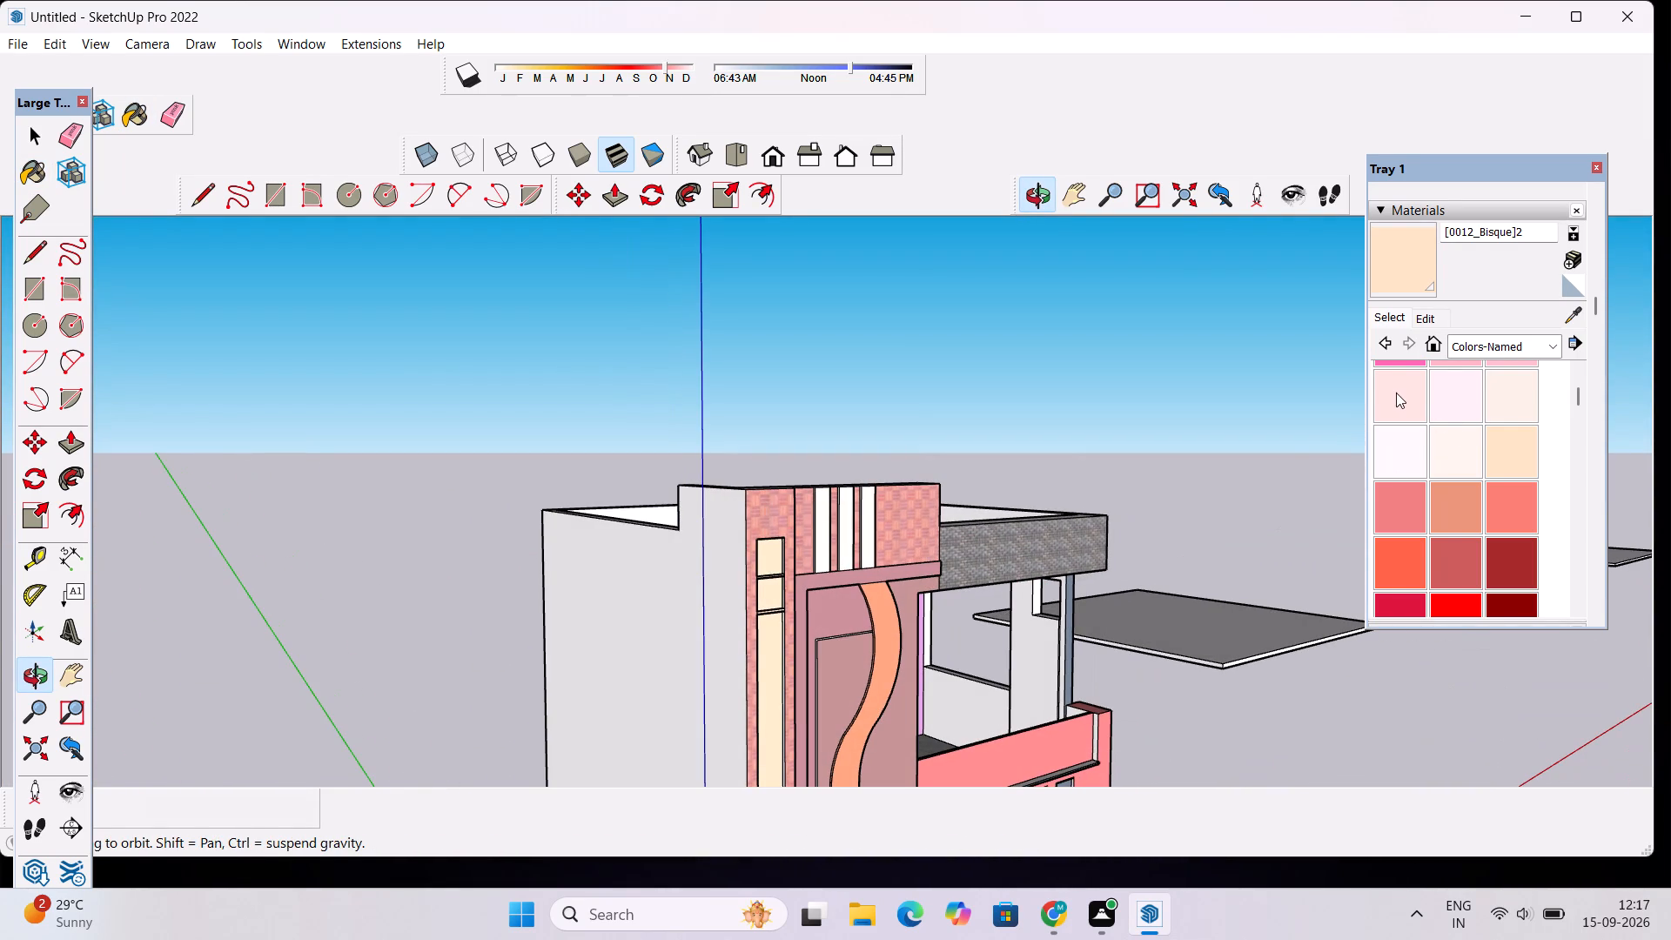
left_click(634, 582)
Paint the upper and lower walls on the opposite side and the upper balcony's inner side wall with 0007_MistyRose.
scroll(728, 518, "down", 5)
left_click(1042, 191)
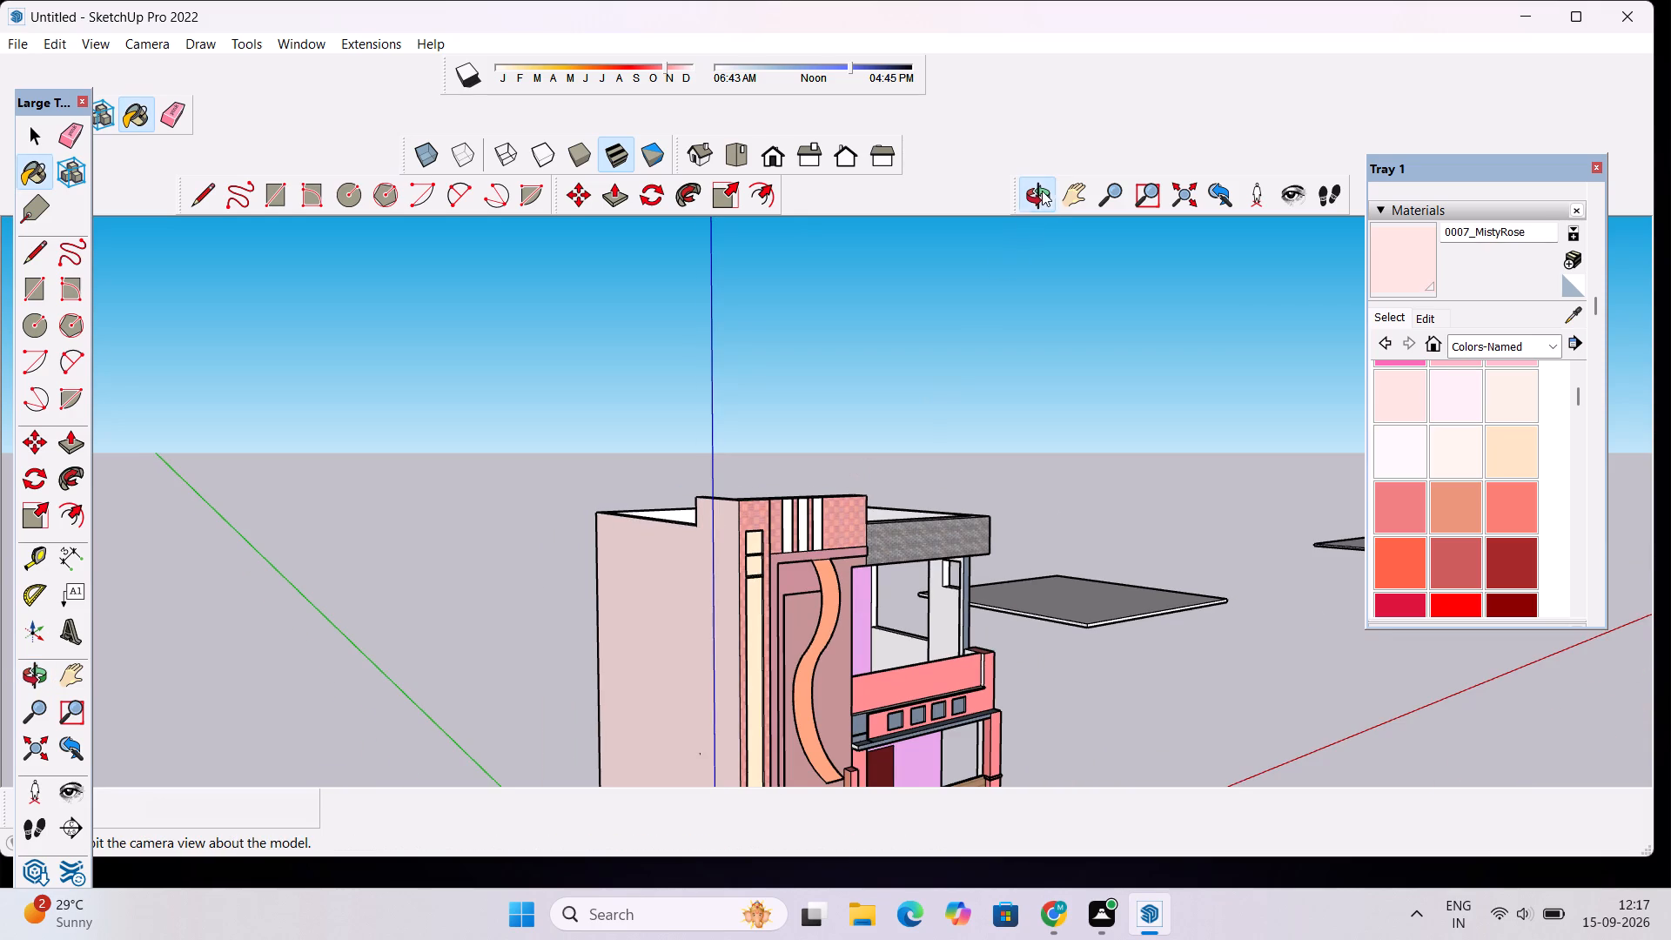
left_click_drag(1046, 408, 497, 534)
left_click_drag(1053, 602, 969, 529)
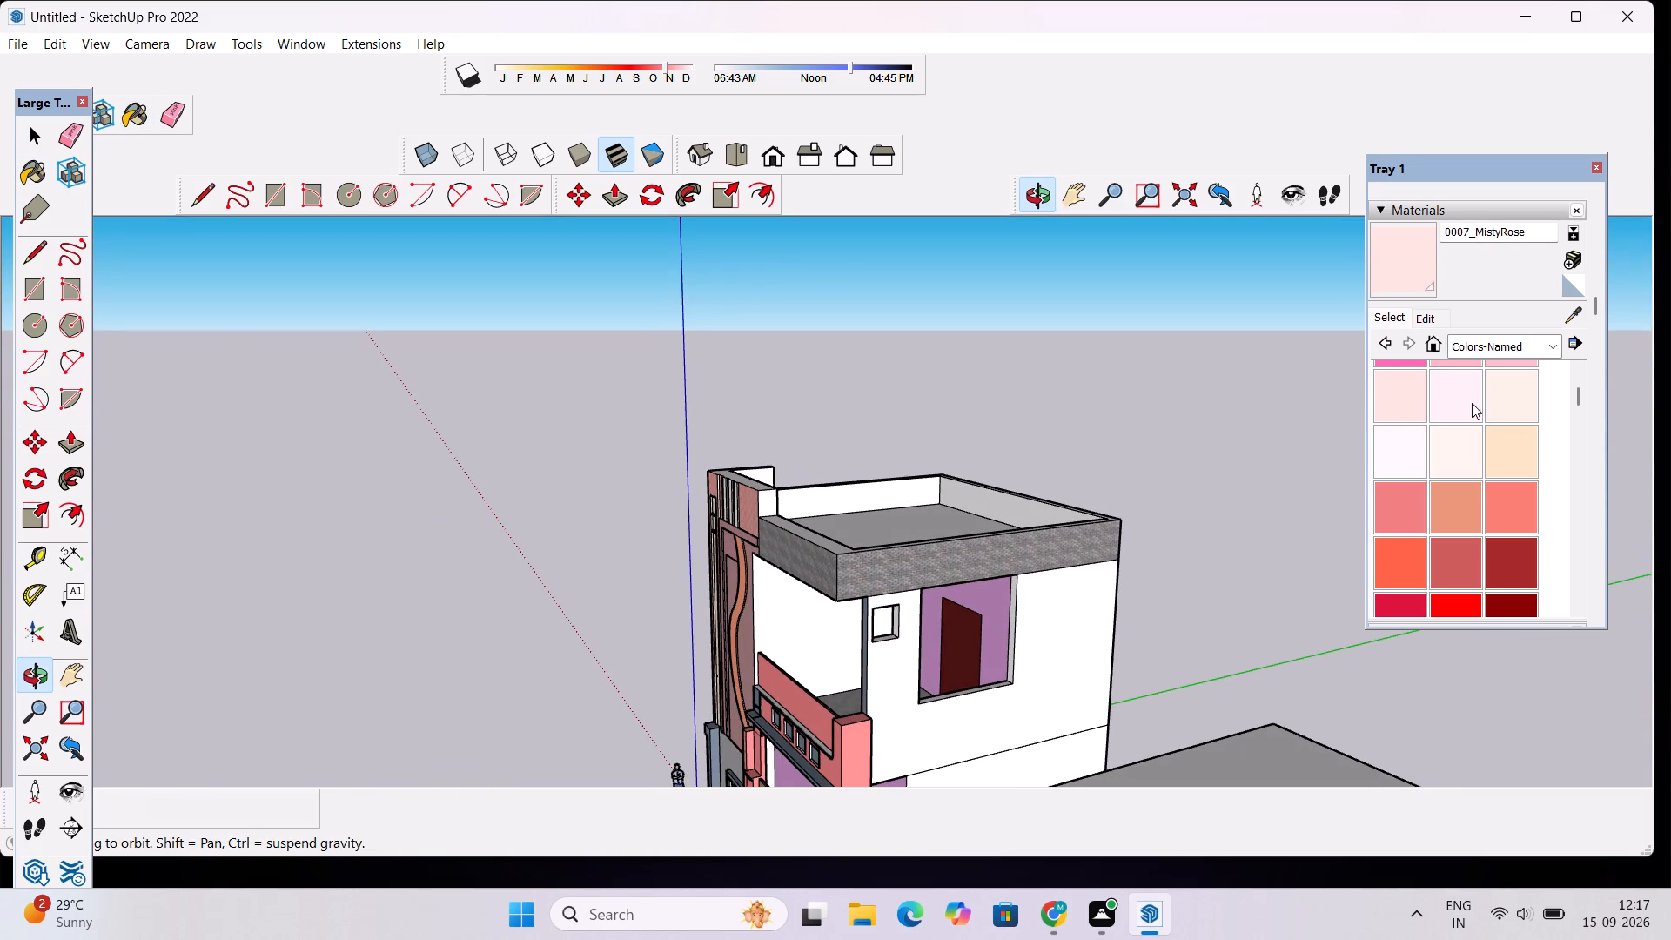
left_click(1414, 397)
left_click(1040, 667)
scroll(1046, 518, "down", 6)
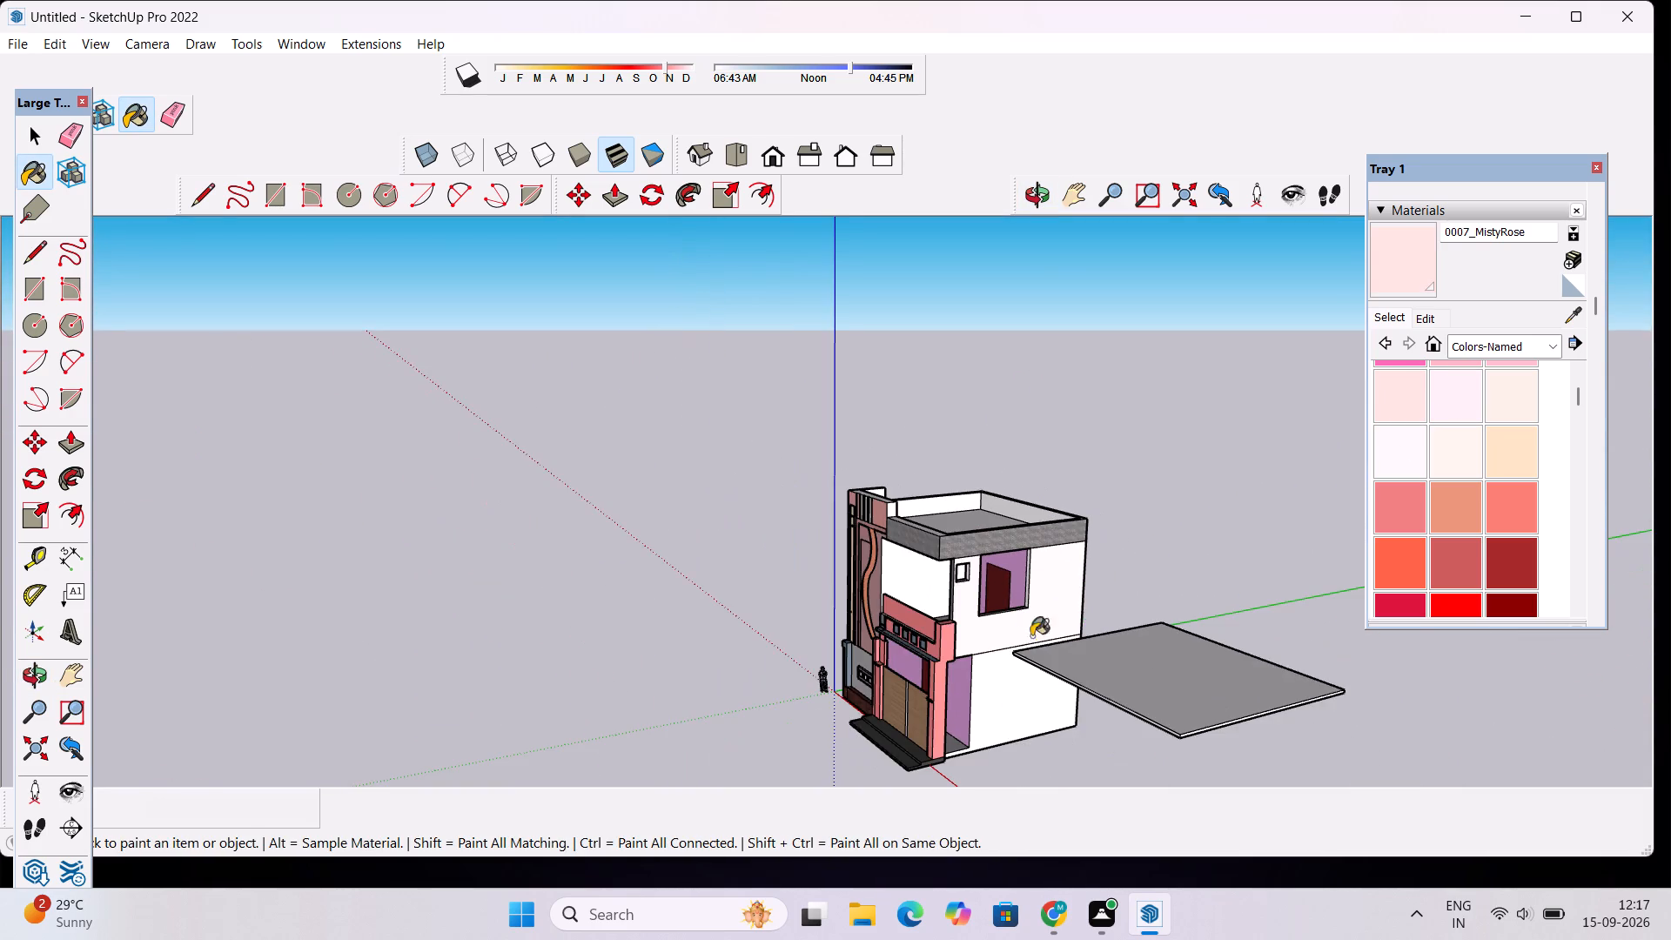
scroll(999, 727, "up", 5)
left_click(1003, 658)
left_click(875, 480)
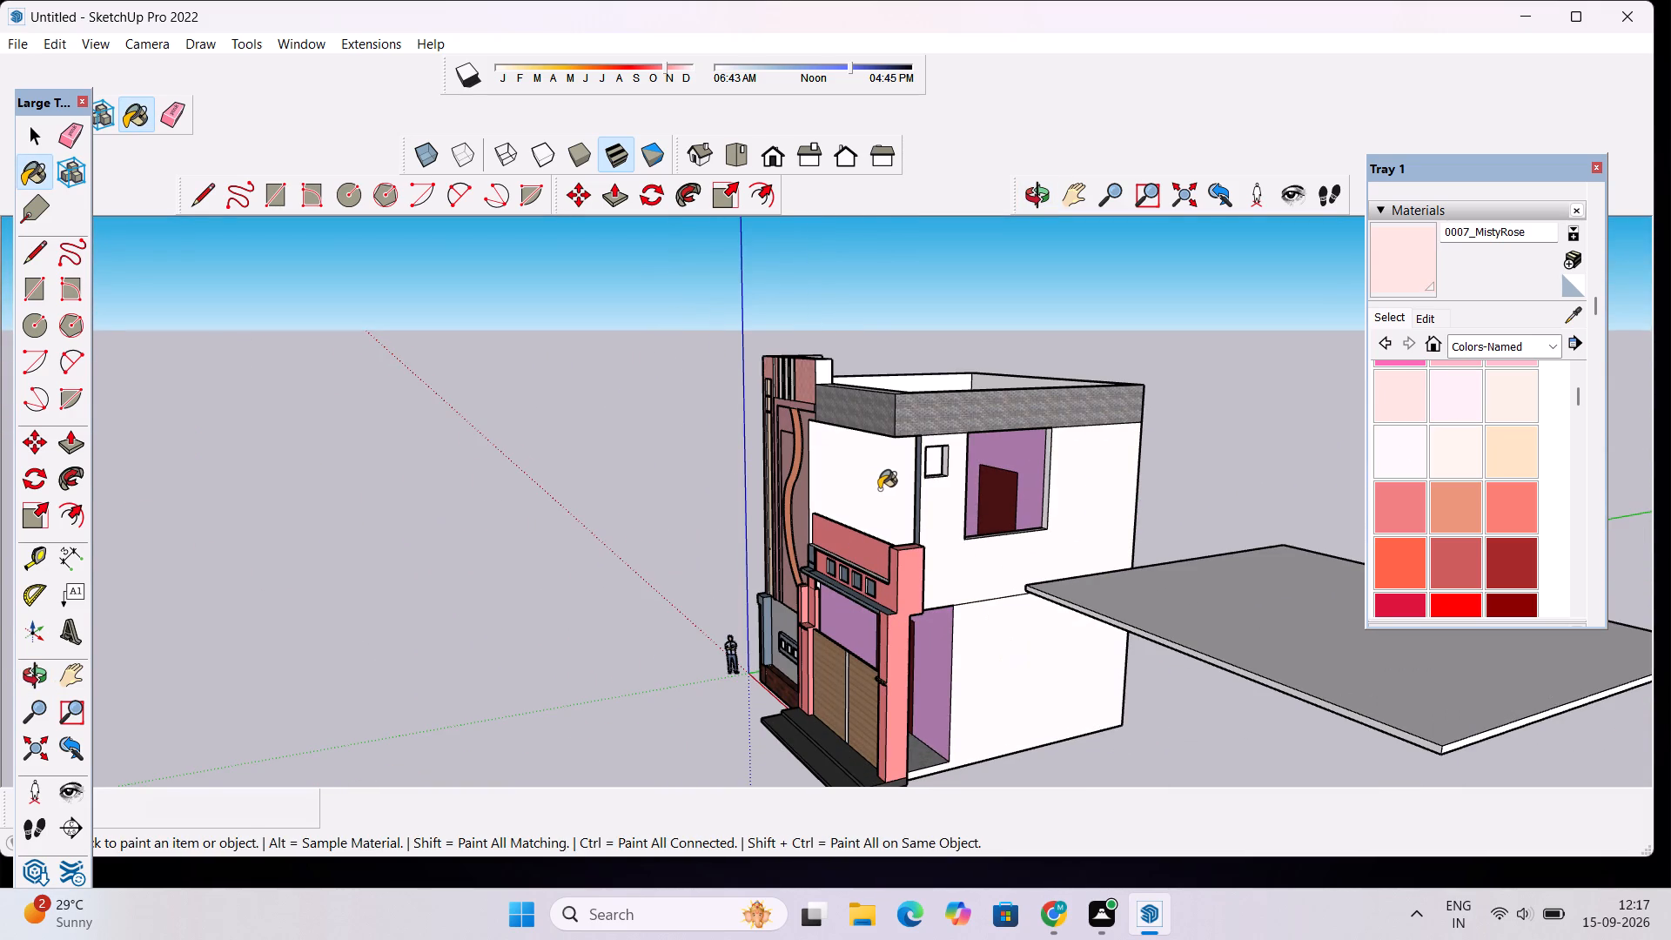
scroll(898, 663, "up", 3)
scroll(990, 486, "down", 6)
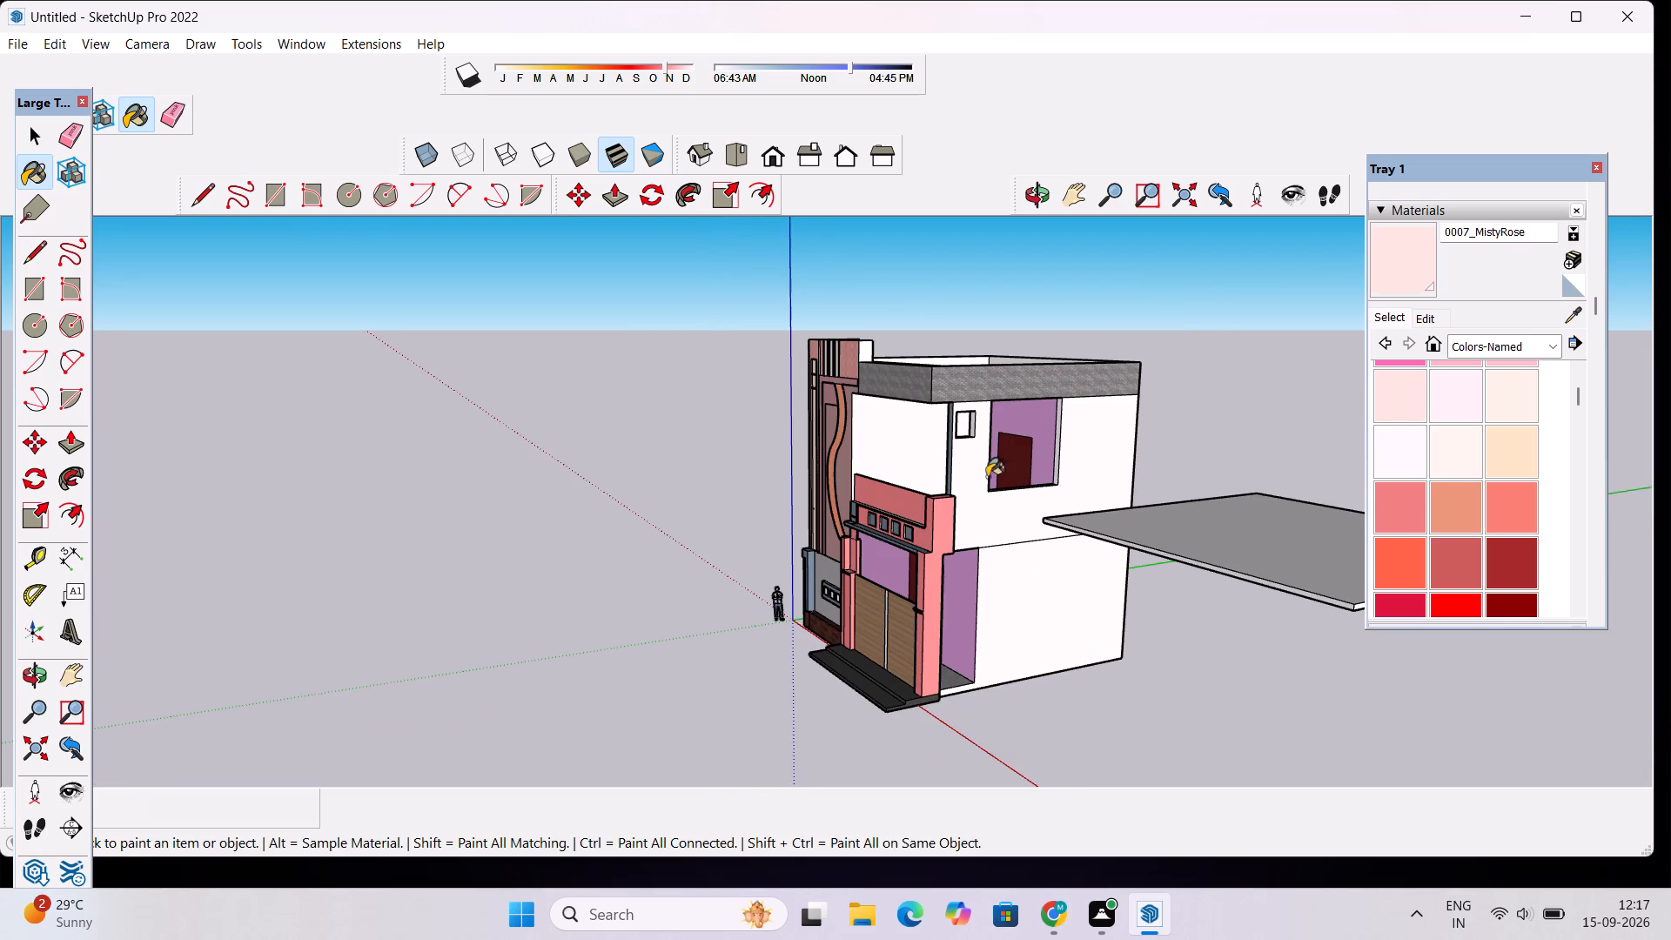
left_click(976, 510)
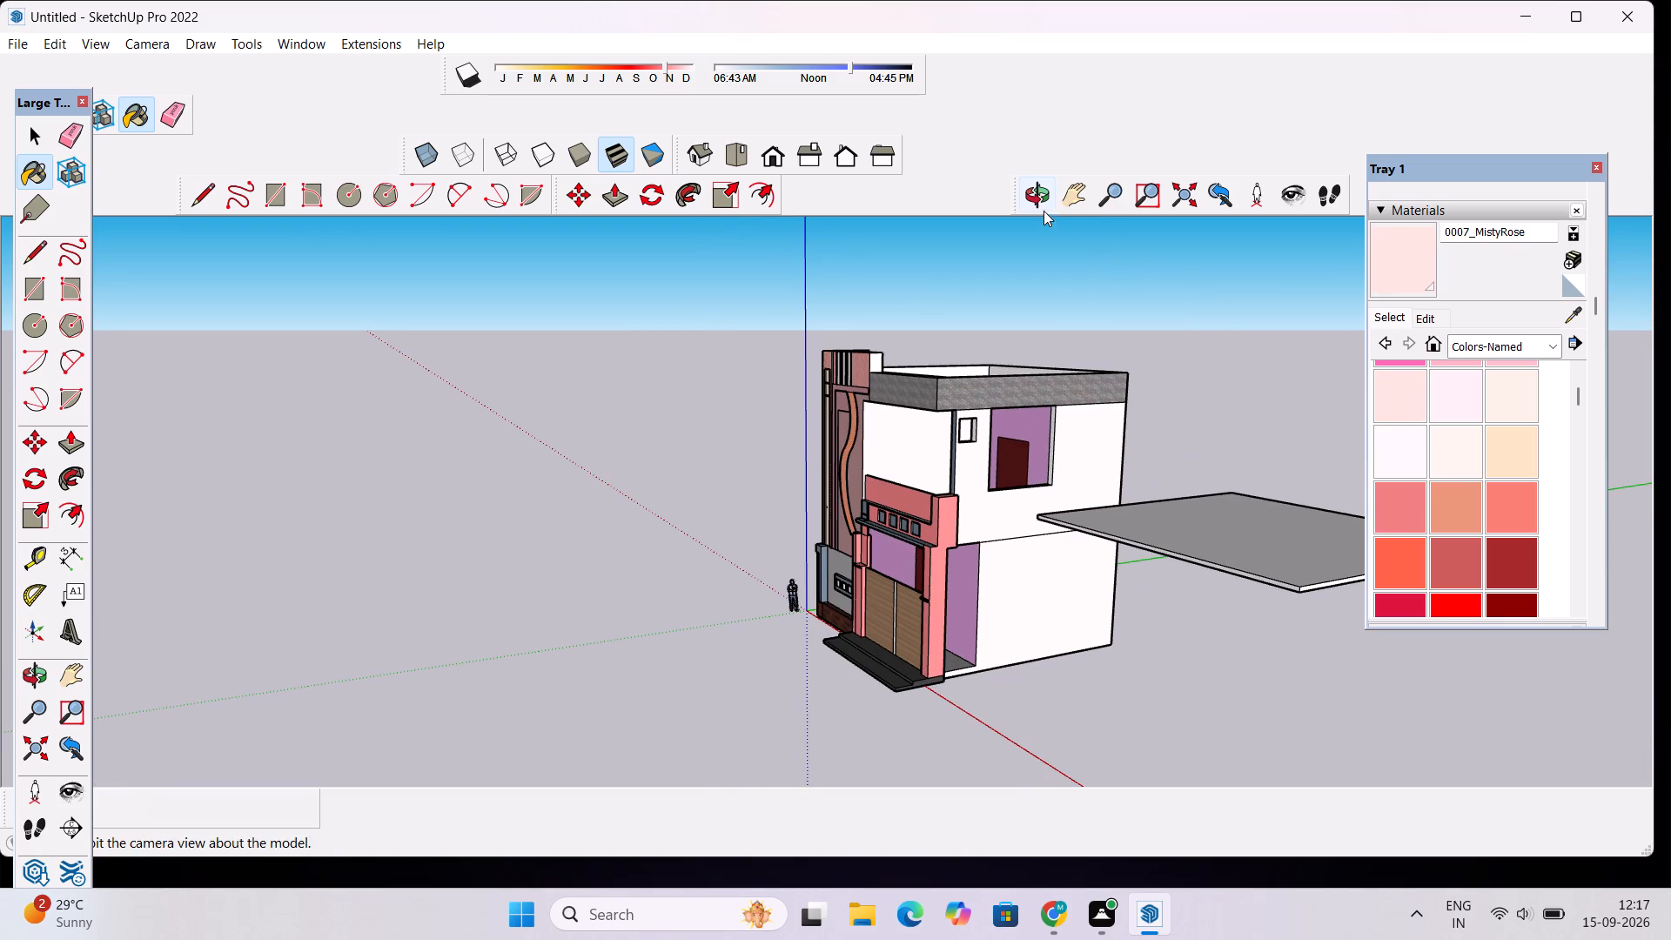
Paint the lower porch's ceiling panel around the round lights with Wood Cherry Original from the wood materials.
left_click(1034, 204)
left_click_drag(902, 555, 1123, 591)
scroll(891, 460, "up", 10)
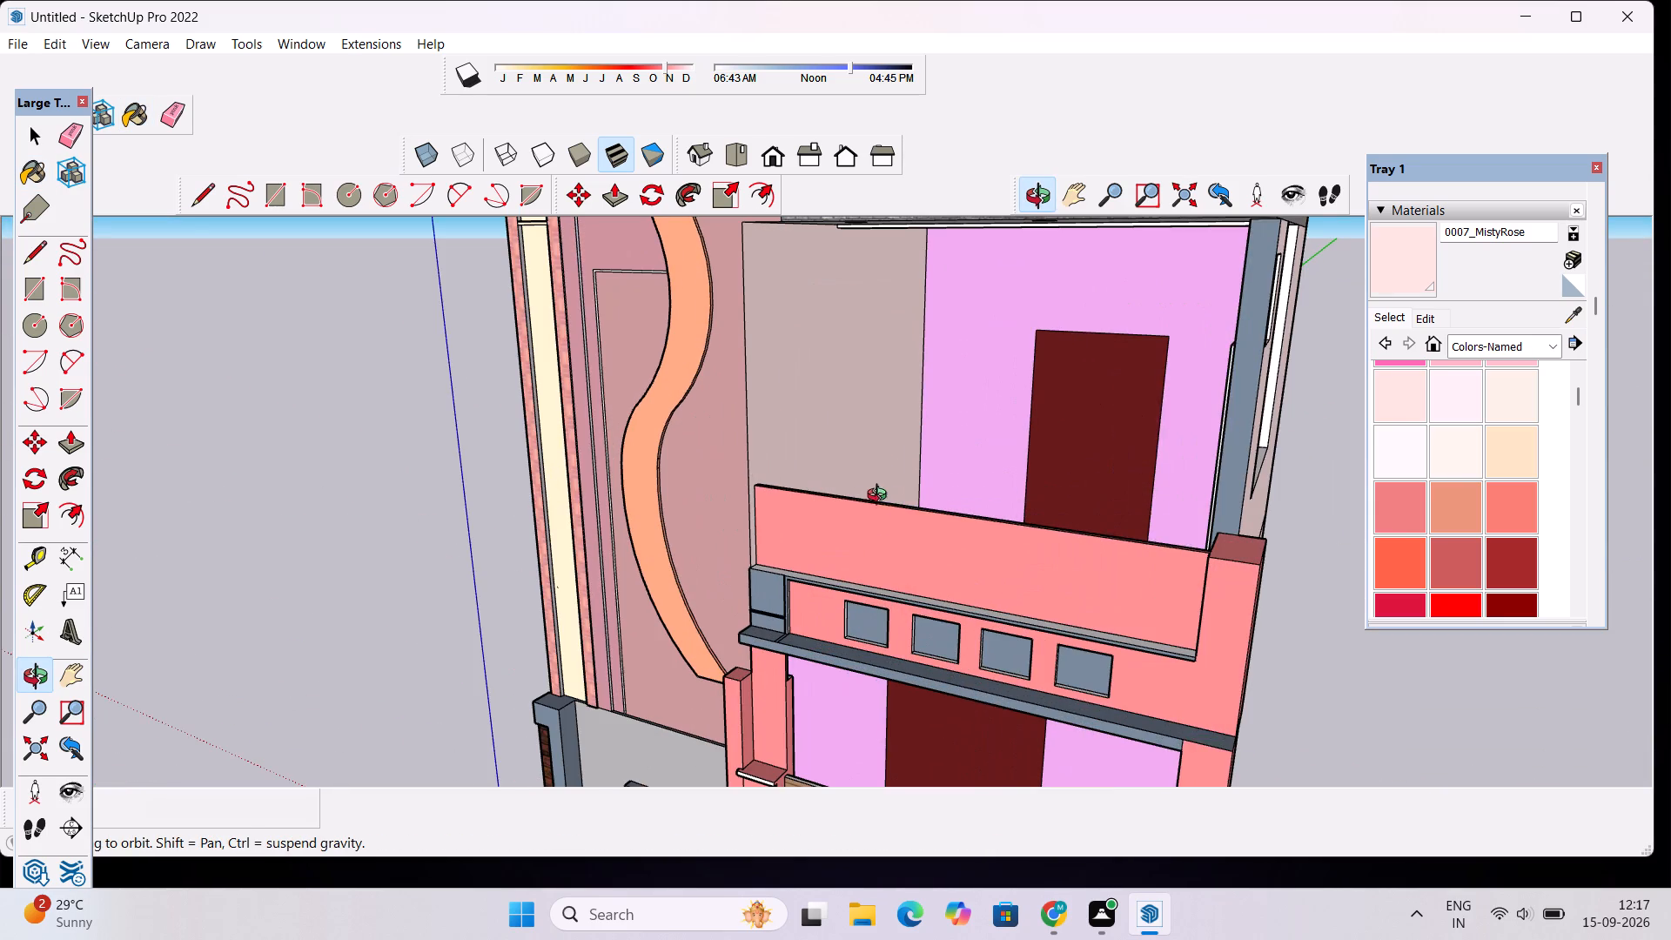
left_click_drag(887, 565, 976, 417)
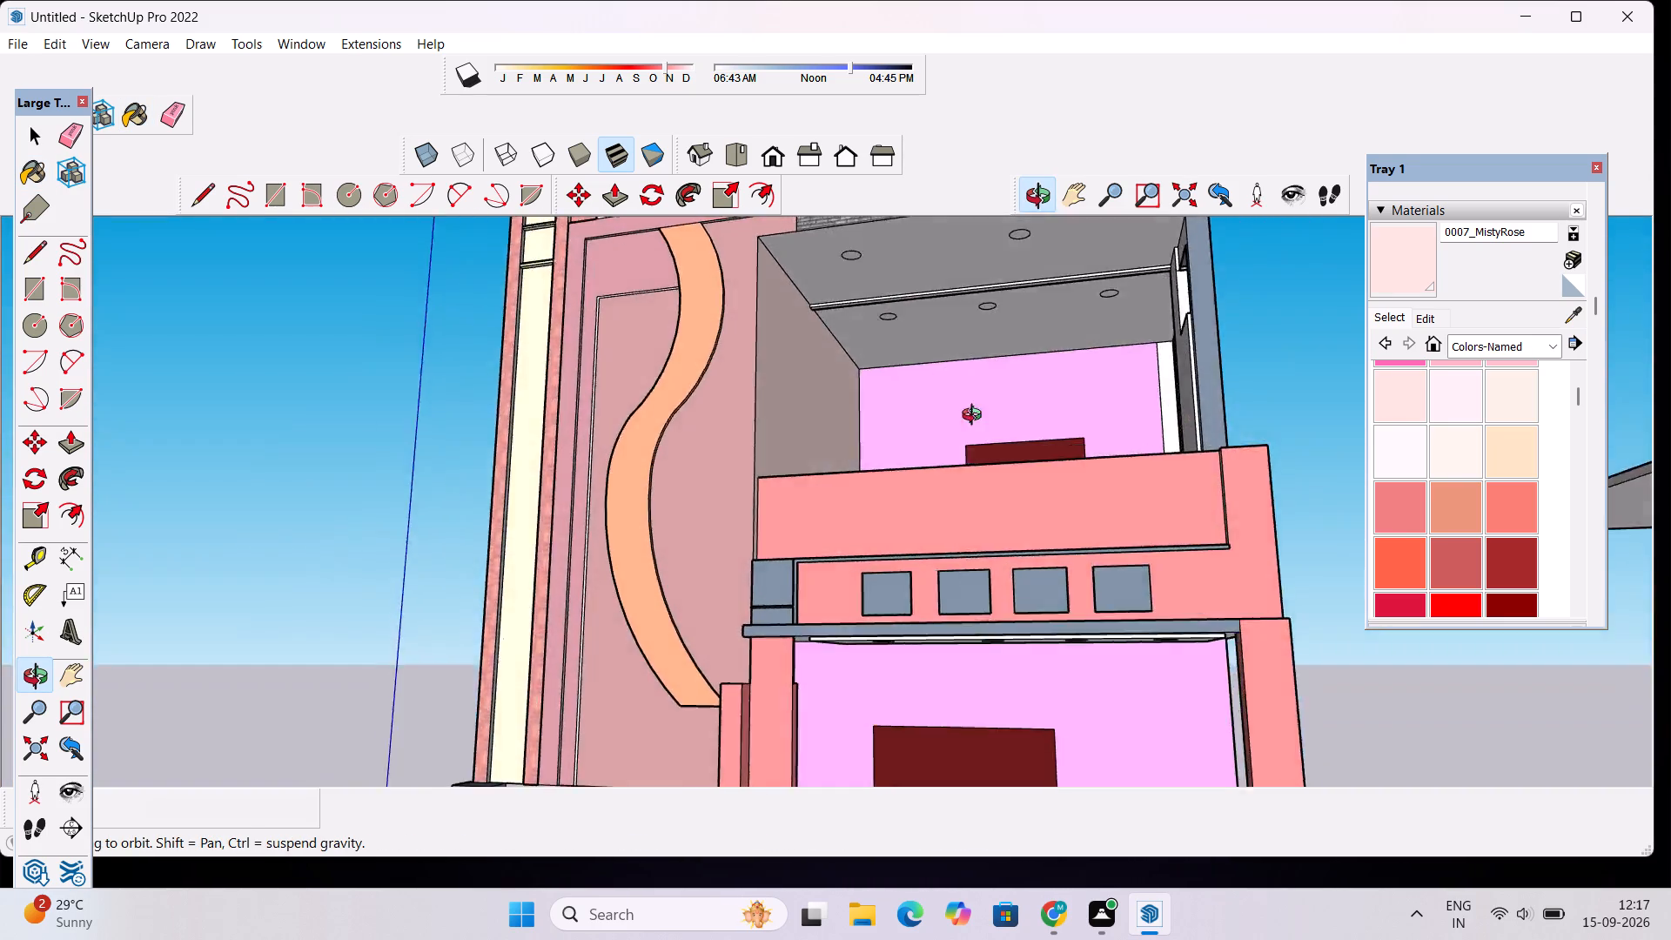
left_click_drag(976, 417, 1066, 345)
scroll(1495, 399, "down", 1)
left_click(1536, 348)
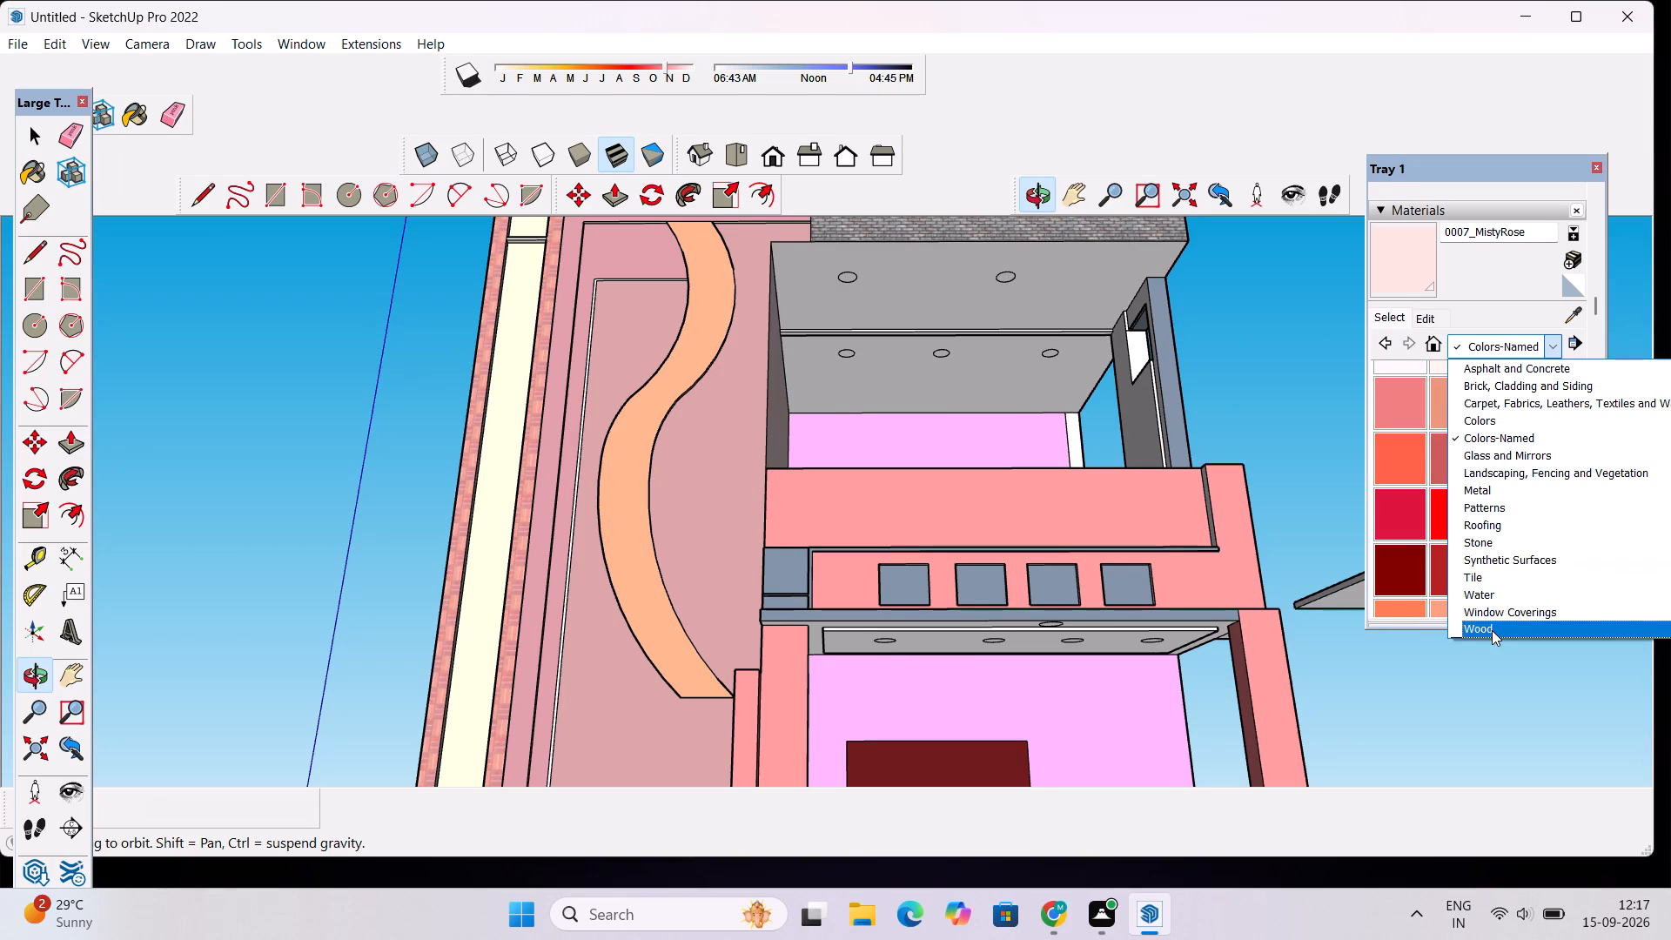
left_click(1492, 630)
left_click(1511, 385)
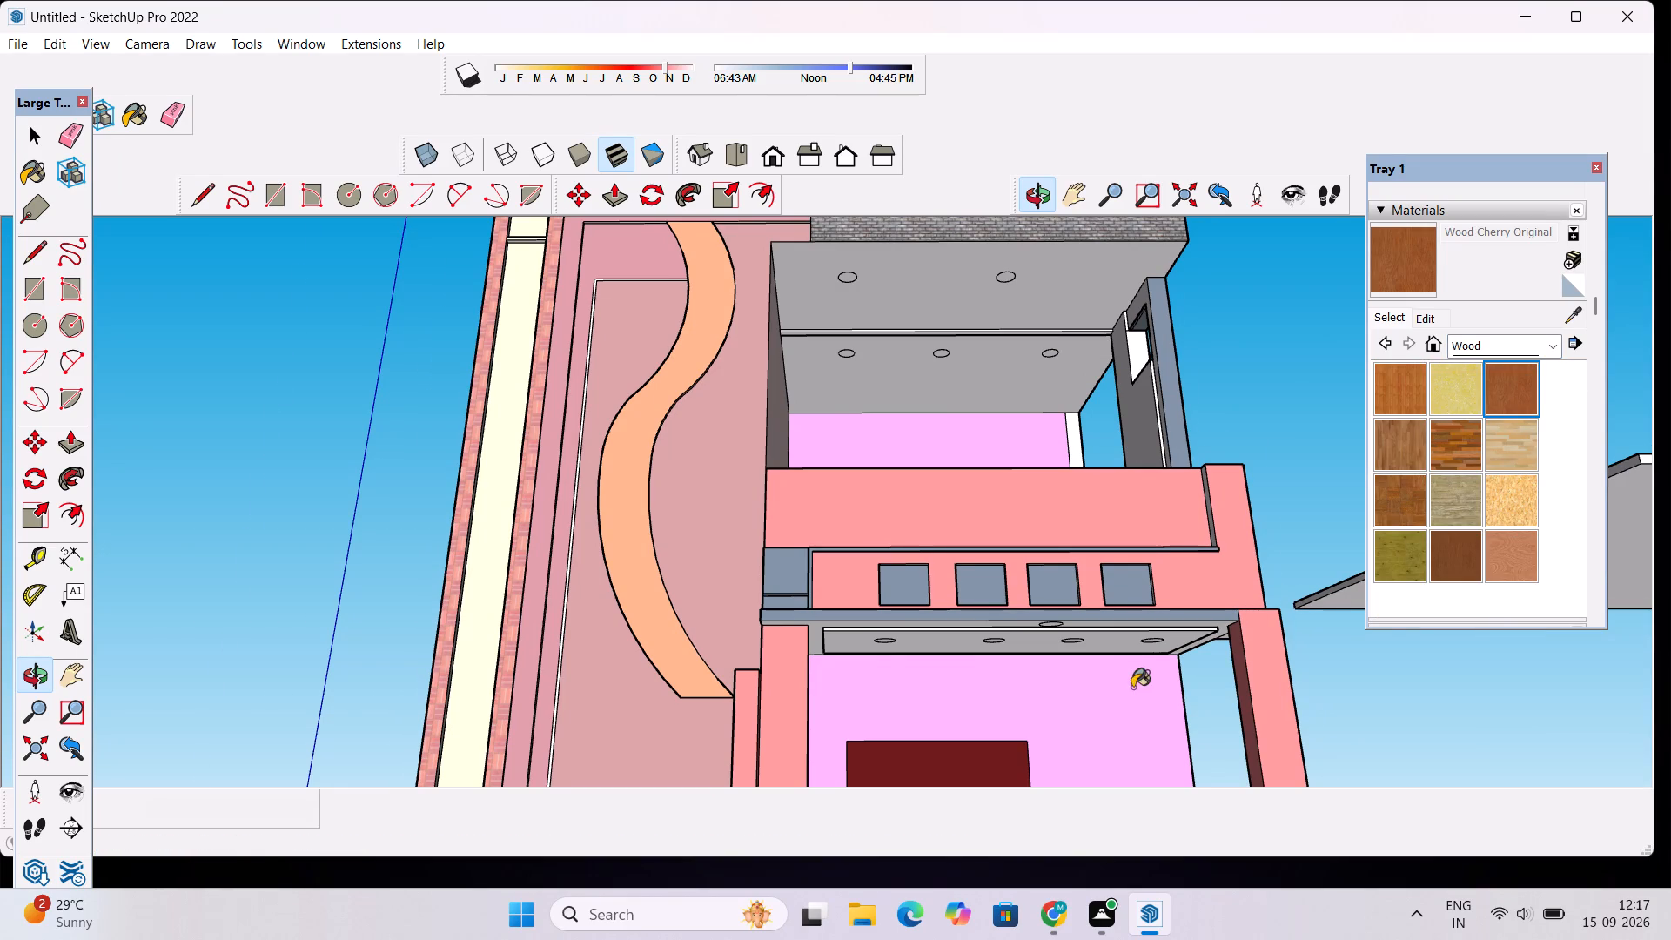
scroll(1132, 688, "up", 5)
left_click(1121, 584)
left_click(1113, 603)
scroll(1124, 583, "up", 4)
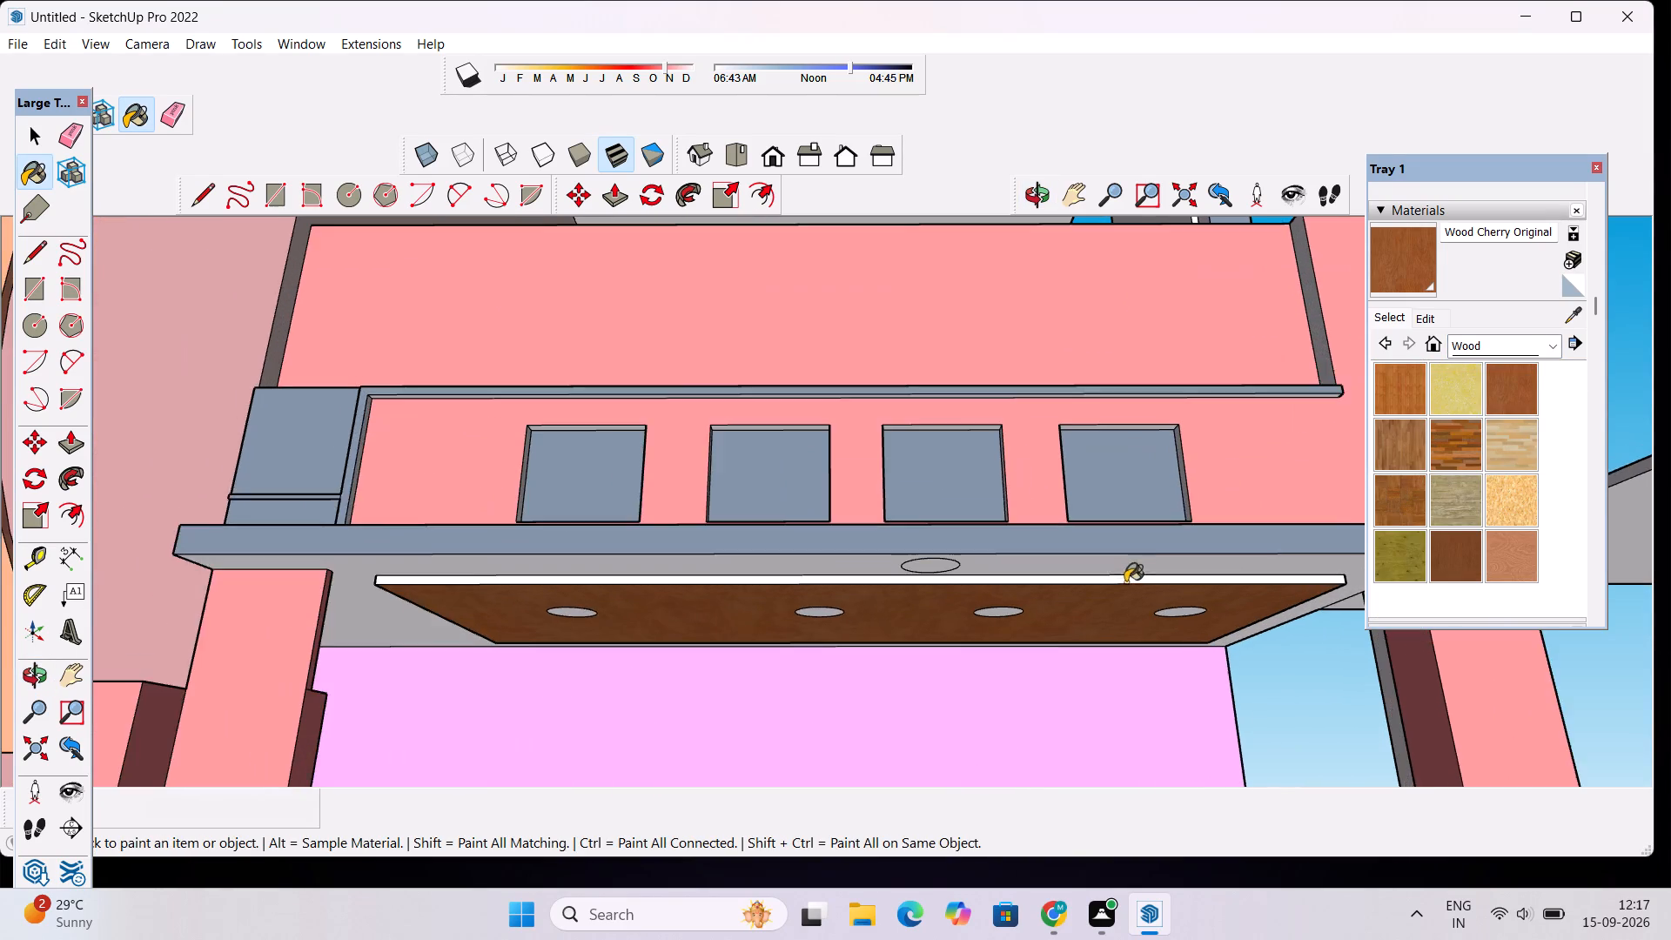
Paint the white front edge of the lower porch's ceiling panel with Wood Cherry Original.
scroll(1125, 571, "up", 9)
left_click(1123, 582)
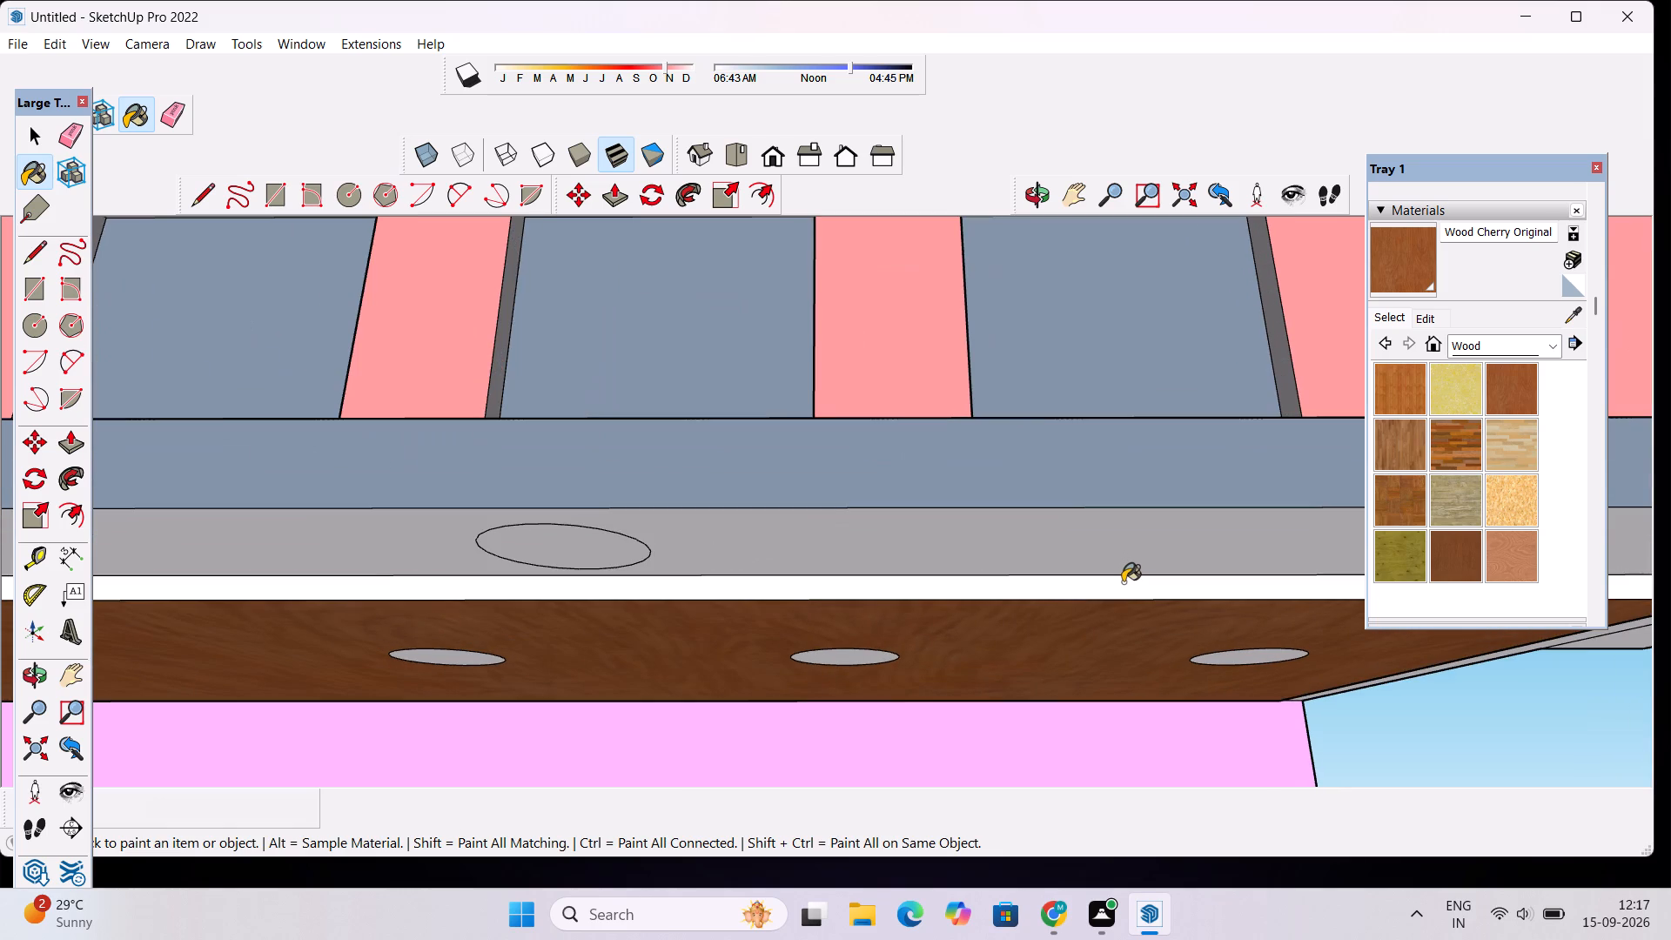
scroll(1010, 578, "down", 10)
scroll(1008, 571, "up", 1)
scroll(1008, 571, "down", 14)
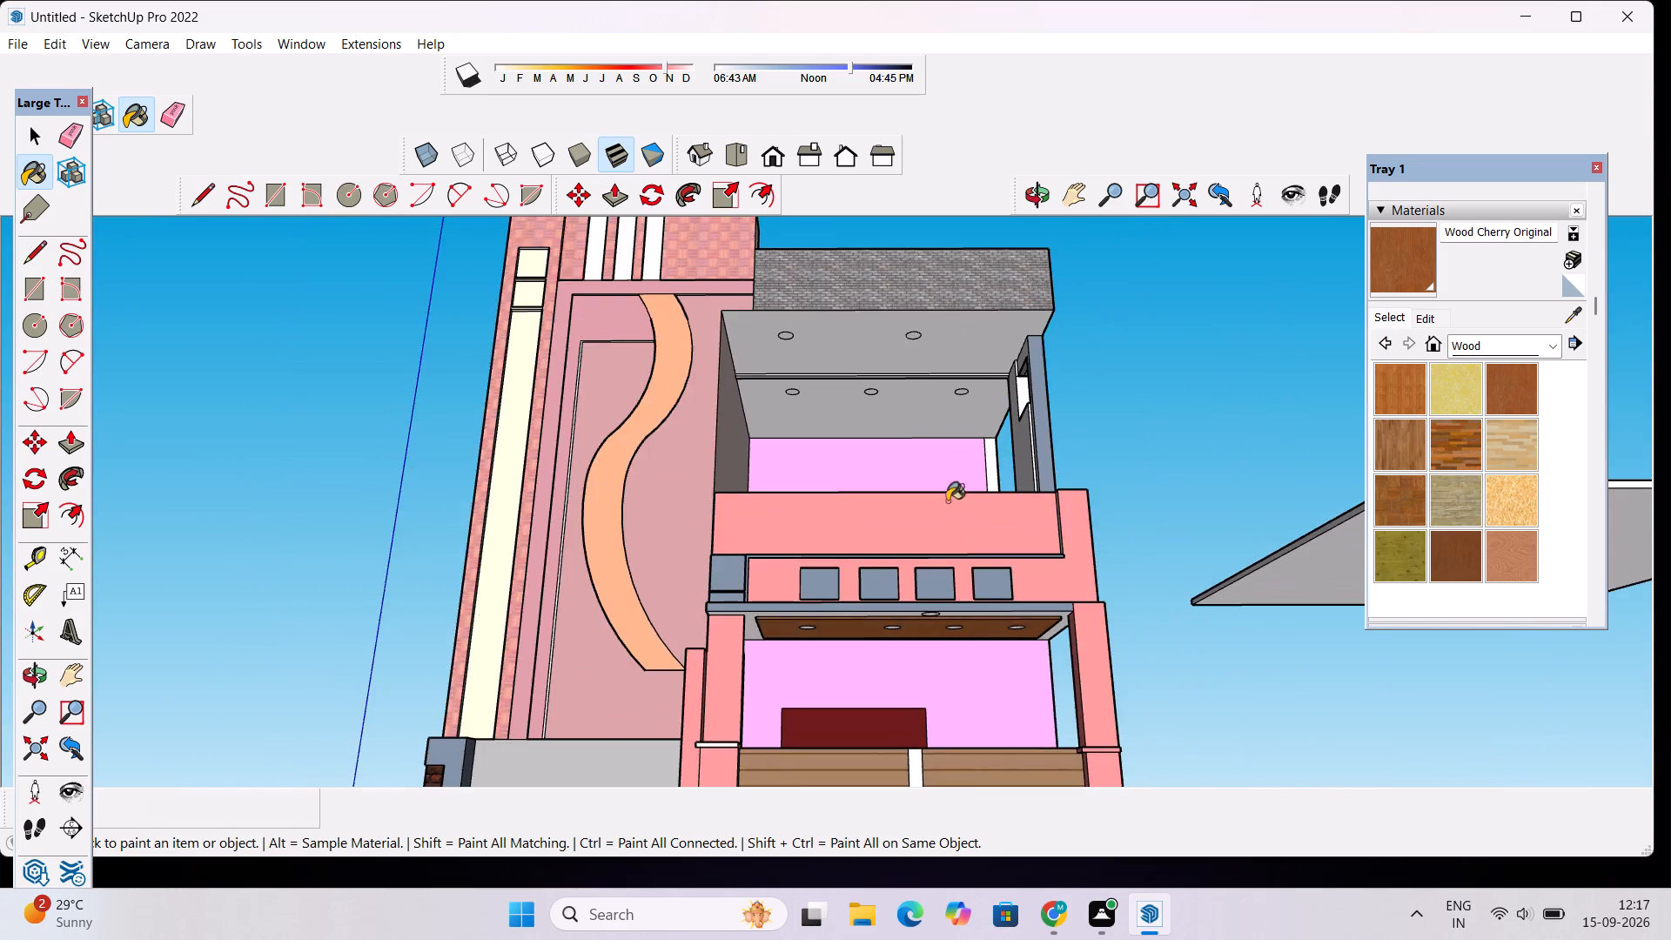
Paint the upper balcony's recessed ceiling panel, its front edges and the outer ceiling around the round lights with Wood Cherry Original.
scroll(936, 452, "up", 5)
left_click(926, 386)
scroll(926, 386, "up", 6)
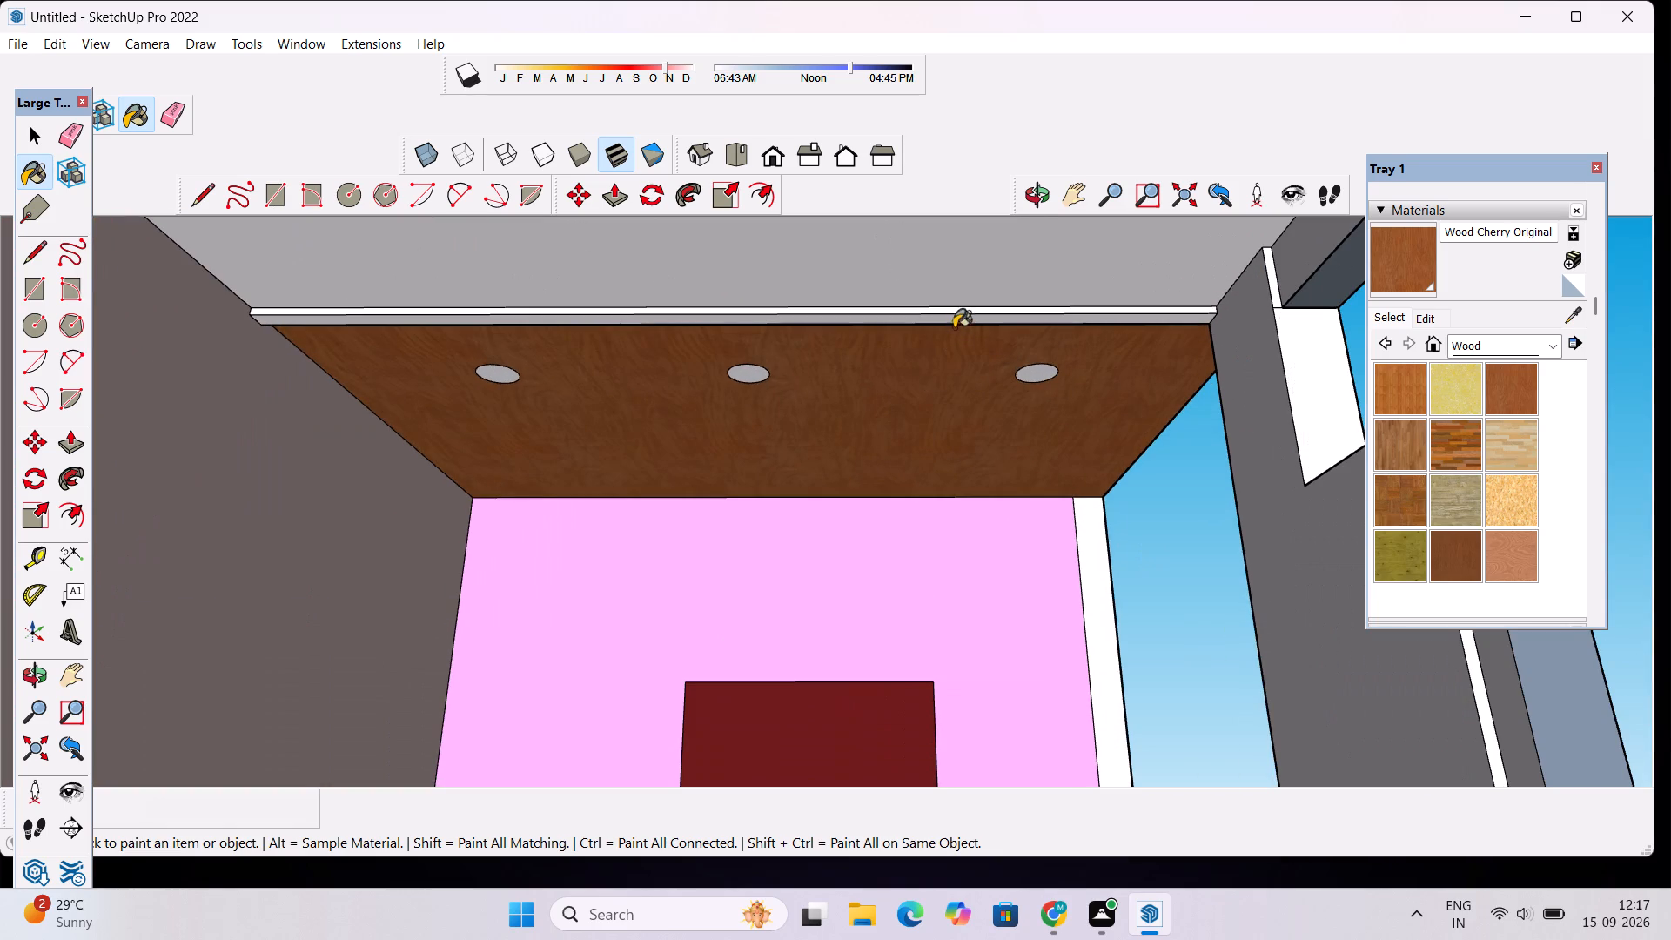
left_click(956, 323)
scroll(956, 319, "up", 10)
left_click(957, 314)
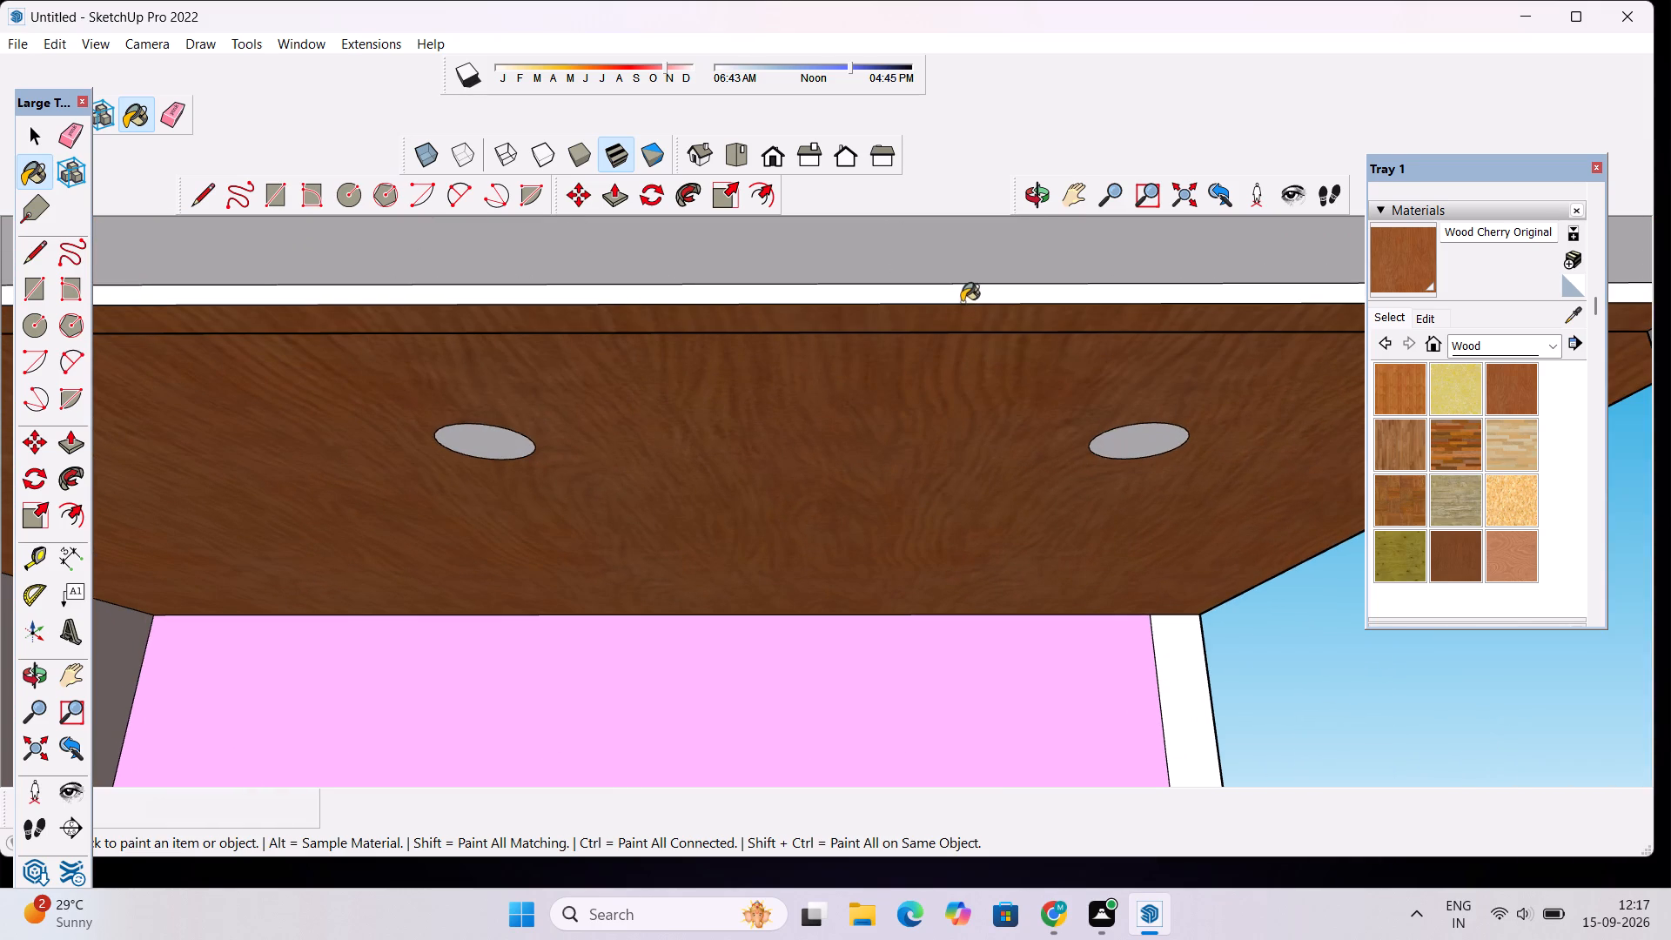
left_click(963, 299)
scroll(906, 373, "down", 20)
scroll(906, 373, "down", 2)
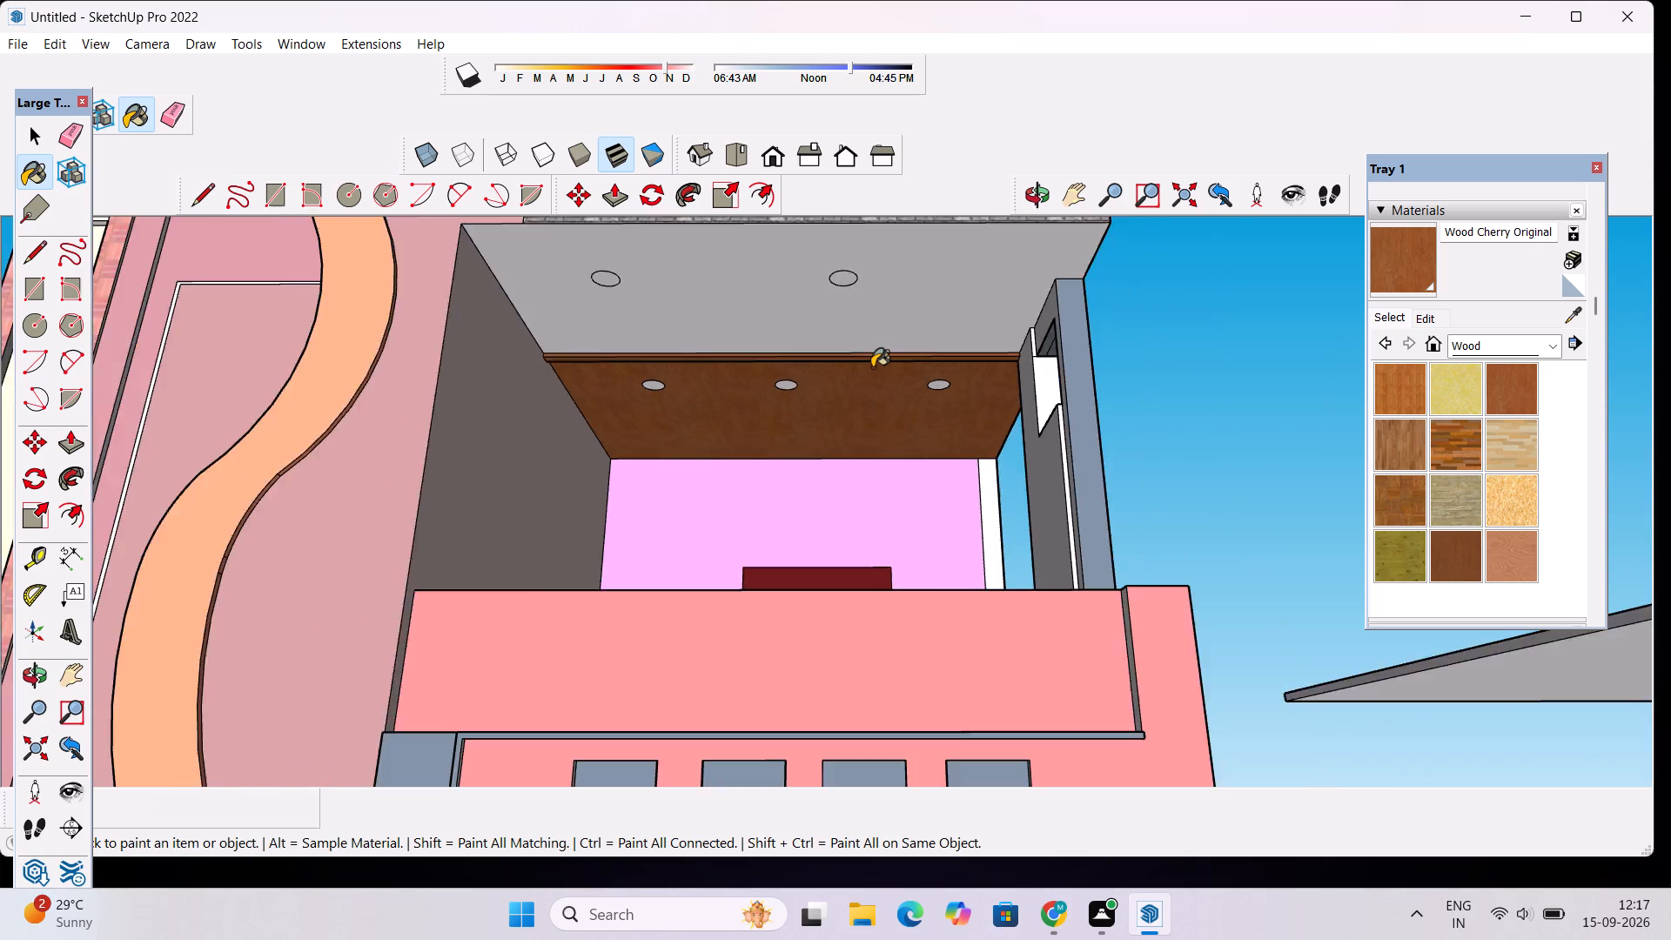
scroll(872, 367, "down", 2)
left_click(913, 310)
scroll(948, 453, "down", 5)
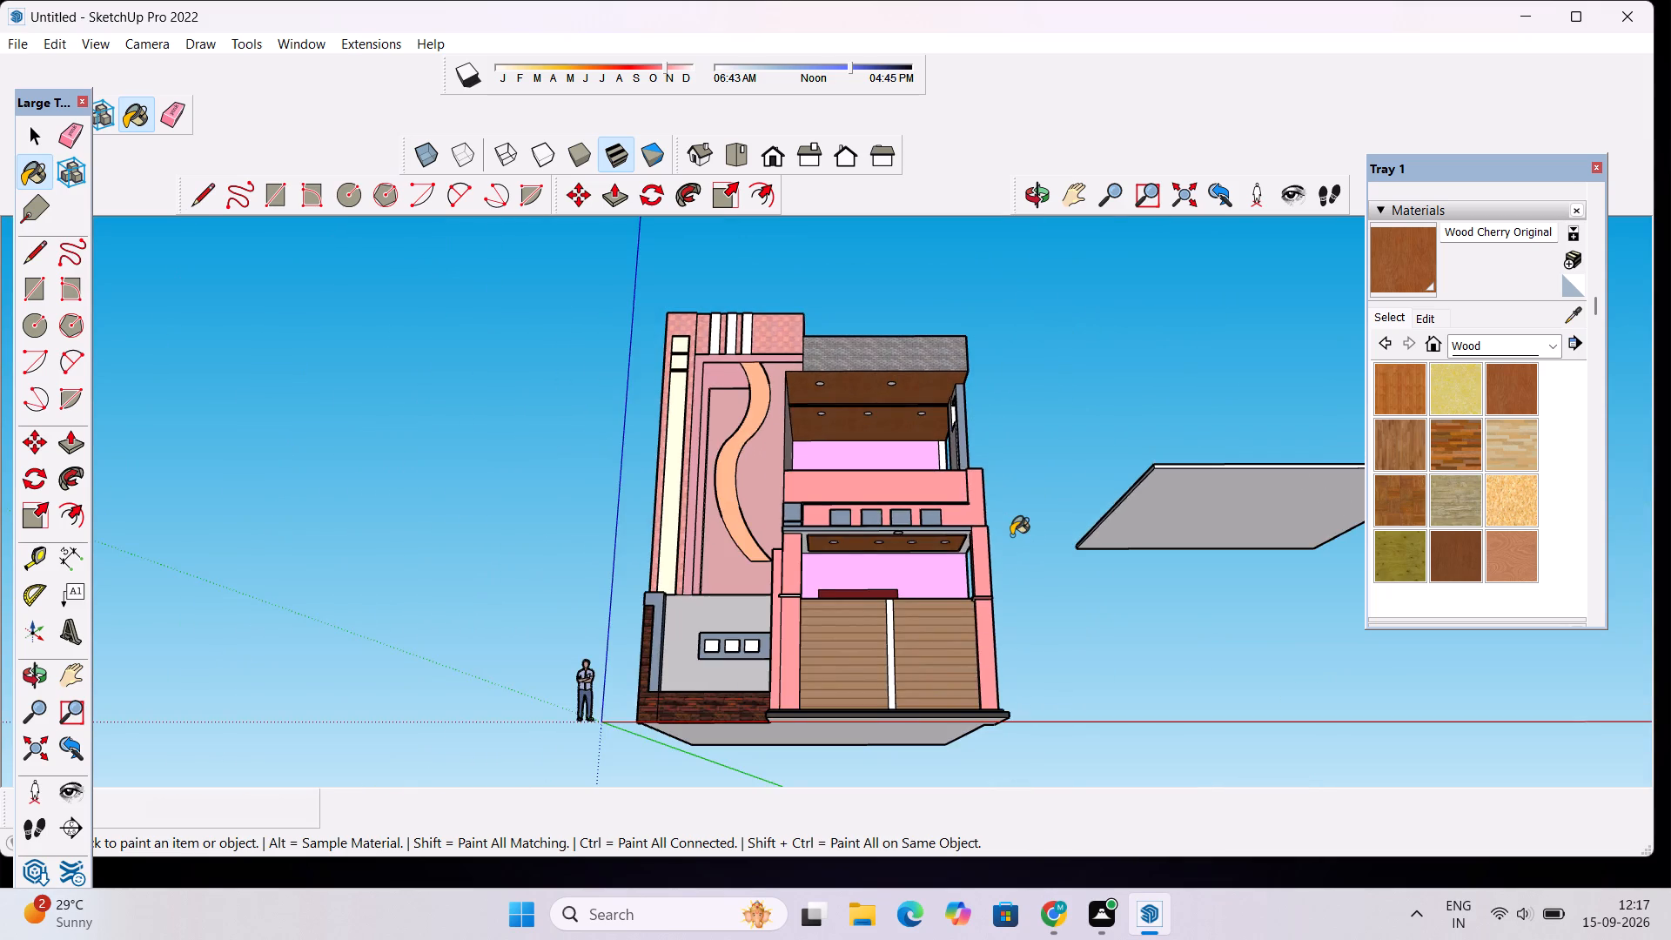
Paint the lower porch's ceiling border around the wood panel with 0007_MistyRose from the named colours.
scroll(911, 616, "up", 6)
left_click(1039, 198)
left_click_drag(1068, 326, 860, 367)
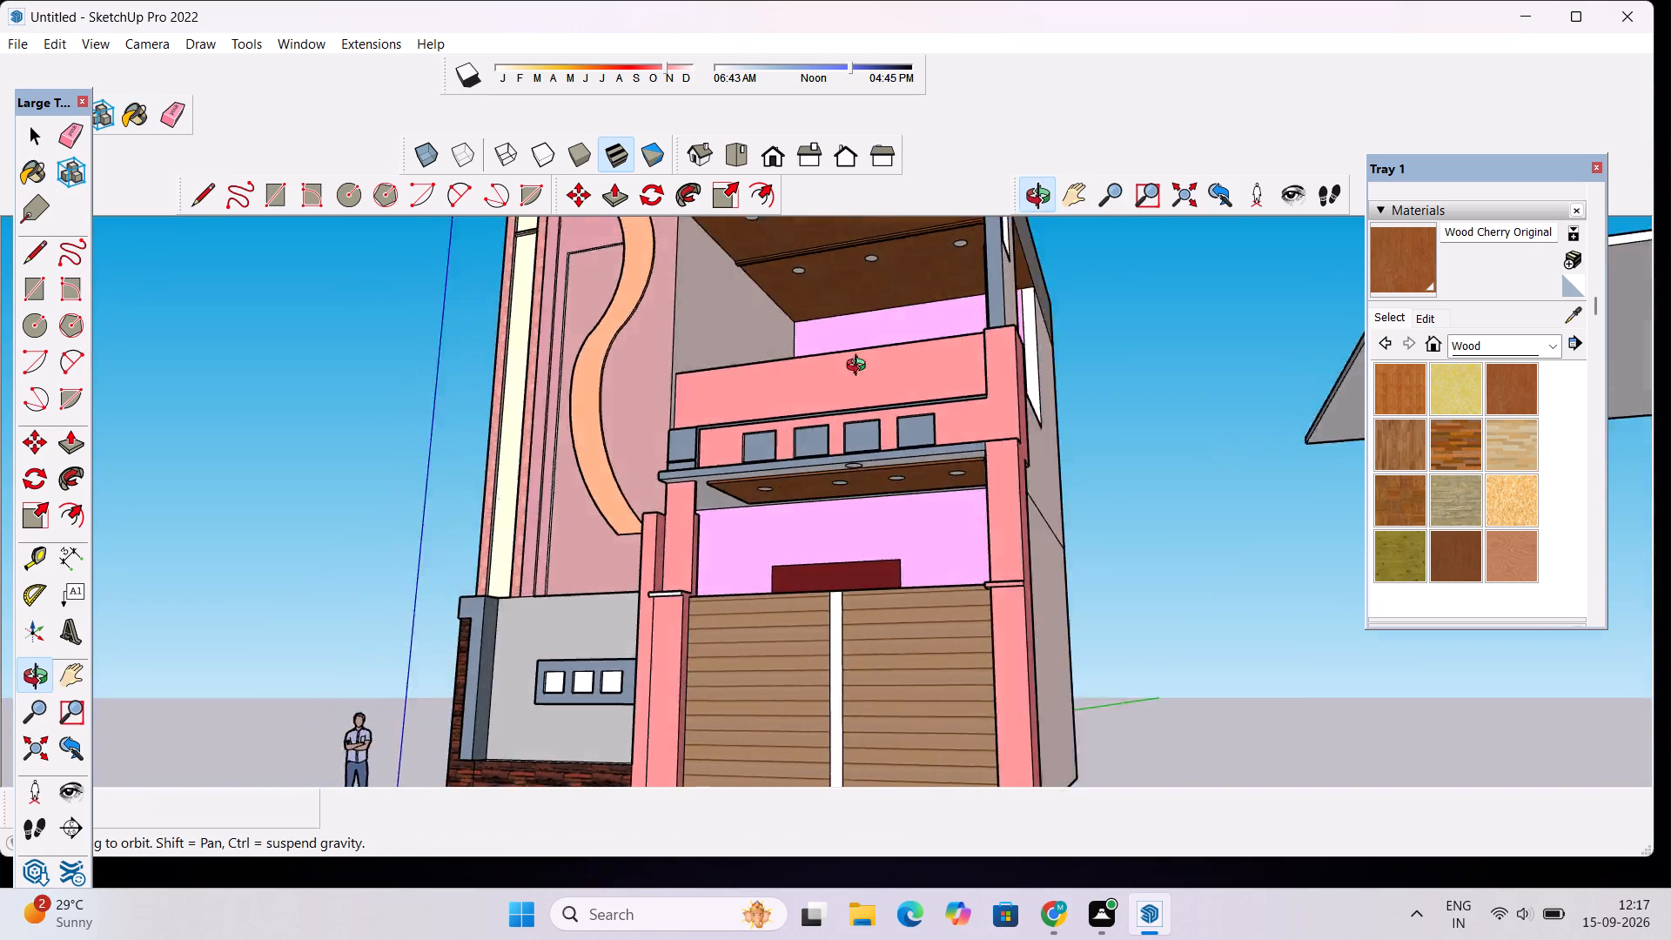
left_click_drag(860, 367, 621, 296)
left_click_drag(980, 354, 735, 330)
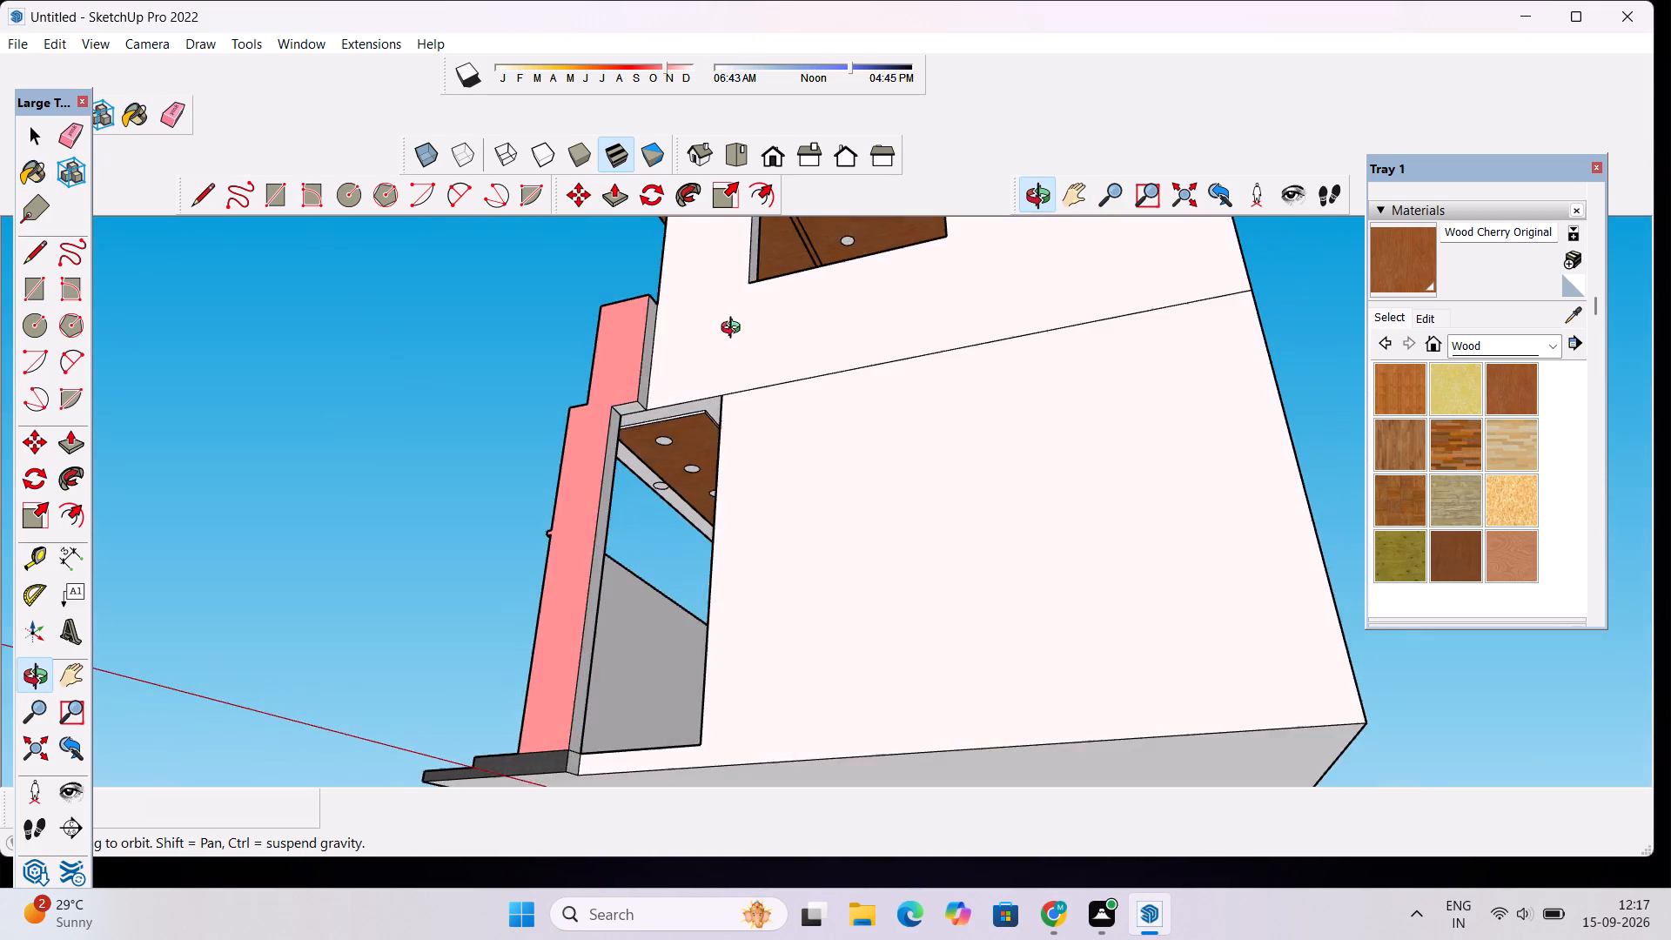
left_click_drag(735, 330, 869, 326)
scroll(767, 539, "up", 3)
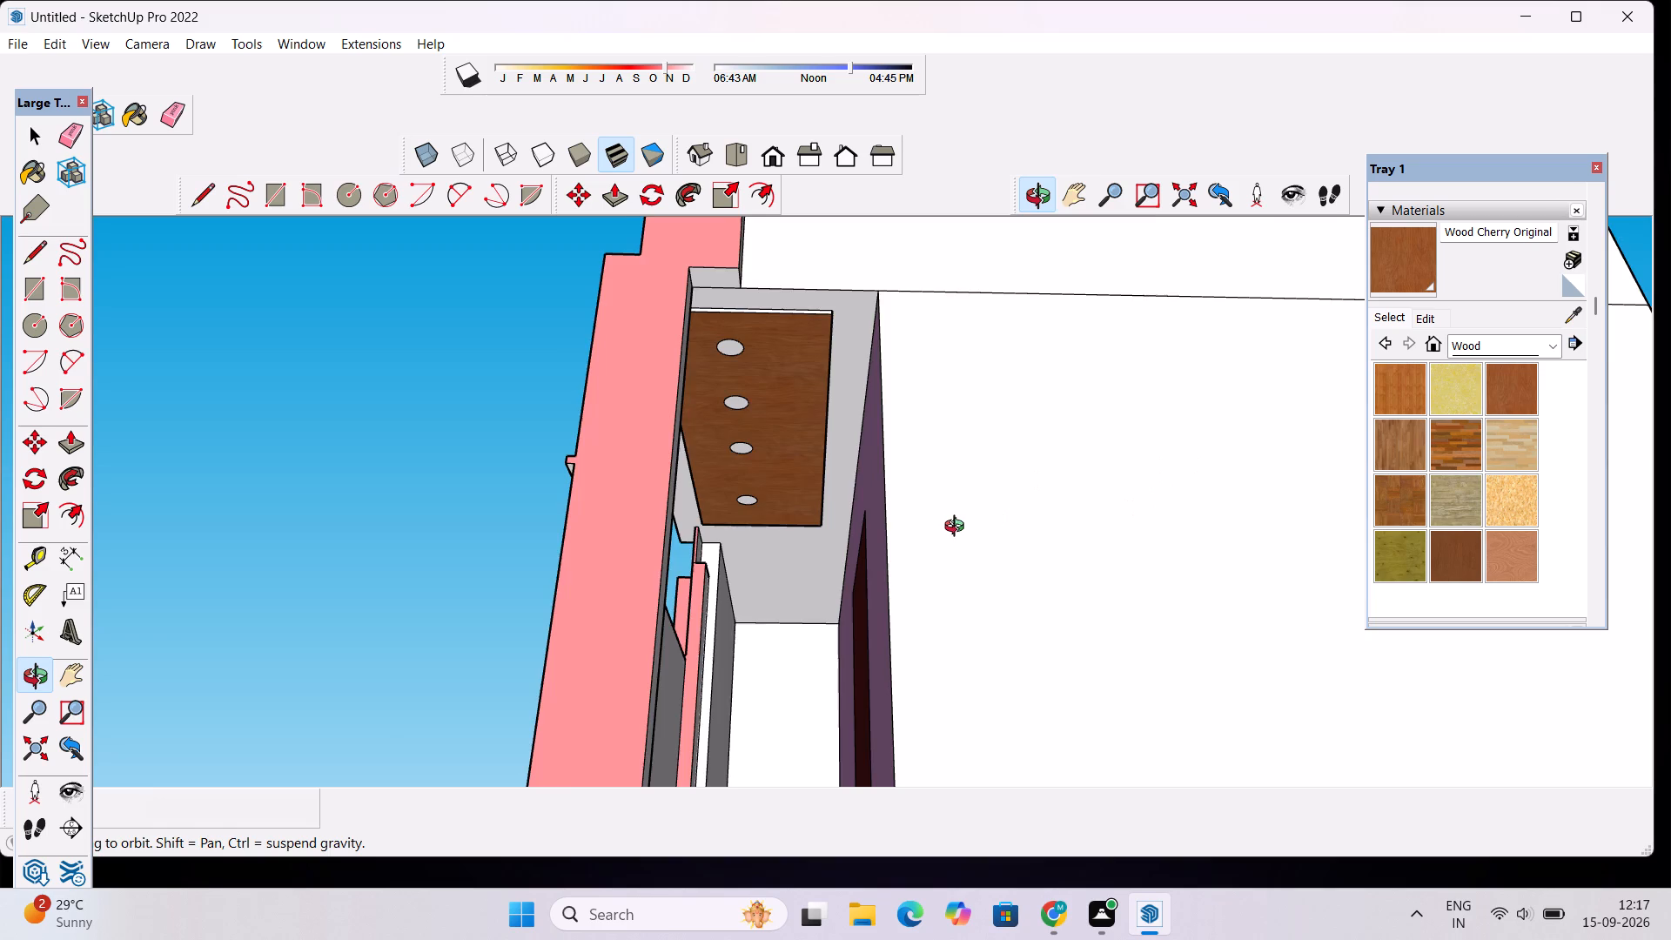
scroll(955, 528, "down", 3)
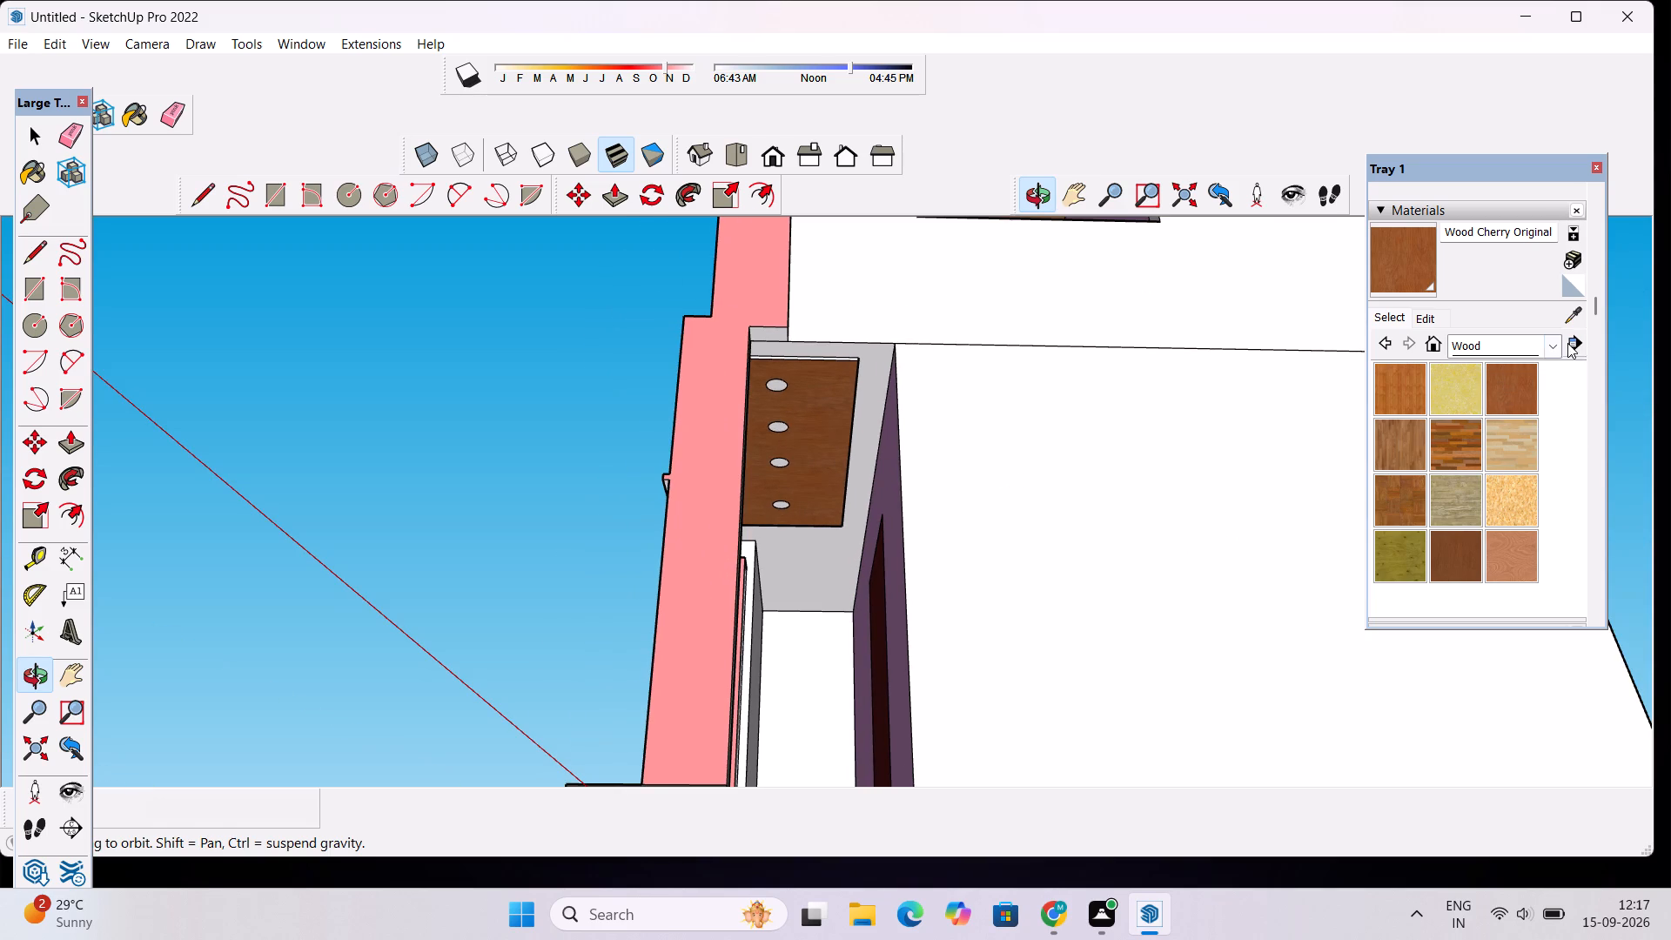
left_click(1545, 344)
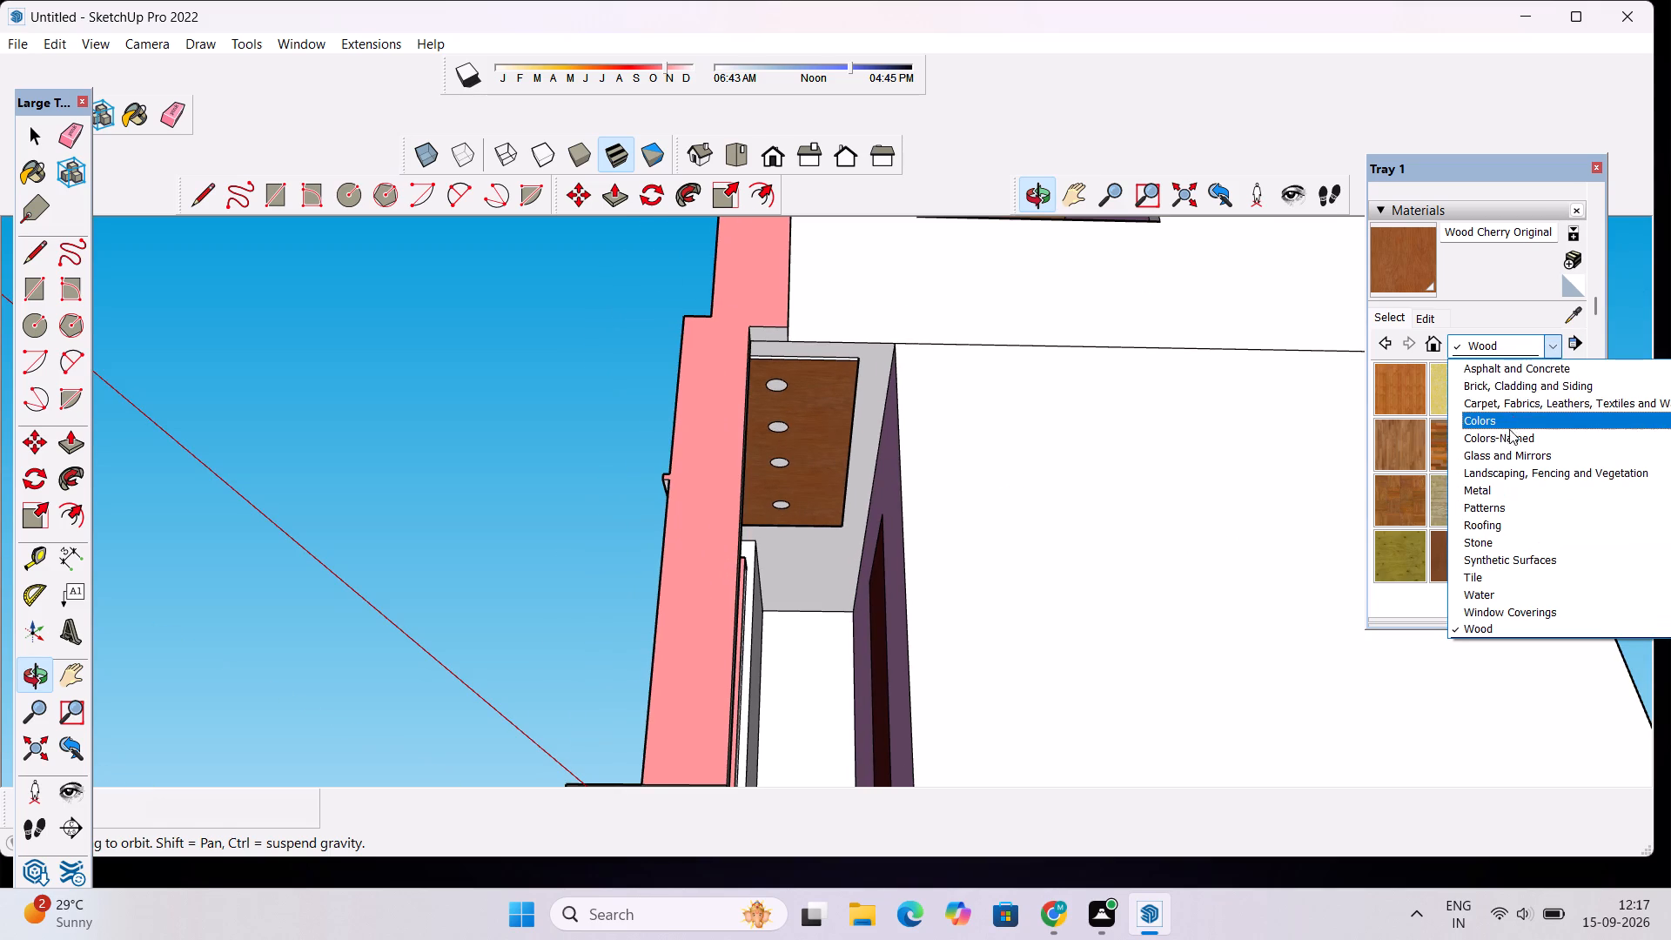
left_click(1508, 436)
left_click(1406, 500)
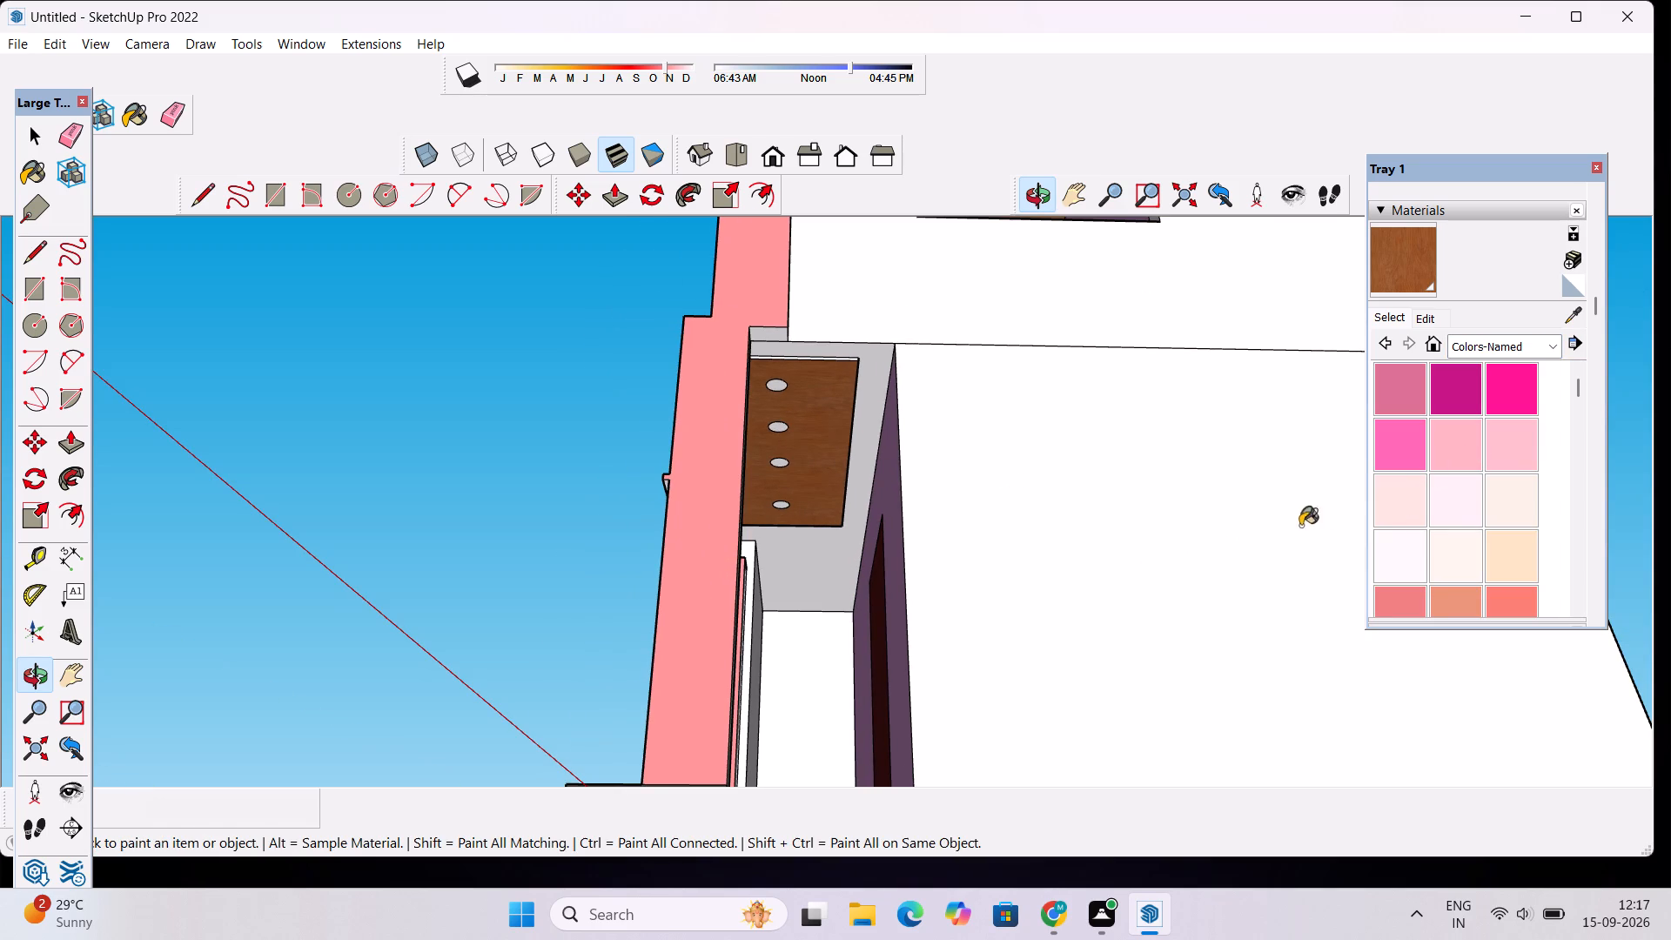
left_click(818, 568)
scroll(842, 455, "down", 6)
Paint the lower porch's inner end wall and the narrow inner faces behind the gate with 0007_MistyRose.
scroll(829, 573, "up", 2)
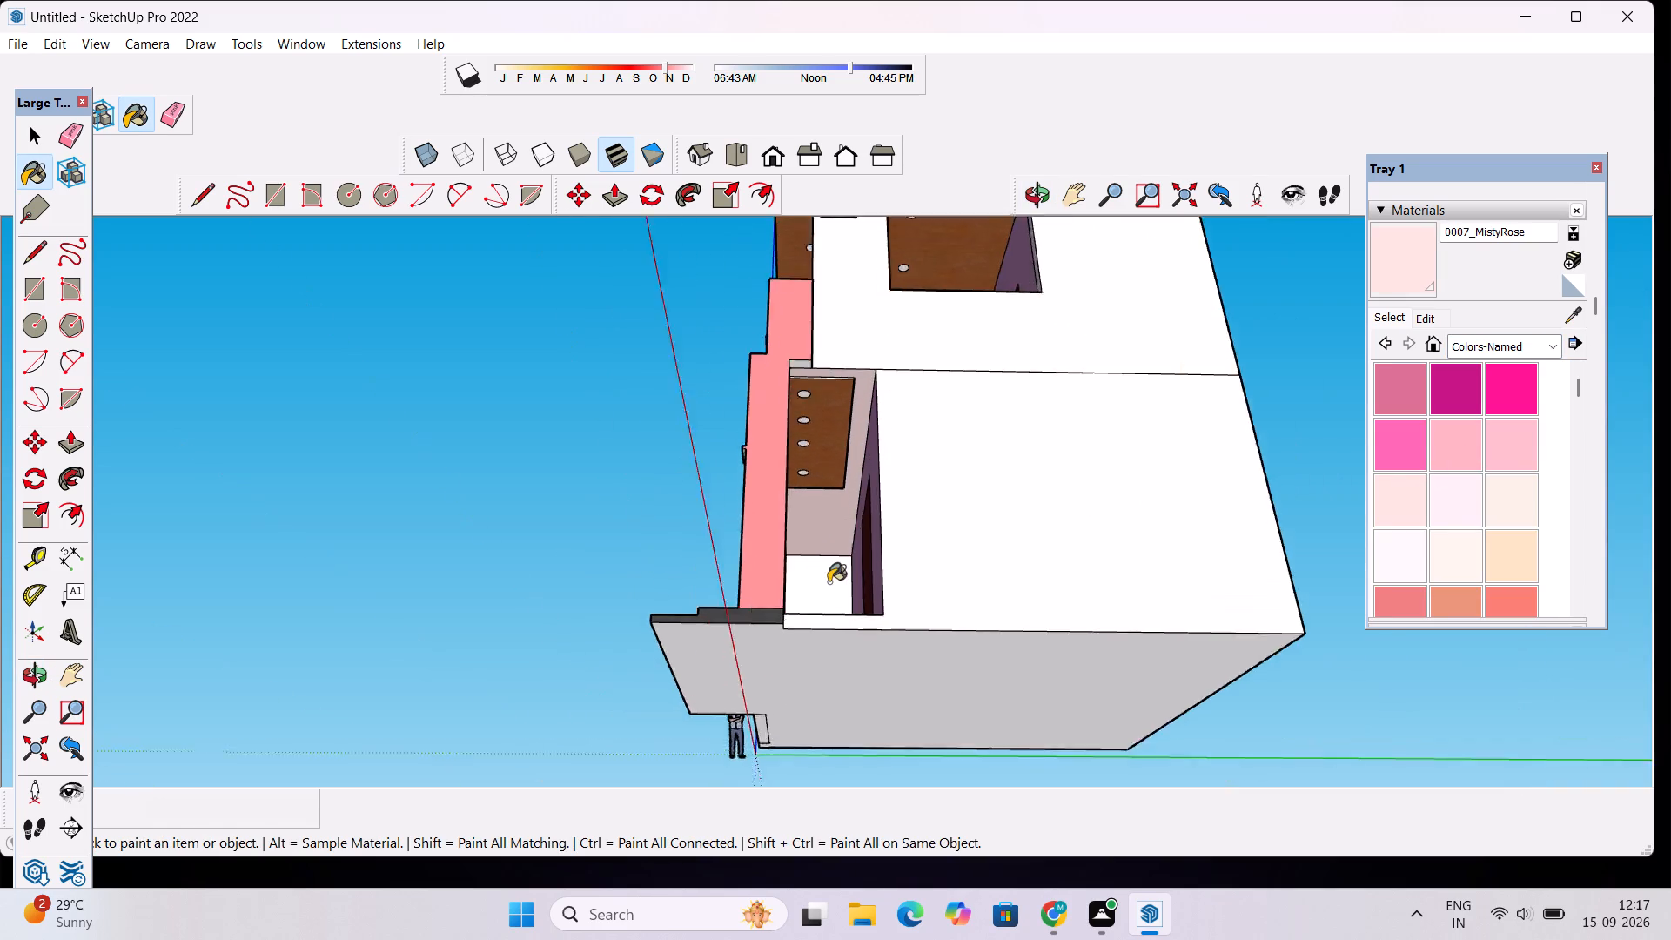
scroll(829, 582, "up", 4)
left_click(827, 596)
scroll(781, 568, "up", 4)
left_click(822, 575)
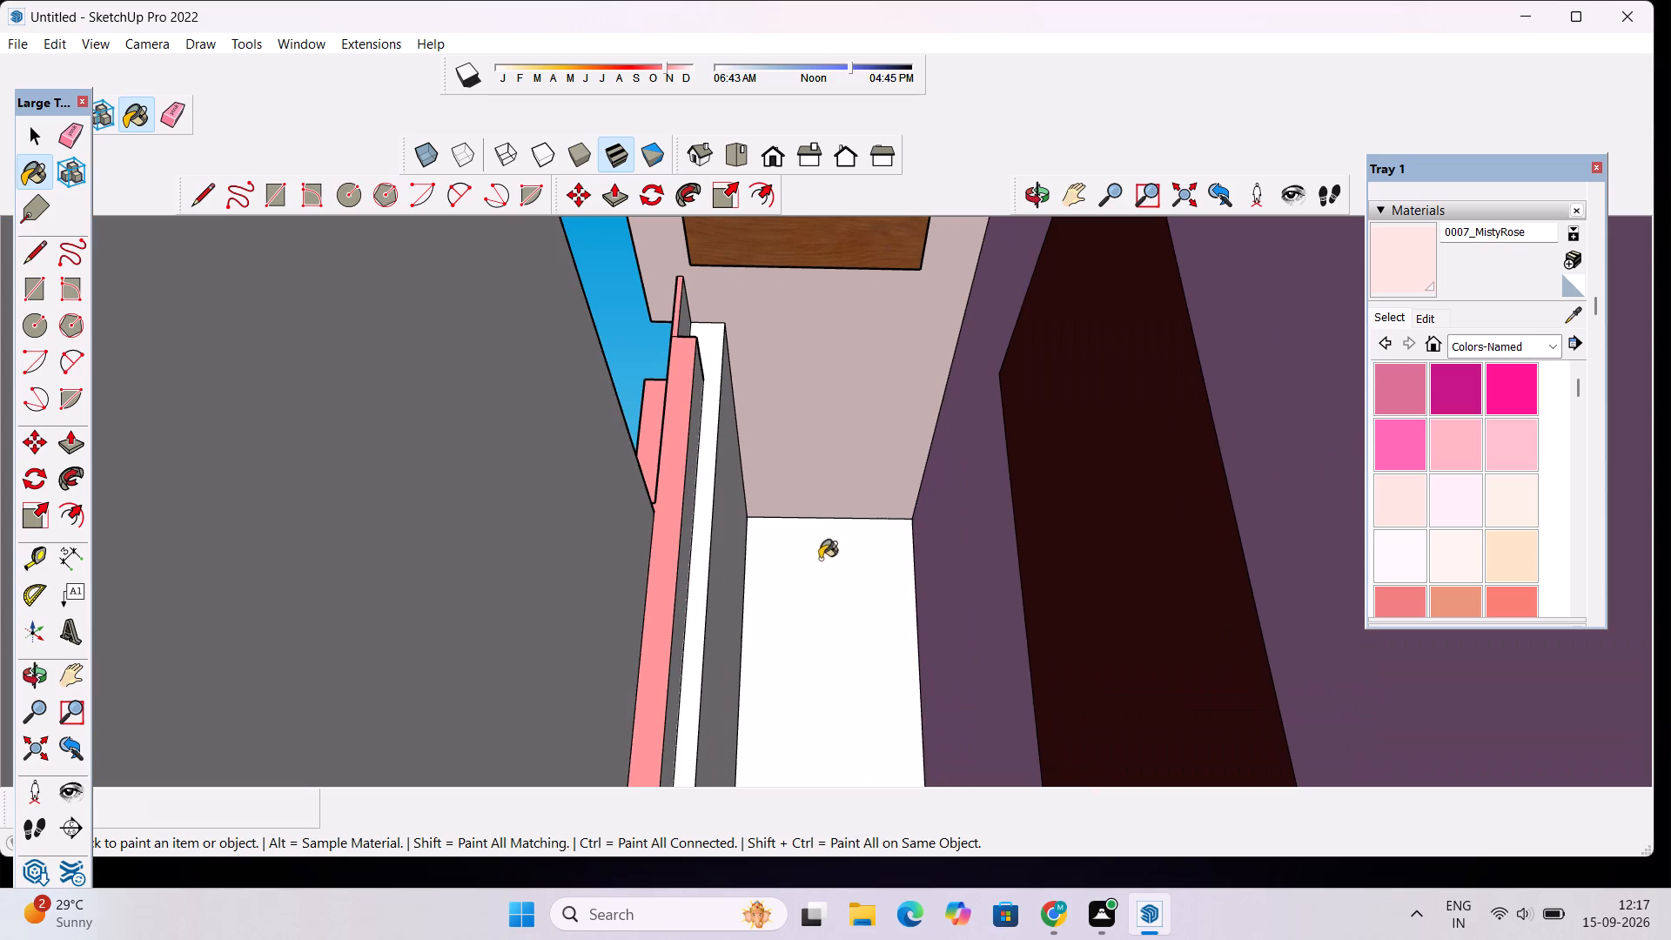
left_click(720, 562)
left_click(701, 547)
scroll(701, 545, "up", 6)
left_click(676, 515)
left_click(701, 501)
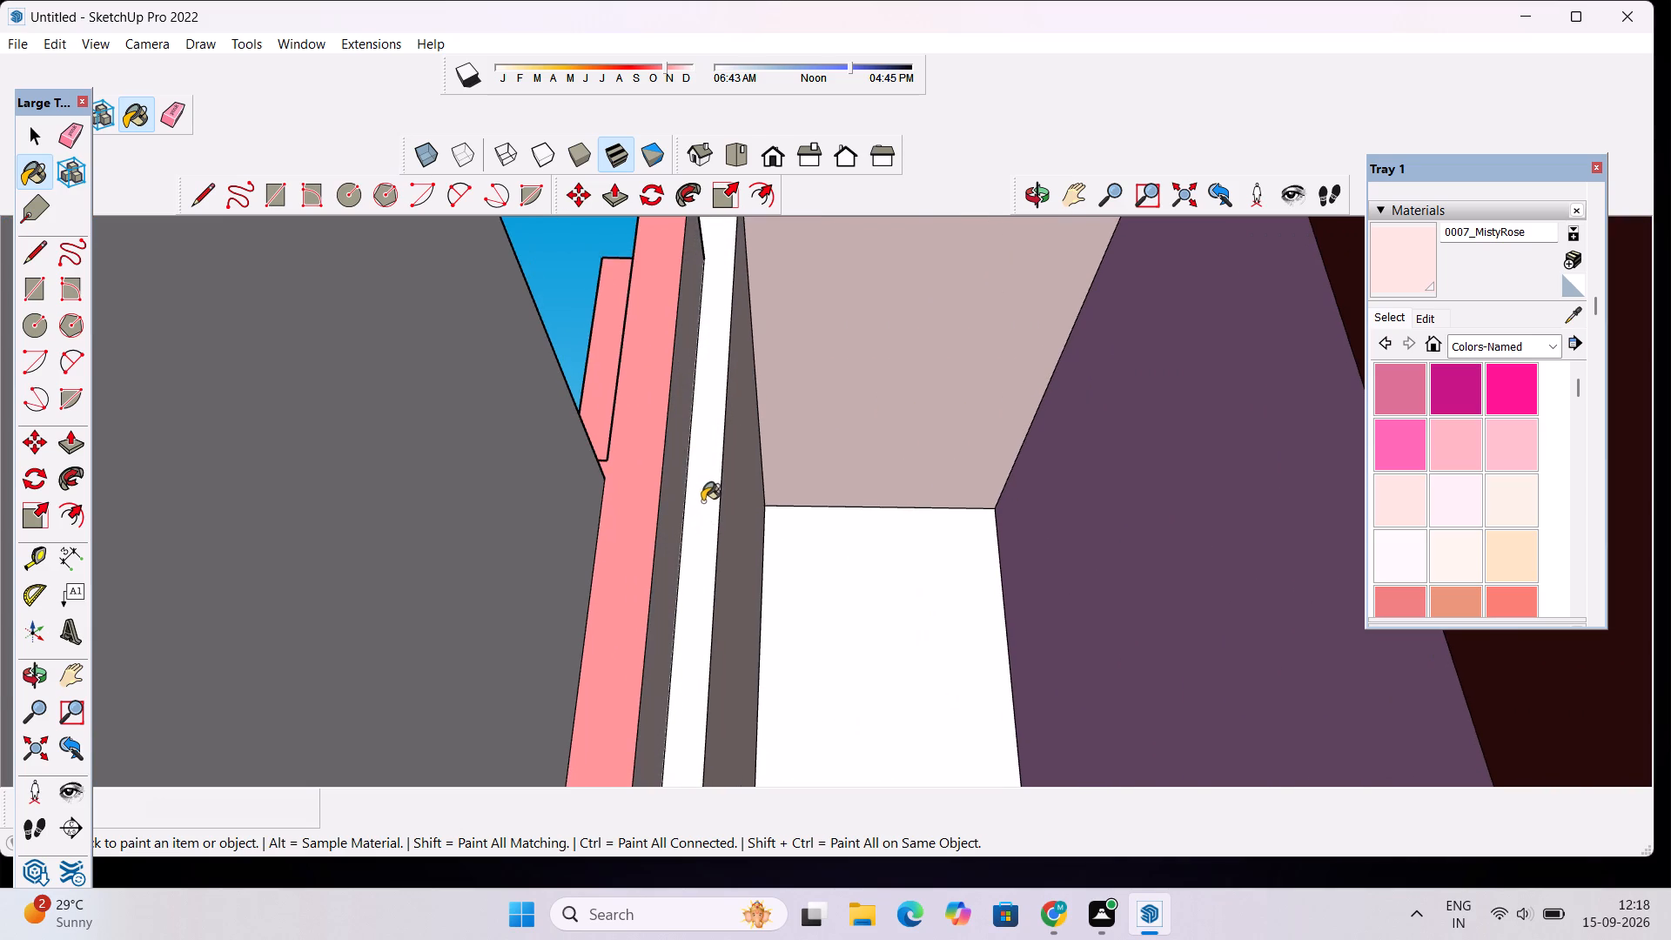
scroll(748, 465, "down", 11)
left_click(824, 507)
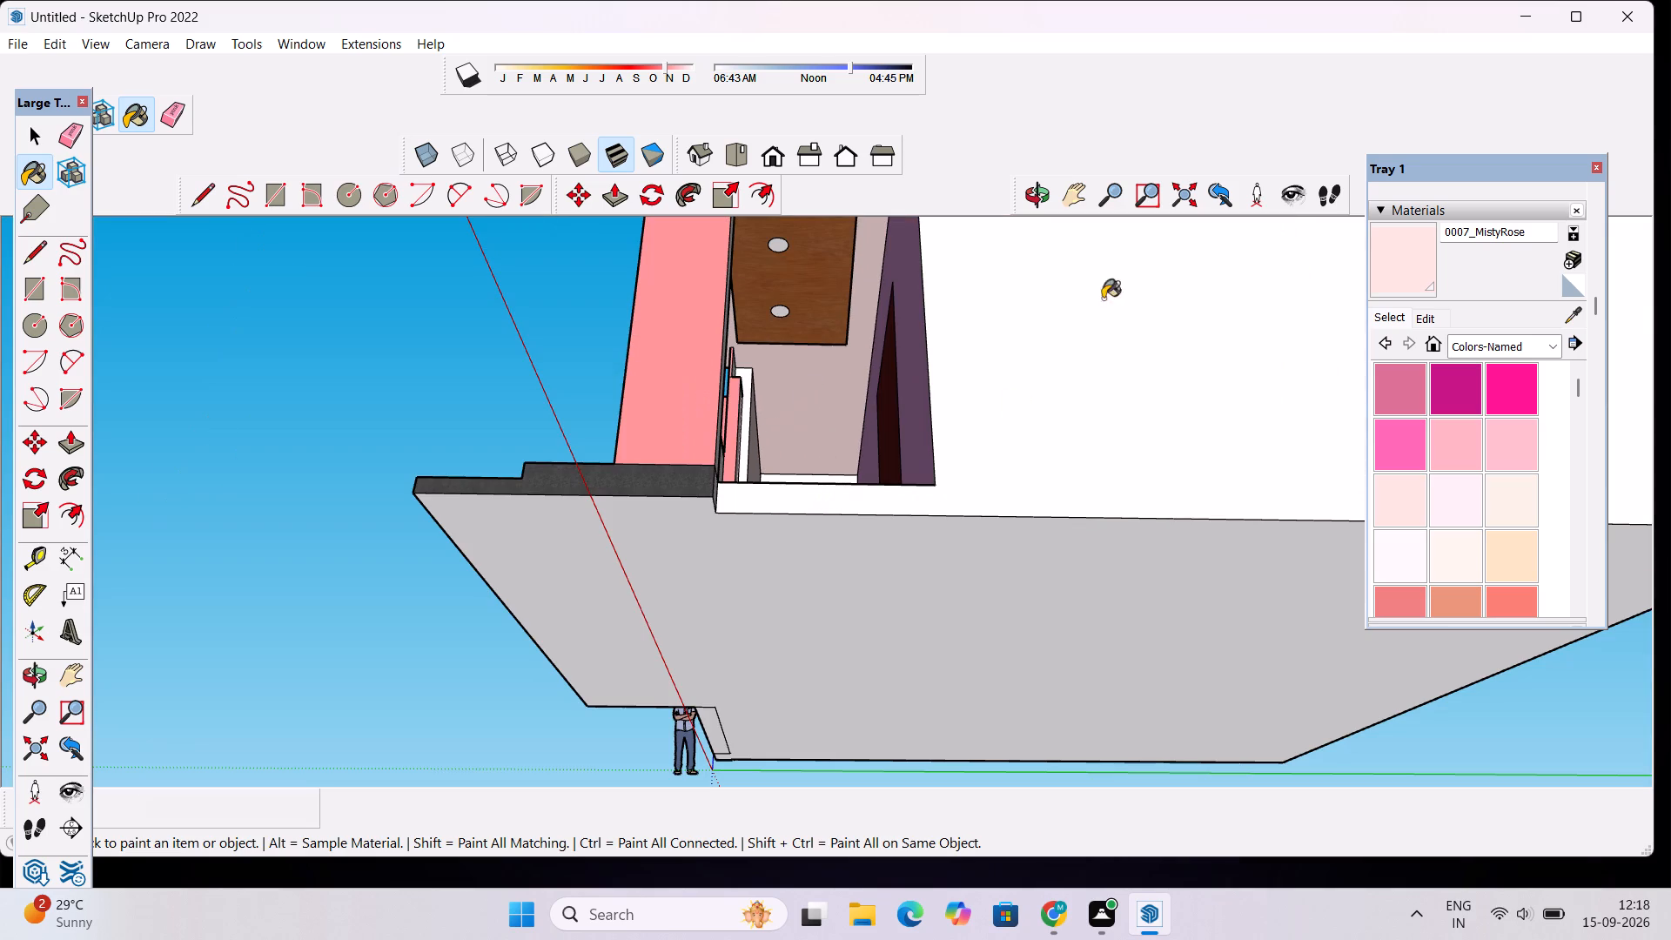
Paint the sills and side reveals of the upper balcony's two side-wall openings with 0005_LightPink from the named colours.
left_click(1037, 200)
left_click_drag(1008, 322, 1020, 515)
scroll(1044, 494, "down", 6)
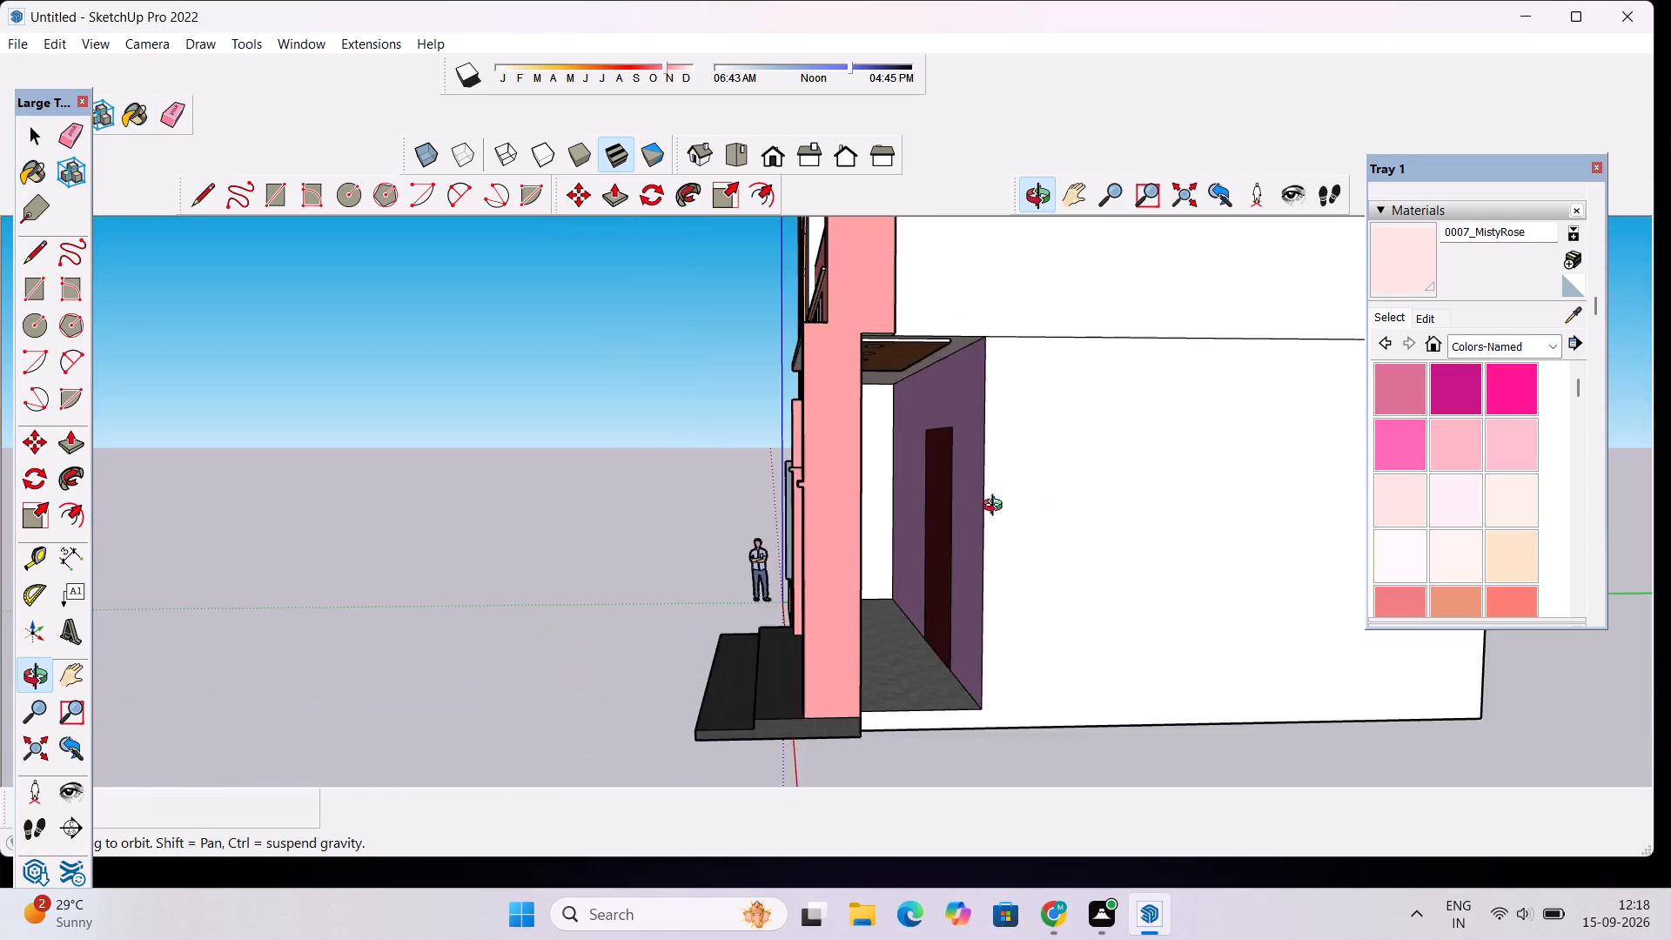
left_click_drag(997, 511, 1156, 846)
left_click(1395, 389)
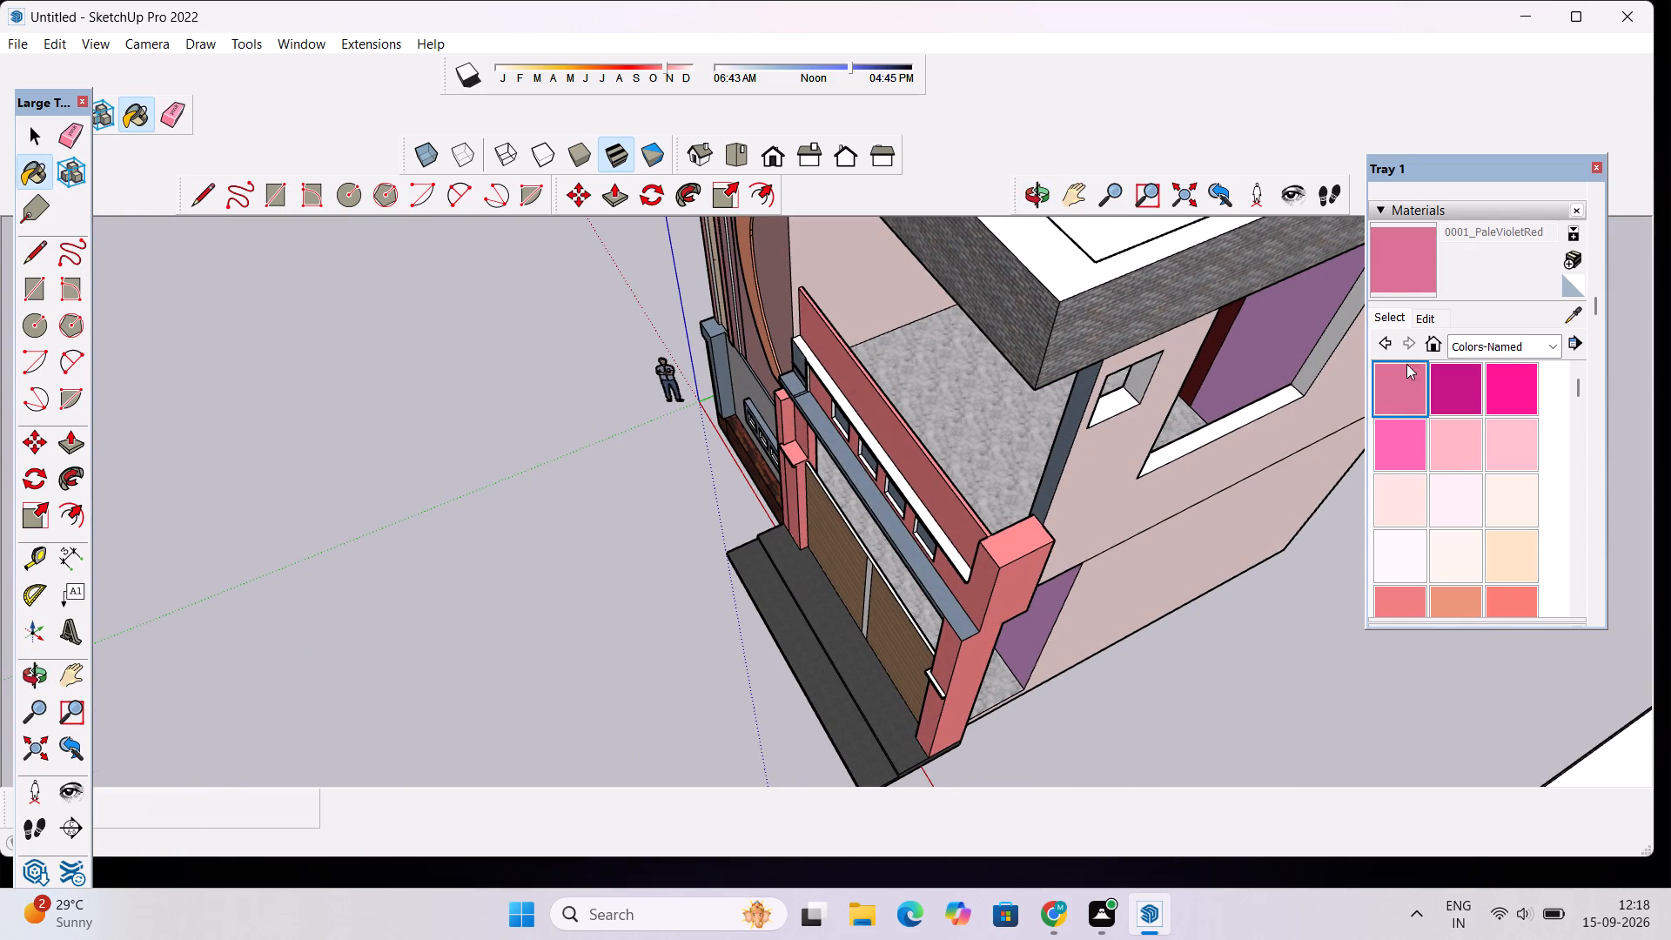
left_click(1447, 446)
scroll(1242, 404, "up", 4)
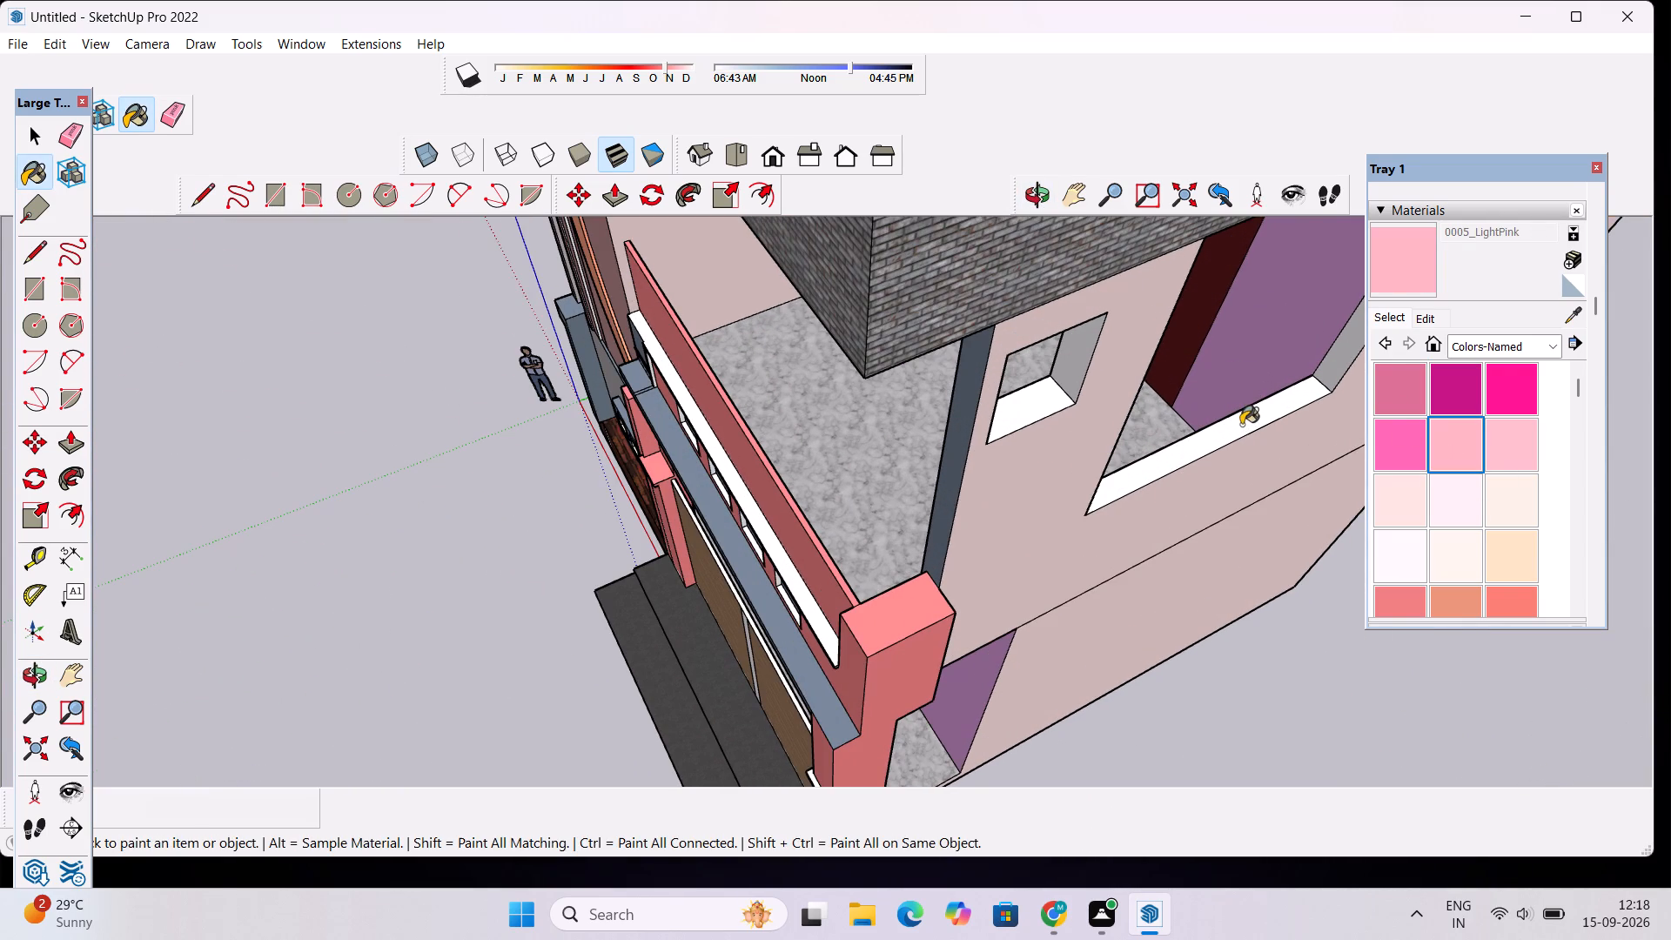
left_click(1241, 425)
left_click(1049, 403)
left_click(1080, 356)
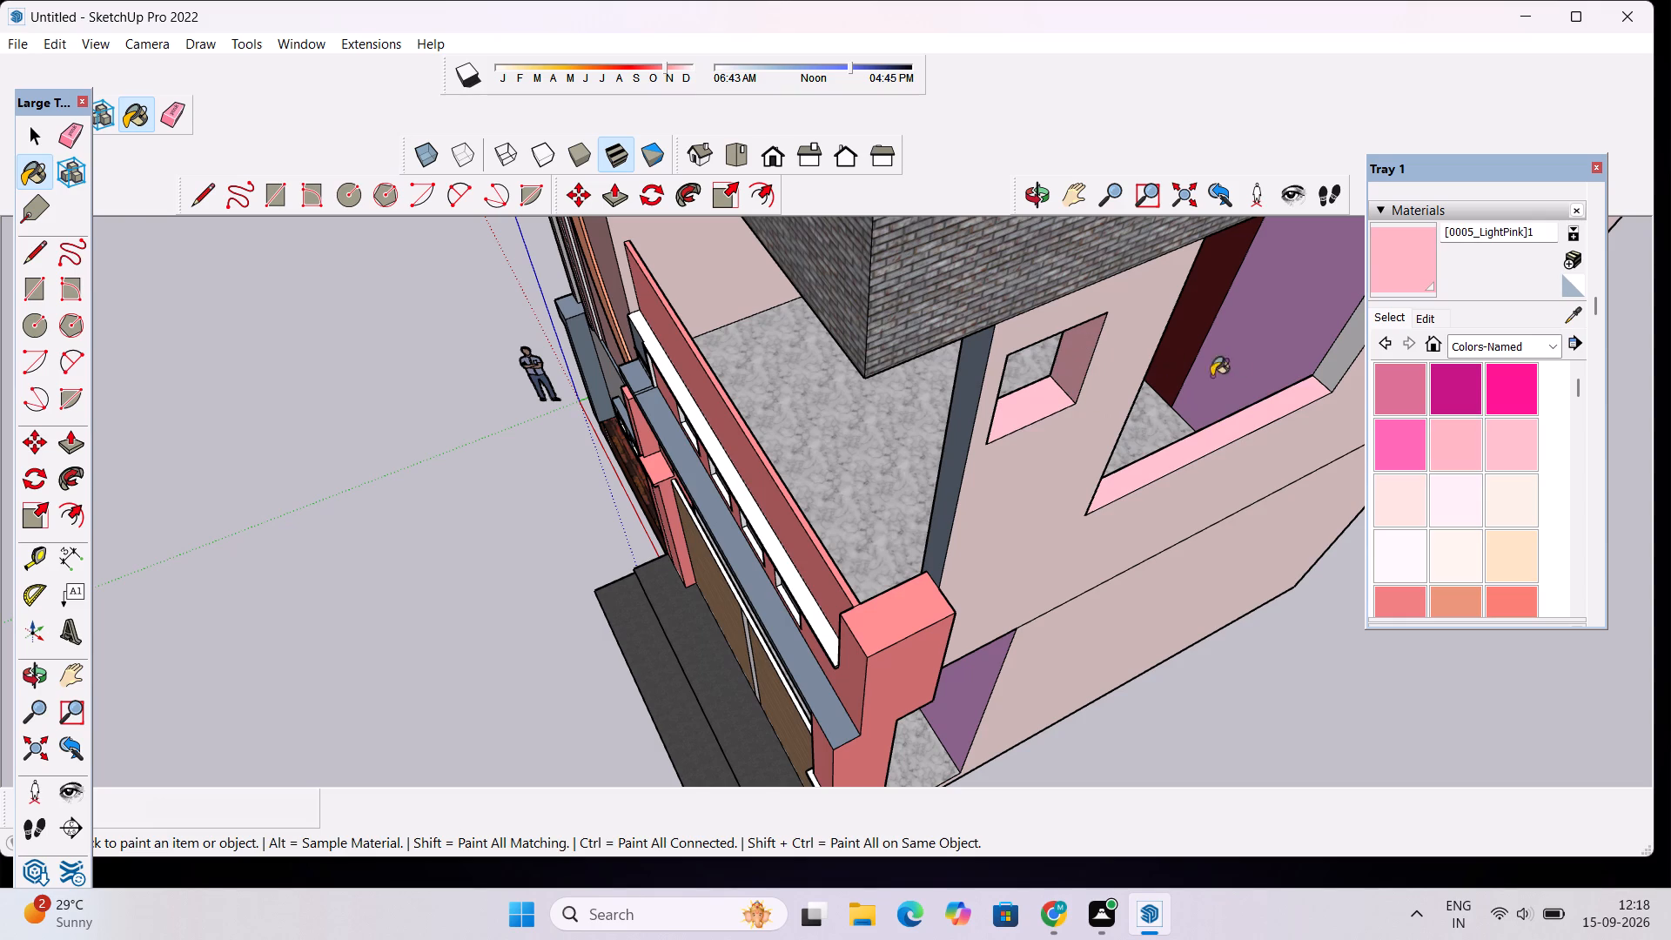
scroll(1245, 480, "down", 4)
left_click(1319, 375)
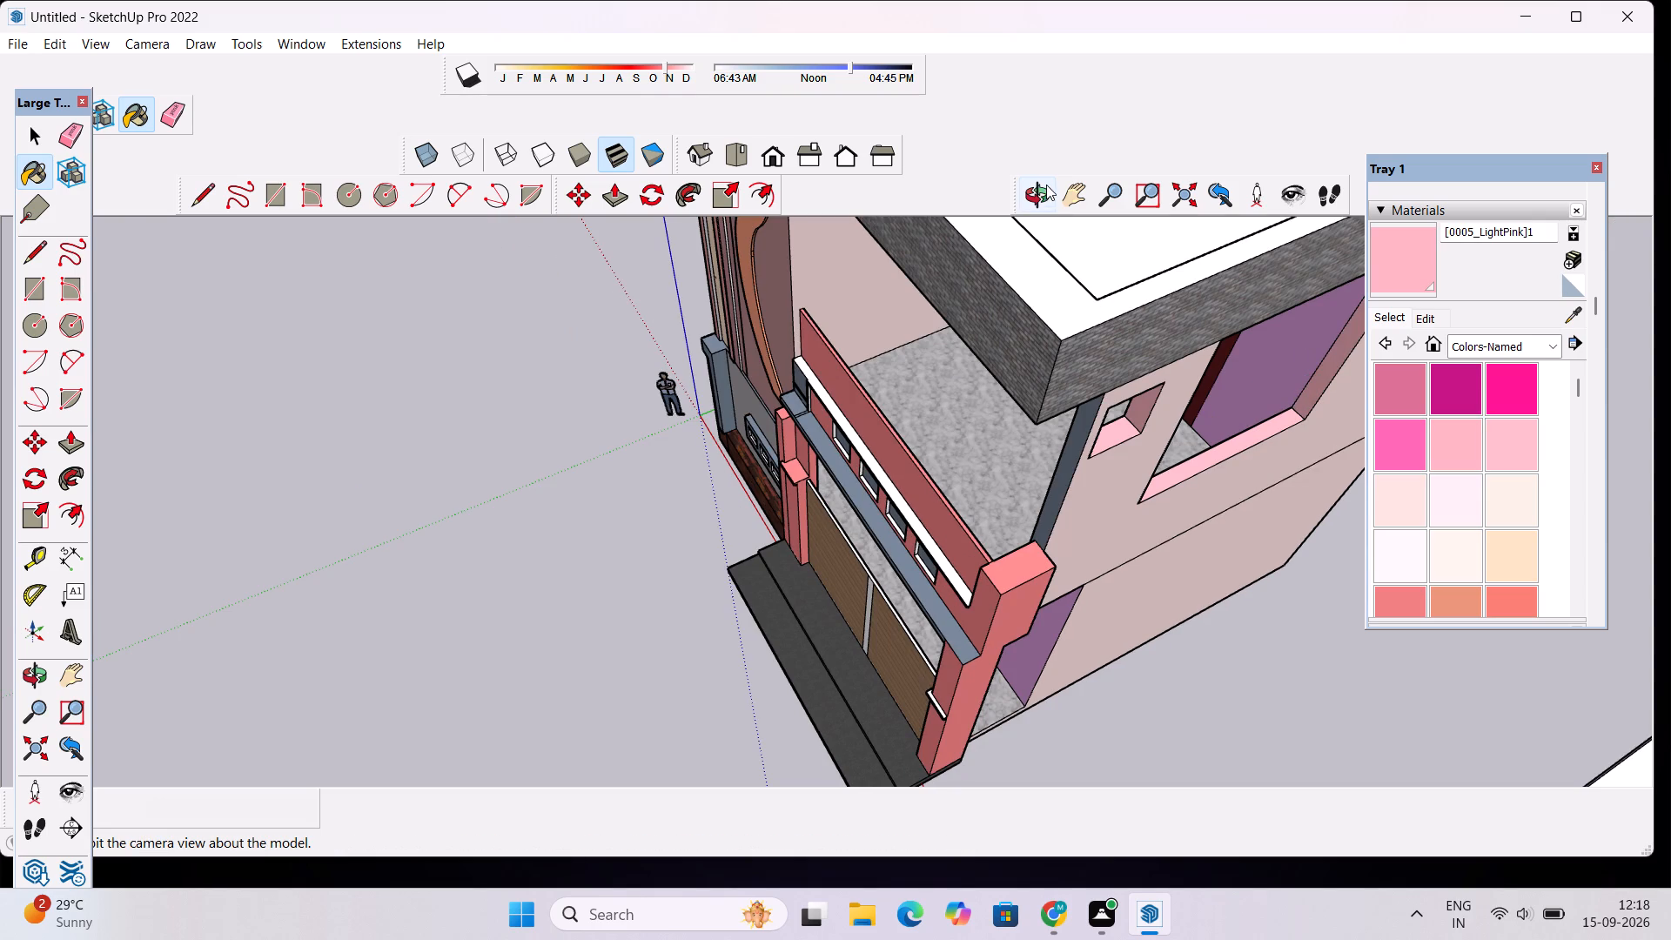
Paint the inner faces of the upper balcony's side wall, including the pier, its narrow edge strips and the low wall, with 0005_LightPink.
left_click(1030, 192)
left_click_drag(909, 361, 1467, 227)
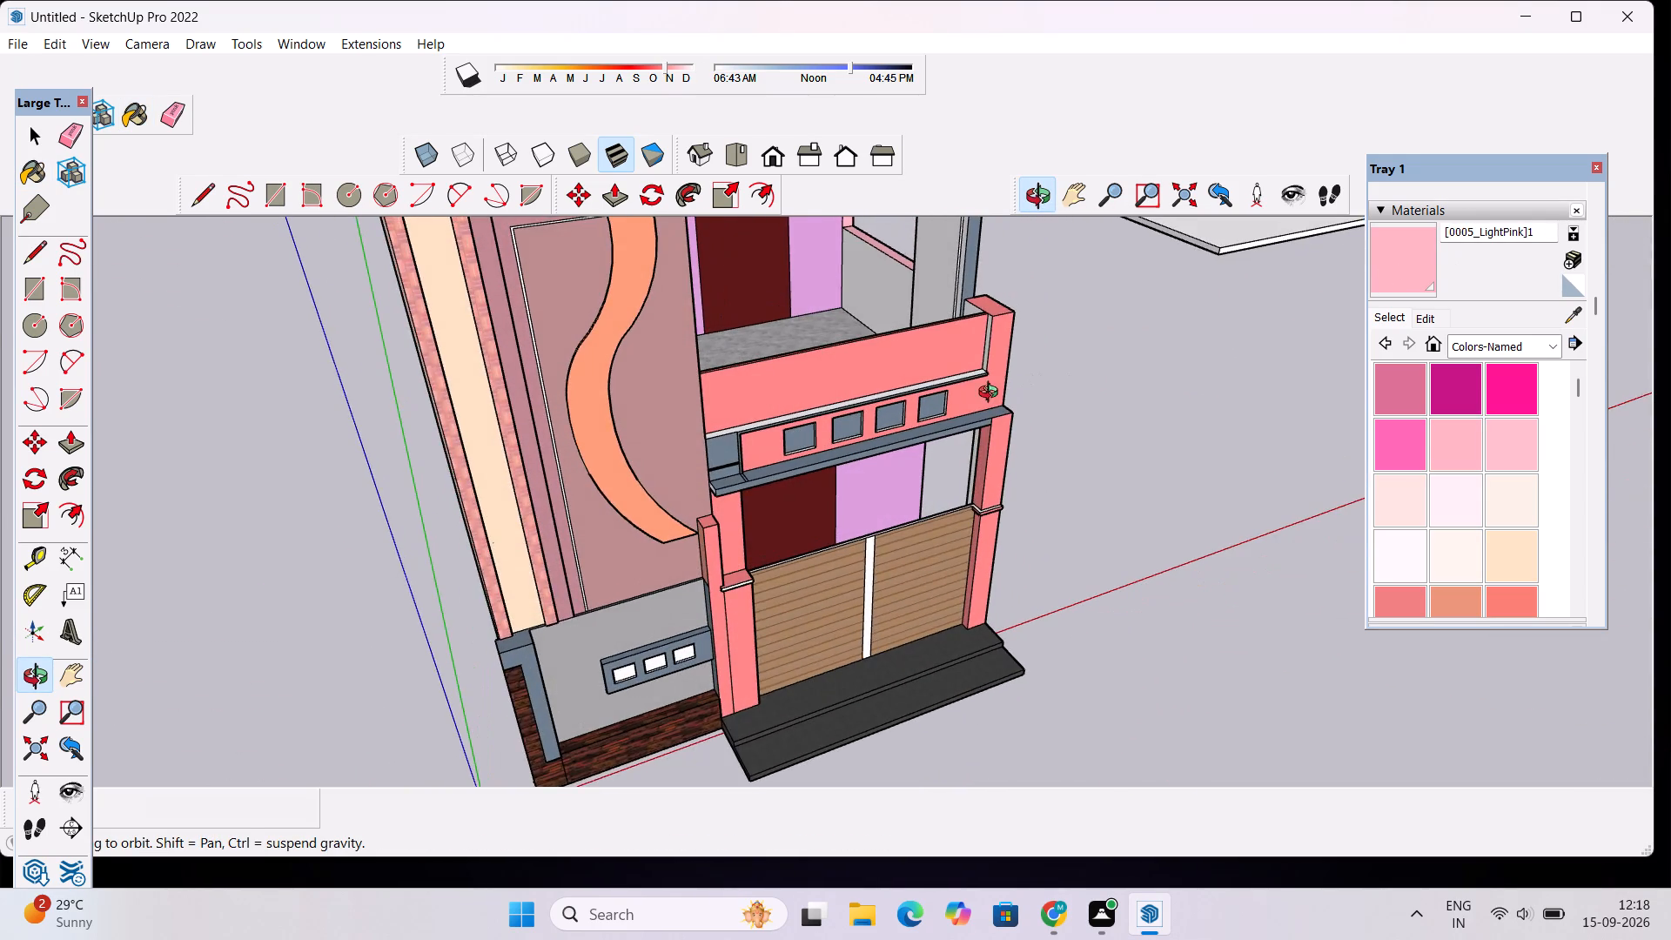
scroll(991, 394, "down", 2)
left_click_drag(921, 341, 921, 589, "shift")
left_click(1410, 252)
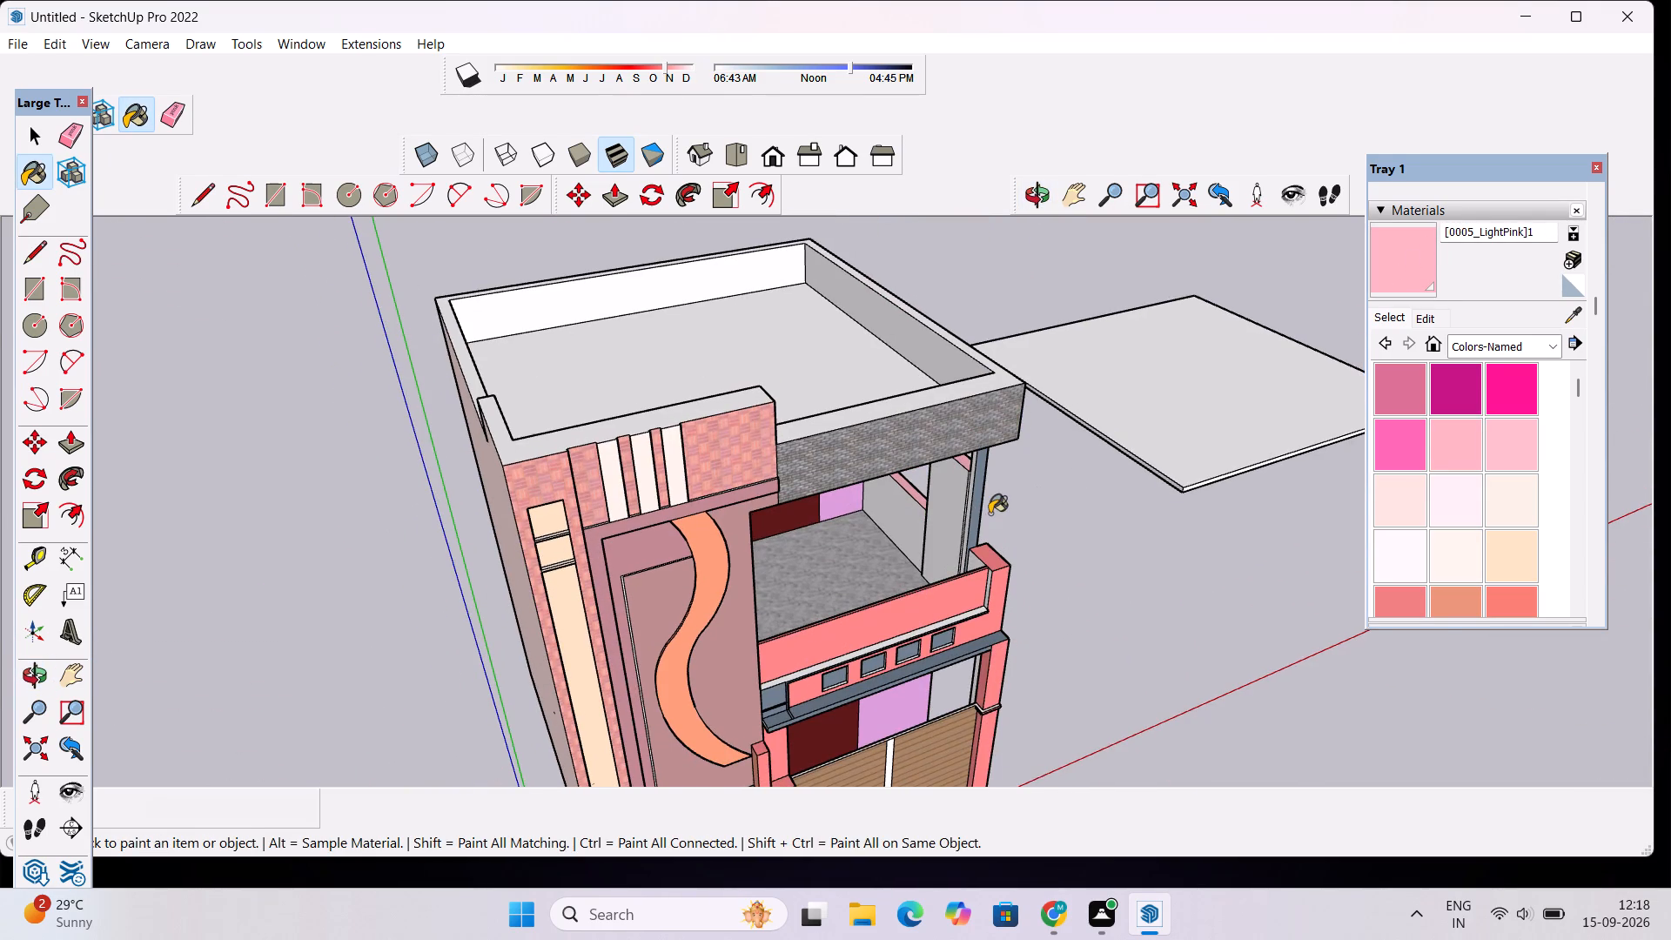
scroll(990, 514, "up", 5)
left_click(897, 469)
scroll(897, 469, "down", 3)
scroll(902, 467, "up", 6)
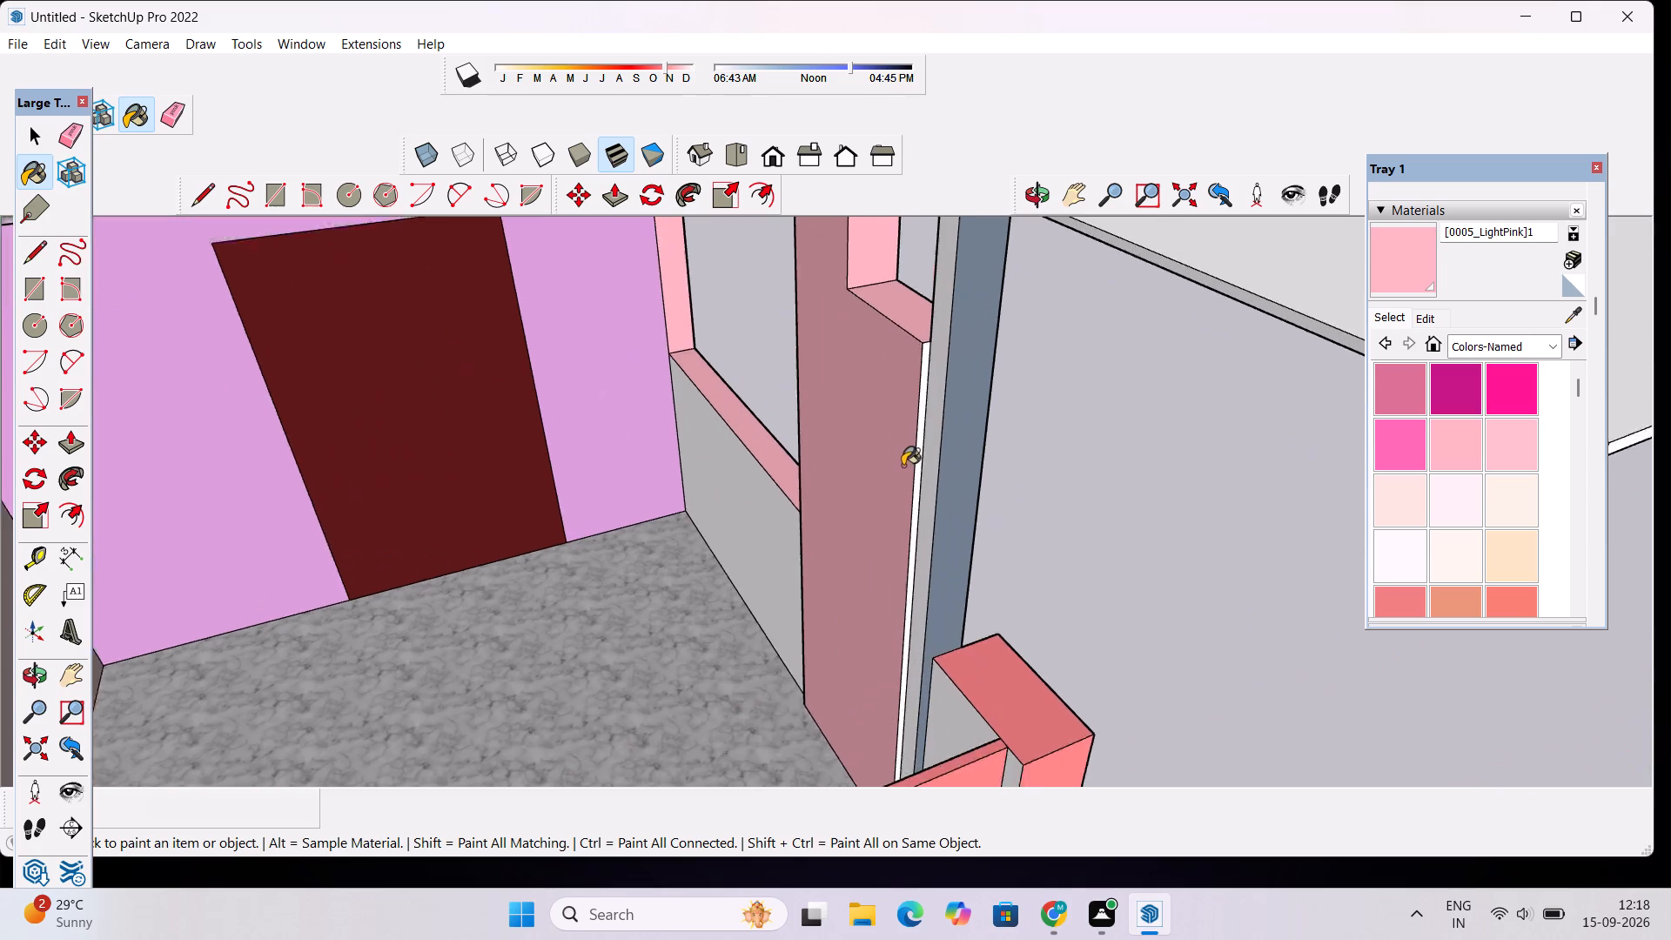
scroll(903, 466, "up", 2)
left_click(956, 408)
scroll(950, 408, "up", 5)
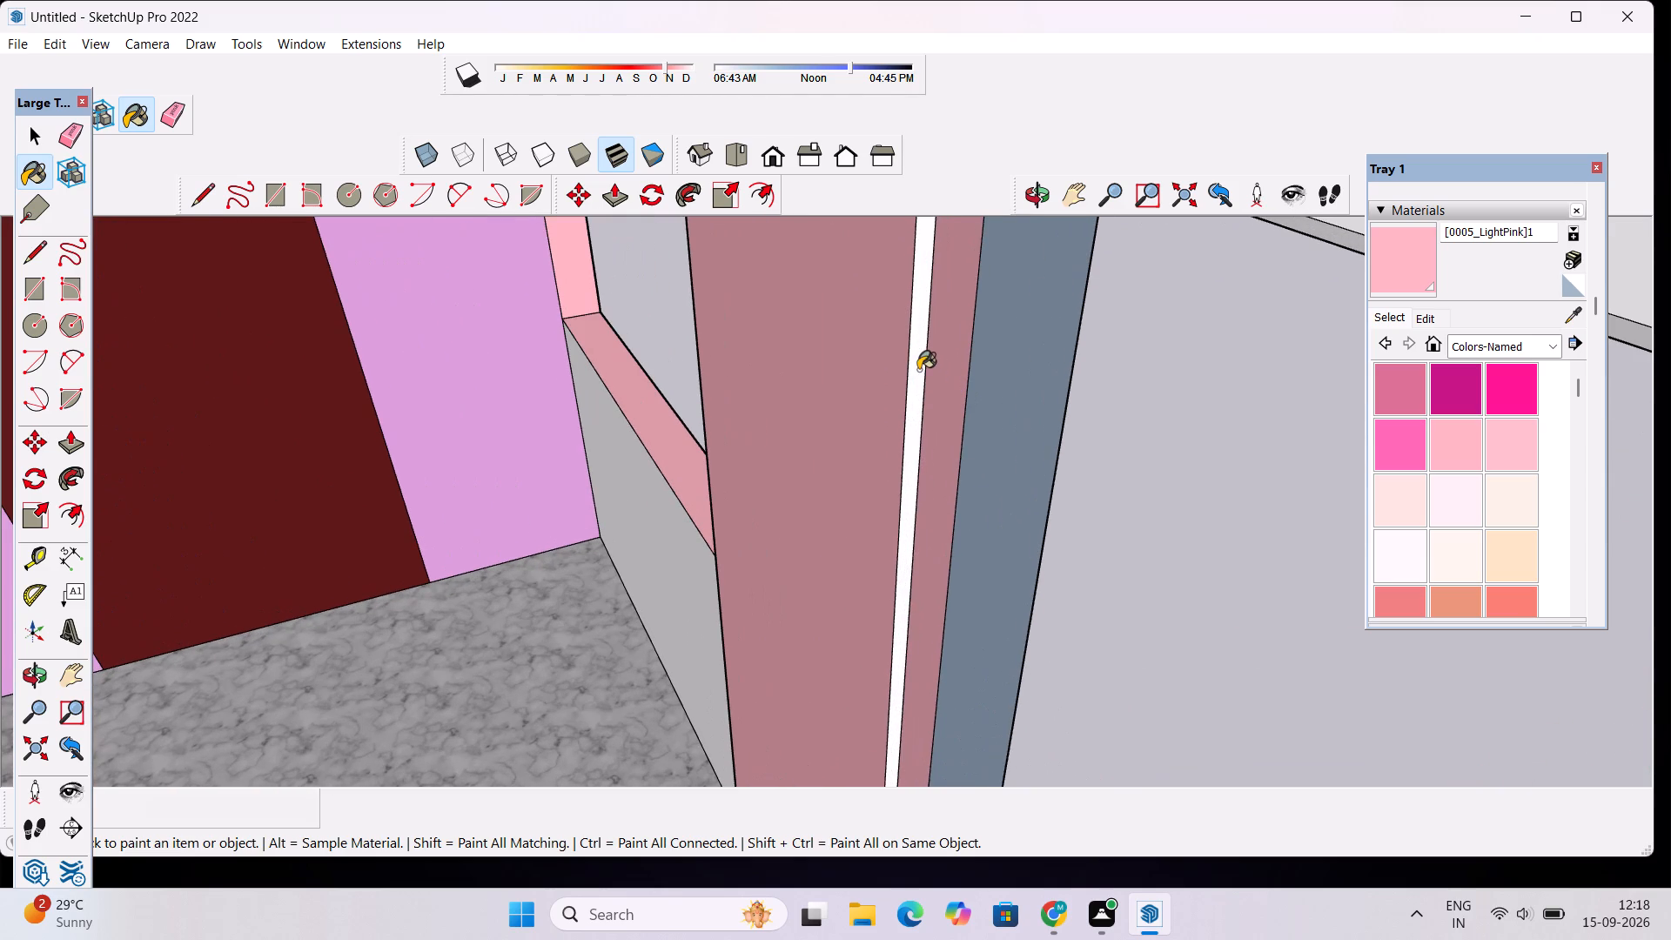
left_click(918, 370)
left_click(648, 519)
scroll(693, 444, "down", 17)
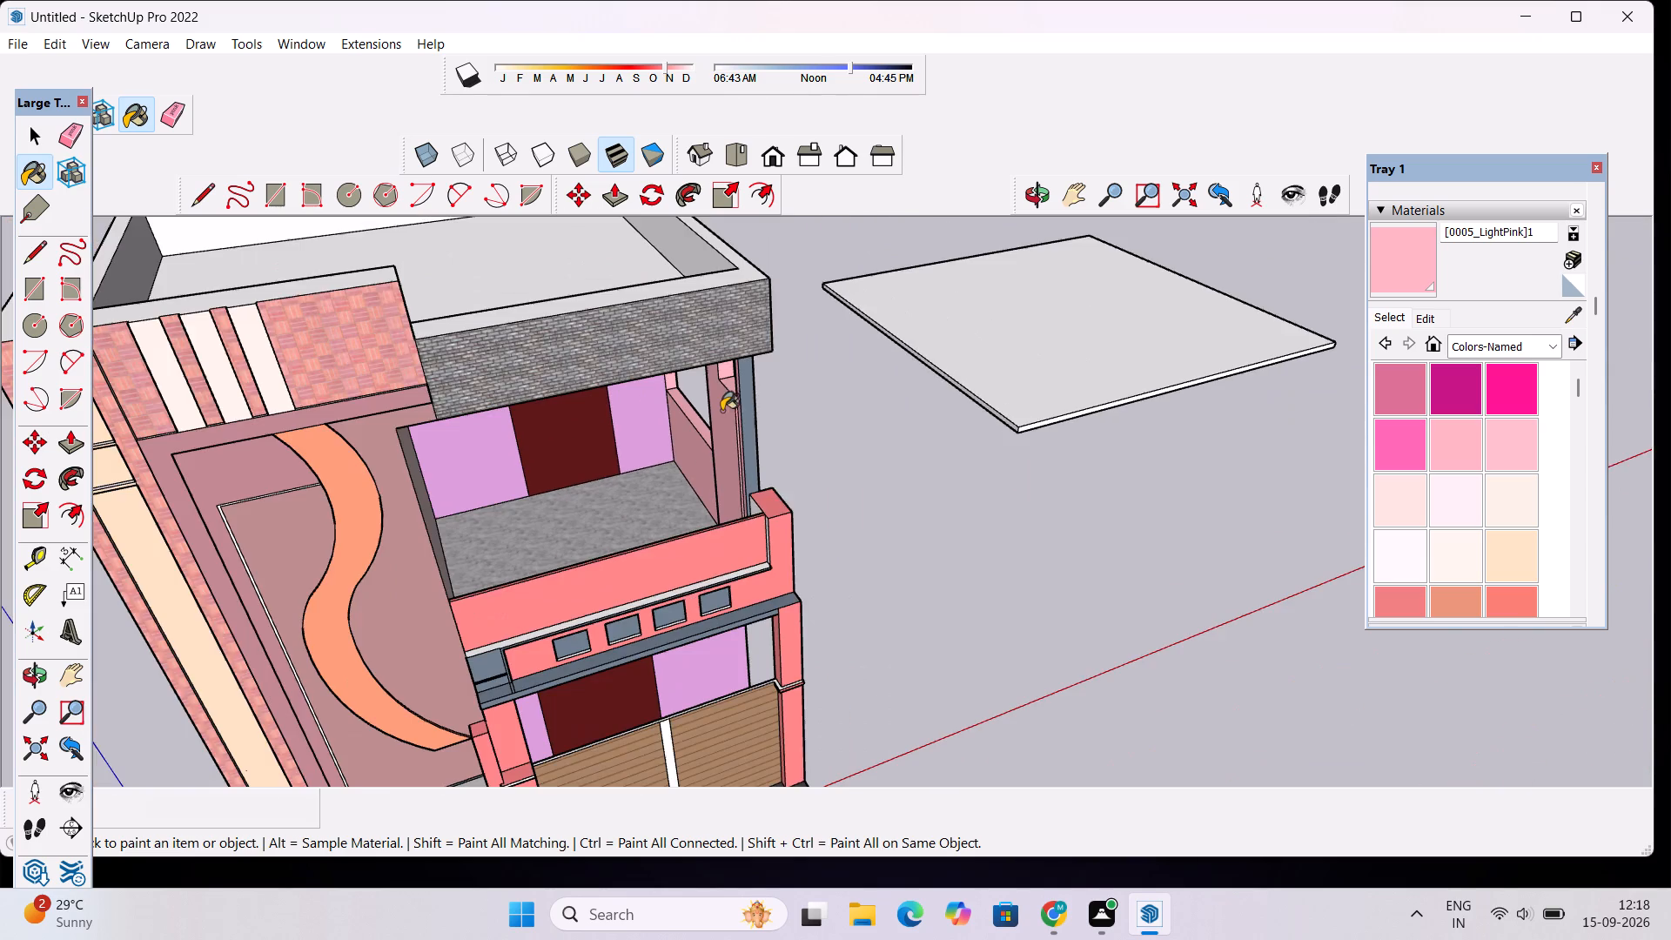
Paint the balcony corner column's inner faces and the top of the long ledge below the parapet with 0111_SlateGray.
scroll(762, 515, "up", 12)
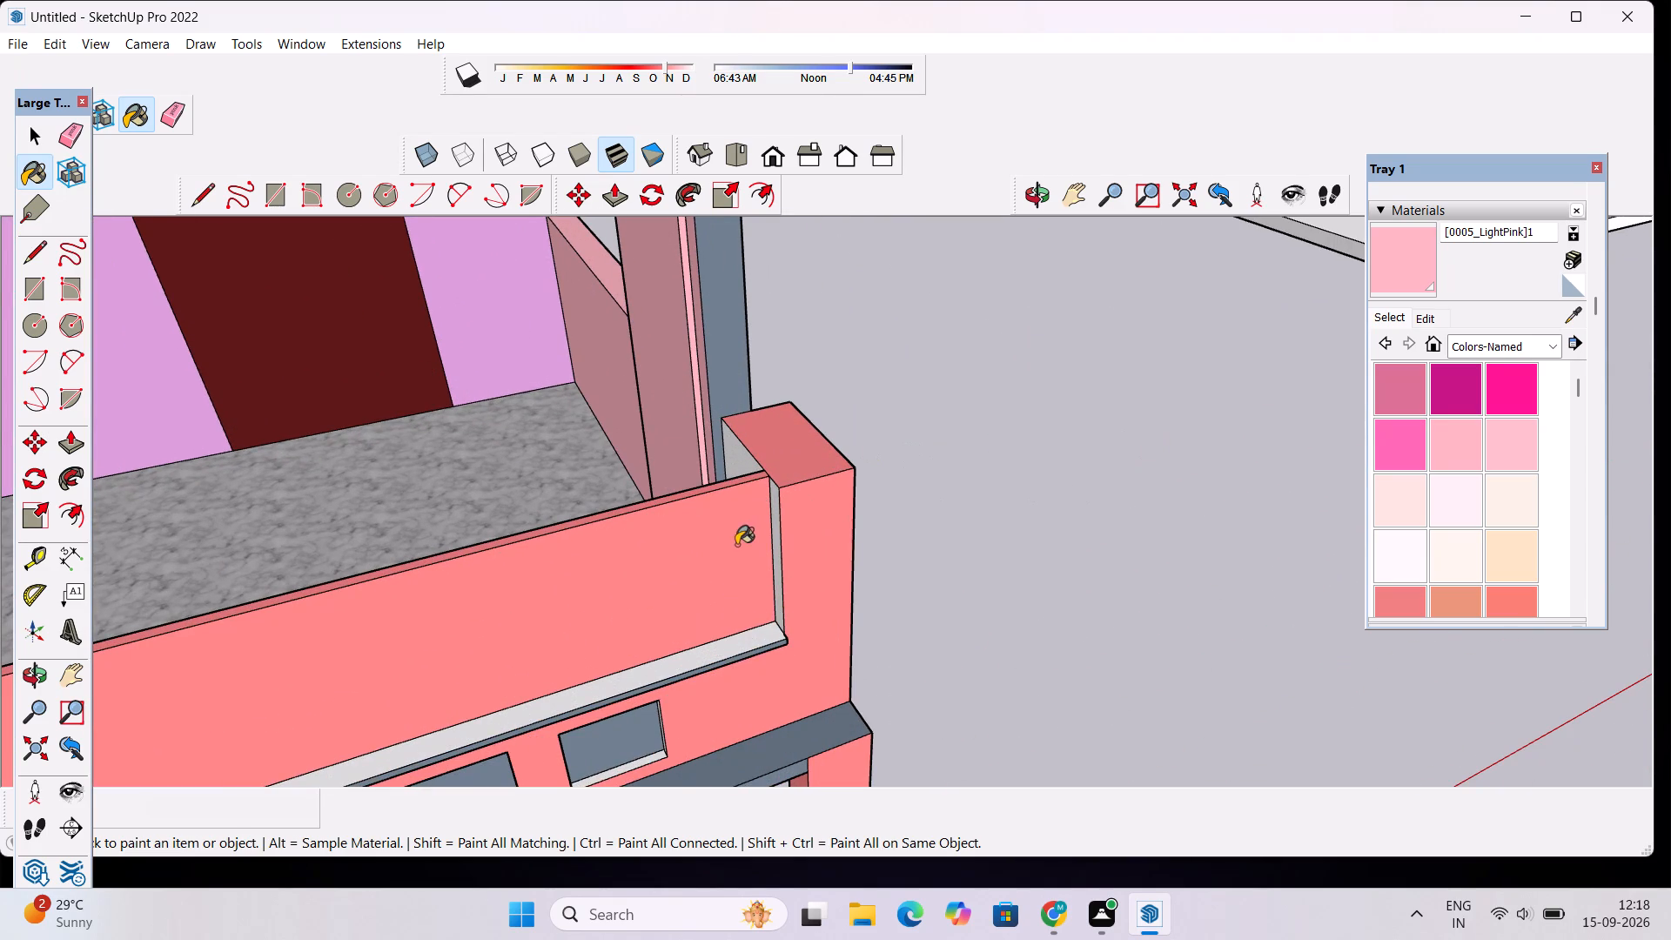
scroll(736, 546, "up", 5)
scroll(1435, 456, "down", 3)
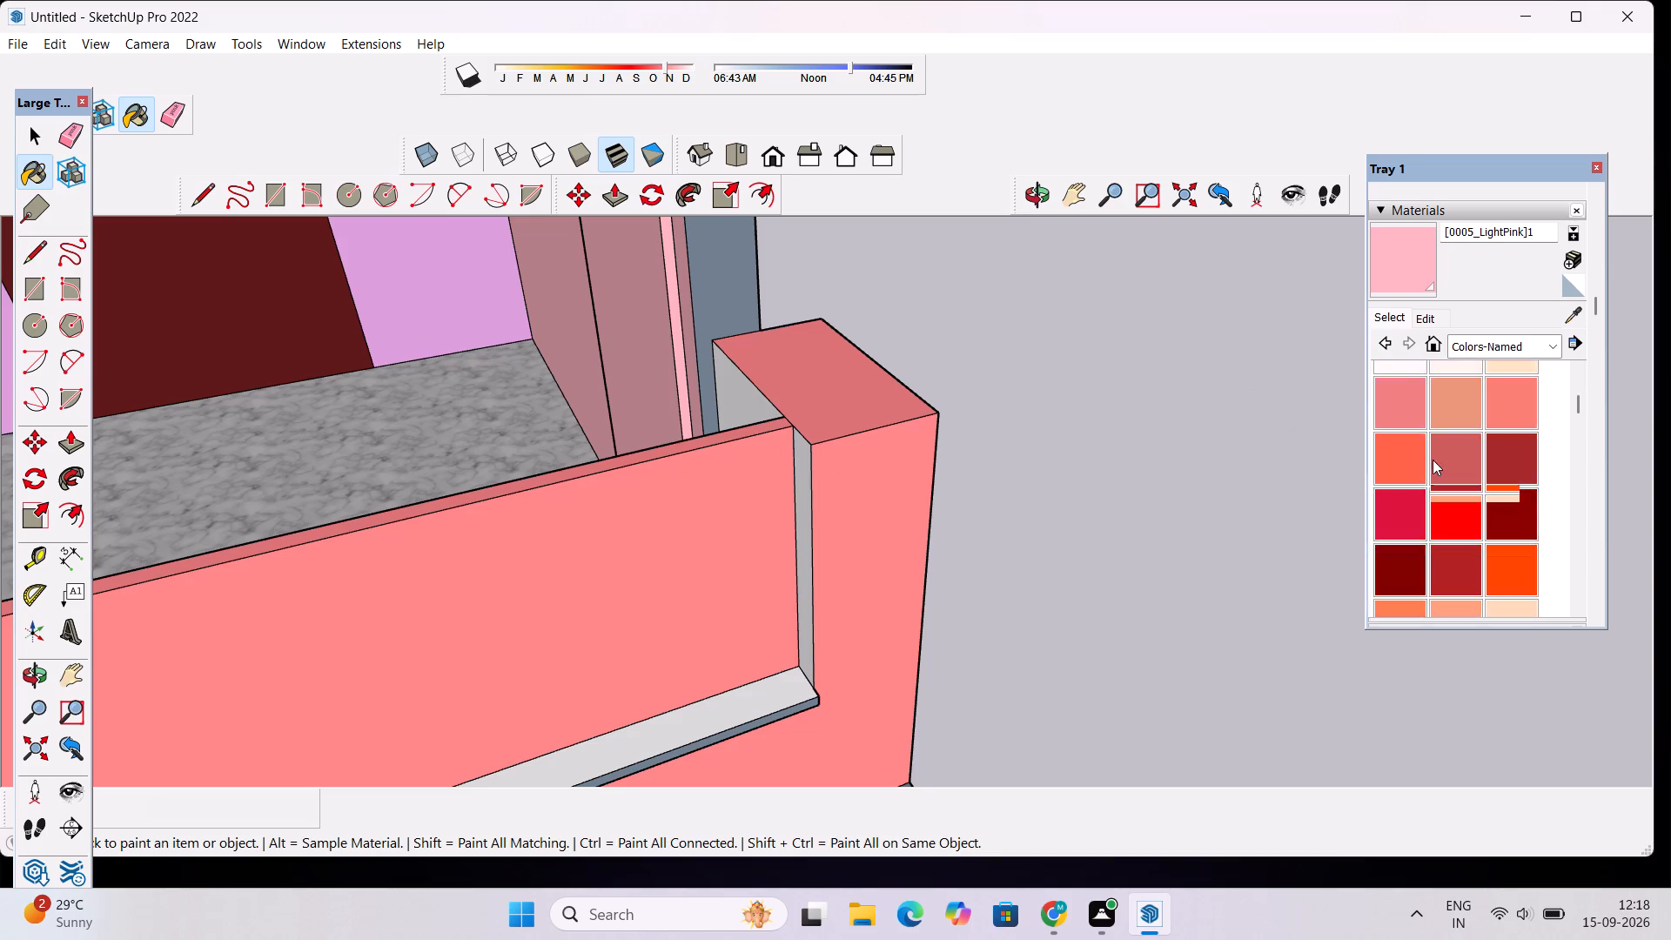
scroll(1433, 460, "down", 11)
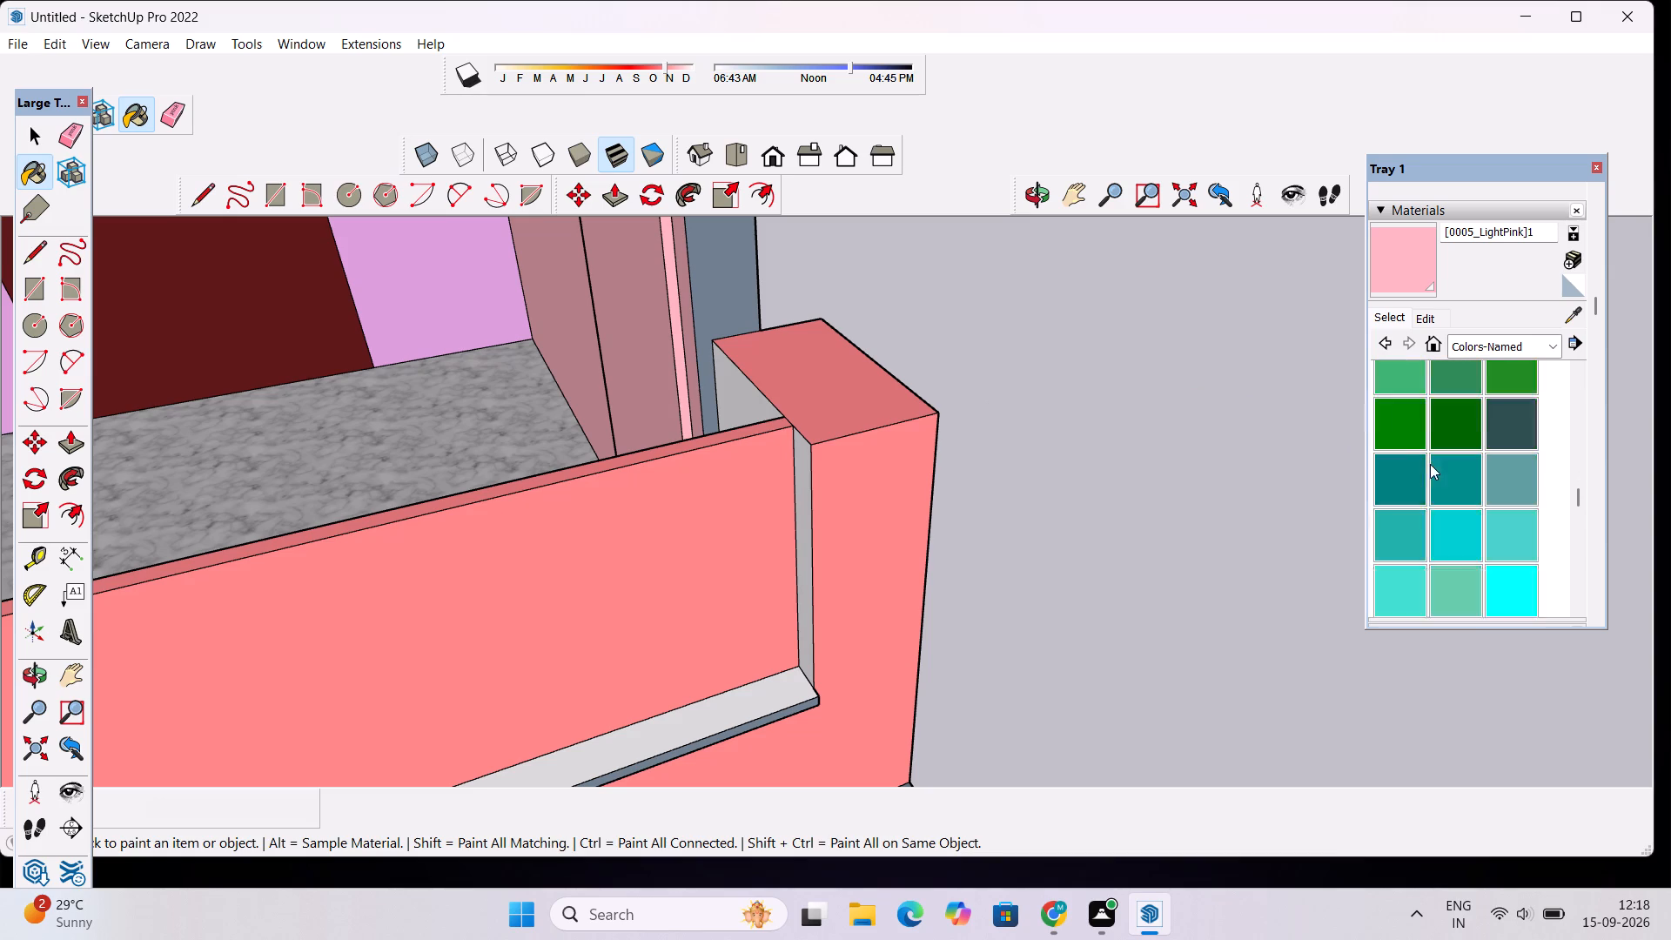
scroll(1450, 429, "down", 4)
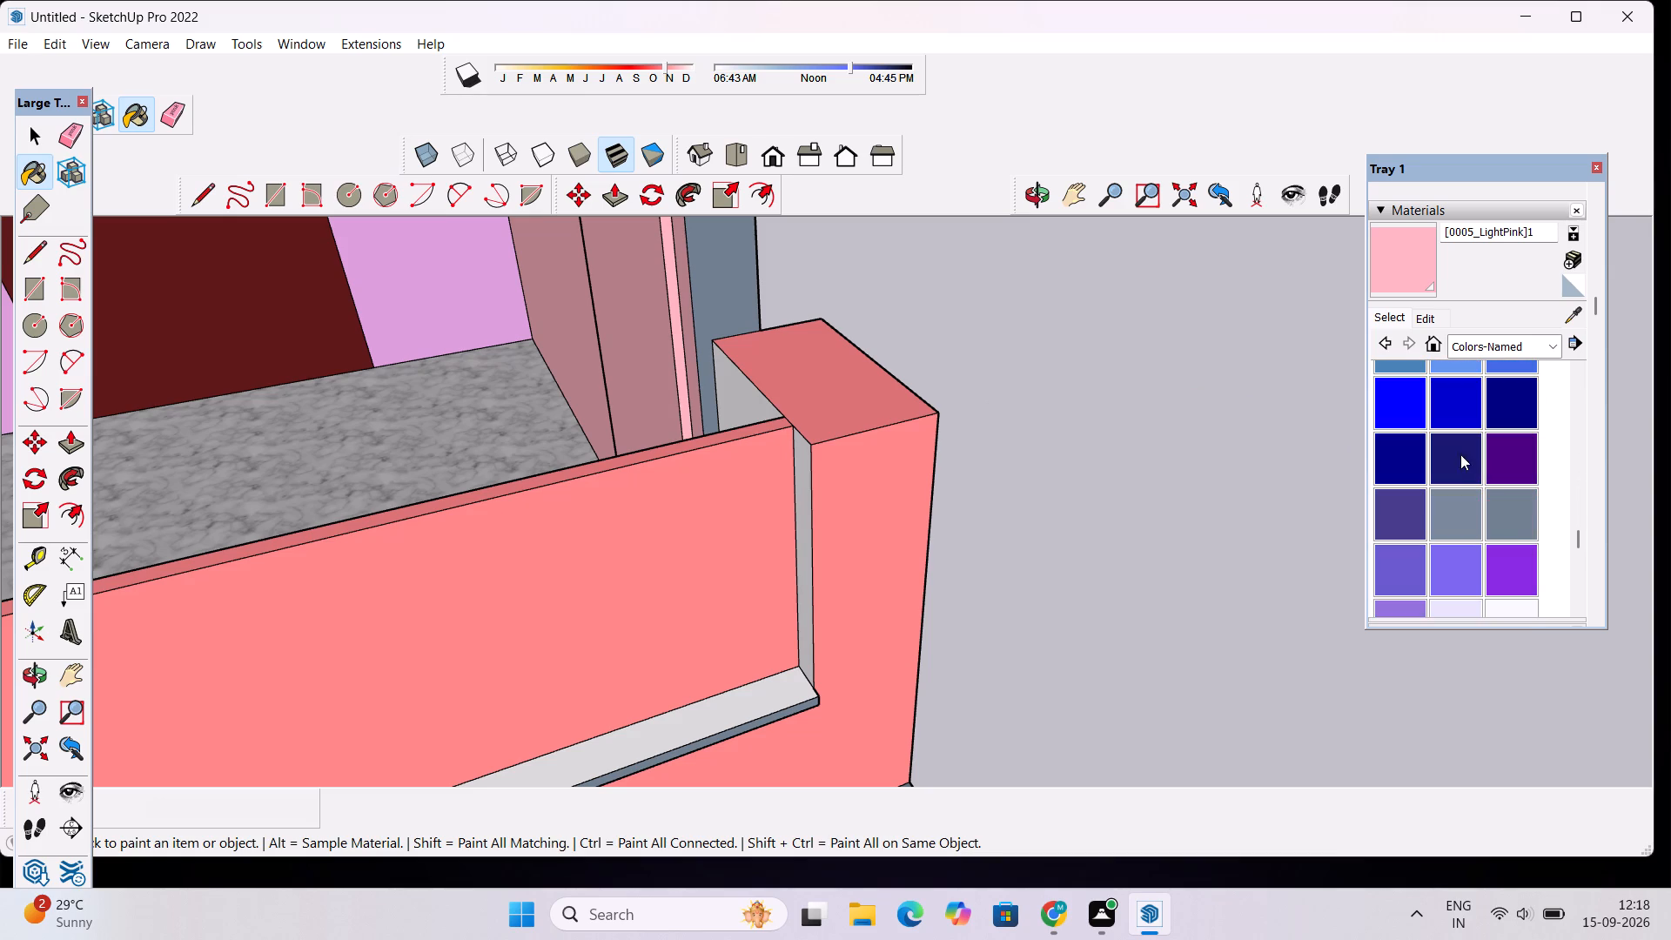
left_click(1510, 514)
scroll(797, 520, "up", 2)
left_click(806, 507)
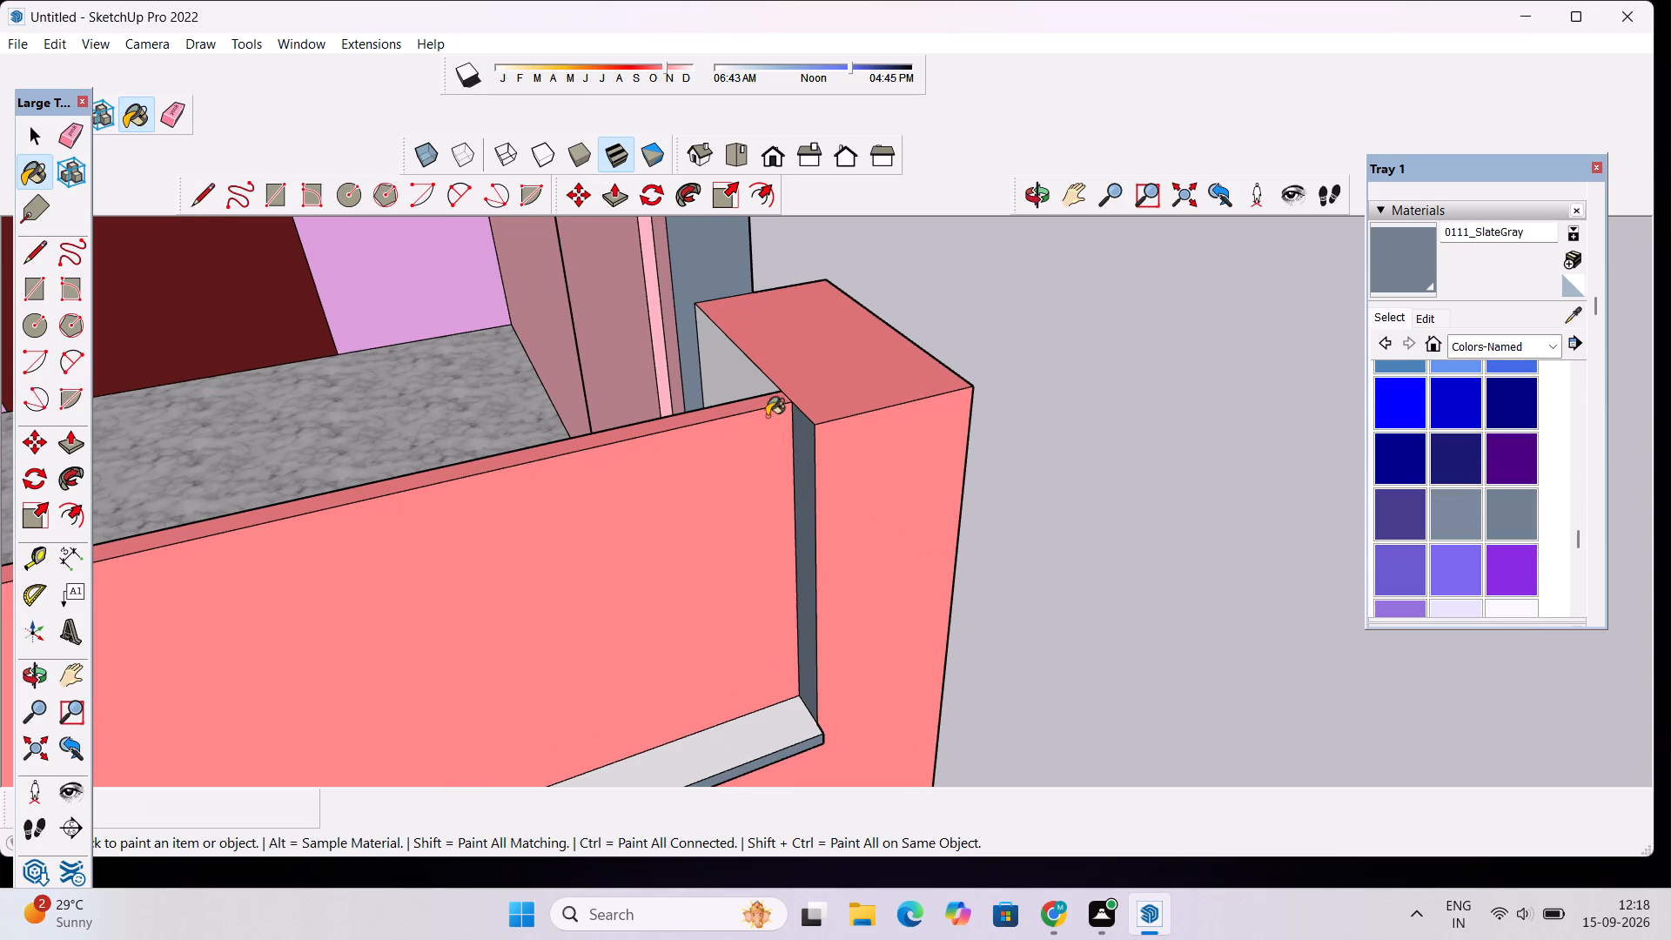
left_click(733, 373)
scroll(731, 335, "down", 13)
scroll(707, 455, "up", 4)
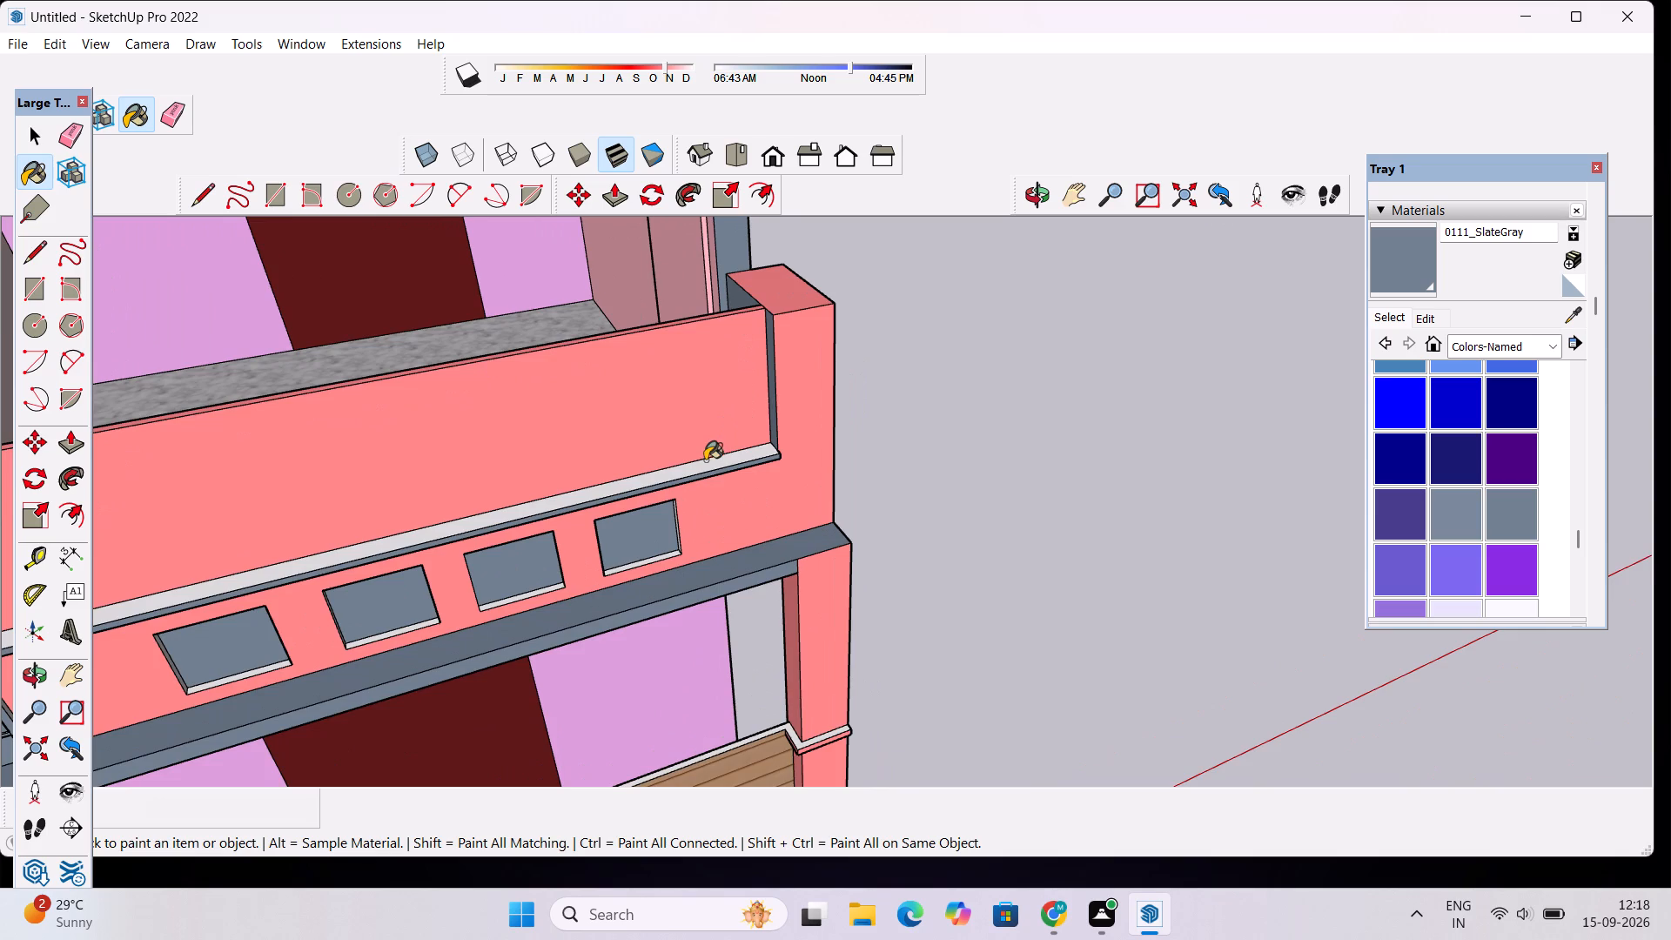
left_click(705, 465)
scroll(707, 325, "down", 6)
scroll(750, 482, "down", 2)
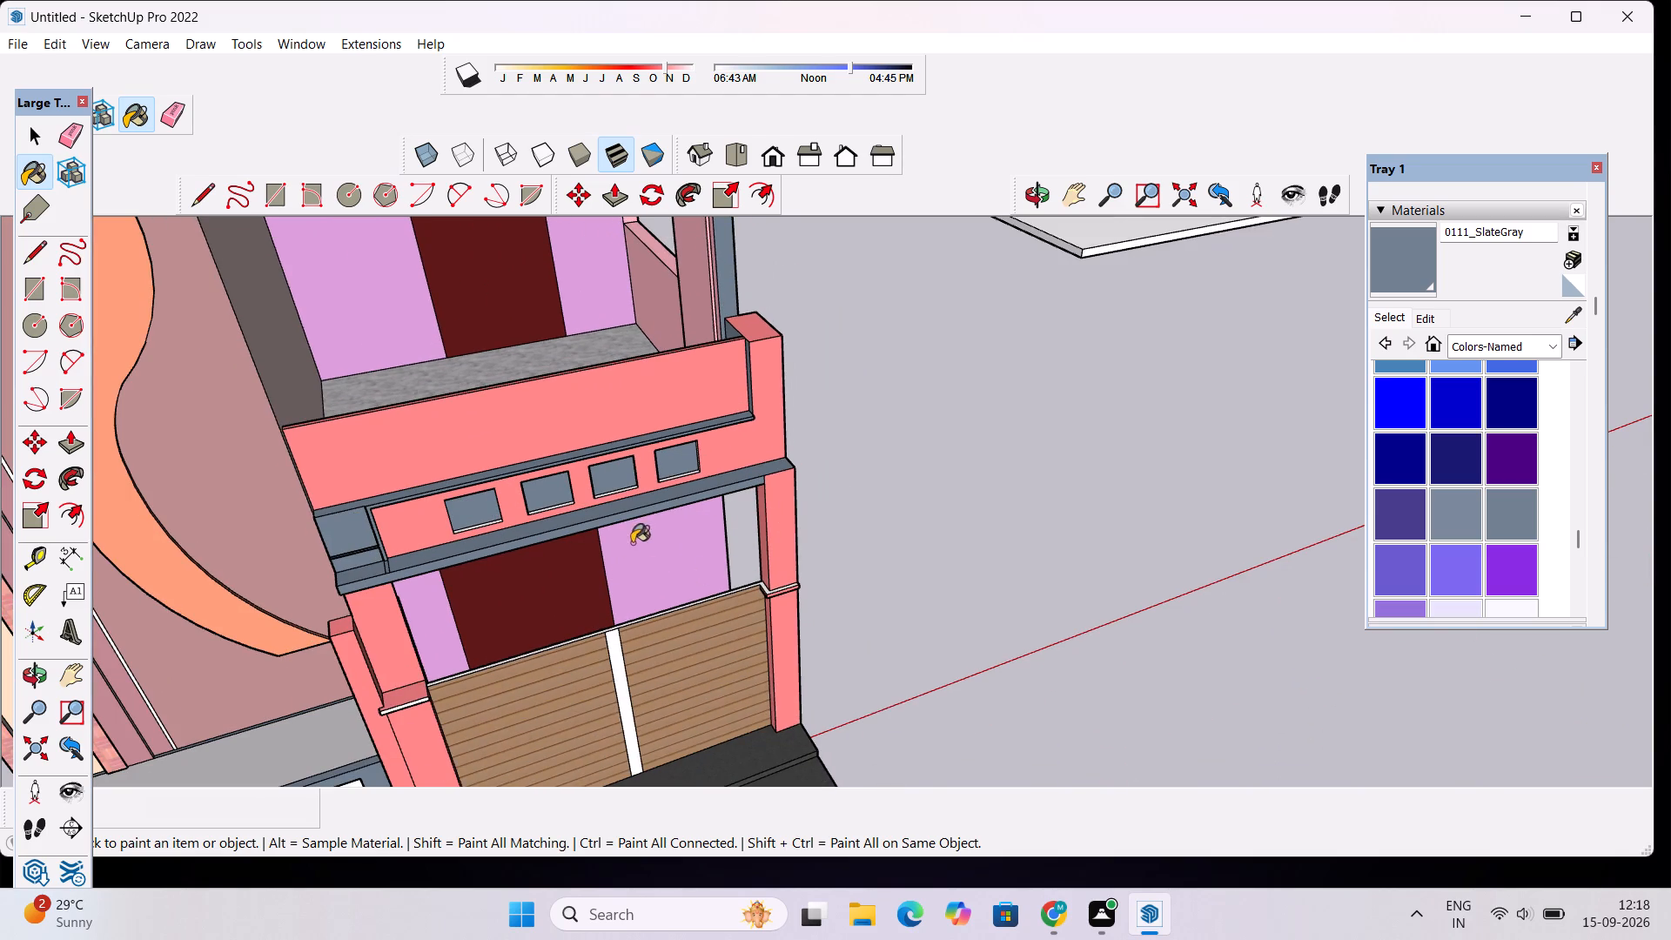
Paint the sills and one side reveal of each of the four square recesses above the gate with 0111_SlateGray.
scroll(640, 527, "up", 10)
left_click(596, 465)
scroll(635, 432, "up", 10)
left_click(688, 387)
left_click(909, 434)
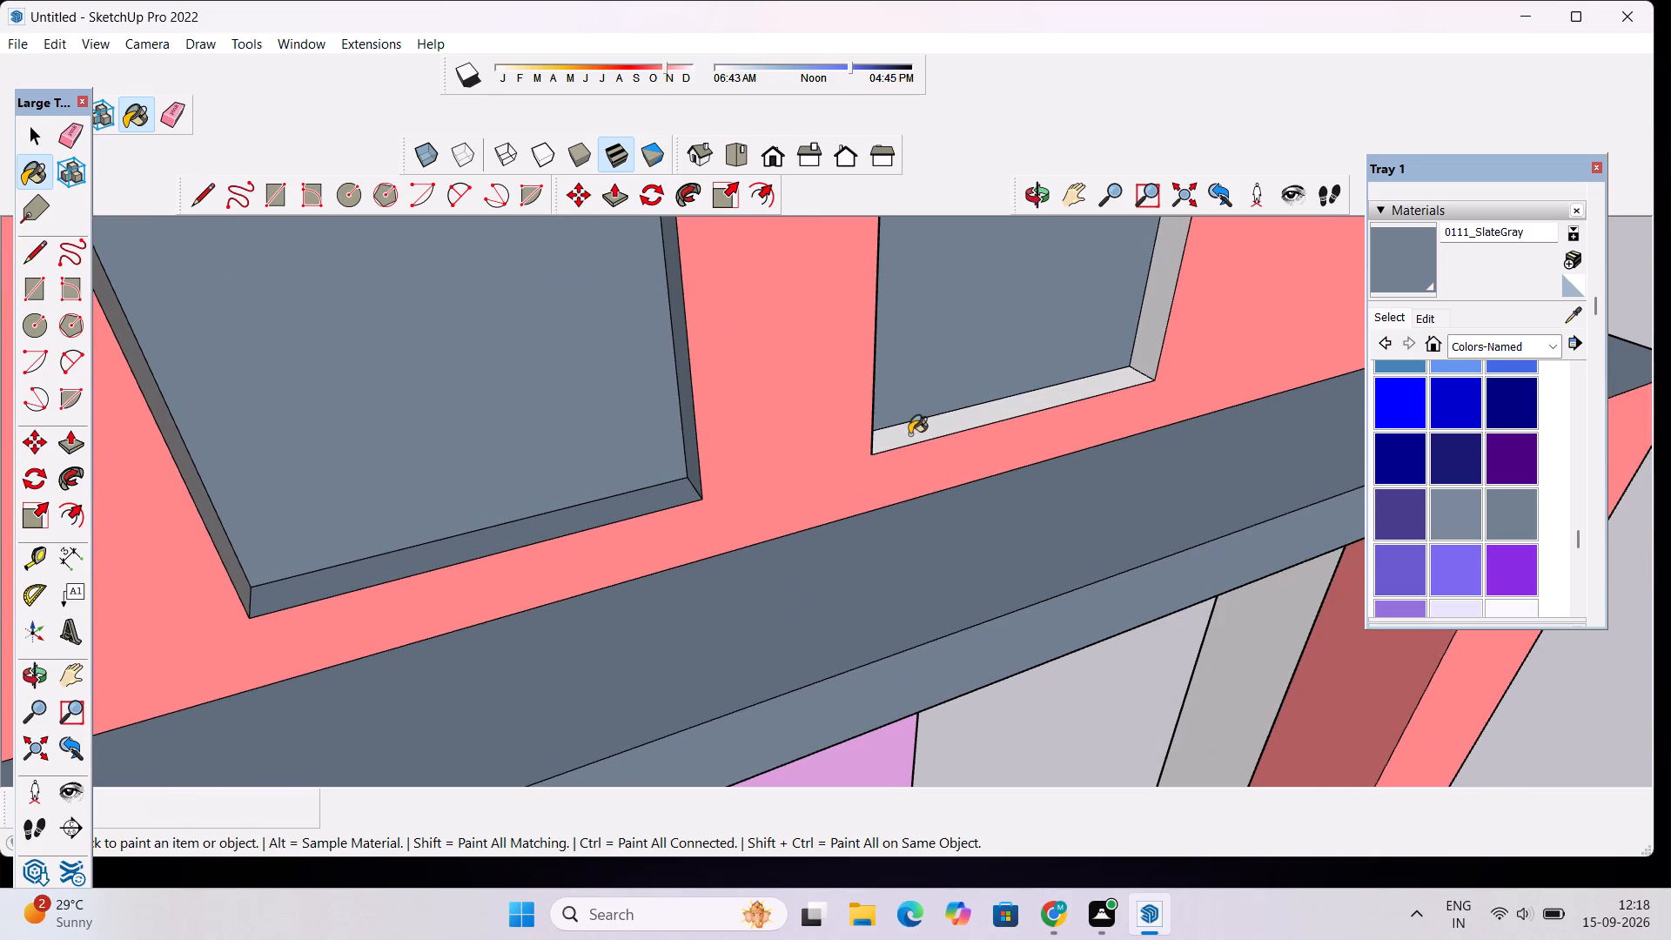
left_click(1163, 329)
scroll(1108, 366, "down", 11)
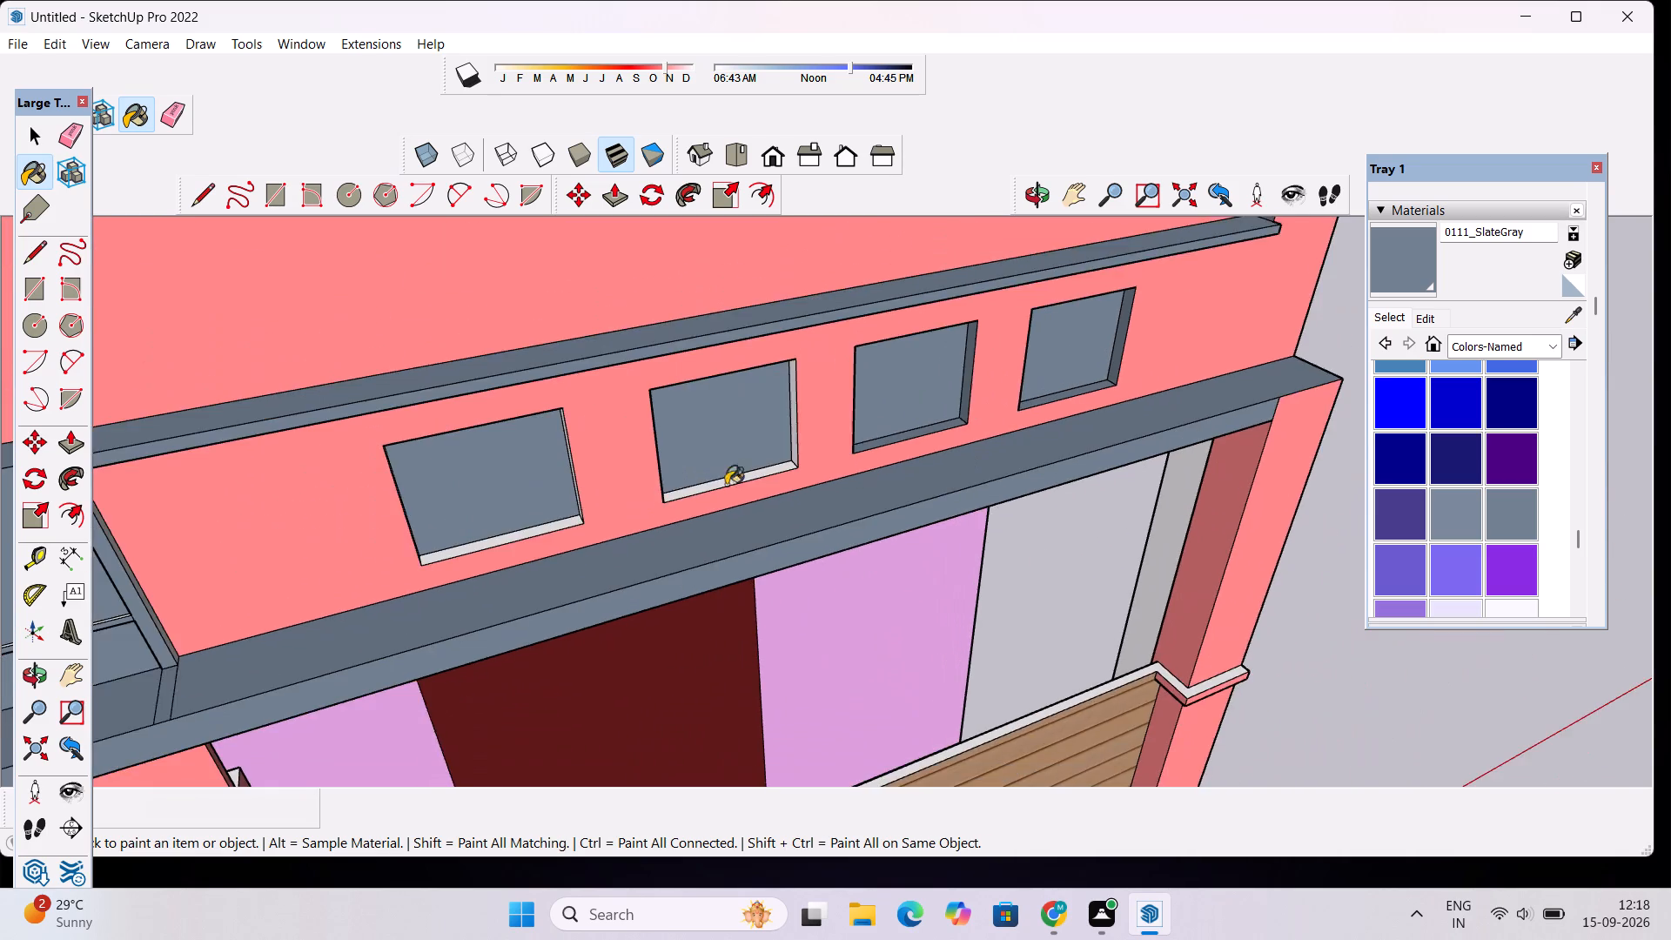
scroll(712, 485, "up", 6)
left_click(707, 493)
scroll(816, 420, "up", 4)
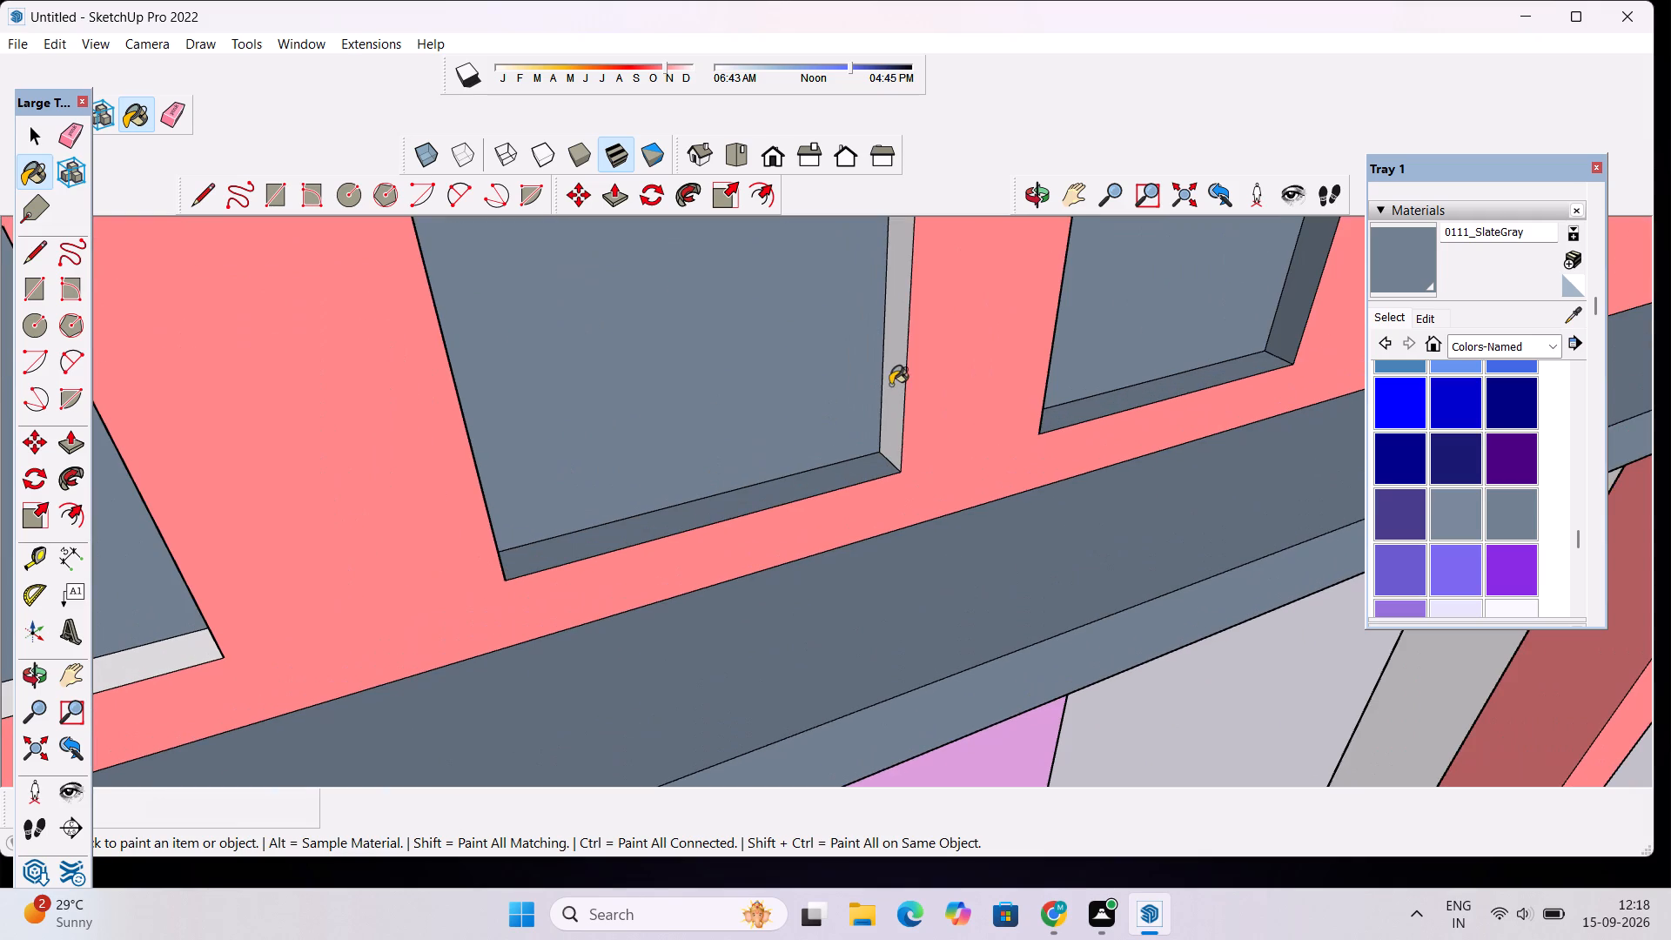
left_click(890, 385)
scroll(891, 393, "down", 9)
scroll(628, 481, "up", 9)
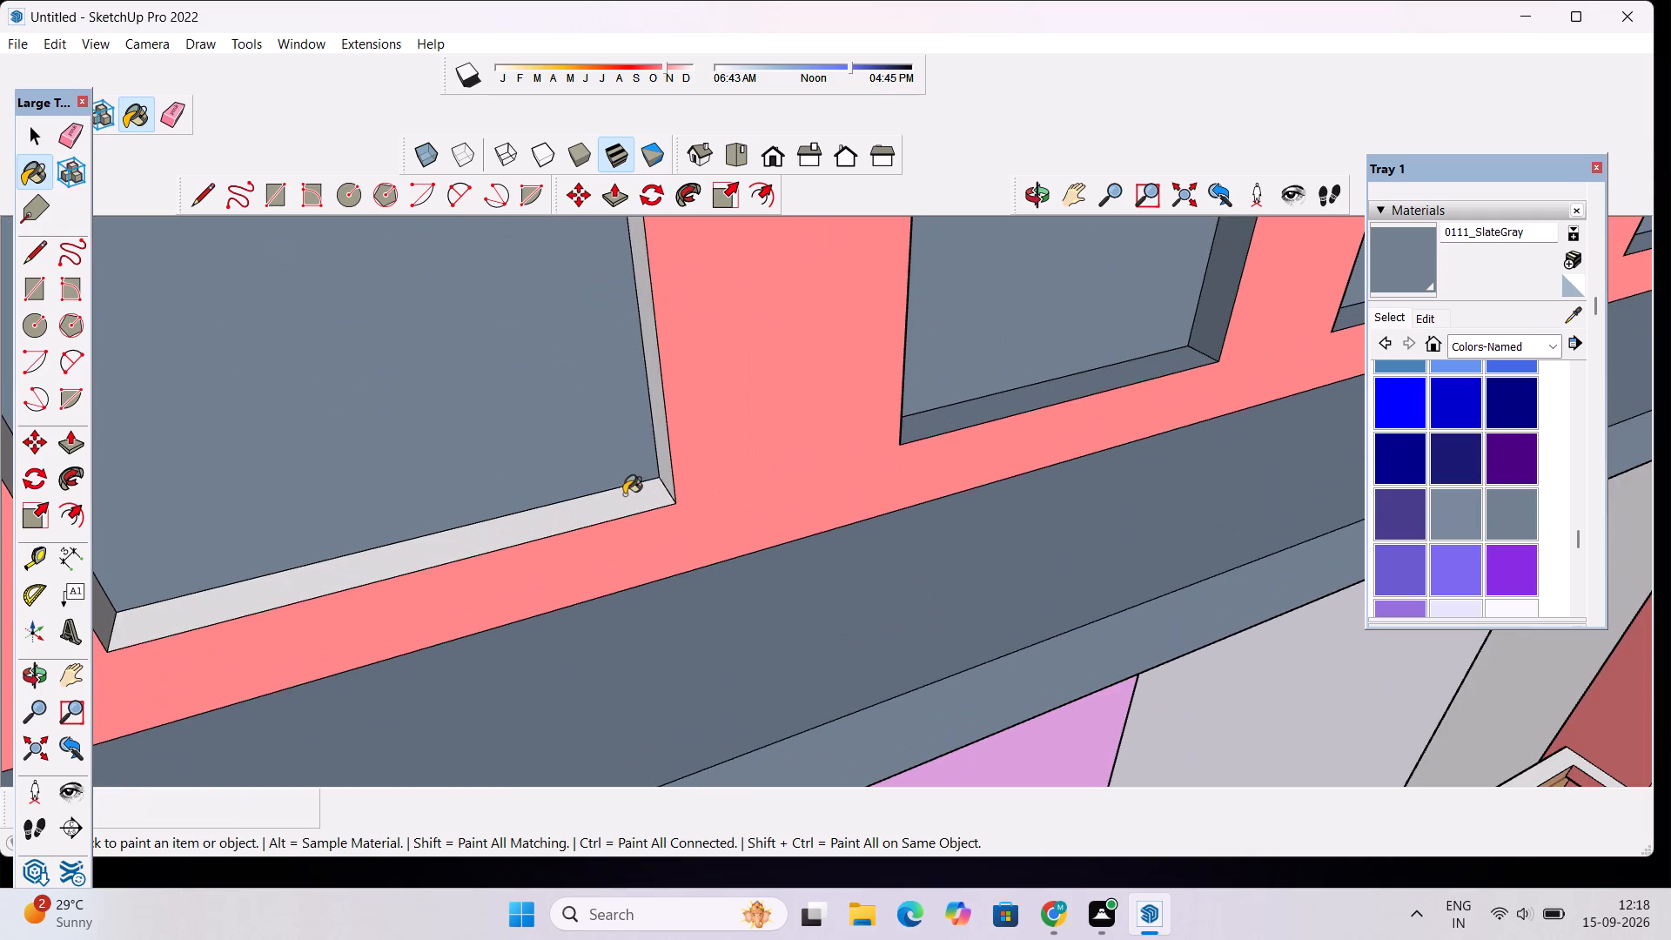
left_click(624, 499)
left_click(668, 457)
scroll(740, 417, "down", 10)
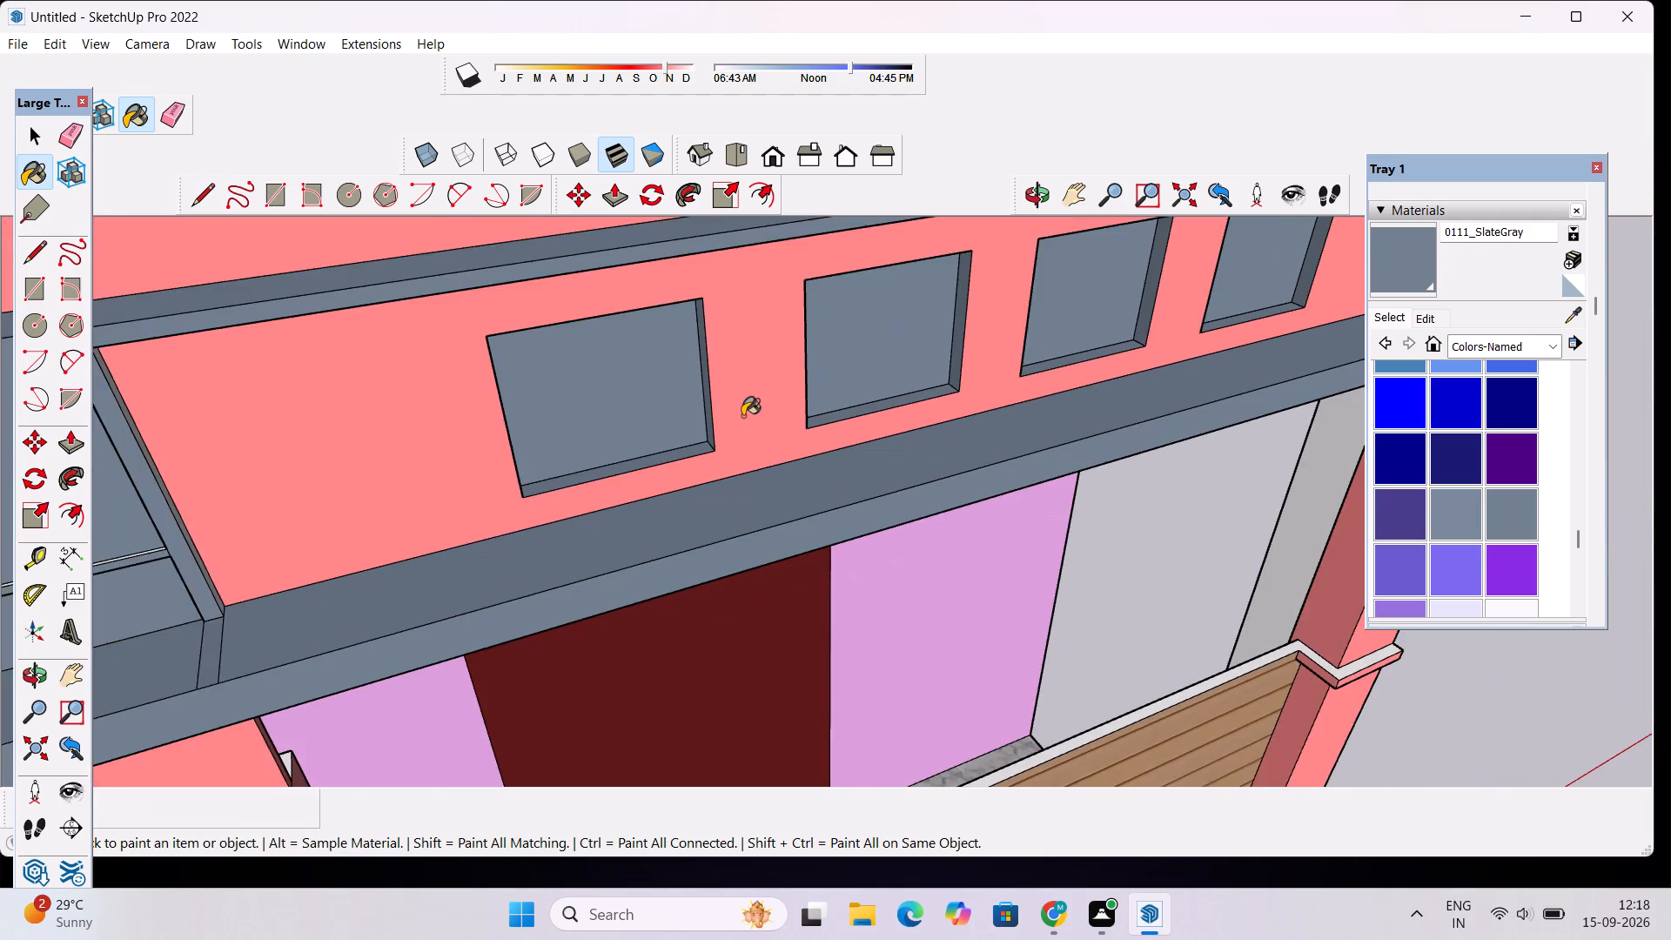
scroll(742, 416, "down", 9)
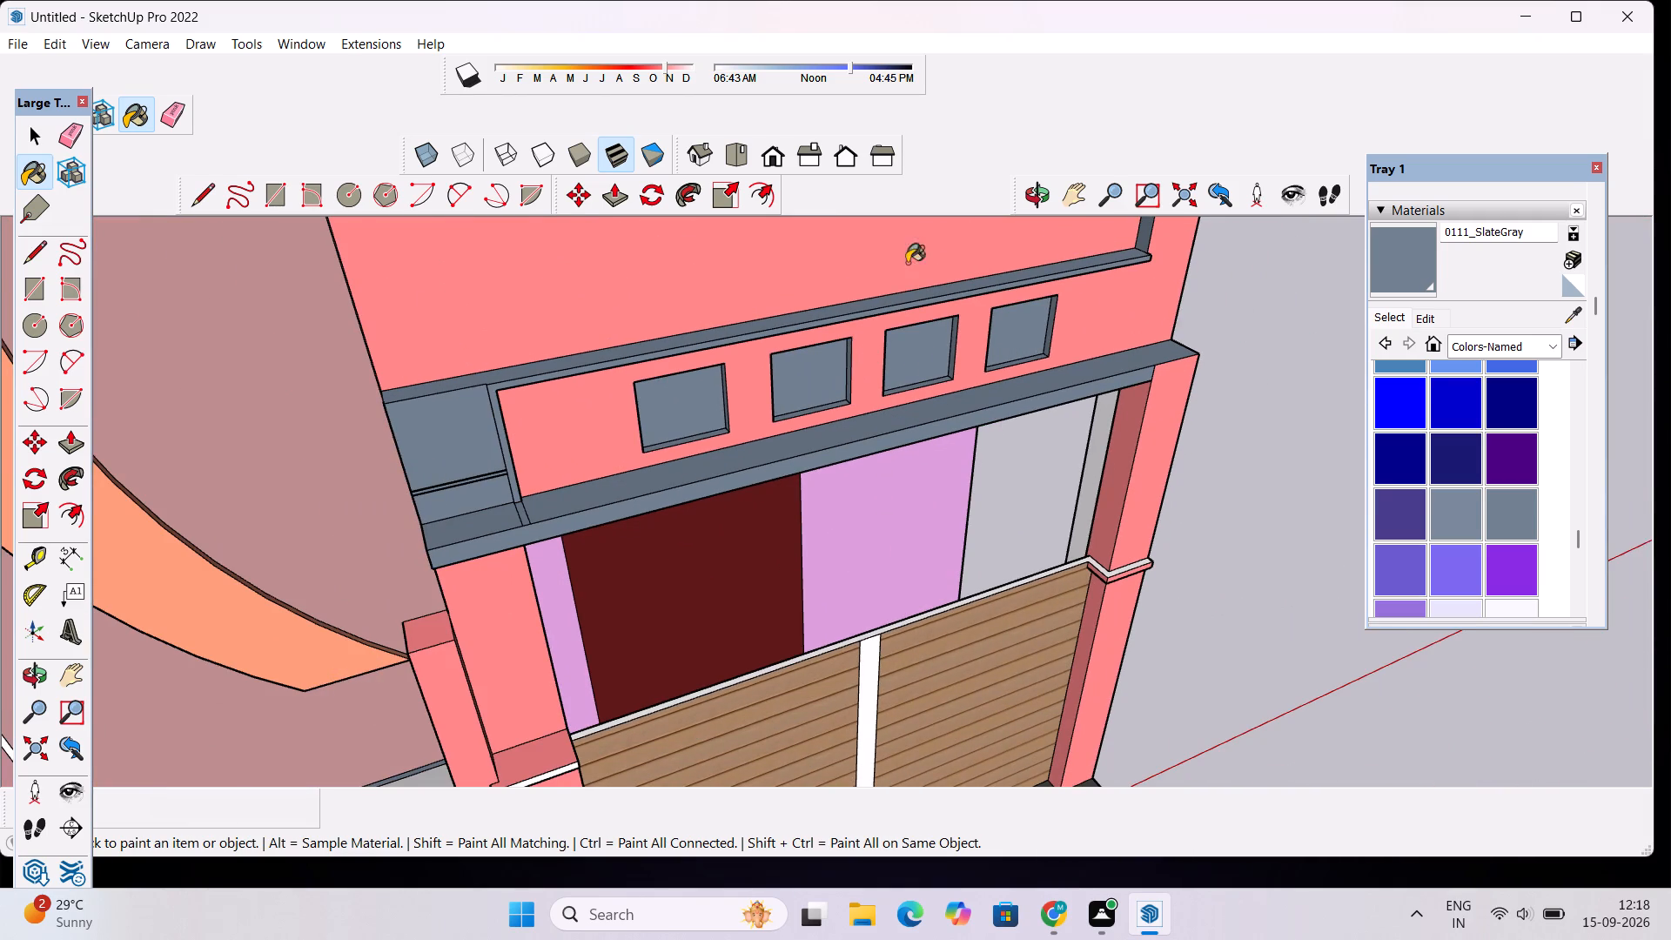
Paint the opposite side reveals of the four square recesses above the gate with 0111_SlateGray.
left_click(1027, 199)
left_click_drag(1108, 535, 821, 307)
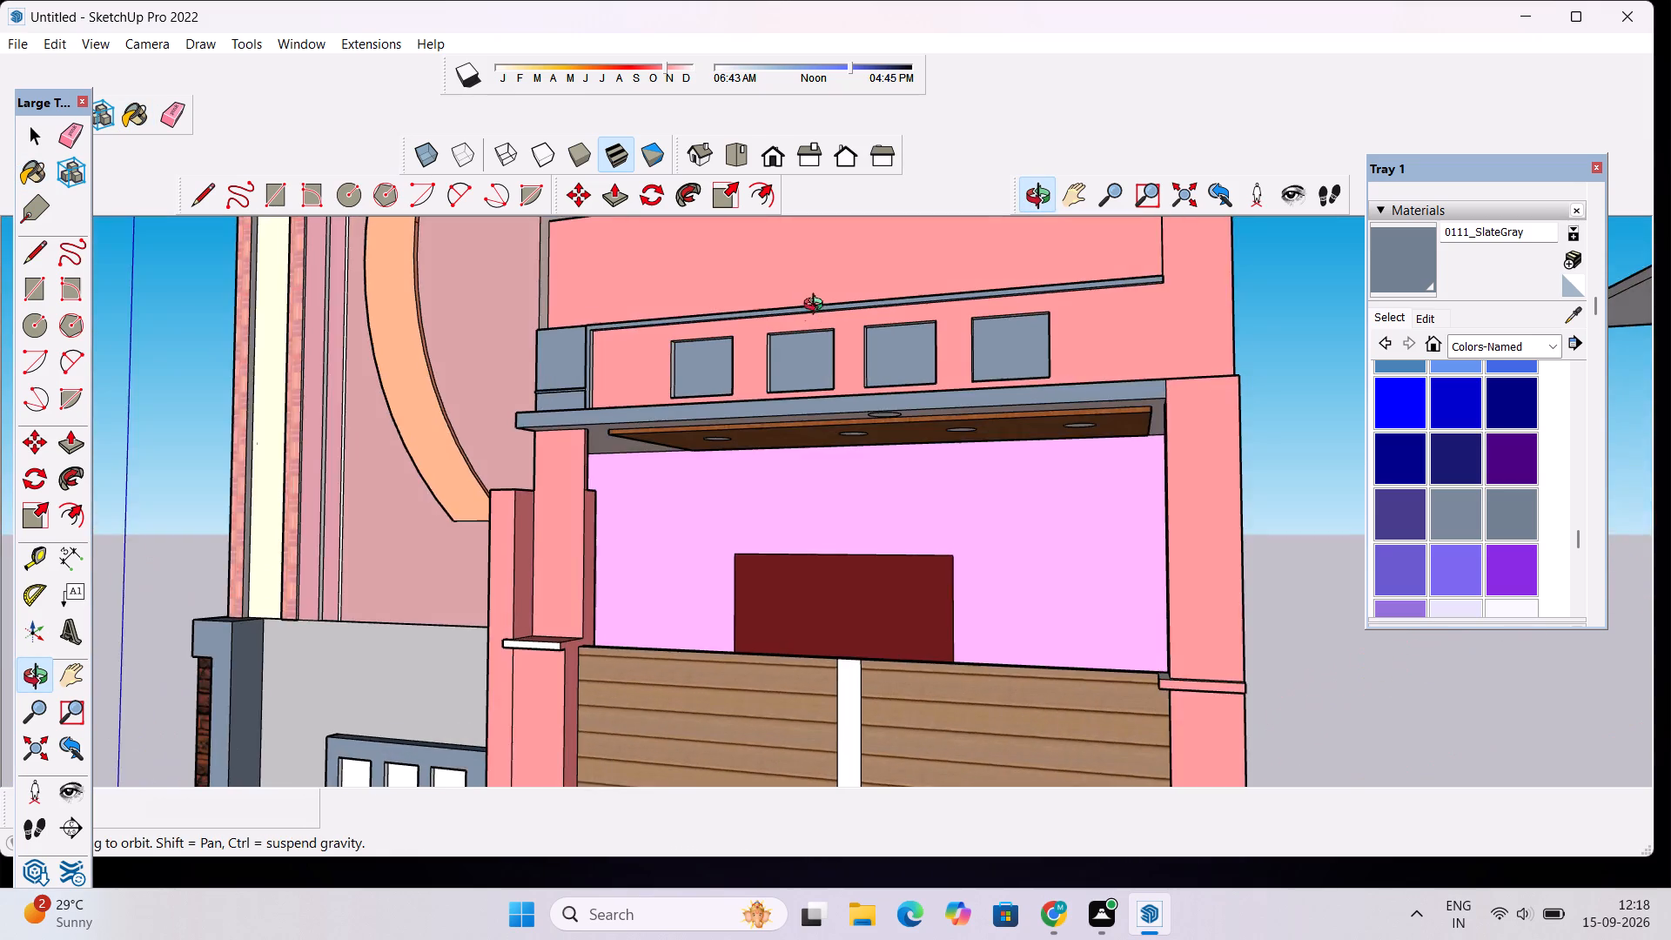
left_click_drag(655, 385, 492, 438)
scroll(775, 374, "up", 3)
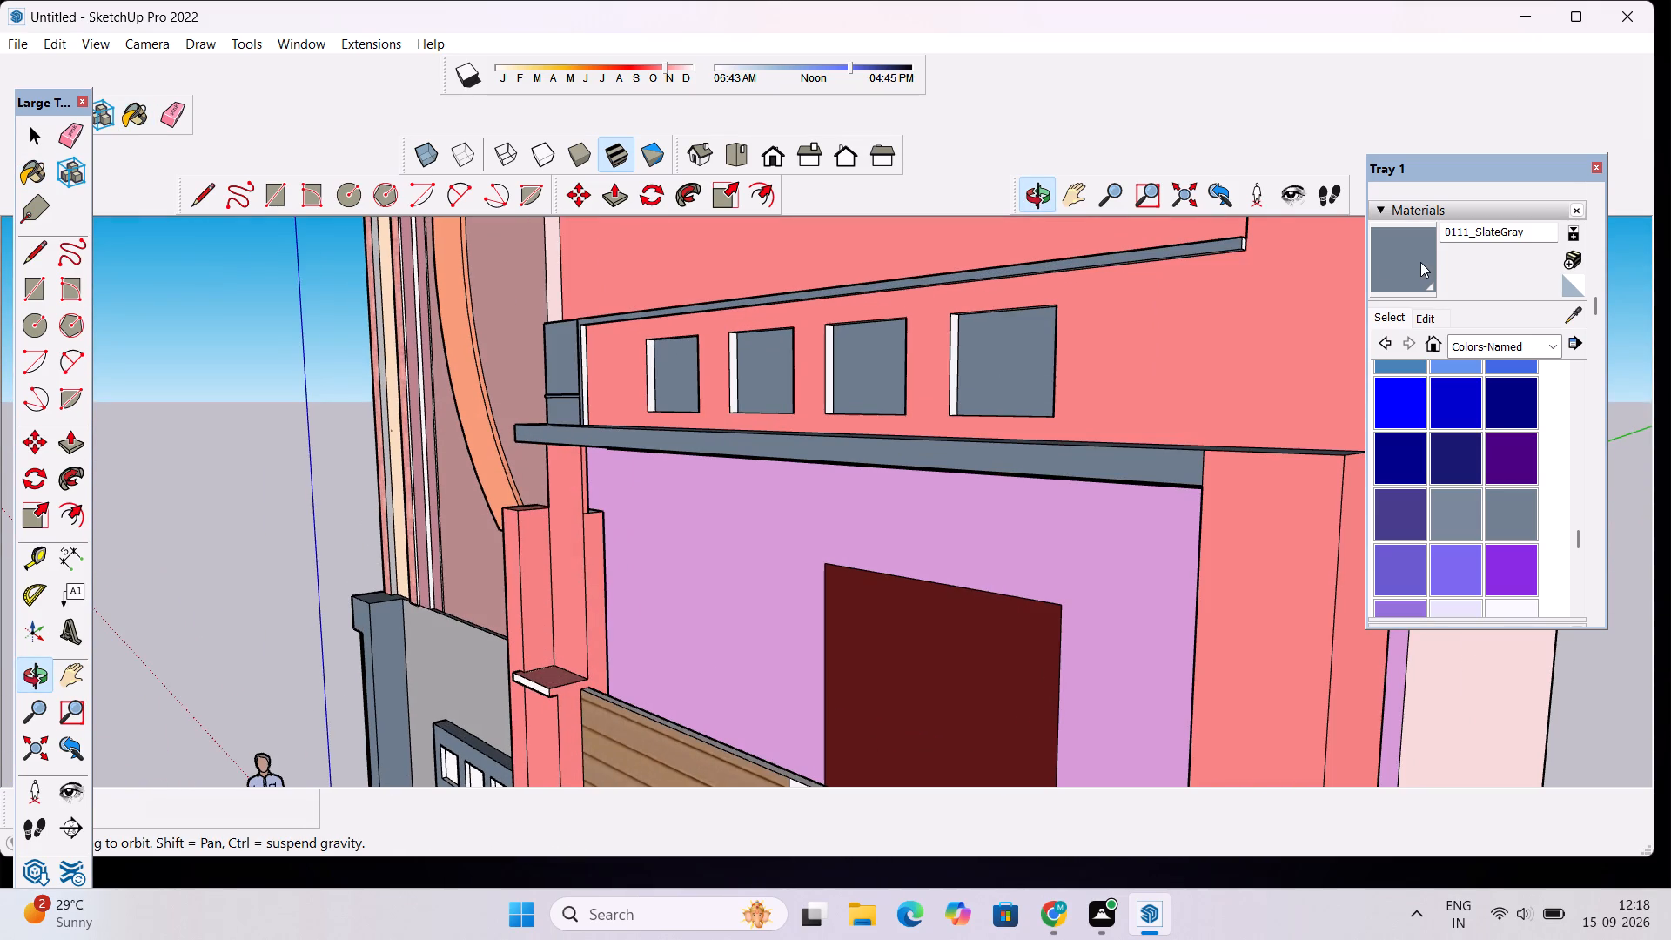
left_click(1420, 262)
scroll(1002, 350, "up", 4)
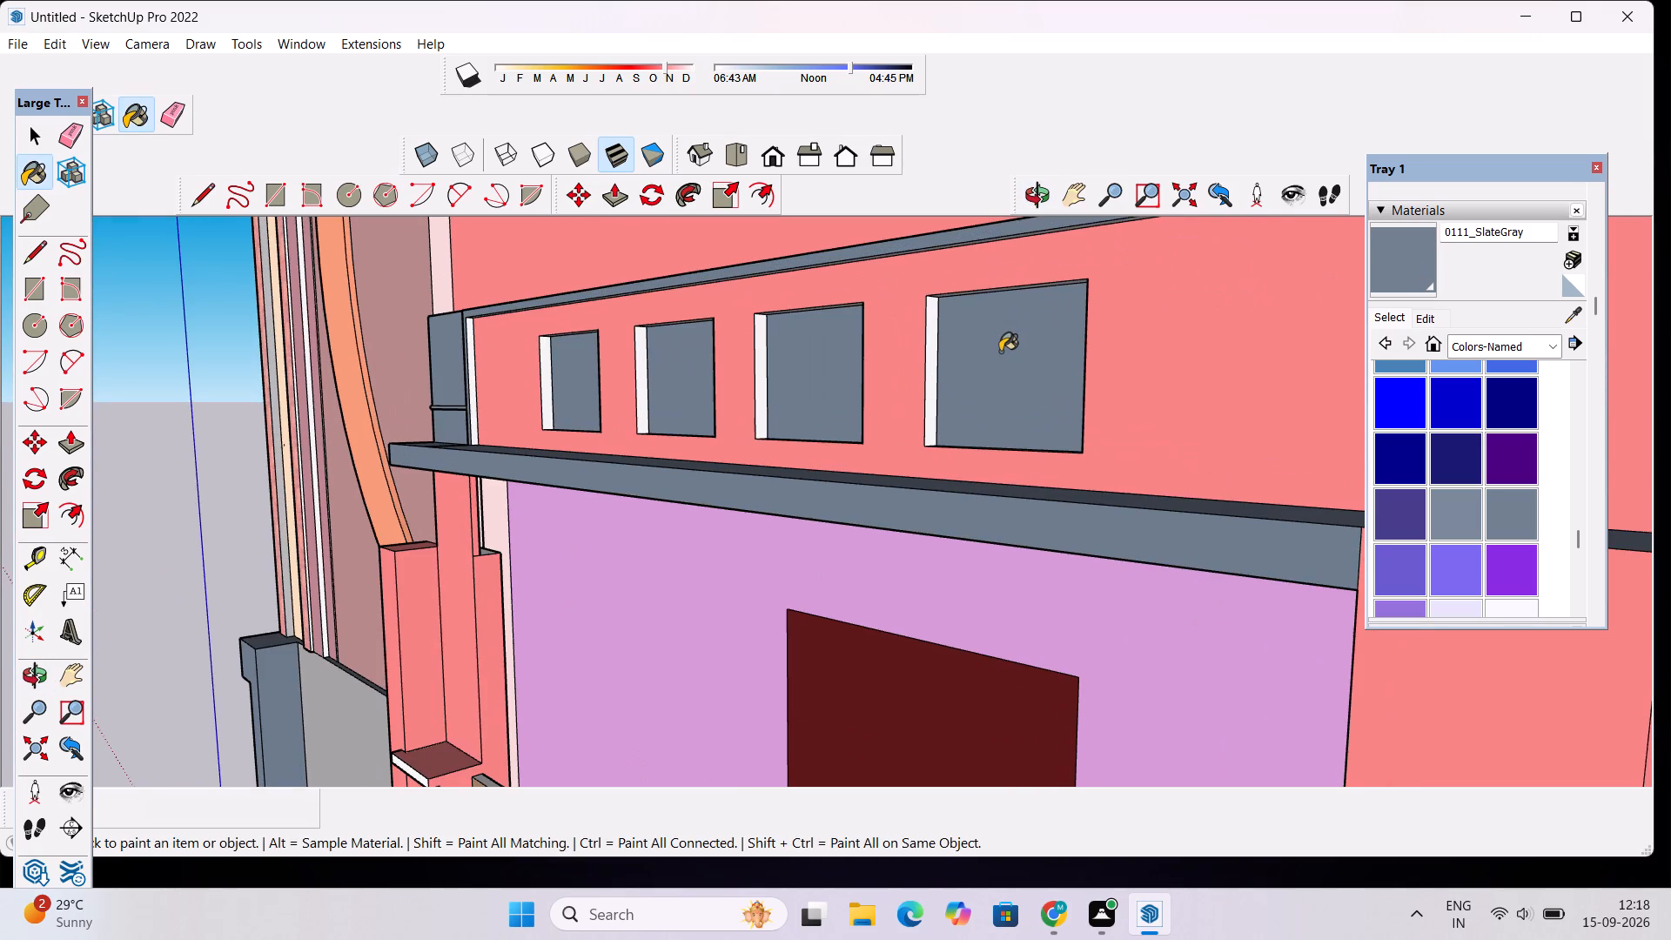
scroll(1023, 343, "up", 4)
scroll(893, 383, "up", 2)
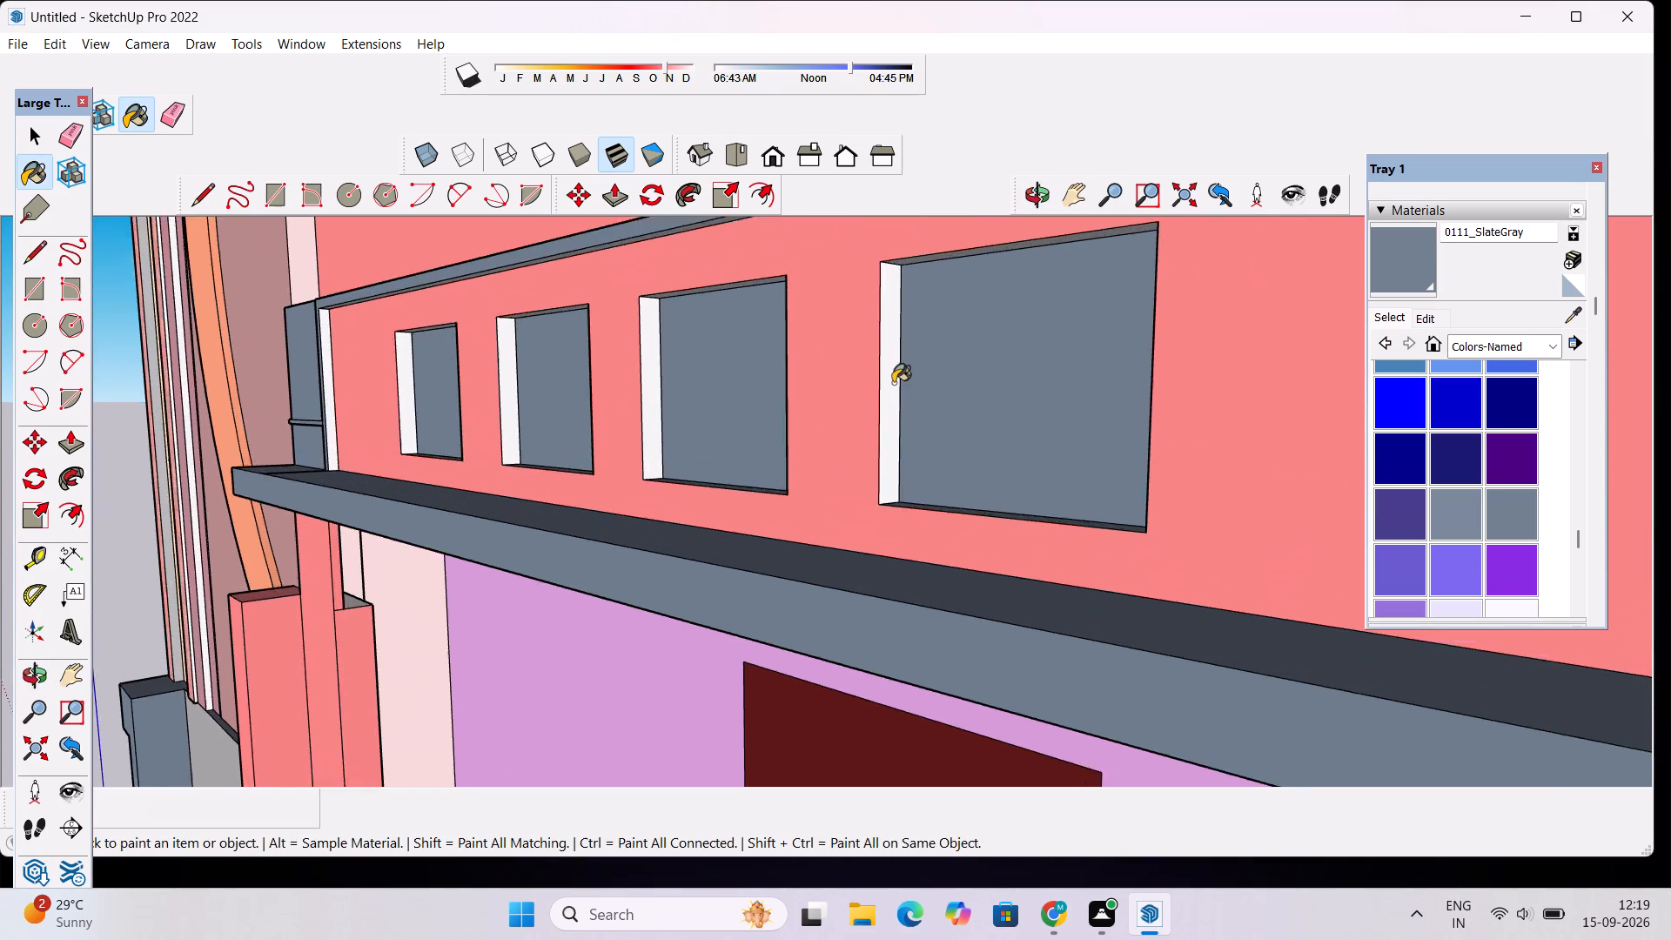
scroll(893, 383, "up", 3)
left_click(893, 383)
left_click(564, 375)
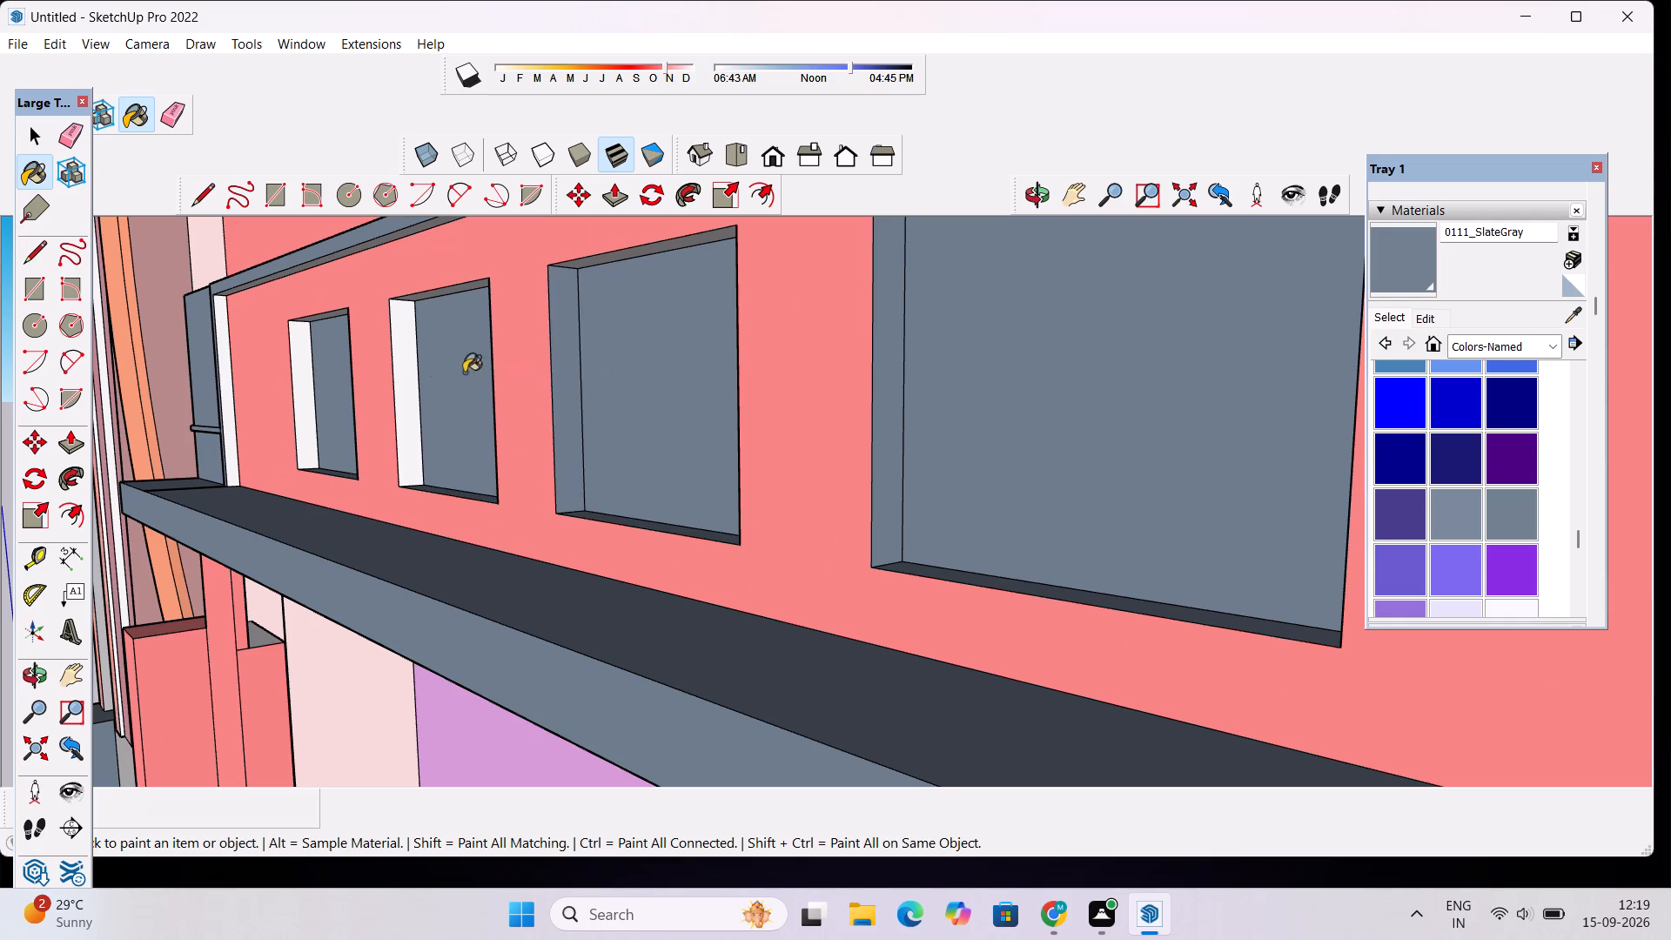
left_click(399, 377)
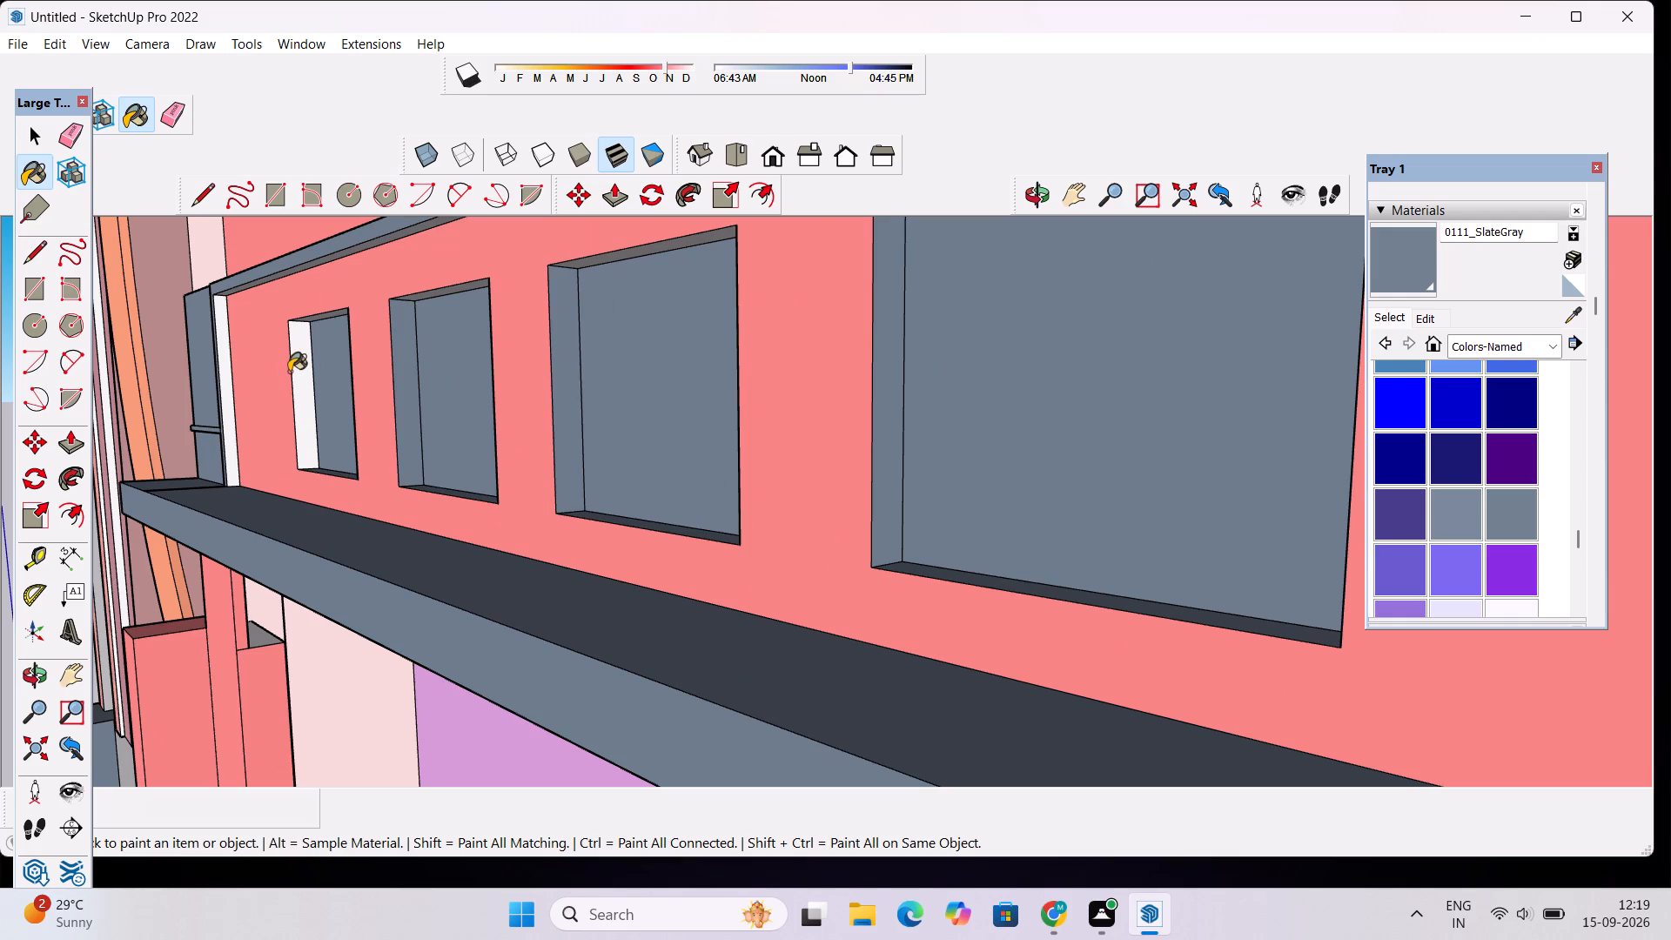
left_click(295, 375)
Paint the narrow end edge beside the recessed band and the underside of the ledge above it with 0111_SlateGray.
scroll(233, 374, "up", 5)
left_click(222, 385)
scroll(317, 354, "down", 3)
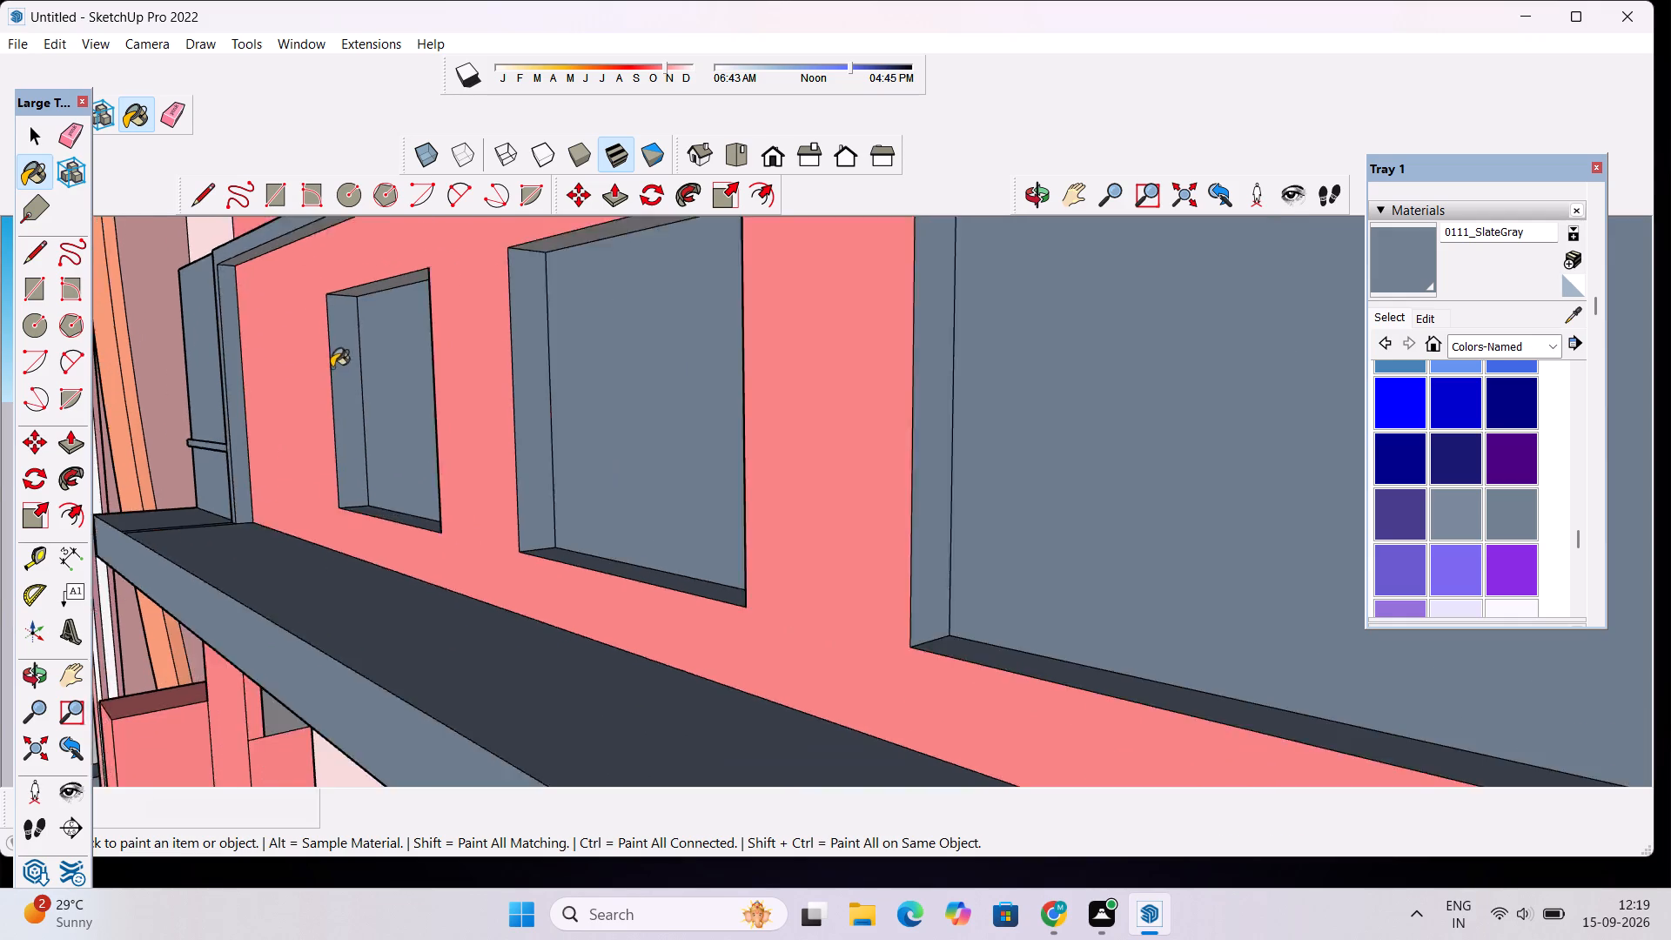
scroll(332, 367, "down", 7)
scroll(429, 292, "up", 18)
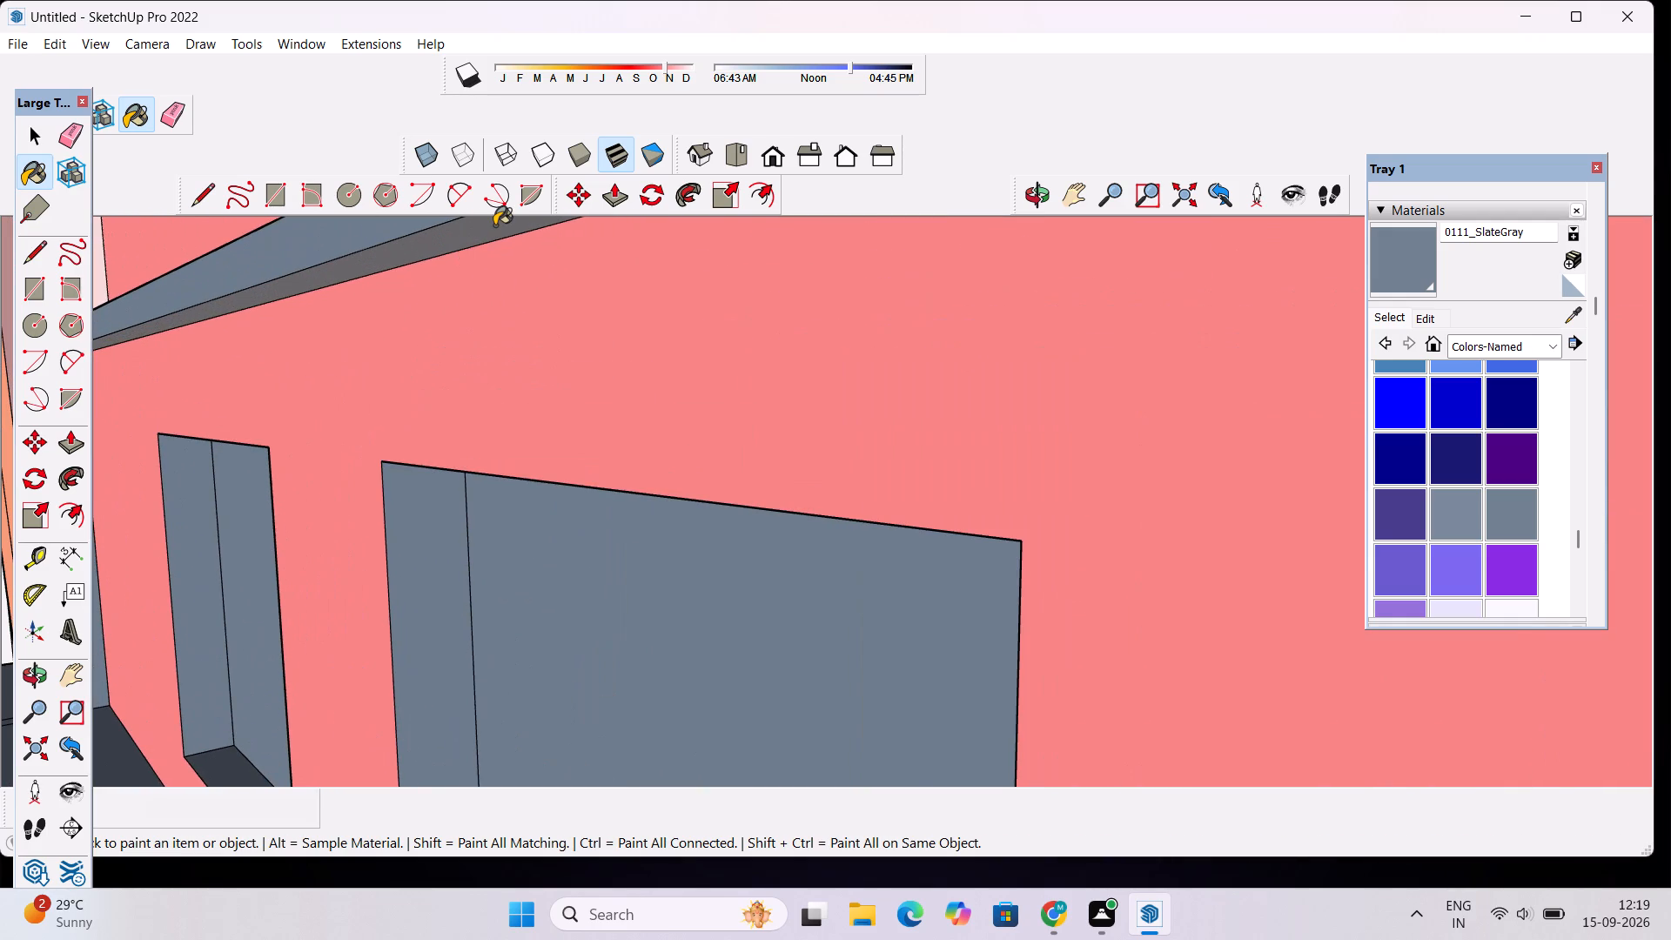
left_click(494, 225)
scroll(695, 321, "down", 20)
scroll(695, 321, "down", 2)
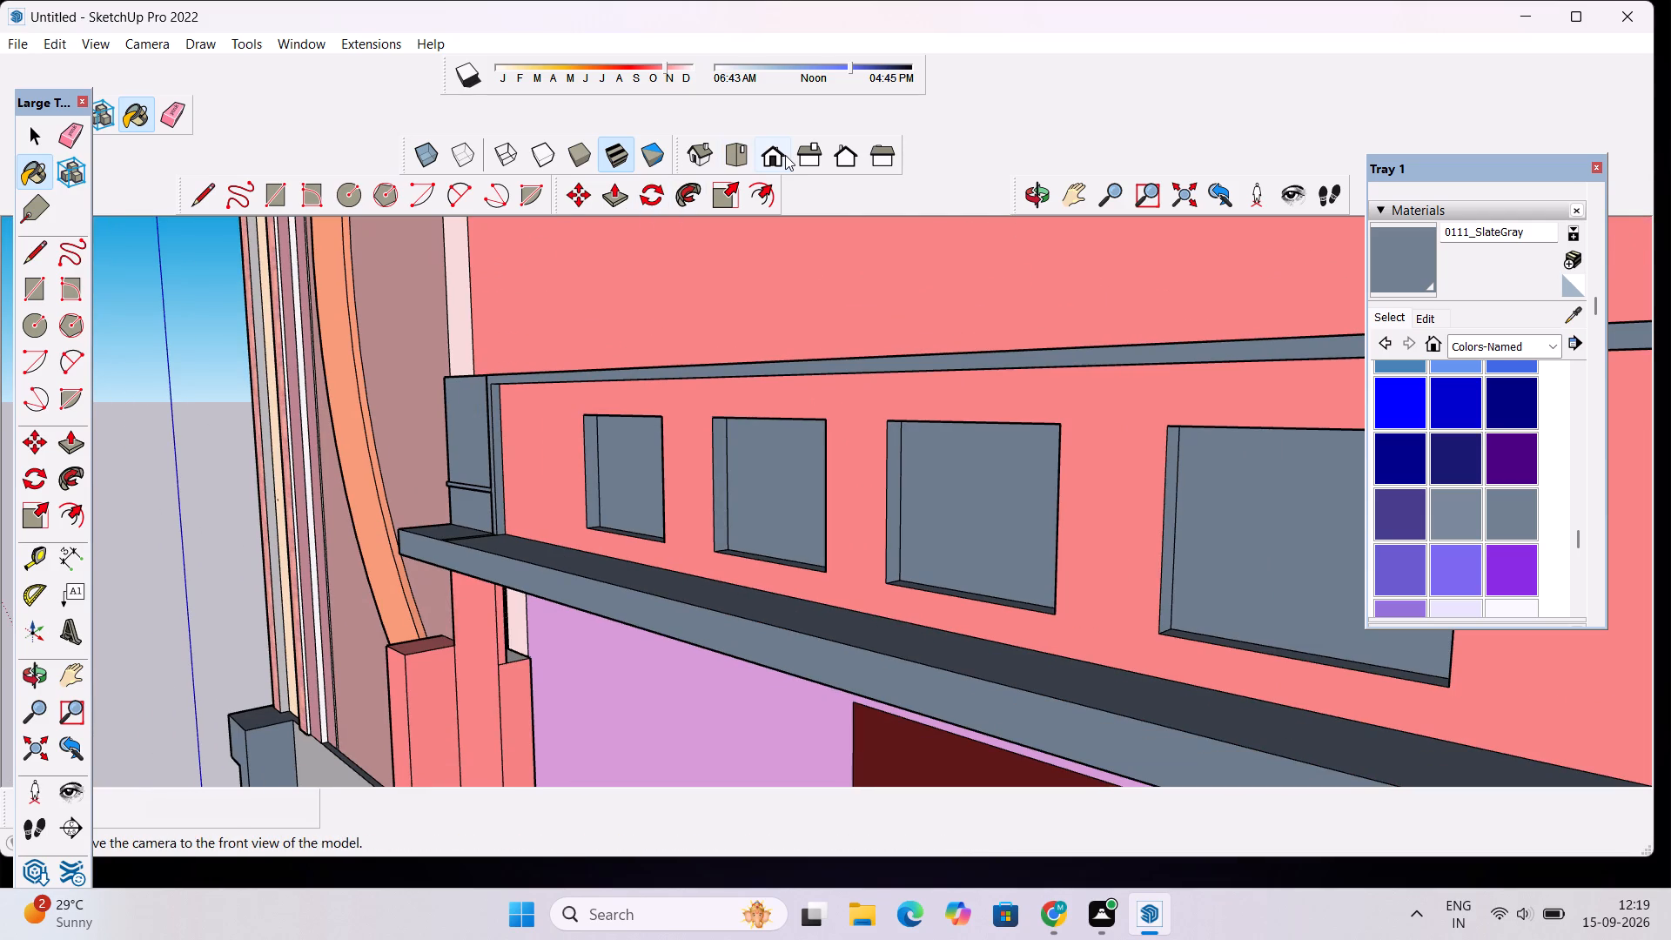
Delete the two leftover flat slabs lying beside the house.
left_click(785, 155)
scroll(721, 463, "down", 14)
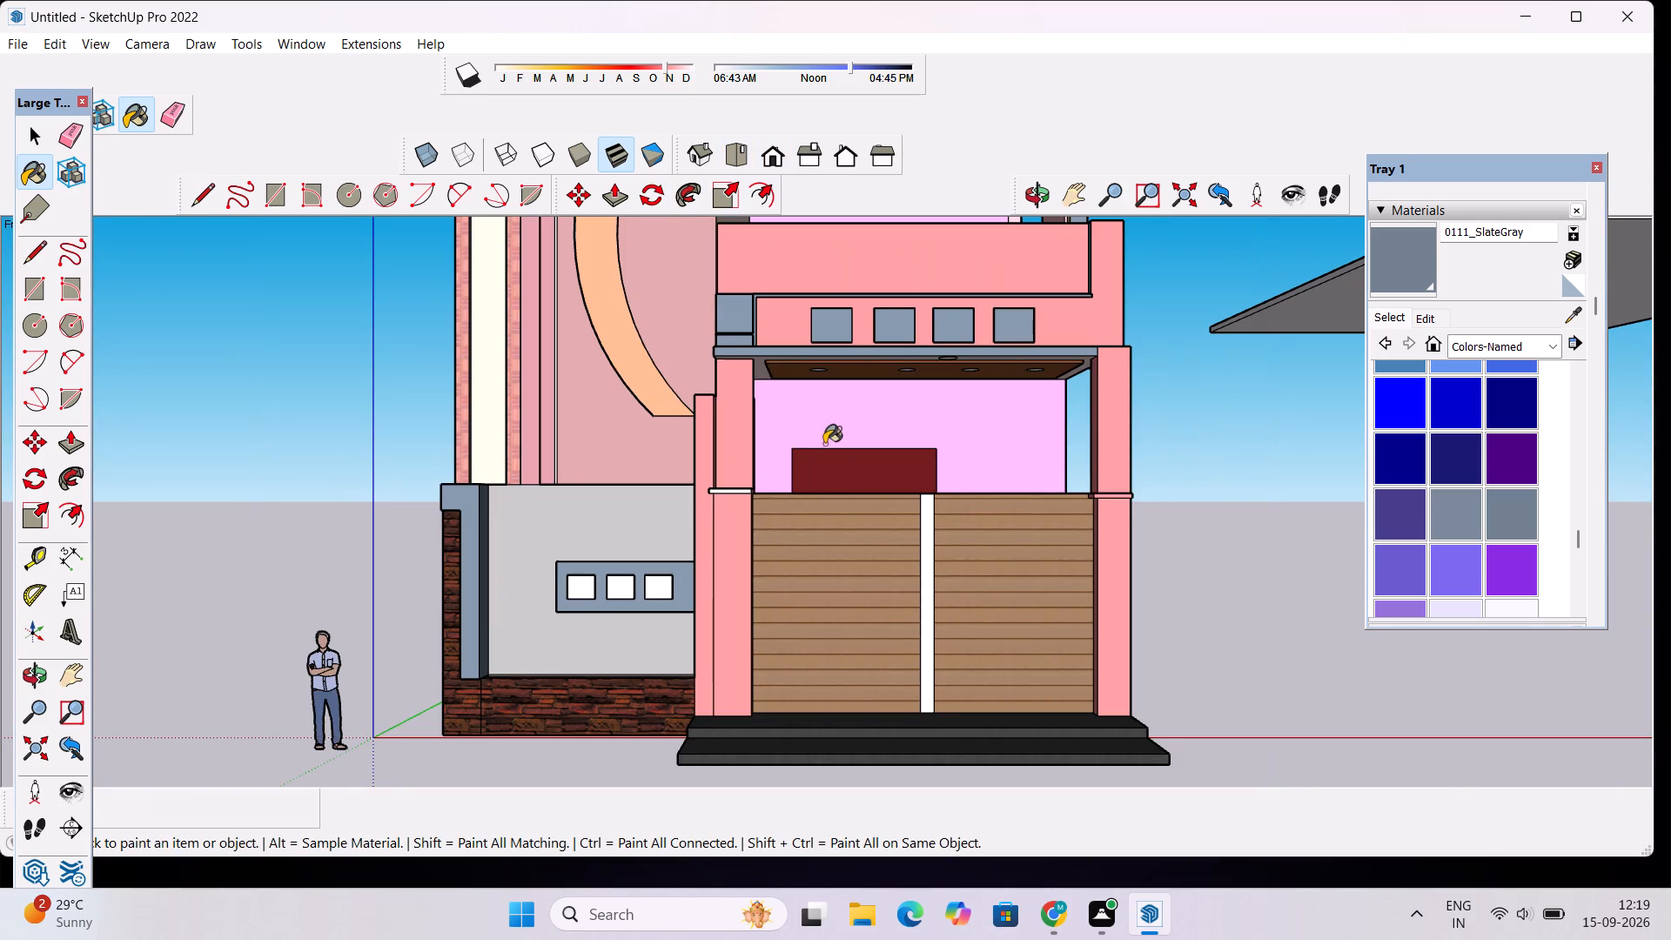
scroll(824, 441, "down", 5)
scroll(992, 403, "down", 5)
left_click(1030, 196)
left_click_drag(983, 394, 988, 546)
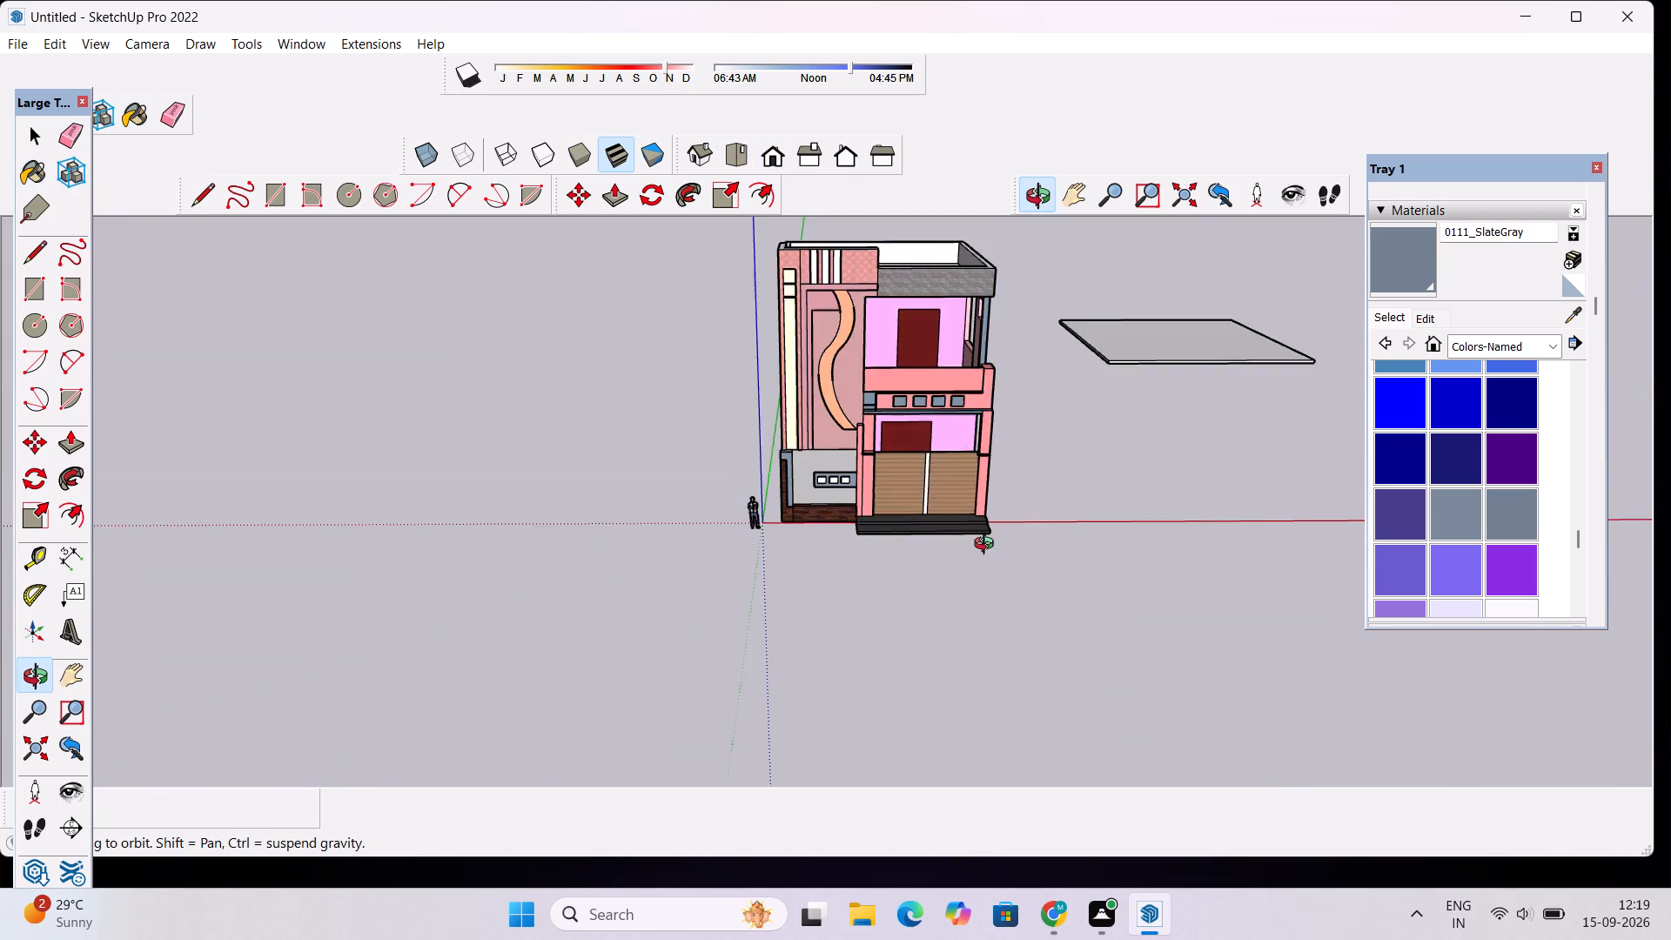
left_click_drag(988, 546, 990, 554)
scroll(990, 499, "down", 6)
left_click_drag(883, 517, 1097, 537)
scroll(1197, 413, "up", 2)
left_click_drag(1202, 384, 1008, 572, "shift")
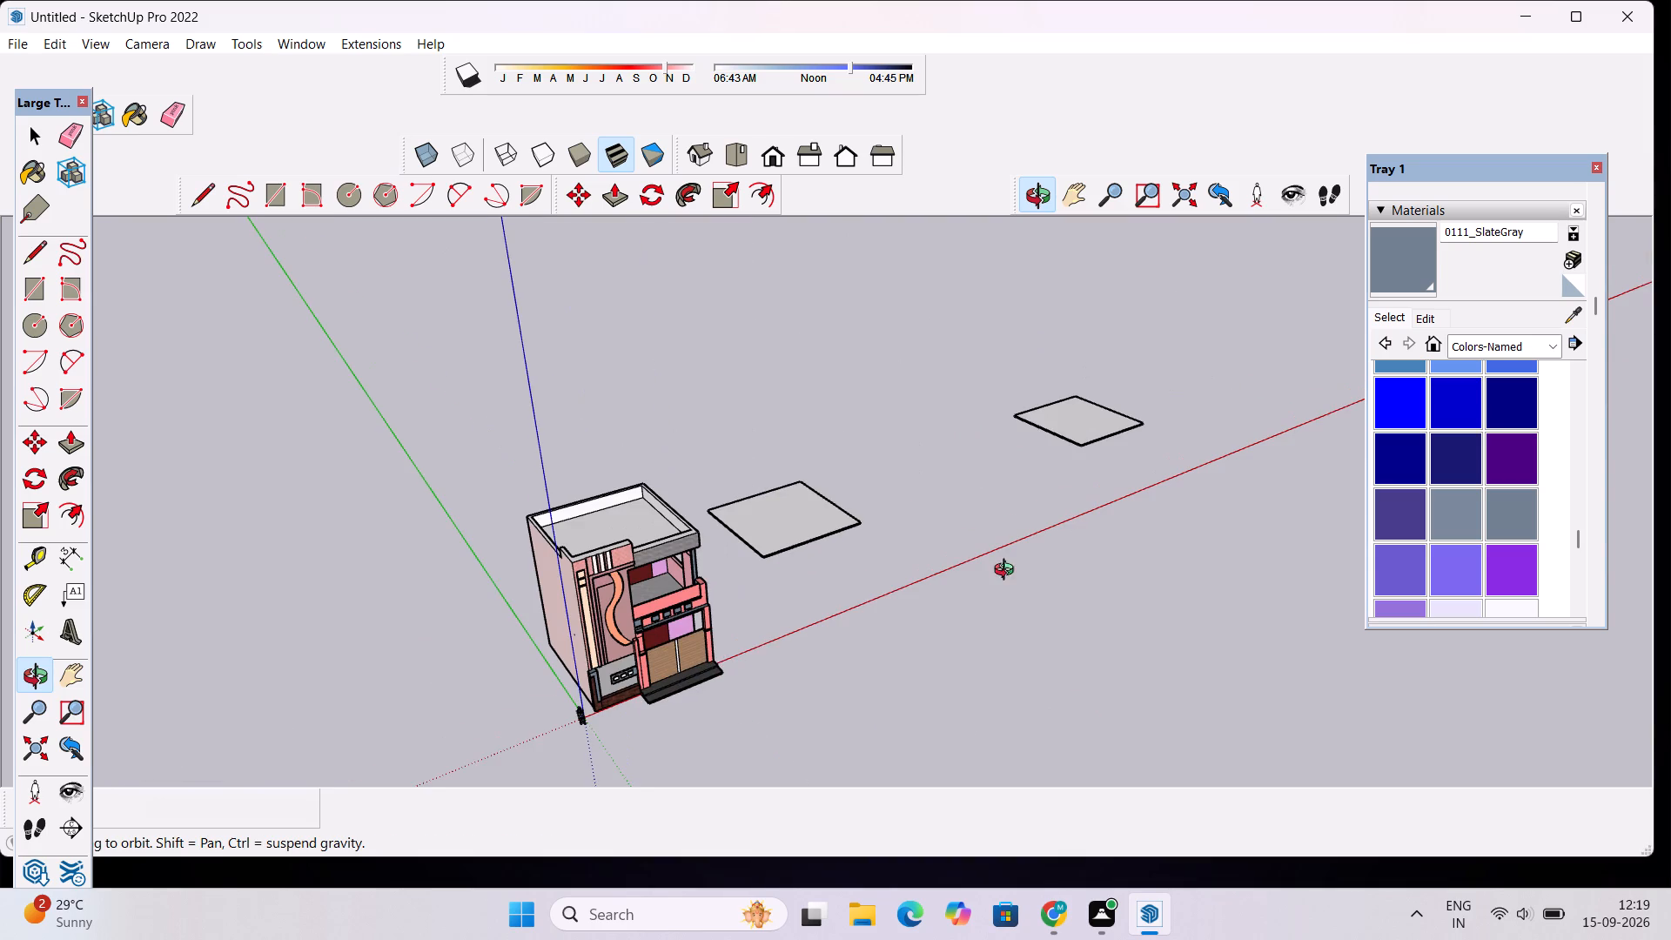
key("space")
left_click_drag(1068, 428, 1071, 436)
left_click(1074, 435)
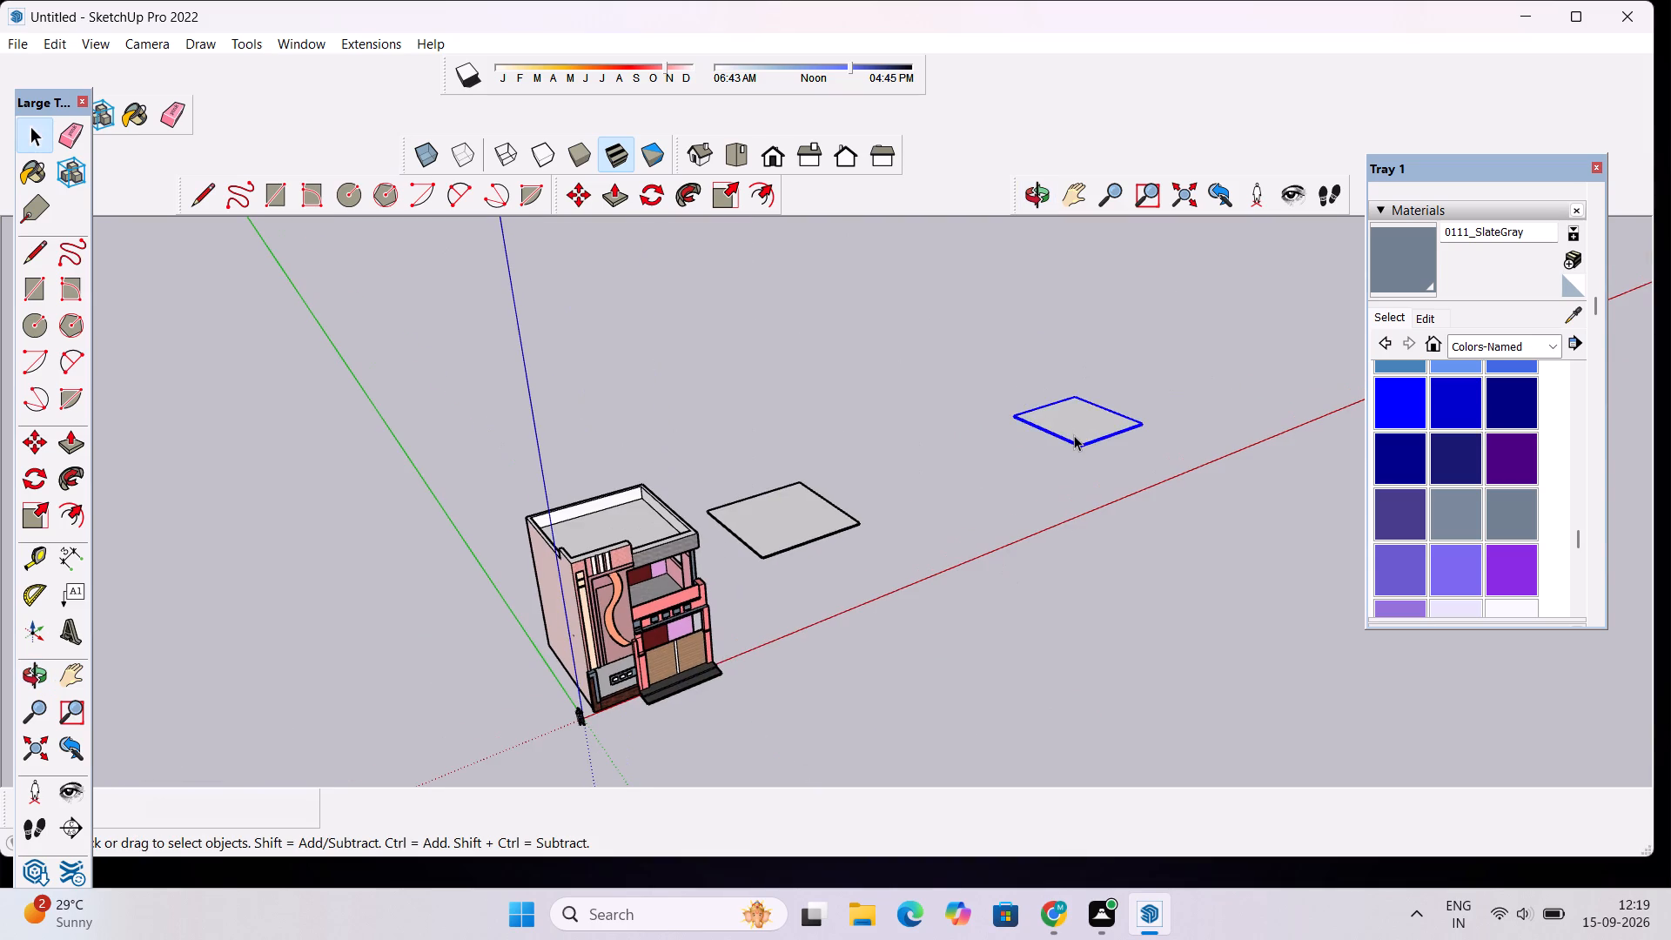
key("Delete")
left_click(789, 538)
key("Delete")
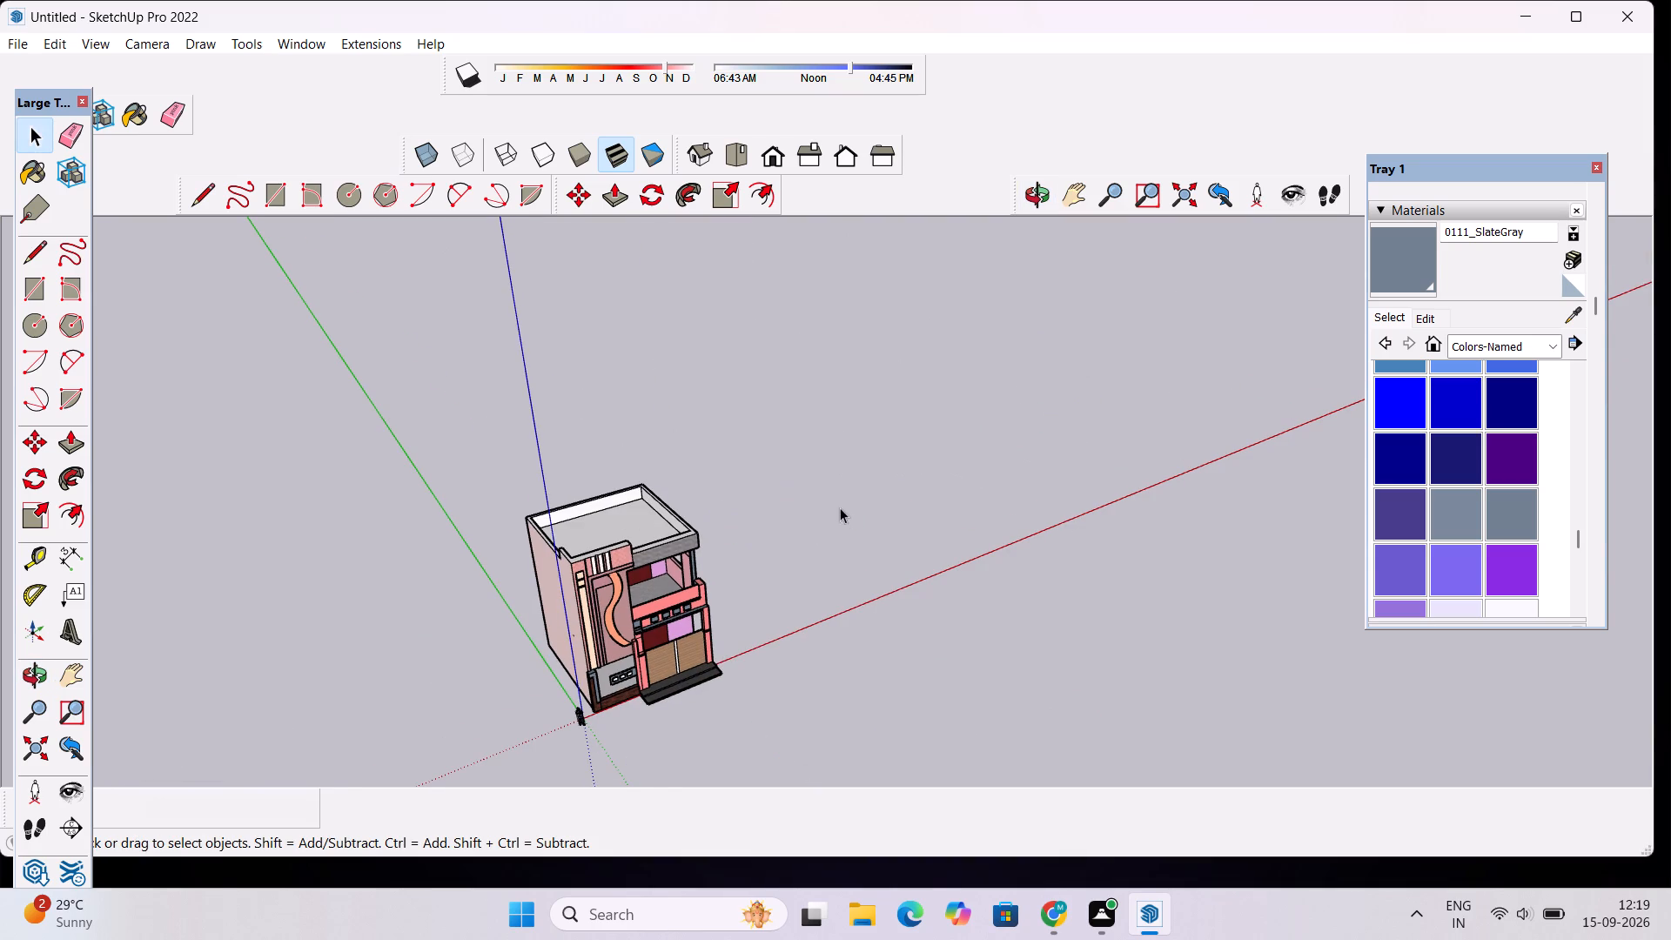
Look over the whole house model from above and from the front.
scroll(841, 504, "down", 5)
left_click_drag(1030, 201, 1030, 243)
left_click_drag(1010, 444, 930, 708)
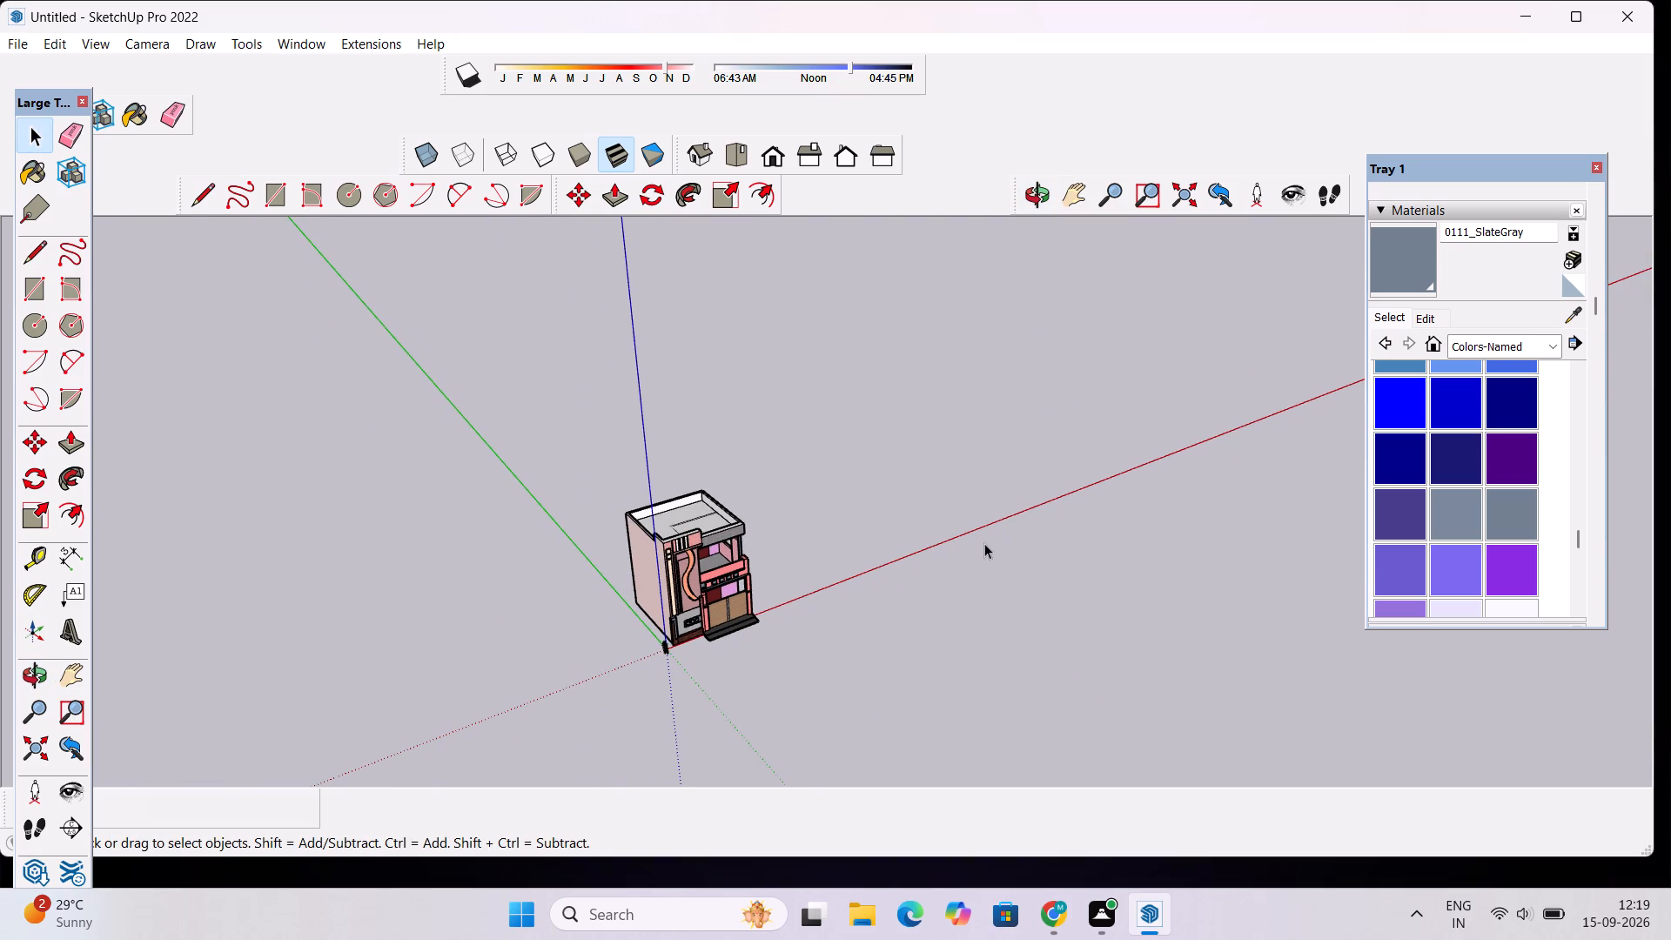
key("space")
left_click(1027, 194)
left_click_drag(829, 486, 917, 726)
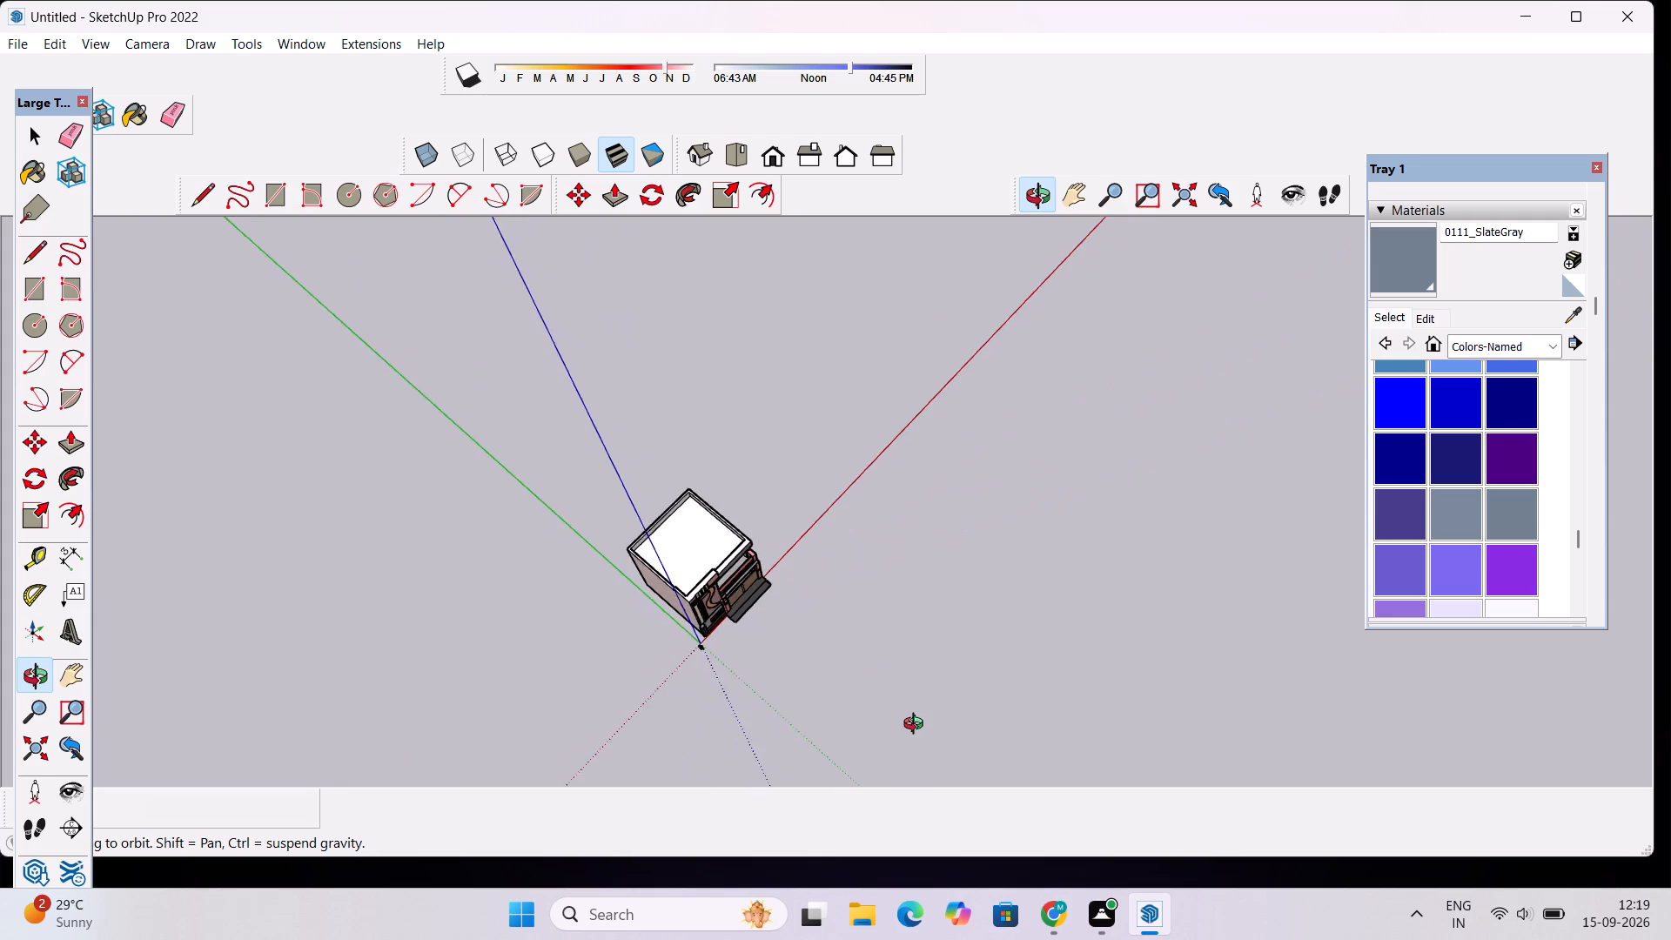
left_click_drag(917, 726, 686, 360)
scroll(854, 561, "up", 4)
left_click_drag(892, 552, 871, 409)
scroll(780, 529, "up", 5)
left_click_drag(824, 666, 802, 722)
scroll(822, 661, "down", 4)
left_click_drag(828, 640, 799, 722)
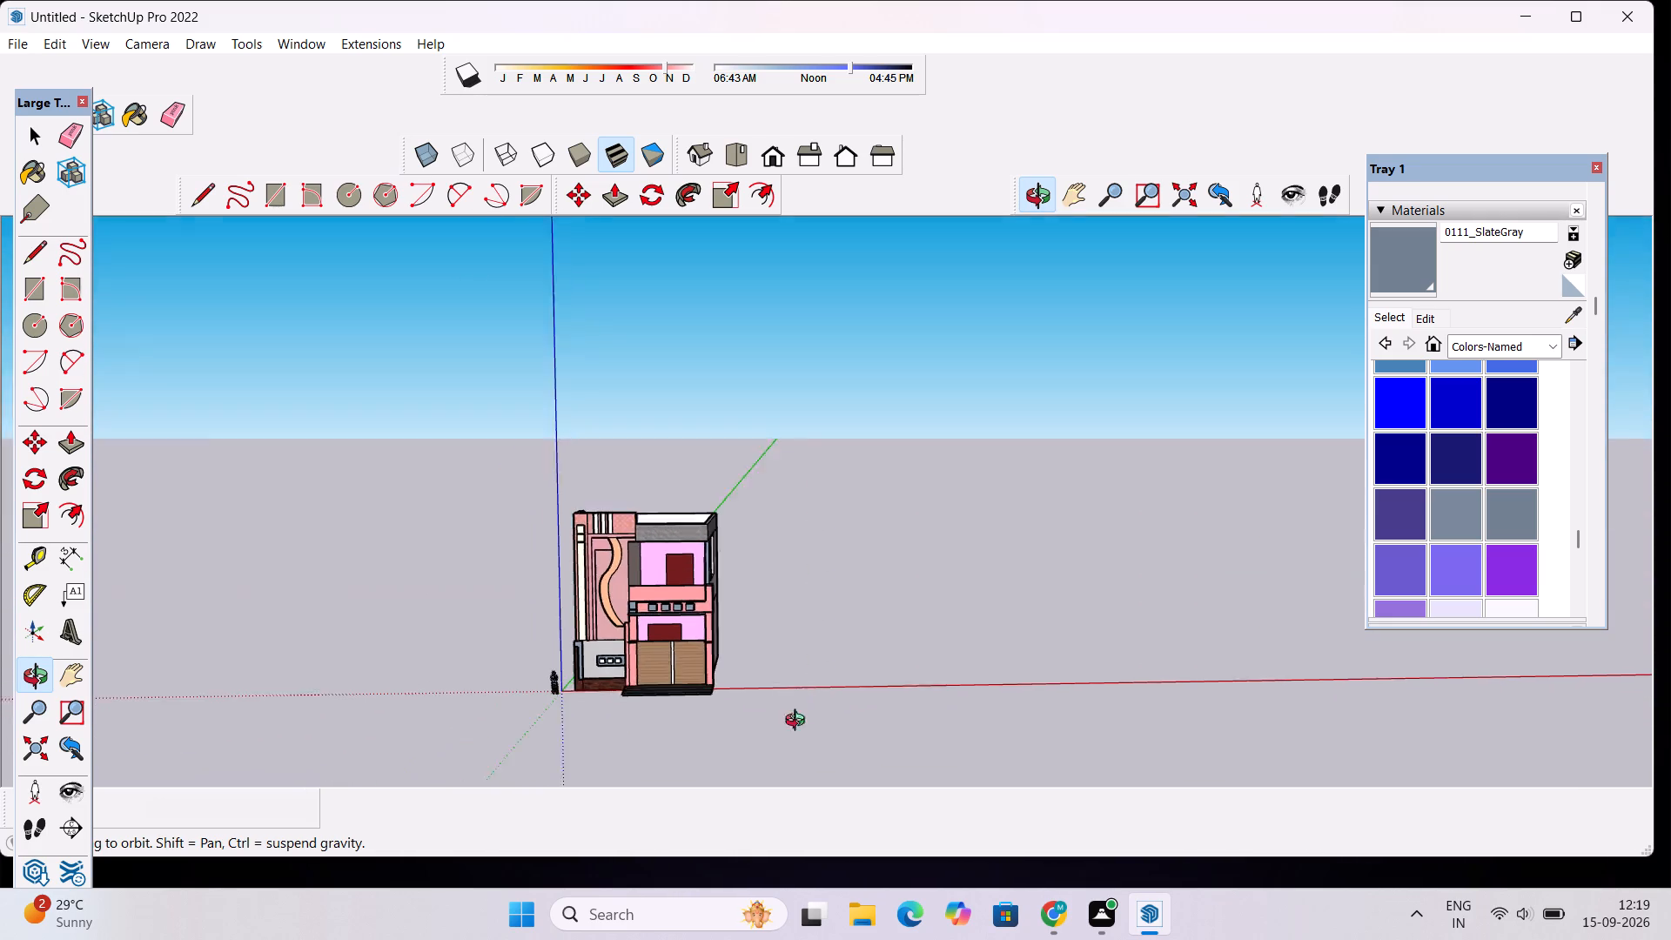
left_click_drag(799, 722, 785, 745)
Paint the back walls around the doors of the upper balcony and the lower porch with Carrera Marble from the Stone materials.
scroll(638, 507, "up", 8)
left_click_drag(721, 638, 793, 614)
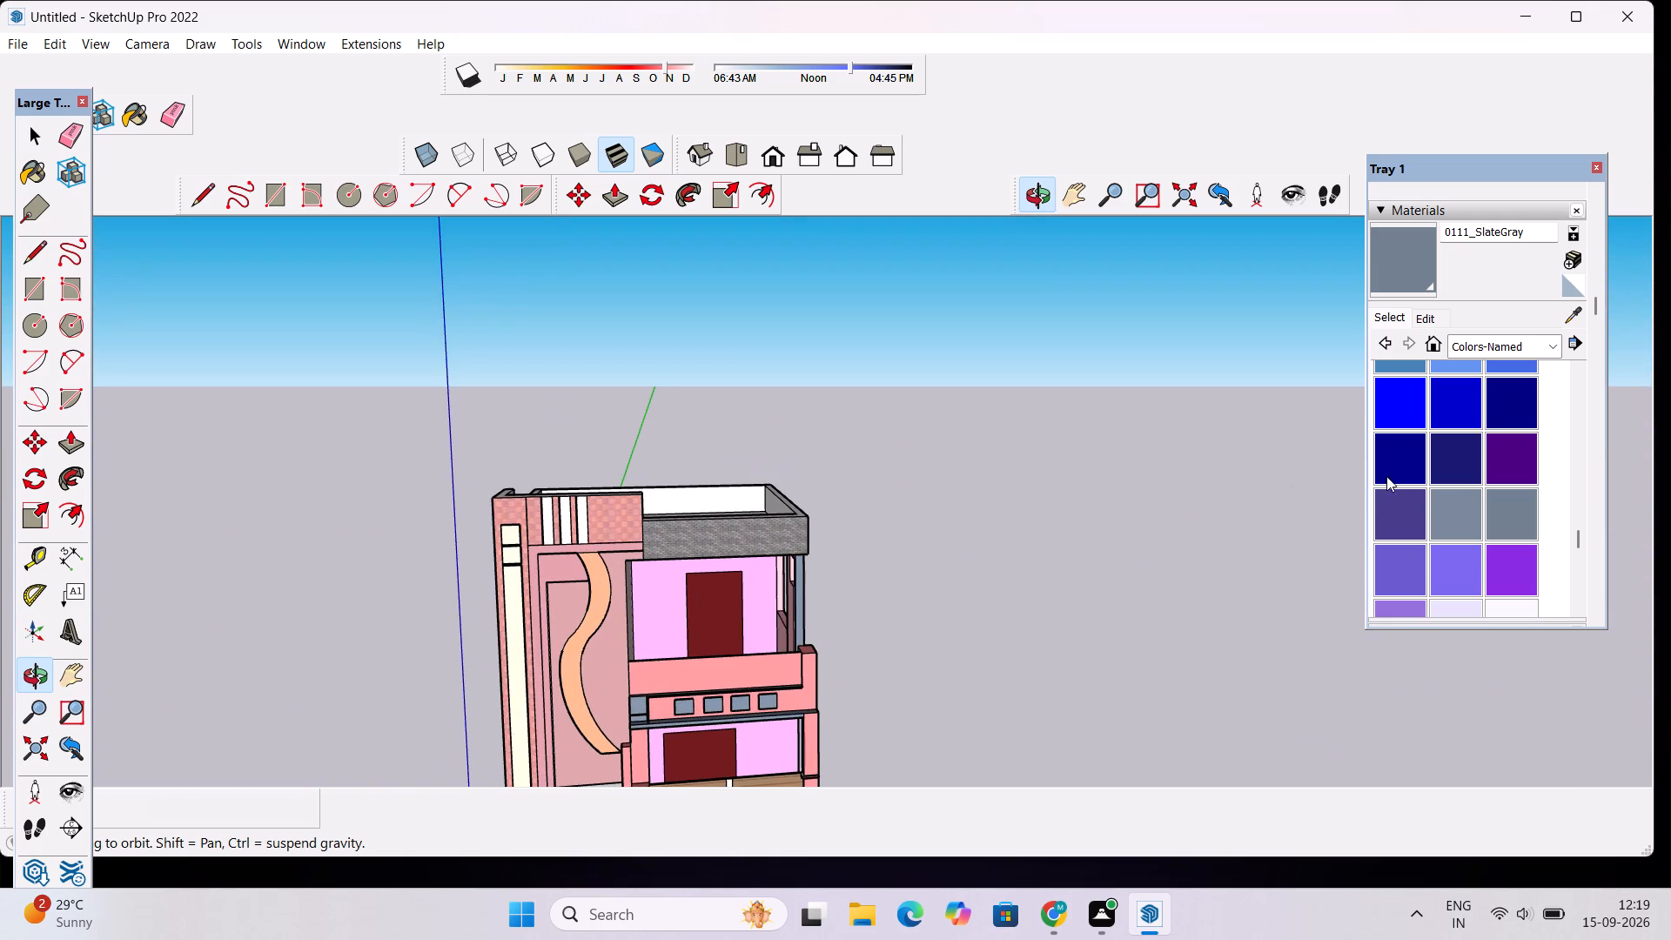
scroll(1466, 513, "up", 2)
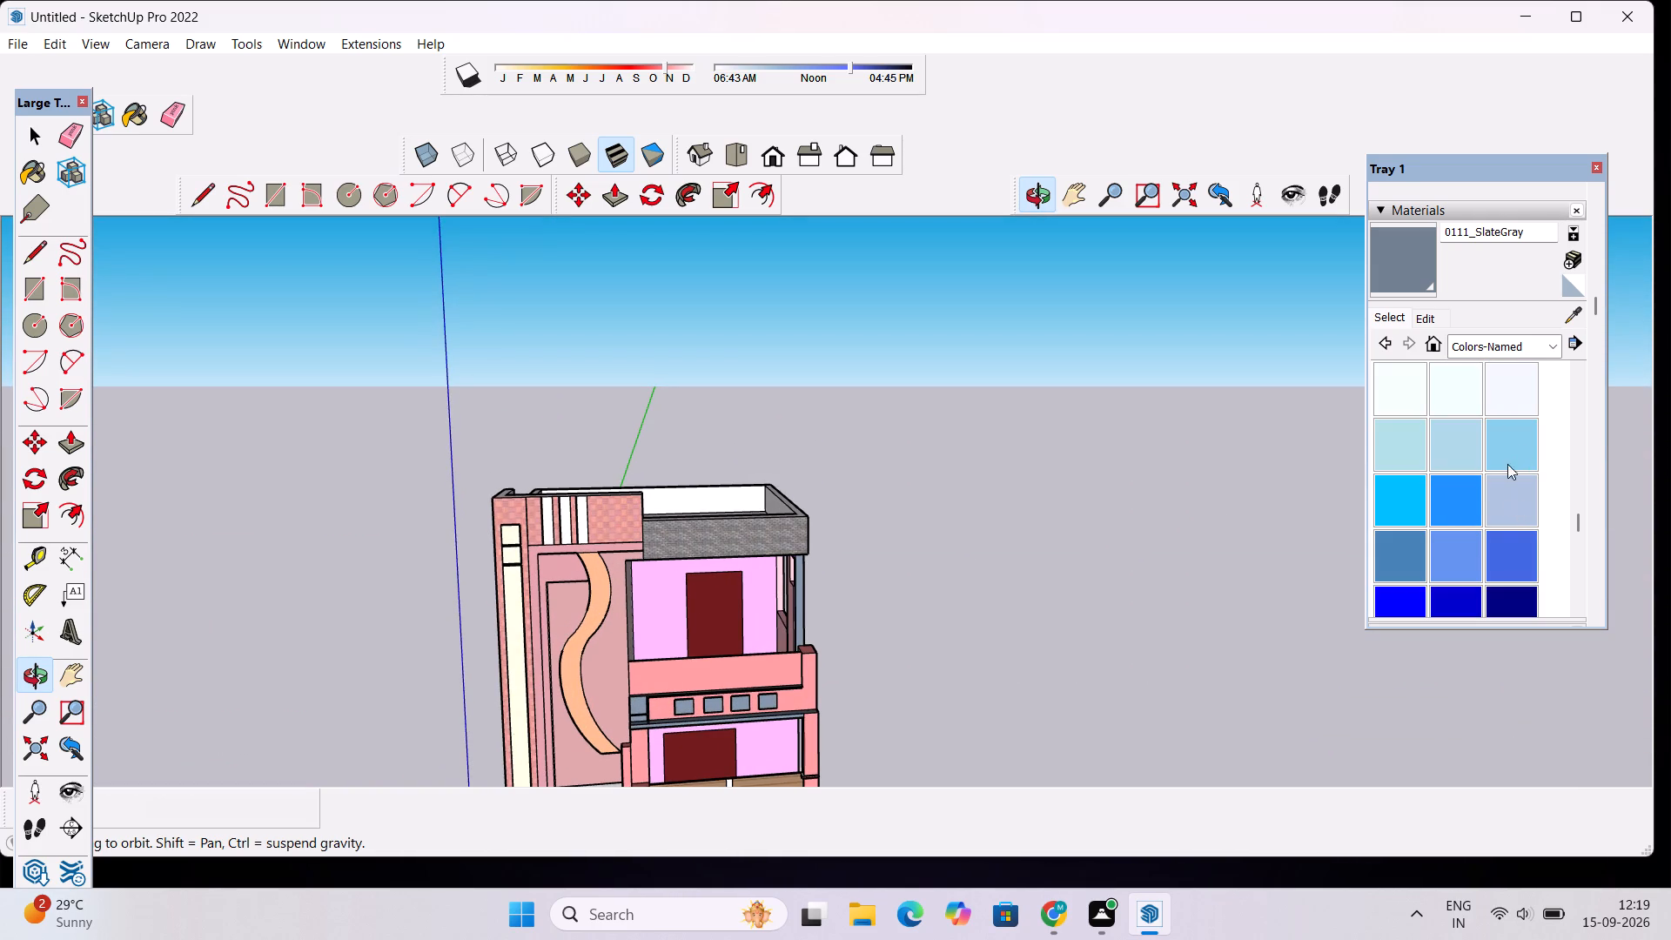
left_click(1515, 341)
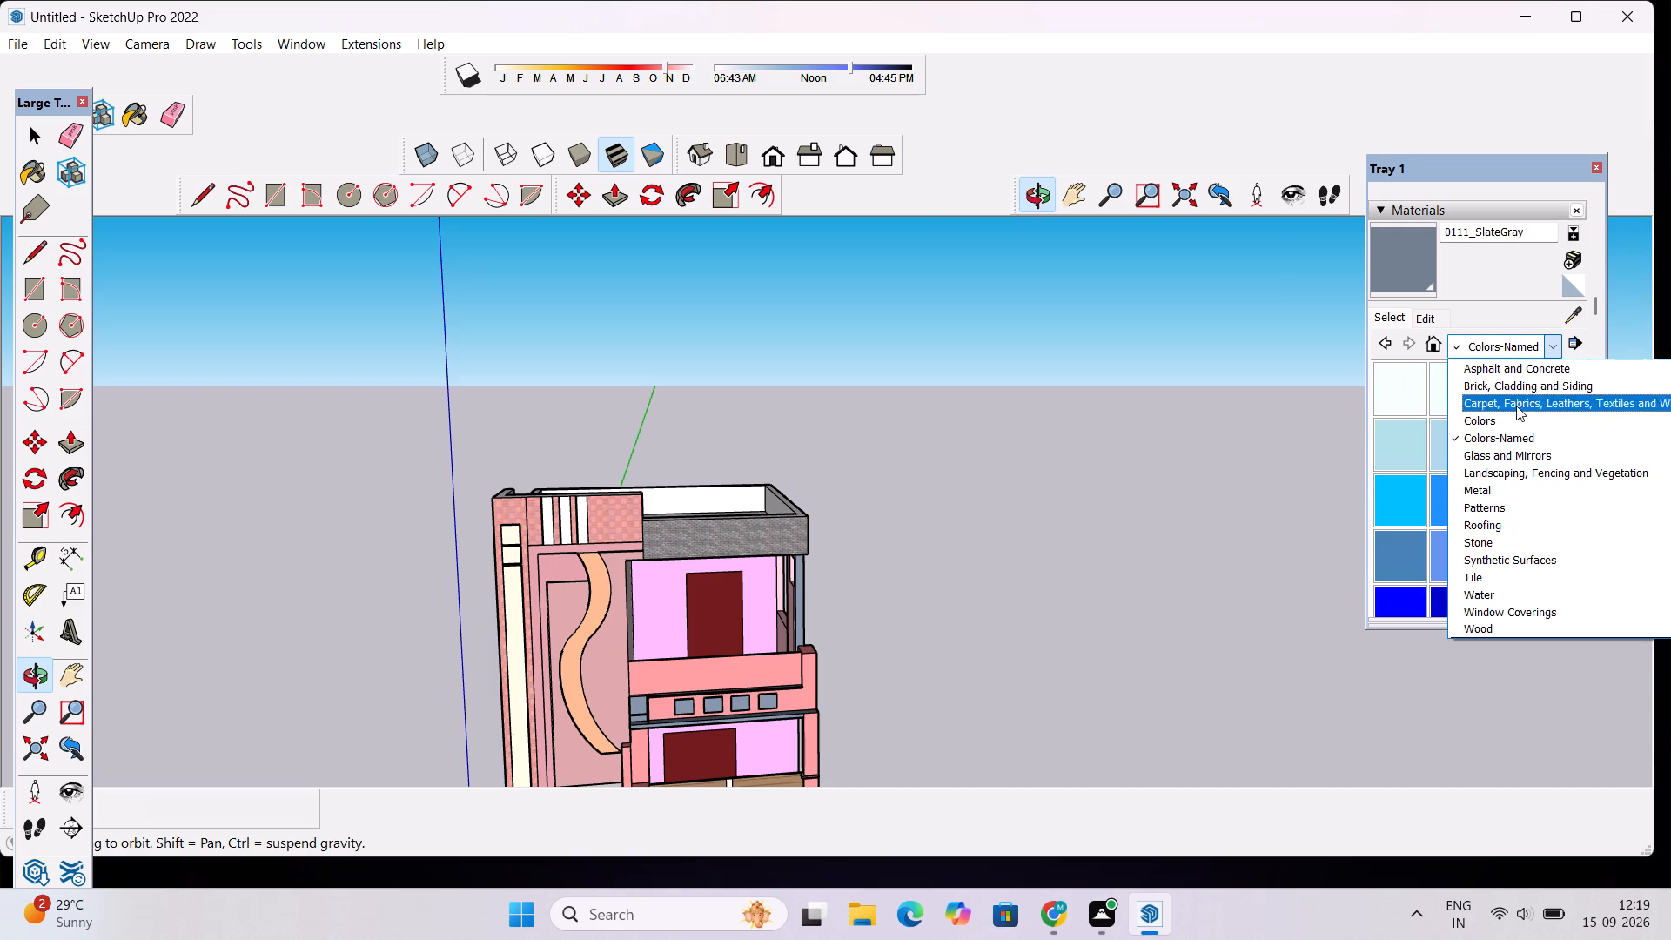
left_click(1492, 546)
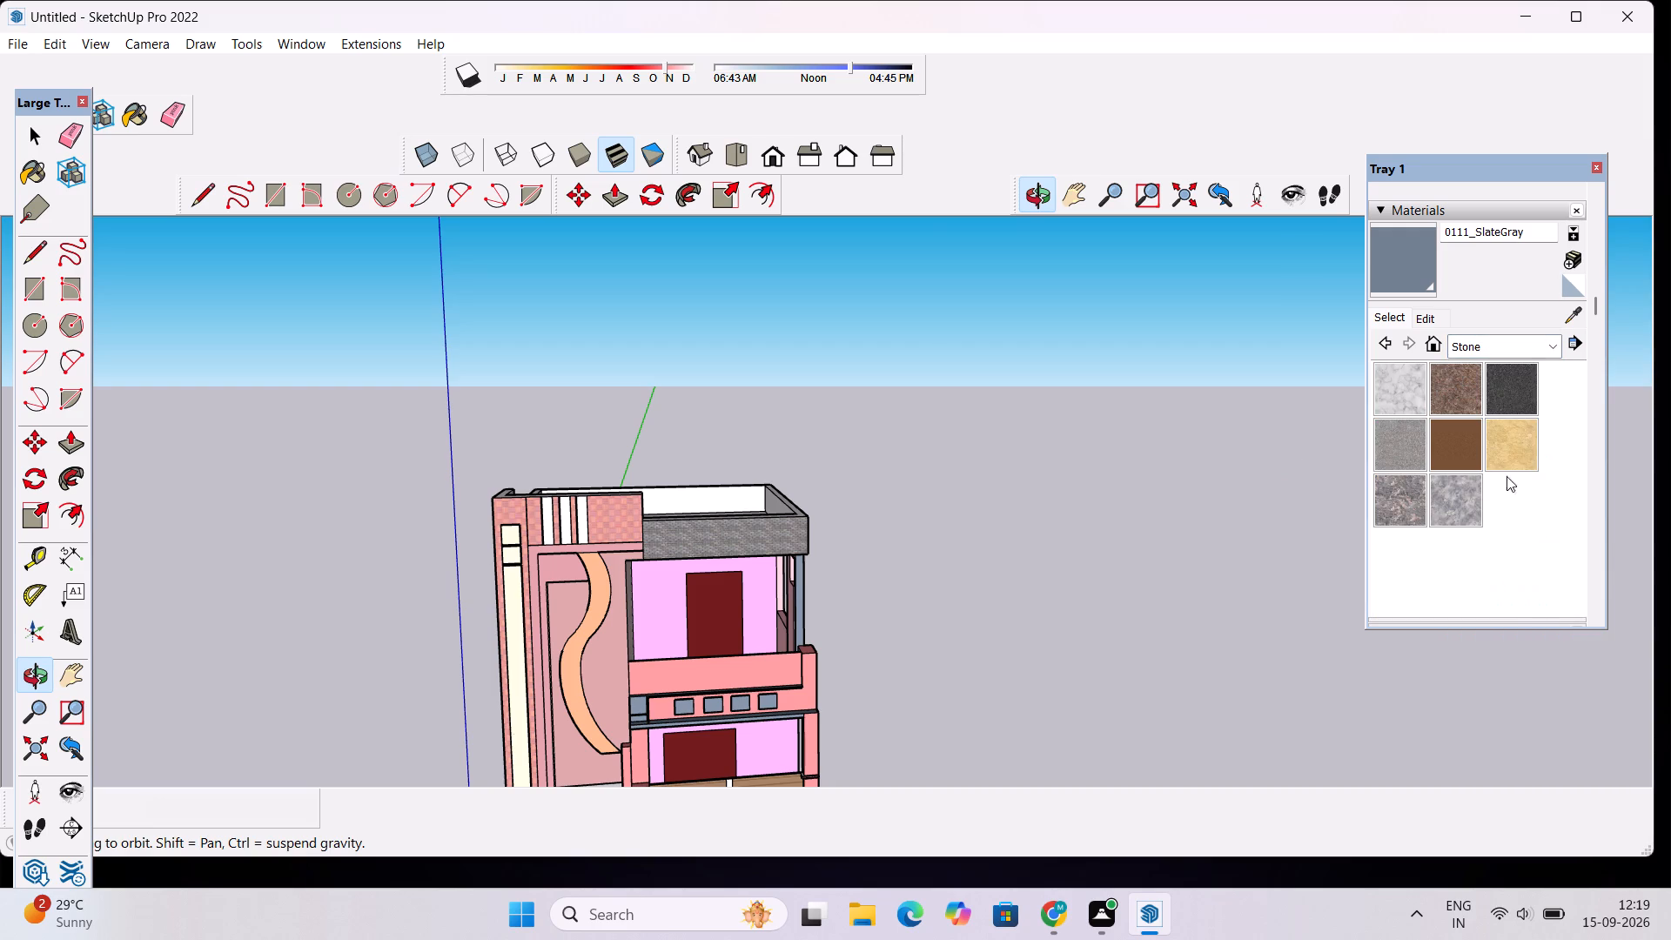
left_click(1403, 386)
scroll(628, 590, "up", 5)
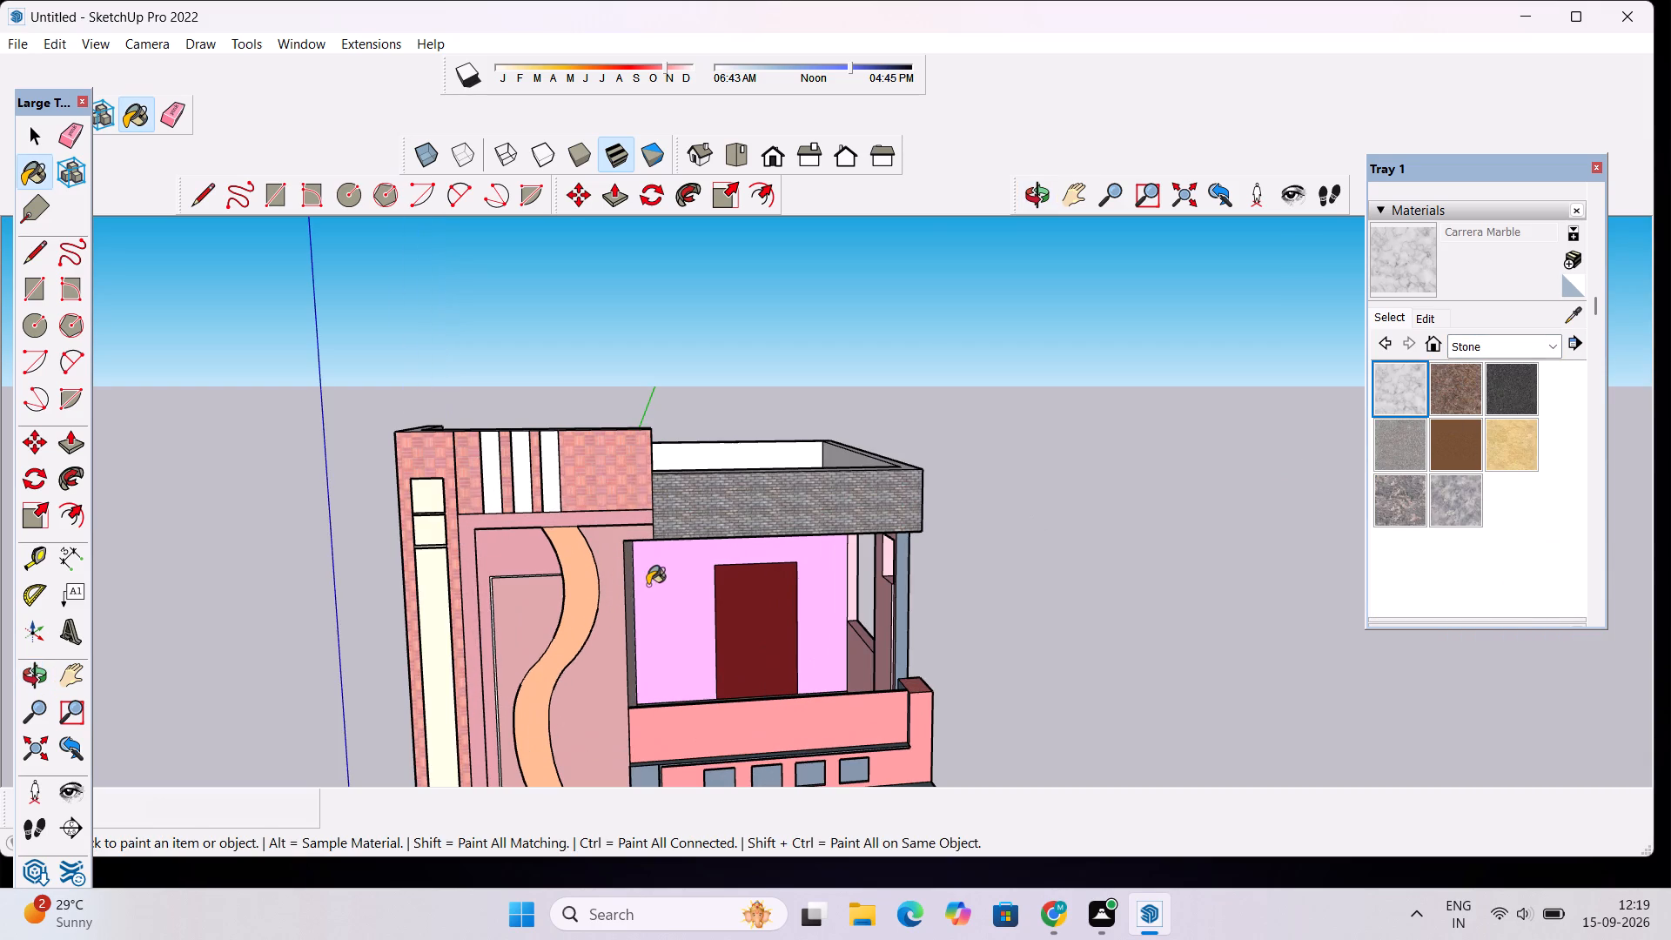
left_click(648, 585)
scroll(703, 636, "down", 10)
scroll(704, 719, "up", 10)
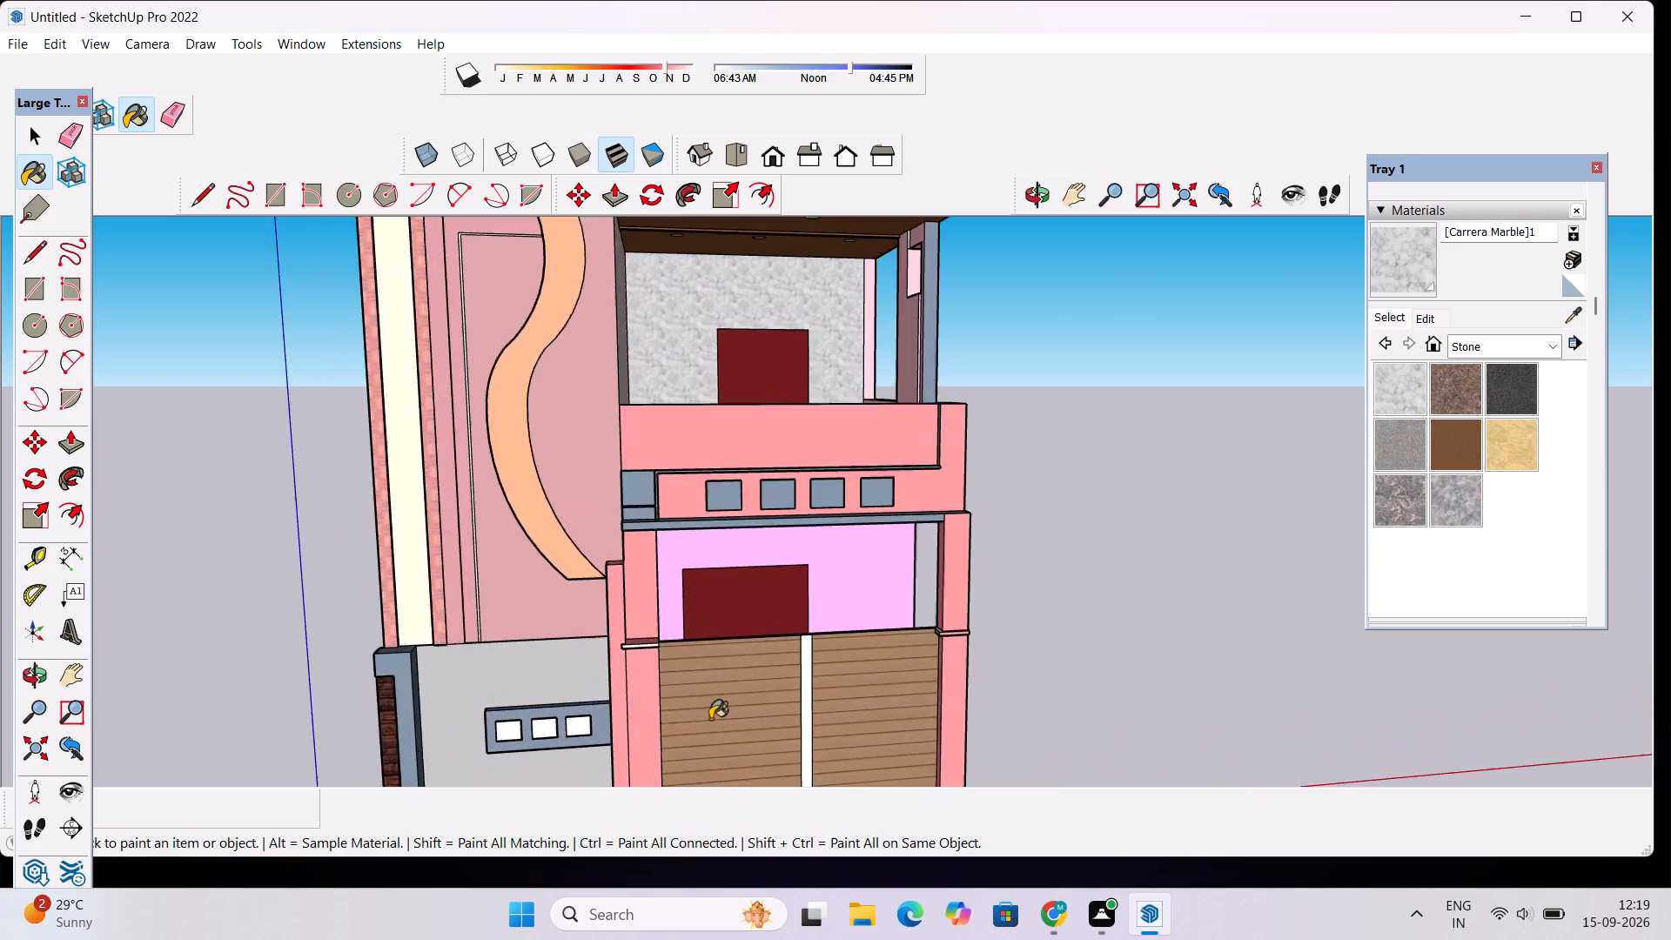
scroll(710, 719, "up", 5)
left_click(885, 507)
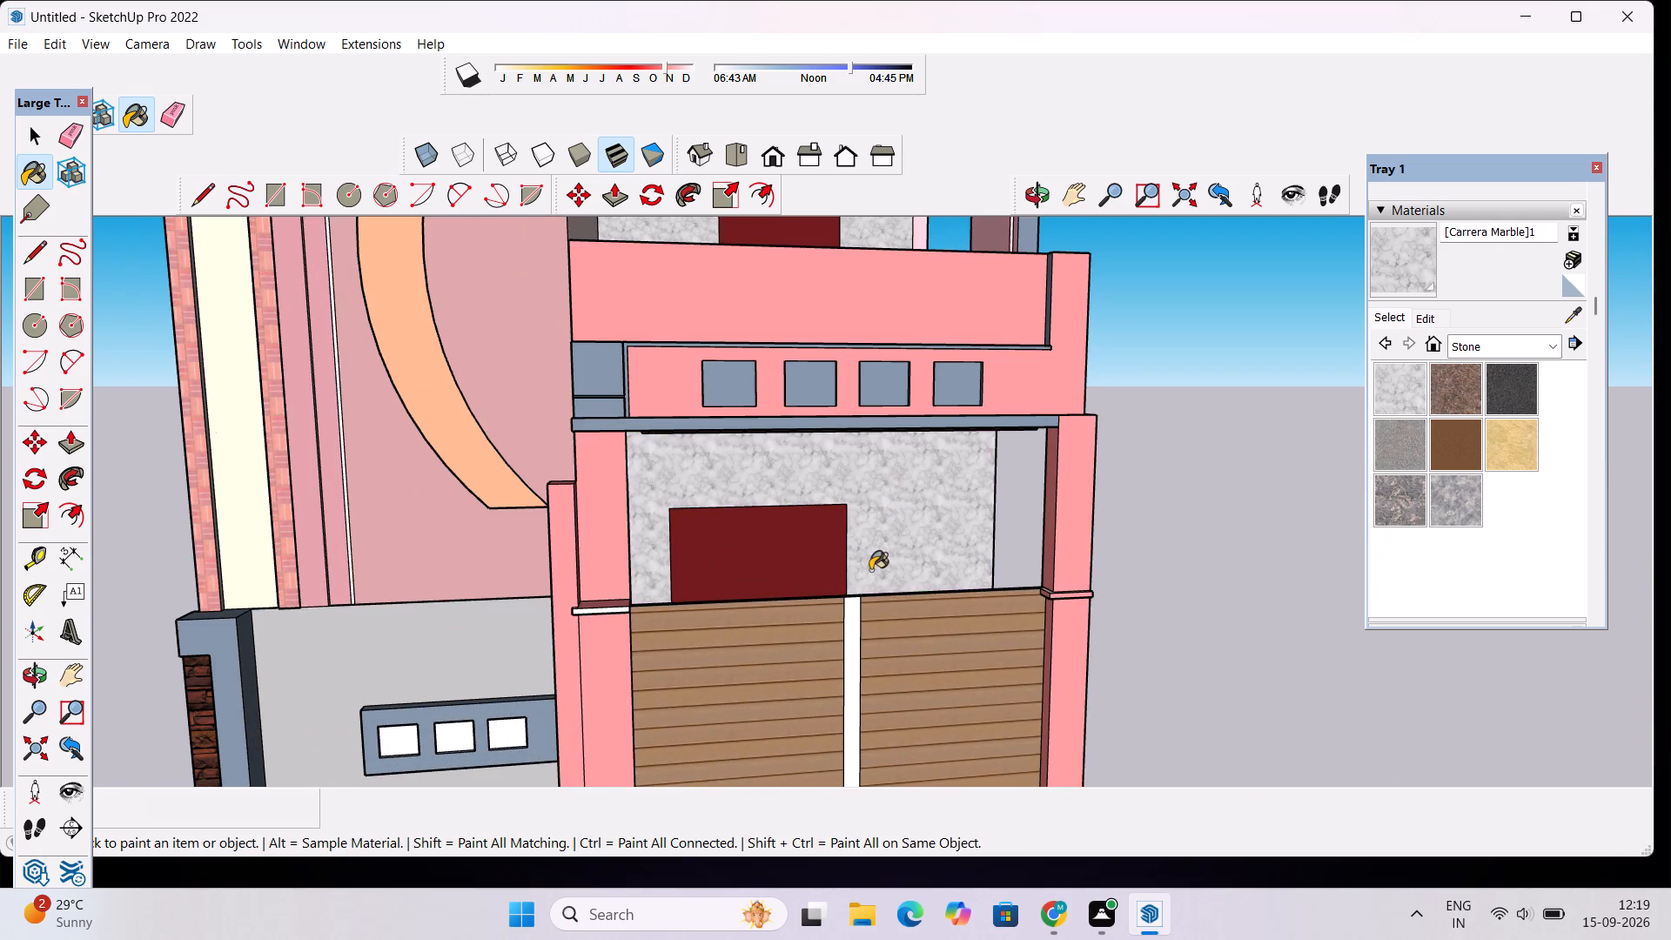
scroll(885, 543, "down", 9)
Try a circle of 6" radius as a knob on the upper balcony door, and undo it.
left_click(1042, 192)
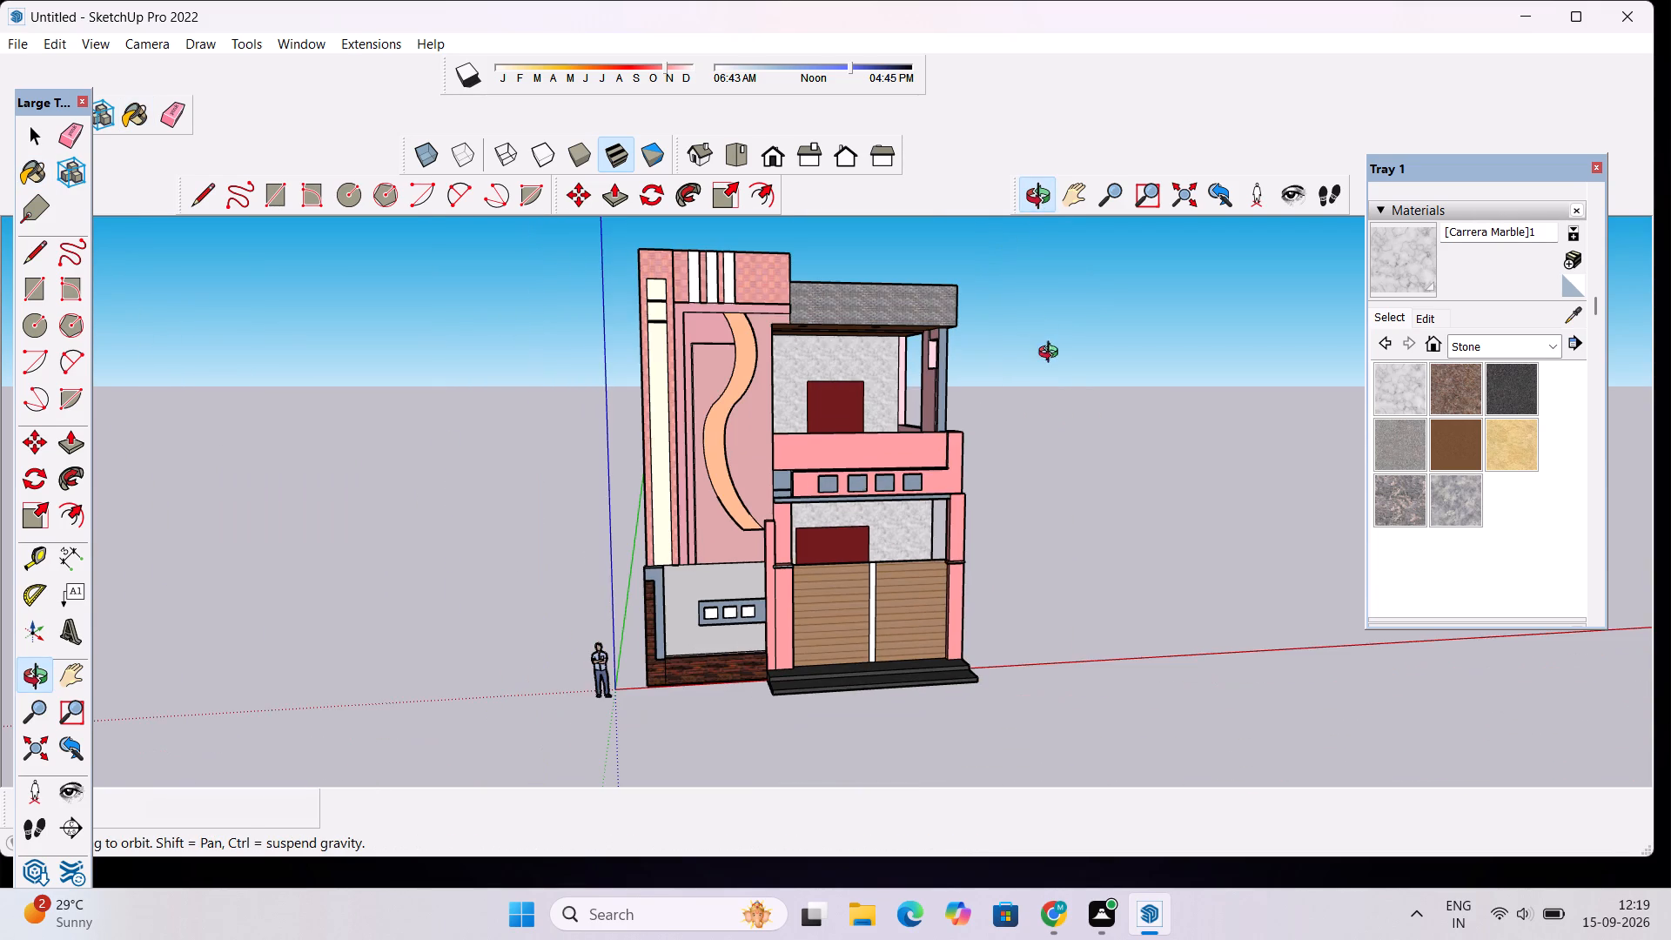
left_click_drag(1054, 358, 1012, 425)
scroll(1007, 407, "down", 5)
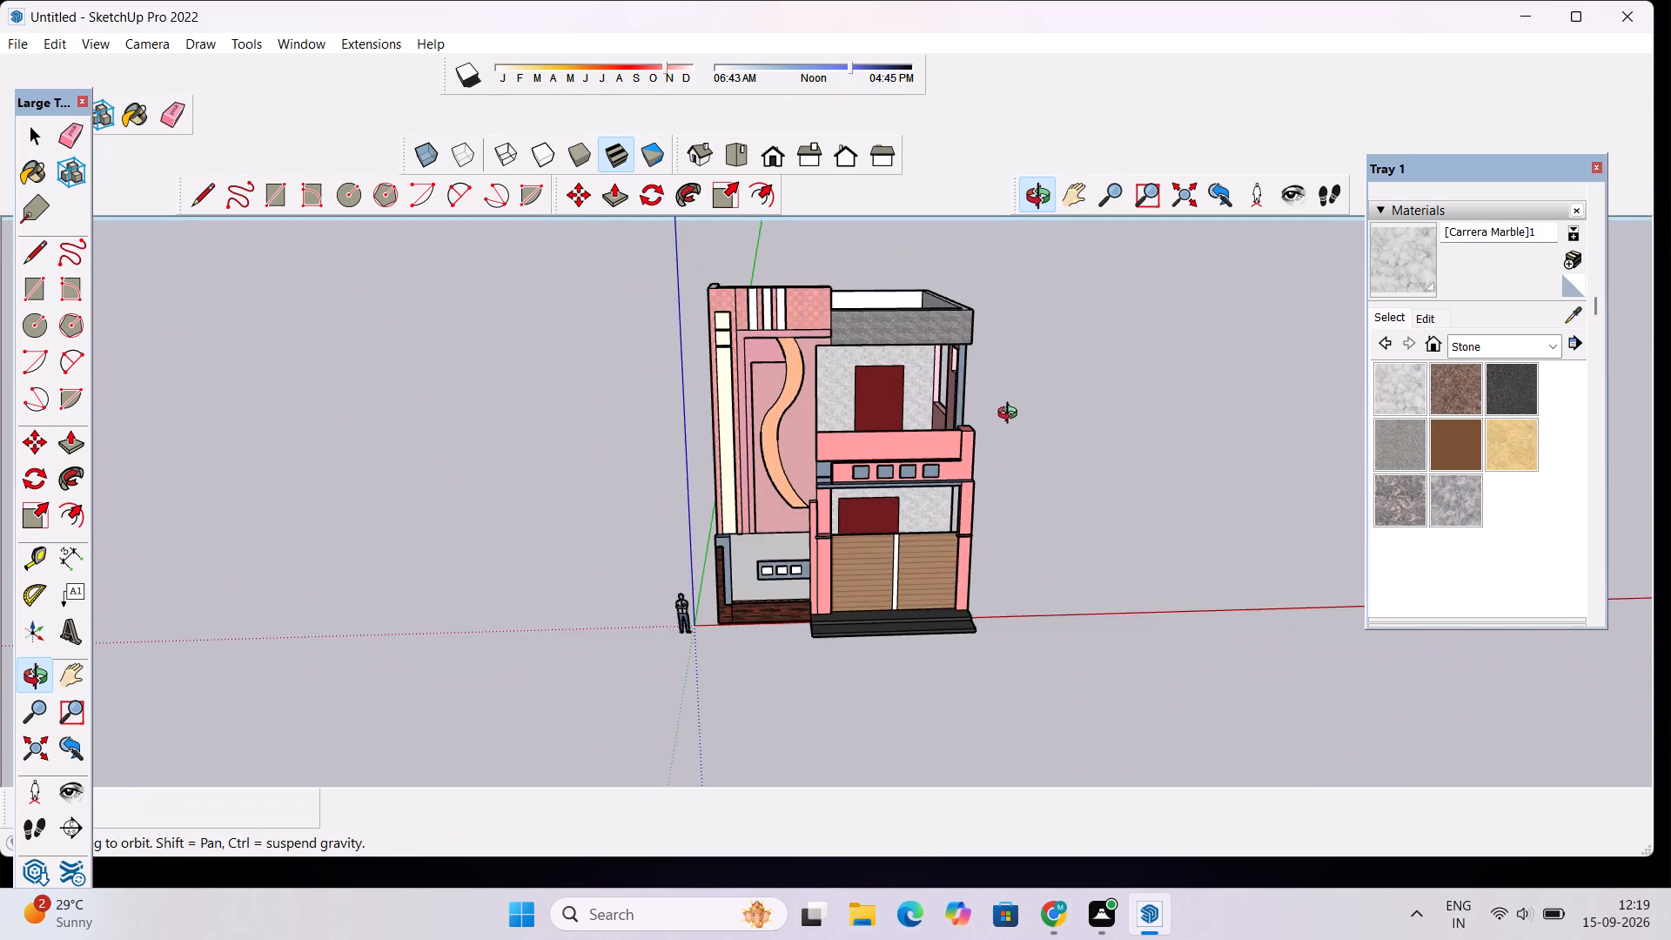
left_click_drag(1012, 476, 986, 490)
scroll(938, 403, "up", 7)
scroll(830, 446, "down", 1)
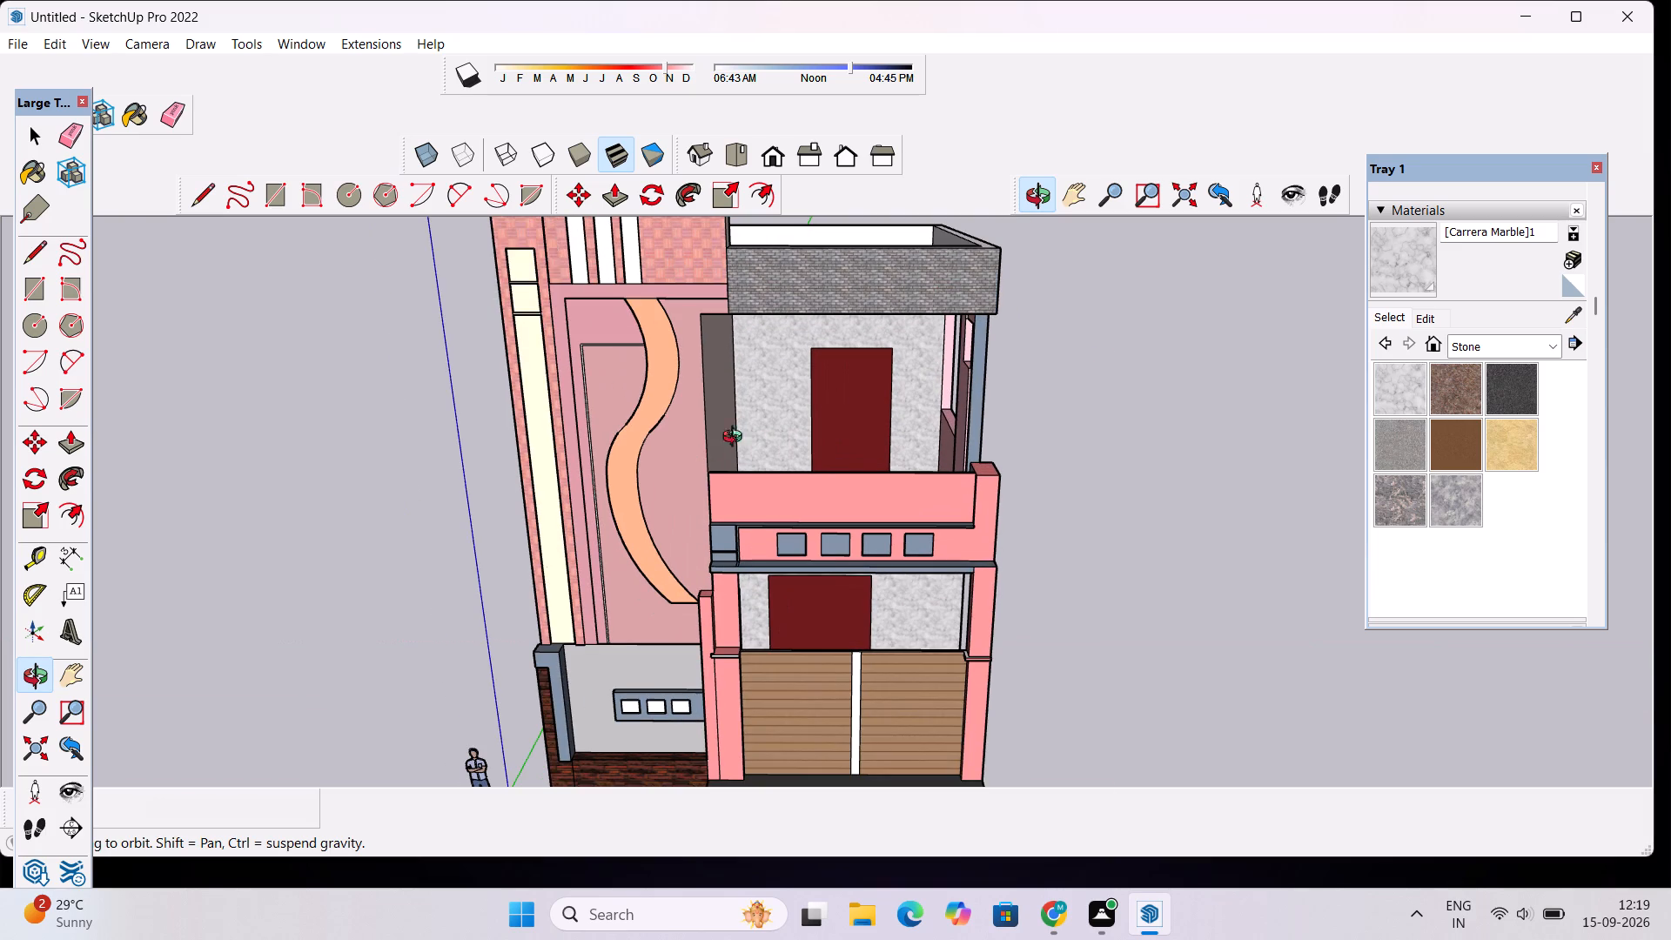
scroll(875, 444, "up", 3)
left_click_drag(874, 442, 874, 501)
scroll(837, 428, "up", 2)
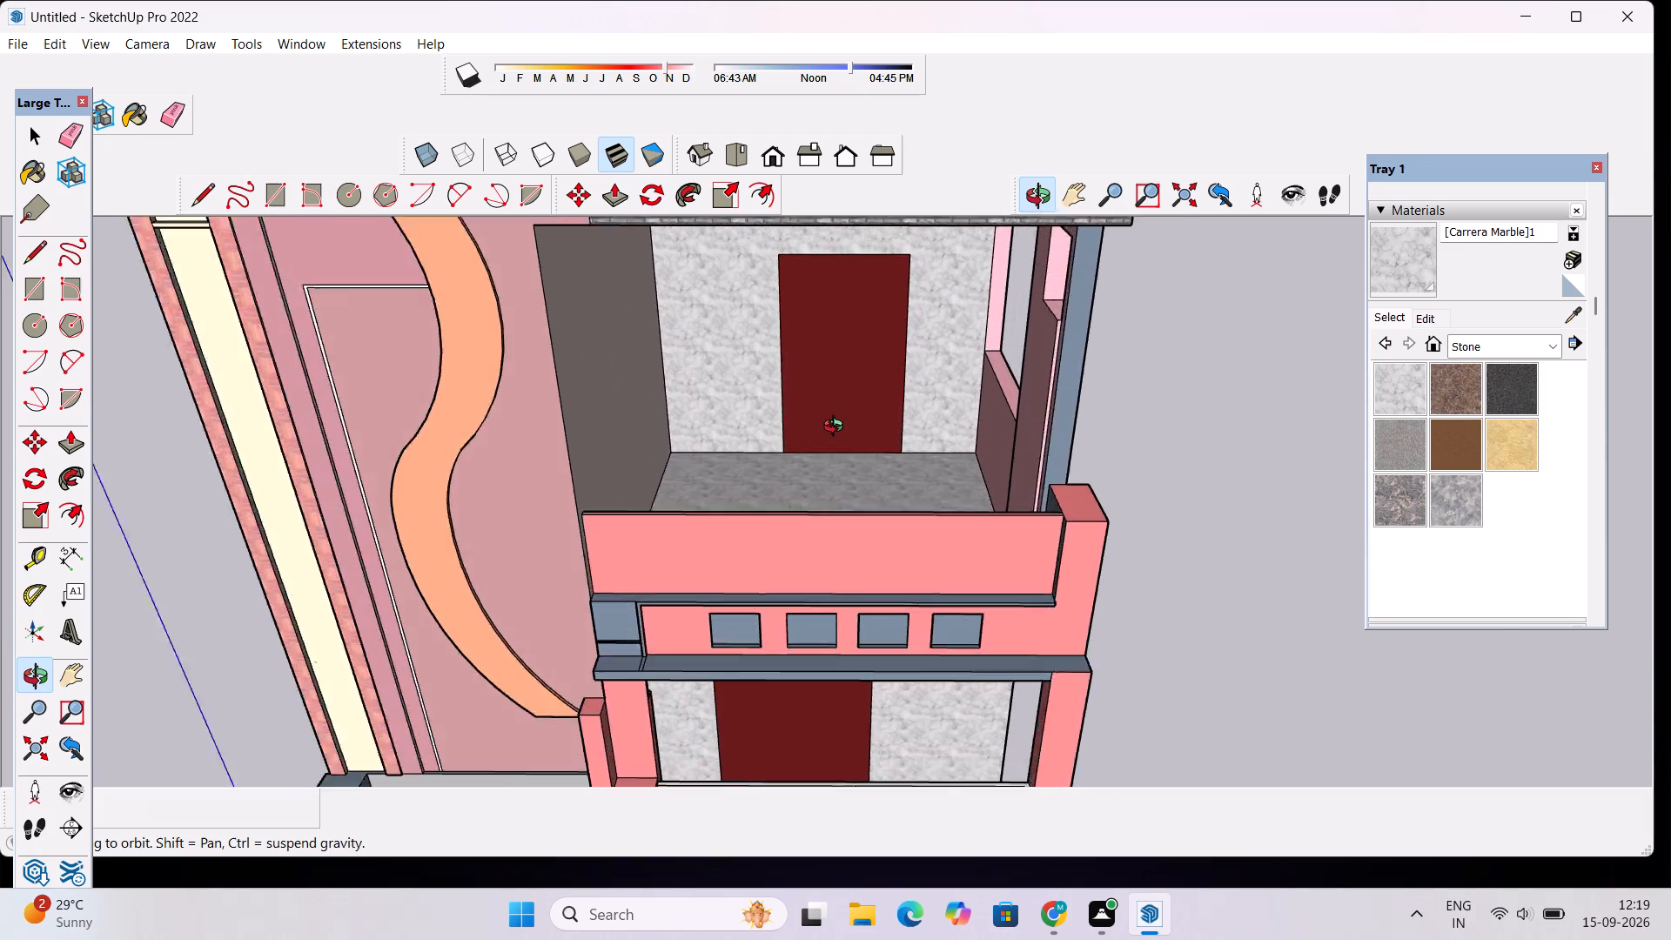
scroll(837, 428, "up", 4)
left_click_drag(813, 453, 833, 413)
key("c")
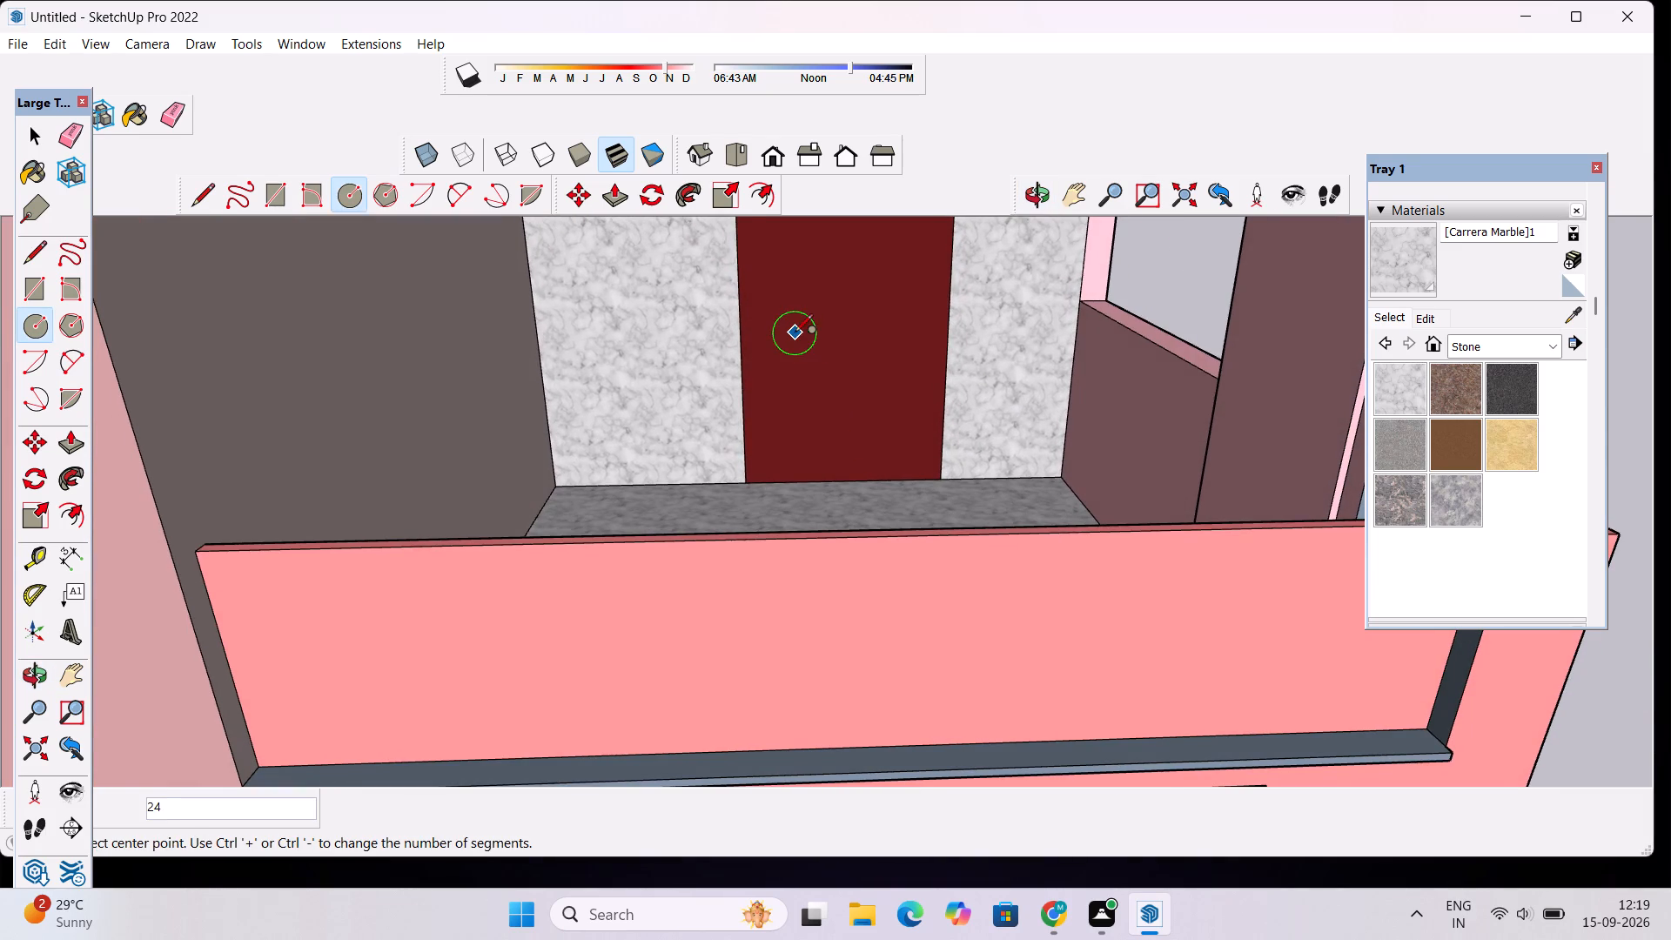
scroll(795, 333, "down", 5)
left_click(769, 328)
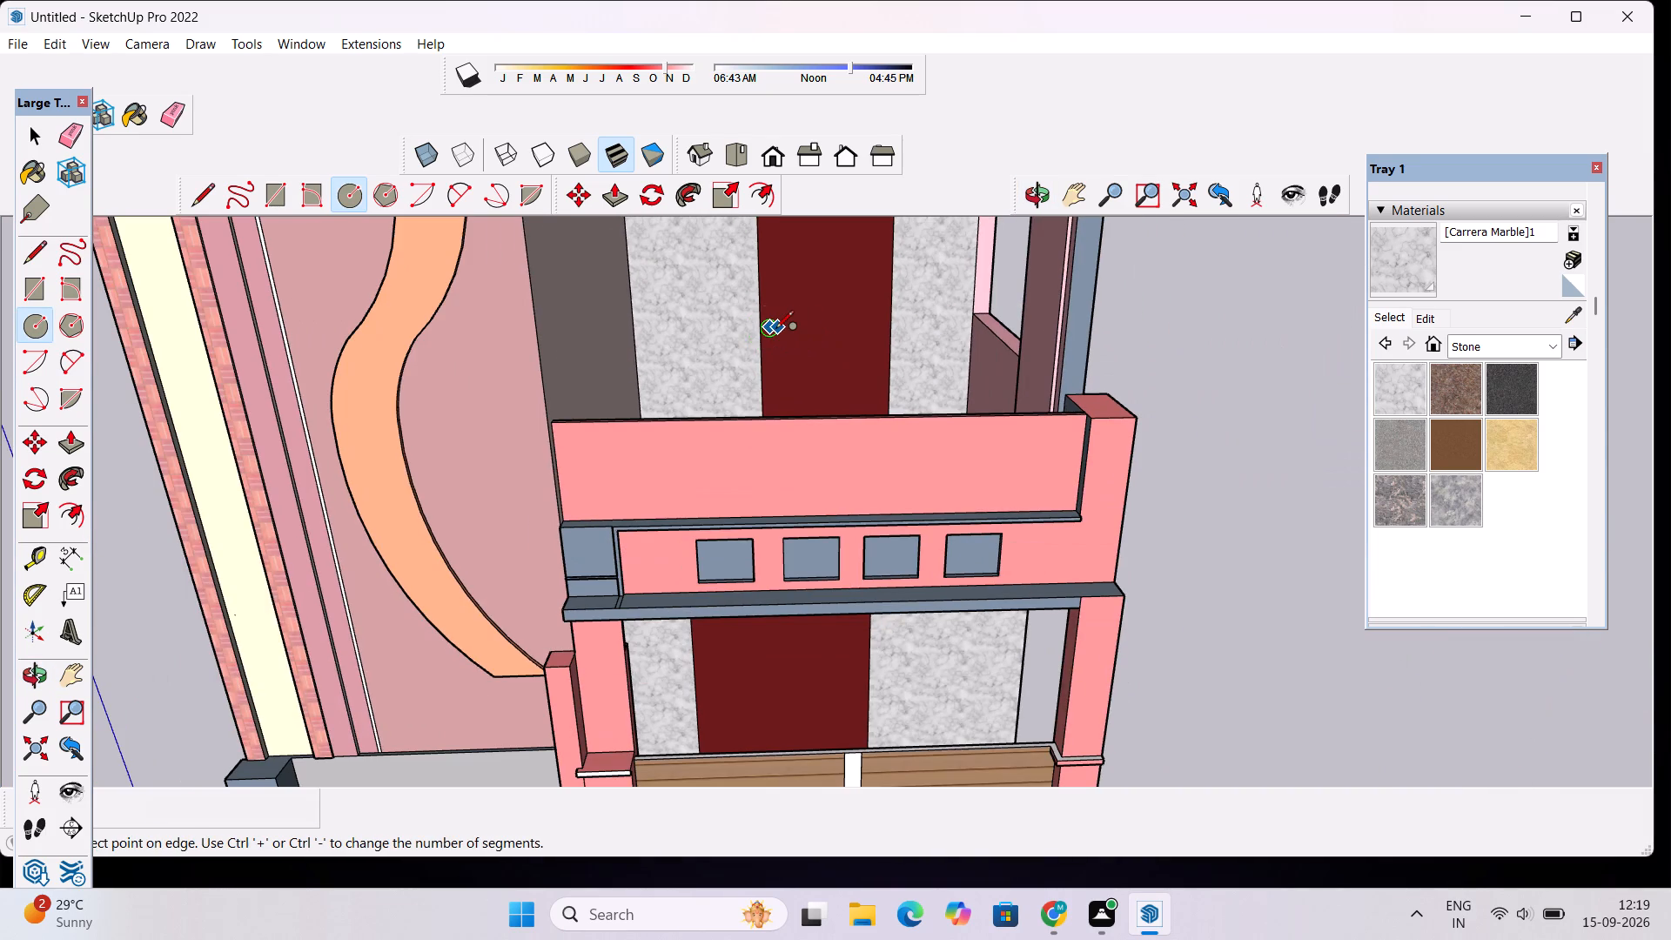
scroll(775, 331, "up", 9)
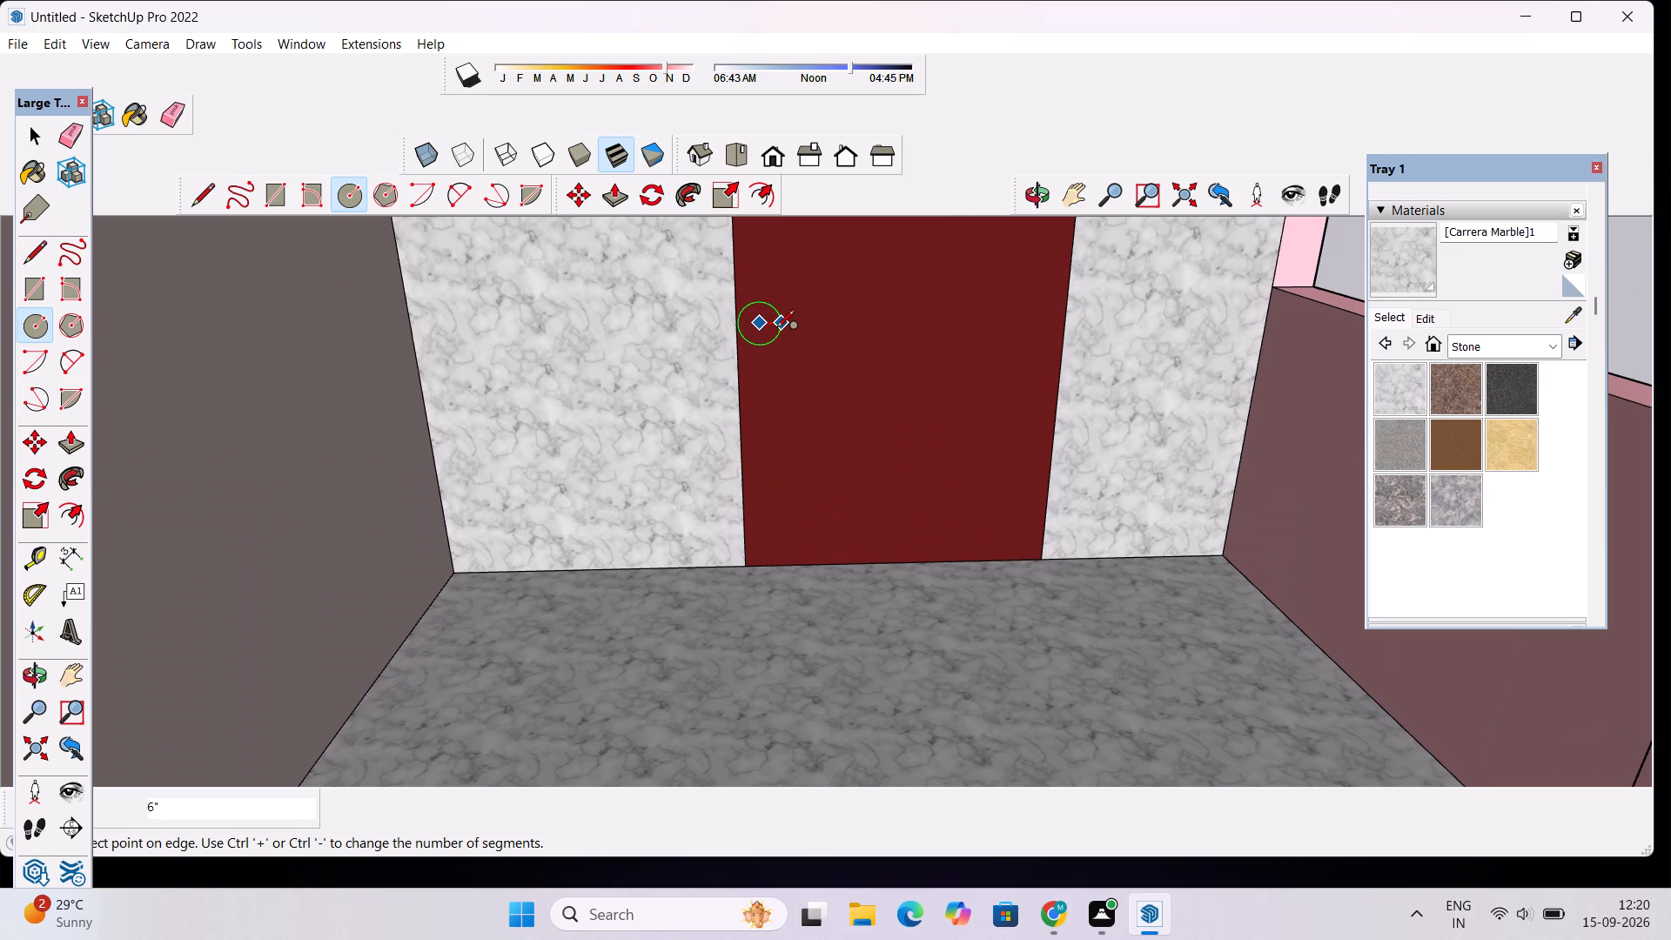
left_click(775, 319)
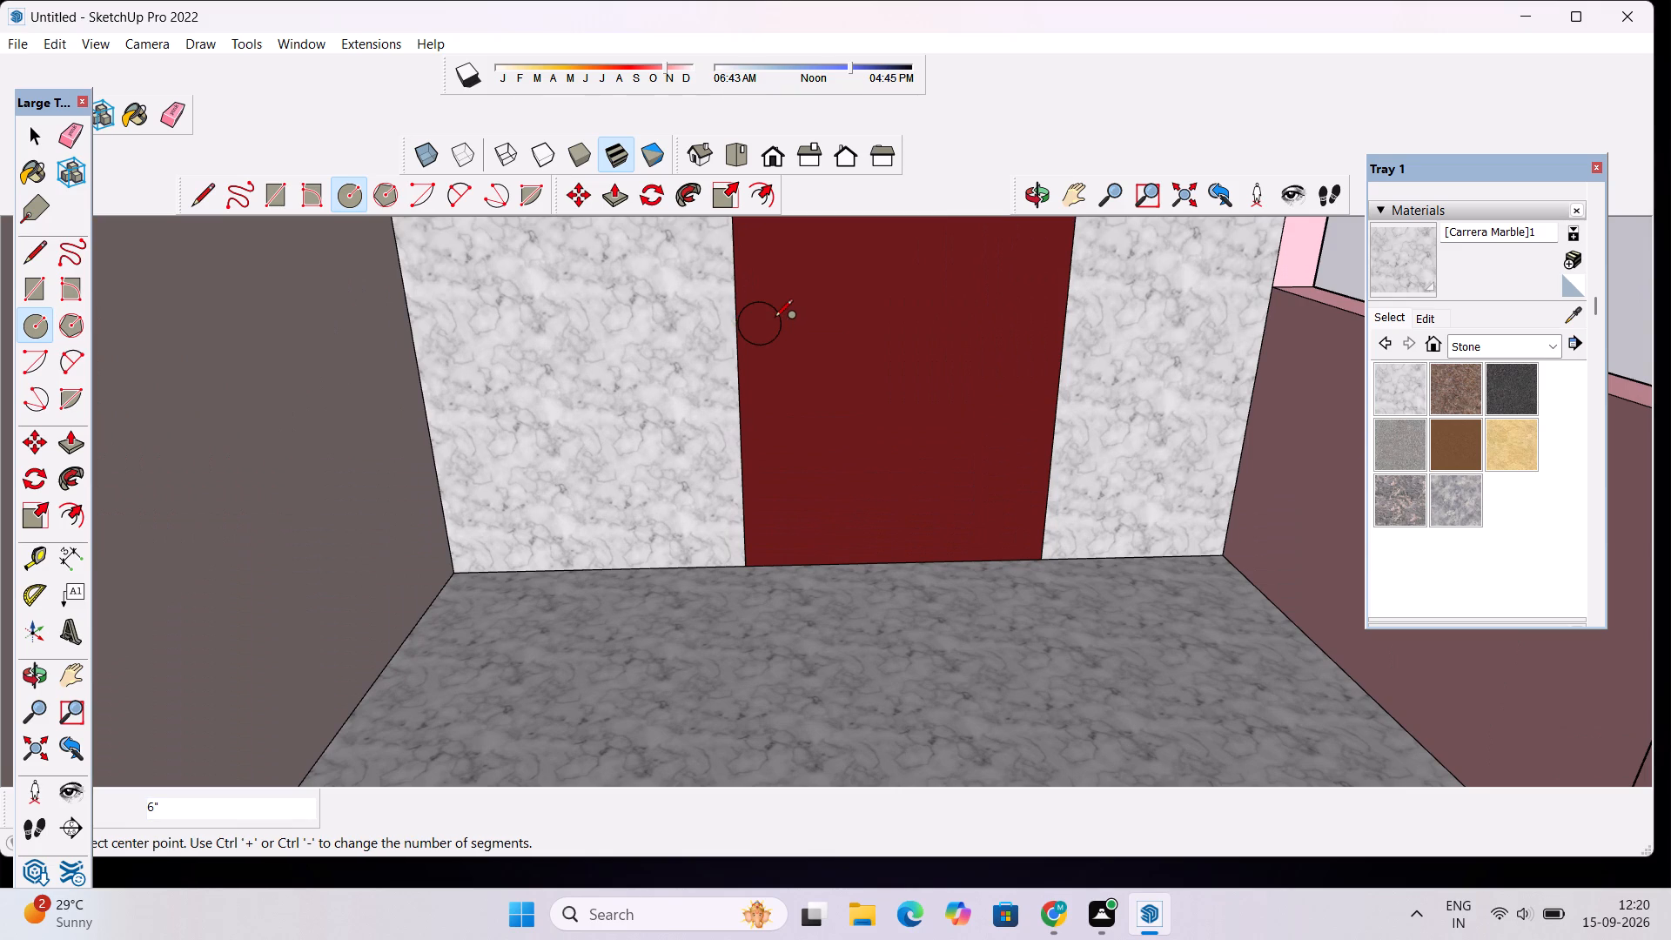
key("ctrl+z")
Draw a circle of 3" radius as a knob near the side edge of the upper balcony door.
left_click(770, 325)
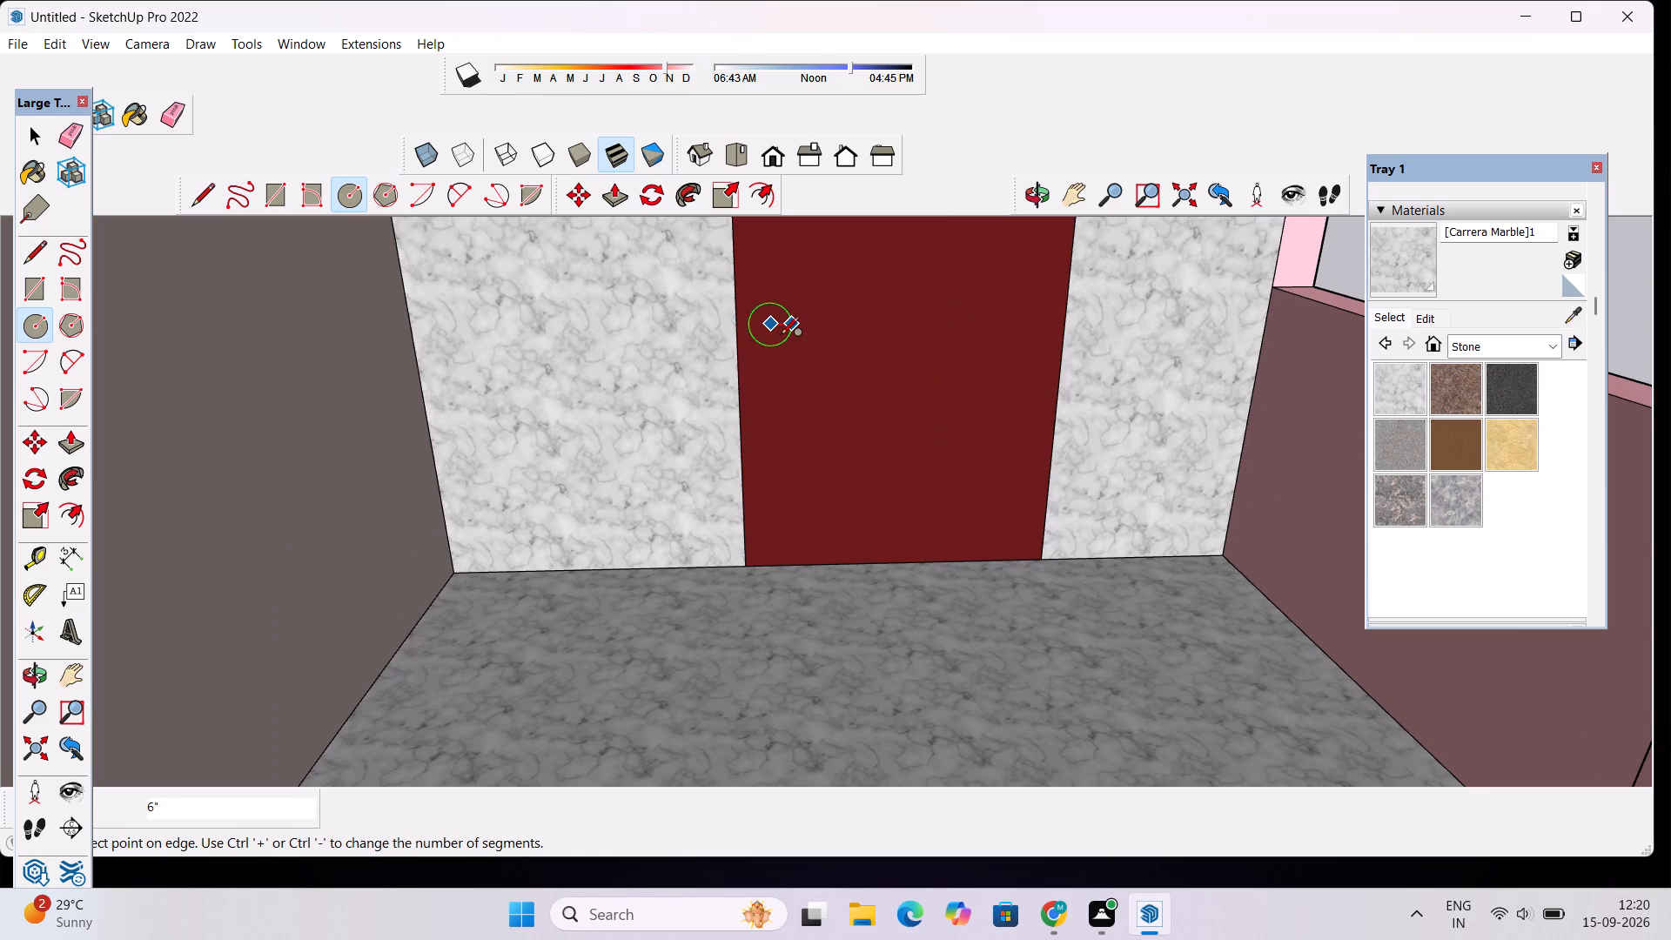
type("3\"")
key("Return")
key("space")
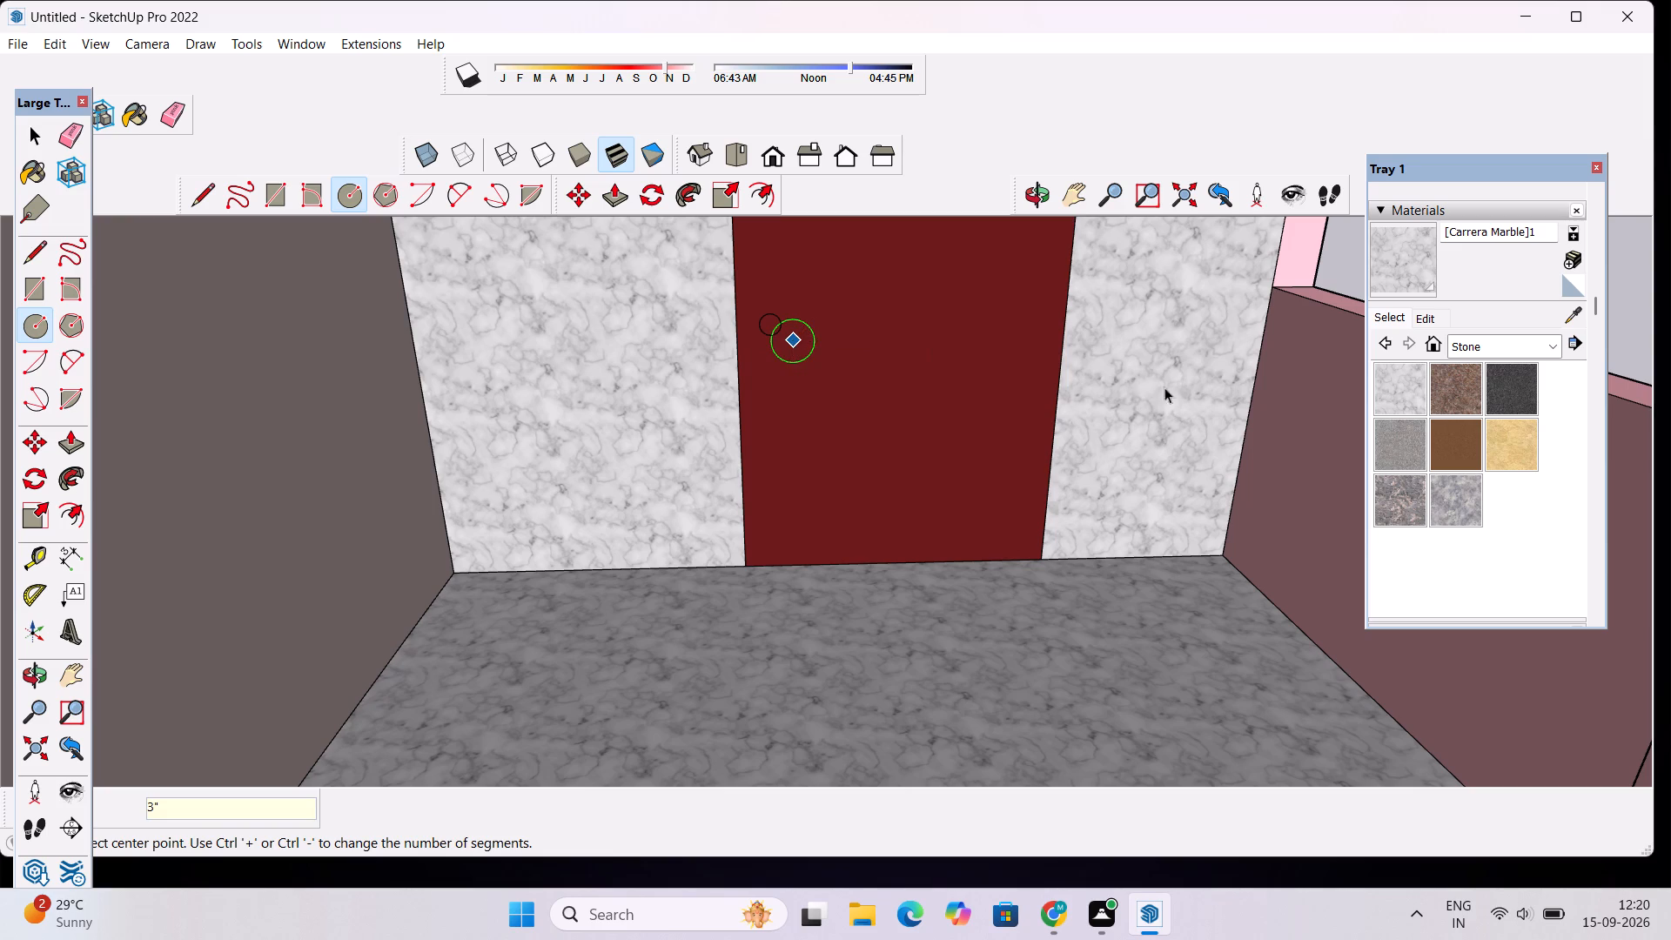
Paint the round knob on the upper balcony door with 0008_LavenderBlush from the Colors-Named materials.
left_click(1517, 346)
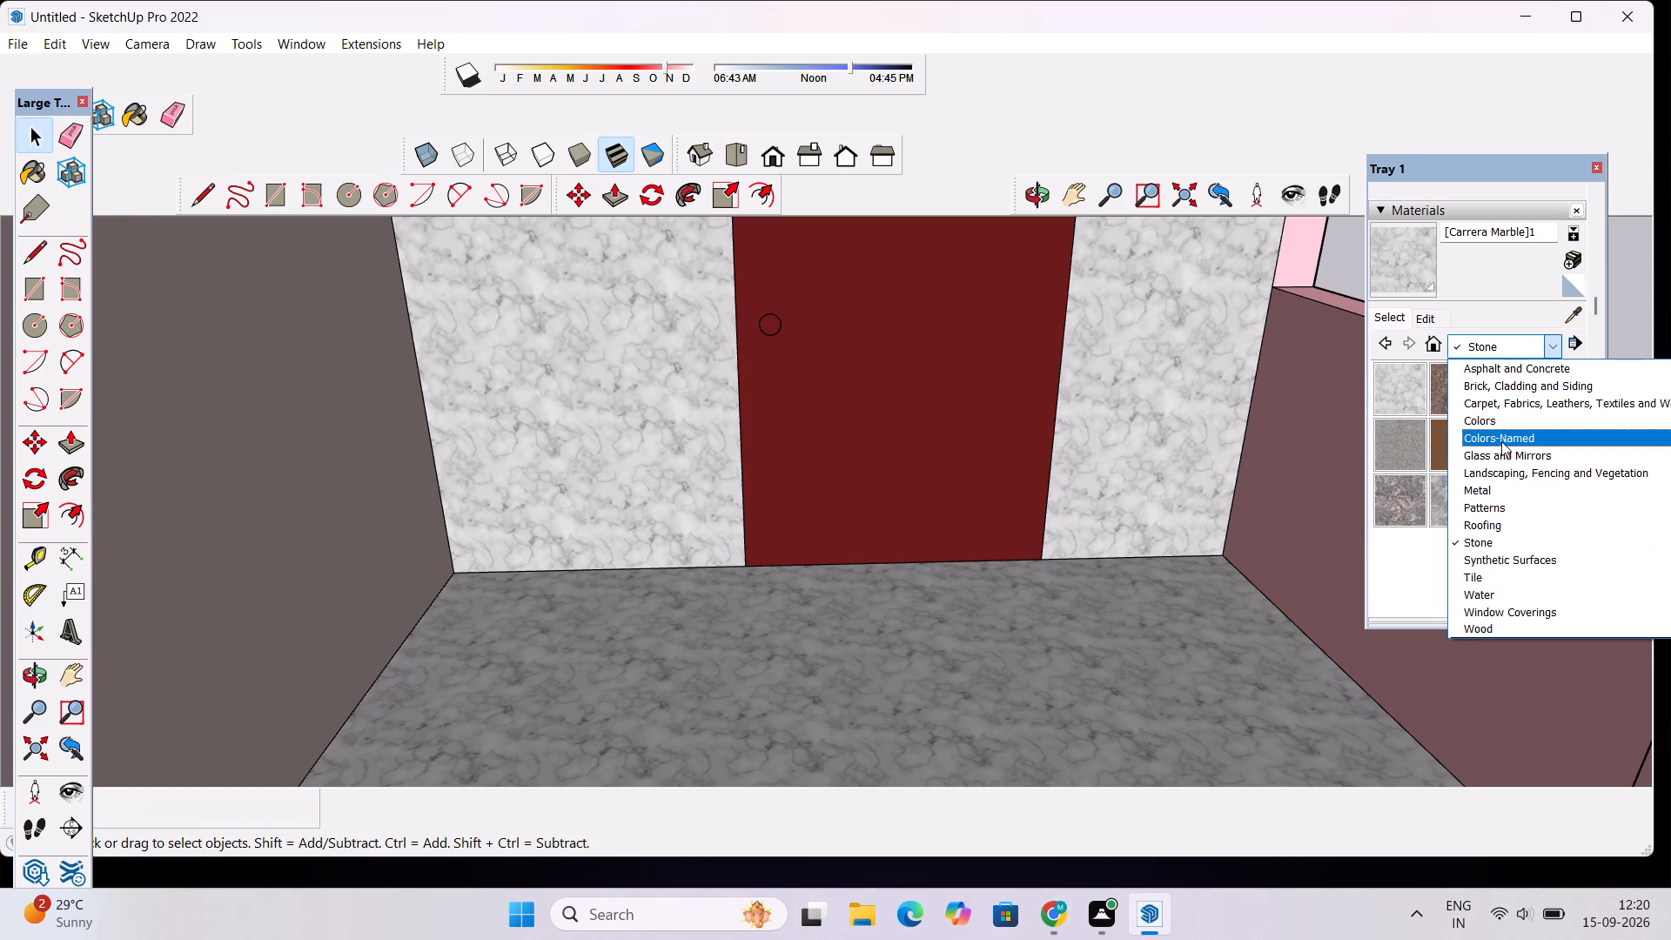
left_click(1502, 438)
left_click(1475, 498)
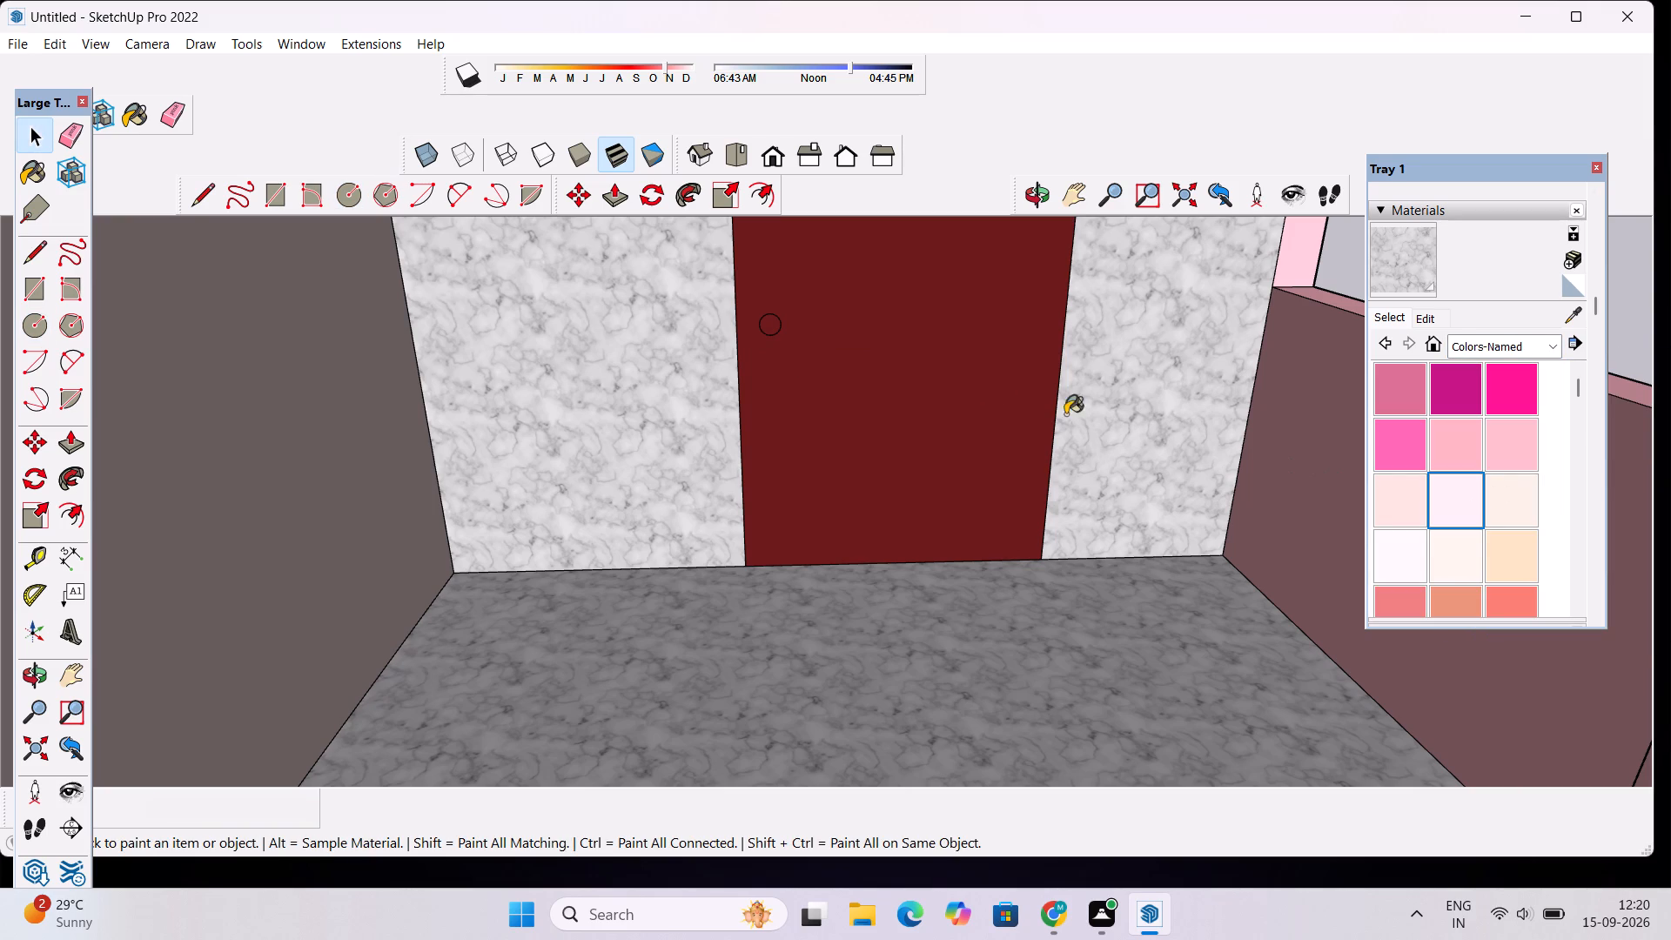
left_click(767, 320)
Draw an upright rectangular handle about 1' 2 1/4" by 3 5/16" near the side edge of the lower porch door.
scroll(767, 320, "down", 11)
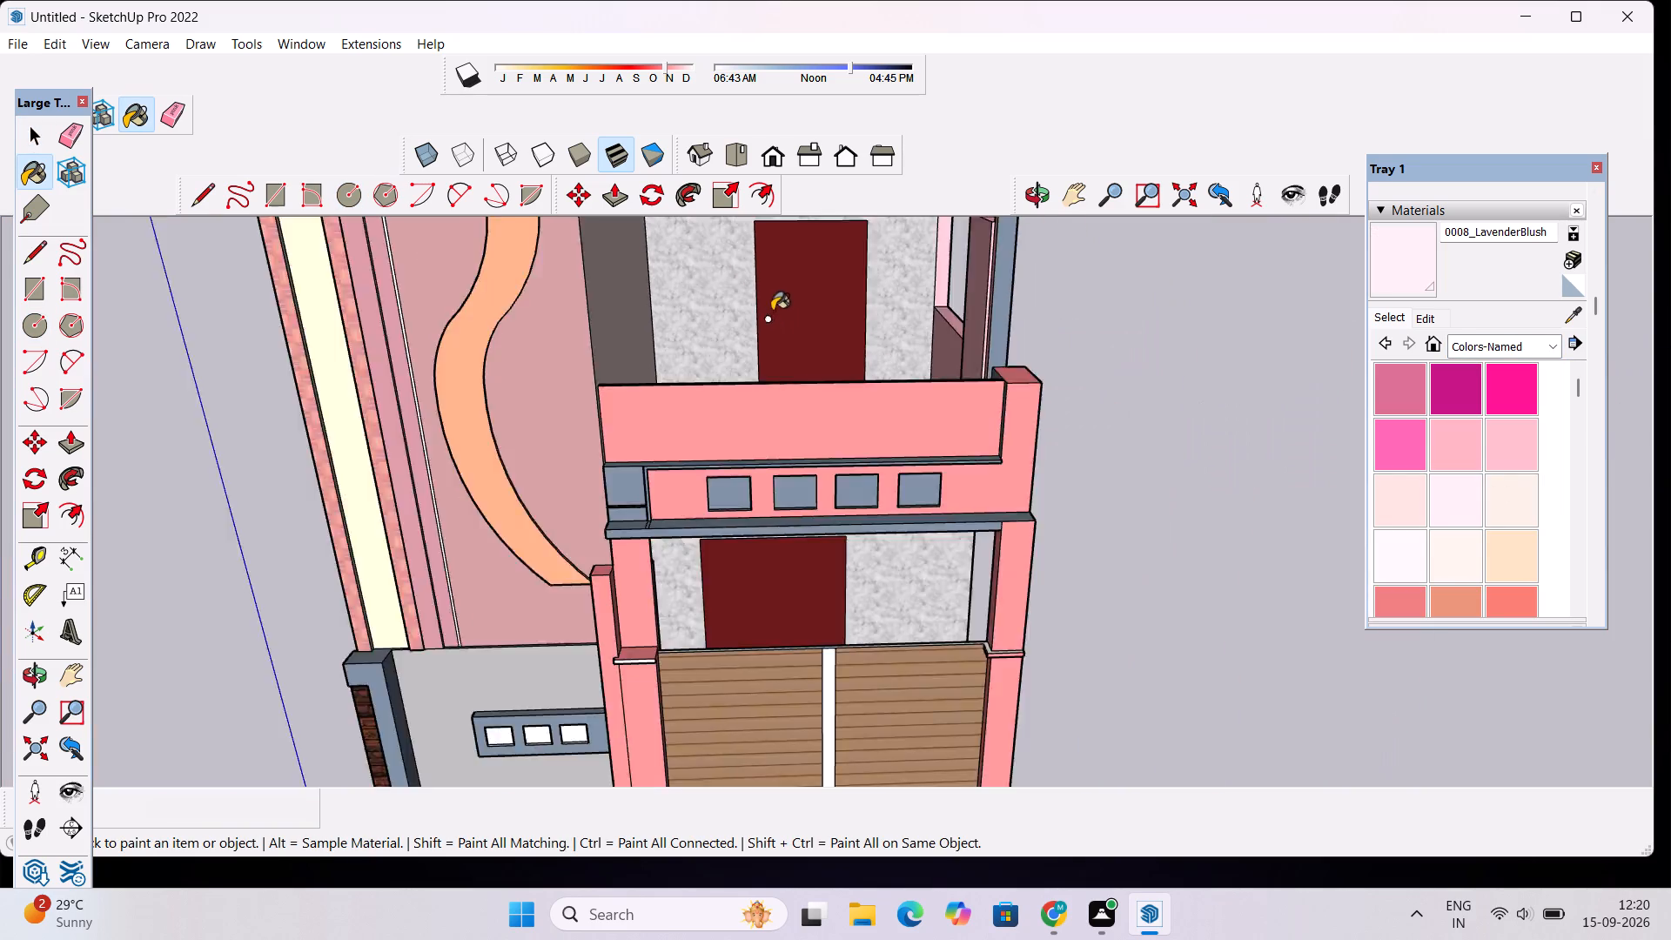
scroll(772, 311, "down", 6)
scroll(784, 460, "up", 5)
scroll(752, 534, "up", 4)
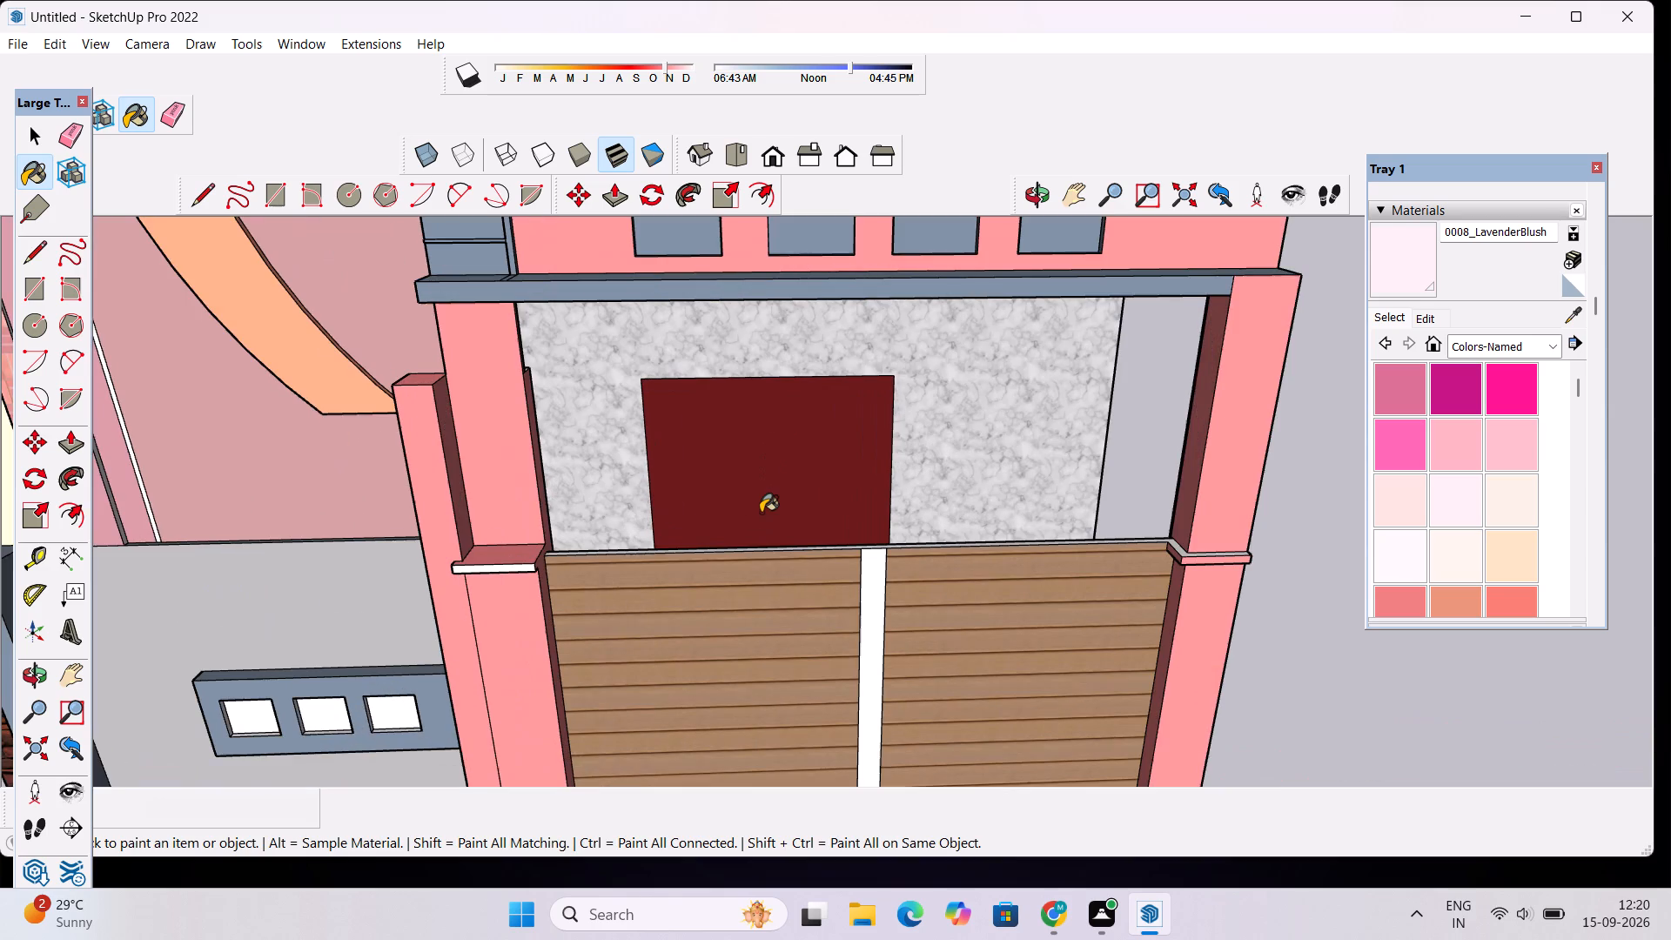
scroll(761, 513, "up", 2)
left_click(1029, 201)
left_click_drag(968, 367, 961, 399)
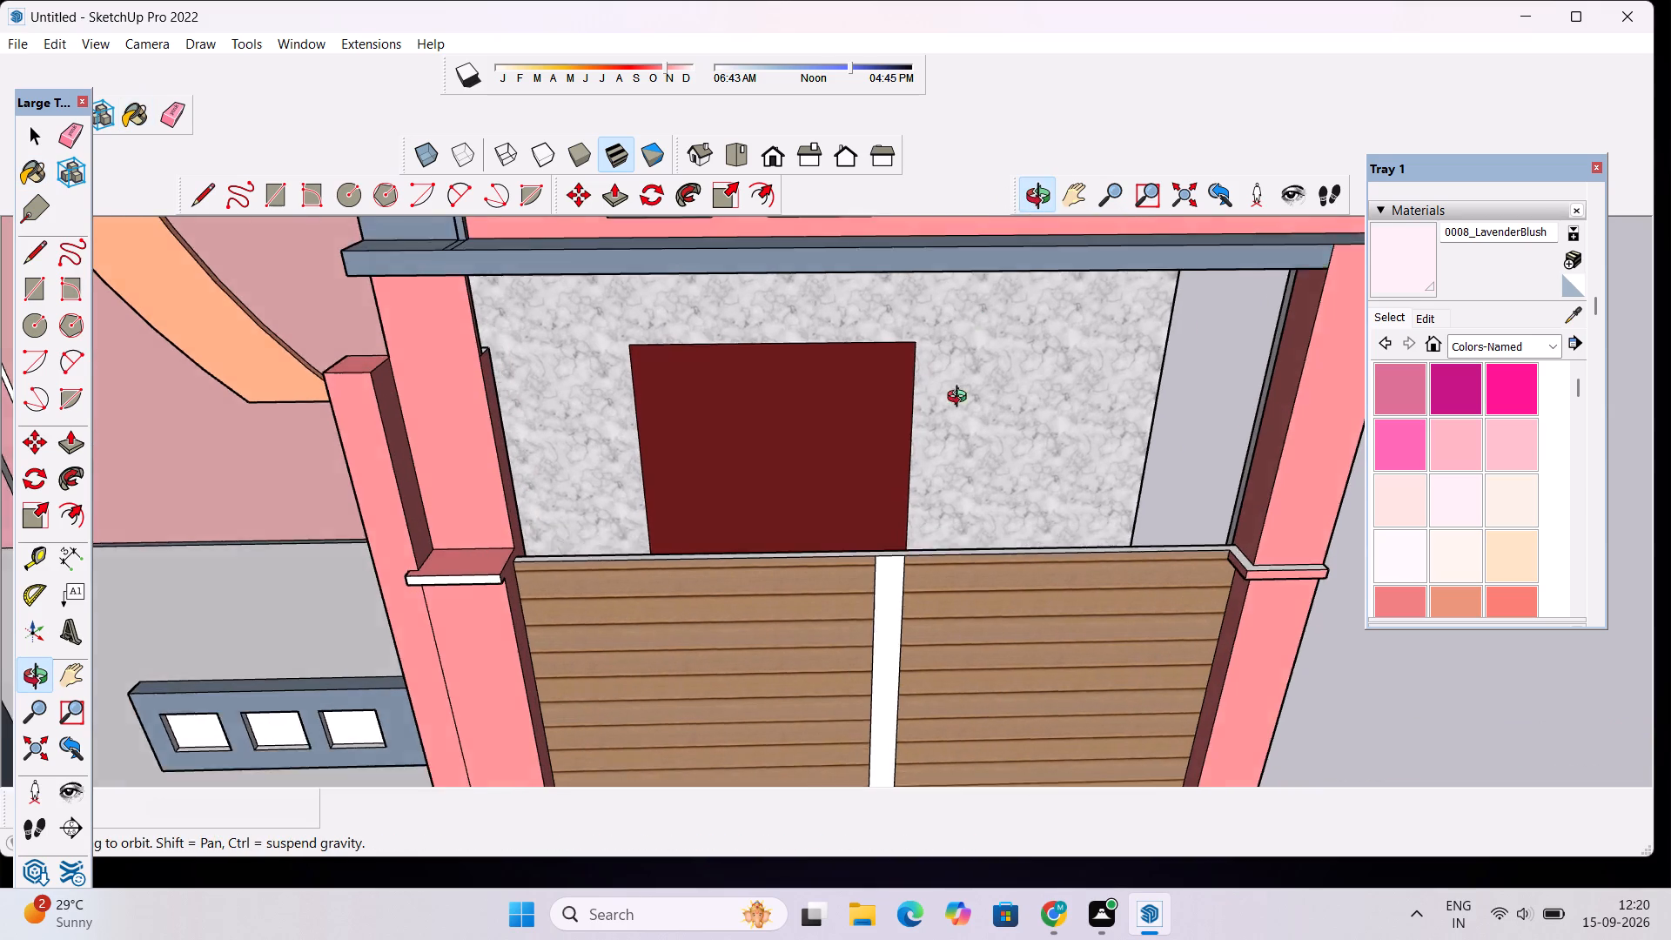
left_click_drag(961, 399, 924, 512)
scroll(779, 504, "up", 5)
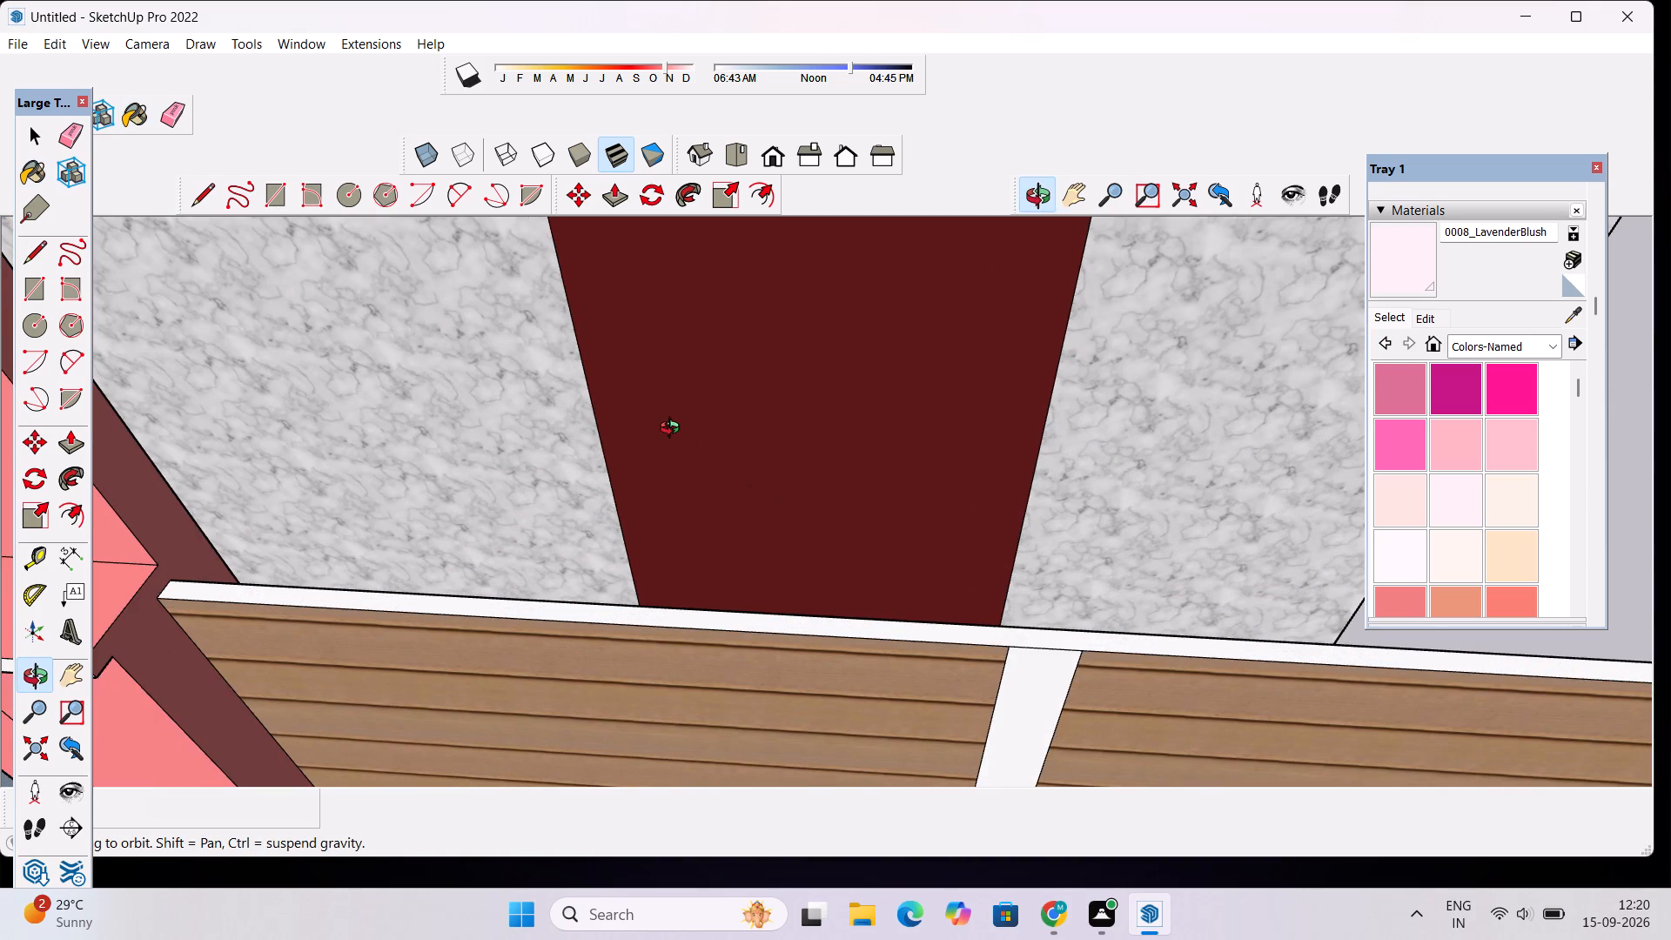
key("r")
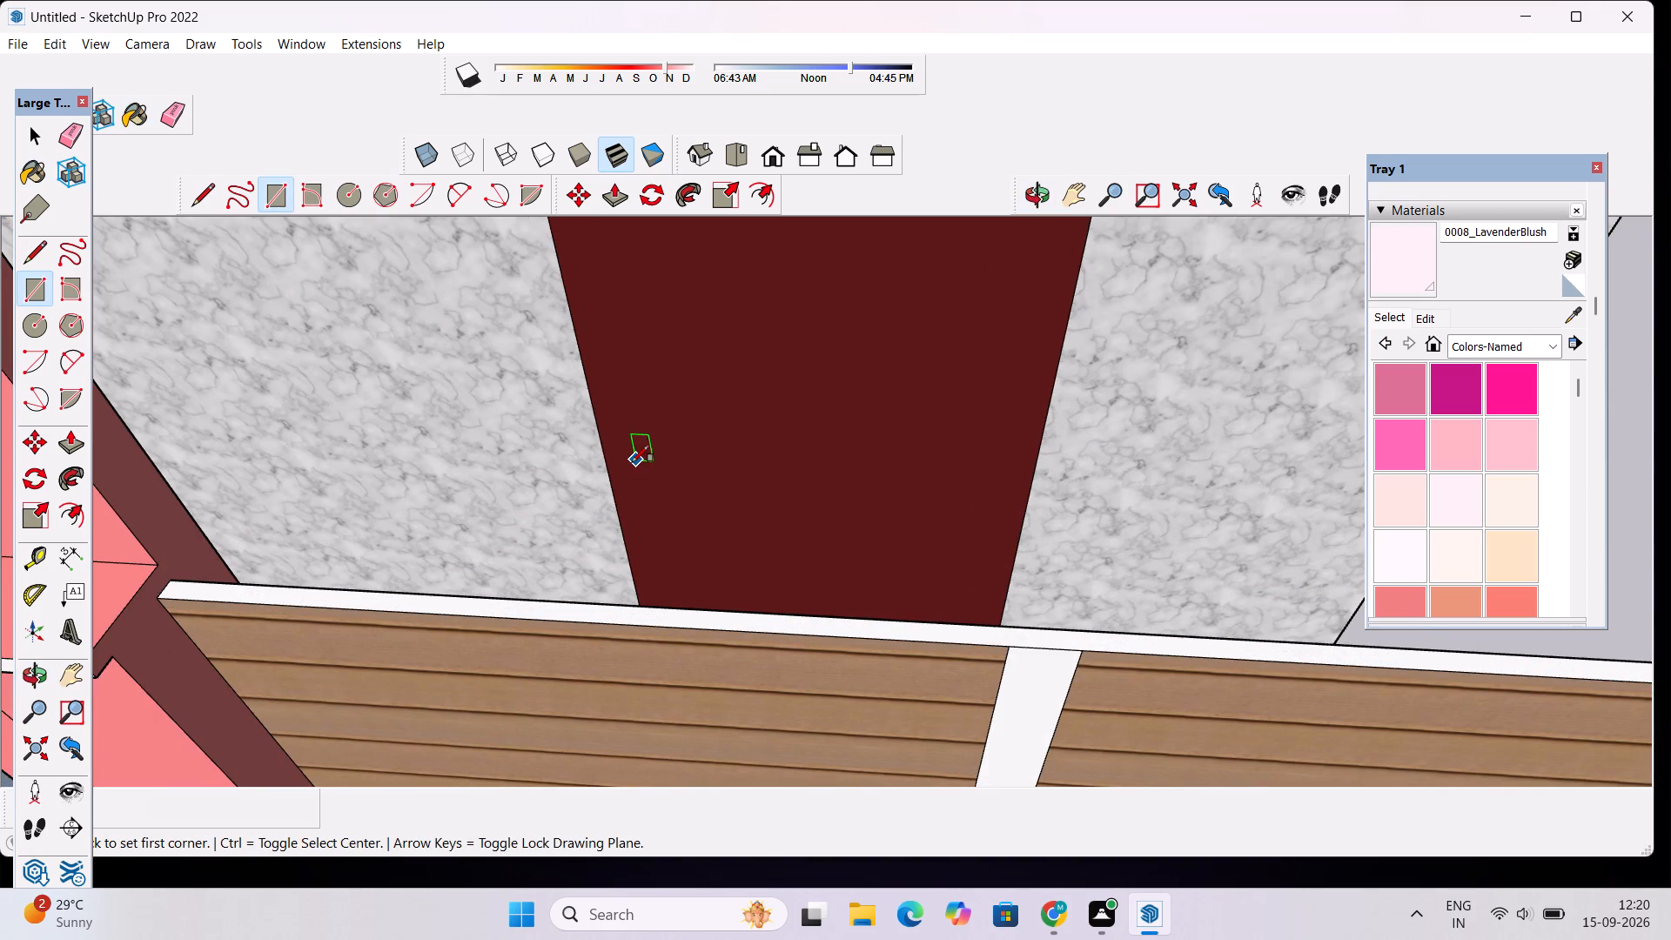
scroll(635, 464, "up", 4)
left_click(600, 373)
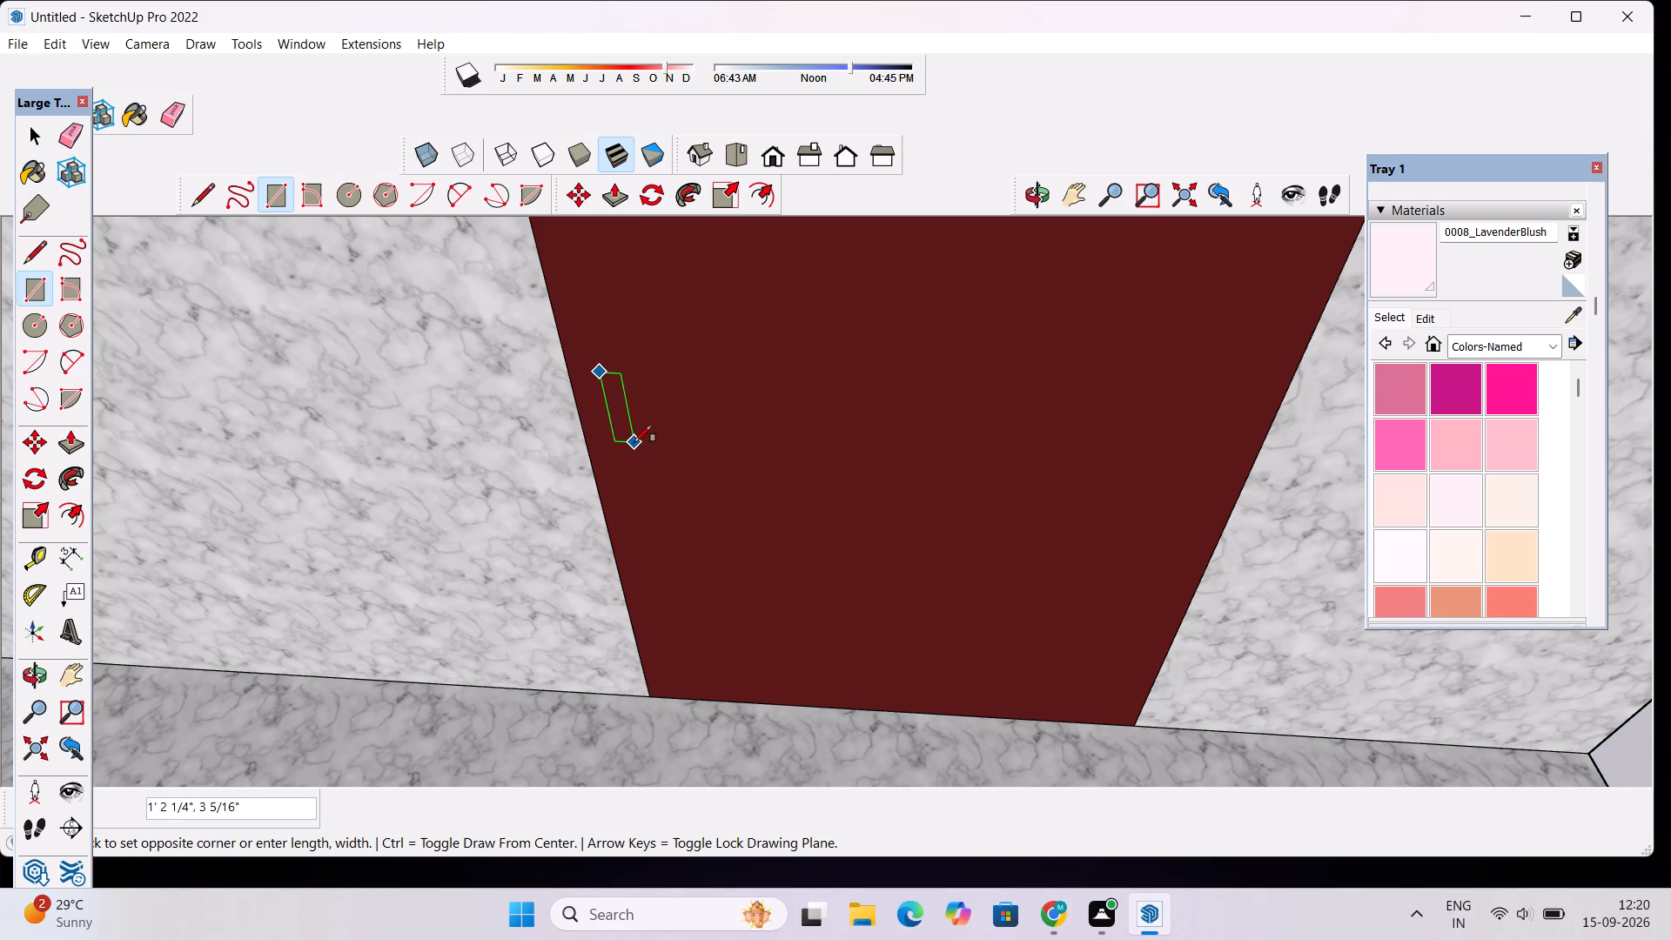
left_click(634, 442)
key("space")
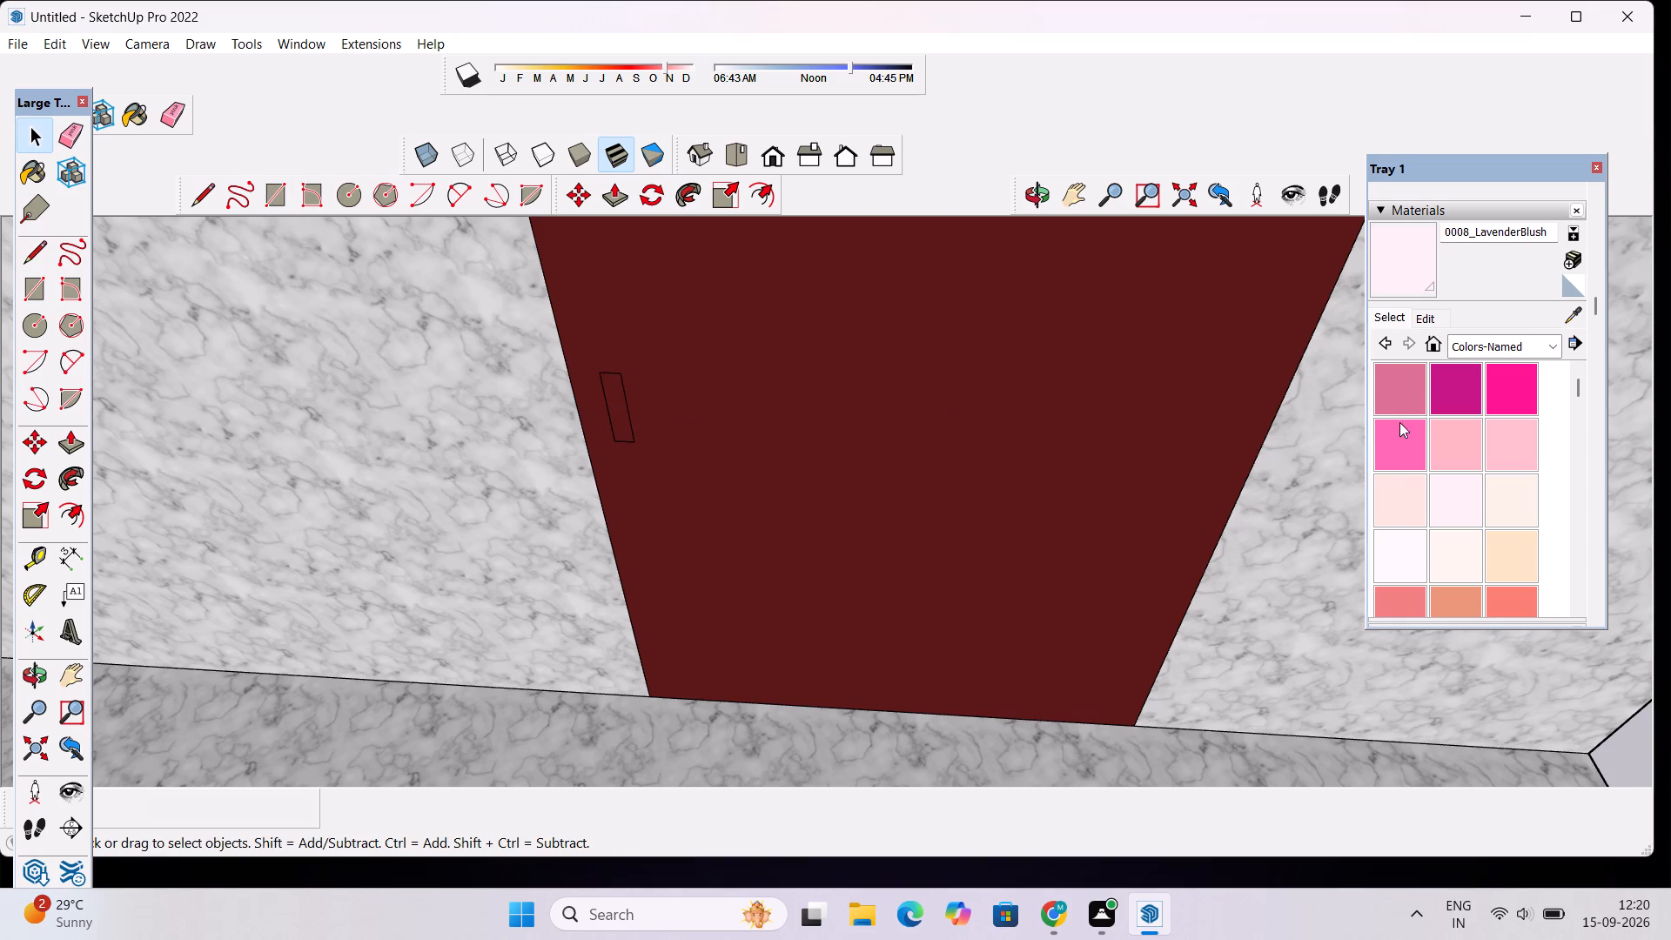
Paint the rectangular handle on the lower porch door with 0007_MistyRose.
left_click(1382, 500)
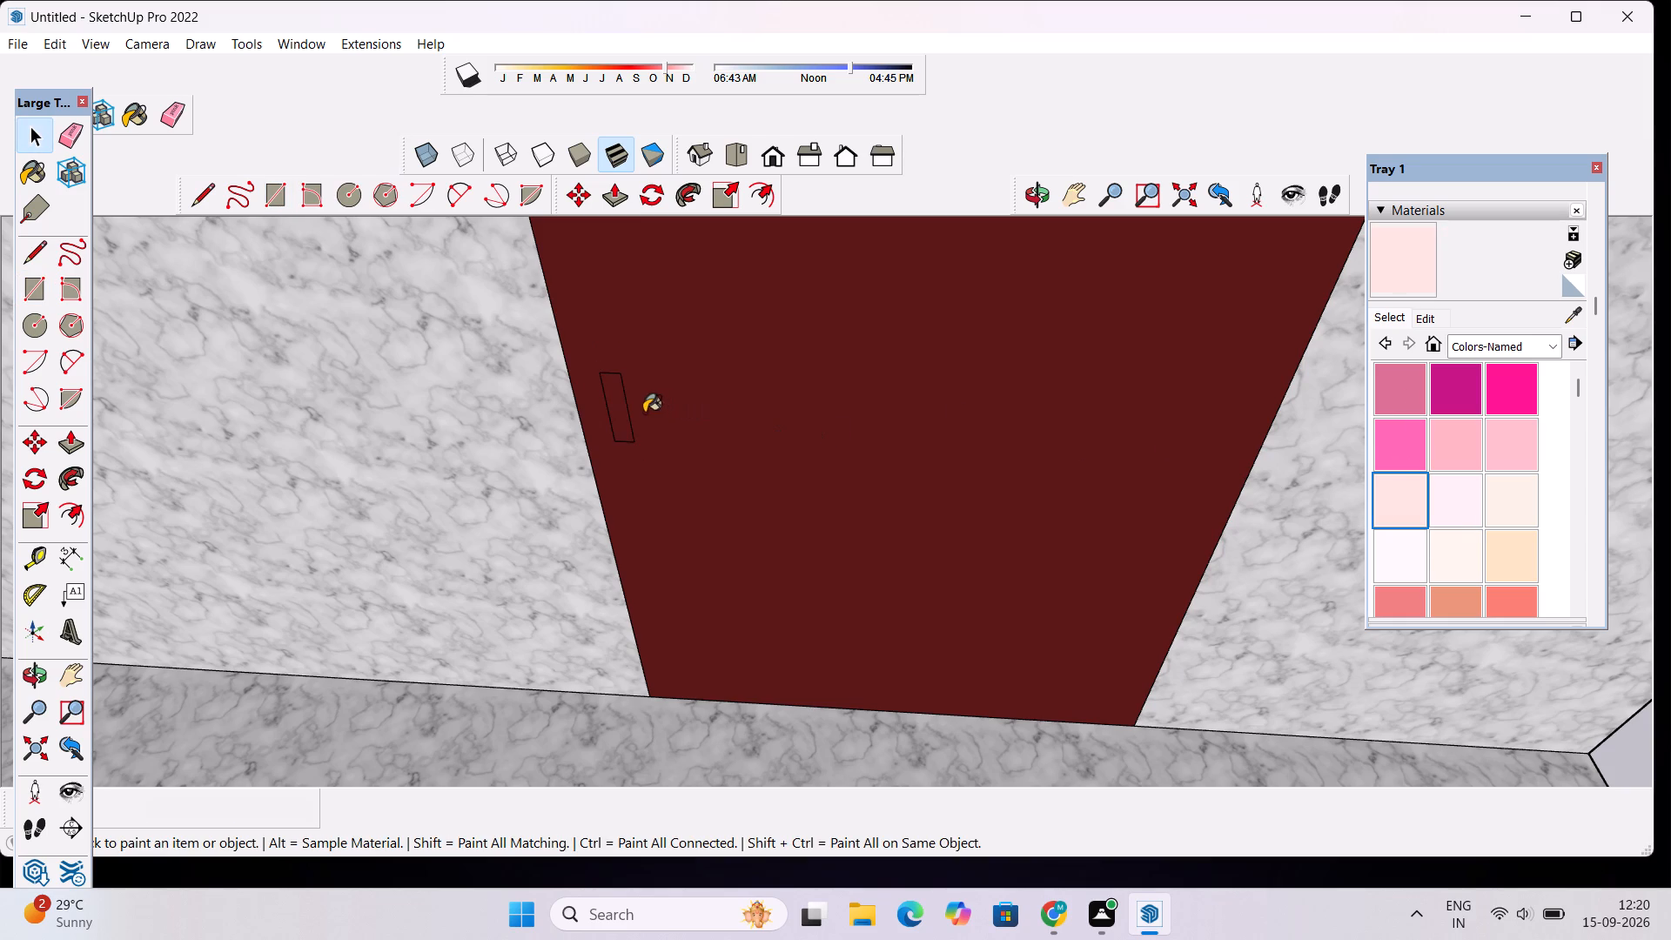
left_click(618, 393)
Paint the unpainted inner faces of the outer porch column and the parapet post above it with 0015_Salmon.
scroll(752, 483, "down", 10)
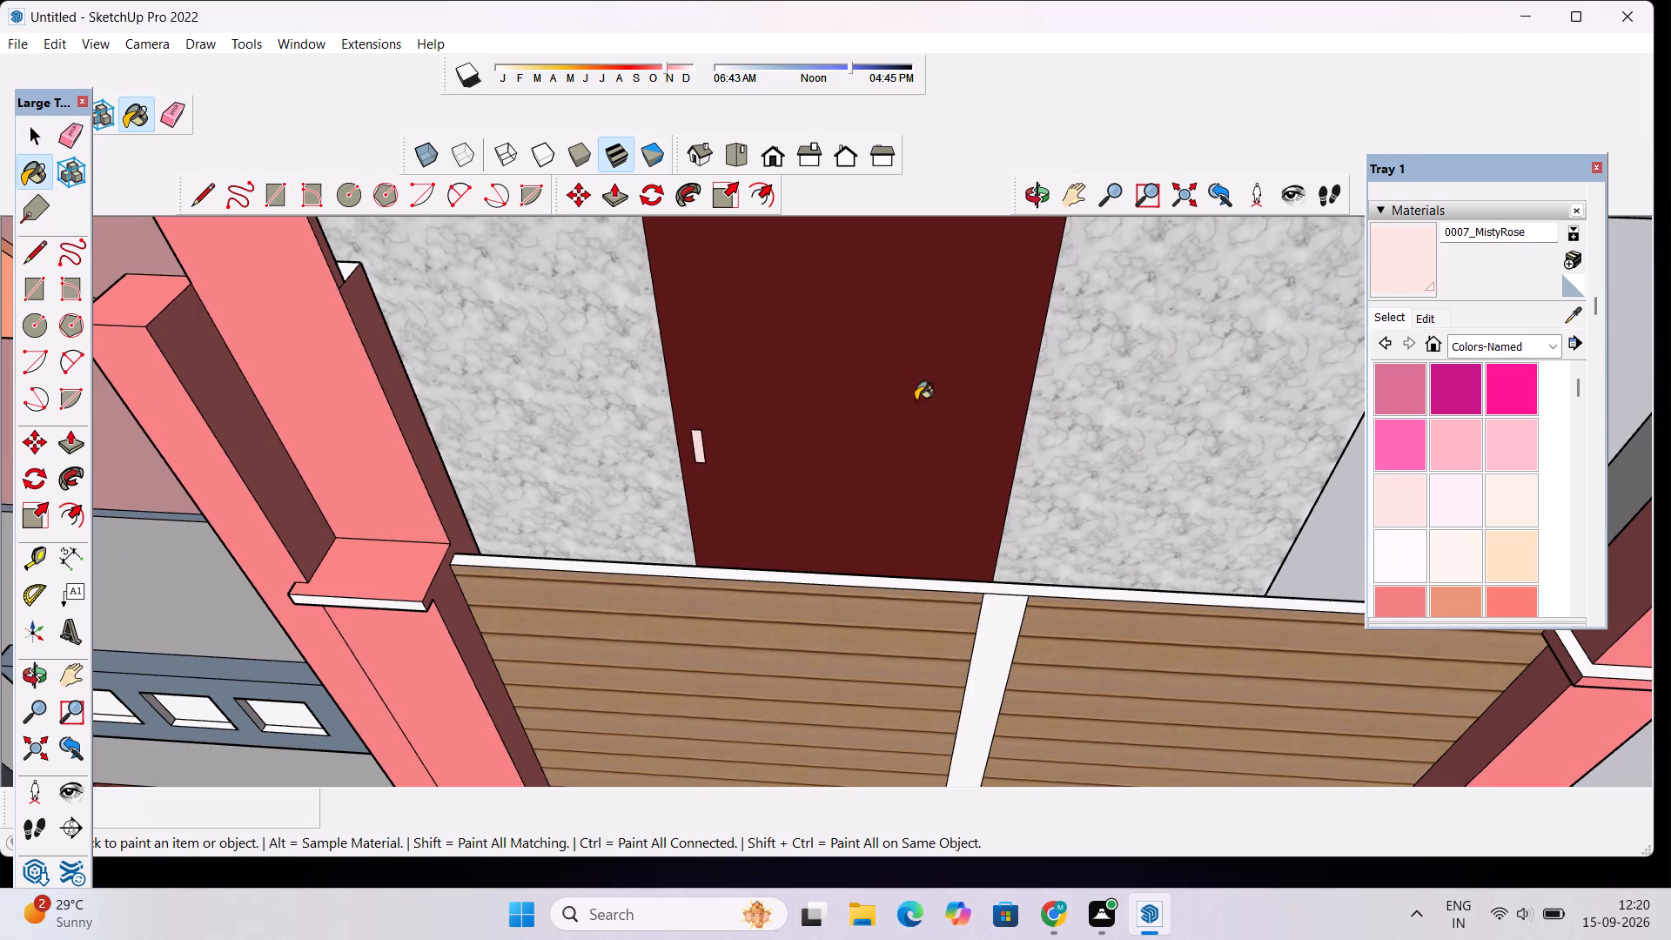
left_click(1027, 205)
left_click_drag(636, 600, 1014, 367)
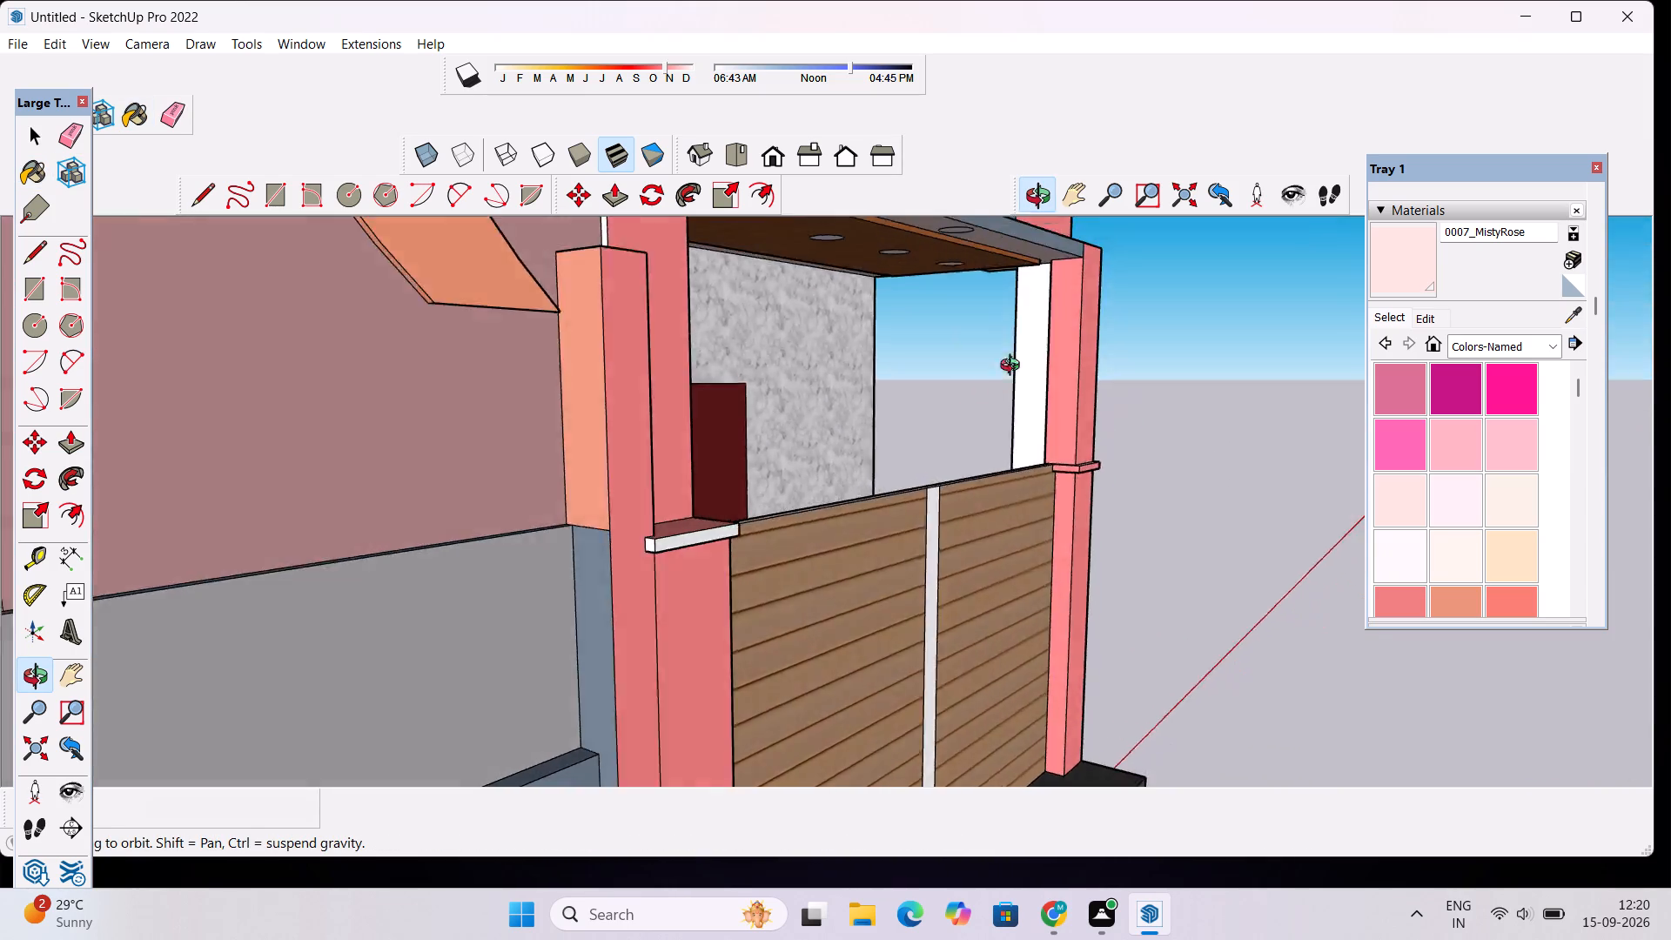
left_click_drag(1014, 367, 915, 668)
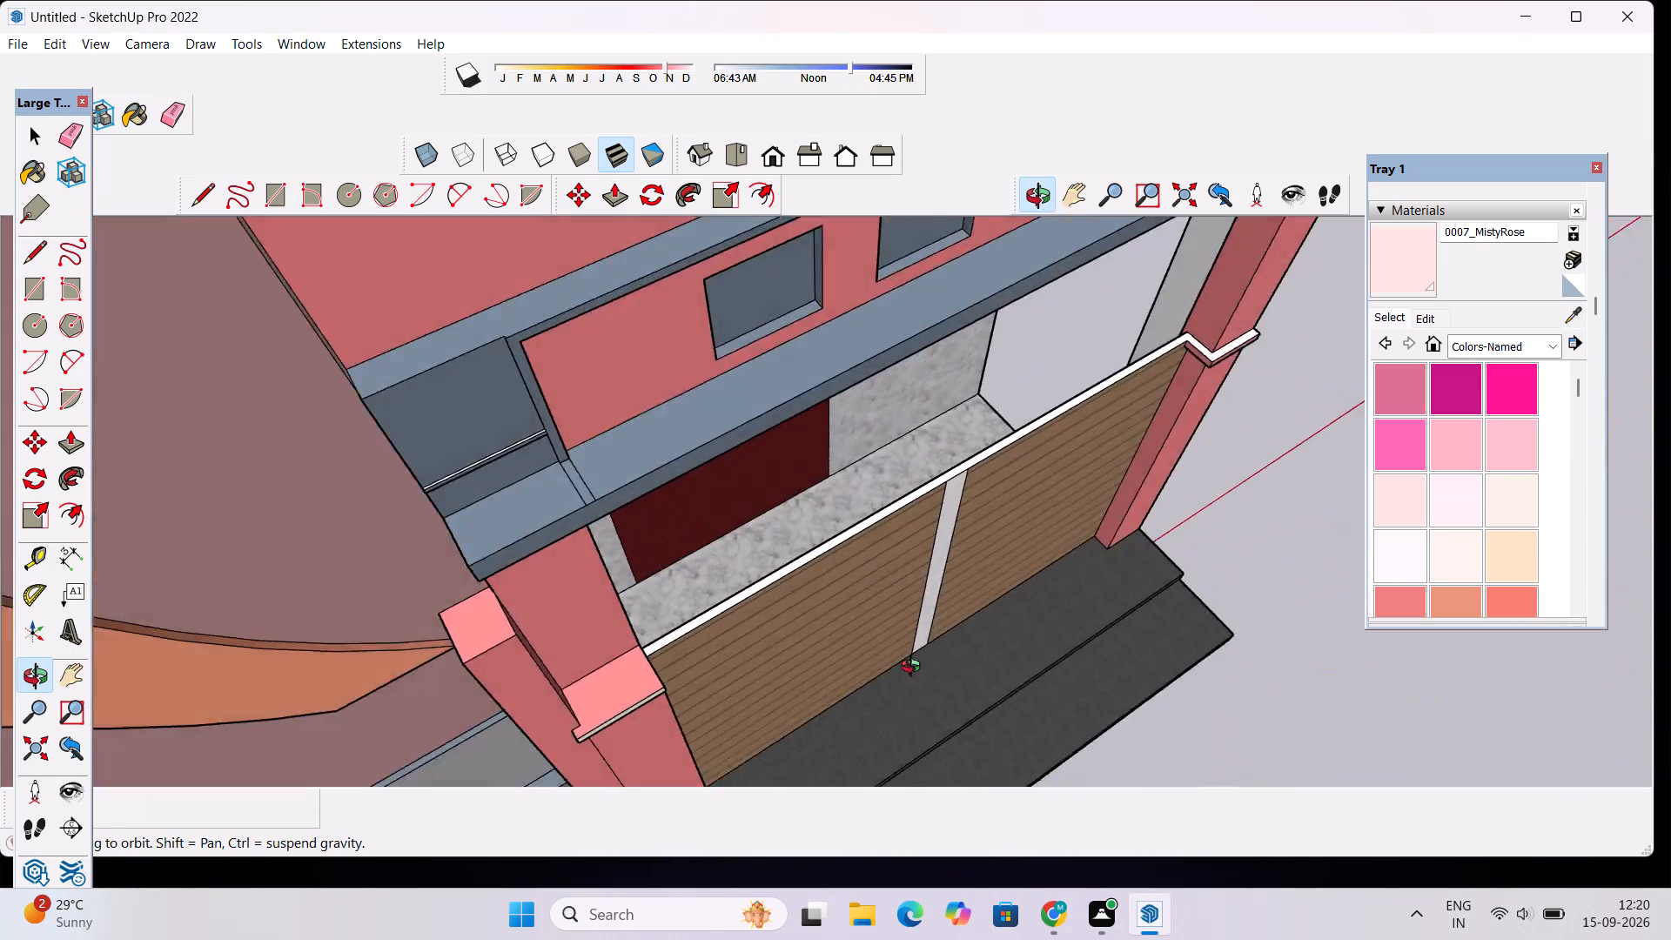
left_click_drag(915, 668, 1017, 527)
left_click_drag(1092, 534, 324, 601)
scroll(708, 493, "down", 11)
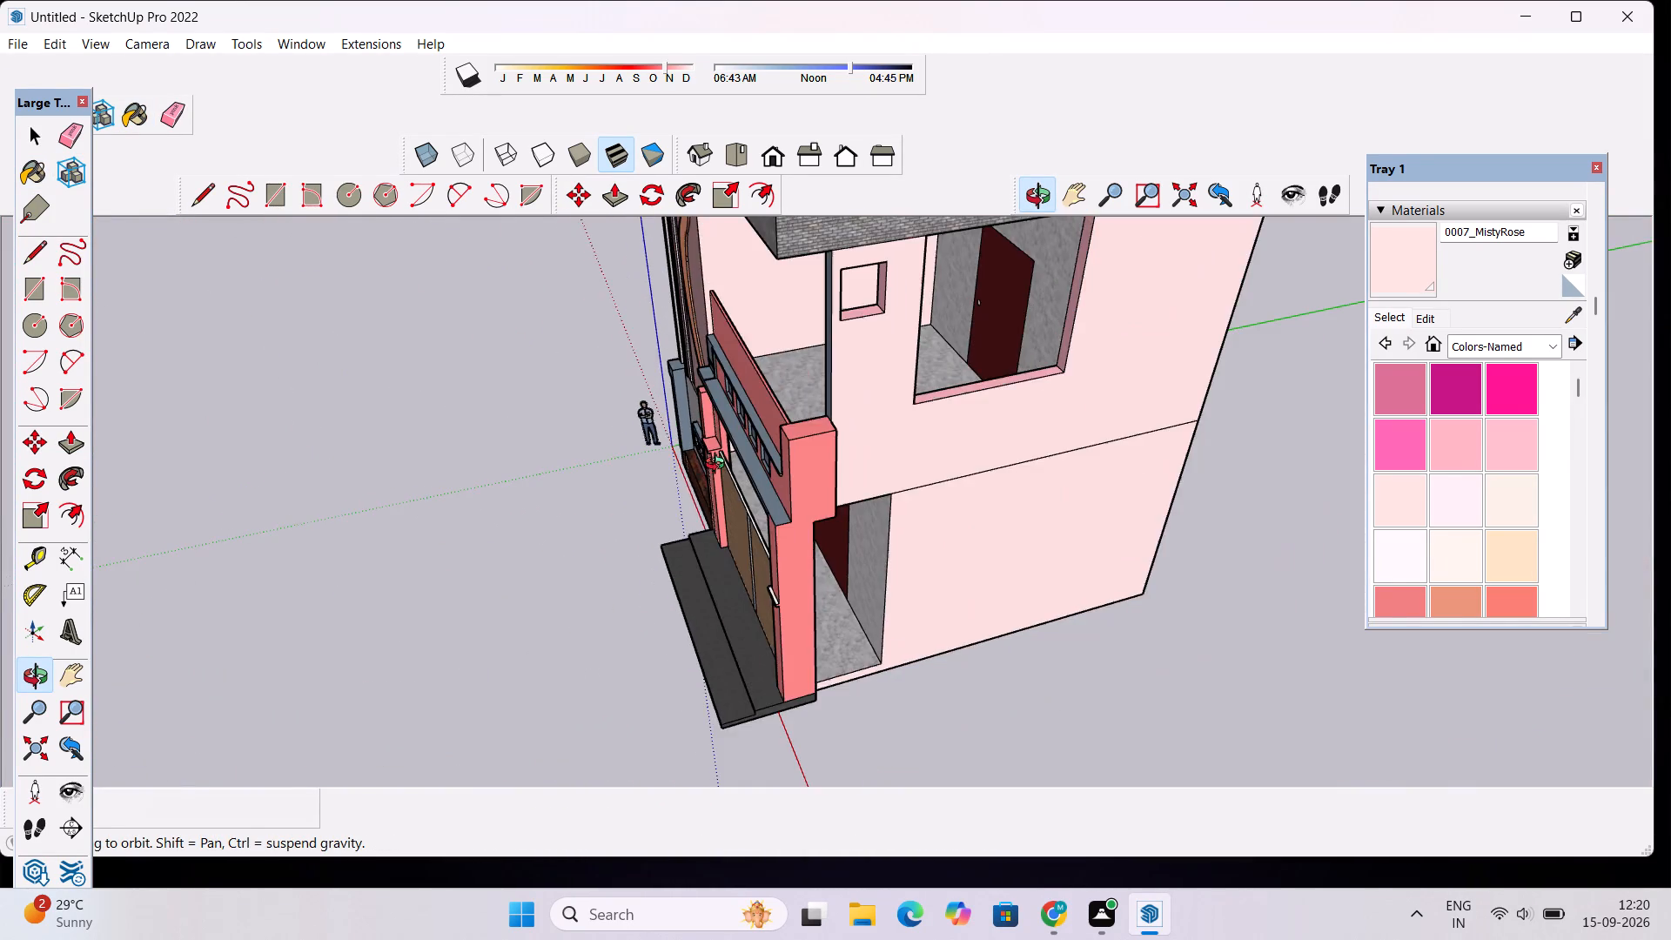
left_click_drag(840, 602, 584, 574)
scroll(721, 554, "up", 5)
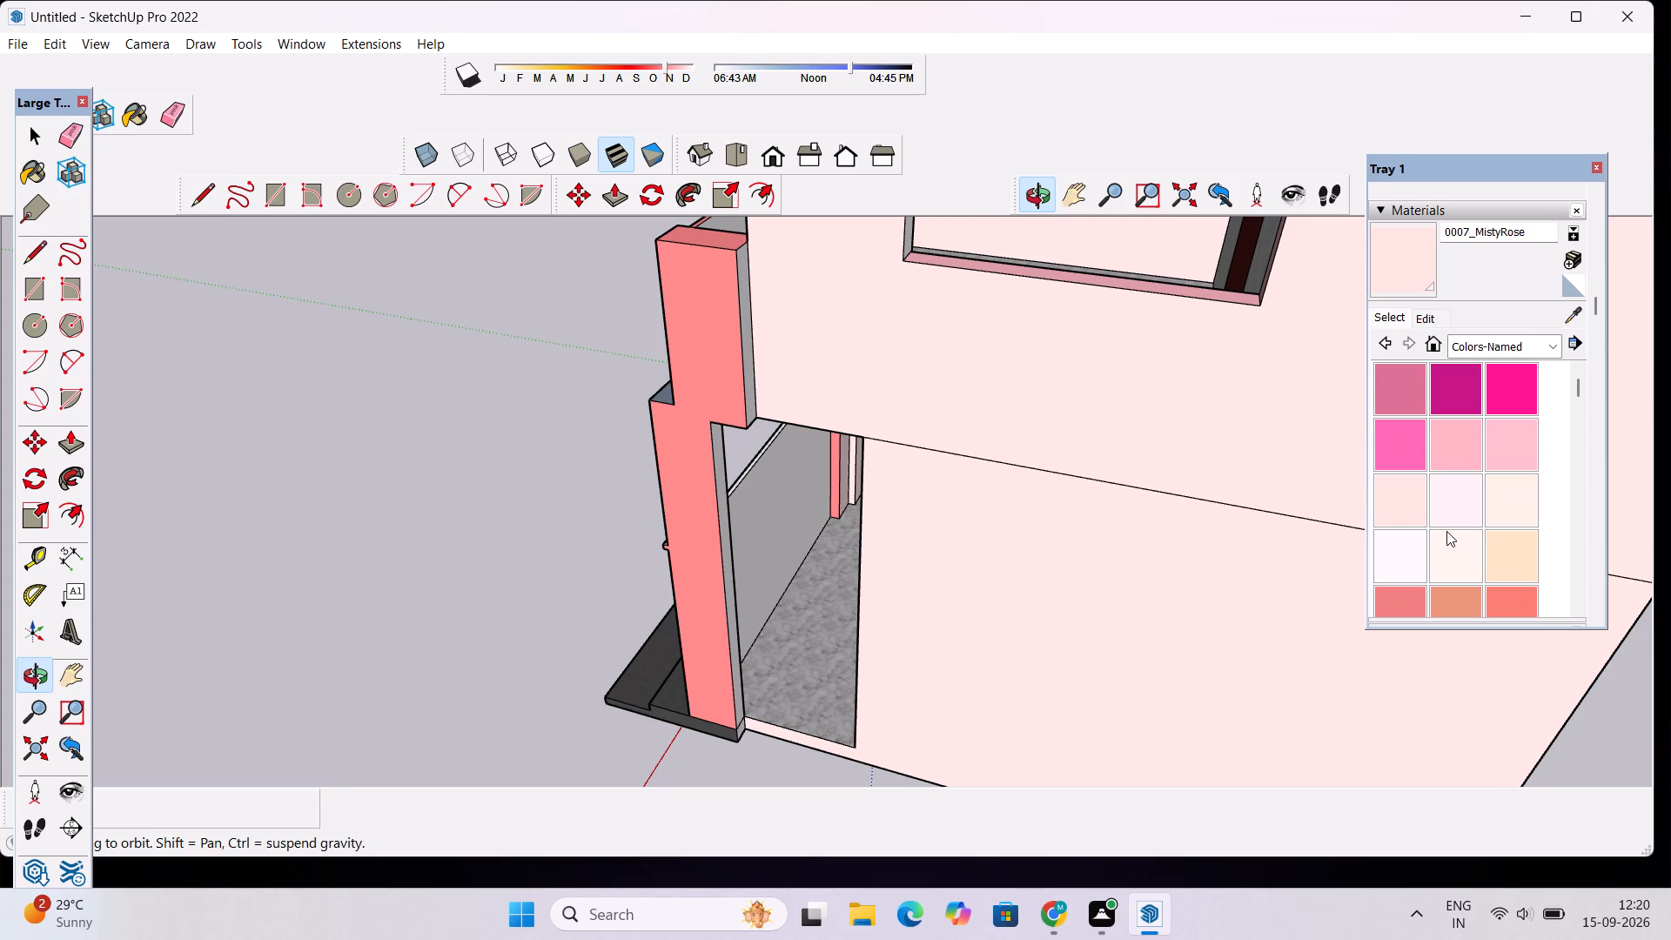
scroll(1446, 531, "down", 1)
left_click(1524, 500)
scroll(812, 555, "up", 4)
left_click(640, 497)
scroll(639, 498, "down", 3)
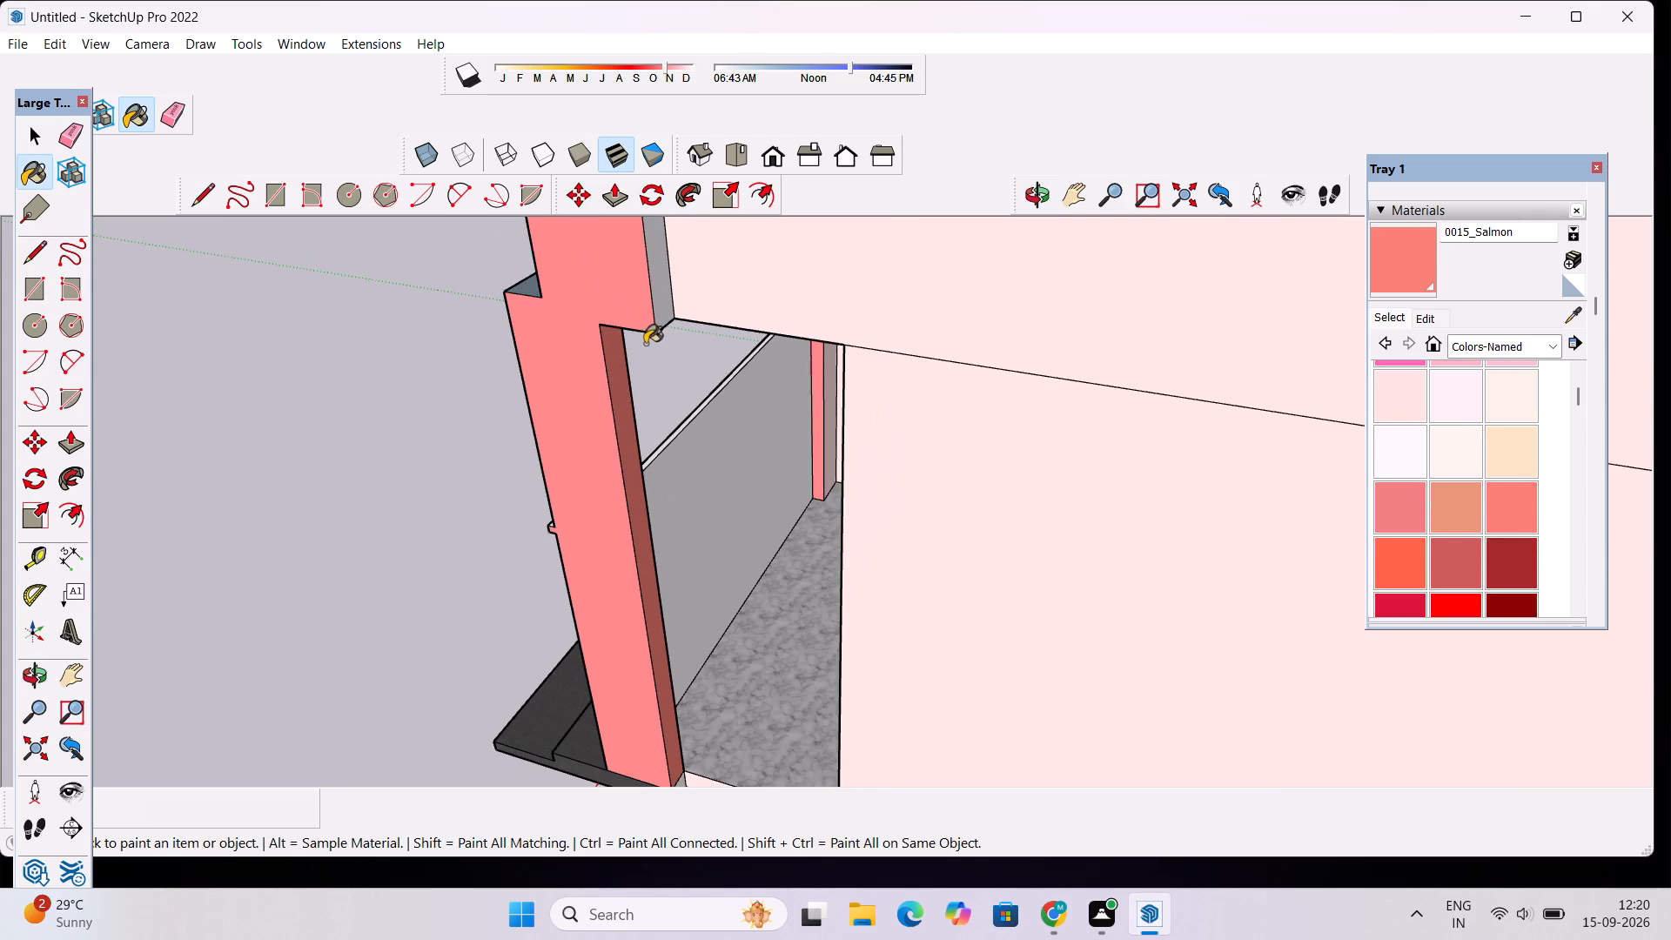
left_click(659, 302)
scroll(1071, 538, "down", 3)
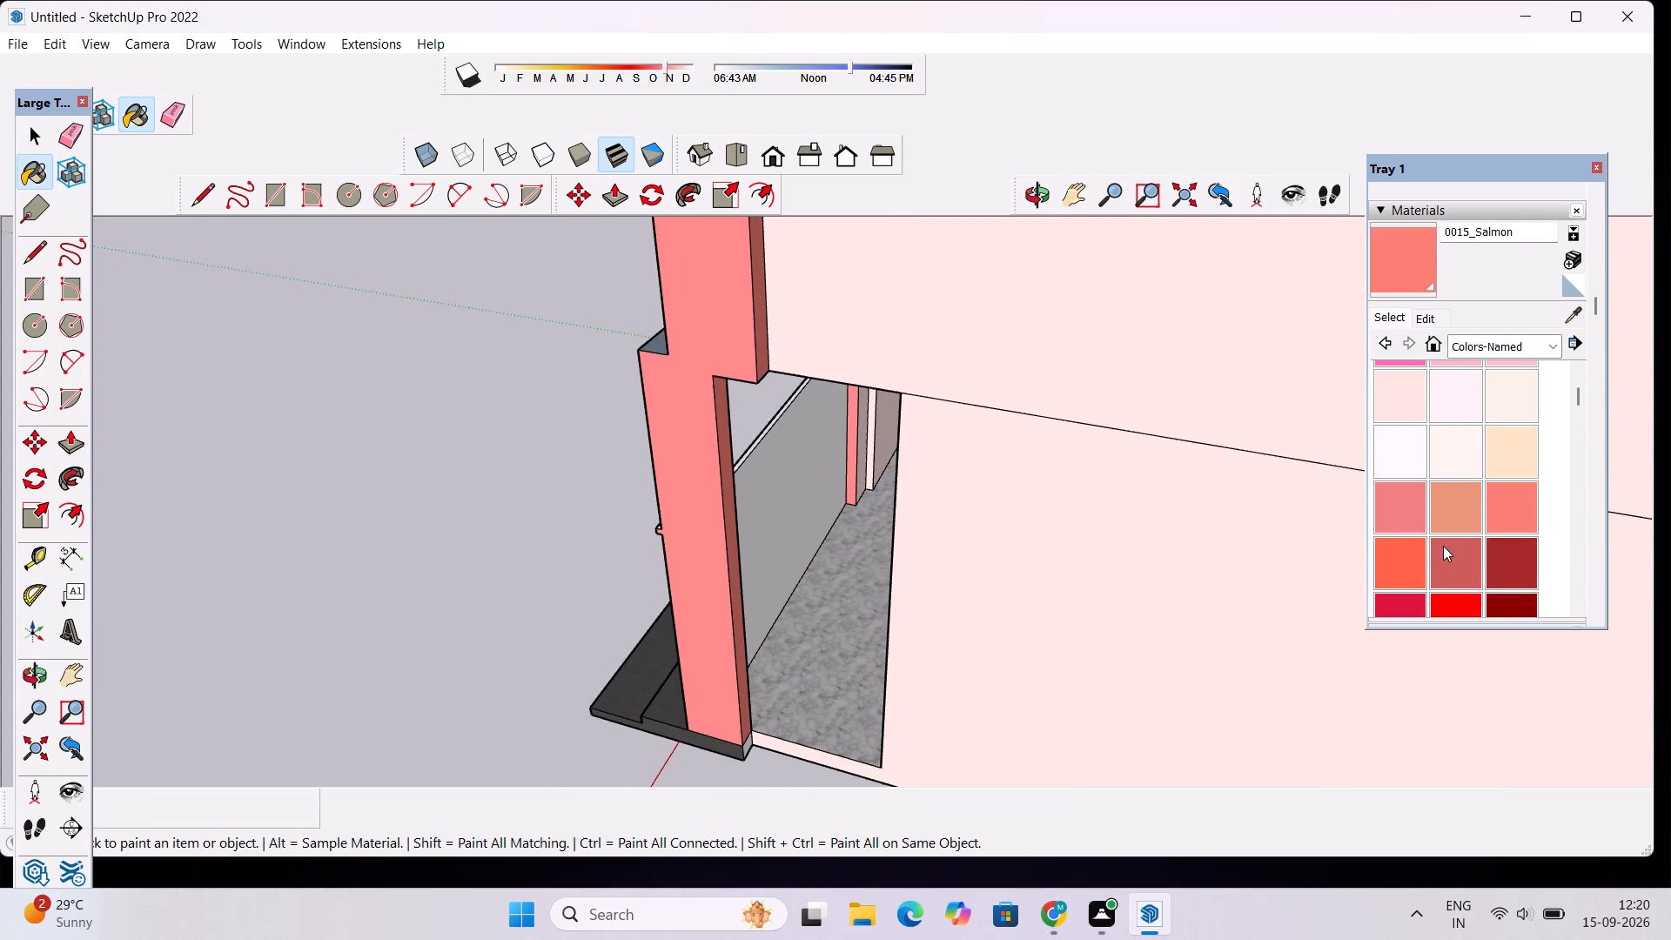
Repaint the inner faces of the outer porch column and the parapet post above it with 0013_LightCoral.
left_click(1405, 508)
scroll(695, 420, "up", 9)
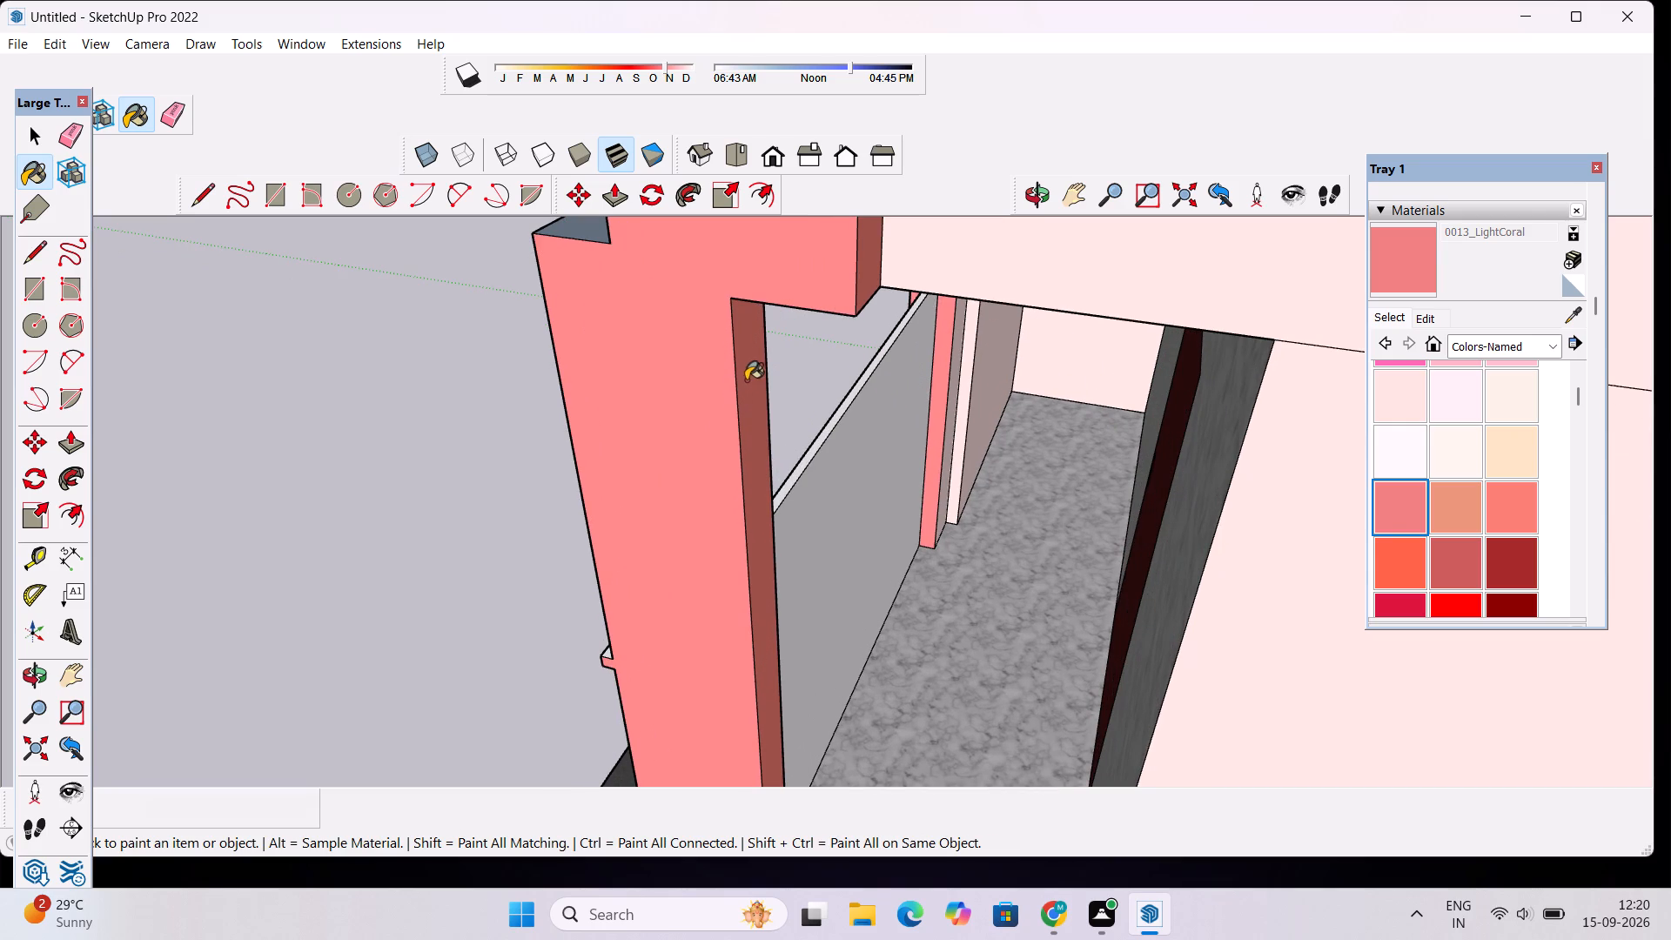
left_click(747, 380)
scroll(745, 420, "down", 5)
left_click(819, 312)
Paint the white vertical strip between the two gate panels and the gate's top edge with 0136_Charcoal.
scroll(916, 495, "down", 5)
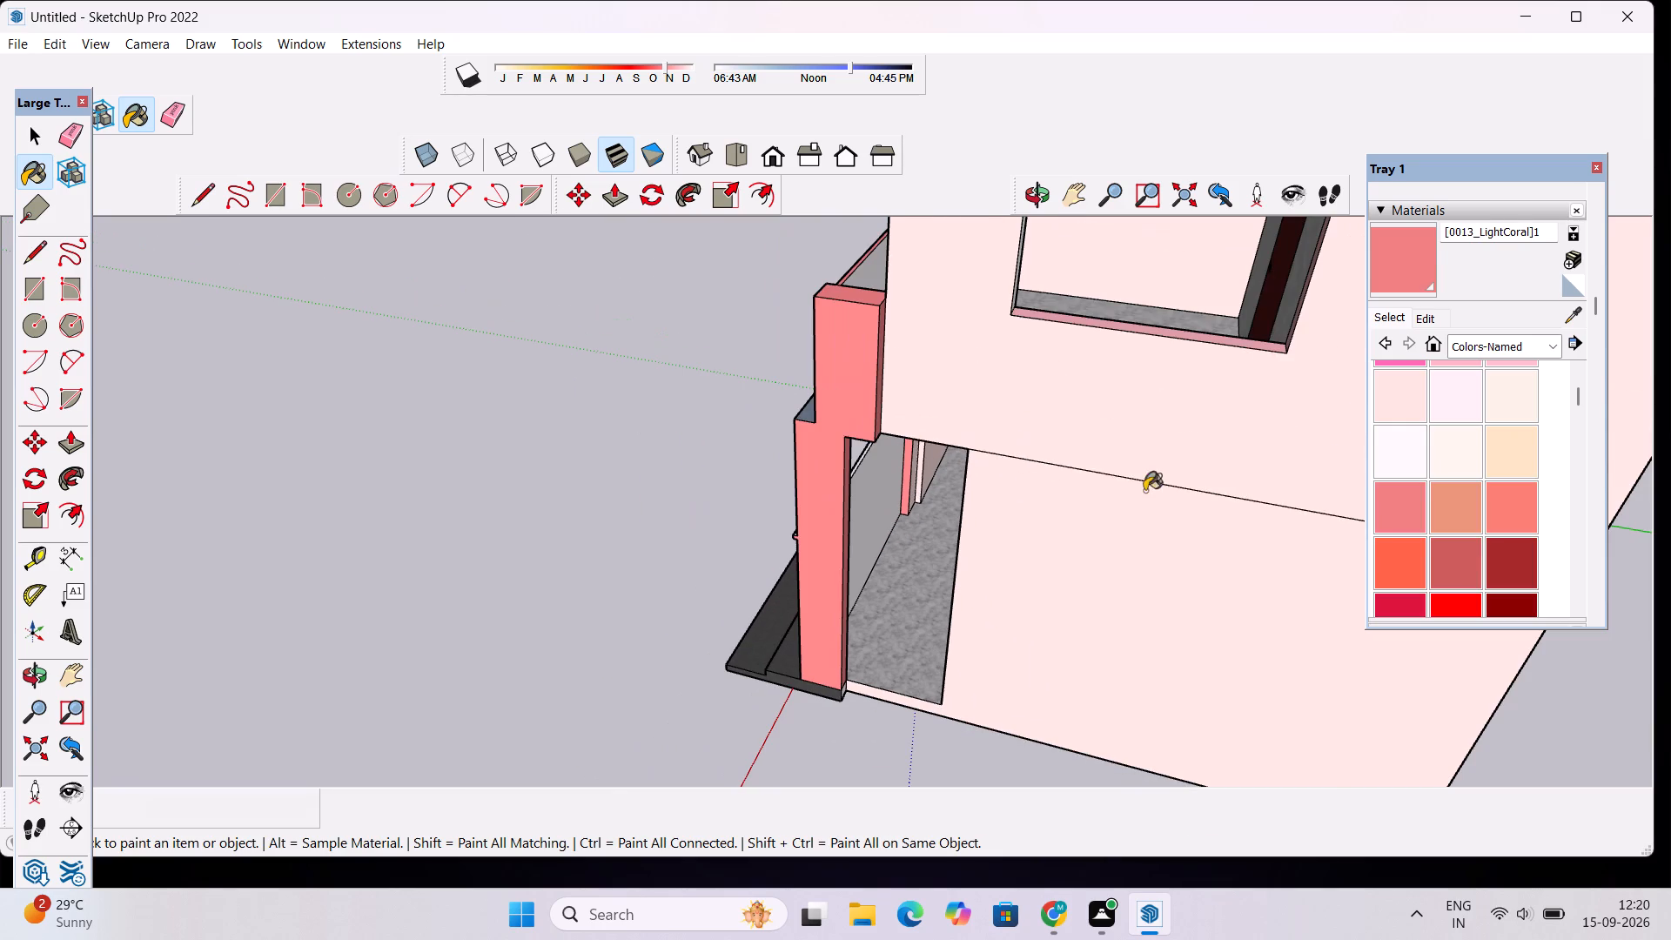
left_click(1033, 195)
left_click_drag(593, 516, 1491, 443)
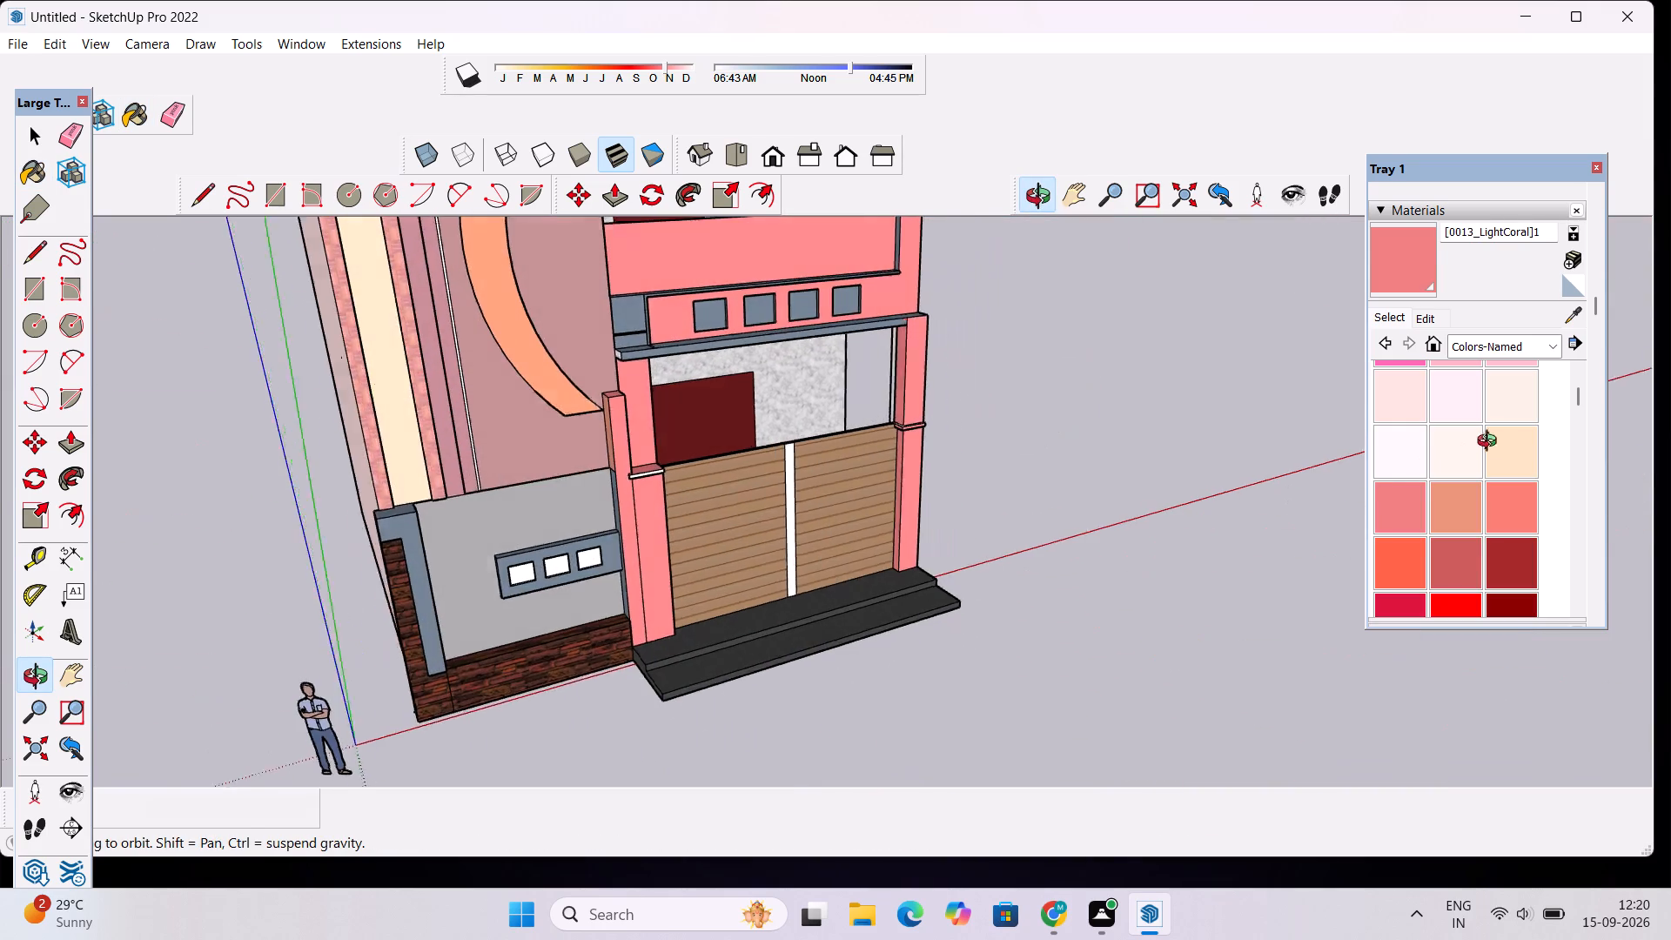
left_click_drag(1491, 443, 1493, 442)
scroll(856, 590, "up", 5)
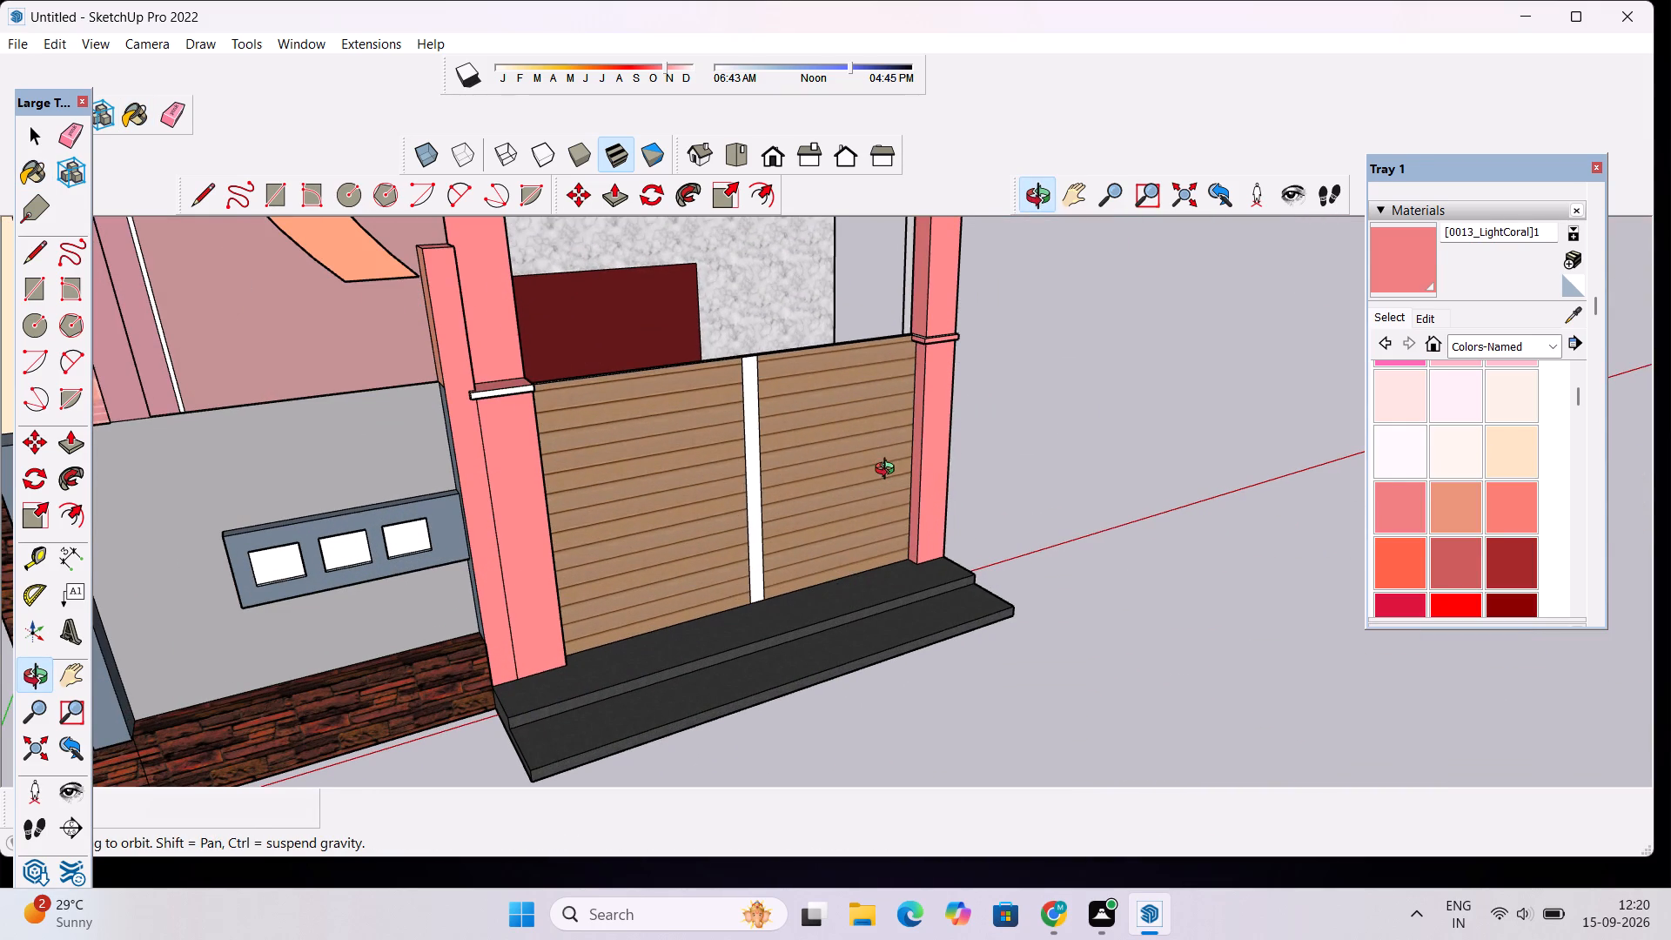
scroll(860, 415, "up", 6)
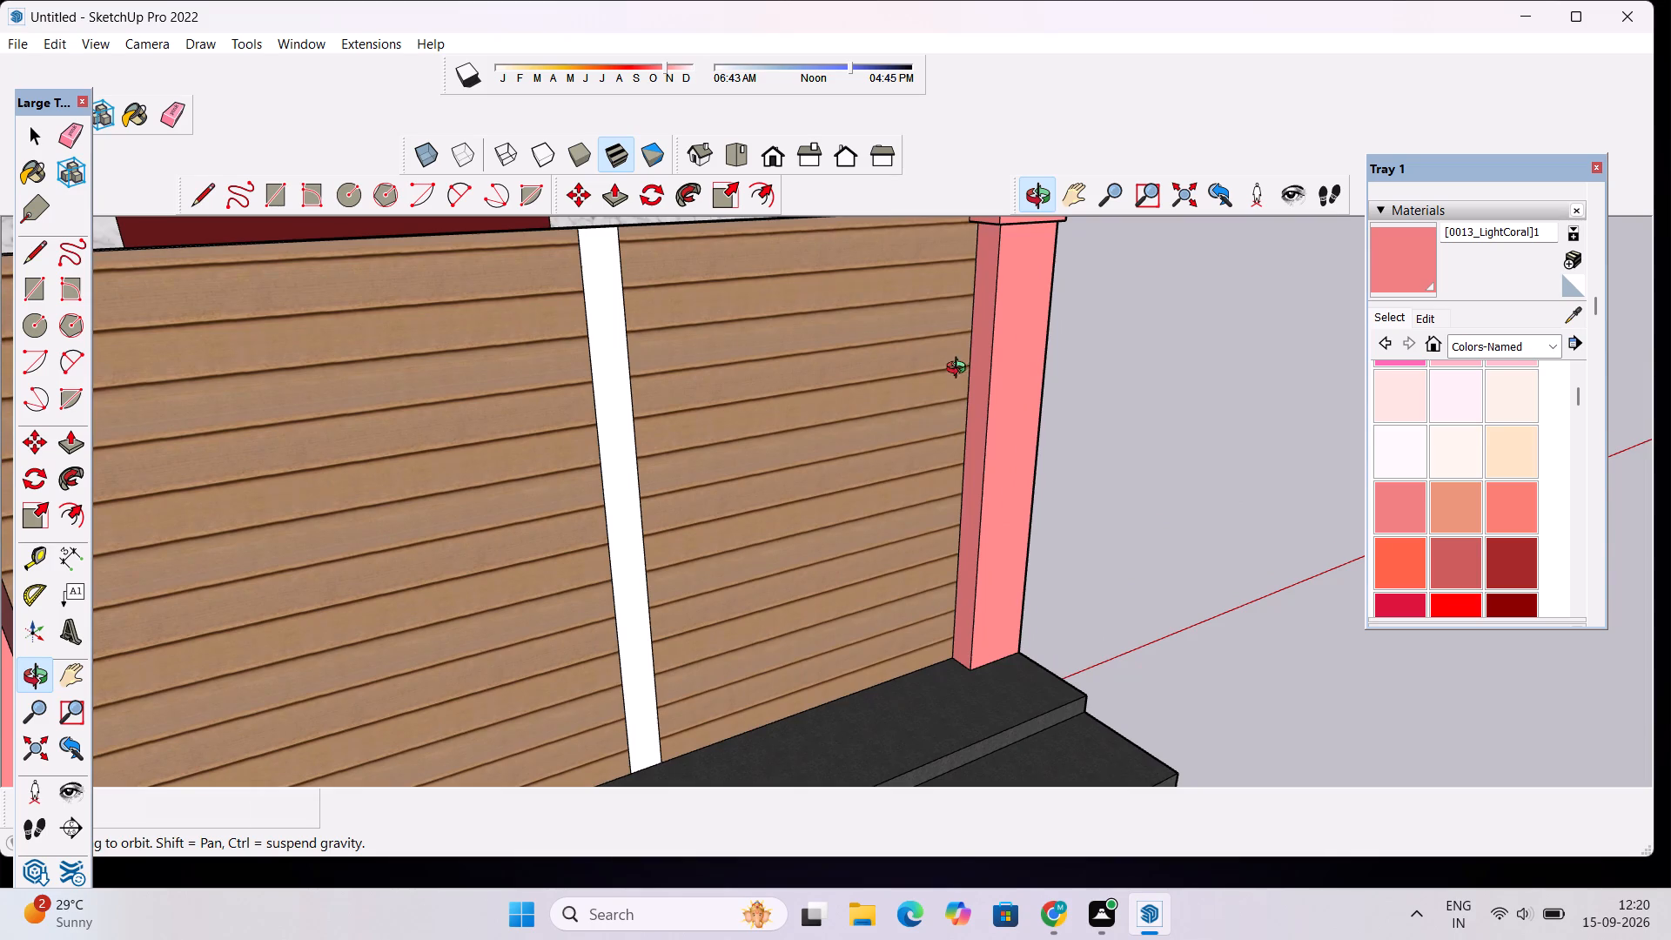
scroll(951, 418, "down", 5)
left_click_drag(942, 451, 719, 474)
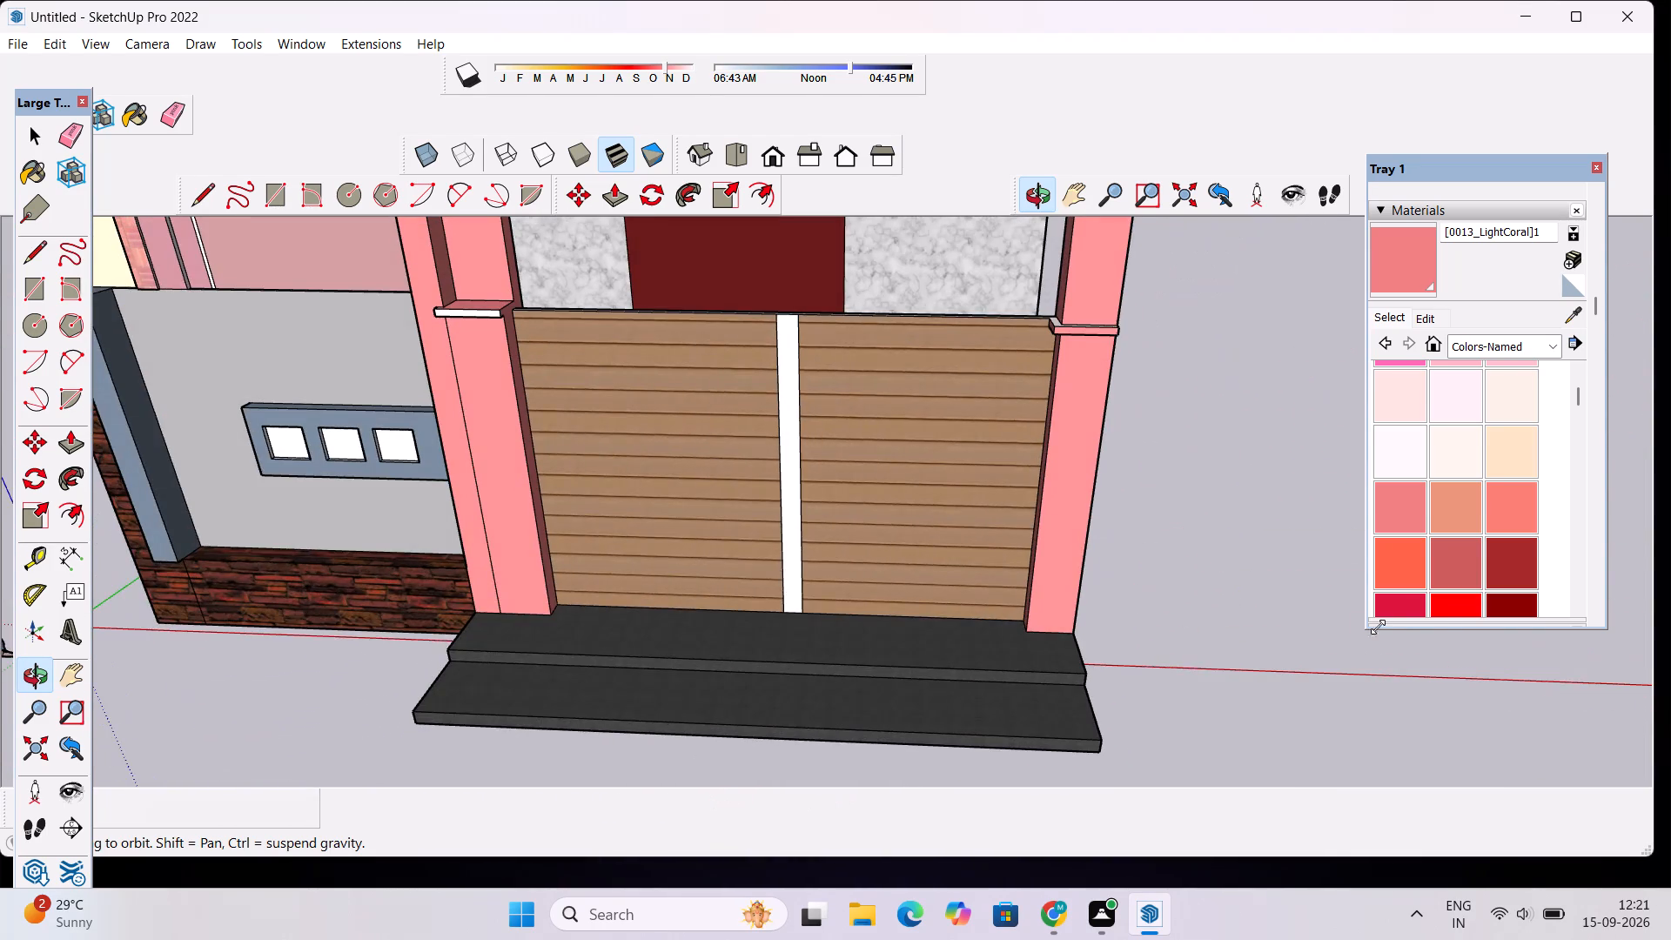
scroll(1408, 579, "down", 16)
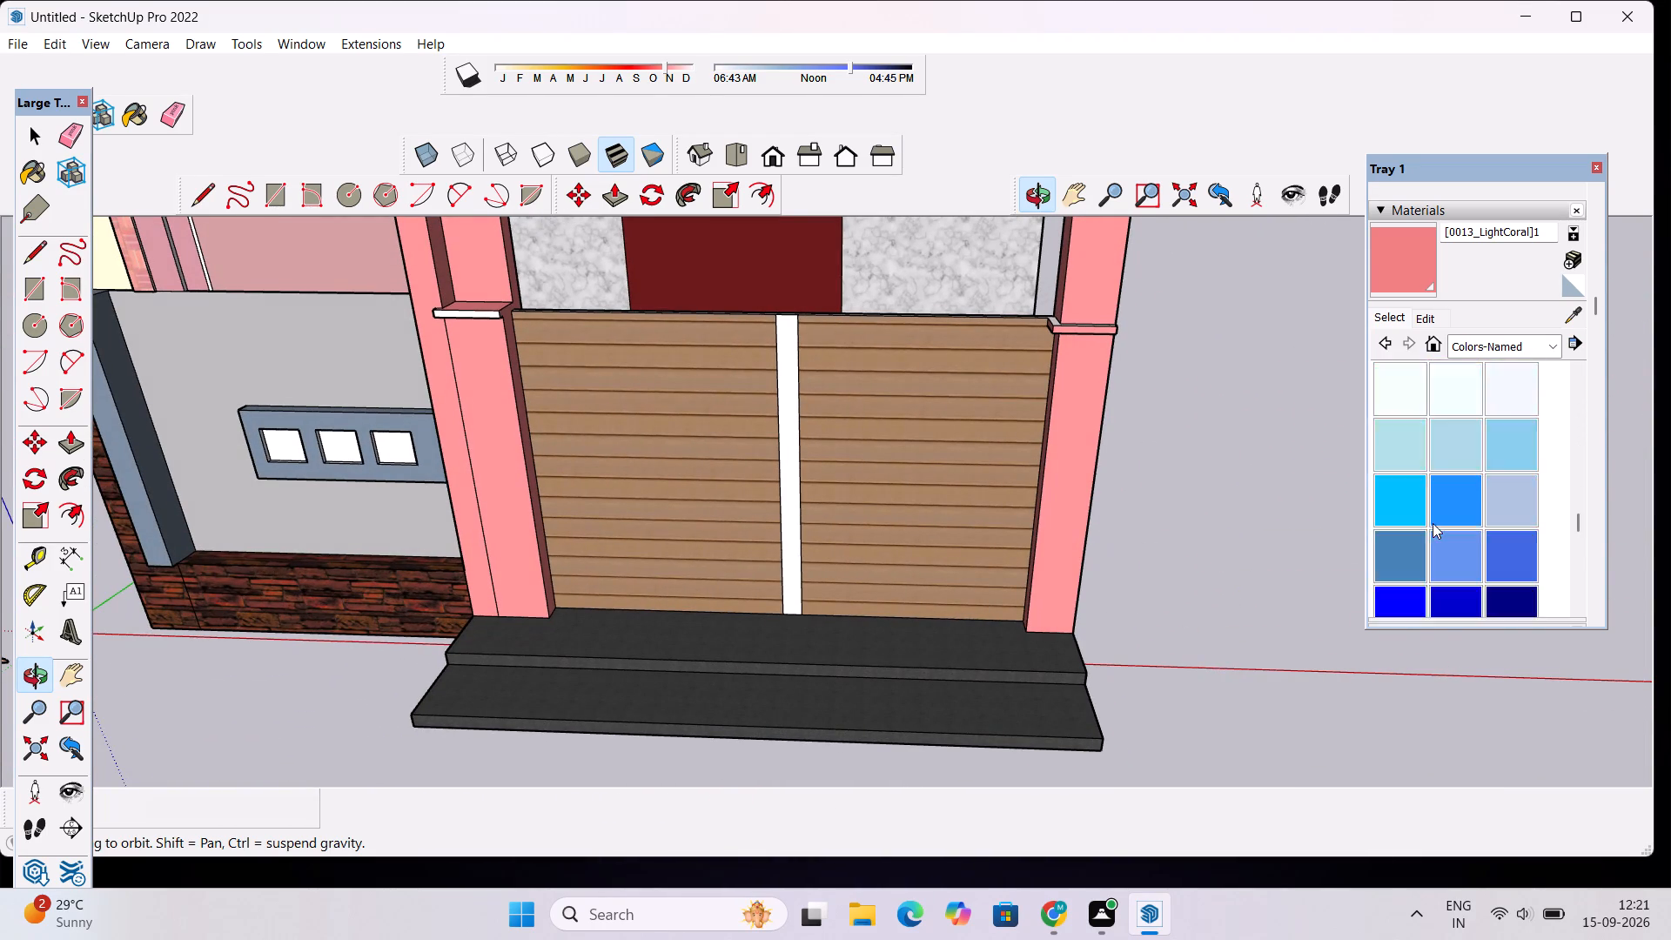
scroll(1433, 523, "down", 6)
left_click(1413, 506)
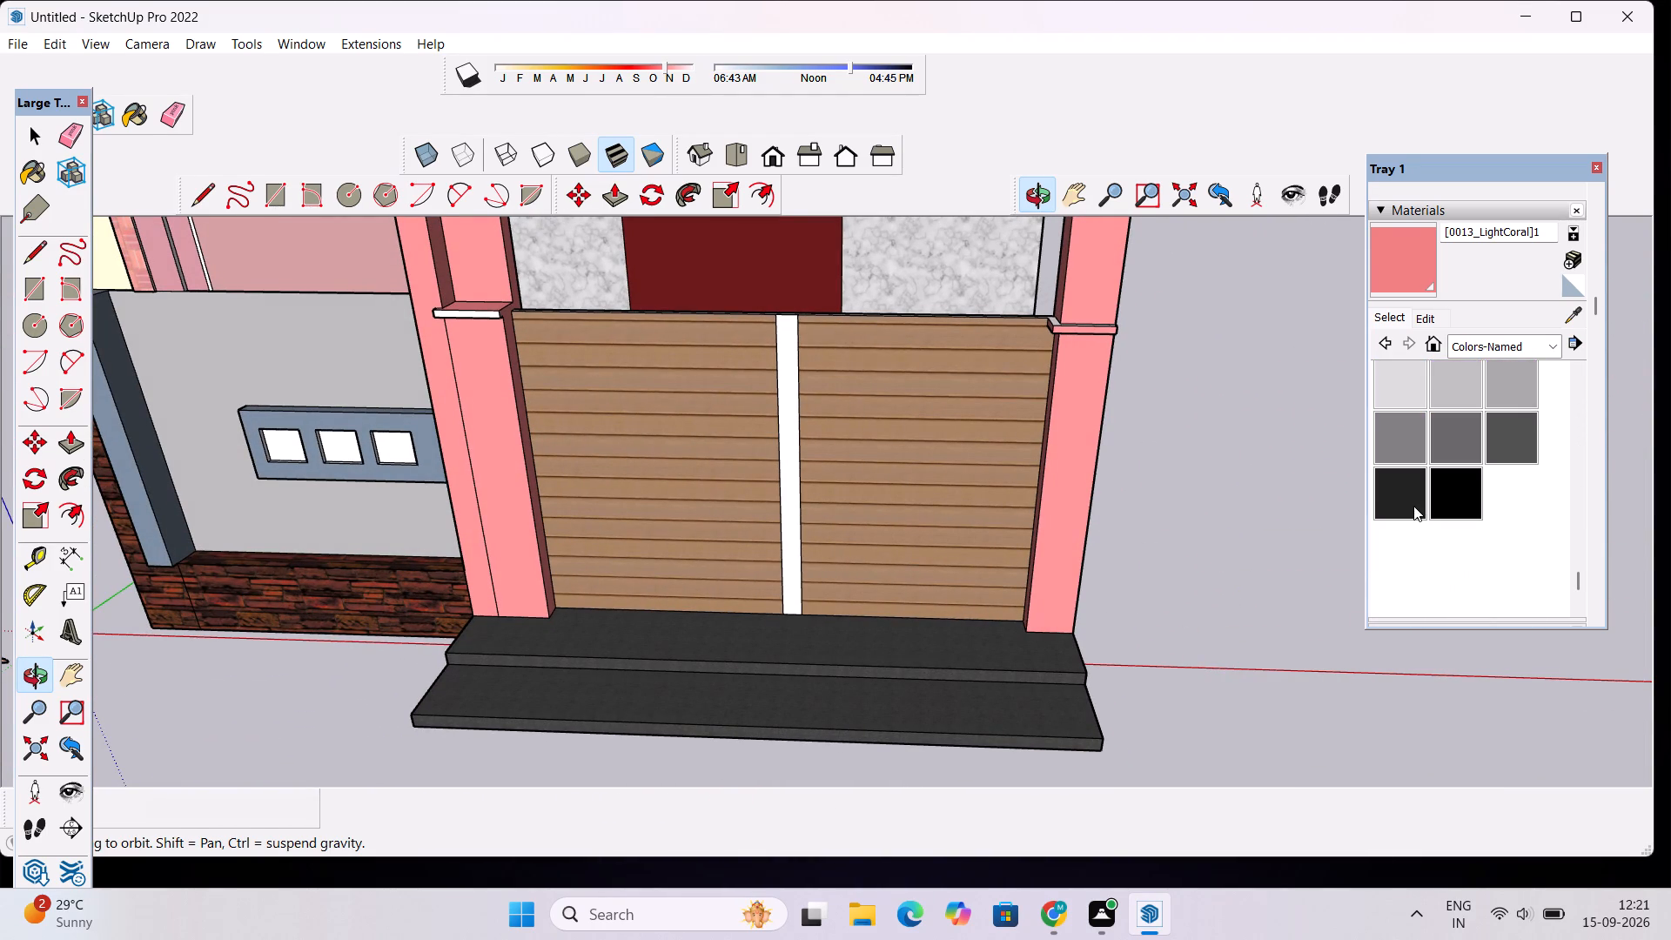
scroll(813, 360, "up", 3)
left_click(769, 329)
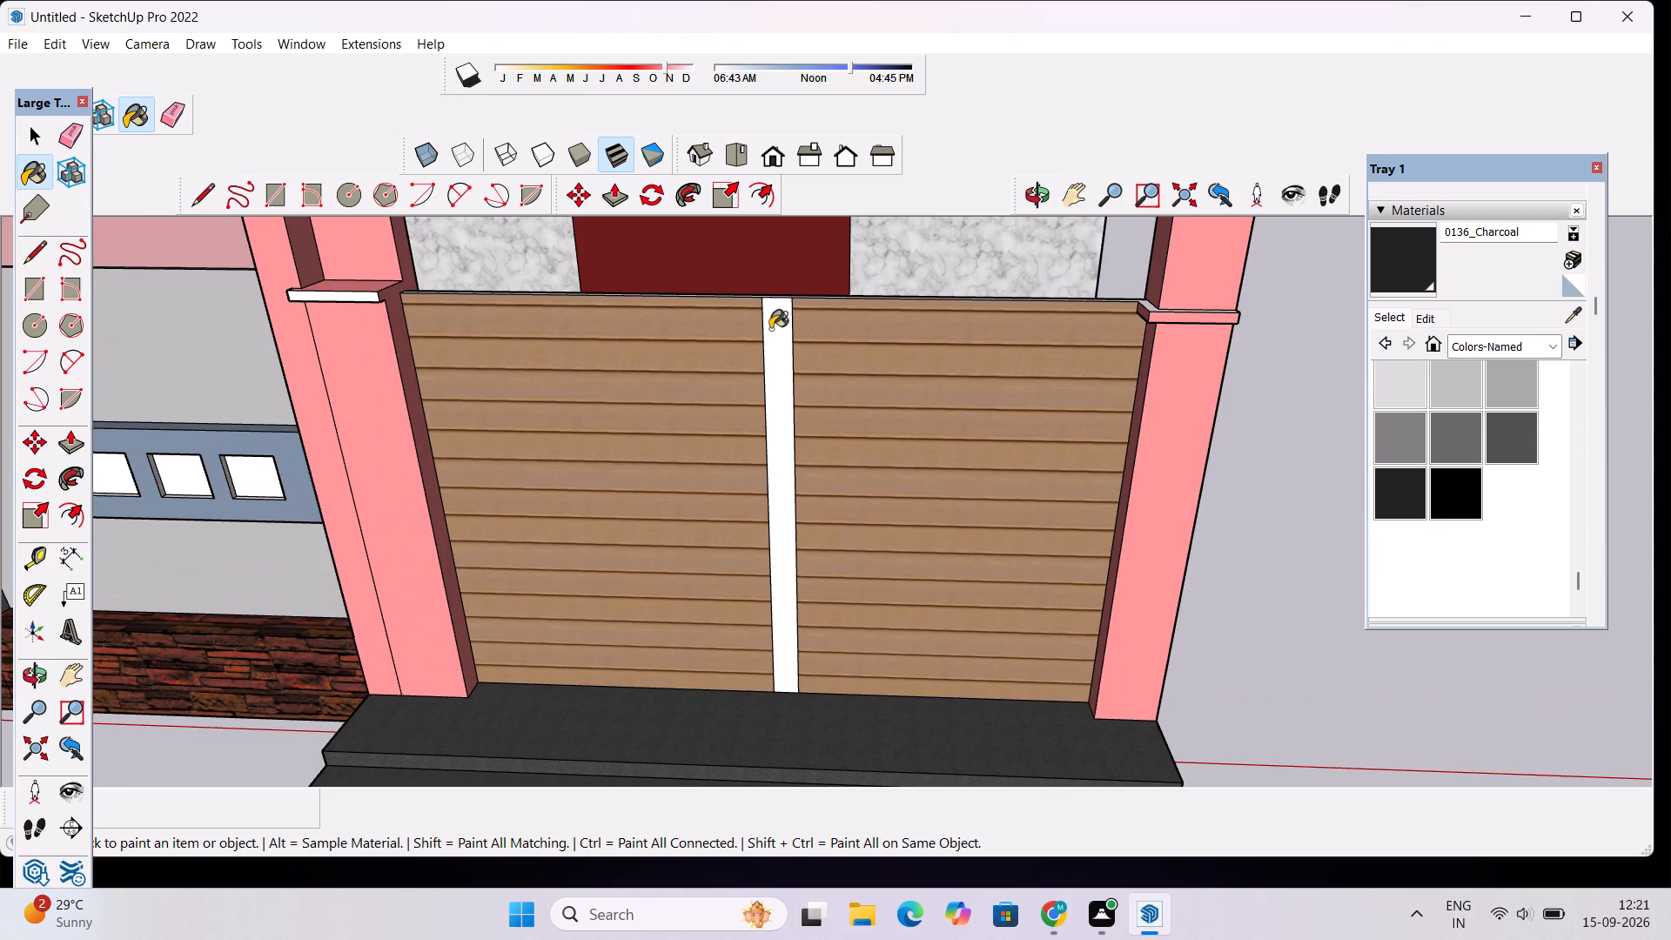
scroll(903, 283, "up", 12)
left_click(842, 390)
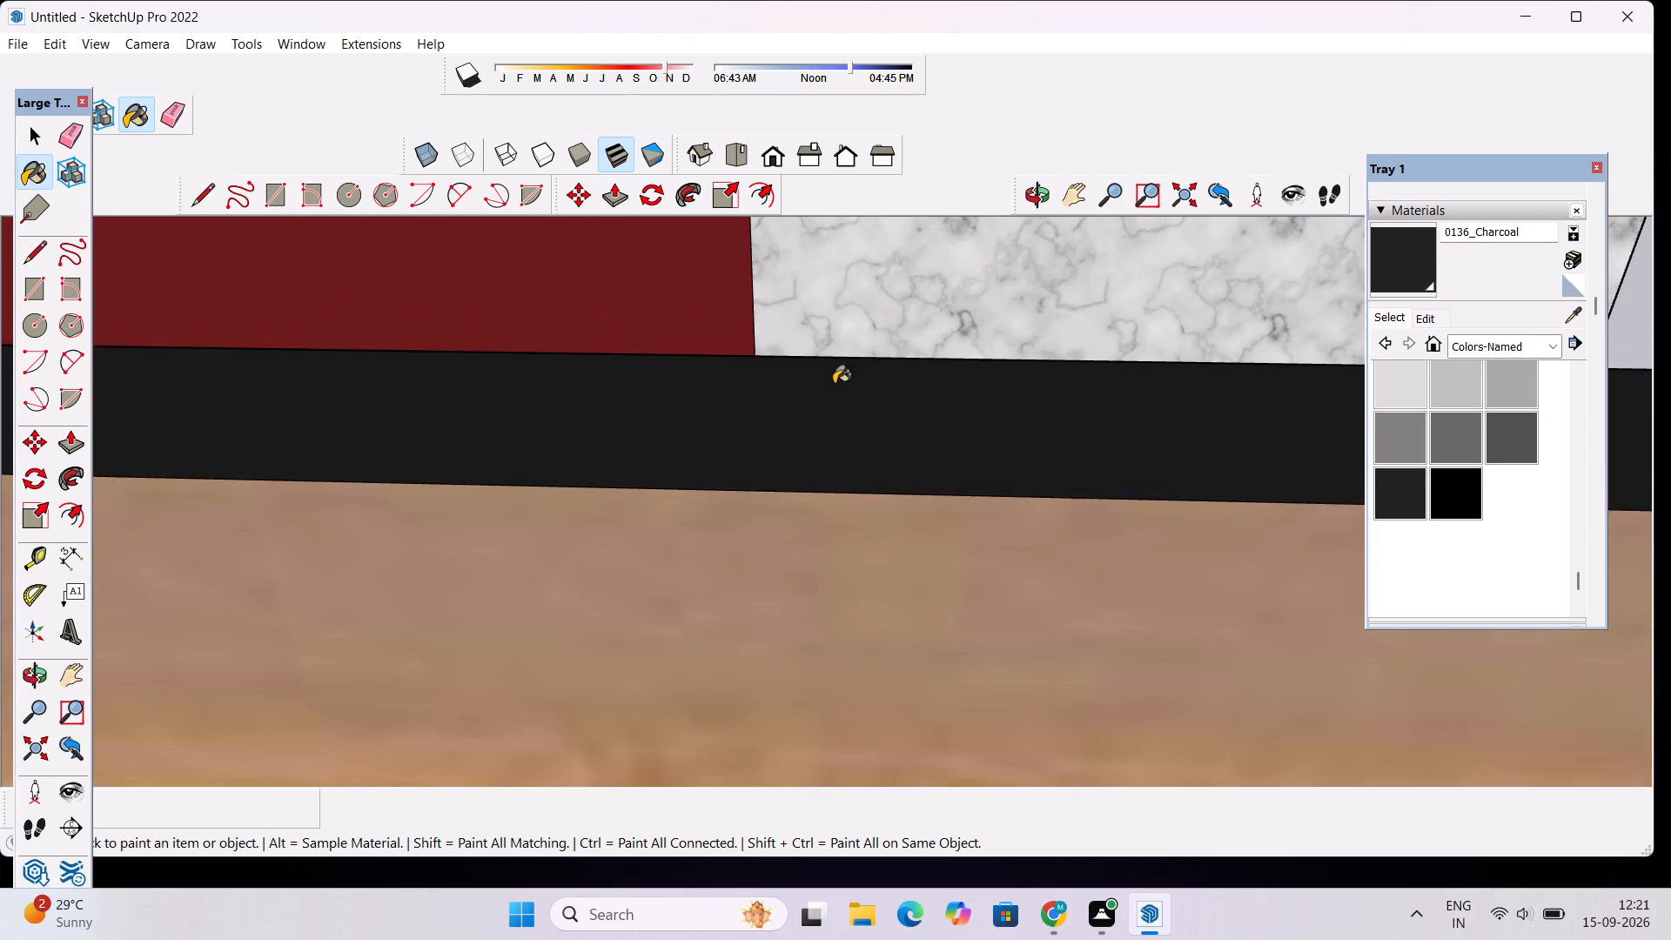
Paint the unpainted inner face of the porch gate with Cladding Siding Tan from the Brick, Cladding and Siding materials.
scroll(833, 387, "down", 16)
scroll(840, 376, "up", 1)
scroll(848, 370, "down", 5)
scroll(826, 447, "down", 9)
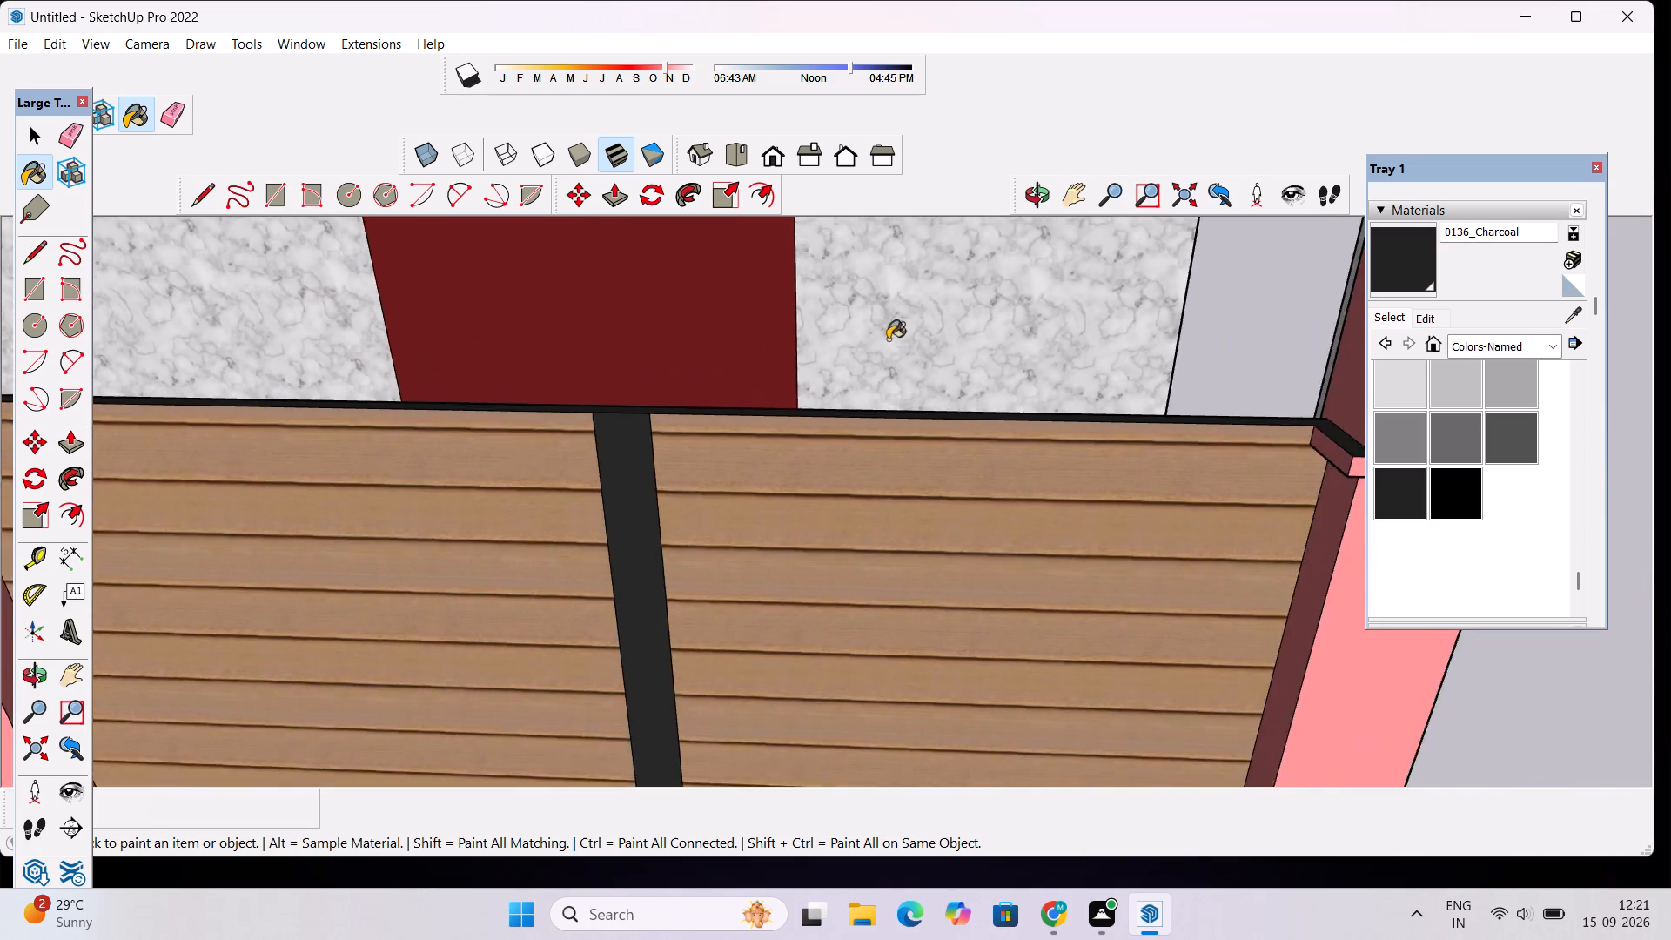
scroll(888, 339, "down", 7)
scroll(900, 504, "down", 14)
scroll(899, 426, "down", 4)
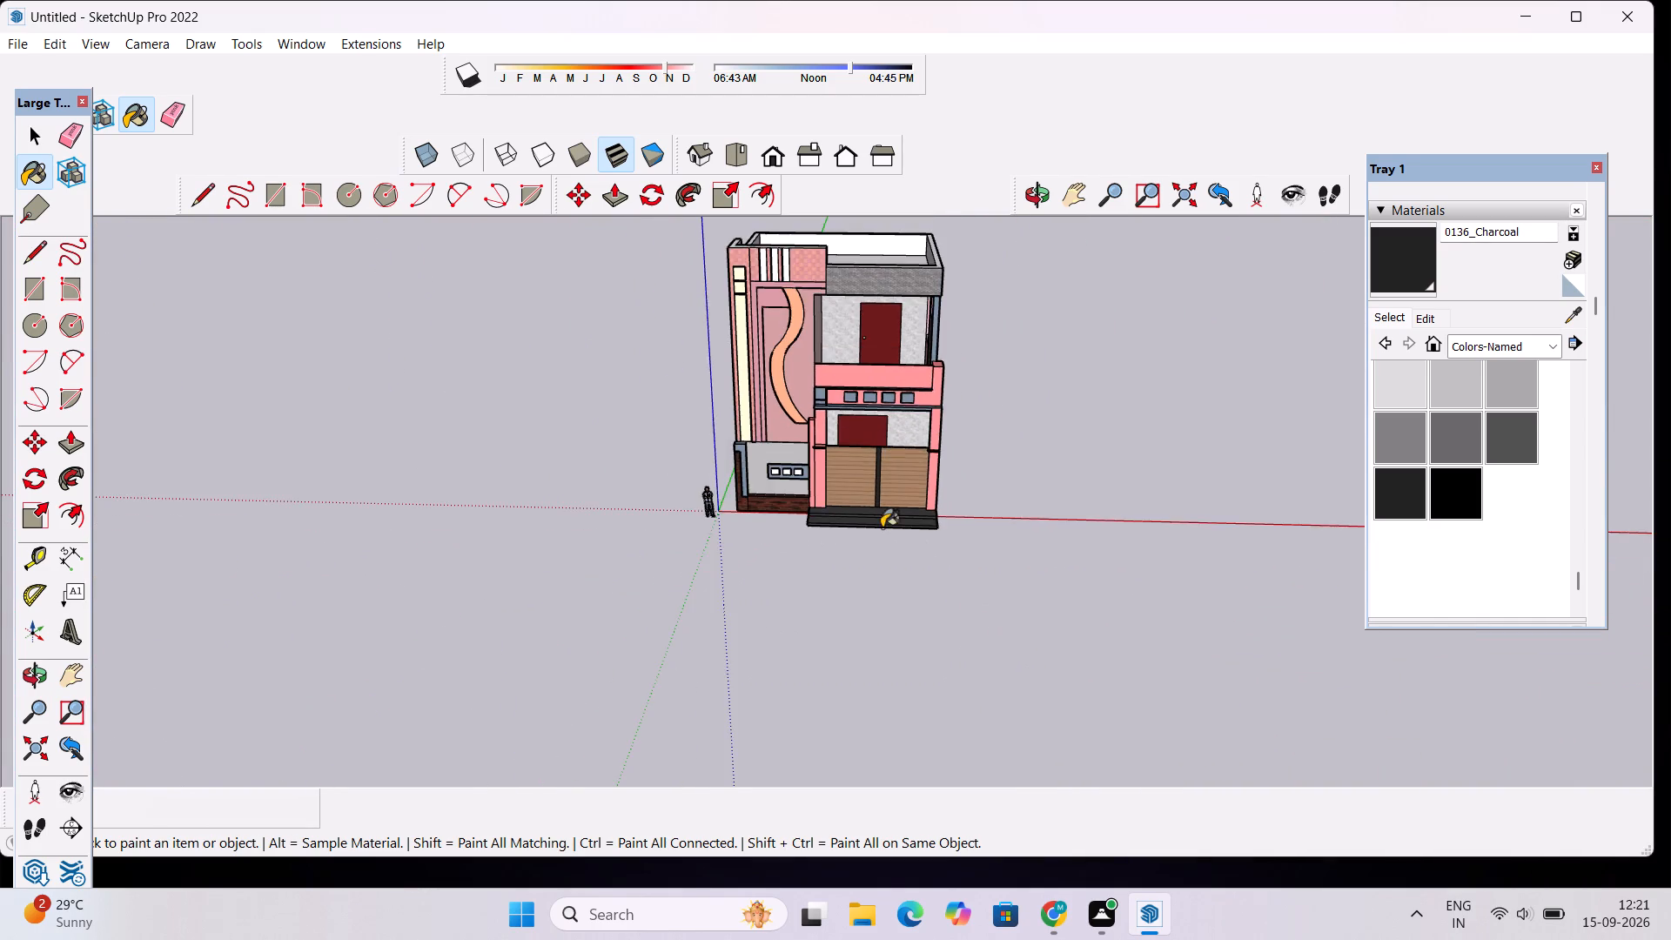
scroll(882, 527, "up", 4)
left_click(1041, 188)
left_click_drag(1052, 370, 827, 458)
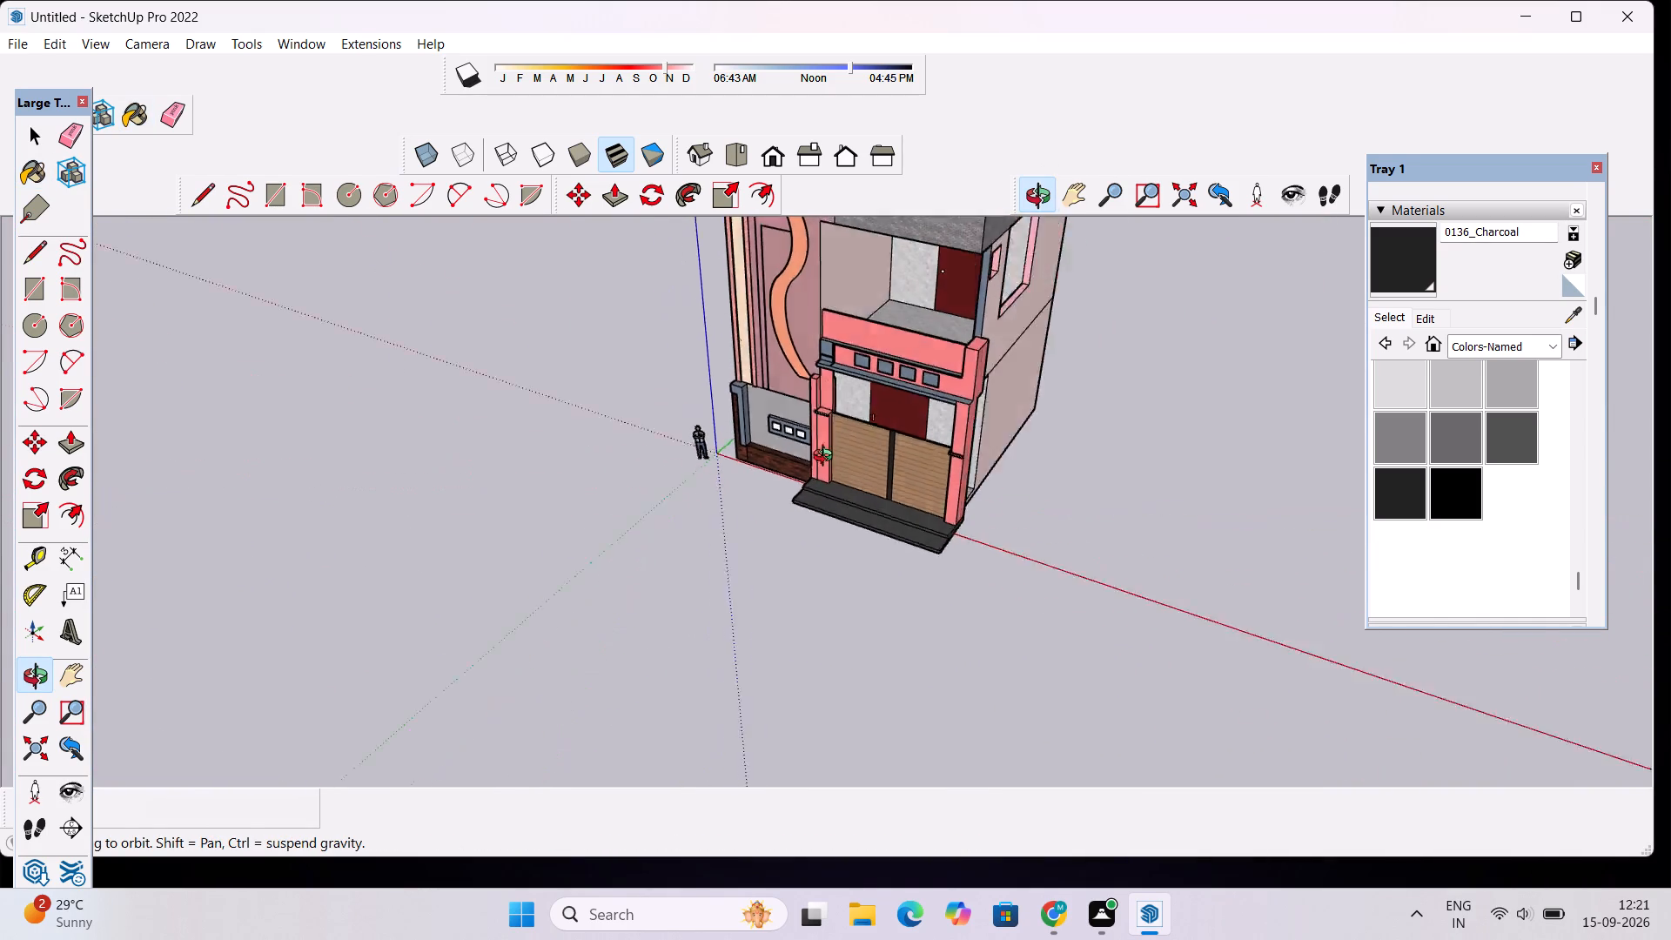
left_click_drag(827, 458, 420, 471)
scroll(890, 579, "up", 6)
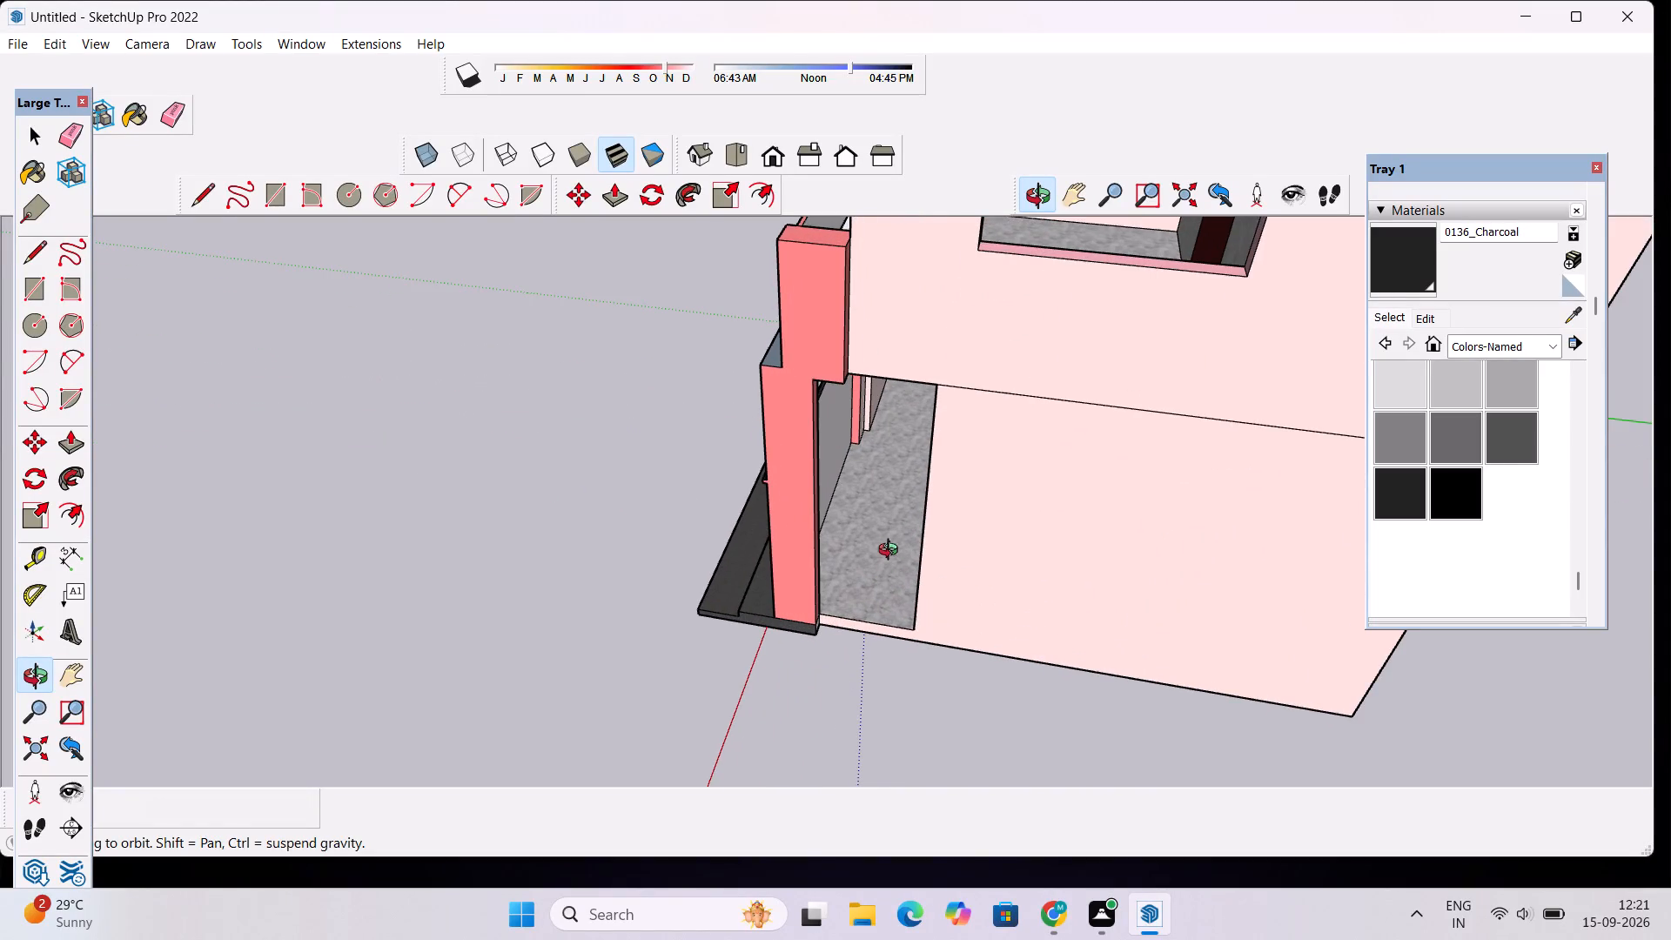
left_click_drag(892, 534, 853, 520)
scroll(836, 490, "up", 5)
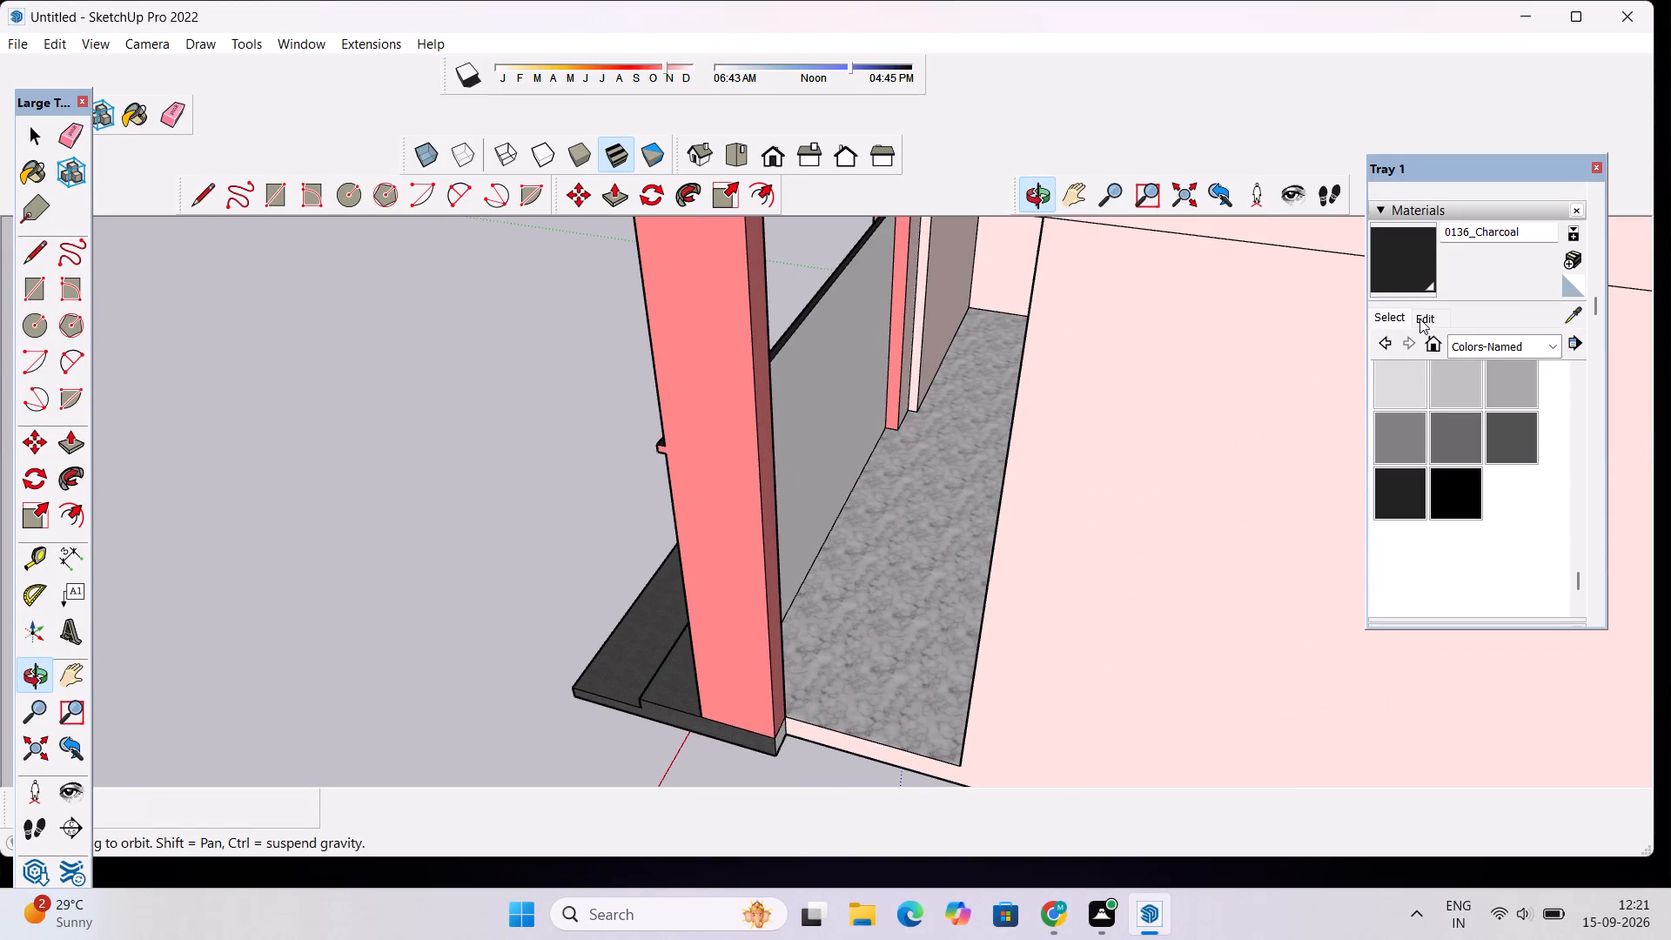
left_click(1484, 359)
left_click(1487, 346)
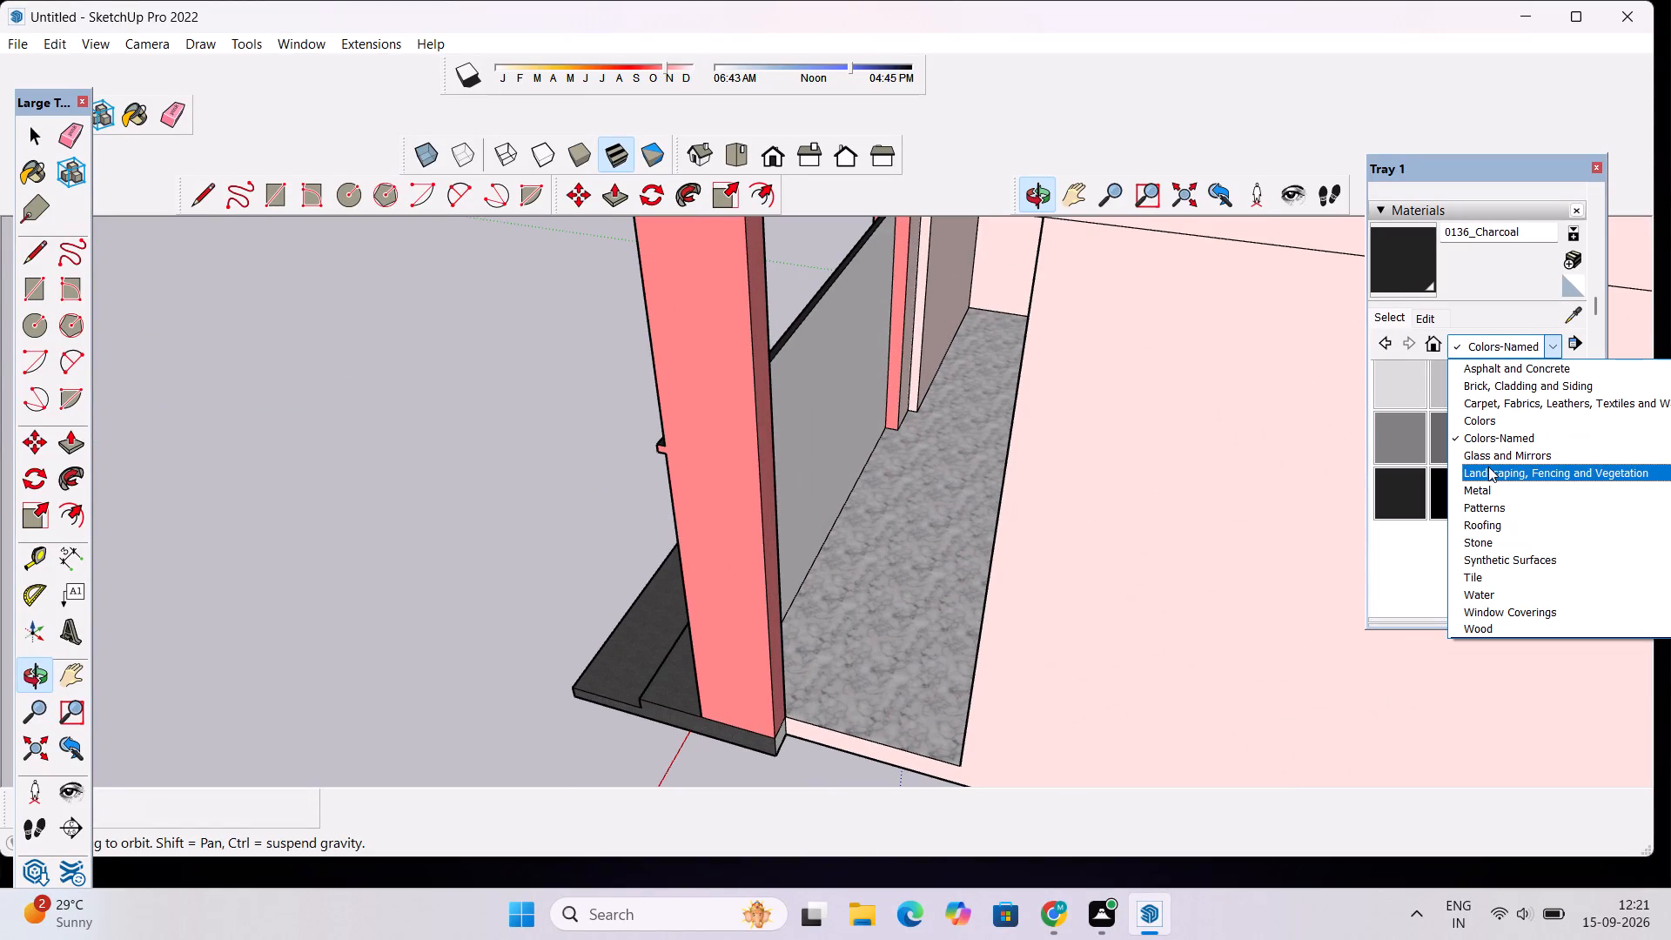
left_click(1509, 392)
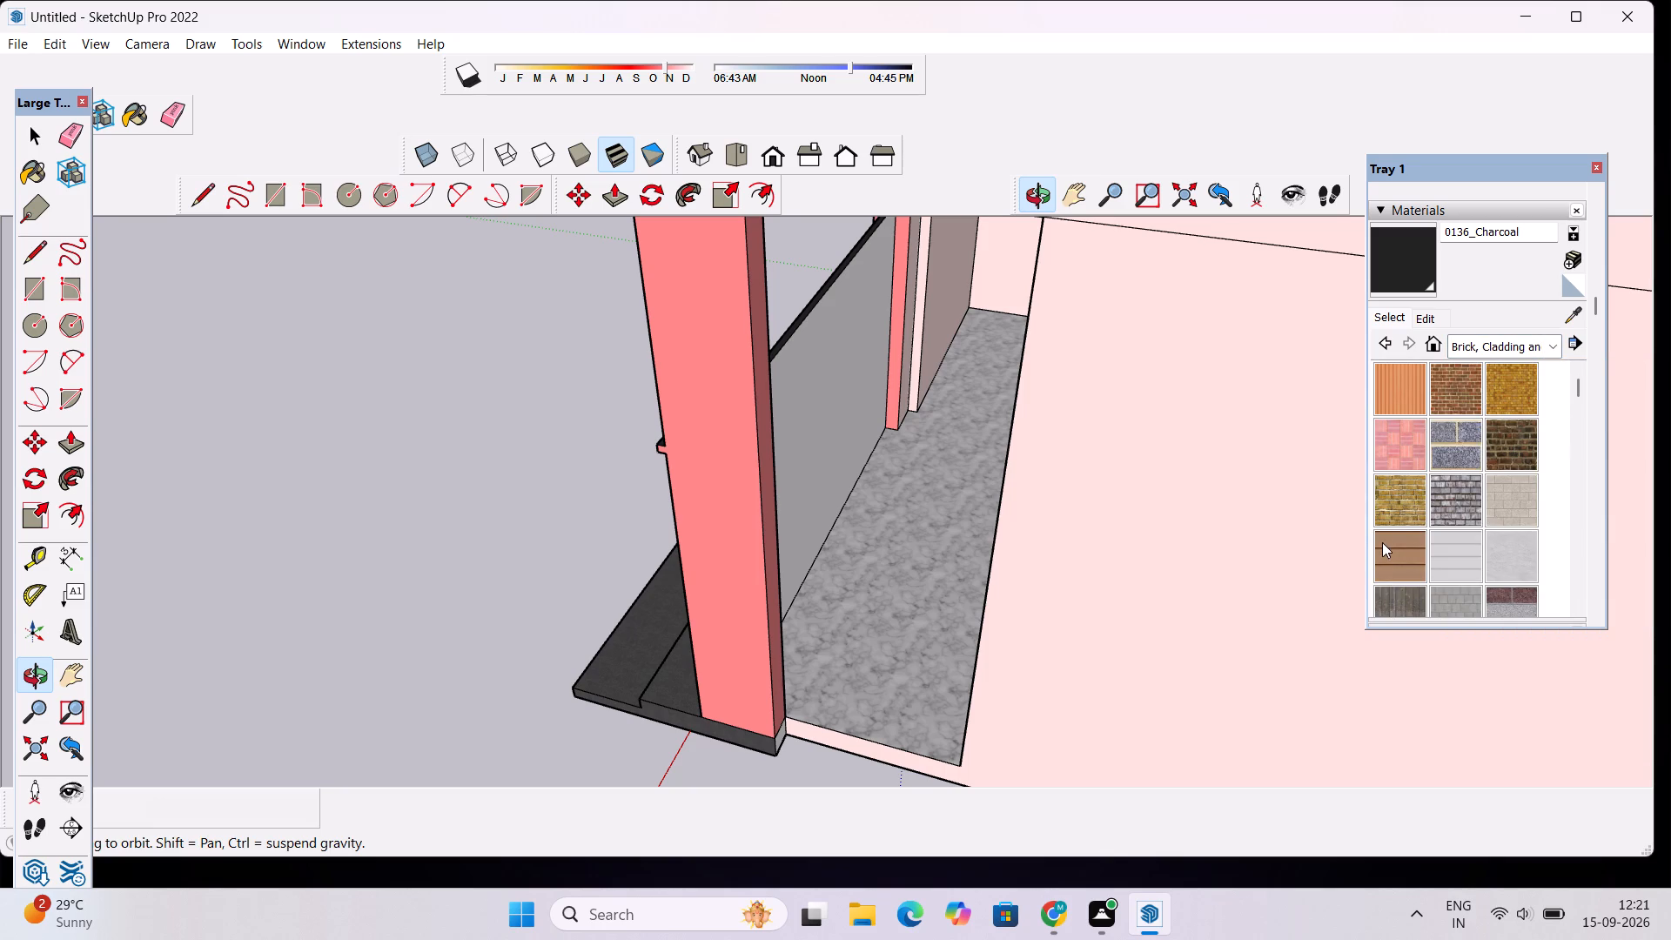
left_click(1391, 551)
left_click(842, 397)
Paint the three cream panes of the tall narrow window strip on the front tower with Translucent Glass Gray.
scroll(854, 379, "down", 3)
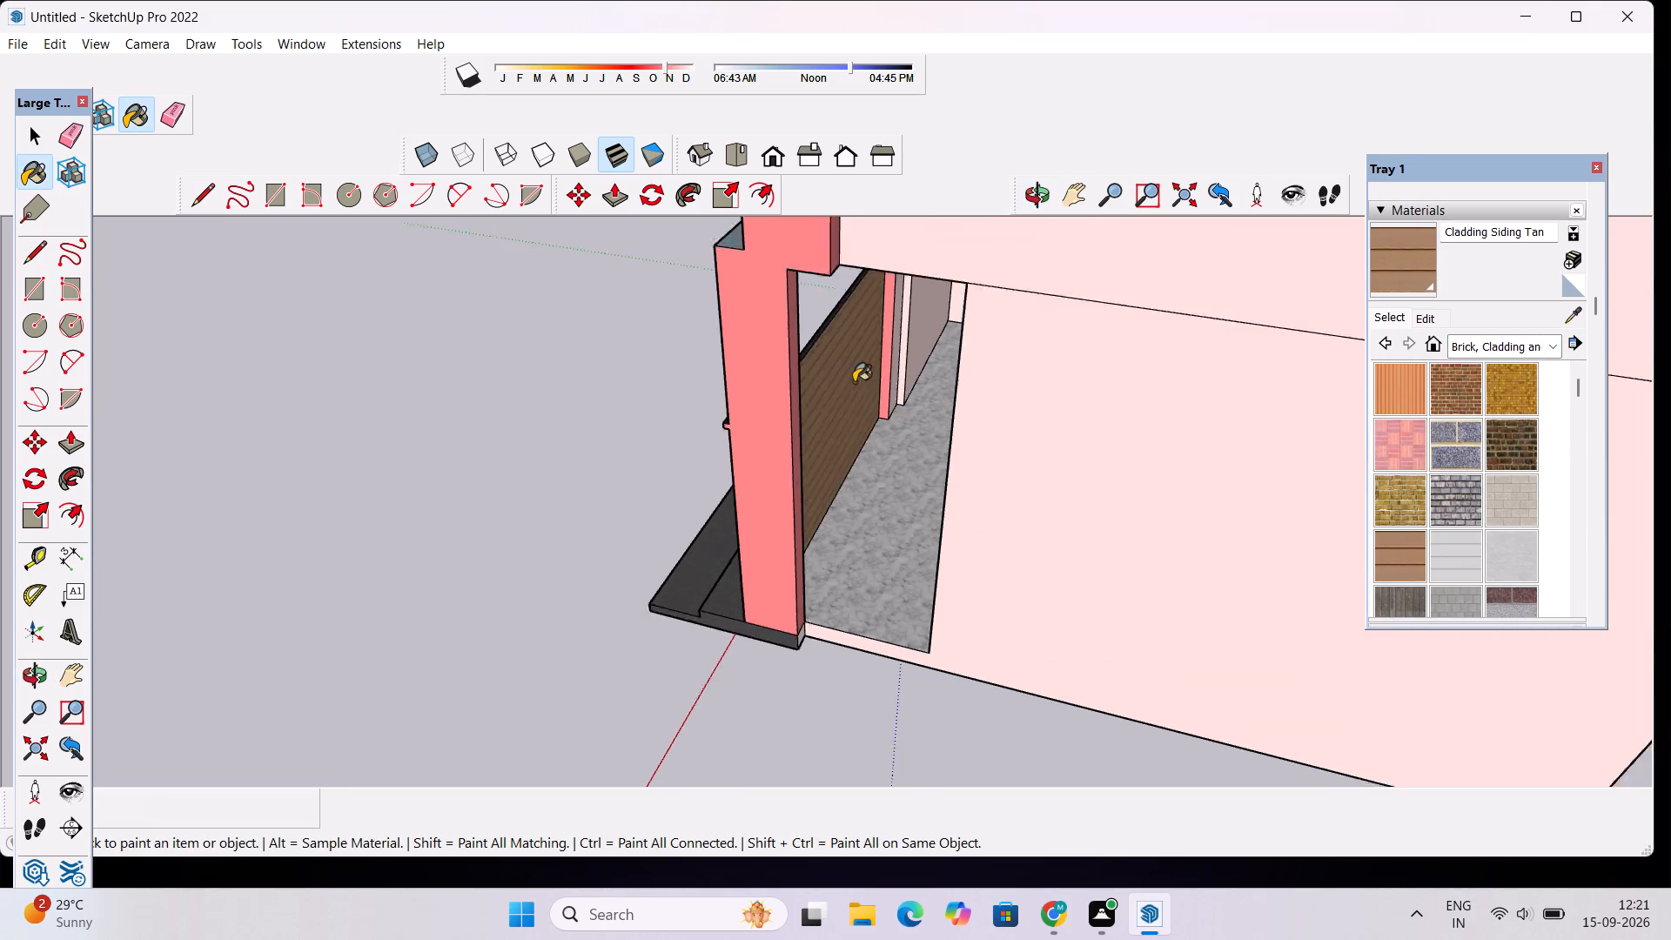
scroll(854, 382, "down", 7)
left_click(1050, 198)
left_click_drag(634, 452, 641, 458)
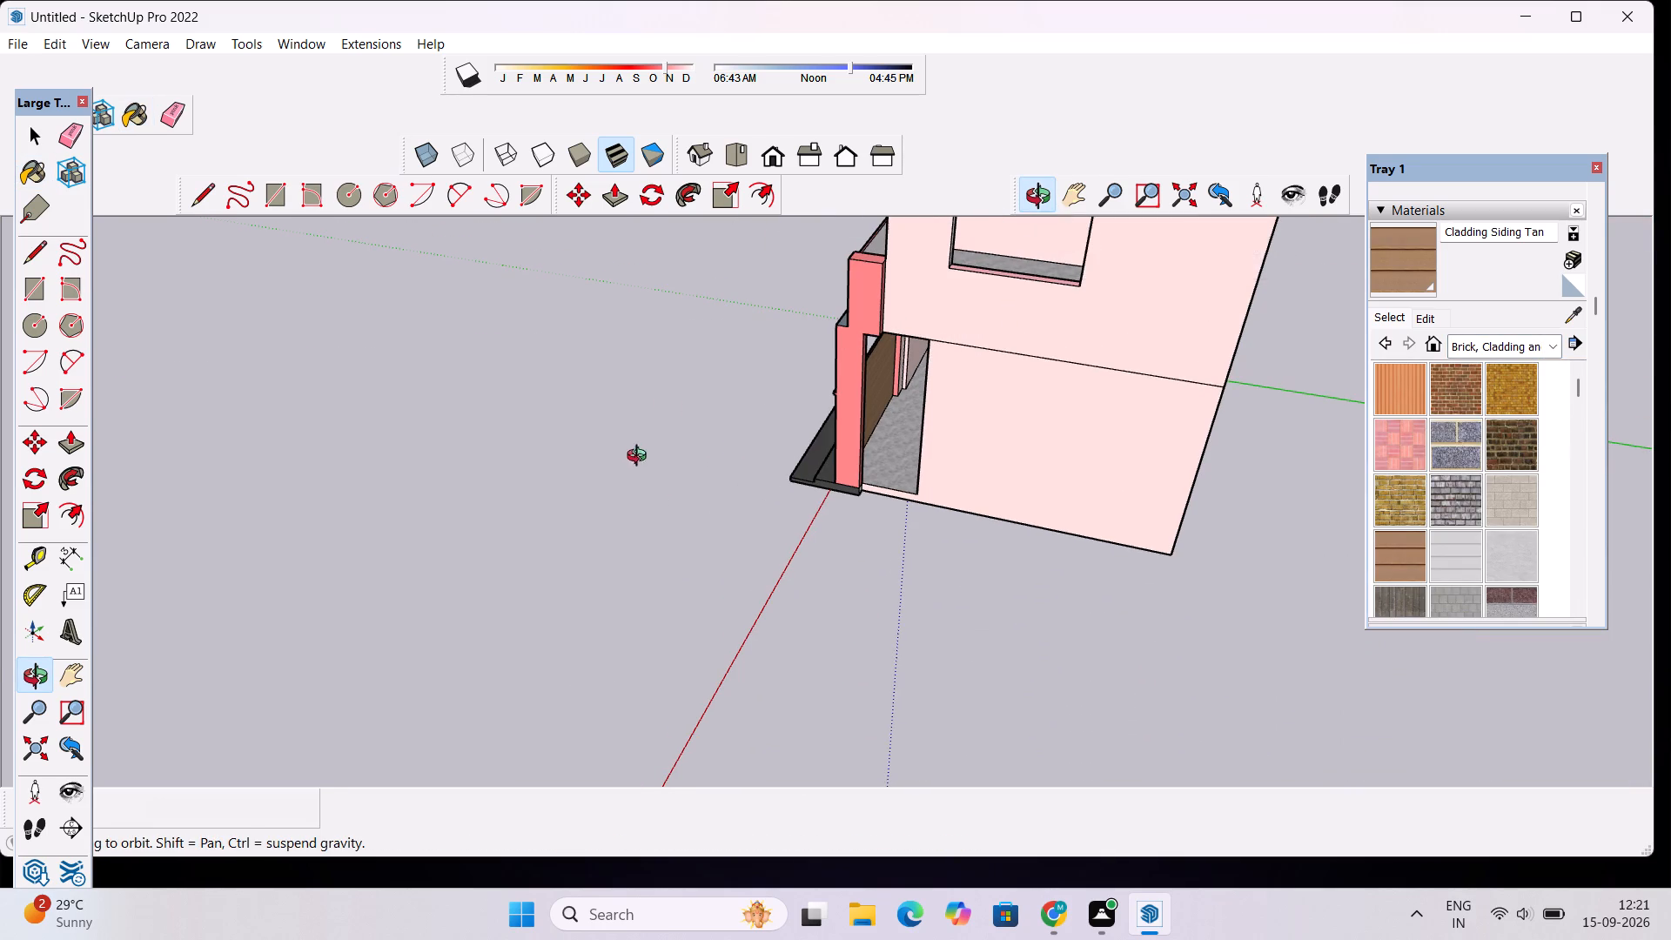
left_click_drag(641, 458, 1110, 400)
scroll(817, 419, "down", 6)
left_click_drag(770, 452, 866, 332)
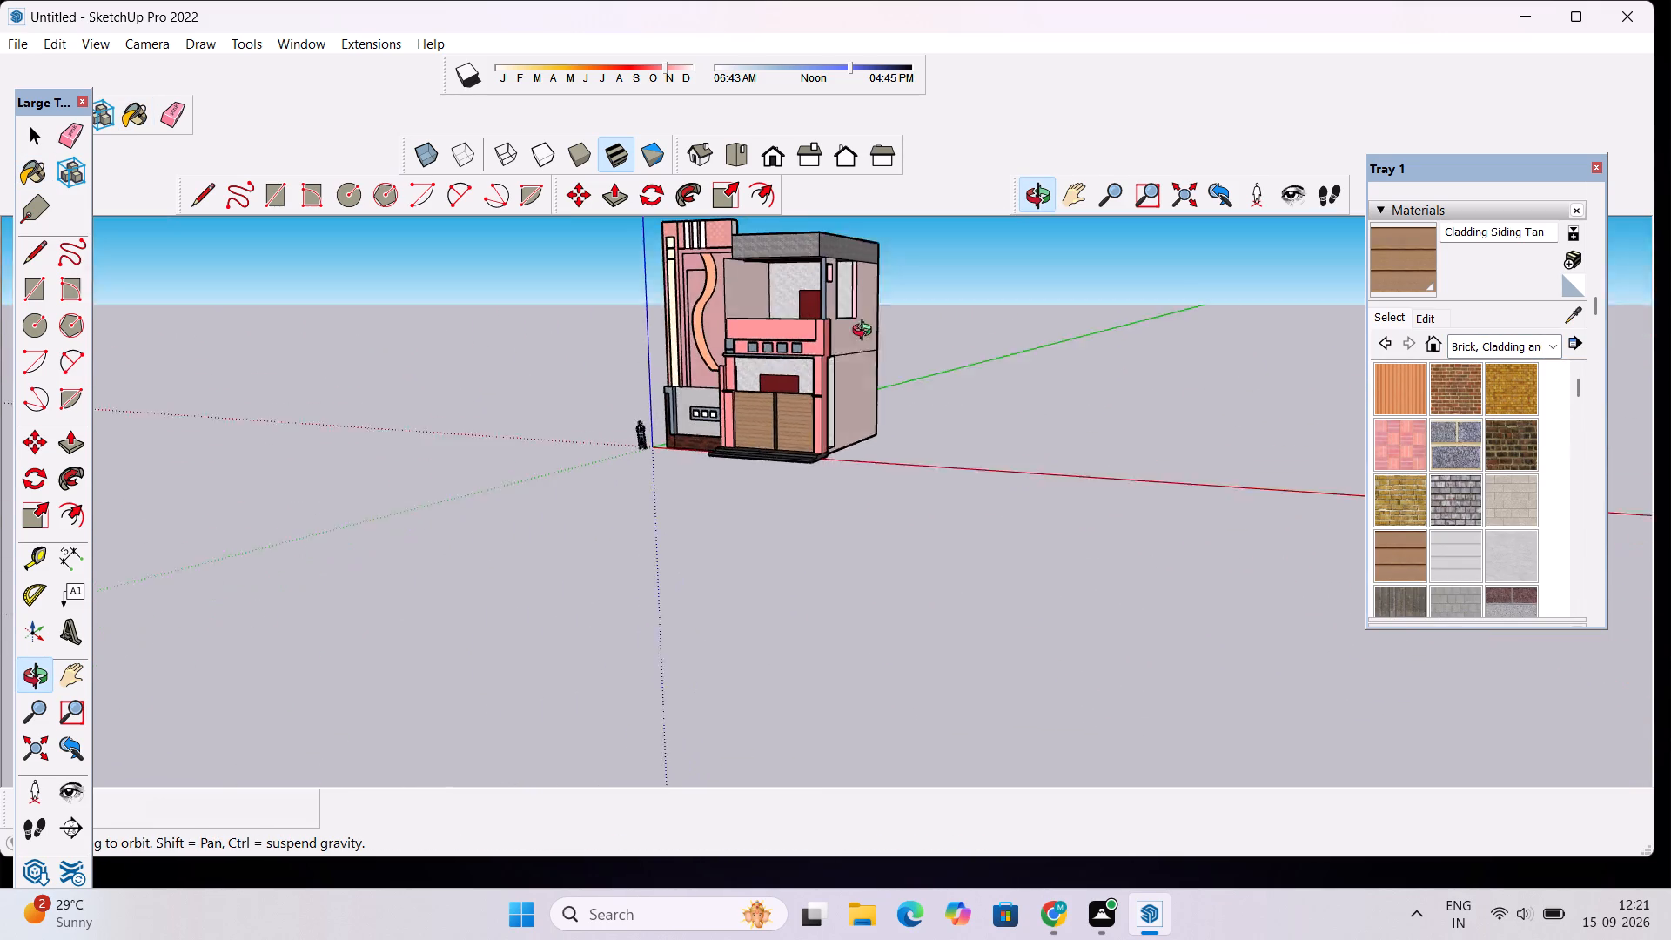
left_click_drag(866, 332, 869, 326)
scroll(768, 301, "up", 4)
left_click_drag(706, 335, 797, 360)
scroll(758, 326, "down", 3)
left_click_drag(751, 323, 851, 457)
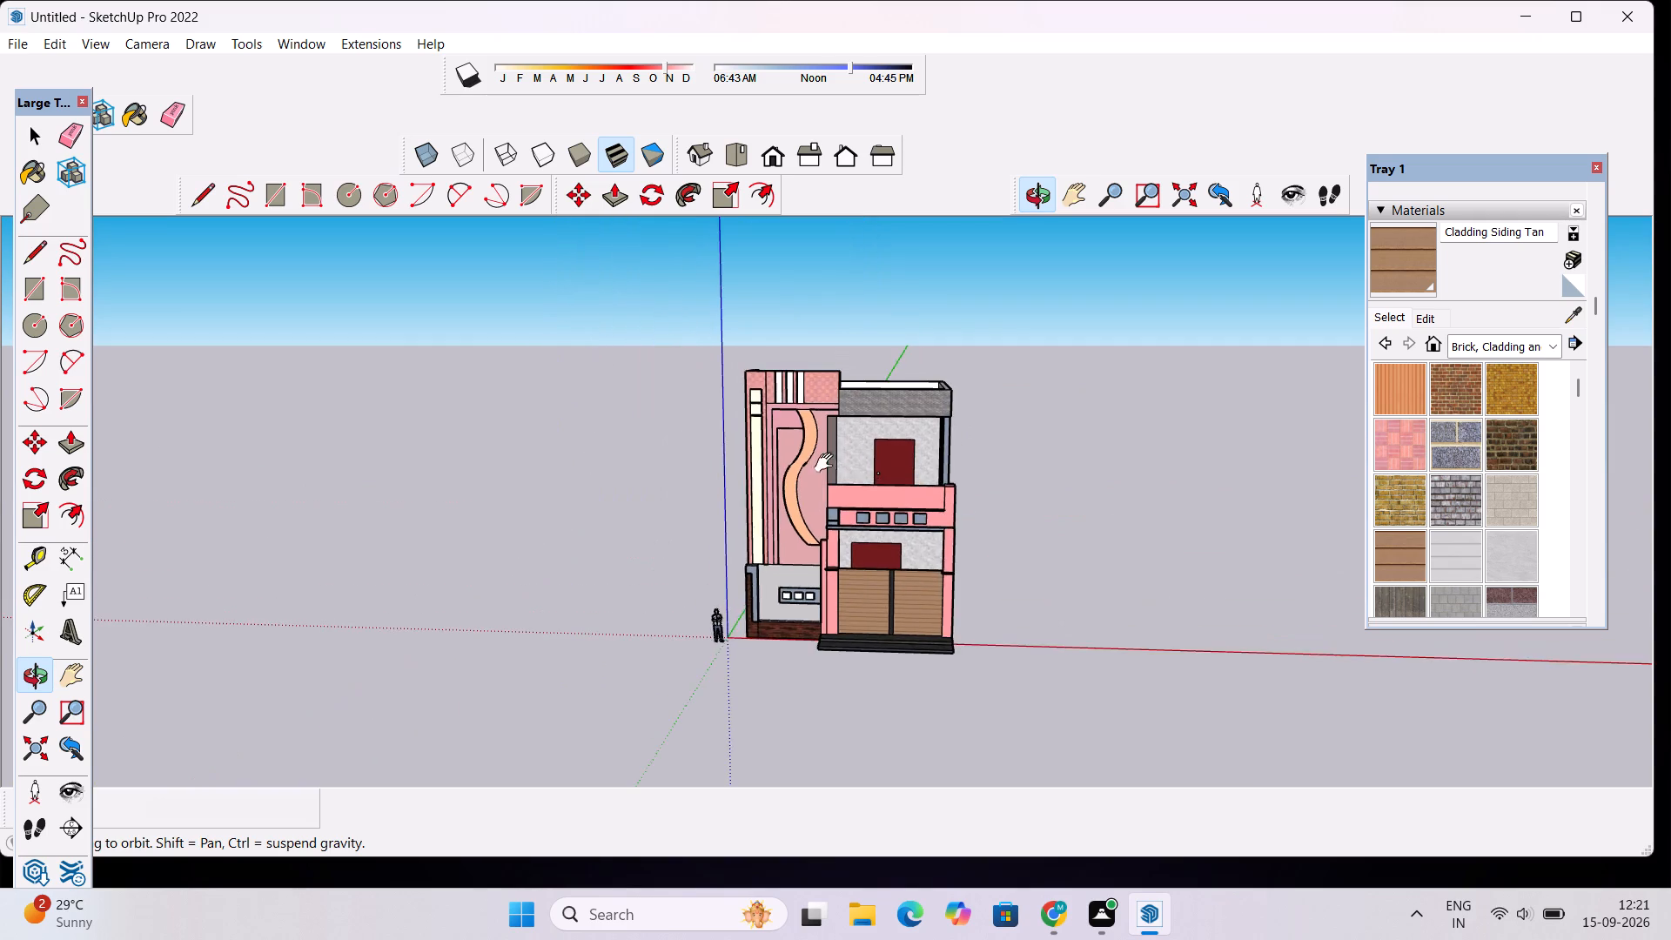
scroll(775, 473, "up", 7)
scroll(810, 472, "down", 1)
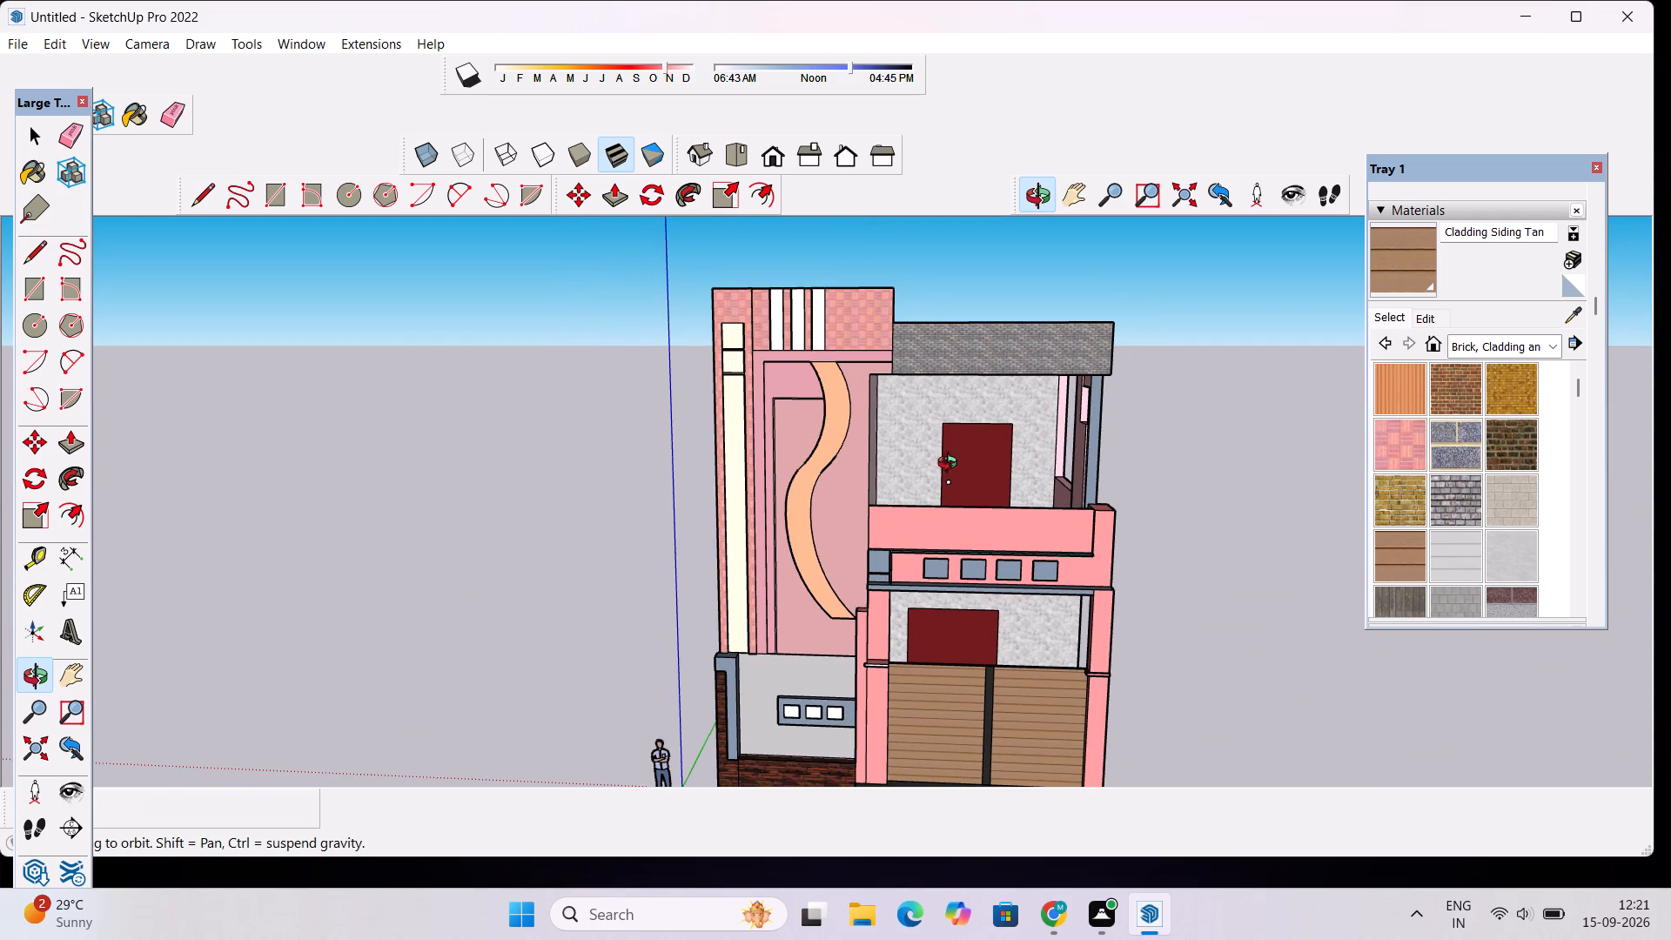
left_click(1482, 341)
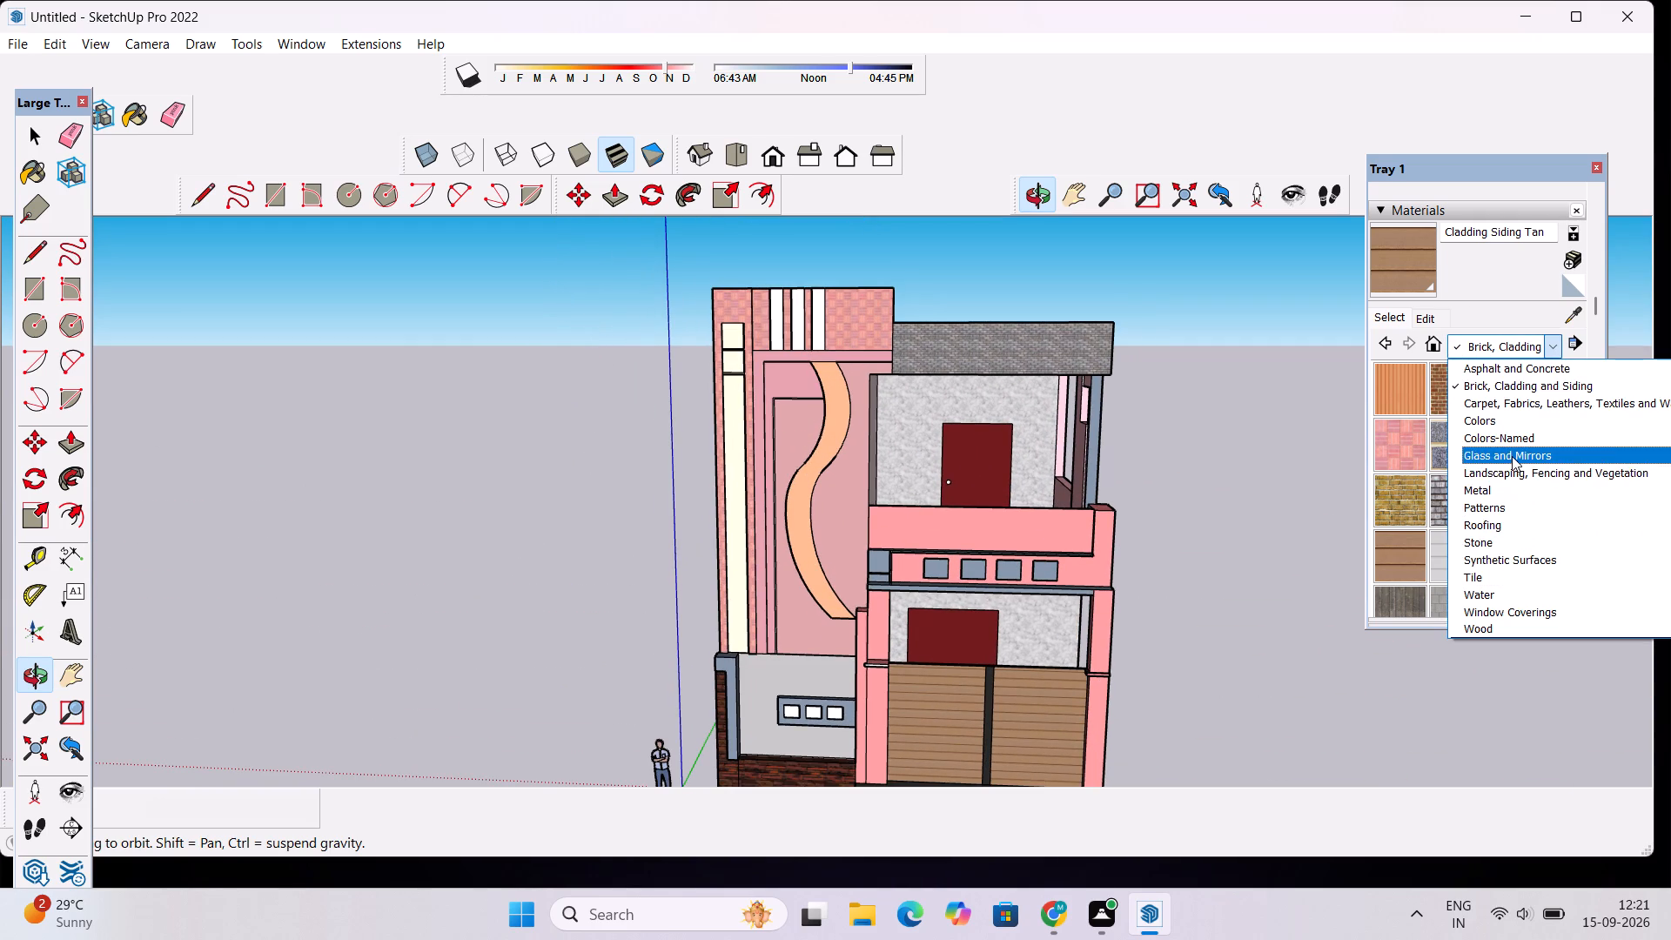
left_click(1512, 456)
left_click(1465, 506)
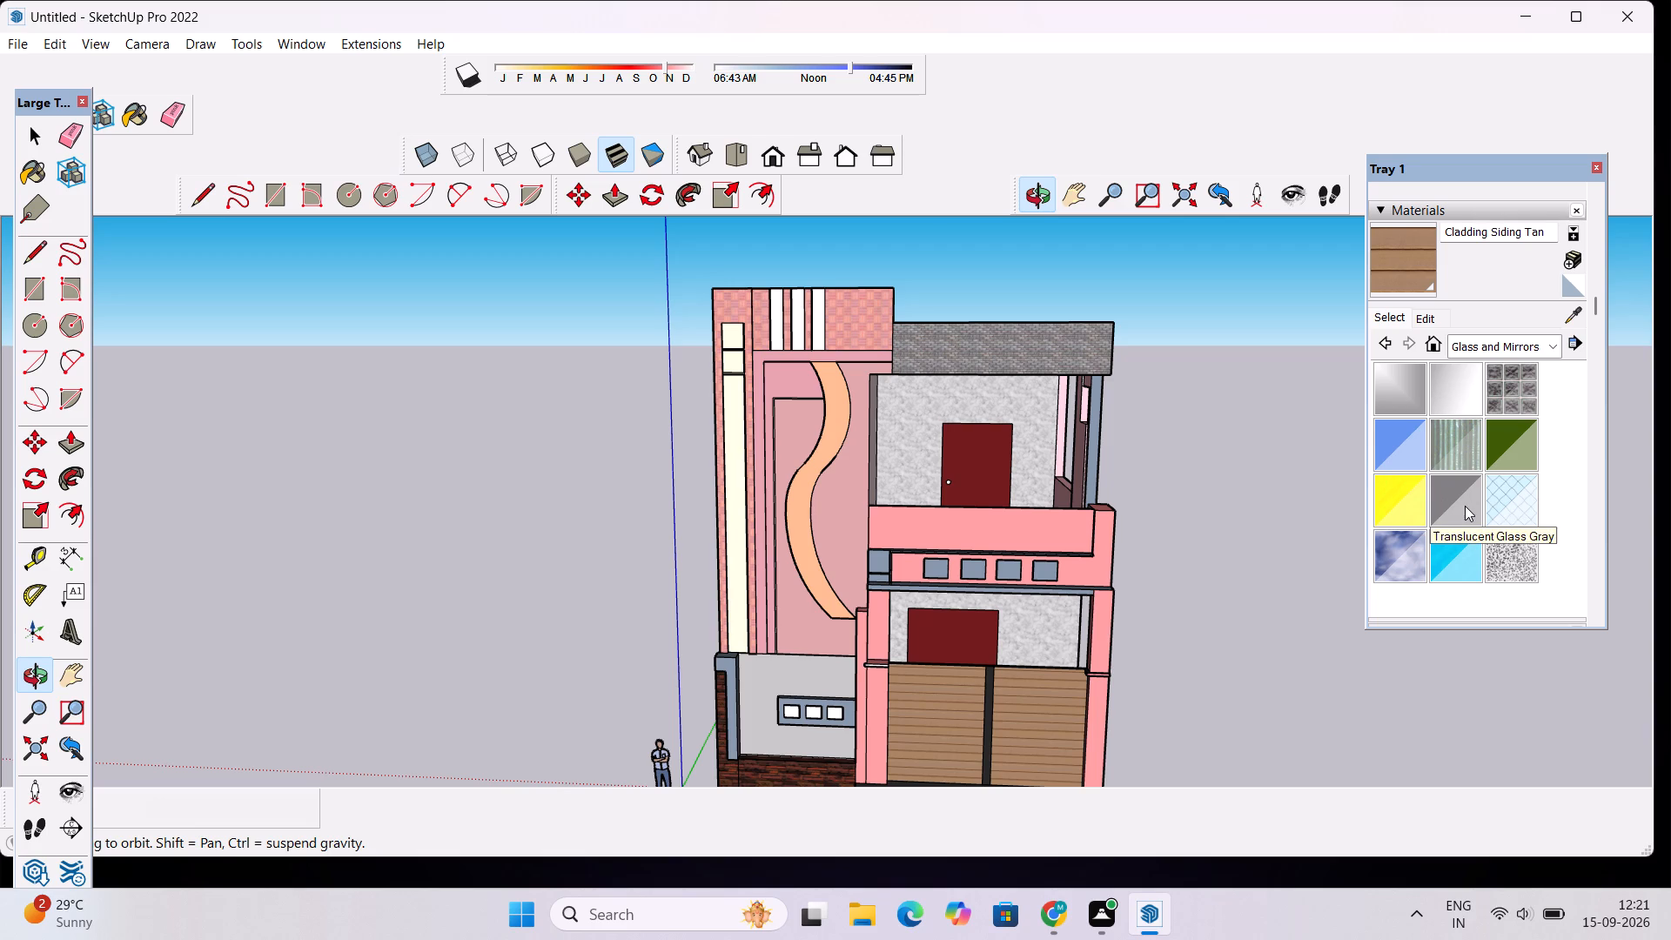
scroll(717, 436, "up", 5)
left_click(743, 399)
scroll(746, 399, "down", 5)
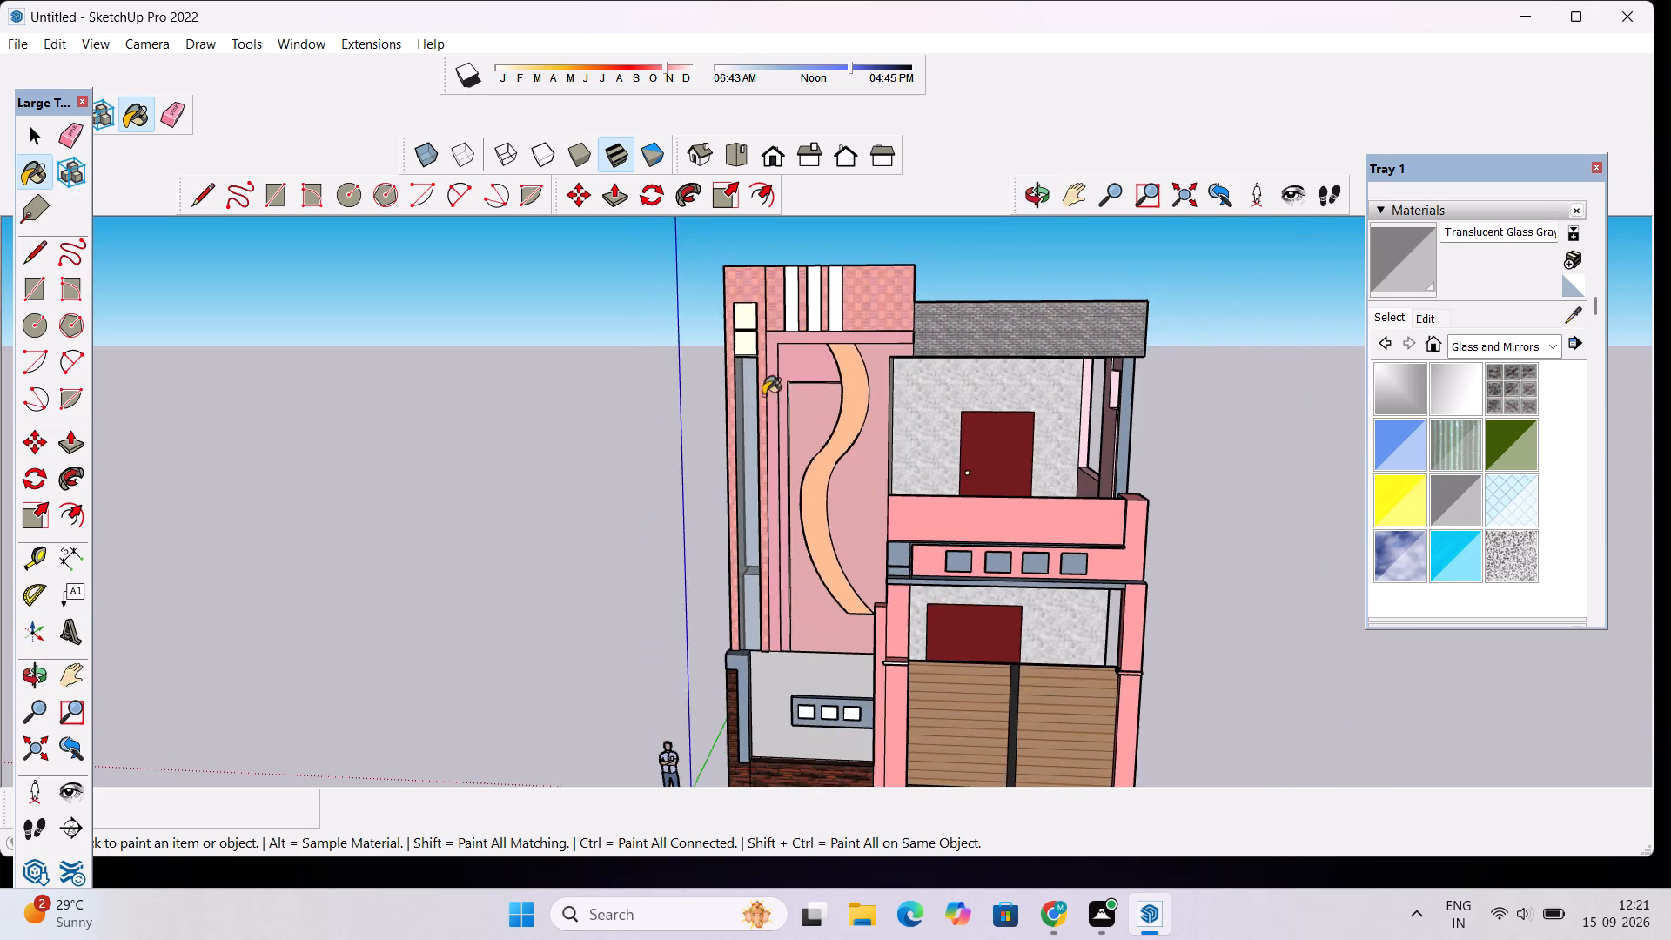
scroll(759, 331, "up", 10)
left_click(736, 351)
left_click(739, 293)
Examine the painted house from the front and side to review the glazed strip and overall finishes.
scroll(876, 303, "down", 2)
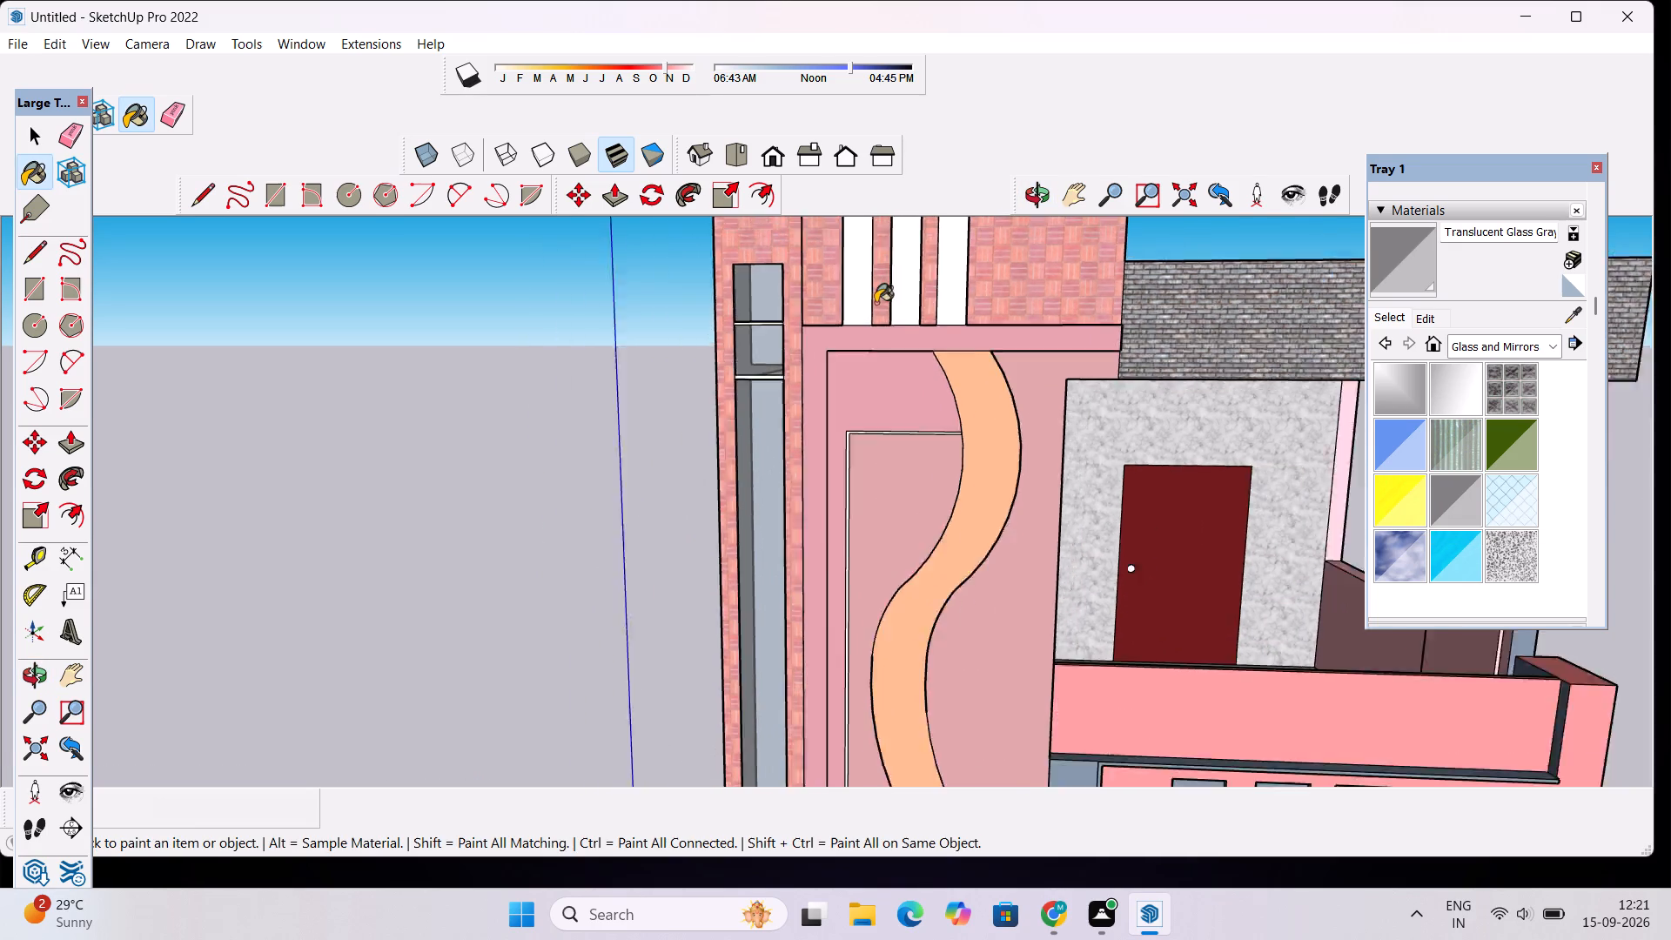
scroll(876, 303, "down", 11)
scroll(896, 272, "up", 5)
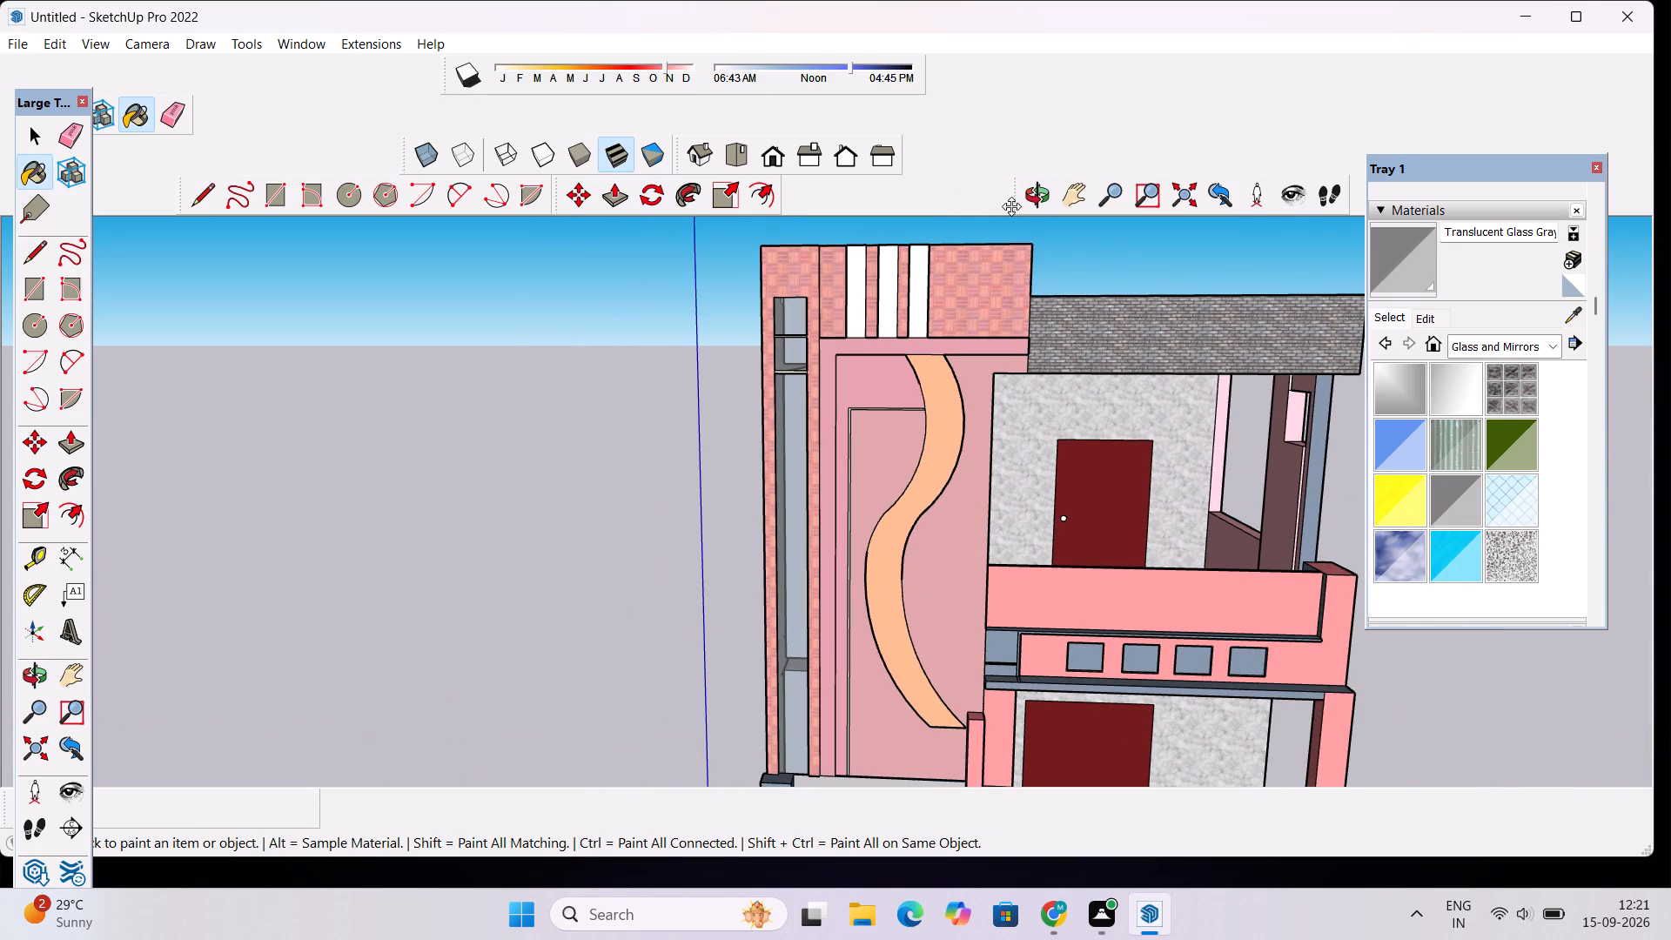
left_click(1031, 201)
left_click_drag(662, 435, 766, 487)
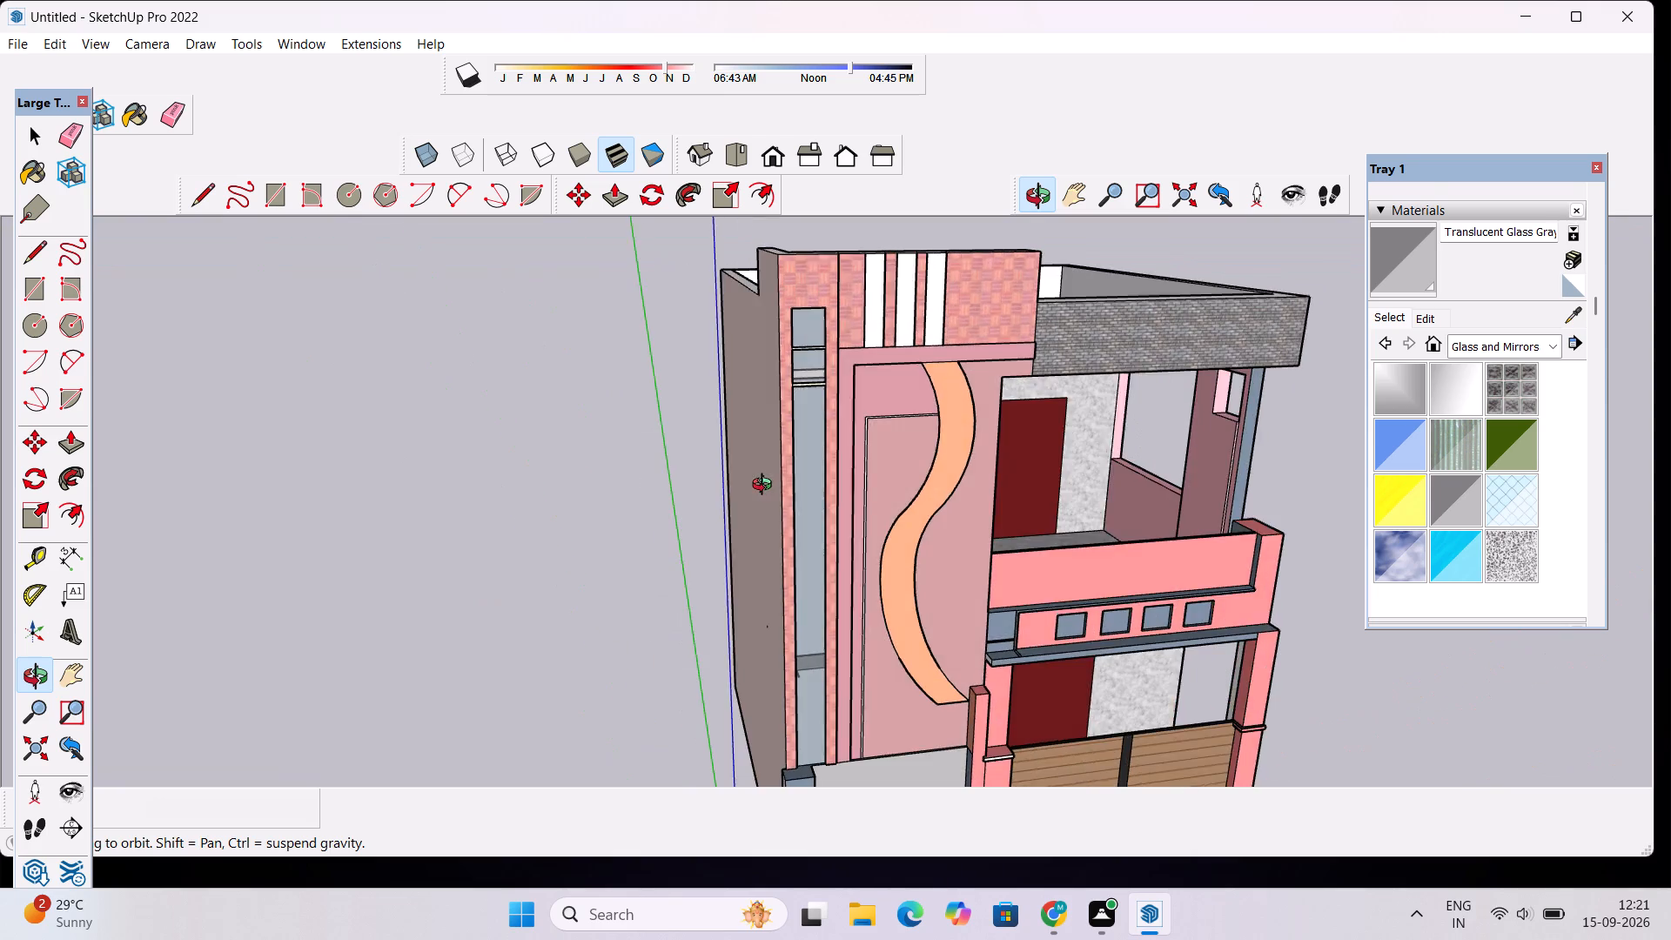
left_click_drag(766, 487, 765, 487)
scroll(764, 435, "down", 6)
left_click_drag(906, 502, 826, 512)
scroll(822, 497, "up", 5)
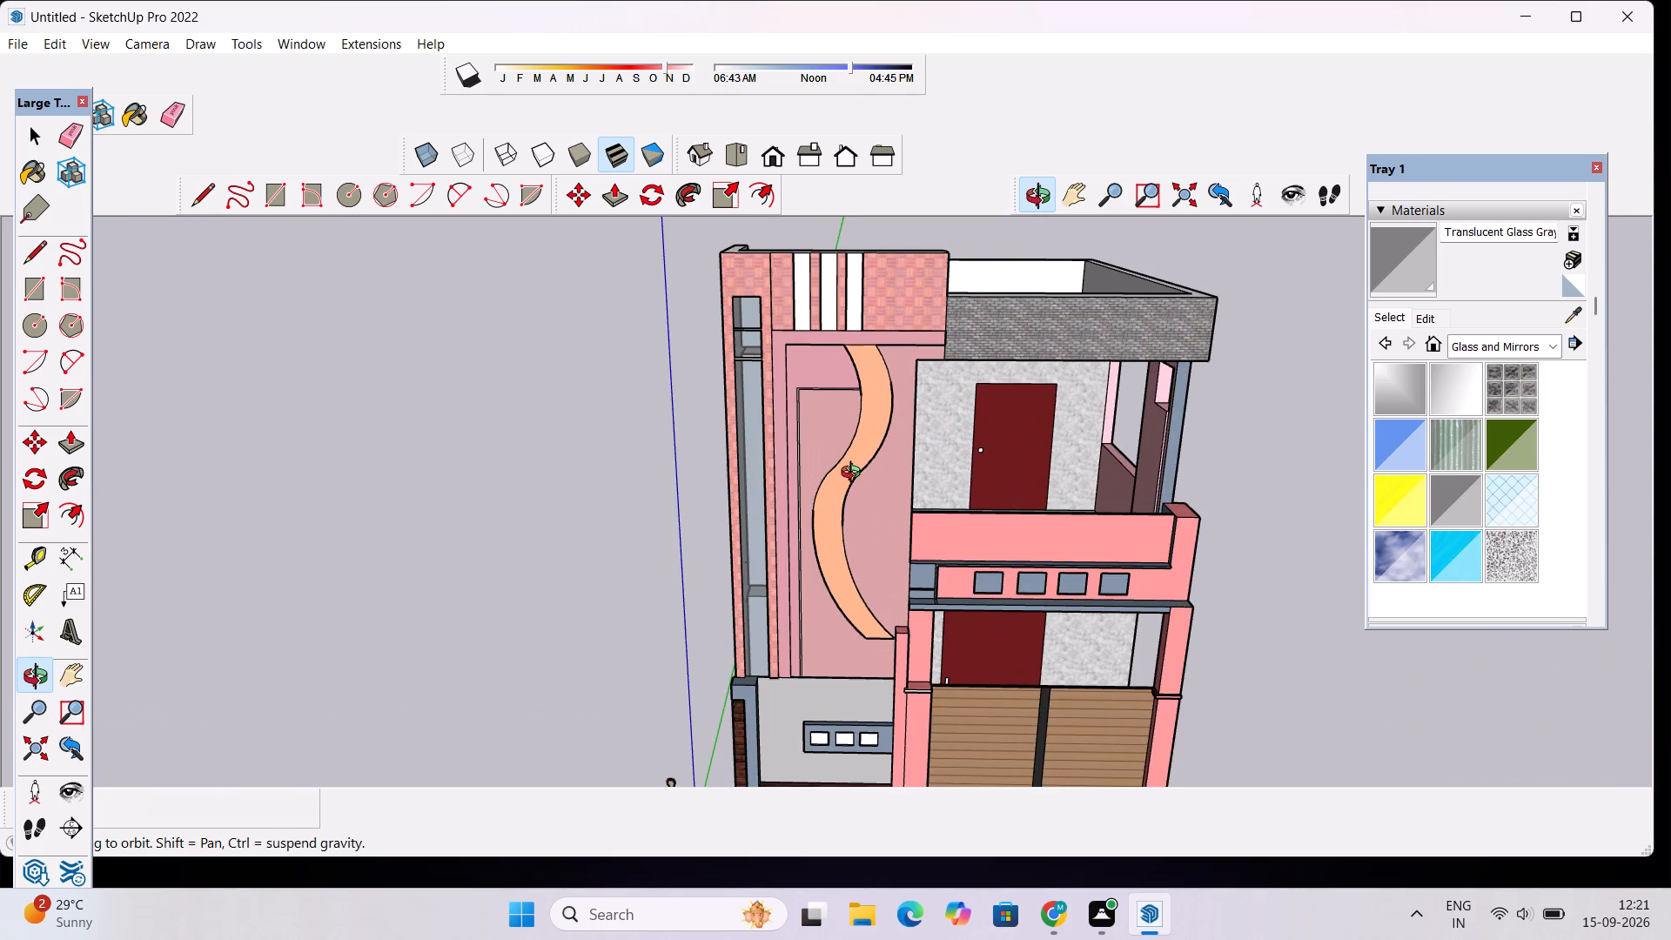
scroll(854, 474, "down", 4)
left_click_drag(744, 547, 992, 555)
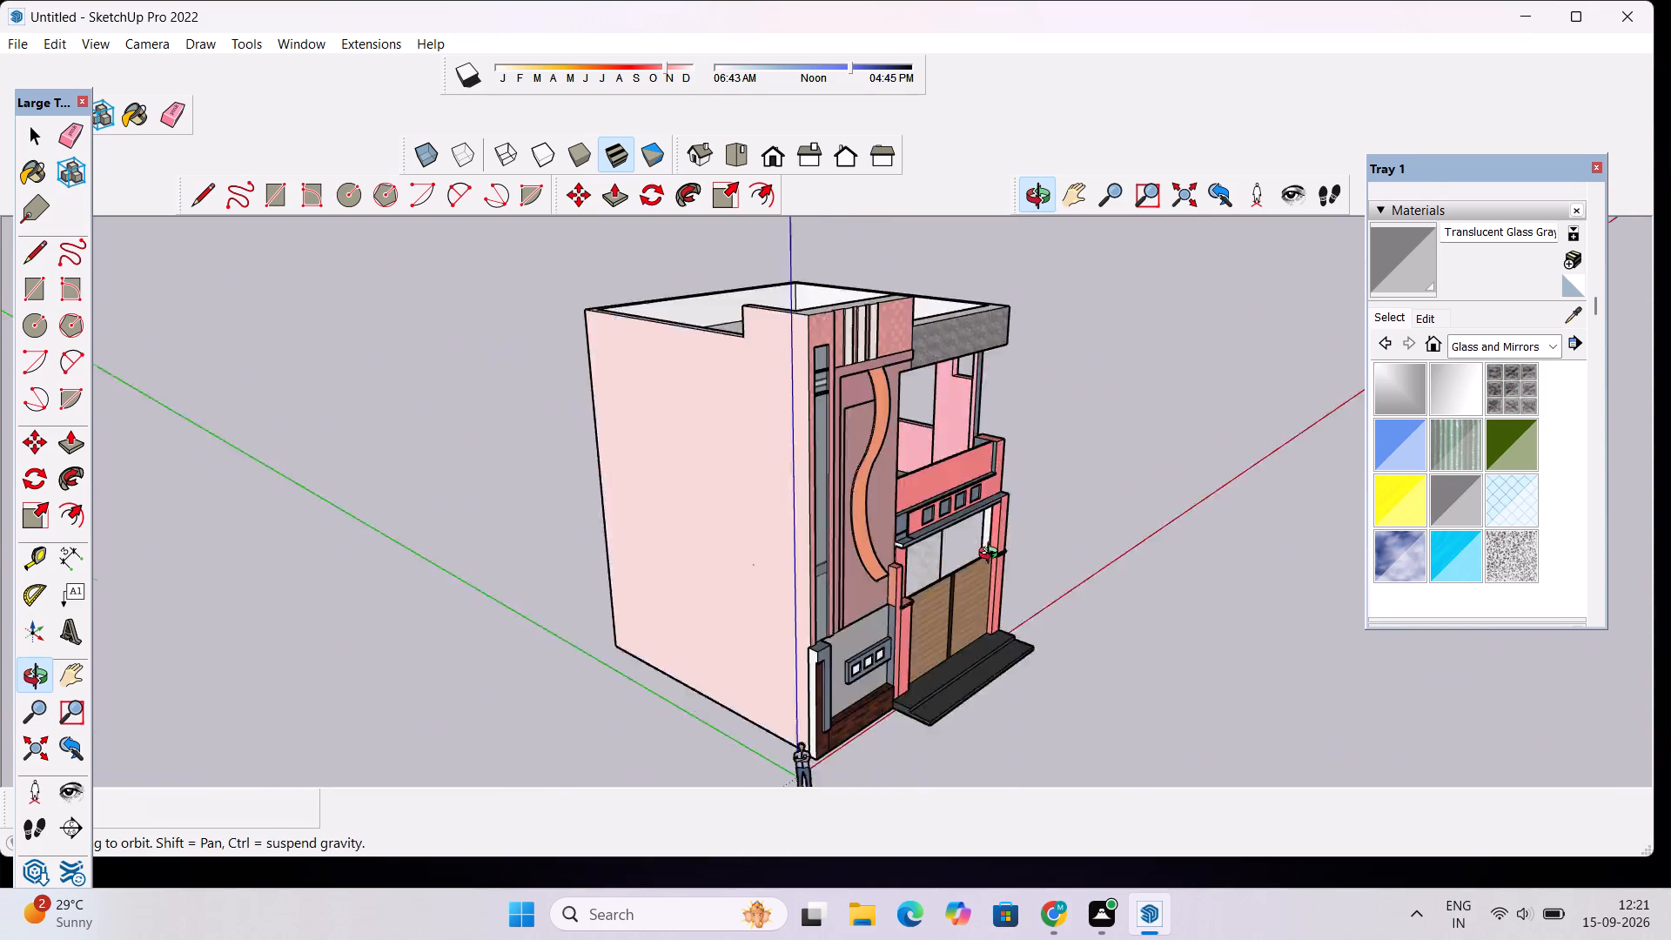
left_click_drag(992, 555, 705, 515)
scroll(715, 493, "down", 4)
left_click_drag(778, 537, 803, 579)
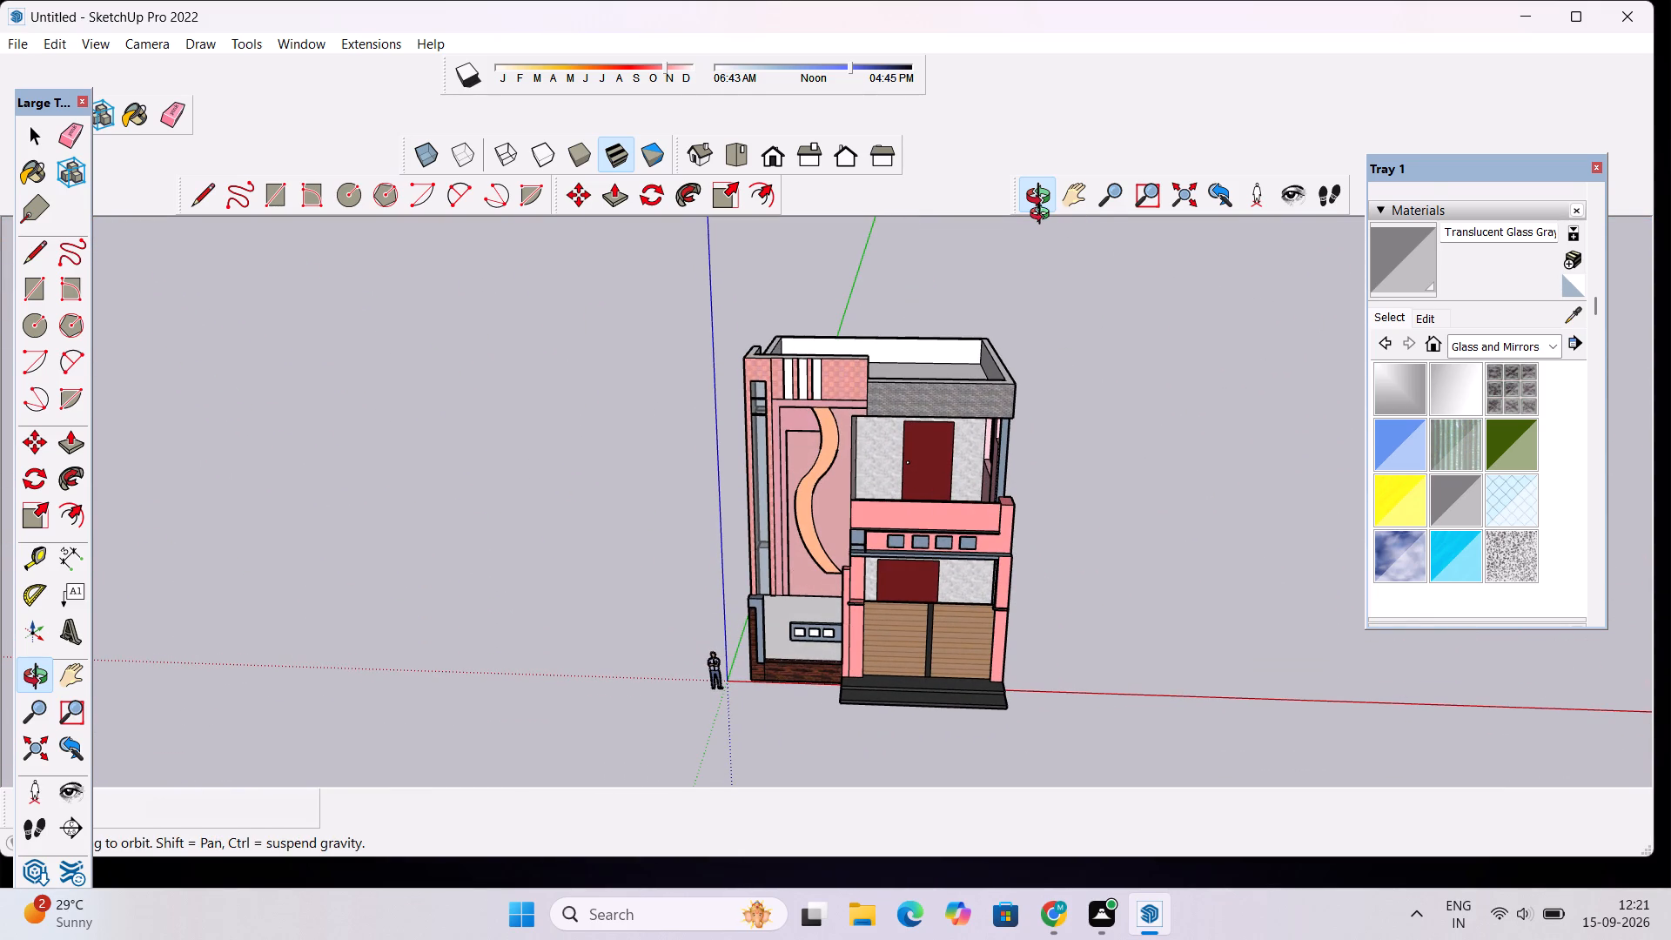
Save the house model in the Downloads folder as a SketchUp model named "2bhk ....".
key("space")
key("ctrl+s")
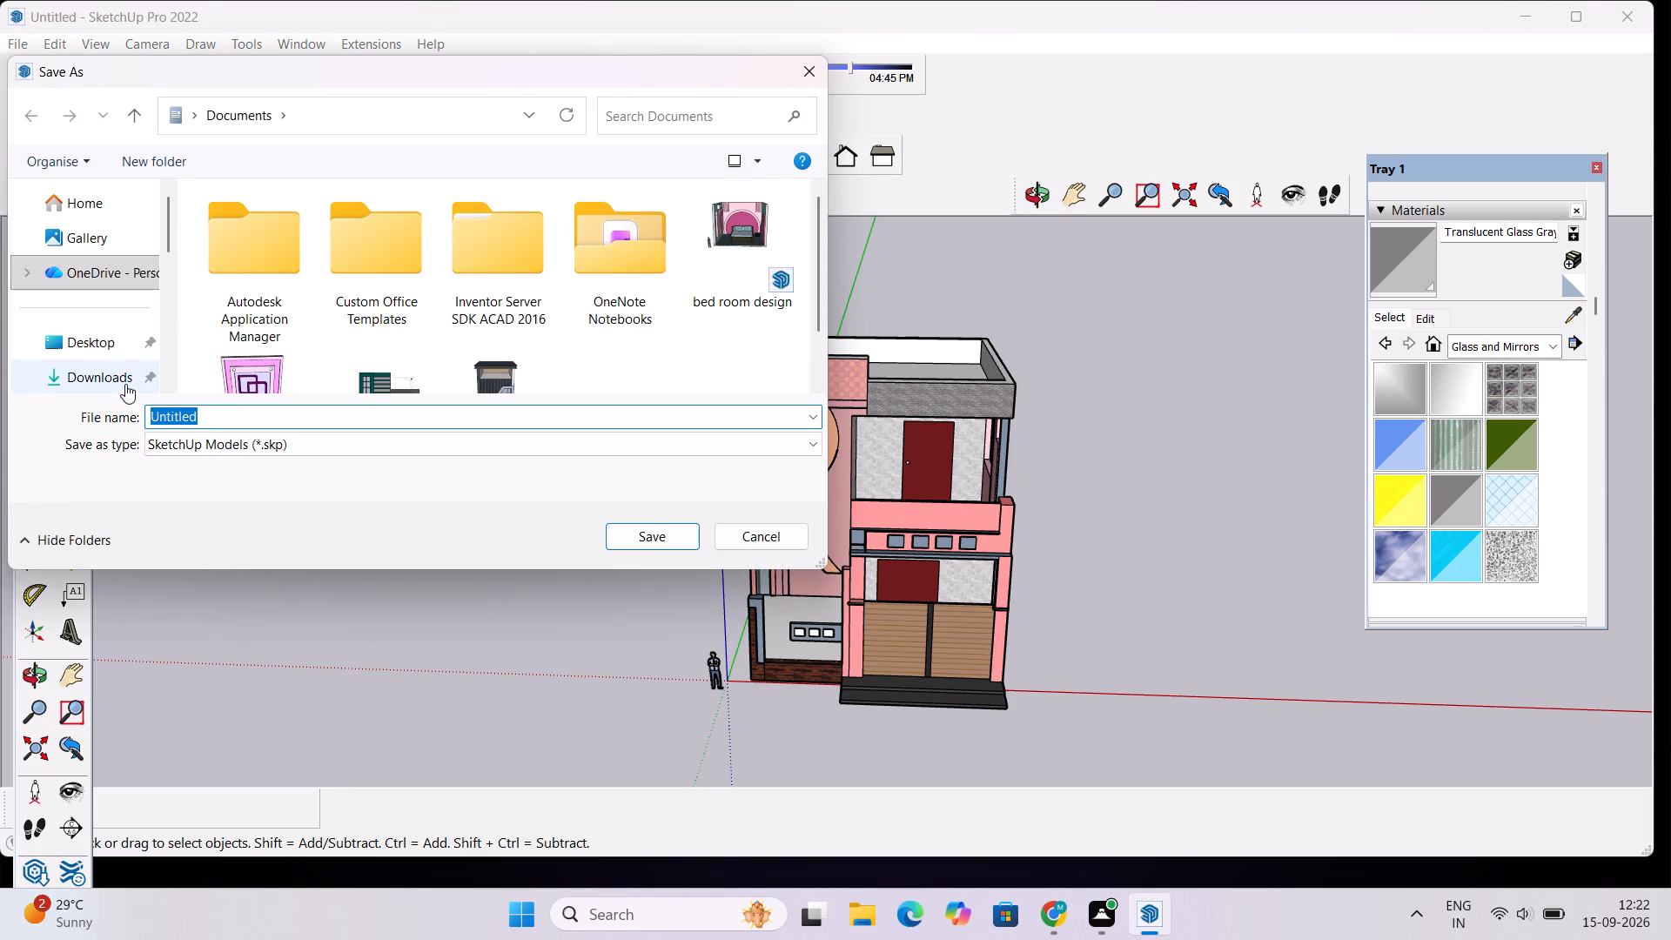
left_click(125, 384)
left_click(229, 415)
key("BackSpace")
key("BackSpace")
key("BackSpace")
key("BackSpace")
key("BackSpace")
key("BackSpace")
key("BackSpace")
key("BackSpace")
key("BackSpace")
key("BackSpace")
key("BackSpace")
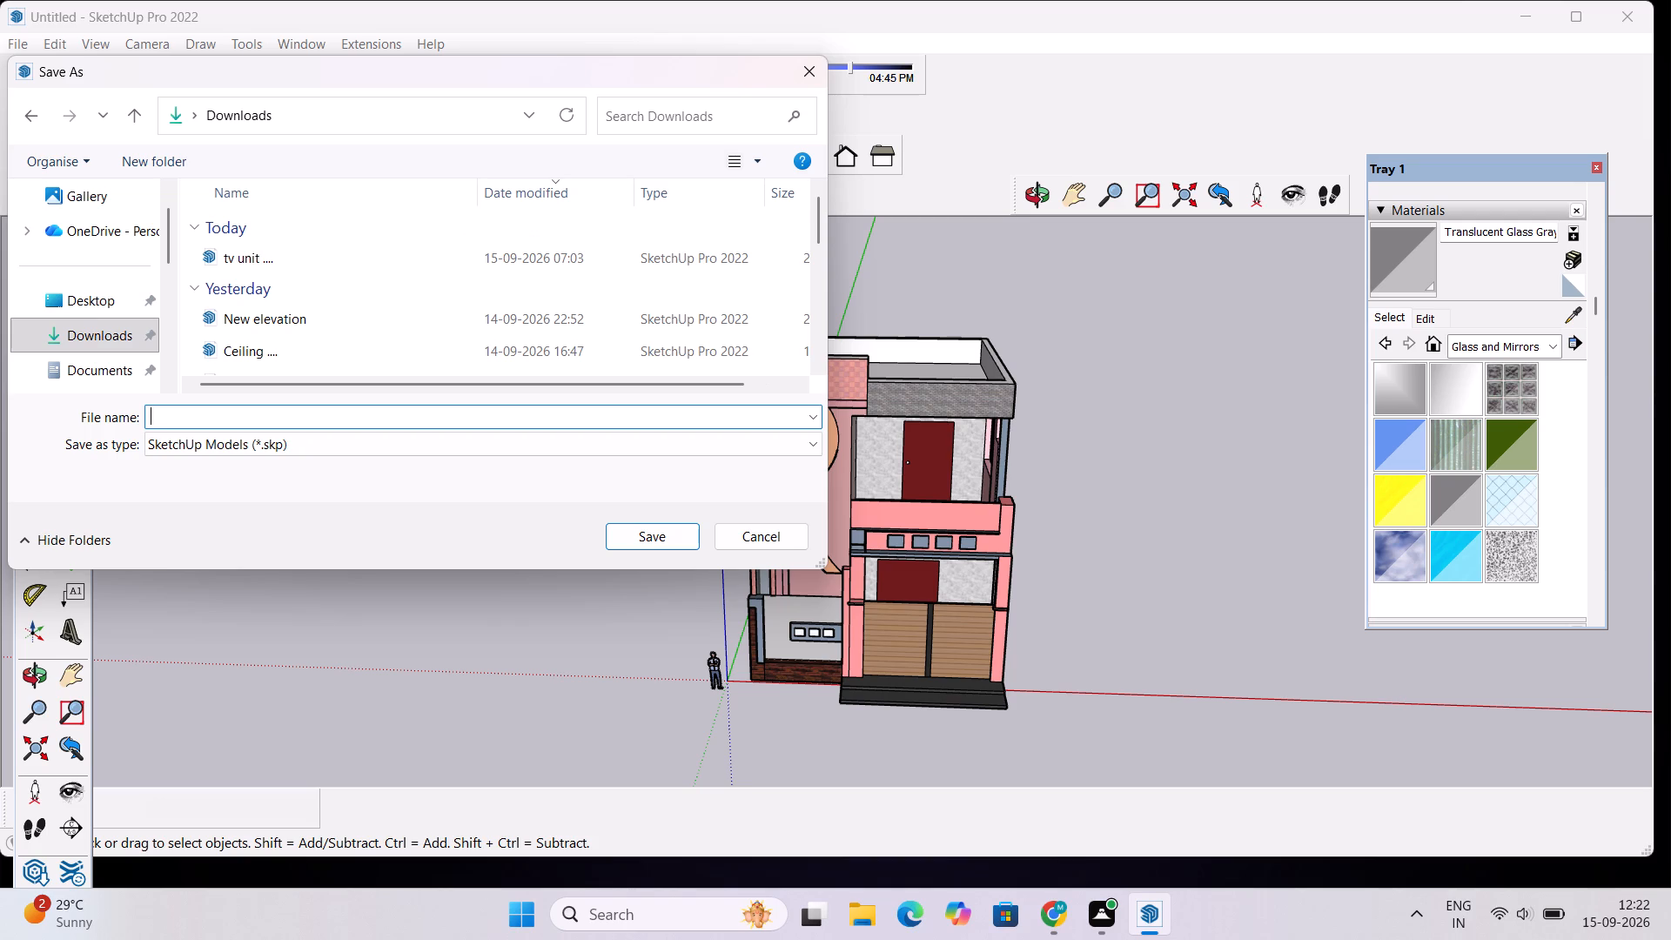
key("2")
key("b")
type("hk")
key("space")
type("....")
left_click(273, 440)
left_click(266, 441)
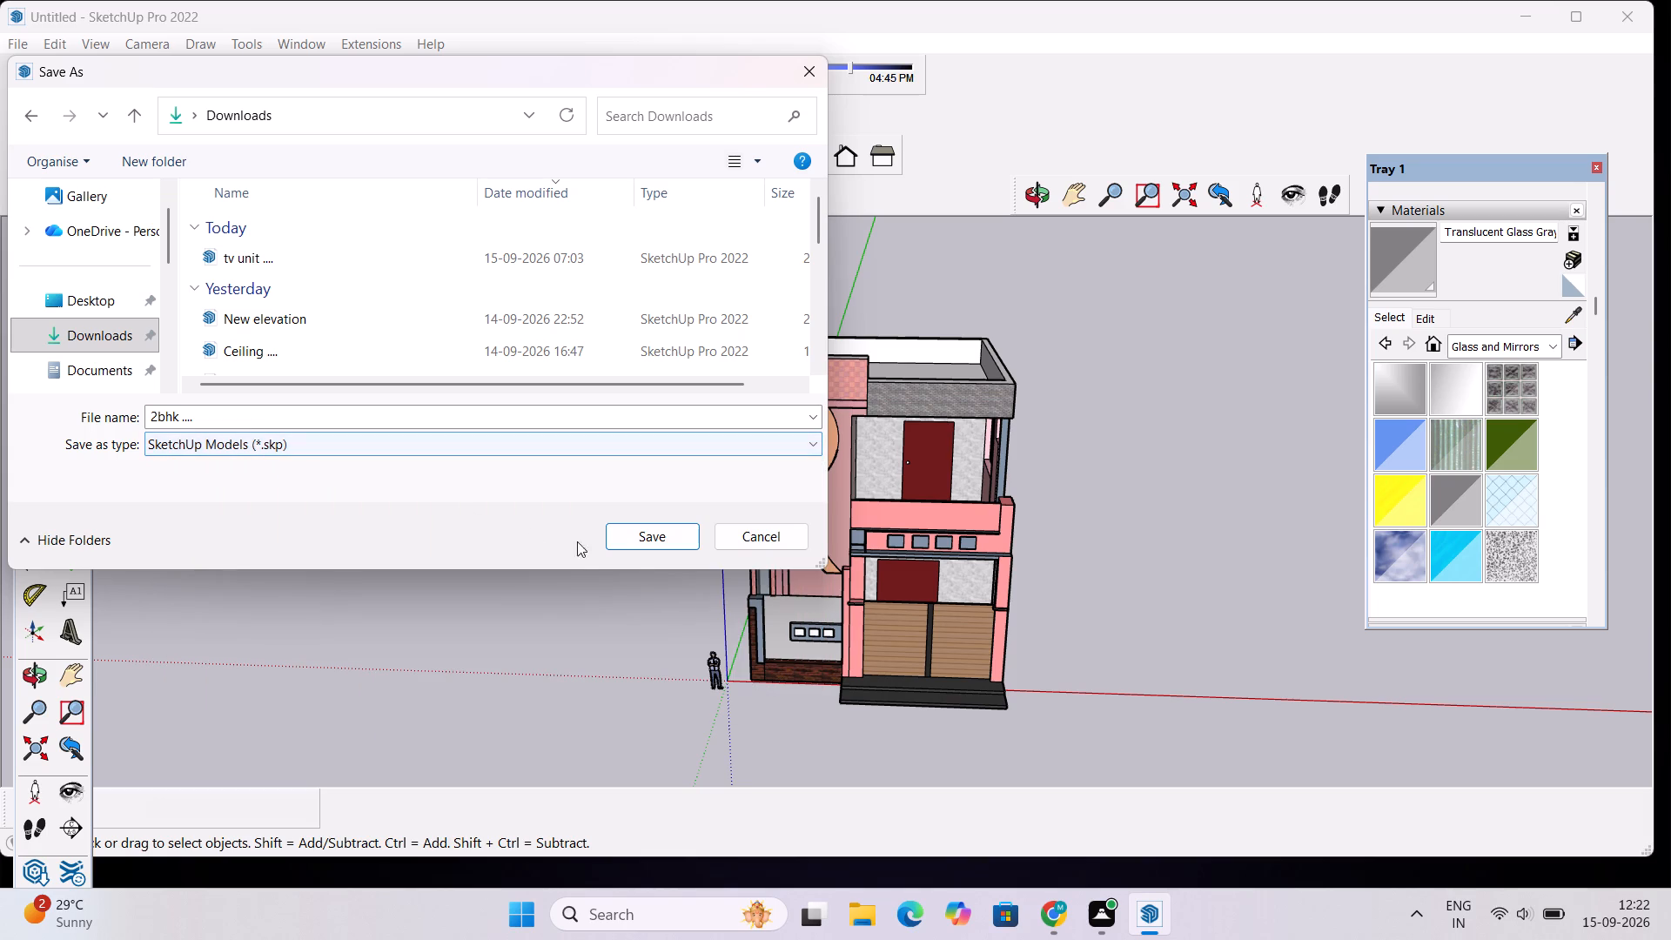
left_click(624, 538)
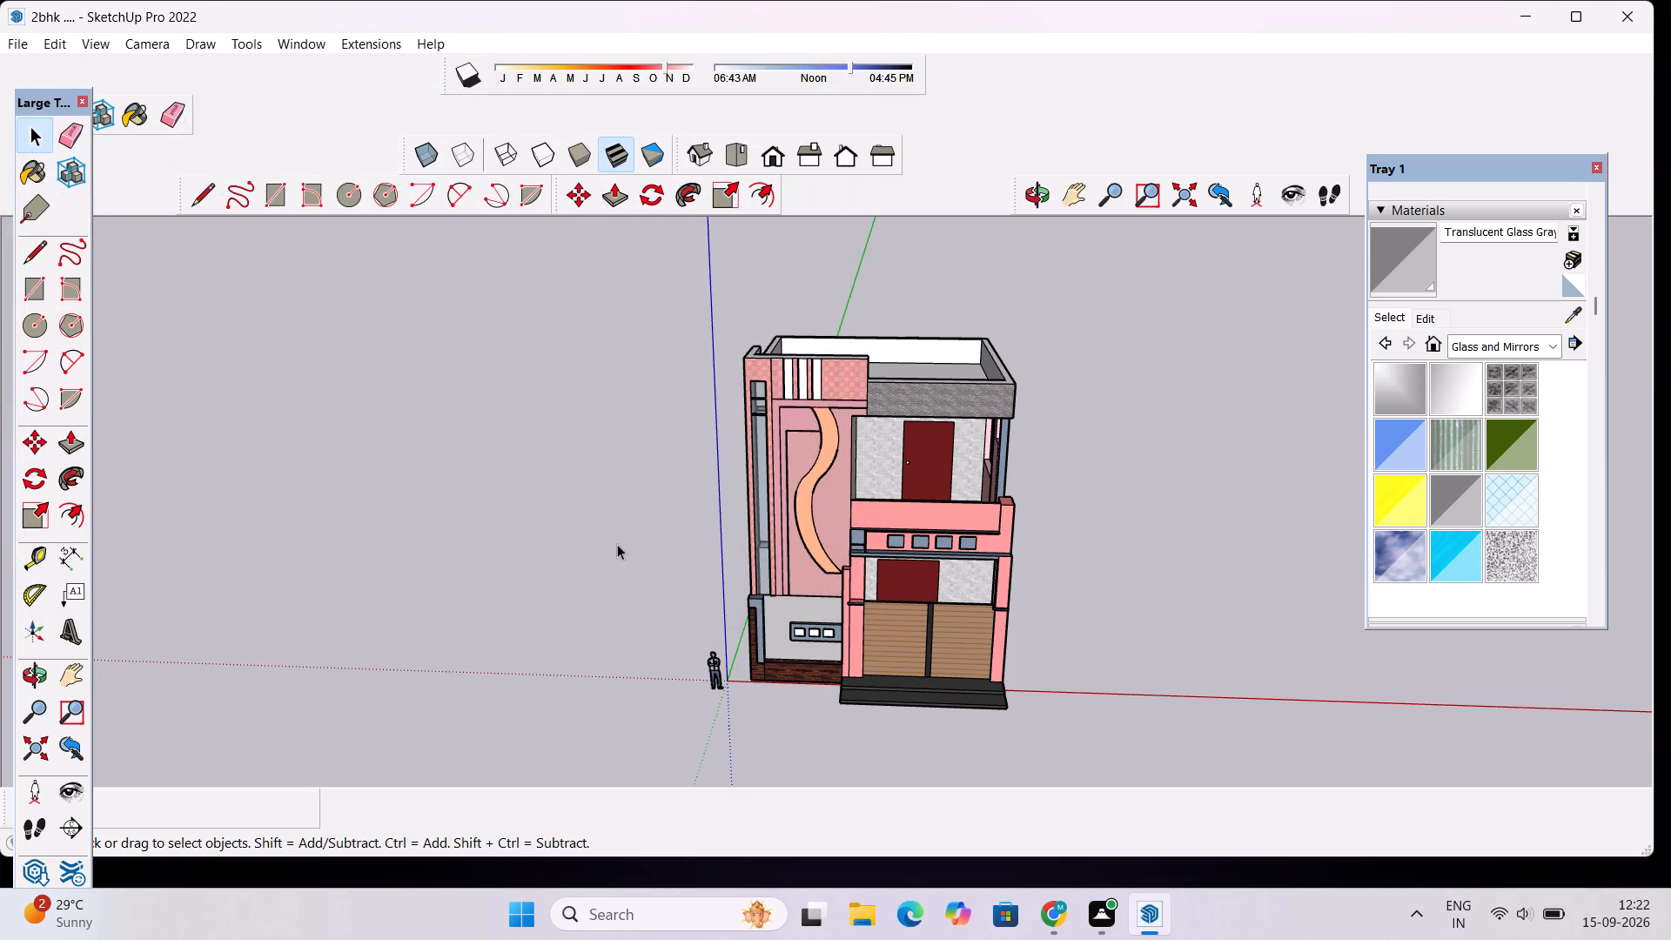
Export the current view as a 2D graphic in PDF format to Downloads, named "2bhk ... pdf".
left_click(19, 49)
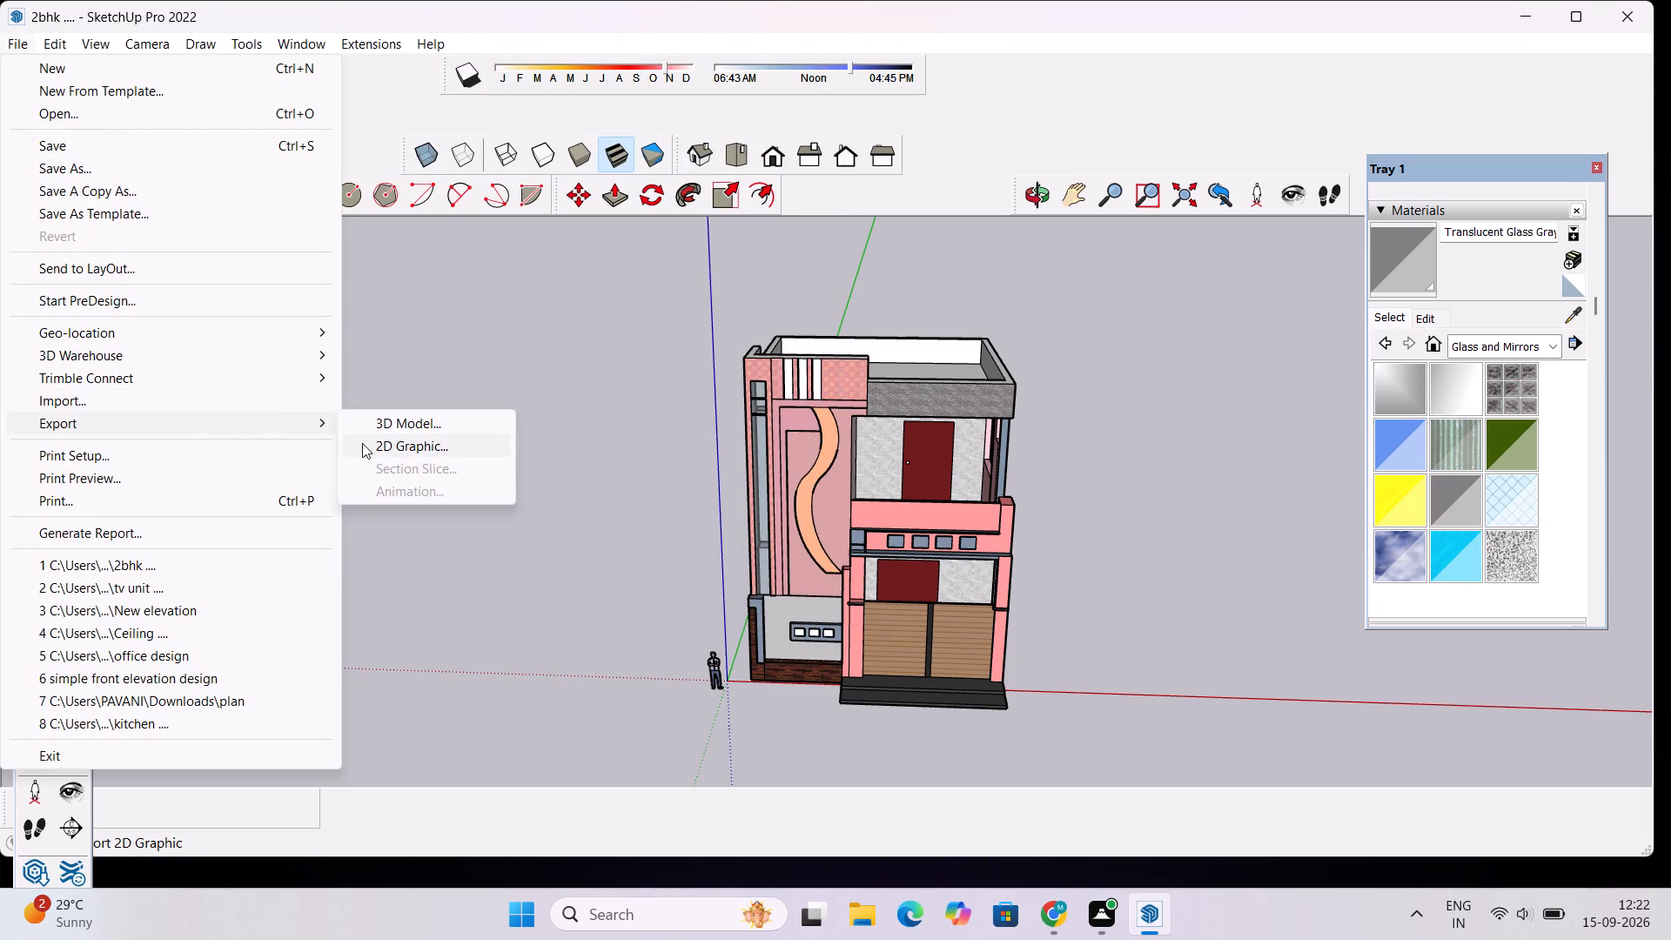
left_click(376, 446)
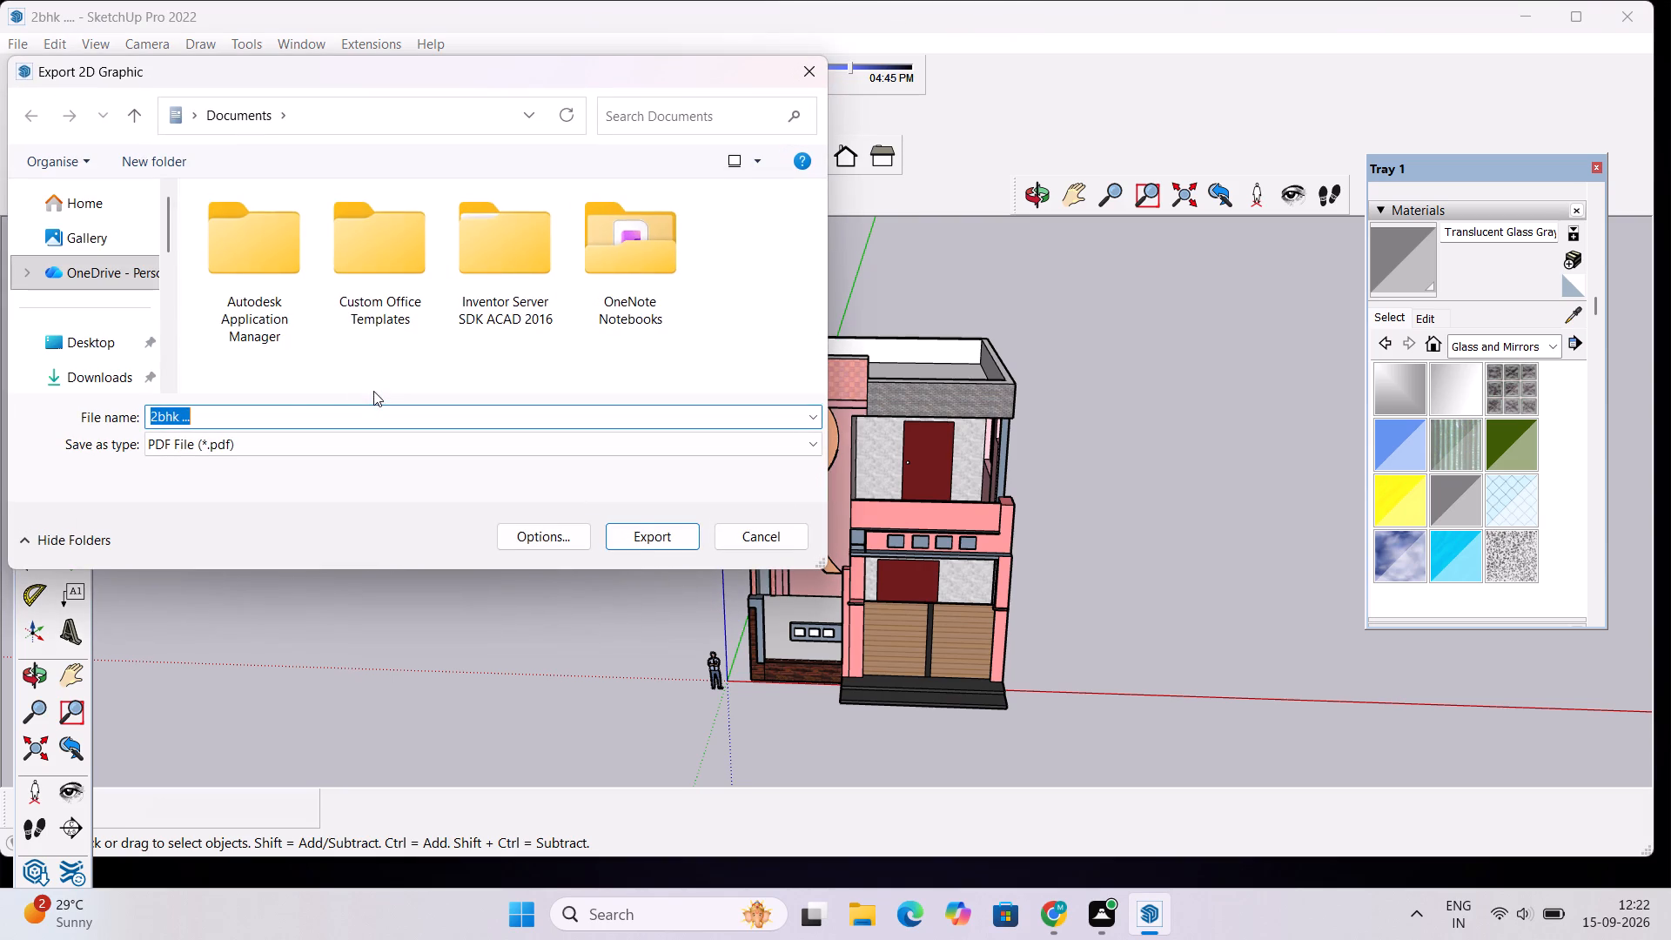
left_click(131, 386)
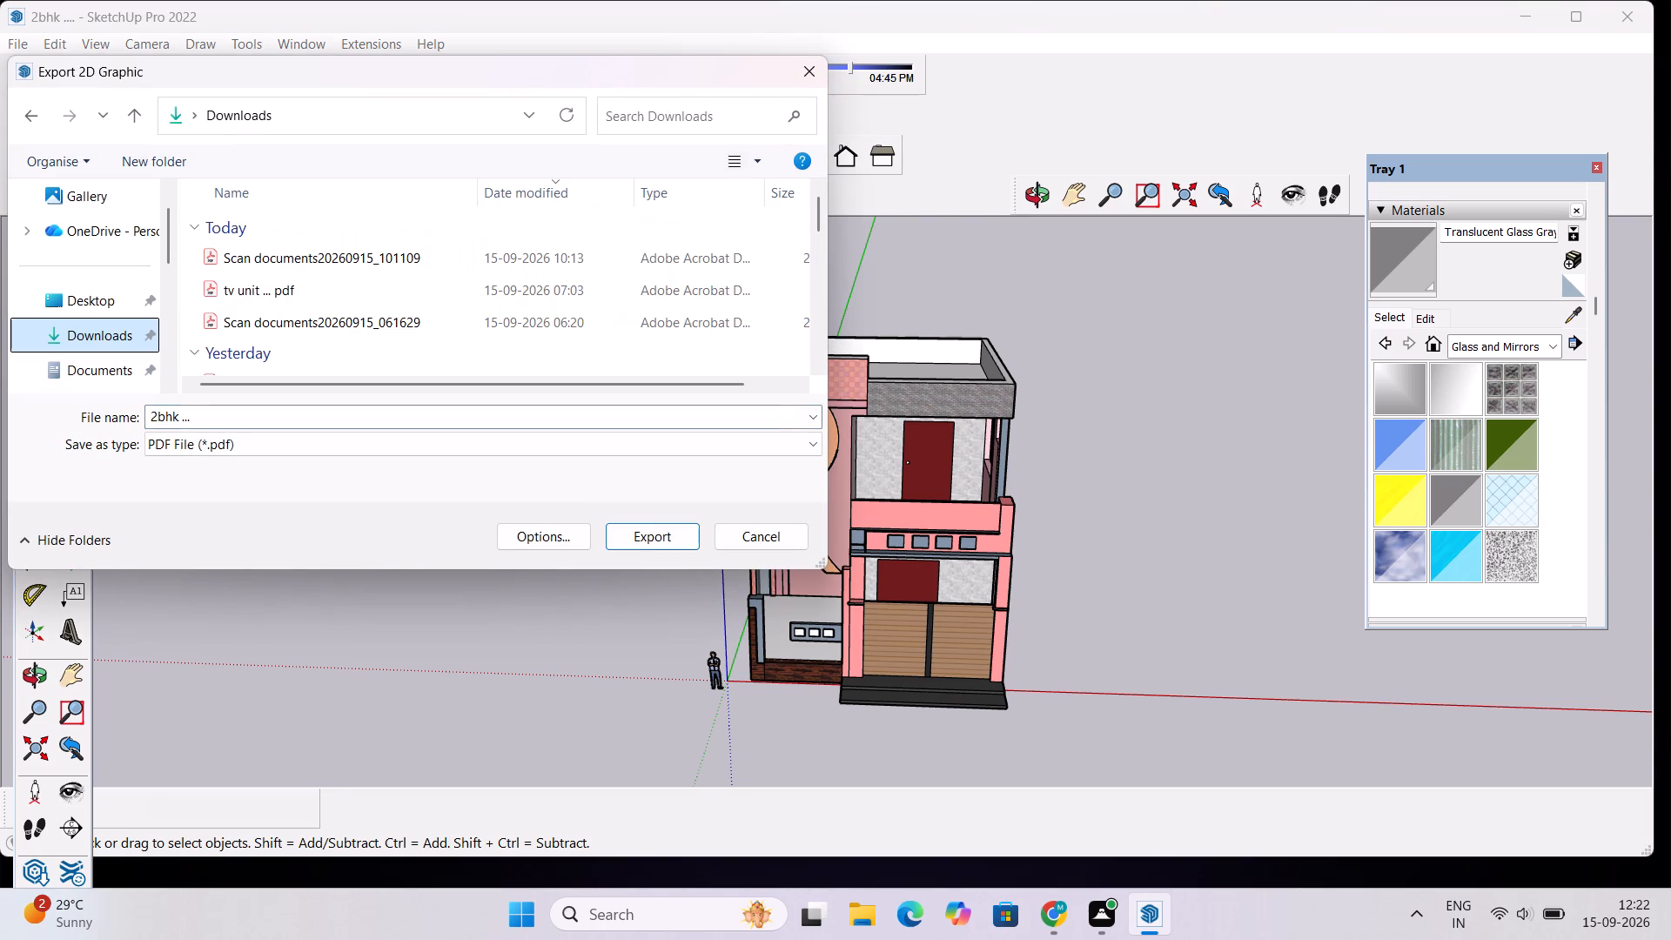
triple_click(204, 413)
key("space")
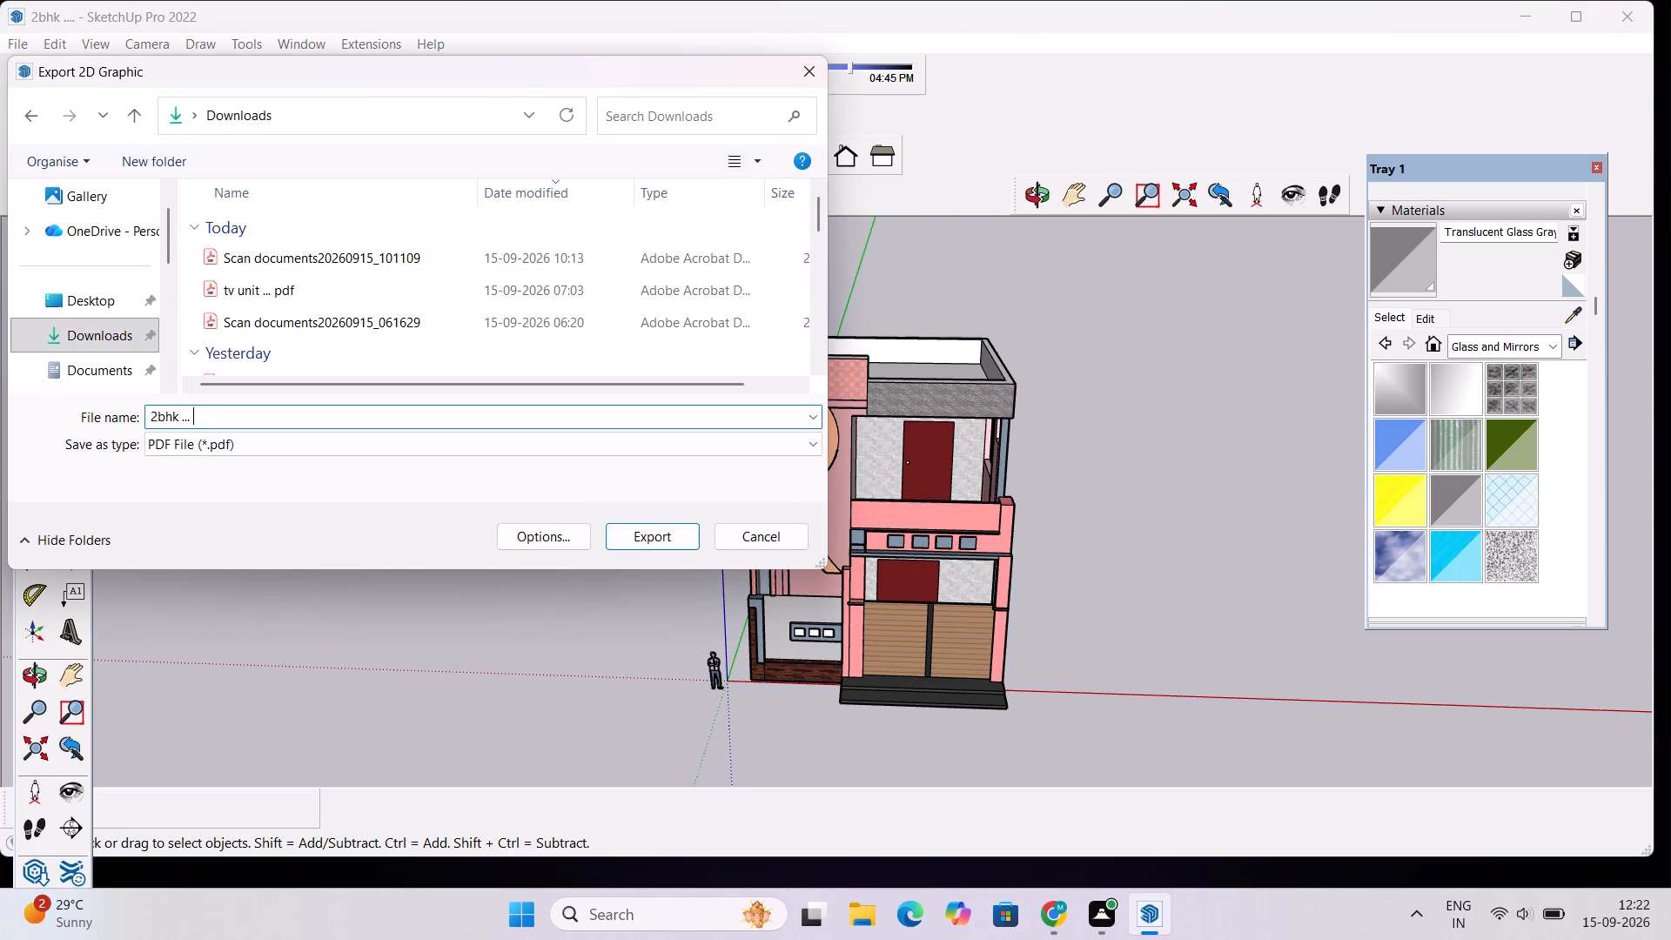
type("pdf")
left_click(247, 440)
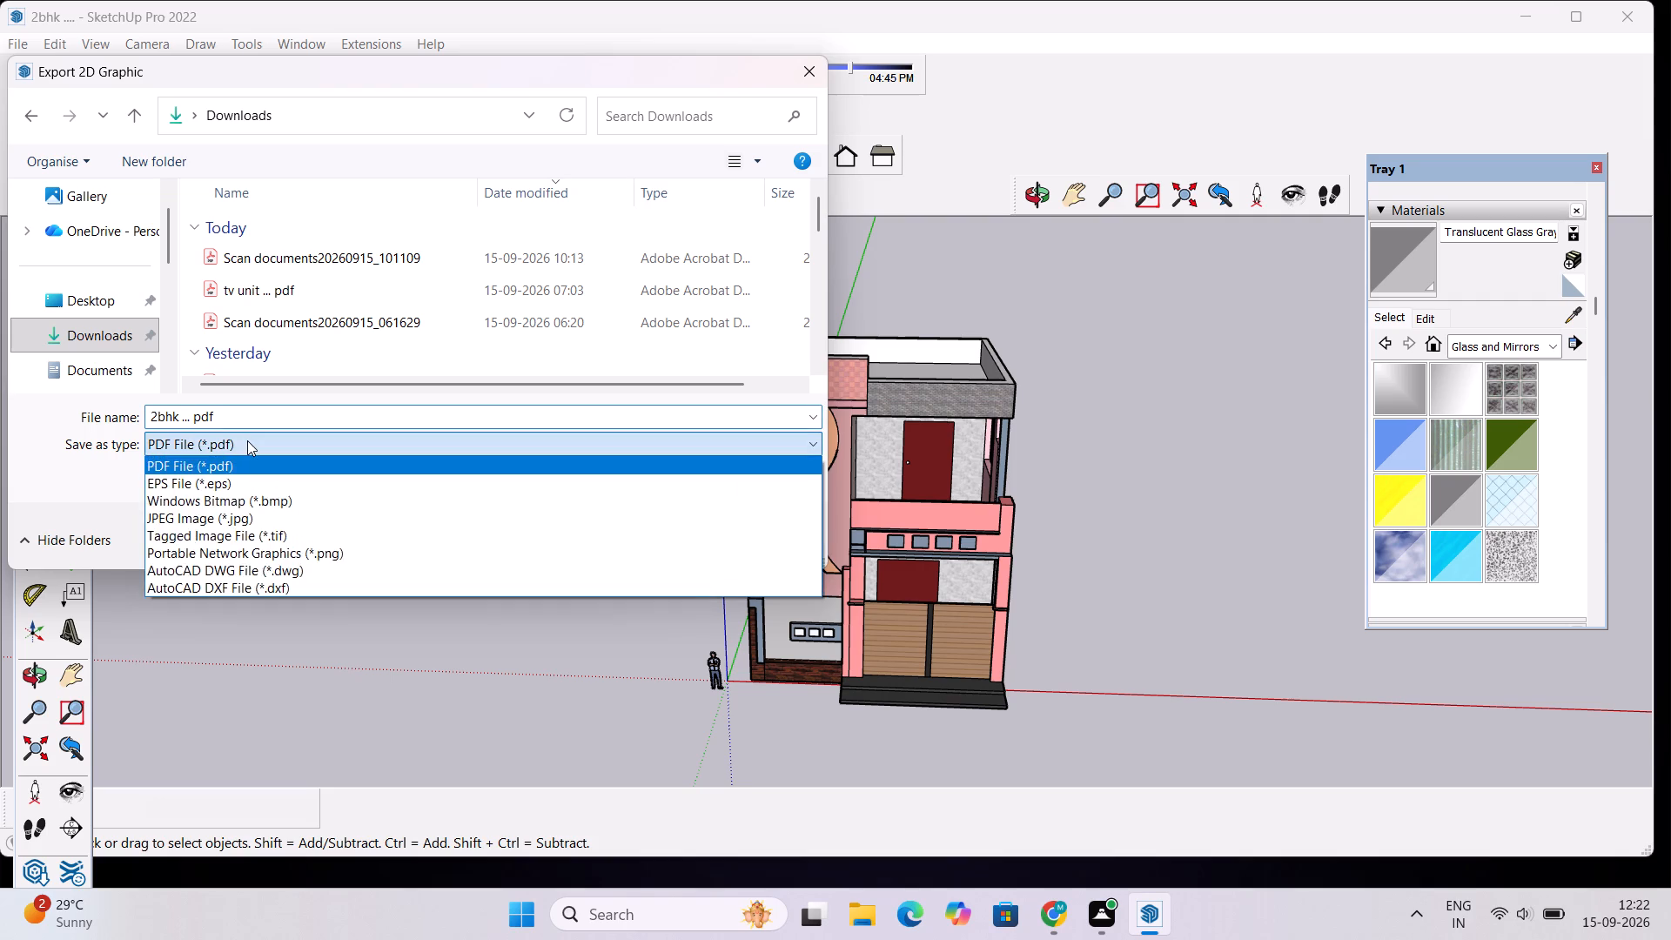
left_click(247, 440)
left_click(662, 544)
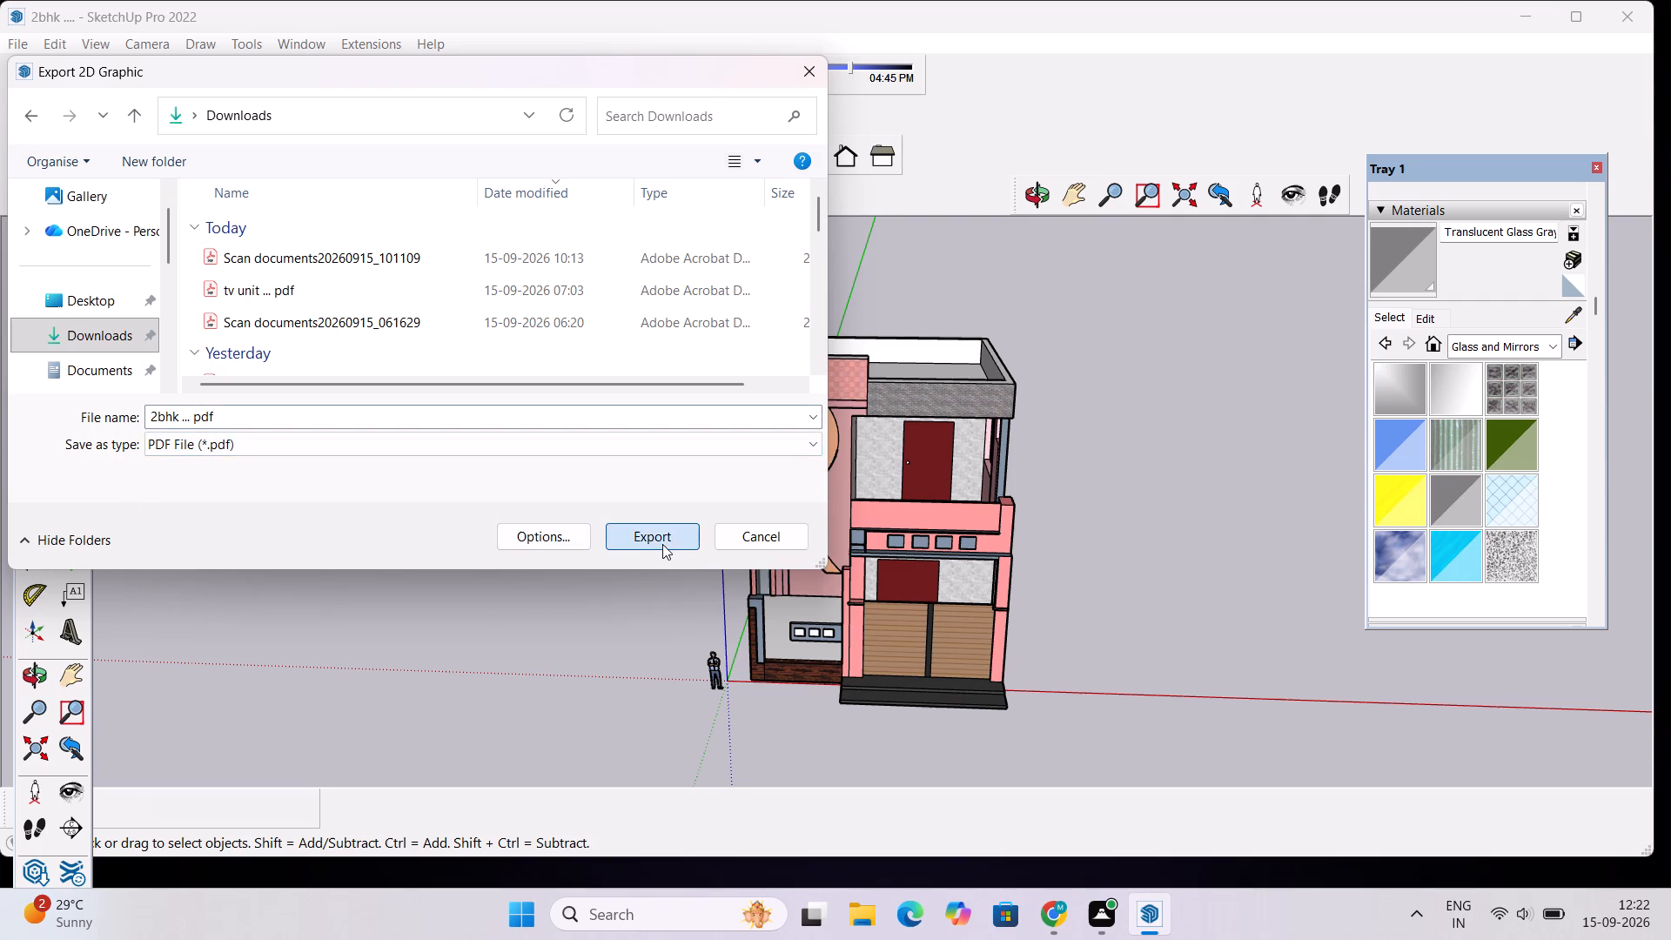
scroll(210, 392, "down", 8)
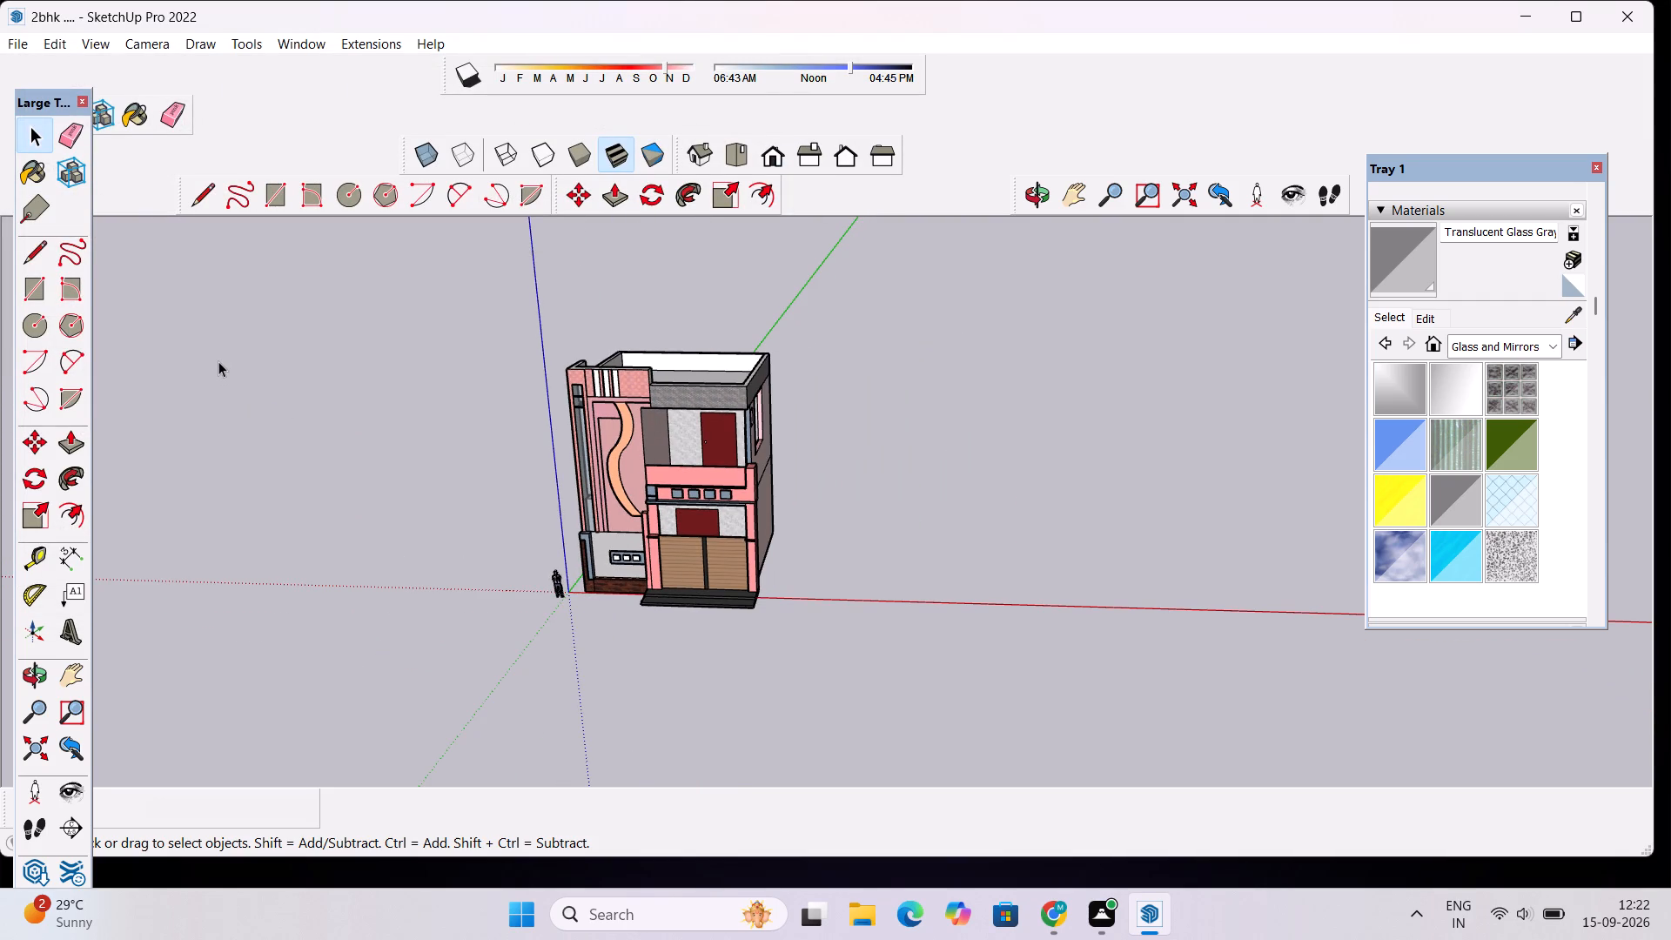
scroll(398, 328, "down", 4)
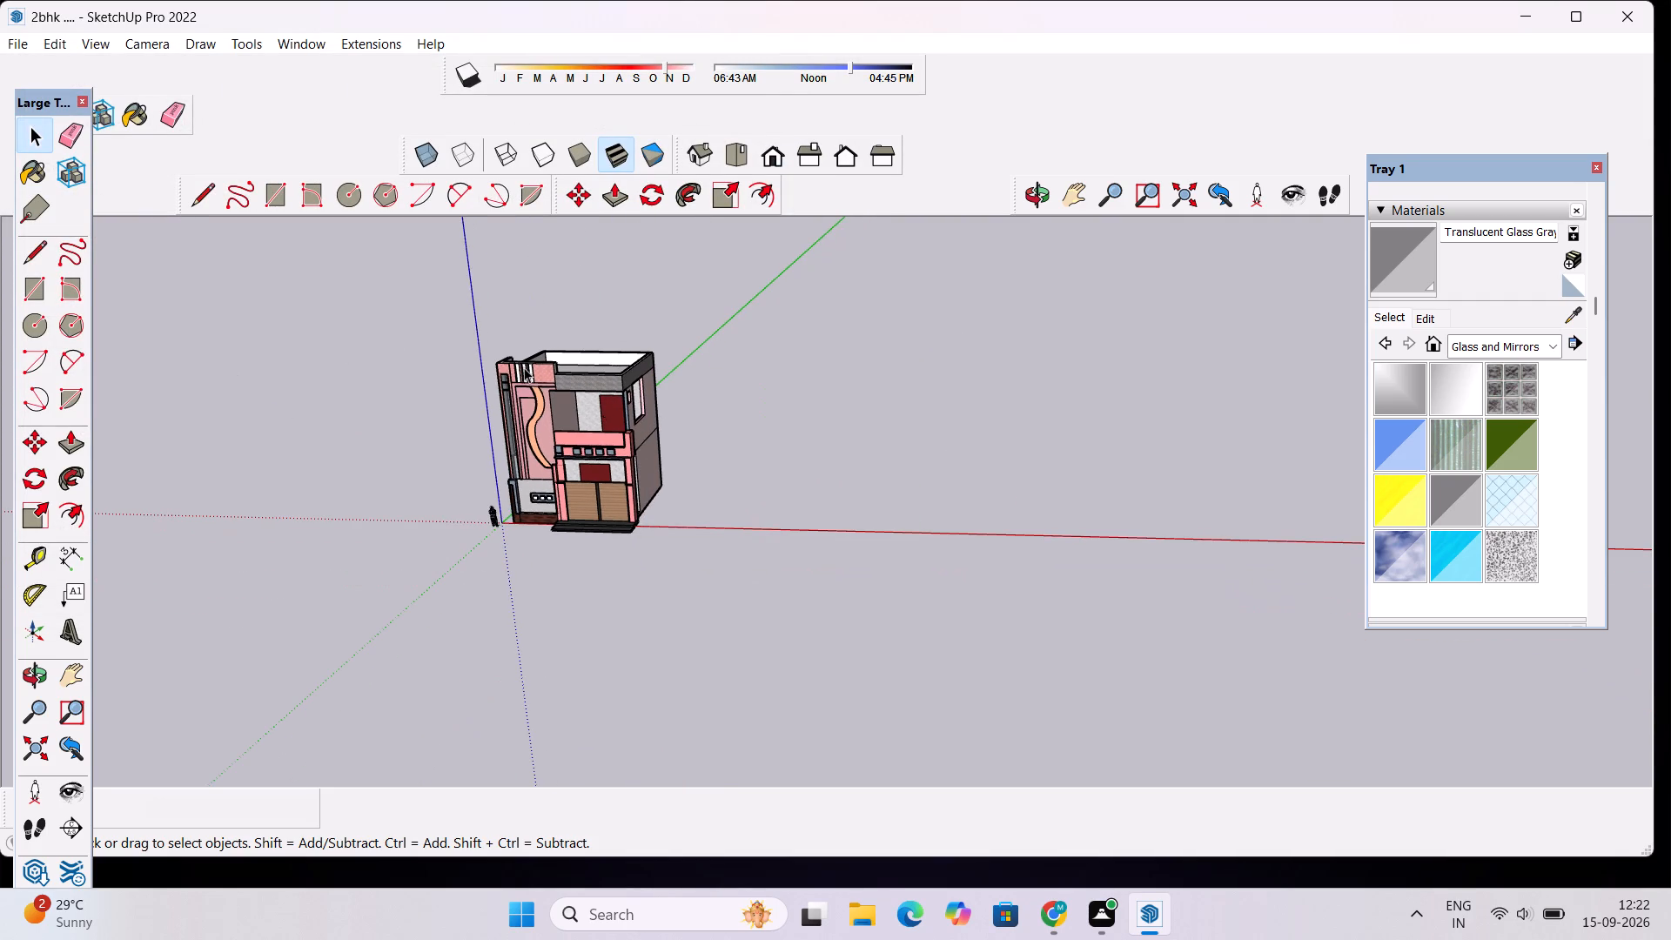